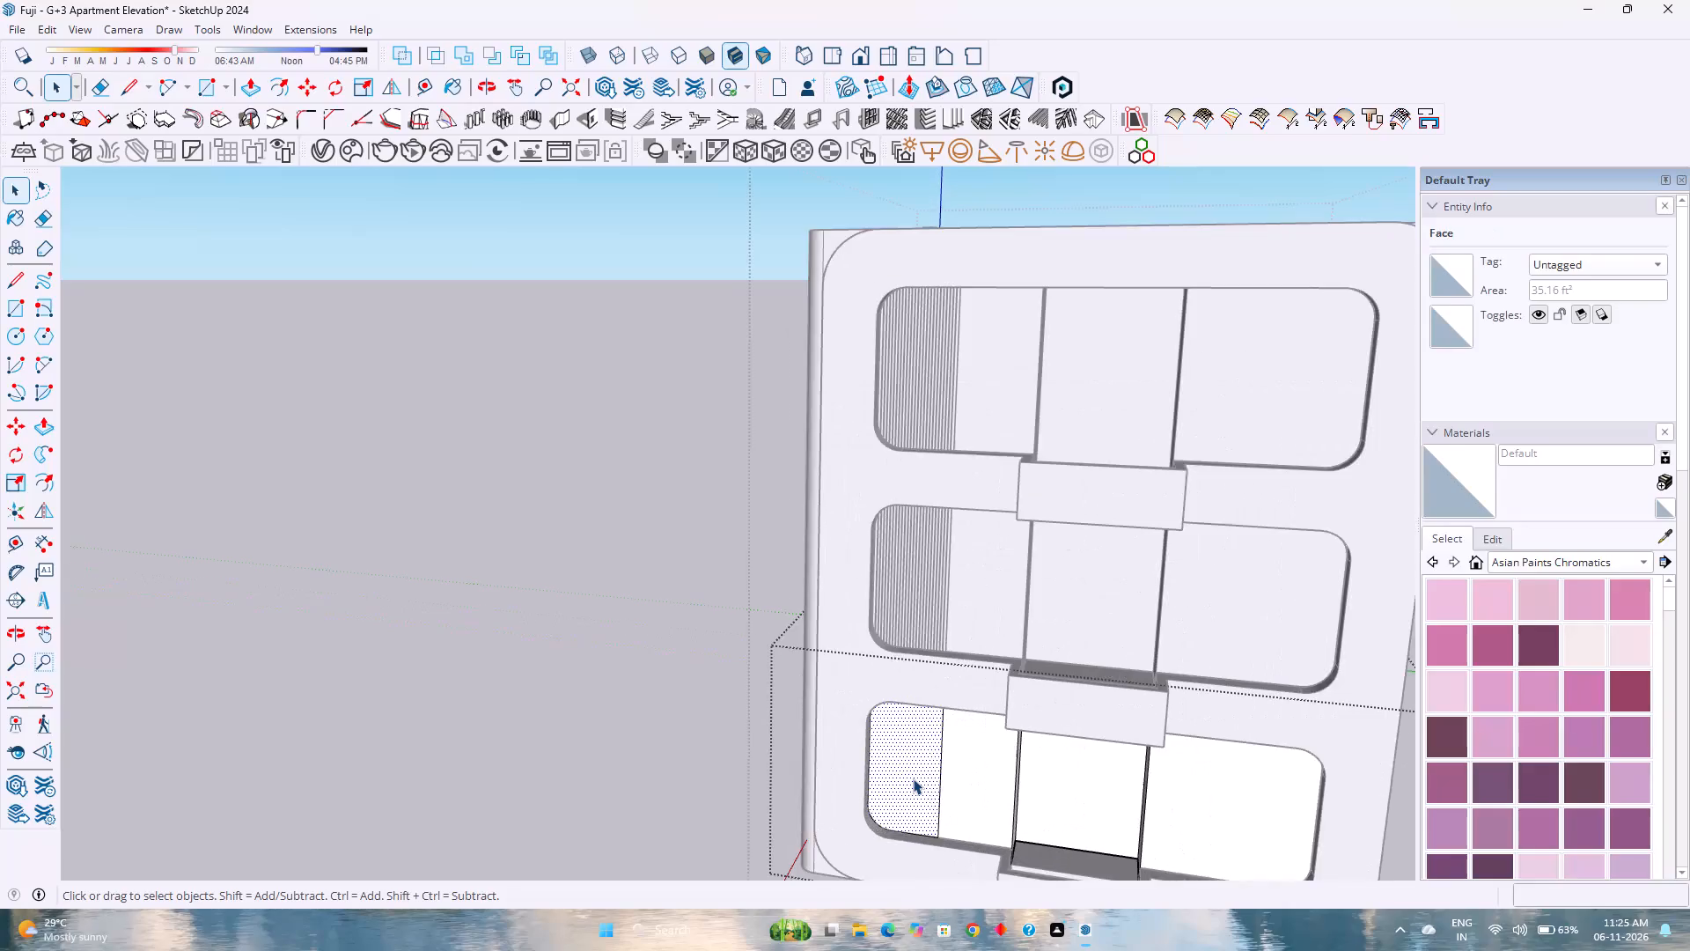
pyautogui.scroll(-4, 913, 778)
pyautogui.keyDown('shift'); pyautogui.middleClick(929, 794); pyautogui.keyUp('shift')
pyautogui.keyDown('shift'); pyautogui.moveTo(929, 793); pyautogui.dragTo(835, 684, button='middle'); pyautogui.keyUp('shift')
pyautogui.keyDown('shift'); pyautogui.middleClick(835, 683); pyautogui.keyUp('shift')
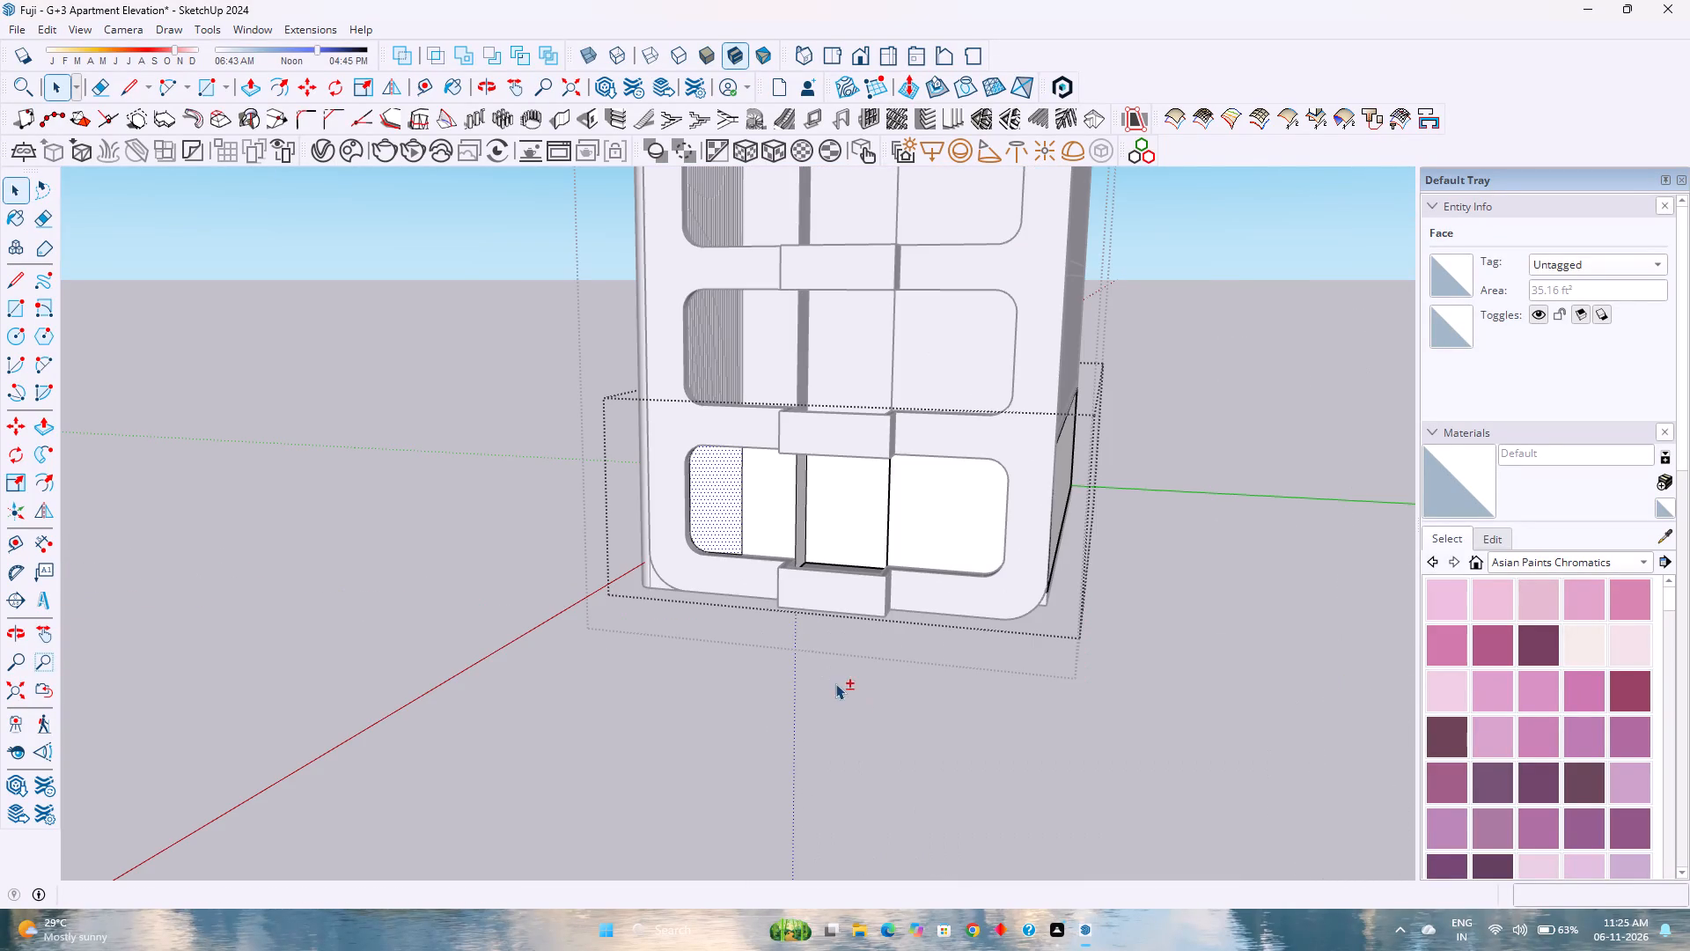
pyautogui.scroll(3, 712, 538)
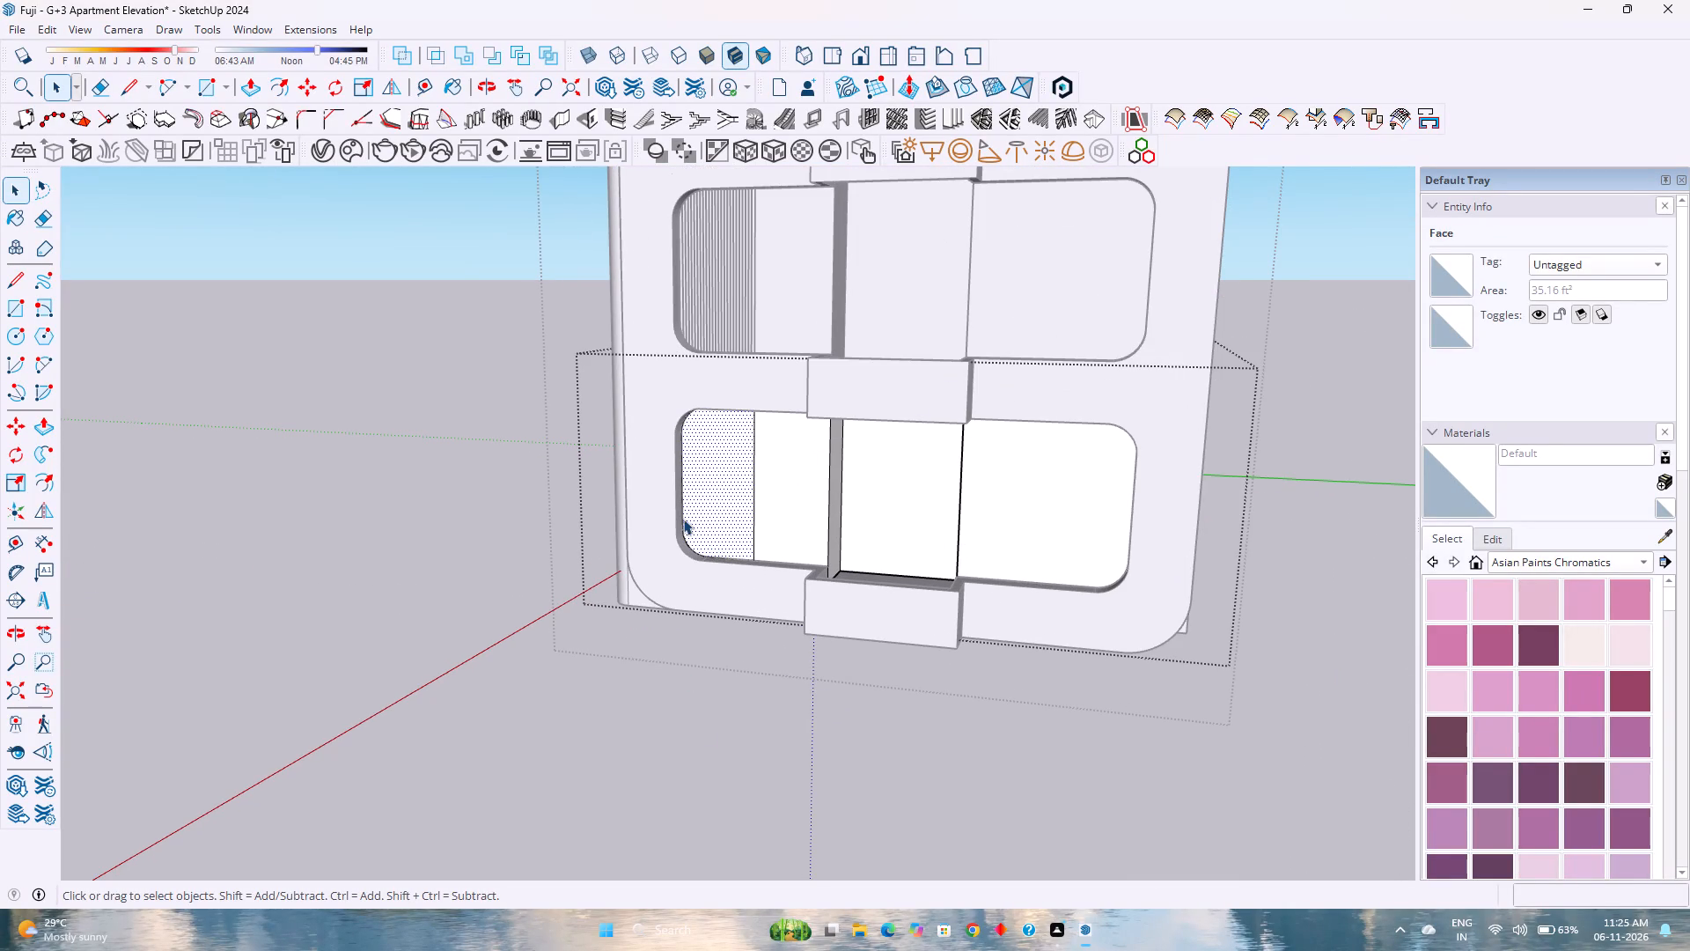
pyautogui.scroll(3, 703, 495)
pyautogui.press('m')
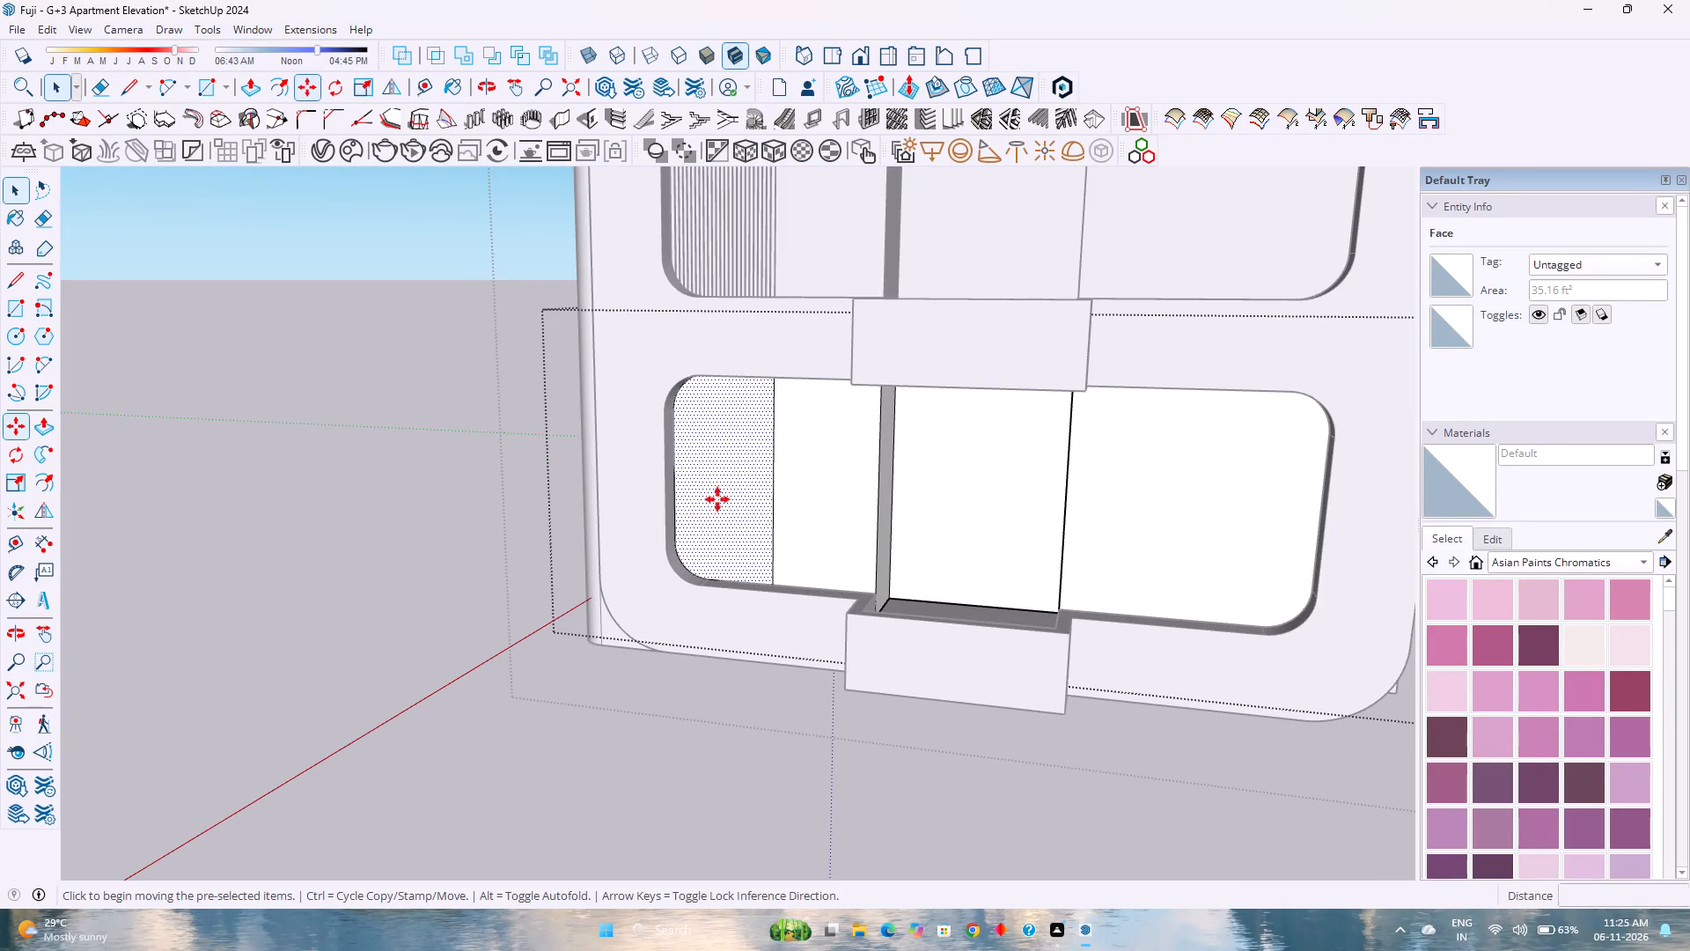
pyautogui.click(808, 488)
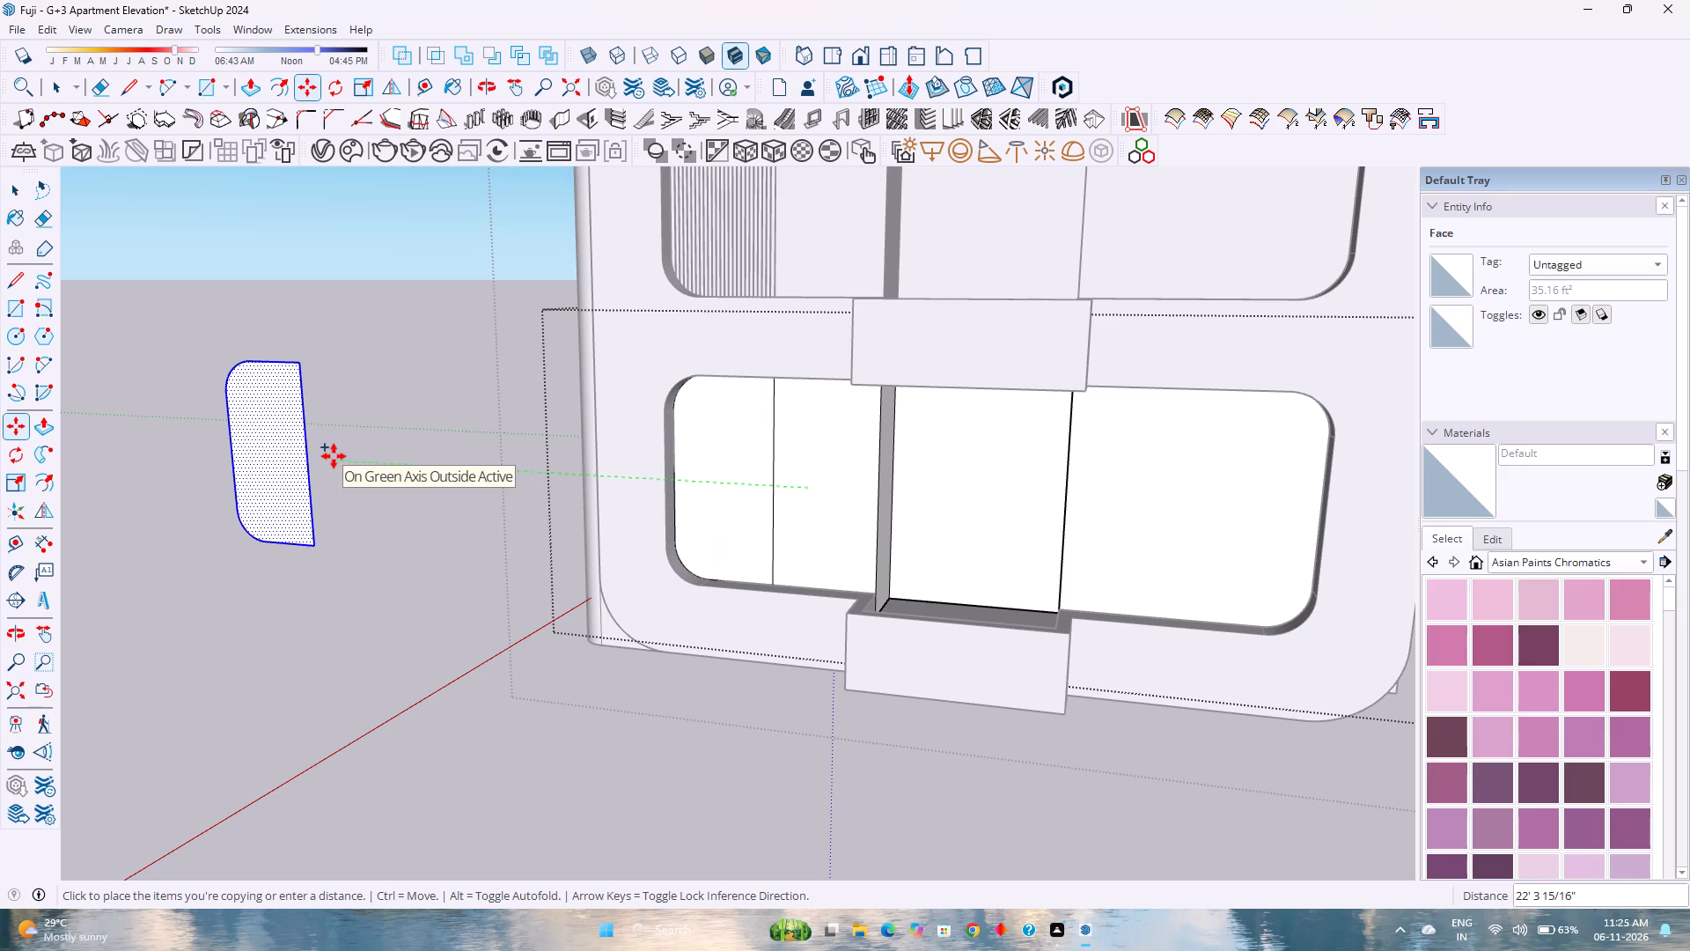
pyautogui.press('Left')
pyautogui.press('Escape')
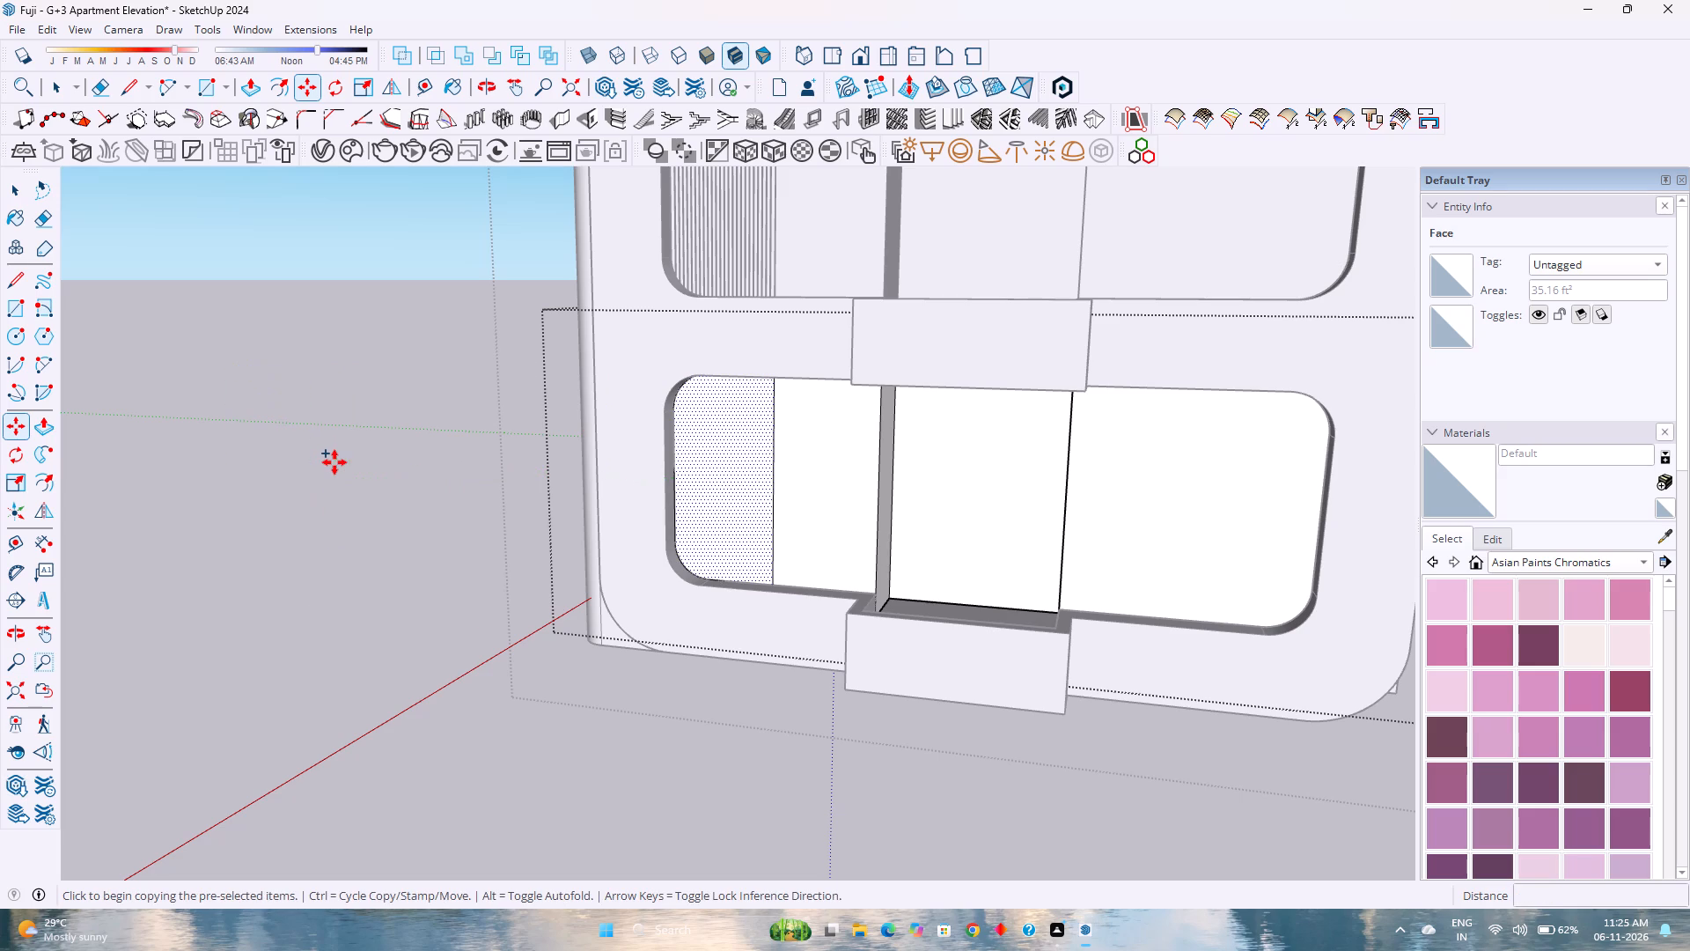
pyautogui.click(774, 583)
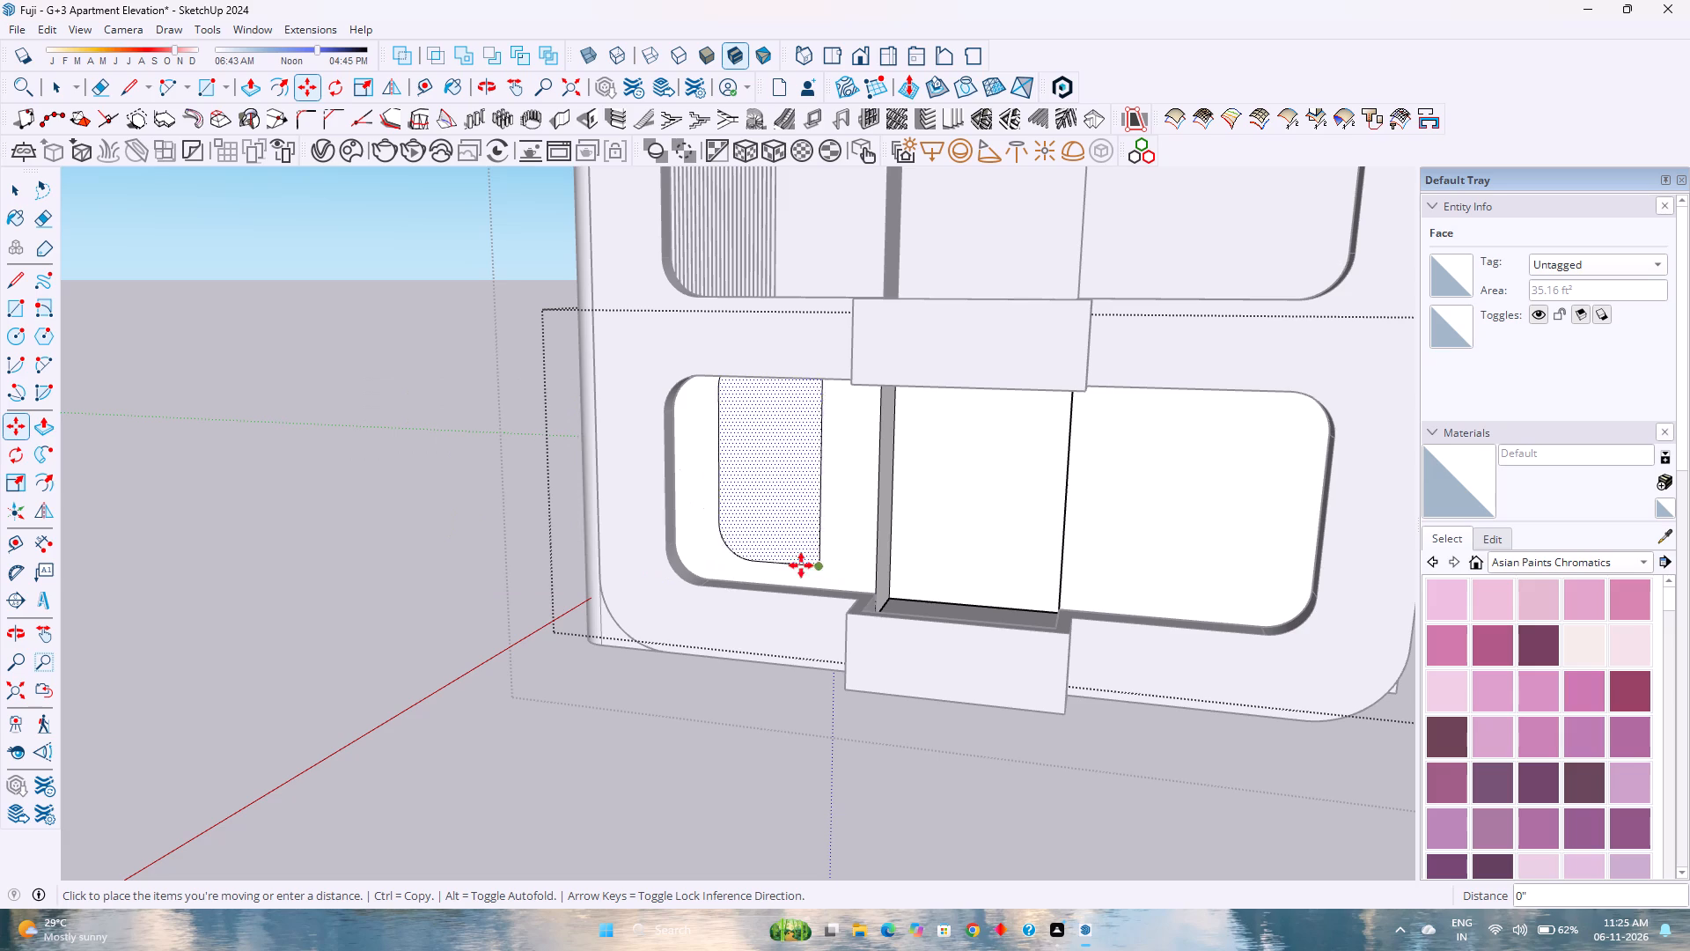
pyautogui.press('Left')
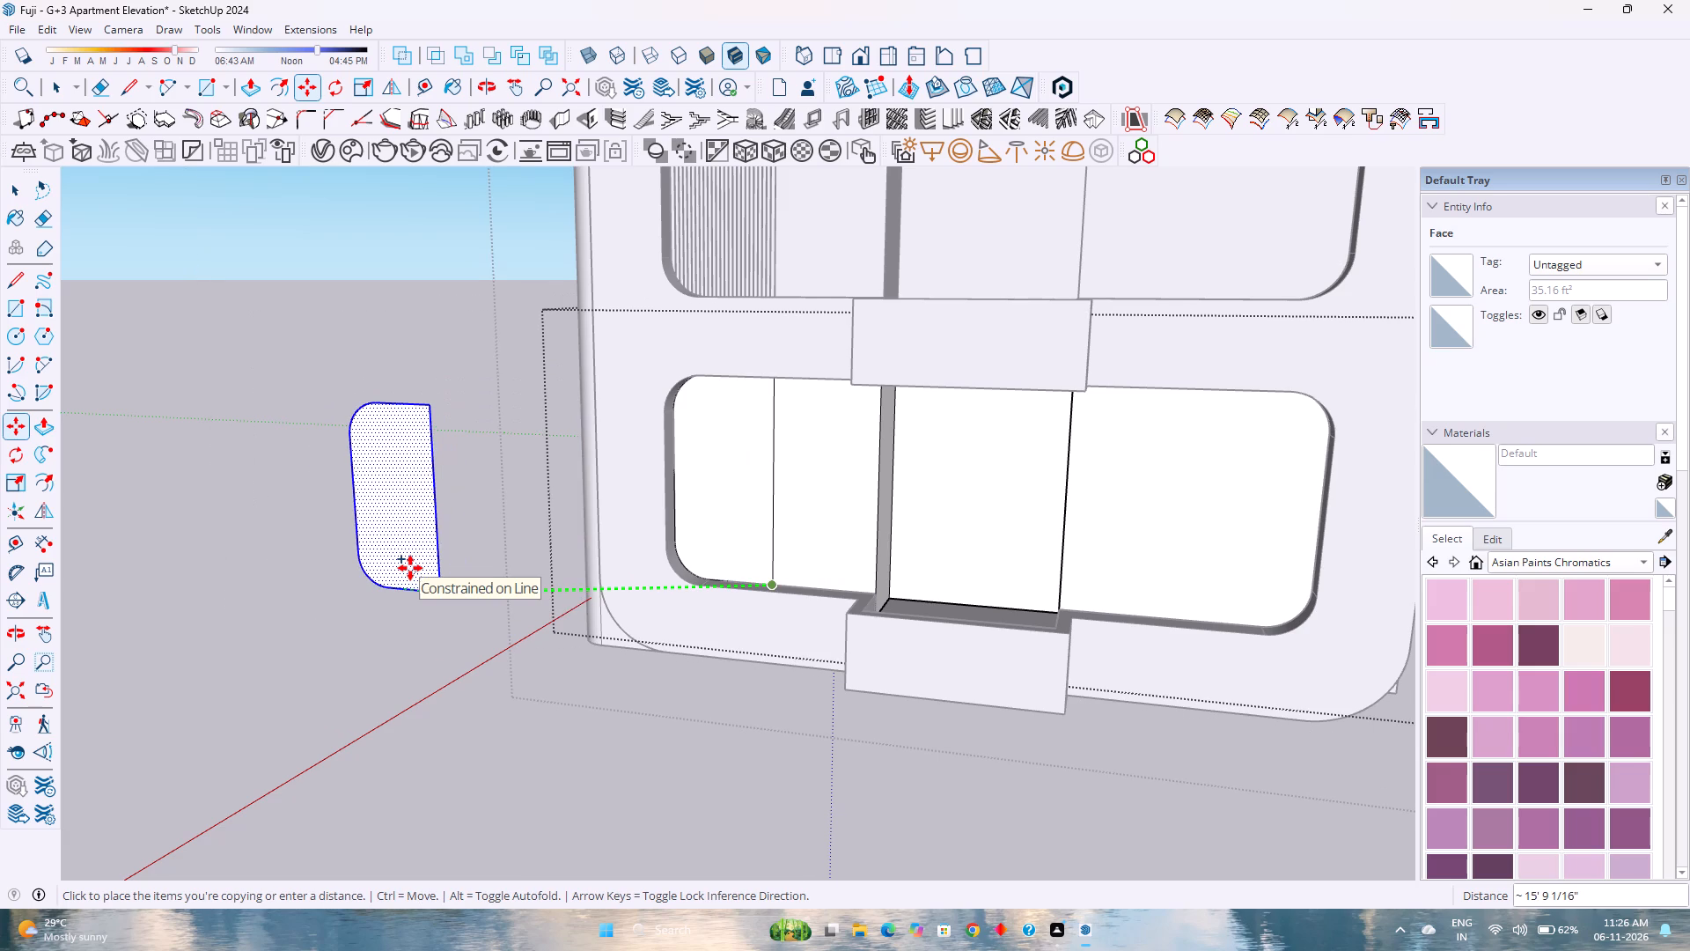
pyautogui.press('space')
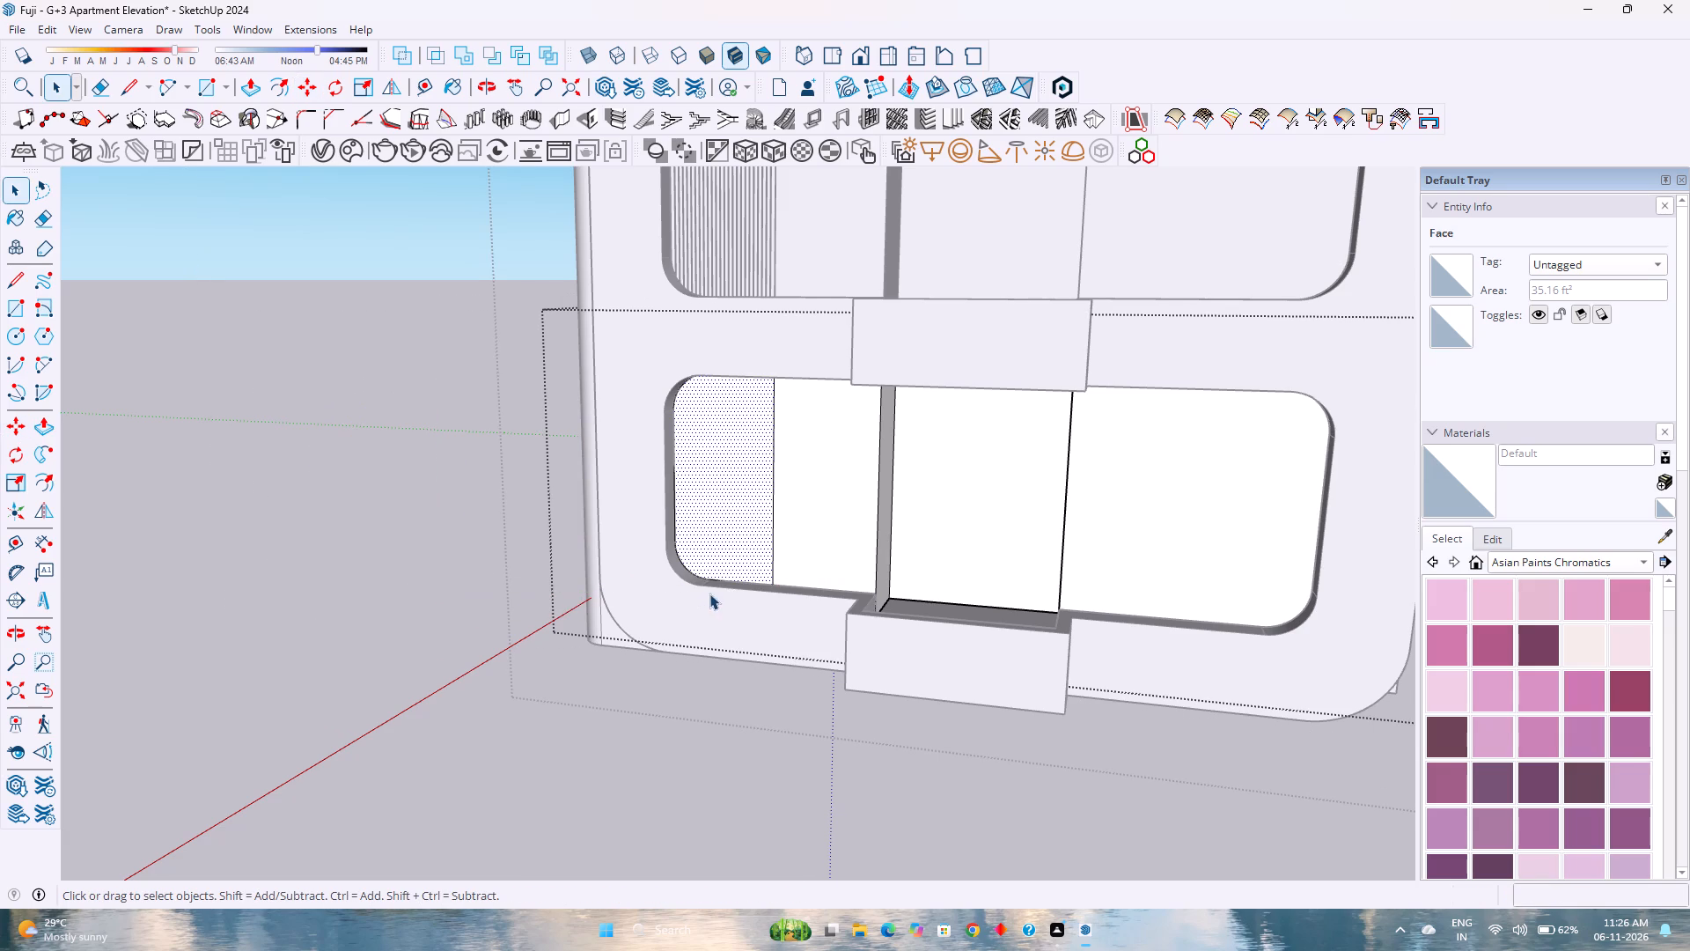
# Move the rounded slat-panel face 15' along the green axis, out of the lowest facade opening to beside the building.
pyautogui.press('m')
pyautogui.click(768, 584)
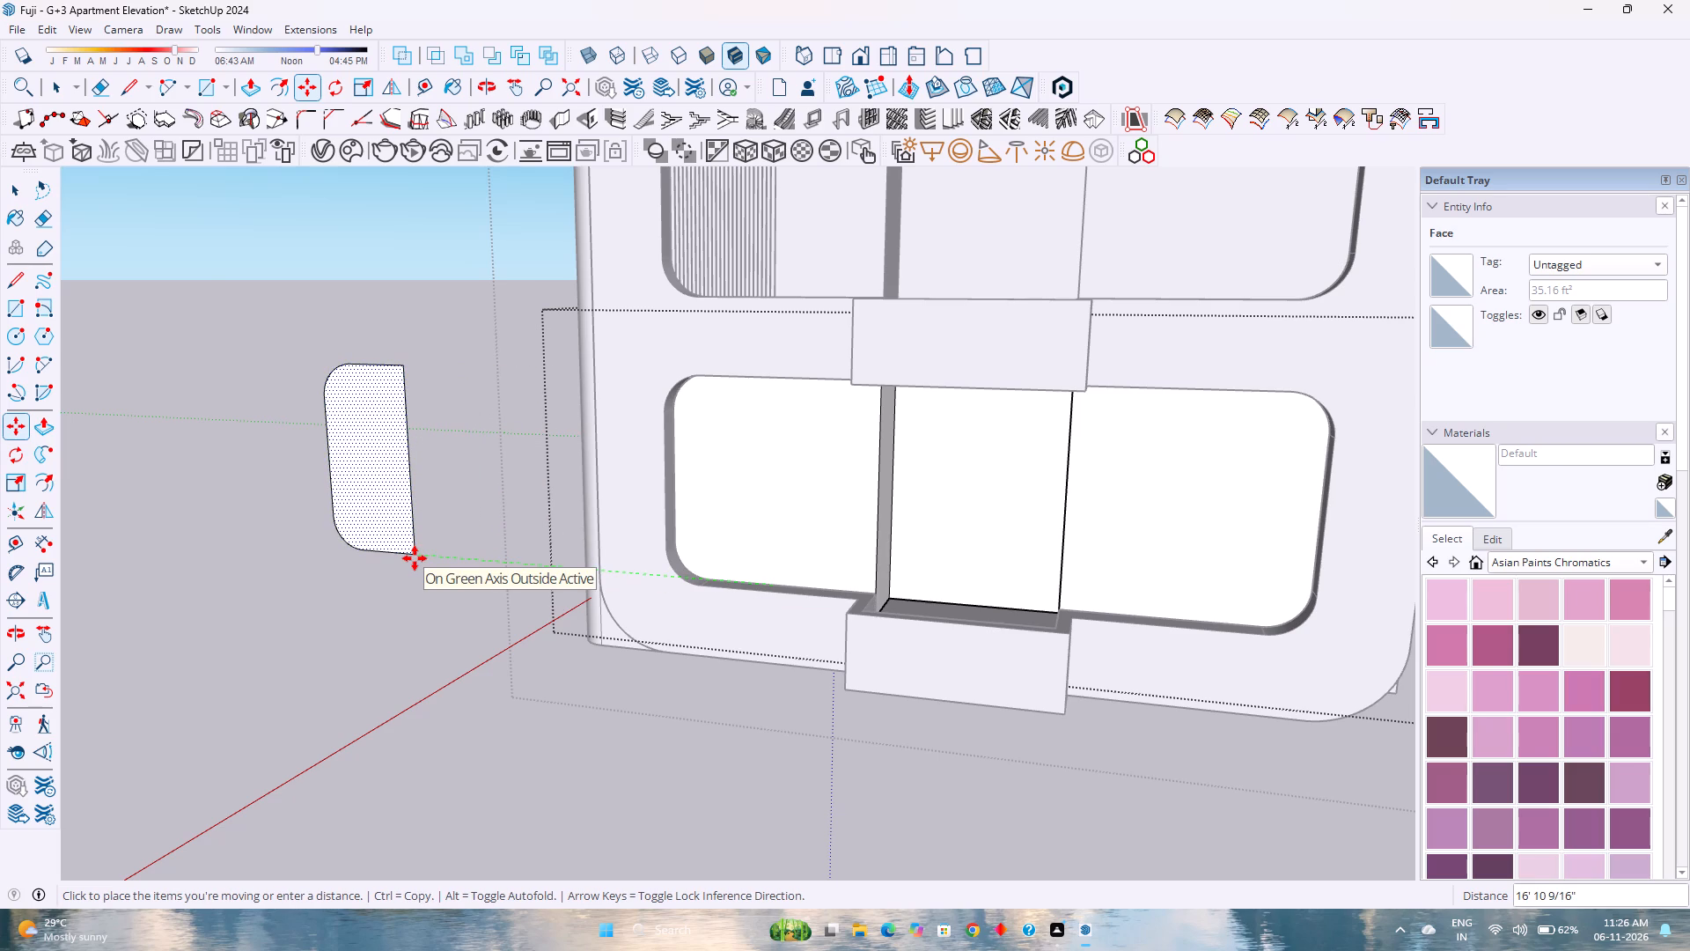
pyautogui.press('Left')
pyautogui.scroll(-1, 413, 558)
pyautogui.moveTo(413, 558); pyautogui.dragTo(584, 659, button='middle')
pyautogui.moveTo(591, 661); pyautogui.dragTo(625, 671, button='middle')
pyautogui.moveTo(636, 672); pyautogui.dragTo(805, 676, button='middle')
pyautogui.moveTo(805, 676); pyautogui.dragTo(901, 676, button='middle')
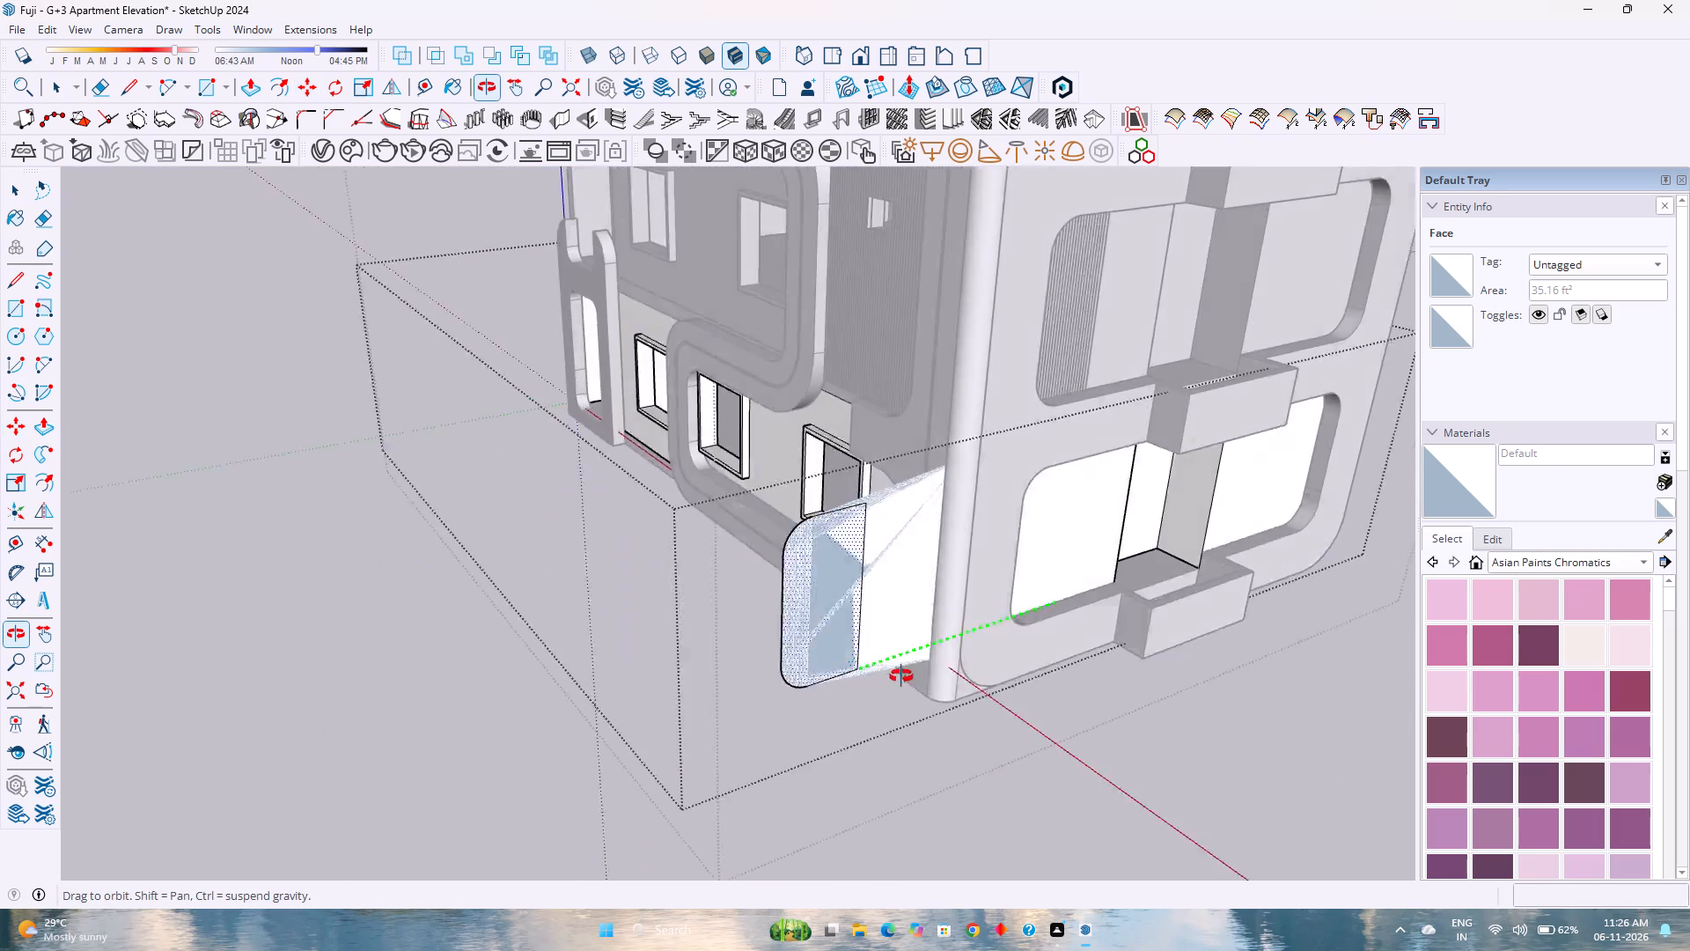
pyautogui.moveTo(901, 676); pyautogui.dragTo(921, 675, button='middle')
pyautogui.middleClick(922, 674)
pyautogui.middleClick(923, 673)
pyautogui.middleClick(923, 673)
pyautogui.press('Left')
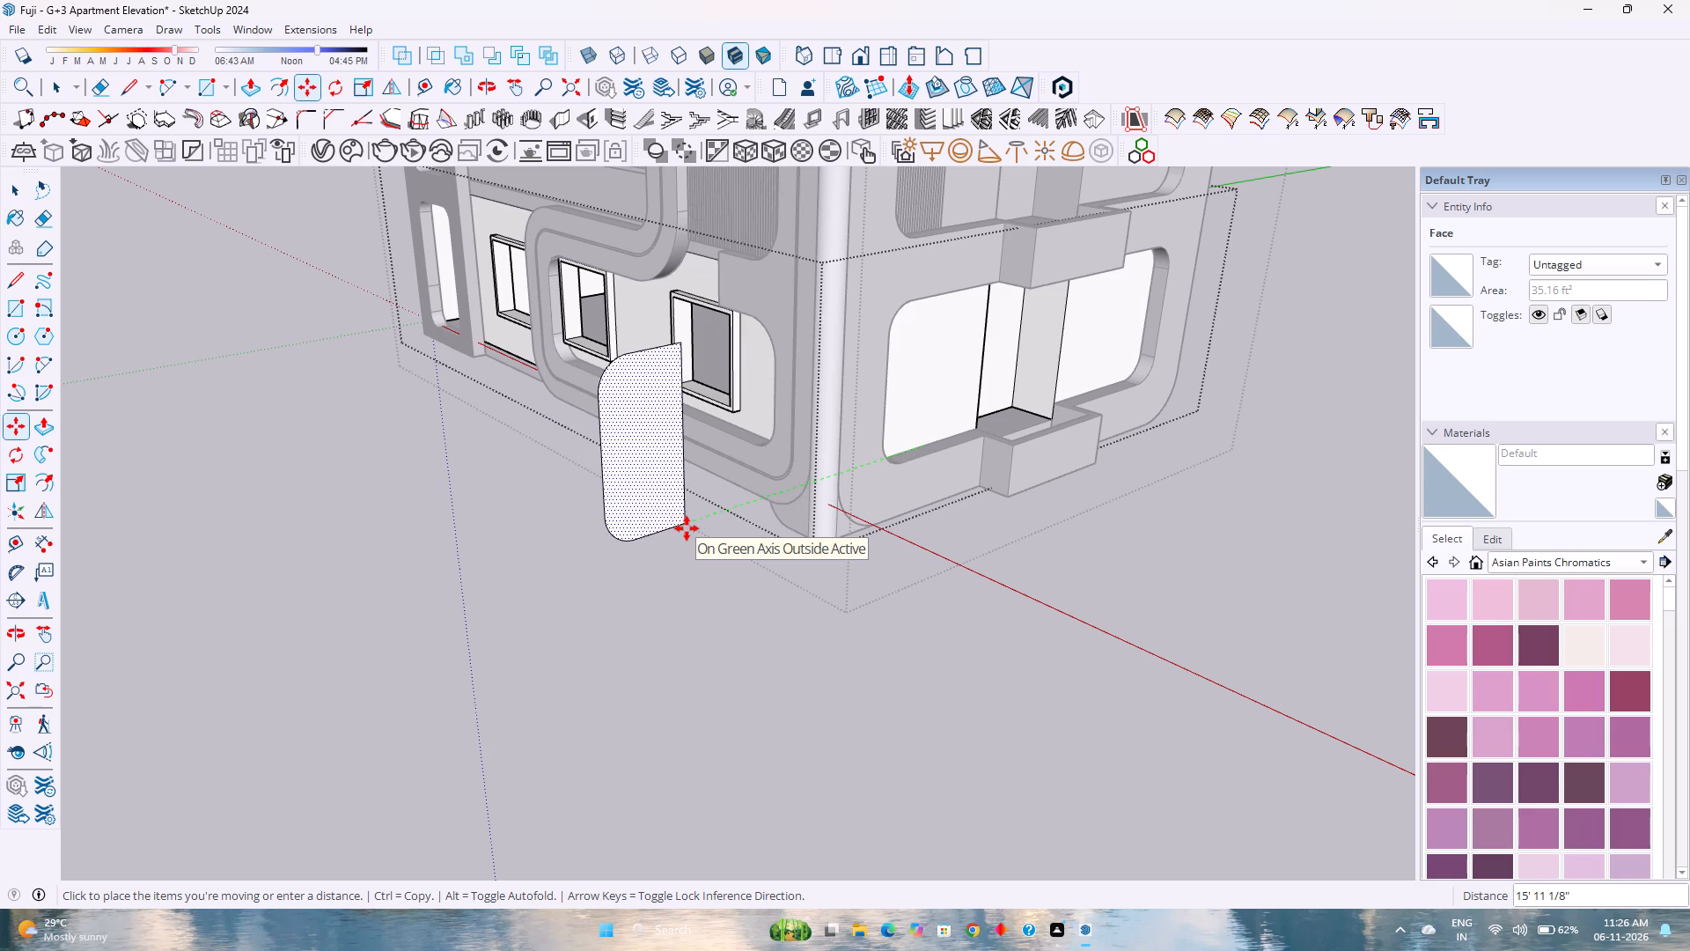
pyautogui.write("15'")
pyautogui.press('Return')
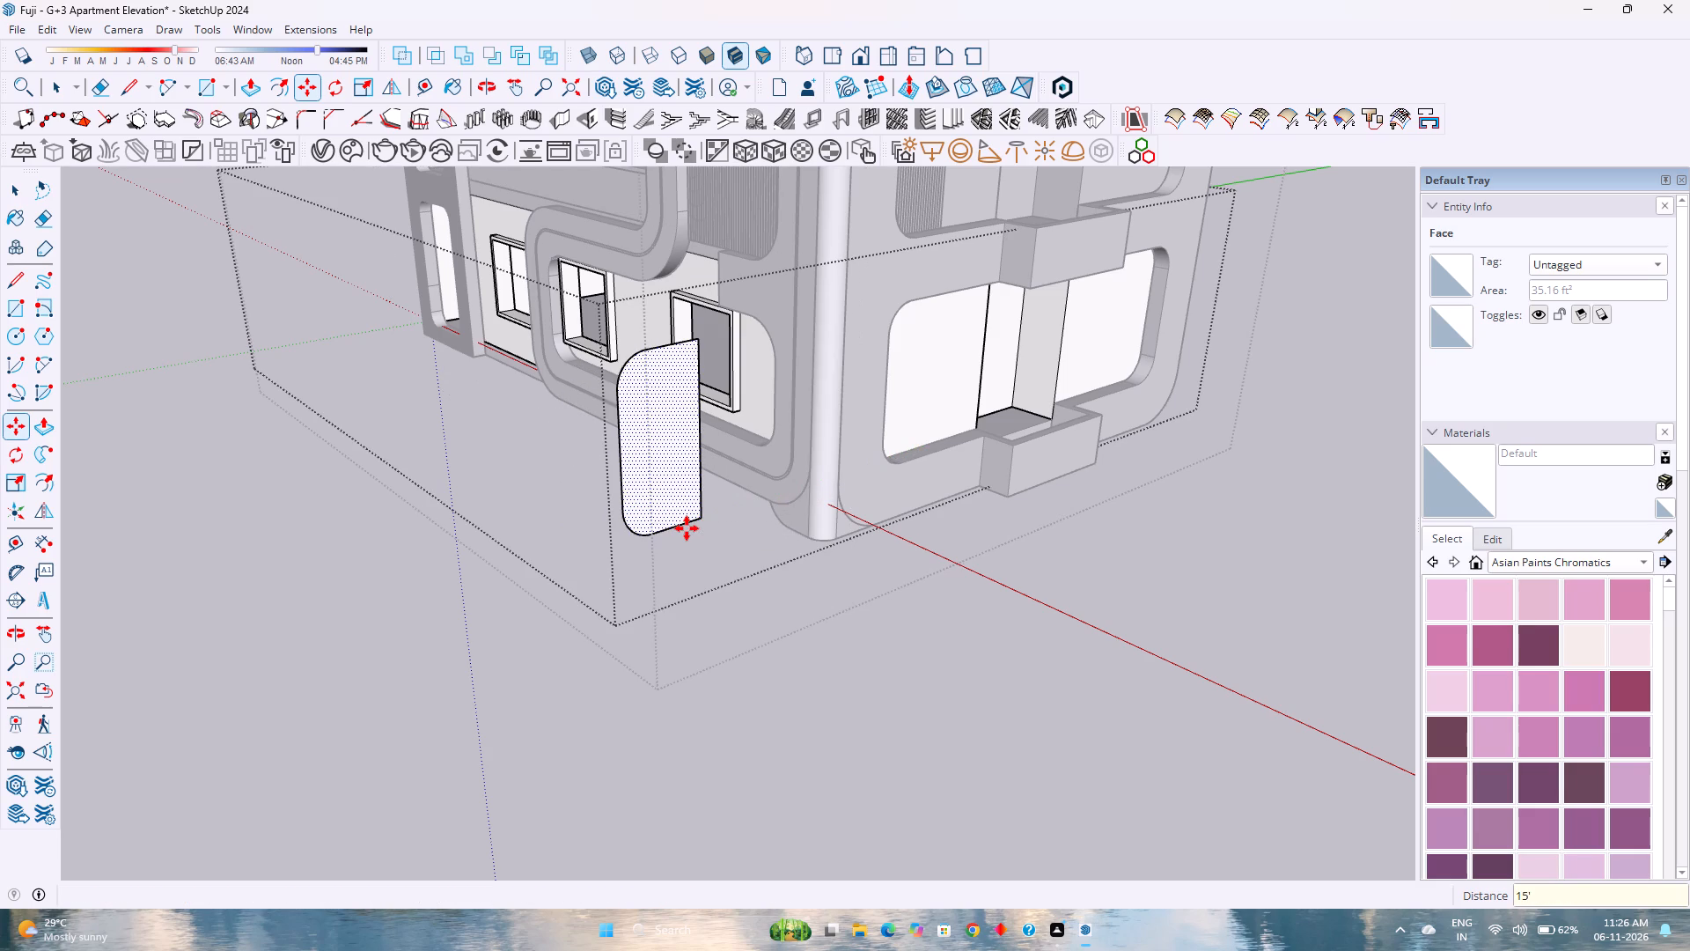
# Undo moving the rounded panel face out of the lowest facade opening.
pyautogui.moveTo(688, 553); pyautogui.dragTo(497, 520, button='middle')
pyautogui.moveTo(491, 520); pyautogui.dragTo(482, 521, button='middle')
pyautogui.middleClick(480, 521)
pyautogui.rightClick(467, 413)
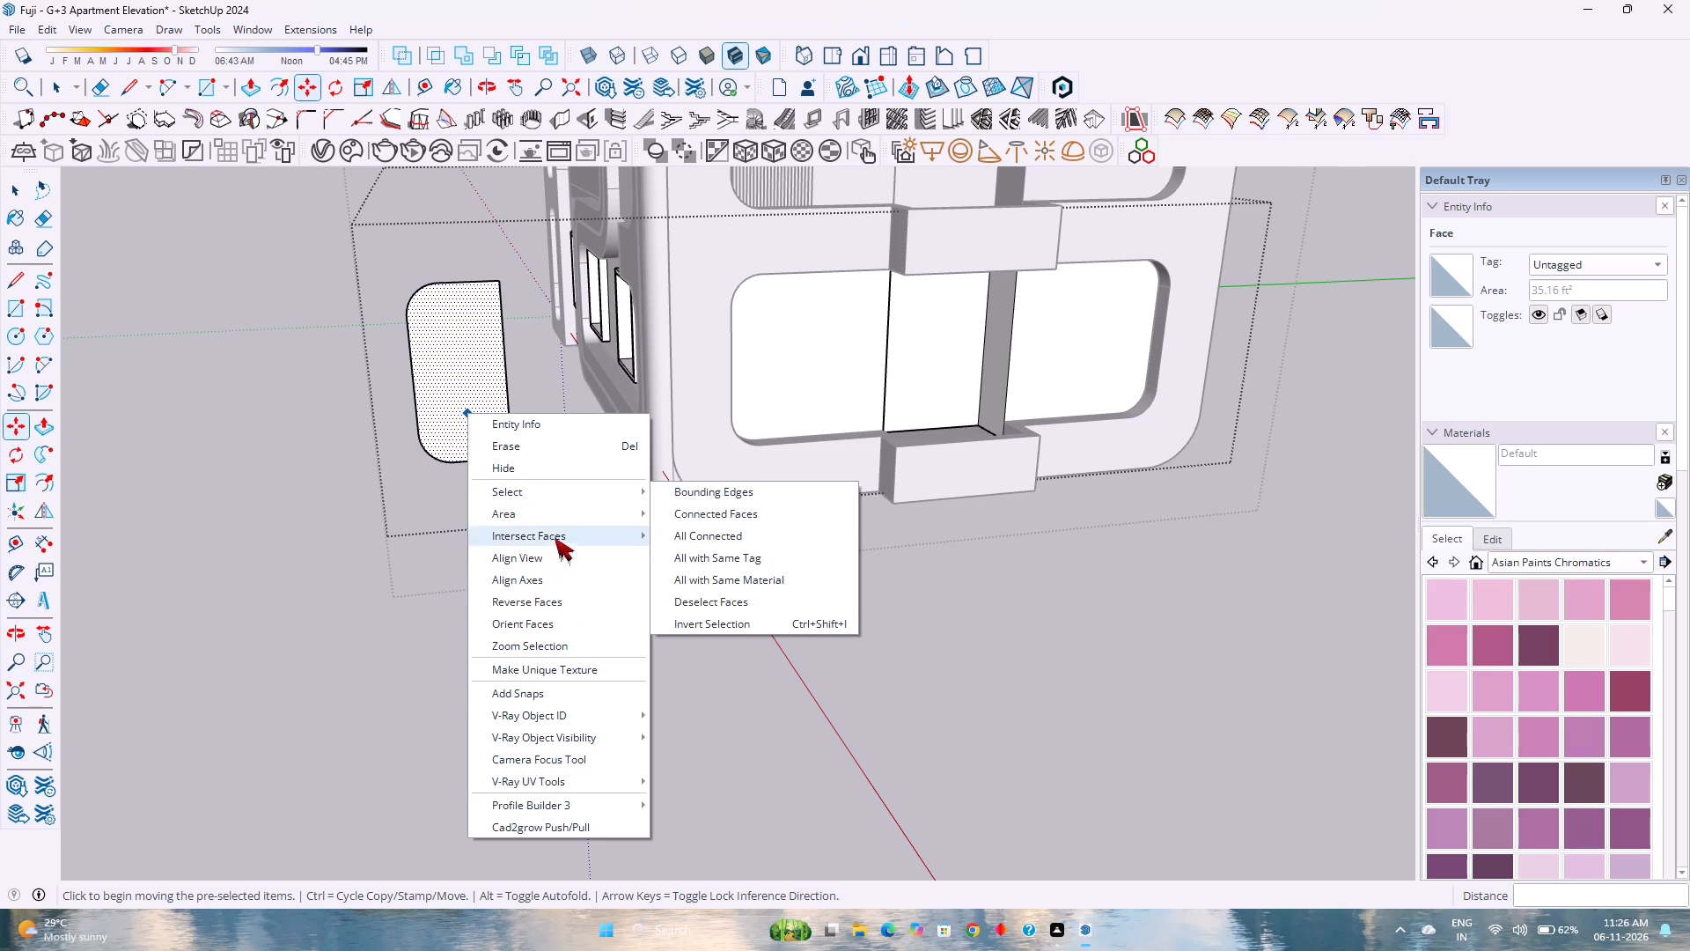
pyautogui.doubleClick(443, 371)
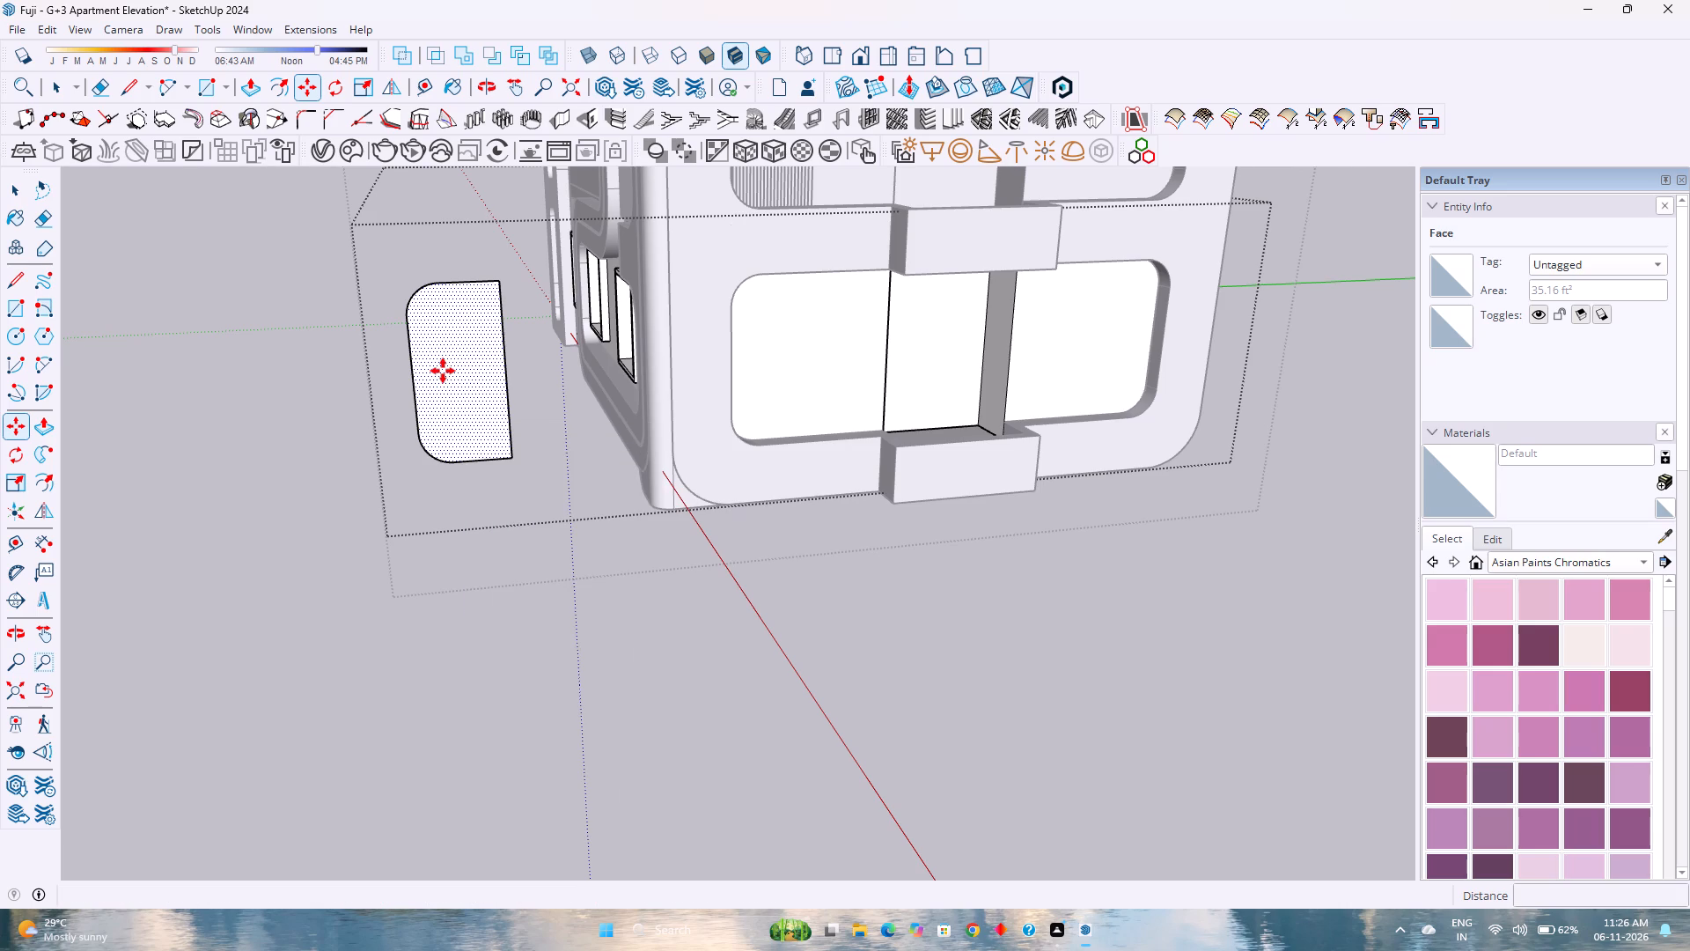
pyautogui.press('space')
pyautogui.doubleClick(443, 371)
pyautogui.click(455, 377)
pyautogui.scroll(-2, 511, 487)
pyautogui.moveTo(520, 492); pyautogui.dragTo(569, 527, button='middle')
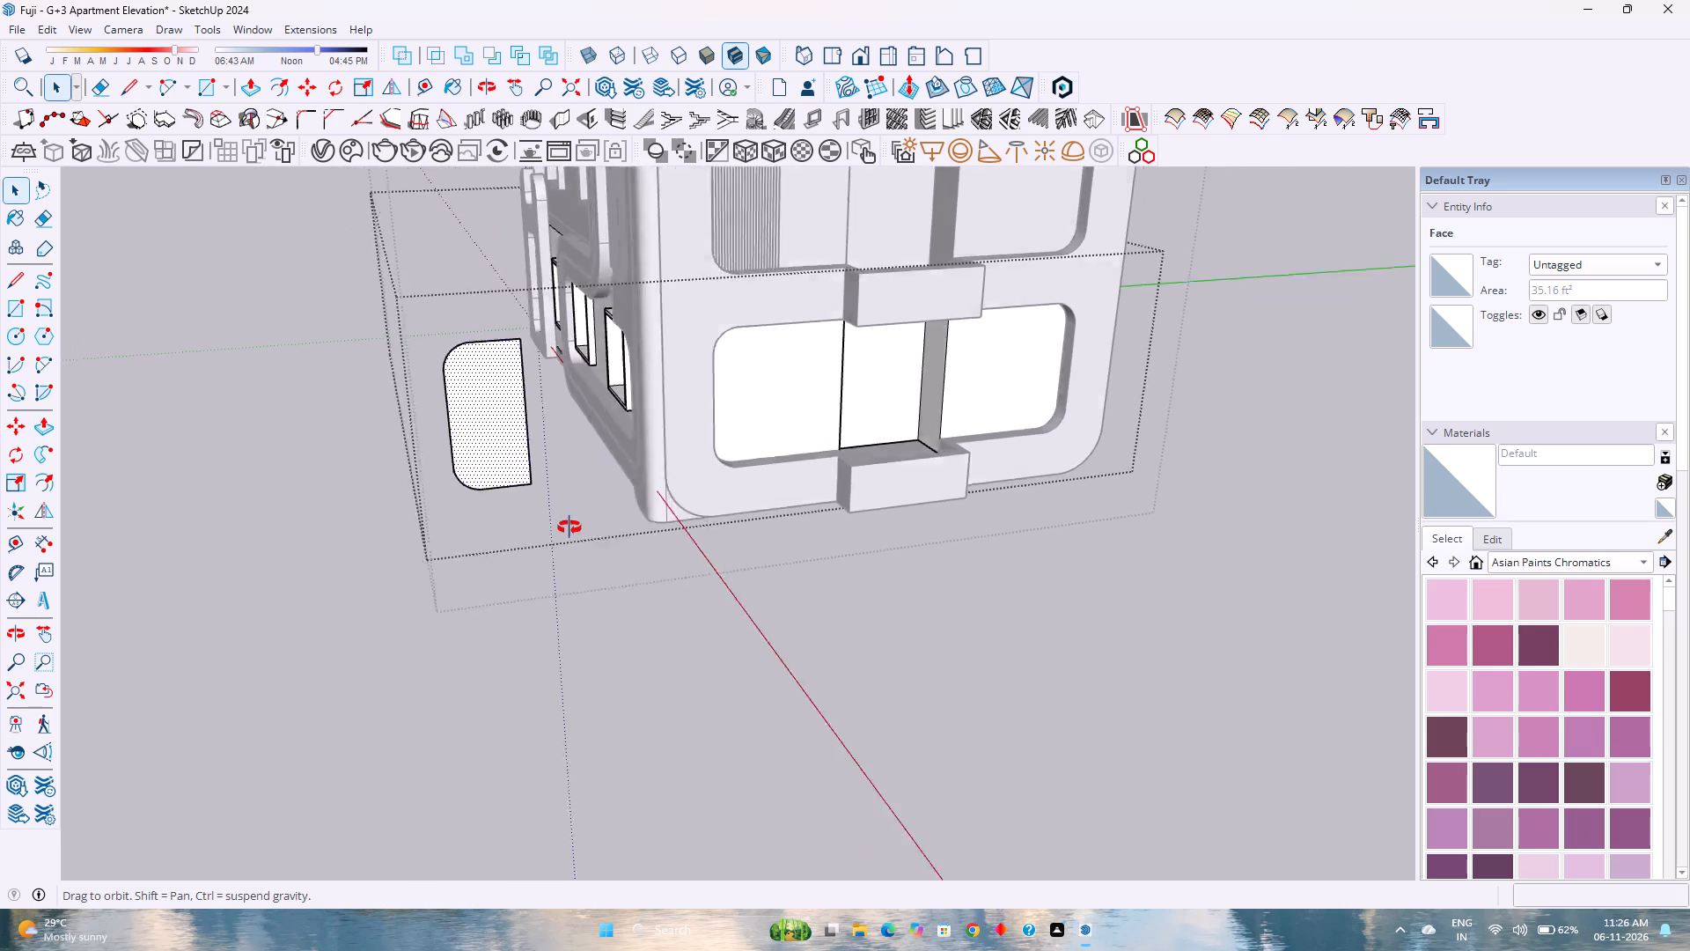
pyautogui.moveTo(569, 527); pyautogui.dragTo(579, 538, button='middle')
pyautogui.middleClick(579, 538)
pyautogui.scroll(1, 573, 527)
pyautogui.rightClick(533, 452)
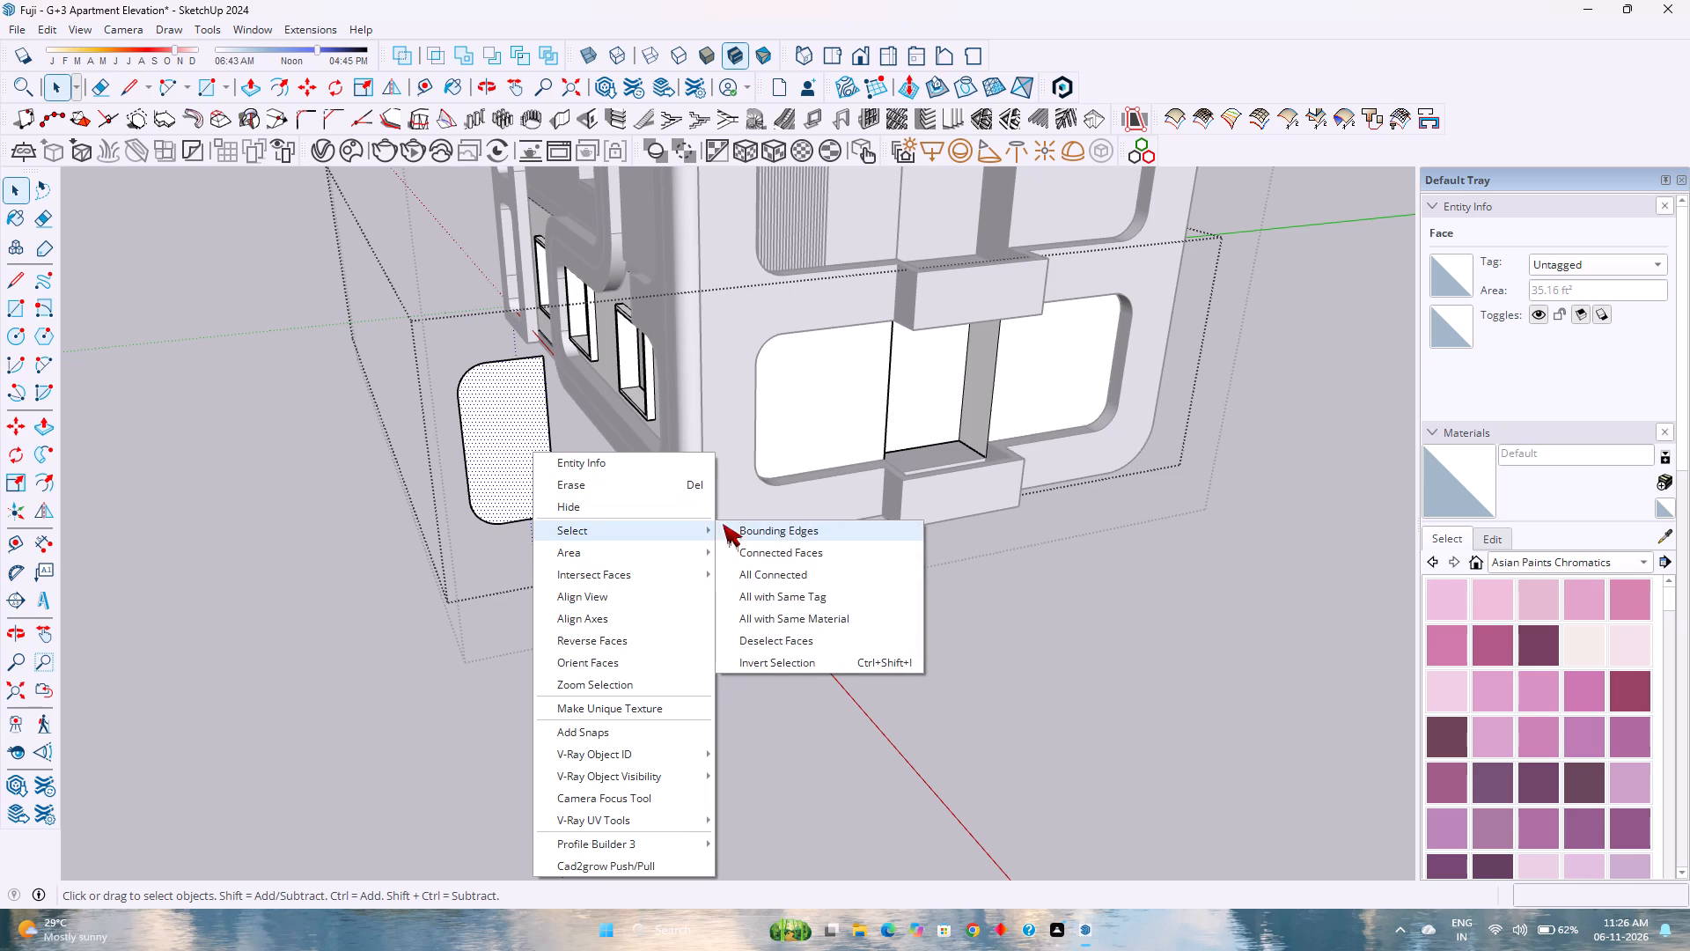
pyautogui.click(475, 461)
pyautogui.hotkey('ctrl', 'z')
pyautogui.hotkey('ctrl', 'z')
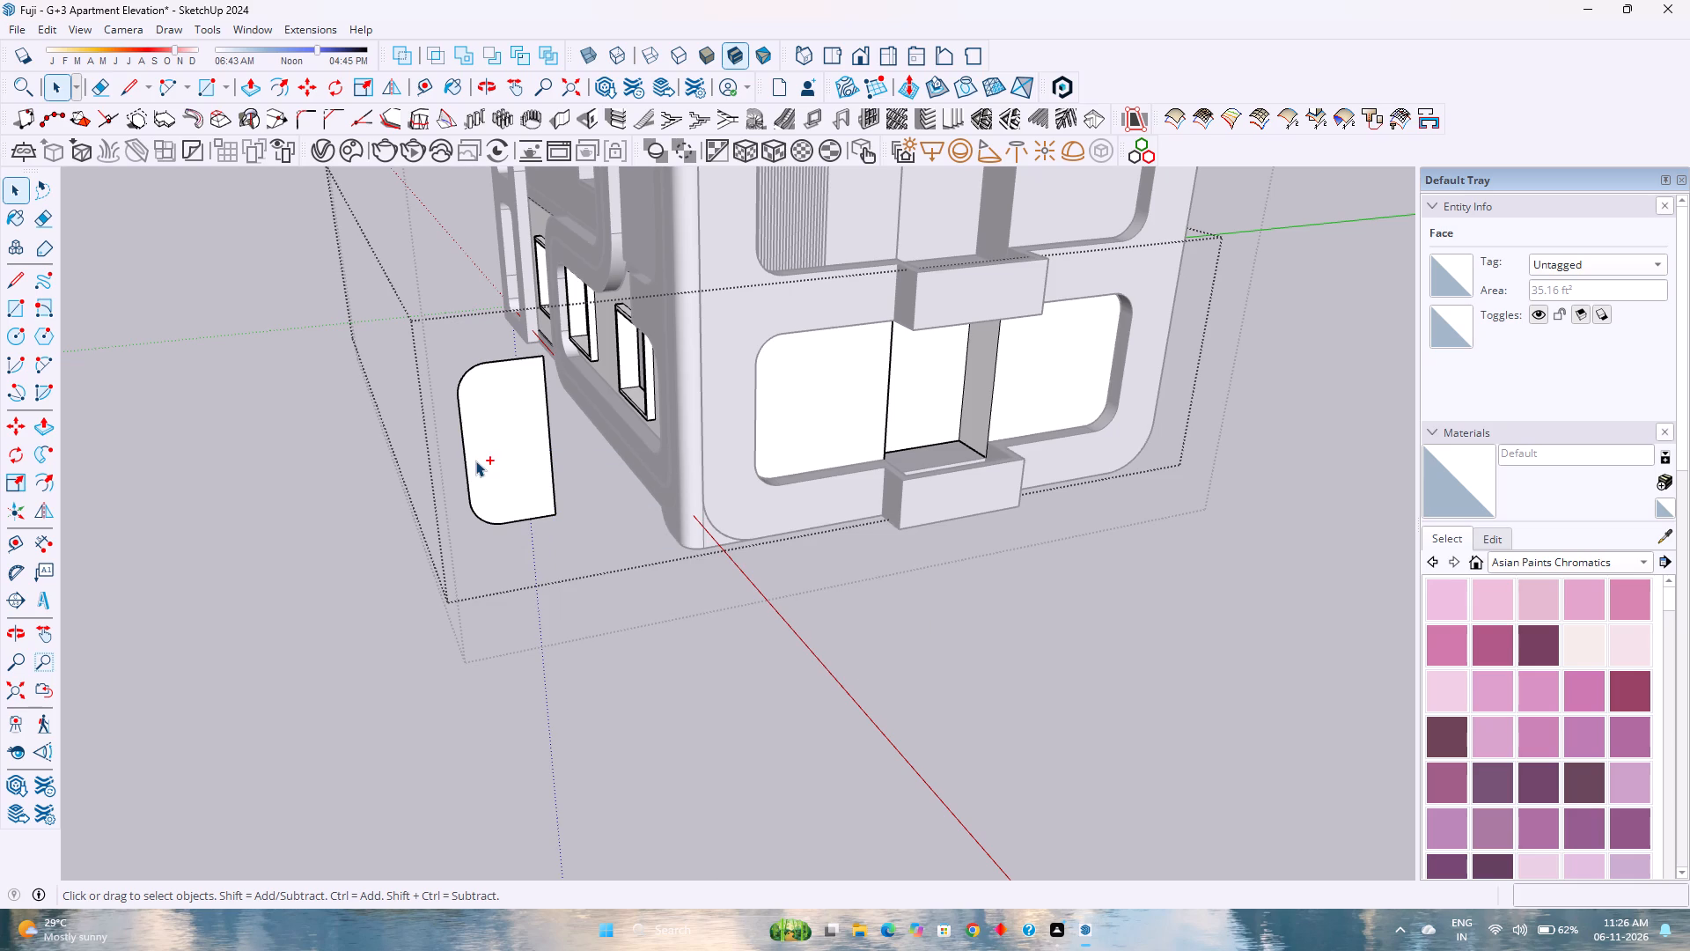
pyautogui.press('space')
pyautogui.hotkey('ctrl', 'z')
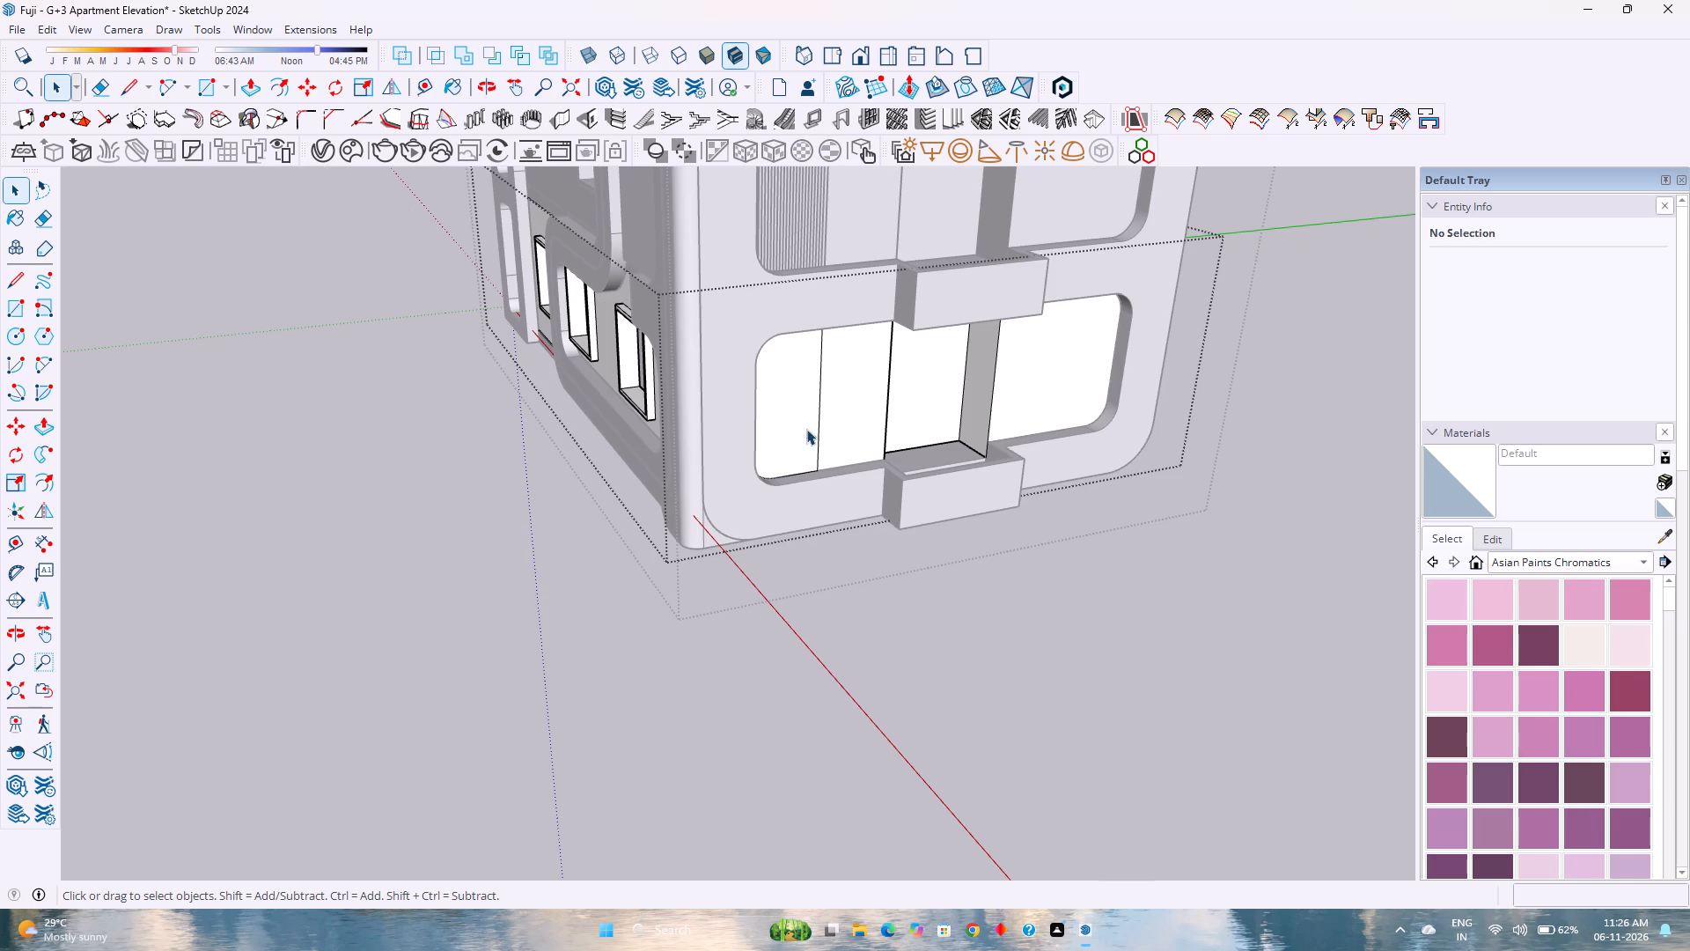
# Select the rounded panel face in the lowest facade opening and copy it 15' along the green axis, clear of the building.
pyautogui.click(794, 425)
pyautogui.scroll(2, 805, 470)
pyautogui.moveTo(805, 470); pyautogui.dragTo(706, 460, button='middle')
pyautogui.middleClick(706, 460)
pyautogui.moveTo(706, 460); pyautogui.dragTo(666, 453, button='middle')
pyautogui.press('m')
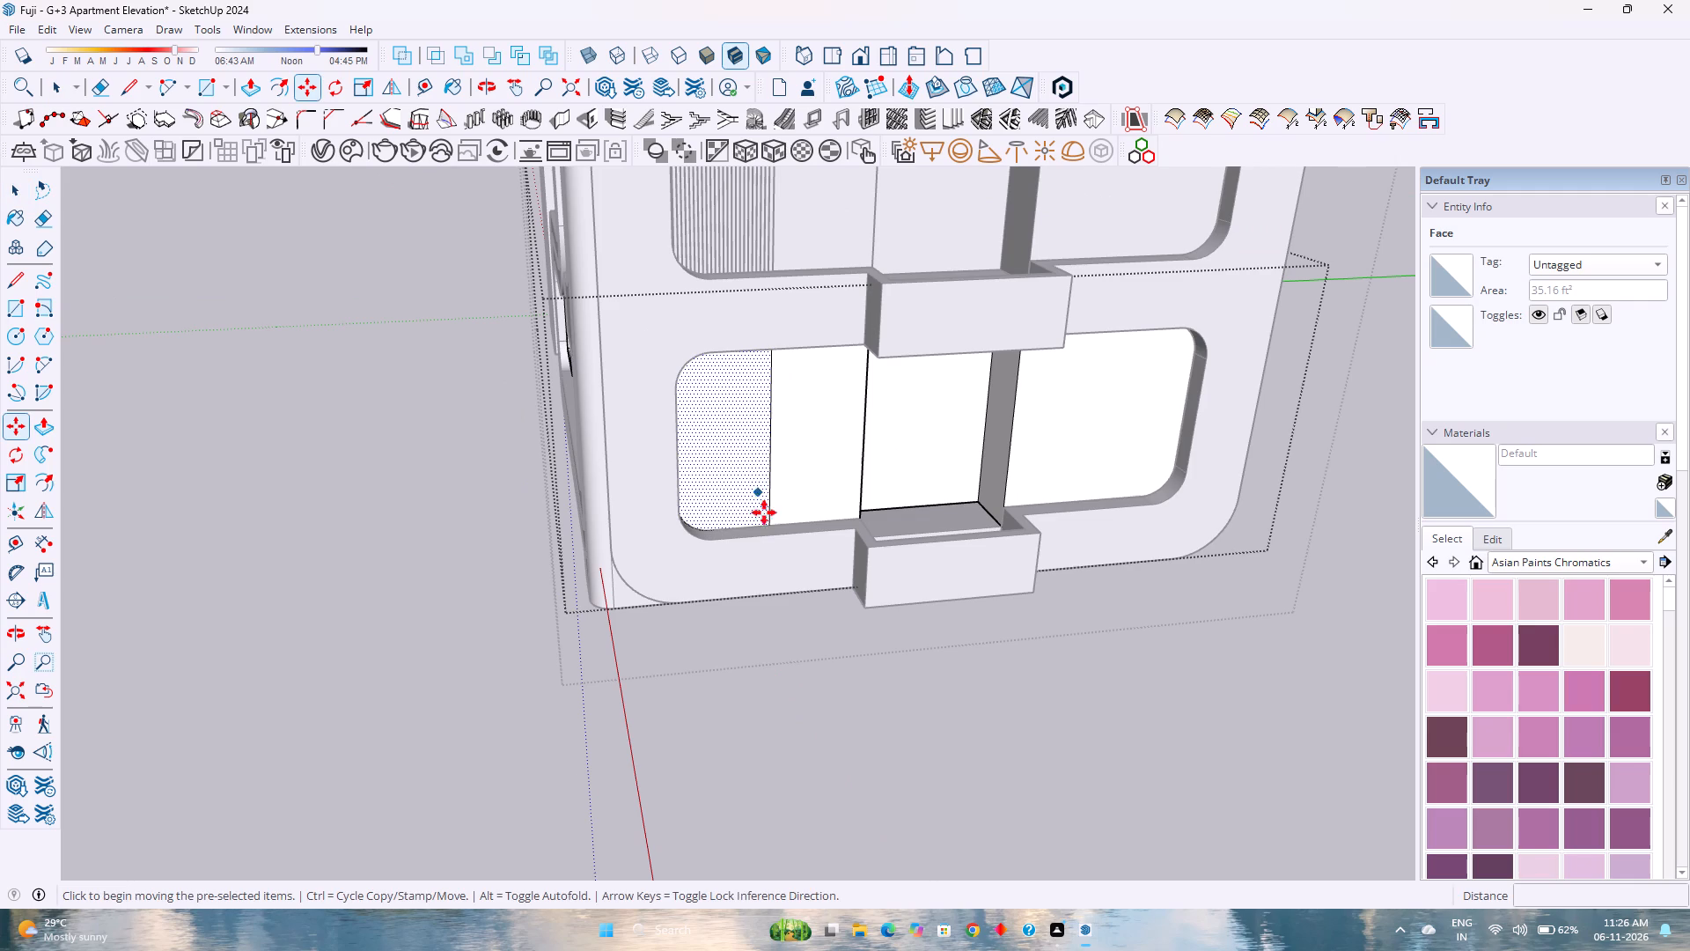
pyautogui.click(768, 525)
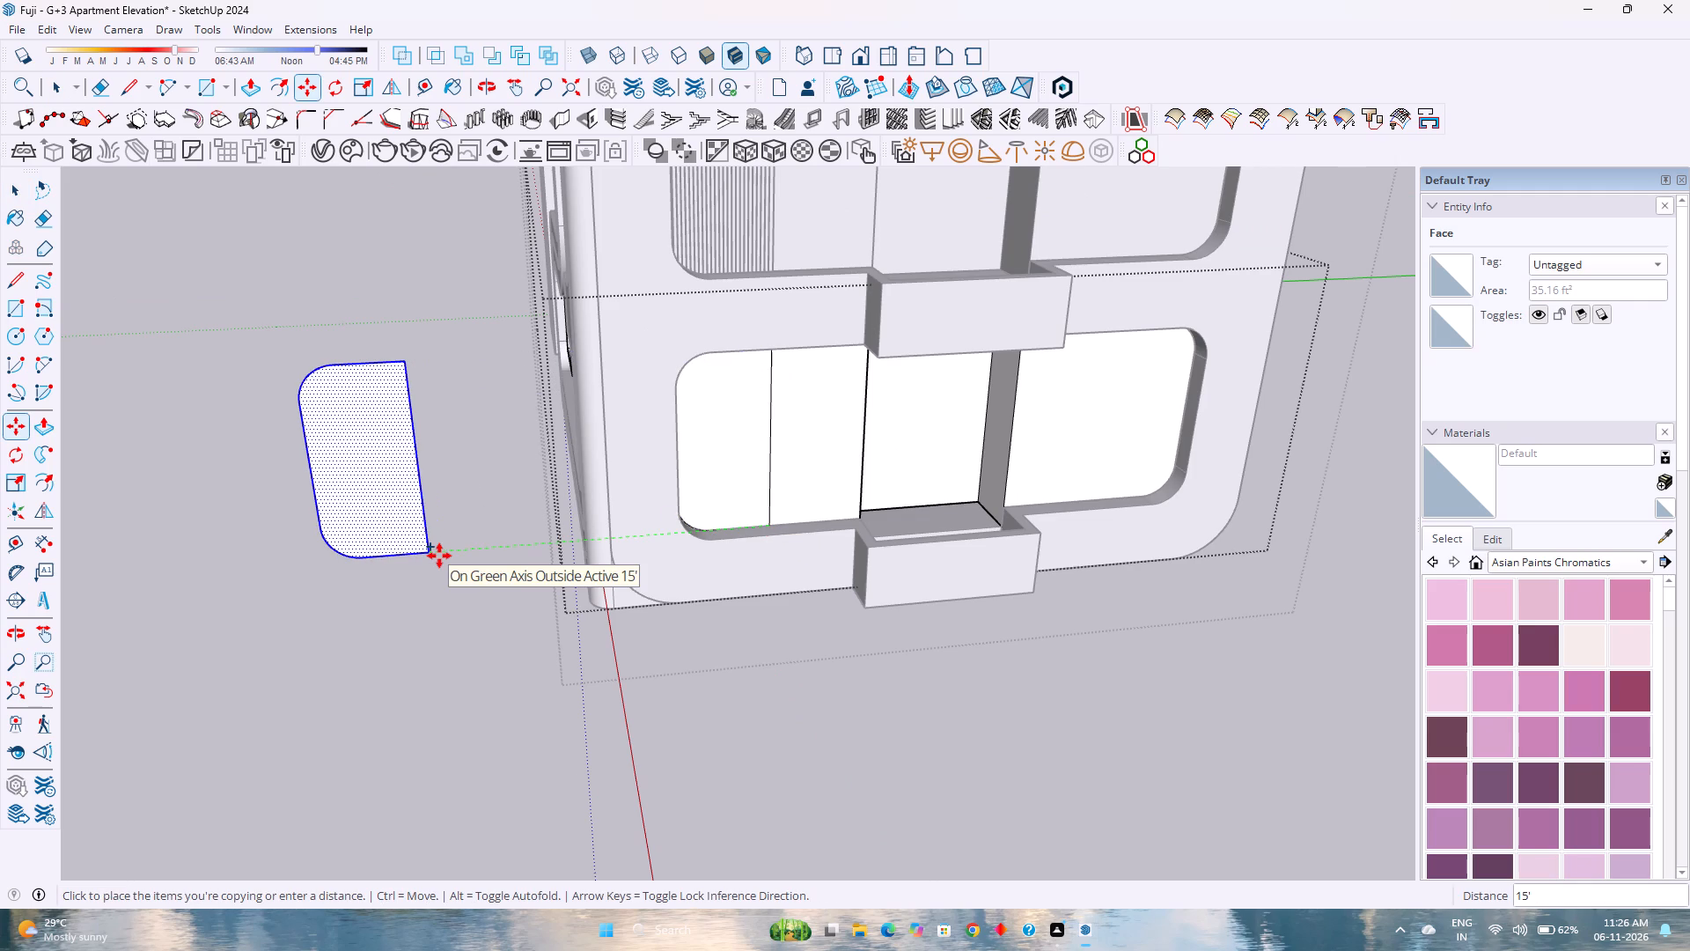
pyautogui.press('1')
pyautogui.press('5')
pyautogui.press("'")
pyautogui.press('Return')
# Make the copied panel face beside the building a group.
pyautogui.rightClick(397, 513)
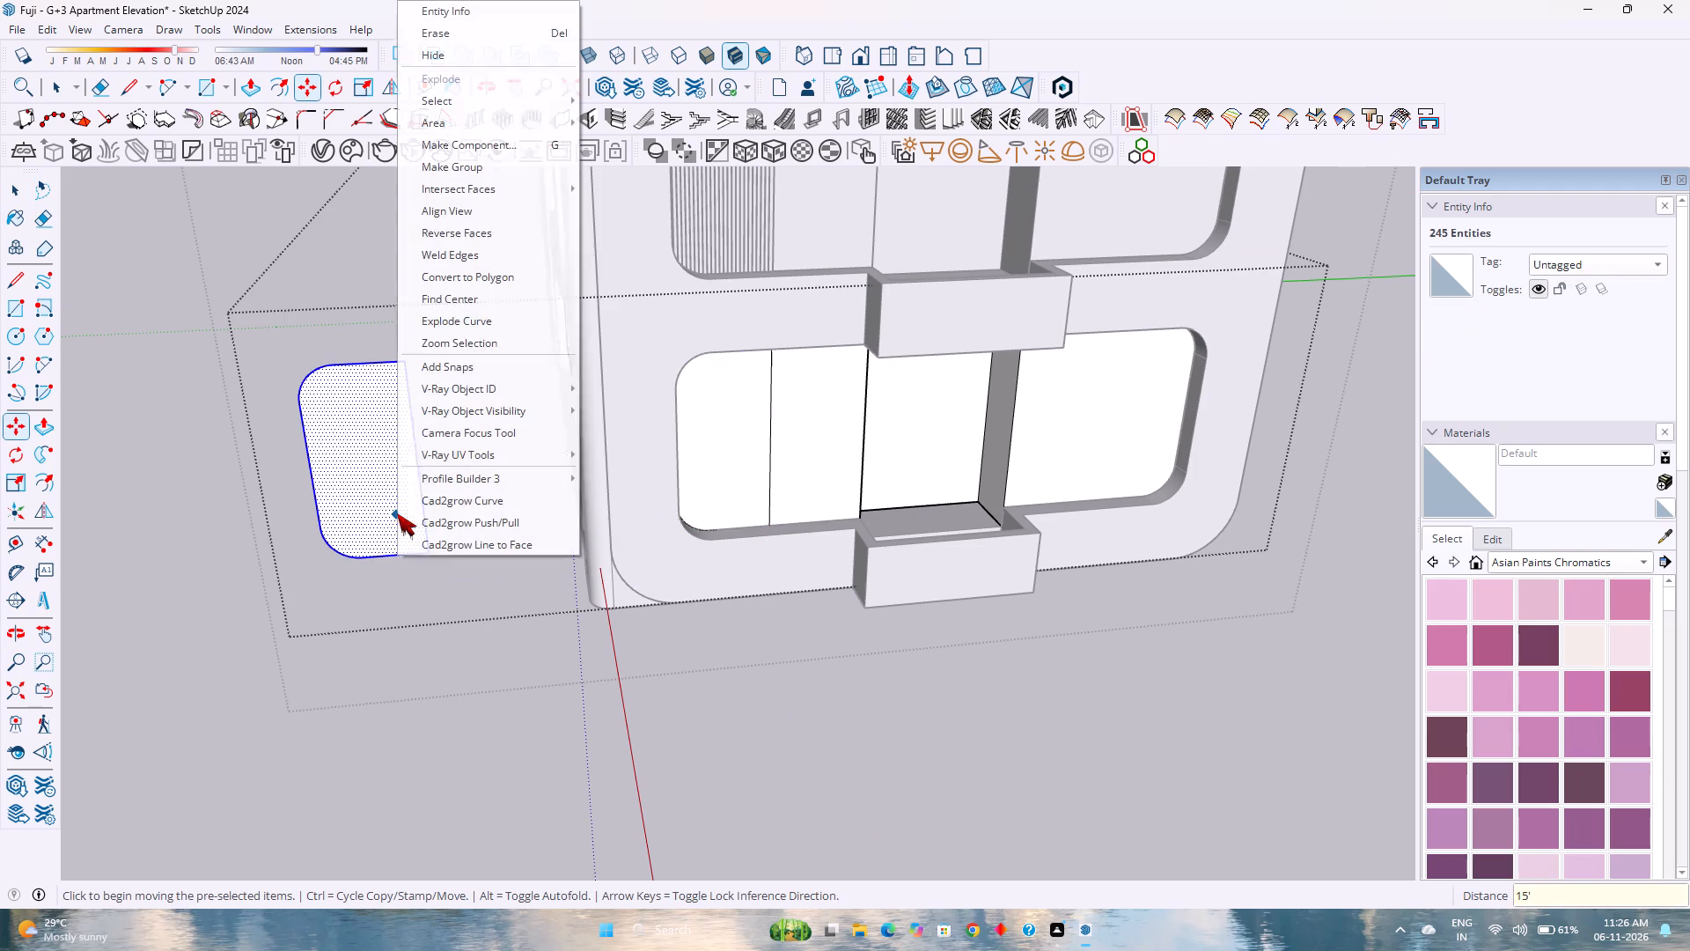
pyautogui.click(472, 164)
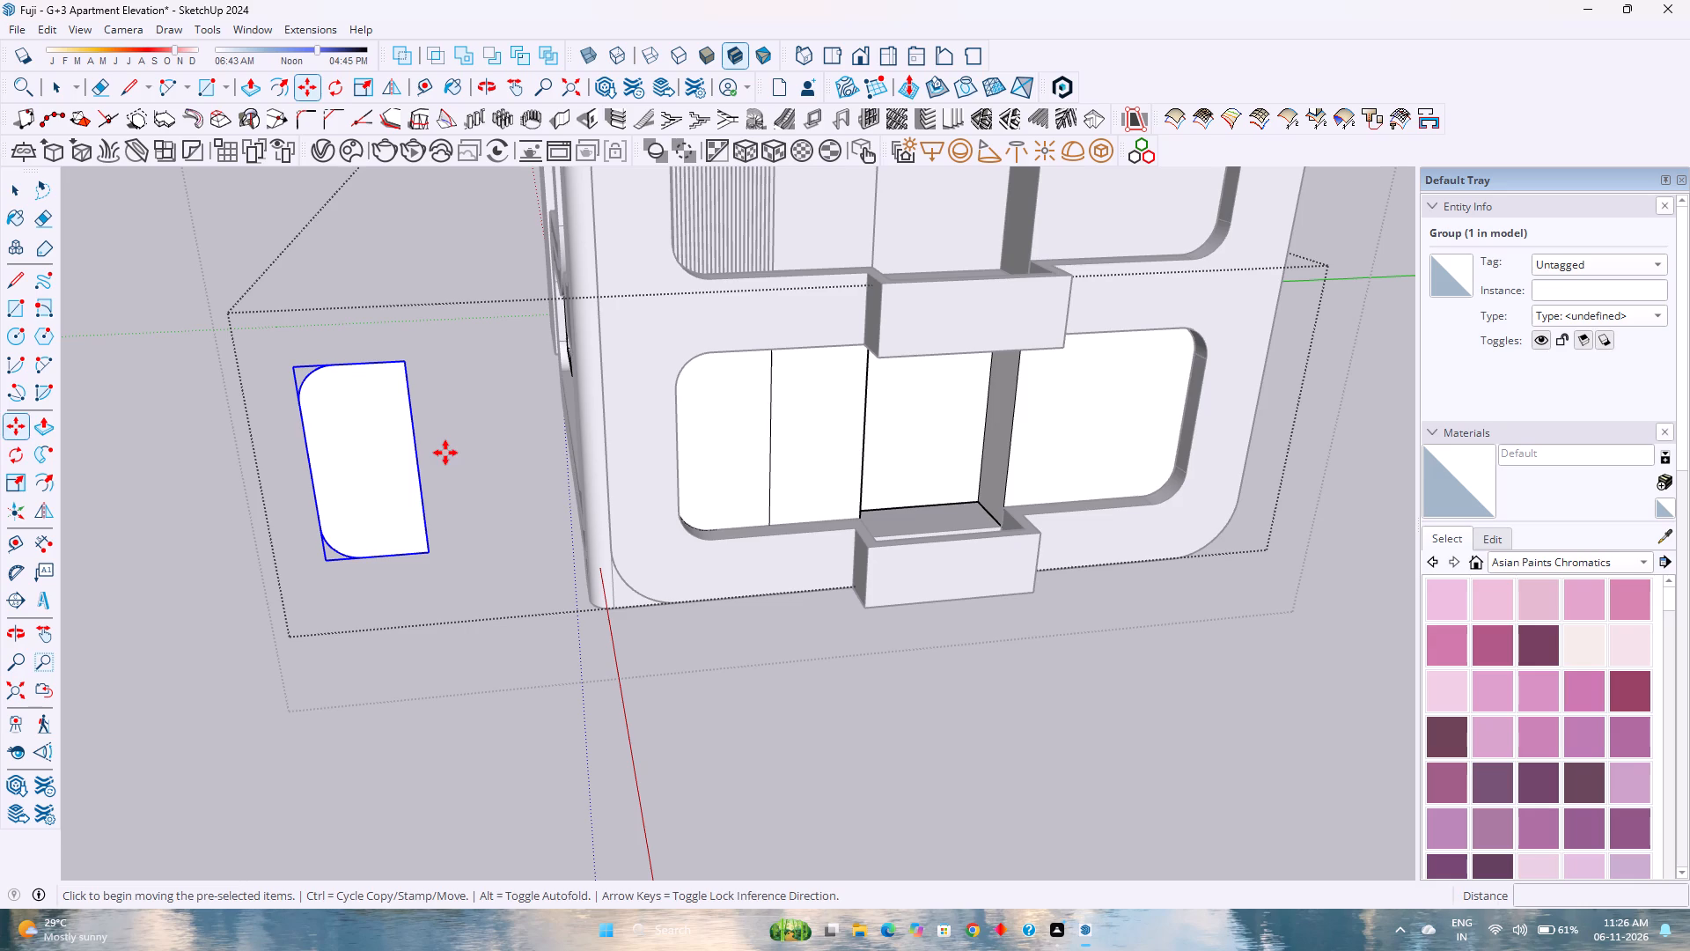
# Open the new panel group for editing and place a guide 2" inside the vertical edge between its rounded corners.
pyautogui.press('space')
pyautogui.doubleClick(387, 479)
pyautogui.scroll(5, 387, 479)
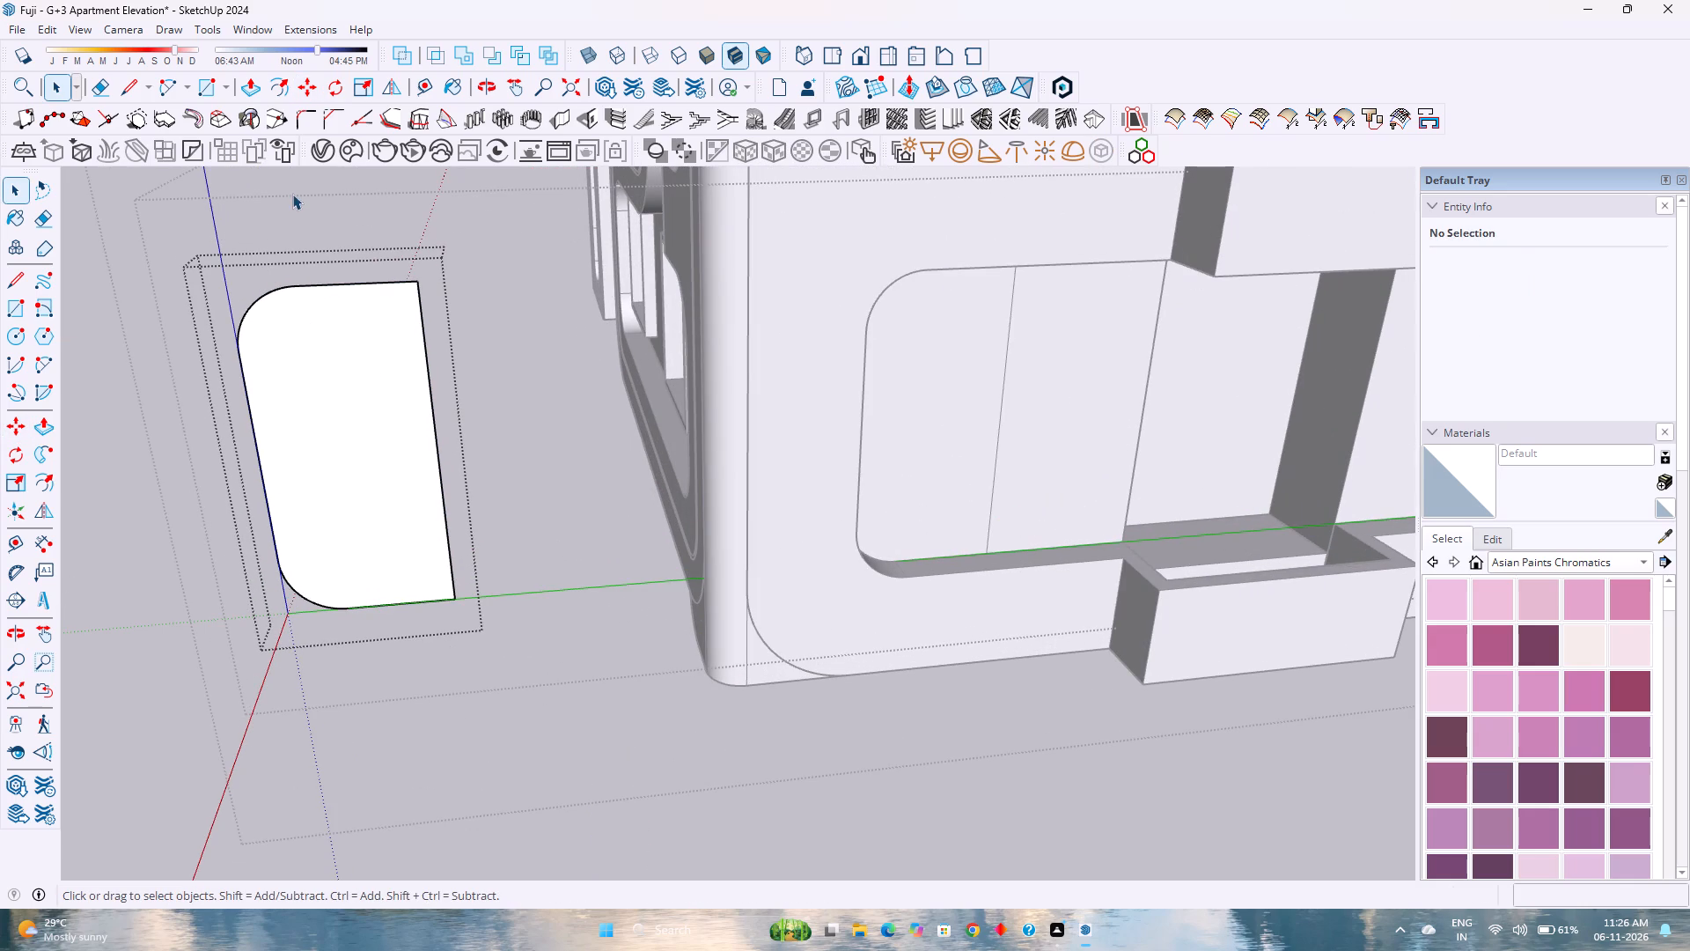
pyautogui.click(417, 98)
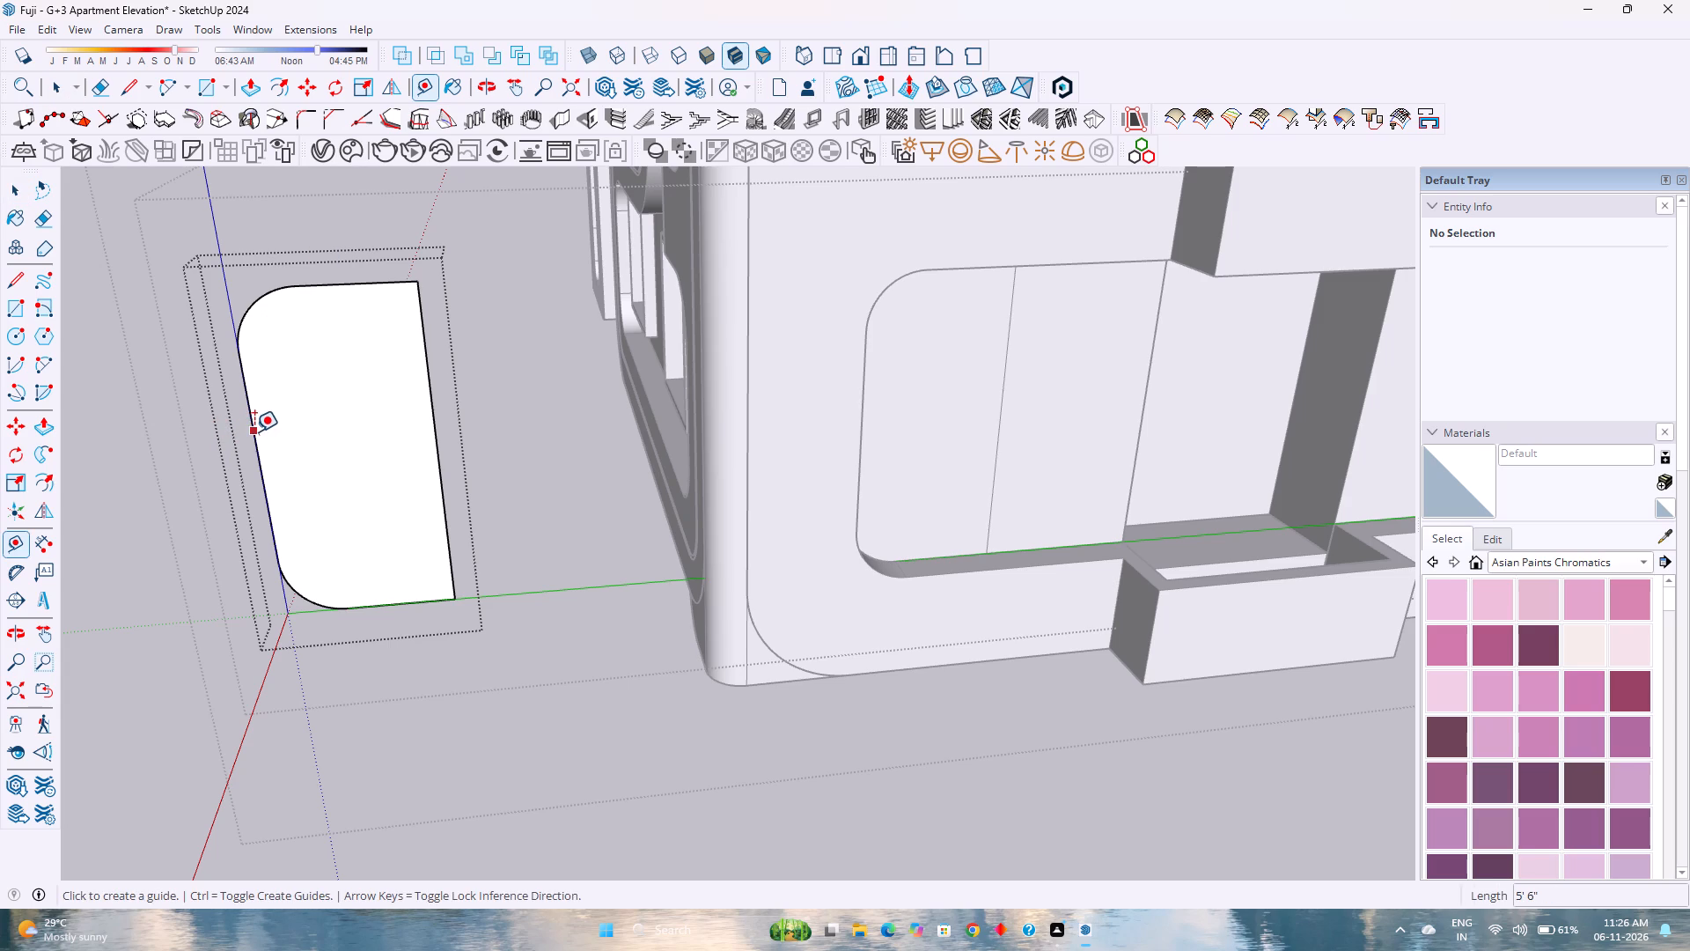
pyautogui.click(254, 430)
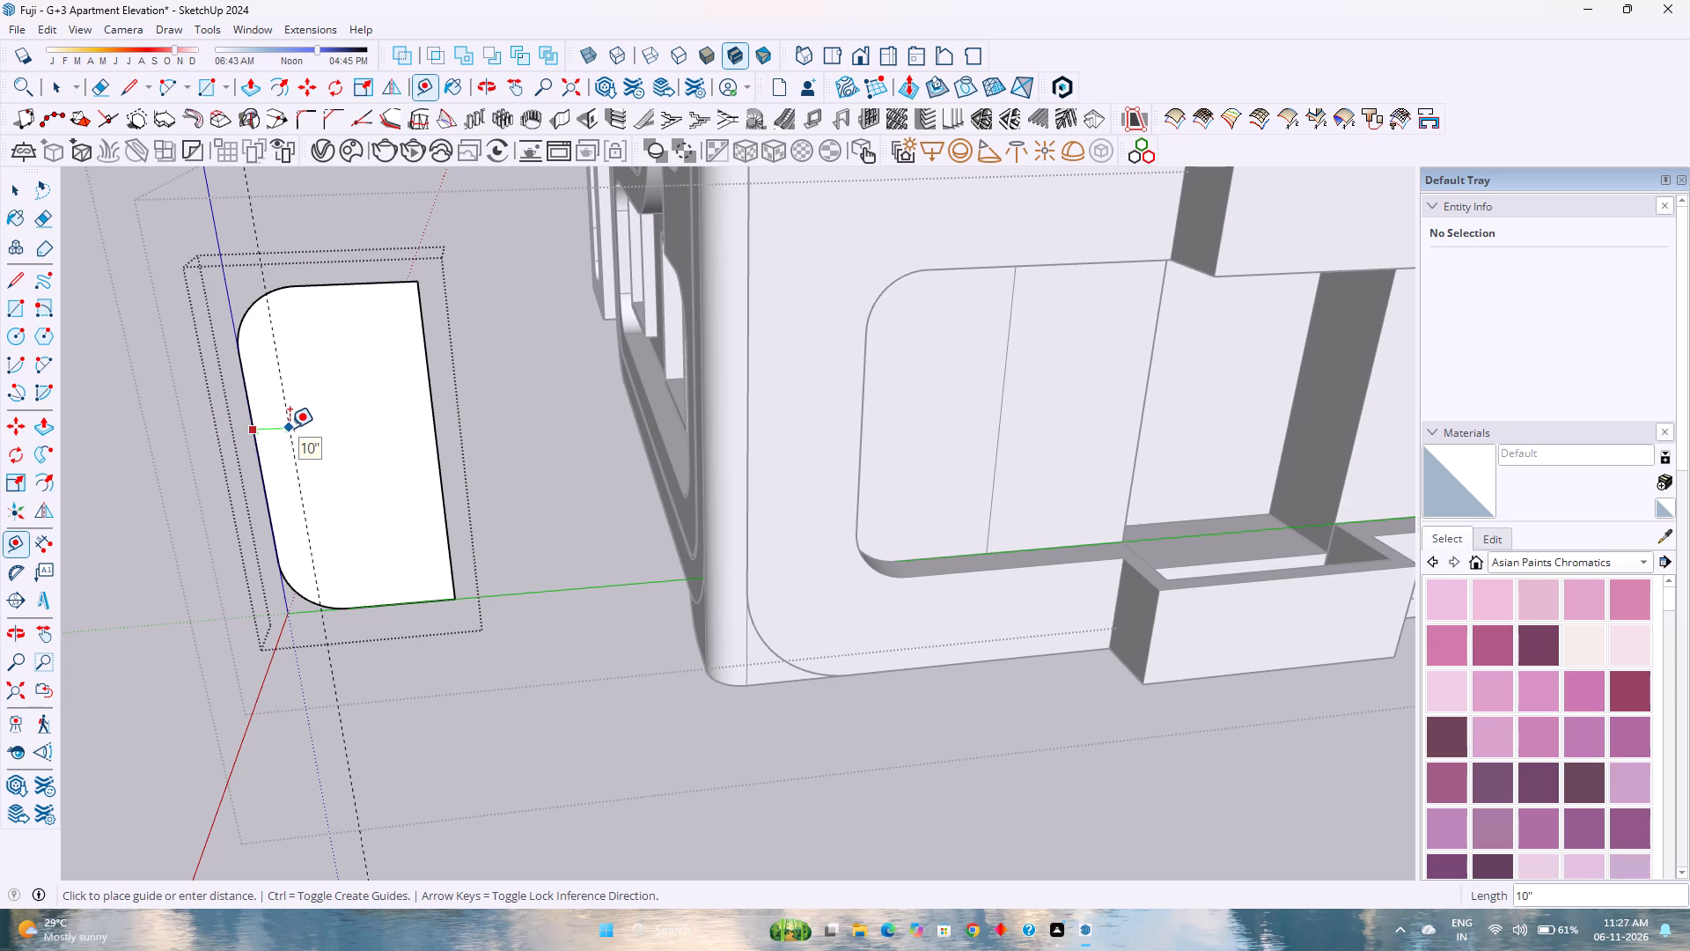
pyautogui.press('2')
pyautogui.press('Return')
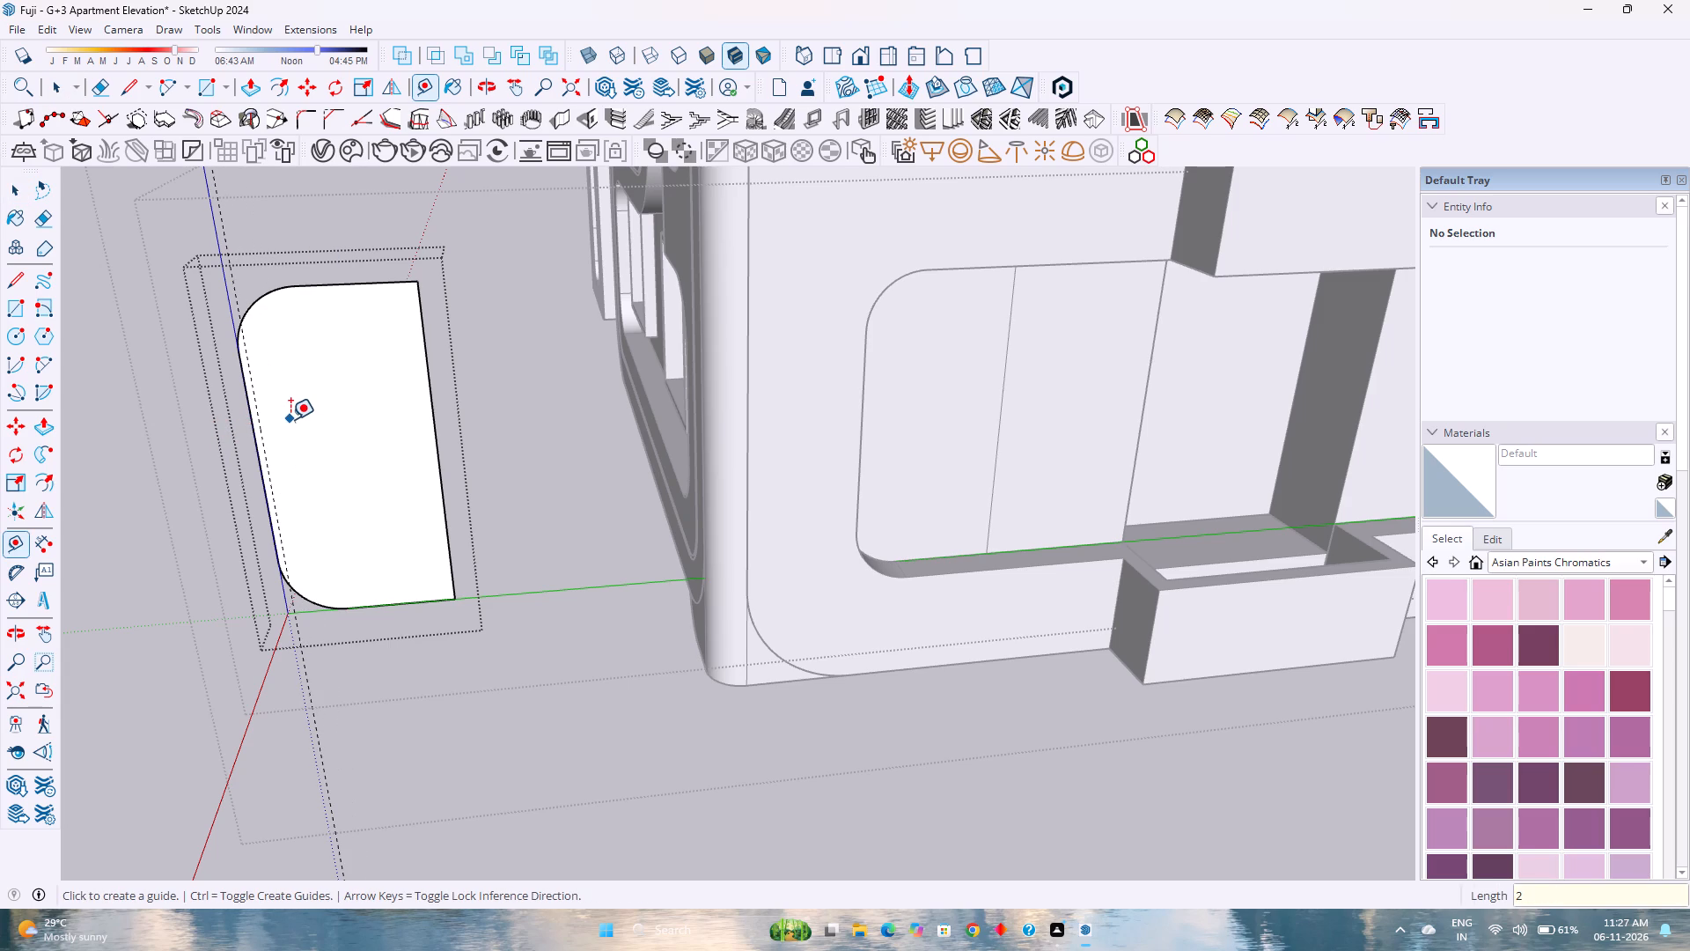
# Copy the panel's square-cornered vertical edge, nearest the building, 2" inward across the face.
pyautogui.scroll(9, 290, 419)
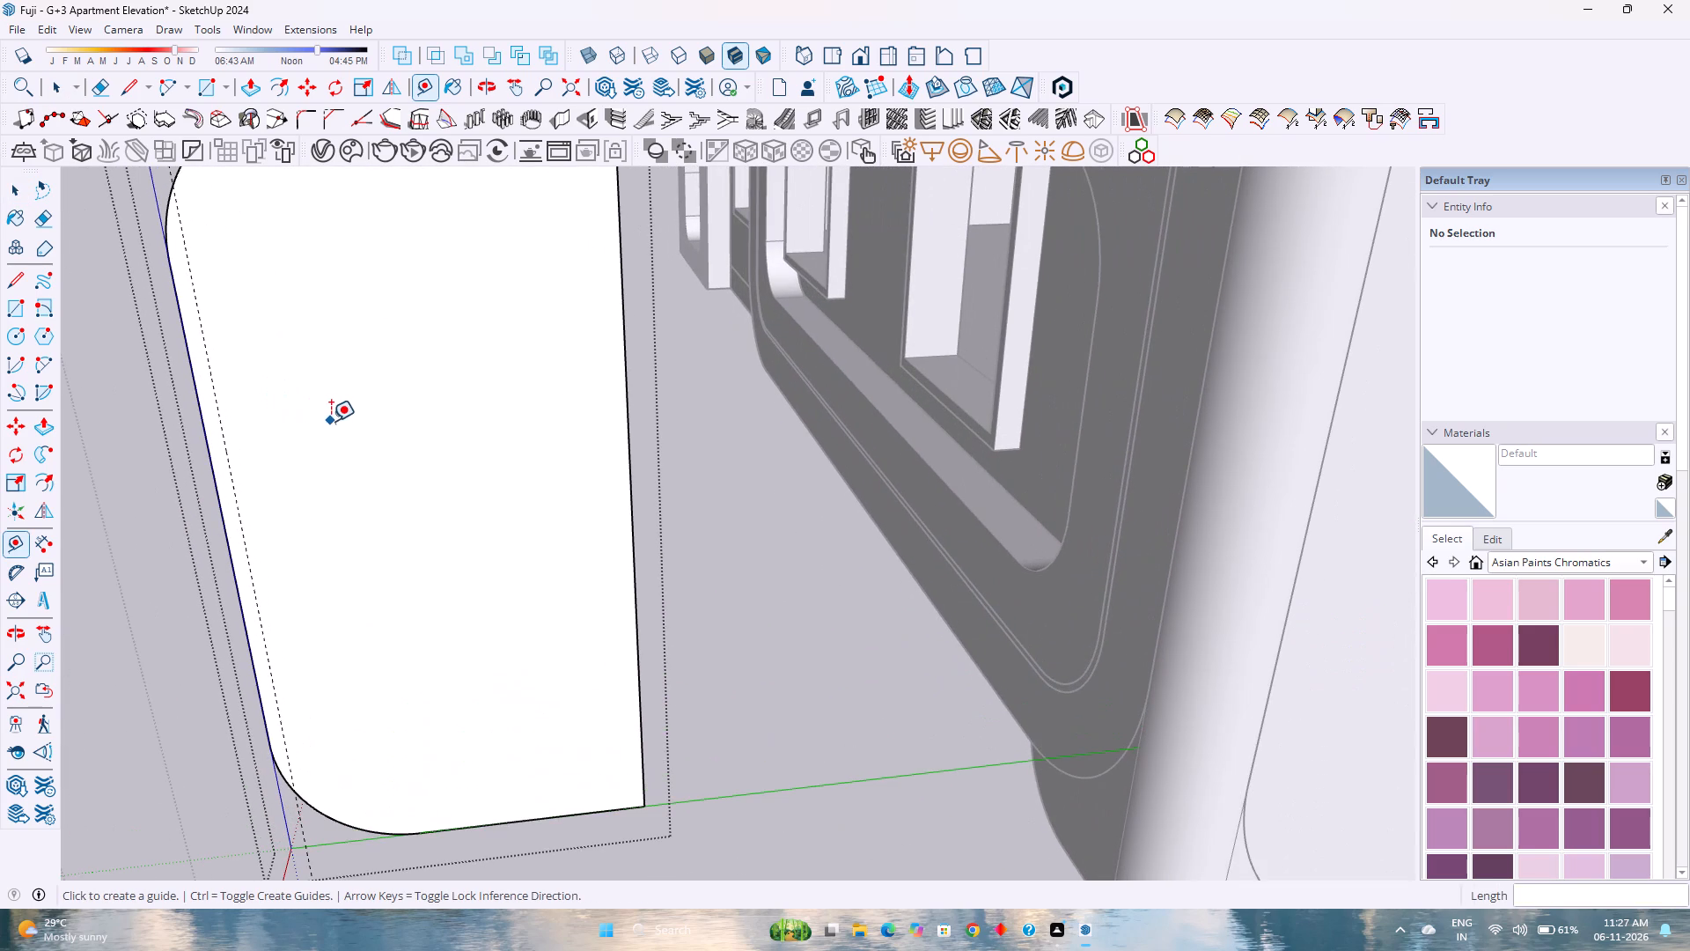
pyautogui.keyDown('shift'); pyautogui.moveTo(341, 435); pyautogui.dragTo(400, 575, button='middle'); pyautogui.keyUp('shift')
pyautogui.press('space')
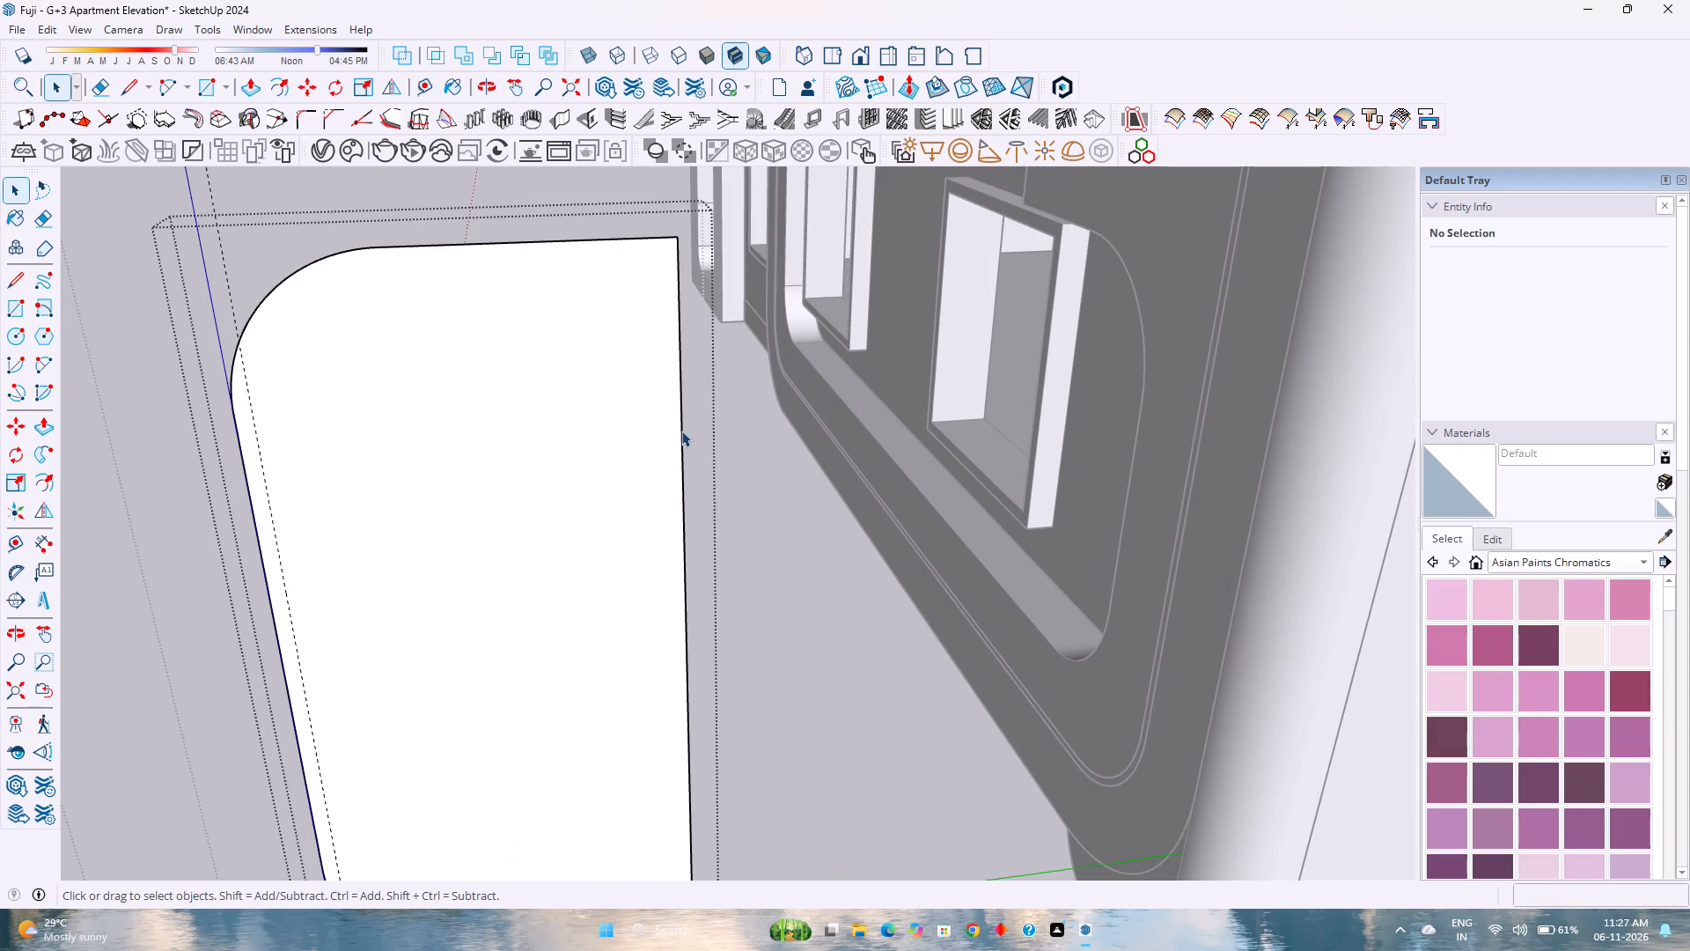
pyautogui.click(681, 428)
pyautogui.press('m')
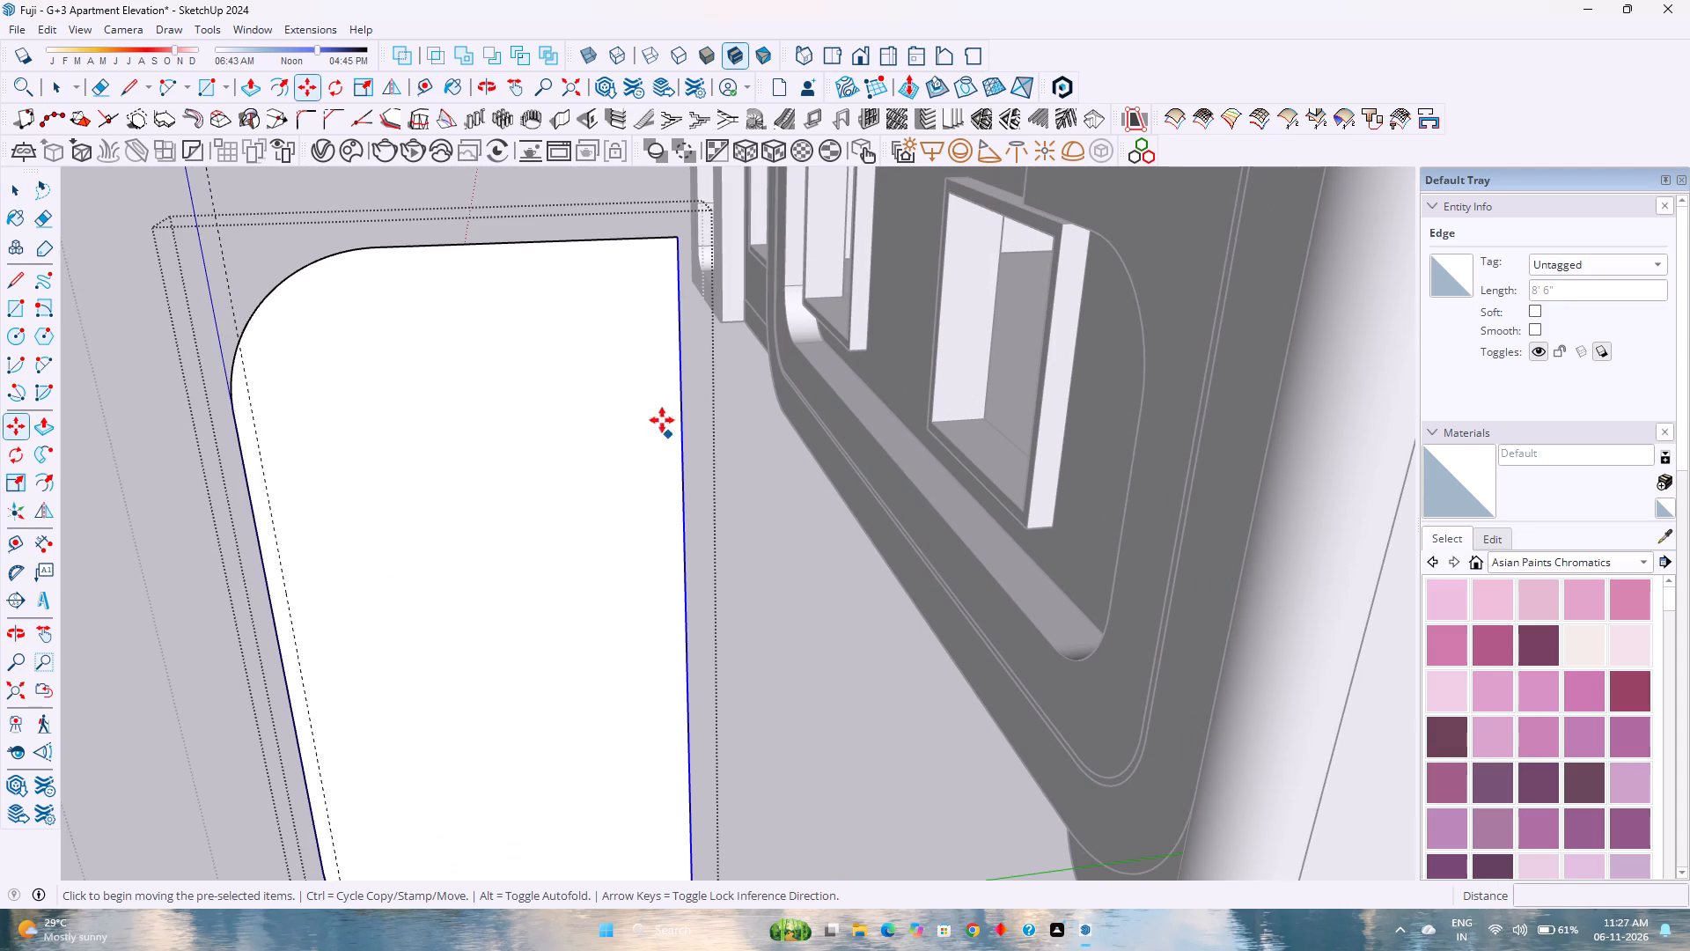
pyautogui.click(679, 238)
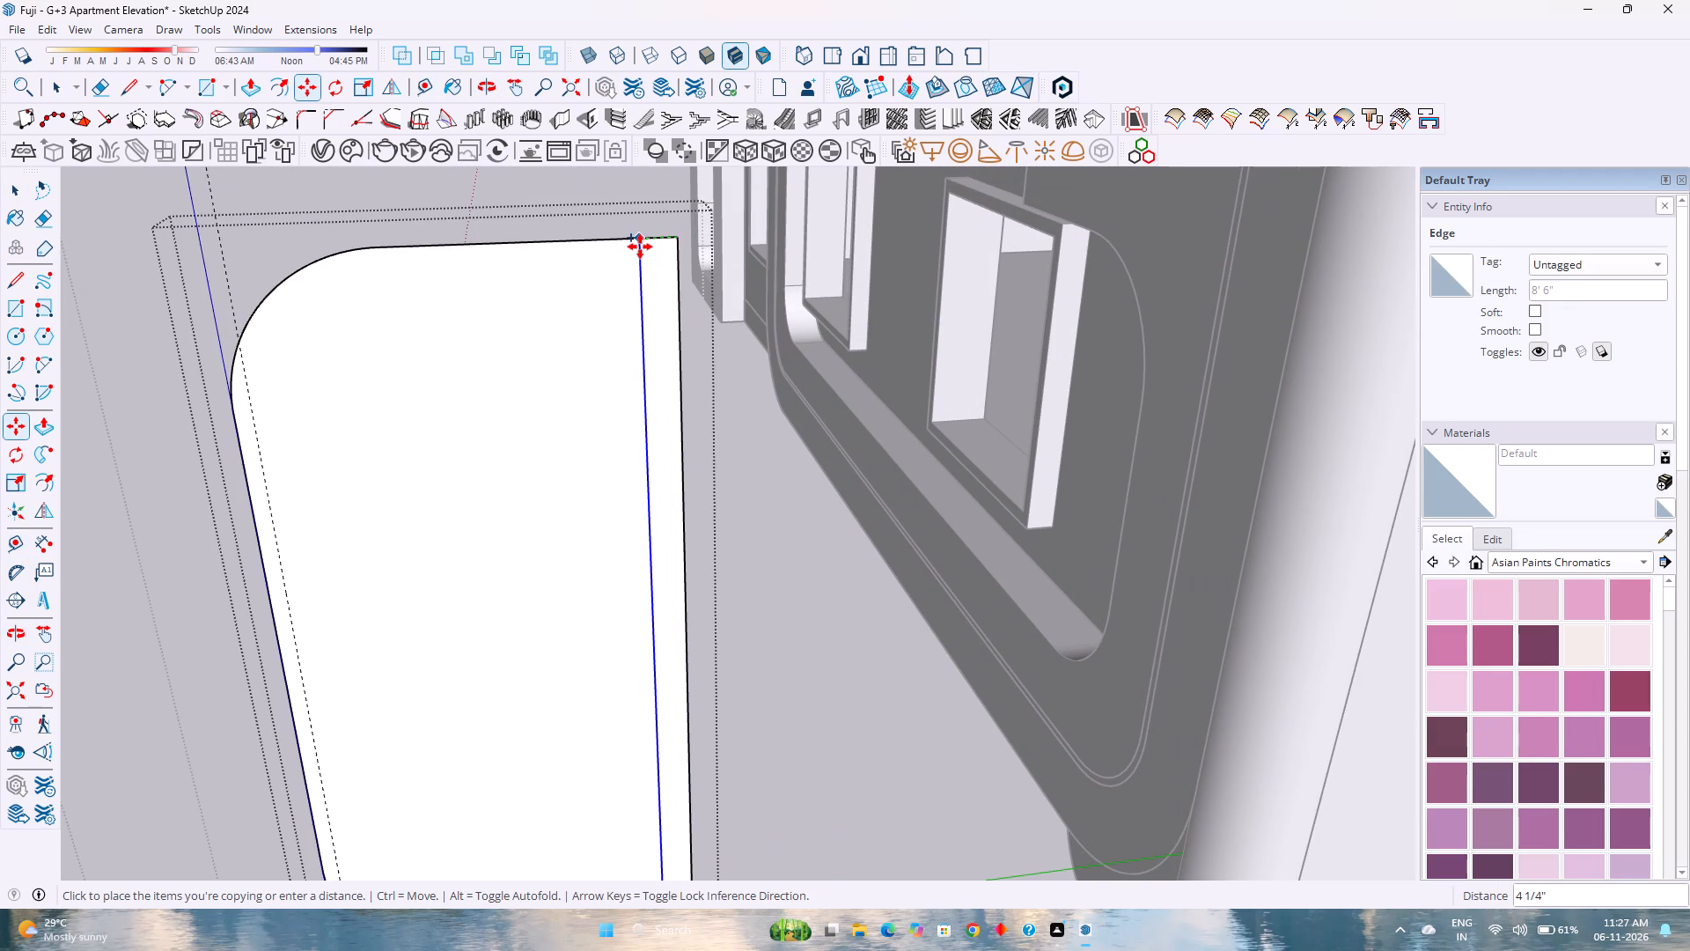
pyautogui.press('2')
pyautogui.press('Return')
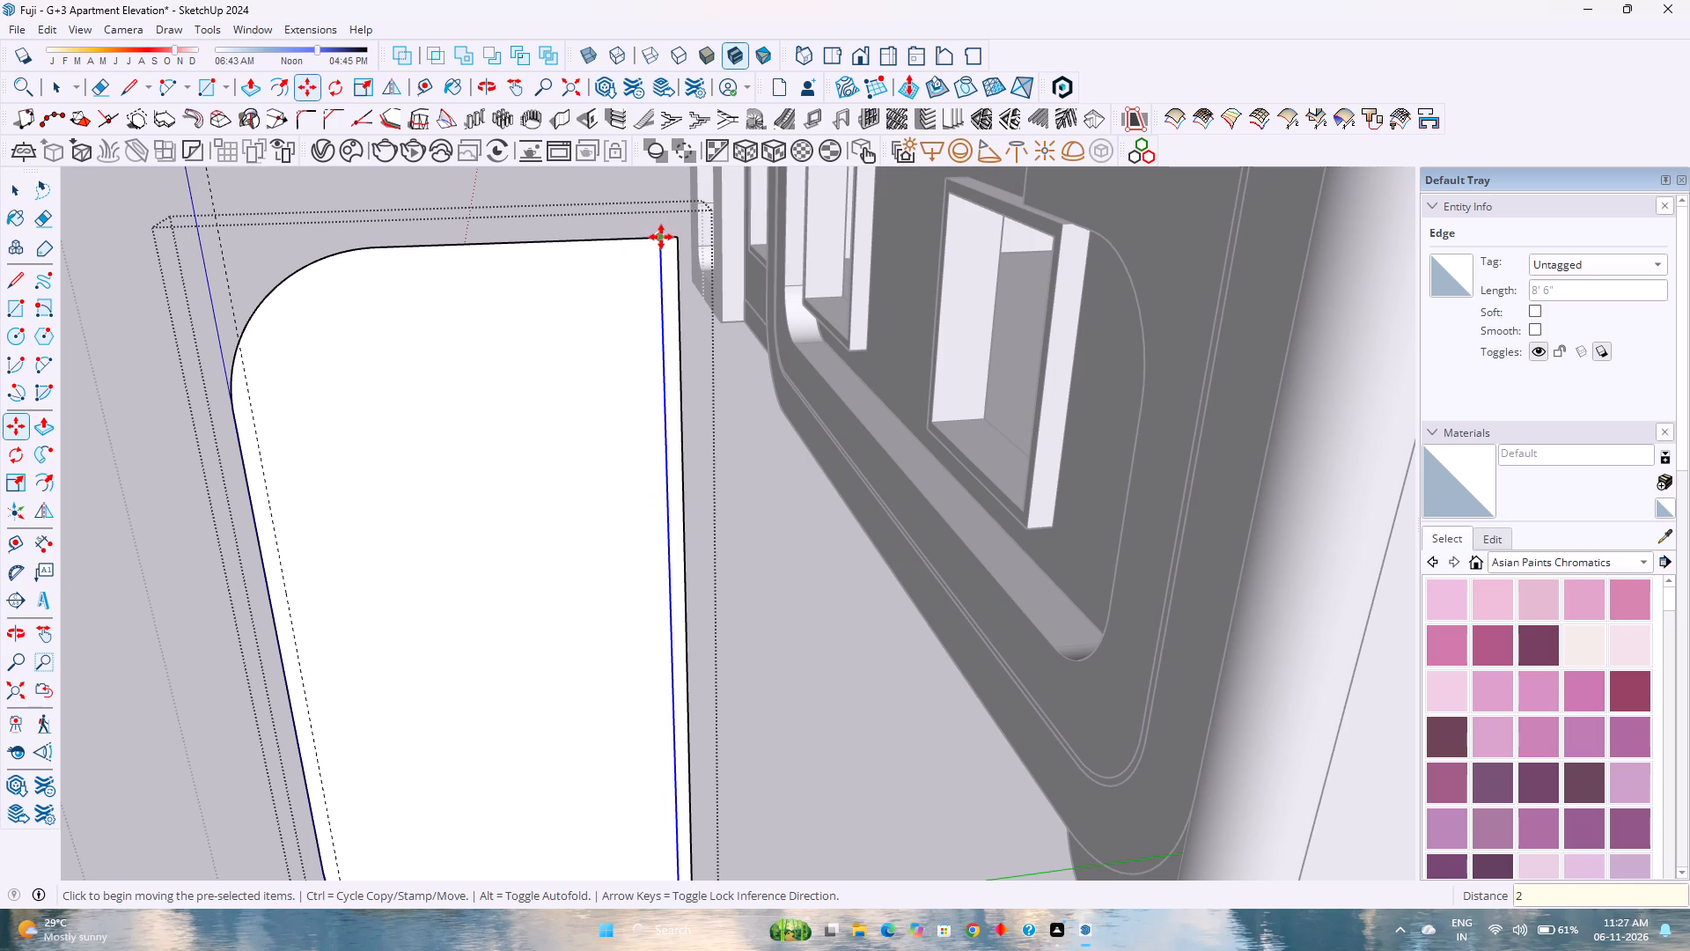
# Copy the new vertical line another 0.25" inward to form the second side of the first groove.
pyautogui.click(662, 237)
pyautogui.write('0.')
pyautogui.write('25')
pyautogui.press('Return')
# Select both vertical lines of the first groove on the panel face.
pyautogui.scroll(2, 635, 232)
pyautogui.press('space')
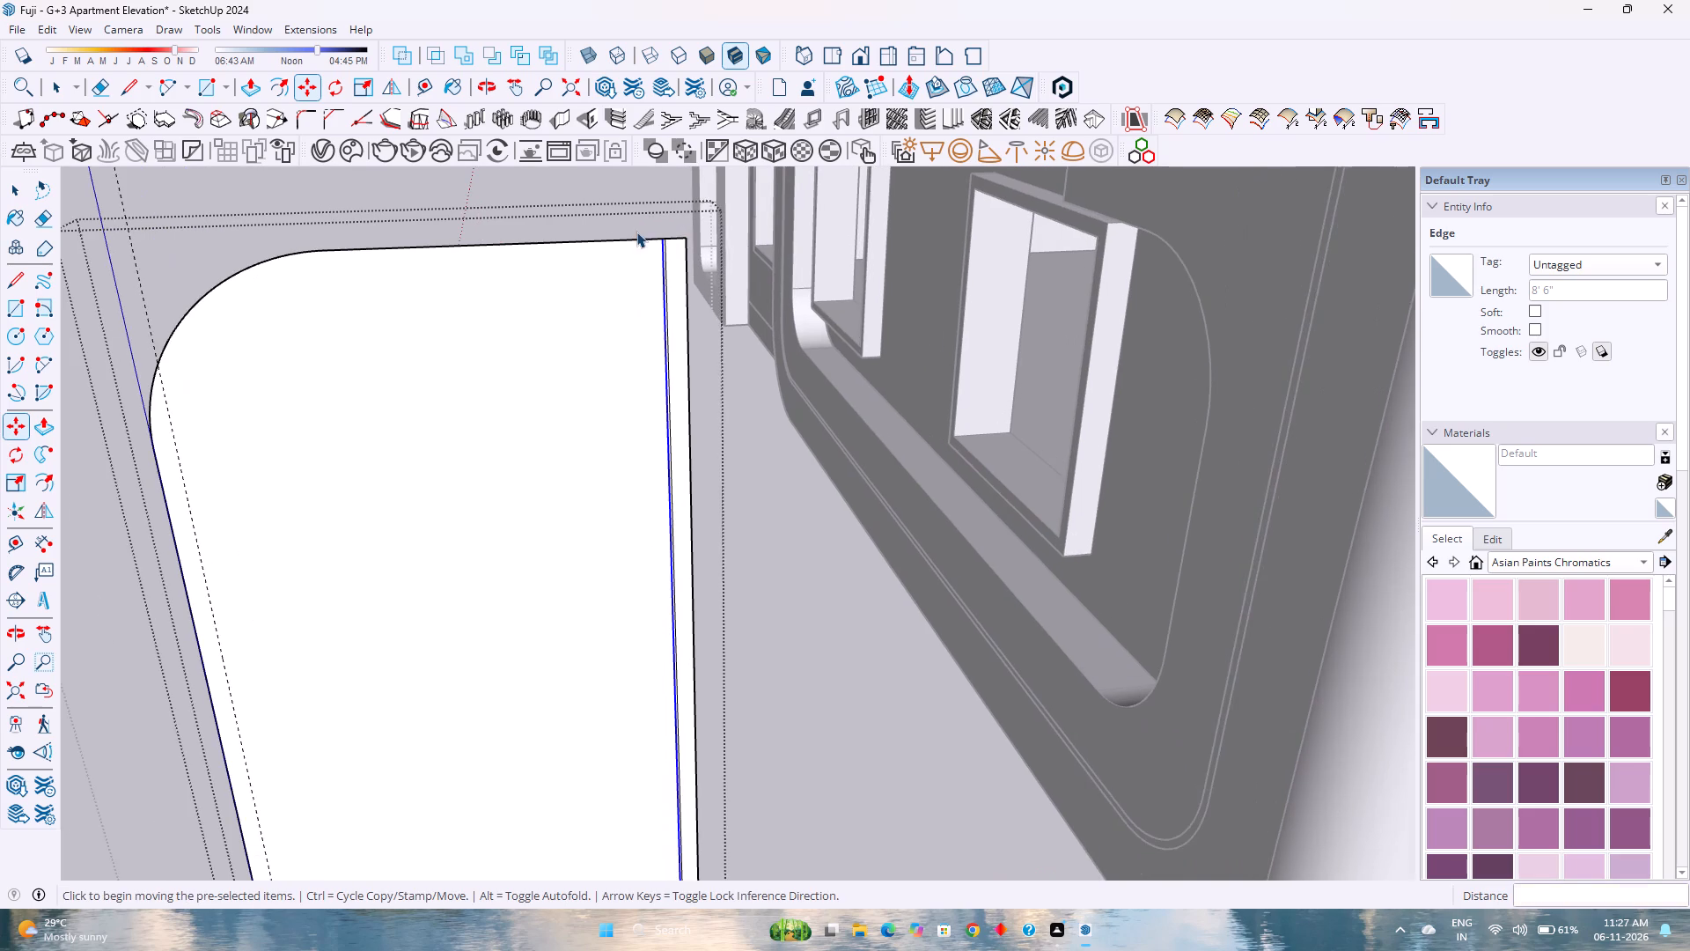
pyautogui.scroll(4, 646, 233)
pyautogui.keyDown('ctrl'); pyautogui.click(675, 267); pyautogui.keyUp('ctrl')
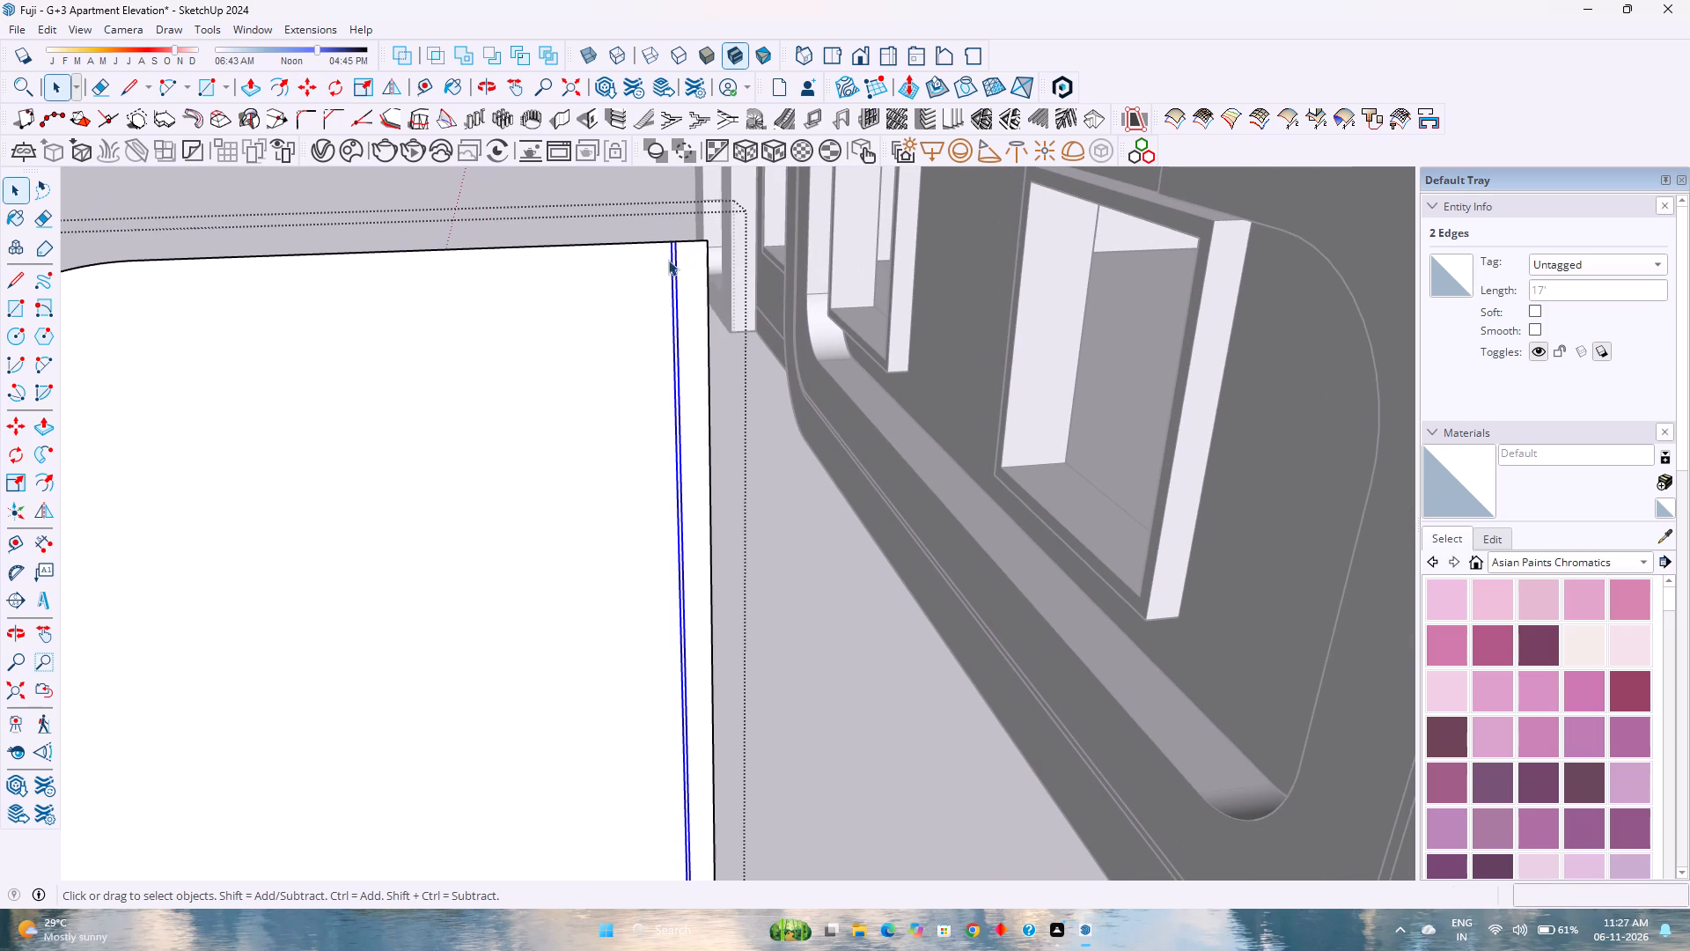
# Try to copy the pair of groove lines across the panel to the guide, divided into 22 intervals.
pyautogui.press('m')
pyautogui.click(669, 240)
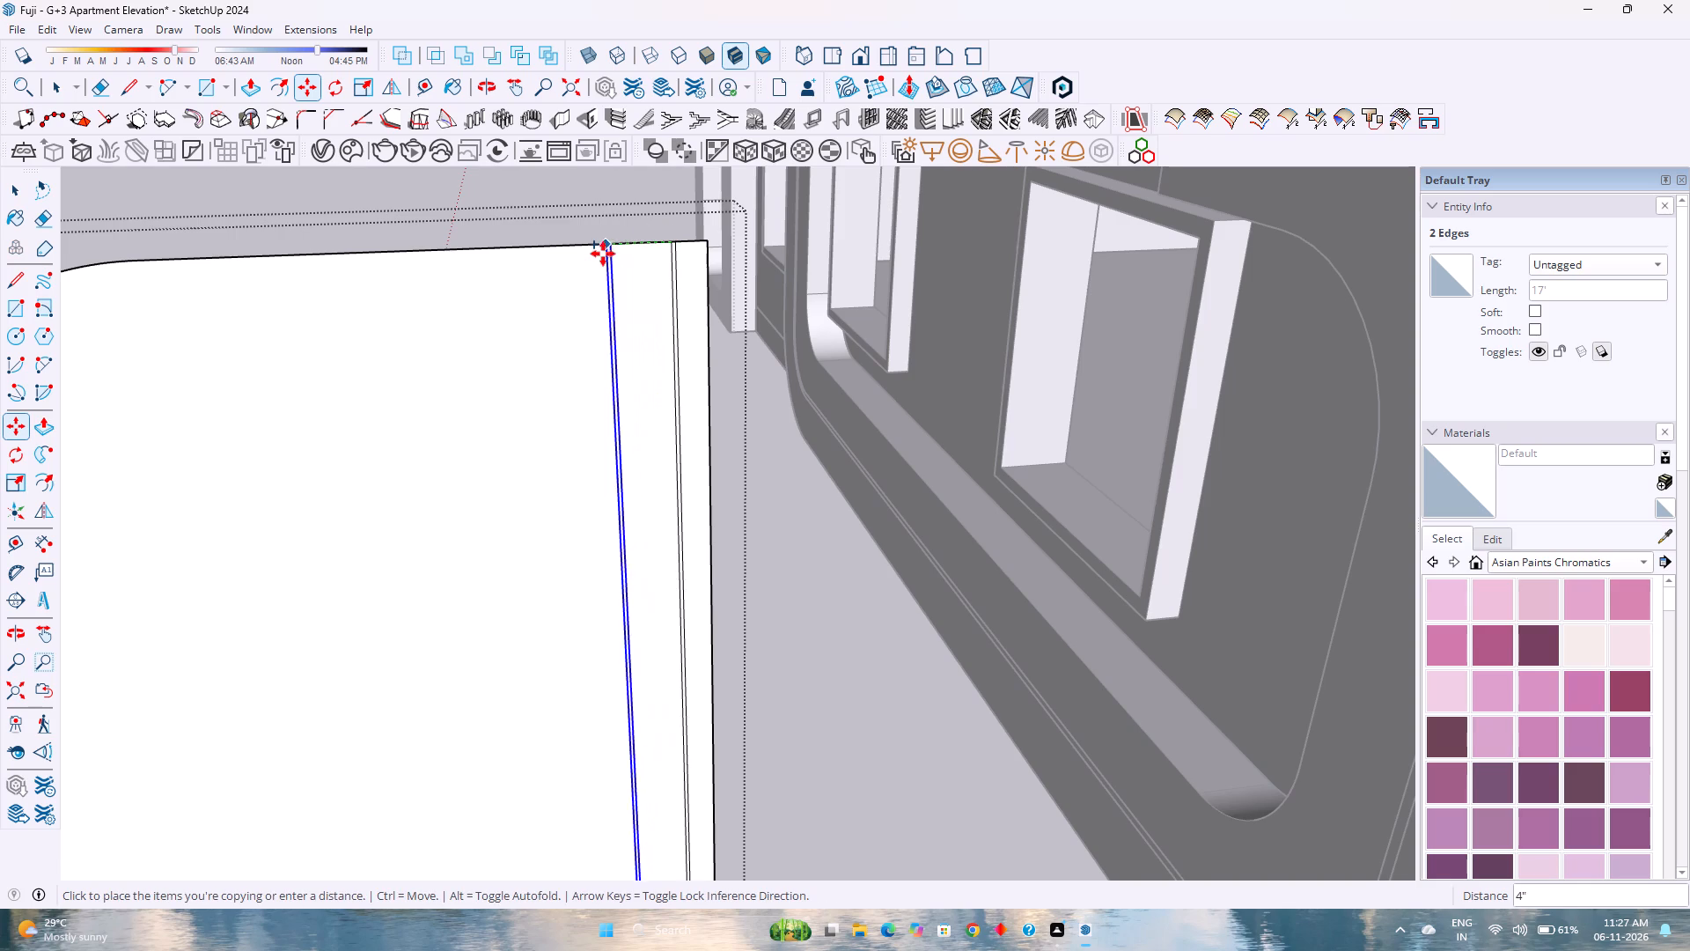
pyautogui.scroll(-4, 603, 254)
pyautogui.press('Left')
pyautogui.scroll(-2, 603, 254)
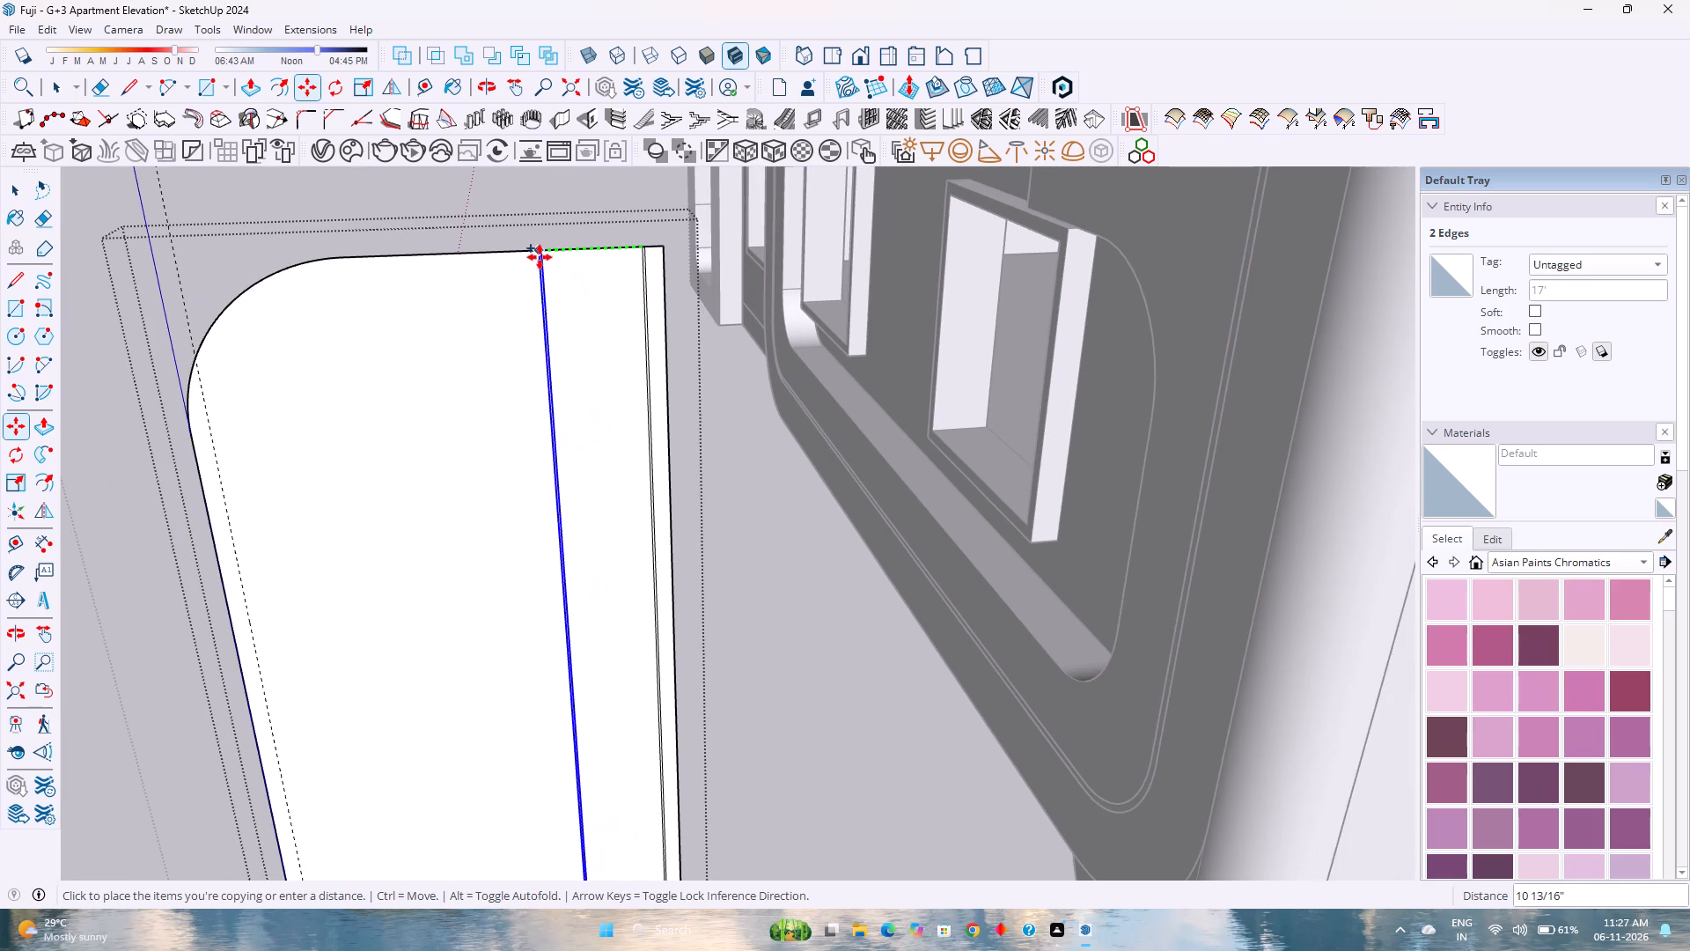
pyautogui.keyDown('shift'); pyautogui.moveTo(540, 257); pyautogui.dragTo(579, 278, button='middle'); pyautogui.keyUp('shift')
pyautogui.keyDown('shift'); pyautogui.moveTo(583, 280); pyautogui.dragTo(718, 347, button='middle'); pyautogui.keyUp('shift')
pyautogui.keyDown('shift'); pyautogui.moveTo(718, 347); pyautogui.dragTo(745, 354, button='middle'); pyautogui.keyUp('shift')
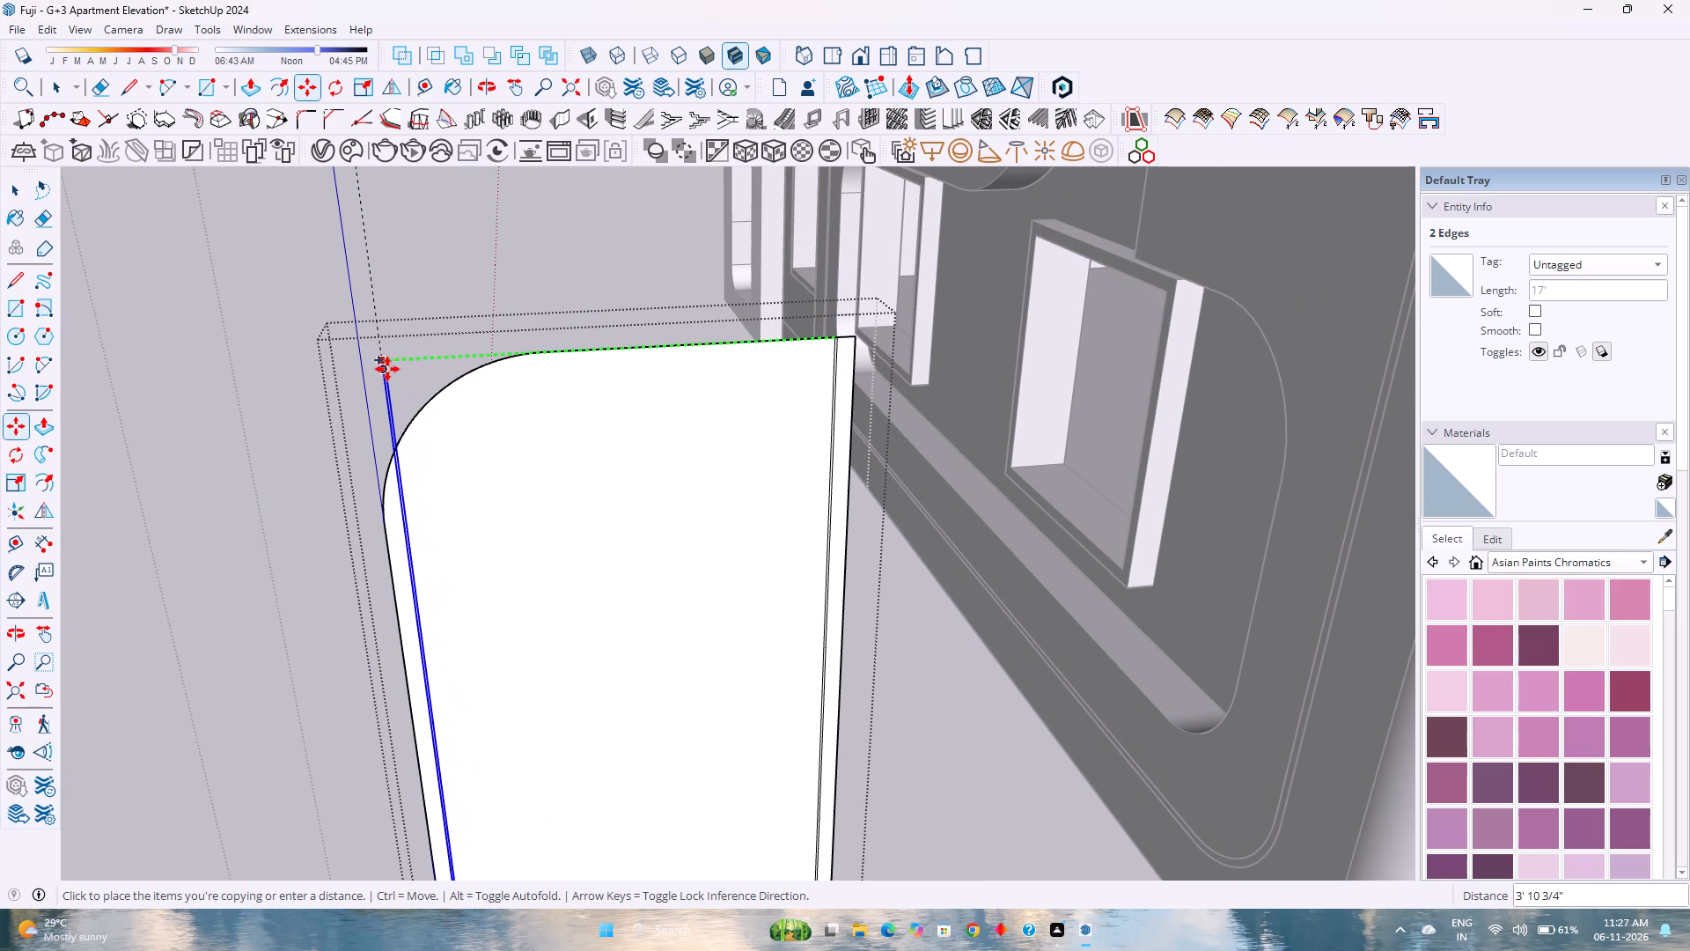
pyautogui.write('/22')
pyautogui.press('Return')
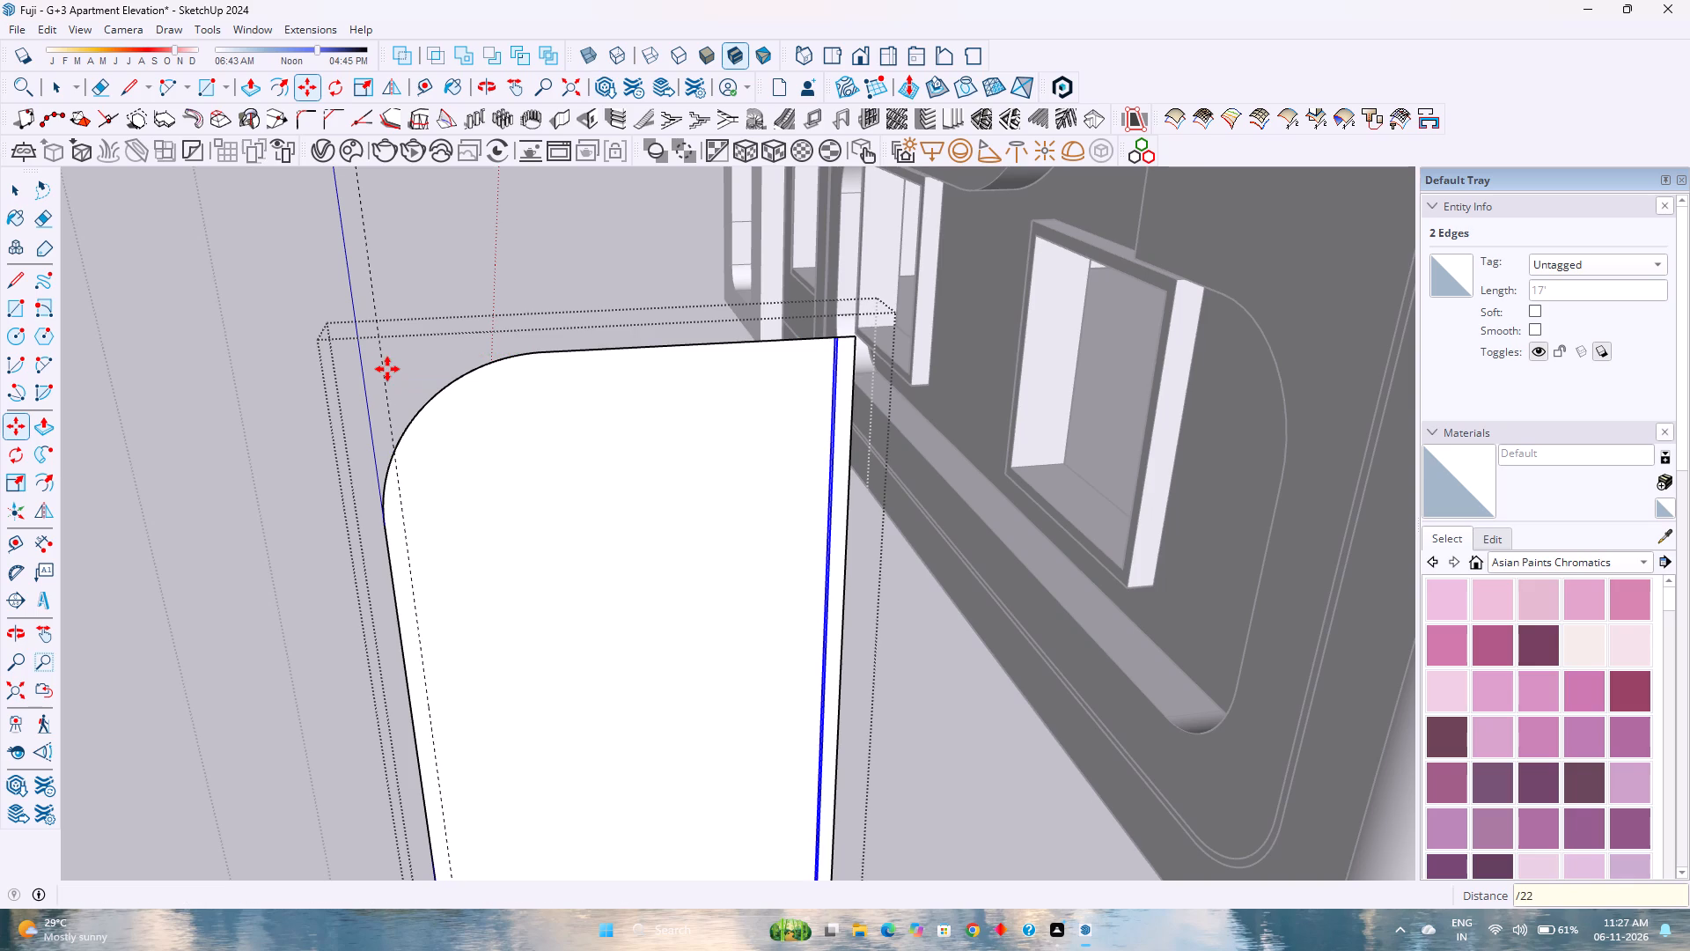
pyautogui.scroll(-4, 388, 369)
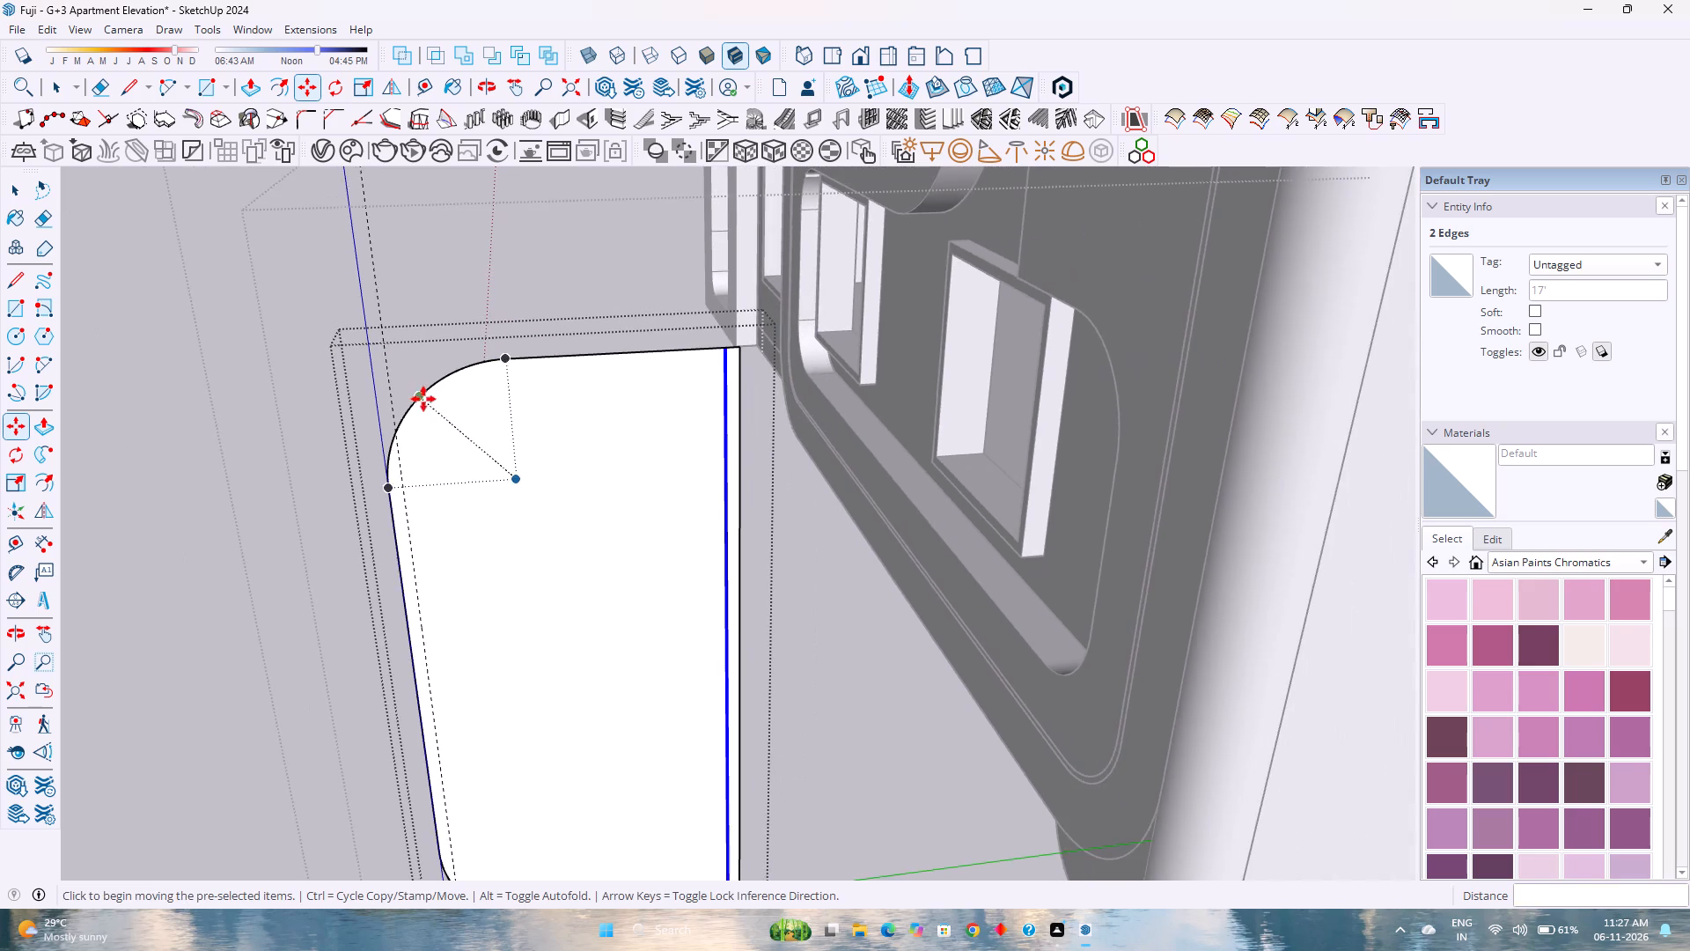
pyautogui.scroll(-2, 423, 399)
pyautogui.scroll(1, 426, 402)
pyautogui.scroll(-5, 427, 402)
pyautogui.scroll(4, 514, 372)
# Copy the pair of groove lines 3' 10 3/4" along the green axis to the guide, dividing the span into 22 equal intervals.
pyautogui.press('m')
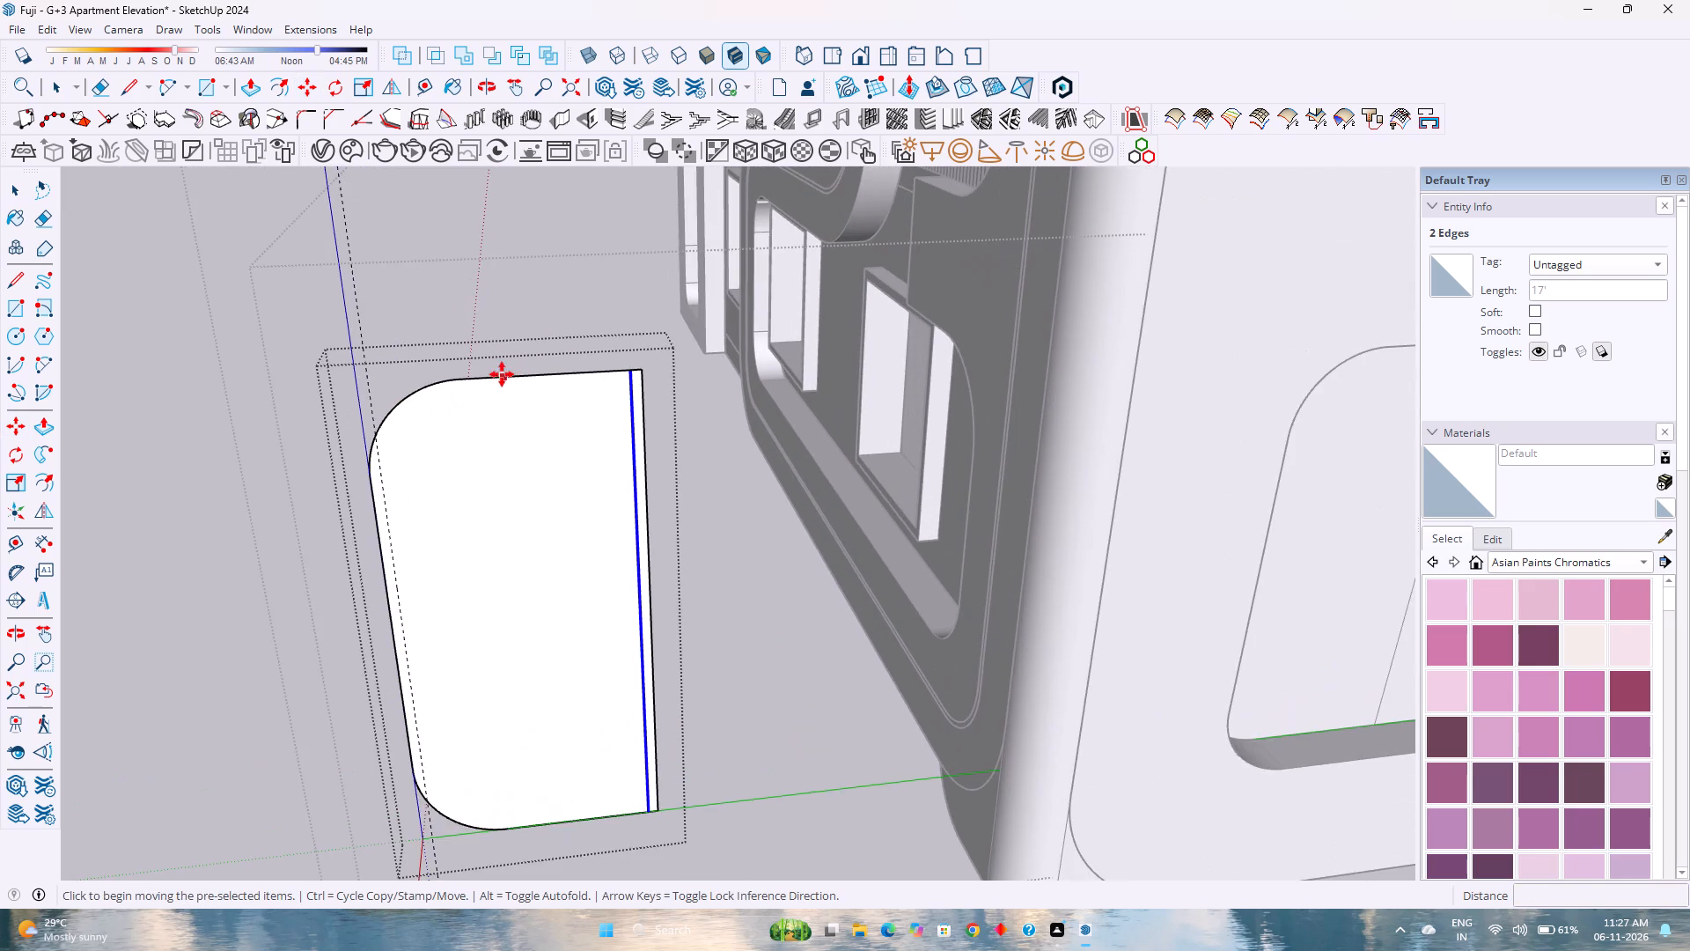
pyautogui.scroll(12, 502, 374)
pyautogui.scroll(3, 665, 368)
pyautogui.click(672, 359)
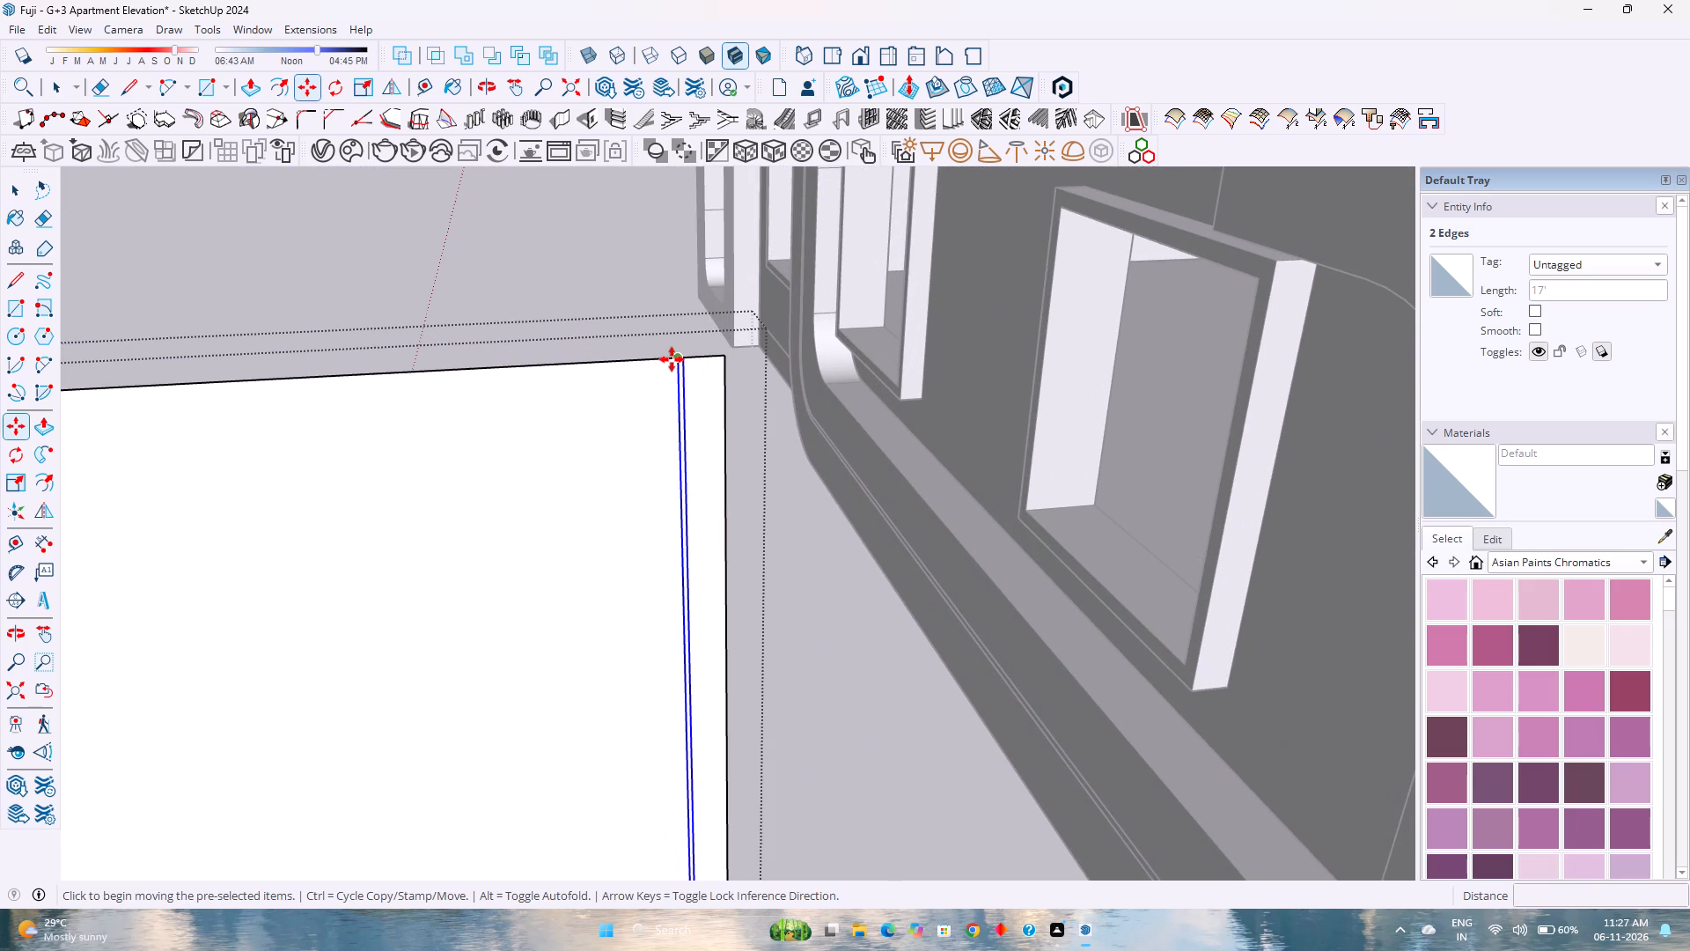
pyautogui.scroll(-7, 569, 365)
pyautogui.keyDown('shift'); pyautogui.moveTo(541, 369); pyautogui.dragTo(880, 380, button='middle'); pyautogui.keyUp('shift')
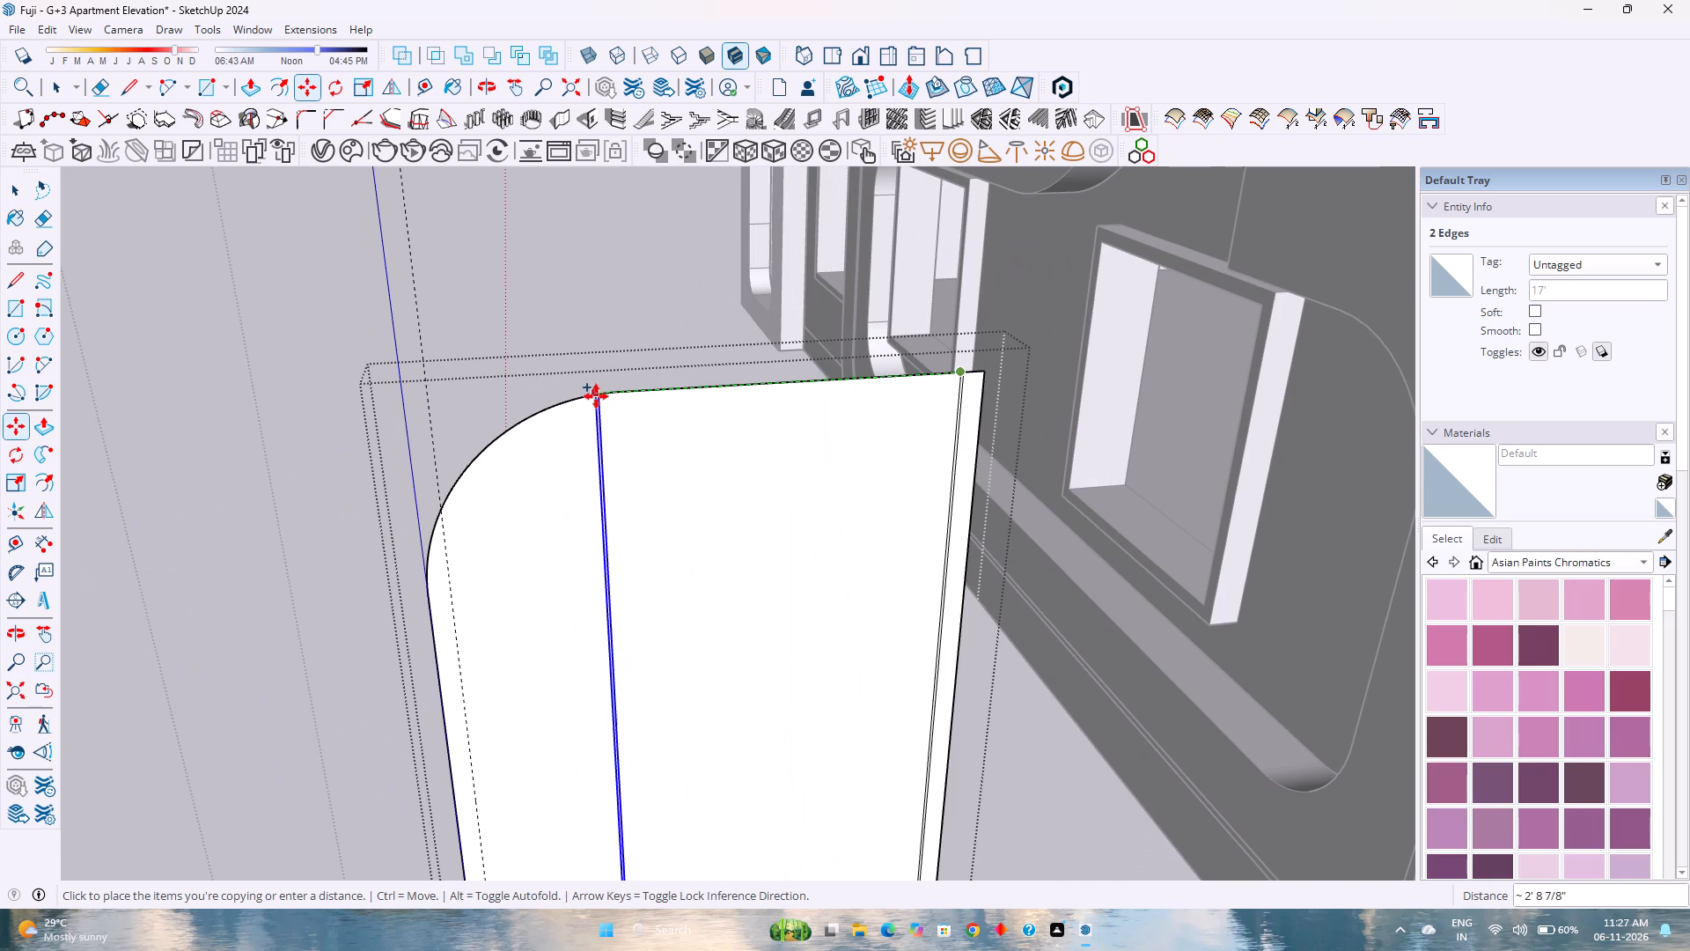
pyautogui.press('Left')
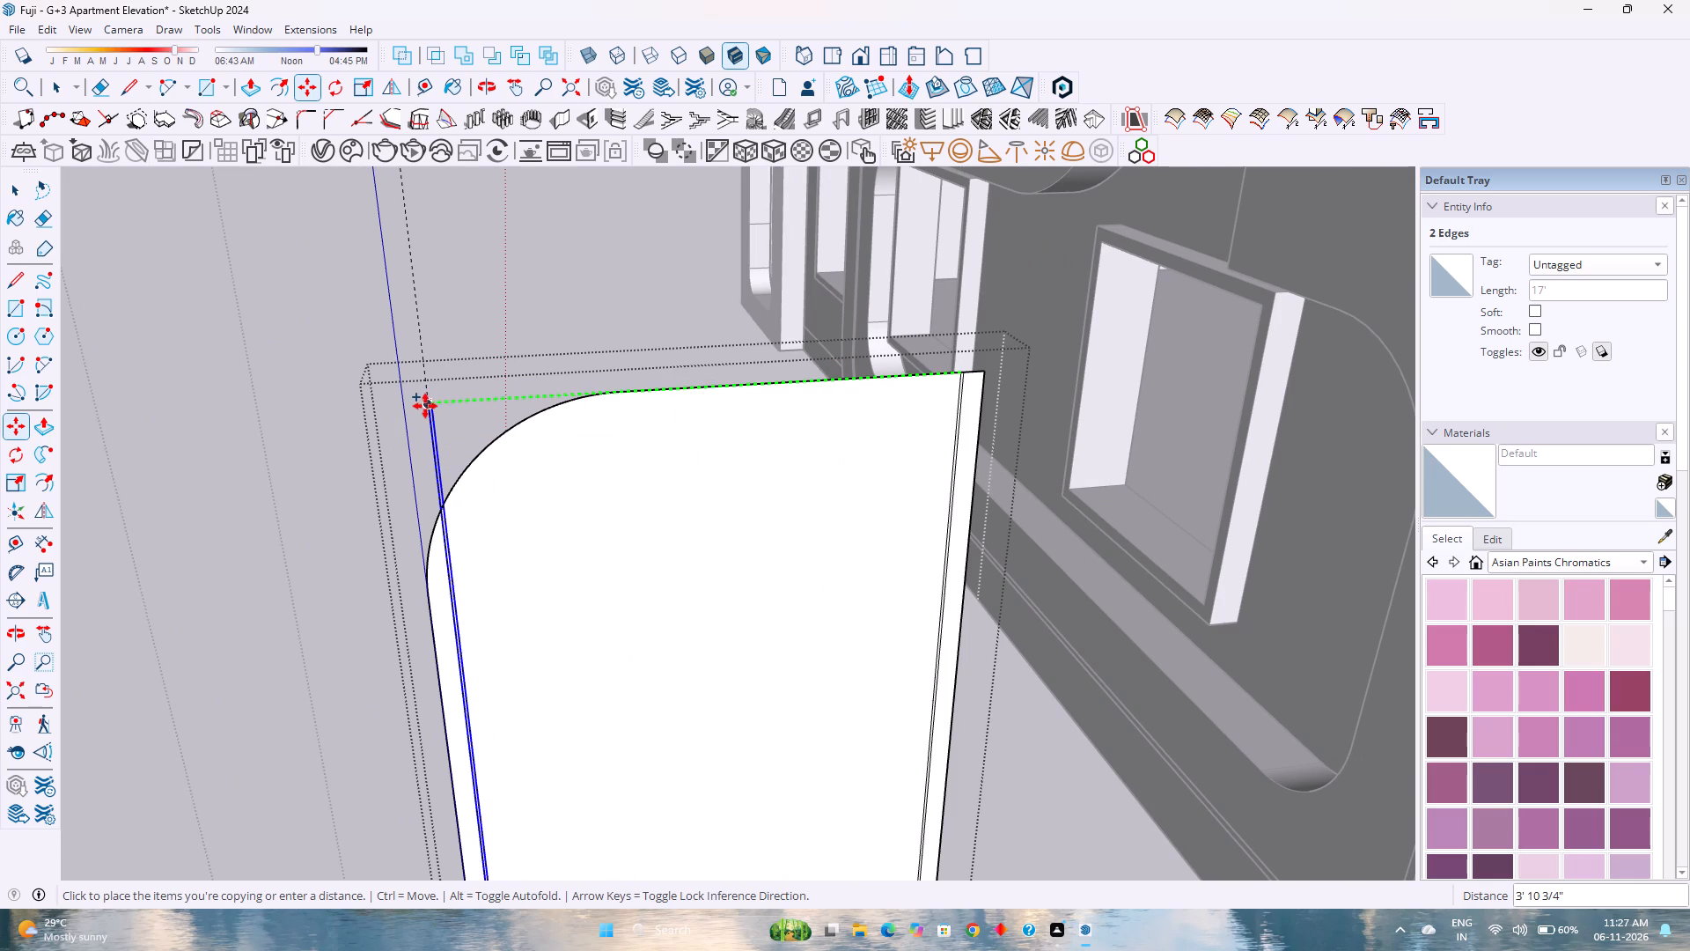
pyautogui.click(425, 406)
pyautogui.write('/22')
pyautogui.press('Return')
# Erase the groove line ends projecting beyond the panel's rounded top corner, together with the guide.
pyautogui.scroll(3, 927, 389)
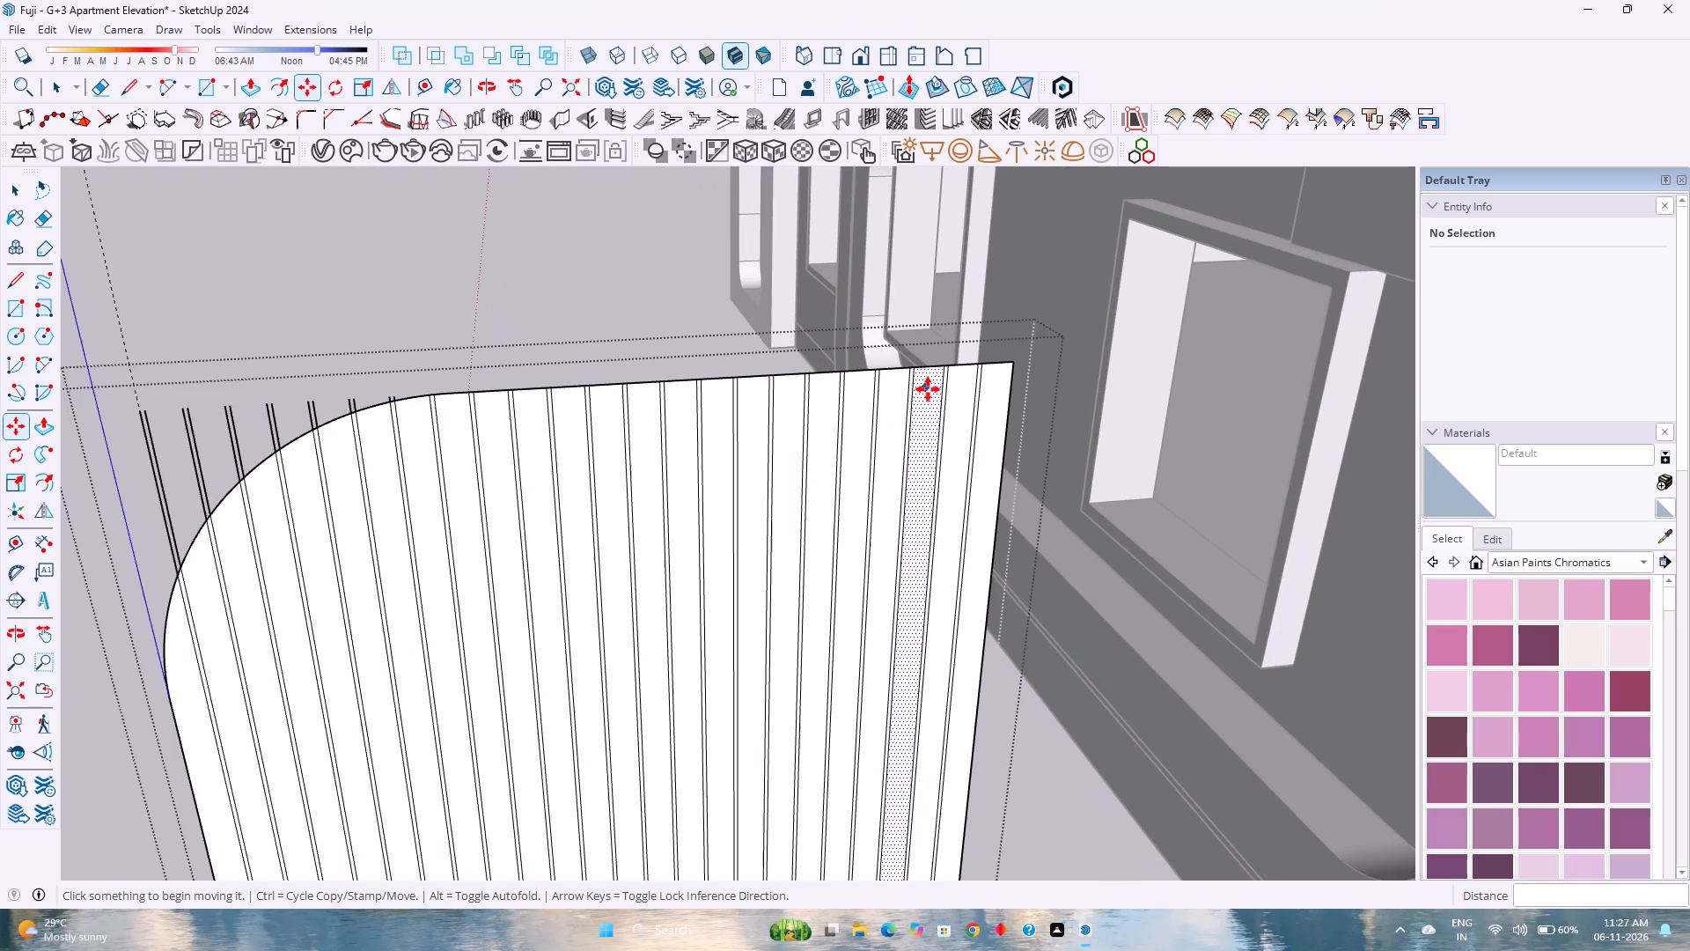
pyautogui.scroll(12, 928, 389)
pyautogui.scroll(-7, 974, 372)
pyautogui.scroll(1, 974, 372)
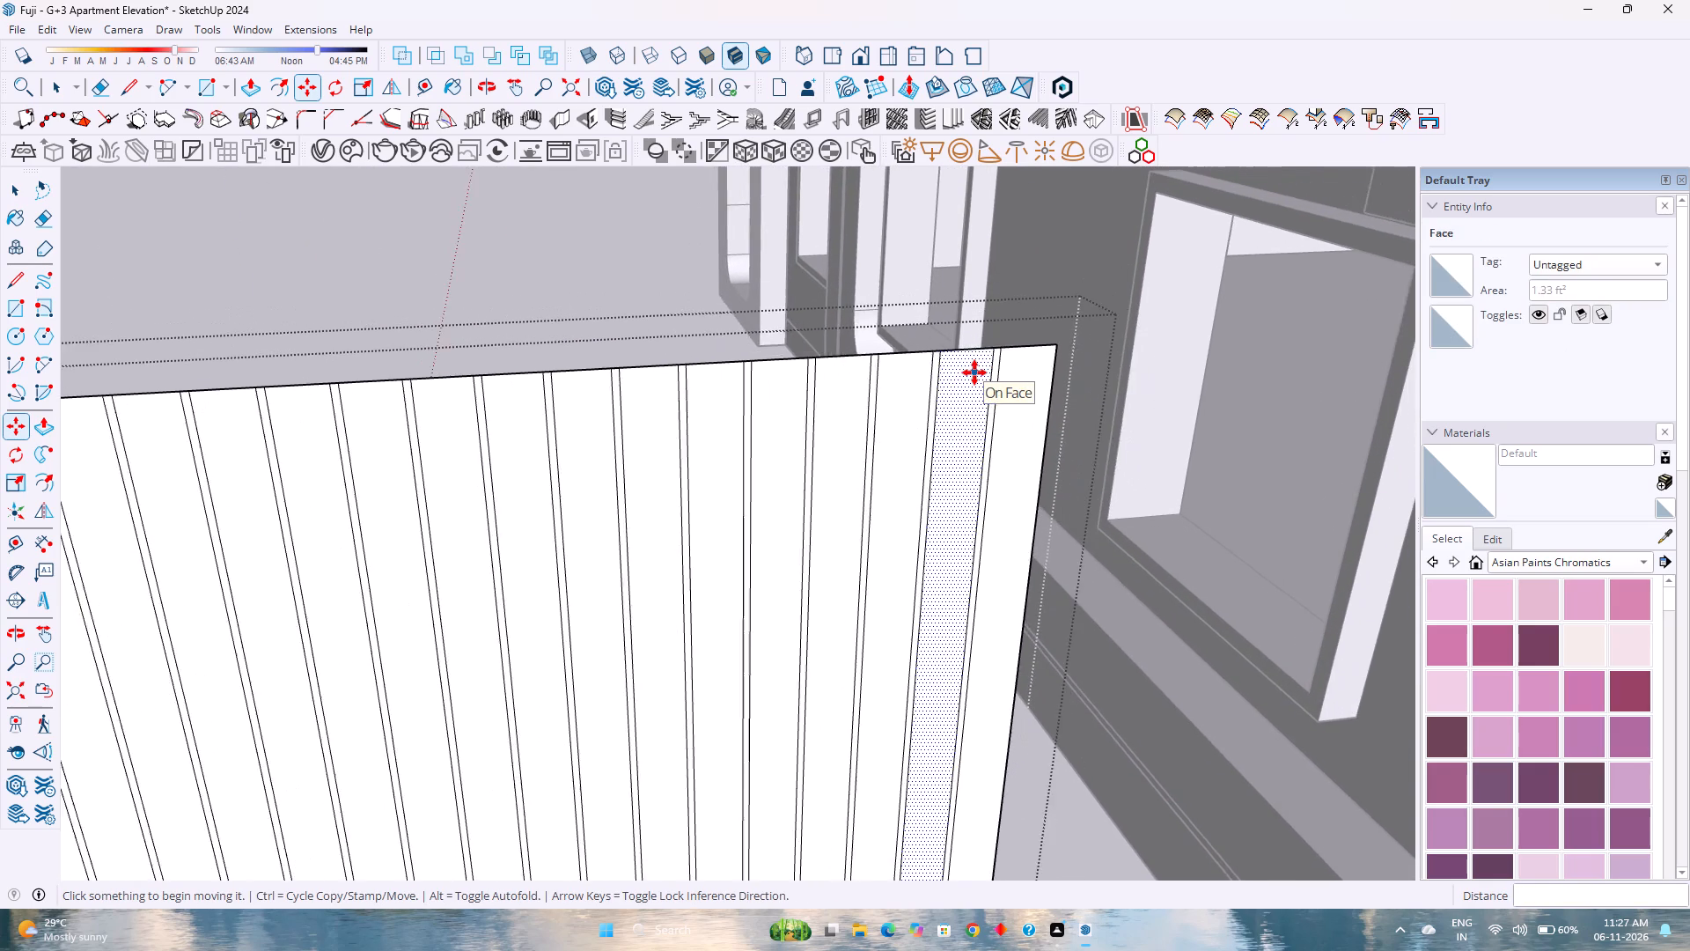
pyautogui.scroll(-8, 974, 372)
pyautogui.press('e')
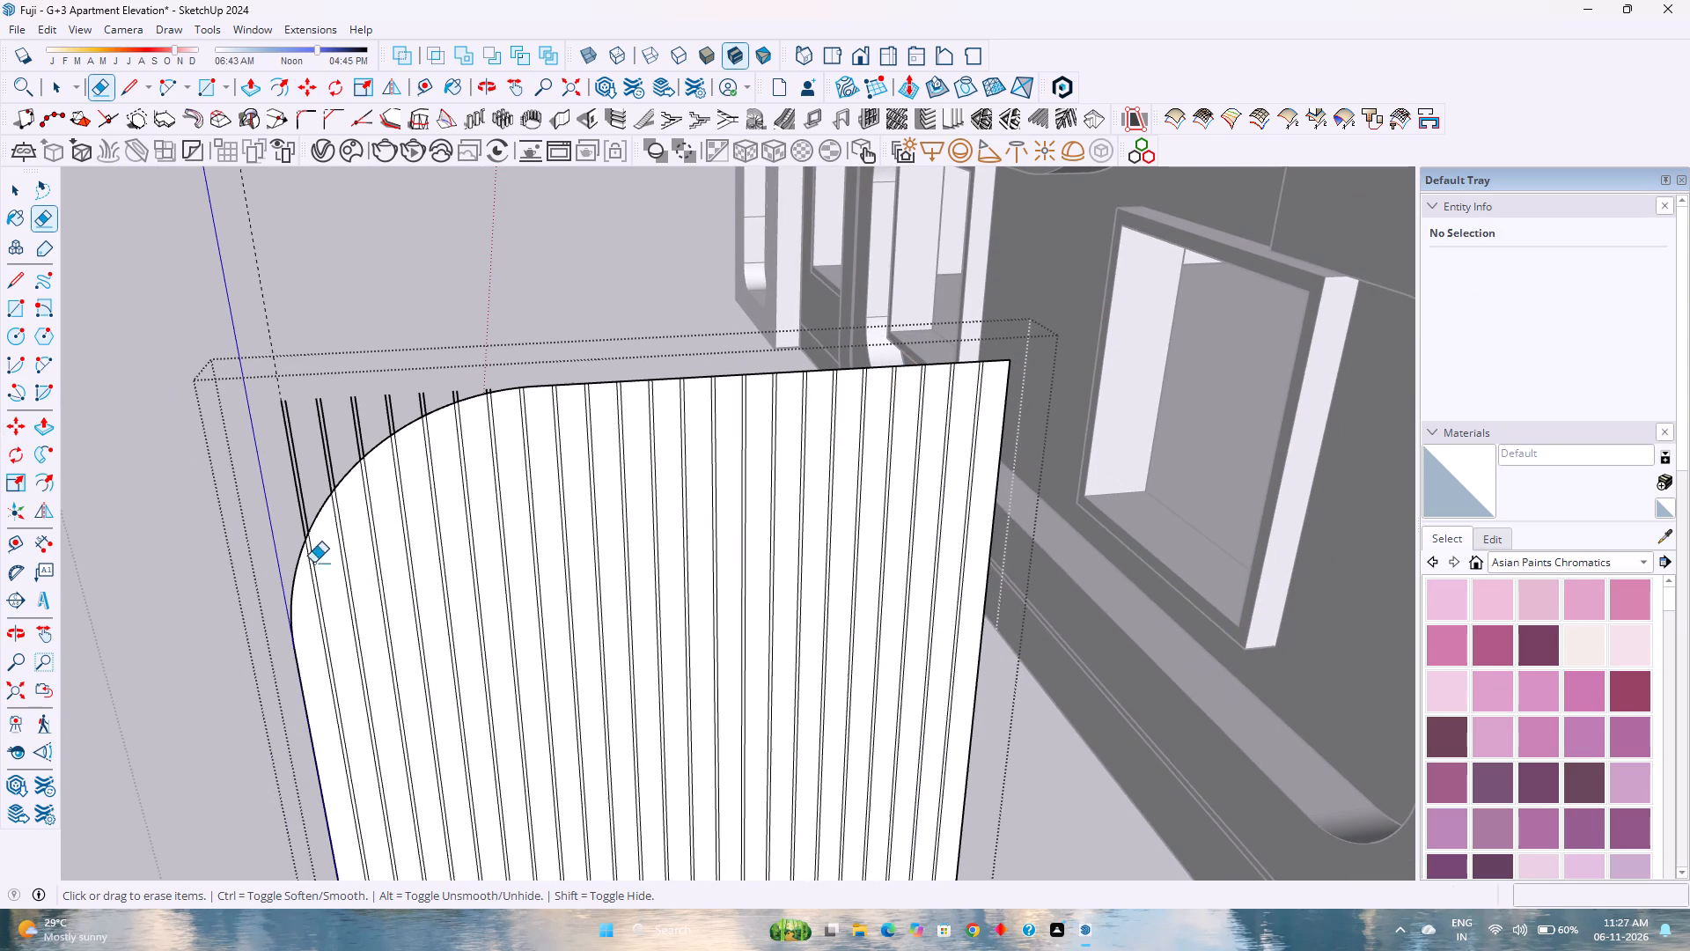
pyautogui.scroll(-1, 298, 573)
pyautogui.moveTo(265, 454); pyautogui.dragTo(325, 429)
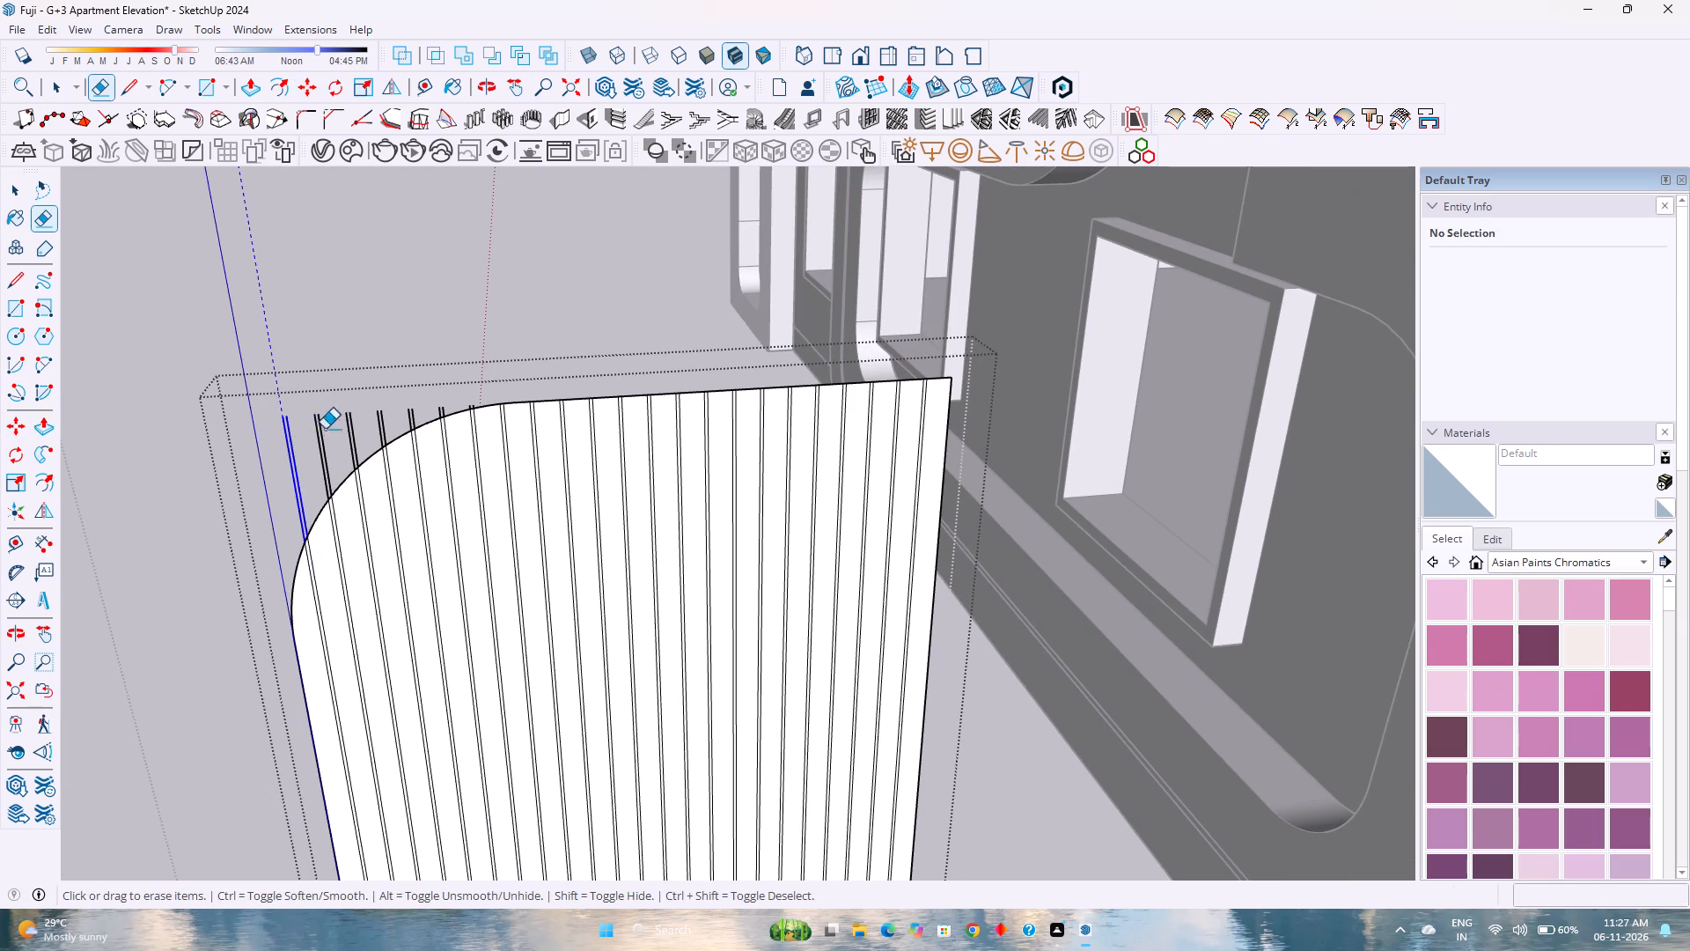
pyautogui.moveTo(325, 429); pyautogui.dragTo(444, 406)
pyautogui.scroll(2, 454, 402)
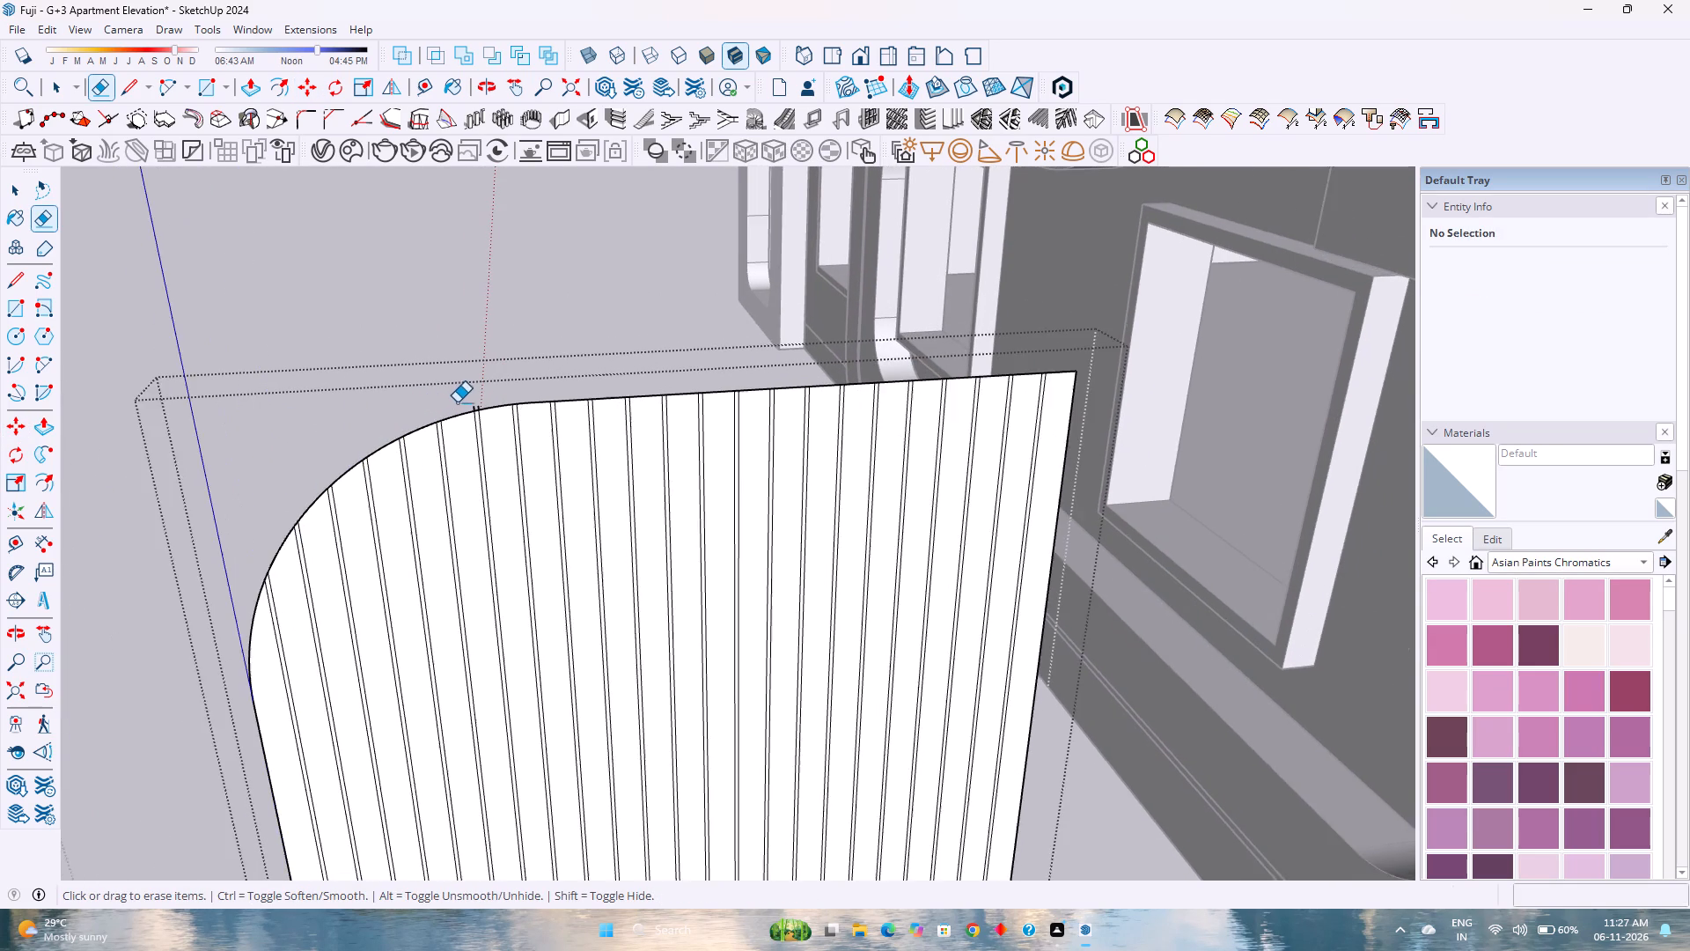
pyautogui.scroll(8, 471, 405)
pyautogui.moveTo(465, 411); pyautogui.dragTo(499, 413)
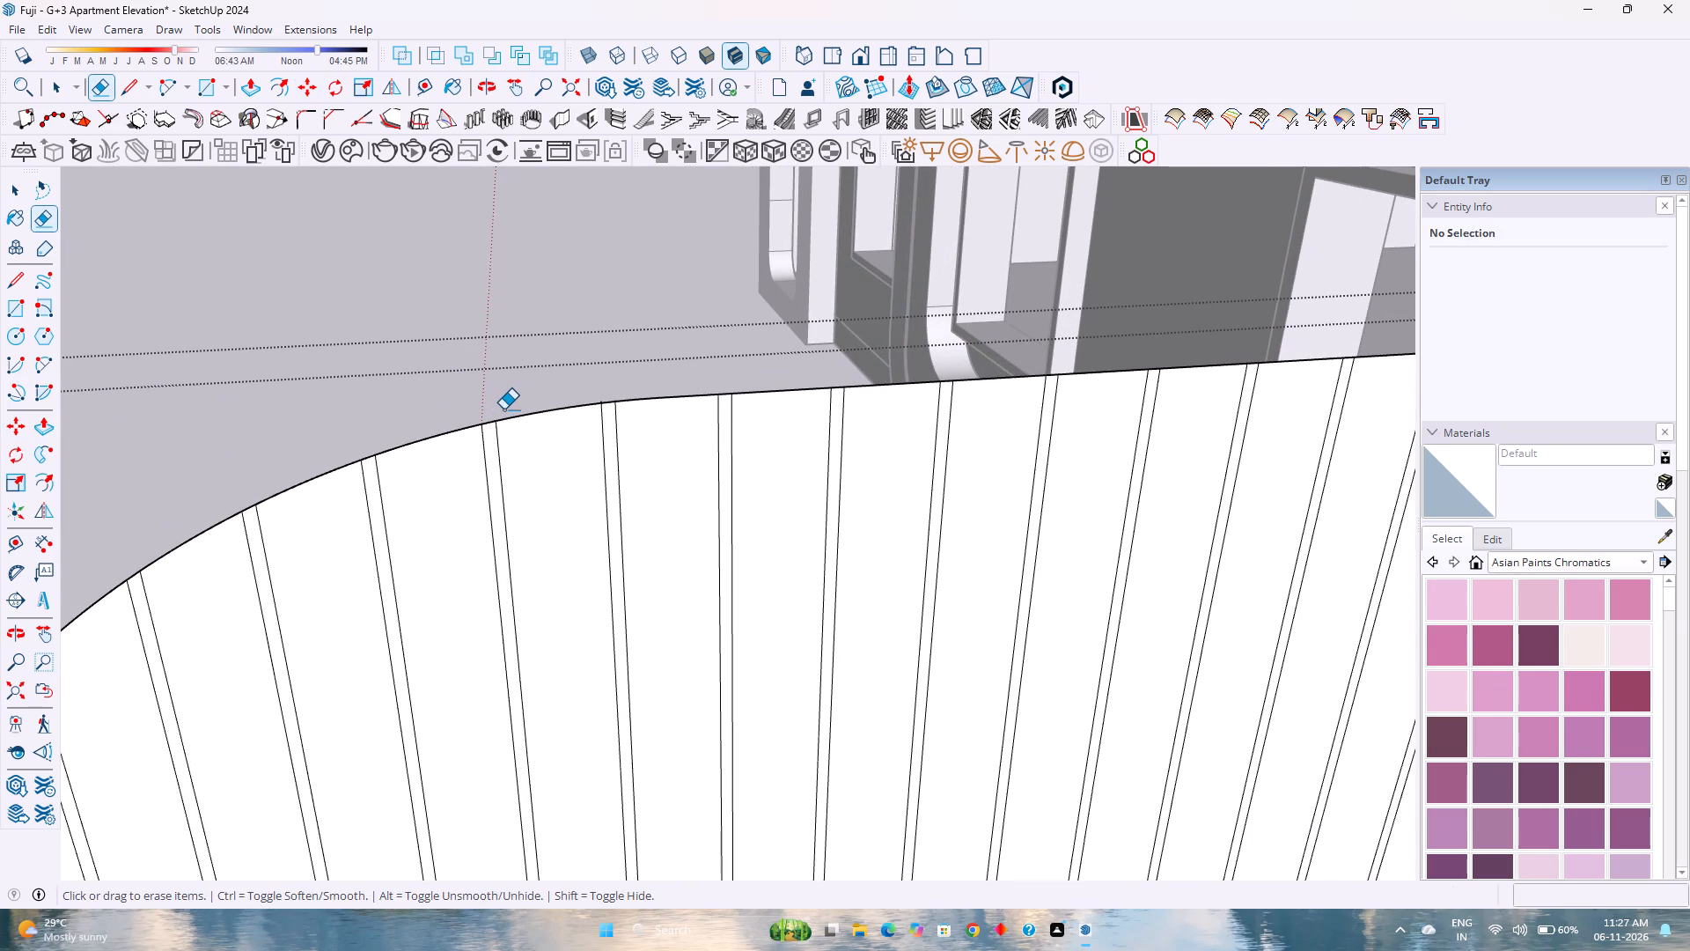
# Erase the groove line ends projecting beyond the panel's rounded bottom corner.
pyautogui.scroll(-17, 504, 407)
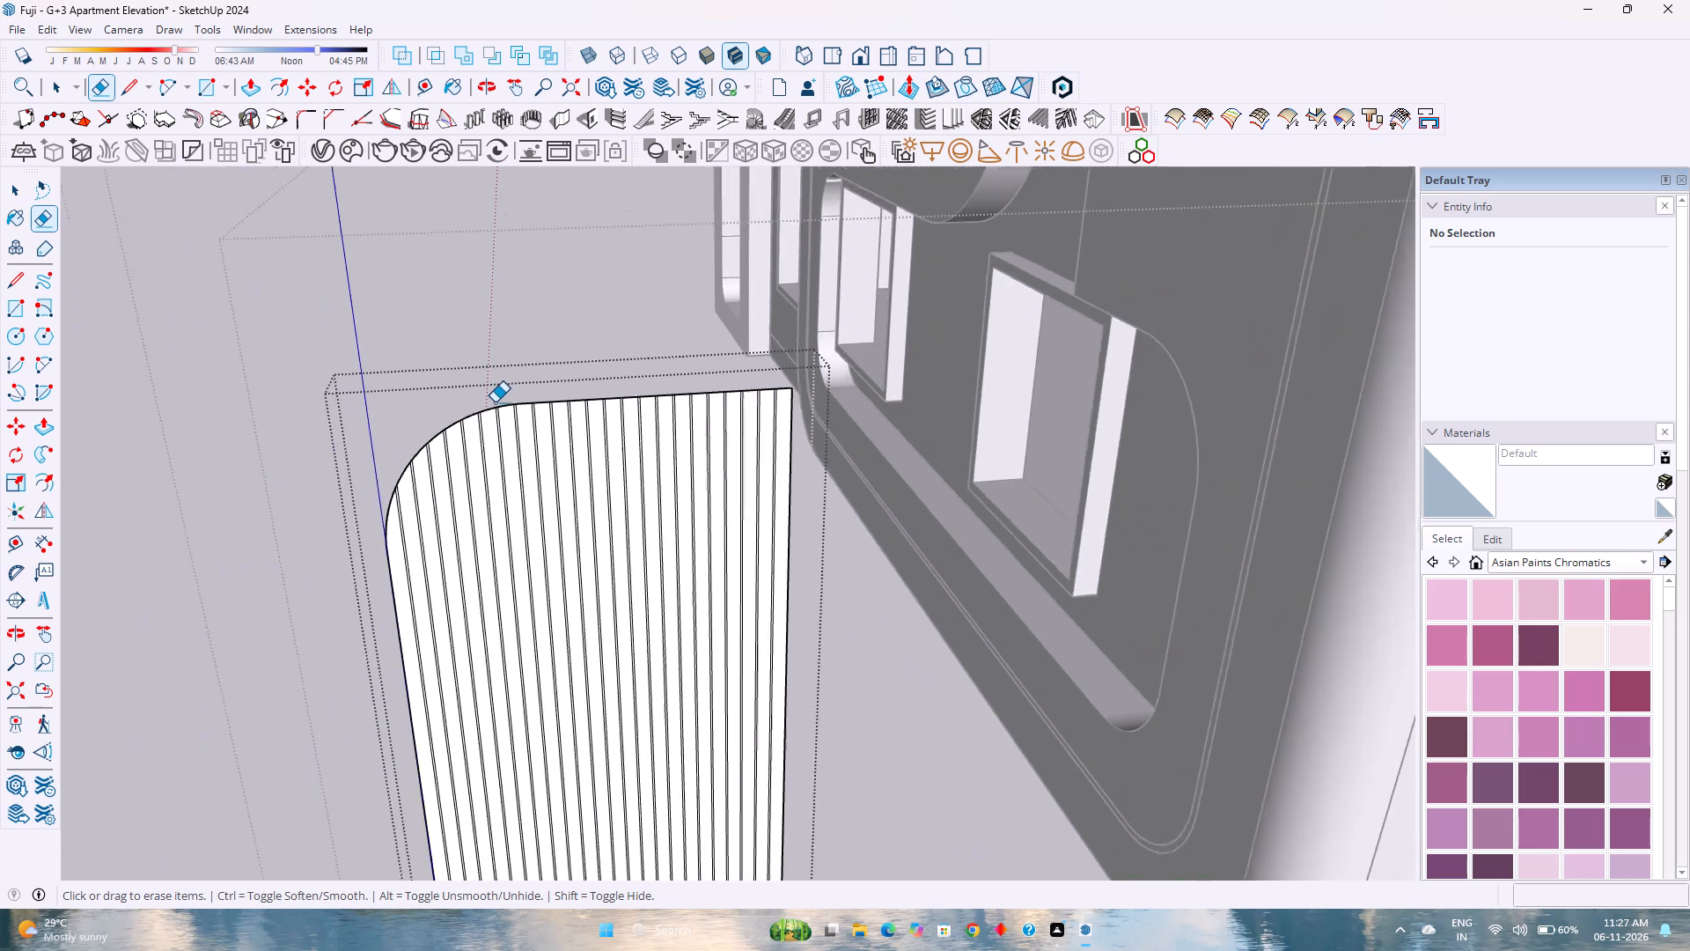
pyautogui.scroll(-9, 495, 402)
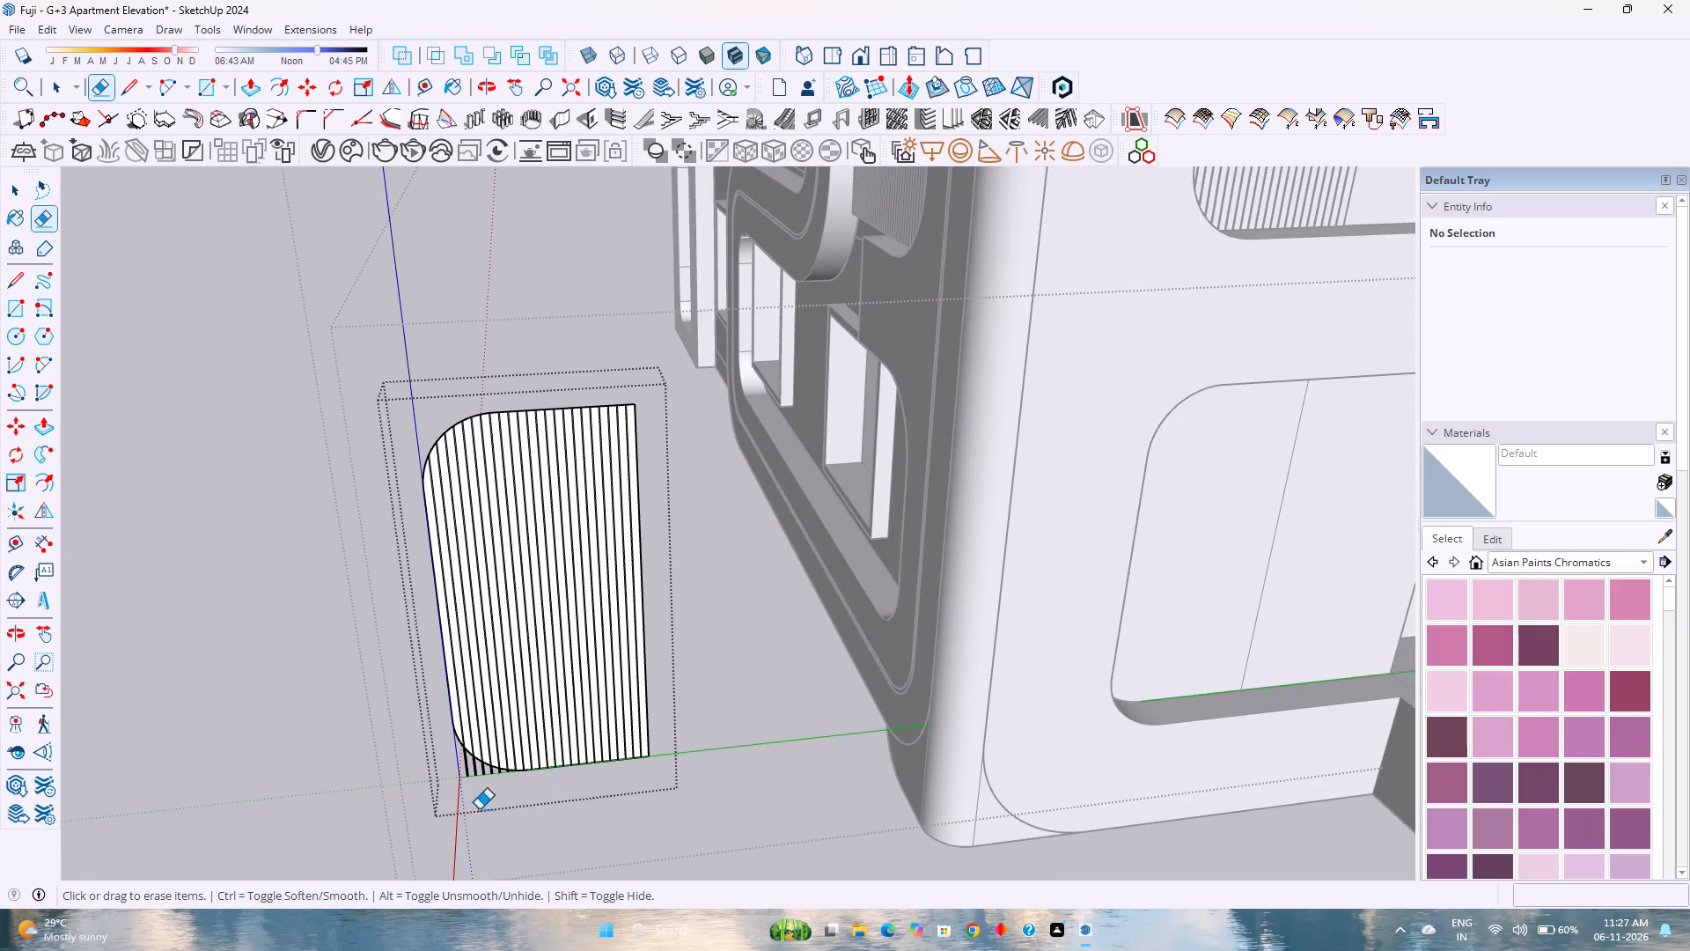
pyautogui.scroll(20, 481, 799)
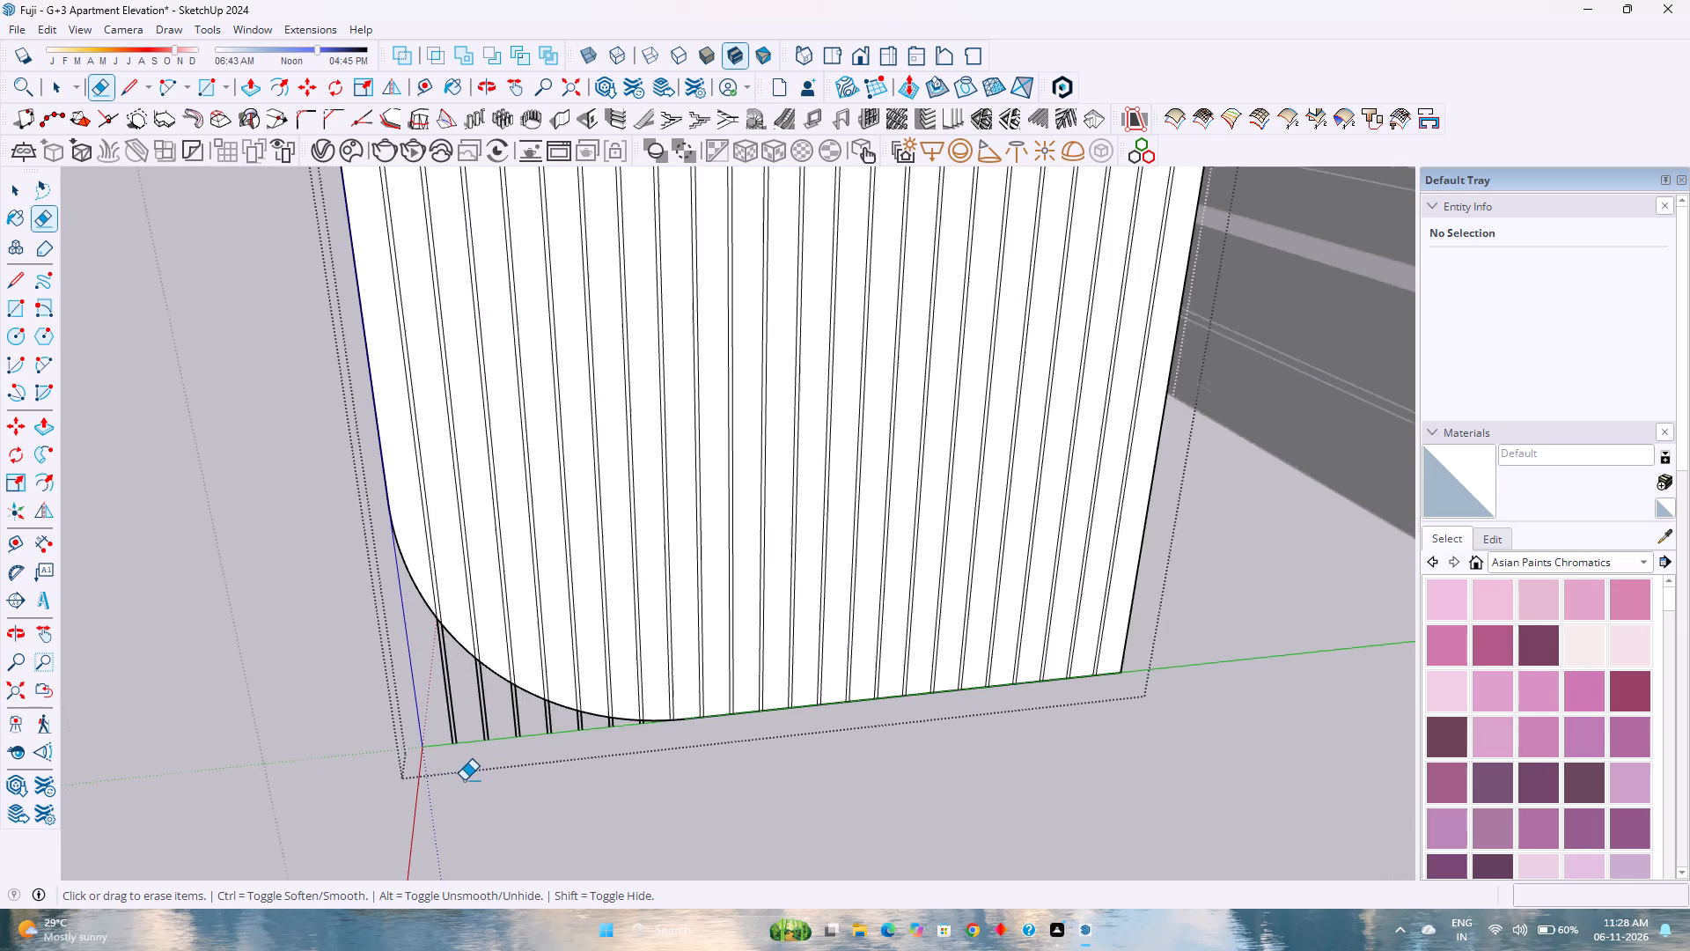
pyautogui.scroll(7, 464, 780)
pyautogui.moveTo(415, 659); pyautogui.dragTo(575, 697)
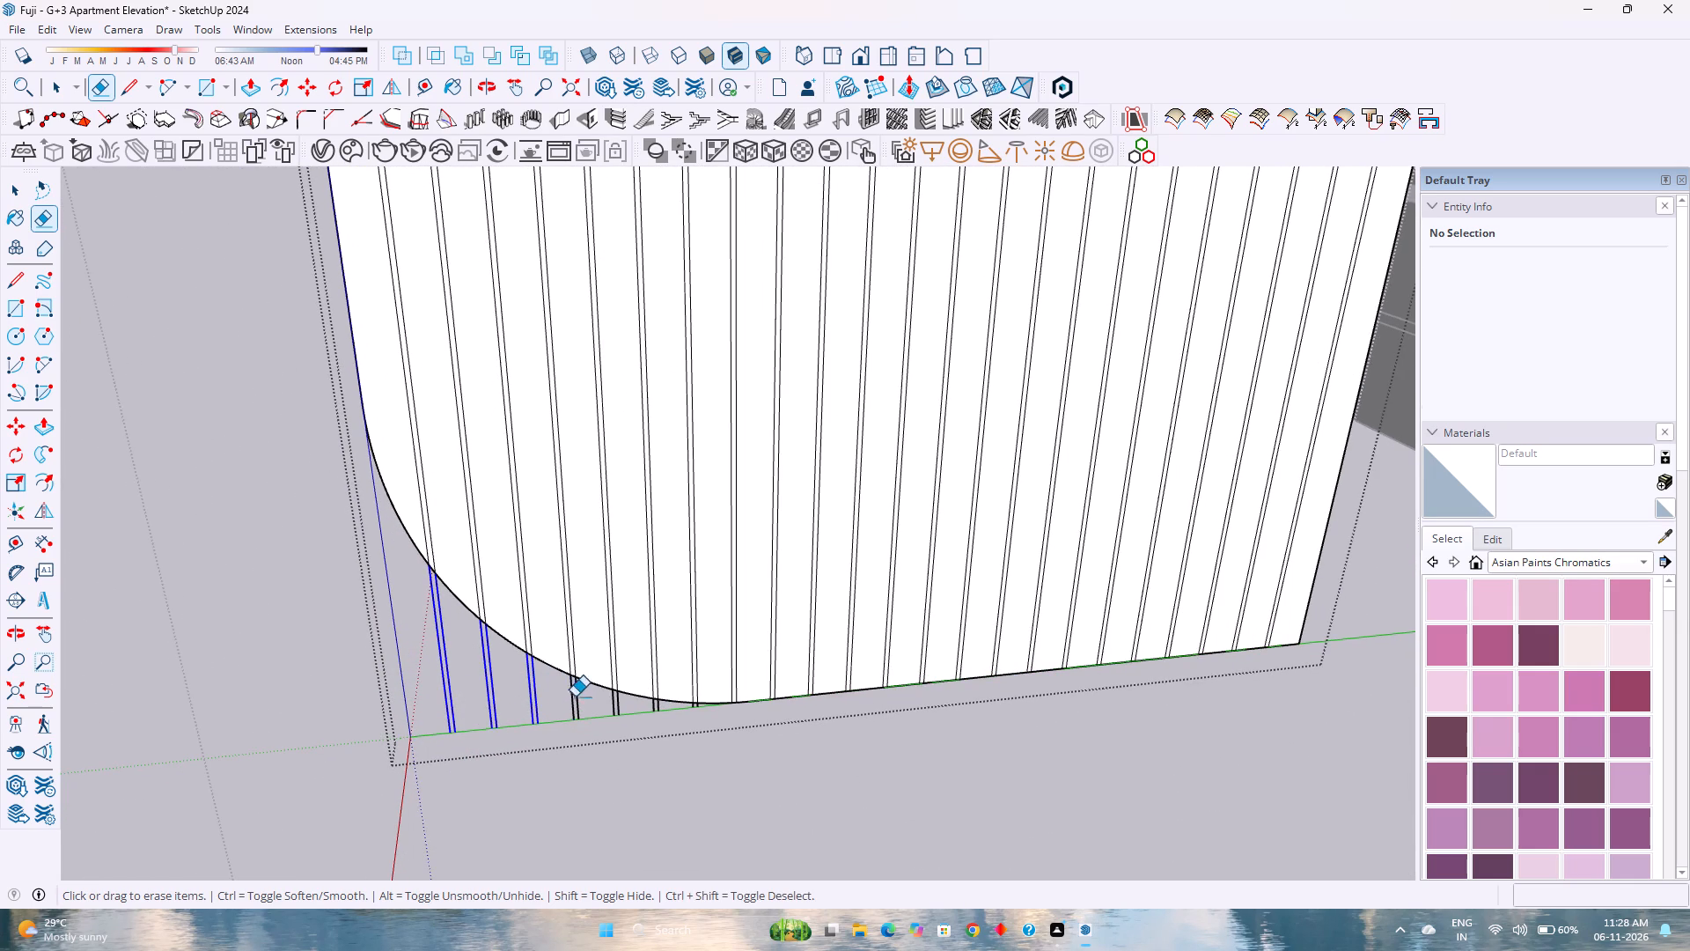
pyautogui.moveTo(575, 697); pyautogui.dragTo(626, 708)
pyautogui.scroll(9, 650, 711)
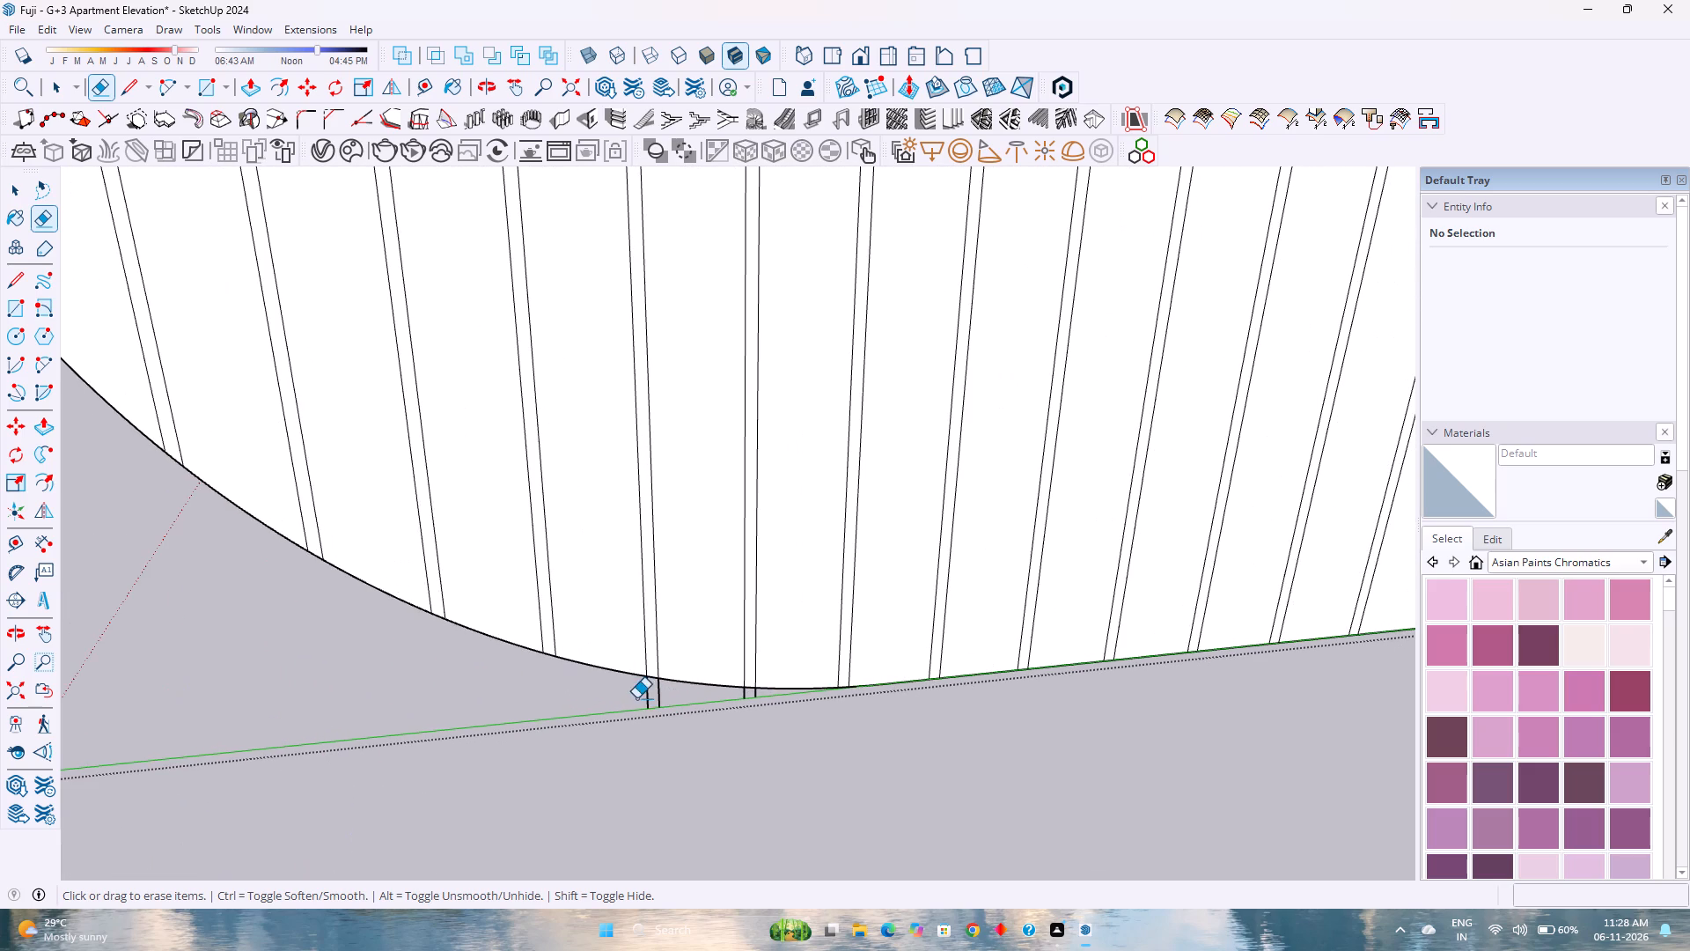
pyautogui.moveTo(636, 698); pyautogui.dragTo(686, 699)
pyautogui.scroll(5, 743, 702)
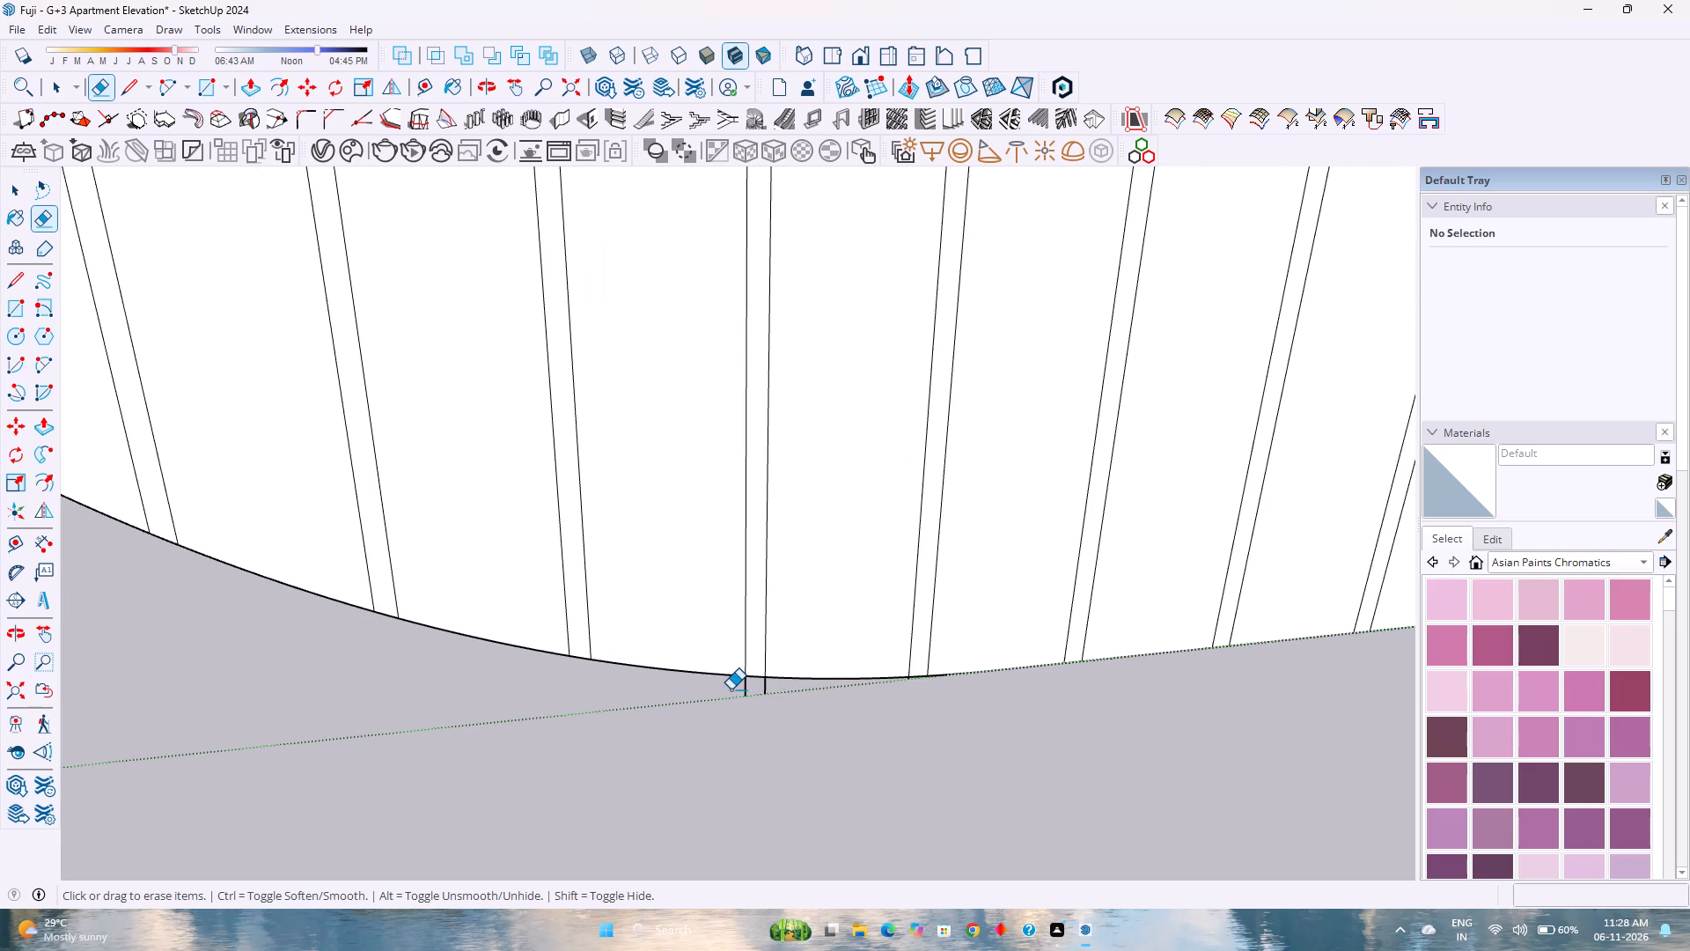
pyautogui.moveTo(731, 689); pyautogui.dragTo(785, 689)
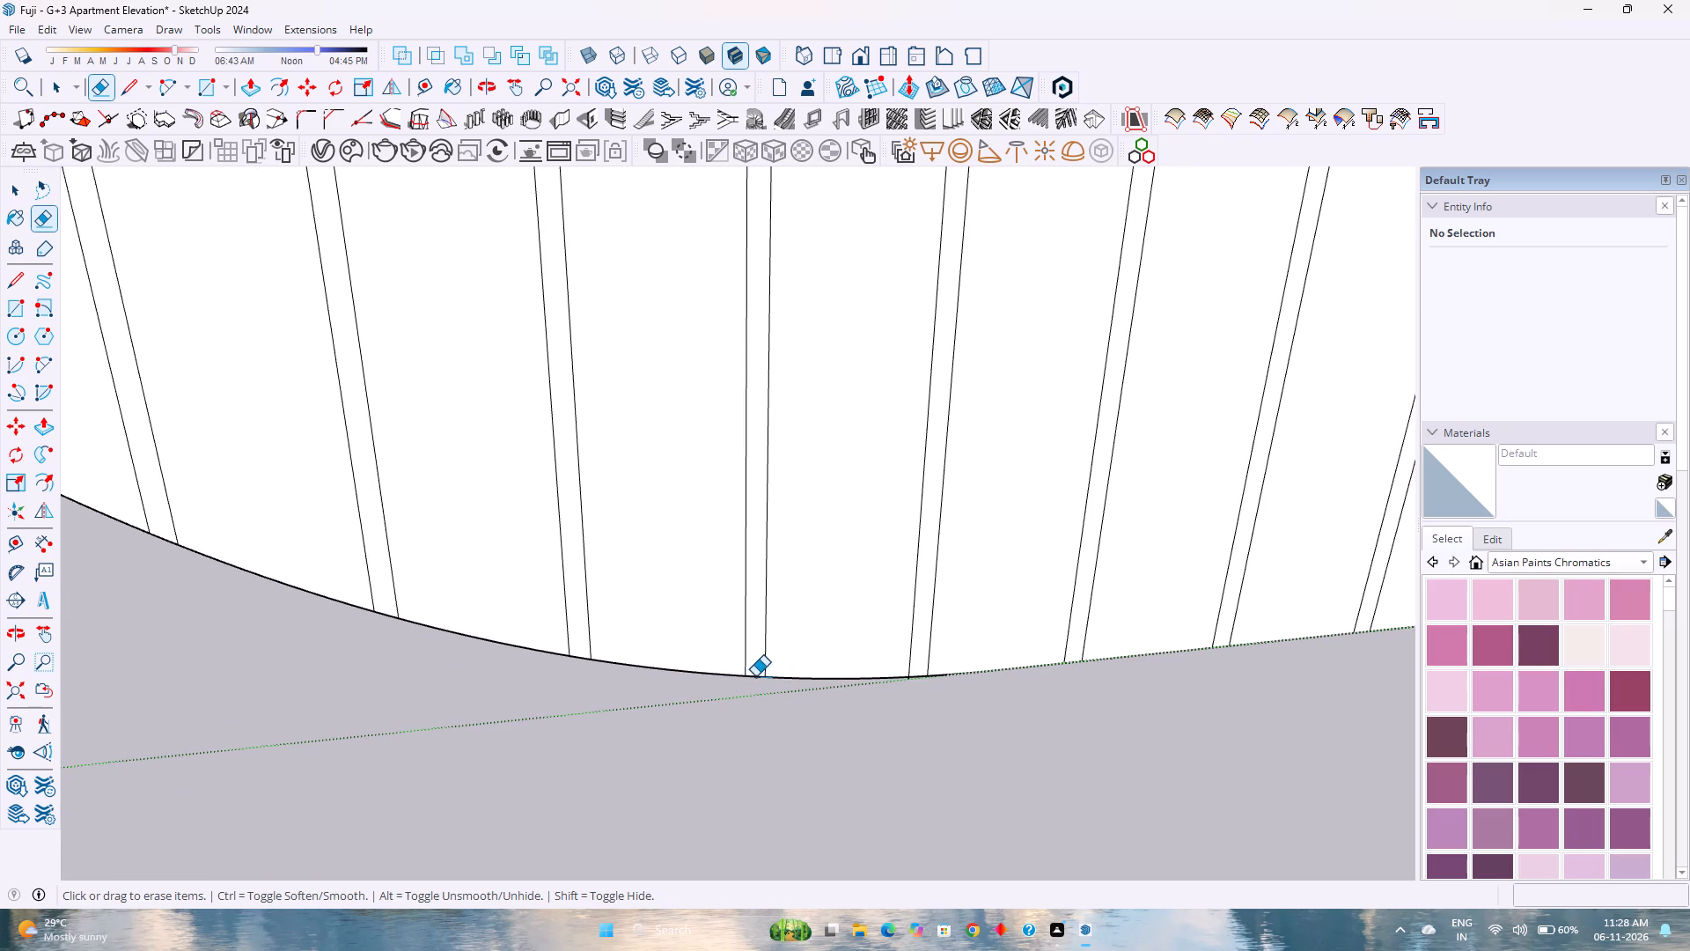
# Erase the short bottom edges closing three adjacent grooves near the rounded bottom corner, including the leftover line stubs at the third groove.
pyautogui.click(755, 676)
pyautogui.click(576, 659)
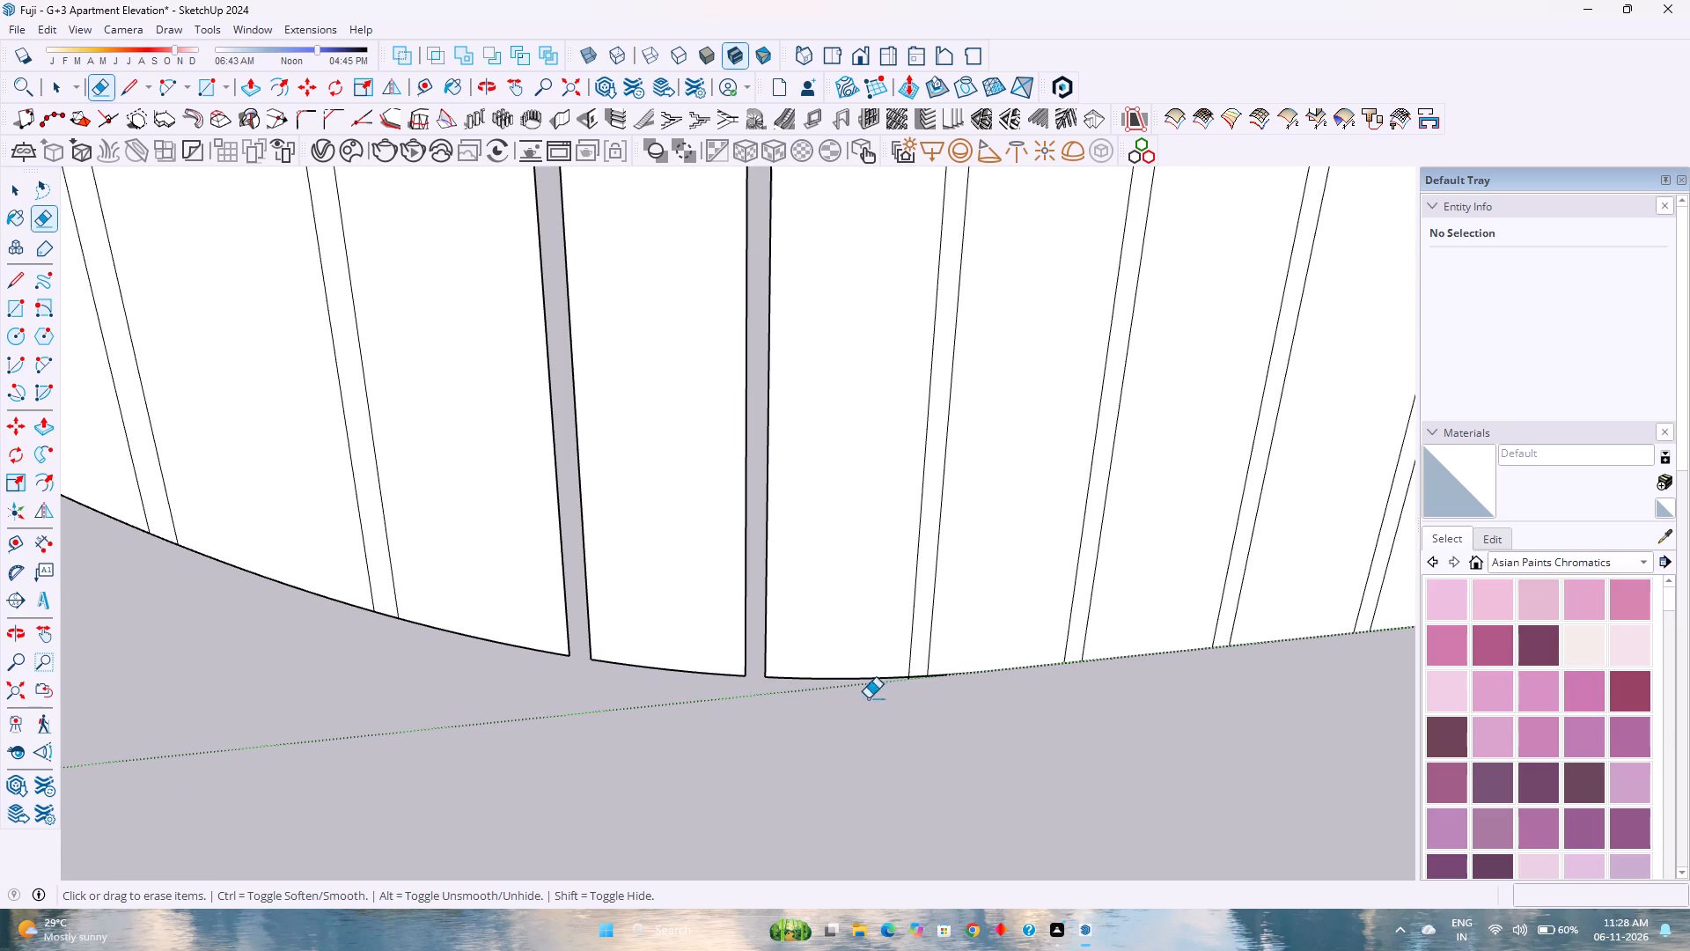
pyautogui.click(918, 676)
pyautogui.scroll(4, 916, 683)
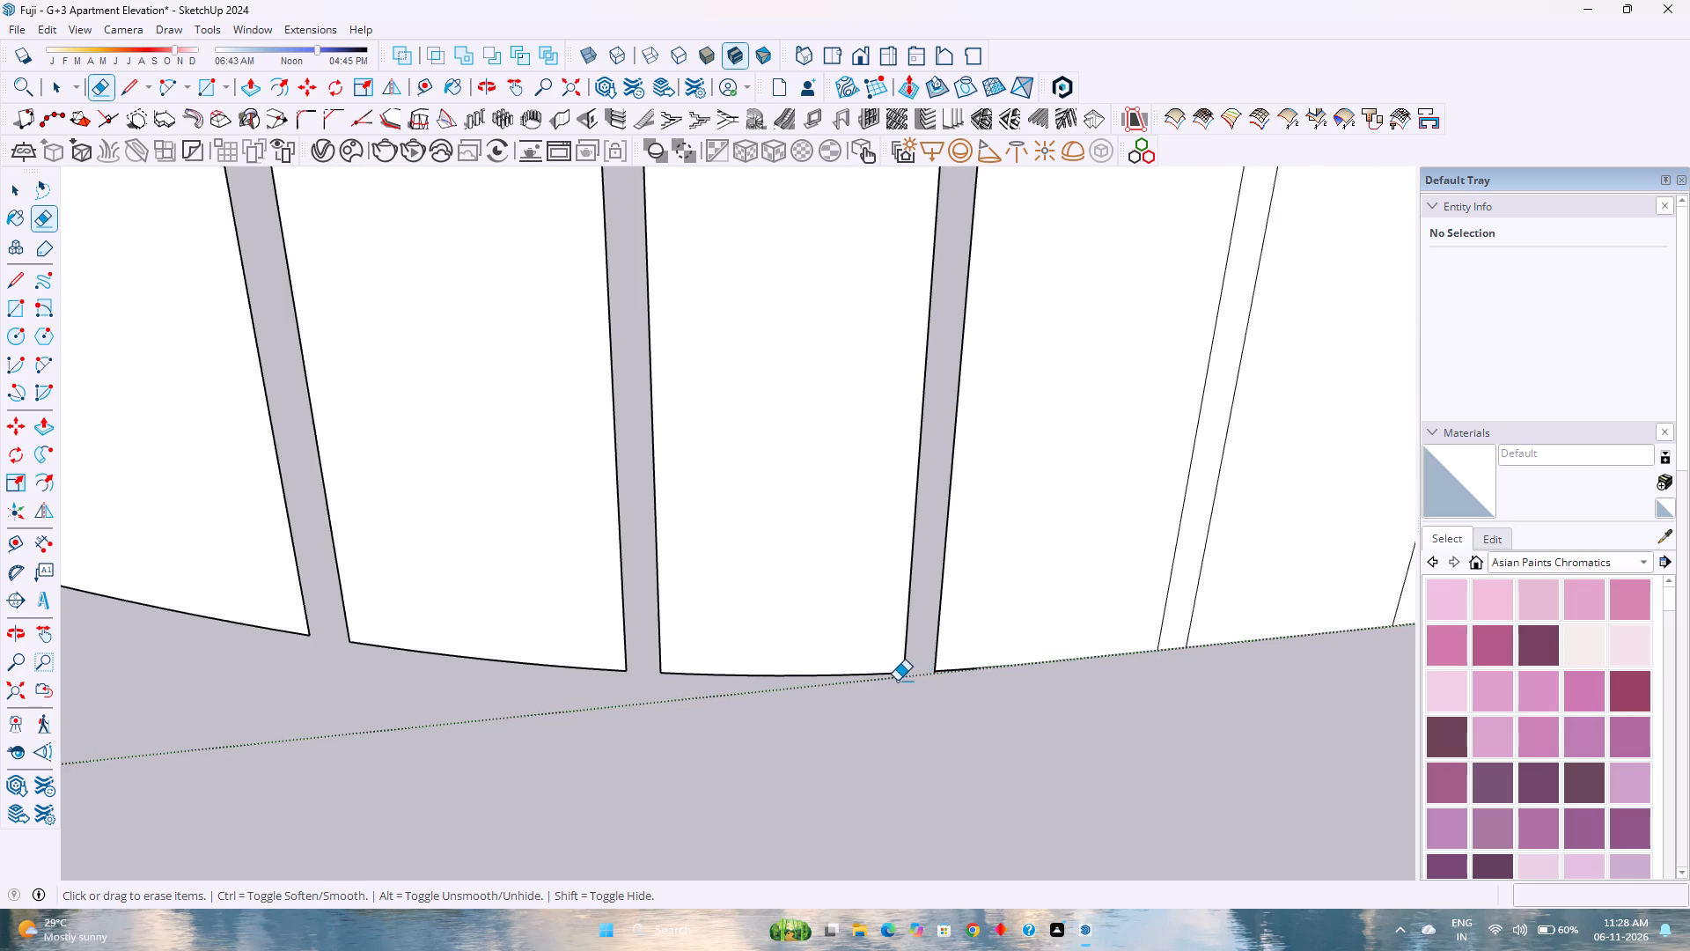
pyautogui.scroll(7, 897, 681)
pyautogui.moveTo(923, 660); pyautogui.dragTo(940, 660)
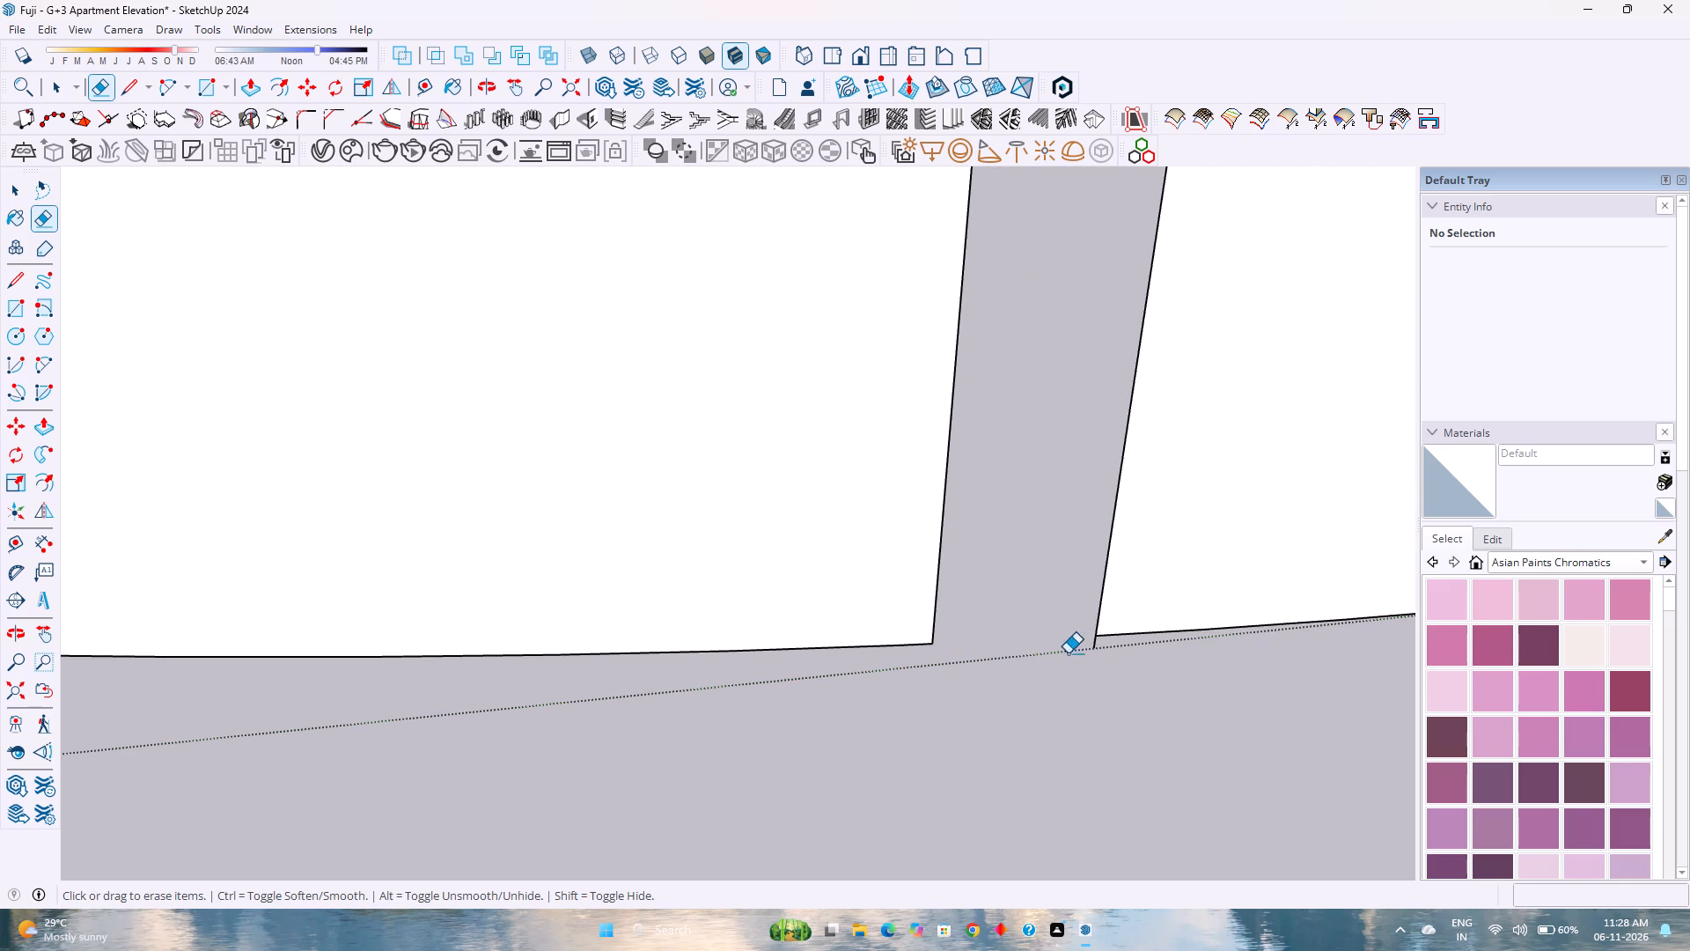
pyautogui.moveTo(1084, 647); pyautogui.dragTo(1099, 652)
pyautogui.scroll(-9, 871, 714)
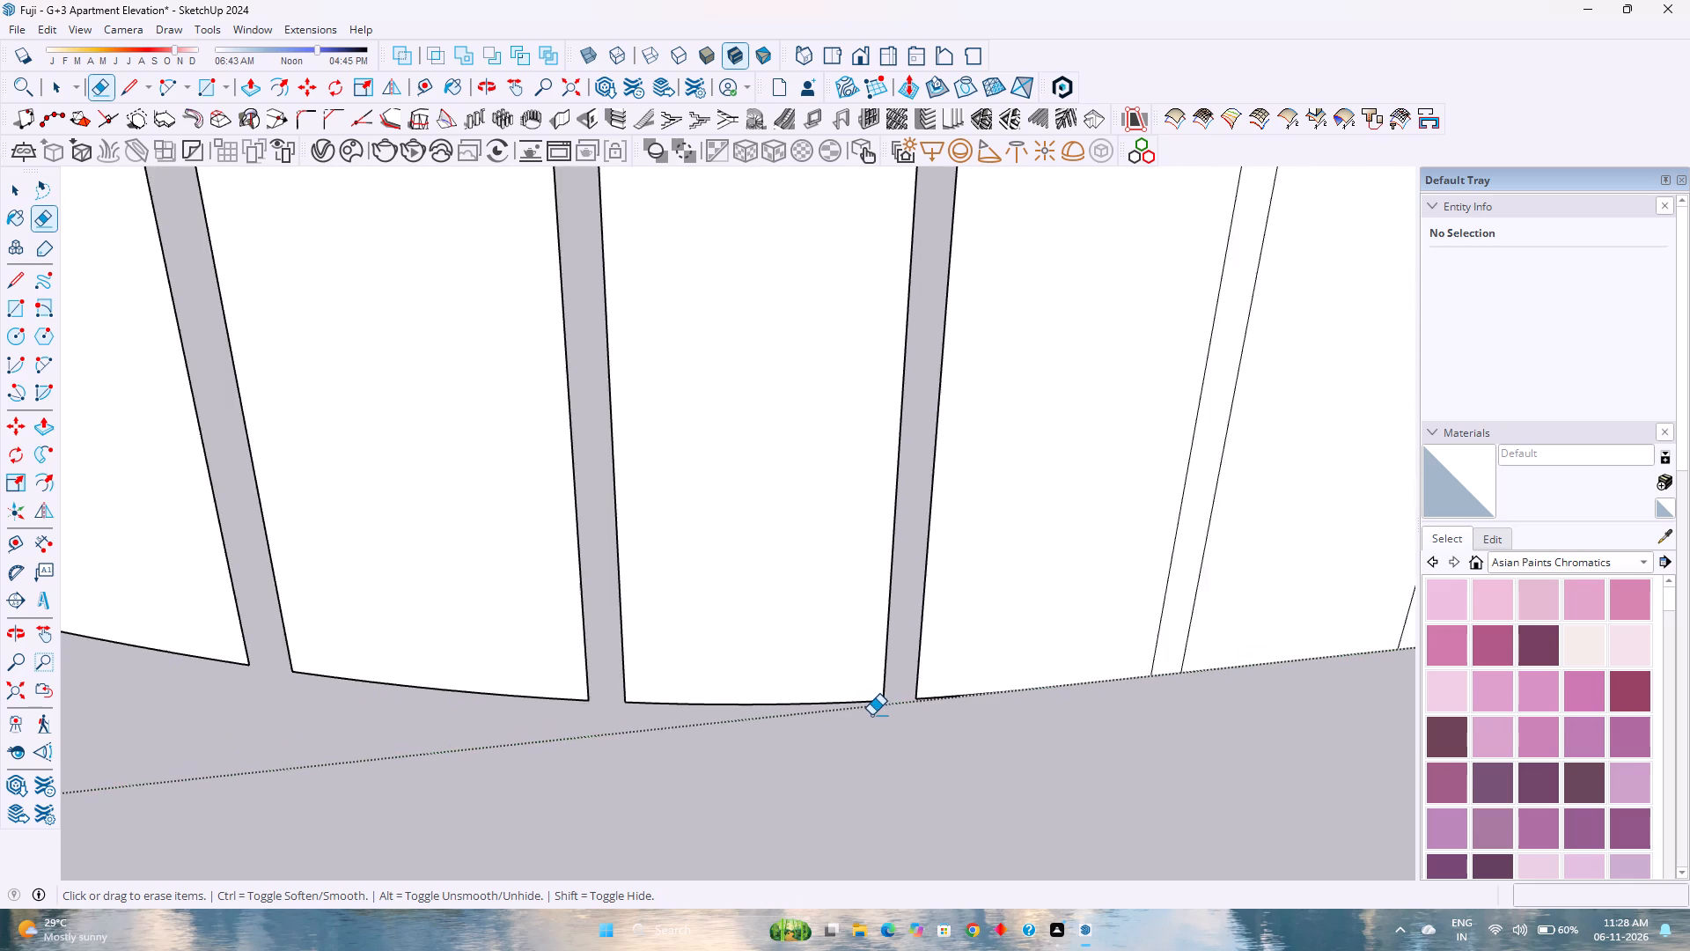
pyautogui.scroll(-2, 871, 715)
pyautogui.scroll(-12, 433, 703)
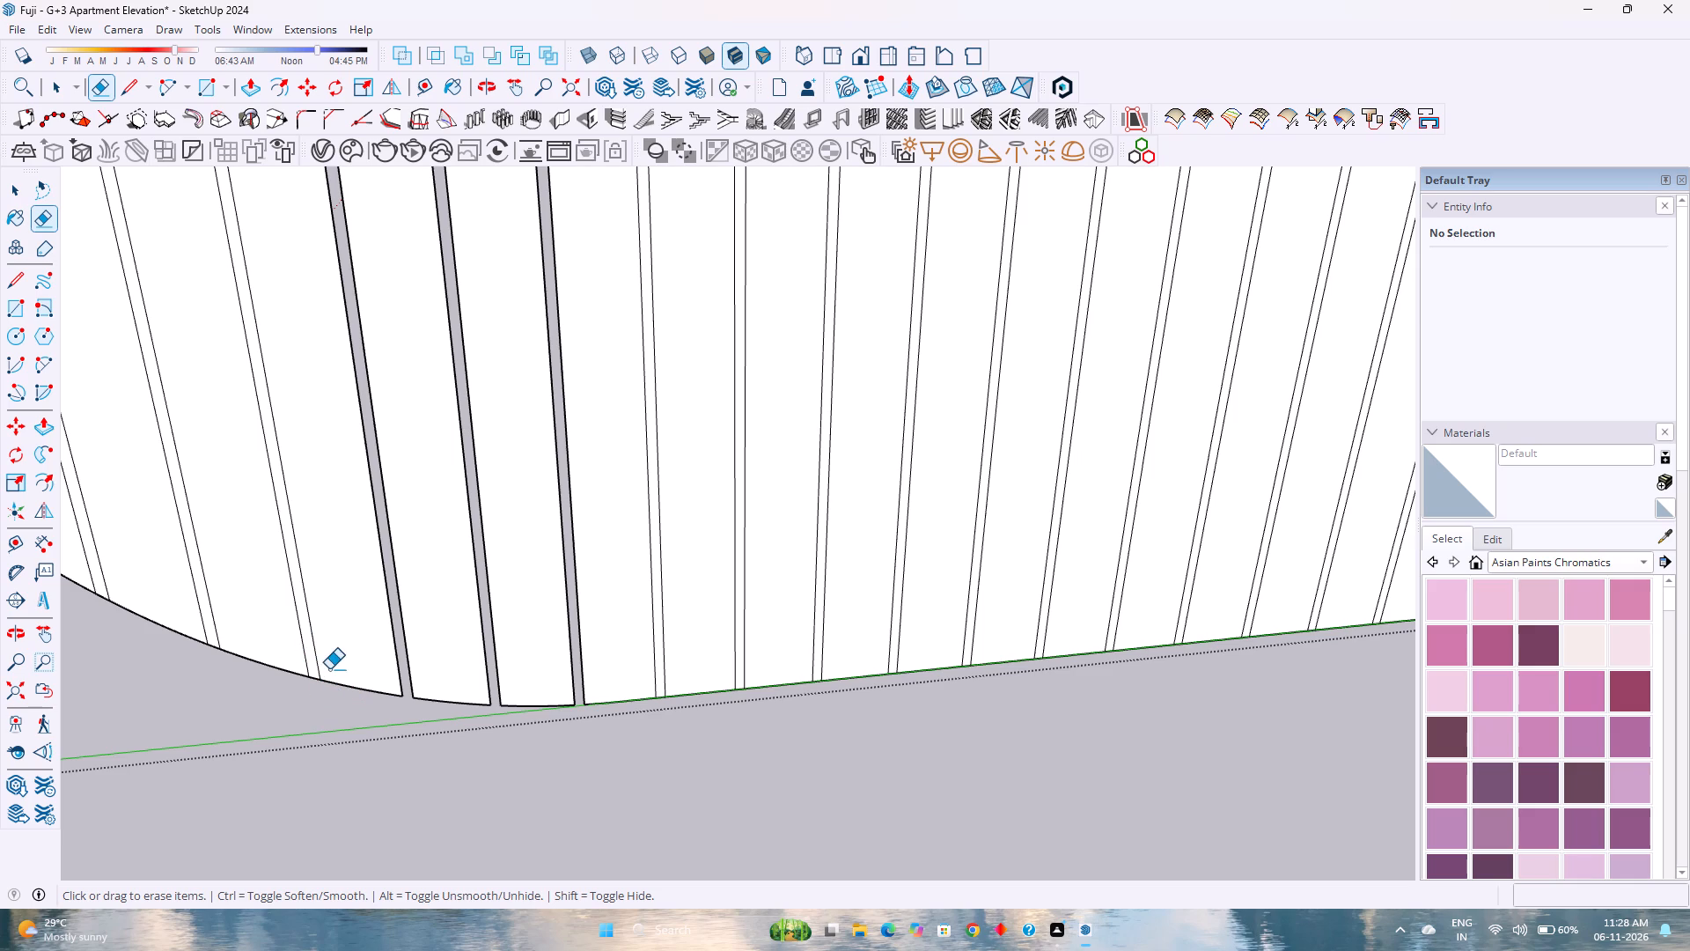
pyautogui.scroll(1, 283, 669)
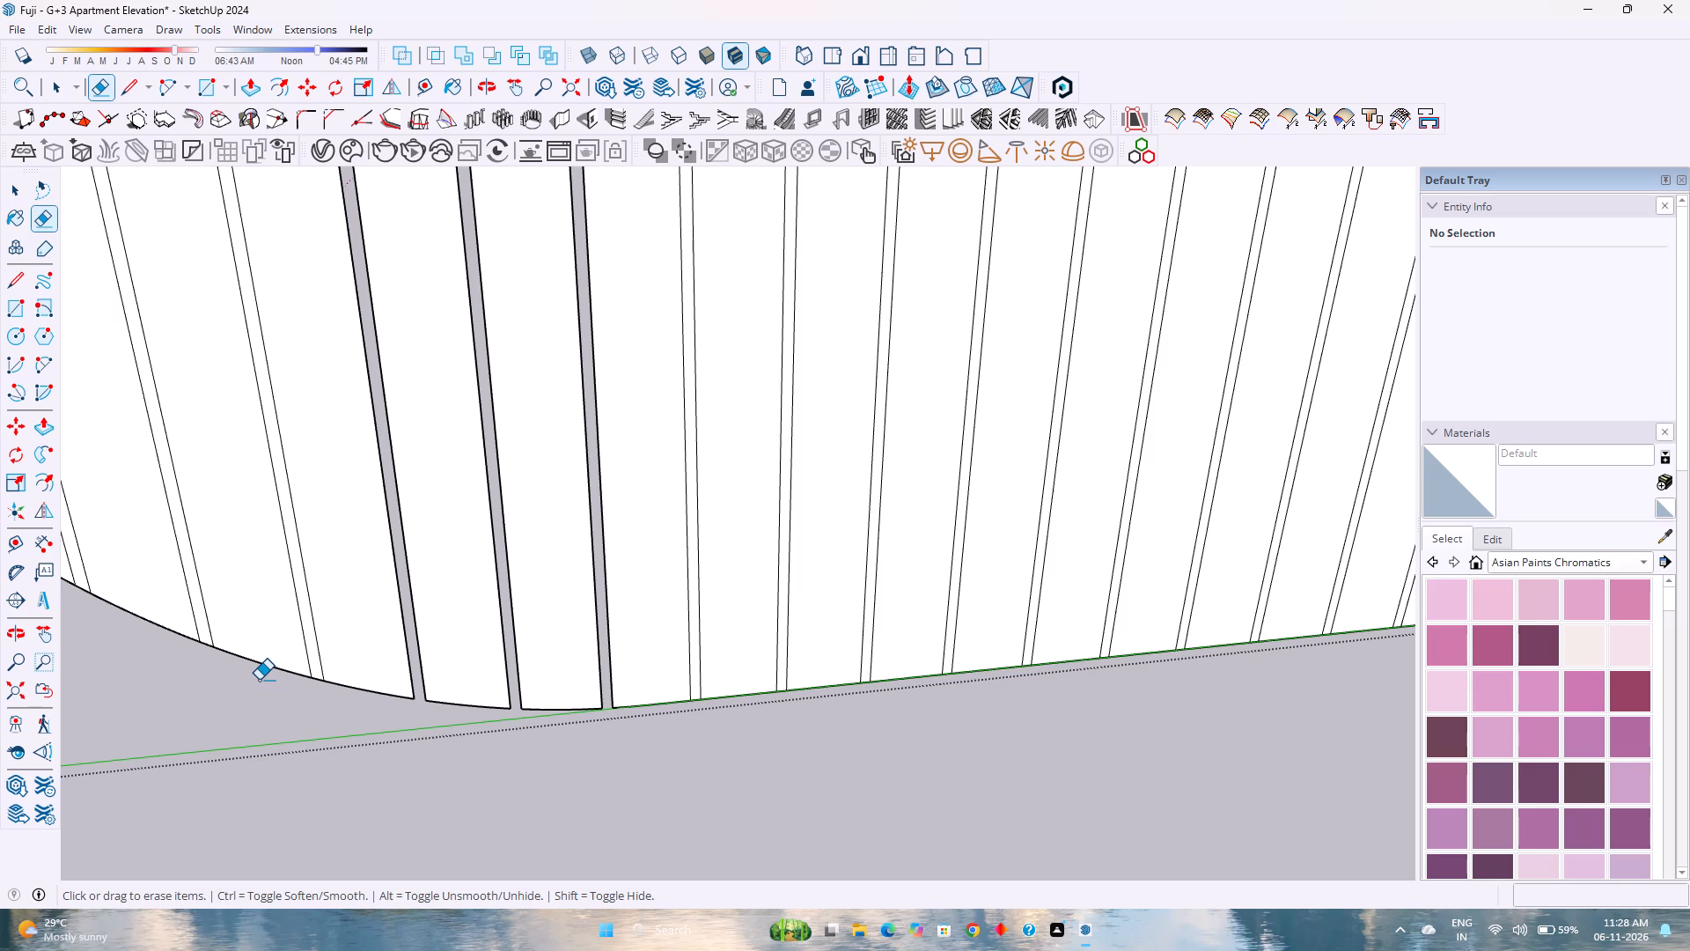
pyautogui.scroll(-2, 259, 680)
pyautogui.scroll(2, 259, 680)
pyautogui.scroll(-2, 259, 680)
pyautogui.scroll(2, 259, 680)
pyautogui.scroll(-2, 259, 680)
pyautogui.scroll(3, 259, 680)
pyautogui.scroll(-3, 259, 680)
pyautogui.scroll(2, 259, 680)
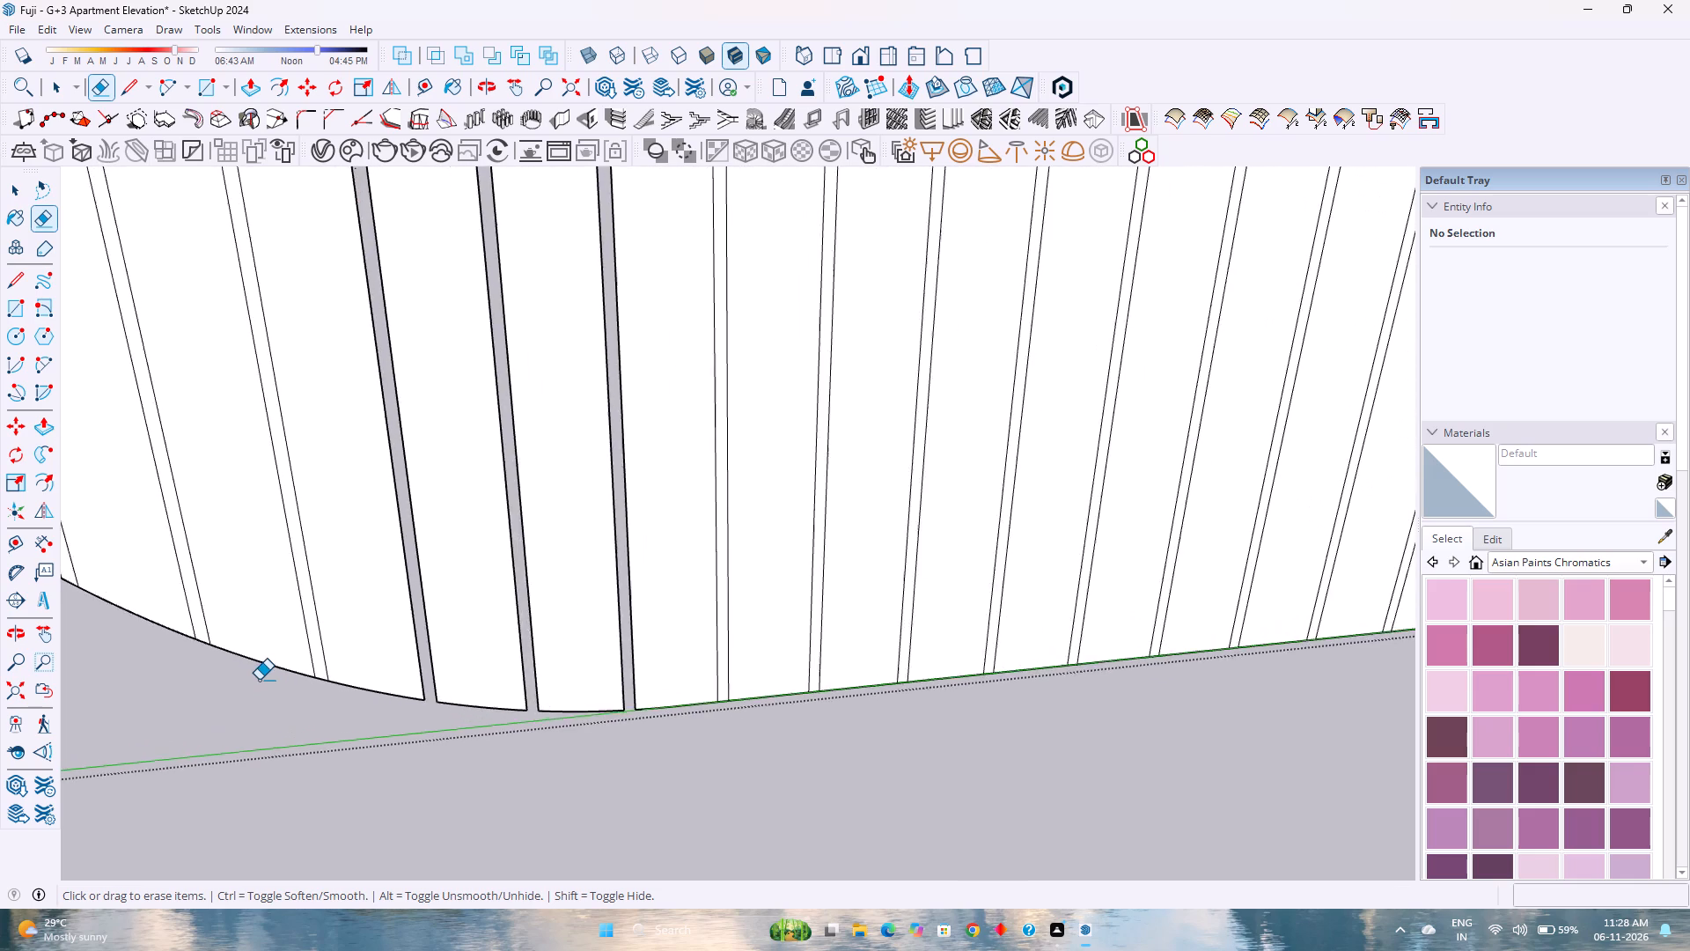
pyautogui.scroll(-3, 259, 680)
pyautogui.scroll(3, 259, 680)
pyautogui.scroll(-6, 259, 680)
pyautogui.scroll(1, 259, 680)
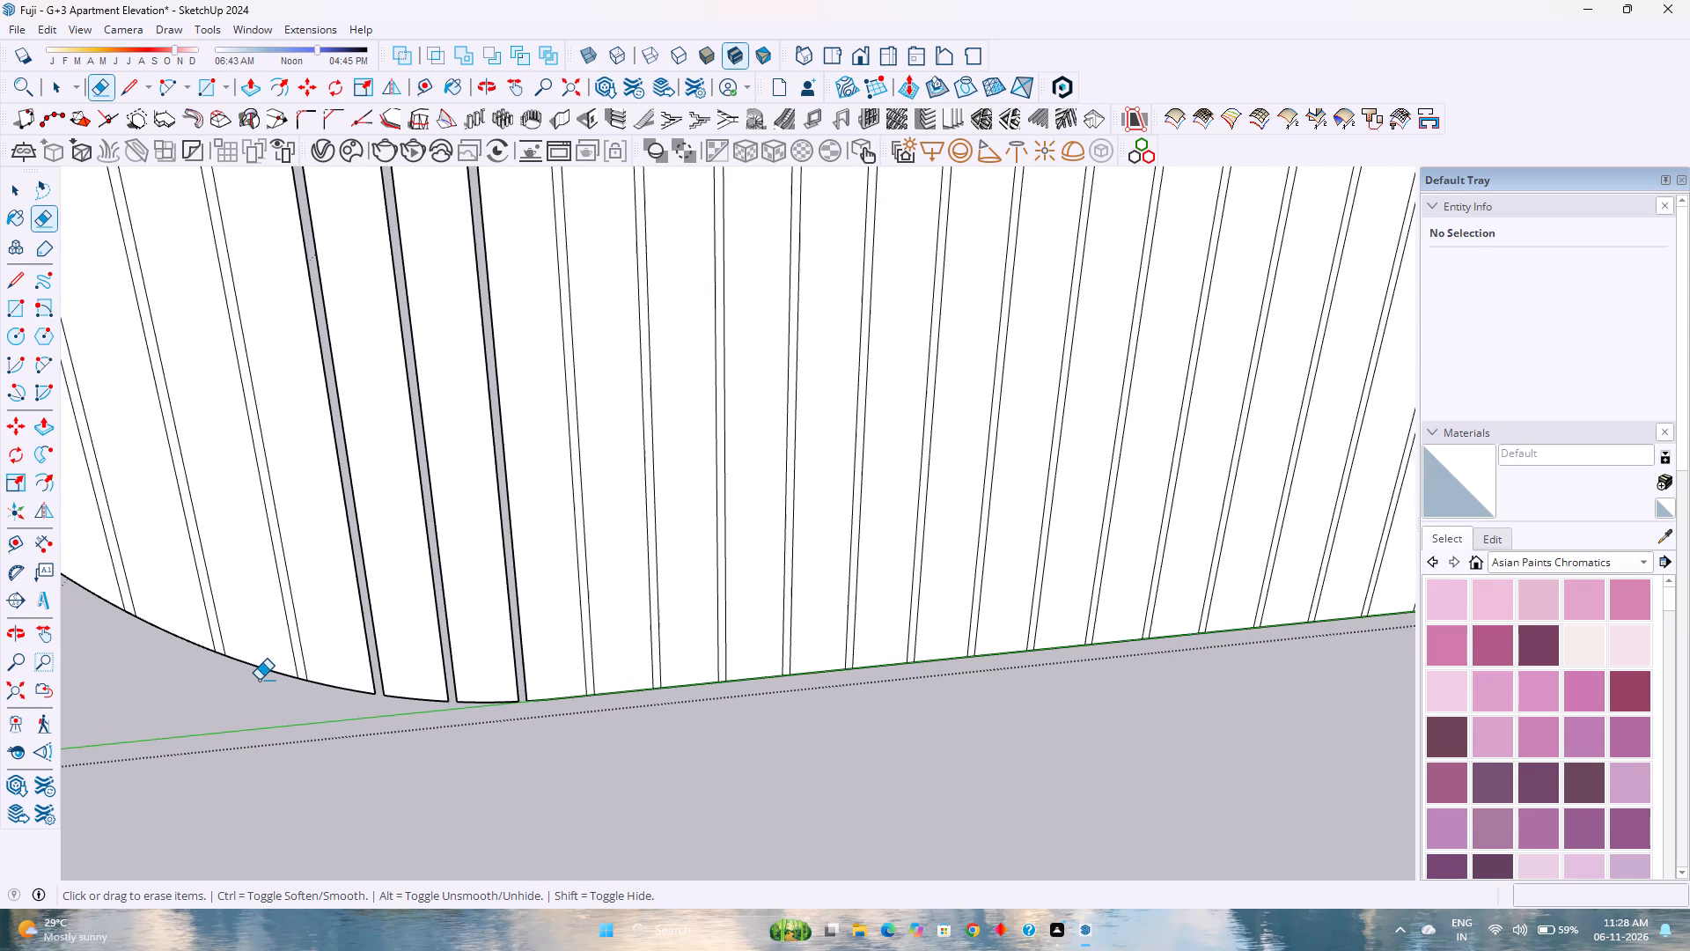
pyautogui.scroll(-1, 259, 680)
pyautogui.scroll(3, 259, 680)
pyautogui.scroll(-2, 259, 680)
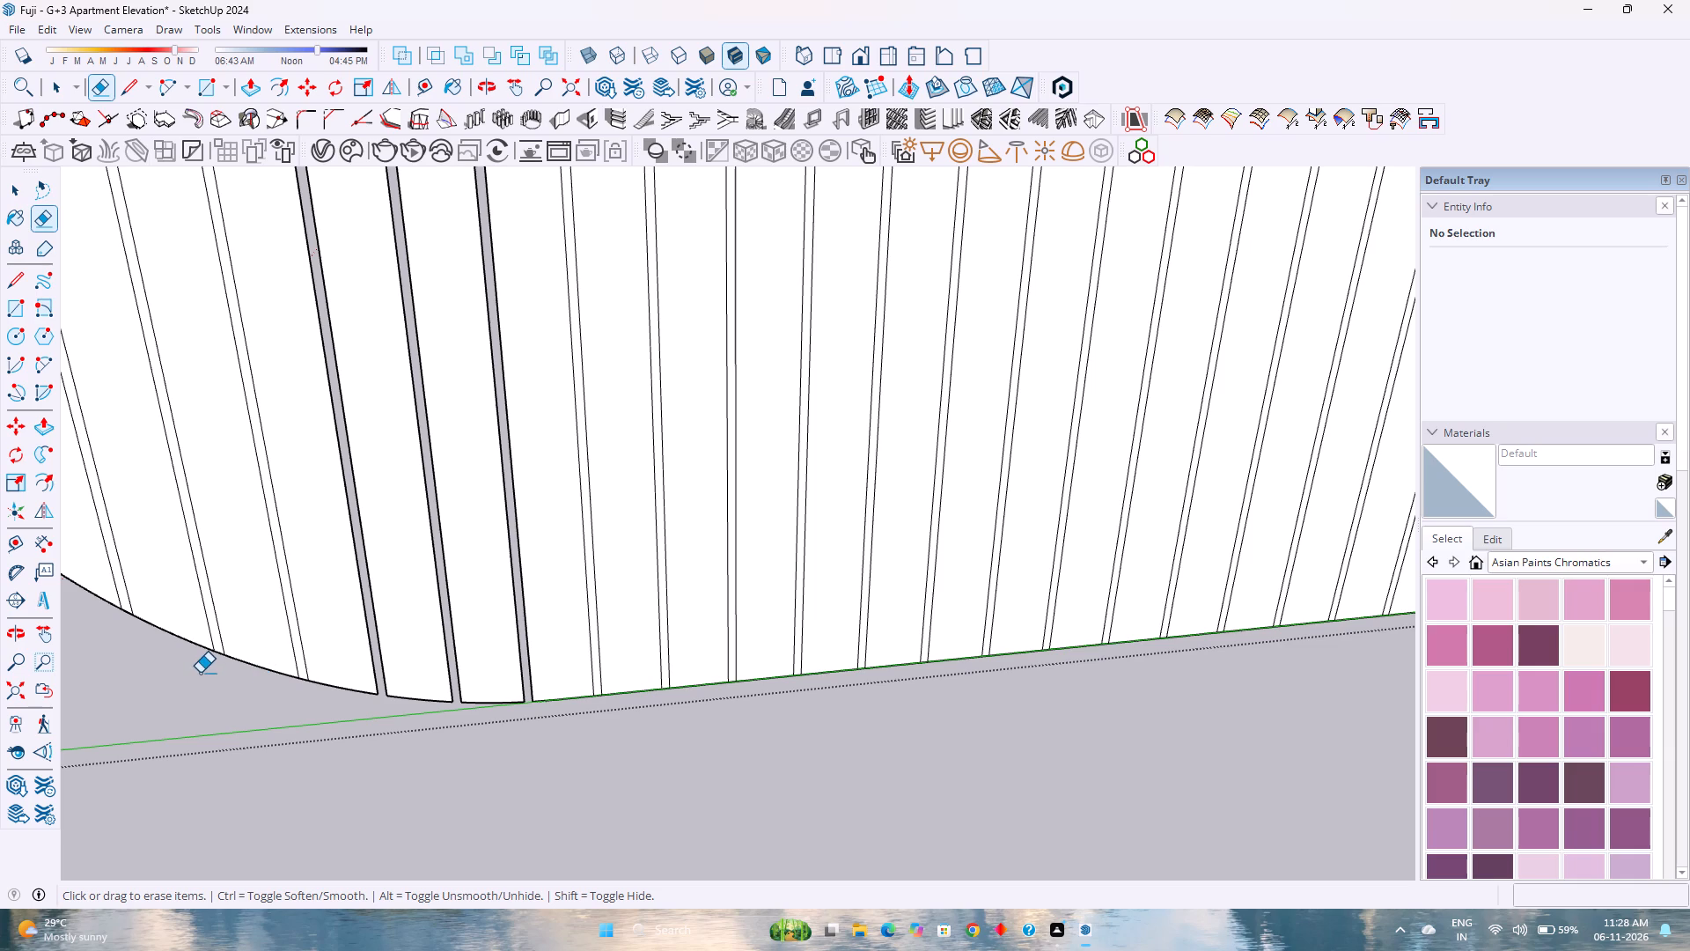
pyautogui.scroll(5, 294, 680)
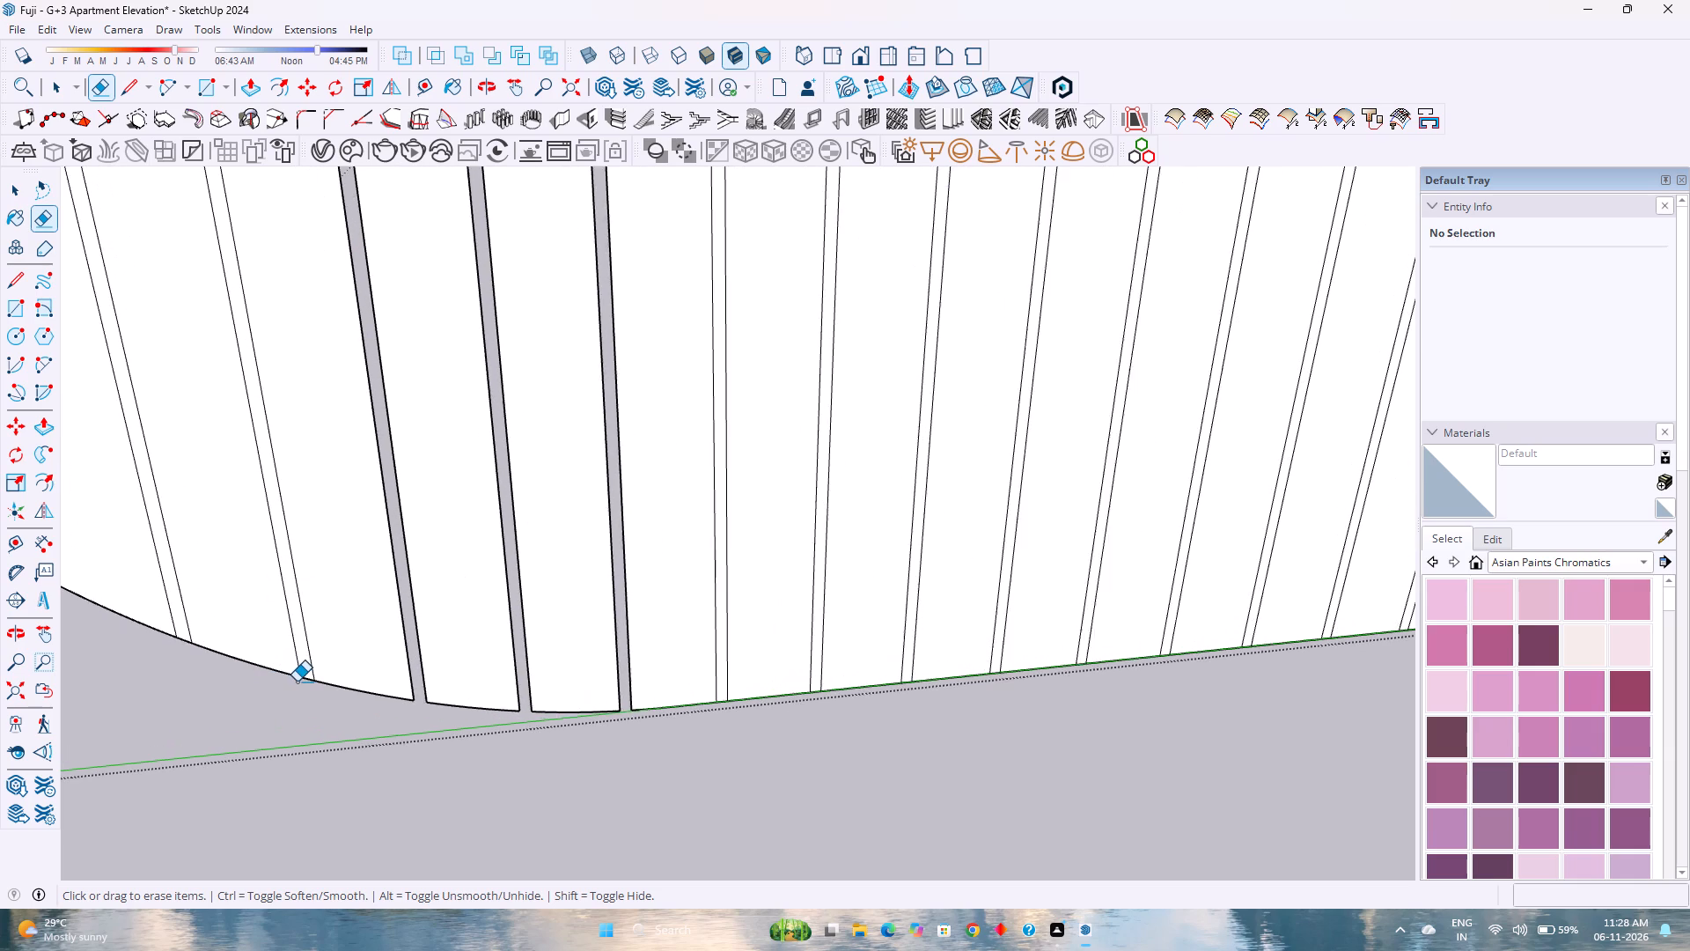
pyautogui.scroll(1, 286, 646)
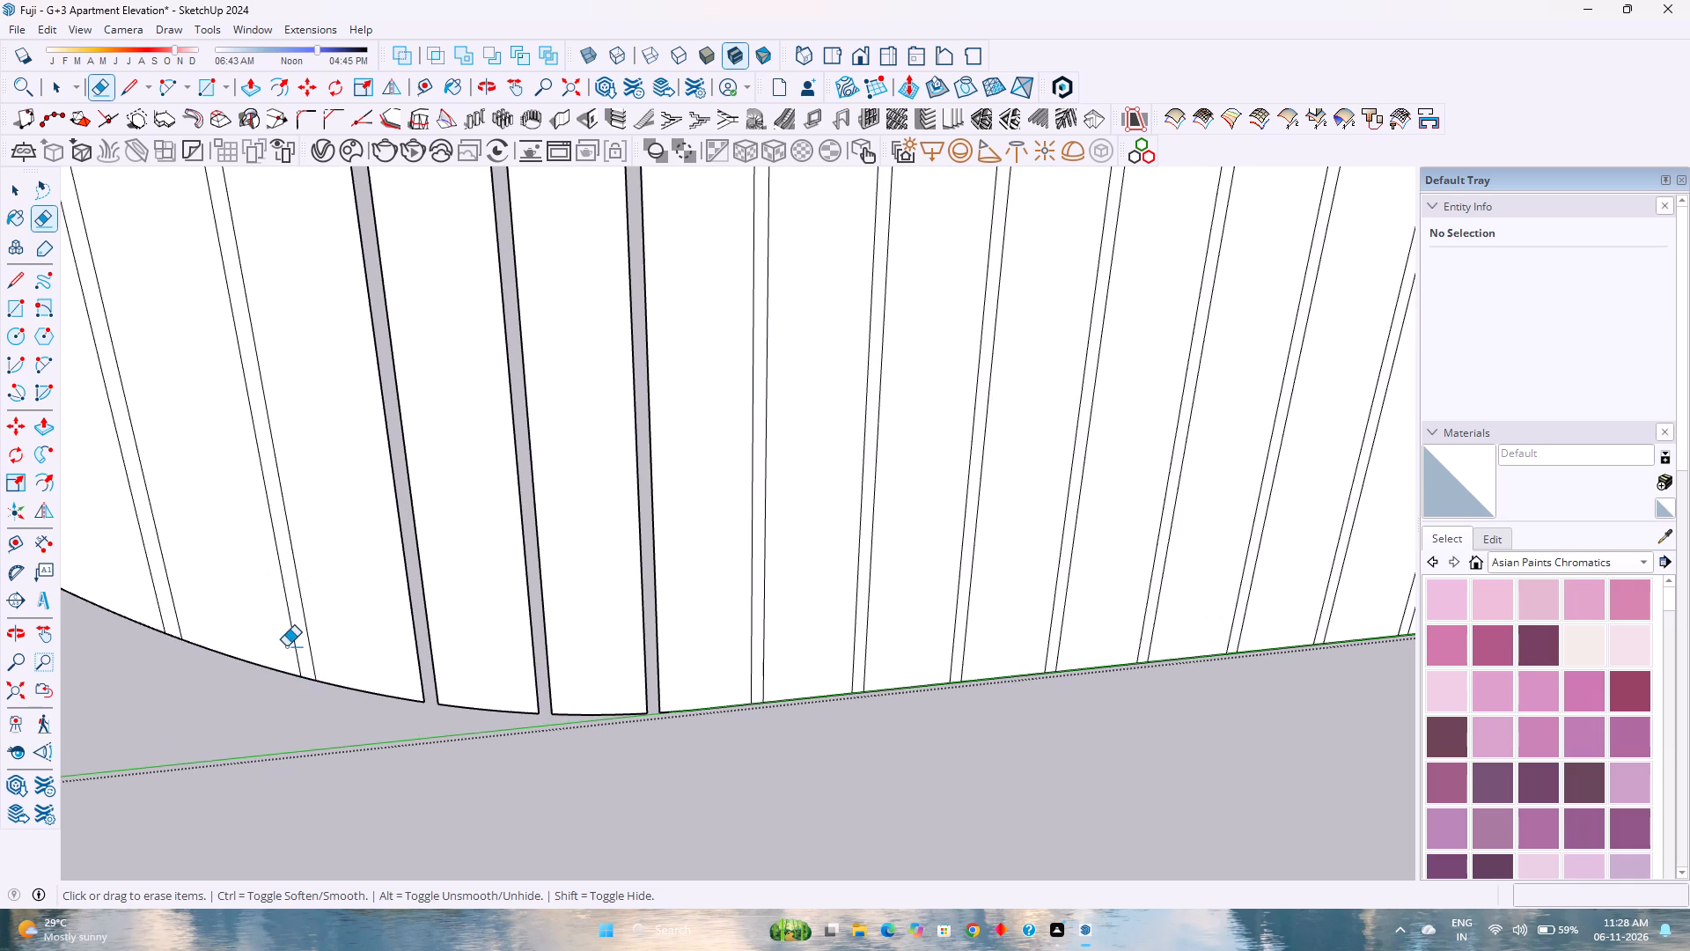
# Erase the short bottom edges closing the five remaining grooves around the panel's rounded bottom corner.
pyautogui.scroll(5, 286, 646)
pyautogui.click(318, 684)
pyautogui.scroll(-3, 318, 690)
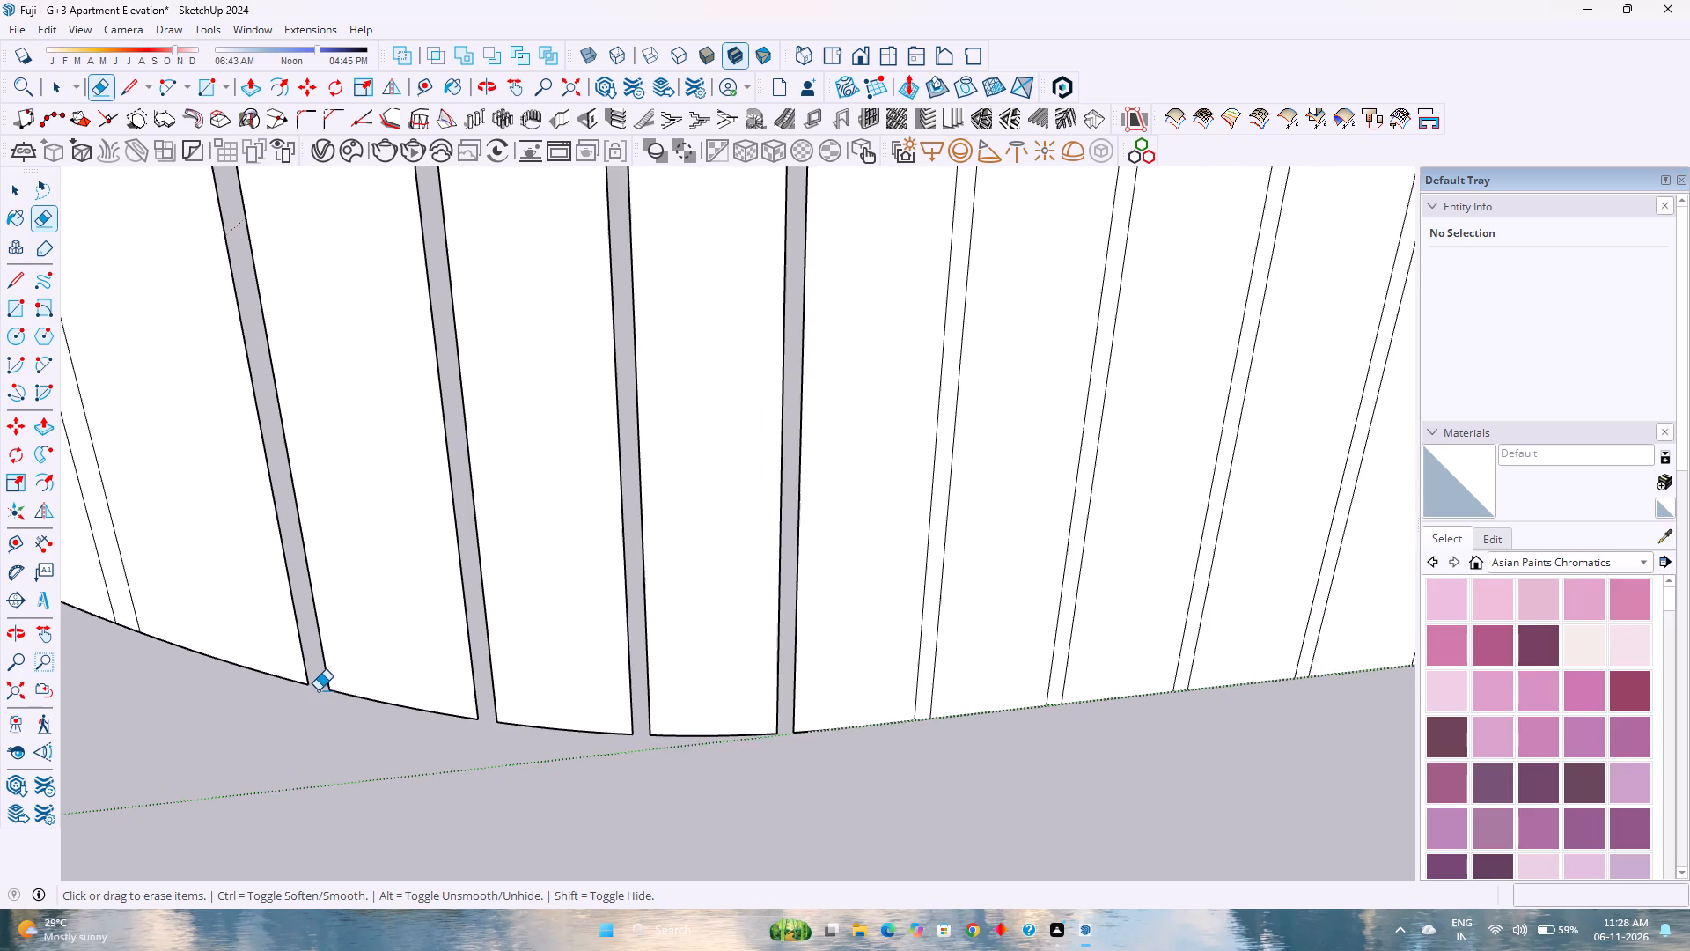
pyautogui.keyDown('shift'); pyautogui.moveTo(303, 682); pyautogui.dragTo(754, 765, button='middle'); pyautogui.keyUp('shift')
pyautogui.middleClick(754, 765)
pyautogui.scroll(3, 580, 693)
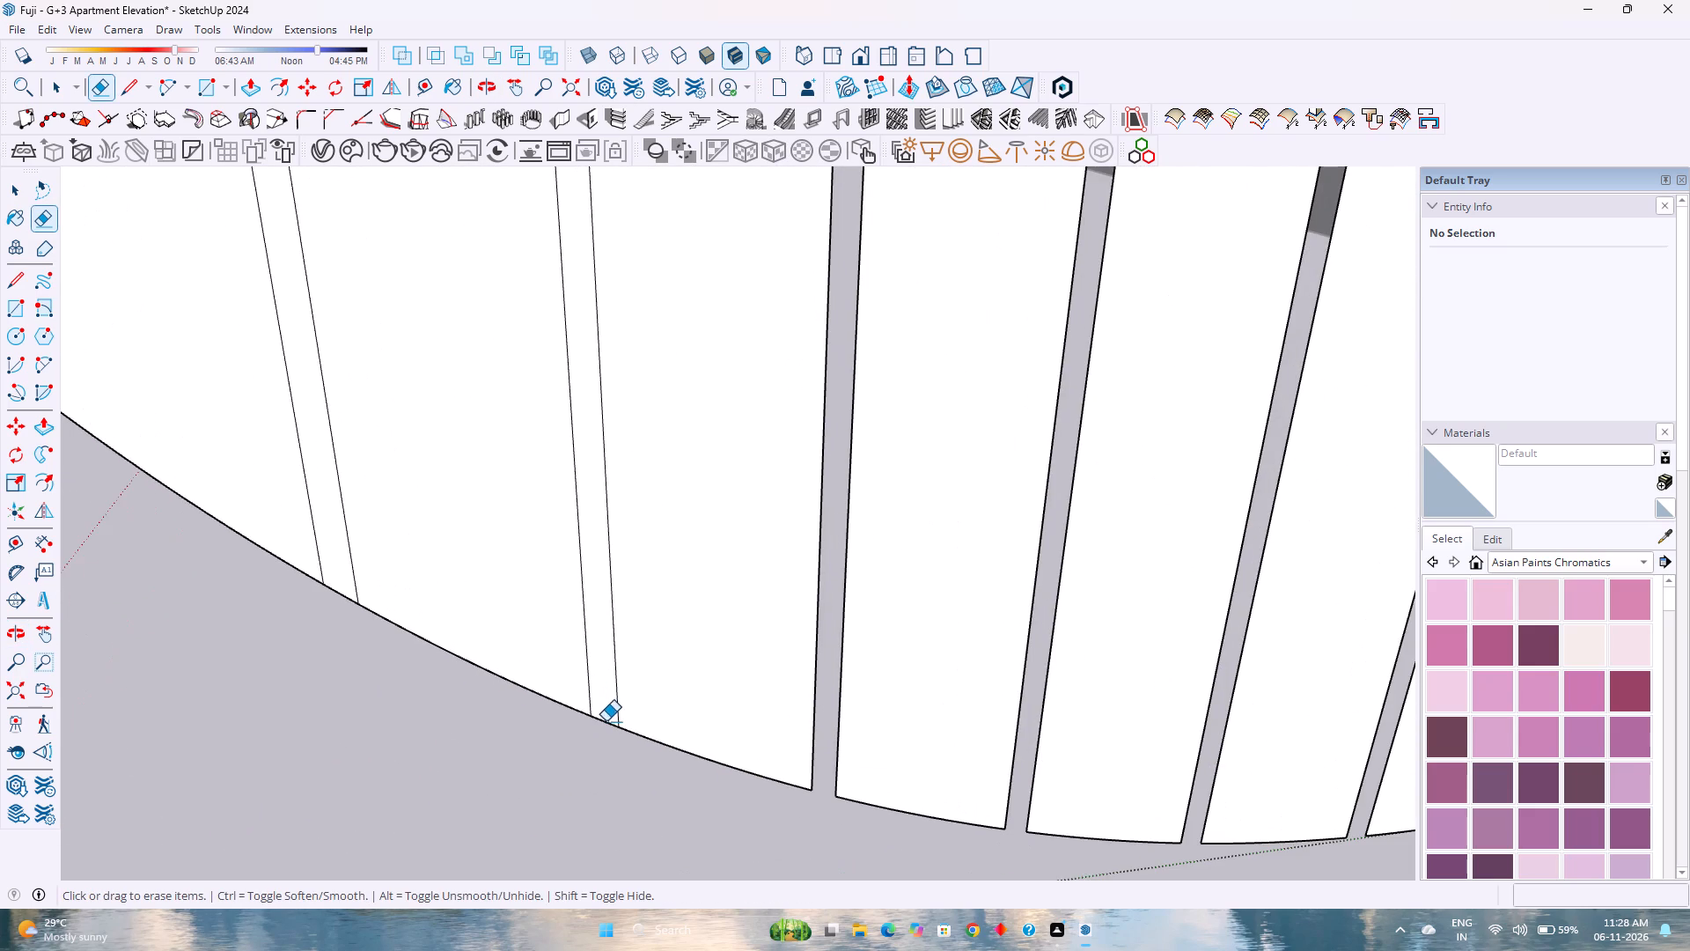
pyautogui.click(606, 721)
pyautogui.click(340, 593)
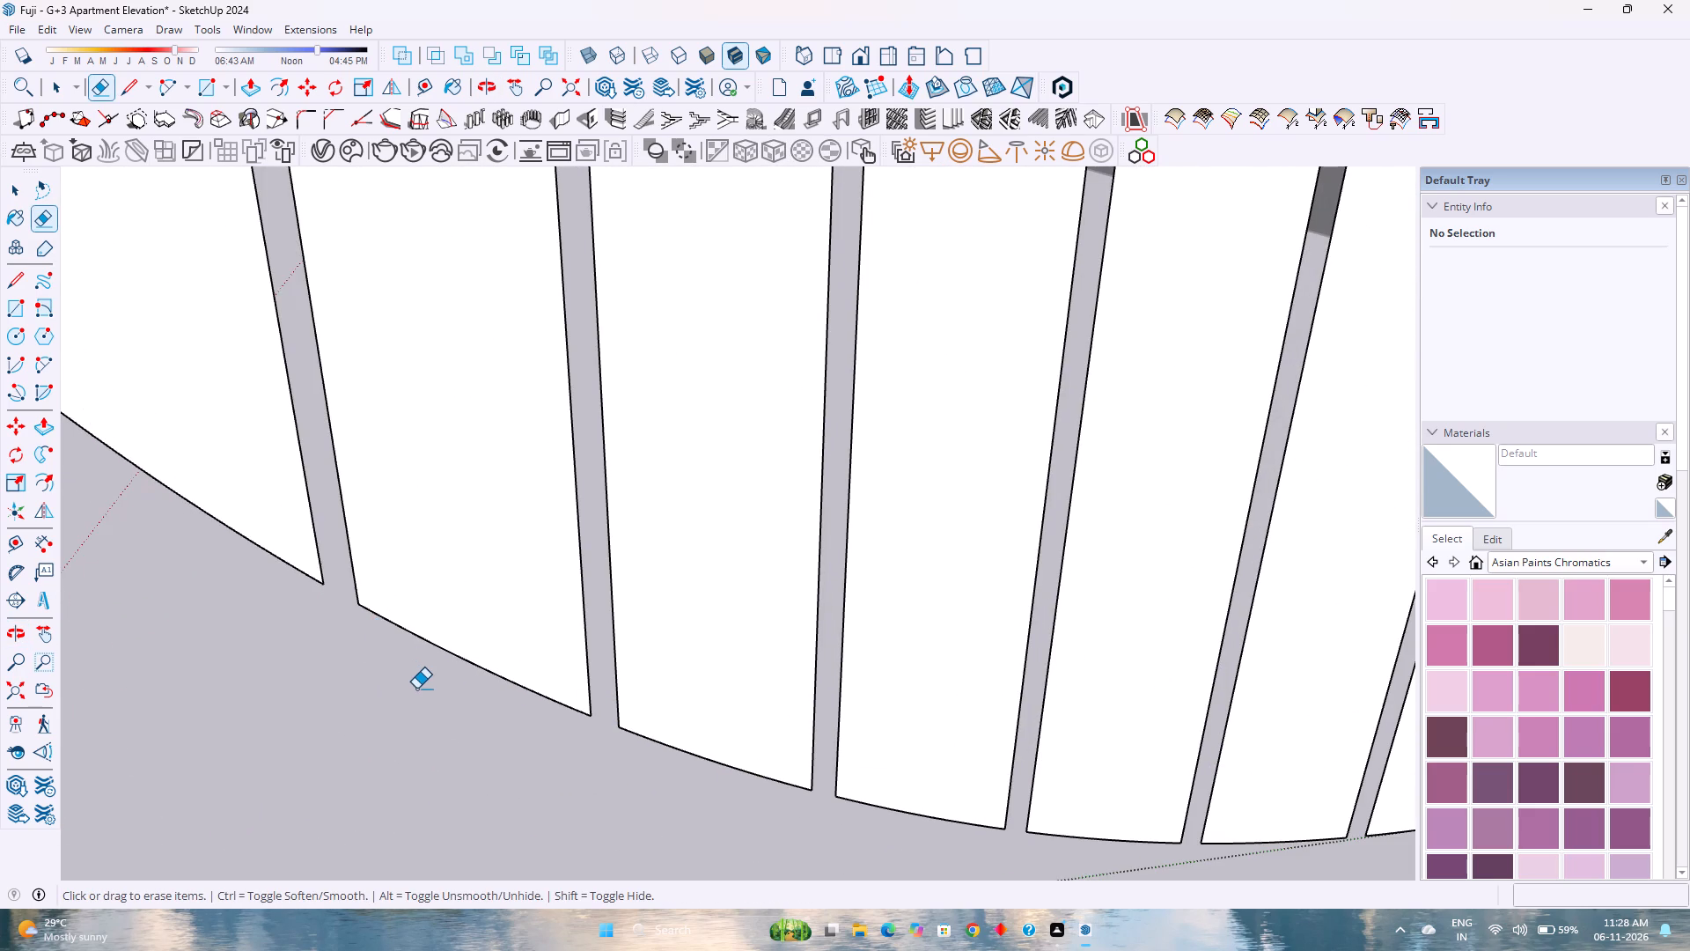
pyautogui.scroll(-11, 416, 689)
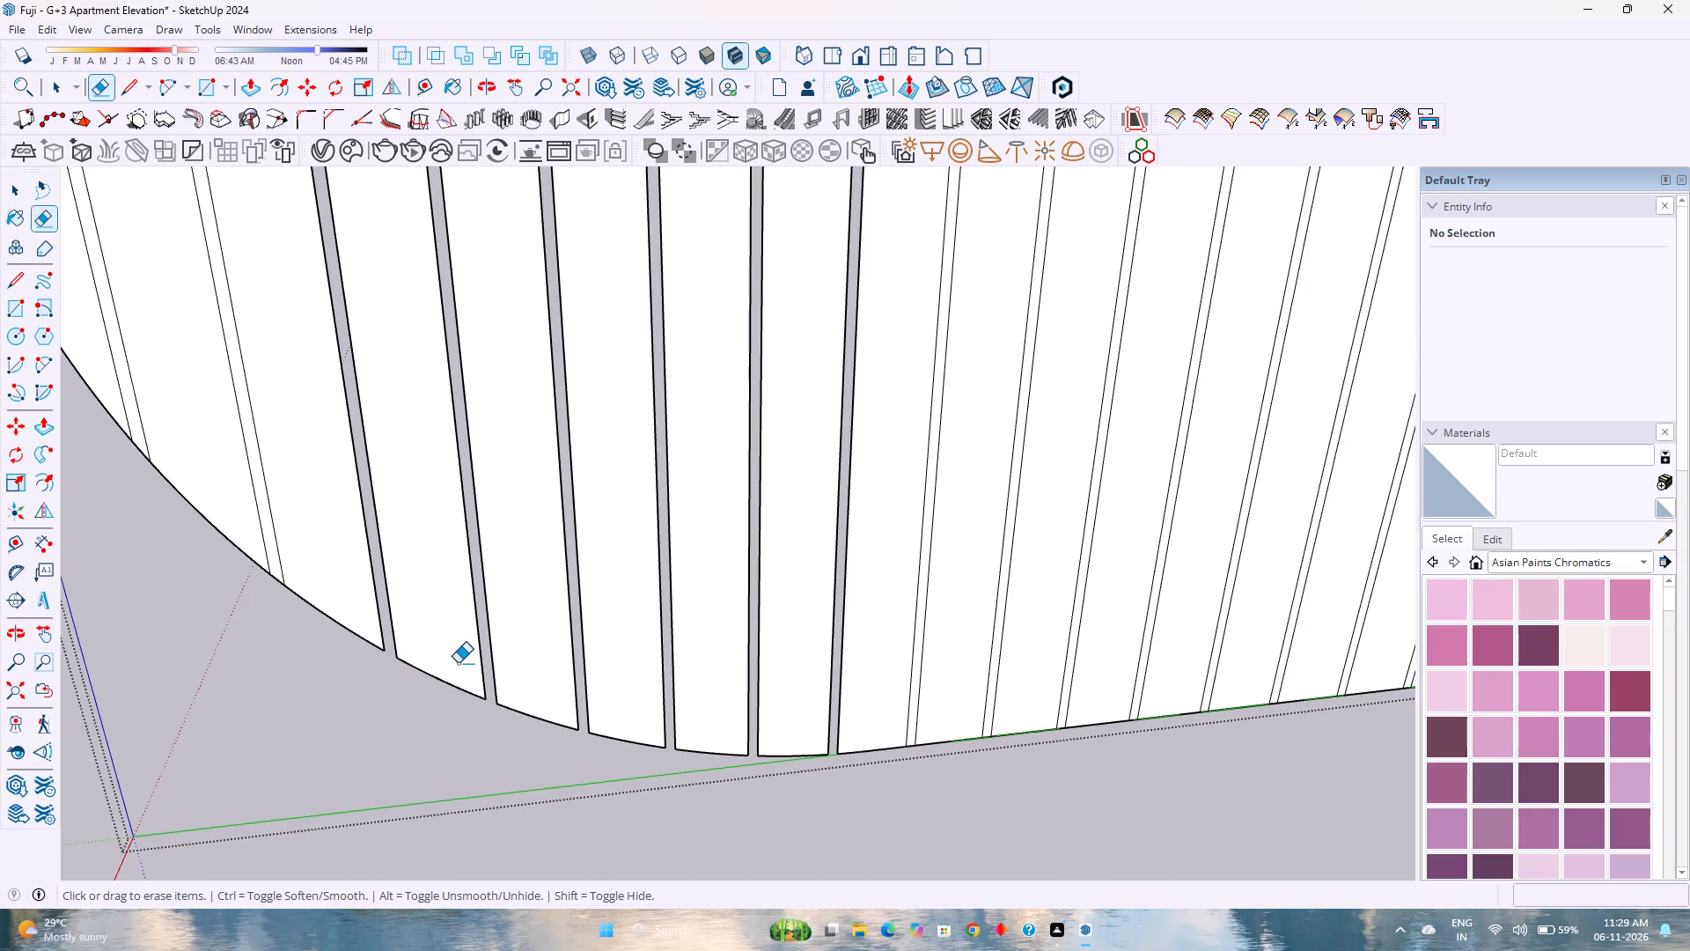
pyautogui.scroll(10, 248, 582)
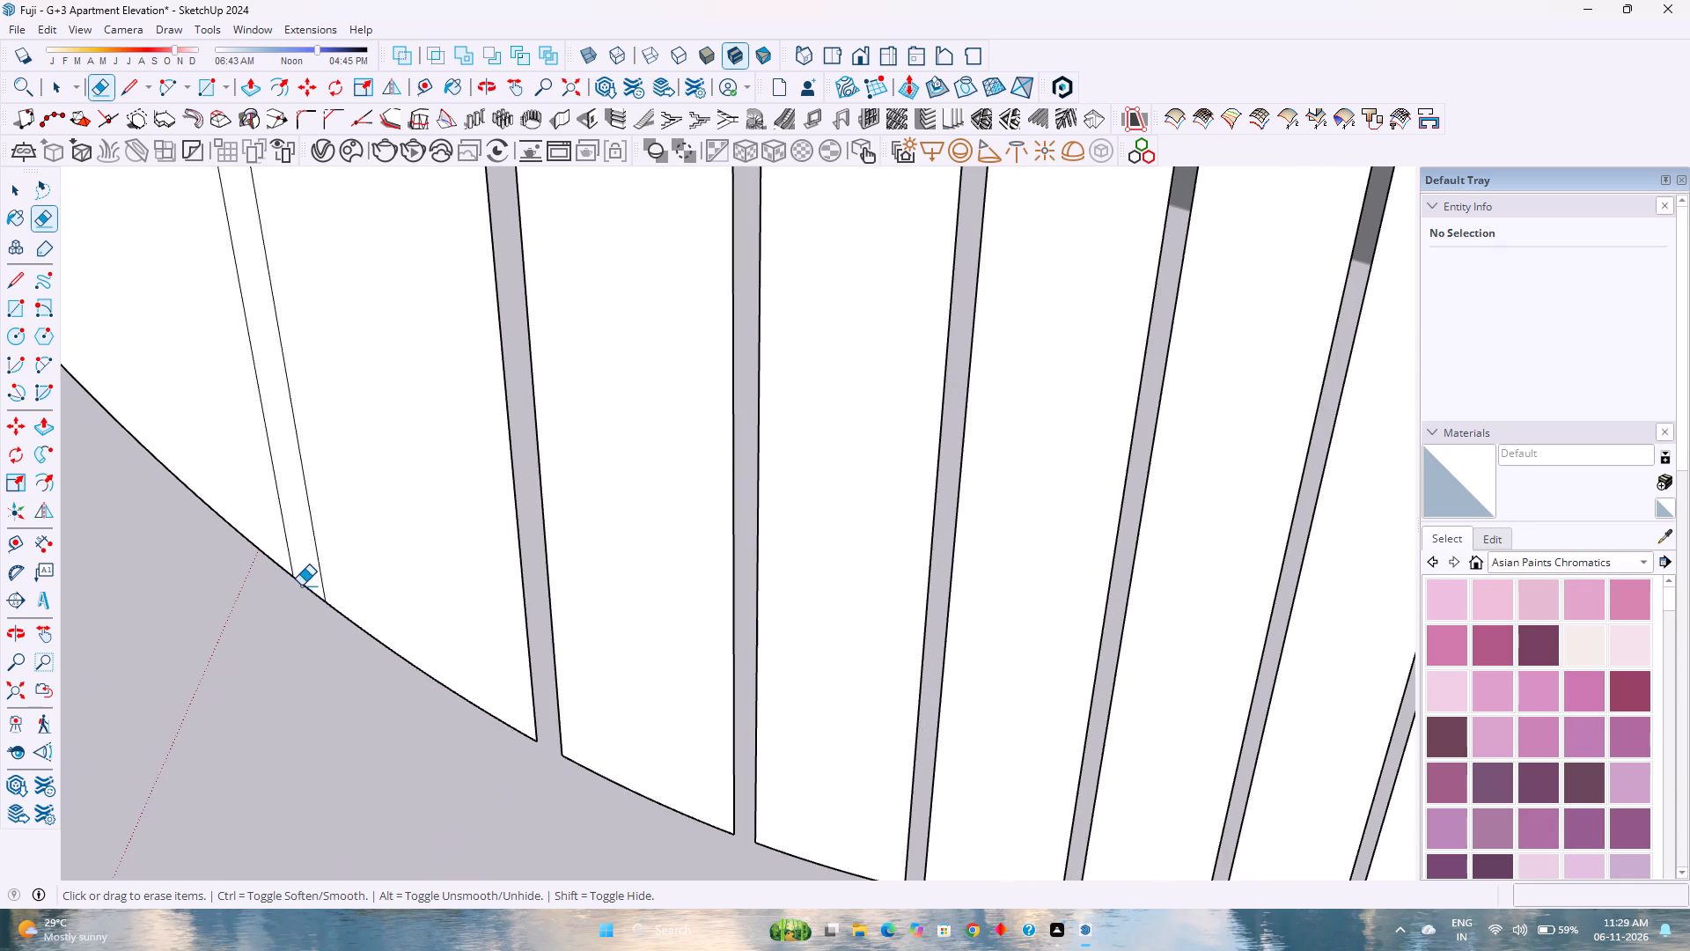
pyautogui.click(301, 586)
pyautogui.scroll(-13, 295, 654)
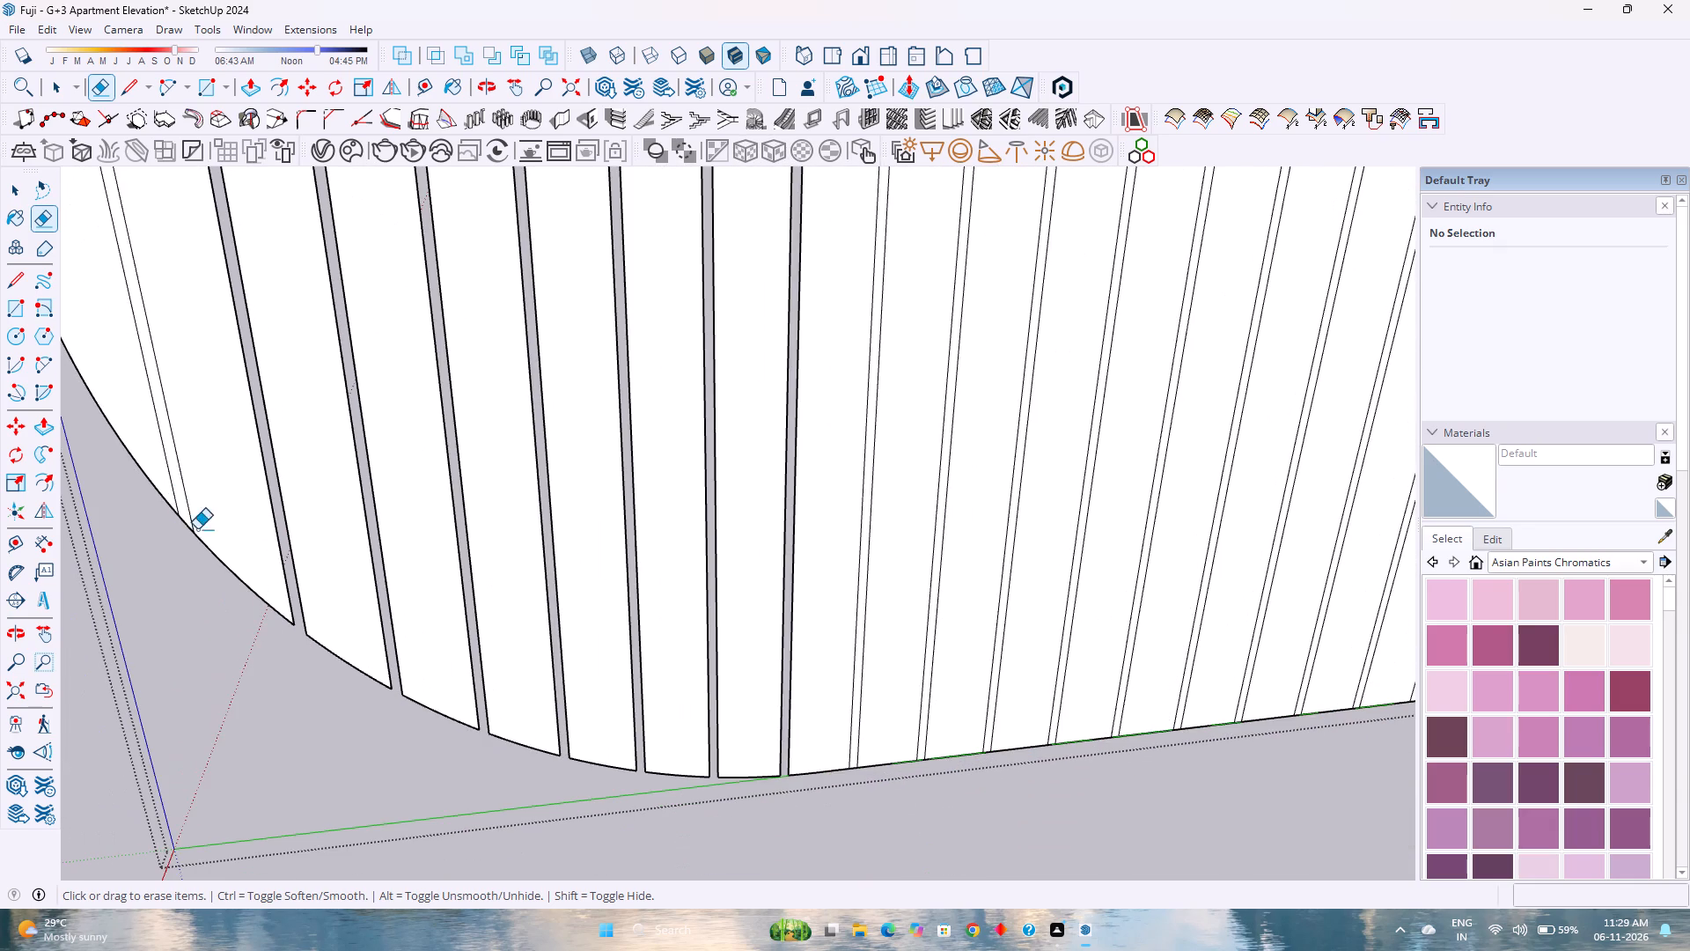
pyautogui.scroll(6, 170, 518)
pyautogui.click(189, 522)
# Erase the short bottom edges closing the first four grooves on the straight bottom edge beside the rounded corner.
pyautogui.scroll(-2, 215, 623)
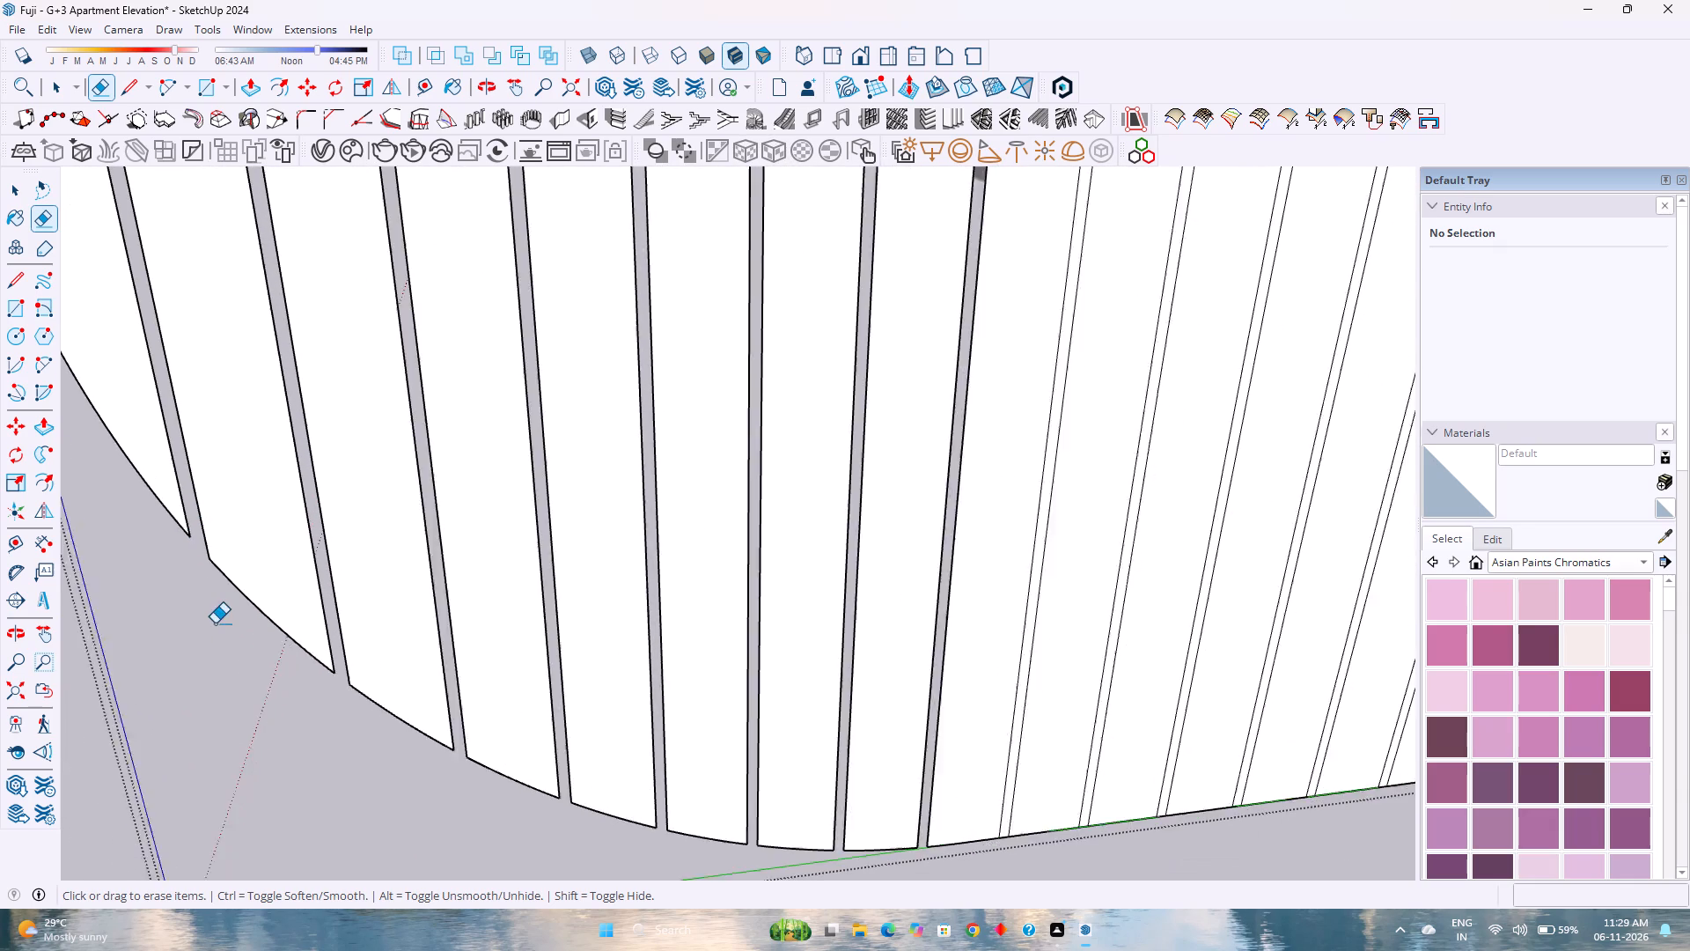
pyautogui.scroll(-11, 215, 623)
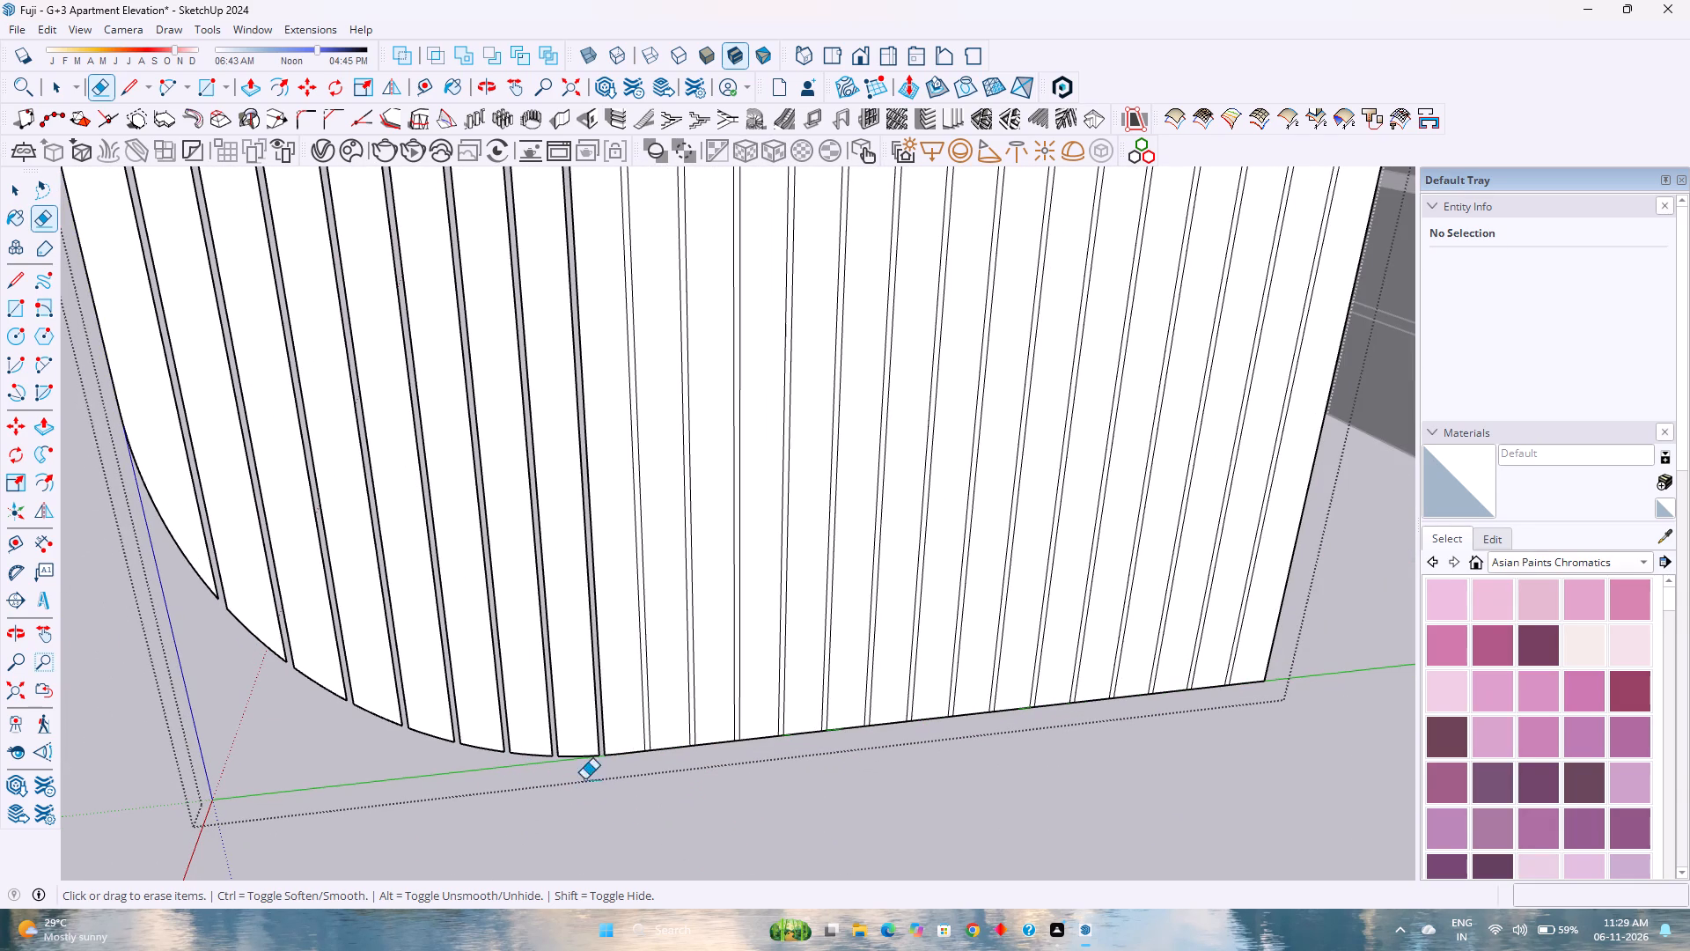
pyautogui.scroll(12, 660, 762)
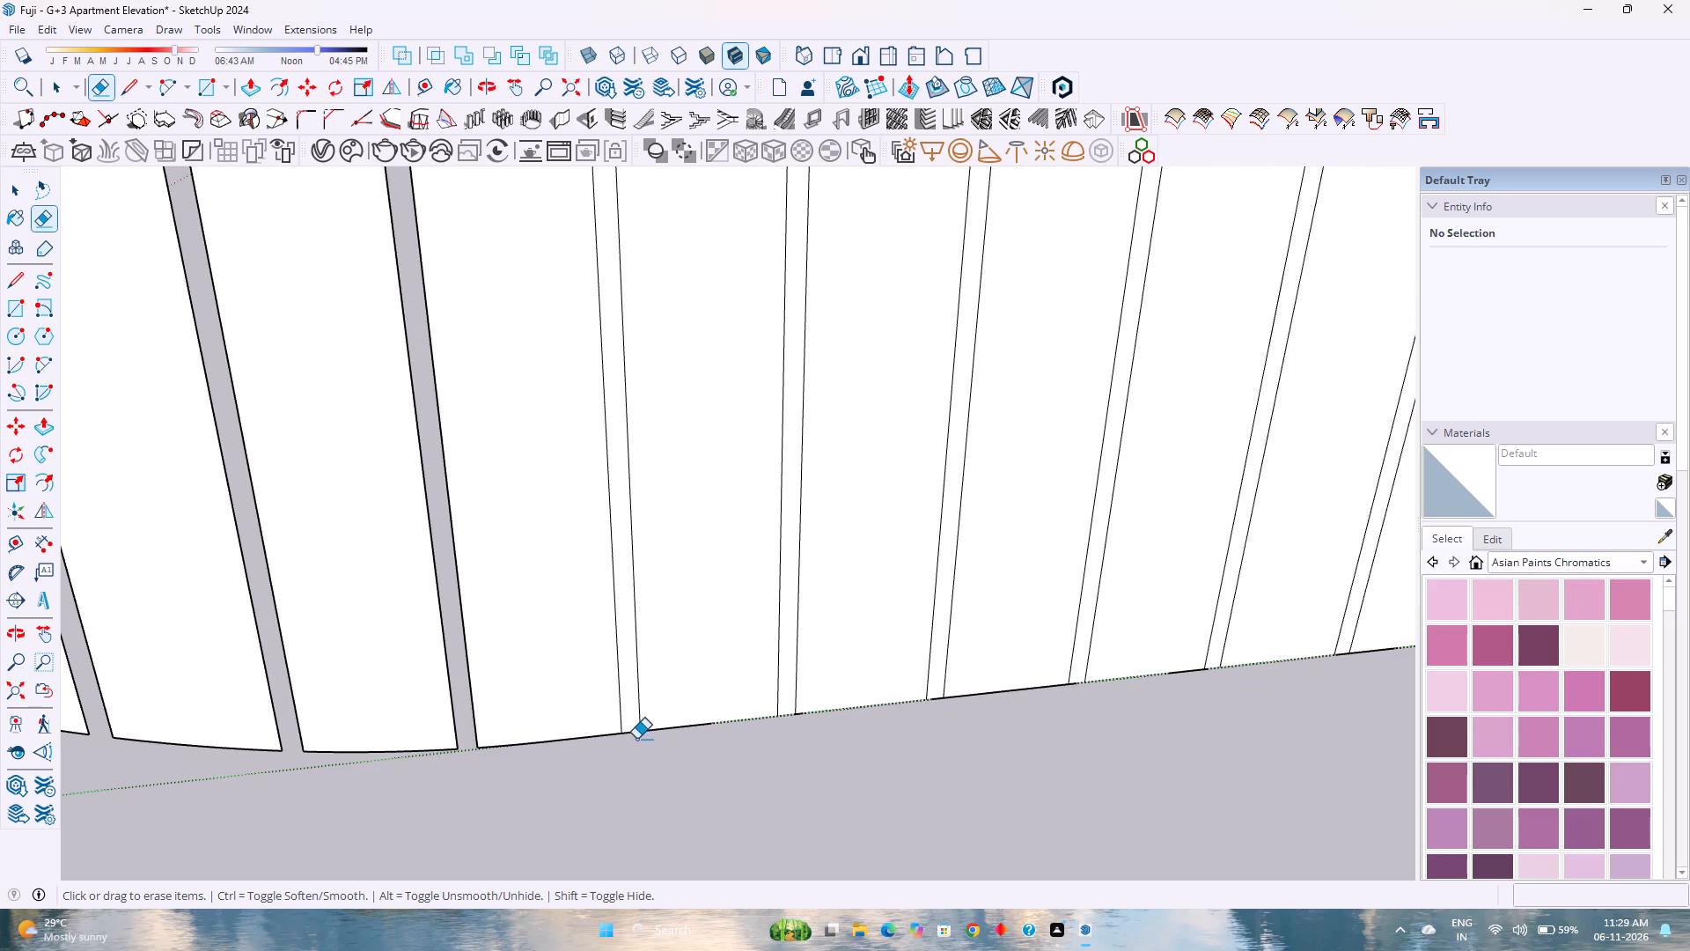
pyautogui.moveTo(629, 730); pyautogui.dragTo(630, 741)
pyautogui.click(788, 715)
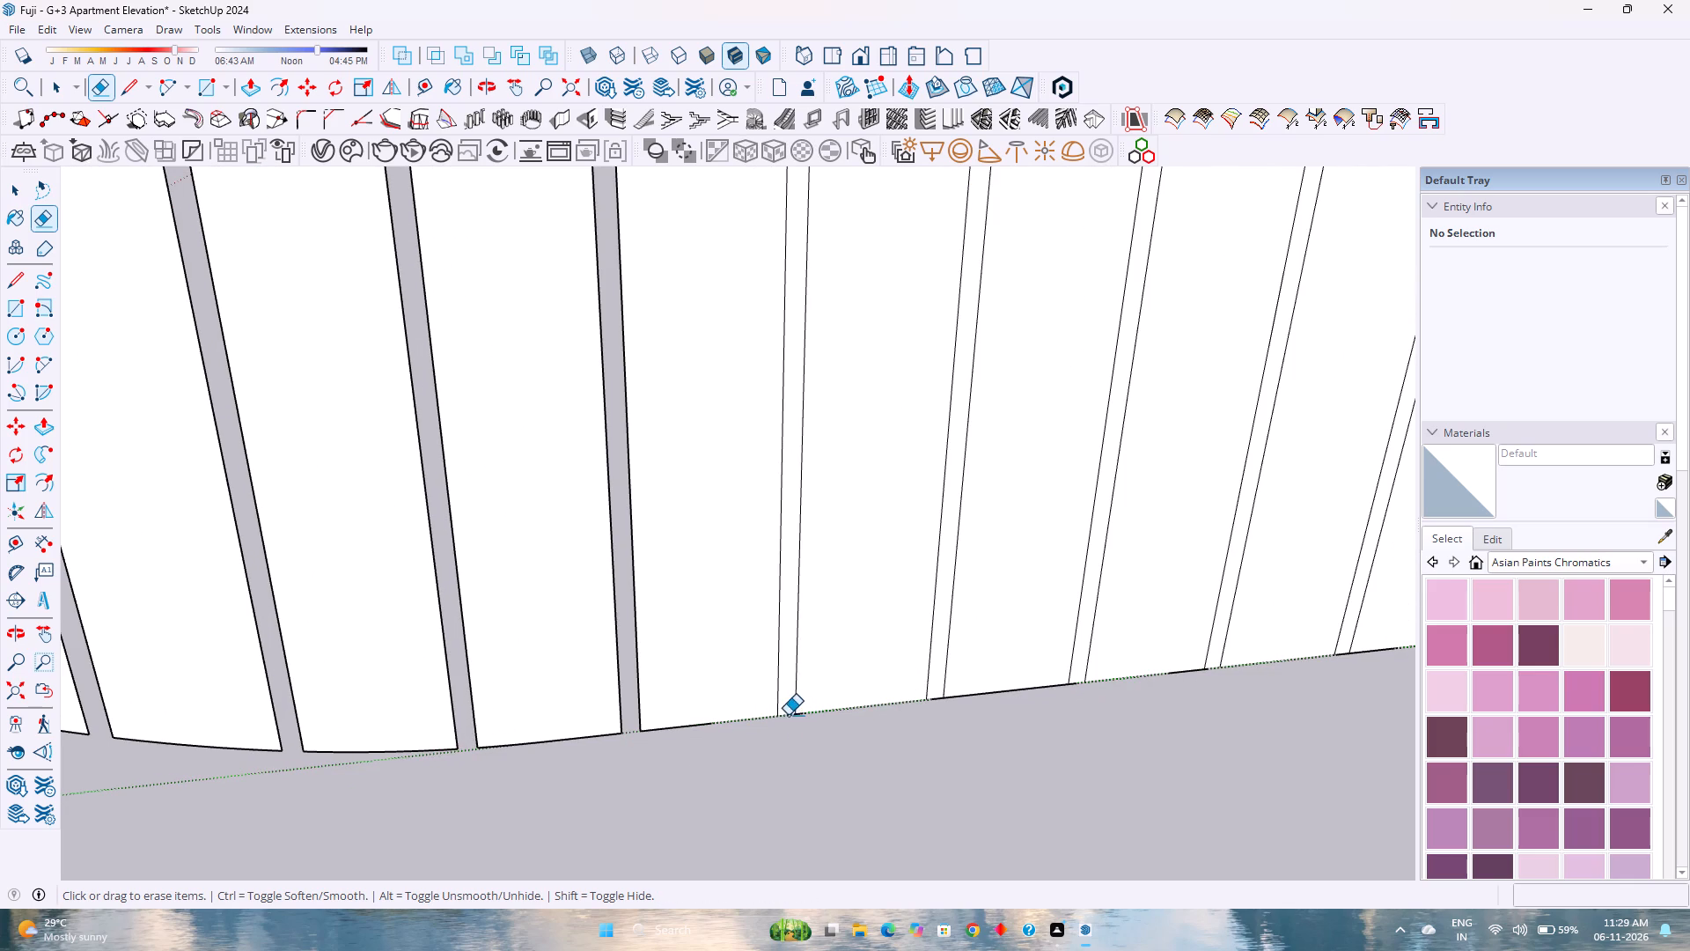
pyautogui.click(937, 700)
pyautogui.scroll(-2, 898, 763)
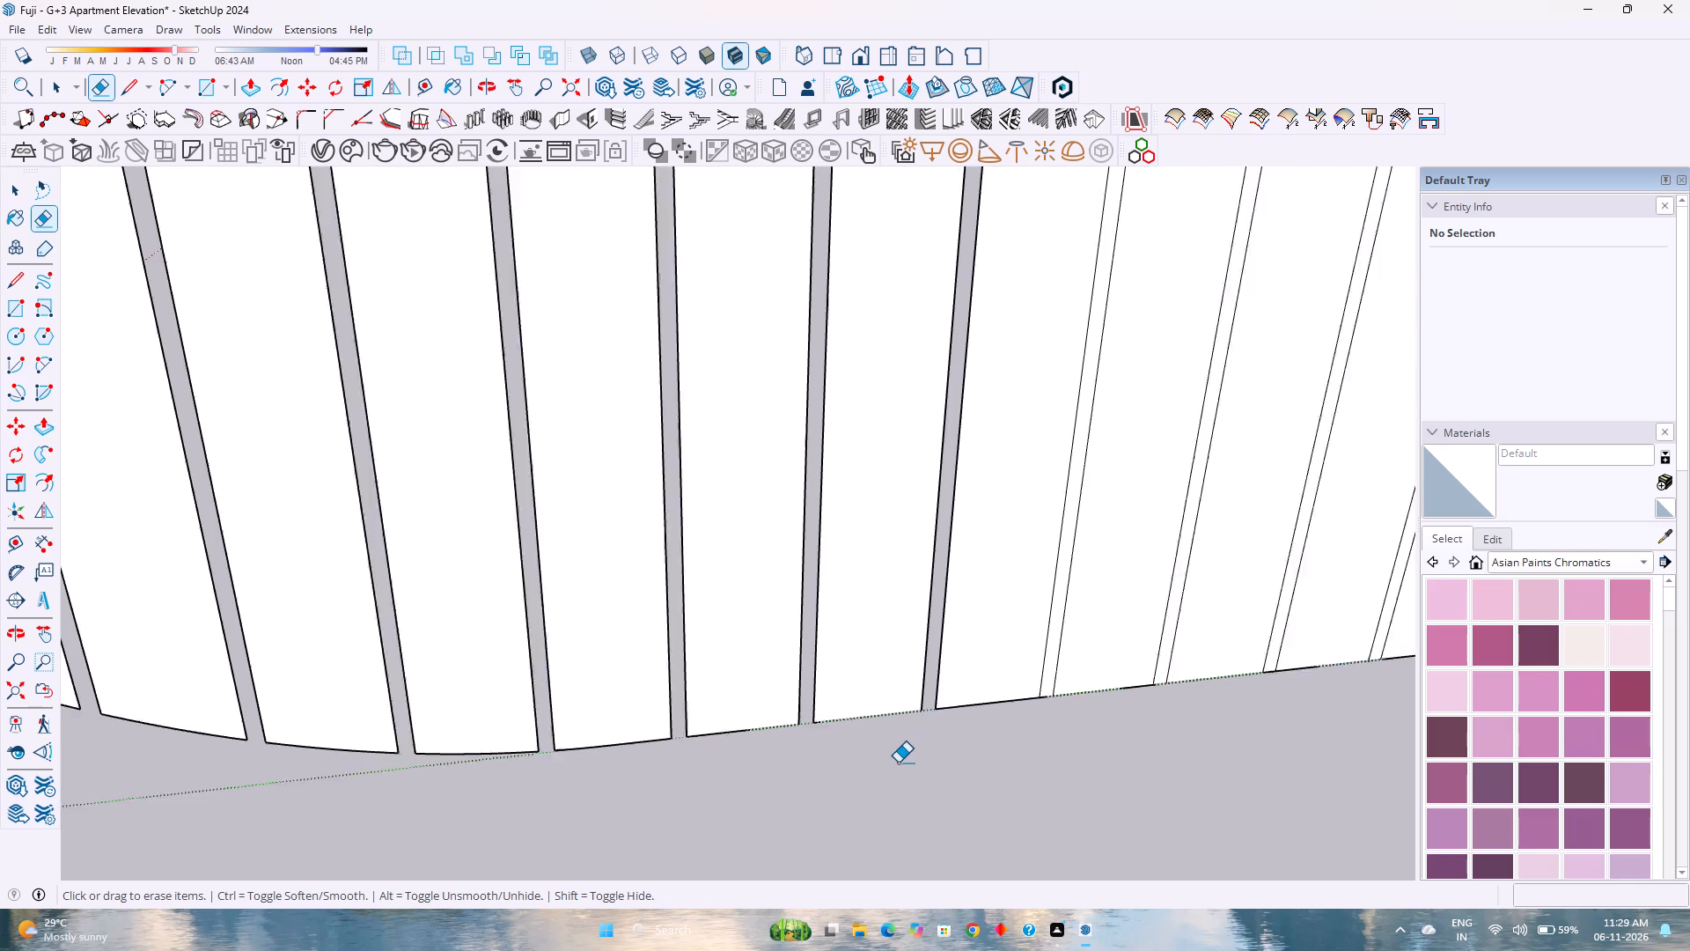
pyautogui.scroll(-2, 898, 763)
pyautogui.moveTo(1014, 743); pyautogui.dragTo(906, 724, button='middle')
pyautogui.middleClick(906, 724)
pyautogui.scroll(5, 1053, 789)
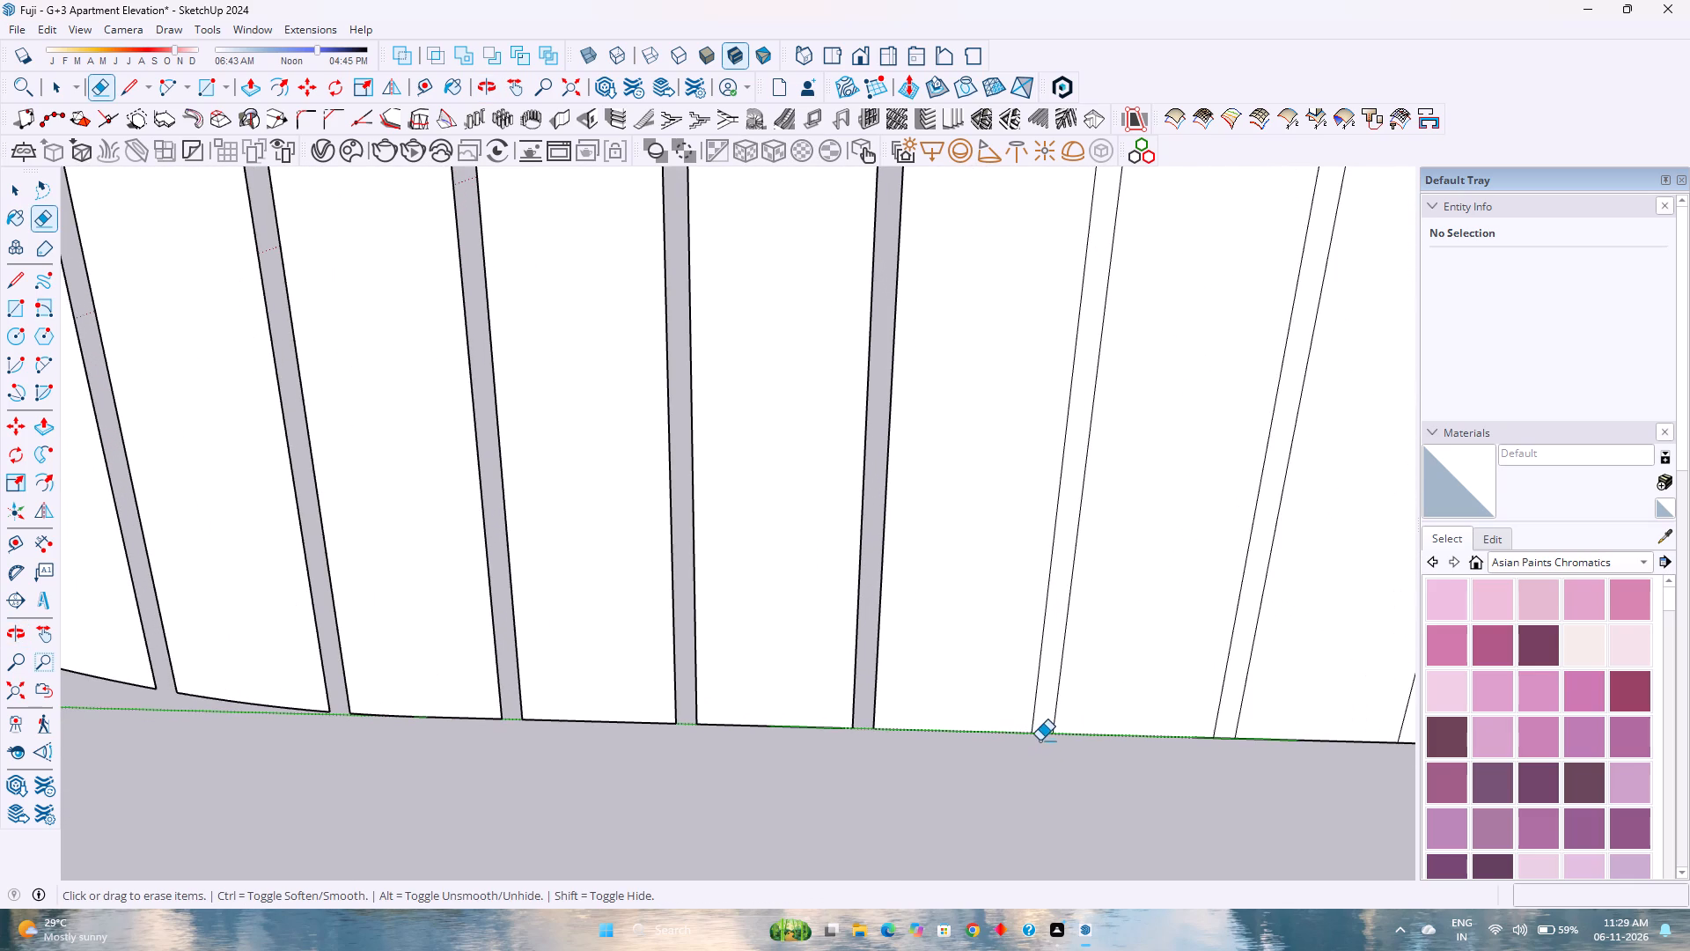
pyautogui.click(1043, 734)
# Erase the short bottom edges closing the four grooves nearest the panel's square bottom corner.
pyautogui.scroll(-14, 708, 804)
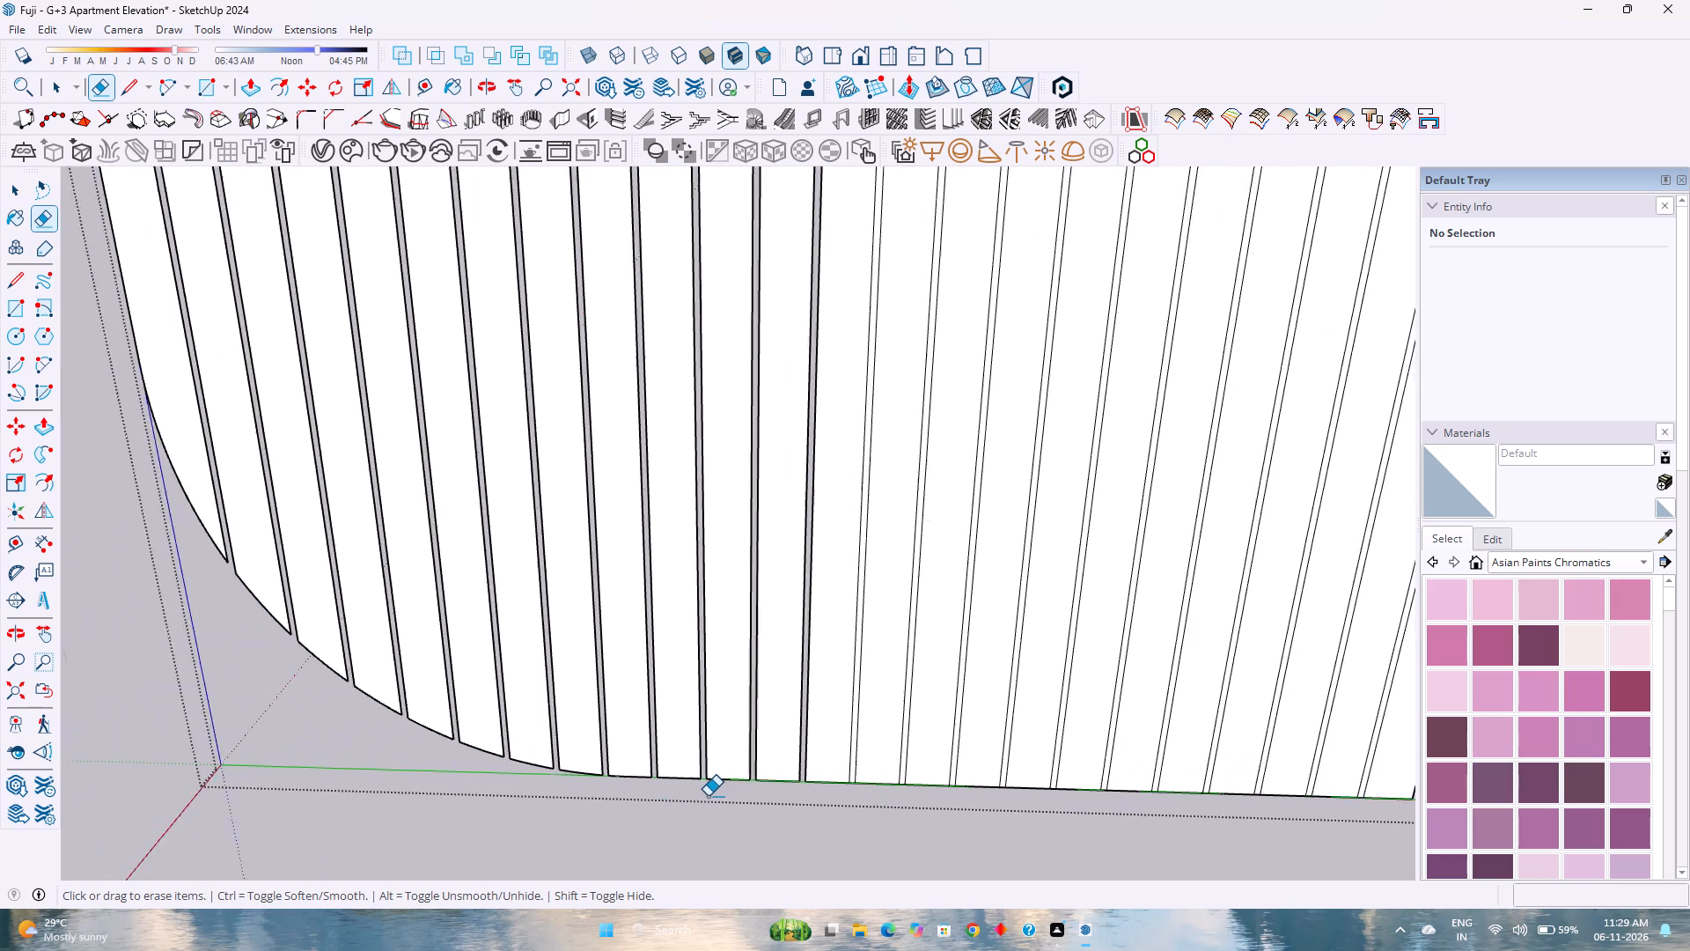
pyautogui.scroll(-6, 708, 796)
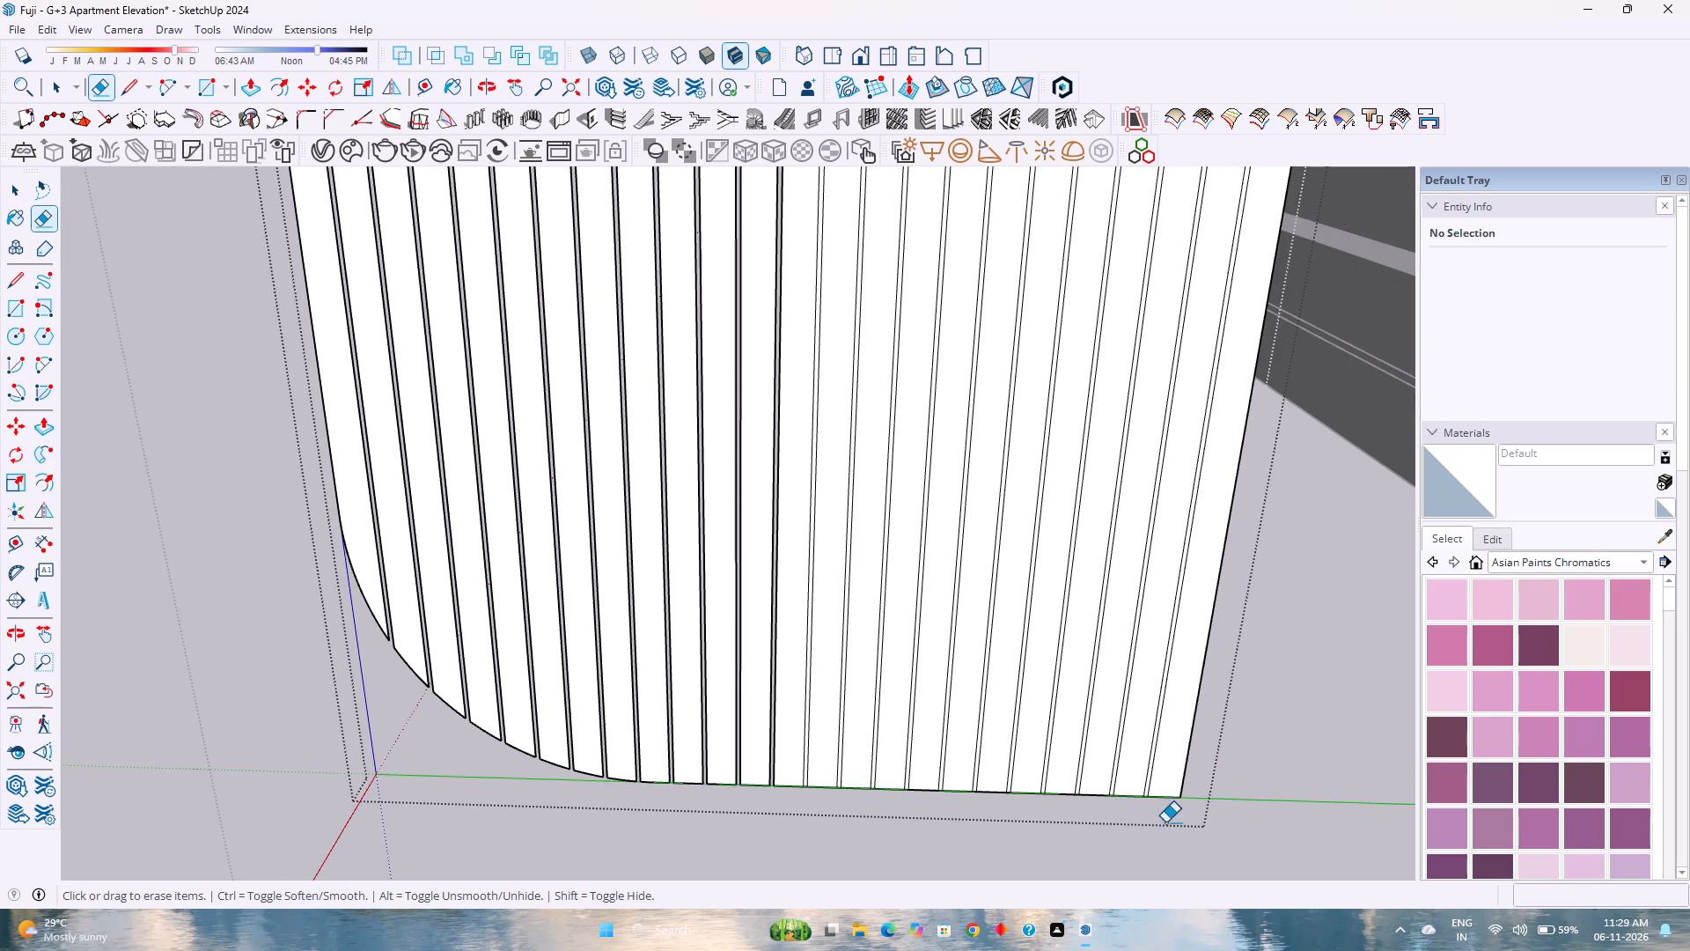
pyautogui.moveTo(1172, 832); pyautogui.dragTo(1281, 830, button='middle')
pyautogui.middleClick(1281, 830)
pyautogui.scroll(19, 1115, 750)
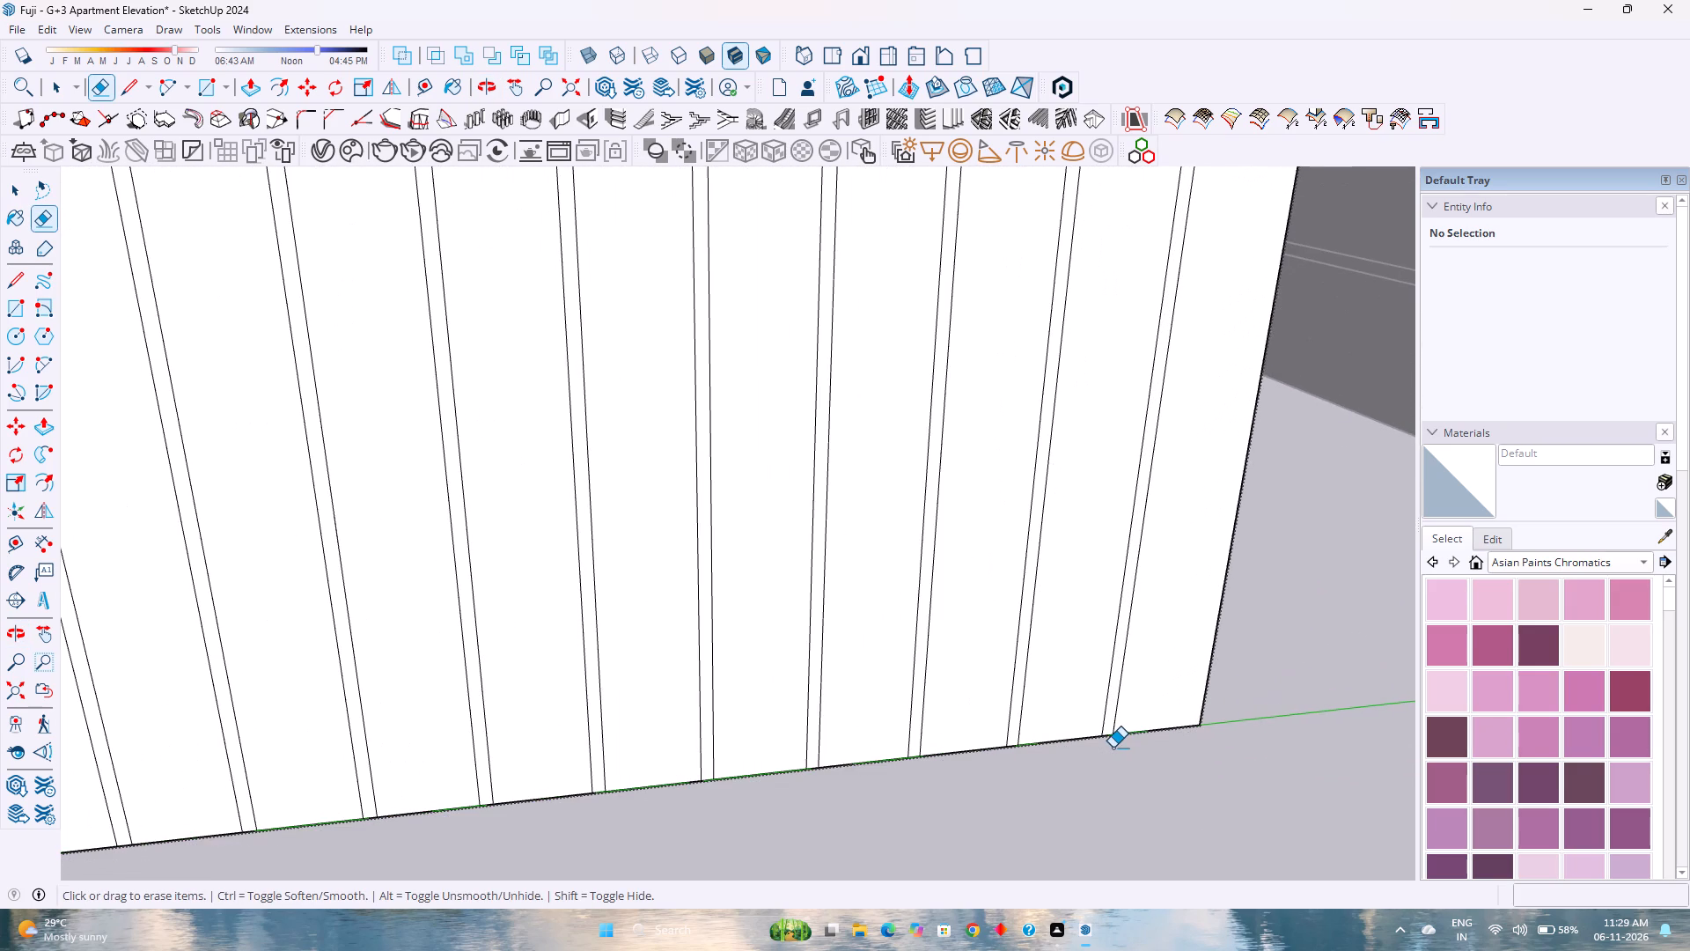
pyautogui.scroll(9, 1106, 750)
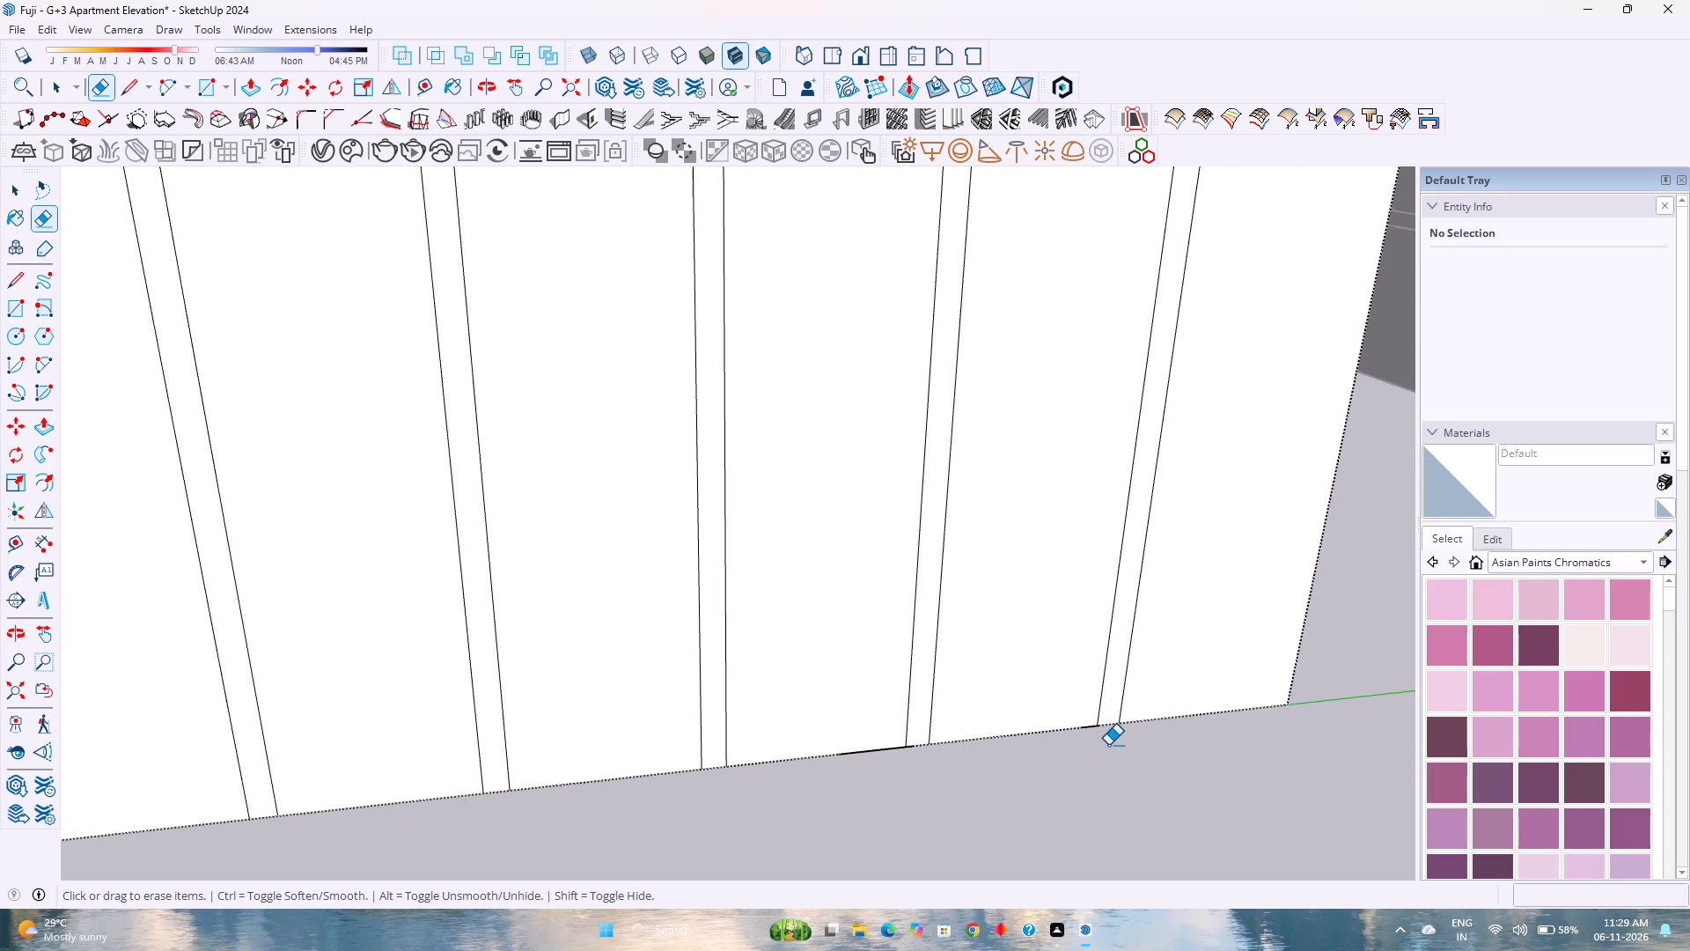
pyautogui.scroll(1, 1108, 745)
pyautogui.click(1106, 719)
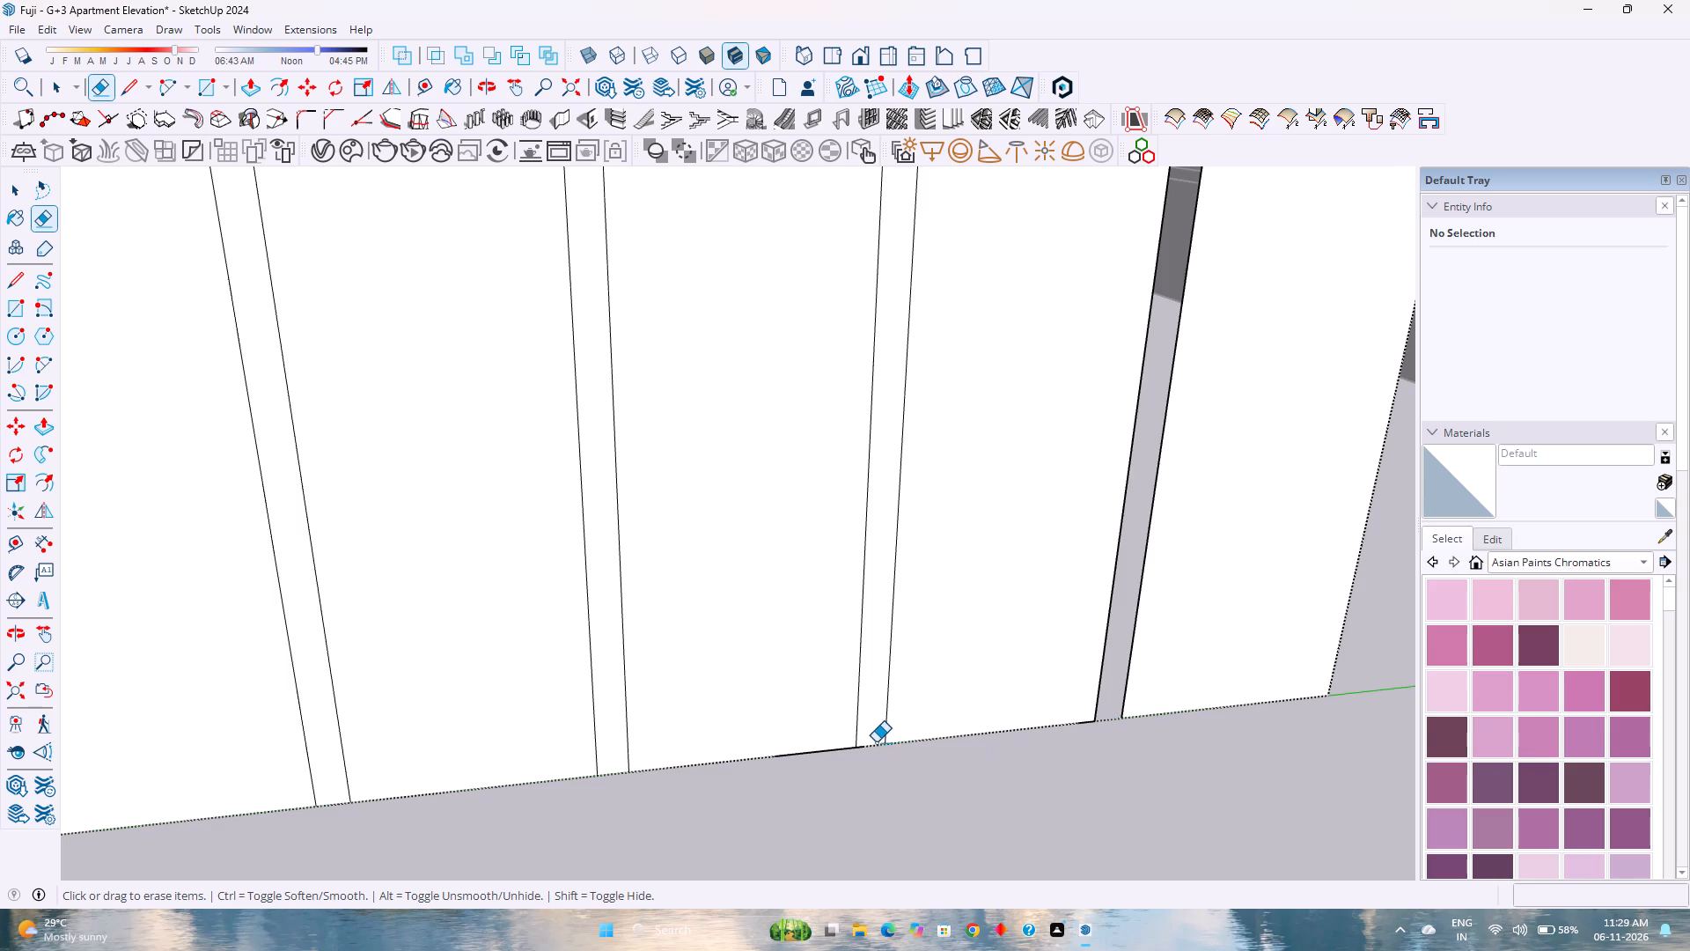
pyautogui.moveTo(872, 745); pyautogui.dragTo(879, 807)
pyautogui.moveTo(607, 771); pyautogui.dragTo(615, 800)
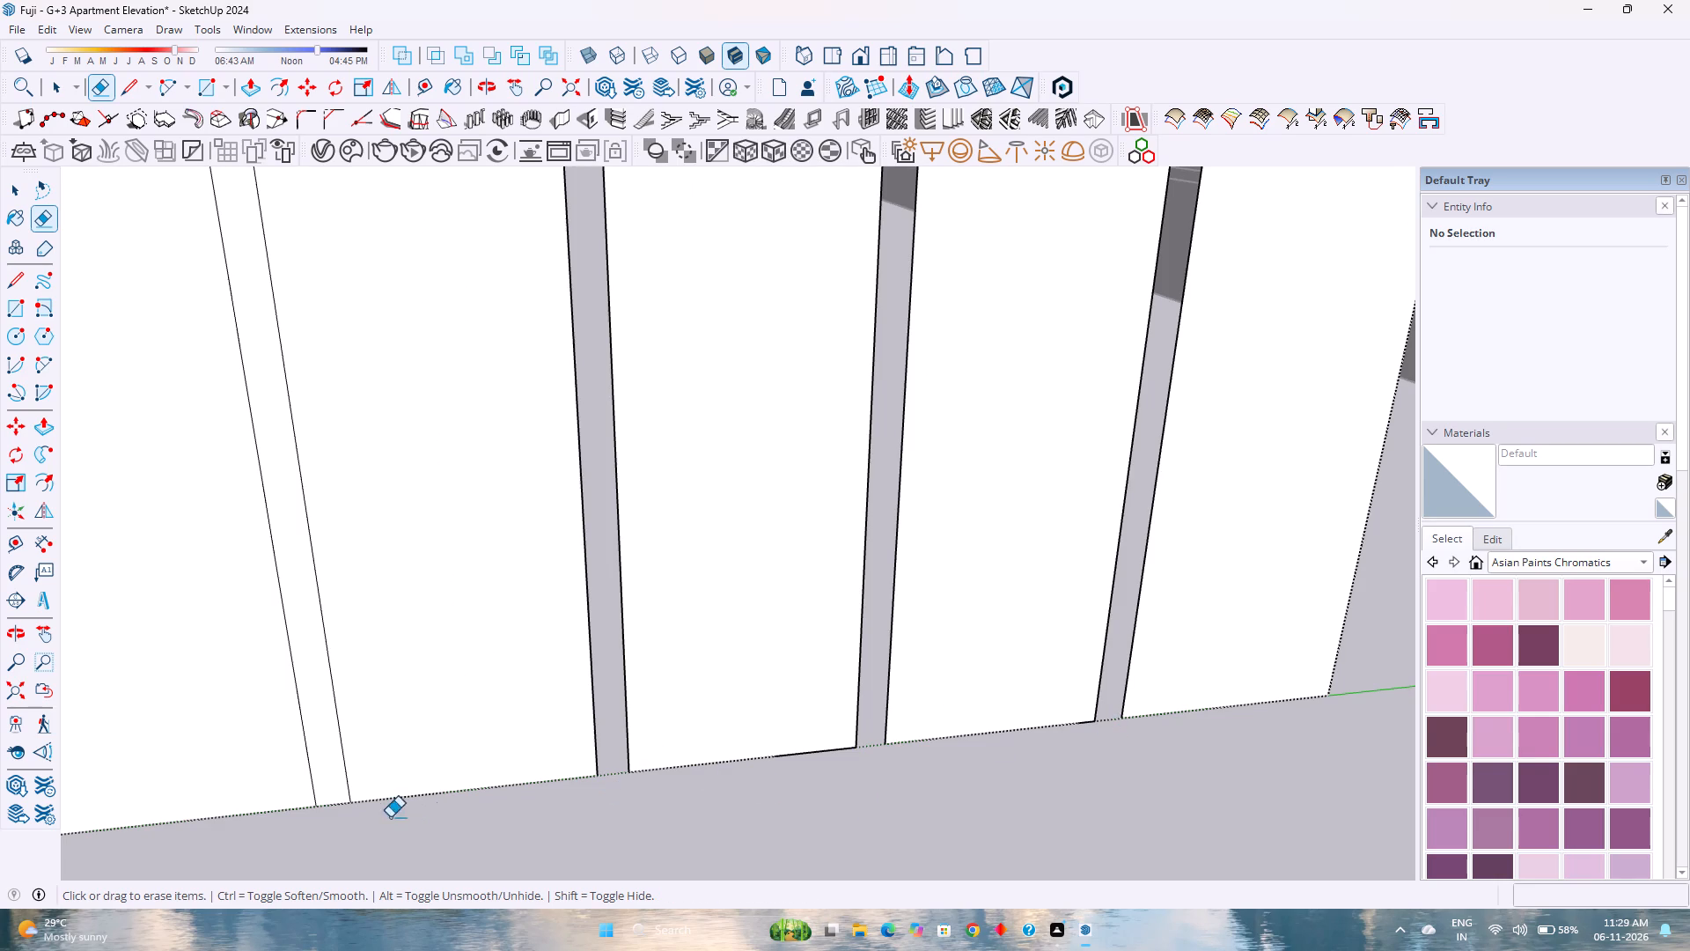
pyautogui.moveTo(332, 805); pyautogui.dragTo(334, 813)
# Erase the short bottom edges closing the seven remaining grooves in the middle of the panel's straight bottom edge.
pyautogui.scroll(-3, 349, 818)
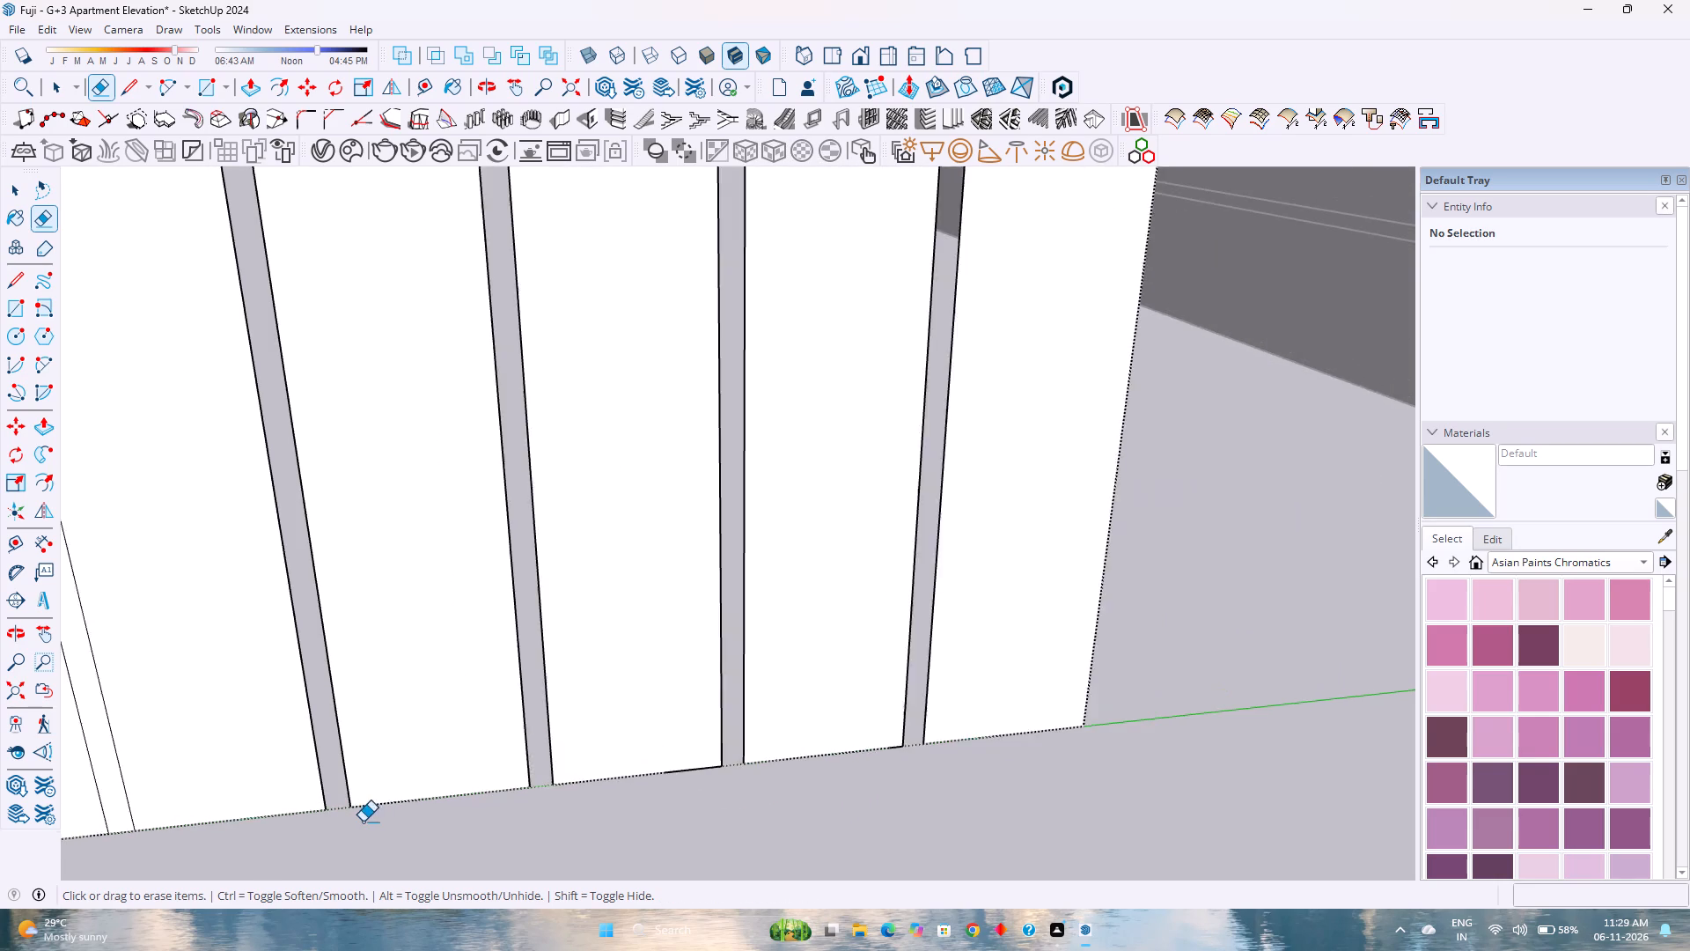
pyautogui.scroll(-20, 363, 822)
pyautogui.scroll(-5, 363, 822)
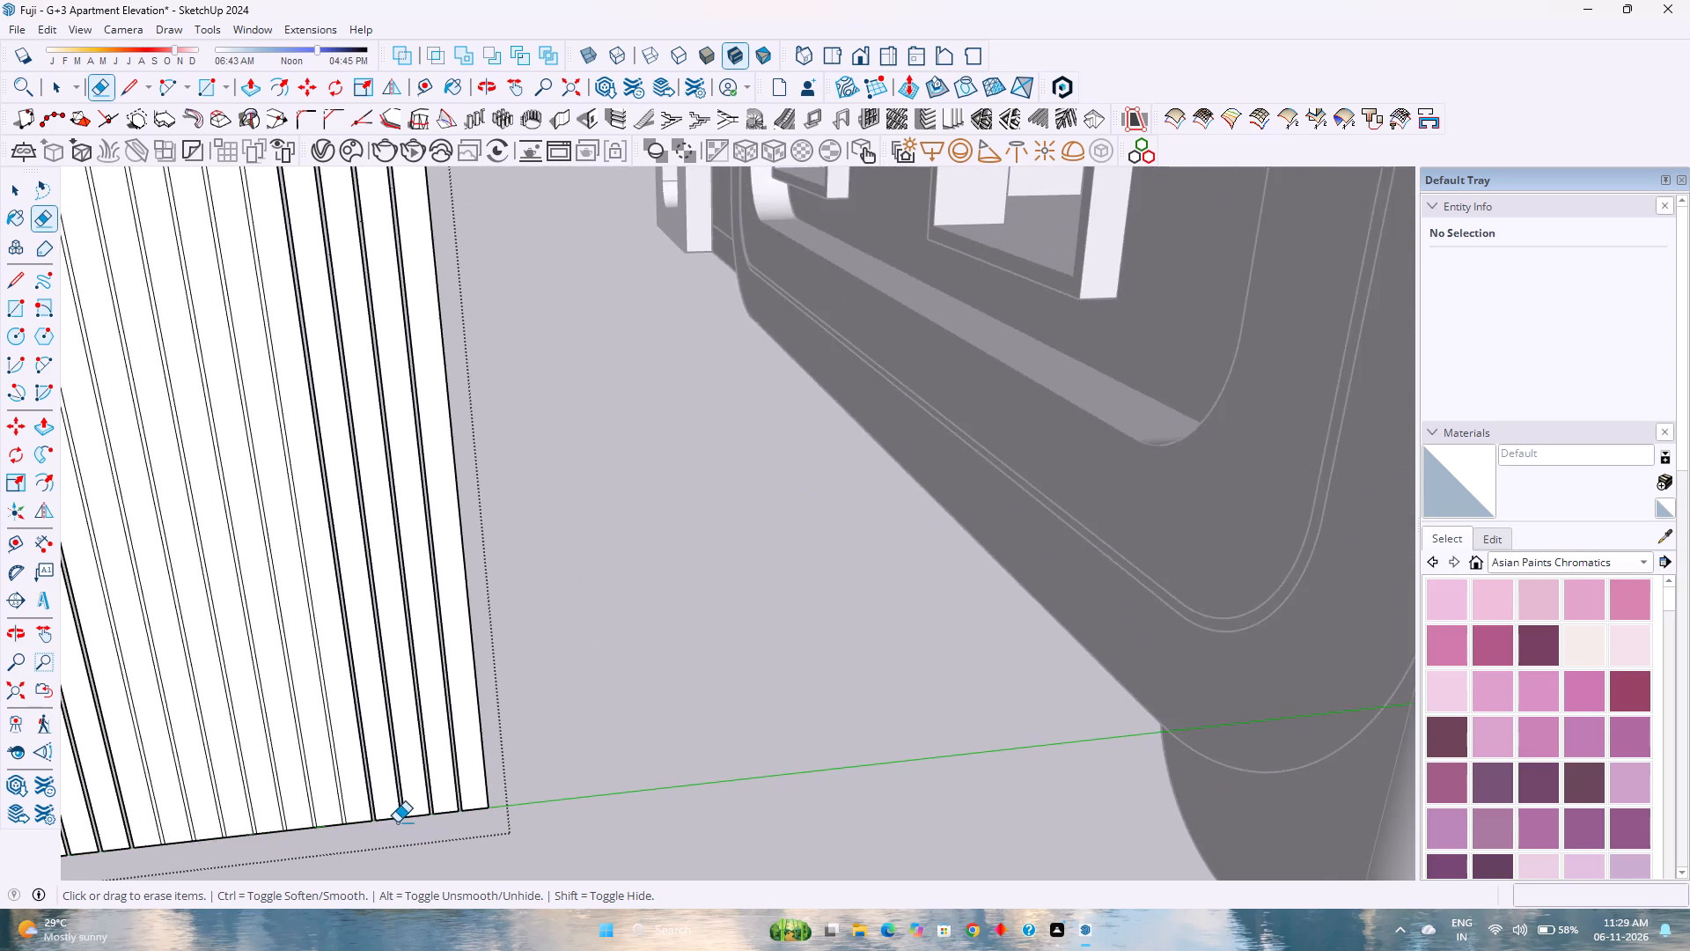
pyautogui.scroll(-2, 397, 822)
pyautogui.scroll(9, 169, 851)
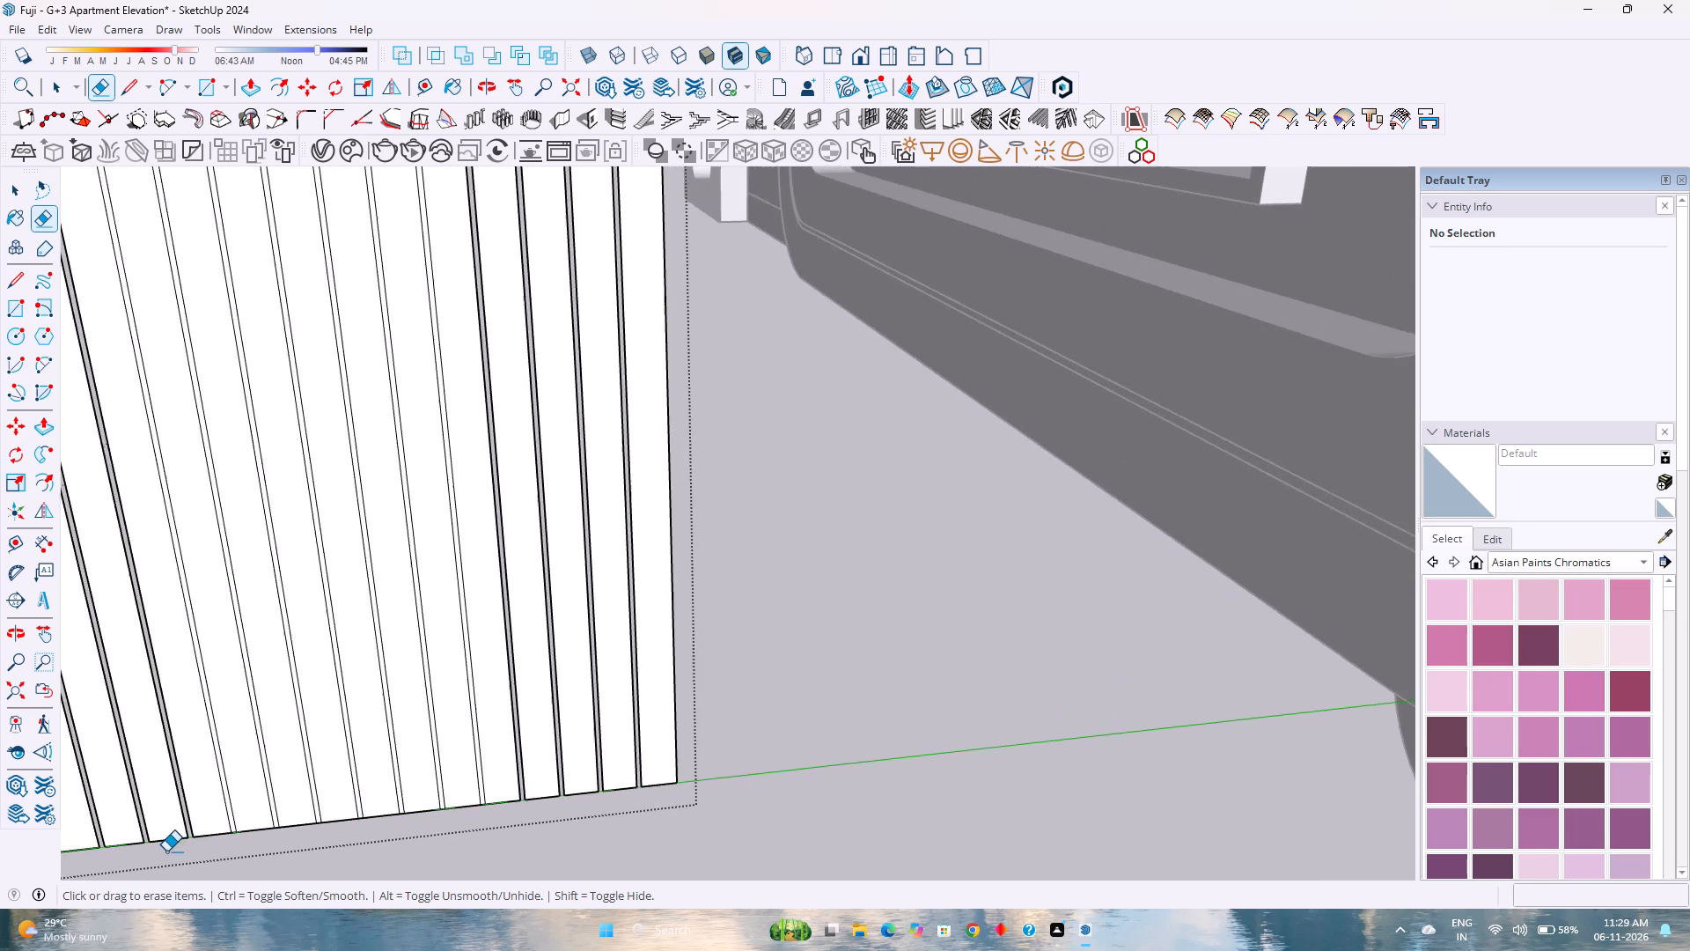
pyautogui.scroll(8, 171, 849)
pyautogui.scroll(7, 255, 844)
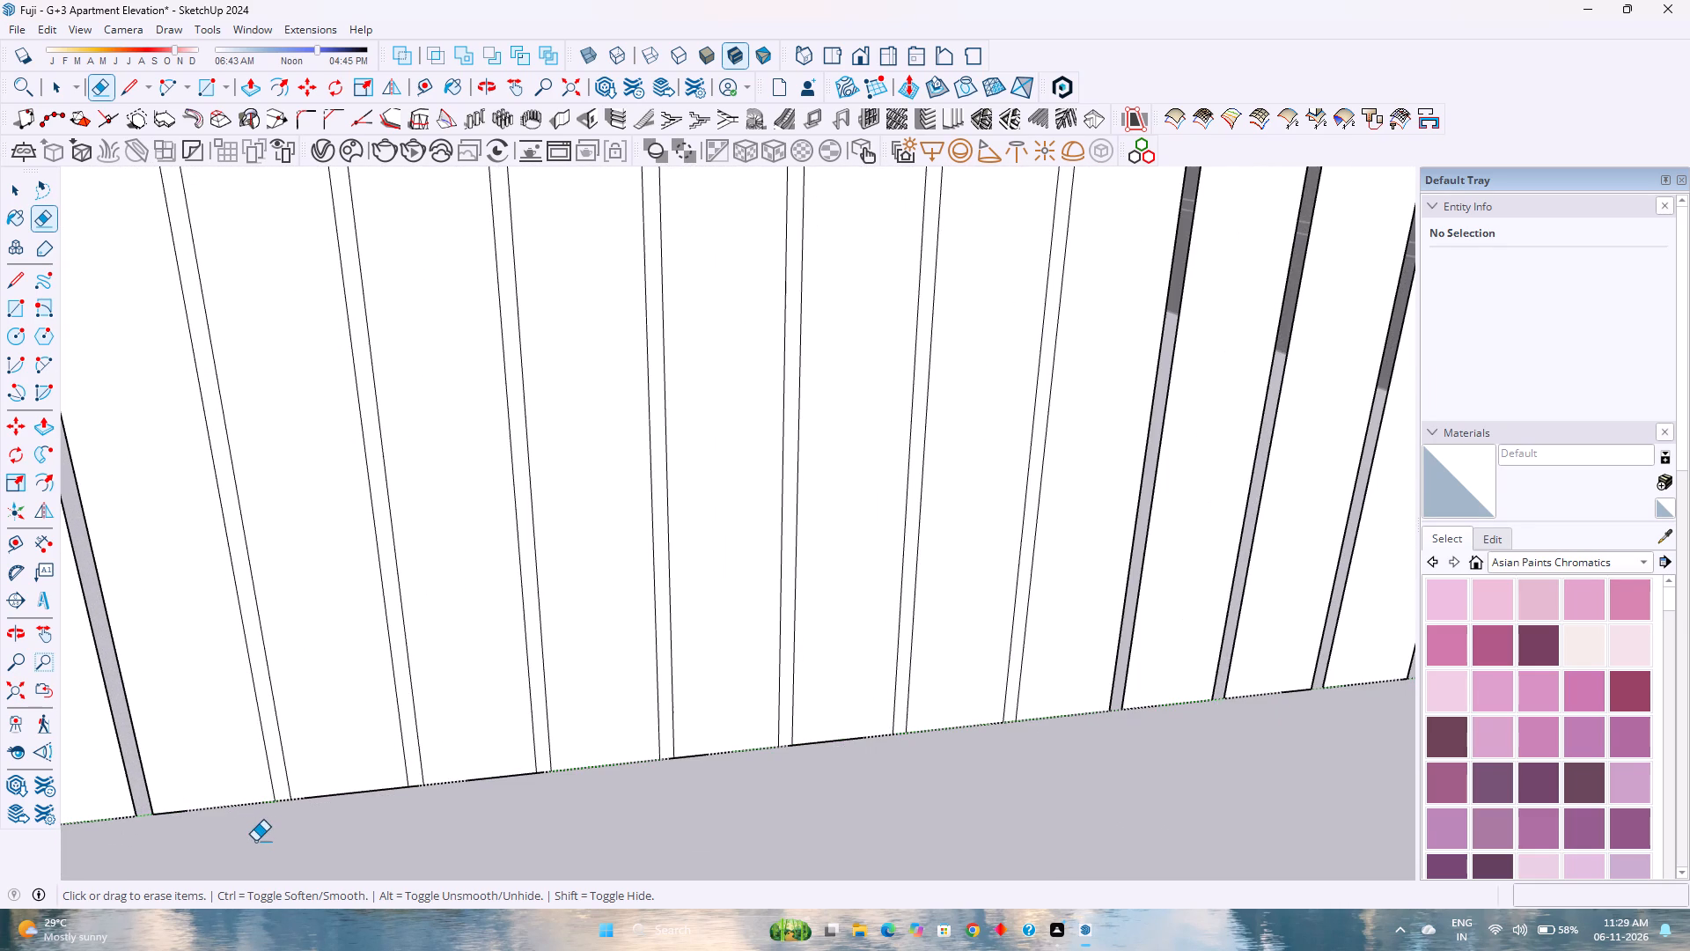
pyautogui.click(285, 798)
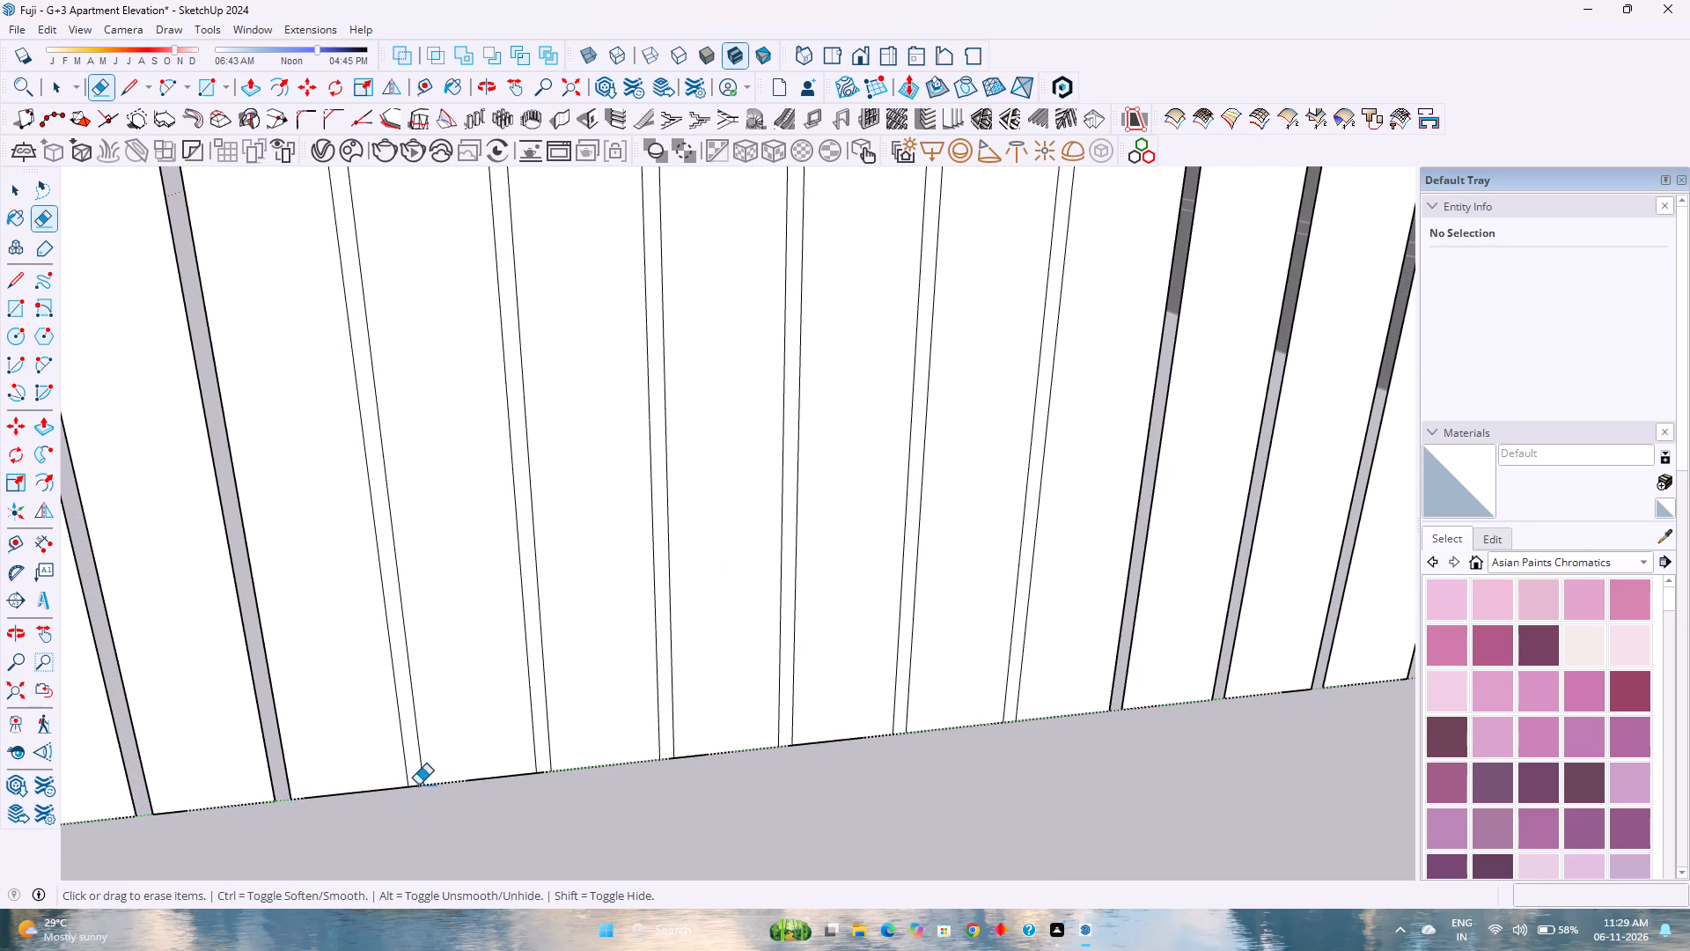
pyautogui.click(417, 785)
pyautogui.click(543, 773)
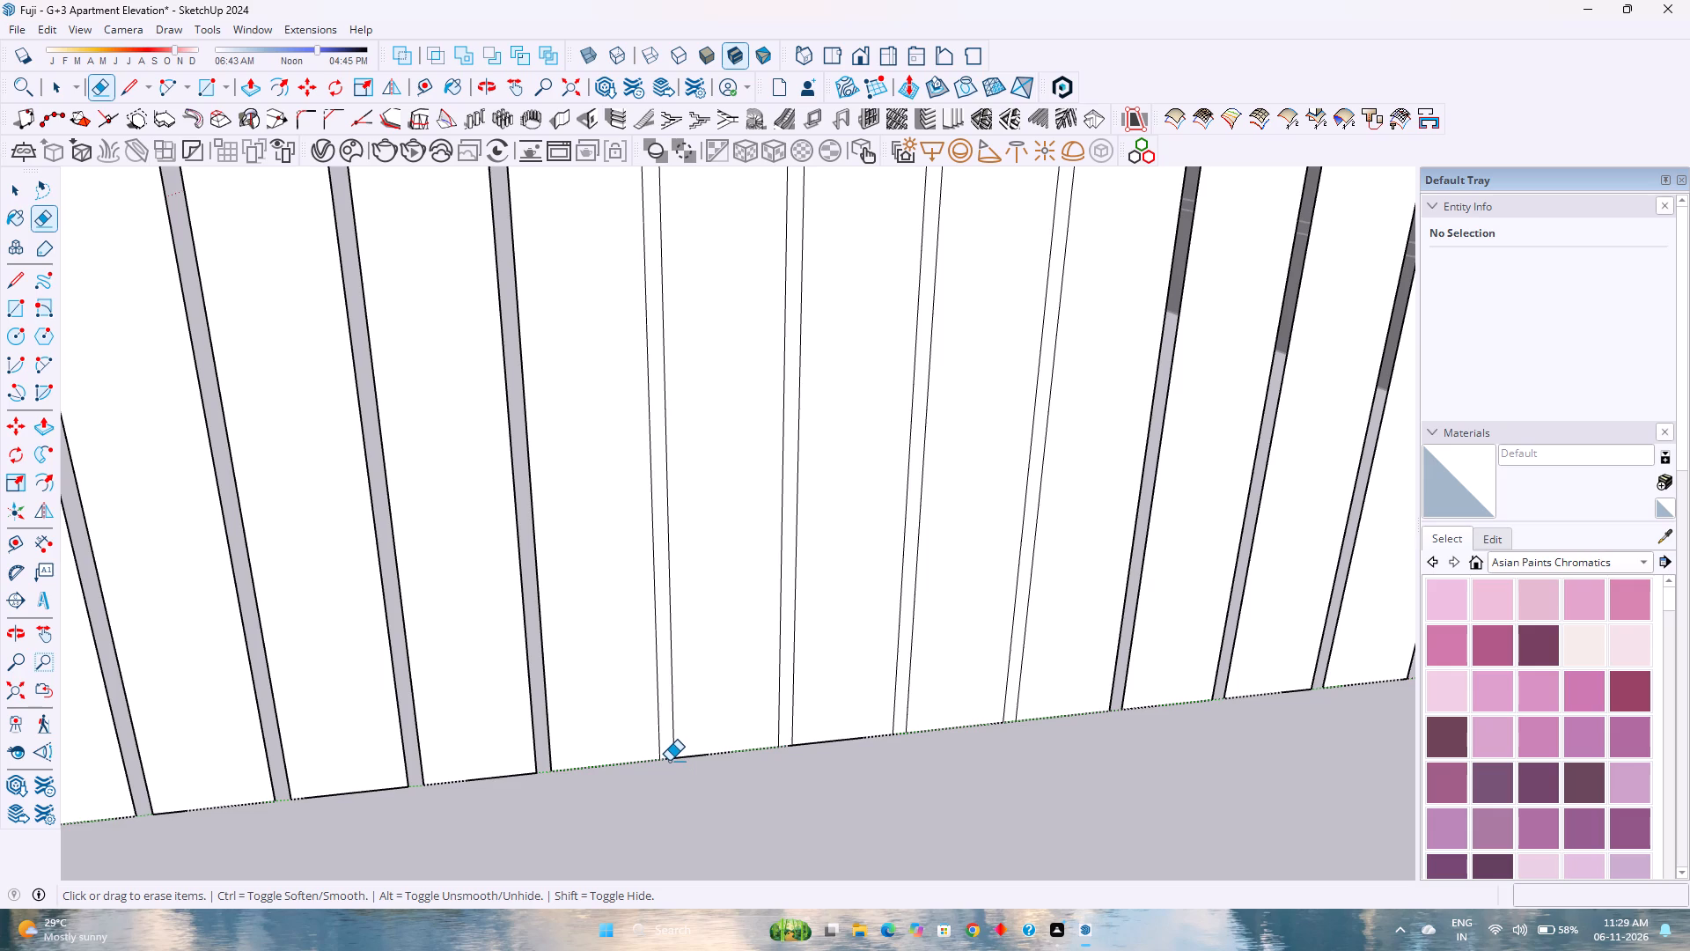
pyautogui.click(669, 761)
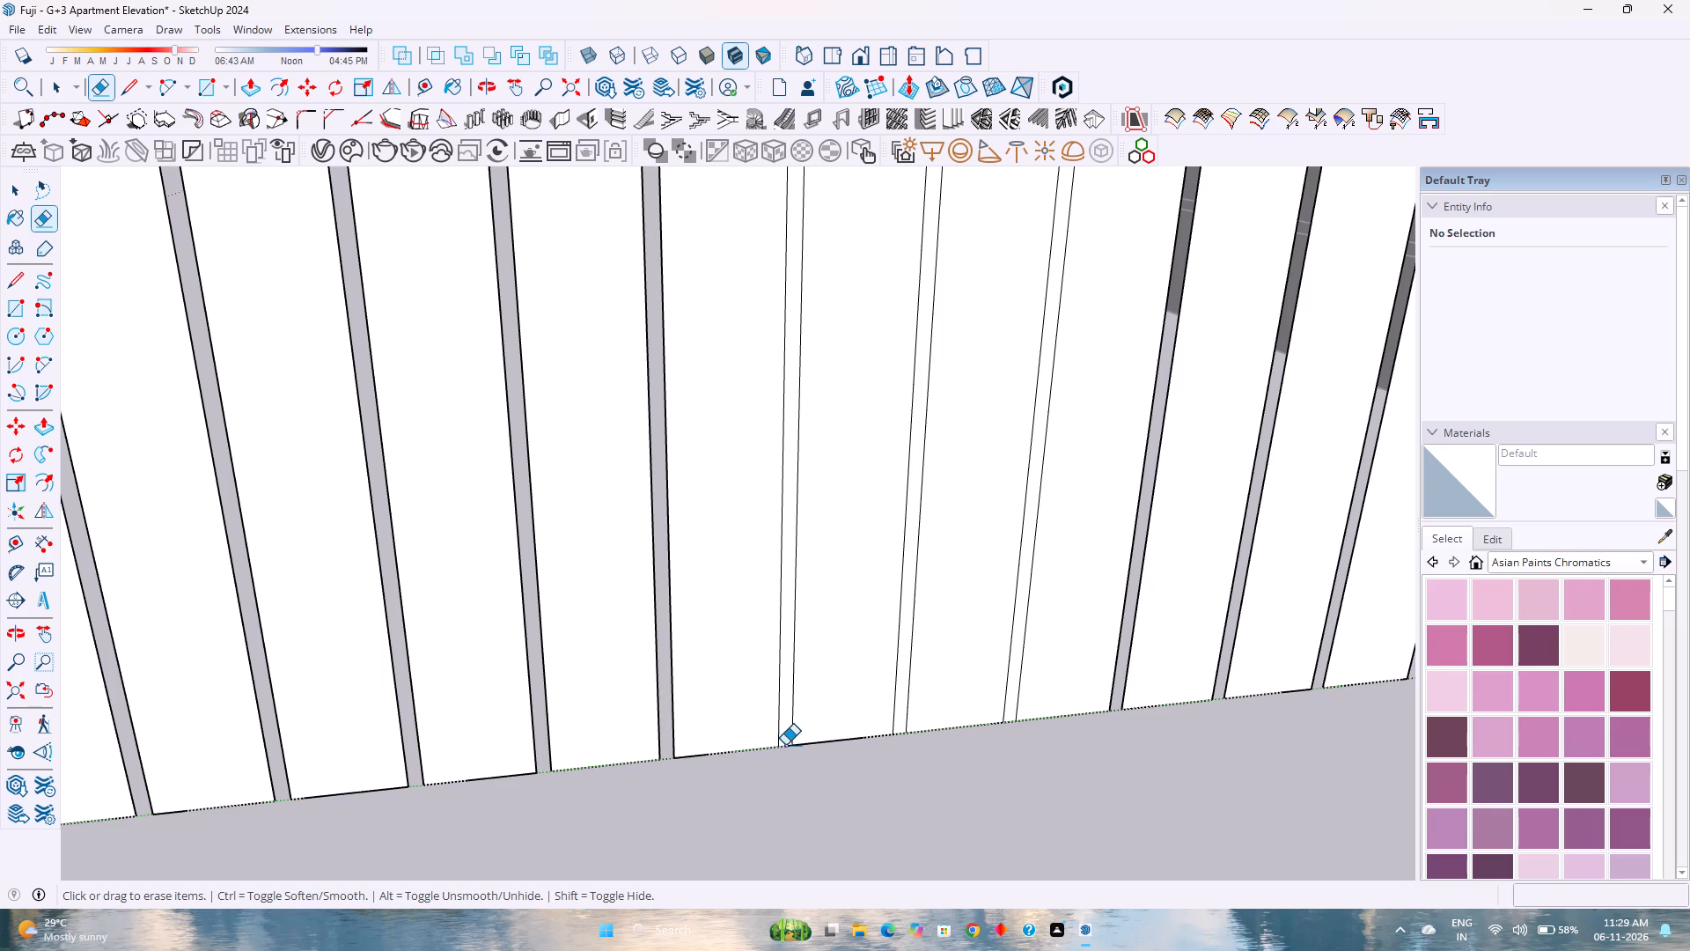
pyautogui.click(785, 745)
pyautogui.click(901, 731)
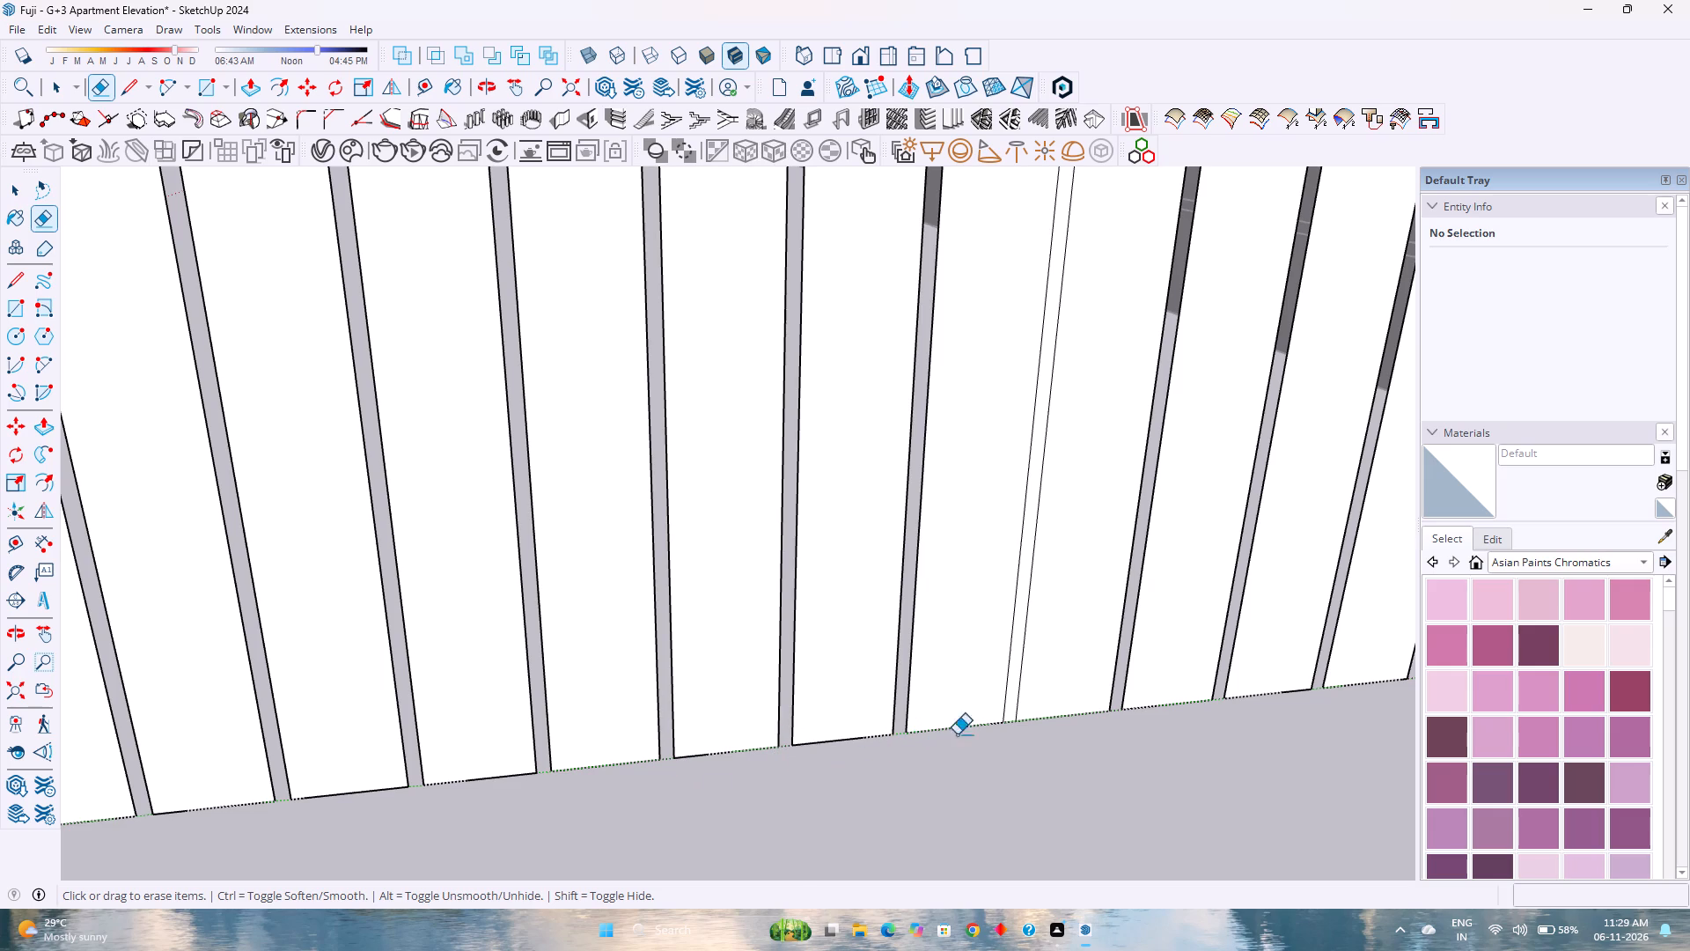
pyautogui.click(1010, 720)
# Erase the short top edges closing the first three grooves at the outer side of the panel's rounded top corner.
pyautogui.scroll(-7, 841, 769)
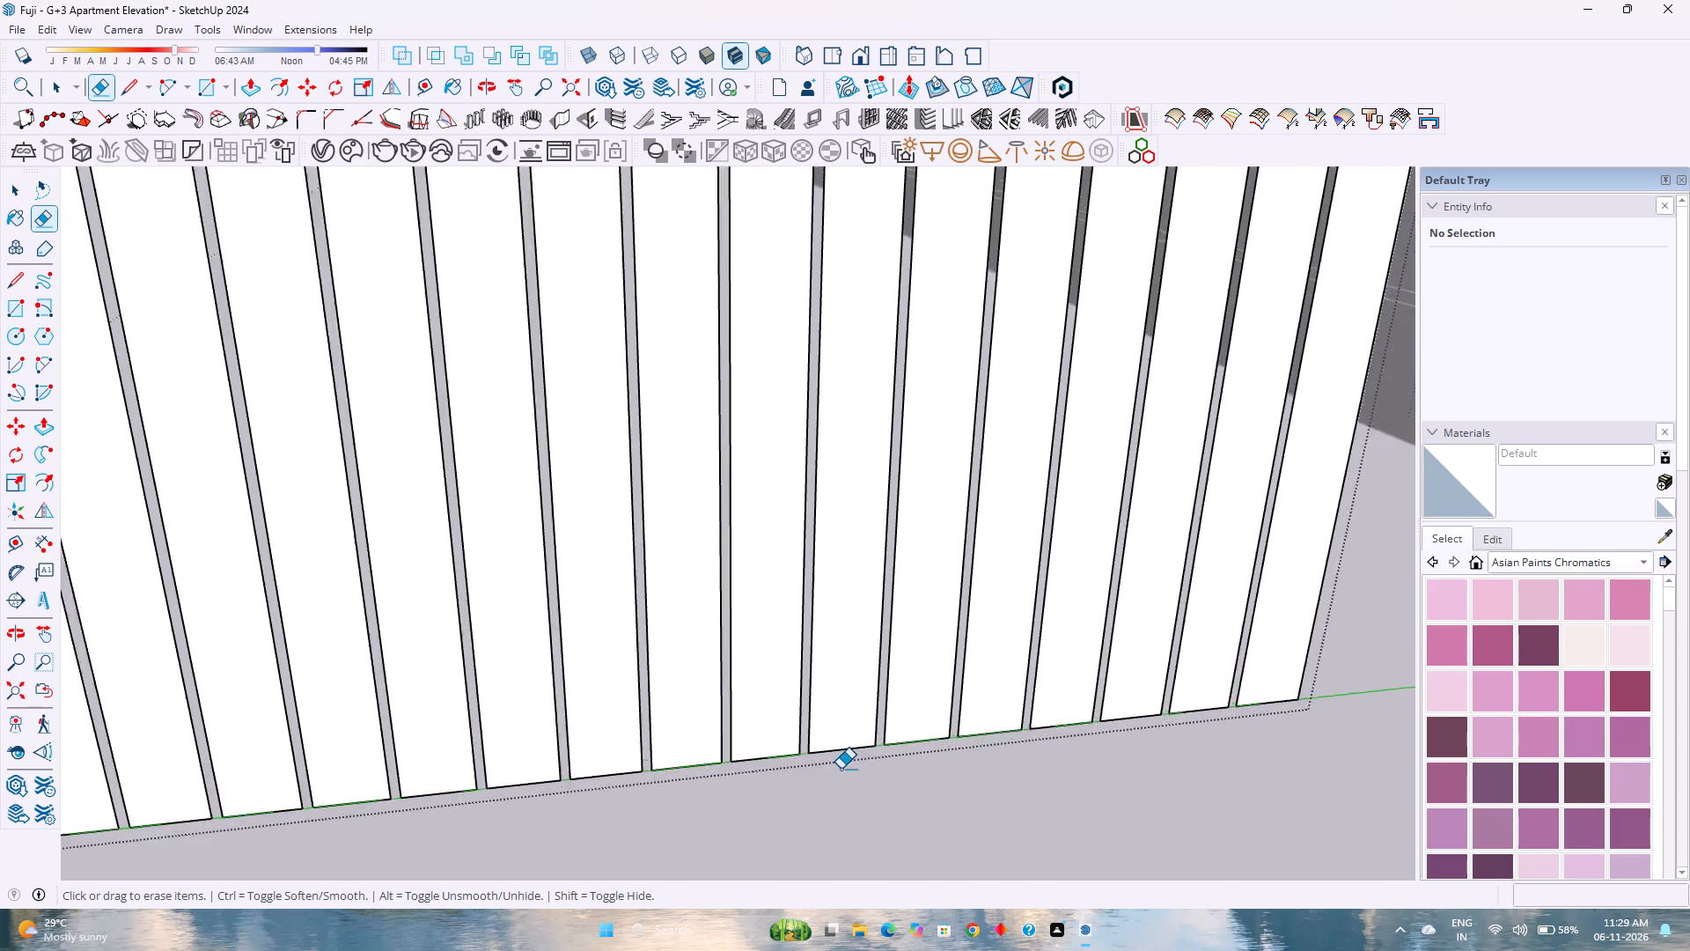
pyautogui.scroll(-17, 841, 769)
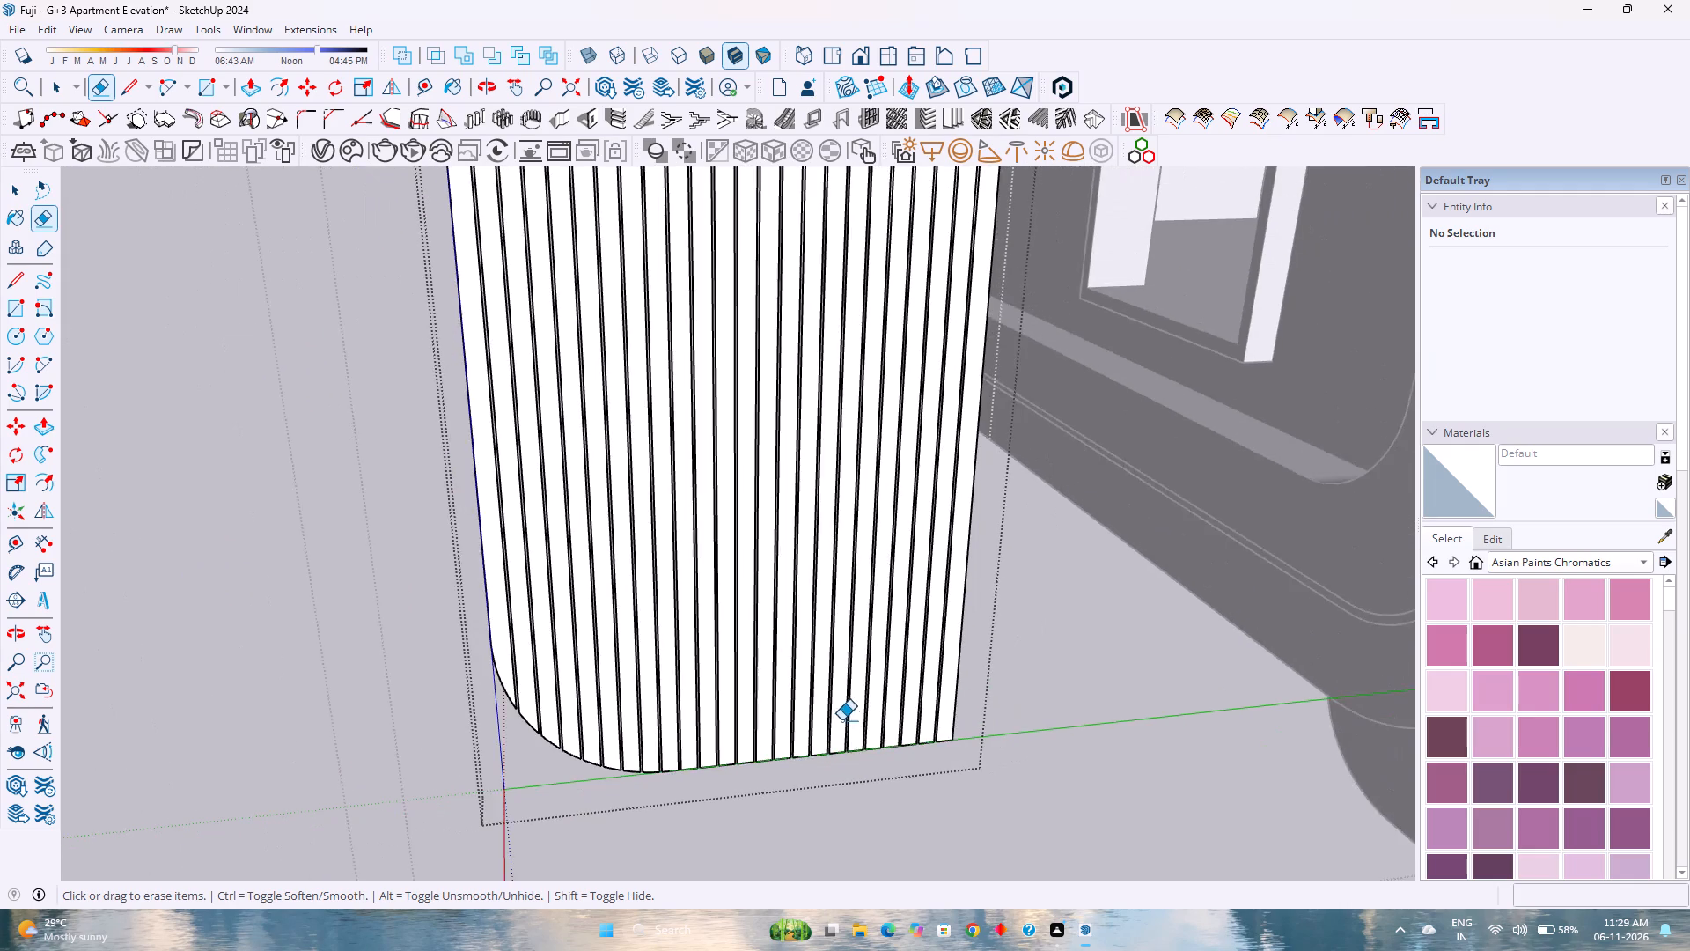
pyautogui.scroll(-12, 842, 705)
pyautogui.scroll(8, 831, 446)
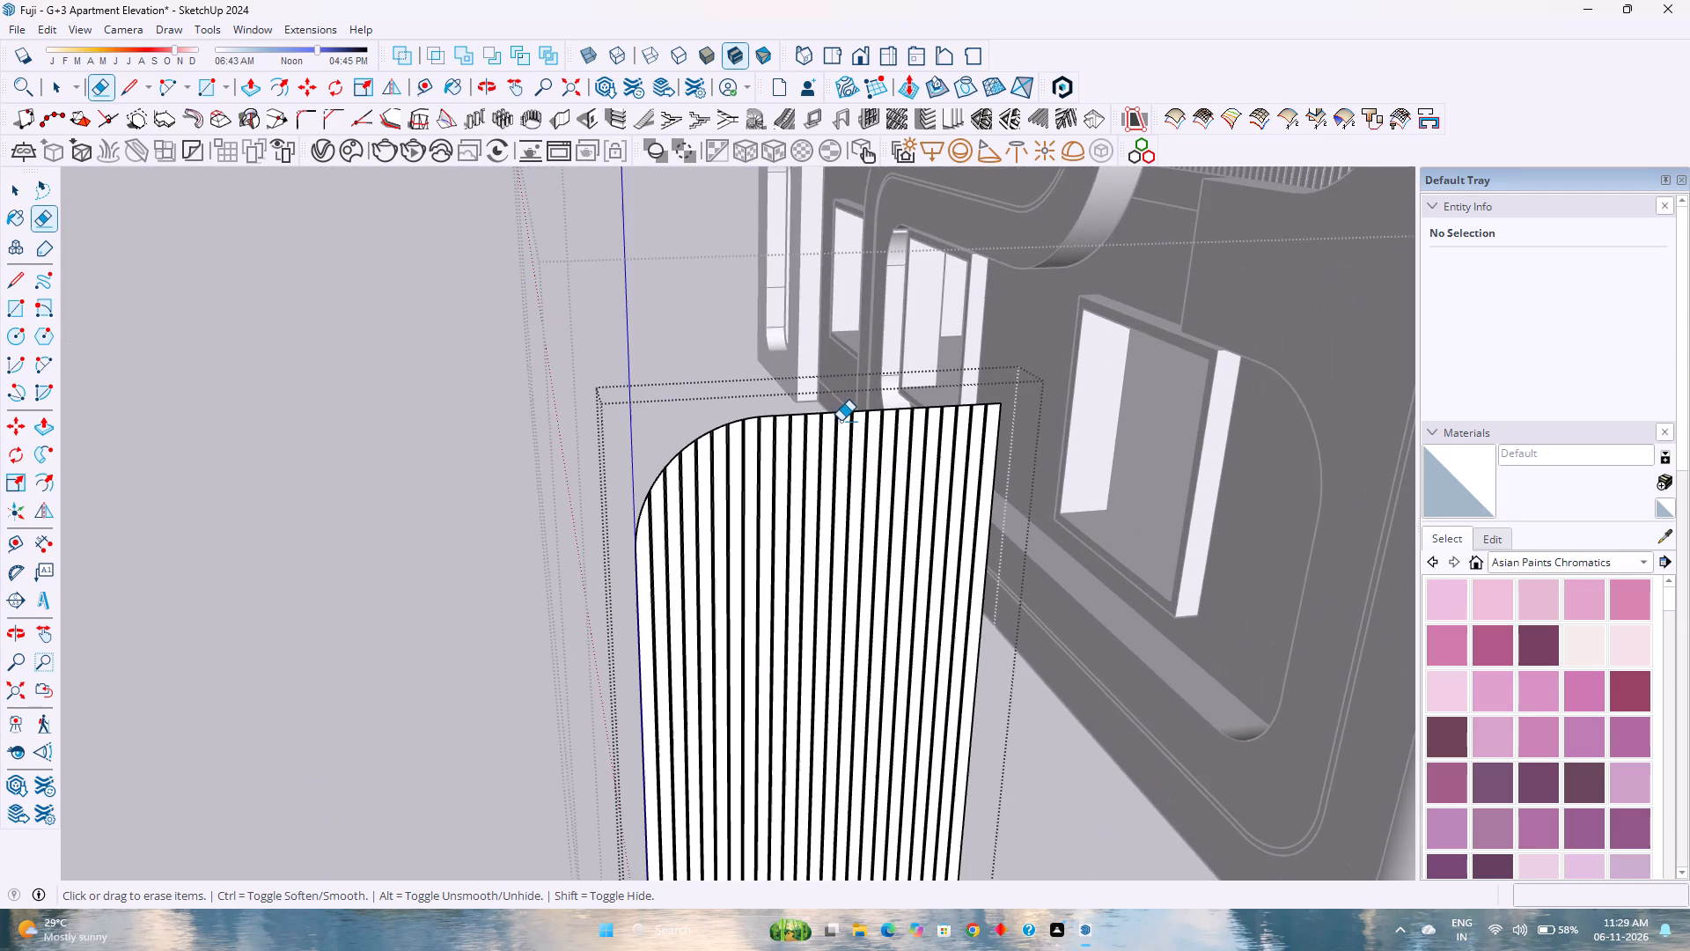
pyautogui.scroll(10, 590, 481)
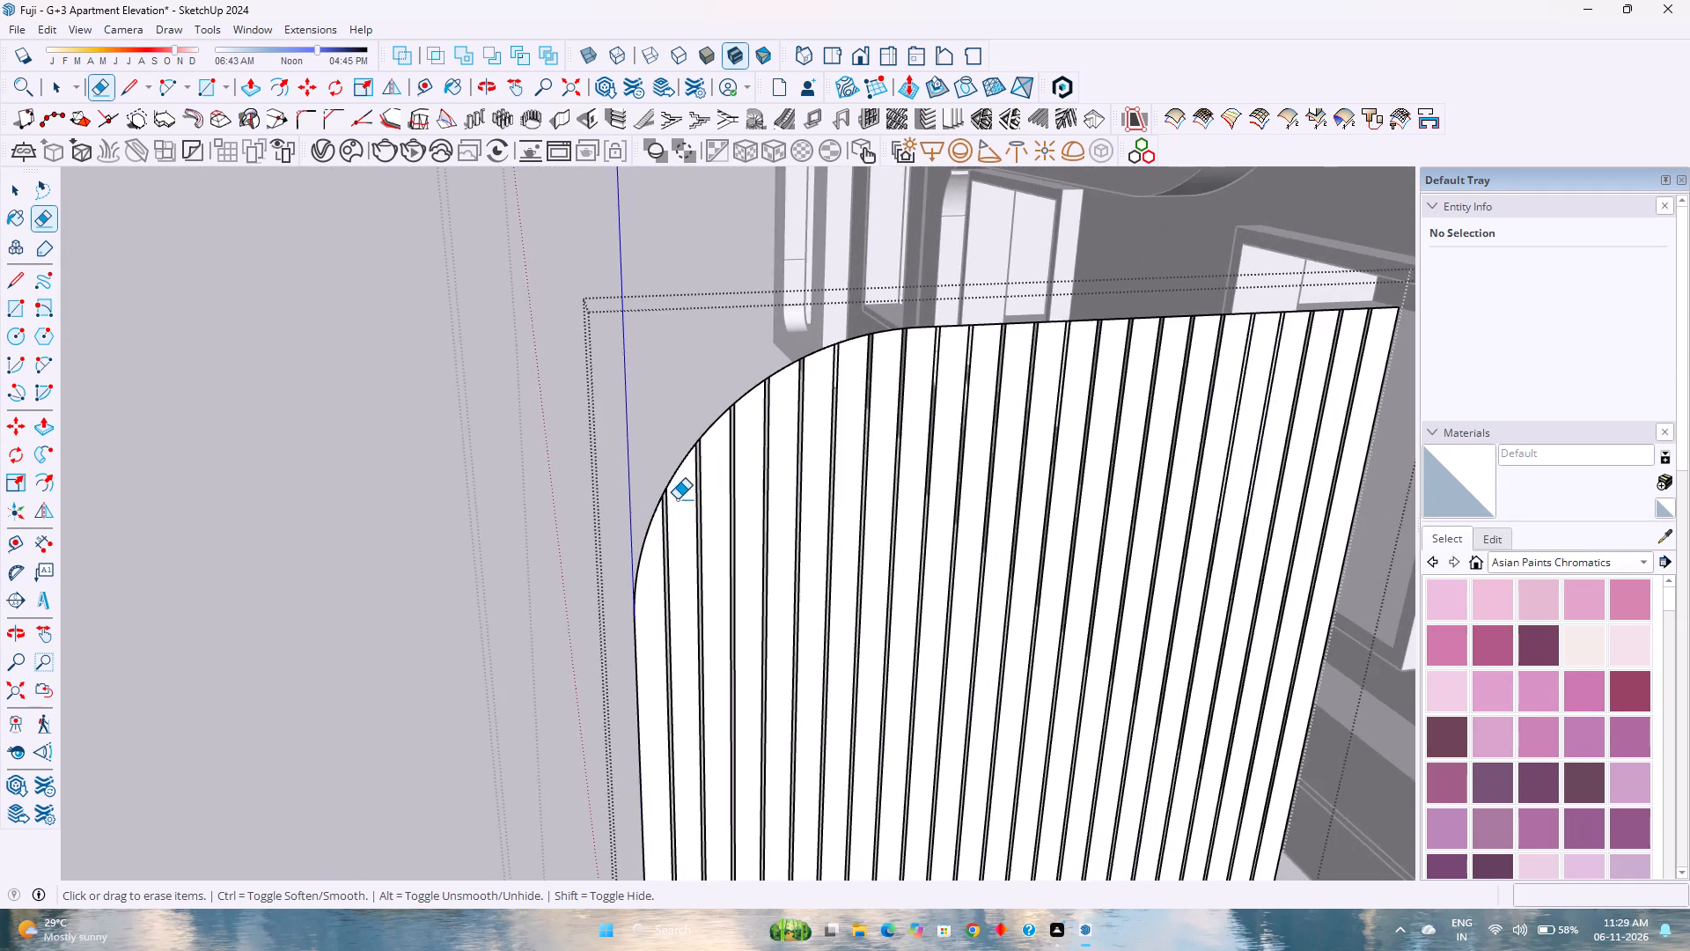
pyautogui.scroll(7, 677, 499)
pyautogui.moveTo(640, 484); pyautogui.dragTo(644, 484)
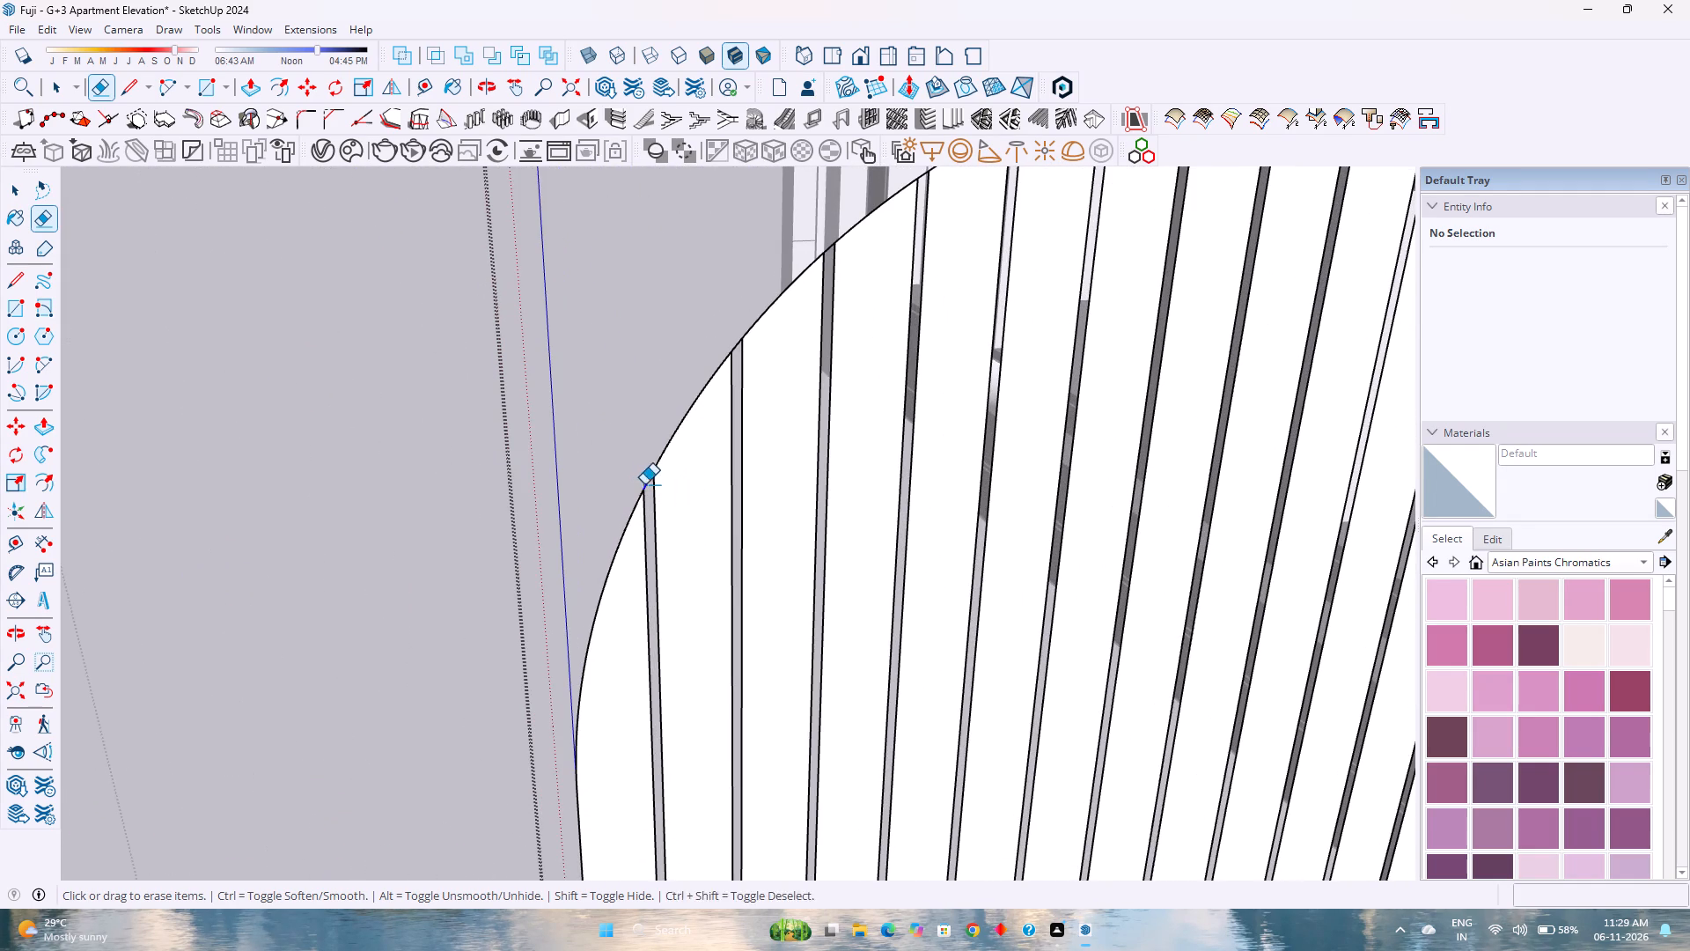
pyautogui.moveTo(644, 484); pyautogui.dragTo(650, 487)
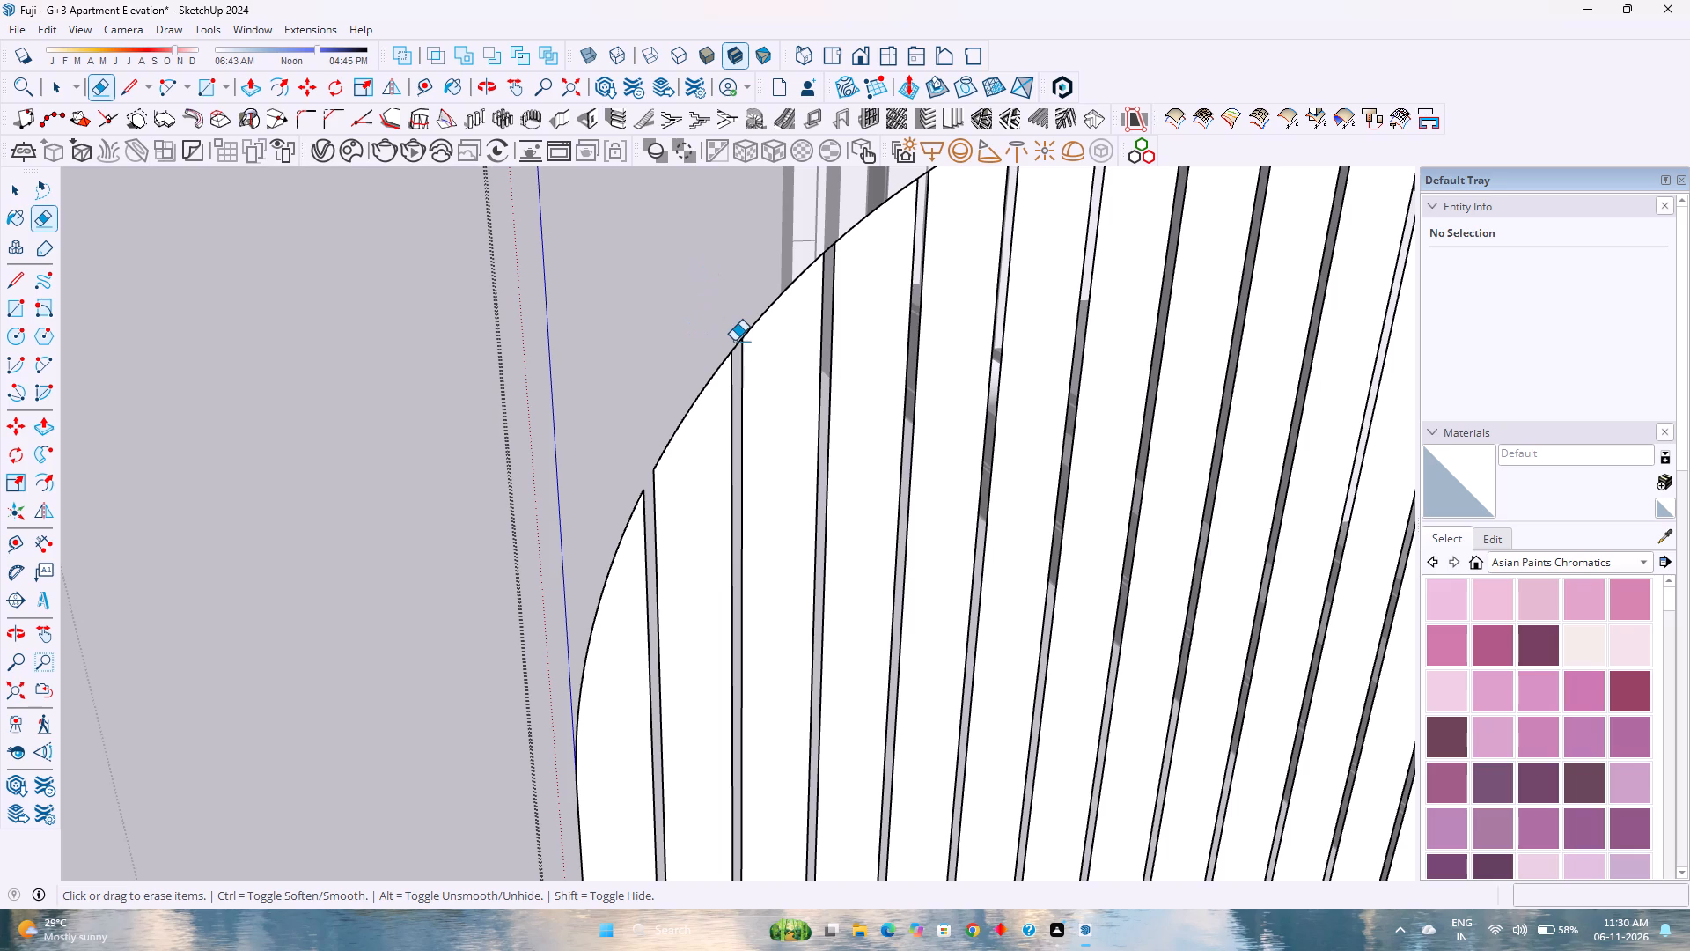
pyautogui.click(734, 341)
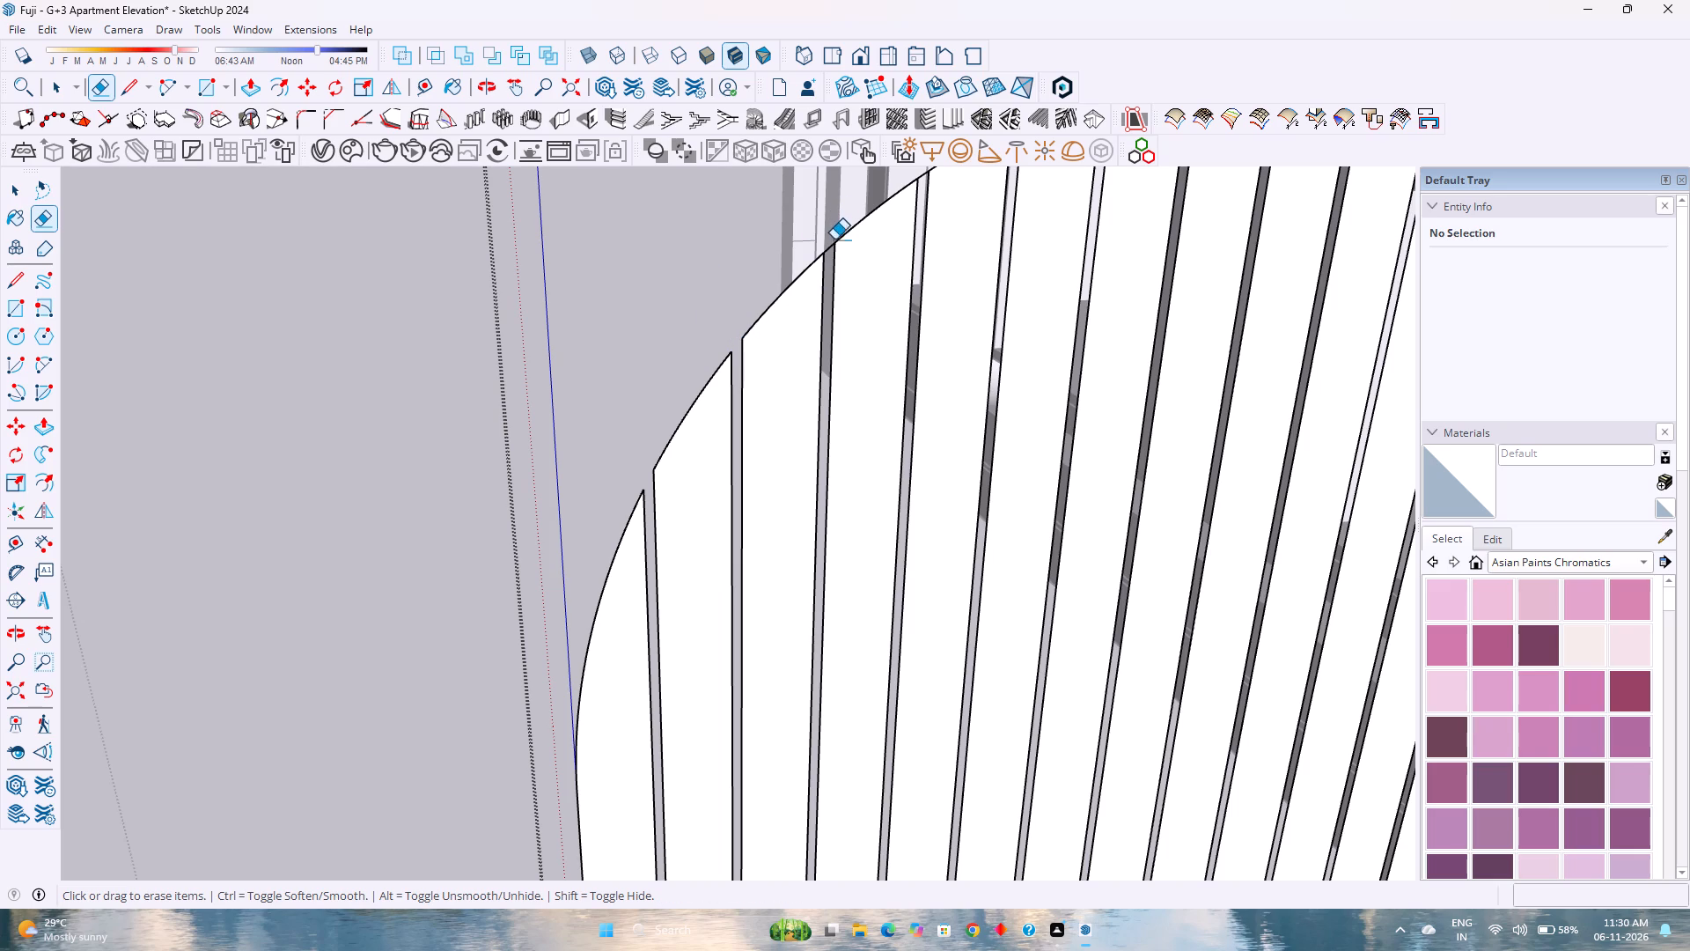
pyautogui.click(828, 249)
# Erase the short top edges closing the seven grooves nearest the panel's square top corner.
pyautogui.scroll(-6, 709, 306)
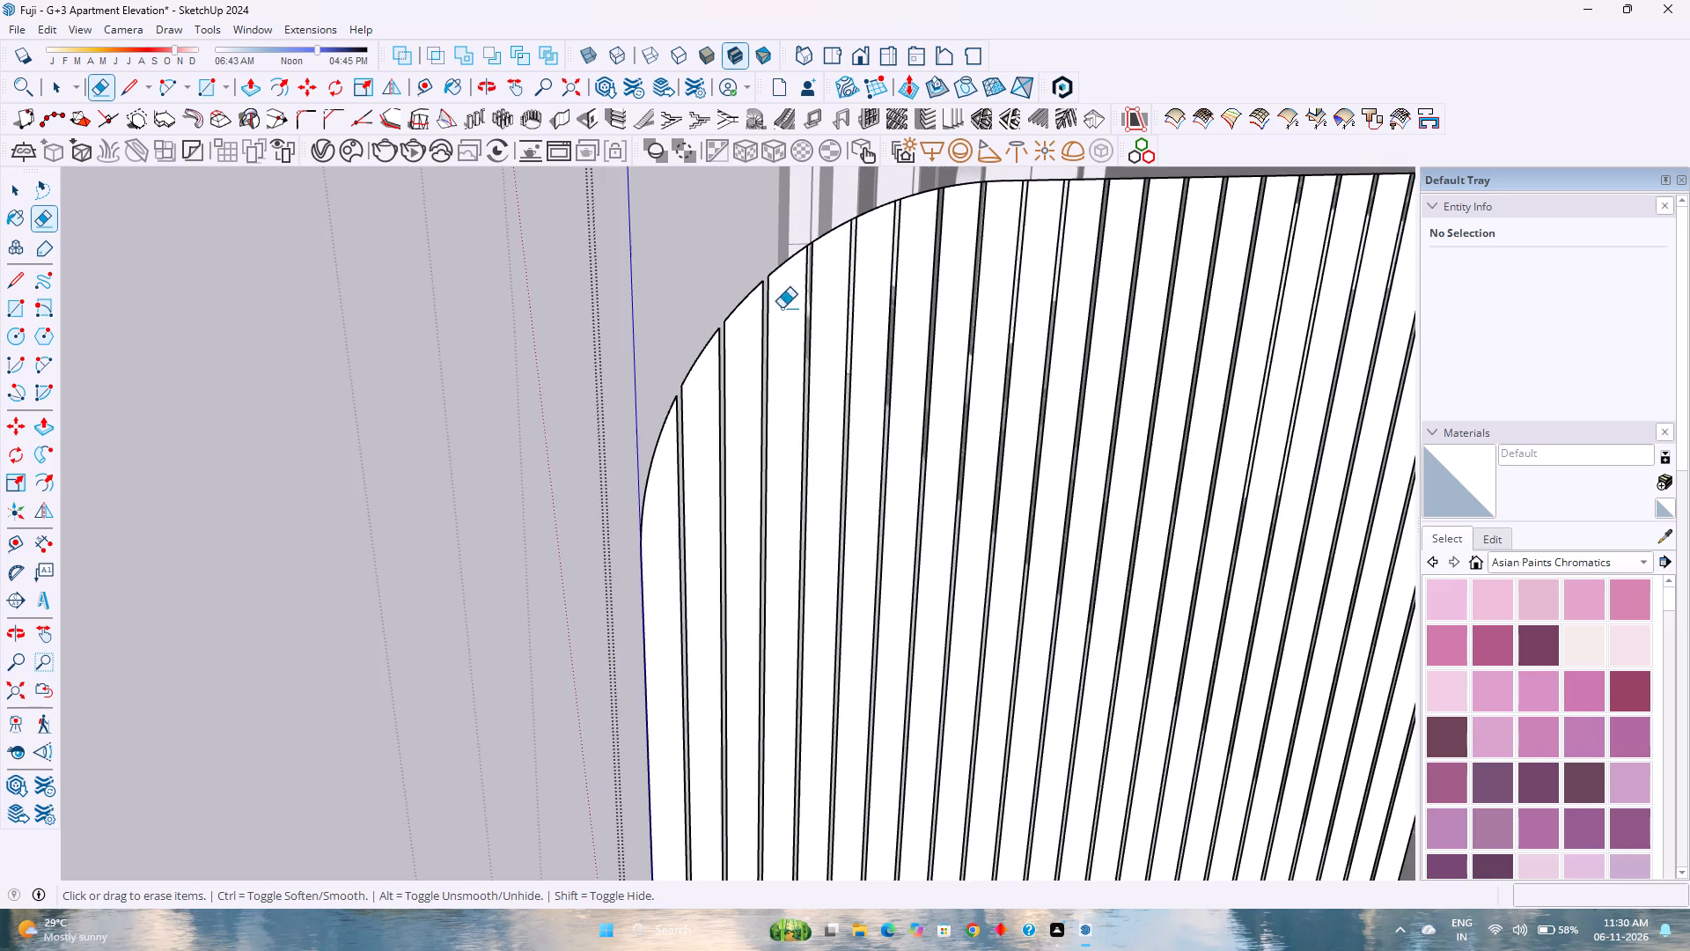
pyautogui.moveTo(898, 309); pyautogui.dragTo(675, 316, button='middle')
pyautogui.middleClick(675, 316)
pyautogui.scroll(-6, 675, 316)
pyautogui.scroll(-2, 1032, 322)
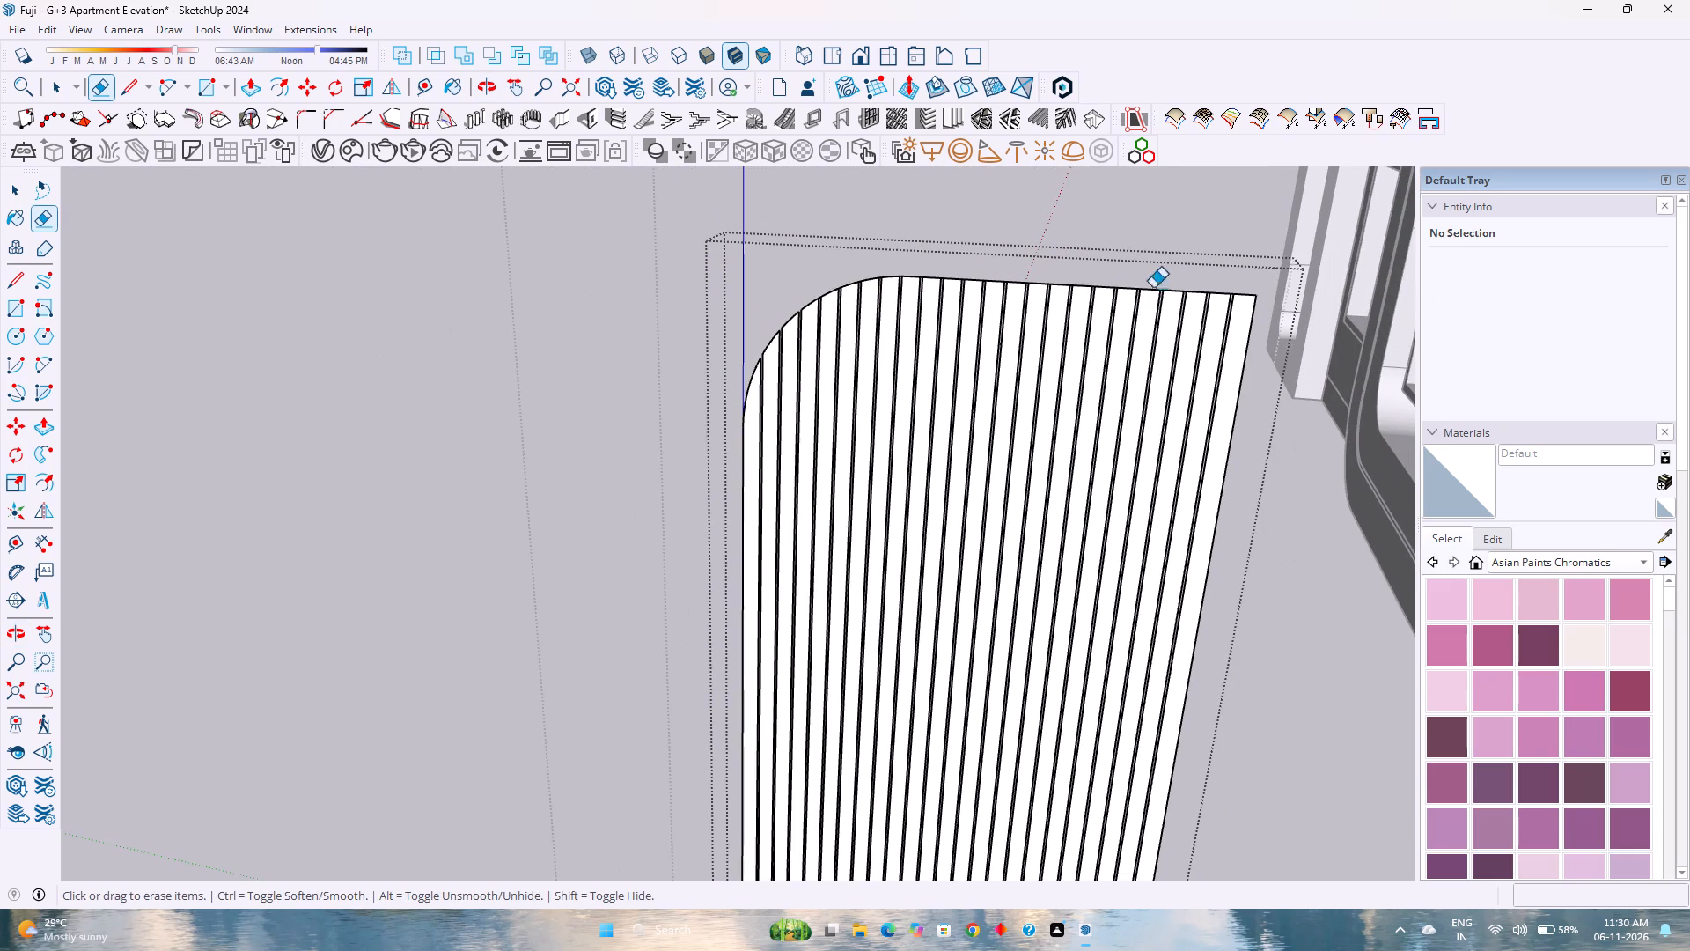
pyautogui.scroll(20, 1251, 299)
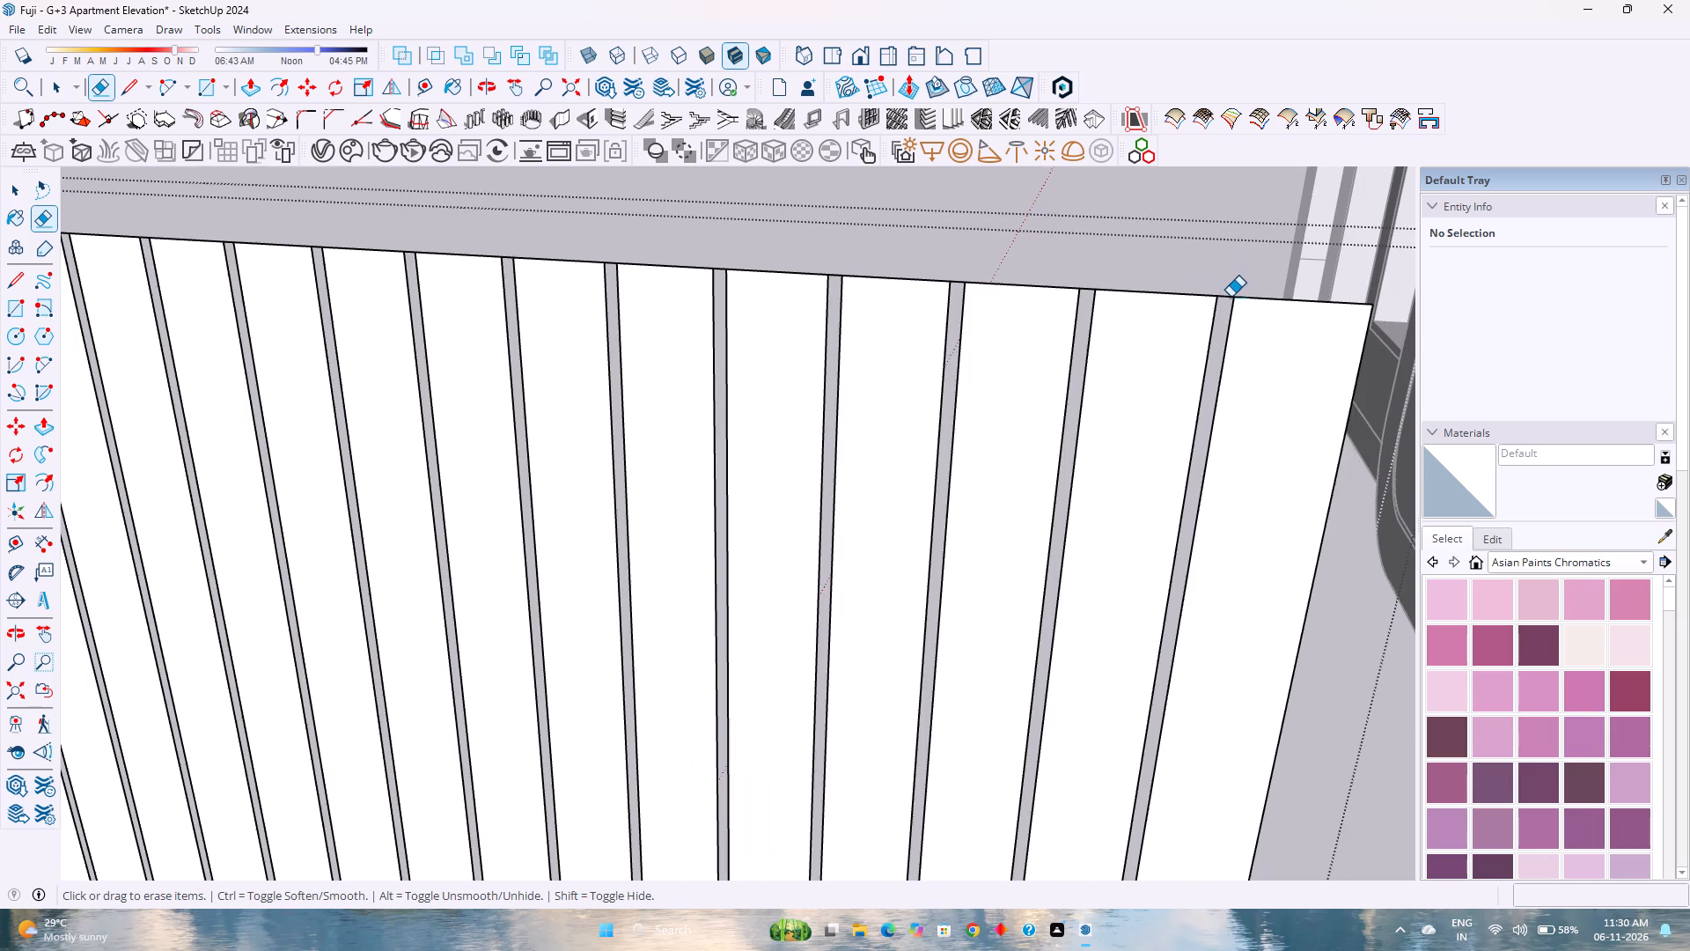
pyautogui.scroll(2, 1231, 297)
pyautogui.click(1227, 295)
pyautogui.moveTo(1019, 282); pyautogui.dragTo(1021, 296)
pyautogui.moveTo(837, 275); pyautogui.dragTo(839, 290)
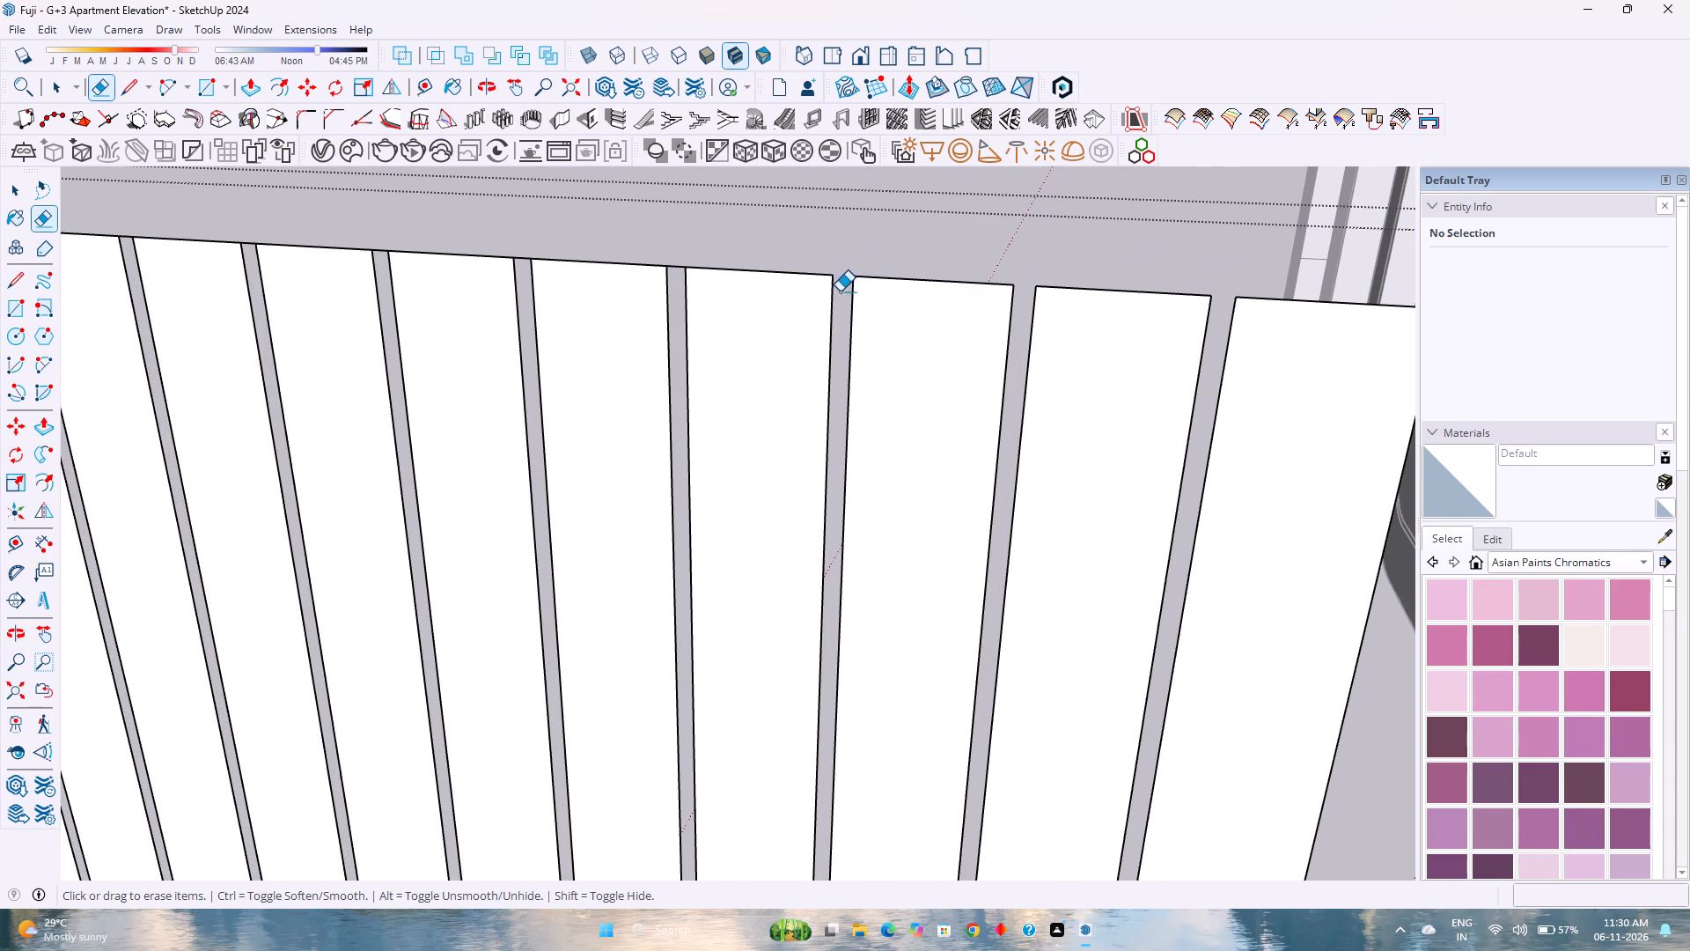
pyautogui.click(672, 265)
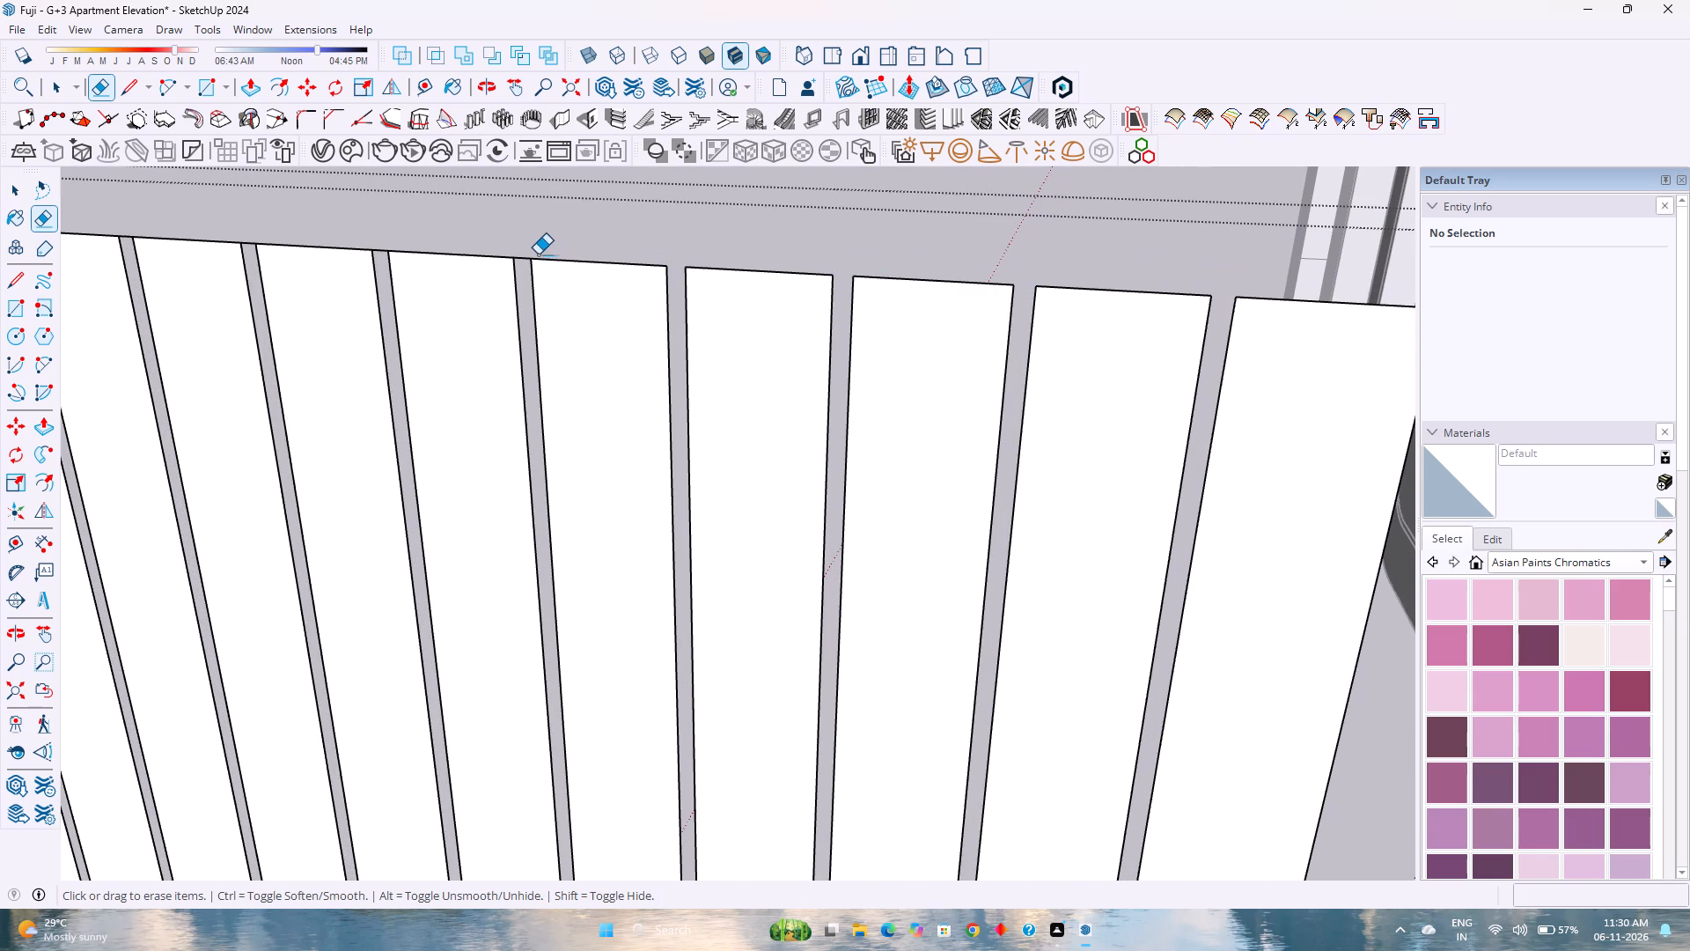
pyautogui.click(521, 259)
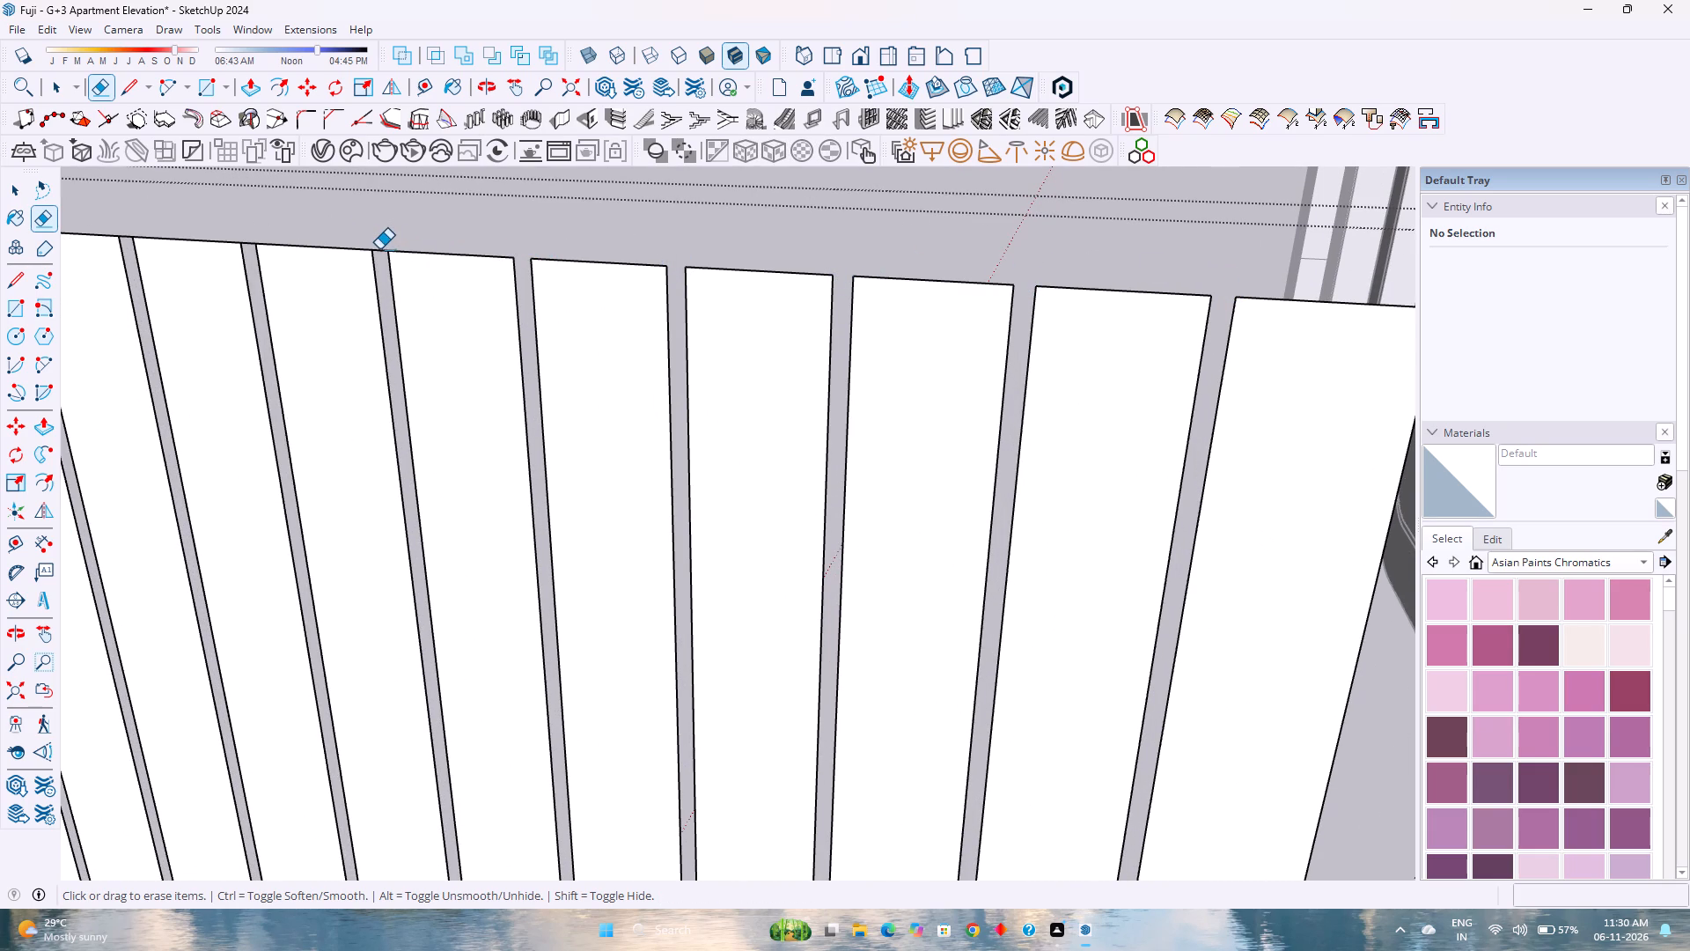
pyautogui.click(379, 250)
pyautogui.click(251, 243)
# Erase the short top edges closing the next four grooves along the middle of the panel's straight top edge.
pyautogui.scroll(-12, 629, 344)
pyautogui.scroll(8, 376, 335)
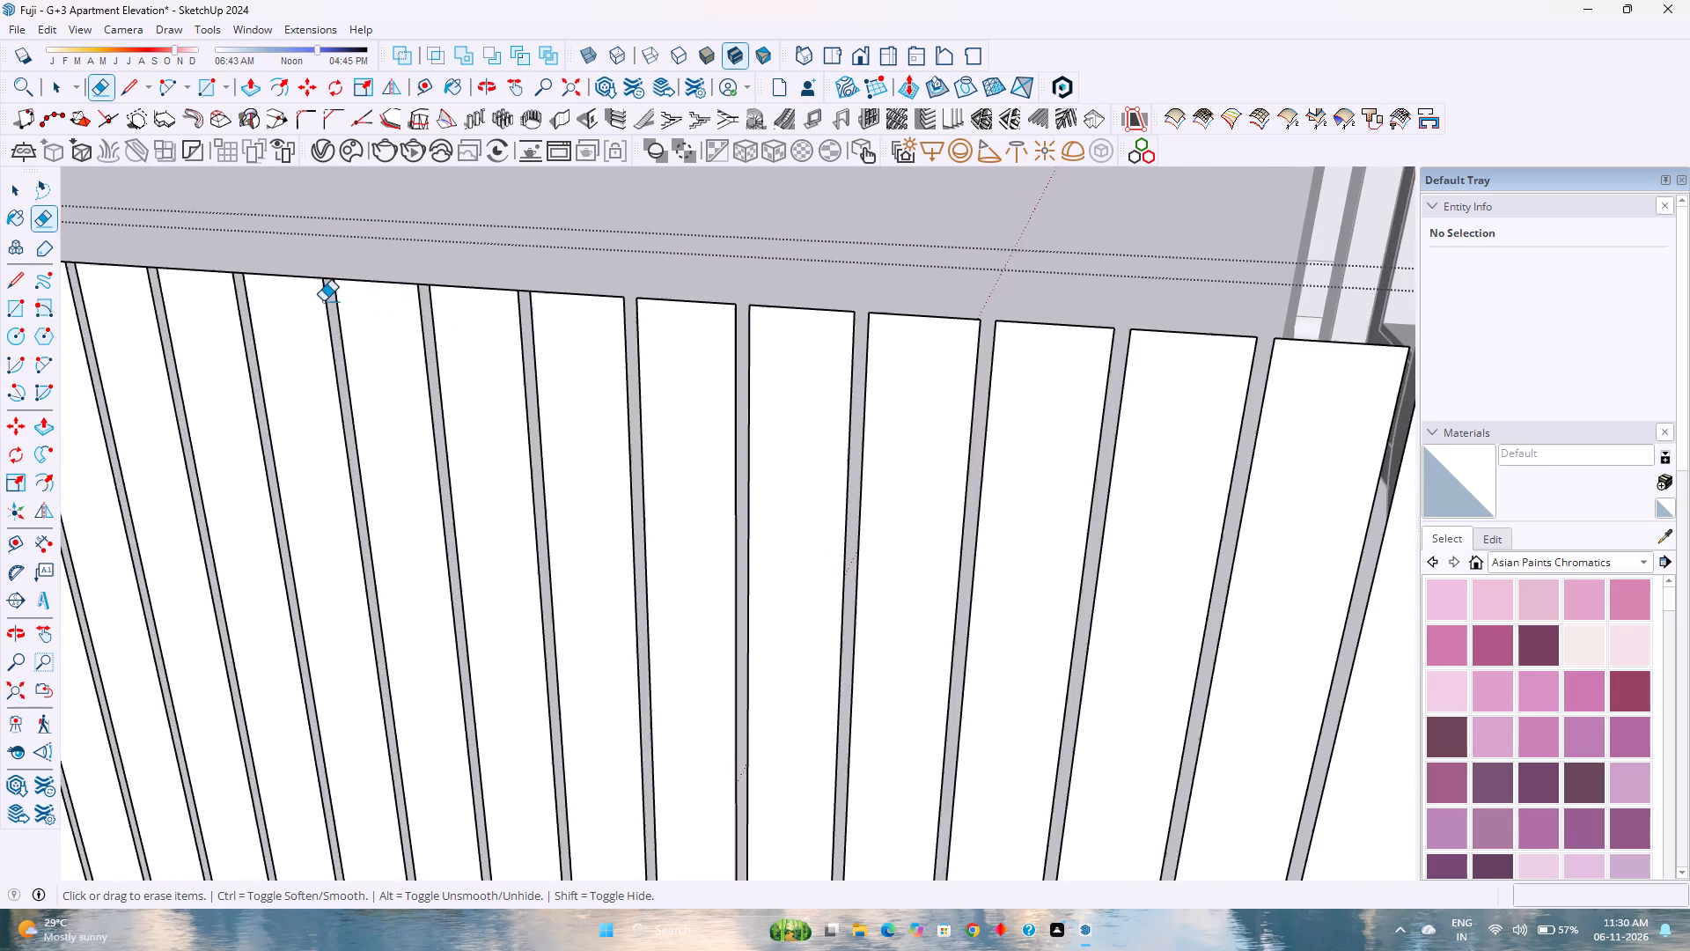
pyautogui.scroll(8, 323, 301)
pyautogui.scroll(-4, 342, 299)
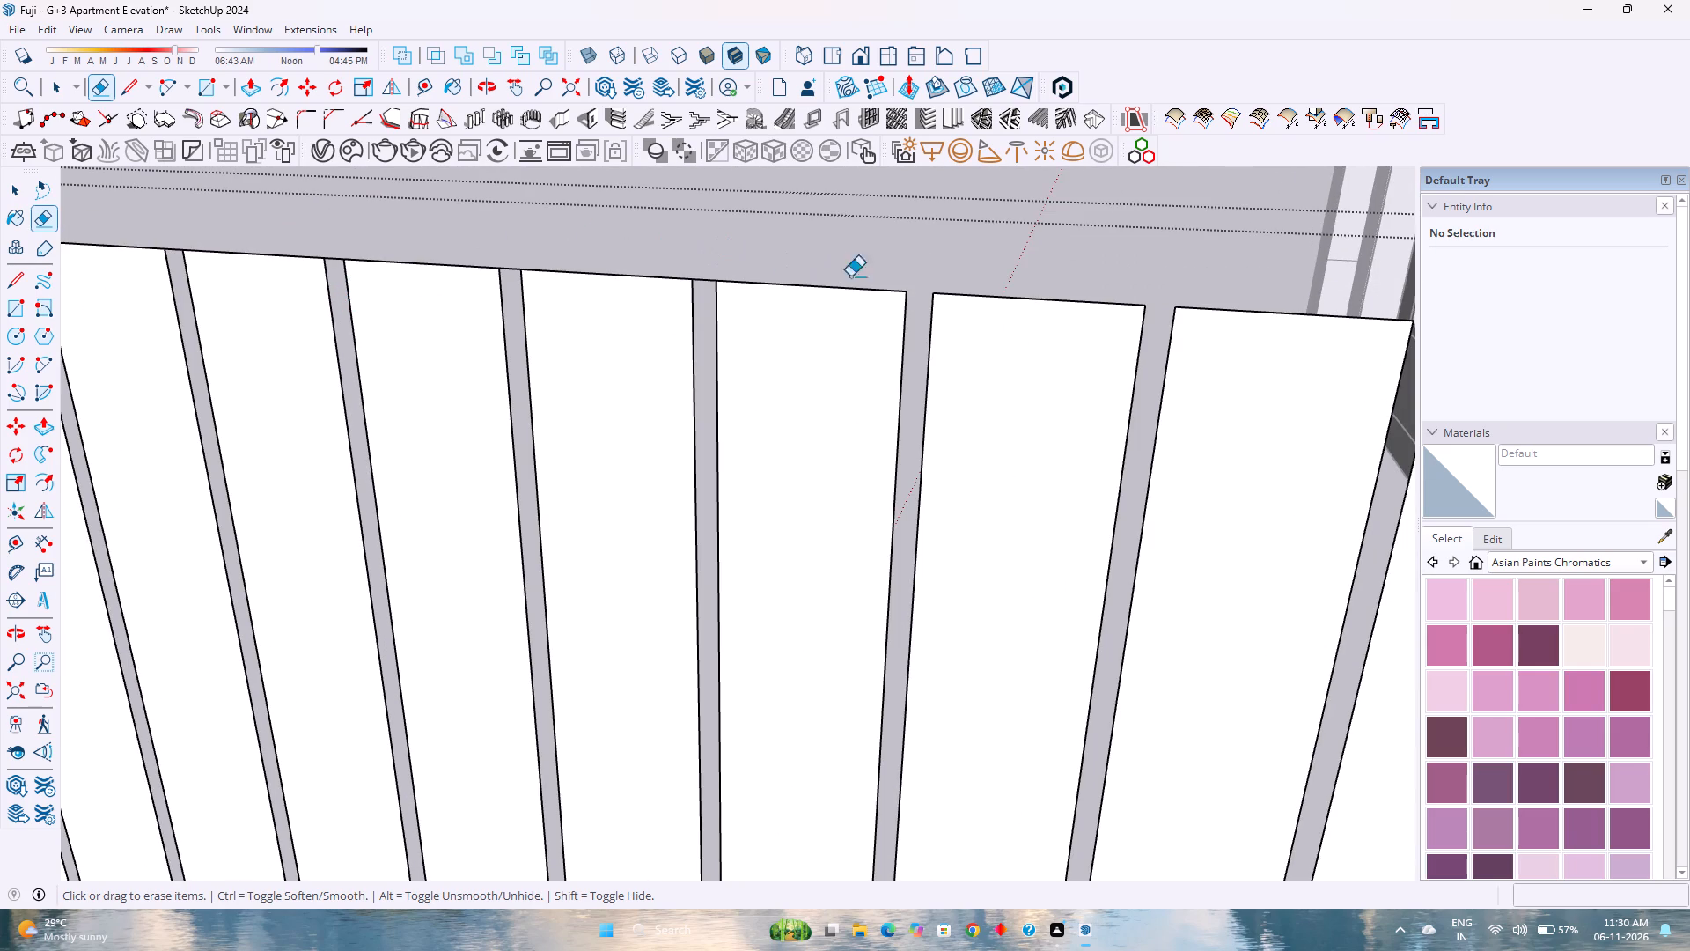
pyautogui.click(701, 276)
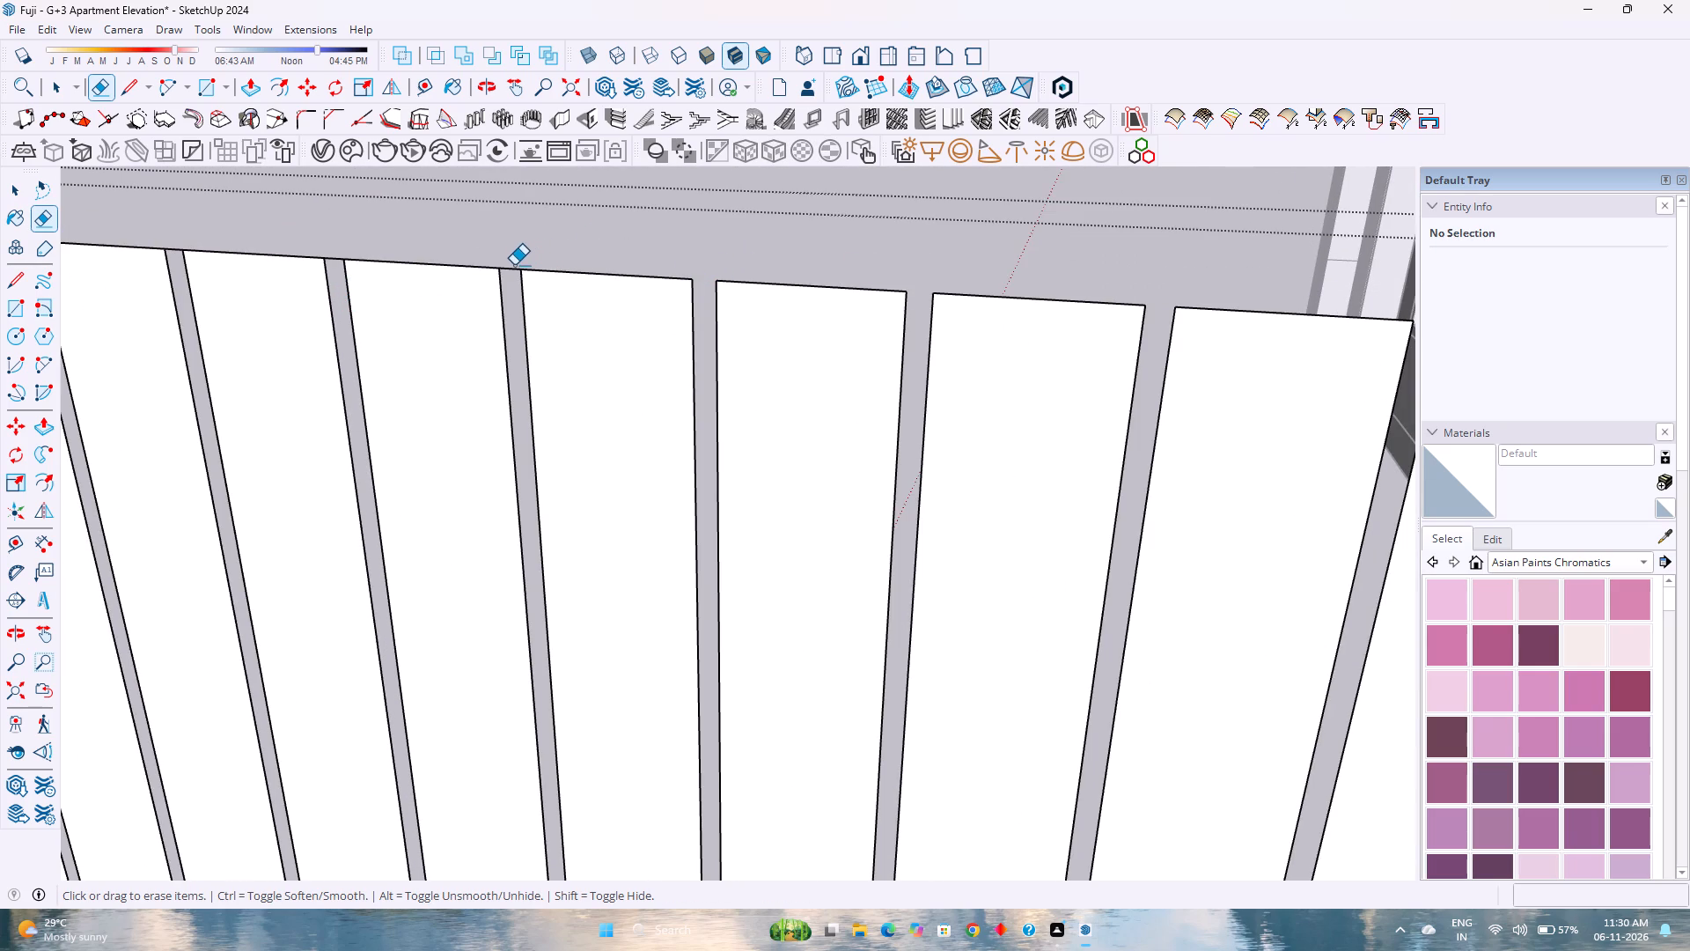
pyautogui.click(514, 265)
pyautogui.click(337, 261)
pyautogui.click(172, 250)
# Erase the short top edges closing the next three grooves along the straight top edge towards the rounded corner.
pyautogui.scroll(-6, 621, 456)
pyautogui.scroll(1, 661, 458)
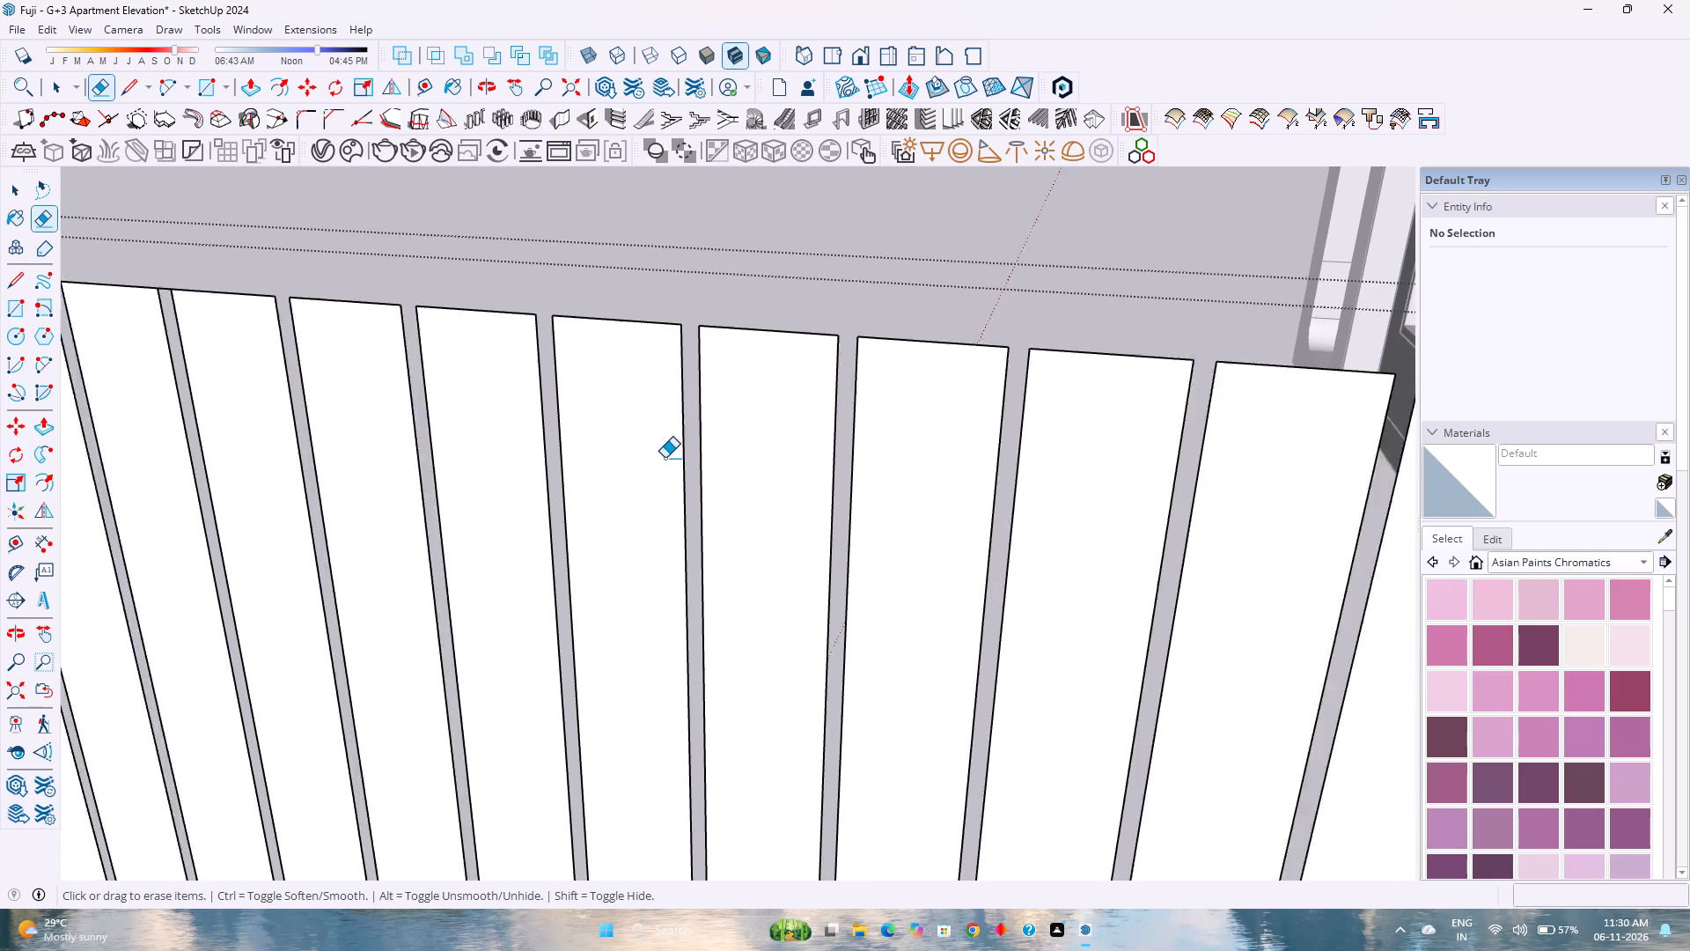
pyautogui.scroll(-6, 665, 458)
pyautogui.scroll(2, 188, 365)
pyautogui.moveTo(190, 368); pyautogui.dragTo(415, 358, button='middle')
pyautogui.middleClick(415, 358)
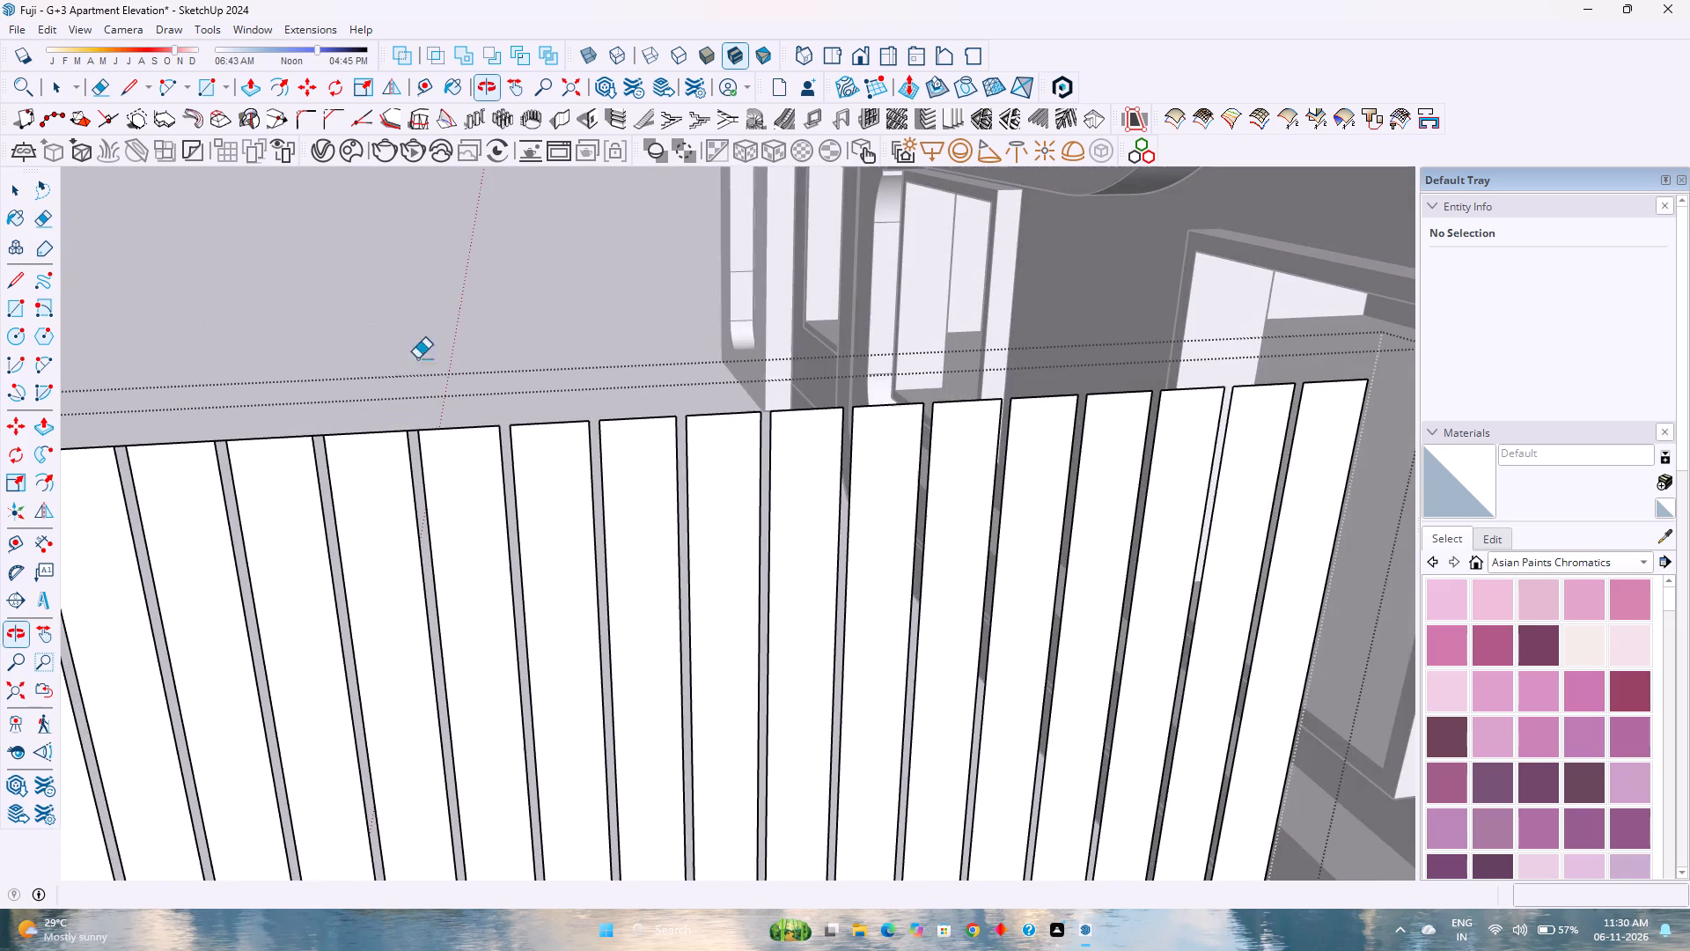
pyautogui.scroll(2, 413, 408)
pyautogui.click(413, 438)
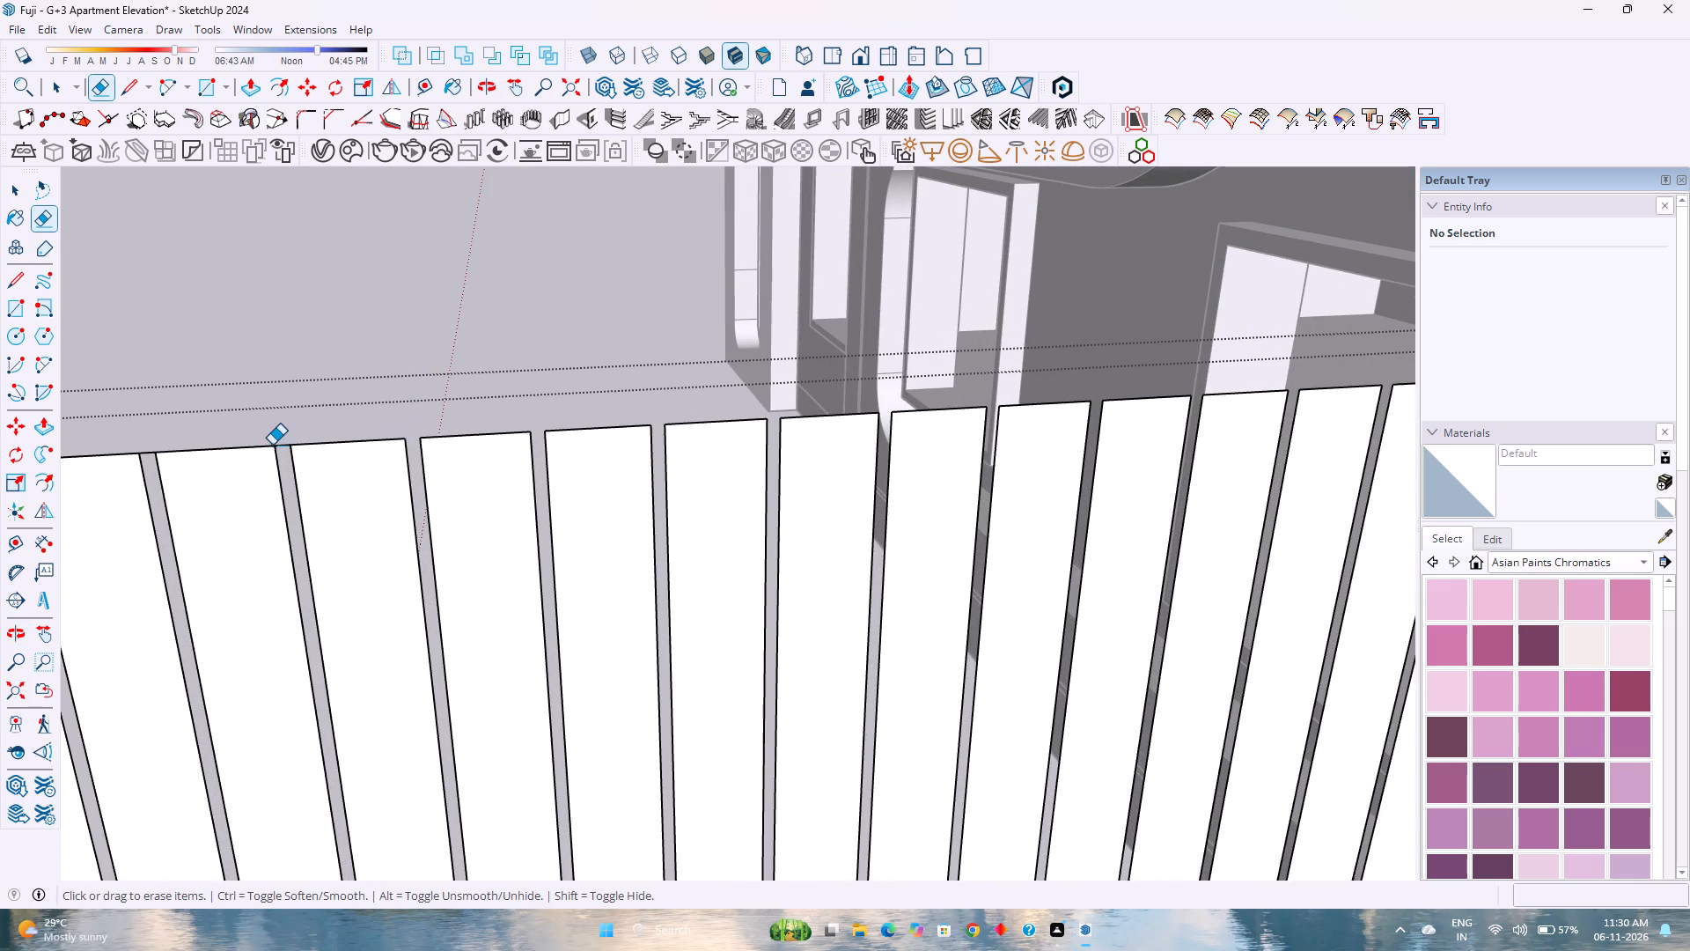
pyautogui.click(283, 446)
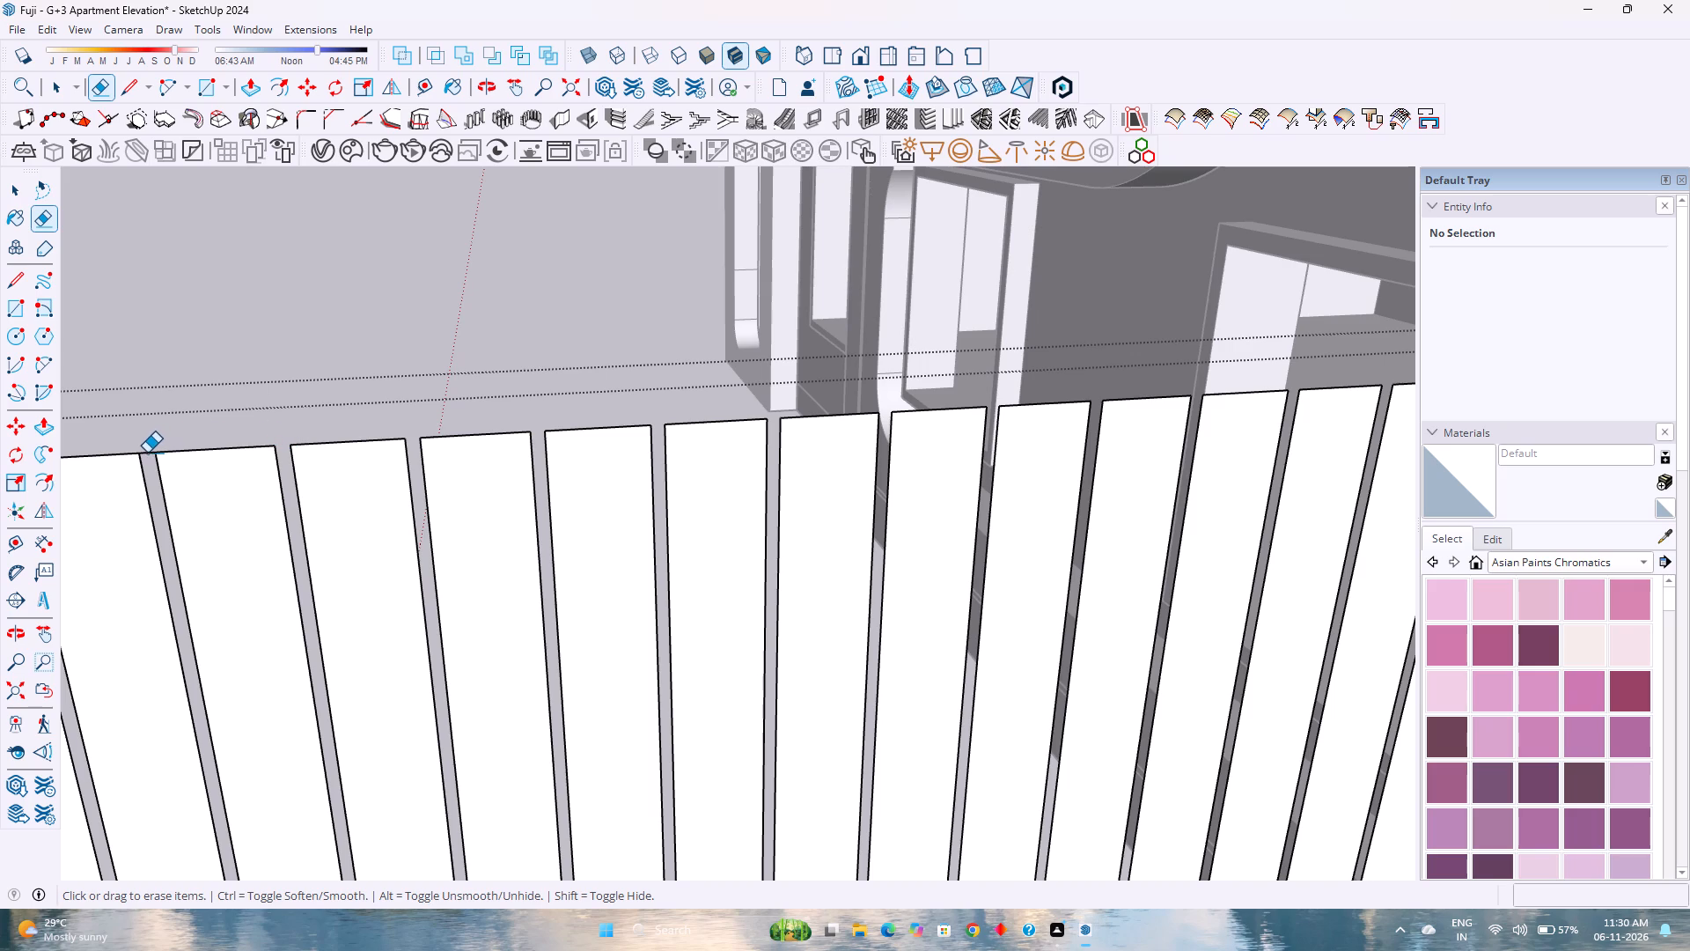
pyautogui.click(147, 453)
# Erase the short top edges and leftover stubs closing the next two grooves where the straight top edge meets the rounded corner.
pyautogui.keyDown('shift'); pyautogui.moveTo(223, 453); pyautogui.dragTo(819, 469, button='middle'); pyautogui.keyUp('shift')
pyautogui.keyDown('shift'); pyautogui.middleClick(819, 469); pyautogui.keyUp('shift')
pyautogui.scroll(2, 623, 465)
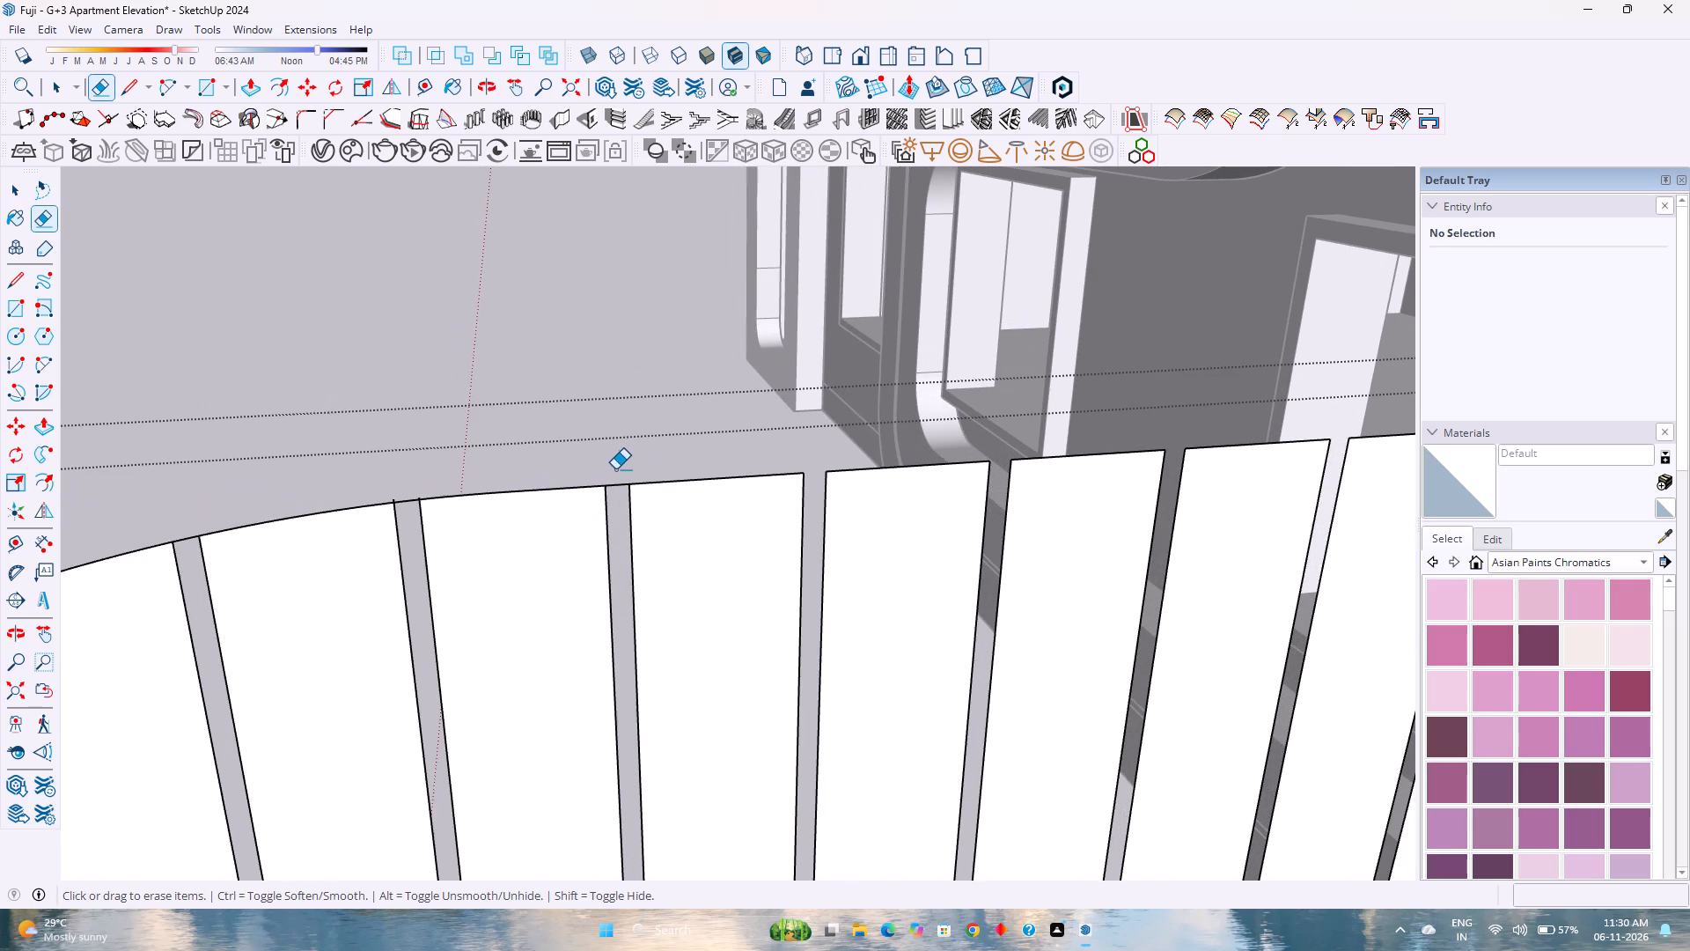
pyautogui.click(620, 484)
pyautogui.click(400, 499)
pyautogui.scroll(7, 395, 502)
pyautogui.click(388, 497)
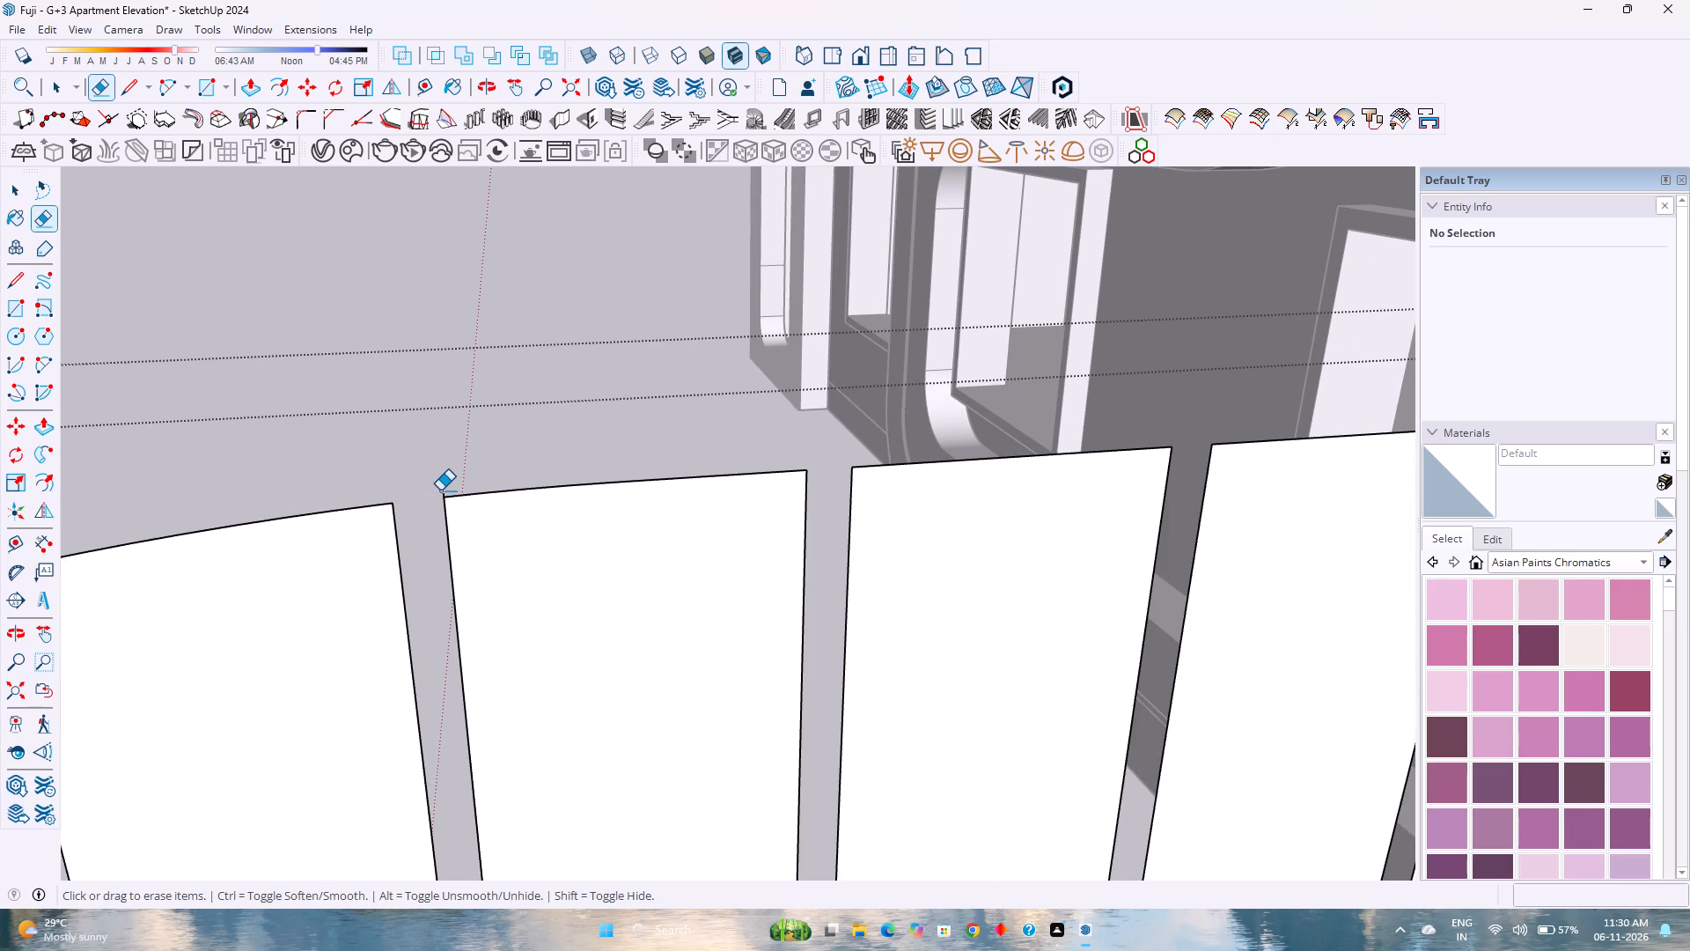
pyautogui.click(441, 490)
# Erase the short top edges closing the four remaining grooves around the panel's rounded top corner.
pyautogui.scroll(-4, 438, 486)
pyautogui.keyDown('shift'); pyautogui.moveTo(411, 505); pyautogui.dragTo(474, 497, button='middle'); pyautogui.keyUp('shift')
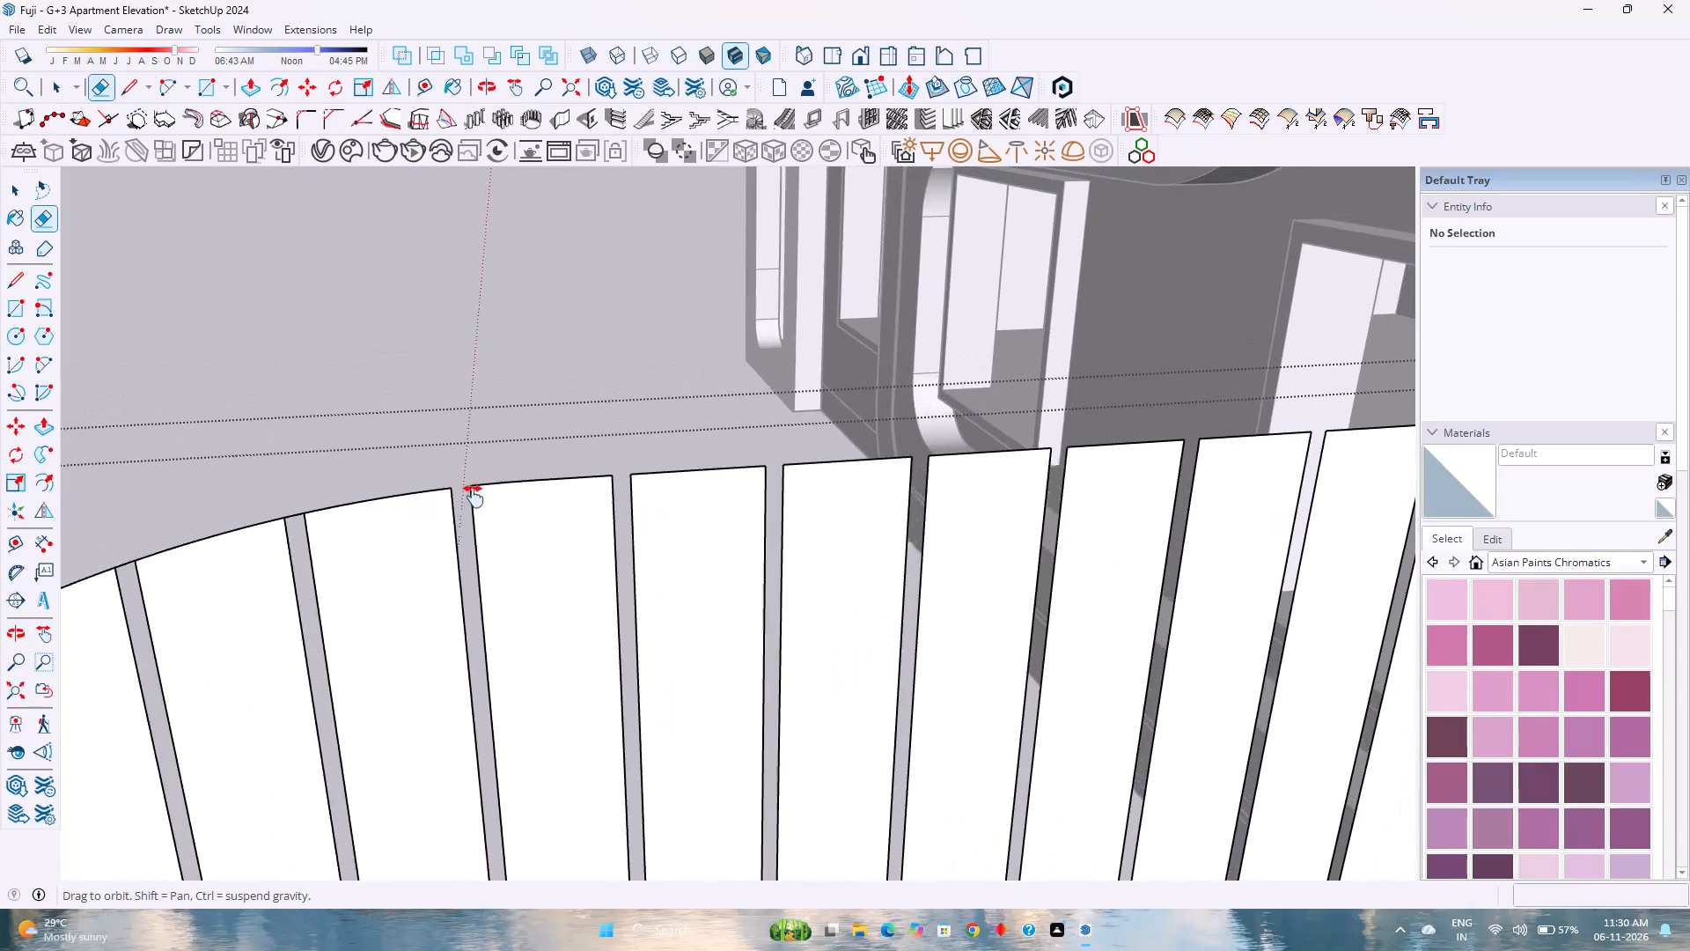
pyautogui.keyDown('shift'); pyautogui.moveTo(474, 497); pyautogui.dragTo(907, 468, button='middle'); pyautogui.keyUp('shift')
pyautogui.click(605, 527)
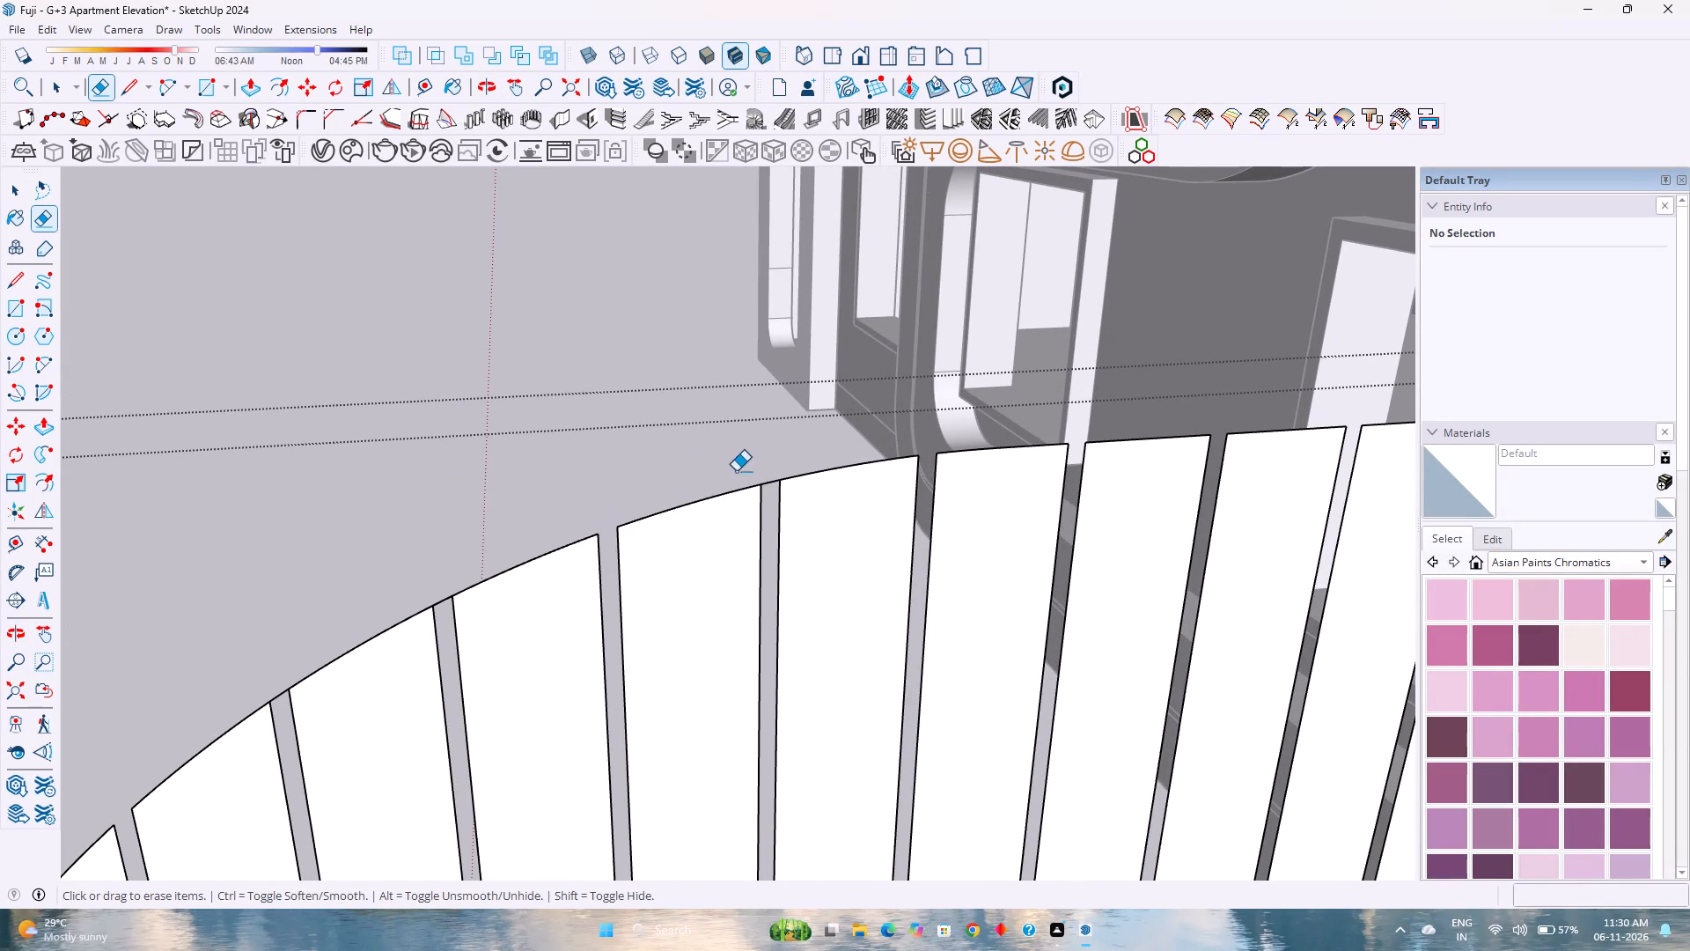
pyautogui.click(765, 485)
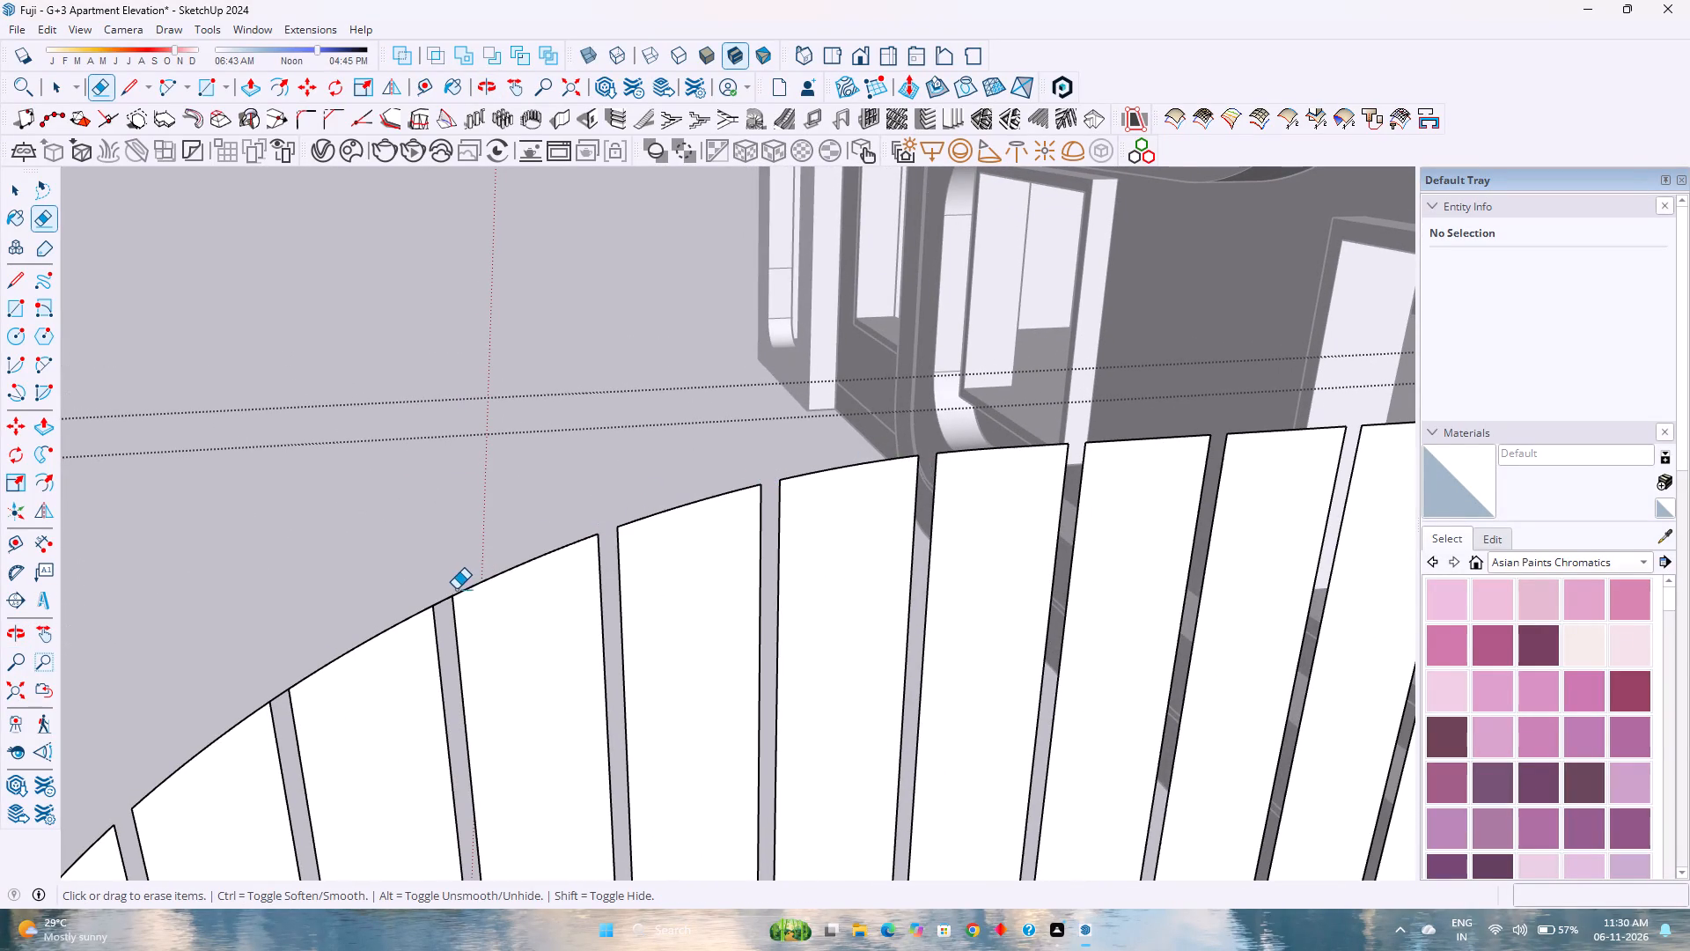
pyautogui.click(443, 599)
pyautogui.keyDown('shift'); pyautogui.moveTo(443, 601); pyautogui.dragTo(547, 555, button='middle'); pyautogui.keyUp('shift')
pyautogui.keyDown('shift'); pyautogui.moveTo(547, 555); pyautogui.dragTo(729, 459, button='middle'); pyautogui.keyUp('shift')
pyautogui.keyDown('shift'); pyautogui.middleClick(729, 459); pyautogui.keyUp('shift')
pyautogui.keyDown('shift'); pyautogui.scroll(-1, 731, 458); pyautogui.keyUp('shift')
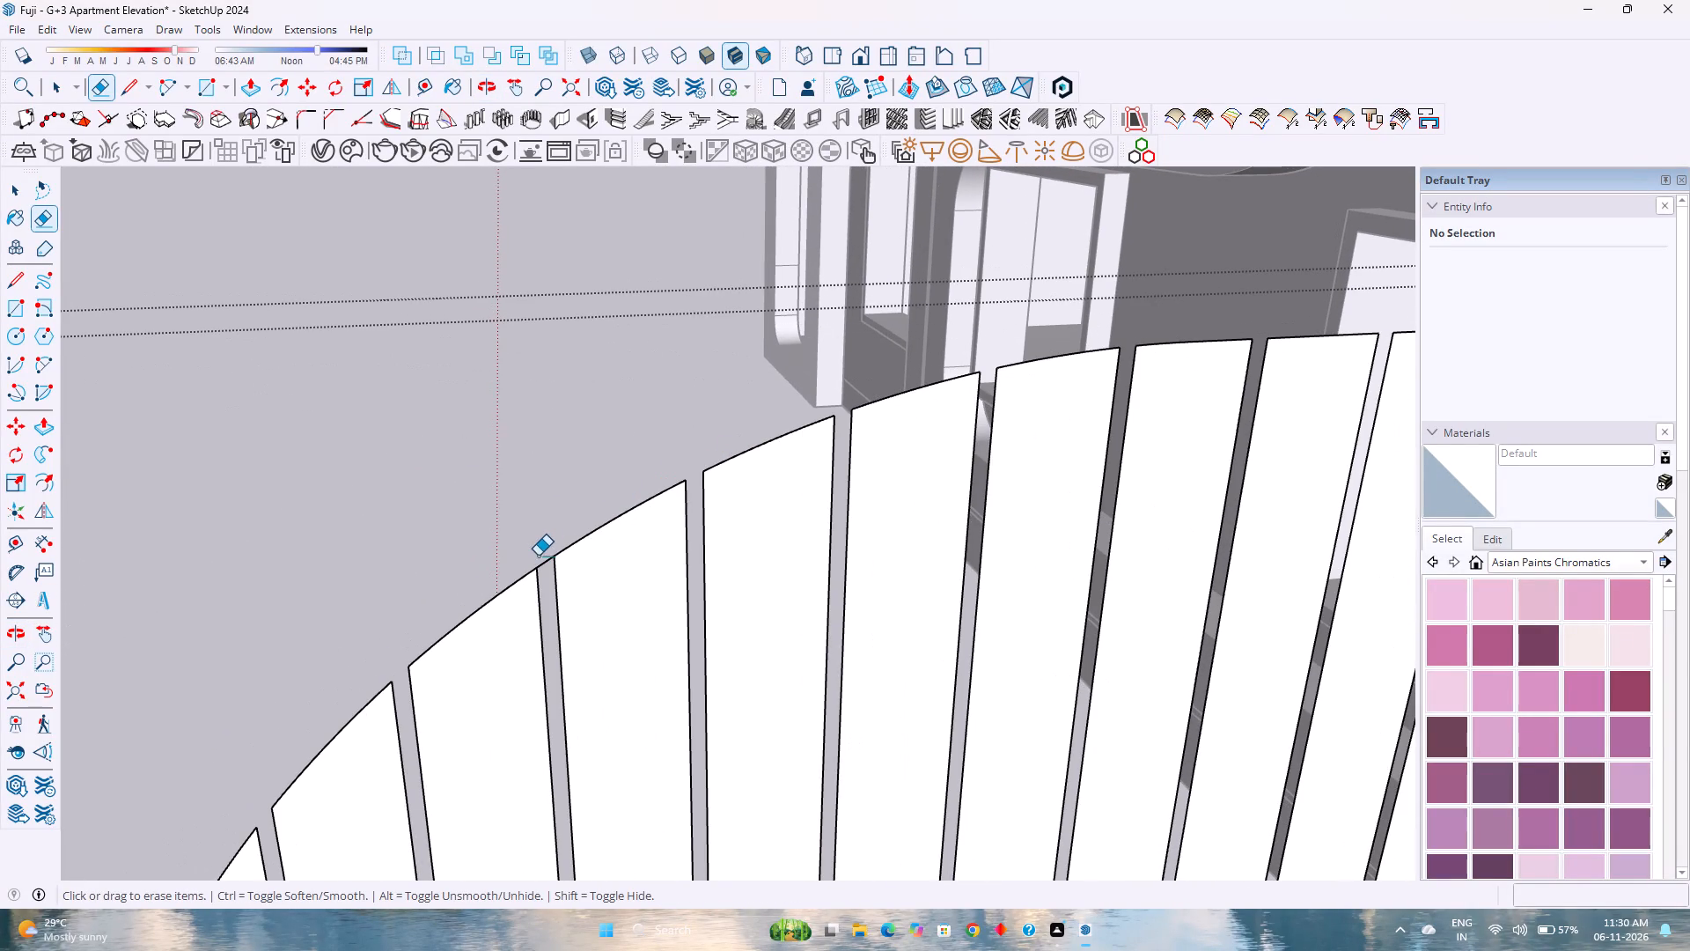
pyautogui.click(540, 563)
# Extrude the first nine slats by 1/2", starting at the panel's curved side and continuing around the rounded top corner.
pyautogui.scroll(-13, 495, 531)
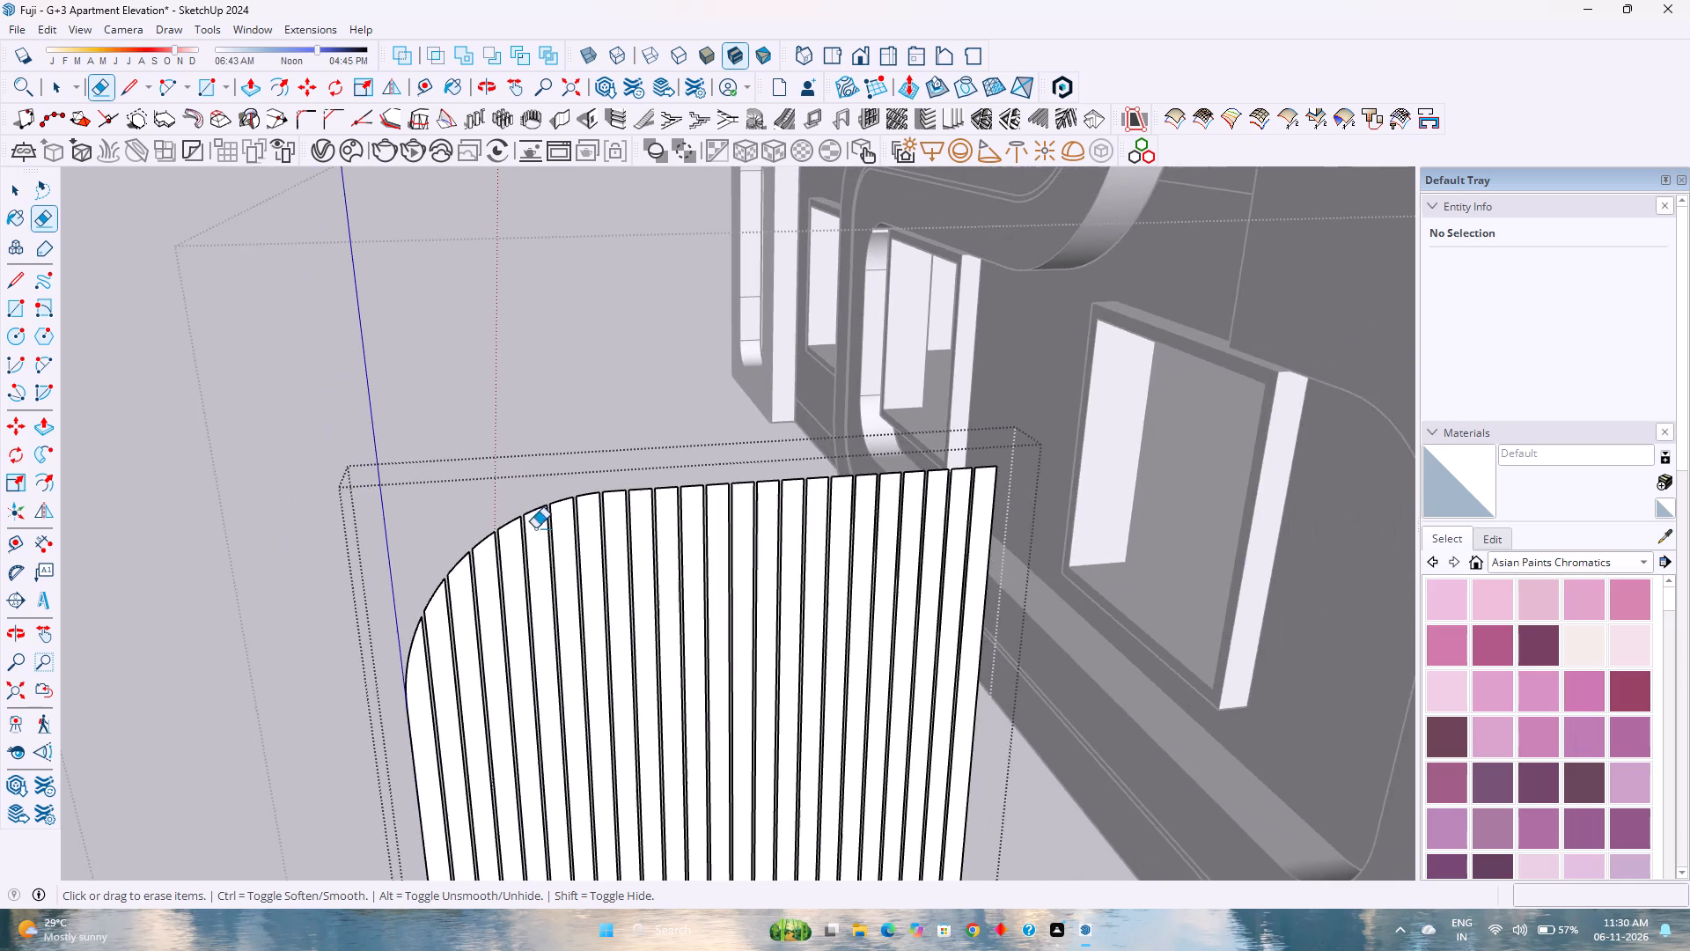
pyautogui.moveTo(661, 543); pyautogui.dragTo(347, 557, button='middle')
pyautogui.press('p')
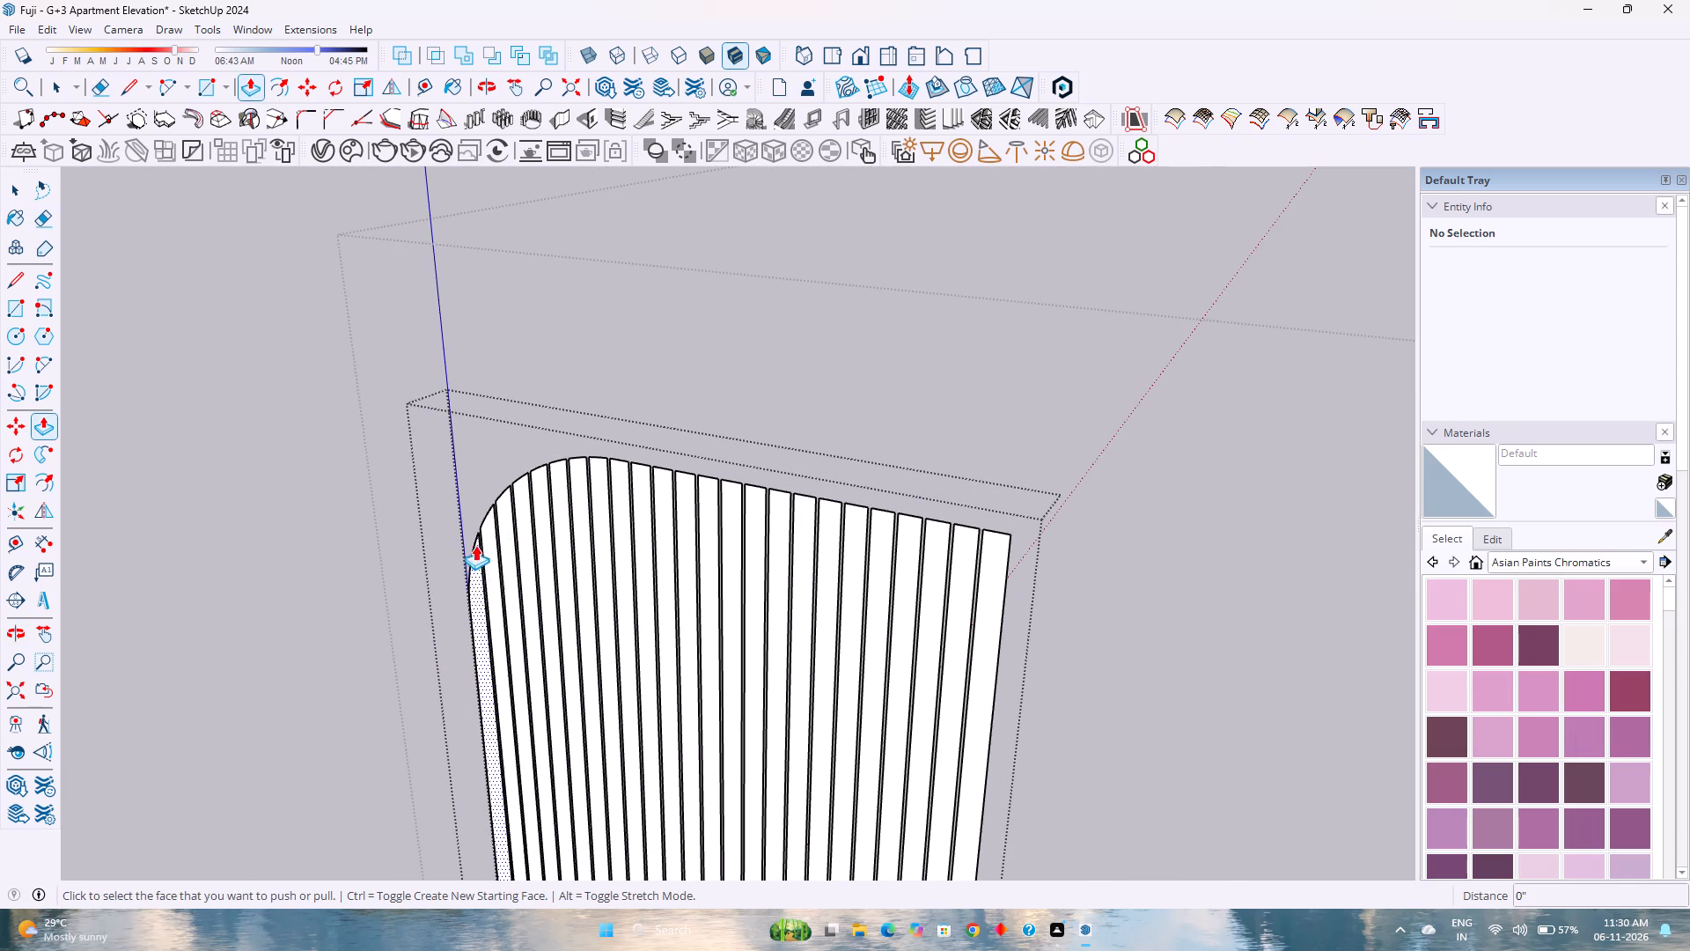
pyautogui.scroll(9, 473, 567)
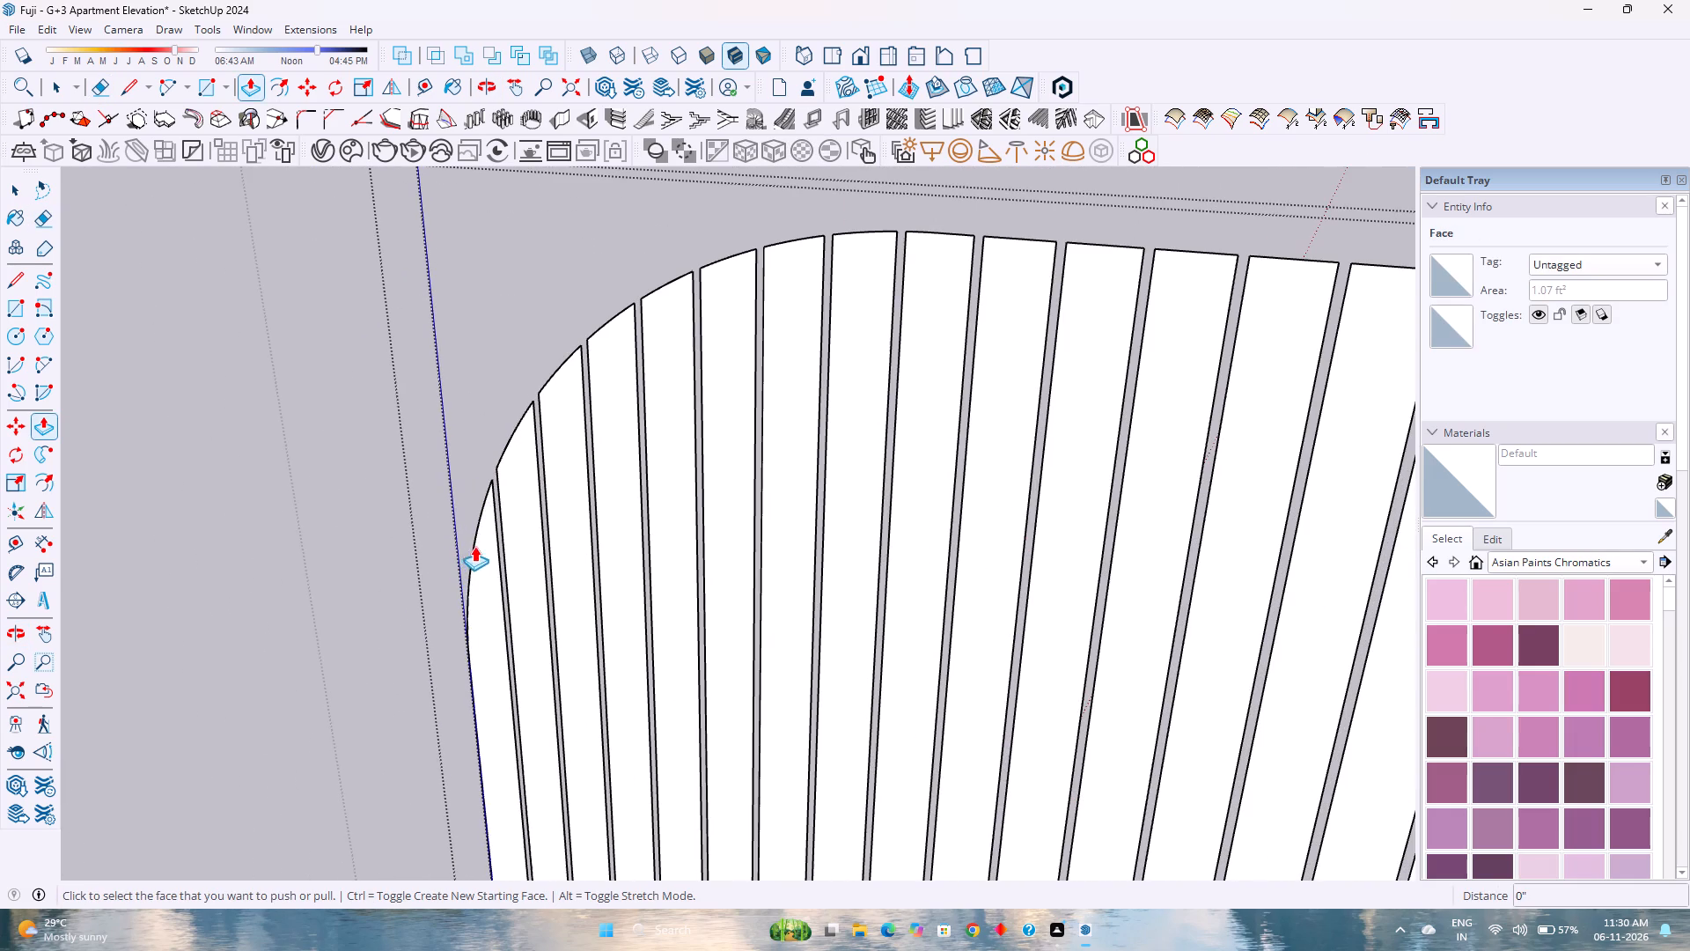
pyautogui.doubleClick(480, 542)
pyautogui.doubleClick(528, 502)
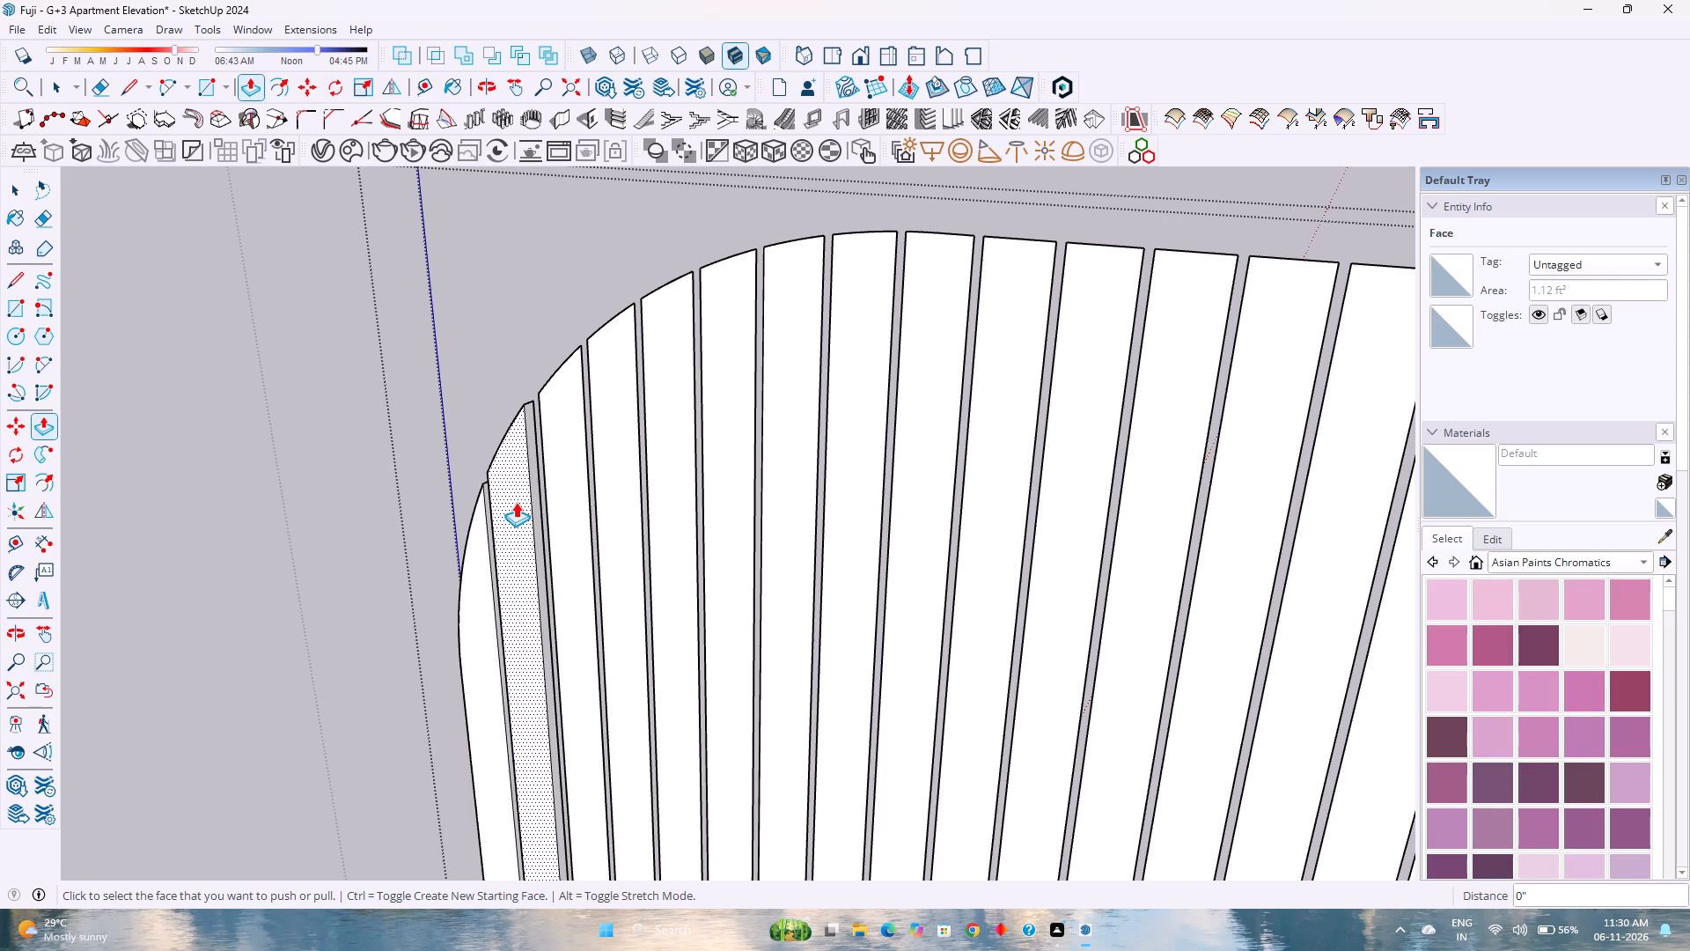
pyautogui.doubleClick(562, 483)
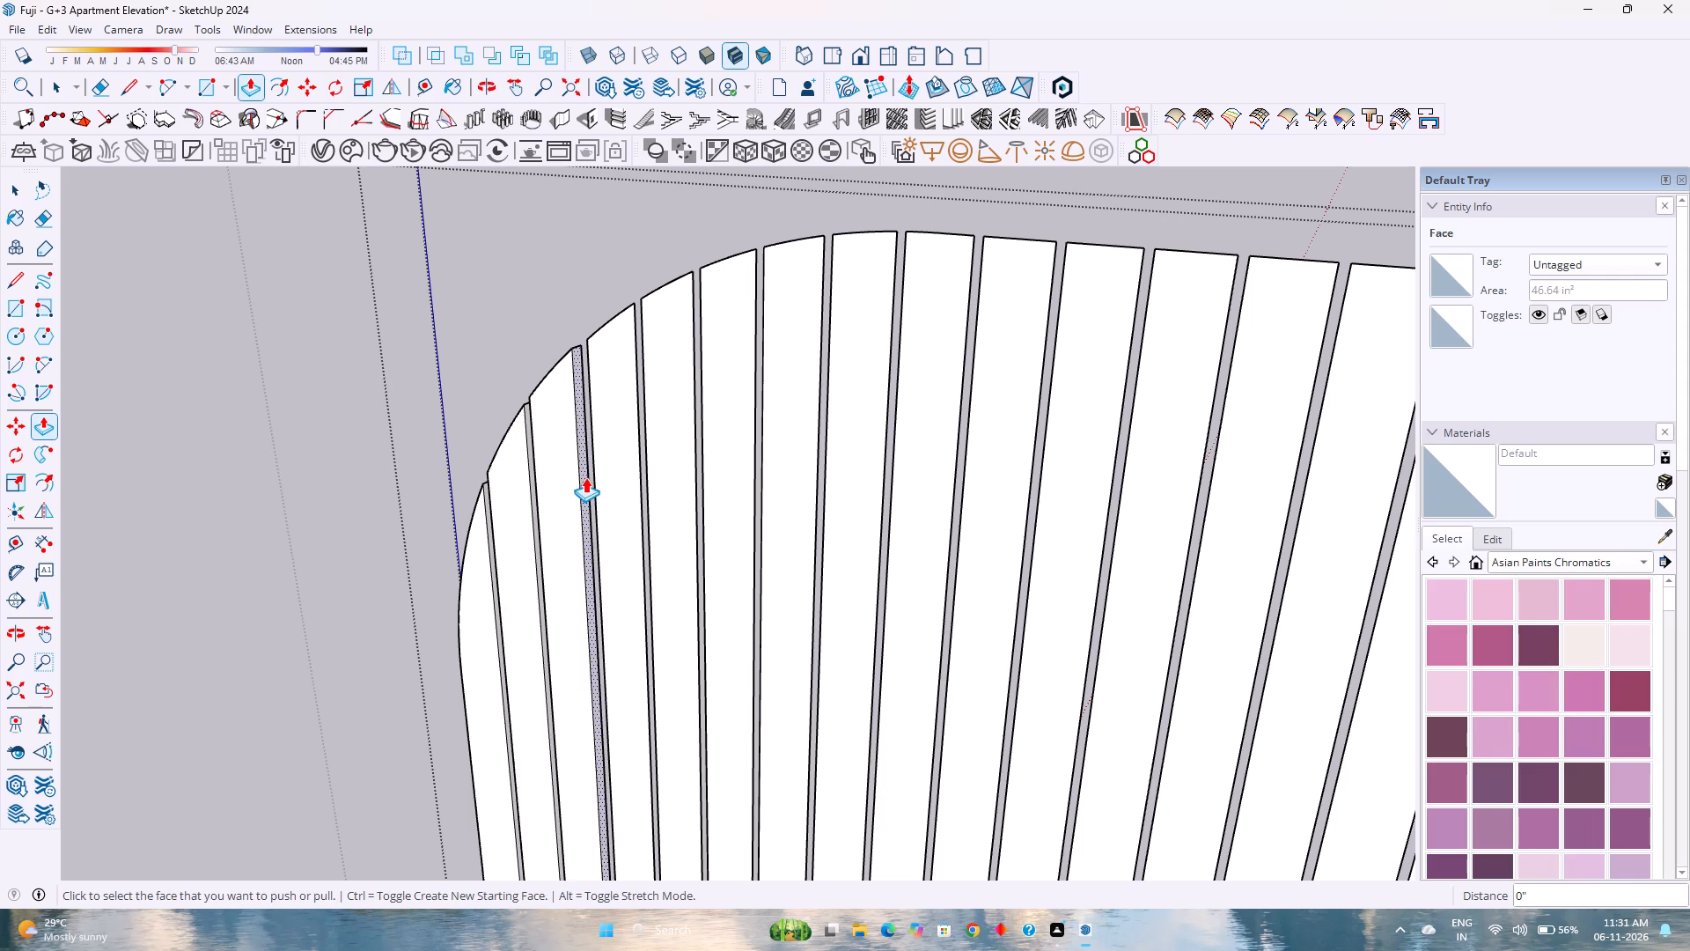
pyautogui.scroll(-3, 582, 481)
pyautogui.doubleClick(595, 468)
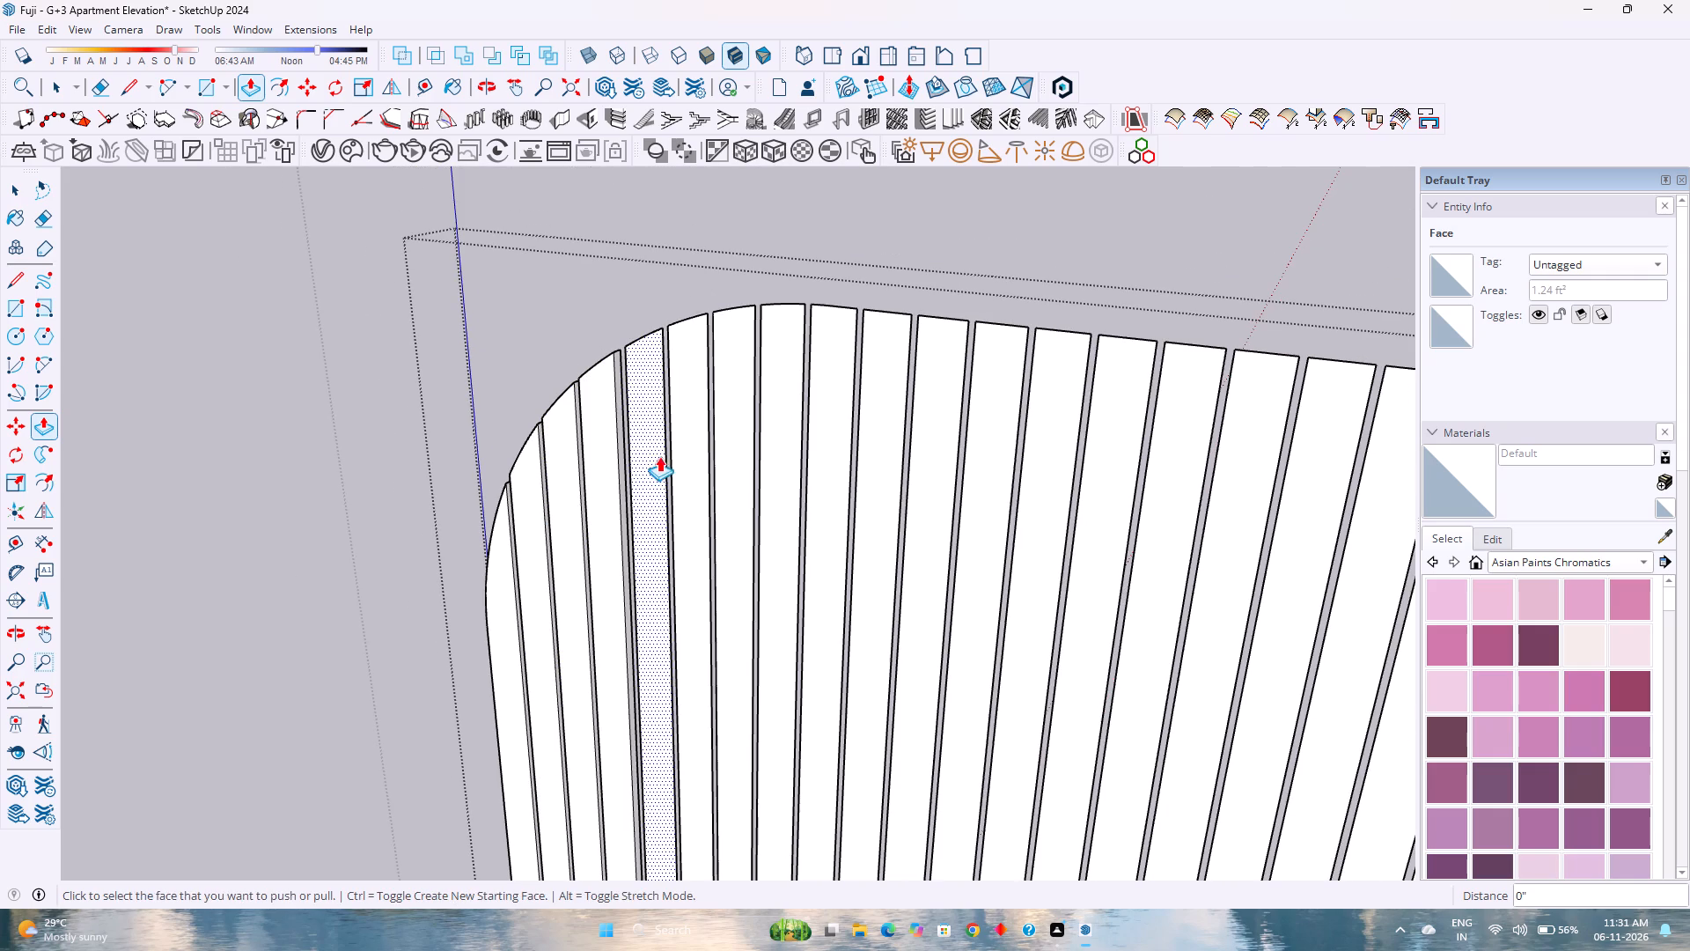
pyautogui.doubleClick(652, 454)
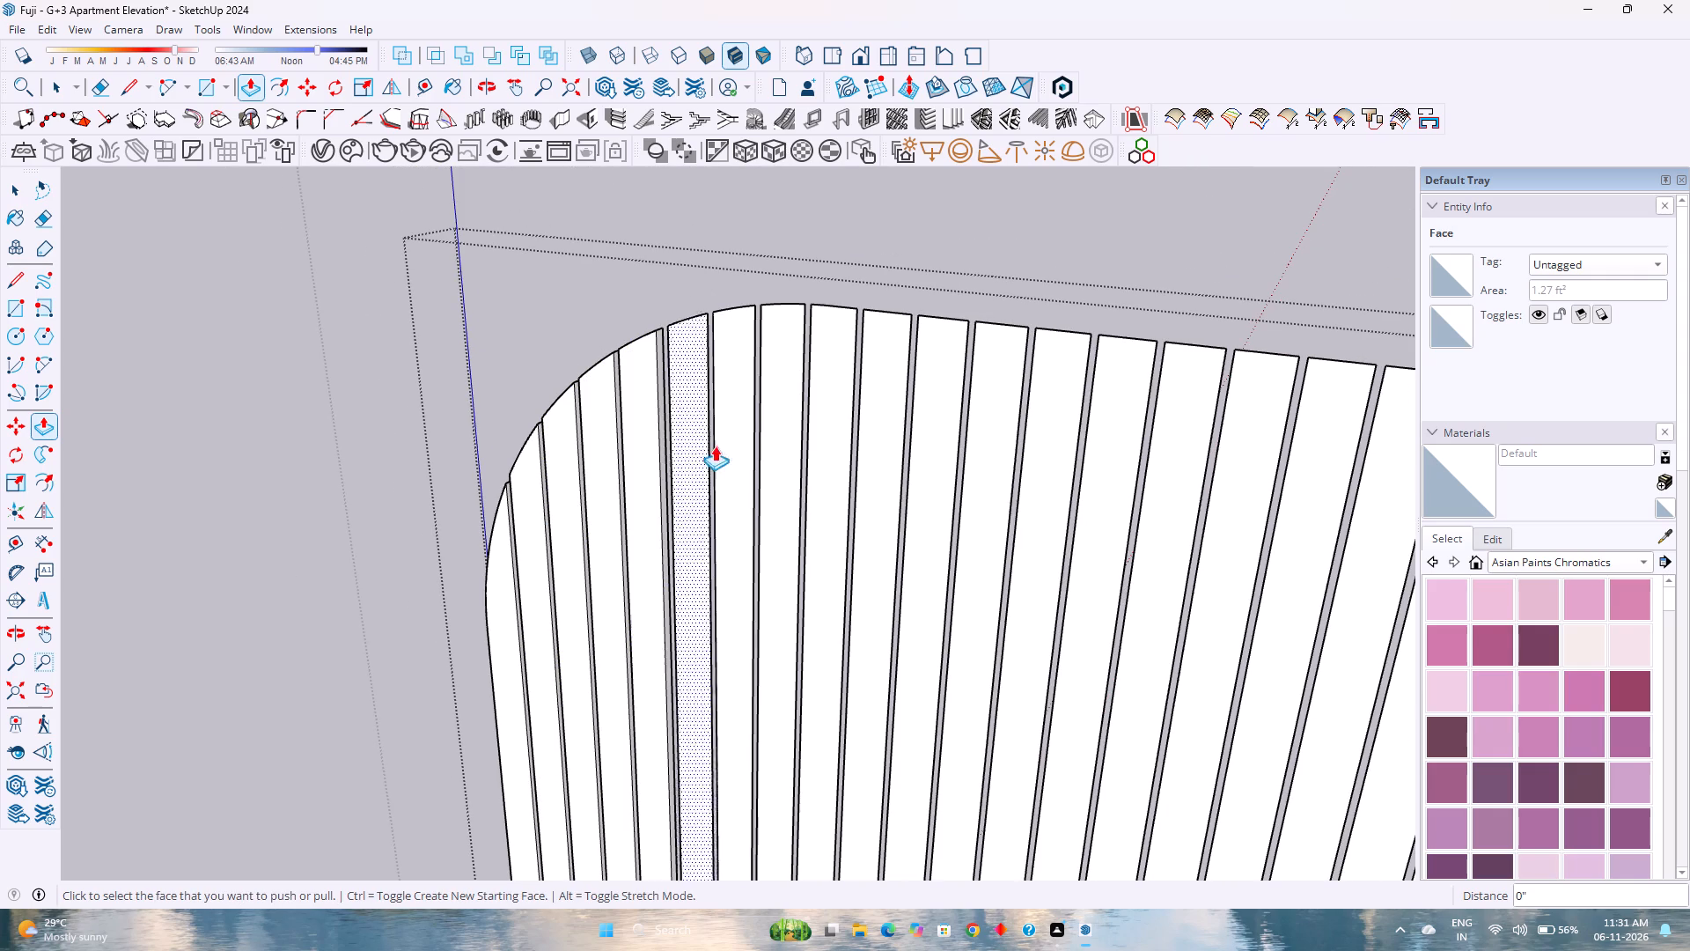
pyautogui.doubleClick(687, 443)
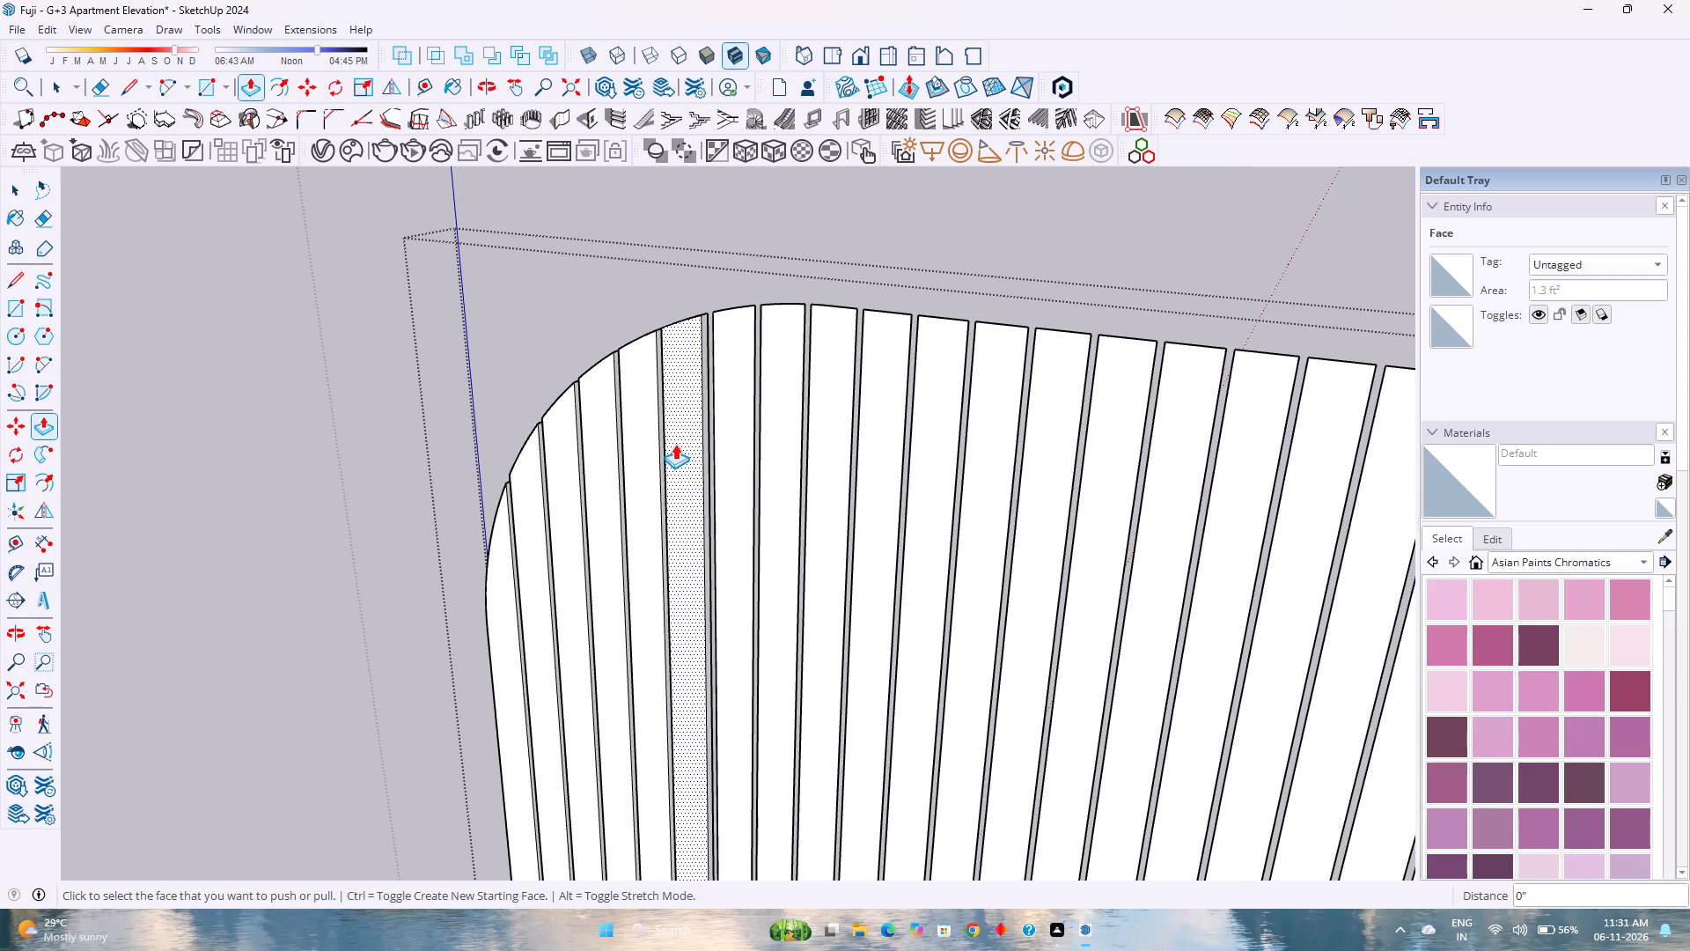
pyautogui.doubleClick(724, 427)
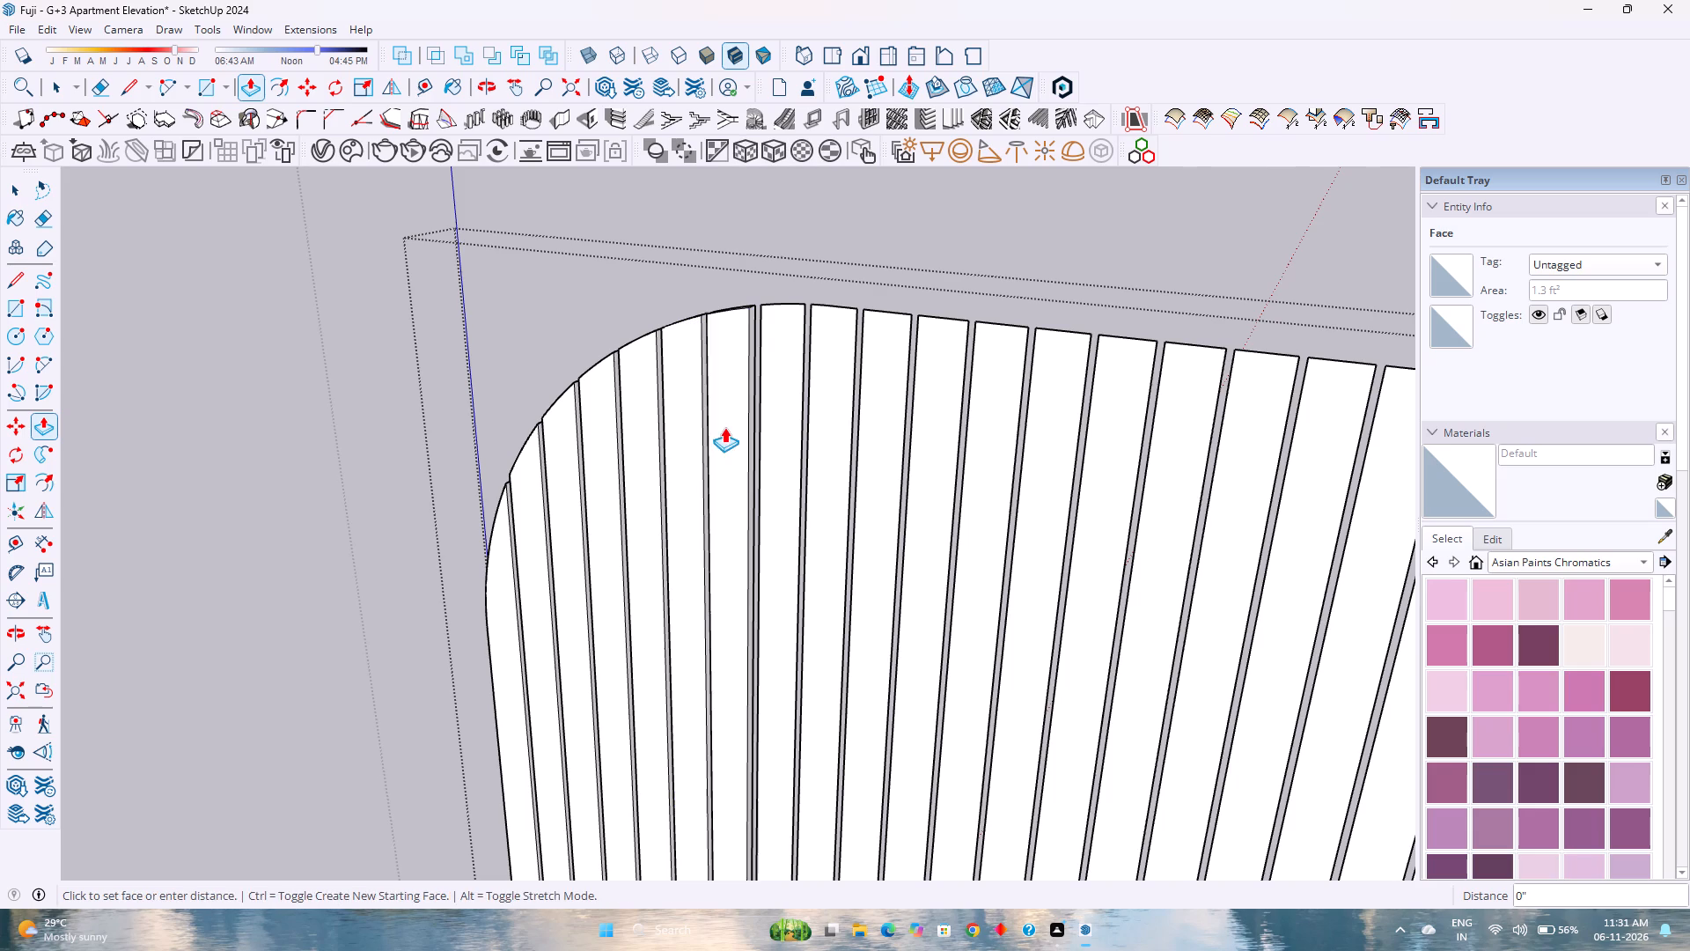
pyautogui.doubleClick(787, 420)
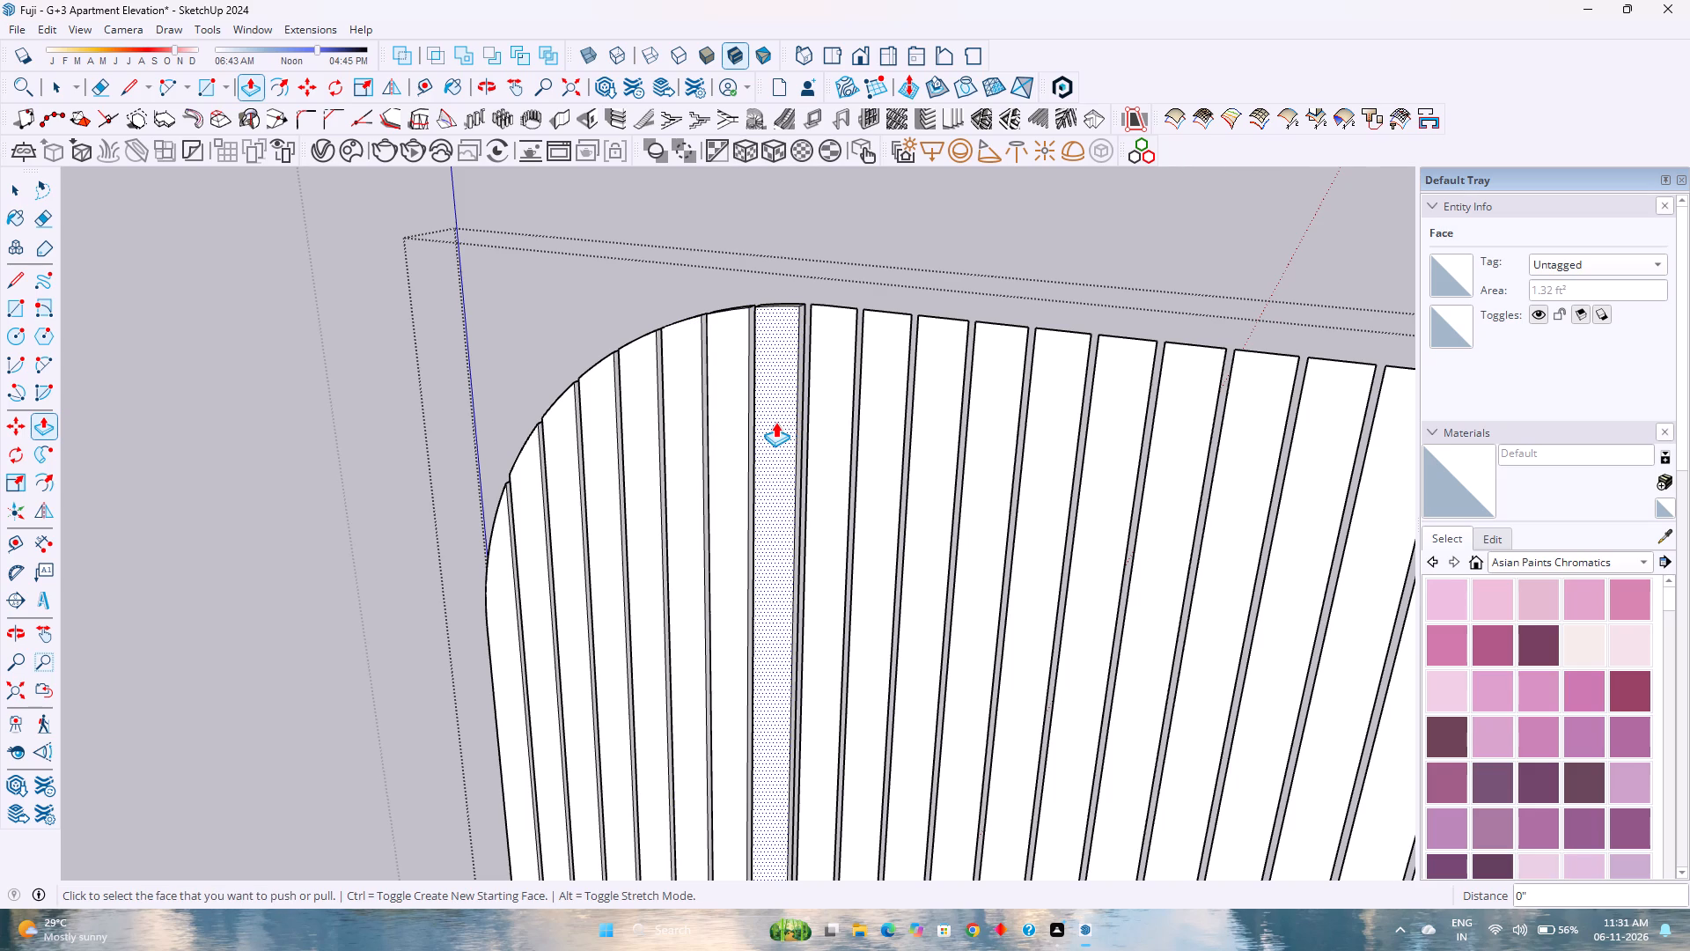
pyautogui.doubleClick(816, 405)
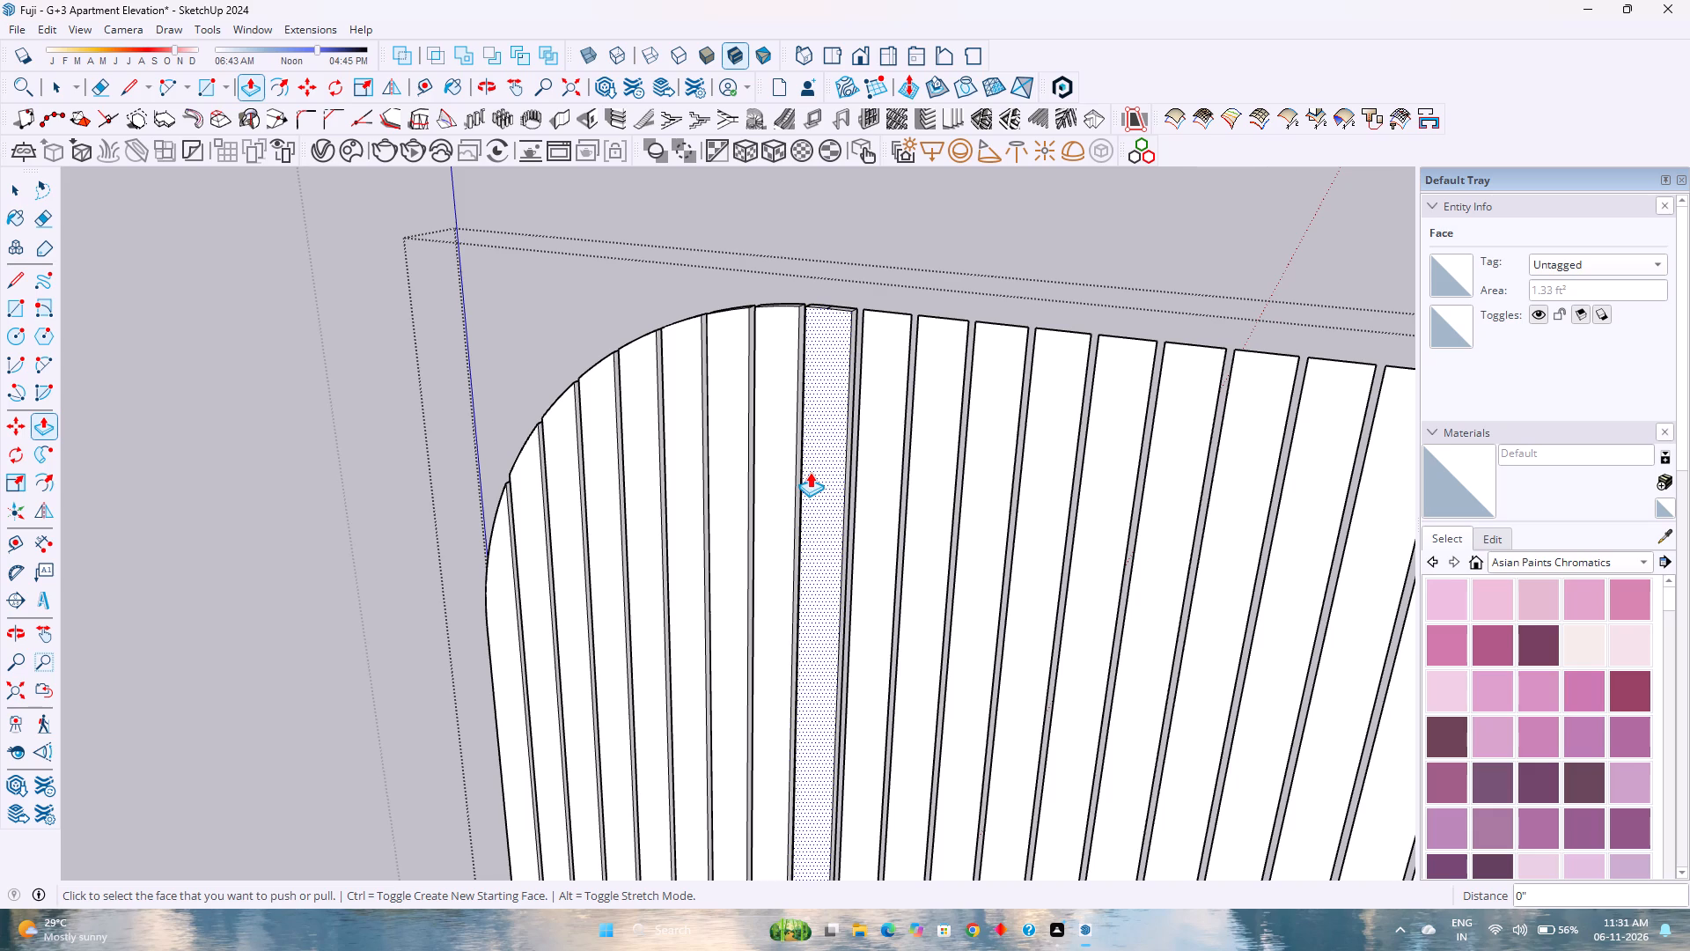
# Extrude the next five slats along the panel's straight top edge by 1/2", level with the slats already raised.
pyautogui.click(900, 430)
pyautogui.click(775, 344)
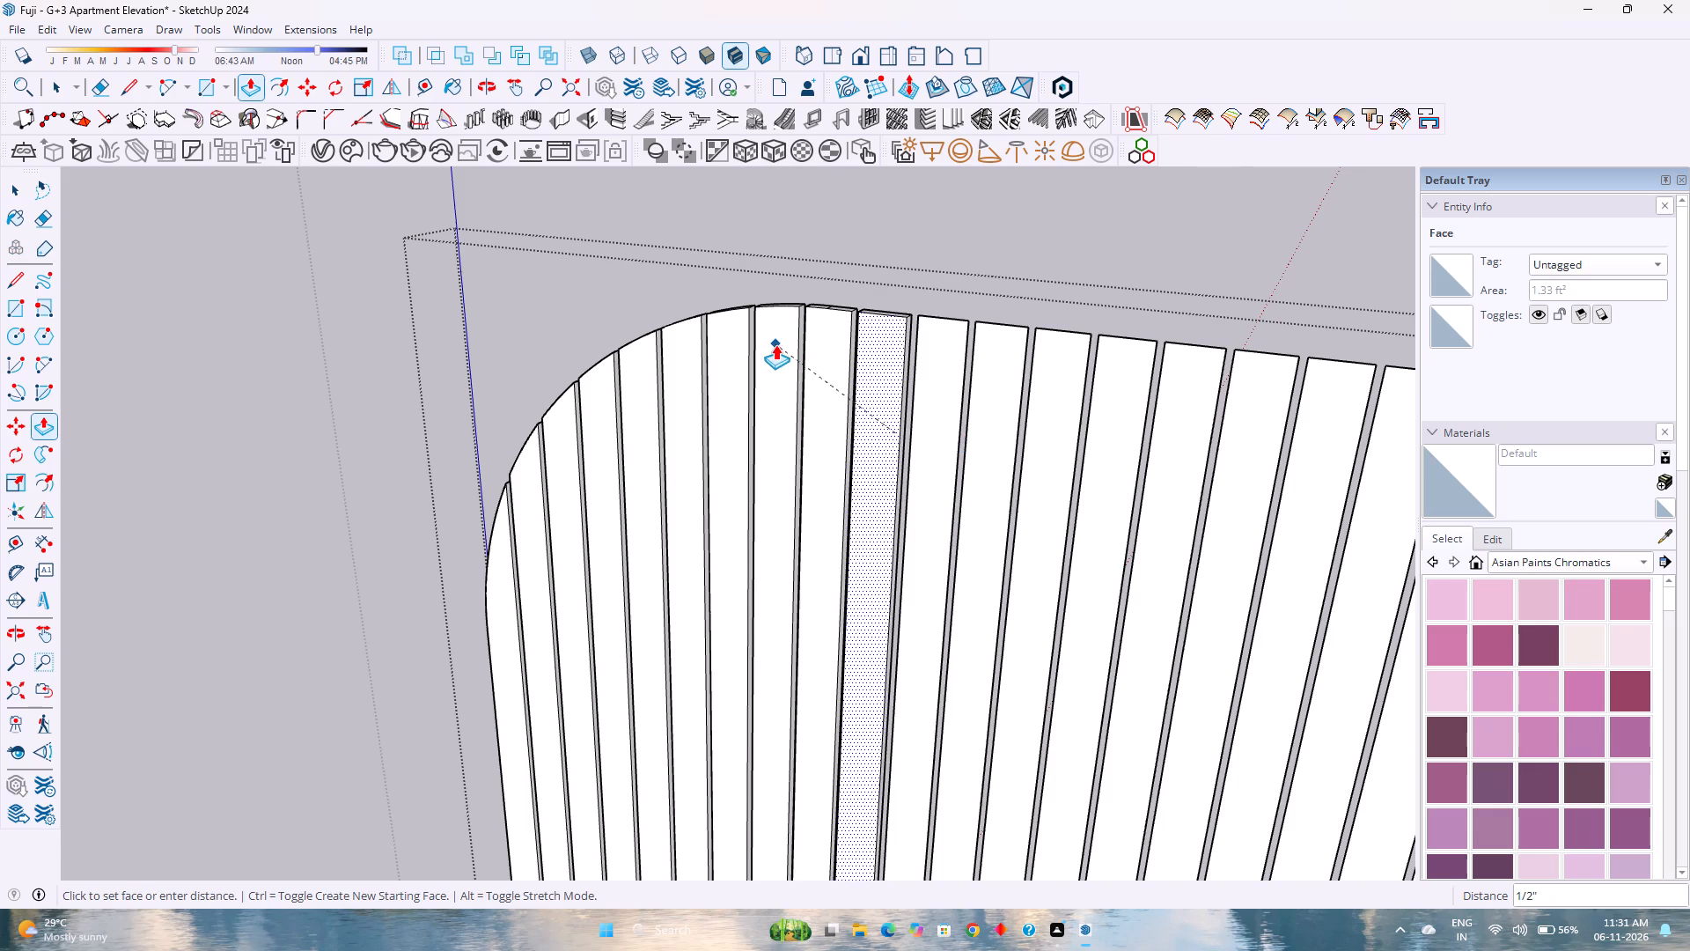
pyautogui.doubleClick(941, 396)
pyautogui.doubleClick(983, 392)
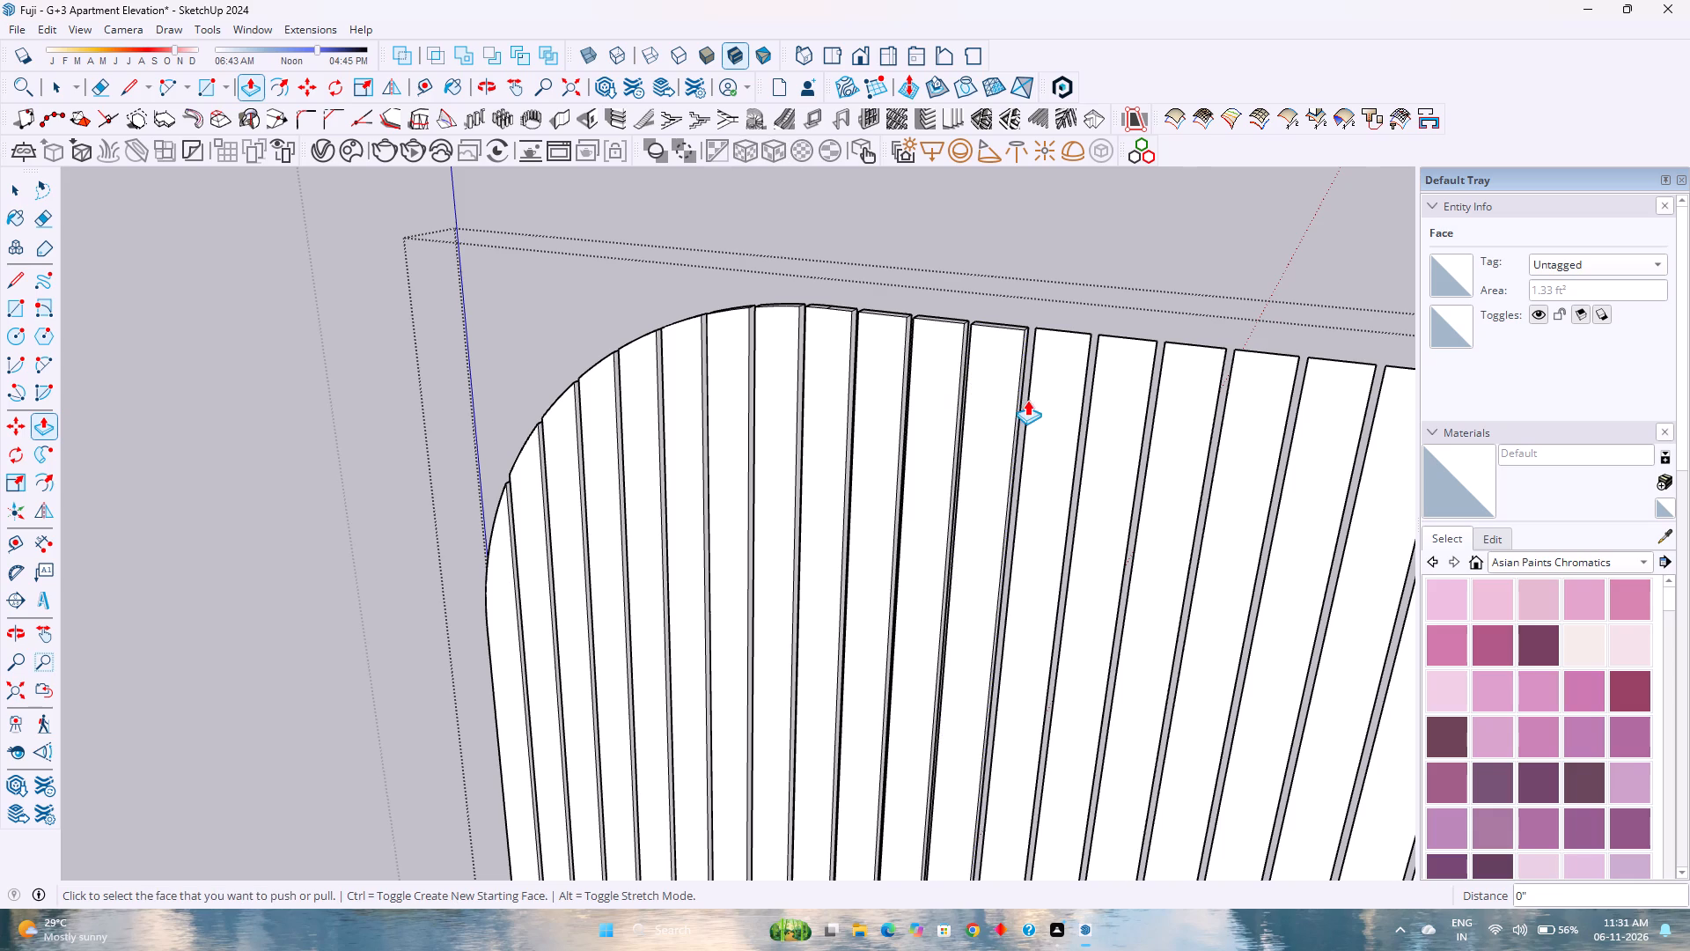
pyautogui.click(1043, 407)
pyautogui.click(945, 380)
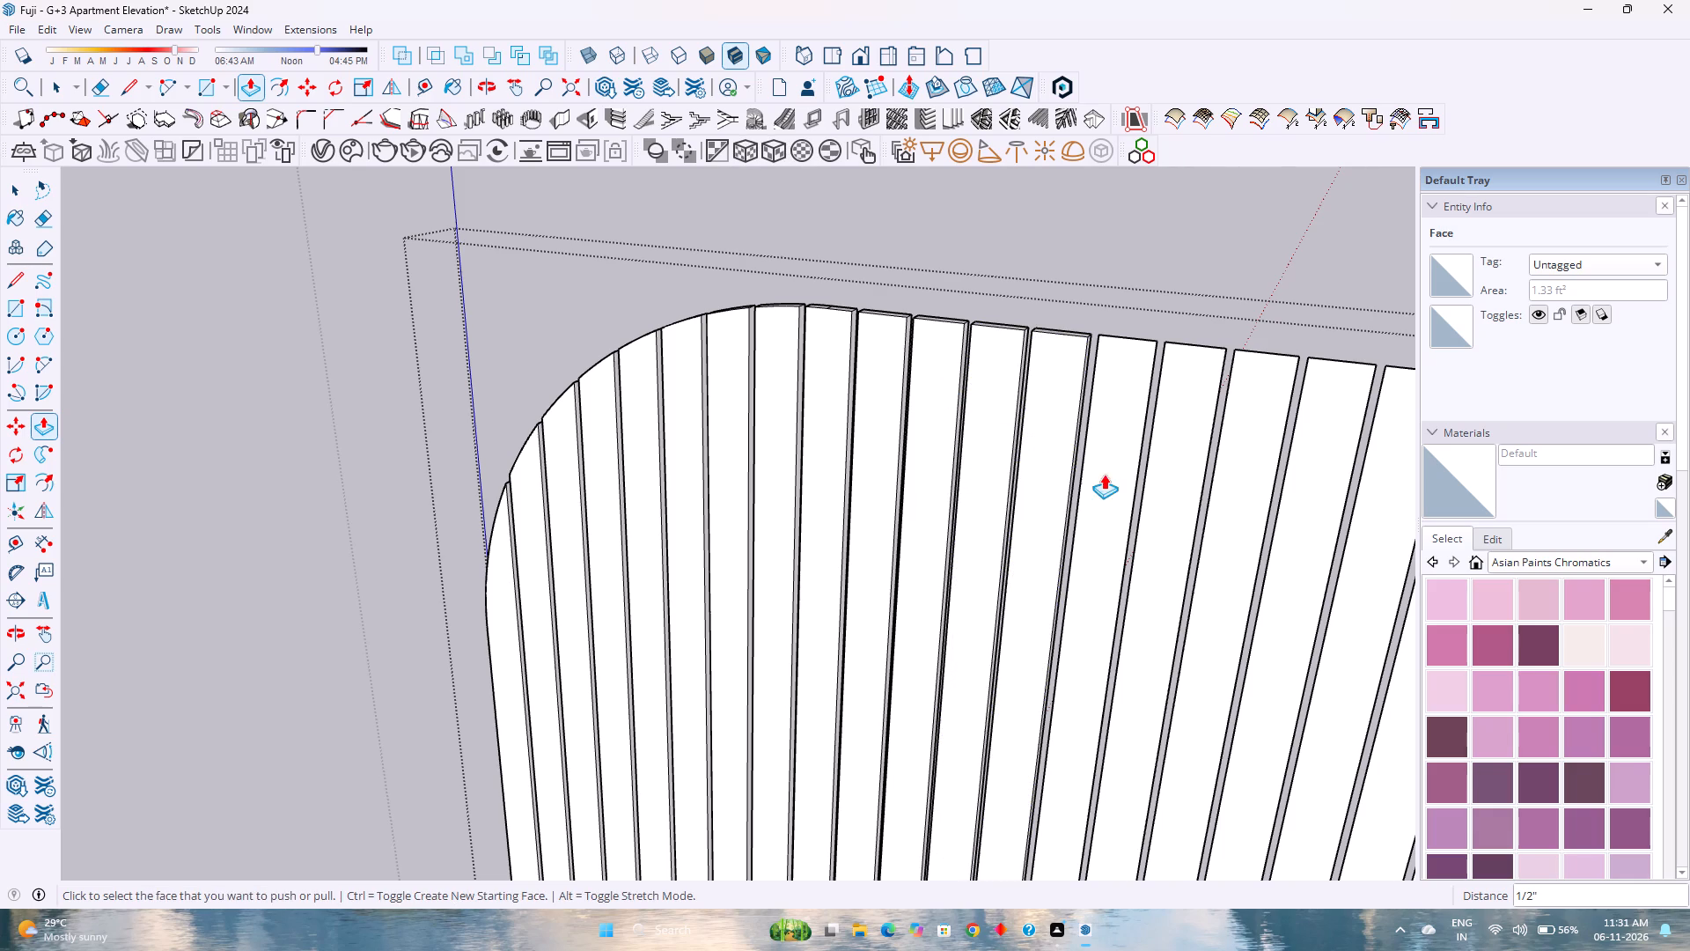
pyautogui.doubleClick(1113, 457)
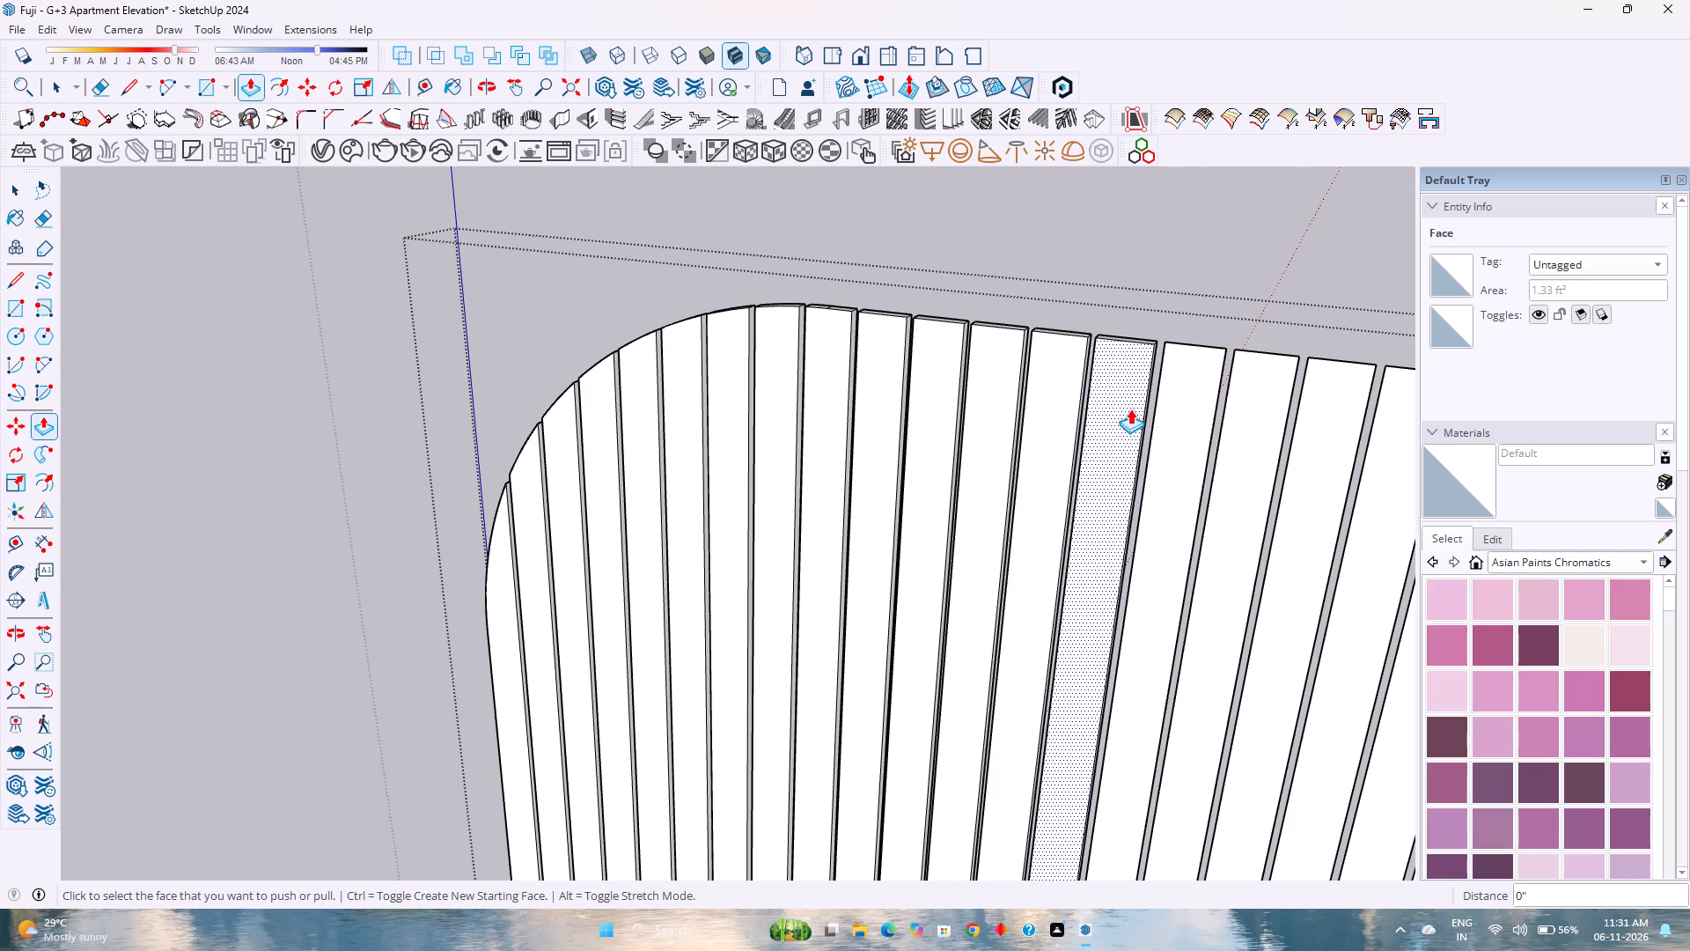
pyautogui.doubleClick(1181, 415)
# Extrude the next three slats towards the panel's square corner by 1/2", matching the raised slats.
pyautogui.scroll(-2, 1146, 487)
pyautogui.keyDown('shift'); pyautogui.moveTo(1146, 488); pyautogui.dragTo(900, 506, button='middle'); pyautogui.keyUp('shift')
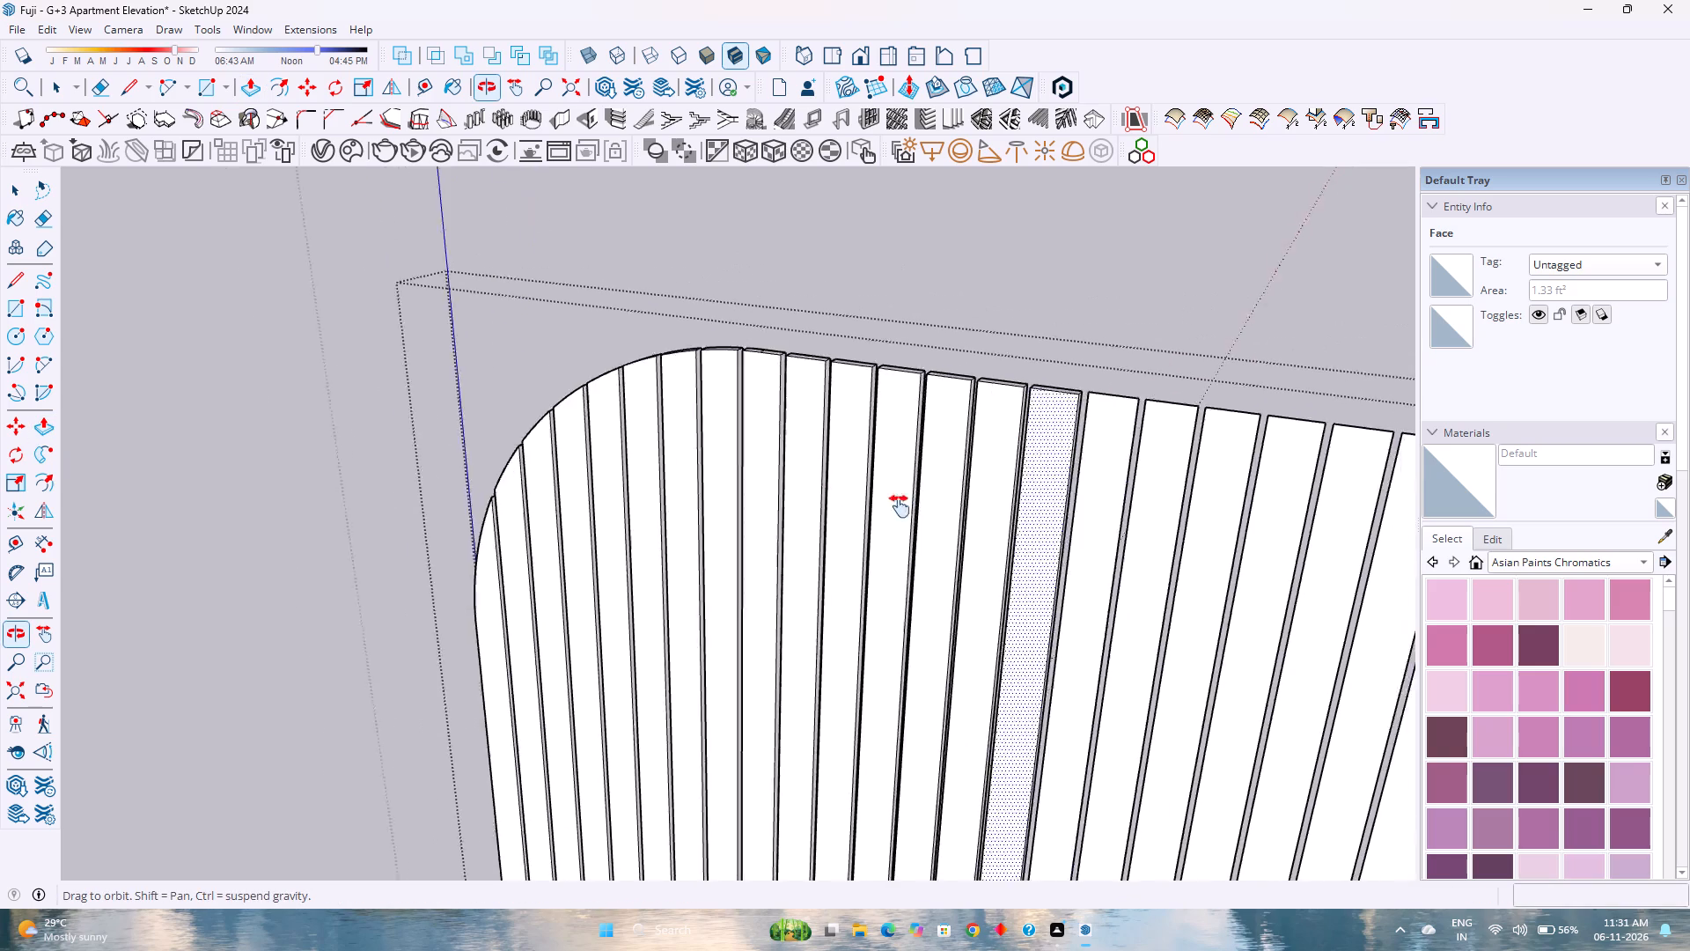
pyautogui.keyDown('shift'); pyautogui.moveTo(900, 506); pyautogui.dragTo(789, 506, button='middle'); pyautogui.keyUp('shift')
pyautogui.doubleClick(878, 471)
pyautogui.doubleClick(916, 472)
pyautogui.doubleClick(957, 467)
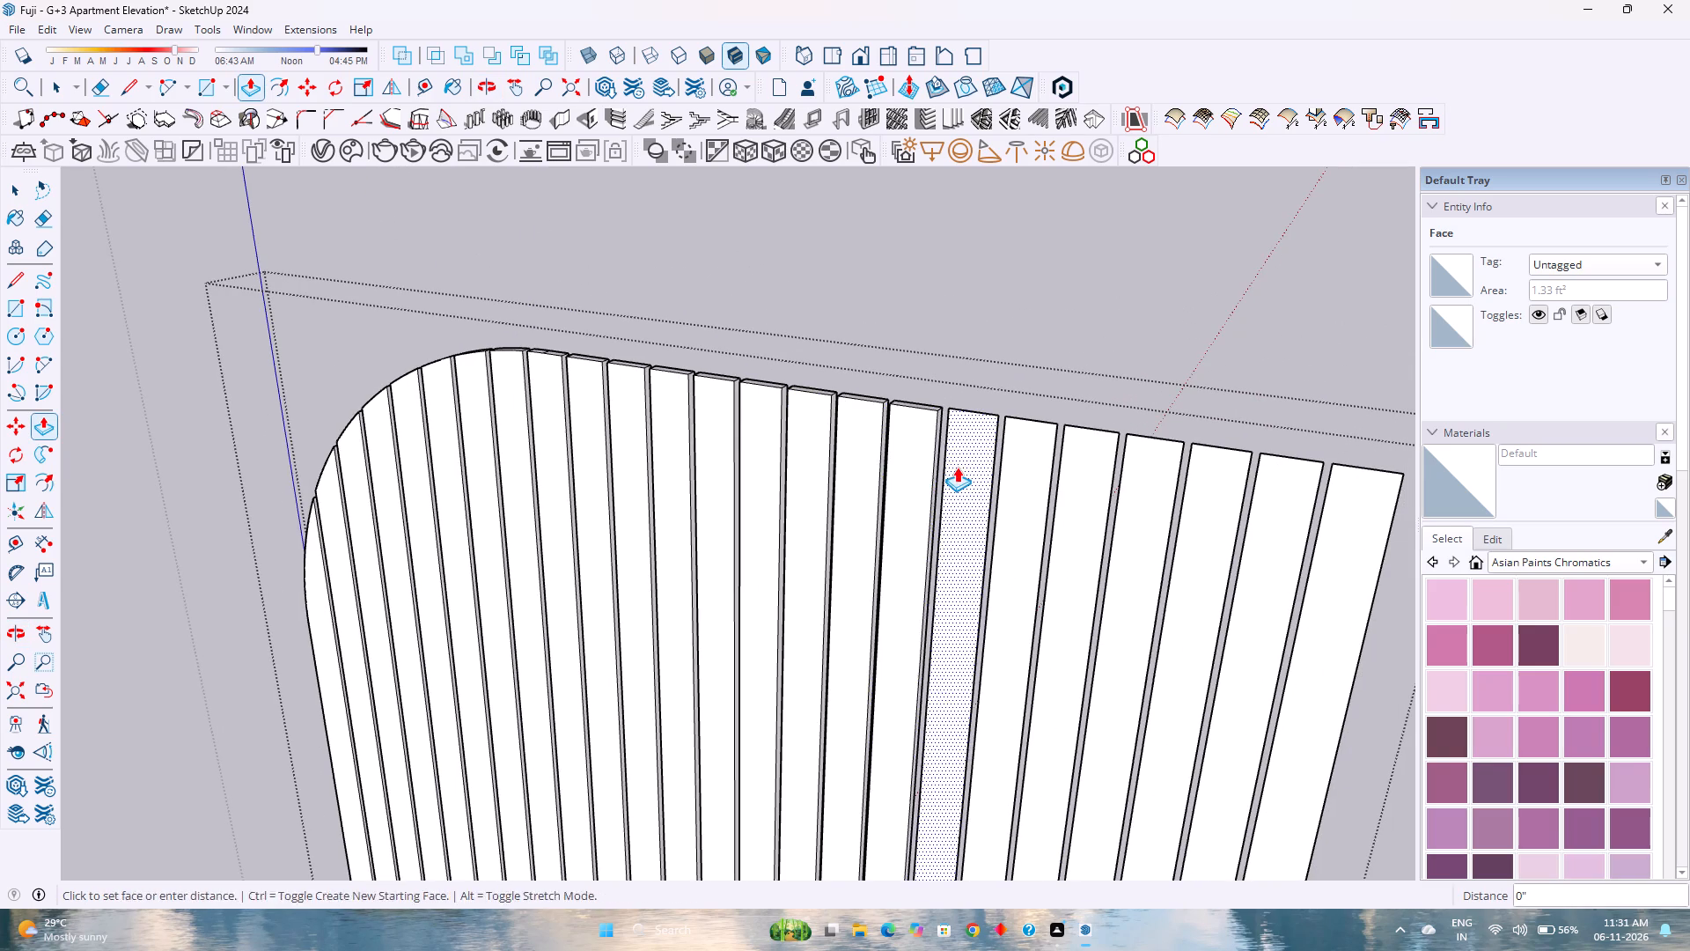
pyautogui.click(1016, 467)
pyautogui.click(951, 465)
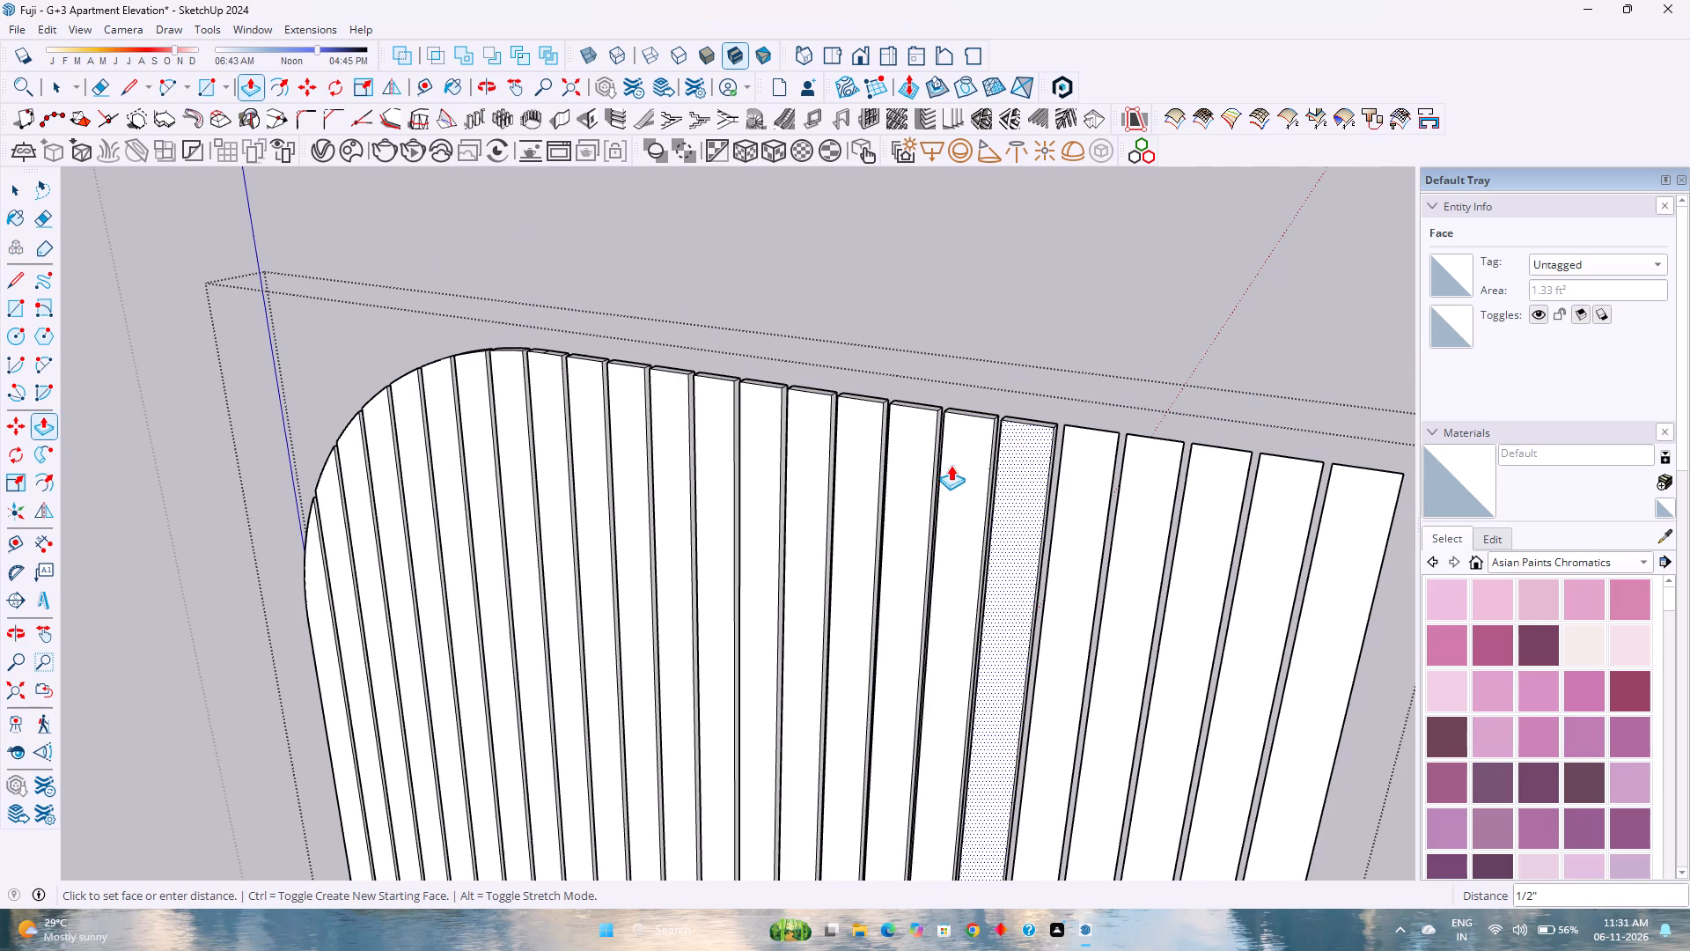
# Extrude the last five slats up to the panel's square corner by 1/2" and leave the slat group.
pyautogui.doubleClick(1101, 483)
pyautogui.doubleClick(1156, 484)
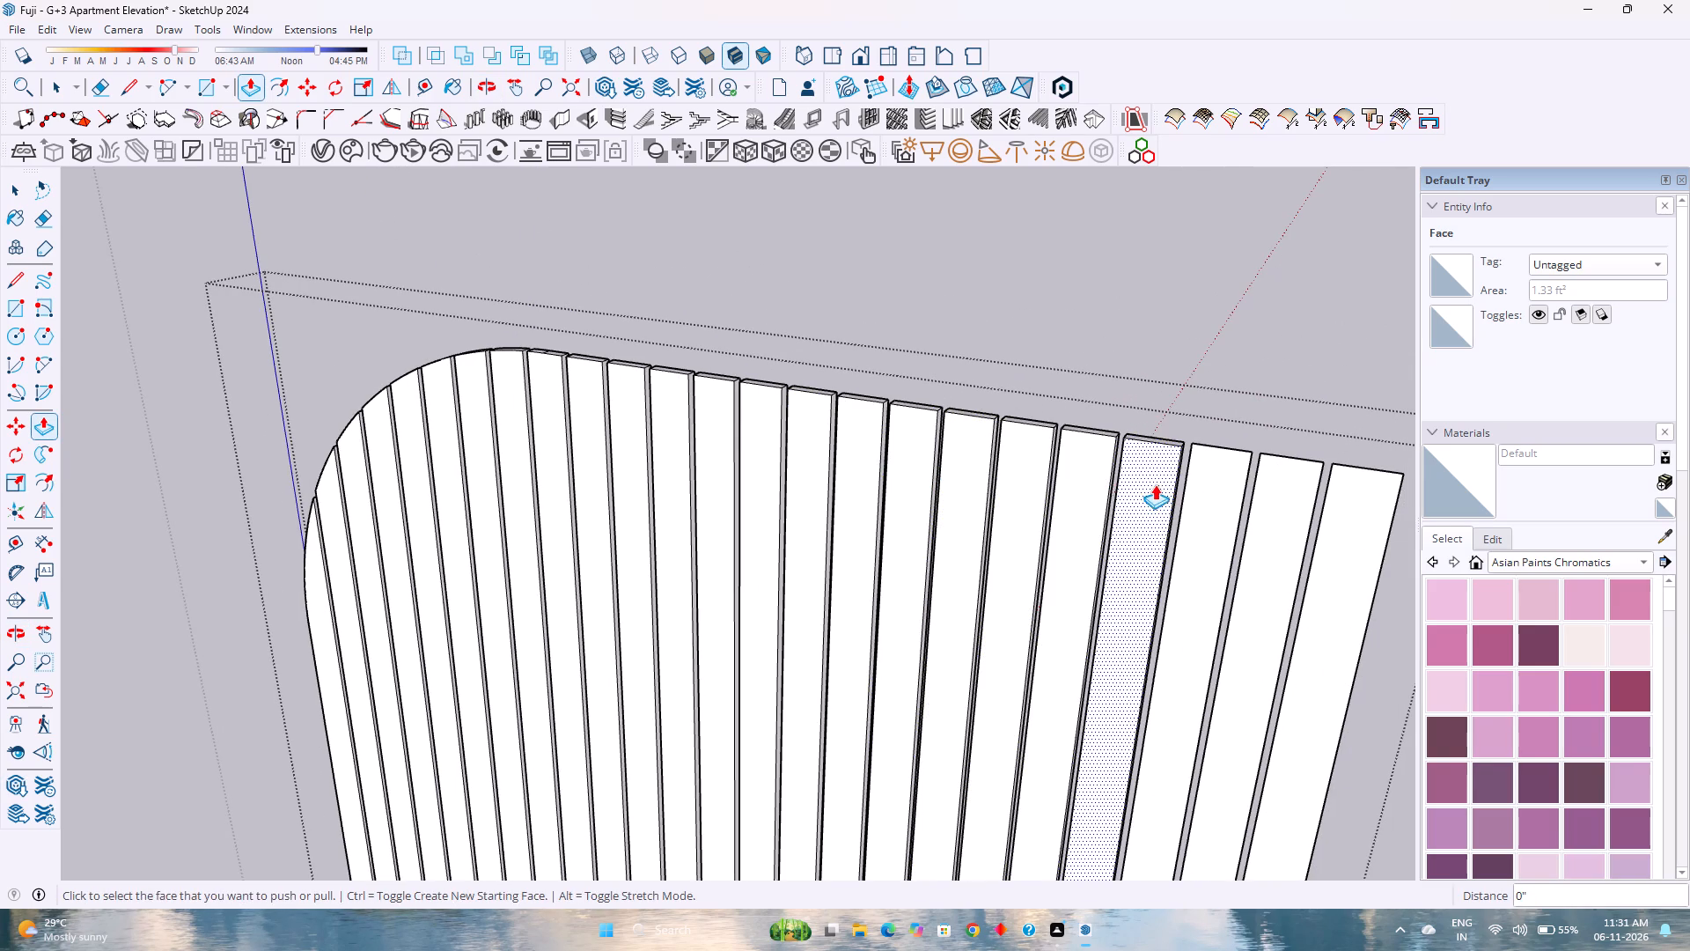
pyautogui.doubleClick(1199, 489)
pyautogui.doubleClick(1296, 505)
pyautogui.keyDown('shift'); pyautogui.moveTo(1145, 507); pyautogui.dragTo(901, 491, button='middle'); pyautogui.keyUp('shift')
pyautogui.keyDown('shift'); pyautogui.middleClick(901, 491); pyautogui.keyUp('shift')
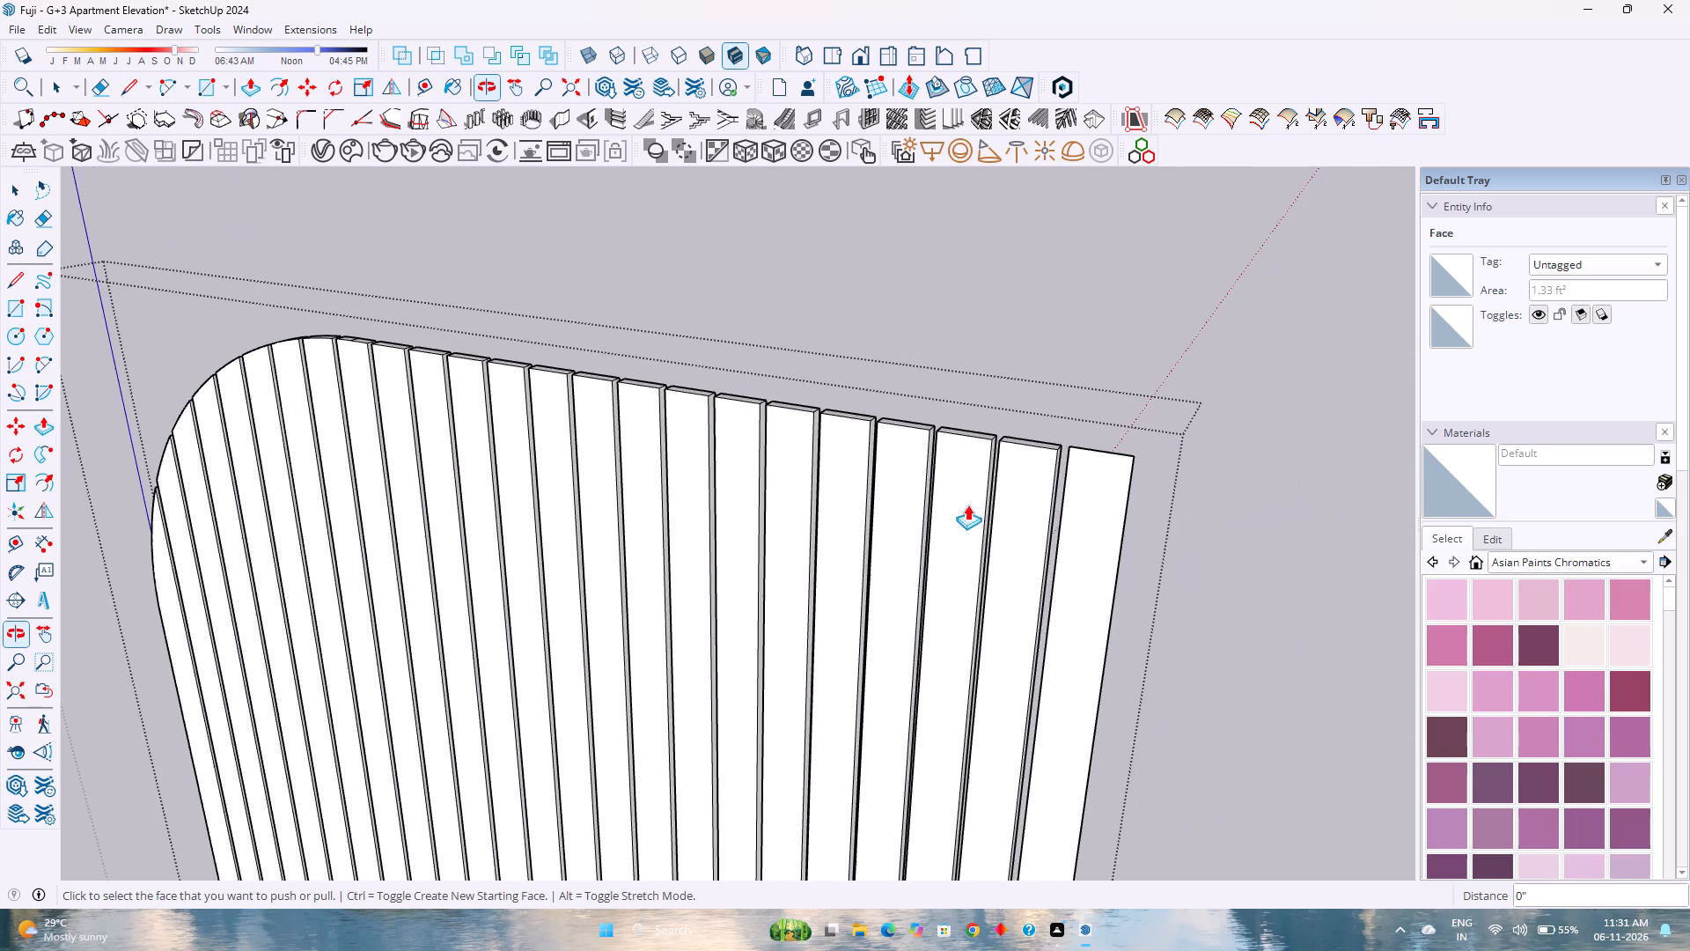
pyautogui.doubleClick(1093, 512)
pyautogui.press('space')
pyautogui.scroll(-7, 1047, 511)
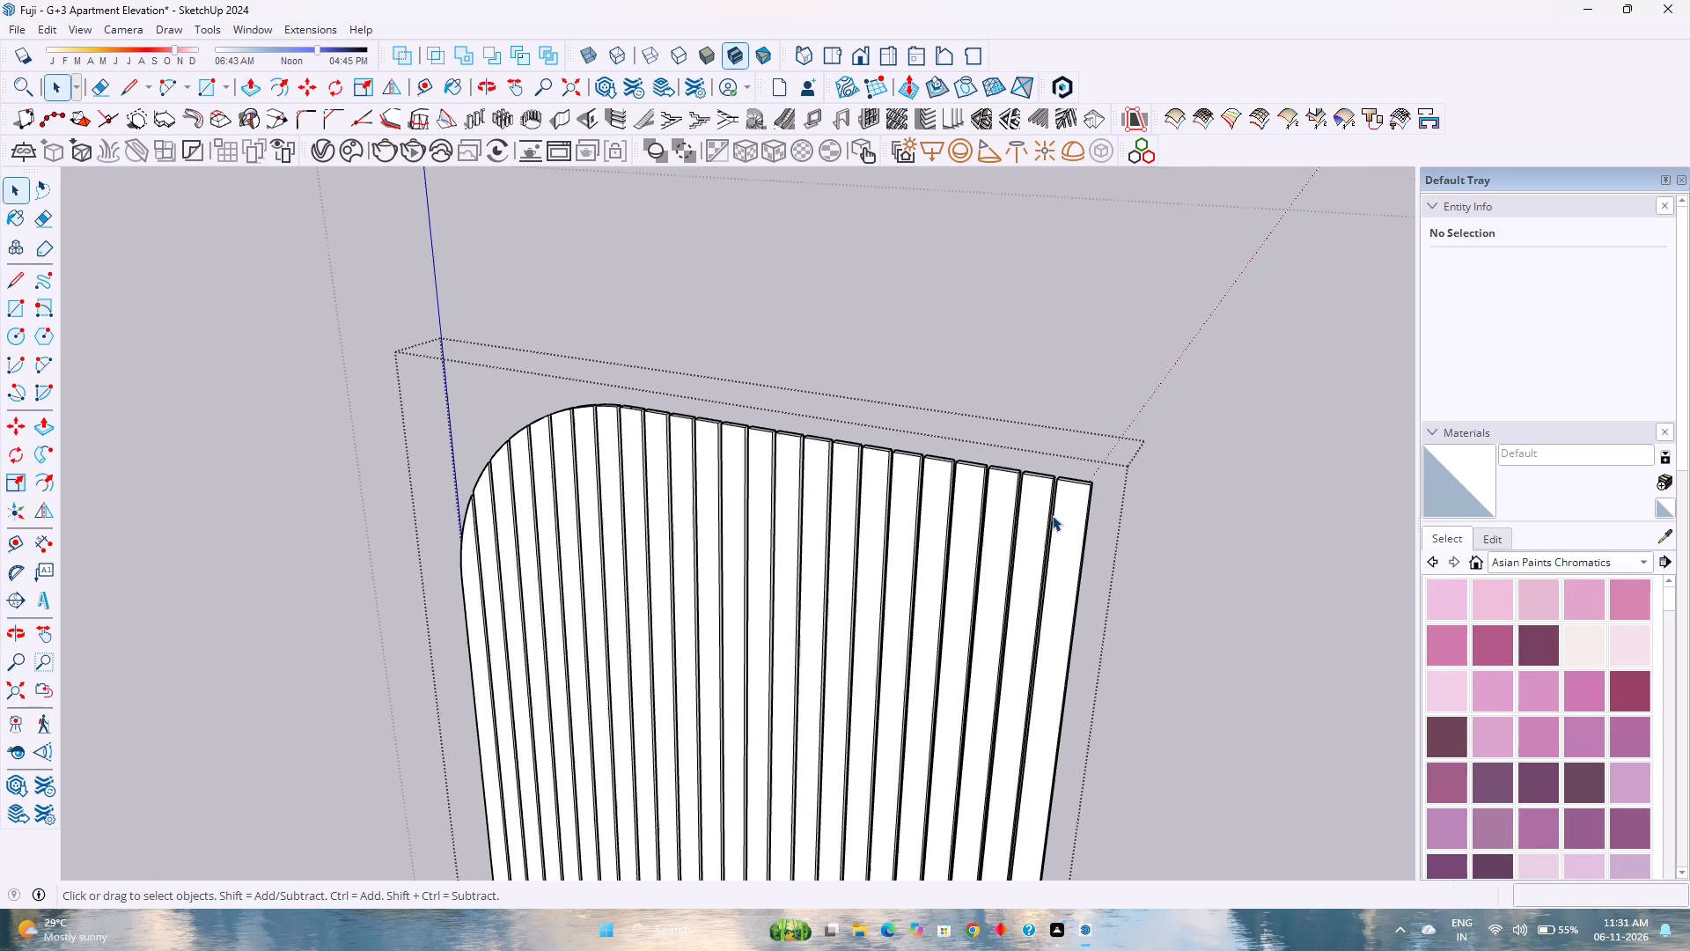
pyautogui.press('Escape')
# Move the finished slat panel group 15' along the green axis into the lowest rounded opening of the side elevation.
pyautogui.scroll(-1, 859, 523)
pyautogui.moveTo(779, 549); pyautogui.dragTo(1035, 481, button='middle')
pyautogui.middleClick(1035, 481)
pyautogui.scroll(-3, 1032, 478)
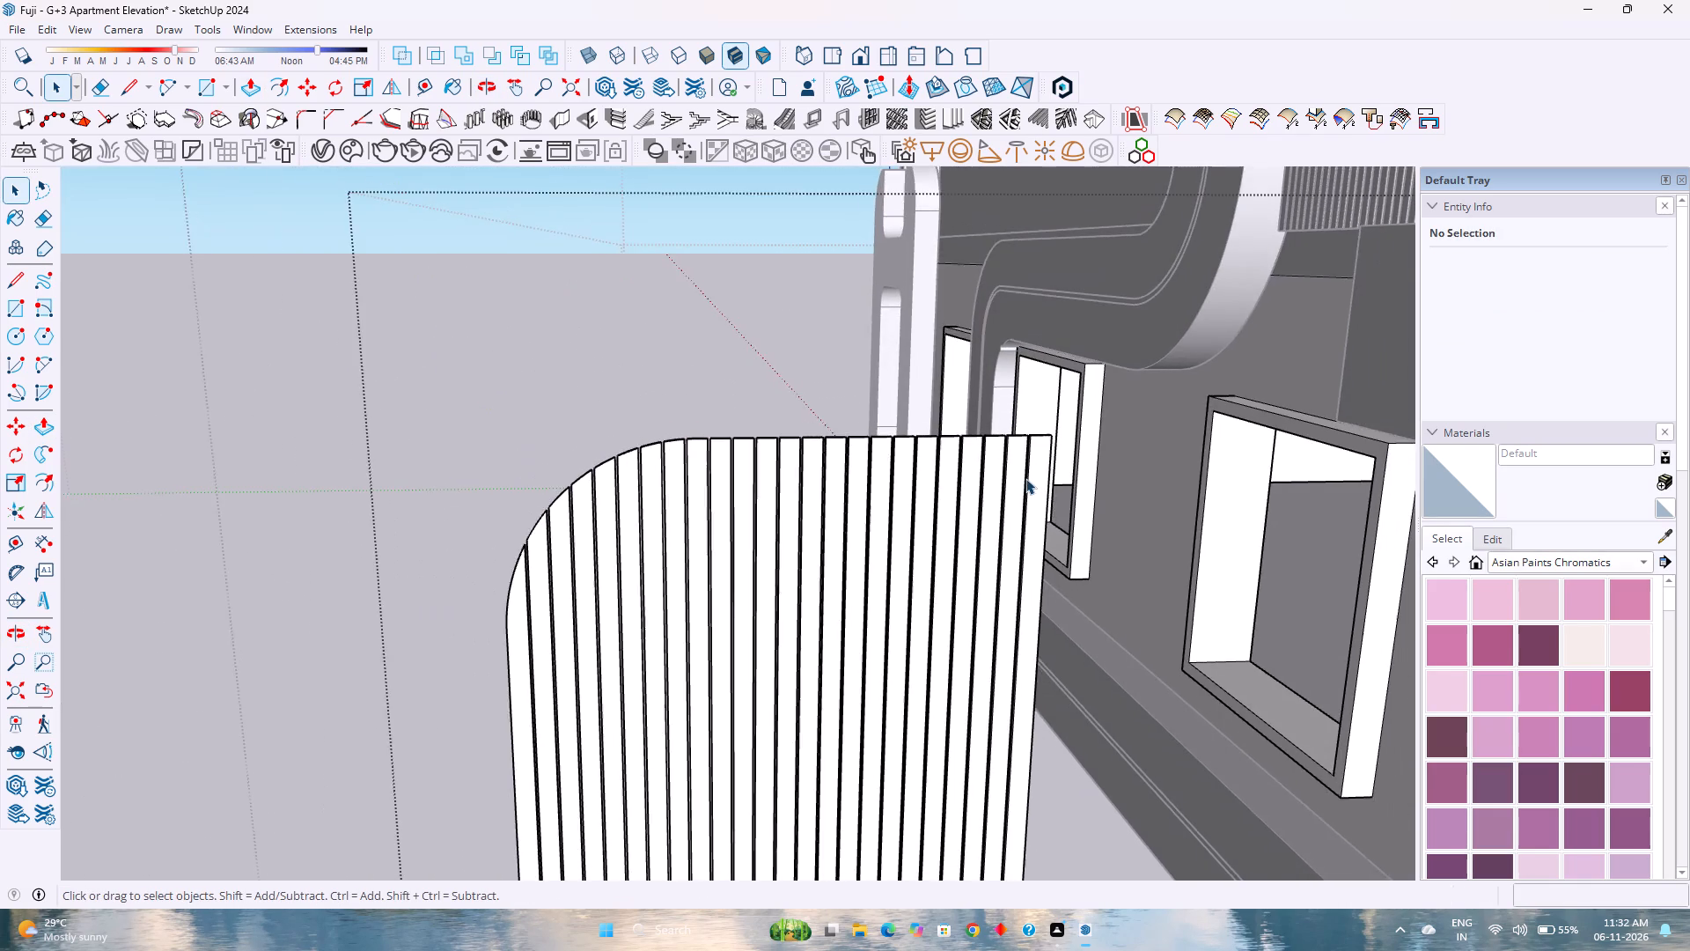
pyautogui.scroll(-10, 1025, 478)
pyautogui.scroll(-5, 816, 510)
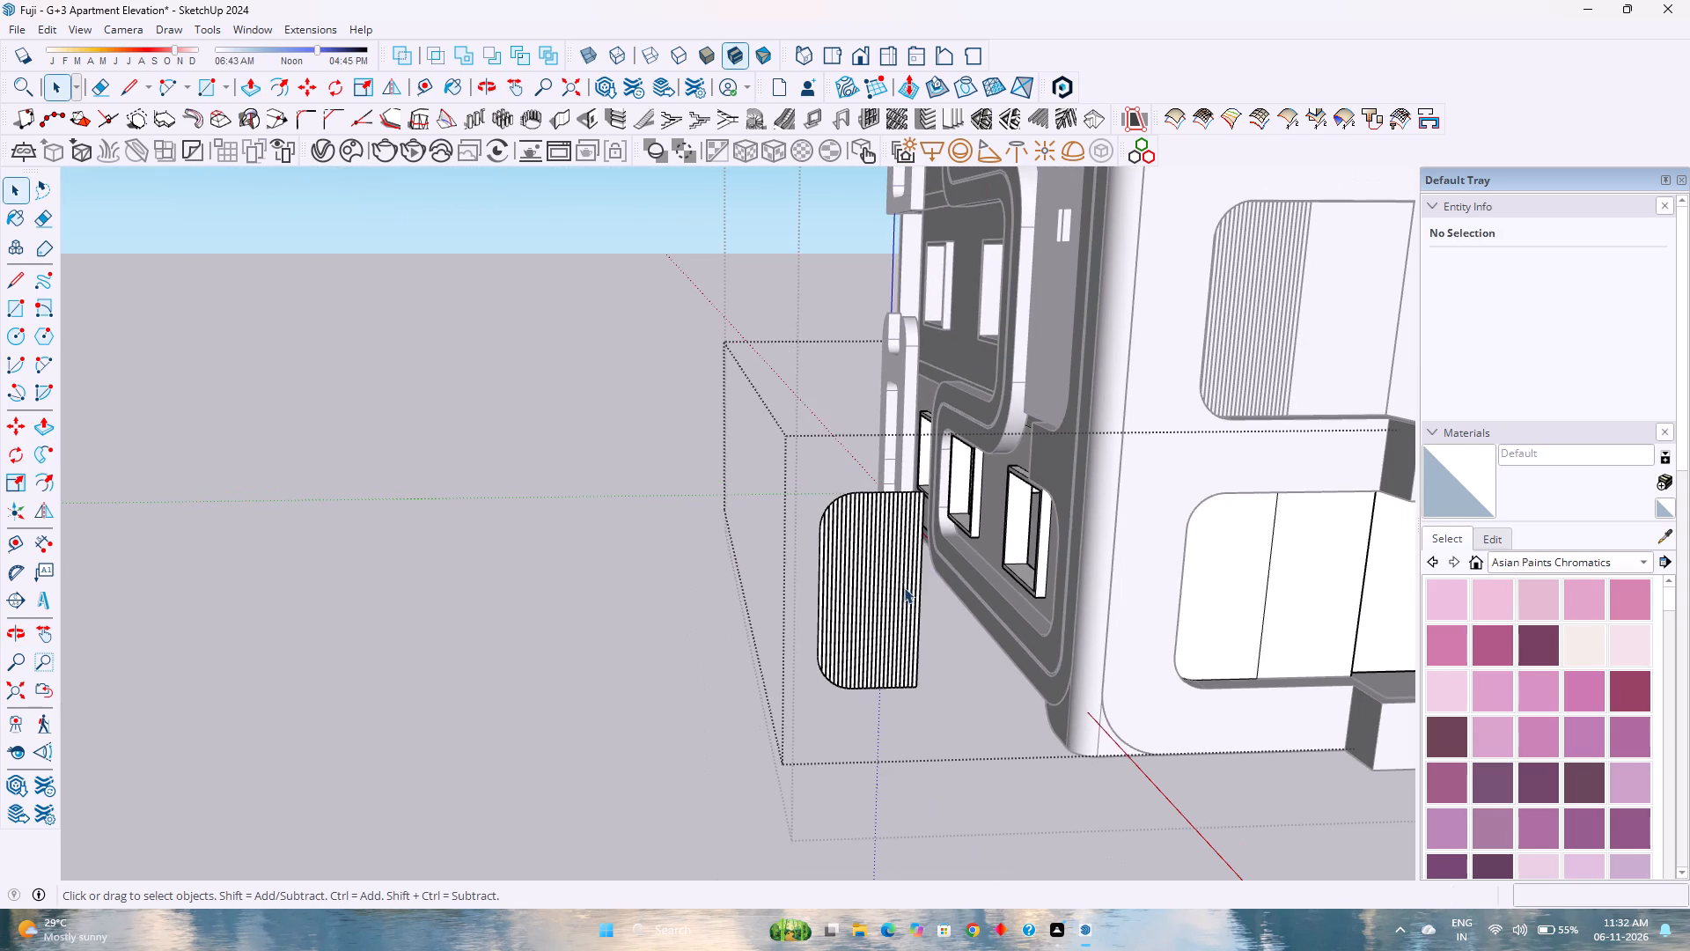
pyautogui.click(907, 579)
pyautogui.press('m')
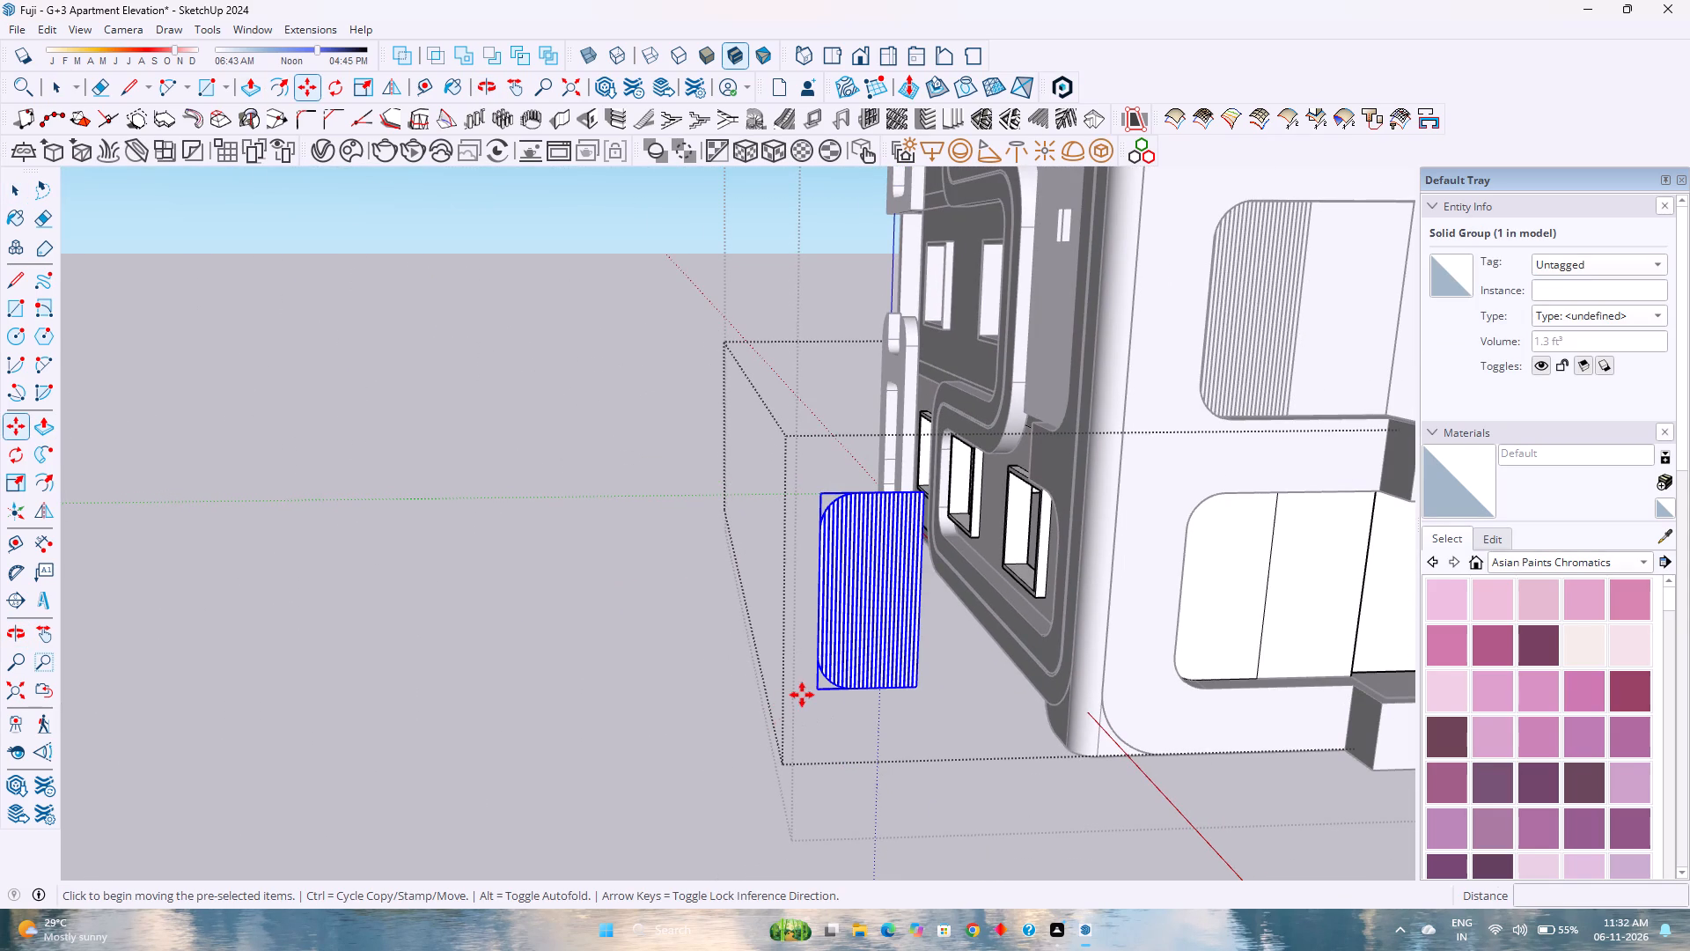
pyautogui.click(815, 691)
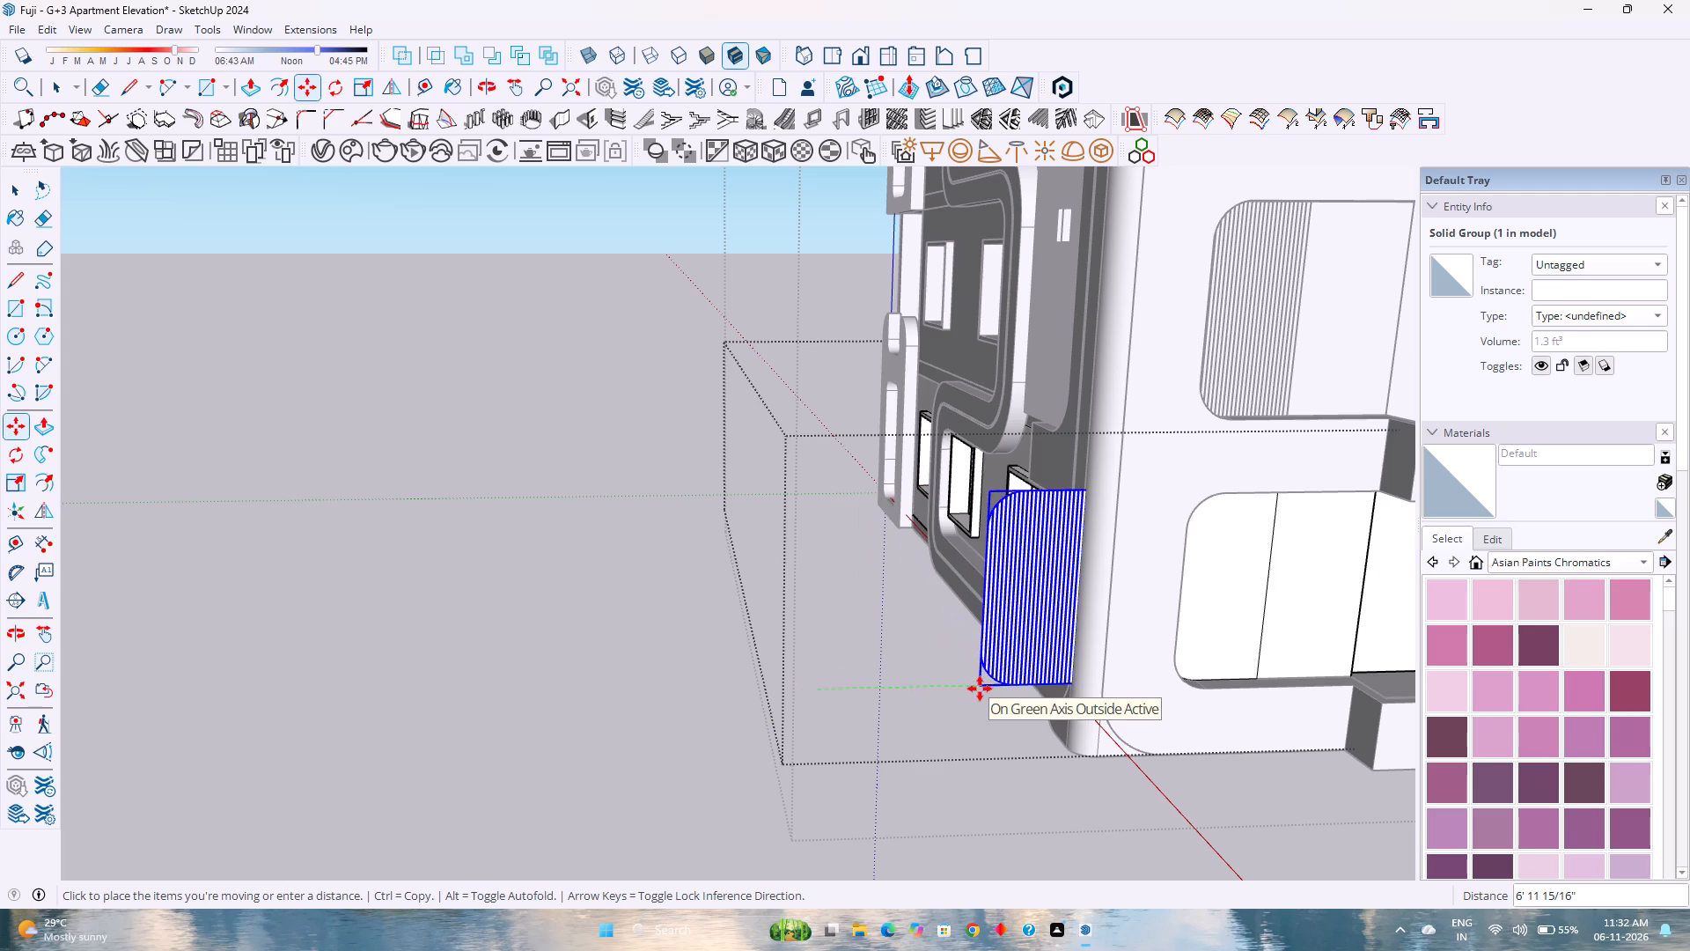
pyautogui.write("15'")
pyautogui.press('Return')
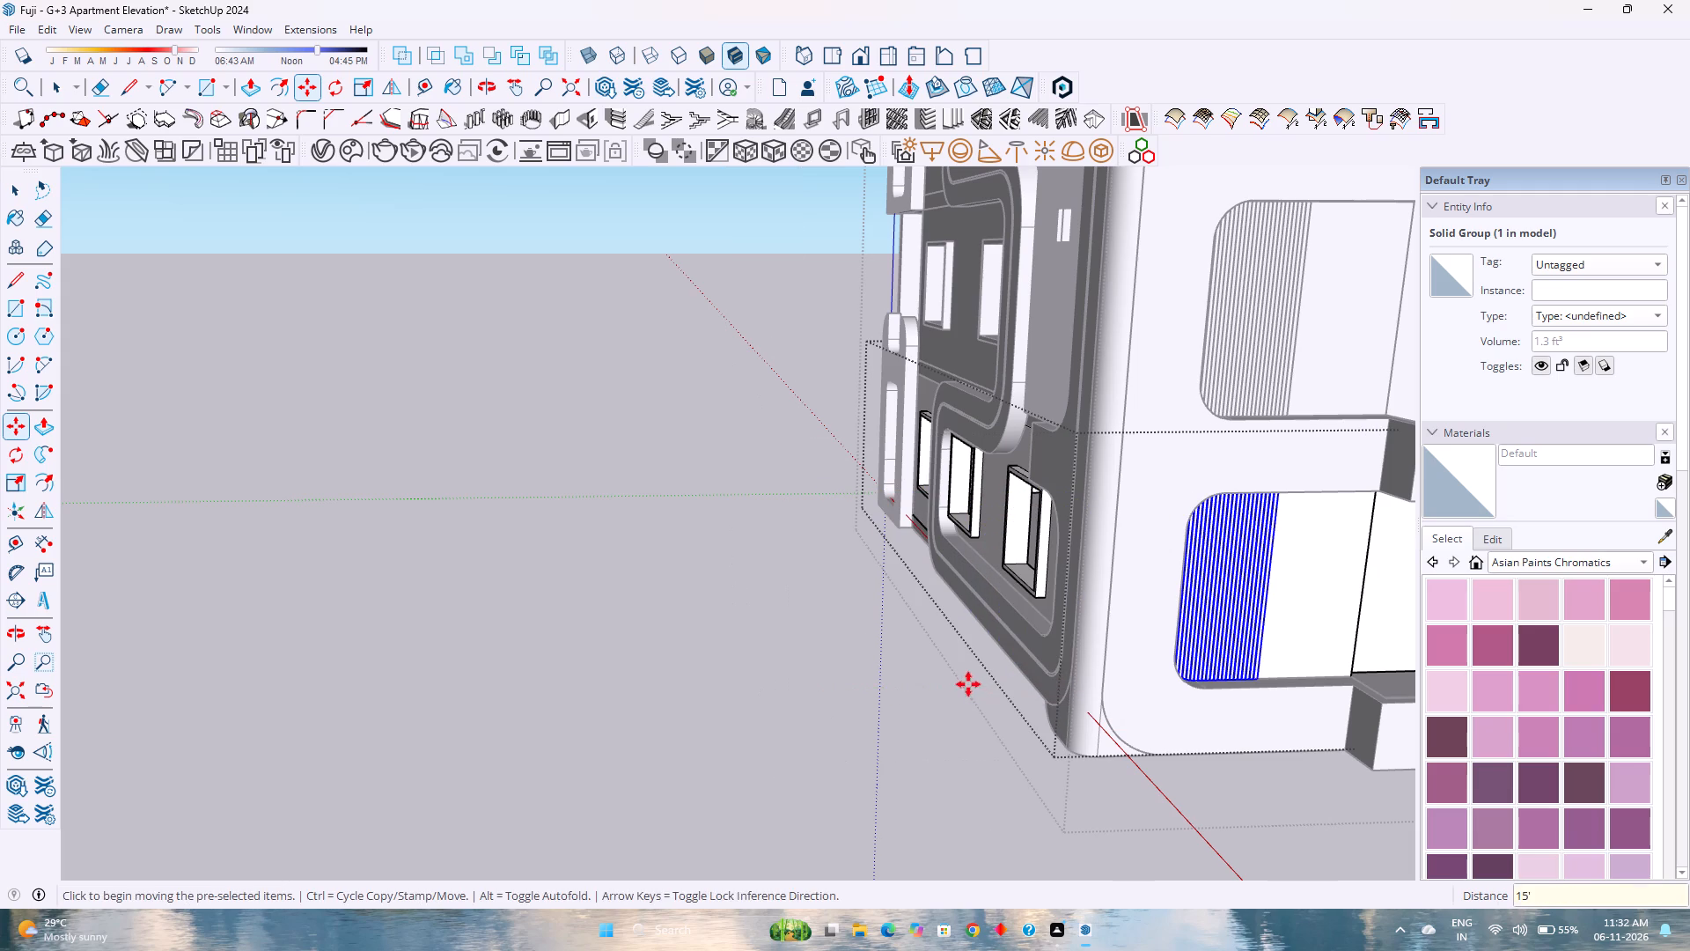
pyautogui.press('space')
pyautogui.press('Escape')
# Save the apartment elevation model.
pyautogui.scroll(-7, 898, 672)
pyautogui.keyDown('shift'); pyautogui.moveTo(1017, 580); pyautogui.dragTo(1003, 592, button='middle'); pyautogui.keyUp('shift')
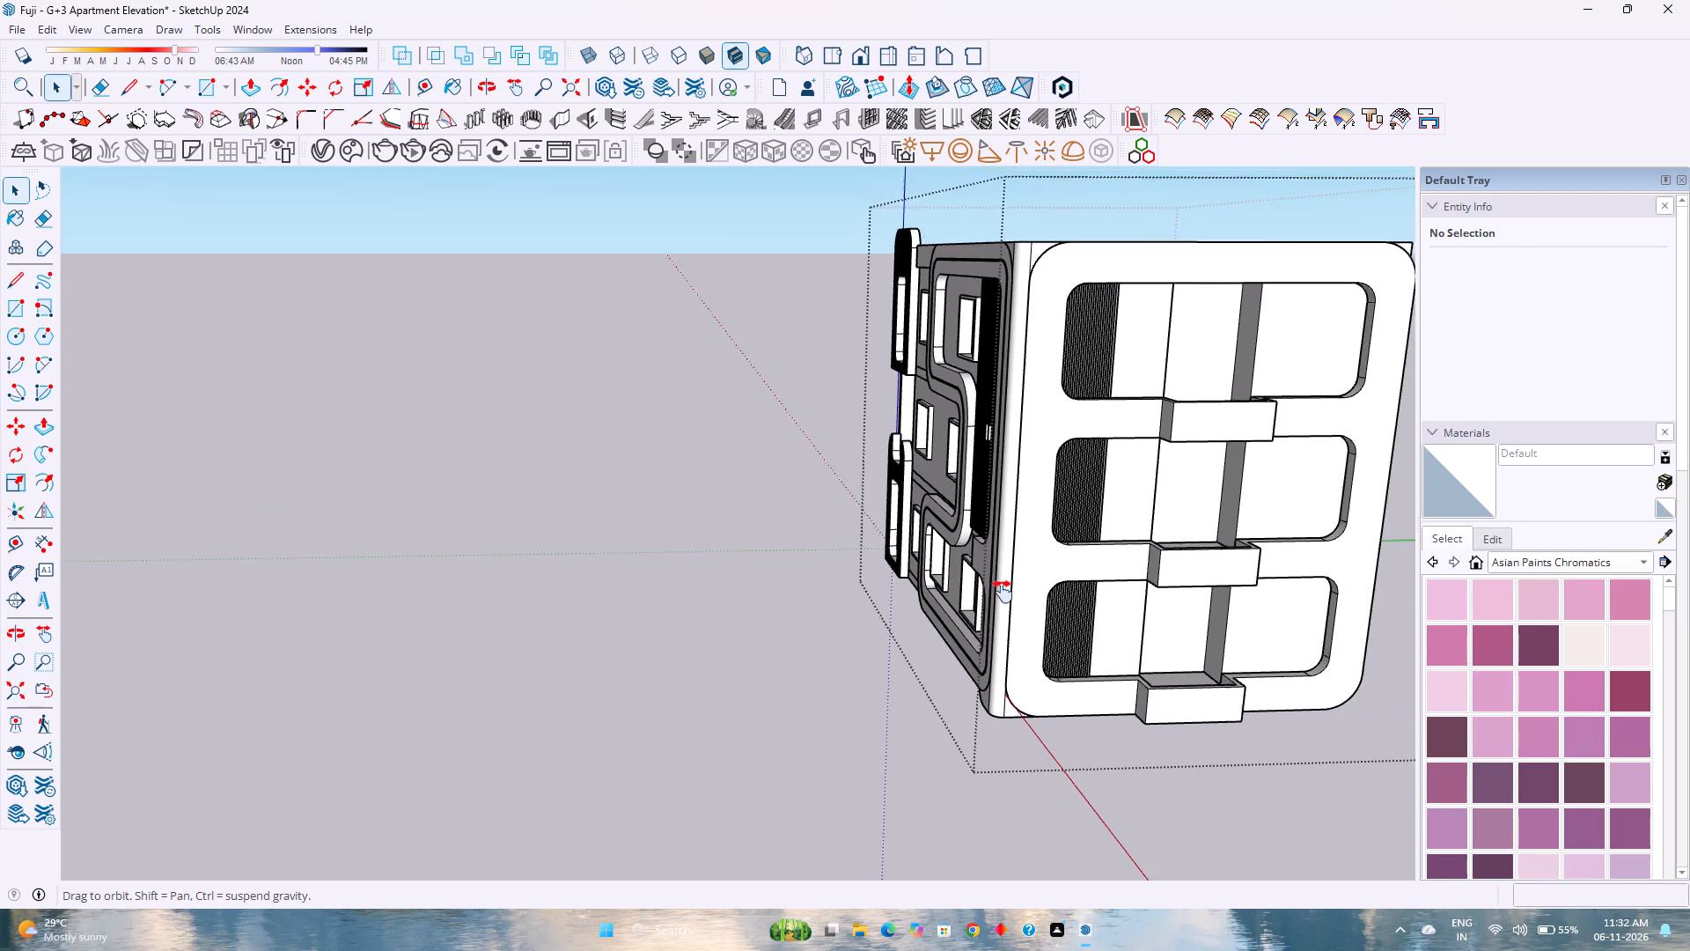
pyautogui.keyDown('shift'); pyautogui.moveTo(1003, 592); pyautogui.dragTo(792, 673, button='middle'); pyautogui.keyUp('shift')
pyautogui.keyDown('shift'); pyautogui.middleClick(792, 673); pyautogui.keyUp('shift')
pyautogui.keyDown('shift'); pyautogui.middleClick(787, 673); pyautogui.keyUp('shift')
pyautogui.middleClick(784, 673)
pyautogui.moveTo(714, 648); pyautogui.dragTo(991, 612, button='middle')
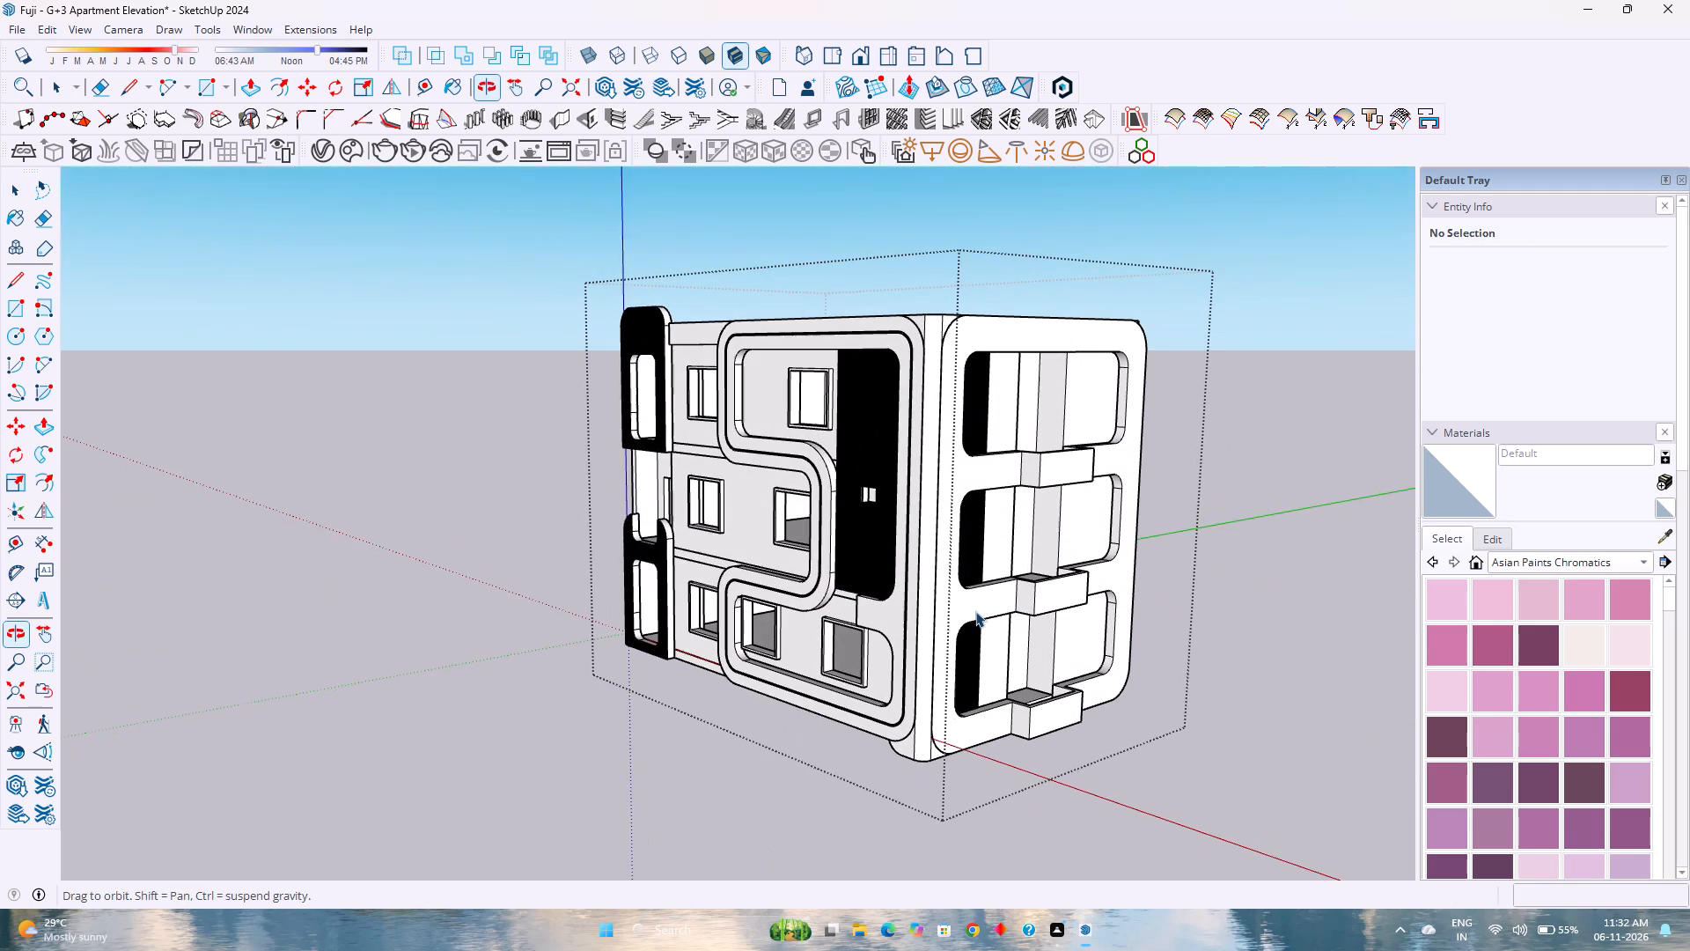
pyautogui.hotkey('ctrl', 's')
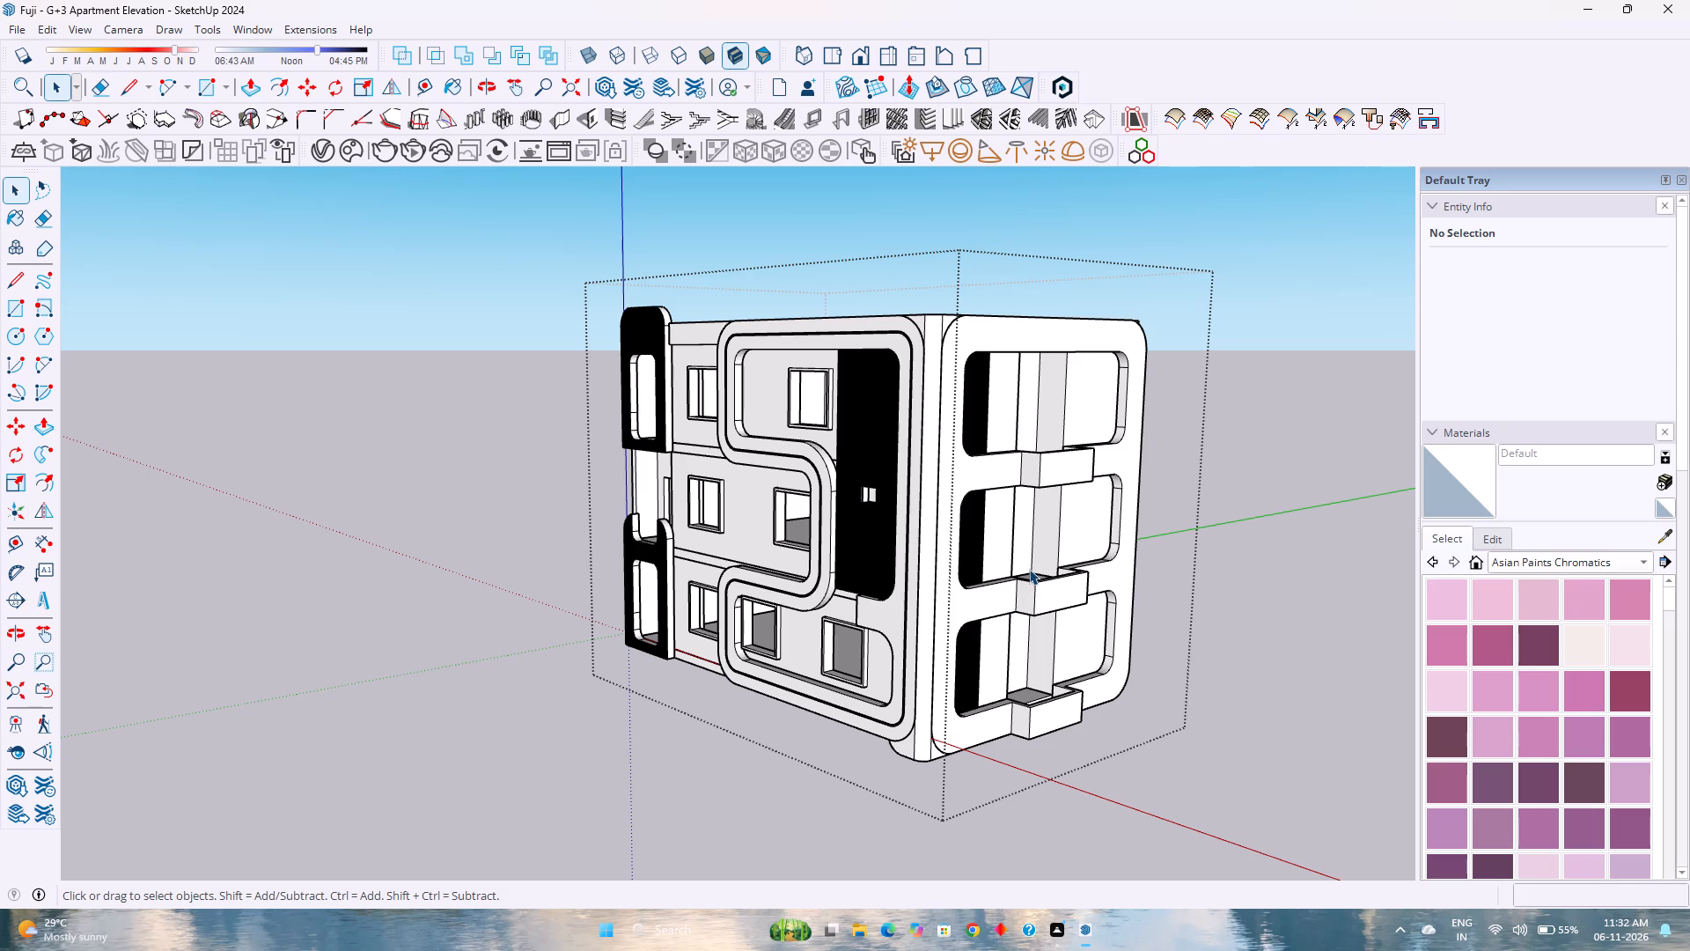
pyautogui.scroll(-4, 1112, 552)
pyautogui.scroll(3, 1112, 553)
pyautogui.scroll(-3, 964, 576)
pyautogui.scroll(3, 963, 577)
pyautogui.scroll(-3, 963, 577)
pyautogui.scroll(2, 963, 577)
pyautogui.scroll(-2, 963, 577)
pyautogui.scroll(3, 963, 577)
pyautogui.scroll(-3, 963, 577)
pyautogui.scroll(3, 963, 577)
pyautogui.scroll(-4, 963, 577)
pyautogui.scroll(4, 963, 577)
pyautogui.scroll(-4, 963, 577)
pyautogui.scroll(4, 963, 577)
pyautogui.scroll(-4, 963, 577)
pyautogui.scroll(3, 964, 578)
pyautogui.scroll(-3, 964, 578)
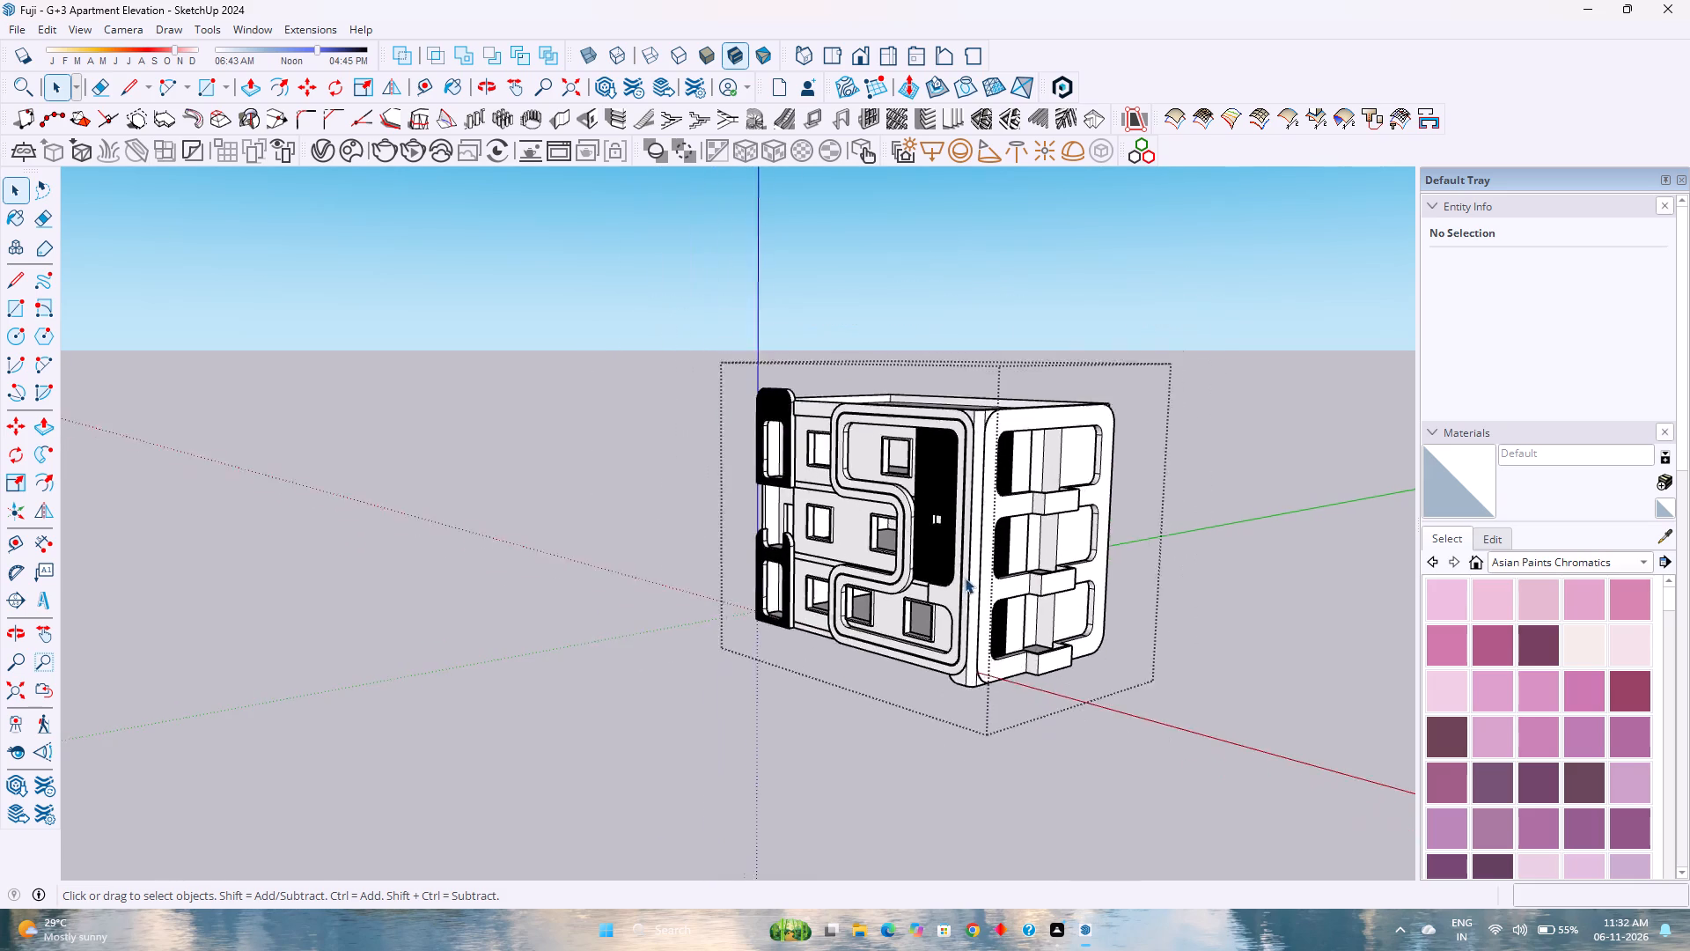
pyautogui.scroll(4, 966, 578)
# Examine the slat cladding in the three rounded openings and the building's adjoining elevations from several angles.
pyautogui.moveTo(1008, 571); pyautogui.dragTo(995, 511, button='middle')
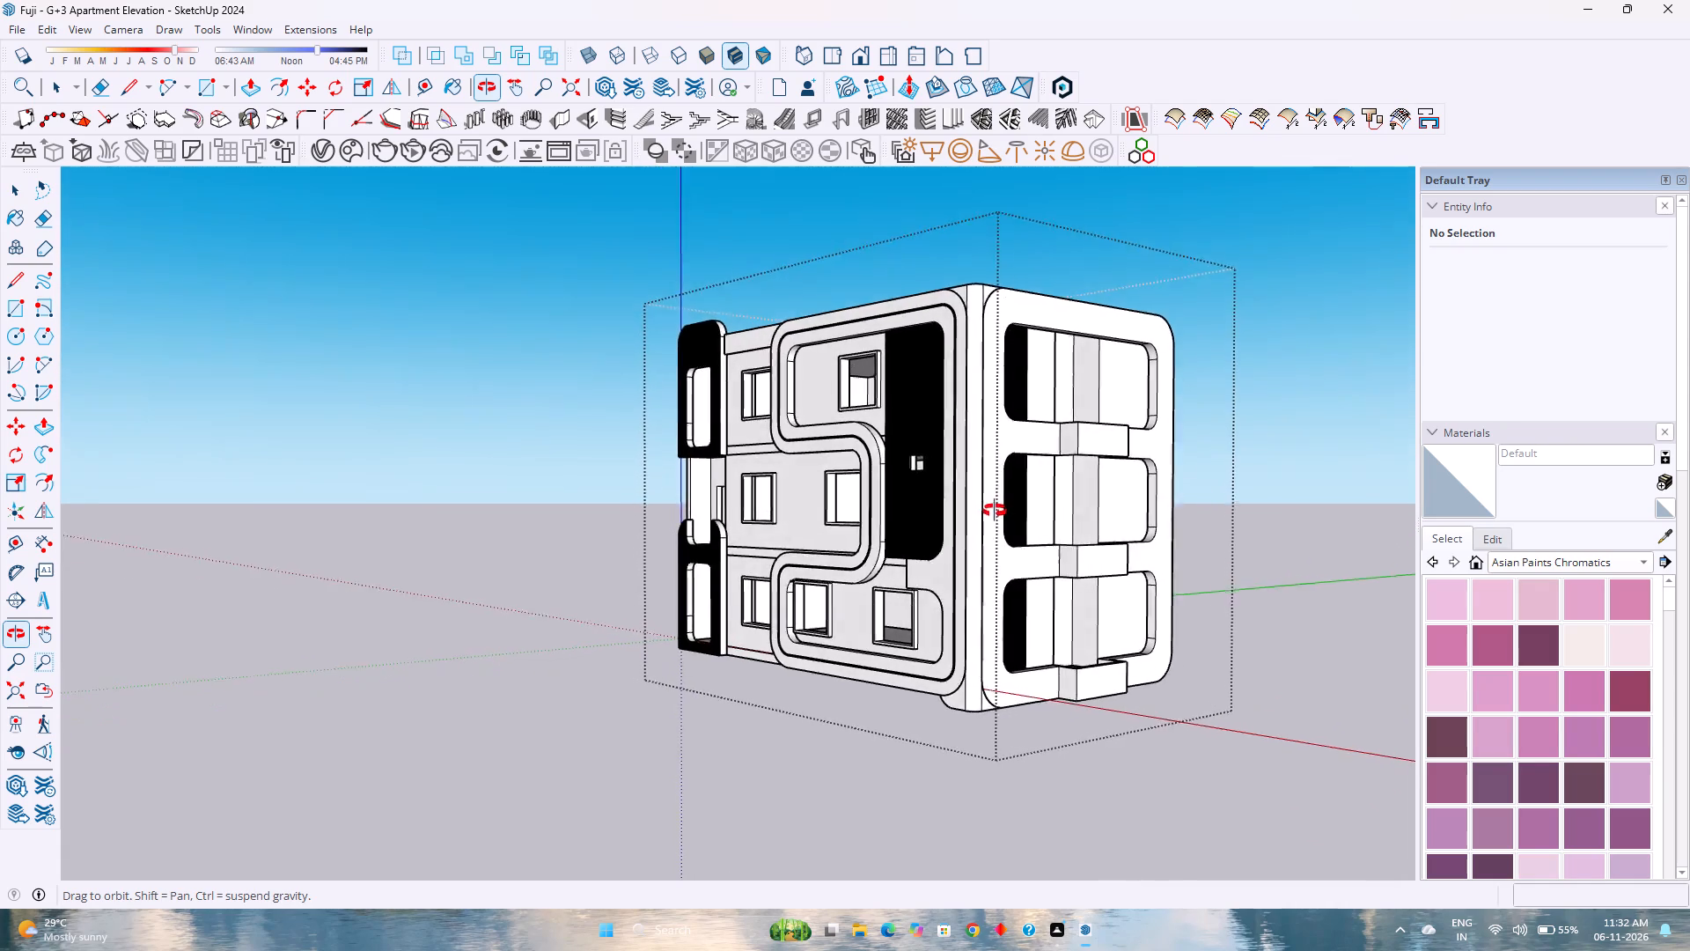
pyautogui.moveTo(995, 511); pyautogui.dragTo(949, 496, button='middle')
pyautogui.middleClick(949, 496)
pyautogui.scroll(-3, 949, 496)
pyautogui.scroll(3, 949, 498)
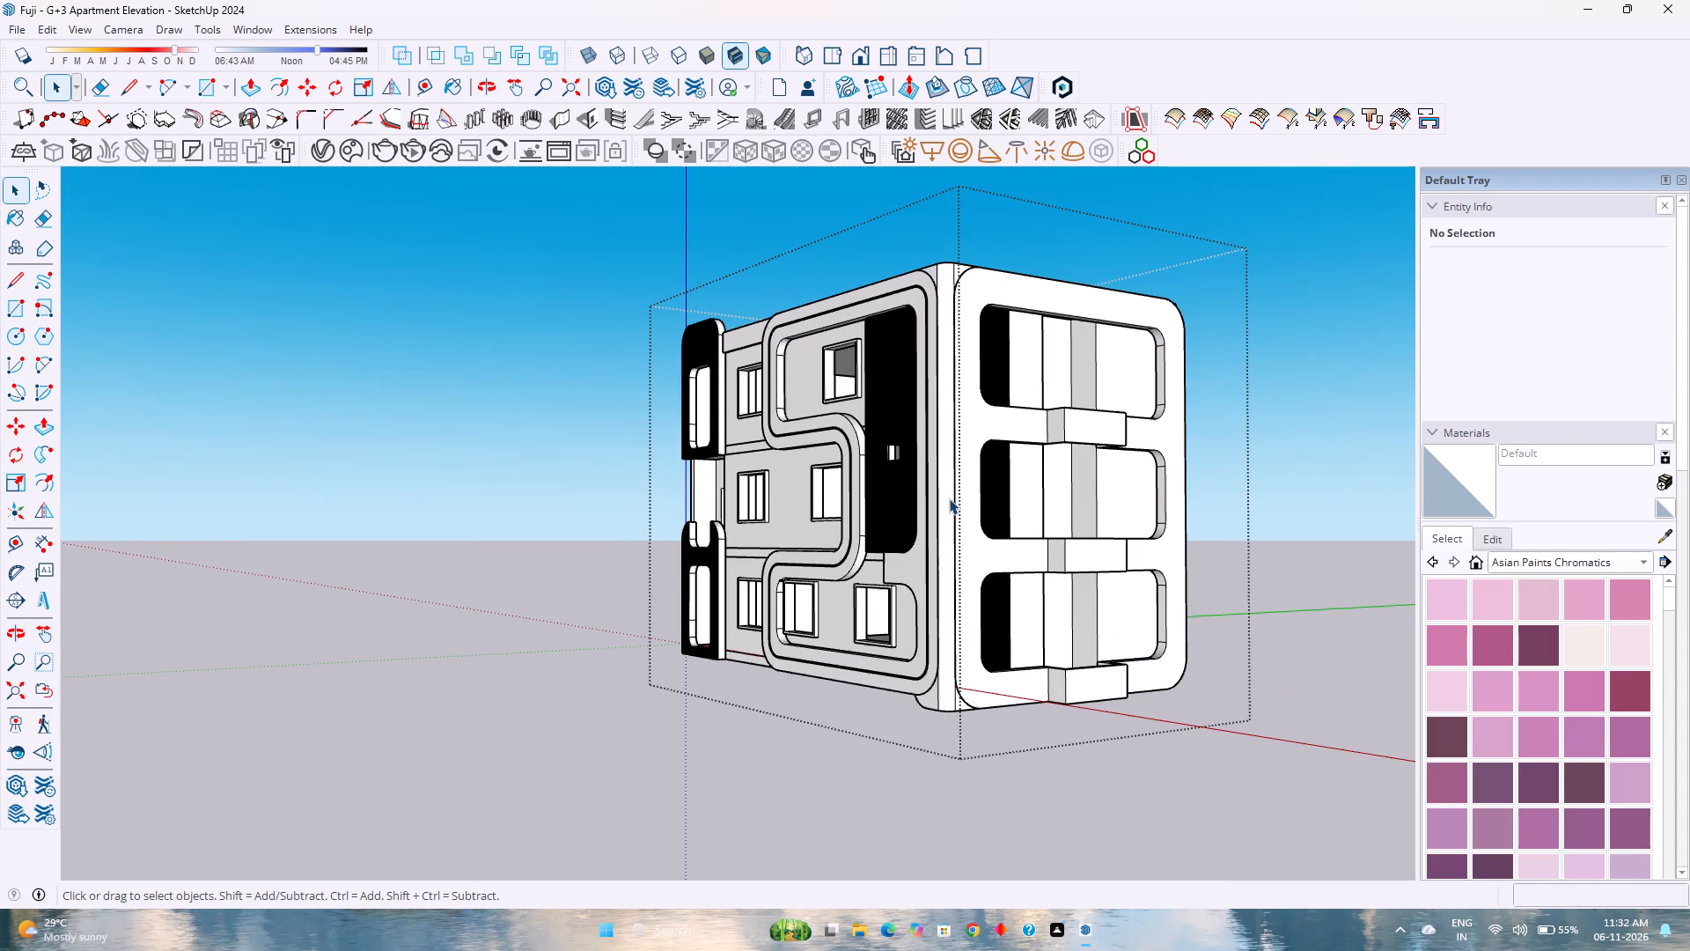
pyautogui.scroll(-3, 949, 498)
pyautogui.scroll(3, 952, 499)
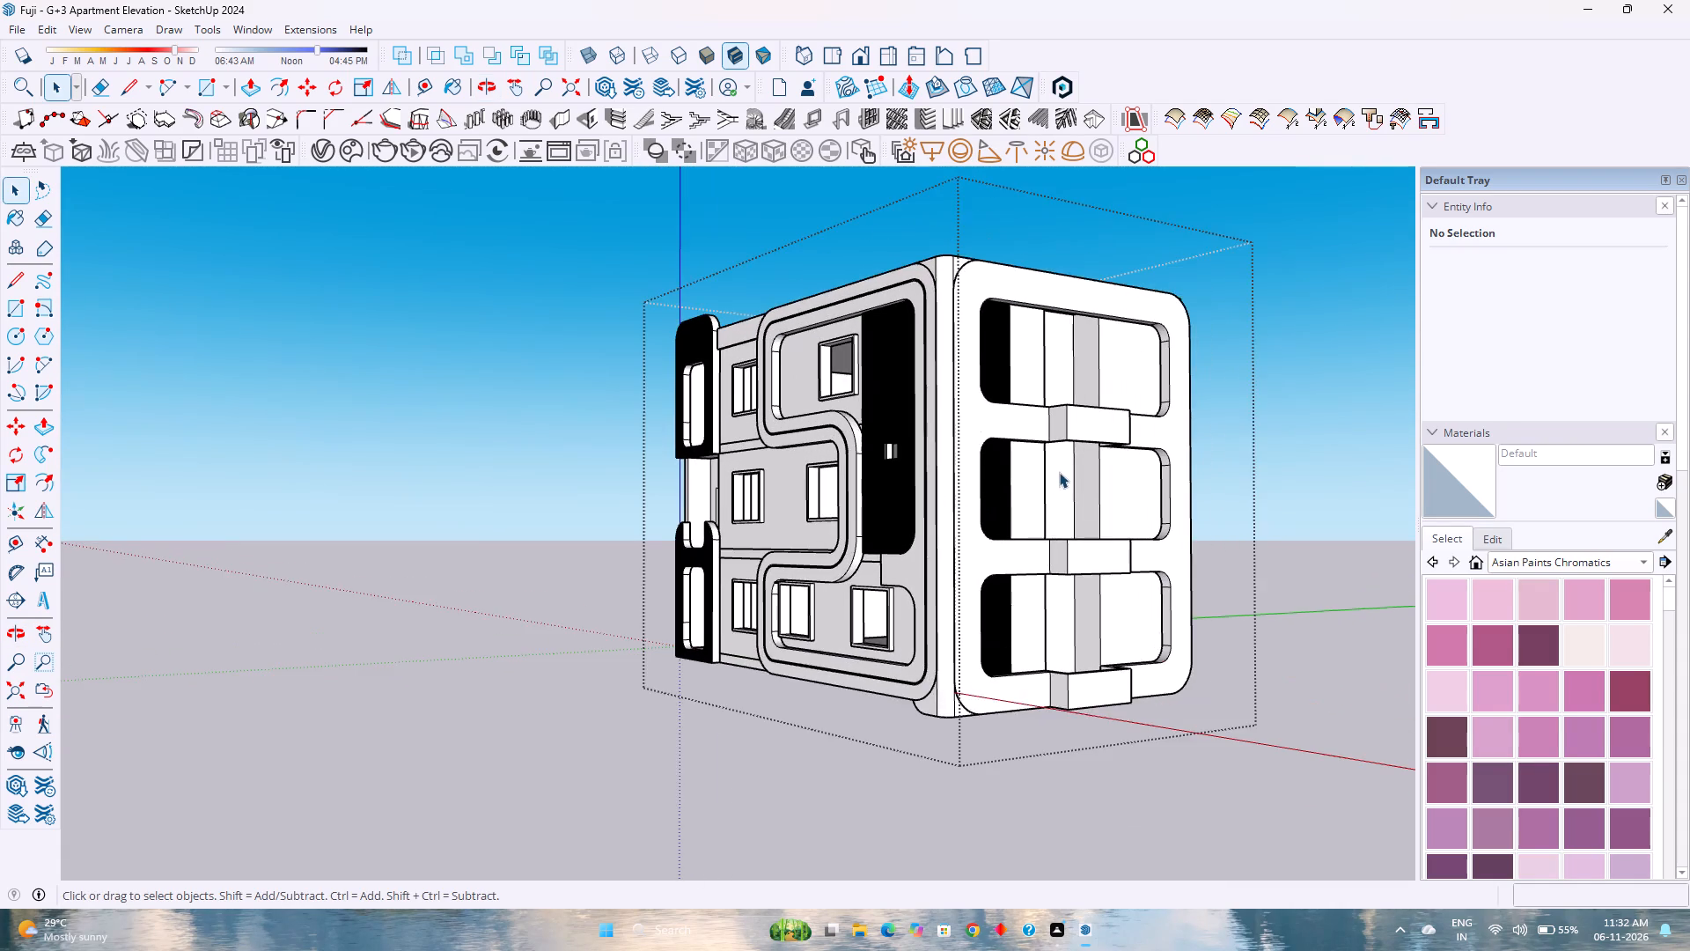
pyautogui.scroll(4, 1059, 472)
pyautogui.moveTo(1059, 472); pyautogui.dragTo(989, 469, button='middle')
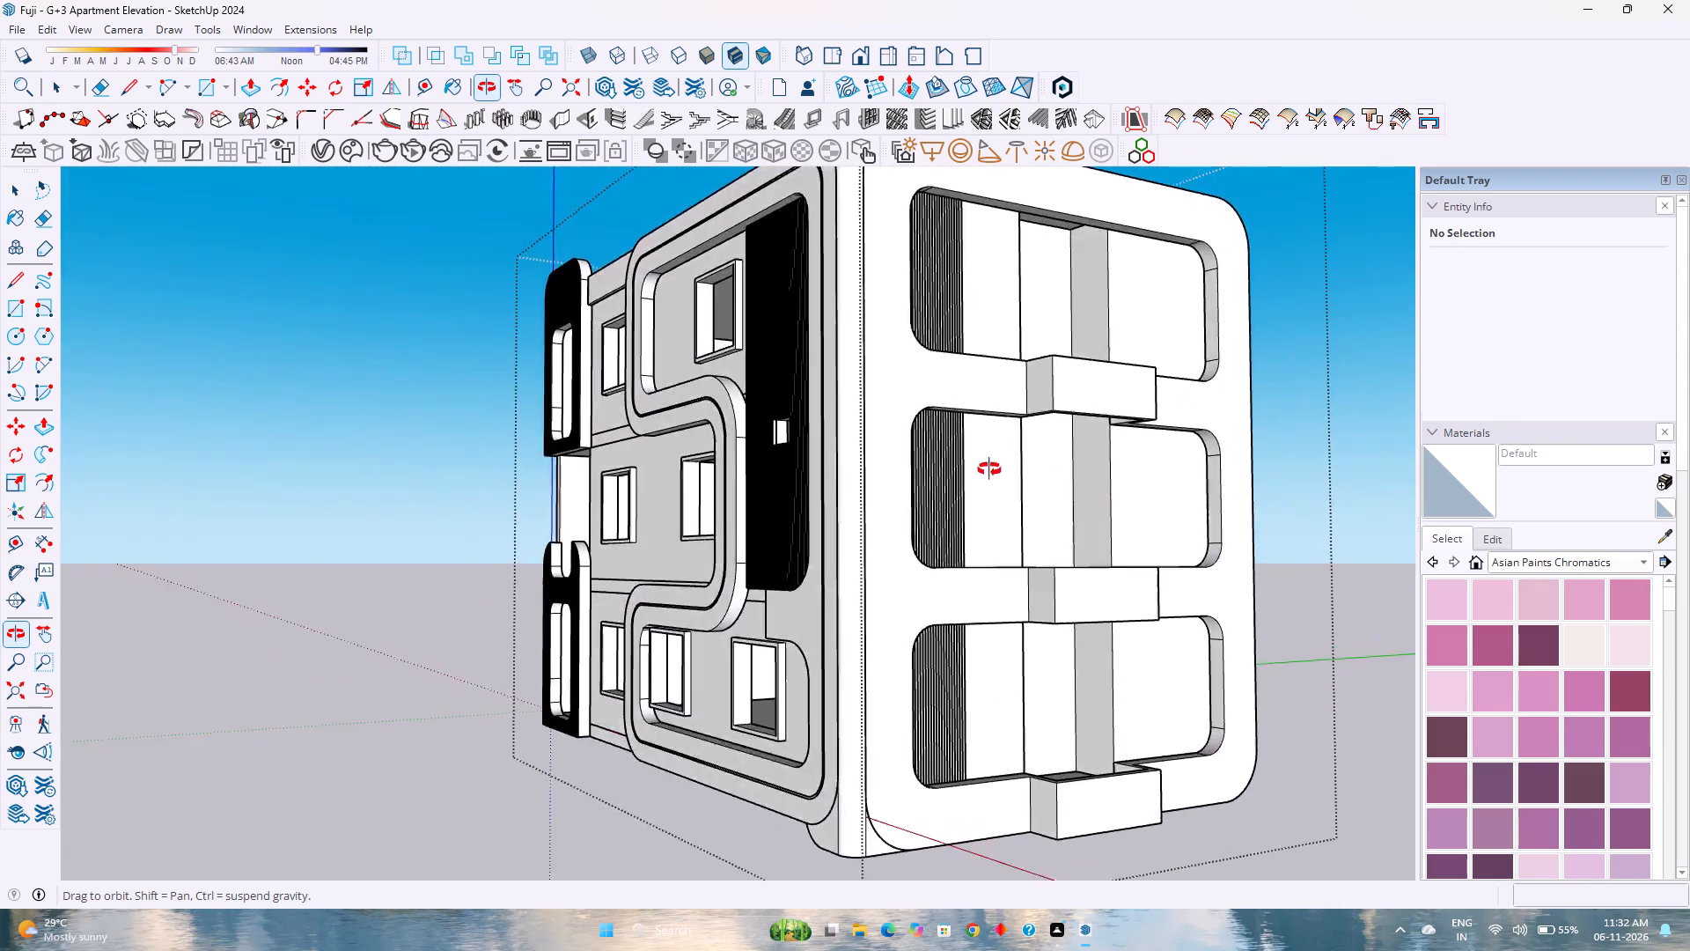
pyautogui.moveTo(989, 469); pyautogui.dragTo(652, 538, button='middle')
pyautogui.middleClick(652, 538)
pyautogui.scroll(-3, 652, 538)
pyautogui.moveTo(657, 537); pyautogui.dragTo(593, 537, button='middle')
pyautogui.moveTo(593, 537); pyautogui.dragTo(510, 456, button='middle')
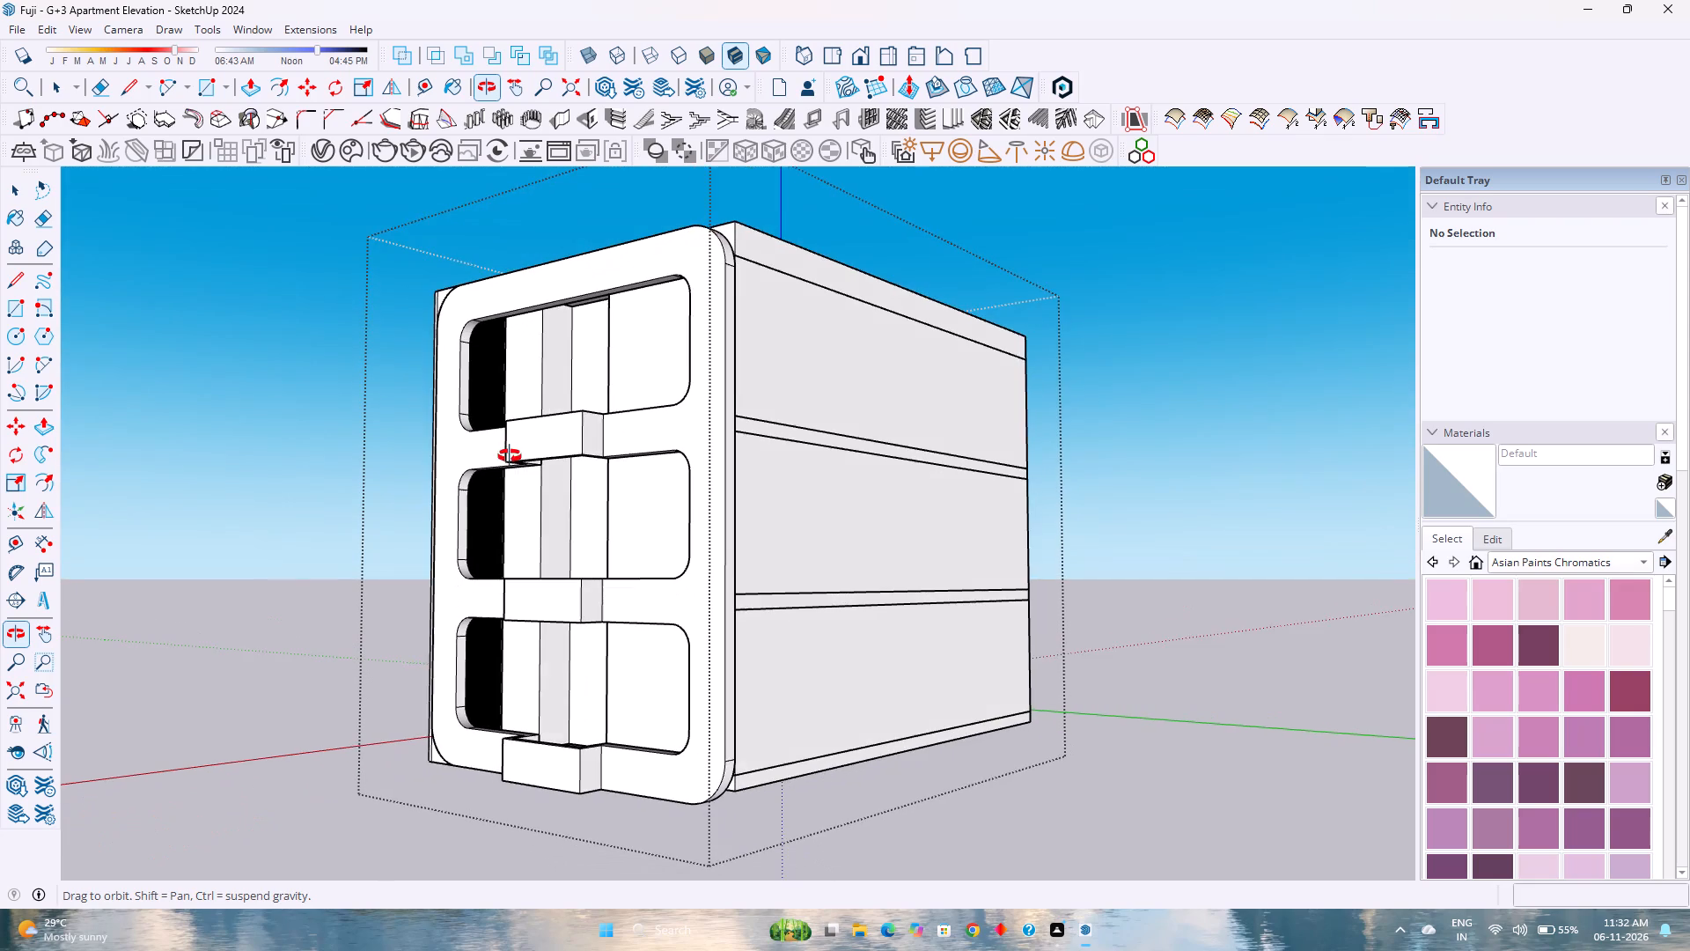
# Examine the building's front elevation and the side elevation with its three balcony openings from several angles and distances.
pyautogui.moveTo(510, 456); pyautogui.dragTo(510, 457, button='middle')
pyautogui.scroll(4, 459, 527)
pyautogui.moveTo(422, 574); pyautogui.dragTo(1115, 578, button='middle')
pyautogui.scroll(-3, 1098, 569)
pyautogui.moveTo(1070, 535); pyautogui.dragTo(1047, 583, button='middle')
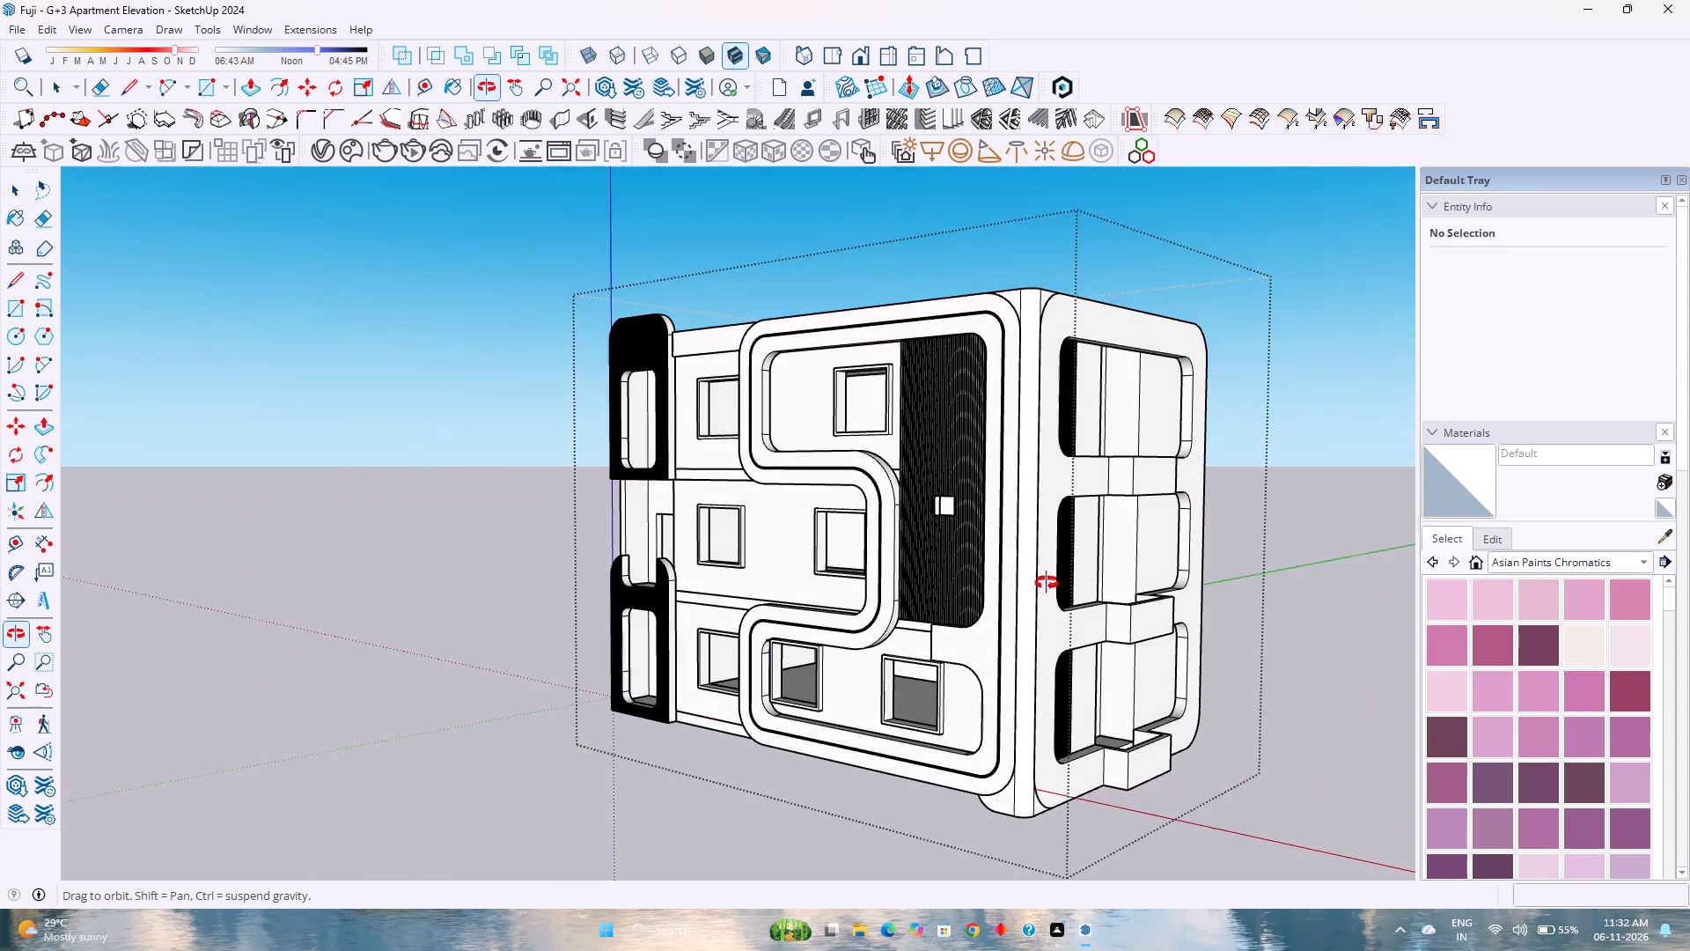
pyautogui.moveTo(1047, 583); pyautogui.dragTo(1004, 598, button='middle')
pyautogui.middleClick(1004, 598)
pyautogui.scroll(-1, 994, 594)
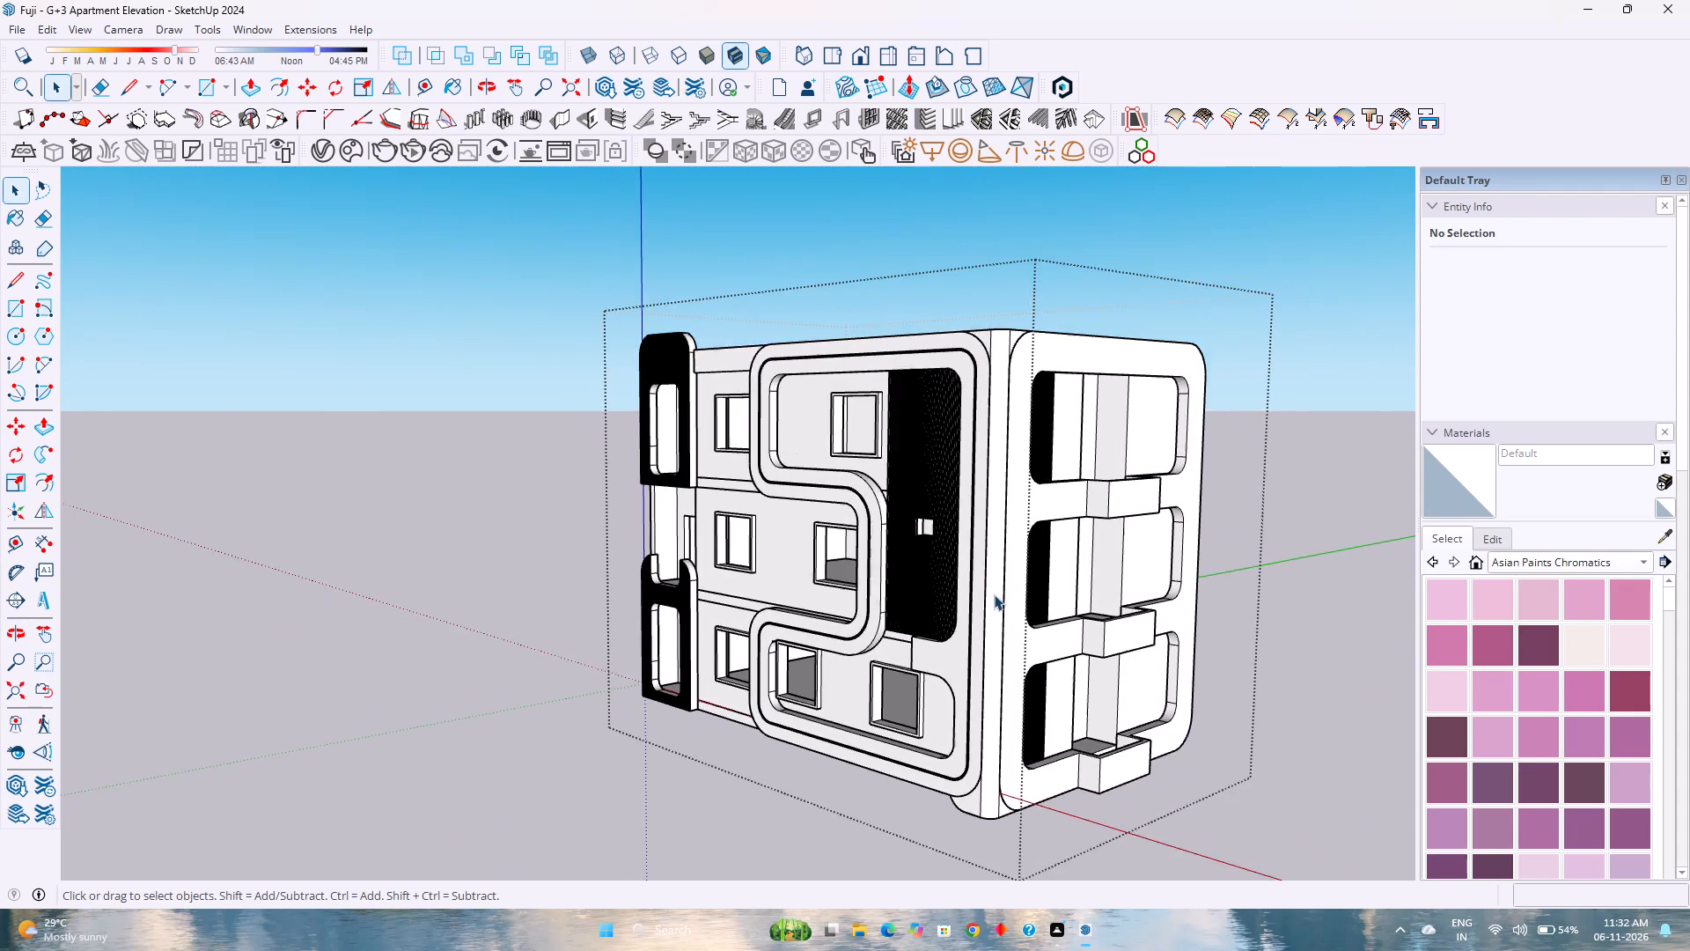
pyautogui.scroll(-1, 994, 594)
pyautogui.scroll(2, 992, 593)
pyautogui.scroll(-3, 989, 588)
pyautogui.scroll(3, 989, 588)
pyautogui.scroll(-4, 989, 588)
pyautogui.scroll(4, 989, 588)
pyautogui.scroll(-4, 989, 588)
pyautogui.scroll(3, 989, 588)
pyautogui.scroll(-3, 989, 588)
pyautogui.scroll(4, 989, 588)
pyautogui.scroll(-4, 983, 593)
pyautogui.scroll(3, 983, 593)
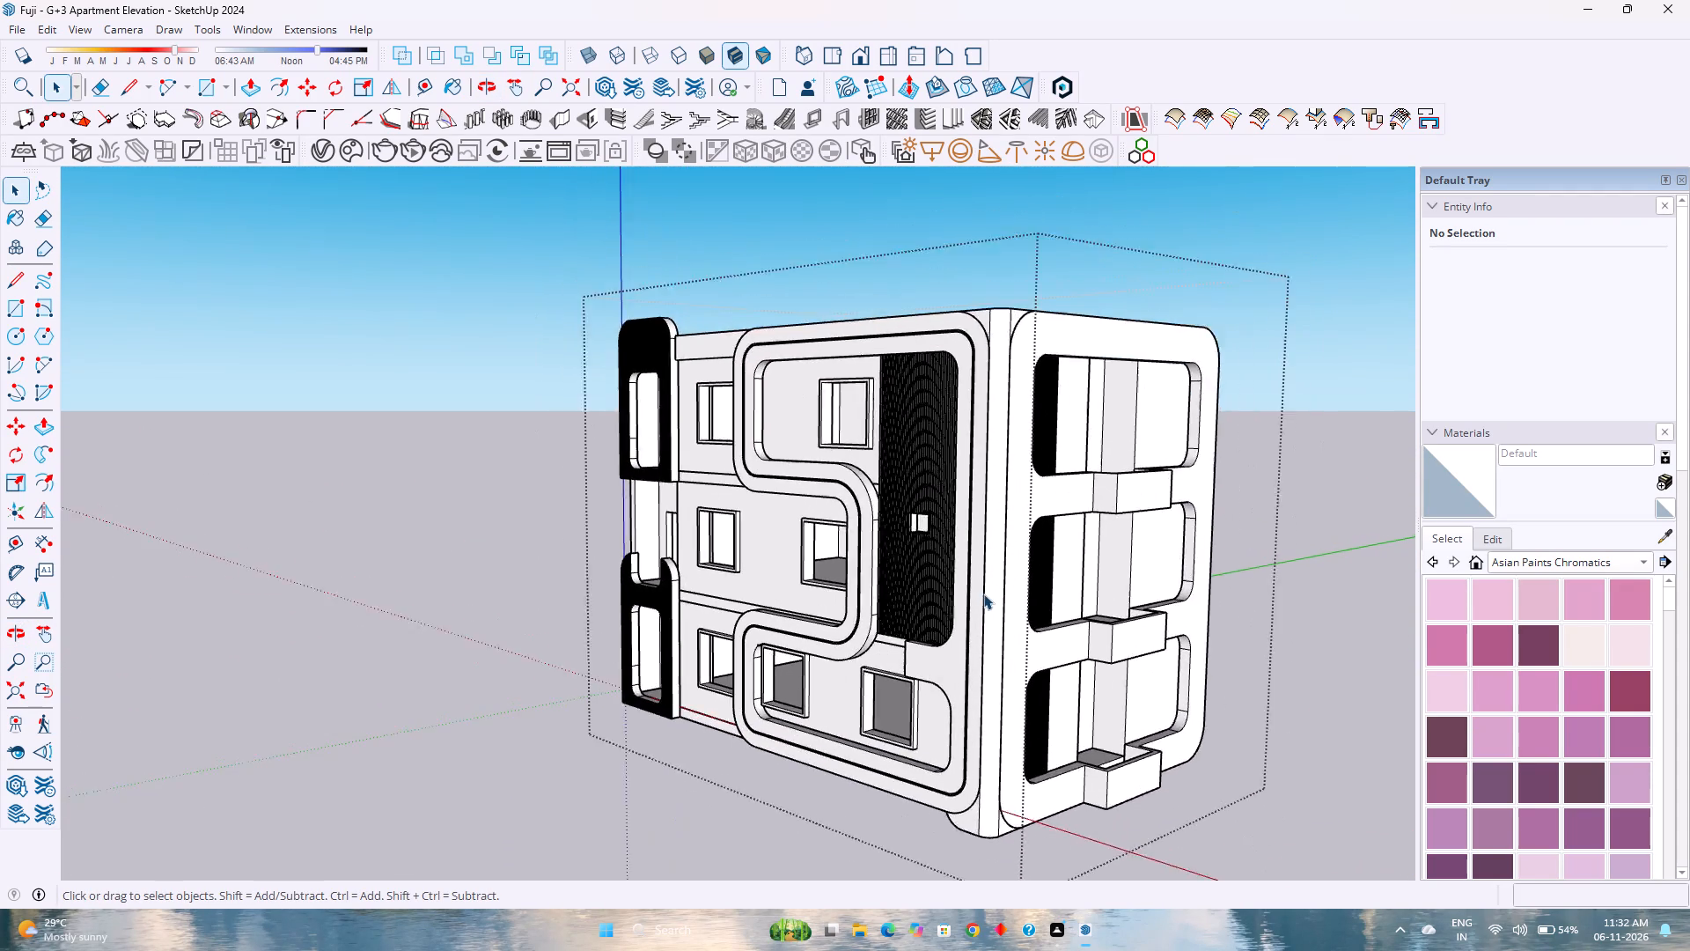
pyautogui.scroll(-3, 983, 596)
pyautogui.scroll(3, 982, 596)
pyautogui.scroll(-9, 982, 596)
pyautogui.moveTo(988, 615); pyautogui.dragTo(1120, 579, button='middle')
pyautogui.moveTo(1120, 579); pyautogui.dragTo(1137, 577, button='middle')
pyautogui.middleClick(1146, 575)
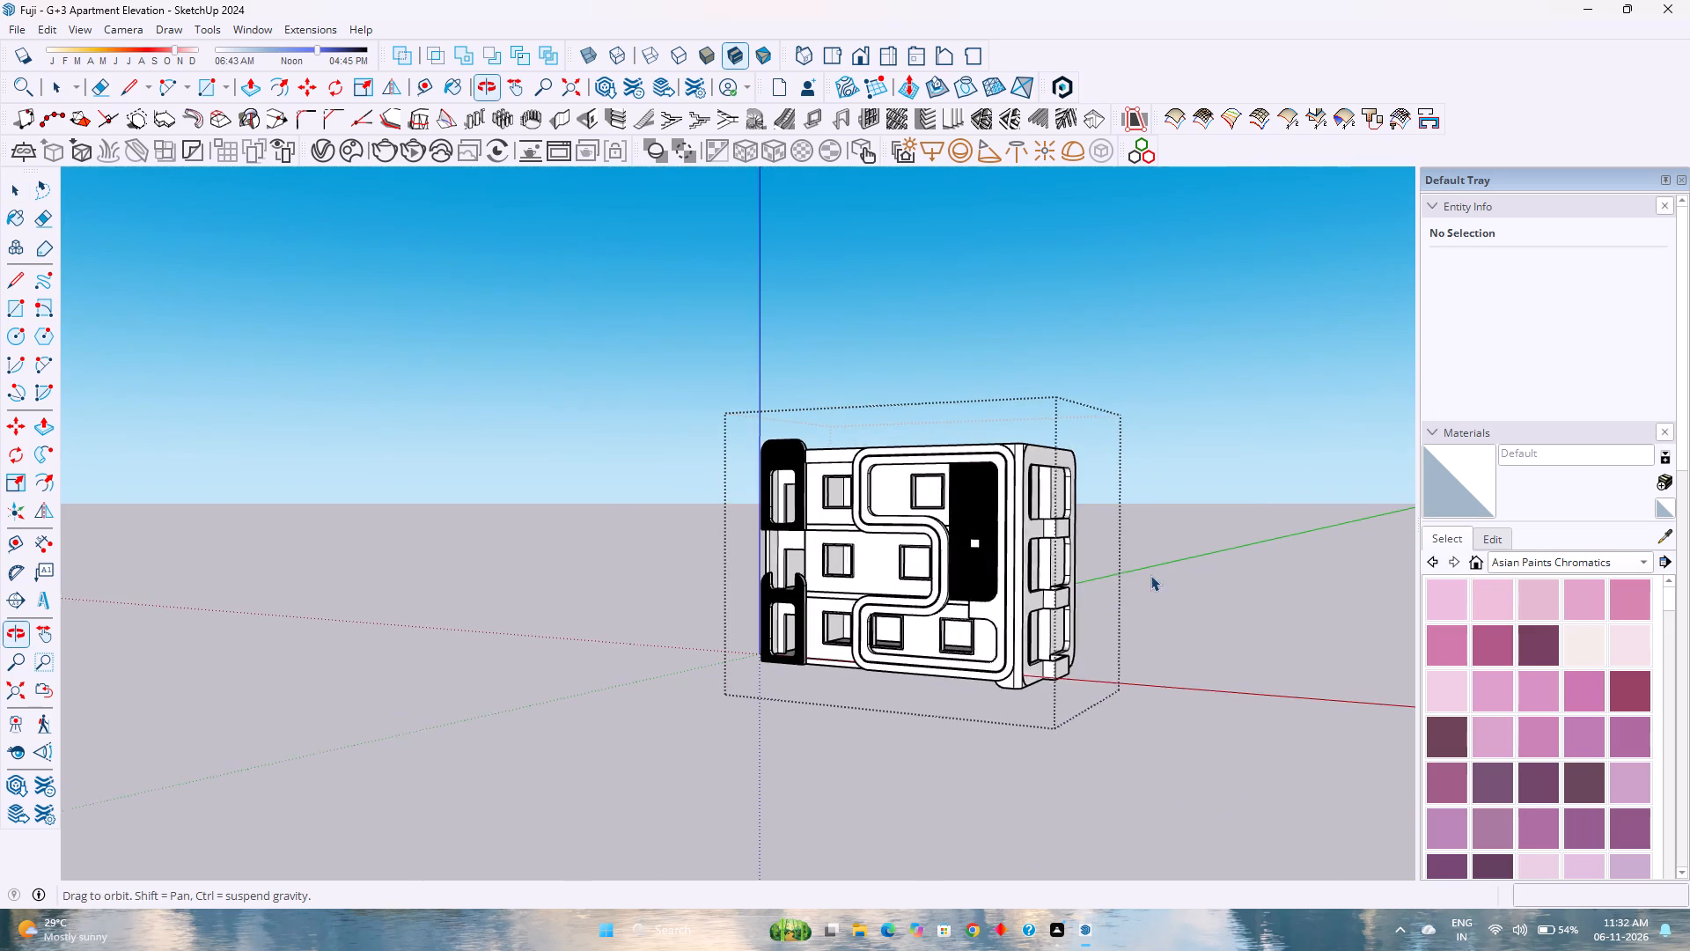
pyautogui.scroll(-4, 950, 443)
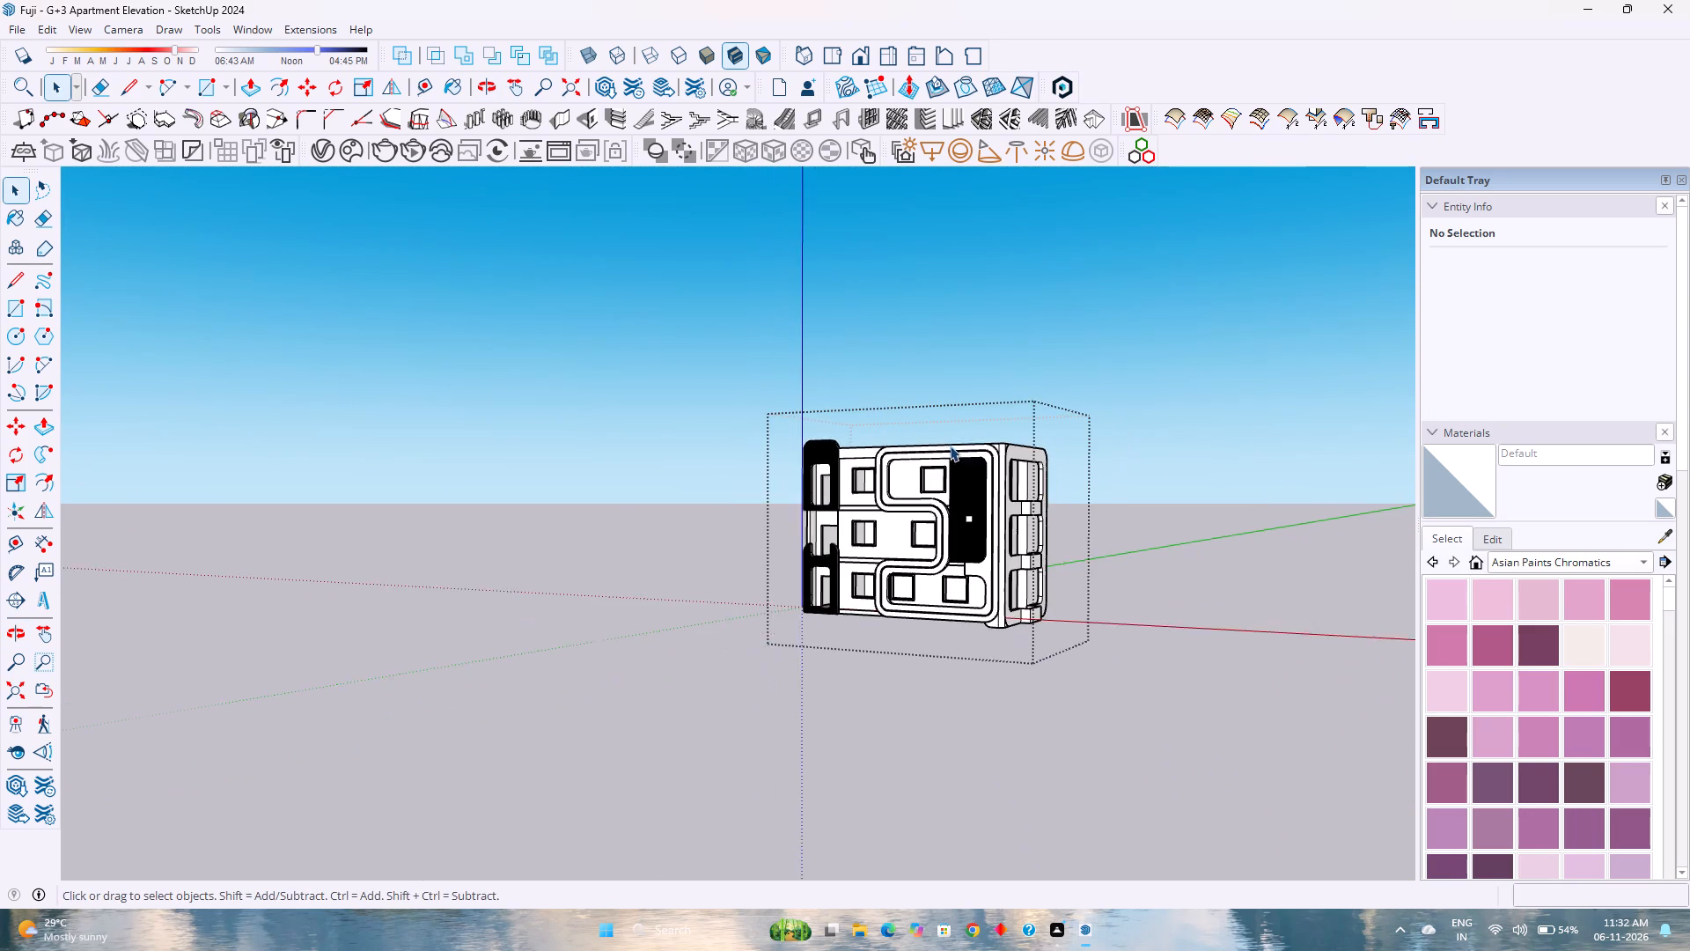
pyautogui.scroll(4, 1050, 589)
pyautogui.moveTo(1054, 608); pyautogui.dragTo(974, 537, button='middle')
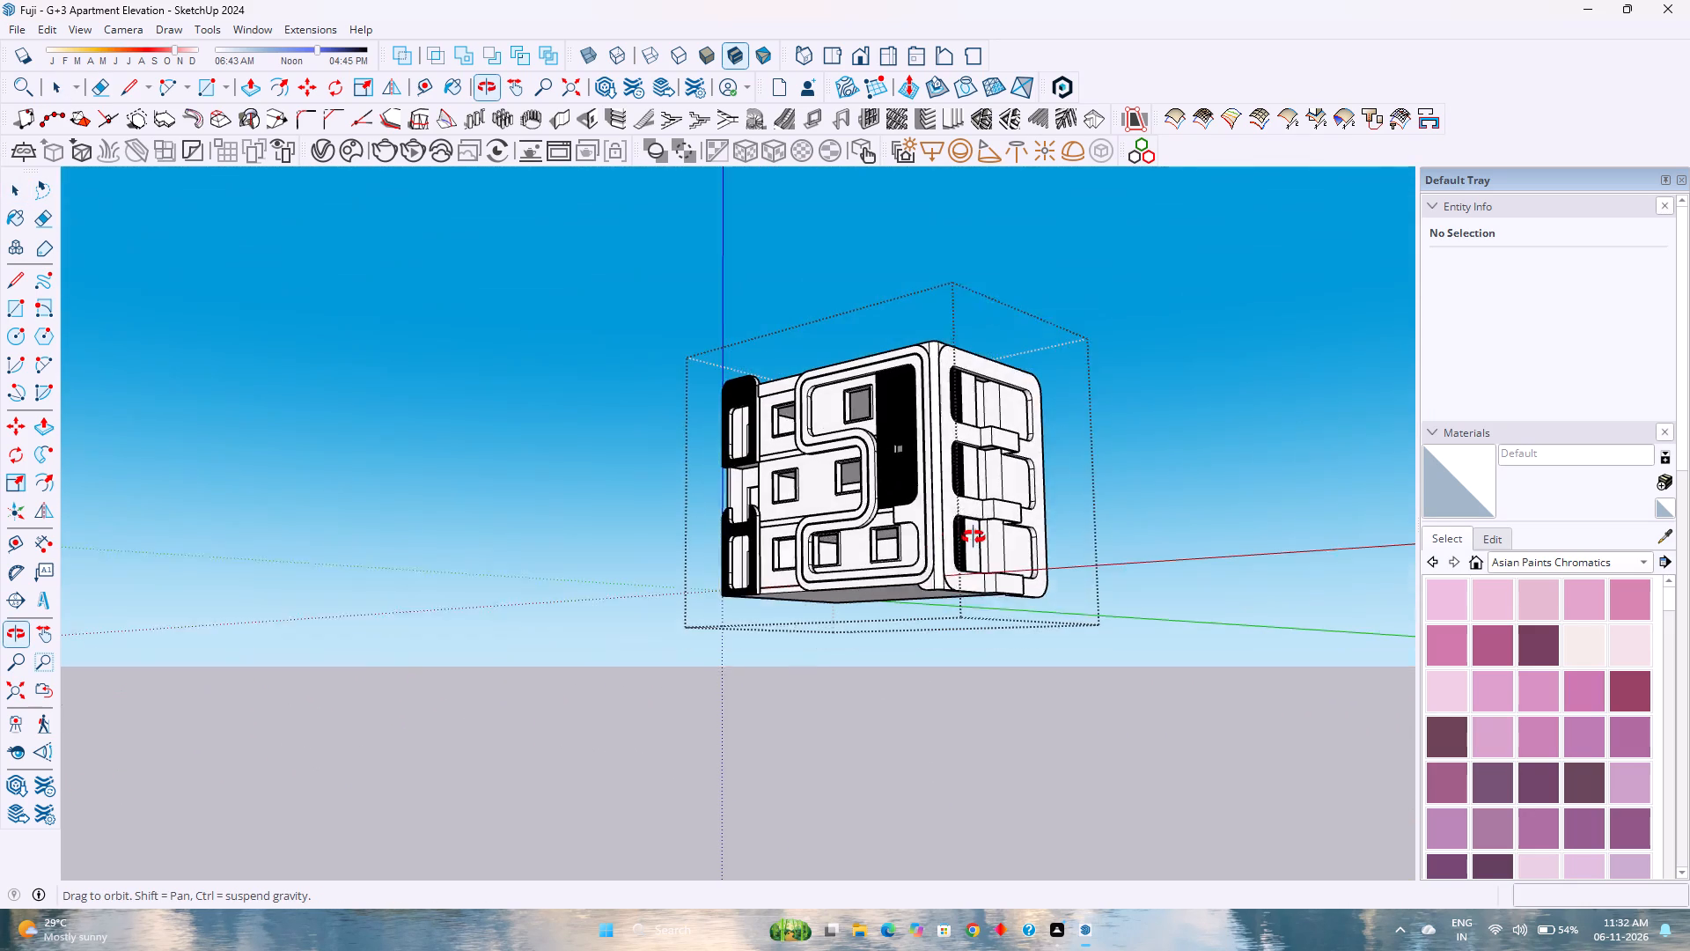
pyautogui.moveTo(974, 537); pyautogui.dragTo(992, 536, button='middle')
pyautogui.middleClick(1047, 535)
pyautogui.scroll(-2, 1045, 535)
pyautogui.scroll(6, 1045, 535)
pyautogui.scroll(-3, 1040, 536)
pyautogui.scroll(3, 1040, 536)
pyautogui.scroll(-3, 1040, 536)
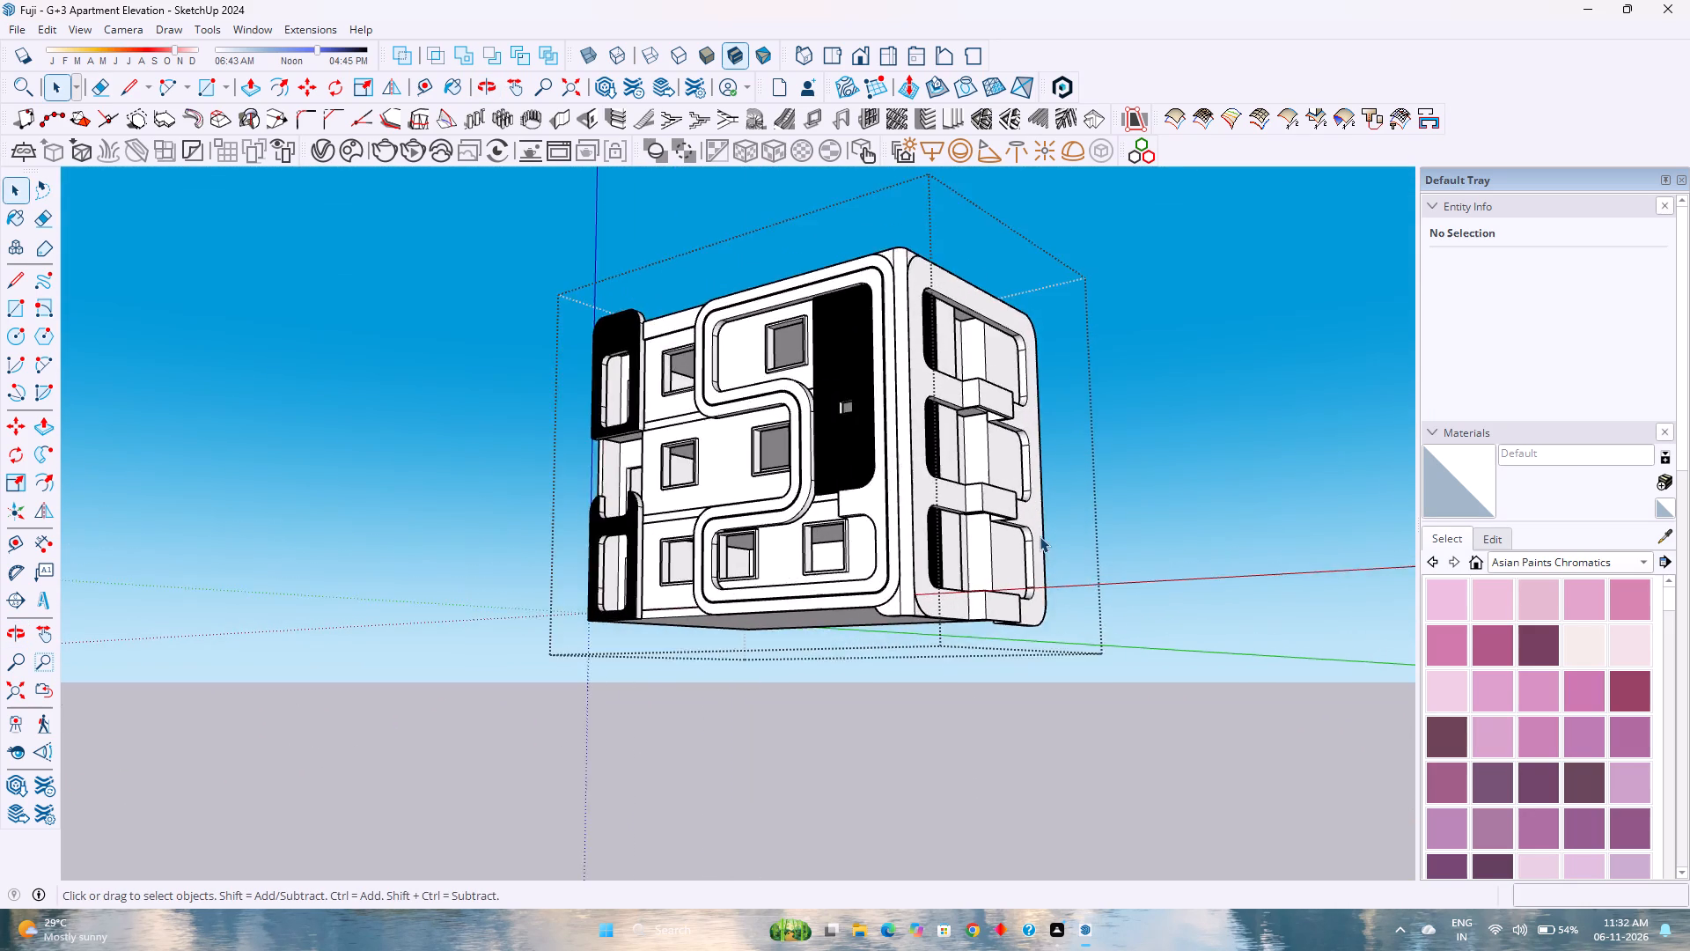
# Save the apartment elevation model.
pyautogui.hotkey('ctrl', 's')
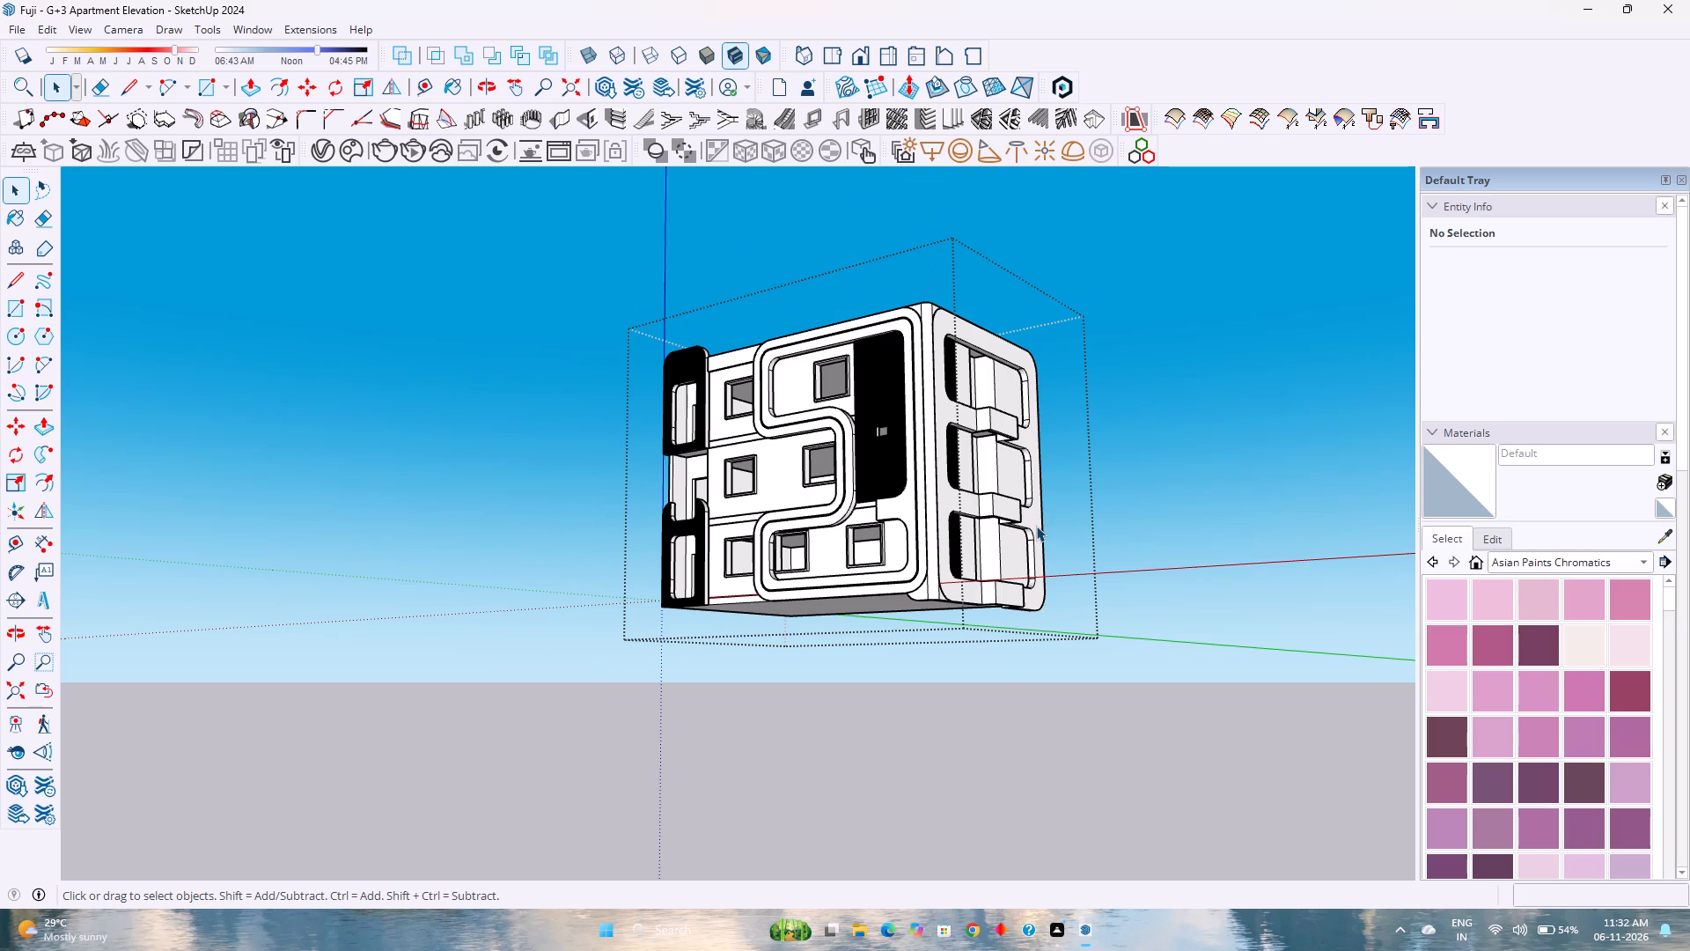
# Review the S-shaped front band, slat cladding, side balconies and roof from low, frontal and elevated viewpoints.
pyautogui.scroll(-3, 1032, 524)
pyautogui.scroll(4, 1032, 524)
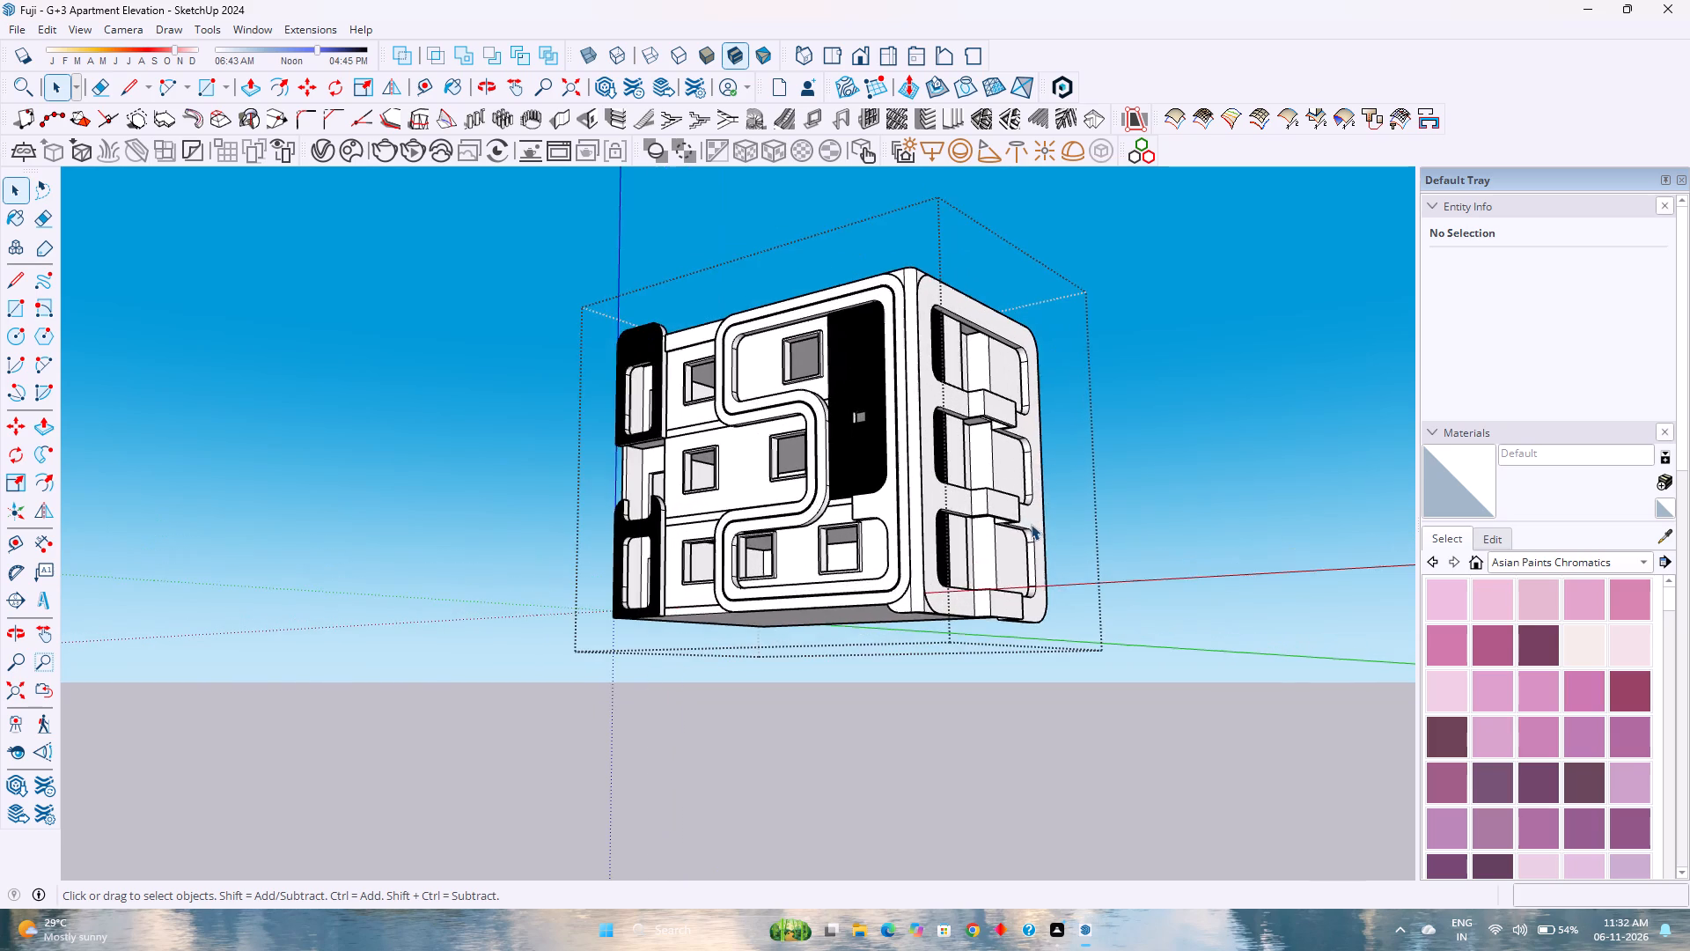
pyautogui.middleClick(1031, 524)
pyautogui.moveTo(1031, 524); pyautogui.dragTo(942, 613, button='middle')
pyautogui.scroll(-4, 927, 599)
pyautogui.scroll(3, 489, 600)
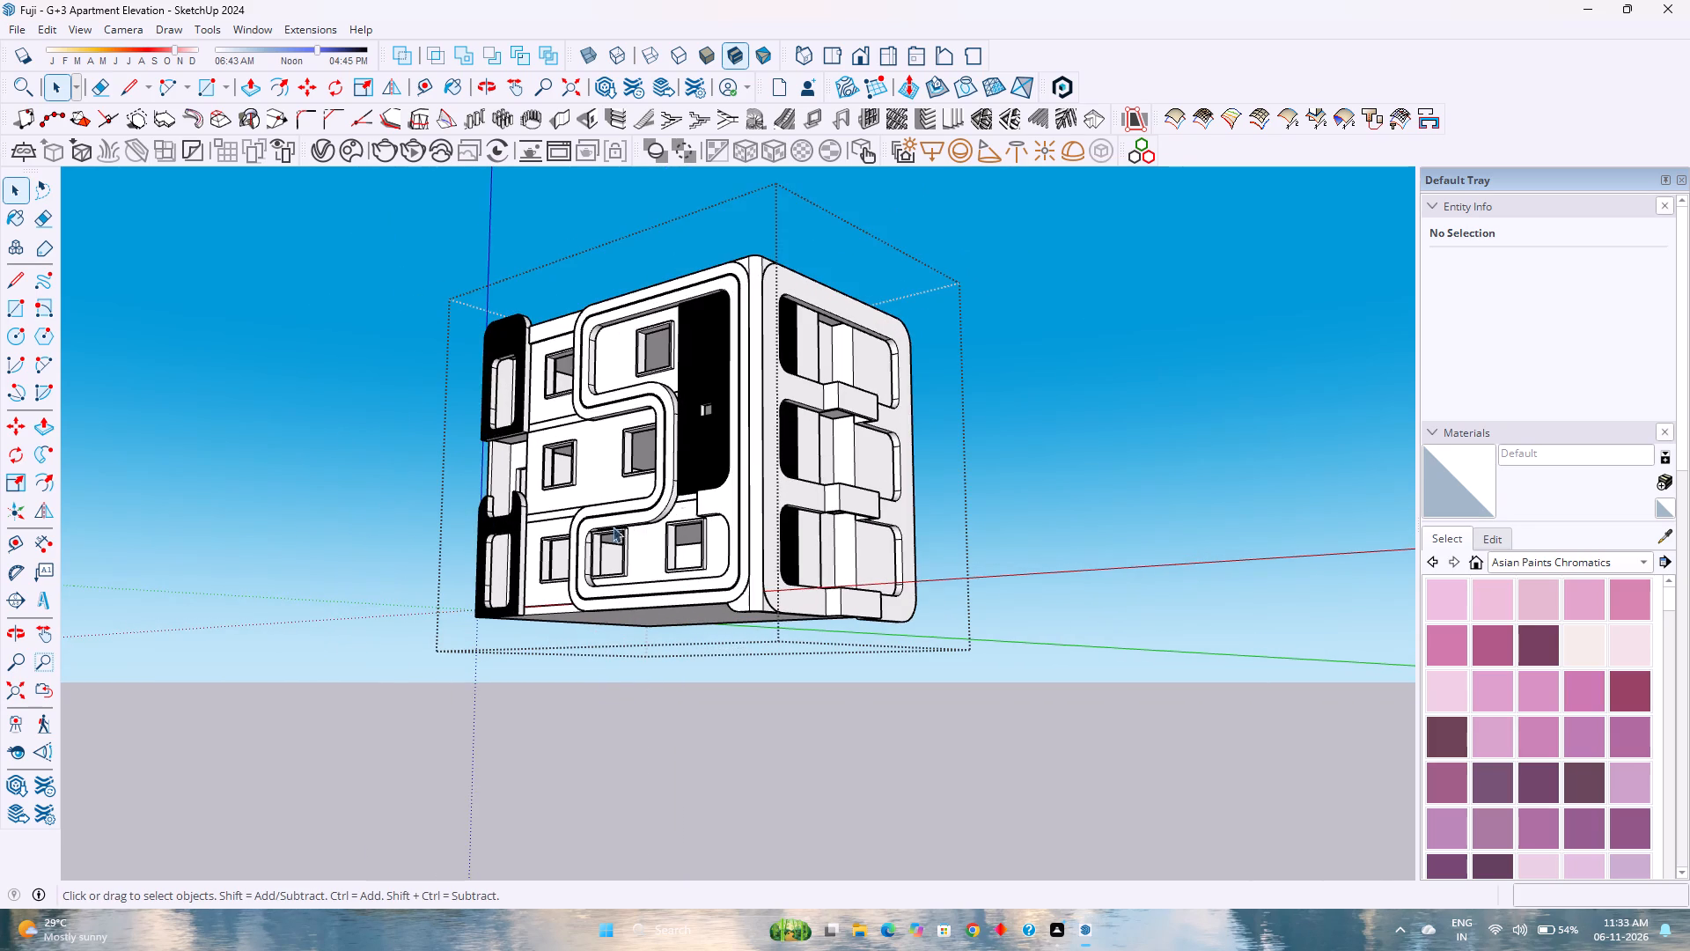
pyautogui.moveTo(747, 447); pyautogui.dragTo(1155, 642, button='middle')
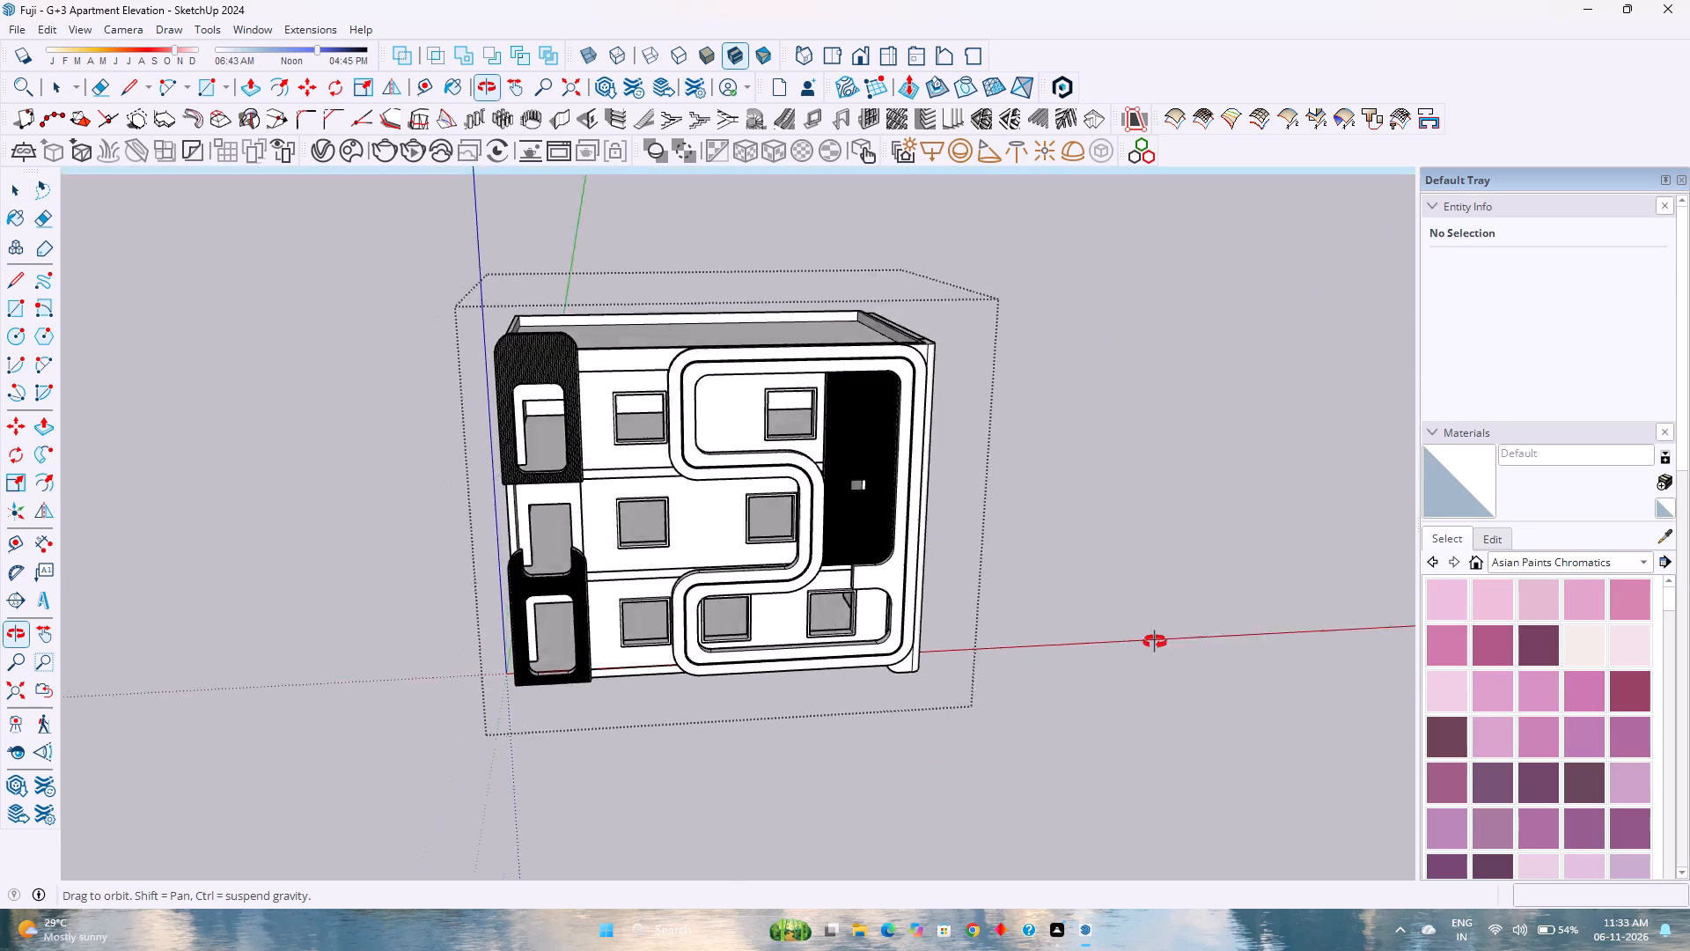
pyautogui.moveTo(1155, 642); pyautogui.dragTo(1166, 639, button='middle')
pyautogui.middleClick(1166, 639)
pyautogui.scroll(-3, 989, 593)
pyautogui.scroll(2, 650, 590)
pyautogui.scroll(1, 755, 589)
pyautogui.moveTo(755, 588); pyautogui.dragTo(672, 580, button='middle')
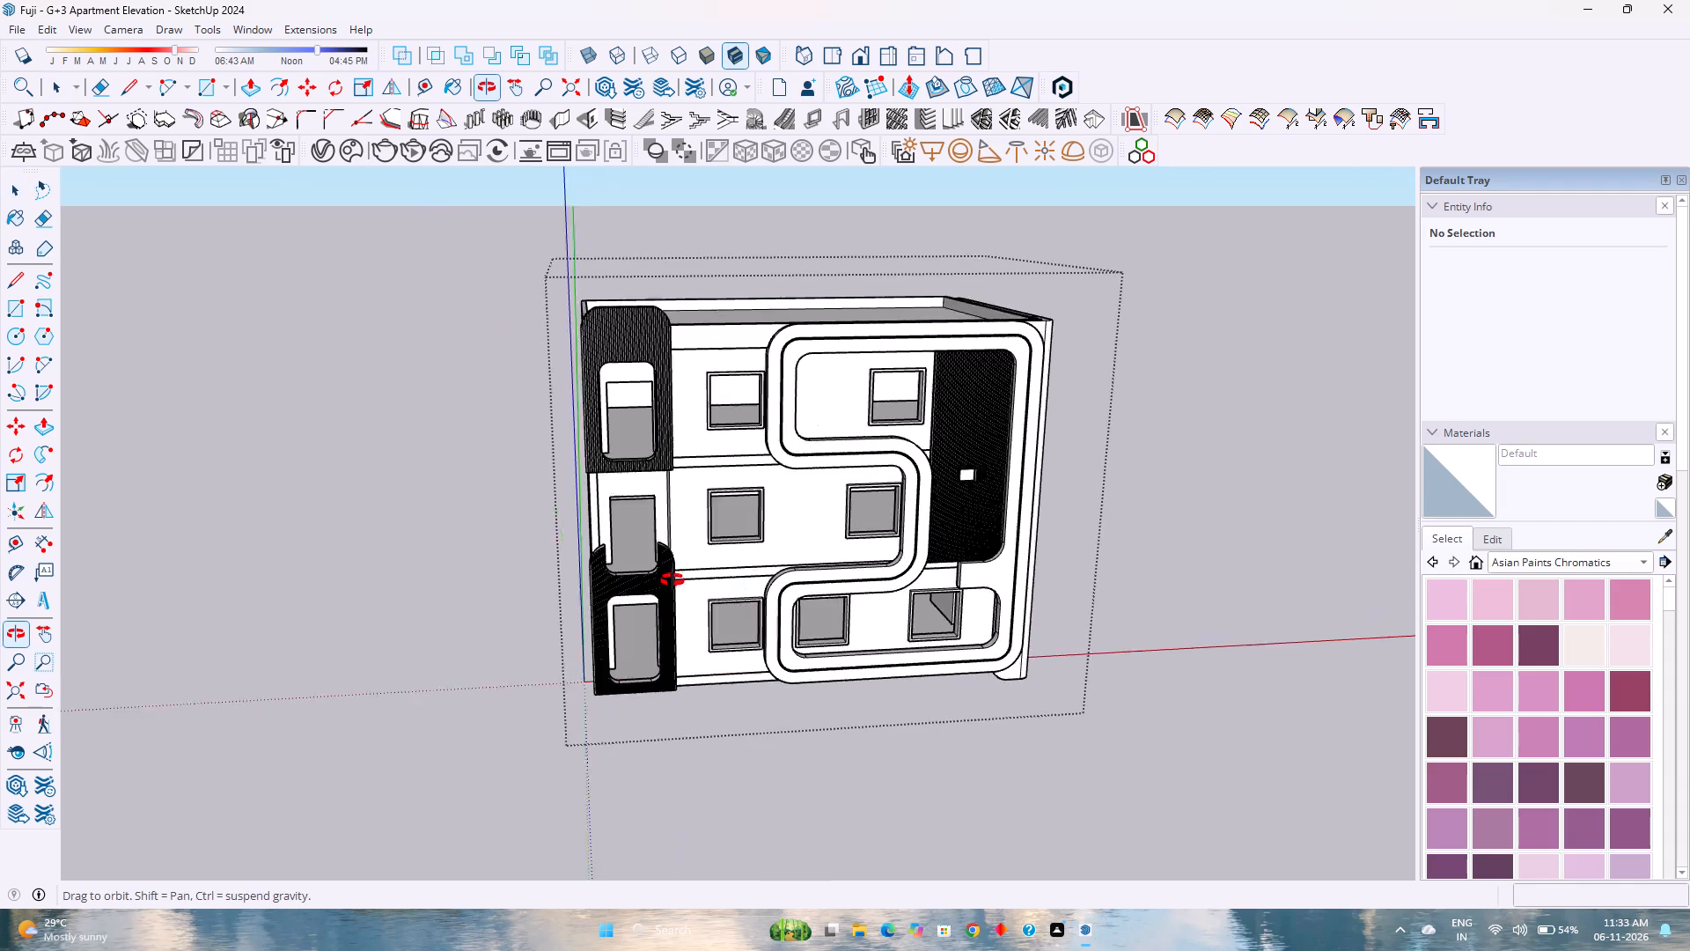
pyautogui.moveTo(672, 580); pyautogui.dragTo(624, 571, button='middle')
pyautogui.moveTo(533, 550); pyautogui.dragTo(466, 541, button='middle')
pyautogui.scroll(3, 724, 567)
pyautogui.moveTo(724, 579); pyautogui.dragTo(658, 512, button='middle')
pyautogui.moveTo(657, 509); pyautogui.dragTo(649, 501, button='middle')
pyautogui.scroll(-4, 649, 501)
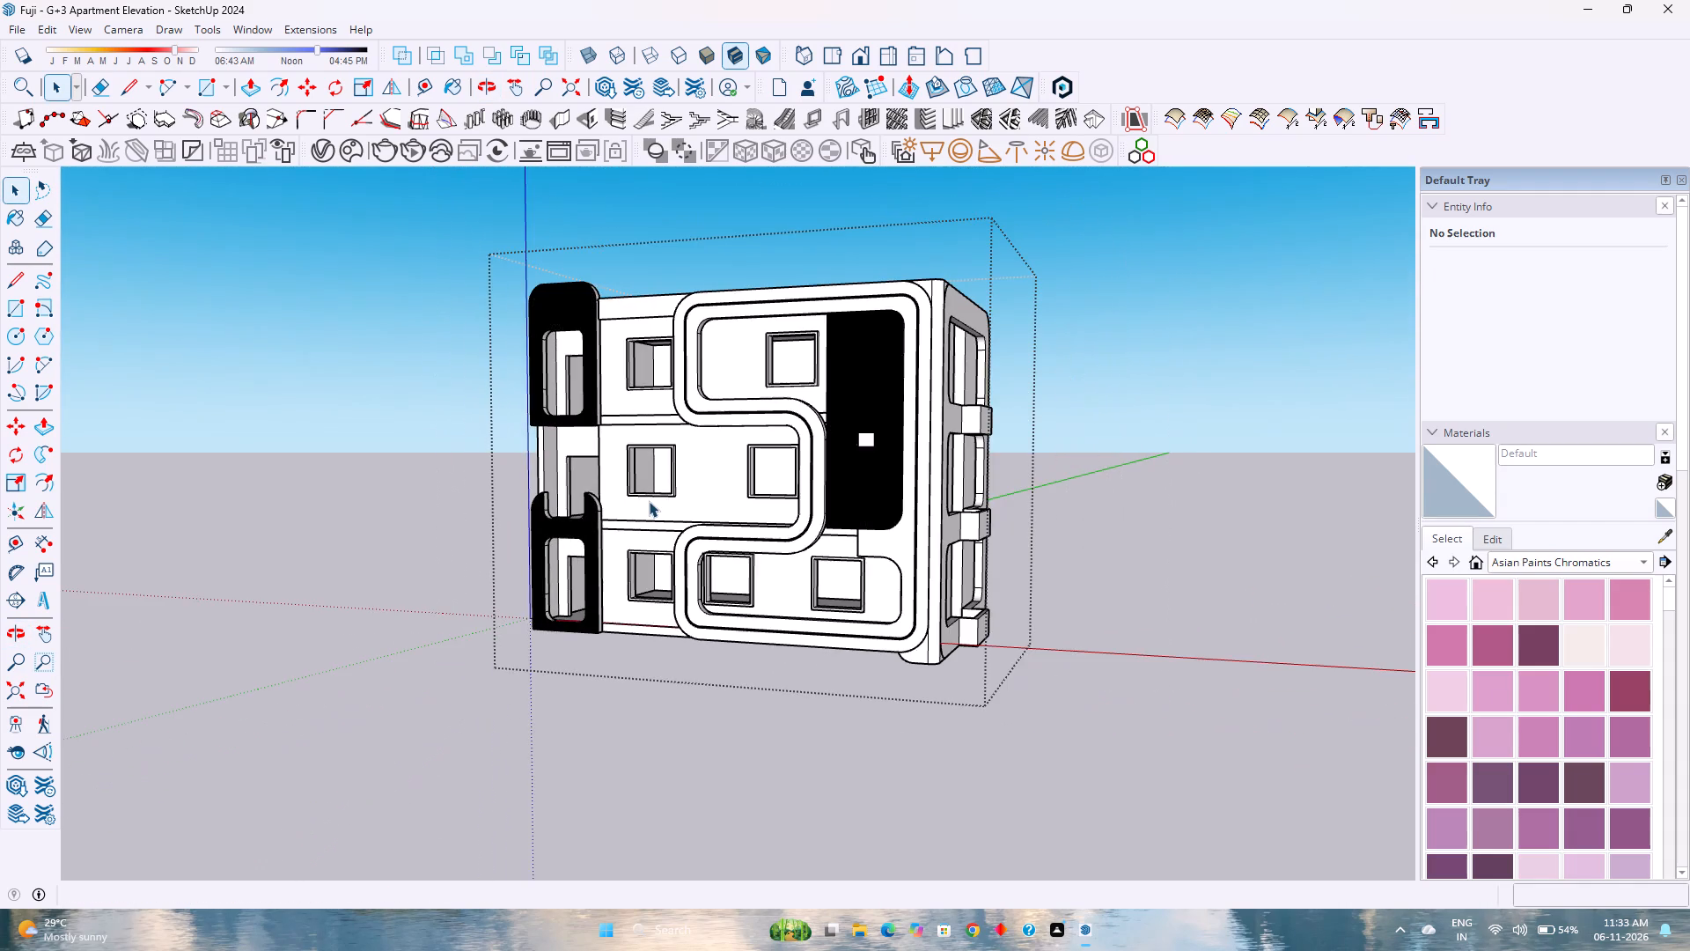
pyautogui.moveTo(790, 576); pyautogui.dragTo(777, 569, button='middle')
pyautogui.moveTo(777, 569); pyautogui.dragTo(685, 512, button='middle')
pyautogui.middleClick(685, 512)
pyautogui.middleClick(685, 512)
pyautogui.middleClick(685, 512)
pyautogui.middleClick(685, 512)
pyautogui.moveTo(680, 509); pyautogui.dragTo(665, 496, button='middle')
pyautogui.middleClick(665, 496)
pyautogui.scroll(-3, 665, 496)
pyautogui.scroll(-3, 832, 516)
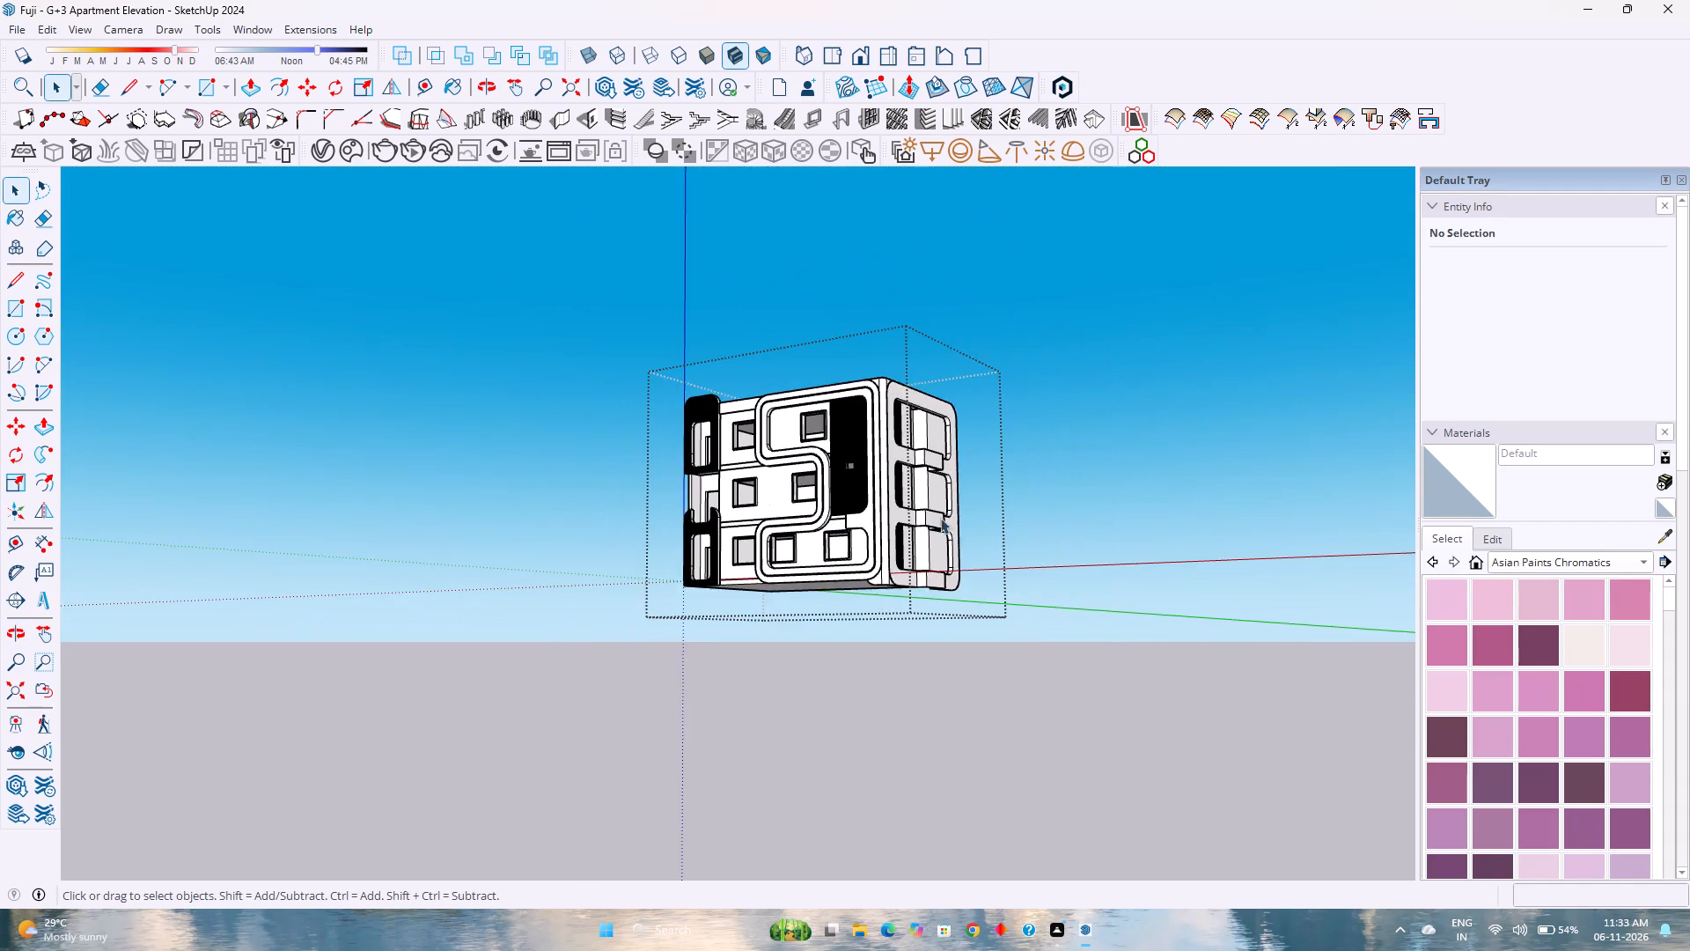
pyautogui.scroll(3, 954, 516)
pyautogui.moveTo(878, 515); pyautogui.dragTo(827, 514, button='middle')
pyautogui.middleClick(827, 514)
pyautogui.scroll(3, 785, 510)
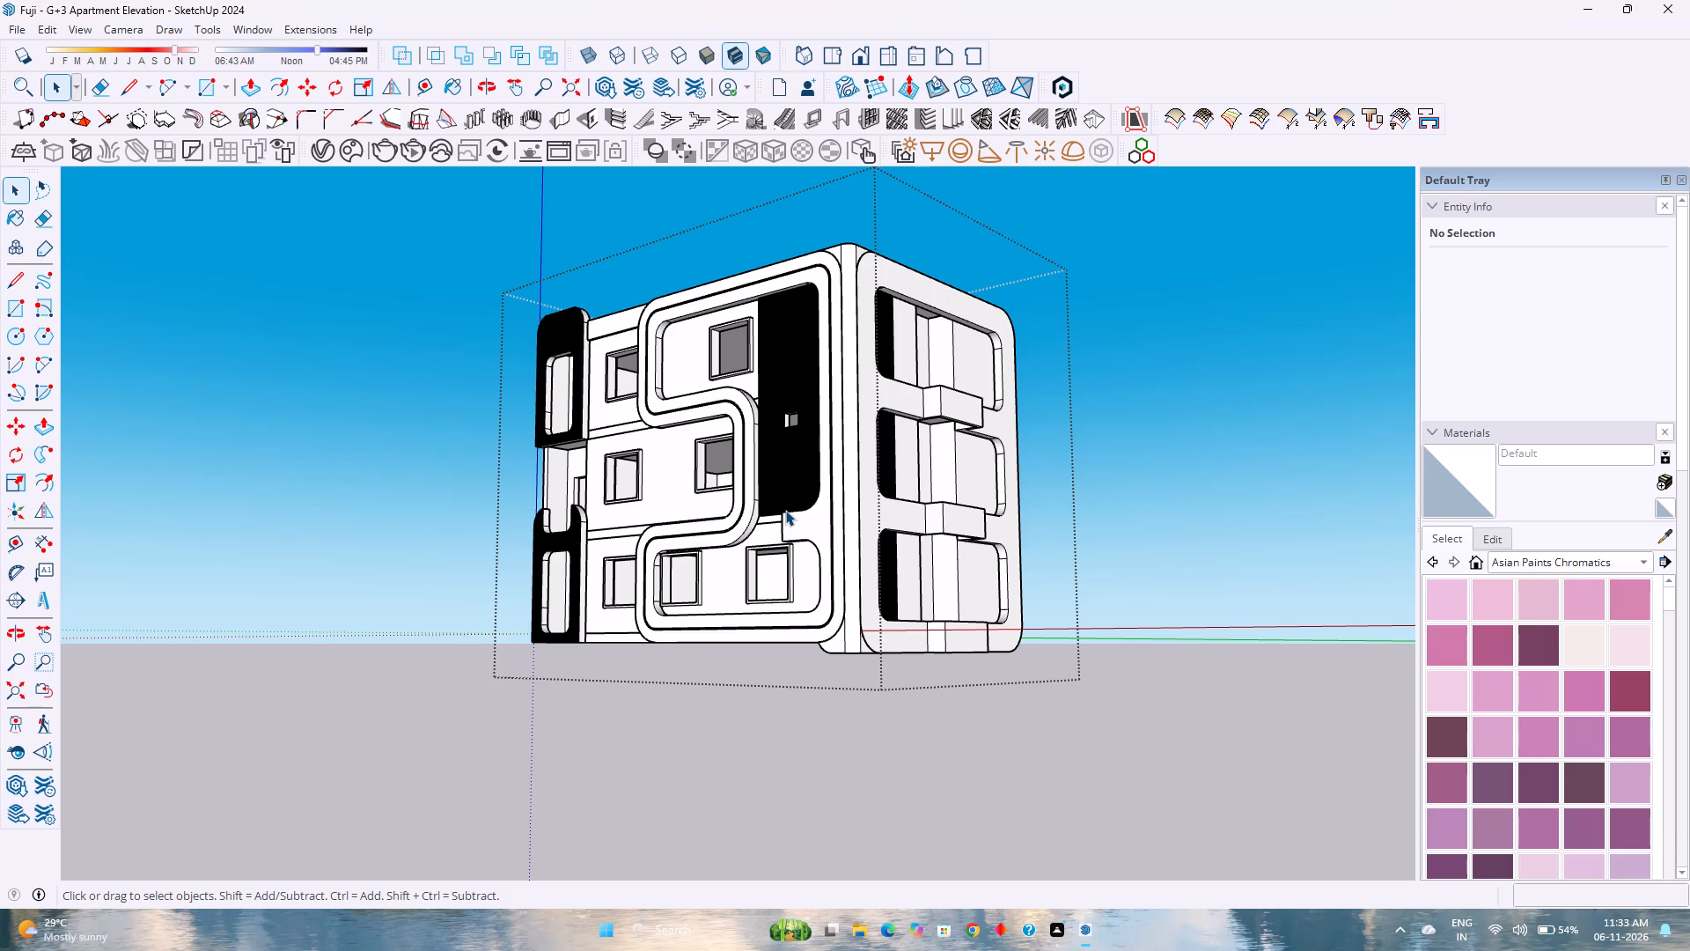
pyautogui.scroll(-5, 785, 510)
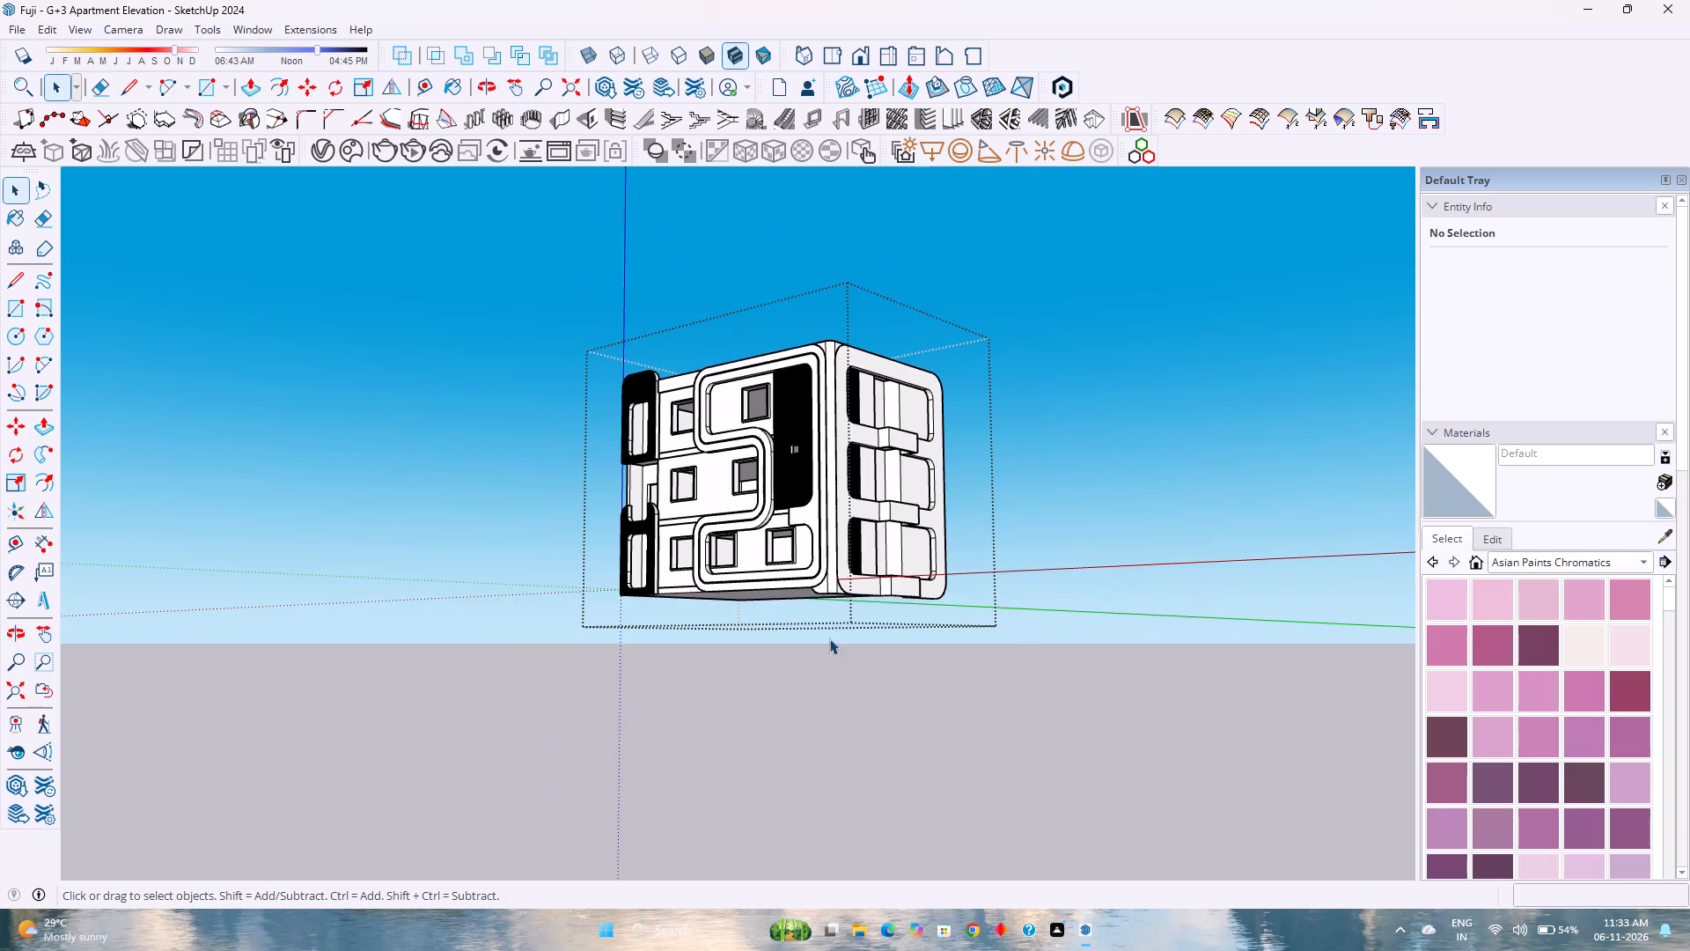
pyautogui.scroll(3, 831, 541)
pyautogui.moveTo(832, 542); pyautogui.dragTo(825, 488, button='middle')
pyautogui.middleClick(825, 488)
pyautogui.scroll(2, 825, 488)
pyautogui.scroll(-2, 825, 488)
pyautogui.moveTo(831, 492); pyautogui.dragTo(831, 493, button='middle')
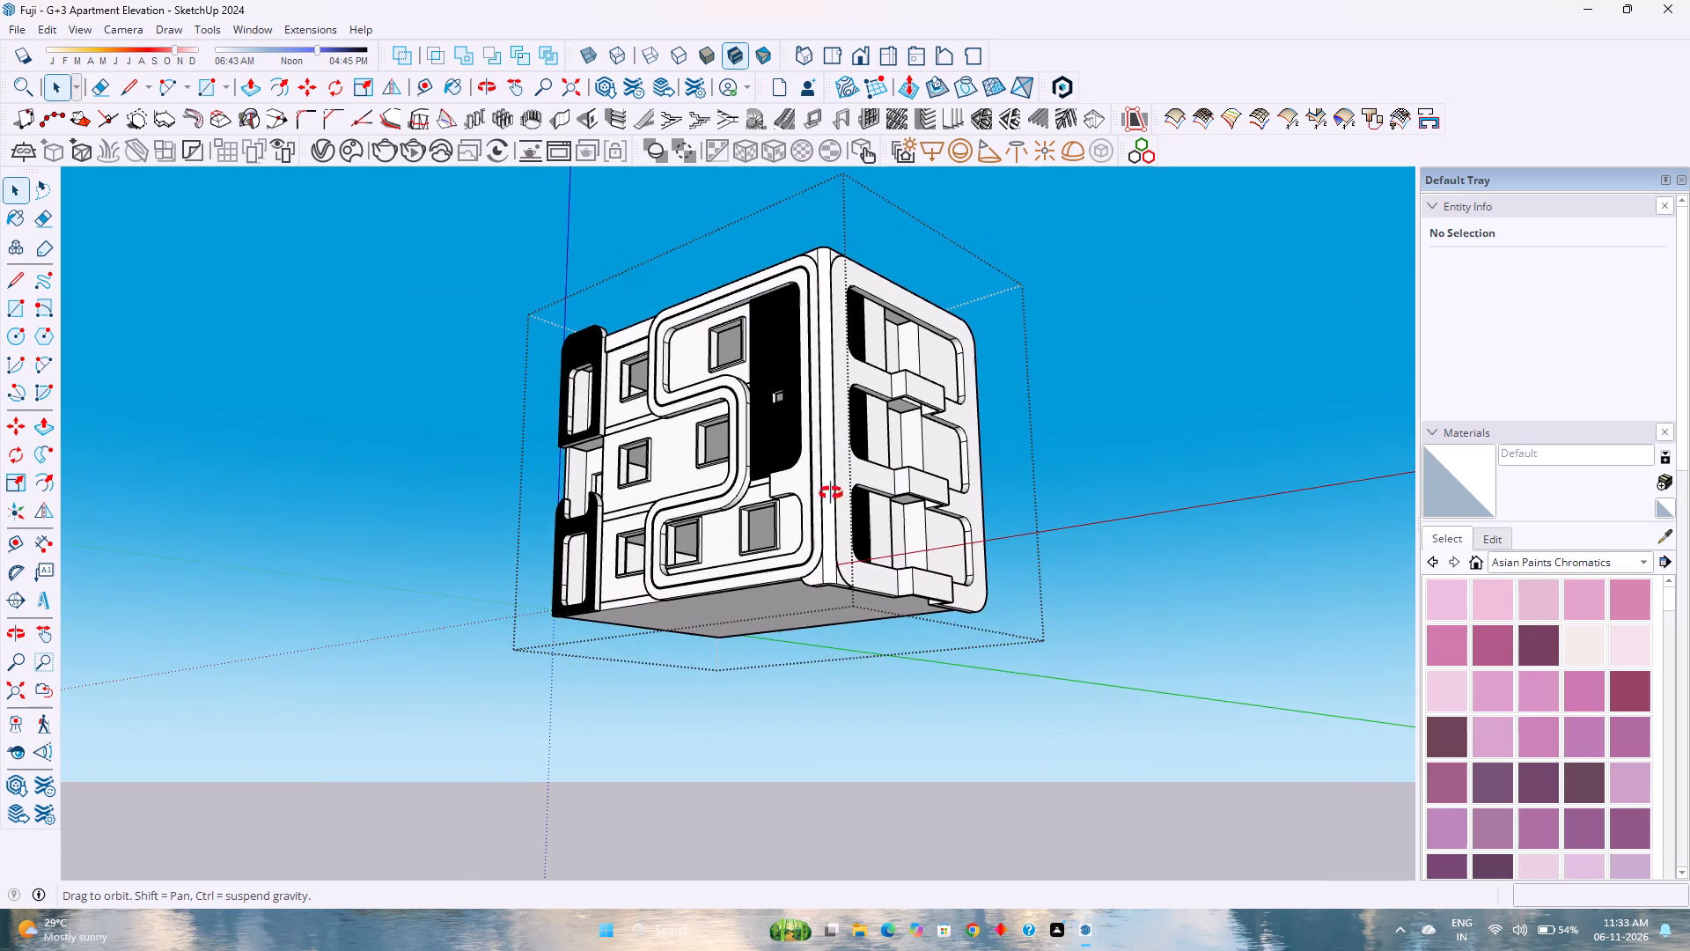
pyautogui.moveTo(831, 493); pyautogui.dragTo(863, 655, button='middle')
pyautogui.moveTo(863, 658); pyautogui.dragTo(881, 736, button='middle')
pyautogui.middleClick(882, 737)
pyautogui.moveTo(869, 545); pyautogui.dragTo(846, 689, button='middle')
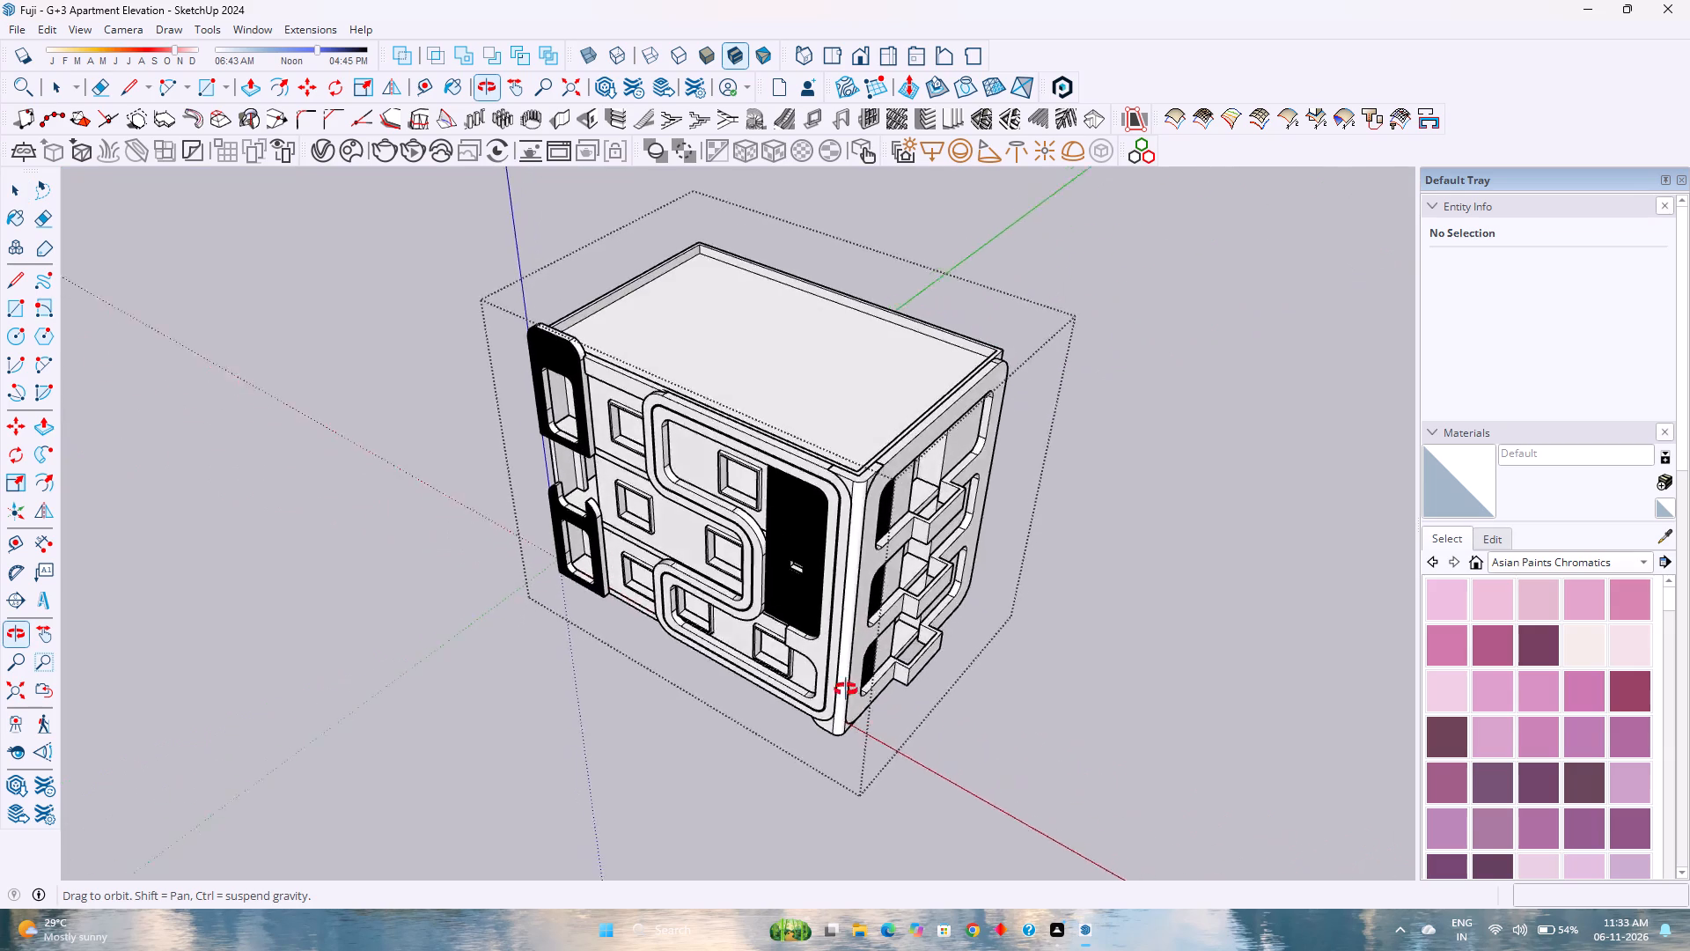
pyautogui.moveTo(846, 689); pyautogui.dragTo(896, 484, button='middle')
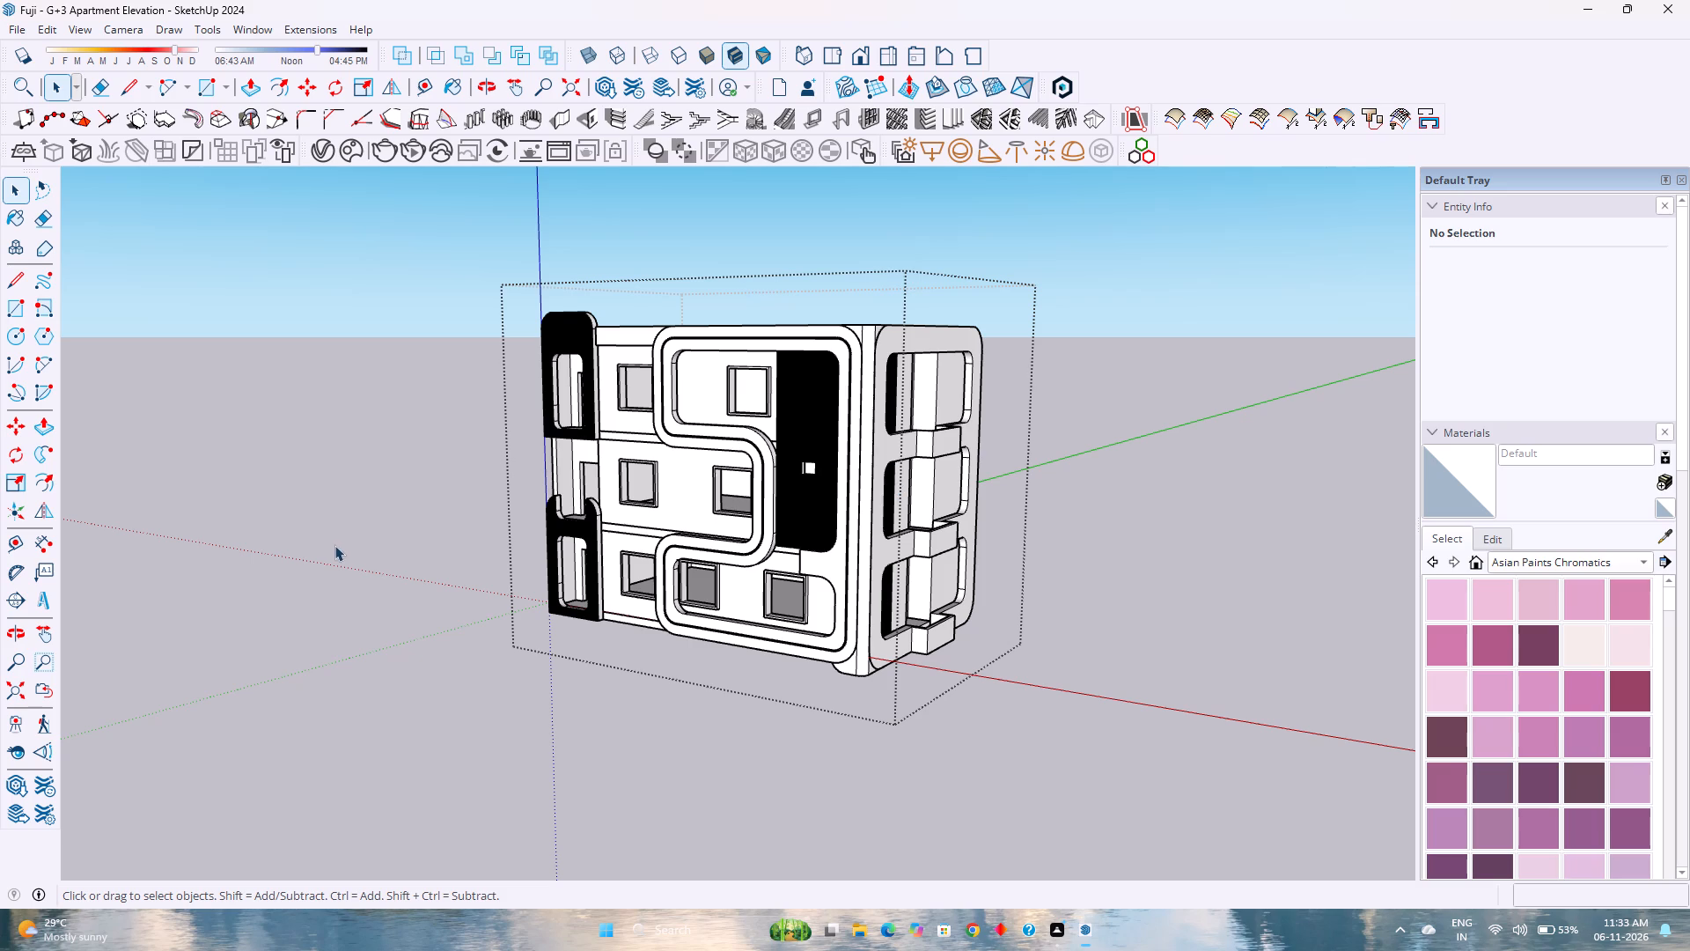
# Inspect the grooved slat frame around the ground-floor corner opening up close, along with the adjoining front facade.
pyautogui.scroll(3, 338, 545)
pyautogui.scroll(3, 583, 623)
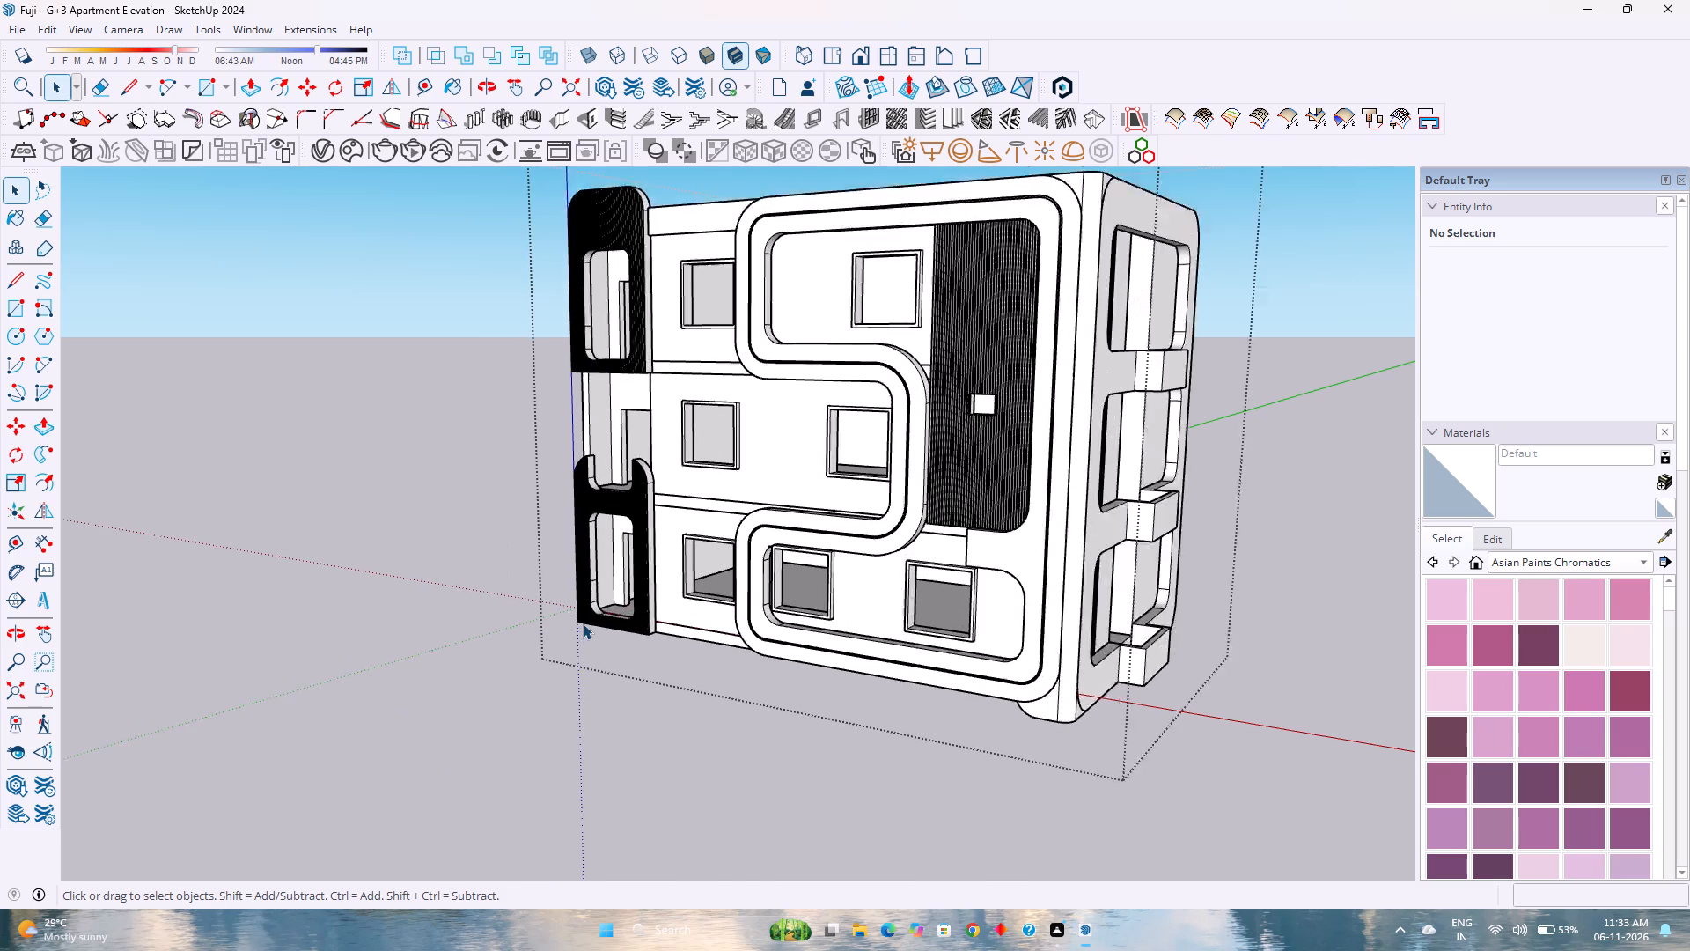
pyautogui.scroll(7, 597, 608)
pyautogui.middleClick(595, 615)
pyautogui.moveTo(598, 616); pyautogui.dragTo(836, 655, button='middle')
pyautogui.middleClick(836, 655)
pyautogui.middleClick(836, 655)
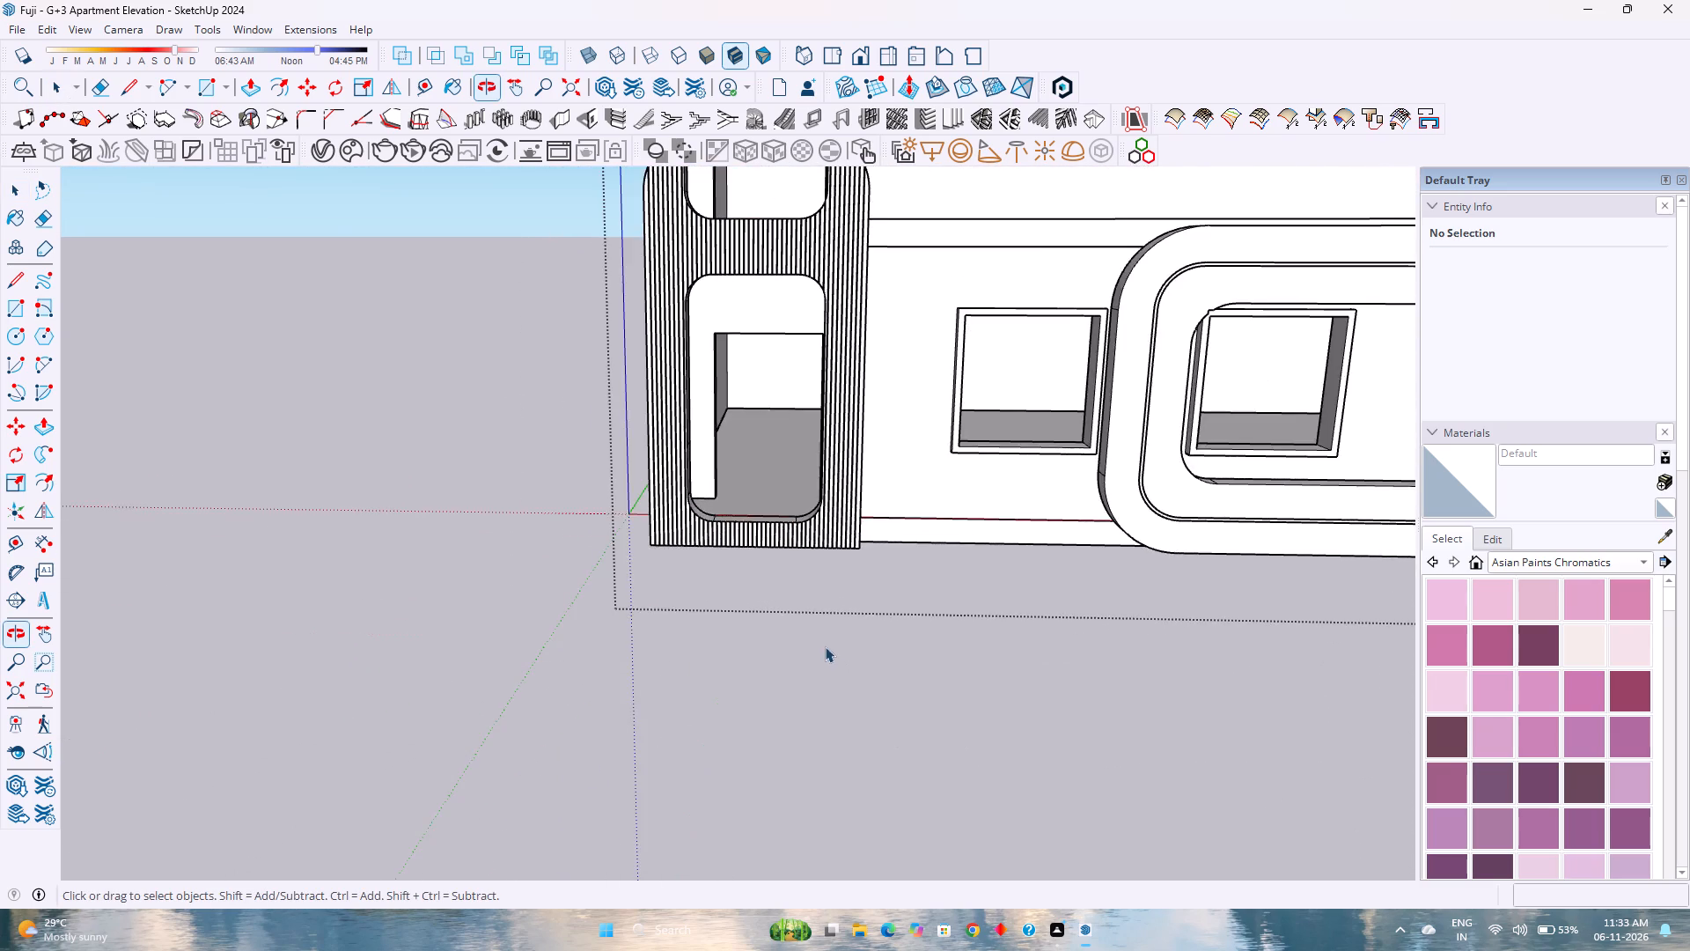
pyautogui.scroll(-3, 825, 646)
pyautogui.scroll(-4, 810, 506)
pyautogui.moveTo(854, 389); pyautogui.dragTo(714, 414, button='middle')
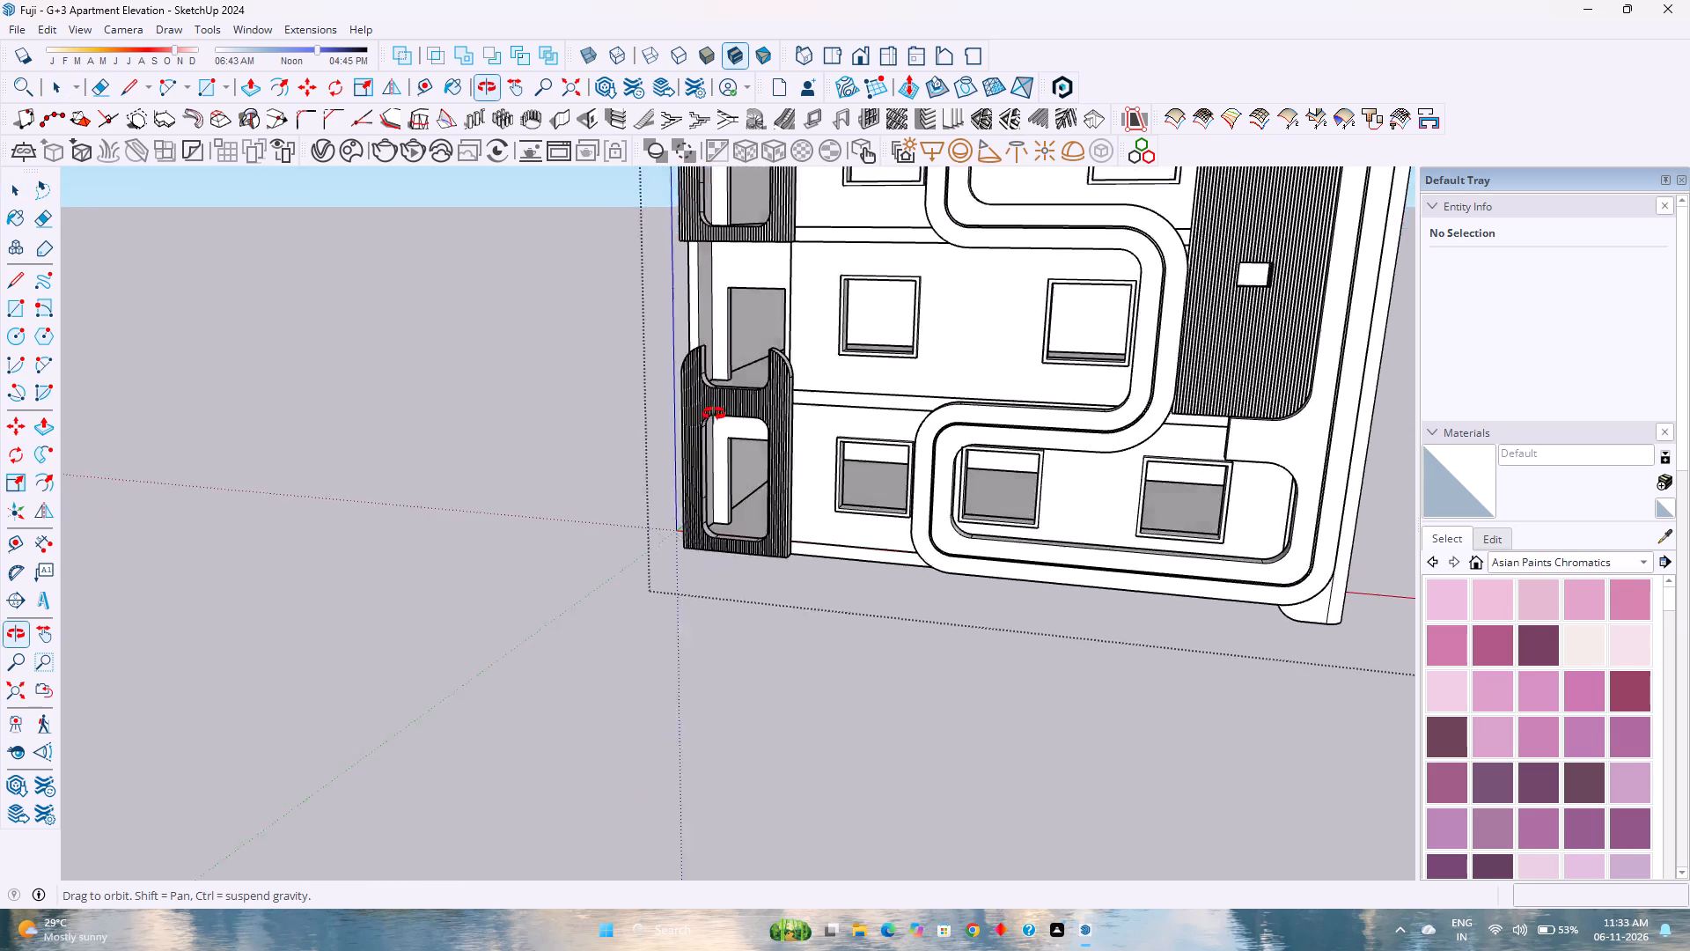
pyautogui.moveTo(714, 414); pyautogui.dragTo(631, 448, button='middle')
pyautogui.middleClick(631, 449)
pyautogui.middleClick(617, 464)
pyautogui.scroll(-3, 616, 468)
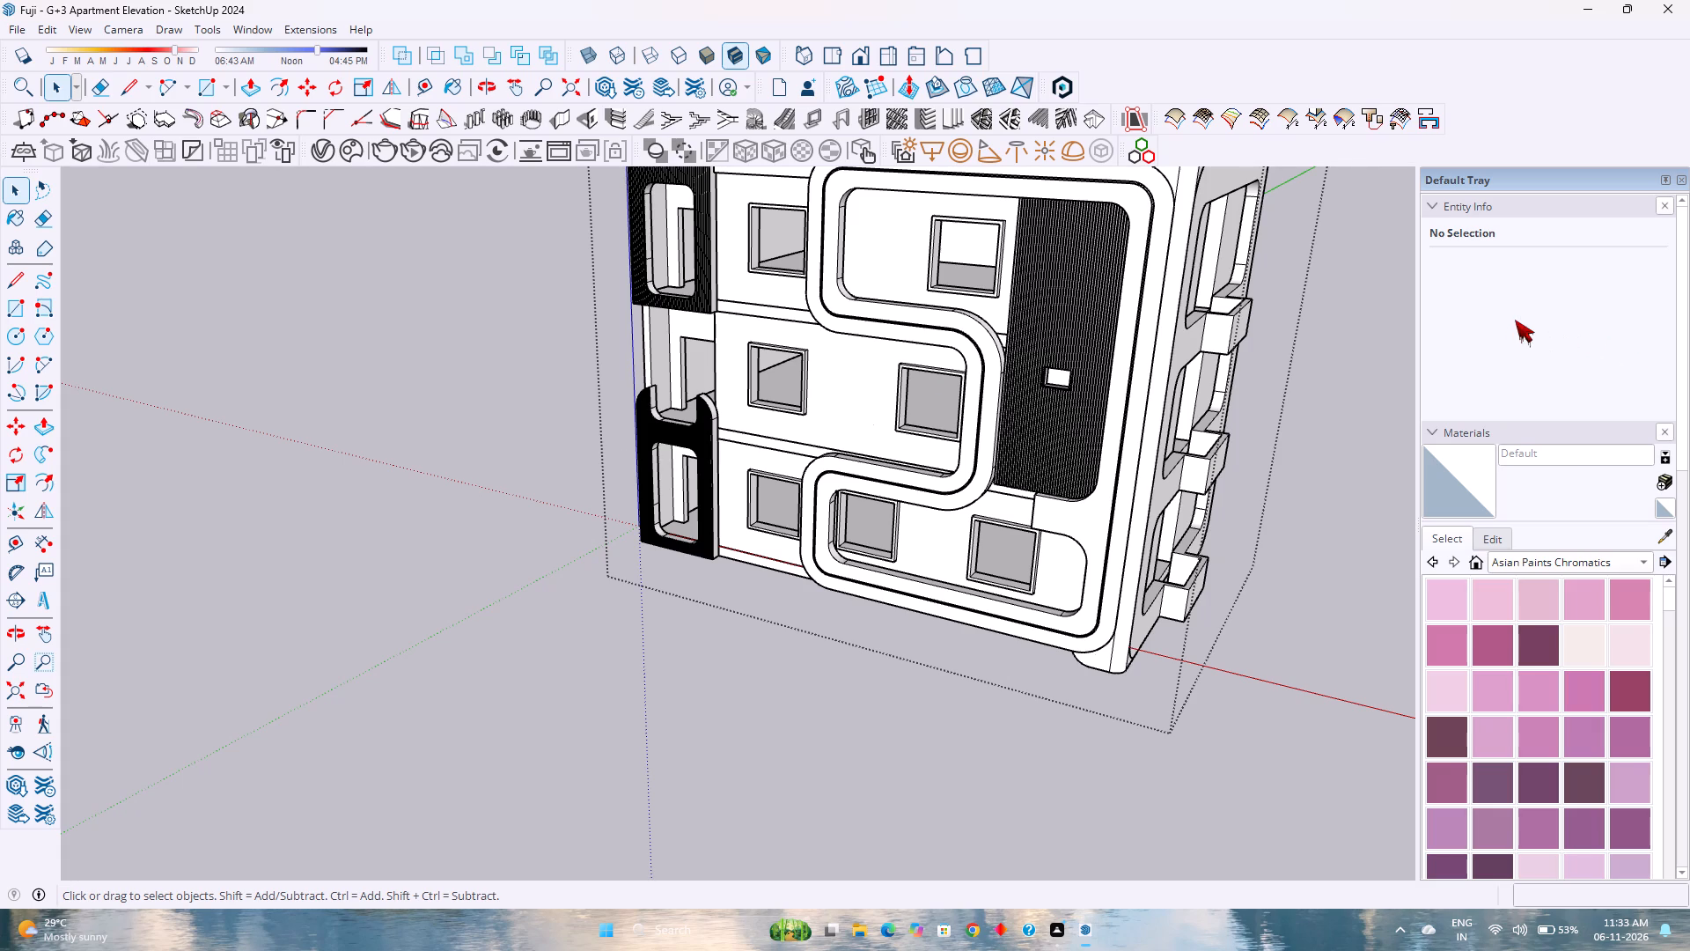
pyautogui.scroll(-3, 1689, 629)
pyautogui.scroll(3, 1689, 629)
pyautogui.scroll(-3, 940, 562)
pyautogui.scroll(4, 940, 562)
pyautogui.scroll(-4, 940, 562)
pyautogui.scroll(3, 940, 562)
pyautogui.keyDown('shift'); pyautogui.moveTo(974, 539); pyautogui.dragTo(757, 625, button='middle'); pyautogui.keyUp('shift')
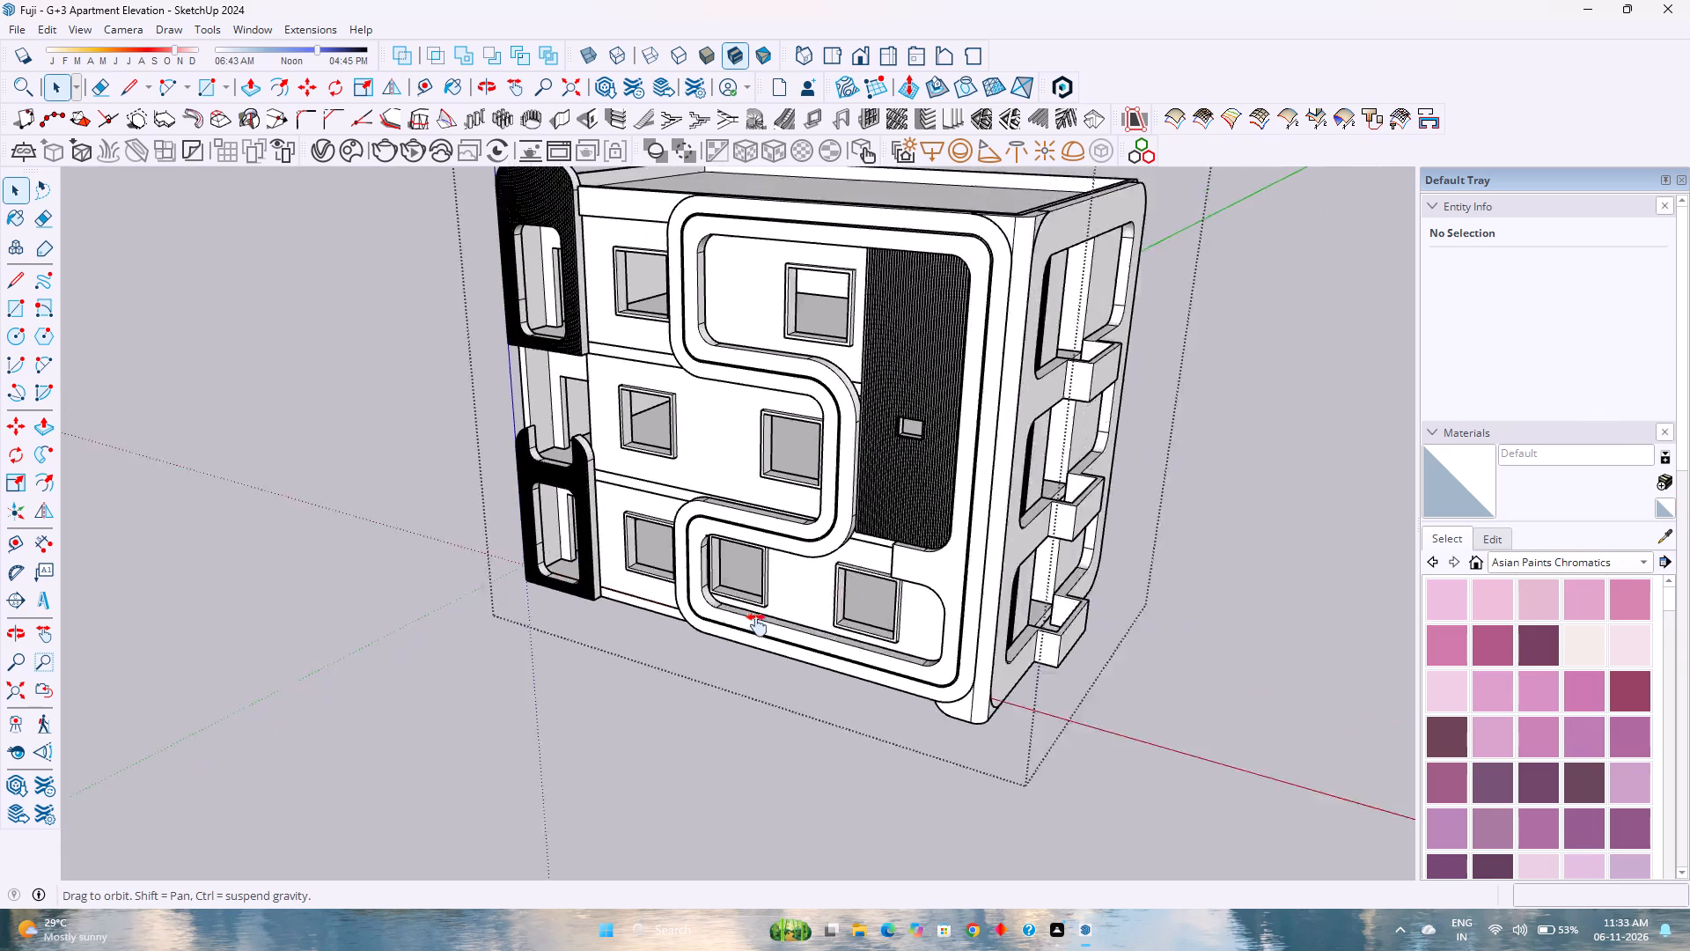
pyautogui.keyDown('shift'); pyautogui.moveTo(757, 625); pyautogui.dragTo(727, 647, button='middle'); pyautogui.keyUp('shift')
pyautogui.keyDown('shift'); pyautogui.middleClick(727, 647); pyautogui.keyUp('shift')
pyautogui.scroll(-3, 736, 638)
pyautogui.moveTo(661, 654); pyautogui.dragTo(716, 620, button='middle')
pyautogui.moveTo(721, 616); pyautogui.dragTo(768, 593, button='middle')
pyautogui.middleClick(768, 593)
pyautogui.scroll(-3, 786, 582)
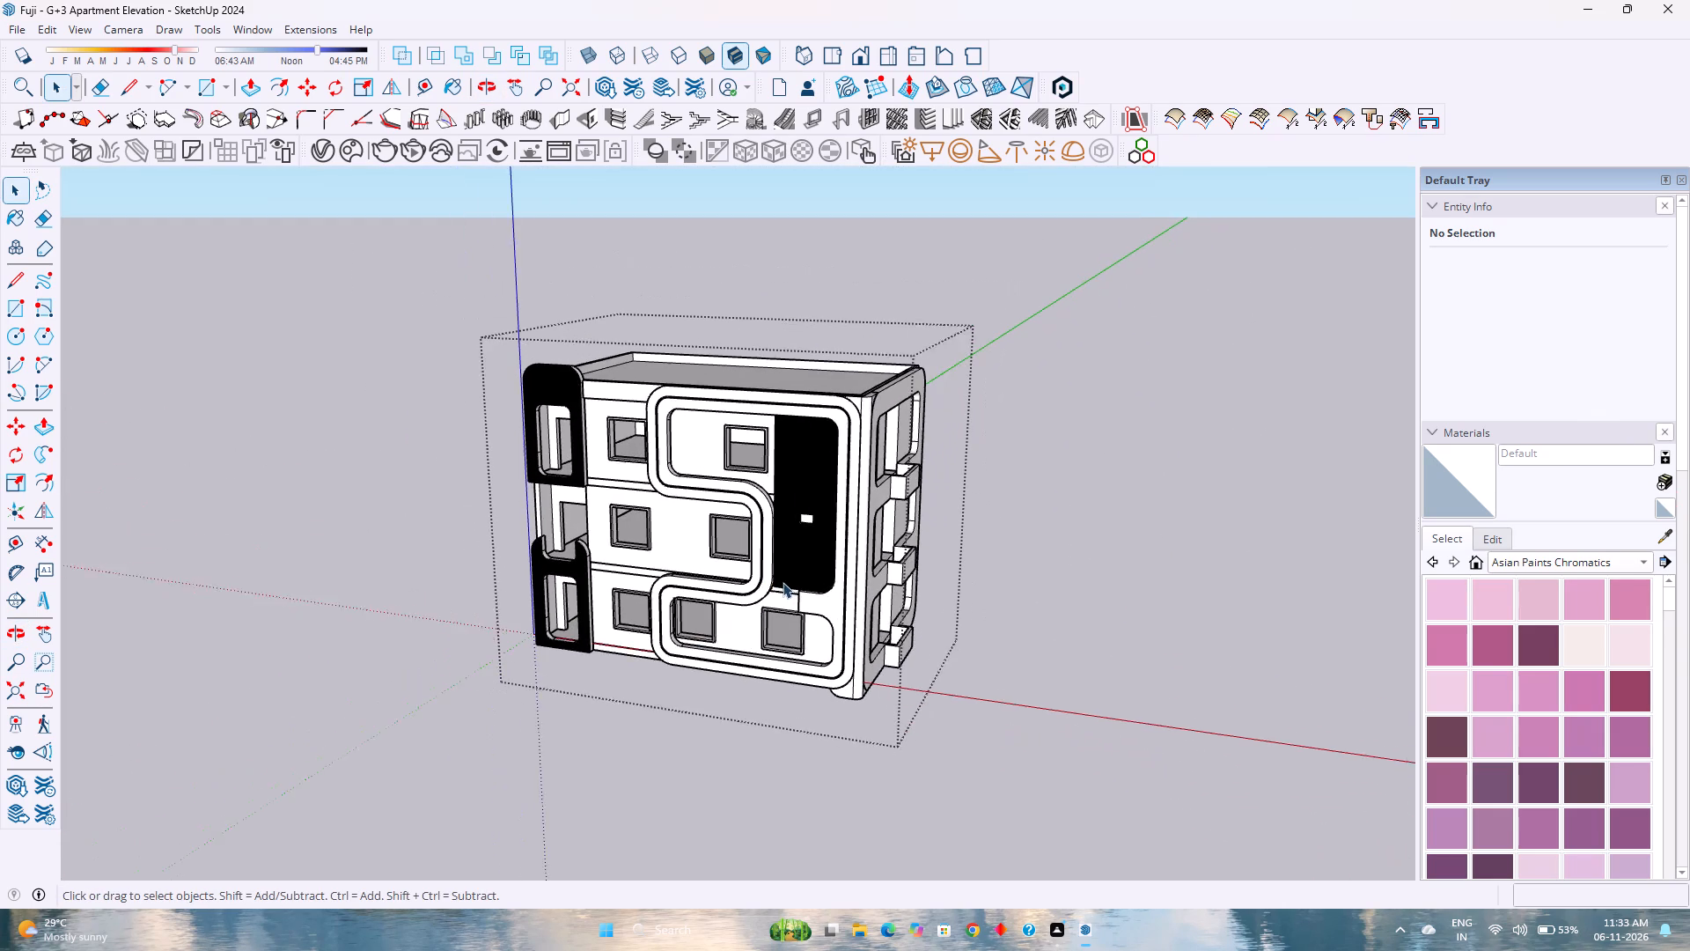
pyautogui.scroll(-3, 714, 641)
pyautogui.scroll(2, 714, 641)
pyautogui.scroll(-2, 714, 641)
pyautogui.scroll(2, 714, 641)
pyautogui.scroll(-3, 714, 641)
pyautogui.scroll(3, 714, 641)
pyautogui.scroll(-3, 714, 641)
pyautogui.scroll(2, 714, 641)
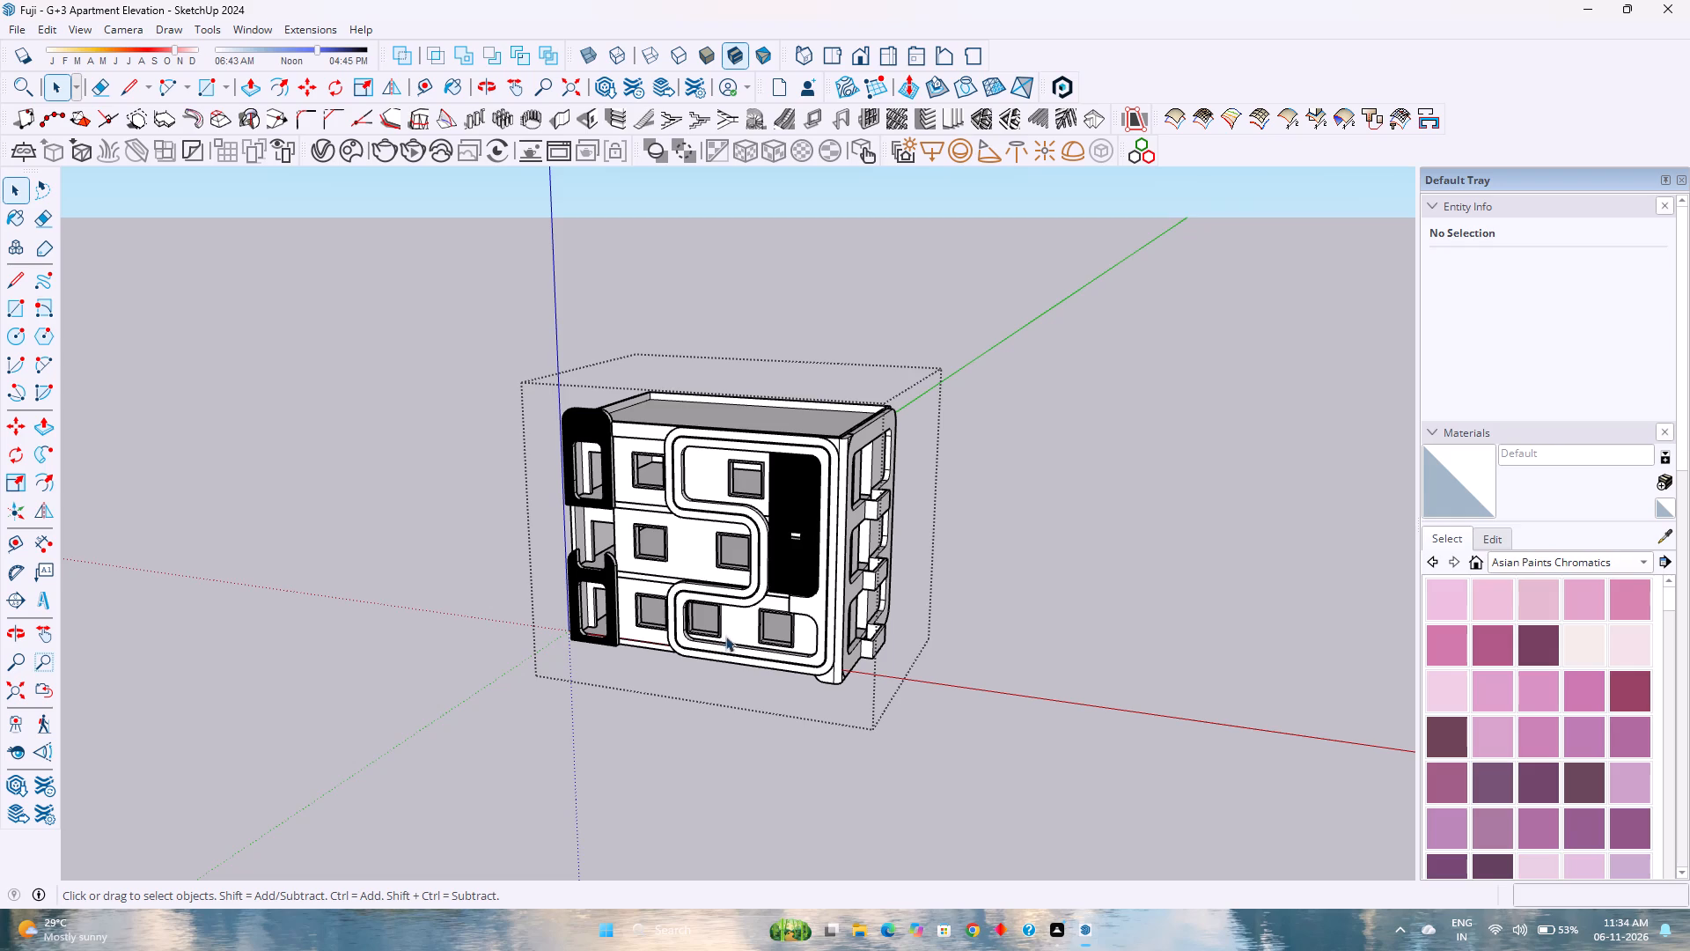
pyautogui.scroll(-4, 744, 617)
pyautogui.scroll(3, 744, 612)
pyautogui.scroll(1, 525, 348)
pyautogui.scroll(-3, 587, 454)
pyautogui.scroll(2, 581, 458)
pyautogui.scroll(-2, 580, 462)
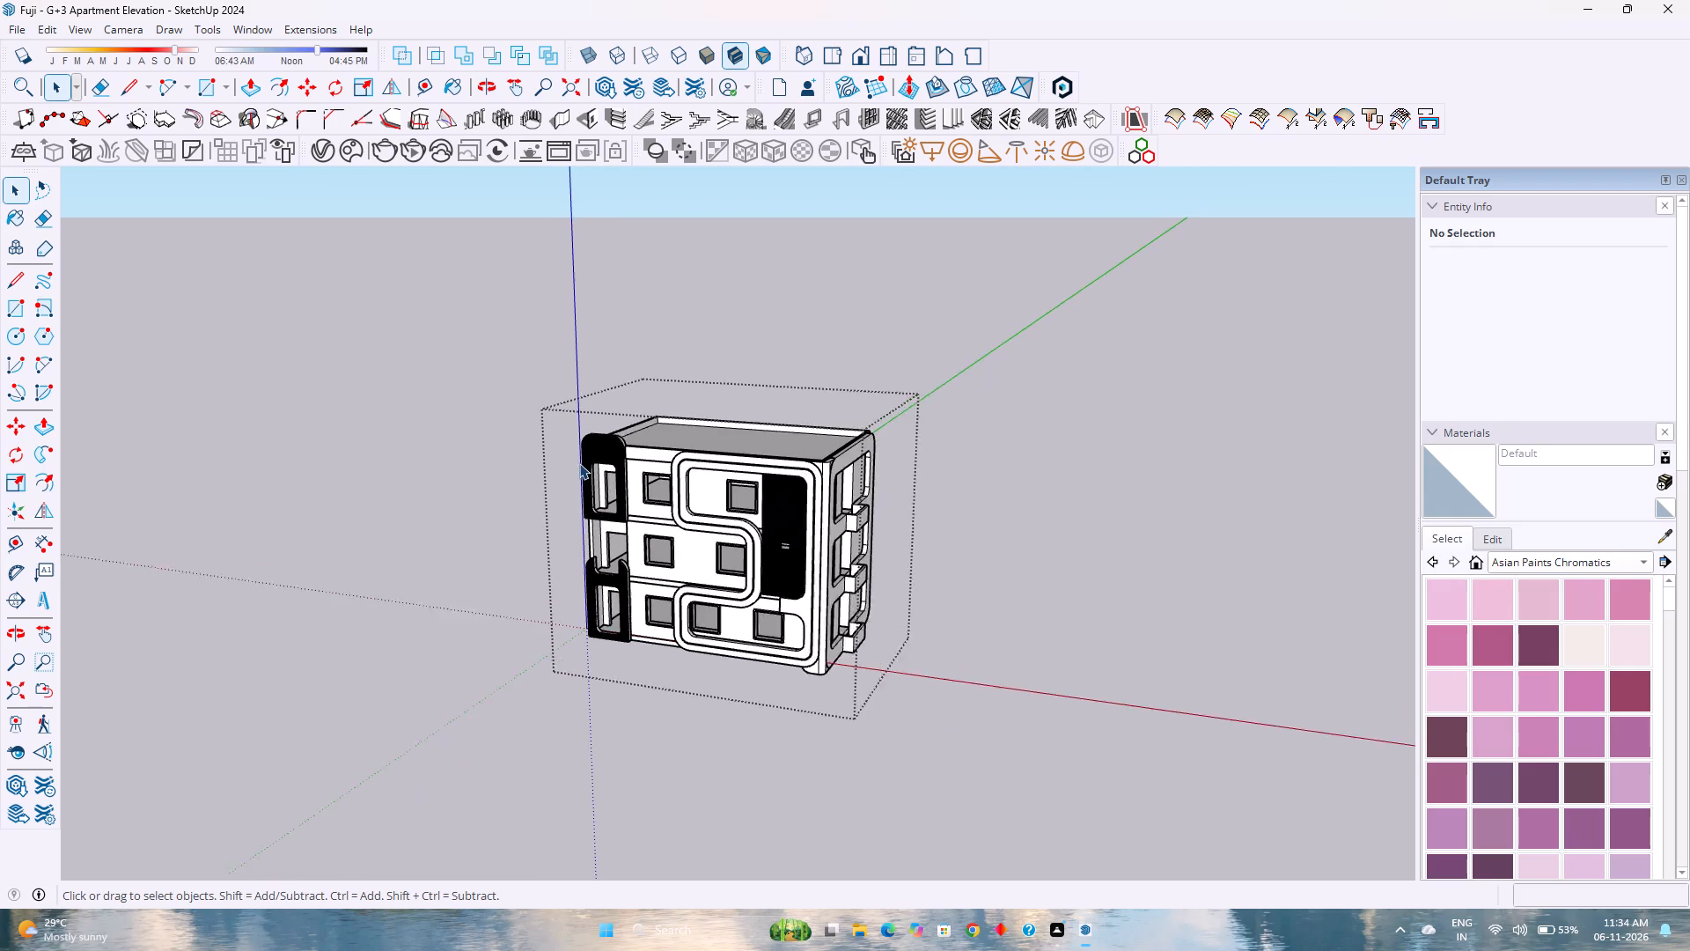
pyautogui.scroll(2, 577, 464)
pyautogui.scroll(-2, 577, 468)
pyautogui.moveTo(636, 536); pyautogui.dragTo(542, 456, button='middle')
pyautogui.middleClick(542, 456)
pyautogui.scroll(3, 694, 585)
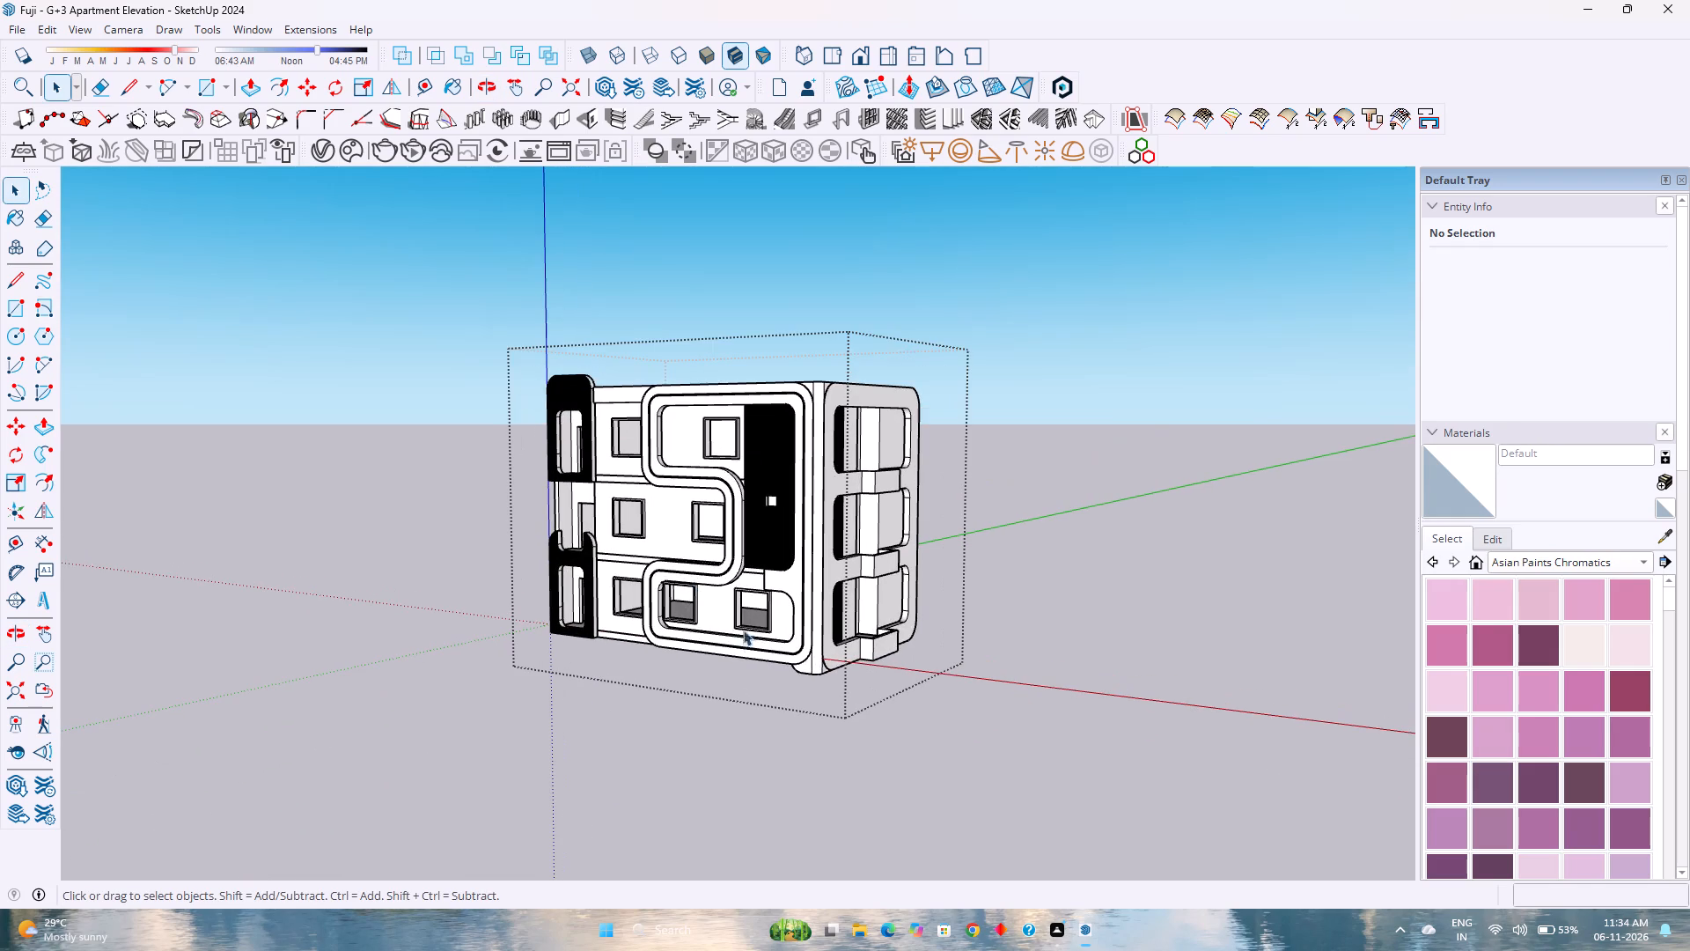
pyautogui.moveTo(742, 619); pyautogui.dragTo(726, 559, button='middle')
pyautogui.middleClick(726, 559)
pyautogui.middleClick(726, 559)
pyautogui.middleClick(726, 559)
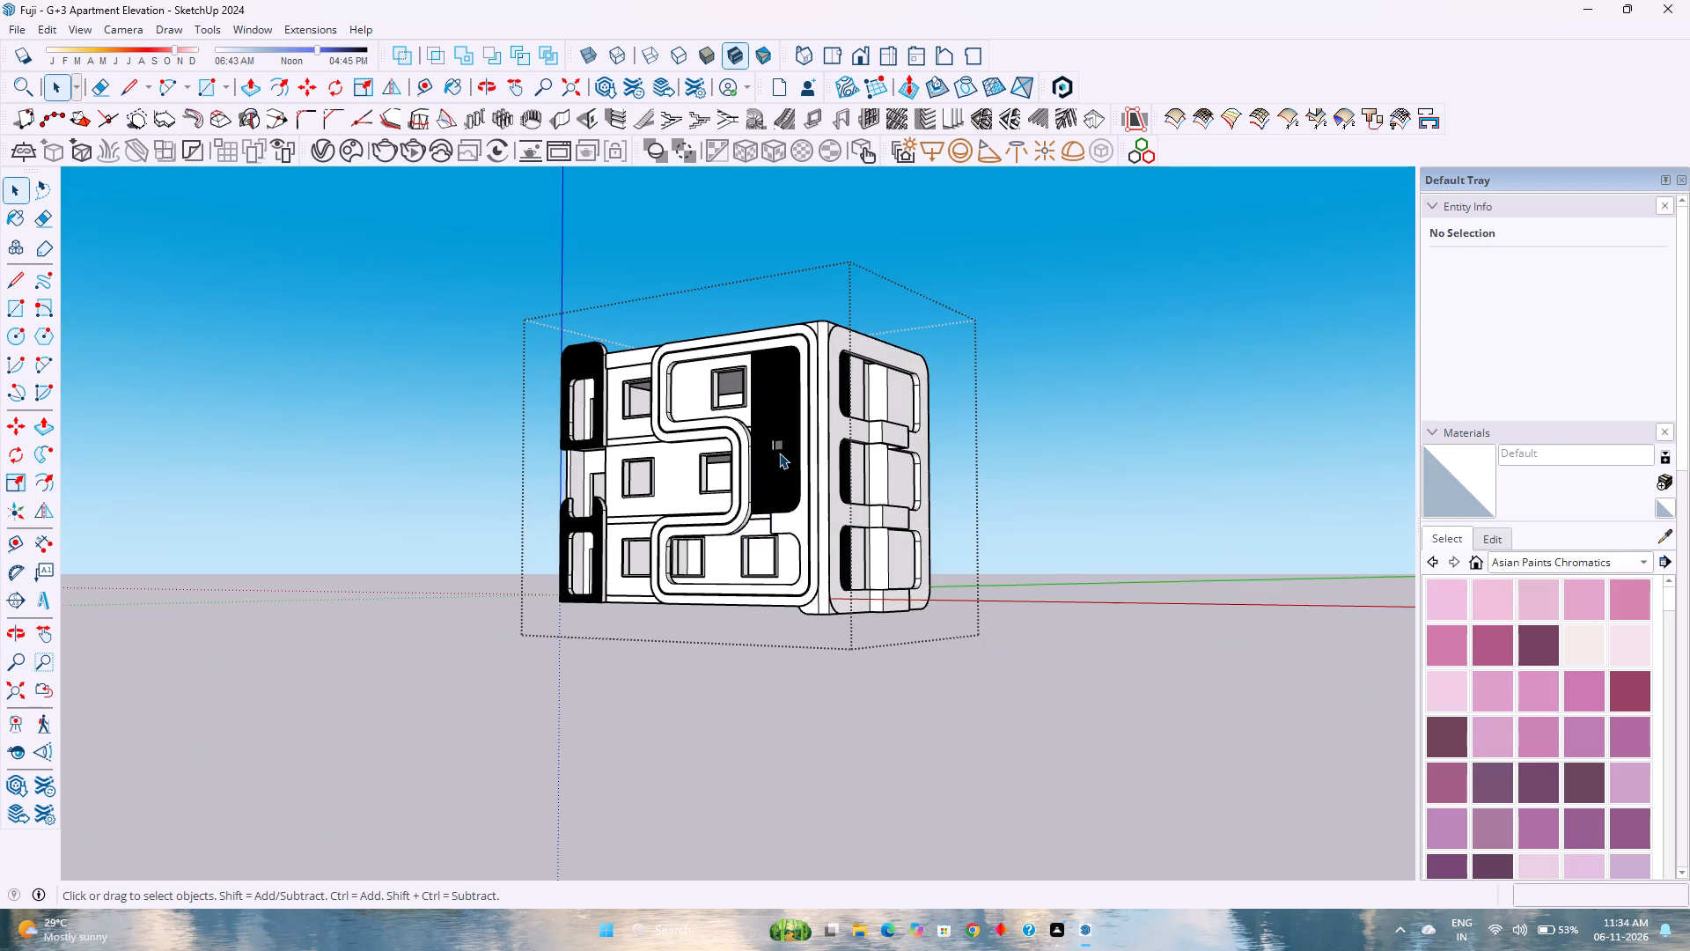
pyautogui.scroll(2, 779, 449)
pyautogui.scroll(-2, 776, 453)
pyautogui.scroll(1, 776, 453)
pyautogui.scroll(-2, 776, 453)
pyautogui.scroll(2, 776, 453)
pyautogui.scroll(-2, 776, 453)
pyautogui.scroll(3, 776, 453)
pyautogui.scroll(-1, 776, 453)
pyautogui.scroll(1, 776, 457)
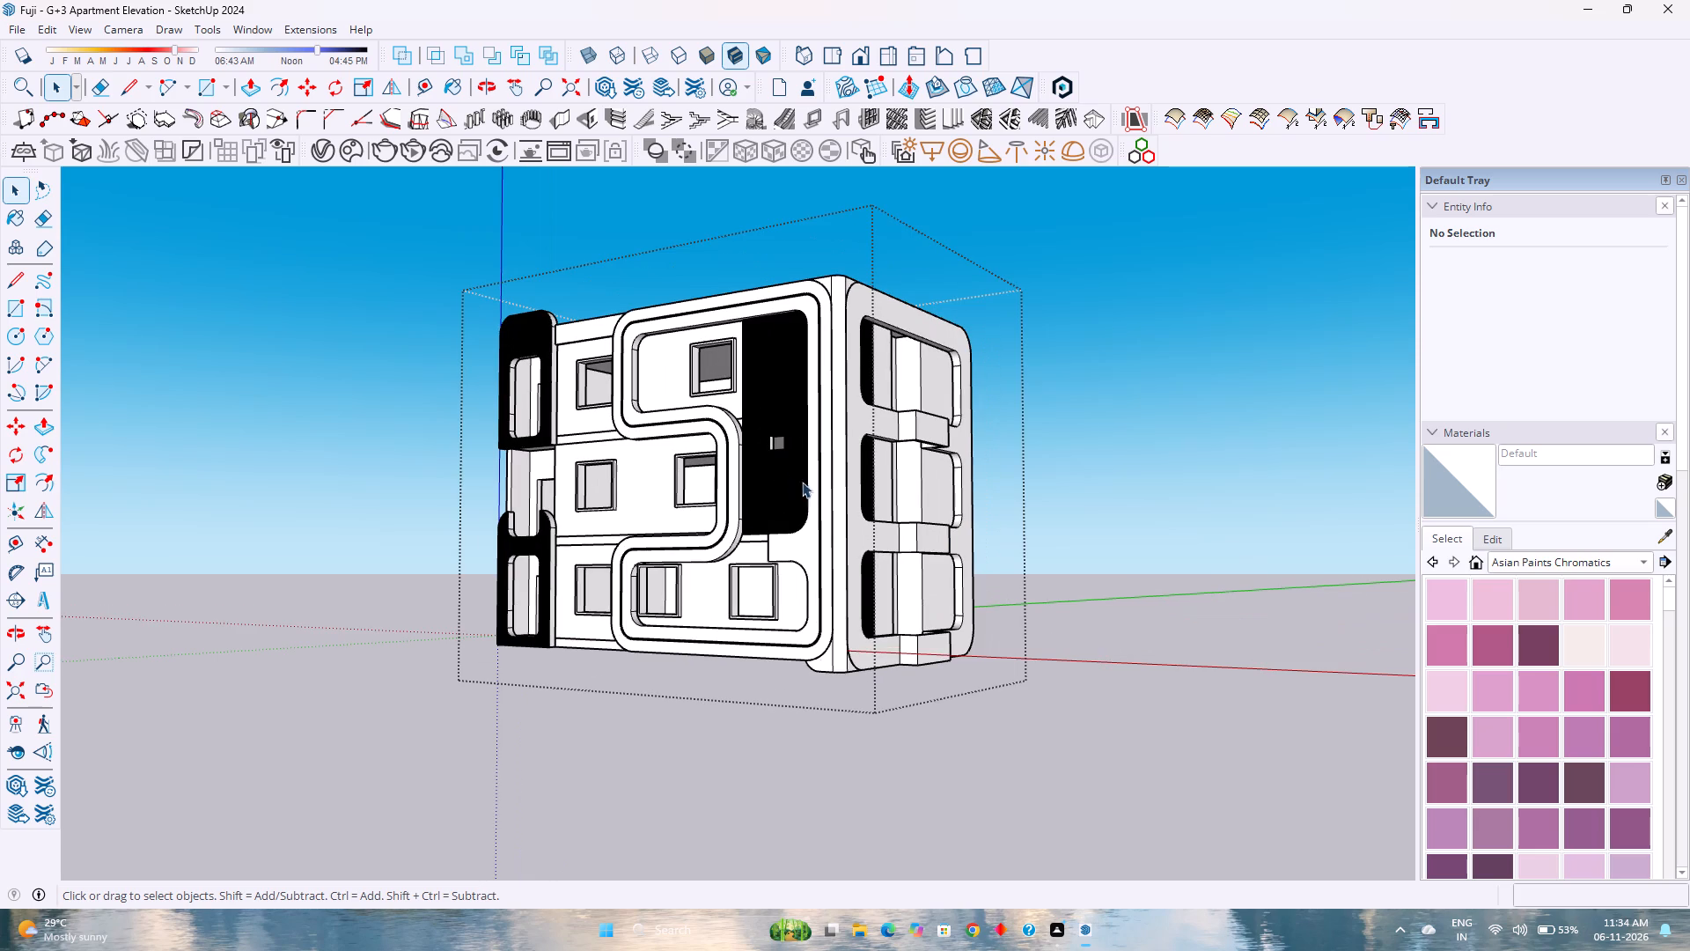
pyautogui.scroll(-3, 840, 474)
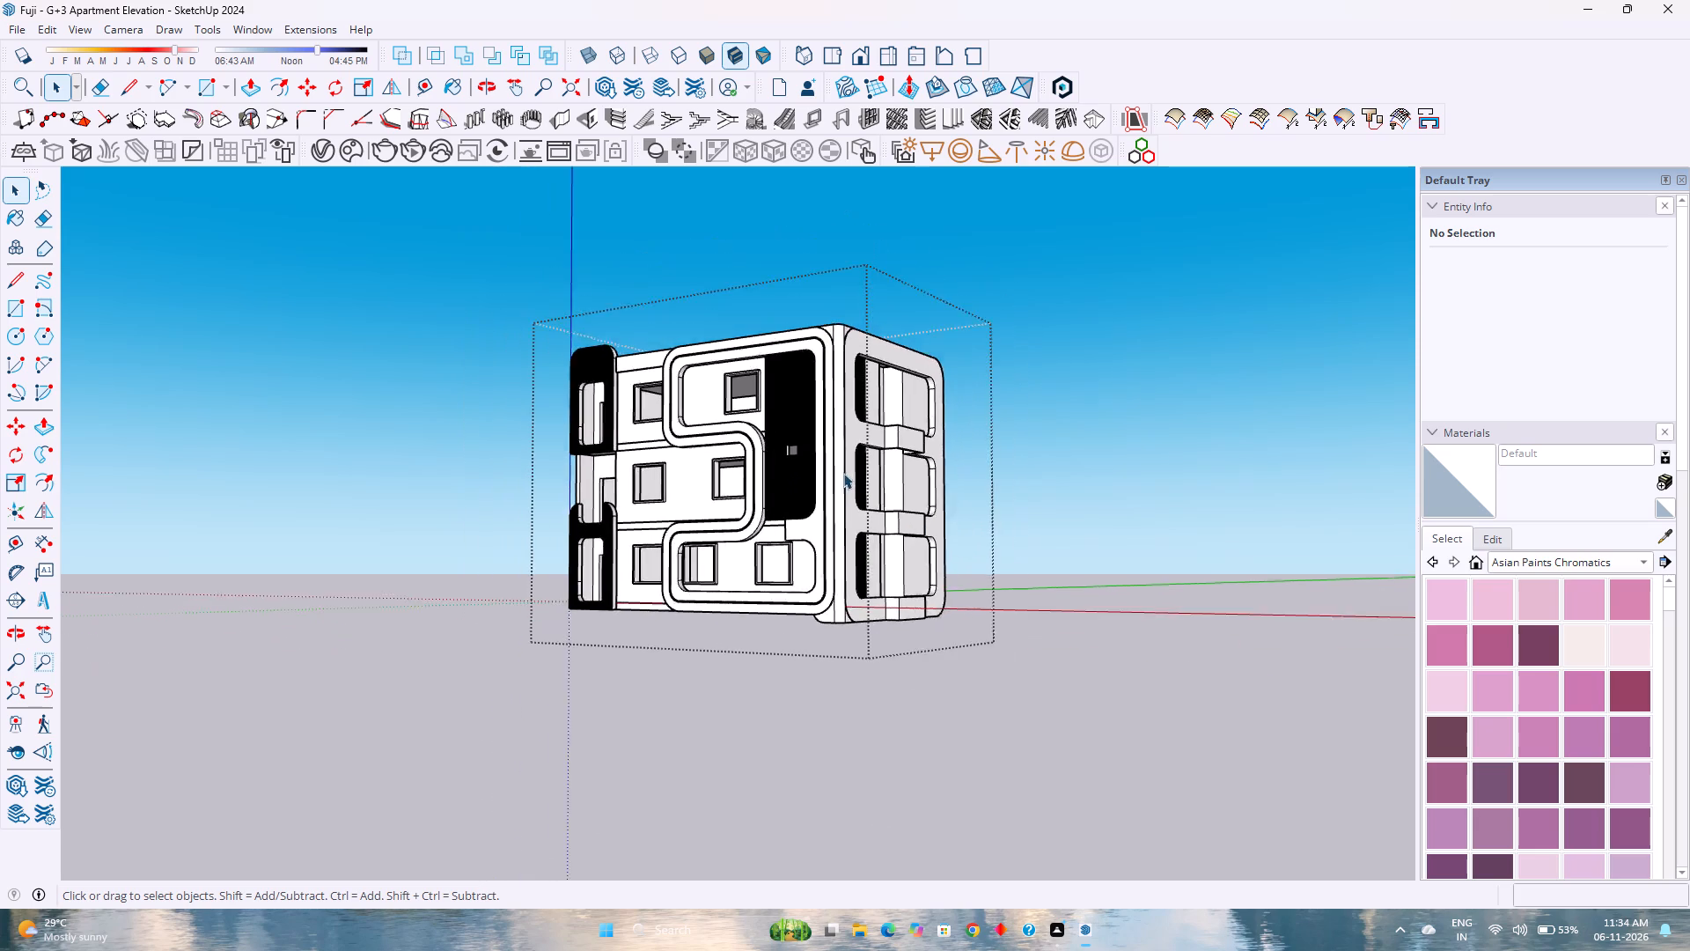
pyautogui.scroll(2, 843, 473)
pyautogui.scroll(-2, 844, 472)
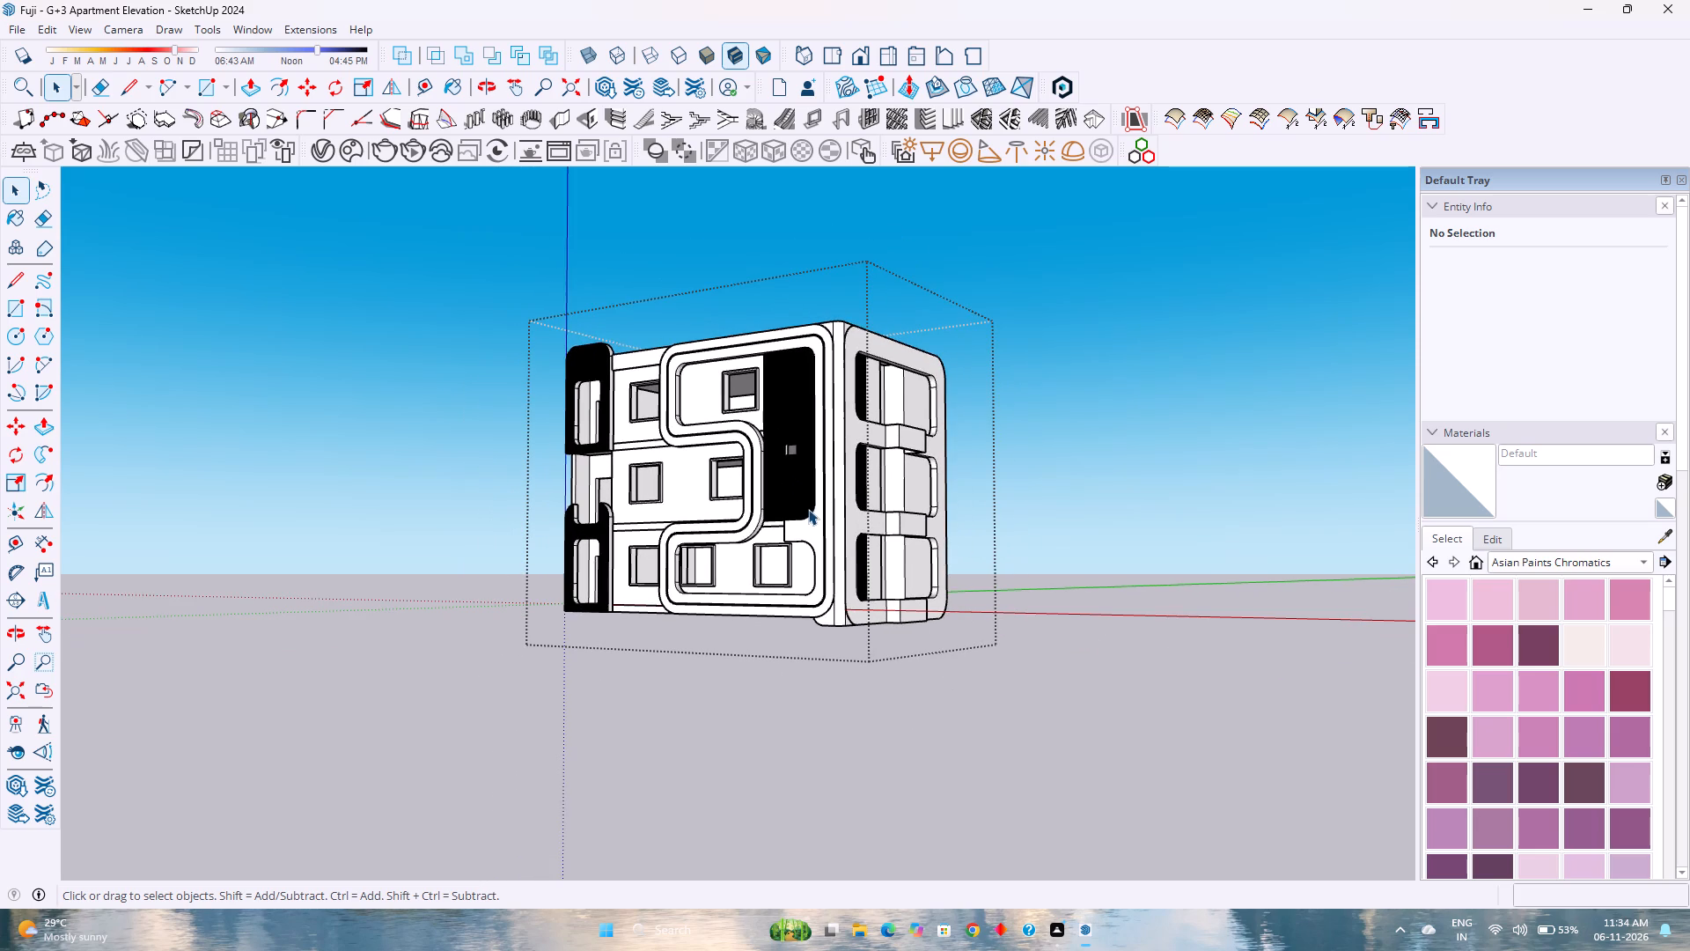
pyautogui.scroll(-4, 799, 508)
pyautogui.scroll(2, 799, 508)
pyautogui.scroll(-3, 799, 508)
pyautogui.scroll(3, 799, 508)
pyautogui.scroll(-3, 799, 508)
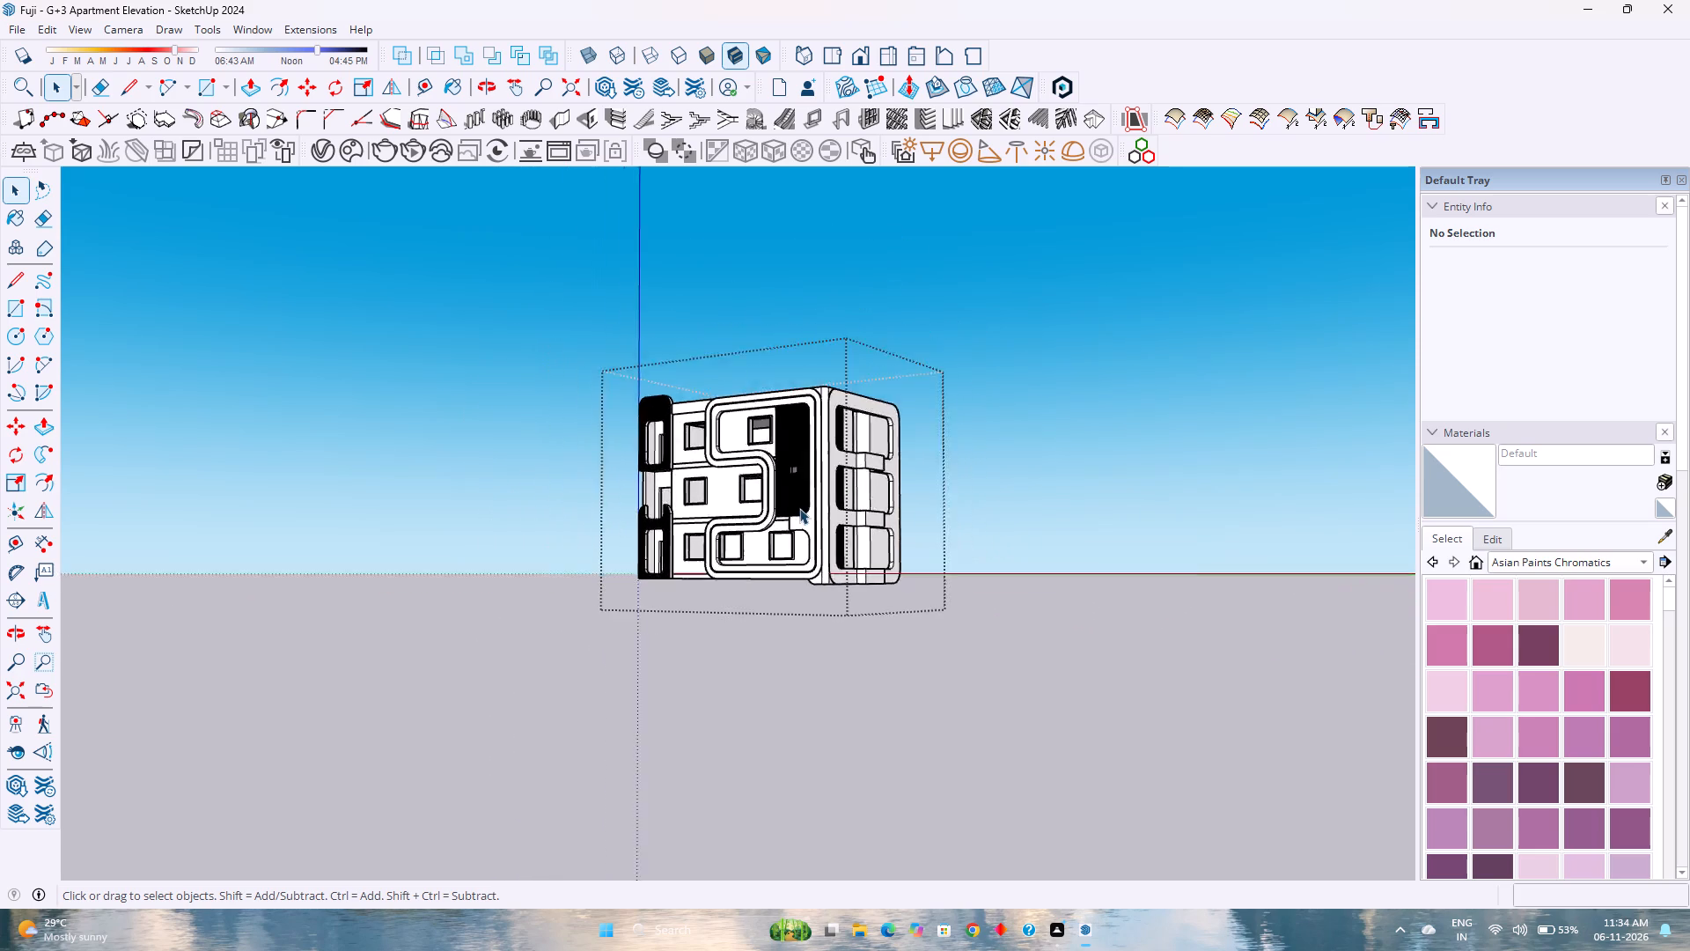
# Review the front facade and the side elevation's balcony openings together from a low corner viewpoint.
pyautogui.scroll(3, 799, 508)
pyautogui.scroll(-2, 798, 506)
pyautogui.scroll(2, 795, 508)
pyautogui.scroll(-2, 794, 511)
pyautogui.scroll(2, 793, 513)
pyautogui.scroll(-2, 793, 513)
pyautogui.scroll(3, 793, 513)
pyautogui.scroll(-2, 793, 513)
pyautogui.scroll(2, 793, 513)
pyautogui.scroll(-3, 793, 513)
pyautogui.scroll(1, 793, 513)
pyautogui.scroll(-1, 793, 513)
pyautogui.scroll(1, 793, 513)
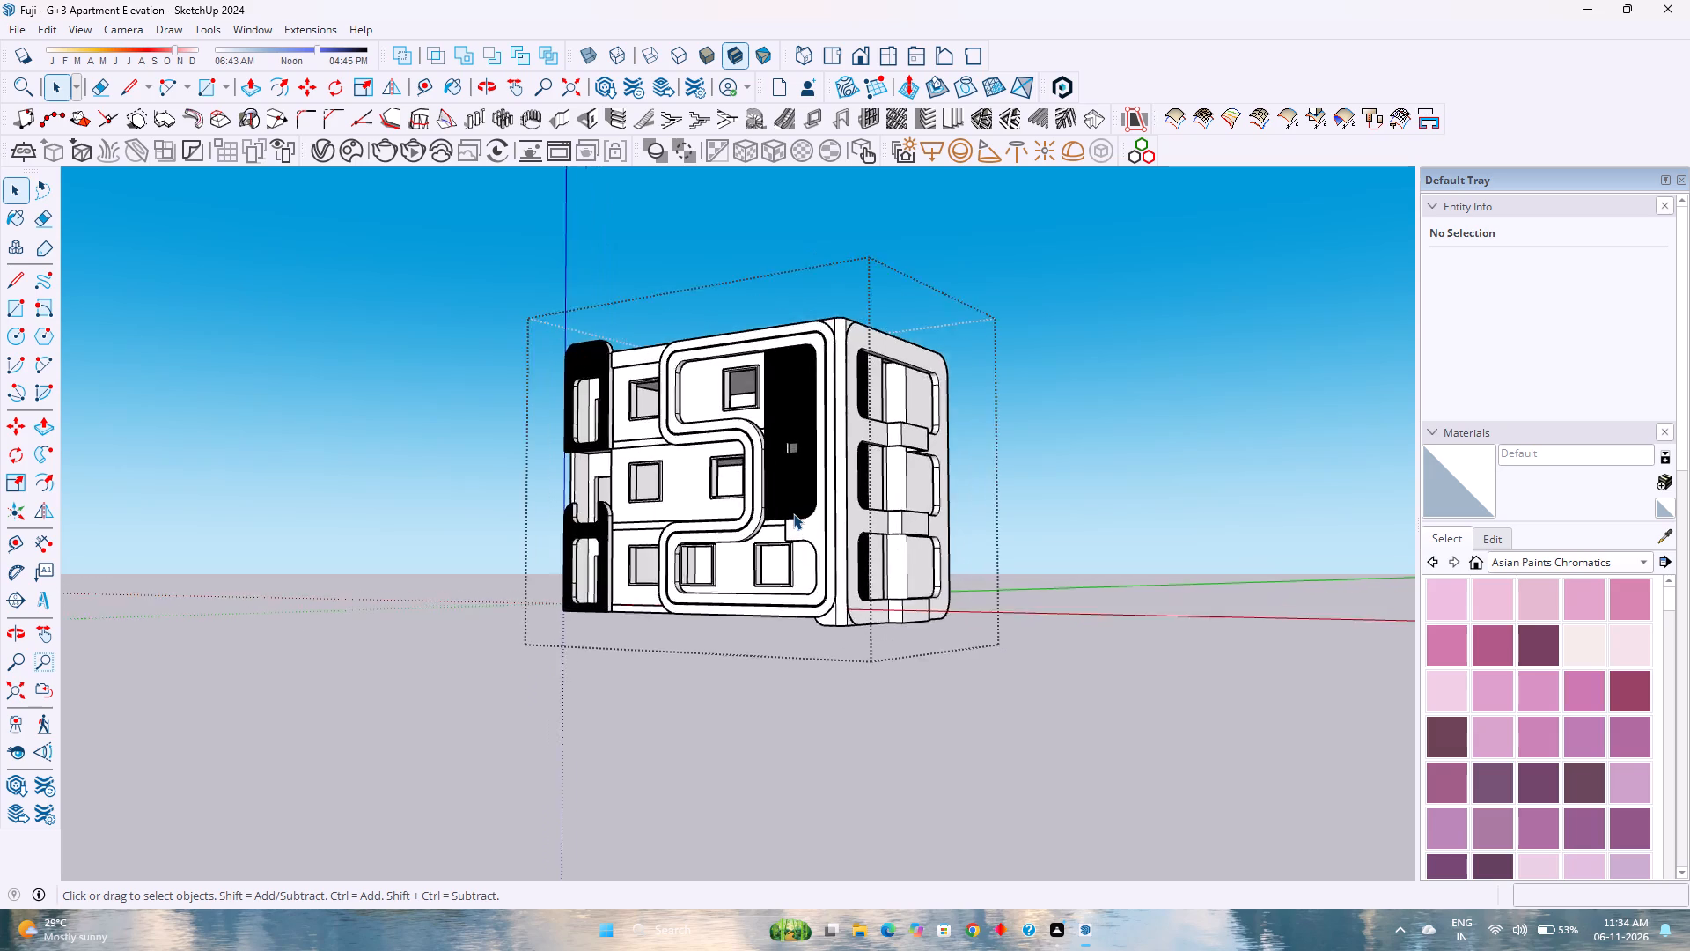
pyautogui.scroll(1, 793, 513)
pyautogui.scroll(-2, 793, 513)
pyautogui.scroll(1, 793, 513)
pyautogui.scroll(-2, 793, 513)
pyautogui.scroll(4, 796, 513)
pyautogui.scroll(-3, 796, 513)
pyautogui.scroll(2, 796, 513)
pyautogui.scroll(-3, 796, 513)
pyautogui.scroll(2, 796, 513)
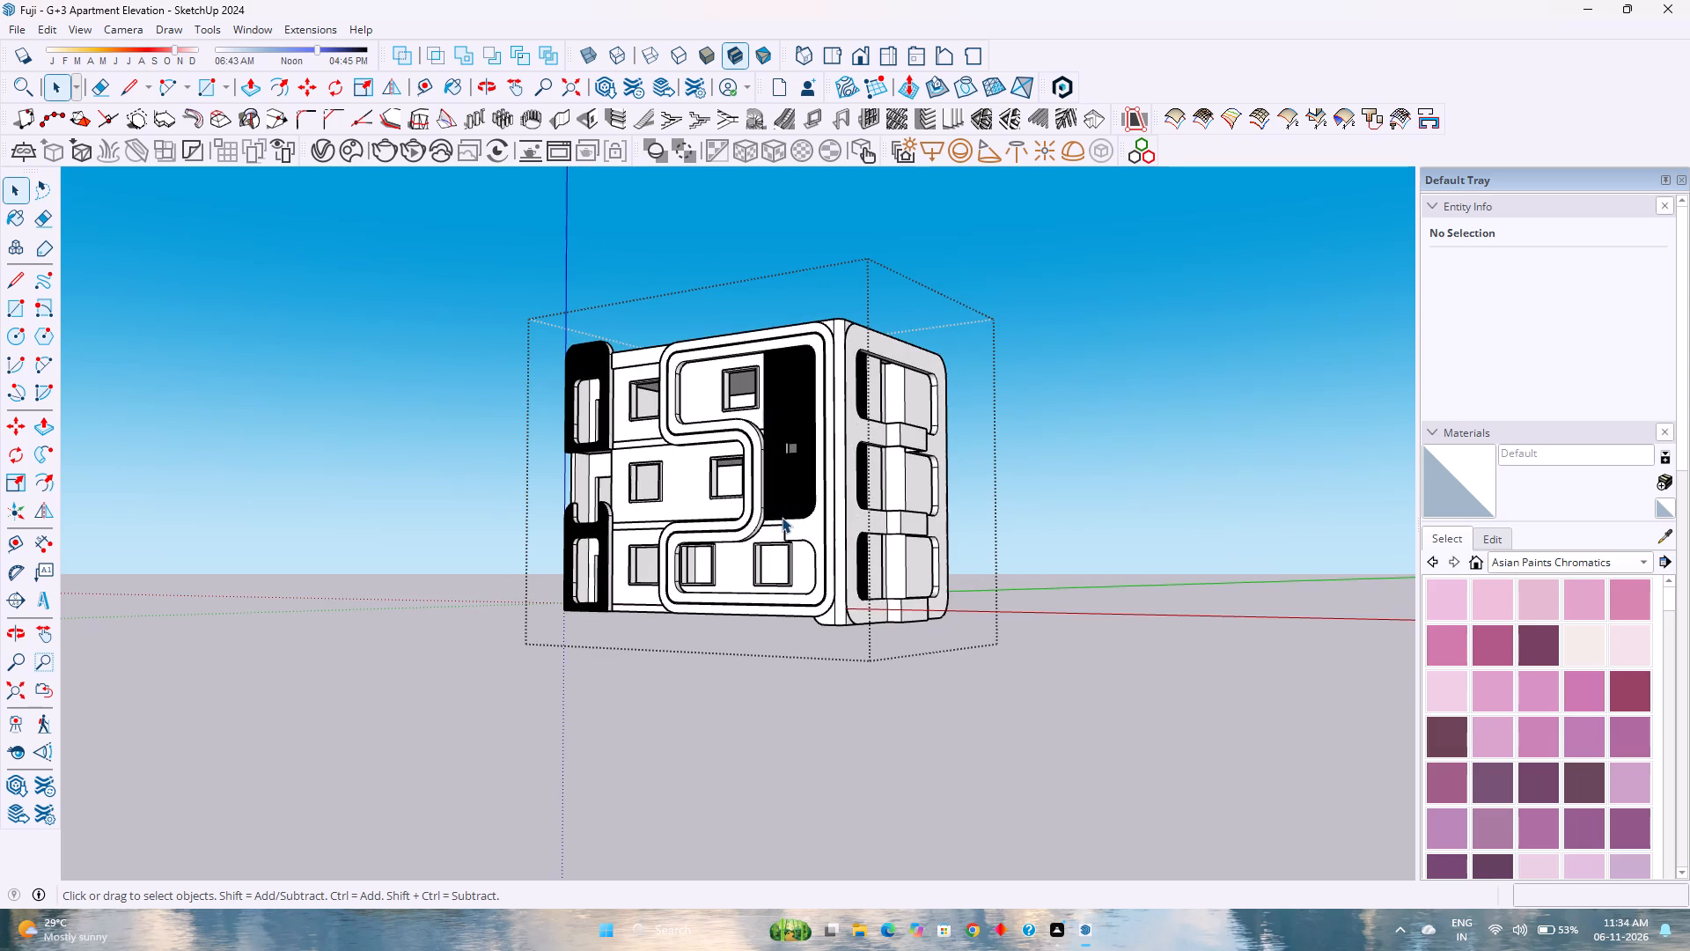
pyautogui.scroll(-4, 782, 517)
pyautogui.scroll(3, 782, 517)
pyautogui.scroll(-2, 782, 517)
pyautogui.scroll(2, 782, 517)
pyautogui.scroll(-1, 782, 517)
pyautogui.scroll(1, 782, 517)
pyautogui.moveTo(790, 530); pyautogui.dragTo(629, 541, button='middle')
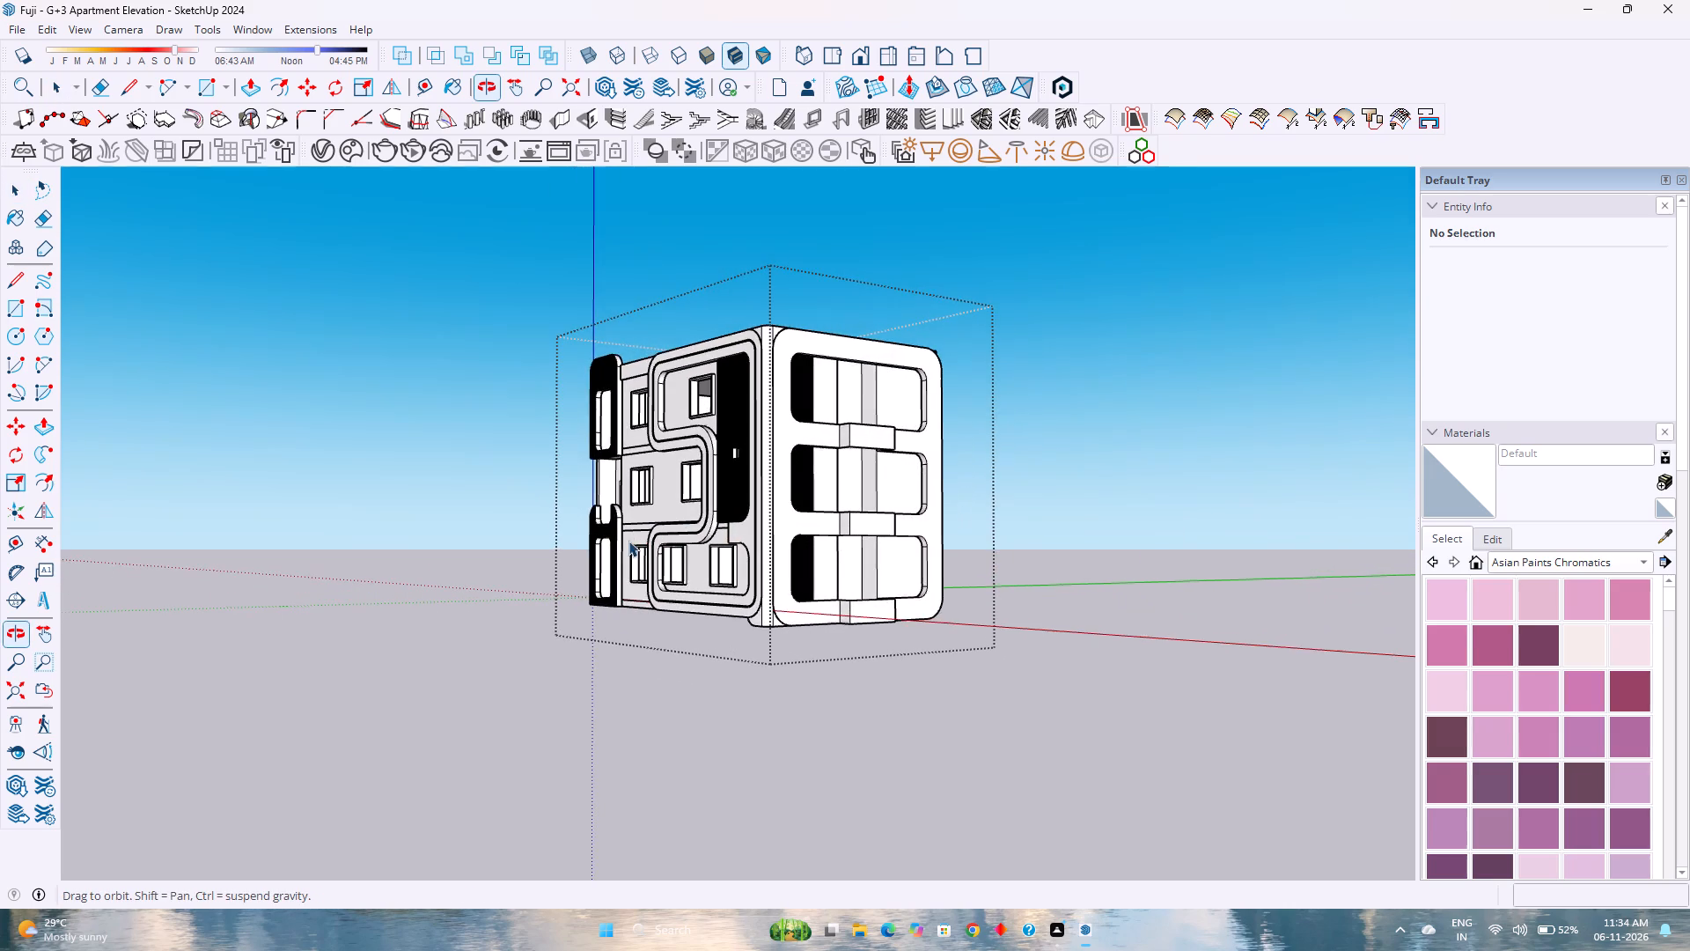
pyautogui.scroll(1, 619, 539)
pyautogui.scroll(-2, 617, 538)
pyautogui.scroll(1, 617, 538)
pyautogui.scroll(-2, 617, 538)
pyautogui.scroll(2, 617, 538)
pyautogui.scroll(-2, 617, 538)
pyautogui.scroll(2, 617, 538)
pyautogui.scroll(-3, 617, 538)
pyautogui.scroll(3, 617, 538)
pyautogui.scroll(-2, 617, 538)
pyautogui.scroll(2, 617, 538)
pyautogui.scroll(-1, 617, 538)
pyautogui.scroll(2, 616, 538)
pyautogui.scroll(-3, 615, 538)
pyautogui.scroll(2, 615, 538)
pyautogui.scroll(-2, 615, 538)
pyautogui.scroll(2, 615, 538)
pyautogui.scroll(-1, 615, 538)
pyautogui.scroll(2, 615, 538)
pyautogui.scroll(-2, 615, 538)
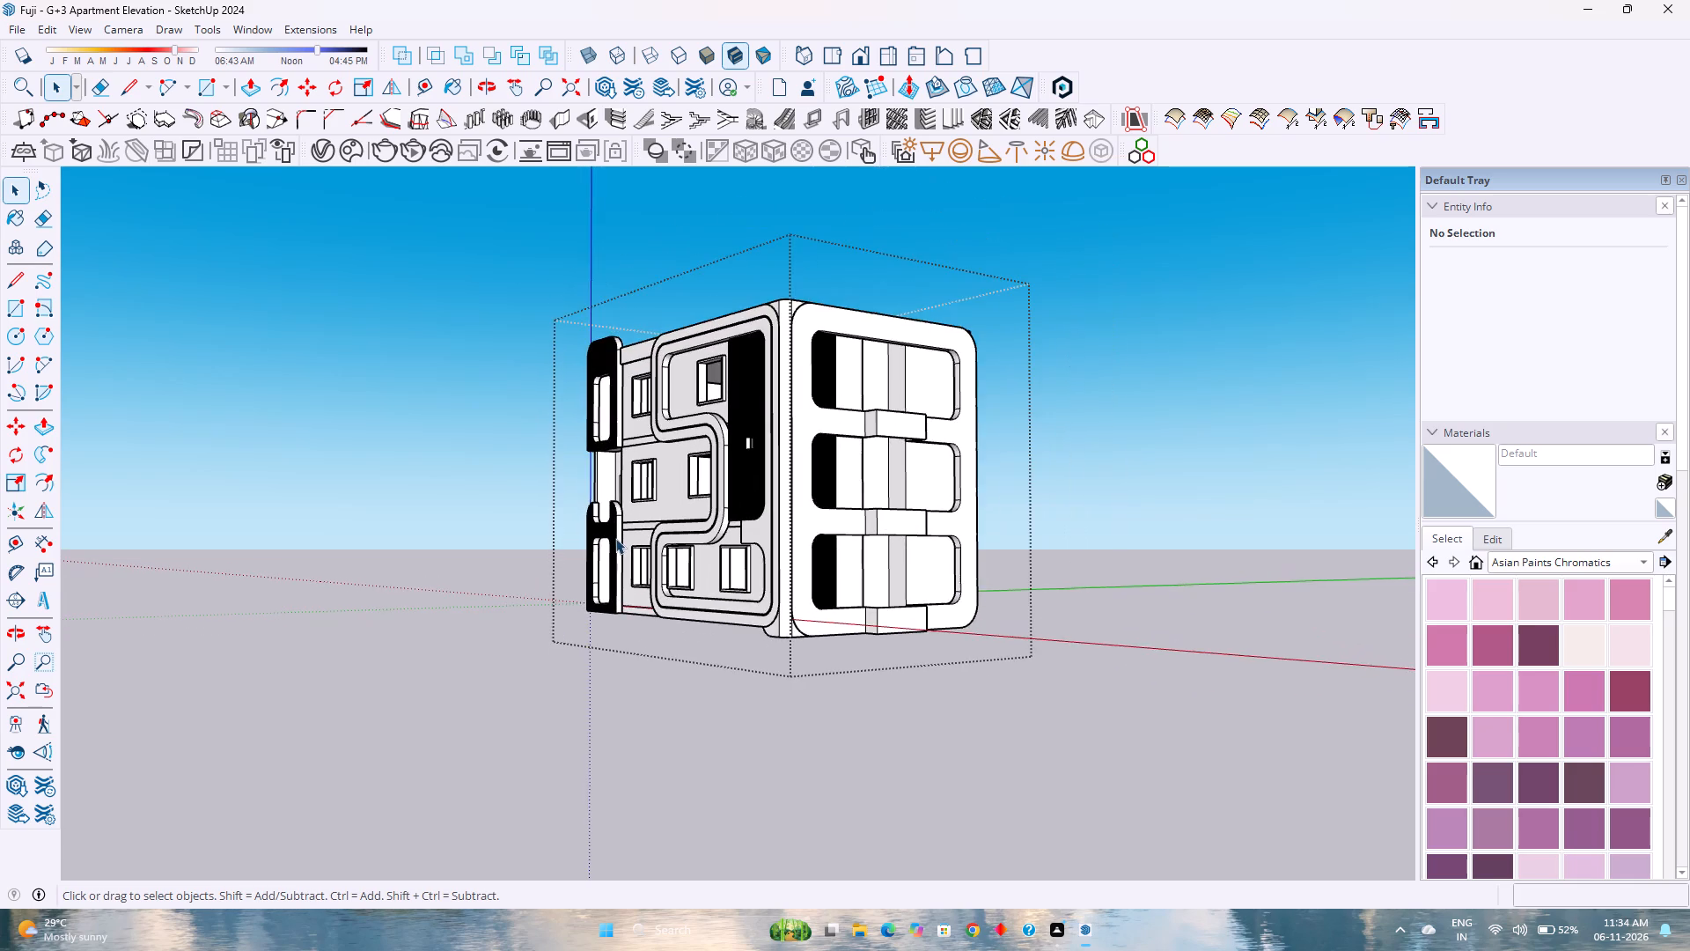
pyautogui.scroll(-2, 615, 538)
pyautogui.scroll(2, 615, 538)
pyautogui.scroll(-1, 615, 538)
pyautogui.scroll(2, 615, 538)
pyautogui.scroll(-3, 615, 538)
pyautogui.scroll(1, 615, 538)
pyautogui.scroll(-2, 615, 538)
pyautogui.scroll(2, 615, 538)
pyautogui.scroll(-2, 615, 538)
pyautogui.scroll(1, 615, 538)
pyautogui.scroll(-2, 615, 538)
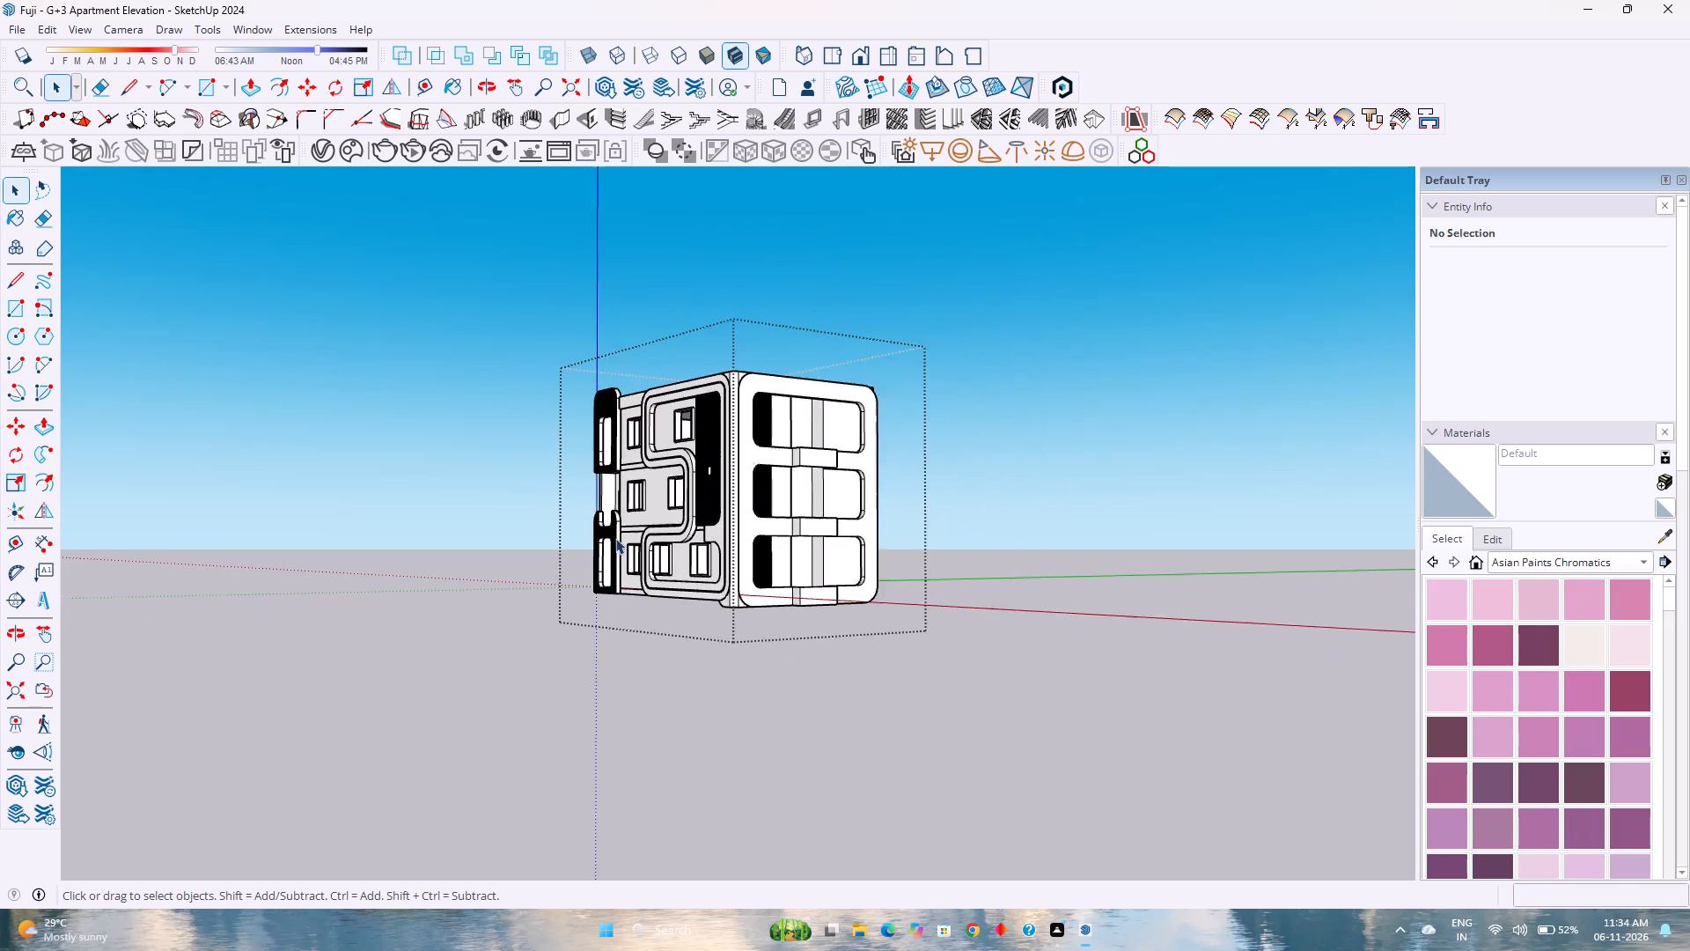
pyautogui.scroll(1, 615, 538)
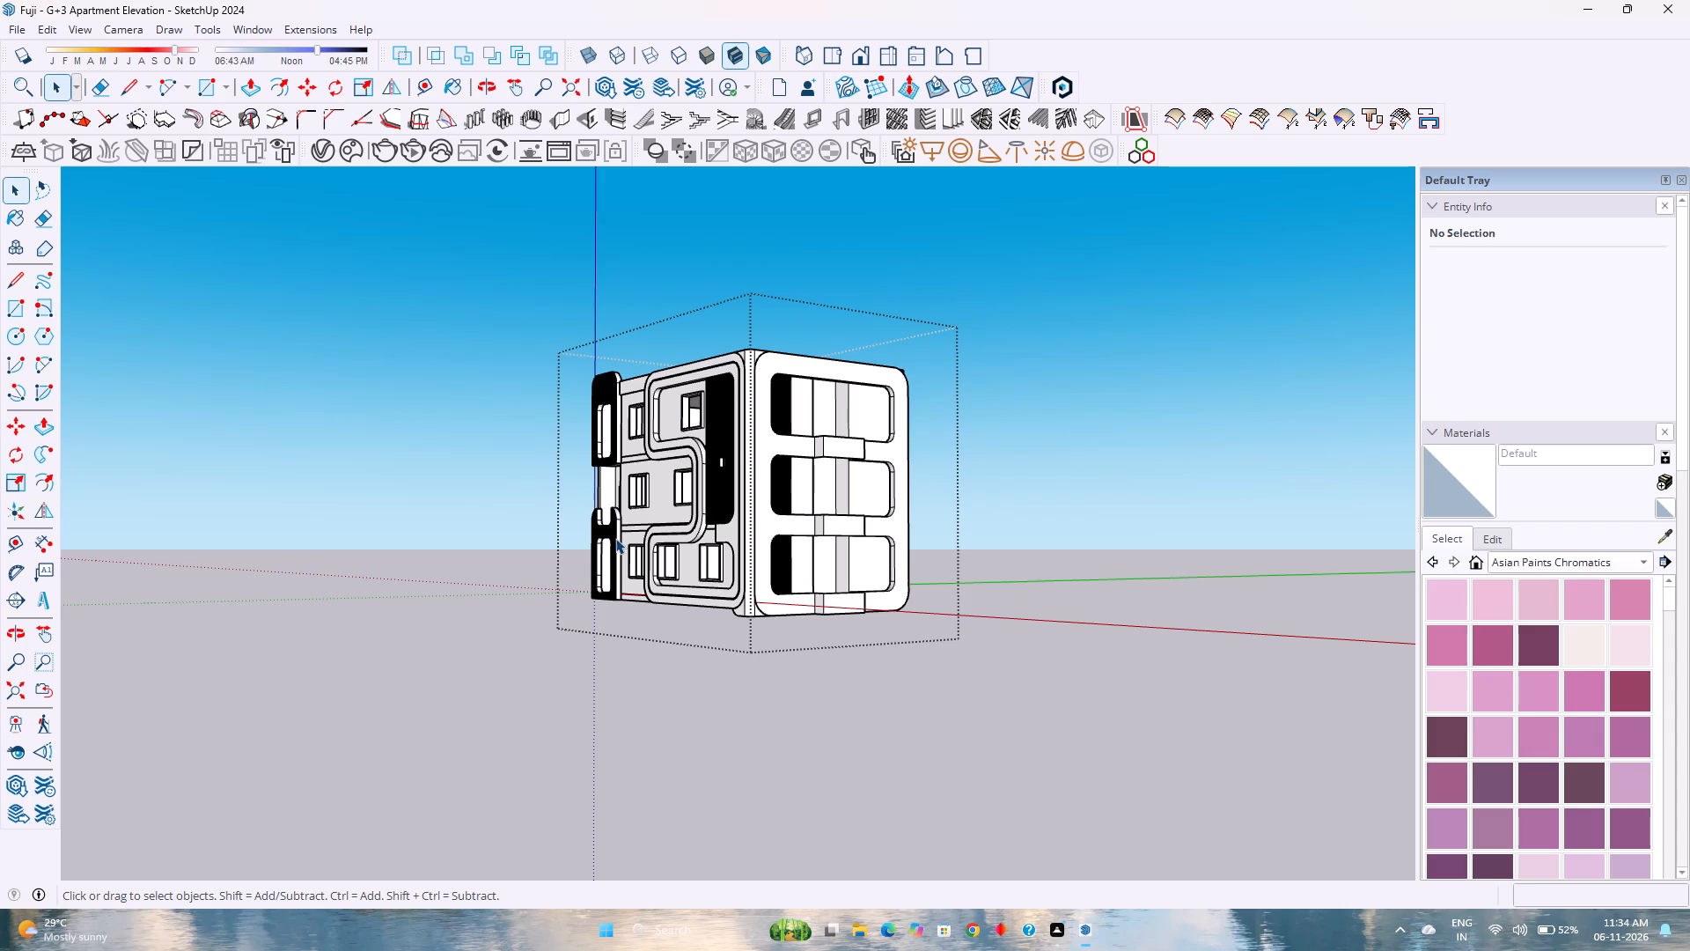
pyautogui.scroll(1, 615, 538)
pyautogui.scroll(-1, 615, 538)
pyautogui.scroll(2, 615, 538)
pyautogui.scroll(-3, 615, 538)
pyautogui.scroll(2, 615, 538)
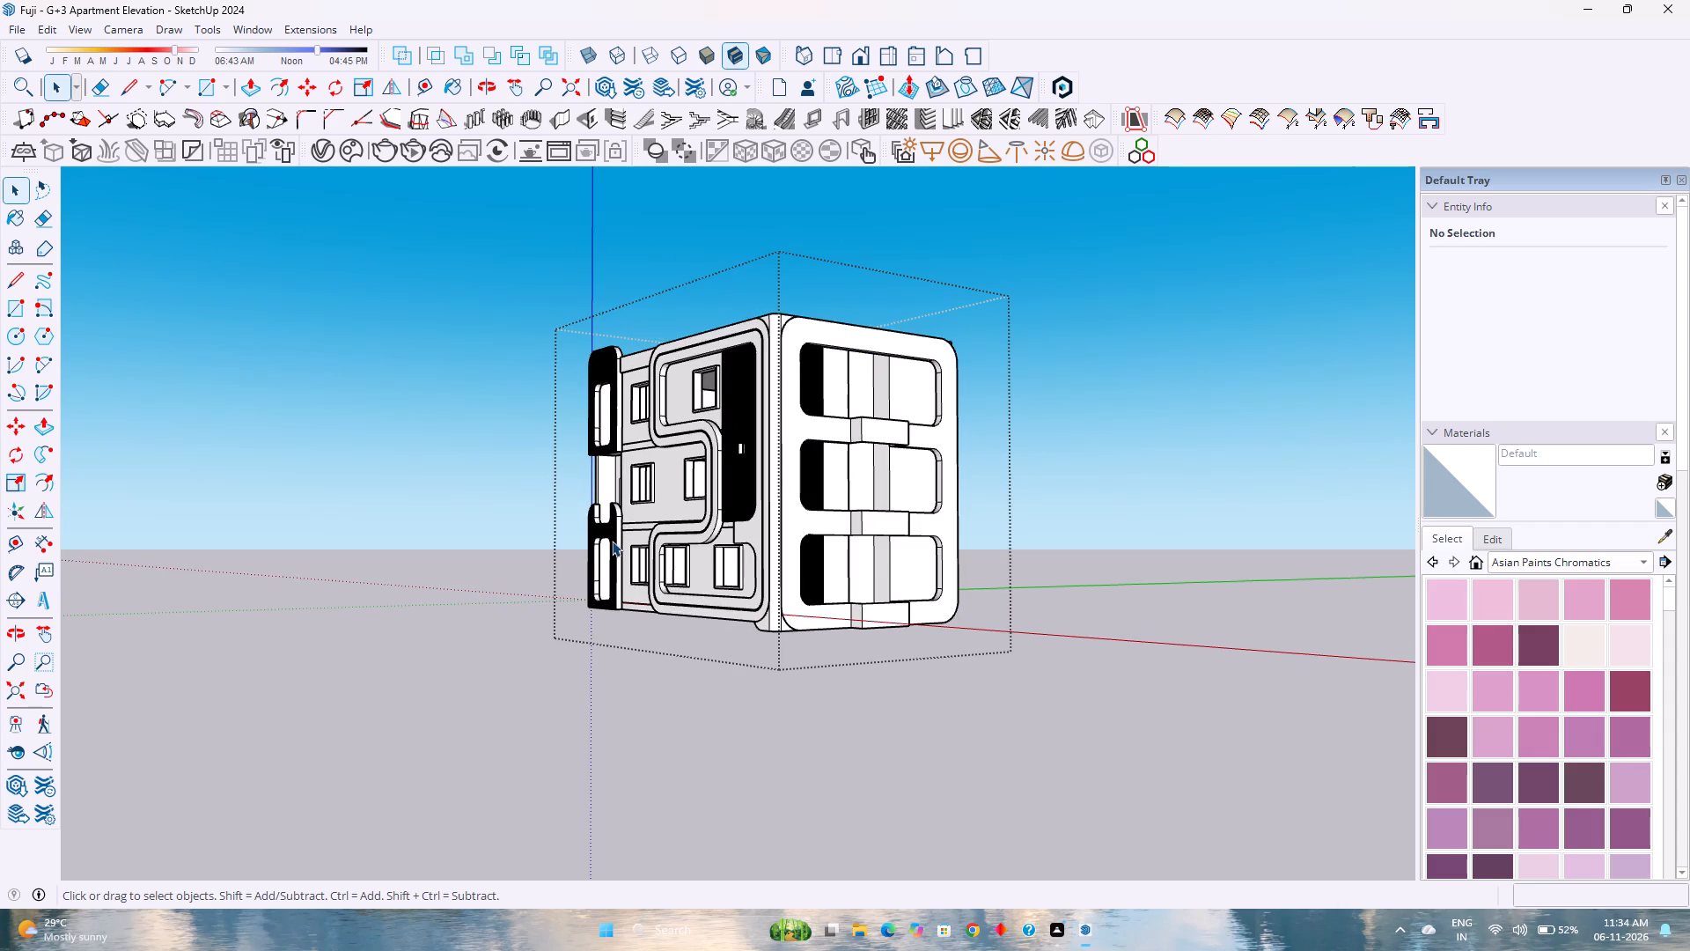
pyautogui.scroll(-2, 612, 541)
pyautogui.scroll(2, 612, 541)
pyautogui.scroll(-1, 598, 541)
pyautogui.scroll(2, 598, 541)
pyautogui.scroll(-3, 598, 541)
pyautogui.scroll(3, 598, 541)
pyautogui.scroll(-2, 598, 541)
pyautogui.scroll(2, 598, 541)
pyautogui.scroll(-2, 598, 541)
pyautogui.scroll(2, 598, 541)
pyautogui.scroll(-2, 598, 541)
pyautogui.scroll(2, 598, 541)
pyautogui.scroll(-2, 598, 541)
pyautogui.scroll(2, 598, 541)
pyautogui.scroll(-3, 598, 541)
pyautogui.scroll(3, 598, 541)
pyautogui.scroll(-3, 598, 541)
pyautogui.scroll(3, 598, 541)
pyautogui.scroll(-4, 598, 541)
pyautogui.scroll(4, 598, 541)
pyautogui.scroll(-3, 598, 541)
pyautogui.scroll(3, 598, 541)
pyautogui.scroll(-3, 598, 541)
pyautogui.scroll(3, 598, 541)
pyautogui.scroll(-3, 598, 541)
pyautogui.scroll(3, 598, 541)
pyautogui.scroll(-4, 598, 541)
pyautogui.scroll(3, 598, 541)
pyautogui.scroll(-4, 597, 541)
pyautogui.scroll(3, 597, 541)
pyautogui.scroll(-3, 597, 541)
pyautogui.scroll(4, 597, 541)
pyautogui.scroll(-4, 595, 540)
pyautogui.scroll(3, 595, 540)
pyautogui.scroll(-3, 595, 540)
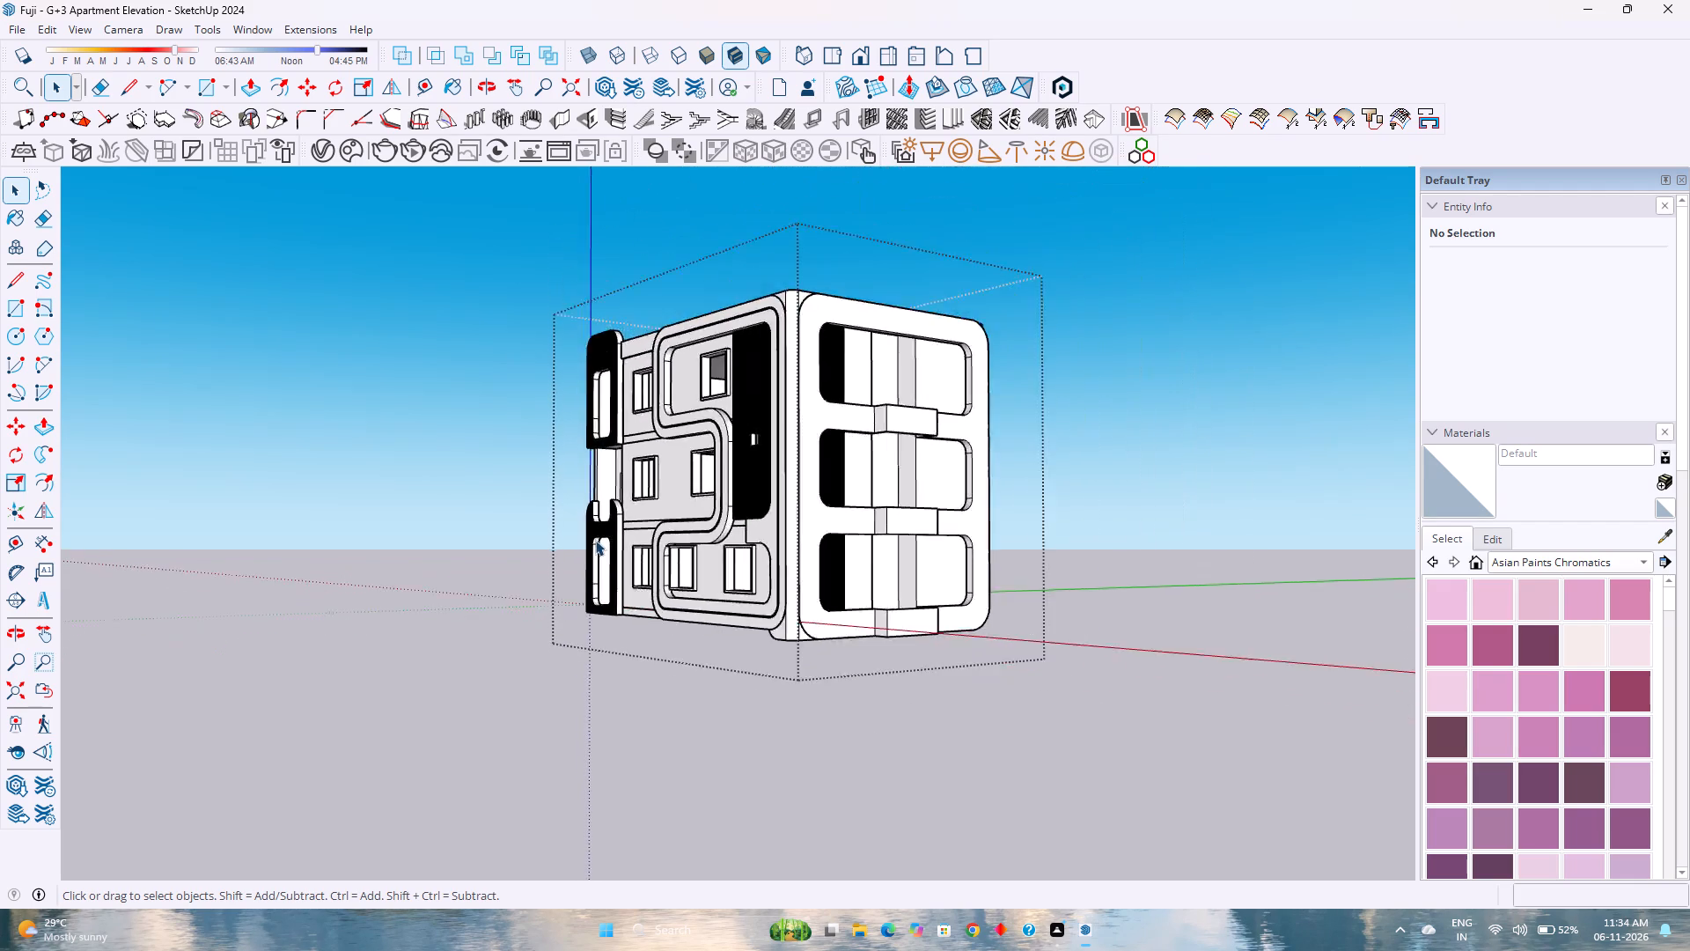
# Inspect the grooved corner slat frame, the S-shaped front band and the lower-floor windows at close range.
pyautogui.scroll(3, 595, 540)
pyautogui.scroll(-3, 595, 540)
pyautogui.scroll(3, 595, 540)
pyautogui.scroll(-3, 595, 540)
pyautogui.scroll(3, 595, 540)
pyautogui.scroll(-3, 595, 540)
pyautogui.scroll(3, 595, 540)
pyautogui.scroll(-4, 595, 540)
pyautogui.scroll(4, 595, 540)
pyautogui.scroll(-3, 595, 540)
pyautogui.scroll(3, 595, 540)
pyautogui.scroll(-3, 595, 540)
pyautogui.scroll(3, 595, 540)
pyautogui.scroll(-1, 595, 538)
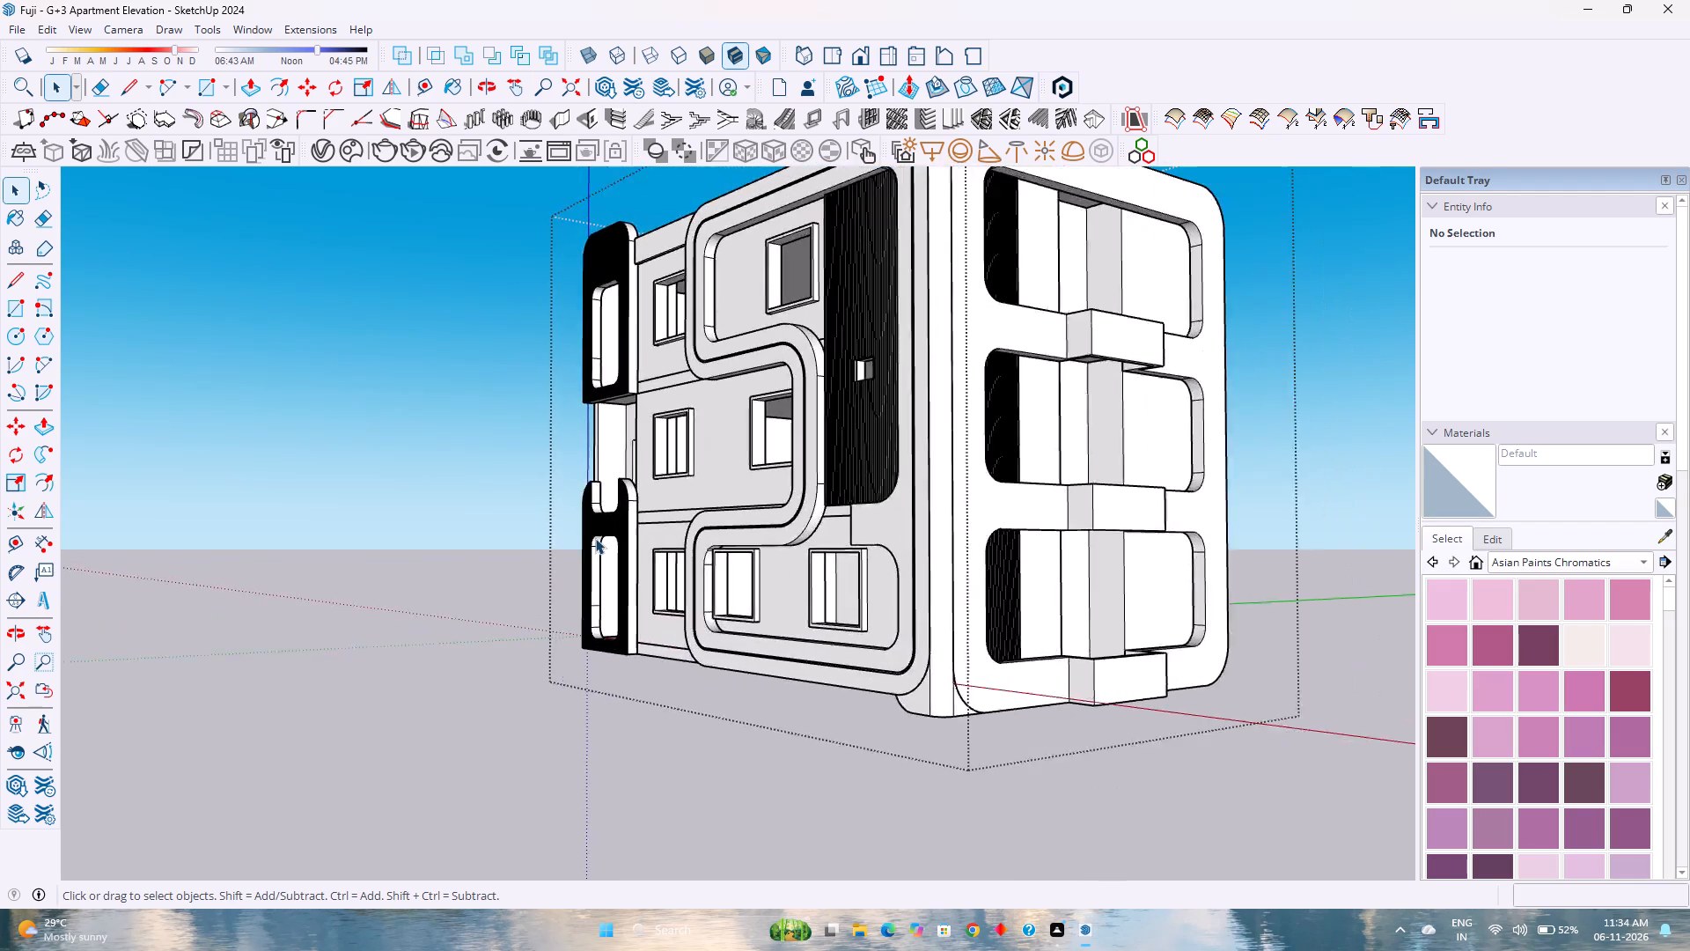
pyautogui.scroll(-2, 595, 538)
pyautogui.scroll(3, 595, 538)
pyautogui.scroll(-3, 595, 538)
pyautogui.scroll(3, 595, 538)
pyautogui.scroll(-3, 595, 538)
pyautogui.scroll(3, 595, 538)
pyautogui.scroll(-3, 595, 538)
pyautogui.scroll(4, 595, 538)
pyautogui.scroll(-1, 595, 538)
pyautogui.scroll(1, 595, 538)
pyautogui.scroll(-3, 594, 535)
pyautogui.scroll(2, 594, 535)
pyautogui.scroll(-3, 594, 535)
pyautogui.scroll(3, 594, 535)
pyautogui.scroll(-3, 594, 535)
pyautogui.scroll(3, 594, 535)
pyautogui.scroll(-3, 594, 535)
pyautogui.scroll(3, 594, 535)
pyautogui.scroll(-3, 594, 535)
pyautogui.scroll(3, 594, 535)
pyautogui.scroll(-3, 594, 535)
pyautogui.scroll(4, 594, 535)
pyautogui.scroll(-4, 594, 535)
pyautogui.scroll(3, 594, 535)
pyautogui.scroll(-4, 594, 535)
pyautogui.scroll(3, 594, 535)
pyautogui.scroll(-3, 594, 535)
pyautogui.scroll(2, 594, 534)
pyautogui.scroll(-3, 591, 536)
pyautogui.scroll(3, 591, 536)
pyautogui.scroll(-1, 591, 538)
pyautogui.scroll(2, 591, 538)
pyautogui.scroll(-3, 591, 538)
pyautogui.scroll(3, 591, 538)
pyautogui.scroll(-3, 591, 538)
pyautogui.scroll(3, 591, 538)
pyautogui.scroll(-3, 591, 538)
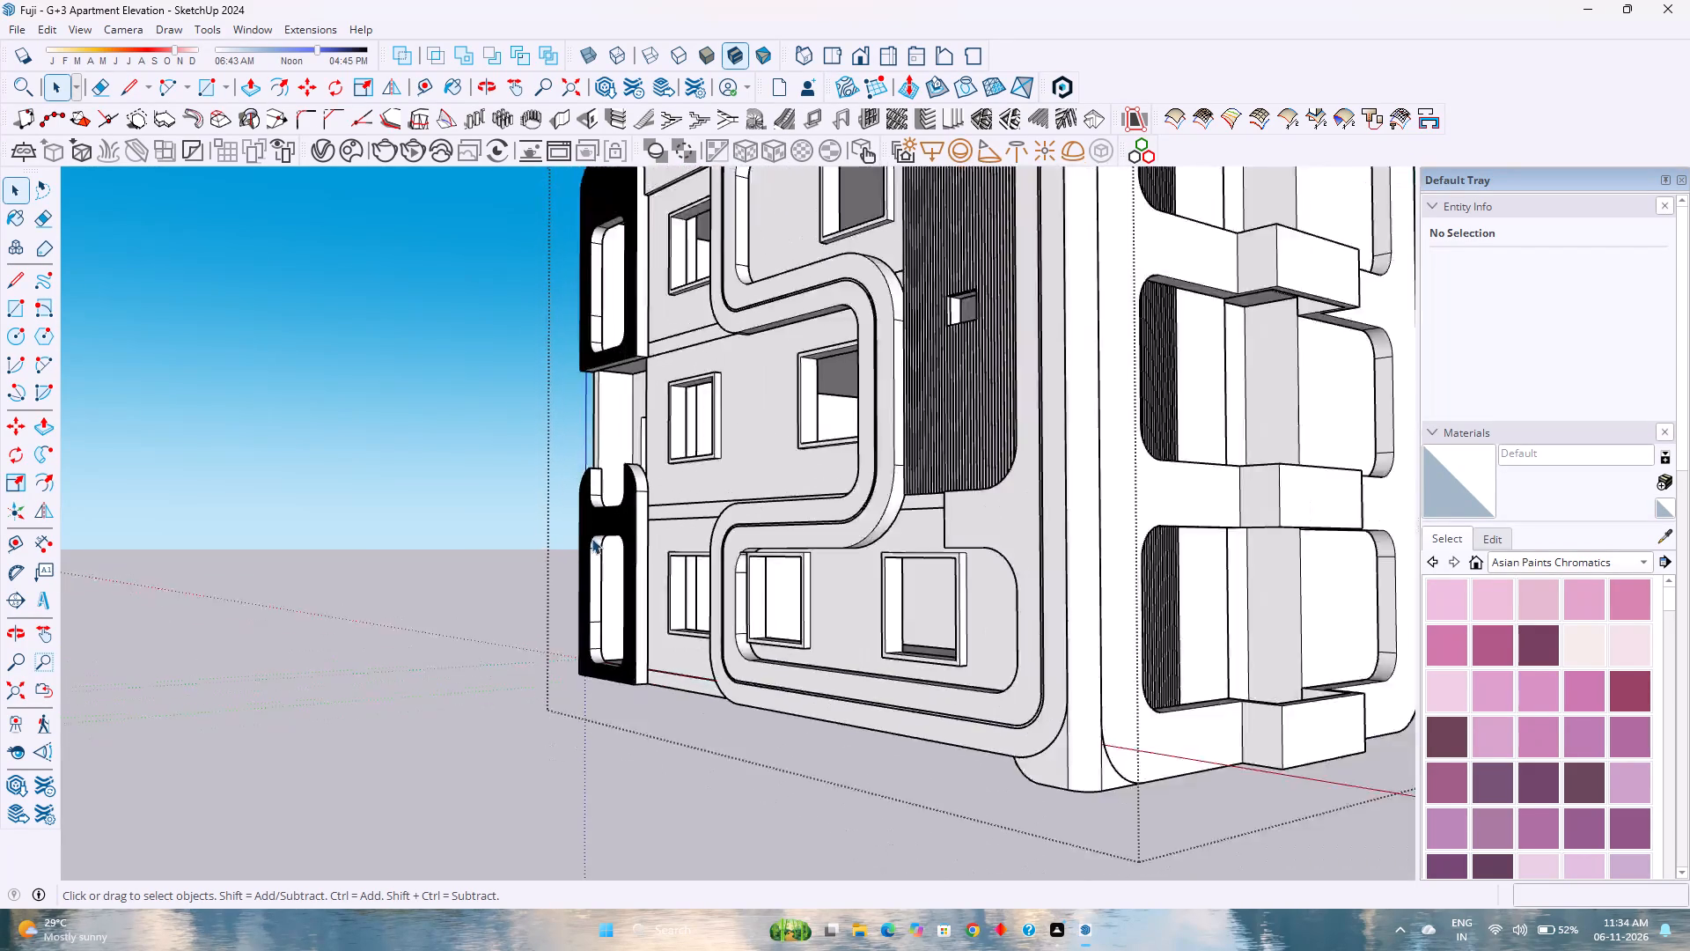
pyautogui.scroll(3, 591, 538)
pyautogui.scroll(-3, 591, 538)
pyautogui.scroll(5, 591, 538)
pyautogui.scroll(-2, 591, 543)
pyautogui.scroll(2, 593, 544)
pyautogui.scroll(-2, 593, 544)
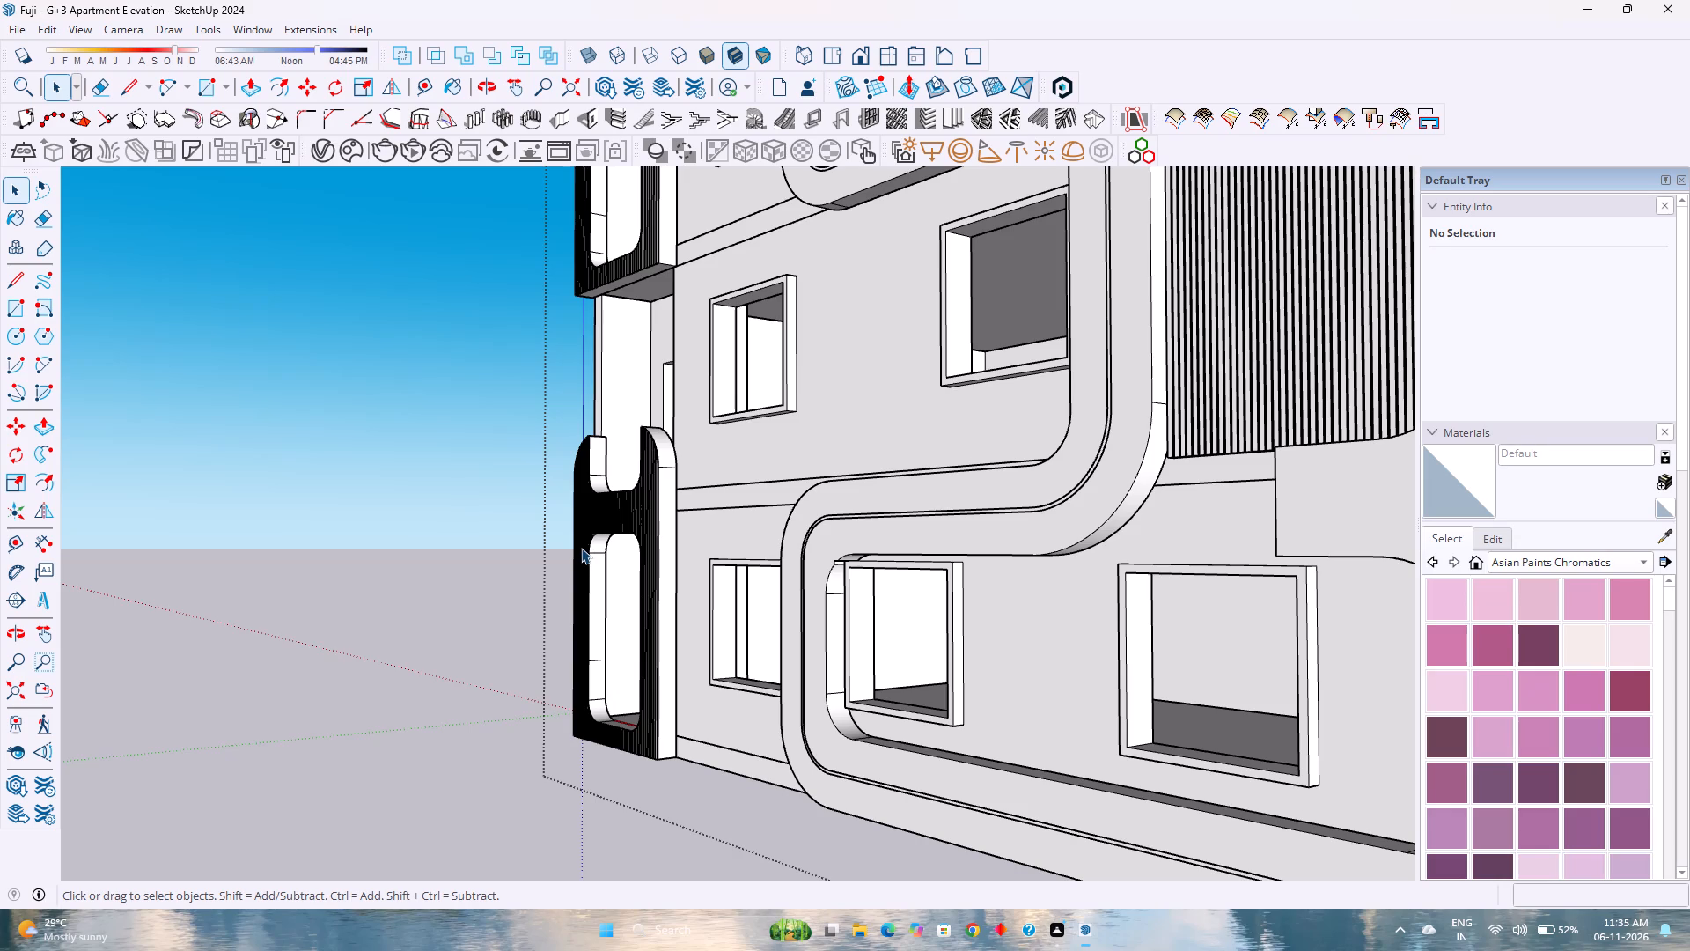
# Review the grooved corner frames, S-shaped front band and side balconies from close range out to a frontal view of the whole facade.
pyautogui.scroll(-3, 581, 548)
pyautogui.scroll(2, 581, 548)
pyautogui.scroll(-2, 581, 548)
pyautogui.scroll(3, 581, 548)
pyautogui.scroll(-3, 581, 548)
pyautogui.scroll(2, 581, 548)
pyautogui.scroll(-2, 581, 548)
pyautogui.scroll(2, 581, 548)
pyautogui.scroll(-3, 582, 548)
pyautogui.scroll(2, 582, 548)
pyautogui.scroll(-2, 582, 549)
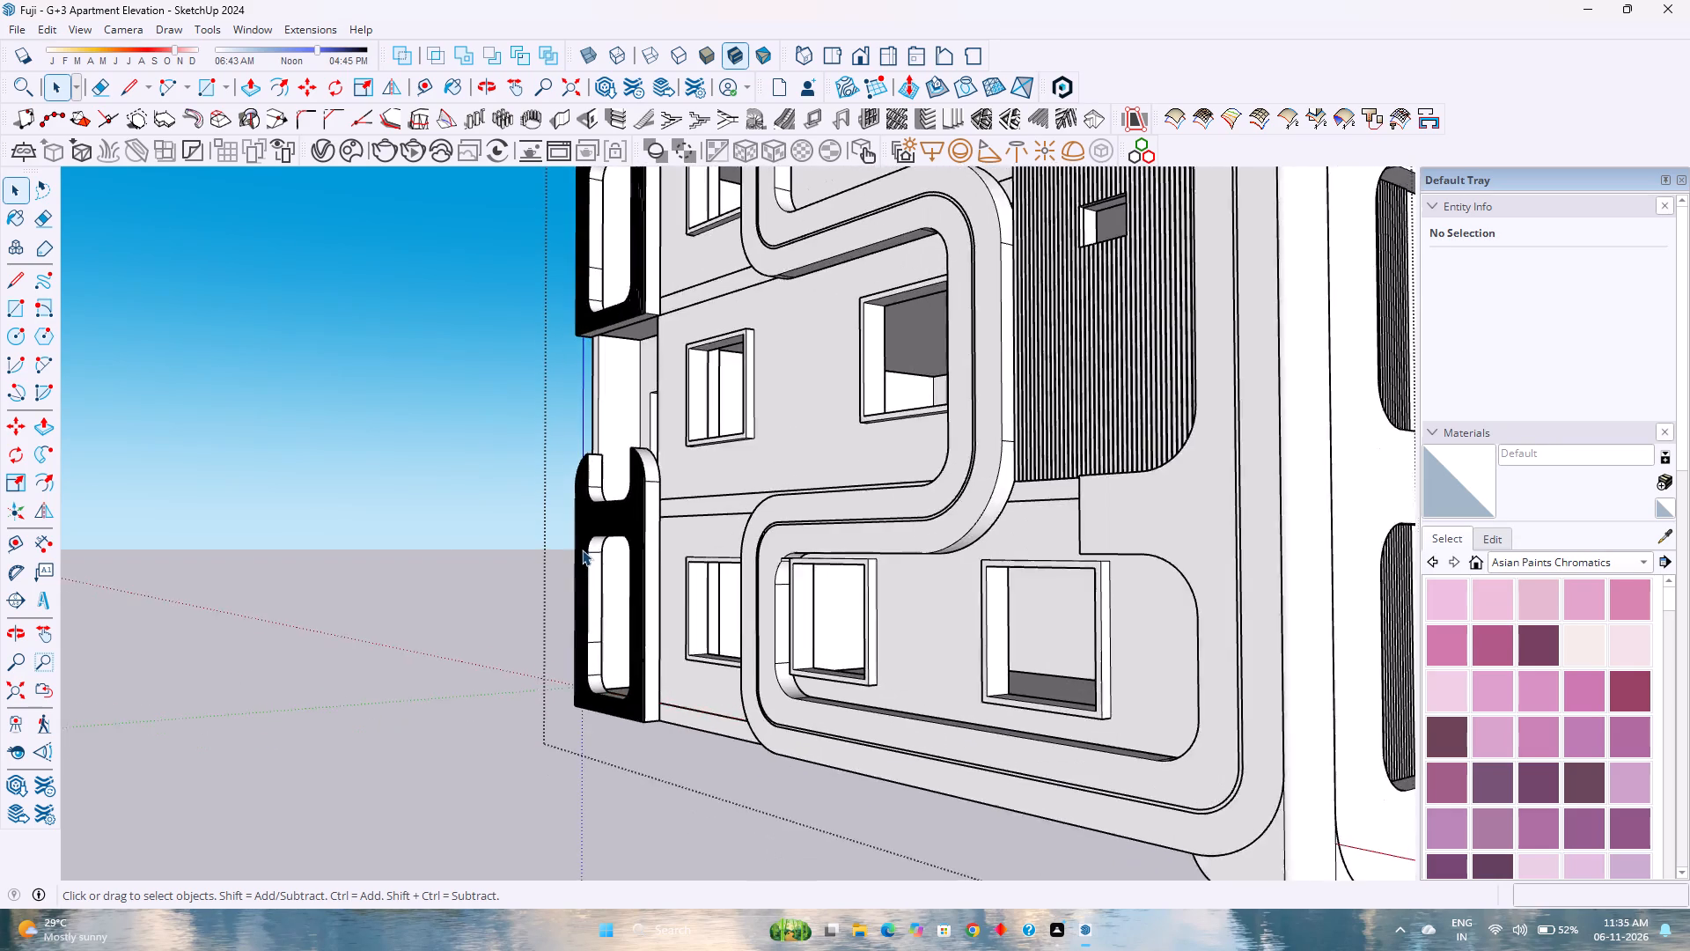
pyautogui.scroll(1, 582, 549)
pyautogui.scroll(-3, 582, 551)
pyautogui.scroll(1, 584, 553)
pyautogui.scroll(-2, 616, 564)
pyautogui.scroll(1, 616, 564)
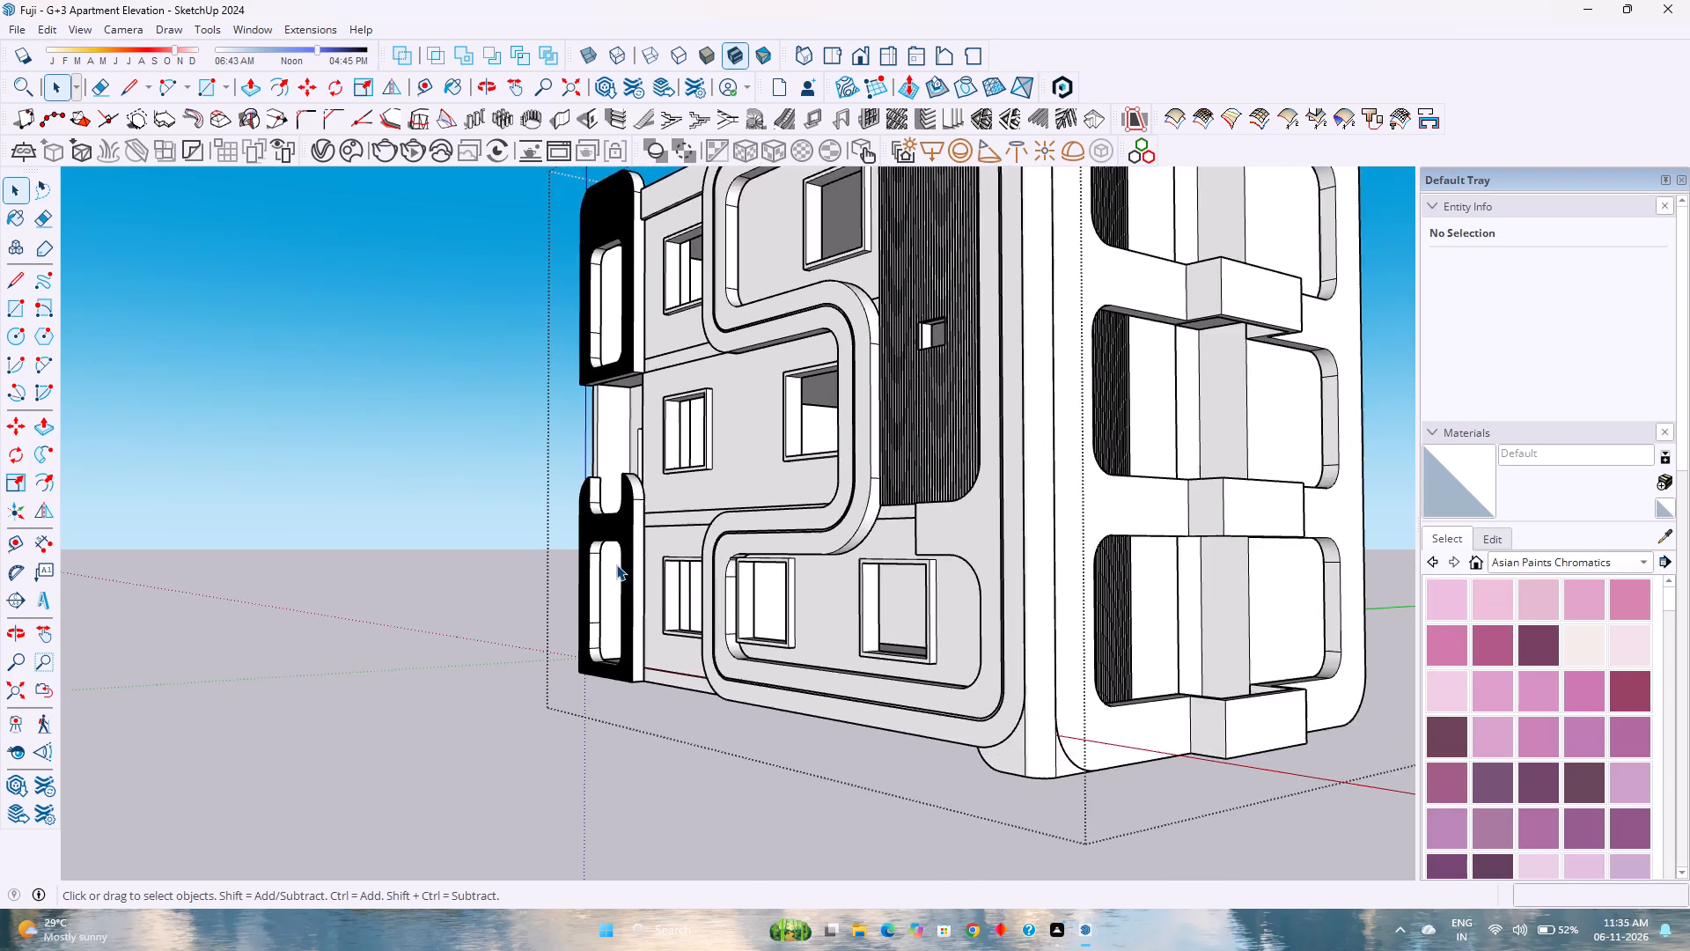
pyautogui.scroll(-1, 609, 558)
pyautogui.scroll(3, 609, 558)
pyautogui.scroll(-4, 604, 551)
pyautogui.scroll(1, 602, 549)
pyautogui.scroll(-4, 602, 548)
pyautogui.moveTo(633, 515); pyautogui.dragTo(917, 616, button='middle')
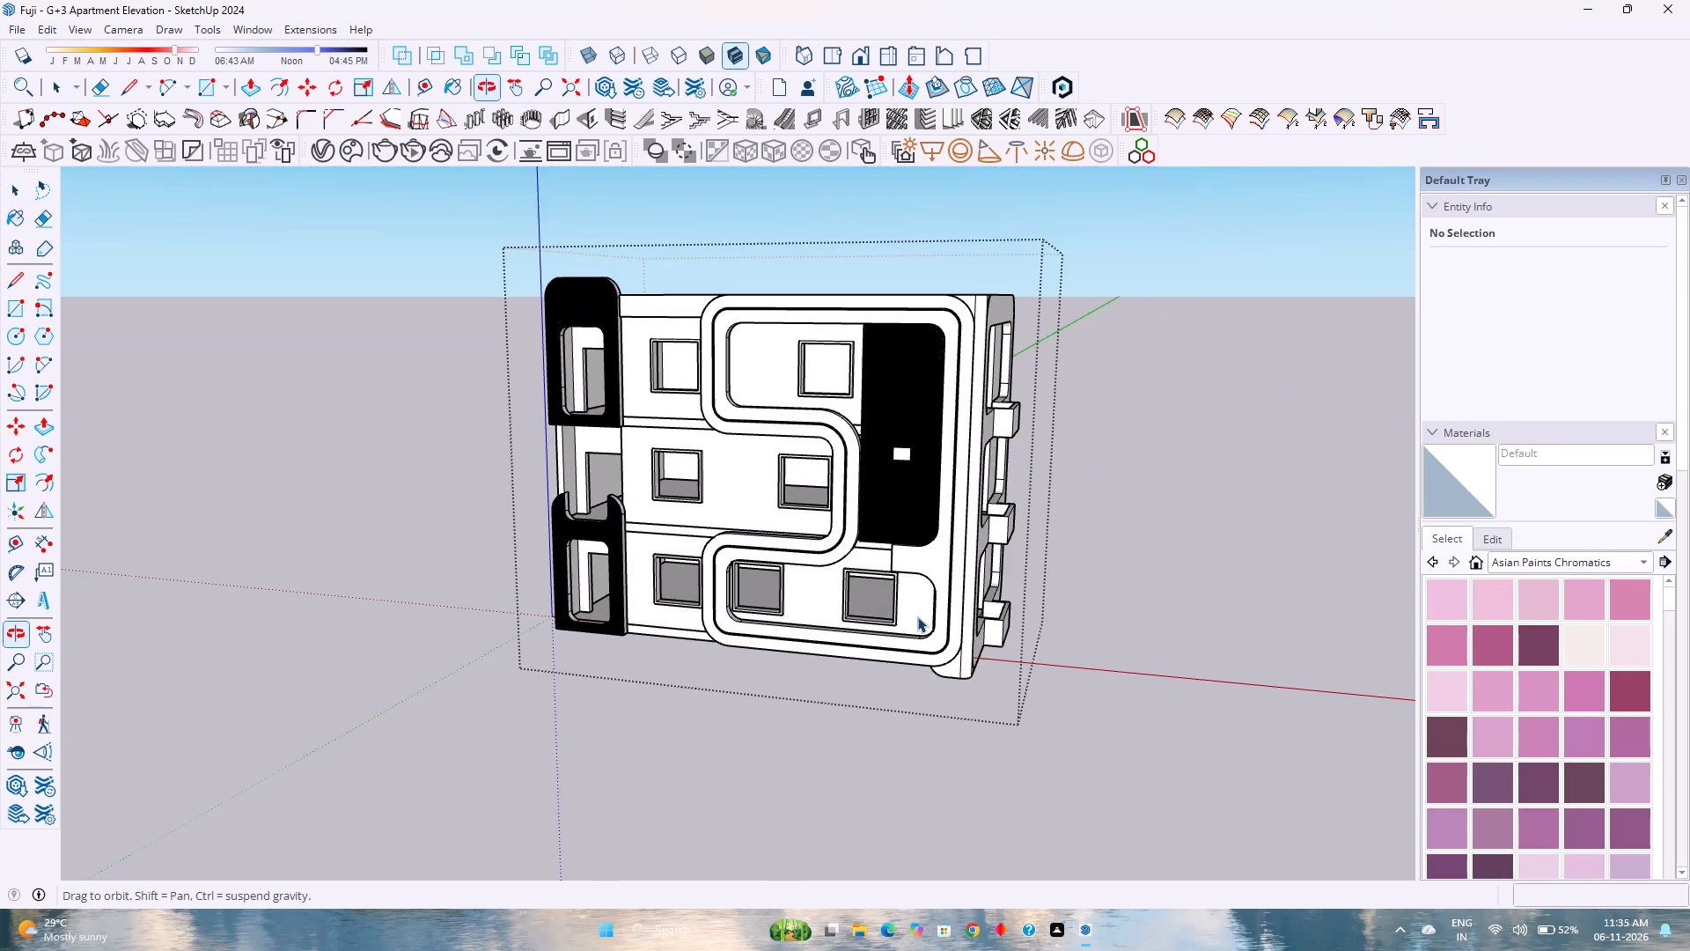
pyautogui.middleClick(918, 616)
pyautogui.moveTo(917, 616); pyautogui.dragTo(918, 616, button='middle')
pyautogui.scroll(2, 656, 461)
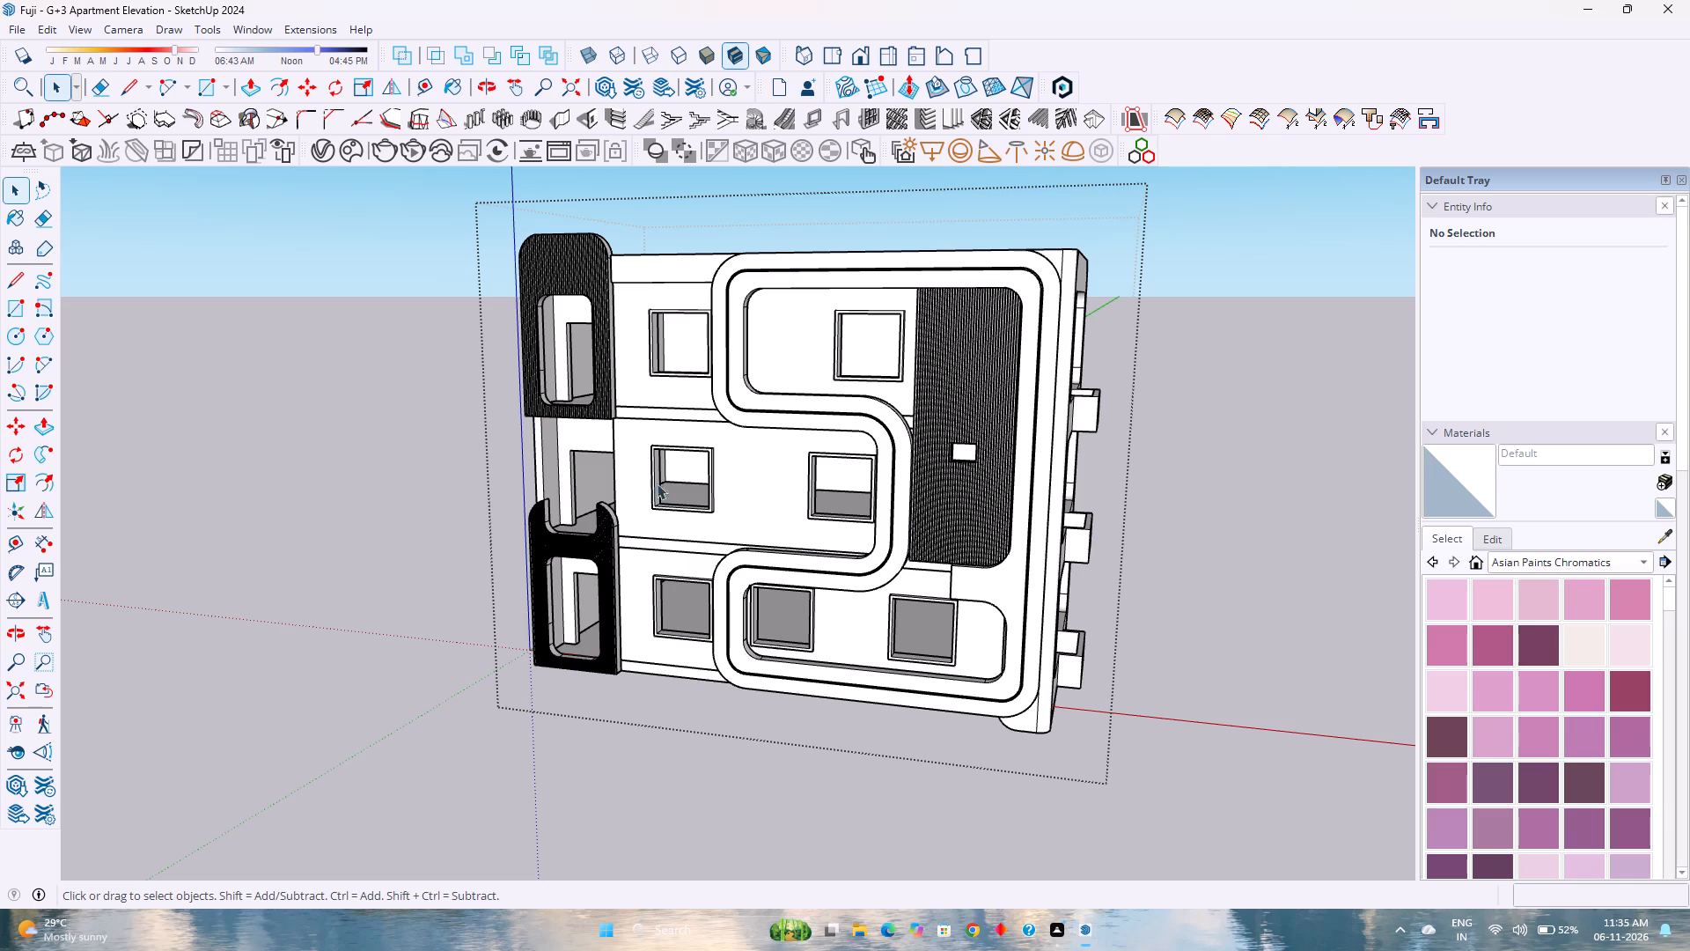
# Open the middle floor's wall group for editing, with its two front window openings in close view.
pyautogui.doubleClick(731, 490)
pyautogui.scroll(4, 728, 490)
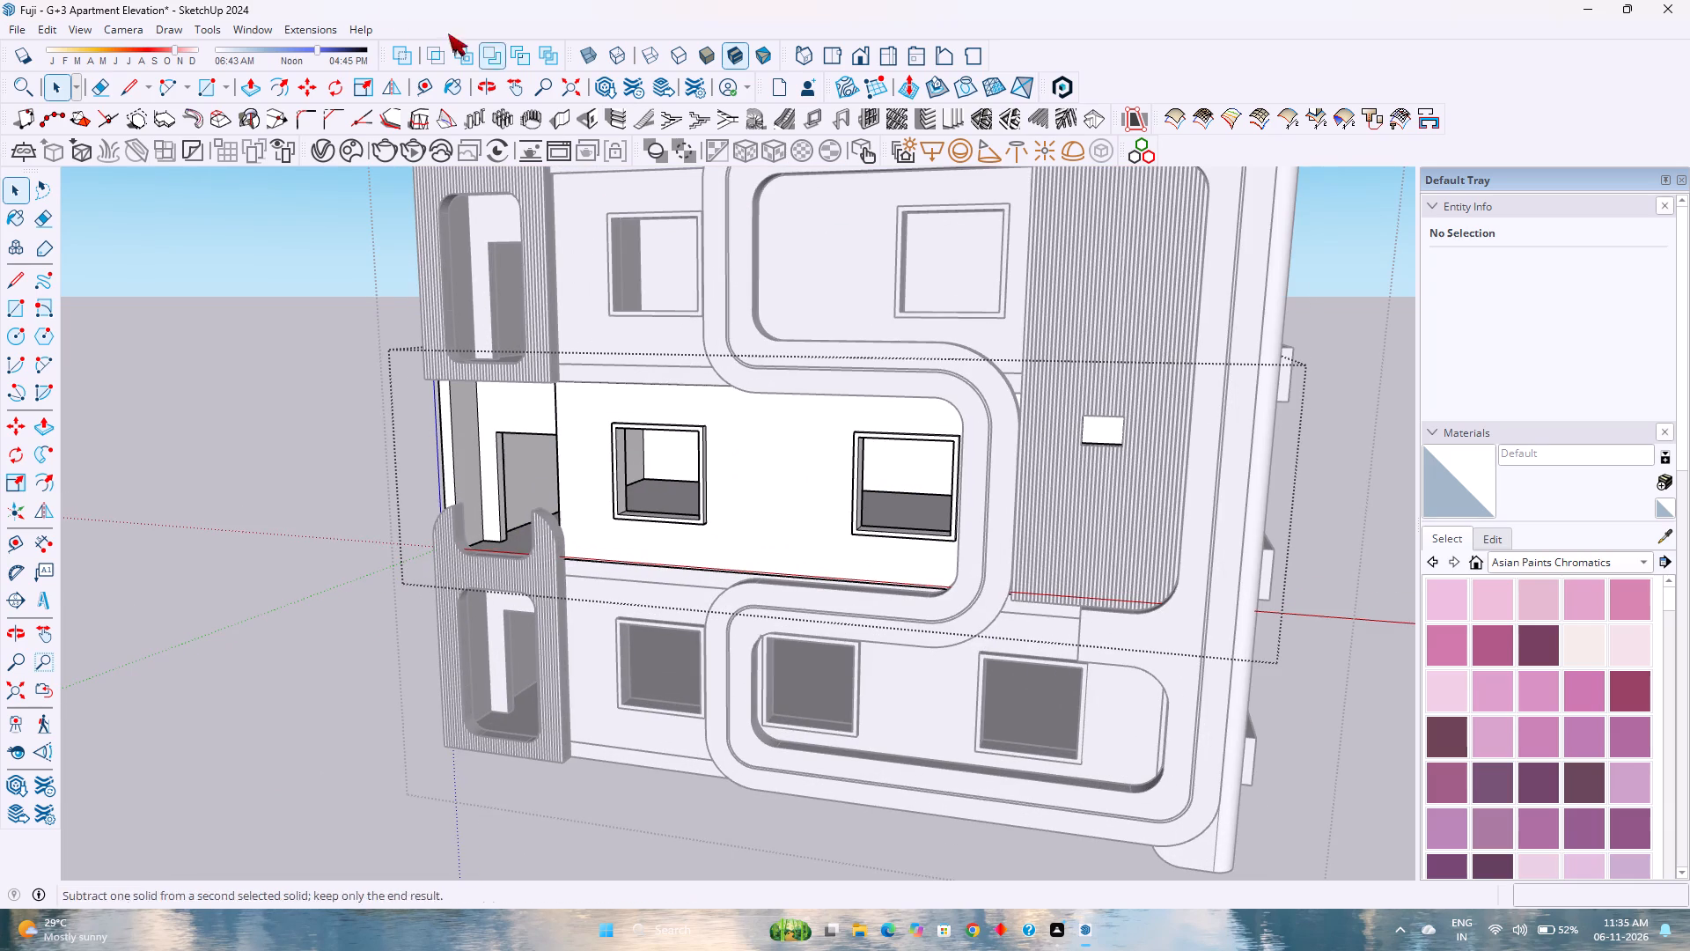
# Open 3D Warehouse and search its models for "window".
pyautogui.click(251, 32)
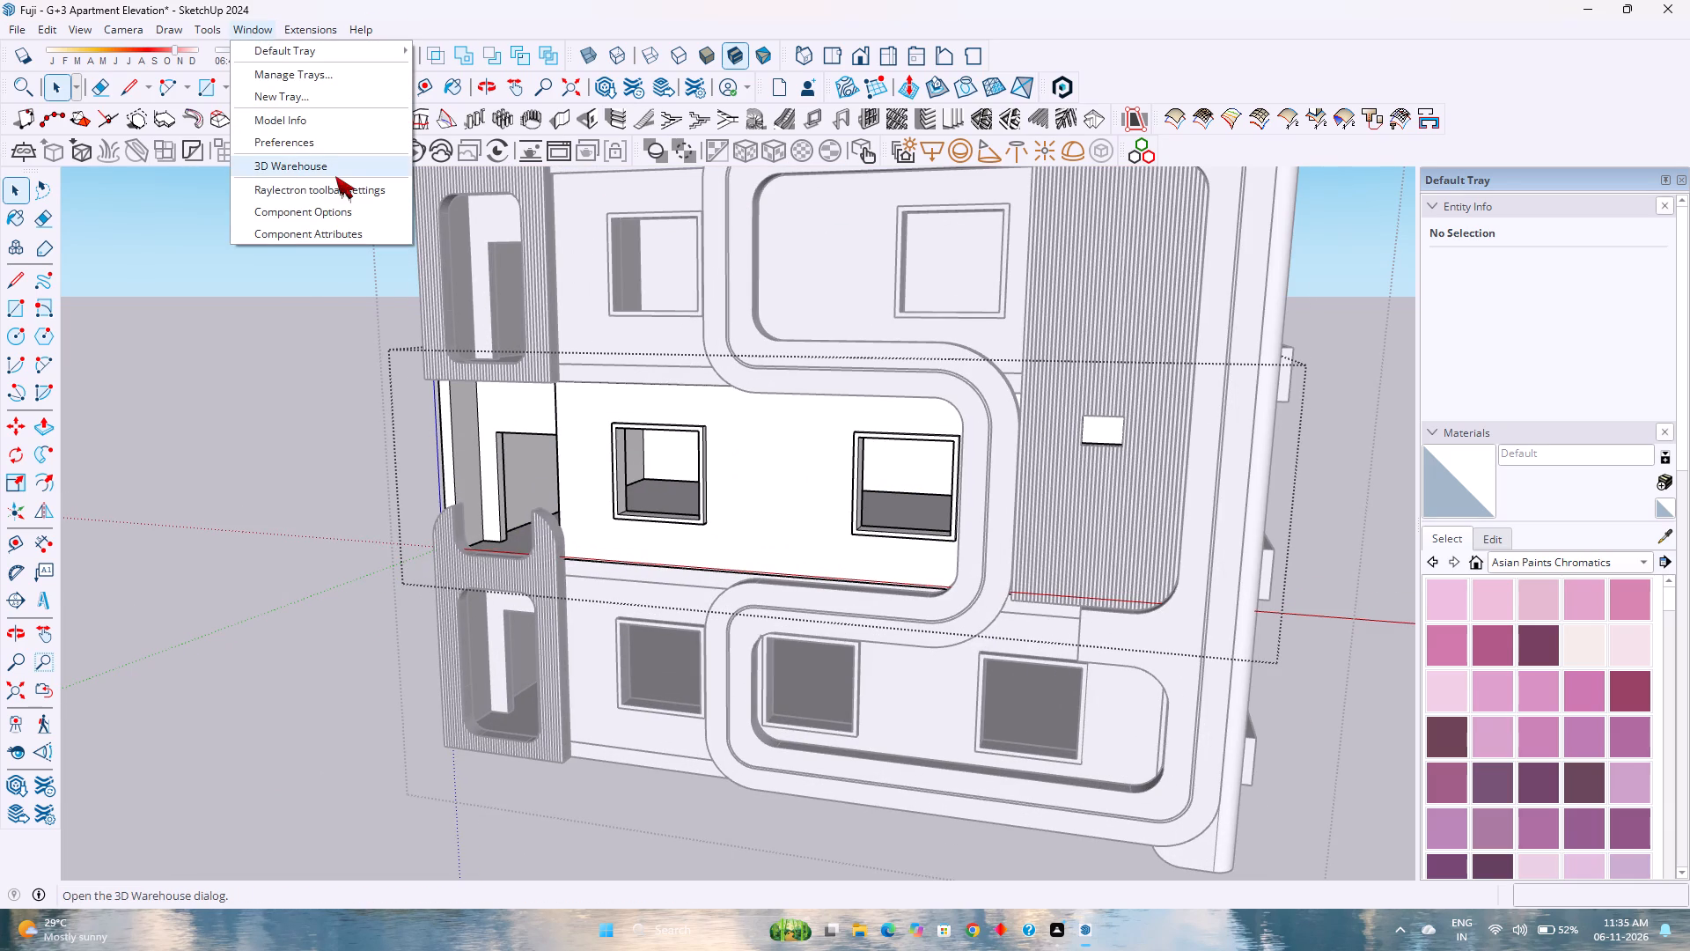
pyautogui.click(334, 176)
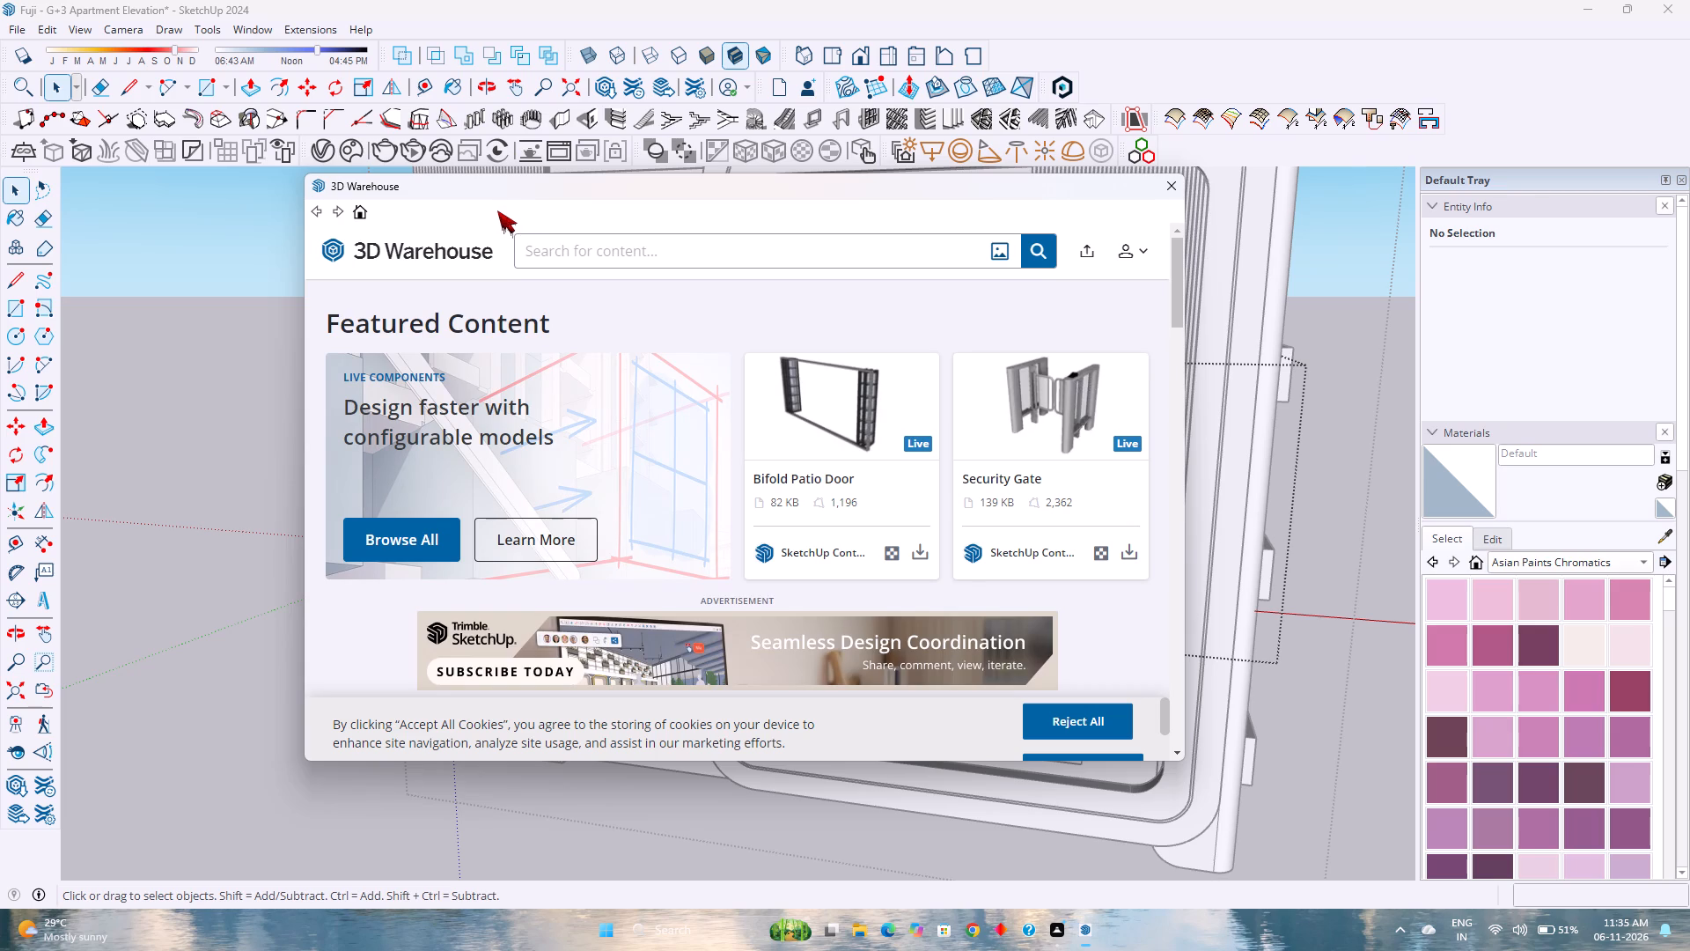
pyautogui.click(679, 236)
pyautogui.scroll(-8, 582, 427)
pyautogui.scroll(9, 583, 427)
pyautogui.write('window')
pyautogui.press('Return')
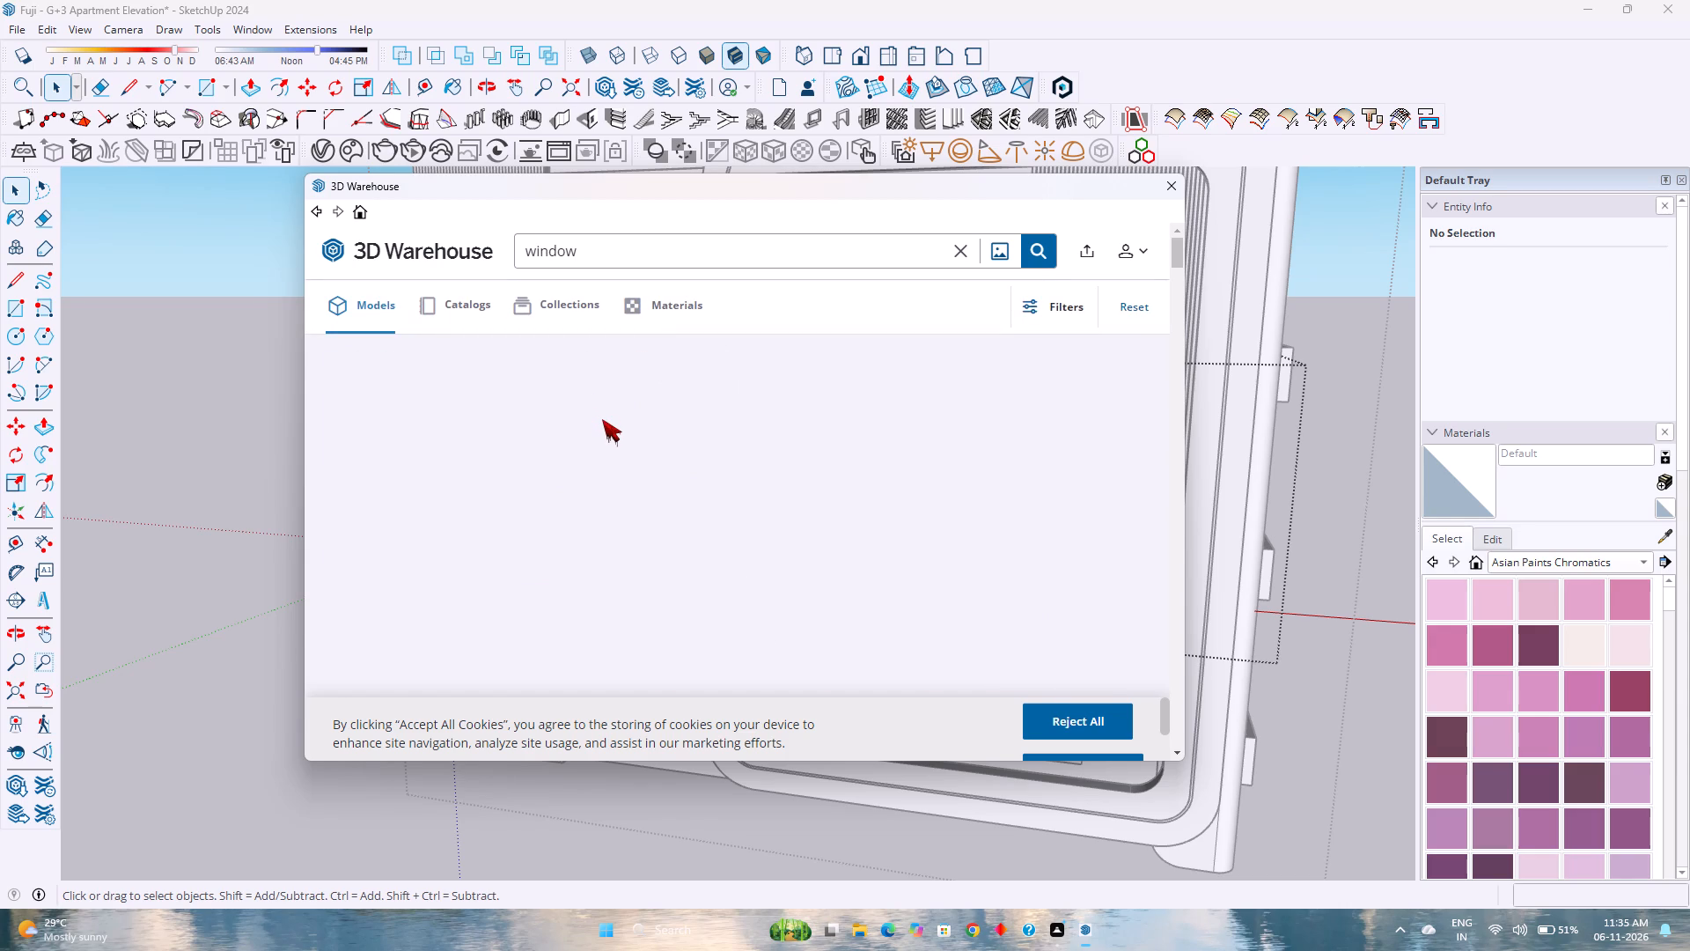
# Browse the window models, examine the page of the three-panel "Windows" model, and return to the search results.
pyautogui.scroll(-4, 612, 405)
pyautogui.scroll(1, 612, 405)
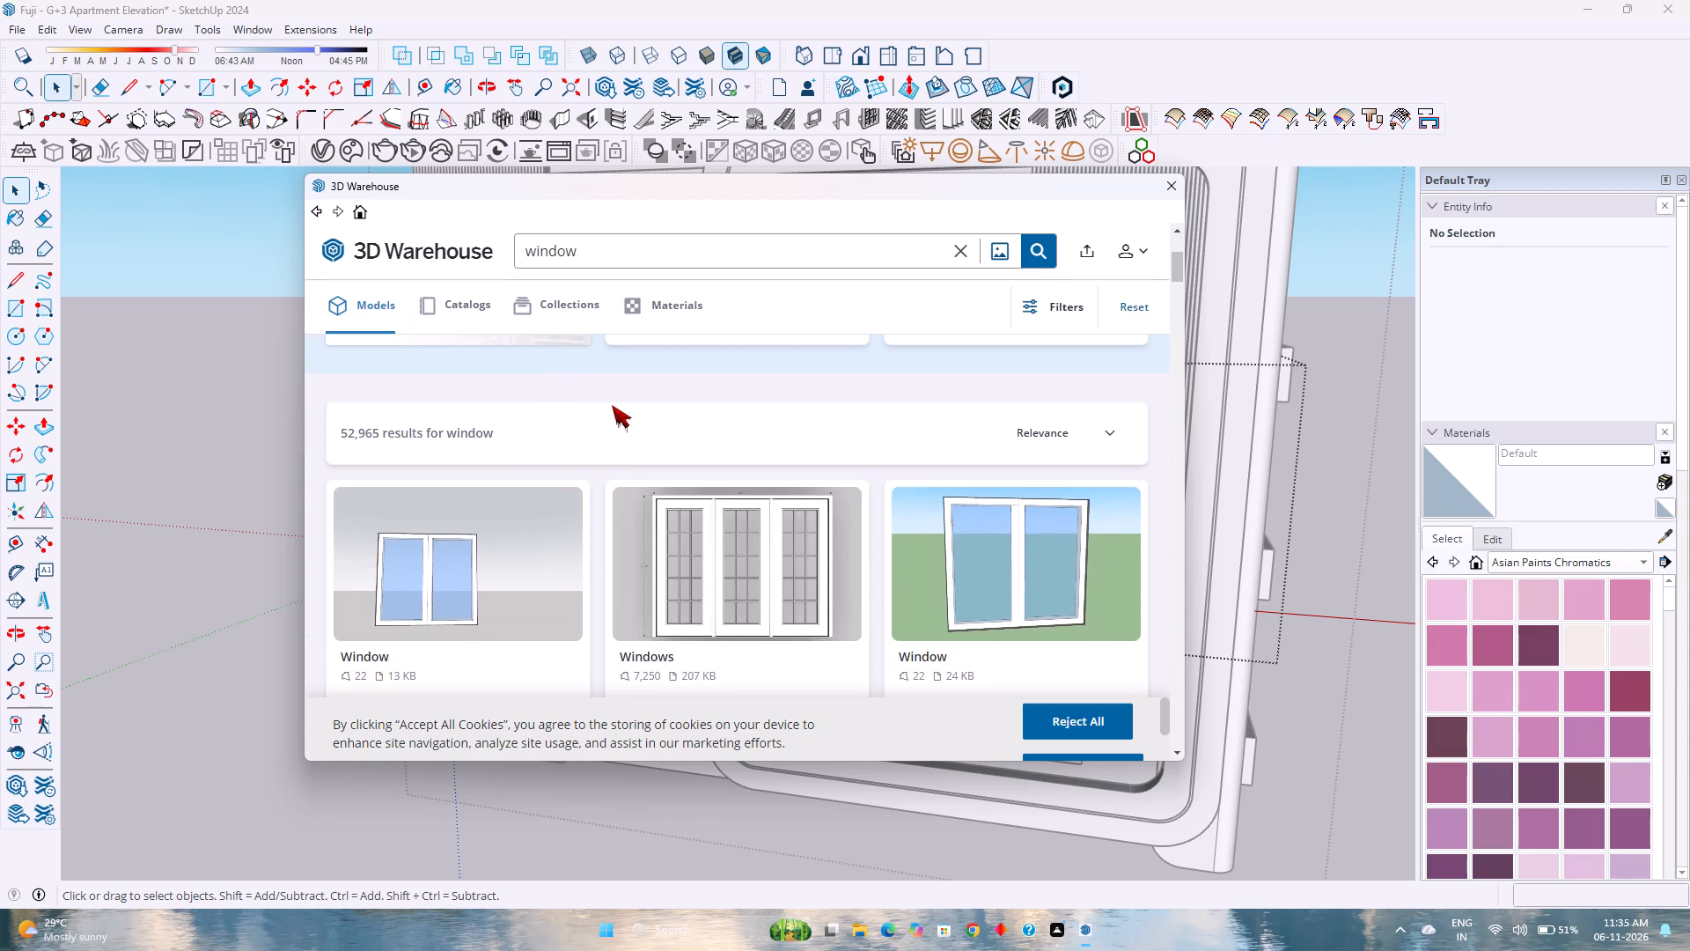
pyautogui.scroll(-7, 612, 405)
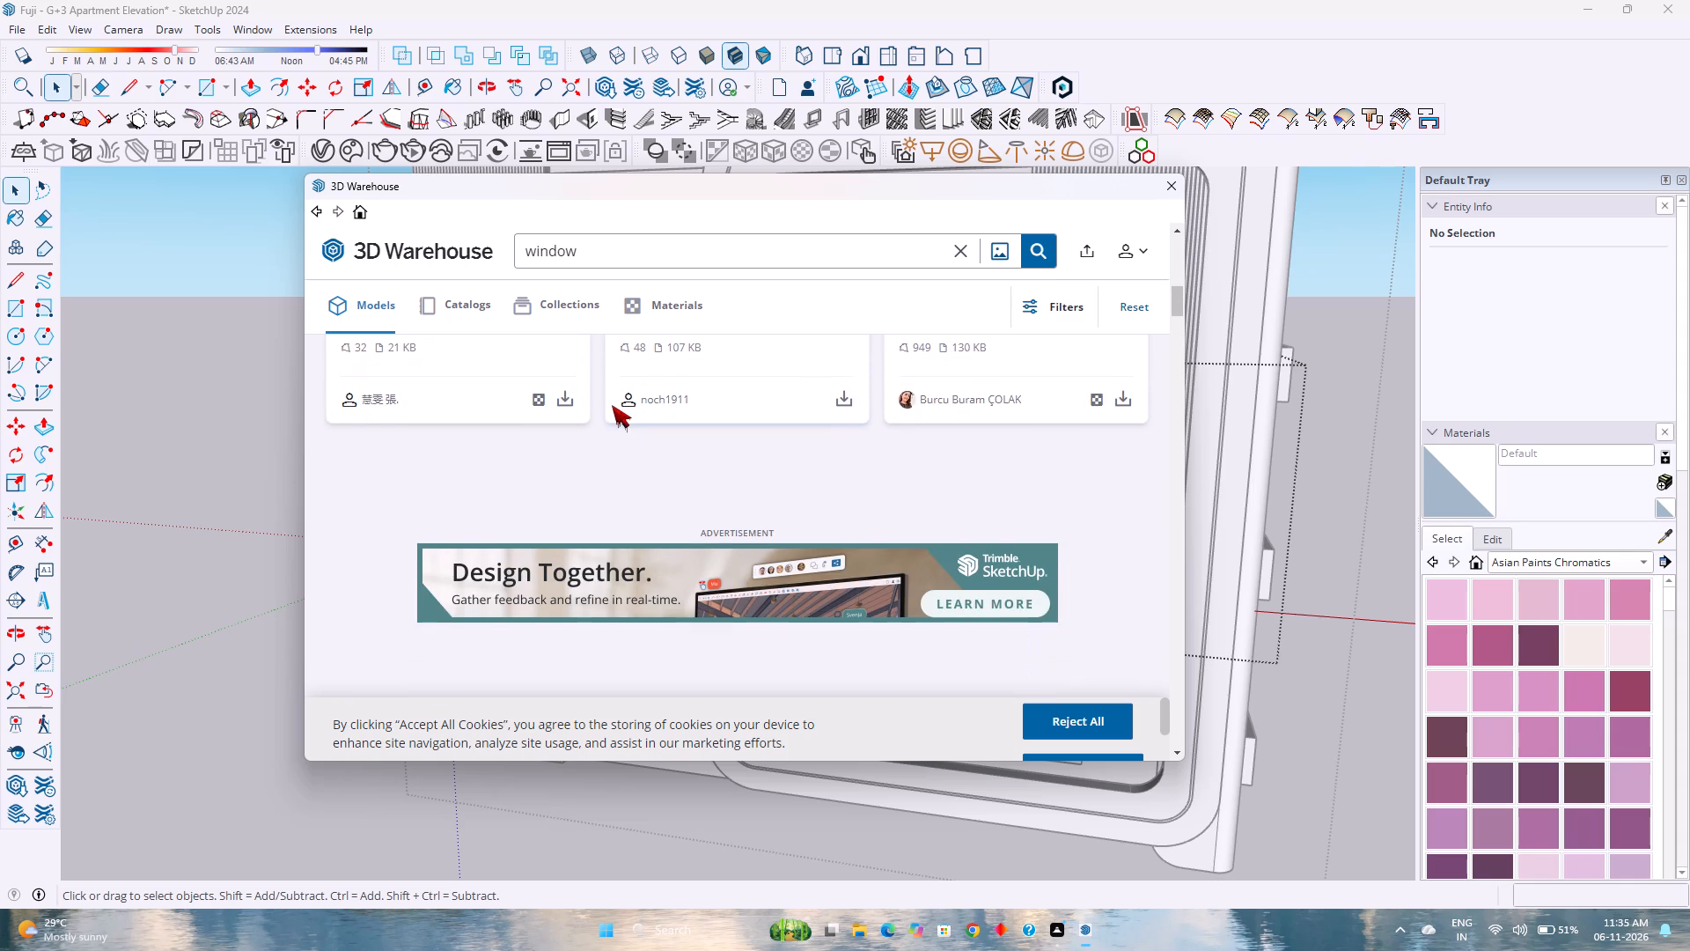
pyautogui.scroll(6, 610, 405)
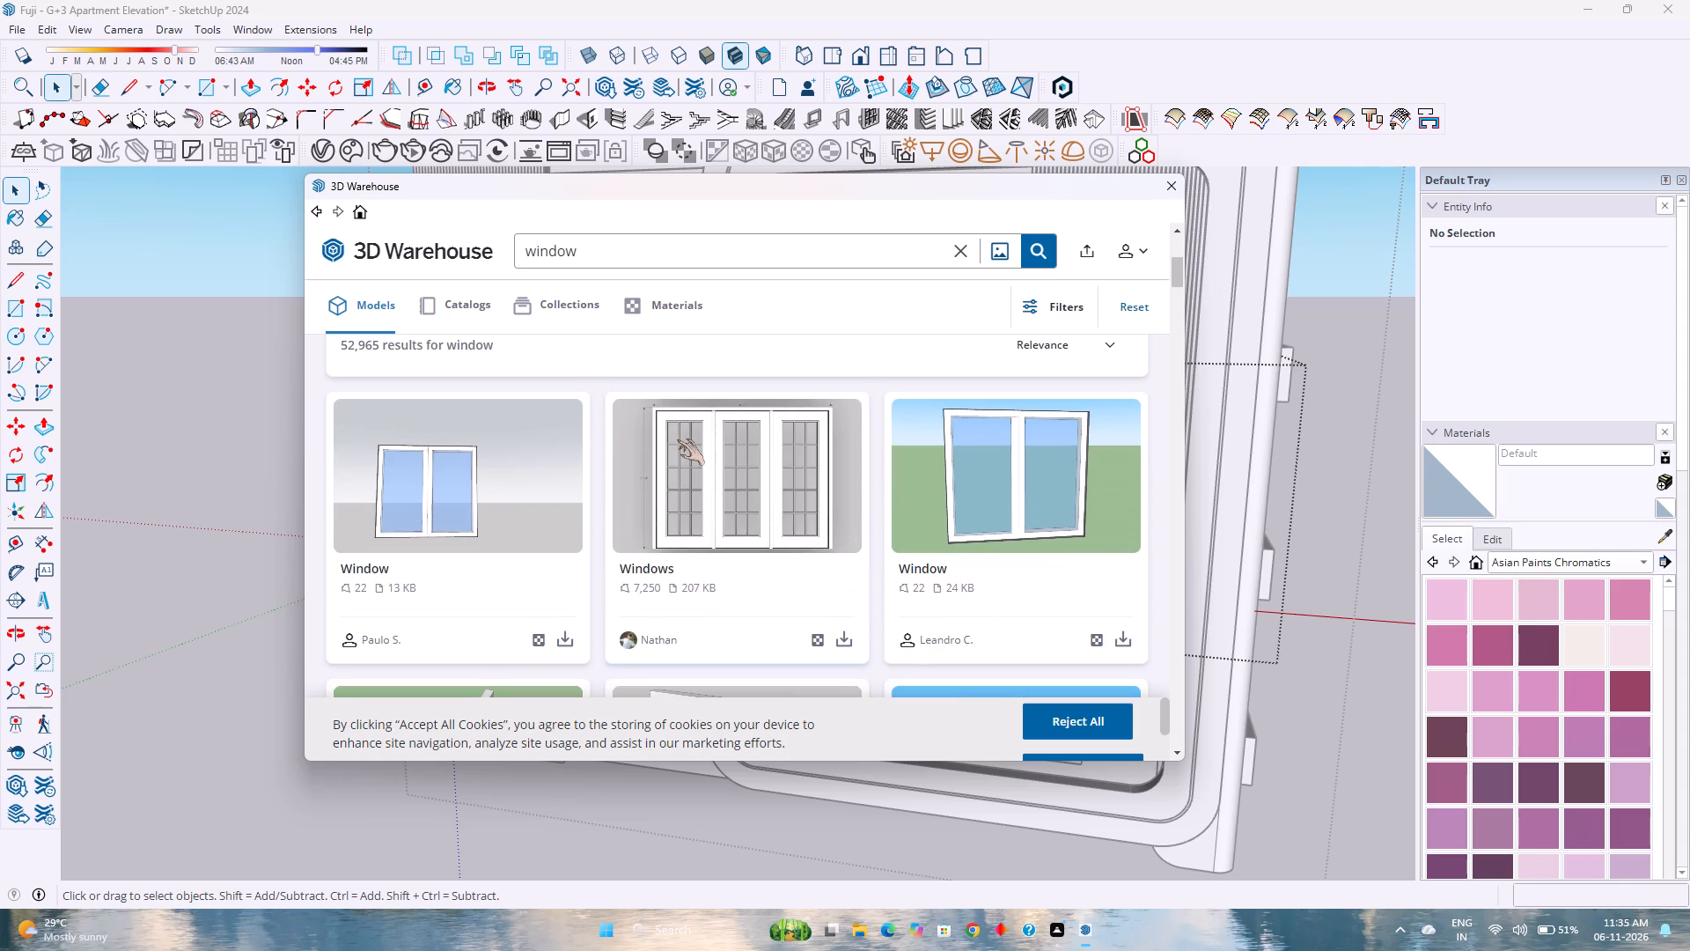
pyautogui.moveTo(665, 450); pyautogui.dragTo(627, 508, button='middle')
pyautogui.scroll(4, 599, 450)
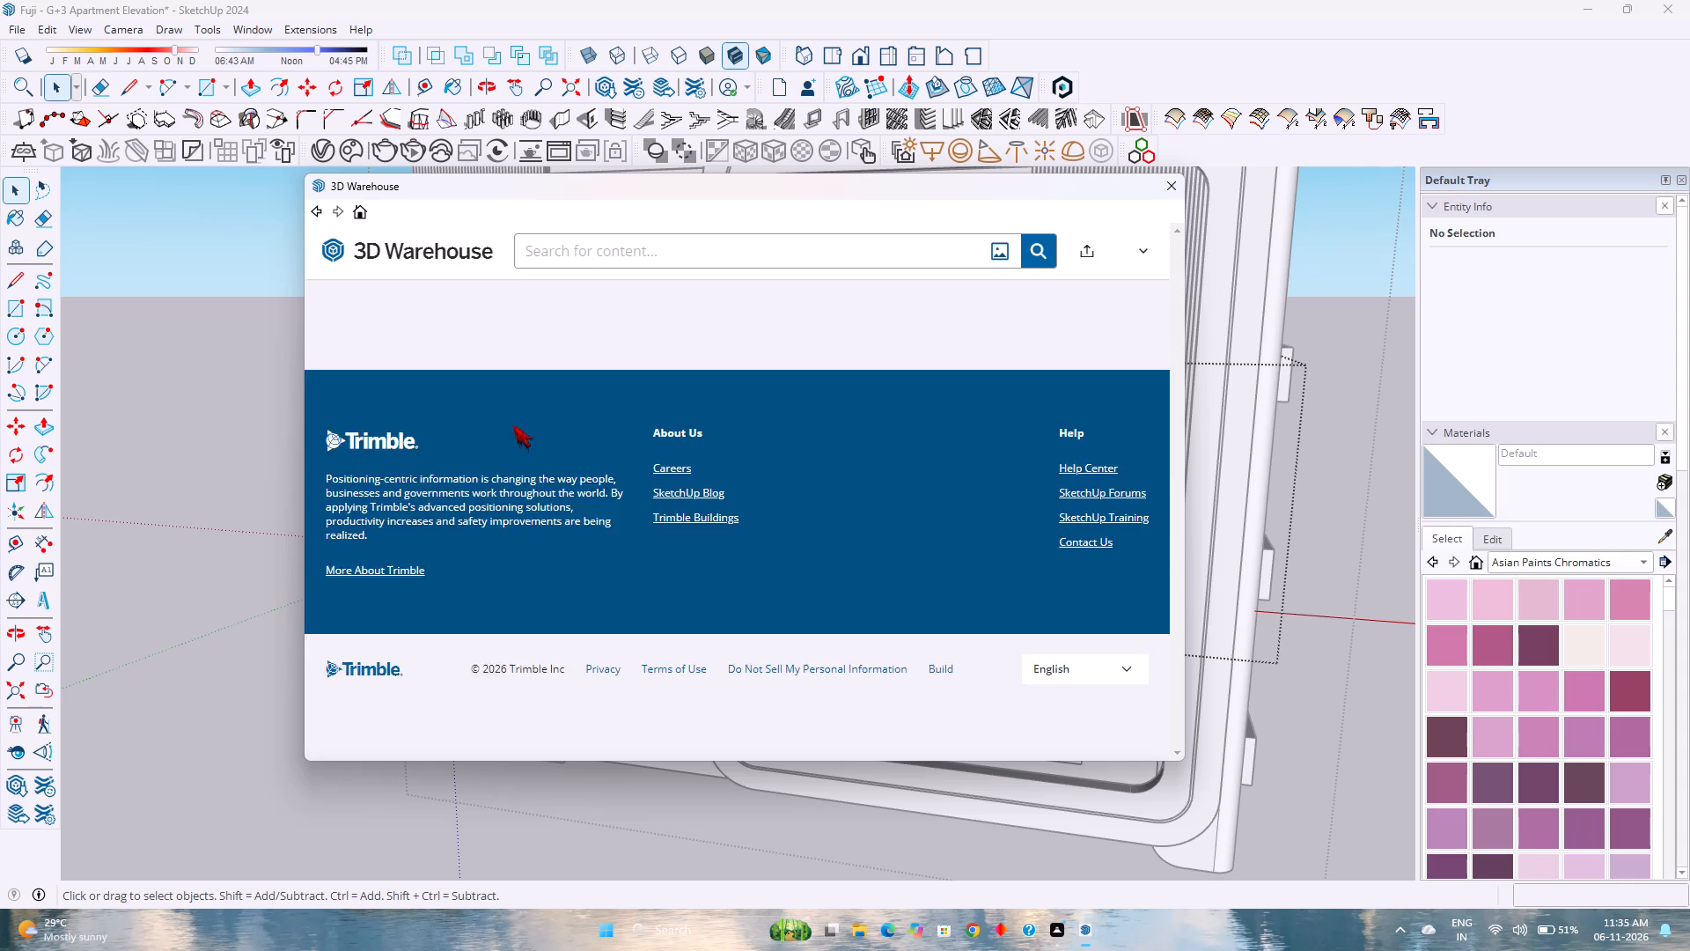
pyautogui.scroll(-4, 605, 413)
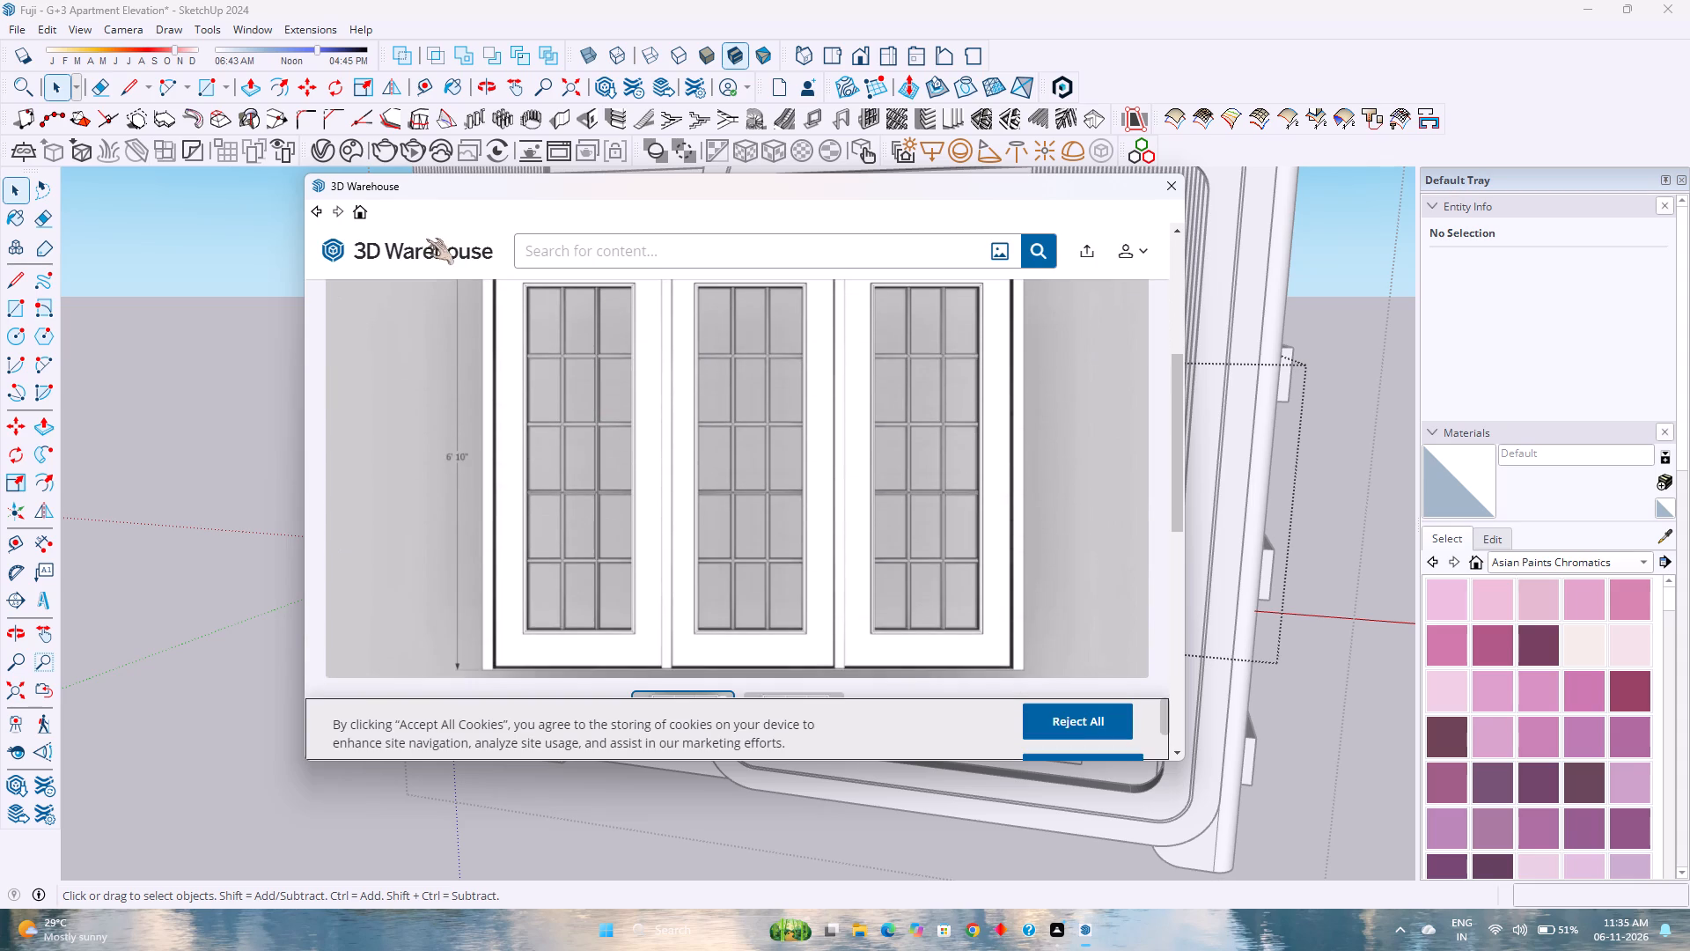
pyautogui.click(316, 208)
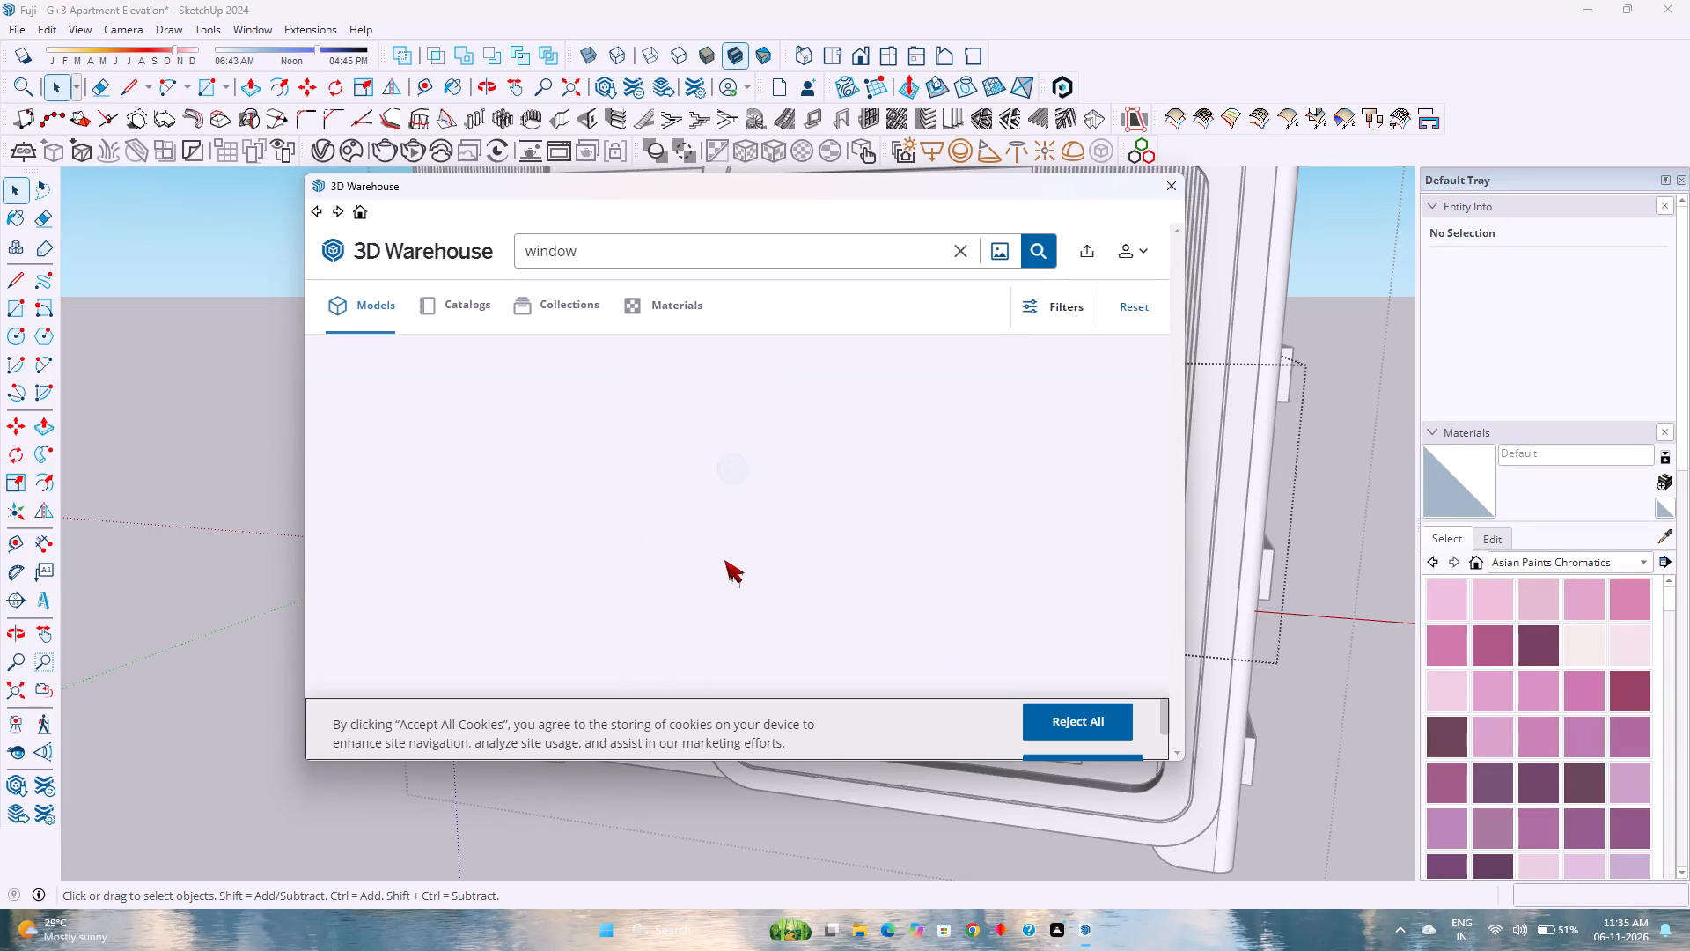
# Examine the "window" search results for a model suited to the facade openings, narrowing the 3D Warehouse window.
pyautogui.scroll(5, 767, 557)
pyautogui.scroll(-3, 767, 549)
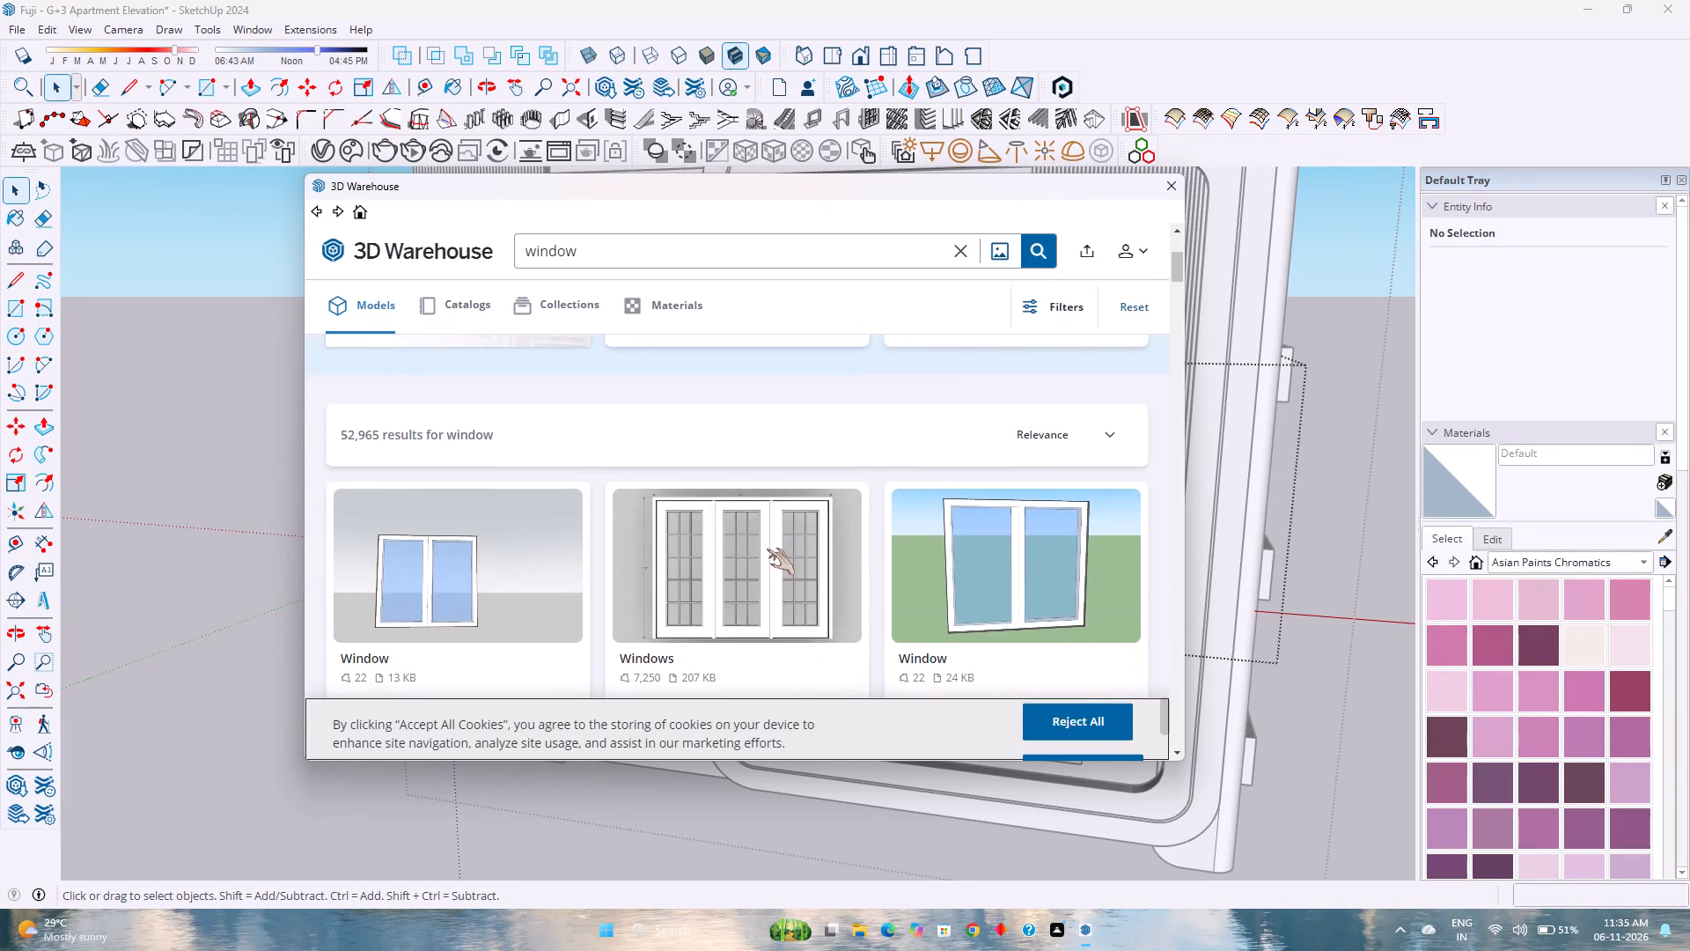
pyautogui.scroll(-1, 767, 549)
pyautogui.scroll(2, 767, 545)
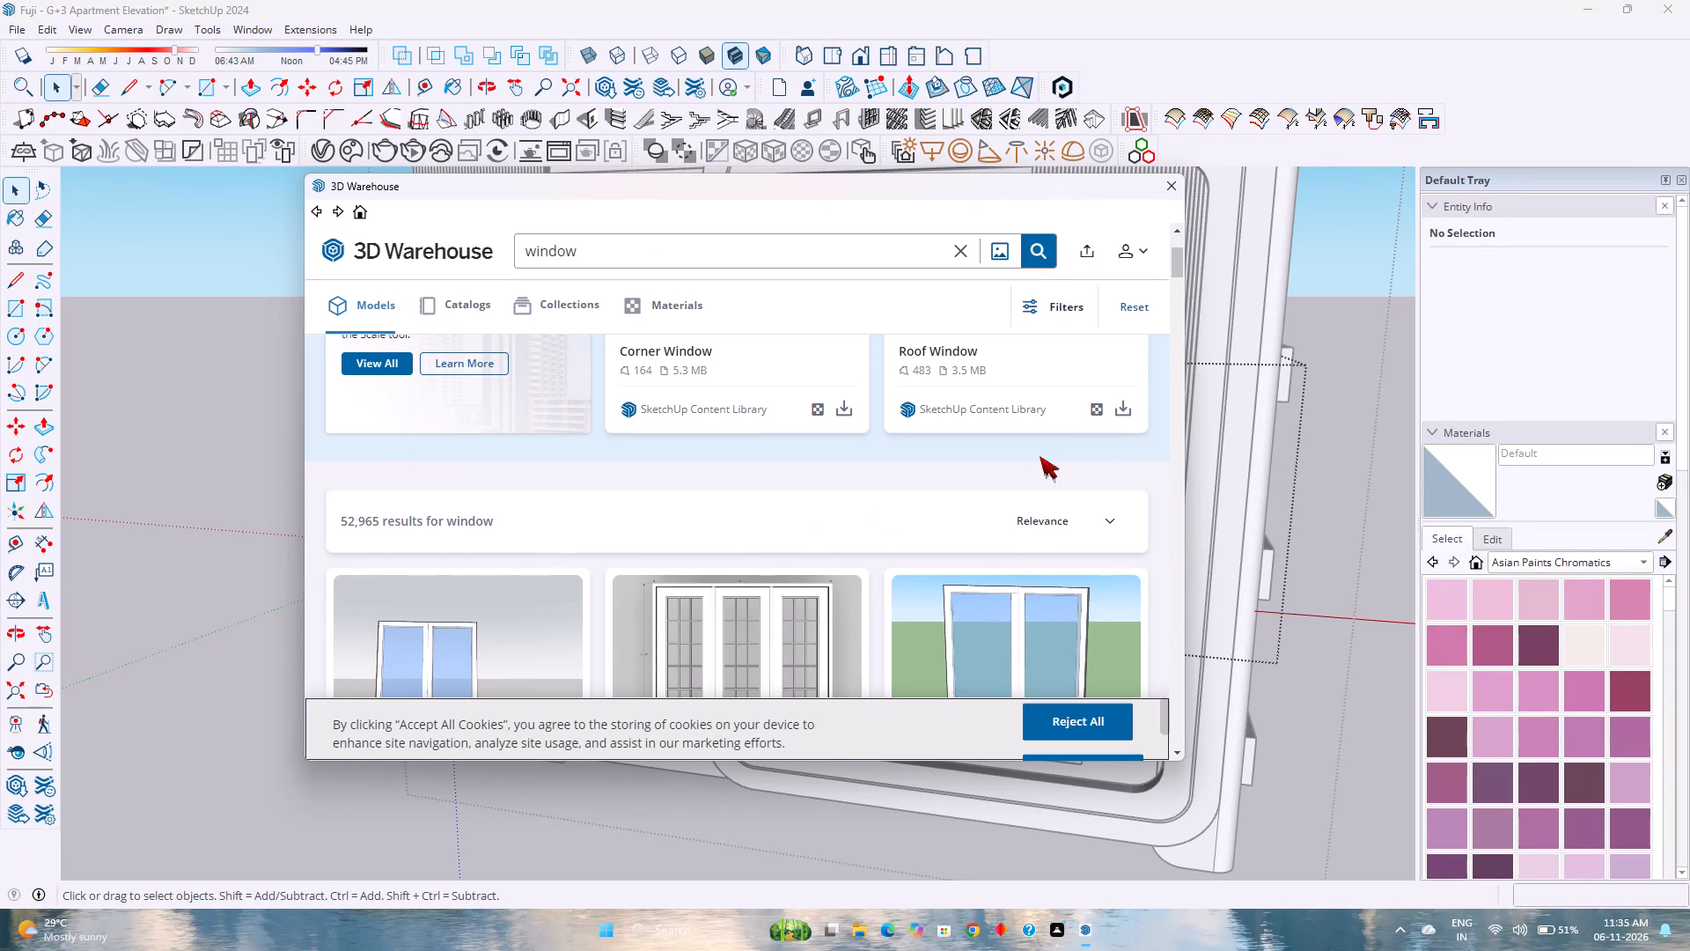
pyautogui.moveTo(1187, 401); pyautogui.dragTo(1100, 401)
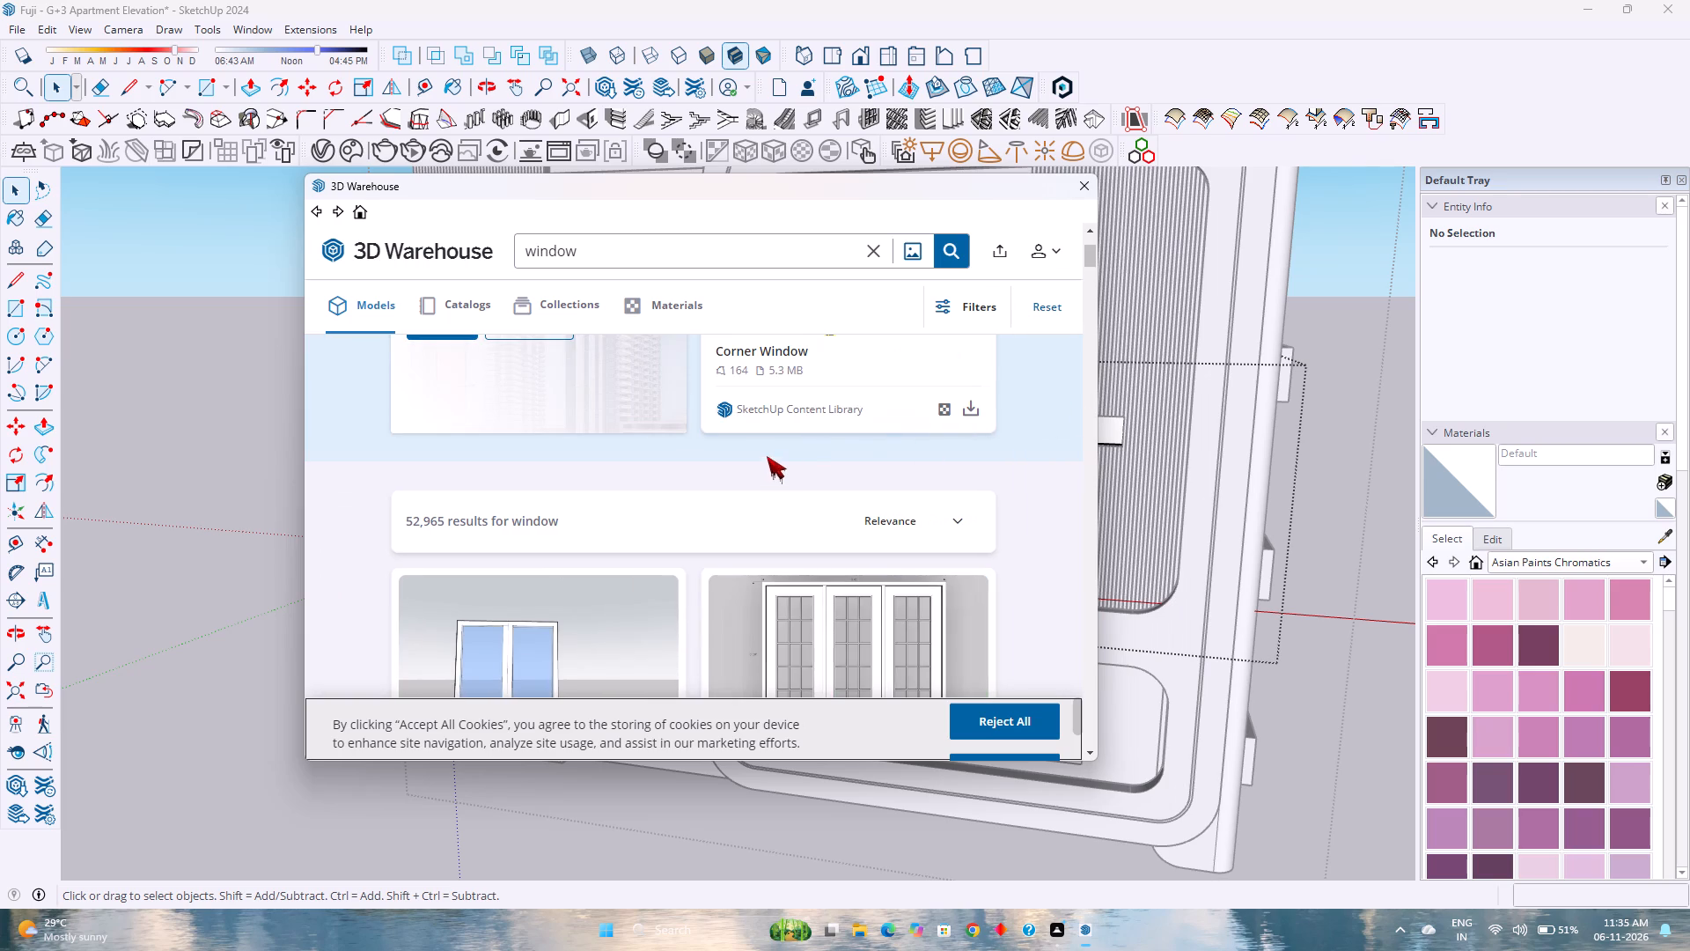
pyautogui.scroll(-4, 753, 461)
pyautogui.scroll(8, 766, 457)
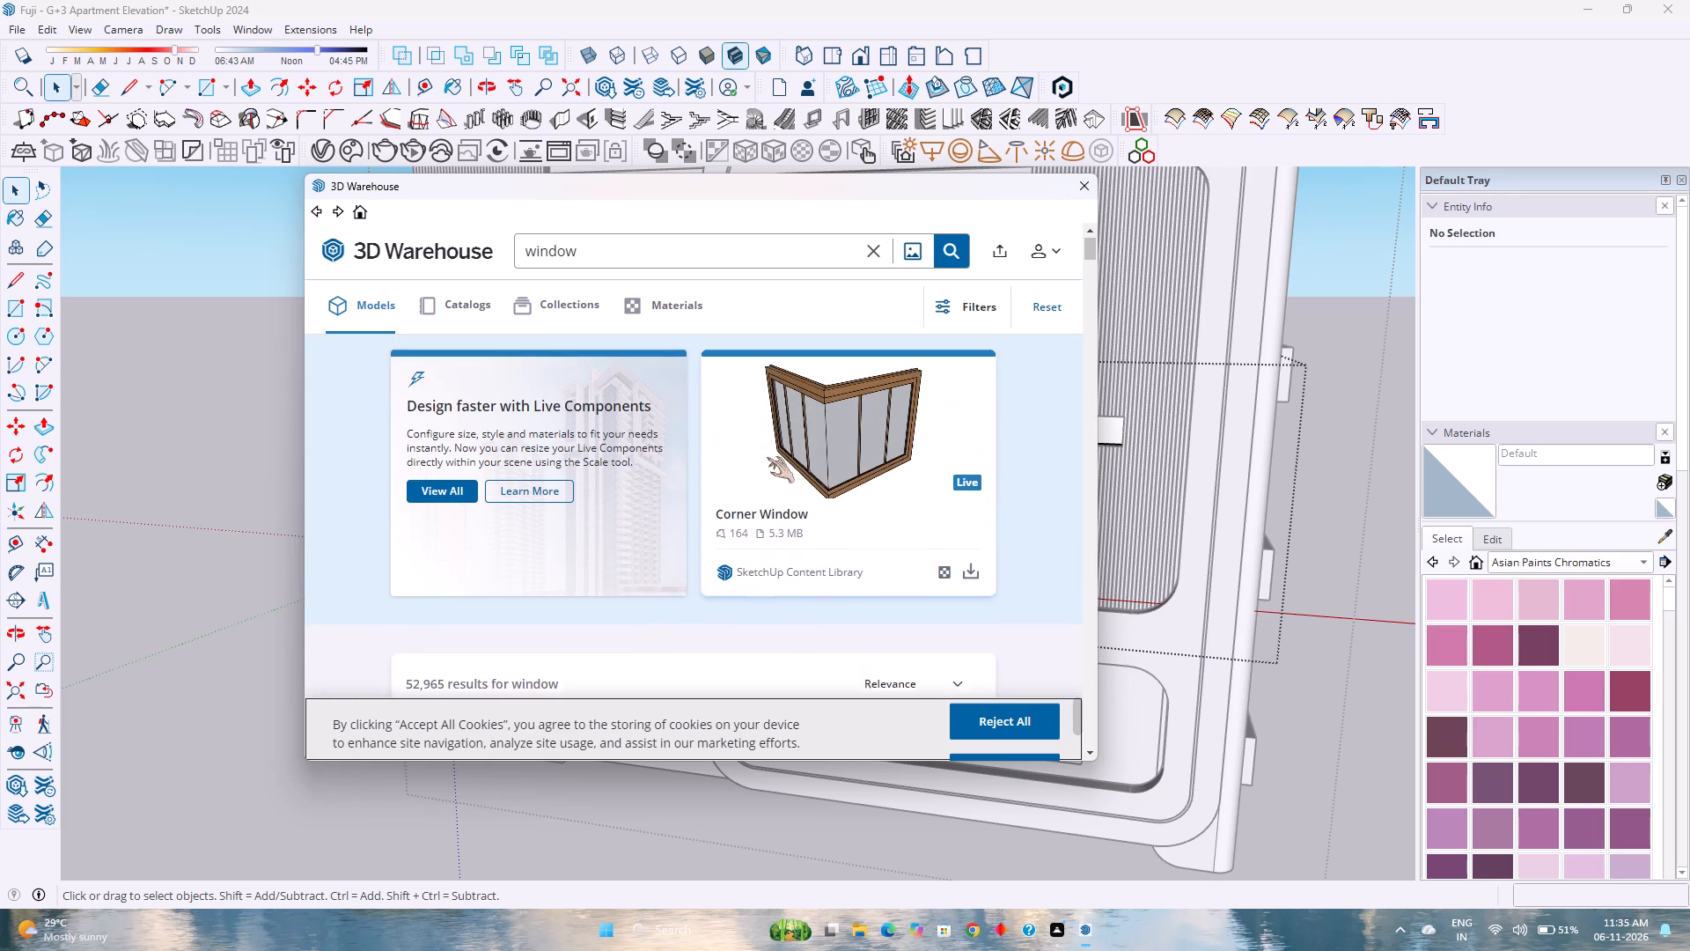
pyautogui.scroll(2, 768, 457)
pyautogui.keyDown('ctrl'); pyautogui.scroll(3, 771, 457); pyautogui.keyUp('ctrl')
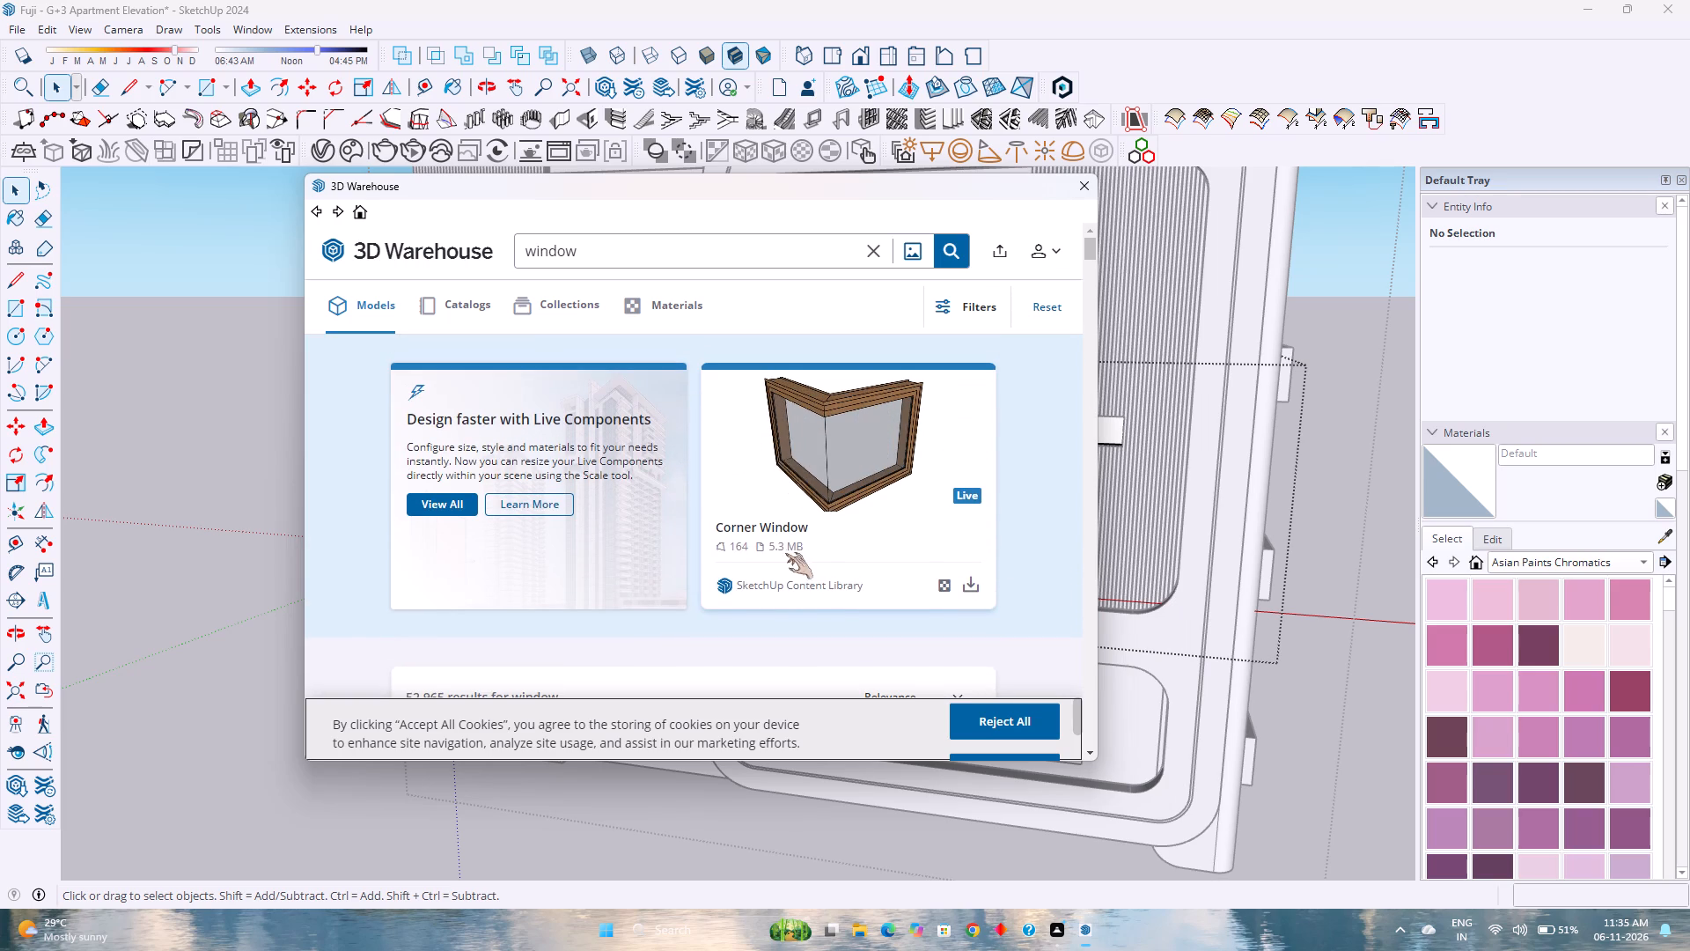
pyautogui.scroll(-9, 782, 552)
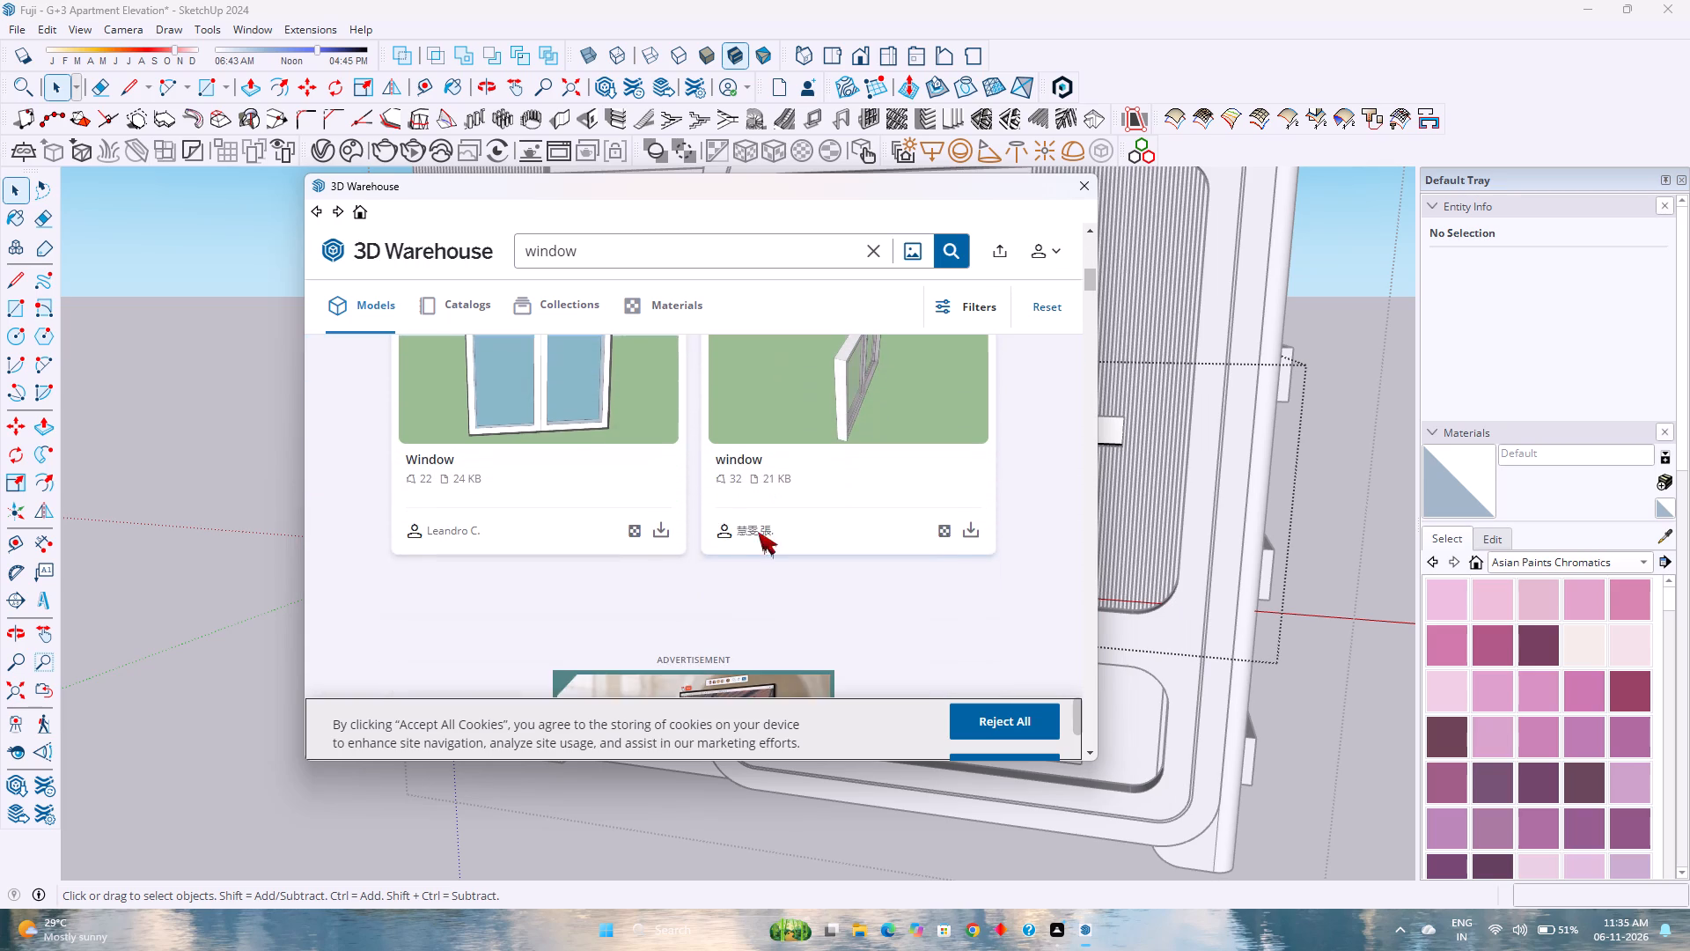
pyautogui.scroll(2, 665, 512)
pyautogui.scroll(-10, 665, 512)
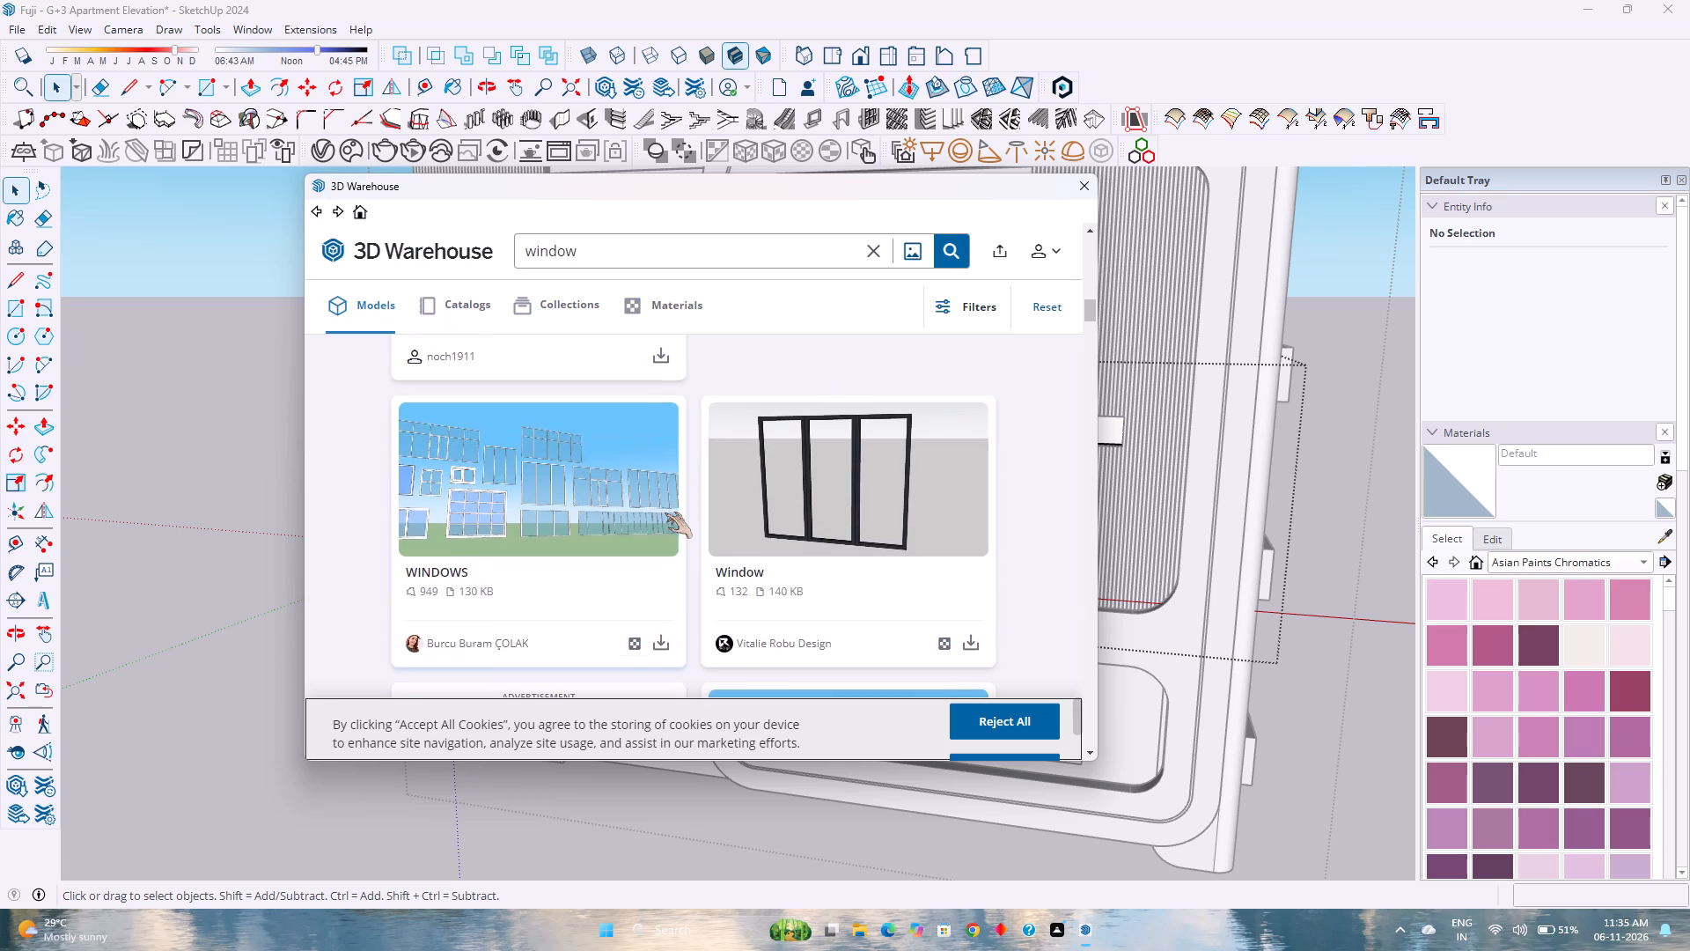
pyautogui.scroll(-3, 665, 512)
pyautogui.scroll(4, 665, 512)
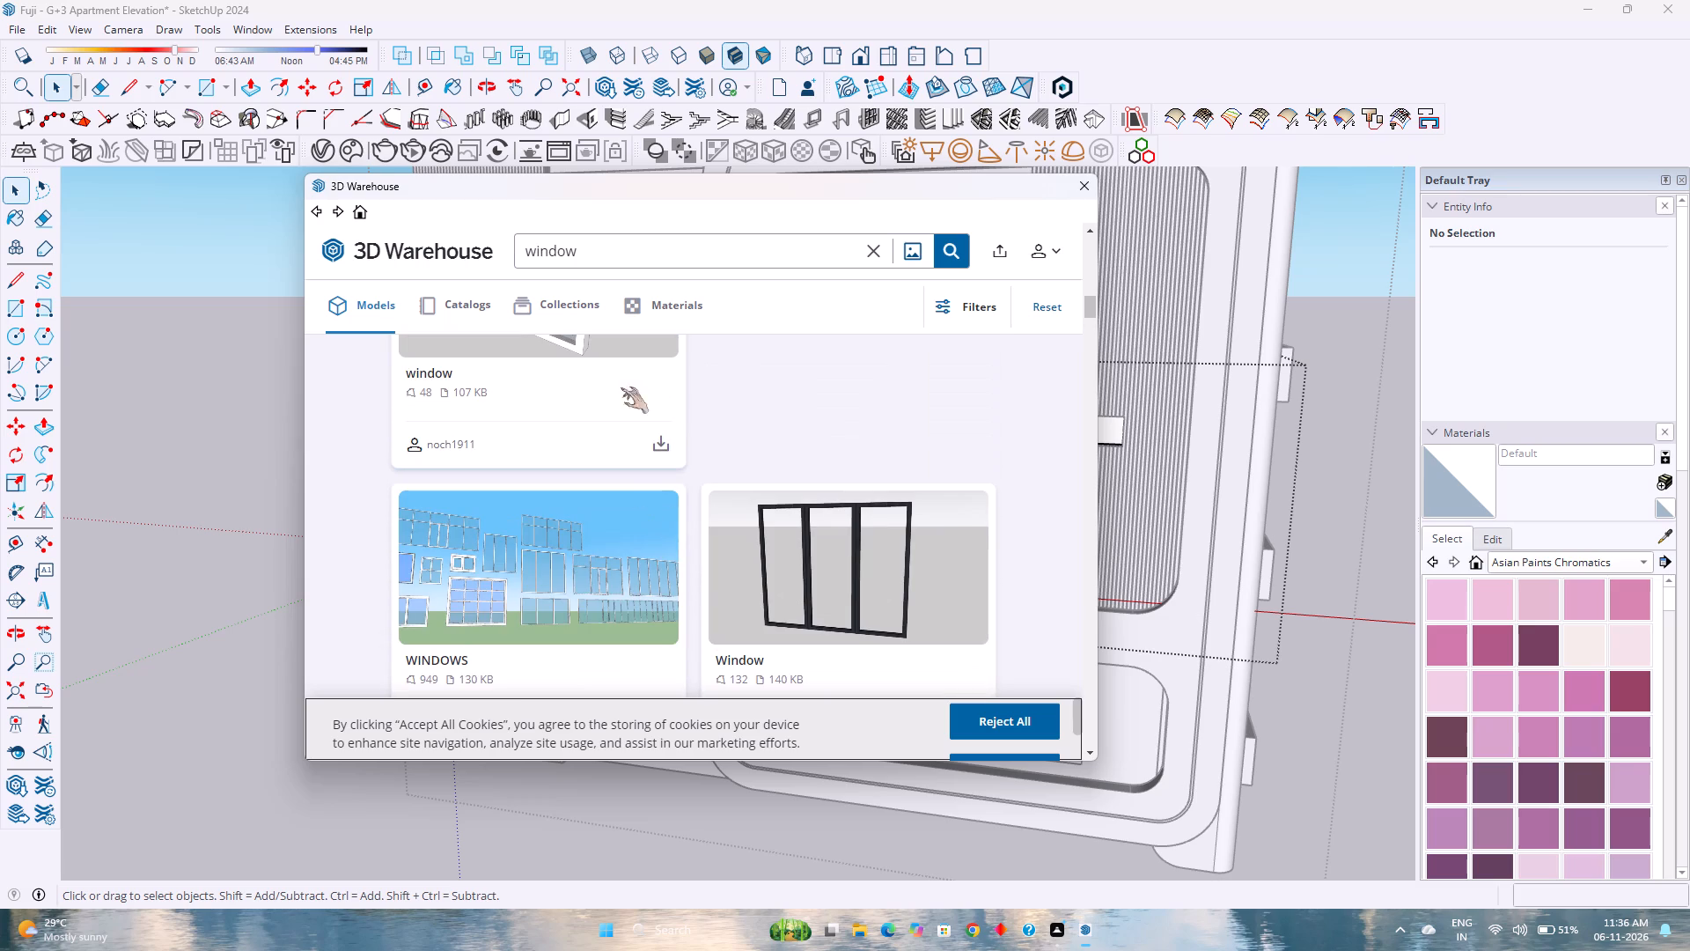
# Change the 3D Warehouse search to "windows" and browse the models for one suited to the facade openings.
pyautogui.click(626, 246)
pyautogui.press('s')
pyautogui.press('Return')
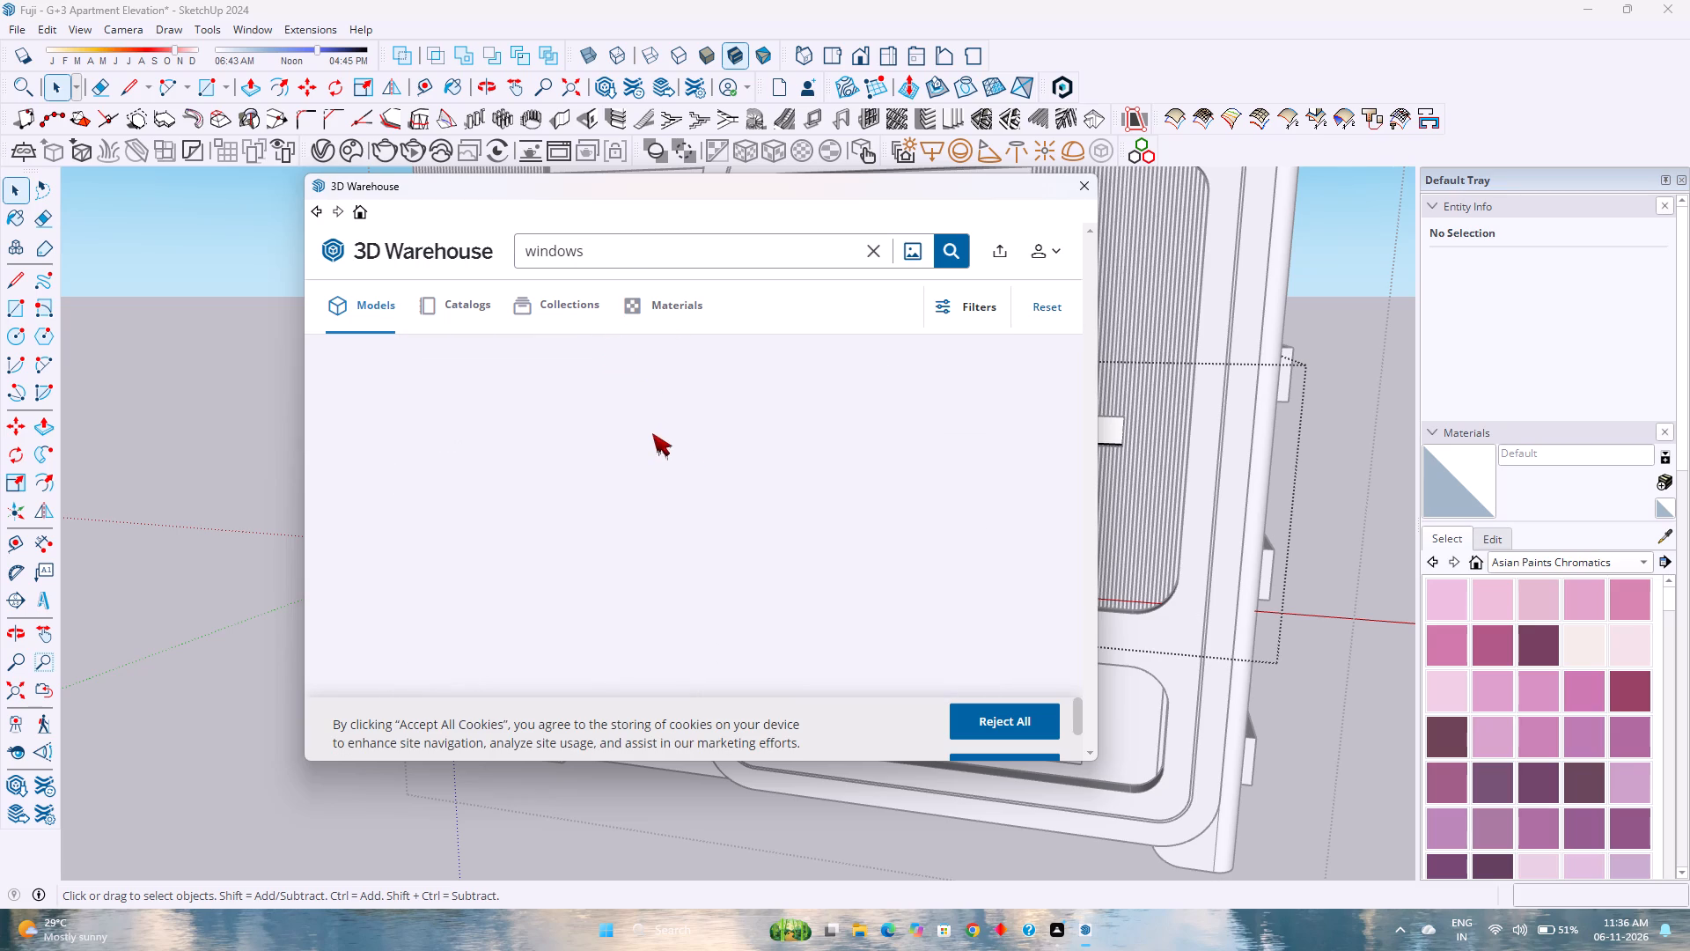
pyautogui.scroll(3, 663, 471)
pyautogui.scroll(-5, 658, 471)
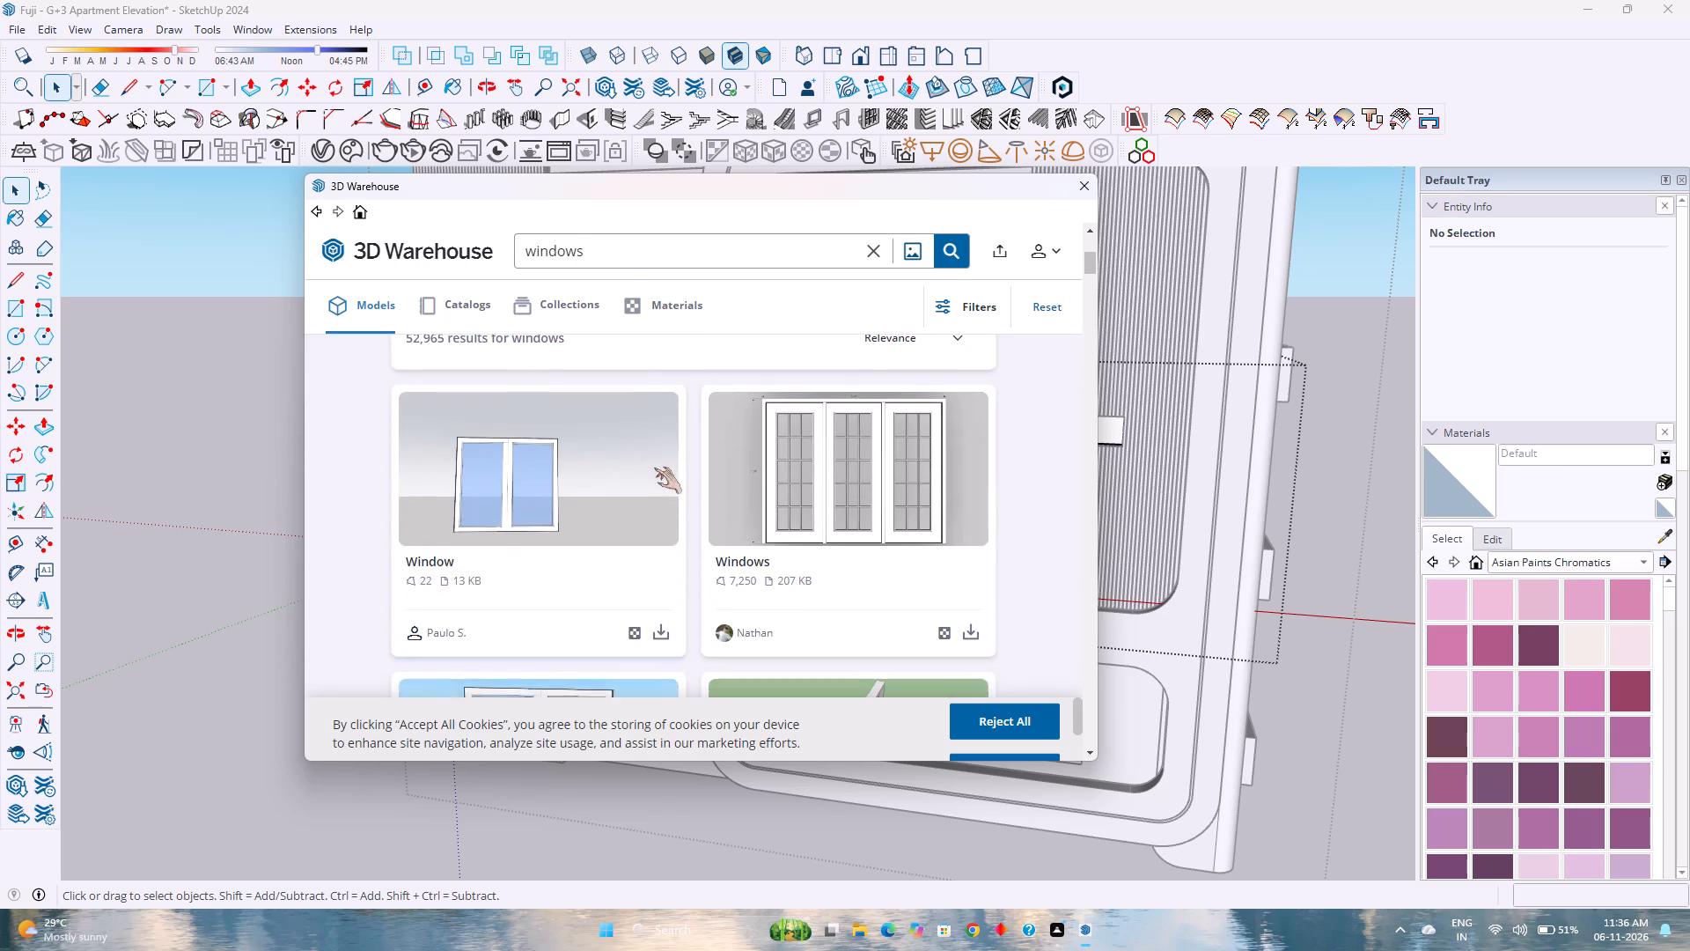
pyautogui.scroll(-8, 654, 468)
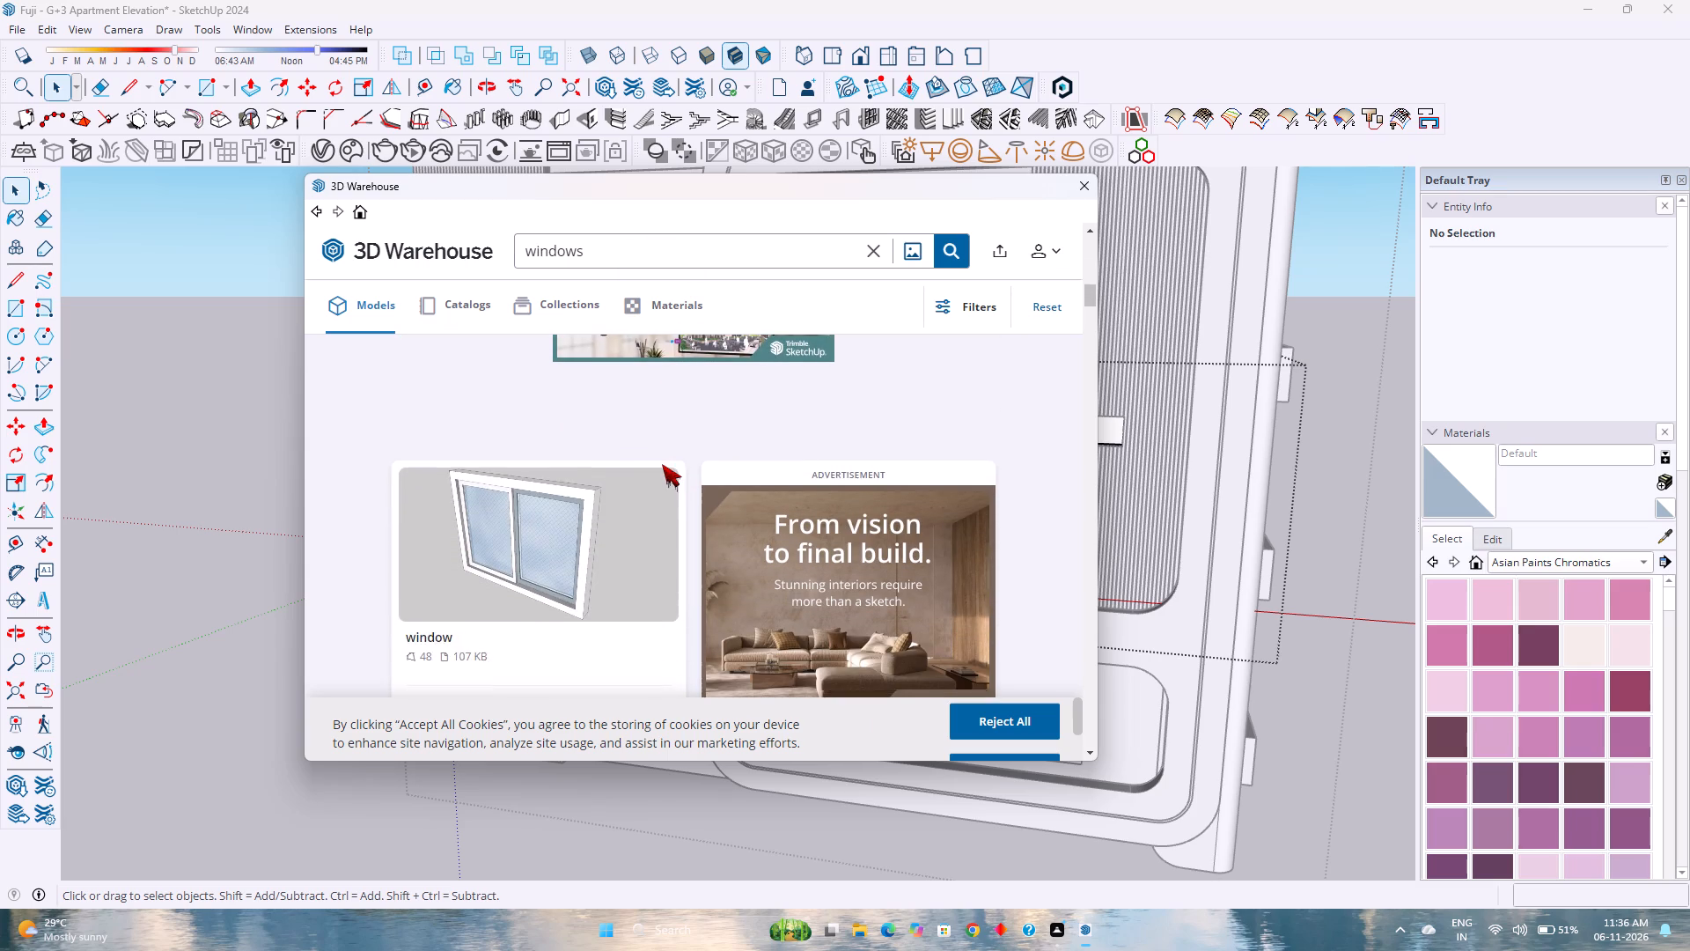
pyautogui.scroll(-7, 662, 464)
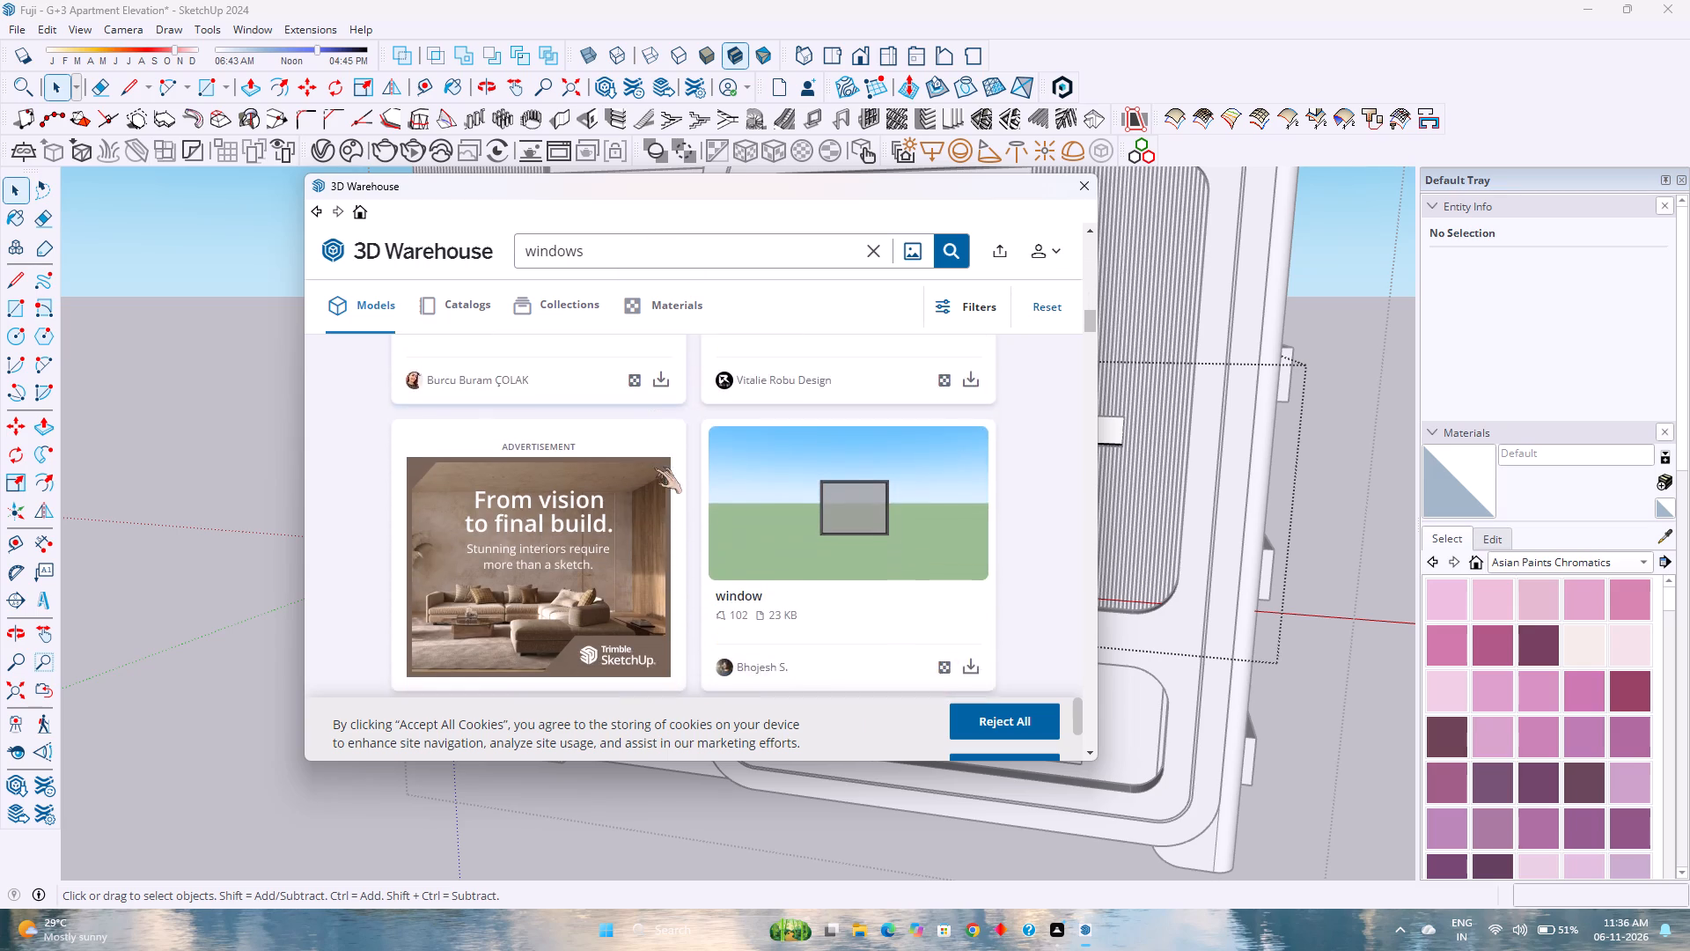
pyautogui.scroll(-6, 652, 468)
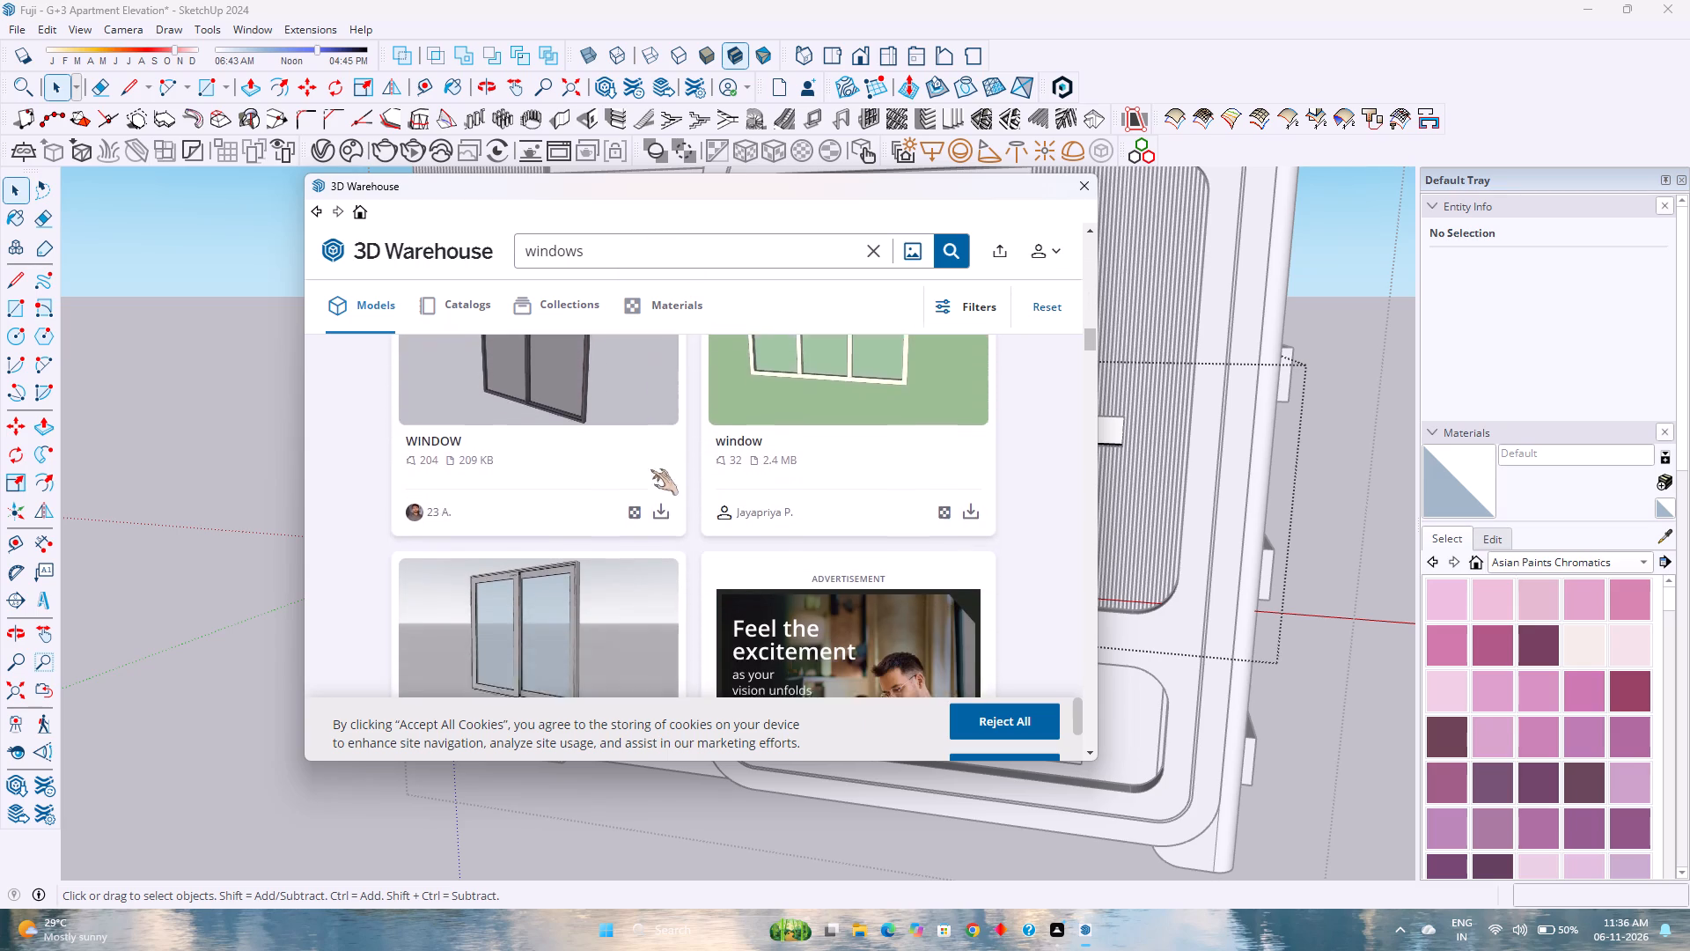
pyautogui.scroll(-5, 650, 469)
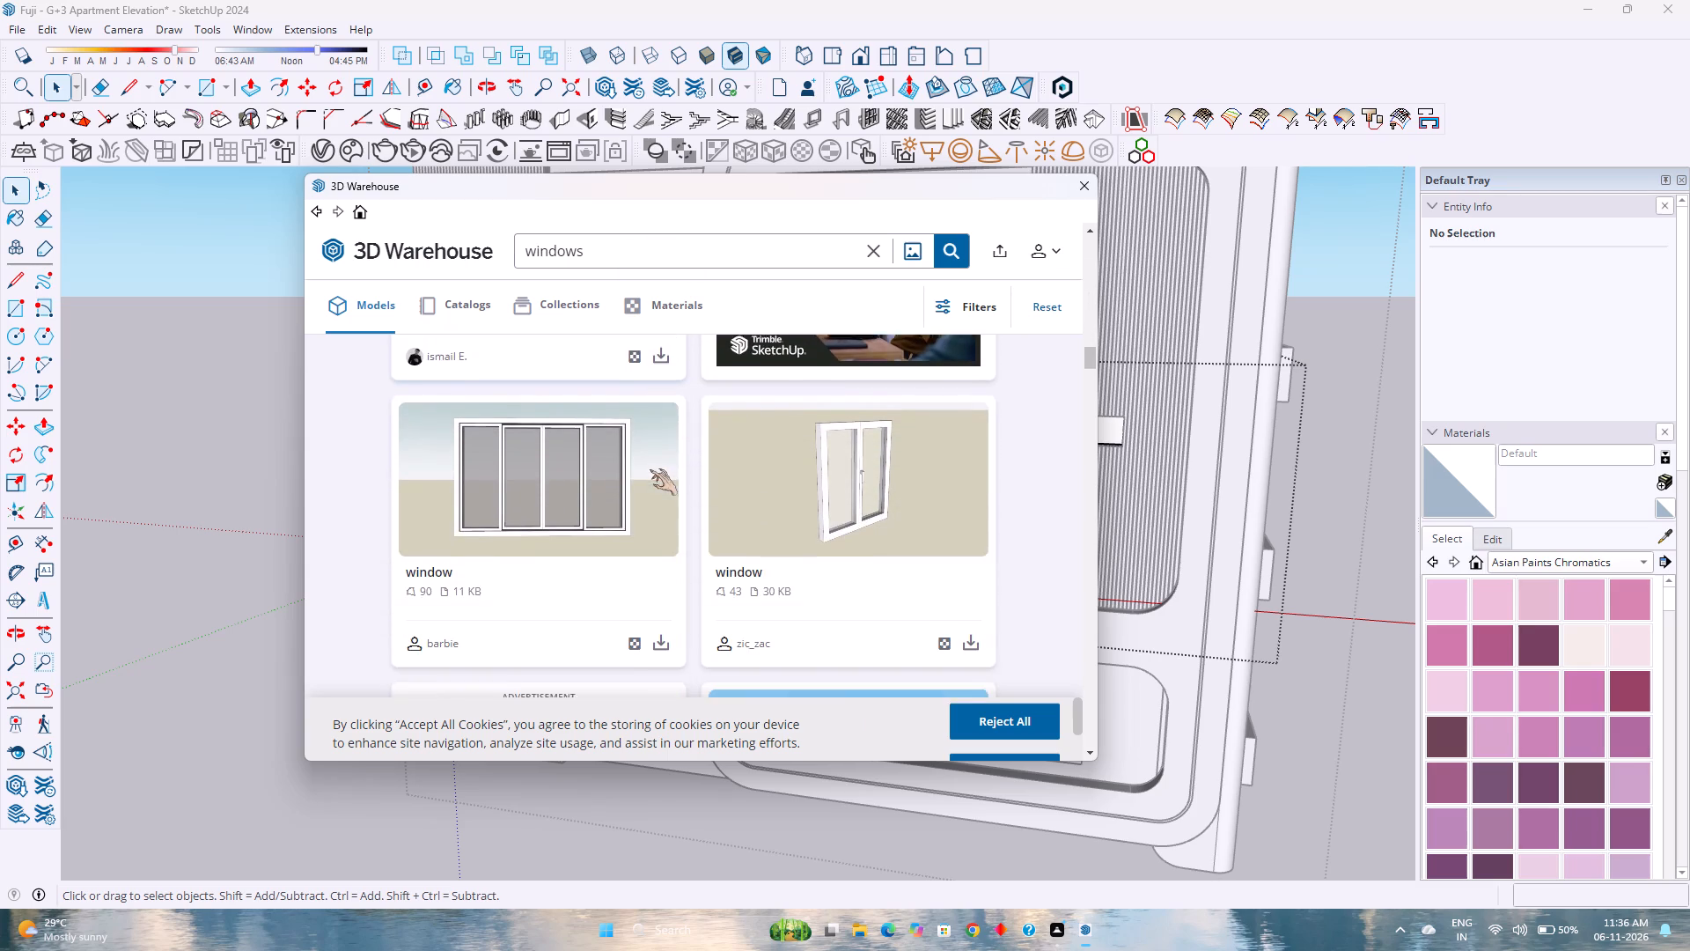
pyautogui.scroll(-4, 648, 469)
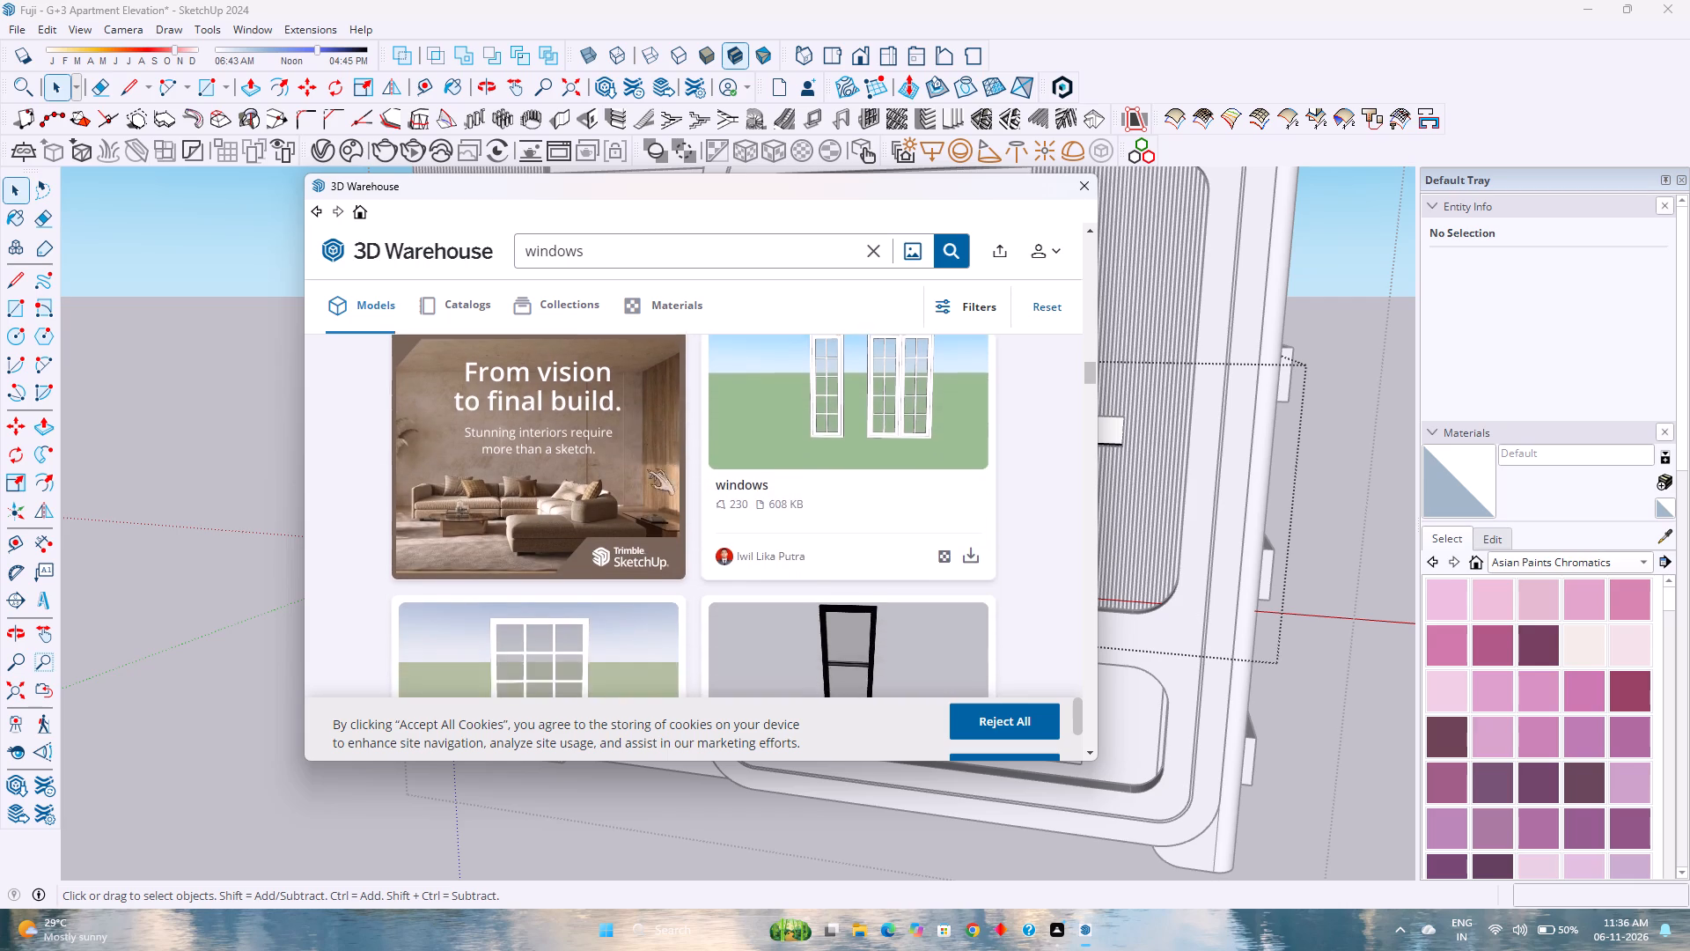
pyautogui.scroll(-2, 647, 469)
pyautogui.scroll(3, 647, 469)
pyautogui.scroll(-3, 647, 469)
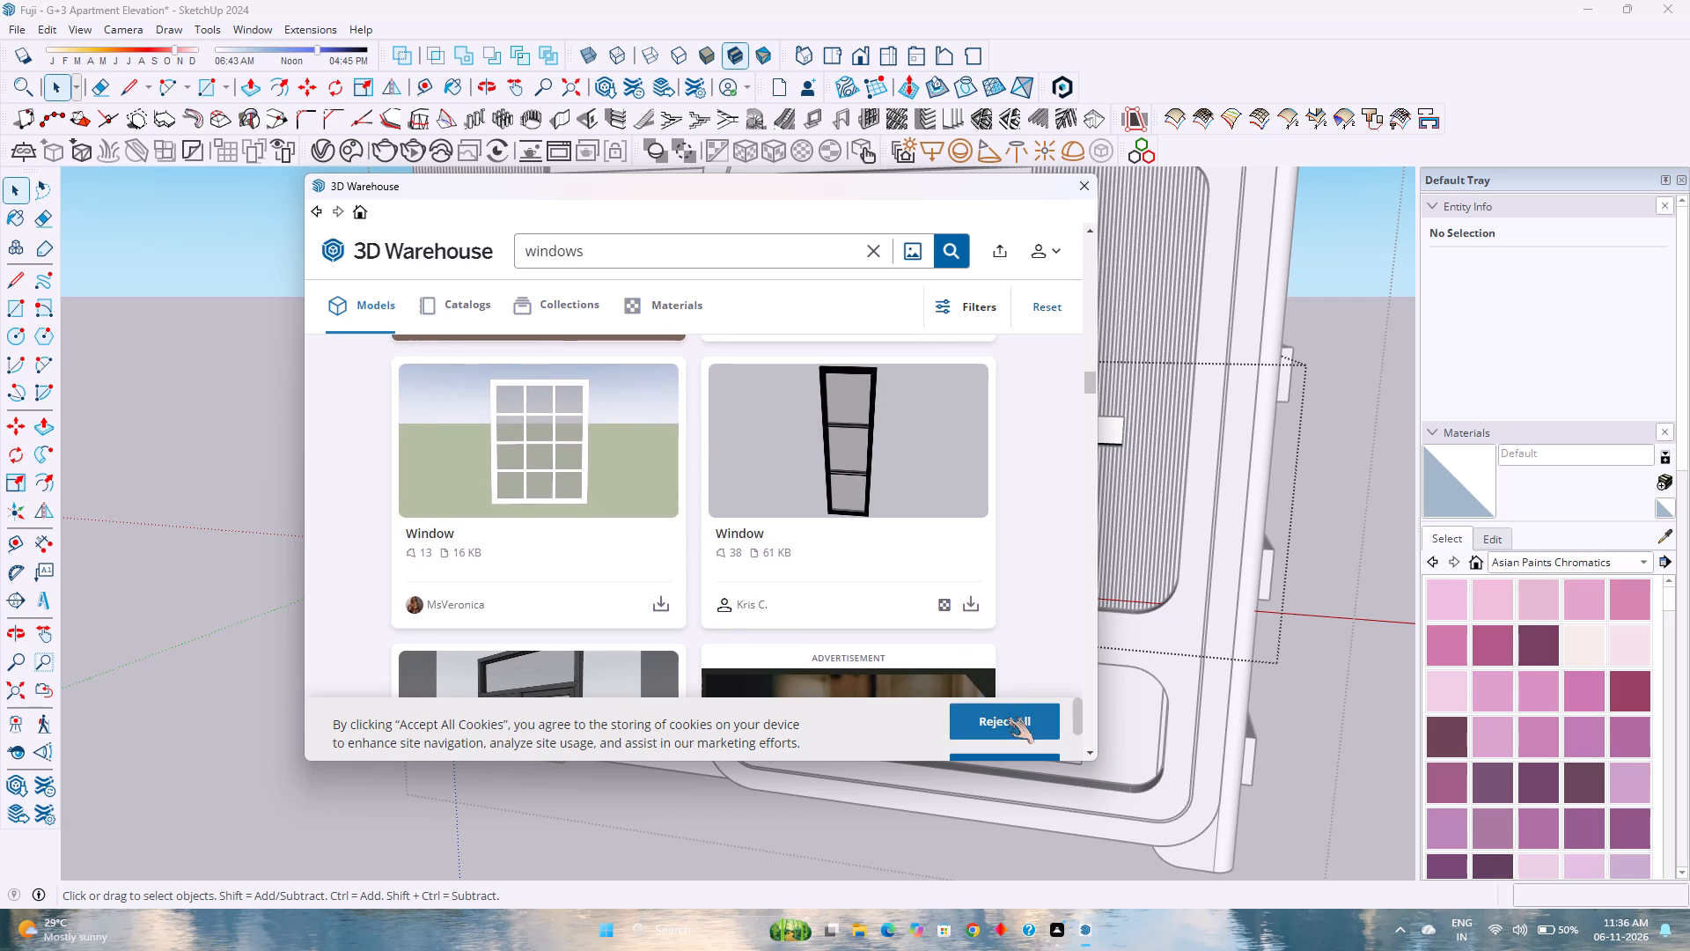
# Reject all cookies on the 3D Warehouse site.
pyautogui.click(1006, 717)
# Browse further through the "windows" search results for a model suited to the facade openings, and close 3D Warehouse.
pyautogui.scroll(-4, 838, 632)
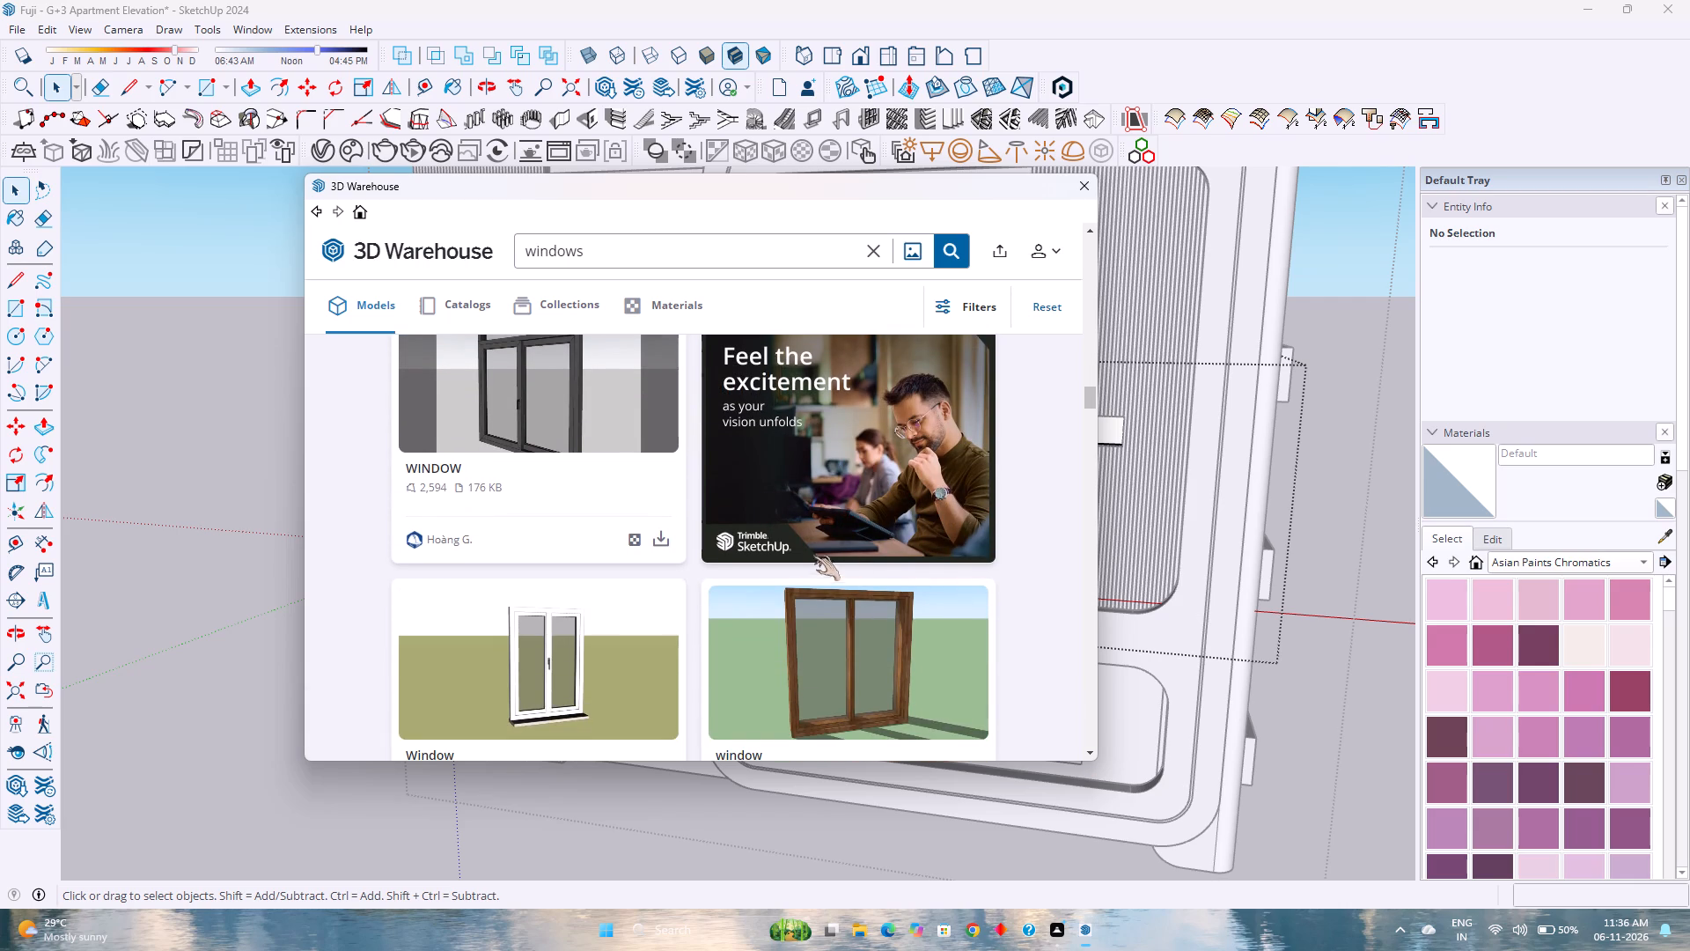
pyautogui.scroll(-6, 783, 558)
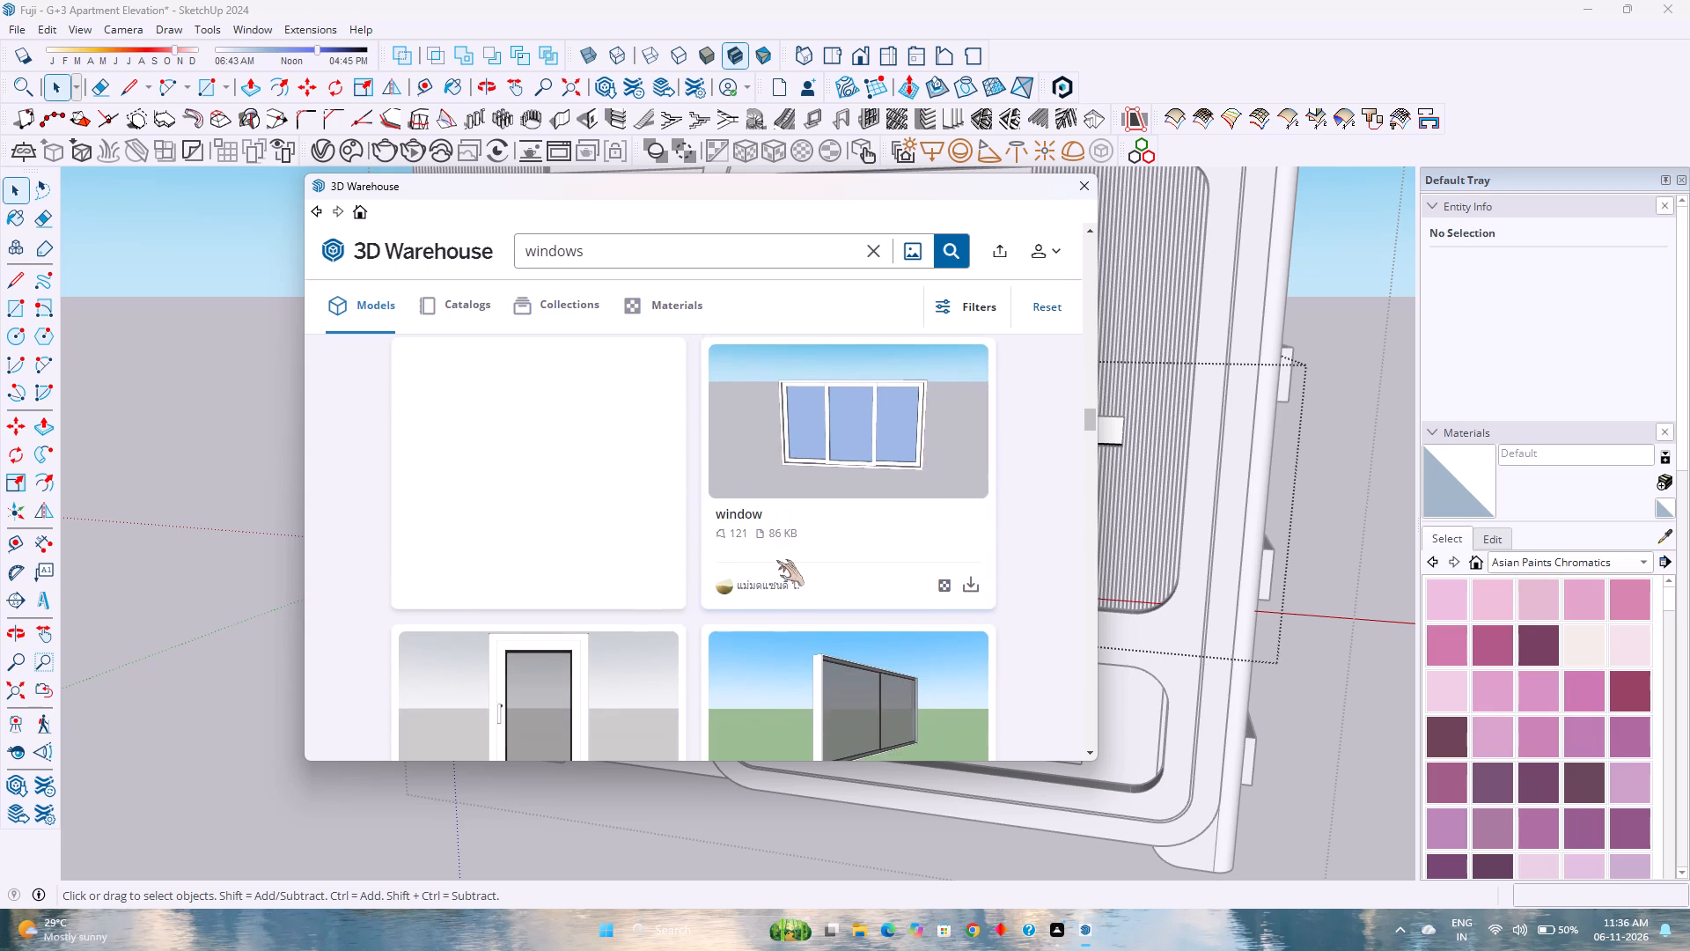
pyautogui.scroll(-8, 776, 560)
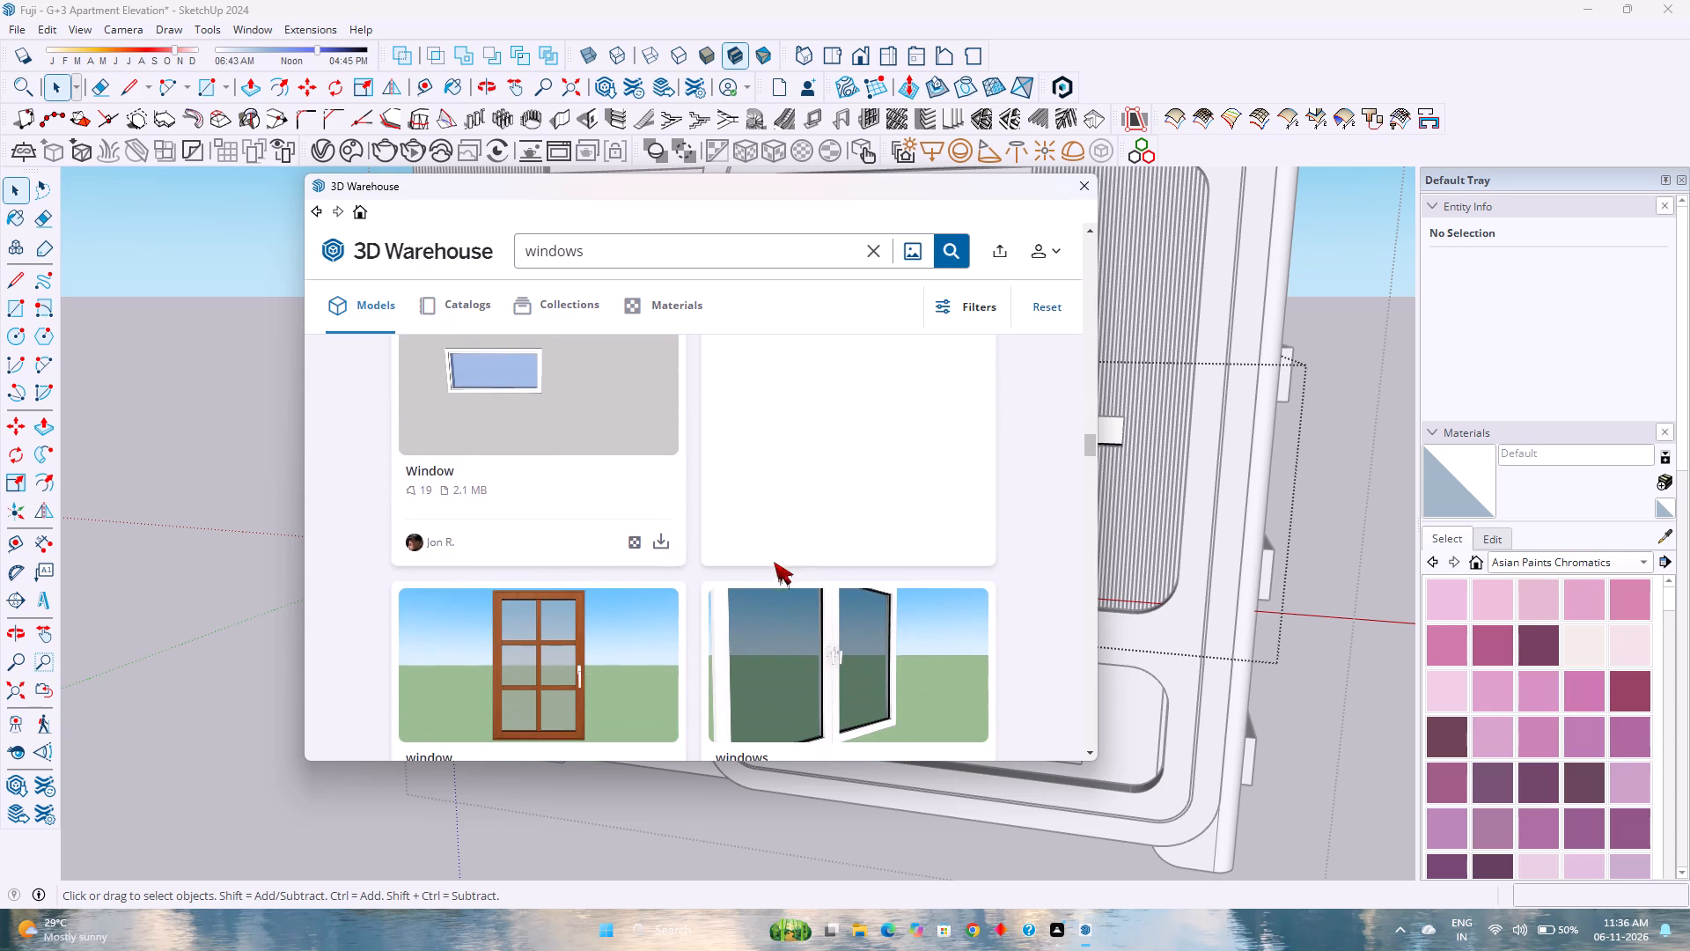
pyautogui.scroll(-1, 774, 562)
pyautogui.click(1076, 188)
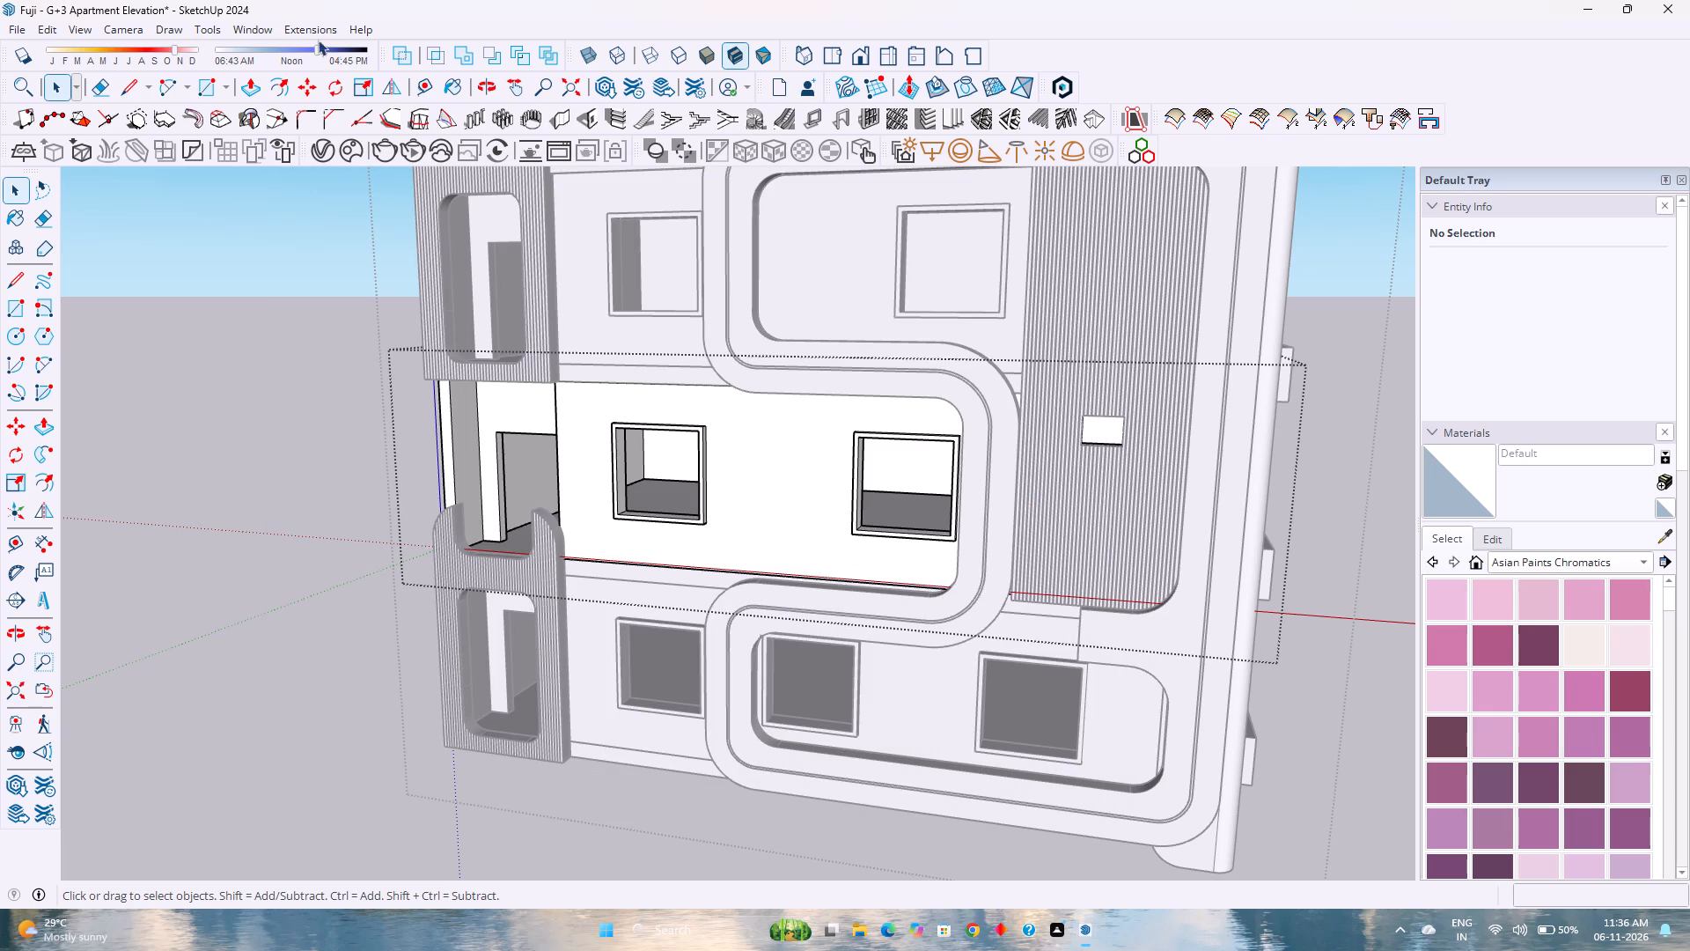
# Reopen 3D Warehouse on the "windows" search and check the sort order of the results, leaving it at Relevance.
pyautogui.click(244, 30)
pyautogui.click(307, 167)
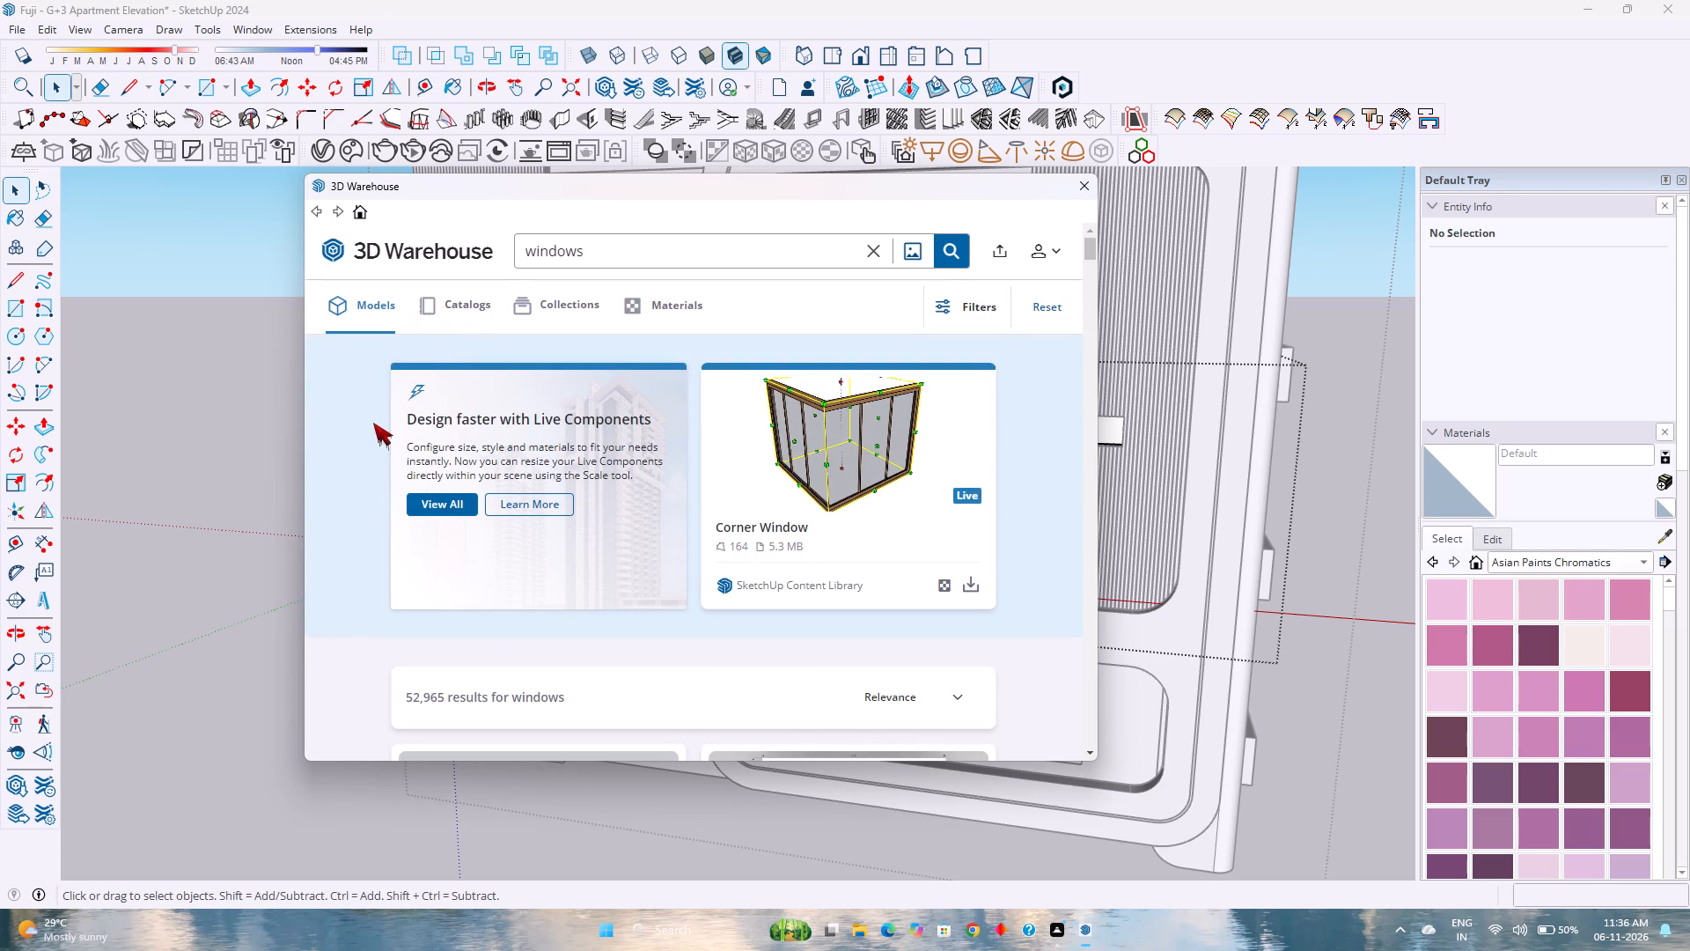
pyautogui.scroll(-3, 738, 518)
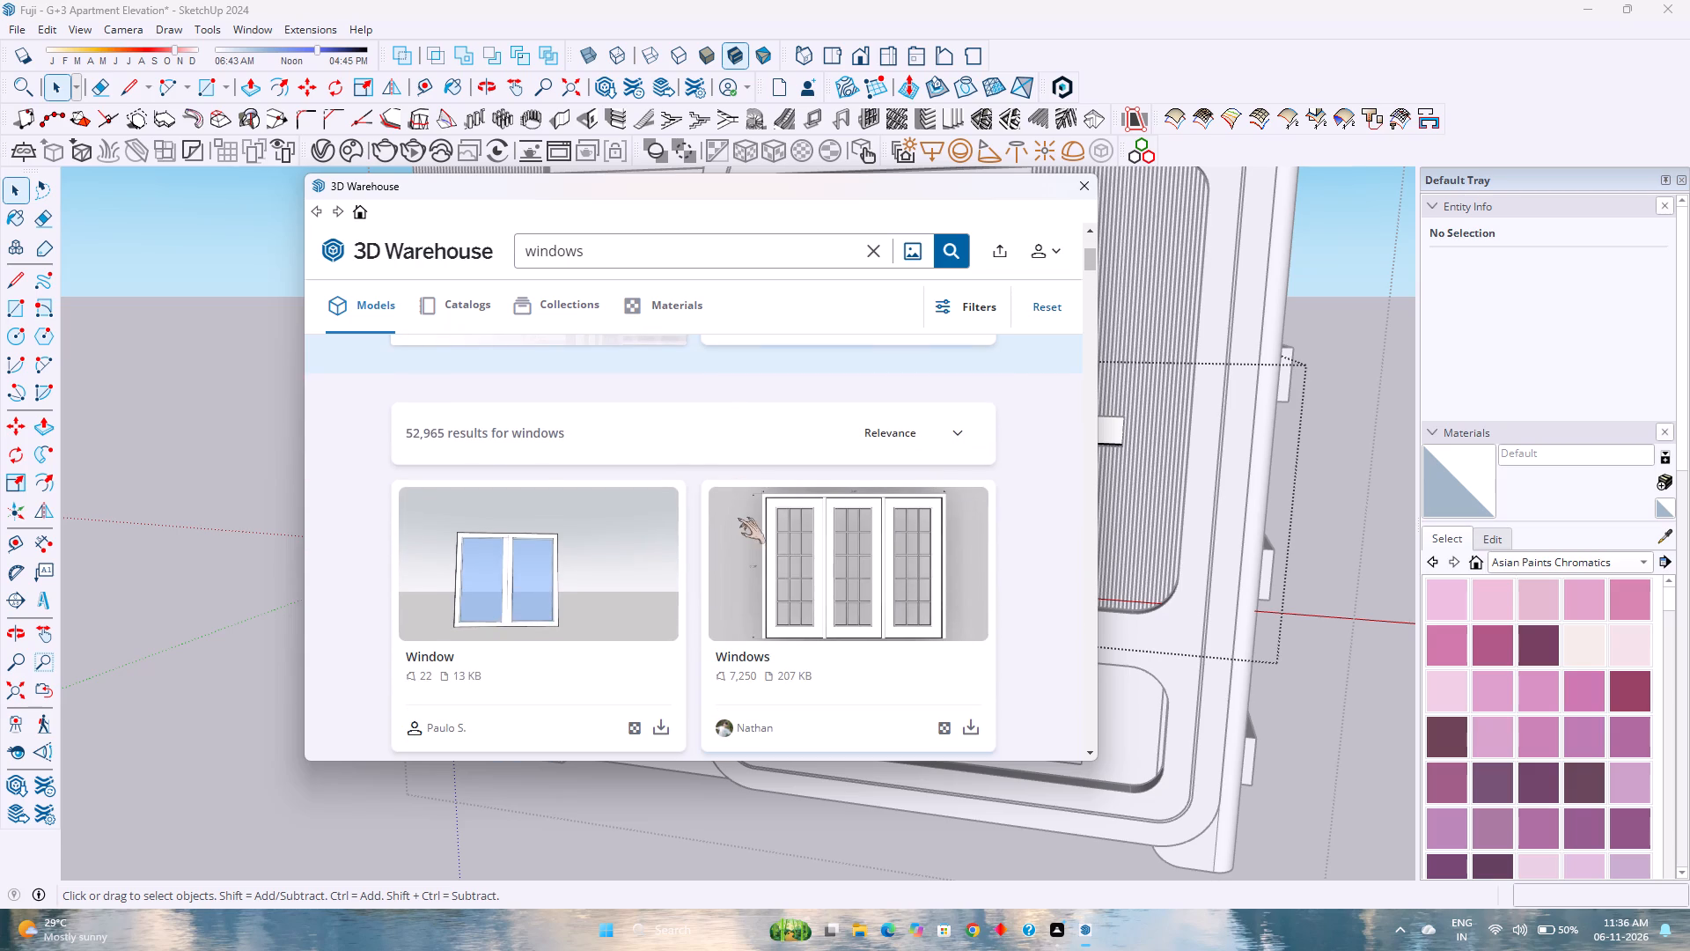
pyautogui.click(897, 441)
pyautogui.click(887, 480)
# Examine the "windows" search results from the start of the list for a window model suited to the facade openings.
pyautogui.scroll(-2, 543, 491)
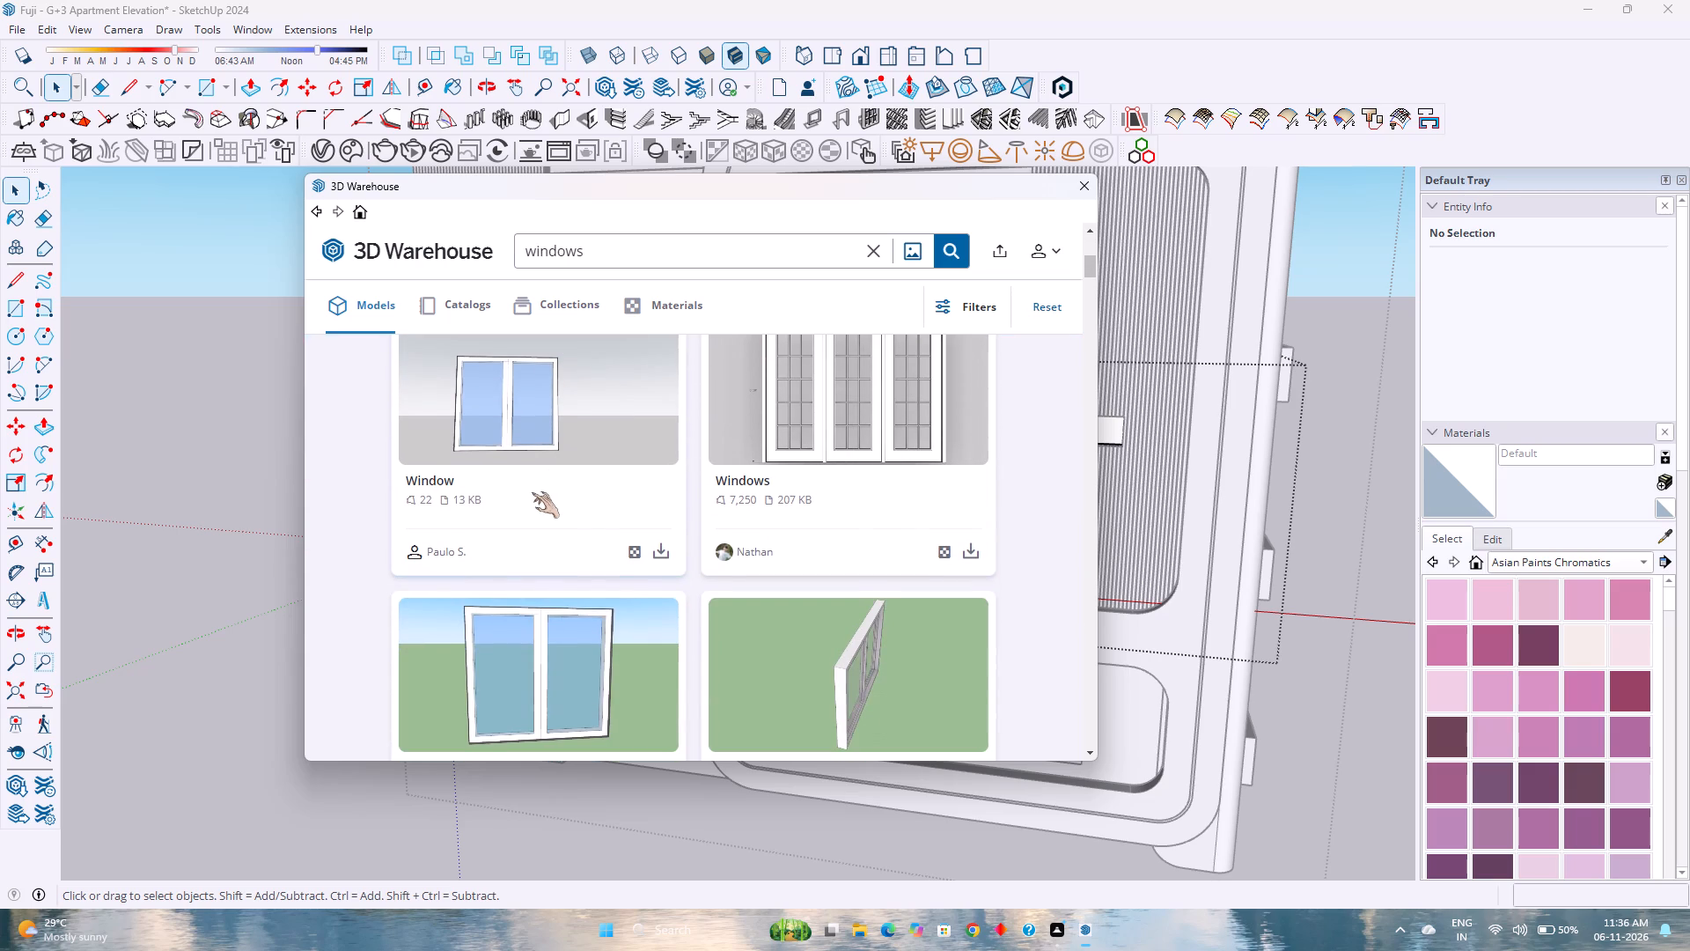
pyautogui.scroll(-9, 649, 518)
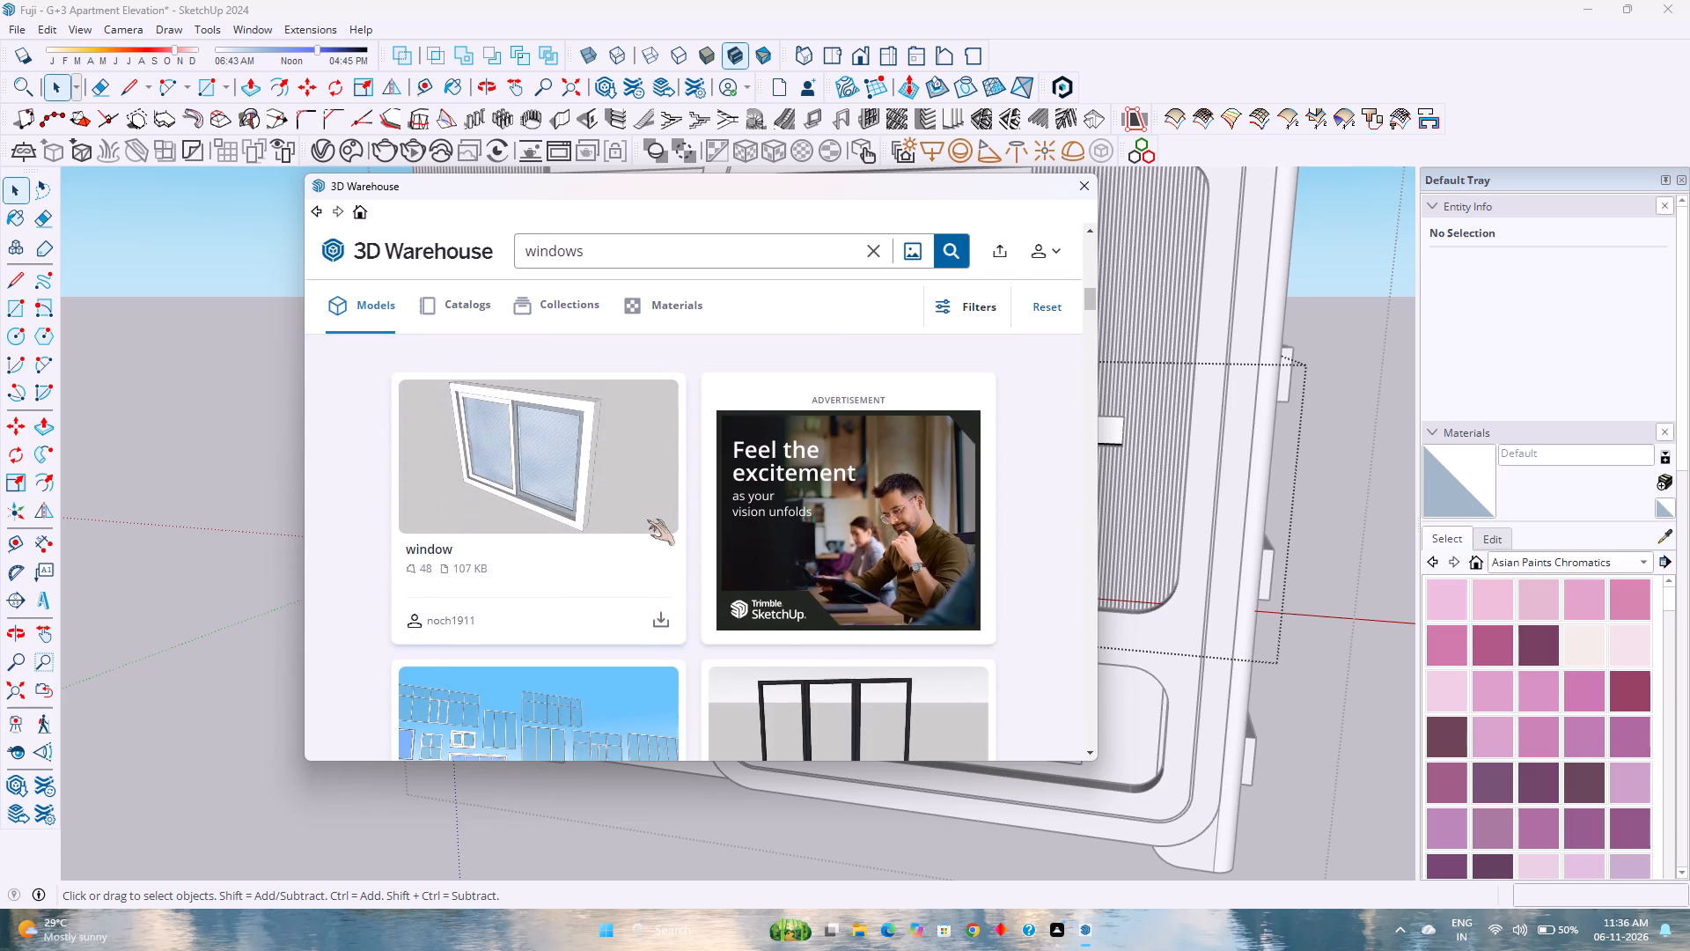
pyautogui.scroll(-6, 647, 520)
pyautogui.scroll(1, 647, 520)
pyautogui.scroll(-5, 647, 520)
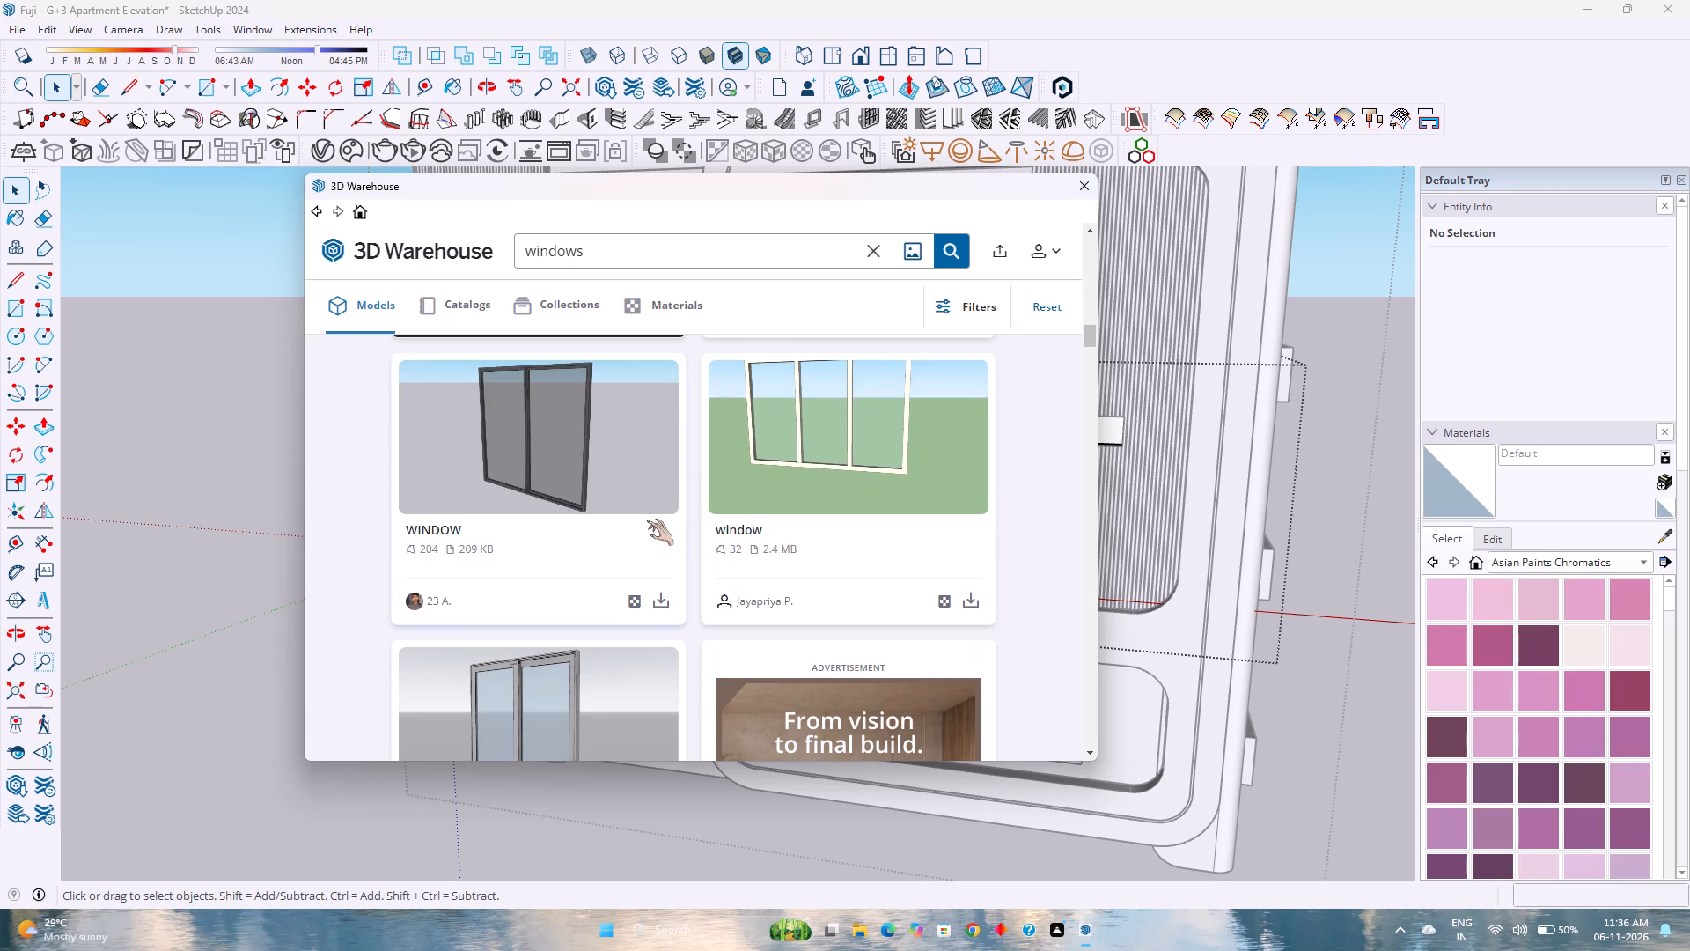
pyautogui.scroll(-6, 646, 520)
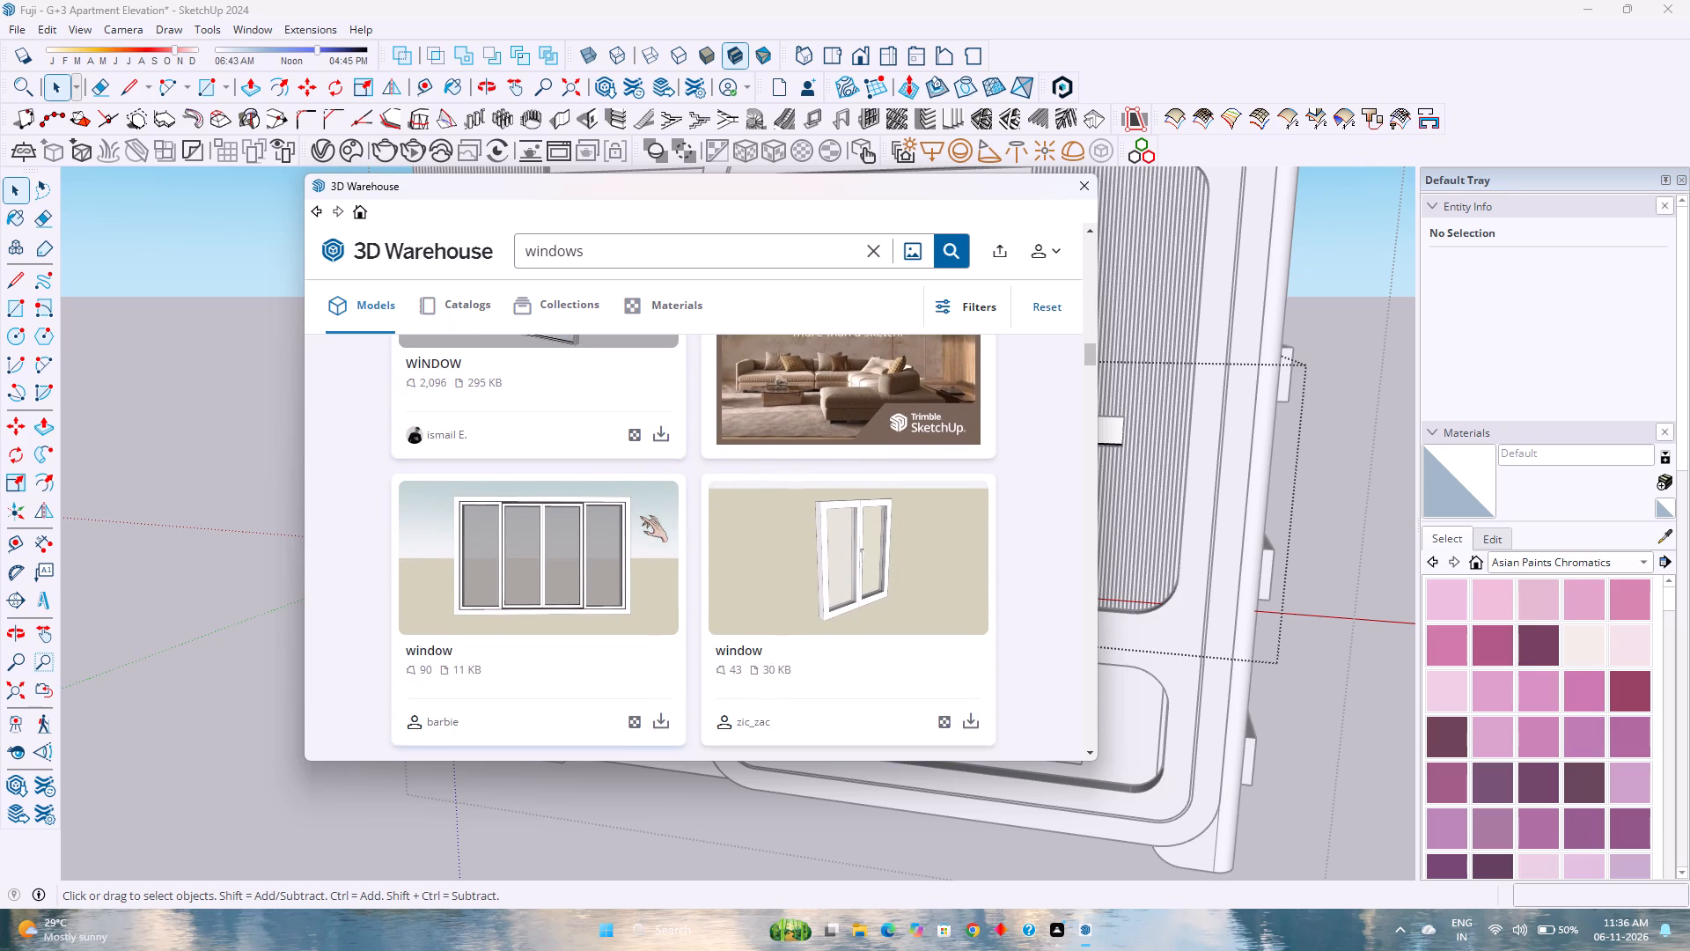
pyautogui.scroll(-3, 637, 512)
pyautogui.scroll(2, 636, 512)
pyautogui.scroll(-1, 636, 512)
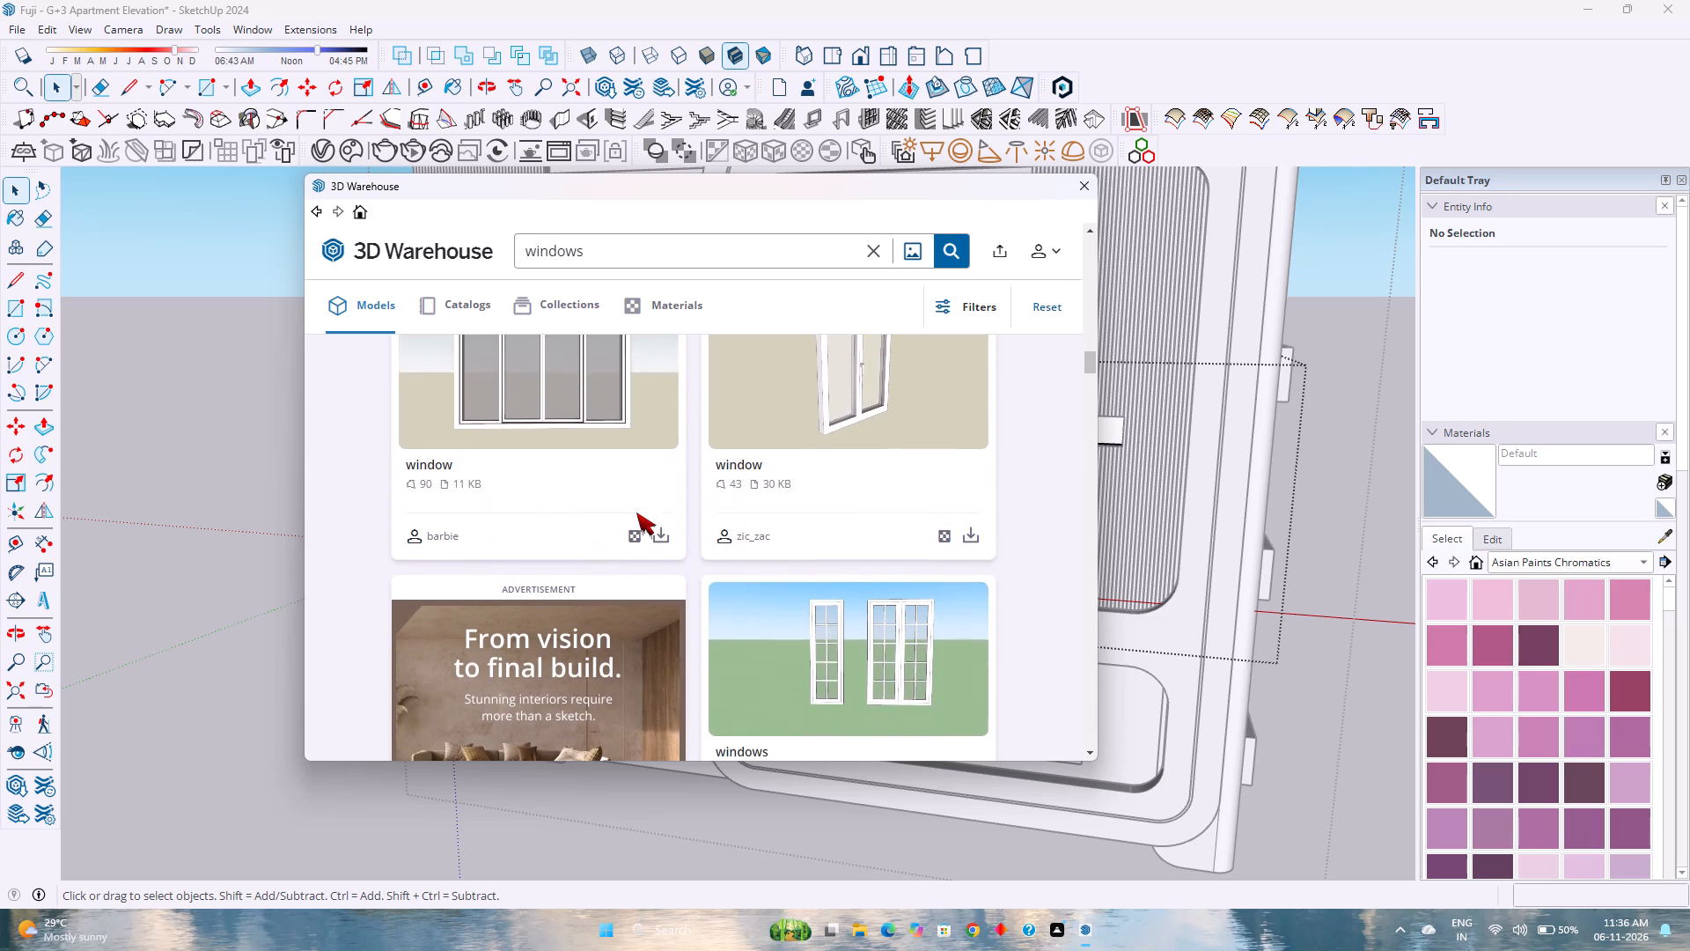
pyautogui.scroll(-1, 633, 513)
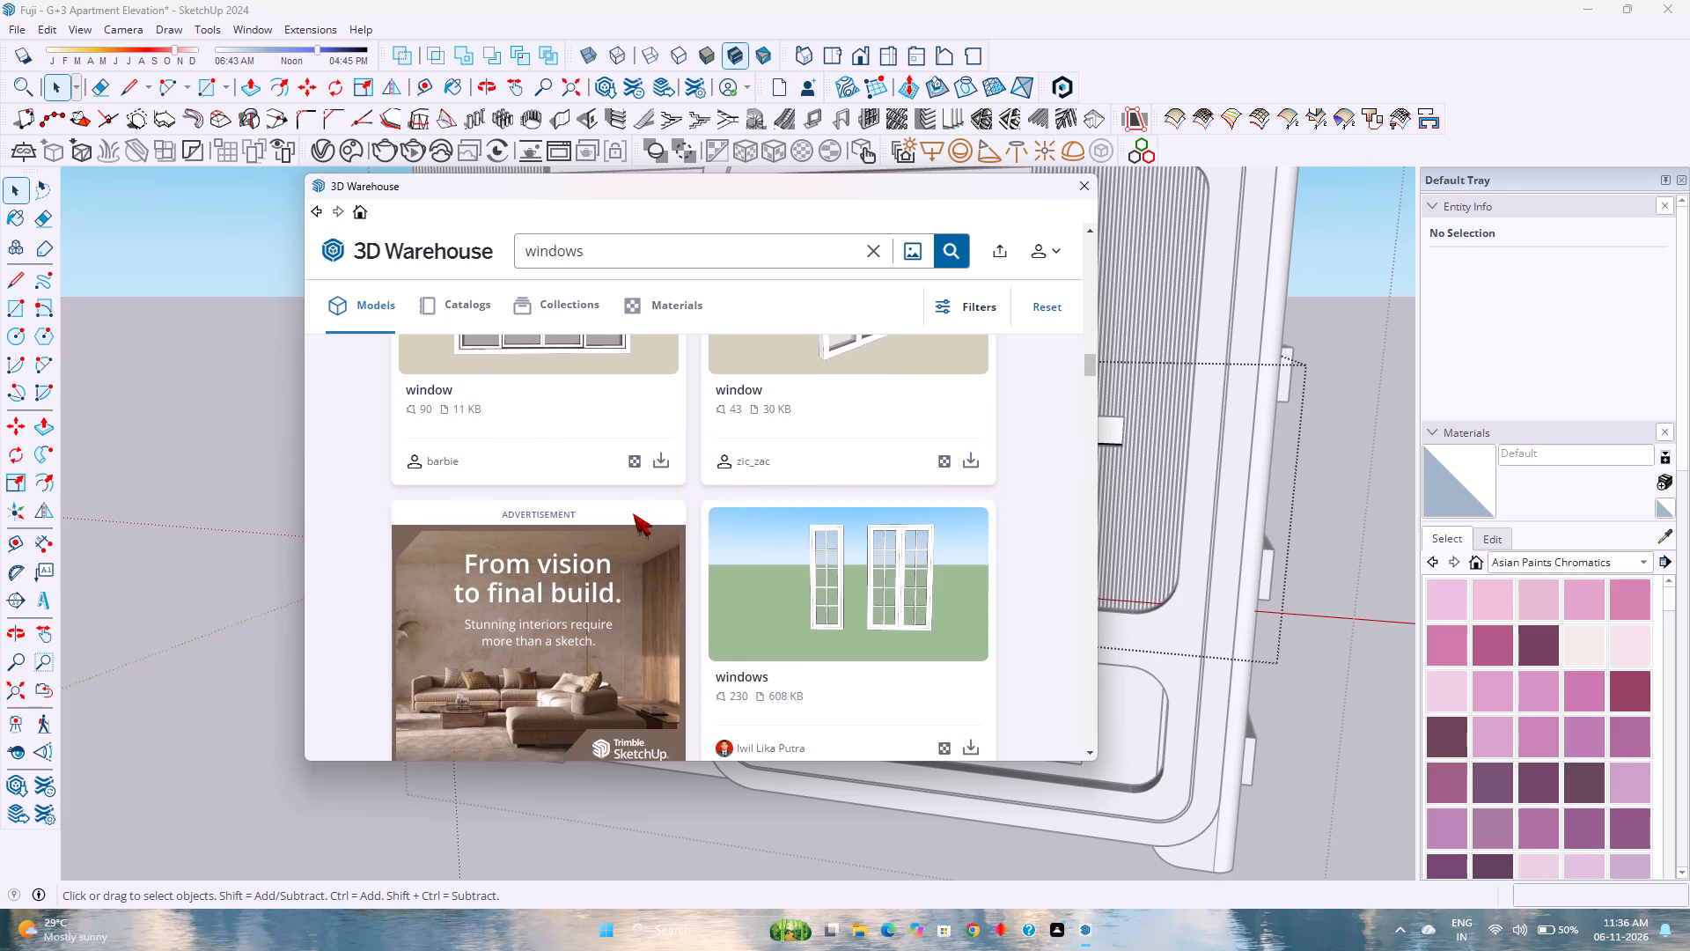
pyautogui.scroll(-9, 633, 513)
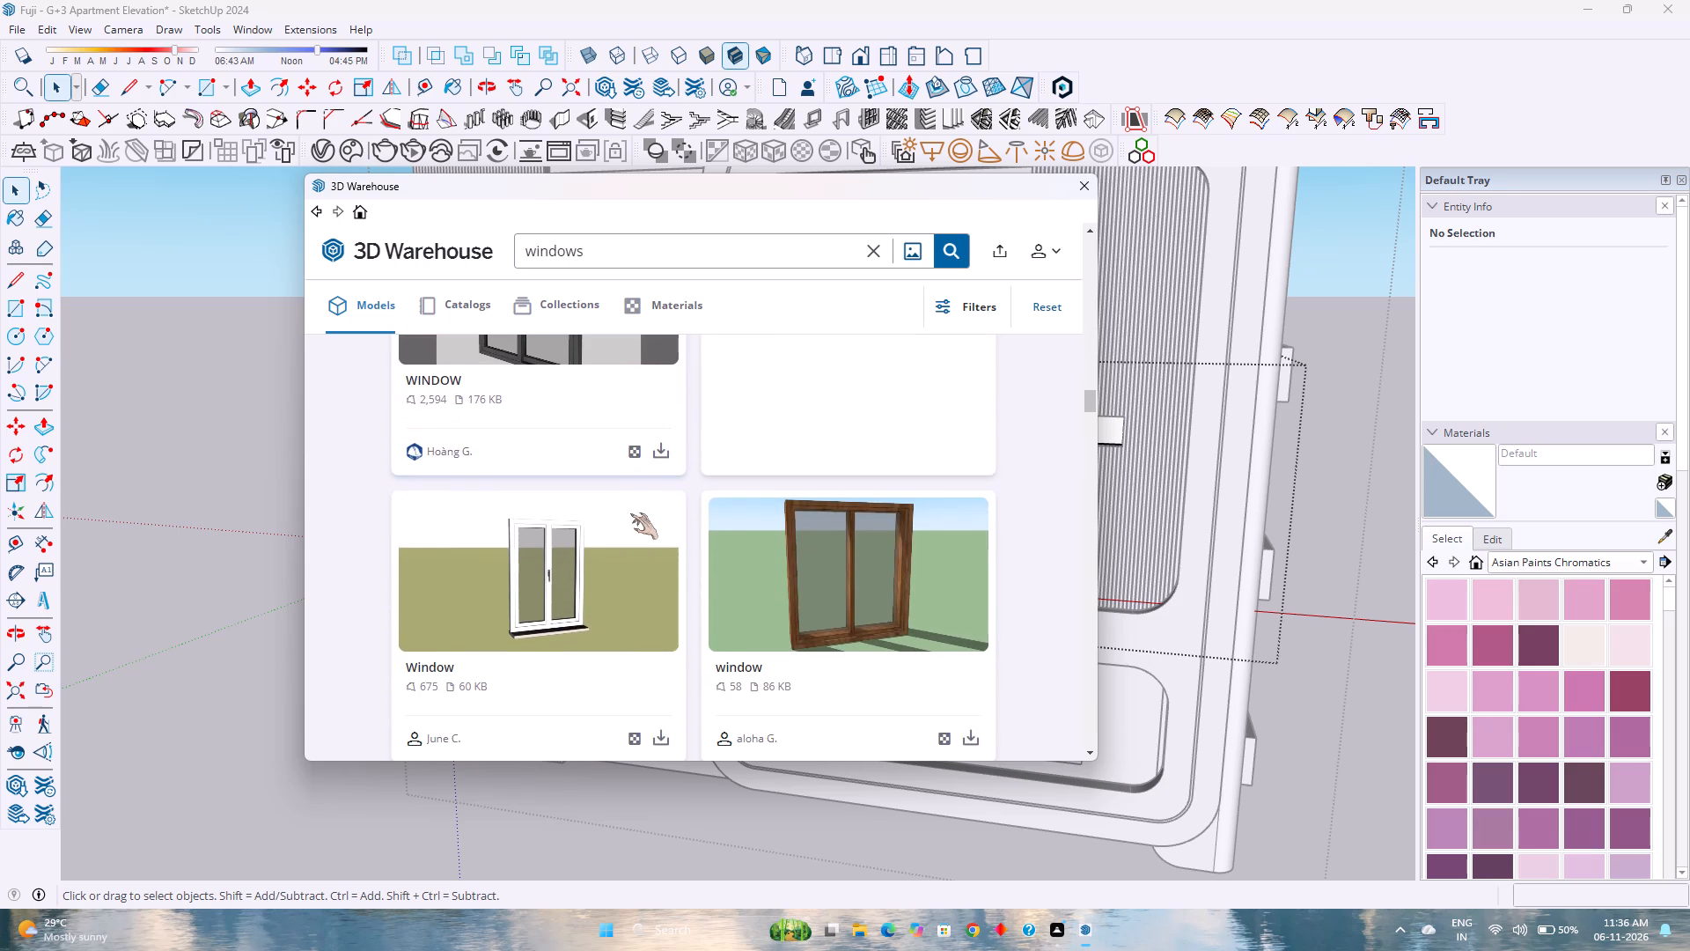
pyautogui.scroll(-14, 630, 513)
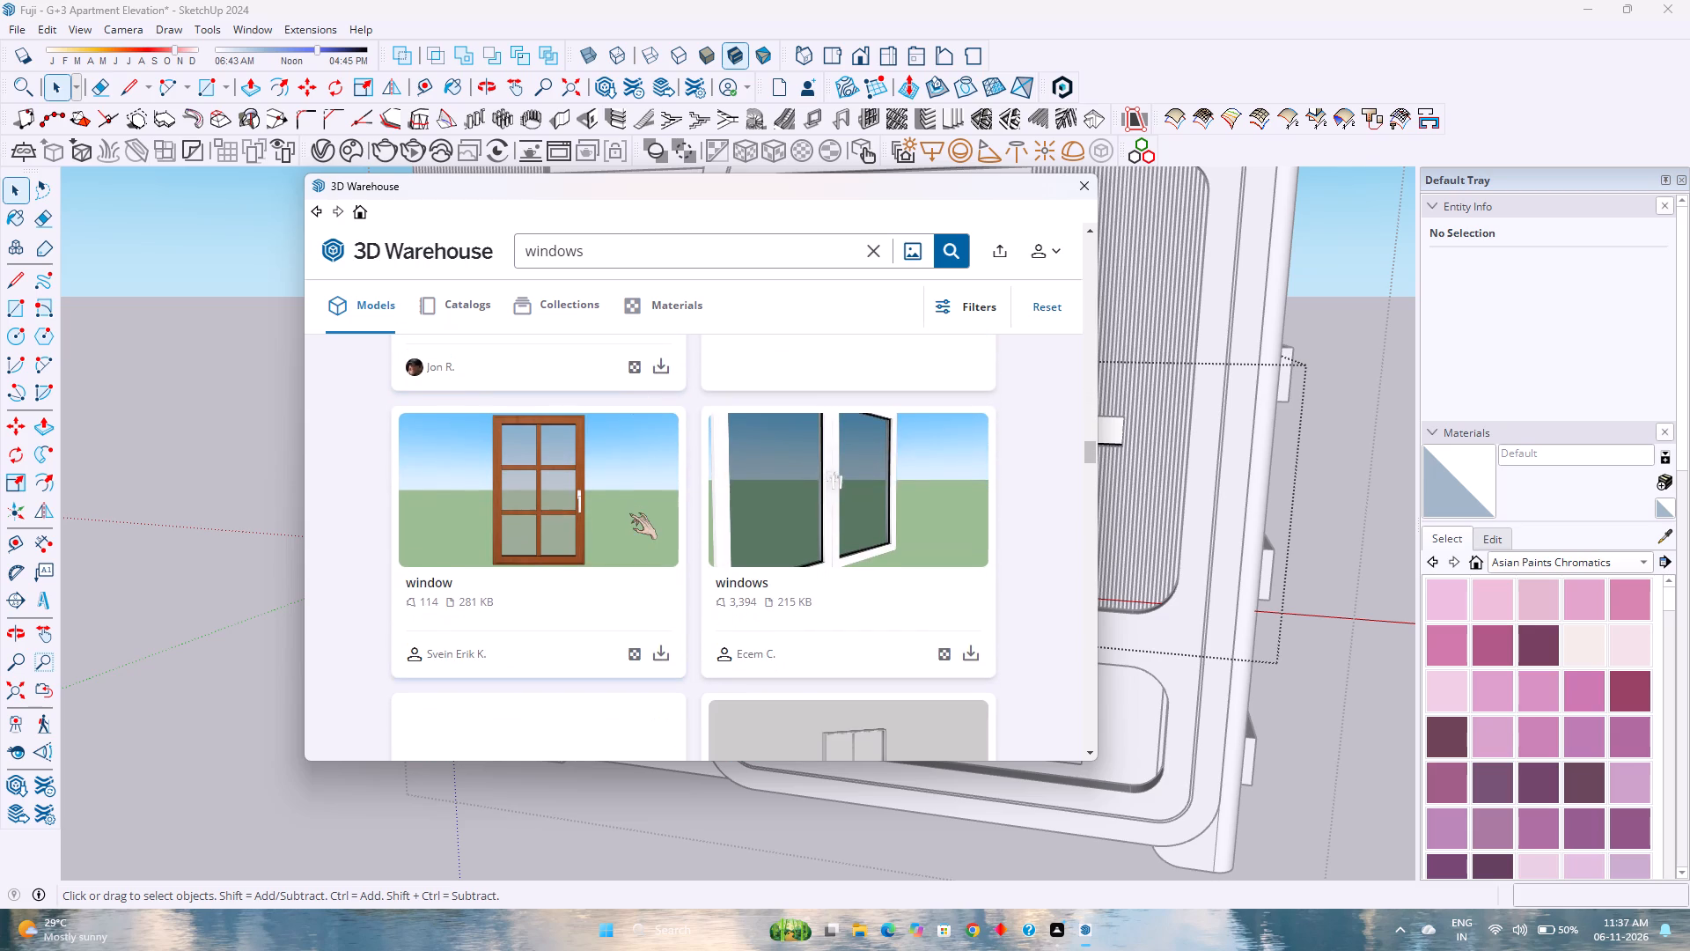
pyautogui.scroll(-6, 629, 513)
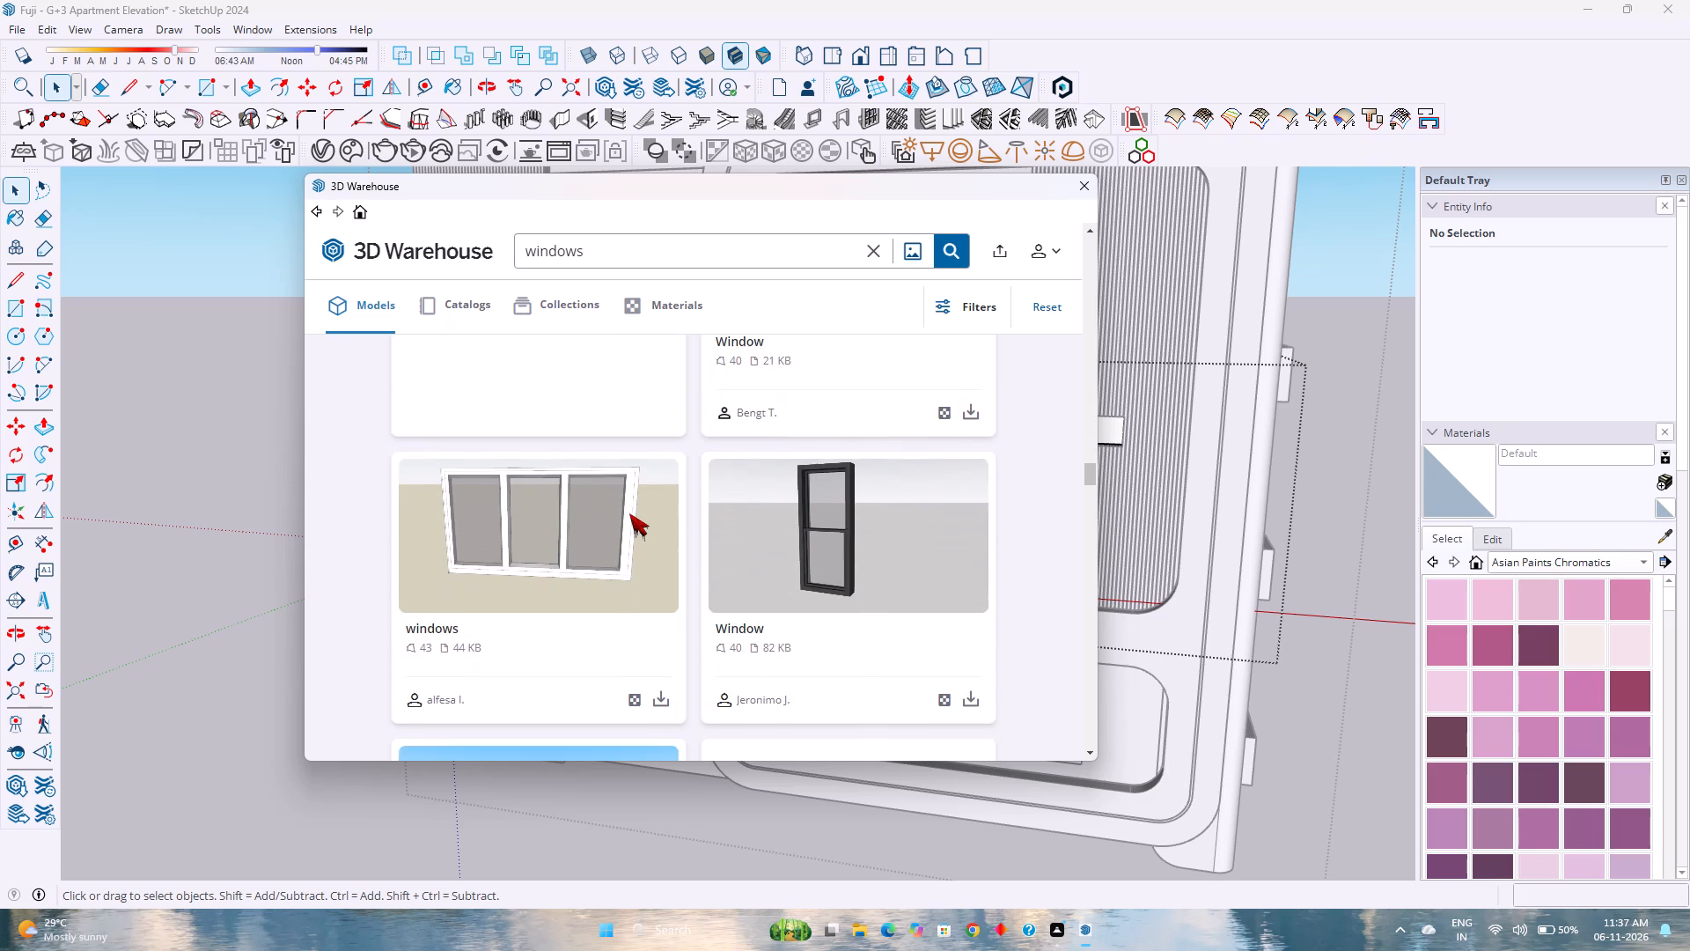
pyautogui.scroll(-7, 629, 513)
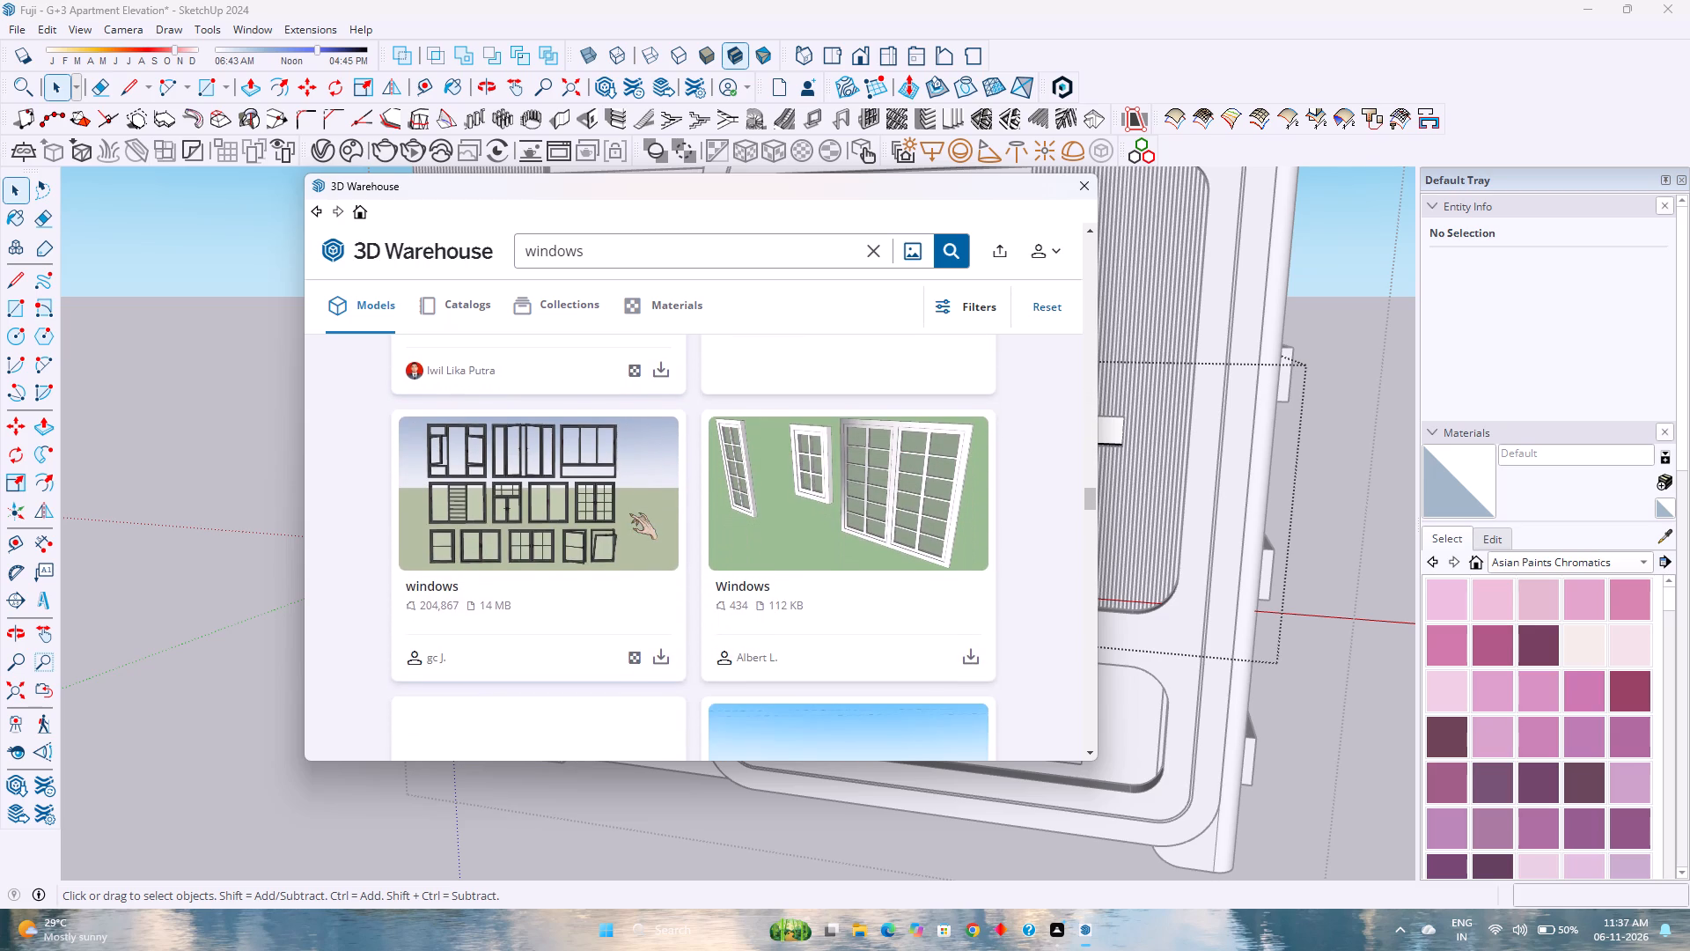
pyautogui.scroll(-6, 629, 513)
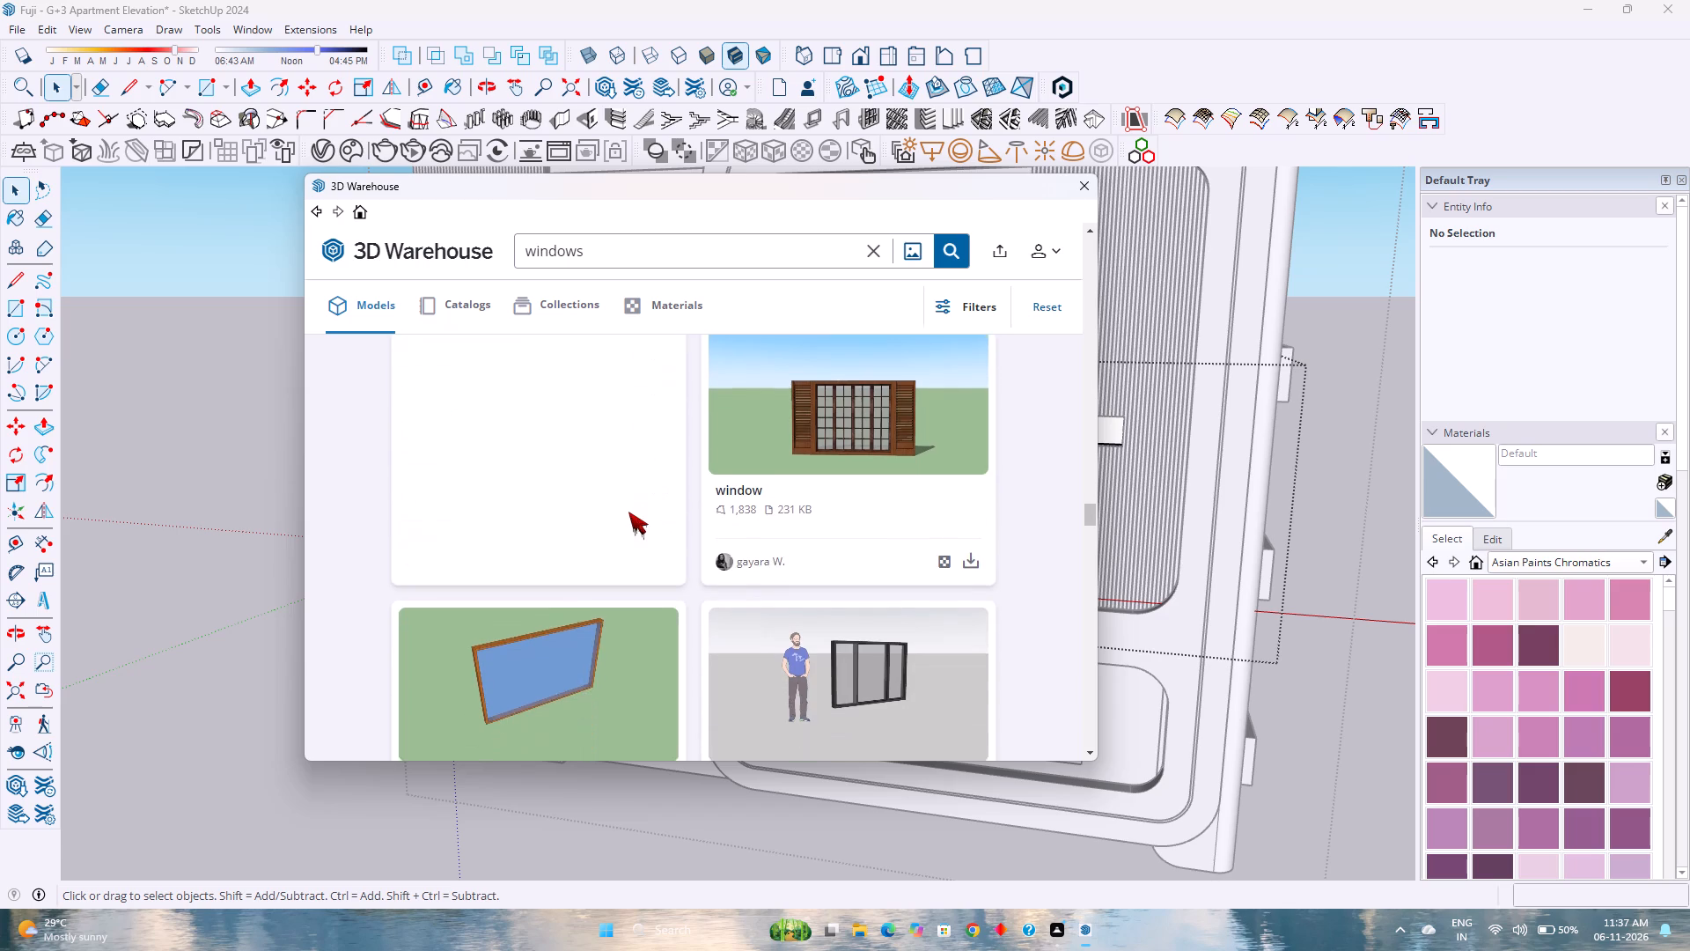
pyautogui.scroll(-5, 628, 512)
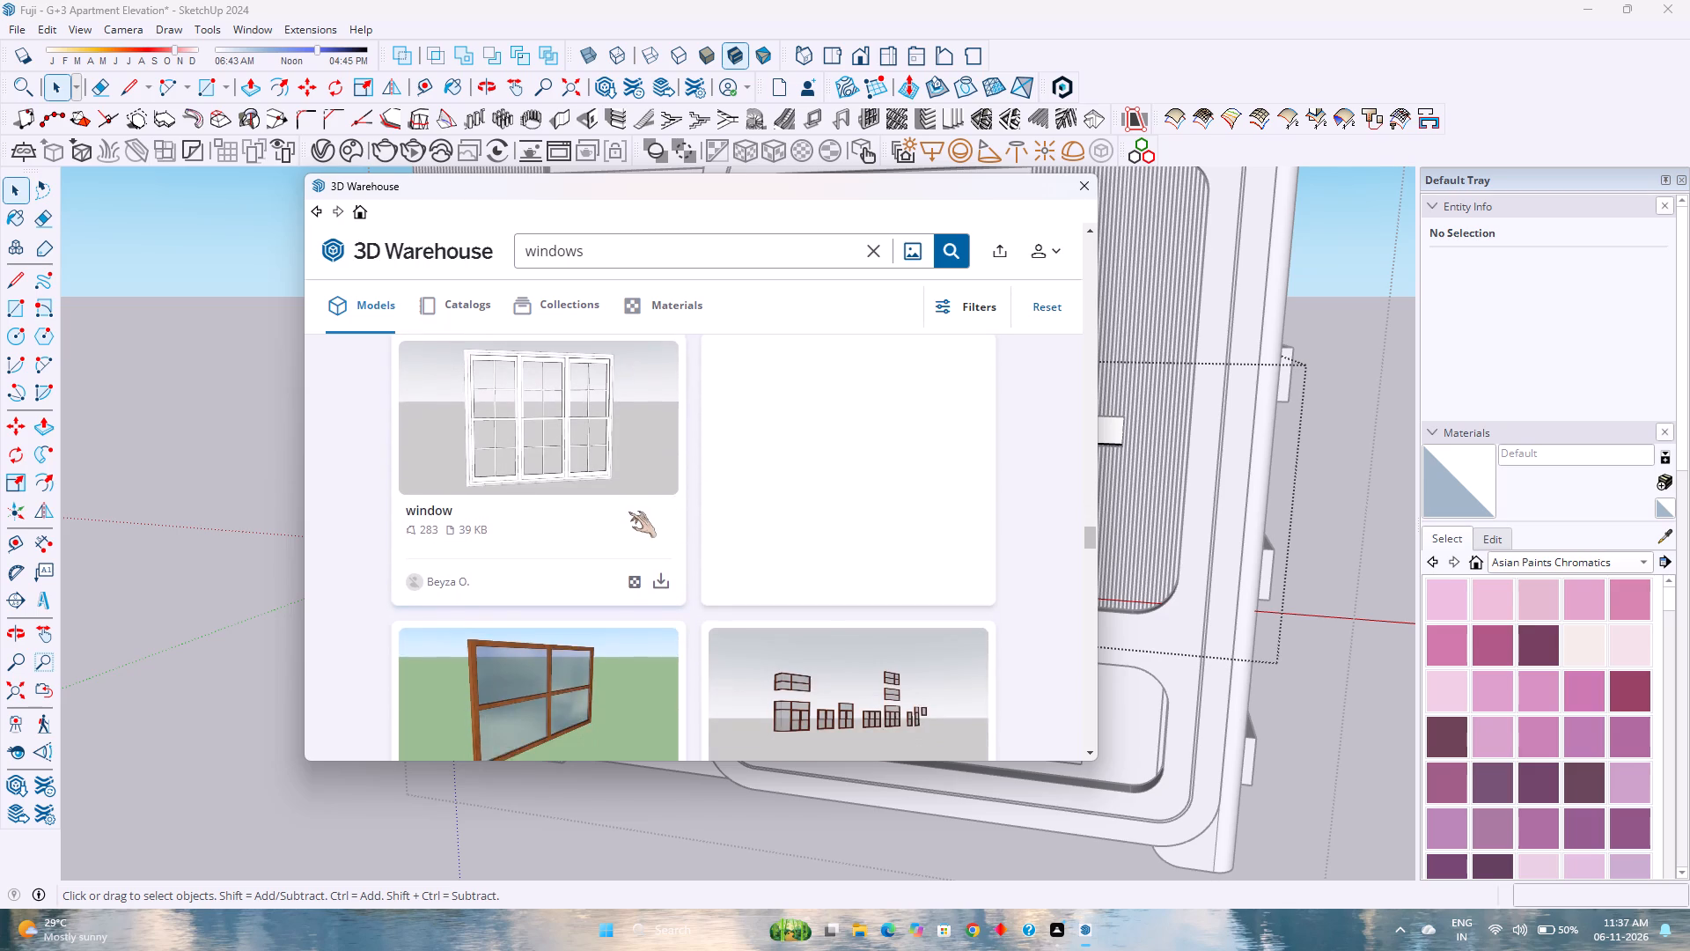
# Load the white three-panel "window" model with grid bars (39 KB) directly into the model and place it in the open space near the building.
pyautogui.scroll(-1, 628, 512)
pyautogui.click(660, 470)
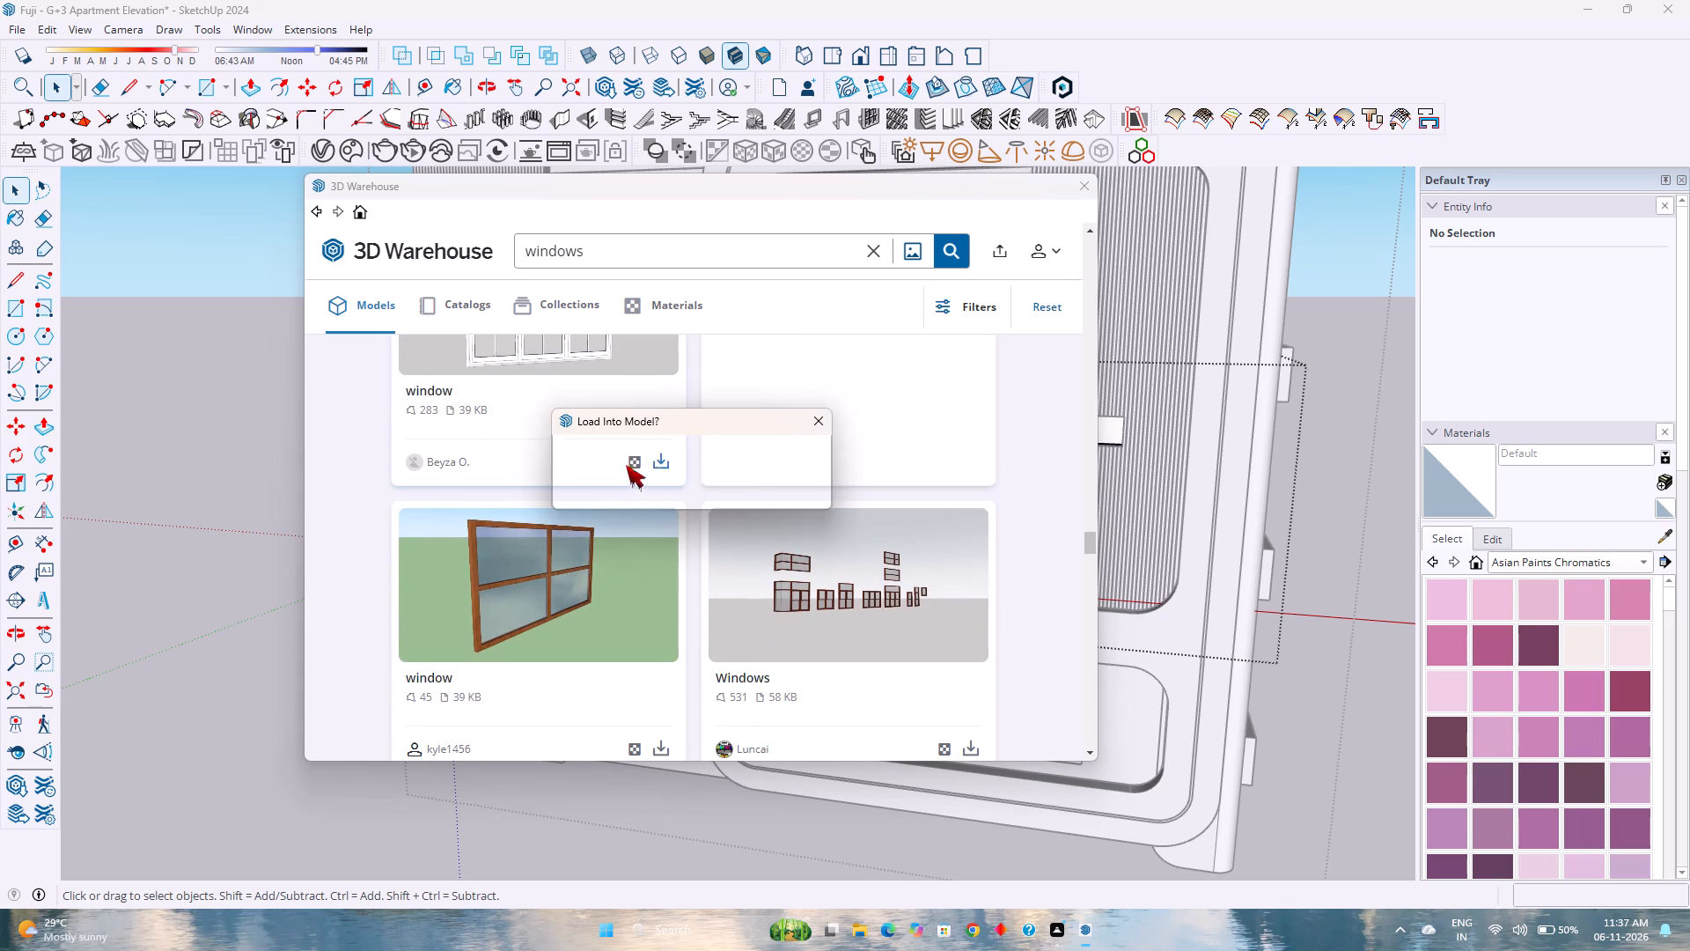
pyautogui.click(622, 485)
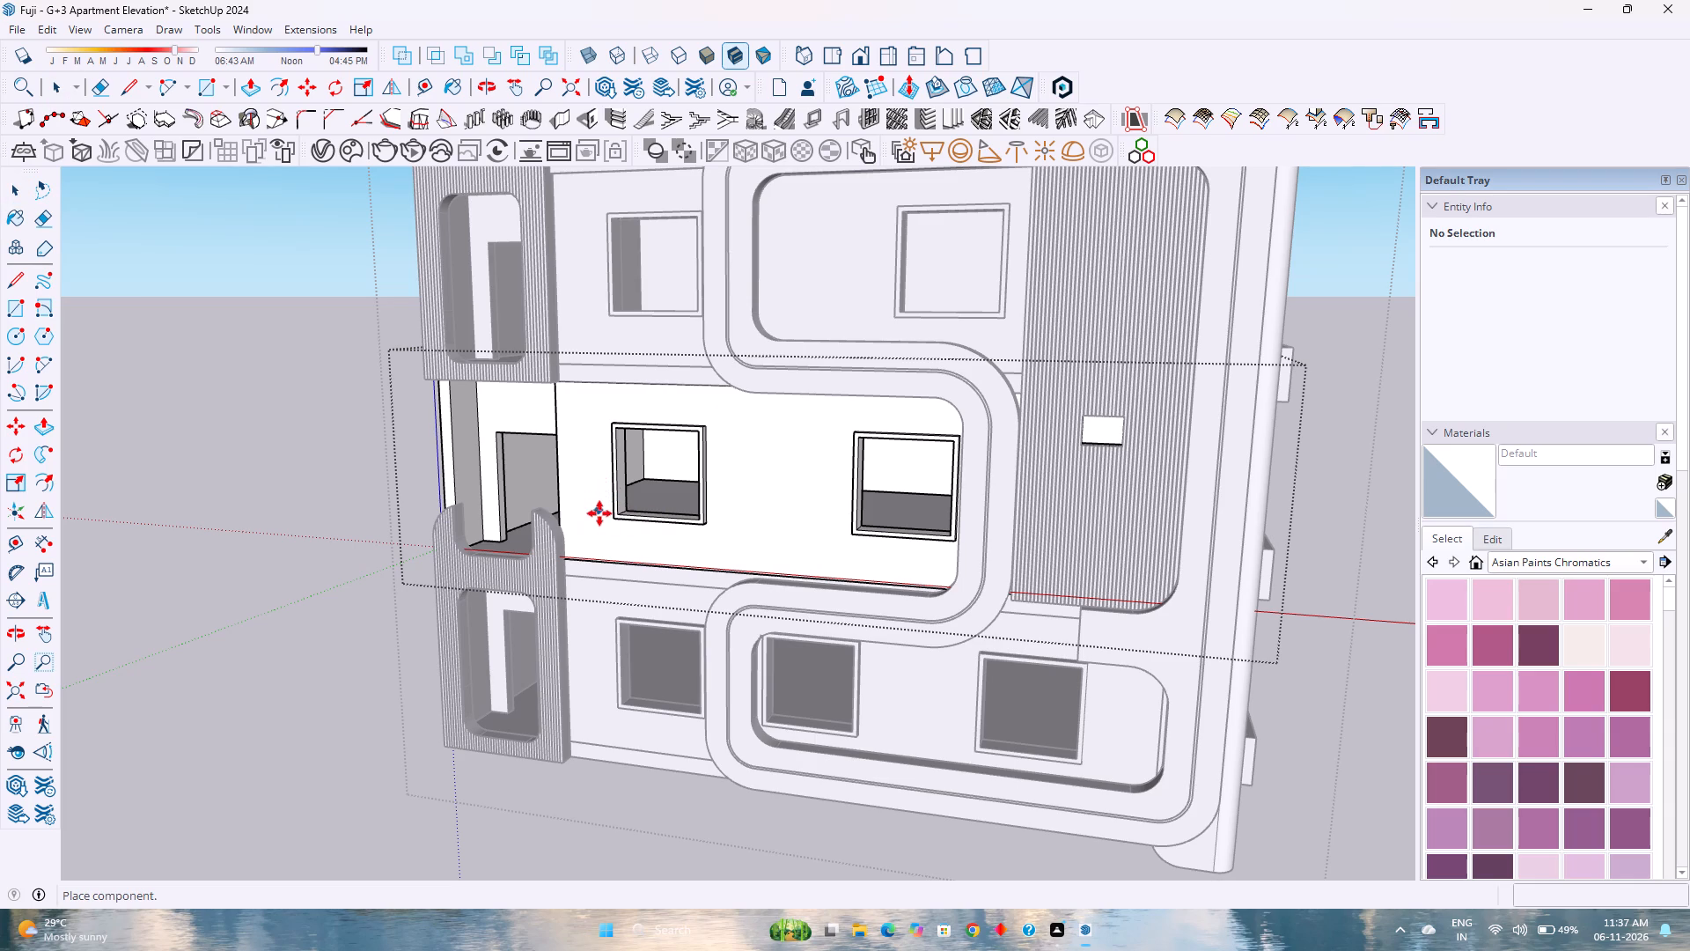
pyautogui.scroll(7, 614, 510)
pyautogui.scroll(-13, 624, 508)
pyautogui.scroll(1, 619, 511)
pyautogui.scroll(-4, 615, 512)
pyautogui.click(371, 660)
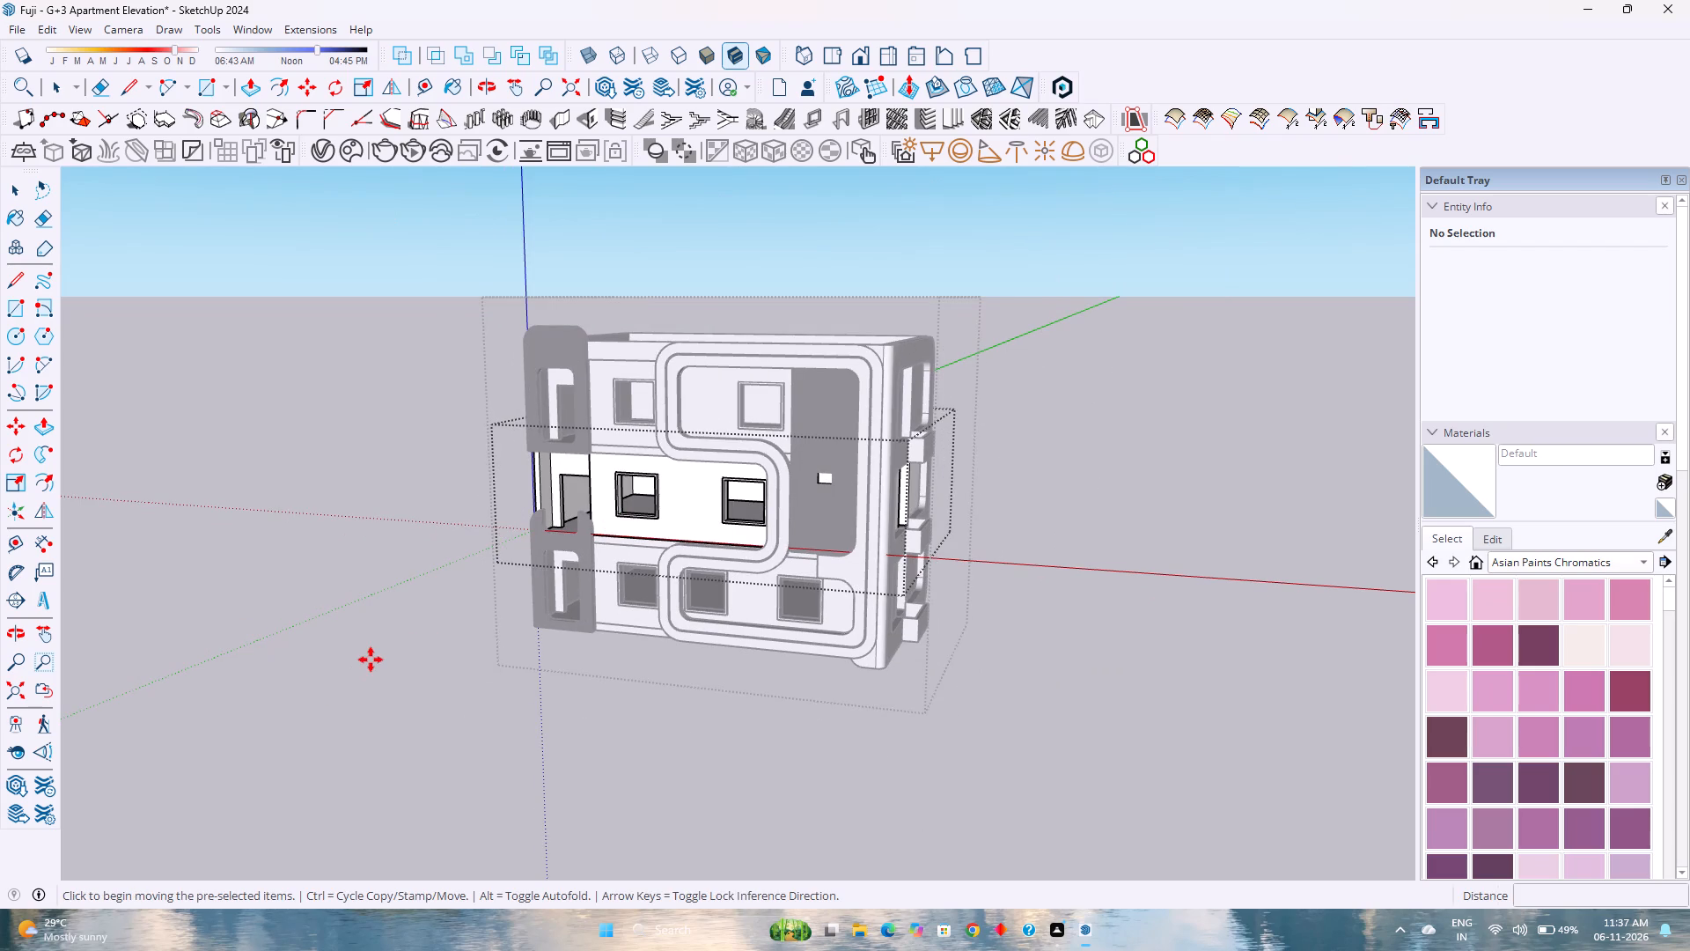
# Move the three-panel window model by its bottom-left corner onto the bottom-left inner corner of the middle storey's left window opening.
pyautogui.scroll(-8, 434, 609)
pyautogui.scroll(1, 434, 607)
pyautogui.scroll(-5, 434, 606)
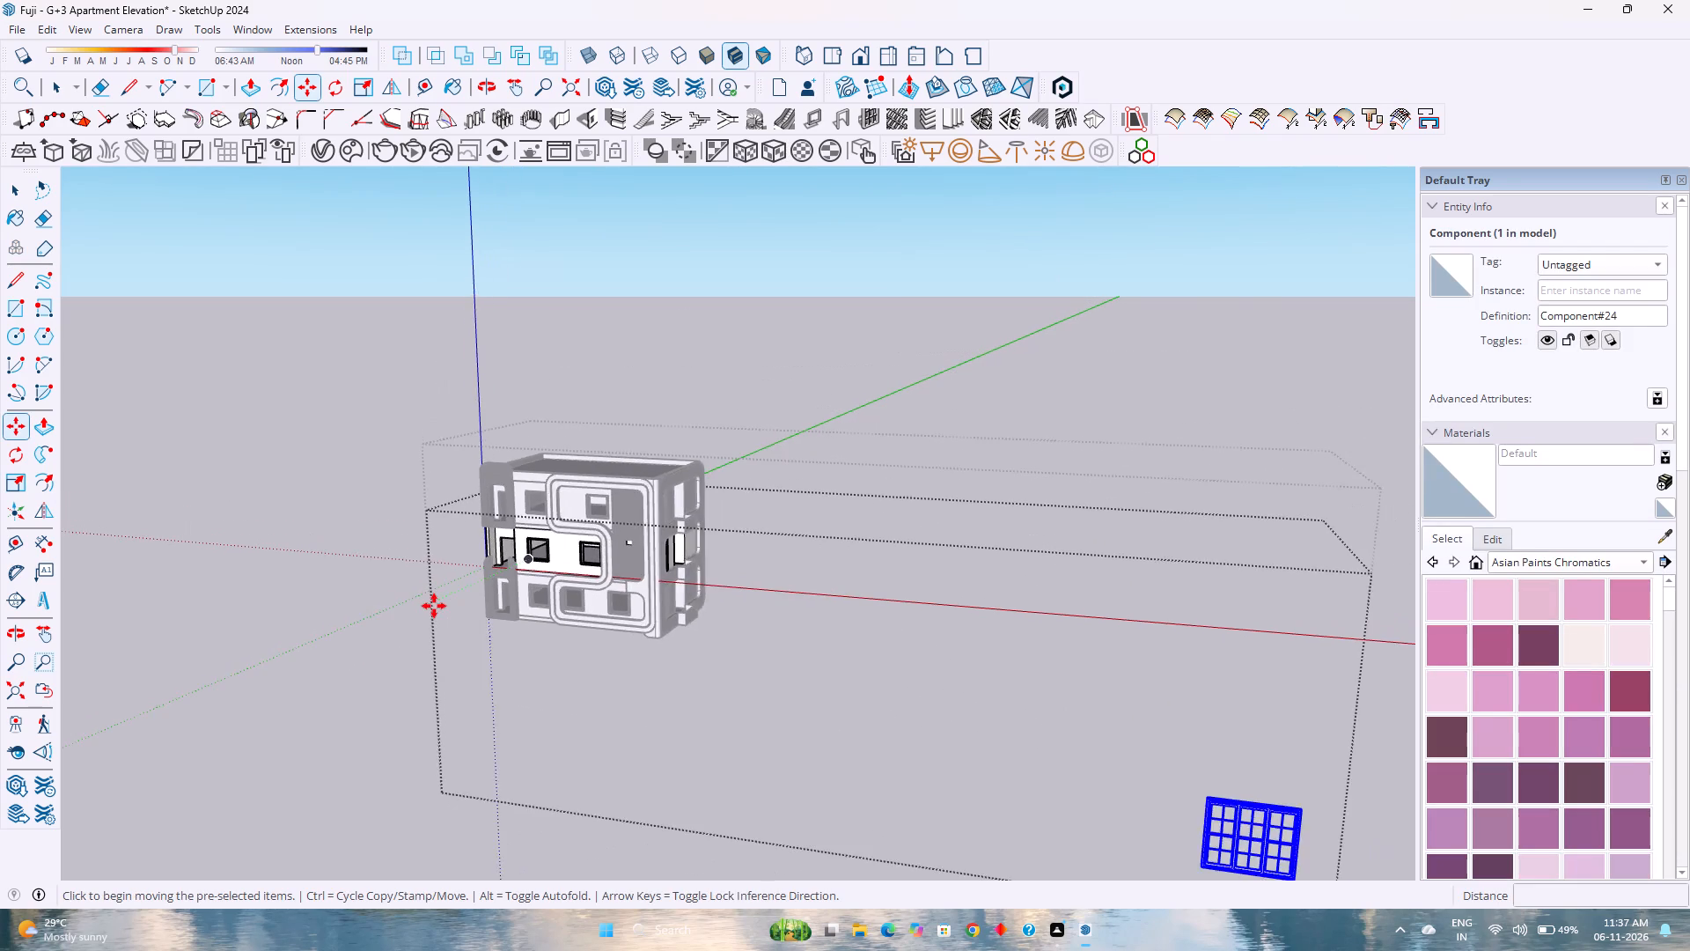
pyautogui.scroll(-2, 434, 606)
pyautogui.scroll(-1, 1018, 756)
pyautogui.scroll(7, 1016, 760)
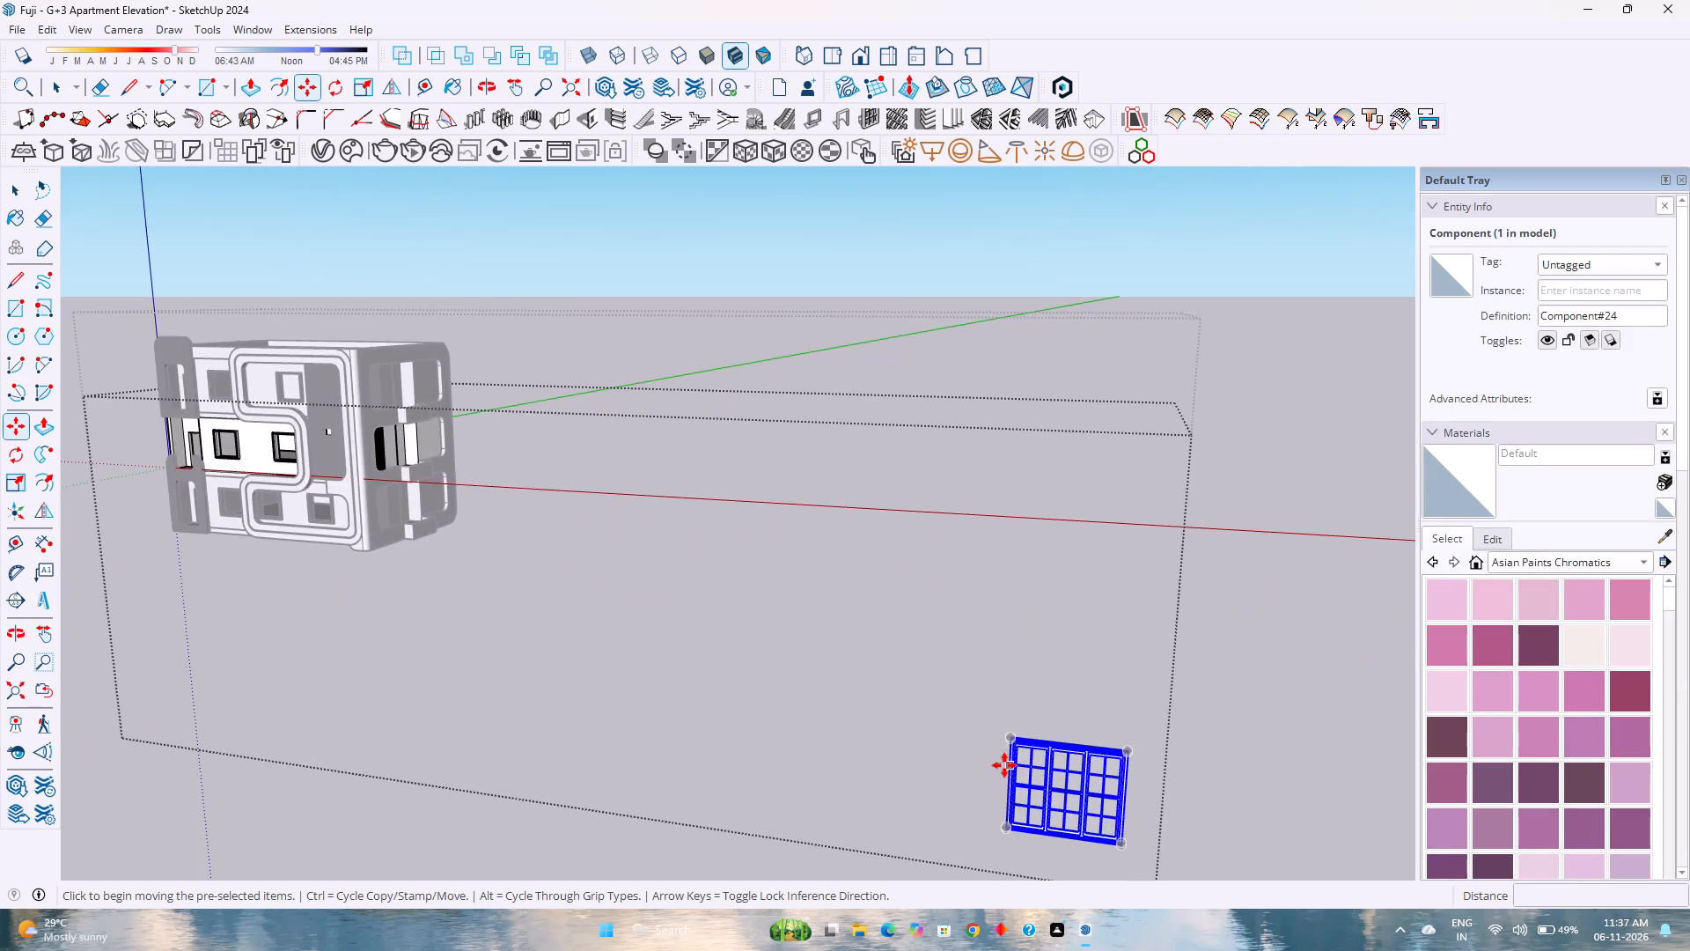
pyautogui.scroll(16, 1000, 765)
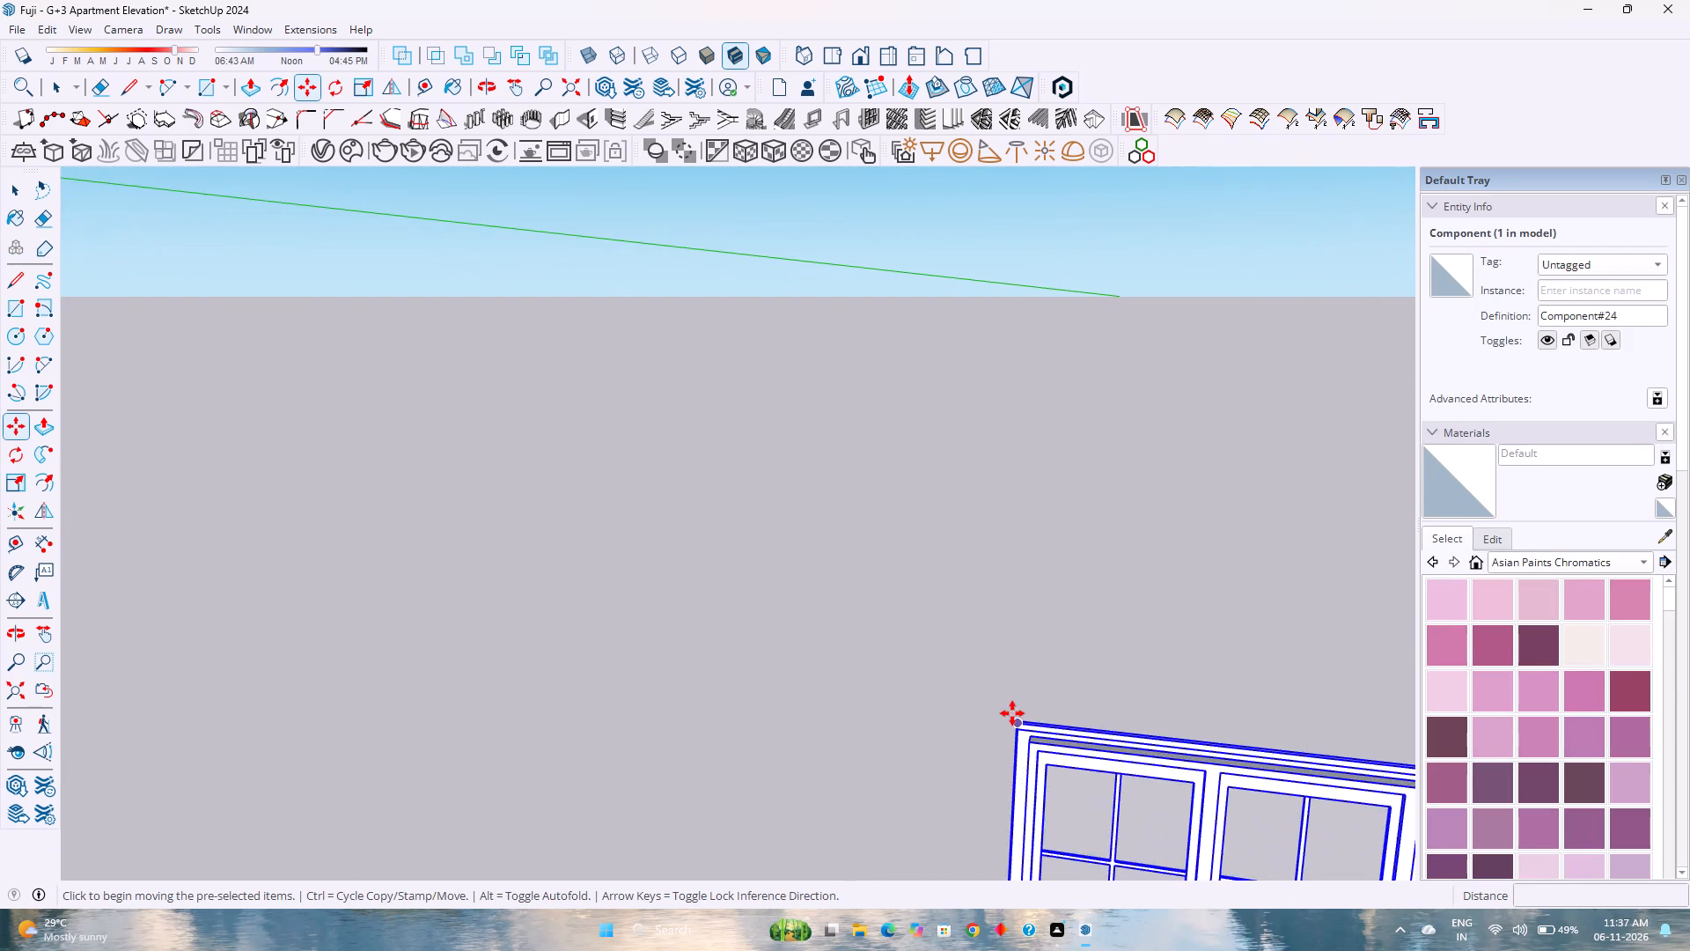
pyautogui.scroll(3, 1010, 721)
pyautogui.scroll(-7, 1008, 722)
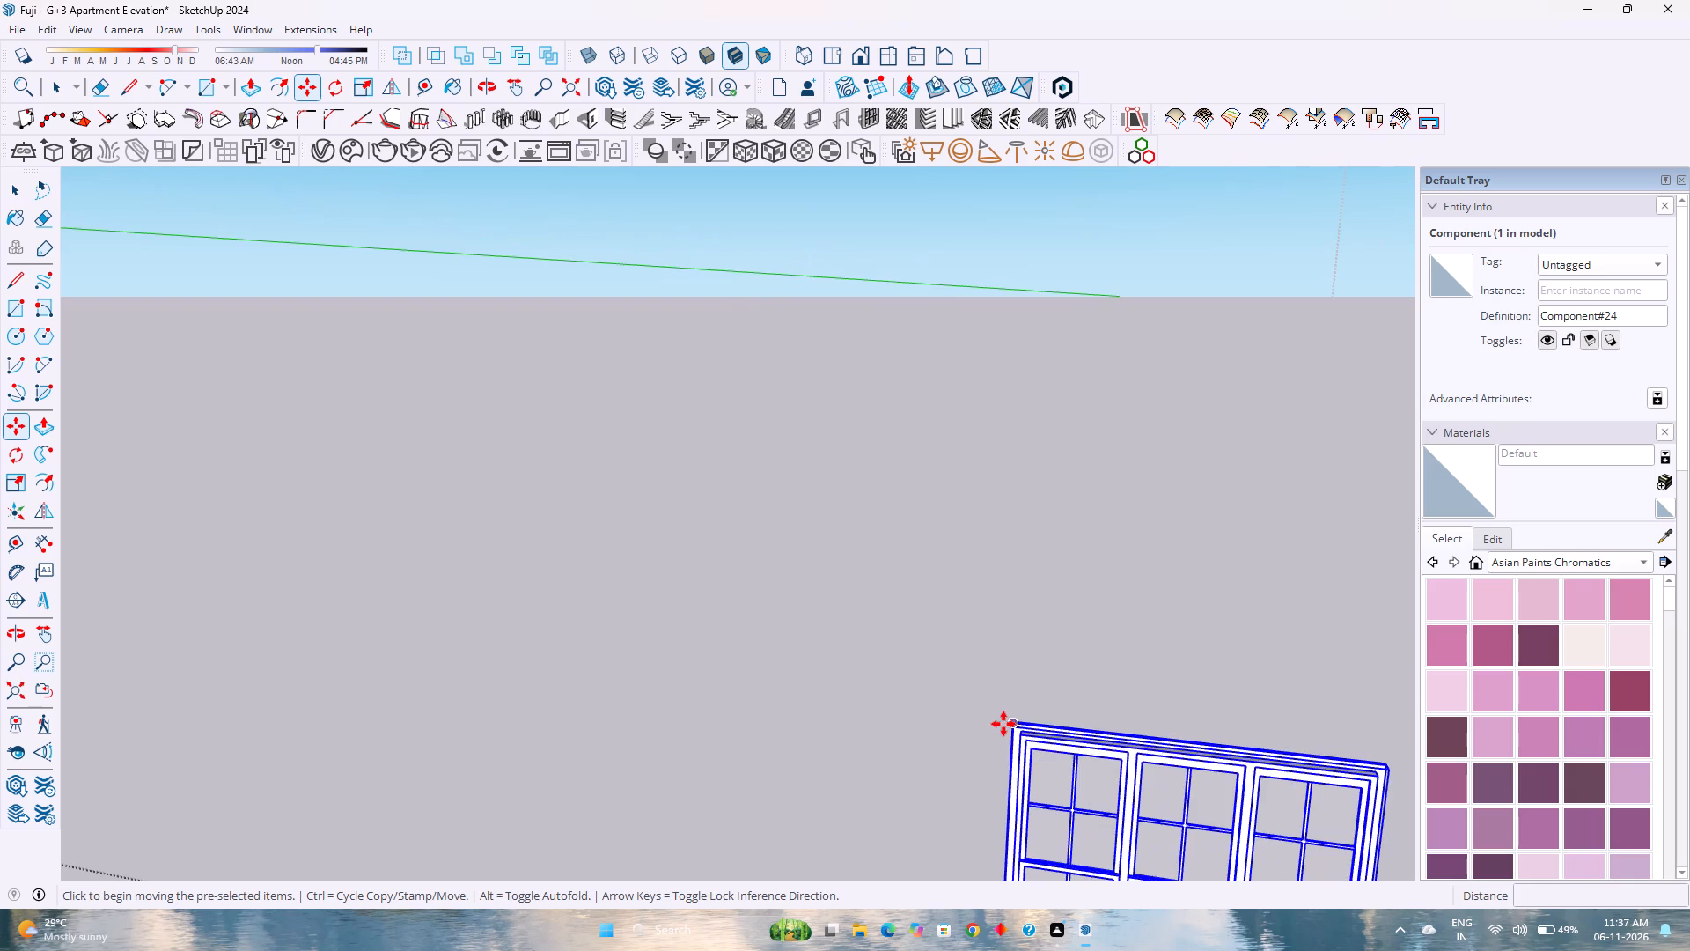
pyautogui.scroll(-15, 1003, 724)
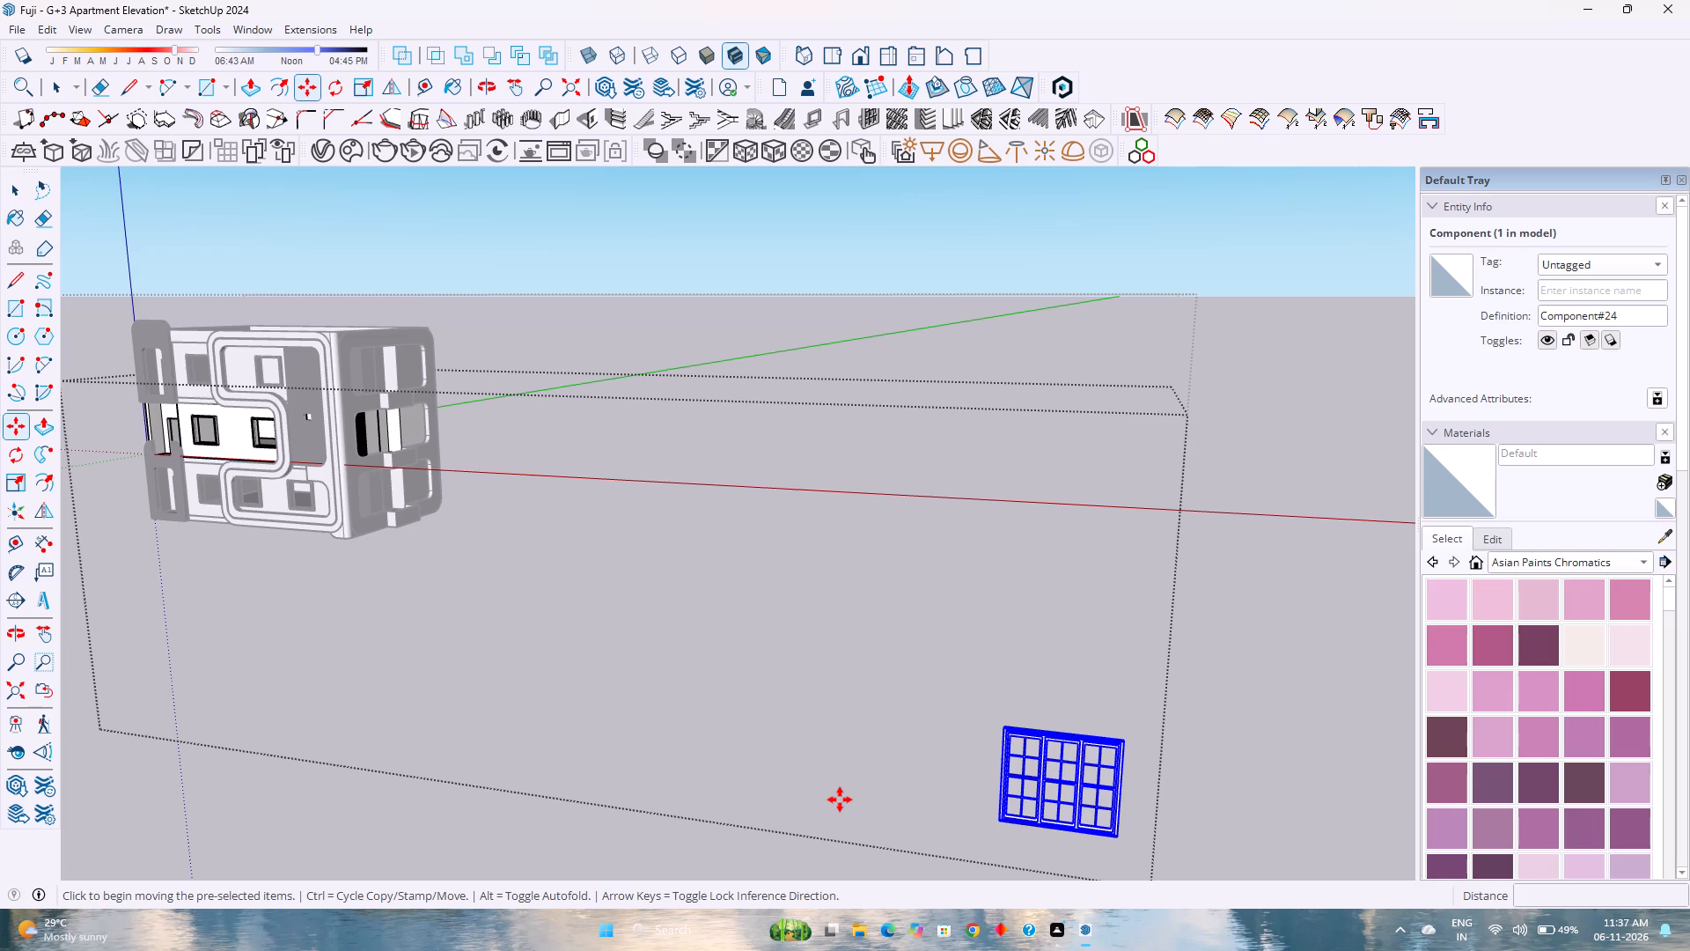
pyautogui.scroll(2, 832, 792)
pyautogui.scroll(-2, 832, 792)
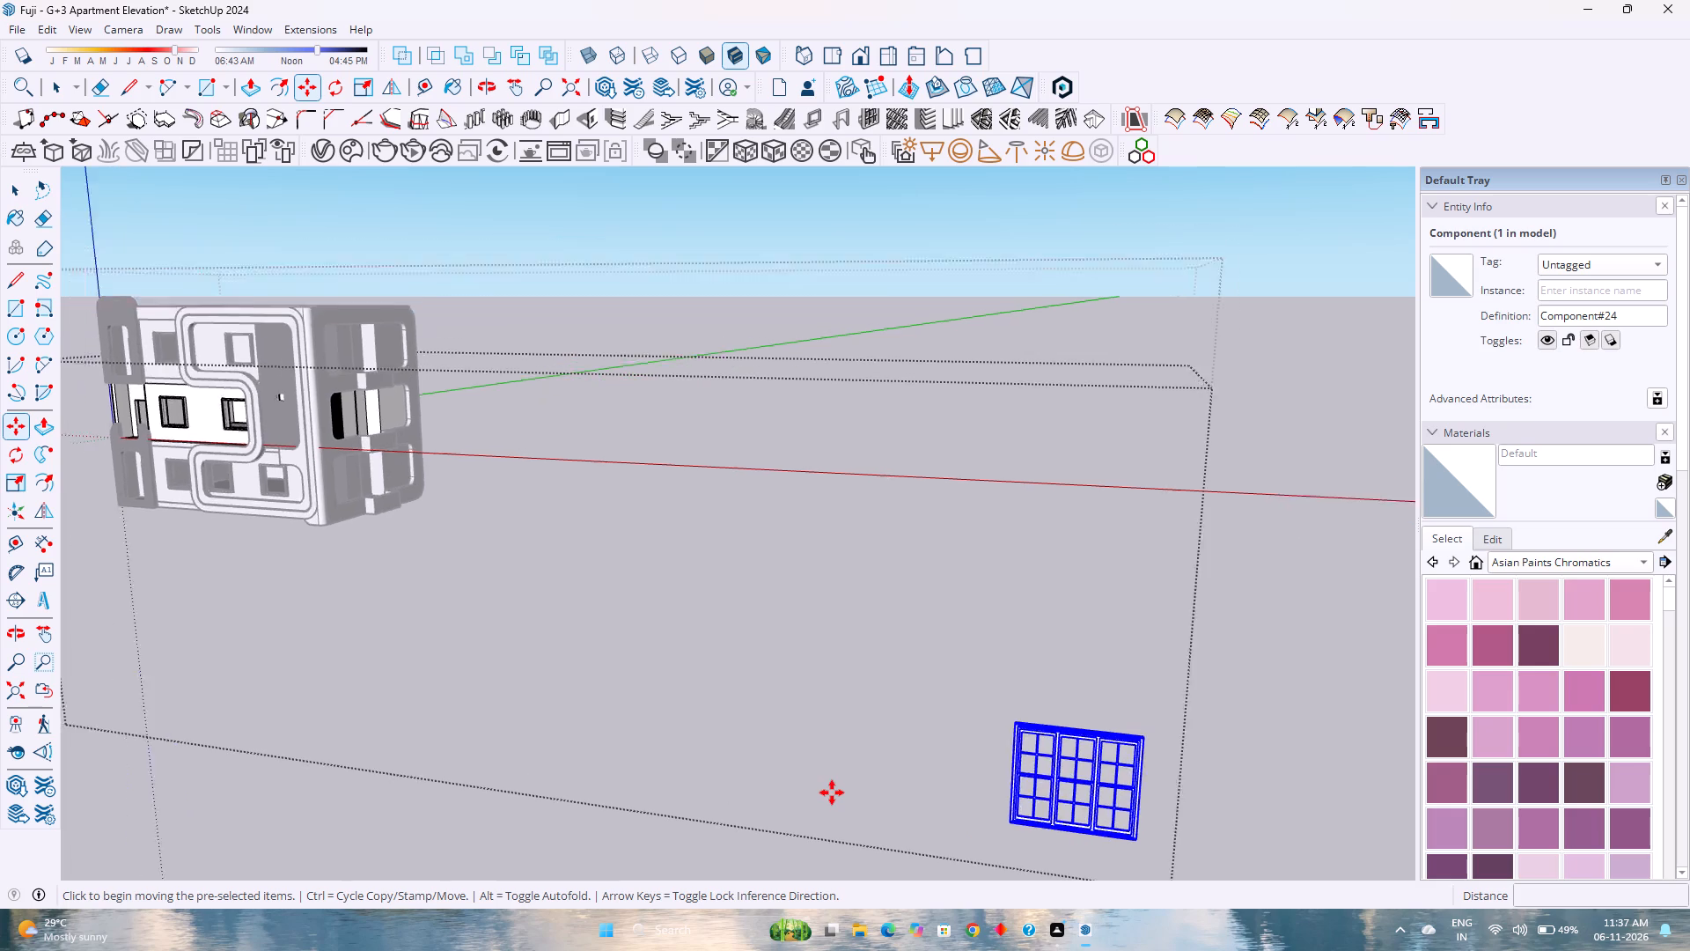
pyautogui.scroll(-1, 832, 792)
pyautogui.scroll(3, 832, 792)
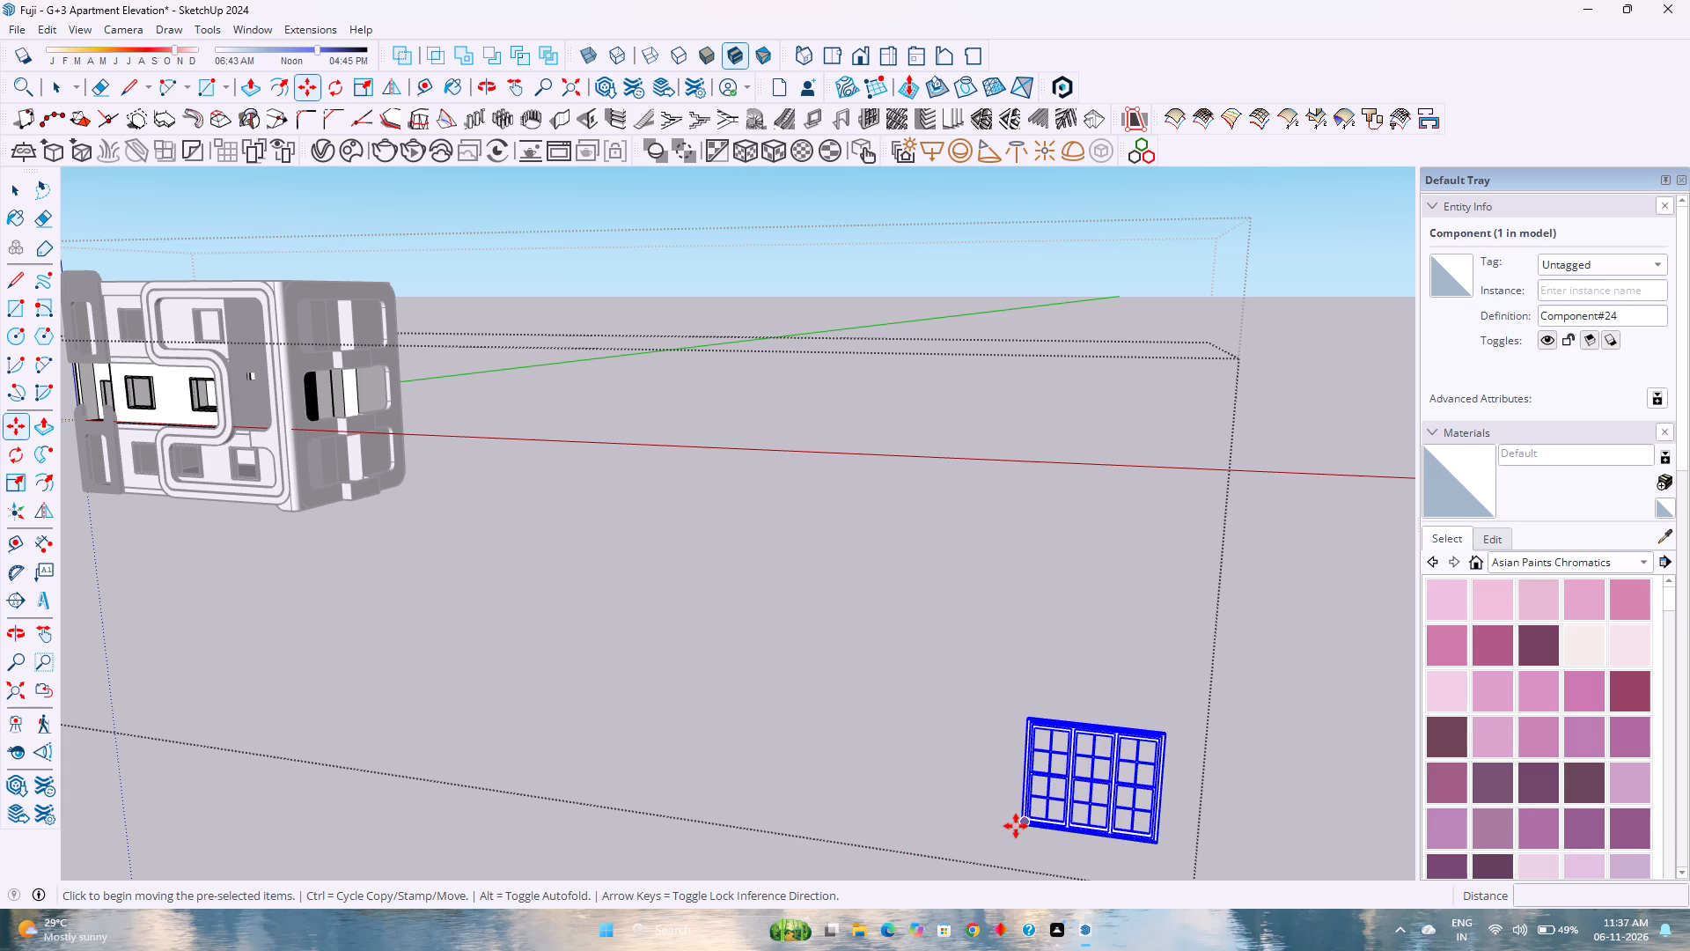
pyautogui.scroll(8, 1016, 826)
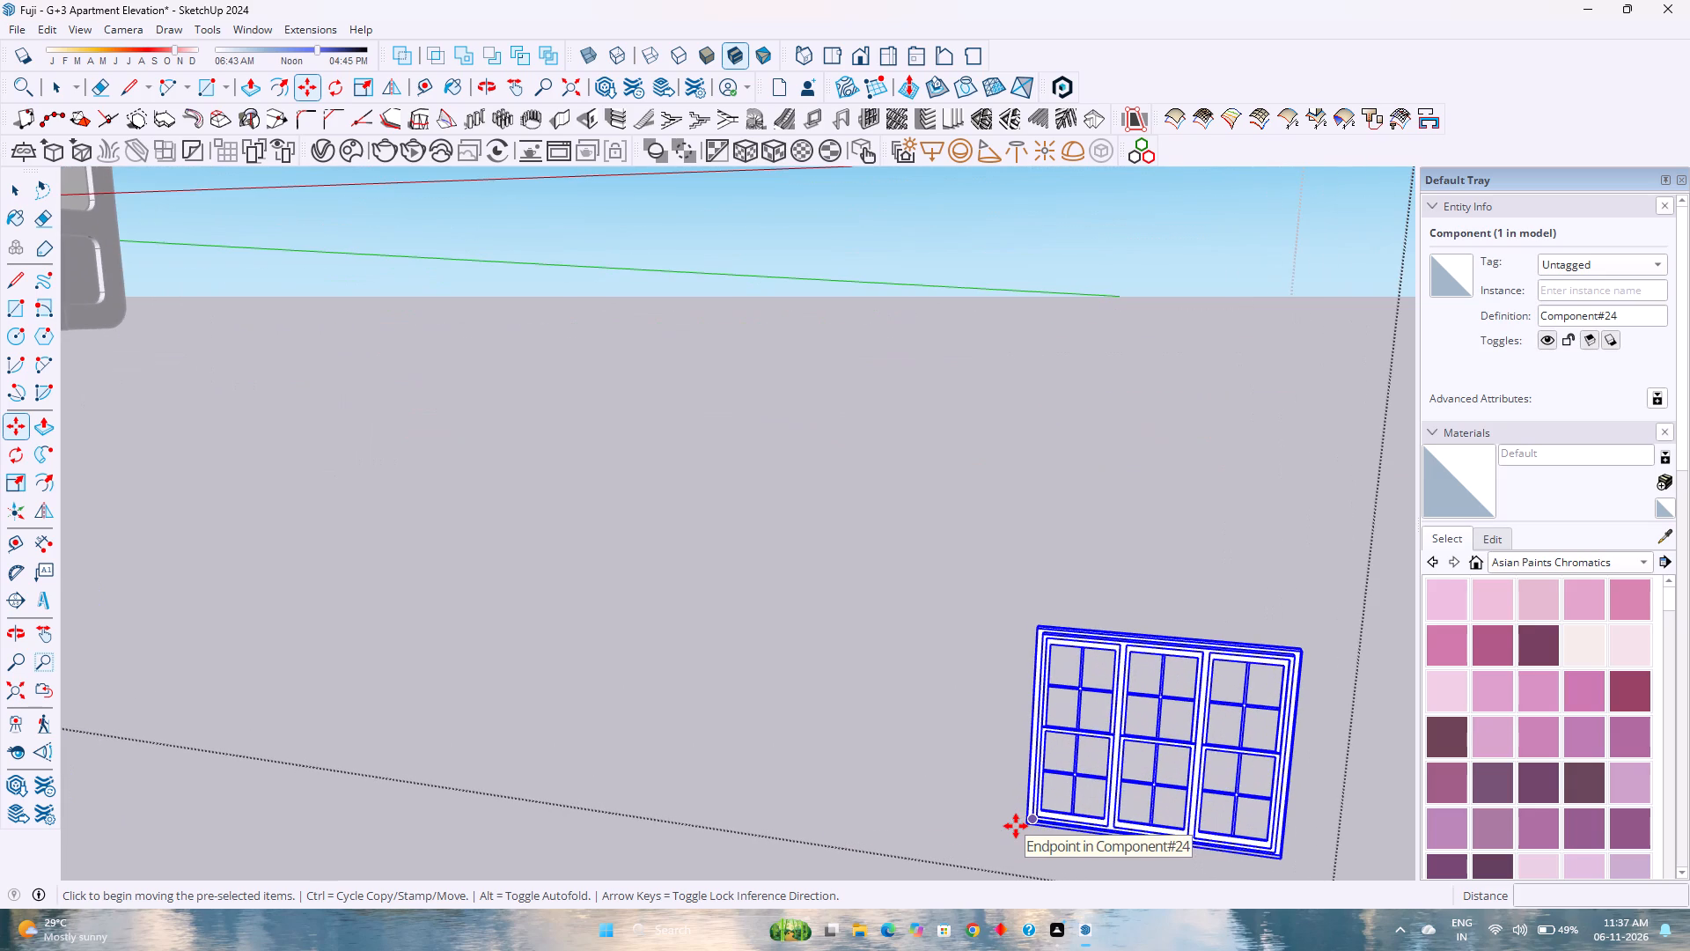
pyautogui.scroll(12, 1016, 826)
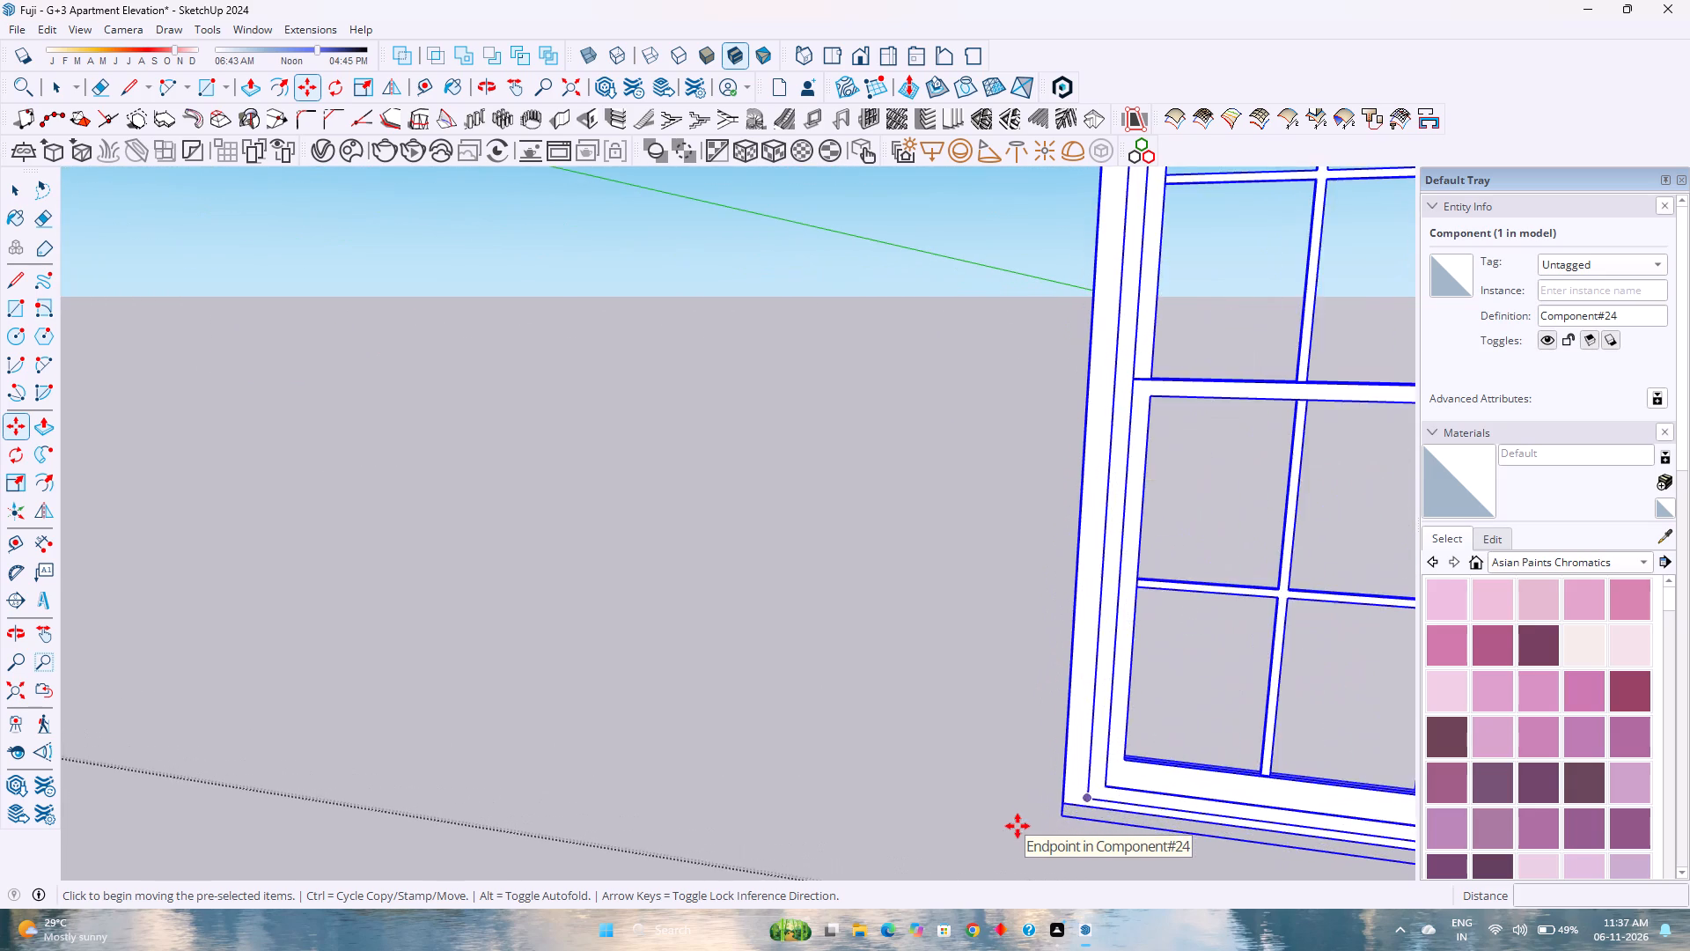
pyautogui.scroll(3, 1018, 826)
pyautogui.moveTo(1077, 820); pyautogui.dragTo(1025, 810, button='middle')
pyautogui.middleClick(1025, 809)
pyautogui.scroll(-9, 1025, 803)
pyautogui.scroll(1, 1025, 803)
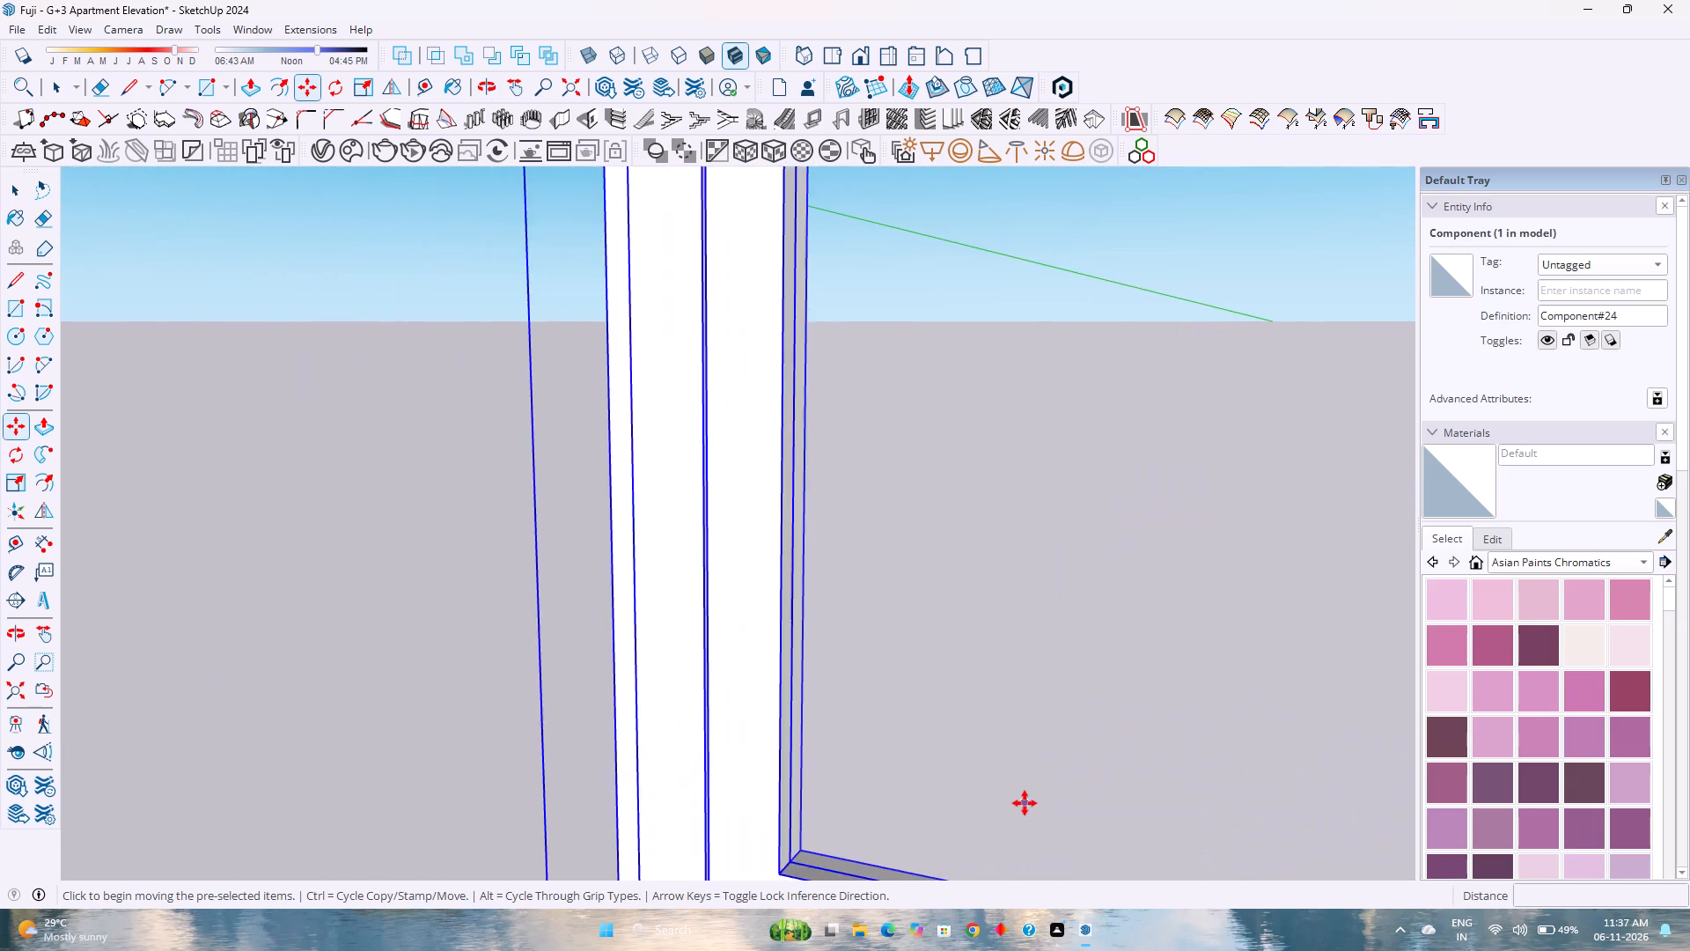
pyautogui.scroll(-4, 1025, 803)
pyautogui.scroll(1, 1025, 803)
pyautogui.scroll(-7, 1024, 802)
pyautogui.scroll(-9, 935, 839)
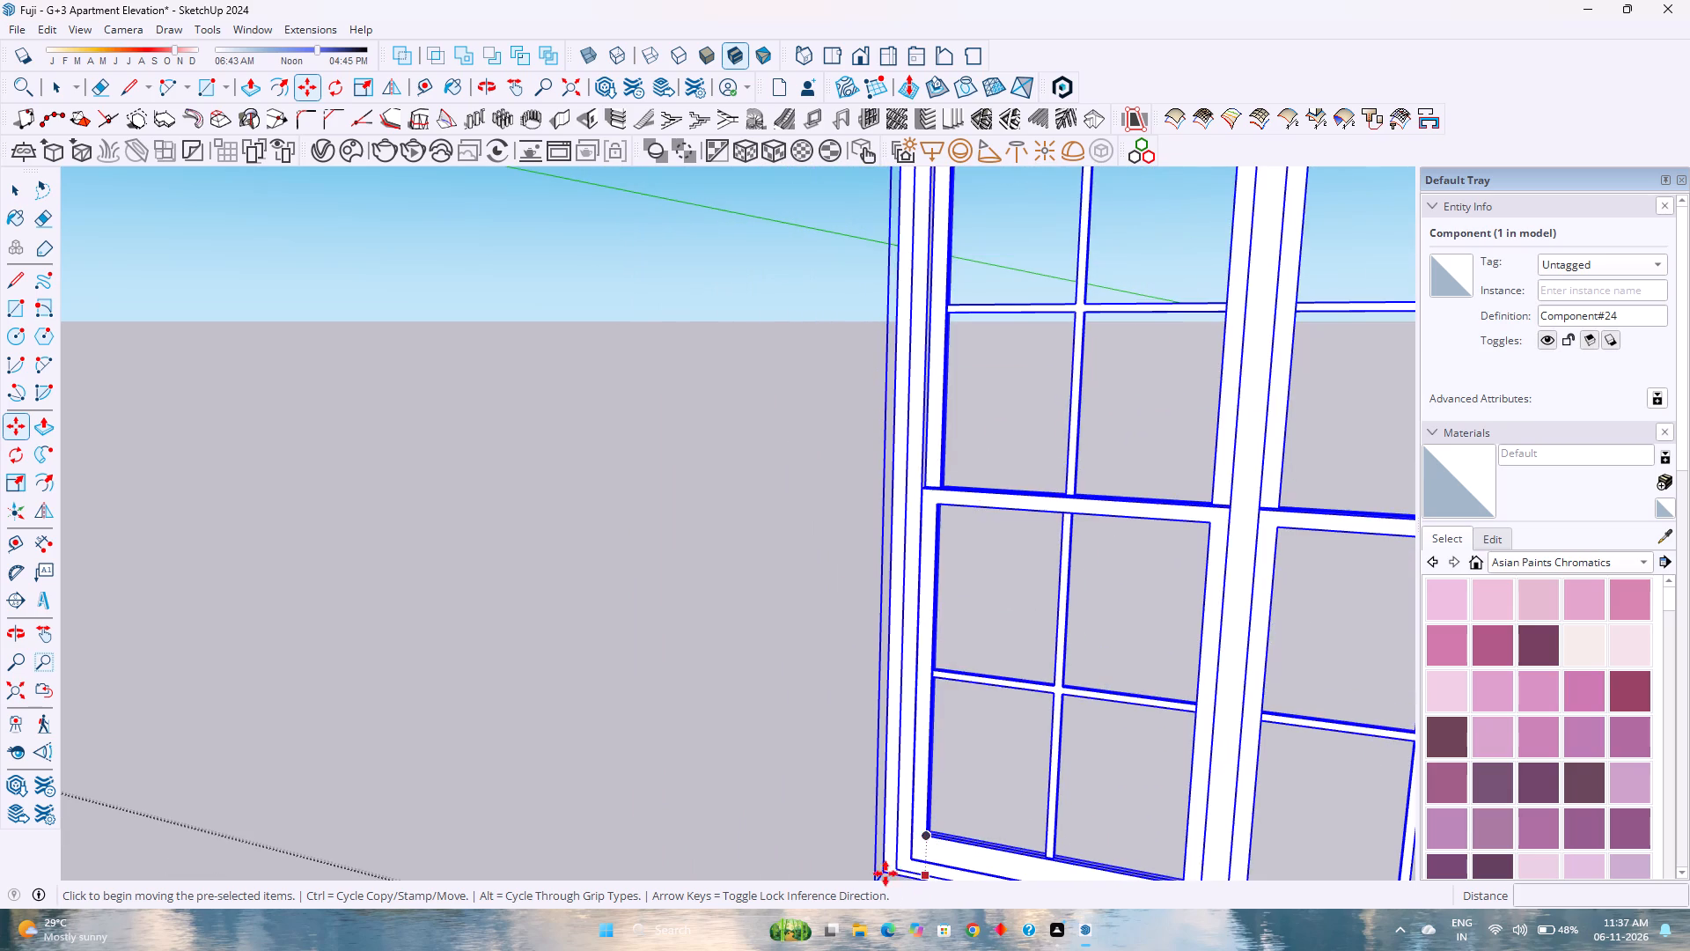
pyautogui.scroll(-4, 896, 849)
pyautogui.click(879, 875)
pyautogui.scroll(-2, 700, 763)
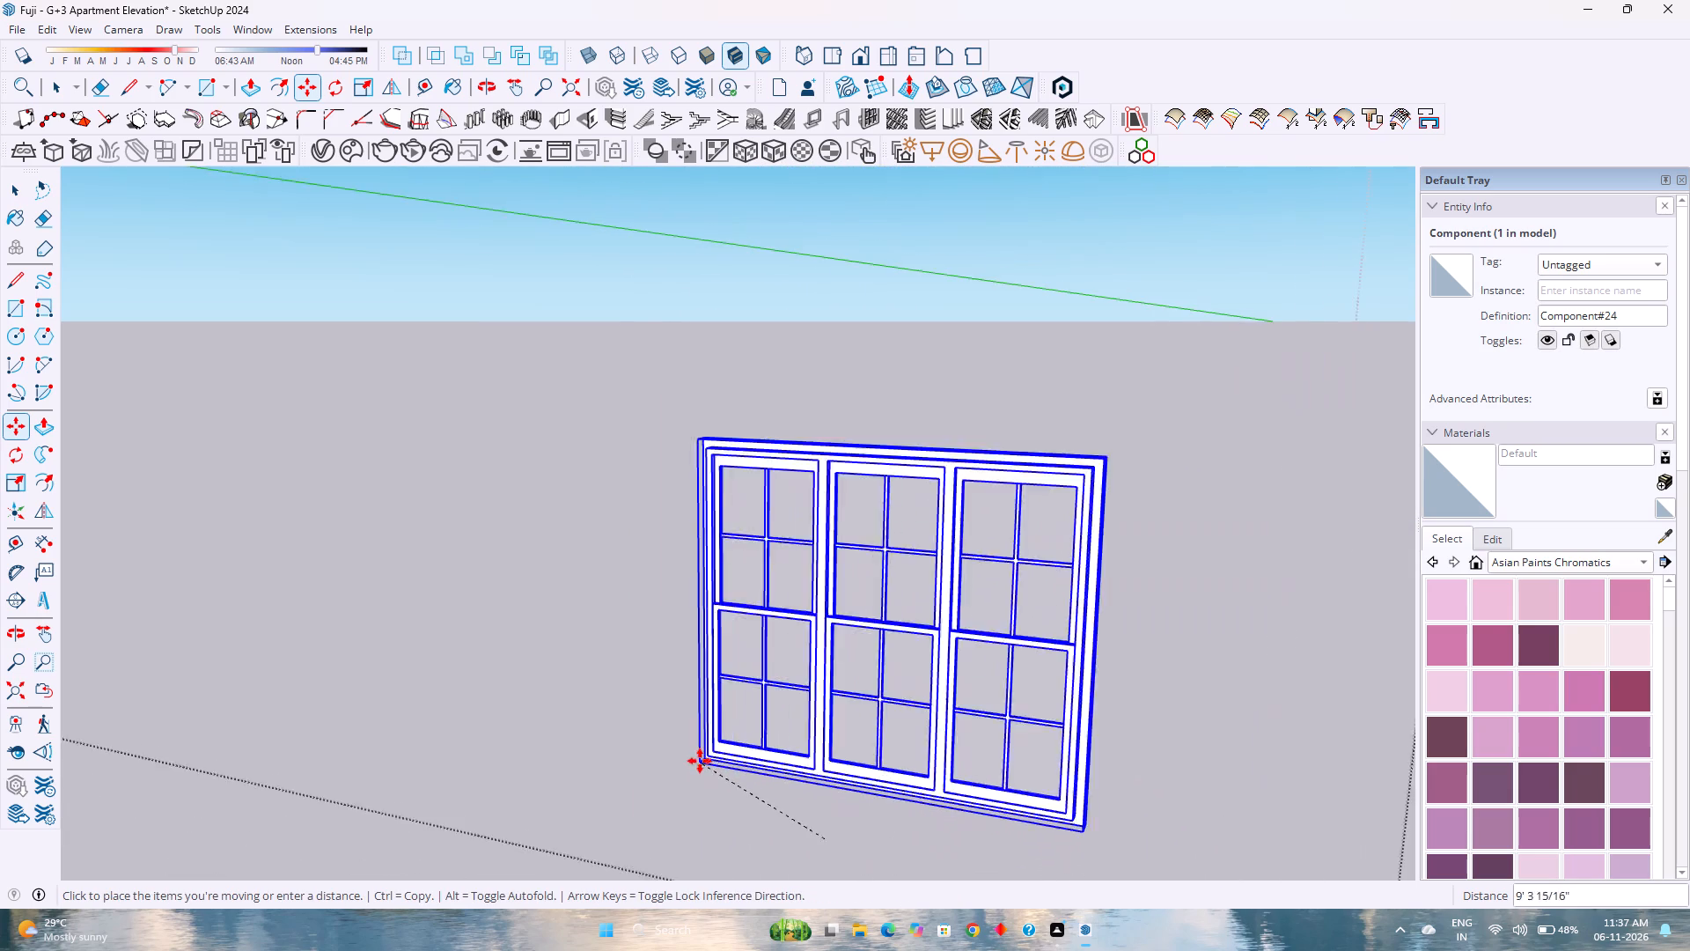
pyautogui.scroll(-8, 700, 761)
pyautogui.keyDown('shift'); pyautogui.moveTo(438, 639); pyautogui.dragTo(899, 750, button='middle'); pyautogui.keyUp('shift')
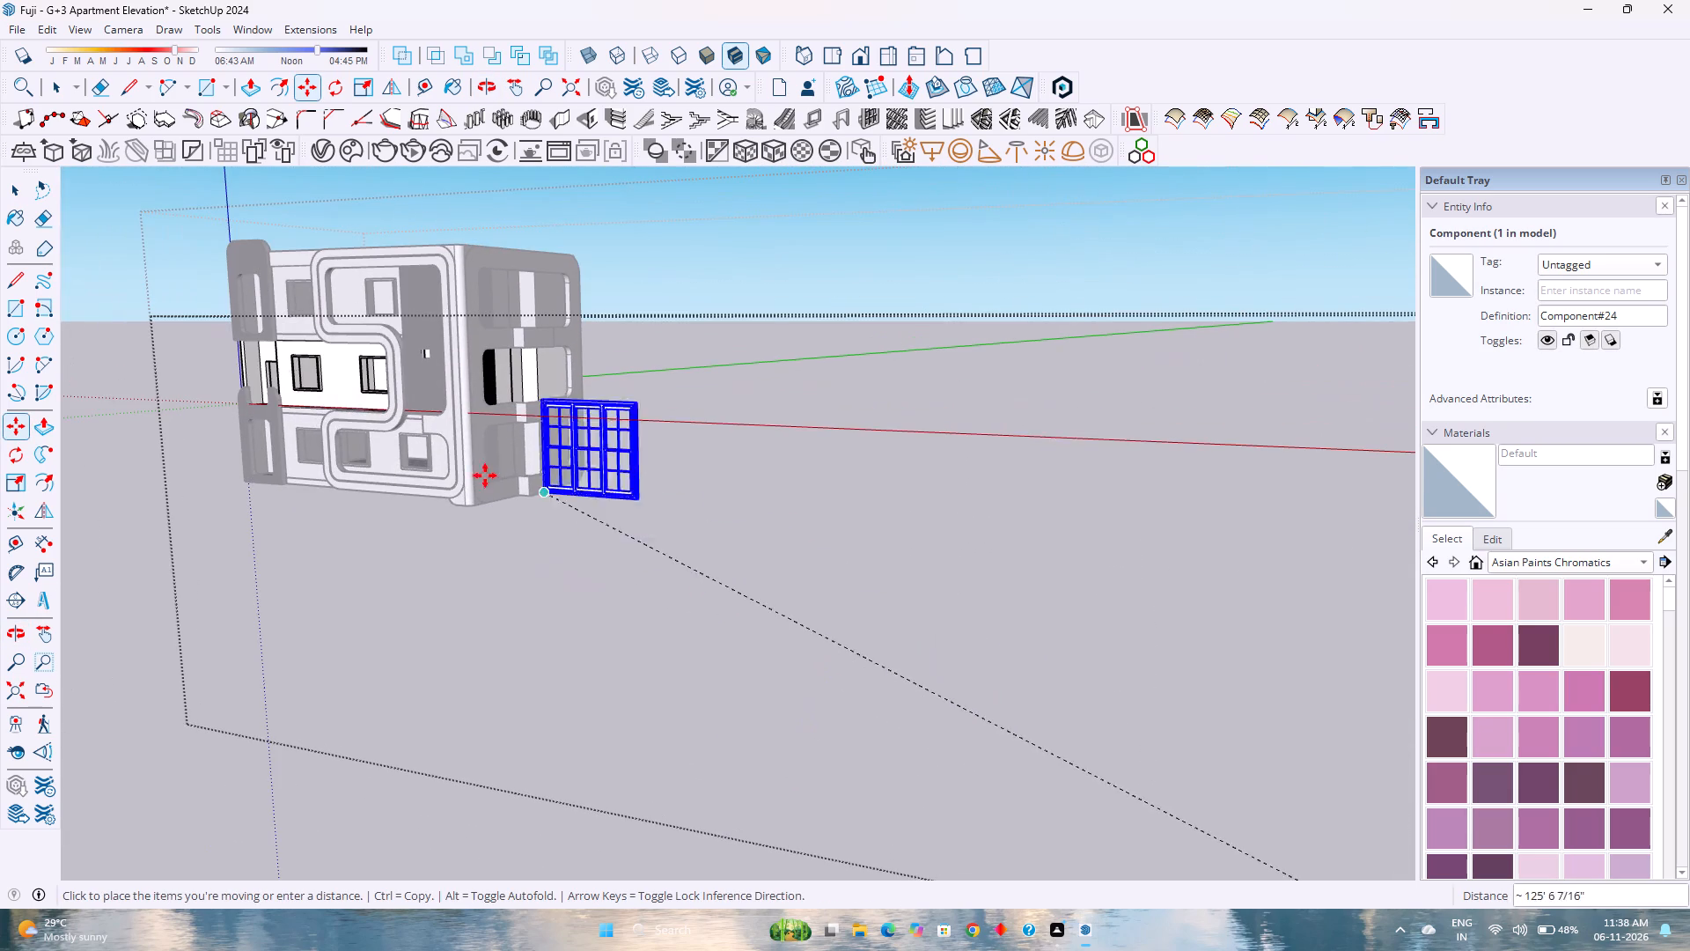
pyautogui.scroll(13, 244, 387)
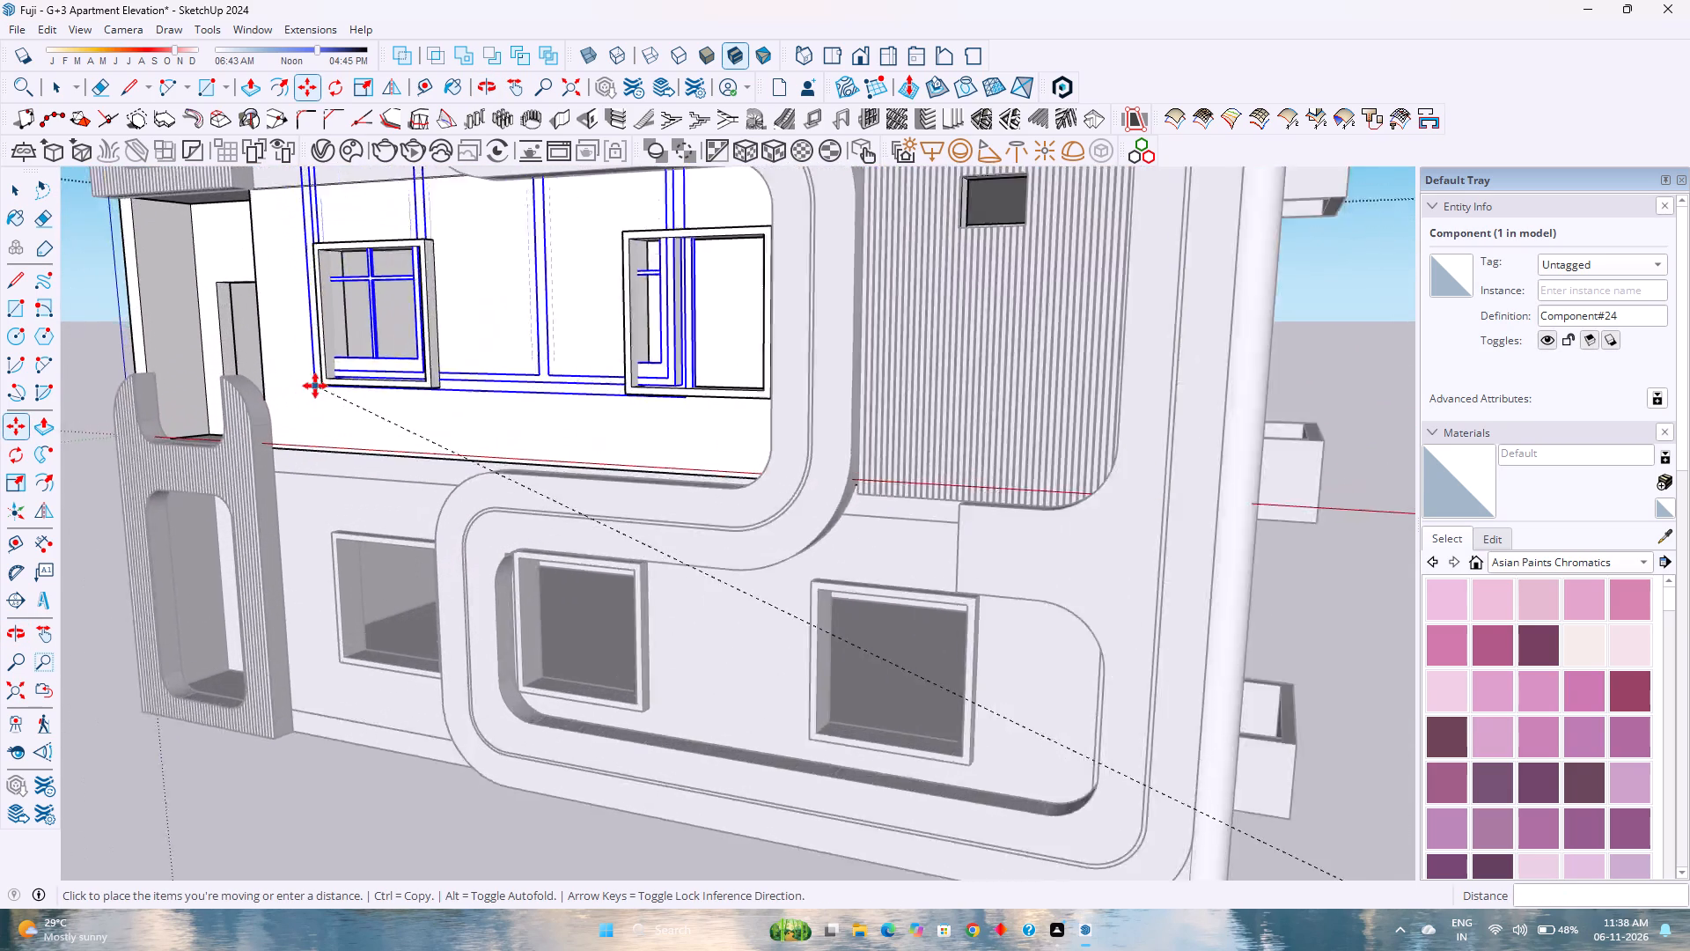
pyautogui.scroll(7, 315, 386)
pyautogui.keyDown('shift'); pyautogui.moveTo(328, 374); pyautogui.dragTo(293, 584, button='middle'); pyautogui.keyUp('shift')
pyautogui.middleClick(293, 584)
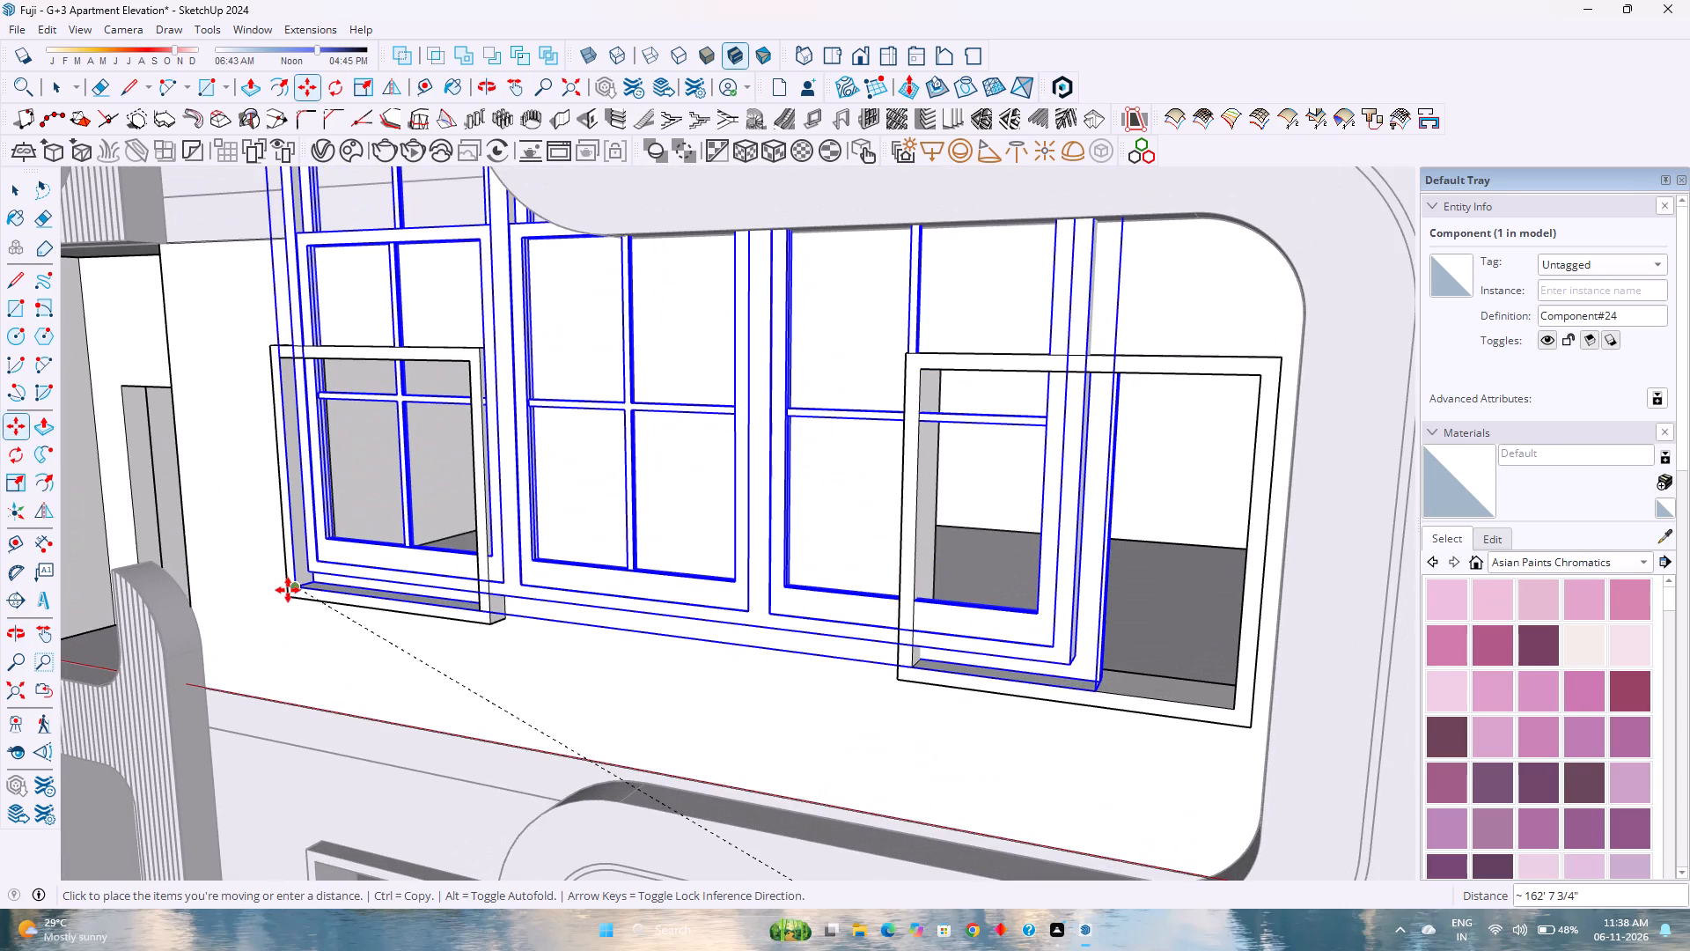
pyautogui.click(288, 590)
# Scale the window model down uniformly by about 0.29 from its opposite corner so its width roughly fits the opening.
pyautogui.scroll(-8, 297, 570)
pyautogui.keyDown('shift'); pyautogui.moveTo(296, 552); pyautogui.dragTo(308, 633, button='middle'); pyautogui.keyUp('shift')
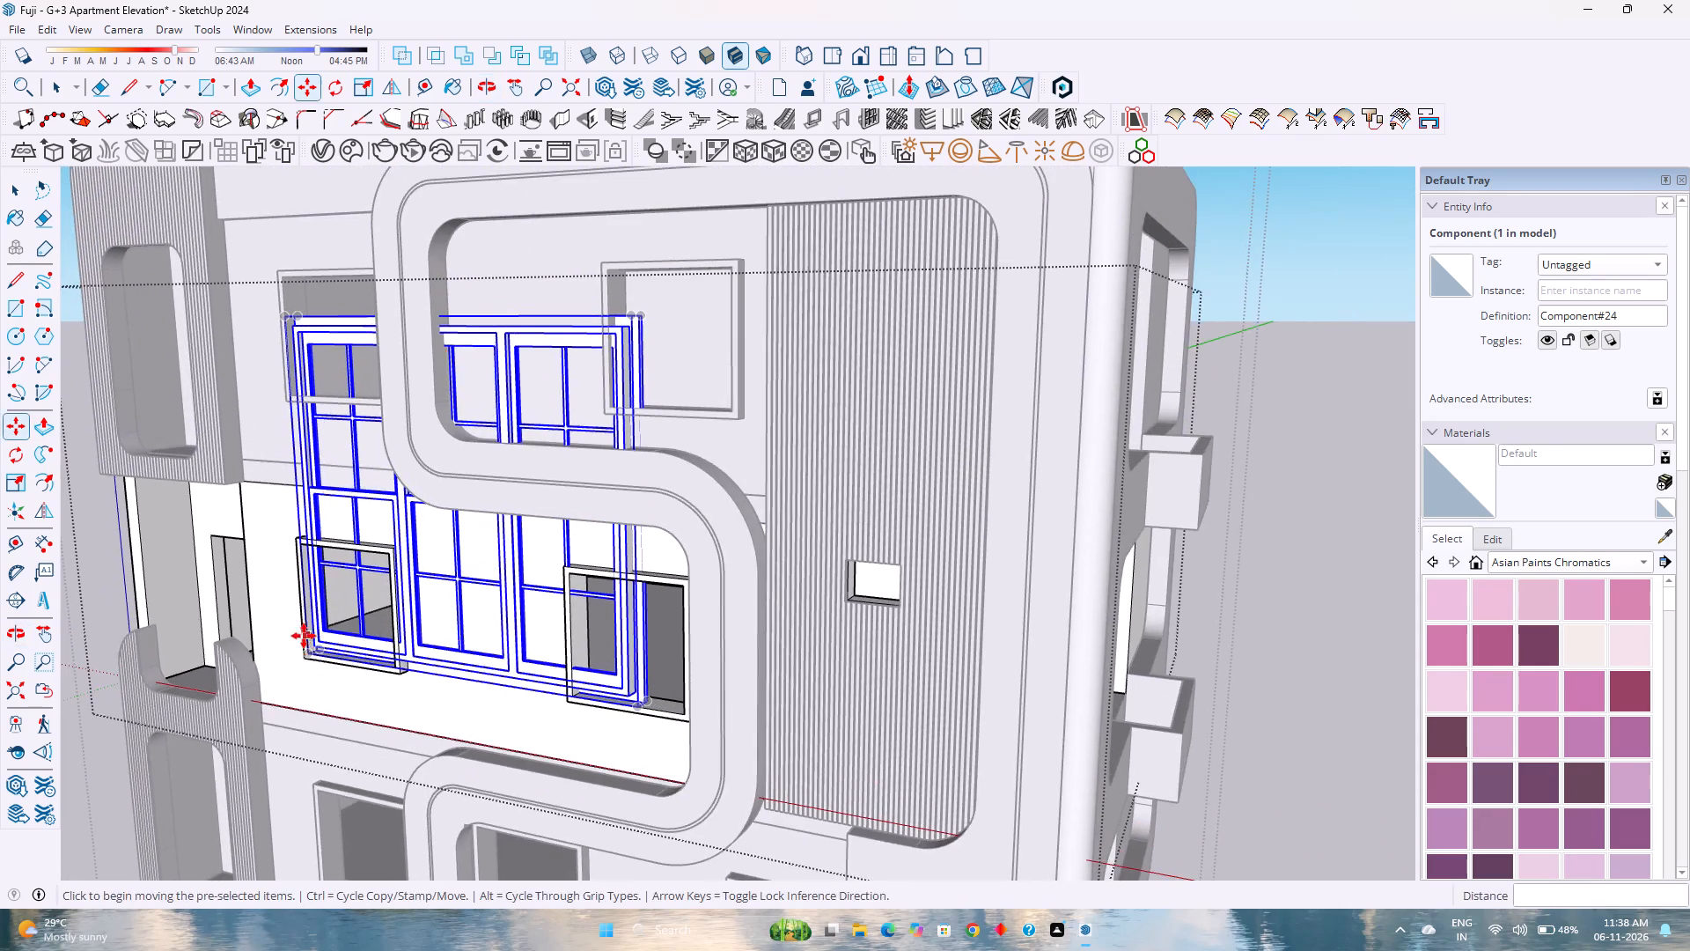
pyautogui.moveTo(305, 636); pyautogui.dragTo(395, 645, button='middle')
pyautogui.press('s')
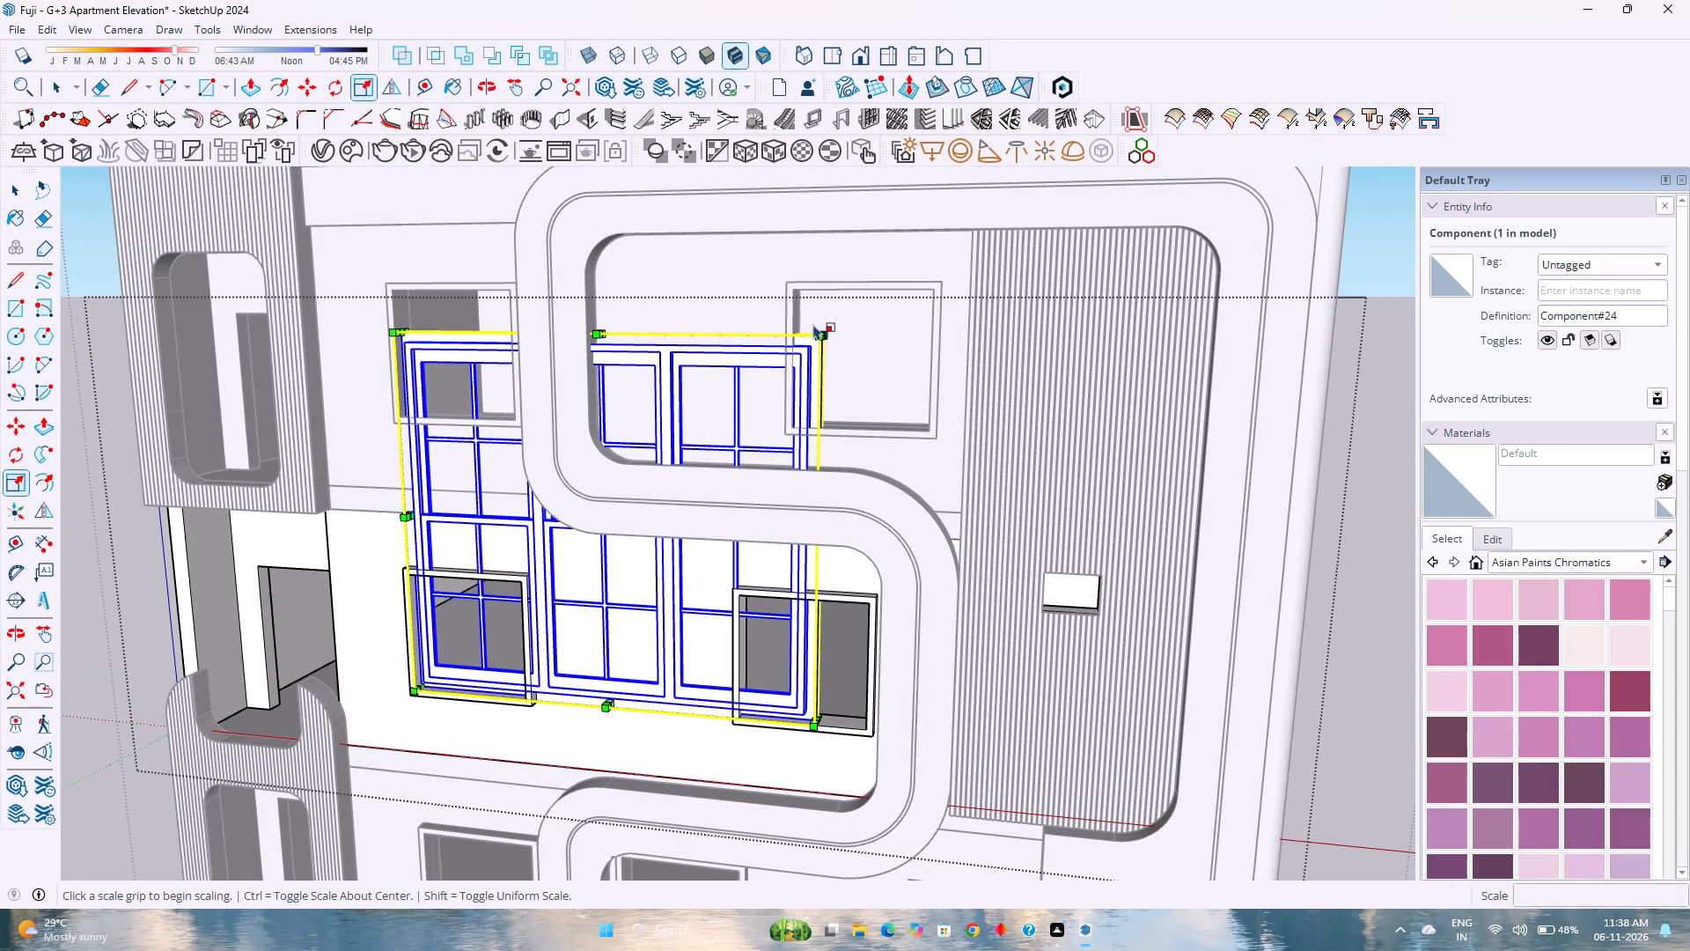
pyautogui.scroll(6, 831, 329)
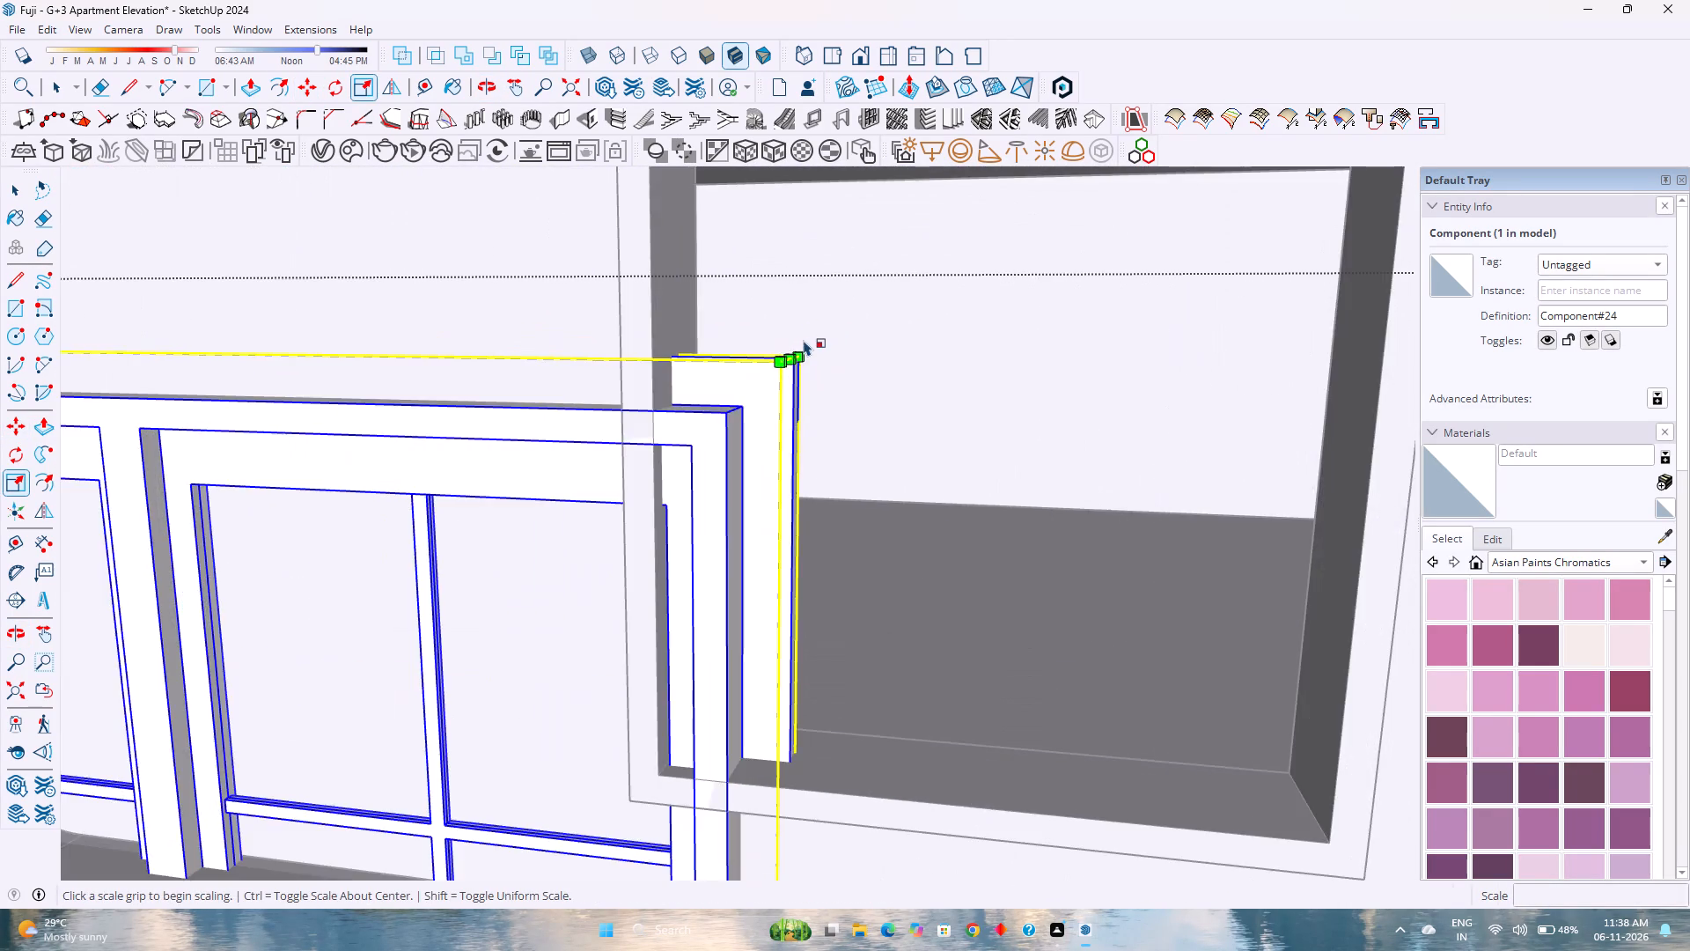
pyautogui.scroll(3, 804, 340)
pyautogui.scroll(-2, 724, 422)
pyautogui.click(698, 471)
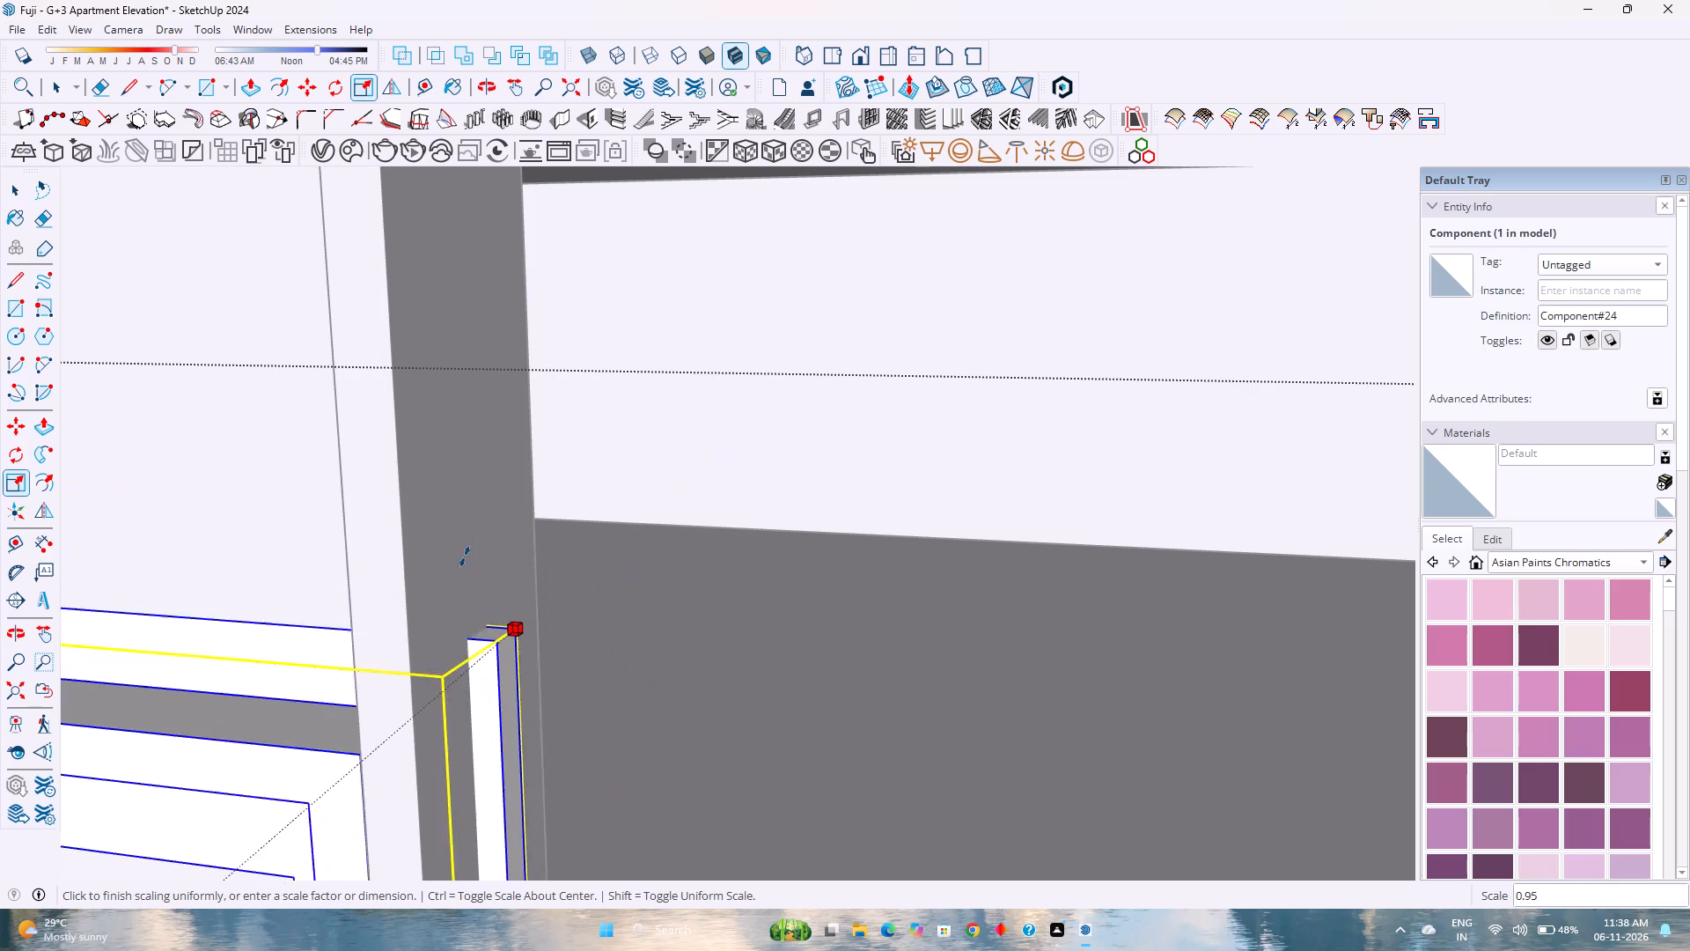
pyautogui.scroll(-16, 465, 557)
pyautogui.keyDown('shift'); pyautogui.moveTo(268, 586); pyautogui.dragTo(563, 507, button='middle'); pyautogui.keyUp('shift')
pyautogui.keyDown('shift'); pyautogui.moveTo(643, 490); pyautogui.dragTo(666, 486, button='middle'); pyautogui.keyUp('shift')
pyautogui.keyDown('shift'); pyautogui.moveTo(666, 486); pyautogui.dragTo(681, 481, button='middle'); pyautogui.keyUp('shift')
pyautogui.keyDown('shift'); pyautogui.middleClick(682, 481); pyautogui.keyUp('shift')
pyautogui.scroll(-4, 683, 481)
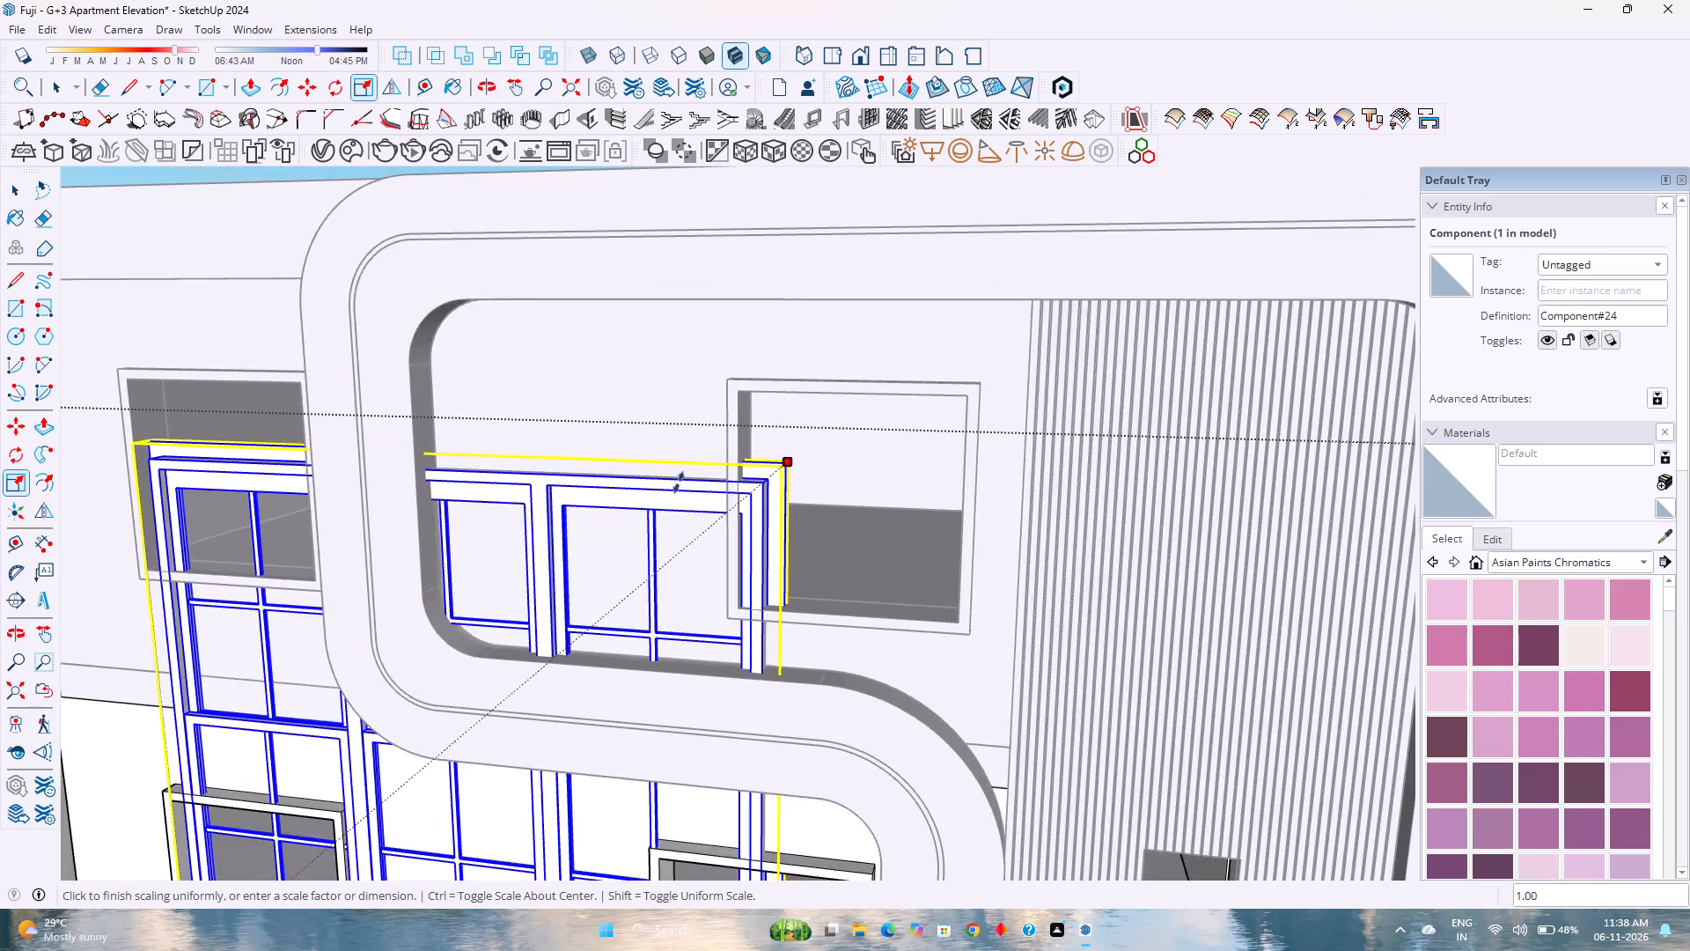
pyautogui.scroll(-6, 679, 483)
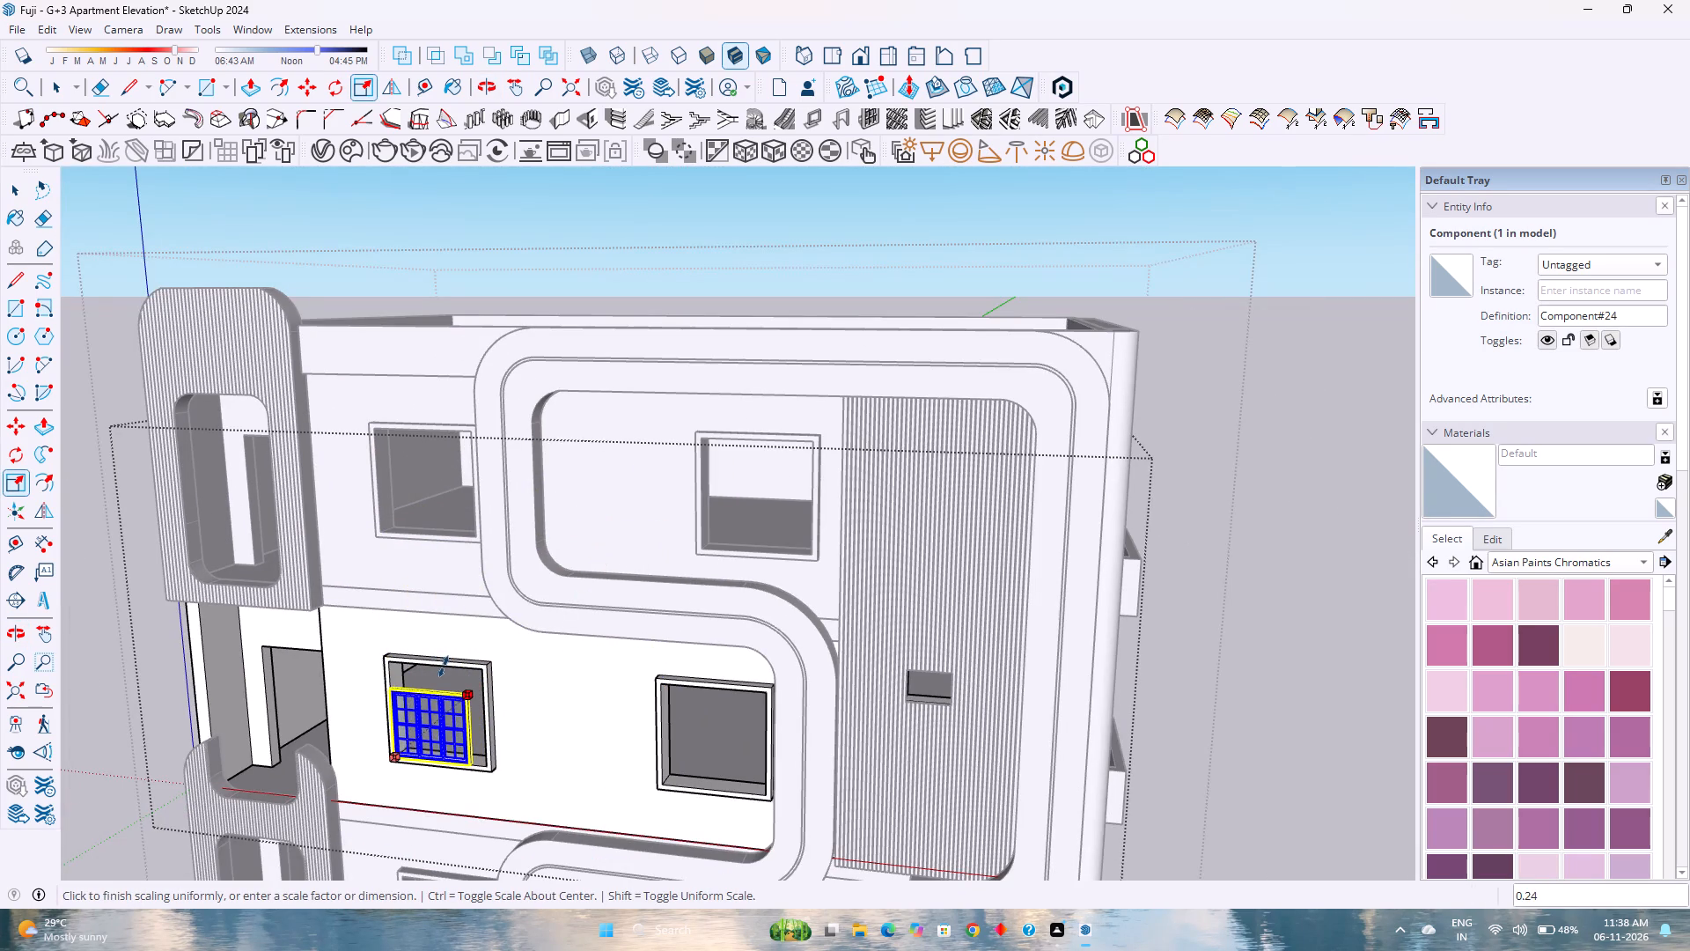
pyautogui.scroll(11, 445, 667)
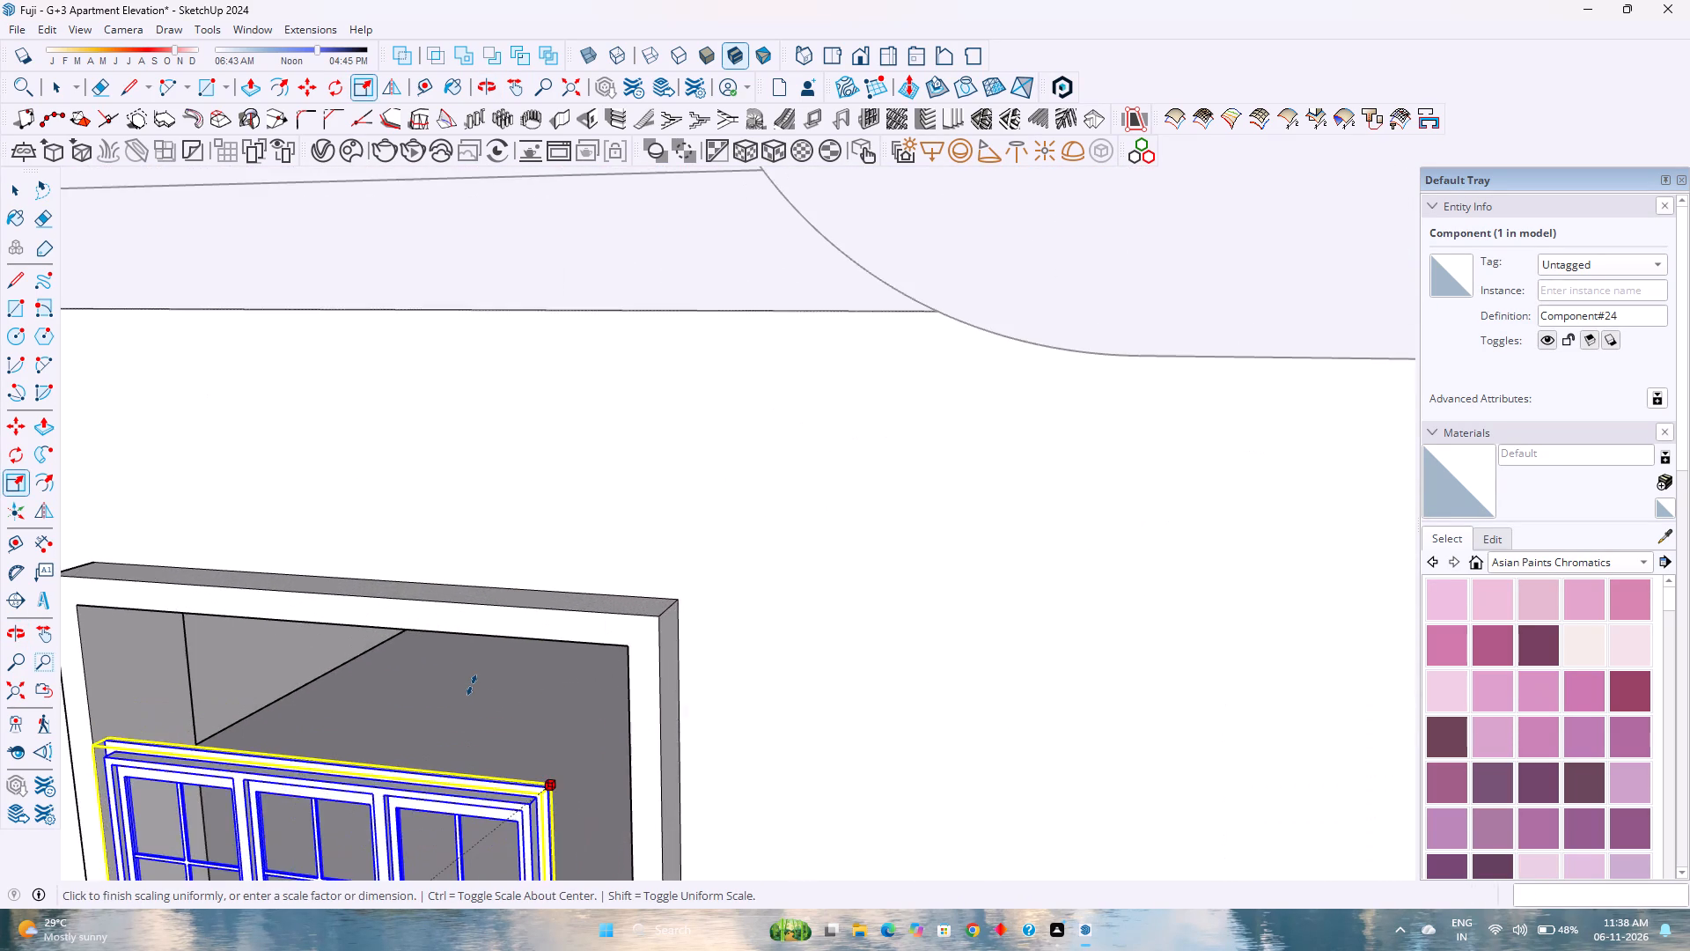
pyautogui.scroll(-1, 472, 685)
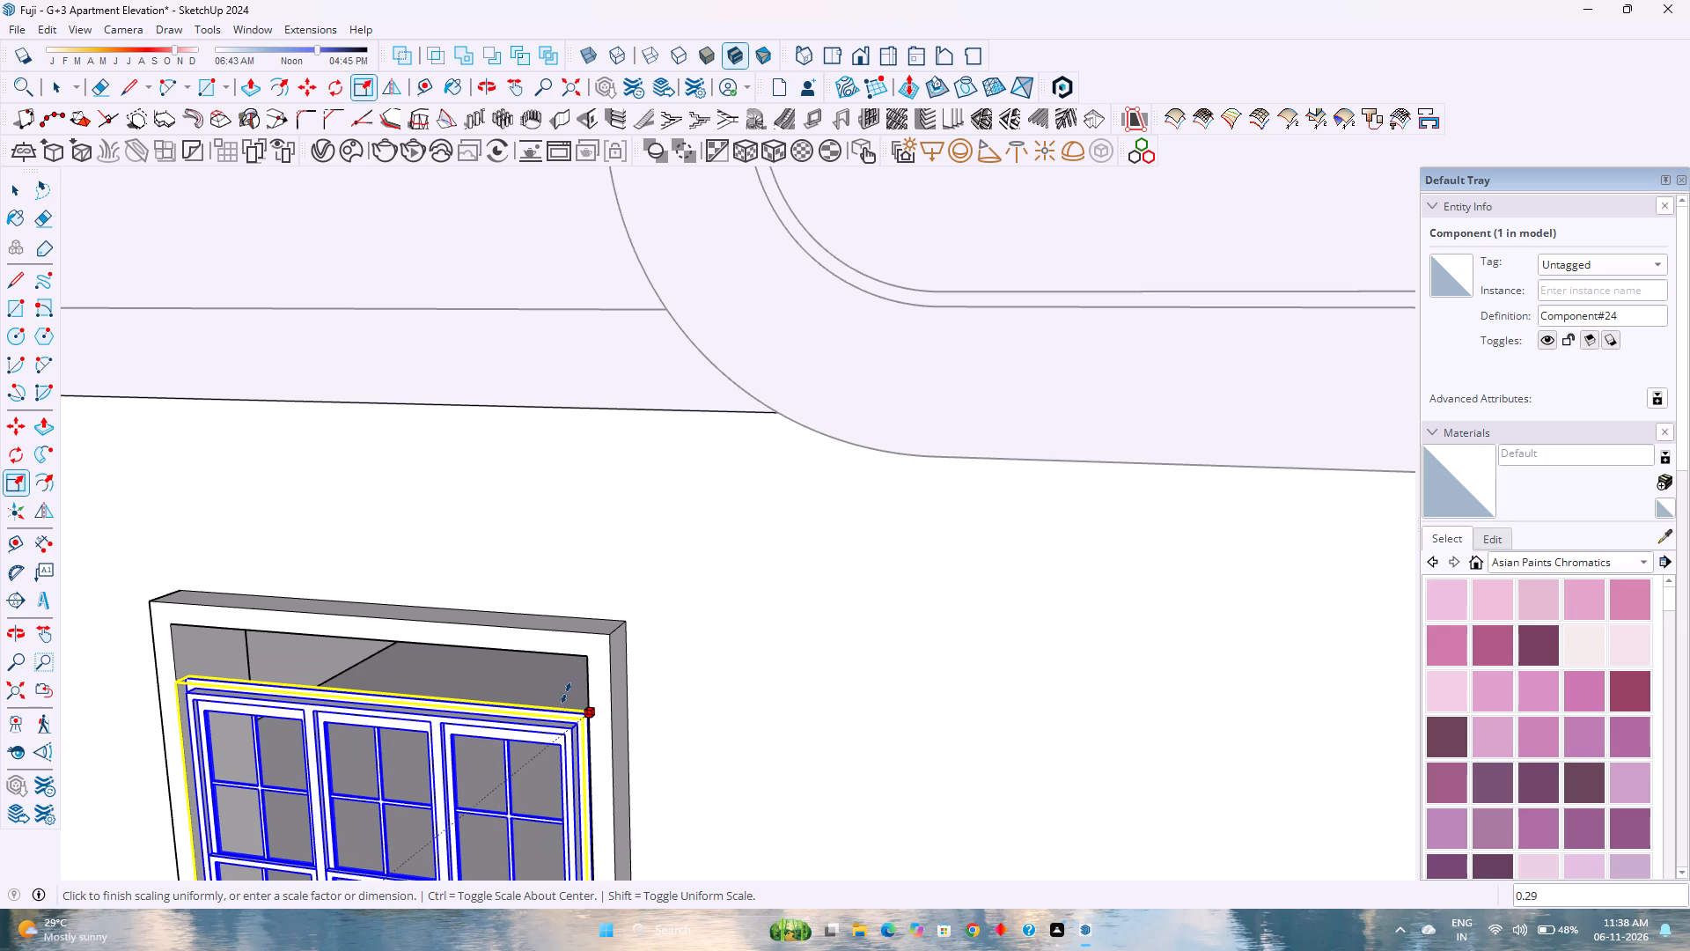
pyautogui.click(567, 696)
# Stretch the window's height by about 1.16 along the blue axis to meet the top edge of the opening.
pyautogui.scroll(-6, 567, 695)
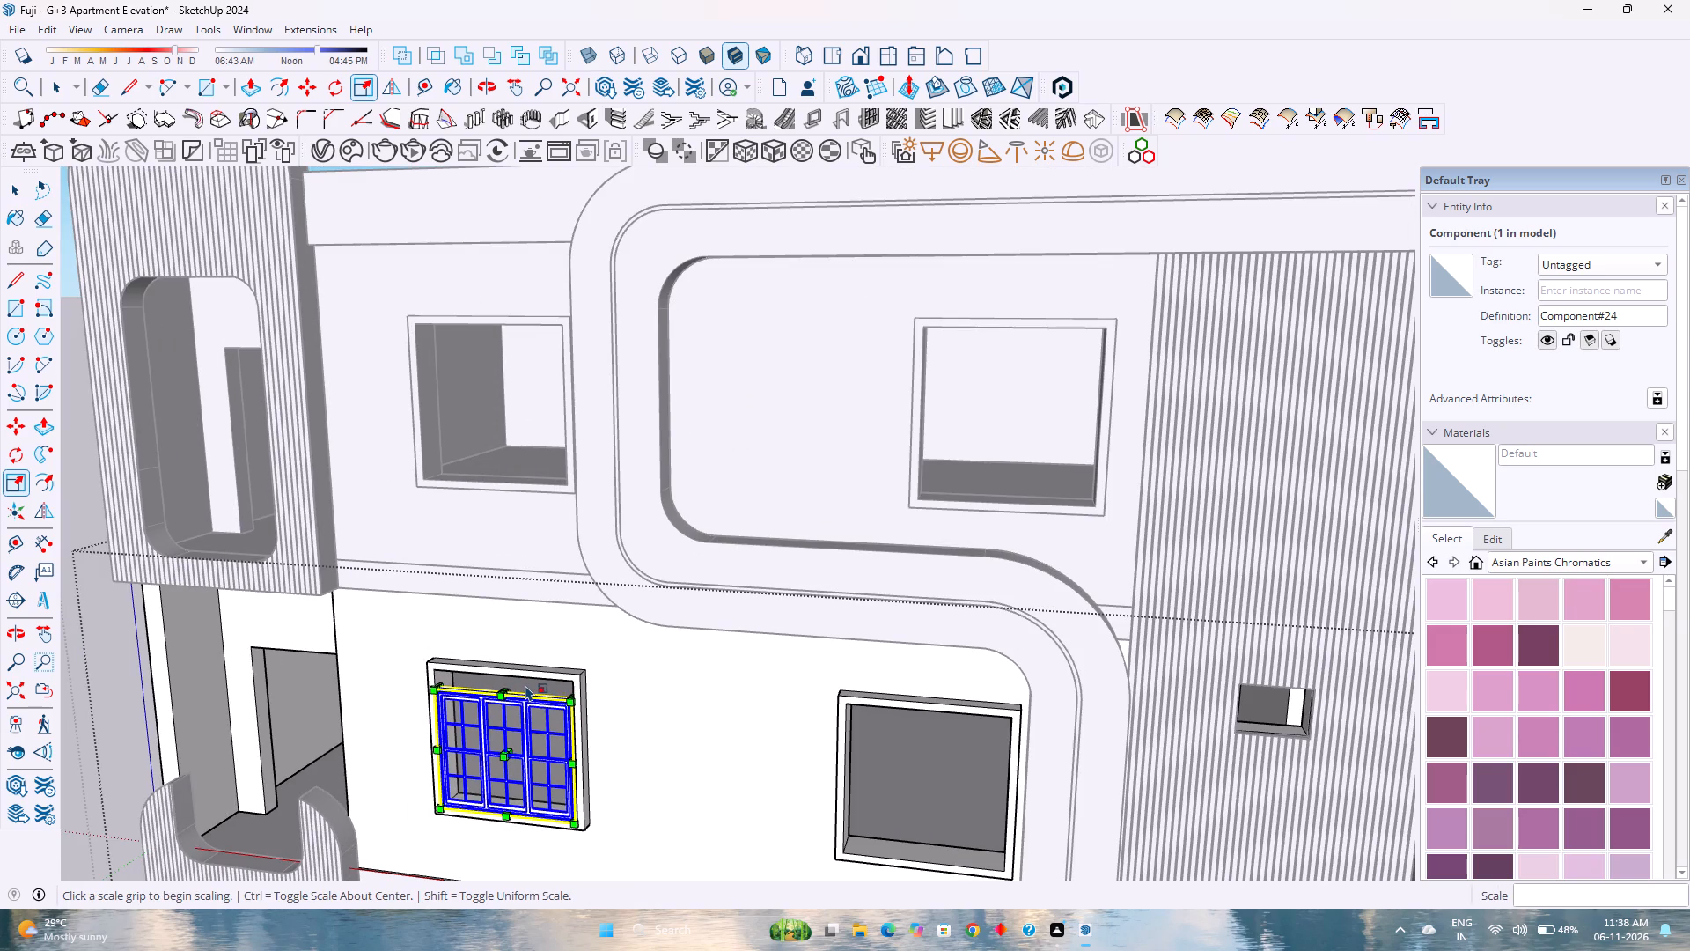
pyautogui.scroll(9, 507, 689)
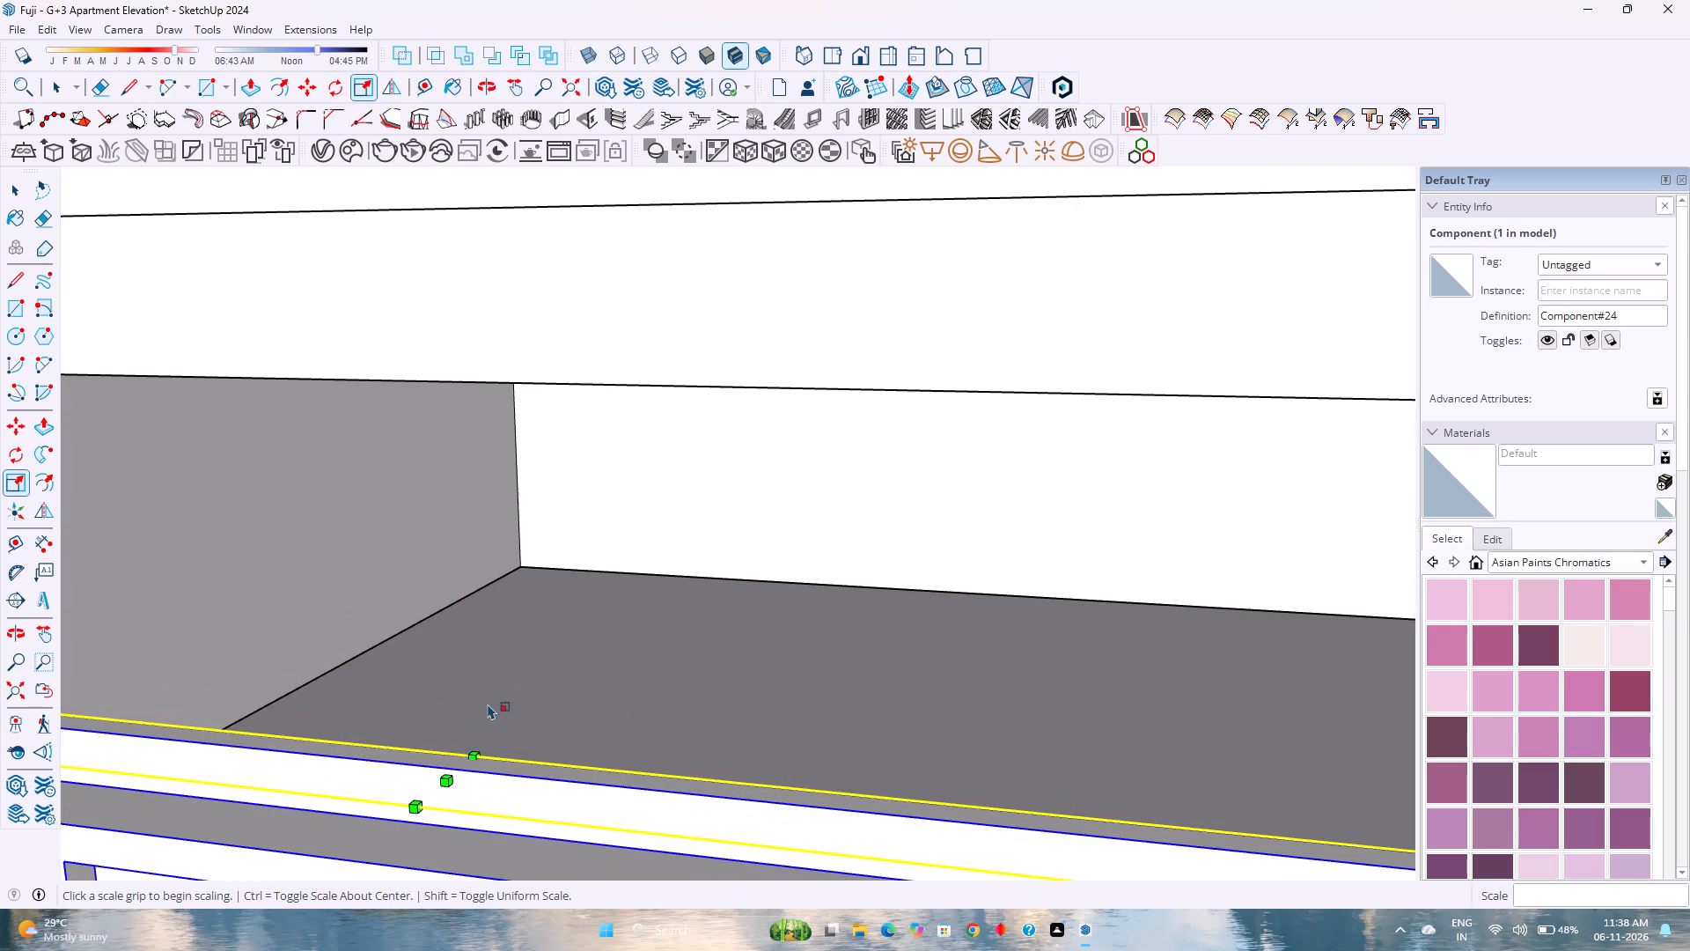
pyautogui.click(451, 780)
pyautogui.click(695, 381)
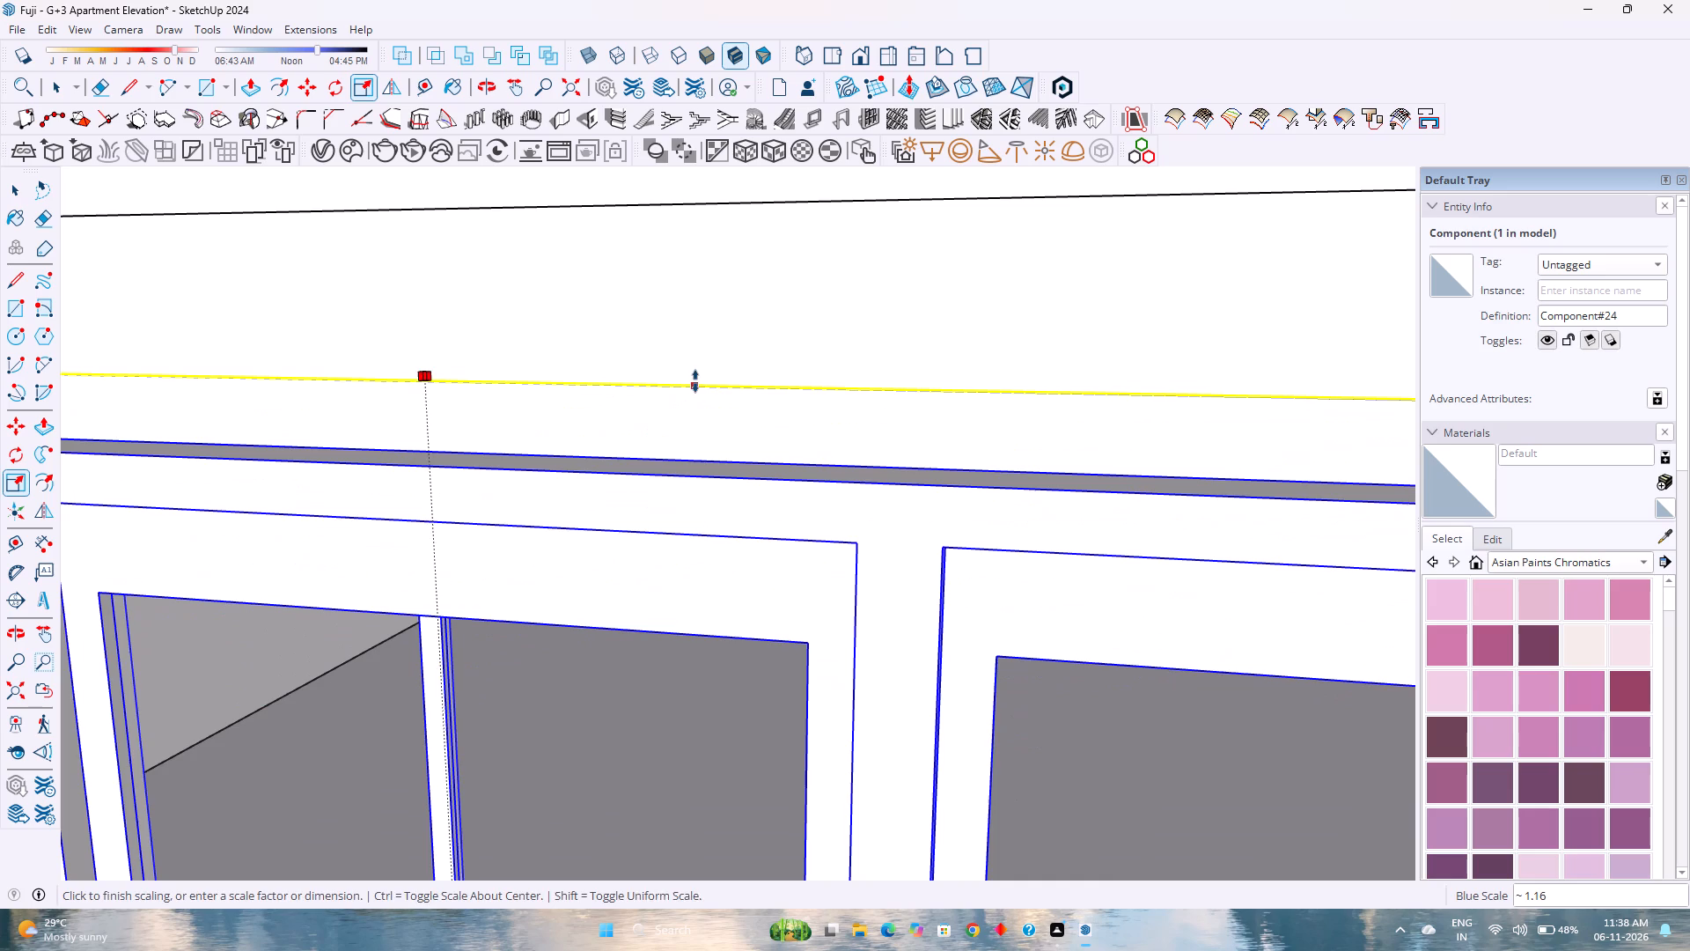
# Stretch the window's width by about 1.01 along the red axis to meet the right side of the opening.
pyautogui.scroll(-12, 631, 417)
pyautogui.scroll(-4, 712, 551)
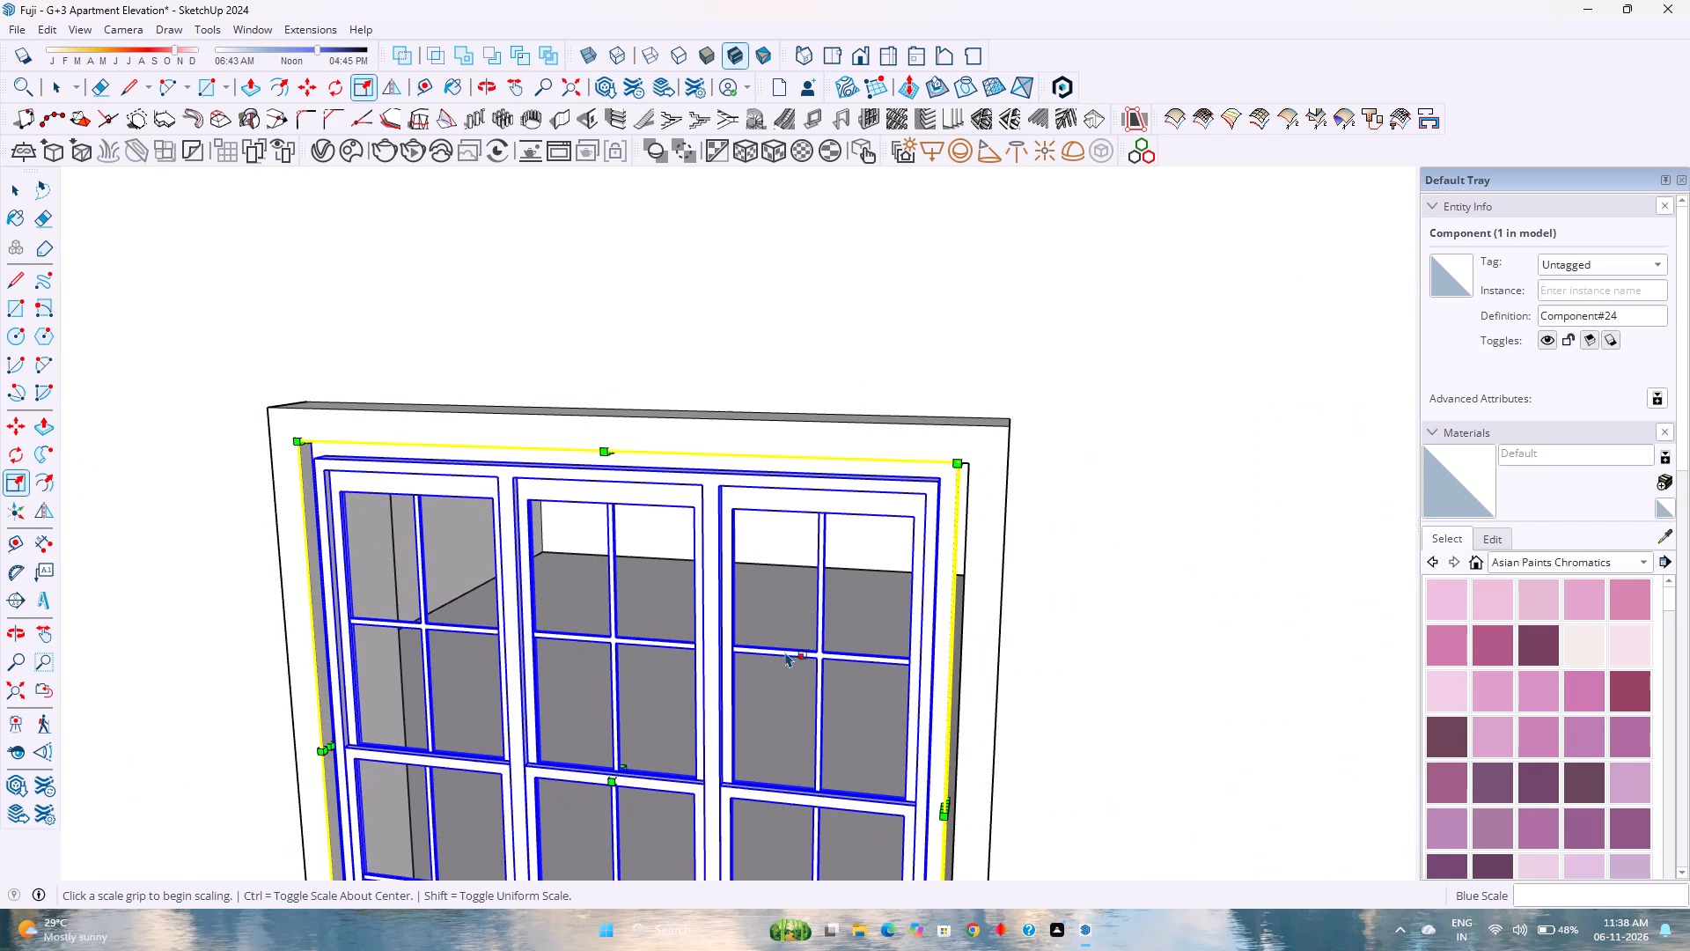
pyautogui.scroll(7, 919, 835)
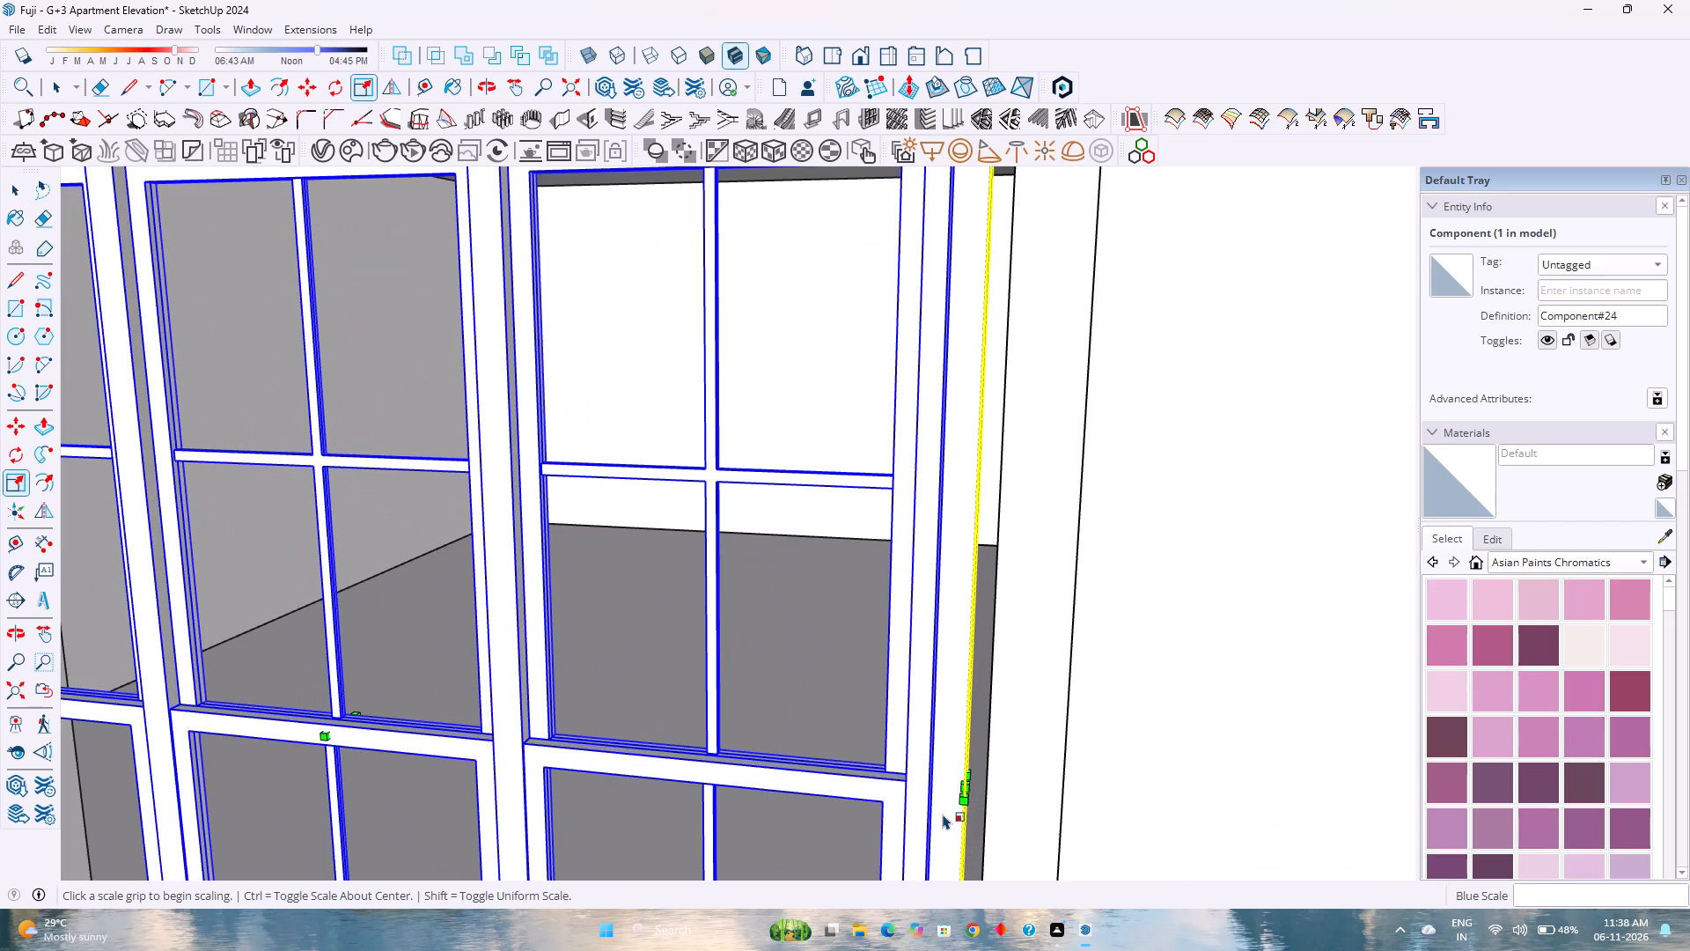
pyautogui.click(962, 782)
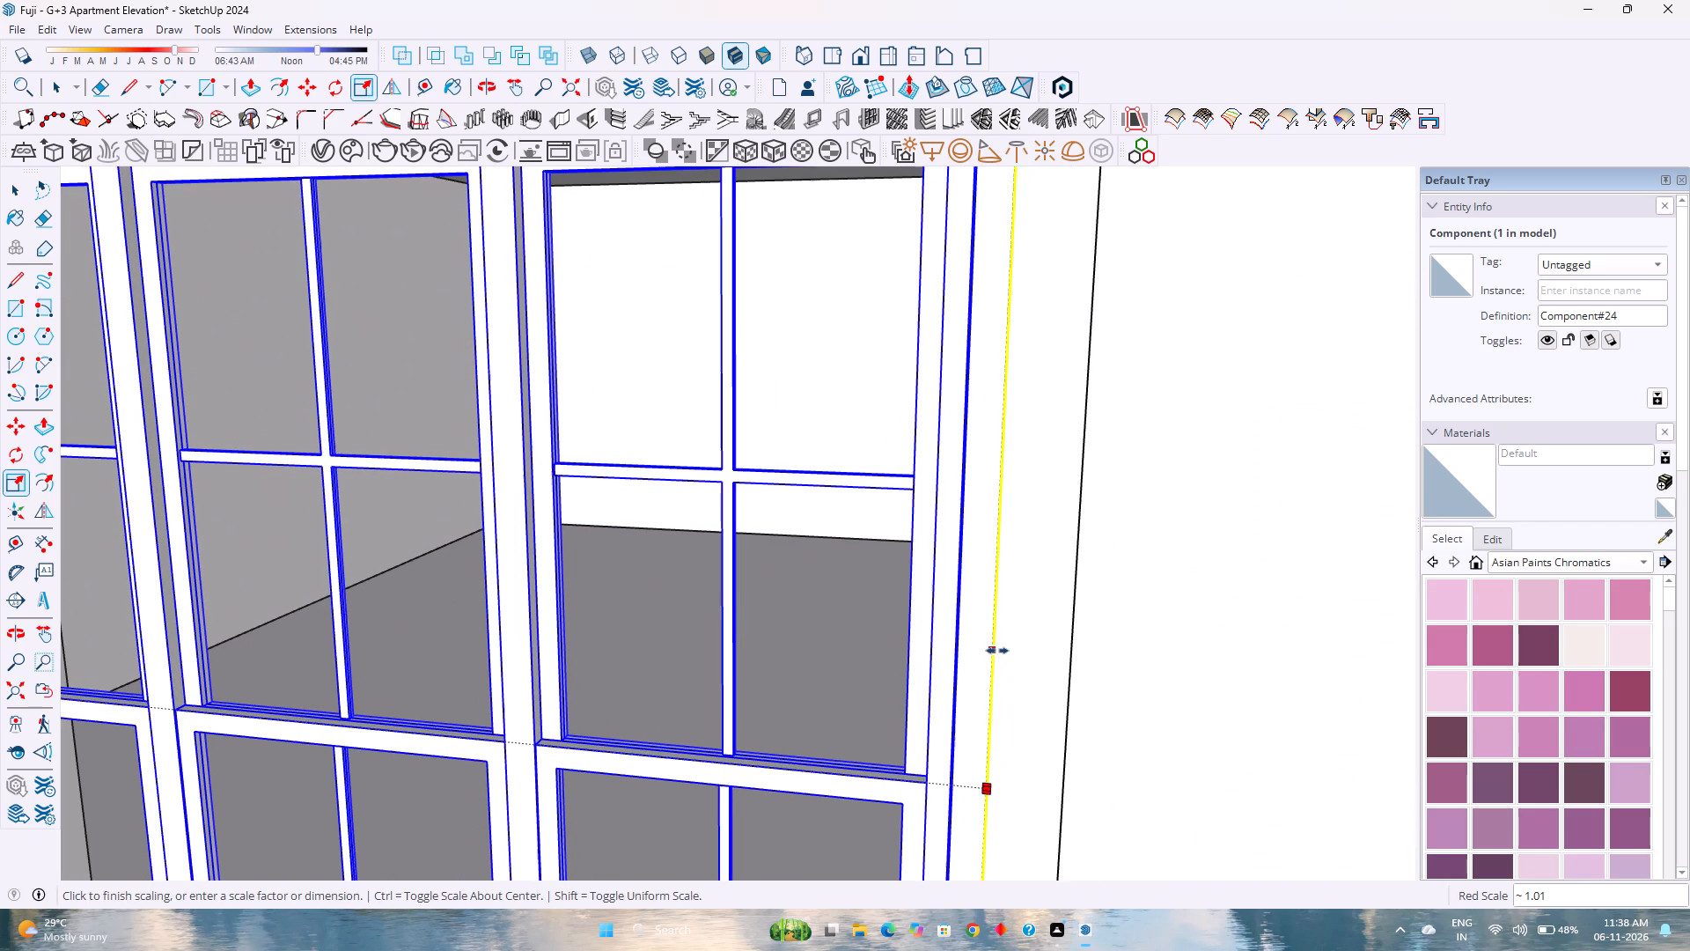
pyautogui.click(996, 648)
# Move the fitted window 2" inward along the green axis so it sits recessed within the opening's frame.
pyautogui.scroll(-12, 878, 544)
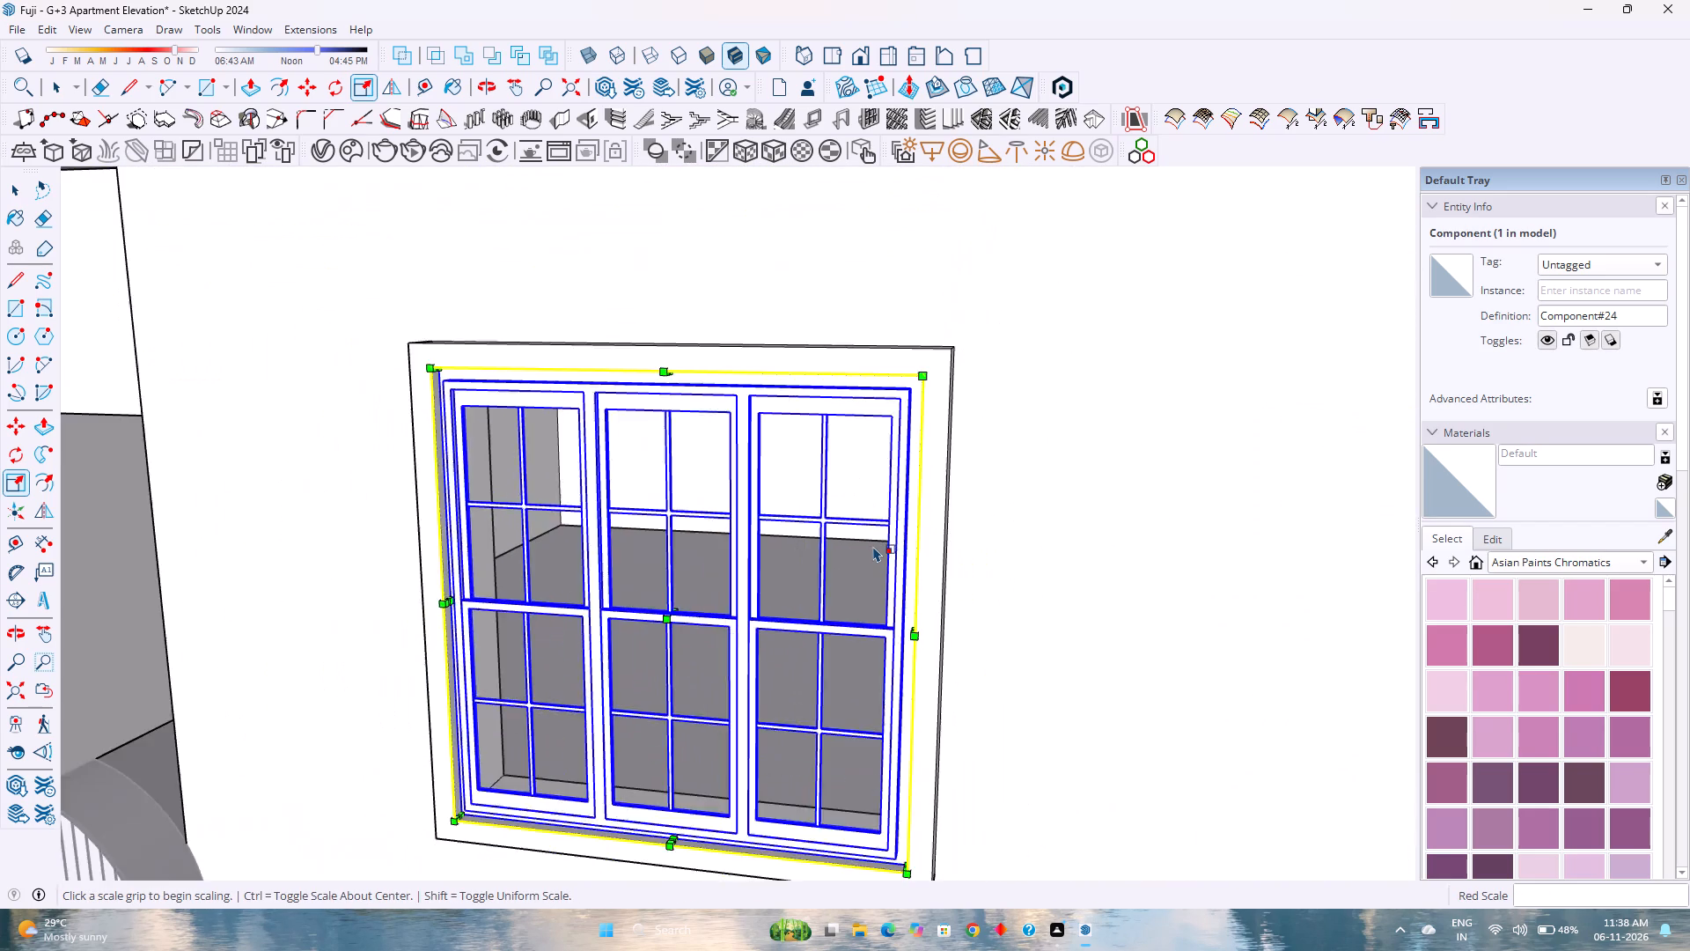
pyautogui.scroll(-2, 873, 546)
pyautogui.press('m')
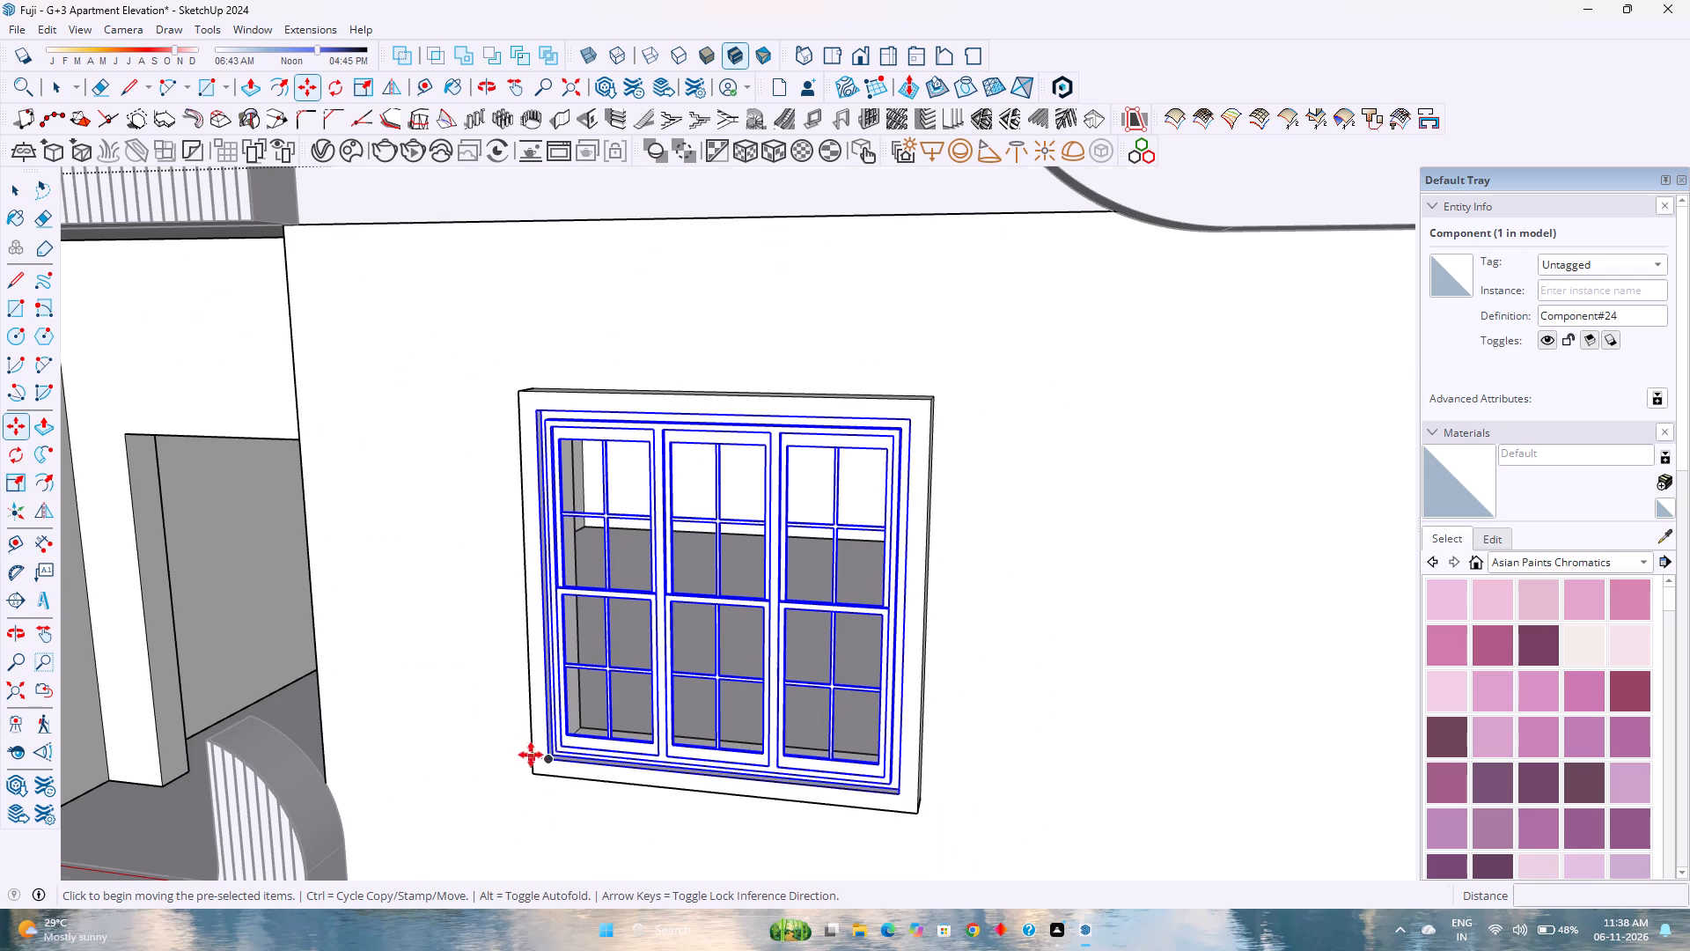
pyautogui.scroll(8, 532, 756)
pyautogui.moveTo(560, 751); pyautogui.dragTo(441, 838, button='middle')
pyautogui.middleClick(441, 838)
pyautogui.scroll(3, 523, 771)
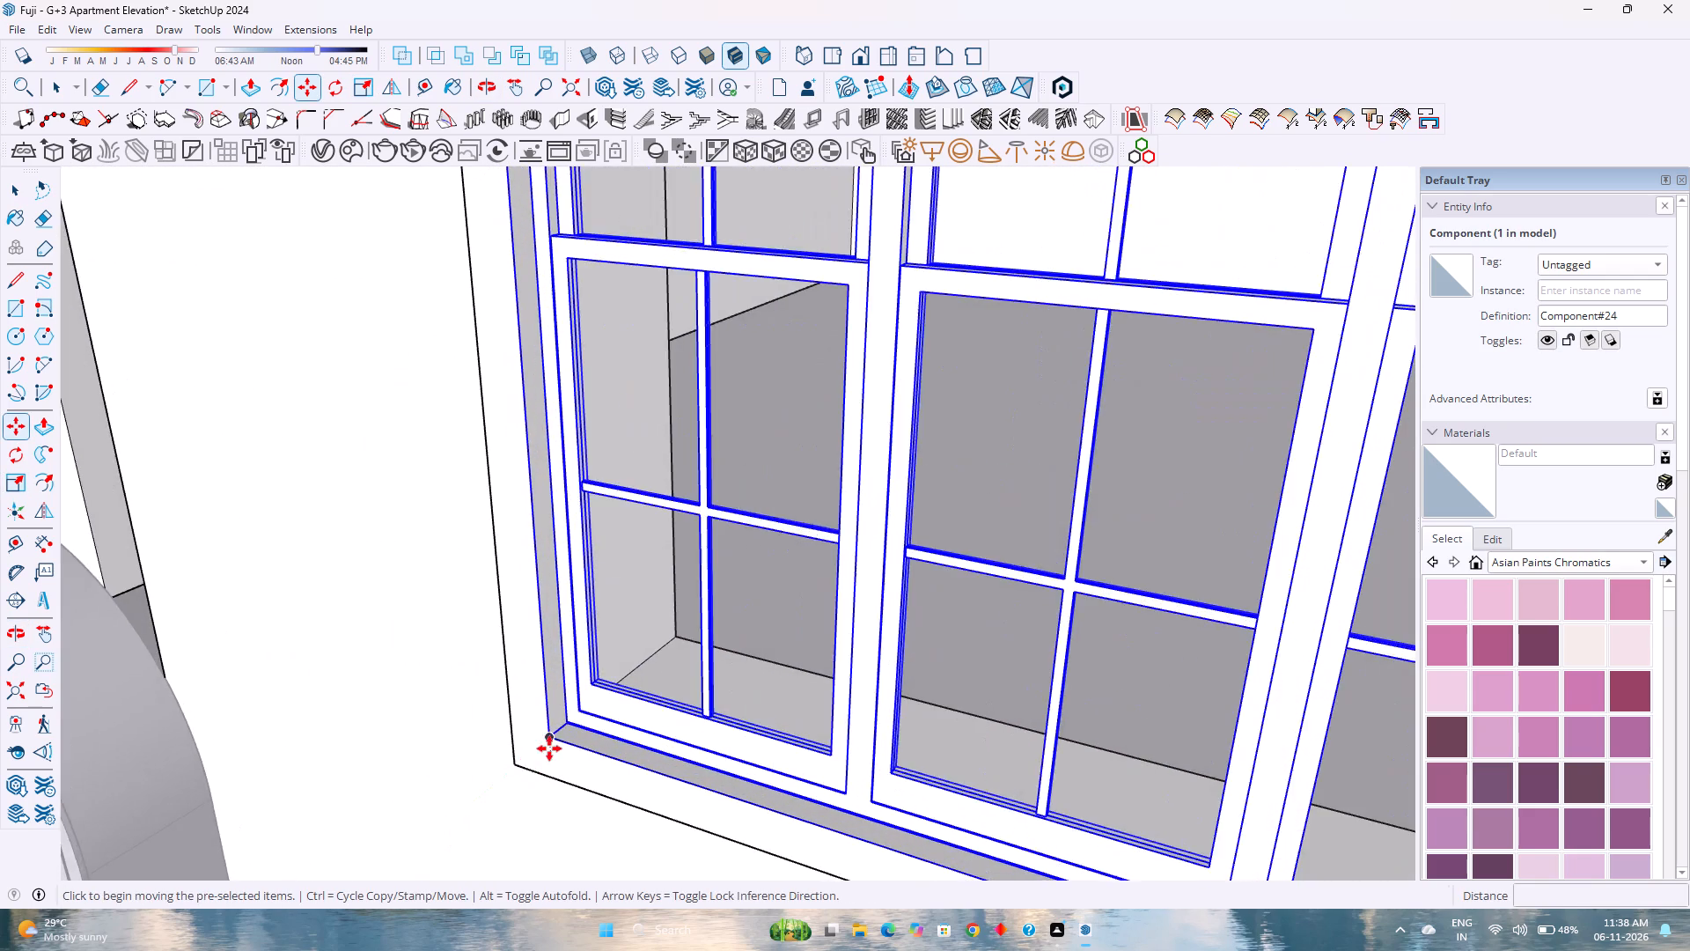
pyautogui.scroll(3, 549, 748)
pyautogui.middleClick(555, 742)
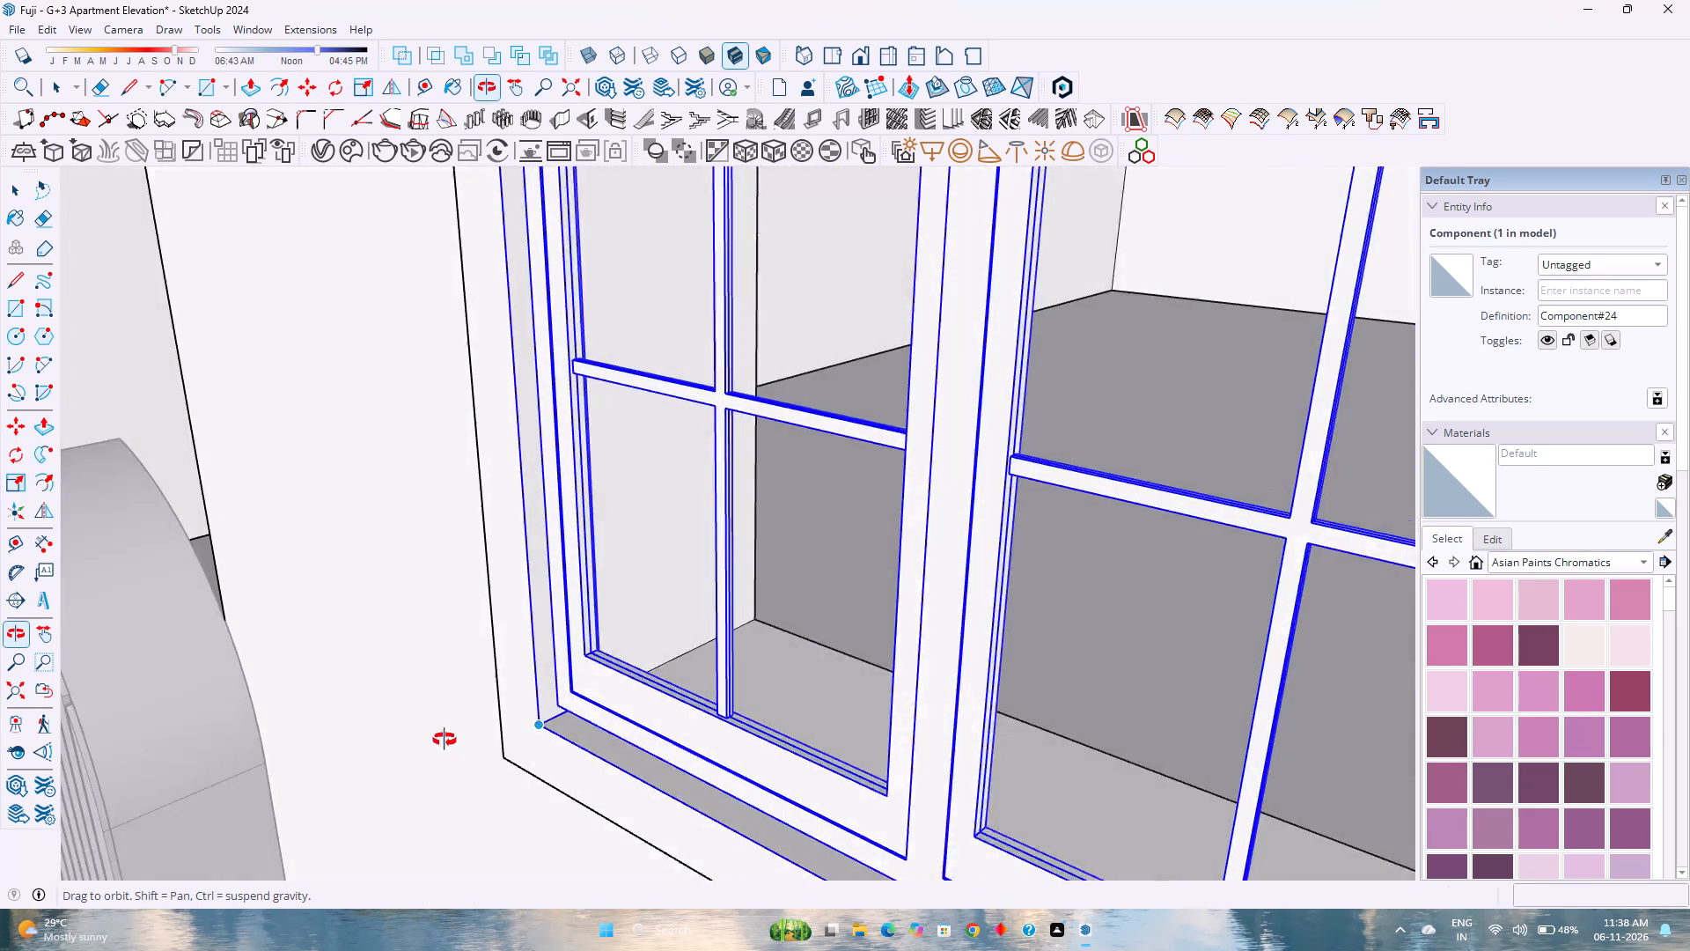
pyautogui.middleClick(557, 747)
pyautogui.click(561, 747)
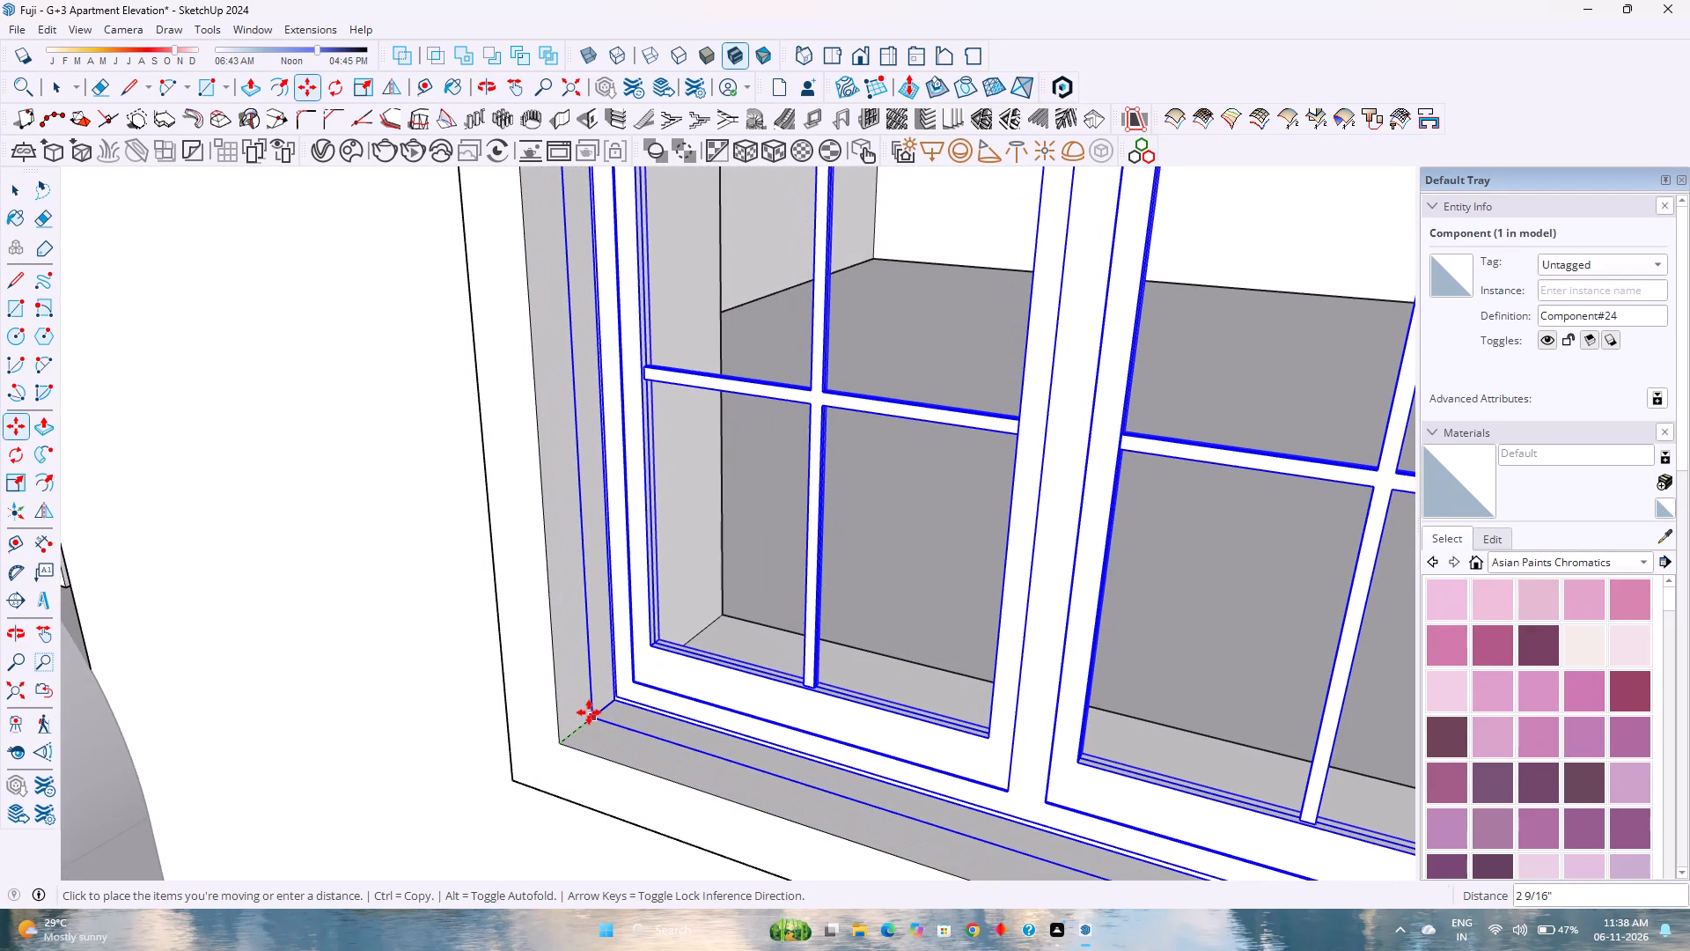
pyautogui.click(580, 716)
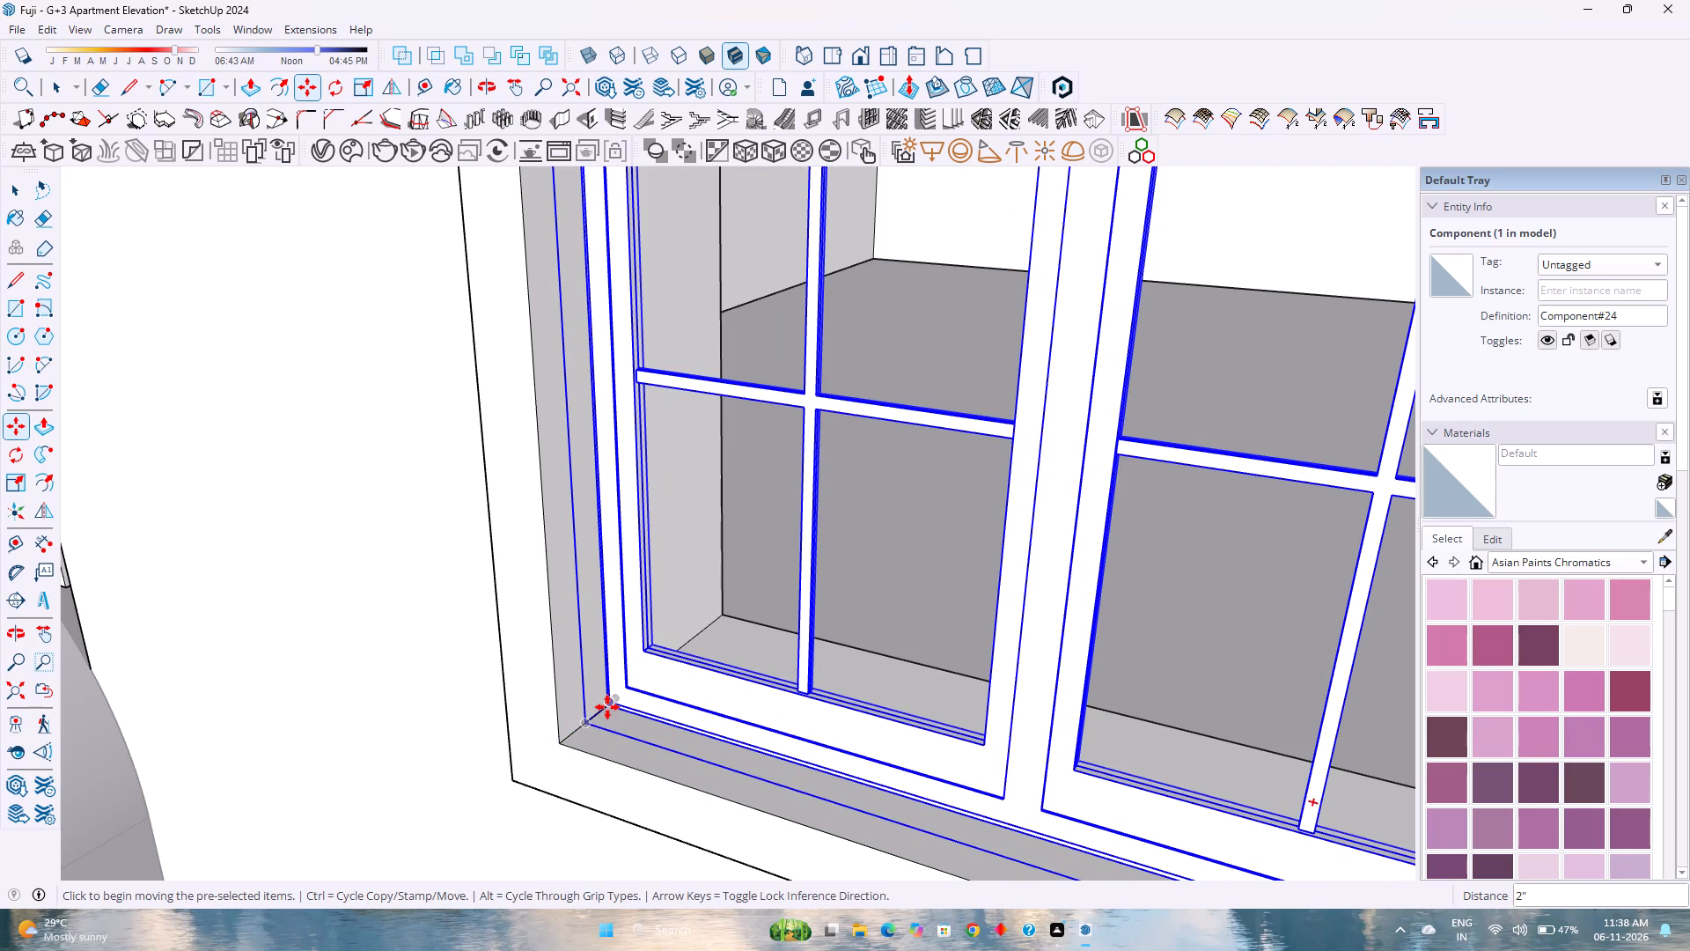
# Open the window's outer frame component for editing and extrude the frame's front face outward by 2".
pyautogui.press('space')
pyautogui.doubleClick(638, 679)
pyautogui.scroll(3, 632, 679)
pyautogui.moveTo(630, 681); pyautogui.dragTo(762, 682, button='middle')
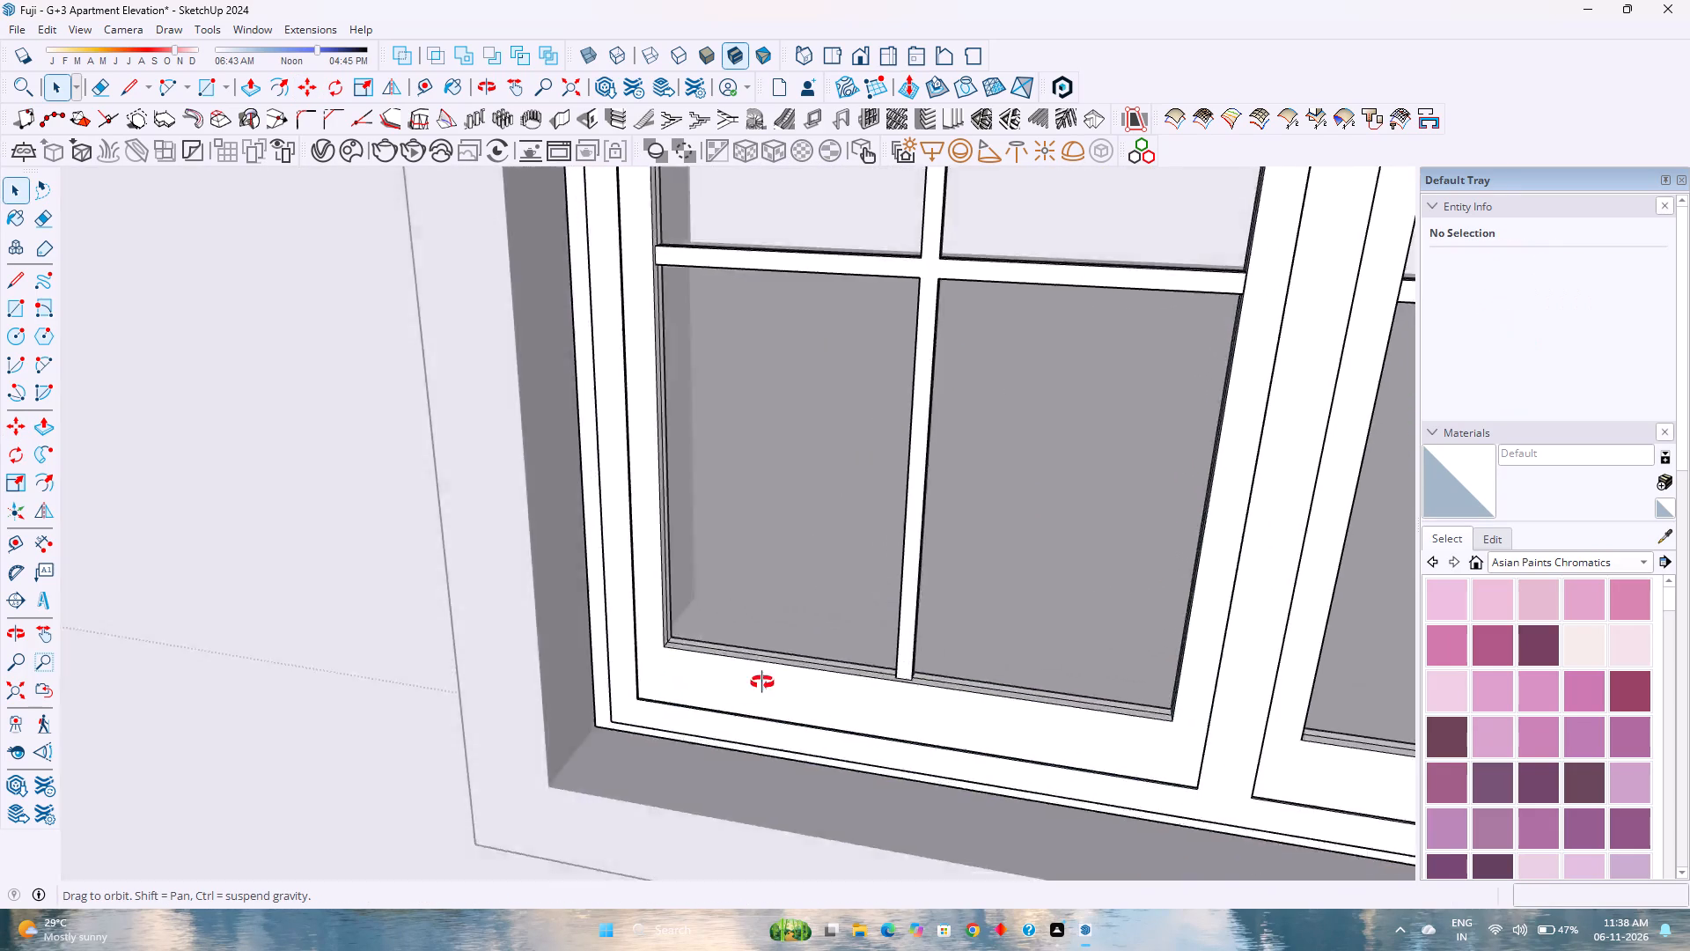
pyautogui.moveTo(762, 682); pyautogui.dragTo(950, 649, button='middle')
pyautogui.middleClick(950, 649)
pyautogui.scroll(2, 598, 682)
pyautogui.doubleClick(623, 670)
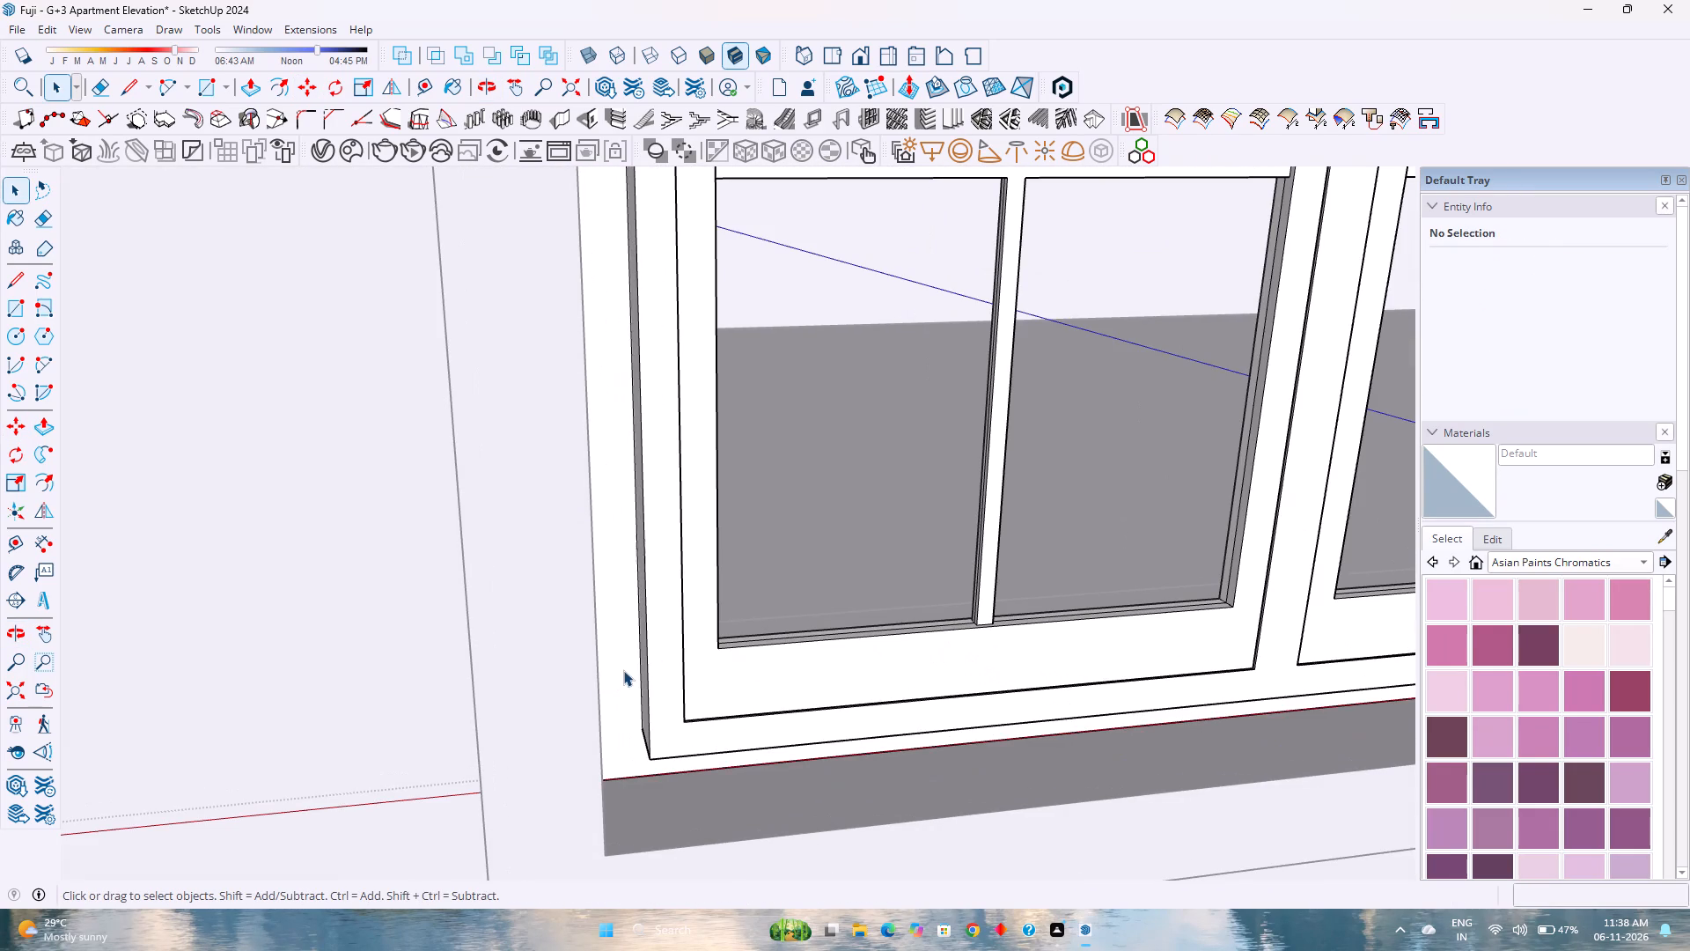
pyautogui.click(623, 670)
pyautogui.press('p')
pyautogui.click(623, 670)
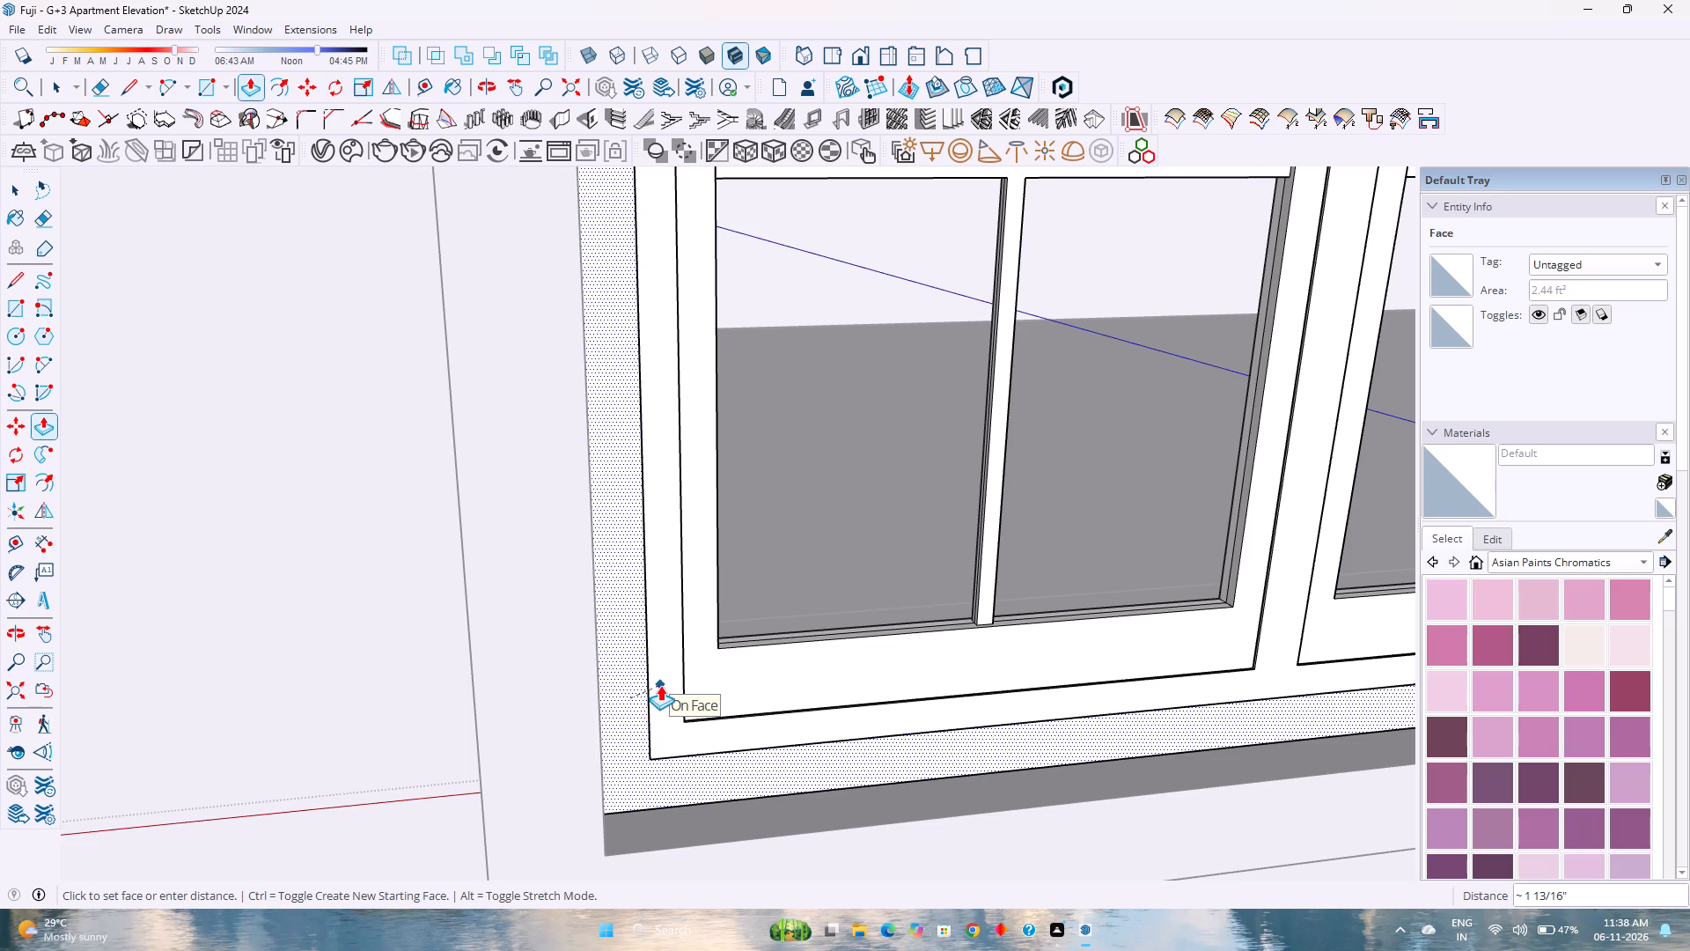
pyautogui.press('2')
pyautogui.press('Return')
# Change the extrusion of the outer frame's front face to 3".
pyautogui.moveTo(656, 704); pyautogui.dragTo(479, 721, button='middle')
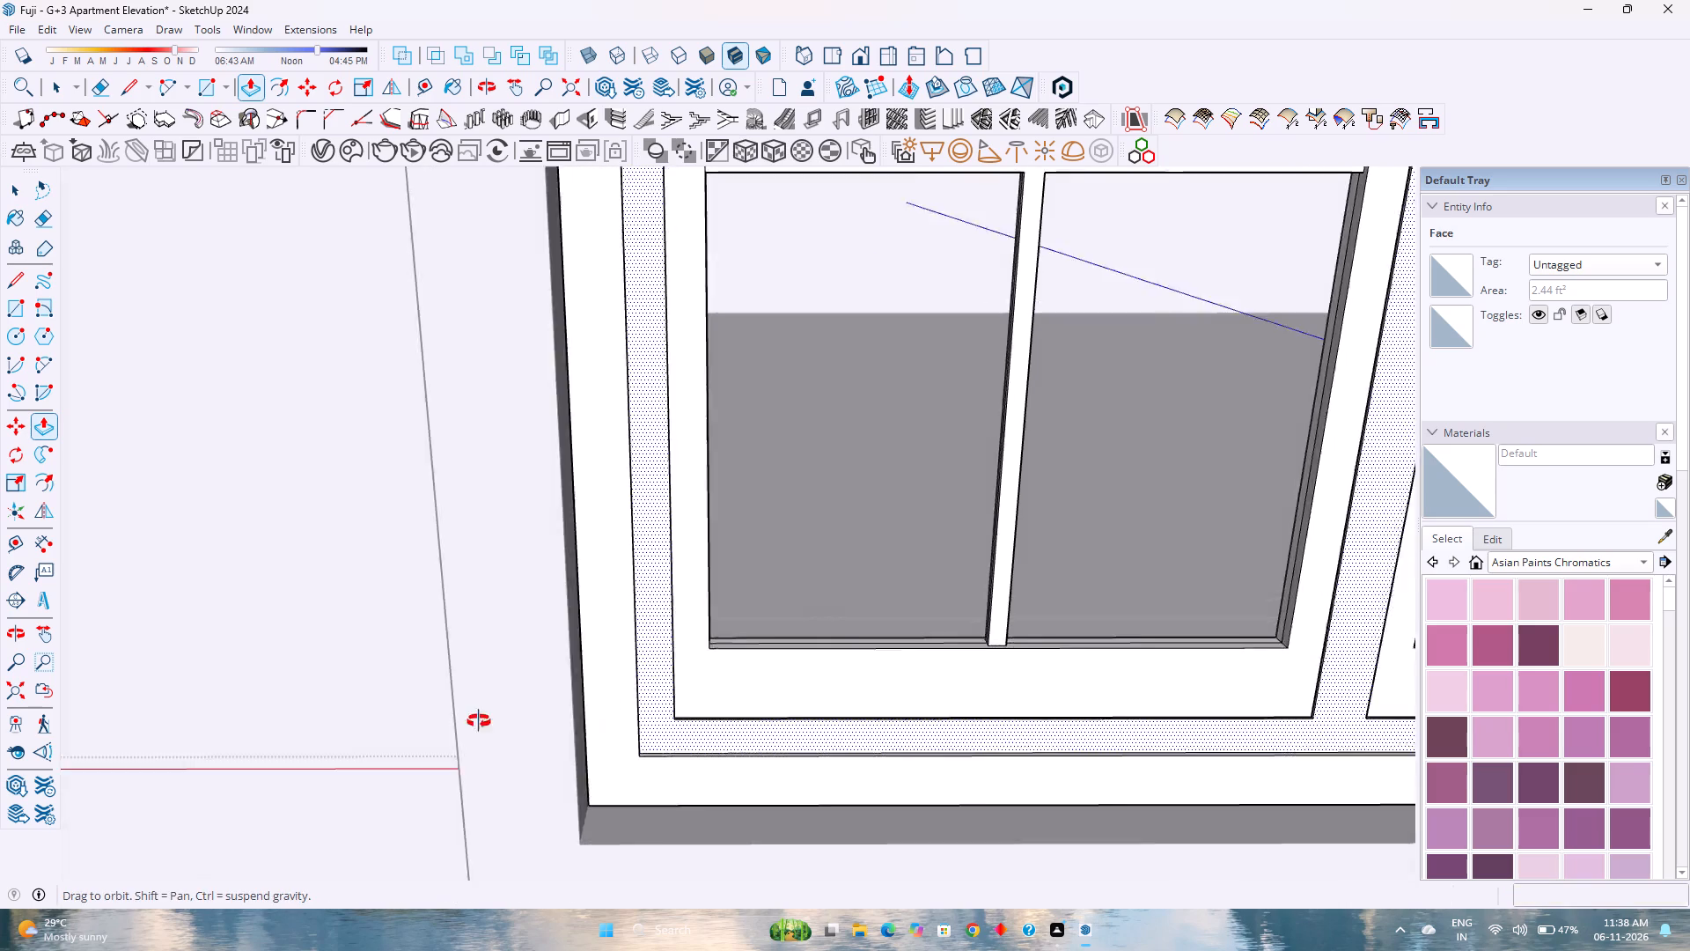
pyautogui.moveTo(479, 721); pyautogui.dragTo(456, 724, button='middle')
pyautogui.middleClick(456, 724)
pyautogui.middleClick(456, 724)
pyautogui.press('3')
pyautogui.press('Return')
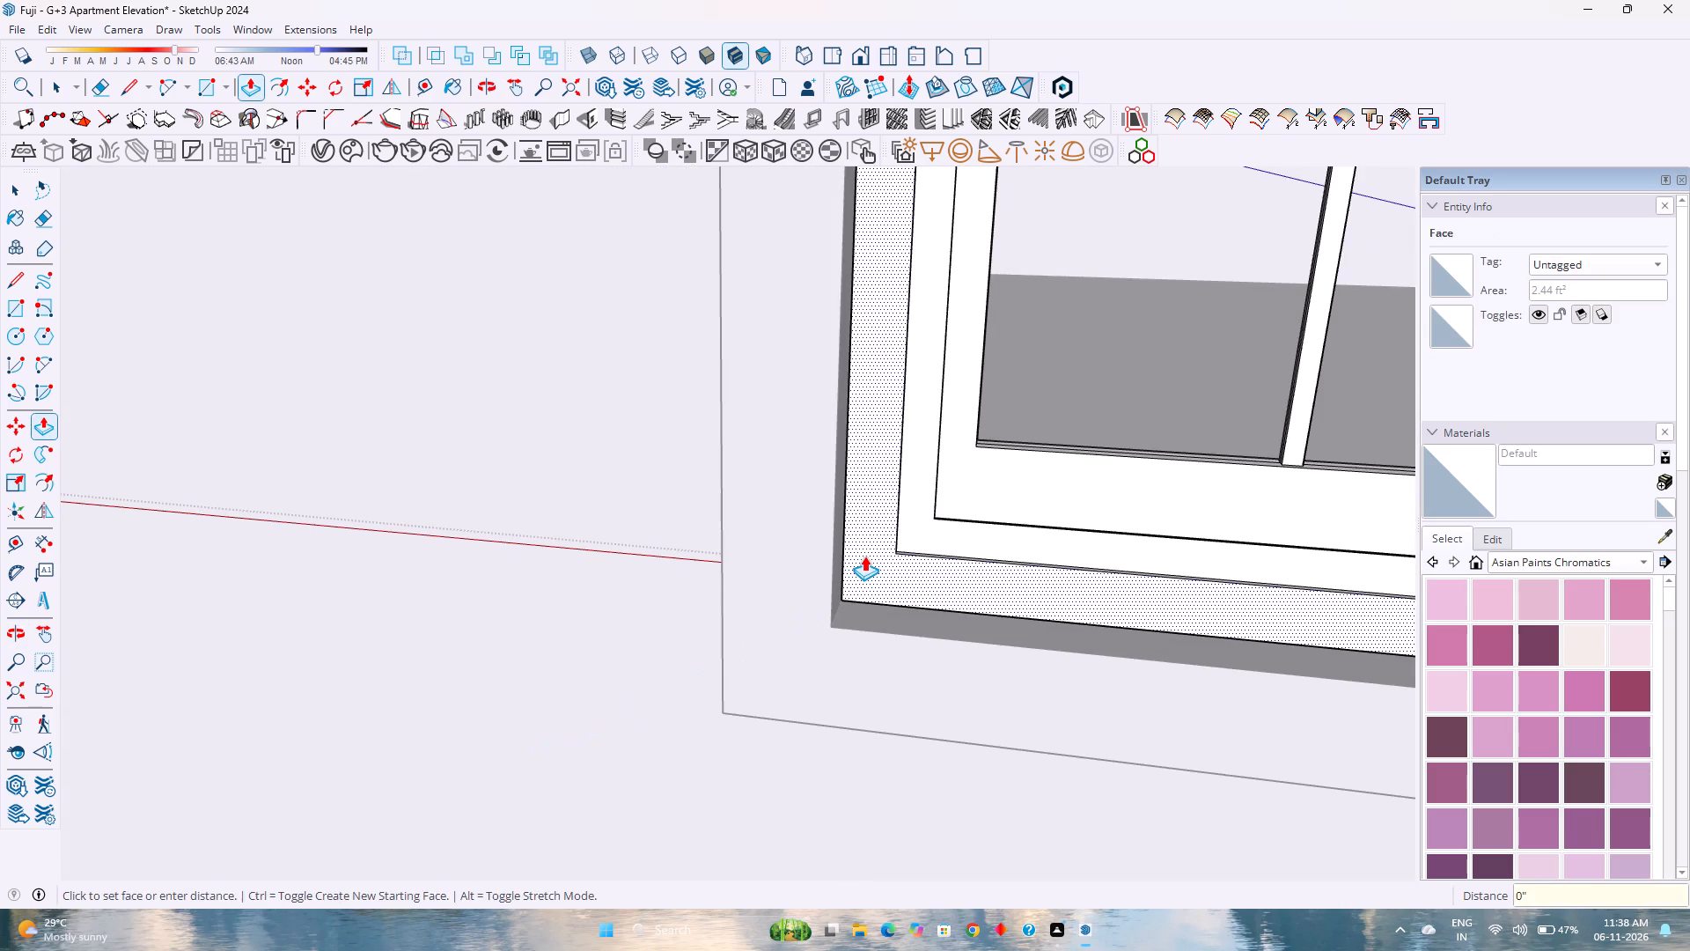
# Set the extrusion of the outer frame's front face to 2.5" and leave the frame component.
pyautogui.scroll(1, 865, 556)
pyautogui.moveTo(865, 556); pyautogui.dragTo(751, 593, button='middle')
pyautogui.middleClick(751, 593)
pyautogui.middleClick(751, 593)
pyautogui.middleClick(751, 593)
pyautogui.write('2.5')
pyautogui.press('Return')
pyautogui.press('space')
pyautogui.scroll(-6, 693, 582)
pyautogui.press('Escape')
# Examine how the window with its deepened outer frame sits in the opening and on the whole facade.
pyautogui.scroll(-7, 691, 582)
pyautogui.scroll(1, 691, 582)
pyautogui.scroll(-6, 691, 582)
pyautogui.keyDown('shift'); pyautogui.moveTo(790, 512); pyautogui.dragTo(636, 613, button='middle'); pyautogui.keyUp('shift')
pyautogui.keyDown('shift'); pyautogui.moveTo(627, 617); pyautogui.dragTo(617, 622, button='middle'); pyautogui.keyUp('shift')
pyautogui.moveTo(568, 637); pyautogui.dragTo(606, 610, button='middle')
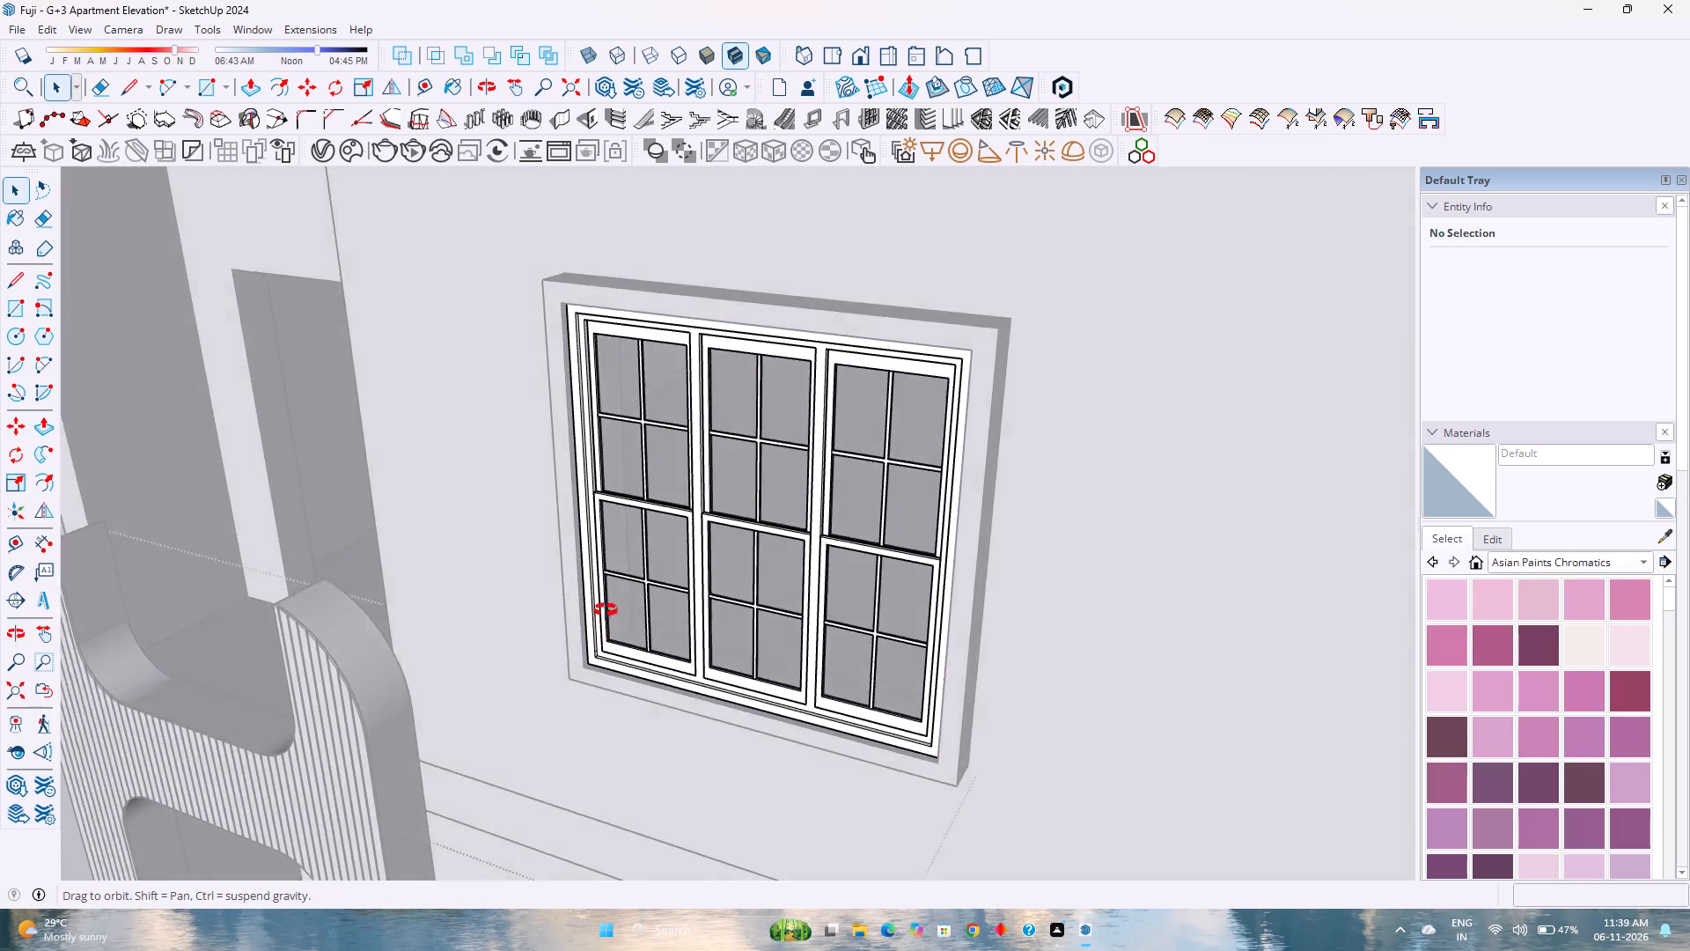
pyautogui.moveTo(606, 610); pyautogui.dragTo(665, 576, button='middle')
pyautogui.middleClick(702, 560)
pyautogui.scroll(-4, 759, 540)
pyautogui.moveTo(762, 543); pyautogui.dragTo(693, 583, button='middle')
pyautogui.scroll(3, 741, 581)
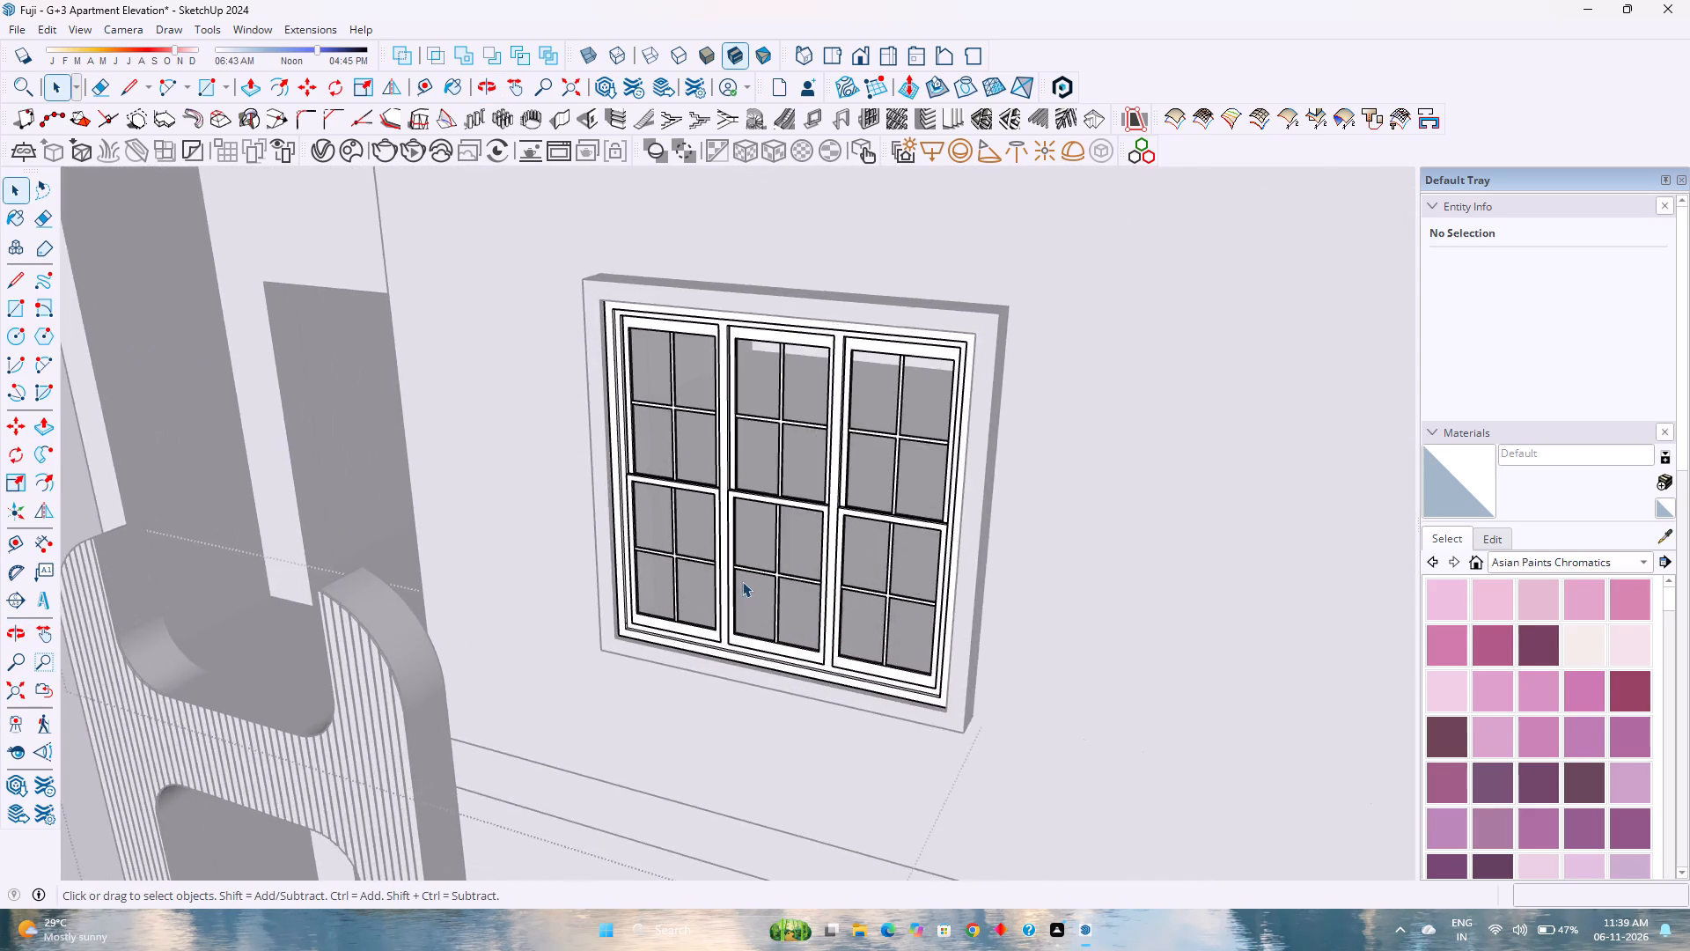
pyautogui.scroll(16, 742, 581)
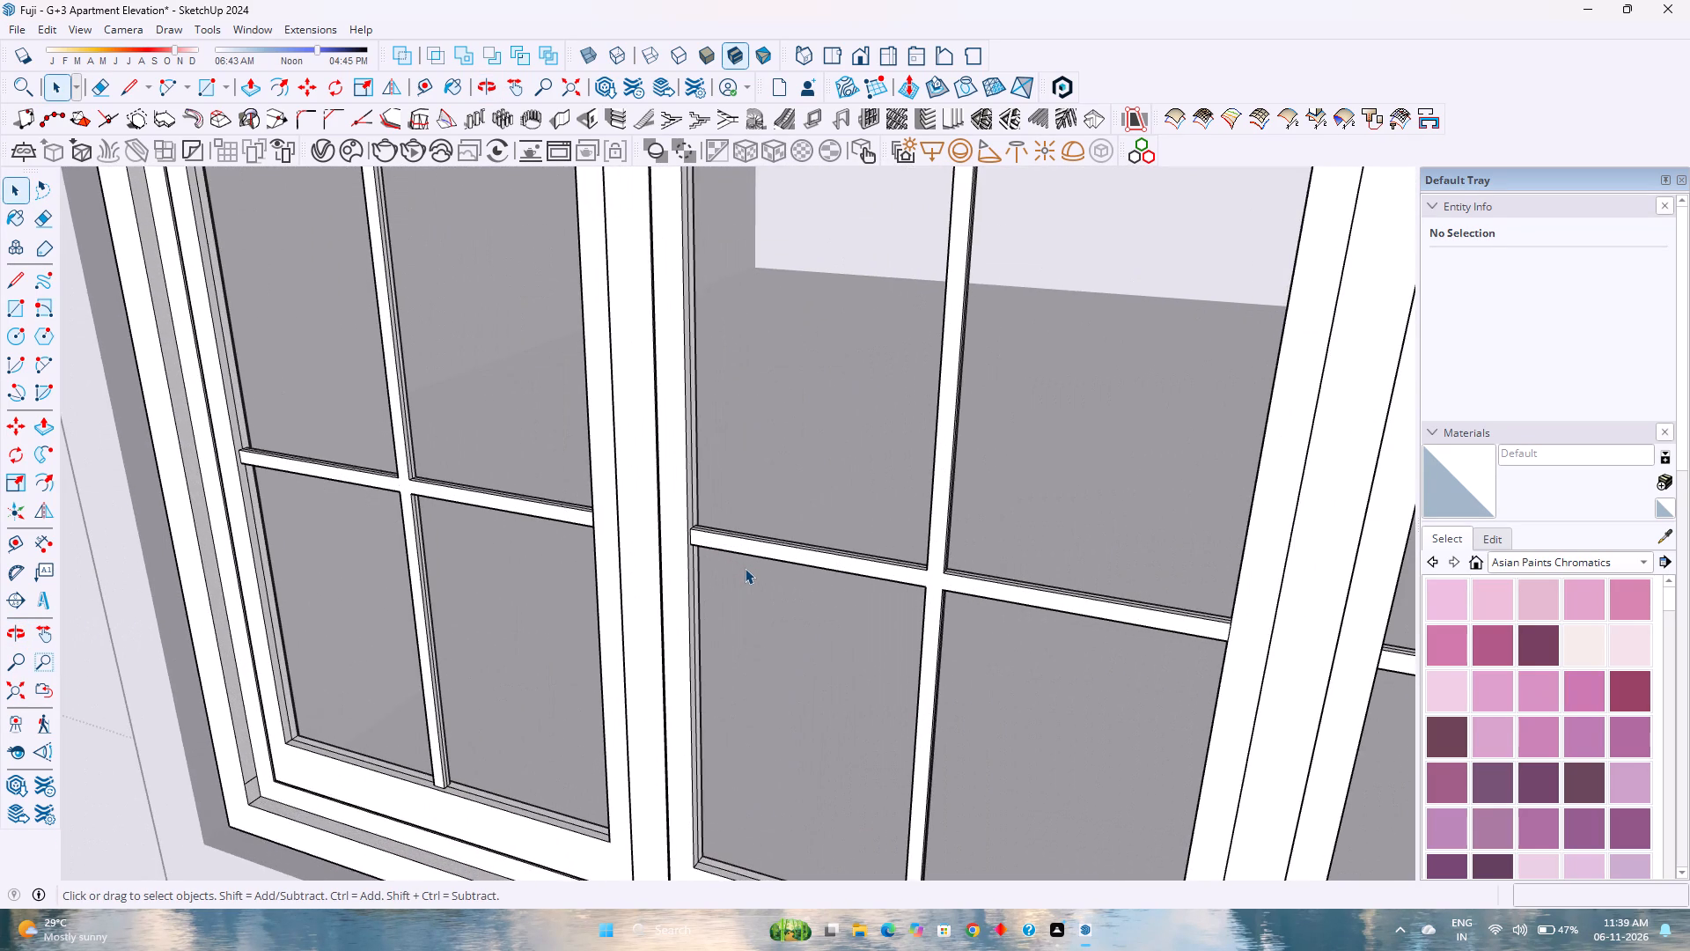
pyautogui.scroll(-18, 745, 568)
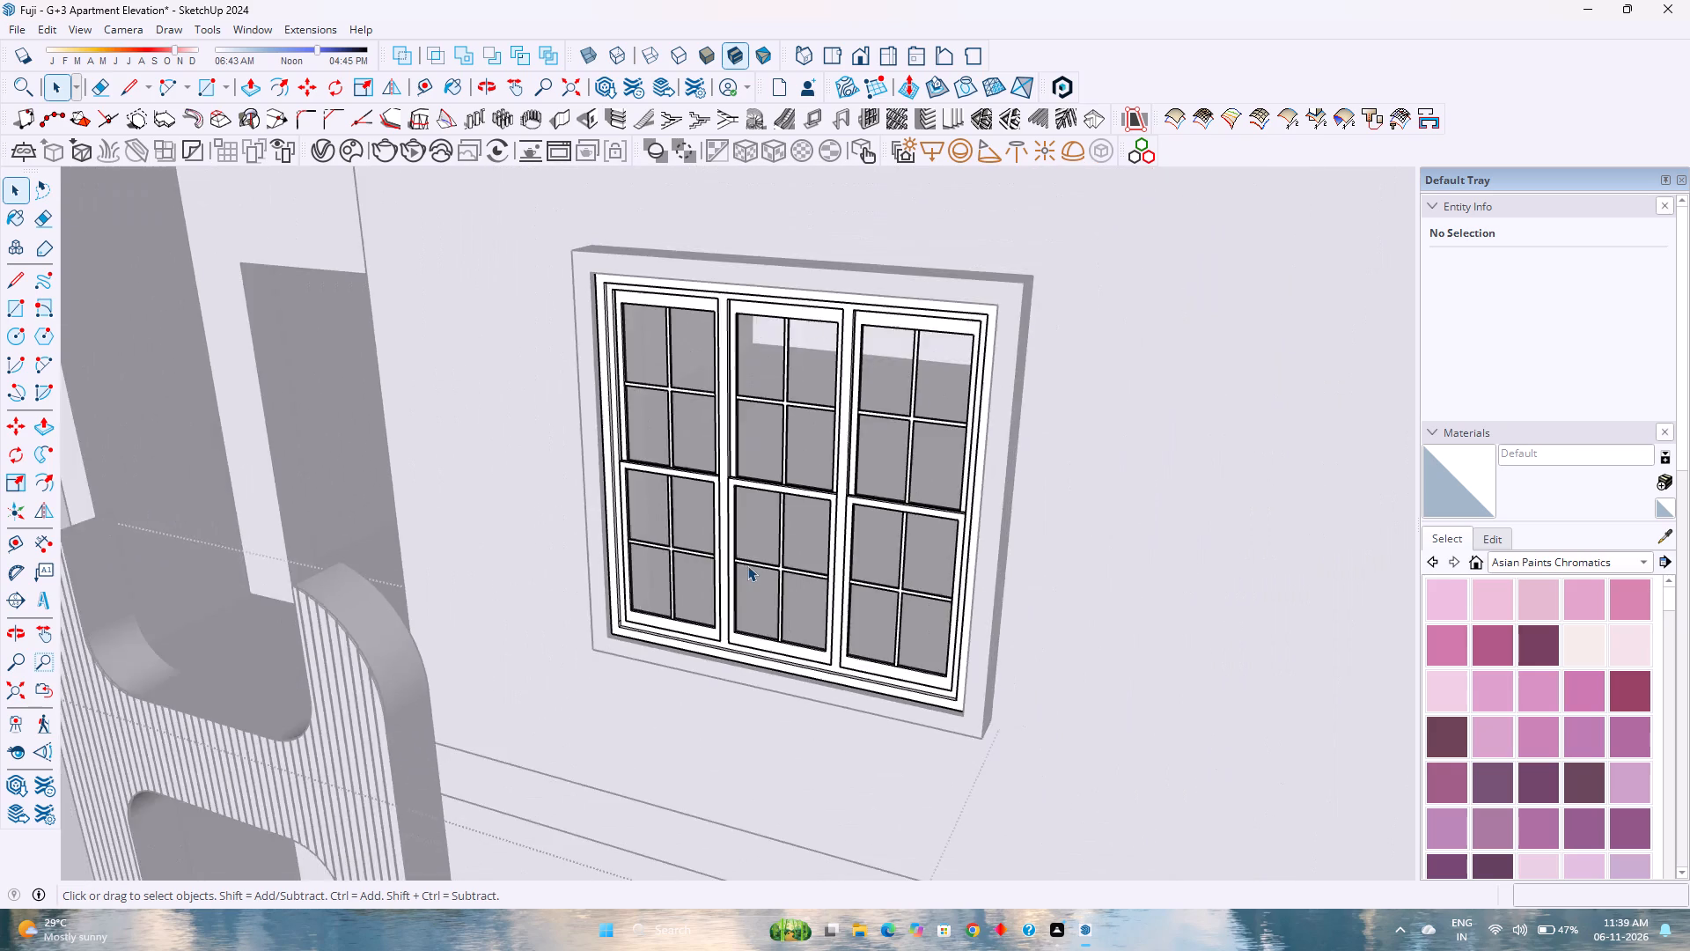
pyautogui.scroll(-19, 747, 565)
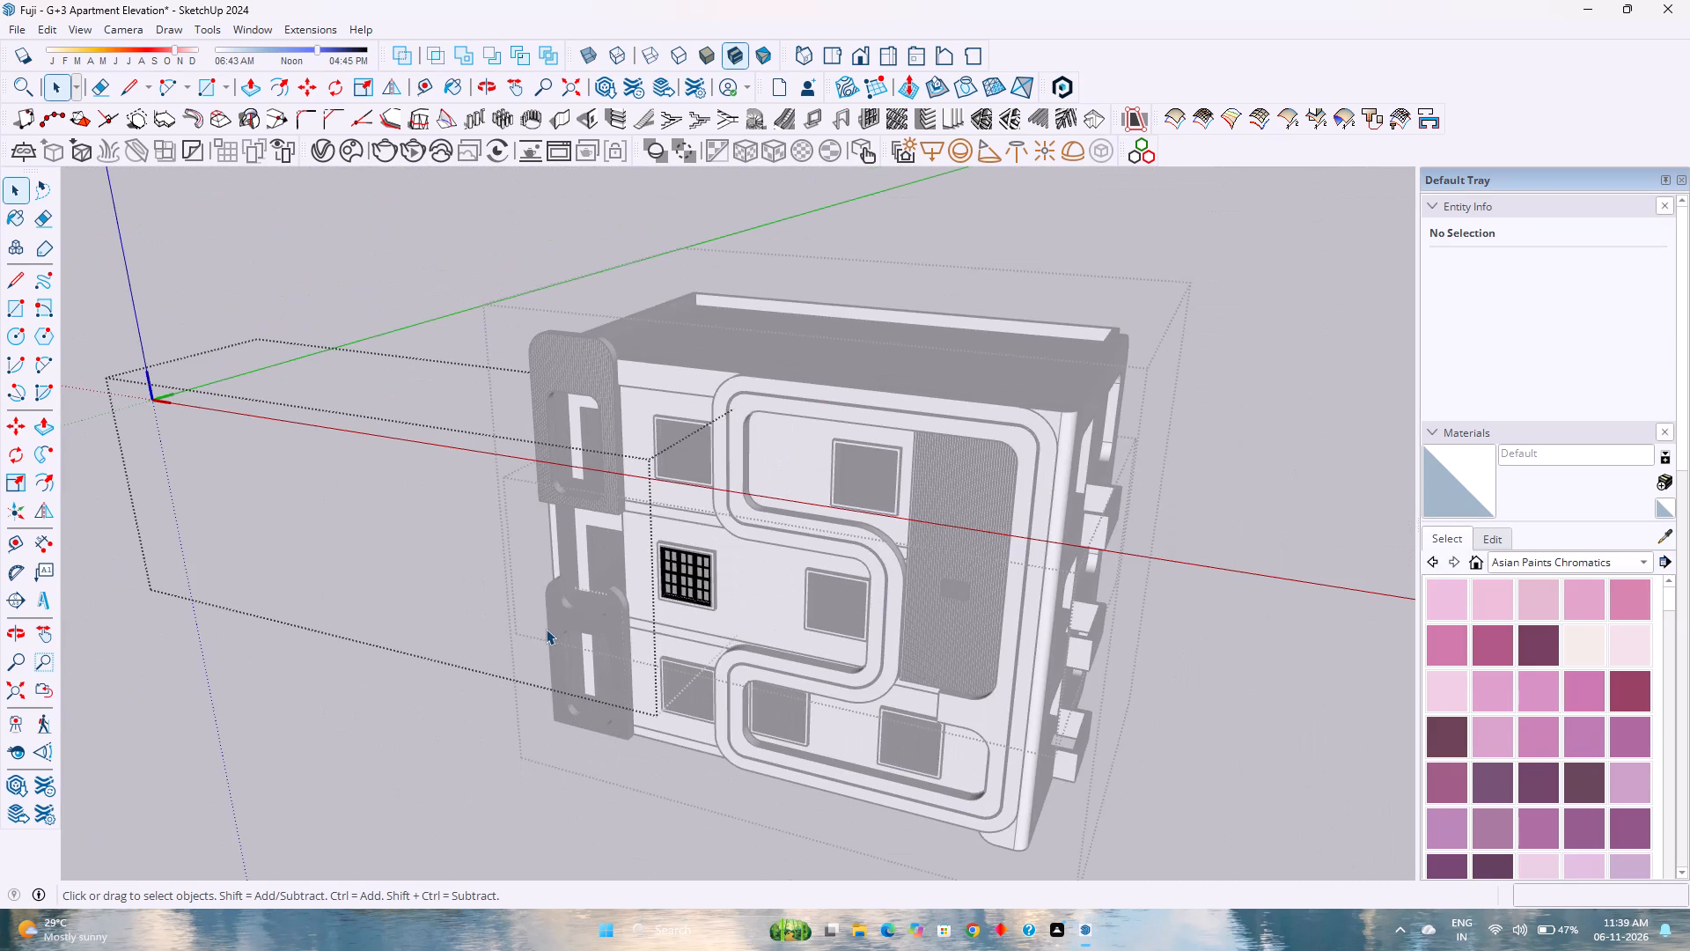
pyautogui.moveTo(458, 634); pyautogui.dragTo(720, 637, button='middle')
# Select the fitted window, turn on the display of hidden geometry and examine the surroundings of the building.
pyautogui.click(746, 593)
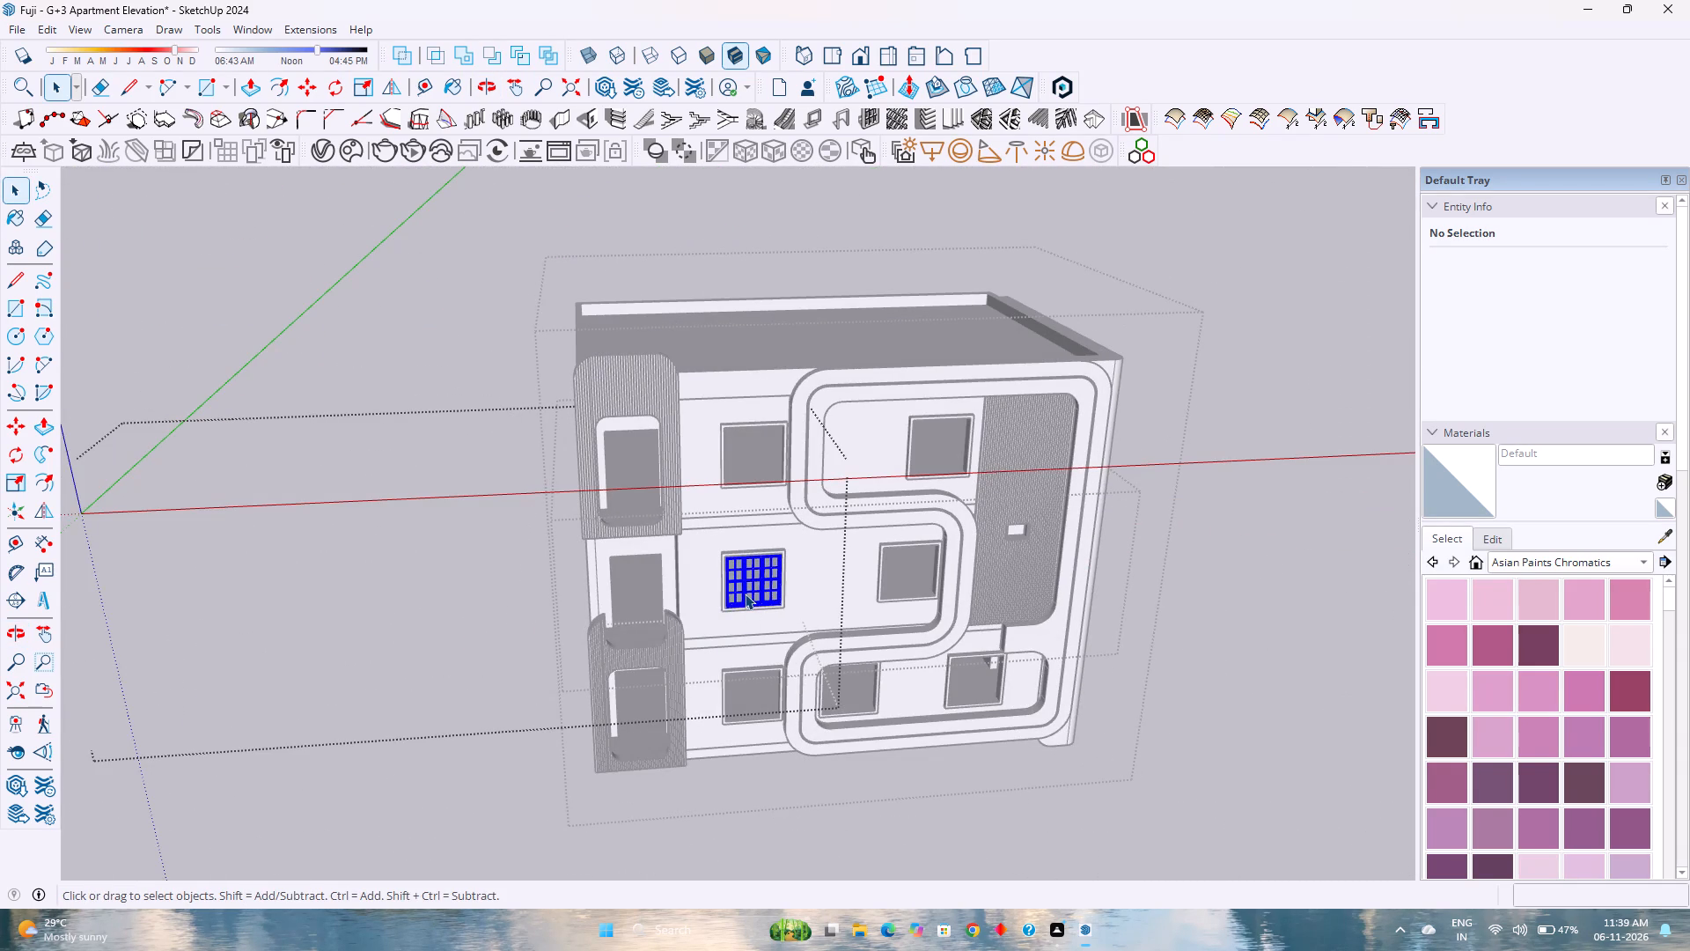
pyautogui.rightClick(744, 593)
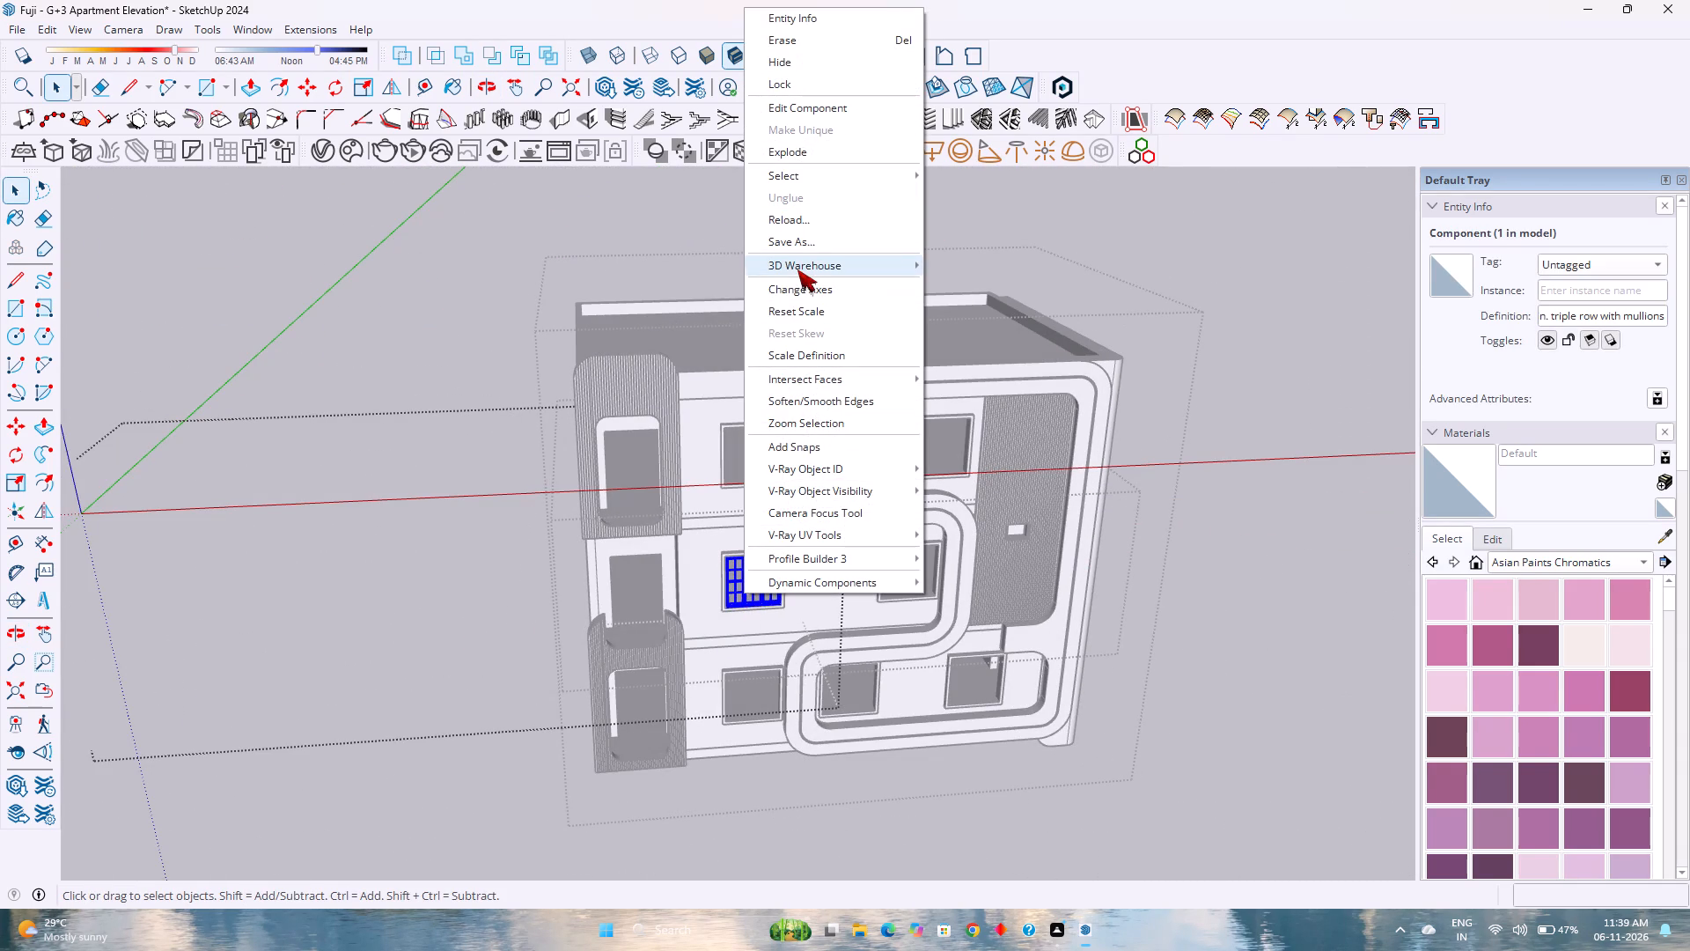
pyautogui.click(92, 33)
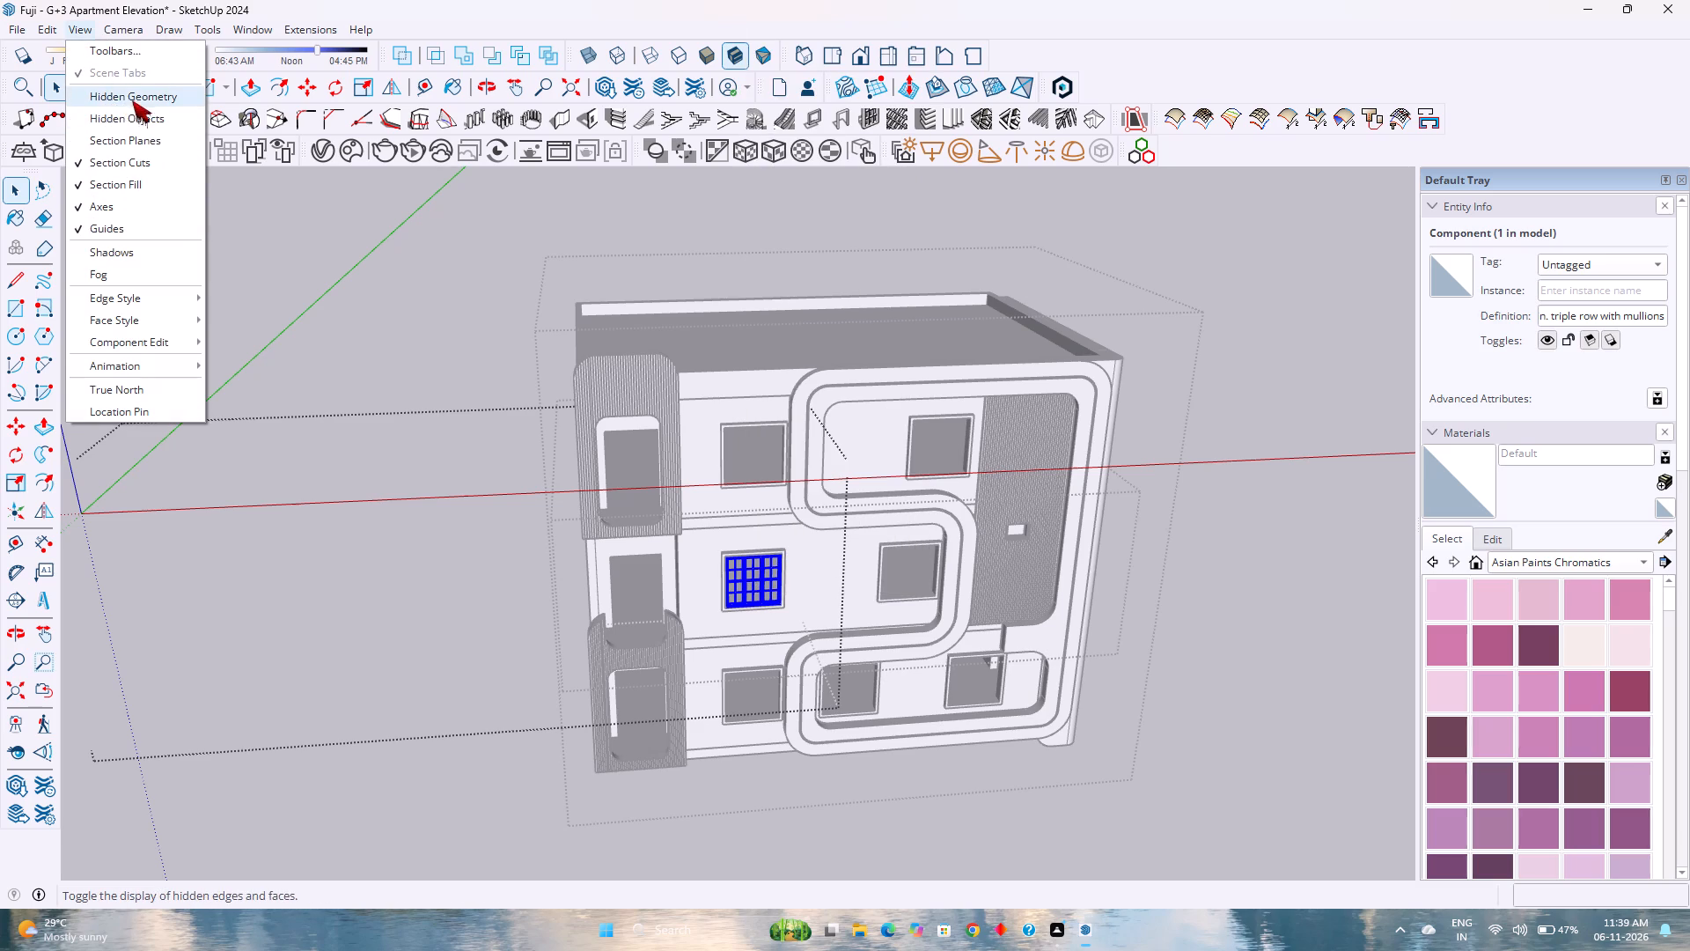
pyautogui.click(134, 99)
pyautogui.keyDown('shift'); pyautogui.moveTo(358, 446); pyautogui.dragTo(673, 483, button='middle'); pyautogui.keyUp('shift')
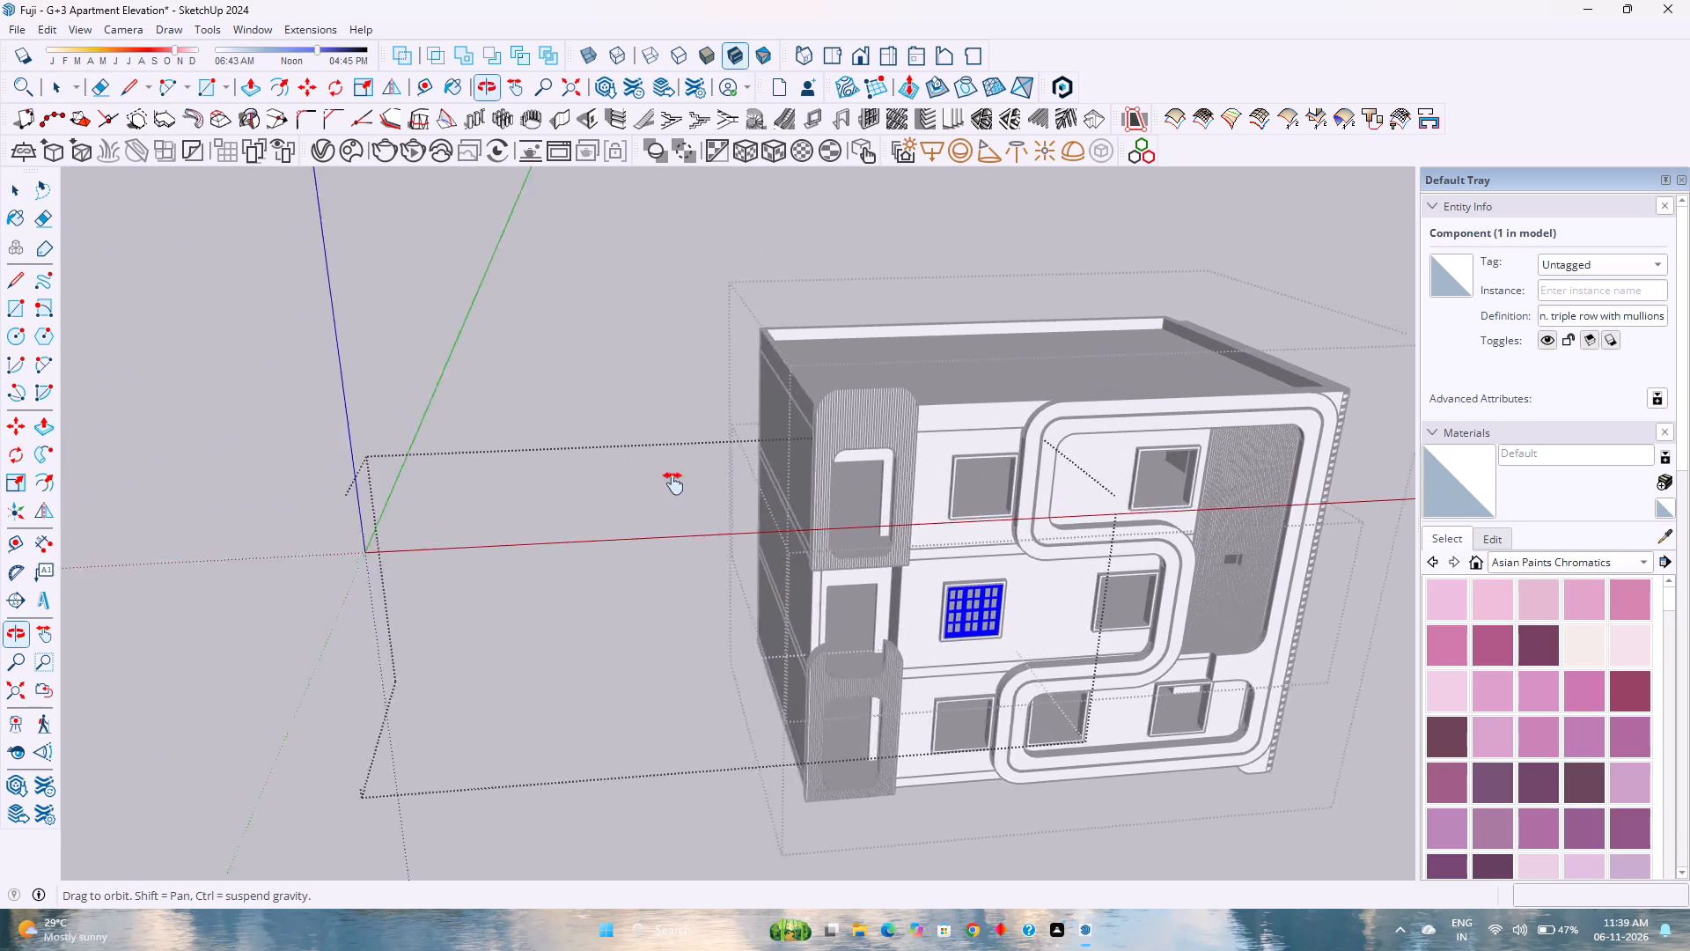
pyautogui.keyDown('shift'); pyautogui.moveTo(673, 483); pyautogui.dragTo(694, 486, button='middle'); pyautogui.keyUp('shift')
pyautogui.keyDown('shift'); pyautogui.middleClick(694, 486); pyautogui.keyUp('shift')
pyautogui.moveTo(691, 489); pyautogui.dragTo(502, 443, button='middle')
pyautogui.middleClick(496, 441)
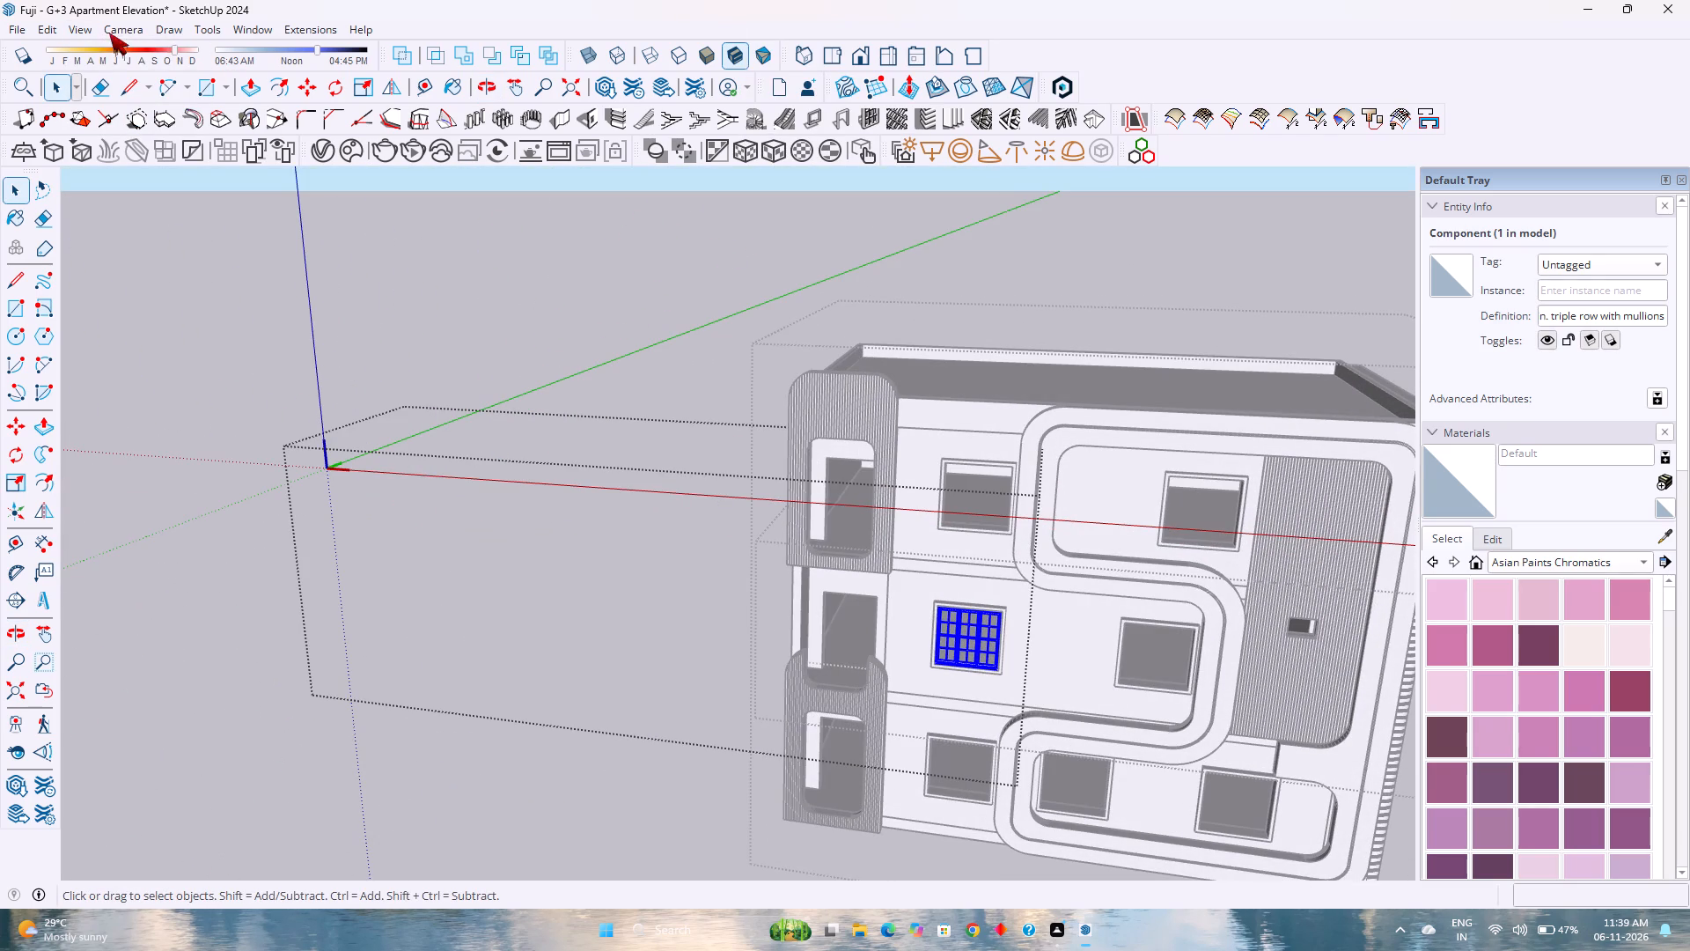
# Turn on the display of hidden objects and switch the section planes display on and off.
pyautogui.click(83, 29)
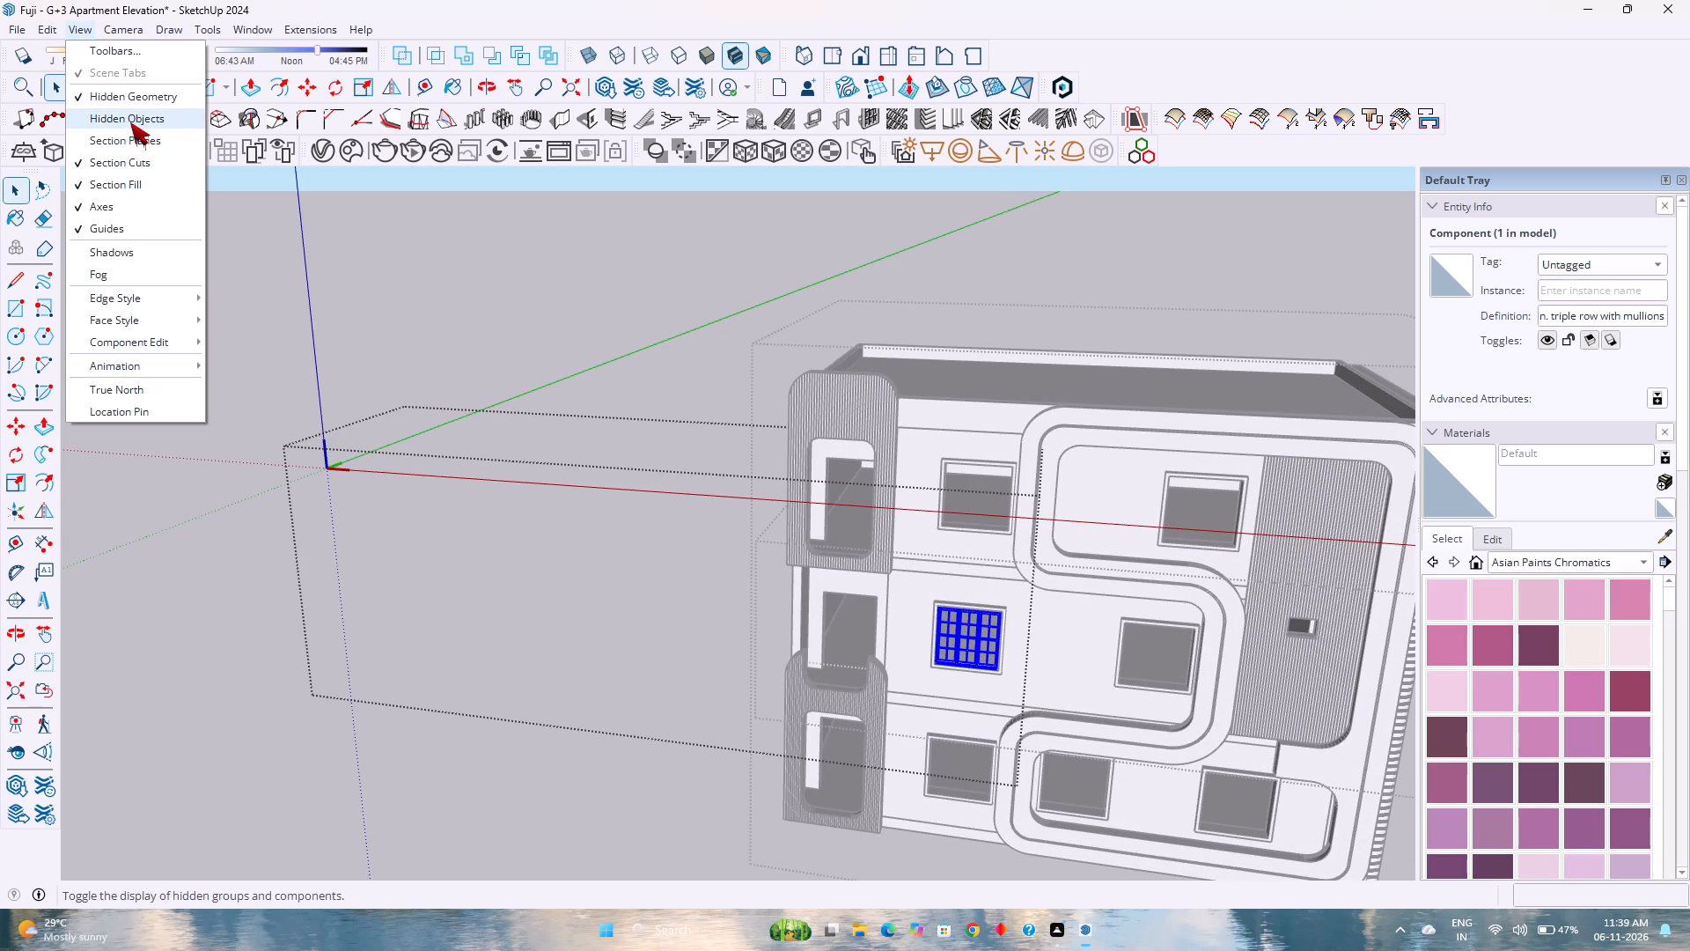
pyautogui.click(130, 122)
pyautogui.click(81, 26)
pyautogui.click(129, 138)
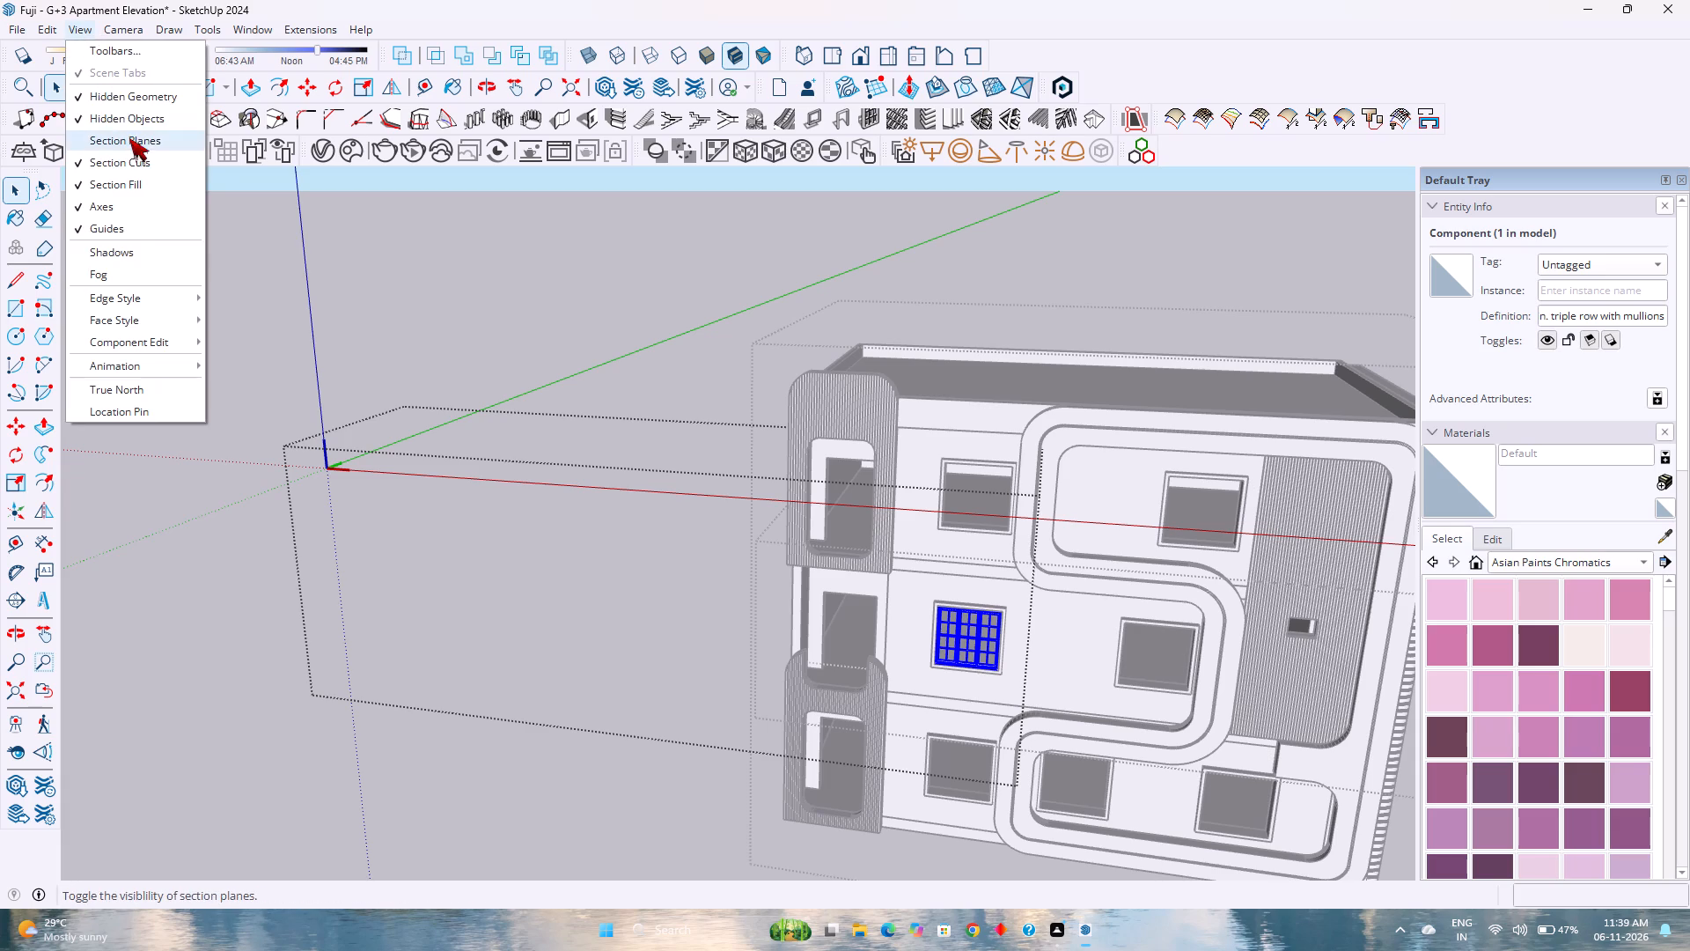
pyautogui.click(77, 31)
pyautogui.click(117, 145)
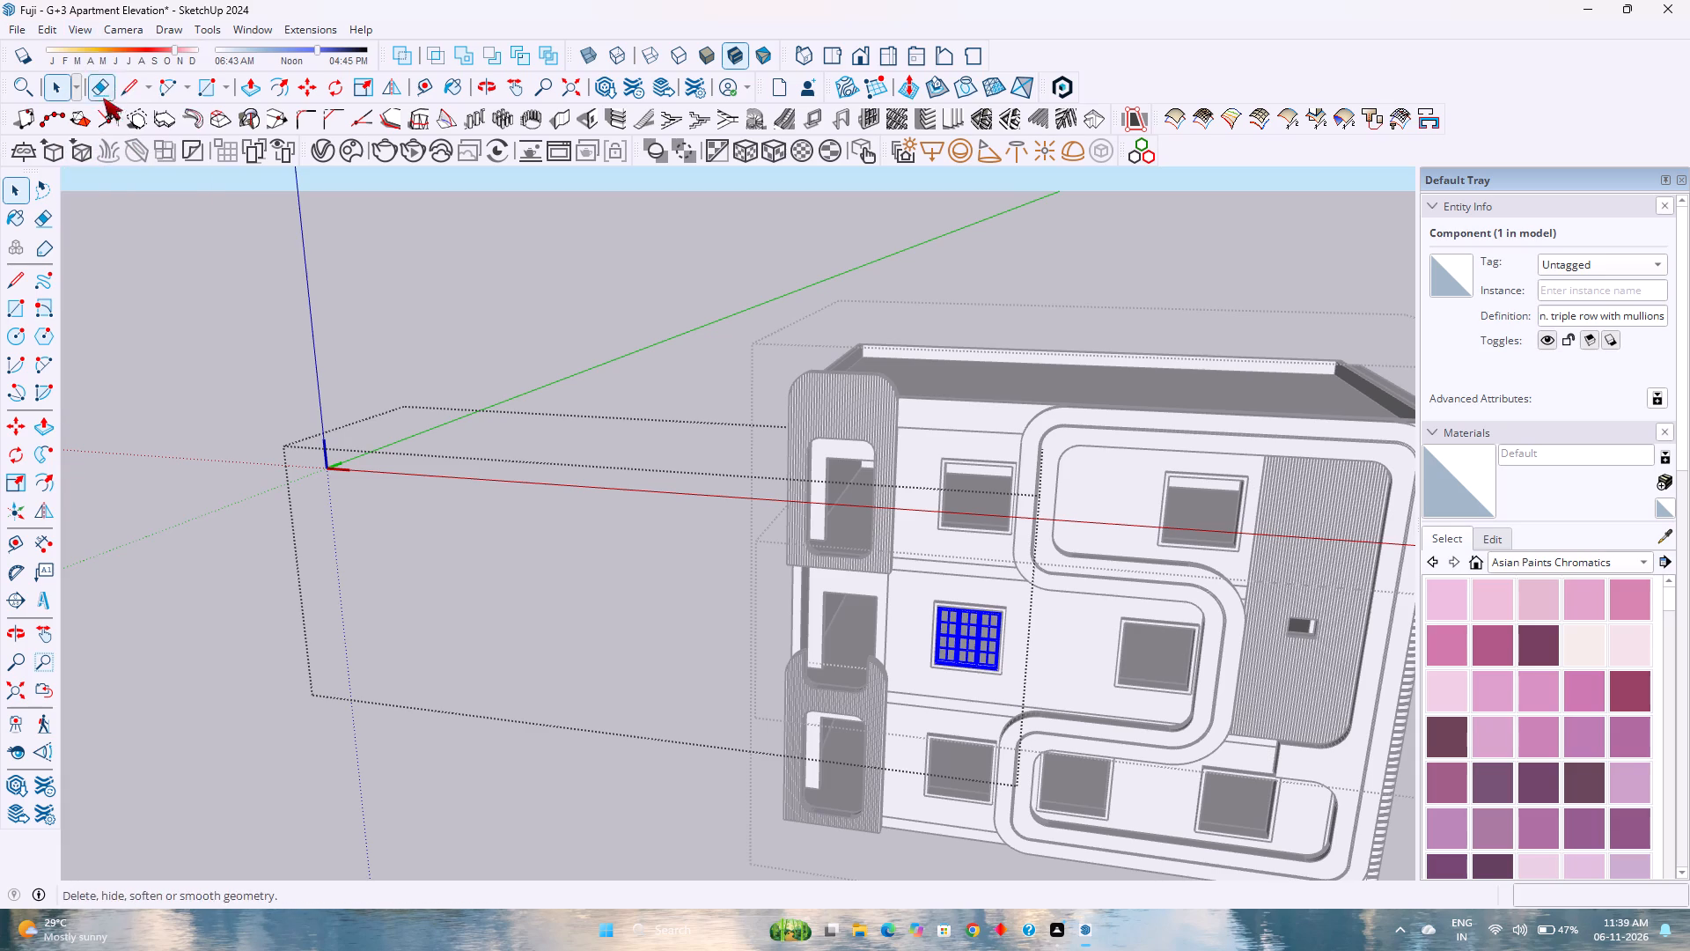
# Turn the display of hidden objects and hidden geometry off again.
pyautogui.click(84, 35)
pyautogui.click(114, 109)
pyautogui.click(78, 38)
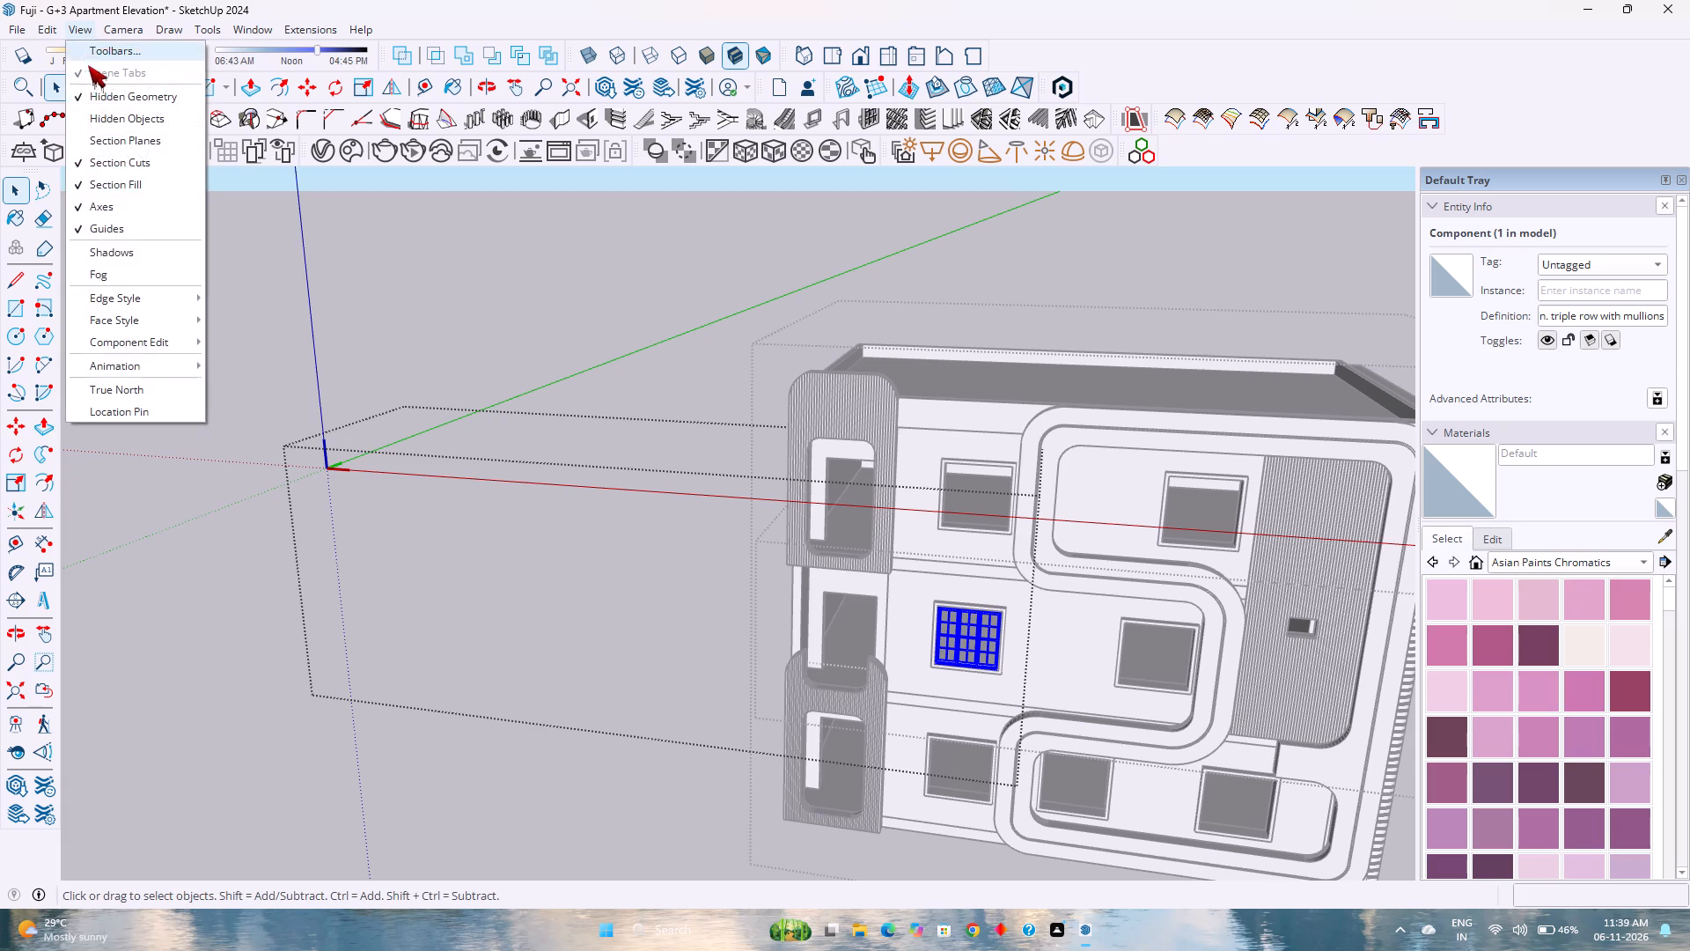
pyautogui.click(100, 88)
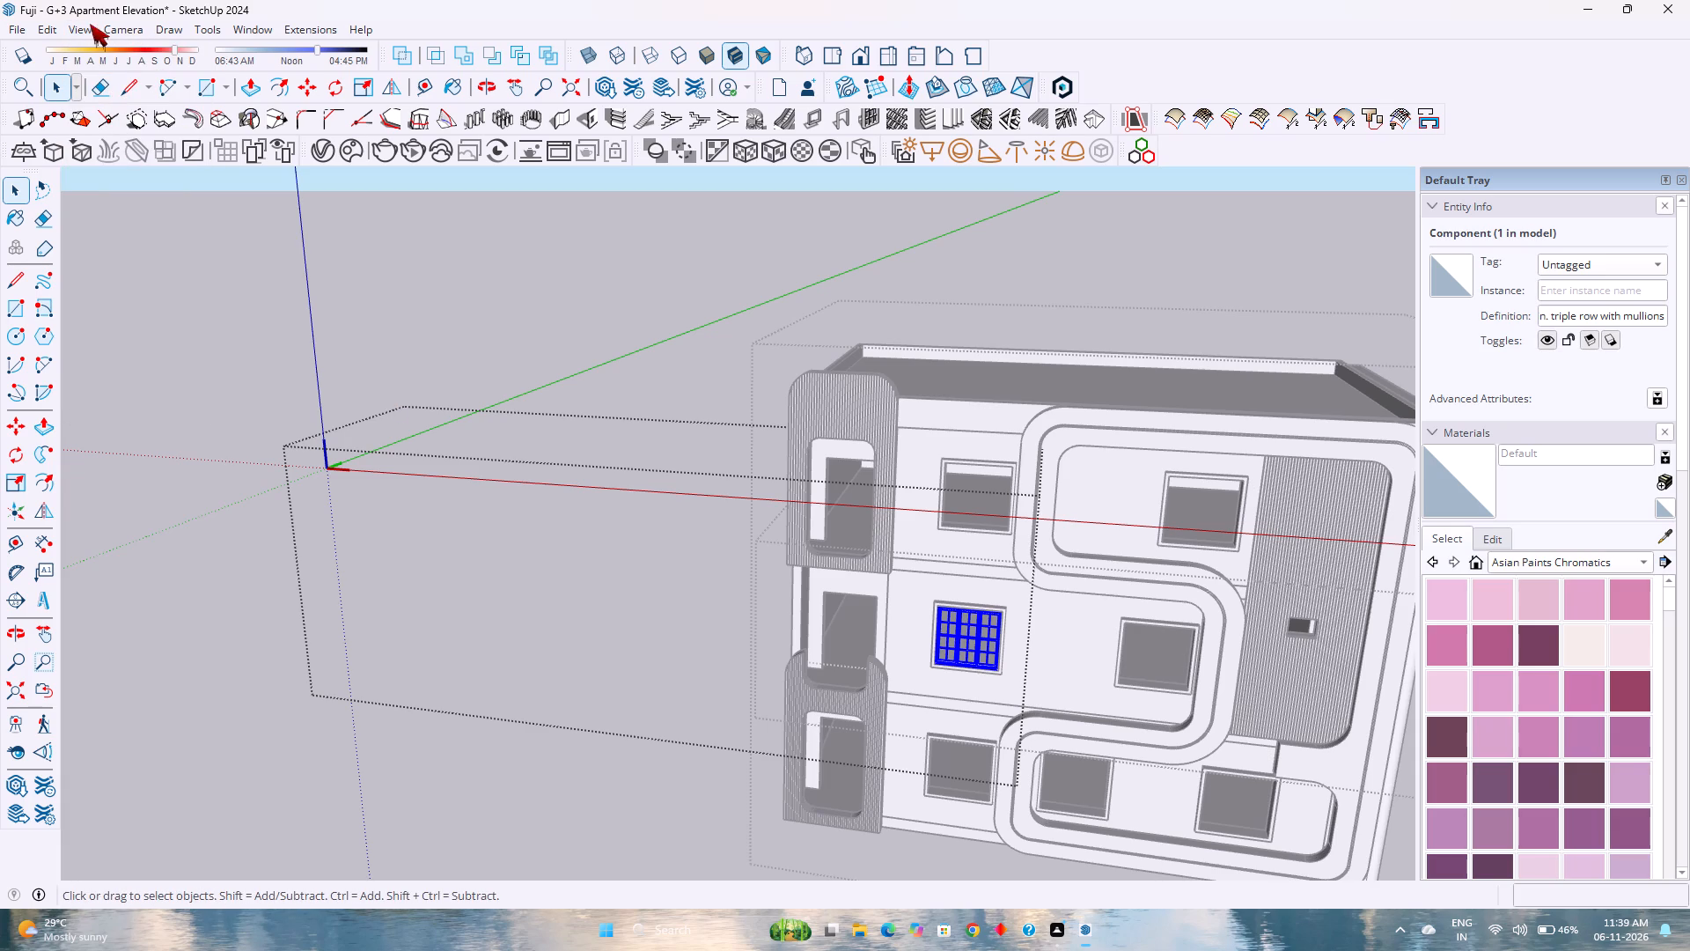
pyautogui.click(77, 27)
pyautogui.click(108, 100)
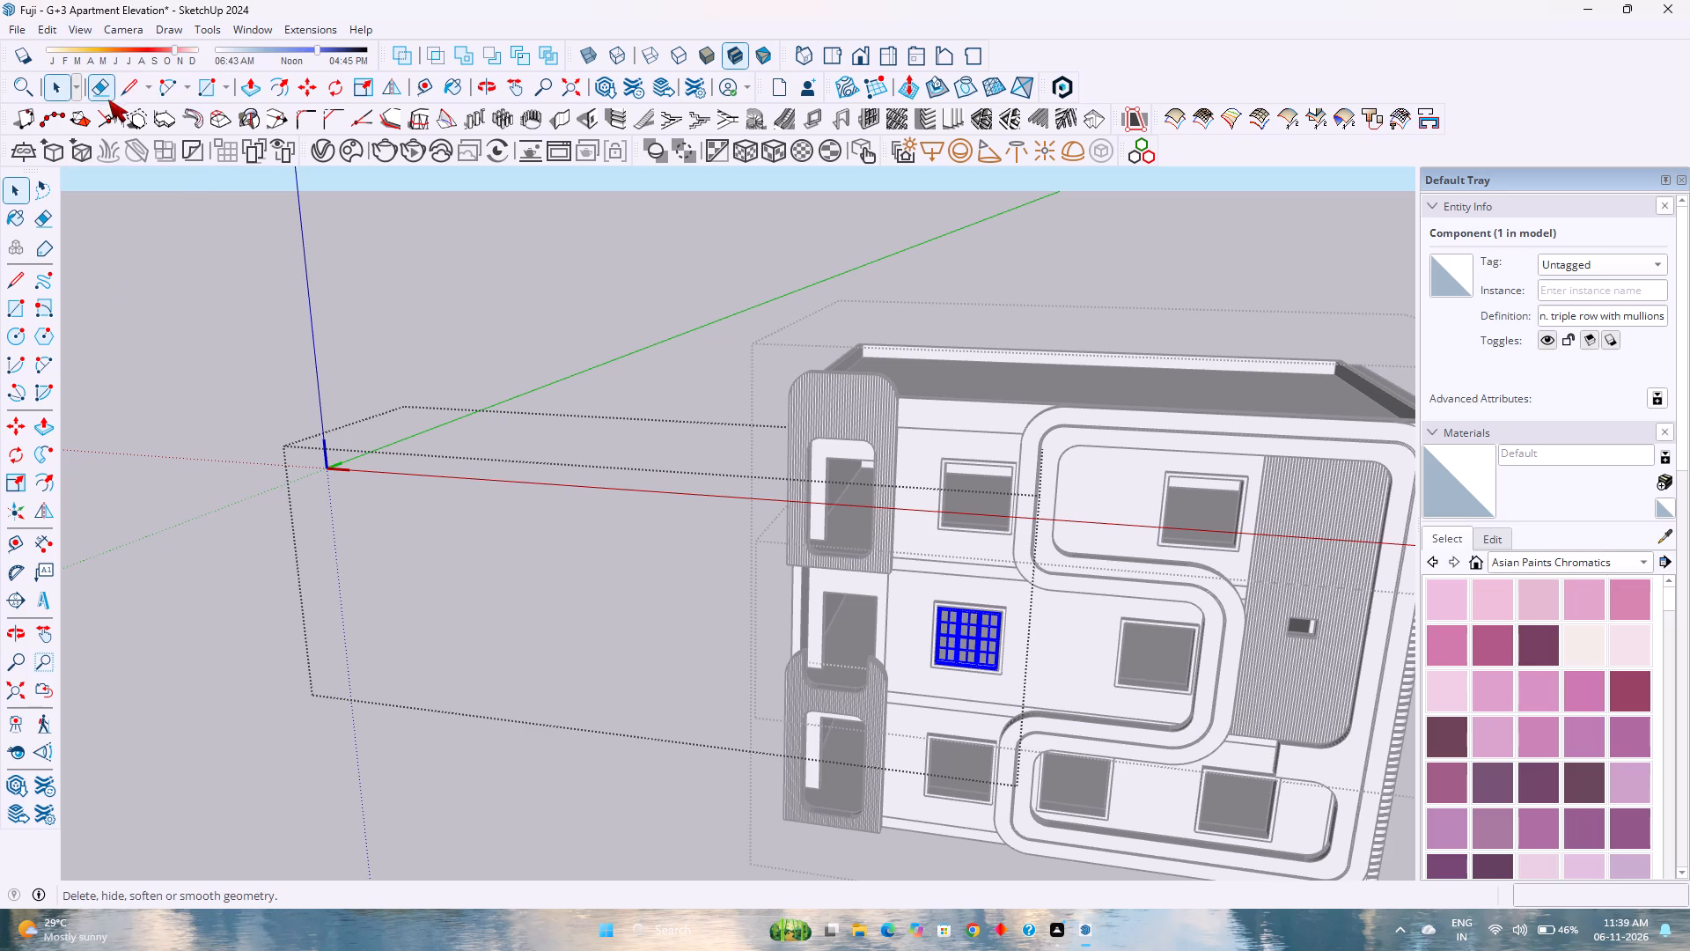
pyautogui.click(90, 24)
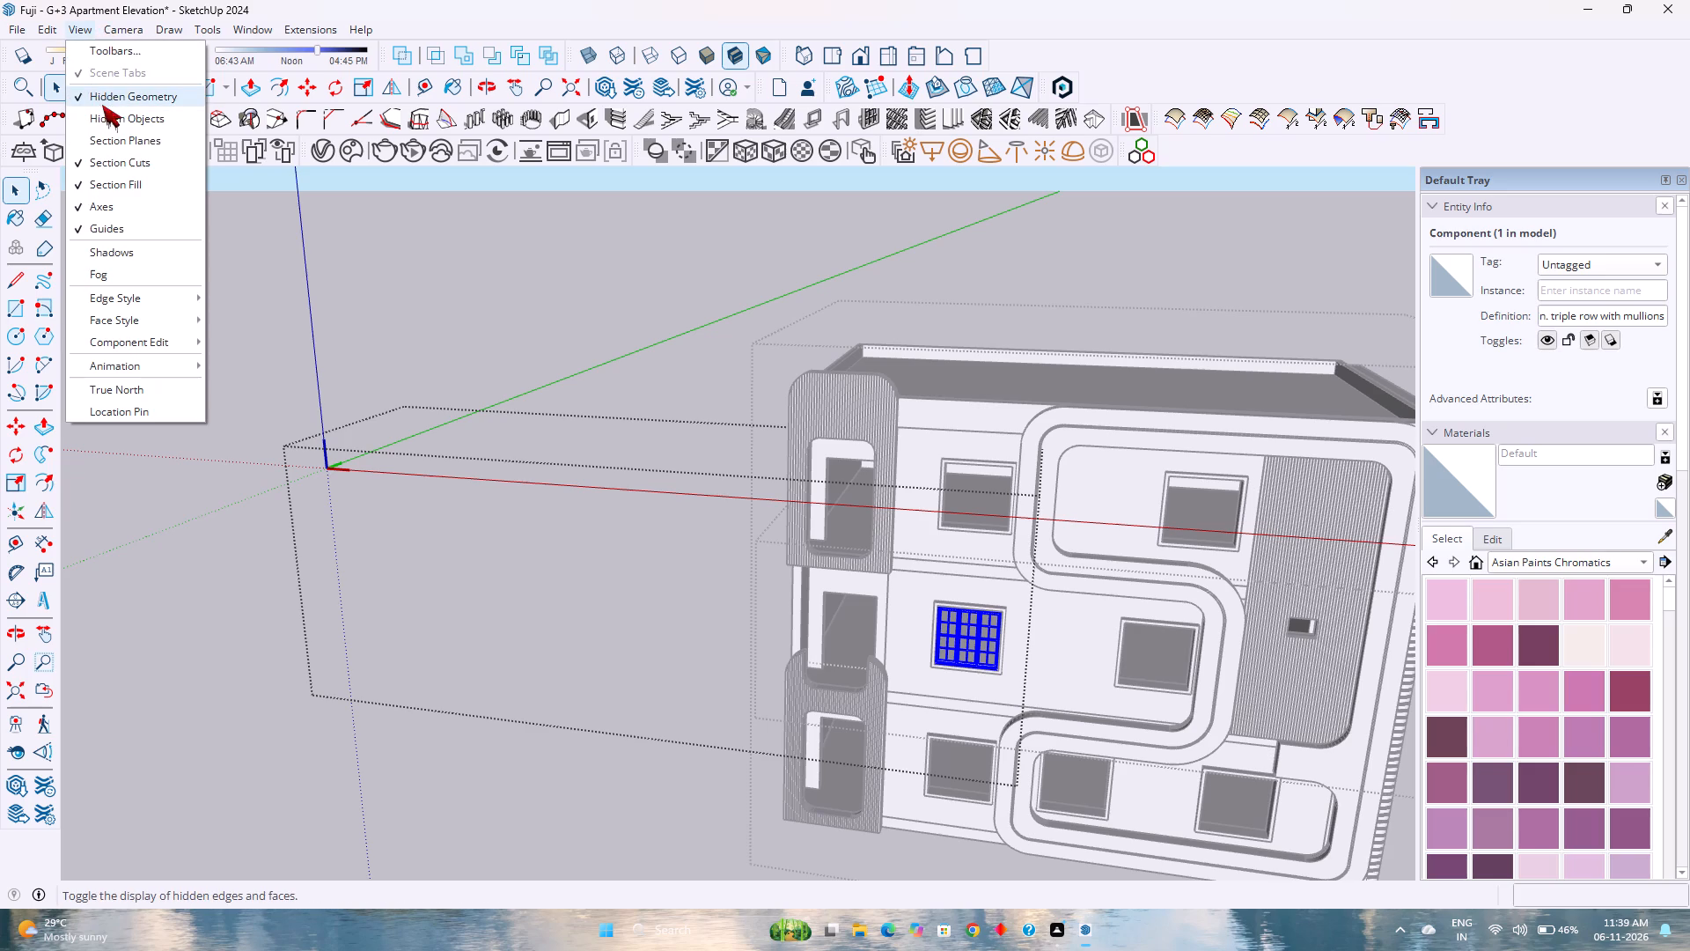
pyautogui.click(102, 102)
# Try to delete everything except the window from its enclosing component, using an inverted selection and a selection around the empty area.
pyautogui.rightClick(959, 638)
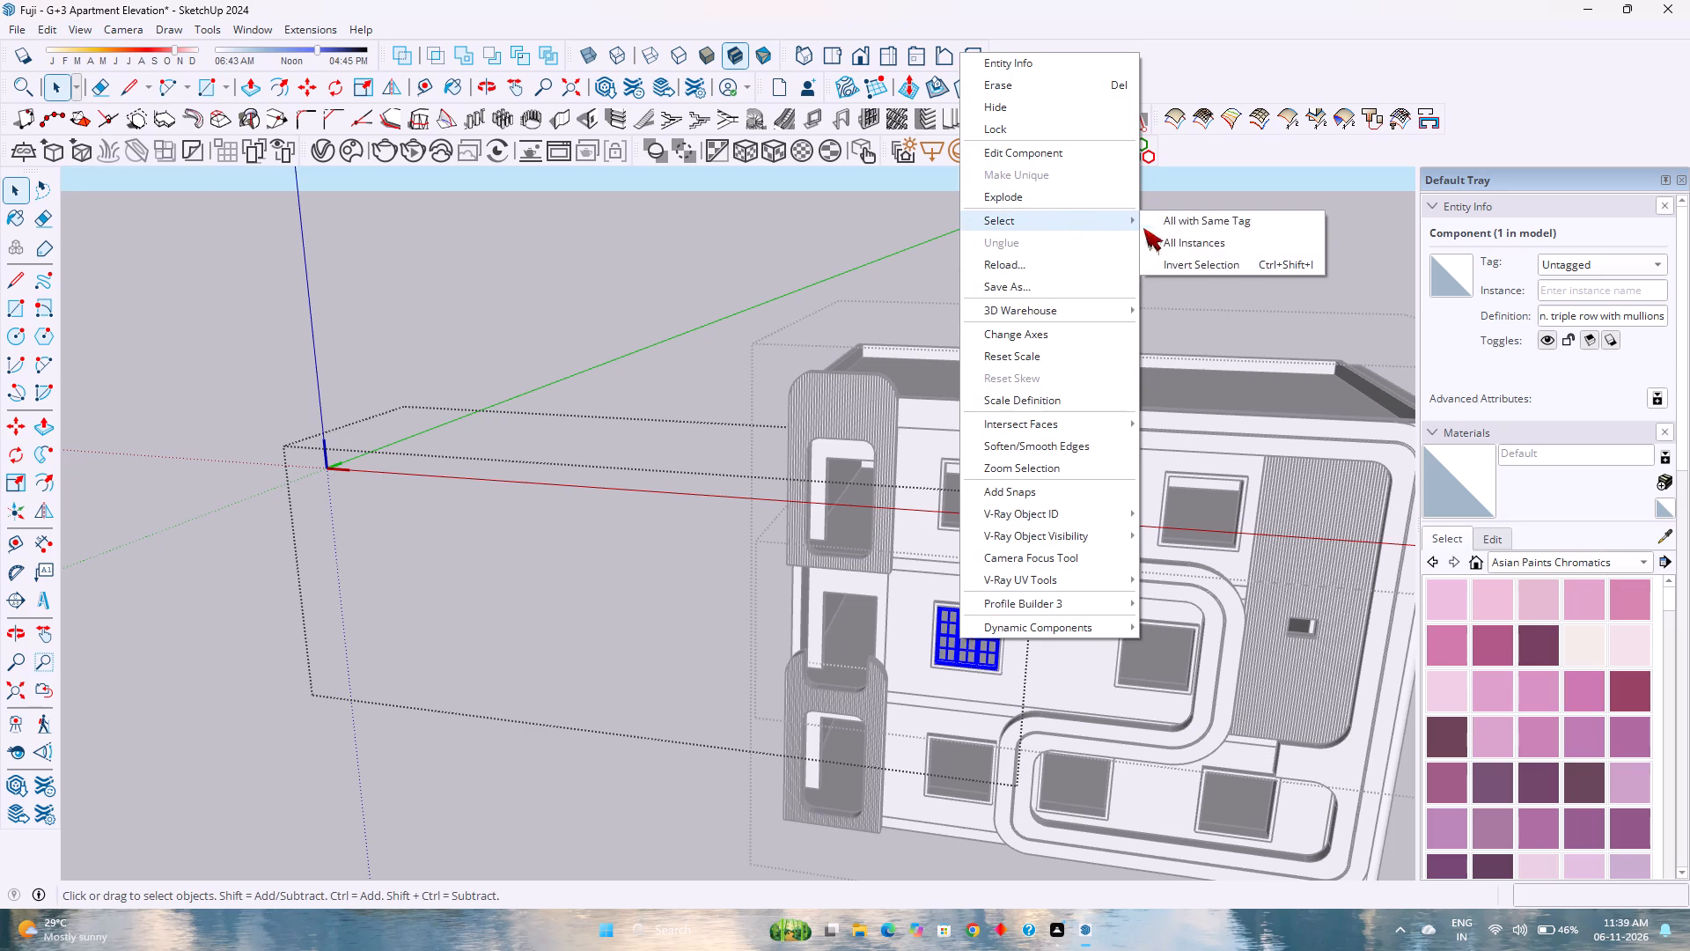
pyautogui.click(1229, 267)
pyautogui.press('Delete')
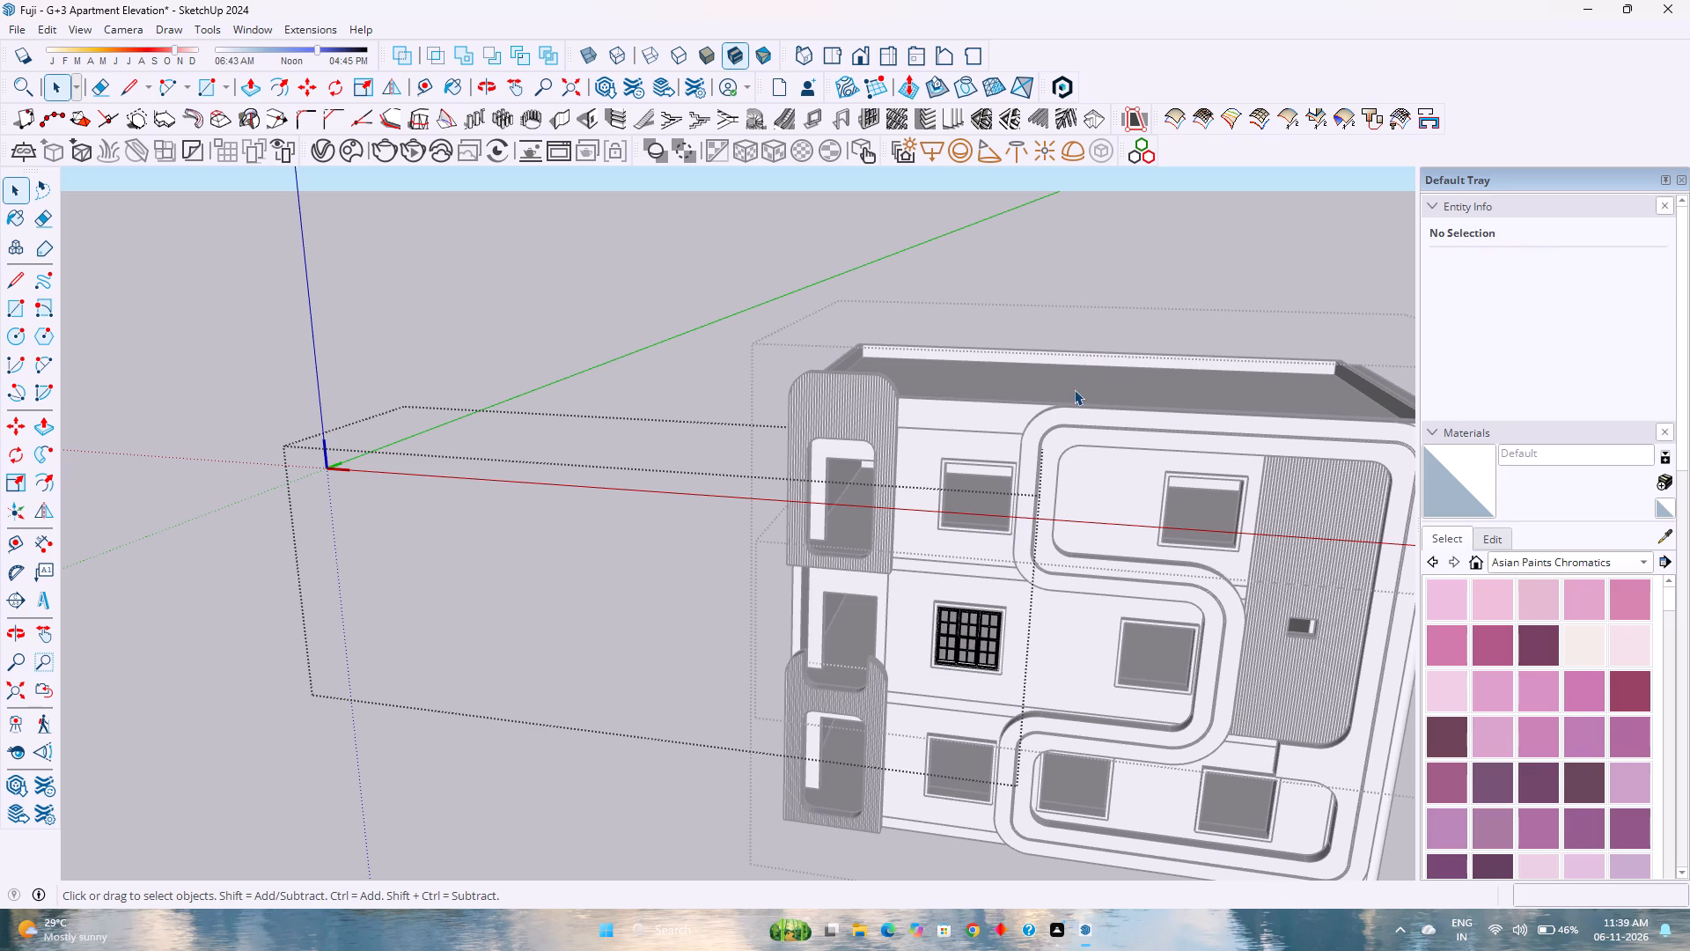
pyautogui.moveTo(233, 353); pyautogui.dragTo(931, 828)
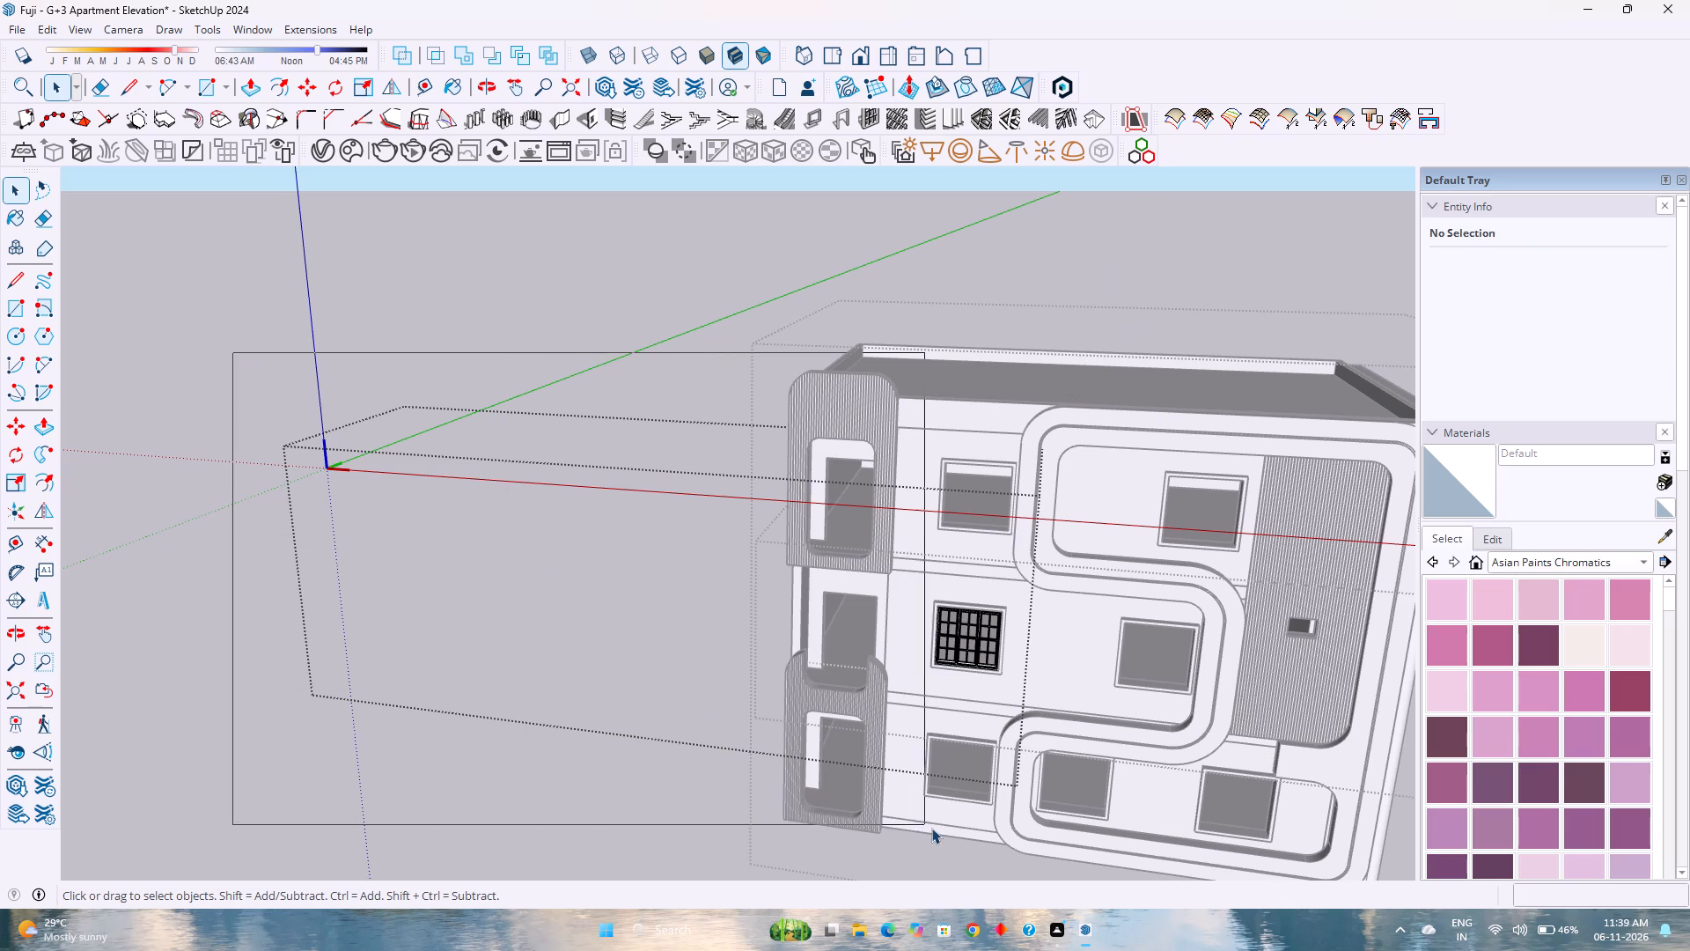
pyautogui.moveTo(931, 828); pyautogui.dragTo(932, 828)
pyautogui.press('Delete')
# Cut the window out of its enclosing component and paste it into the middle floor's group at the window opening's lower-left corner.
pyautogui.click(966, 646)
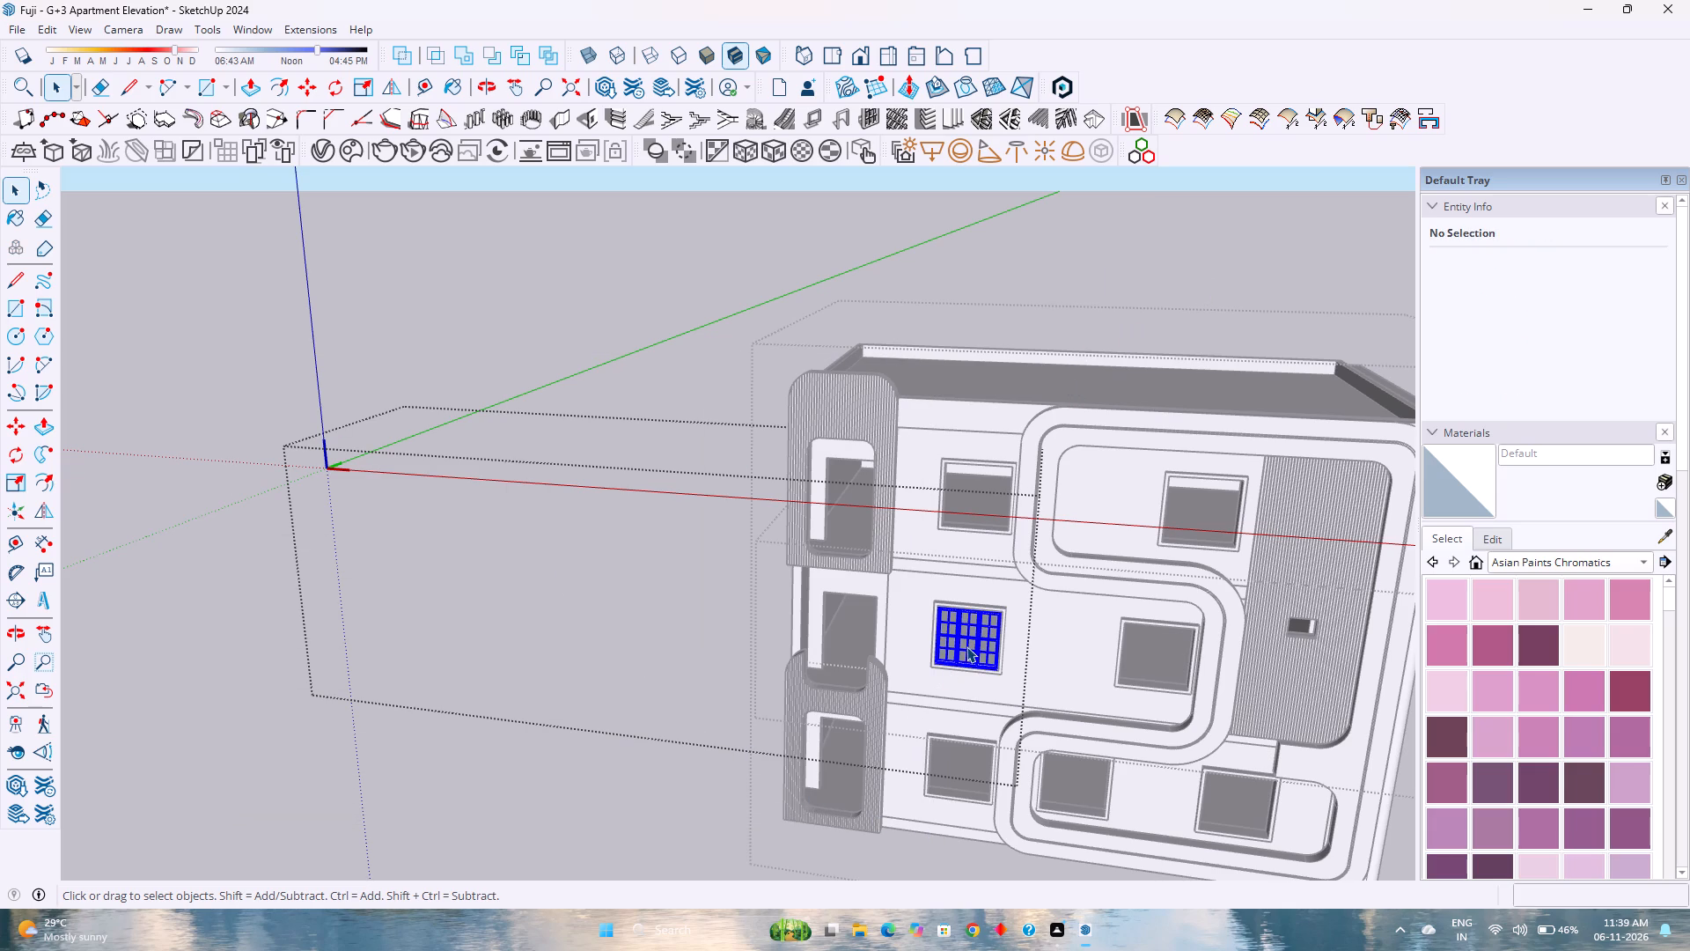
pyautogui.hotkey('ctrl', 'x')
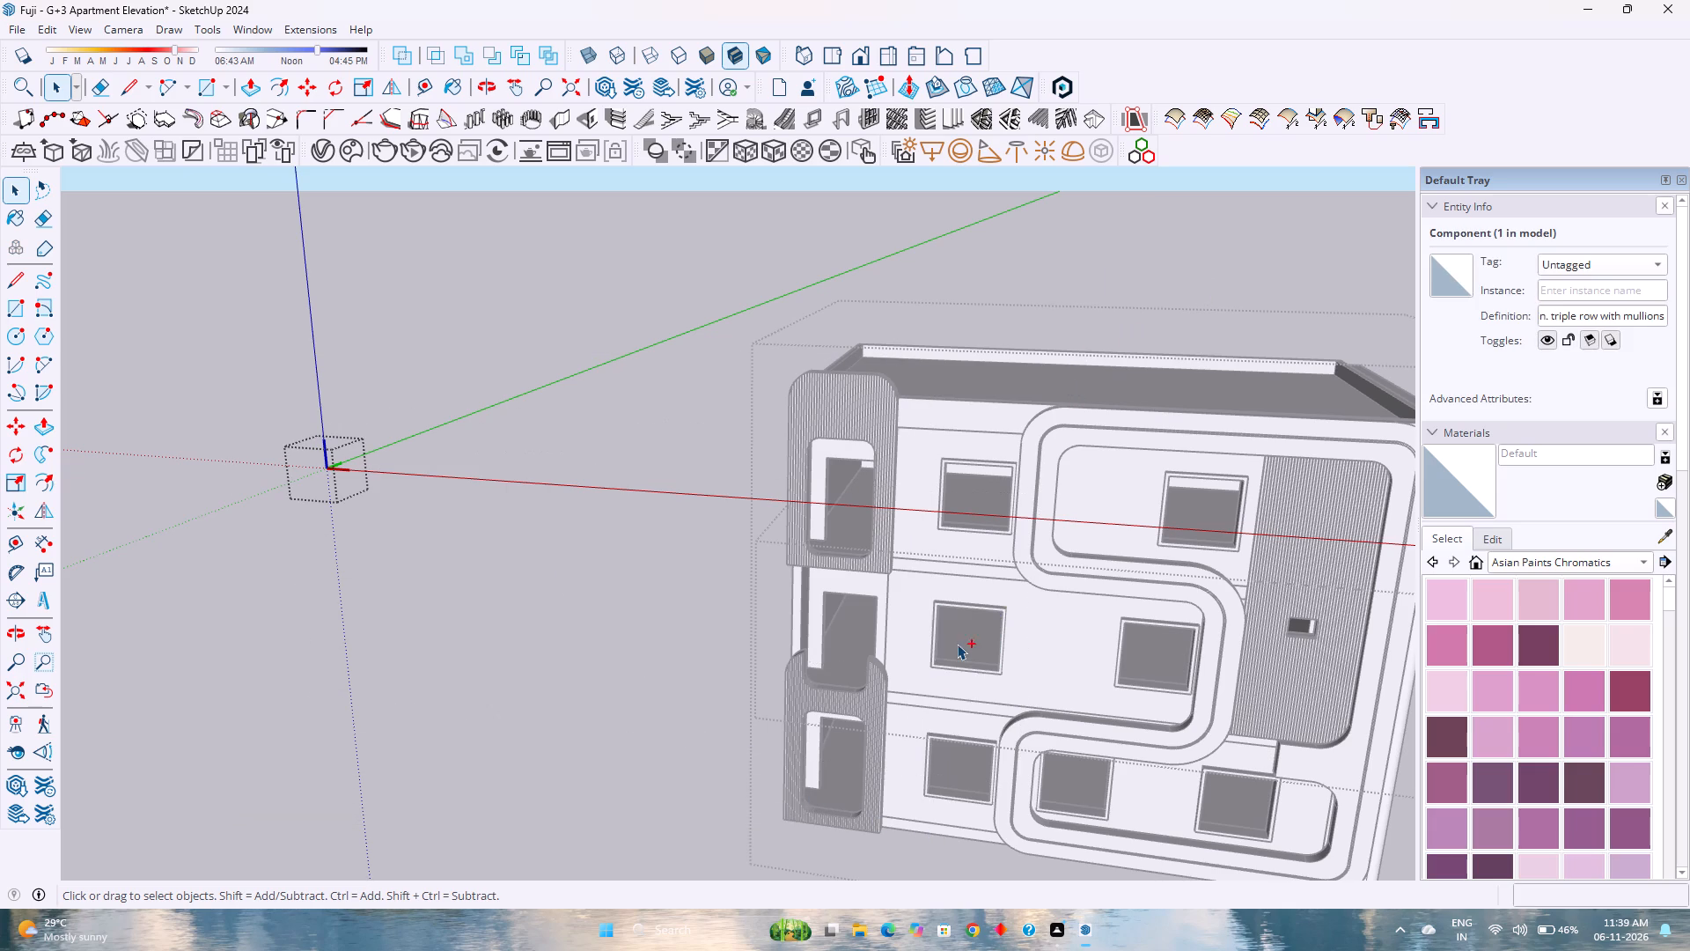
pyautogui.press('Escape')
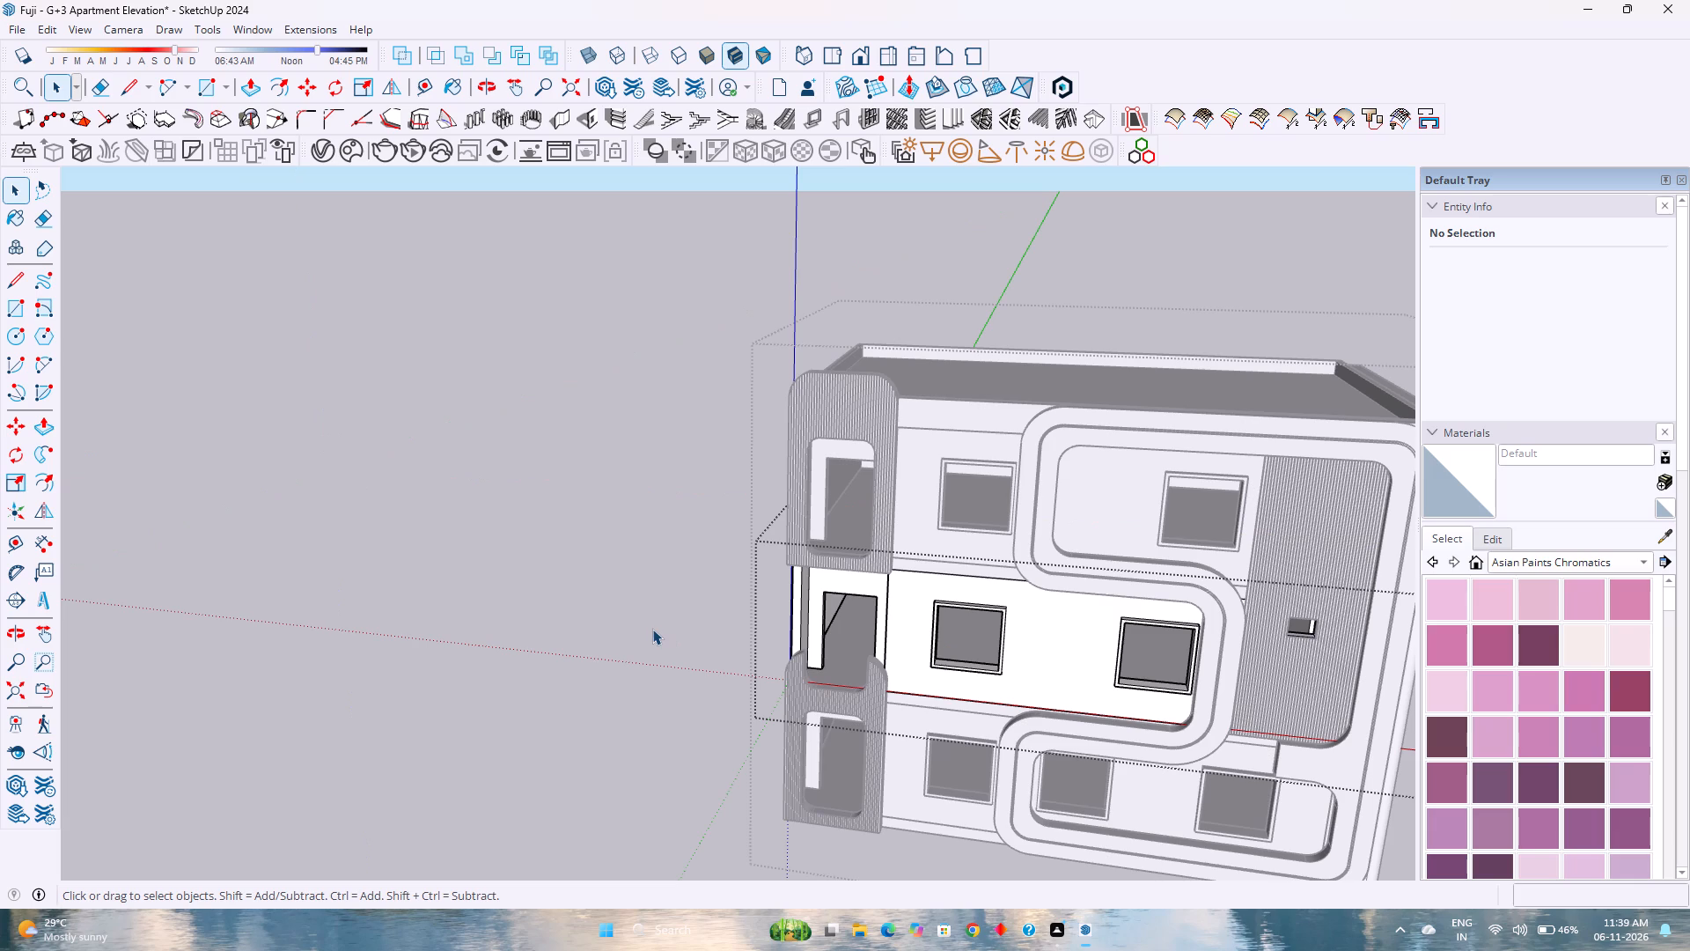
pyautogui.scroll(5, 907, 694)
pyautogui.hotkey('ctrl', 'v')
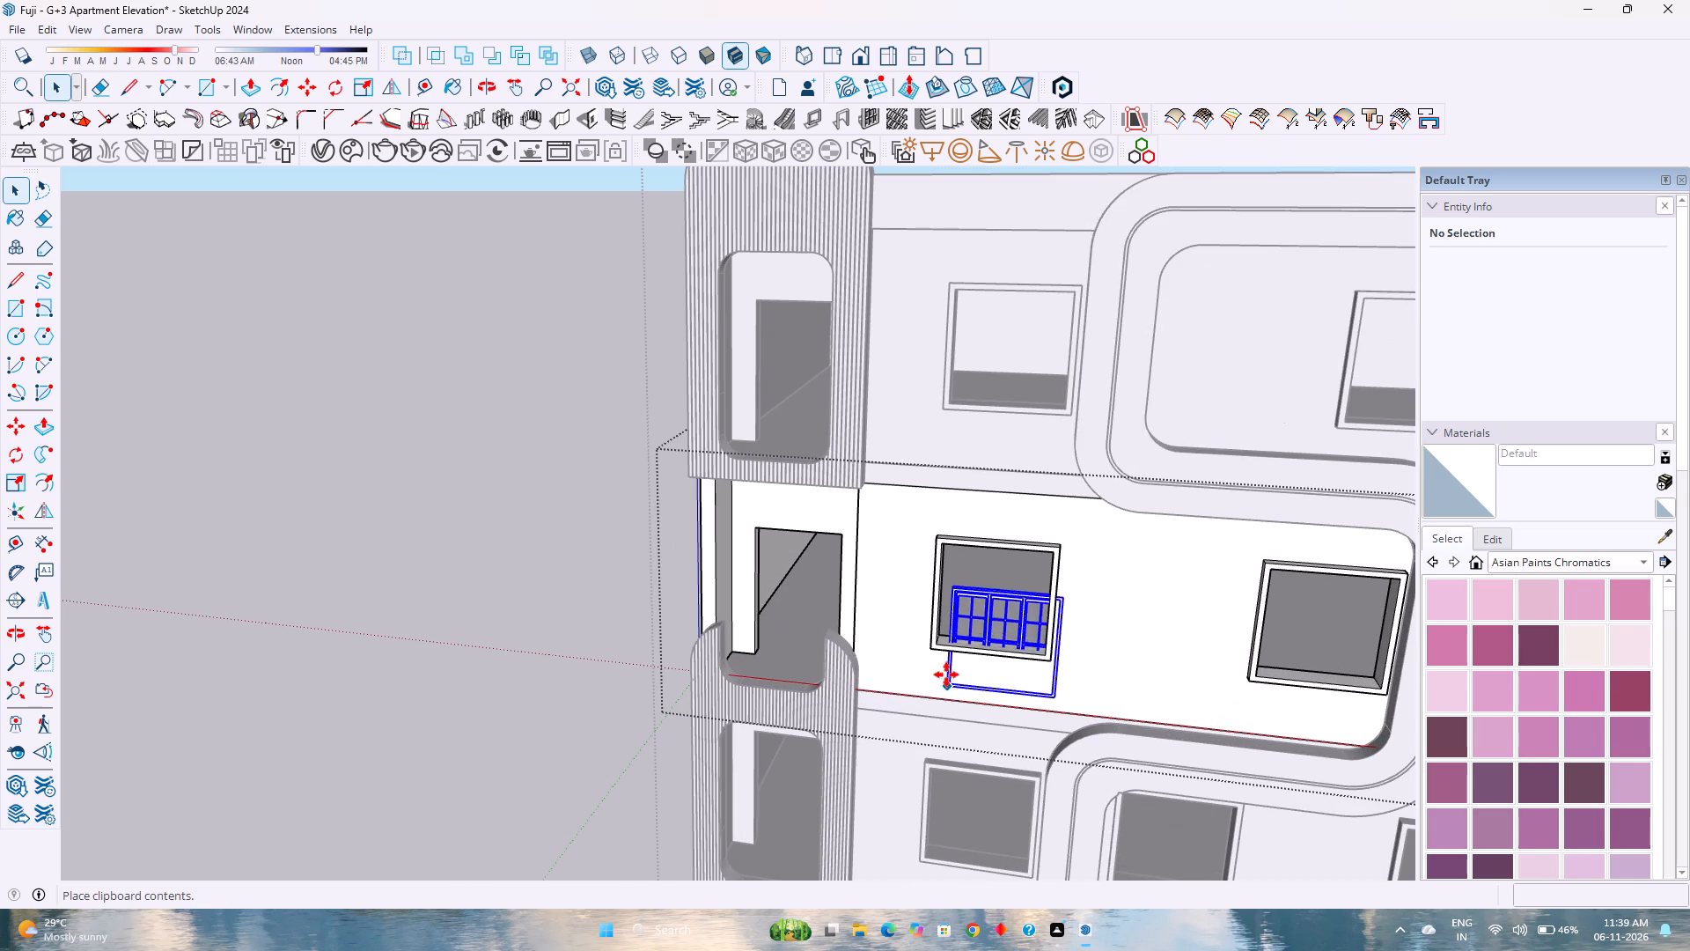
pyautogui.scroll(15, 936, 640)
pyautogui.moveTo(943, 643); pyautogui.dragTo(888, 669, button='middle')
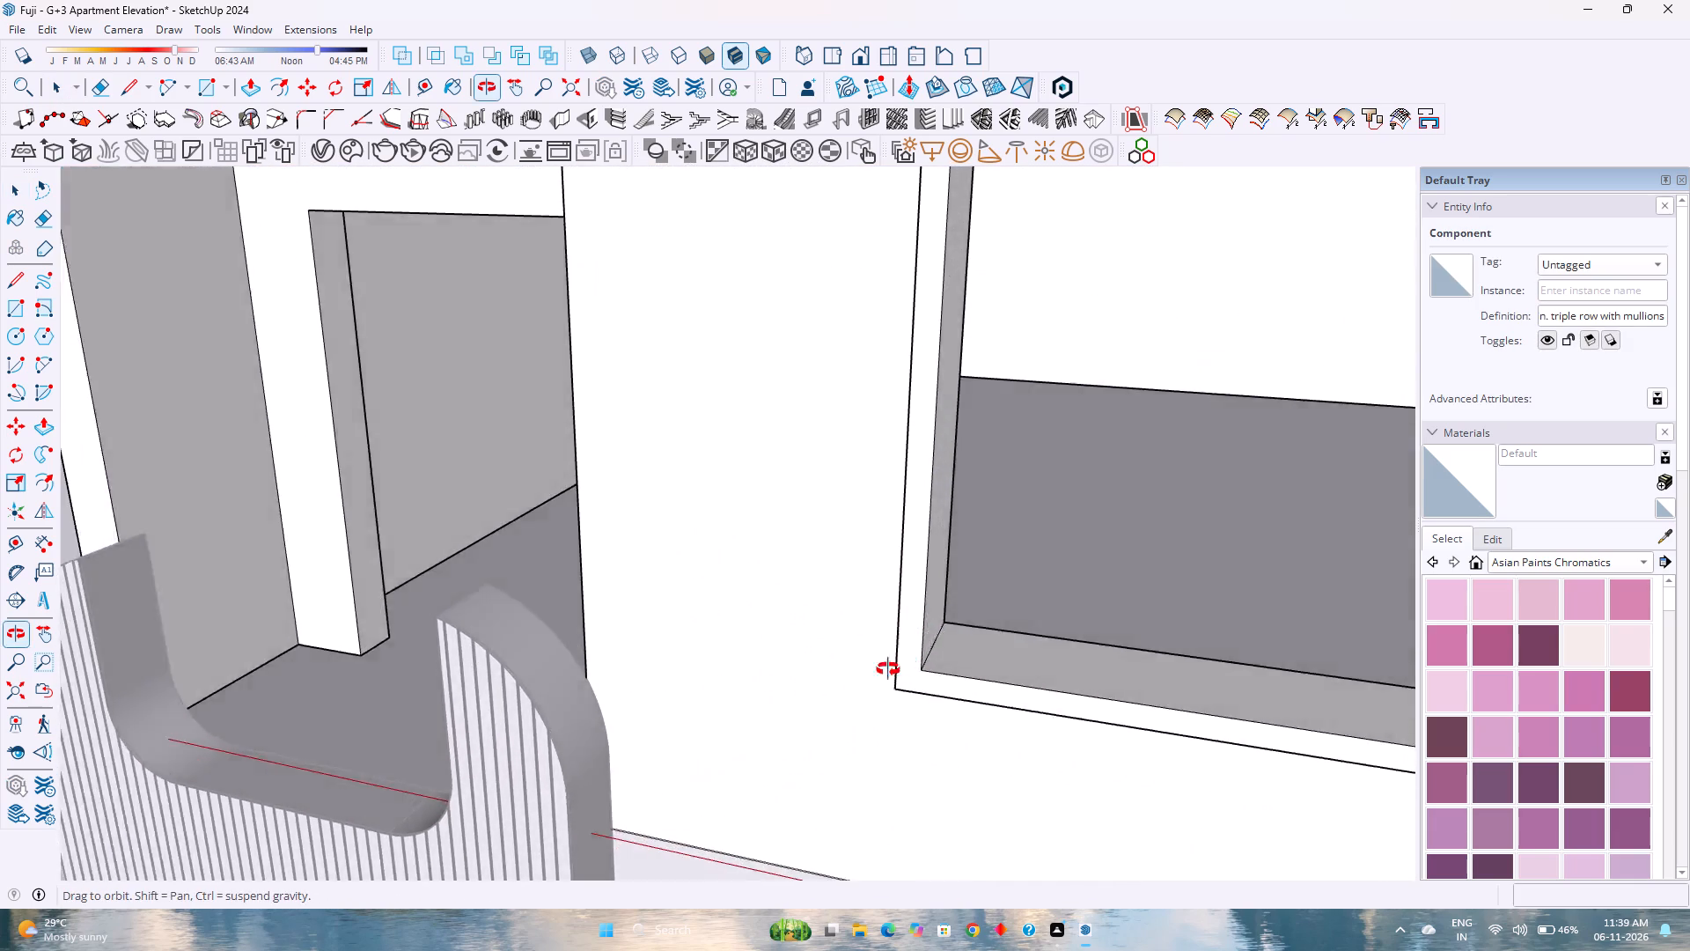
pyautogui.moveTo(888, 669); pyautogui.dragTo(803, 705, button='middle')
pyautogui.click(900, 687)
# Move the pasted window 2" inward so it sits recessed in the opening.
pyautogui.scroll(10, 908, 688)
pyautogui.click(876, 689)
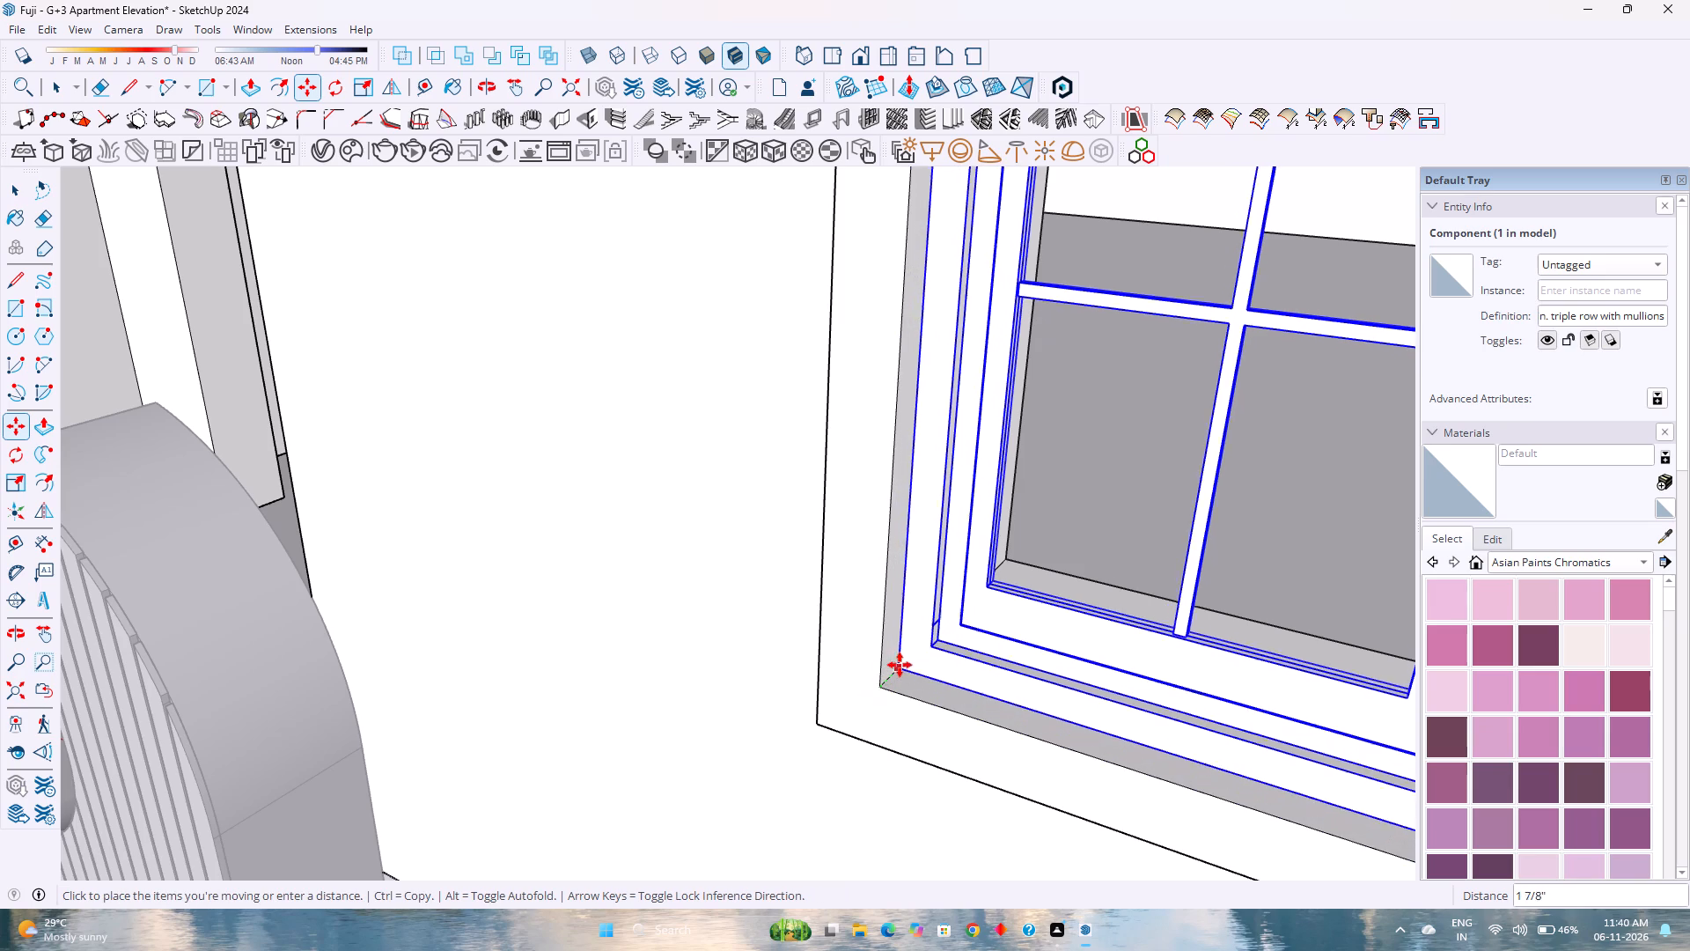
pyautogui.press('2')
pyautogui.press('Return')
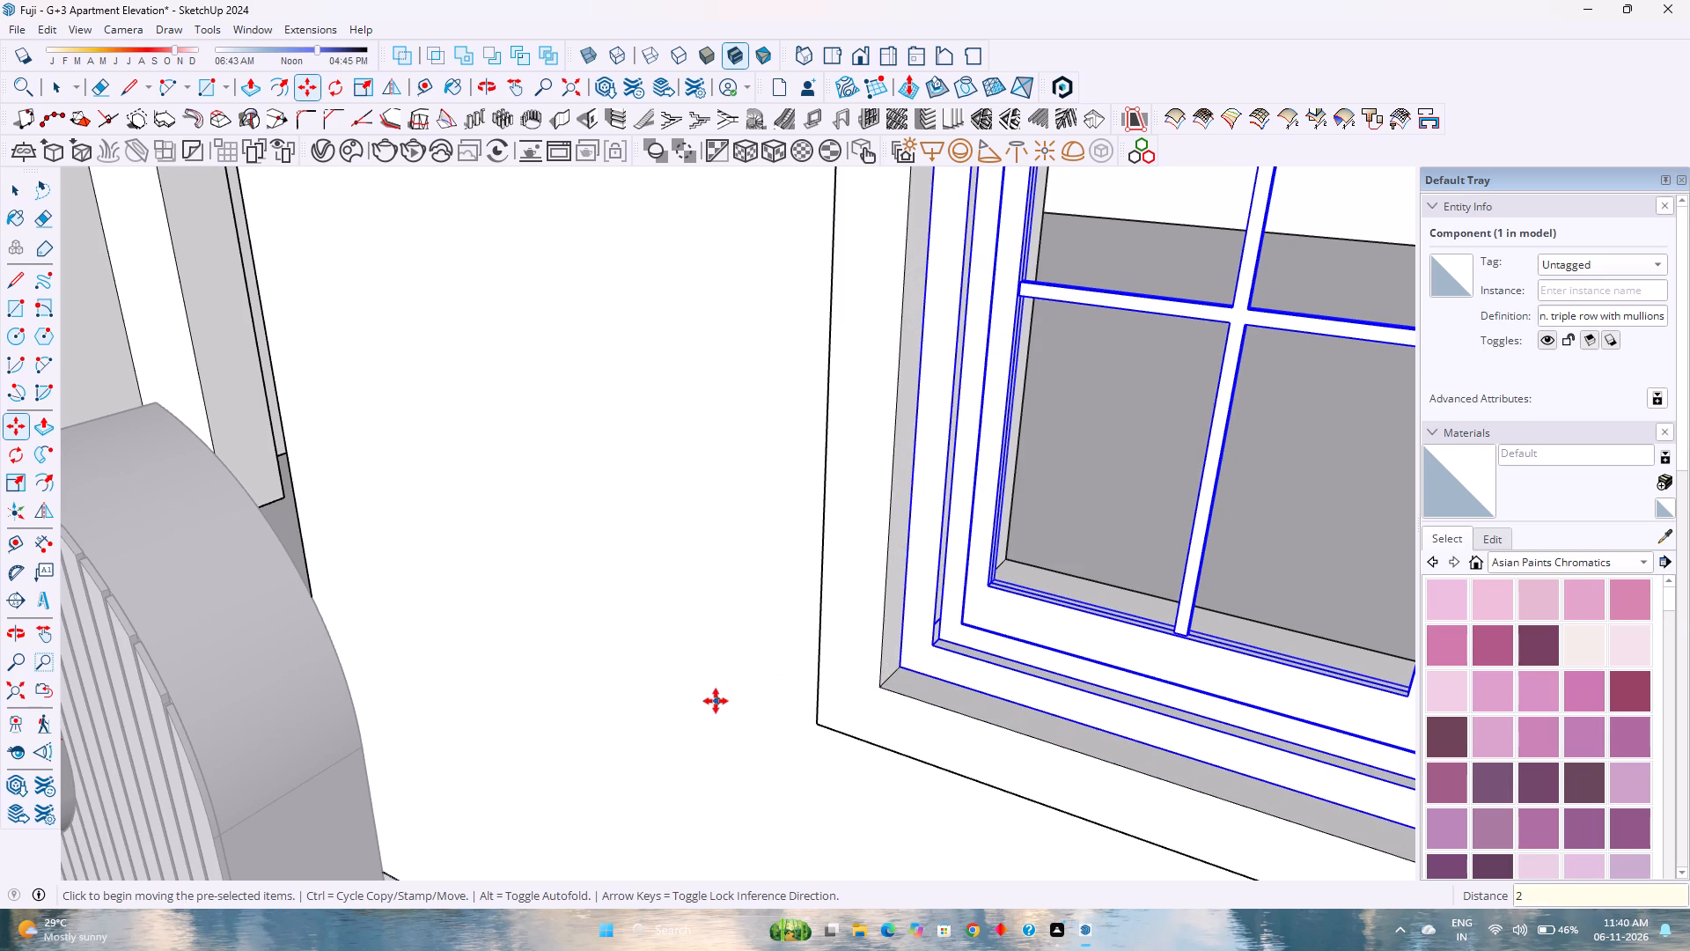
pyautogui.scroll(-9, 716, 698)
pyautogui.press('space')
# Examine the recessed window and the other window opening on the middle floor.
pyautogui.scroll(-12, 721, 690)
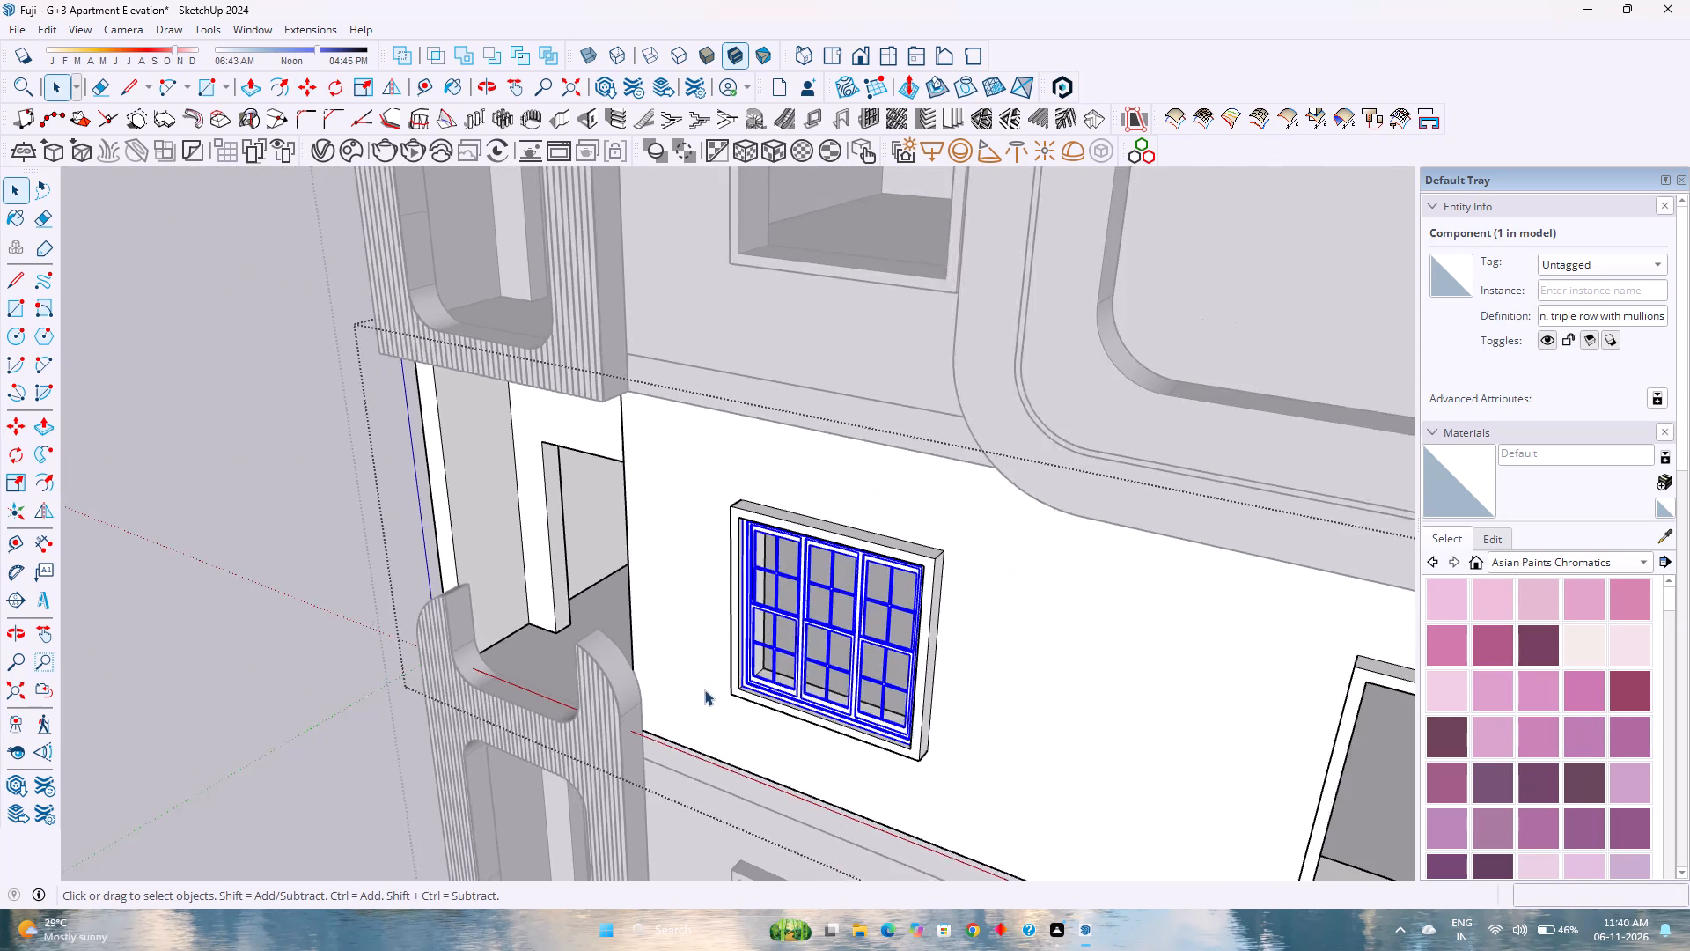
pyautogui.scroll(-4, 738, 640)
pyautogui.moveTo(743, 667); pyautogui.dragTo(917, 604, button='middle')
pyautogui.middleClick(924, 601)
pyautogui.middleClick(929, 600)
pyautogui.middleClick(930, 600)
pyautogui.scroll(2, 934, 596)
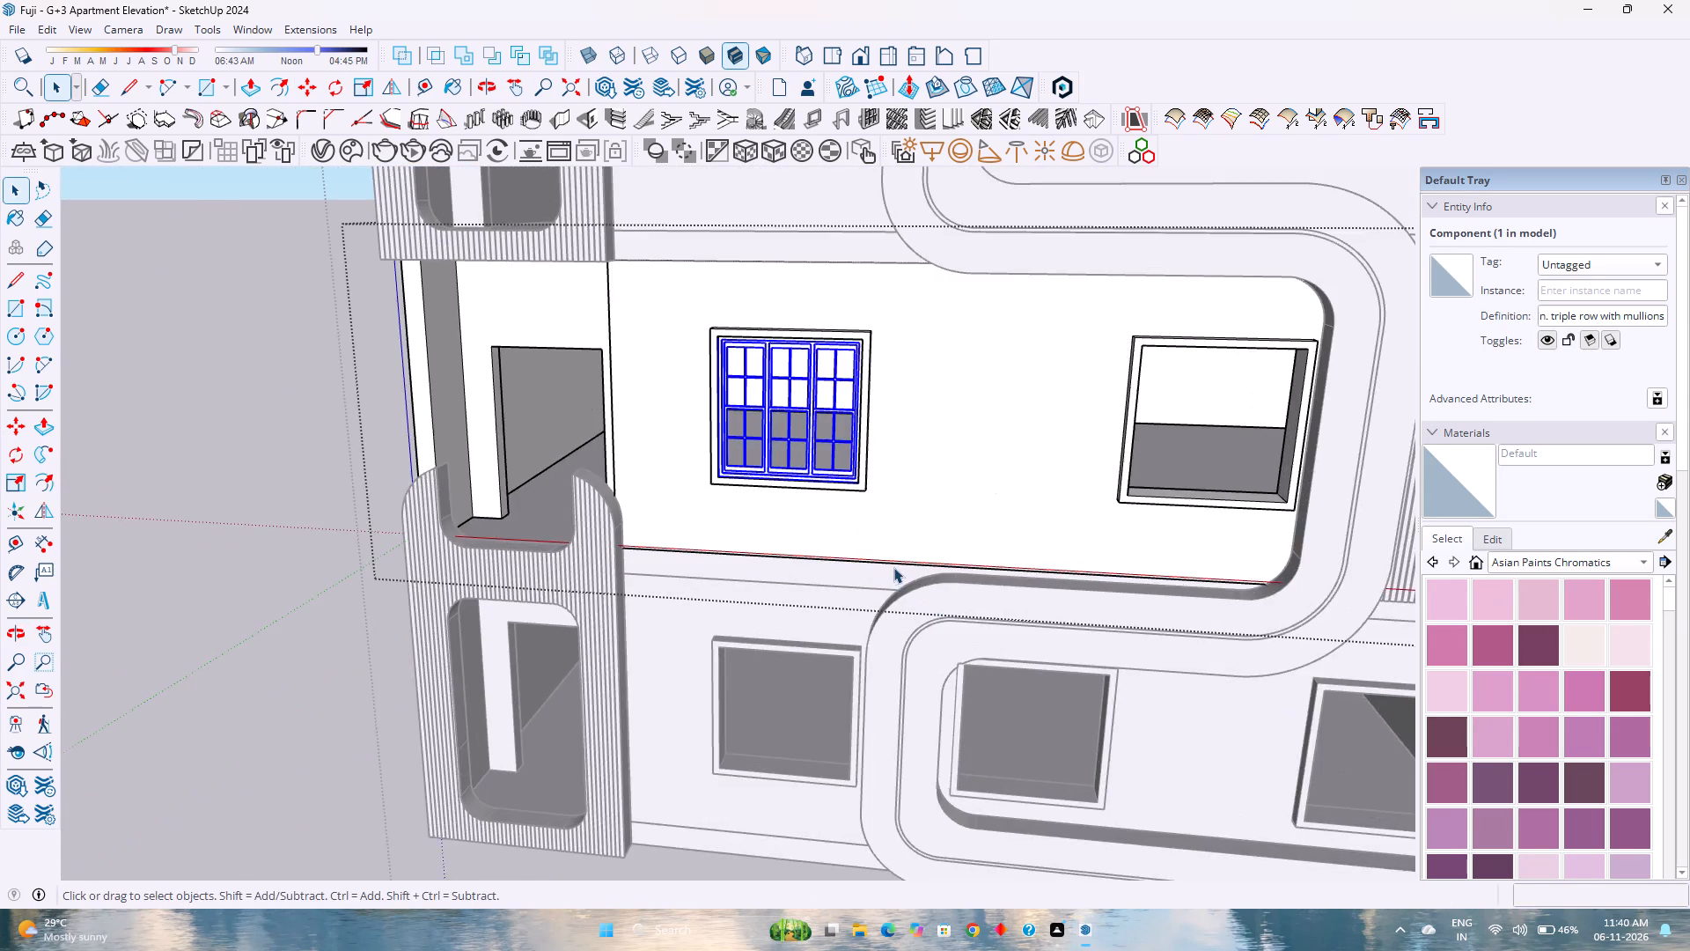
pyautogui.scroll(2, 893, 567)
pyautogui.keyDown('shift'); pyautogui.moveTo(883, 568); pyautogui.dragTo(772, 696, button='middle'); pyautogui.keyUp('shift')
pyautogui.middleClick(772, 697)
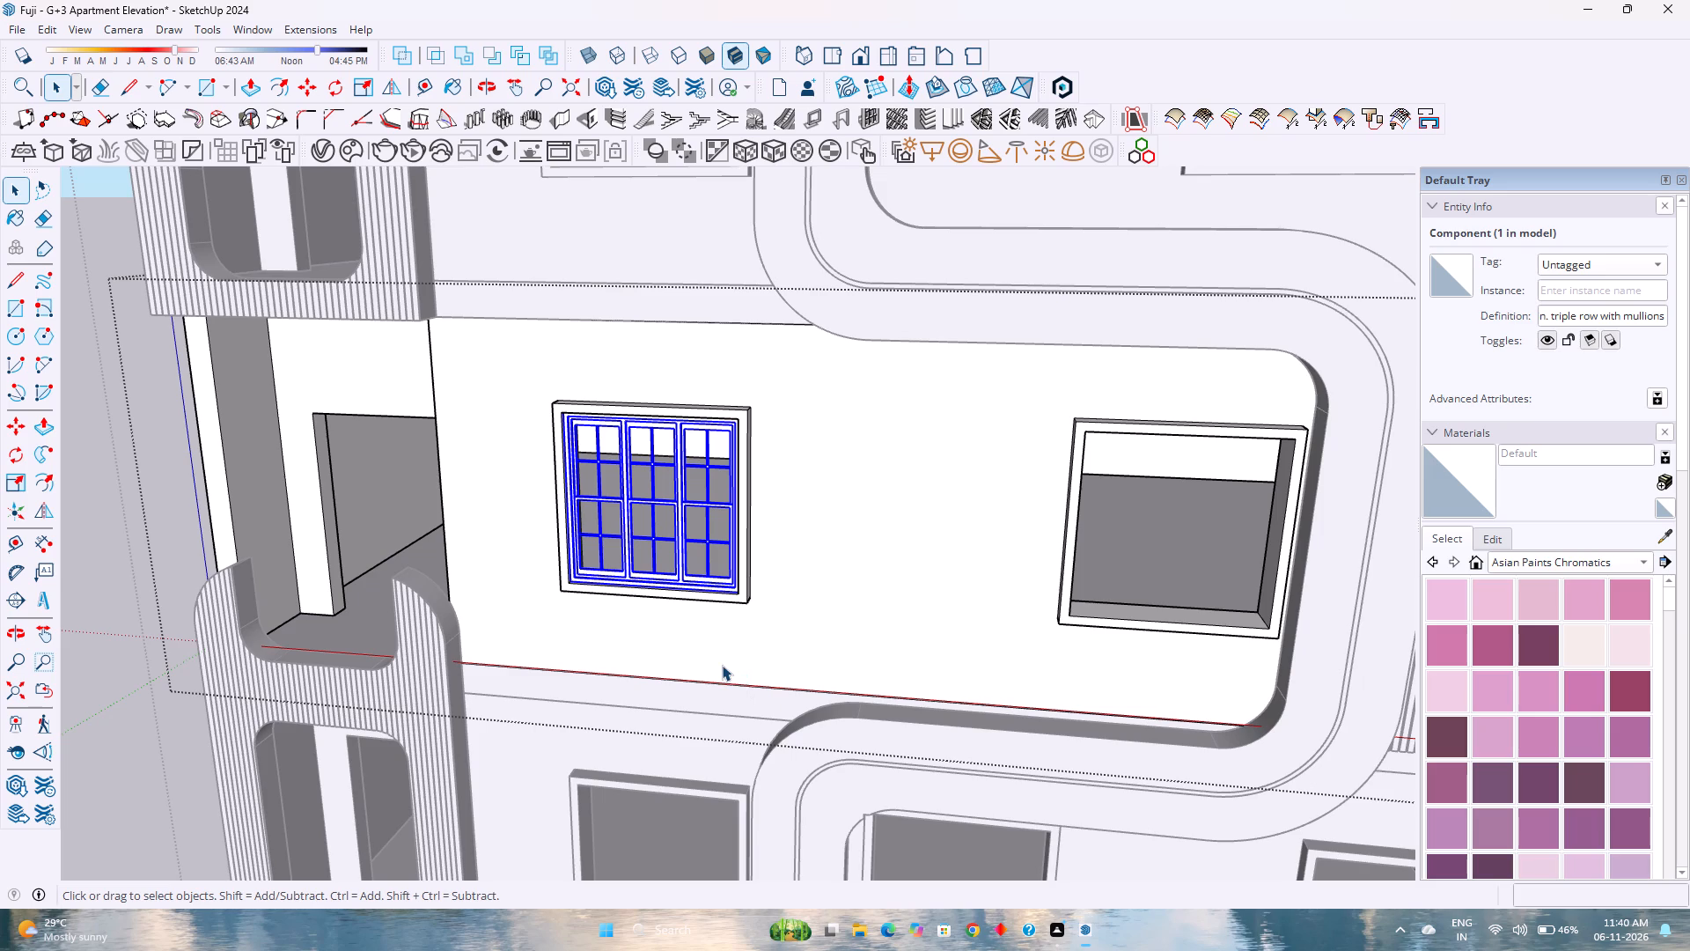
# Copy the recessed middle-floor window 14' along the wall into that floor's other window opening, matching the frames' lower-left corners.
pyautogui.press('m')
pyautogui.scroll(7, 571, 595)
pyautogui.click(558, 595)
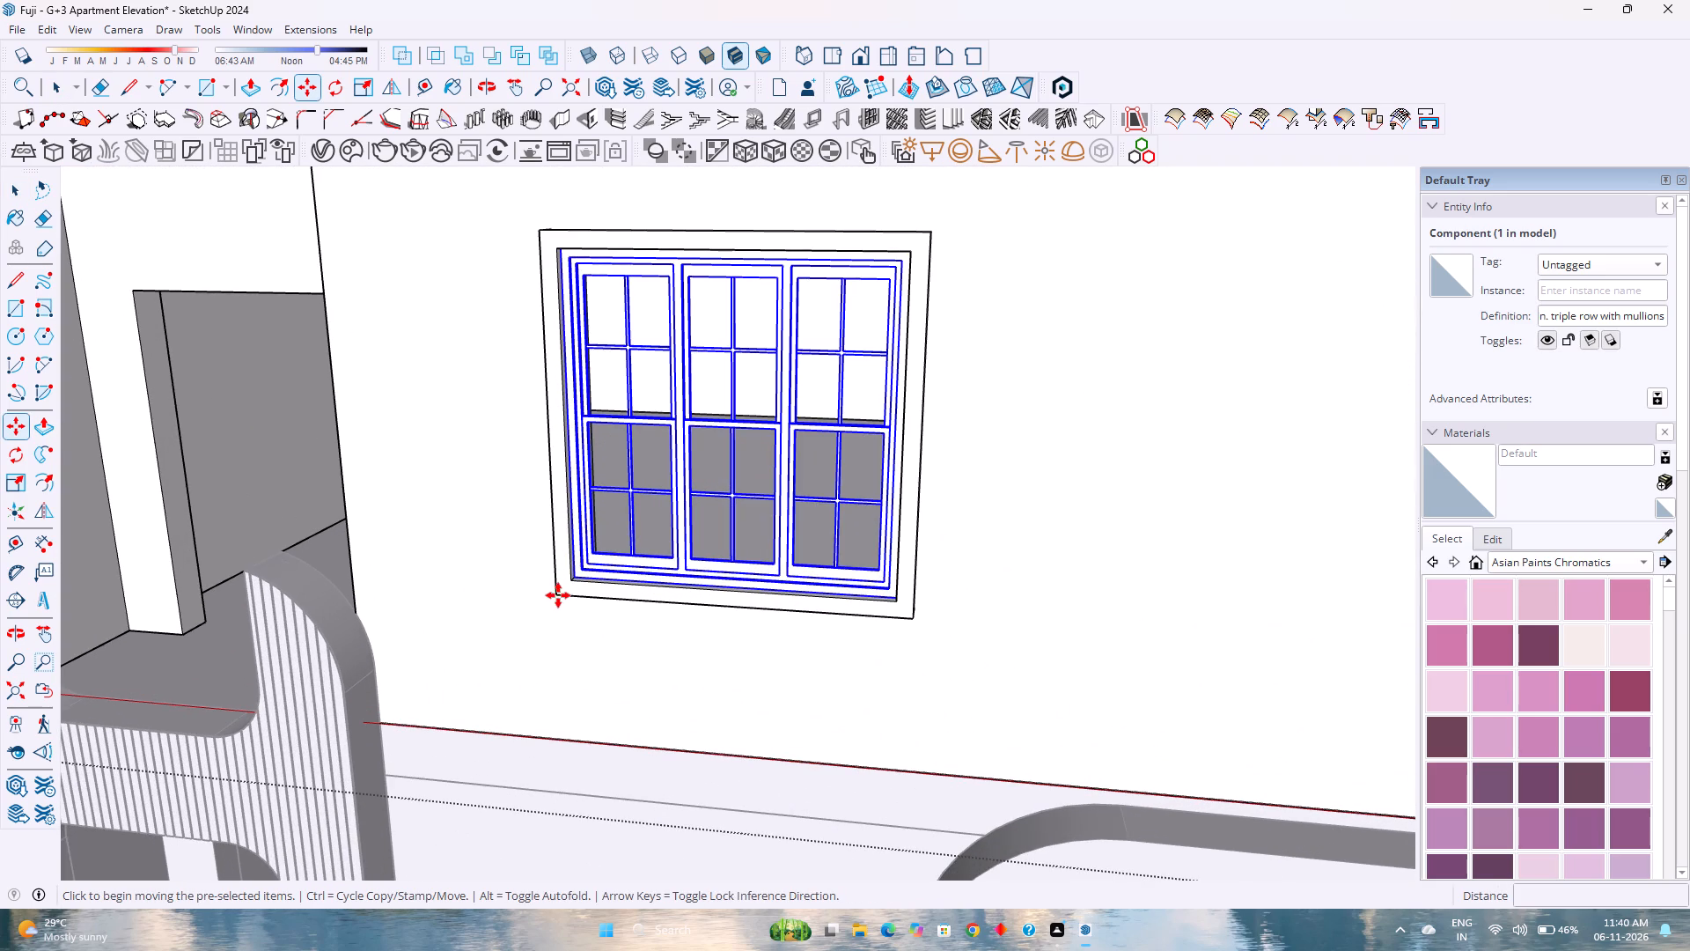
pyautogui.scroll(-11, 633, 601)
pyautogui.keyDown('shift'); pyautogui.moveTo(782, 615); pyautogui.dragTo(601, 624, button='middle'); pyautogui.keyUp('shift')
pyautogui.middleClick(600, 624)
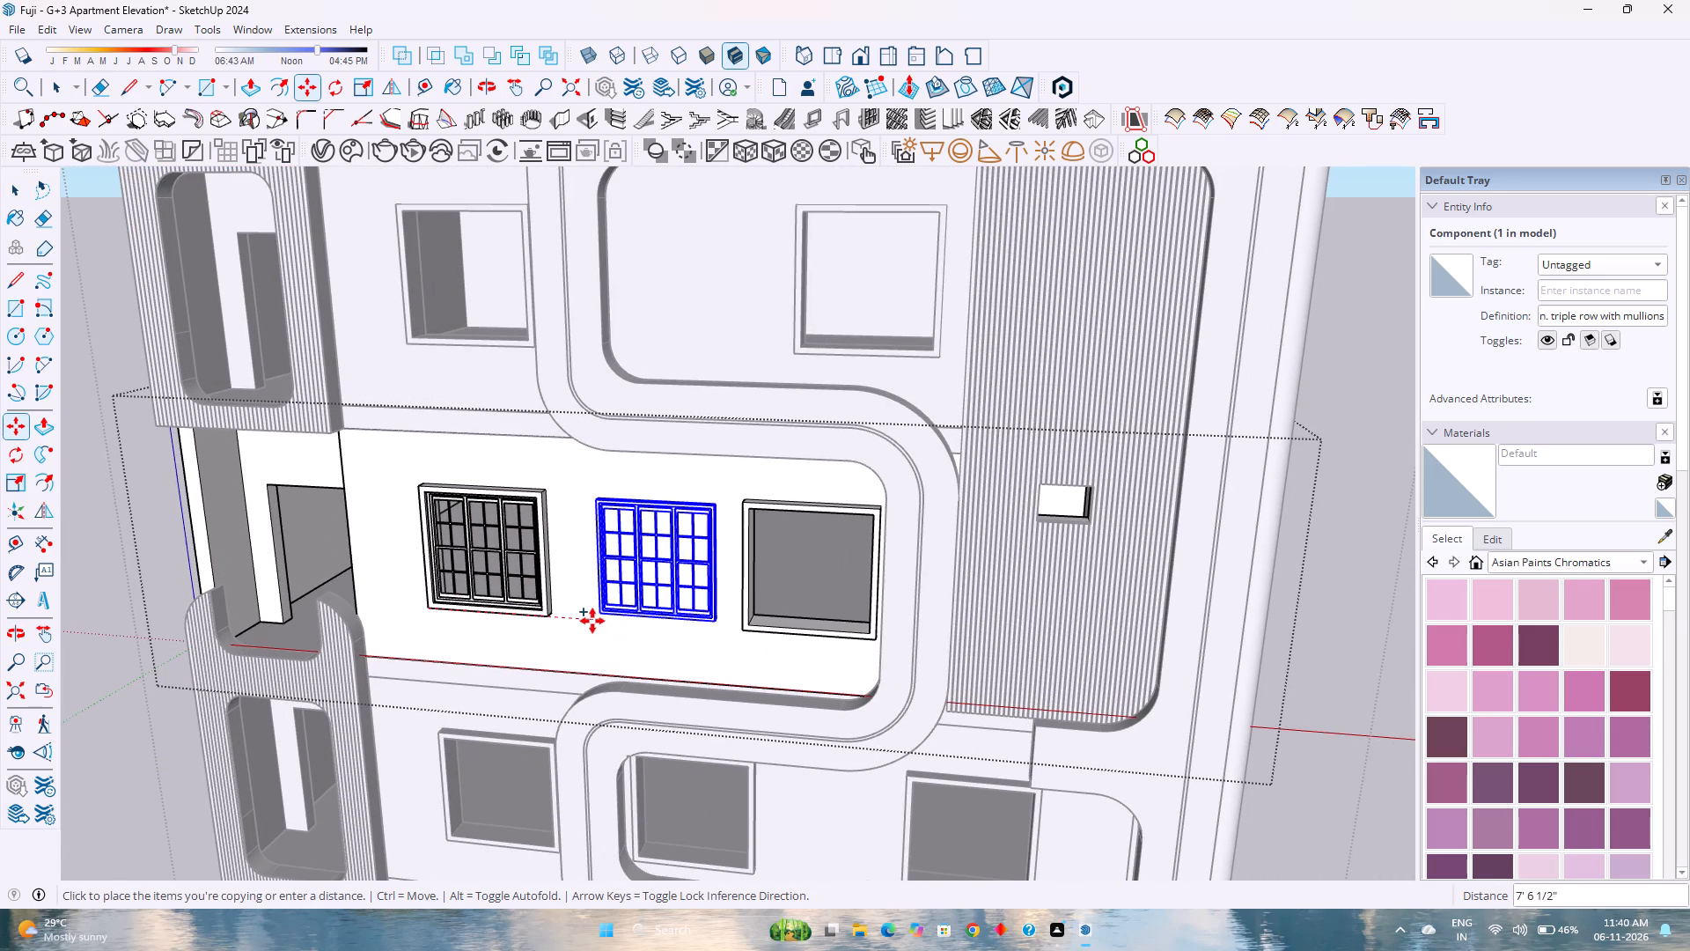
pyautogui.scroll(4, 746, 634)
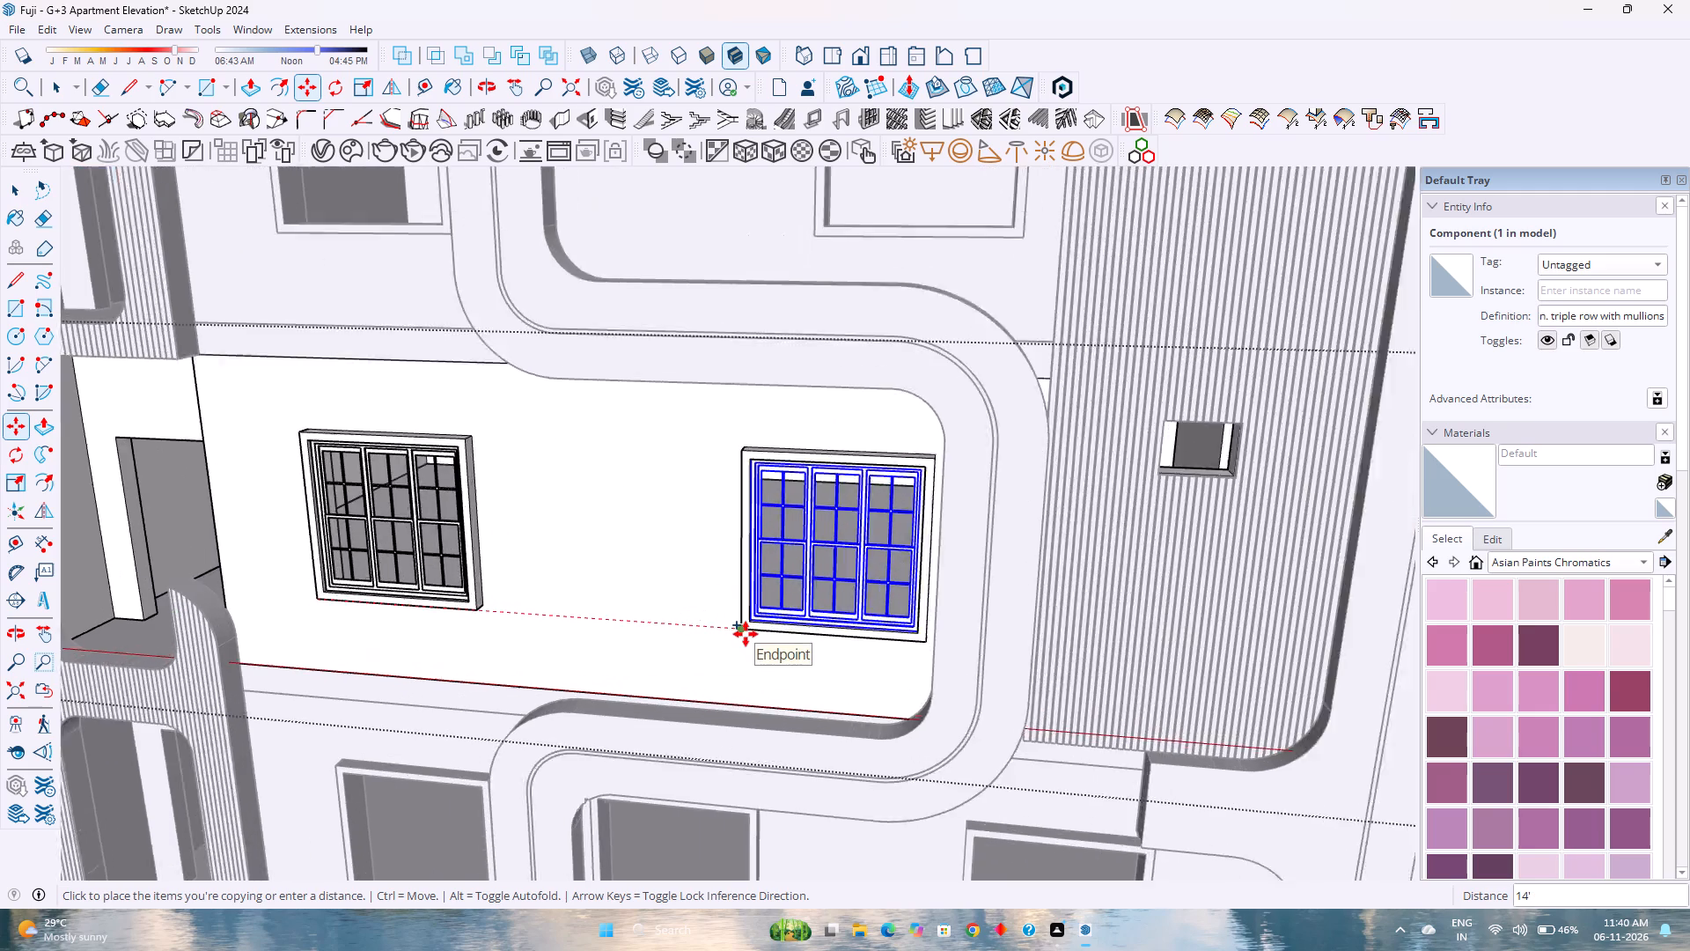
pyautogui.scroll(6, 746, 634)
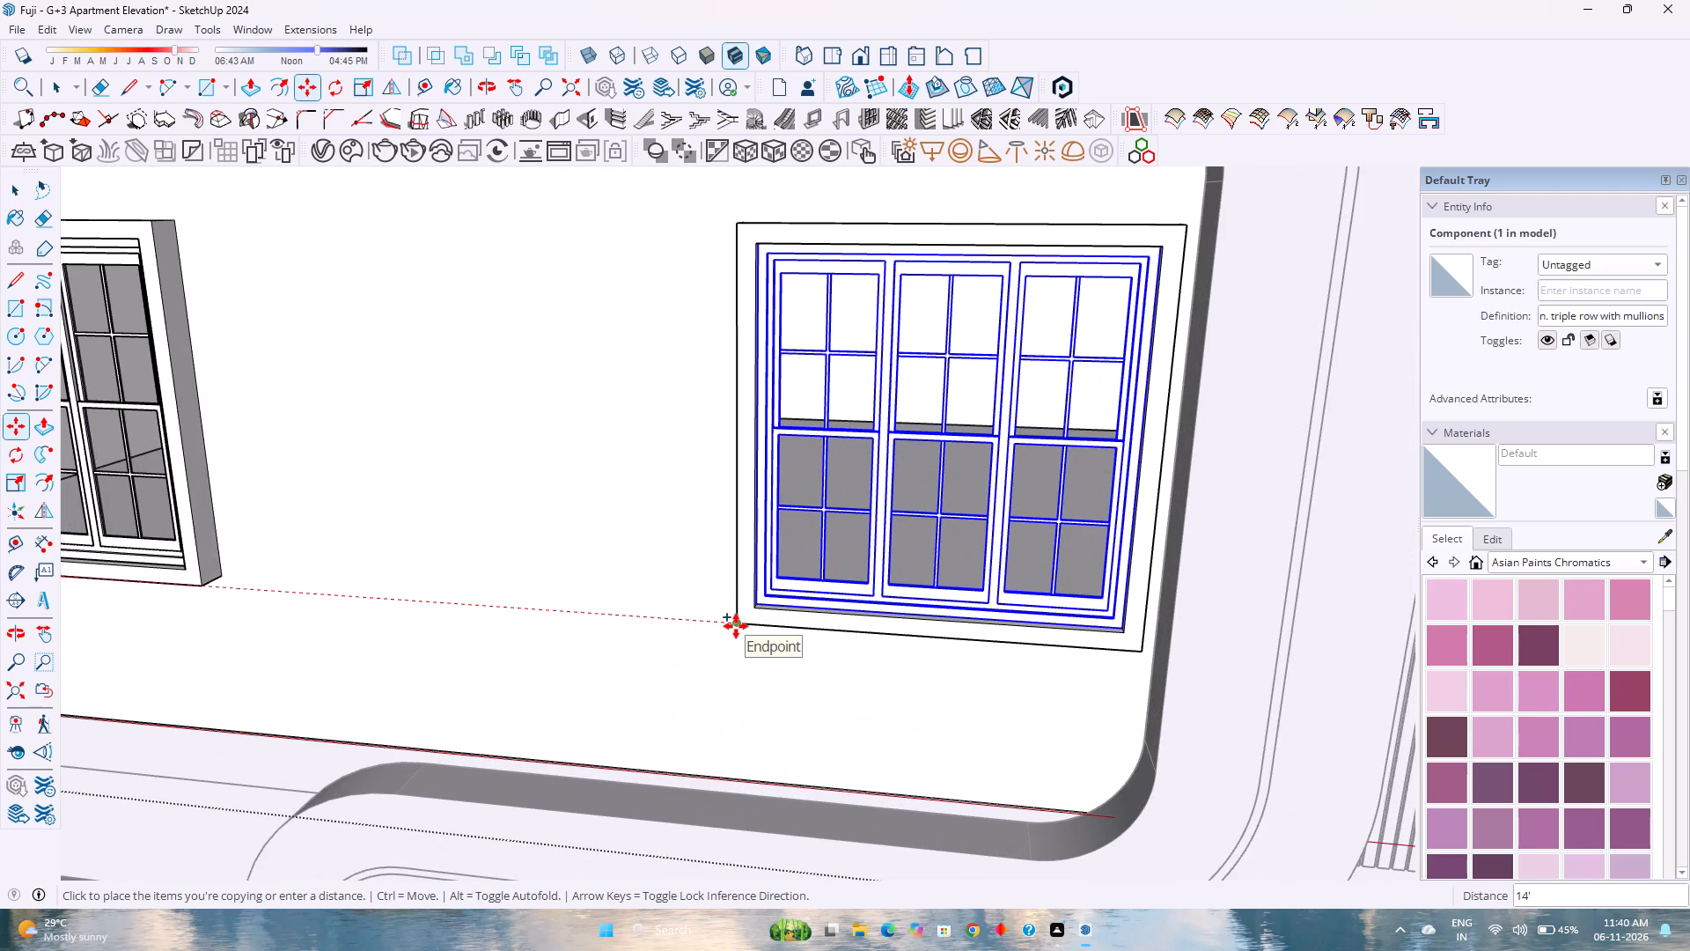
pyautogui.click(736, 626)
pyautogui.scroll(-8, 782, 575)
pyautogui.scroll(1, 782, 575)
pyautogui.scroll(-6, 782, 575)
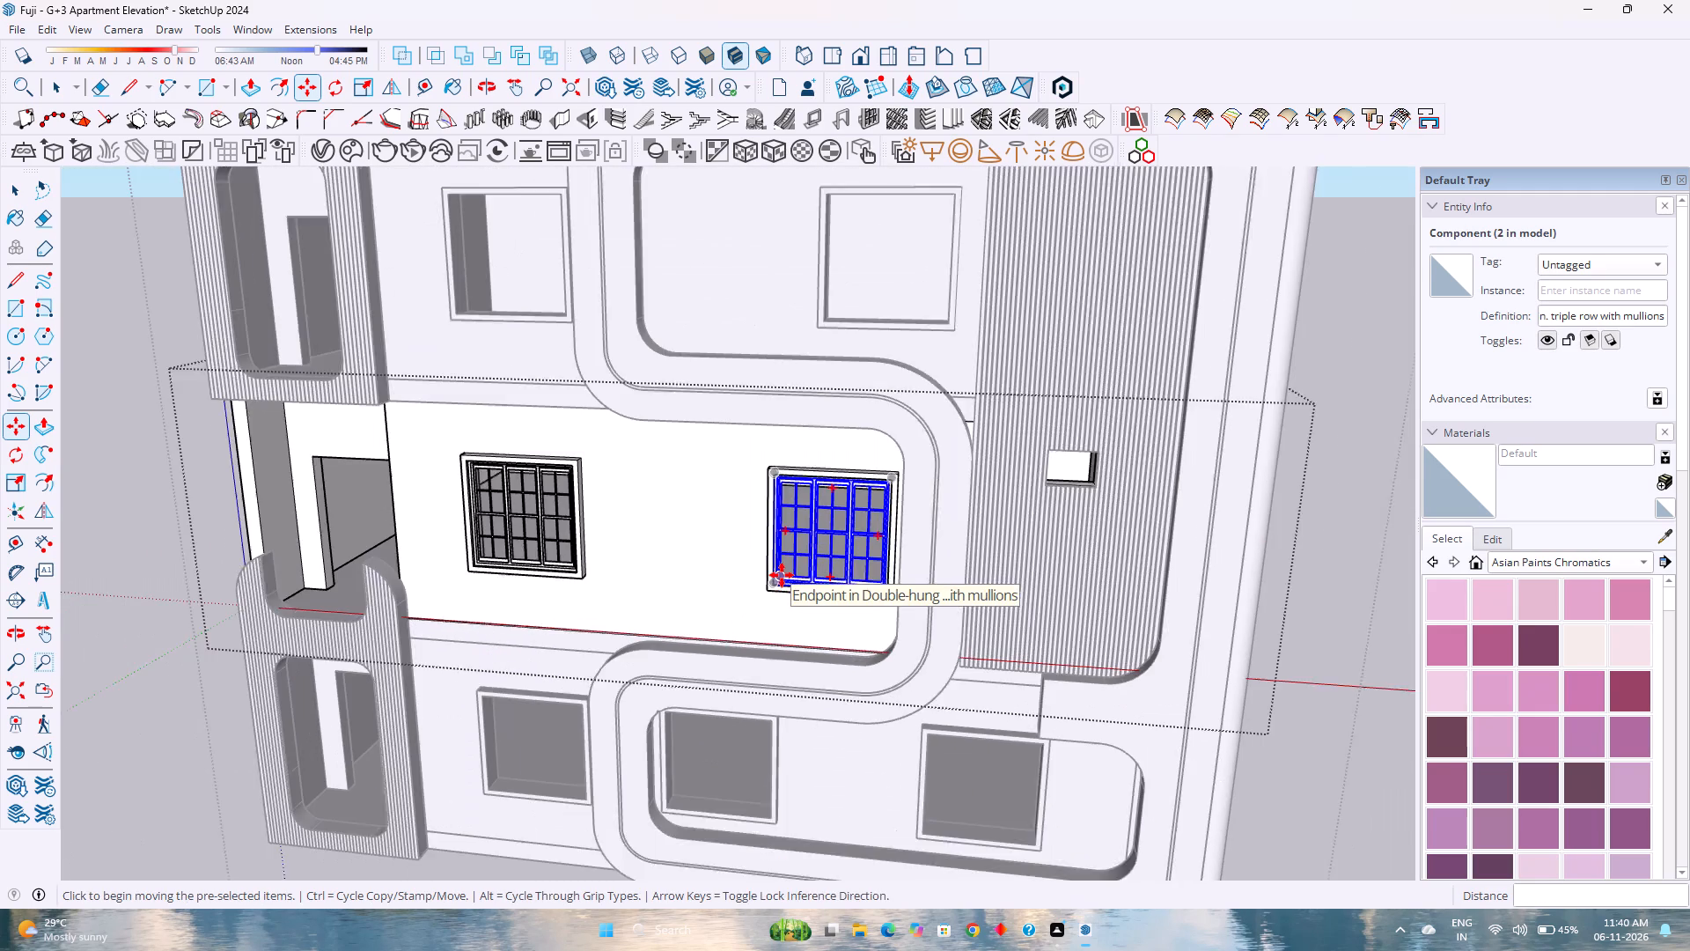
# Copy the window and paste it into the top floor's group at the lower-left inner corner of the opening beside the slatted balcony.
pyautogui.hotkey('ctrl', 'c')
pyautogui.press('space')
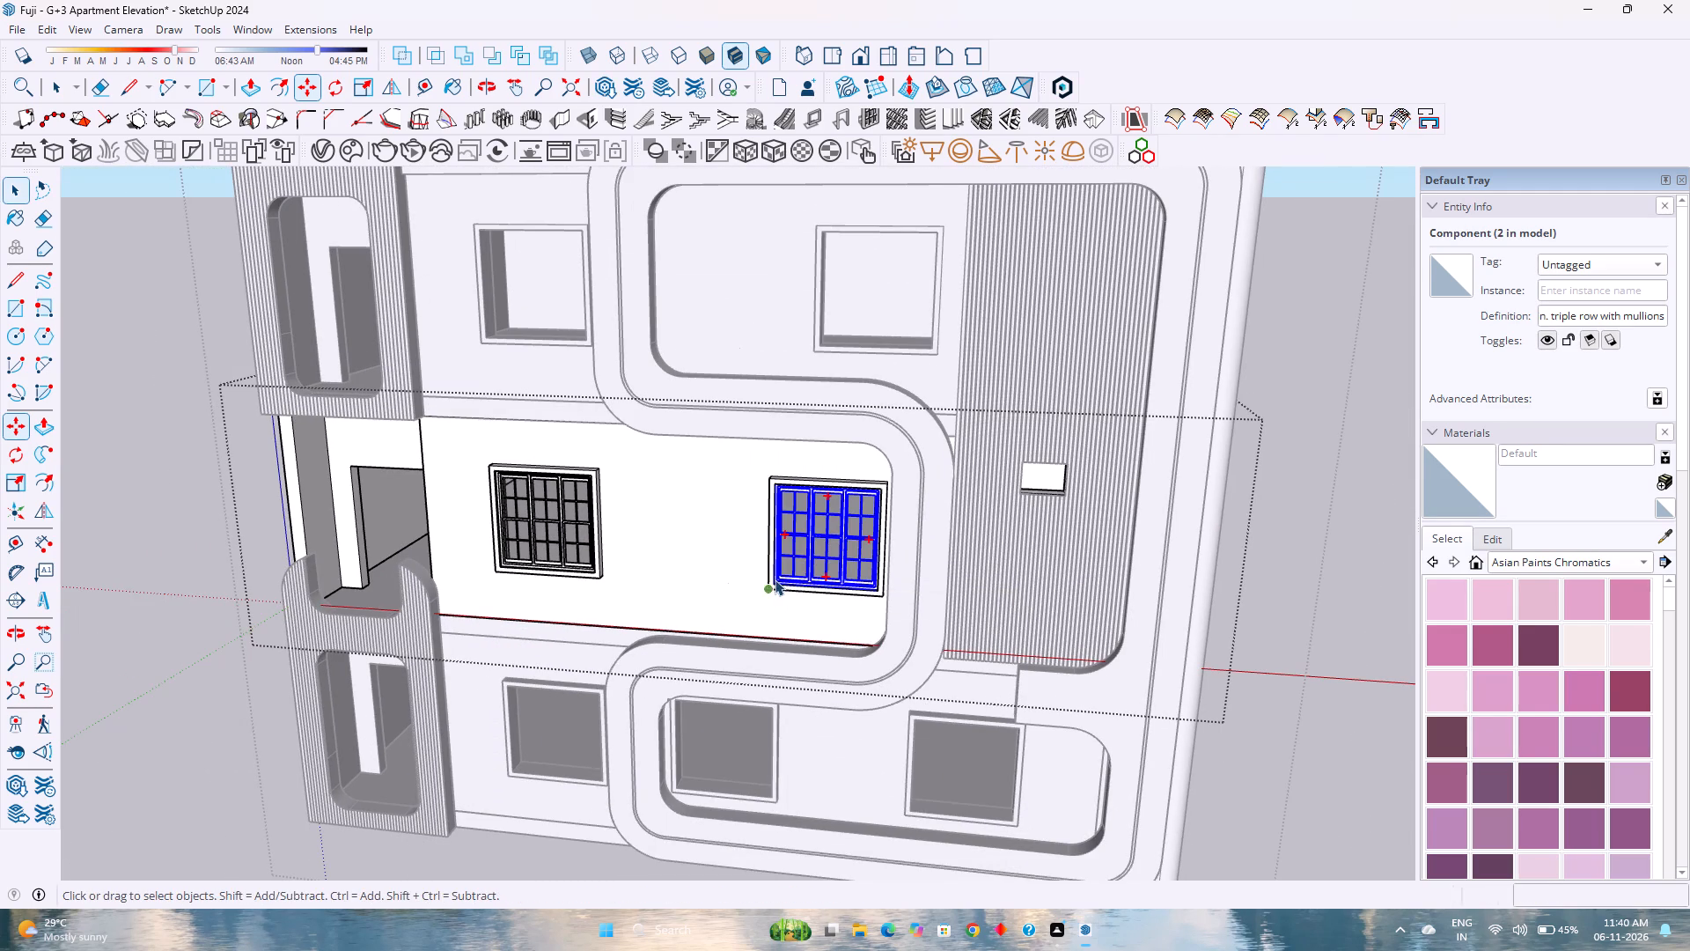
pyautogui.press('Escape')
pyautogui.scroll(-2, 637, 693)
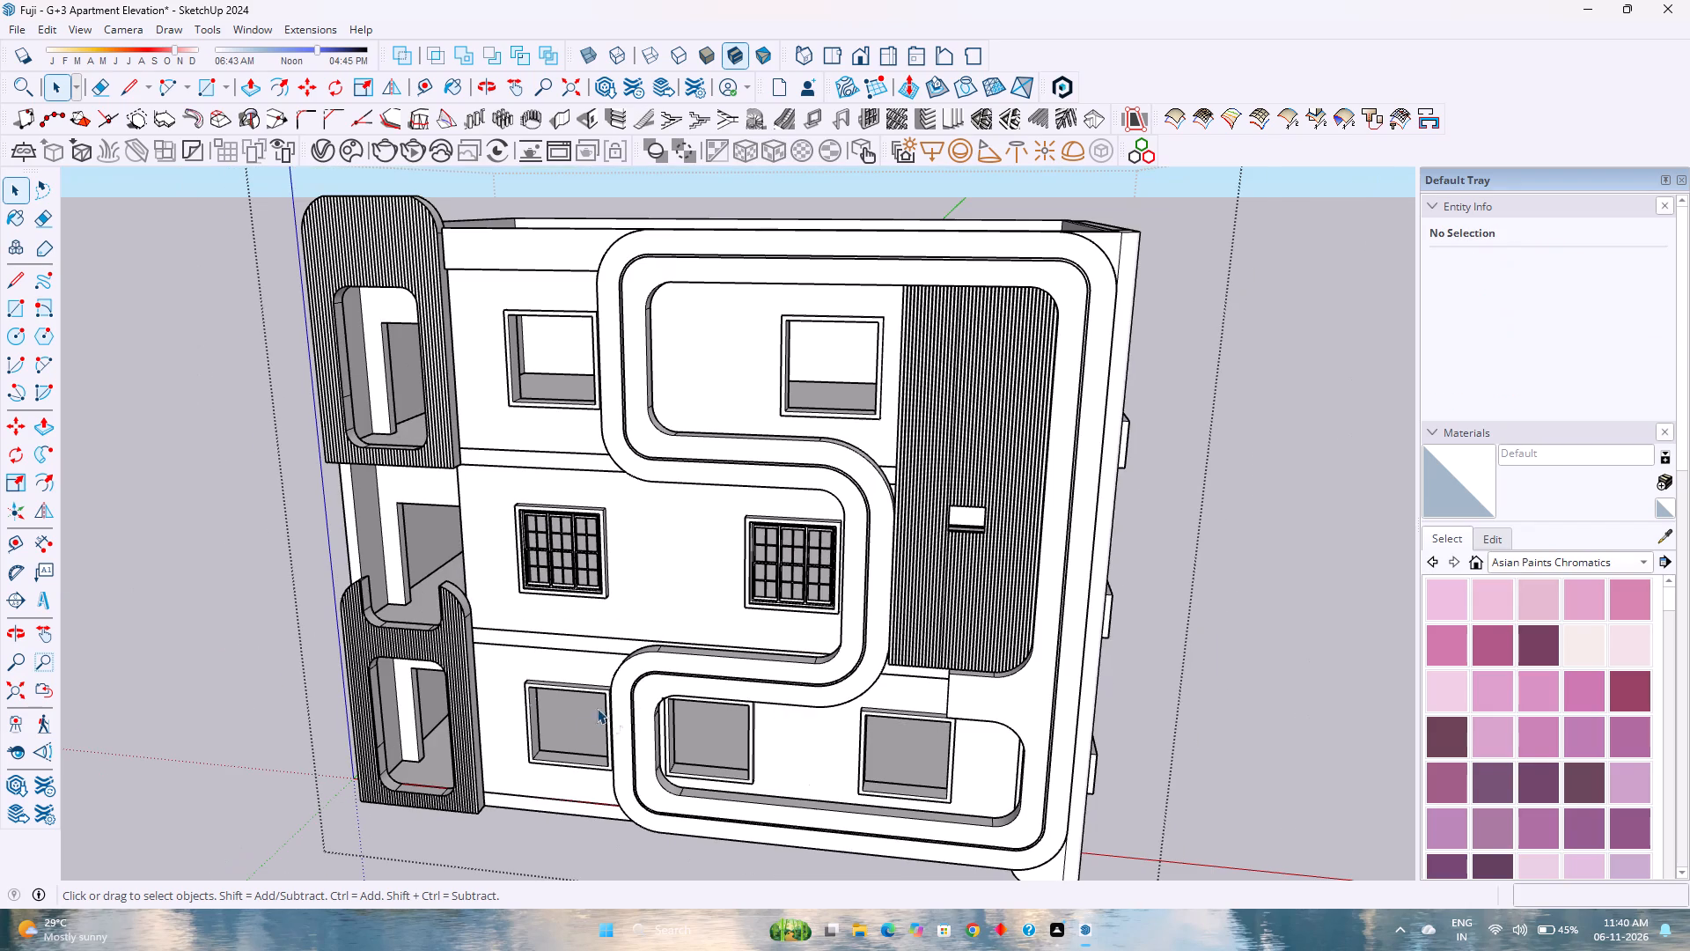
pyautogui.doubleClick(533, 421)
pyautogui.scroll(7, 533, 421)
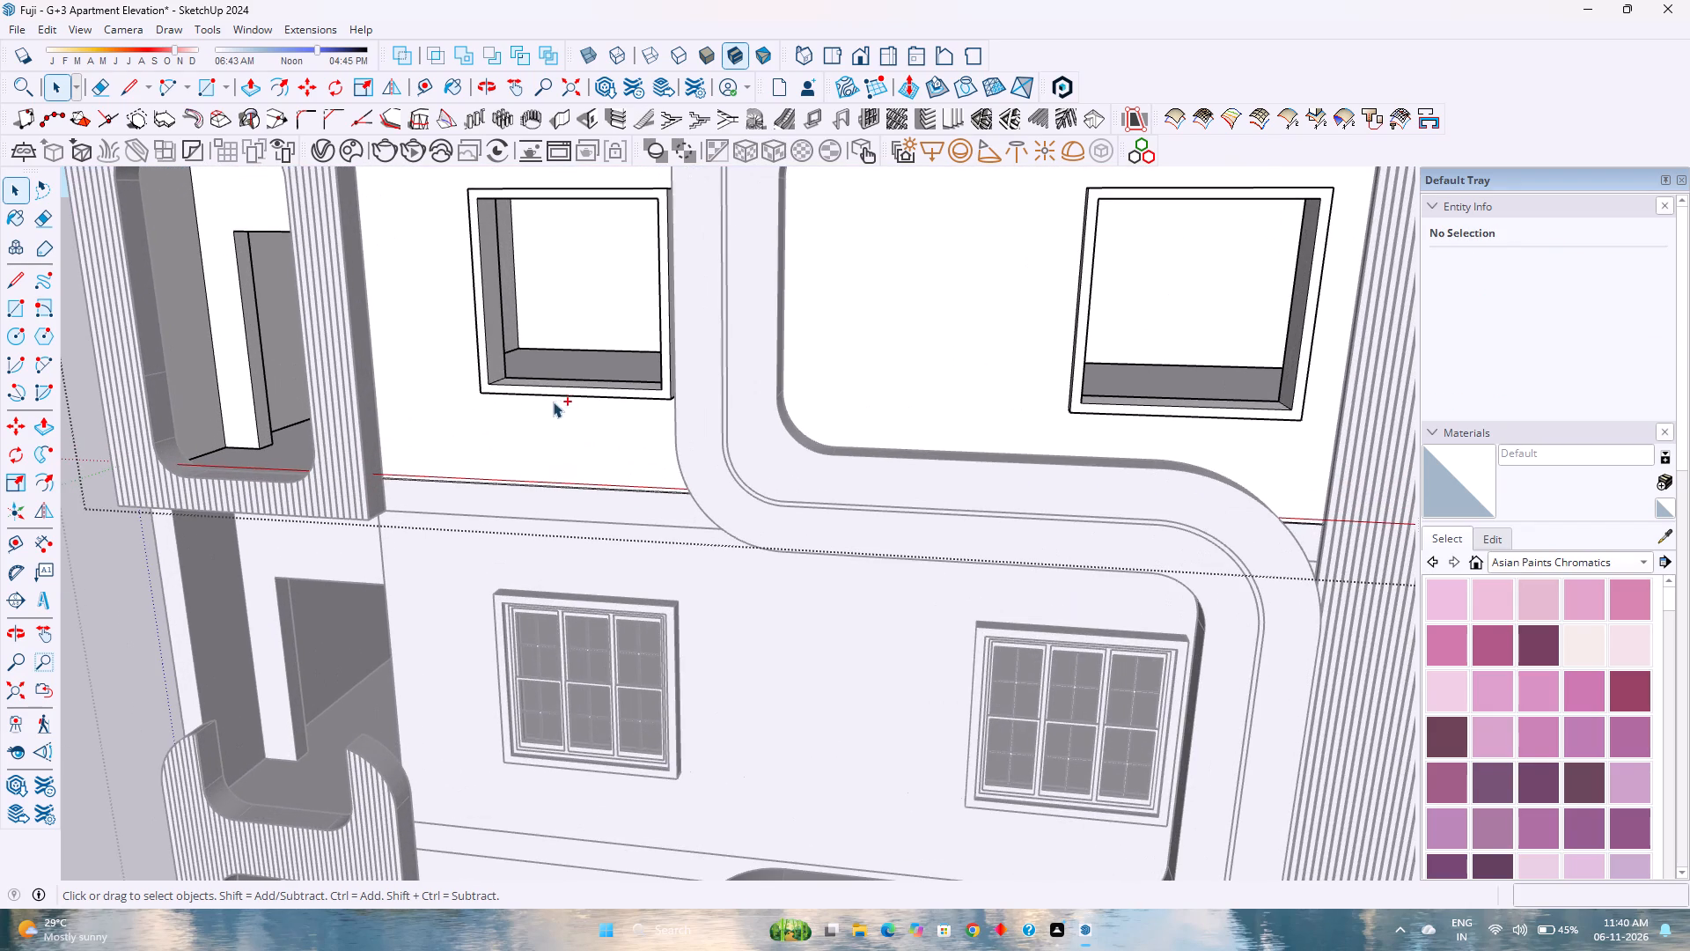
pyautogui.hotkey('ctrl', 'v')
pyautogui.scroll(5, 476, 373)
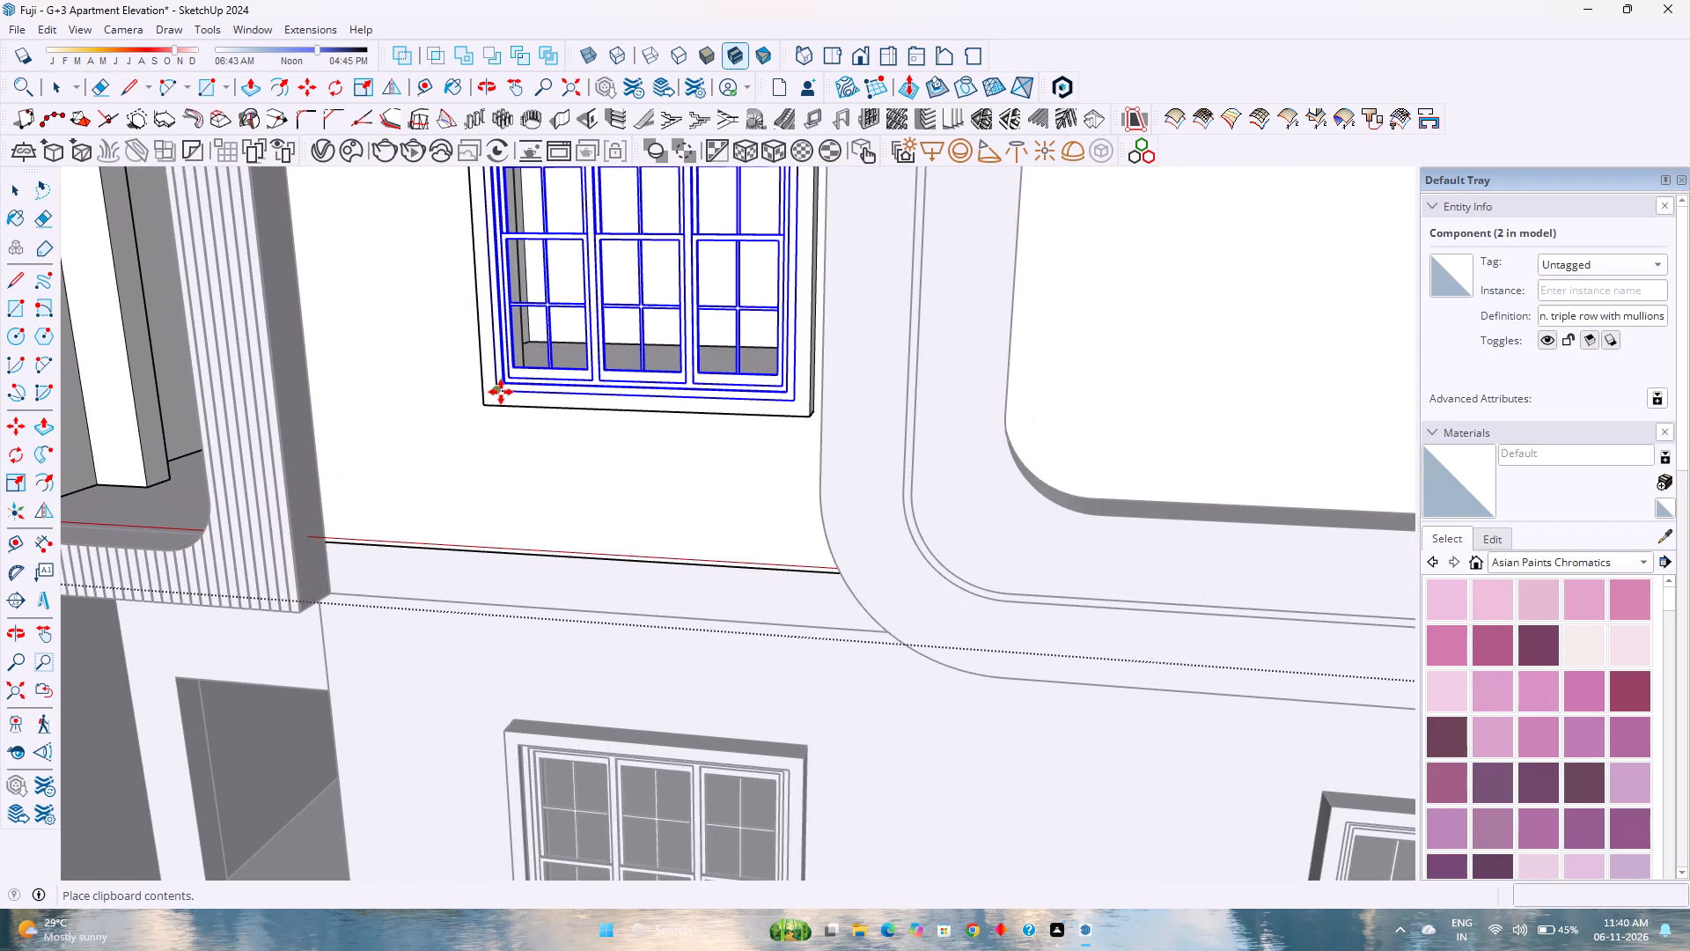
pyautogui.click(501, 392)
# Move the pasted top-floor window 2" inward so it sits recessed in its frame.
pyautogui.scroll(-3, 513, 378)
pyautogui.keyDown('shift'); pyautogui.moveTo(530, 393); pyautogui.dragTo(532, 459, button='middle'); pyautogui.keyUp('shift')
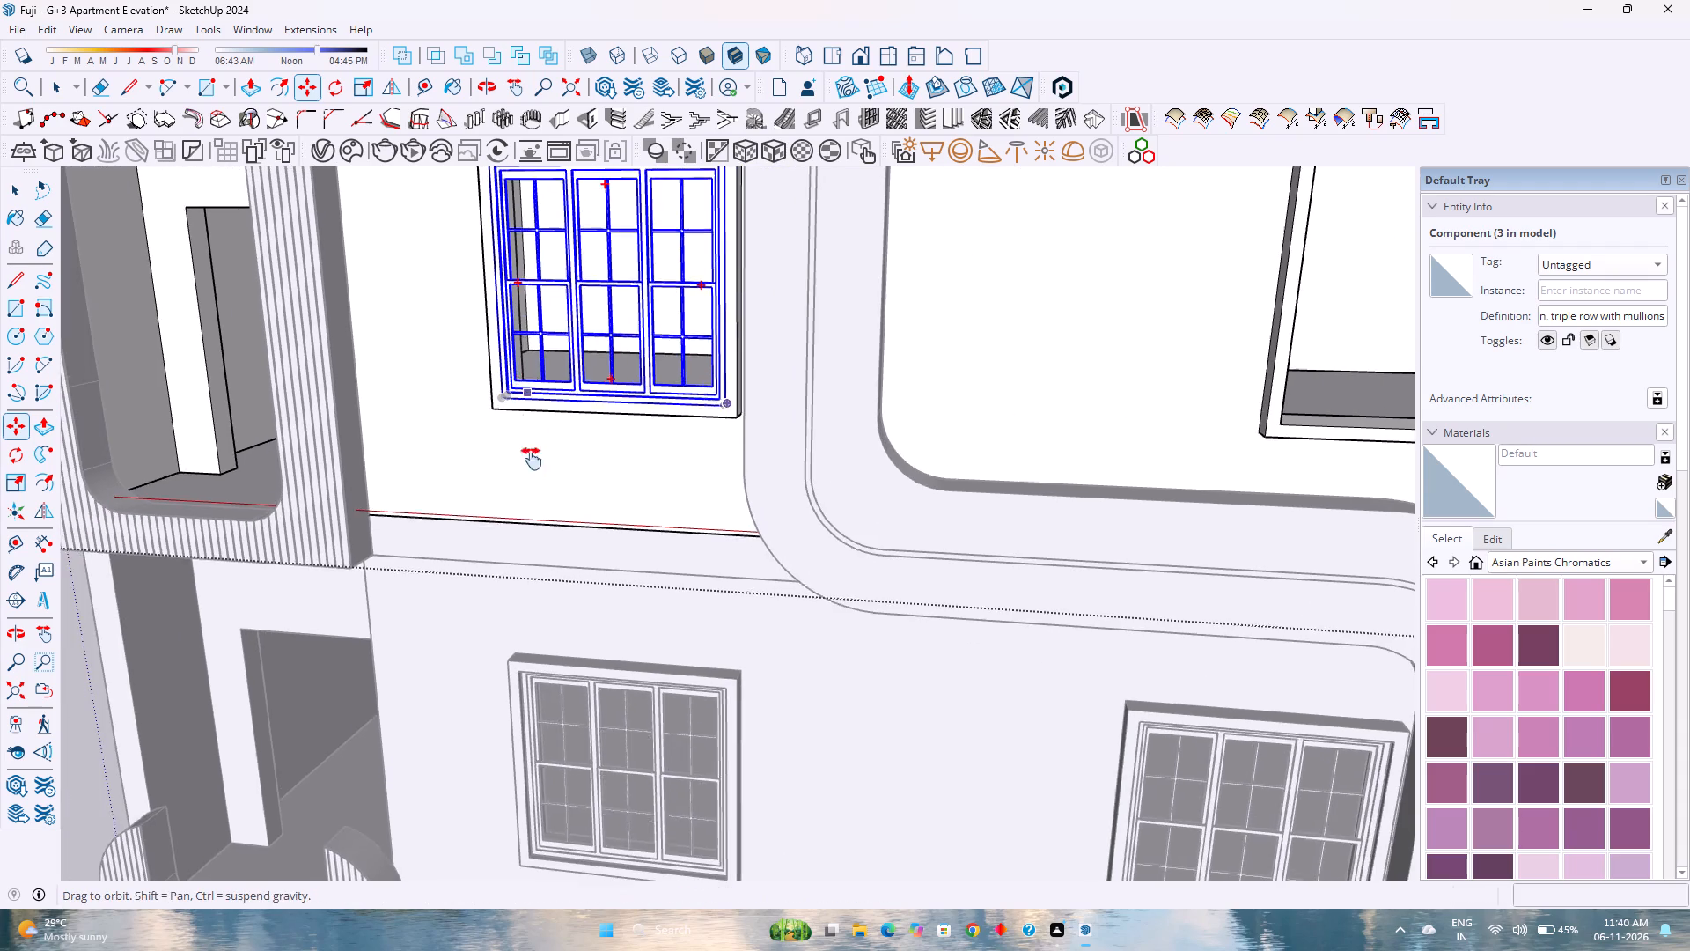
pyautogui.keyDown('shift'); pyautogui.moveTo(532, 459); pyautogui.dragTo(537, 696, button='middle'); pyautogui.keyUp('shift')
pyautogui.scroll(1, 731, 476)
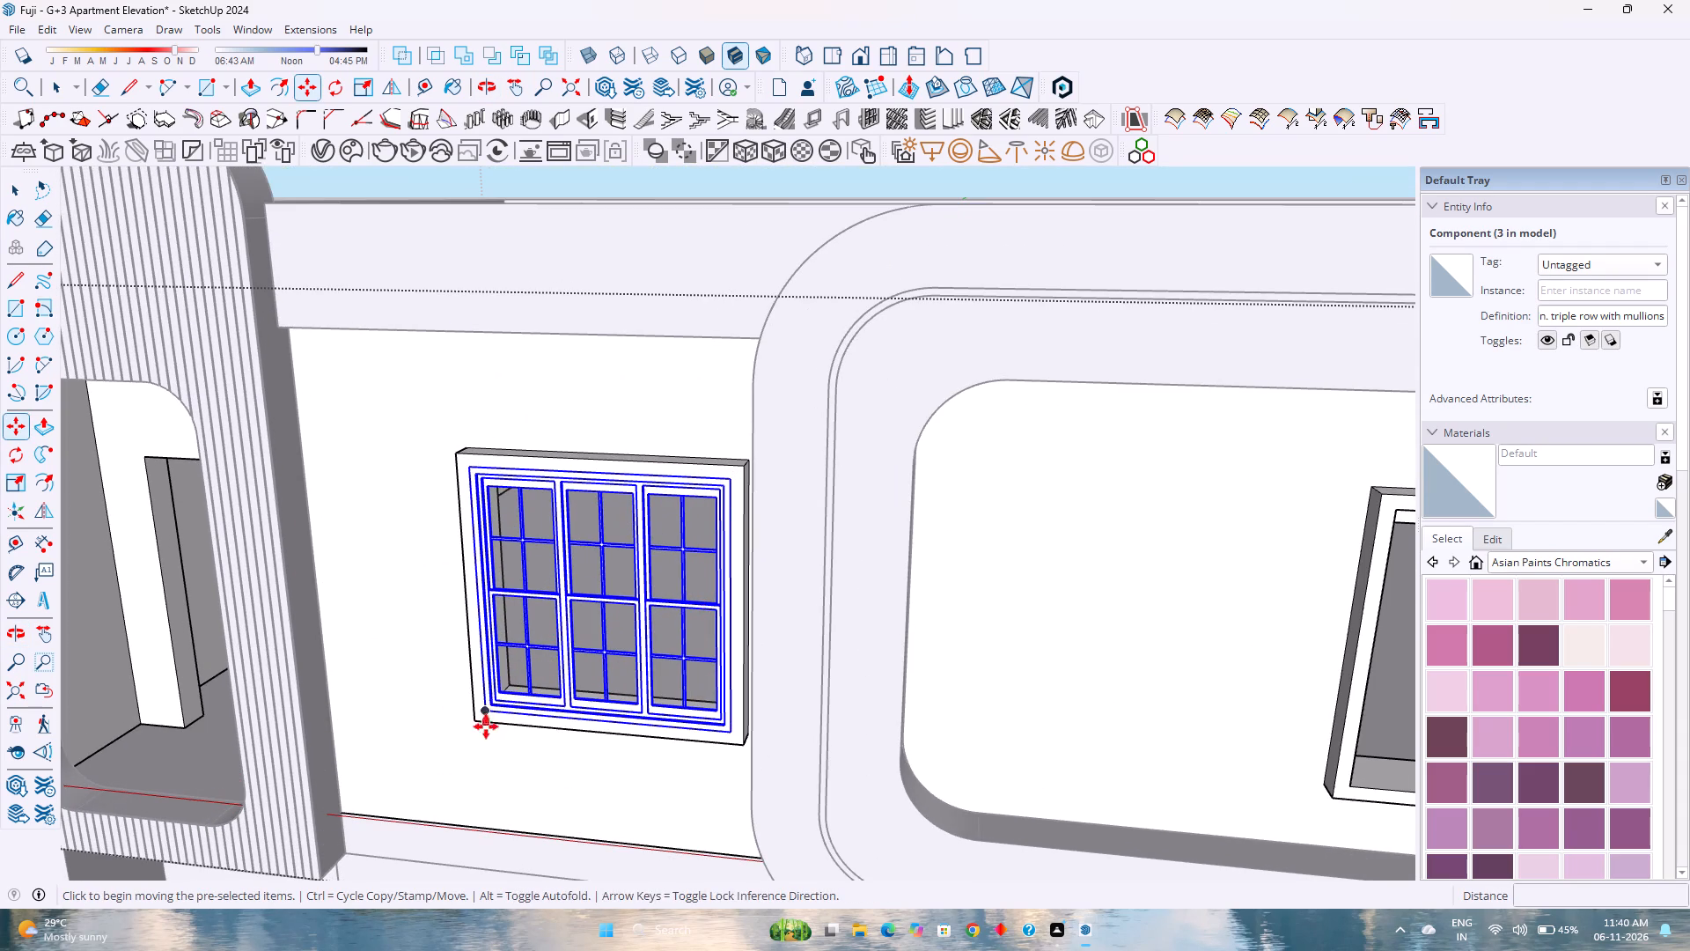
pyautogui.scroll(3, 485, 716)
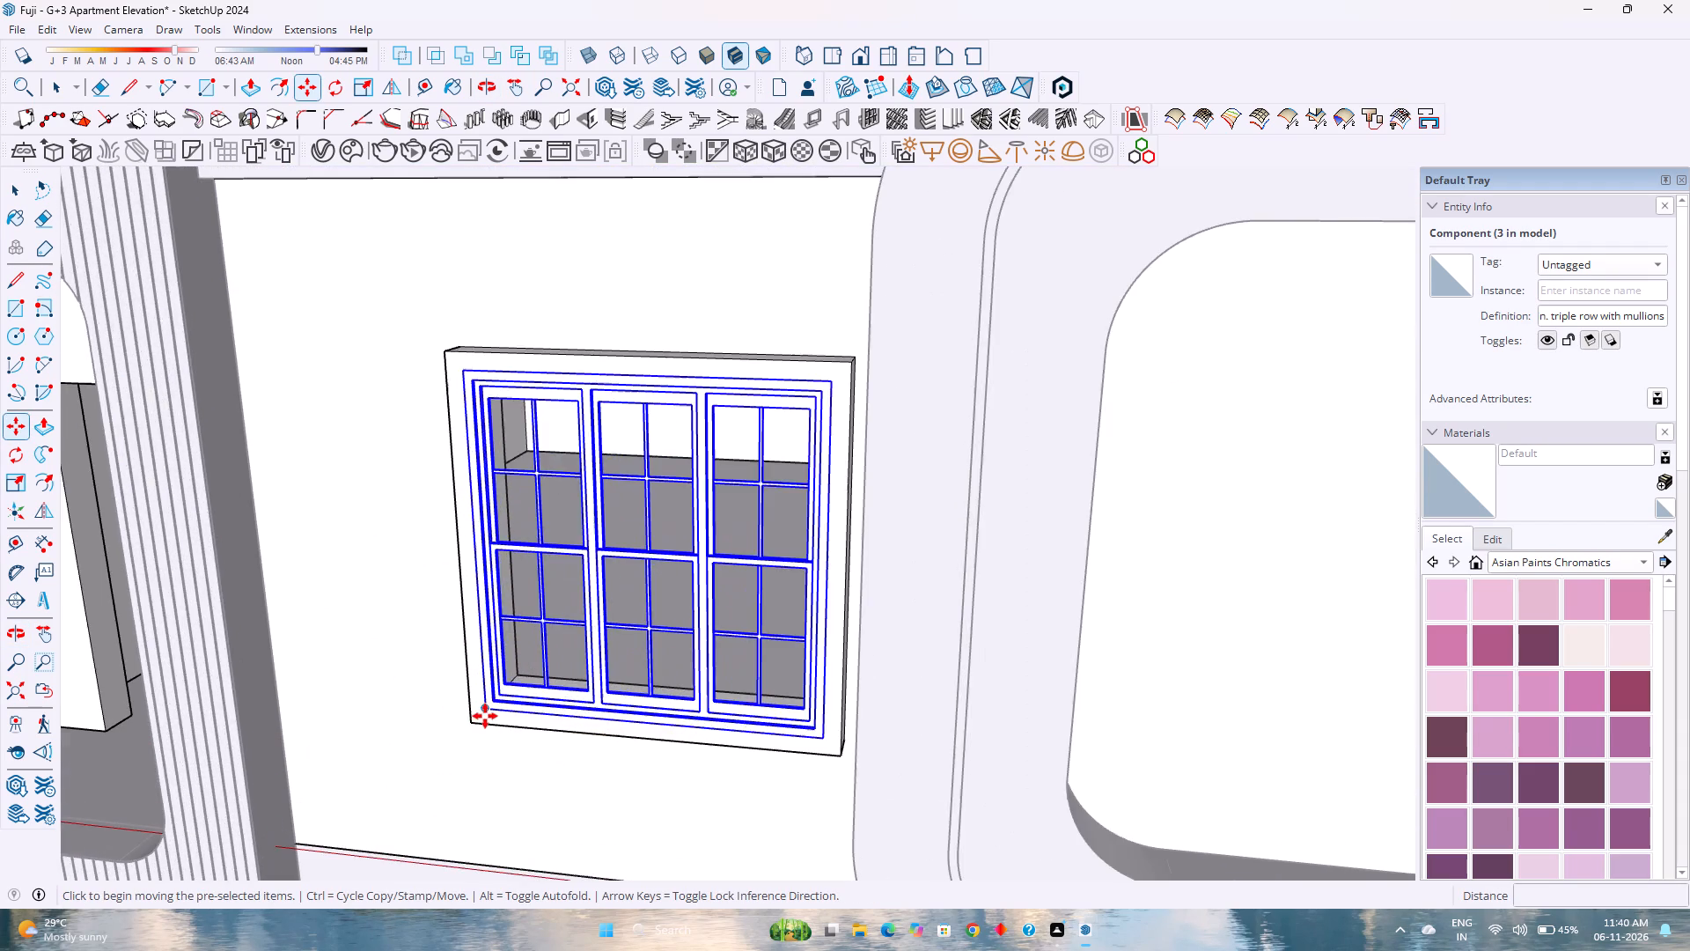
pyautogui.scroll(18, 485, 716)
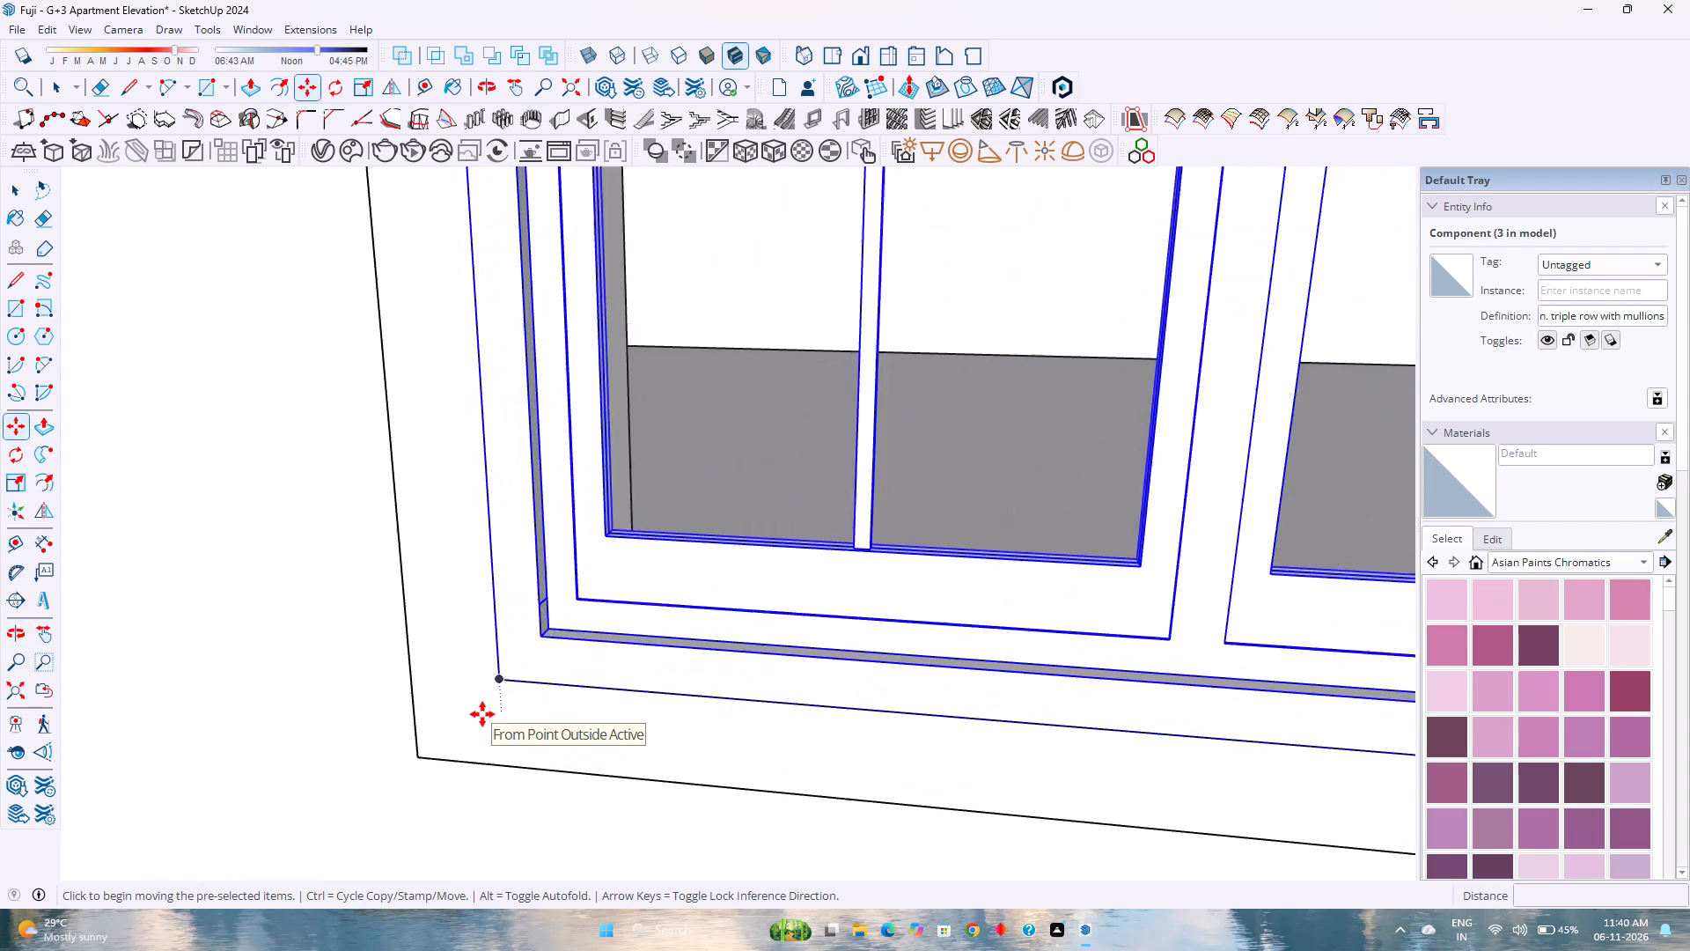
pyautogui.click(500, 676)
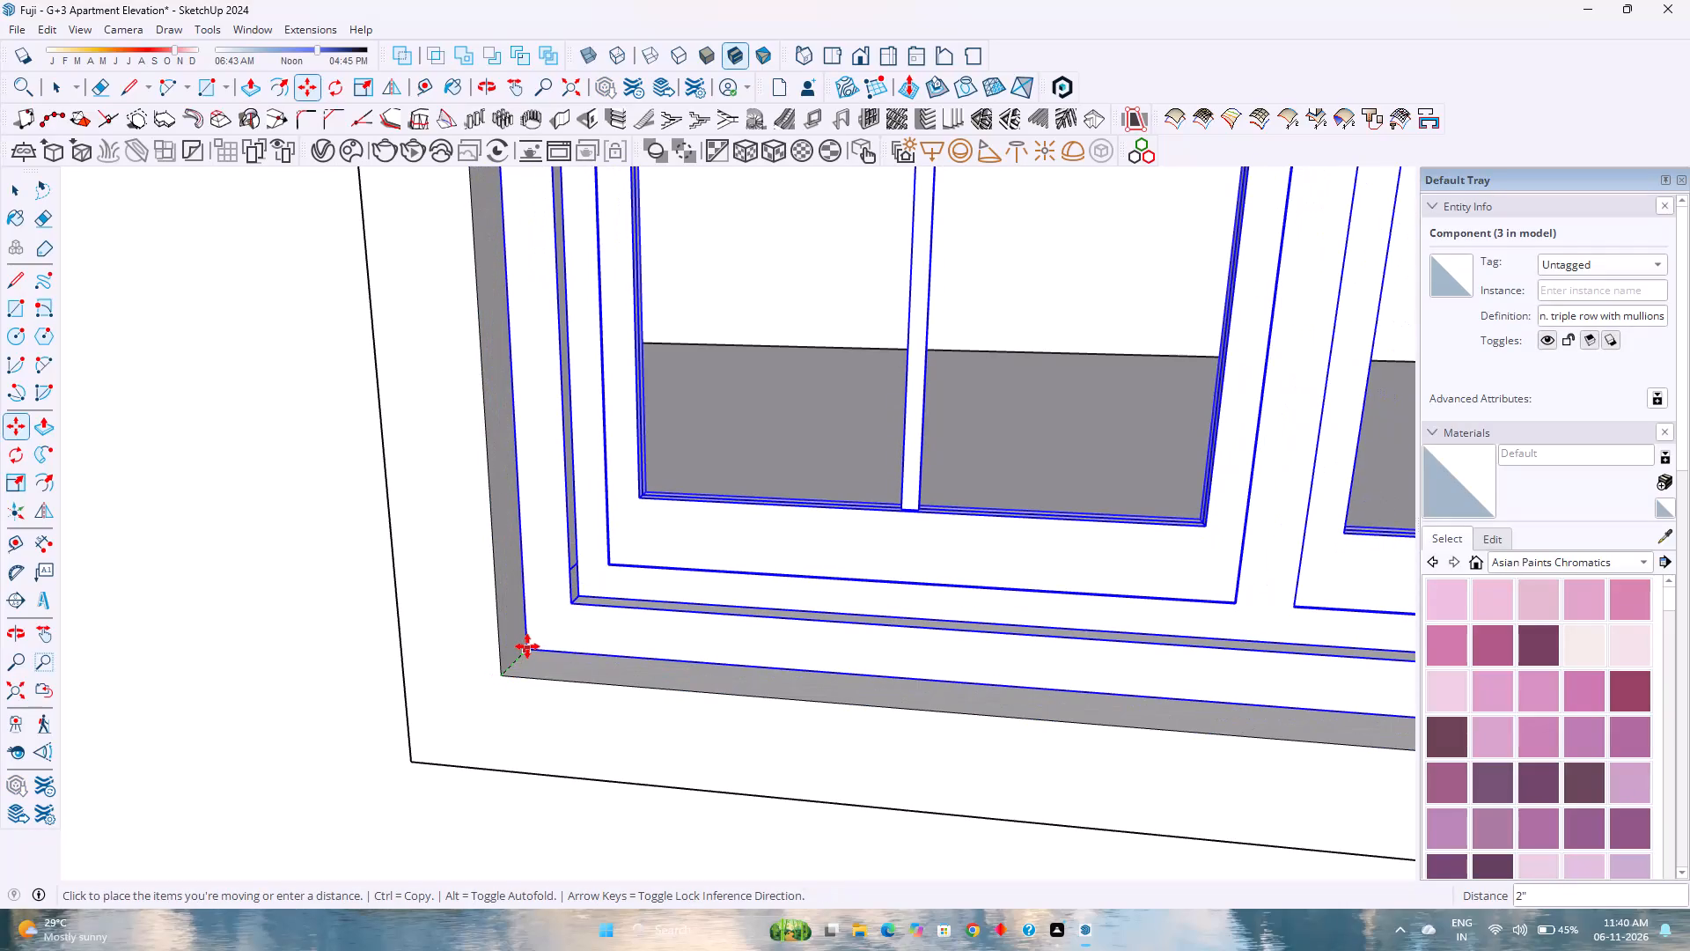
pyautogui.click(527, 646)
# Copy the recessed top-floor window 16' along the wall into the opening beside the slat cladding, and leave the floor's group.
pyautogui.scroll(-8, 422, 632)
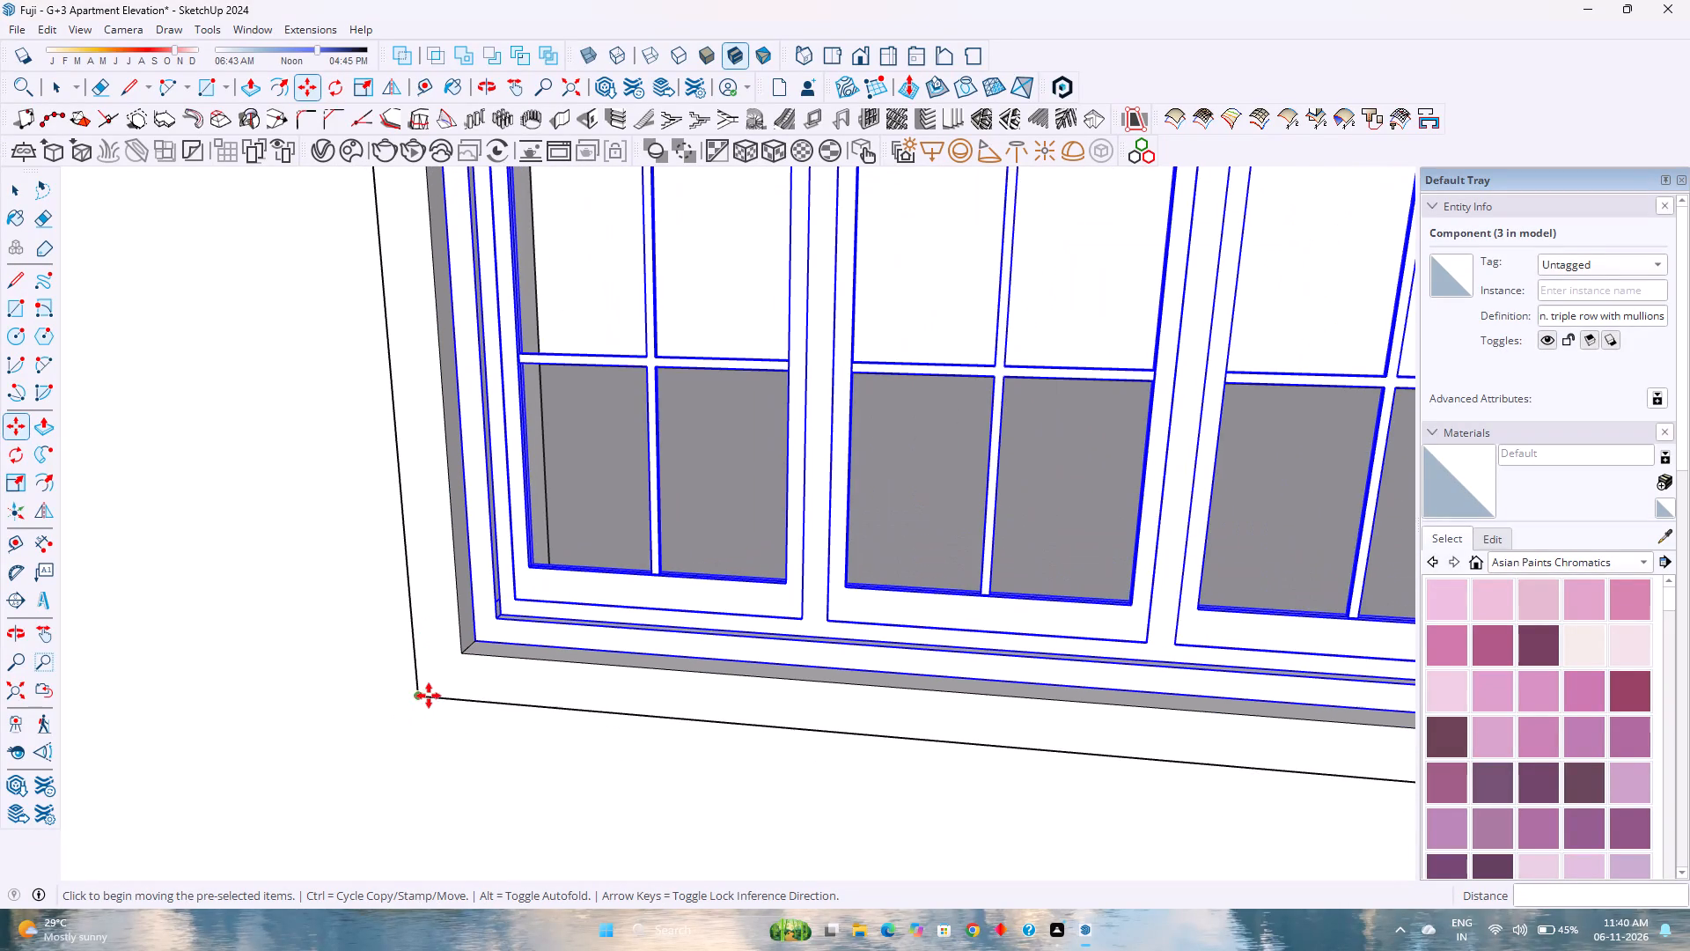
pyautogui.click(423, 696)
pyautogui.scroll(-15, 468, 696)
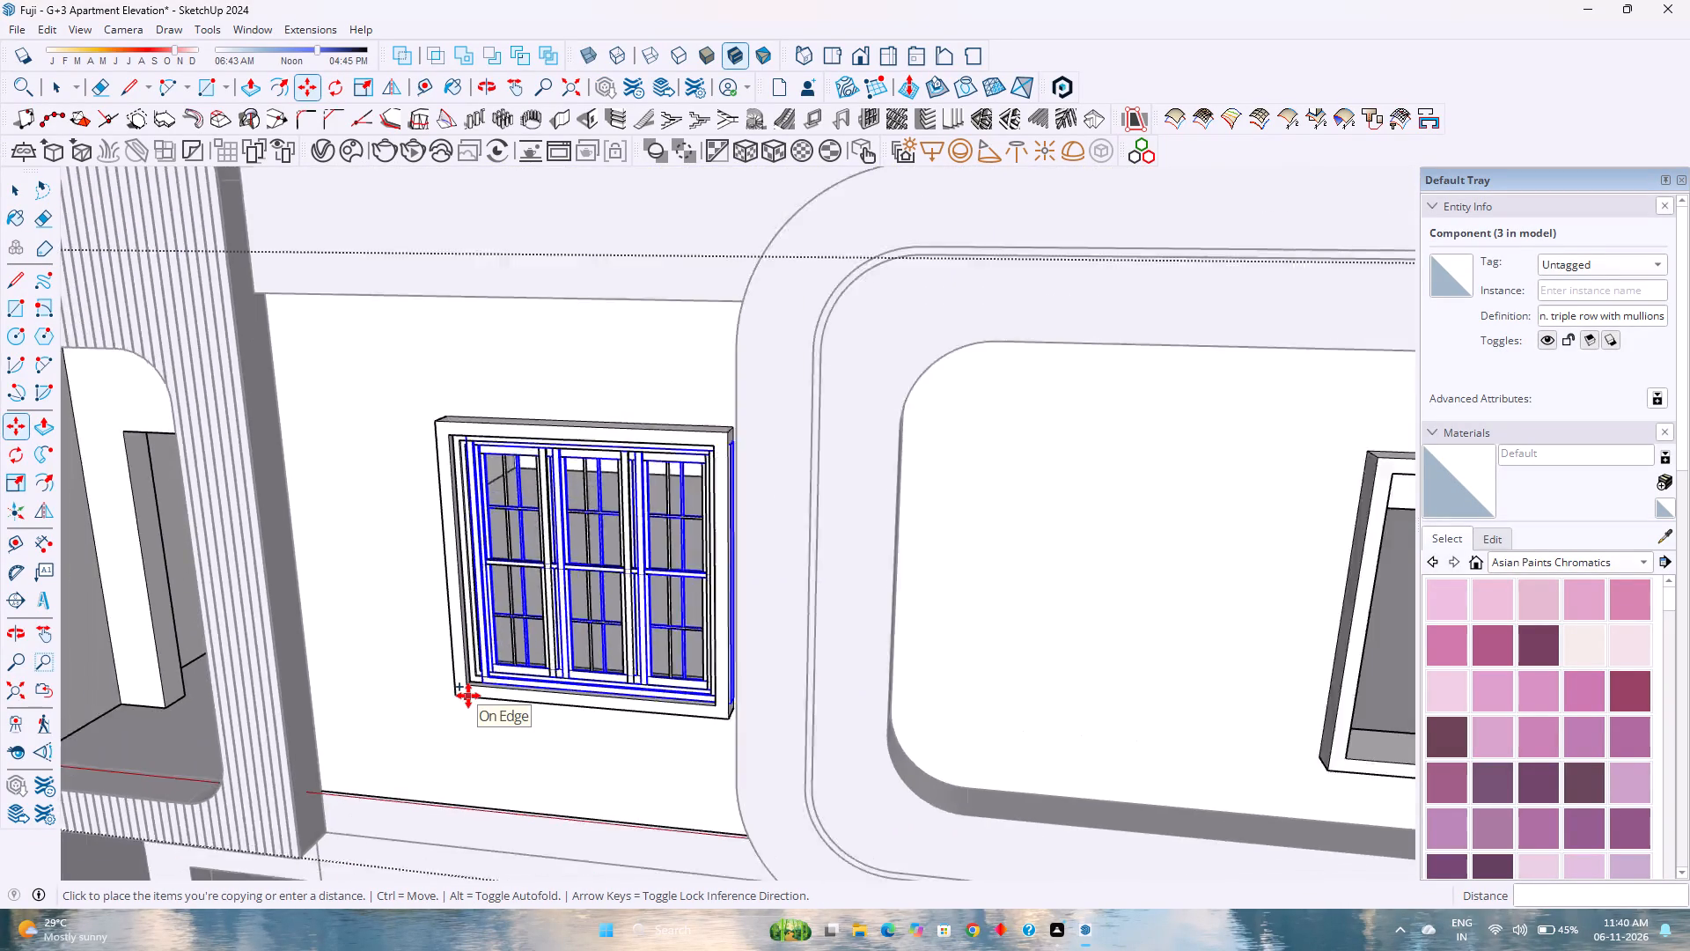
pyautogui.scroll(-8, 468, 696)
pyautogui.keyDown('shift'); pyautogui.moveTo(505, 682); pyautogui.dragTo(334, 674, button='middle'); pyautogui.keyUp('shift')
pyautogui.keyDown('shift'); pyautogui.moveTo(334, 674); pyautogui.dragTo(325, 674, button='middle'); pyautogui.keyUp('shift')
pyautogui.scroll(-1, 325, 674)
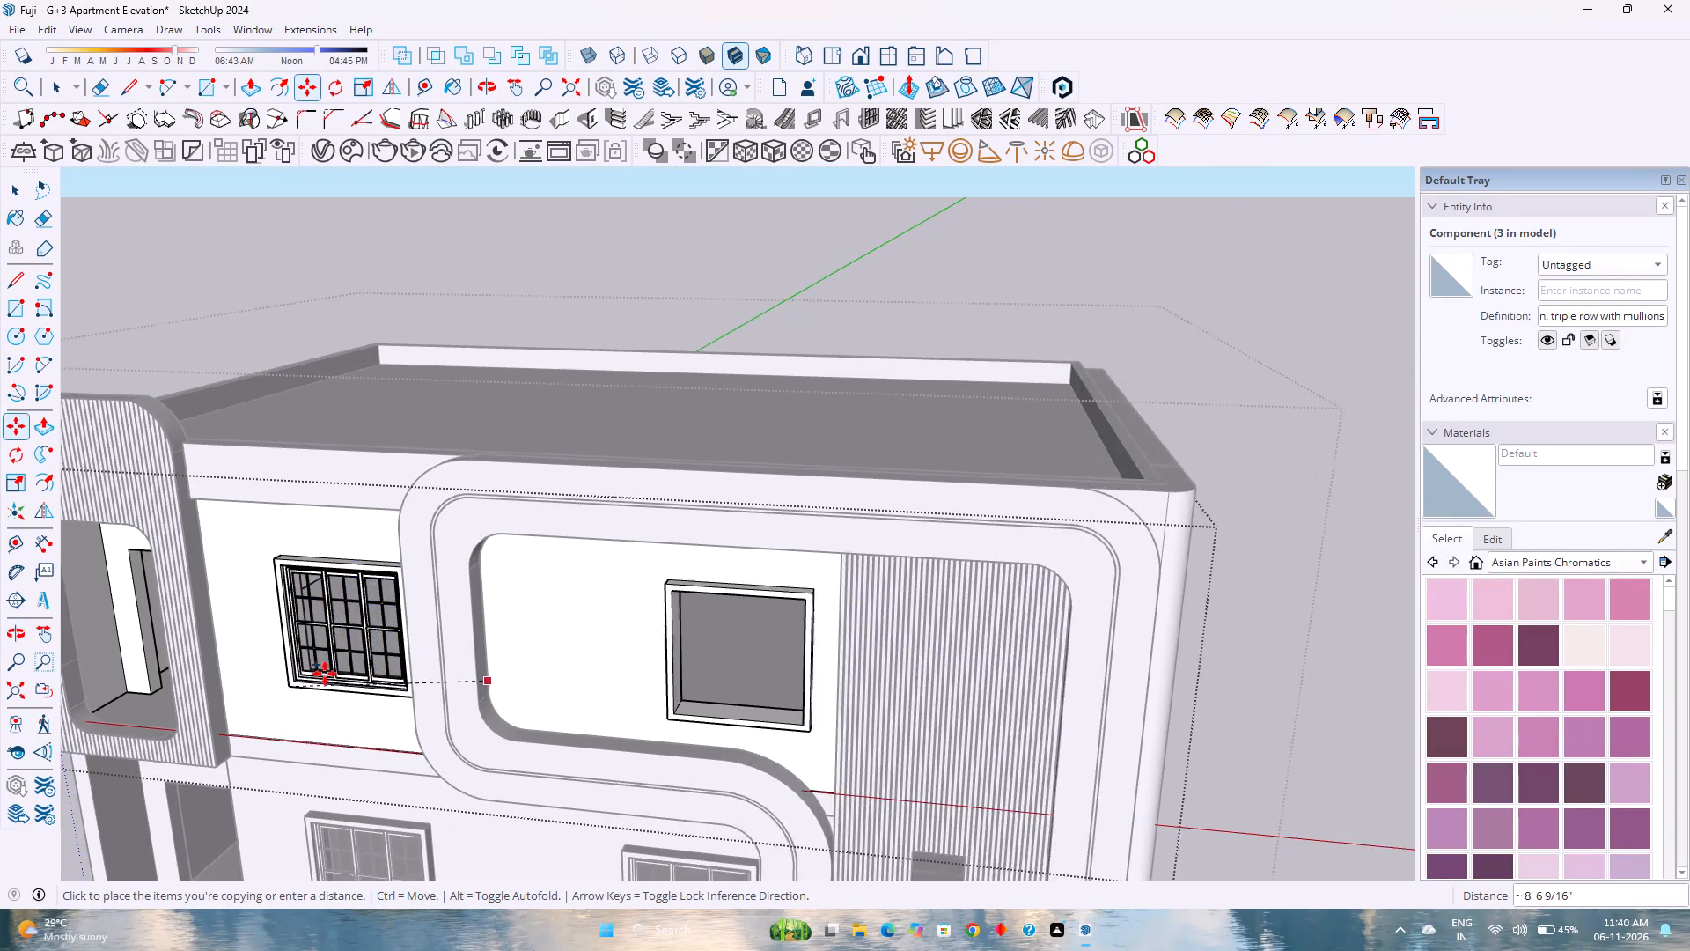
pyautogui.scroll(-1, 325, 674)
pyautogui.scroll(9, 629, 718)
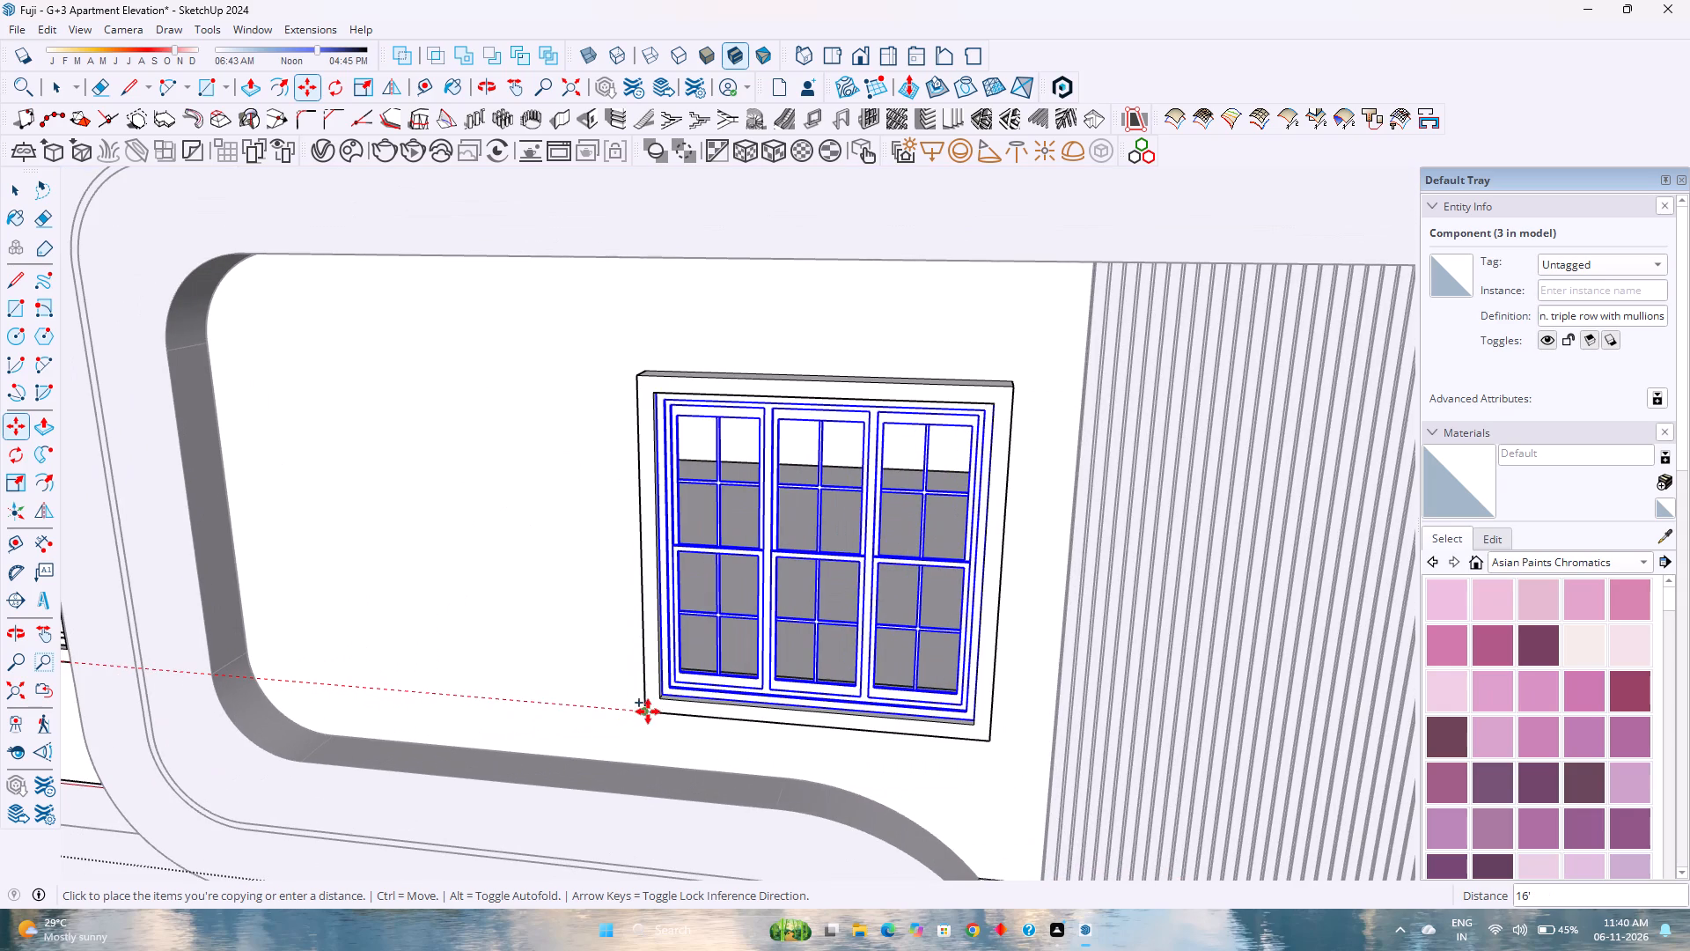
pyautogui.click(650, 710)
pyautogui.scroll(-13, 675, 675)
pyautogui.press('space')
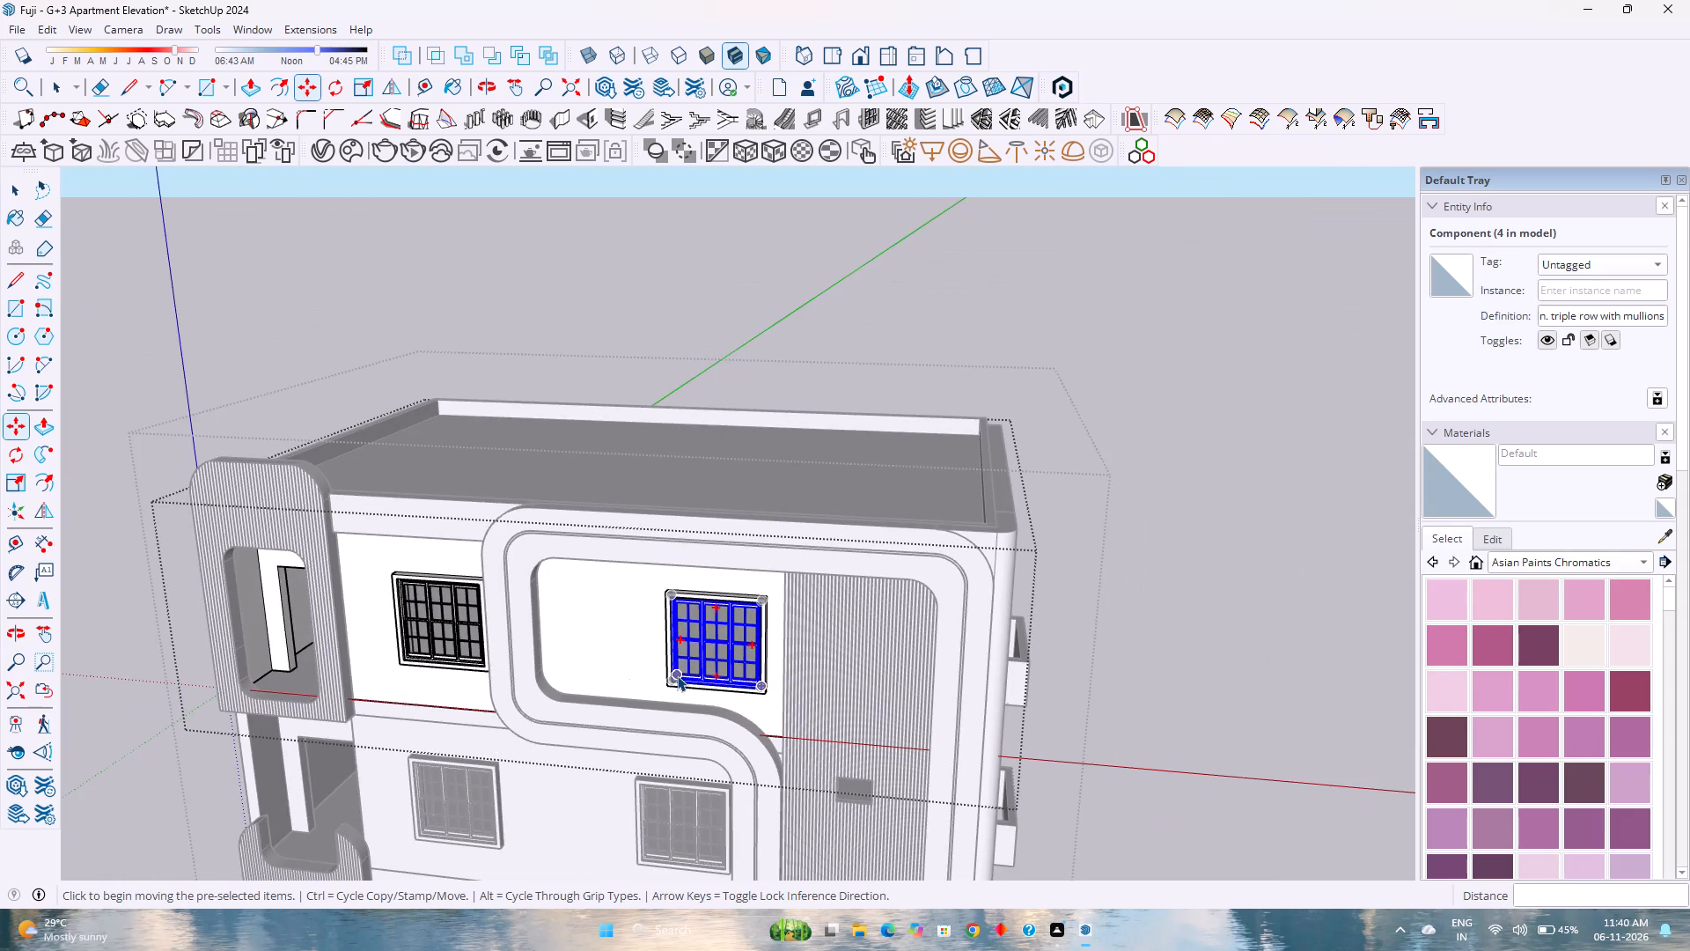
pyautogui.scroll(-2, 677, 675)
pyautogui.press('Escape')
# Paste the window into the lowest floor's group at the lower-left inner corner of the opening nearest the slatted balcony.
pyautogui.scroll(-4, 677, 675)
pyautogui.keyDown('shift'); pyautogui.moveTo(642, 732); pyautogui.dragTo(704, 558, button='middle'); pyautogui.keyUp('shift')
pyautogui.keyDown('shift'); pyautogui.middleClick(704, 558); pyautogui.keyUp('shift')
pyautogui.scroll(-1, 705, 557)
pyautogui.doubleClick(591, 704)
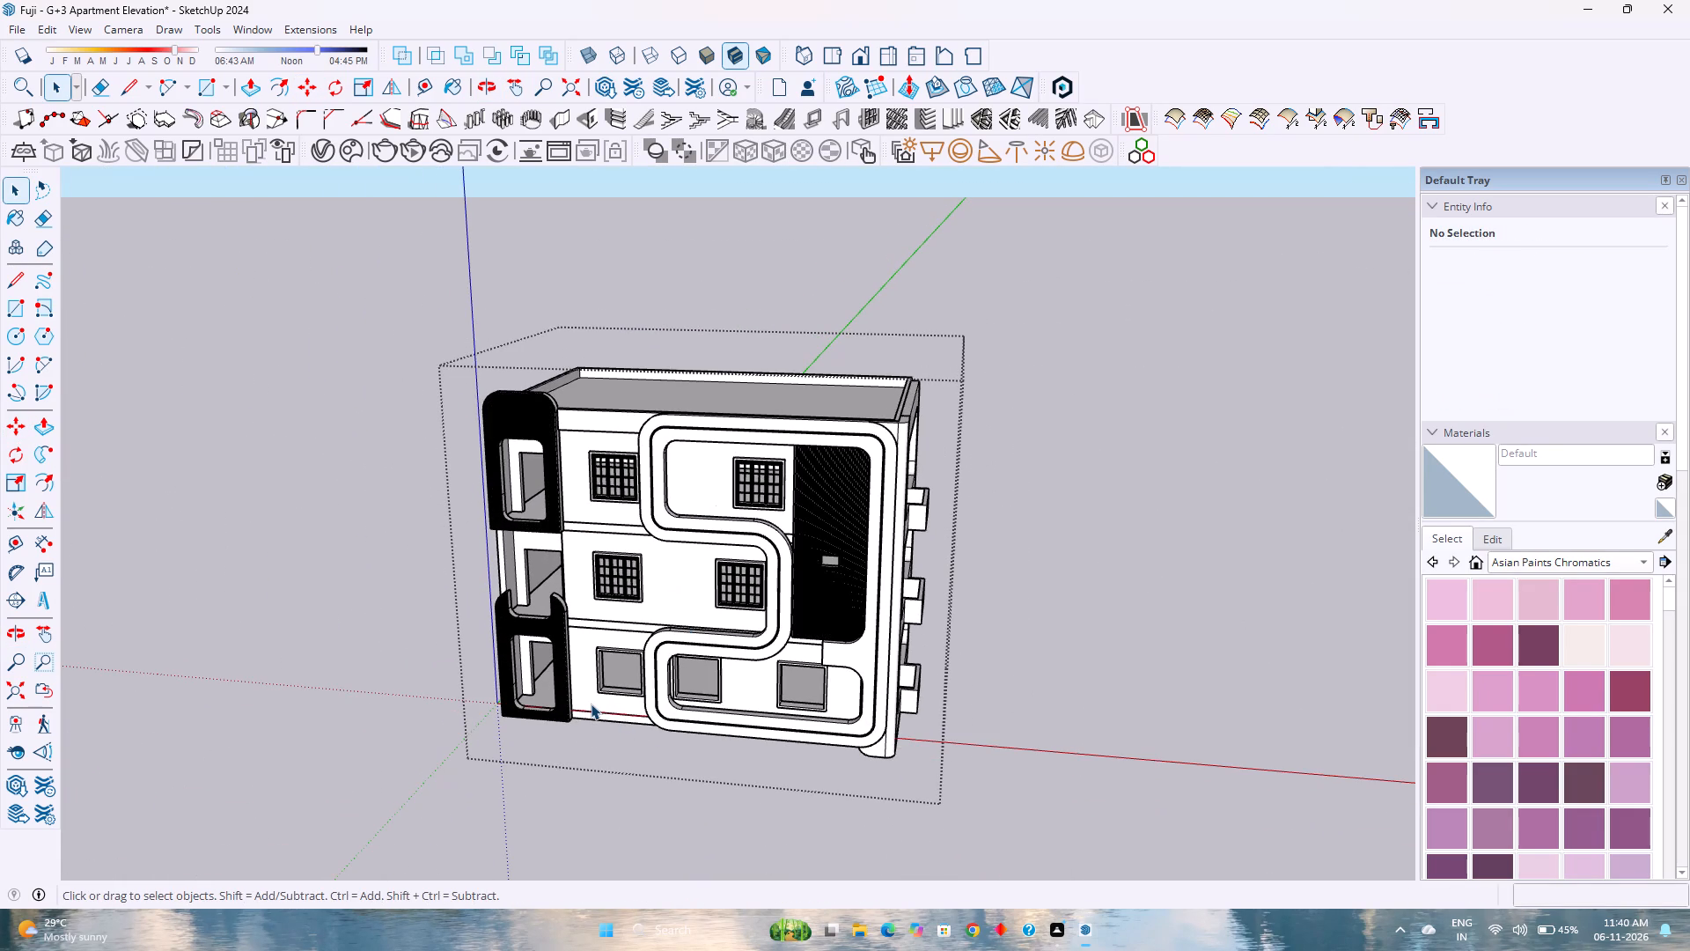
pyautogui.scroll(8, 591, 704)
pyautogui.hotkey('ctrl', 'v')
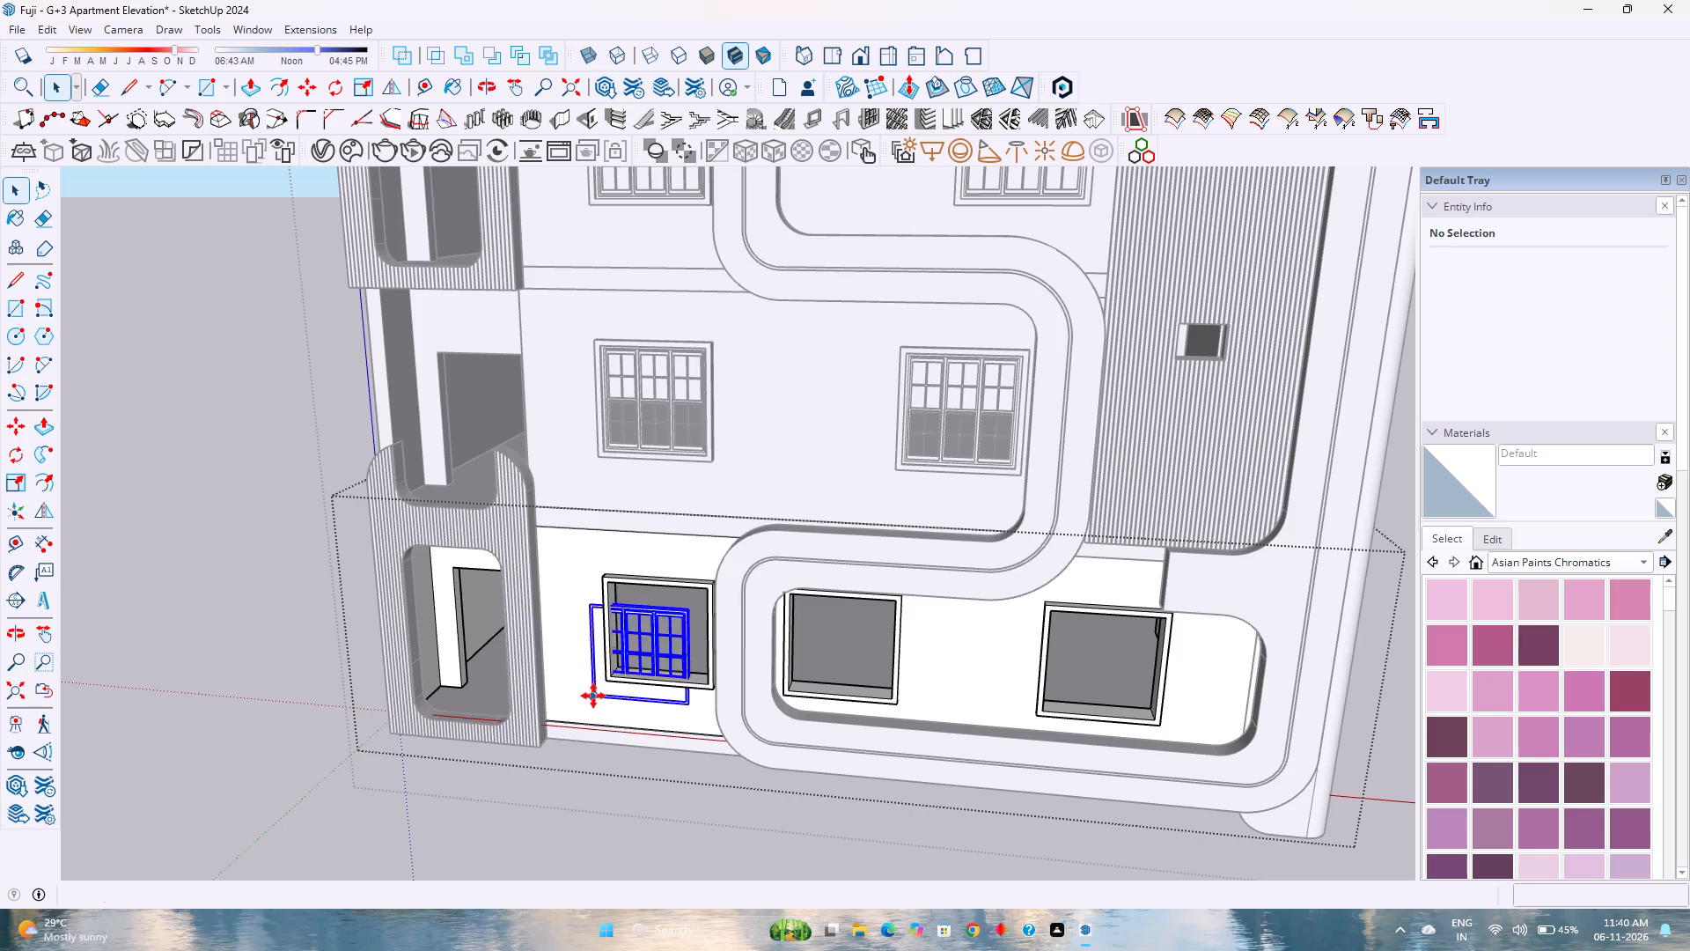
pyautogui.scroll(11, 611, 682)
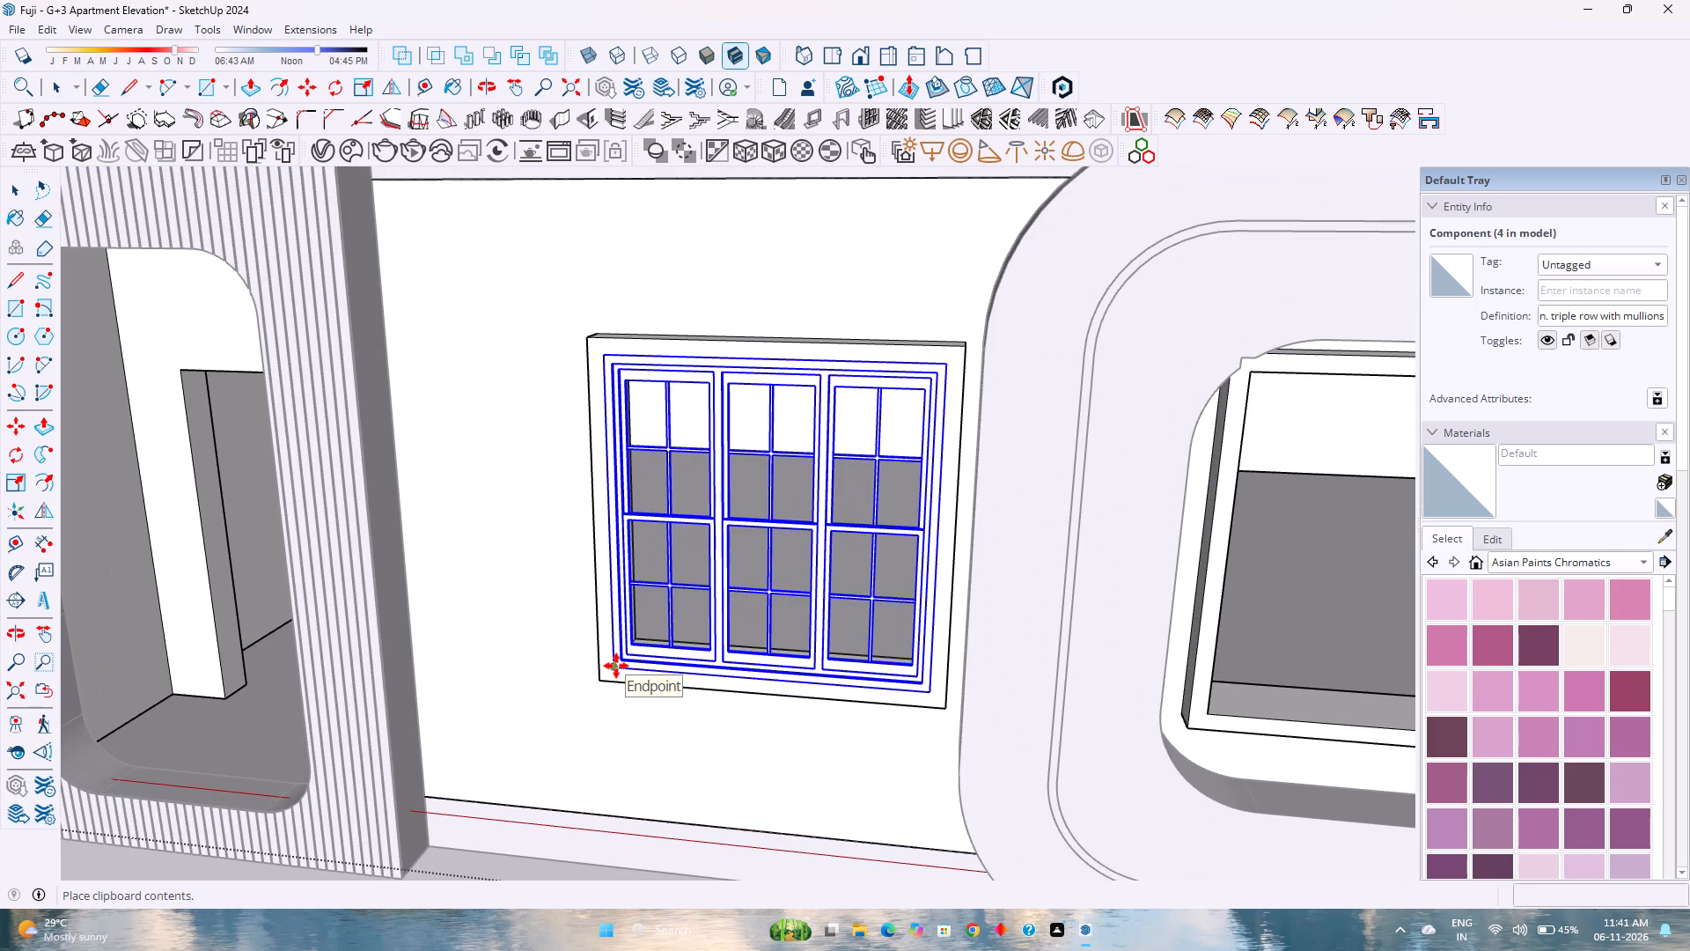
pyautogui.click(616, 666)
# Move the pasted lowest-floor window 2" inward so it sits recessed in its frame.
pyautogui.scroll(13, 614, 671)
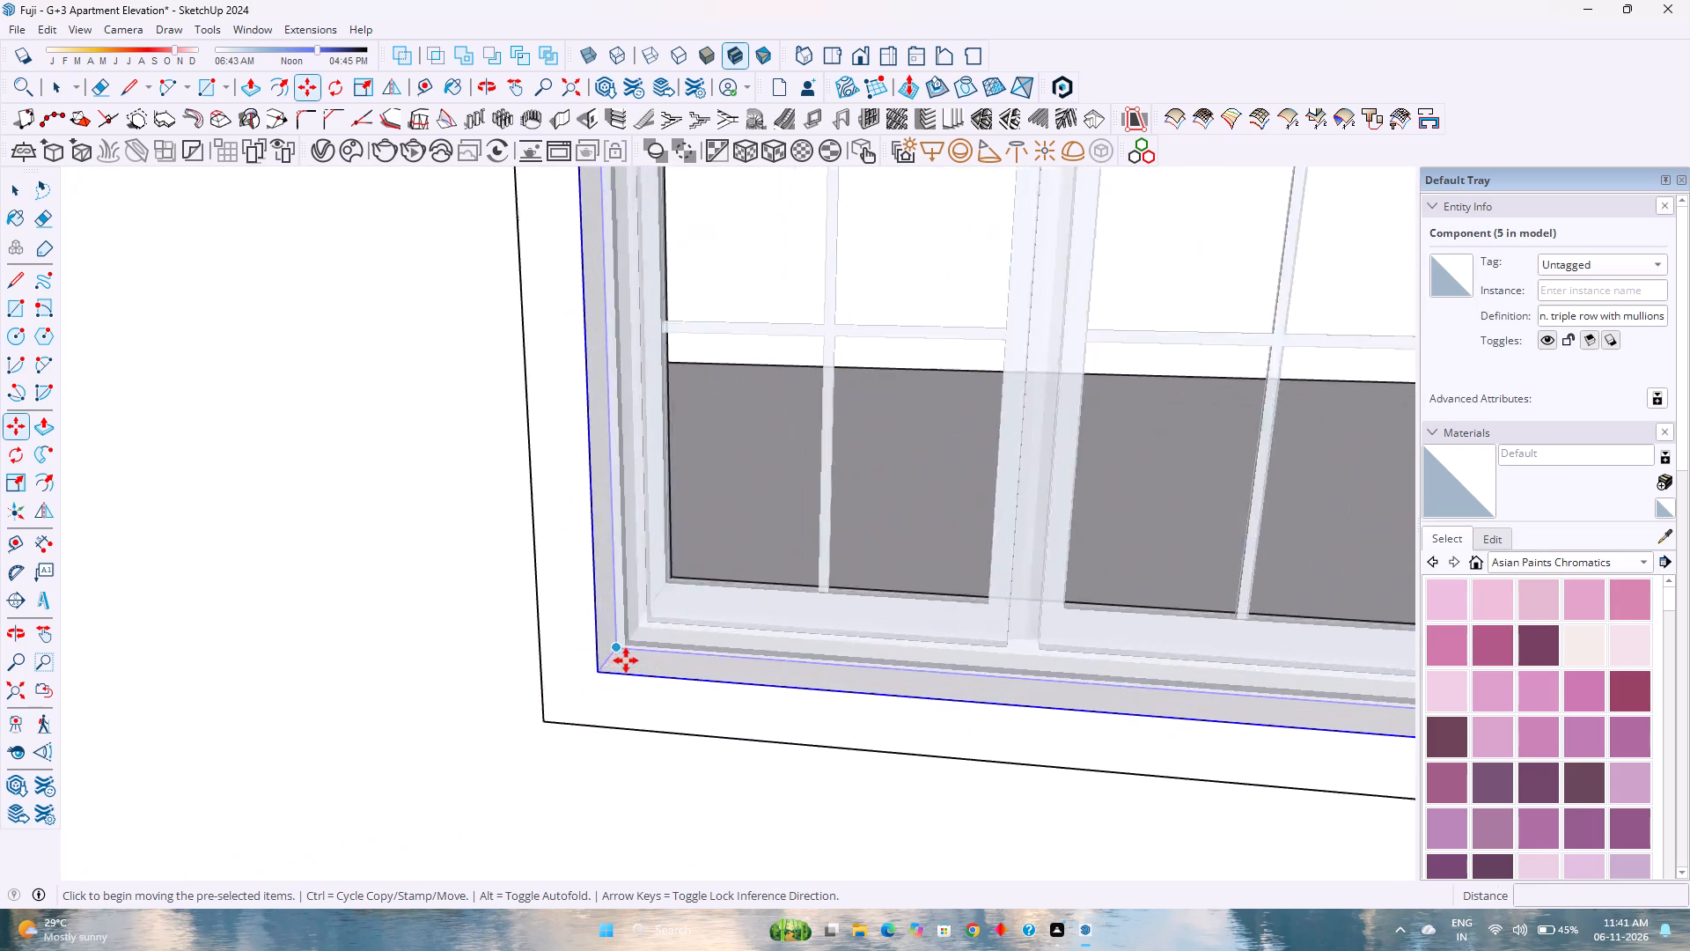
pyautogui.scroll(1, 626, 660)
pyautogui.moveTo(626, 660); pyautogui.dragTo(486, 816, button='middle')
pyautogui.click(582, 652)
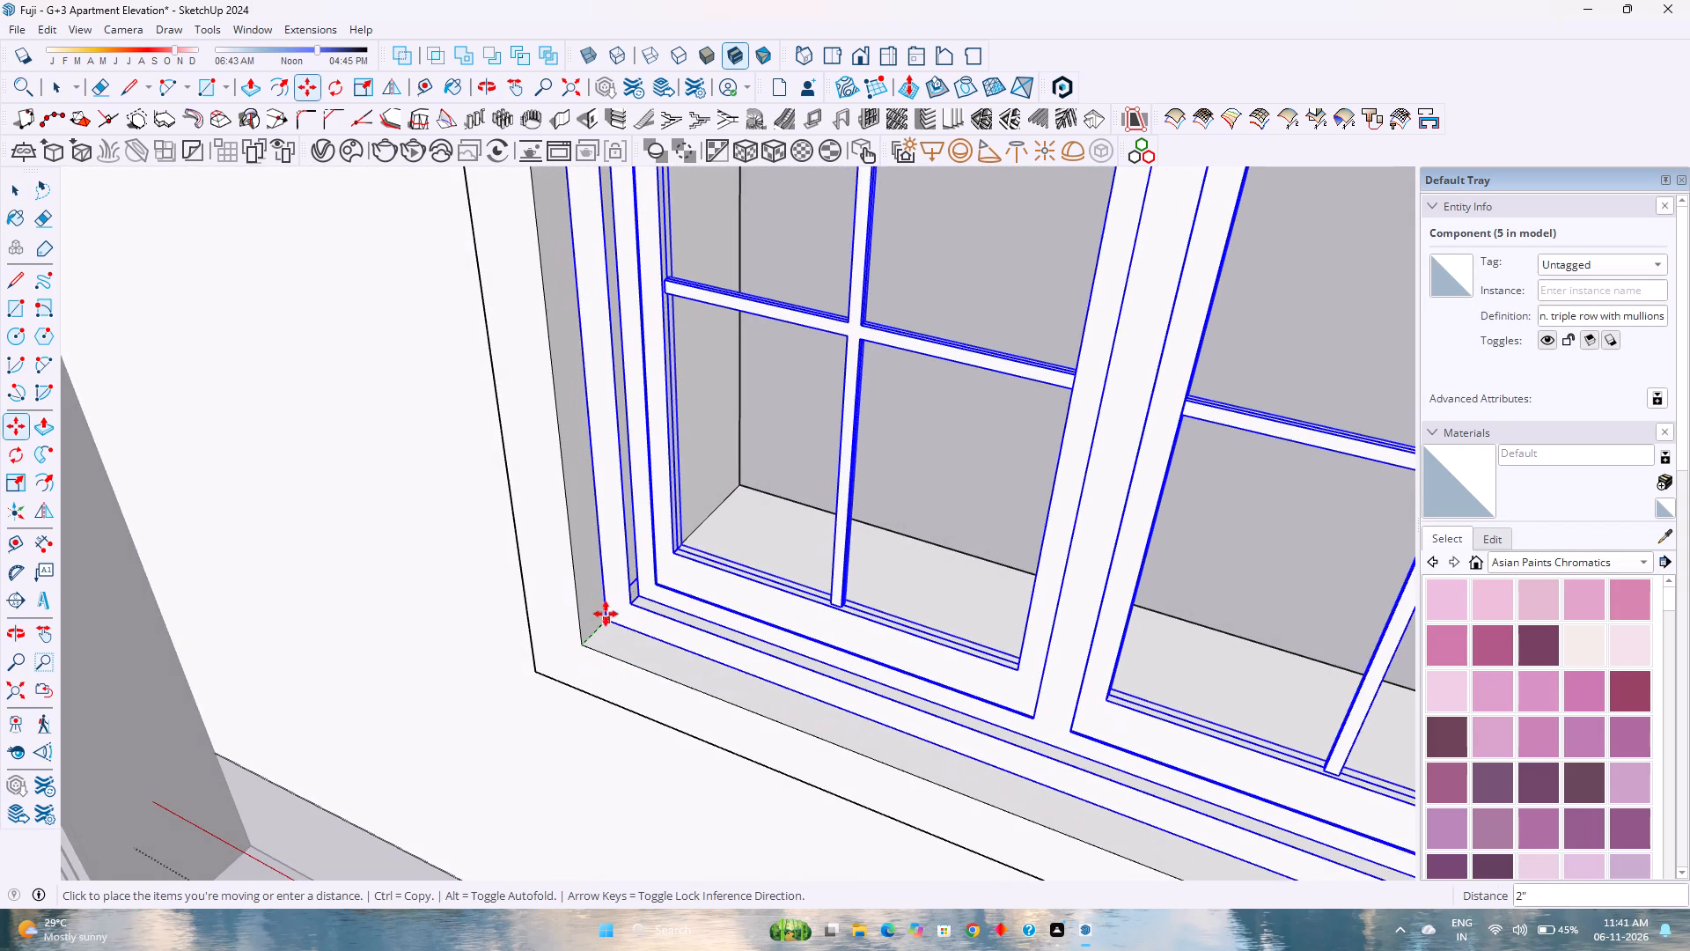
pyautogui.click(608, 615)
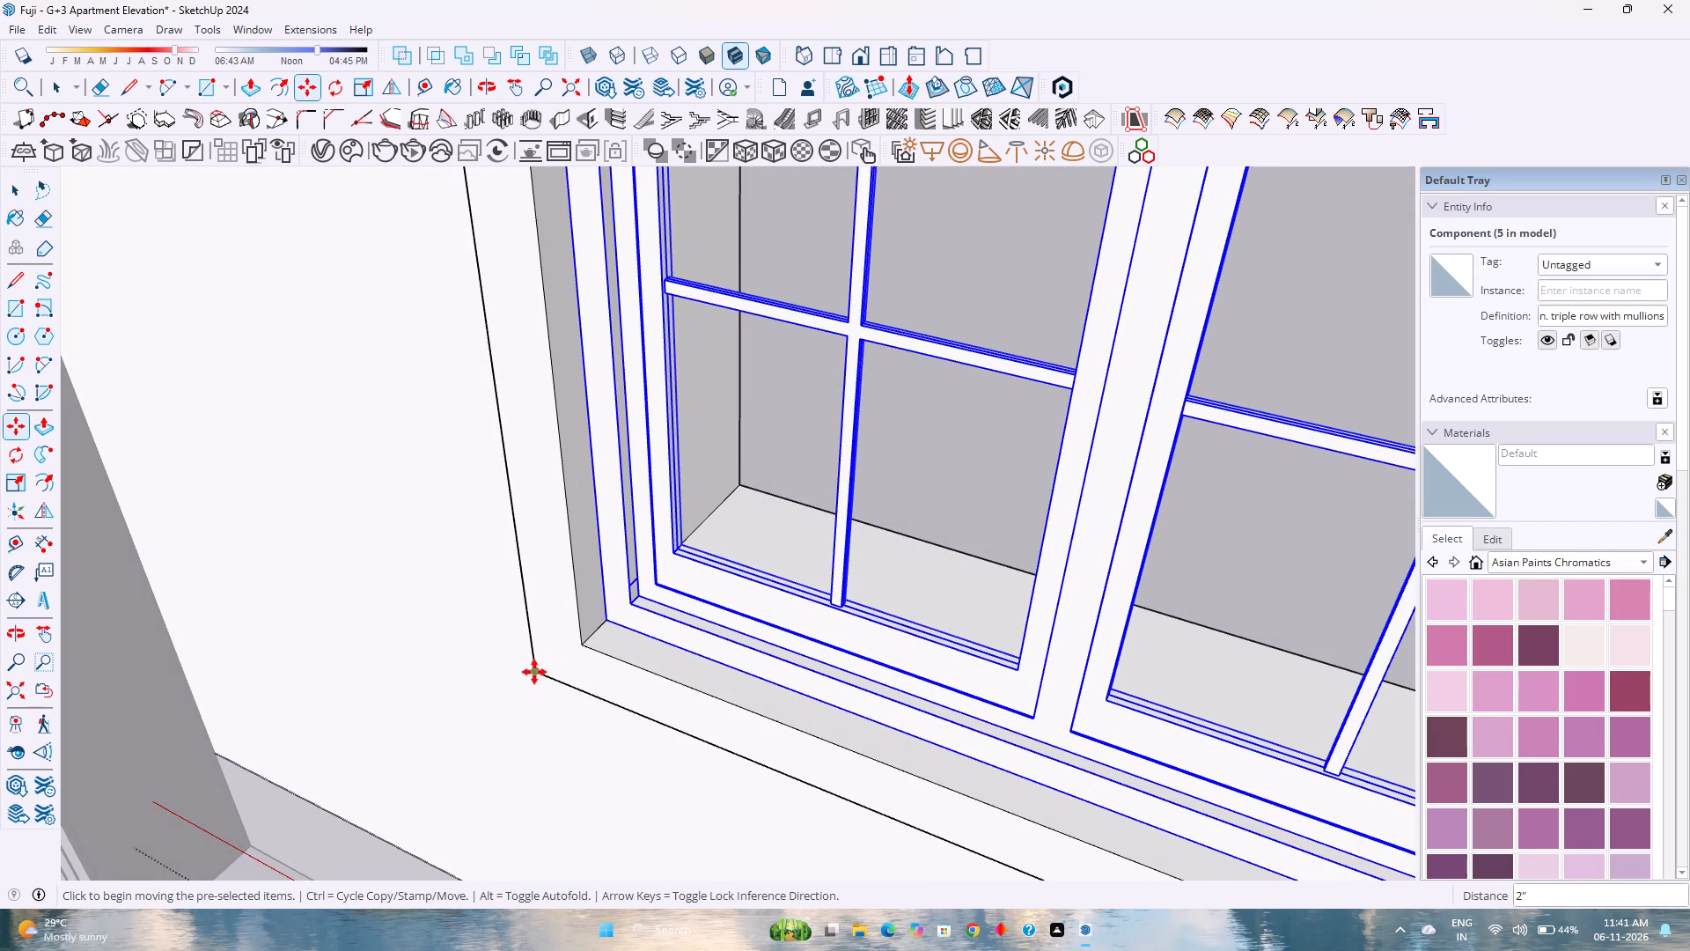
# Copy the recessed lowest-floor window 9' along the wall into the middle opening, matching the frames' lower-left corners.
pyautogui.click(533, 673)
pyautogui.scroll(-12, 594, 689)
pyautogui.moveTo(592, 687); pyautogui.dragTo(729, 635, button='middle')
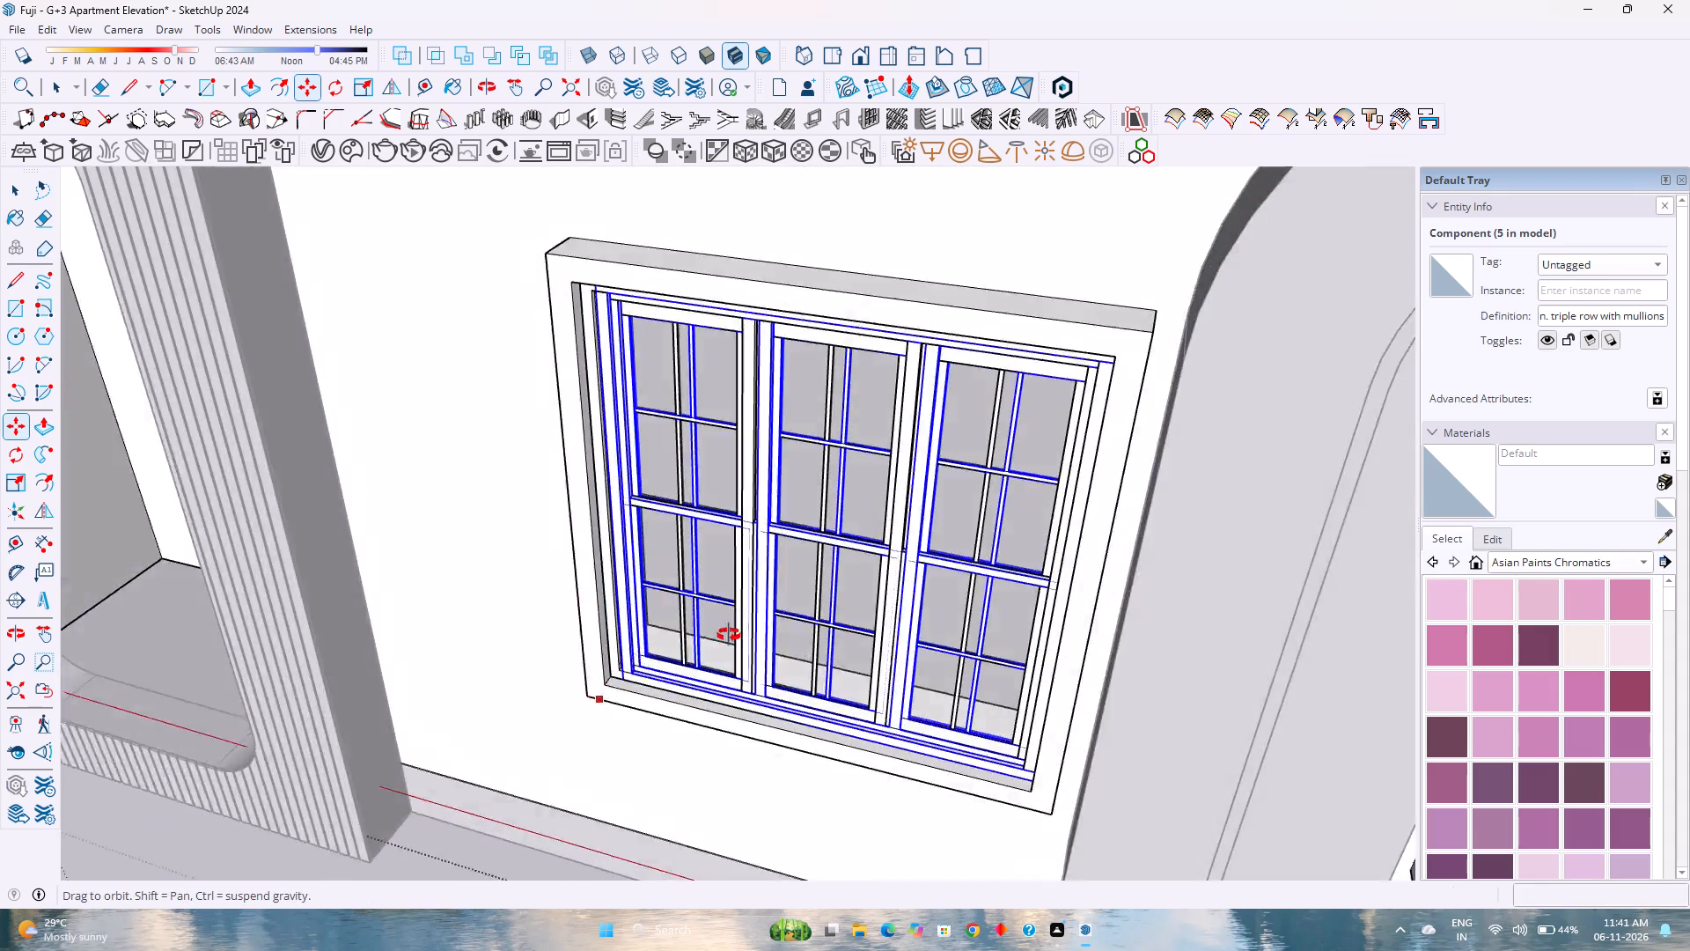
pyautogui.moveTo(729, 635); pyautogui.dragTo(810, 602, button='middle')
pyautogui.middleClick(812, 602)
pyautogui.scroll(-6, 812, 602)
pyautogui.keyDown('shift'); pyautogui.moveTo(1002, 642); pyautogui.dragTo(689, 638, button='middle'); pyautogui.keyUp('shift')
pyautogui.scroll(2, 789, 685)
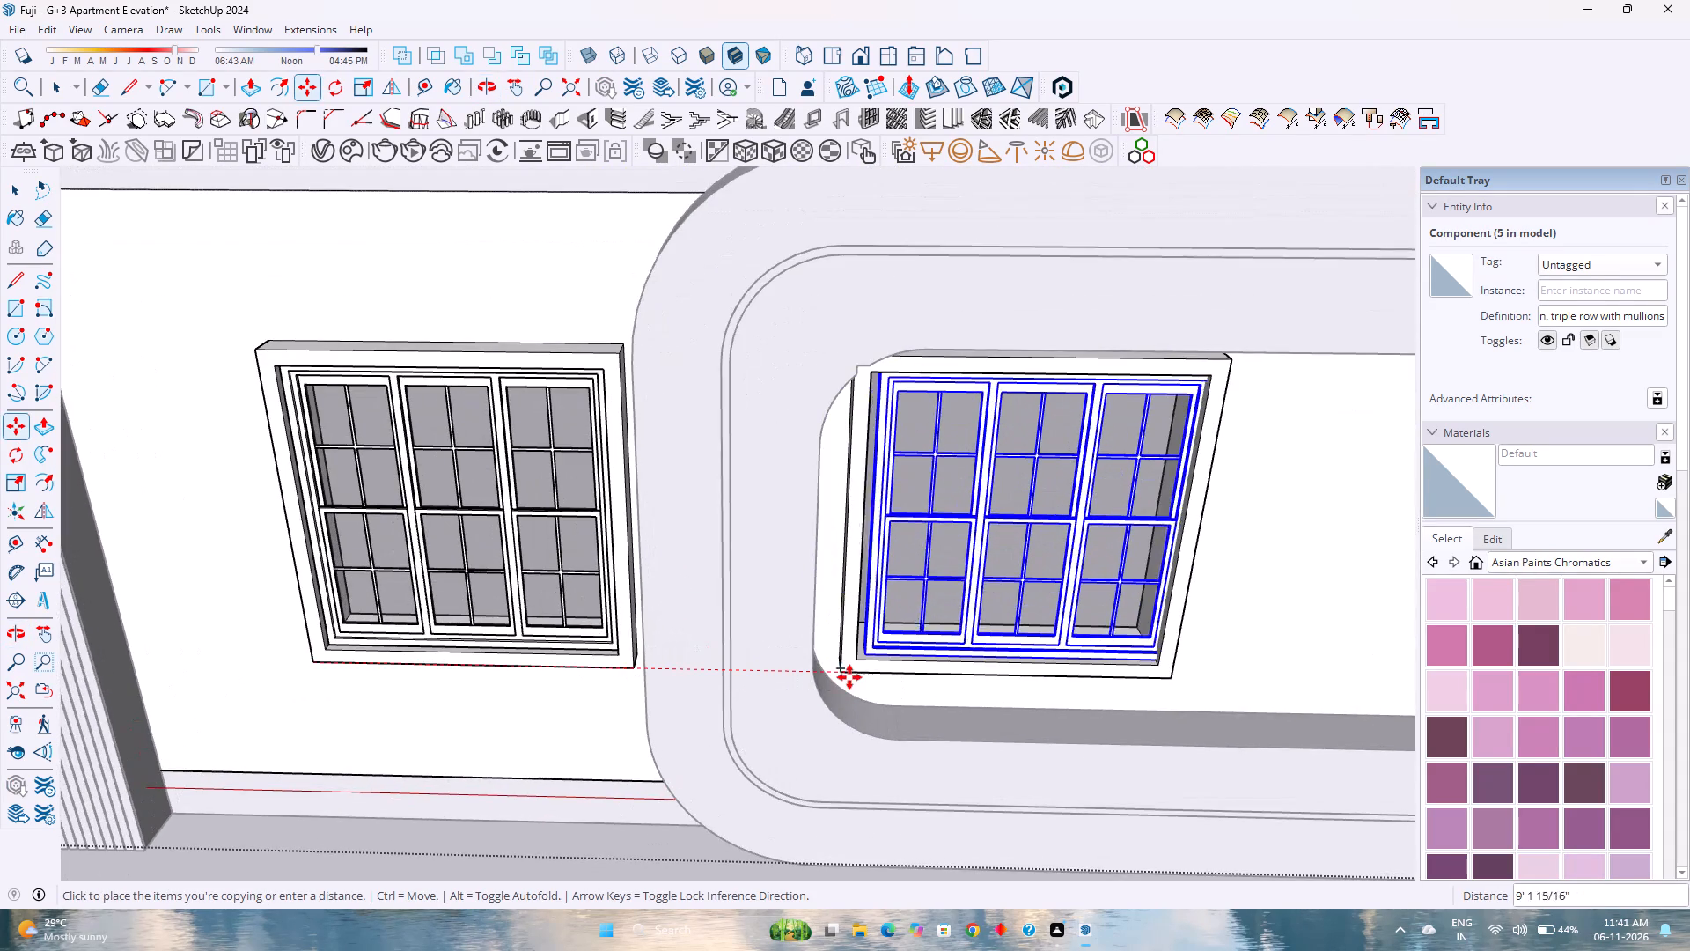
pyautogui.click(841, 674)
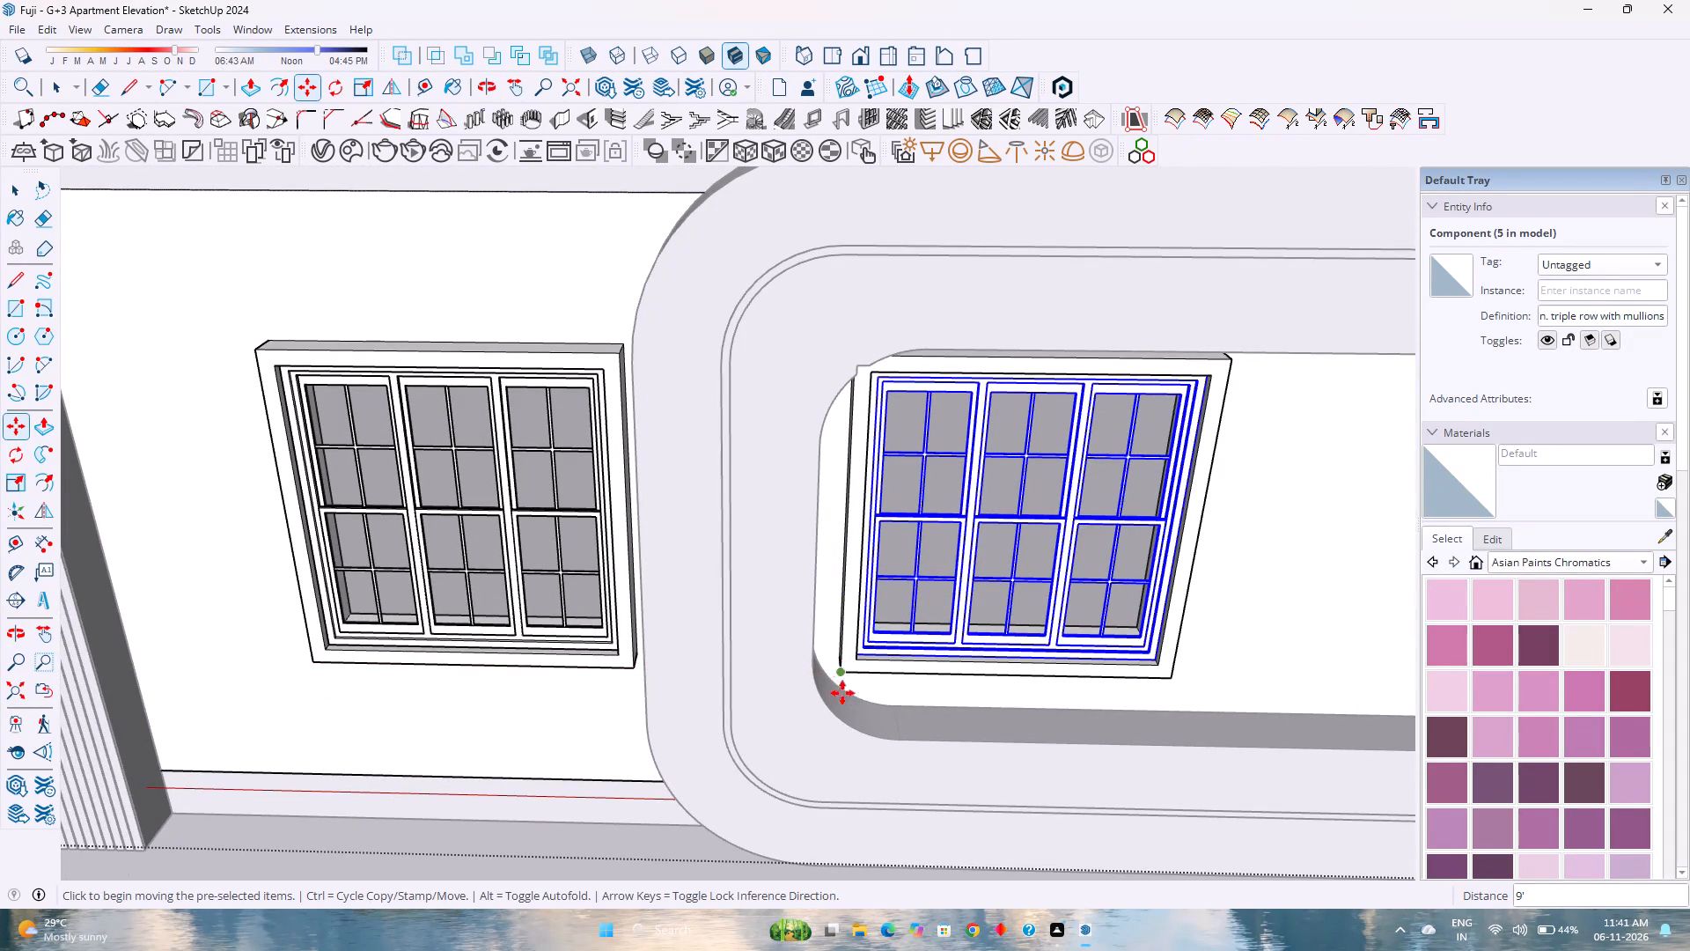
# Copy the middle window of the lowest floor 12' along the wall into the last opening inside the curved band.
pyautogui.click(841, 670)
pyautogui.scroll(-4, 926, 663)
pyautogui.keyDown('shift'); pyautogui.moveTo(984, 664); pyautogui.dragTo(534, 649, button='middle'); pyautogui.keyUp('shift')
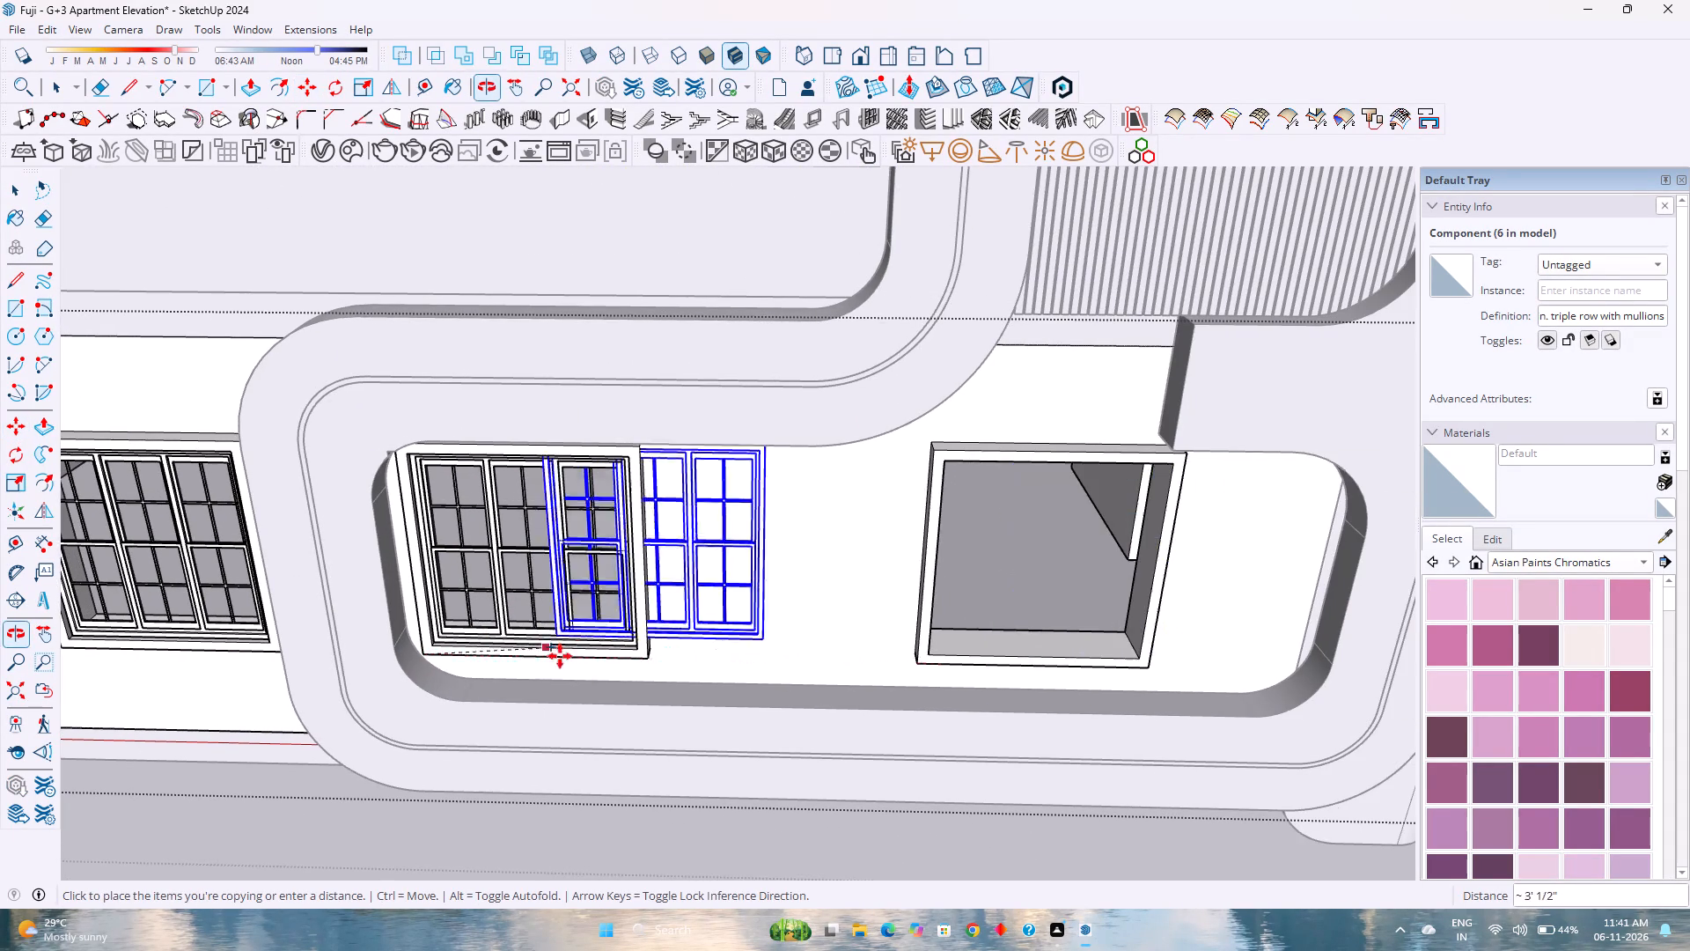
pyautogui.click(919, 662)
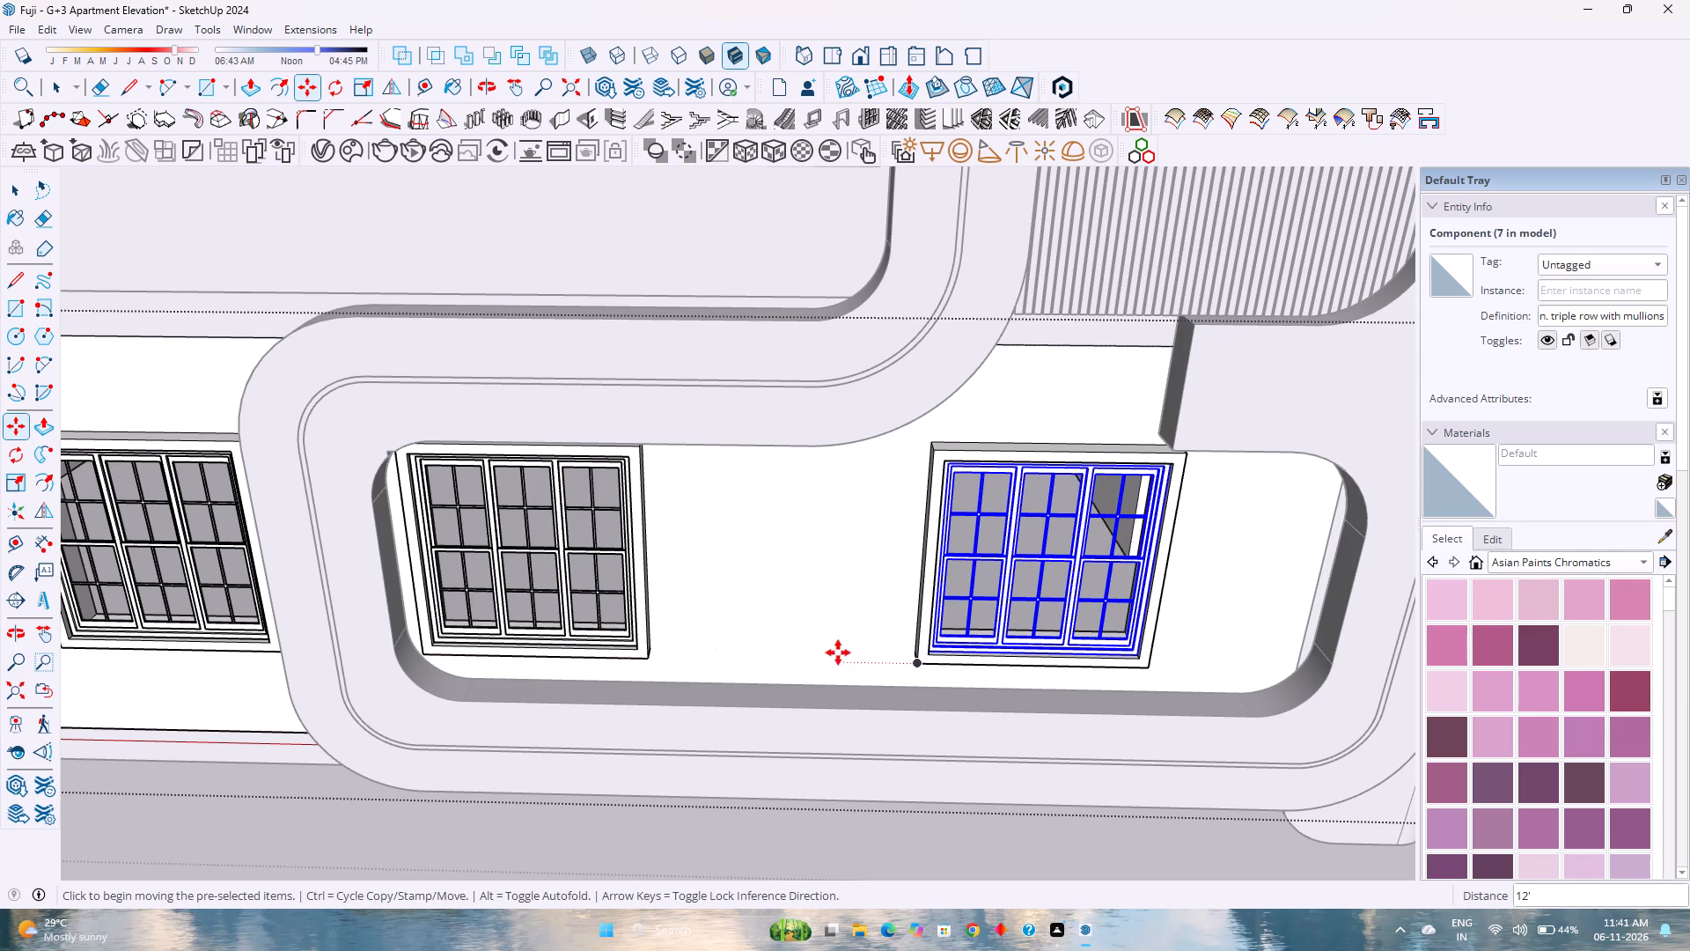
pyautogui.press('space')
# Leave the lowest floor's group and examine the fitted windows across the front facade and the building's side.
pyautogui.scroll(-2, 838, 652)
pyautogui.moveTo(885, 723); pyautogui.dragTo(789, 584, button='middle')
pyautogui.scroll(1, 789, 583)
pyautogui.keyDown('shift'); pyautogui.moveTo(759, 475); pyautogui.dragTo(884, 677, button='middle'); pyautogui.keyUp('shift')
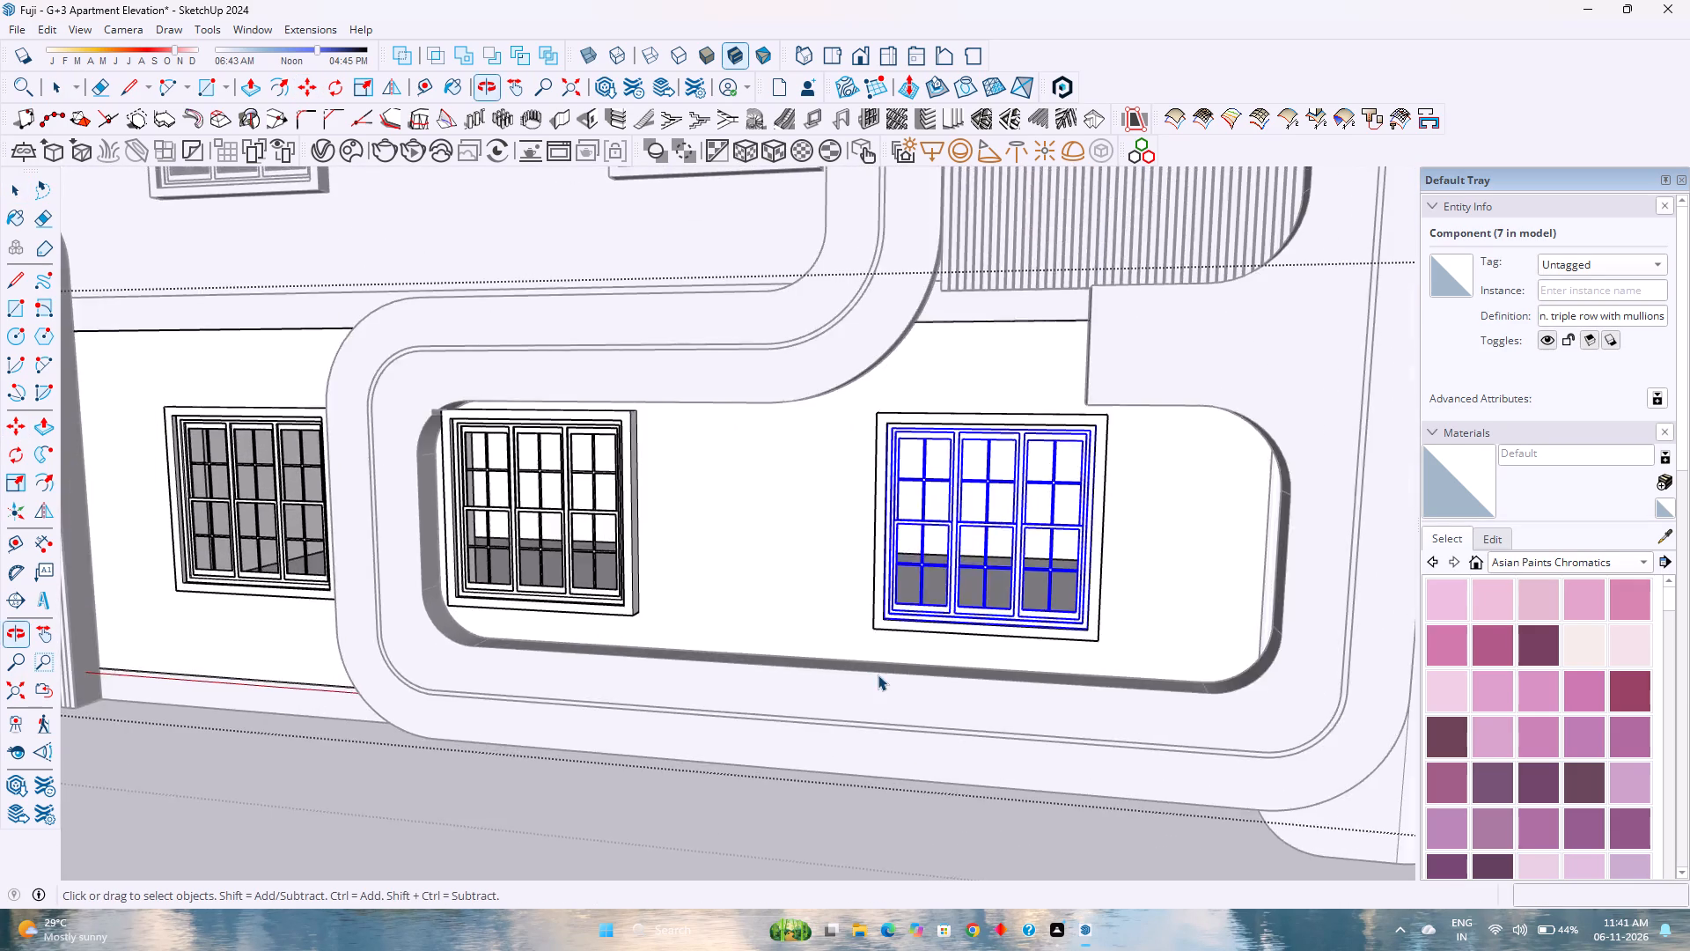
pyautogui.scroll(-7, 878, 675)
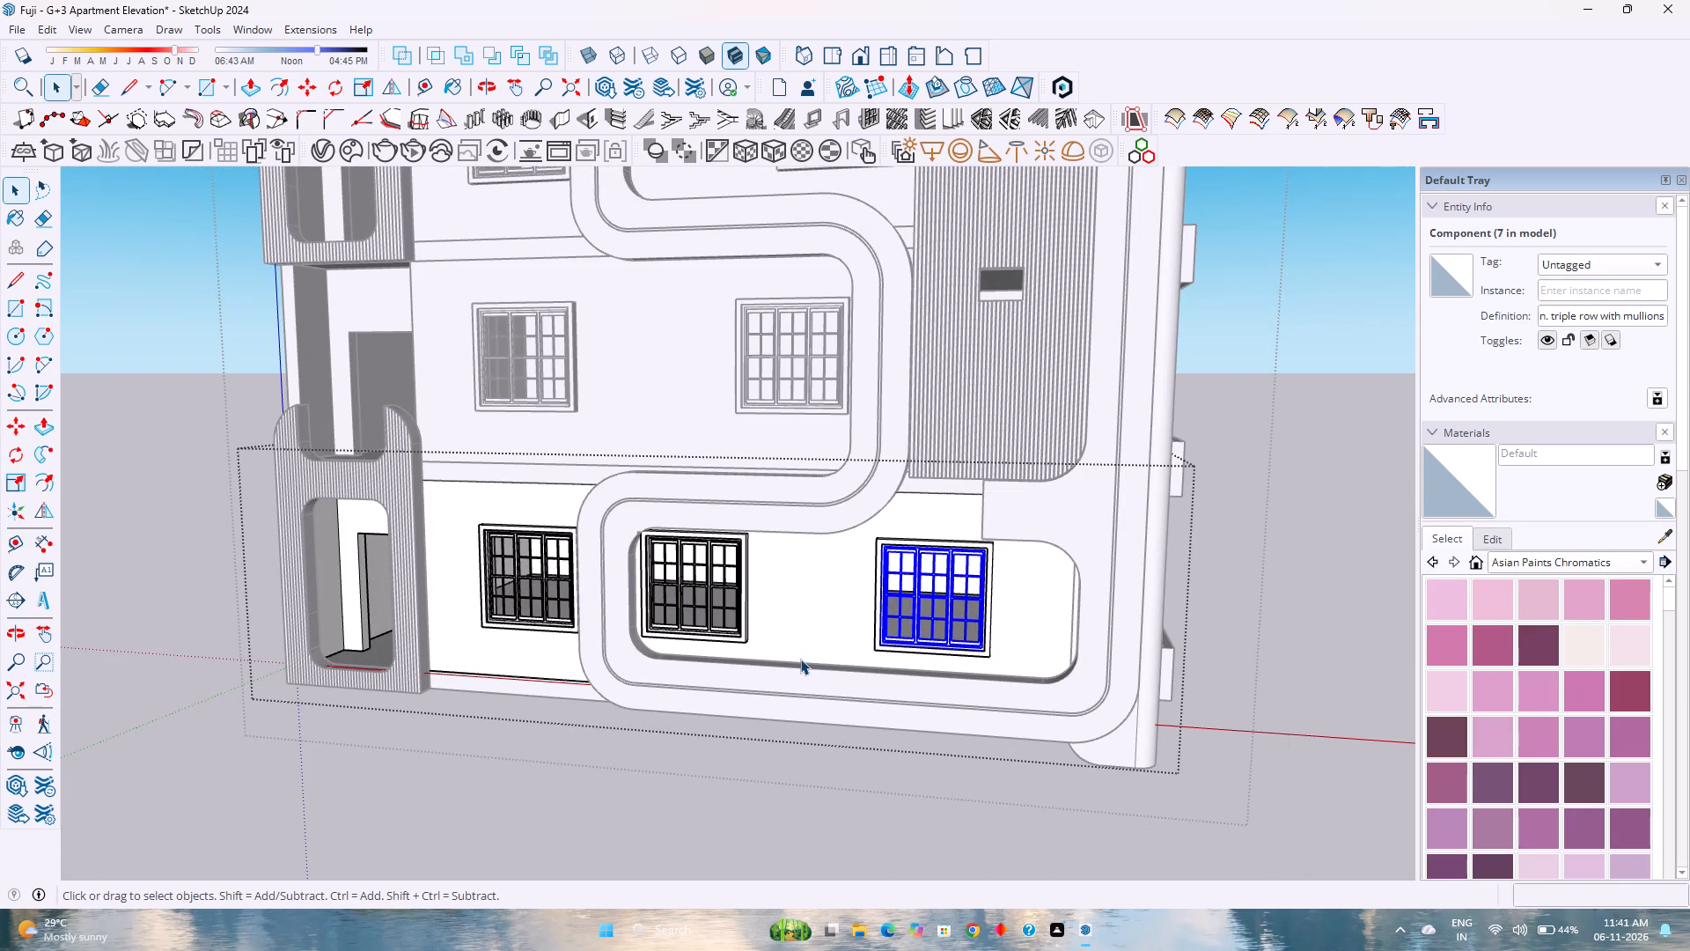
pyautogui.scroll(-3, 799, 659)
pyautogui.click(746, 780)
pyautogui.scroll(-4, 720, 699)
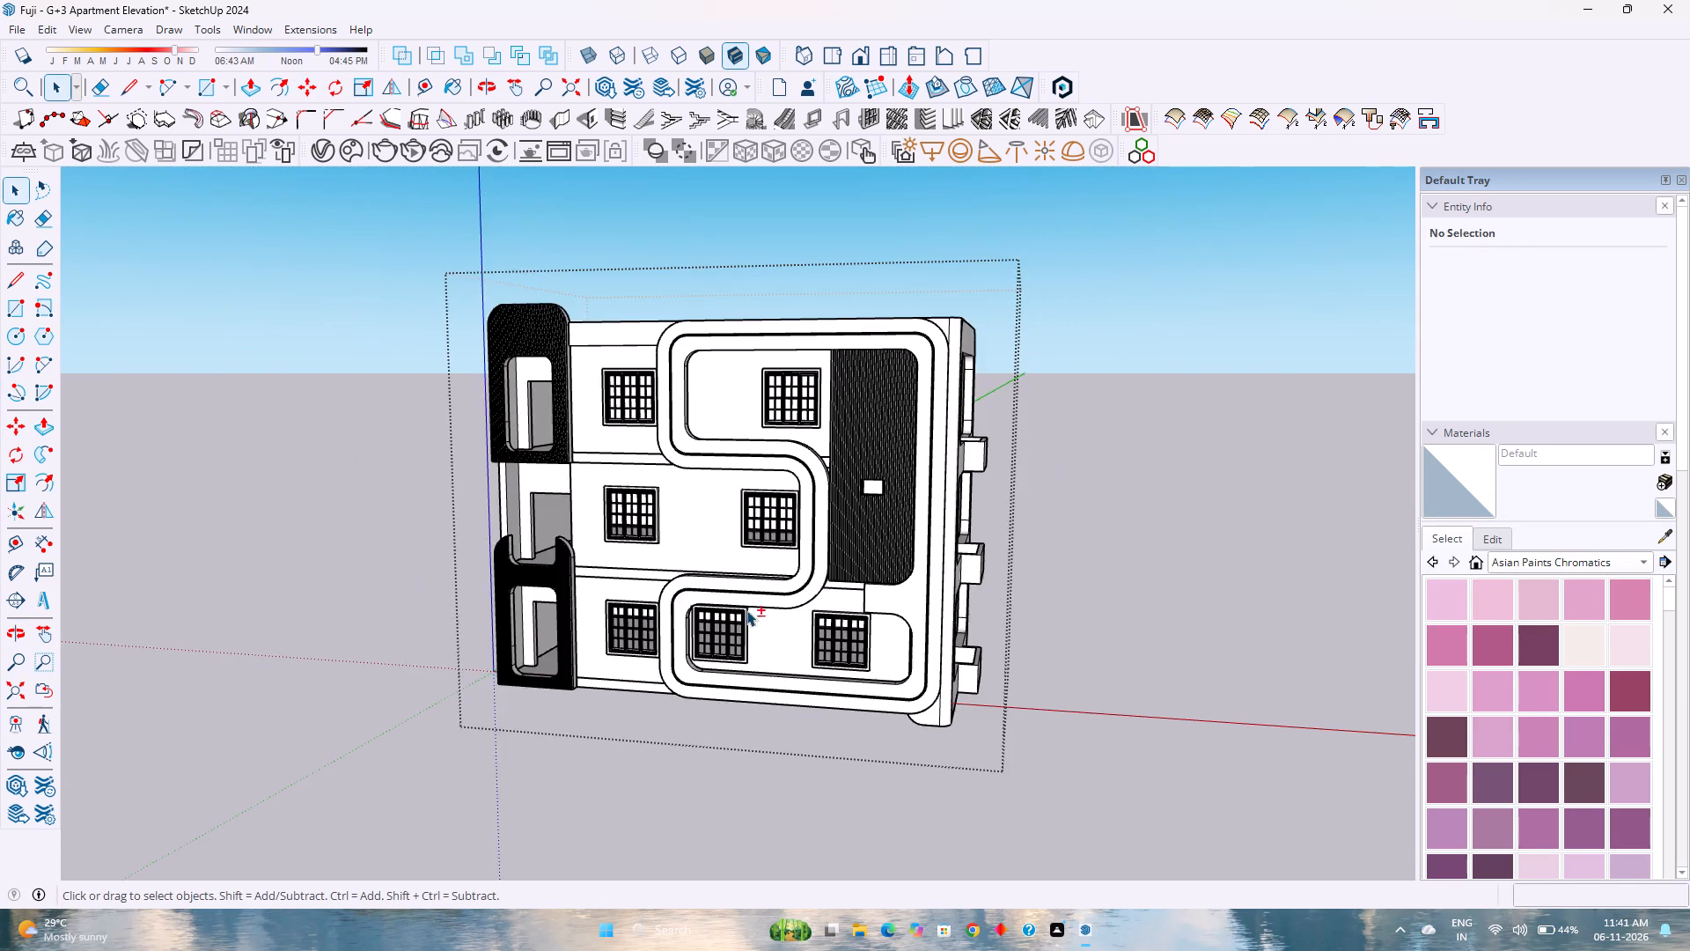
pyautogui.keyDown('shift'); pyautogui.moveTo(776, 644); pyautogui.dragTo(878, 844, button='middle'); pyautogui.keyUp('shift')
pyautogui.moveTo(839, 801); pyautogui.dragTo(680, 696, button='middle')
pyautogui.middleClick(680, 696)
pyautogui.scroll(1, 677, 689)
pyautogui.scroll(-2, 676, 682)
pyautogui.keyDown('shift'); pyautogui.moveTo(724, 760); pyautogui.dragTo(613, 626, button='middle'); pyautogui.keyUp('shift')
pyautogui.keyDown('shift'); pyautogui.middleClick(613, 625); pyautogui.keyUp('shift')
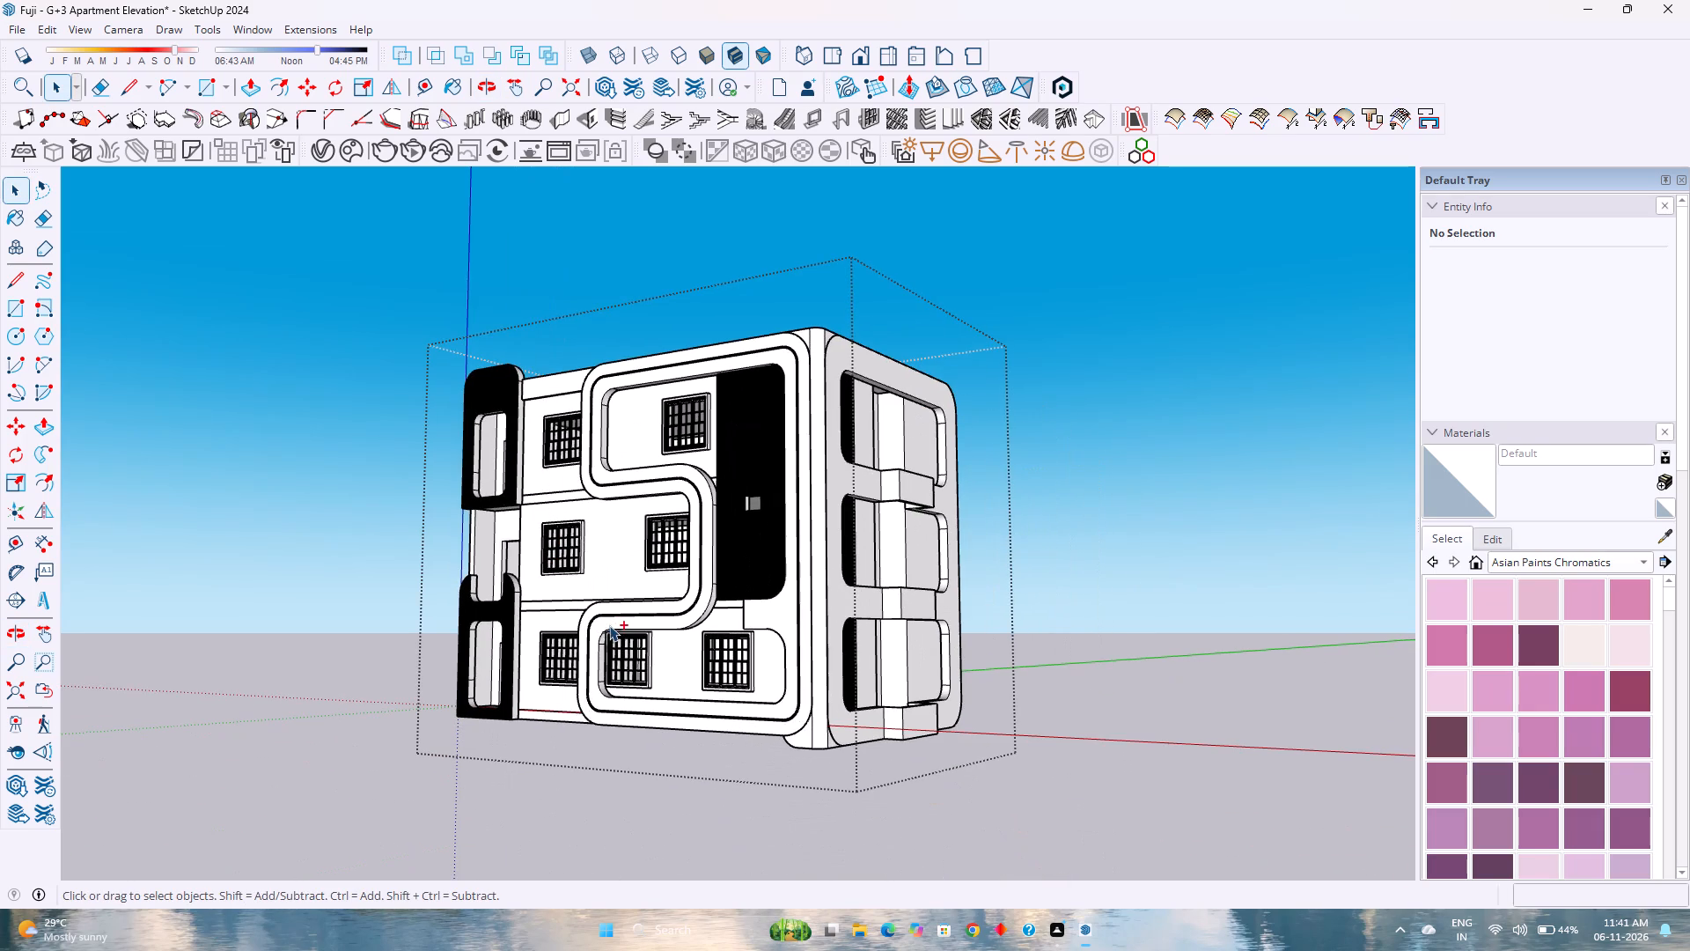
# Save the apartment elevation model.
pyautogui.hotkey('ctrl', 's')
# Open the middle floor's group for editing, with the doorway behind the end balcony in view.
pyautogui.scroll(-1, 541, 628)
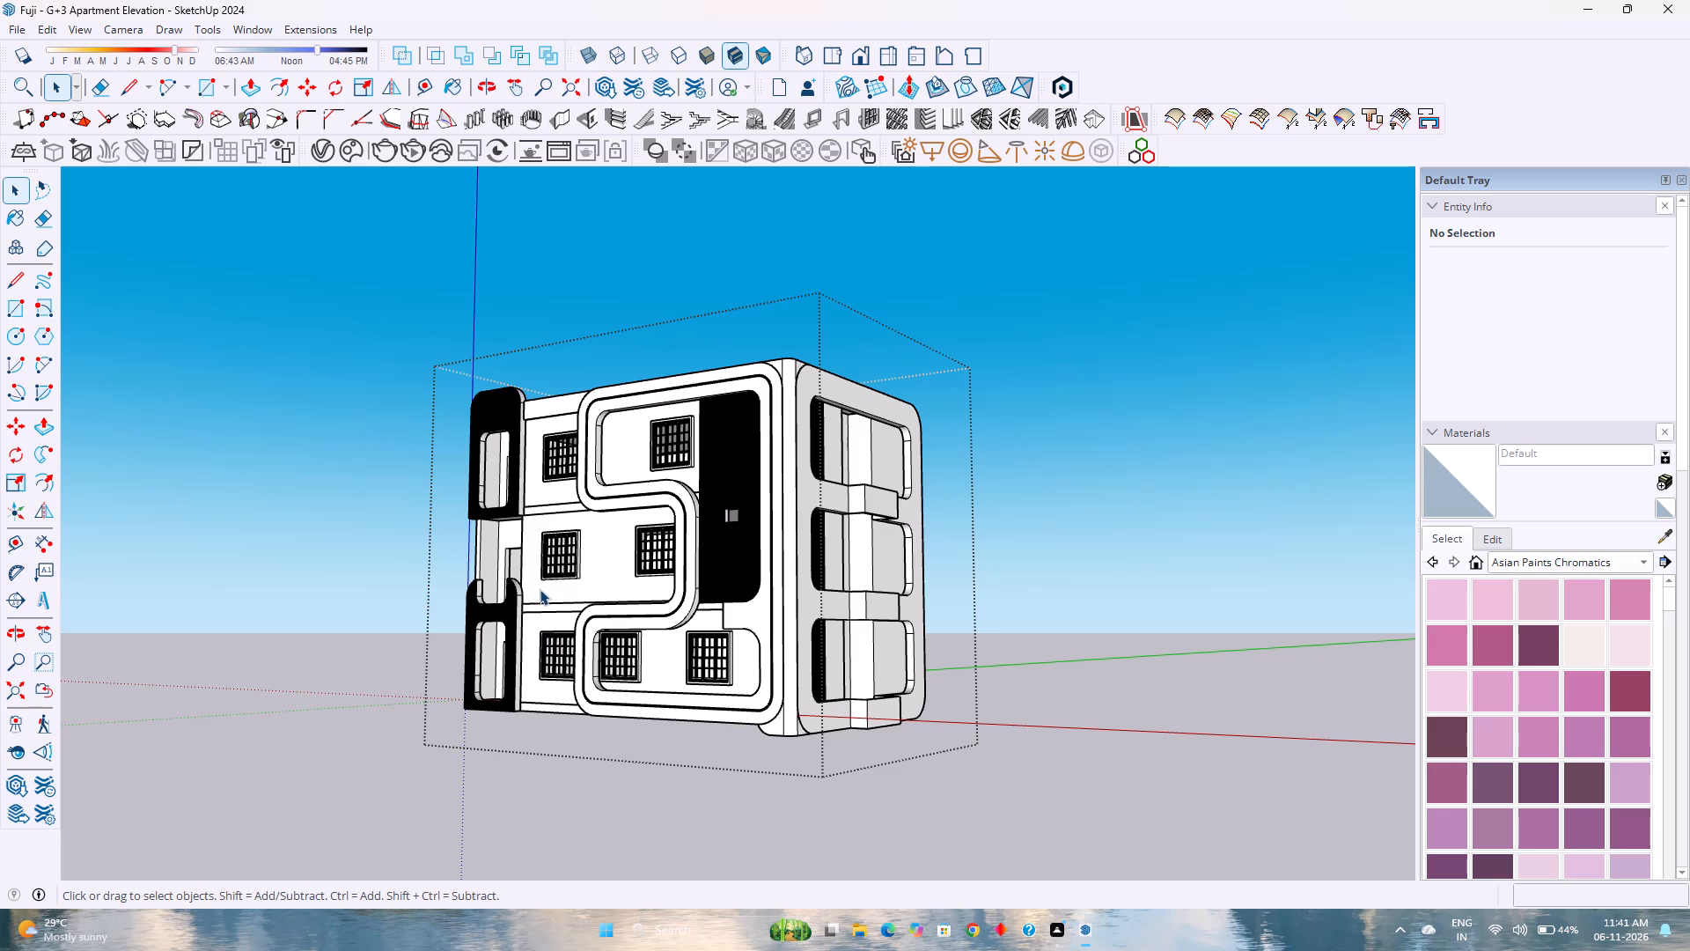
pyautogui.scroll(3, 540, 589)
pyautogui.scroll(-2, 540, 589)
pyautogui.scroll(4, 528, 609)
pyautogui.moveTo(522, 612); pyautogui.dragTo(584, 663, button='middle')
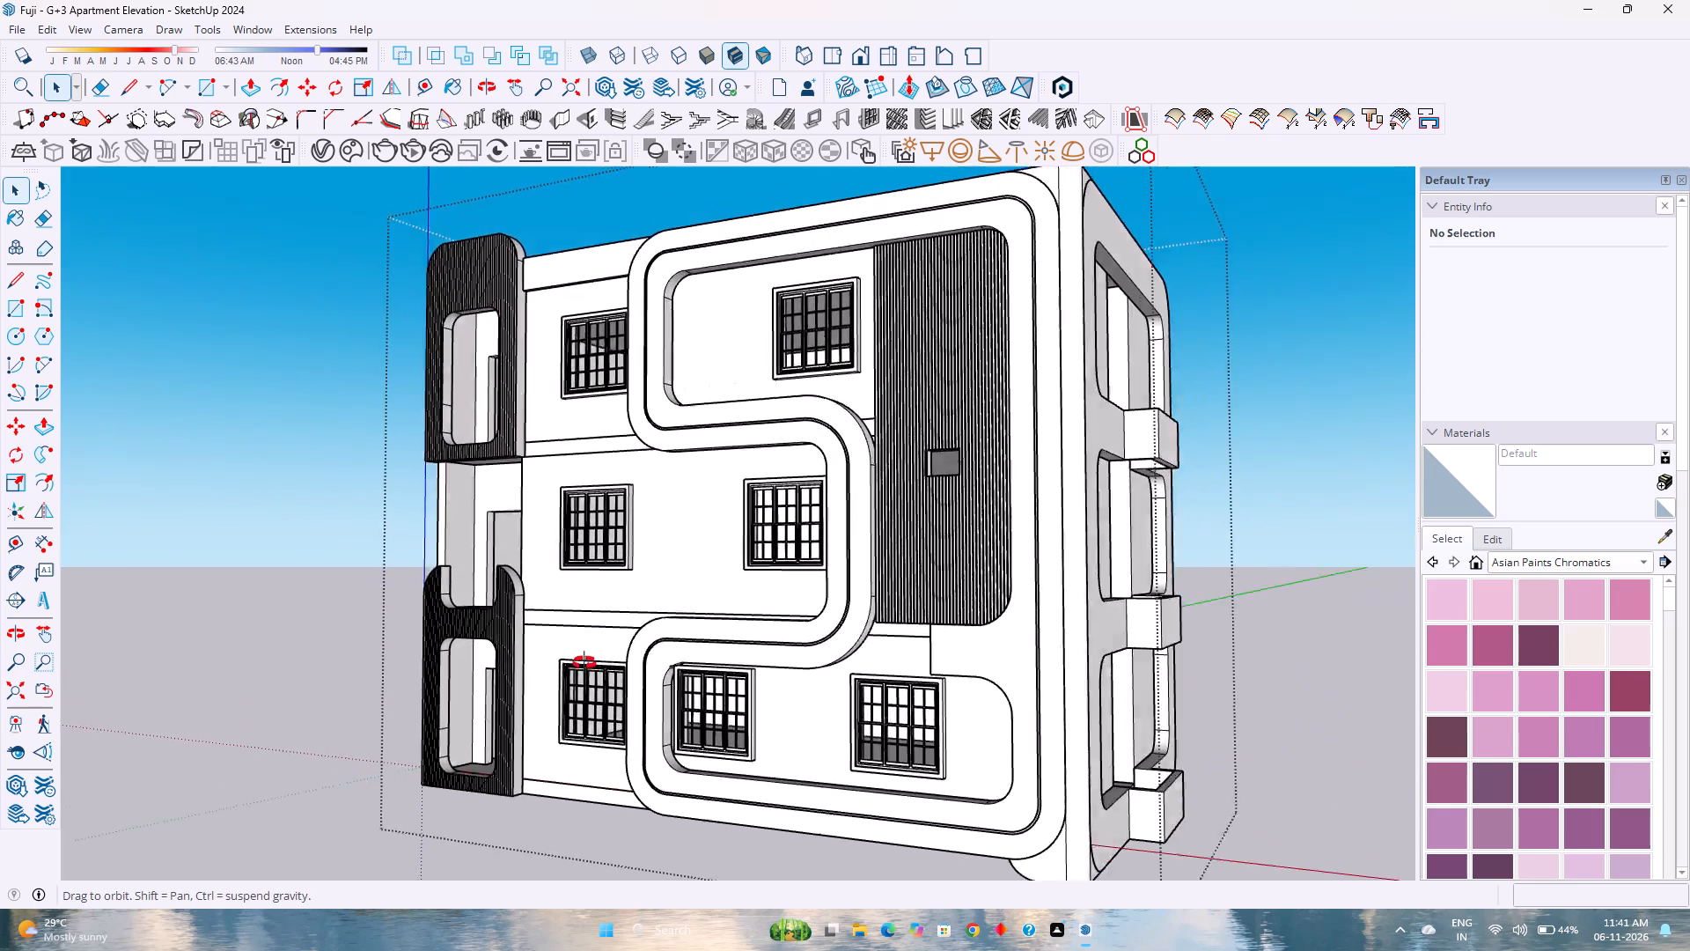
pyautogui.moveTo(584, 663); pyautogui.dragTo(751, 723, button='middle')
pyautogui.middleClick(751, 723)
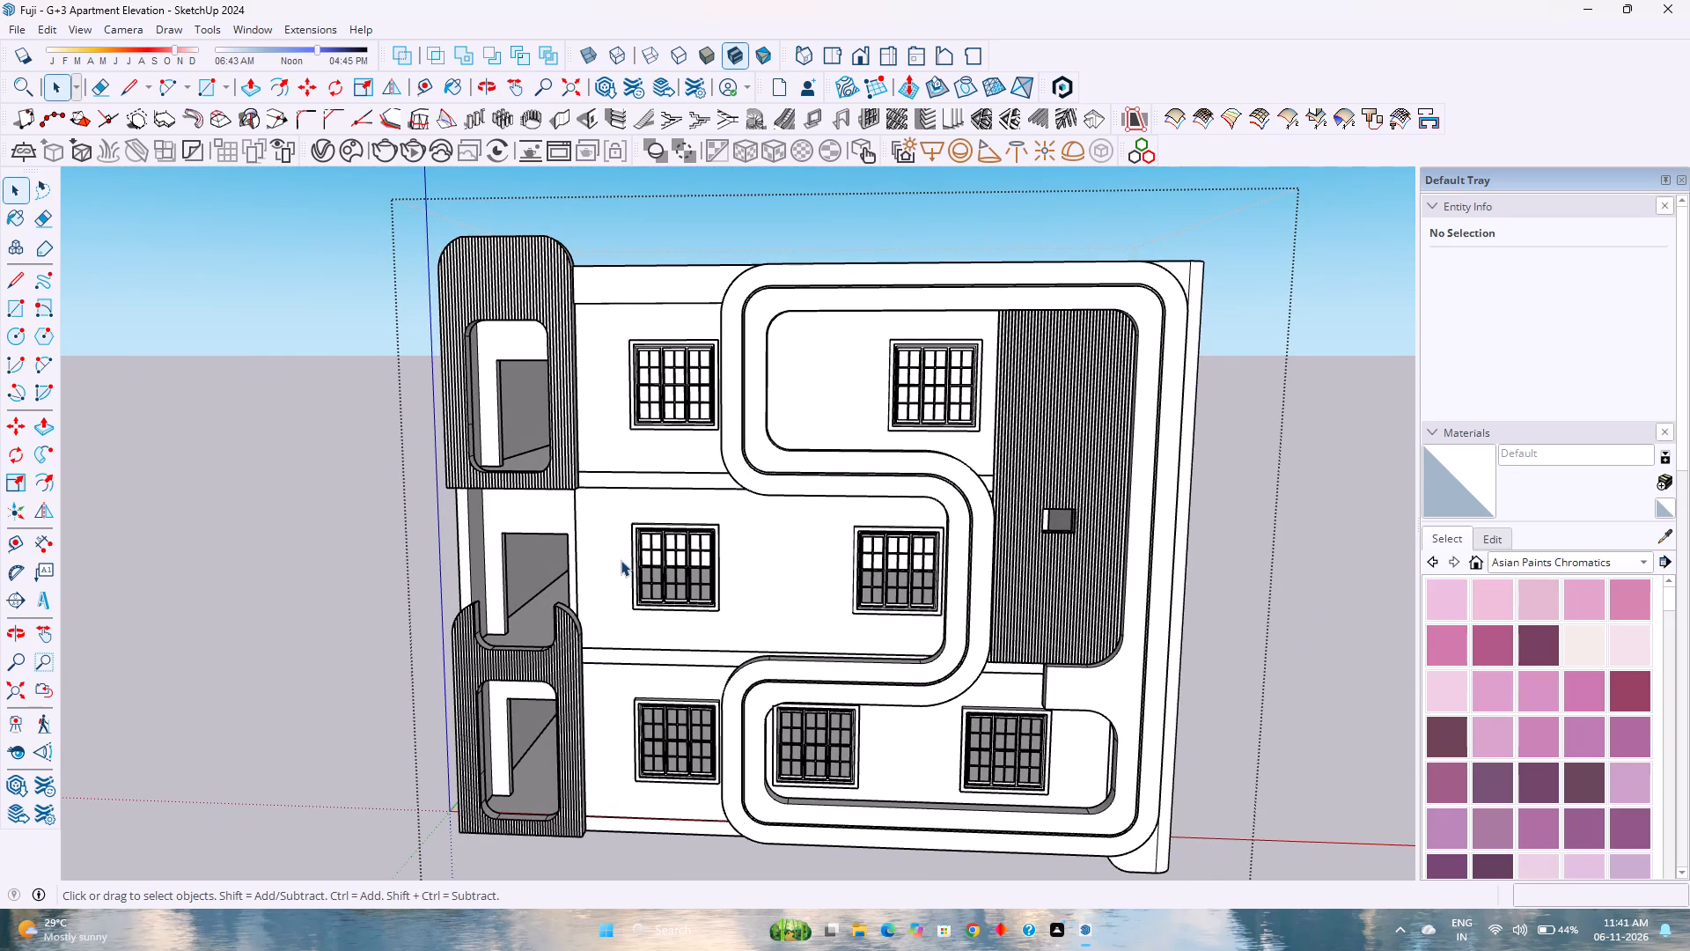
pyautogui.doubleClick(617, 560)
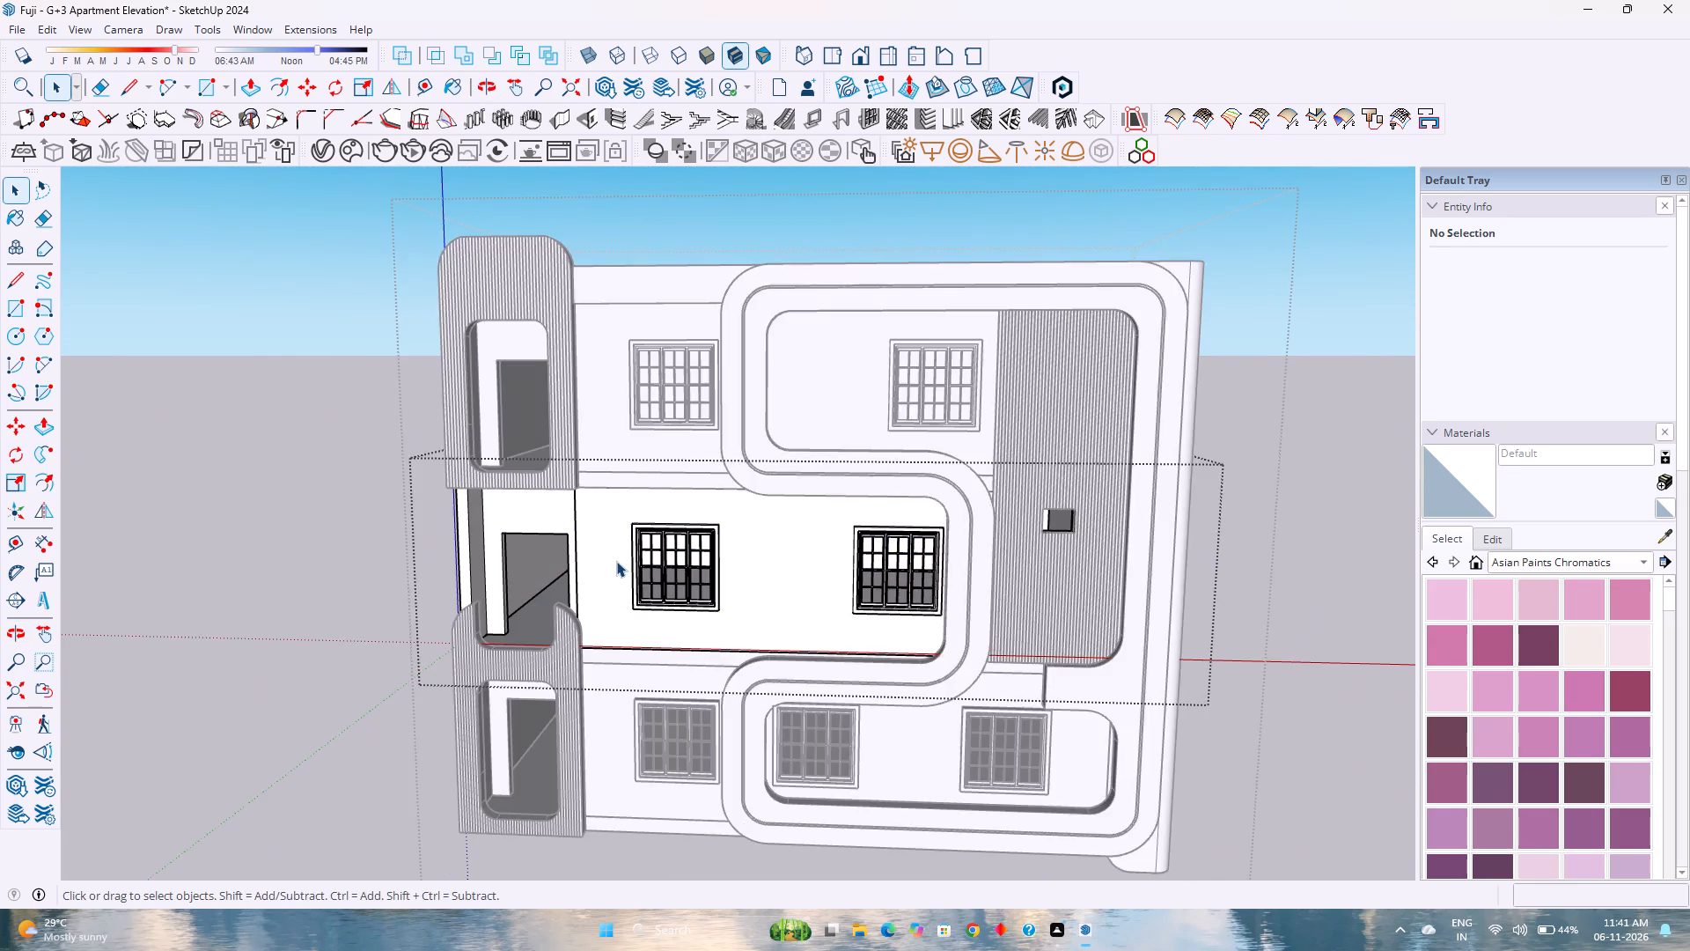
pyautogui.scroll(1, 616, 561)
pyautogui.scroll(2, 525, 579)
pyautogui.moveTo(524, 579); pyautogui.dragTo(669, 617, button='middle')
pyautogui.scroll(-1, 669, 616)
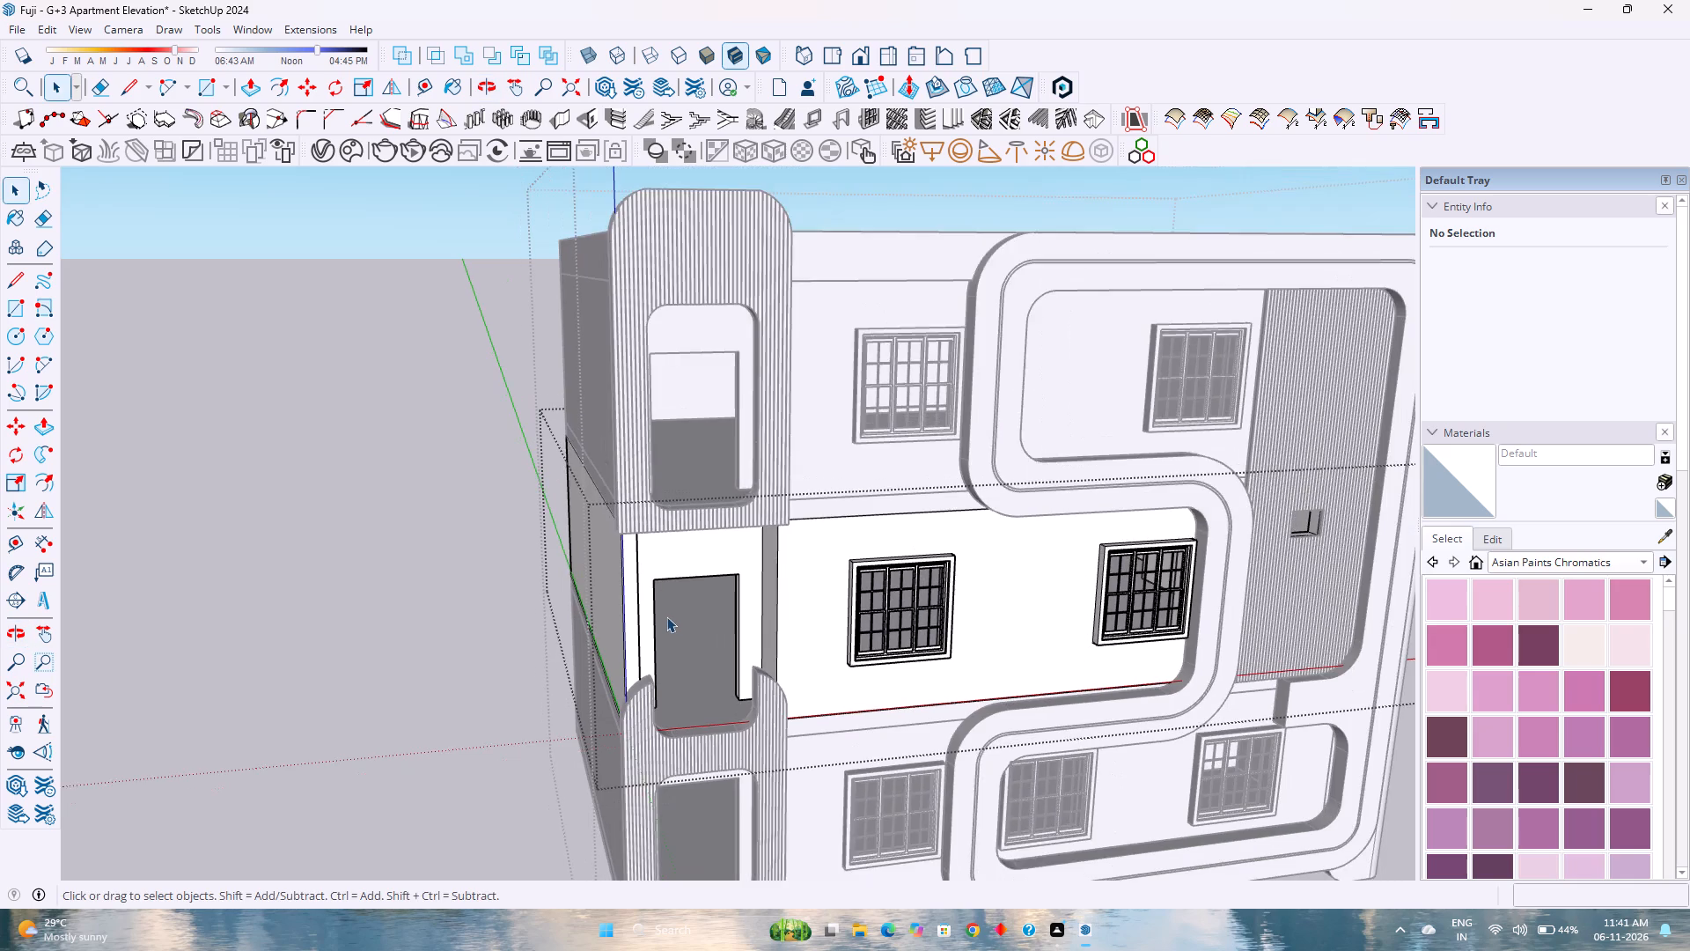
pyautogui.scroll(-1, 659, 615)
pyautogui.scroll(3, 653, 609)
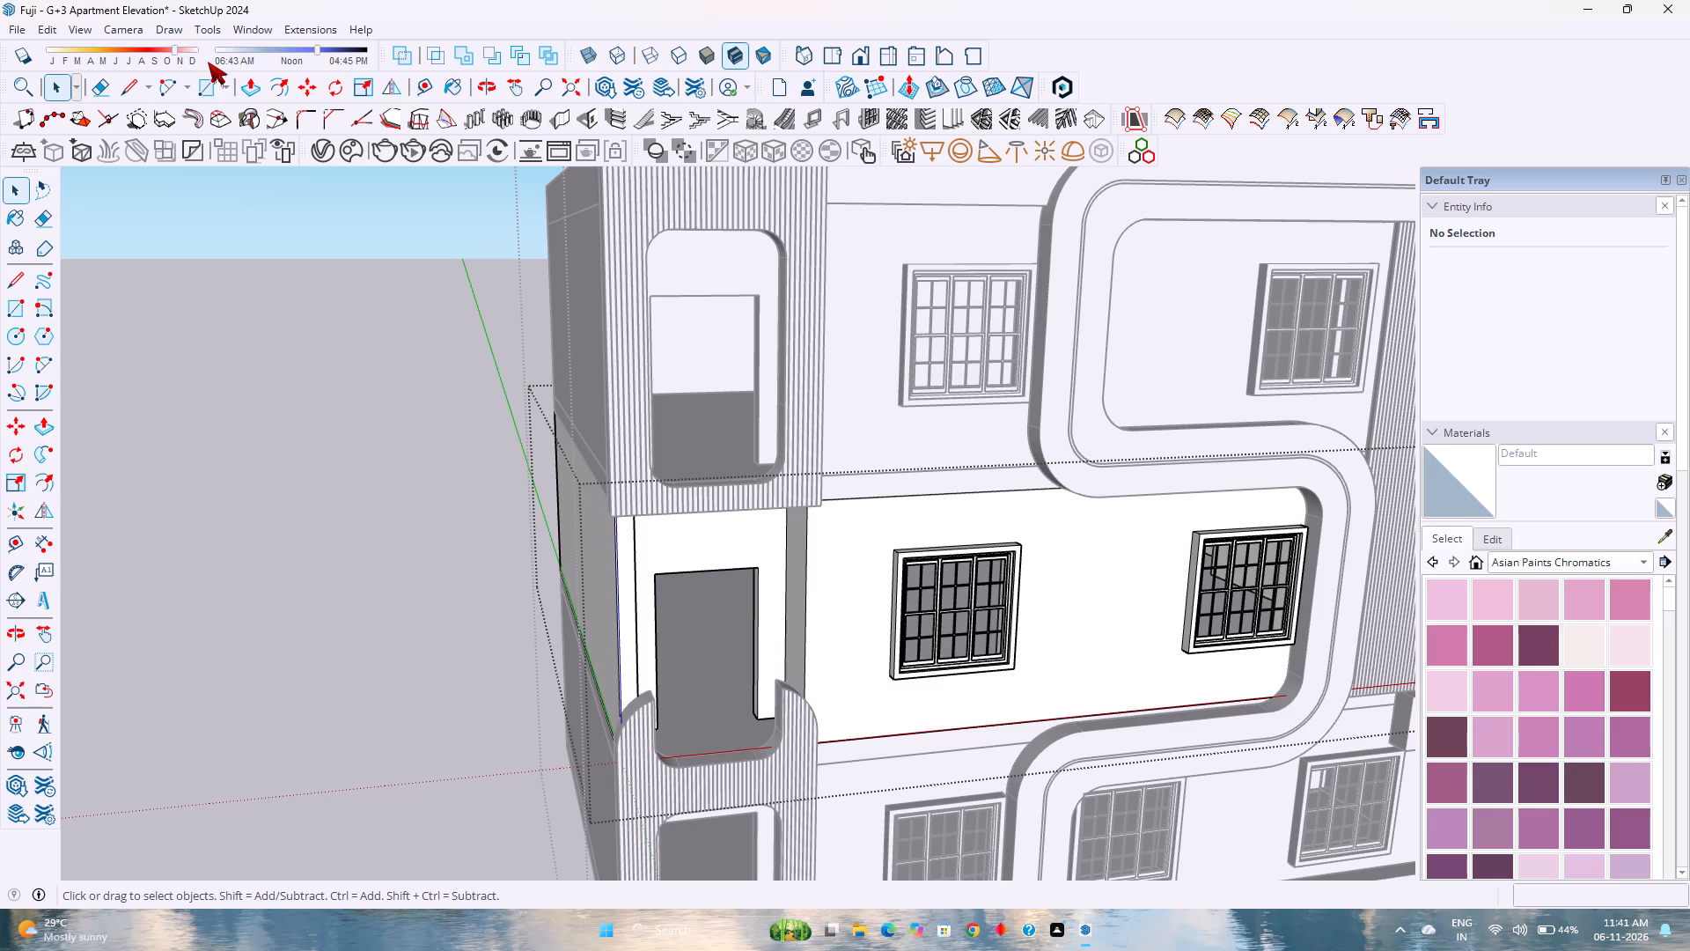
# Search the 3D Warehouse models for "Doors".
pyautogui.click(256, 30)
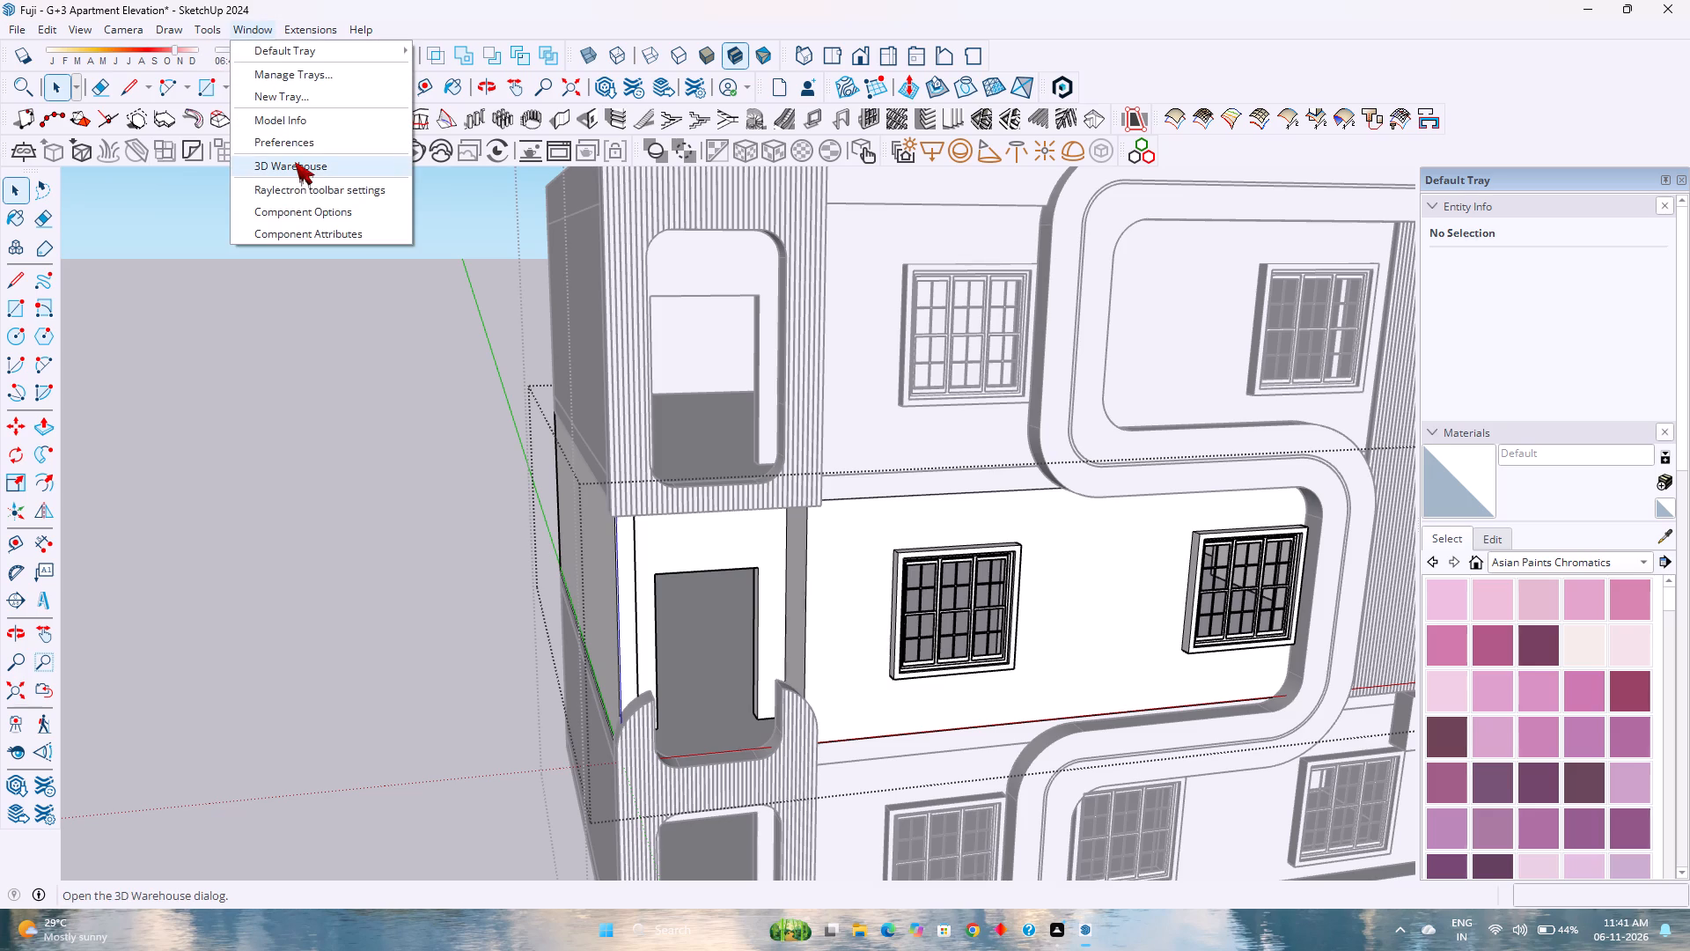
pyautogui.click(295, 162)
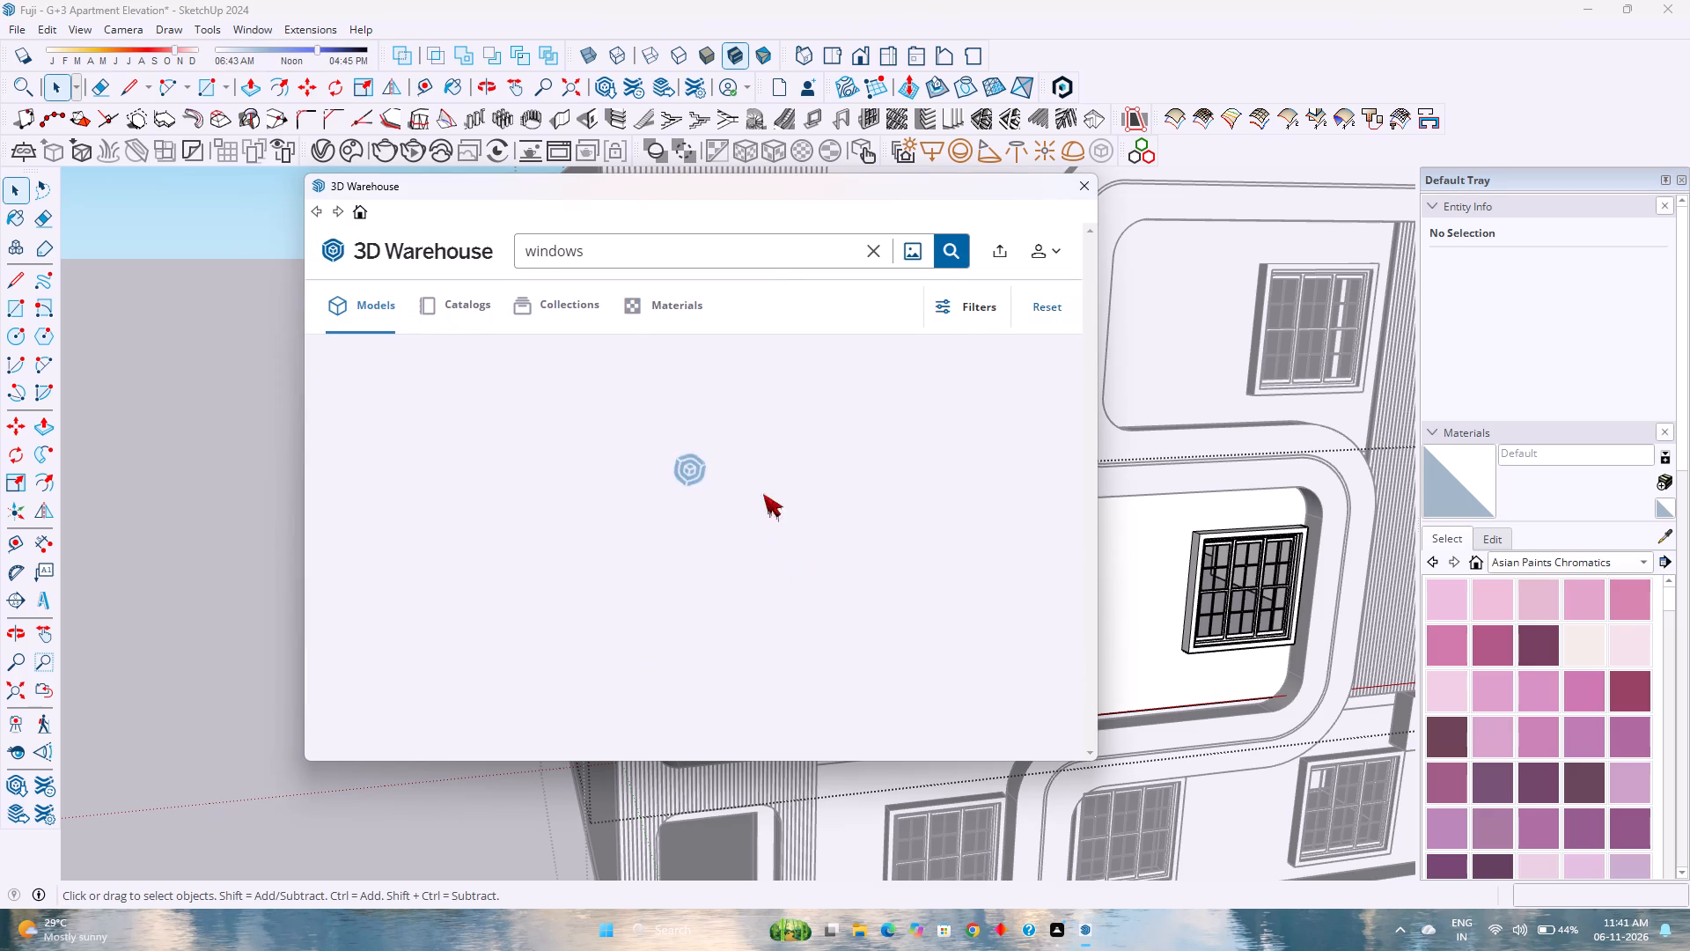
pyautogui.click(870, 246)
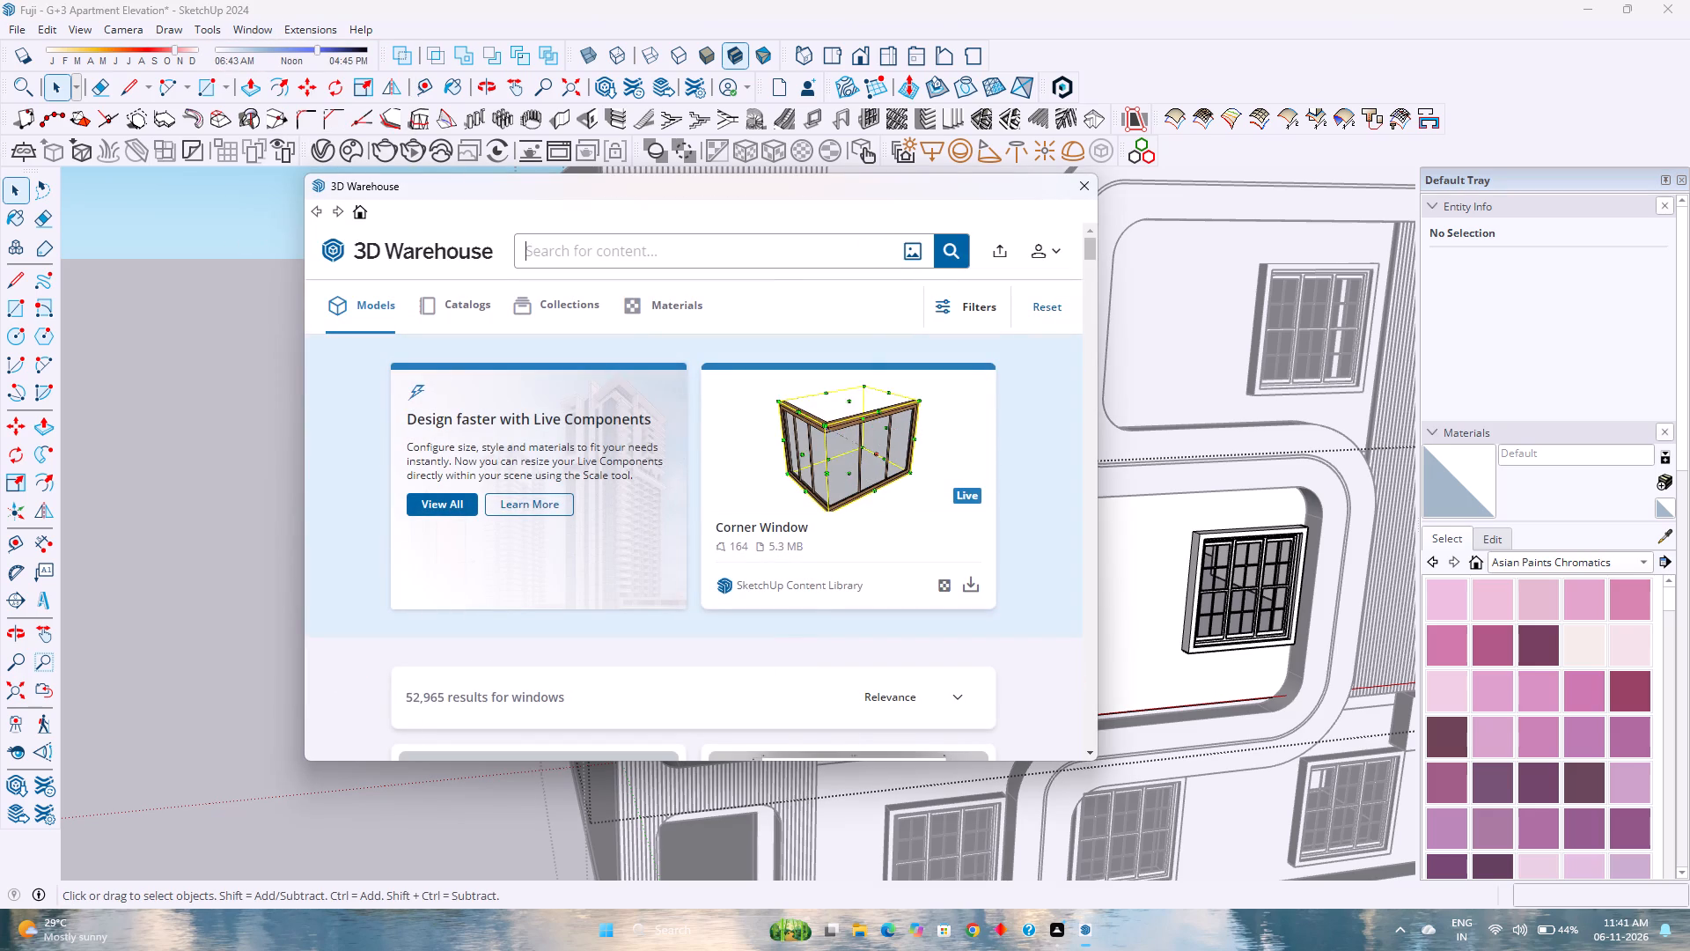
pyautogui.click(811, 246)
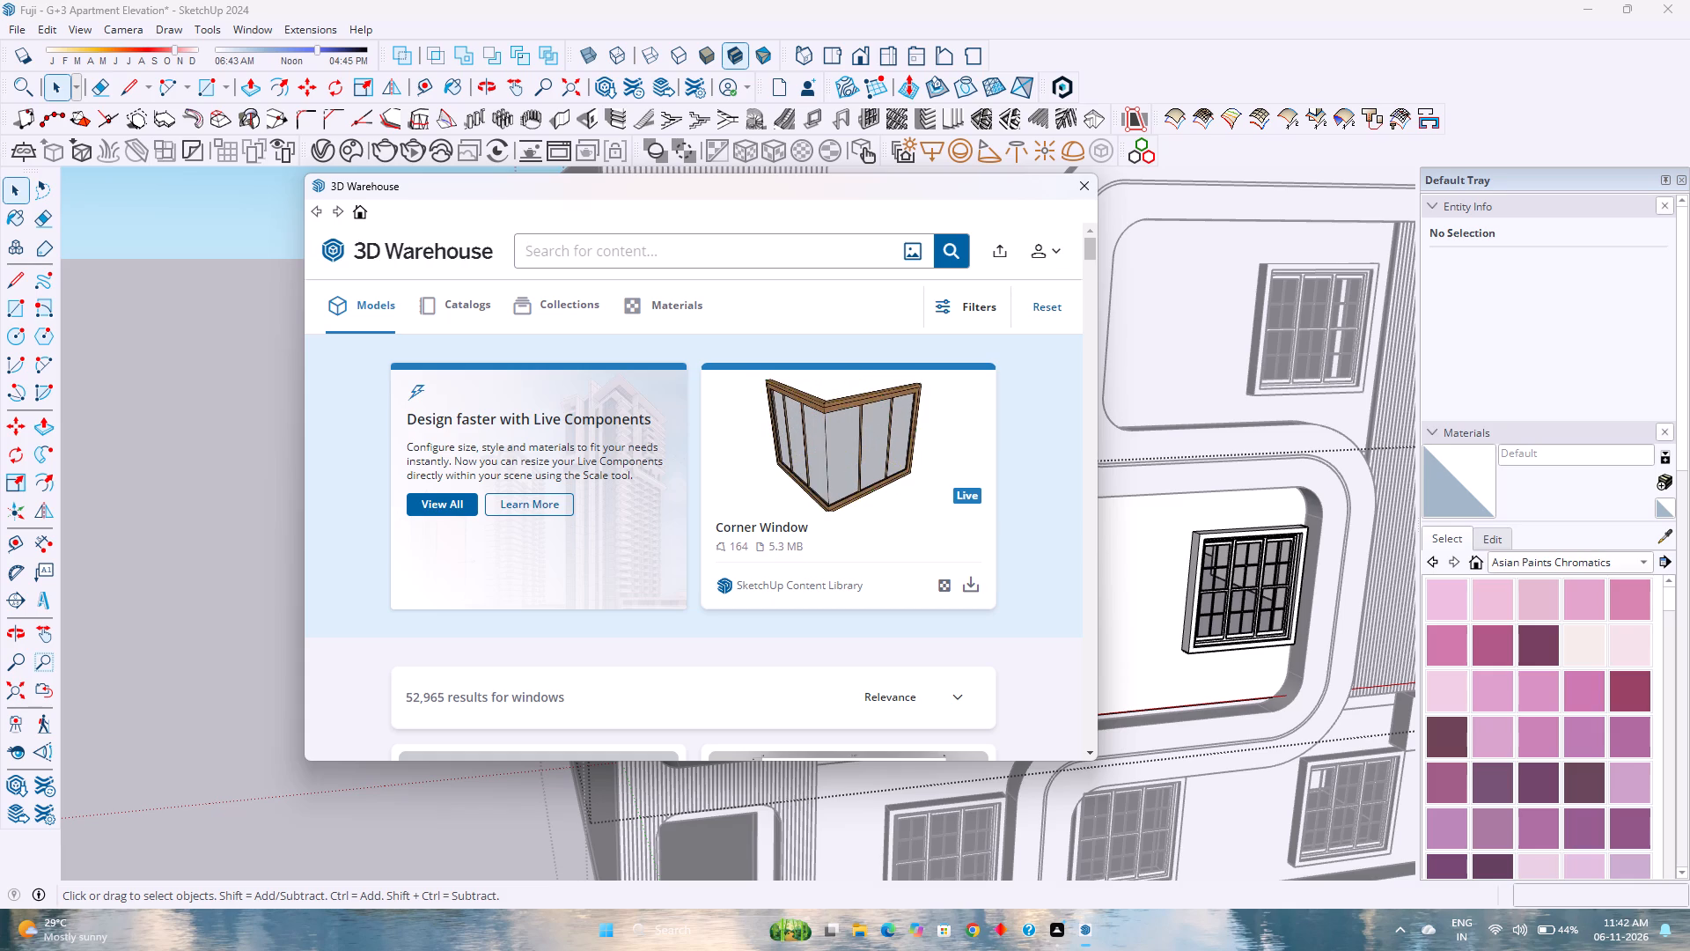
pyautogui.hotkey('shift', 'd')
pyautogui.write('oor')
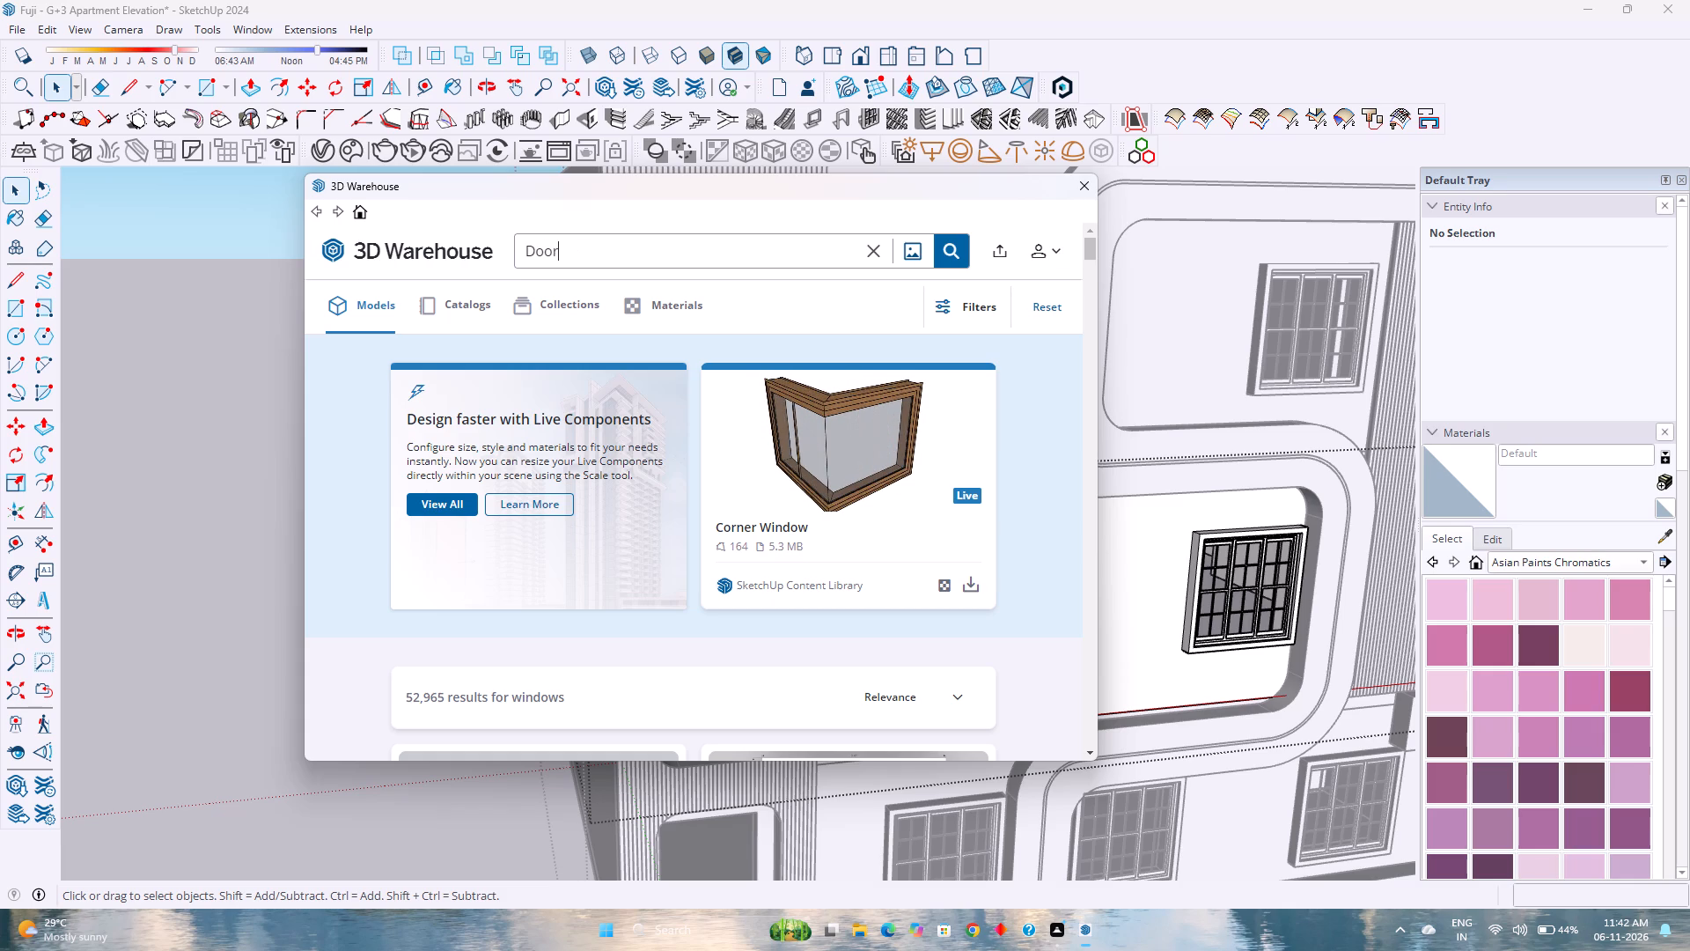
pyautogui.press('s')
pyautogui.press('Return')
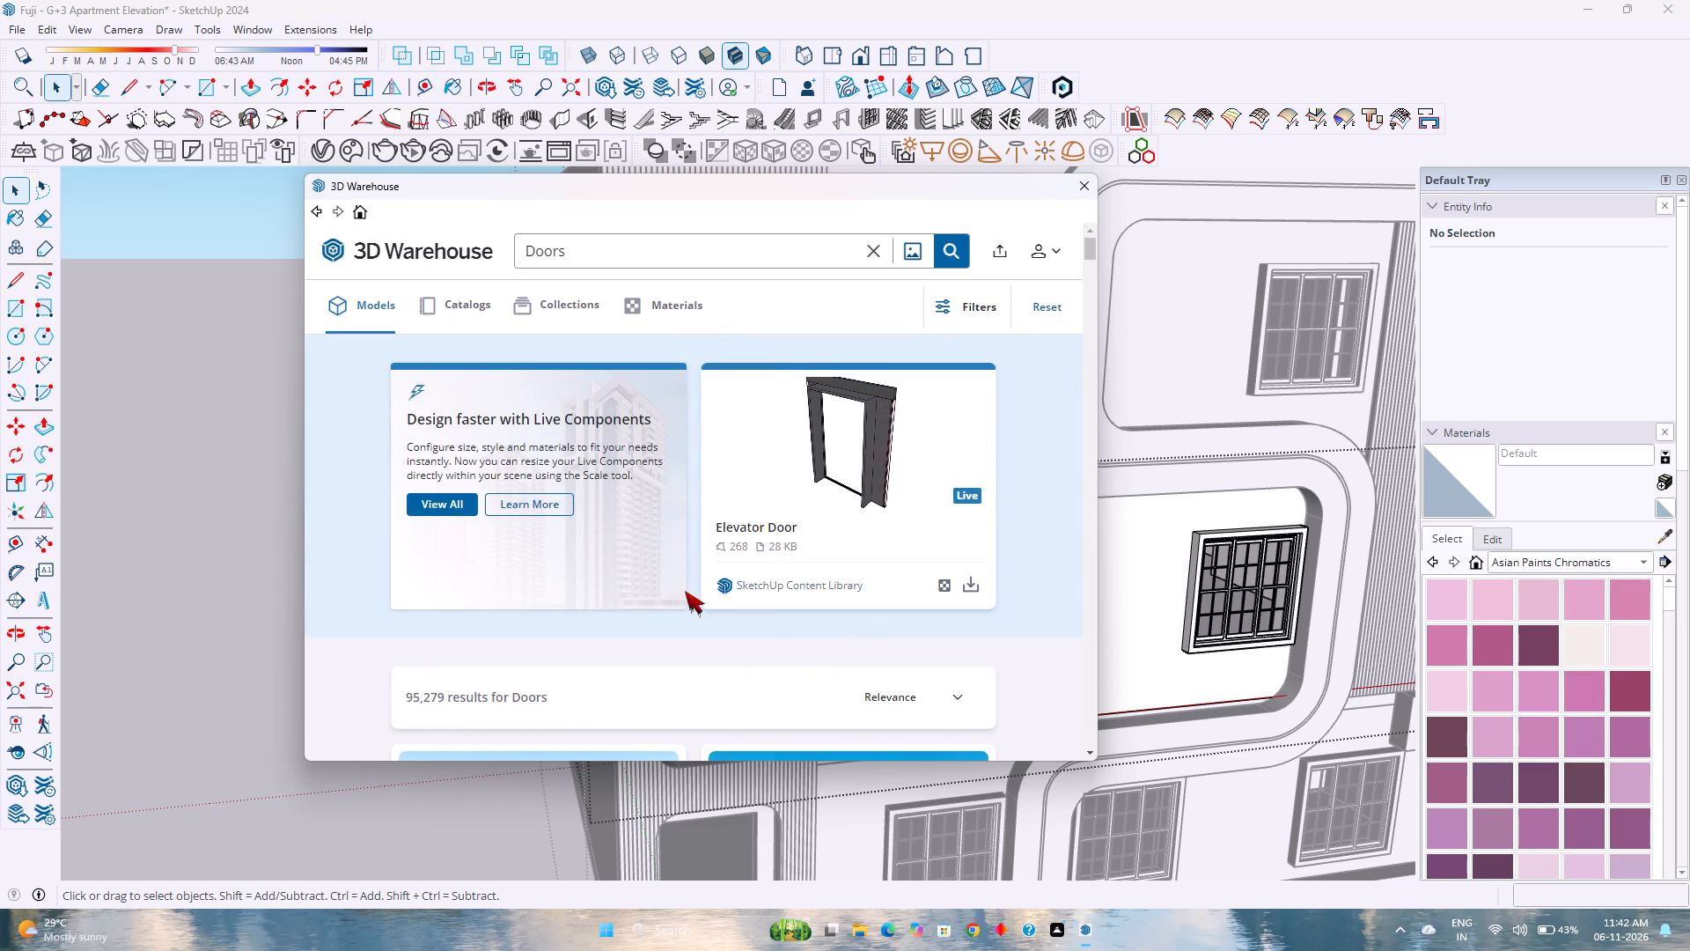
# Browse the 3D Warehouse door models for one that suits the middle floor's balcony doorway.
pyautogui.scroll(-3, 685, 591)
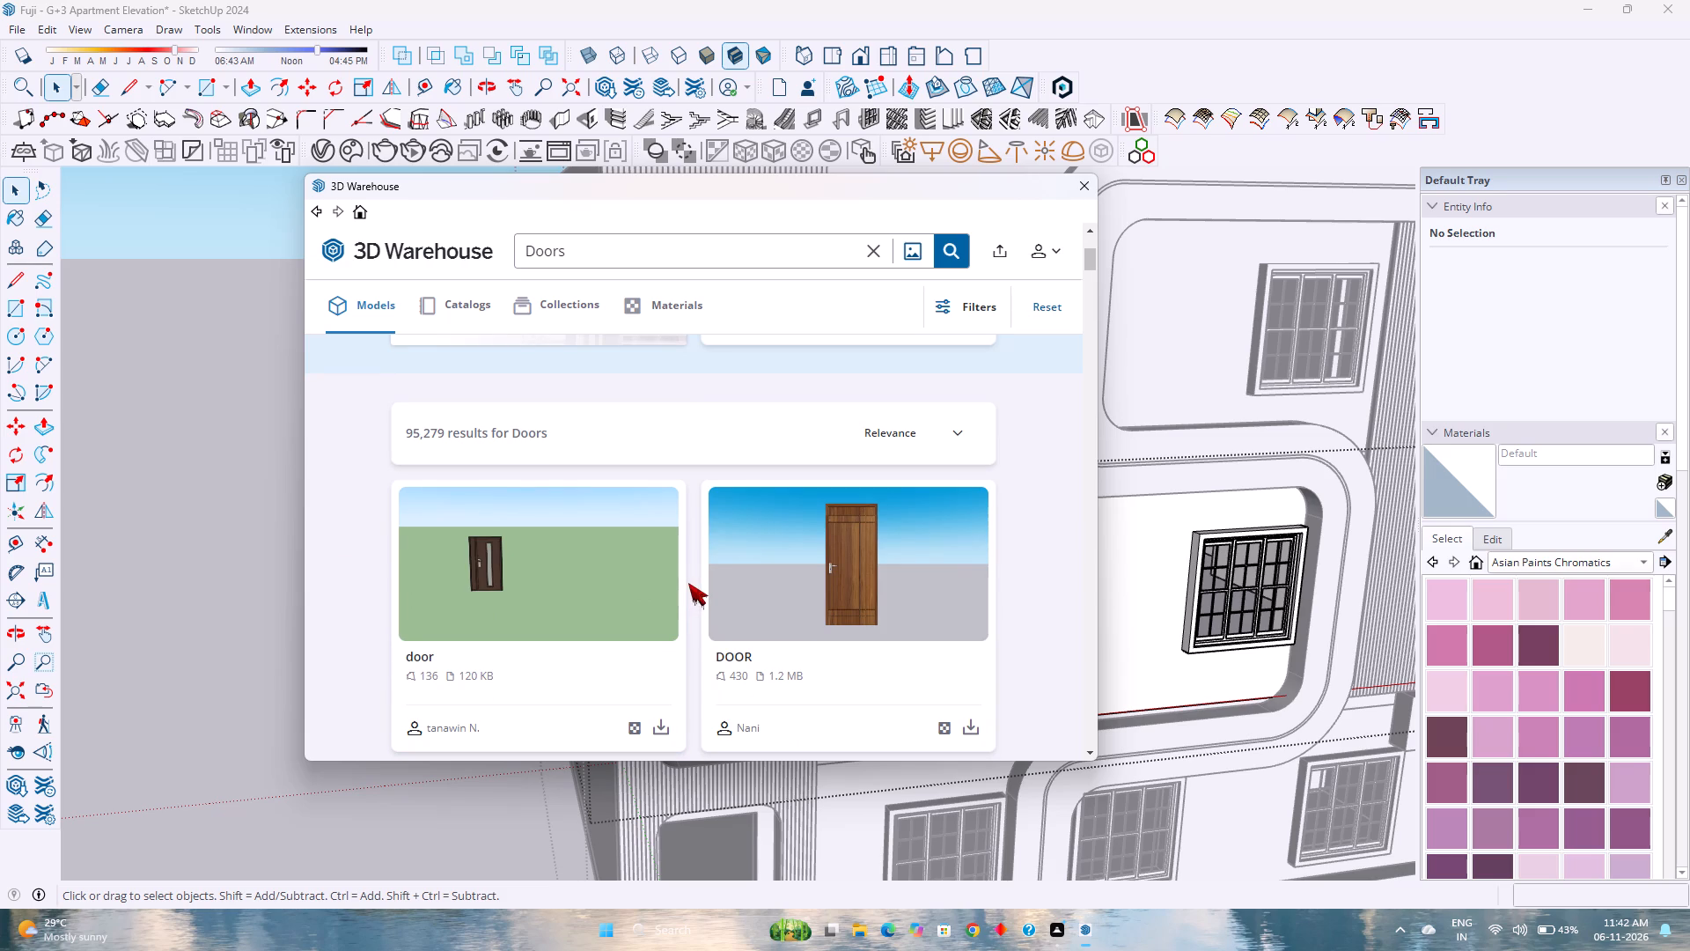
pyautogui.scroll(-2, 687, 570)
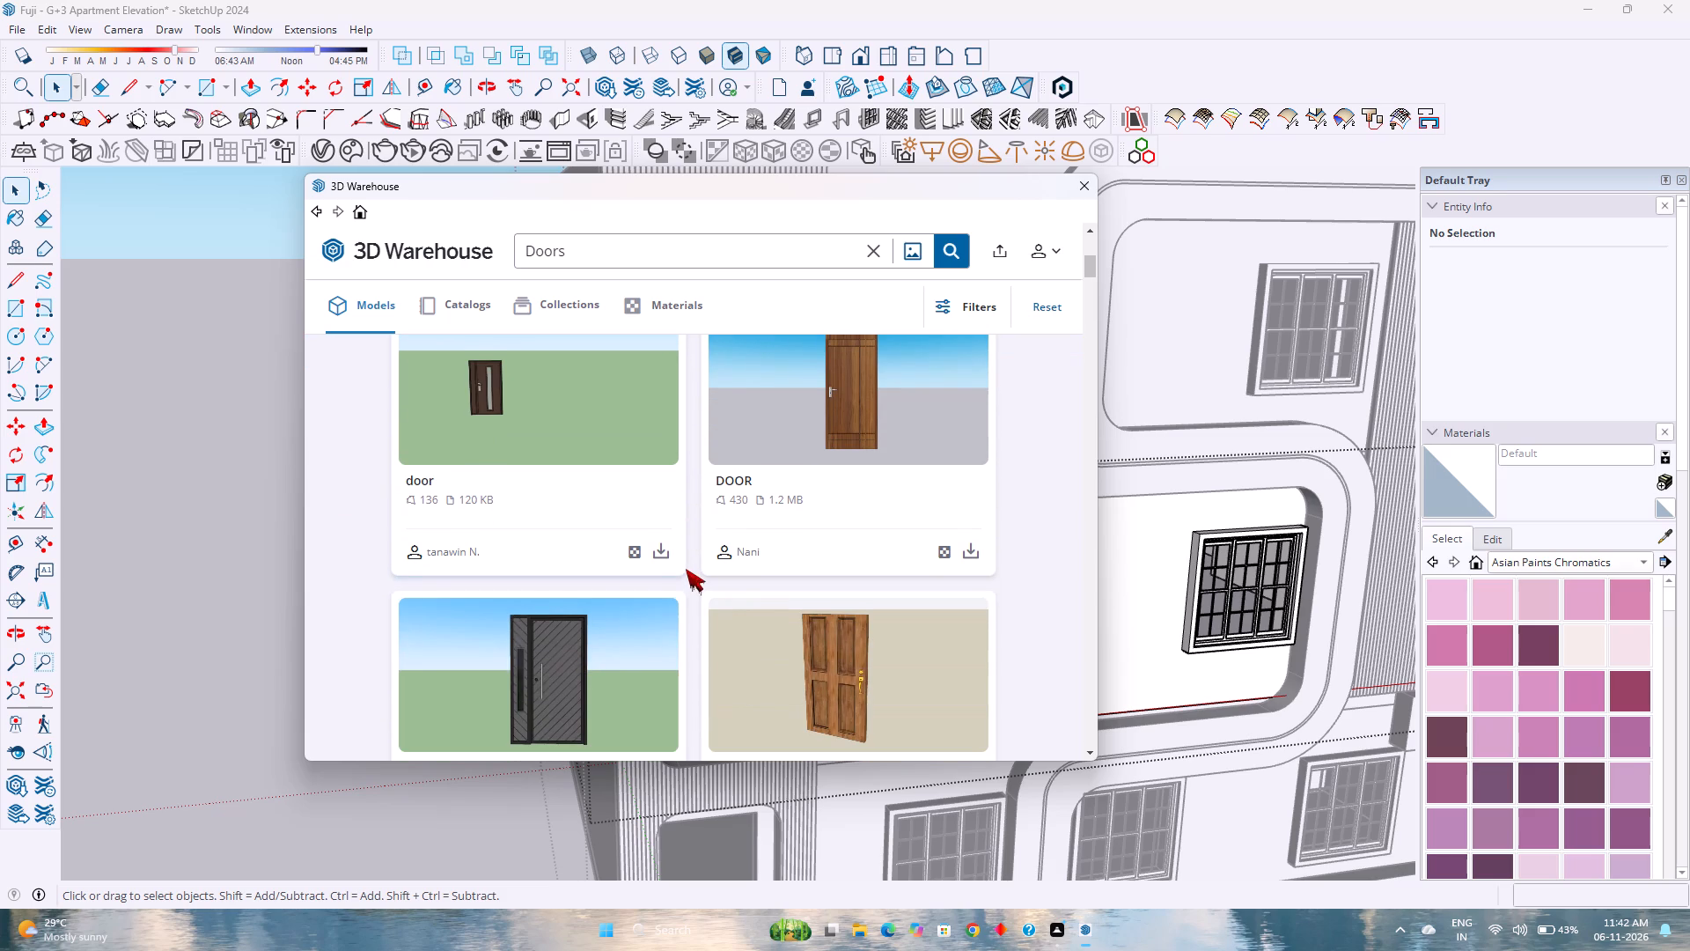
pyautogui.scroll(3, 690, 568)
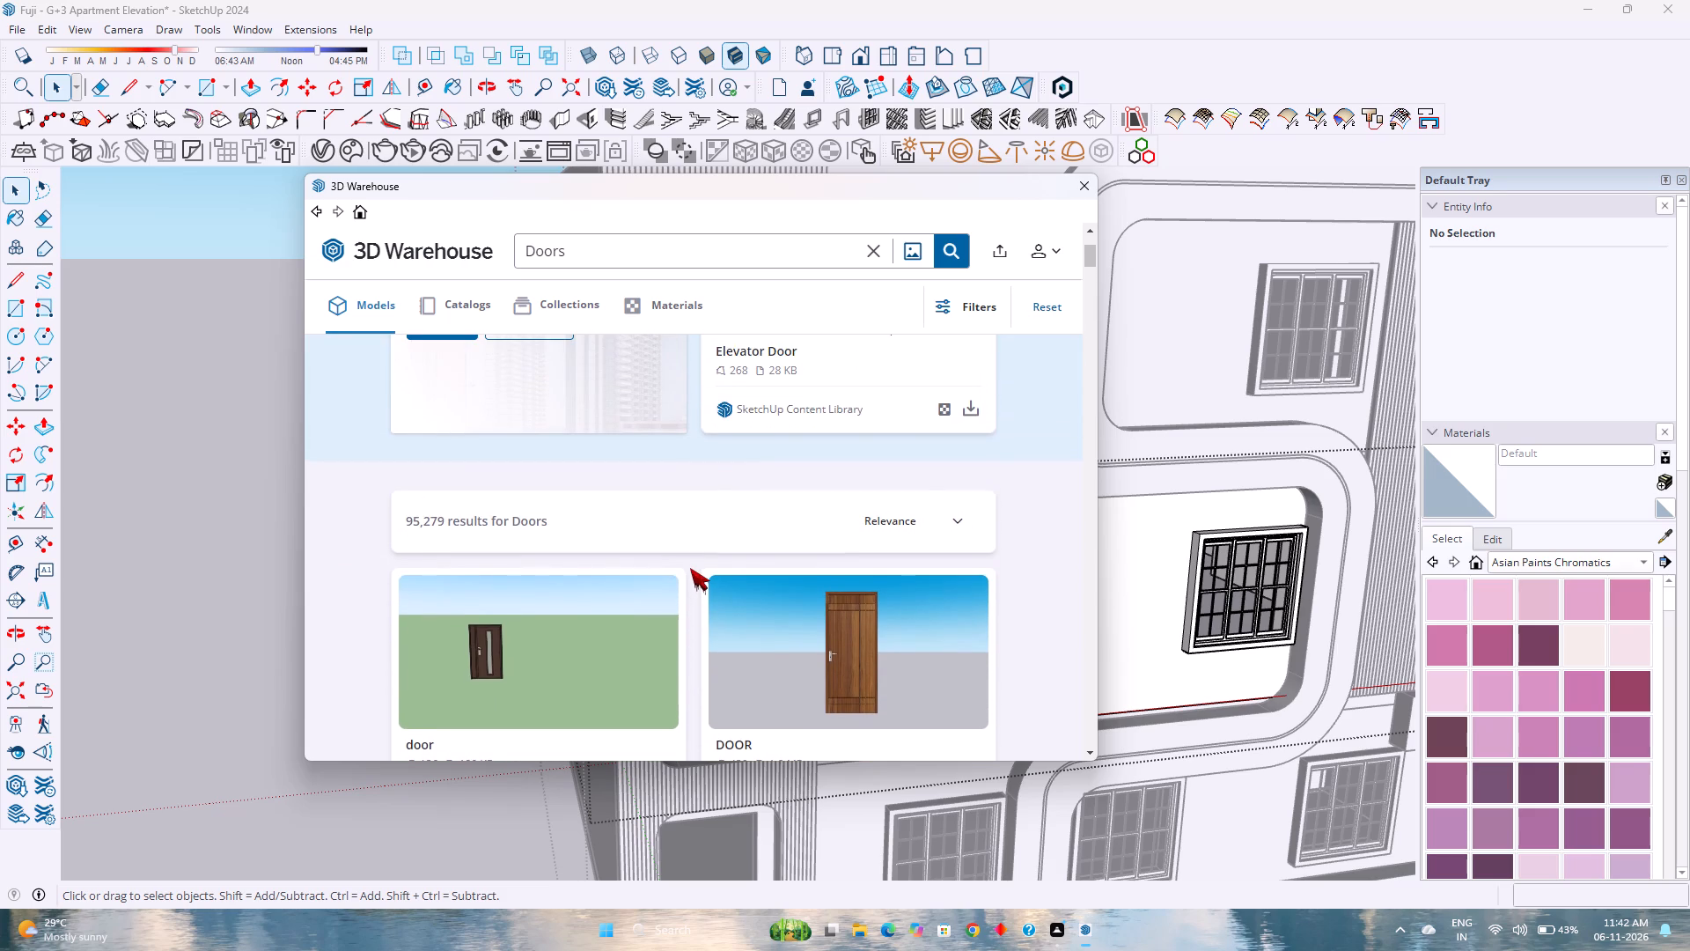
pyautogui.scroll(-4, 690, 568)
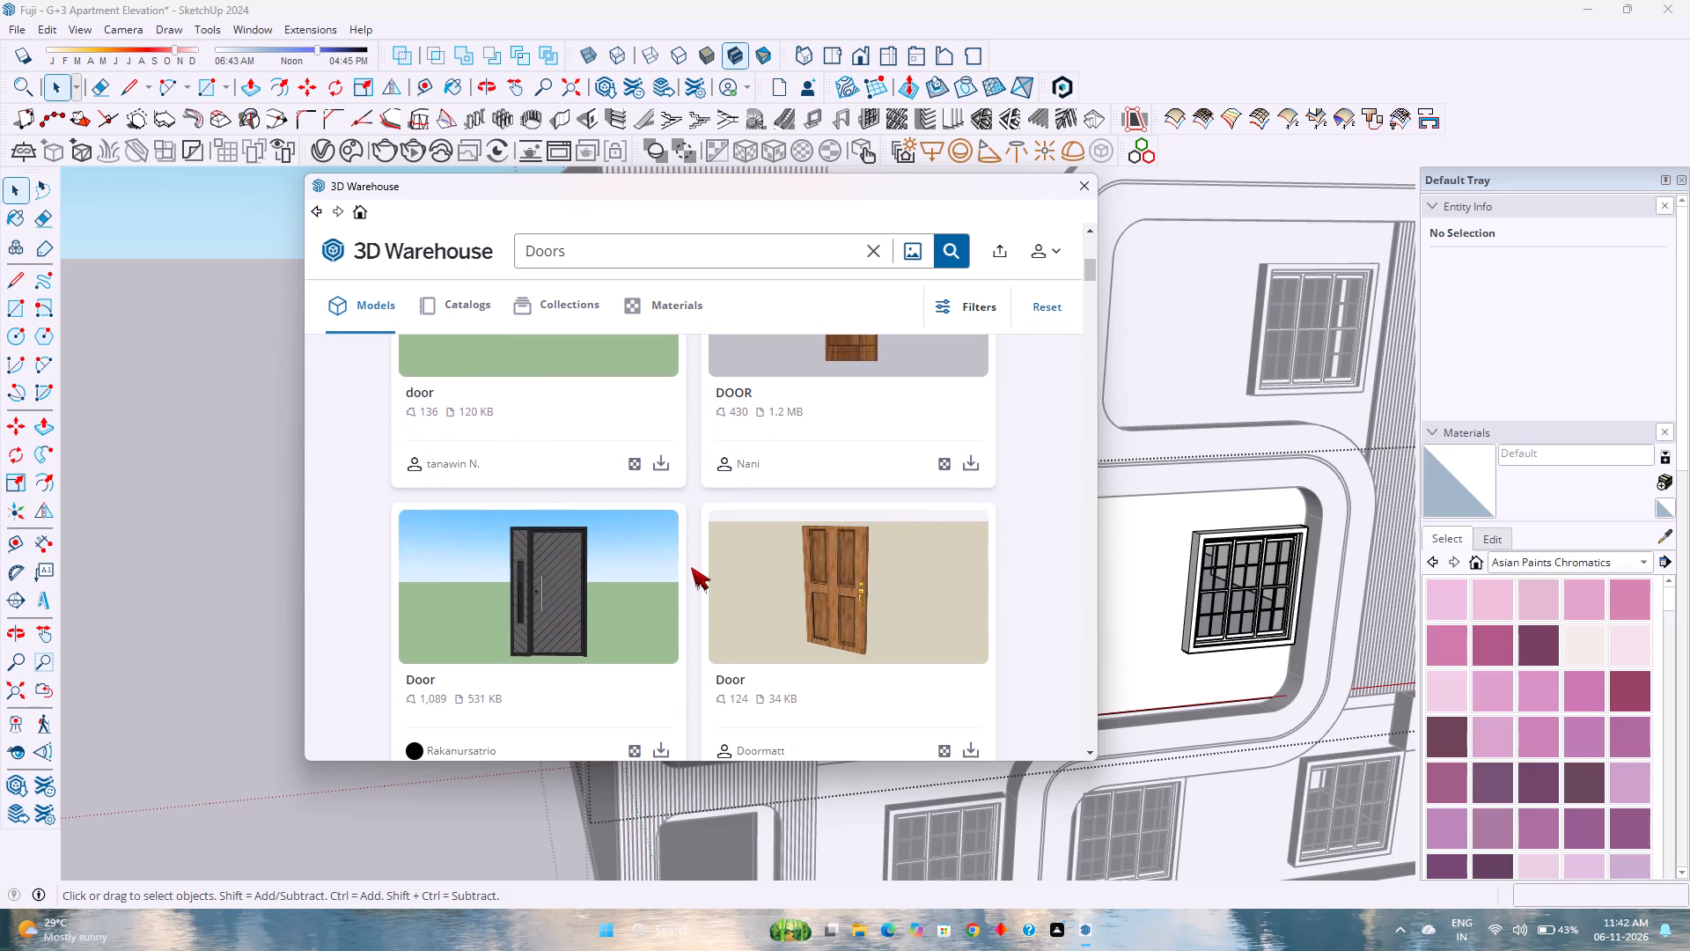
pyautogui.scroll(-4, 691, 567)
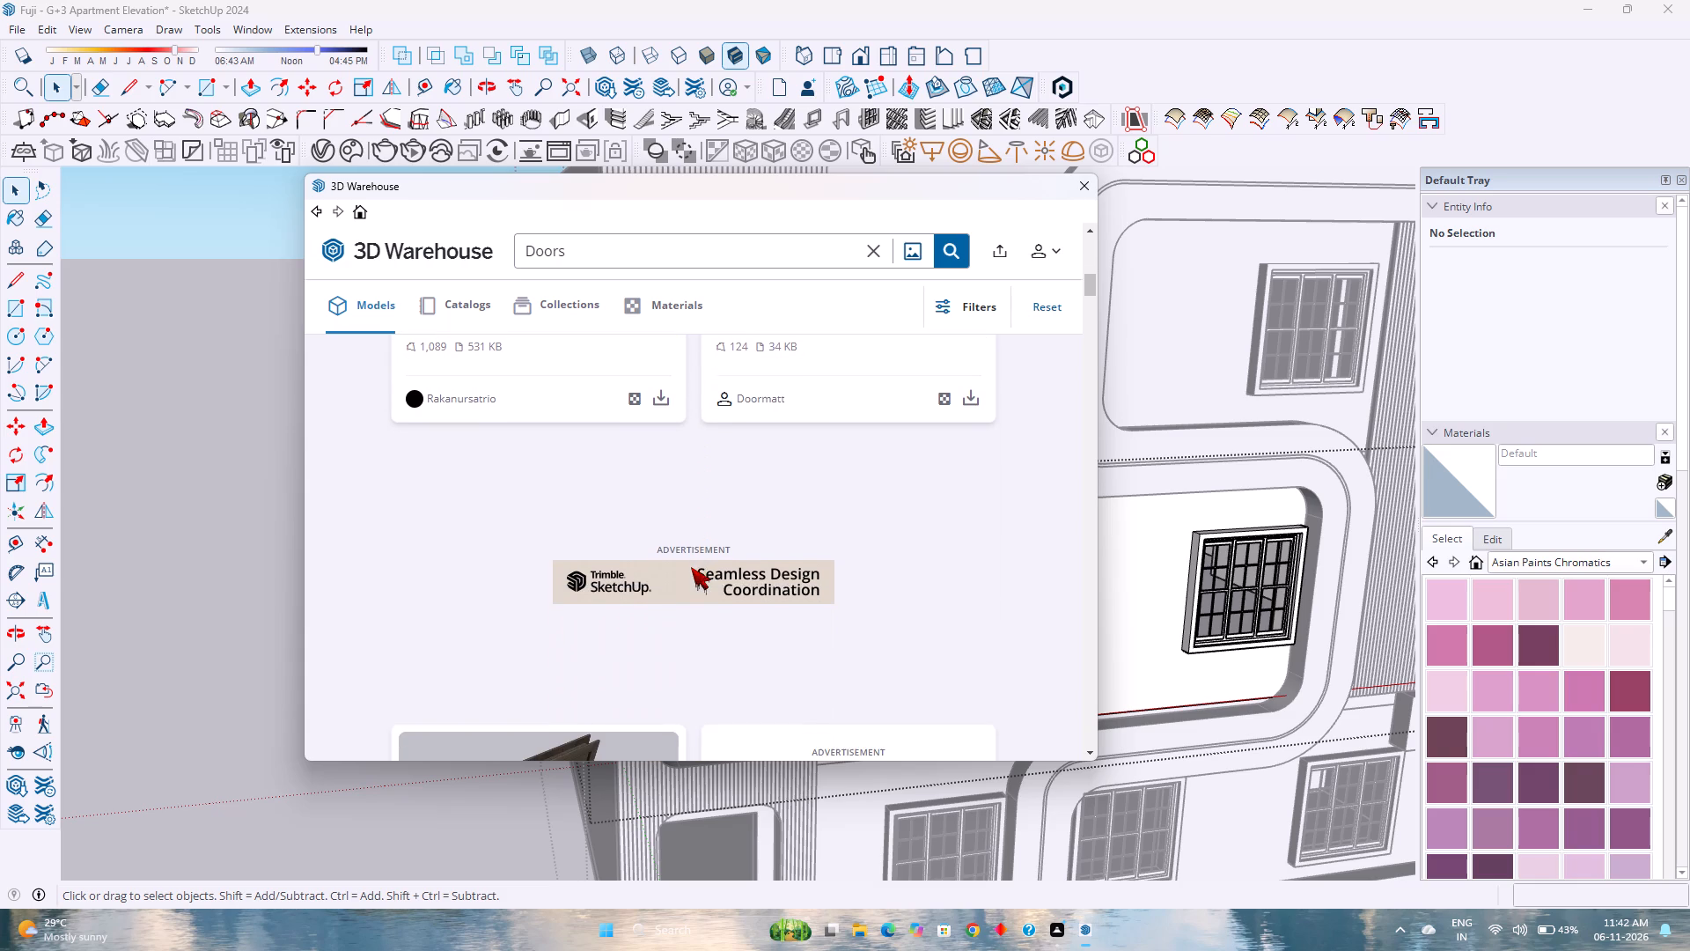
pyautogui.scroll(-6, 691, 567)
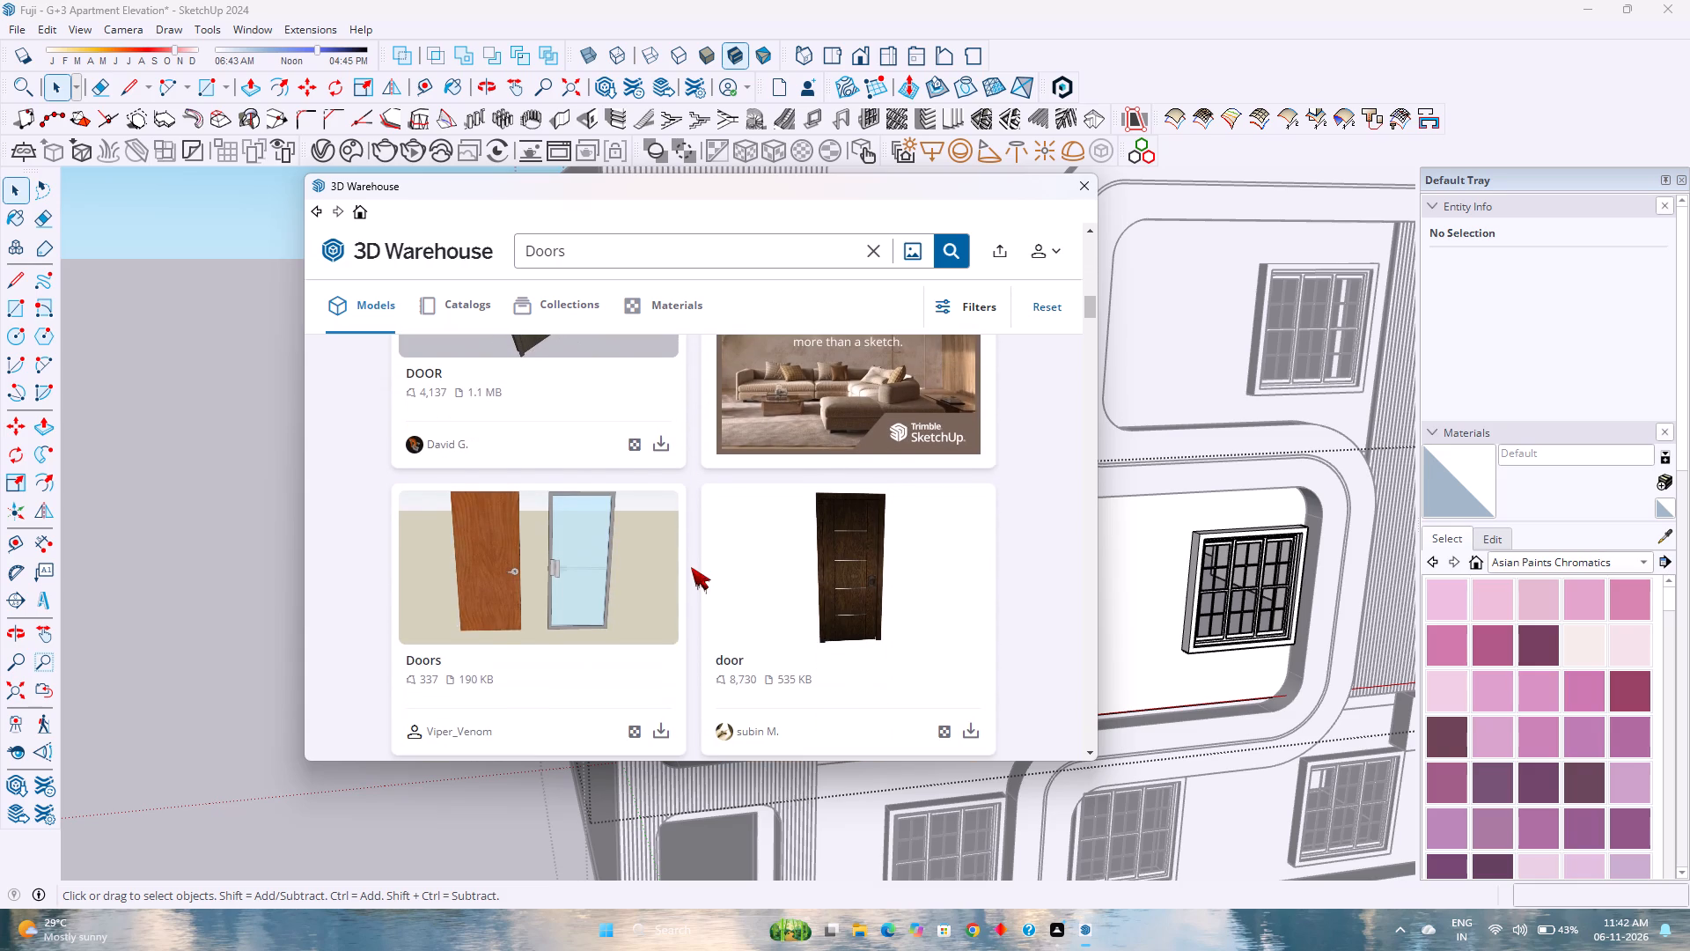
pyautogui.scroll(-3, 691, 567)
pyautogui.scroll(6, 707, 559)
pyautogui.scroll(-5, 707, 559)
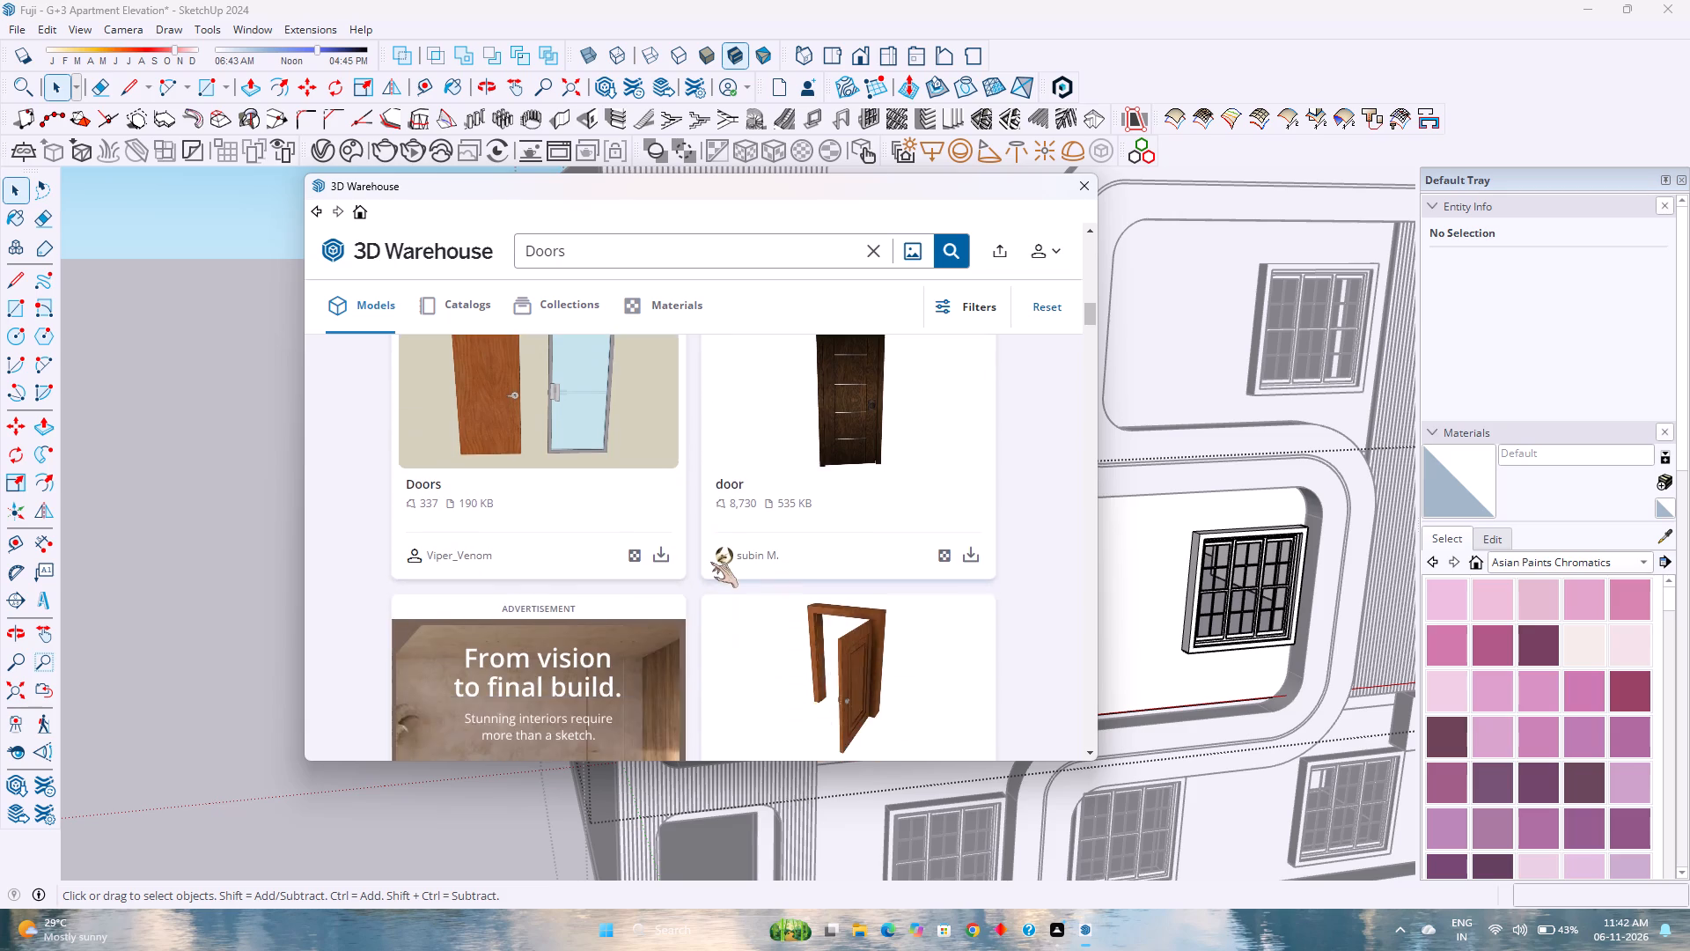
pyautogui.scroll(2, 710, 562)
pyautogui.scroll(-4, 710, 562)
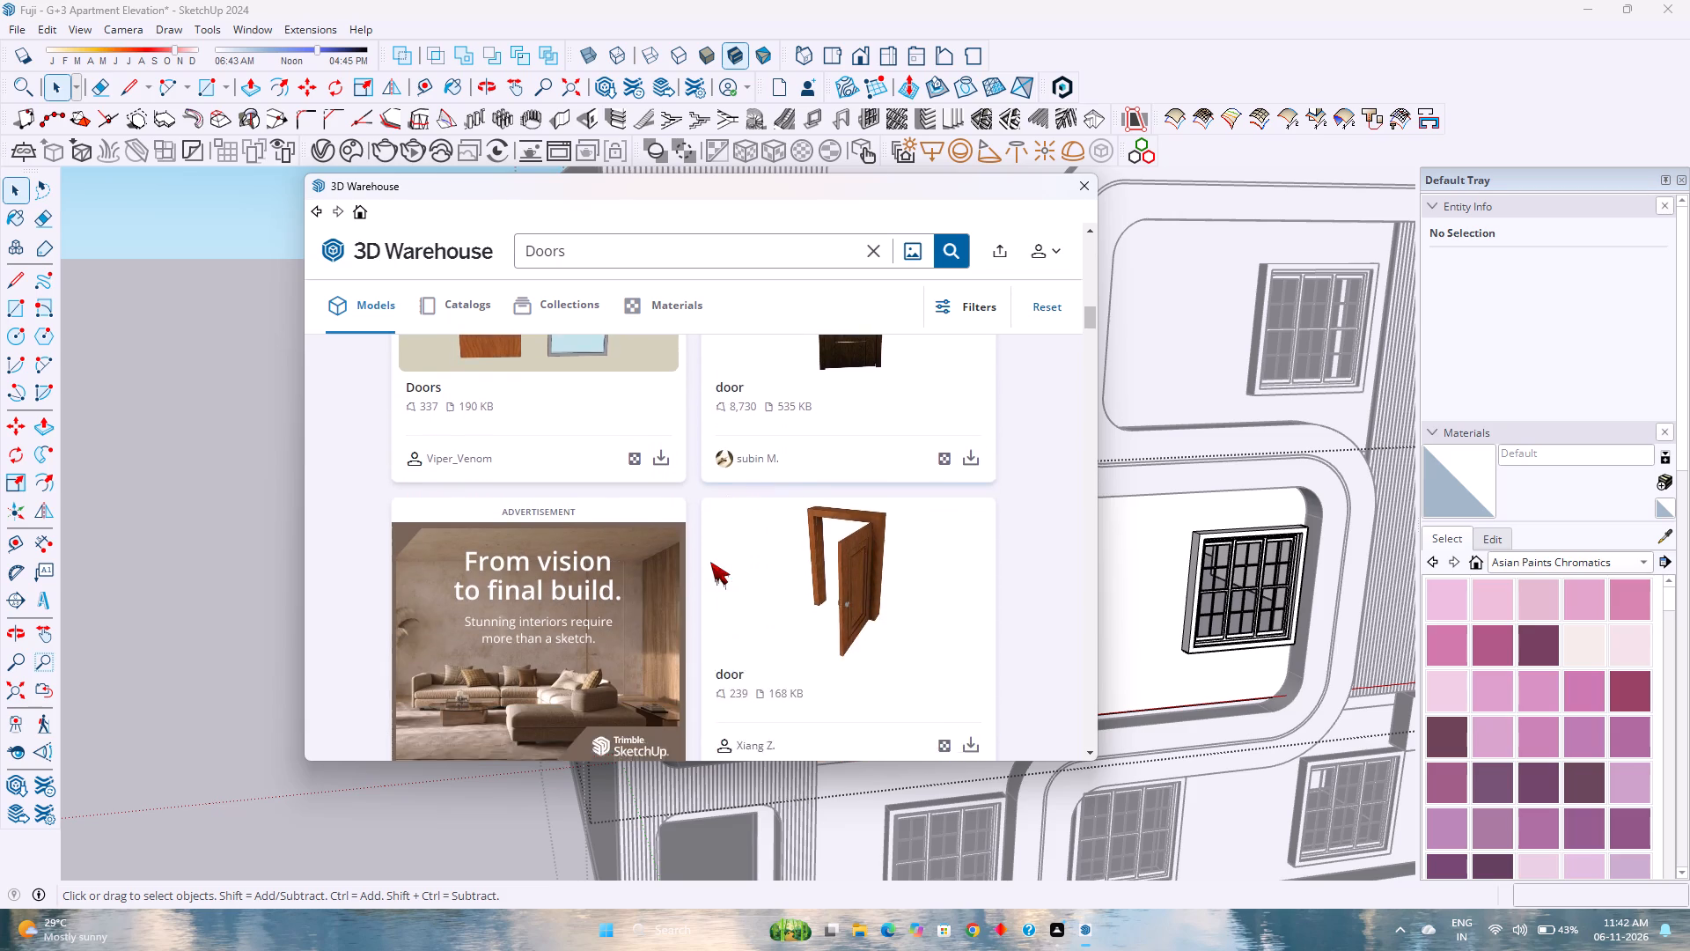
pyautogui.scroll(-9, 710, 562)
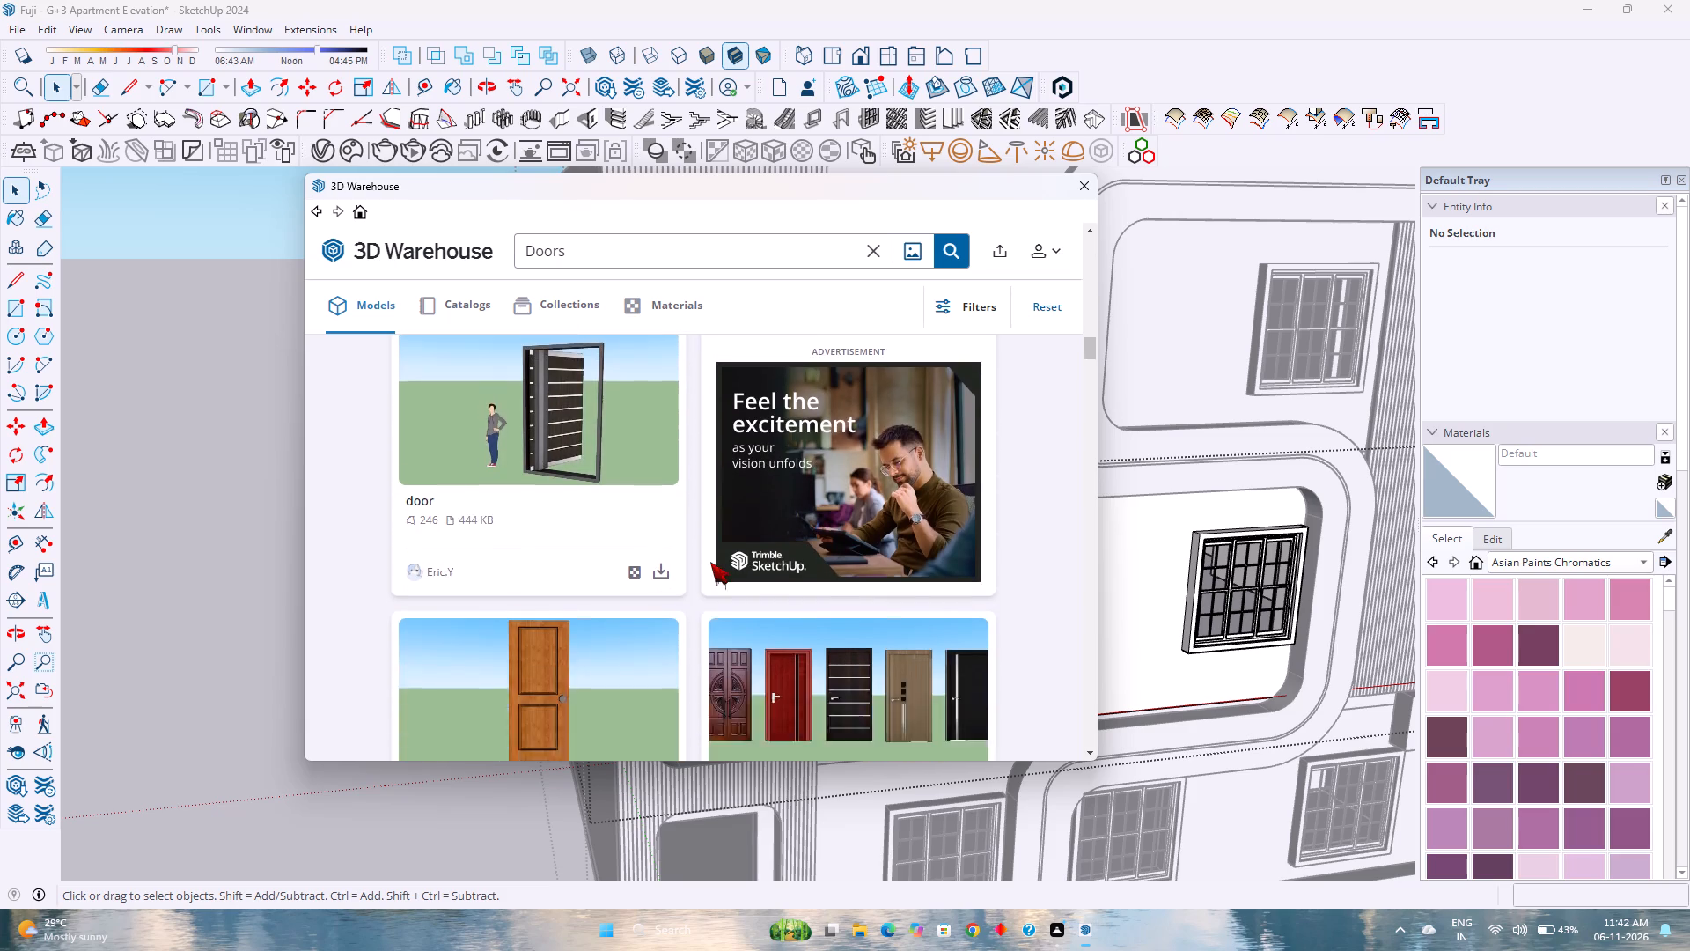
pyautogui.scroll(-3, 709, 562)
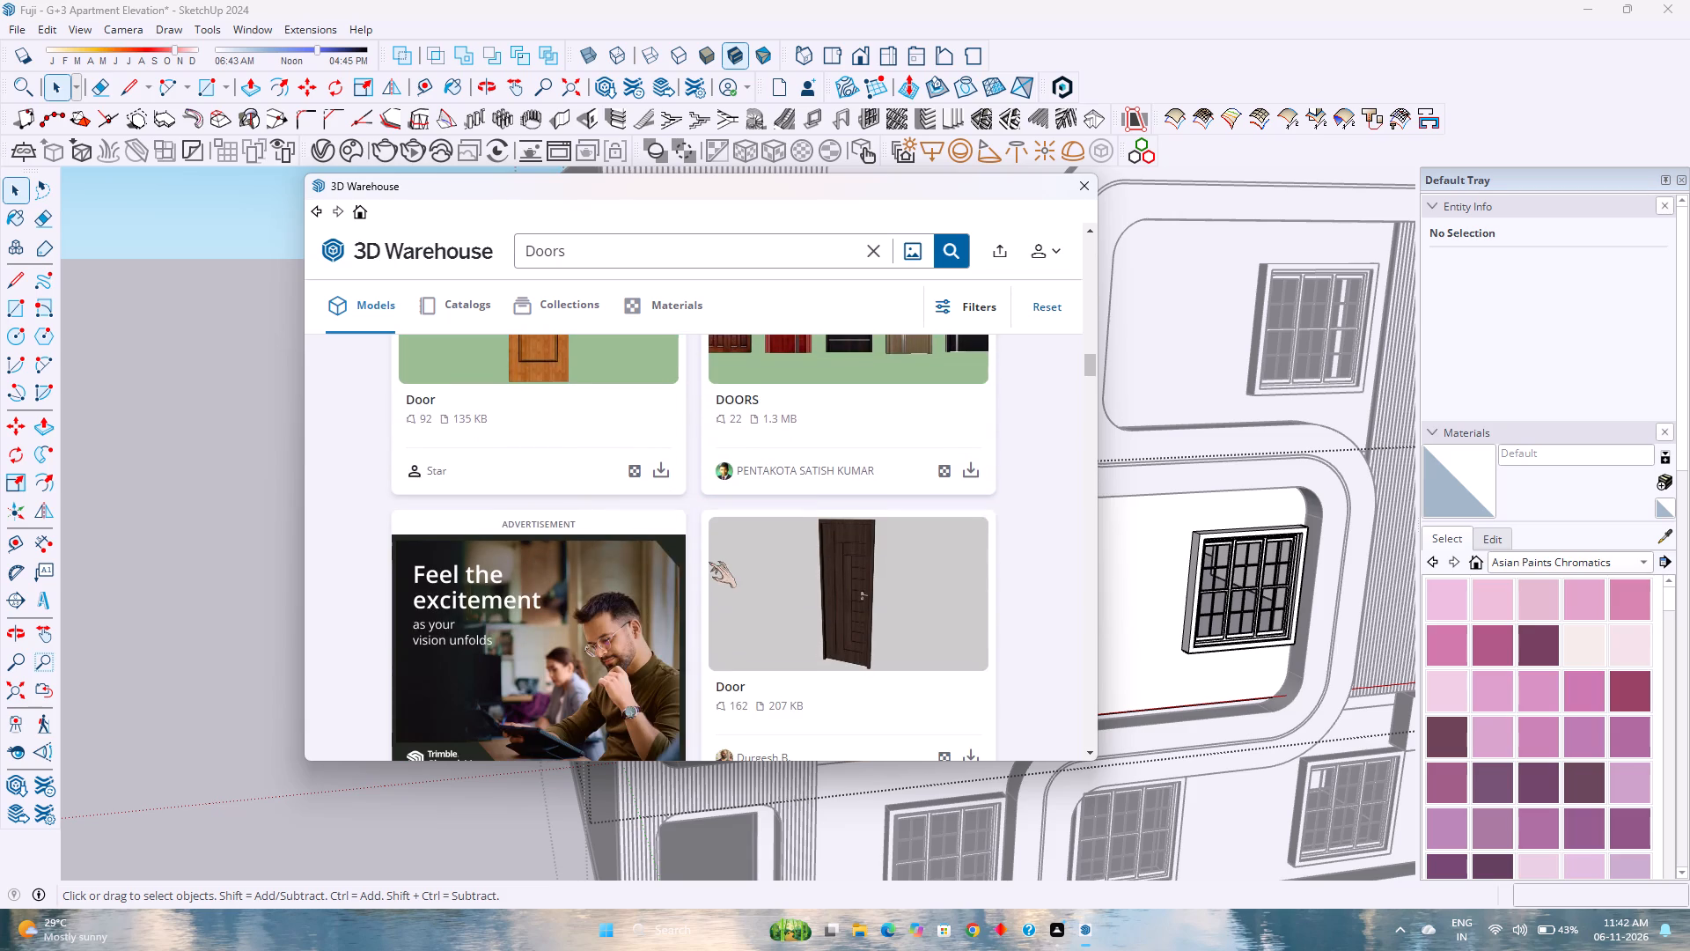
pyautogui.scroll(-4, 709, 562)
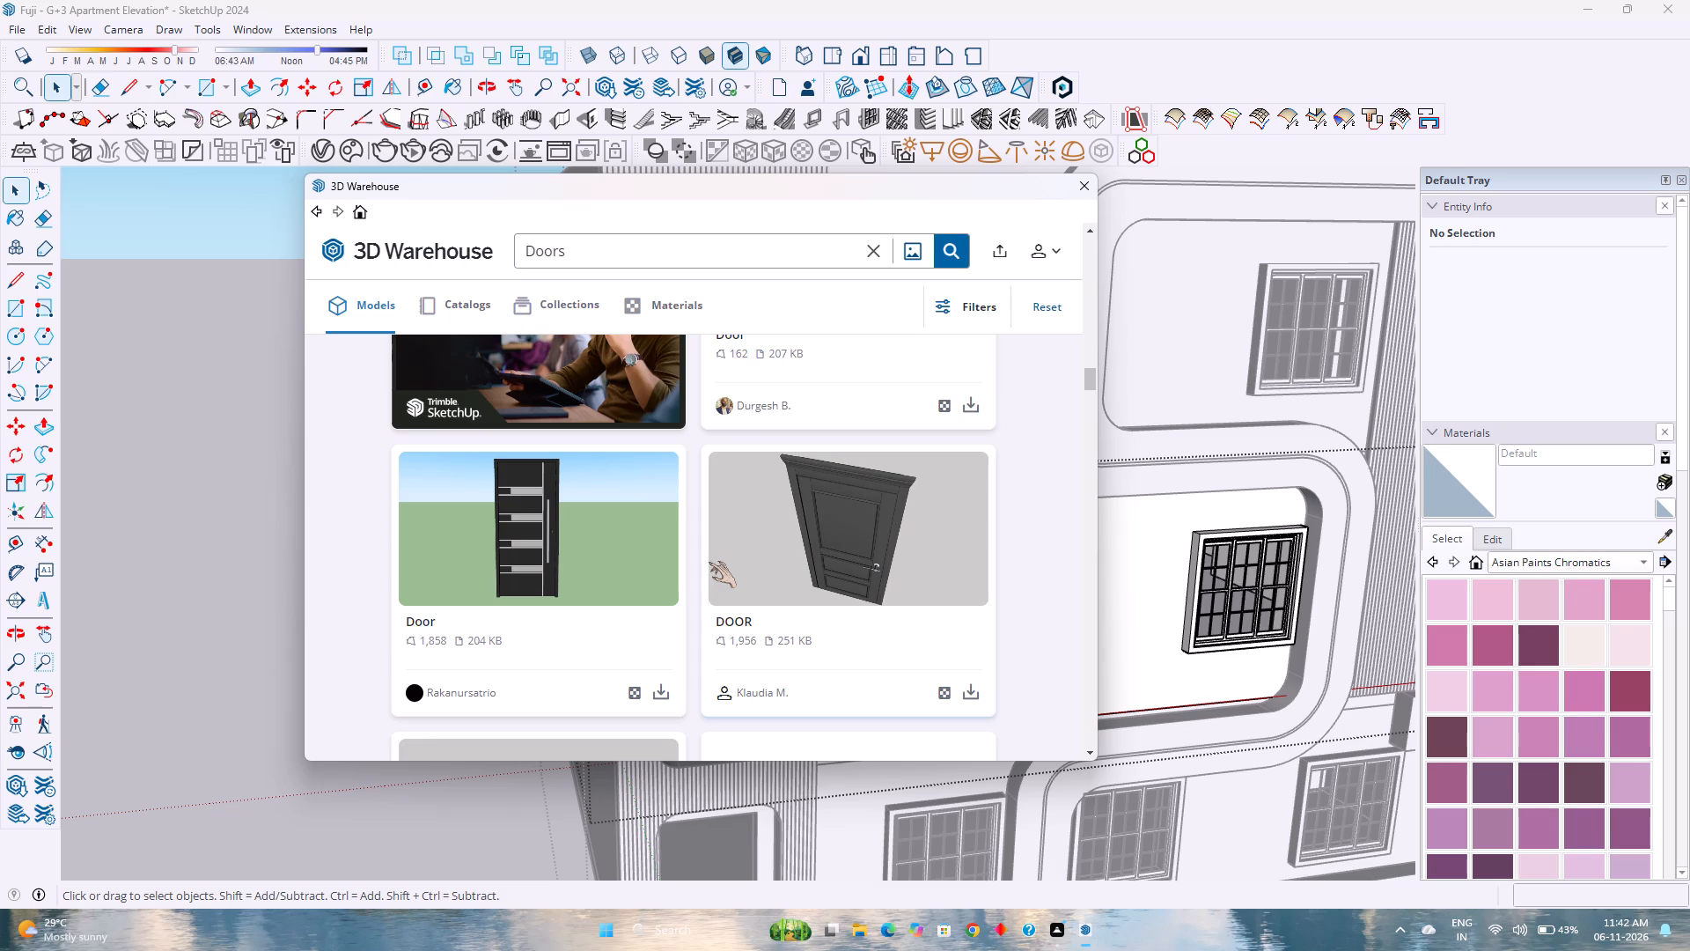
pyautogui.scroll(-5, 709, 562)
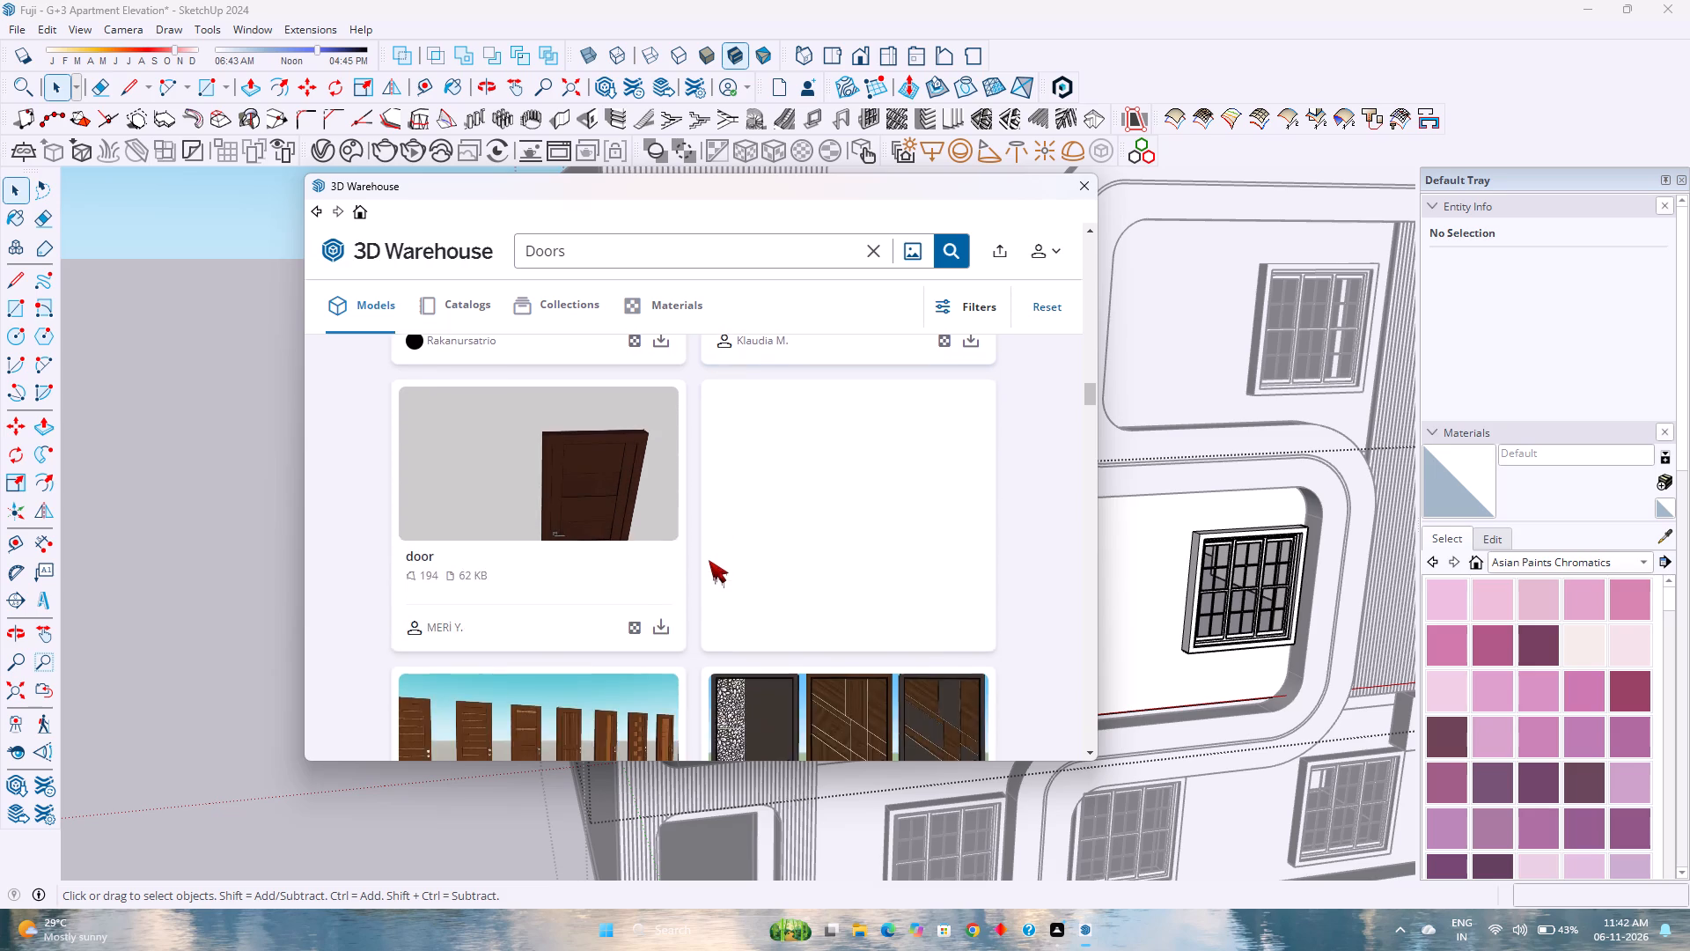
pyautogui.scroll(-6, 709, 560)
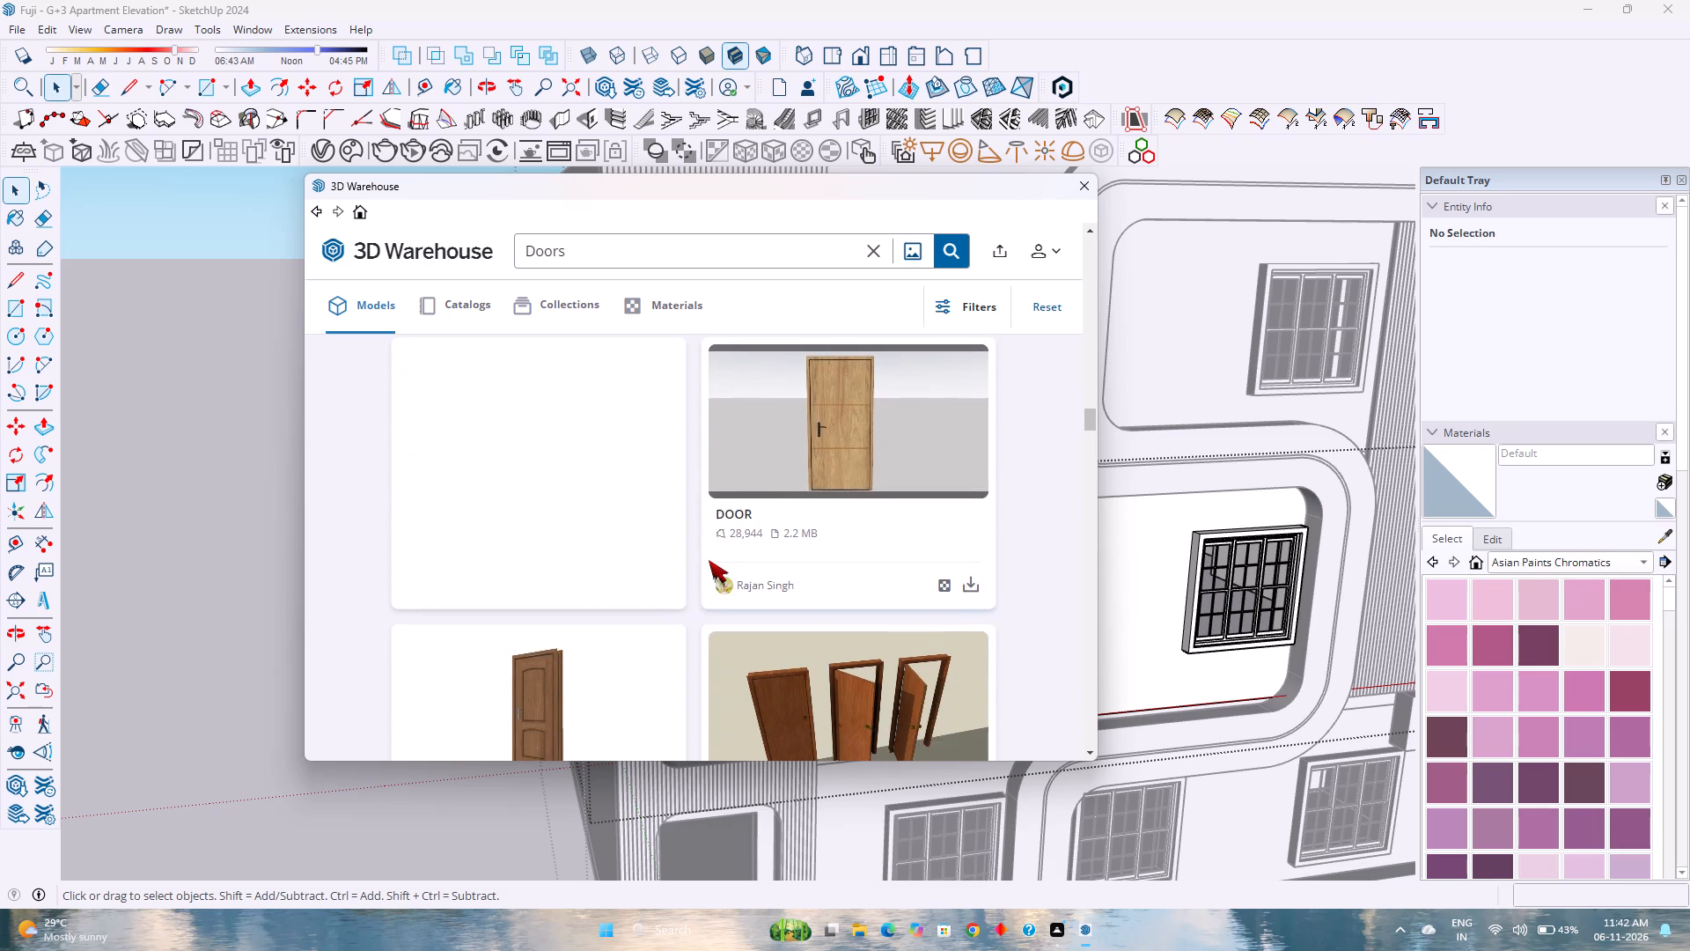
pyautogui.scroll(-3, 709, 560)
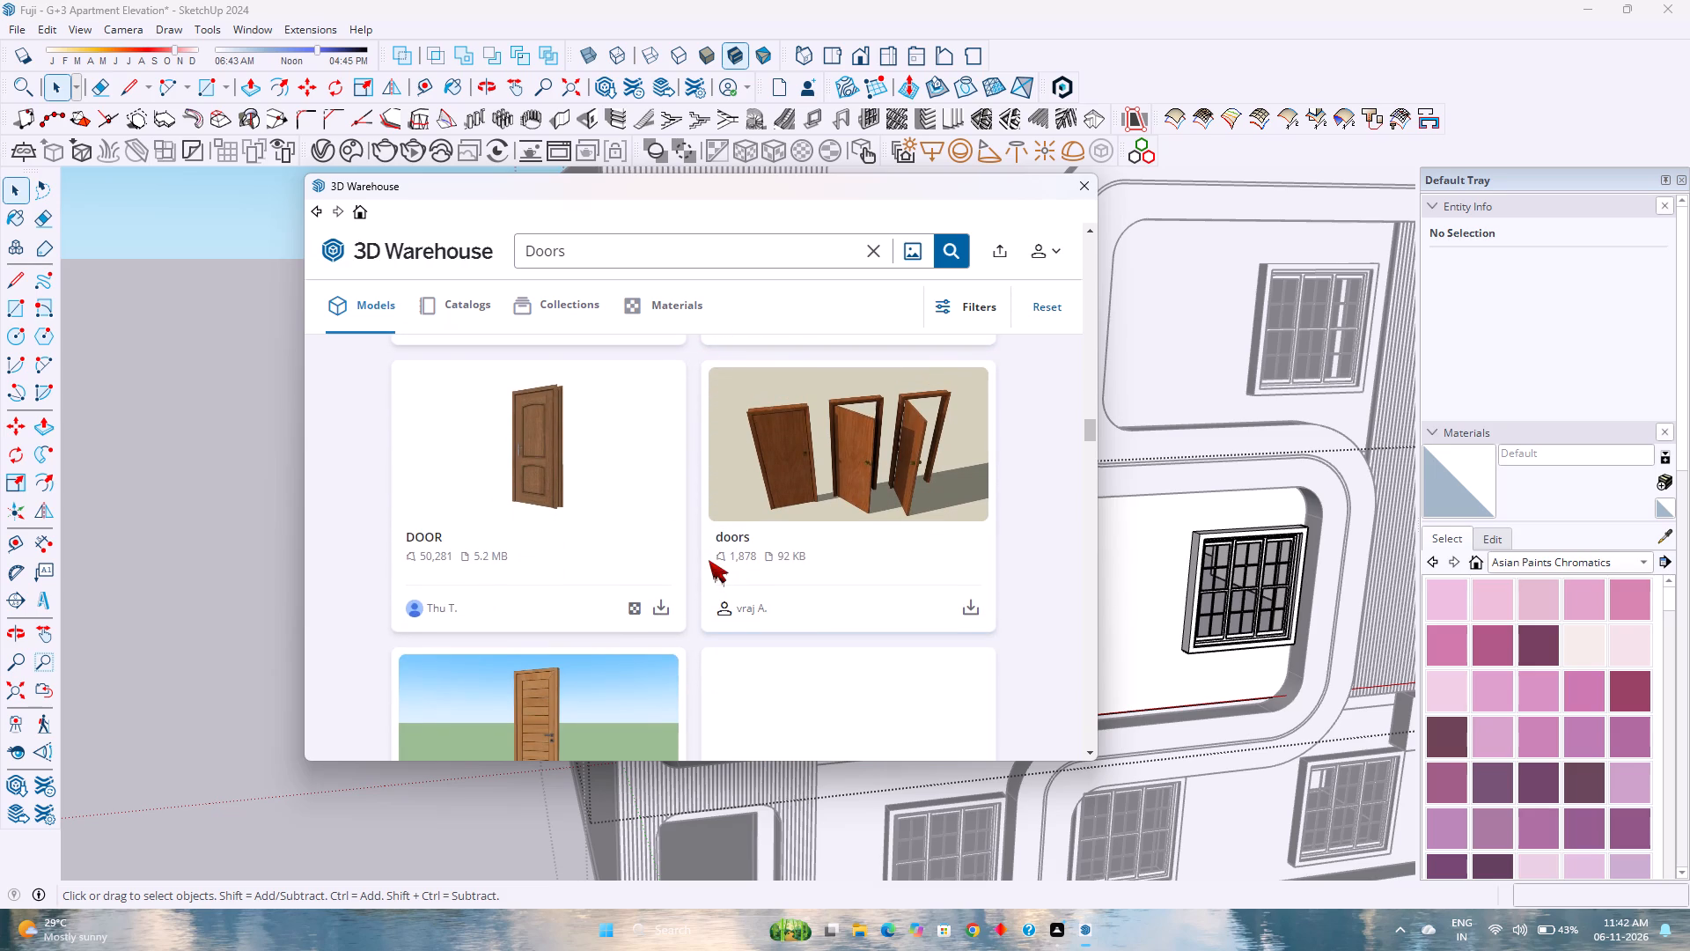
pyautogui.scroll(-3, 709, 560)
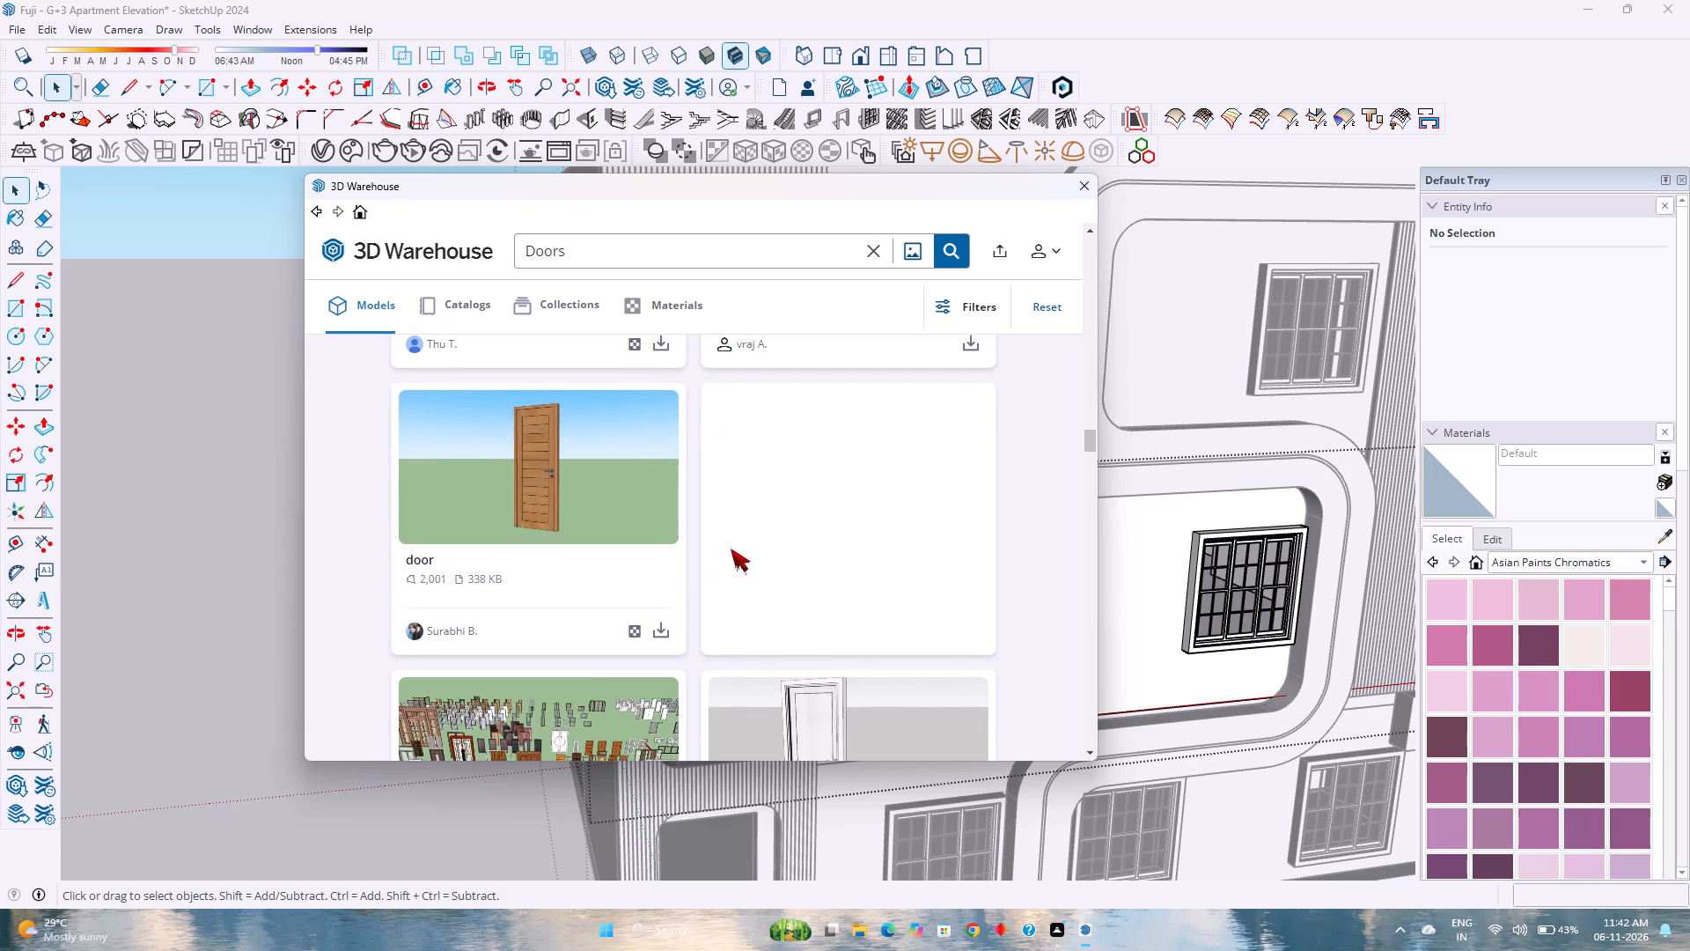
pyautogui.scroll(-2, 729, 521)
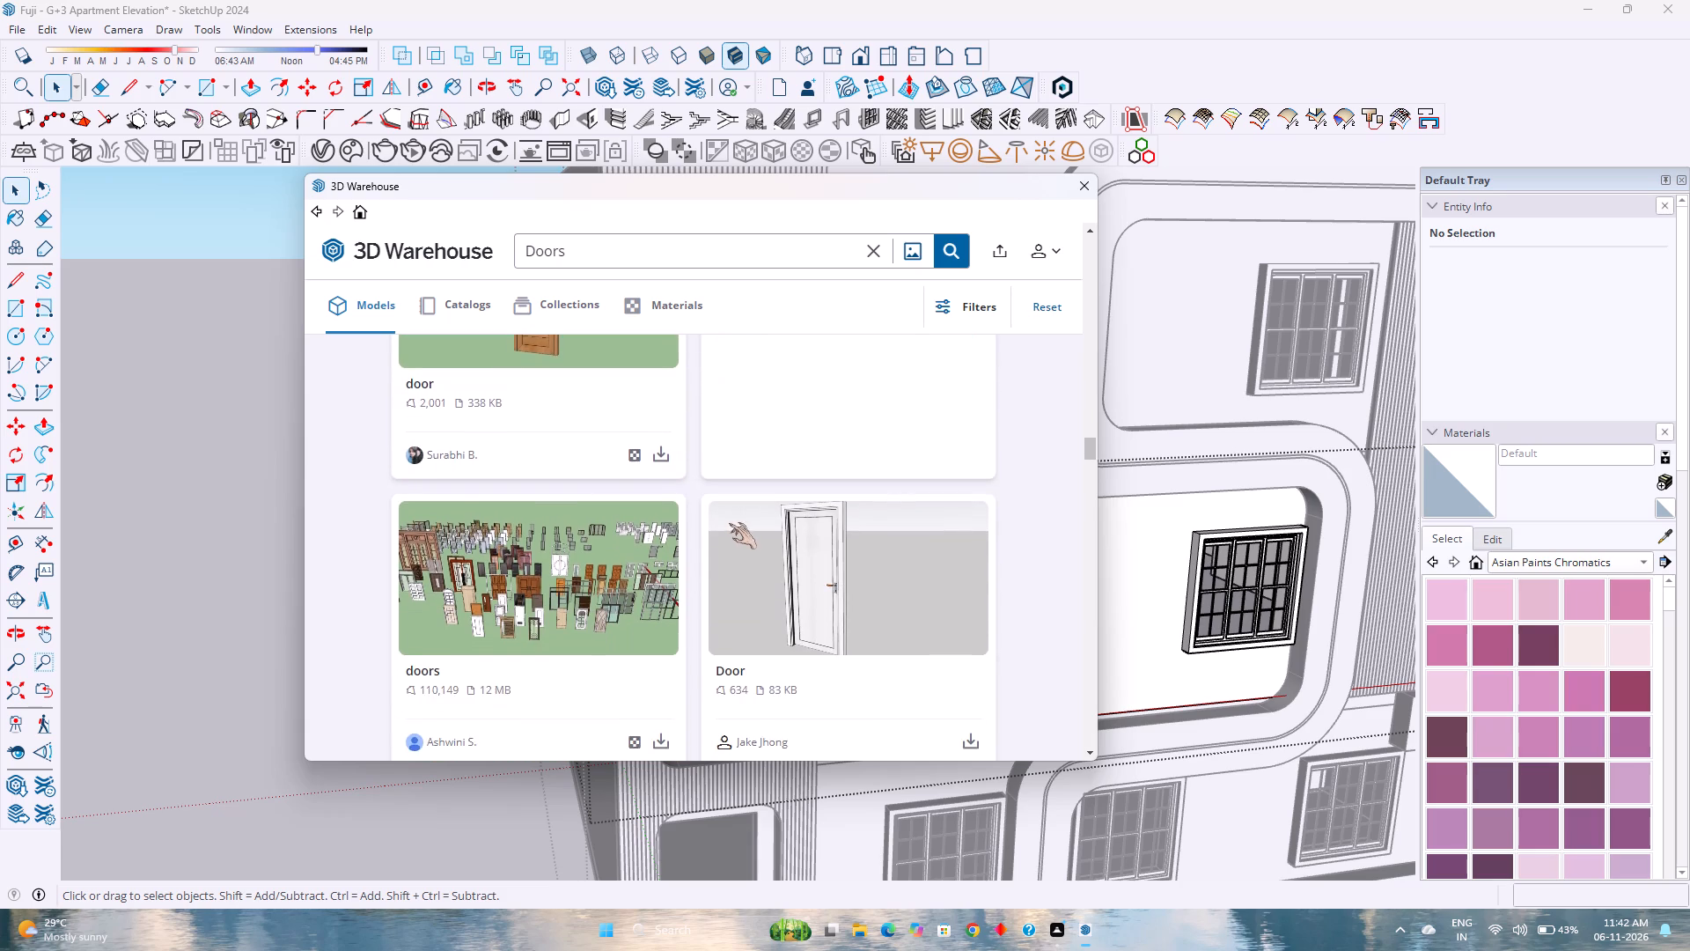
pyautogui.scroll(-6, 725, 524)
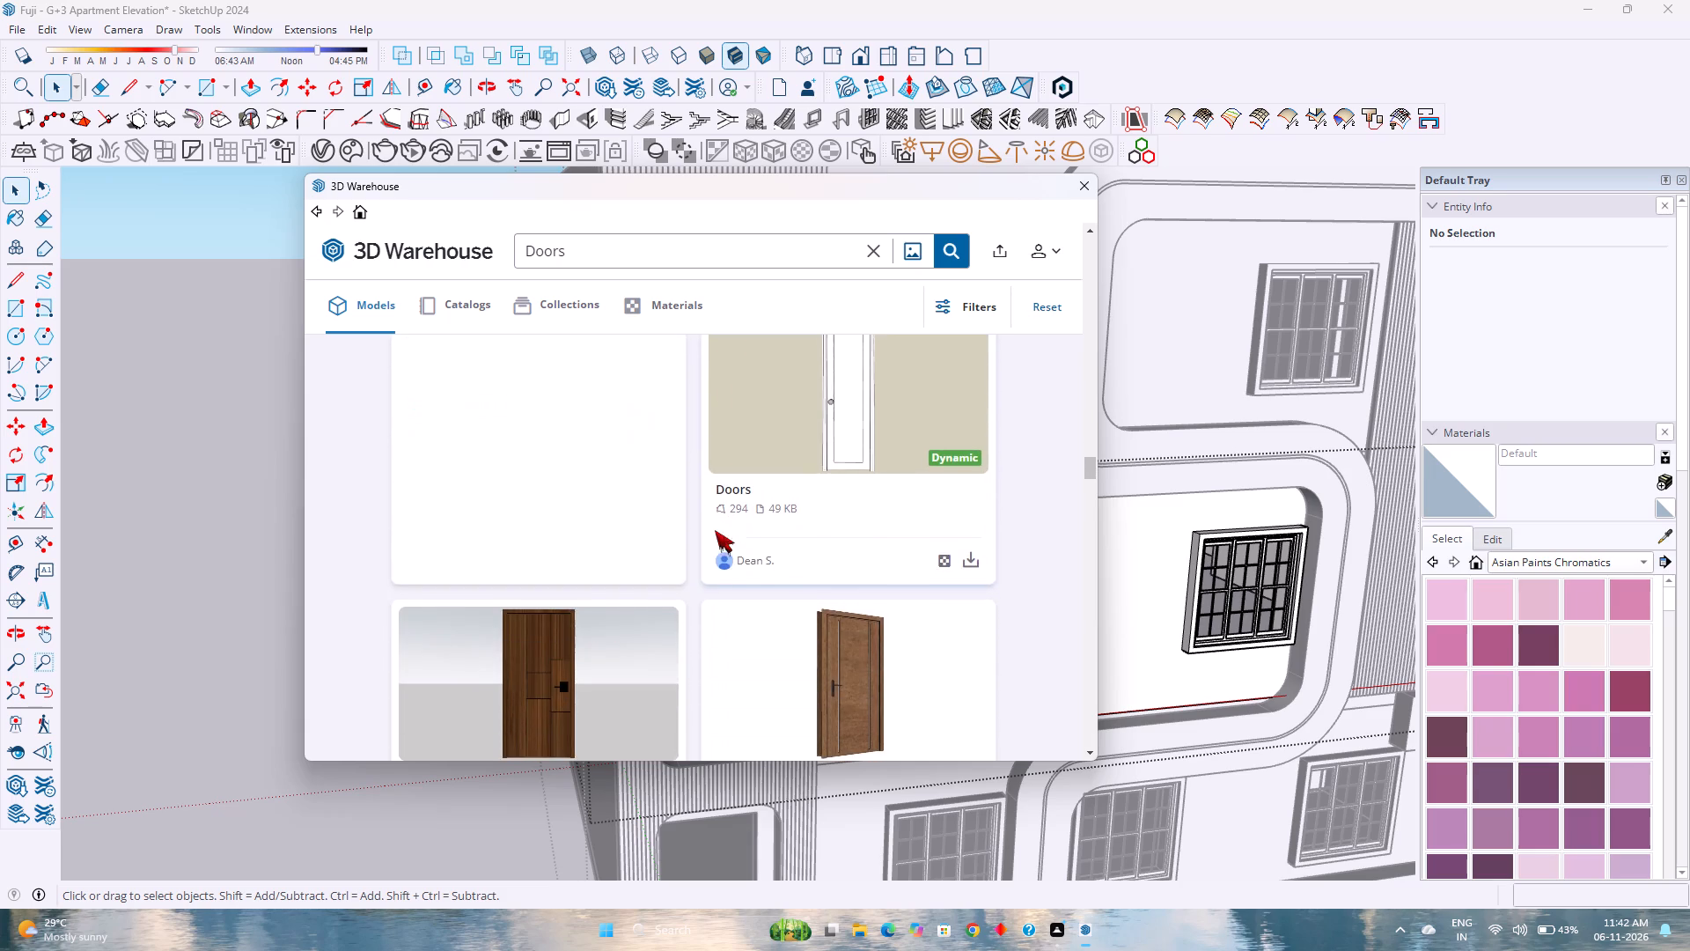
pyautogui.scroll(-2, 715, 530)
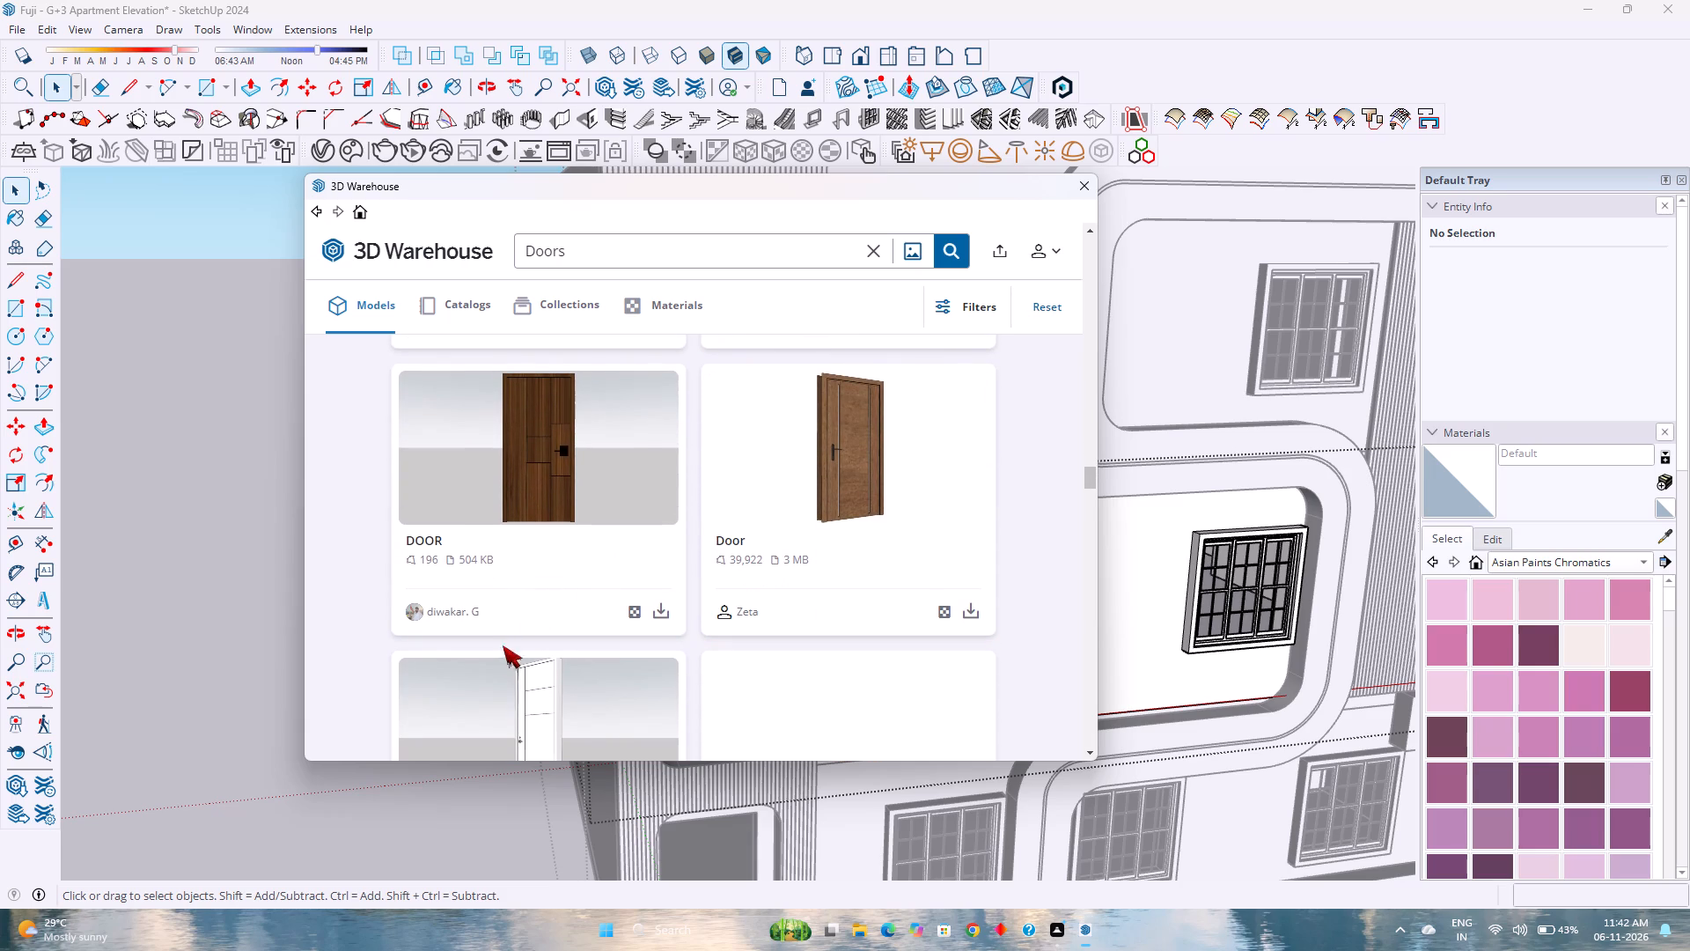
pyautogui.scroll(-2, 540, 622)
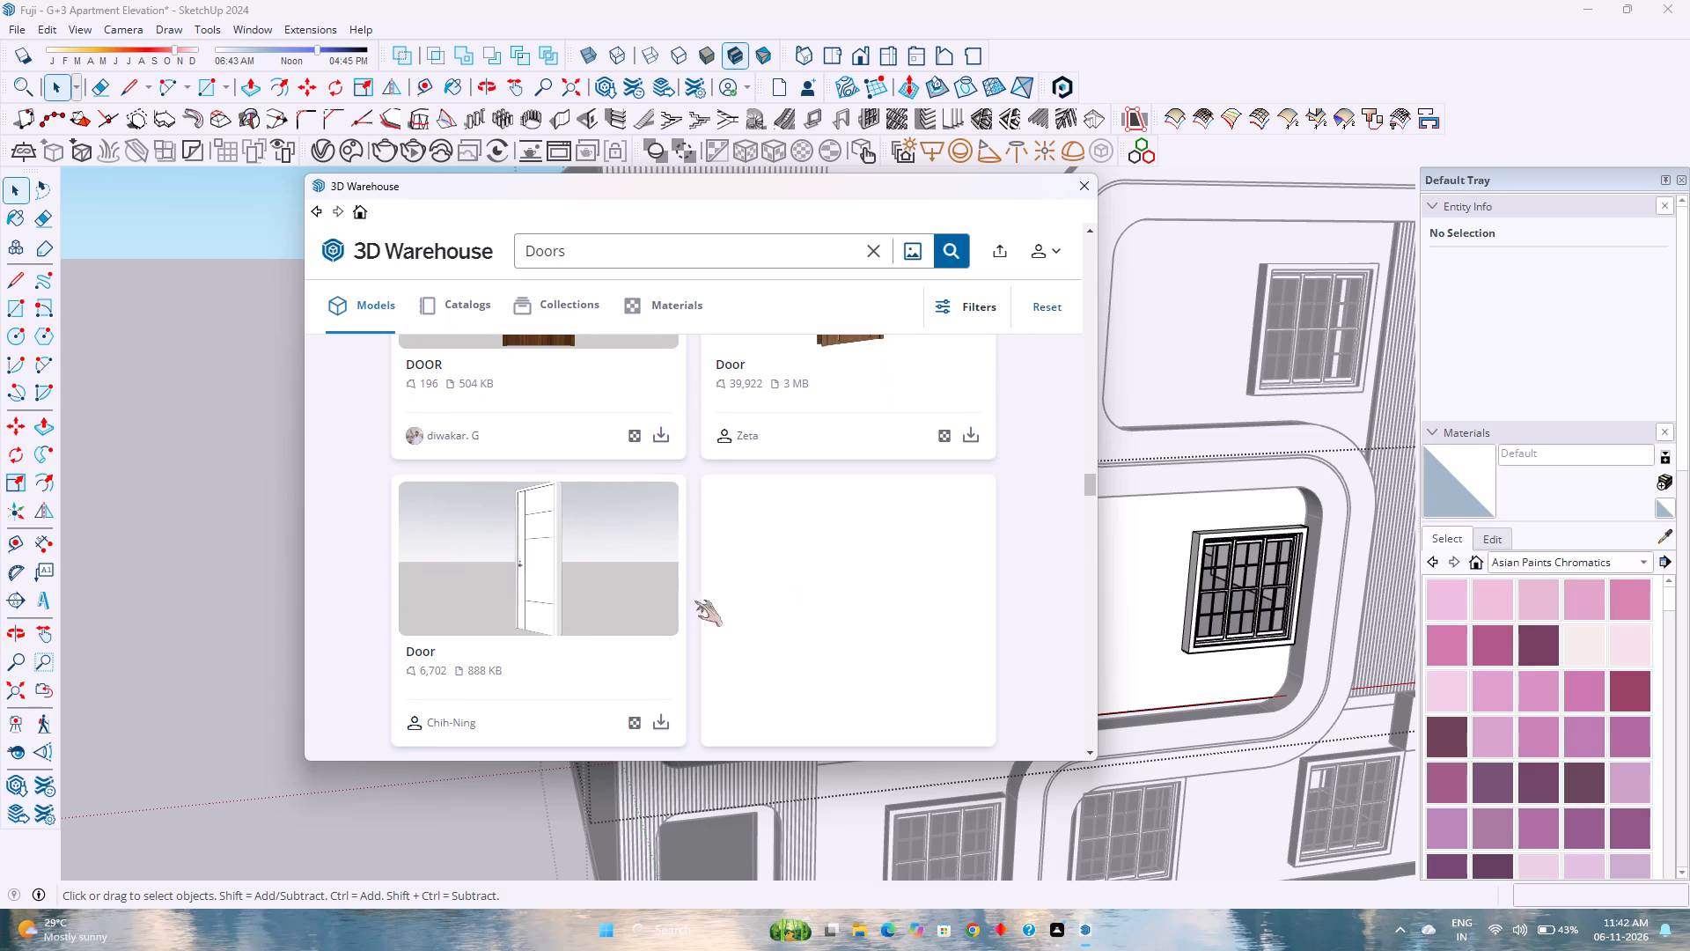
pyautogui.scroll(-5, 700, 603)
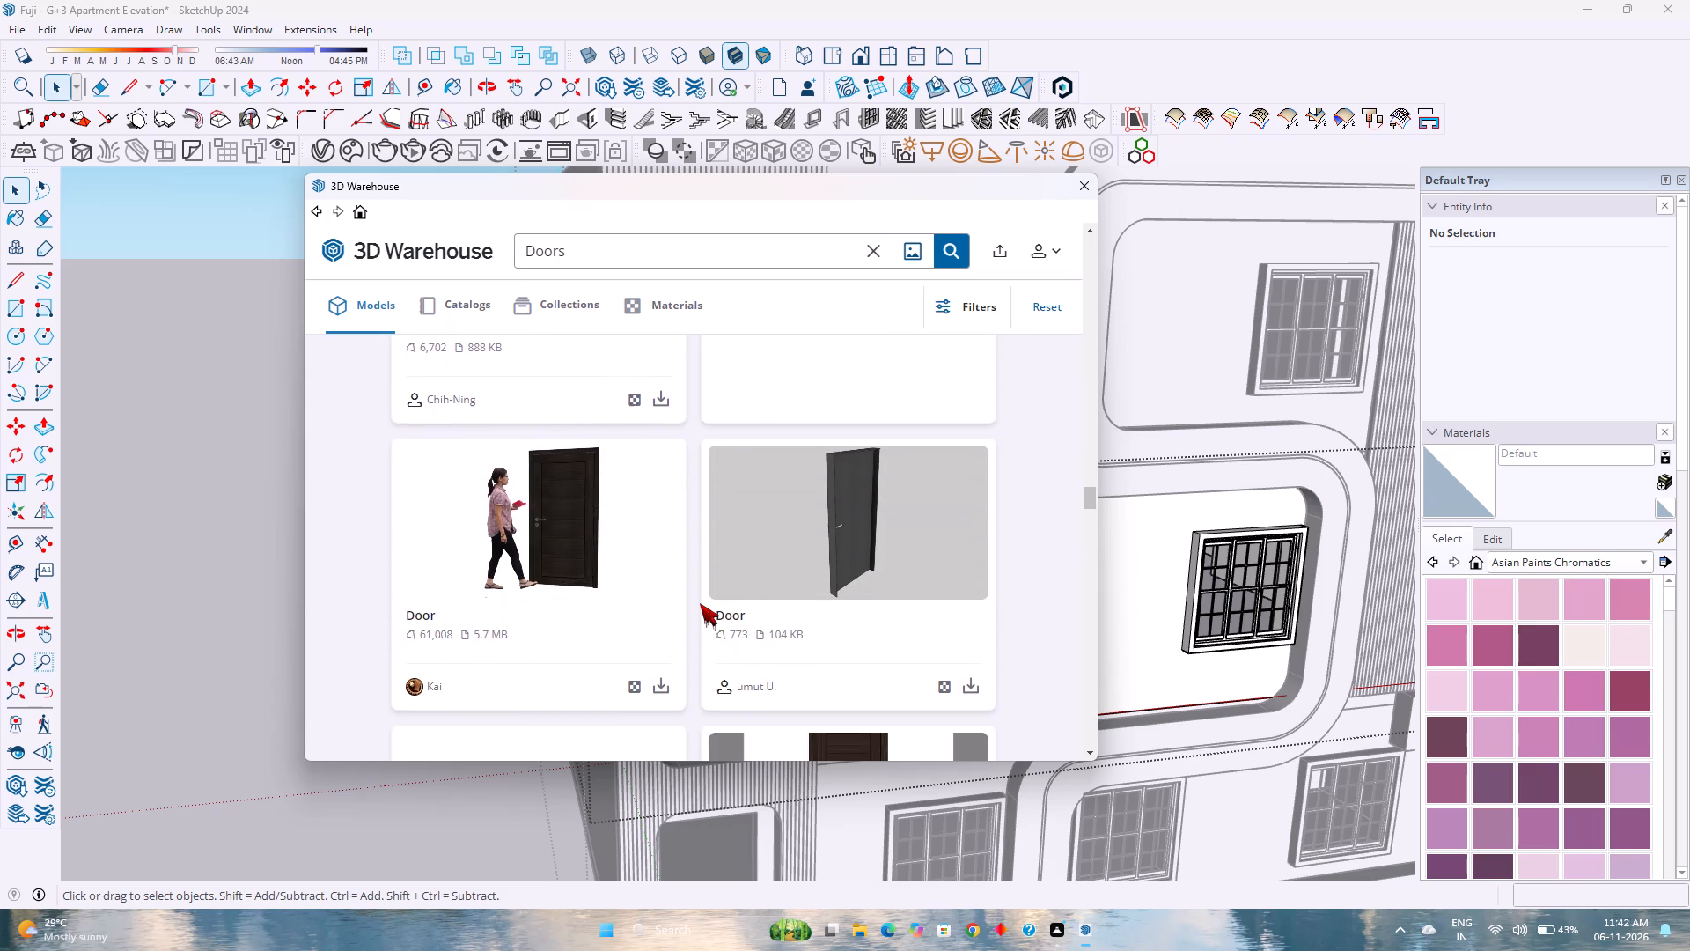
pyautogui.scroll(-6, 700, 603)
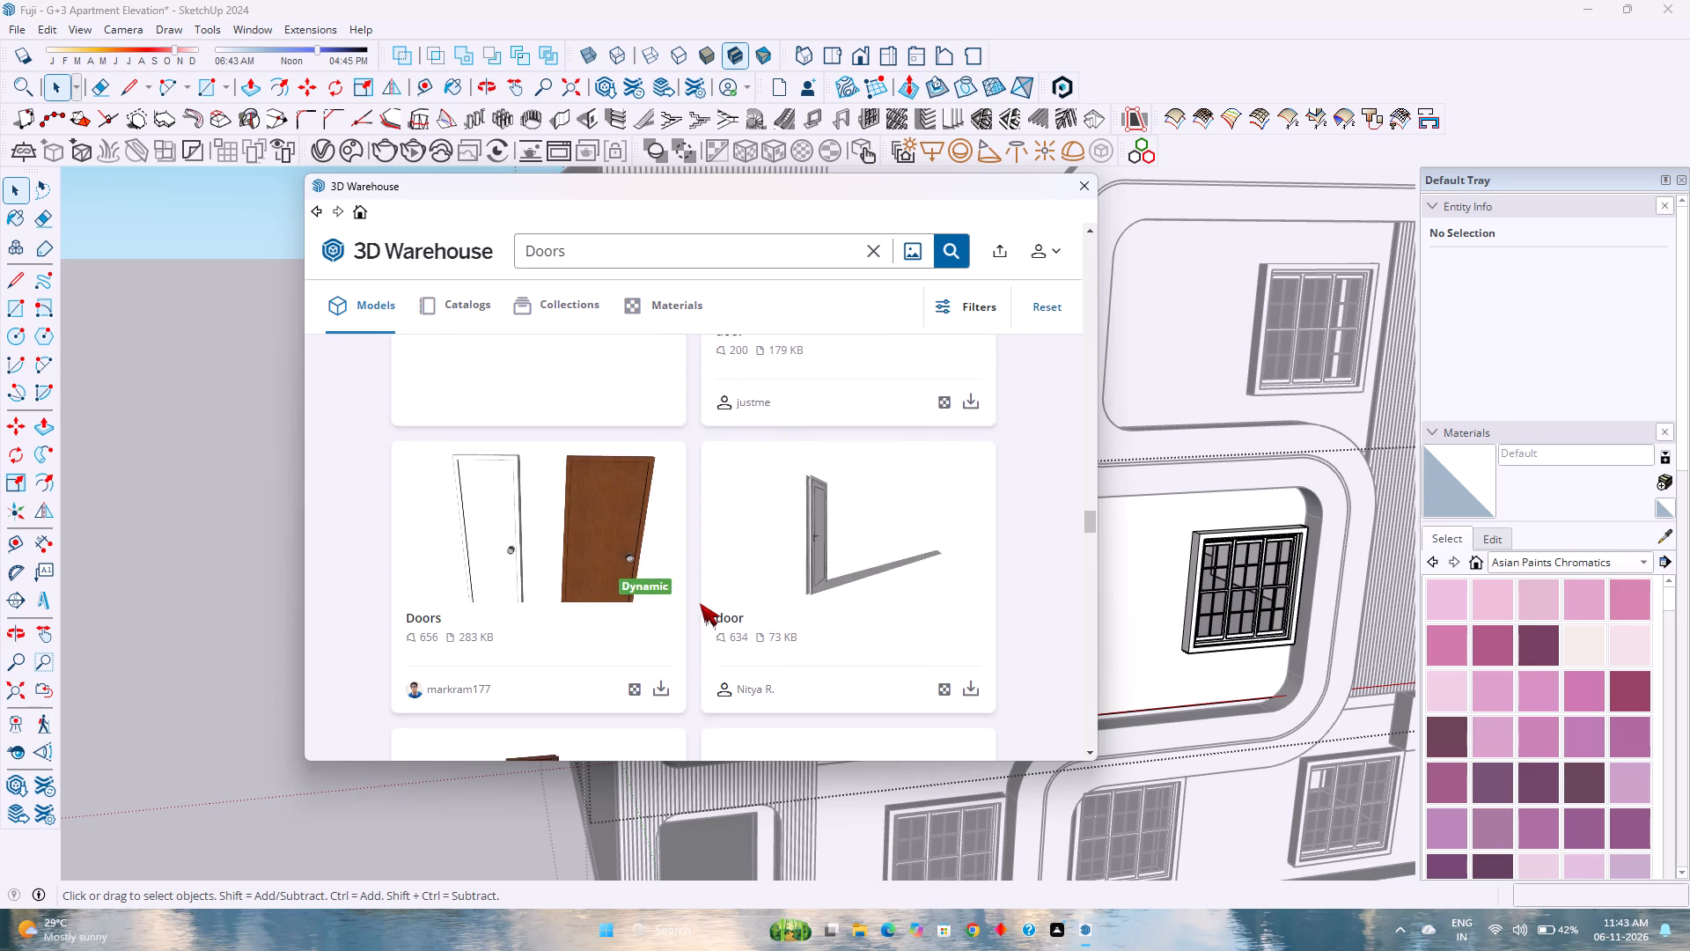
# Continue browsing the 3D Warehouse door models for one that suits the middle floor's balcony doorway.
pyautogui.scroll(-4, 700, 603)
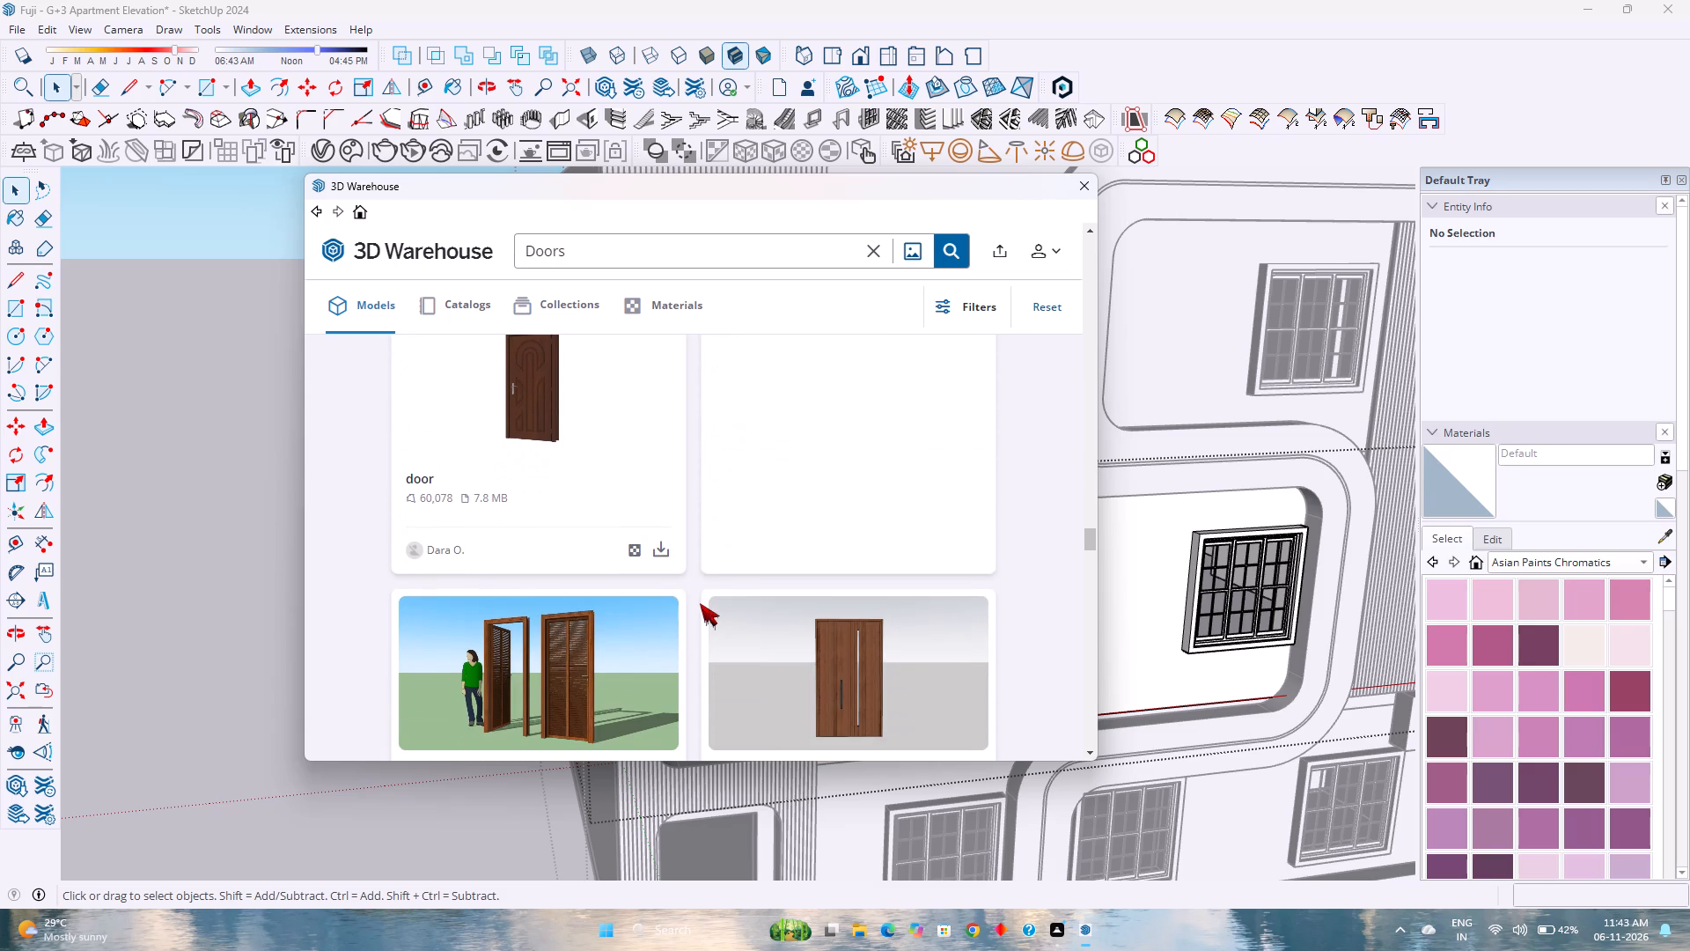
pyautogui.scroll(-6, 700, 603)
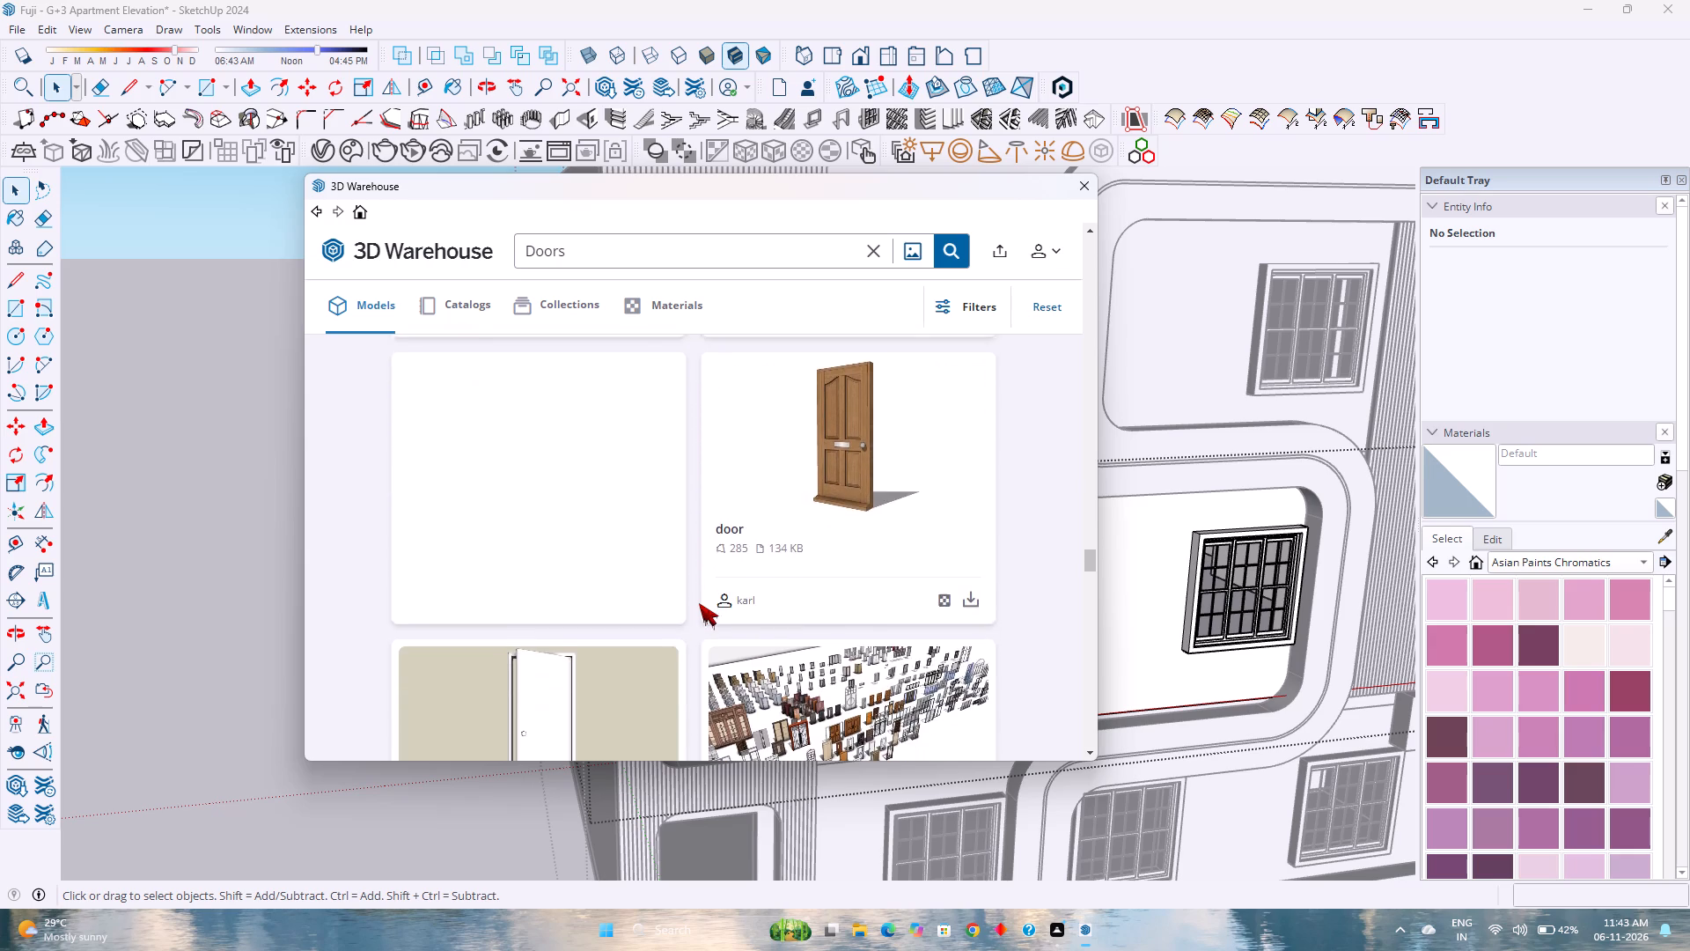
pyautogui.scroll(-9, 699, 603)
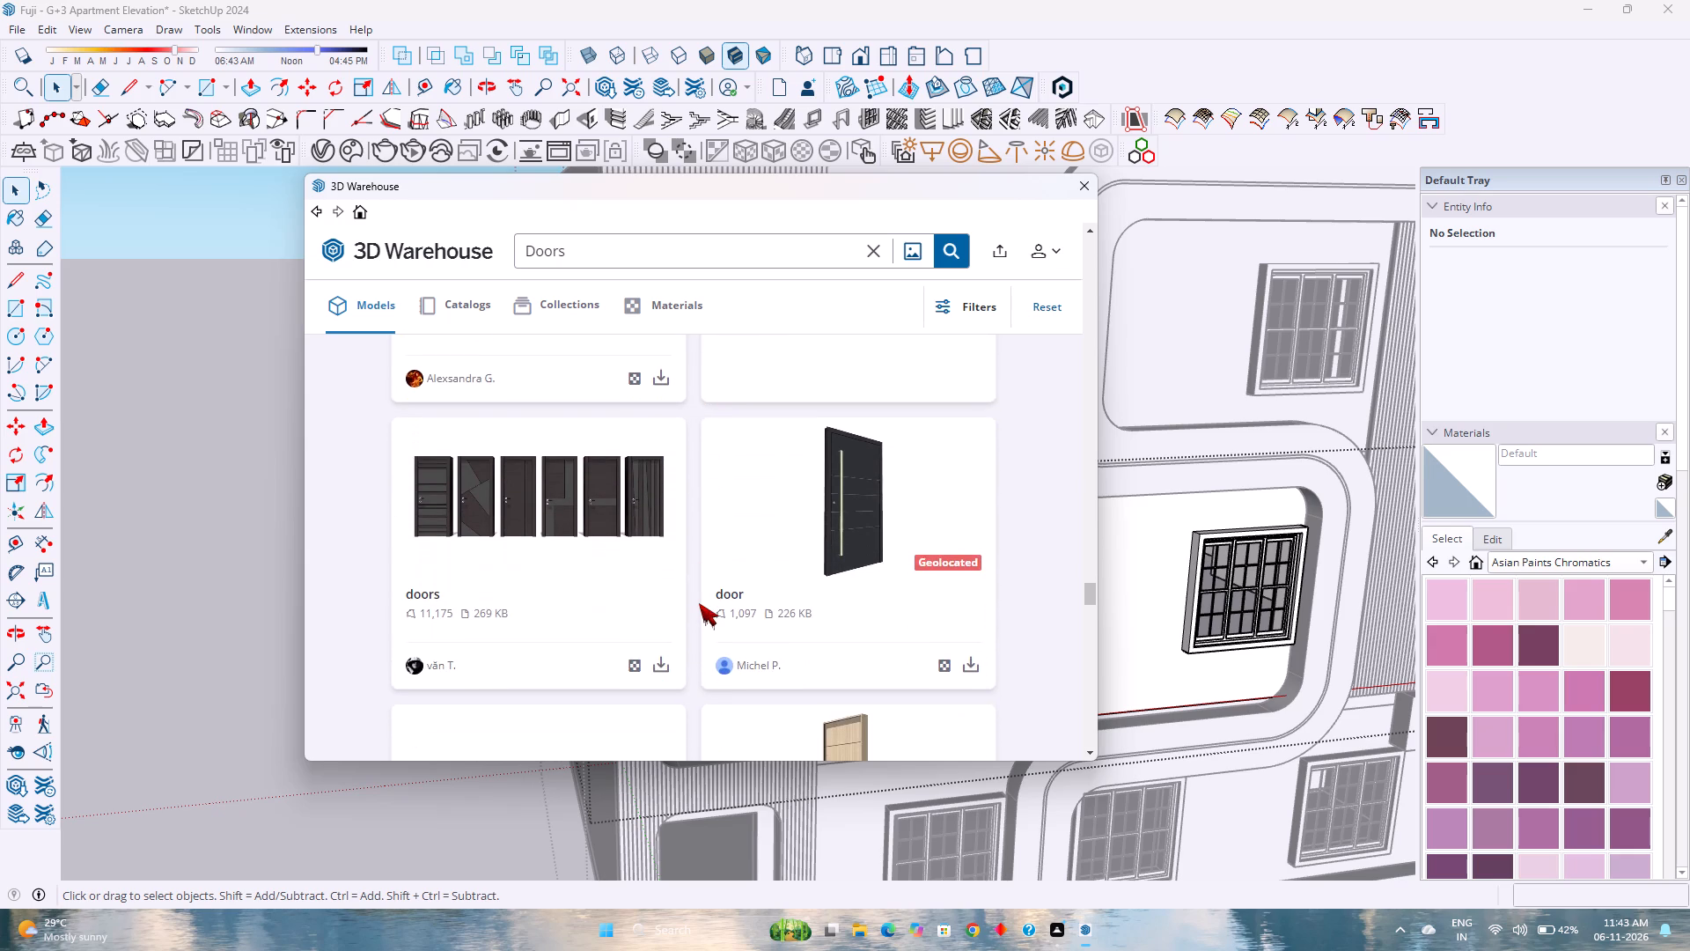
pyautogui.scroll(-6, 699, 603)
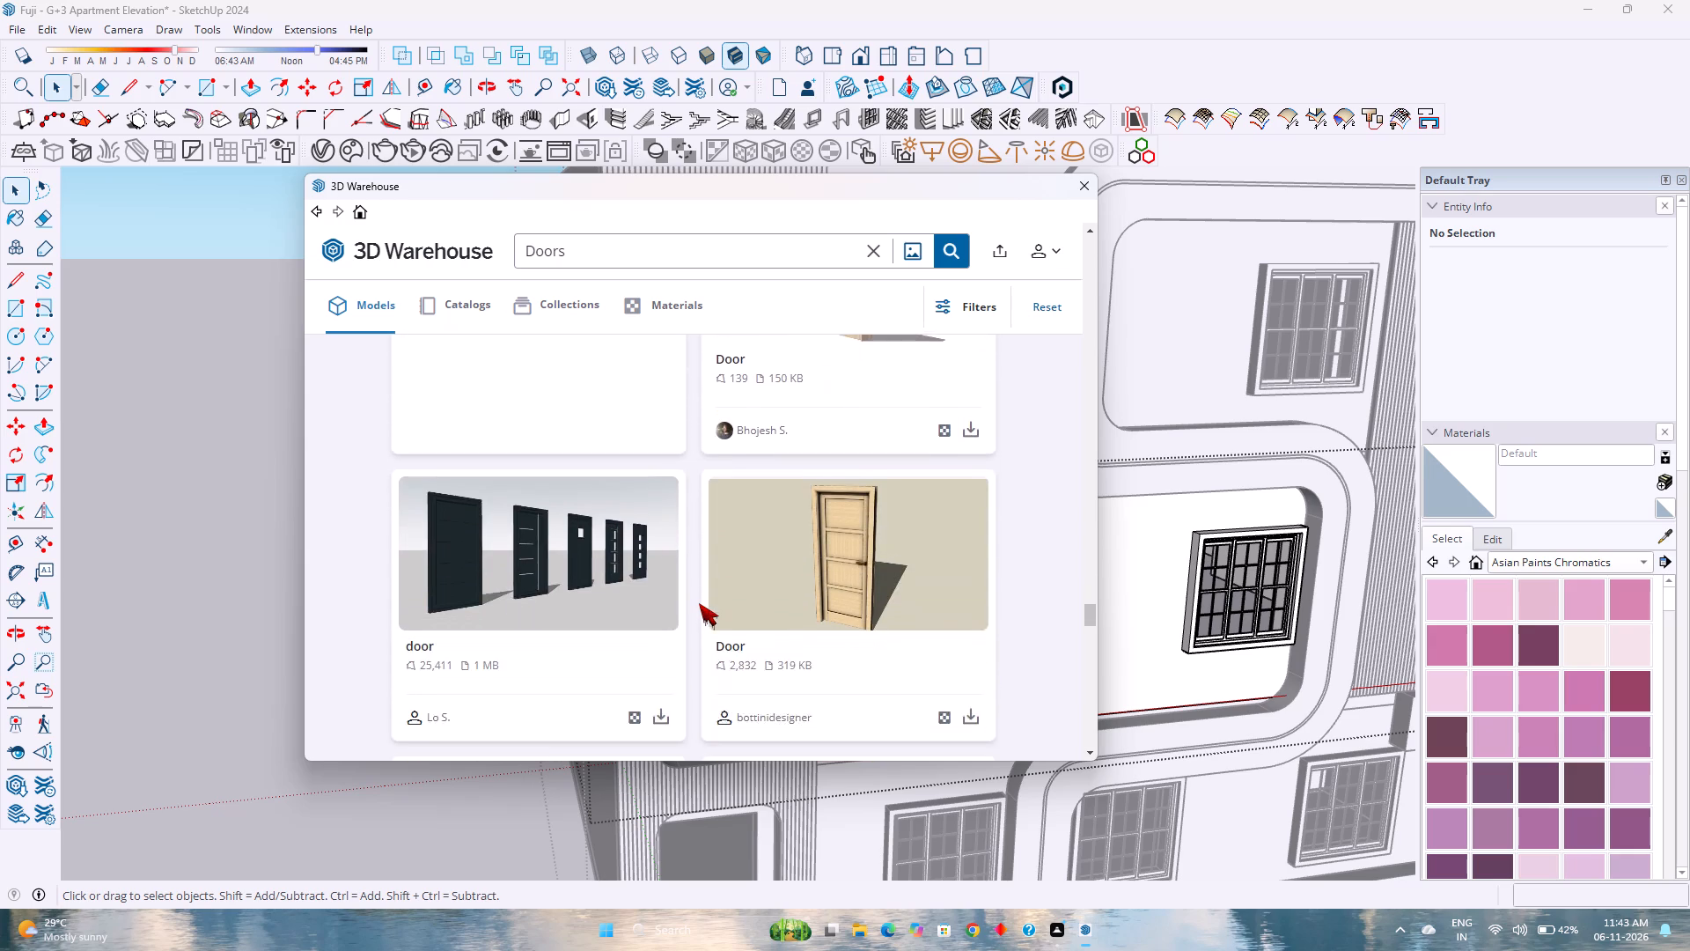
pyautogui.scroll(-9, 699, 603)
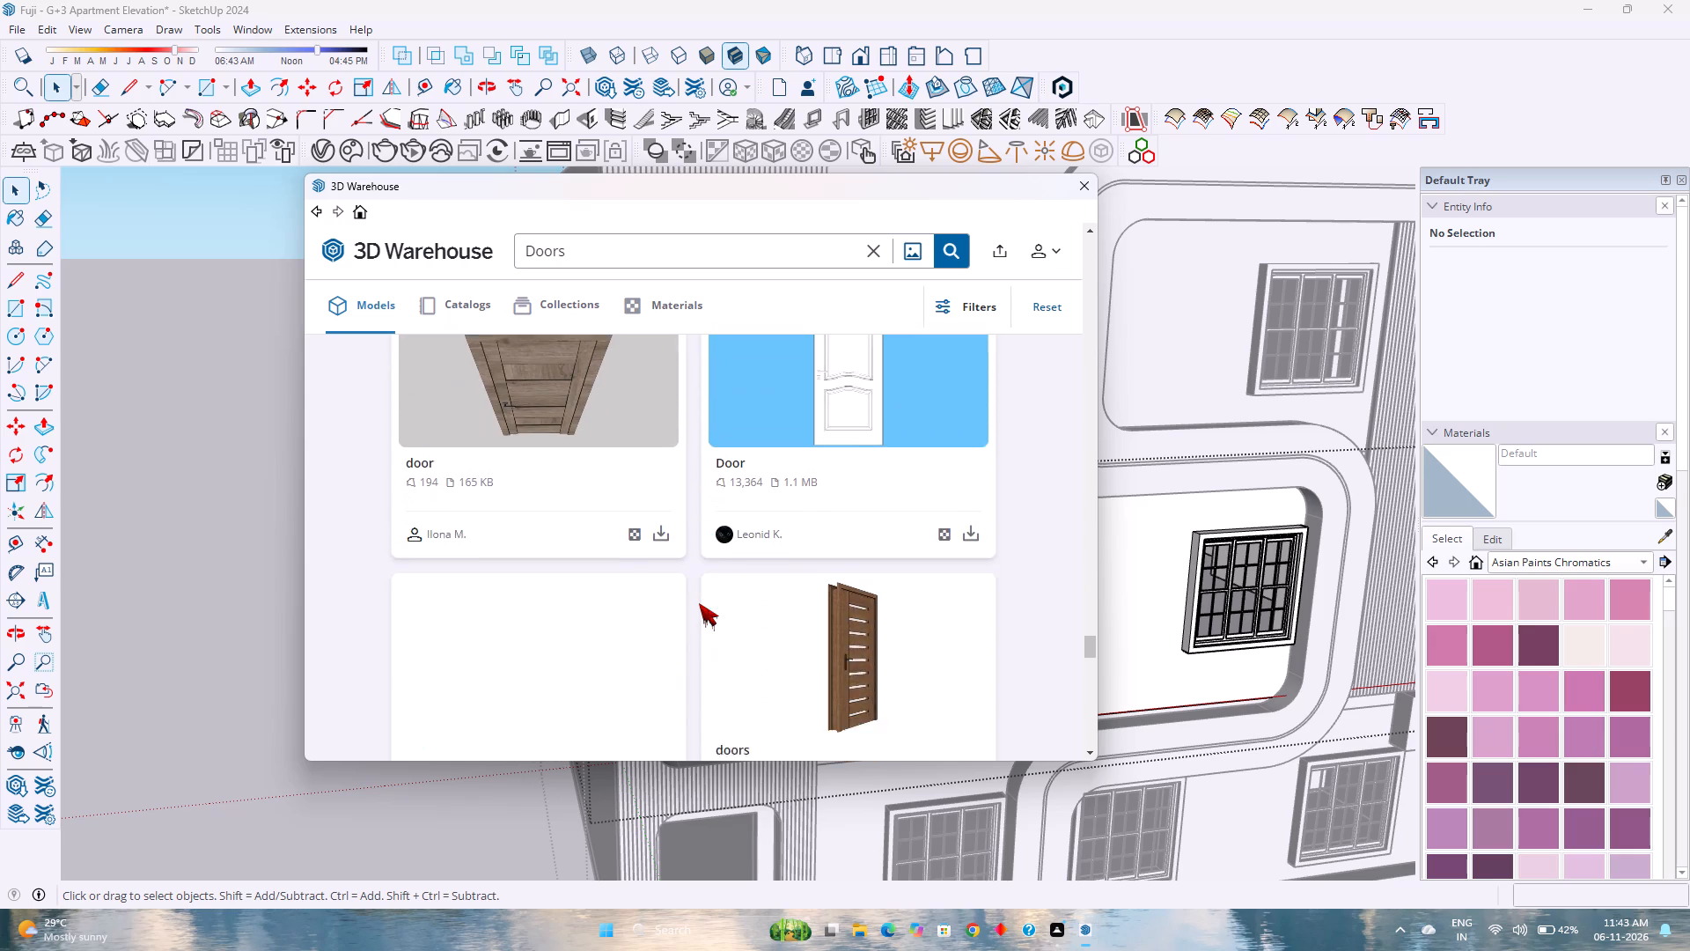
pyautogui.scroll(-9, 699, 603)
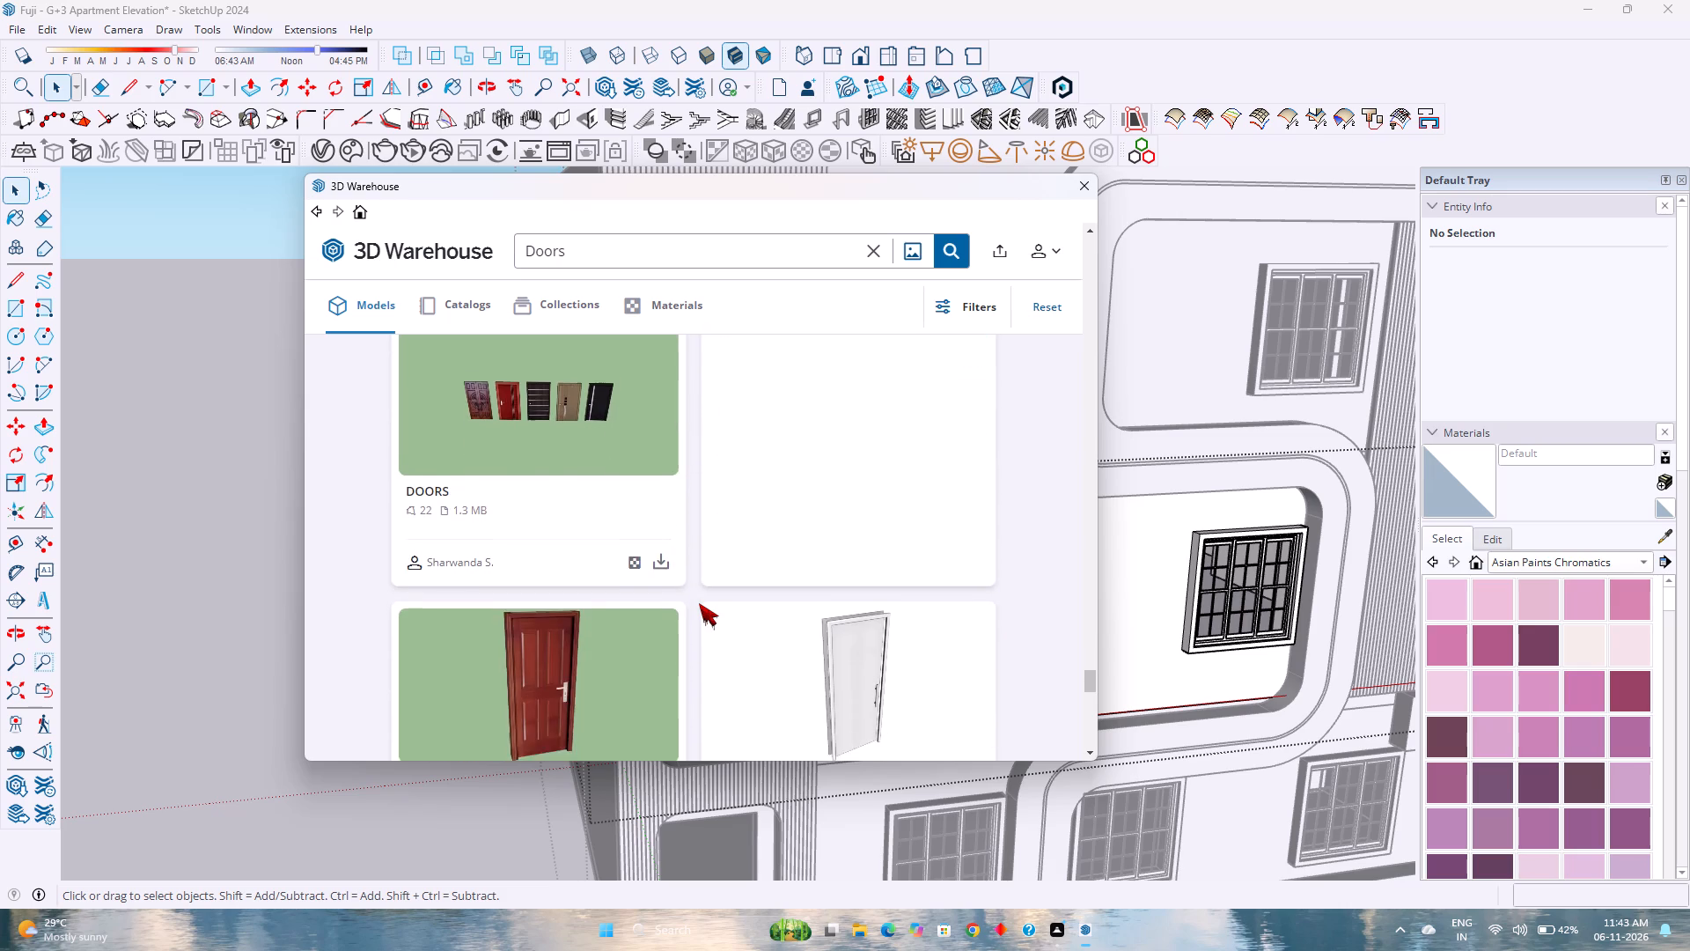
pyautogui.scroll(-5, 699, 603)
pyautogui.scroll(1, 699, 603)
pyautogui.scroll(-5, 699, 603)
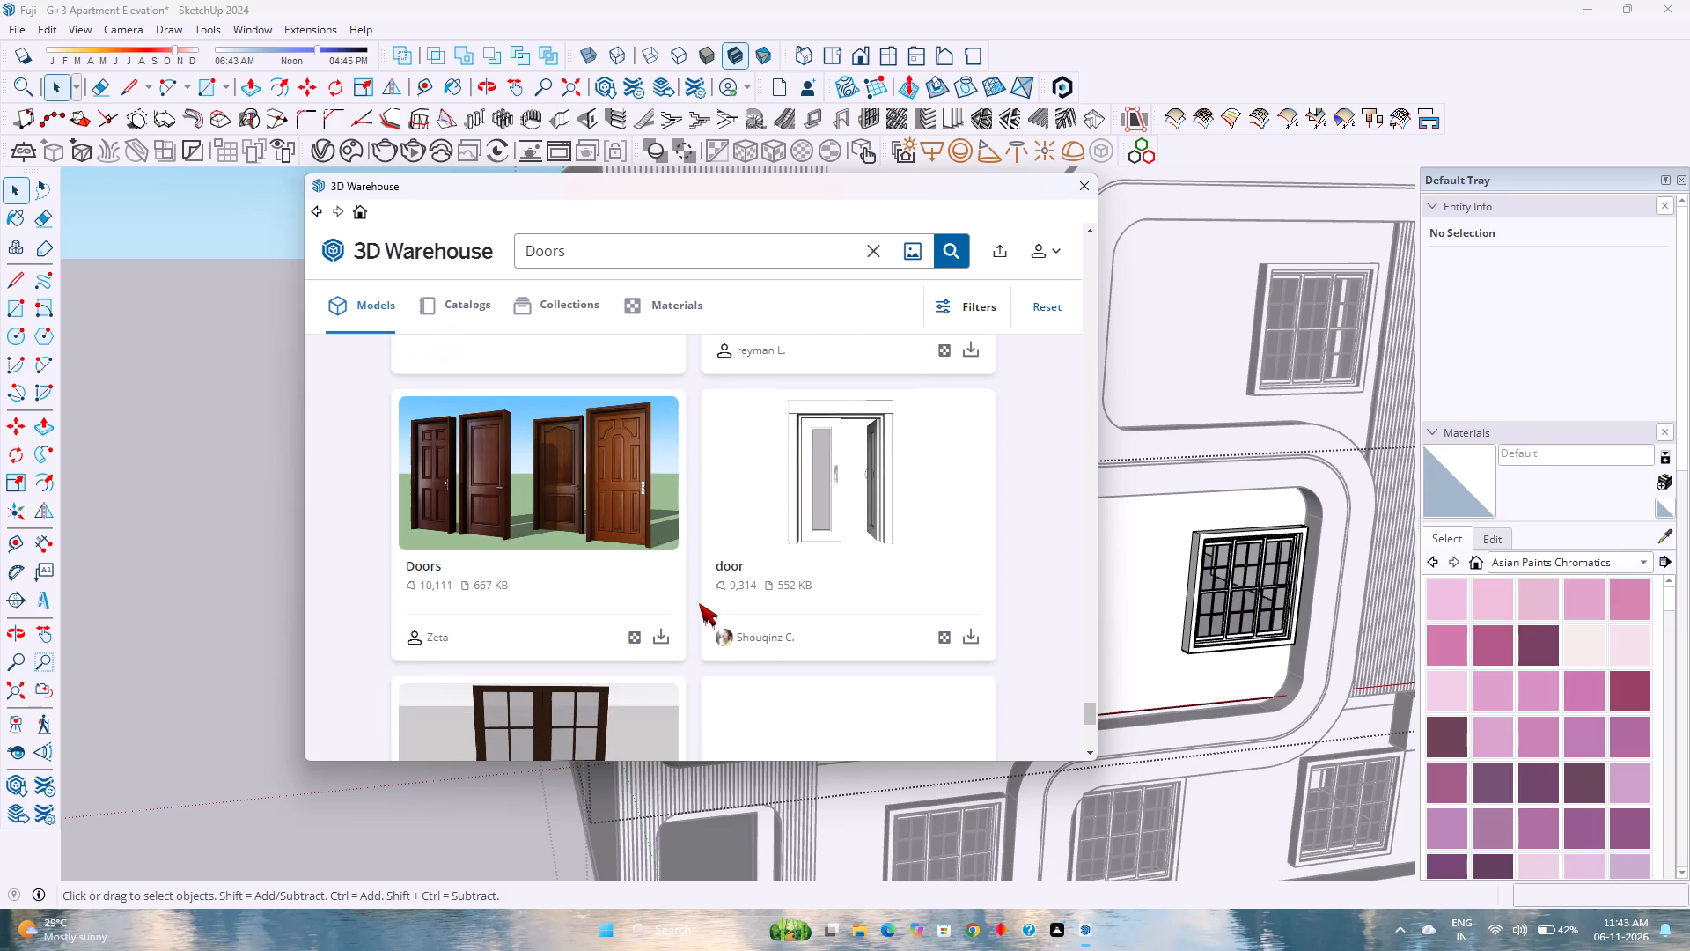
pyautogui.scroll(-2, 562, 527)
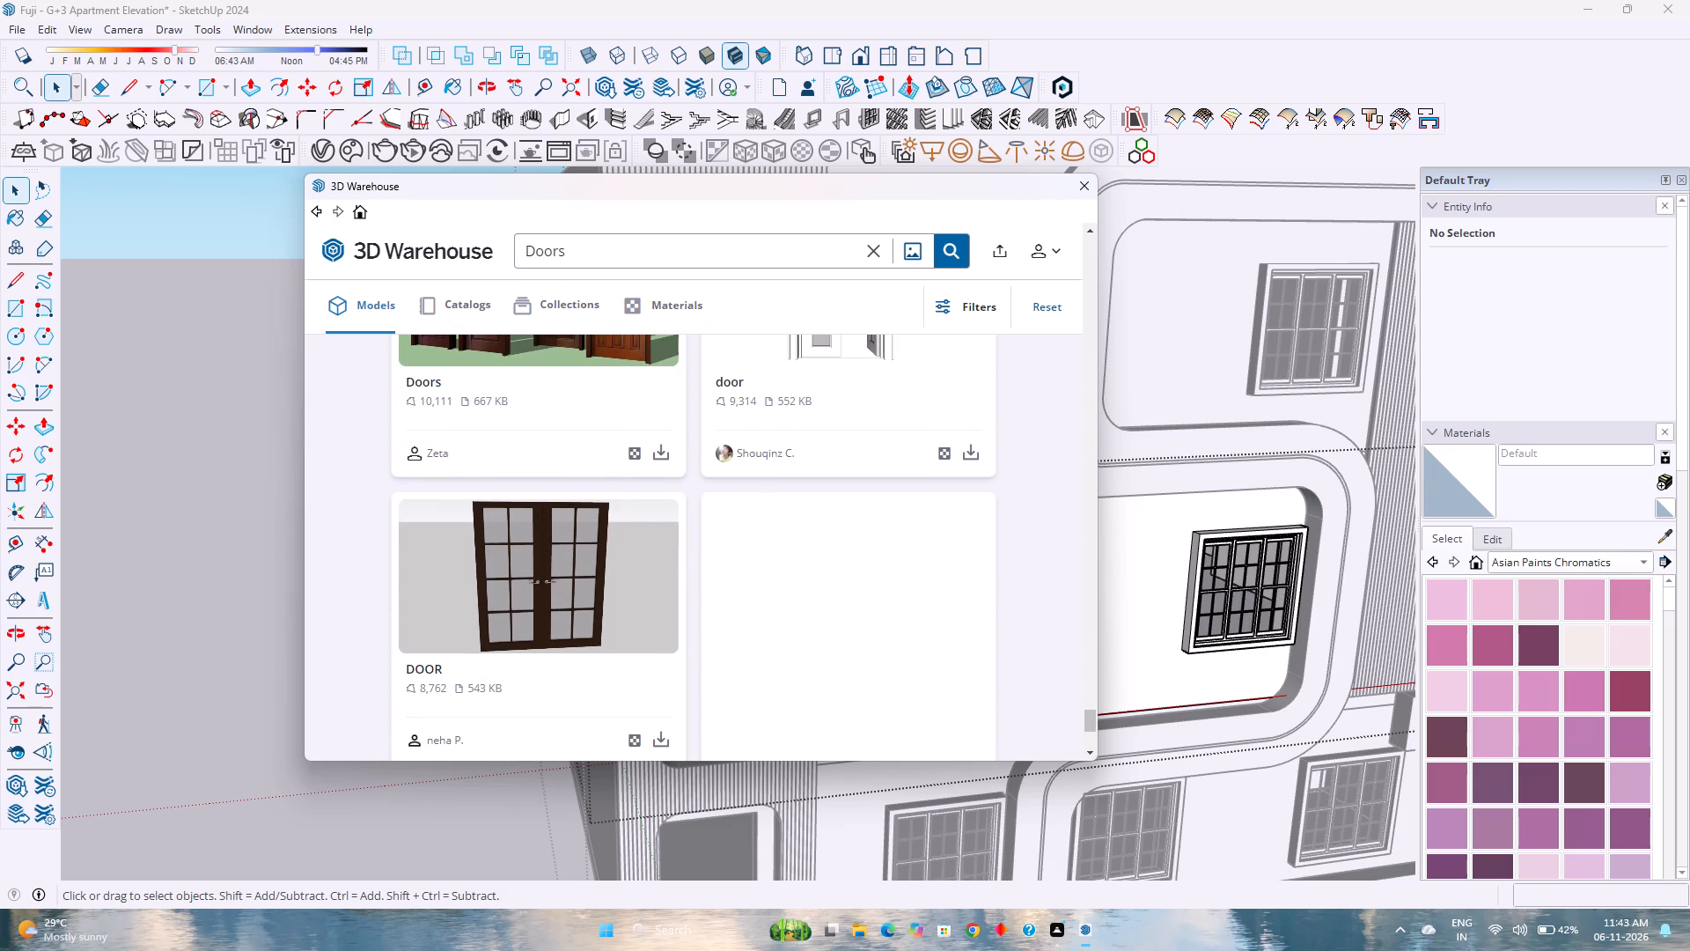
# Search the 3D Warehouse models for "Glass Doors".
pyautogui.click(527, 252)
pyautogui.write('Glass')
pyautogui.press('space')
pyautogui.press('Return')
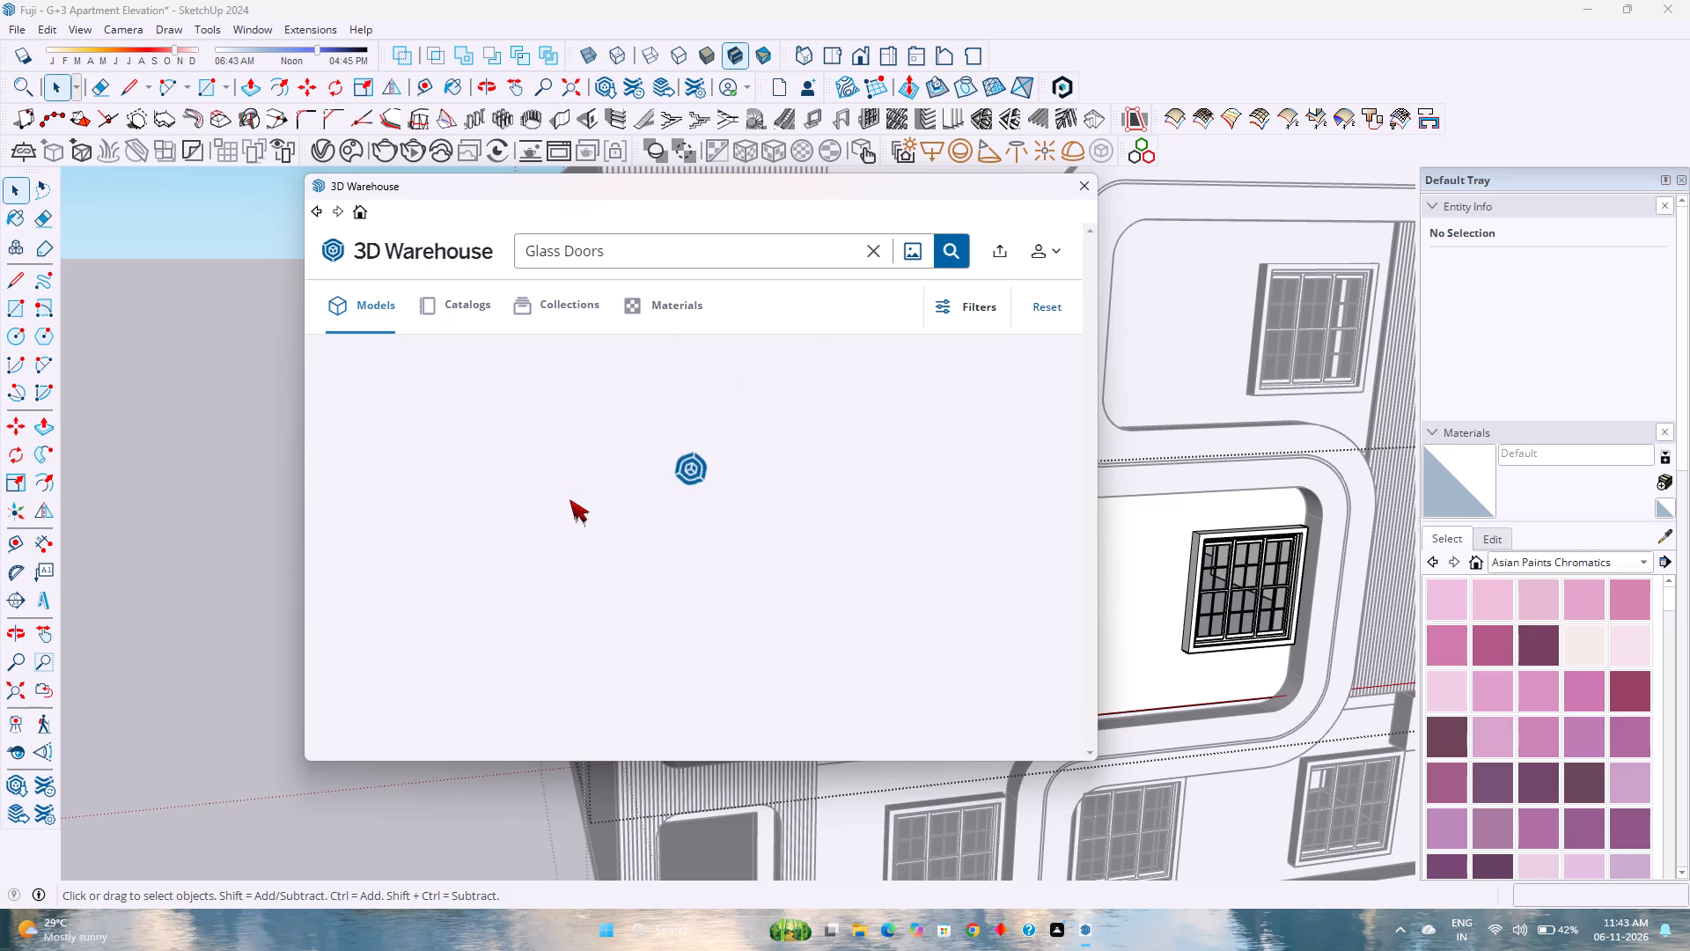
# Browse the 3D Warehouse glass door models for a single framed door that fits the balcony doorway.
pyautogui.scroll(4, 780, 479)
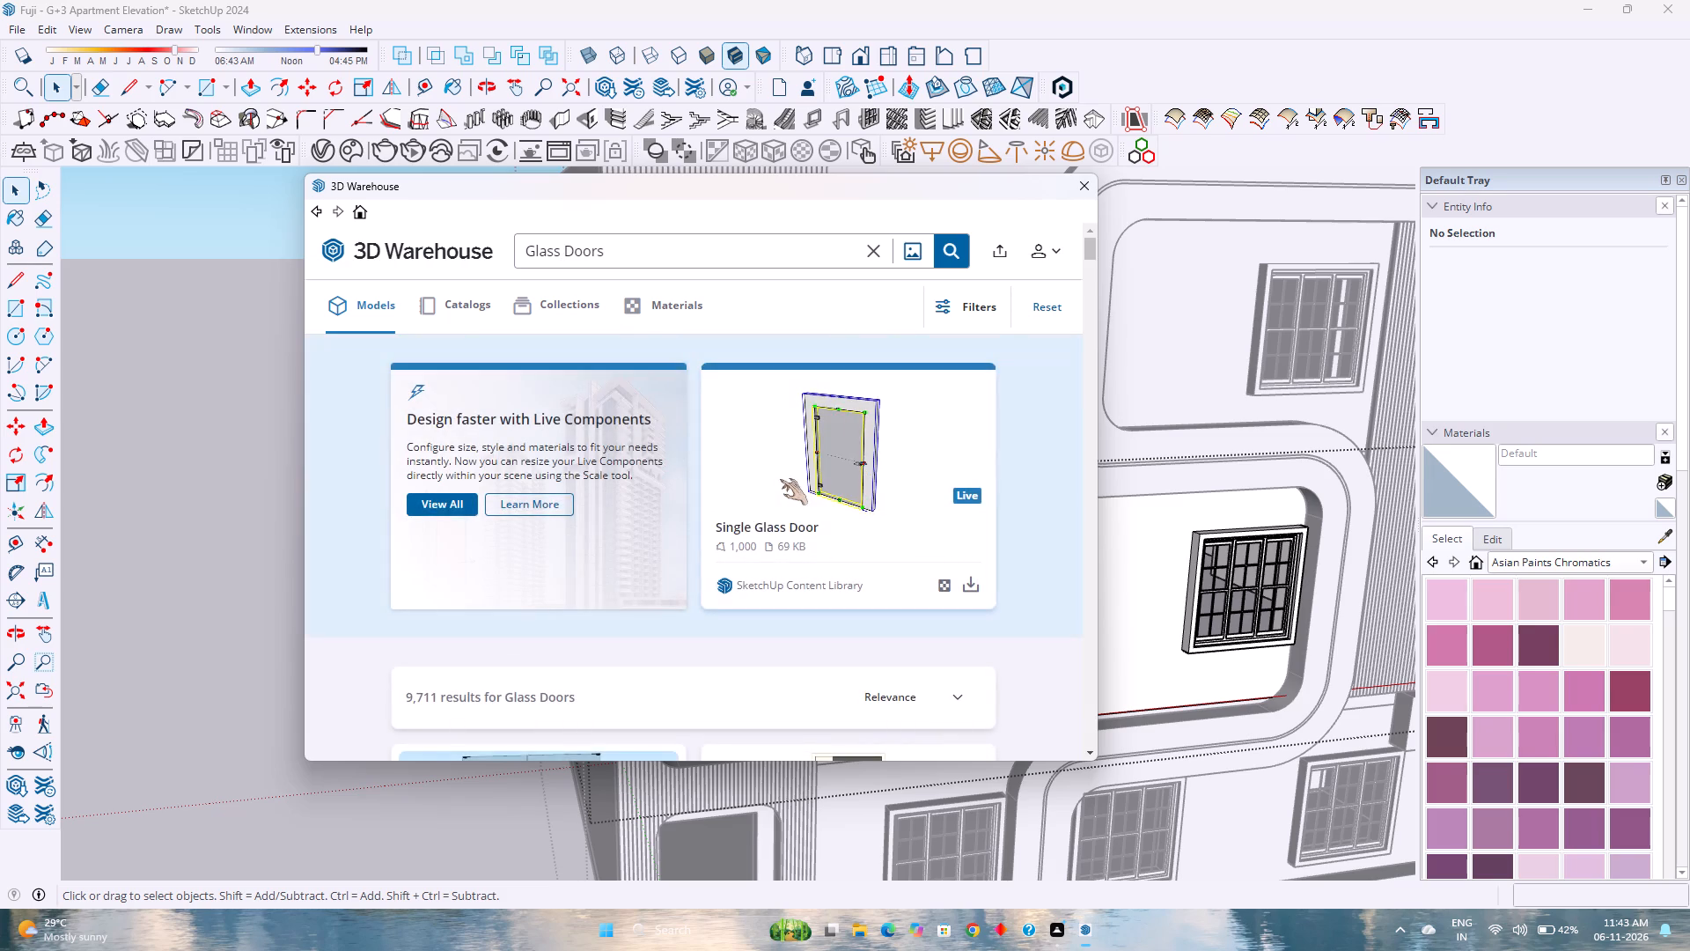
pyautogui.scroll(-7, 780, 479)
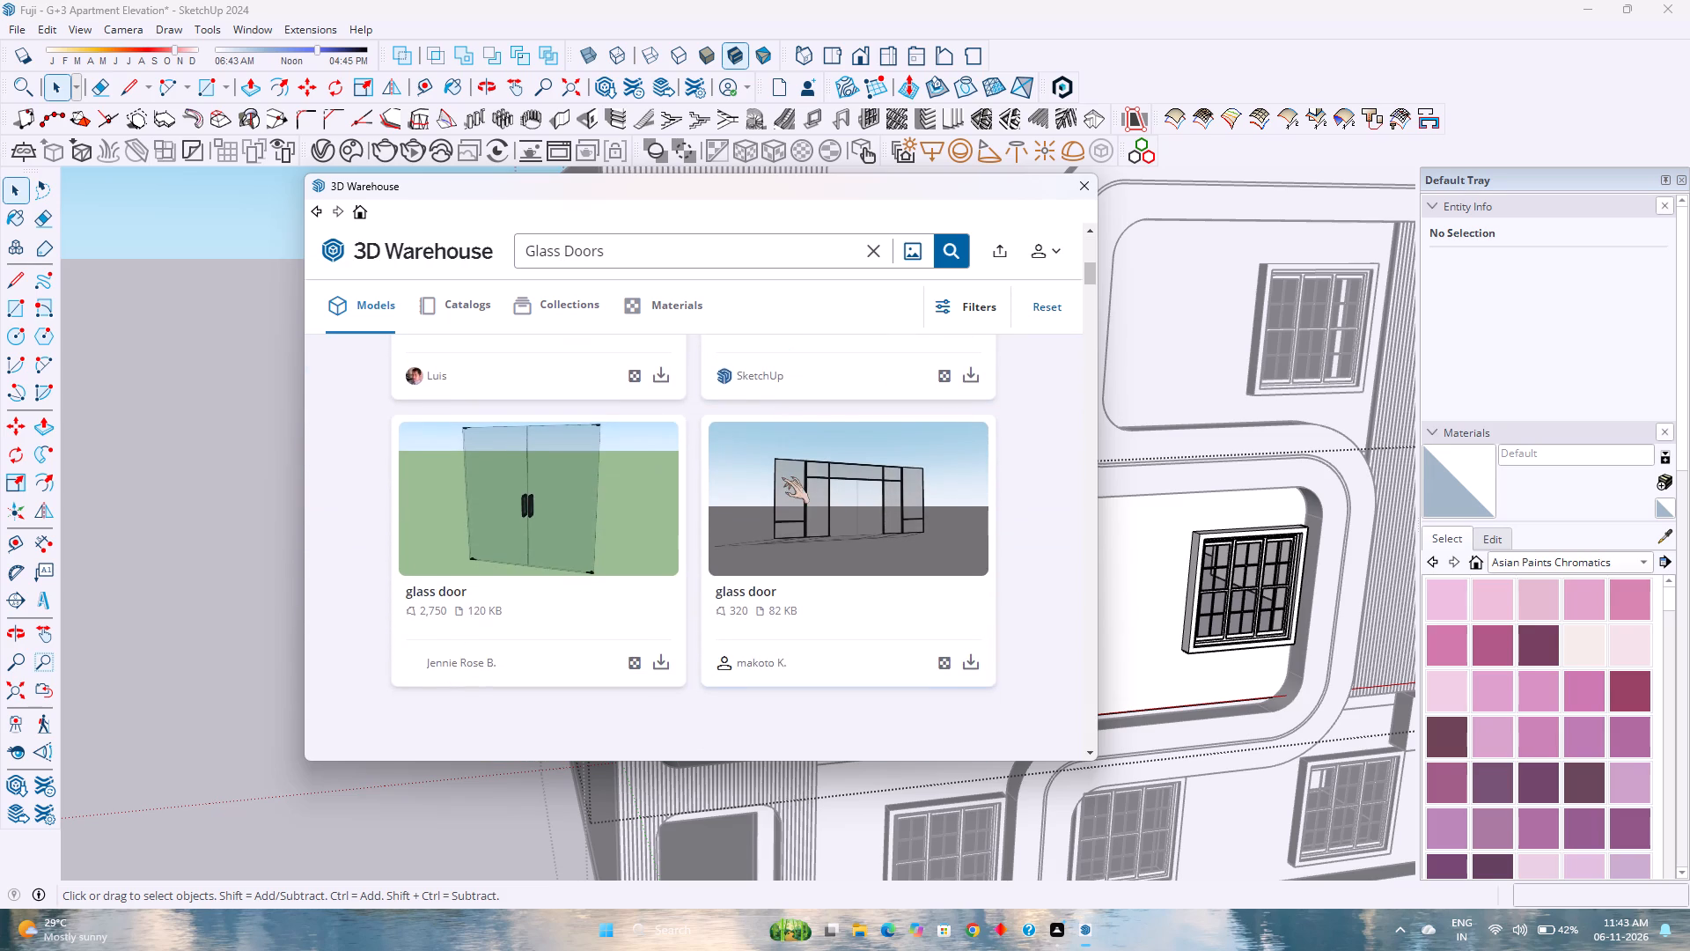
pyautogui.scroll(-3, 782, 477)
pyautogui.scroll(-3, 733, 538)
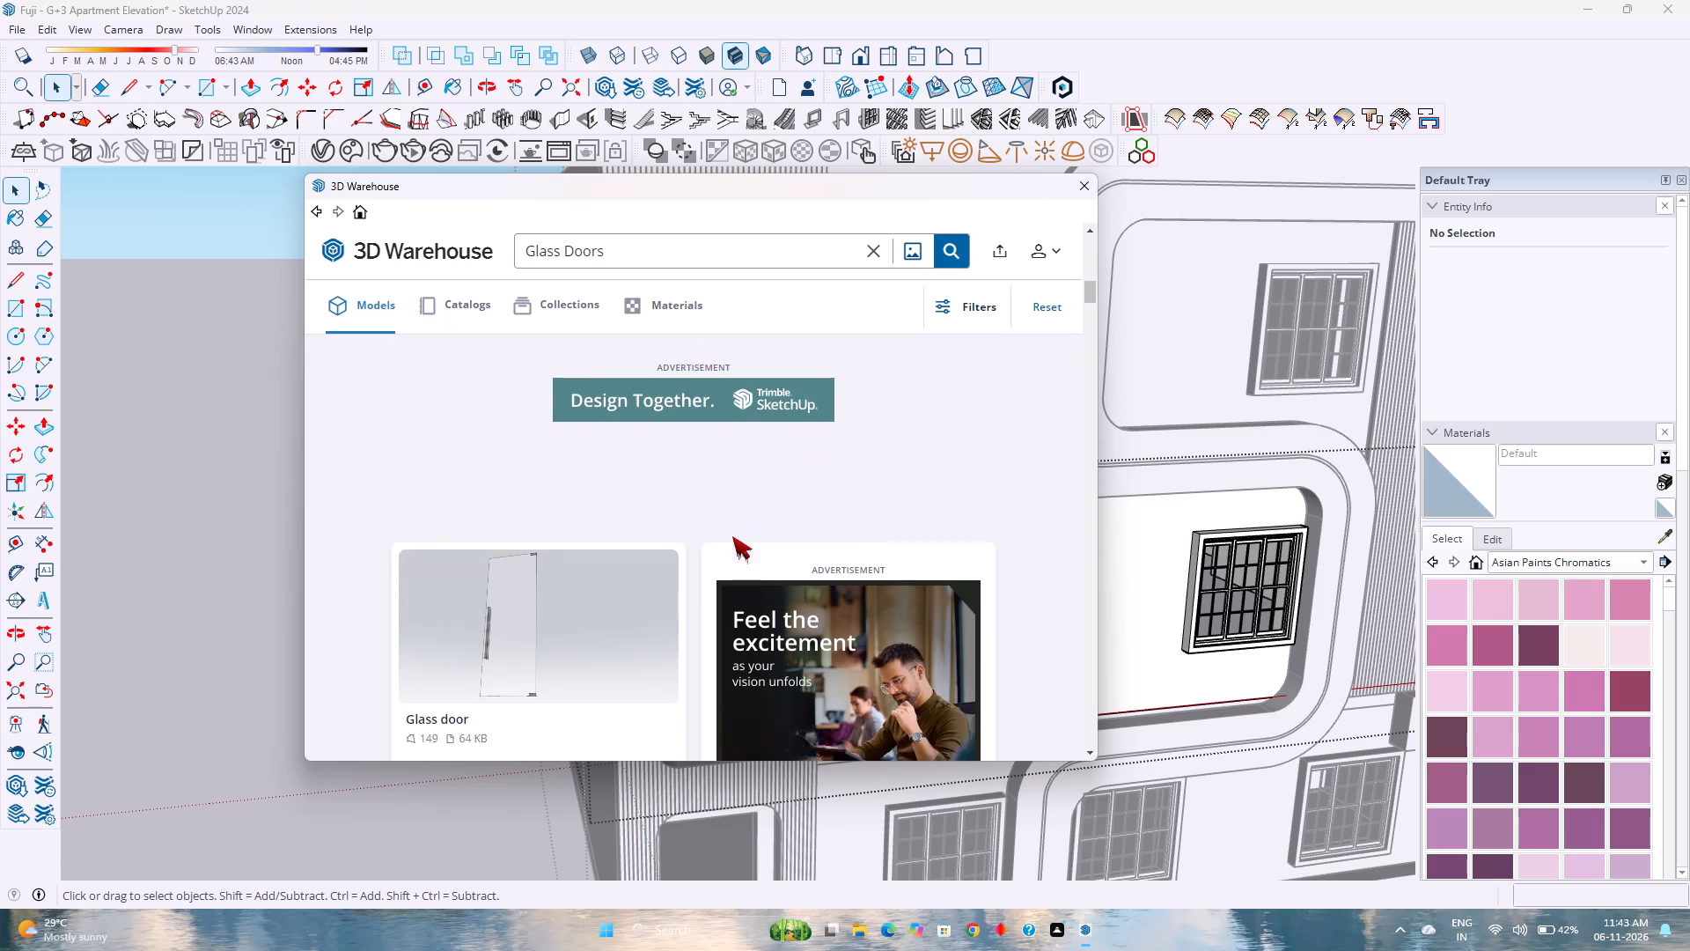
pyautogui.scroll(-3, 732, 534)
pyautogui.scroll(3, 732, 532)
pyautogui.scroll(-2, 732, 532)
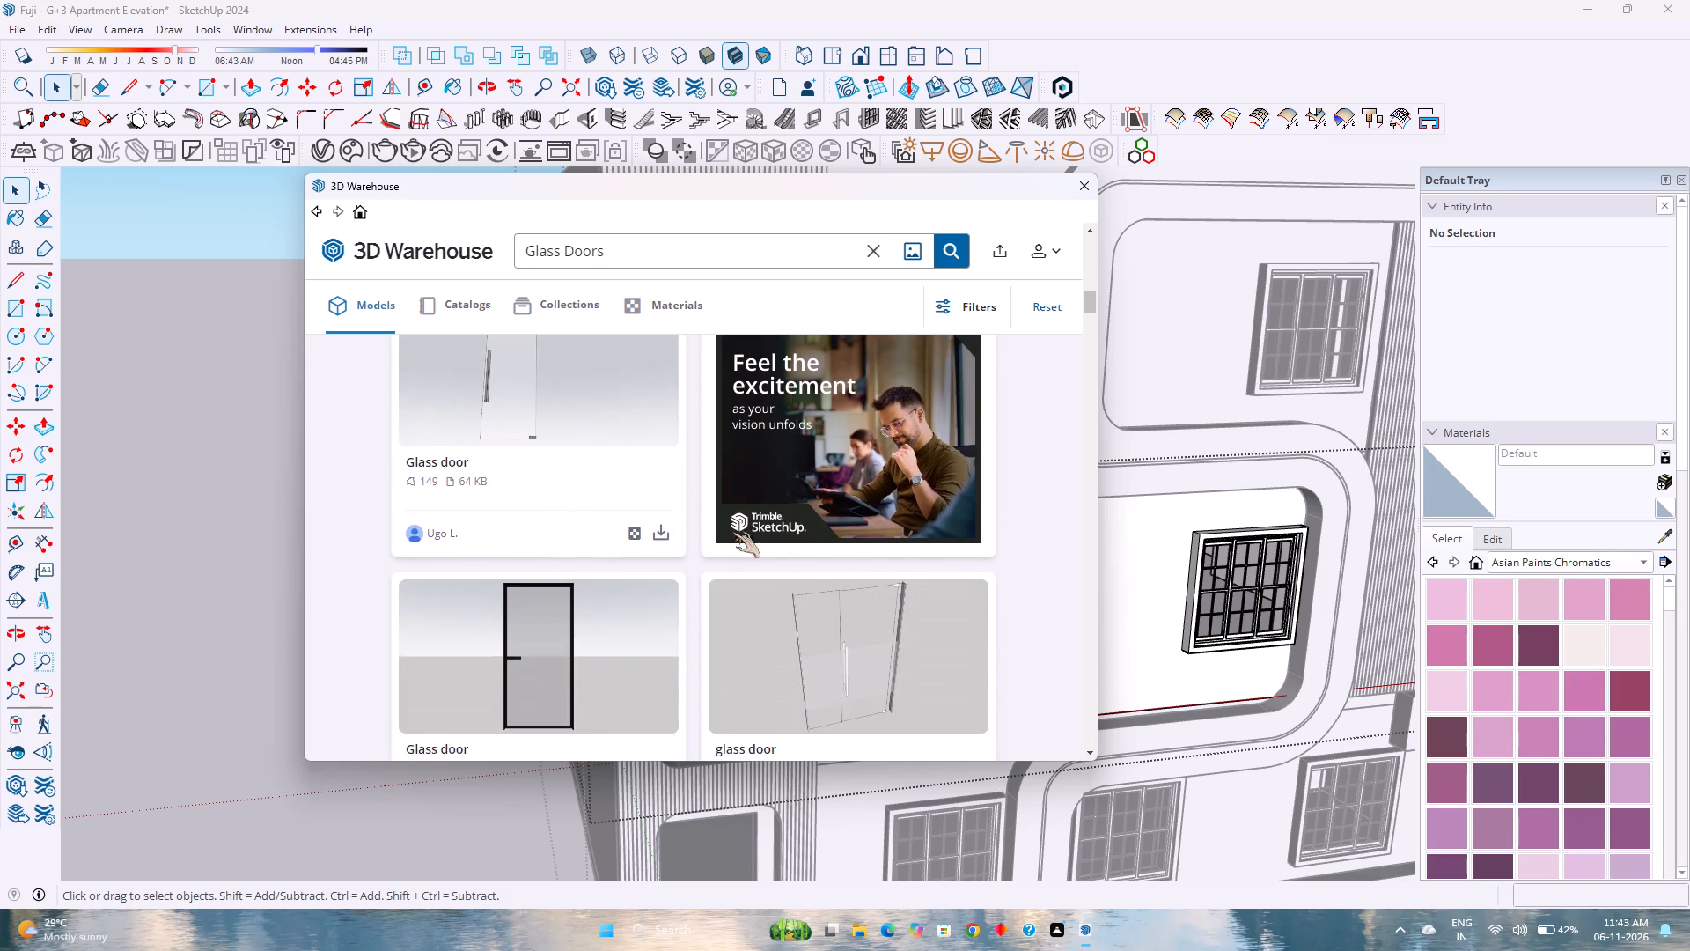
pyautogui.scroll(-10, 732, 532)
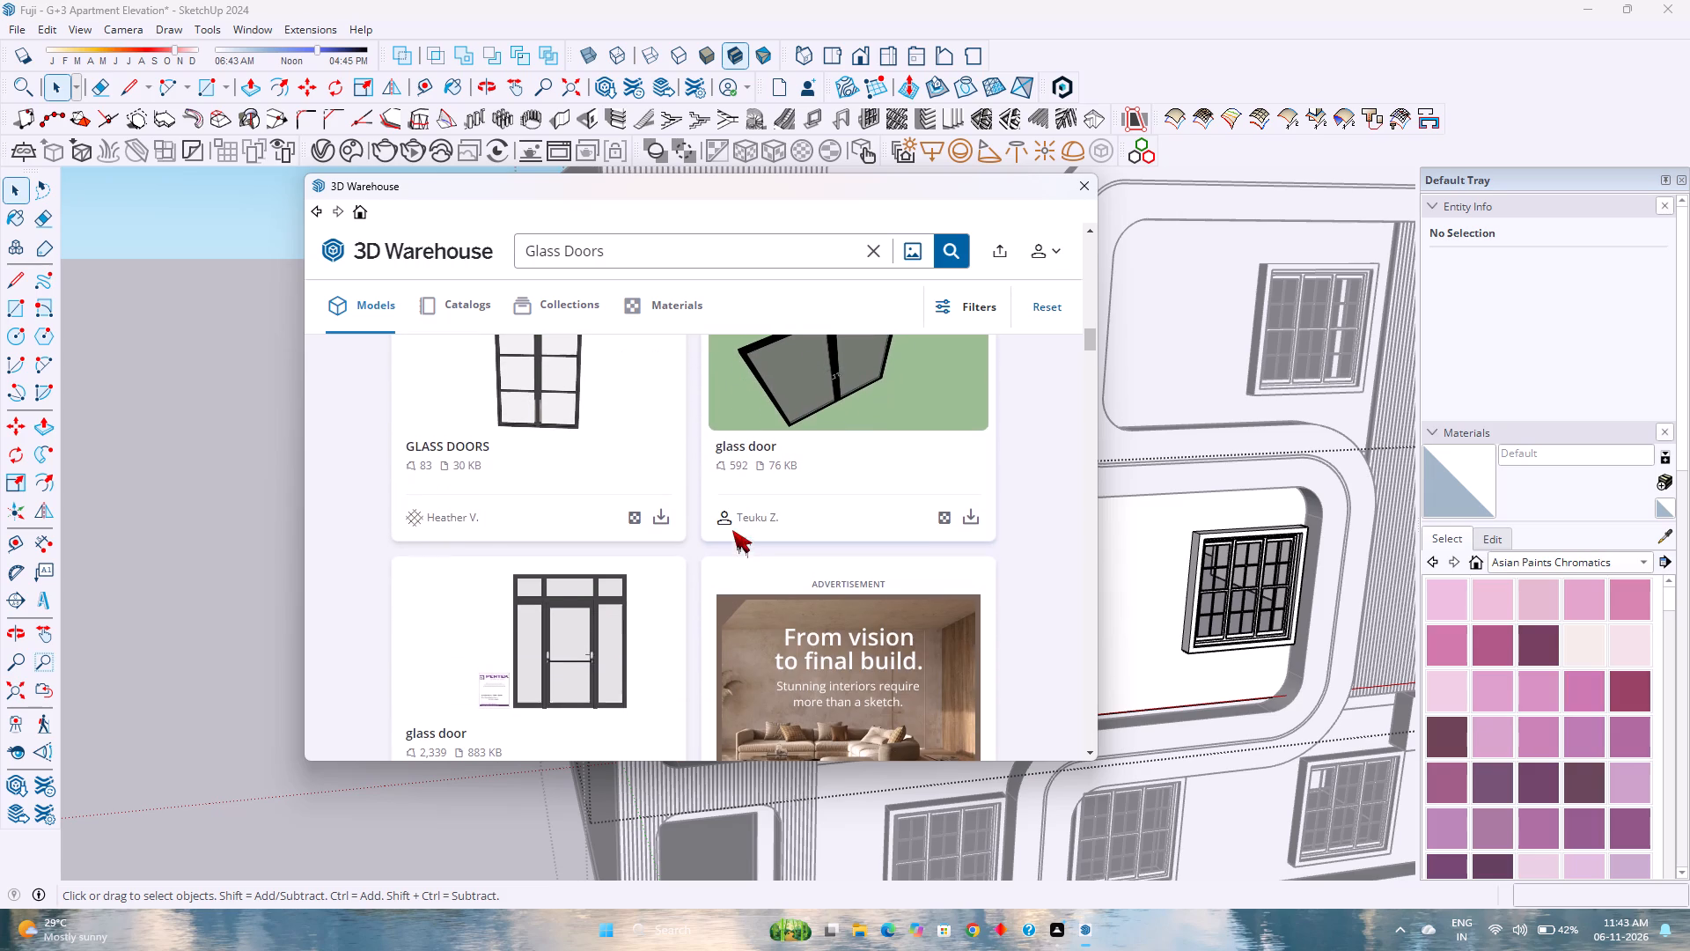
pyautogui.scroll(-4, 732, 530)
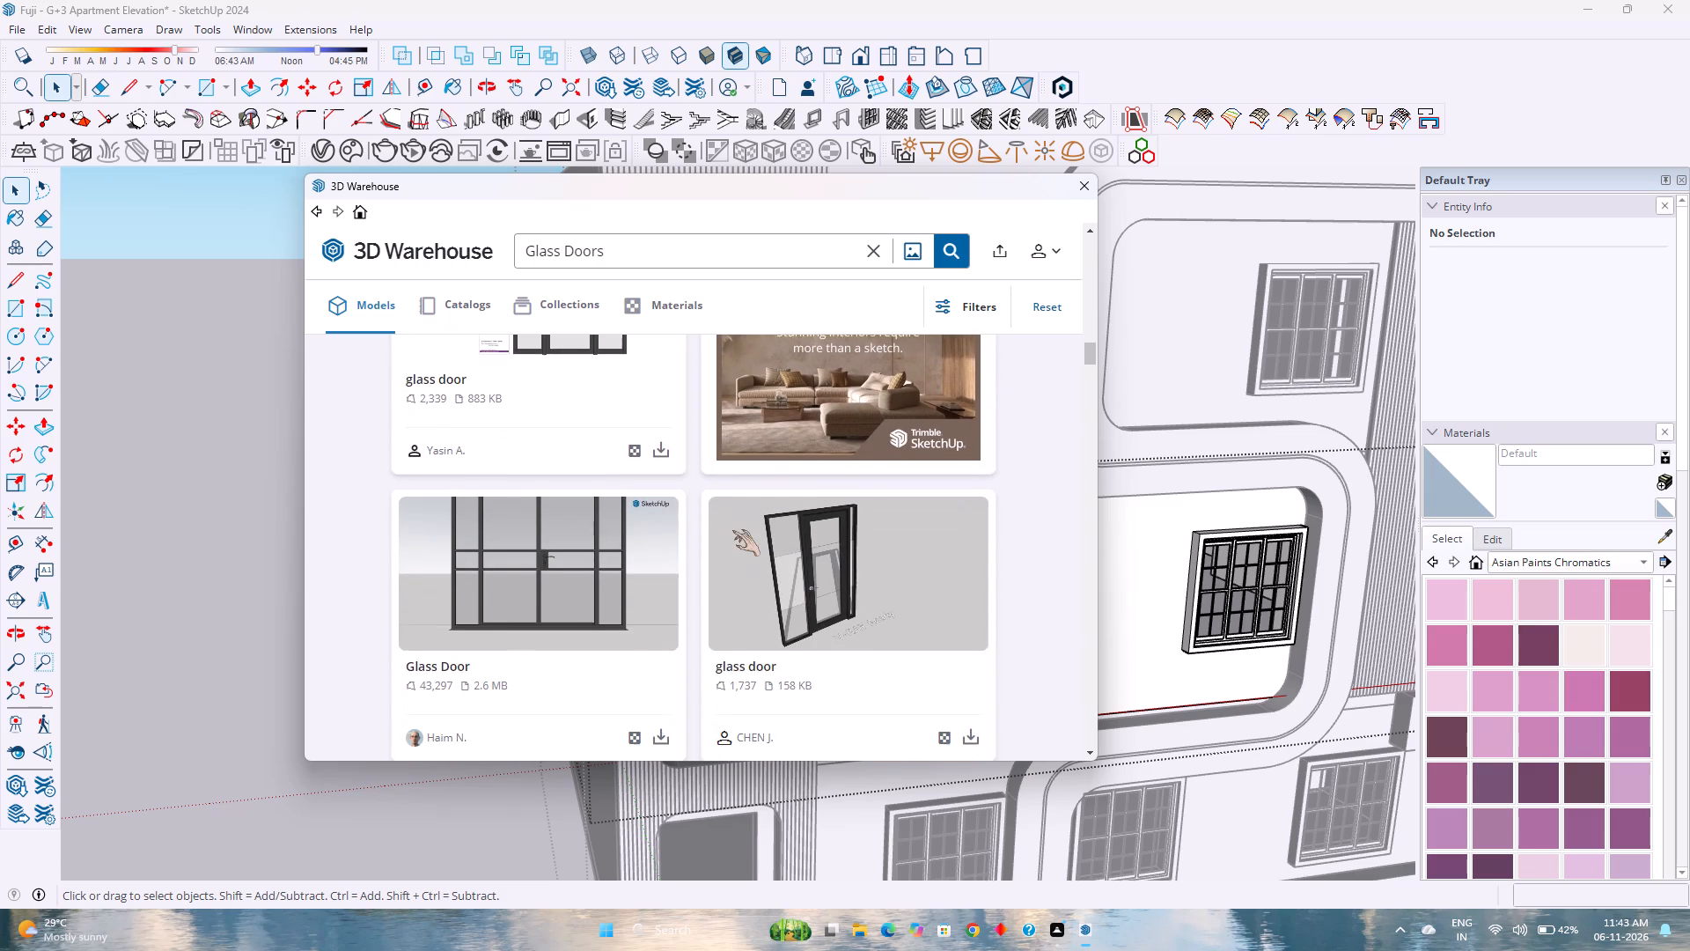
pyautogui.scroll(-6, 732, 530)
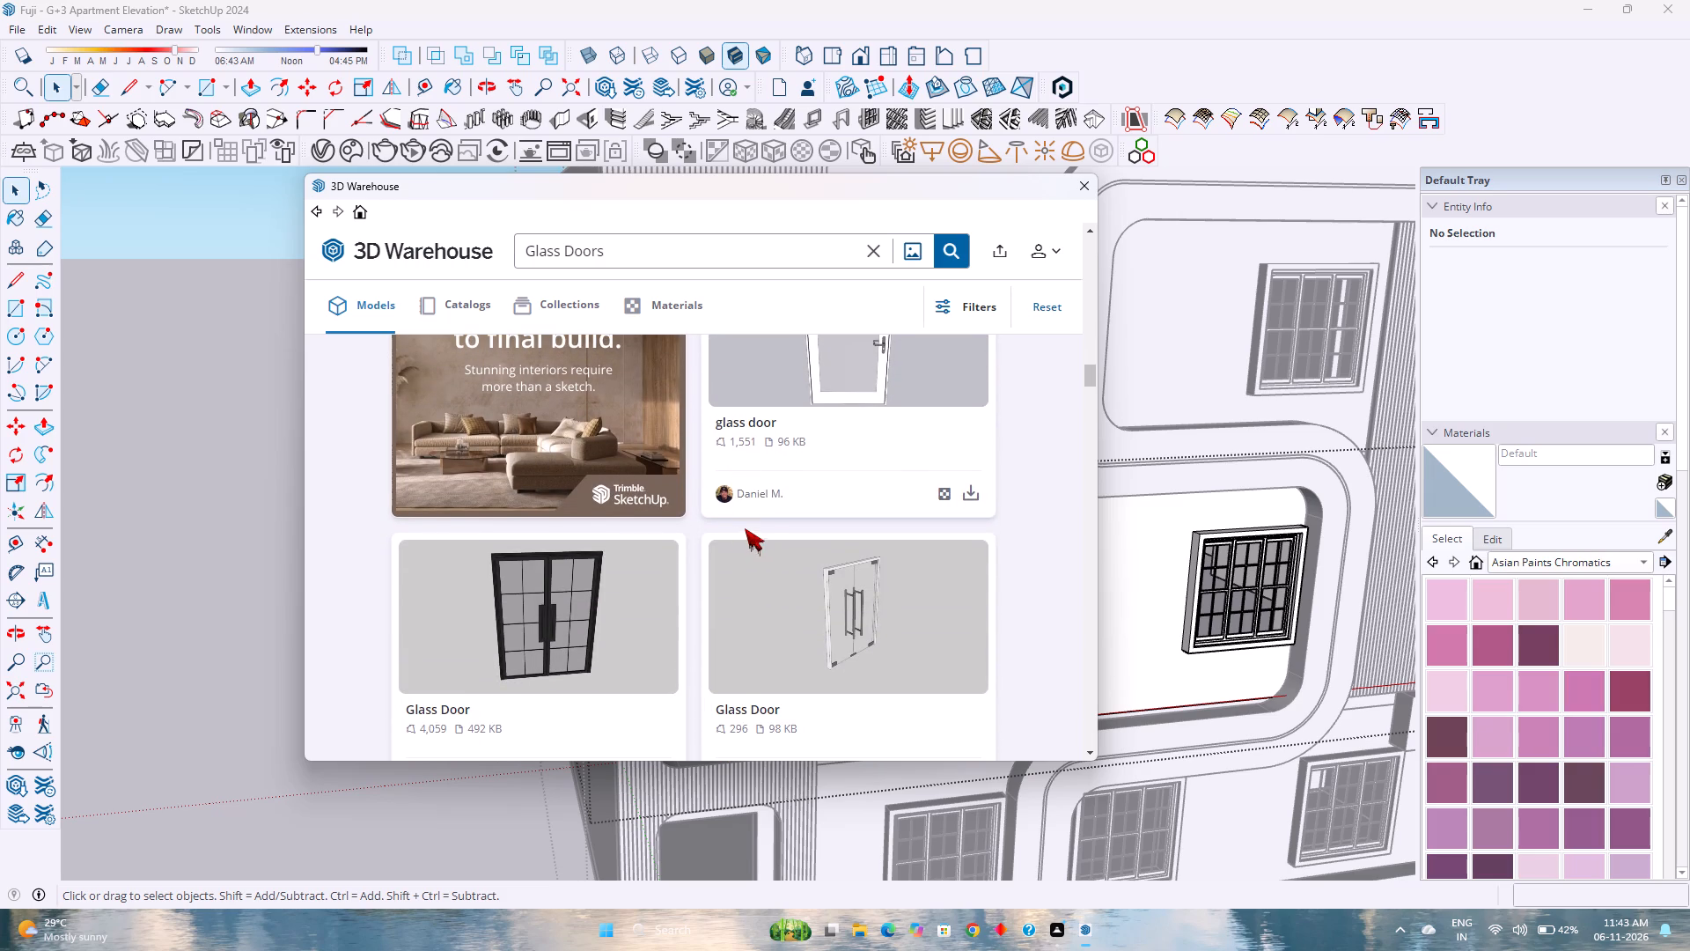
# Load the white-framed single glass door into the model and place it at the bottom corner of the middle floor's balcony doorway.
pyautogui.click(965, 489)
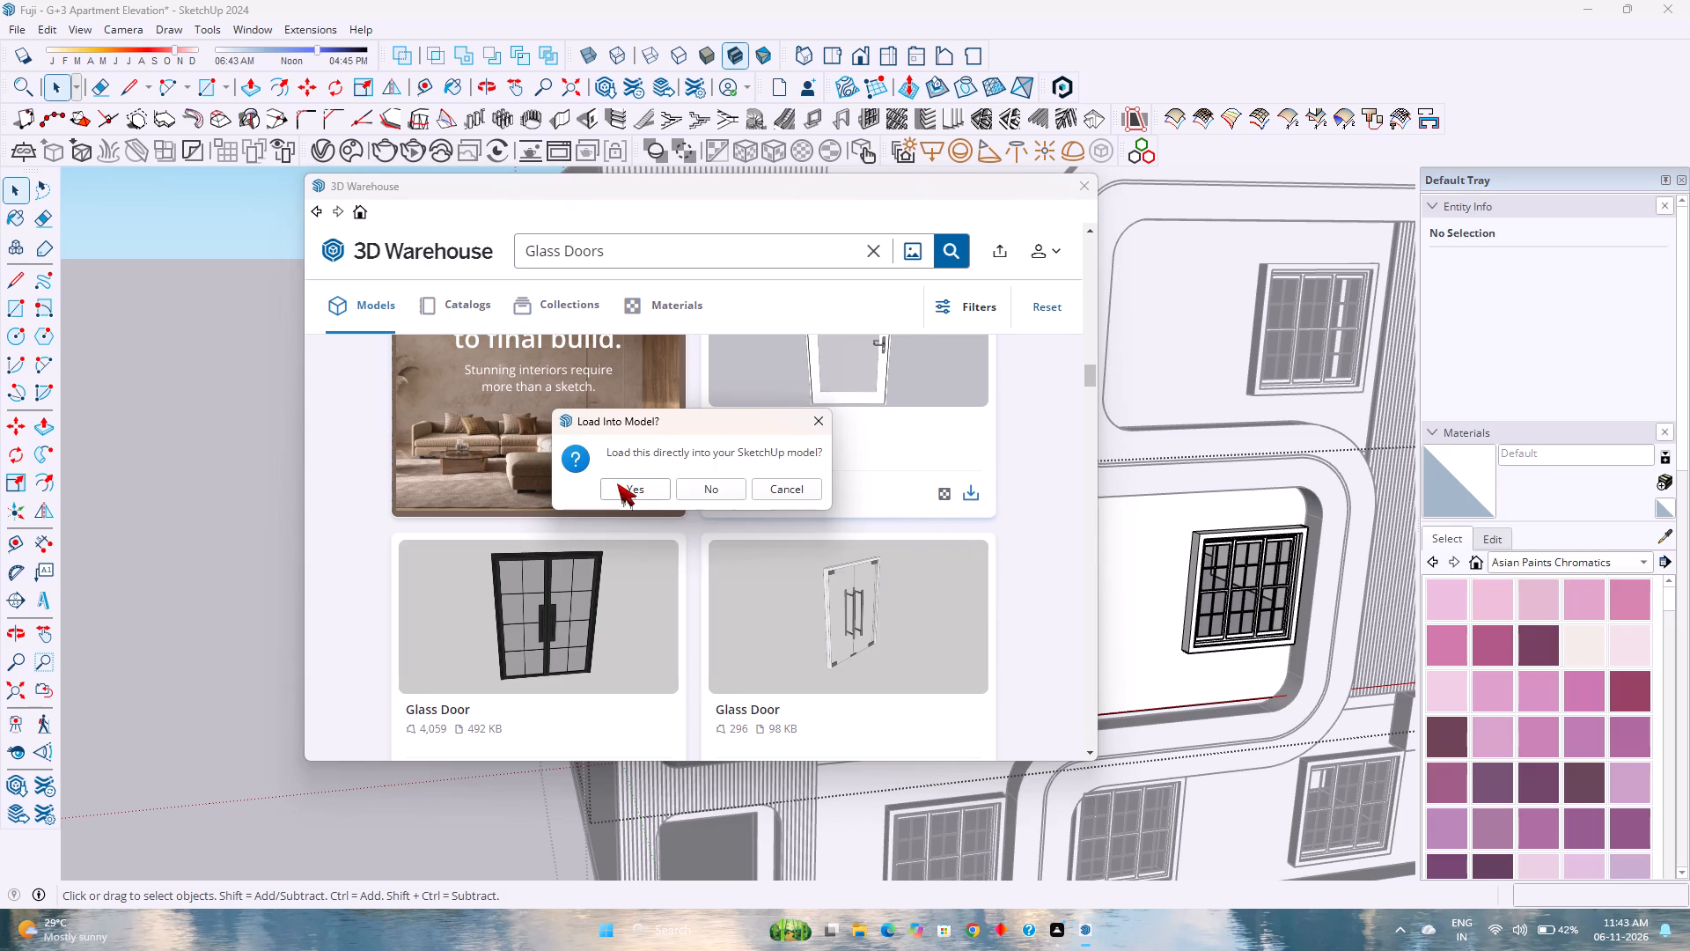
pyautogui.click(631, 490)
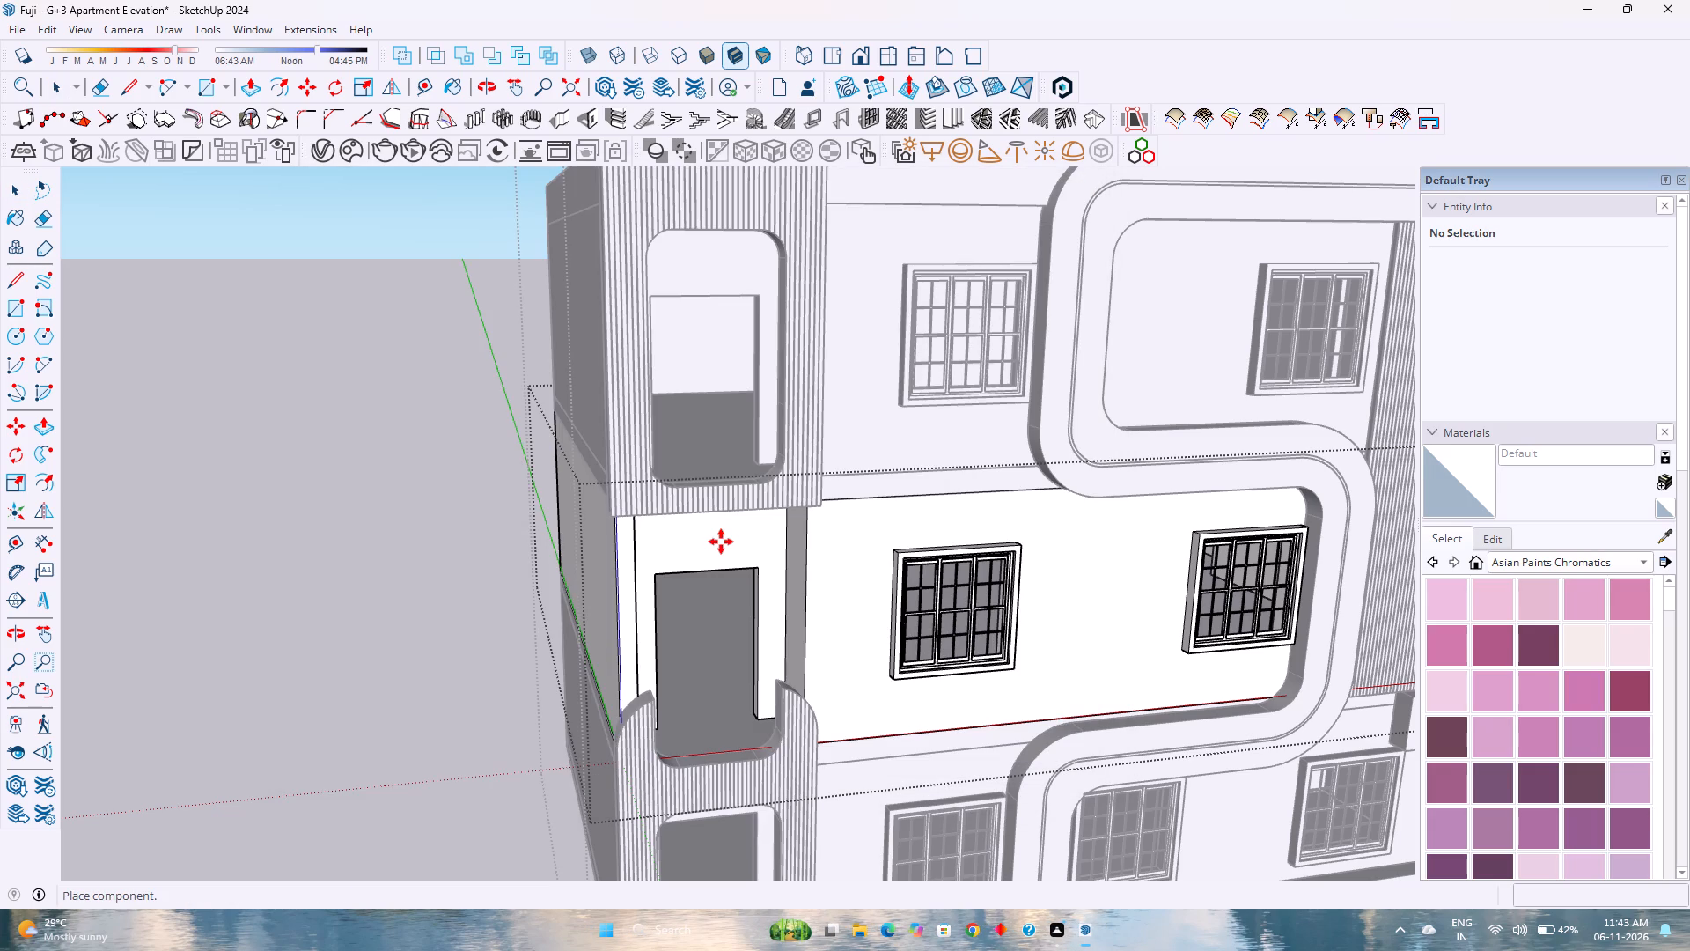
pyautogui.scroll(2, 690, 709)
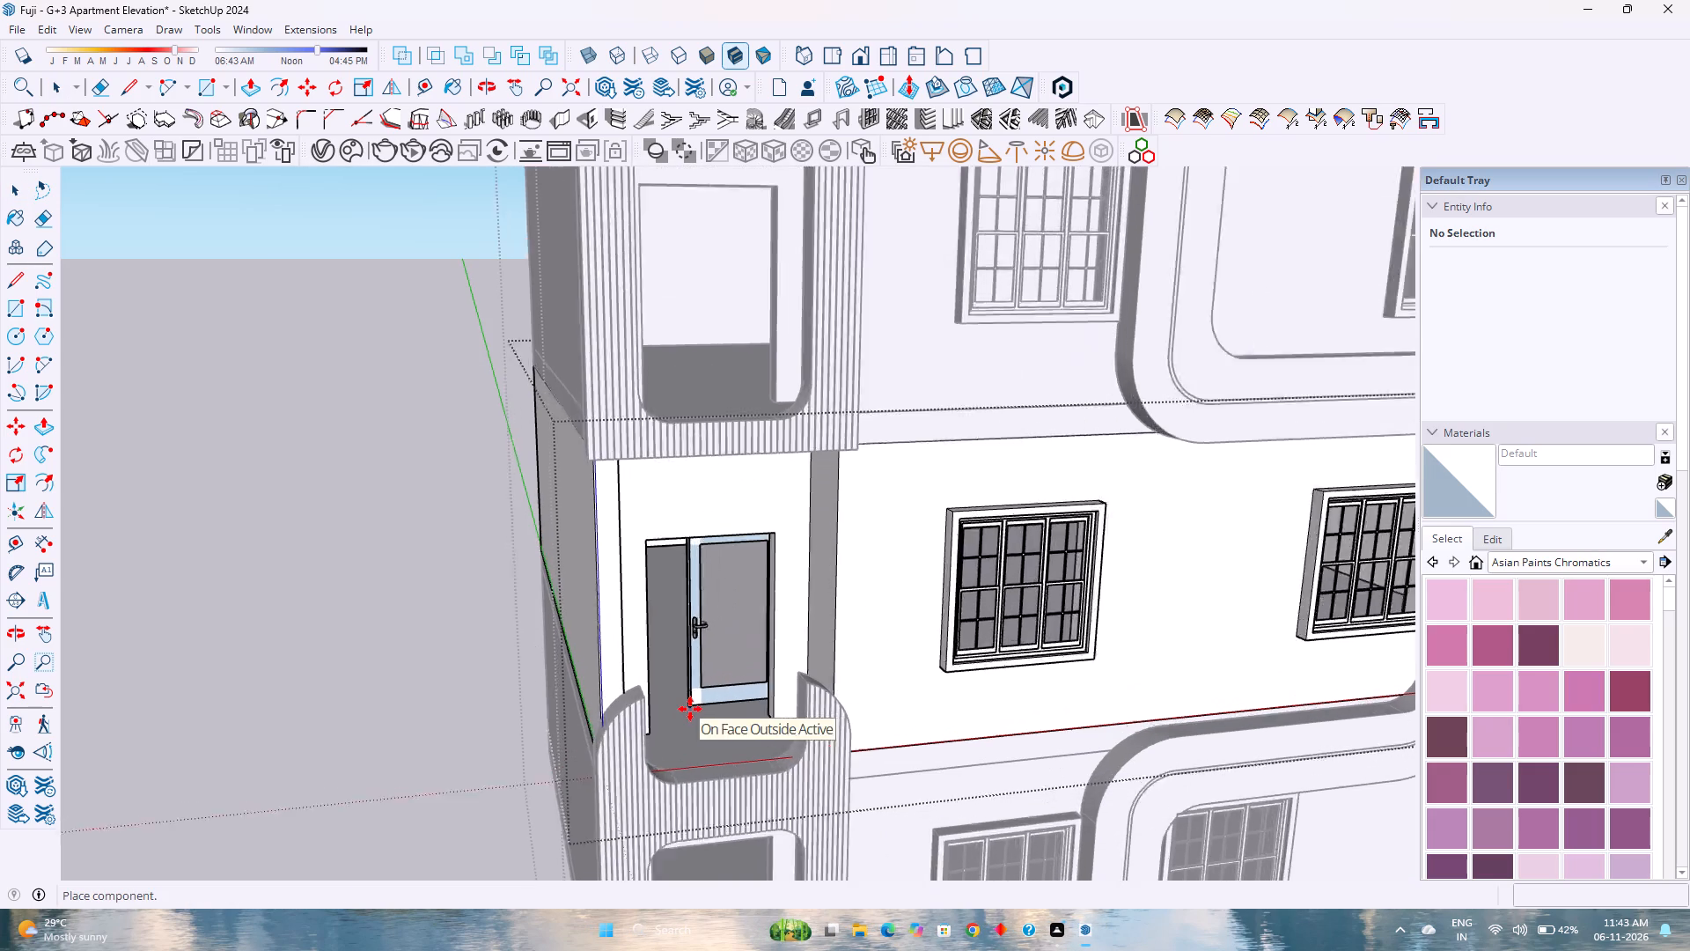
pyautogui.scroll(8, 690, 709)
pyautogui.moveTo(688, 692); pyautogui.dragTo(658, 711, button='middle')
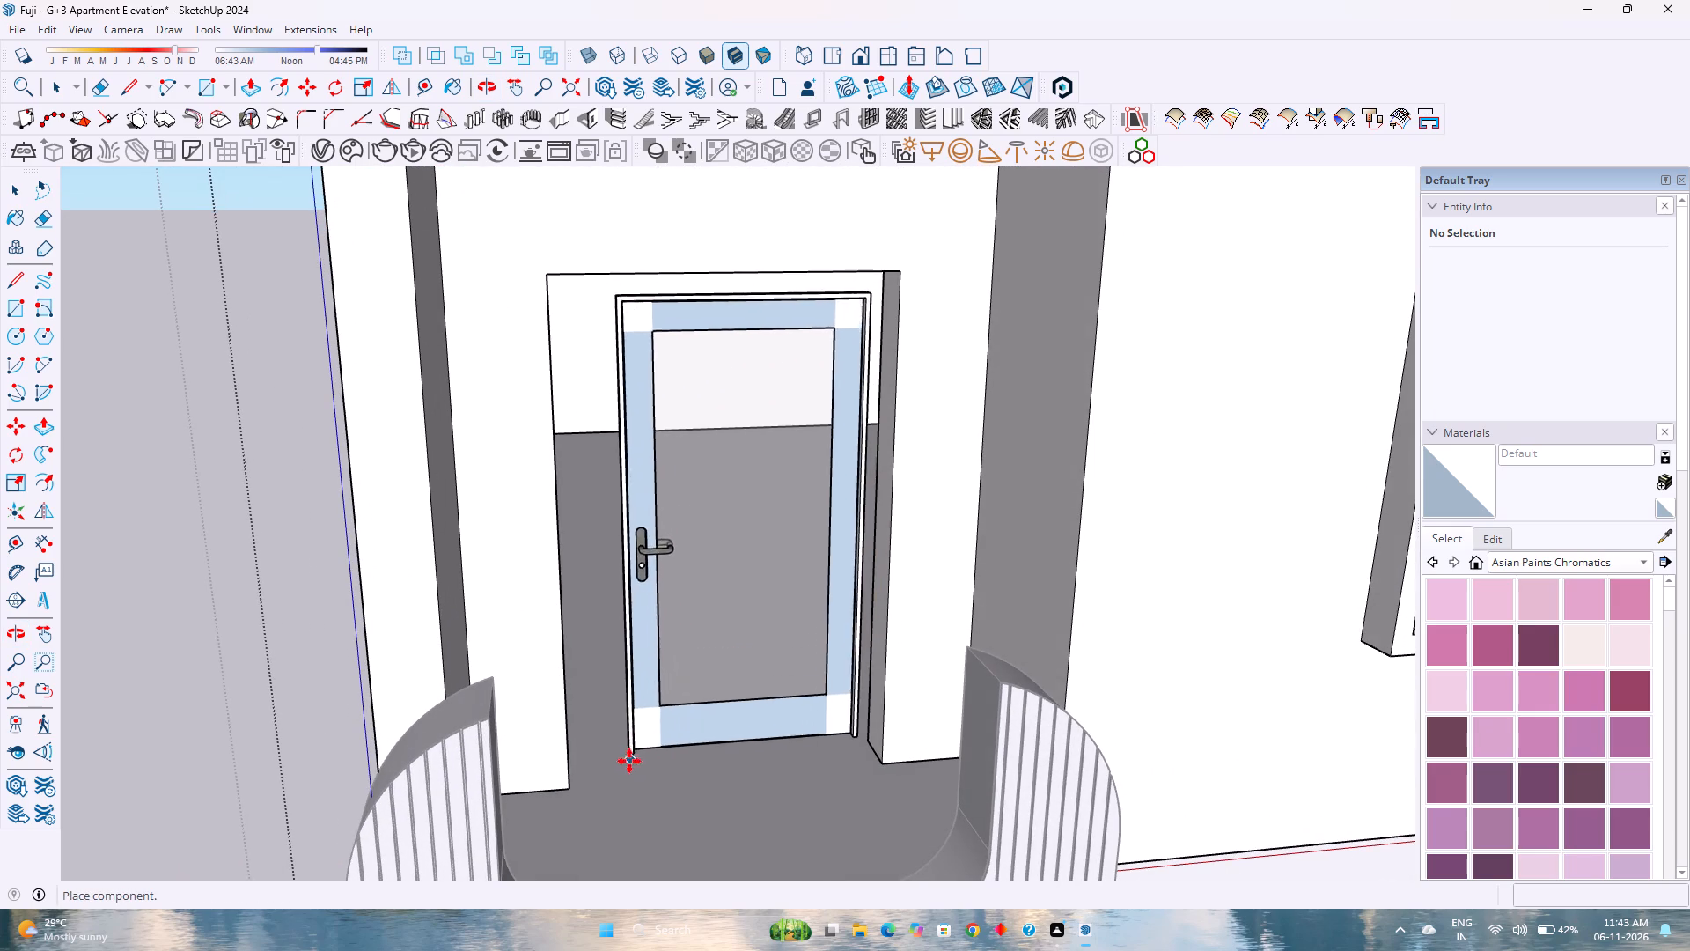
pyautogui.click(565, 788)
pyautogui.scroll(3, 626, 780)
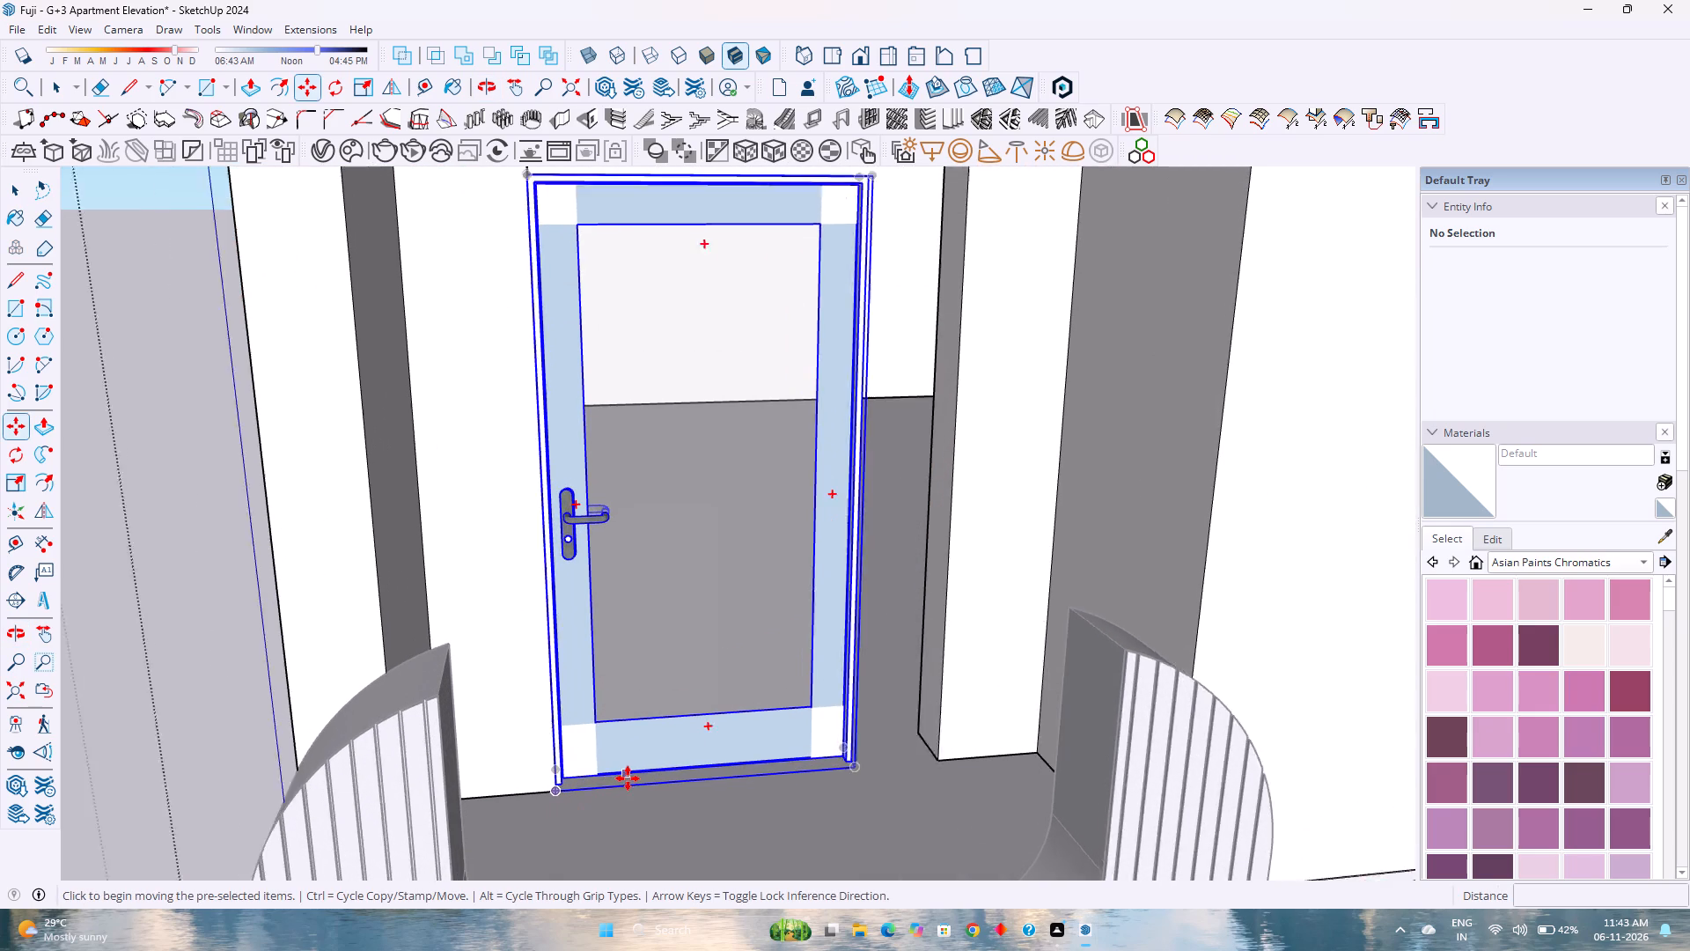
pyautogui.press('space')
# Open the glass door's nested leaf geometry for editing and reverse the face of its bottom rail.
pyautogui.doubleClick(606, 746)
pyautogui.scroll(2, 606, 746)
pyautogui.click(626, 746)
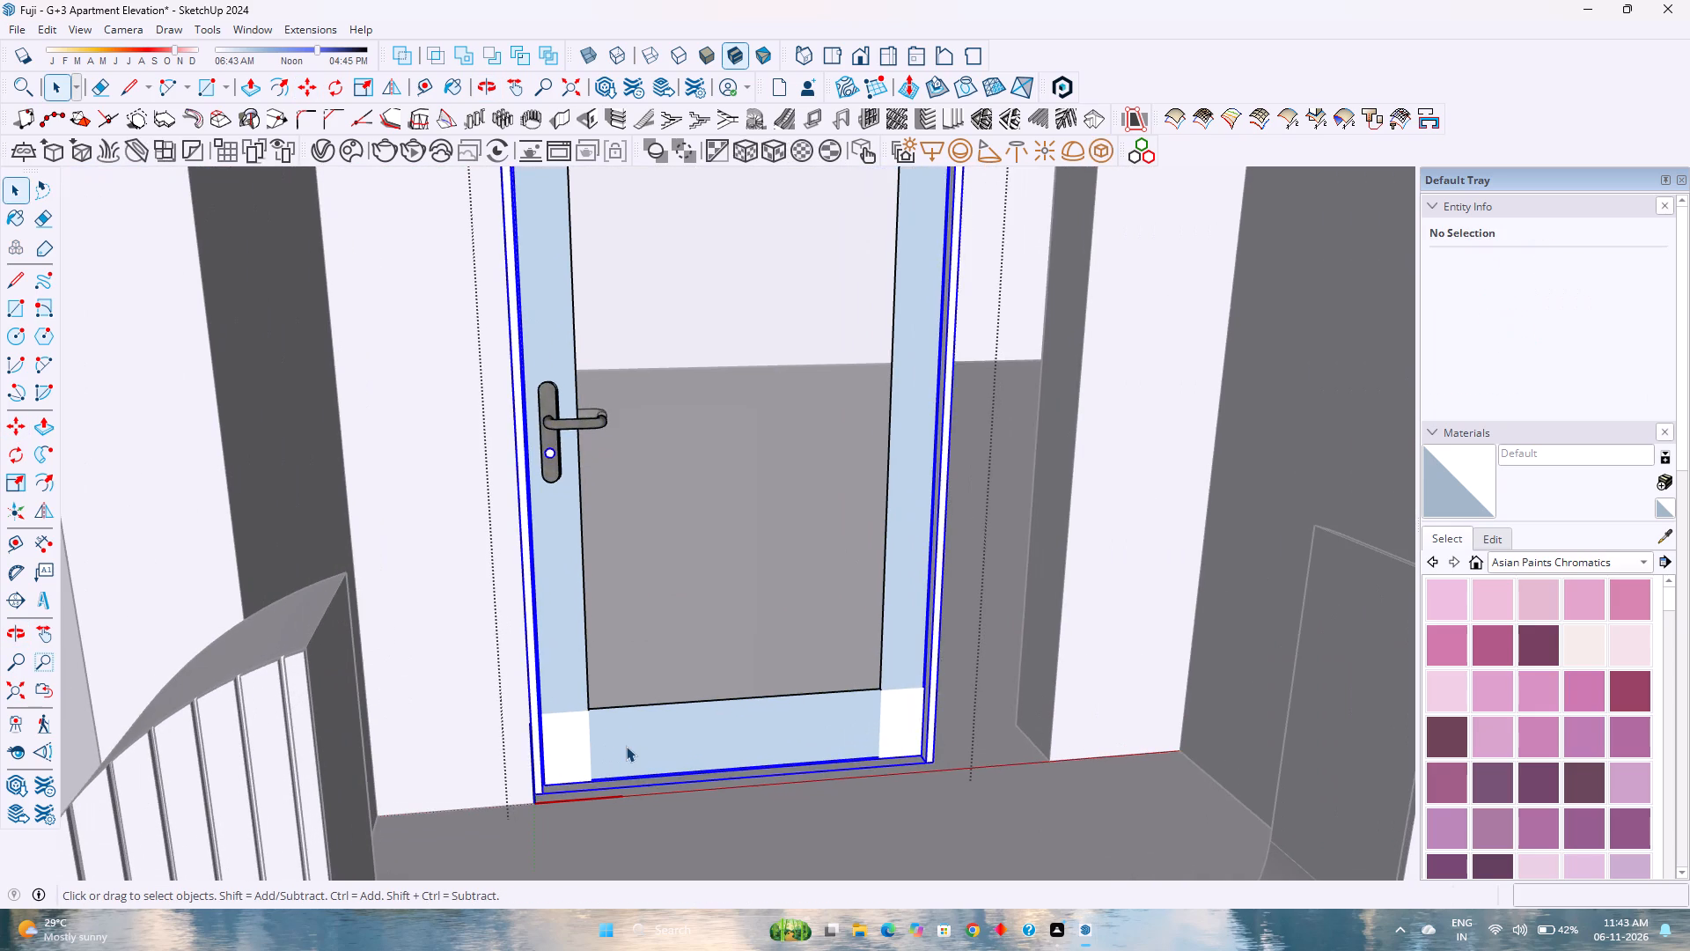
pyautogui.click(626, 746)
pyautogui.click(626, 746)
pyautogui.click(626, 746)
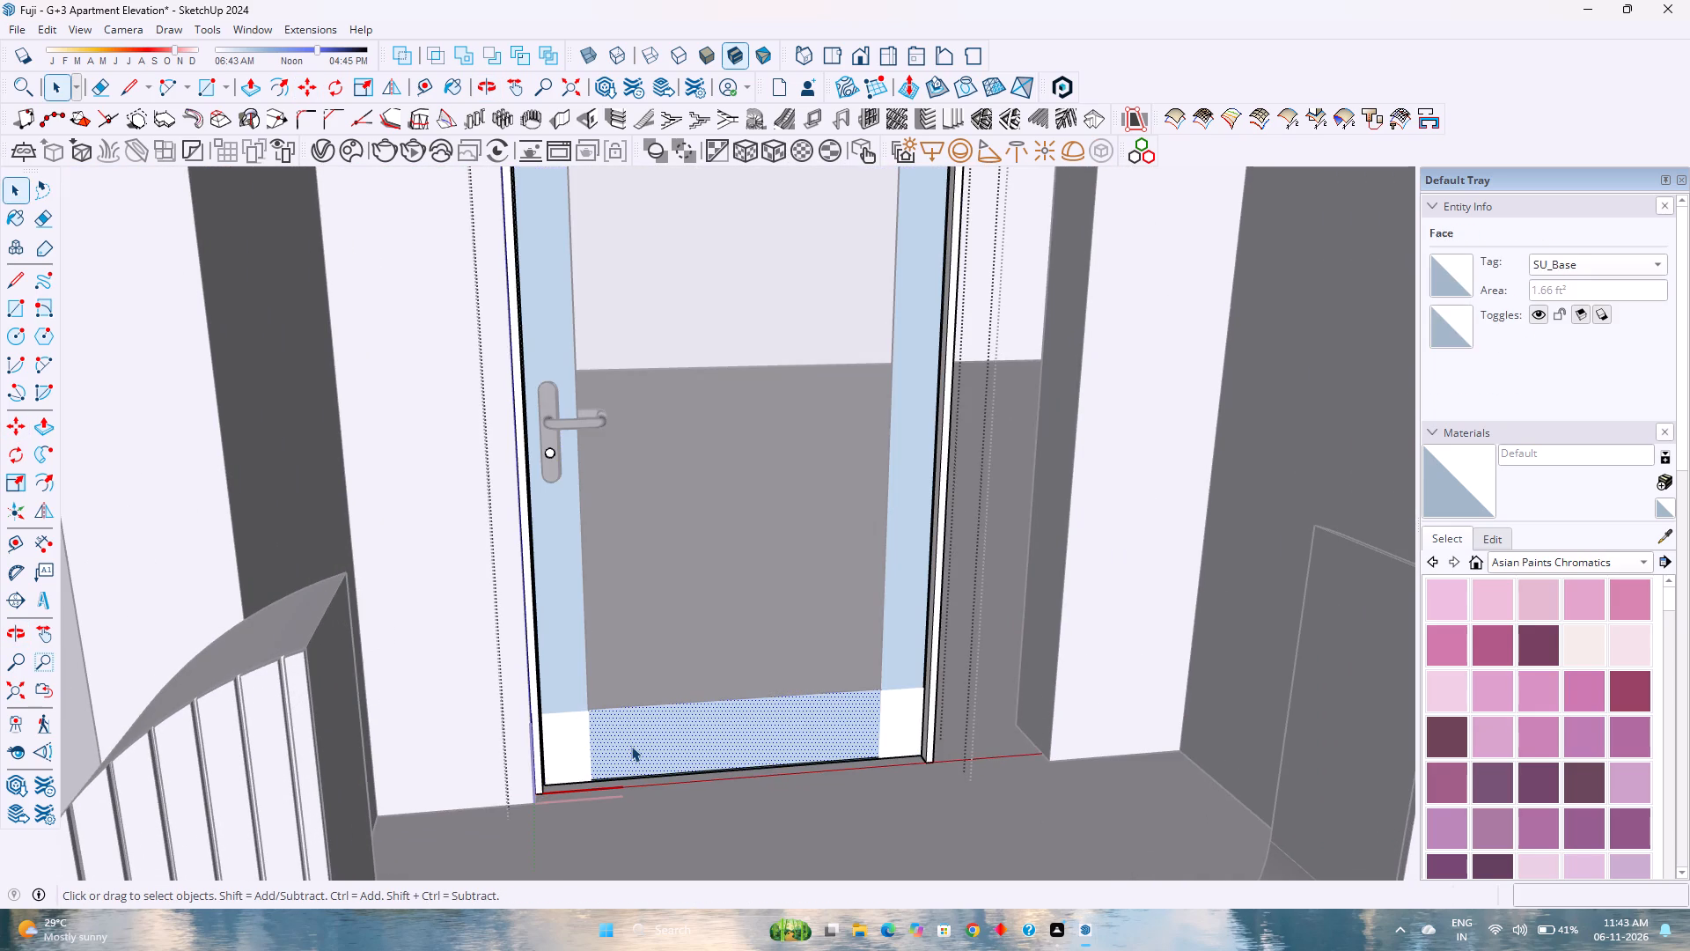
pyautogui.rightClick(631, 746)
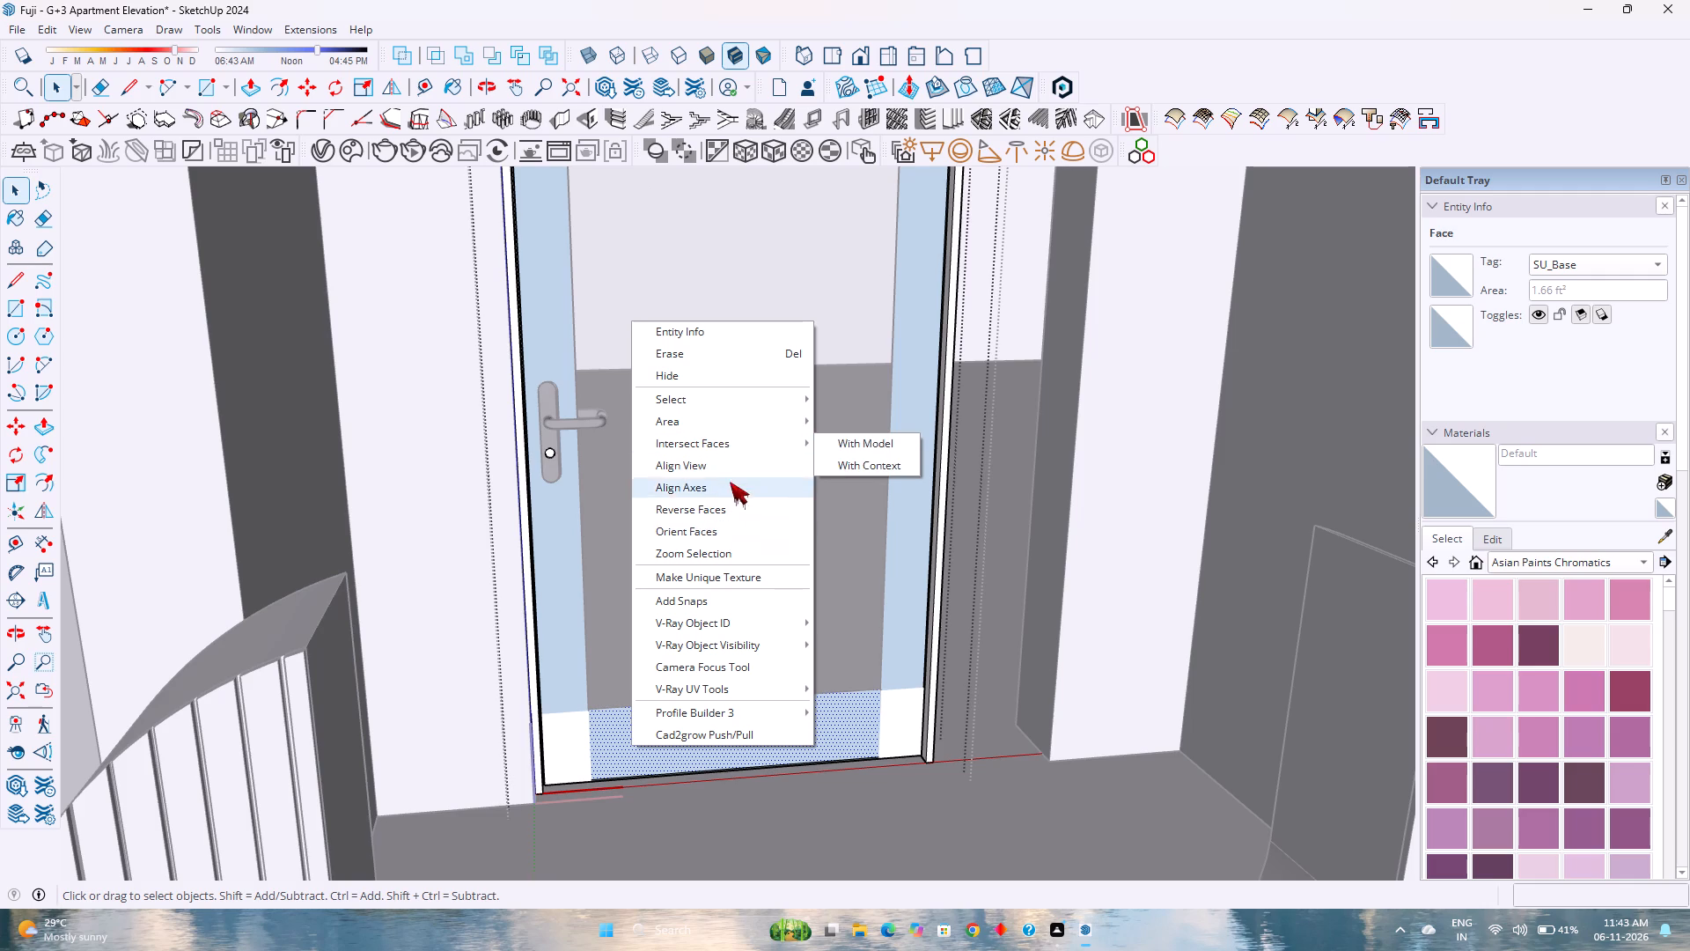
pyautogui.click(724, 513)
# Reverse the faces of the door leaf's two vertical stiles.
pyautogui.click(563, 597)
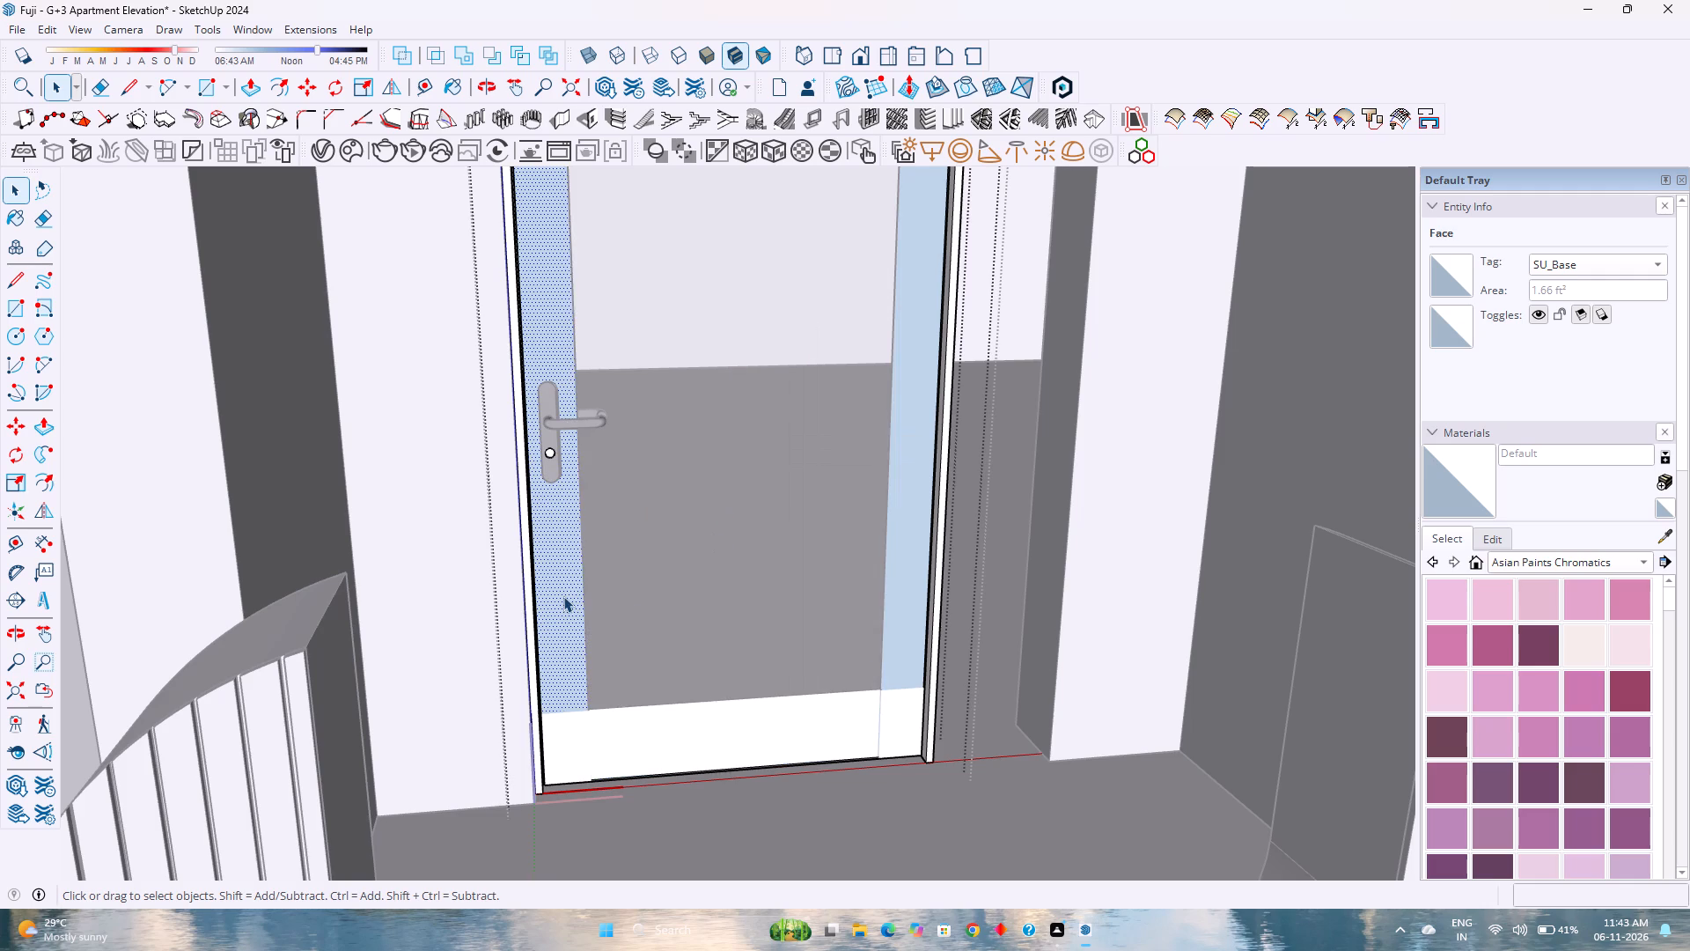
pyautogui.rightClick(563, 596)
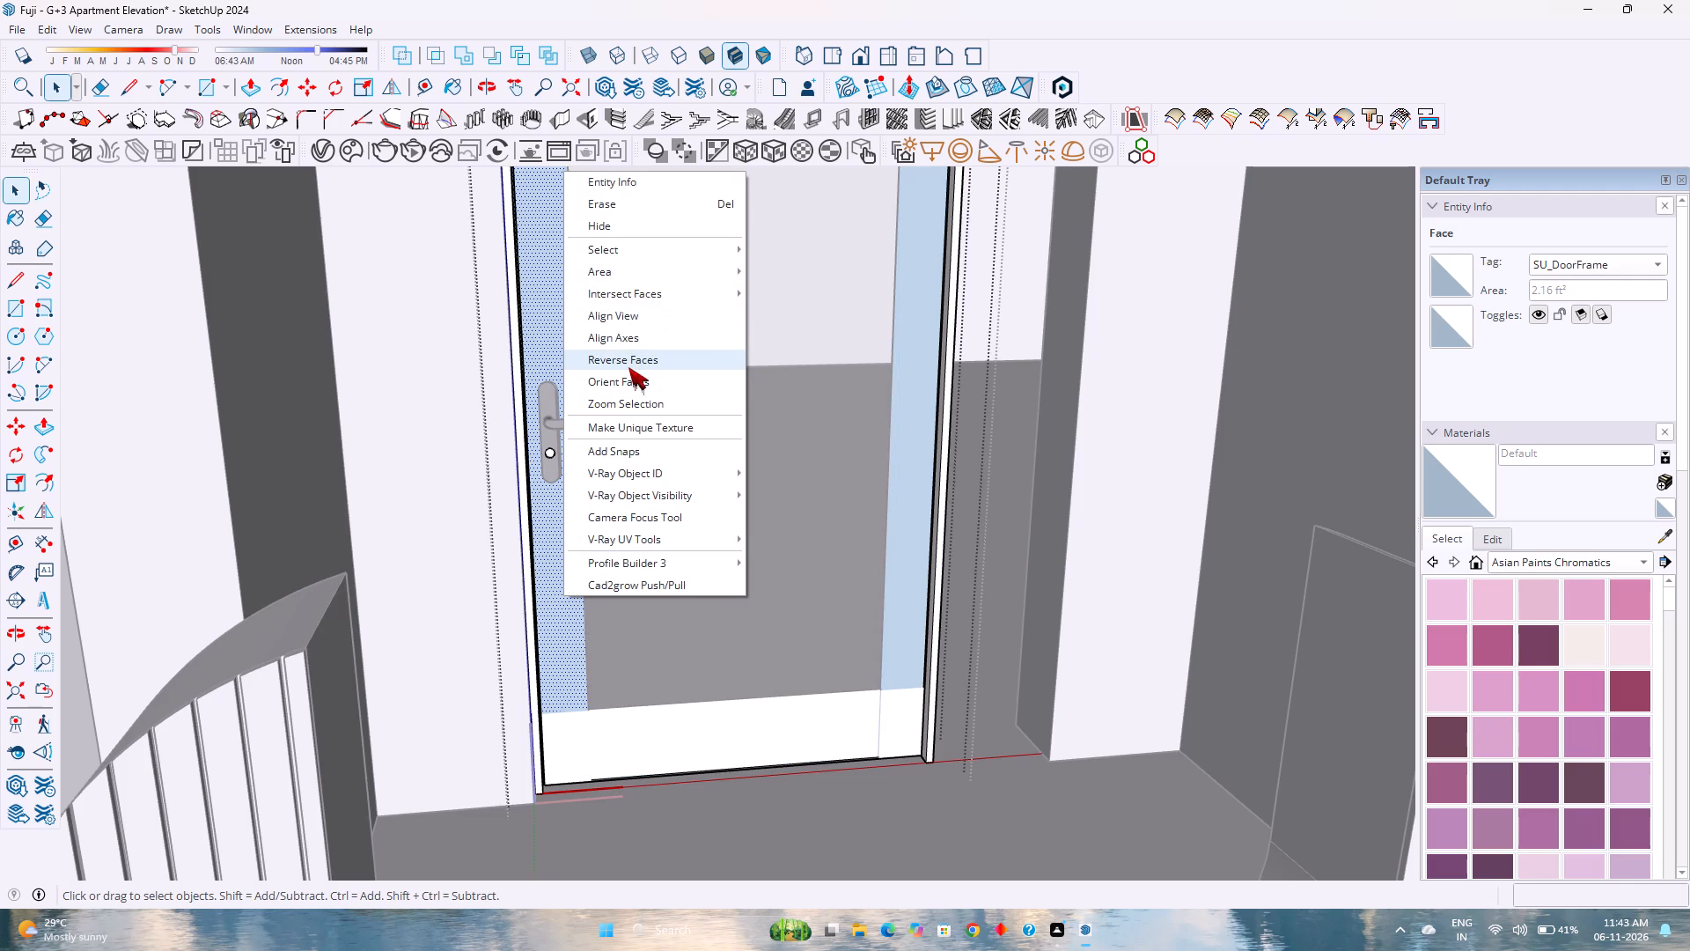
pyautogui.click(628, 367)
pyautogui.click(911, 383)
pyautogui.rightClick(911, 383)
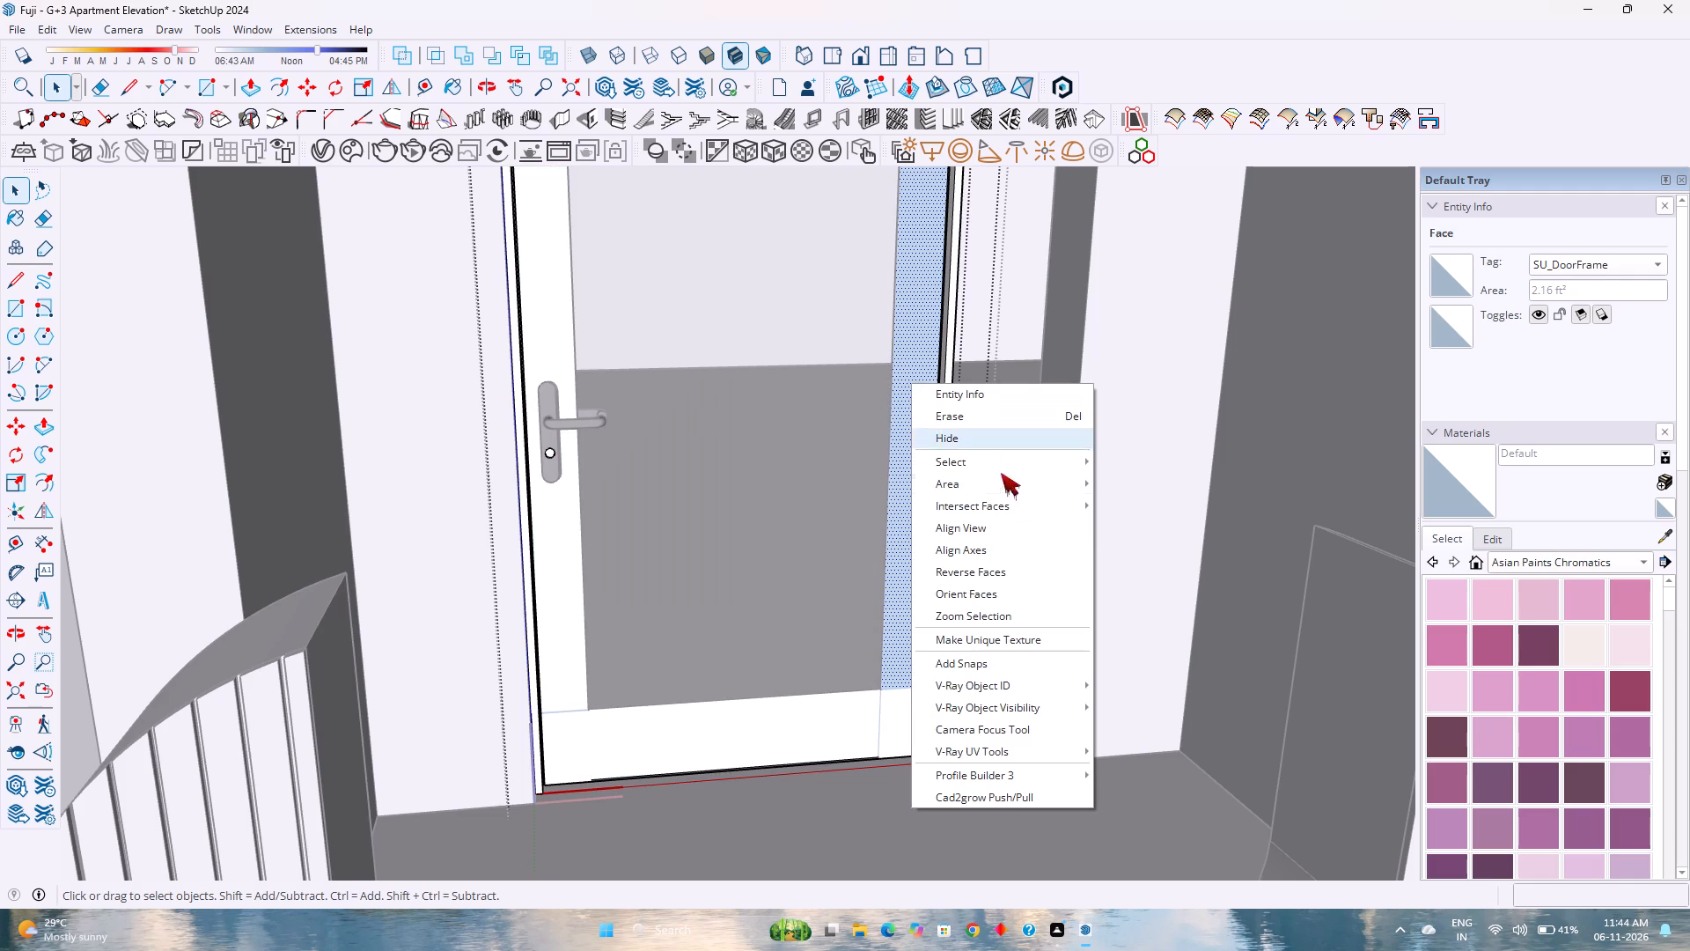
pyautogui.click(959, 579)
# Reverse the face of the door leaf's top rail and leave the leaf's innermost editing level.
pyautogui.scroll(-6, 906, 537)
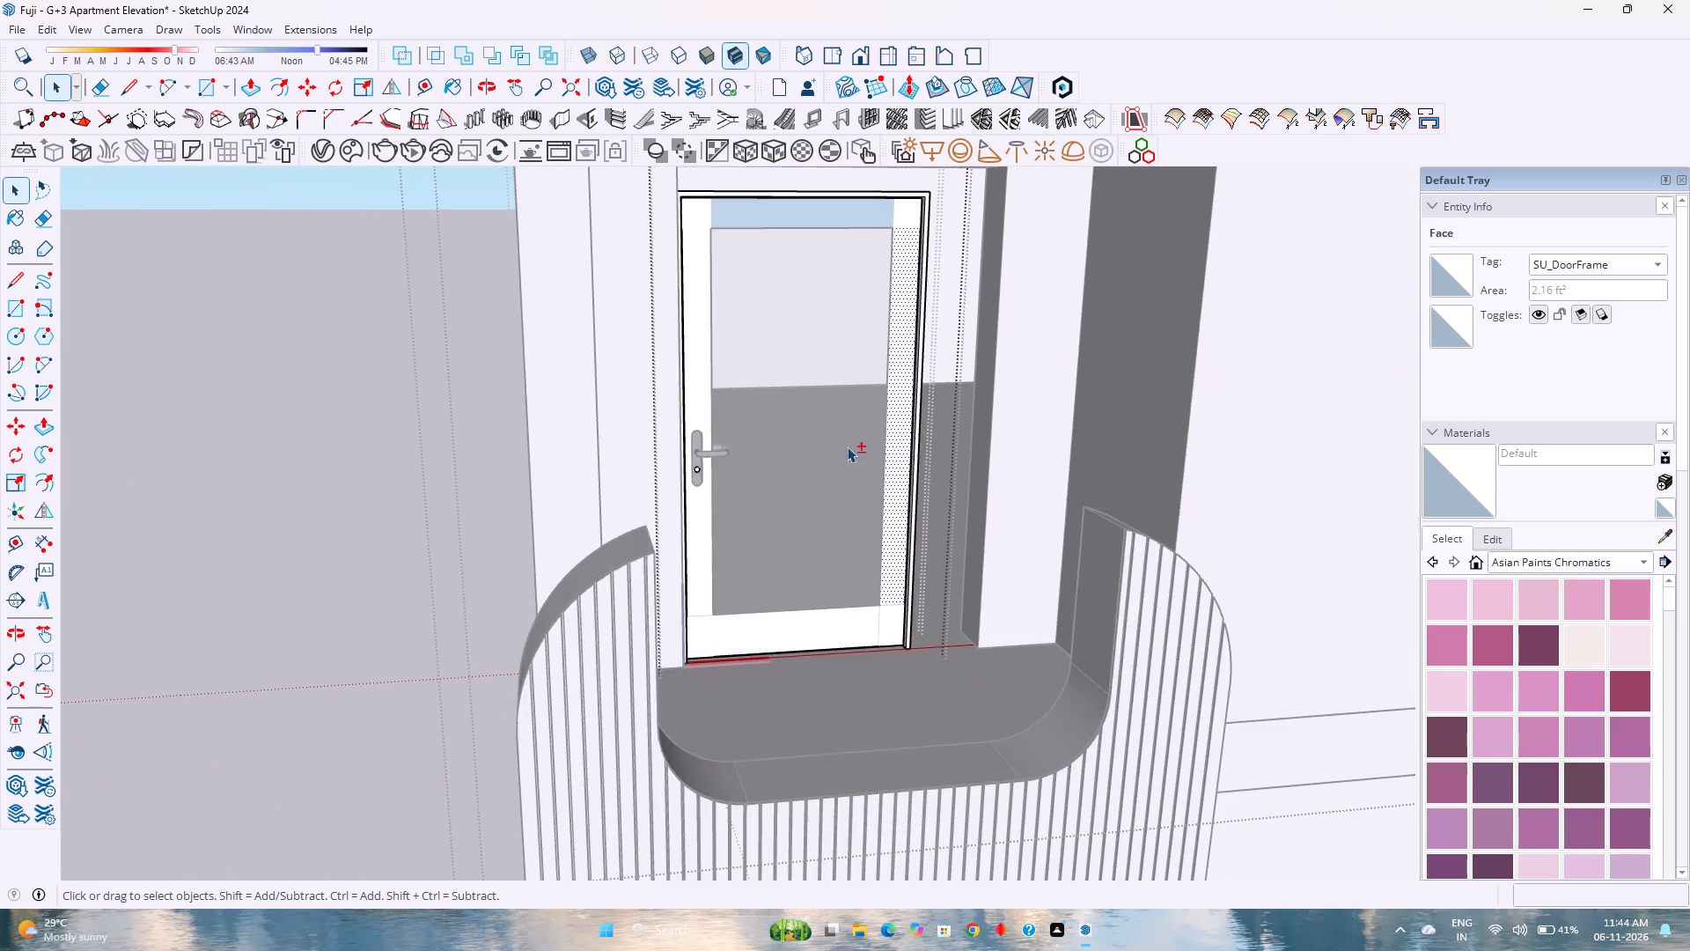
pyautogui.keyDown('shift'); pyautogui.moveTo(853, 445); pyautogui.dragTo(900, 636, button='middle'); pyautogui.keyUp('shift')
pyautogui.middleClick(900, 636)
pyautogui.scroll(2, 878, 439)
pyautogui.click(871, 407)
pyautogui.rightClick(871, 407)
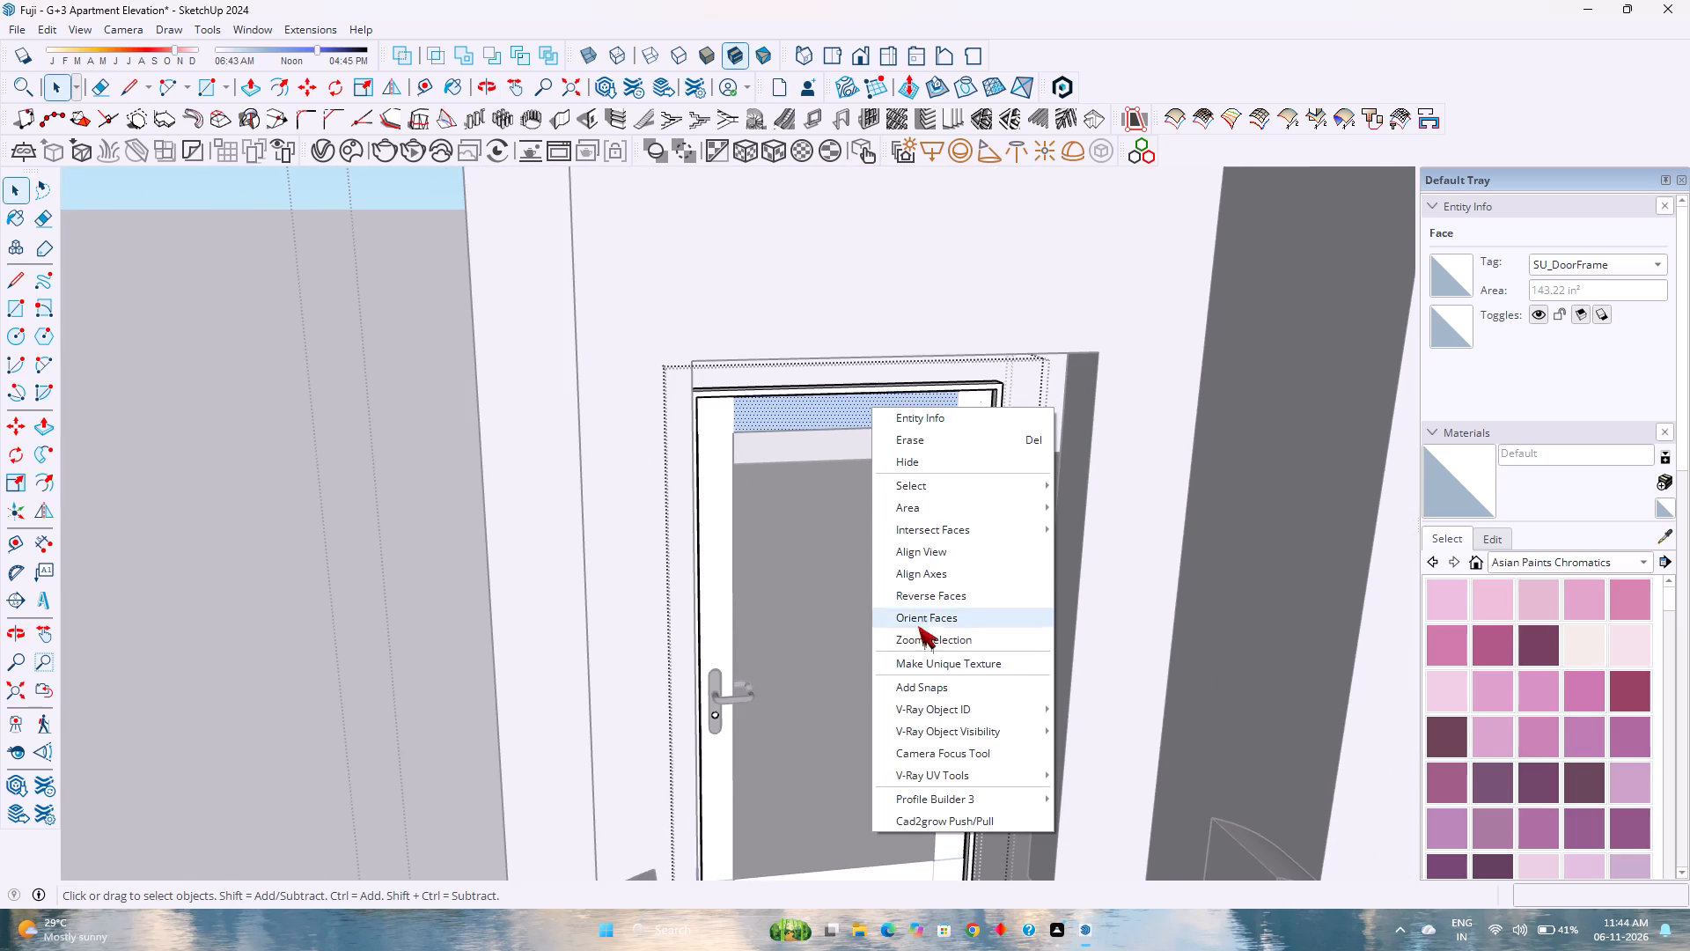
pyautogui.click(915, 592)
pyautogui.scroll(-2, 904, 576)
pyautogui.press('Escape')
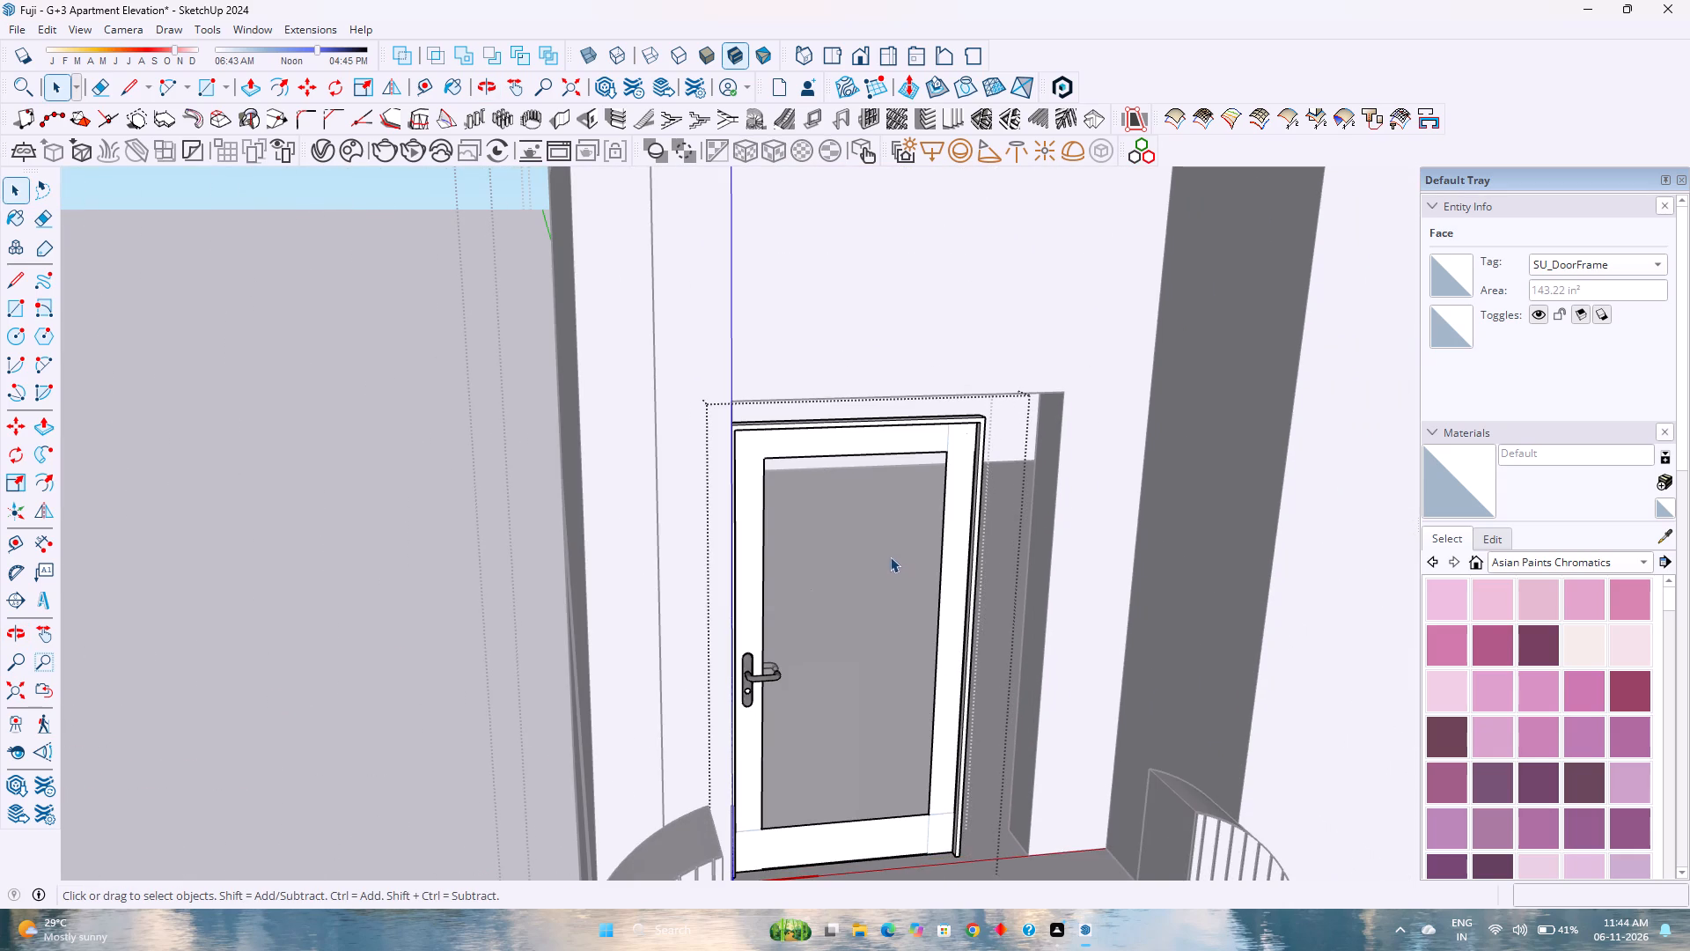
# Examine the middle-floor glass door's leaf and frame from the balcony side and along its edge.
pyautogui.scroll(-1, 940, 606)
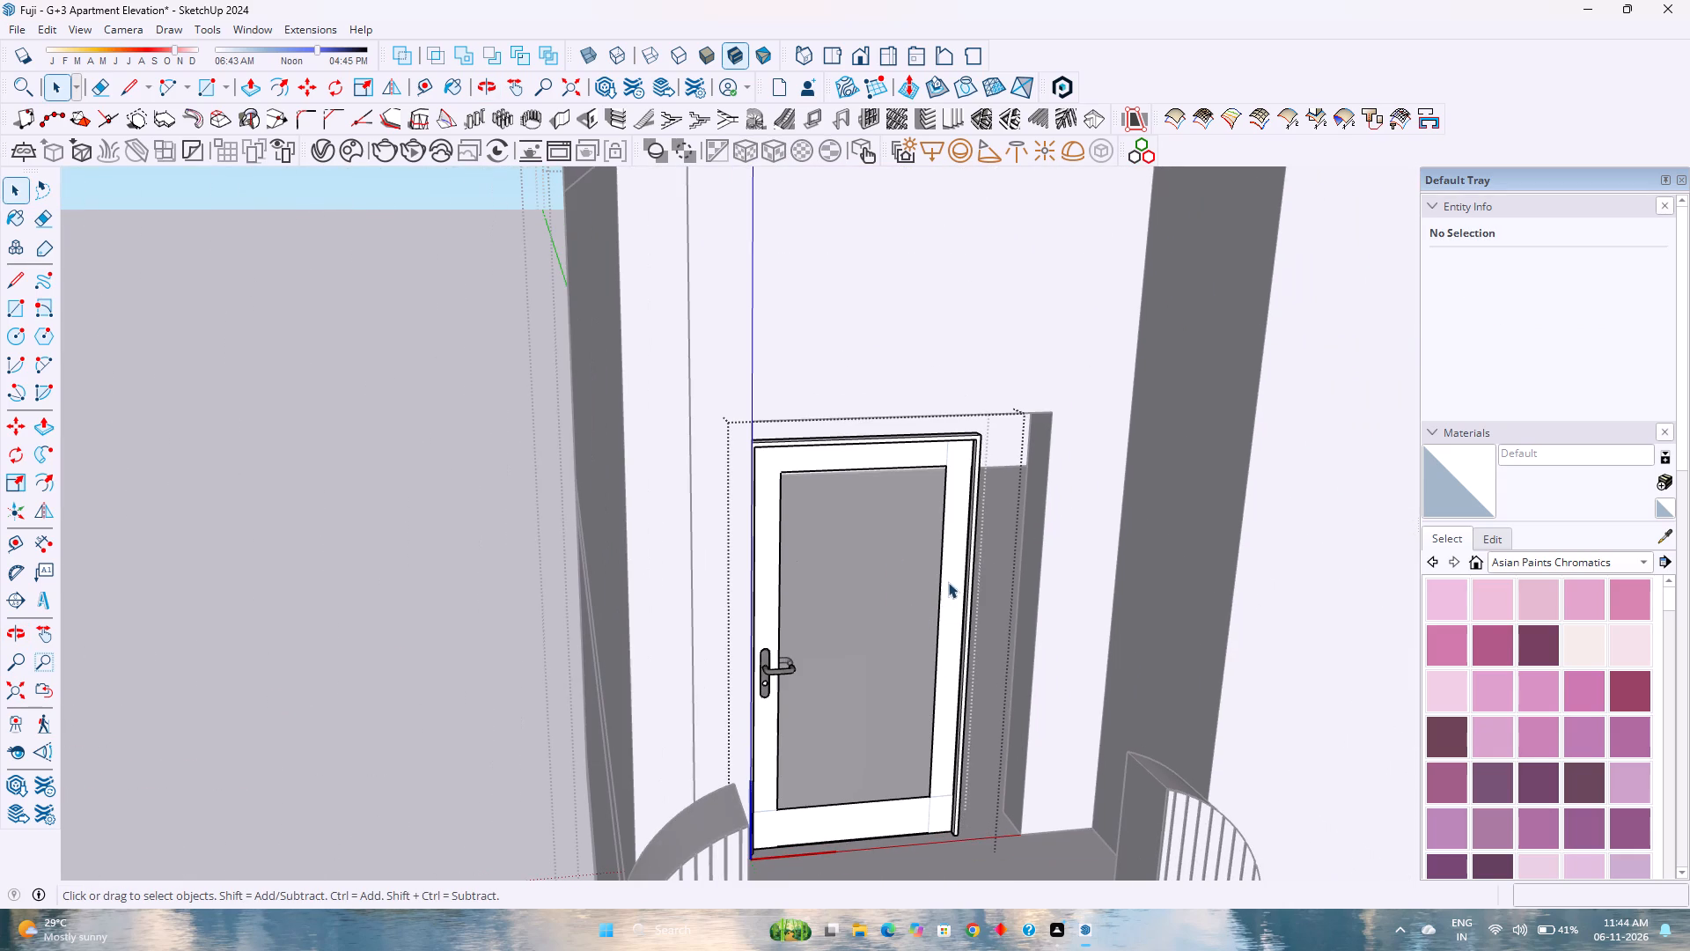
pyautogui.moveTo(948, 582); pyautogui.dragTo(774, 520, button='middle')
pyautogui.middleClick(774, 520)
pyautogui.scroll(6, 849, 534)
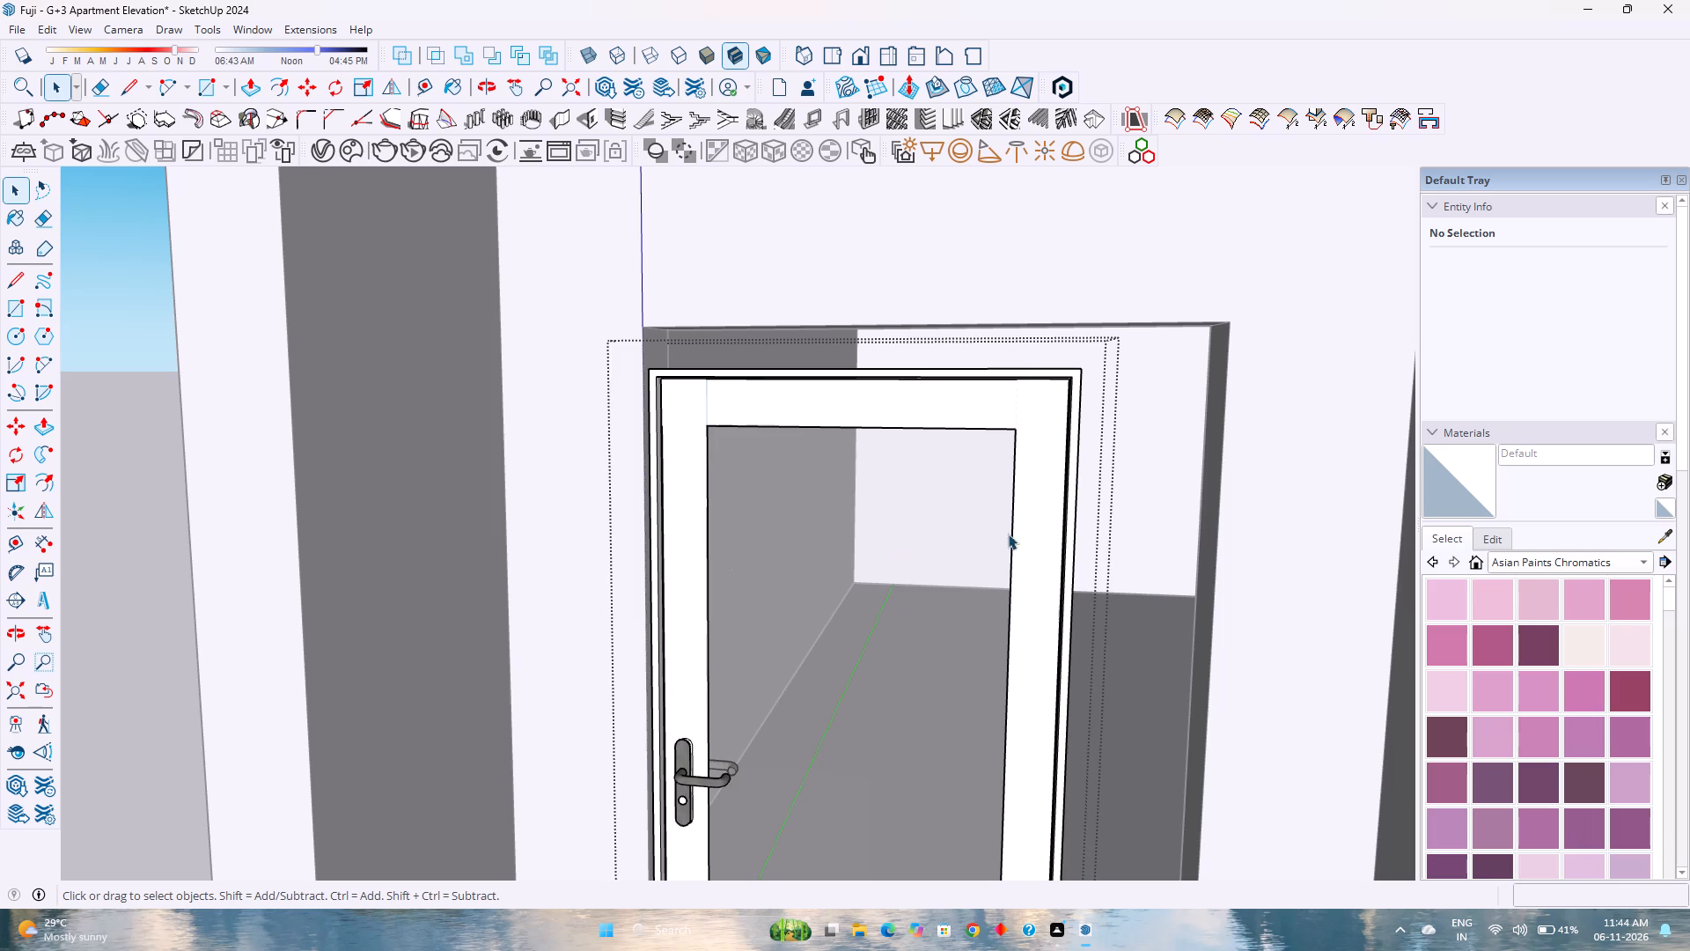
pyautogui.scroll(17, 1076, 492)
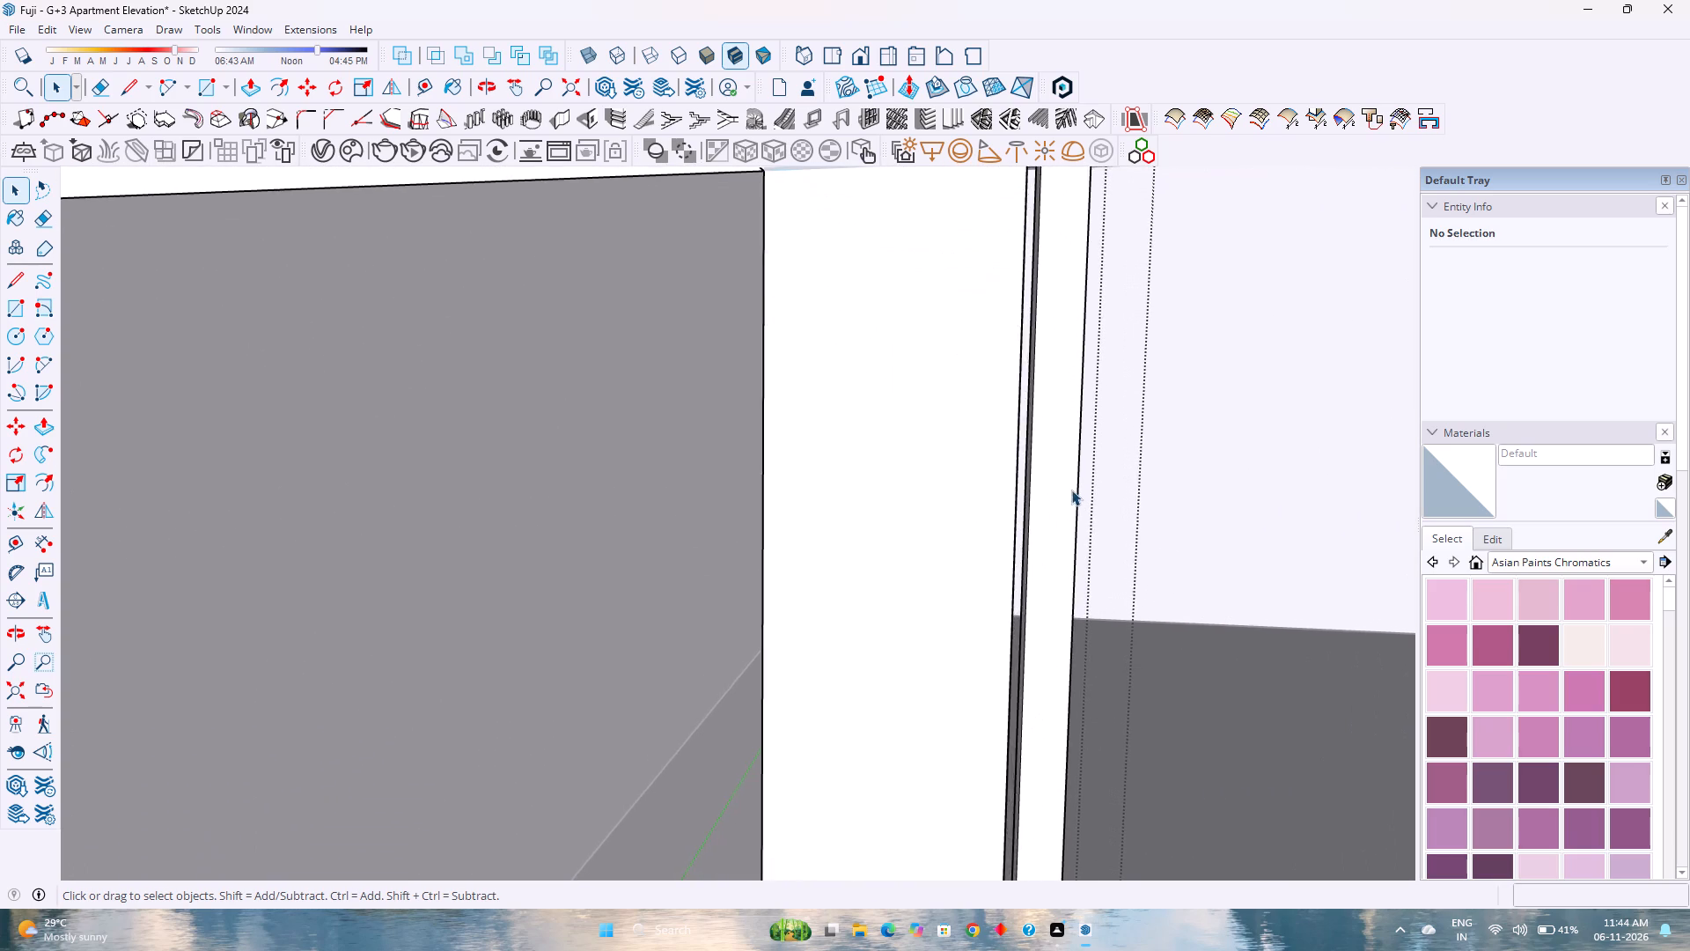
pyautogui.scroll(1, 1071, 490)
pyautogui.moveTo(1071, 490); pyautogui.dragTo(552, 549, button='middle')
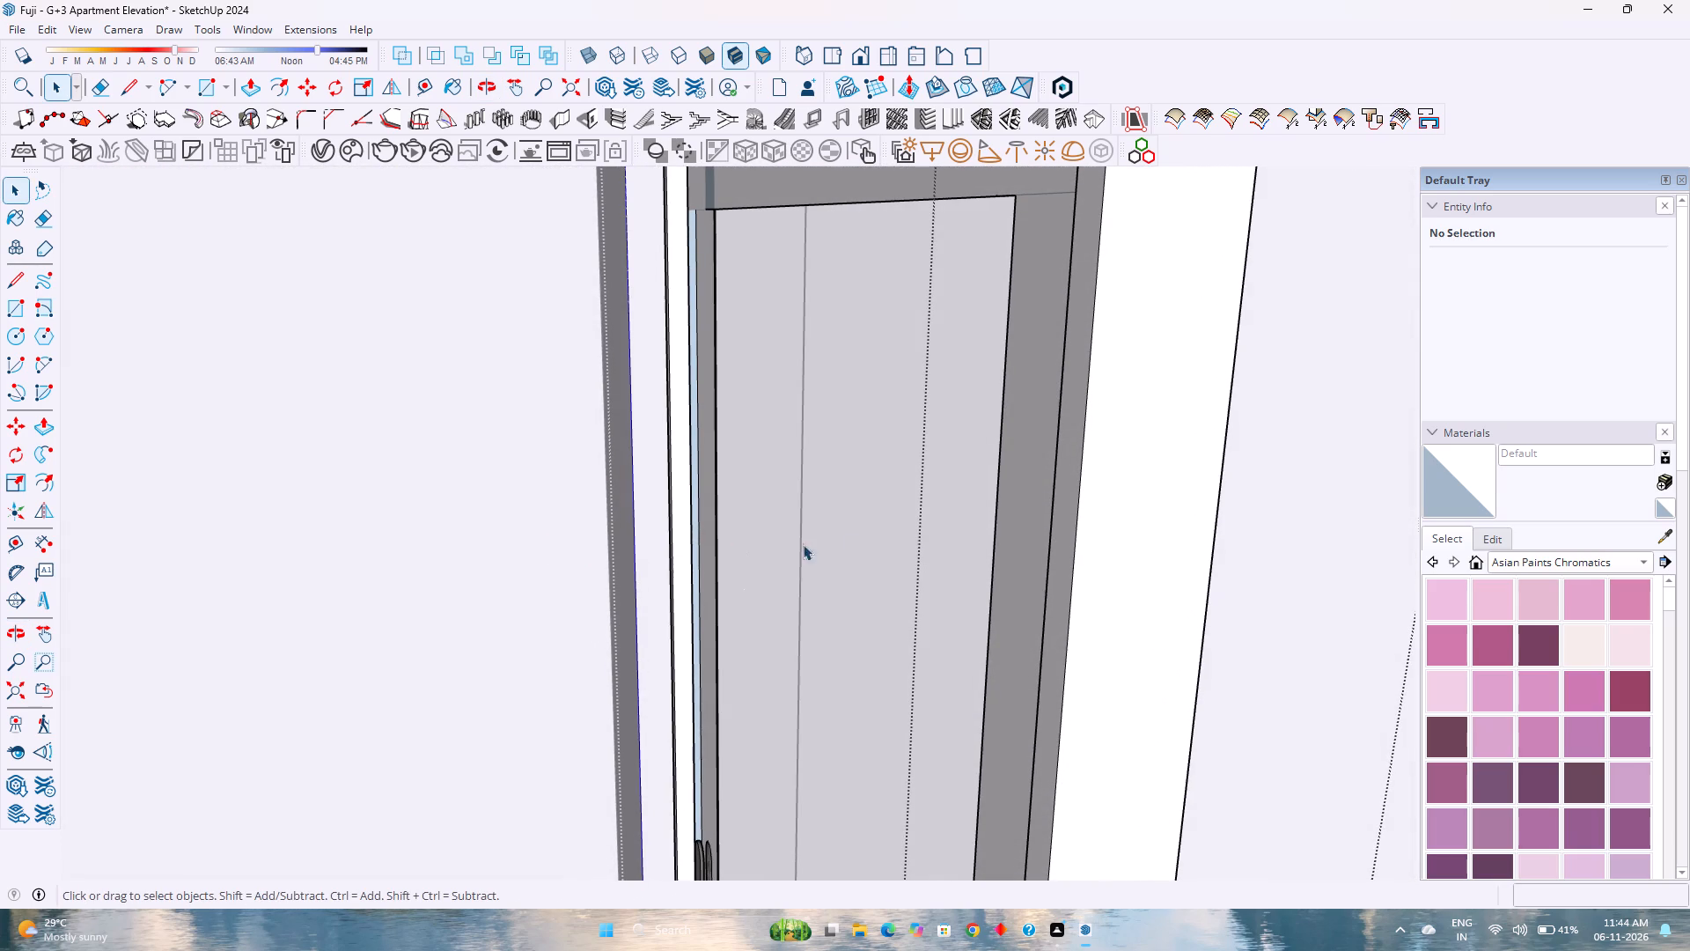
pyautogui.moveTo(1176, 497); pyautogui.dragTo(819, 493, button='middle')
pyautogui.scroll(-3, 819, 492)
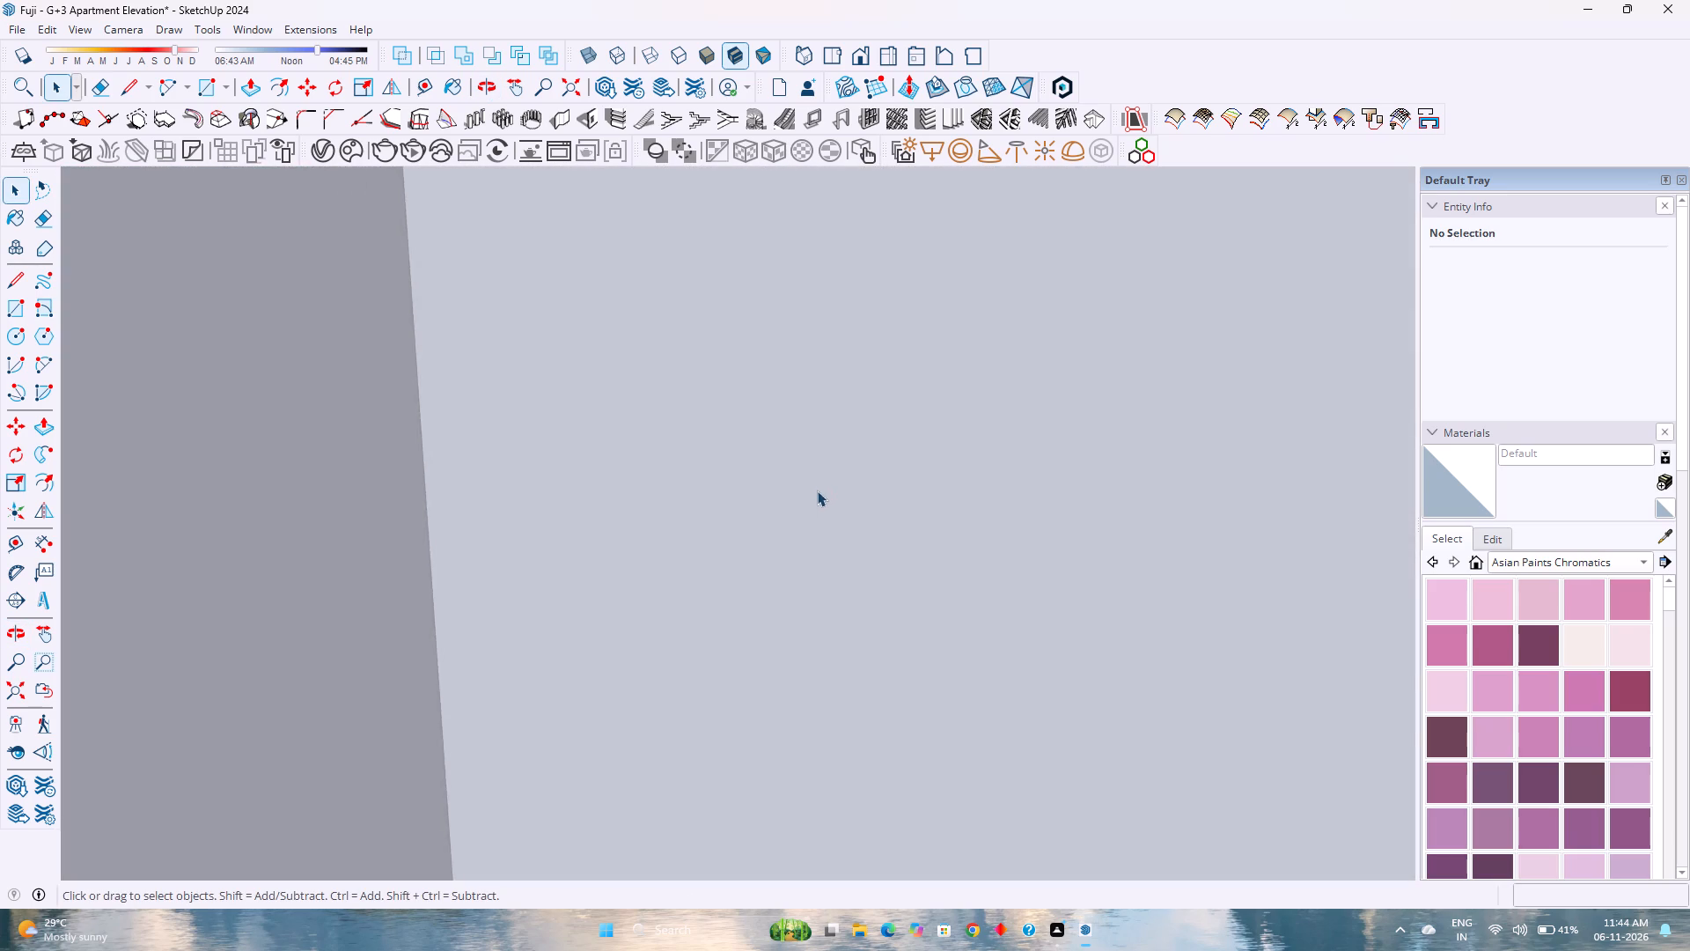
pyautogui.scroll(-4, 817, 490)
# Place a section plane on the building's long plain side wall, keeping the name Section 1 and symbol 1.
pyautogui.click(9, 690)
pyautogui.scroll(-3, 206, 577)
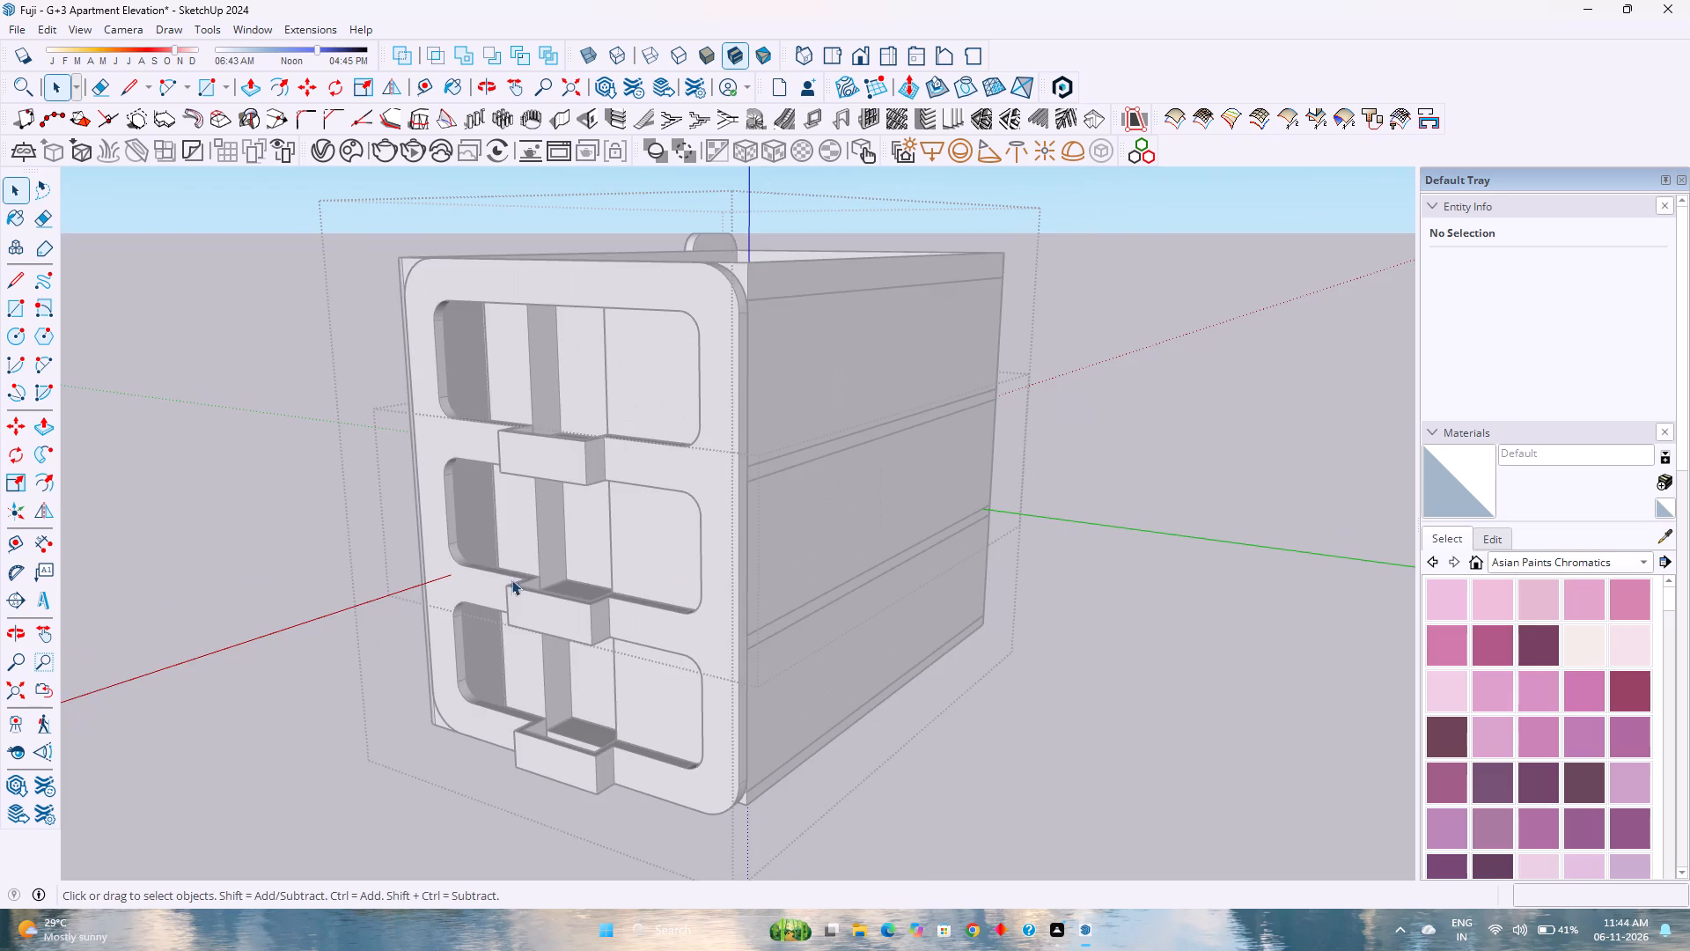
pyautogui.moveTo(689, 575); pyautogui.dragTo(347, 550, button='middle')
pyautogui.middleClick(347, 550)
pyautogui.click(1297, 704)
pyautogui.moveTo(1242, 675); pyautogui.dragTo(1050, 708, button='middle')
pyautogui.middleClick(1050, 708)
pyautogui.scroll(-3, 1050, 708)
pyautogui.click(1162, 714)
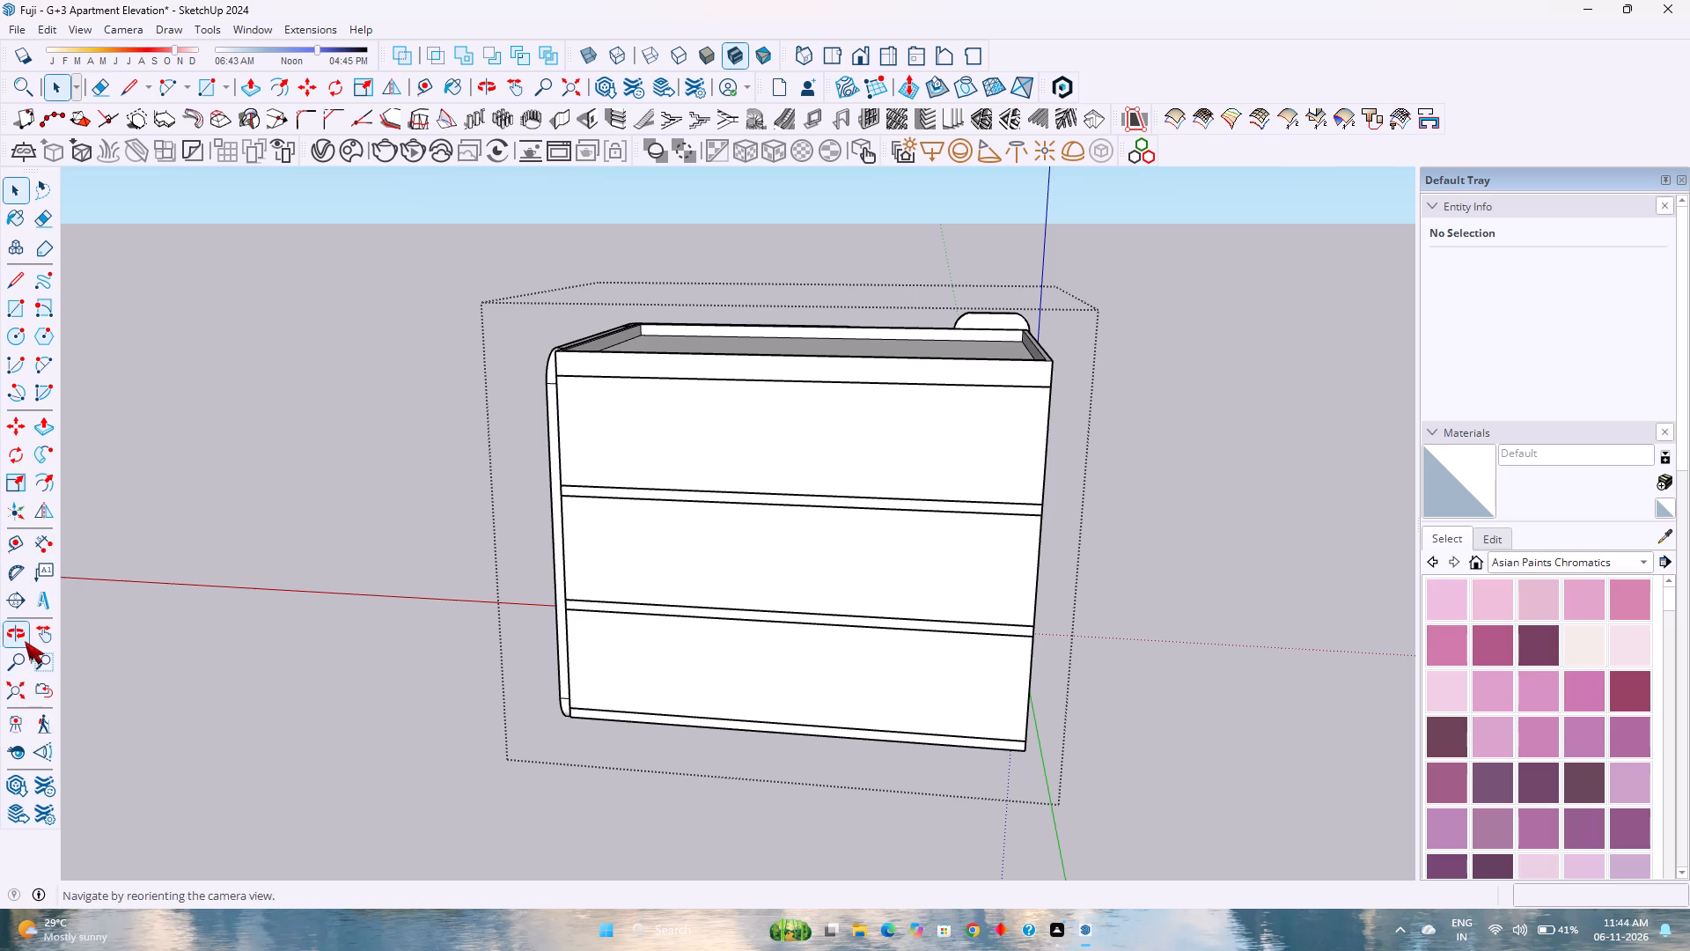
pyautogui.click(11, 601)
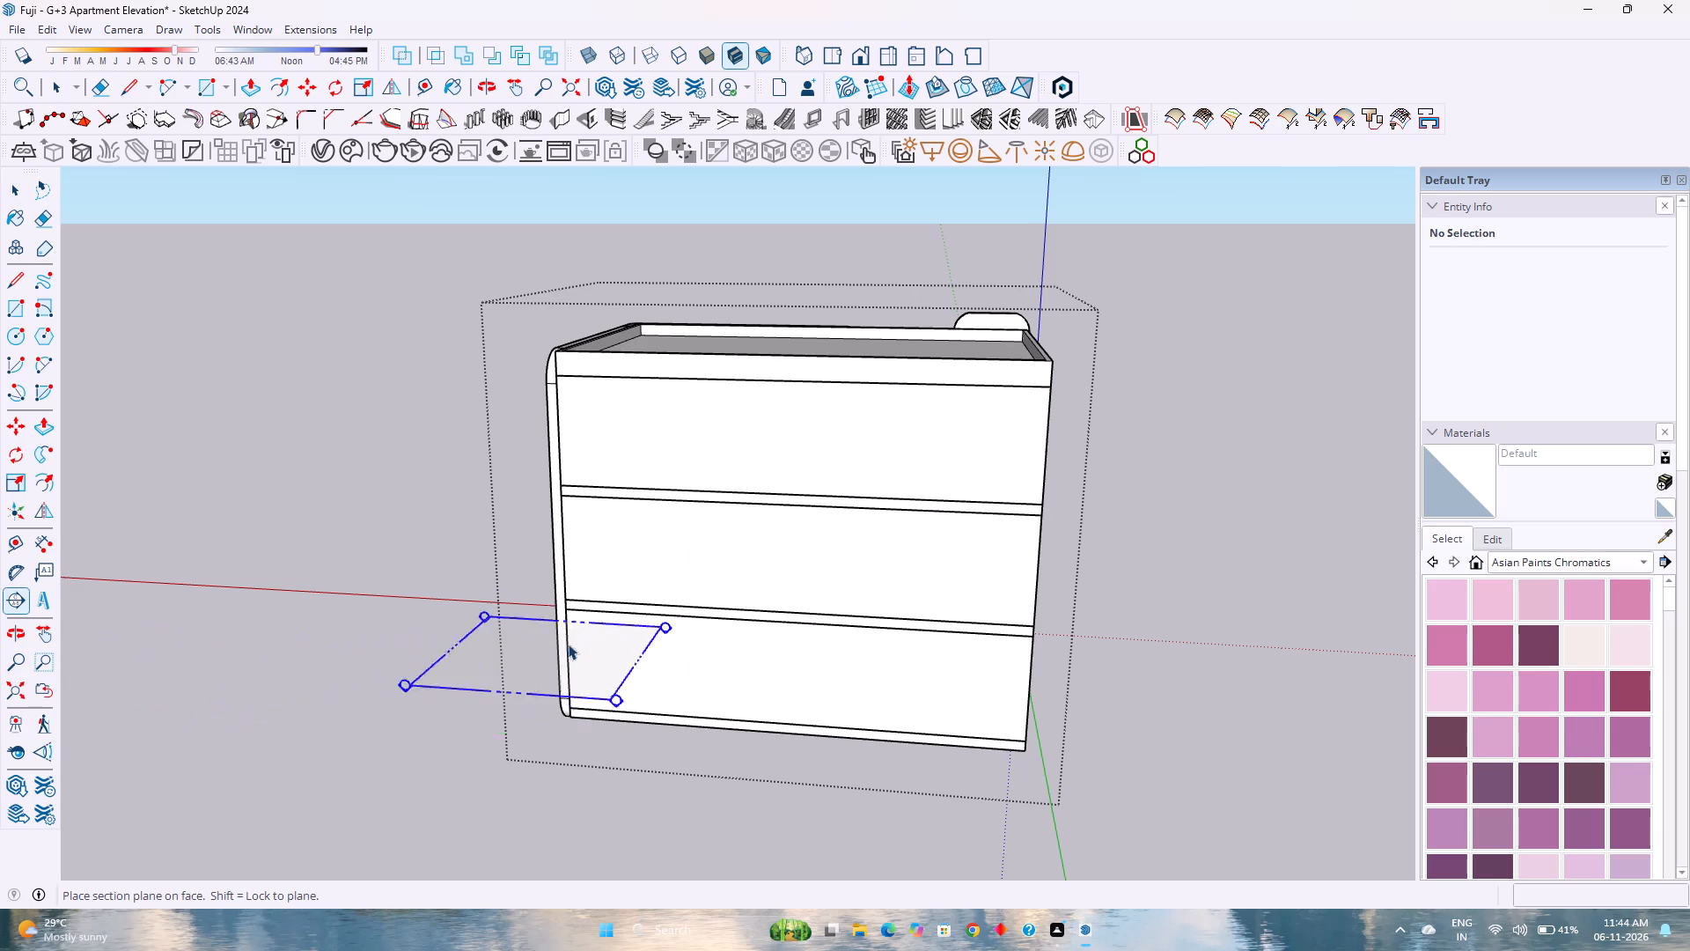
pyautogui.click(683, 593)
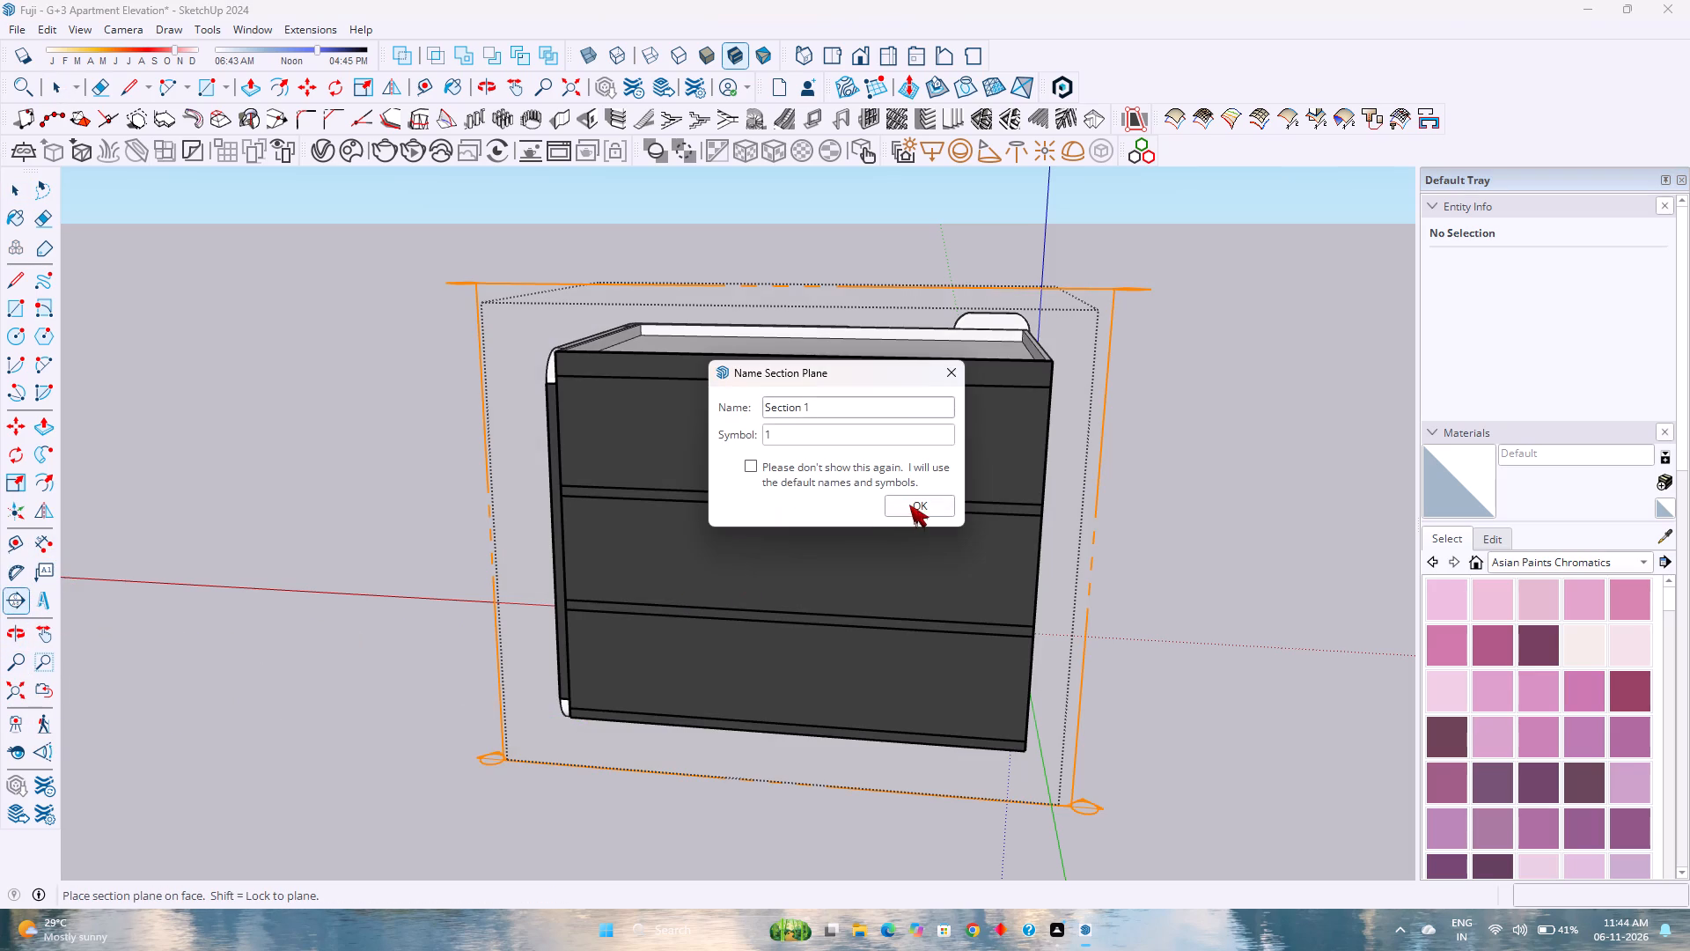
pyautogui.click(909, 505)
# Move the section plane about 19' into the building so it cuts through the rooms in front of the balcony doorways.
pyautogui.click(1088, 812)
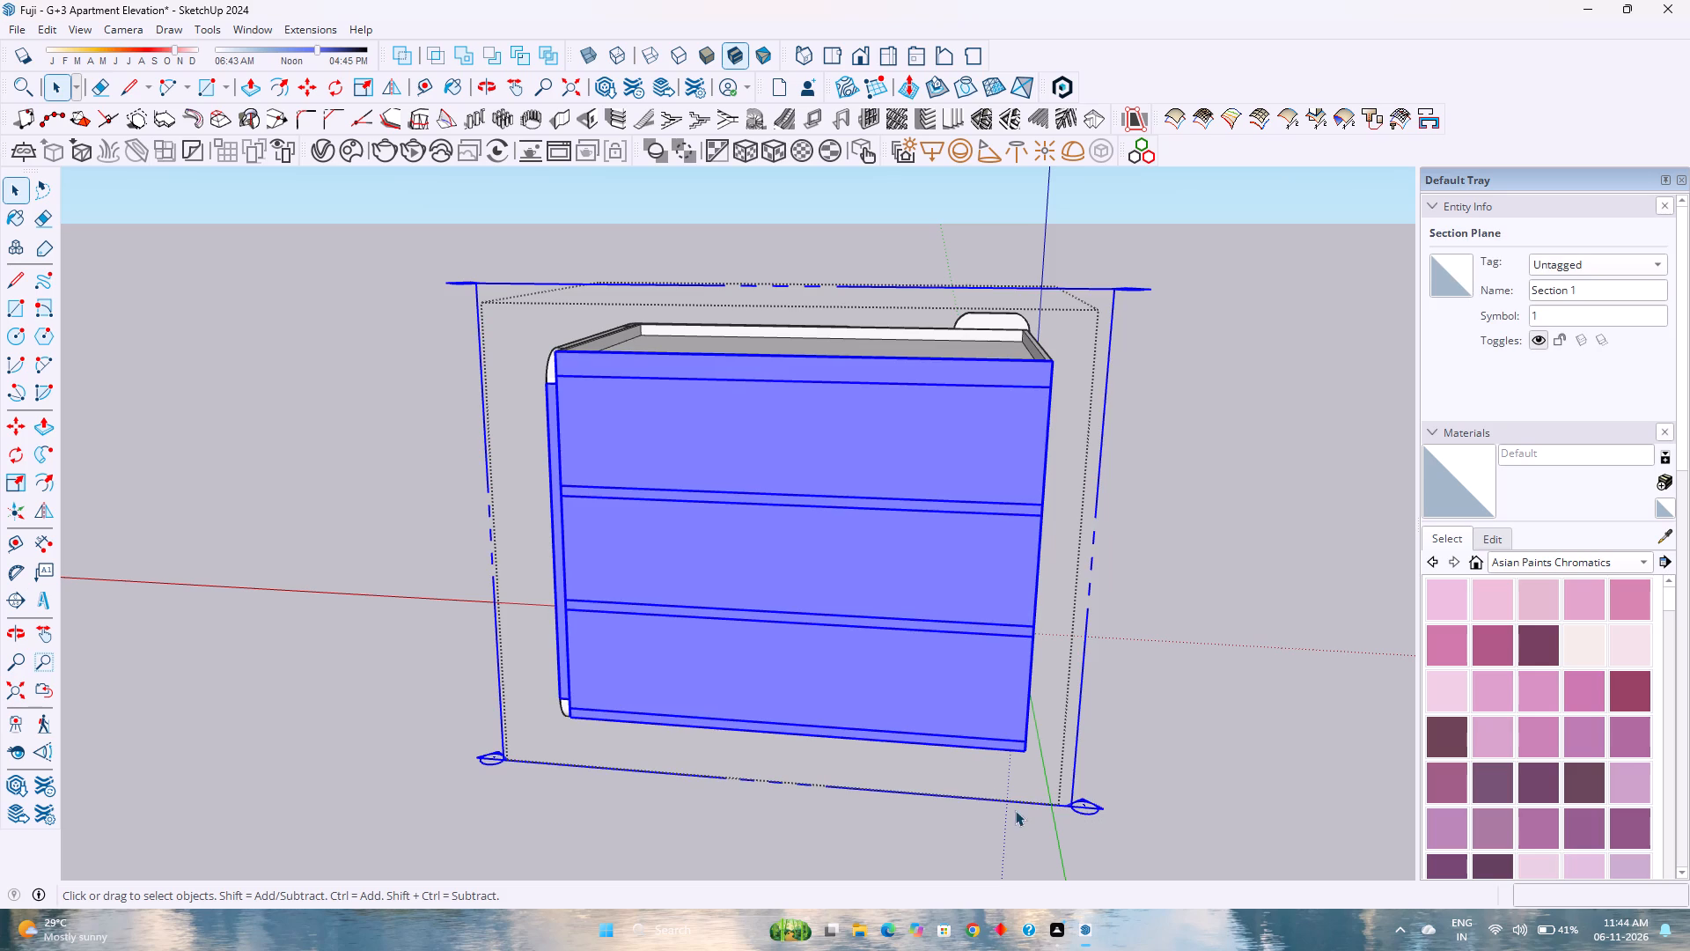
pyautogui.press('m')
pyautogui.click(1069, 809)
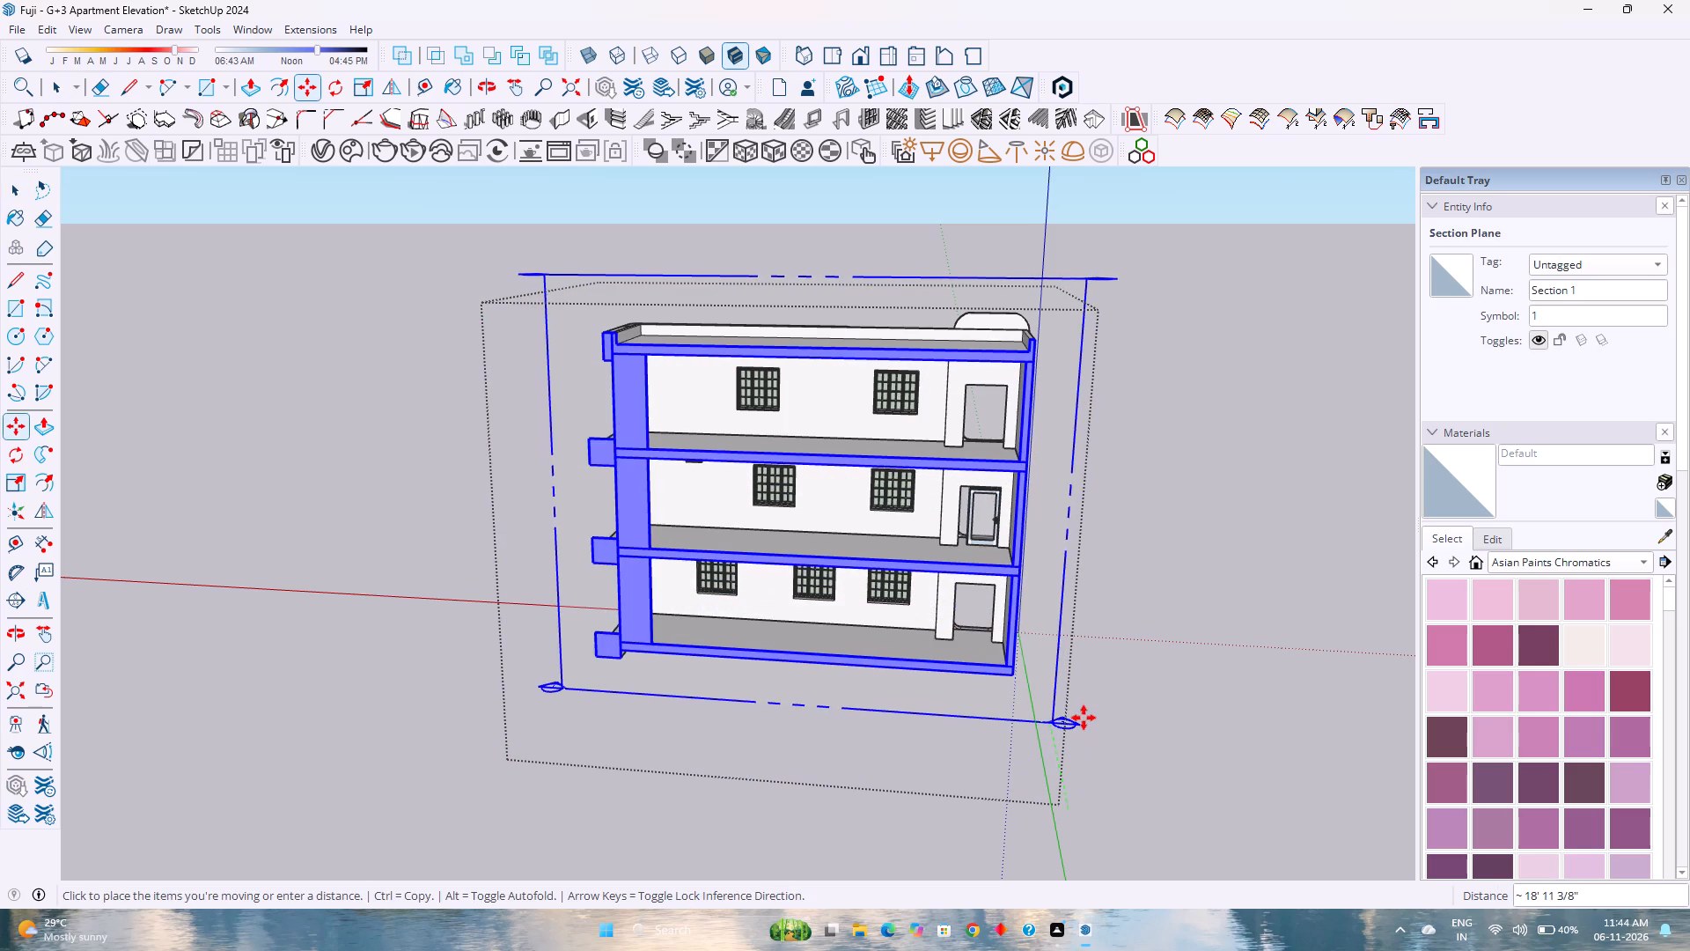
pyautogui.click(1085, 711)
pyautogui.press('space')
# Examine the middle floor's glass door from inside the cut-open room, including its rails and stiles.
pyautogui.scroll(6, 980, 630)
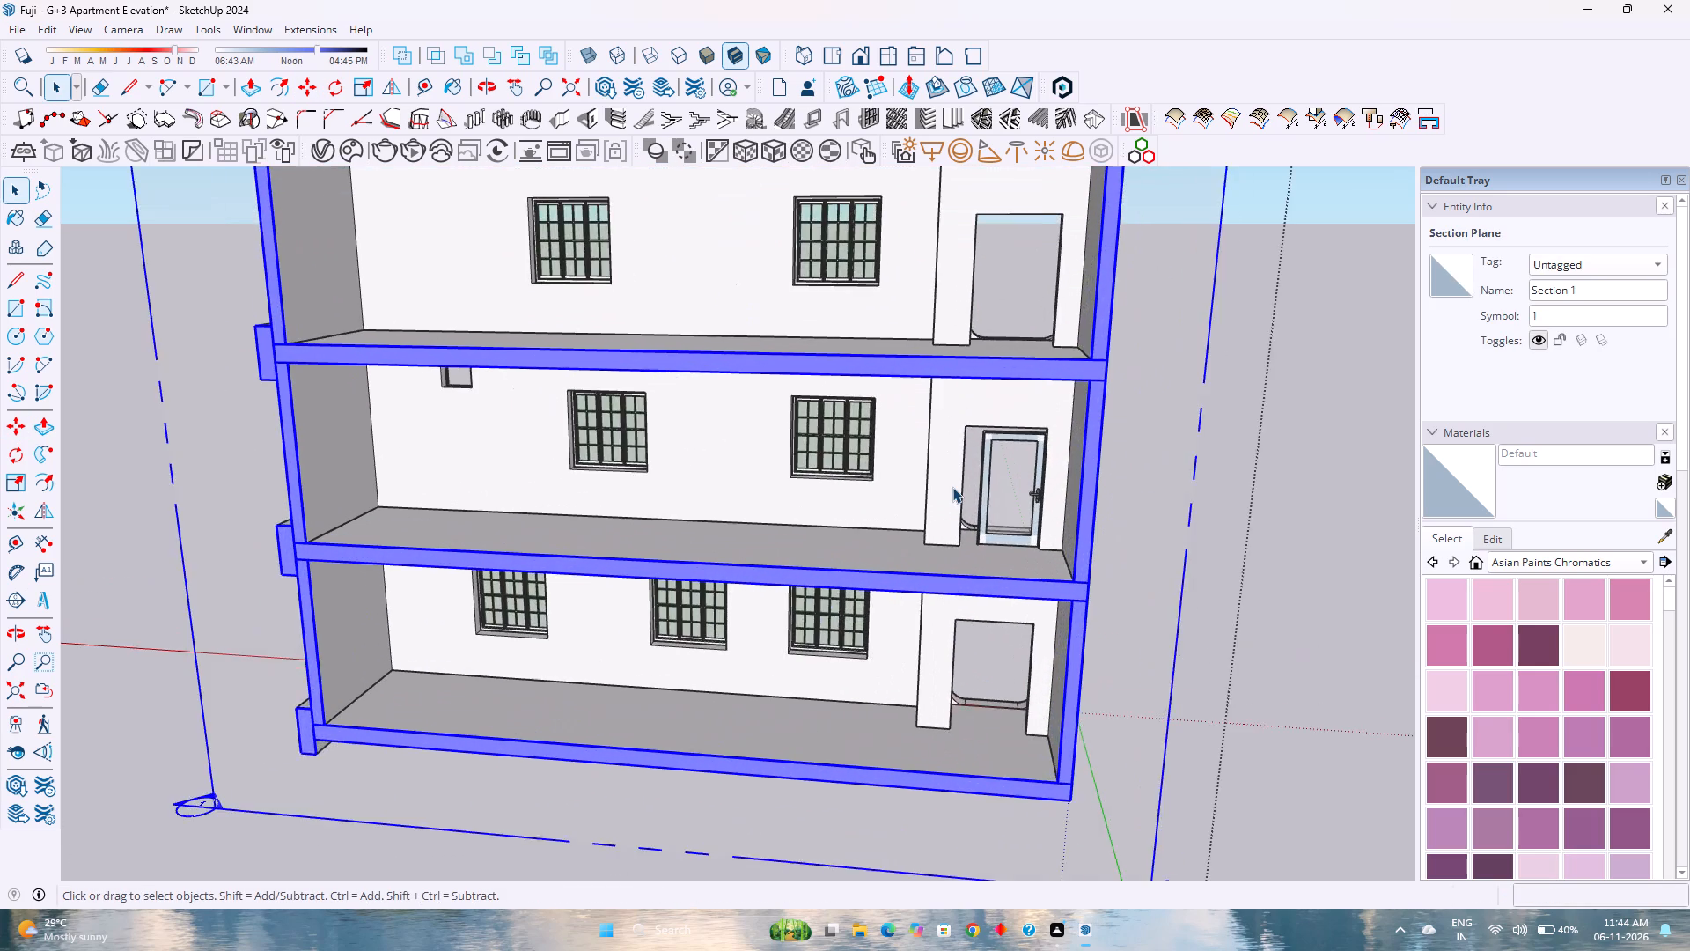
pyautogui.scroll(19, 952, 487)
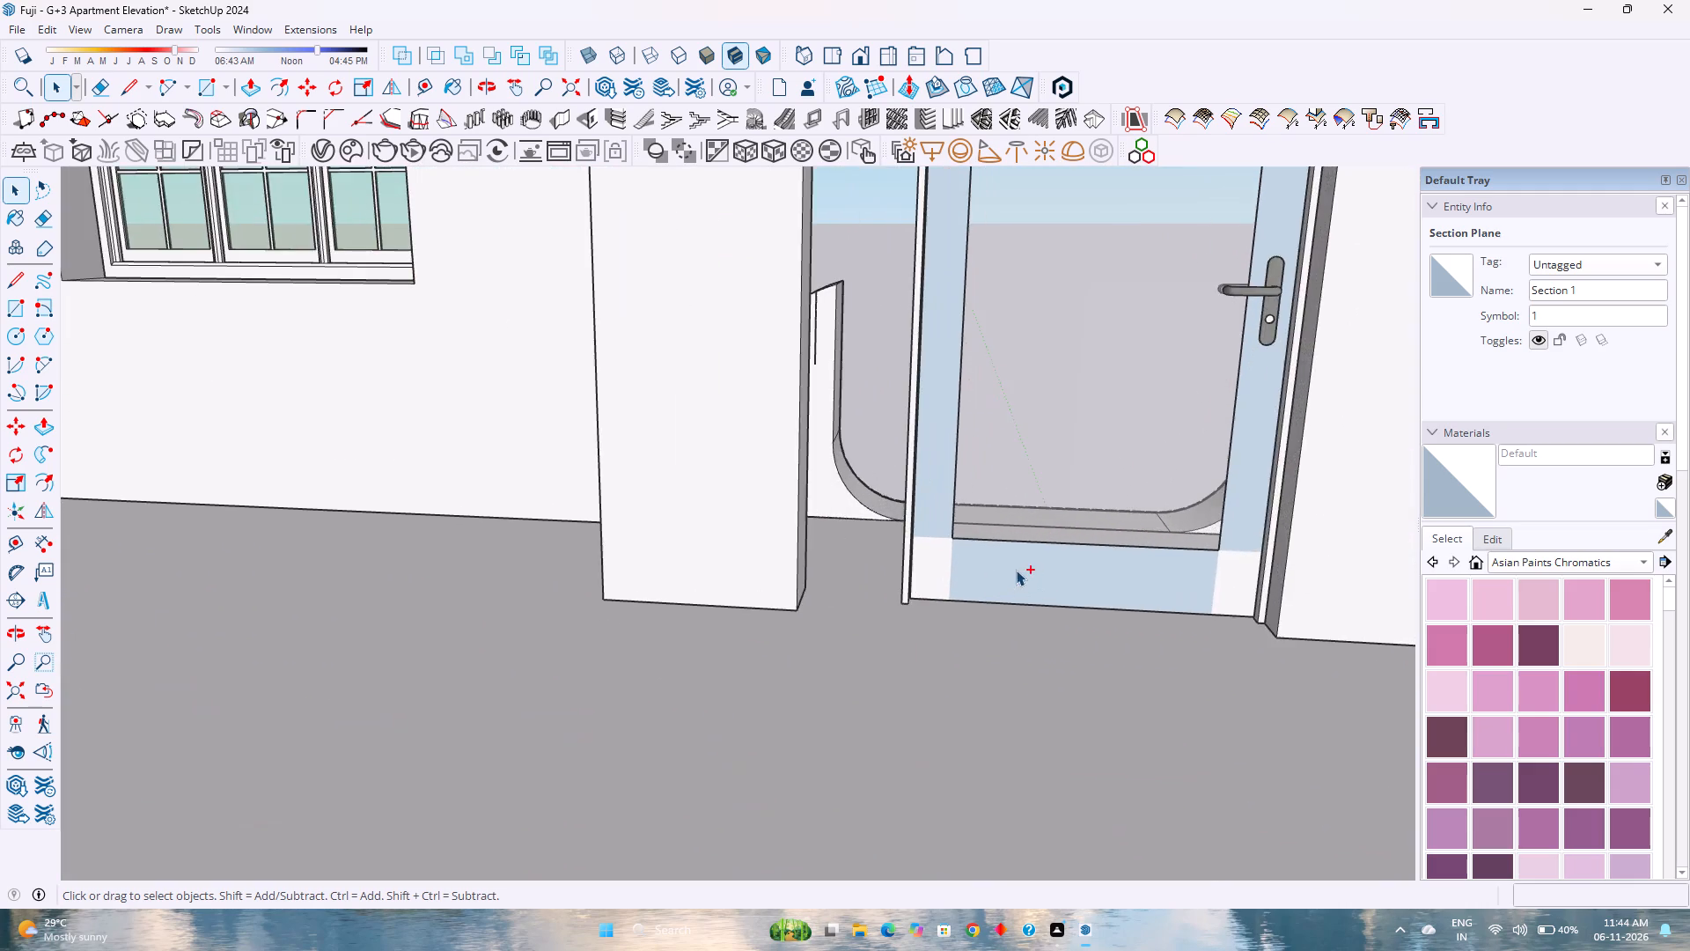
pyautogui.keyDown('ctrl'); pyautogui.moveTo(1016, 570); pyautogui.dragTo(871, 713, button='middle'); pyautogui.keyUp('ctrl')
pyautogui.keyDown('ctrl'); pyautogui.middleClick(871, 713); pyautogui.keyUp('ctrl')
pyautogui.scroll(-3, 890, 676)
pyautogui.keyDown('shift'); pyautogui.moveTo(874, 626); pyautogui.dragTo(719, 740, button='middle'); pyautogui.keyUp('shift')
pyautogui.moveTo(681, 750); pyautogui.dragTo(972, 662, button='middle')
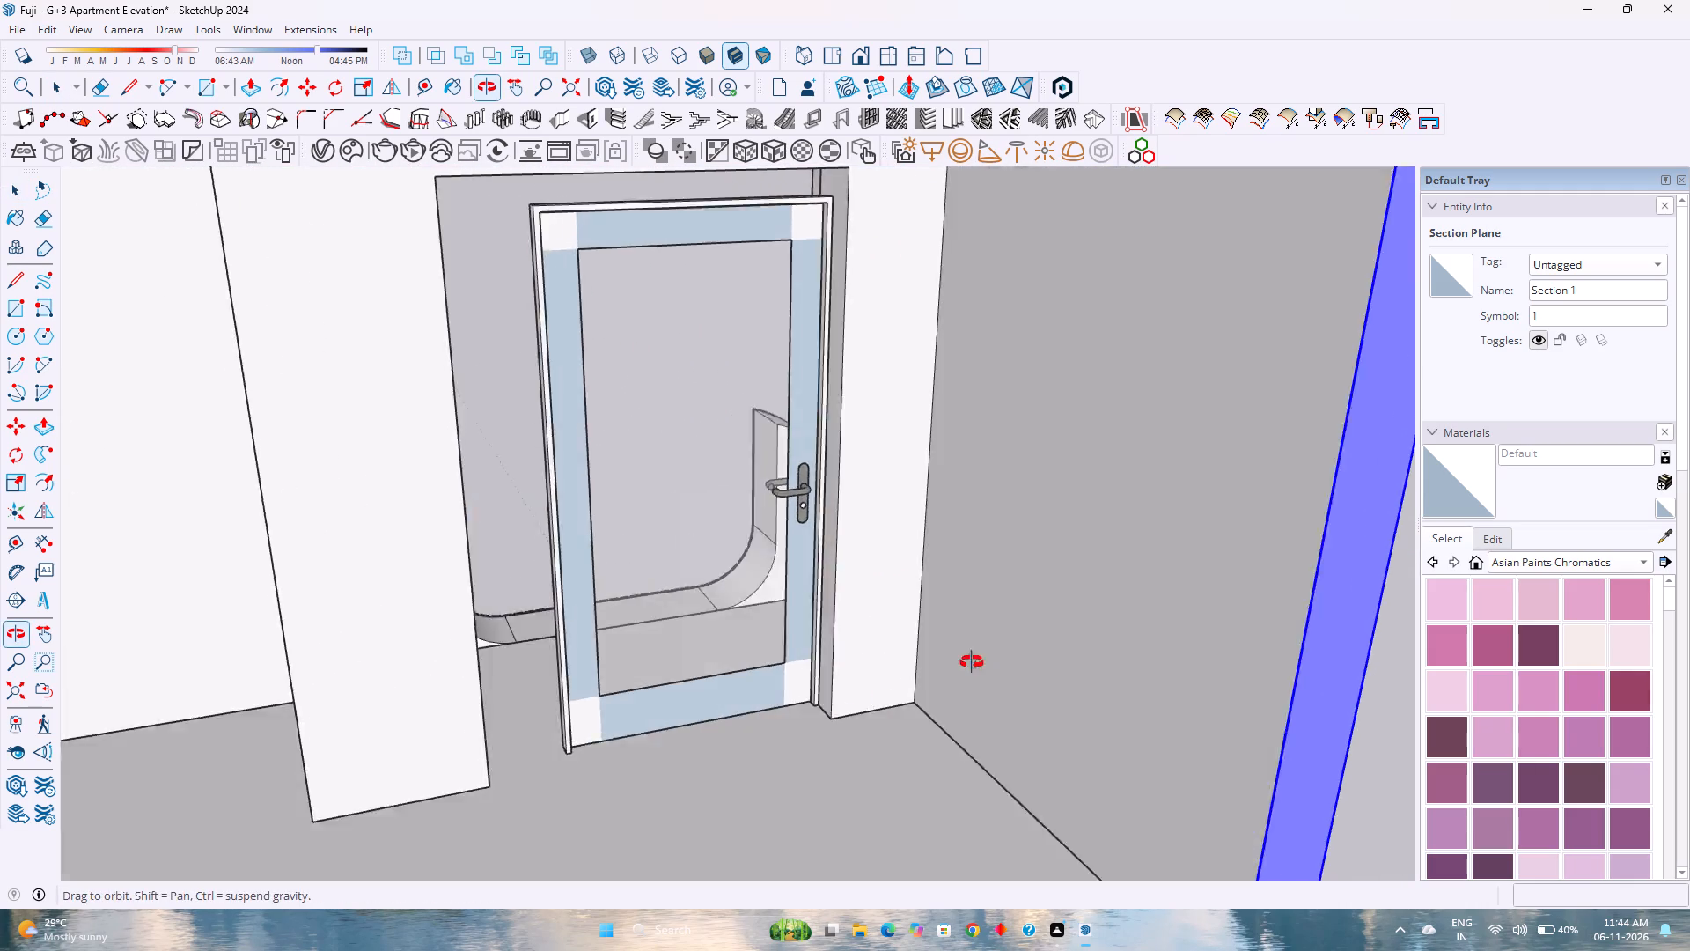
pyautogui.moveTo(972, 662); pyautogui.dragTo(976, 659, button='middle')
pyautogui.scroll(-3, 983, 647)
pyautogui.moveTo(947, 661); pyautogui.dragTo(863, 650, button='middle')
pyautogui.middleClick(863, 650)
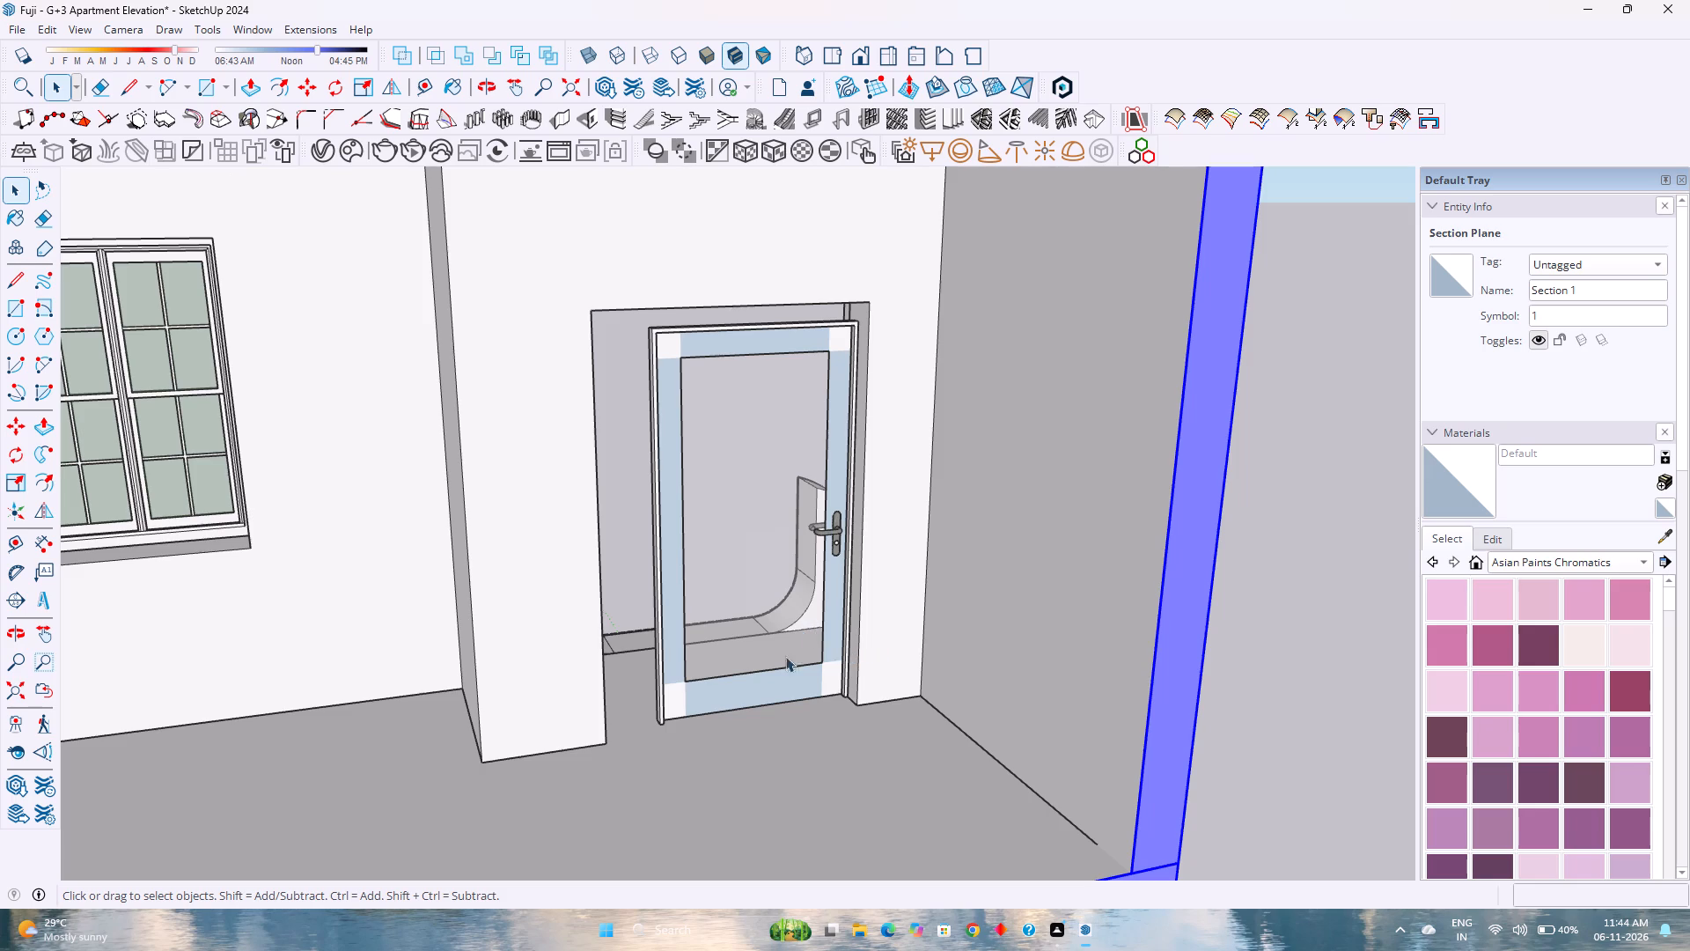
pyautogui.scroll(5, 781, 665)
pyautogui.moveTo(760, 697); pyautogui.dragTo(1043, 844, button='middle')
pyautogui.middleClick(1043, 844)
pyautogui.scroll(2, 885, 703)
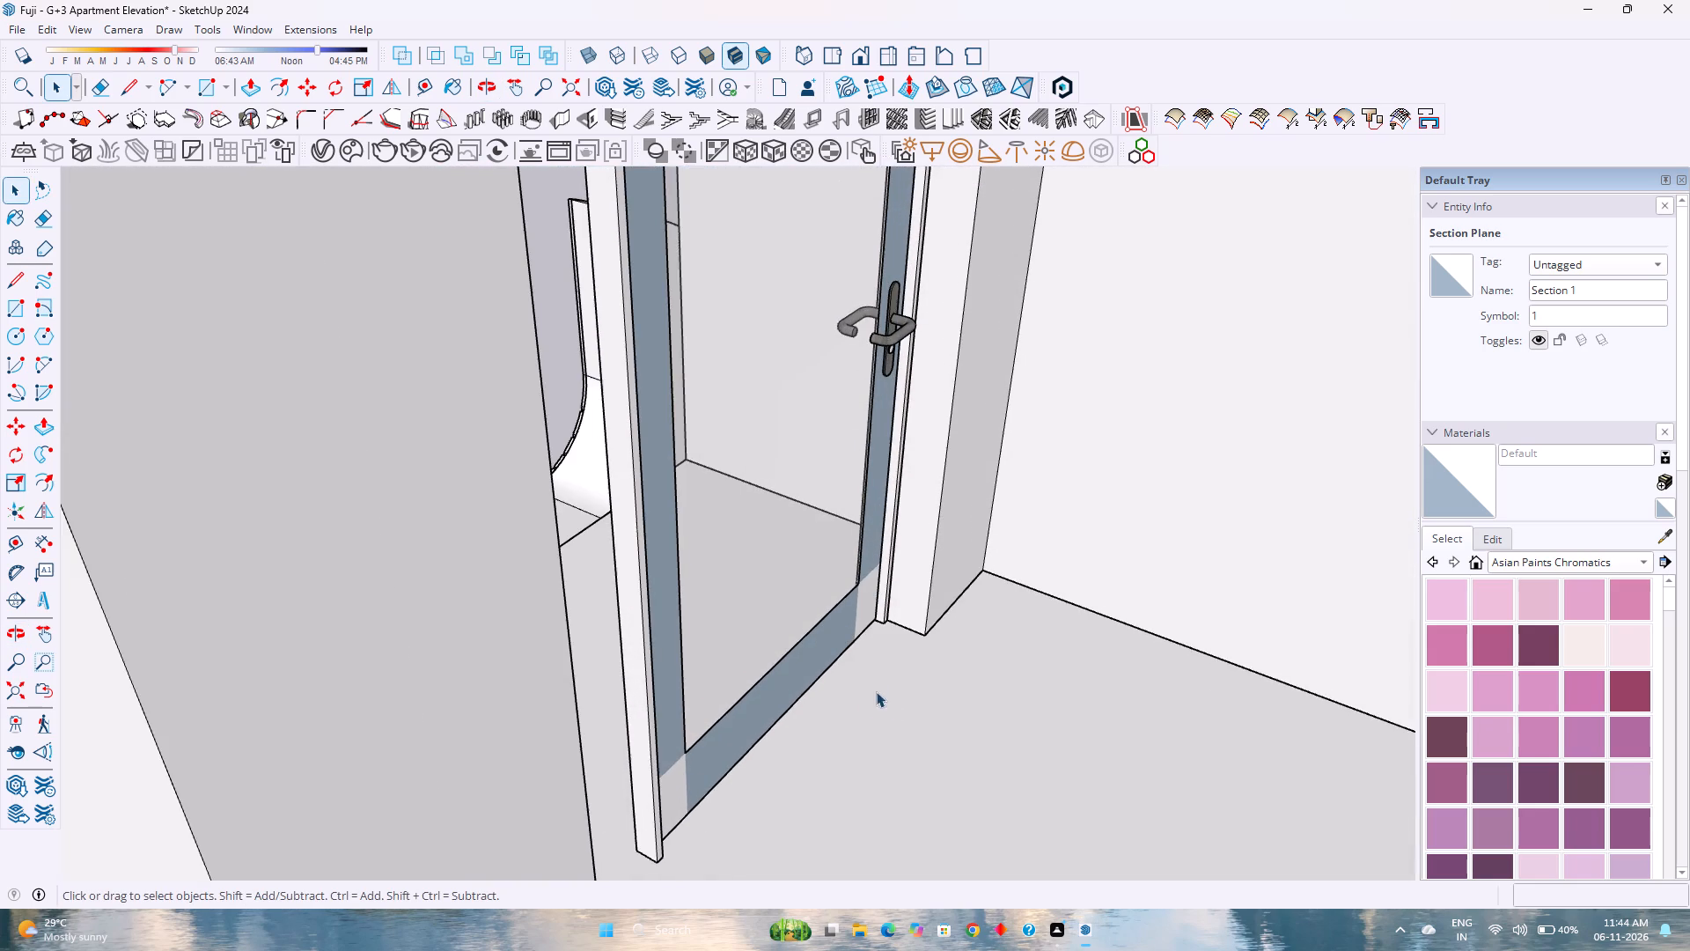
pyautogui.scroll(9, 852, 658)
pyautogui.moveTo(788, 605); pyautogui.dragTo(1014, 663, button='middle')
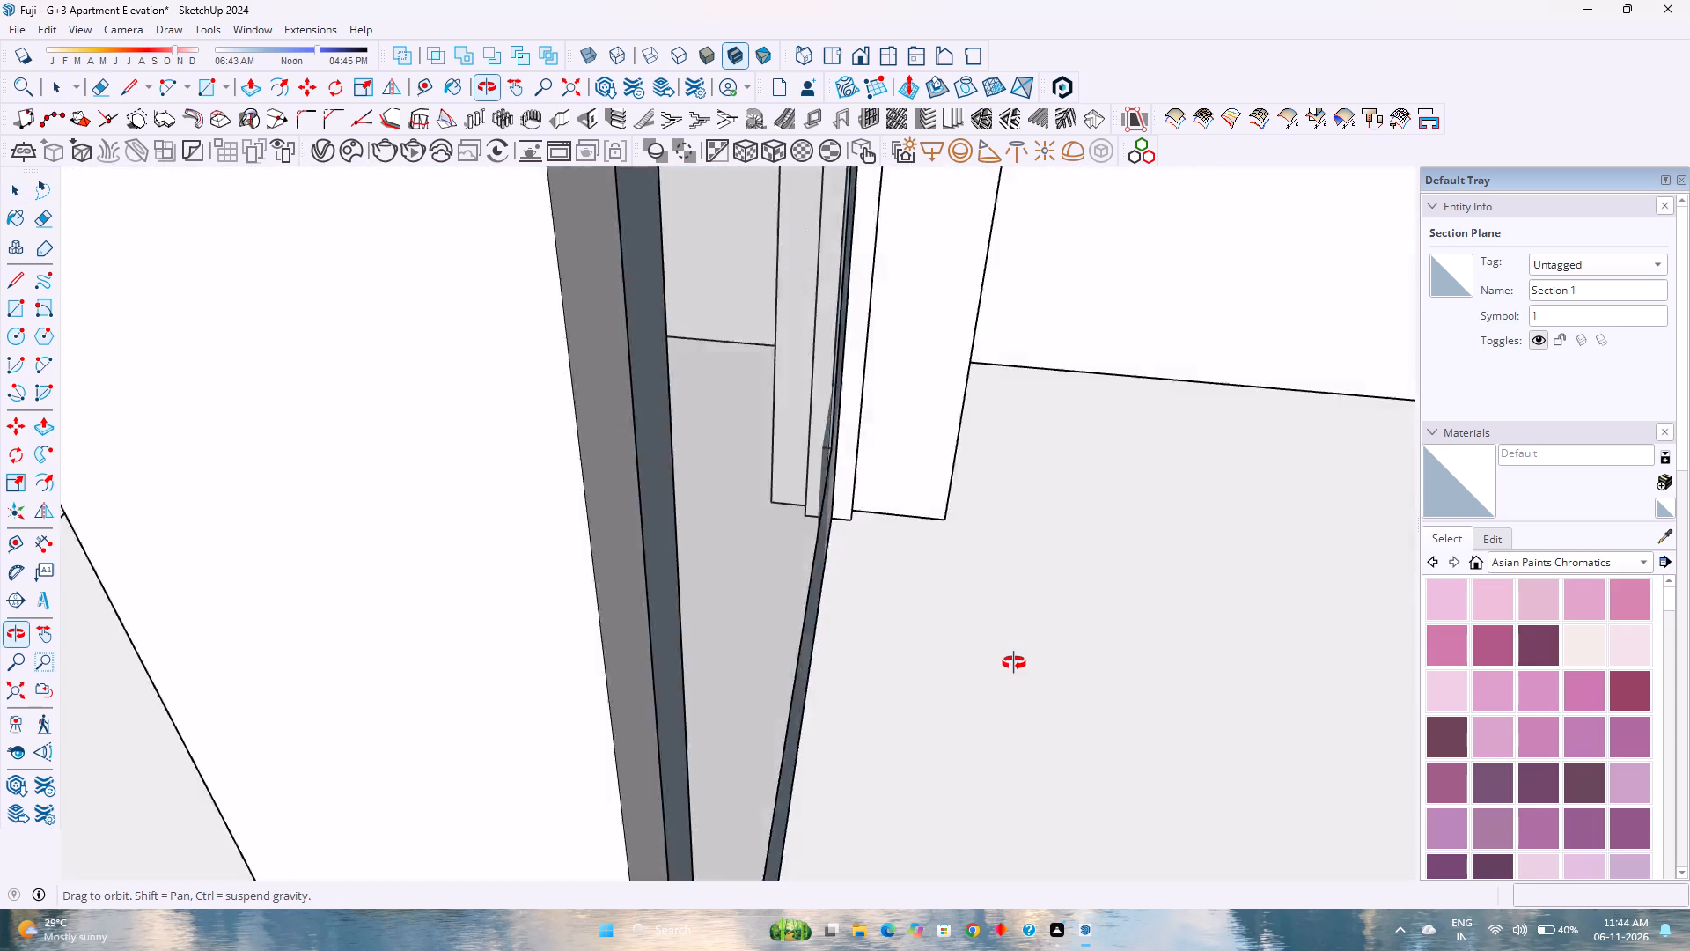
pyautogui.moveTo(1014, 663); pyautogui.dragTo(801, 663, button='middle')
pyautogui.middleClick(801, 663)
# Open the door leaf's nested geometry and push/pull the bottom rail's face about 3/8".
pyautogui.moveTo(814, 649); pyautogui.dragTo(1158, 641, button='middle')
pyautogui.middleClick(1158, 641)
pyautogui.doubleClick(908, 644)
pyautogui.scroll(3, 908, 644)
pyautogui.doubleClick(905, 644)
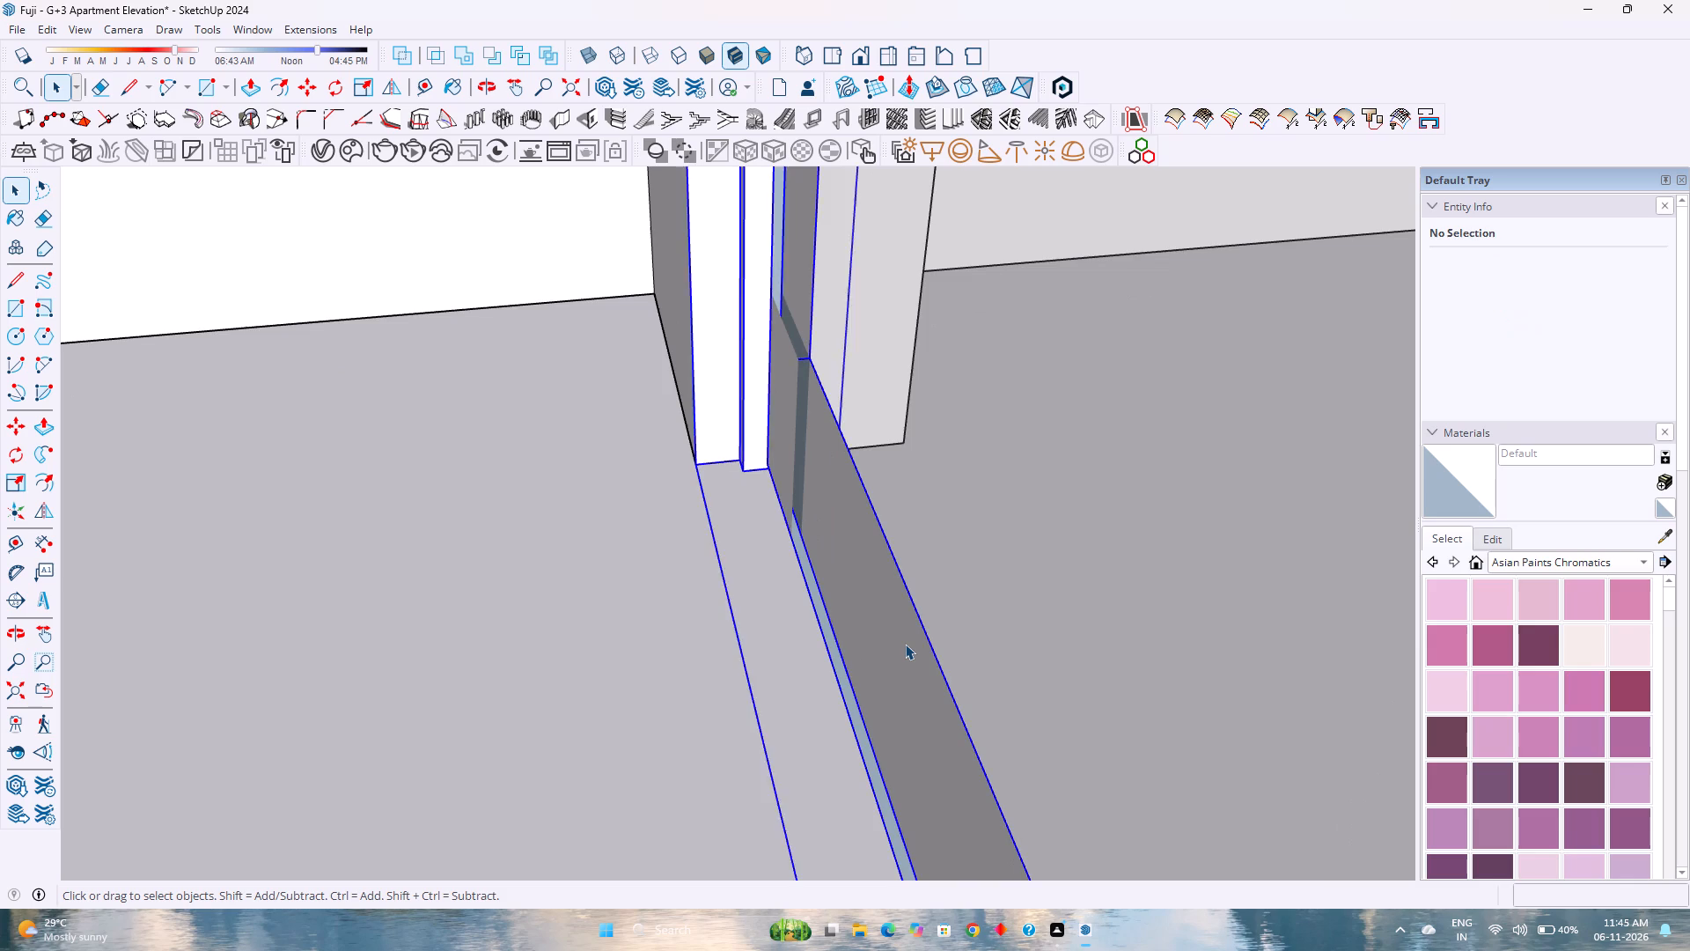
pyautogui.doubleClick(905, 644)
pyautogui.click(905, 644)
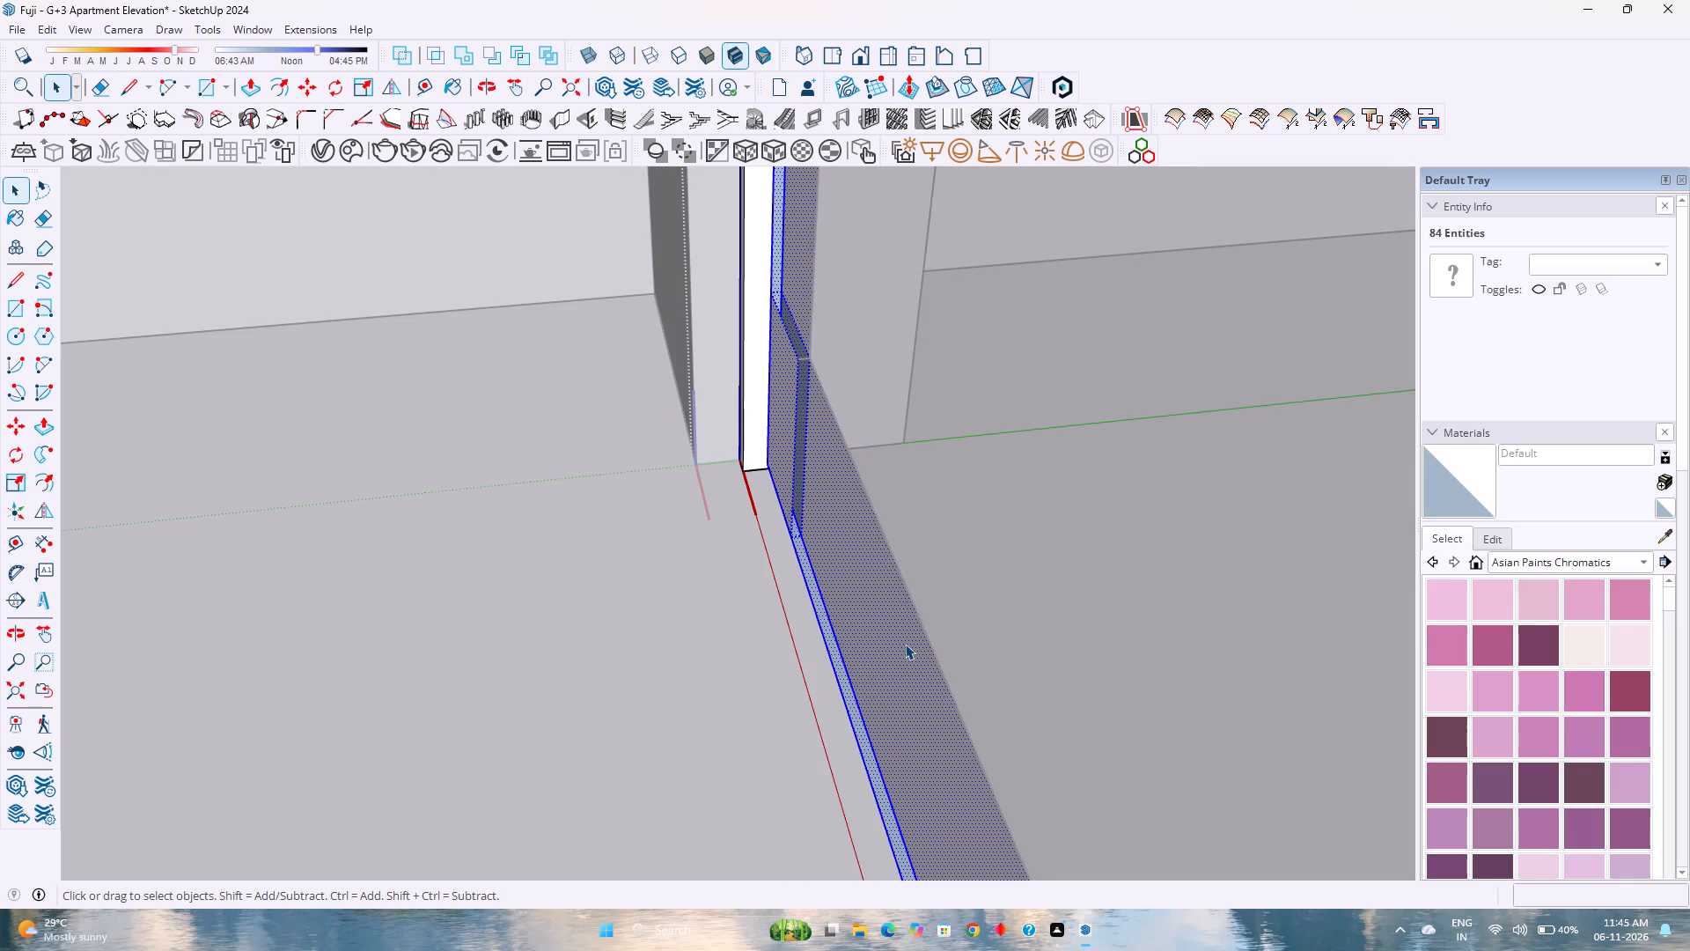
pyautogui.doubleClick(905, 644)
pyautogui.click(900, 645)
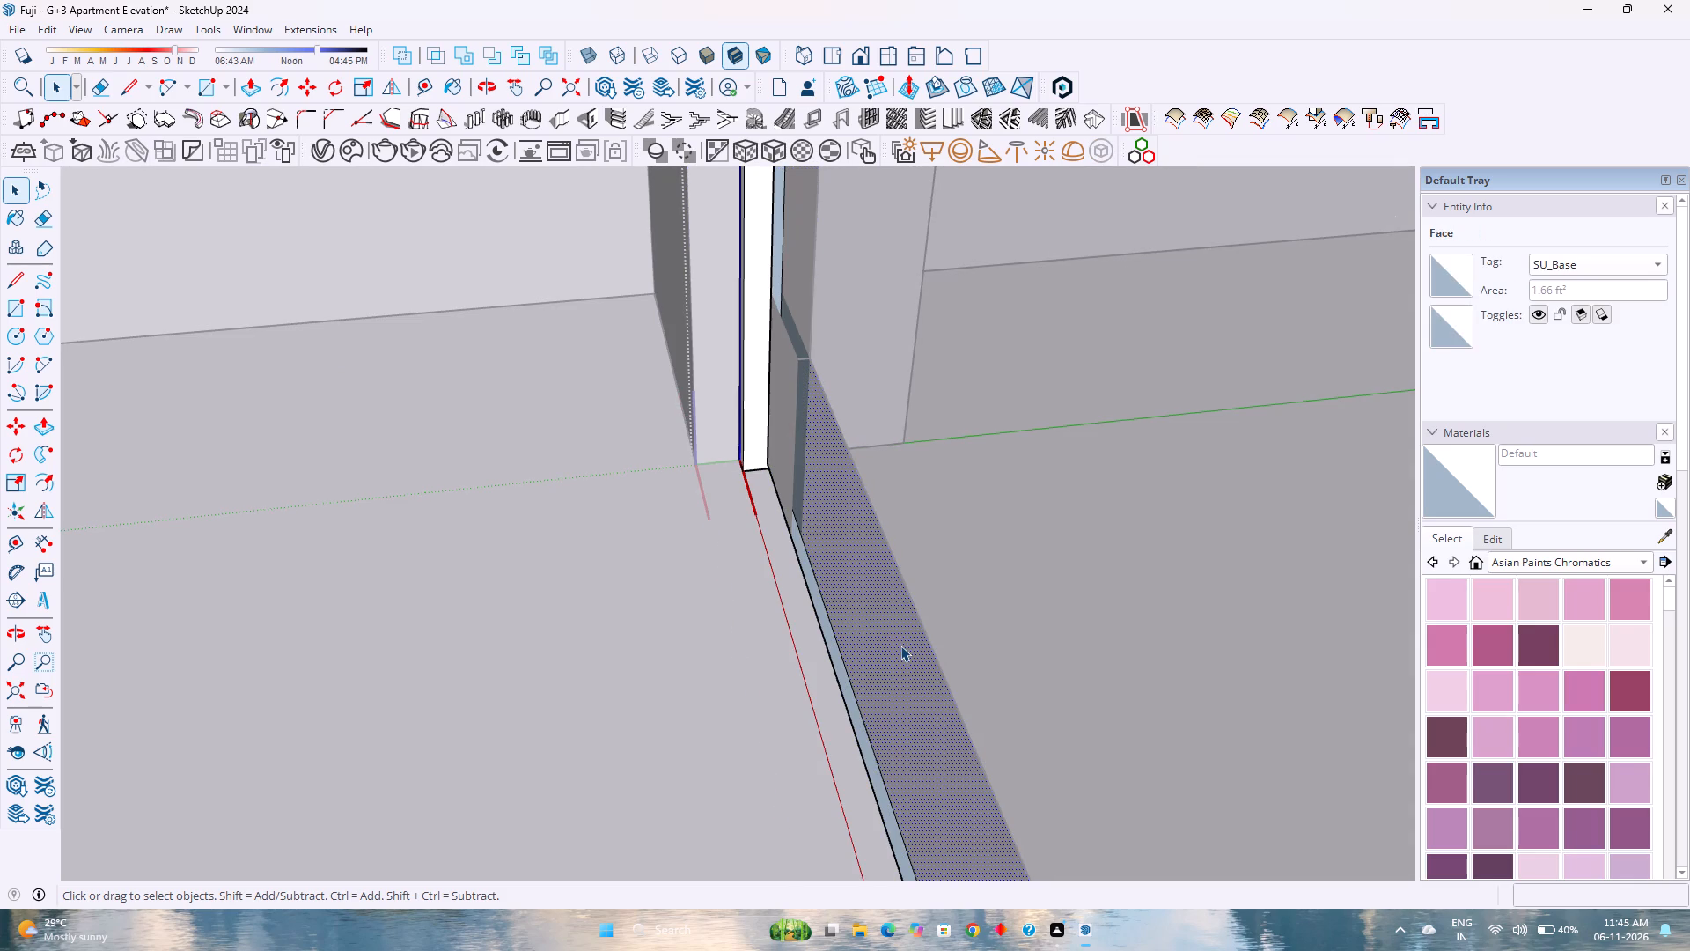
pyautogui.press('p')
pyautogui.click(900, 645)
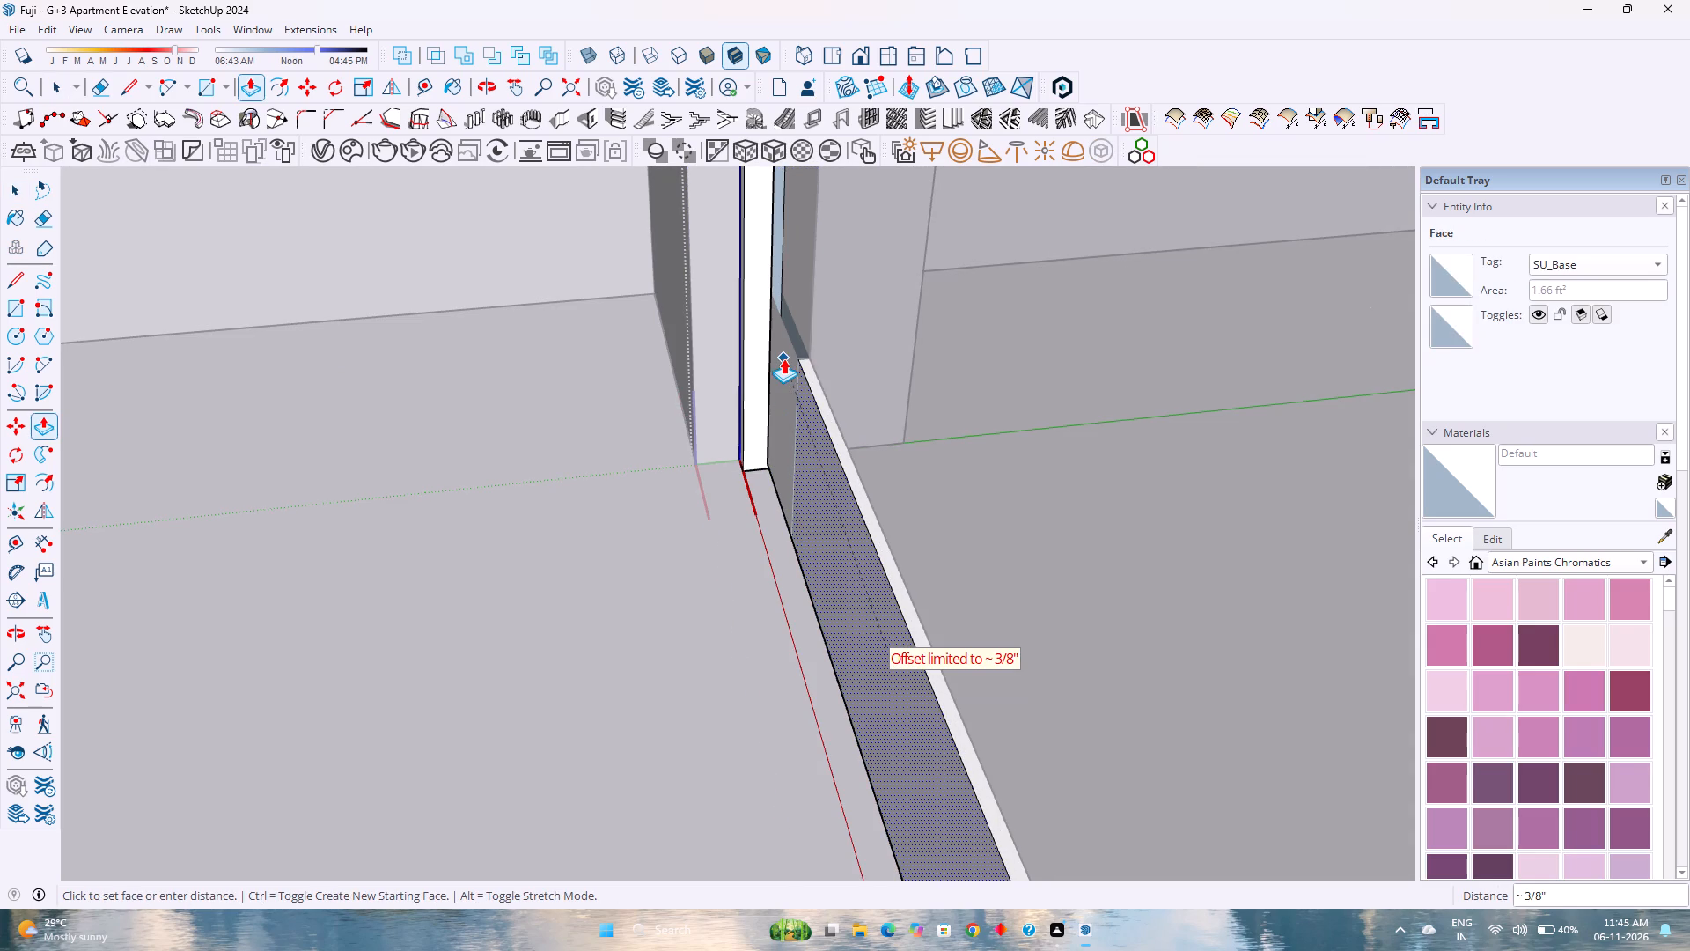
pyautogui.click(783, 358)
# Repeat the same 3/8" push/pull on the faces of the door leaf's two vertical stiles.
pyautogui.scroll(-1, 769, 380)
pyautogui.keyDown('shift'); pyautogui.moveTo(614, 457); pyautogui.dragTo(653, 561, button='middle'); pyautogui.keyUp('shift')
pyautogui.moveTo(643, 560); pyautogui.dragTo(863, 593, button='middle')
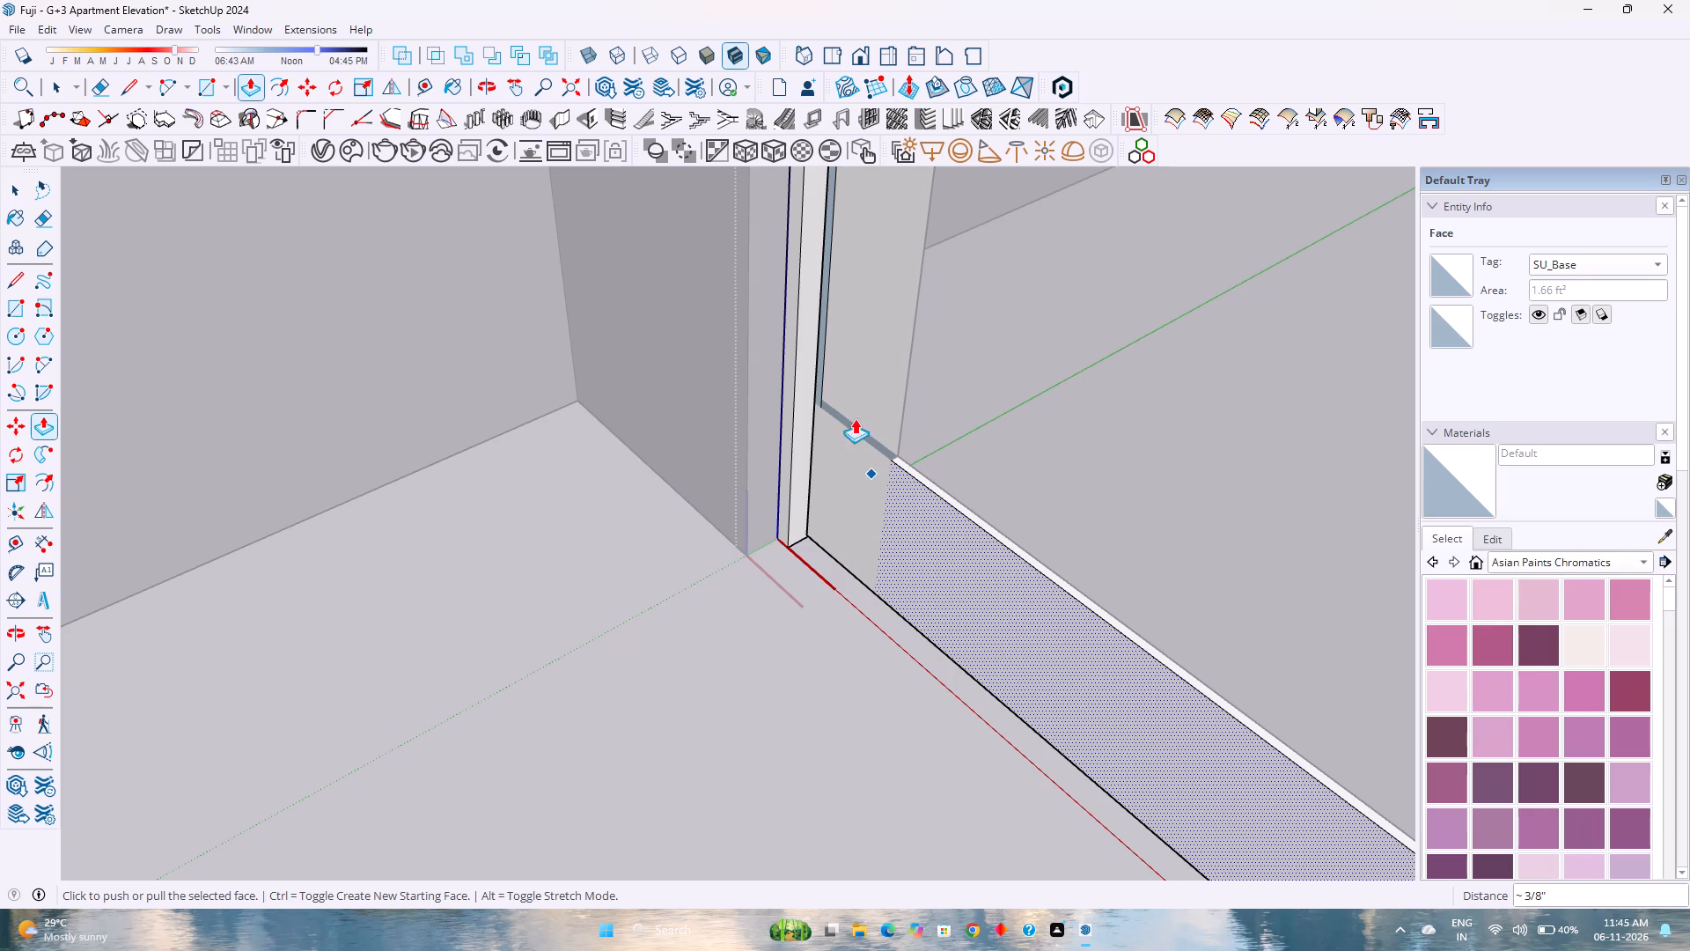
pyautogui.press('Escape')
pyautogui.doubleClick(875, 370)
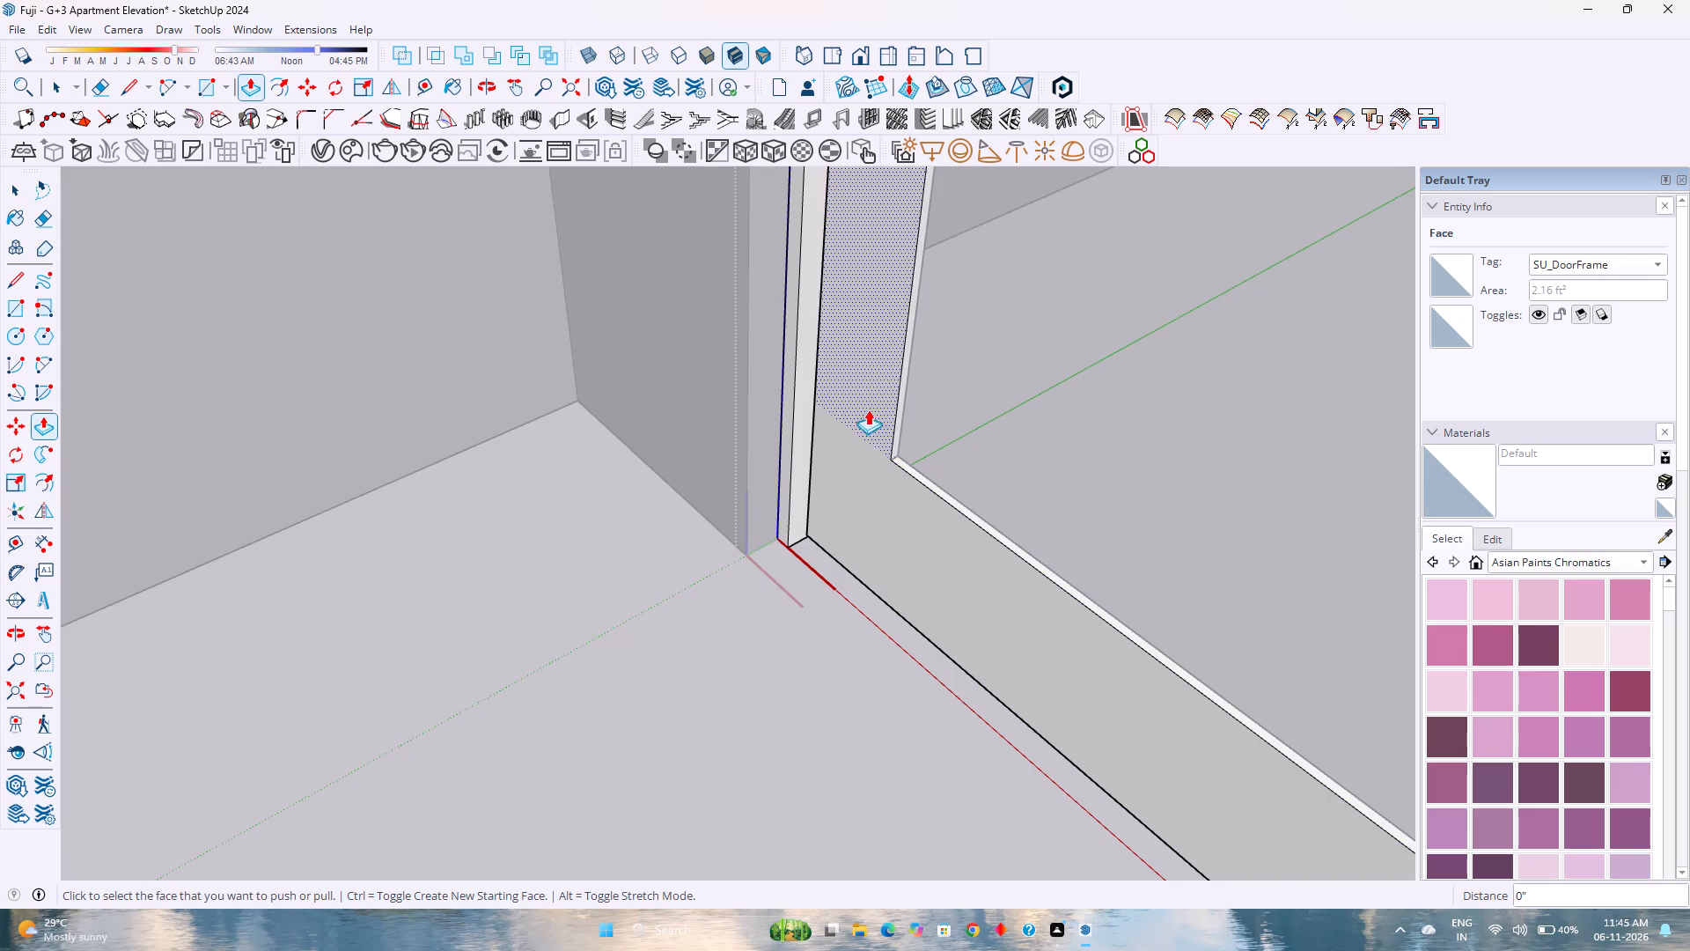
pyautogui.scroll(-7, 925, 410)
pyautogui.keyDown('shift'); pyautogui.middleClick(952, 431); pyautogui.keyUp('shift')
pyautogui.keyDown('shift'); pyautogui.moveTo(952, 431); pyautogui.dragTo(858, 431, button='middle'); pyautogui.keyUp('shift')
pyautogui.keyDown('shift'); pyautogui.middleClick(857, 431); pyautogui.keyUp('shift')
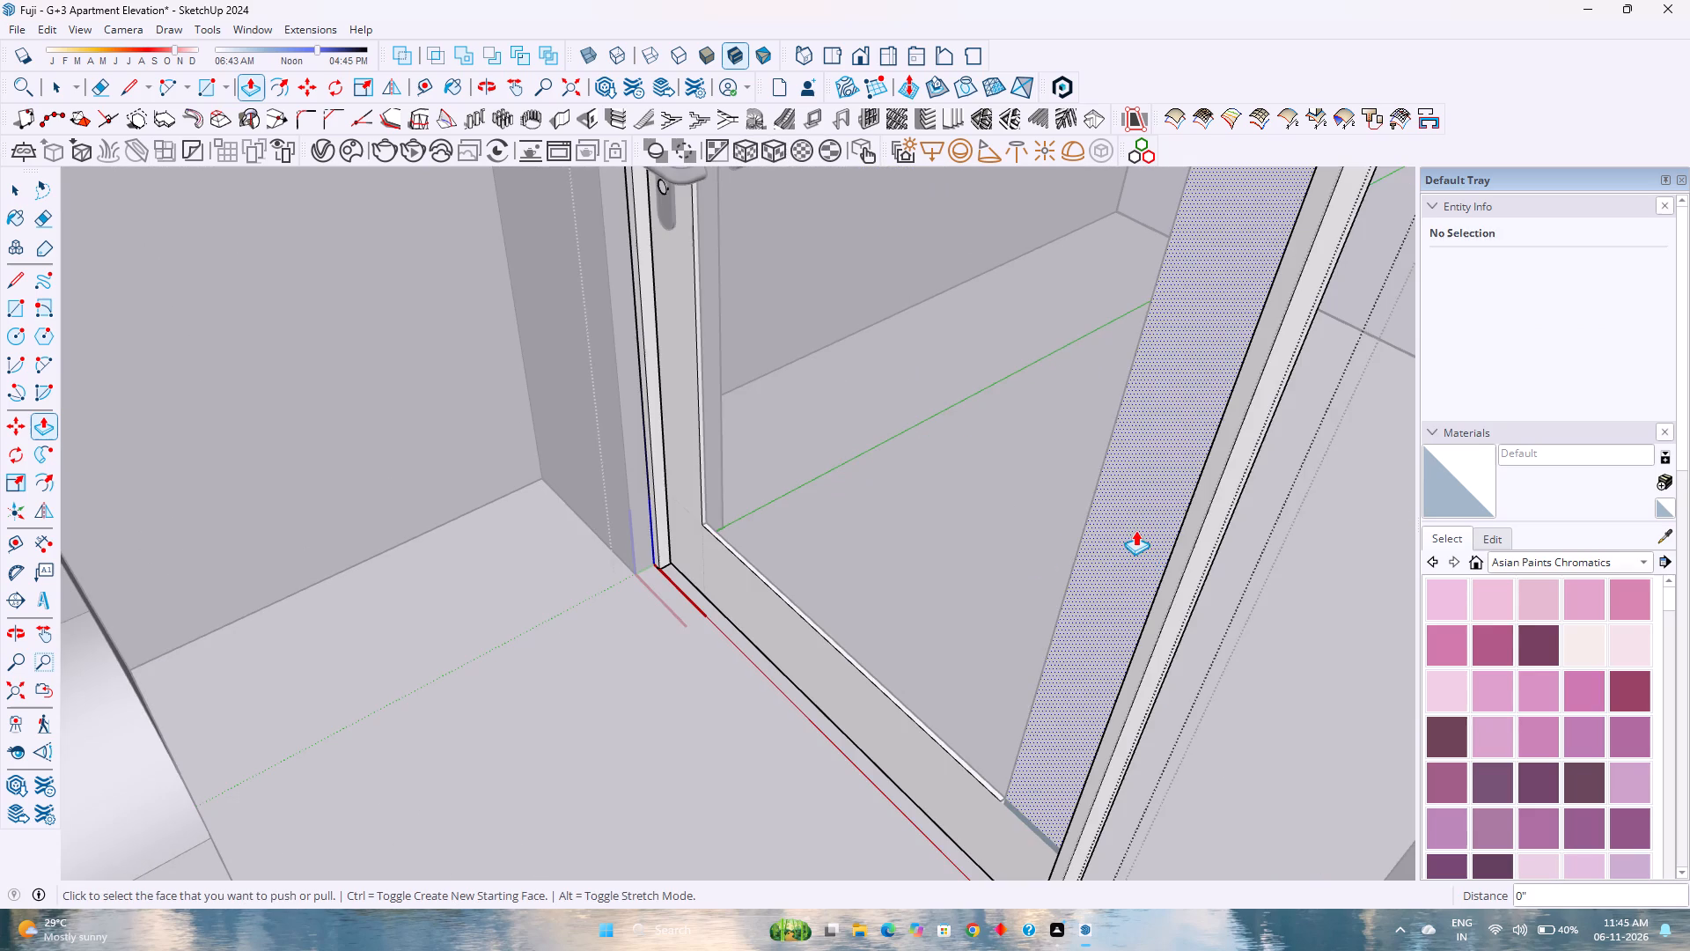
pyautogui.doubleClick(1135, 530)
# Repeat the same push/pull on the door leaf's top rail and leave the leaf's innermost editing level.
pyautogui.keyDown('shift'); pyautogui.moveTo(1020, 469); pyautogui.dragTo(978, 633, button='middle'); pyautogui.keyUp('shift')
pyautogui.keyDown('shift'); pyautogui.middleClick(978, 633); pyautogui.keyUp('shift')
pyautogui.scroll(-3, 968, 604)
pyautogui.keyDown('shift'); pyautogui.moveTo(981, 509); pyautogui.dragTo(927, 633, button='middle'); pyautogui.keyUp('shift')
pyautogui.keyDown('shift'); pyautogui.middleClick(927, 633); pyautogui.keyUp('shift')
pyautogui.moveTo(915, 608); pyautogui.dragTo(930, 600, button='middle')
pyautogui.moveTo(932, 599); pyautogui.dragTo(961, 588, button='middle')
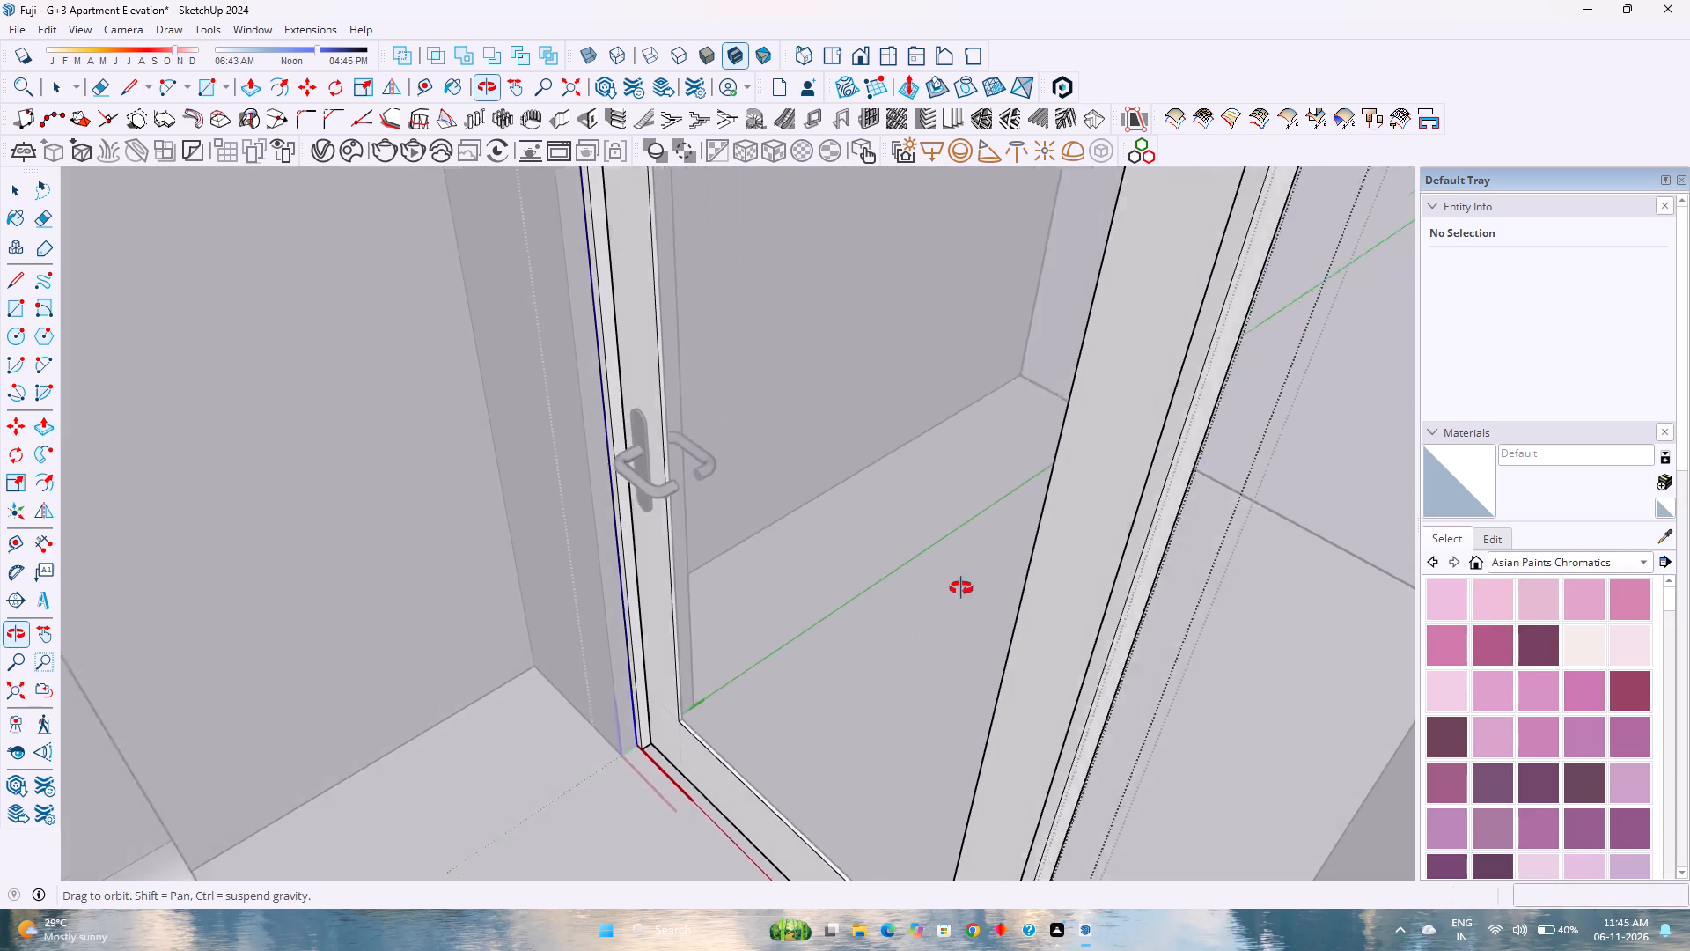
pyautogui.moveTo(961, 588); pyautogui.dragTo(968, 585, button='middle')
pyautogui.scroll(-3, 975, 553)
pyautogui.keyDown('shift'); pyautogui.moveTo(944, 514); pyautogui.dragTo(907, 685, button='middle'); pyautogui.keyUp('shift')
pyautogui.keyDown('shift'); pyautogui.middleClick(907, 687); pyautogui.keyUp('shift')
pyautogui.doubleClick(973, 391)
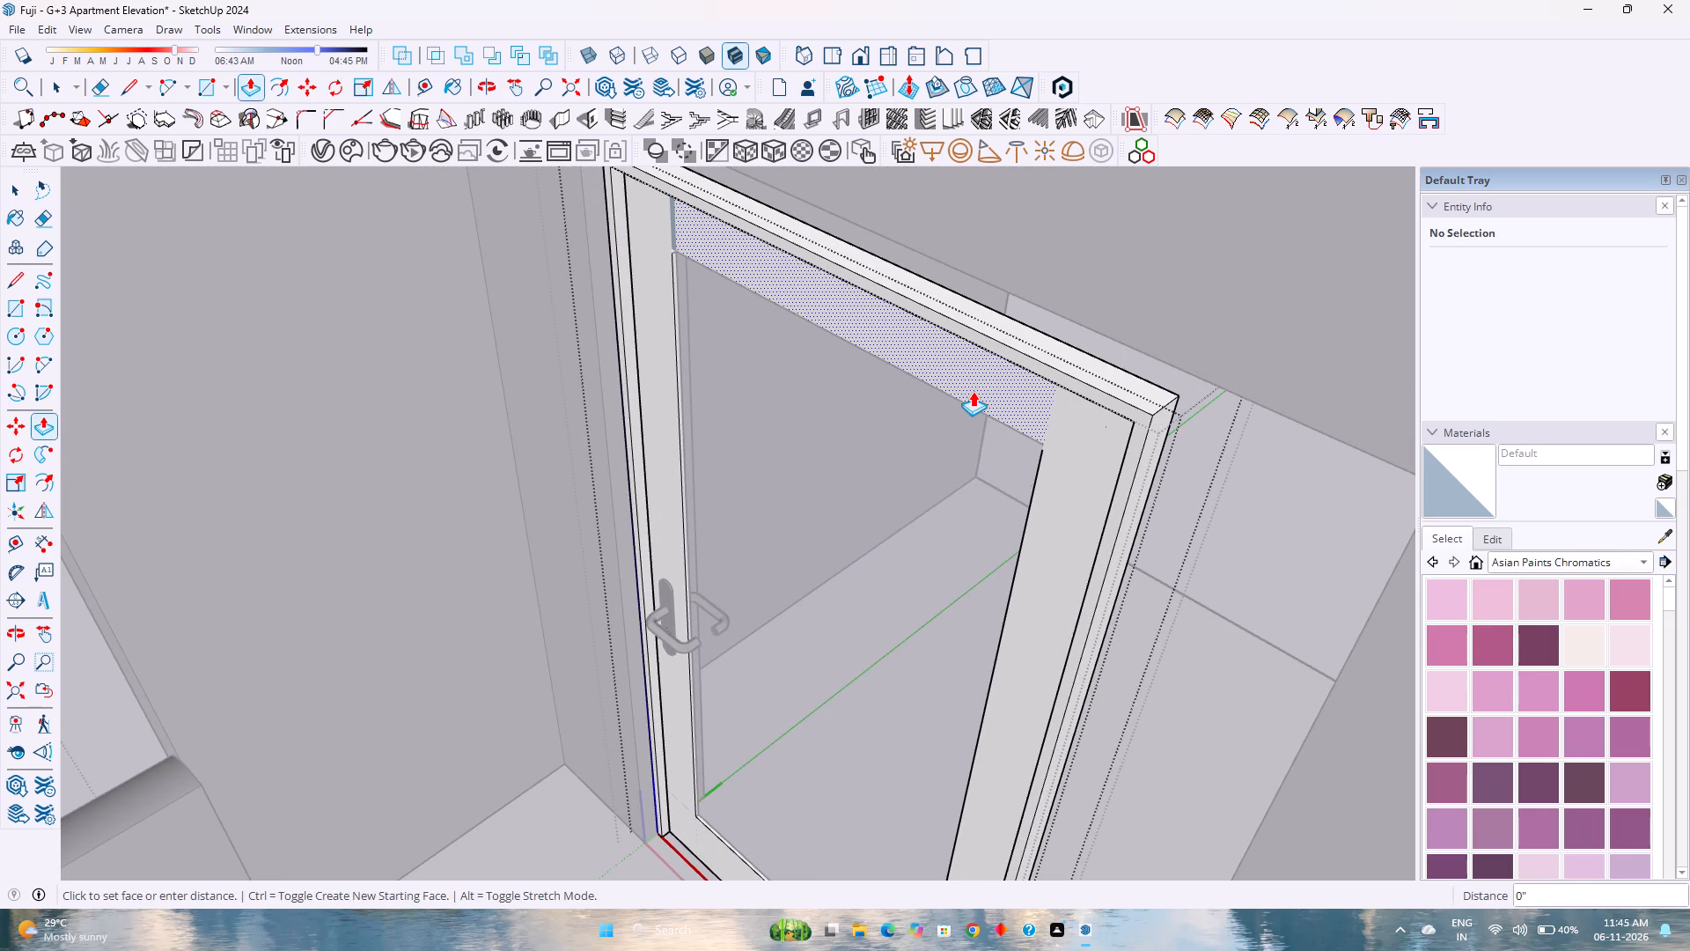
pyautogui.scroll(2, 984, 490)
pyautogui.press('space')
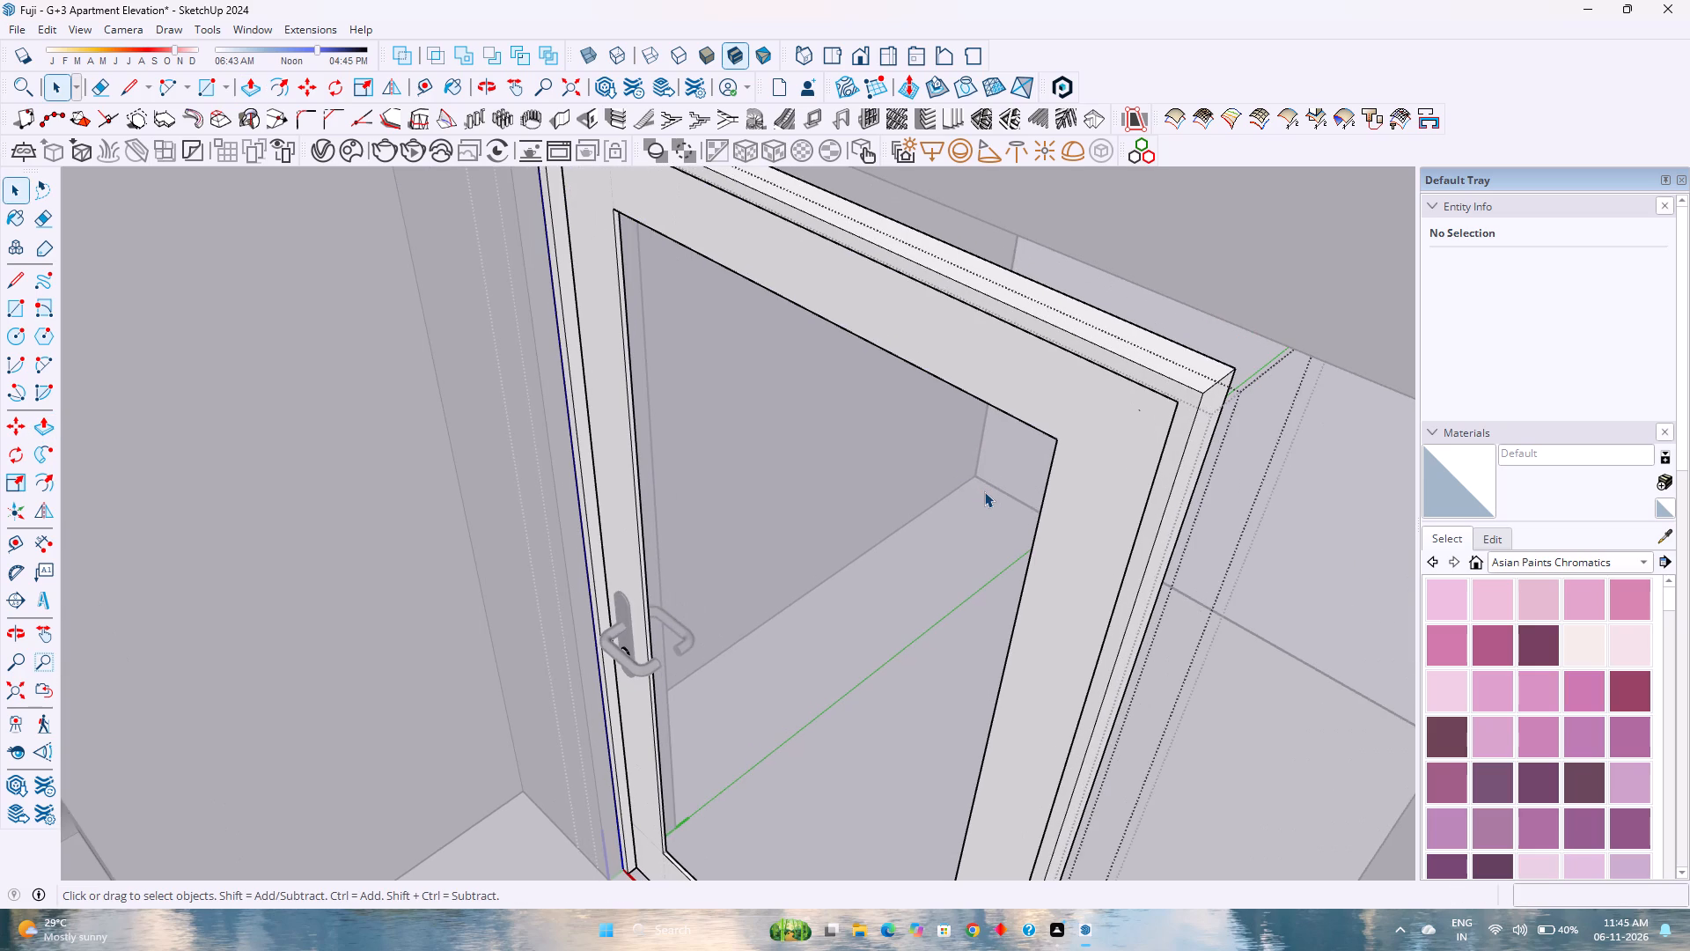
pyautogui.press('Escape')
# Open the door's glass pane for editing and push/pull its face 12 mm.
pyautogui.scroll(-2, 981, 493)
pyautogui.moveTo(941, 538); pyautogui.dragTo(1036, 468, button='middle')
pyautogui.moveTo(1040, 463); pyautogui.dragTo(1061, 440, button='middle')
pyautogui.scroll(-6, 1073, 438)
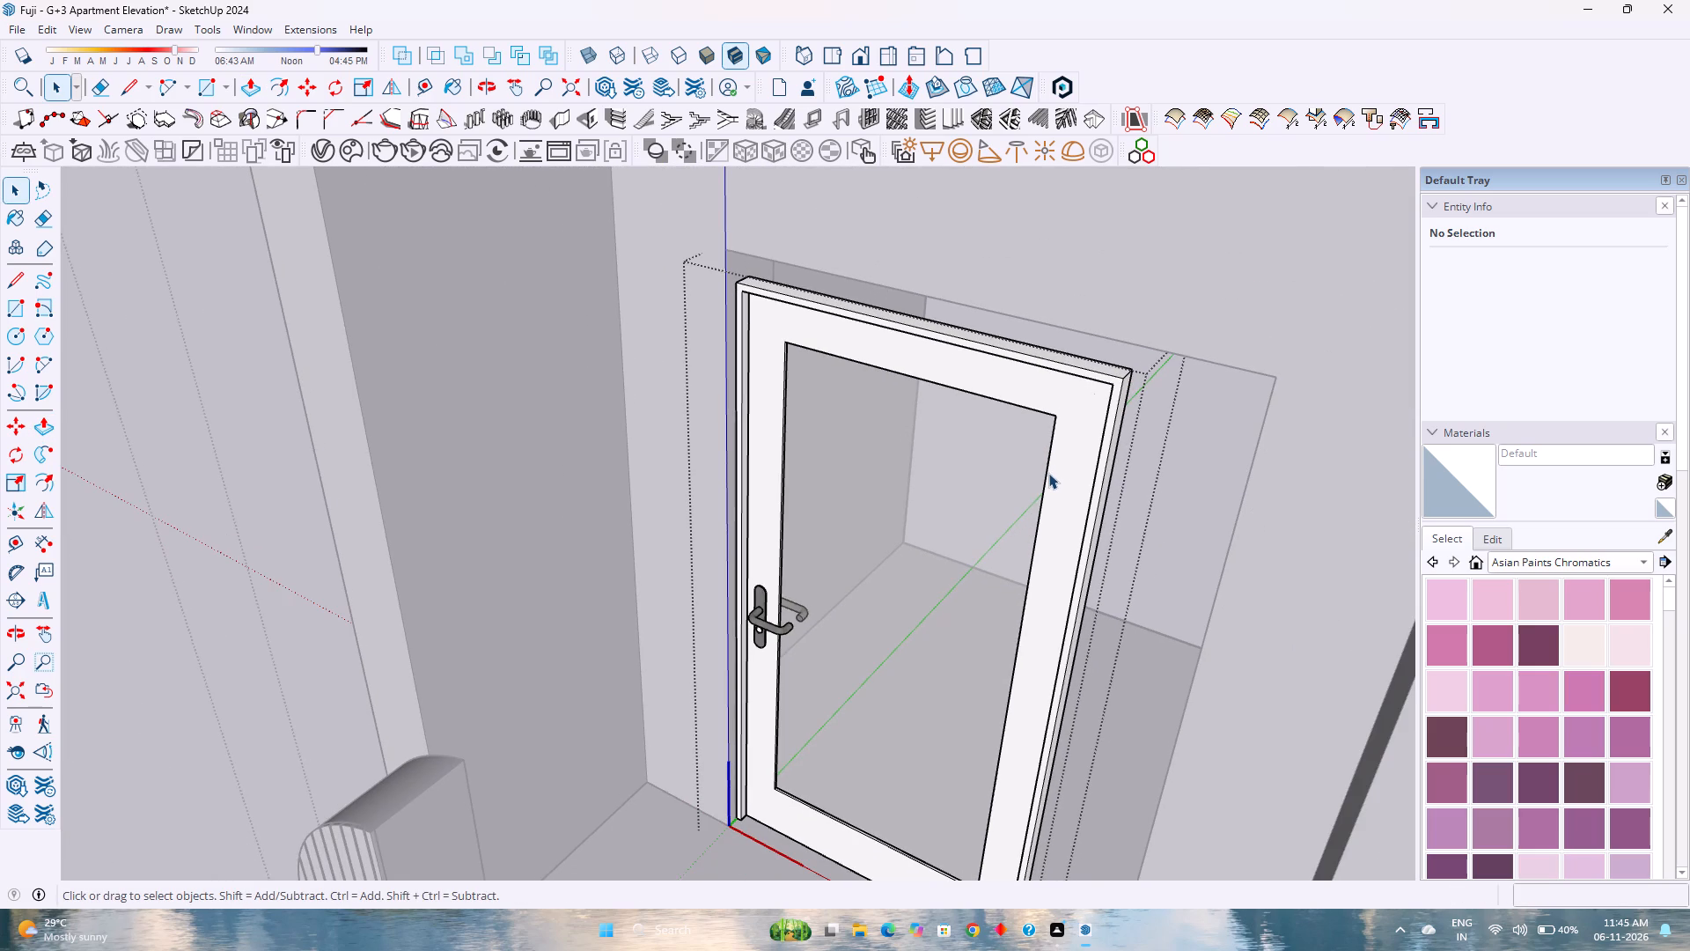
pyautogui.doubleClick(981, 500)
pyautogui.scroll(1, 947, 554)
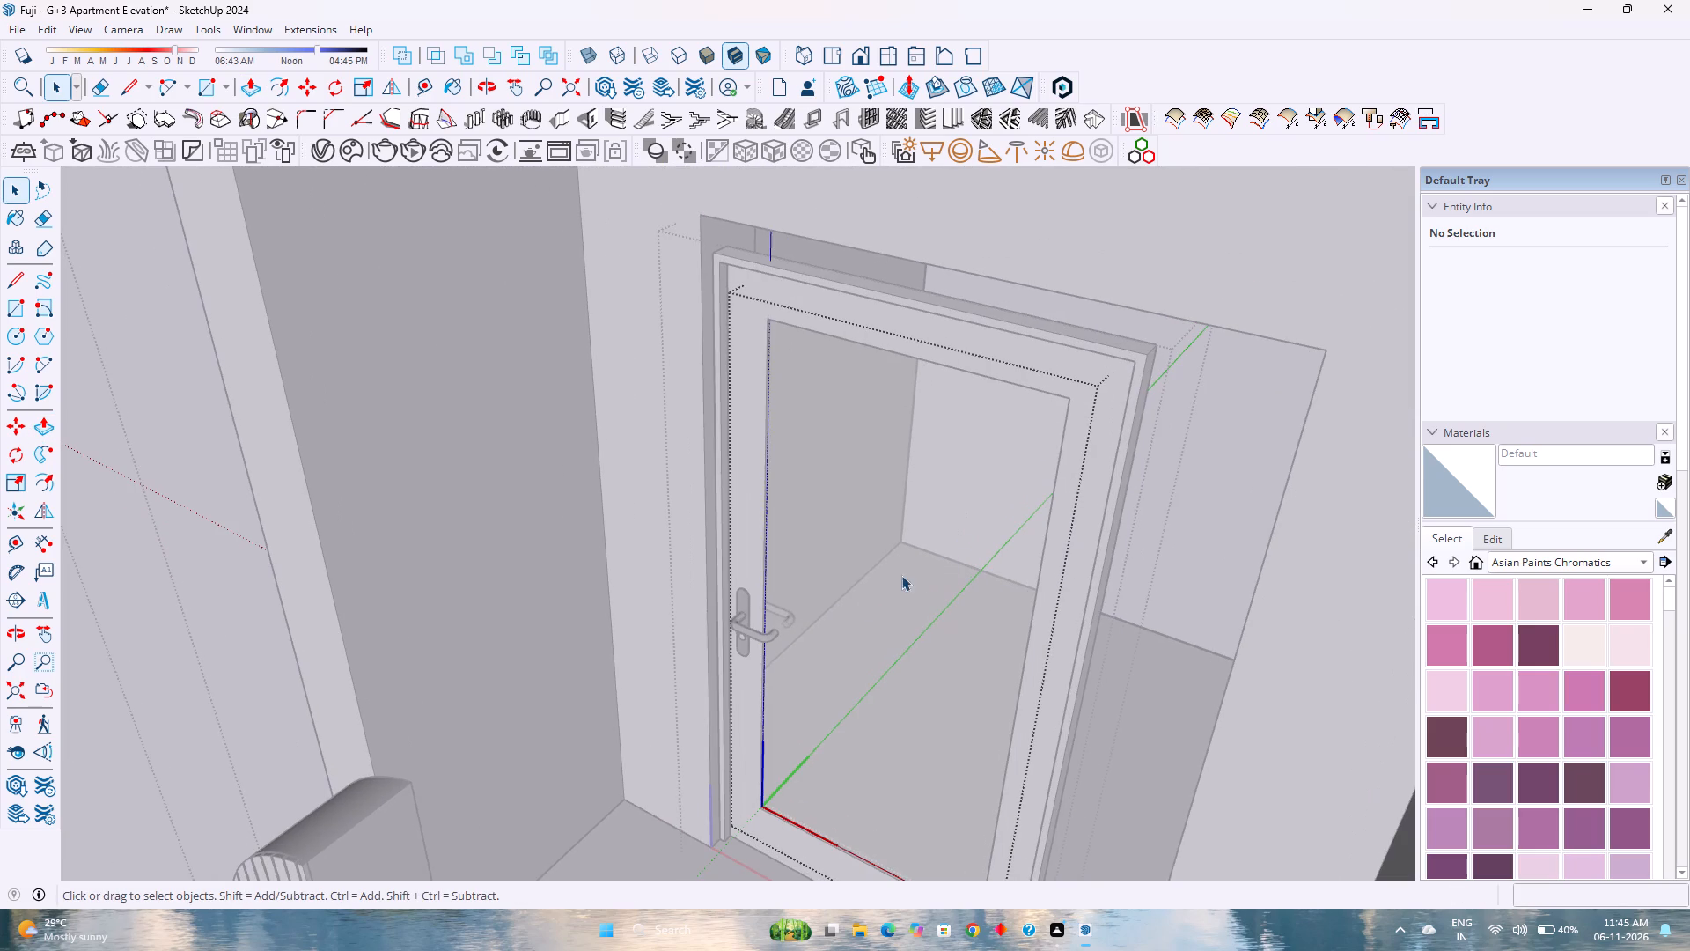
pyautogui.scroll(2, 861, 597)
pyautogui.keyDown('shift'); pyautogui.moveTo(860, 597); pyautogui.dragTo(929, 445, button='middle'); pyautogui.keyUp('shift')
pyautogui.scroll(4, 857, 665)
pyautogui.moveTo(860, 680); pyautogui.dragTo(896, 563, button='middle')
pyautogui.scroll(-3, 897, 561)
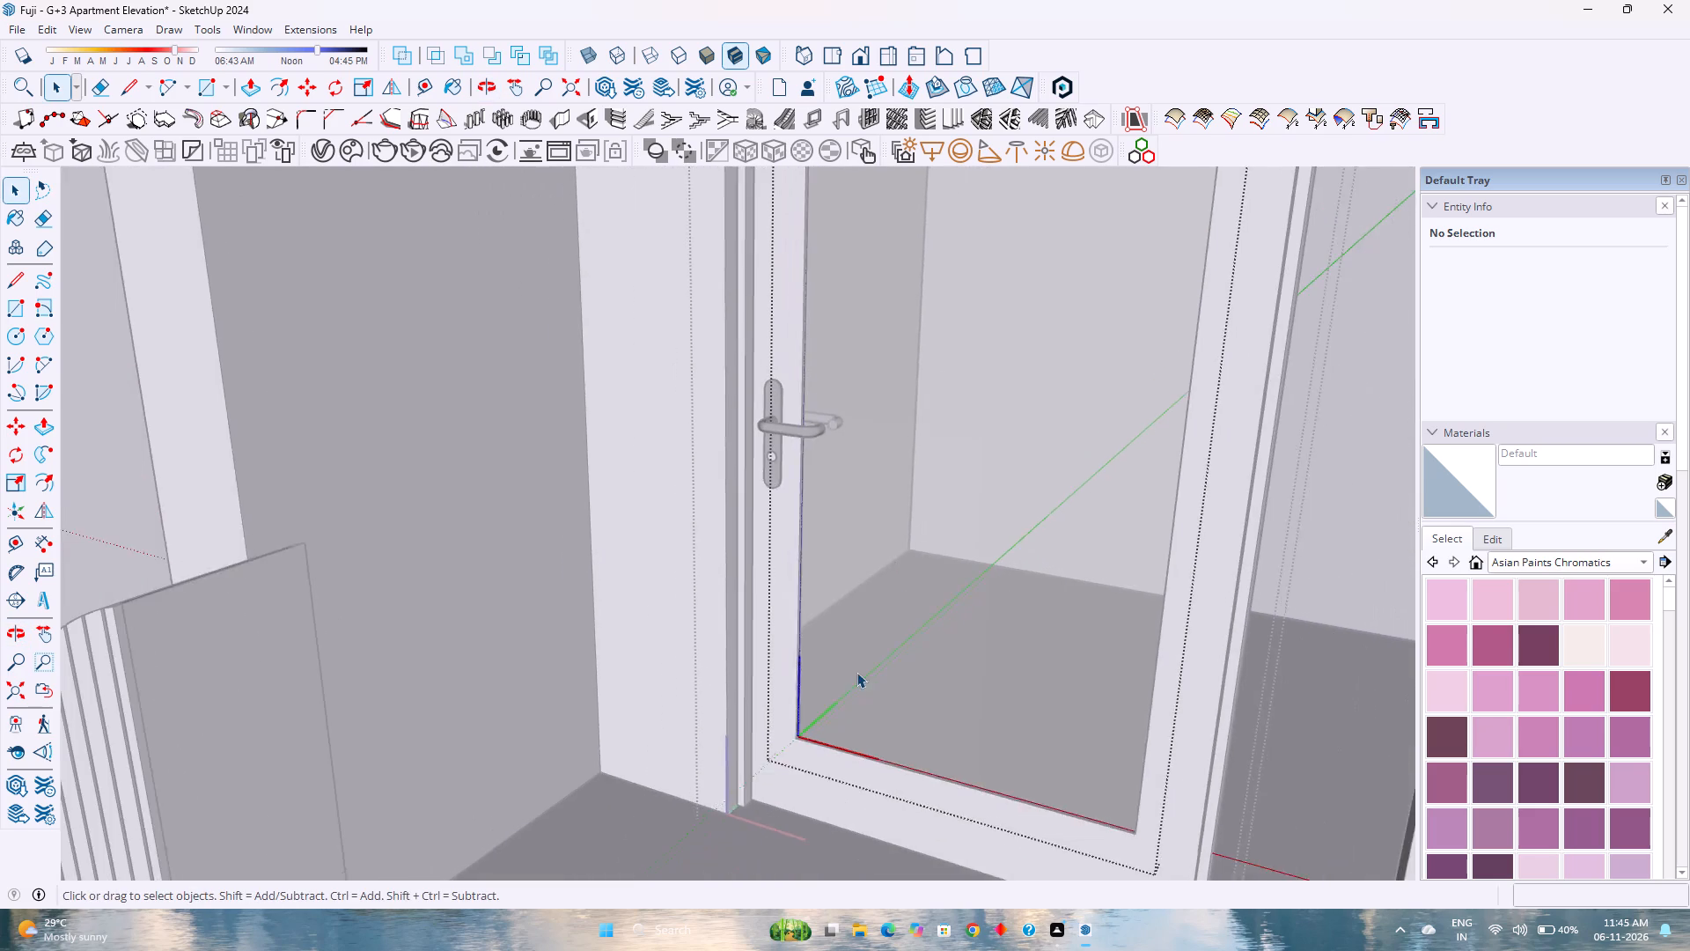
pyautogui.keyDown('shift'); pyautogui.moveTo(843, 689); pyautogui.dragTo(878, 514, button='middle'); pyautogui.keyUp('shift')
pyautogui.keyDown('shift'); pyautogui.middleClick(878, 512); pyautogui.keyUp('shift')
pyautogui.moveTo(879, 512); pyautogui.dragTo(843, 659, button='middle')
pyautogui.middleClick(843, 659)
pyautogui.press('p')
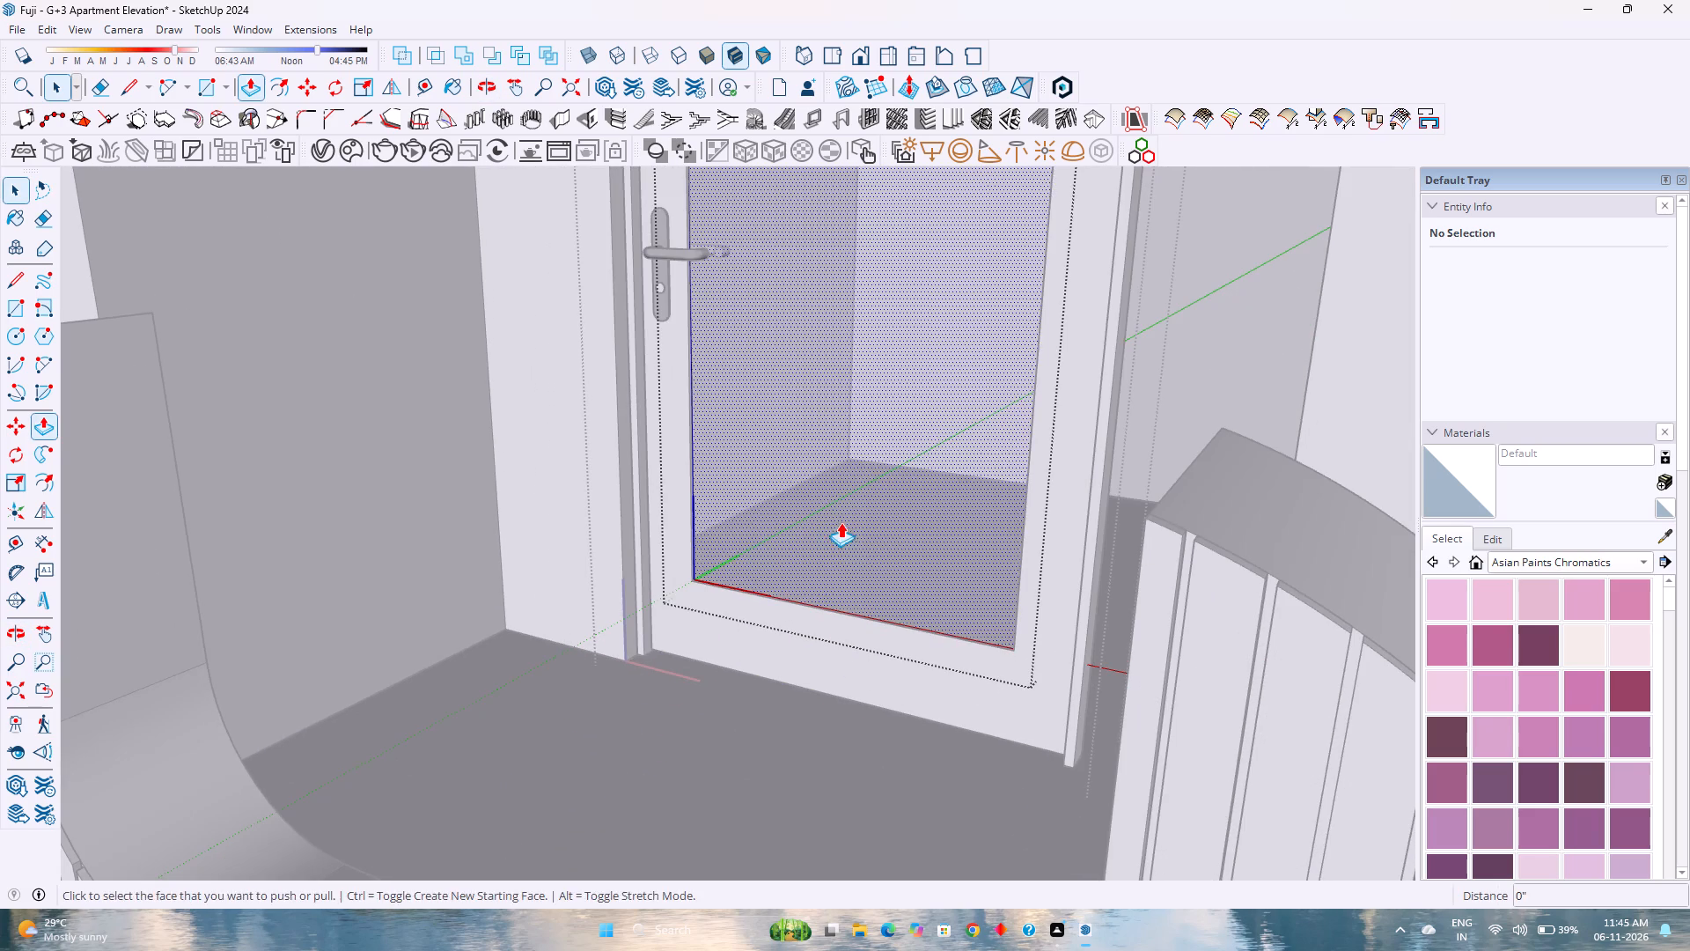
pyautogui.click(844, 514)
pyautogui.write('12')
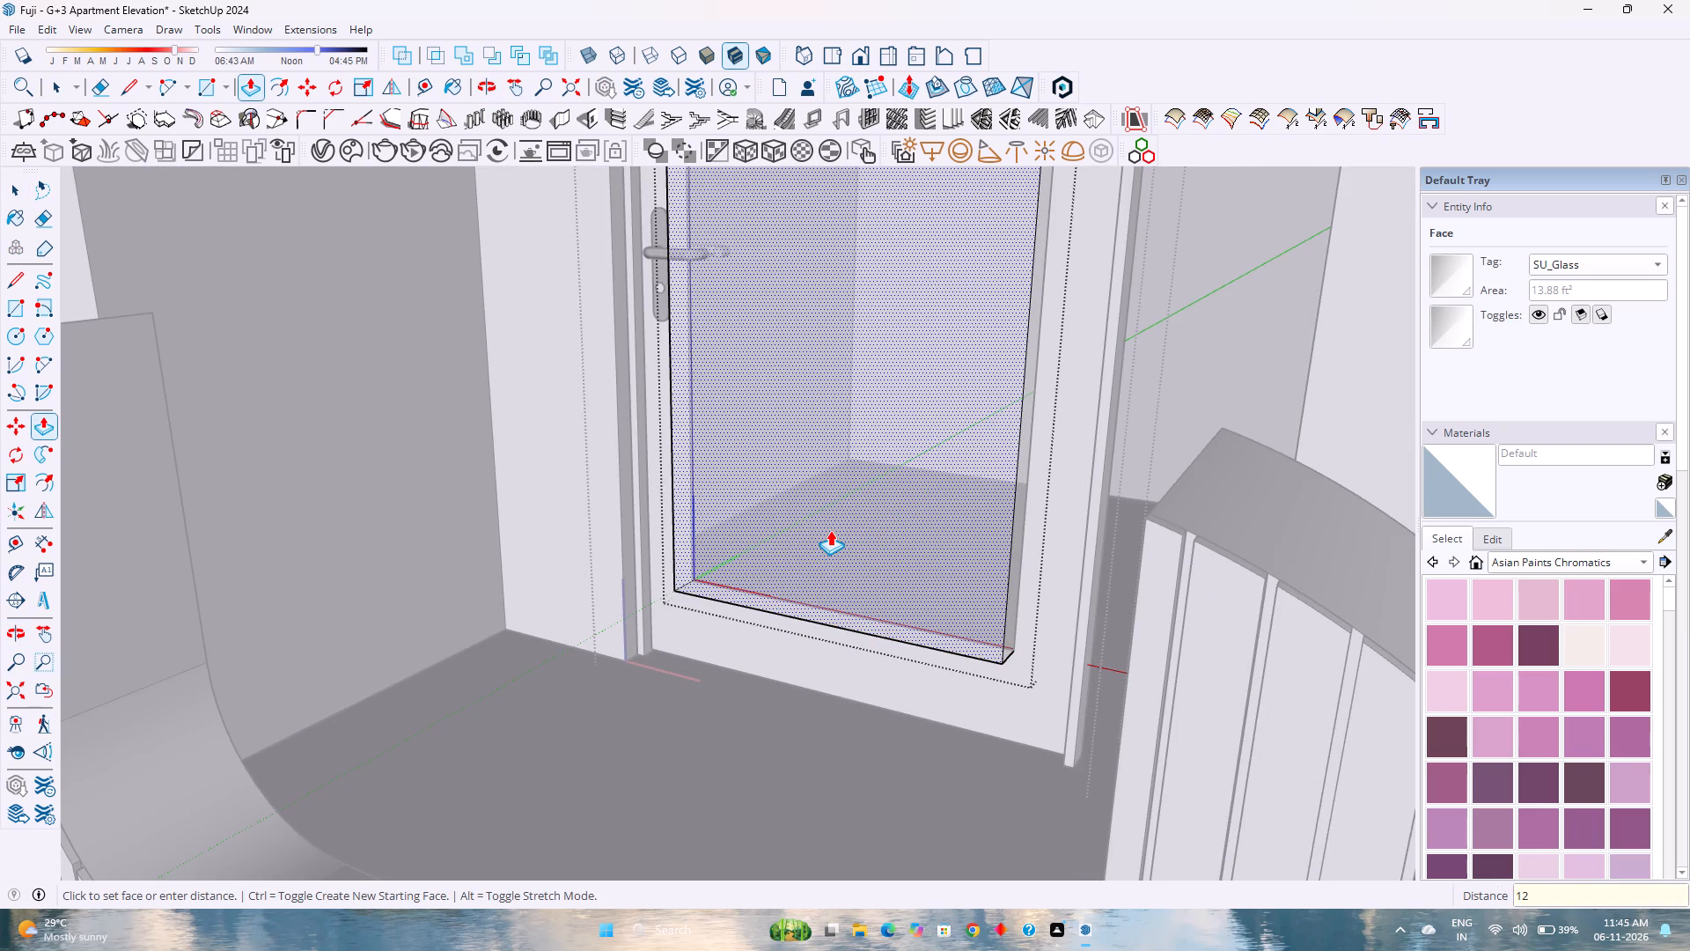
pyautogui.write('mm')
pyautogui.press('Return')
# Leave the glass pane's editing level and open the surrounding door leaf frame for editing.
pyautogui.scroll(6, 759, 542)
pyautogui.moveTo(731, 548); pyautogui.dragTo(618, 755, button='middle')
pyautogui.middleClick(618, 755)
pyautogui.scroll(20, 671, 559)
pyautogui.scroll(1, 671, 559)
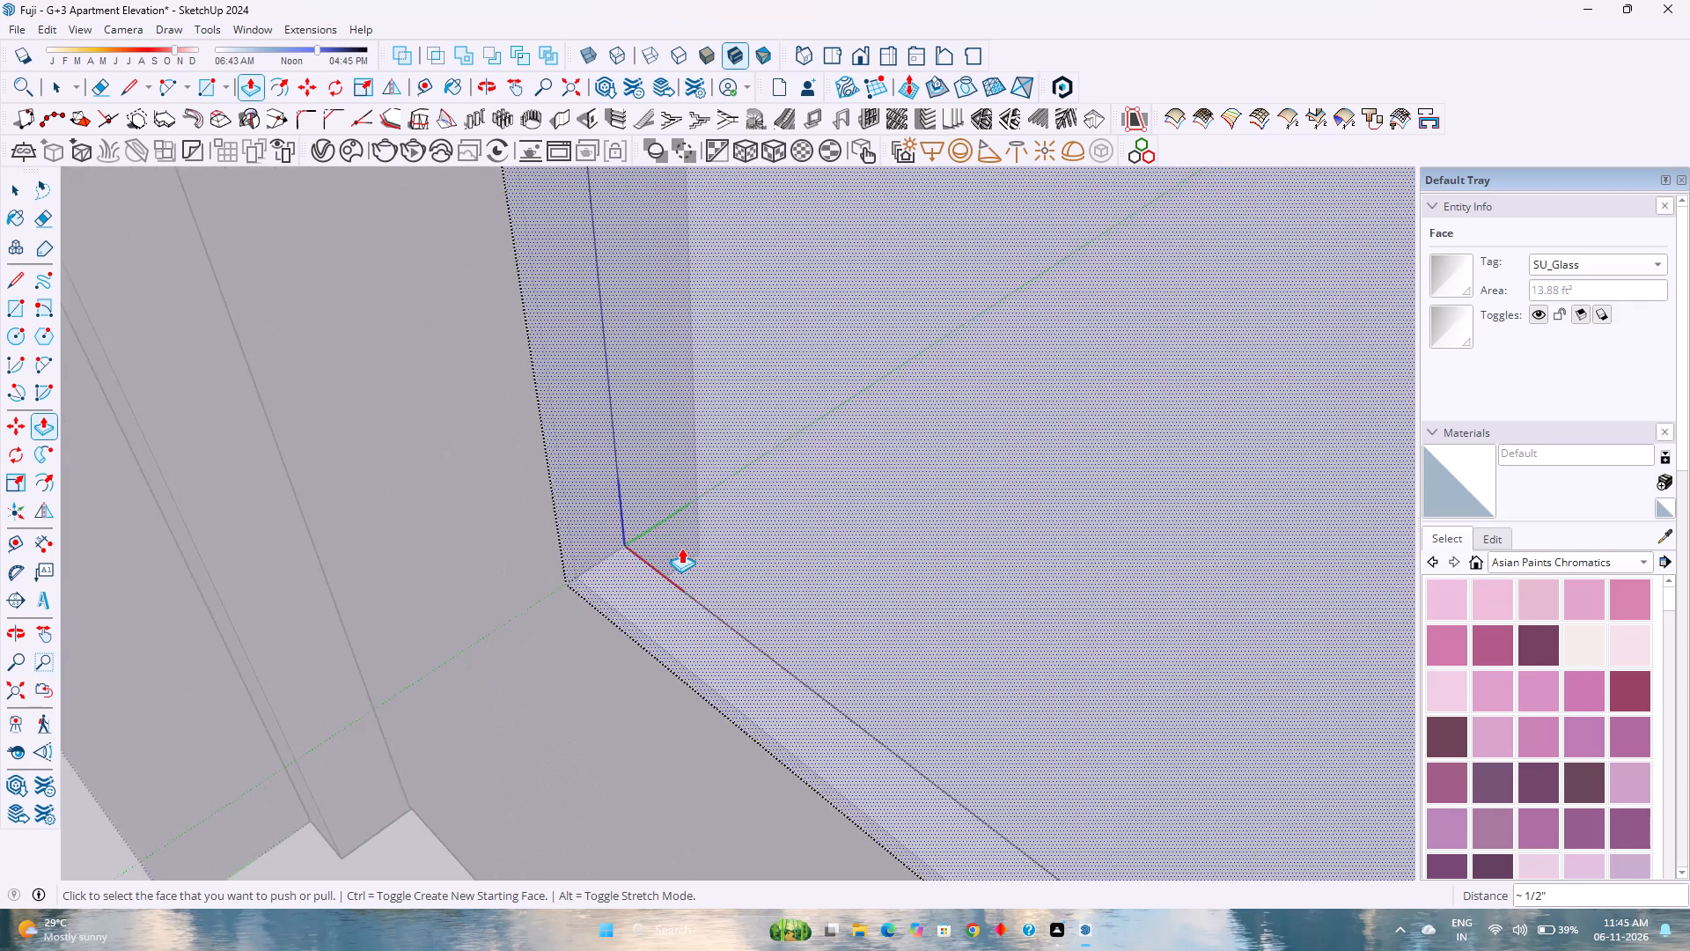
pyautogui.scroll(4, 681, 548)
pyautogui.moveTo(687, 551); pyautogui.dragTo(793, 549, button='middle')
pyautogui.middleClick(793, 549)
pyautogui.press('space')
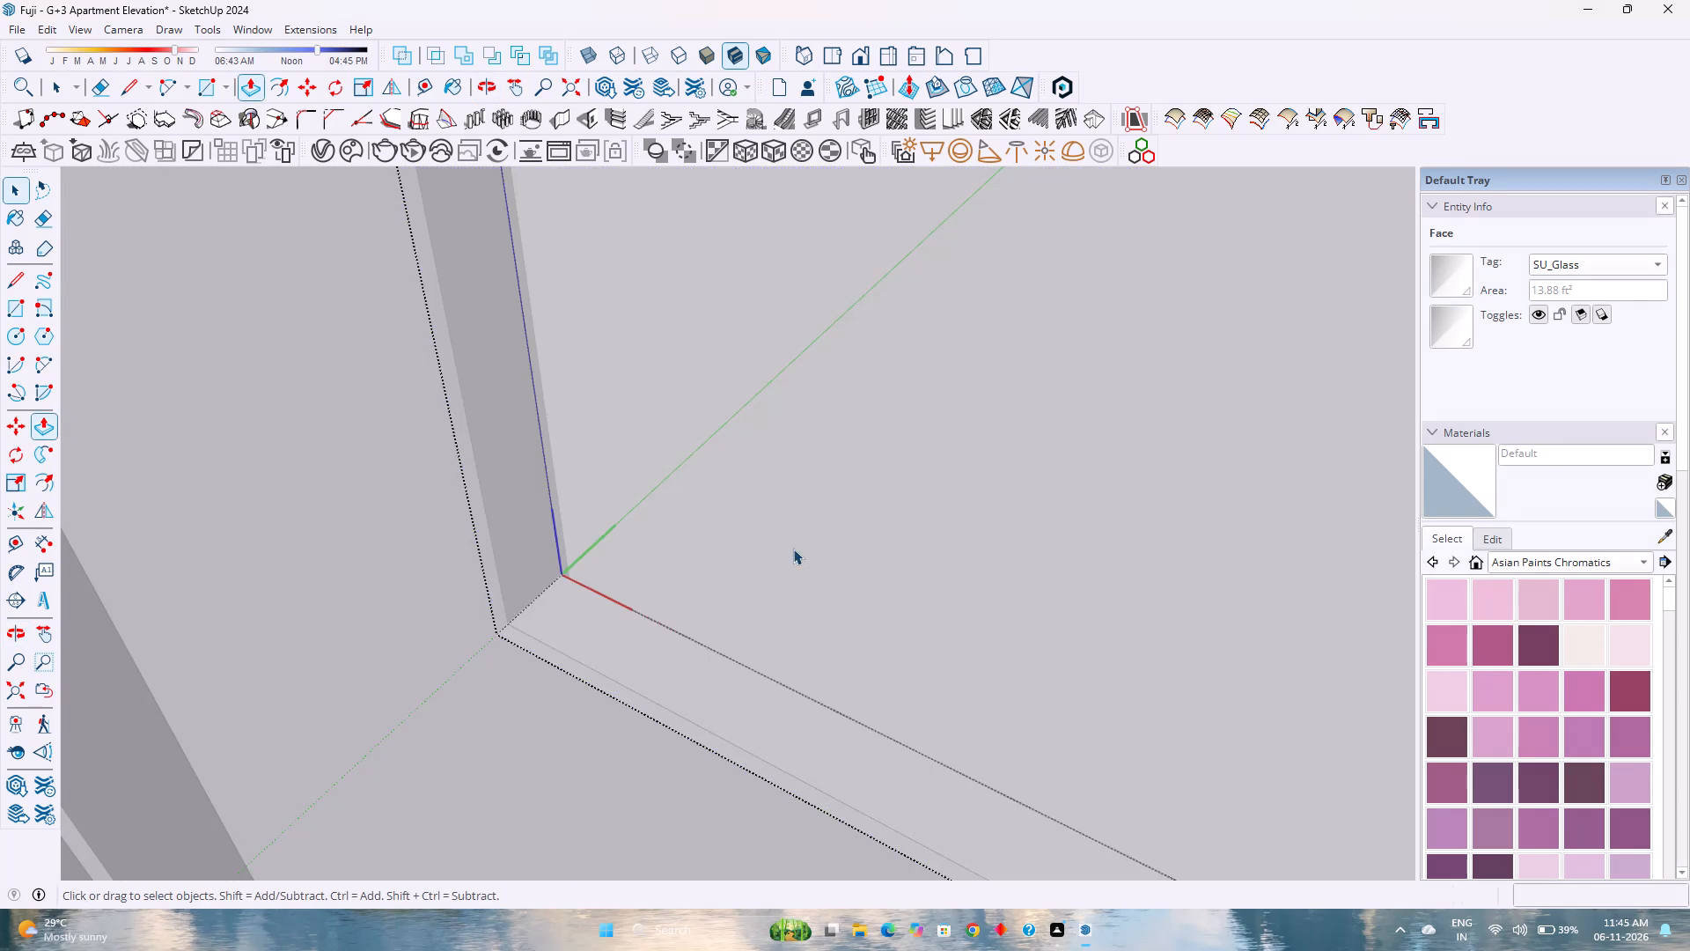
pyautogui.press('Escape')
pyautogui.click(432, 619)
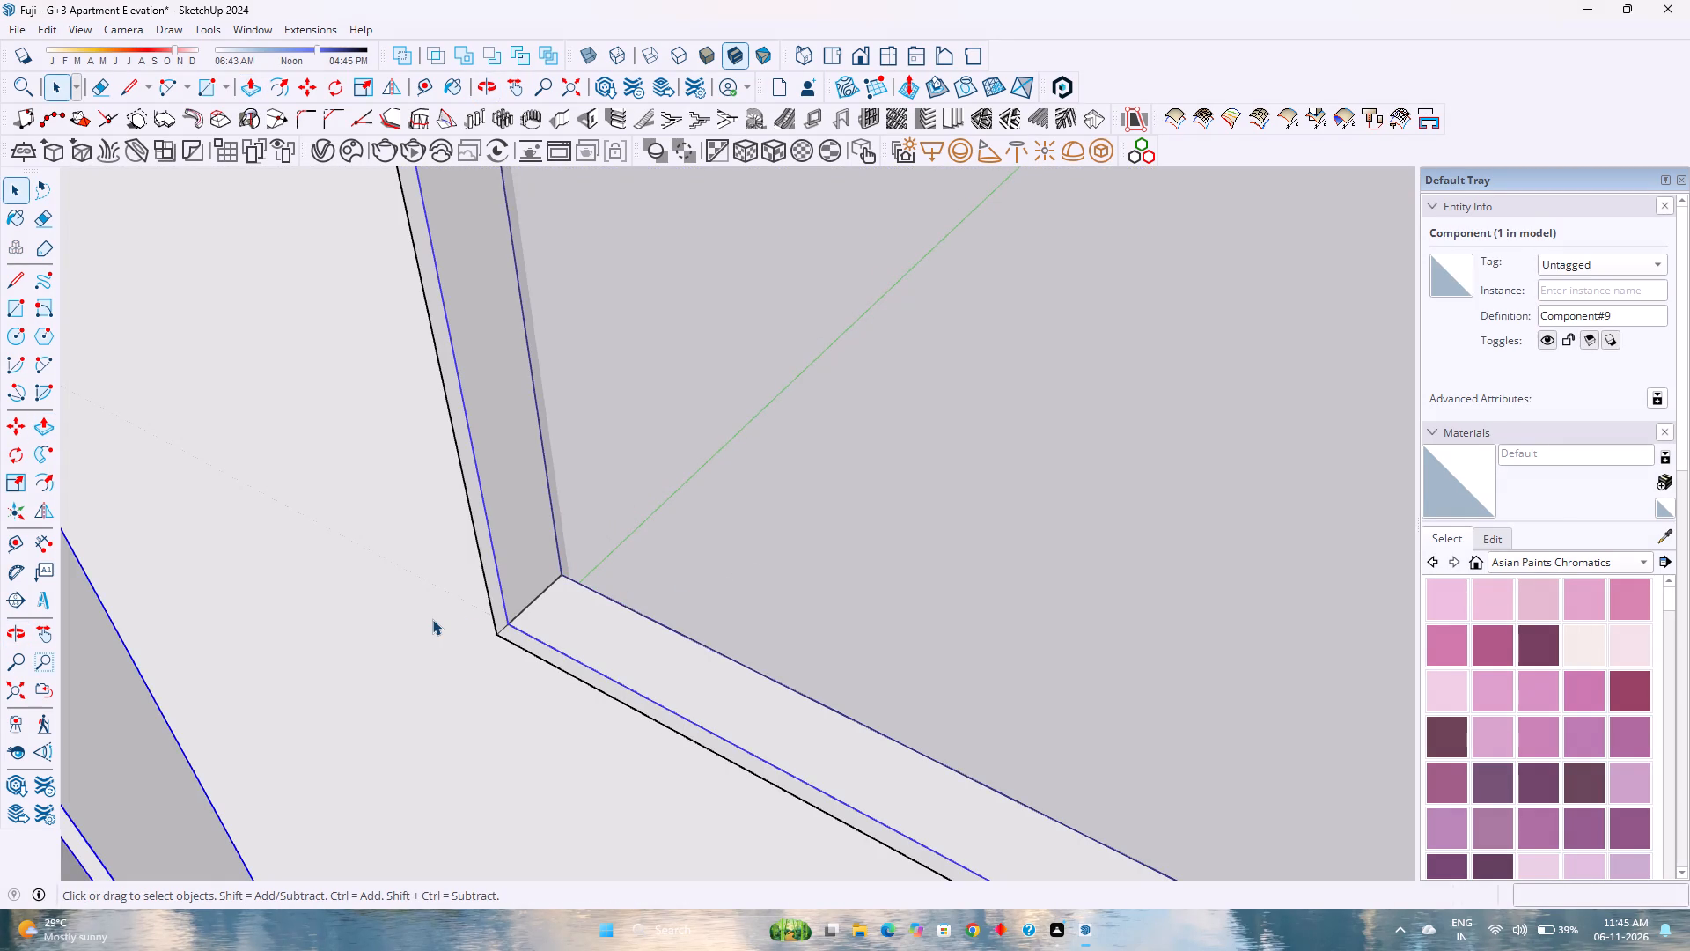
pyautogui.doubleClick(432, 619)
# Delete the horizontal seam edge between the handle-side stile and the bottom corner of the door leaf frame.
pyautogui.click(426, 605)
pyautogui.scroll(-5, 426, 603)
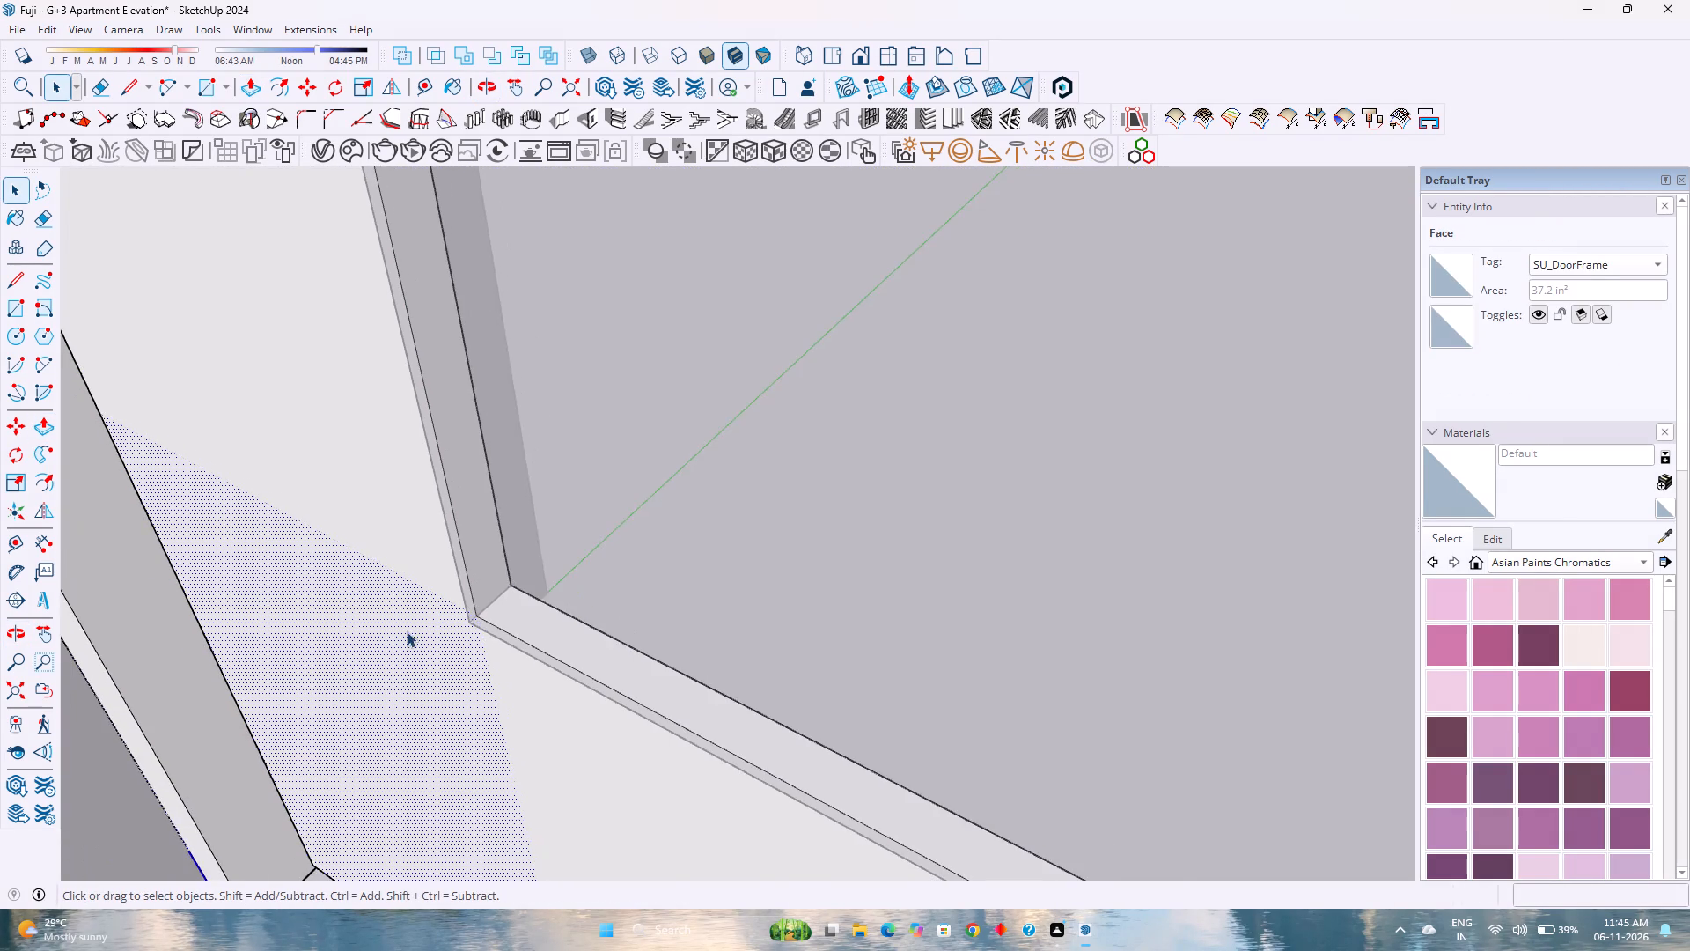
pyautogui.keyDown('shift'); pyautogui.moveTo(407, 631); pyautogui.dragTo(595, 542, button='middle'); pyautogui.keyUp('shift')
pyautogui.keyDown('shift'); pyautogui.middleClick(597, 541); pyautogui.keyUp('shift')
pyautogui.keyDown('shift'); pyautogui.middleClick(597, 541); pyautogui.keyUp('shift')
pyautogui.click(682, 438)
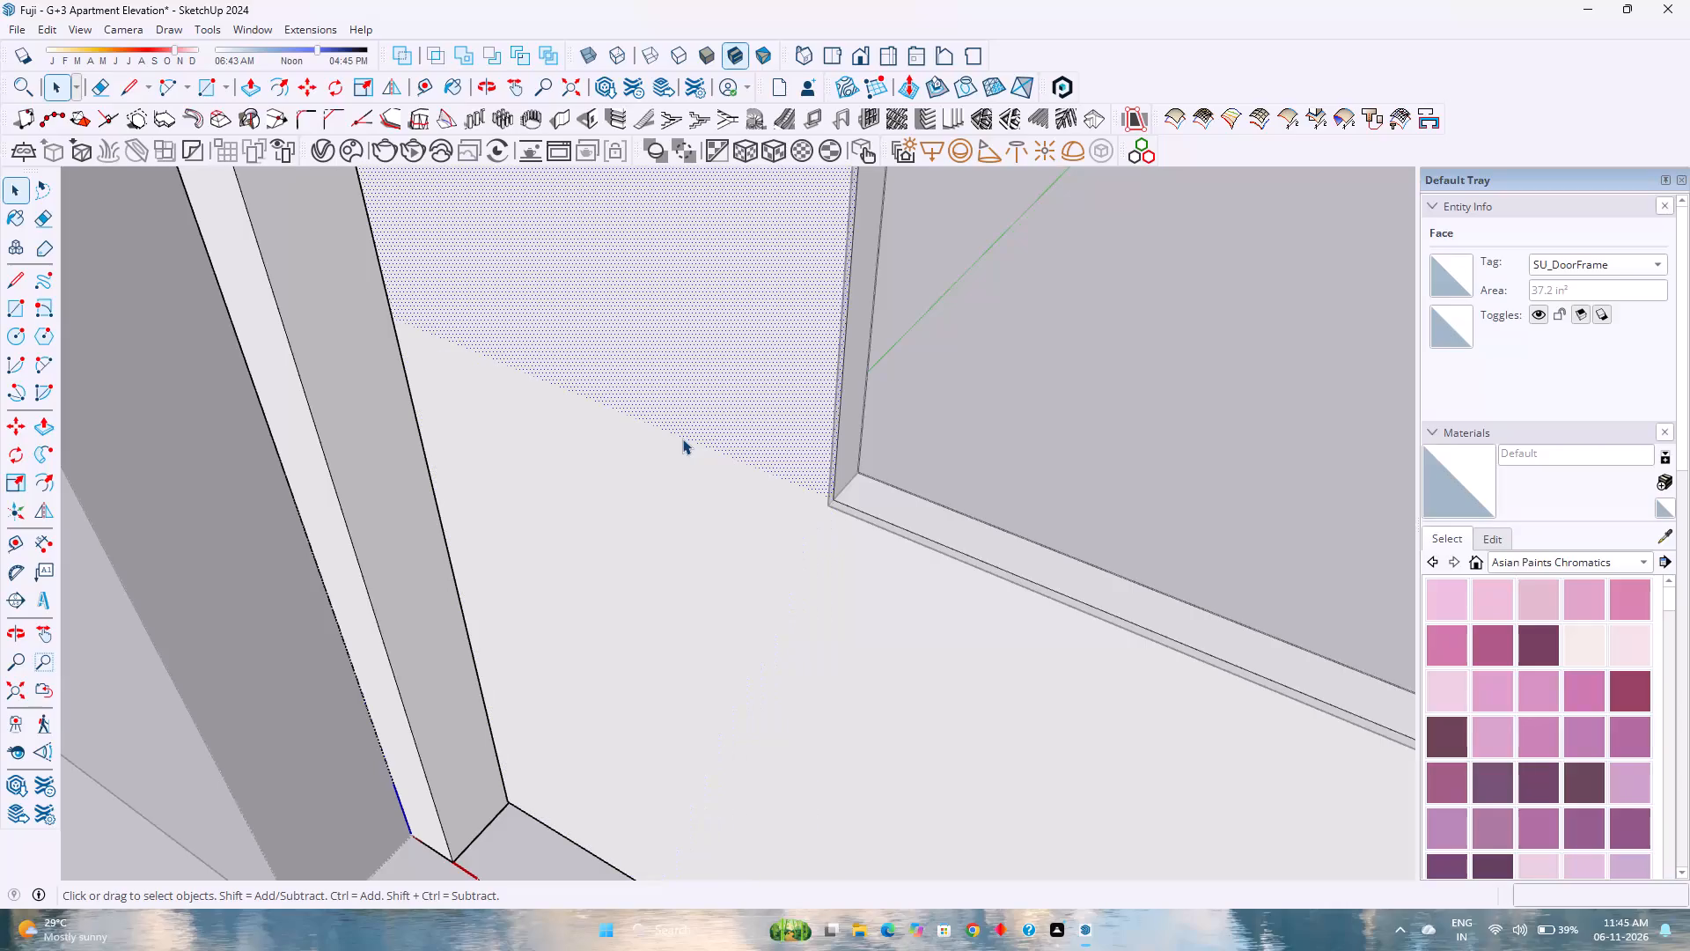
pyautogui.click(682, 439)
pyautogui.click(682, 439)
pyautogui.click(682, 439)
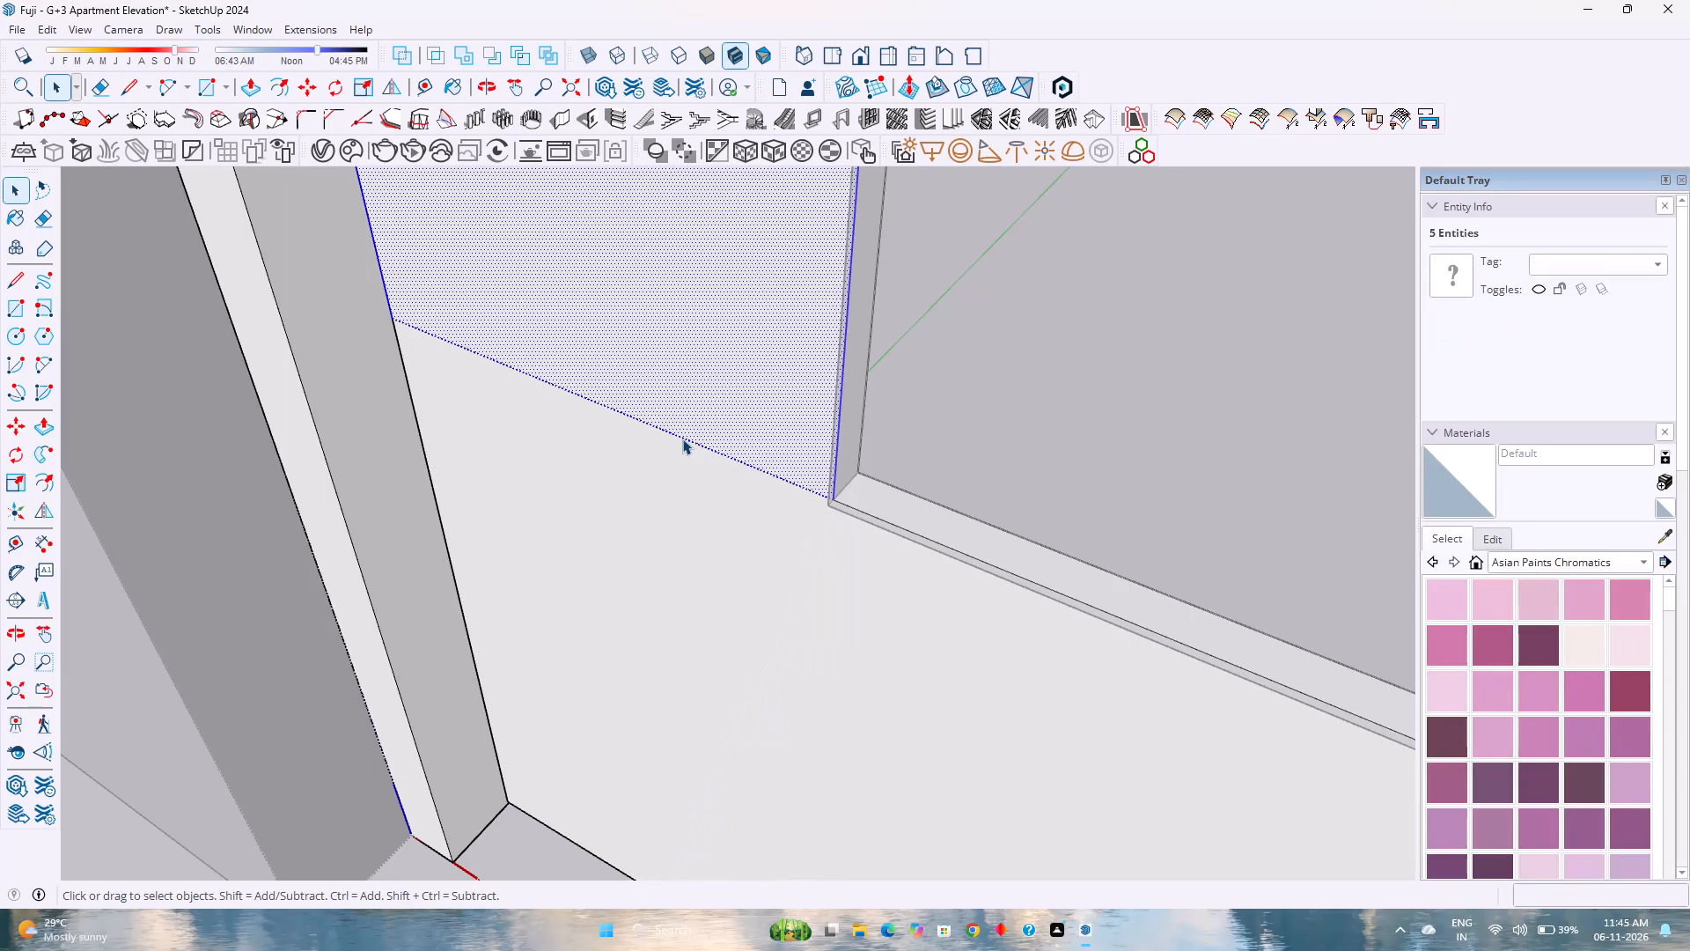
pyautogui.press('Delete')
# Delete the vertical seam edge below the glass opening at the same handle-side bottom corner.
pyautogui.click(682, 439)
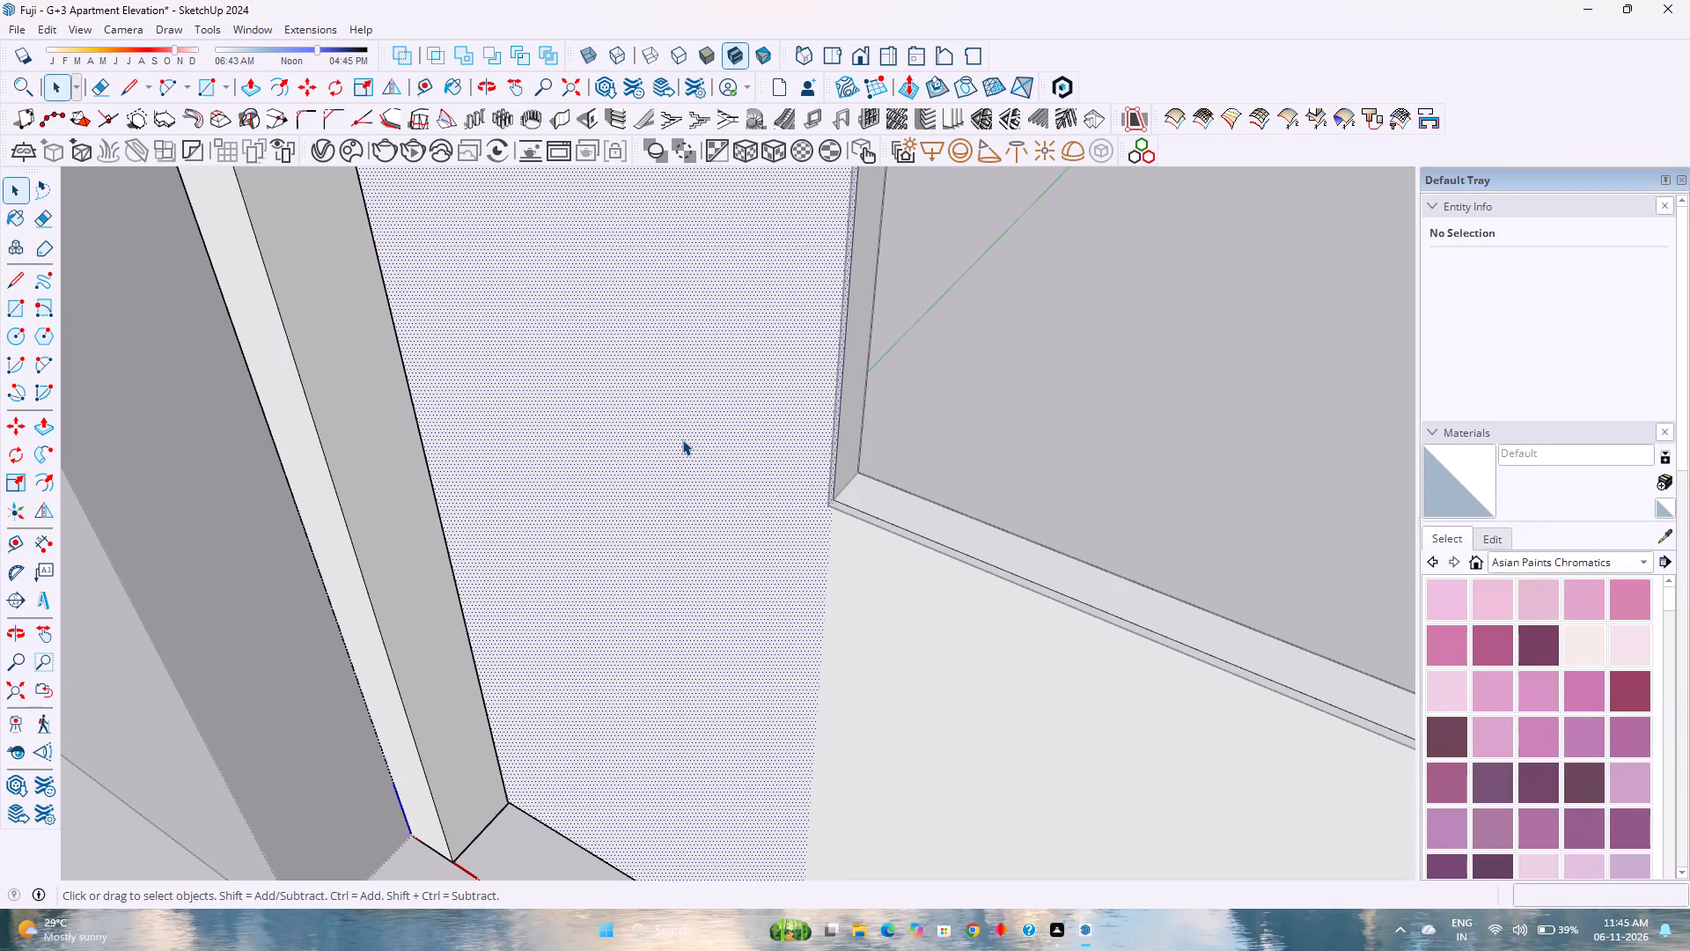
pyautogui.click(831, 532)
pyautogui.click(831, 531)
pyautogui.click(830, 528)
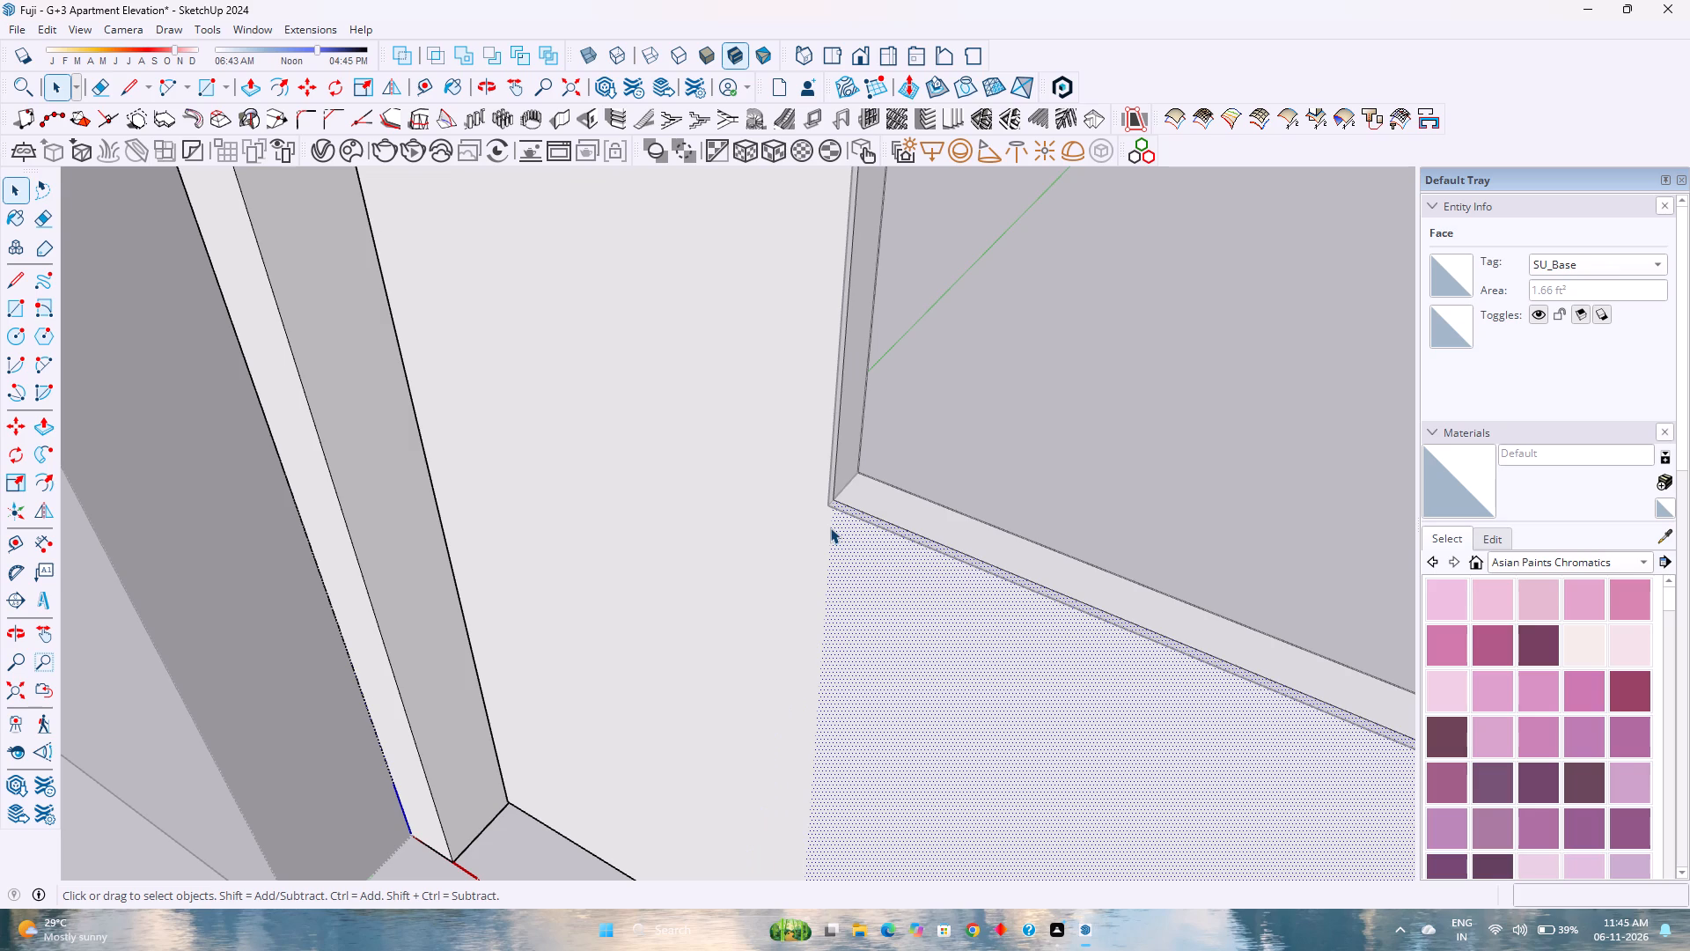
pyautogui.click(831, 526)
pyautogui.click(831, 525)
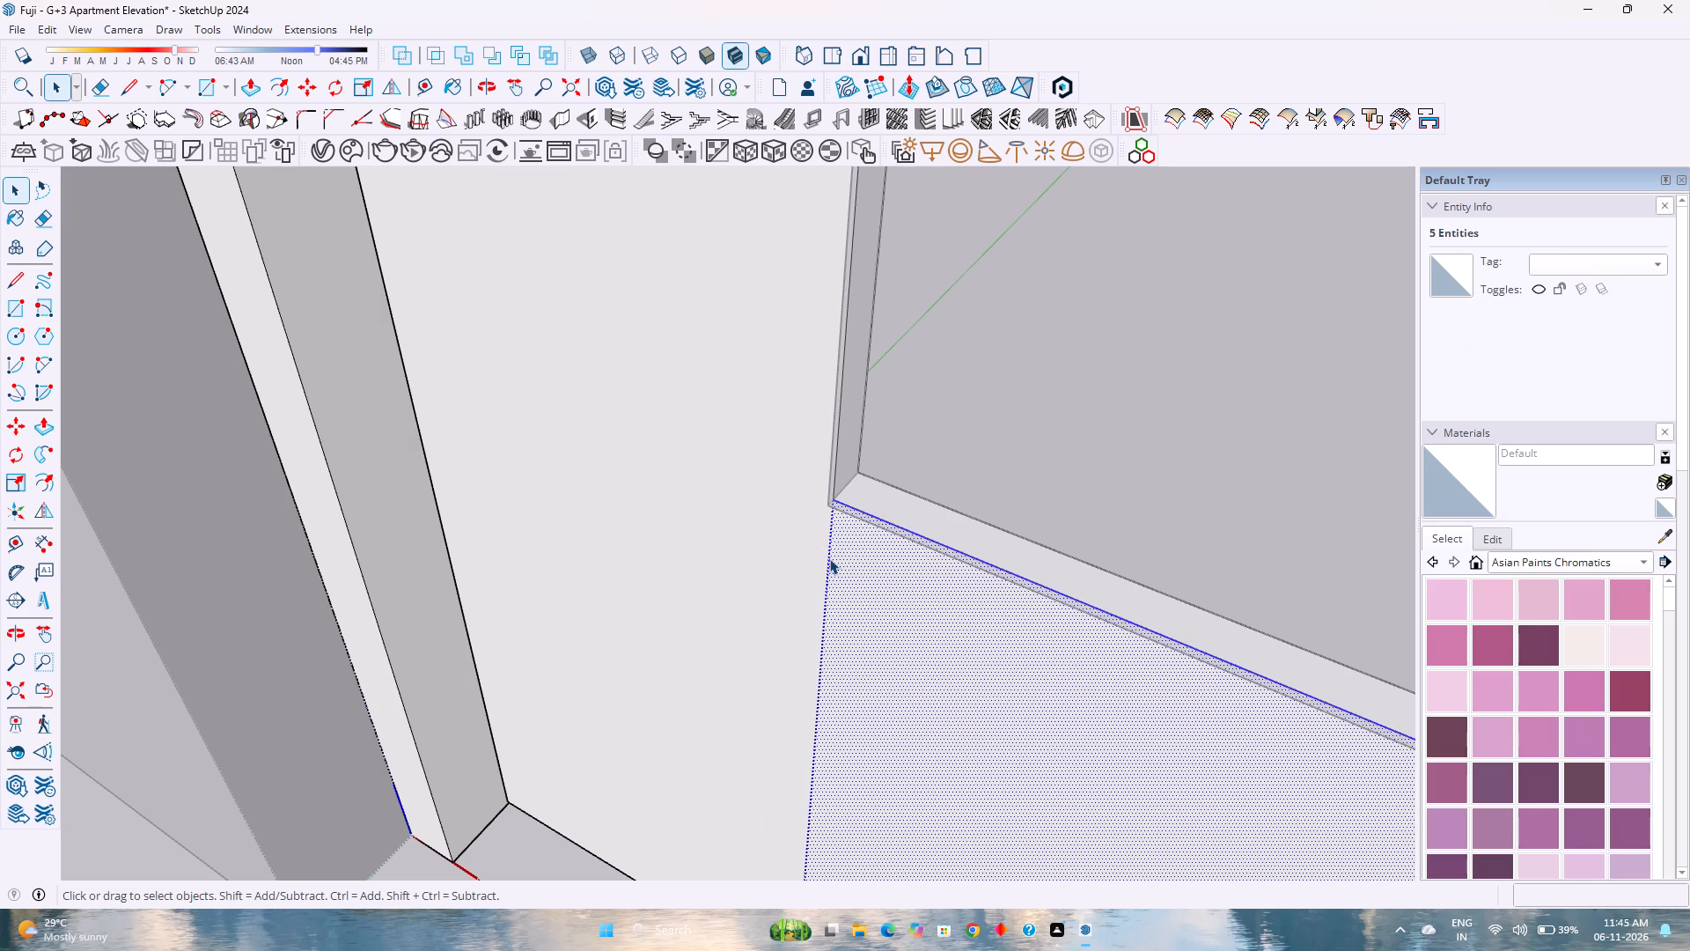
pyautogui.rightClick(851, 557)
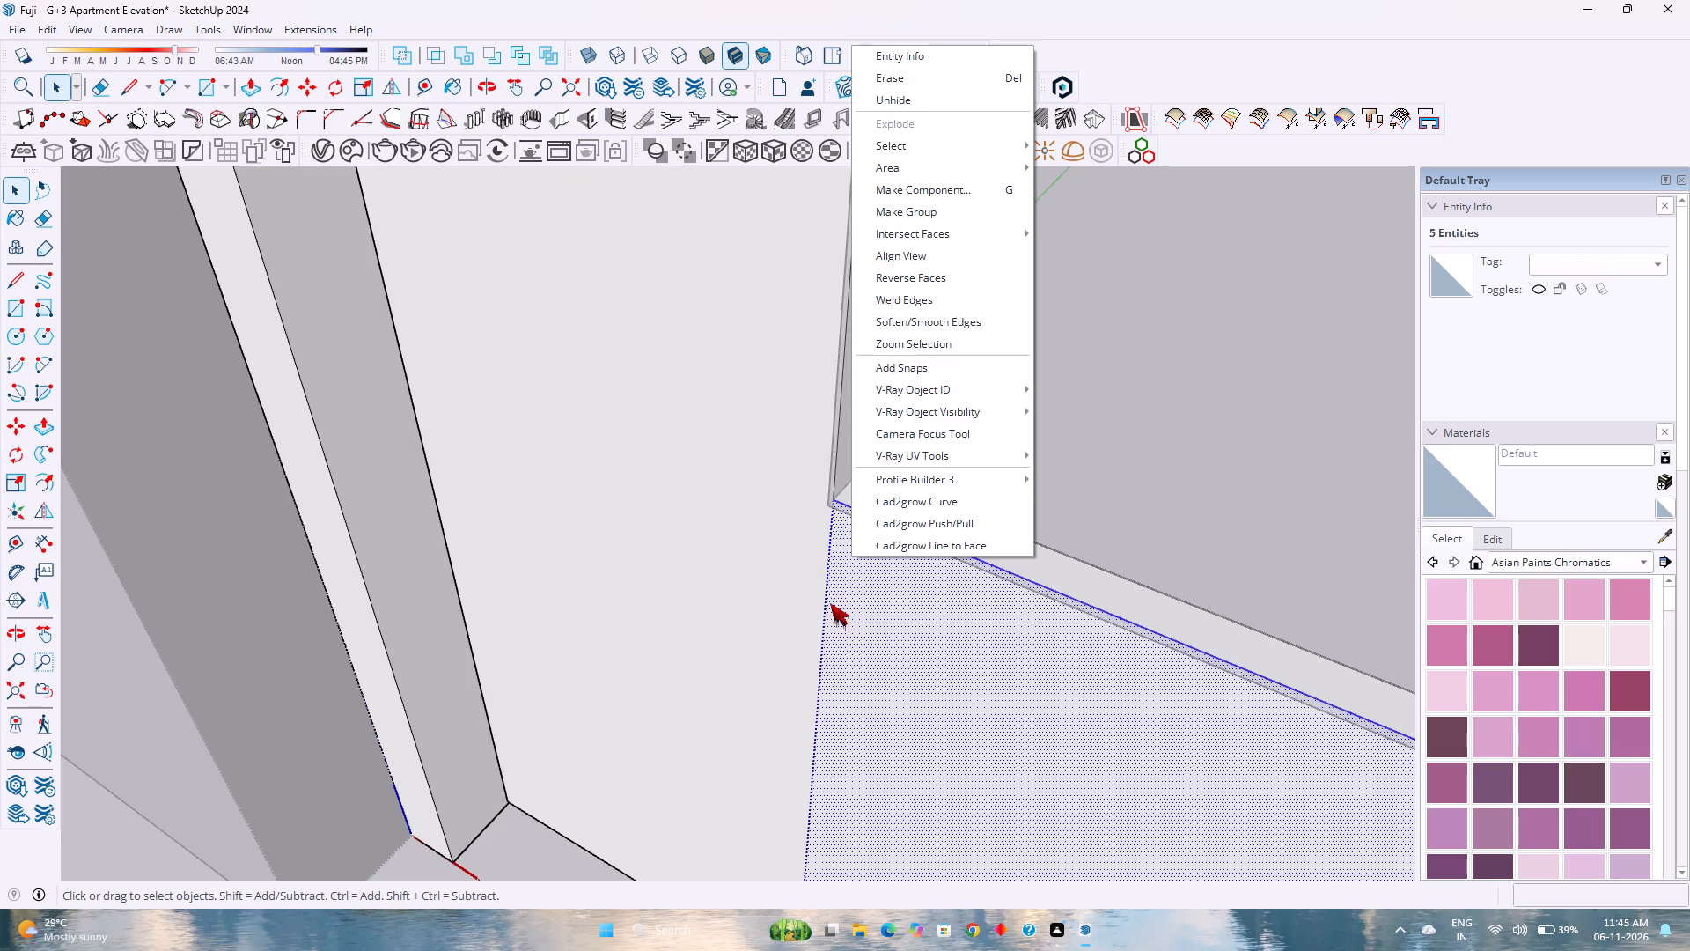
pyautogui.click(824, 593)
pyautogui.press('Delete')
# Delete the vertical seam edge between the bottom rail and the corner opposite the handle.
pyautogui.scroll(-10, 726, 581)
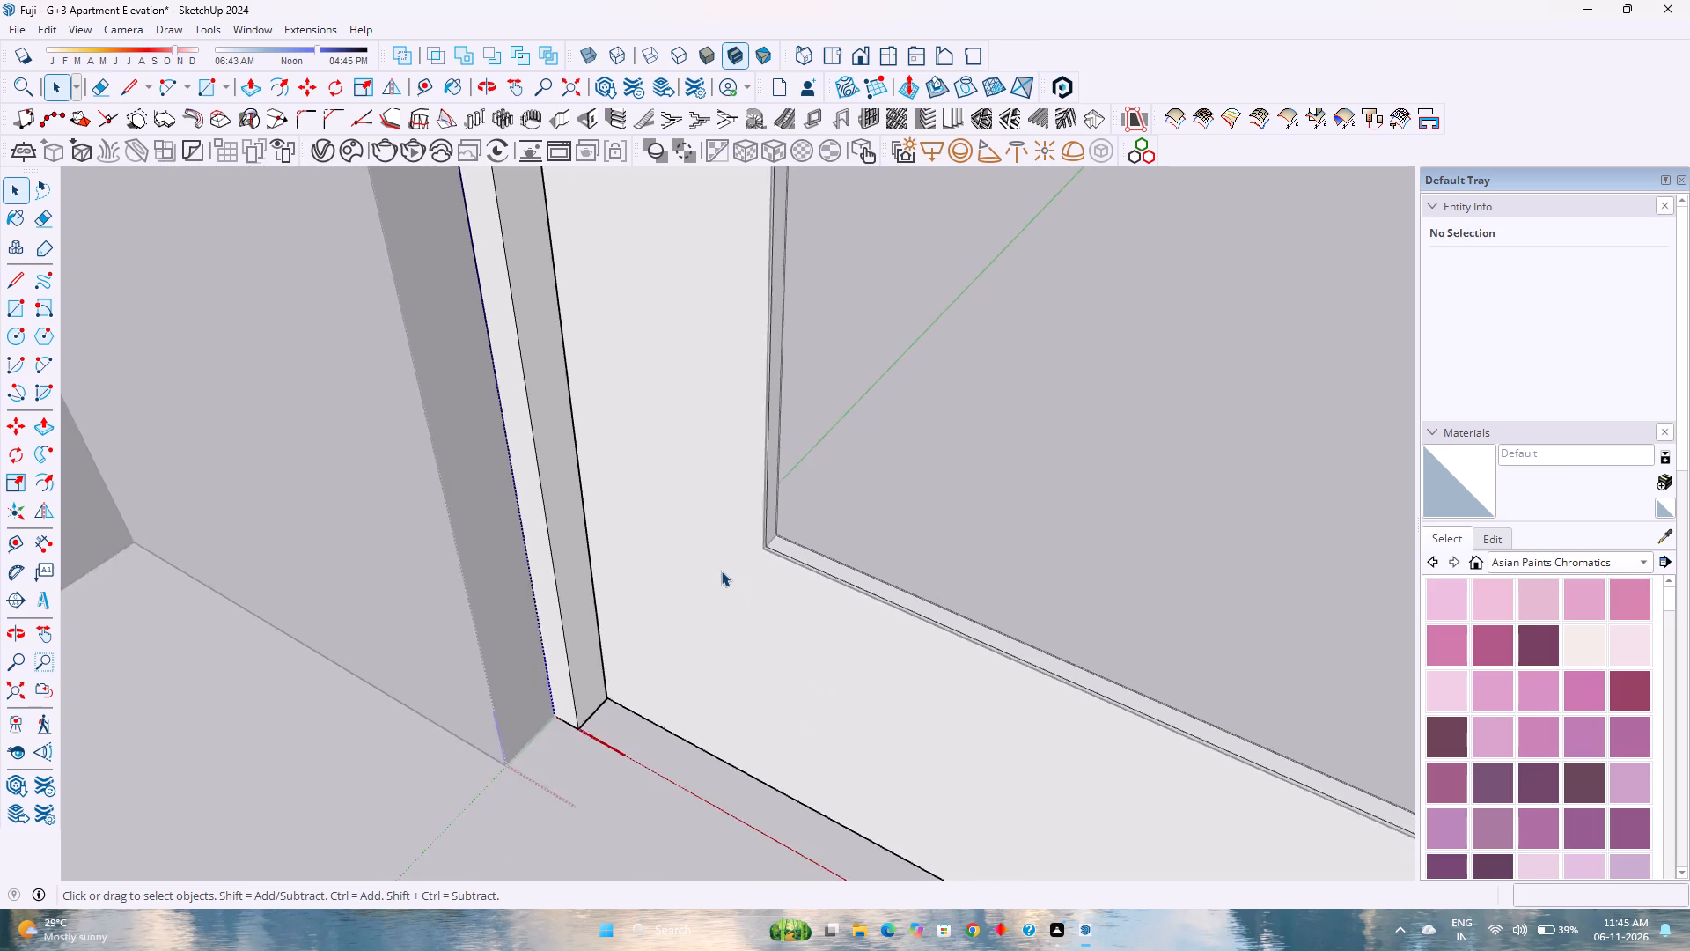
pyautogui.scroll(-3, 721, 571)
pyautogui.keyDown('shift'); pyautogui.moveTo(763, 571); pyautogui.dragTo(589, 498, button='middle'); pyautogui.keyUp('shift')
pyautogui.keyDown('shift'); pyautogui.middleClick(589, 498); pyautogui.keyUp('shift')
pyautogui.moveTo(579, 502); pyautogui.dragTo(898, 468, button='middle')
pyautogui.scroll(-3, 939, 465)
pyautogui.keyDown('shift'); pyautogui.moveTo(939, 467); pyautogui.dragTo(580, 531, button='middle'); pyautogui.keyUp('shift')
pyautogui.keyDown('shift'); pyautogui.middleClick(580, 534); pyautogui.keyUp('shift')
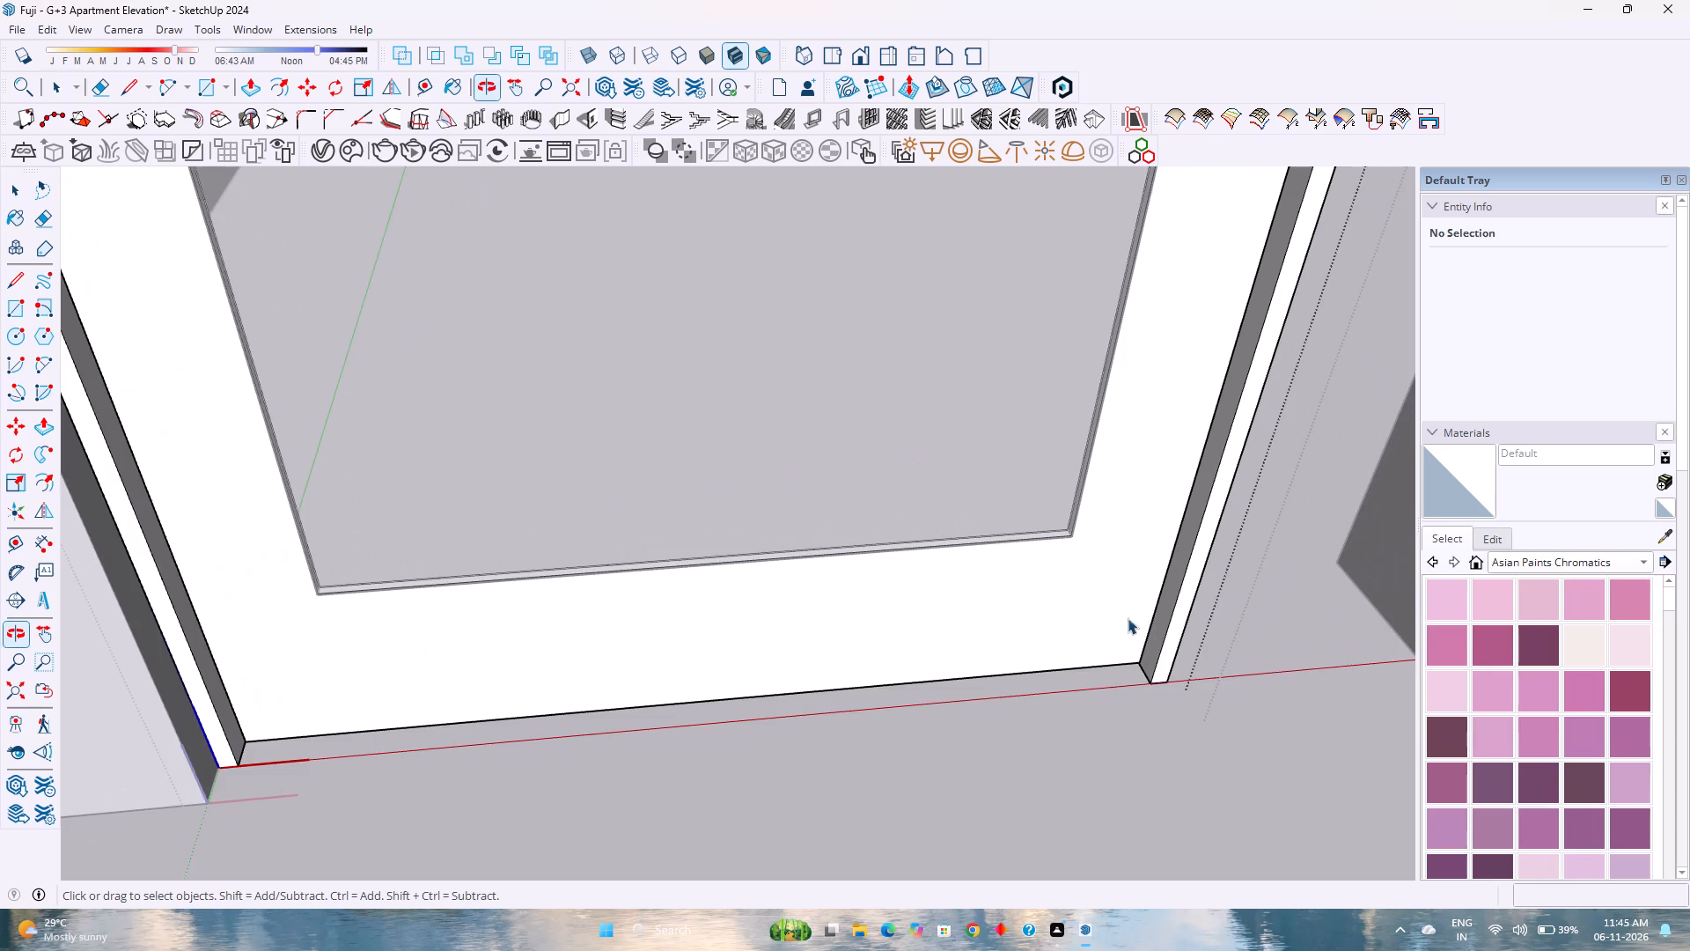
pyautogui.scroll(2, 1146, 623)
pyautogui.click(1114, 601)
pyautogui.scroll(3, 1053, 544)
pyautogui.click(1043, 548)
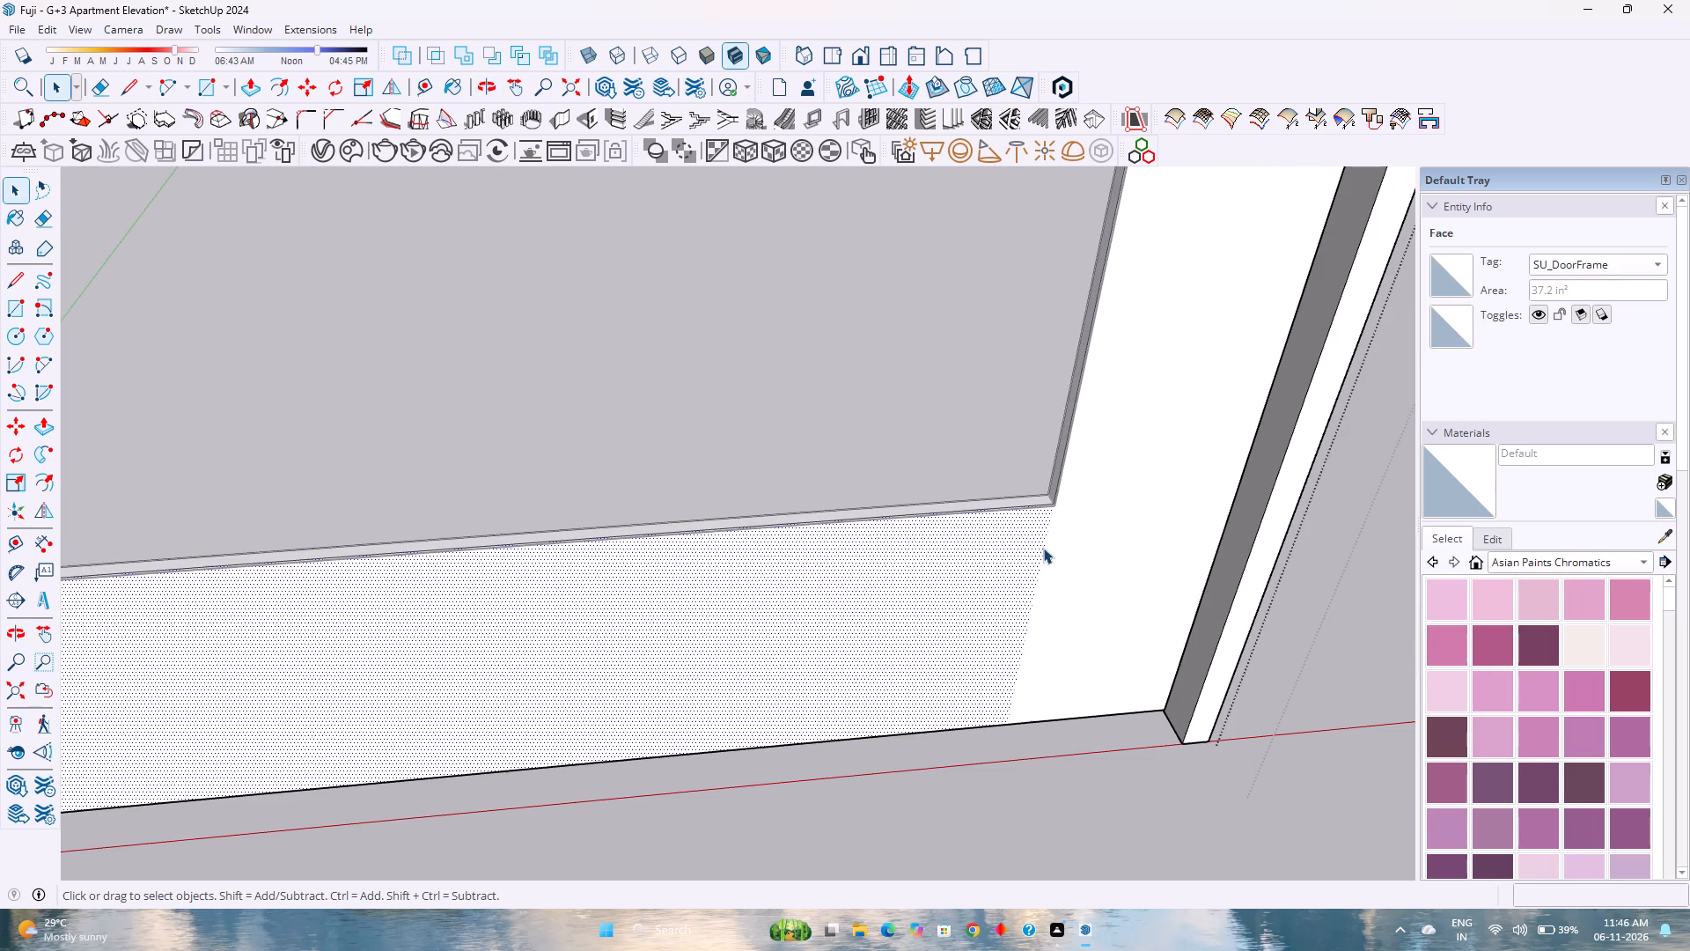
pyautogui.click(1043, 547)
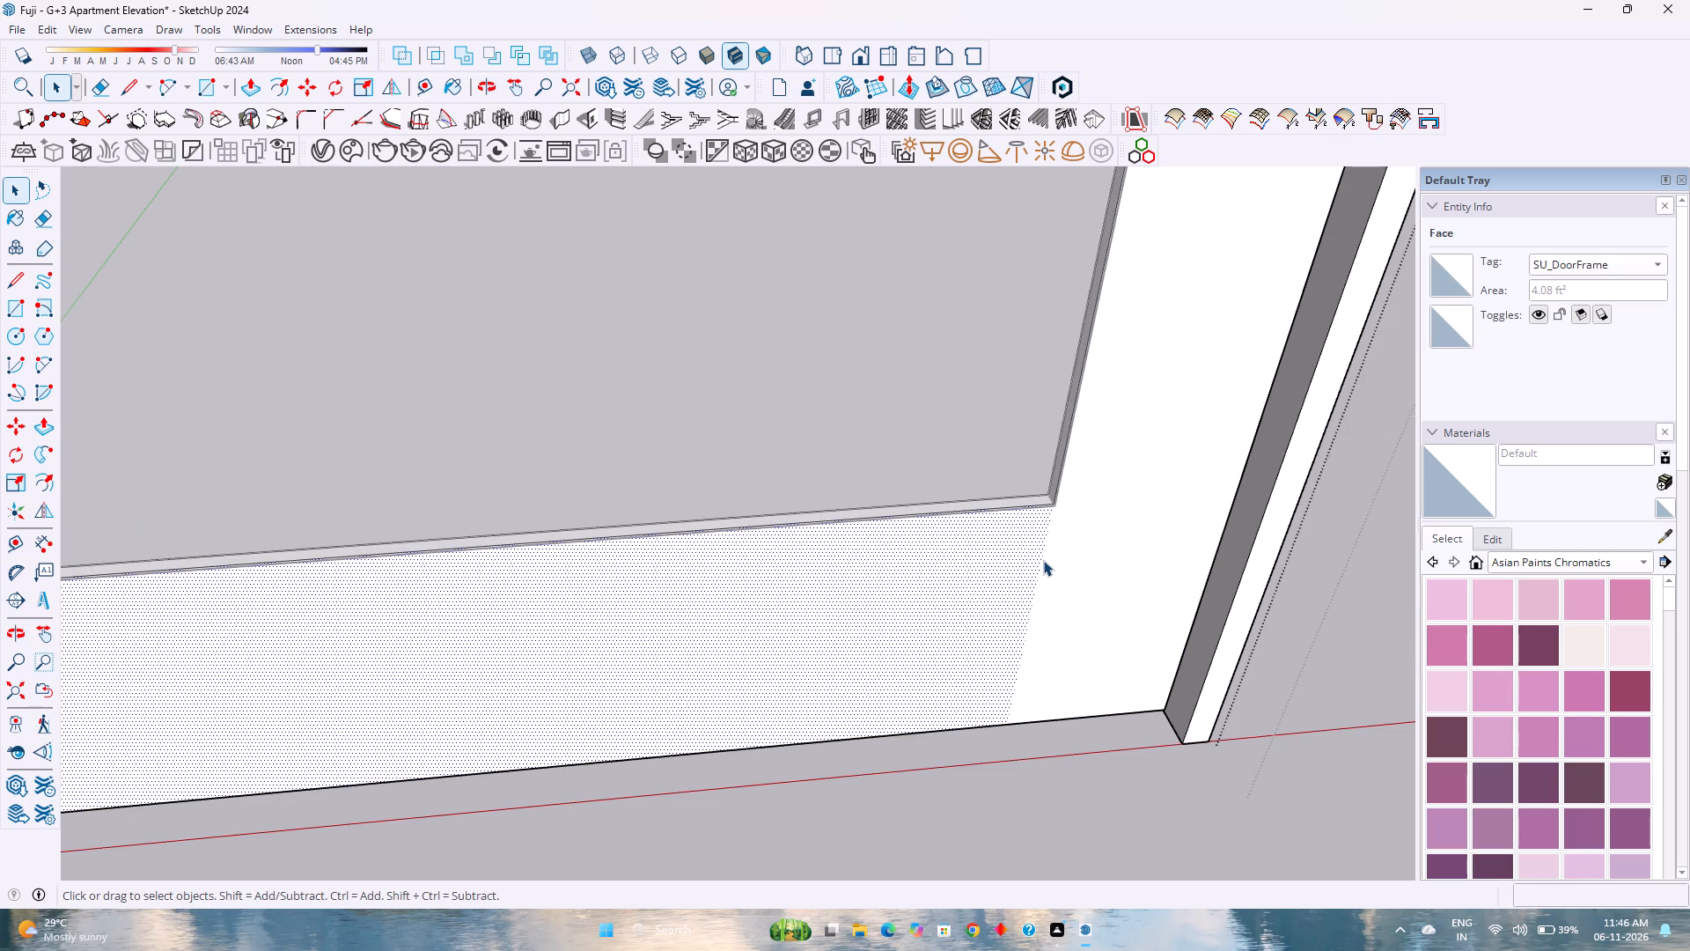
pyautogui.click(1043, 560)
pyautogui.click(1040, 571)
pyautogui.click(1035, 576)
pyautogui.click(1042, 557)
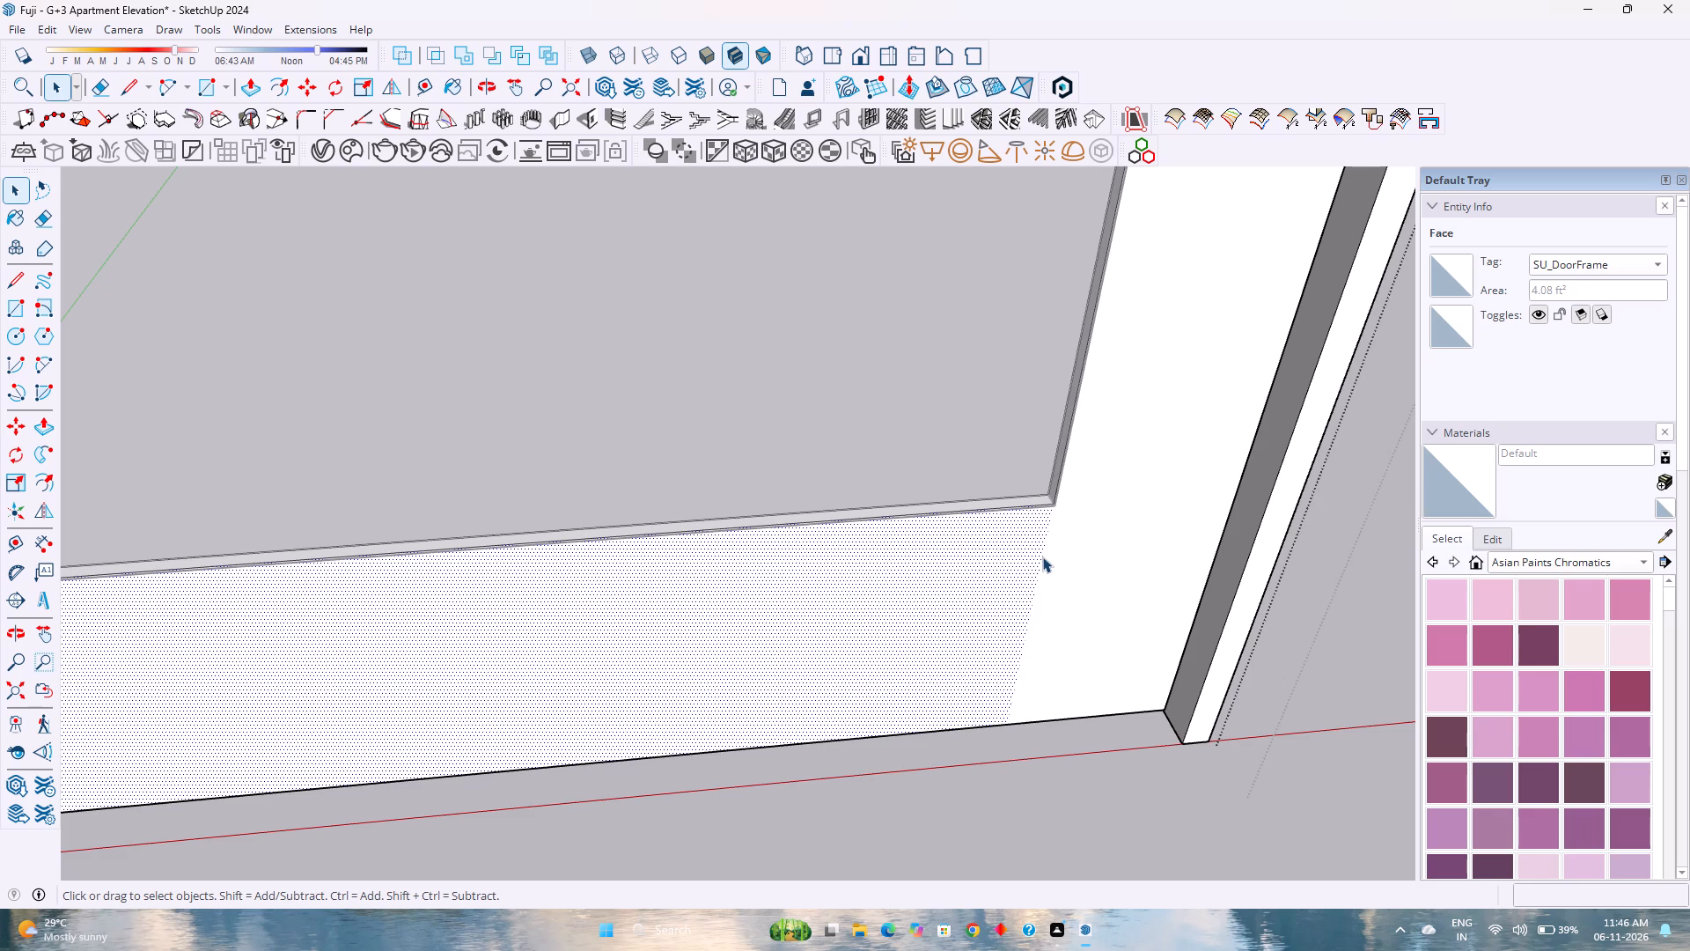
pyautogui.click(1040, 560)
pyautogui.click(1048, 548)
pyautogui.click(1044, 553)
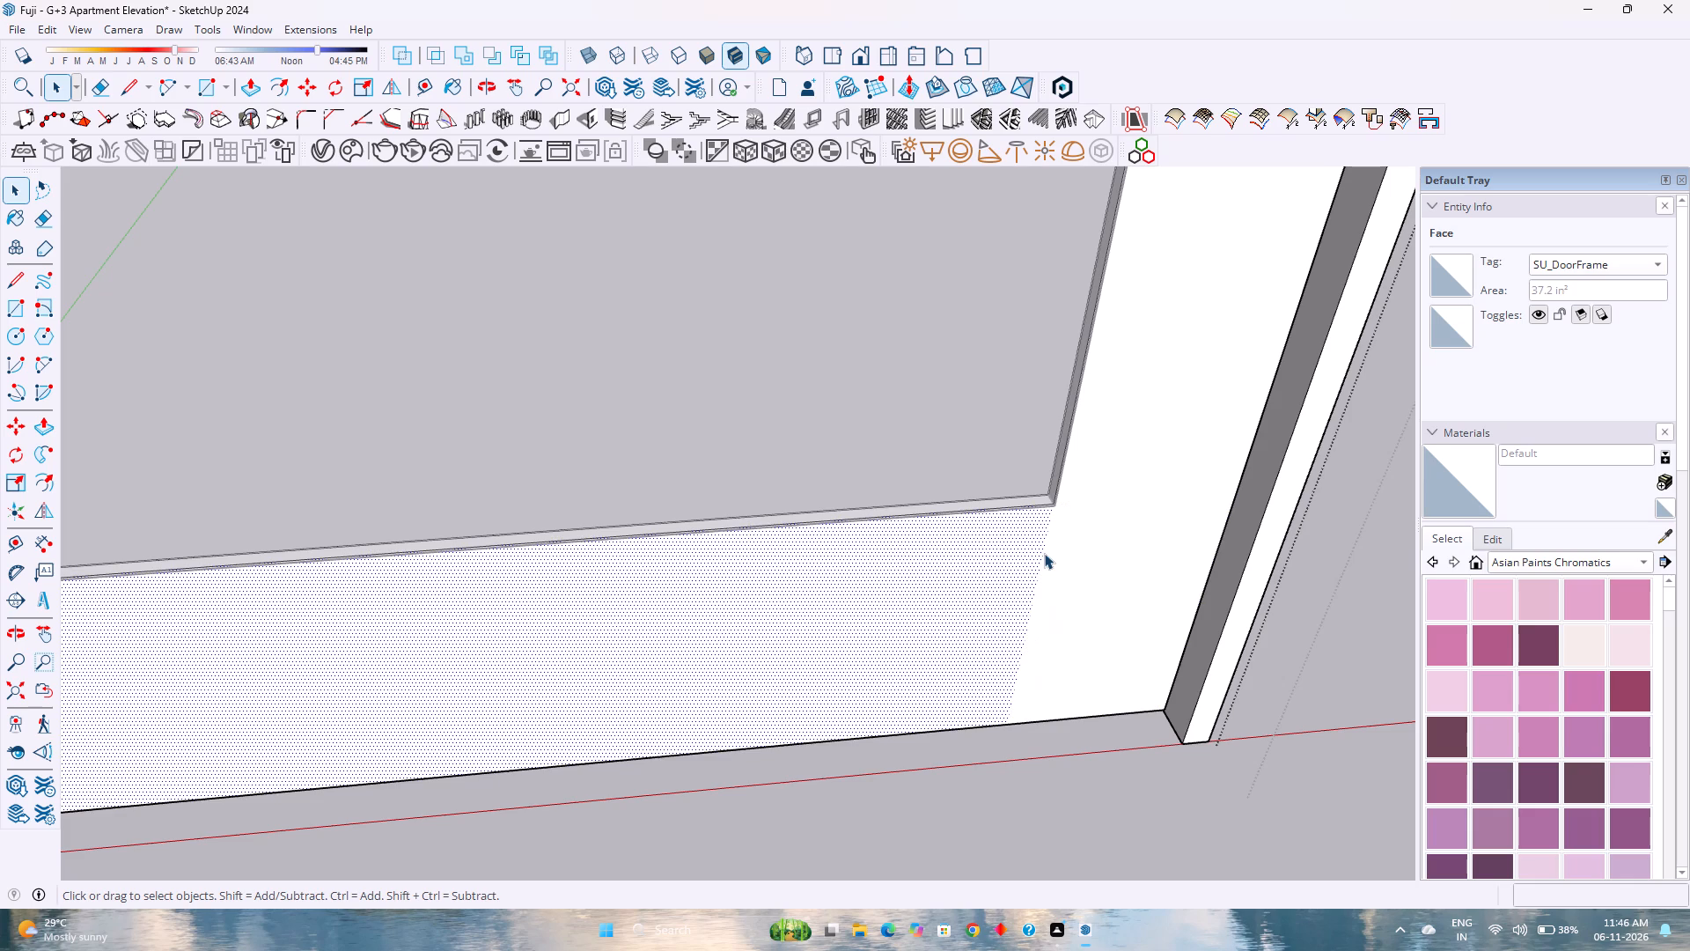
pyautogui.click(1042, 551)
pyautogui.click(1042, 549)
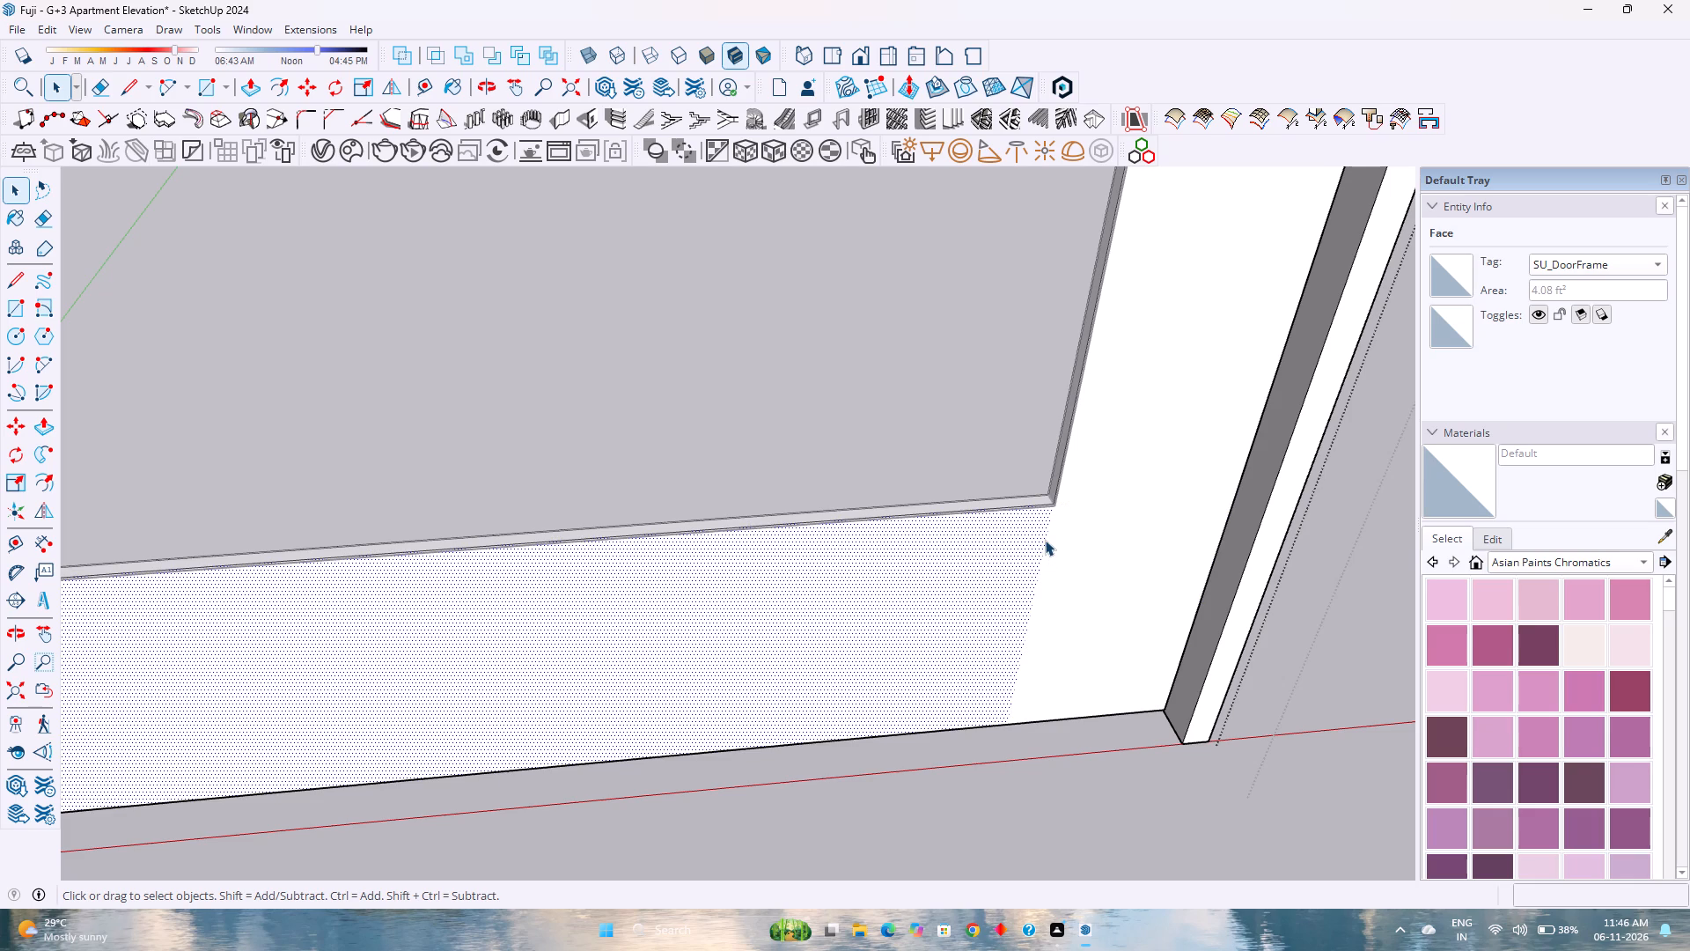
pyautogui.click(1045, 536)
pyautogui.click(1051, 520)
pyautogui.click(1052, 516)
pyautogui.scroll(19, 1054, 503)
pyautogui.scroll(6, 1060, 510)
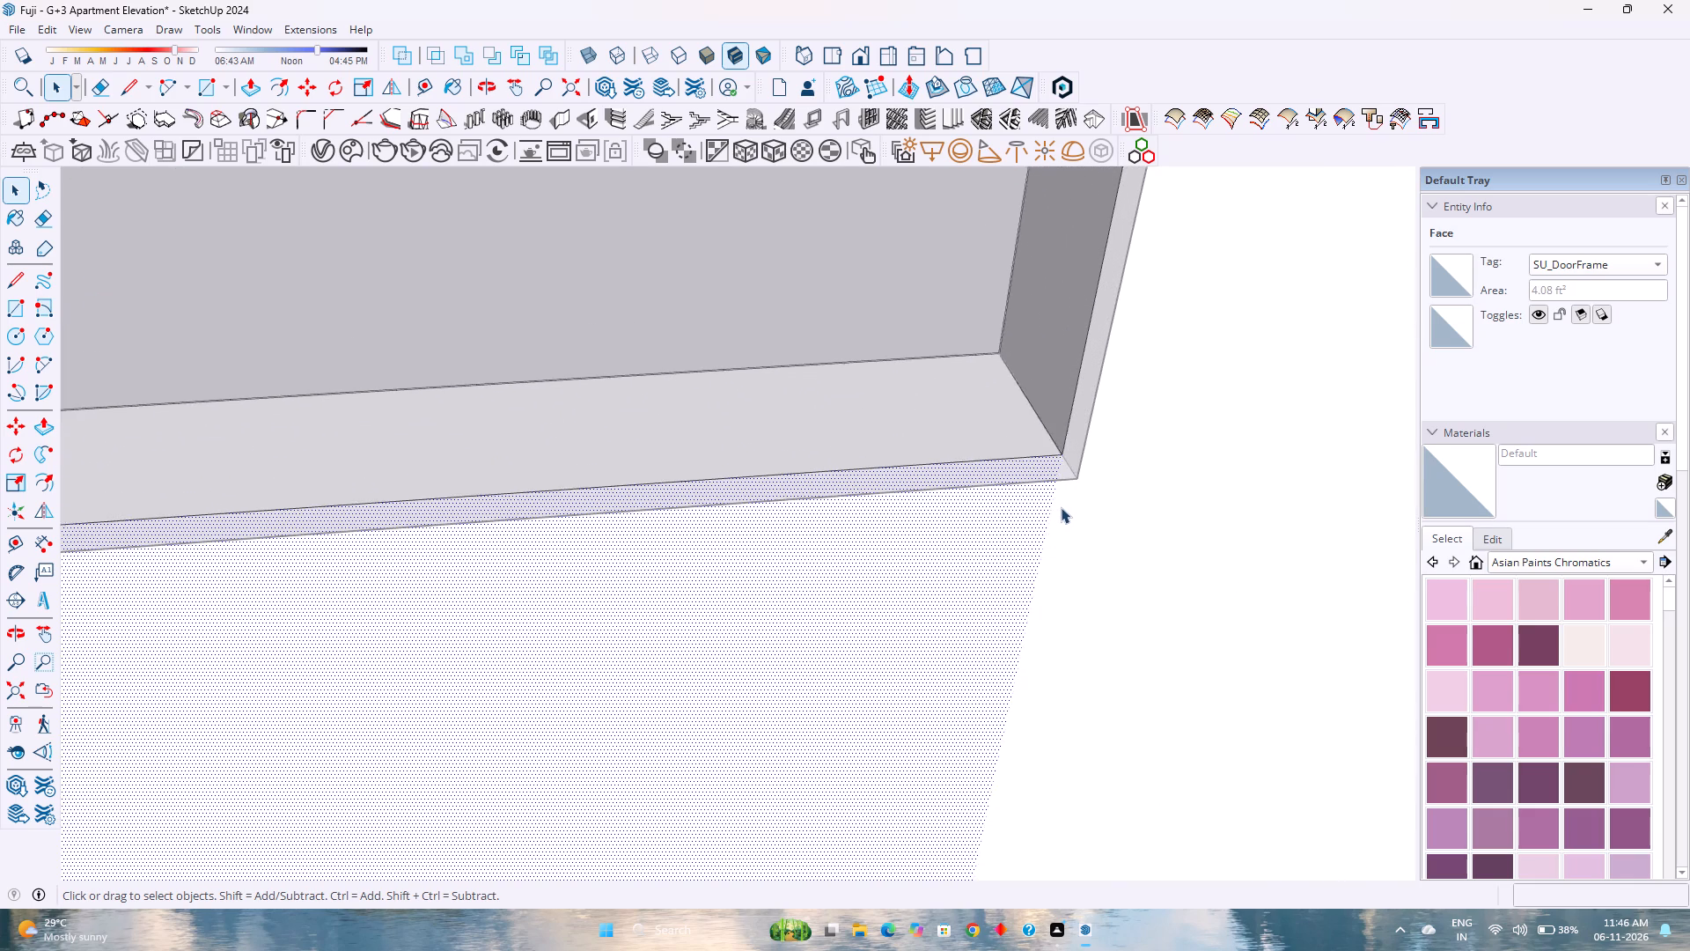
pyautogui.scroll(9, 1061, 507)
pyautogui.doubleClick(1053, 482)
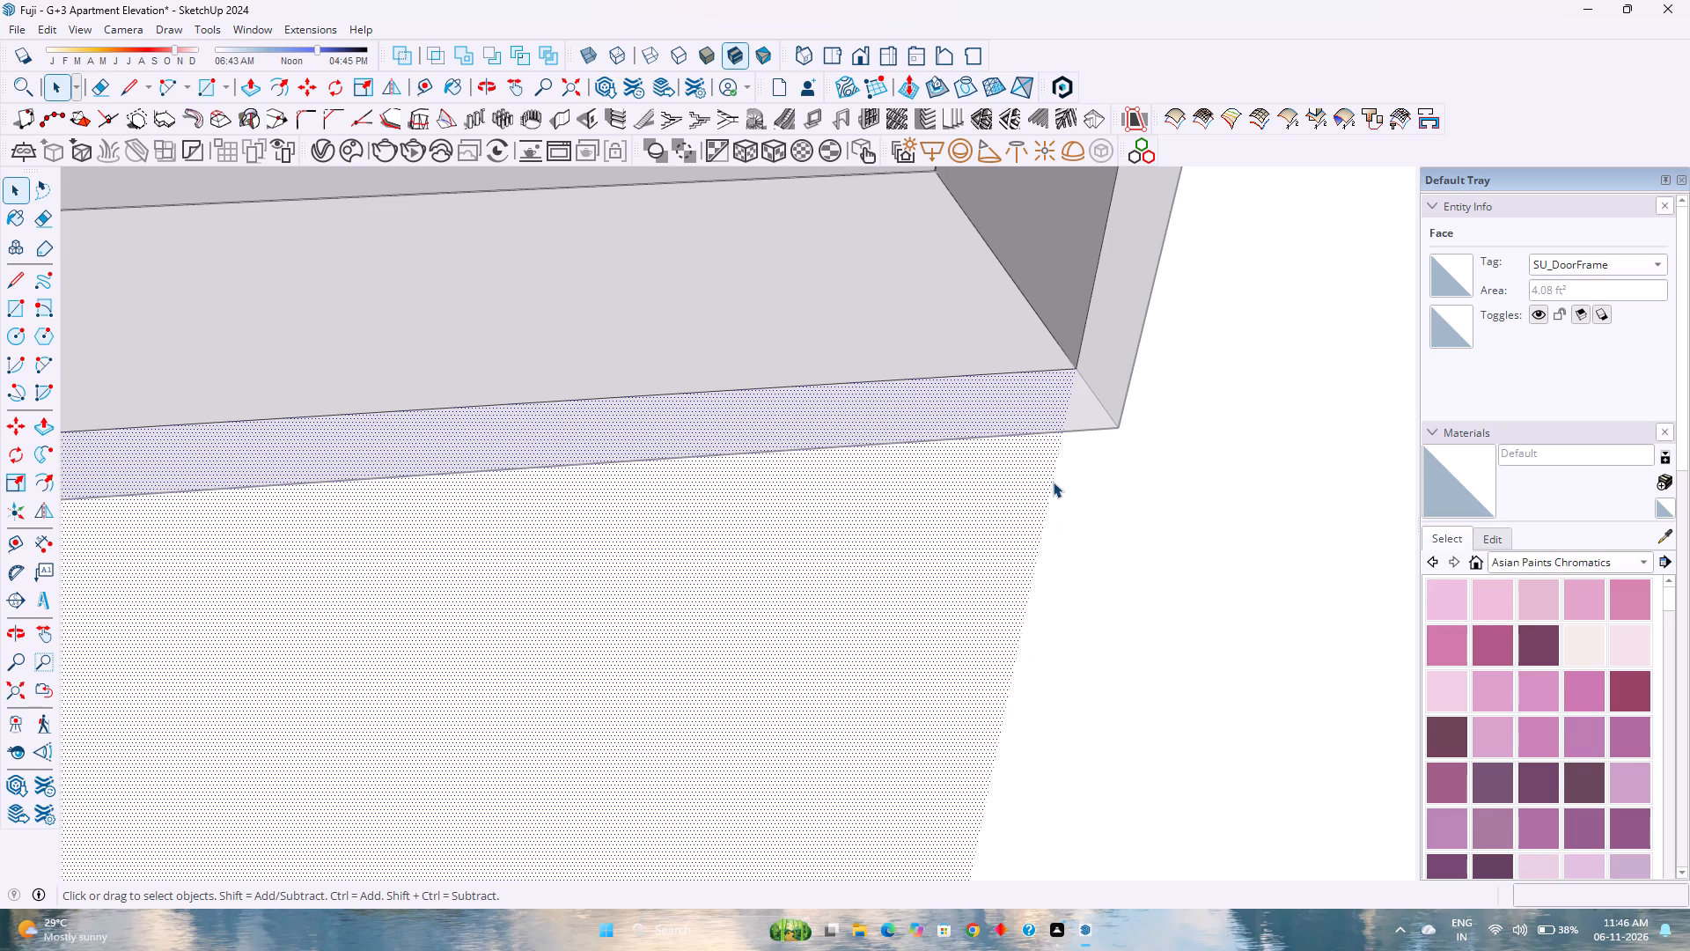
pyautogui.click(1054, 477)
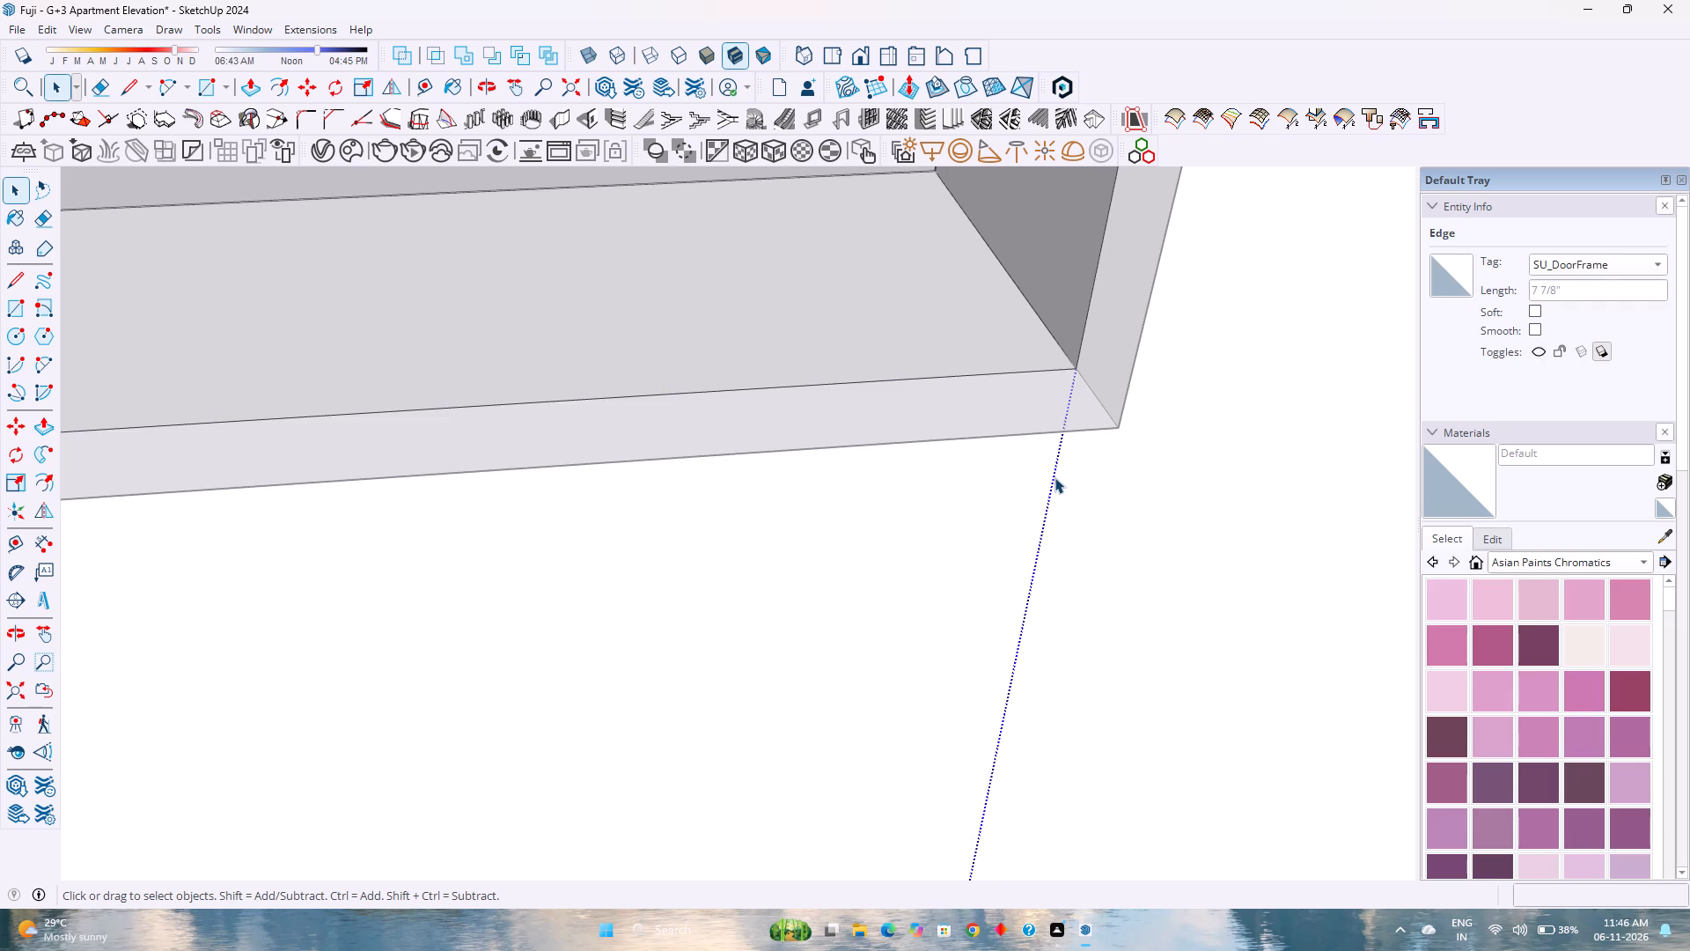
pyautogui.press('Delete')
# Delete the horizontal seam edge across the stile at the bottom corner opposite the handle.
pyautogui.scroll(-4, 981, 524)
pyautogui.click(982, 529)
pyautogui.scroll(-9, 983, 536)
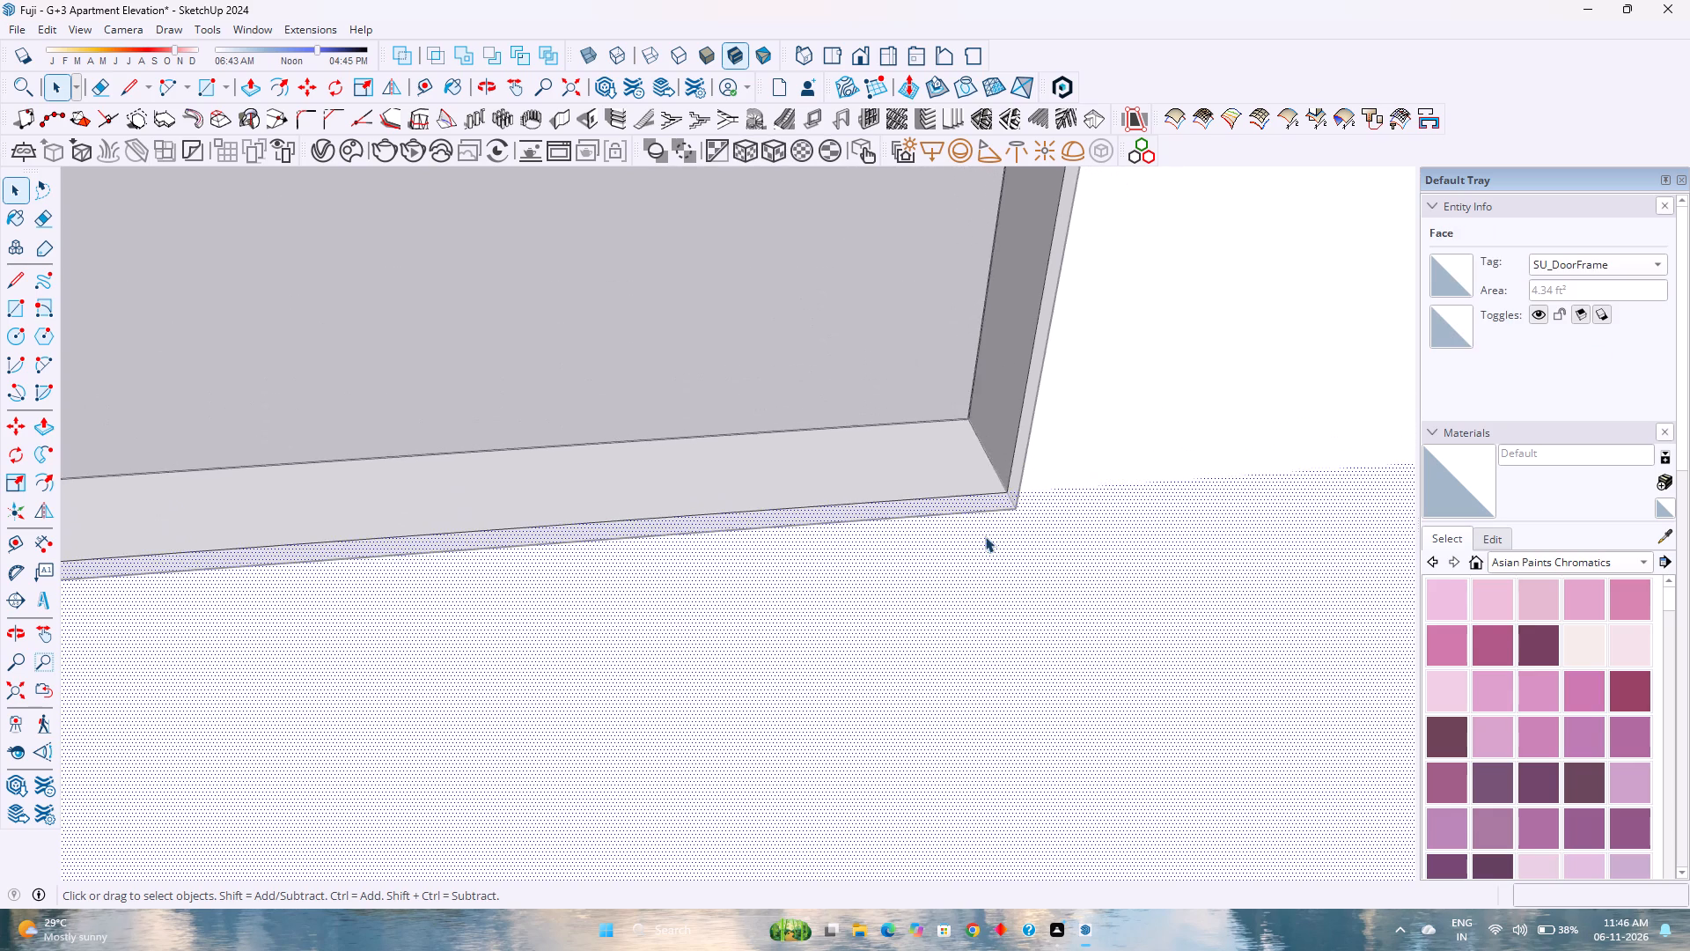
pyautogui.scroll(-3, 985, 536)
pyautogui.click(1055, 494)
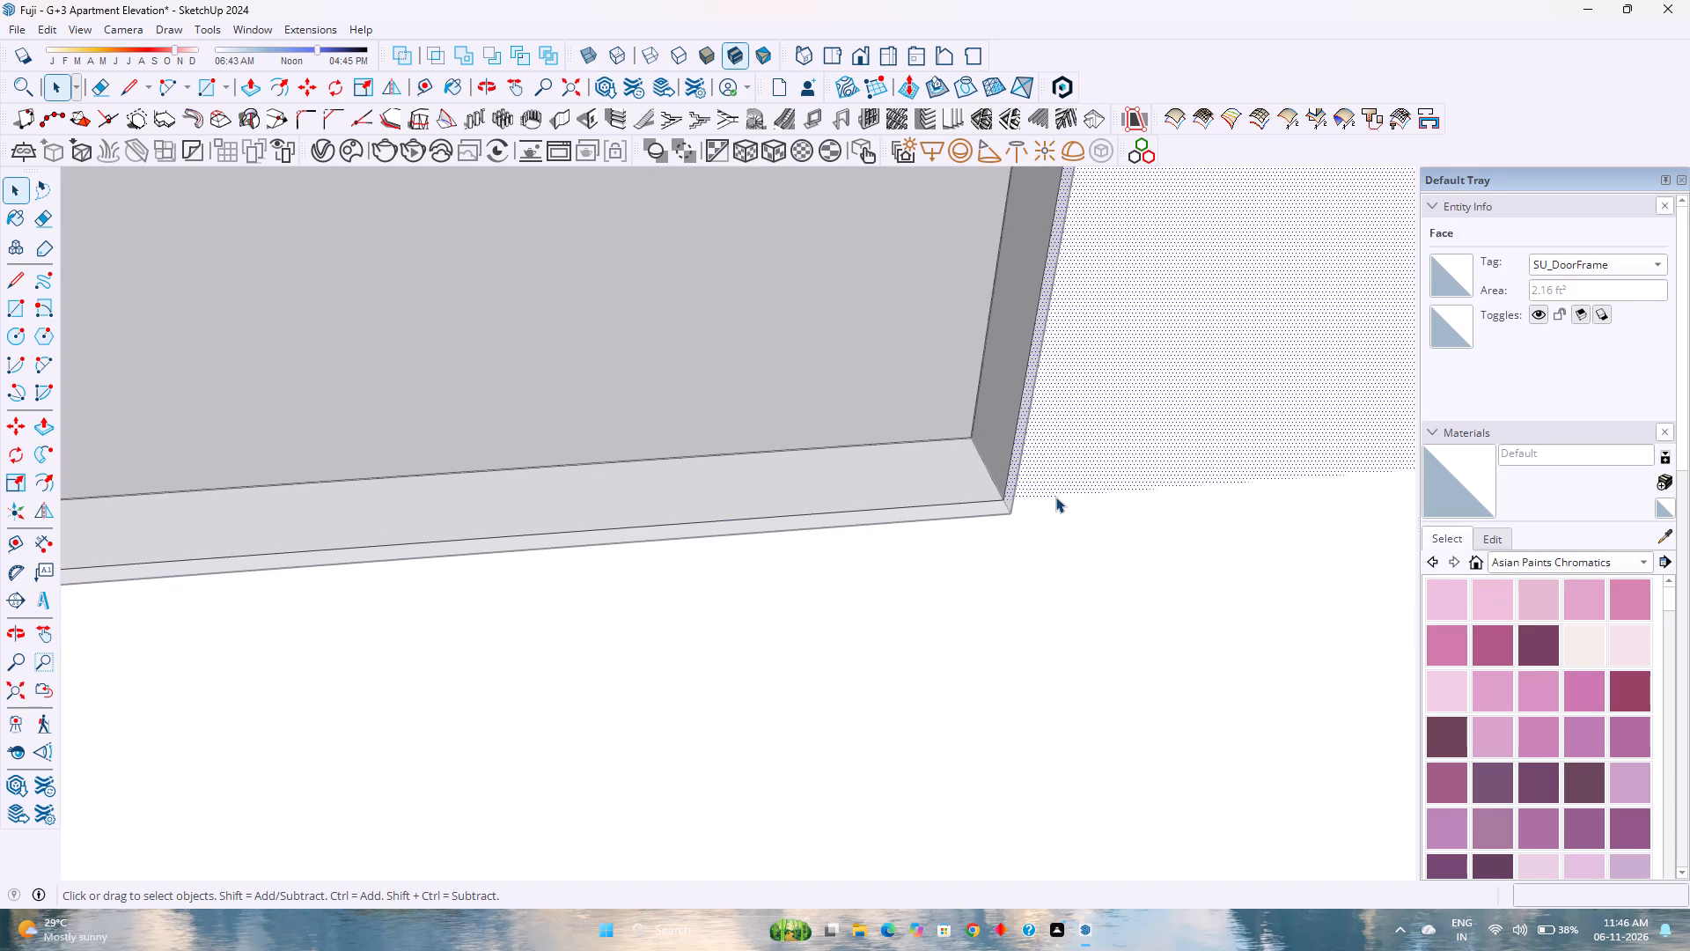
pyautogui.doubleClick(1055, 497)
pyautogui.click(1055, 497)
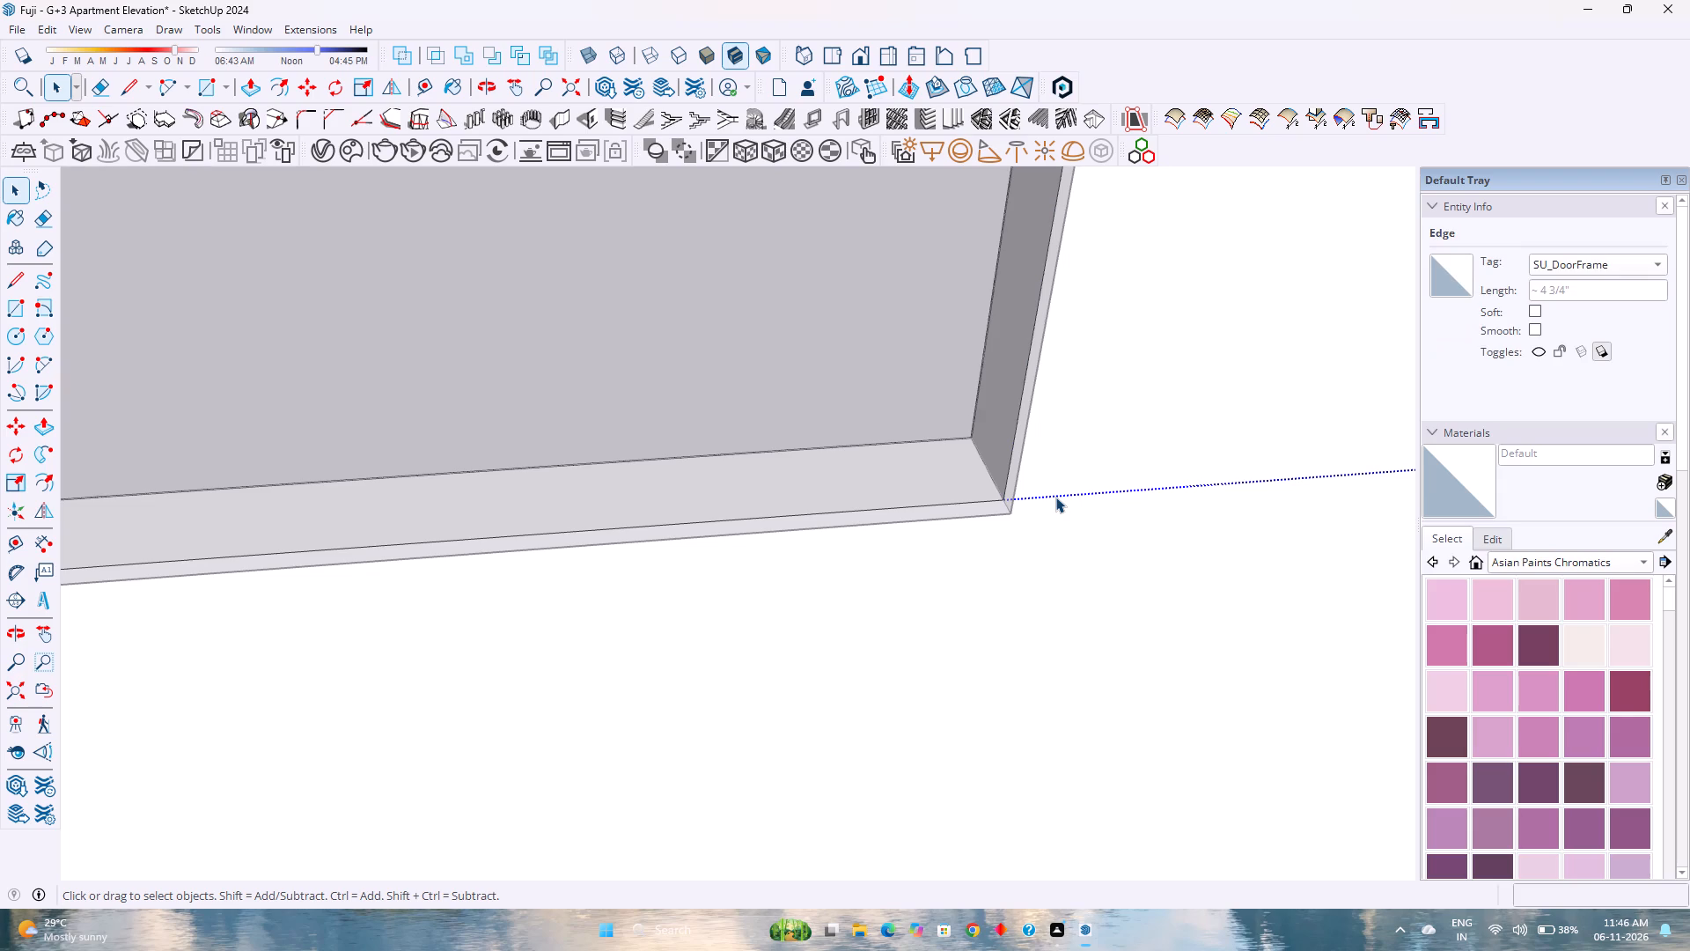
pyautogui.press('Delete')
# Delete the vertical seam edge between the top rail and the top corner opposite the handle.
pyautogui.scroll(-20, 1055, 497)
pyautogui.scroll(-1, 1055, 497)
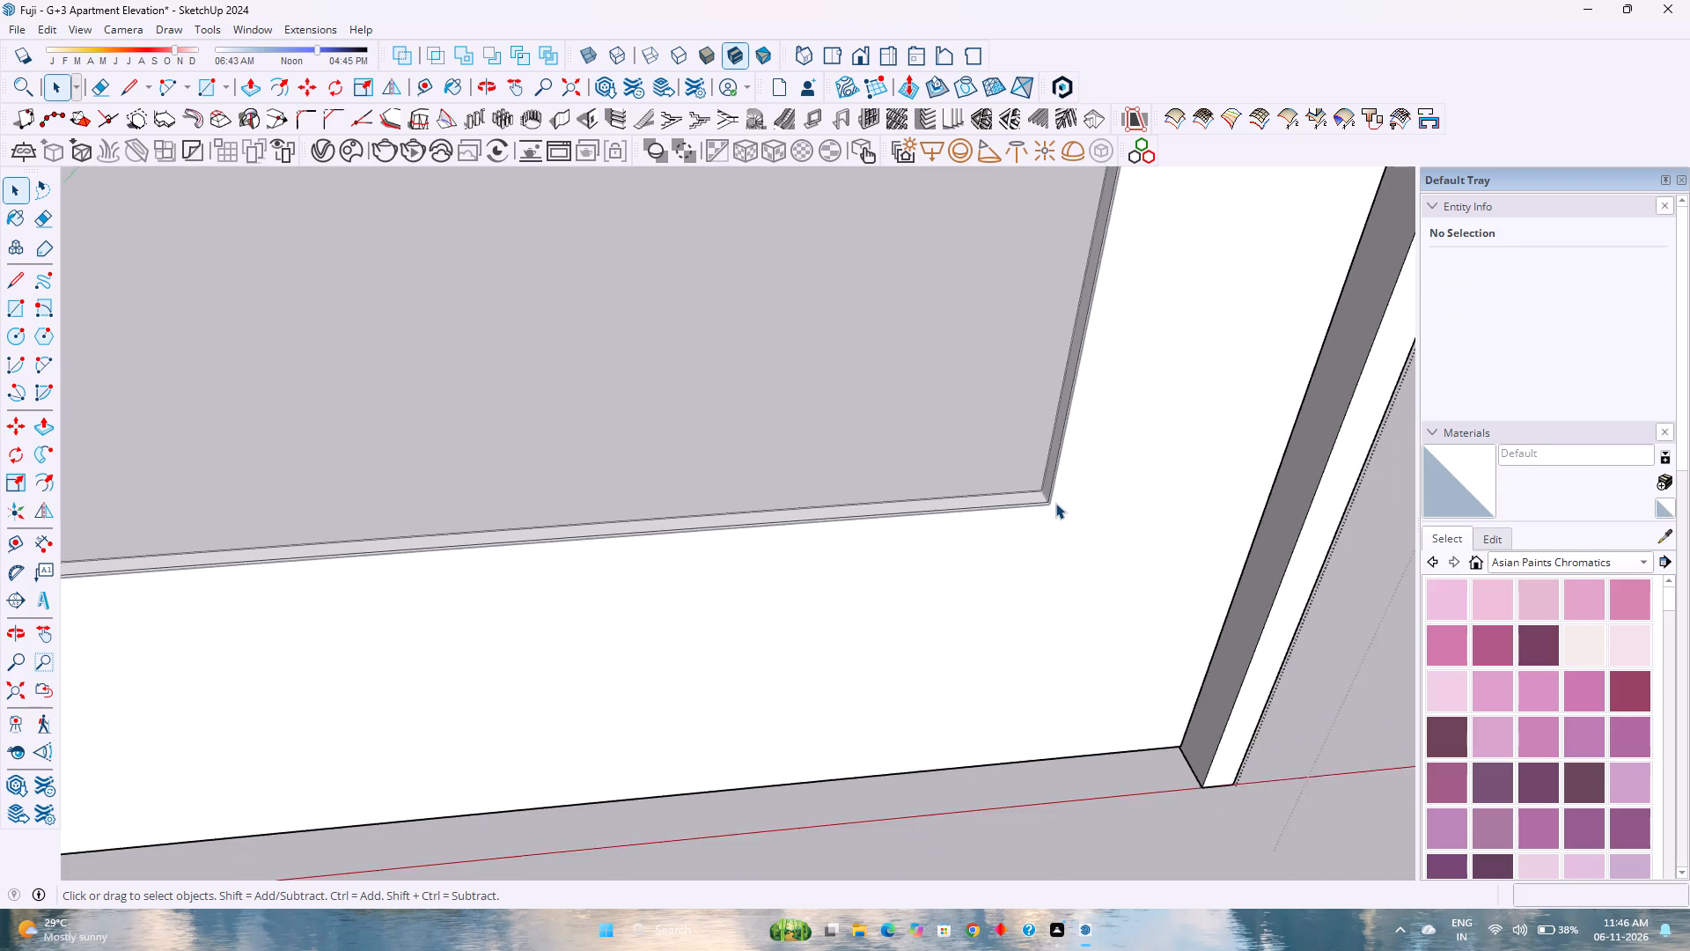
pyautogui.scroll(-2, 1055, 503)
pyautogui.scroll(1, 1054, 503)
pyautogui.keyDown('shift'); pyautogui.moveTo(1055, 503); pyautogui.dragTo(1132, 676, button='middle'); pyautogui.keyUp('shift')
pyautogui.scroll(-12, 1128, 651)
pyautogui.keyDown('shift'); pyautogui.moveTo(1122, 629); pyautogui.dragTo(1168, 767, button='middle'); pyautogui.keyUp('shift')
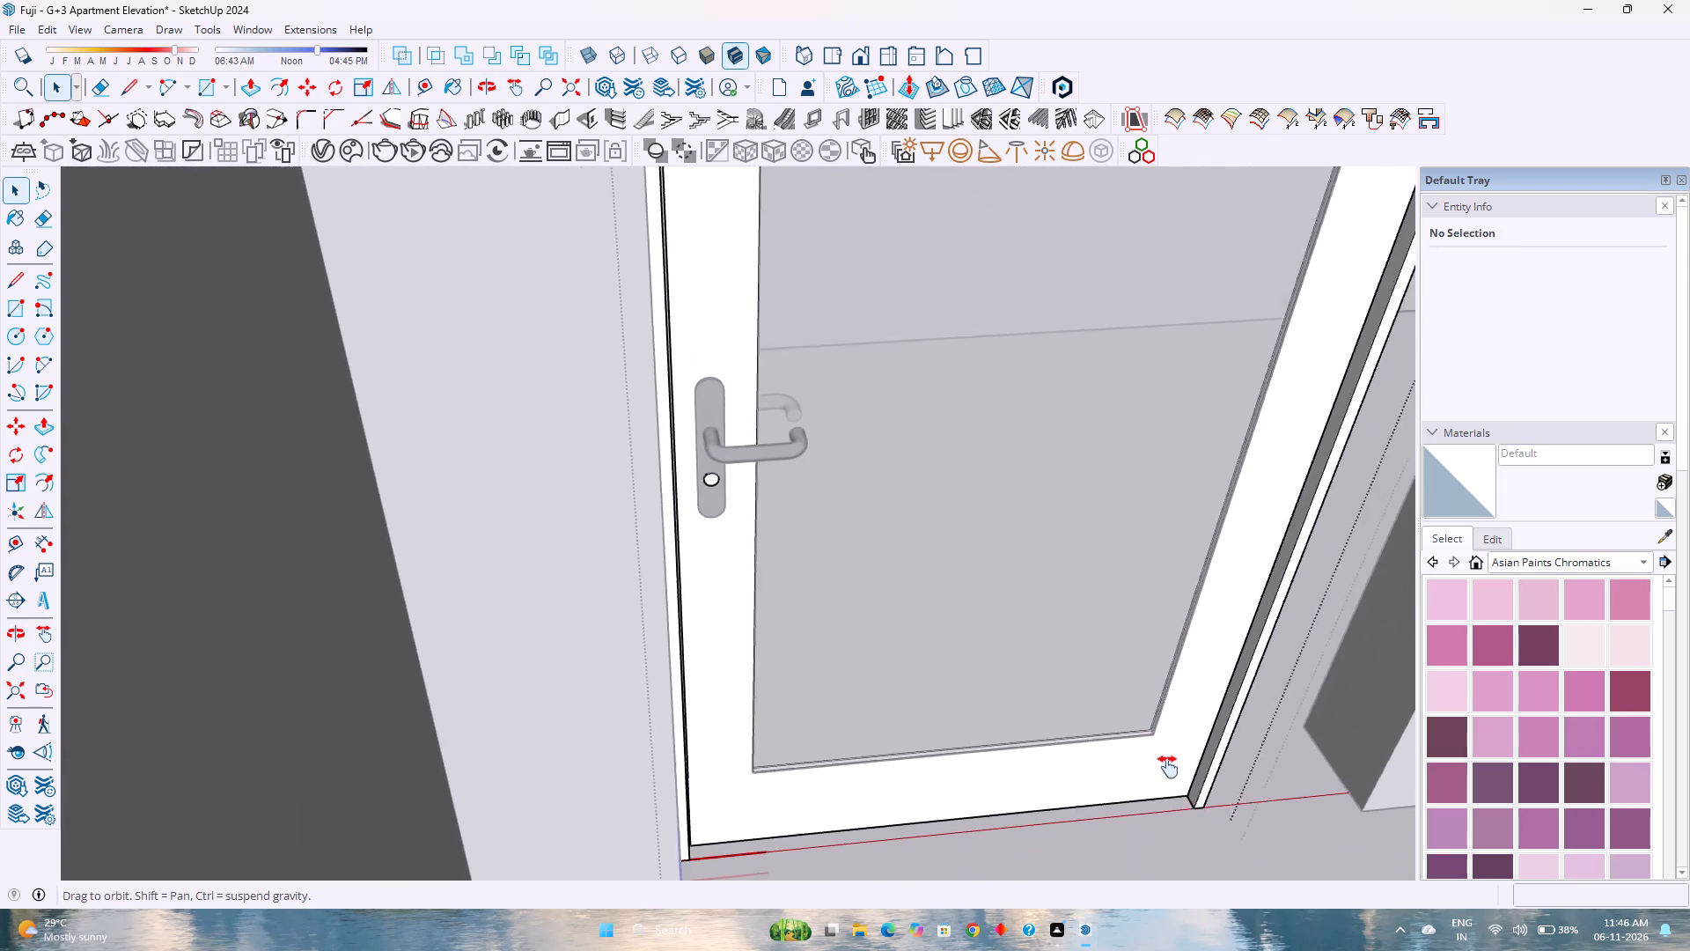
pyautogui.keyDown('shift'); pyautogui.moveTo(1168, 767); pyautogui.dragTo(1168, 770, button='middle'); pyautogui.keyUp('shift')
pyautogui.moveTo(1150, 748); pyautogui.dragTo(1006, 638, button='middle')
pyautogui.scroll(-5, 998, 613)
pyautogui.keyDown('shift'); pyautogui.moveTo(998, 619); pyautogui.dragTo(986, 822, button='middle'); pyautogui.keyUp('shift')
pyautogui.keyDown('shift'); pyautogui.middleClick(986, 822); pyautogui.keyUp('shift')
pyautogui.moveTo(1007, 758); pyautogui.dragTo(1018, 687, button='middle')
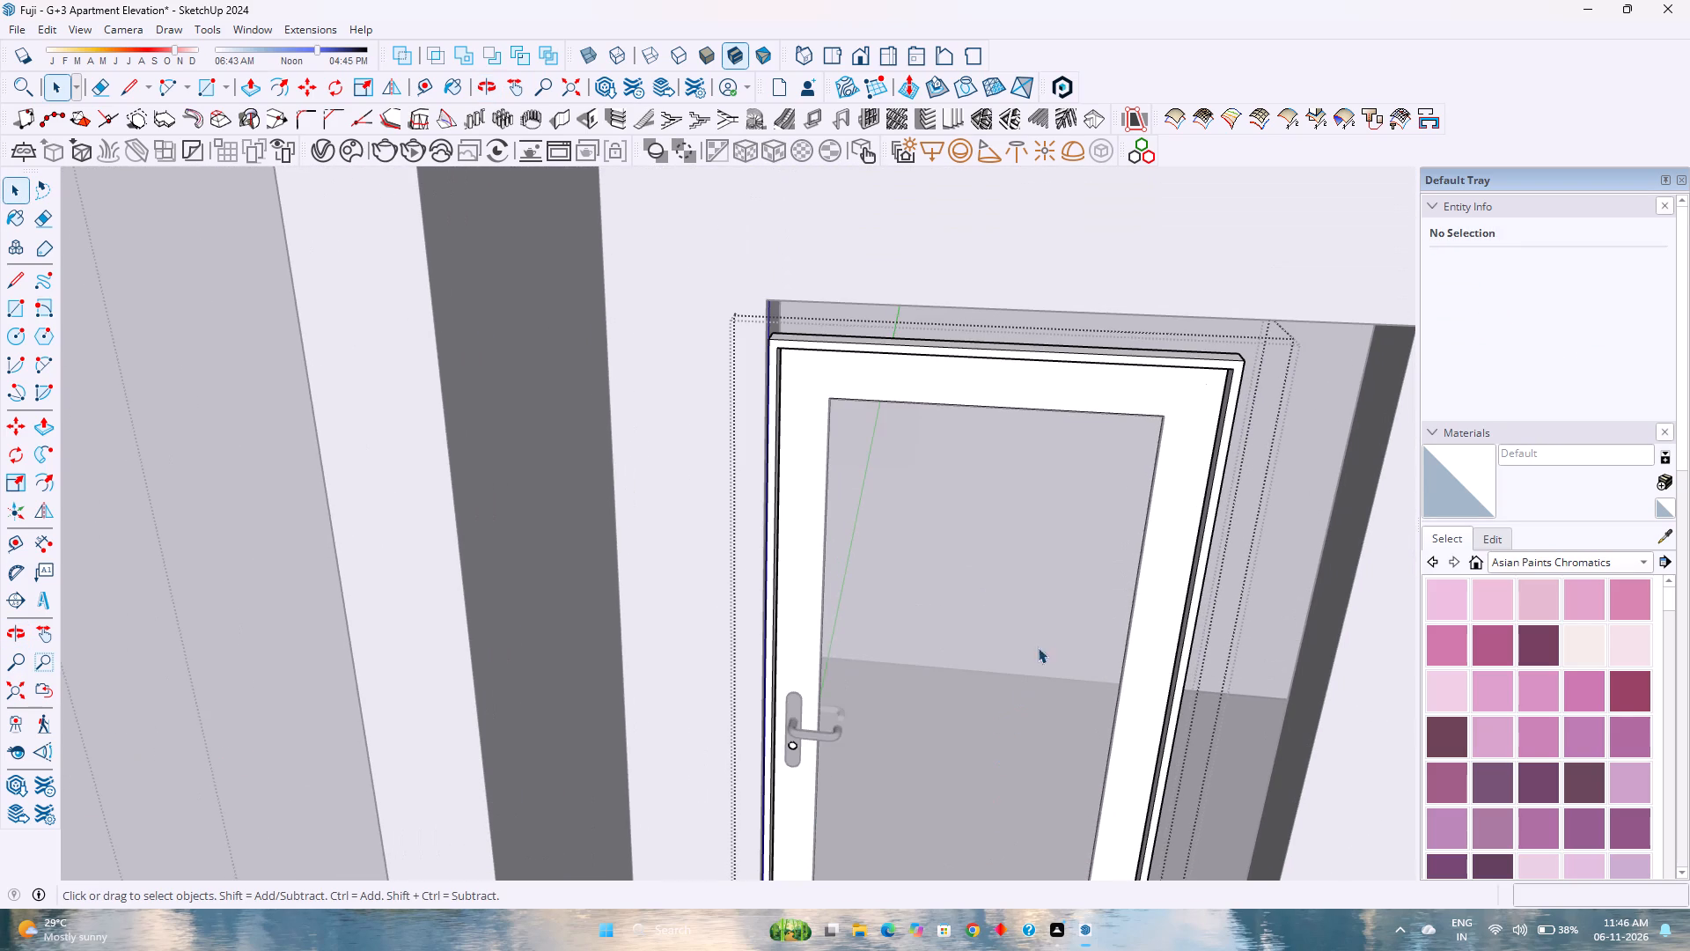
pyautogui.scroll(1, 1078, 512)
pyautogui.click(1169, 377)
pyautogui.scroll(3, 1169, 377)
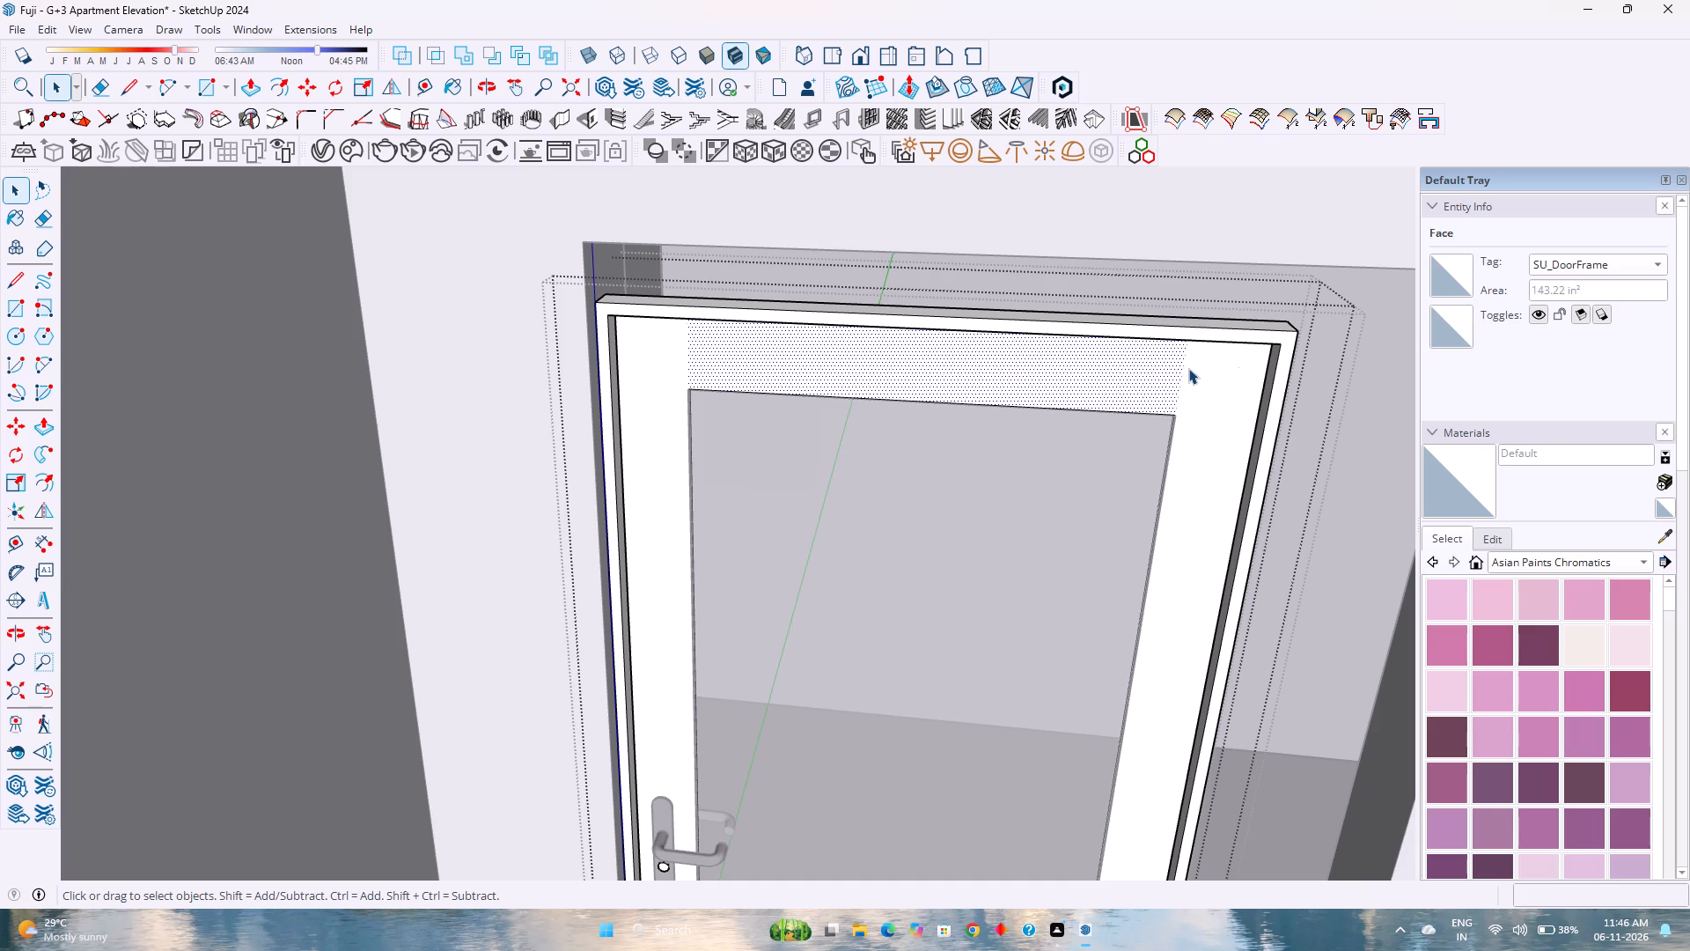
pyautogui.click(1181, 372)
pyautogui.doubleClick(1181, 372)
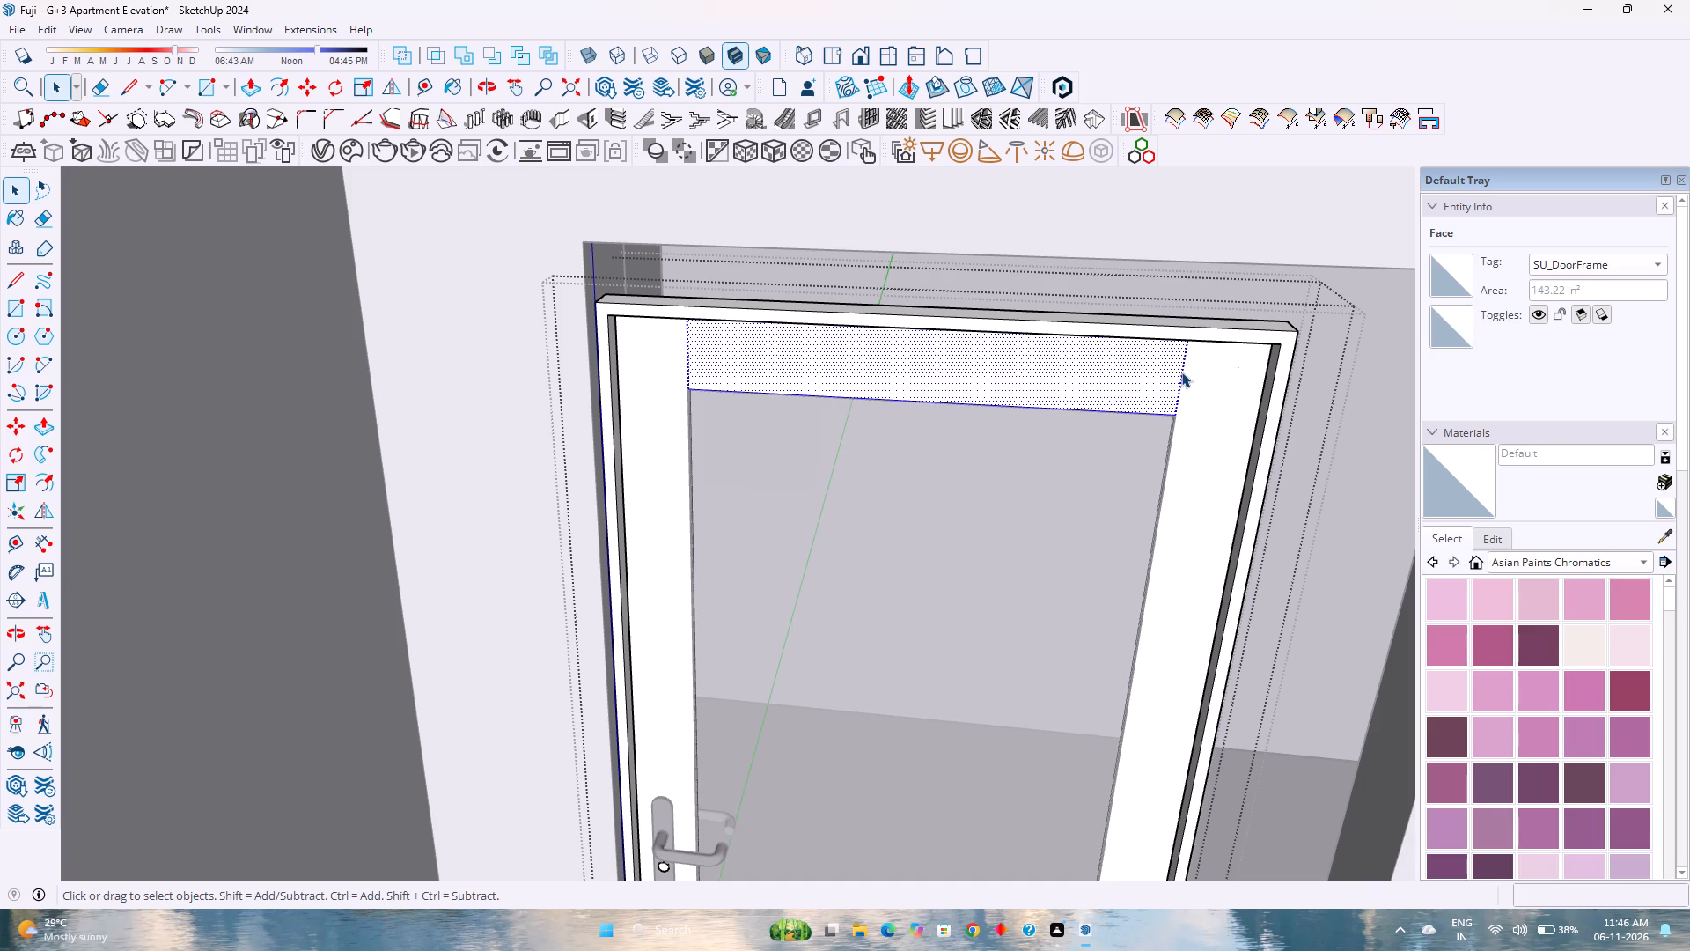
pyautogui.click(1181, 372)
pyautogui.press('Delete')
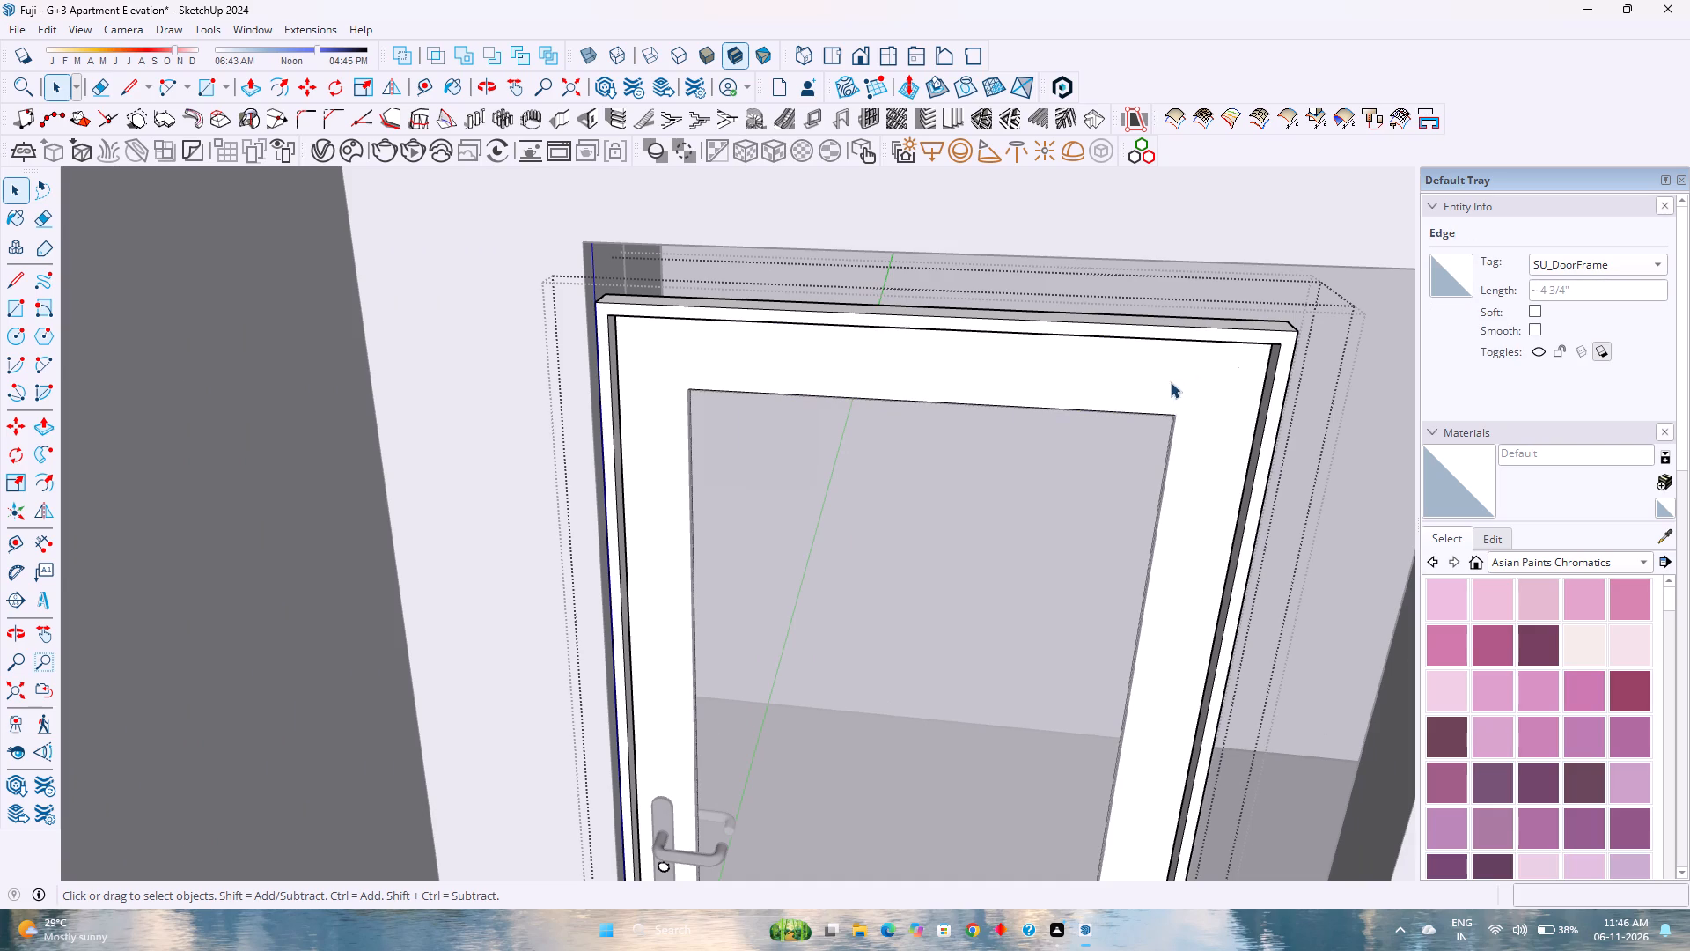
# Delete the vertical seam edge between the top rail and the handle-side top corner.
pyautogui.click(683, 356)
pyautogui.click(686, 356)
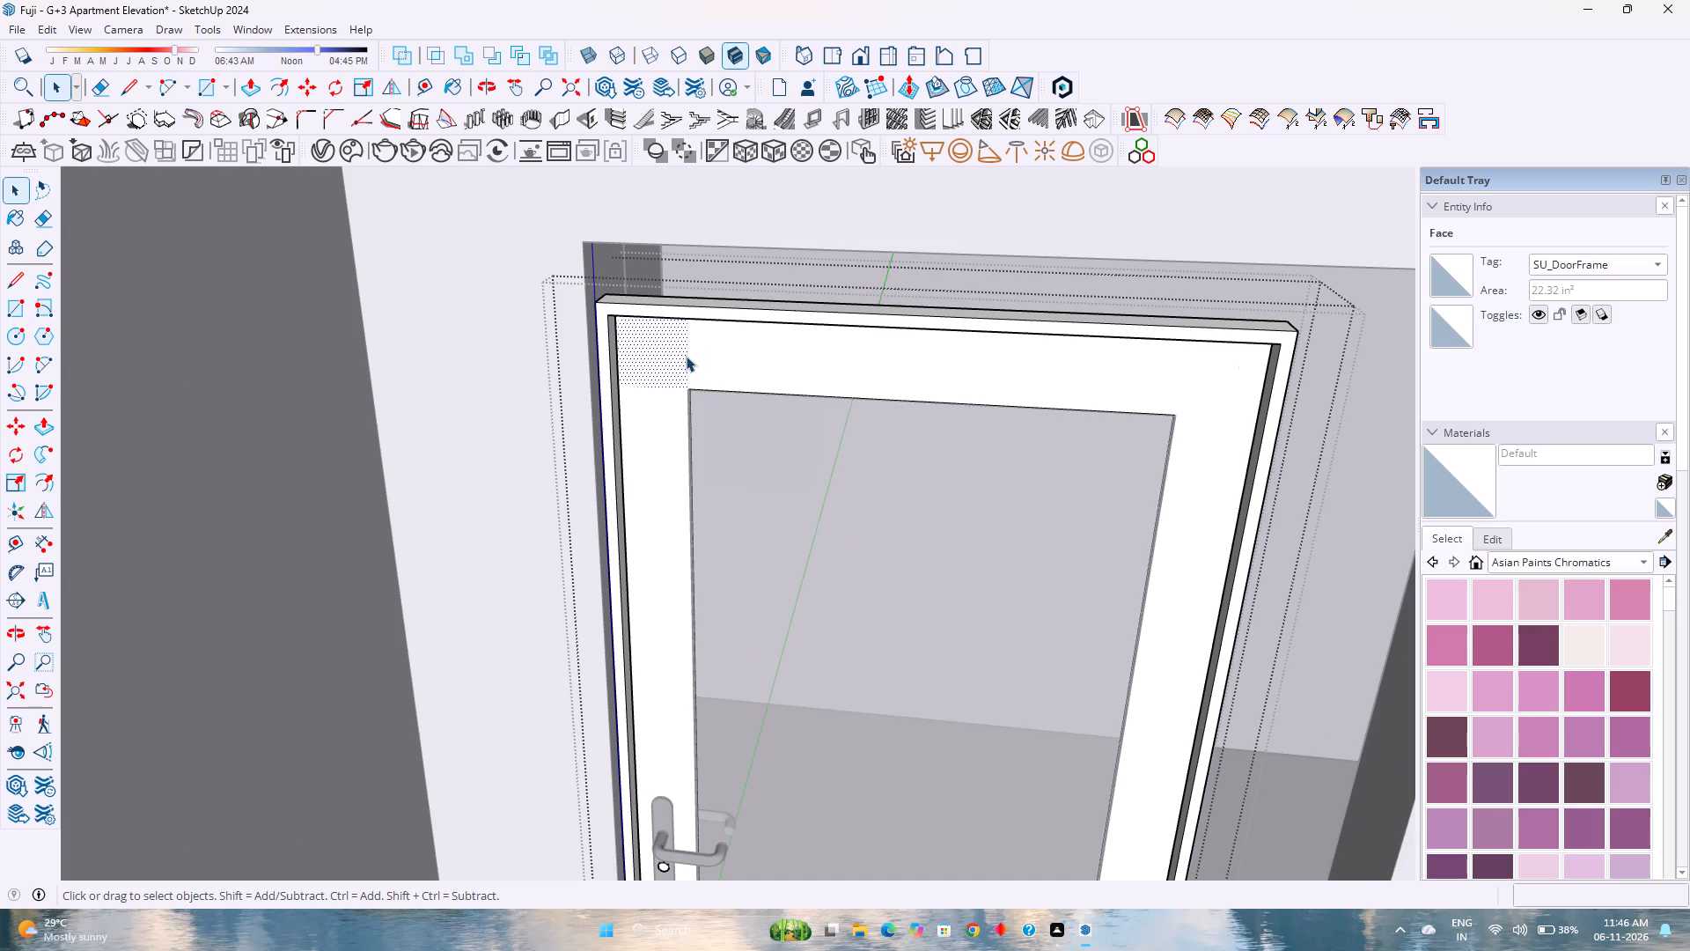
pyautogui.click(687, 356)
pyautogui.click(685, 356)
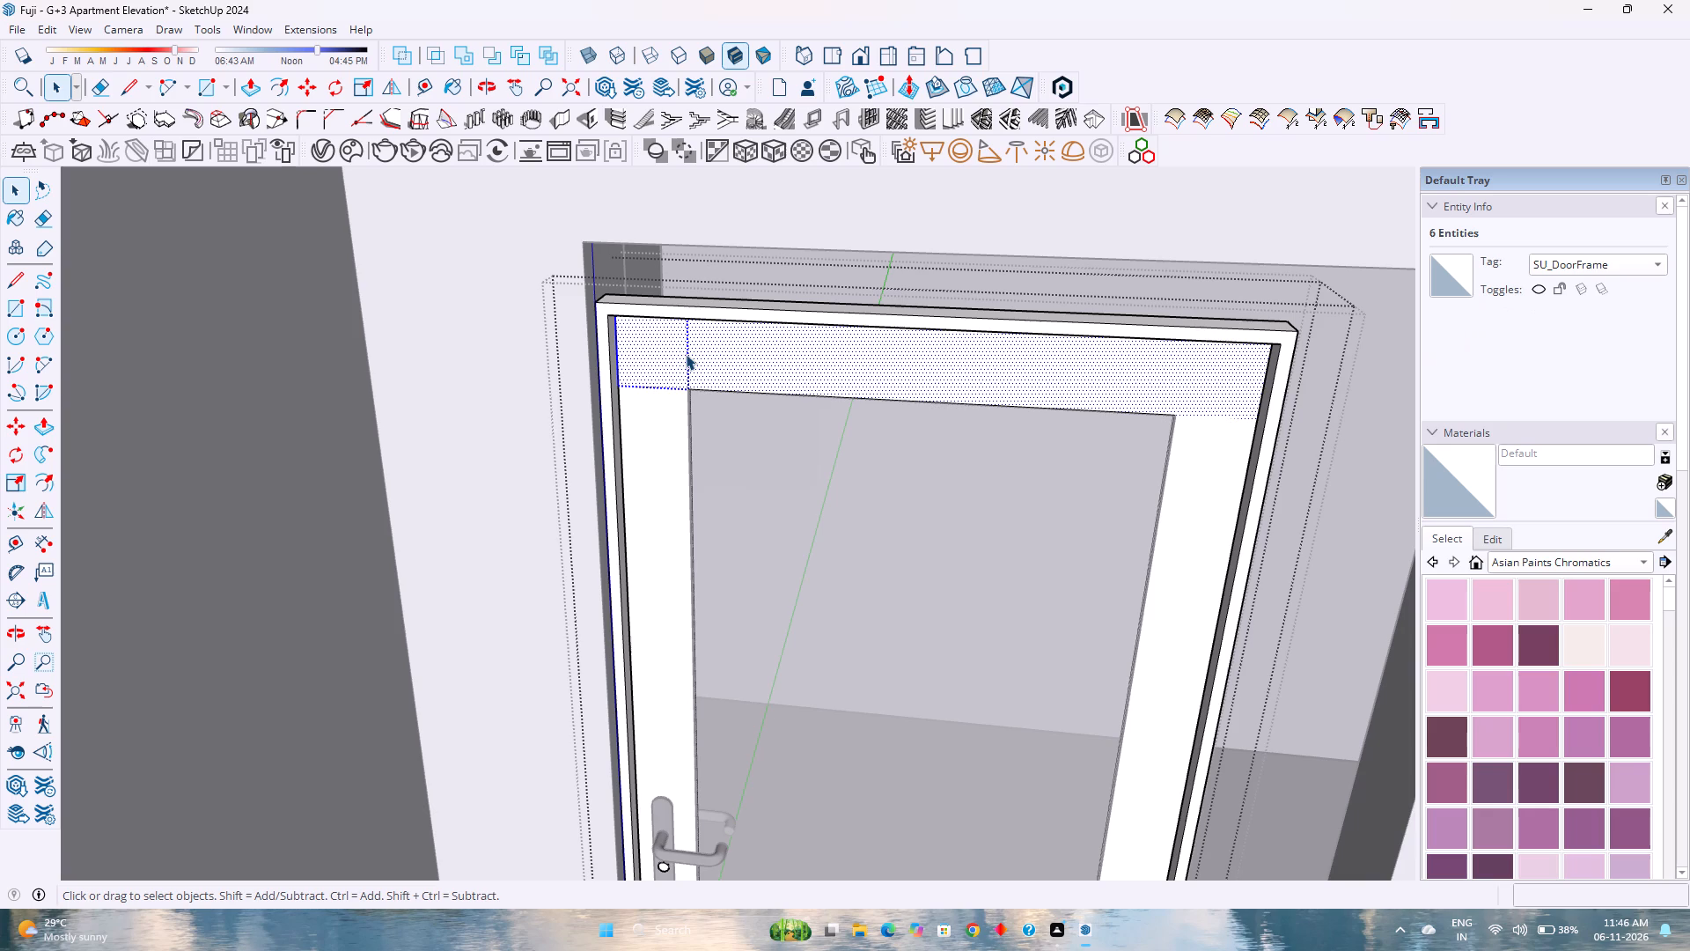
pyautogui.click(686, 350)
pyautogui.press('Delete')
# Delete the horizontal seam edge between the top rail and the stile at the handle-side top corner.
pyautogui.click(663, 383)
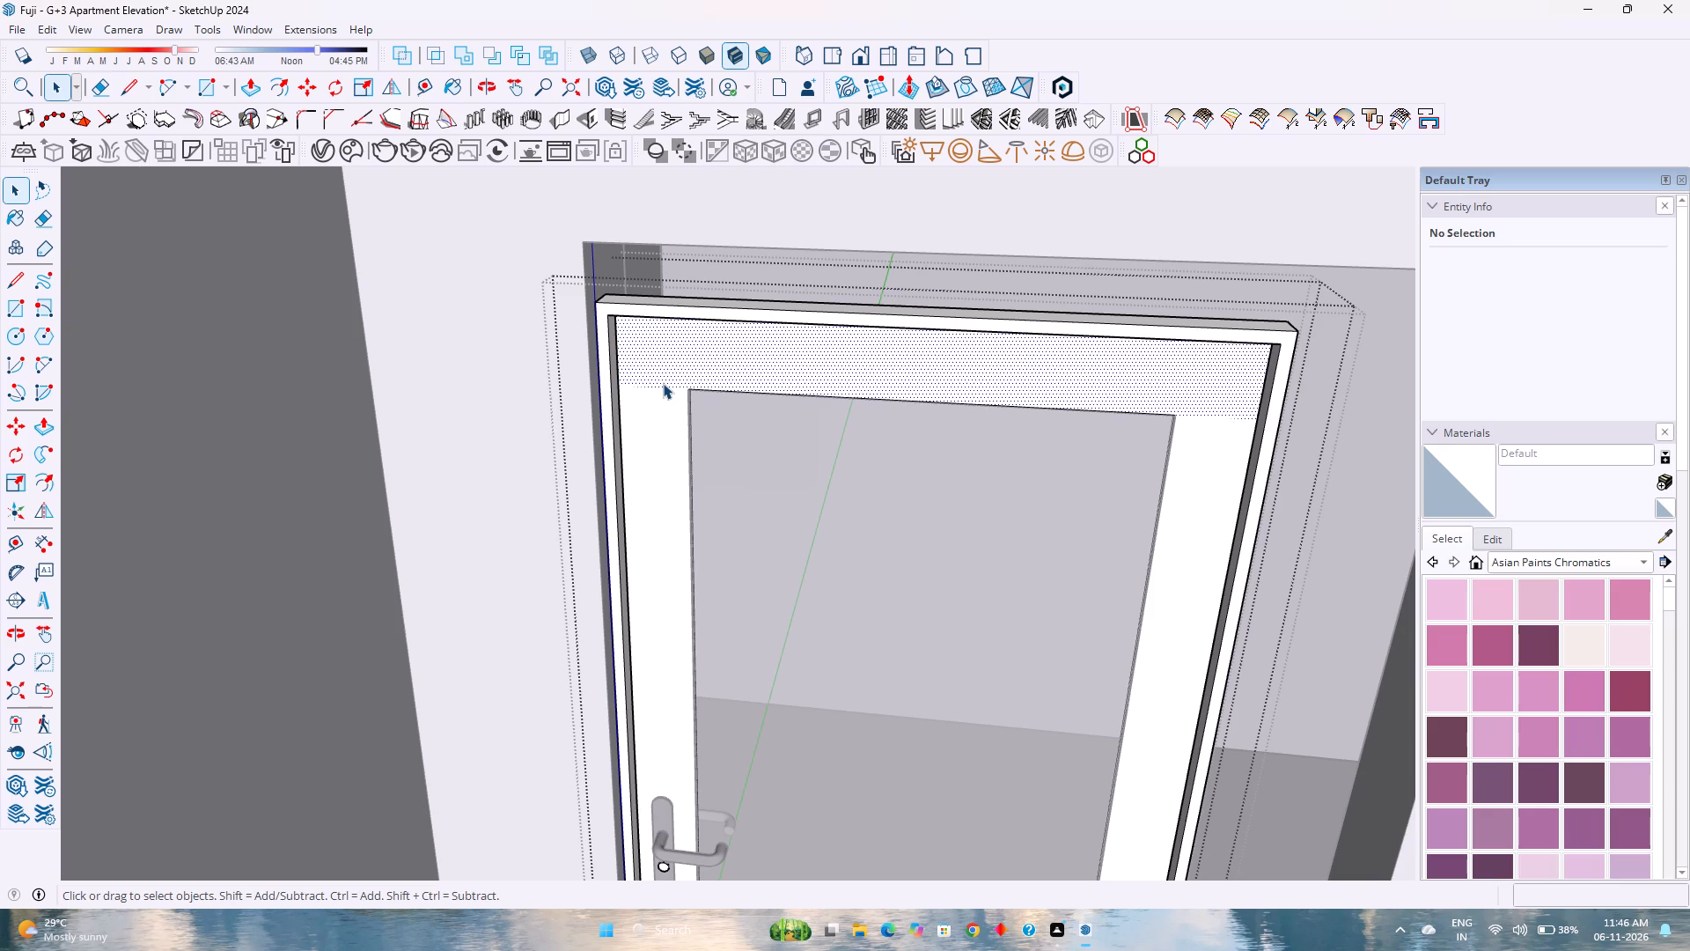
pyautogui.click(663, 385)
pyautogui.click(664, 386)
pyautogui.click(664, 386)
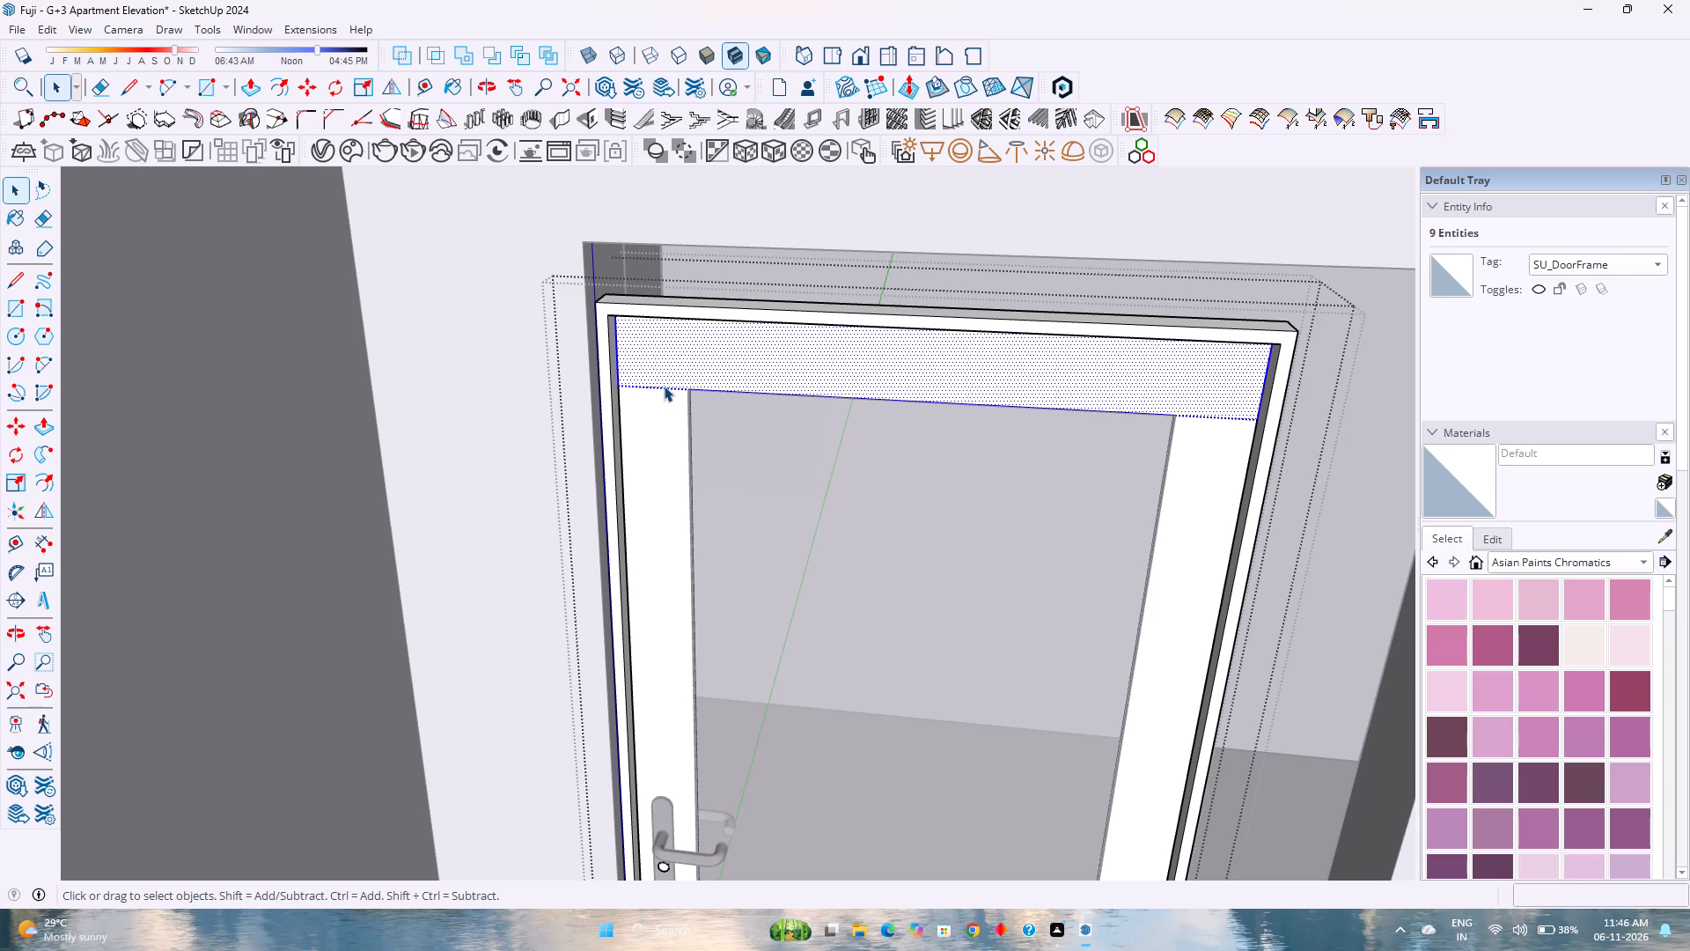
pyautogui.press('Delete')
# Push/Pull the merged front face of the door leaf frame by 0.25 inch.
pyautogui.click(1188, 410)
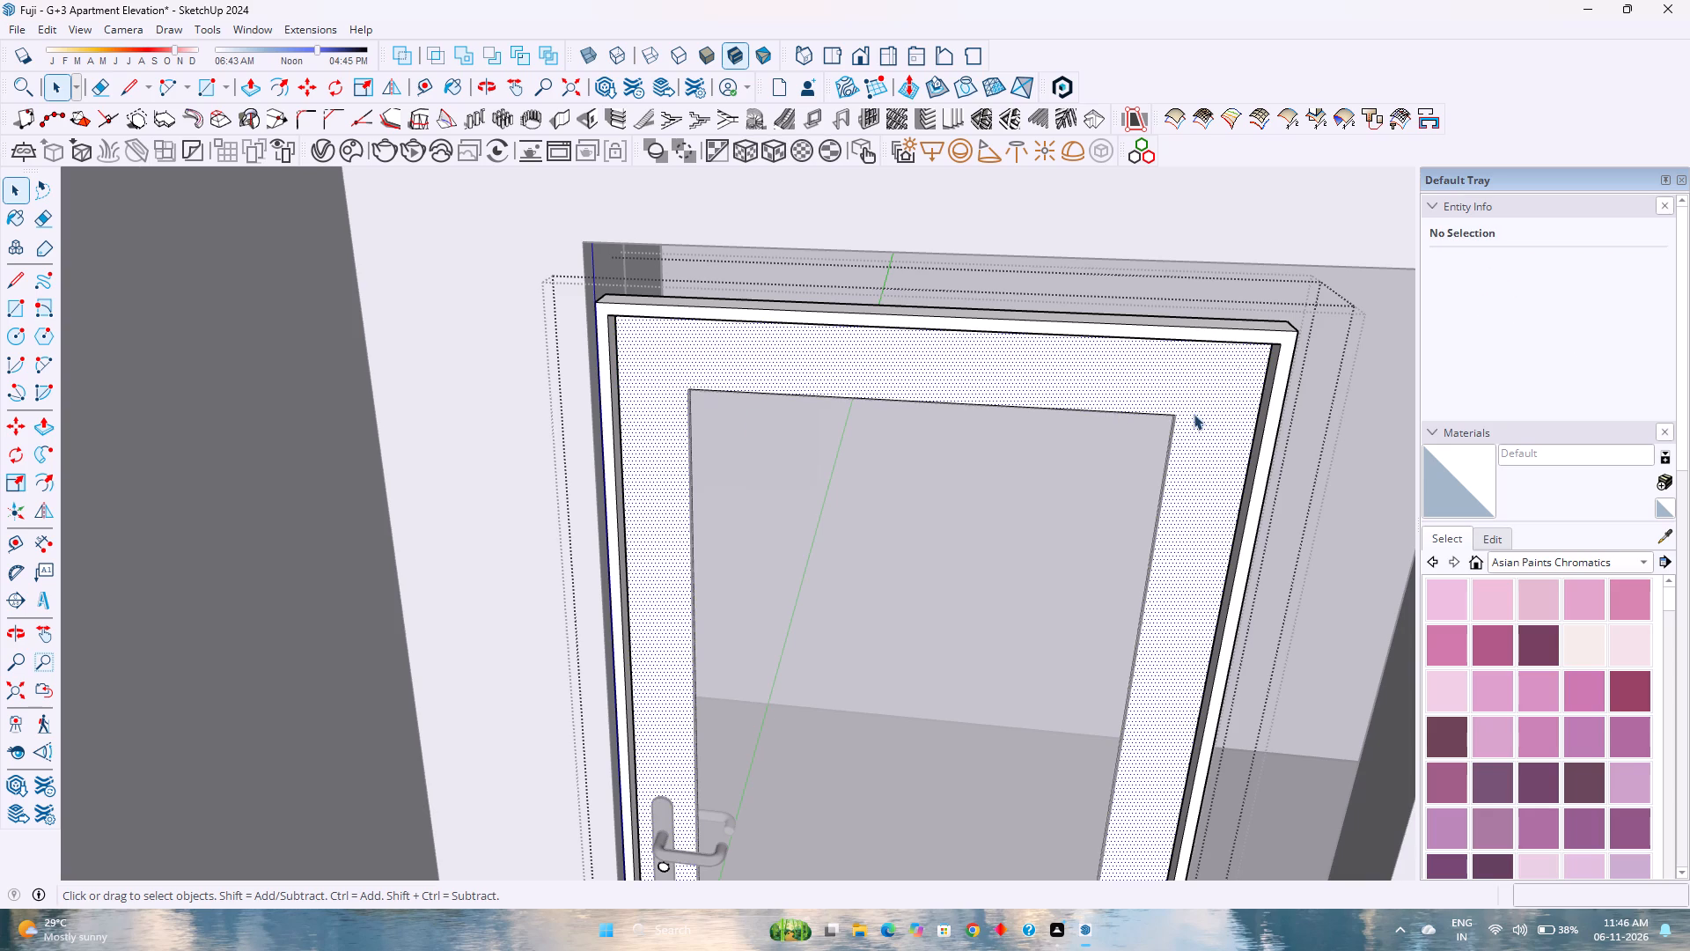
pyautogui.scroll(-5, 1088, 453)
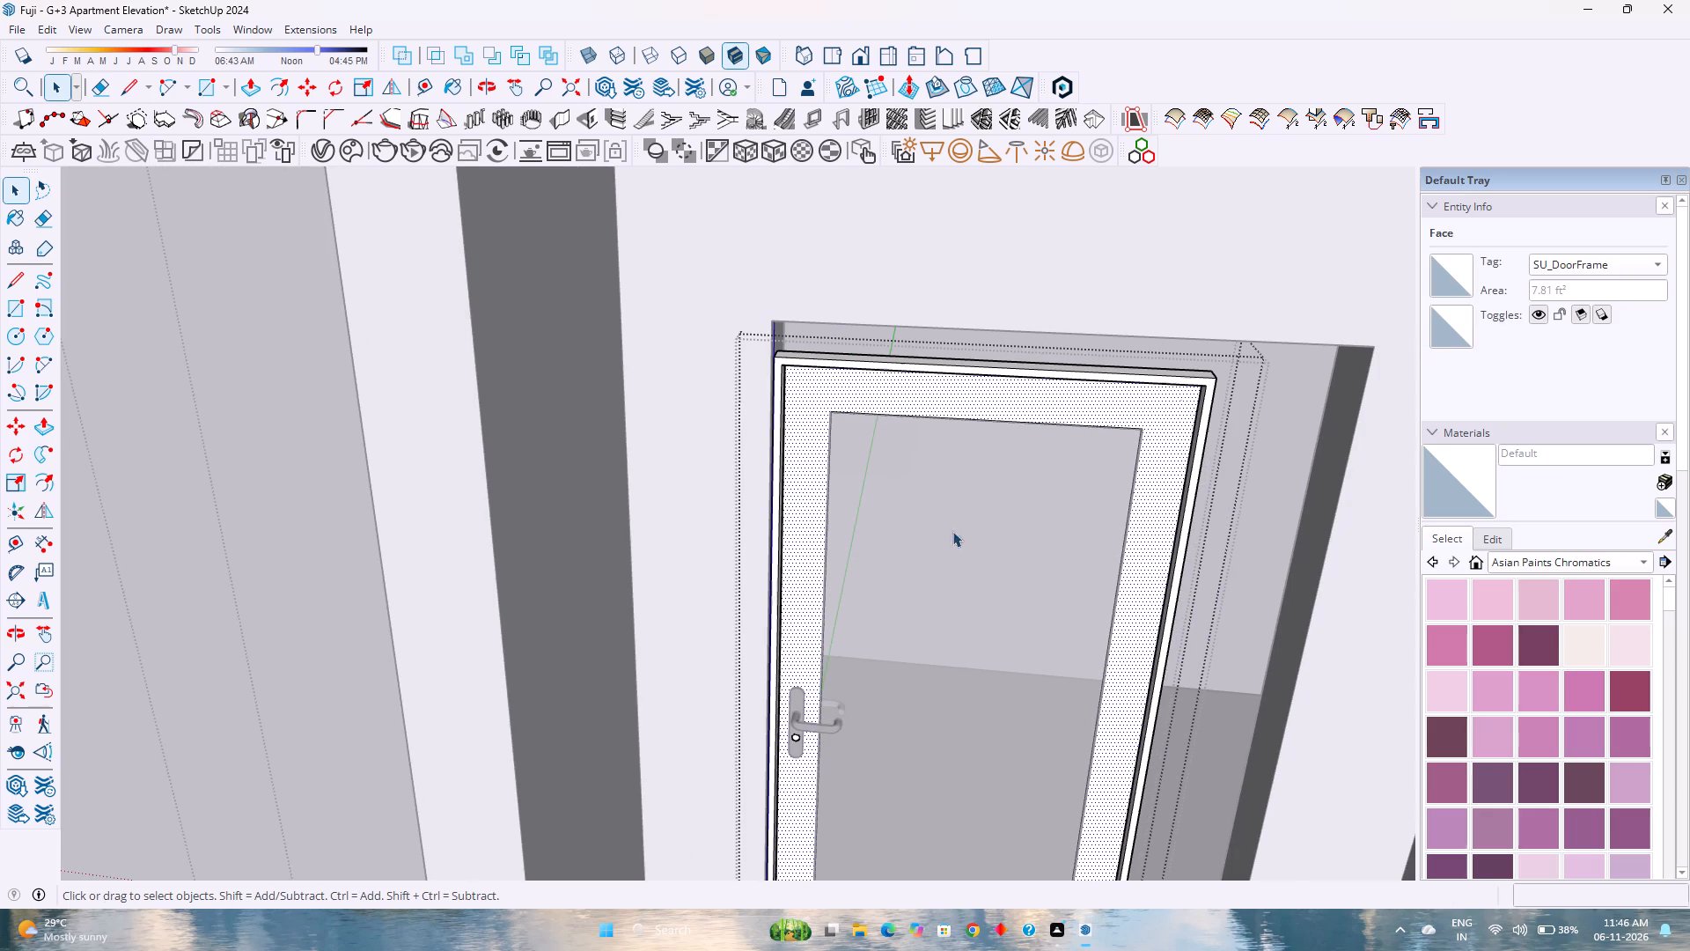
pyautogui.press('p')
pyautogui.click(1172, 451)
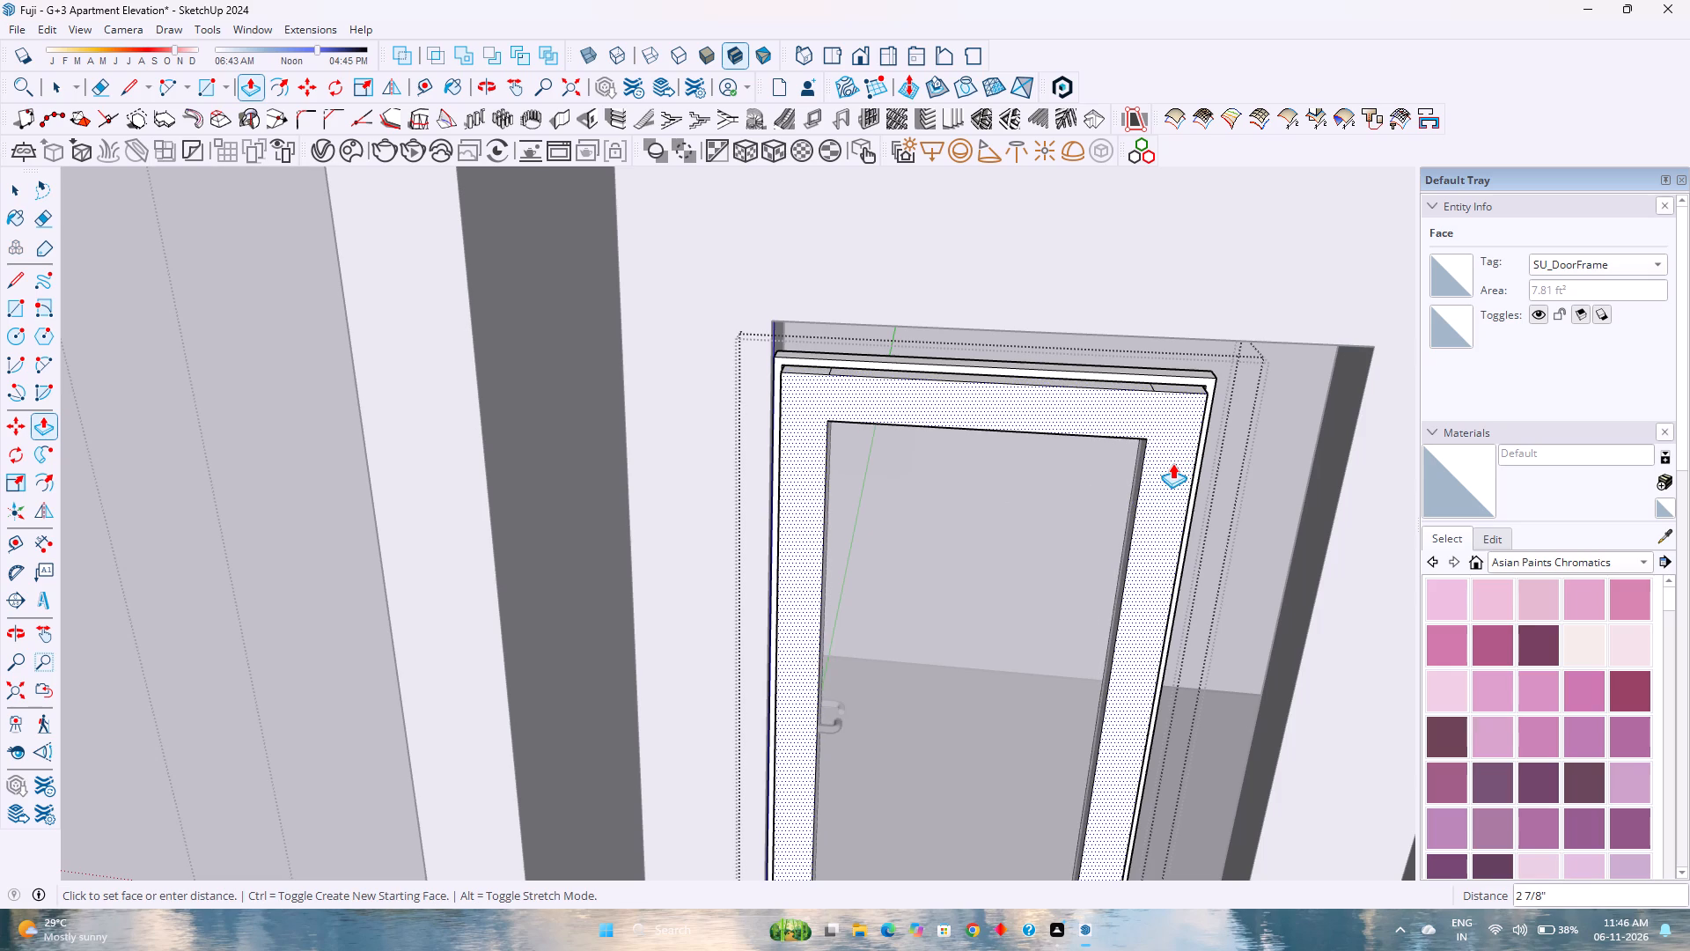
pyautogui.write('0.25')
pyautogui.press('Return')
# Move the glass pane component about 1/8 inch through the leaf's depth, toward the thickened frame face.
pyautogui.scroll(-4, 1050, 497)
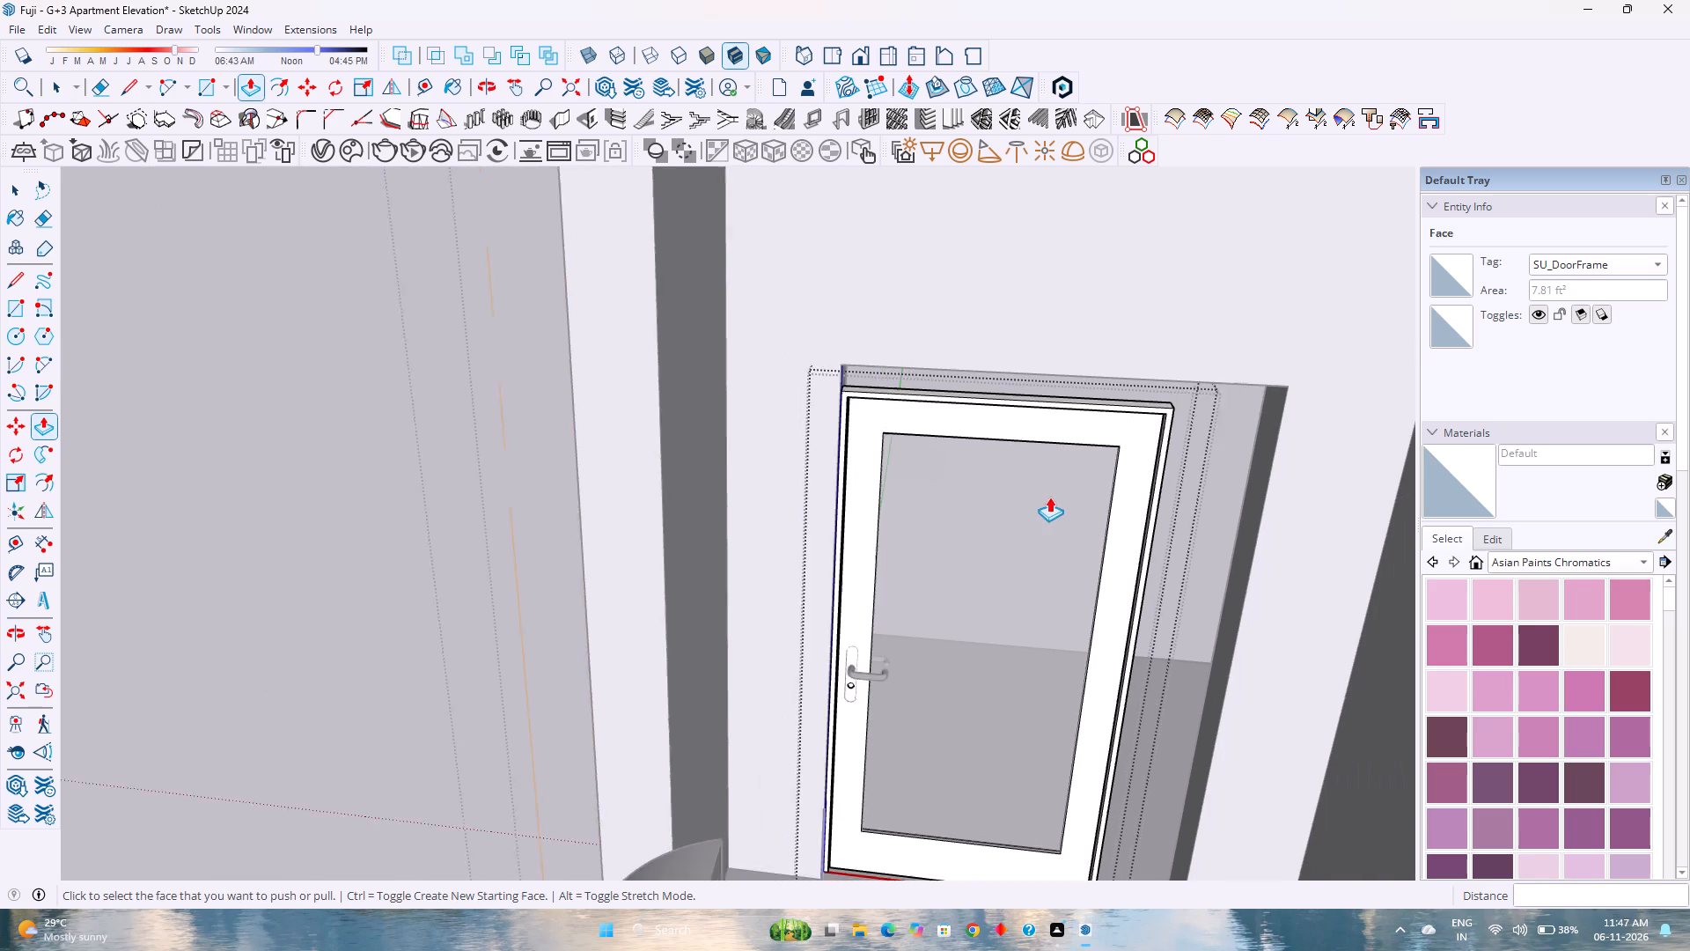
pyautogui.keyDown('shift'); pyautogui.moveTo(894, 642); pyautogui.dragTo(942, 557, button='middle'); pyautogui.keyUp('shift')
pyautogui.keyDown('shift'); pyautogui.moveTo(942, 557); pyautogui.dragTo(948, 547, button='middle'); pyautogui.keyUp('shift')
pyautogui.keyDown('shift'); pyautogui.middleClick(952, 542); pyautogui.keyUp('shift')
pyautogui.moveTo(932, 644); pyautogui.dragTo(753, 642, button='middle')
pyautogui.middleClick(753, 643)
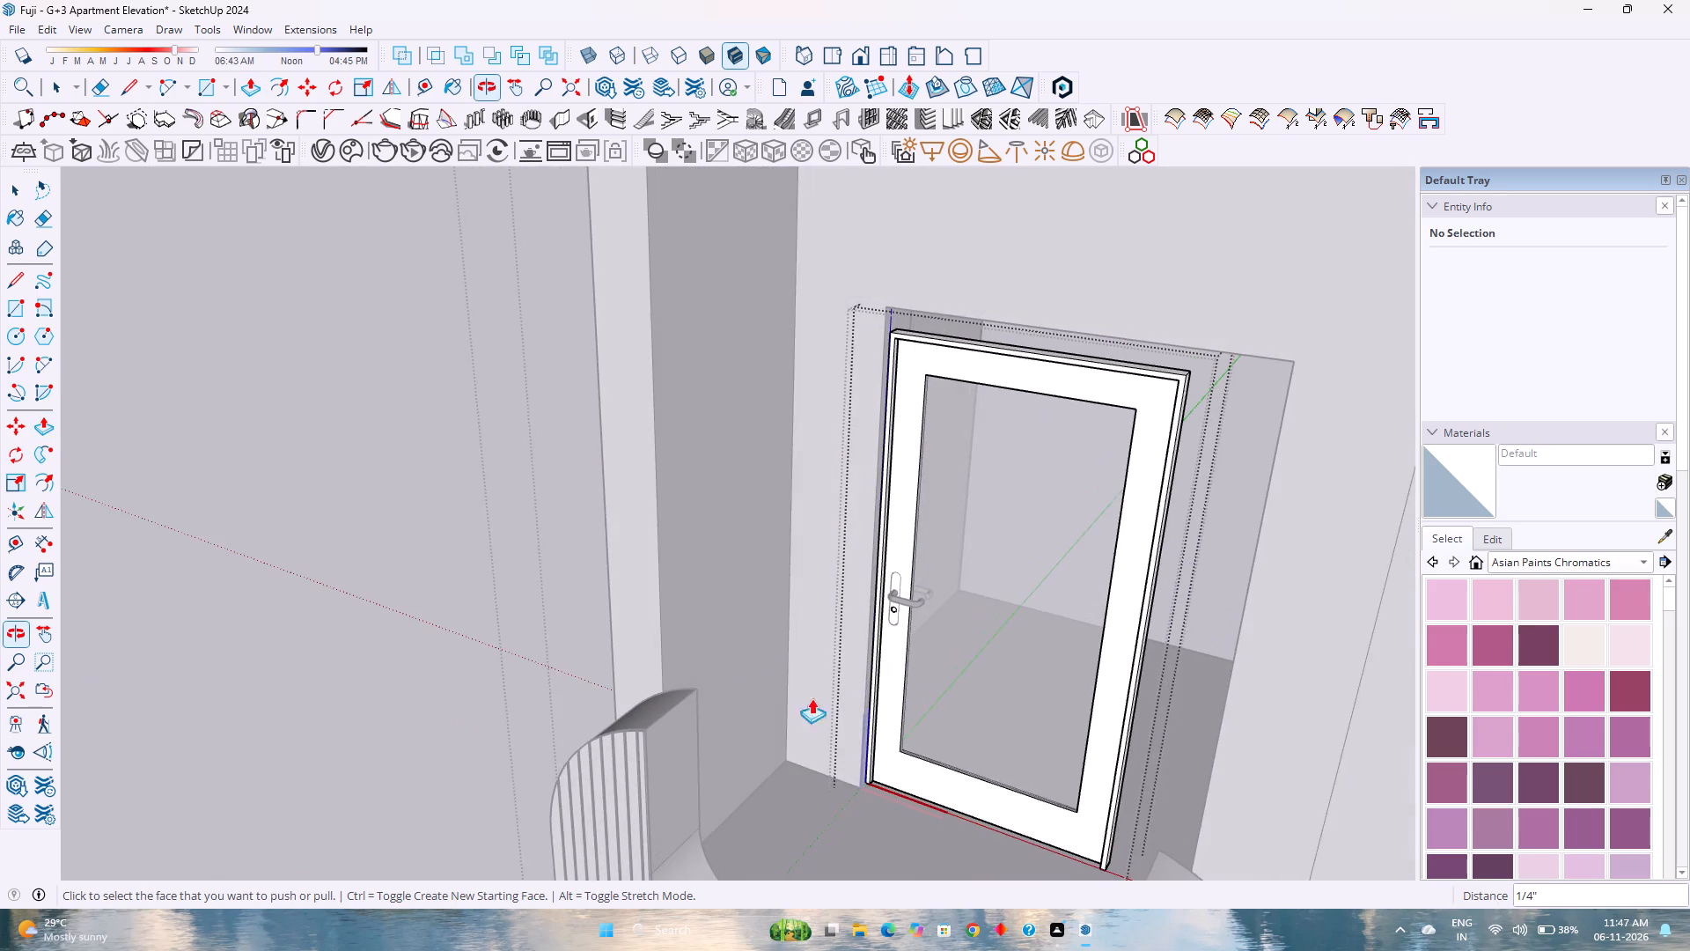
pyautogui.scroll(12, 900, 741)
pyautogui.middleClick(930, 756)
pyautogui.moveTo(930, 756); pyautogui.dragTo(853, 785, button='middle')
pyautogui.middleClick(853, 785)
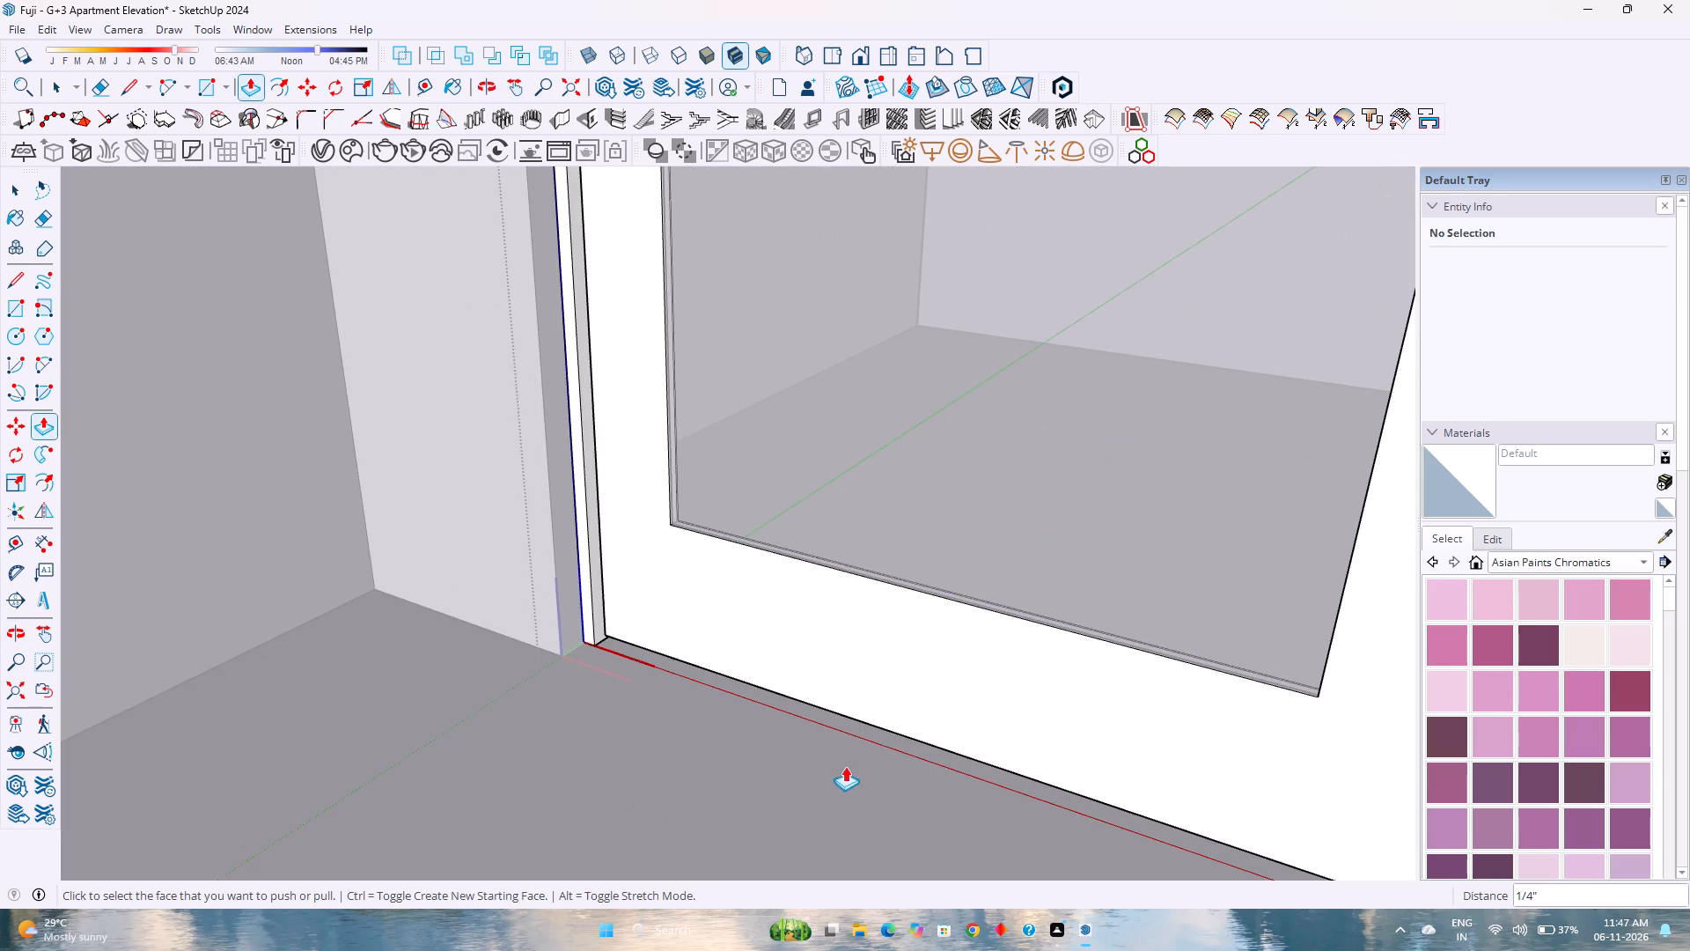
pyautogui.moveTo(877, 617); pyautogui.dragTo(854, 653, button='middle')
pyautogui.moveTo(854, 653); pyautogui.dragTo(830, 707, button='middle')
pyautogui.scroll(11, 652, 427)
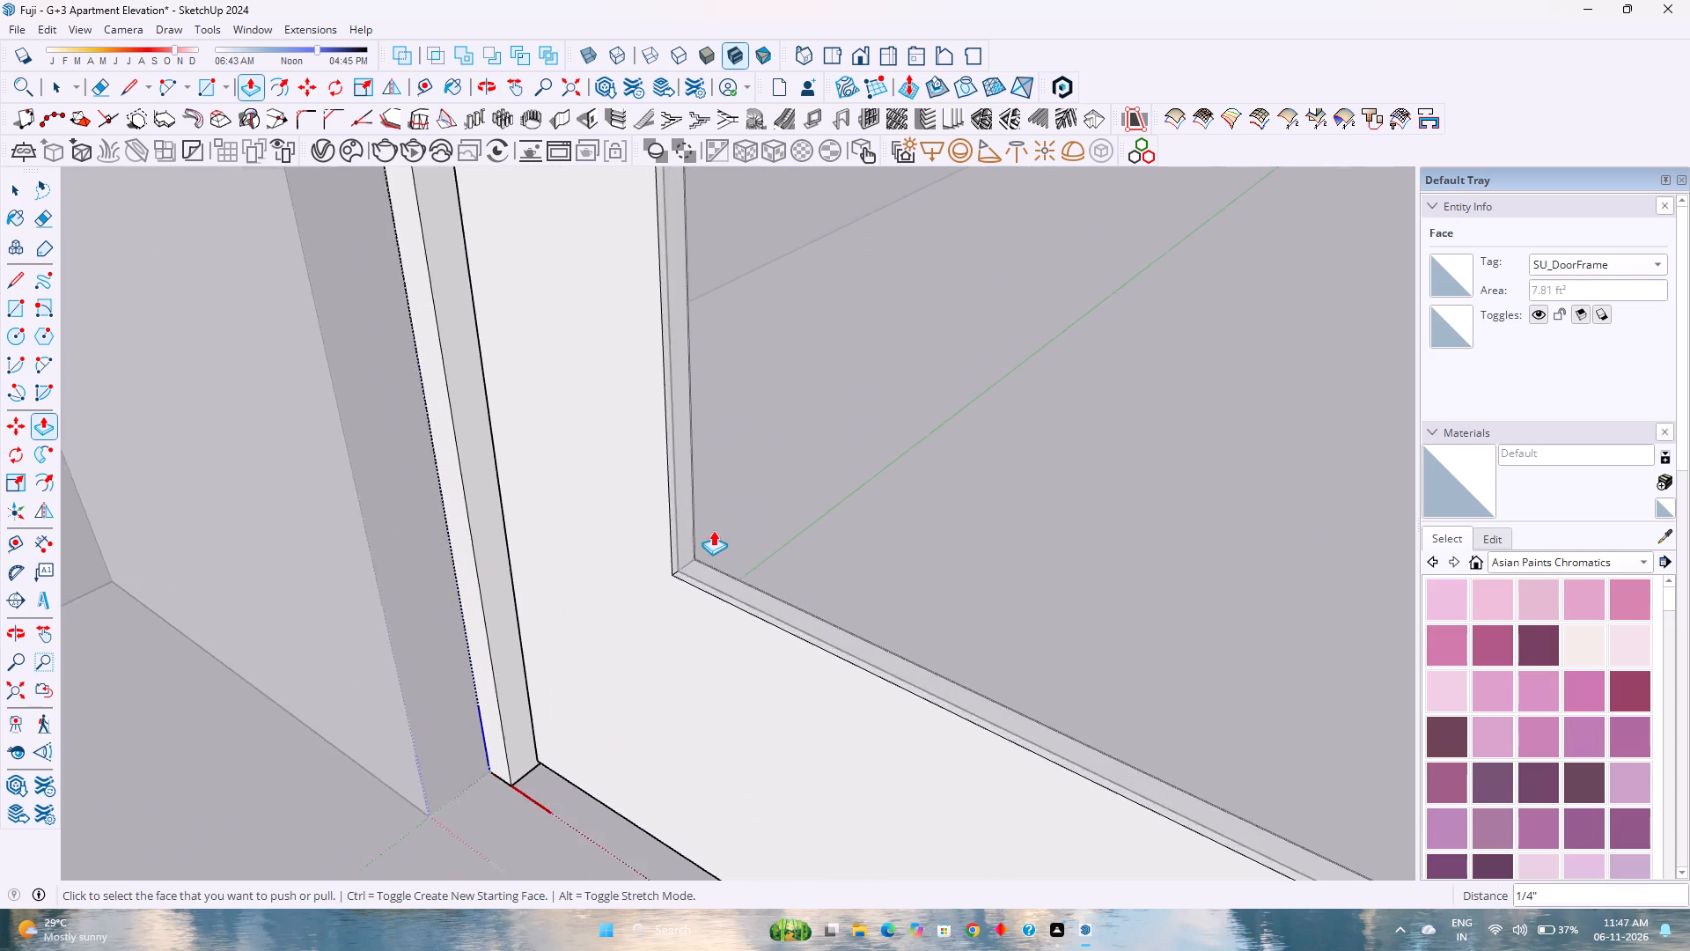
pyautogui.moveTo(713, 530); pyautogui.dragTo(538, 608, button='middle')
pyautogui.middleClick(538, 608)
pyautogui.press('space')
pyautogui.scroll(4, 753, 593)
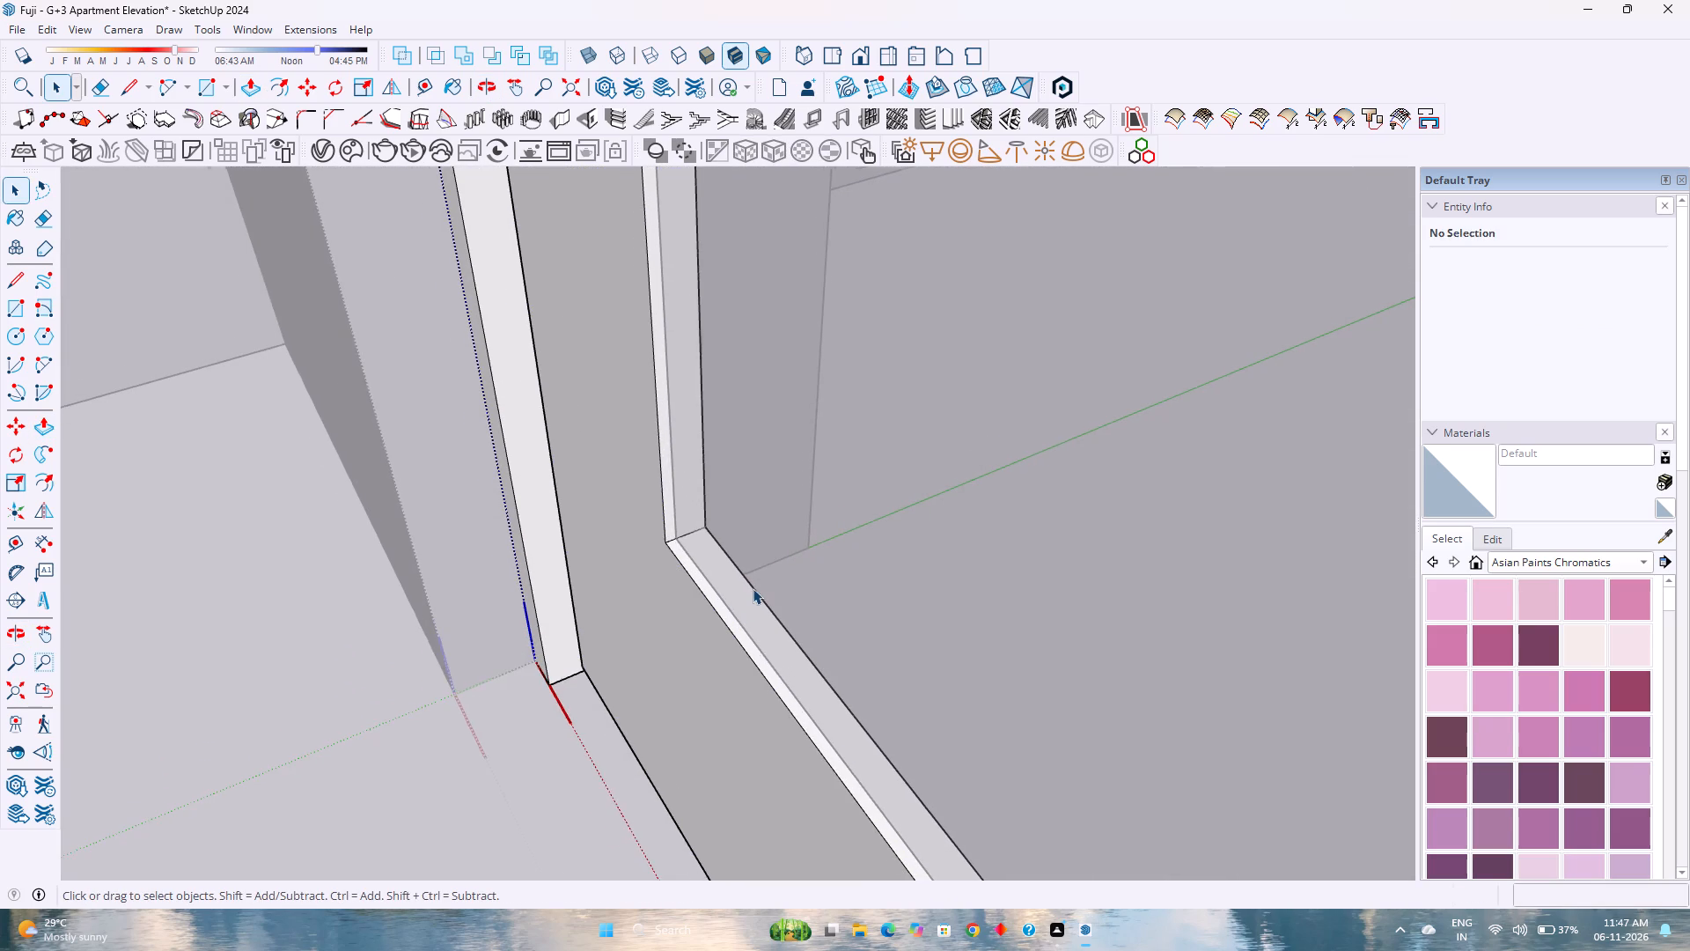
pyautogui.scroll(1, 753, 588)
pyautogui.click(749, 586)
pyautogui.scroll(3, 712, 563)
pyautogui.moveTo(712, 562); pyautogui.dragTo(963, 504, button='middle')
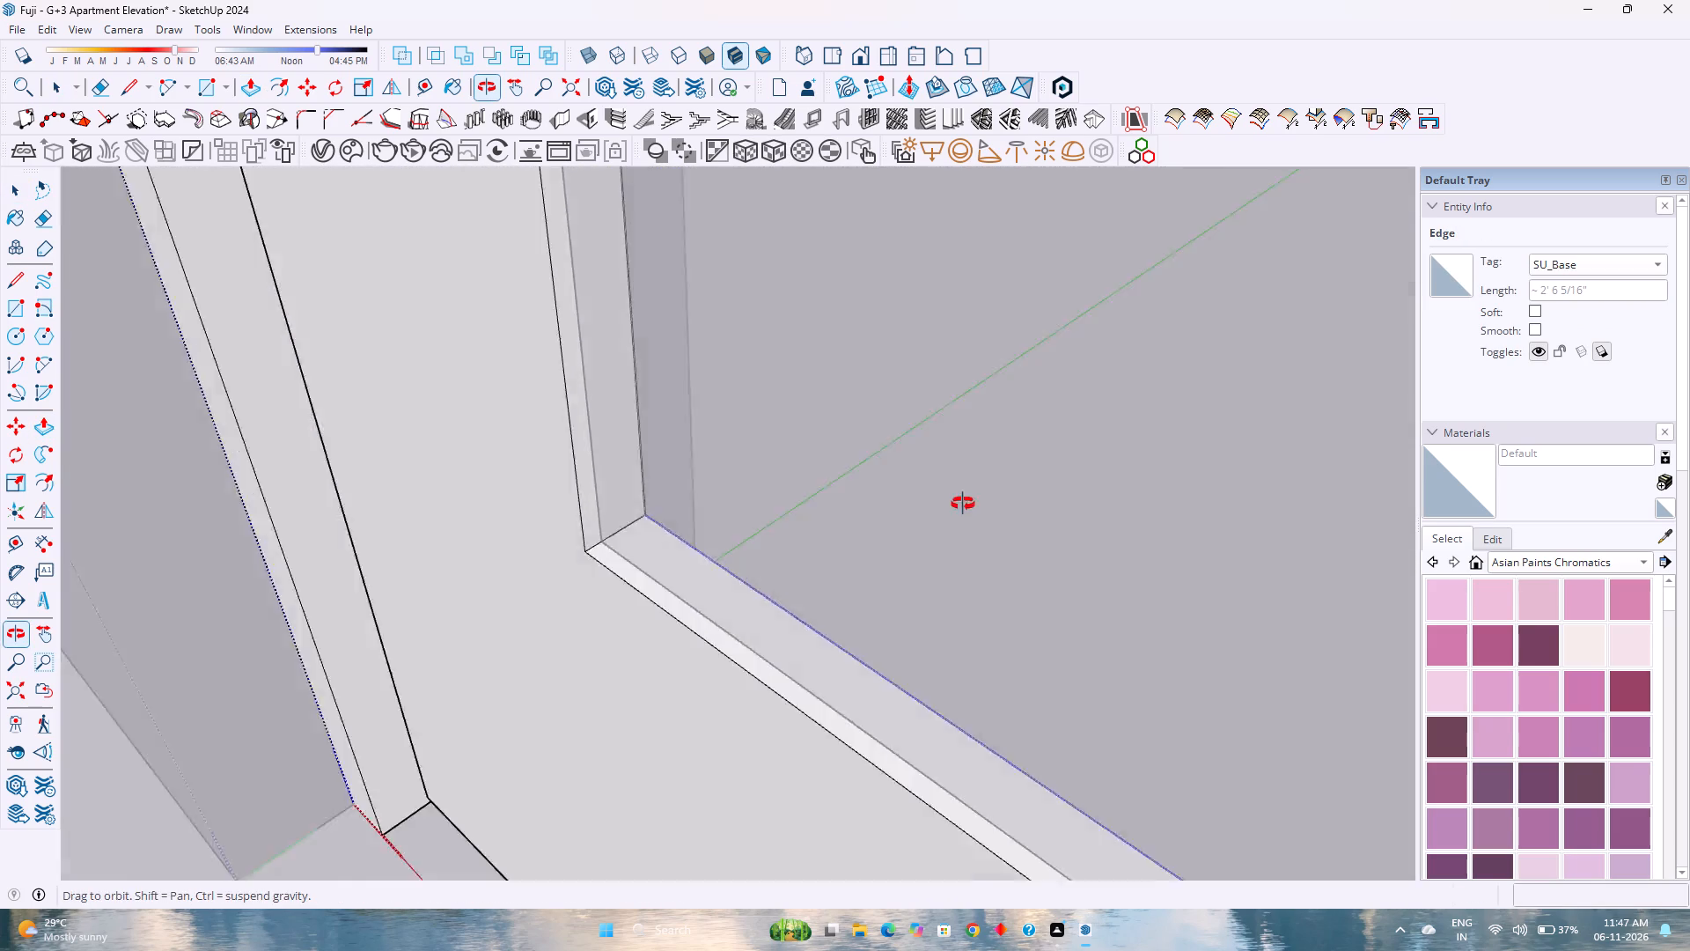
pyautogui.moveTo(963, 504); pyautogui.dragTo(1024, 488, button='middle')
pyautogui.click(880, 516)
pyautogui.doubleClick(880, 516)
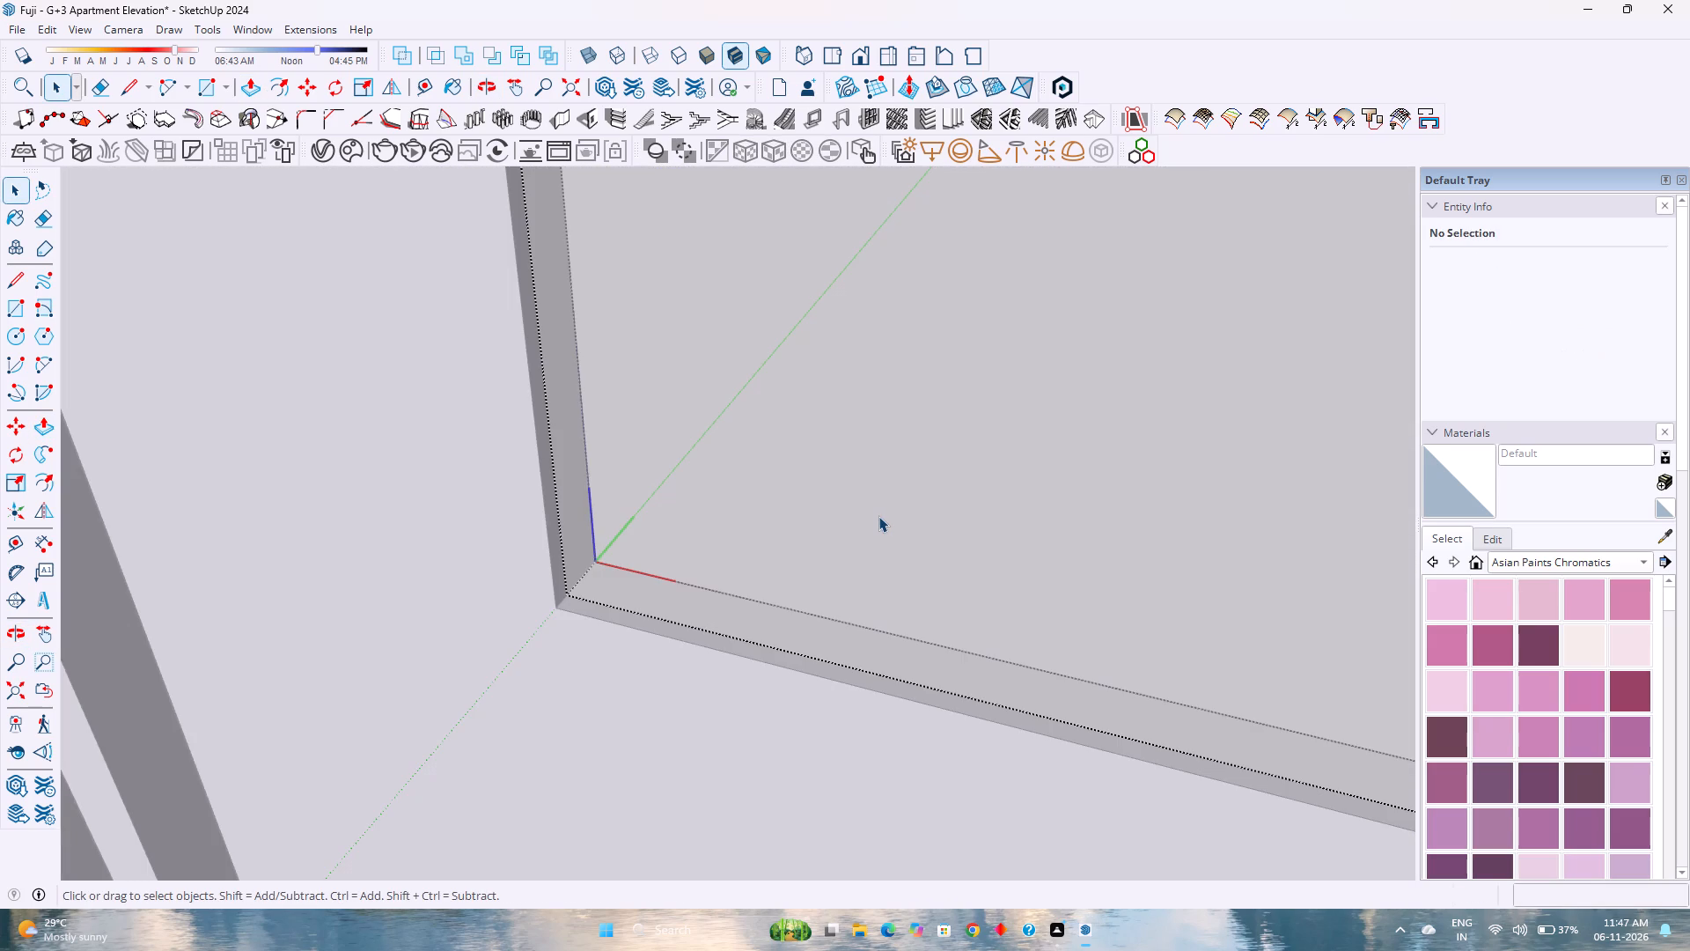
pyautogui.press('Escape')
pyautogui.click(877, 515)
pyautogui.press('m')
pyautogui.scroll(1, 567, 594)
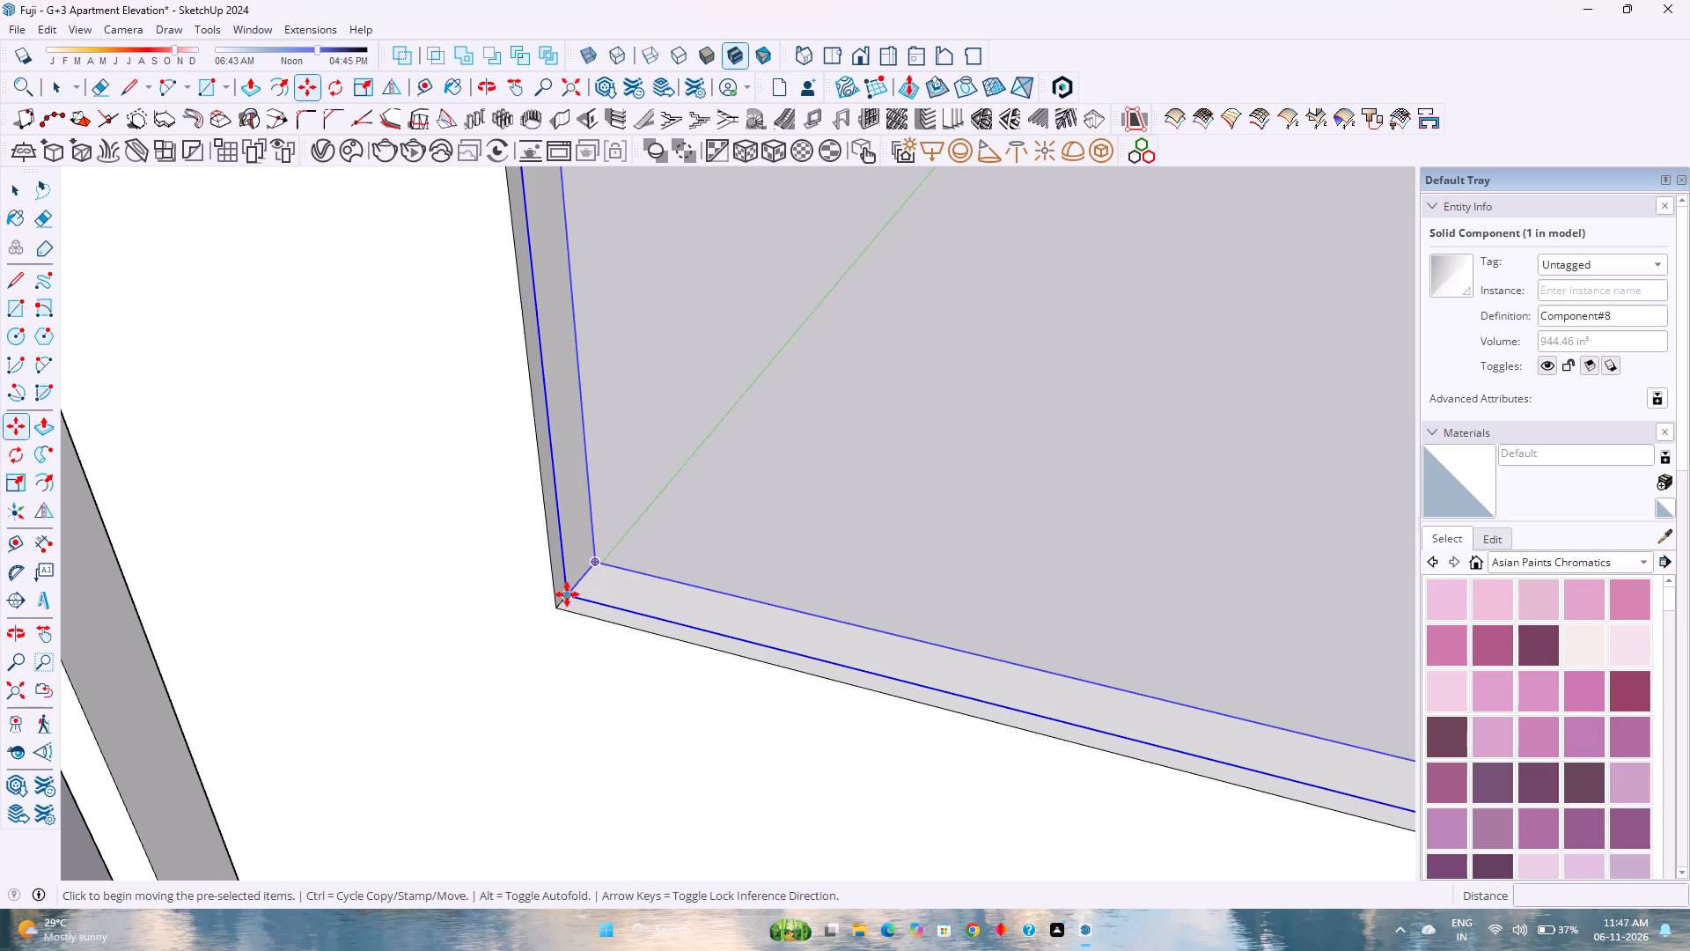
pyautogui.scroll(9, 567, 594)
pyautogui.moveTo(564, 593); pyautogui.dragTo(510, 697, button='middle')
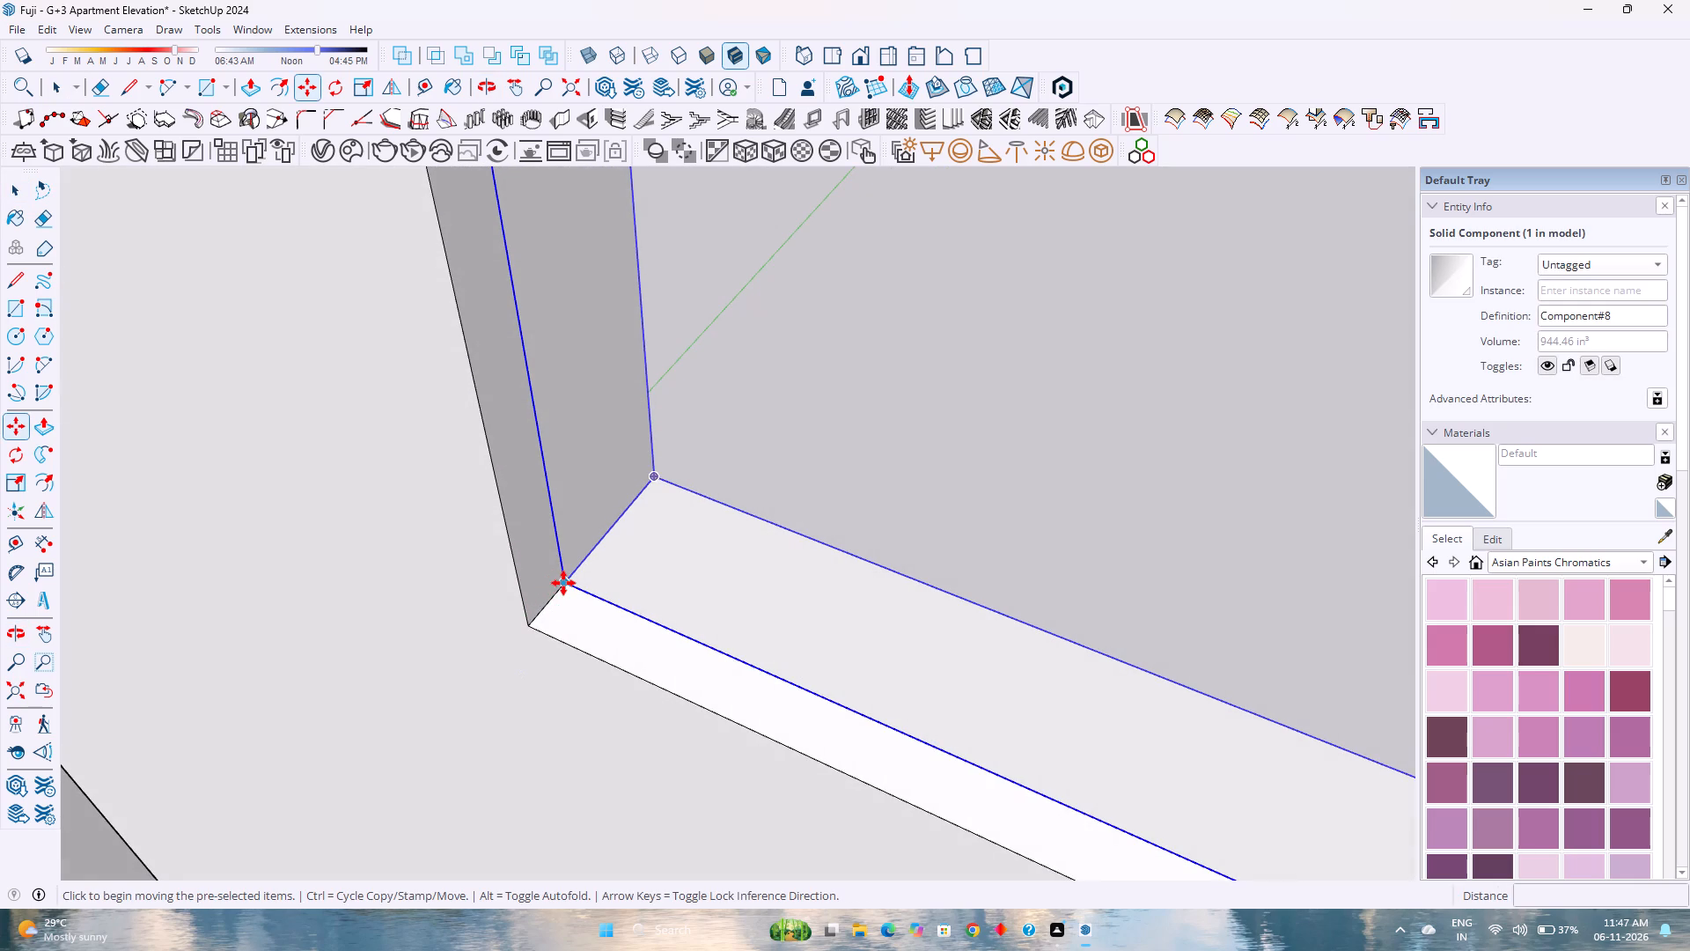
pyautogui.click(563, 583)
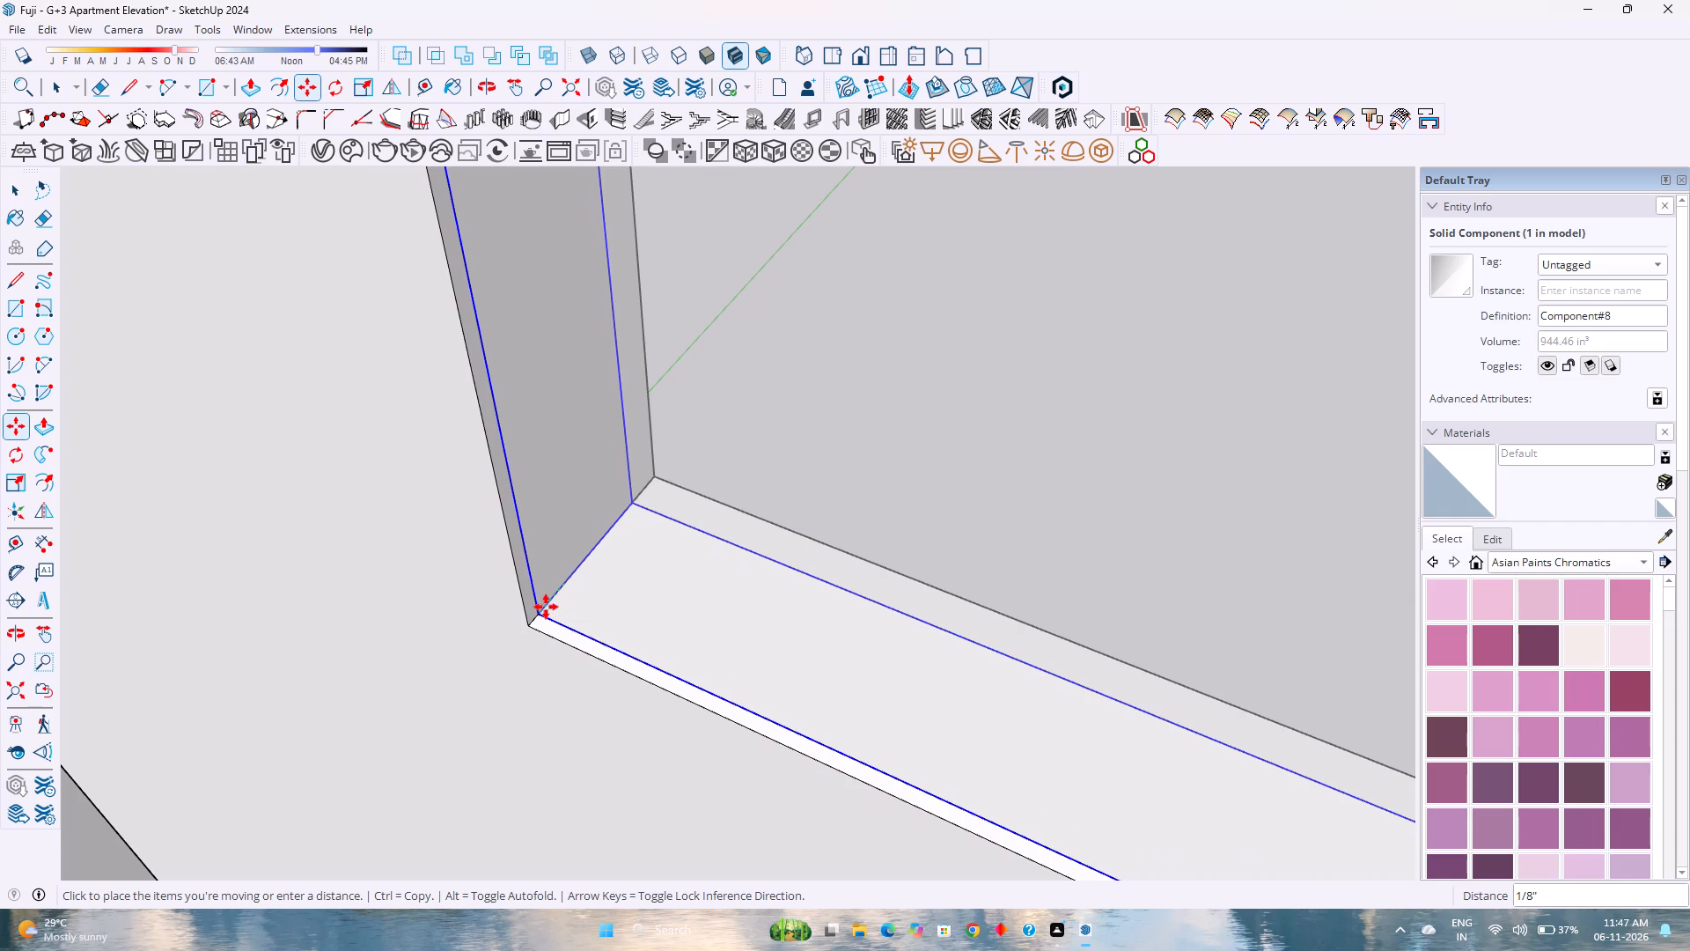
pyautogui.click(548, 601)
pyautogui.scroll(-5, 666, 579)
pyautogui.press('space')
pyautogui.scroll(-10, 673, 577)
pyautogui.press('Escape')
# Examine the handle component and its lever groups from both sides of the door leaf.
pyautogui.scroll(-11, 684, 571)
pyautogui.scroll(1, 690, 567)
pyautogui.keyDown('shift'); pyautogui.moveTo(746, 480); pyautogui.dragTo(812, 689, button='middle'); pyautogui.keyUp('shift')
pyautogui.scroll(-12, 819, 636)
pyautogui.keyDown('shift'); pyautogui.scroll(1, 779, 455); pyautogui.keyUp('shift')
pyautogui.keyDown('shift'); pyautogui.moveTo(775, 477); pyautogui.dragTo(717, 641, button='middle'); pyautogui.keyUp('shift')
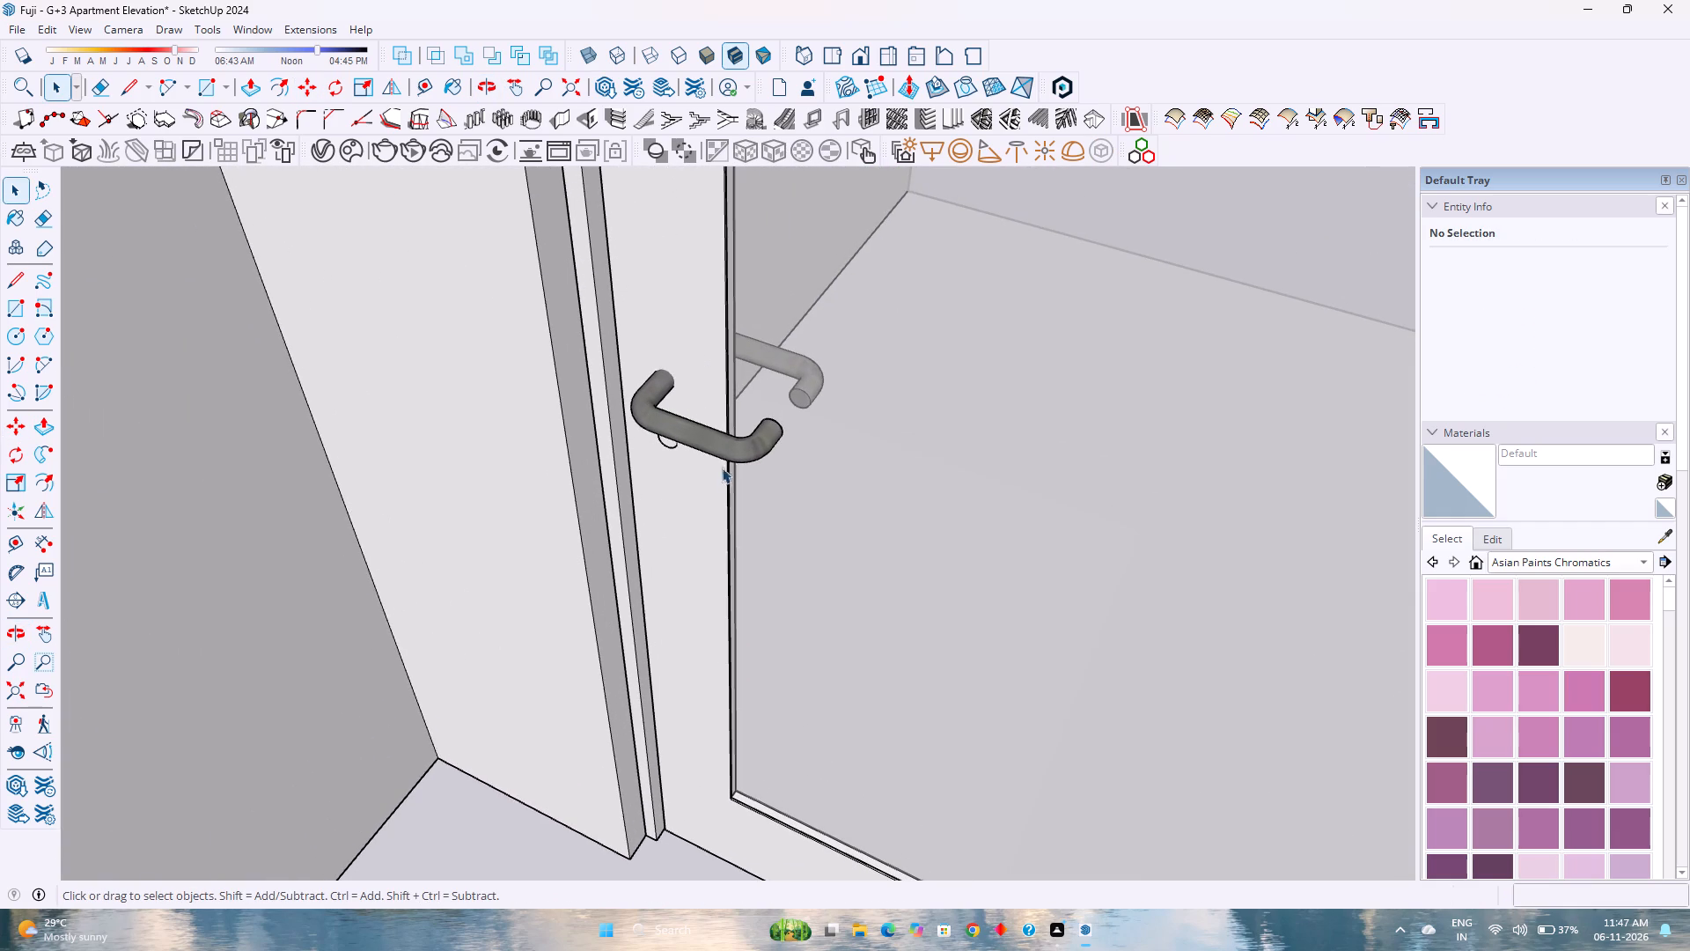
pyautogui.doubleClick(727, 452)
pyautogui.click(729, 451)
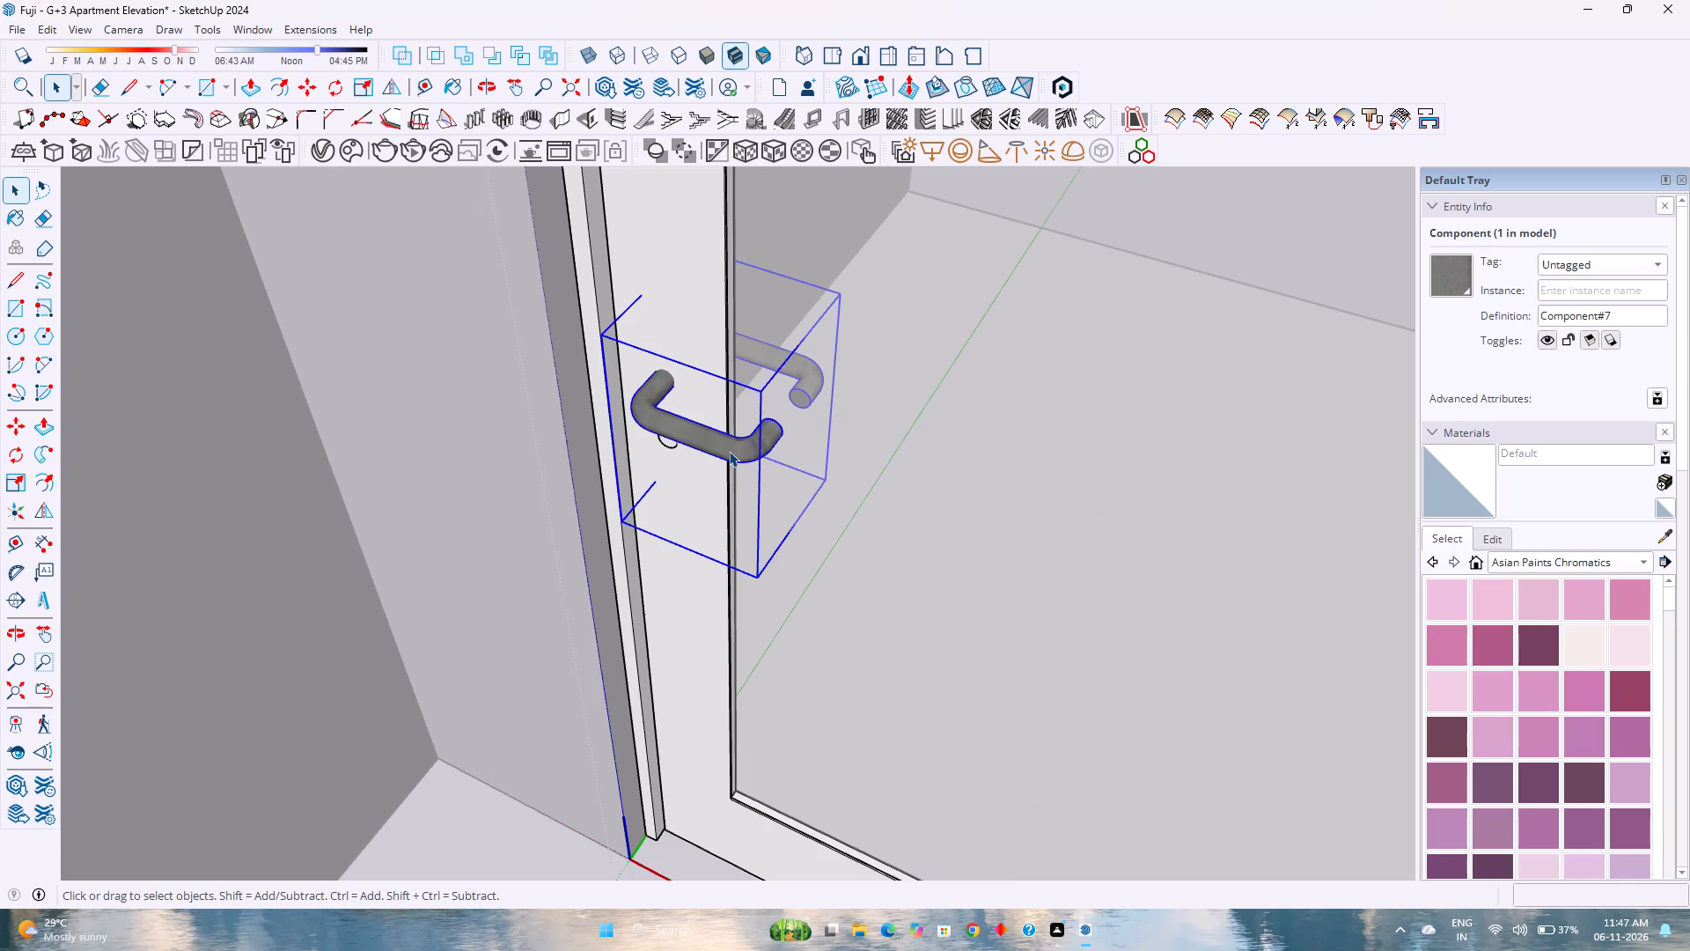
pyautogui.tripleClick(729, 451)
pyautogui.scroll(6, 703, 449)
pyautogui.moveTo(700, 449); pyautogui.dragTo(716, 402, button='middle')
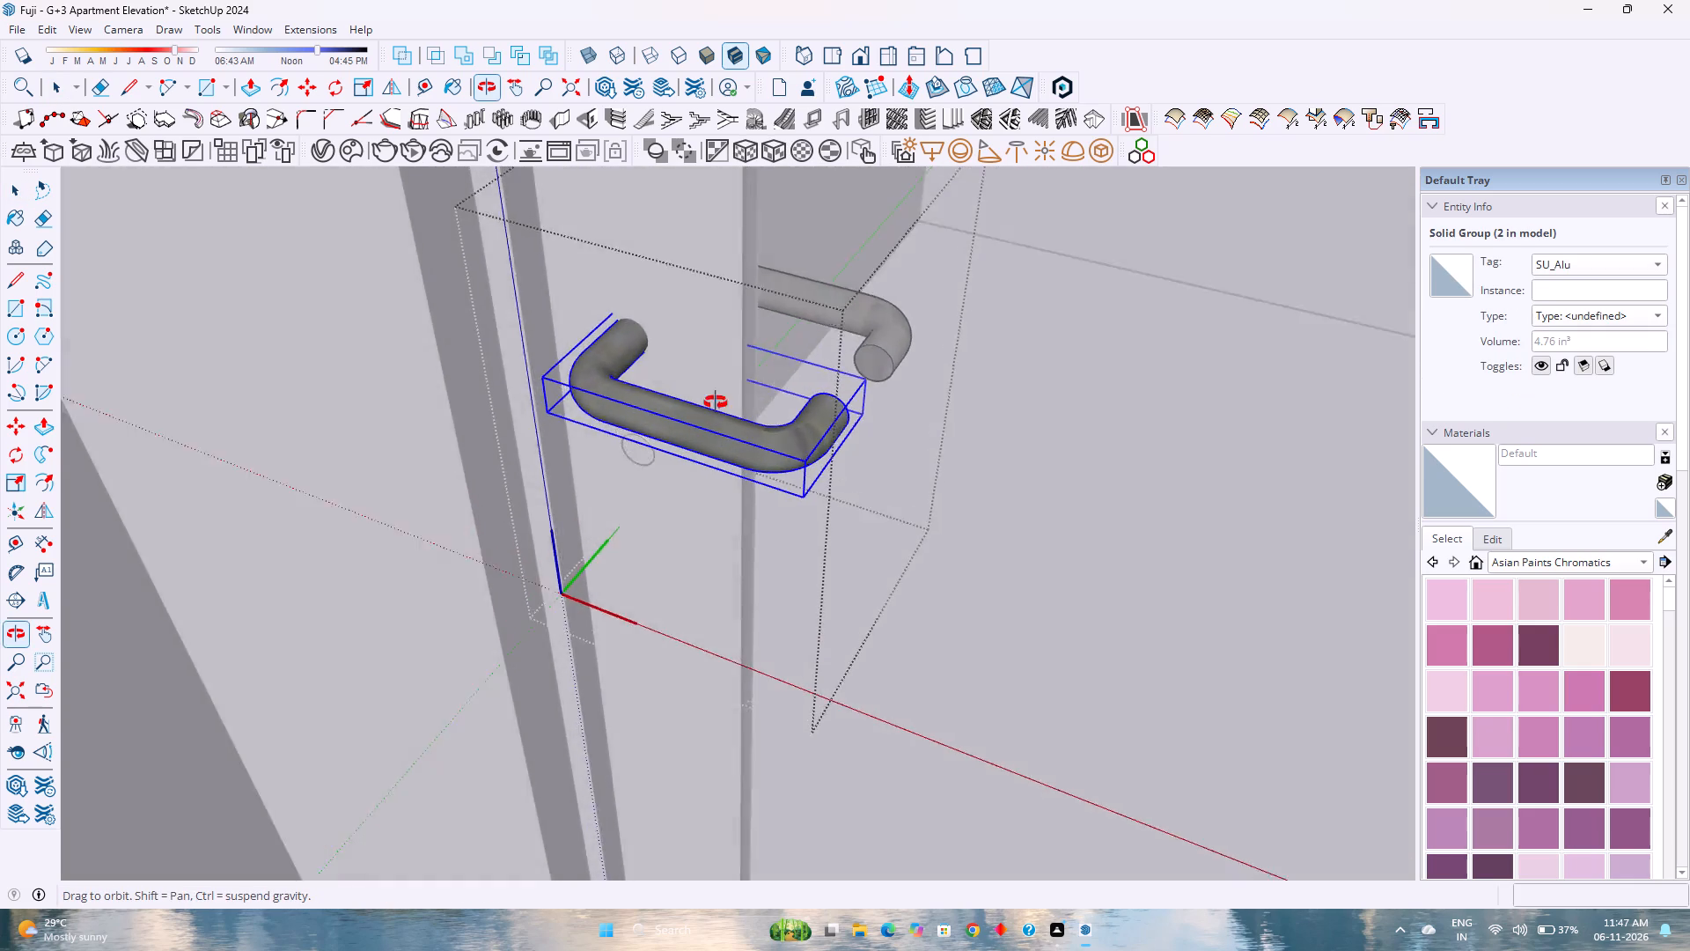
pyautogui.moveTo(716, 402); pyautogui.dragTo(764, 341, button='middle')
pyautogui.scroll(5, 731, 394)
pyautogui.moveTo(725, 422); pyautogui.dragTo(327, 439, button='middle')
pyautogui.middleClick(327, 439)
pyautogui.scroll(1, 865, 489)
pyautogui.moveTo(865, 489); pyautogui.dragTo(854, 490, button='middle')
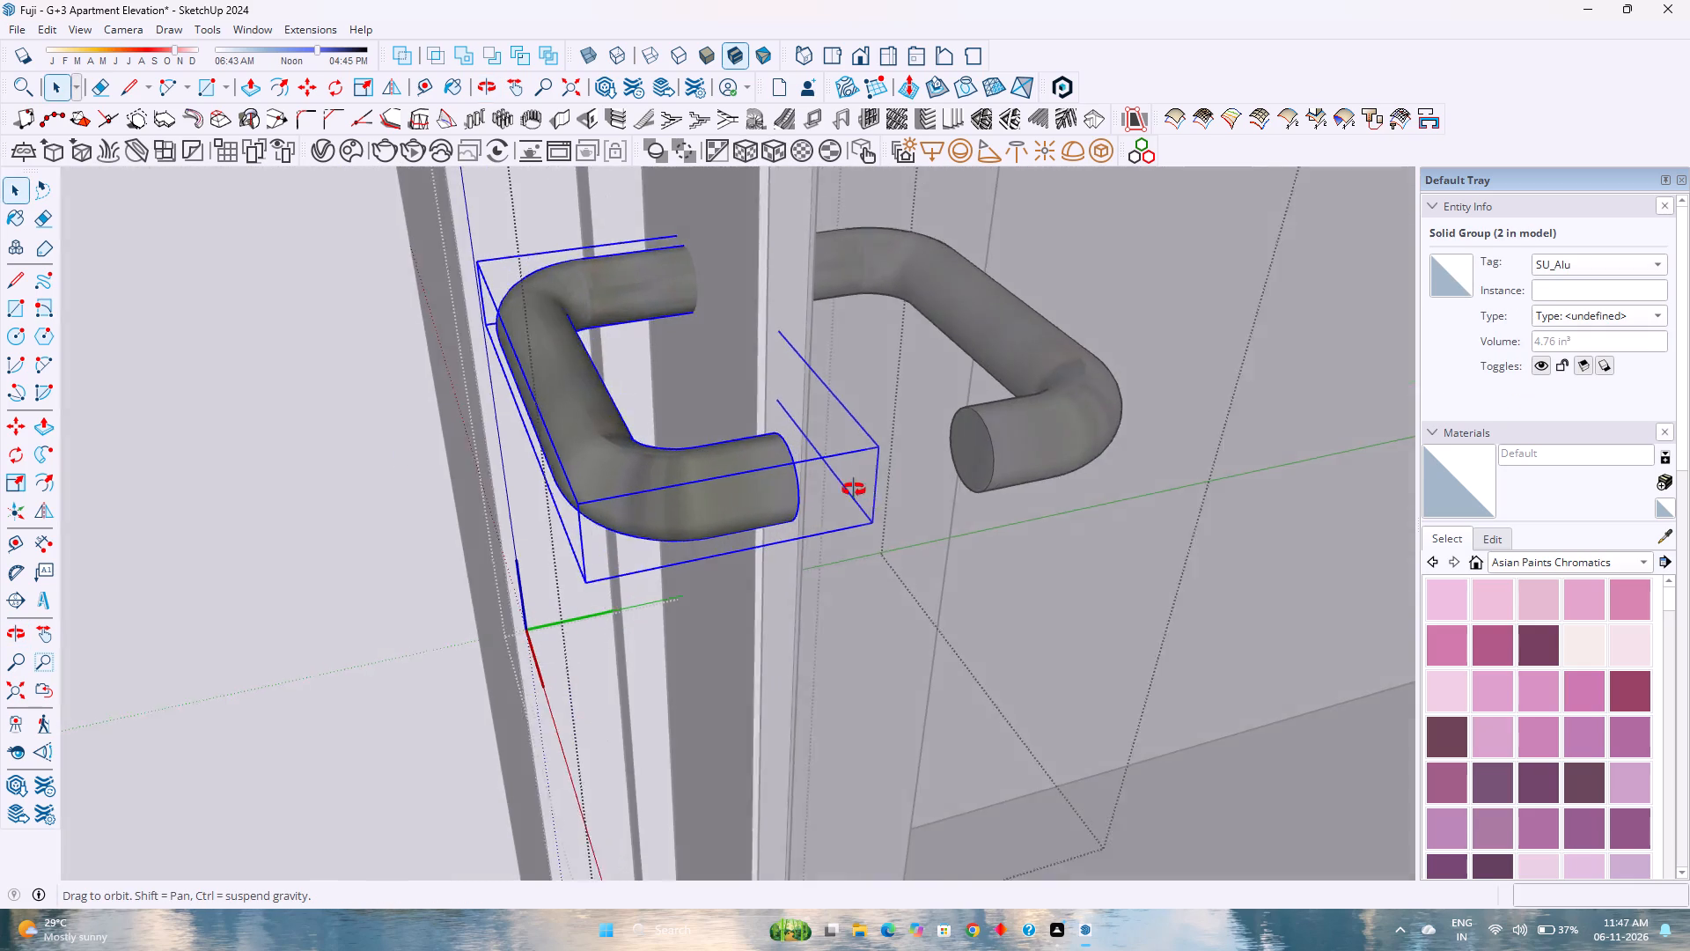
pyautogui.moveTo(854, 490); pyautogui.dragTo(366, 510, button='middle')
pyautogui.scroll(-12, 591, 479)
pyautogui.scroll(1, 619, 479)
pyautogui.scroll(-4, 628, 479)
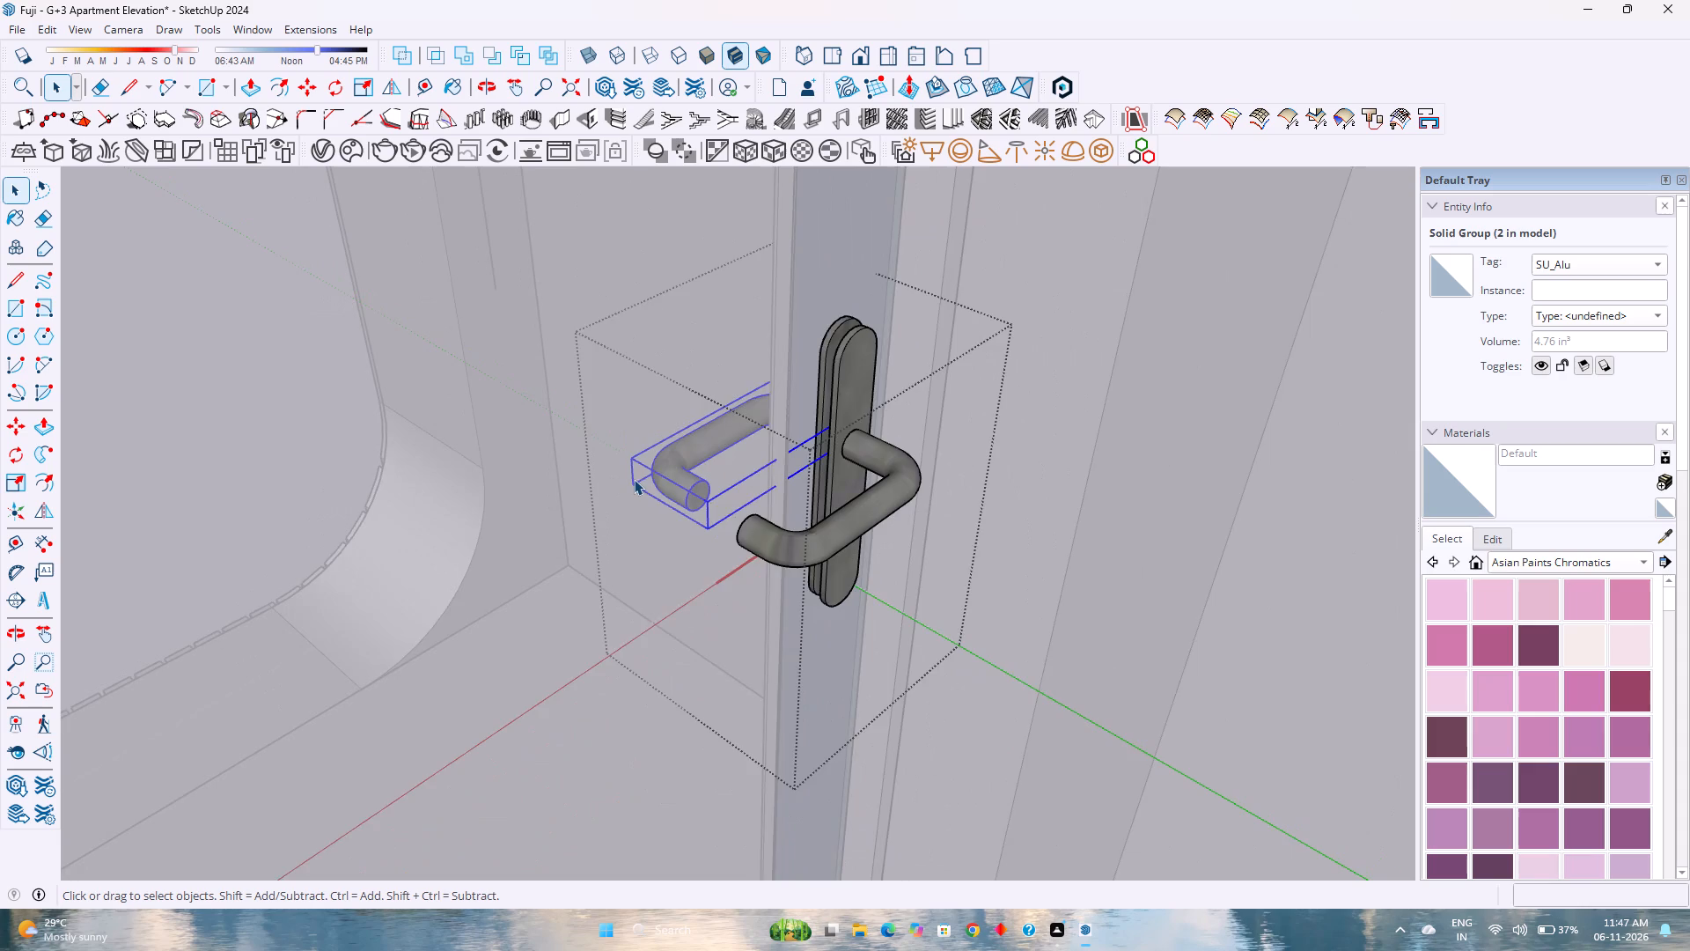
pyautogui.scroll(-15, 634, 479)
pyautogui.press('Escape')
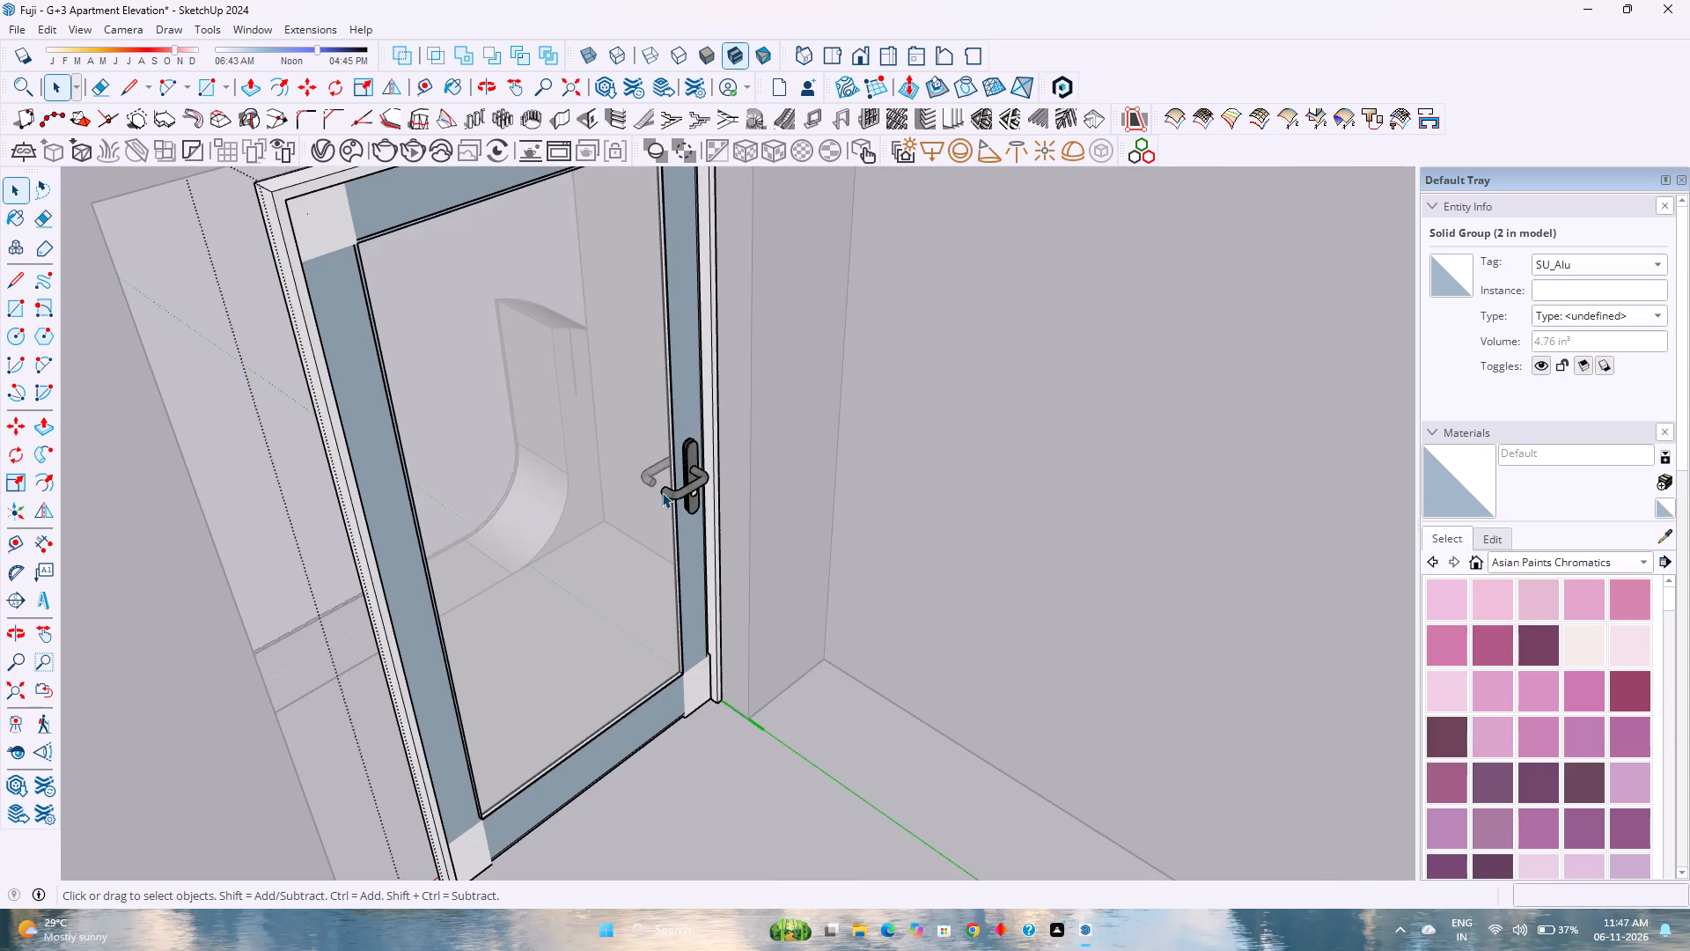
# Delete the vertical seam edge on the leaf's inner face between the bottom rail and the corner opposite the handle.
pyautogui.keyDown('shift'); pyautogui.moveTo(649, 682); pyautogui.dragTo(744, 611, button='middle'); pyautogui.keyUp('shift')
pyautogui.keyDown('shift'); pyautogui.middleClick(744, 611); pyautogui.keyUp('shift')
pyautogui.moveTo(751, 613); pyautogui.dragTo(625, 675, button='middle')
pyautogui.scroll(2, 488, 754)
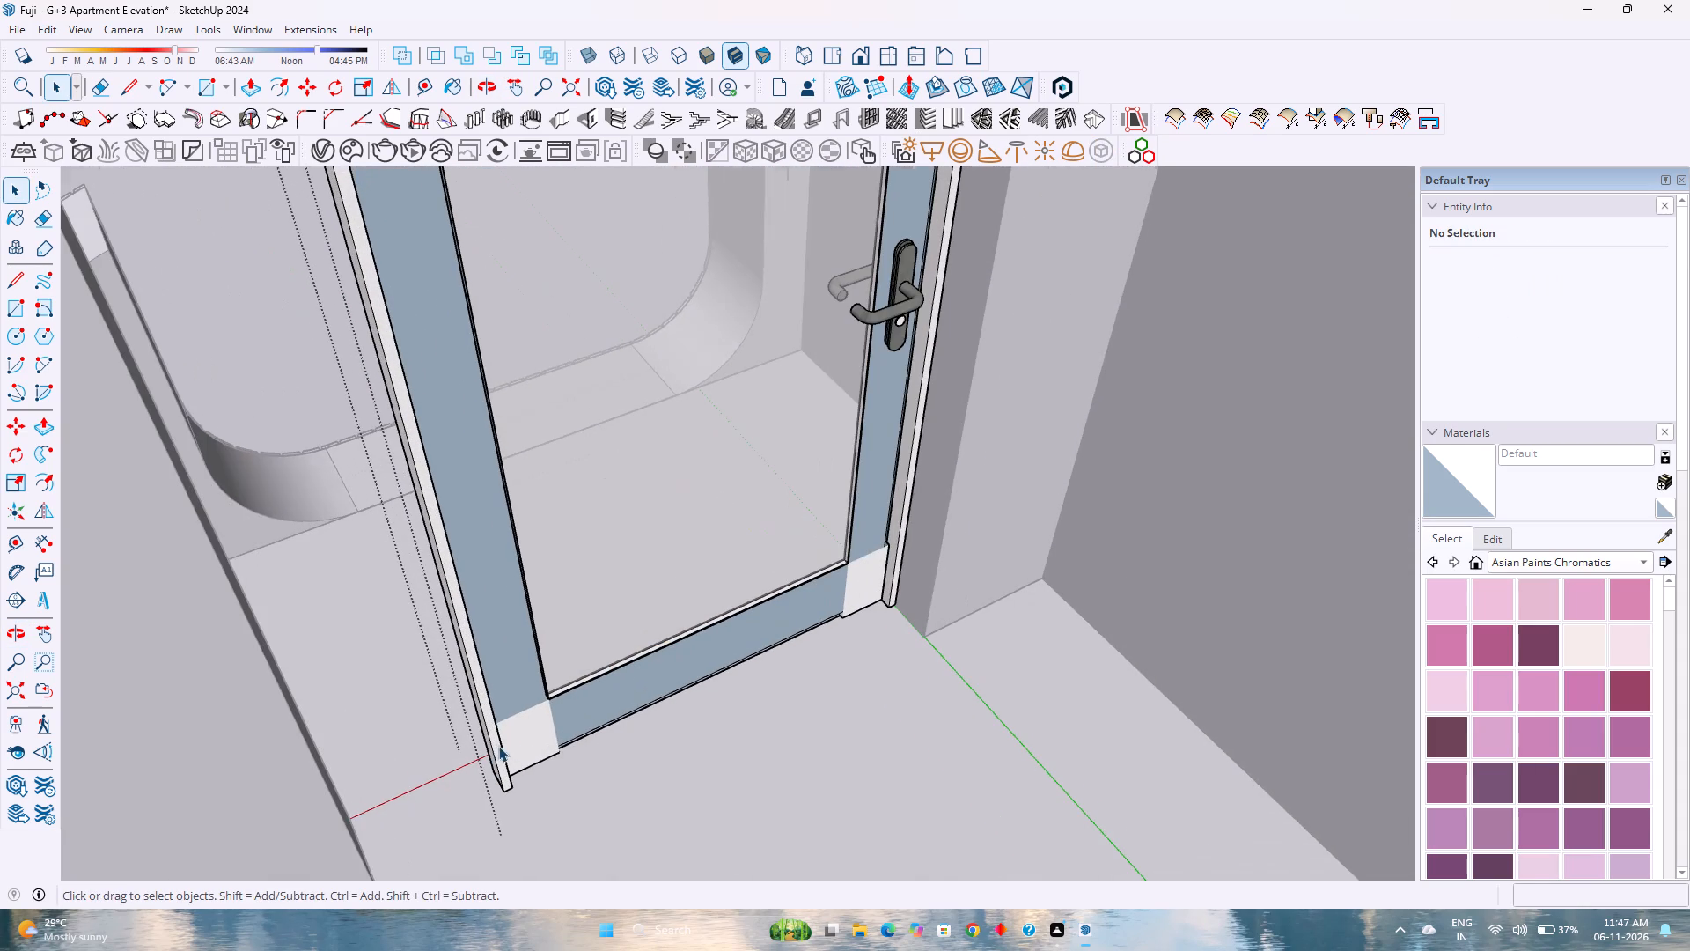
pyautogui.scroll(1, 498, 746)
pyautogui.click(556, 732)
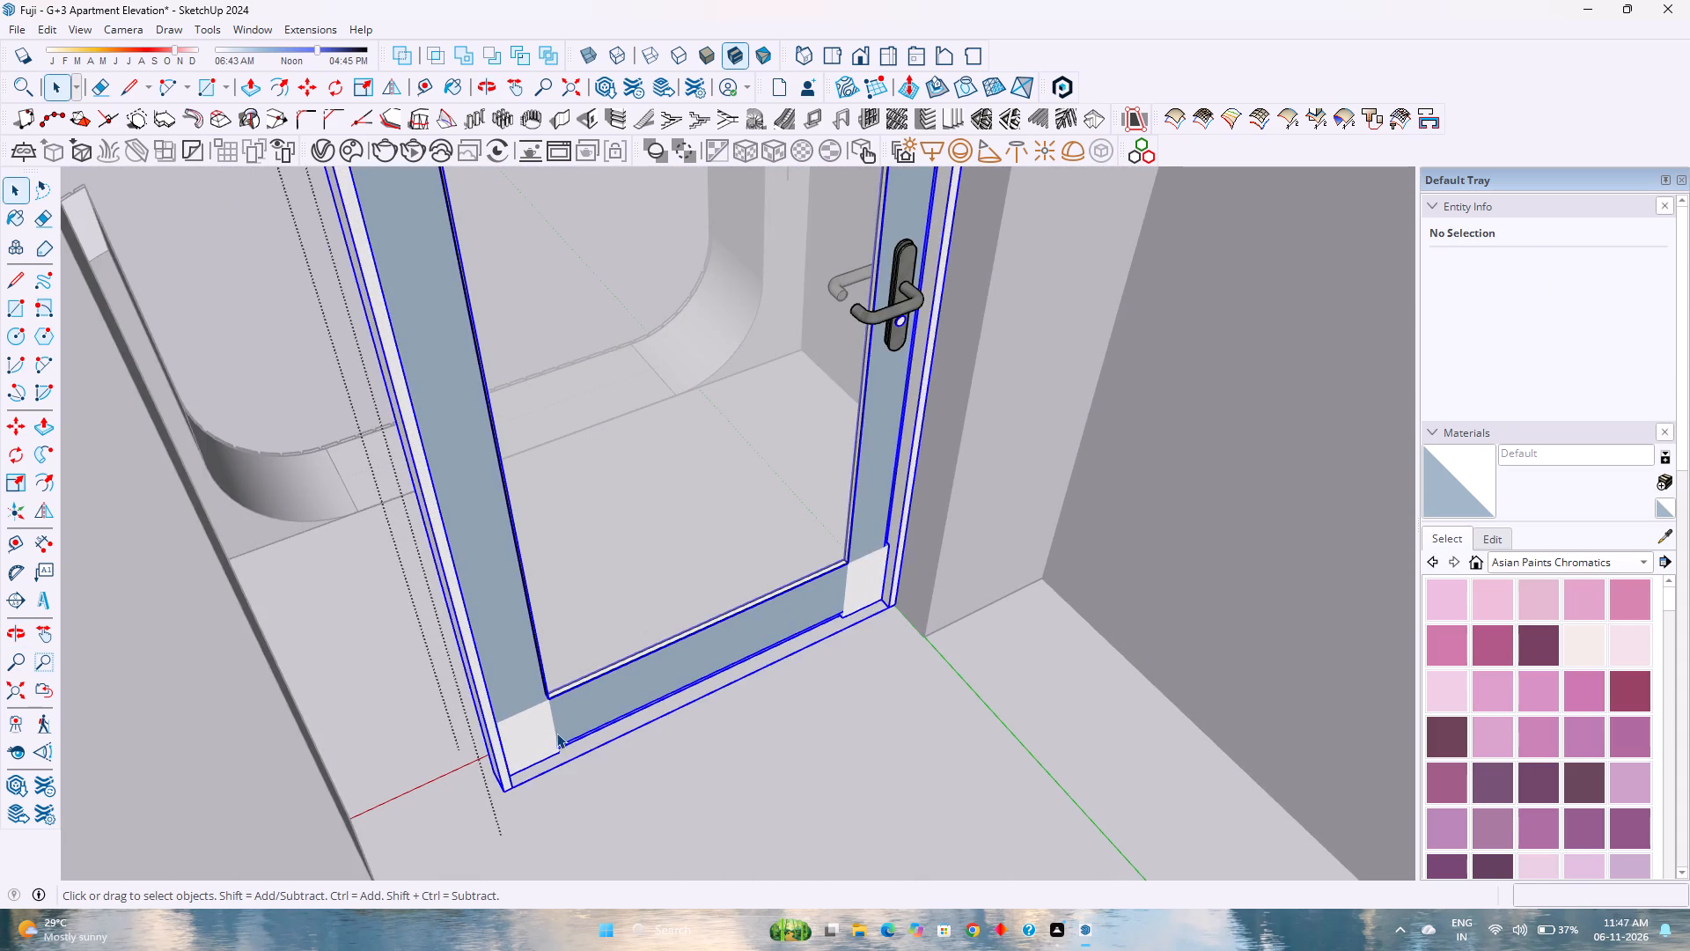
pyautogui.doubleClick(556, 733)
pyautogui.tripleClick(556, 733)
pyautogui.doubleClick(555, 733)
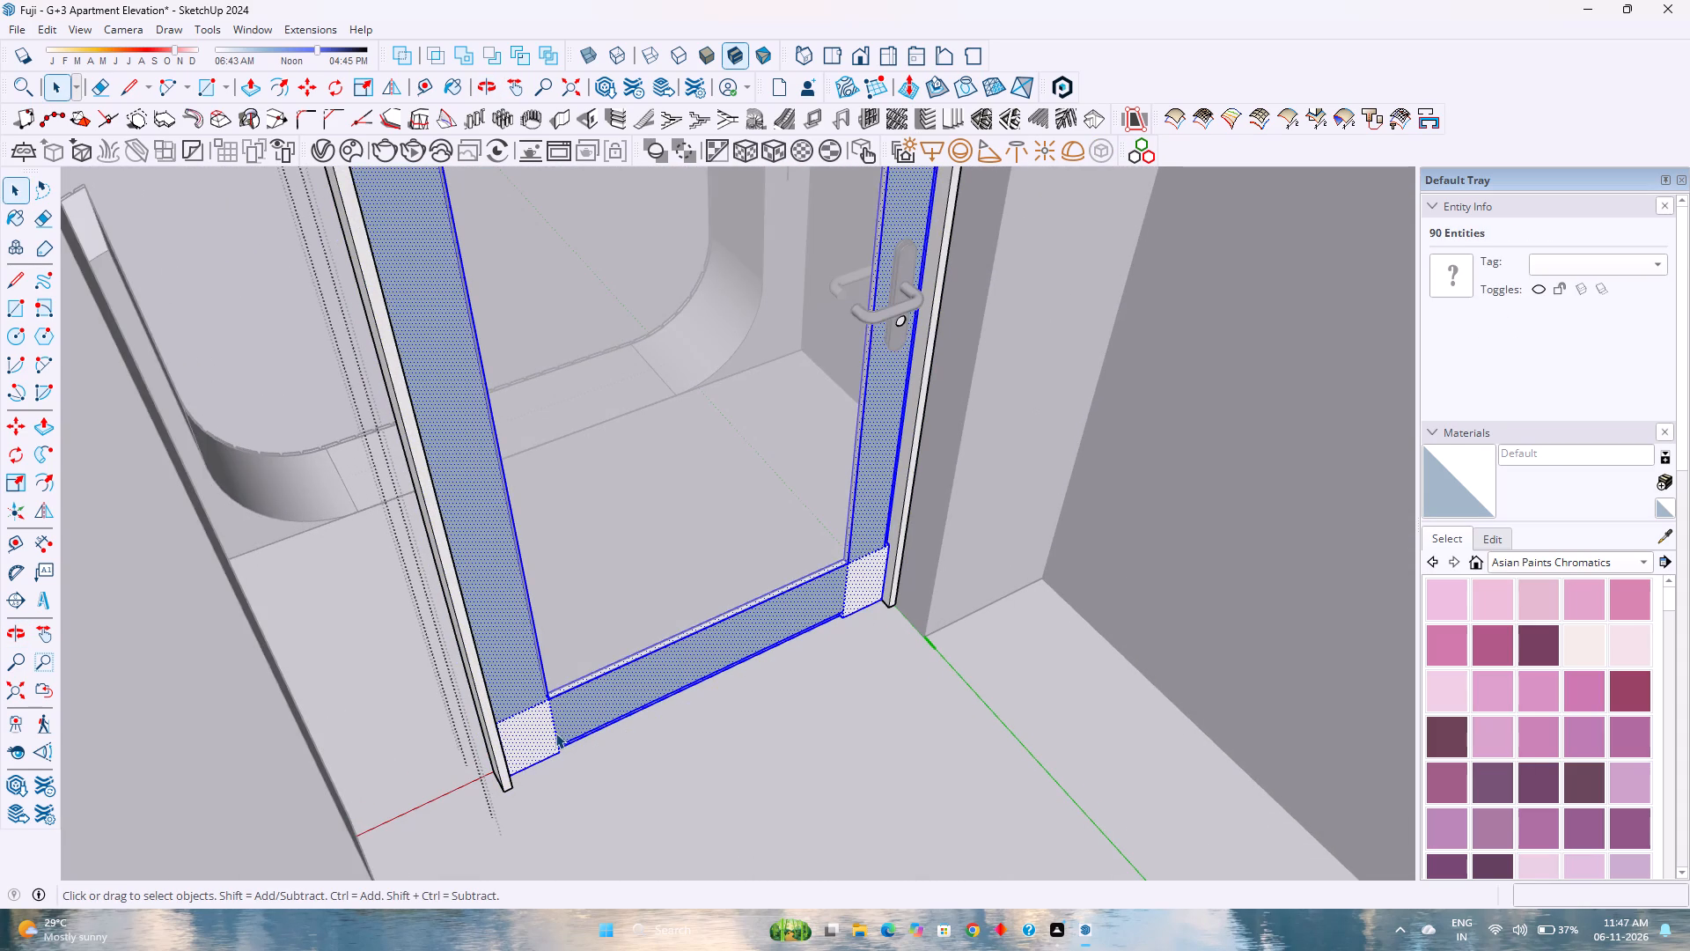
pyautogui.doubleClick(555, 725)
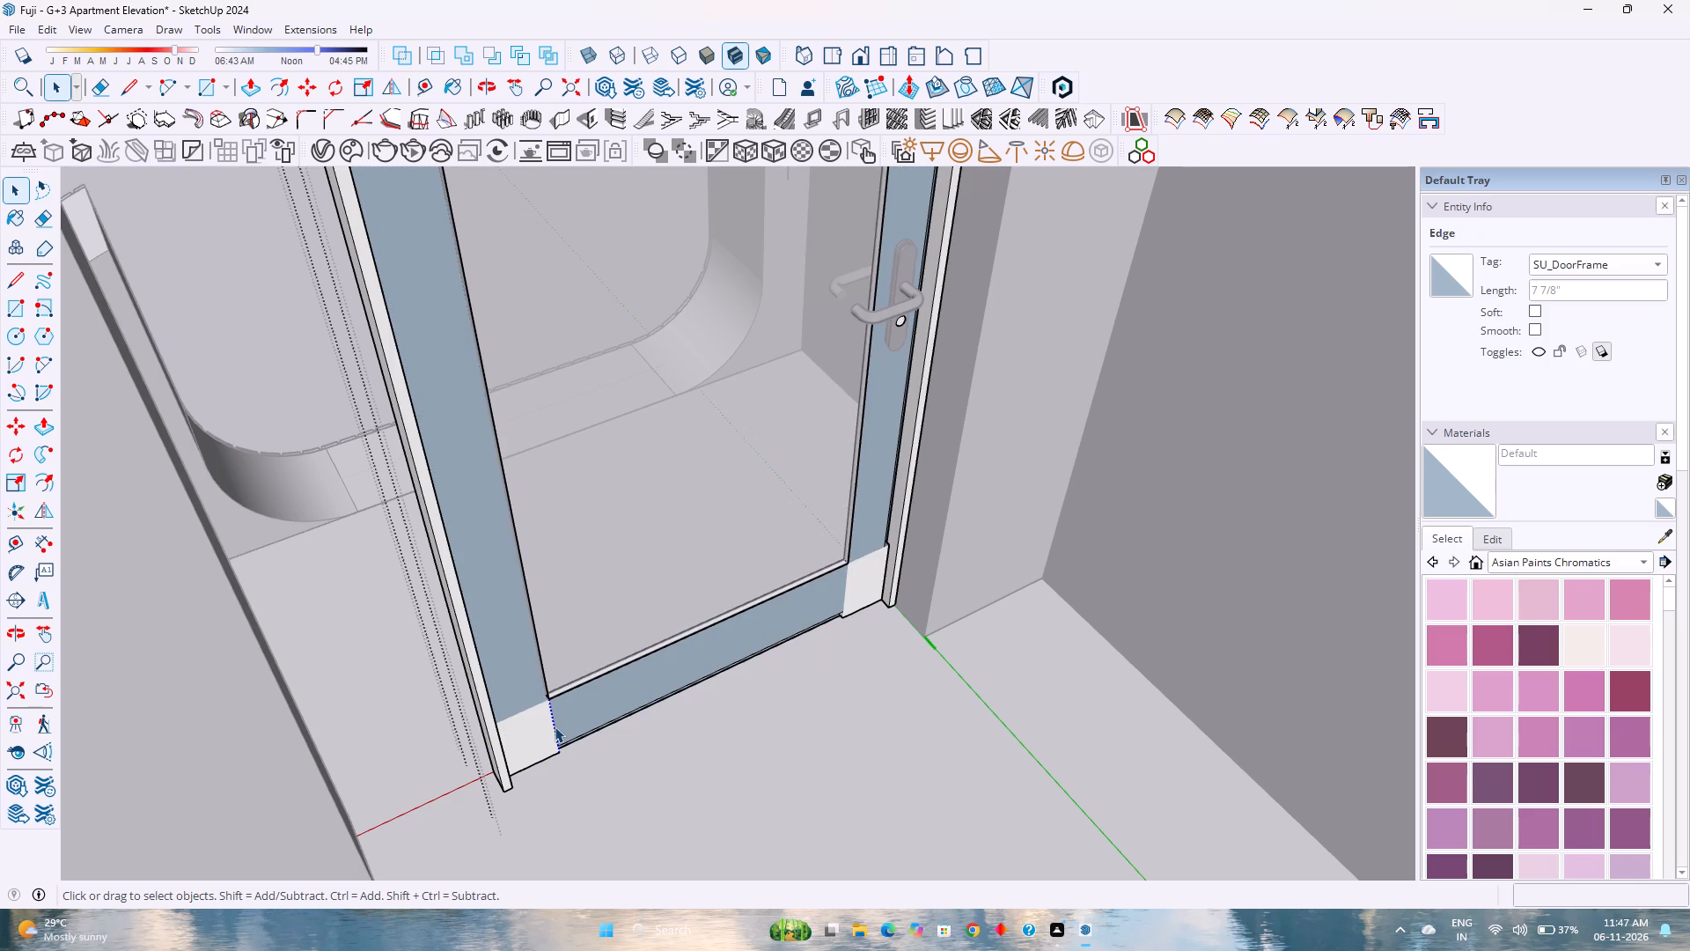
pyautogui.press('Delete')
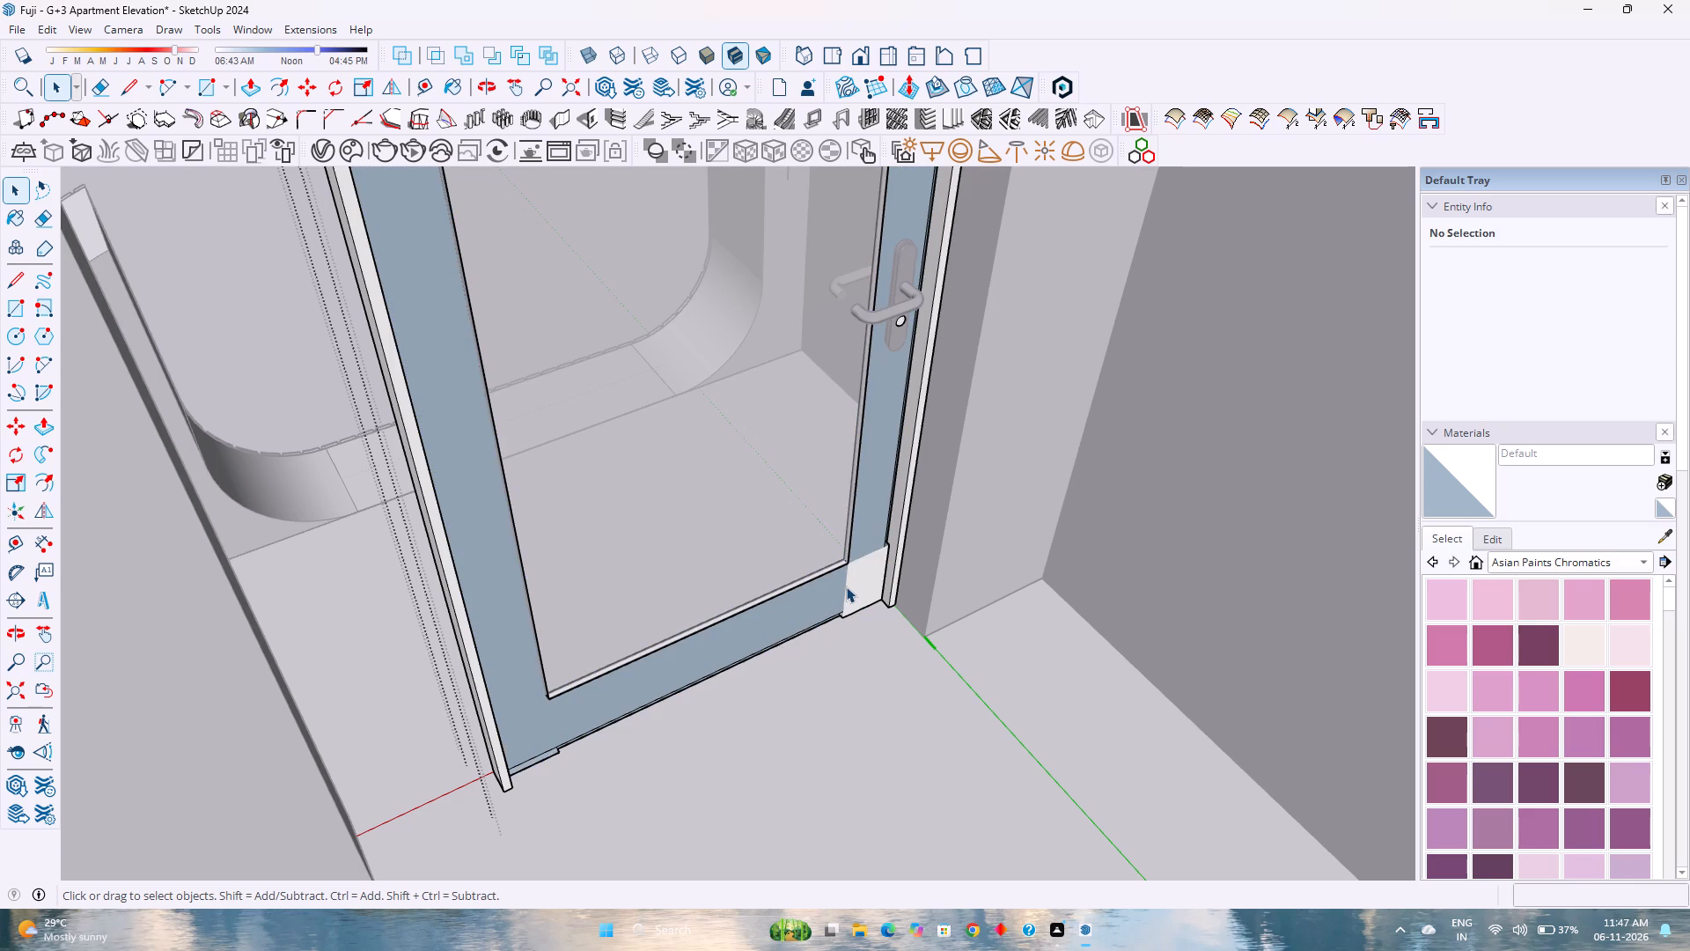
# Delete the vertical seam edge on the leaf's inner face between the bottom rail and the handle-side corner.
pyautogui.doubleClick(846, 586)
pyautogui.click(845, 587)
pyautogui.click(845, 588)
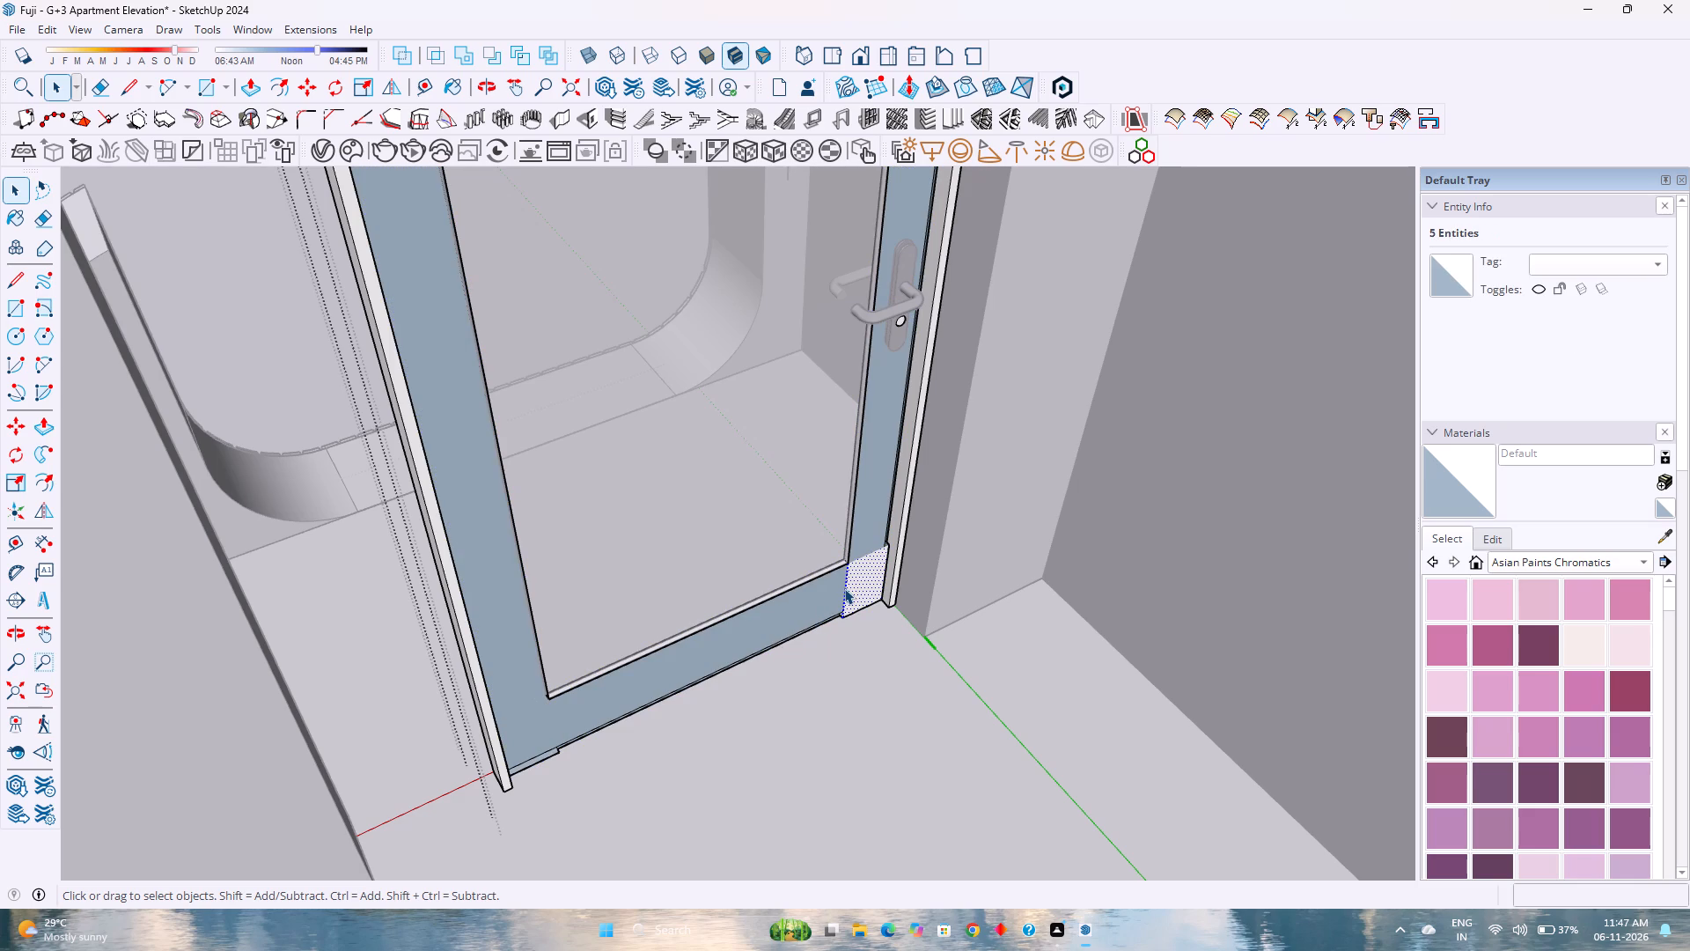
pyautogui.click(844, 592)
pyautogui.press('Delete')
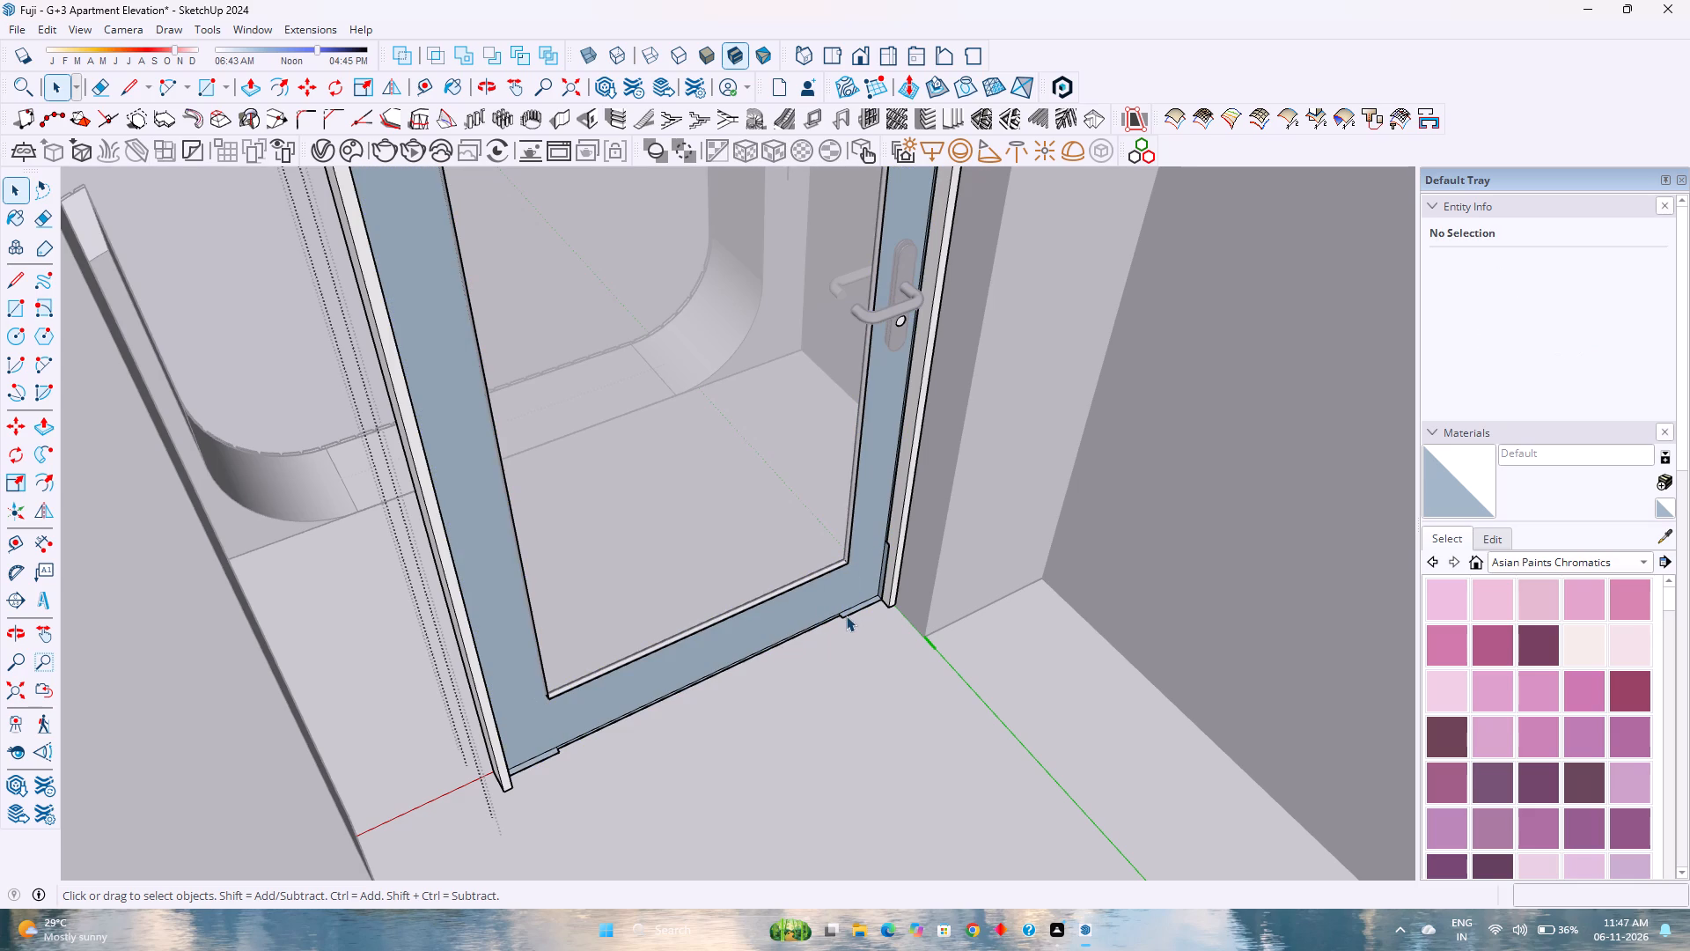
# Draw a line of about 2' 6 5/16" along the bottom rail's lower edge, joining the two corner pieces on the inner face.
pyautogui.press('l')
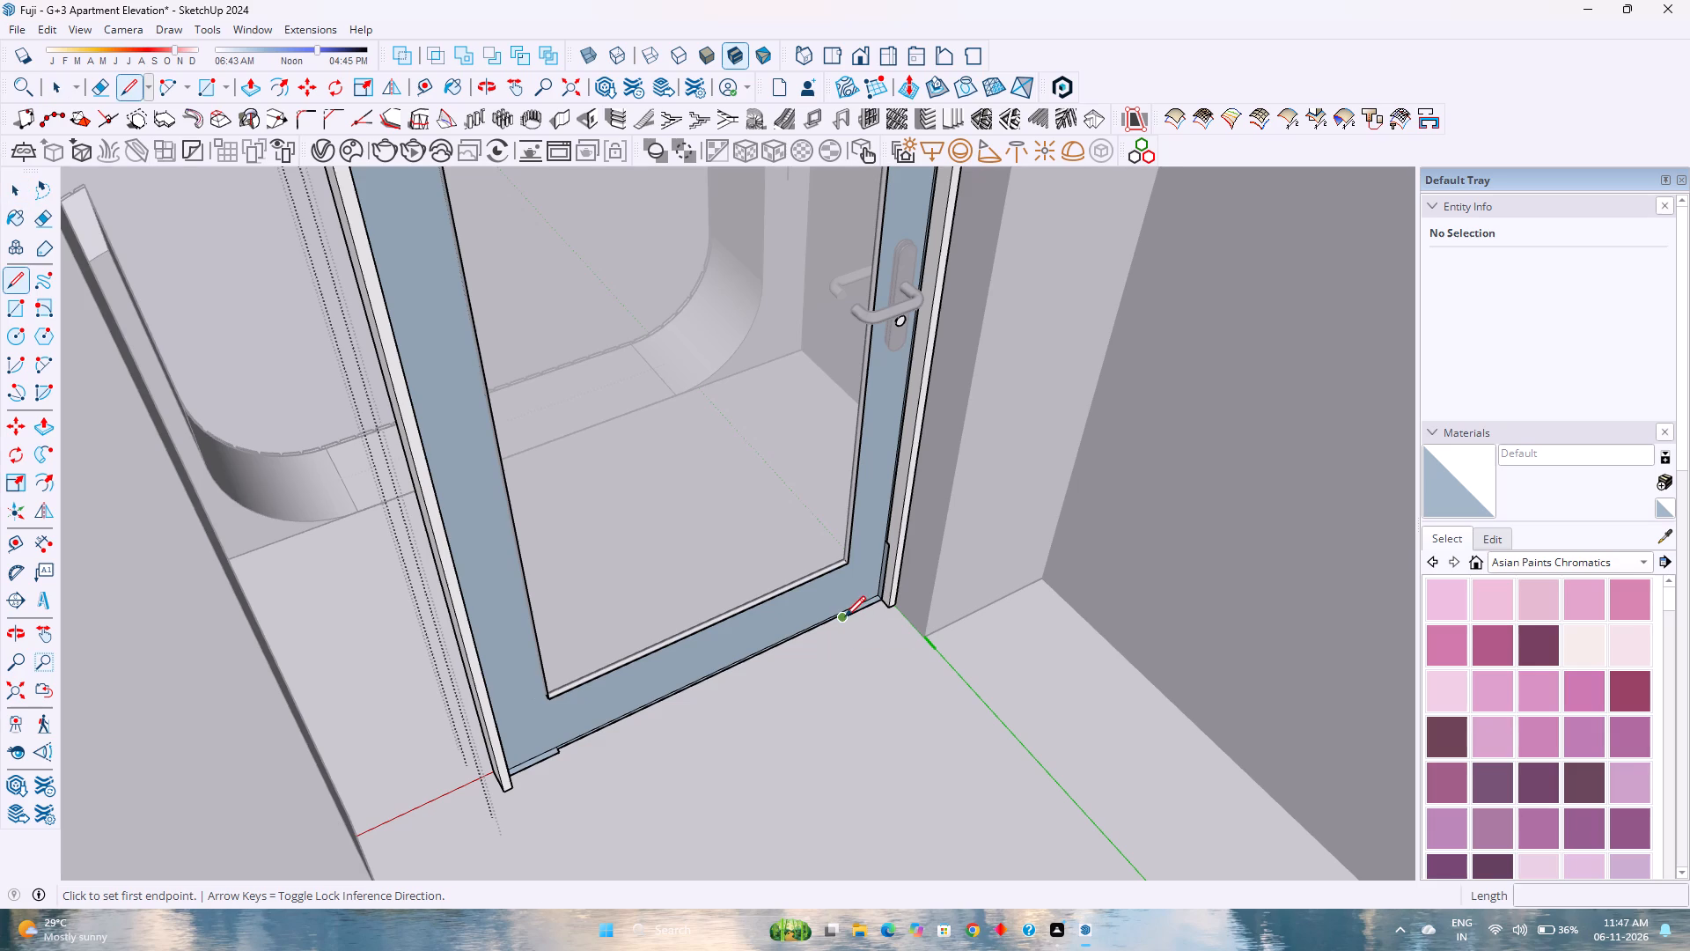
pyautogui.click(845, 616)
pyautogui.click(559, 753)
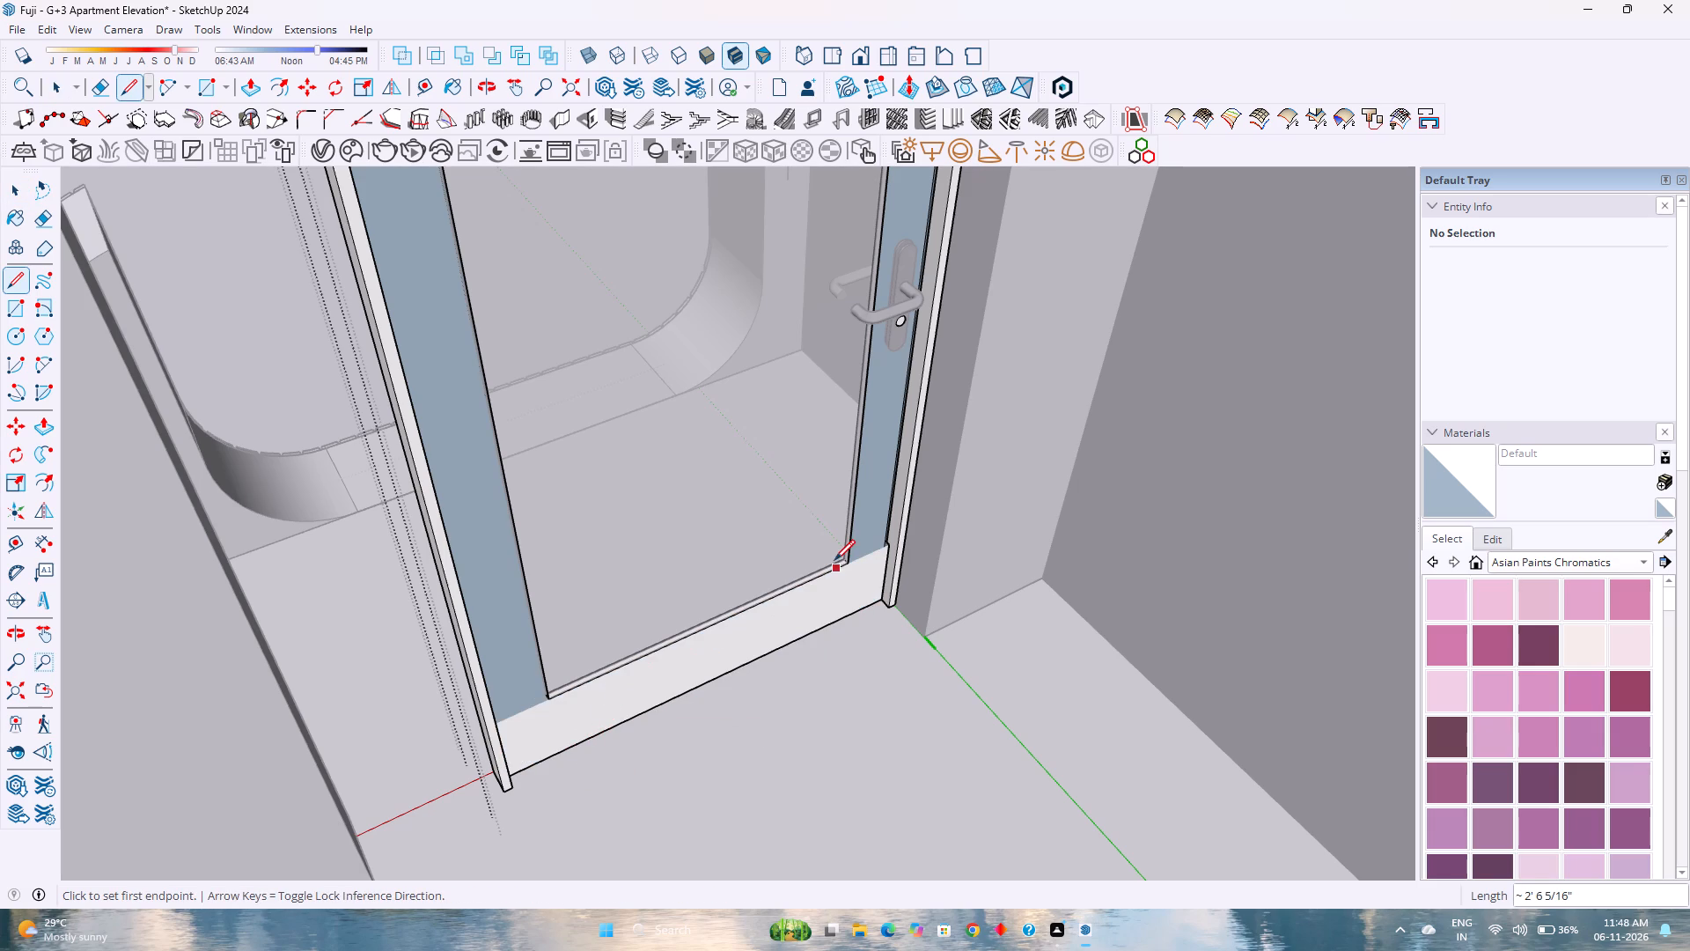
pyautogui.press('space')
# Delete the horizontal seam edge across the handle-side stile at the bottom corner of the inner face.
pyautogui.scroll(3, 827, 552)
pyautogui.keyDown('shift'); pyautogui.moveTo(794, 558); pyautogui.dragTo(827, 806, button='middle'); pyautogui.keyUp('shift')
pyautogui.keyDown('shift'); pyautogui.middleClick(827, 806); pyautogui.keyUp('shift')
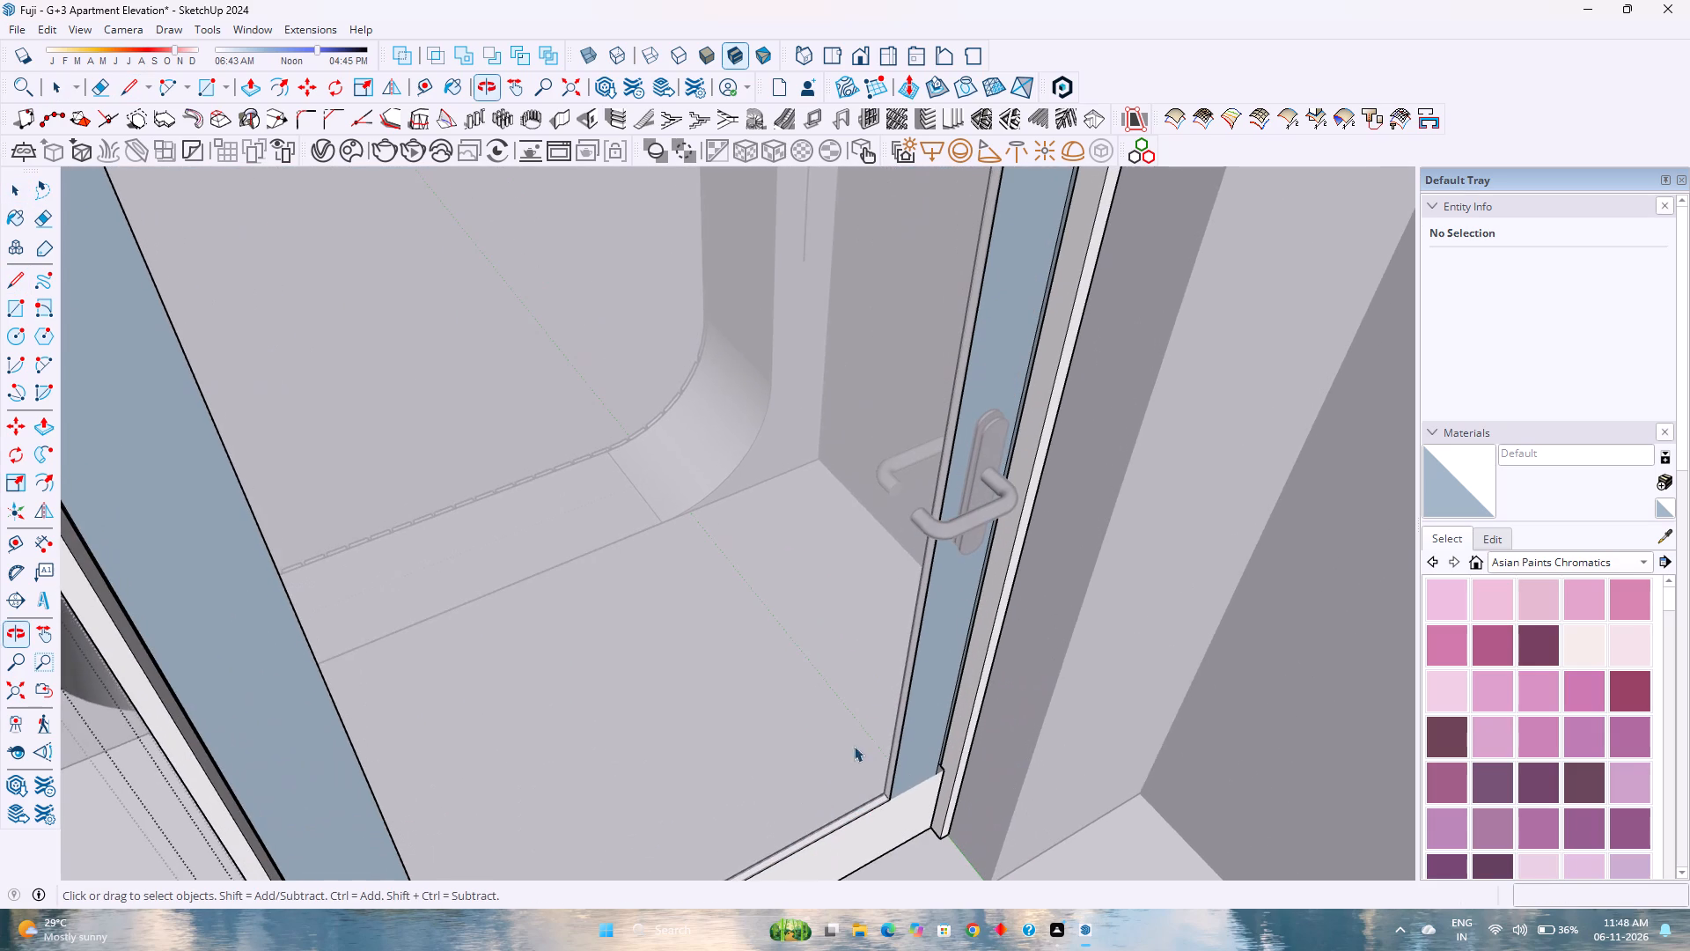
pyautogui.keyDown('shift'); pyautogui.moveTo(900, 782); pyautogui.dragTo(907, 723, button='middle'); pyautogui.keyUp('shift')
pyautogui.keyDown('shift'); pyautogui.middleClick(907, 722); pyautogui.keyUp('shift')
pyautogui.click(921, 729)
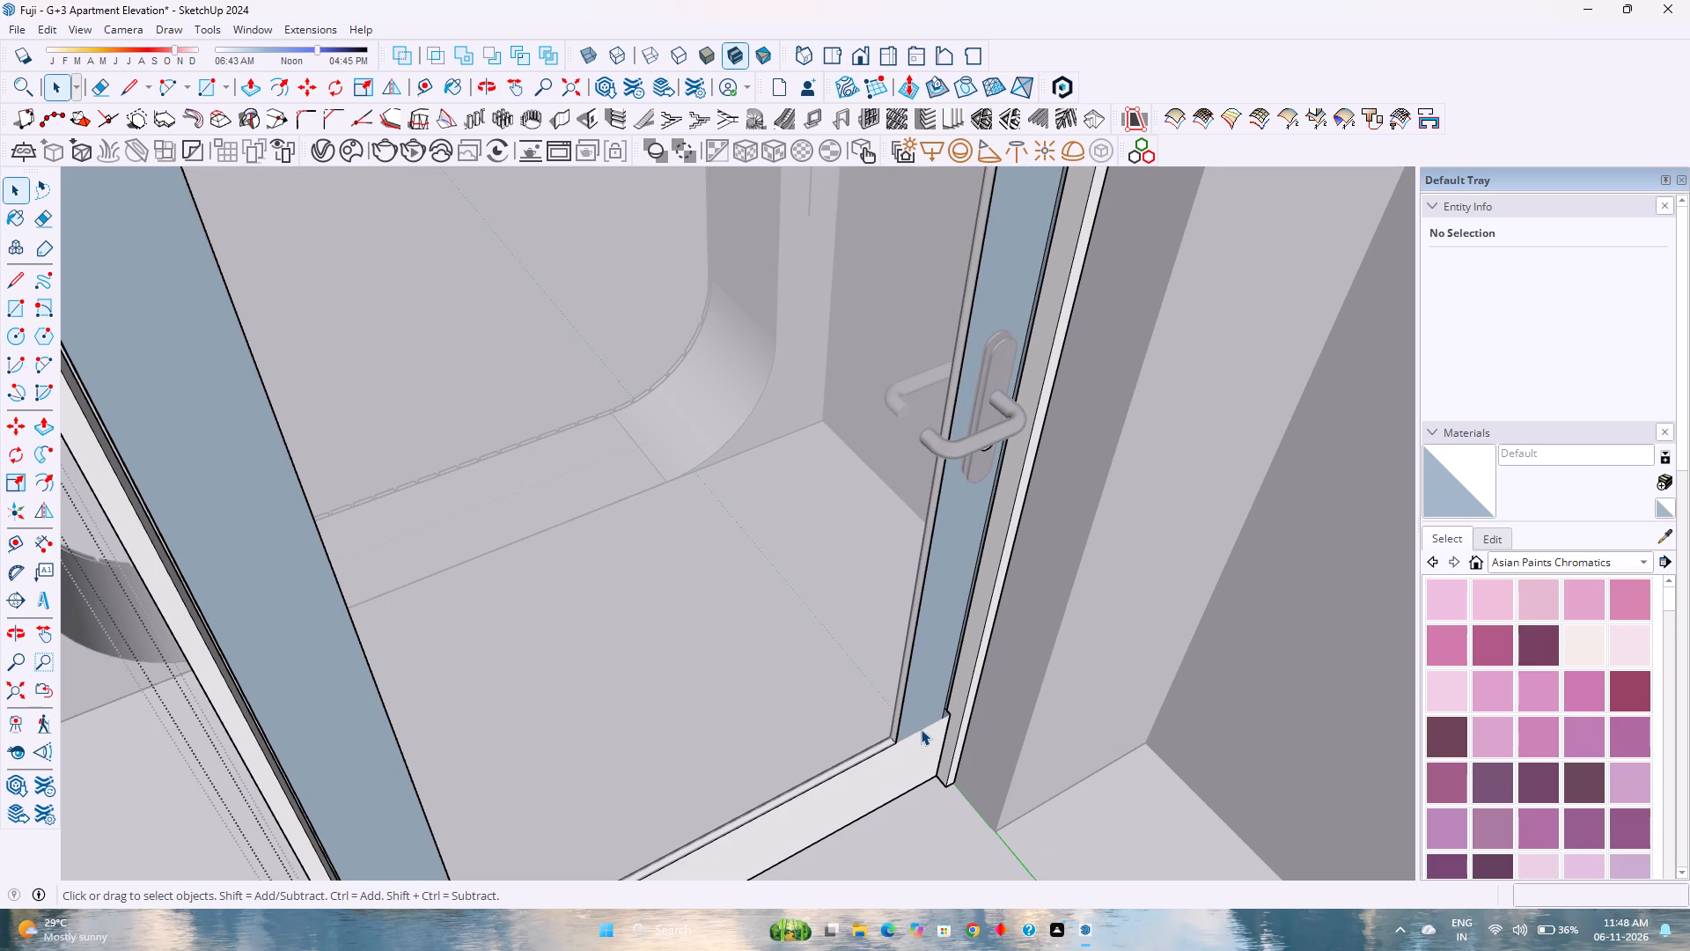
pyautogui.click(921, 730)
pyautogui.doubleClick(921, 730)
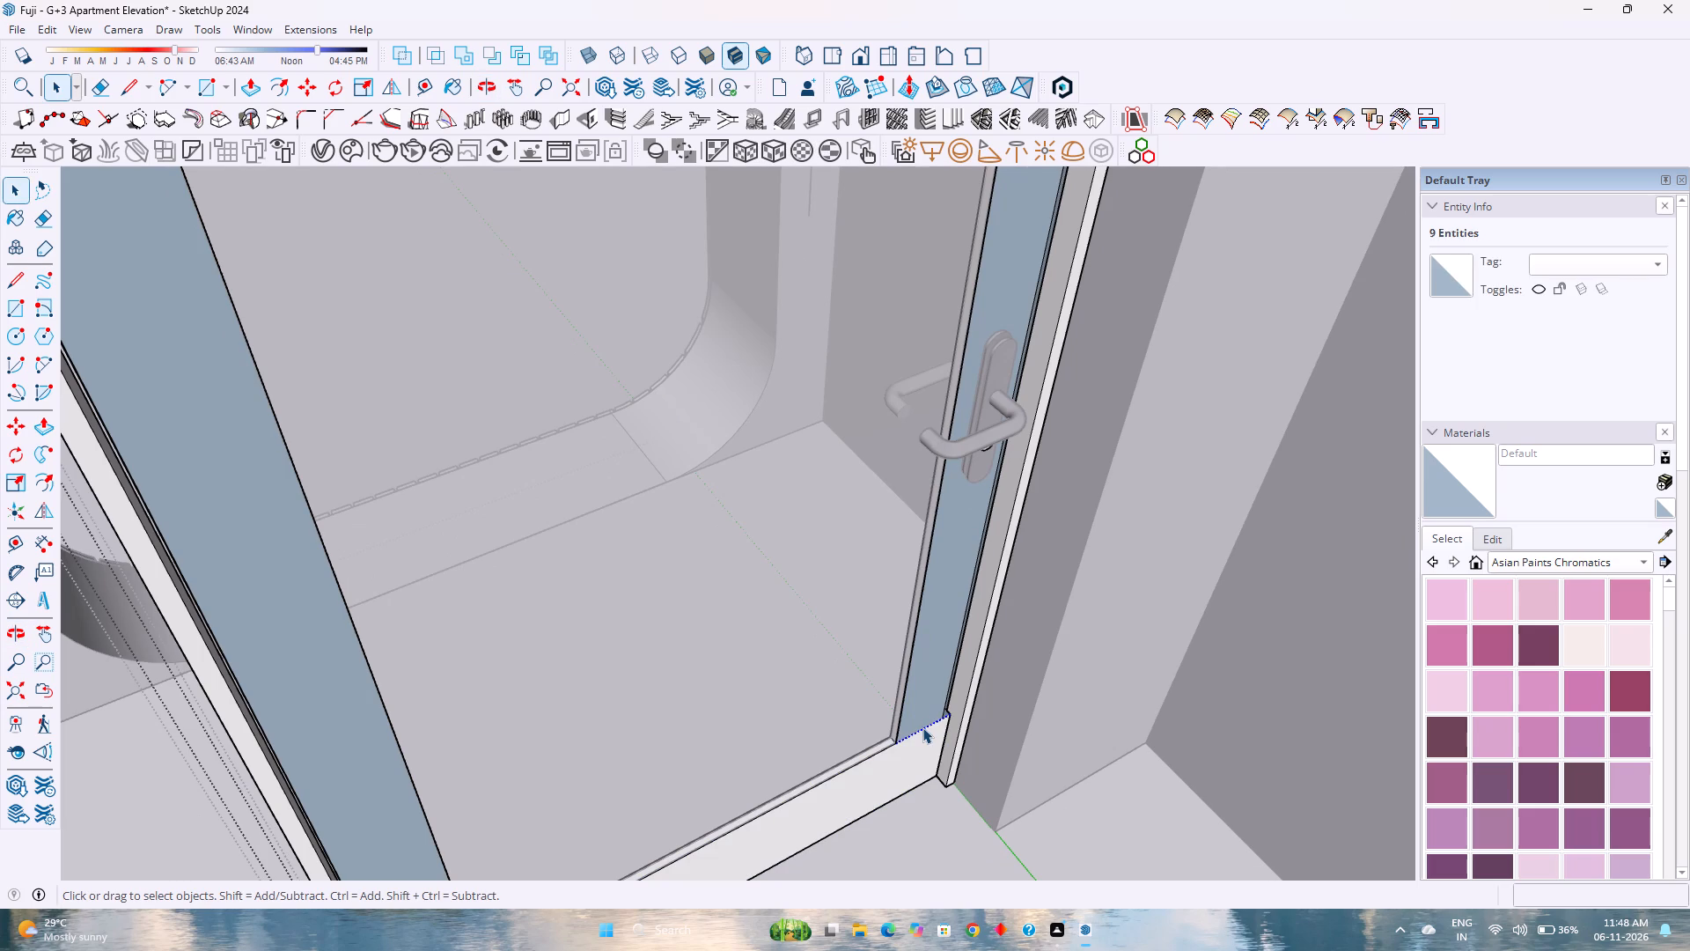
pyautogui.press('Delete')
# Draw a vertical line of about 5' 5 15/16" along the handle-side stile's outer edge, joining the bottom and top corner pieces.
pyautogui.scroll(-3, 922, 726)
pyautogui.keyDown('shift'); pyautogui.moveTo(680, 782); pyautogui.dragTo(860, 675, button='middle'); pyautogui.keyUp('shift')
pyautogui.keyDown('shift'); pyautogui.middleClick(860, 675); pyautogui.keyUp('shift')
pyautogui.scroll(2, 755, 822)
pyautogui.moveTo(773, 792); pyautogui.dragTo(632, 745, button='middle')
pyautogui.middleClick(632, 745)
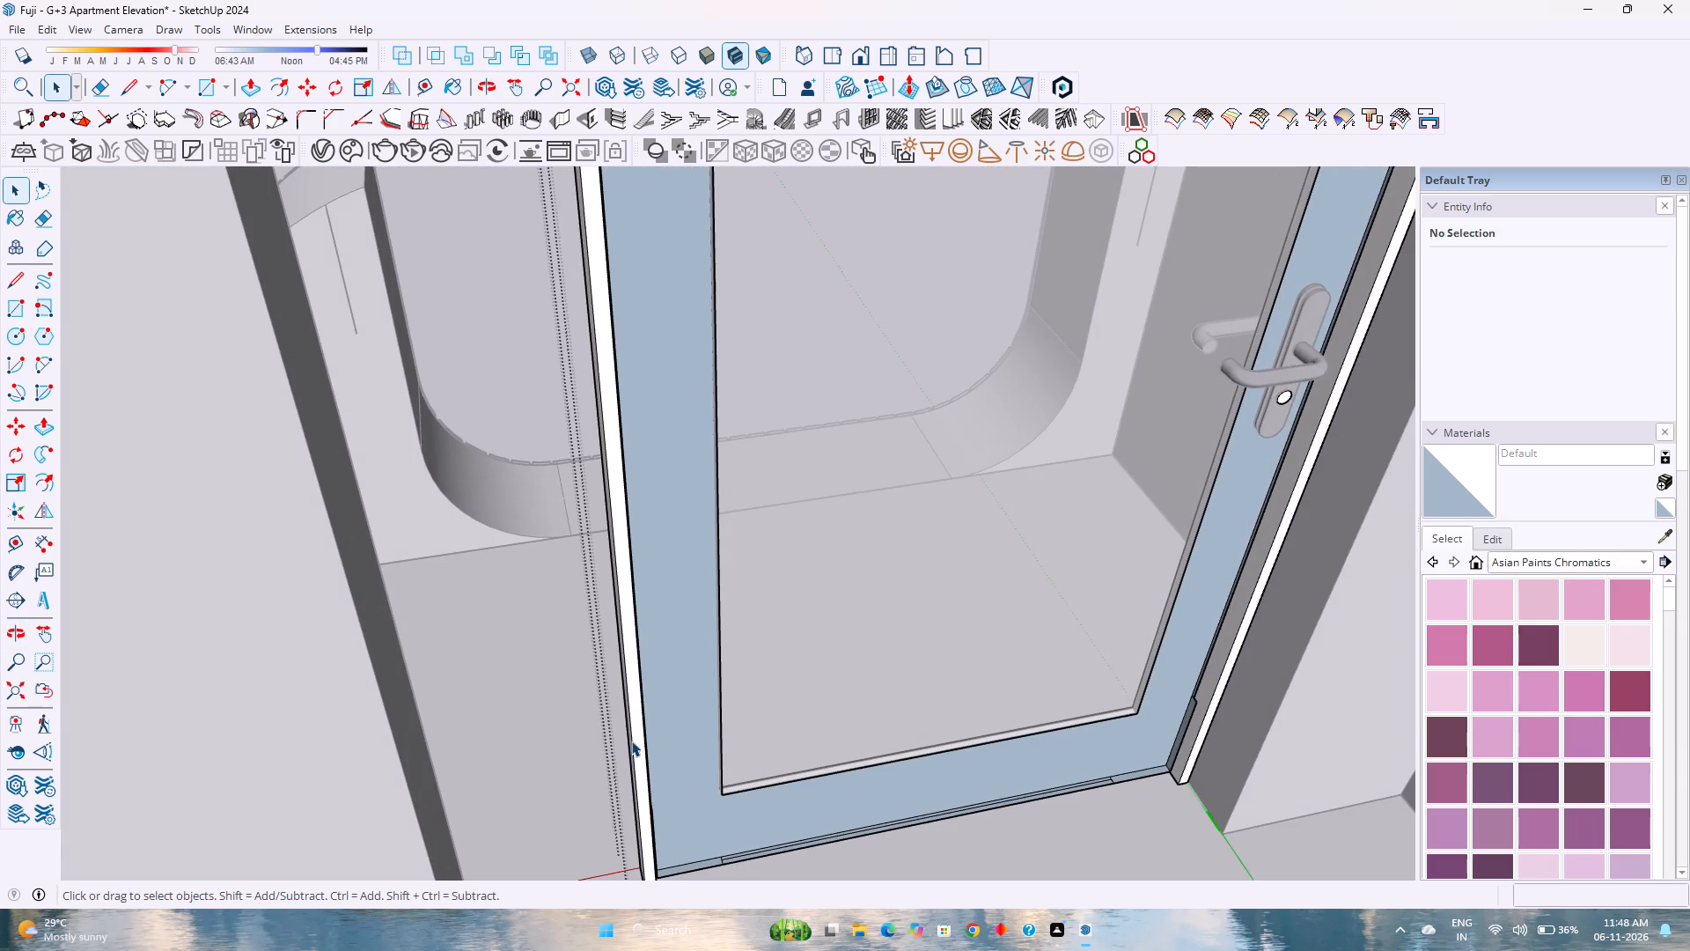
pyautogui.press('l')
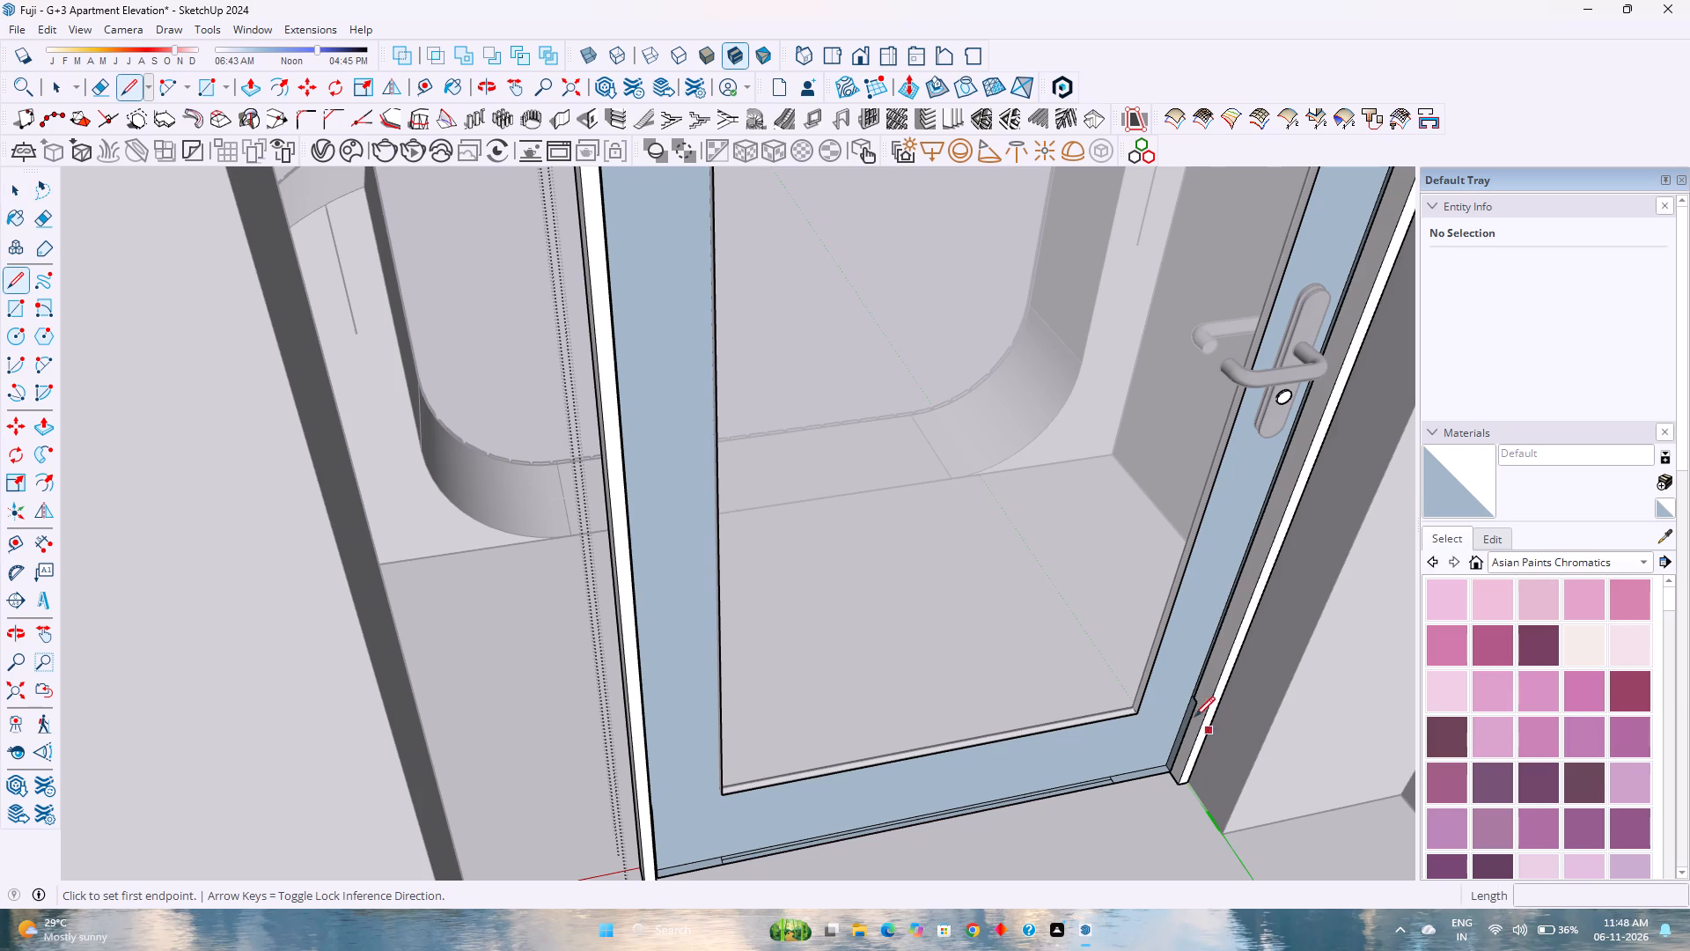
pyautogui.click(1196, 704)
pyautogui.scroll(-5, 1185, 675)
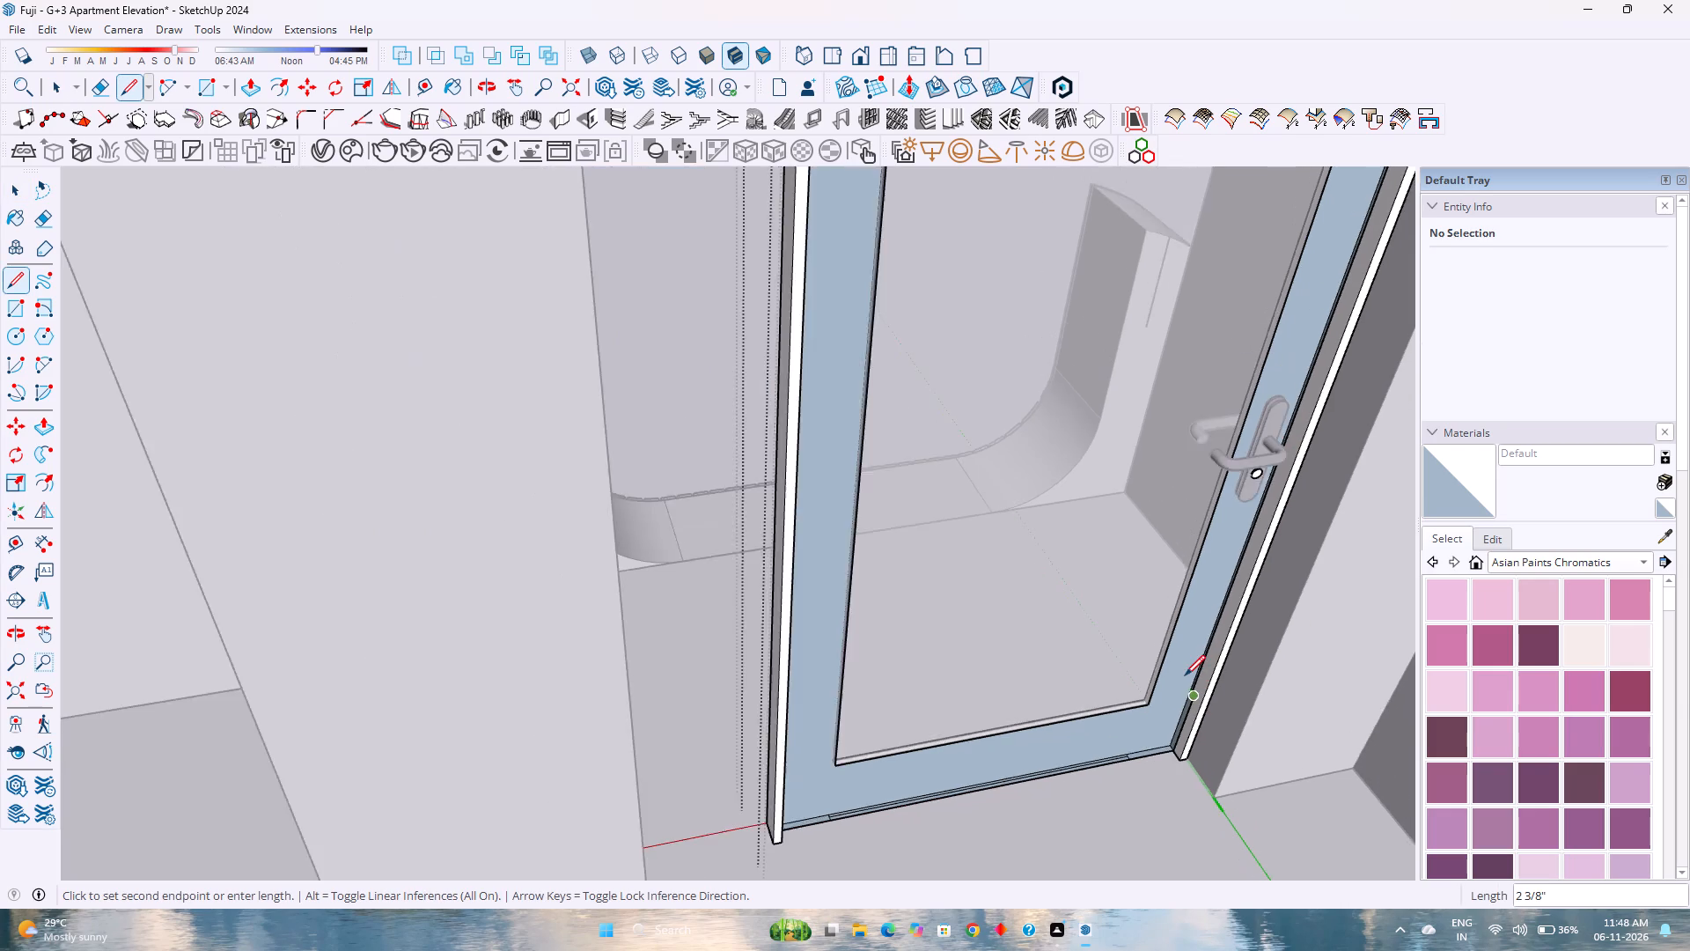
pyautogui.scroll(-2, 1185, 675)
pyautogui.keyDown('shift'); pyautogui.moveTo(1182, 649); pyautogui.dragTo(1056, 801, button='middle'); pyautogui.keyUp('shift')
pyautogui.keyDown('shift'); pyautogui.middleClick(1056, 801); pyautogui.keyUp('shift')
pyautogui.keyDown('shift'); pyautogui.middleClick(1056, 801); pyautogui.keyUp('shift')
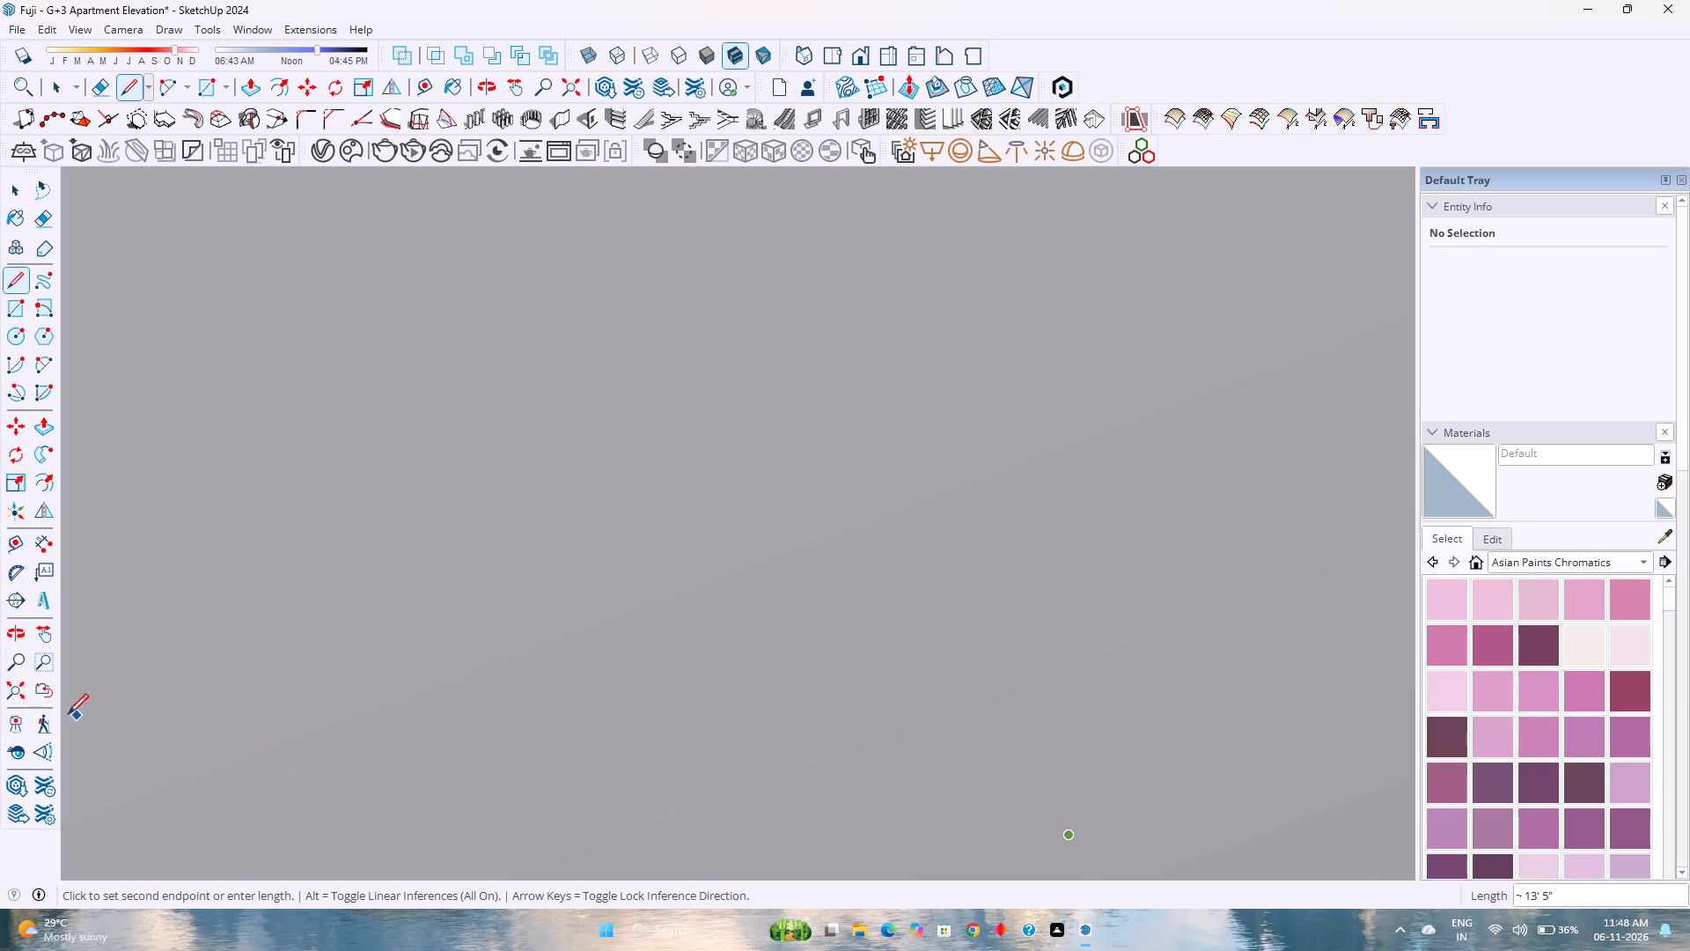
pyautogui.click(11, 695)
pyautogui.moveTo(573, 622); pyautogui.dragTo(820, 501, button='middle')
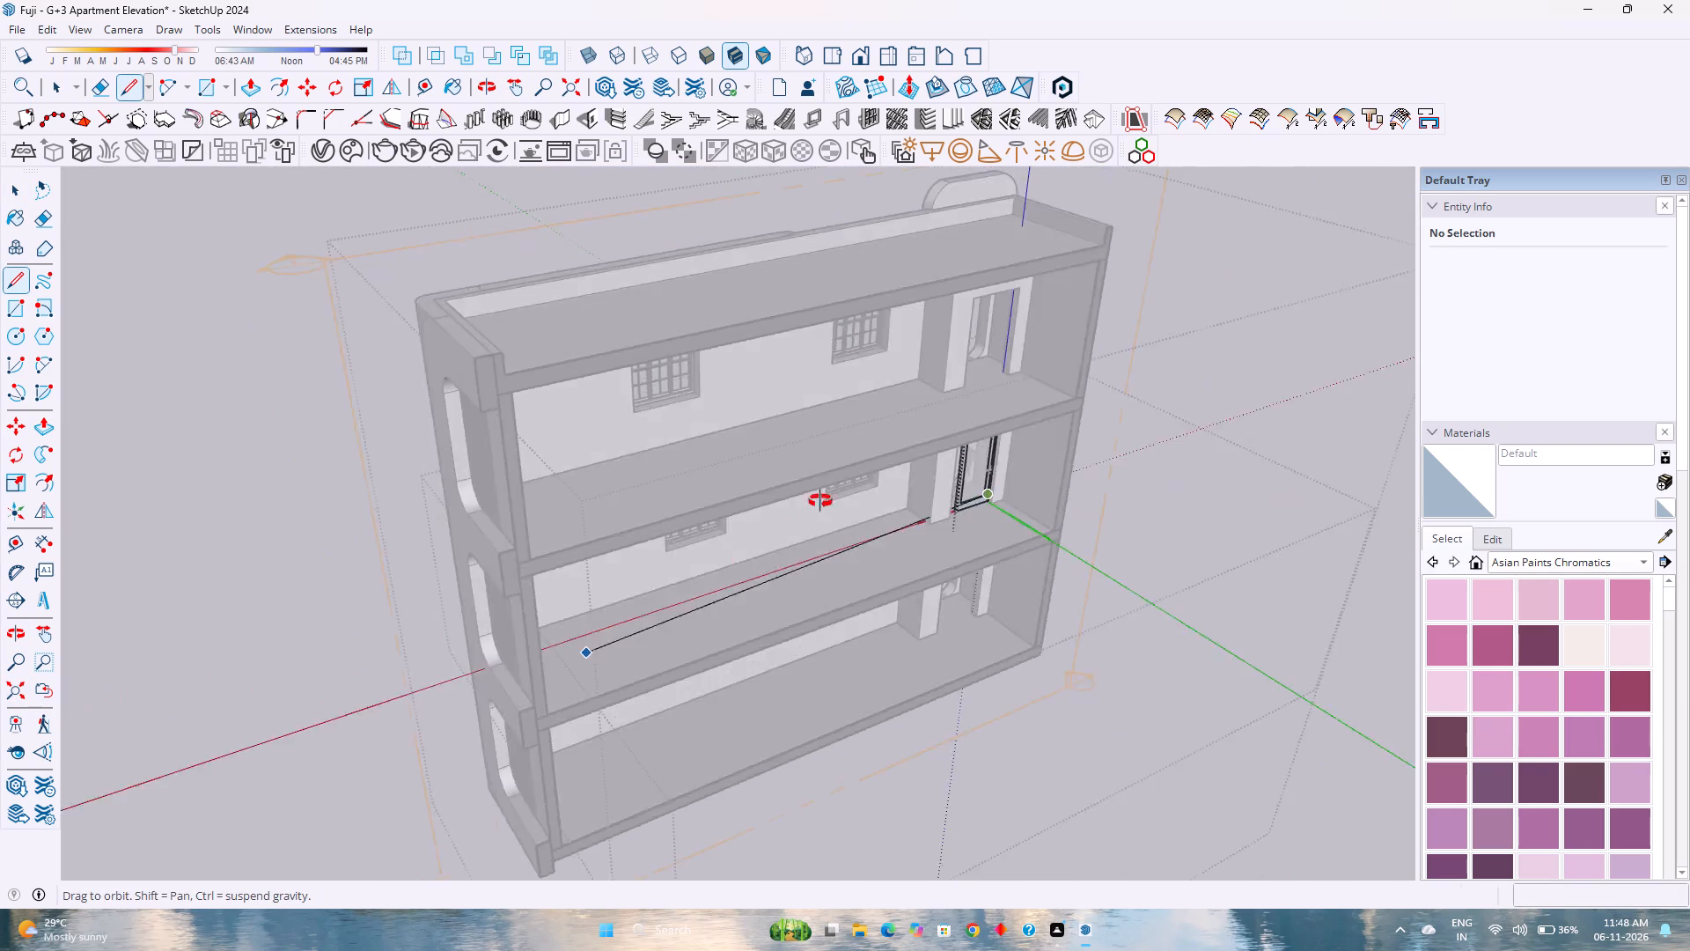
pyautogui.moveTo(820, 501); pyautogui.dragTo(931, 417, button='middle')
pyautogui.moveTo(932, 416); pyautogui.dragTo(942, 414, button='middle')
pyautogui.middleClick(942, 414)
pyautogui.scroll(18, 944, 439)
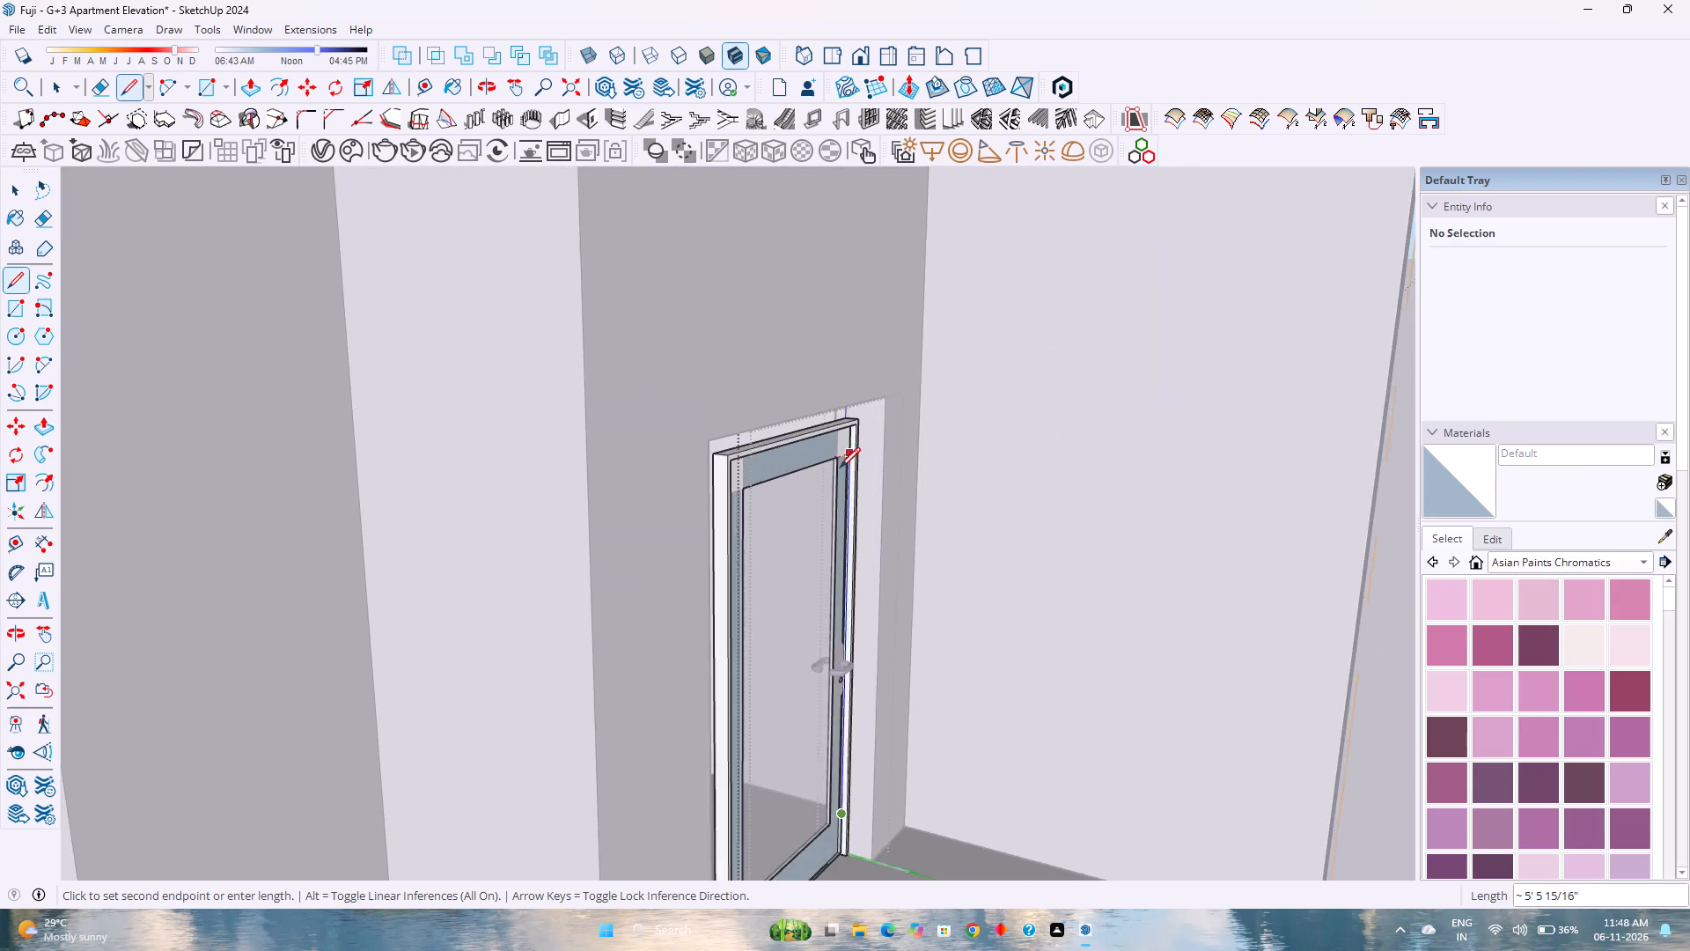
pyautogui.scroll(15, 840, 468)
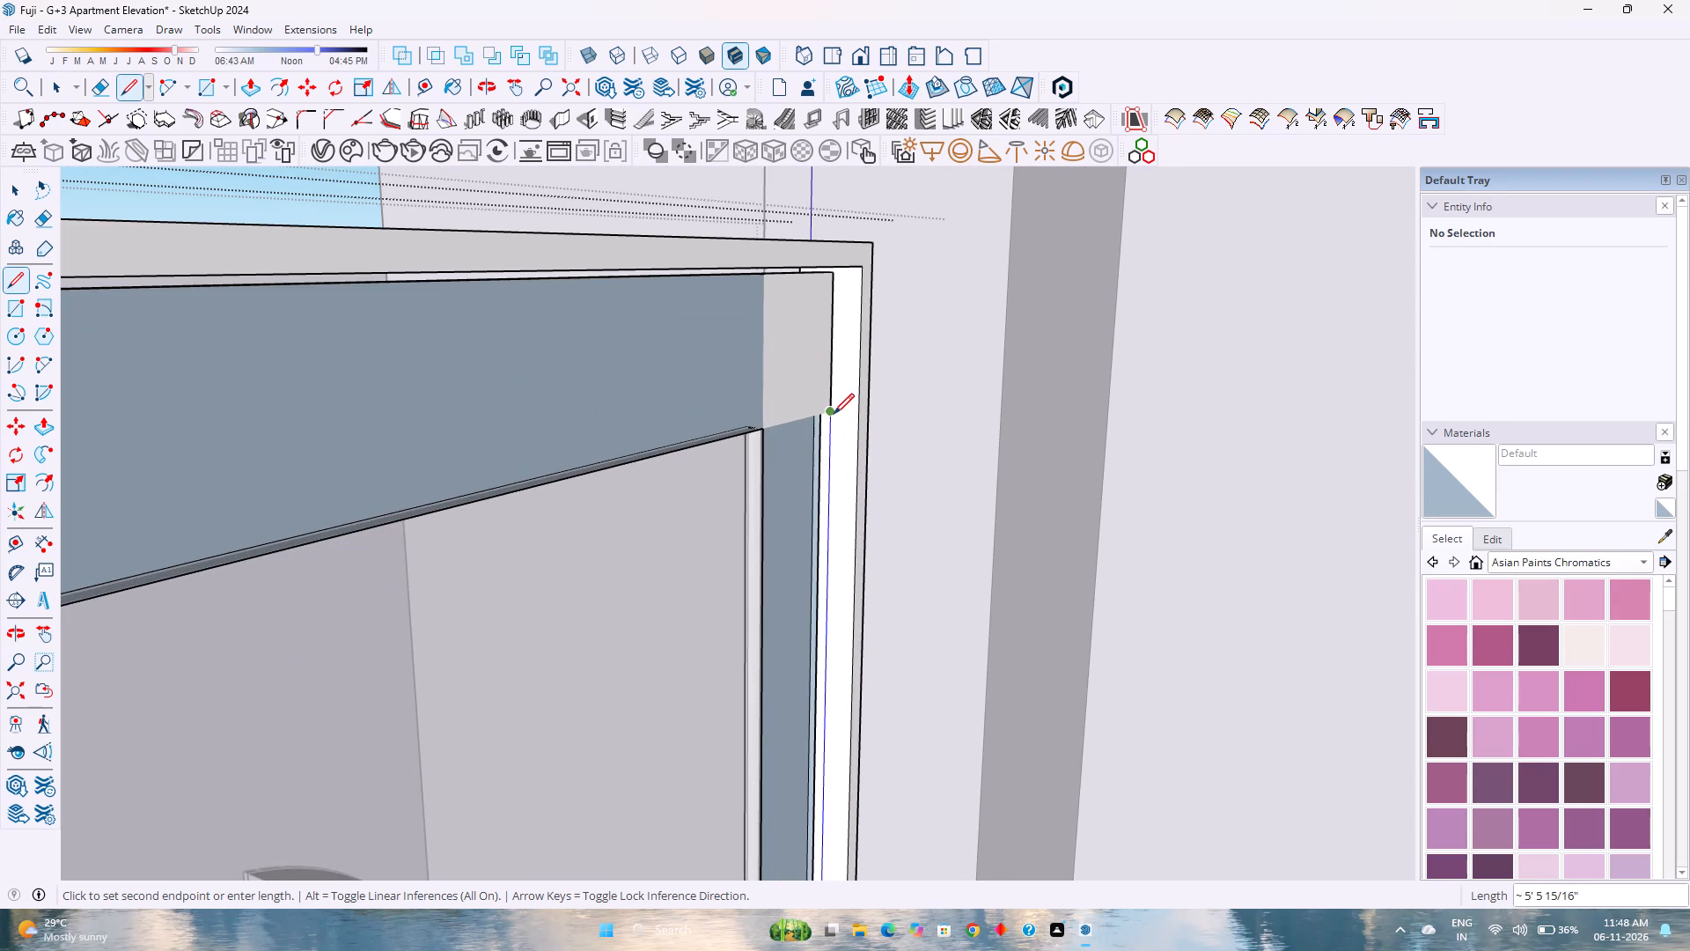
pyautogui.click(834, 414)
# Delete the vertical seam edge on the leaf's inner face between the top rail and the handle-side corner.
pyautogui.scroll(-4, 766, 388)
pyautogui.moveTo(749, 384); pyautogui.dragTo(521, 384, button='middle')
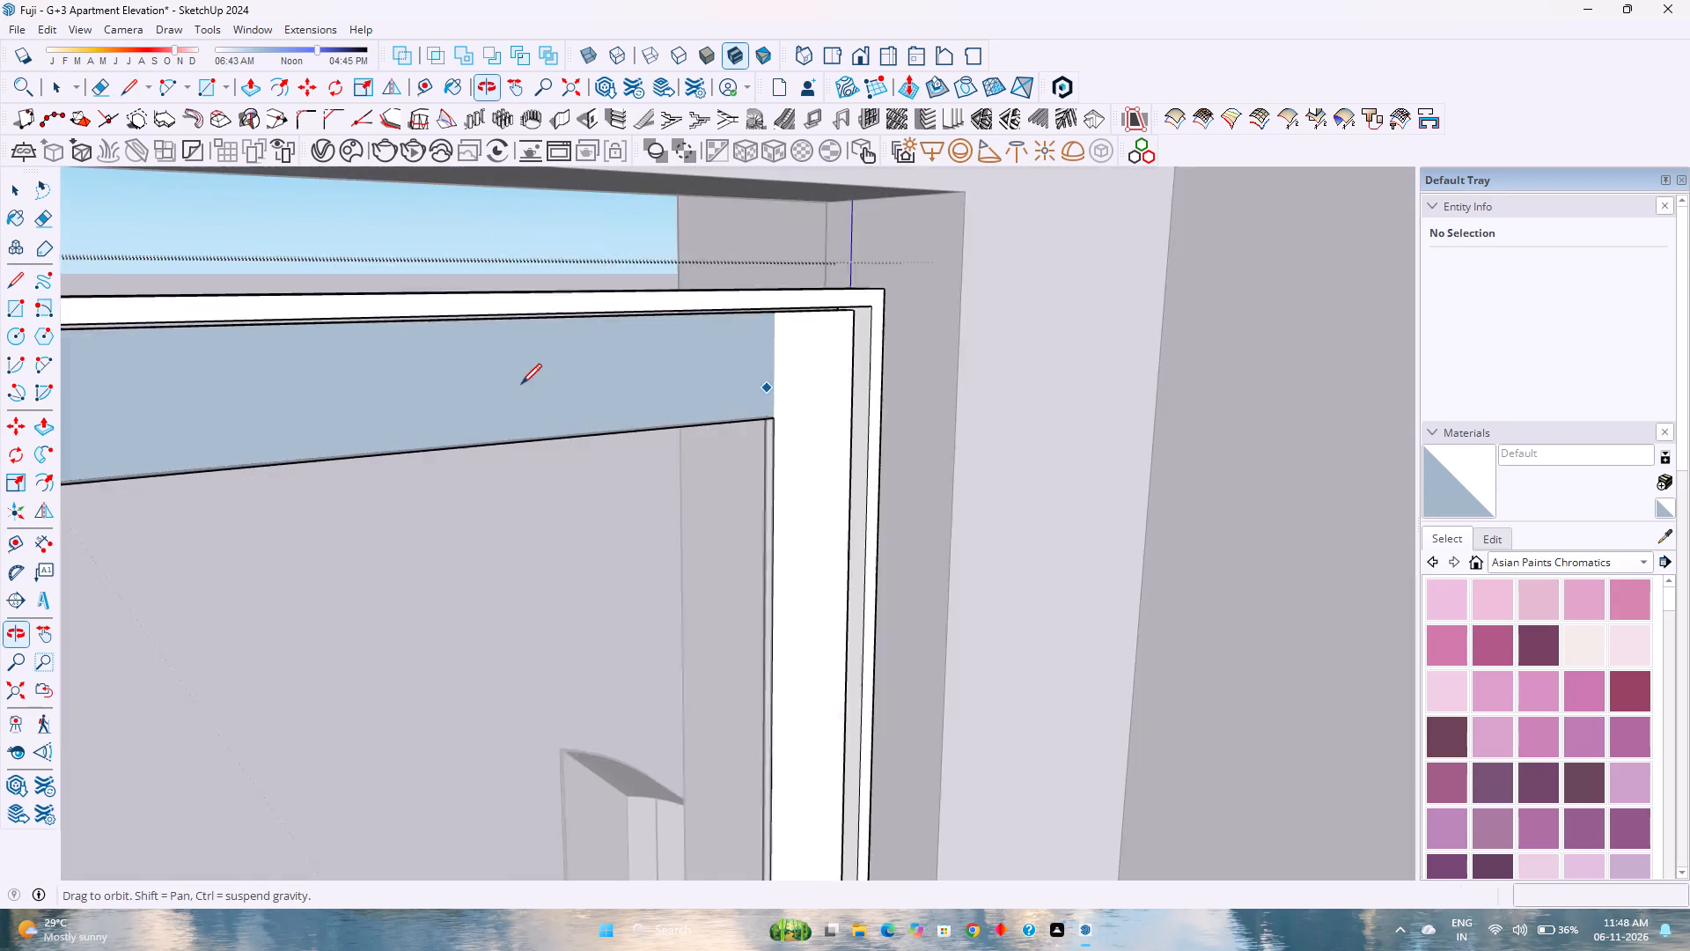
pyautogui.moveTo(521, 384); pyautogui.dragTo(540, 381, button='middle')
pyautogui.middleClick(521, 384)
pyautogui.press('space')
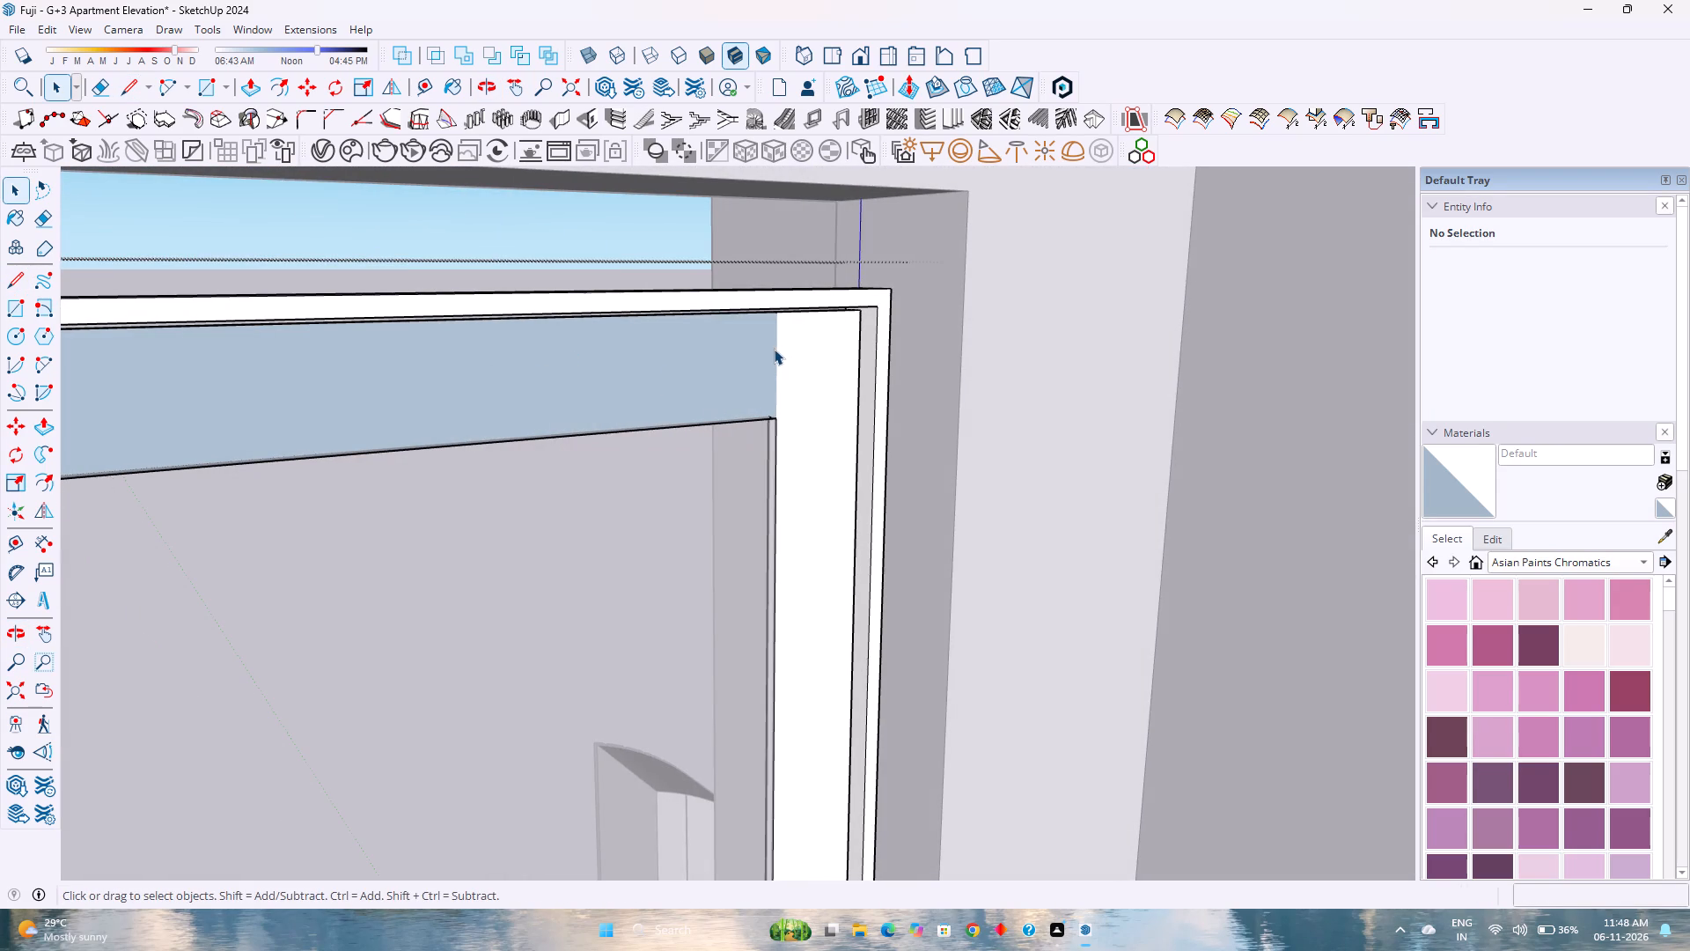
pyautogui.click(776, 348)
pyautogui.click(776, 349)
pyautogui.click(774, 353)
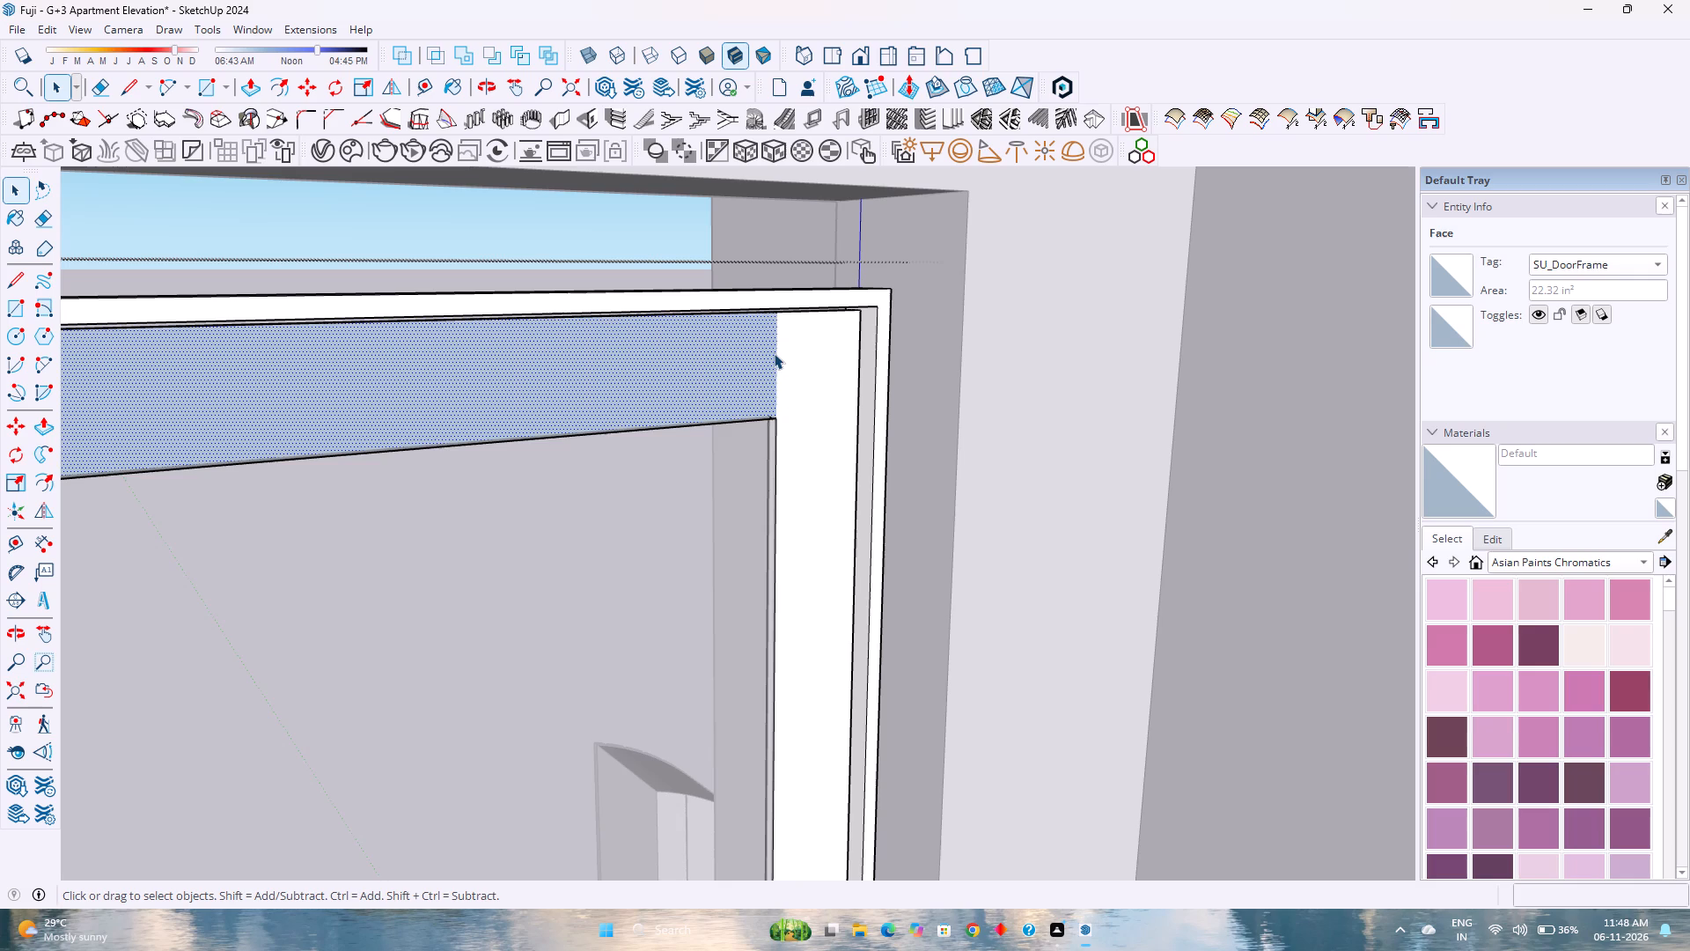
pyautogui.click(776, 353)
pyautogui.click(776, 353)
pyautogui.scroll(2, 775, 353)
pyautogui.click(775, 353)
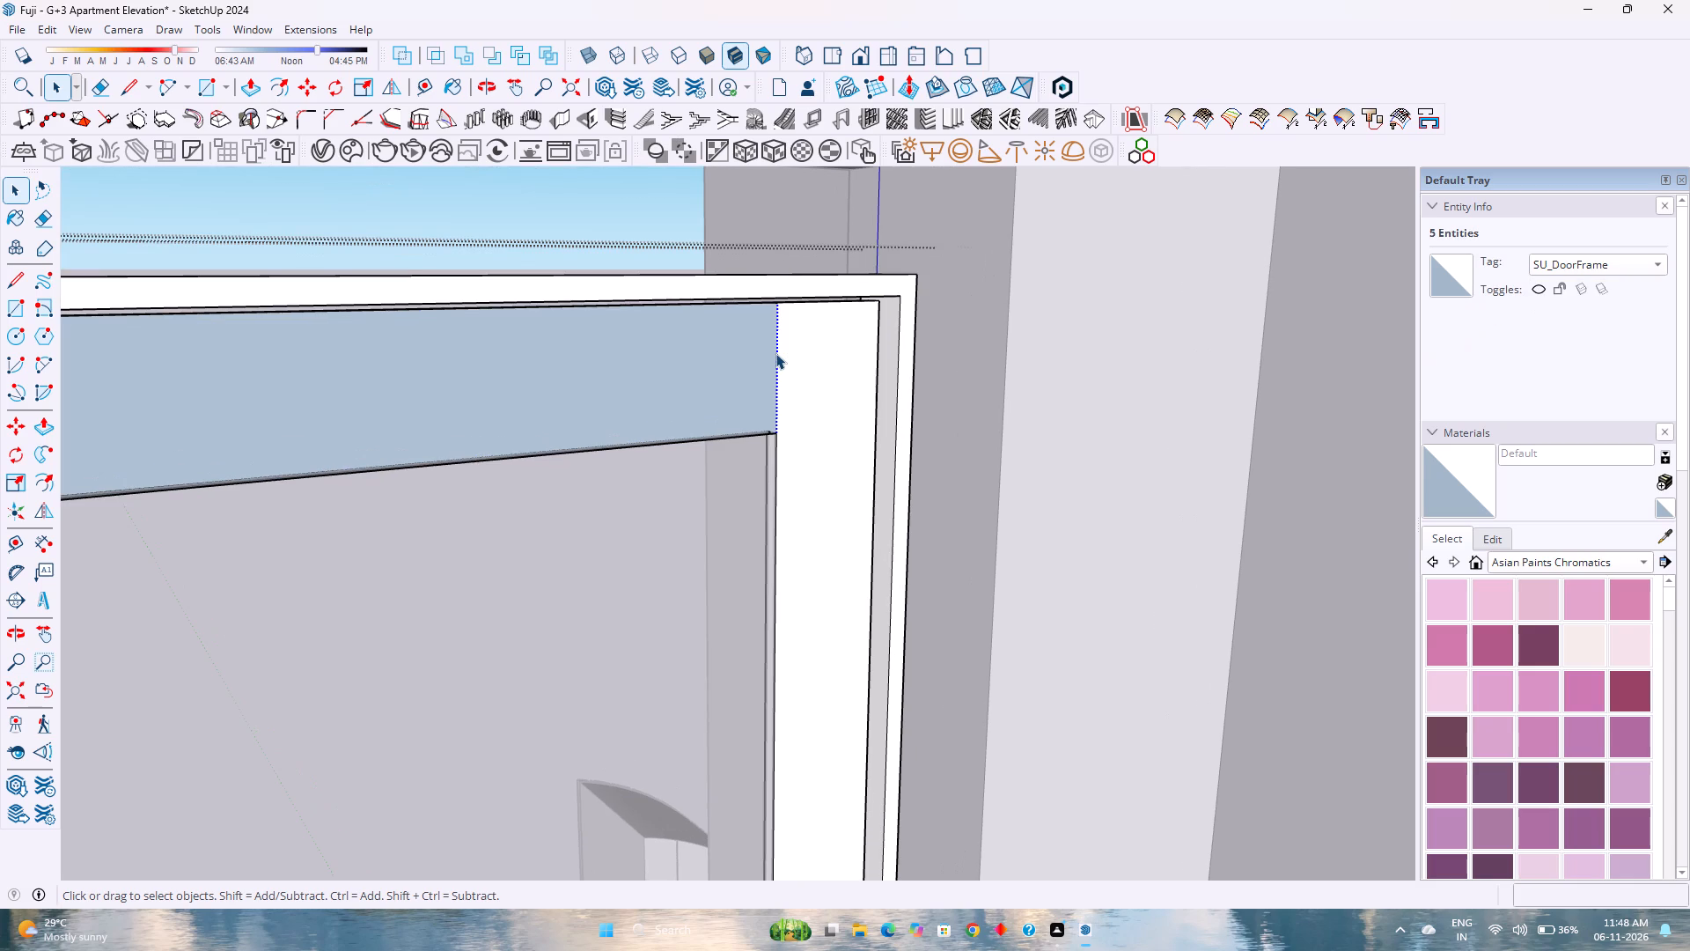
pyautogui.press('Delete')
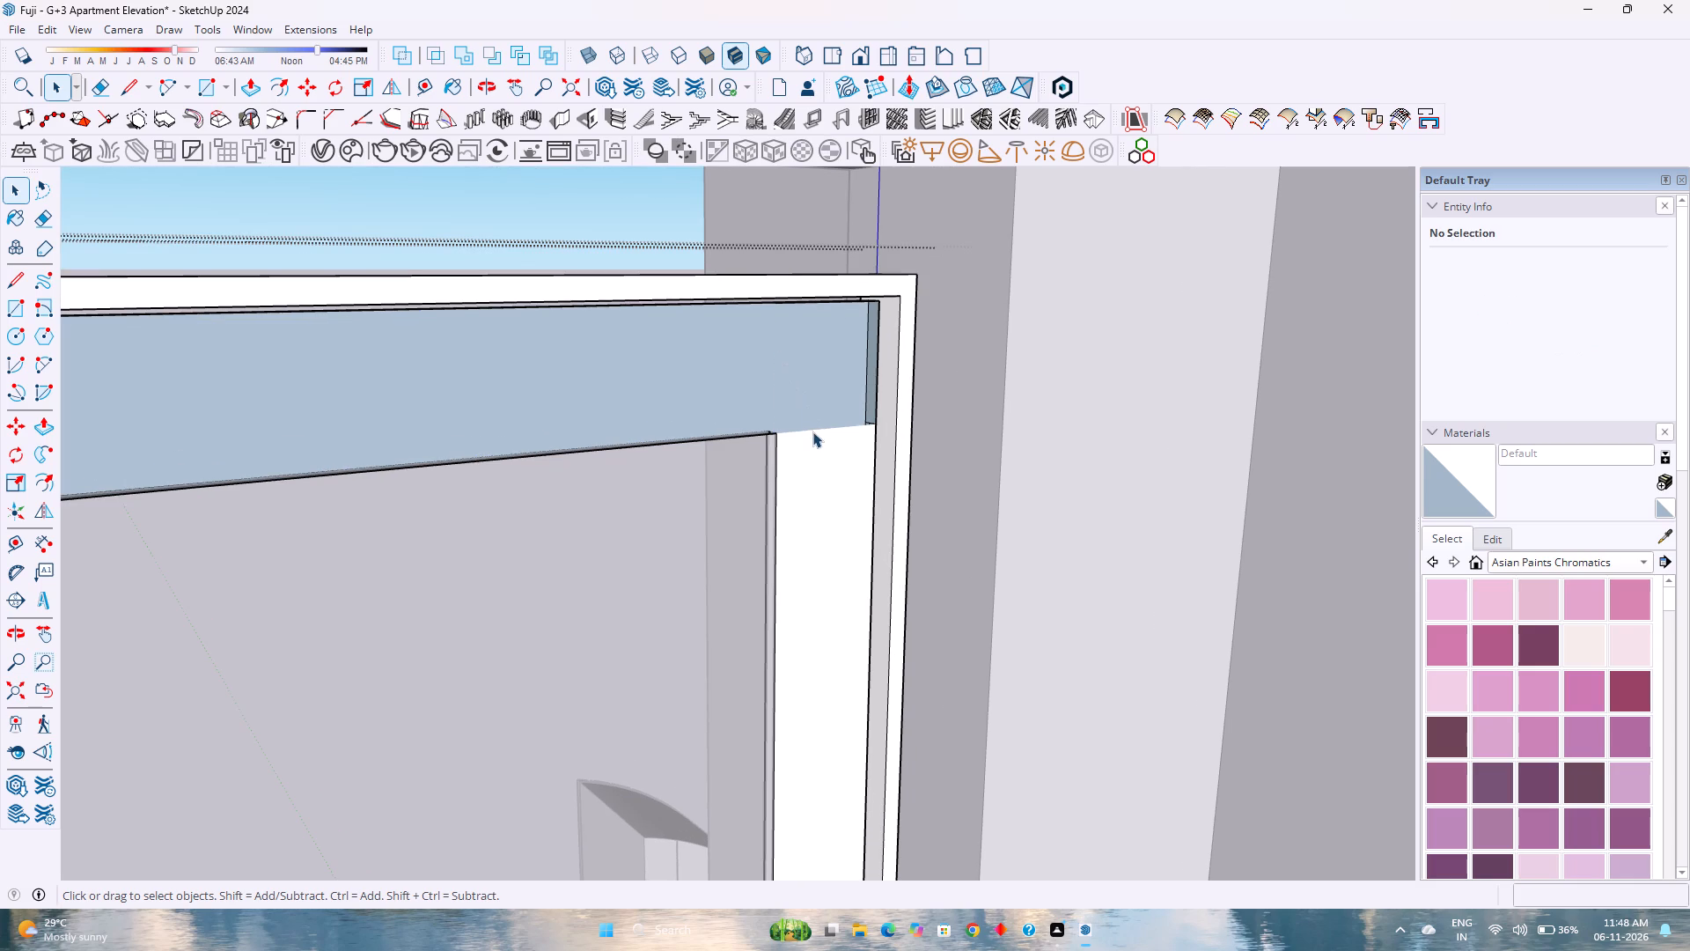
# Delete the horizontal seam edge across the handle-side stile at the top corner of the inner face.
pyautogui.click(812, 430)
pyautogui.click(816, 428)
pyautogui.click(816, 428)
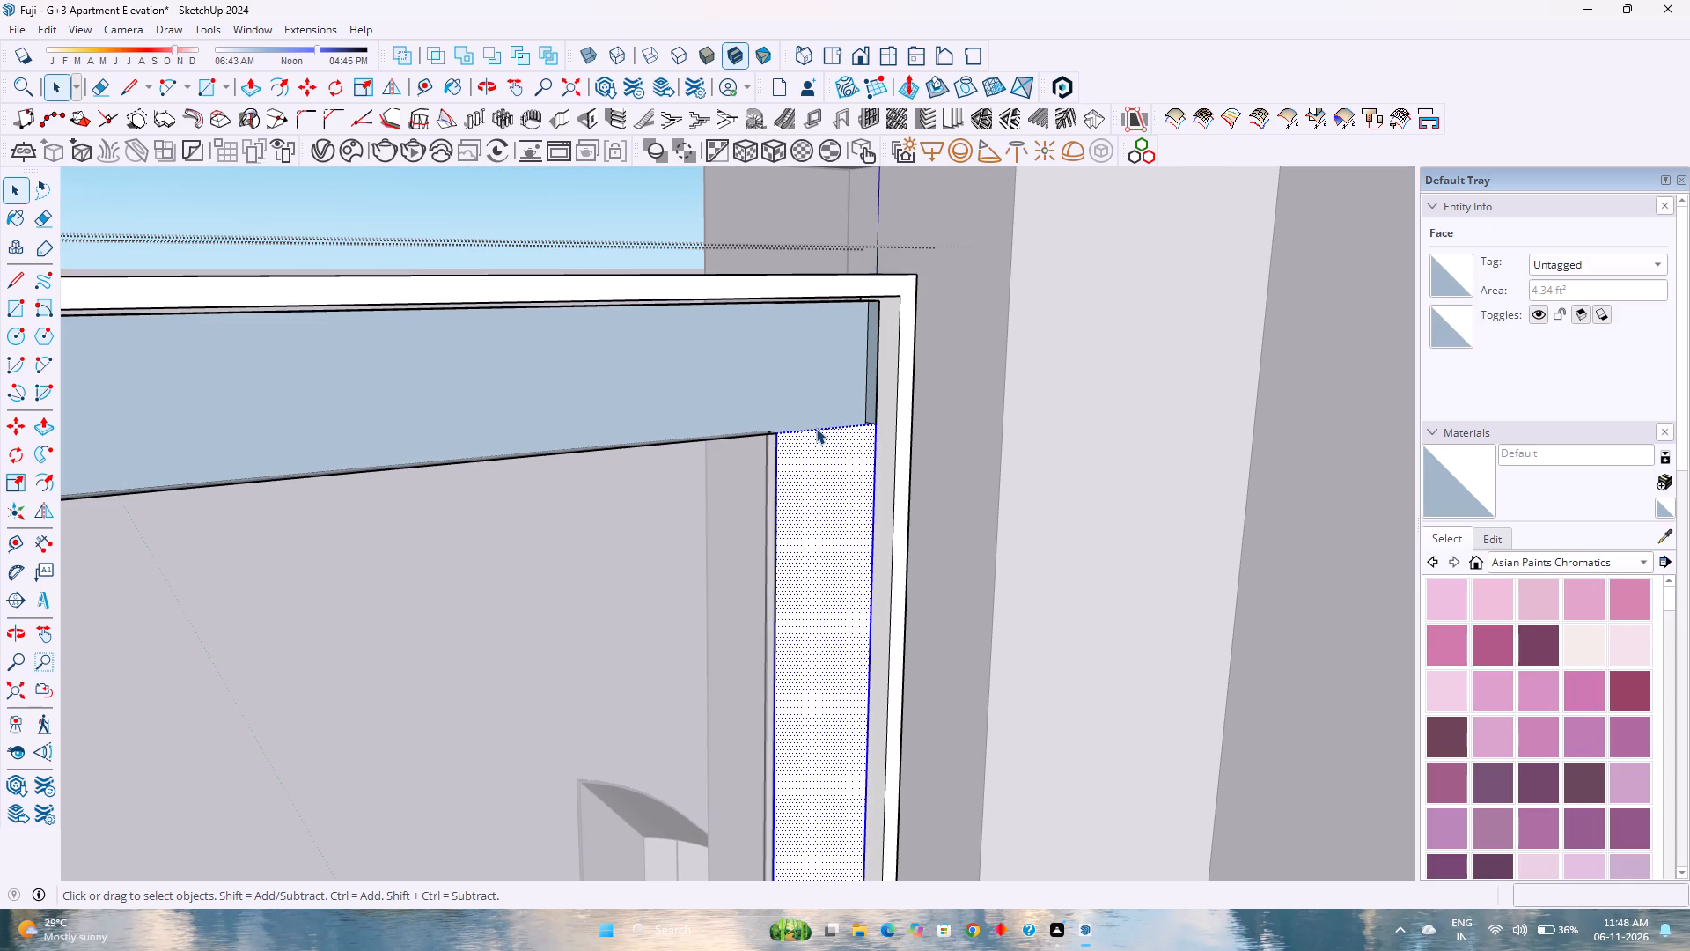
pyautogui.click(819, 428)
pyautogui.press('Delete')
# Delete the leftover vertical edge and the short cross seam on the handle-side stile's narrow side face near the top corner.
pyautogui.scroll(-1, 870, 437)
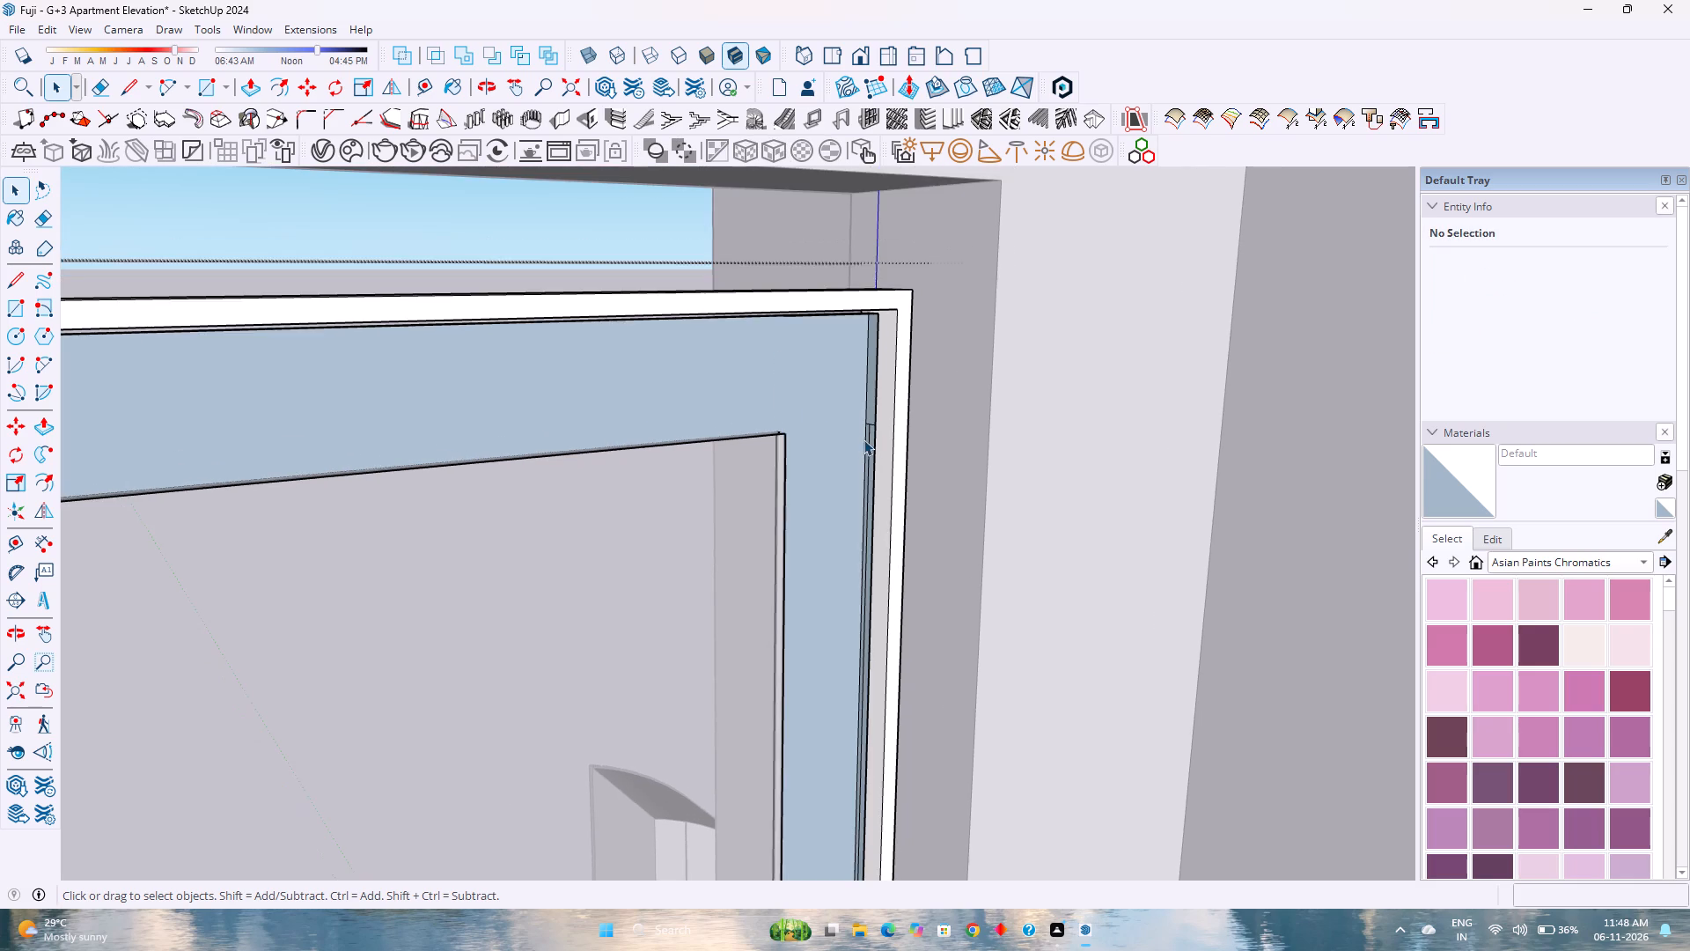
pyautogui.moveTo(863, 439); pyautogui.dragTo(1011, 439, button='middle')
pyautogui.middleClick(1011, 439)
pyautogui.scroll(8, 916, 453)
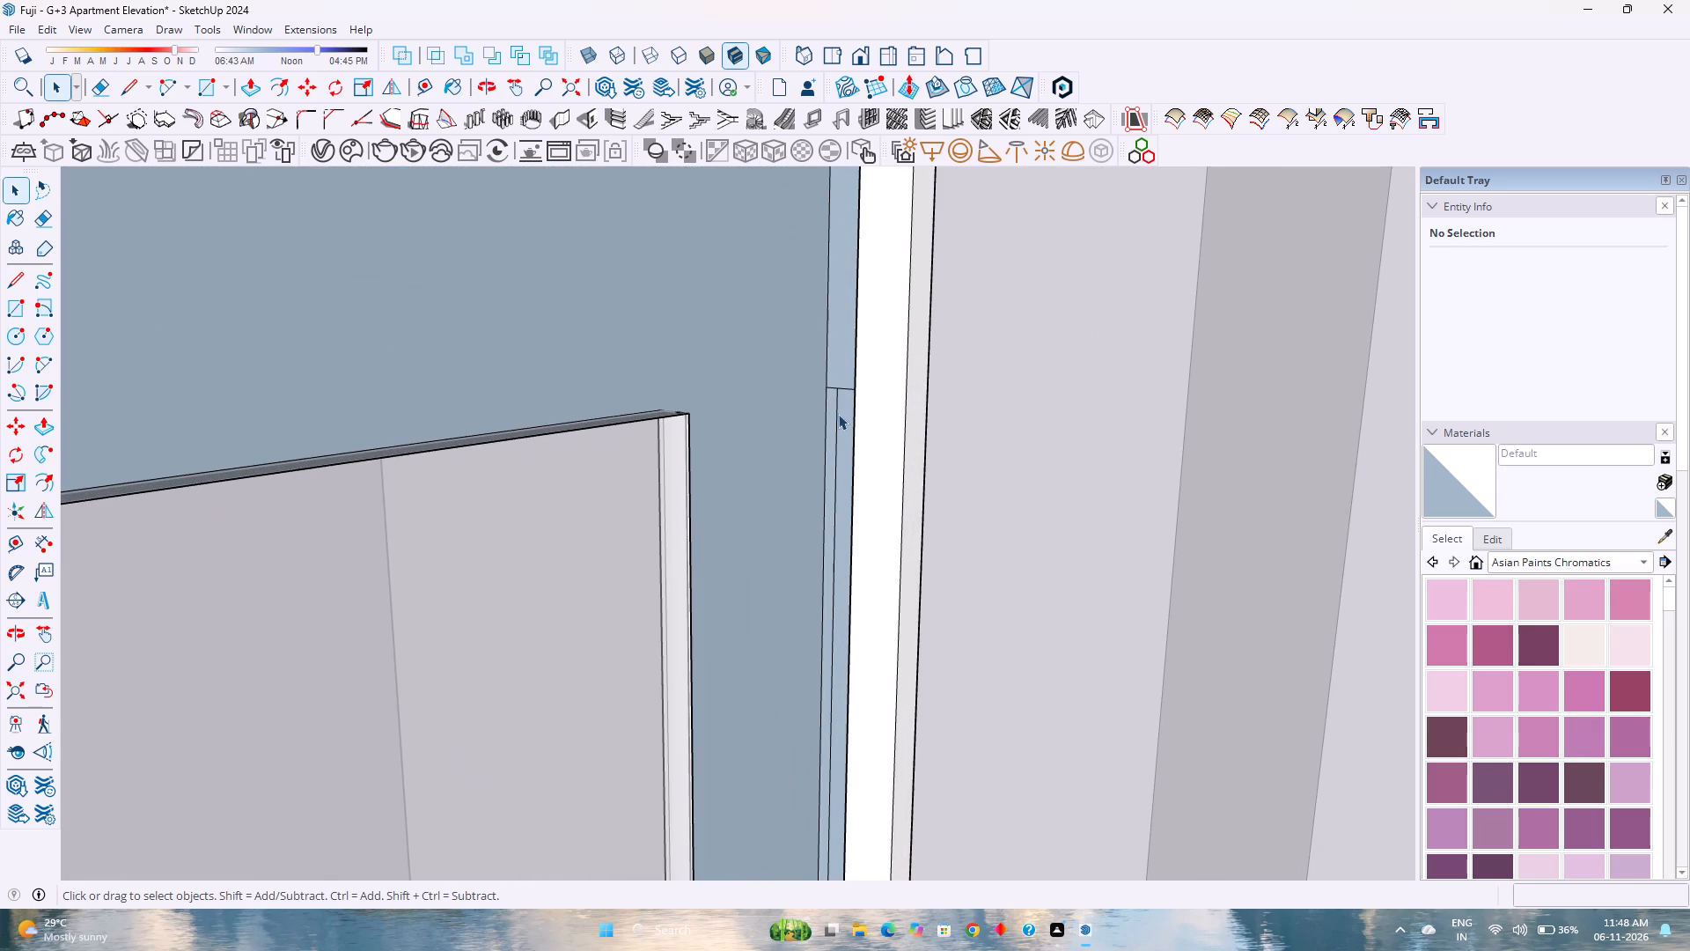
pyautogui.click(836, 415)
pyautogui.press('Delete')
pyautogui.click(839, 389)
pyautogui.press('Delete')
# Delete the vertical seam edge on the leaf's inner face between the top rail and the corner opposite the handle.
pyautogui.scroll(-9, 839, 389)
pyautogui.keyDown('shift'); pyautogui.moveTo(608, 526); pyautogui.dragTo(896, 391, button='middle'); pyautogui.keyUp('shift')
pyautogui.scroll(-4, 940, 374)
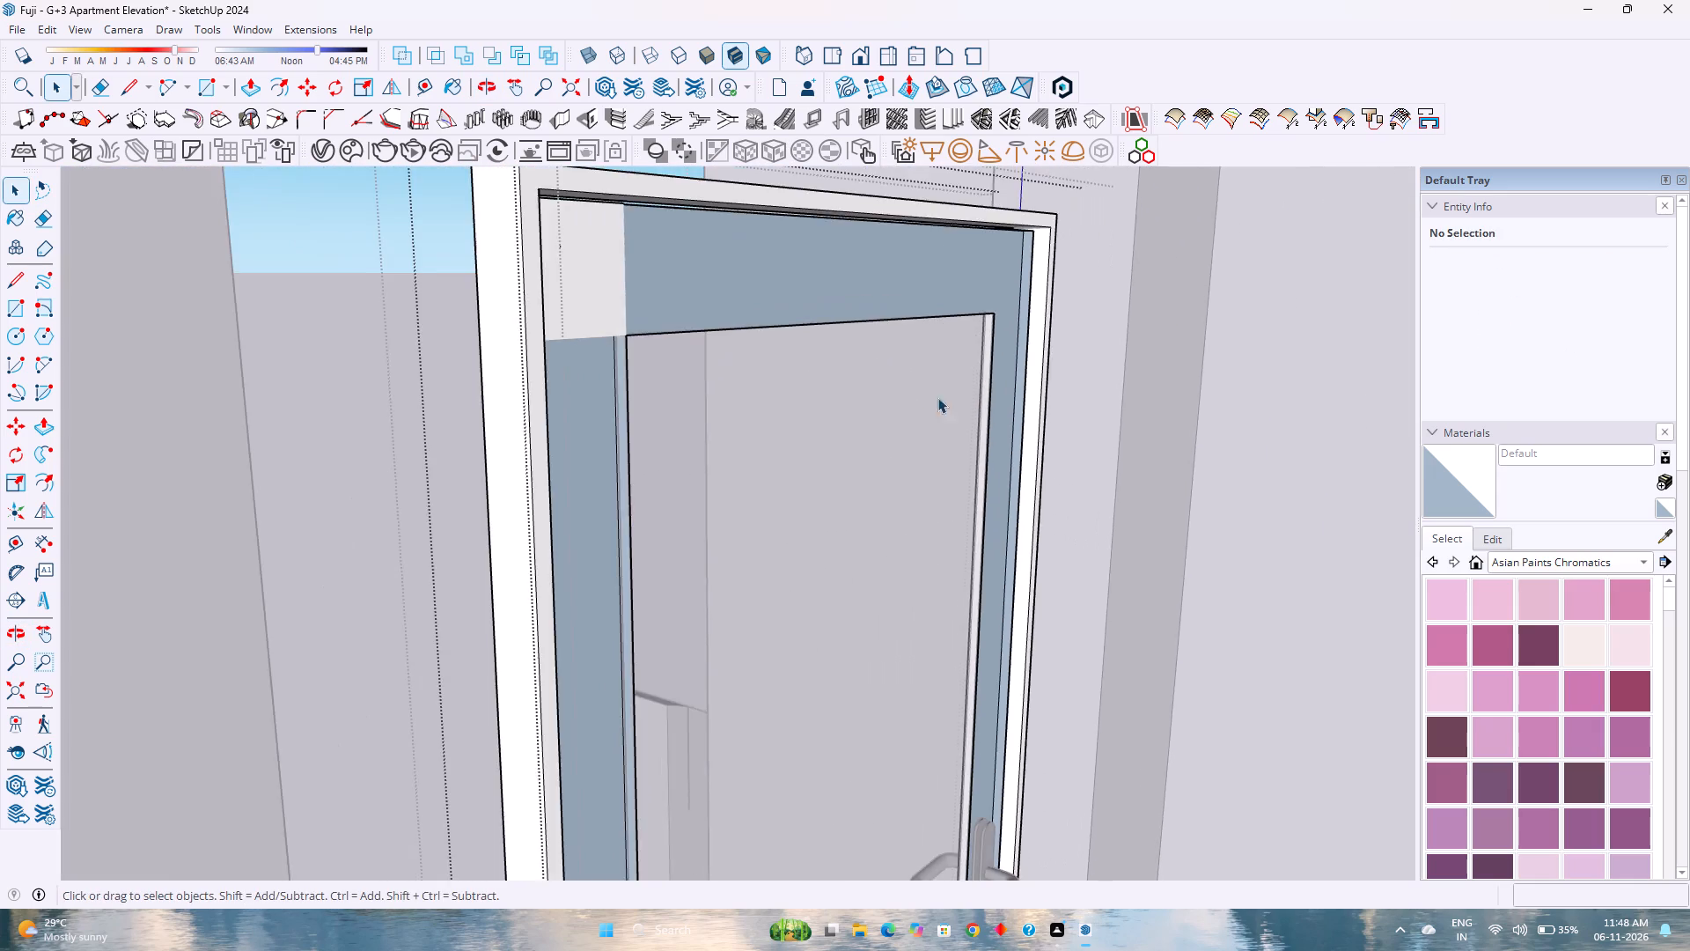
pyautogui.moveTo(935, 398); pyautogui.dragTo(561, 431, button='middle')
pyautogui.middleClick(561, 431)
pyautogui.keyDown('shift'); pyautogui.moveTo(568, 425); pyautogui.dragTo(733, 361, button='middle'); pyautogui.keyUp('shift')
pyautogui.scroll(1, 676, 270)
pyautogui.click(673, 269)
pyautogui.doubleClick(672, 267)
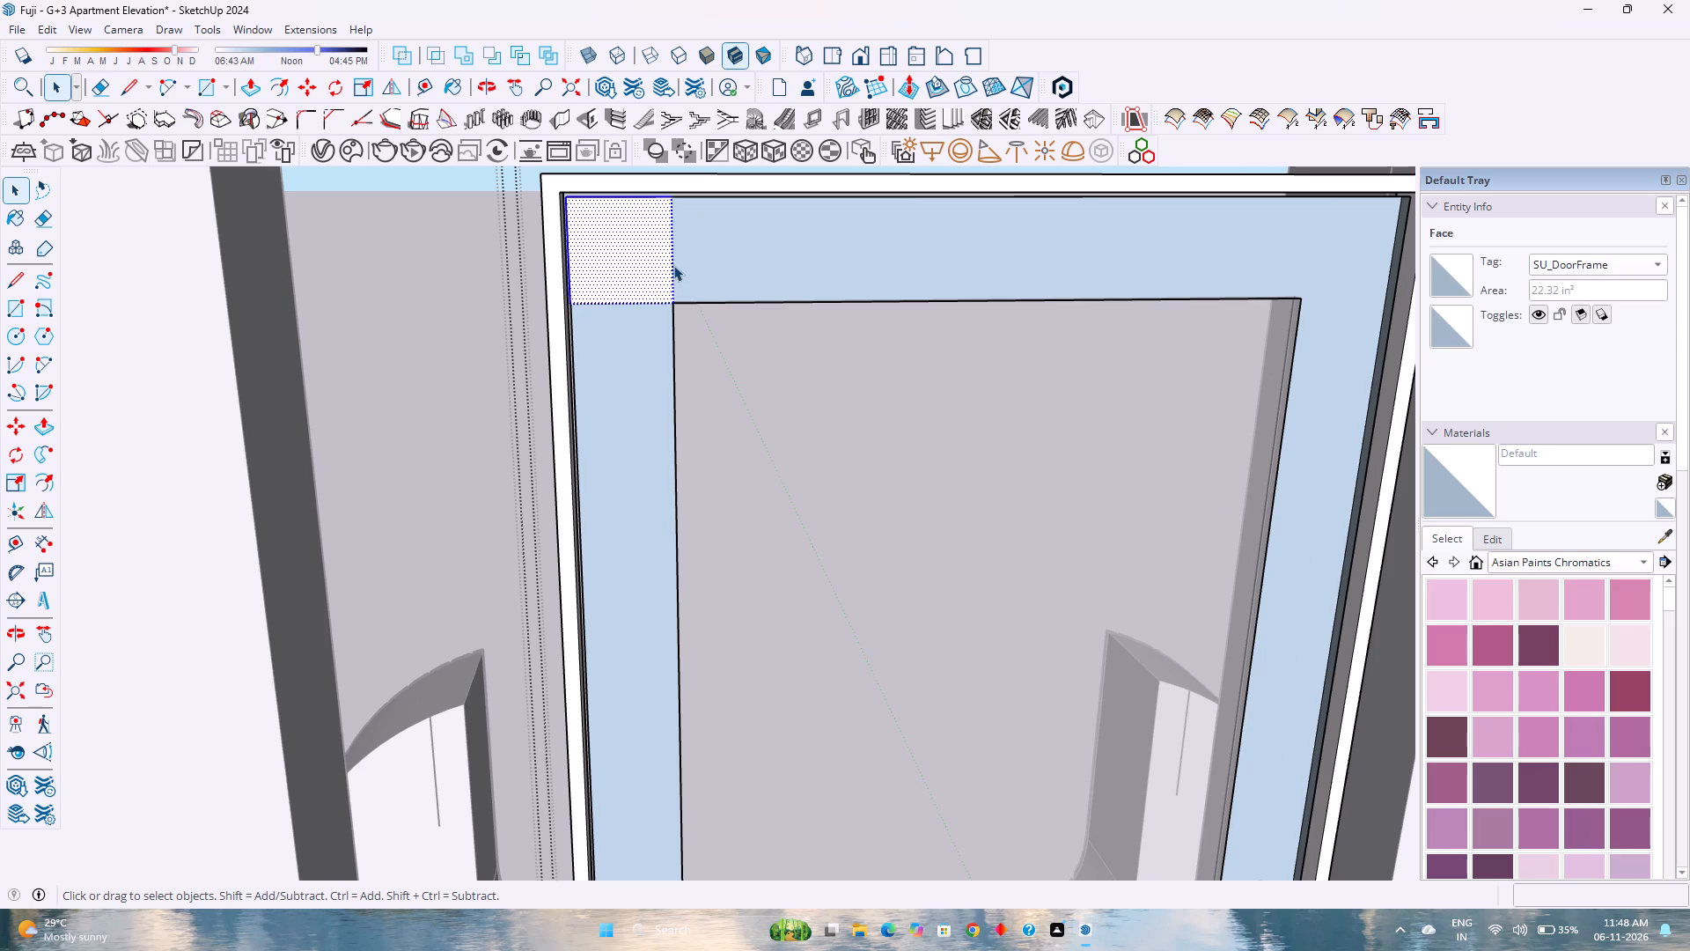
pyautogui.click(673, 265)
pyautogui.press('Delete')
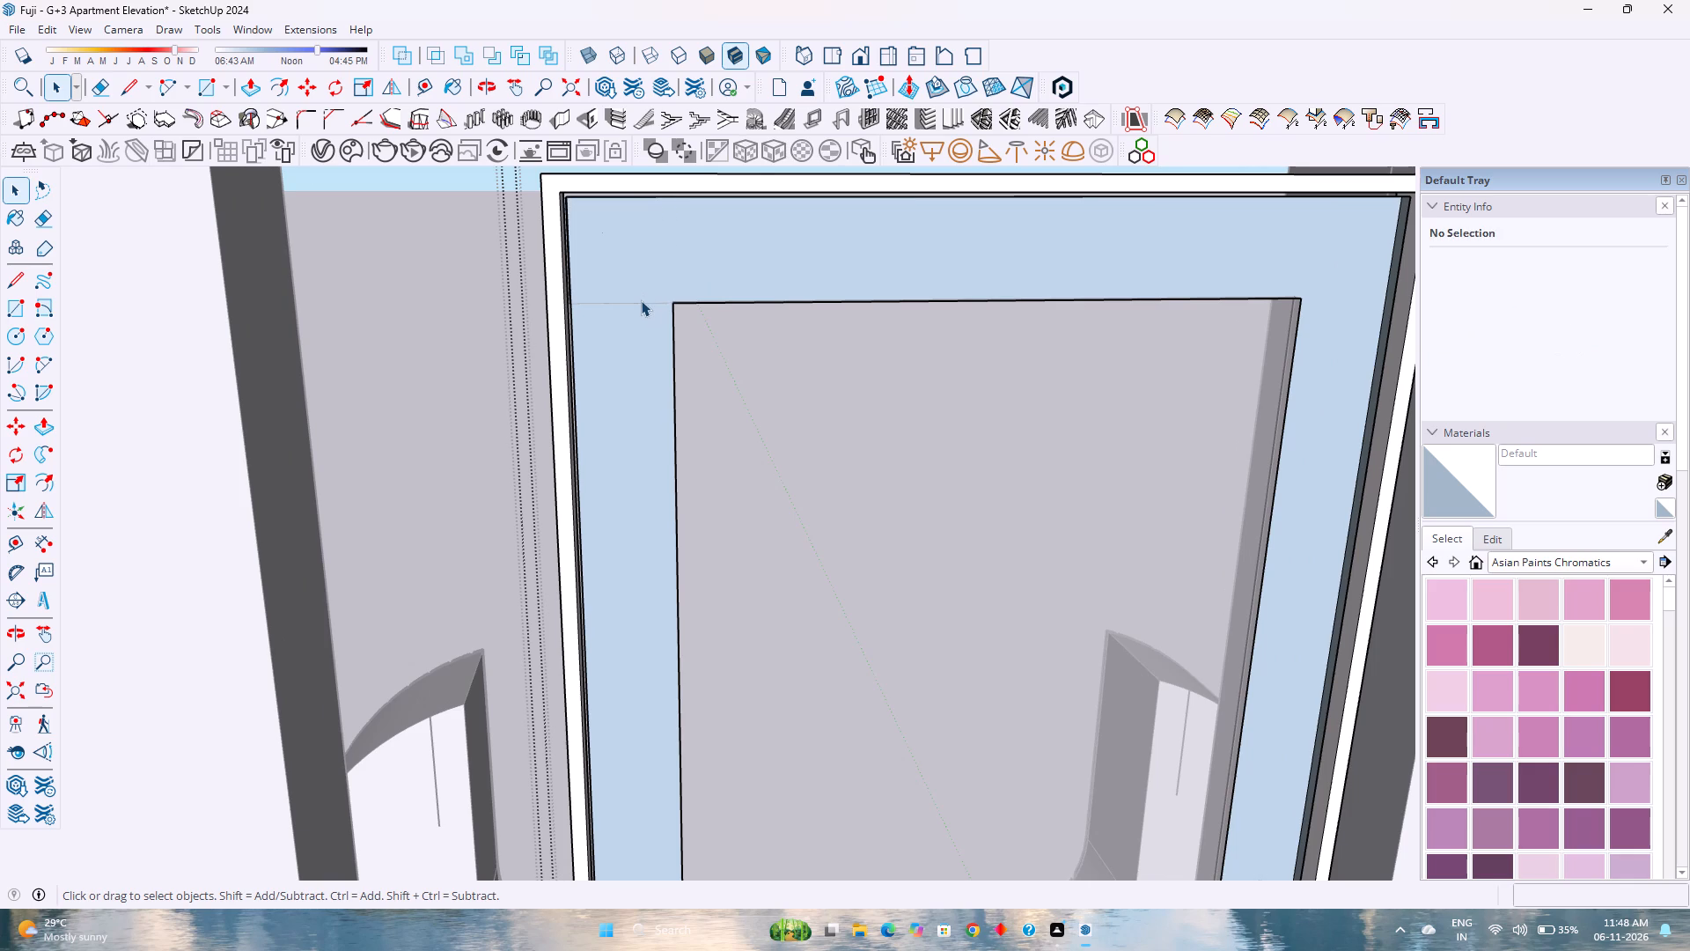
# Draw a vertical line of about 5' 5 15/16" along the outer edge of the stile opposite the handle, joining its top and bottom corner pieces.
pyautogui.click(640, 302)
pyautogui.moveTo(640, 303); pyautogui.dragTo(471, 326, button='middle')
pyautogui.middleClick(471, 326)
pyautogui.scroll(5, 591, 299)
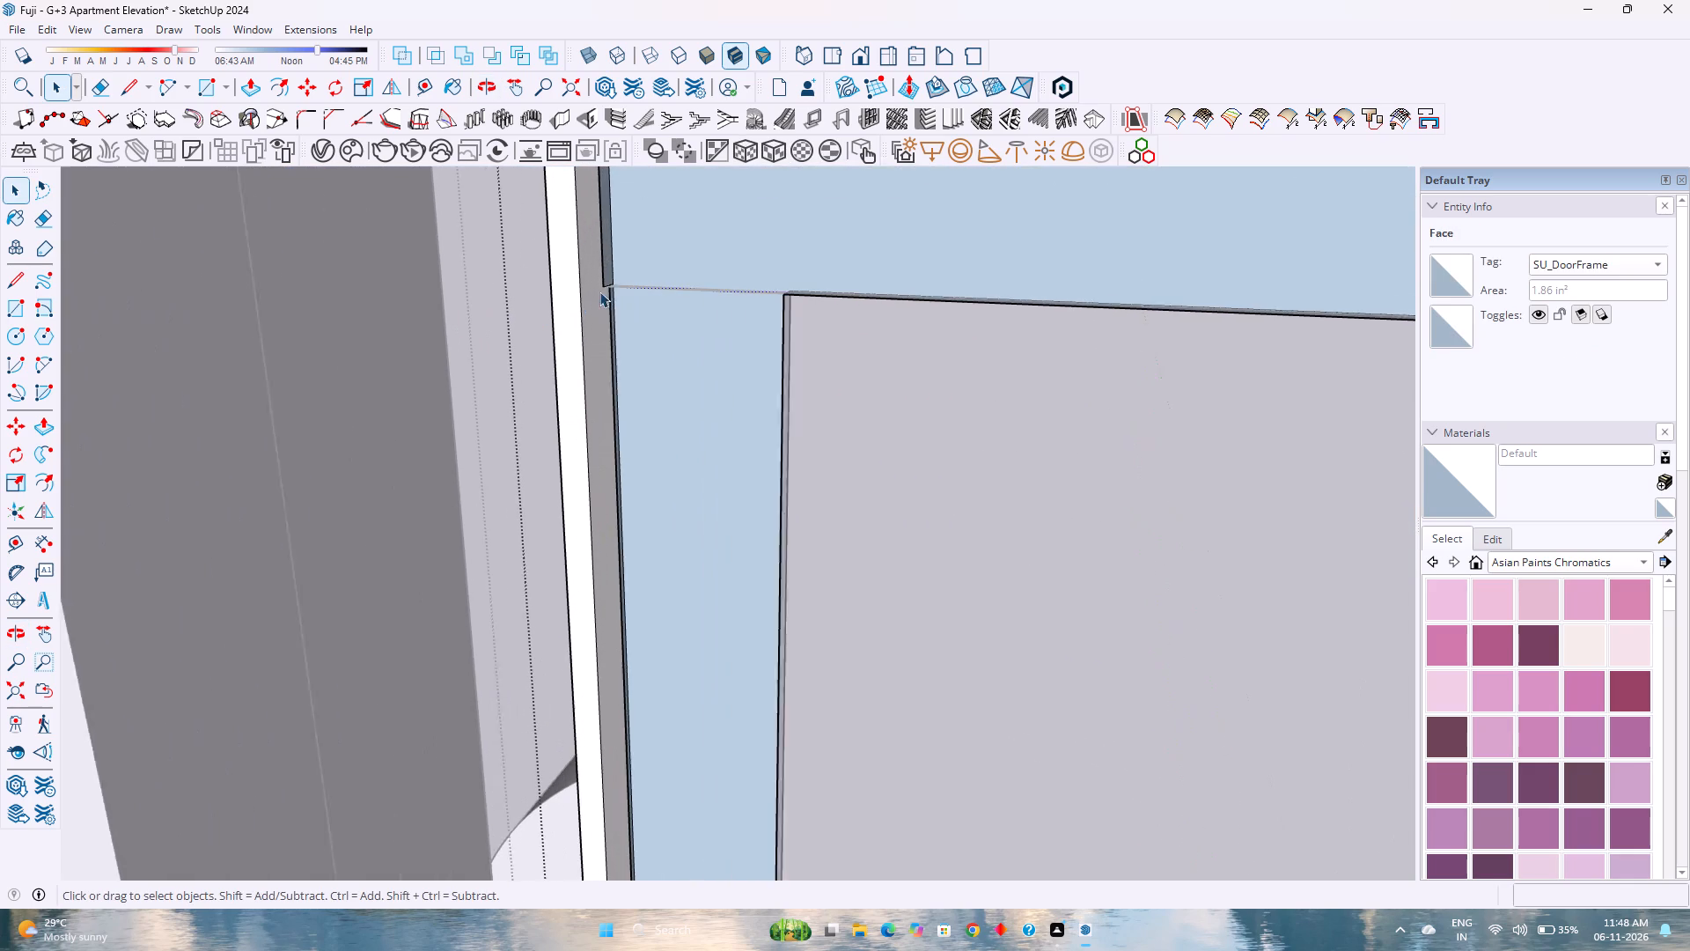
pyautogui.scroll(2, 599, 291)
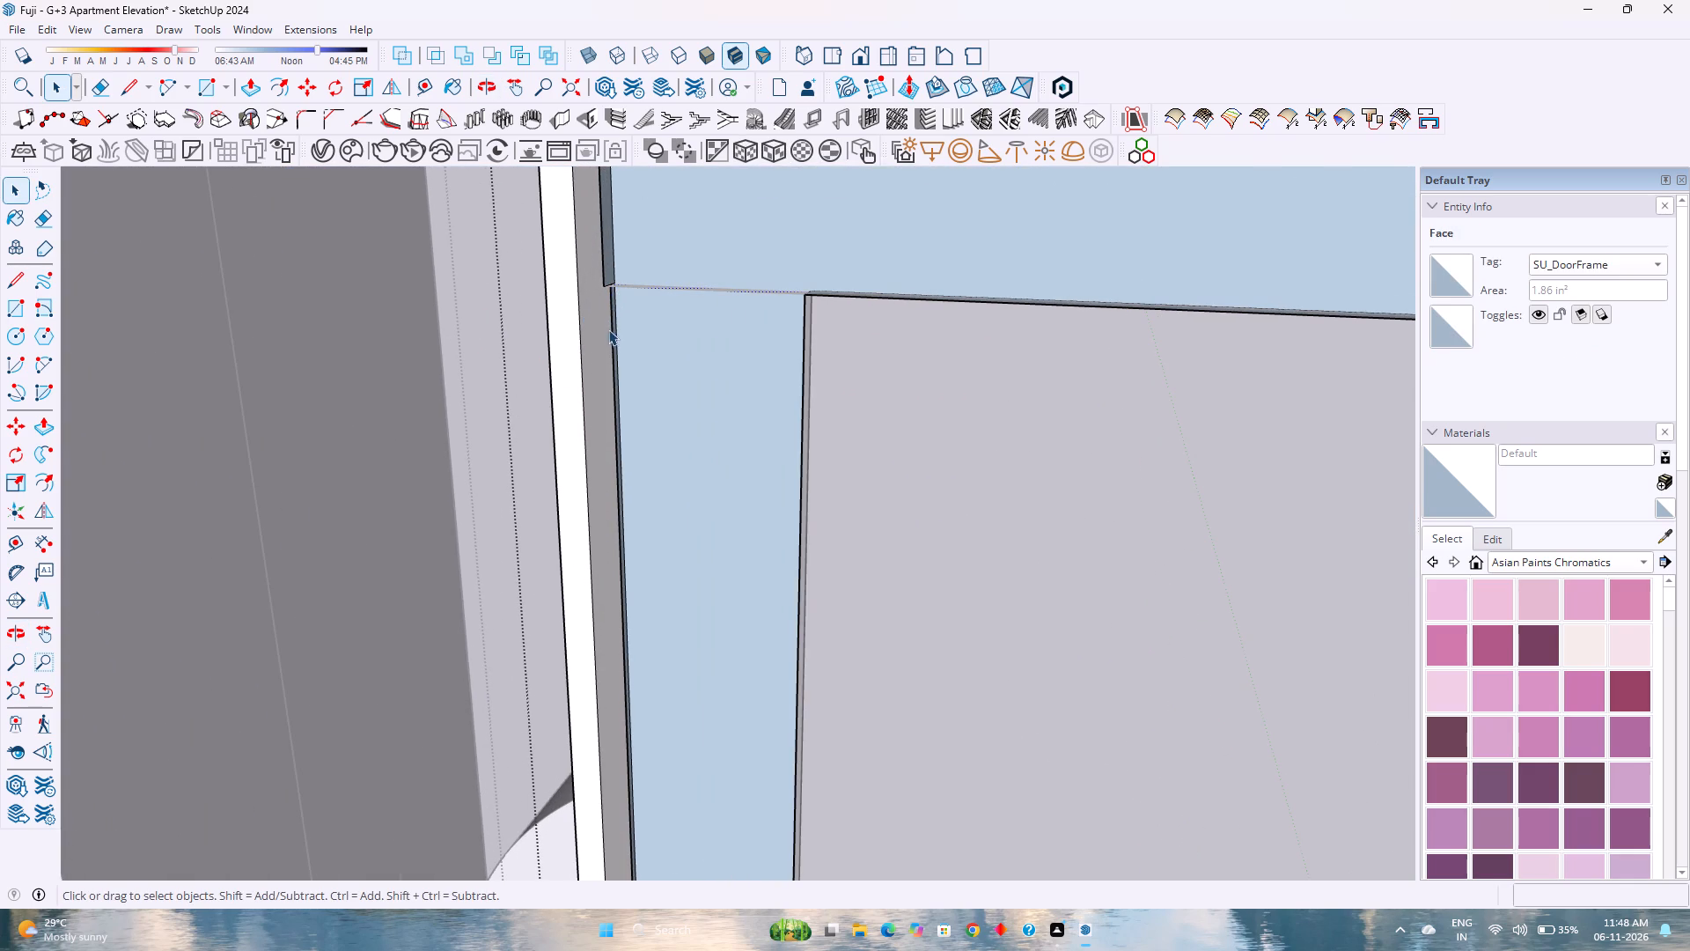
pyautogui.press('l')
pyautogui.scroll(-3, 607, 345)
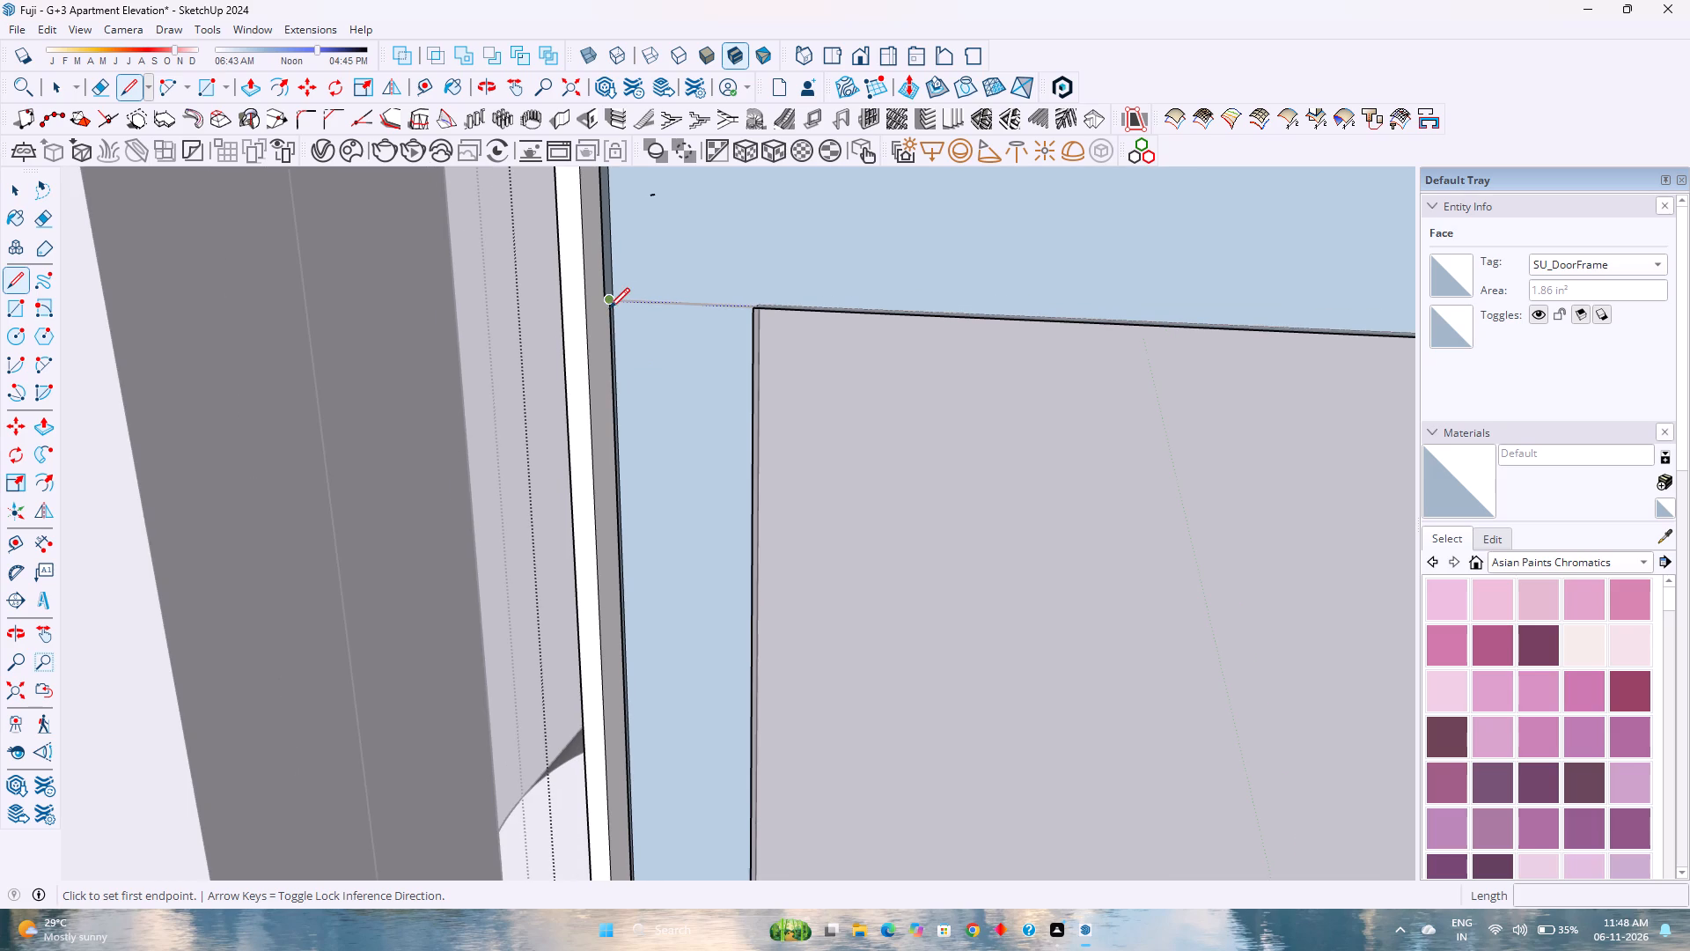
pyautogui.scroll(9, 603, 312)
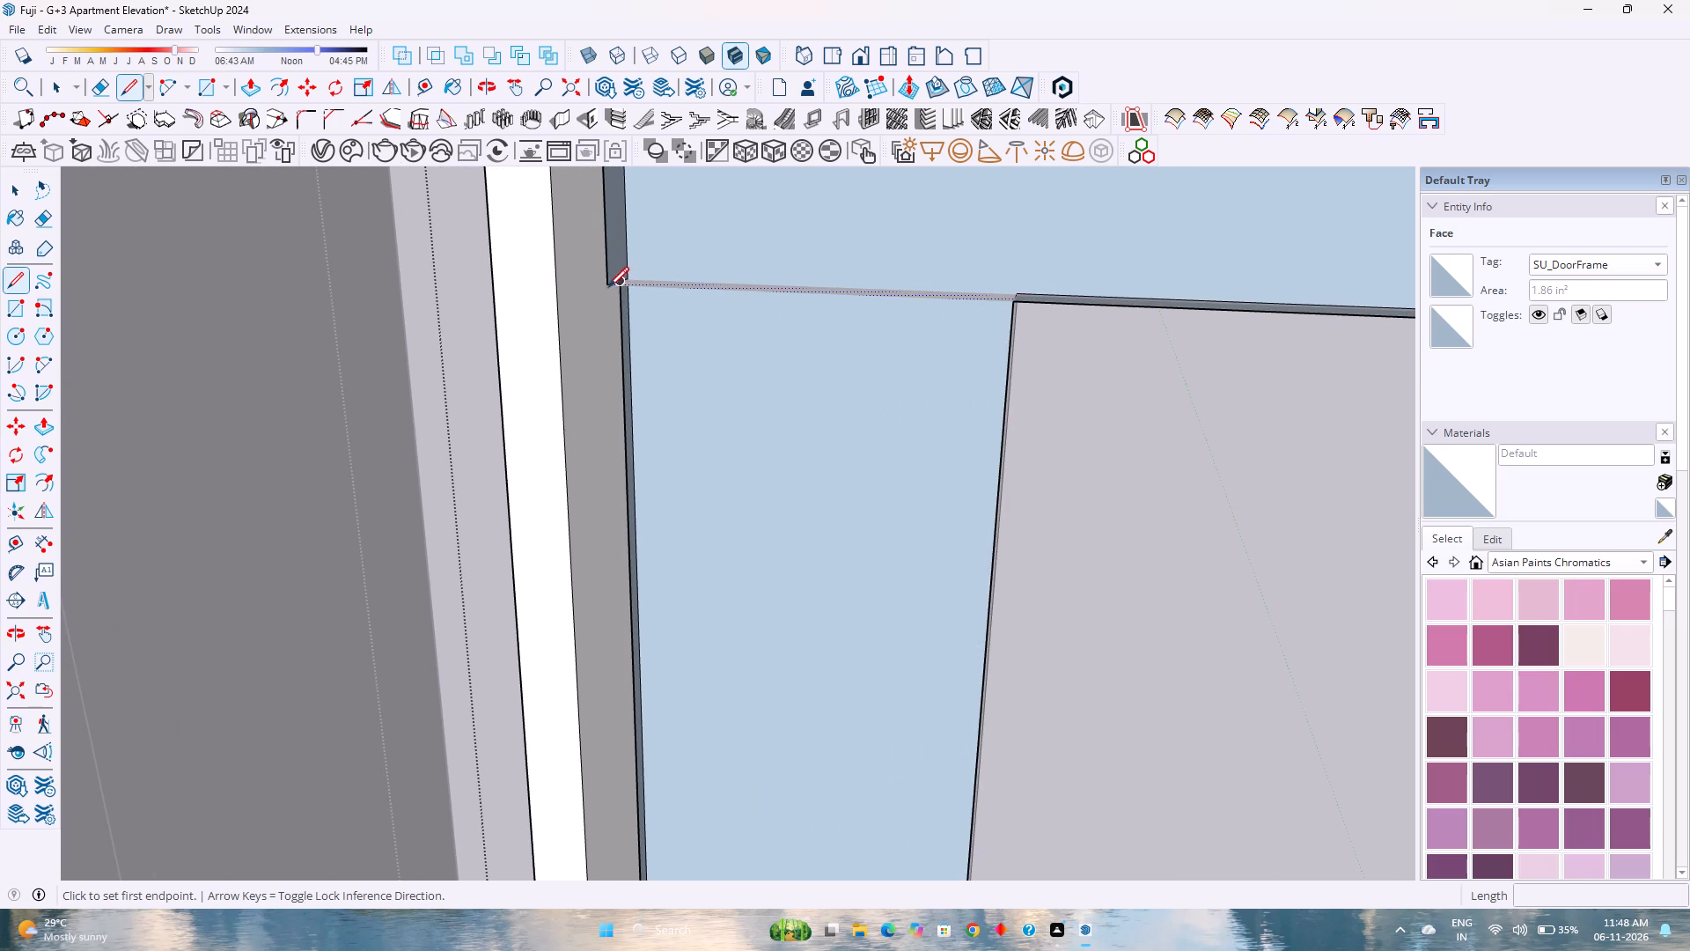
pyautogui.click(606, 287)
pyautogui.scroll(-8, 615, 350)
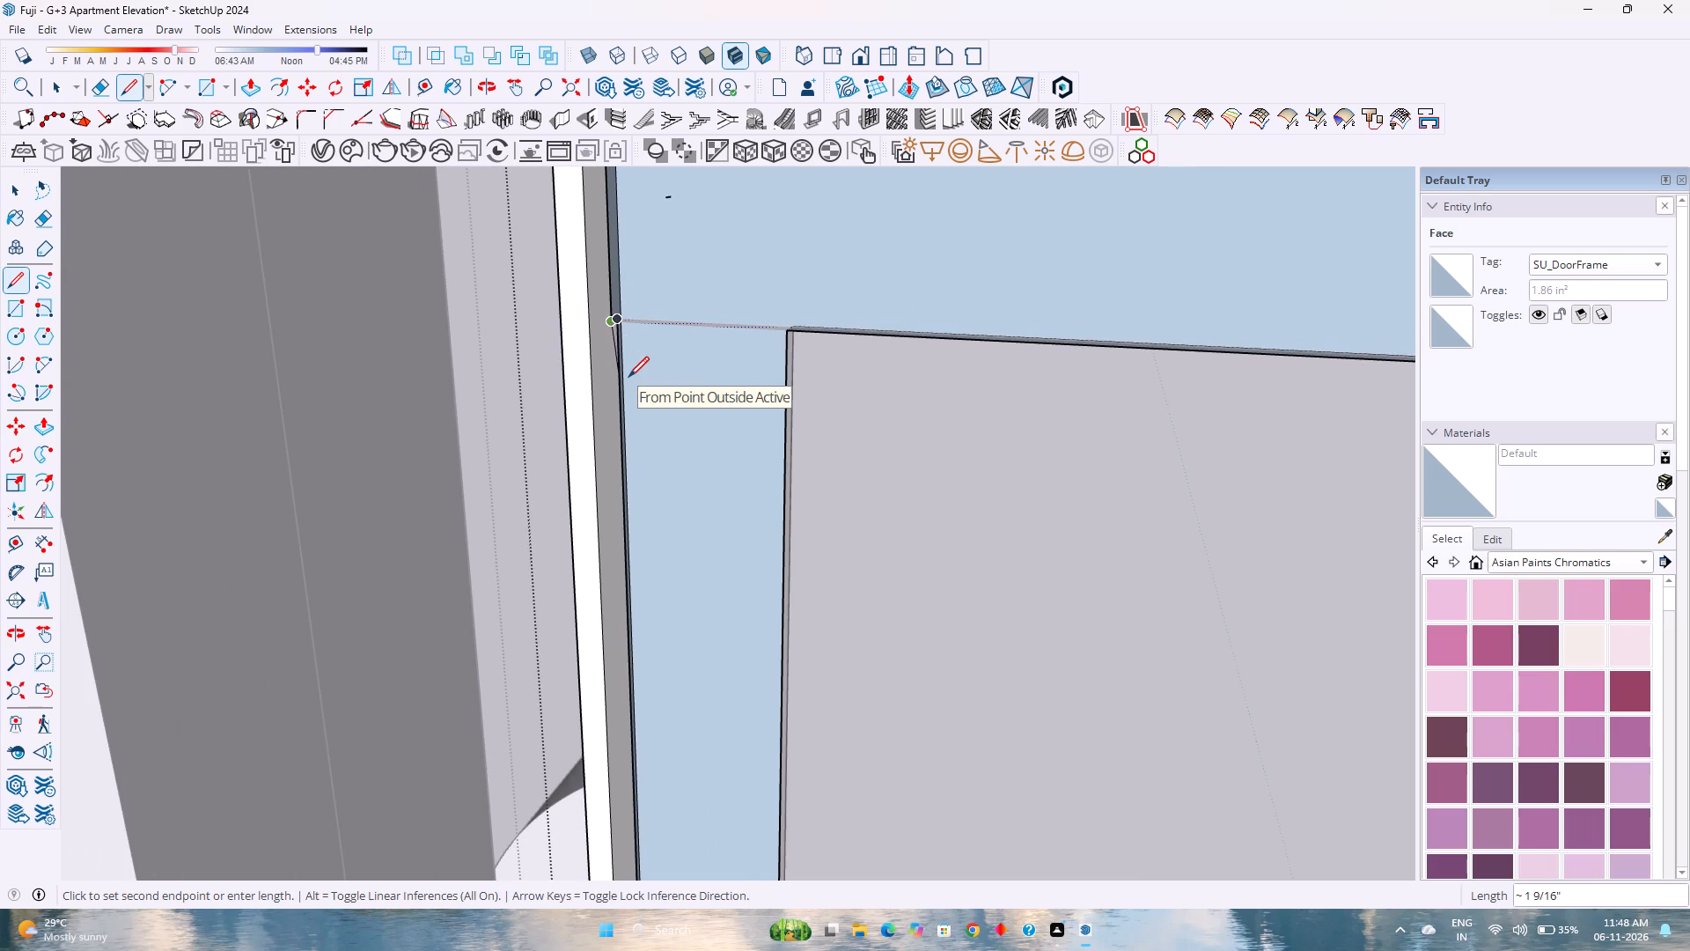
pyautogui.scroll(-15, 628, 377)
pyautogui.keyDown('shift'); pyautogui.moveTo(665, 489); pyautogui.dragTo(684, 338, button='middle'); pyautogui.keyUp('shift')
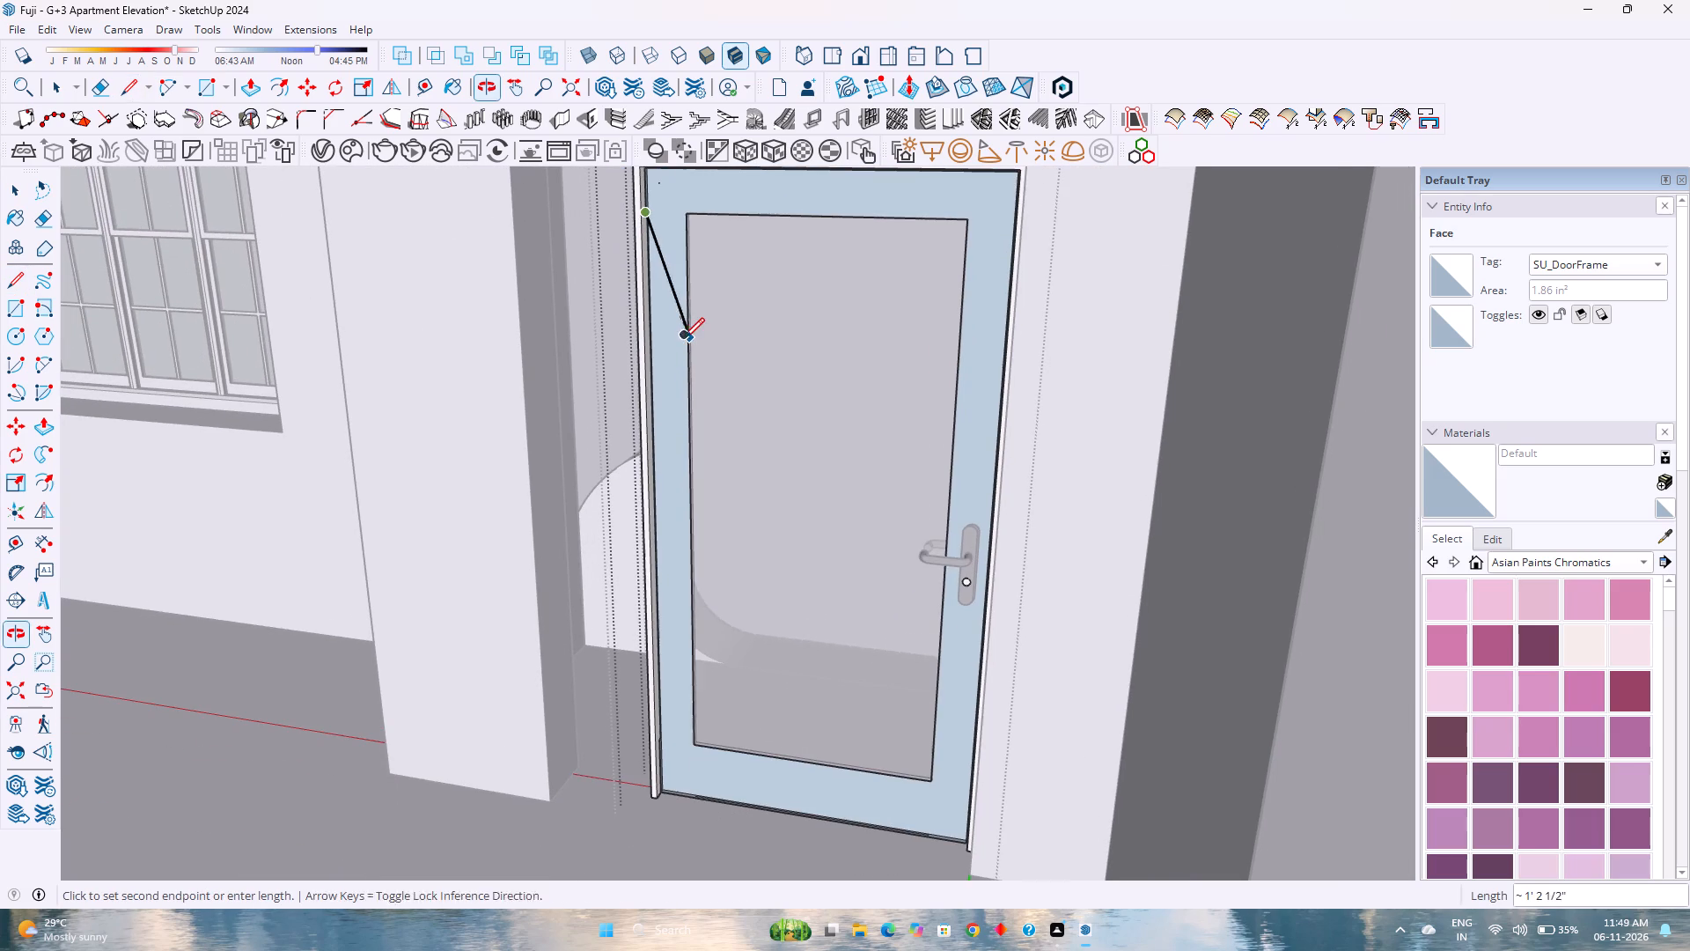
pyautogui.press('Up')
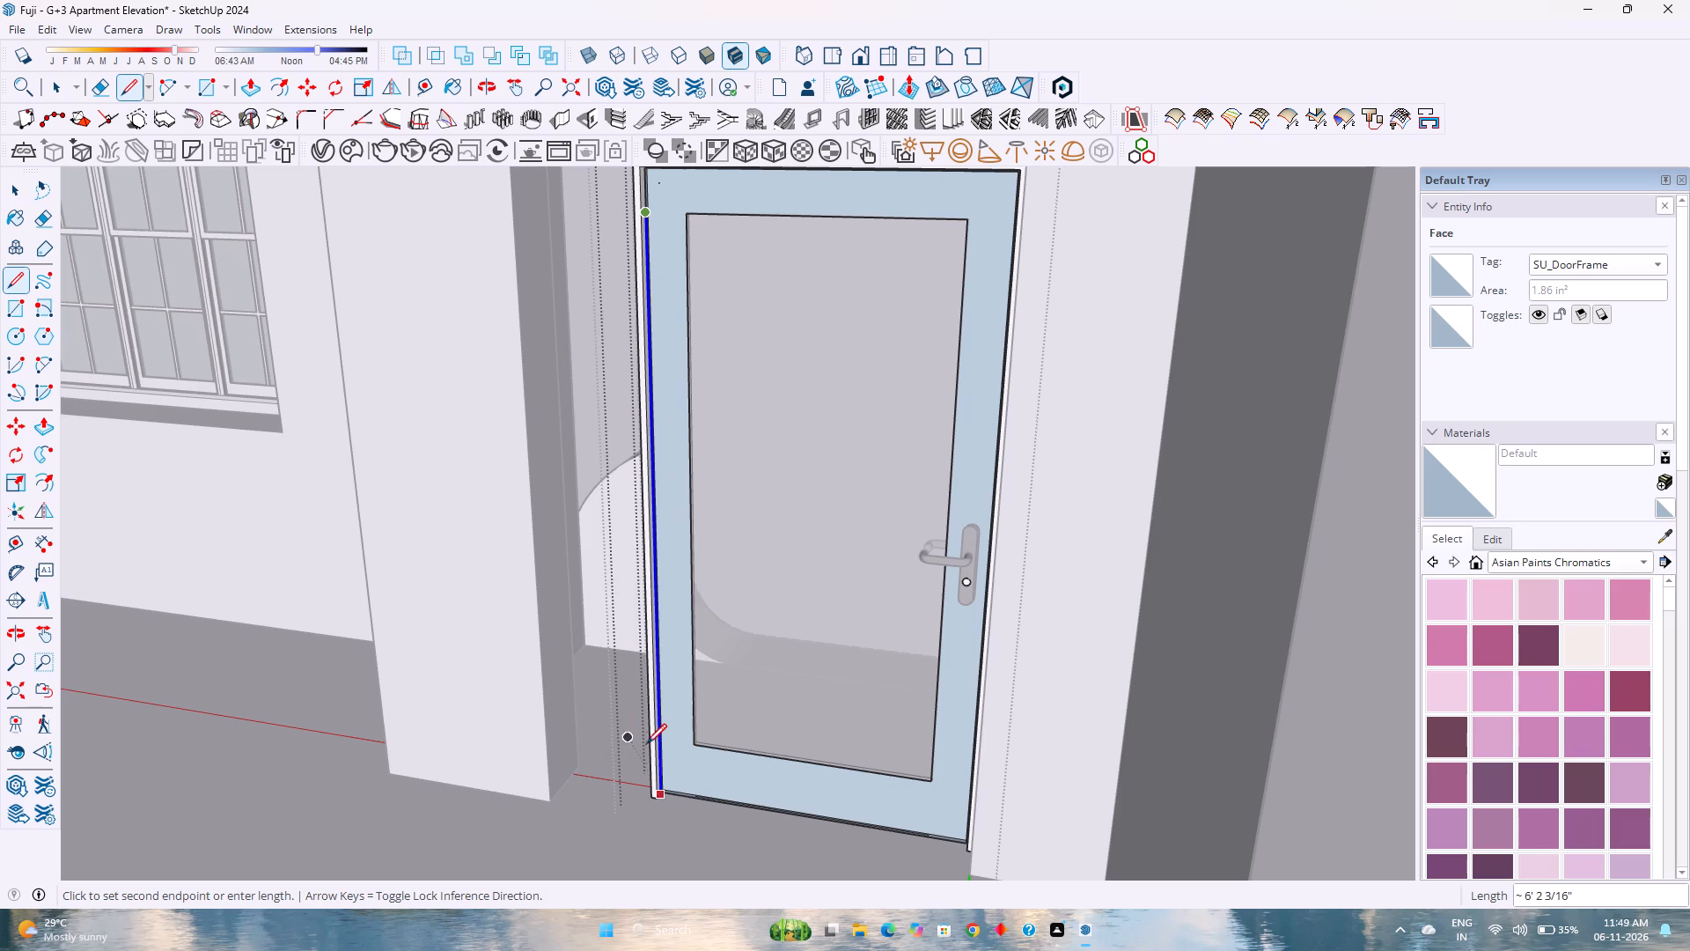
pyautogui.scroll(3, 624, 760)
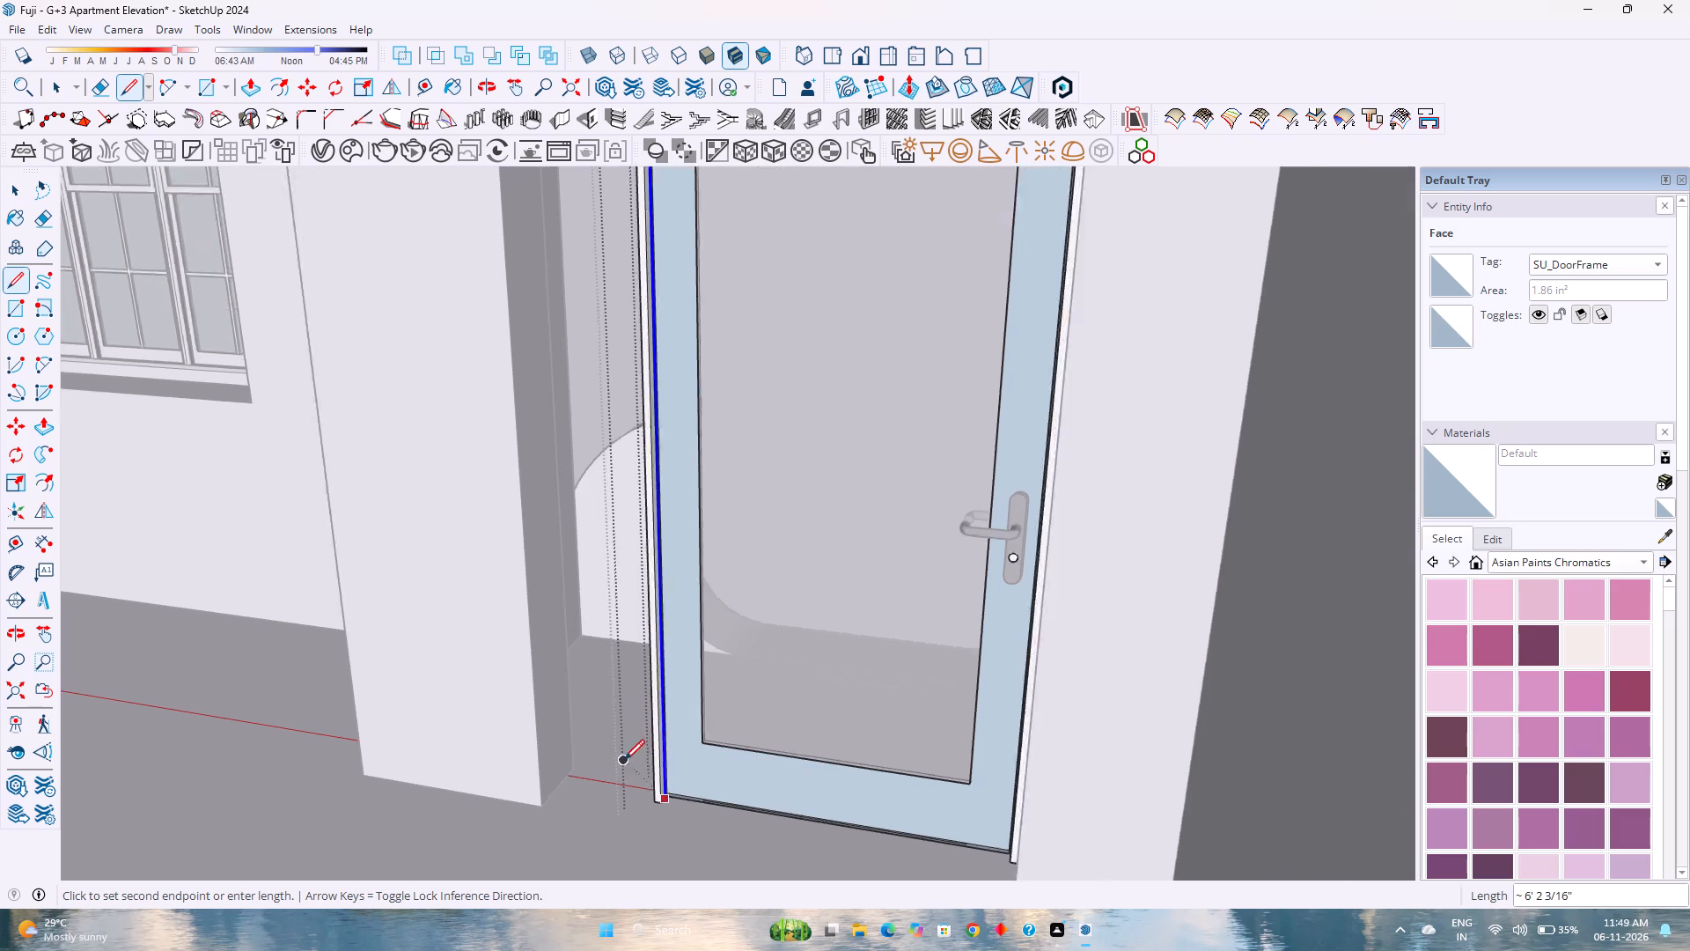
pyautogui.scroll(1, 624, 760)
pyautogui.scroll(16, 680, 814)
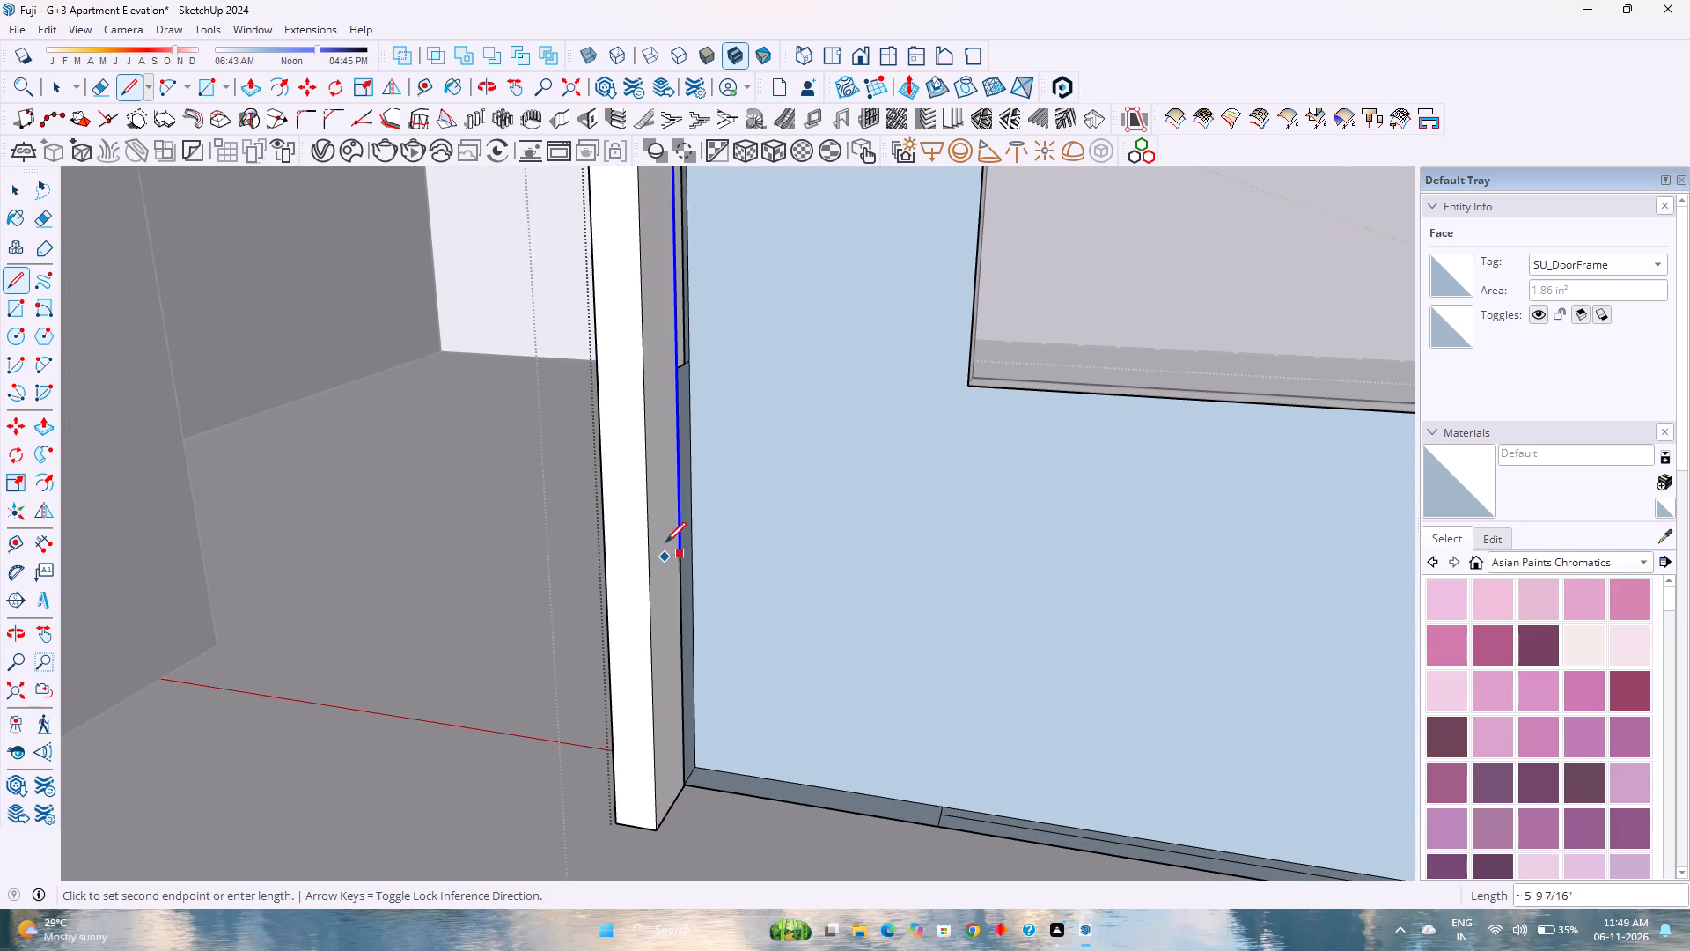
pyautogui.click(687, 367)
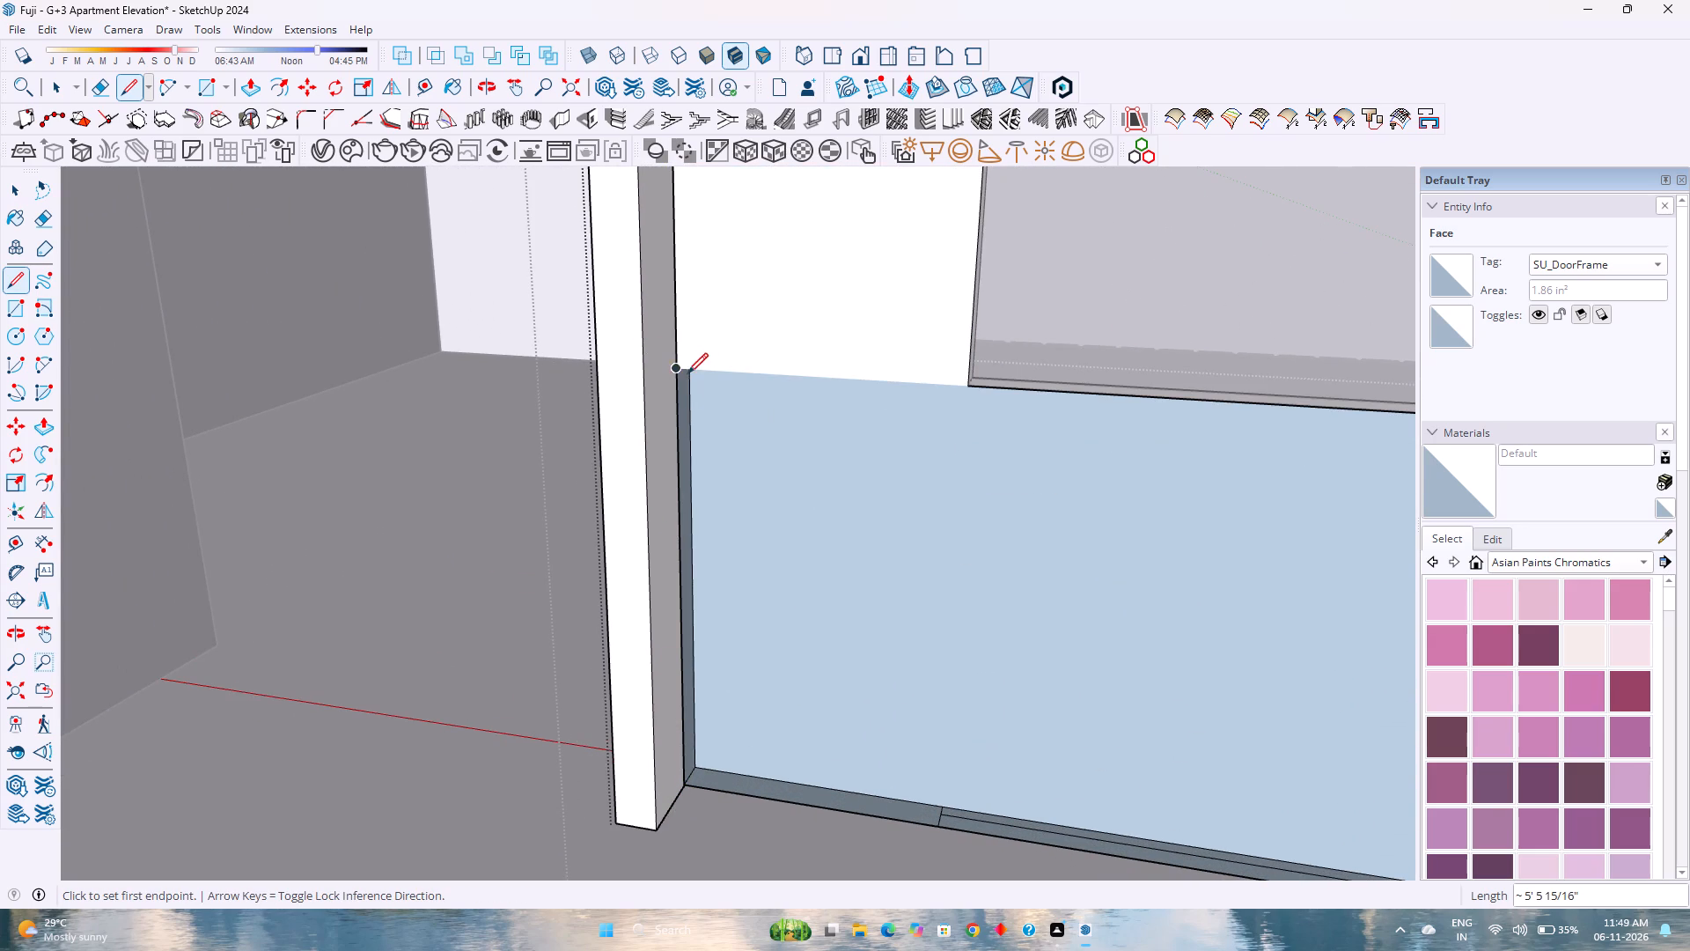
# Delete the horizontal seam edge across the stile opposite the handle at the bottom corner of the inner face.
pyautogui.press('space')
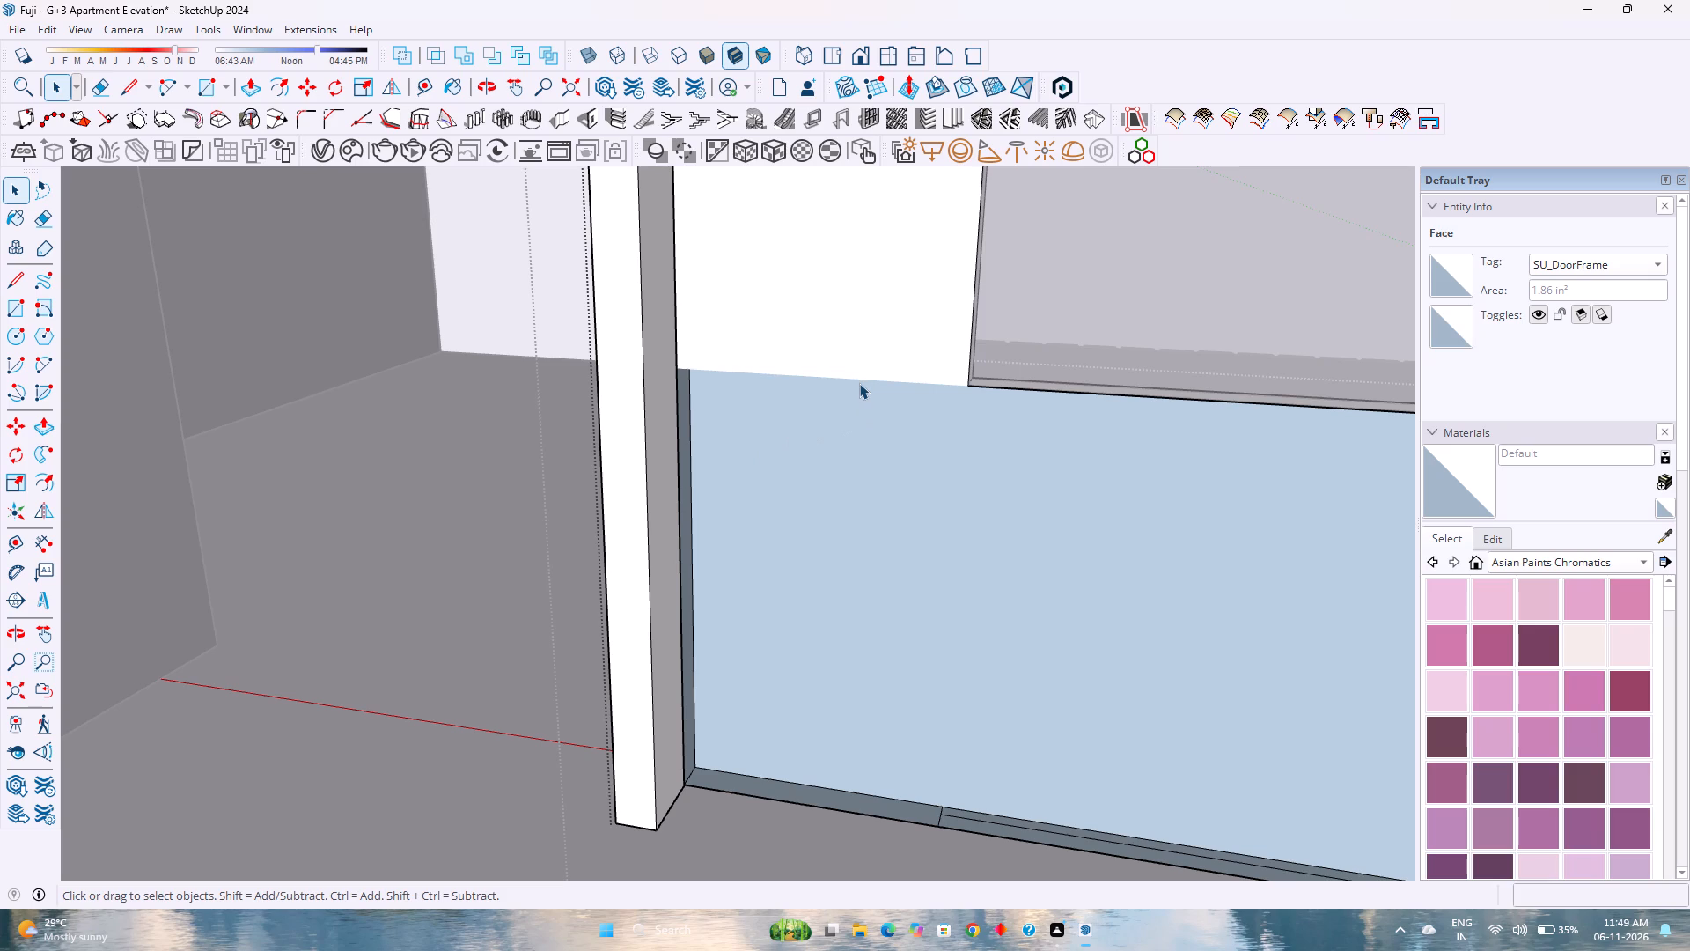
pyautogui.click(861, 382)
pyautogui.tripleClick(862, 382)
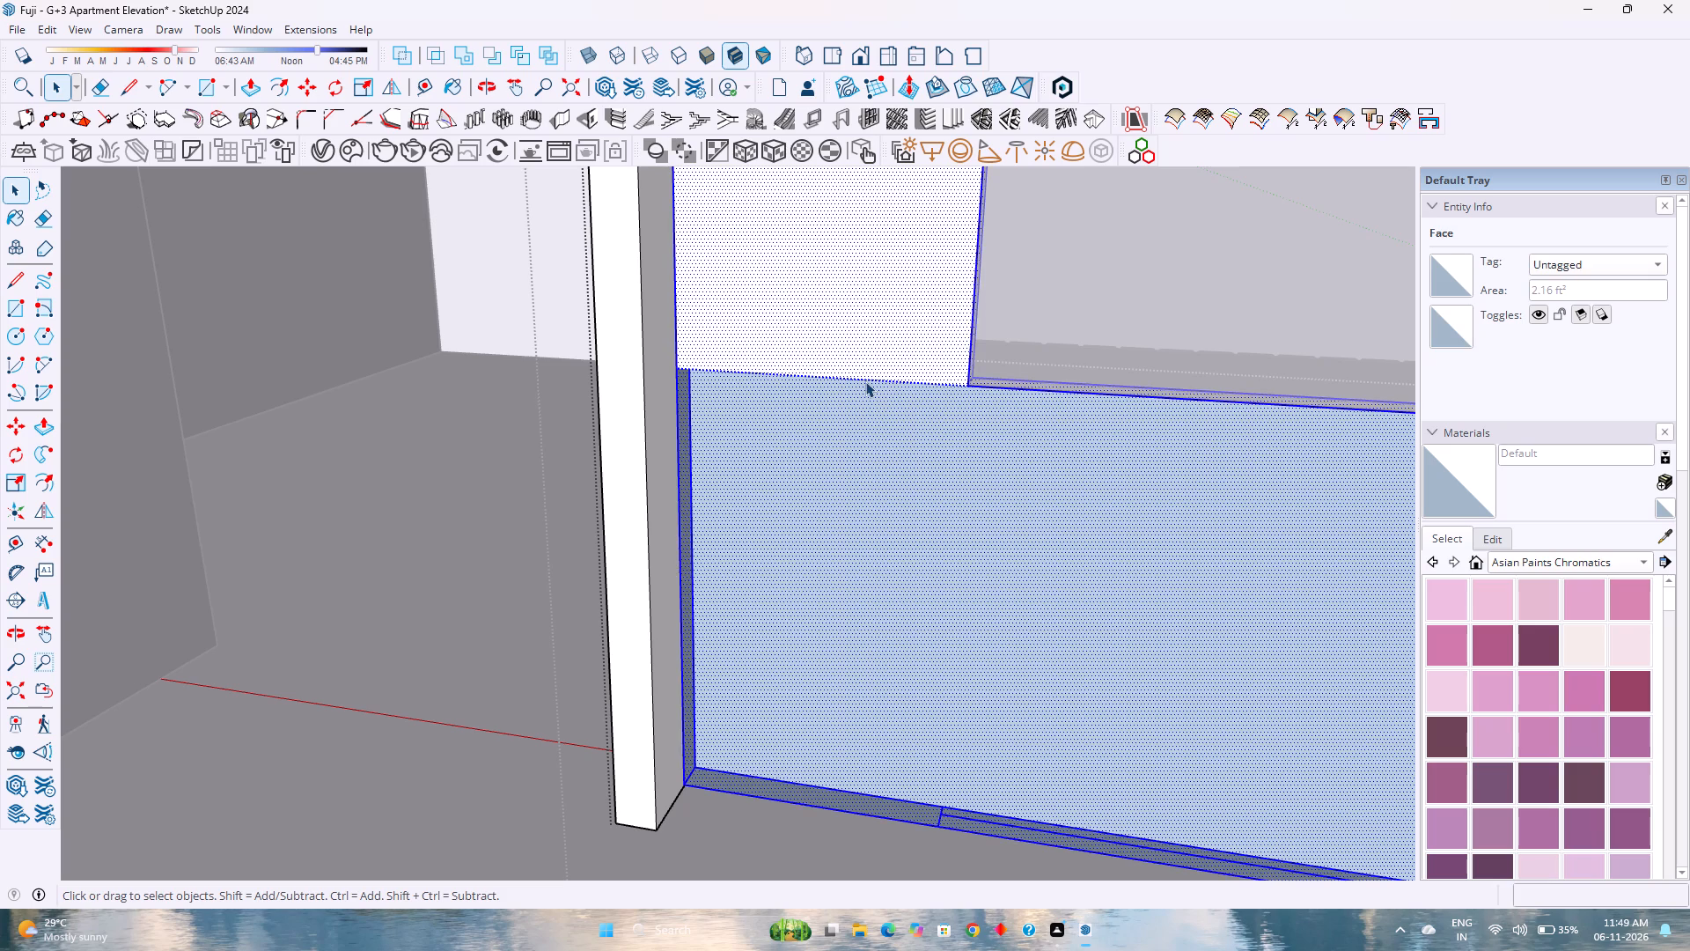
pyautogui.doubleClick(865, 381)
pyautogui.press('Delete')
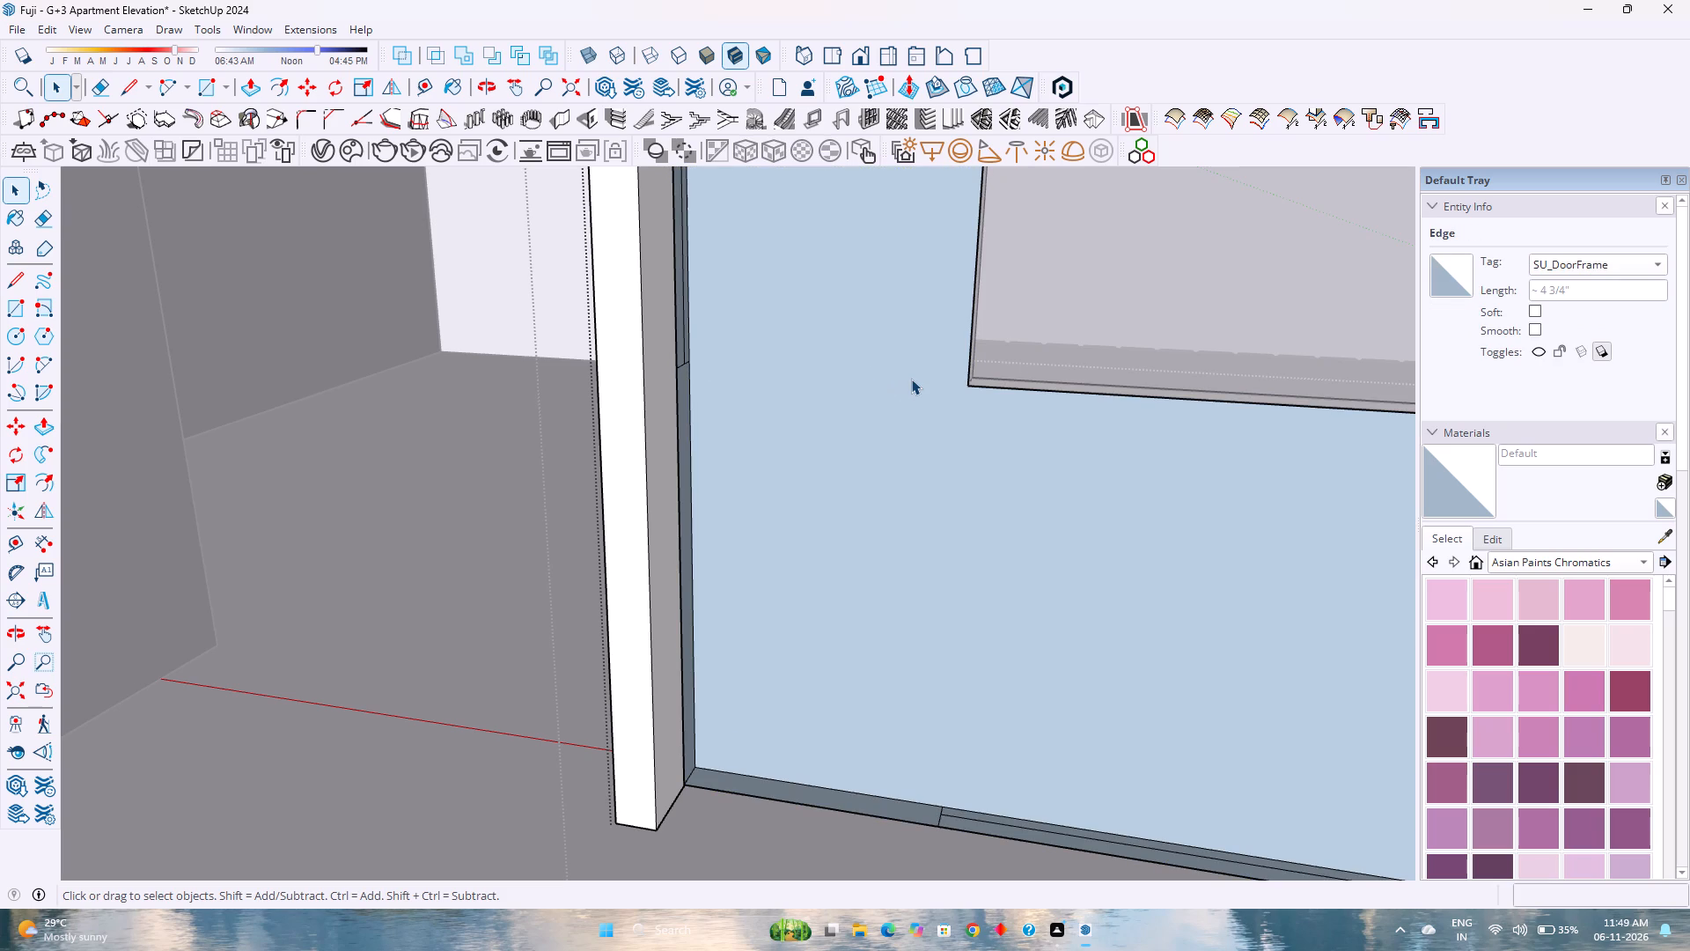
# Draw a 7 7/8" vertical line from the glass opening's bottom corner opposite the handle to the bottom rail's lower edge.
pyautogui.press('l')
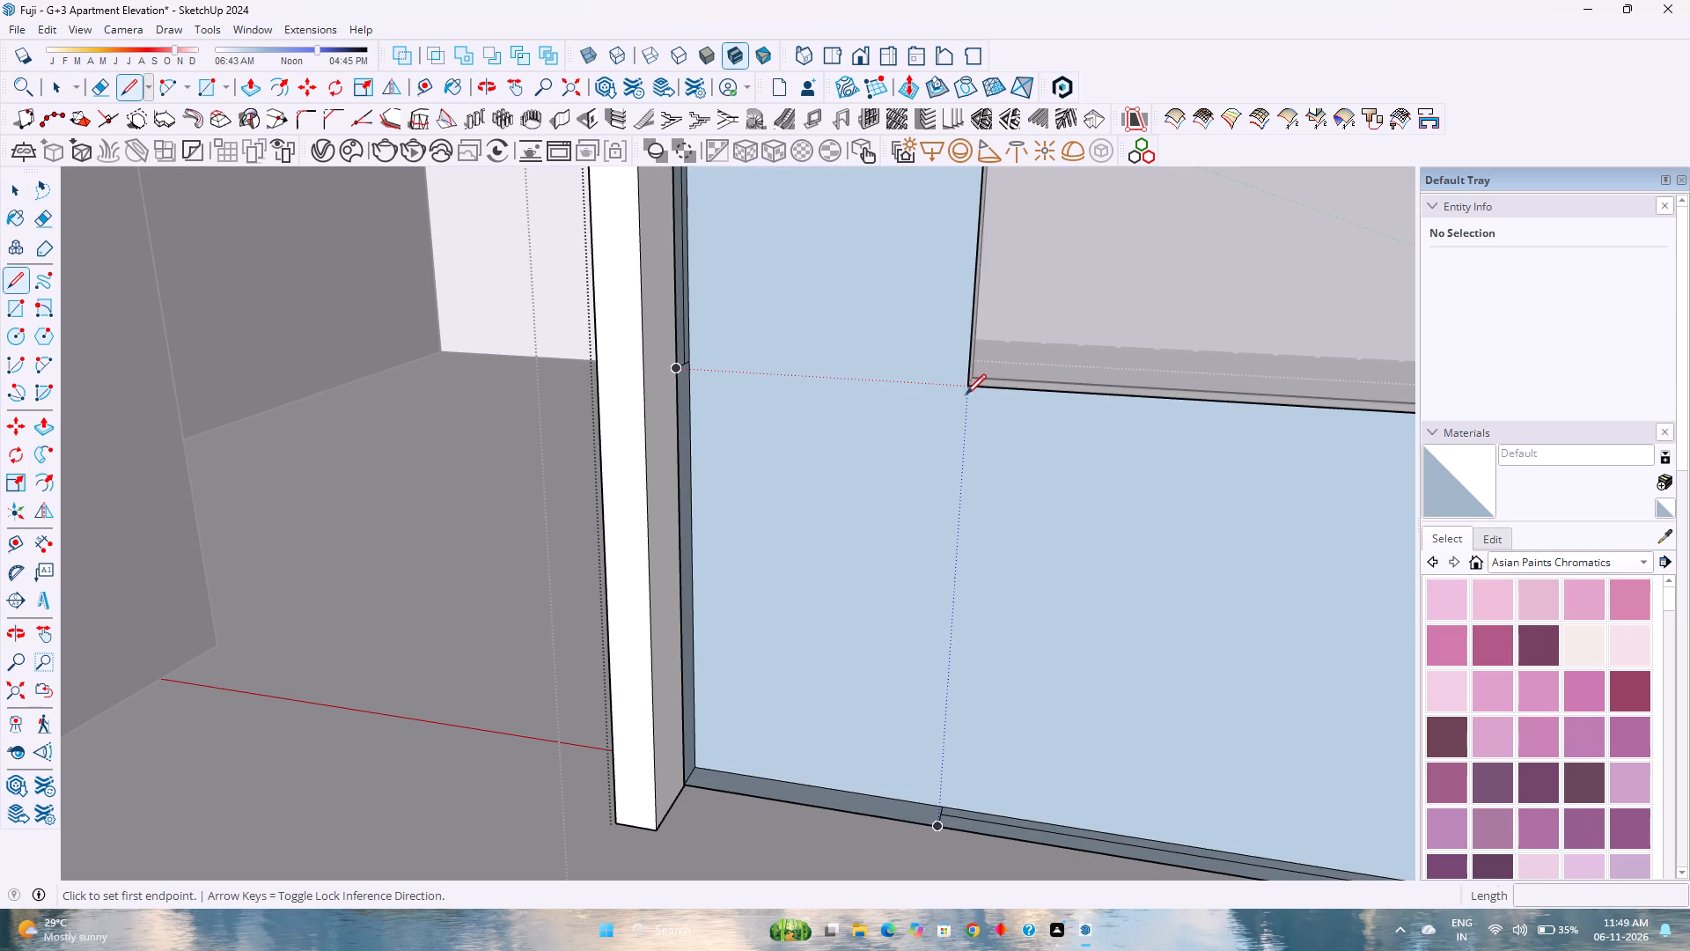
pyautogui.click(969, 389)
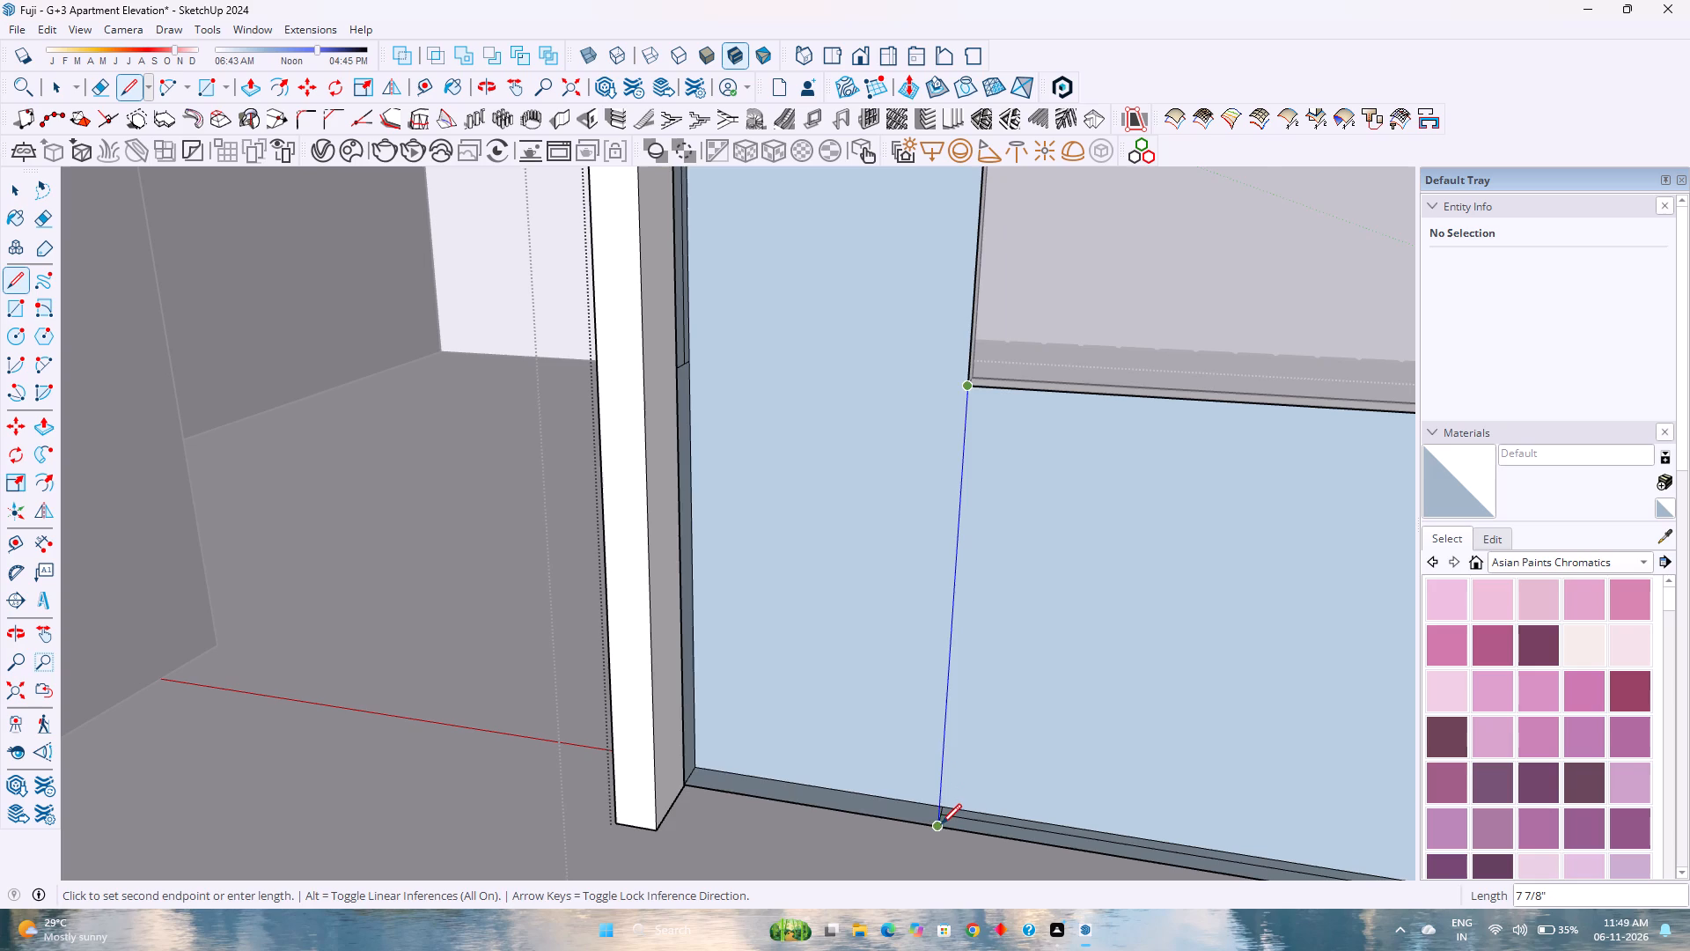
pyautogui.click(941, 825)
pyautogui.scroll(-12, 927, 727)
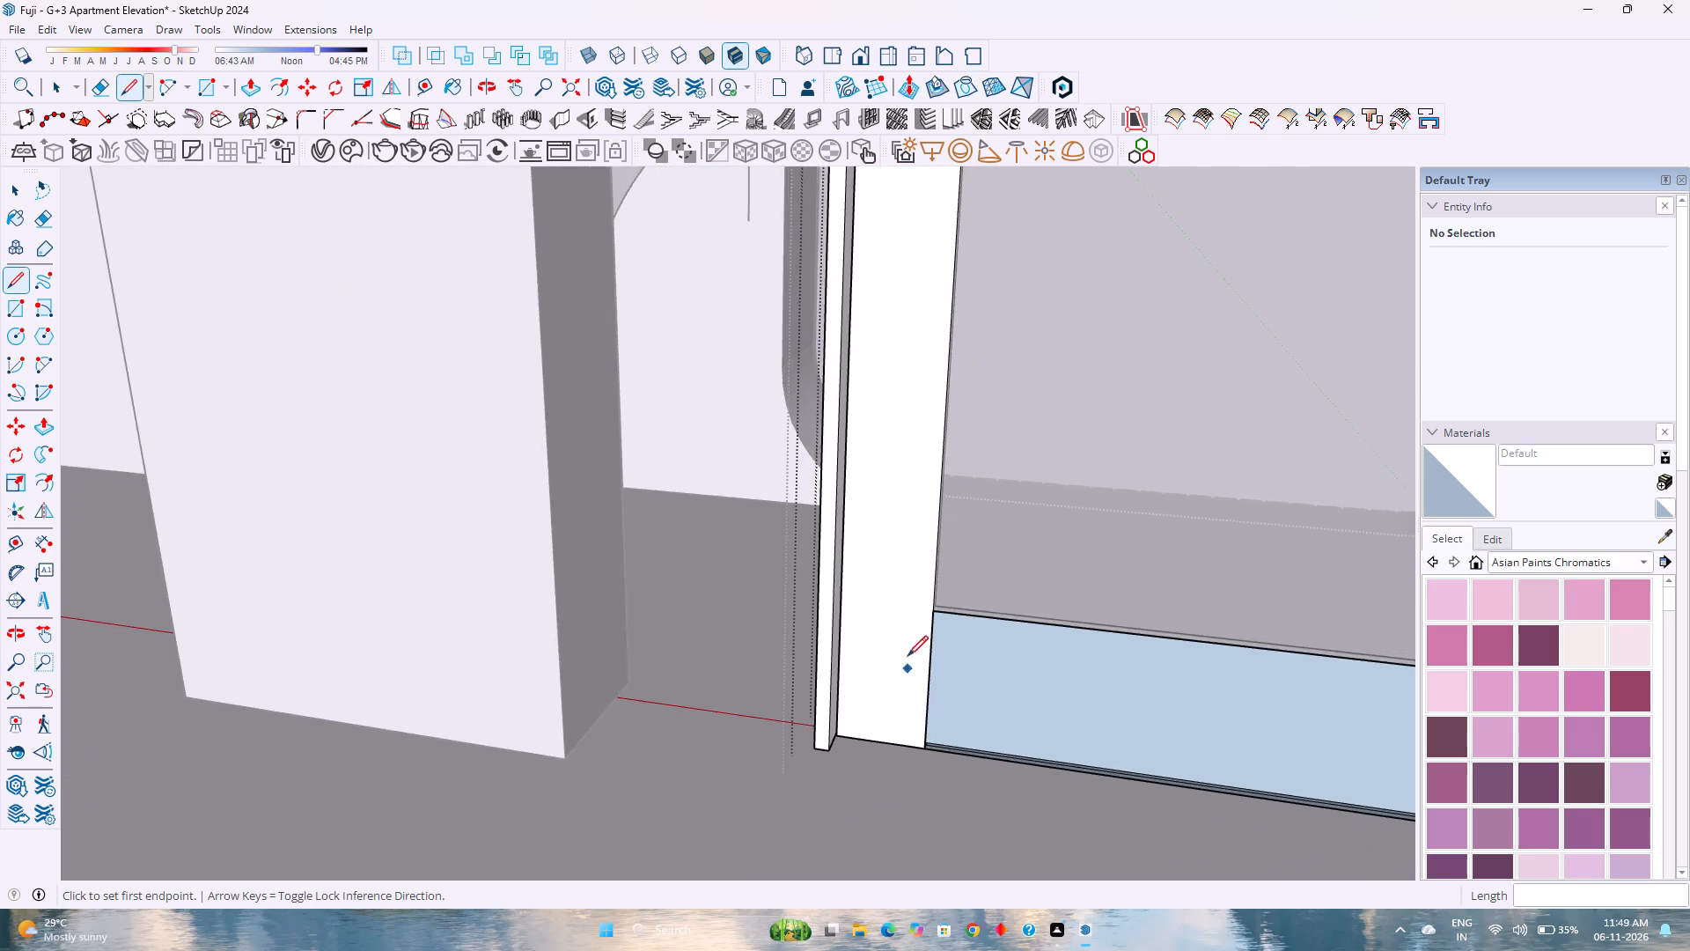
# Draw a vertical line of about 4 3/4" from the glass opening's top corner opposite the handle to the top rail's upper edge.
pyautogui.keyDown('shift'); pyautogui.moveTo(905, 653); pyautogui.dragTo(775, 778, button='middle'); pyautogui.keyUp('shift')
pyautogui.scroll(-9, 797, 734)
pyautogui.keyDown('shift'); pyautogui.moveTo(831, 688); pyautogui.dragTo(782, 806, button='middle'); pyautogui.keyUp('shift')
pyautogui.middleClick(782, 806)
pyautogui.moveTo(788, 784); pyautogui.dragTo(811, 763, button='middle')
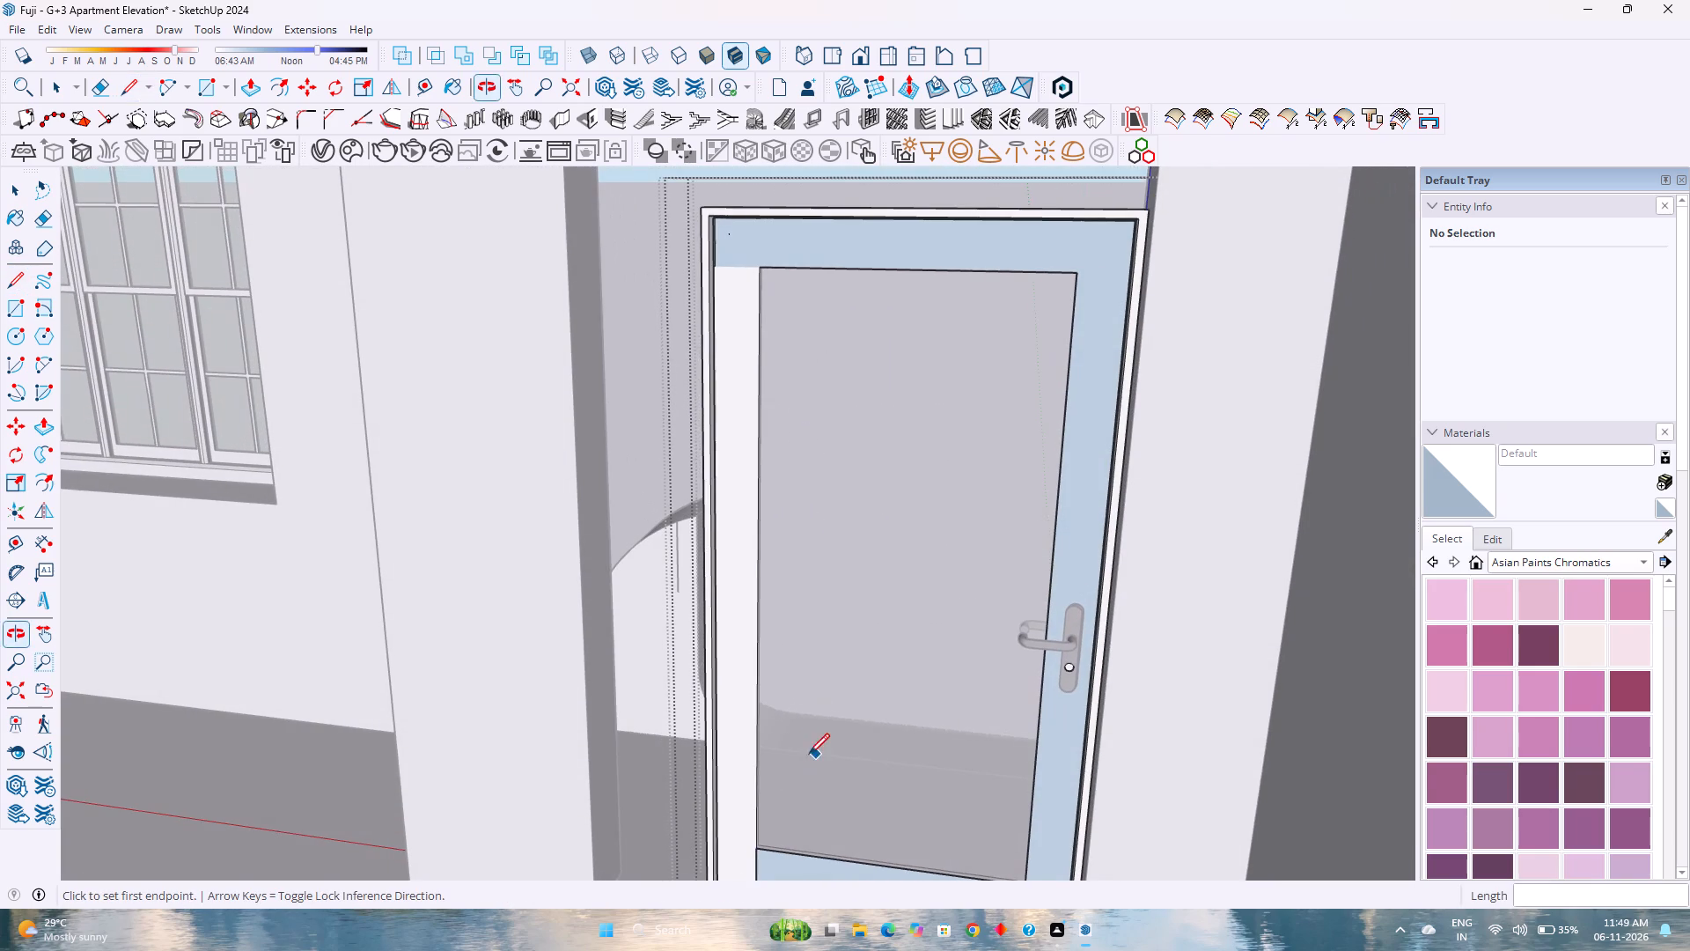
pyautogui.click(760, 266)
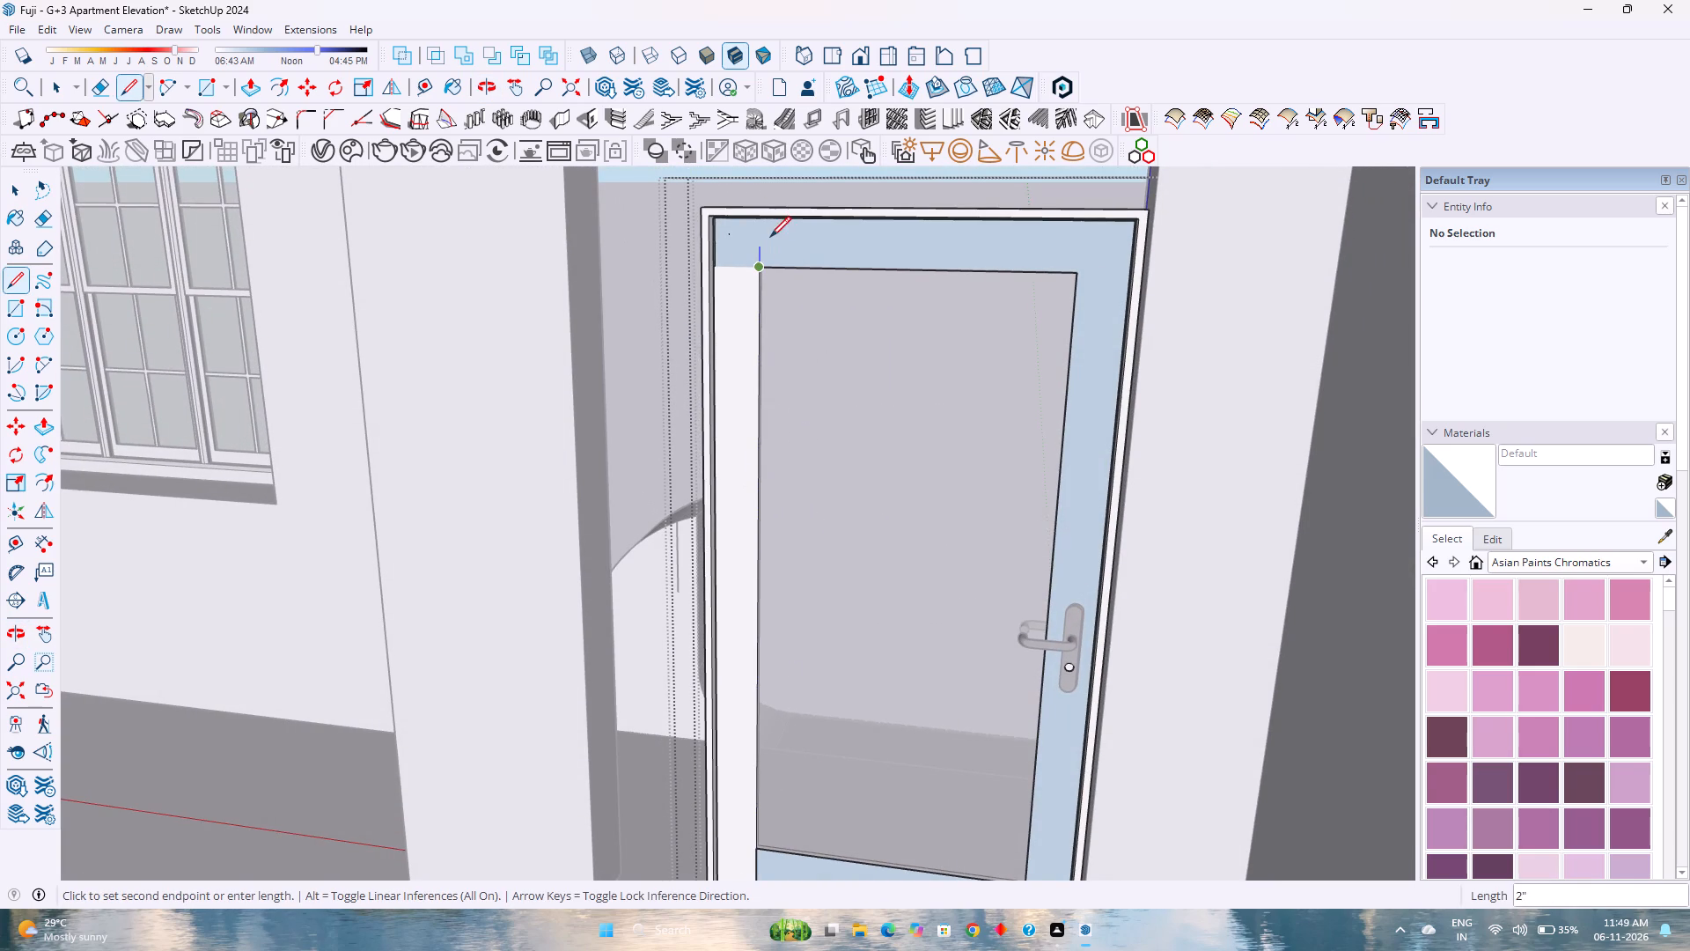
pyautogui.click(759, 223)
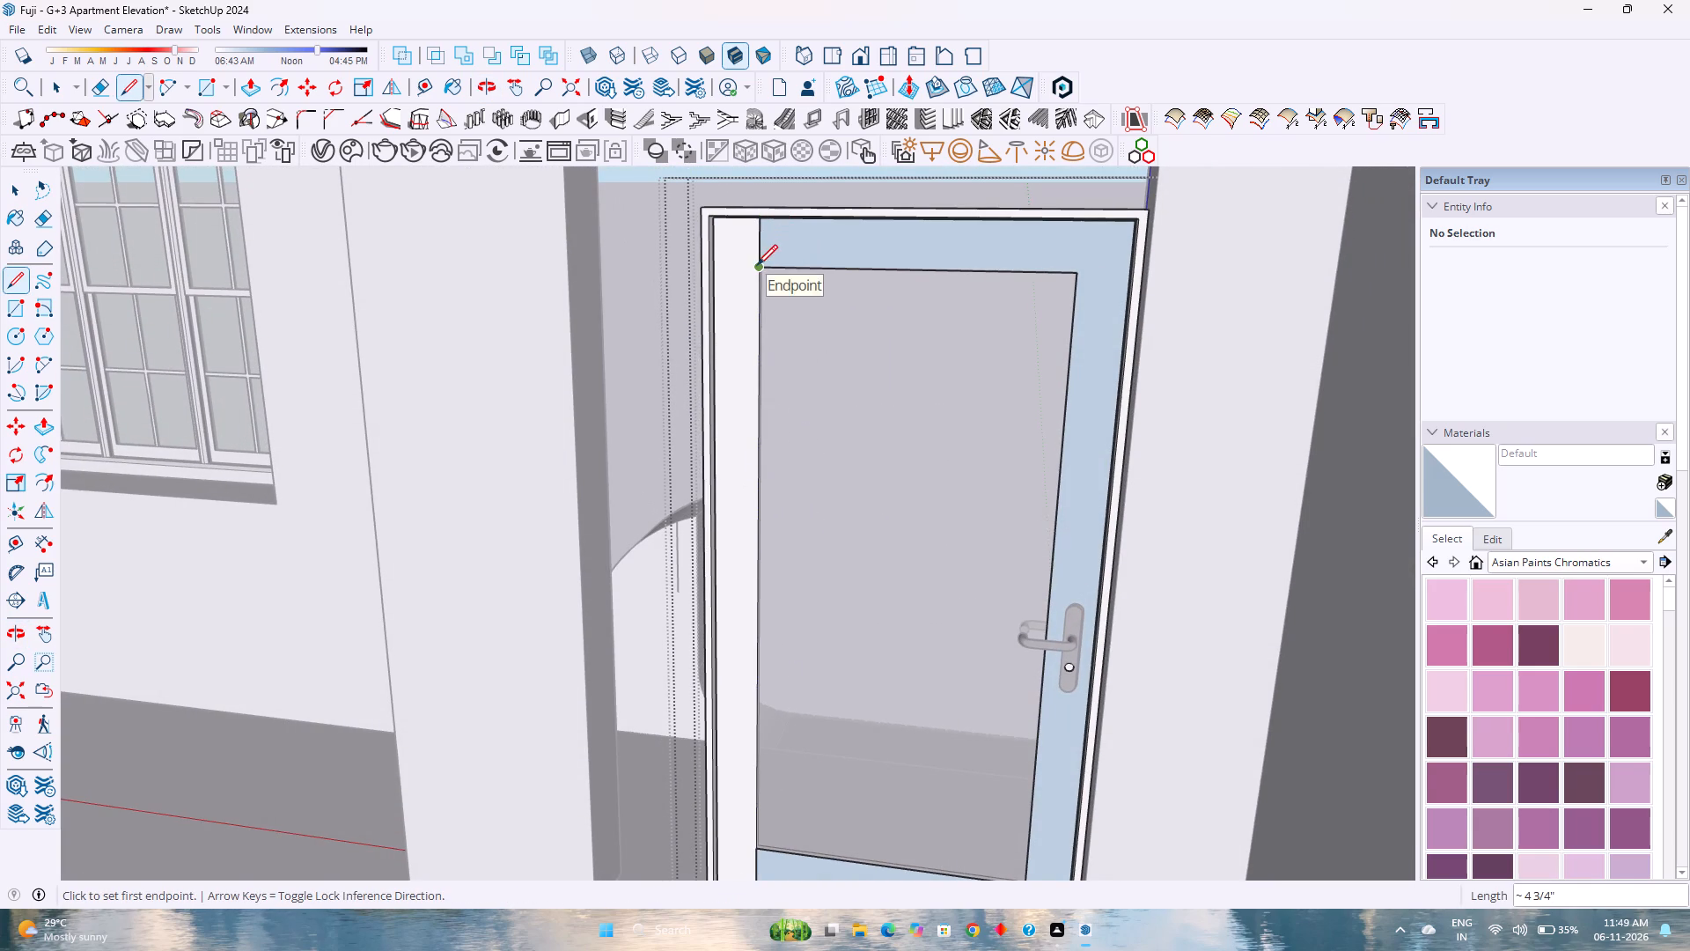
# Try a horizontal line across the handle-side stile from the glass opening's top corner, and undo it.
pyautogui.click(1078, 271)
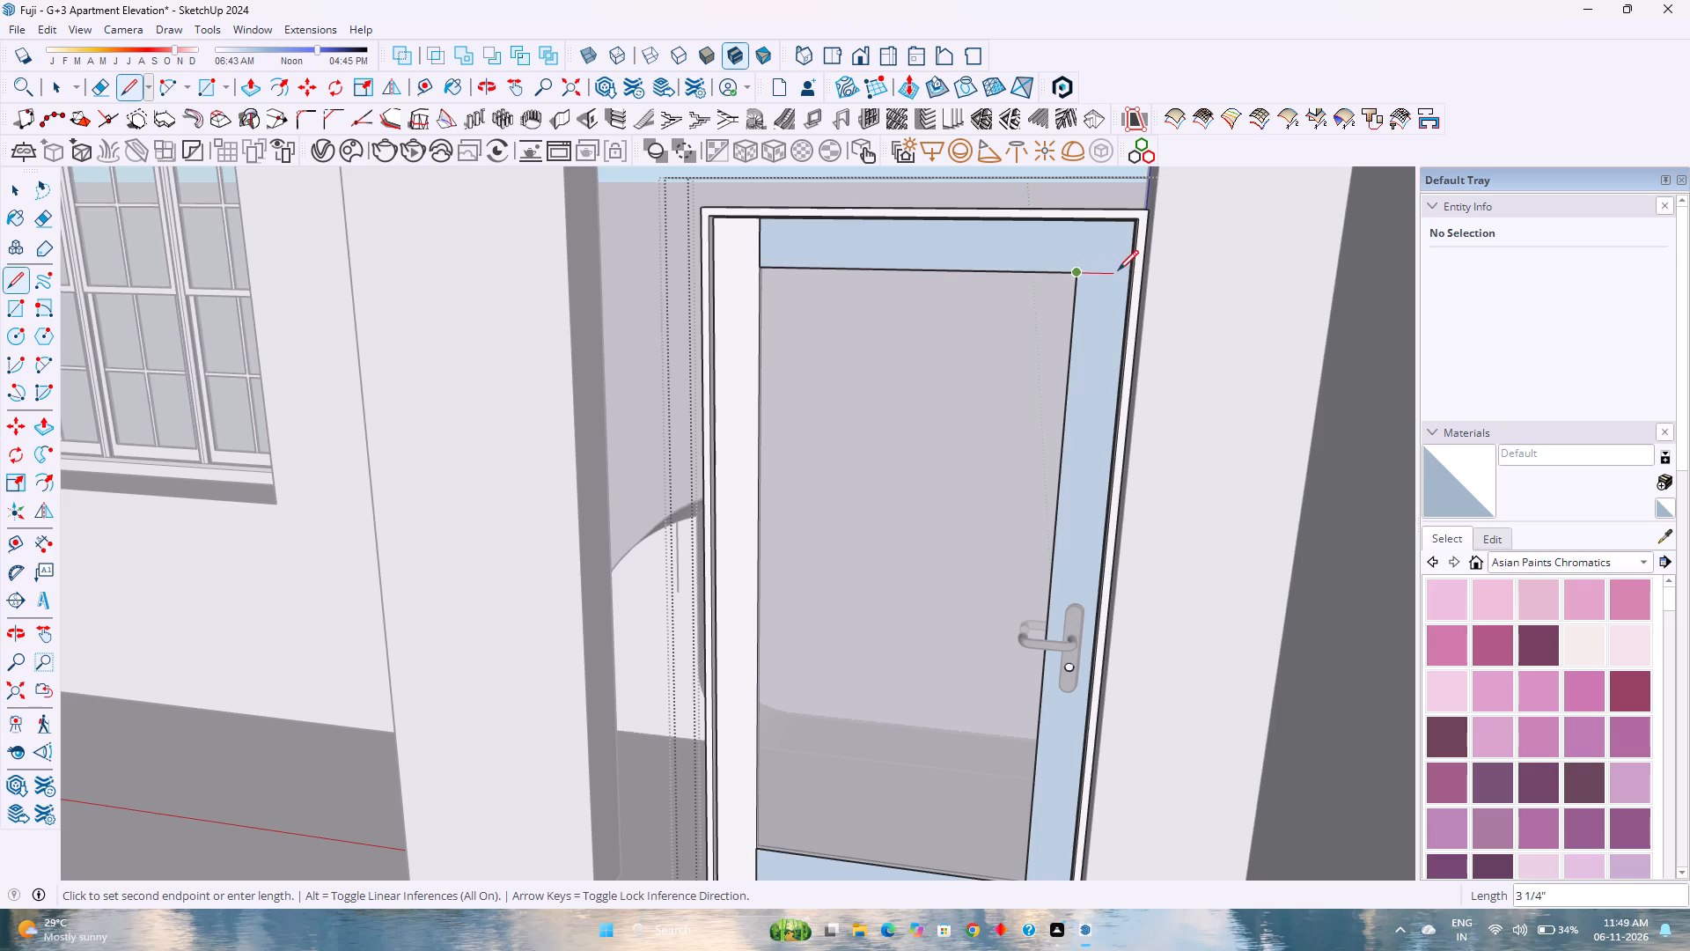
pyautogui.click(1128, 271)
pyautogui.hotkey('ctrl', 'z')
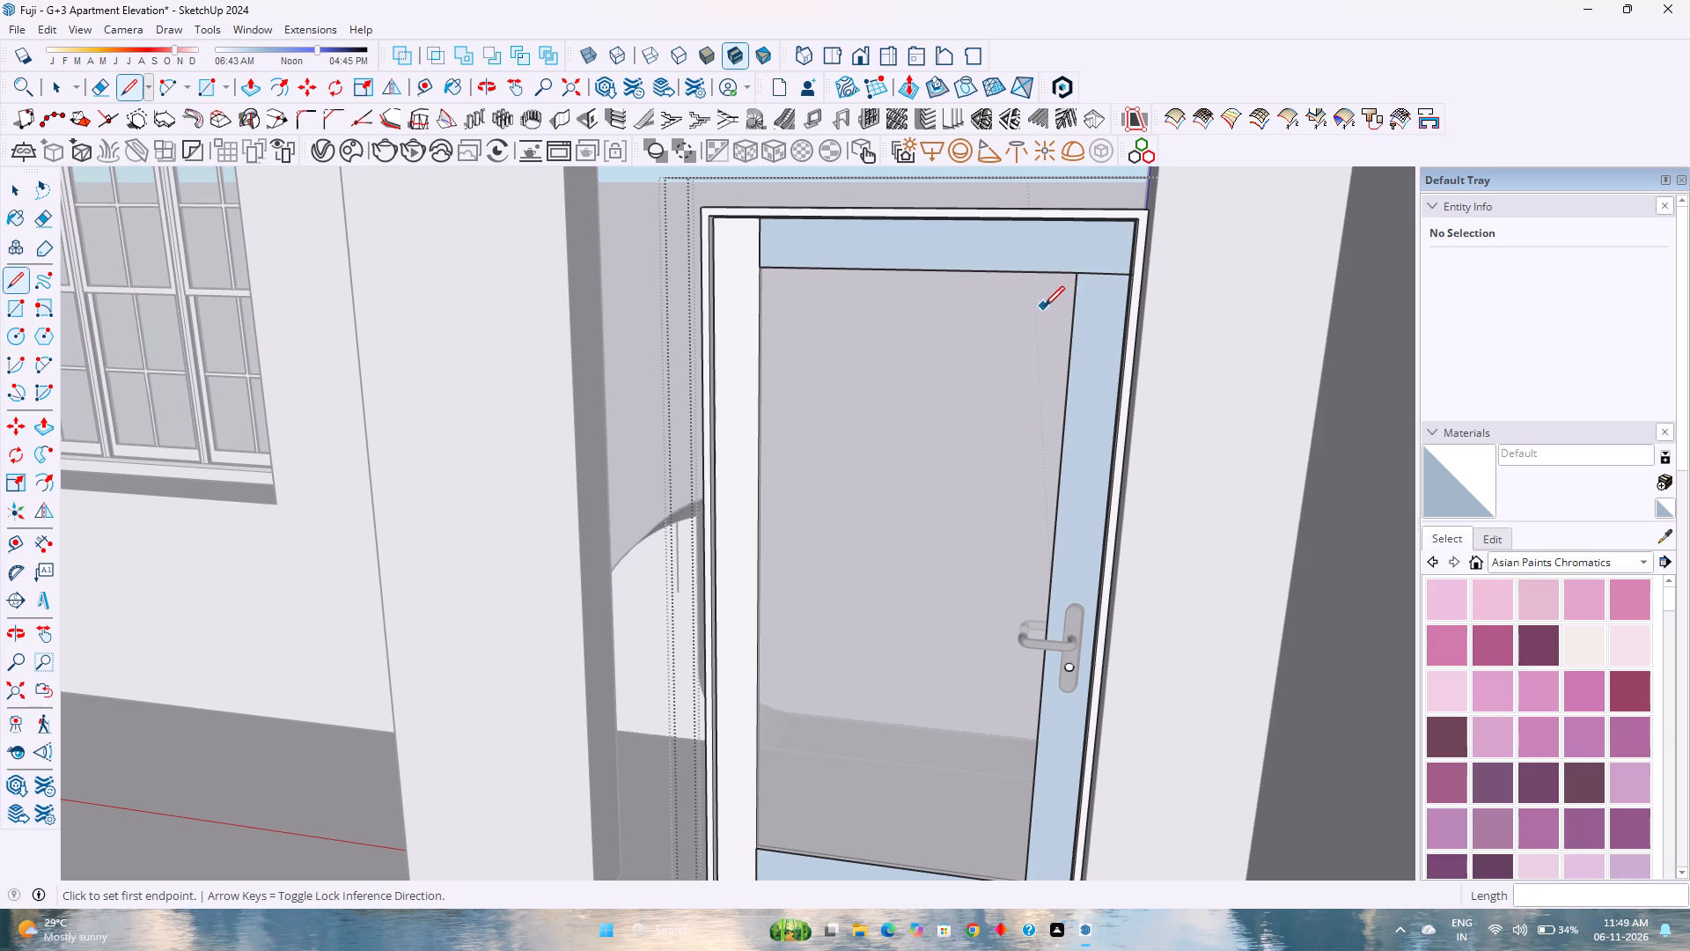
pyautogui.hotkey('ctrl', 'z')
# Draw a horizontal line across the handle-side stile from the glass opening's top corner to the stile's outer edge.
pyautogui.scroll(4, 1087, 276)
pyautogui.moveTo(1084, 276); pyautogui.dragTo(1251, 309, button='middle')
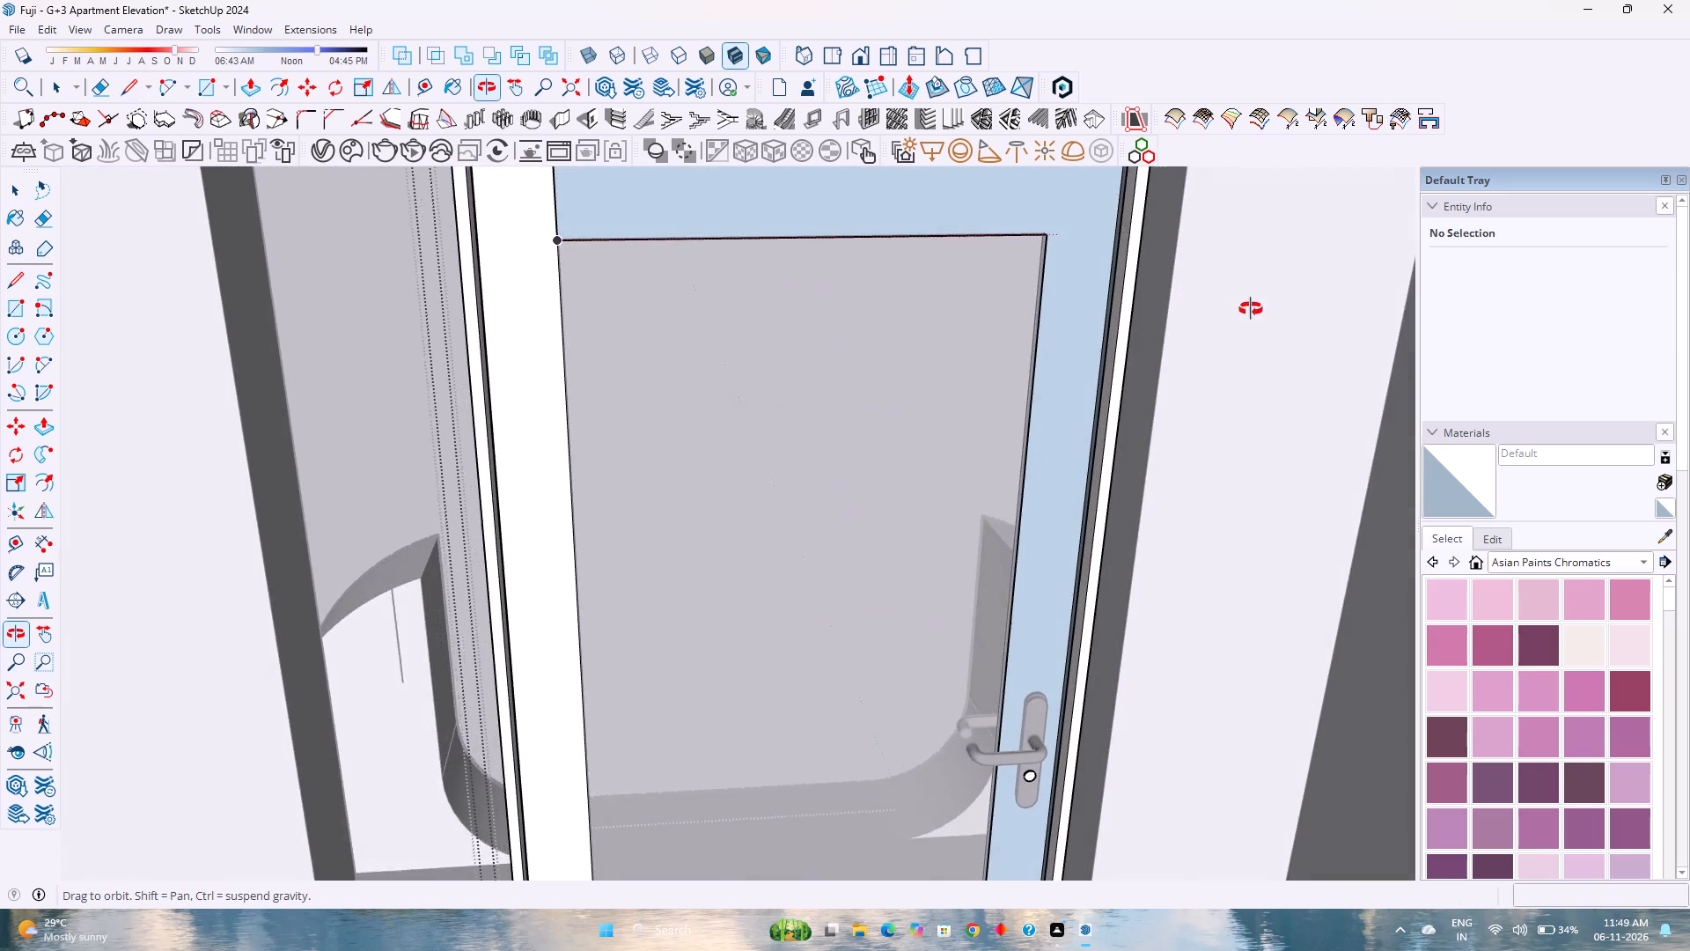
pyautogui.moveTo(1251, 309); pyautogui.dragTo(1252, 309, button='middle')
pyautogui.middleClick(1252, 309)
pyautogui.scroll(1, 1095, 228)
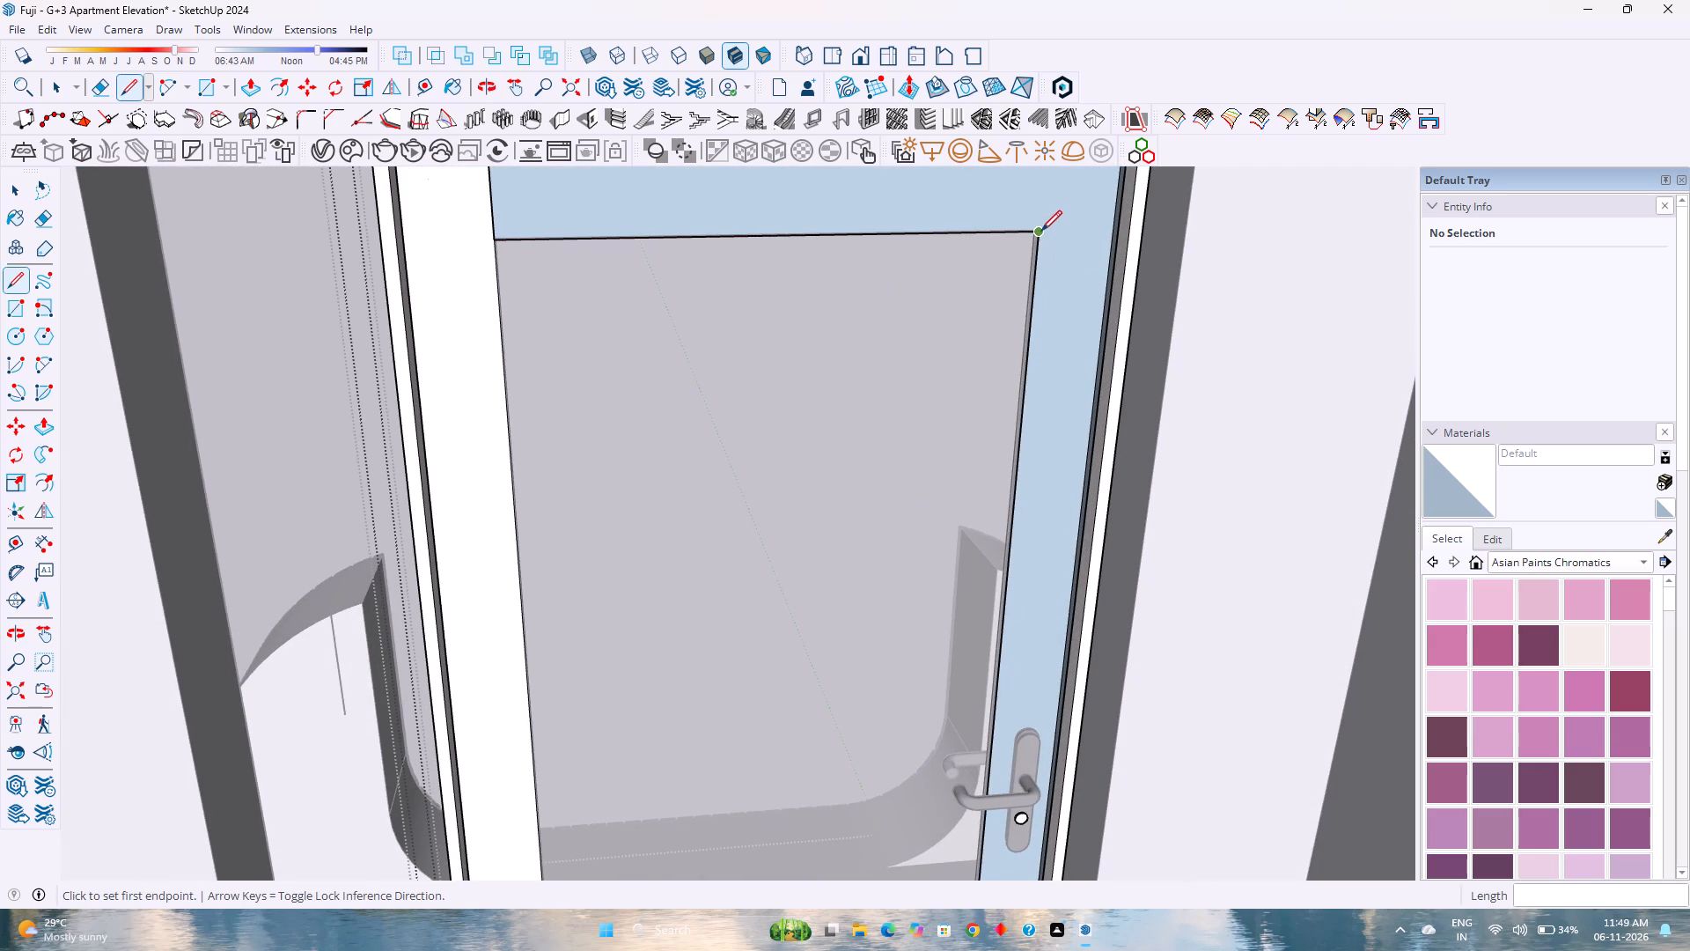
pyautogui.click(1041, 231)
pyautogui.click(1118, 223)
# Draw a vertical line of about 4 3/4" from the glass opening's handle-side top corner to the top rail's upper edge.
pyautogui.scroll(-4, 1023, 262)
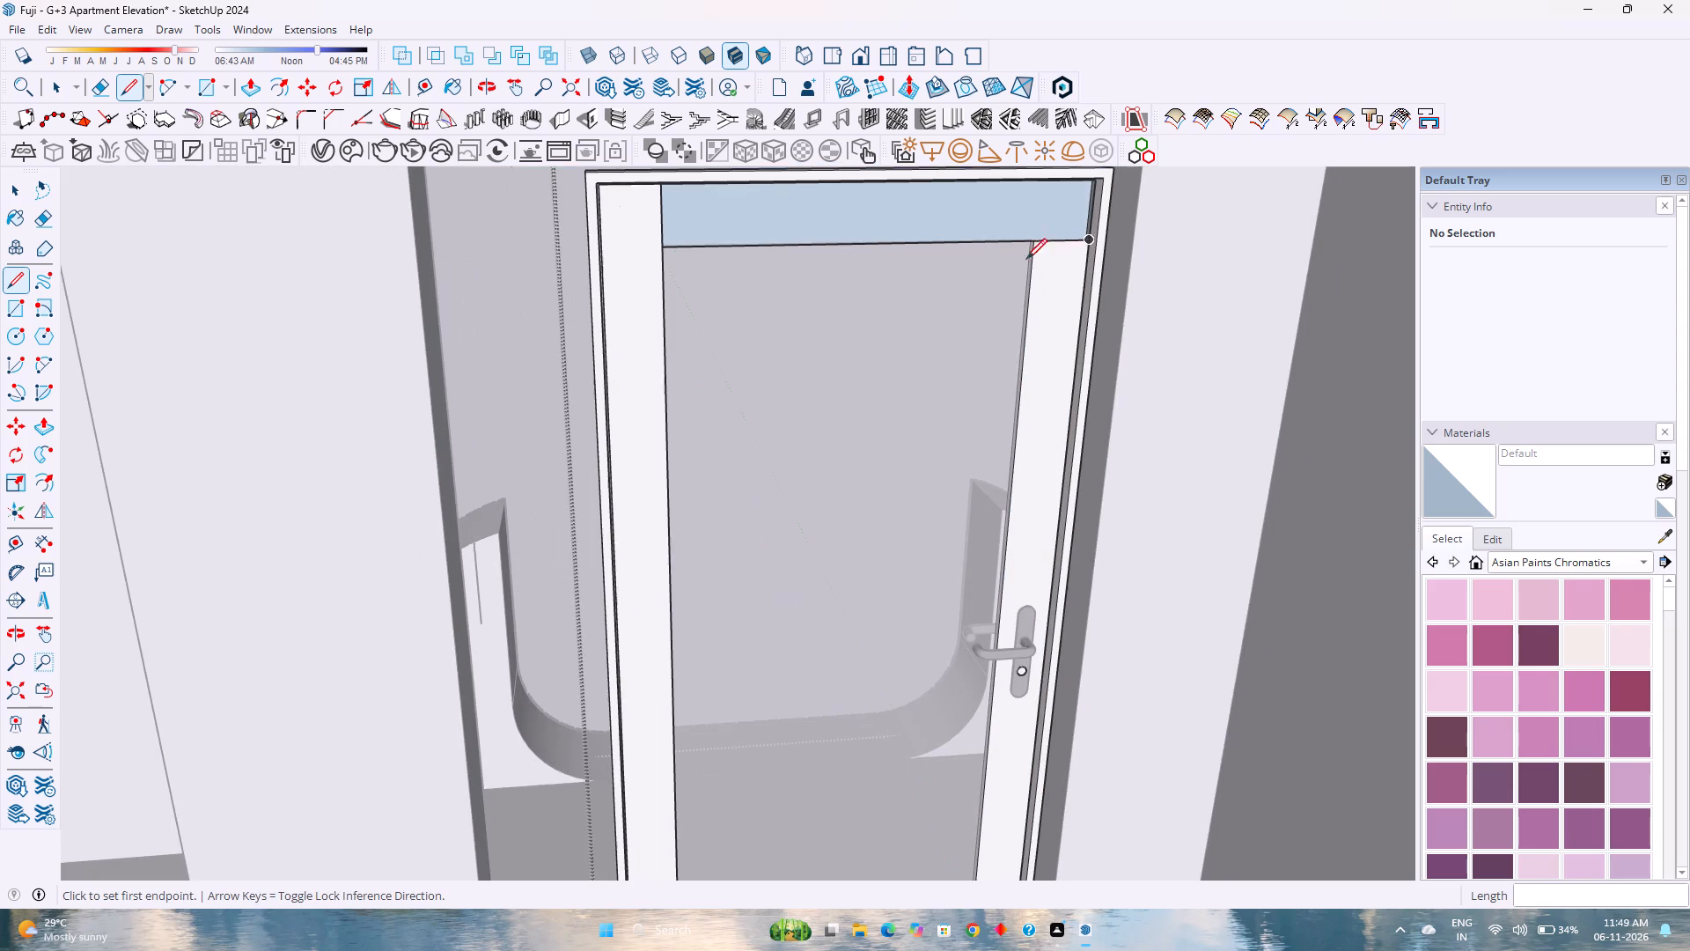
pyautogui.keyDown('shift'); pyautogui.moveTo(1025, 233); pyautogui.dragTo(1029, 322, button='middle'); pyautogui.keyUp('shift')
pyautogui.scroll(3, 1035, 323)
pyautogui.middleClick(1032, 317)
pyautogui.moveTo(1032, 316); pyautogui.dragTo(1027, 291, button='middle')
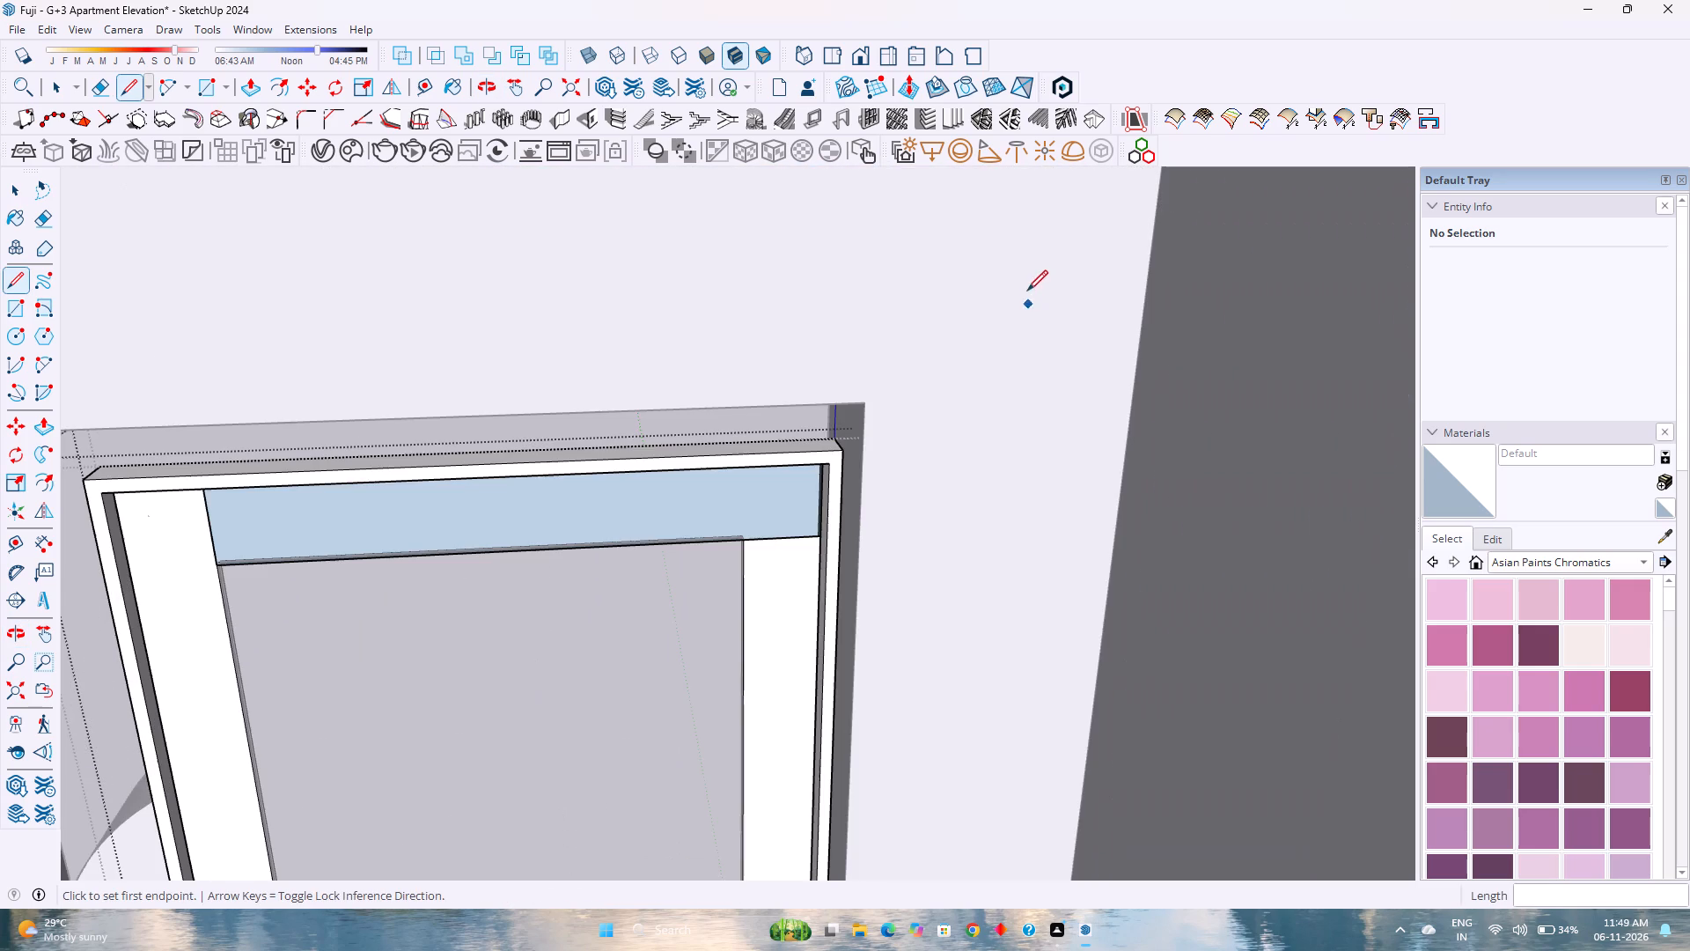
pyautogui.moveTo(1027, 291); pyautogui.dragTo(1026, 276, button='middle')
pyautogui.moveTo(680, 528); pyautogui.dragTo(708, 475, button='middle')
pyautogui.scroll(3, 743, 520)
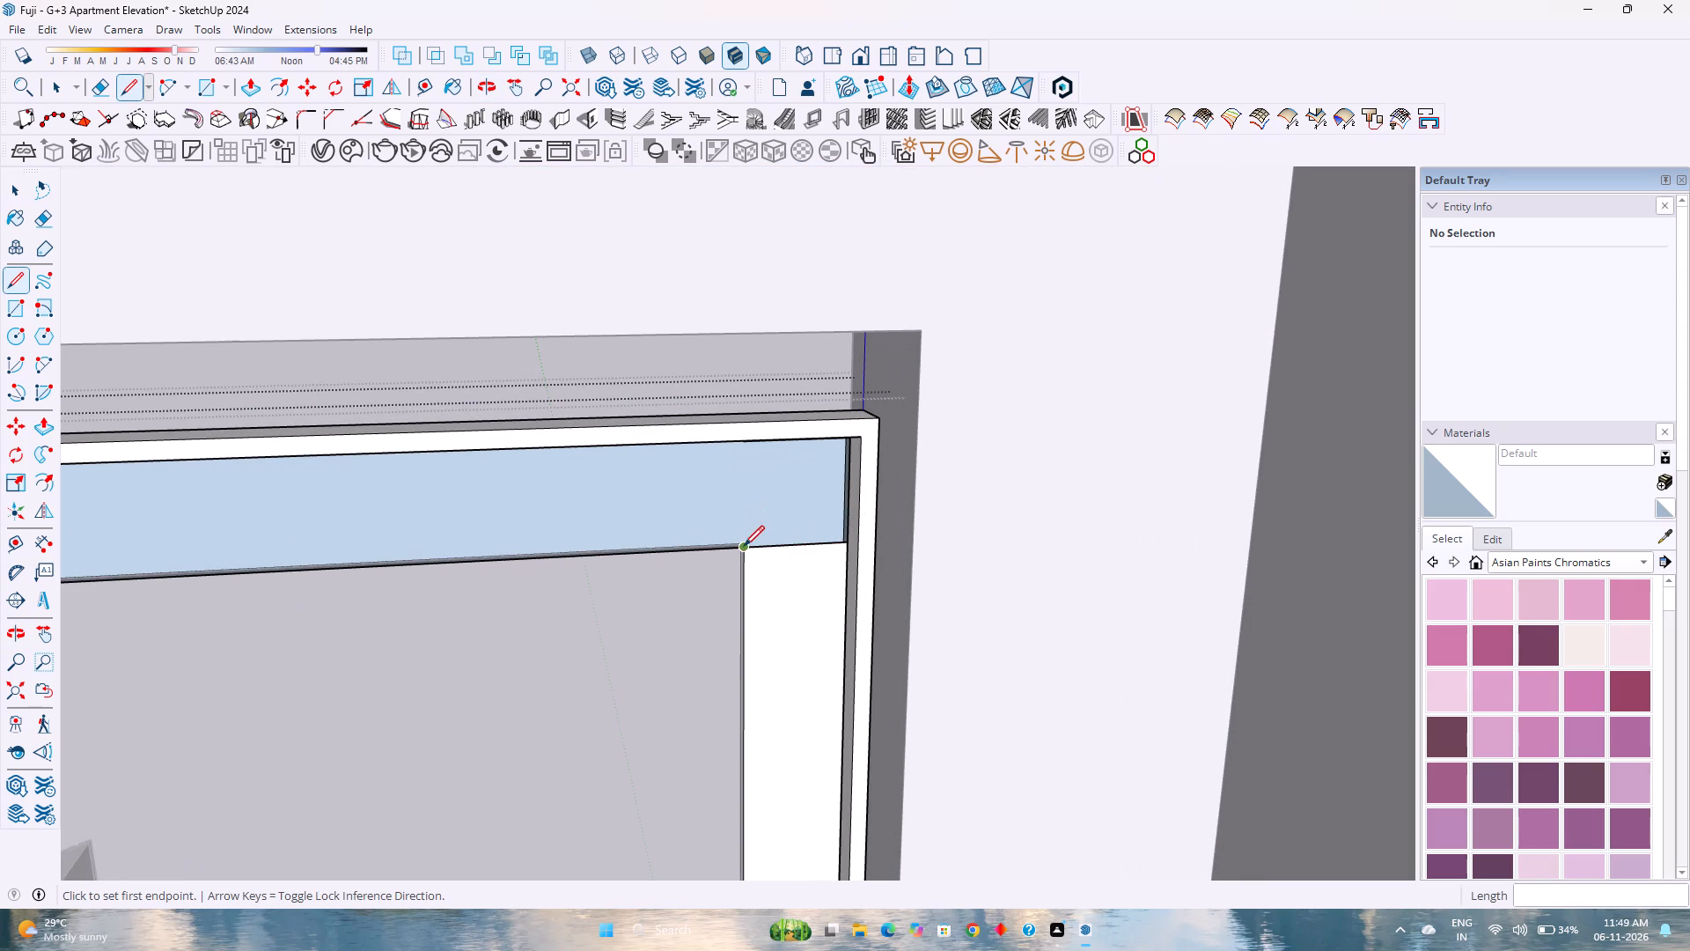
pyautogui.click(746, 546)
pyautogui.scroll(3, 744, 514)
pyautogui.moveTo(744, 514); pyautogui.dragTo(738, 423, button='middle')
pyautogui.middleClick(738, 422)
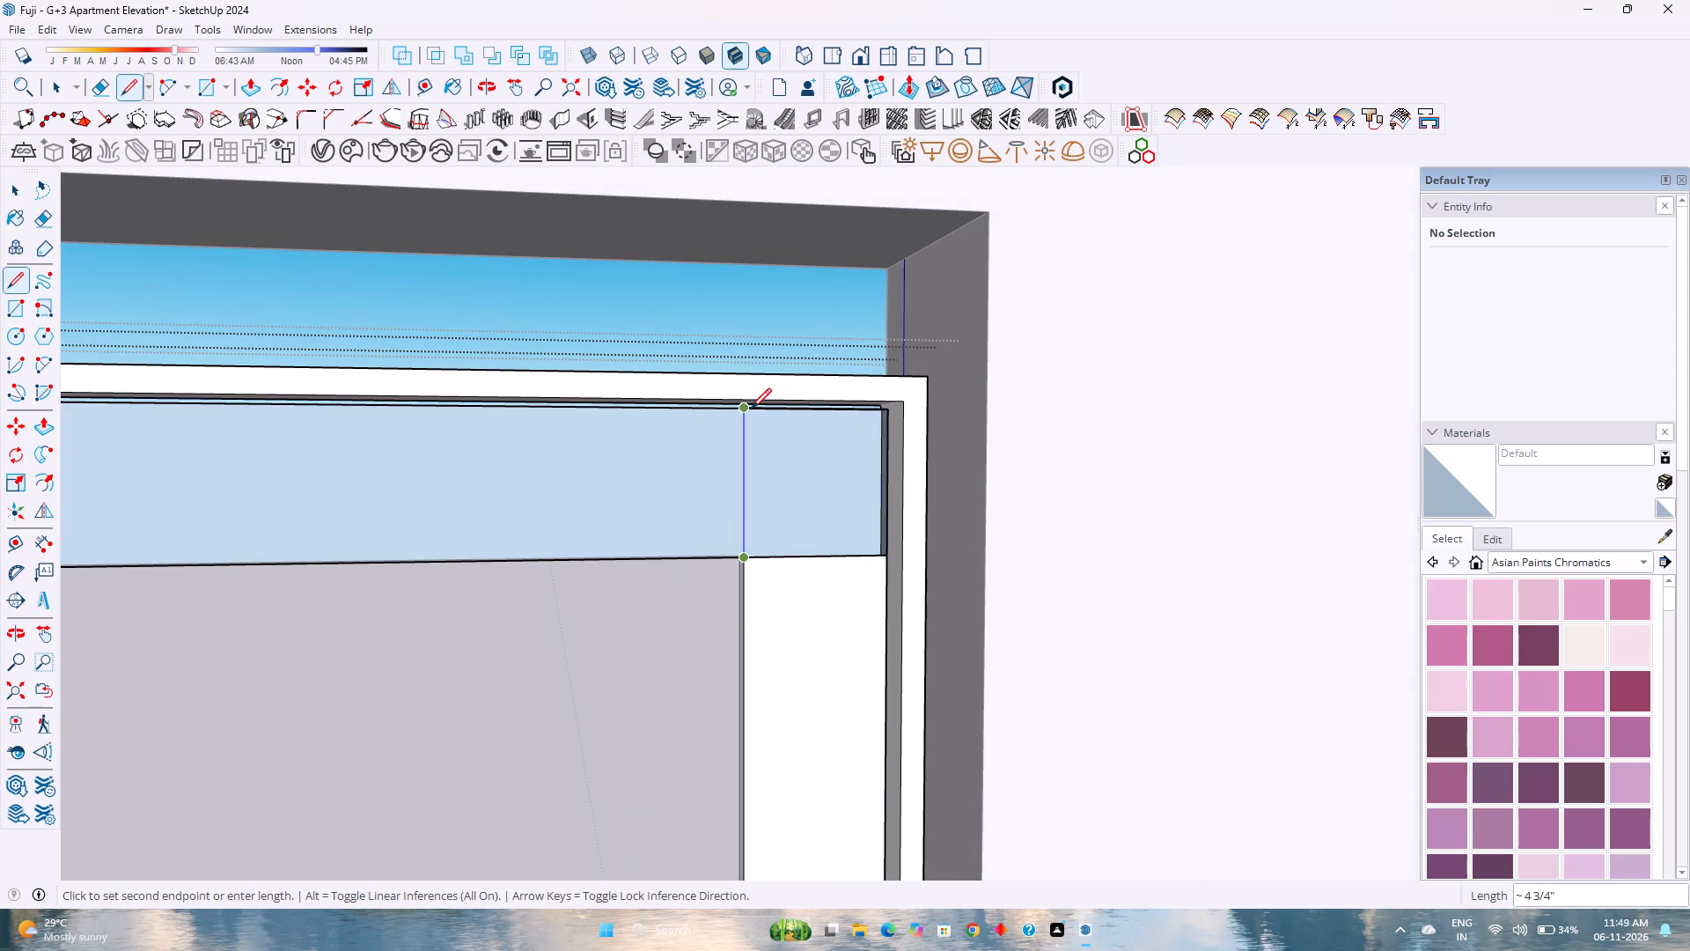
pyautogui.click(751, 409)
# Draw a rectangle of about 2' 6 5/16" by 4 3/4" over the top rail between the two vertical seams.
pyautogui.scroll(-7, 719, 436)
pyautogui.keyDown('shift'); pyautogui.moveTo(587, 476); pyautogui.dragTo(799, 467, button='middle'); pyautogui.keyUp('shift')
pyautogui.keyDown('shift'); pyautogui.middleClick(799, 467); pyautogui.keyUp('shift')
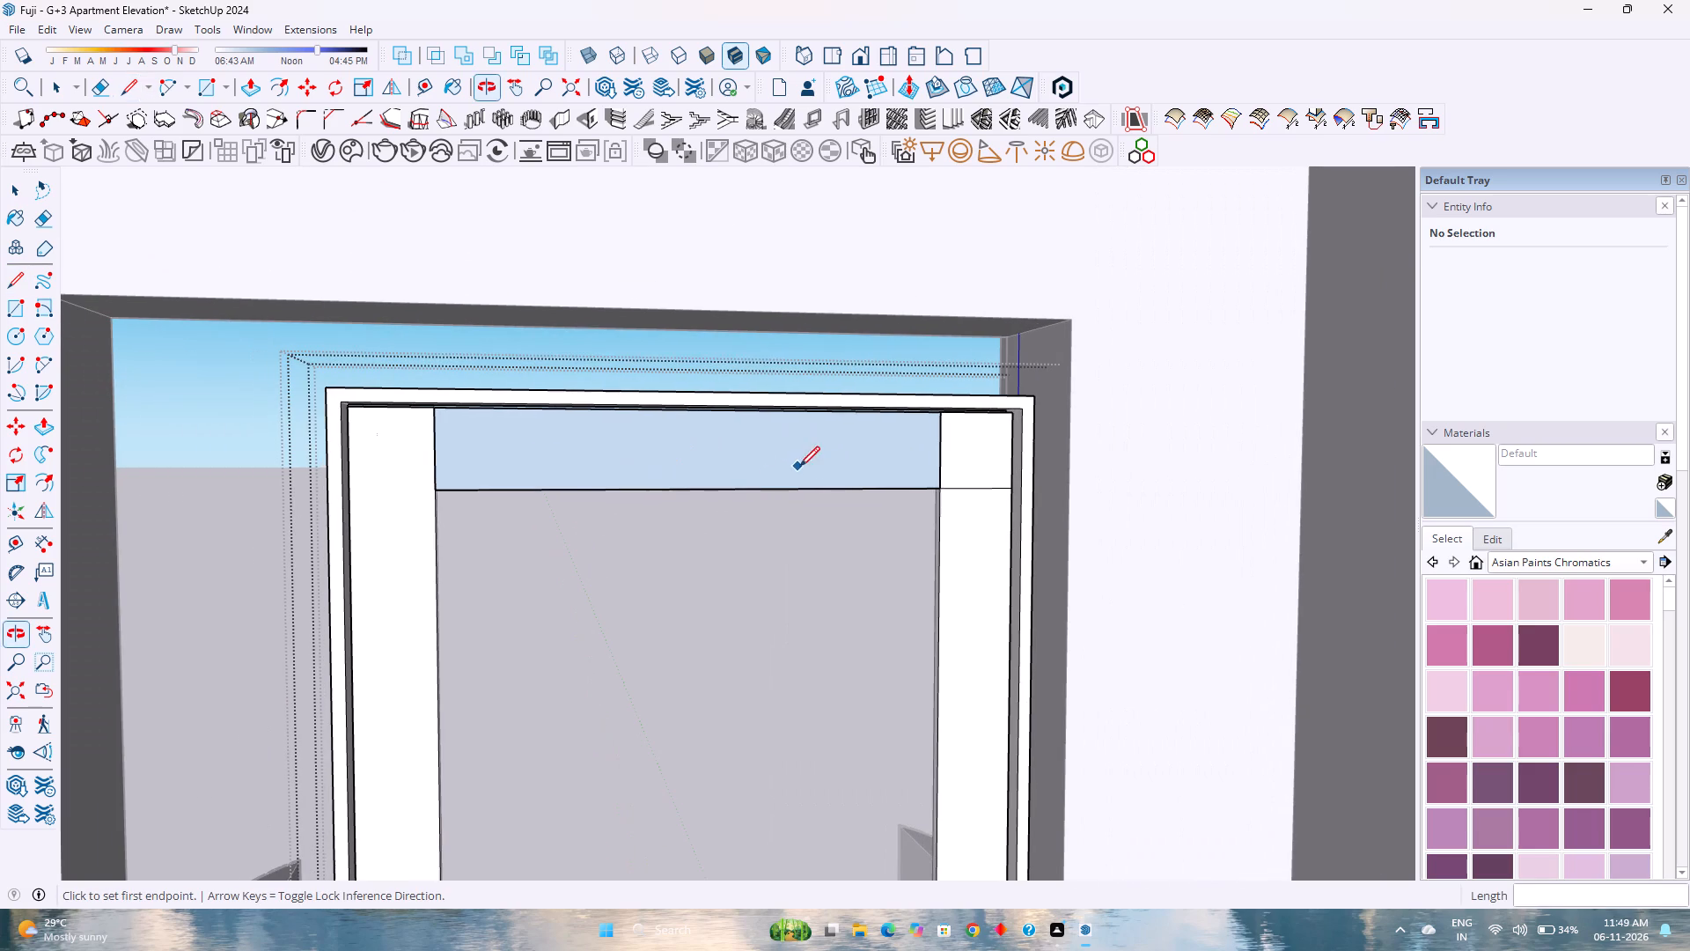
pyautogui.press('r')
pyautogui.scroll(6, 443, 414)
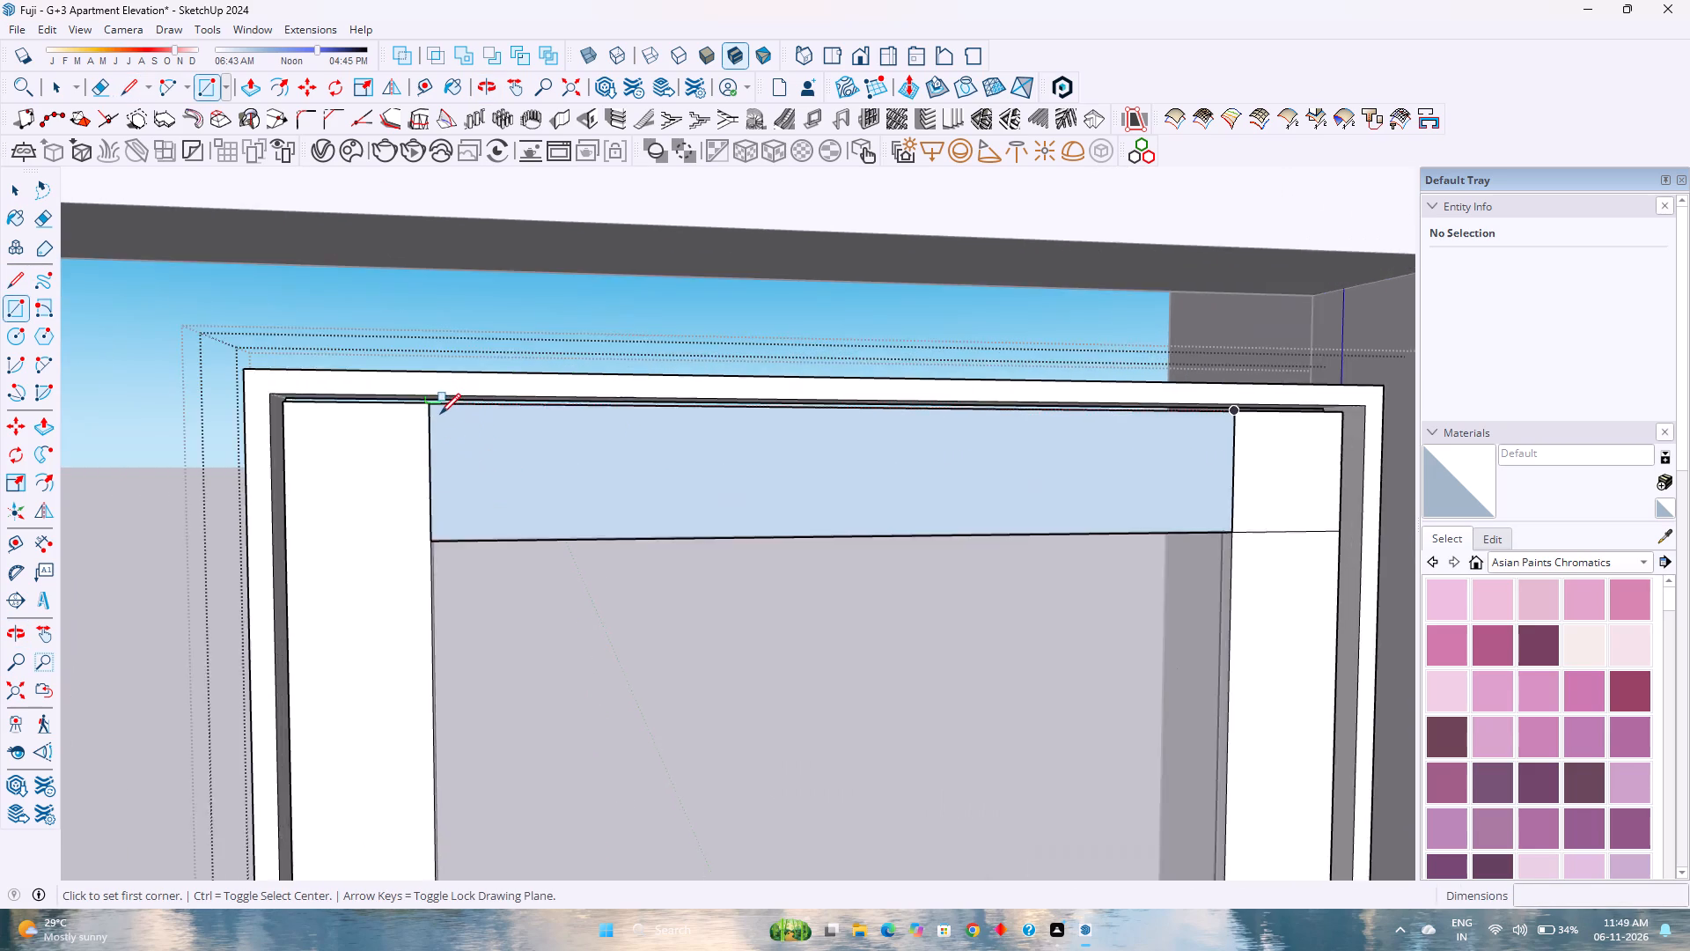
pyautogui.scroll(8, 440, 414)
pyautogui.click(416, 393)
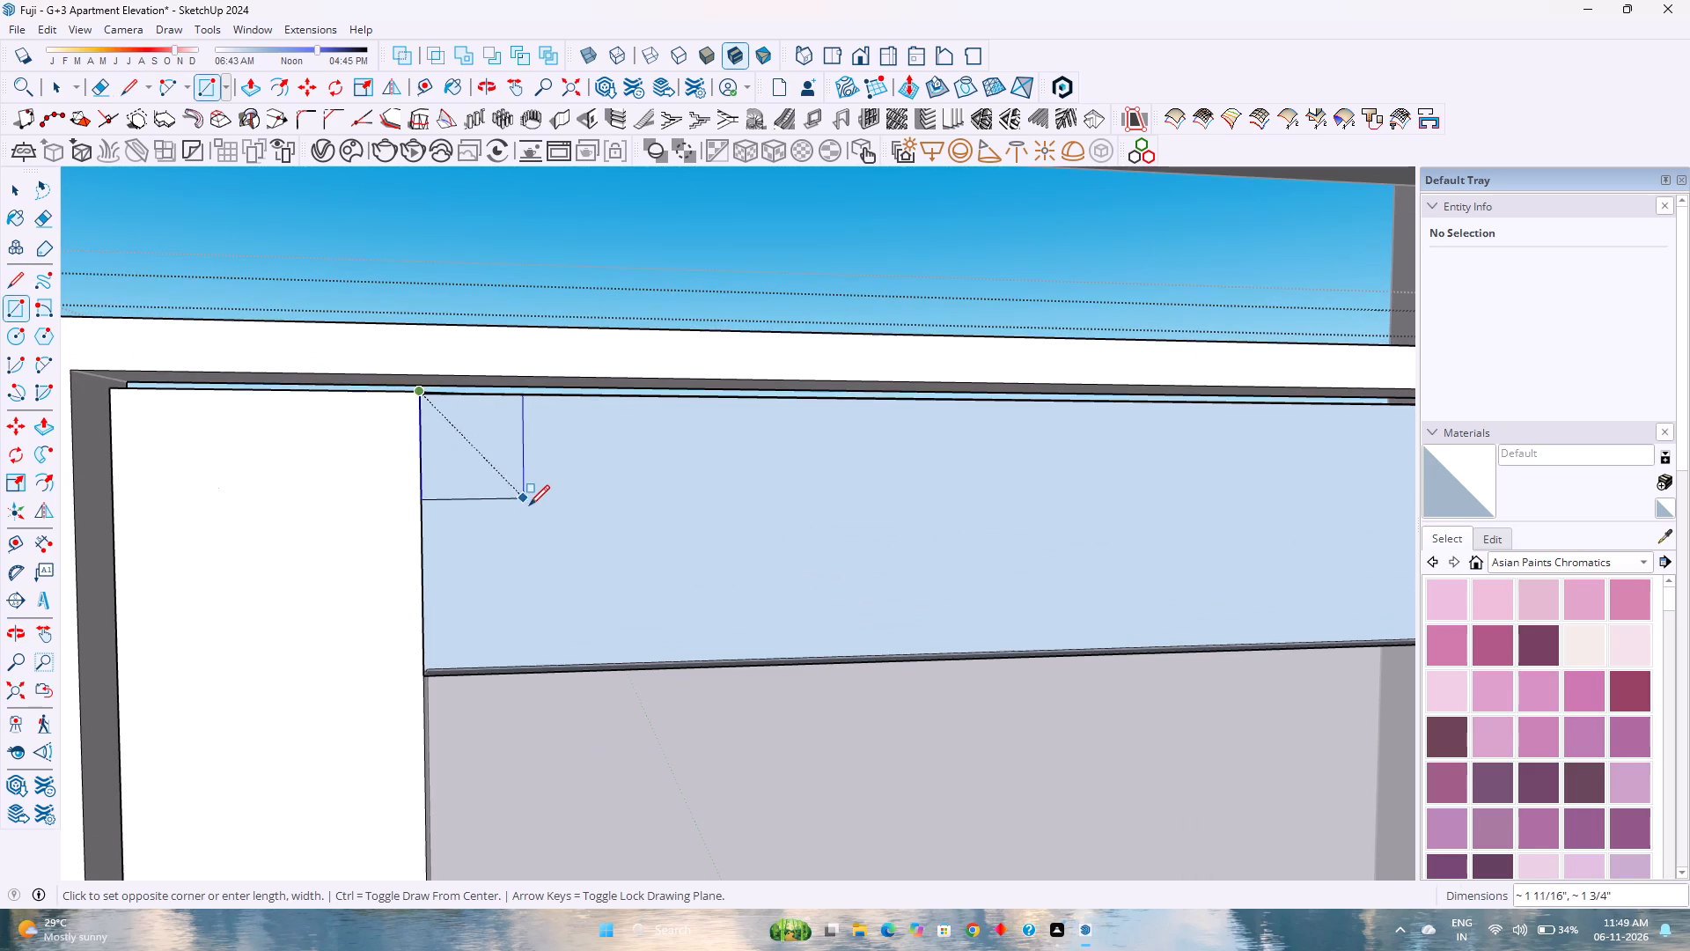
pyautogui.scroll(-5, 533, 505)
pyautogui.keyDown('shift'); pyautogui.moveTo(746, 556); pyautogui.dragTo(414, 513, button='middle'); pyautogui.keyUp('shift')
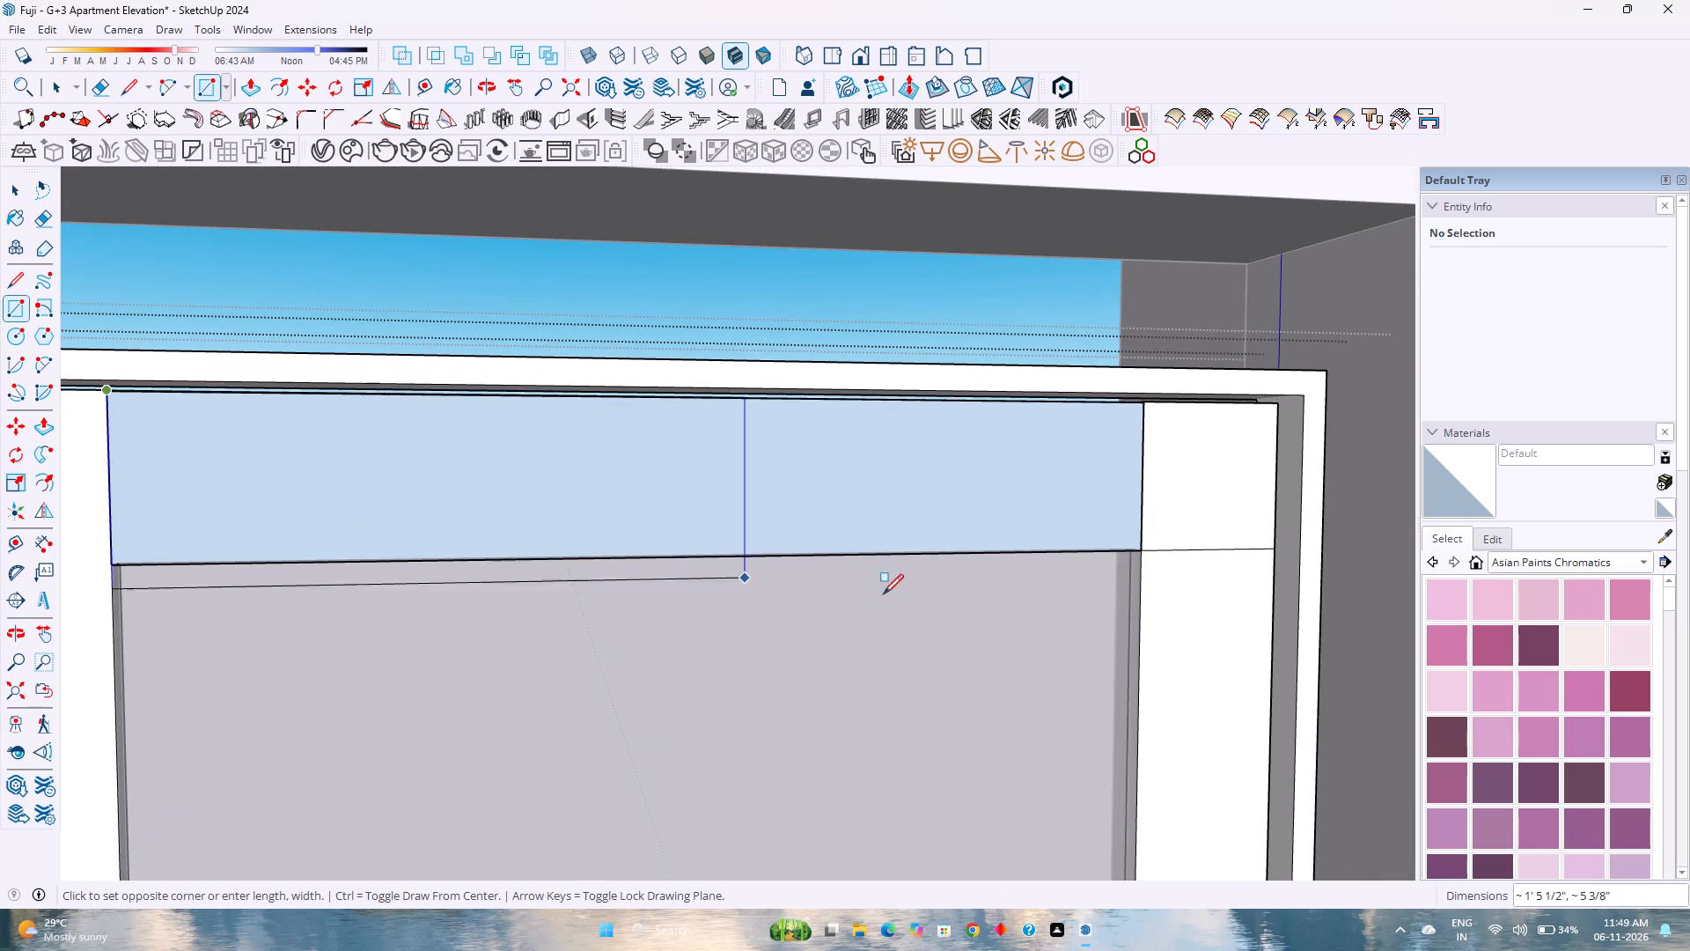
pyautogui.click(1143, 545)
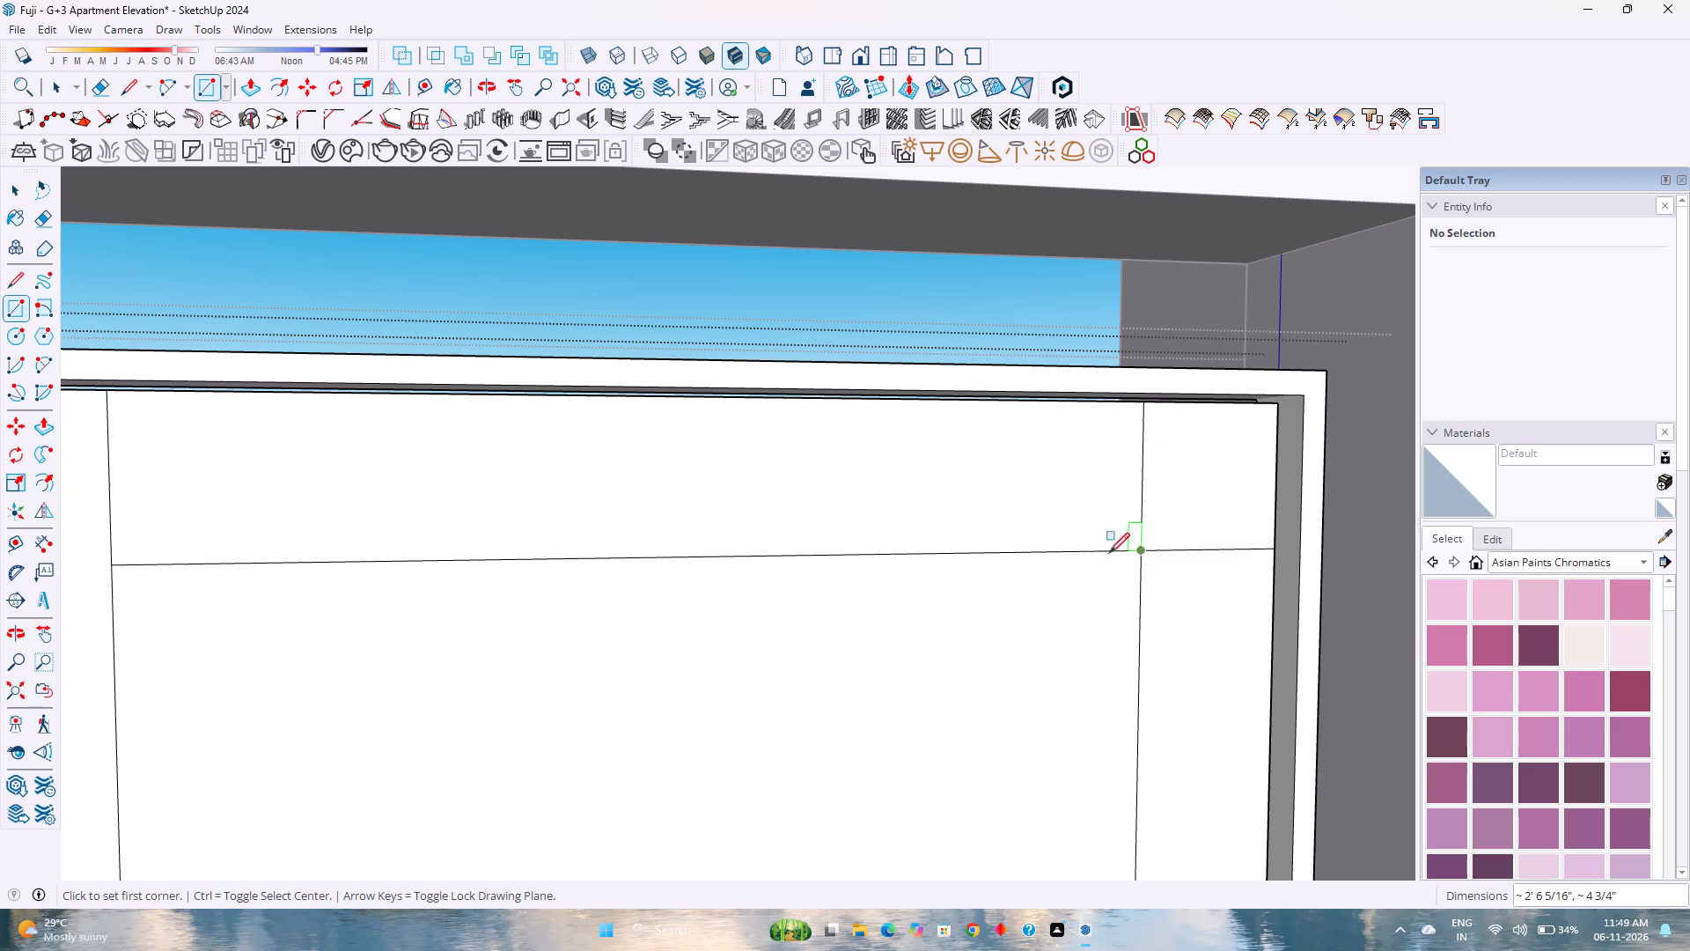
# Delete the face covering the glass opening.
pyautogui.press('space')
pyautogui.press('space')
pyautogui.click(972, 609)
pyautogui.press('Delete')
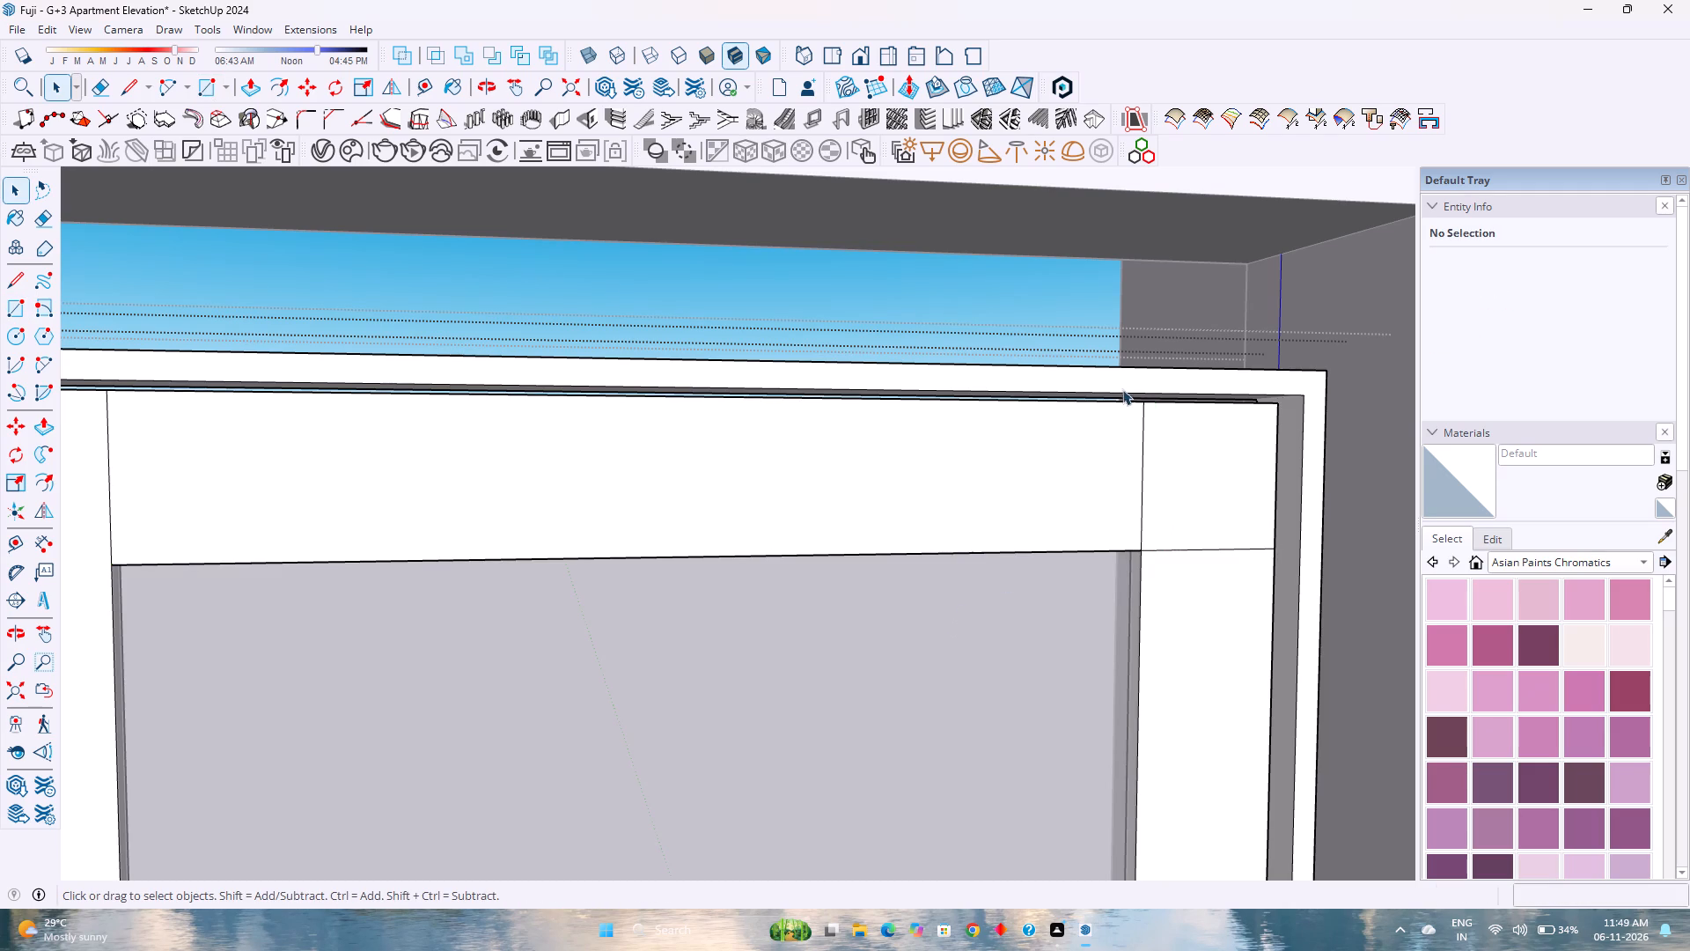
# Delete the seam edges at both top corners of the leaf's face, two beside the handle-side stile and one opposite.
pyautogui.click(1143, 461)
pyautogui.press('Delete')
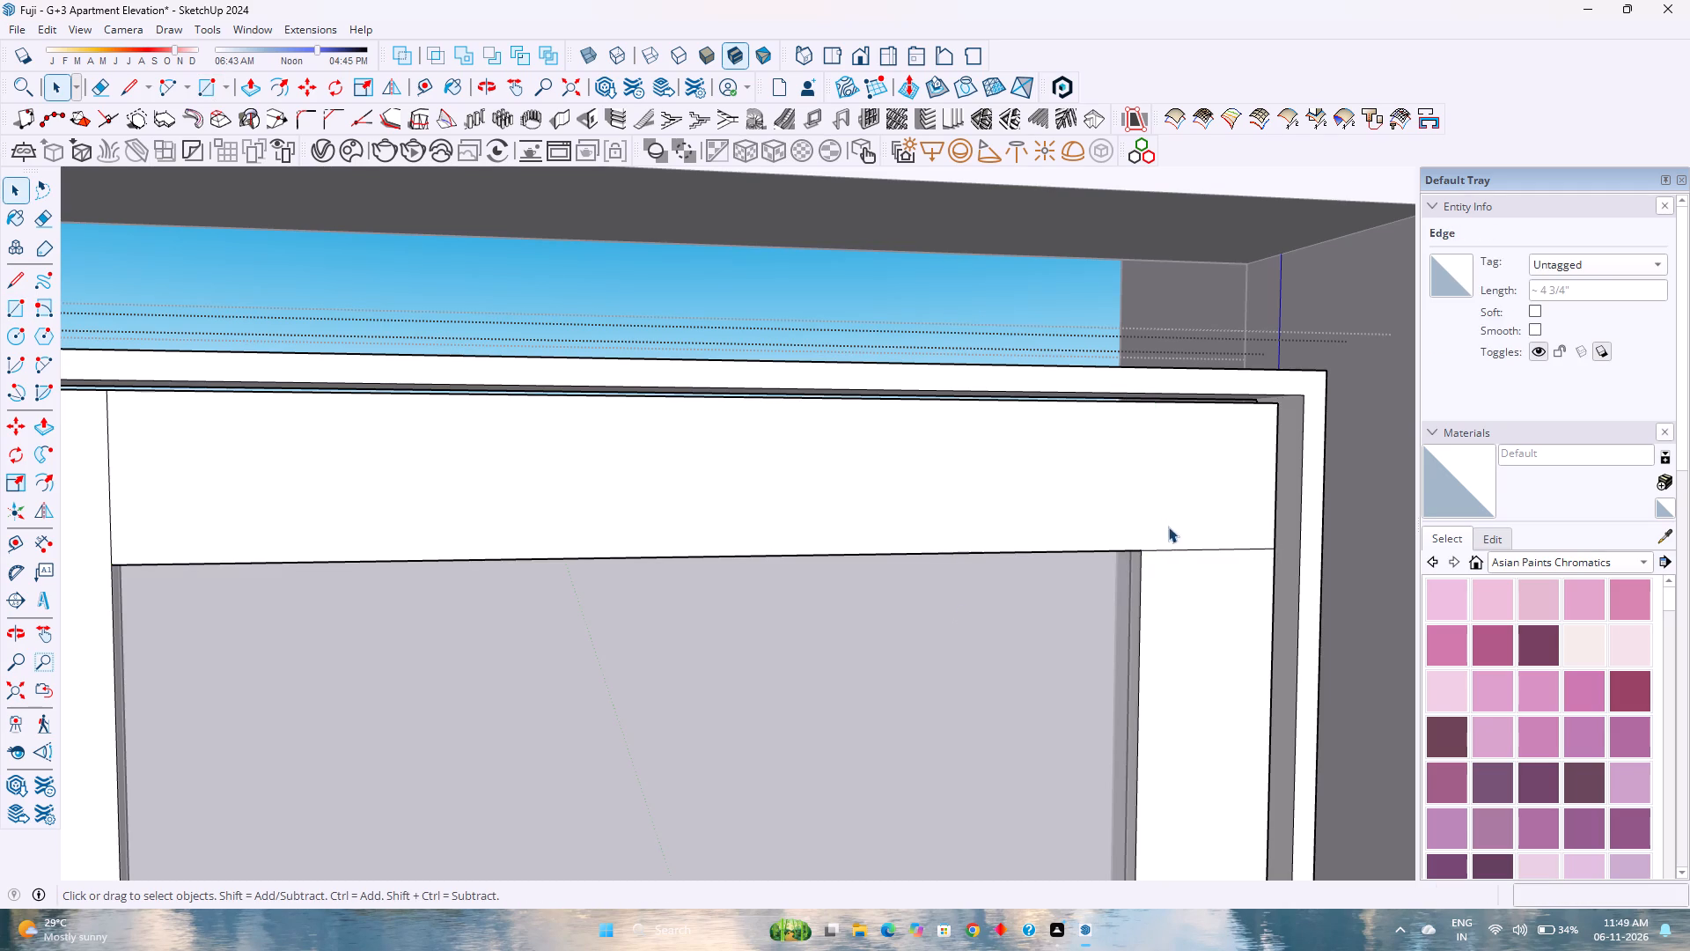
pyautogui.click(1179, 549)
pyautogui.press('Delete')
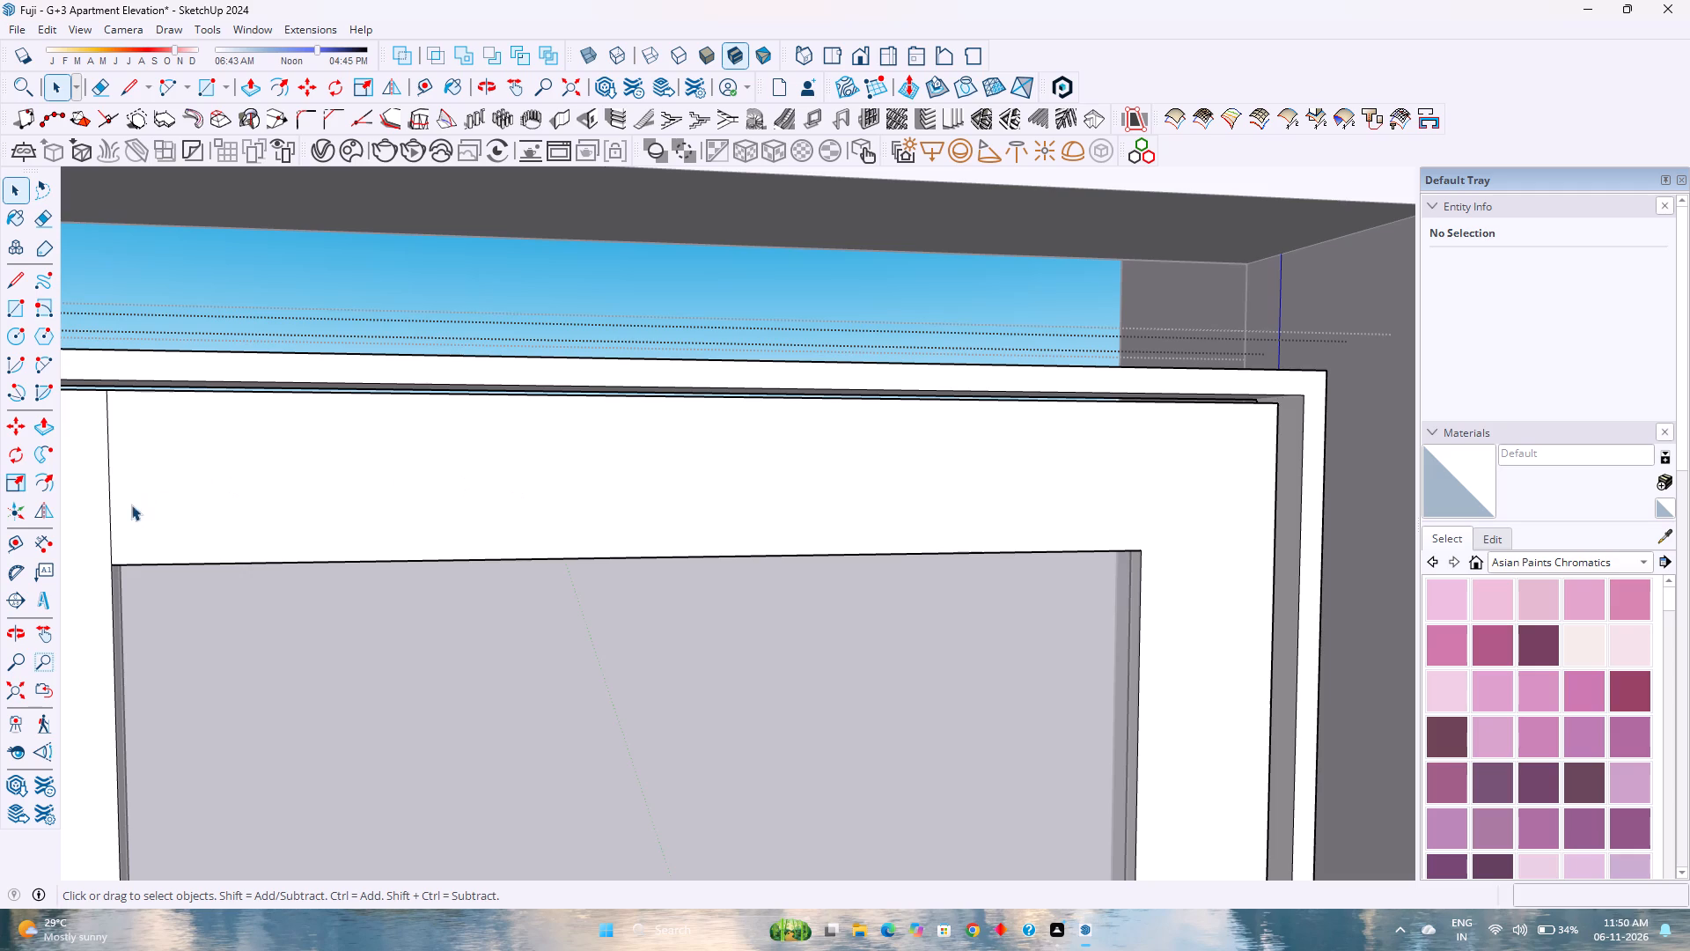
pyautogui.click(110, 518)
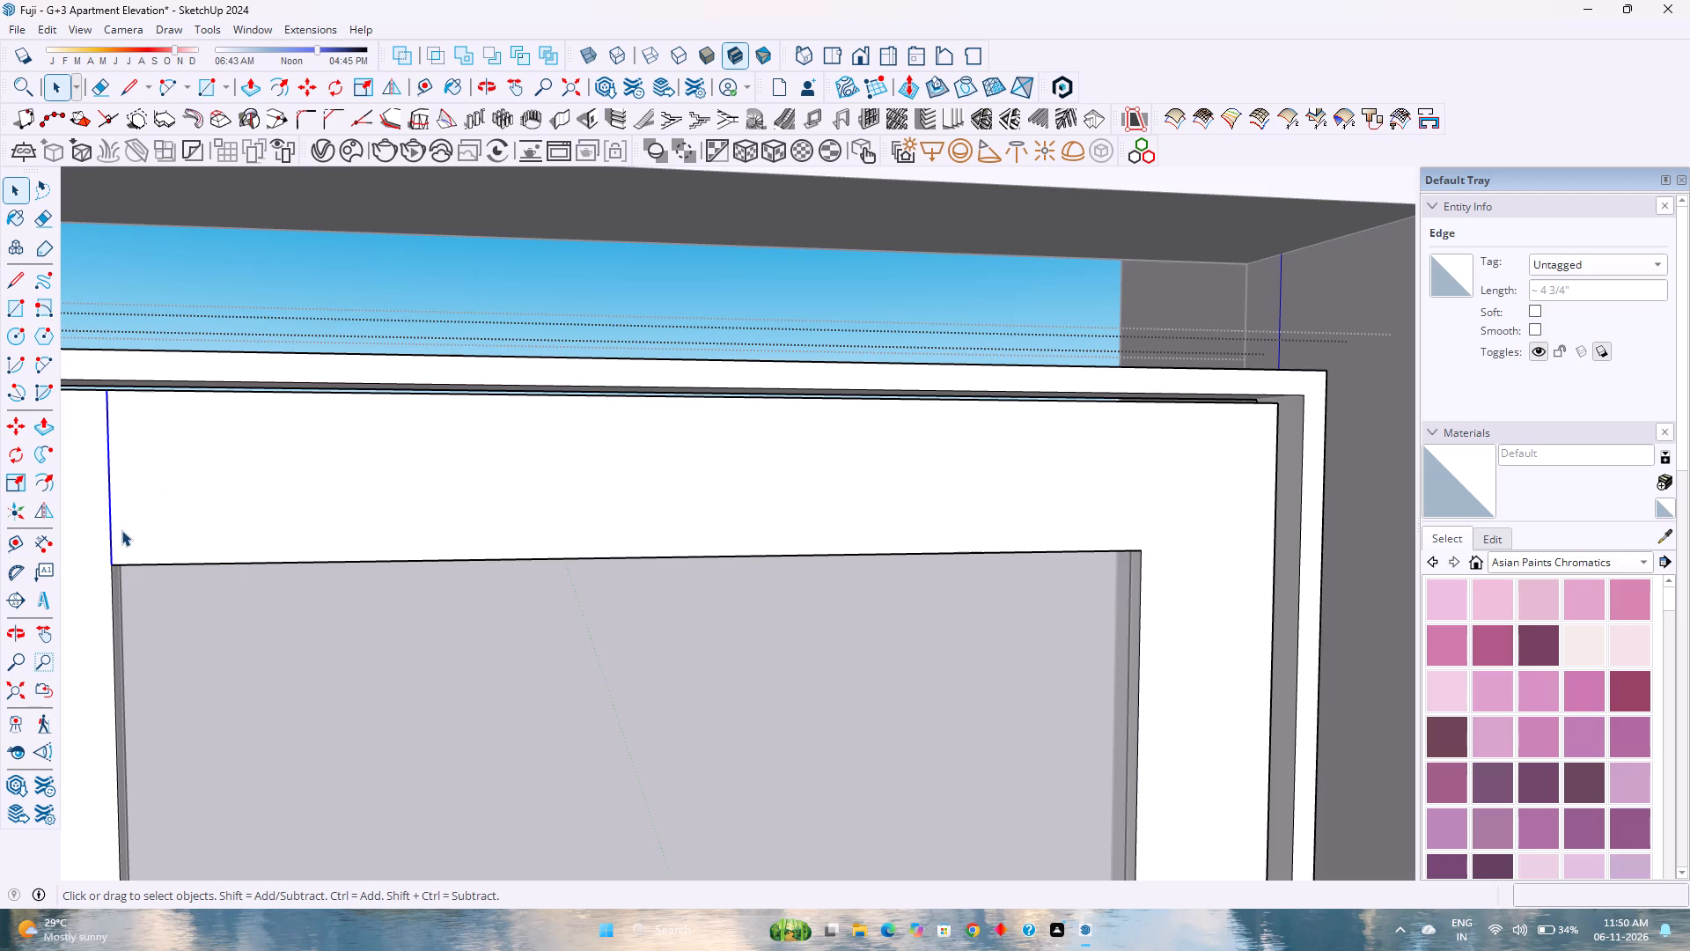
pyautogui.press('Delete')
# Delete the vertical seam edge across the bottom rail below the glass opening's corner opposite the handle.
pyautogui.scroll(-5, 212, 508)
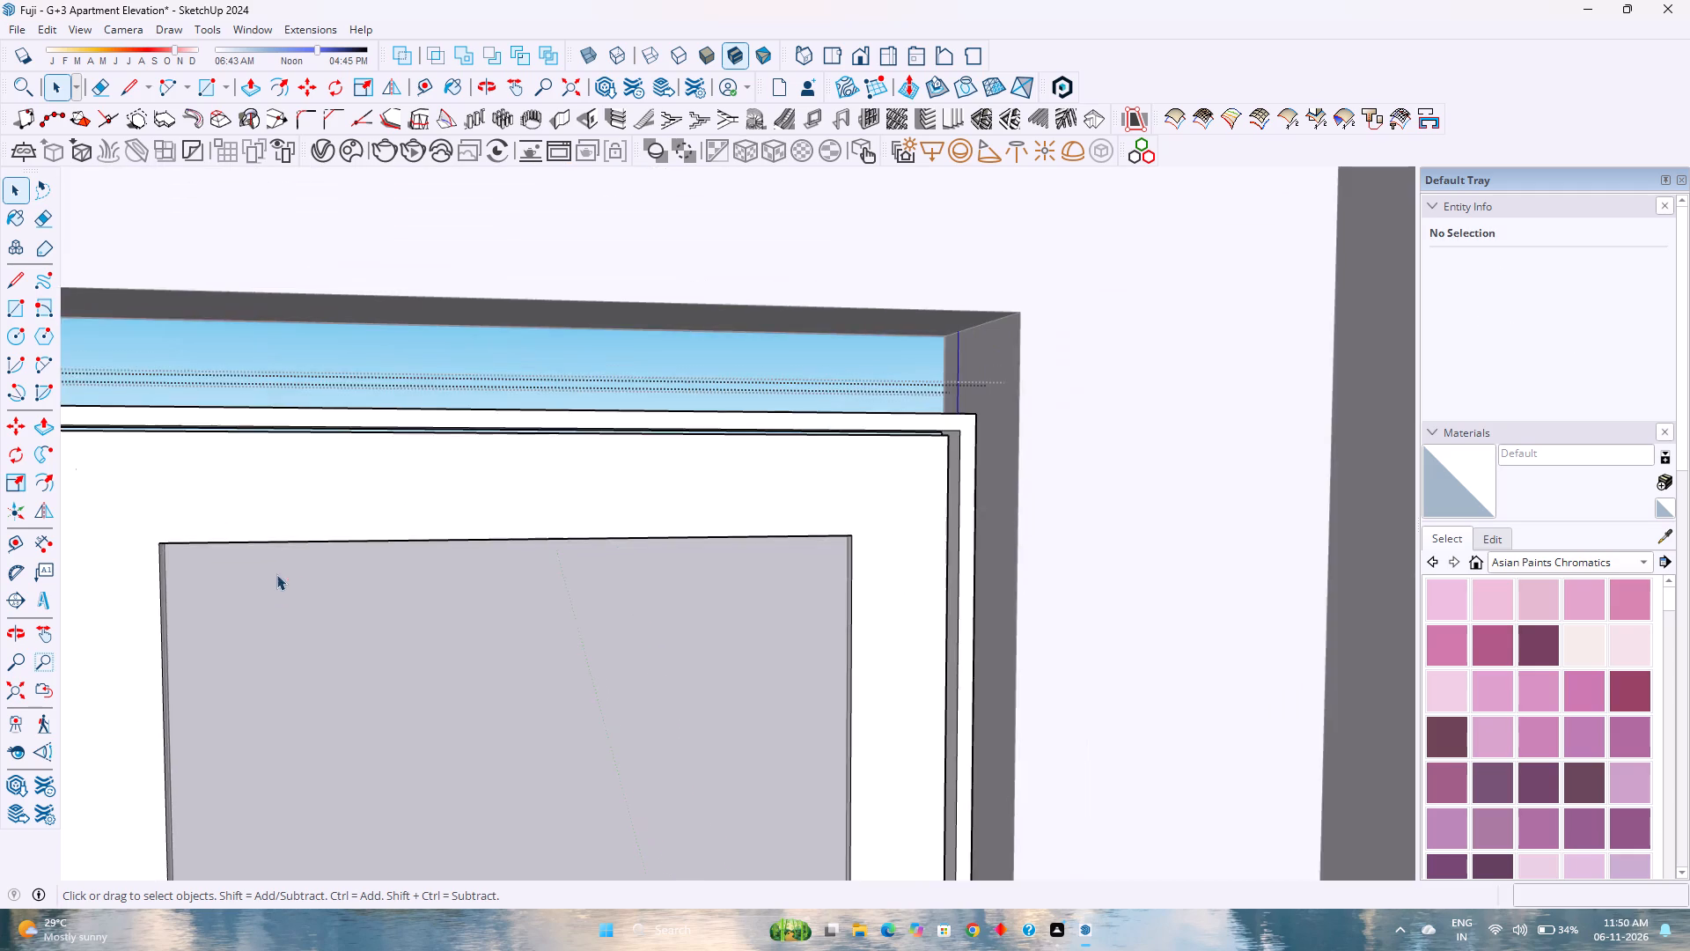
pyautogui.keyDown('shift'); pyautogui.moveTo(283, 578); pyautogui.dragTo(292, 571, button='middle'); pyautogui.keyUp('shift')
pyautogui.keyDown('shift'); pyautogui.moveTo(319, 547); pyautogui.dragTo(490, 402, button='middle'); pyautogui.keyUp('shift')
pyautogui.keyDown('shift'); pyautogui.middleClick(496, 398); pyautogui.keyUp('shift')
pyautogui.scroll(-7, 516, 388)
pyautogui.keyDown('shift'); pyautogui.moveTo(515, 675); pyautogui.dragTo(552, 480, button='middle'); pyautogui.keyUp('shift')
pyautogui.scroll(-5, 565, 469)
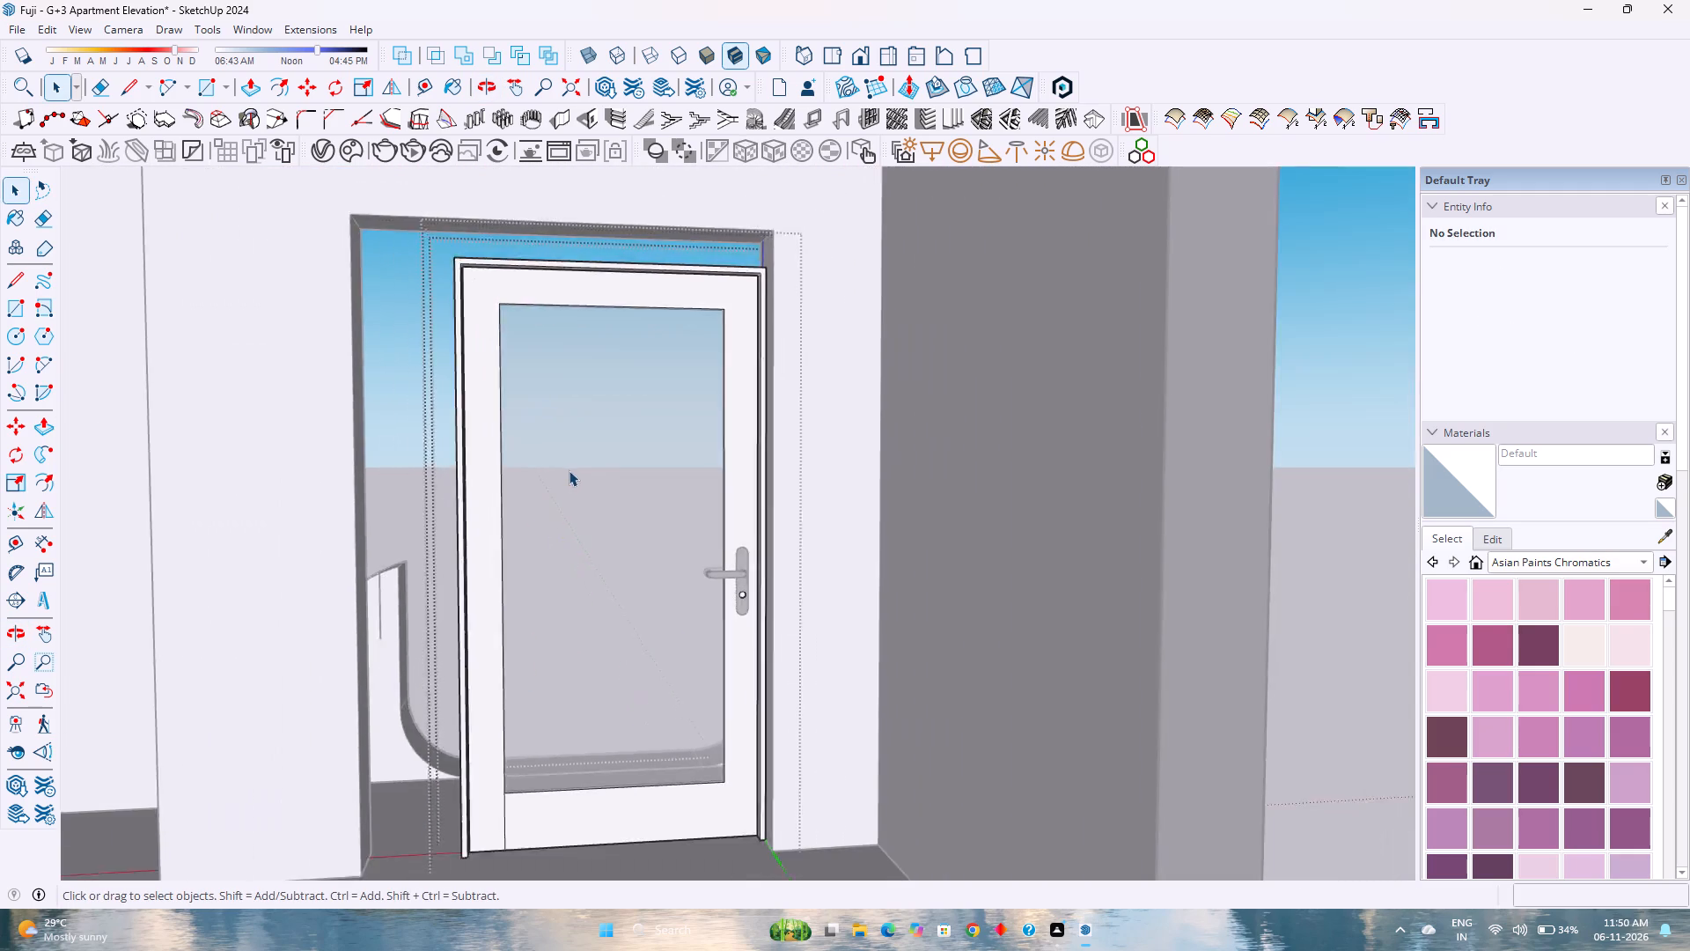
pyautogui.scroll(-2, 569, 470)
pyautogui.keyDown('shift'); pyautogui.moveTo(593, 615); pyautogui.dragTo(605, 502, button='middle'); pyautogui.keyUp('shift')
pyautogui.keyDown('shift'); pyautogui.middleClick(606, 500); pyautogui.keyUp('shift')
pyautogui.scroll(7, 554, 640)
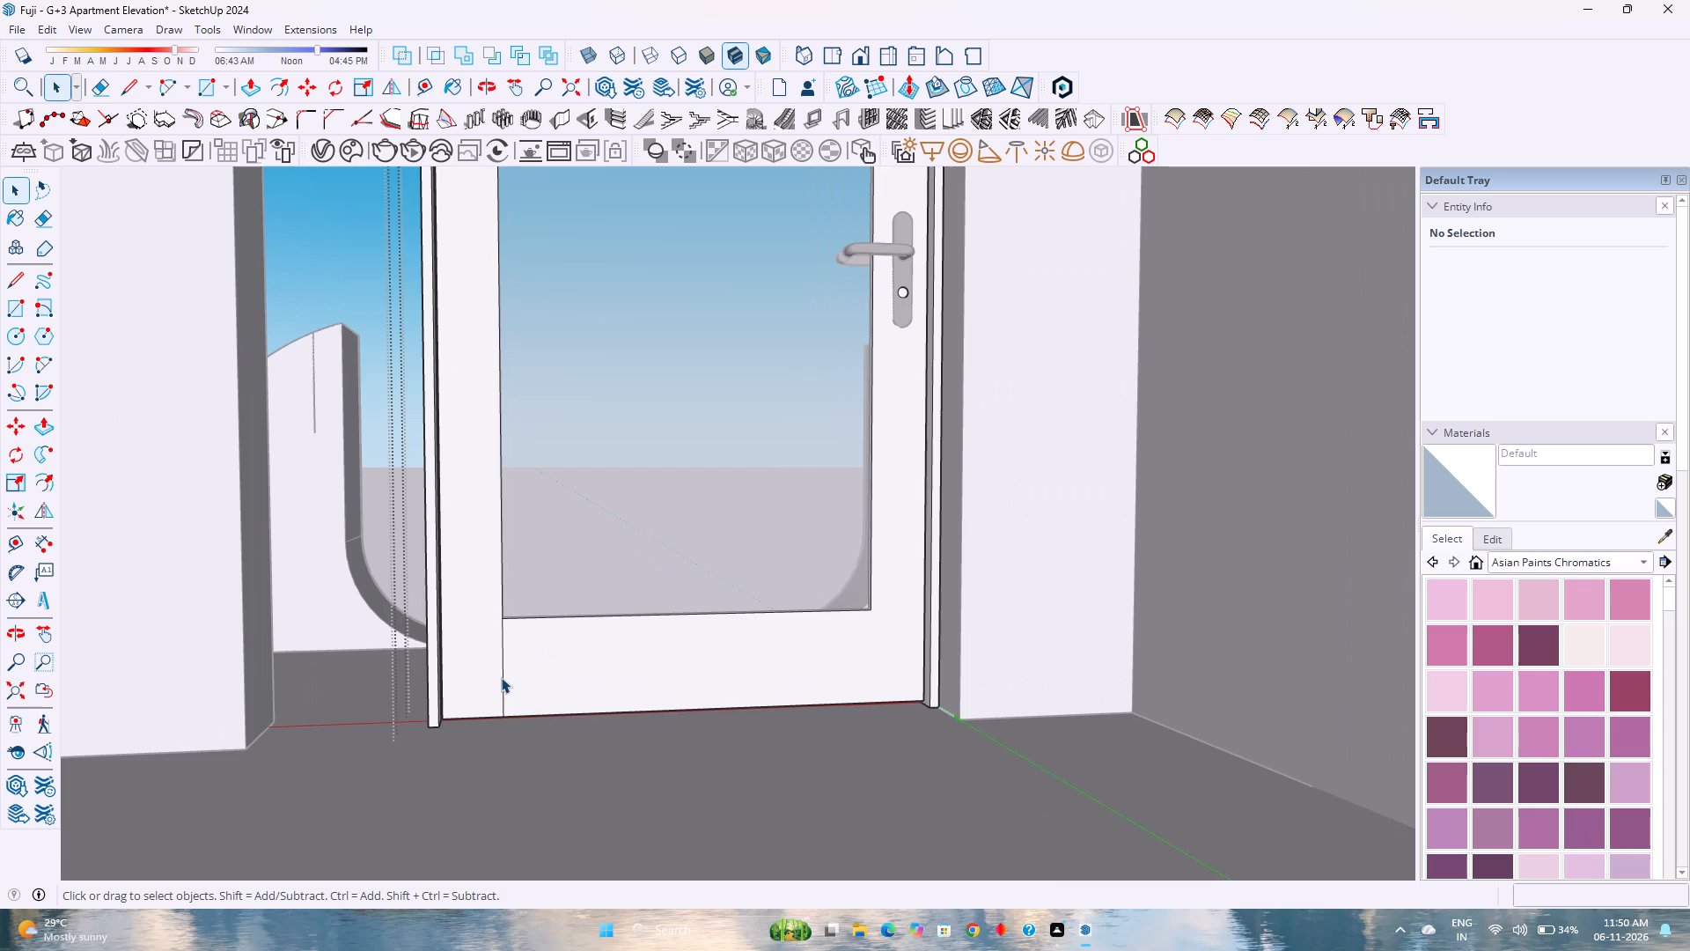
pyautogui.click(504, 674)
pyautogui.press('Delete')
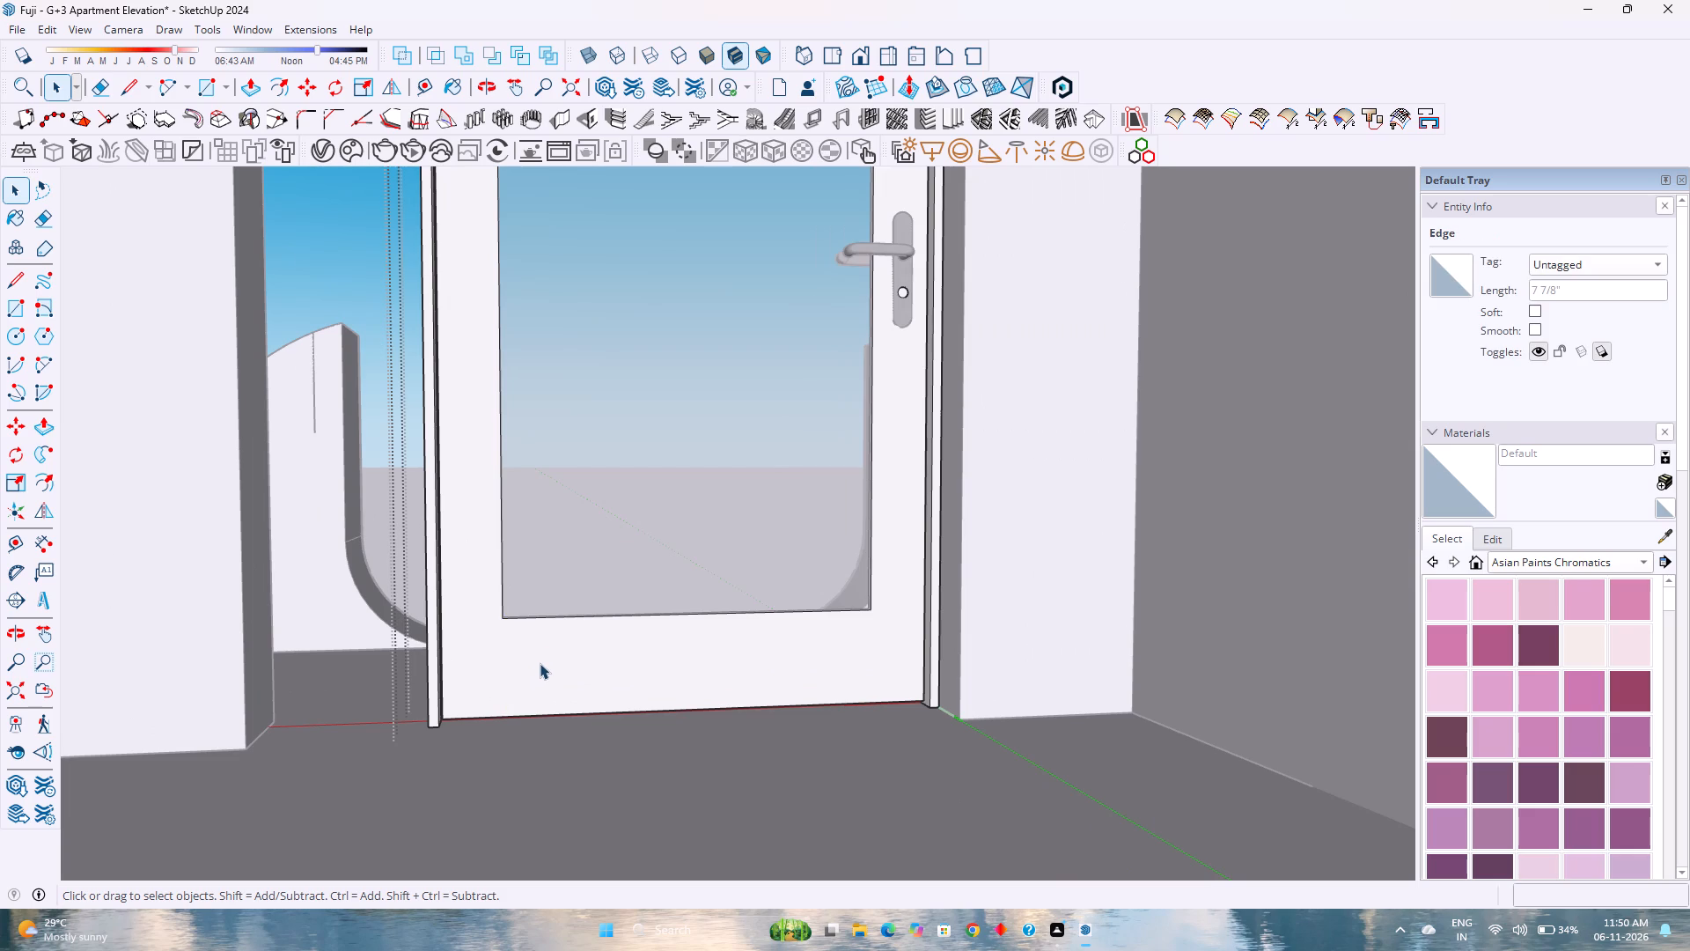
# Examine the door leaf's frame and glass from several angles for remaining seams.
pyautogui.moveTo(540, 663); pyautogui.dragTo(730, 827, button='middle')
pyautogui.moveTo(731, 826); pyautogui.dragTo(738, 818, button='middle')
pyautogui.scroll(5, 717, 586)
pyautogui.moveTo(727, 572); pyautogui.dragTo(898, 684, button='middle')
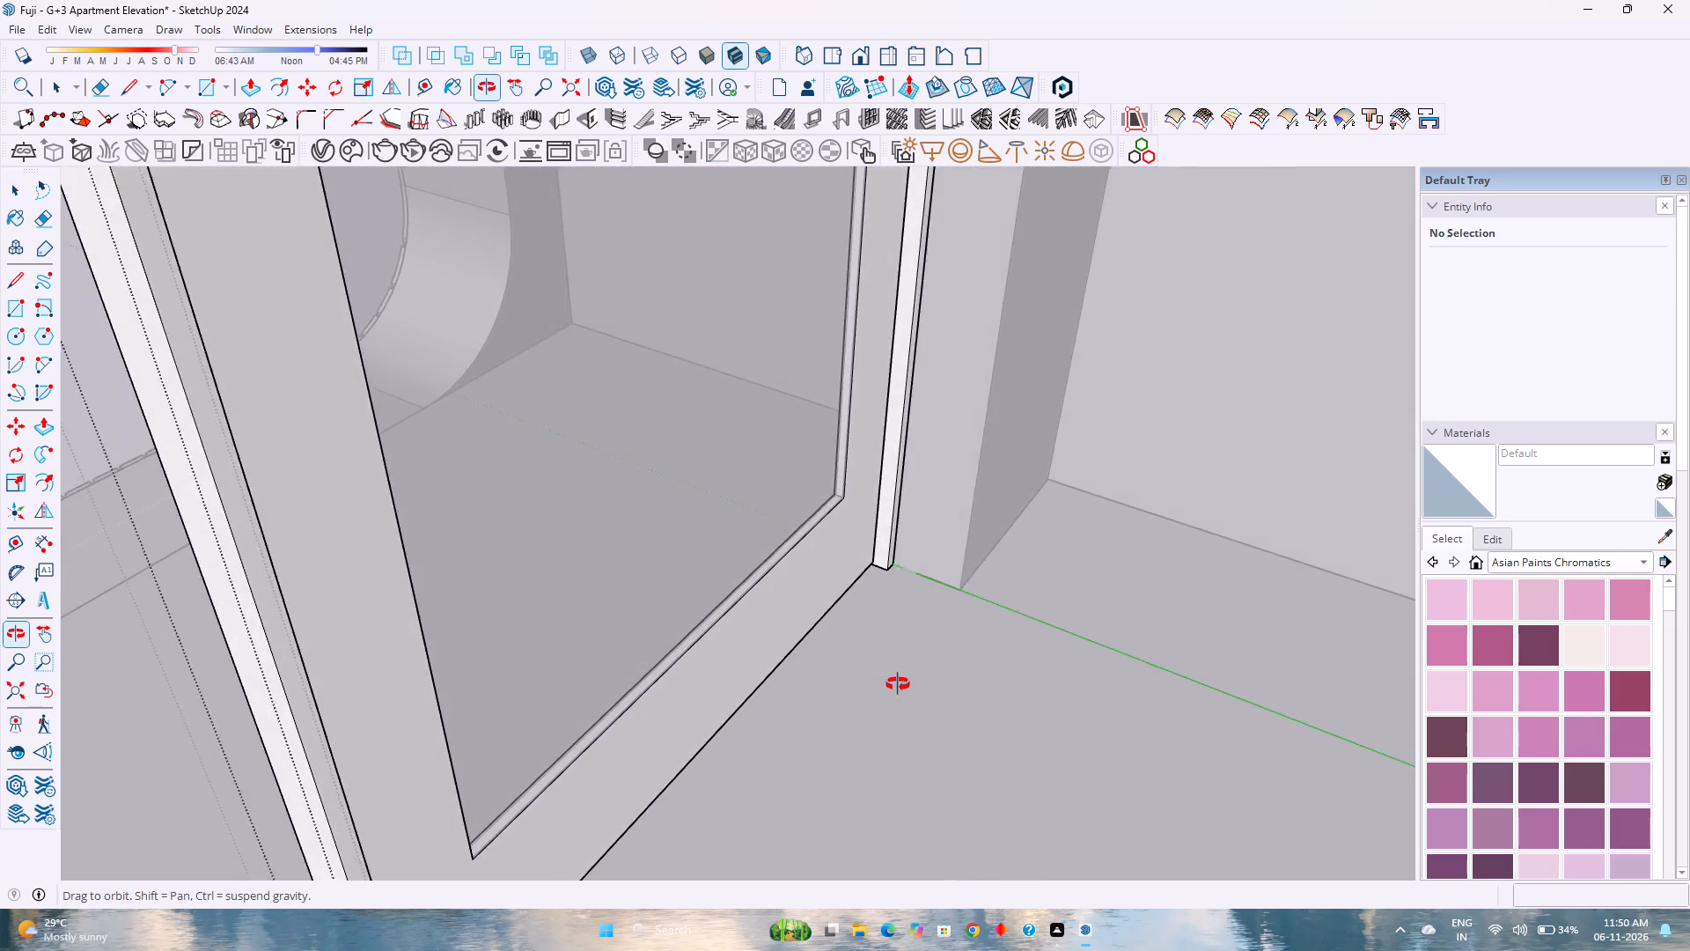
pyautogui.moveTo(898, 684); pyautogui.dragTo(484, 638, button='middle')
pyautogui.middleClick(484, 638)
pyautogui.scroll(-4, 473, 632)
pyautogui.keyDown('shift'); pyautogui.moveTo(503, 542); pyautogui.dragTo(621, 751, button='middle'); pyautogui.keyUp('shift')
pyautogui.keyDown('shift'); pyautogui.moveTo(626, 770); pyautogui.dragTo(630, 780, button='middle'); pyautogui.keyUp('shift')
pyautogui.scroll(-4, 603, 721)
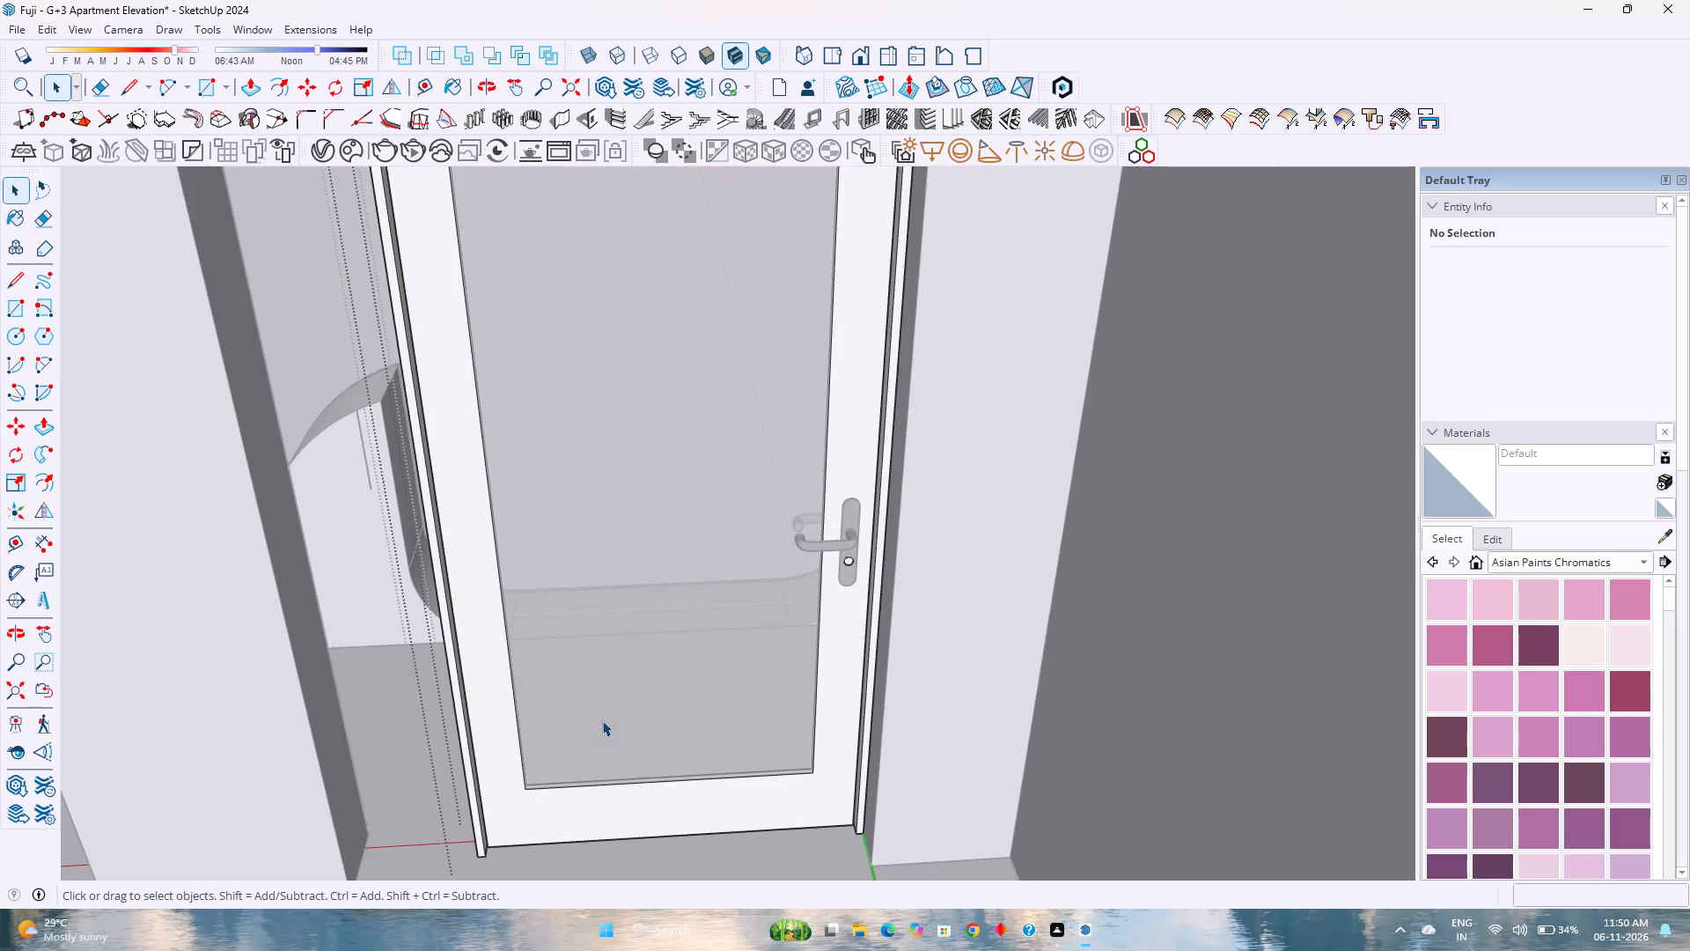
pyautogui.scroll(-5, 602, 720)
pyautogui.keyDown('shift'); pyautogui.middleClick(604, 663); pyautogui.keyUp('shift')
pyautogui.keyDown('shift'); pyautogui.moveTo(604, 663); pyautogui.dragTo(617, 778, button='middle'); pyautogui.keyUp('shift')
pyautogui.scroll(2, 677, 649)
pyautogui.keyDown('shift'); pyautogui.scroll(1, 850, 454); pyautogui.keyUp('shift')
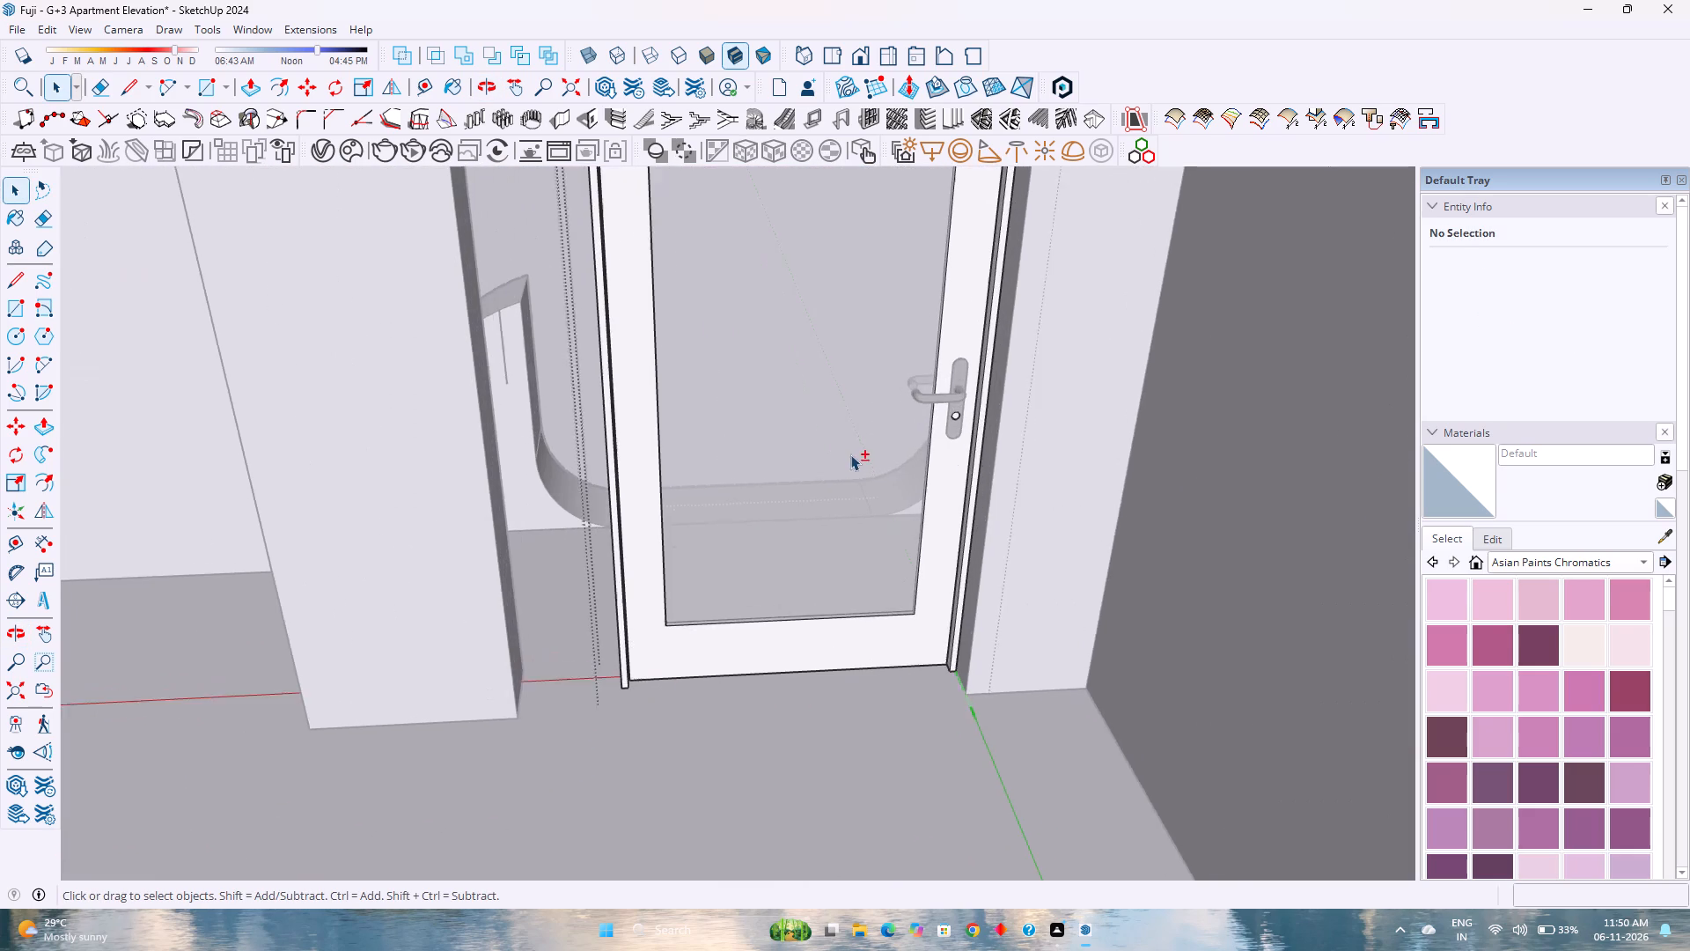
pyautogui.keyDown('shift'); pyautogui.moveTo(850, 454); pyautogui.dragTo(849, 475, button='middle'); pyautogui.keyUp('shift')
pyautogui.keyDown('shift'); pyautogui.moveTo(847, 485); pyautogui.dragTo(687, 774, button='middle'); pyautogui.keyUp('shift')
pyautogui.keyDown('shift'); pyautogui.middleClick(664, 804); pyautogui.keyUp('shift')
# Open the door handle for editing and inspect its back plate and lever.
pyautogui.scroll(5, 711, 751)
pyautogui.moveTo(747, 726); pyautogui.dragTo(922, 703, button='middle')
pyautogui.doubleClick(870, 639)
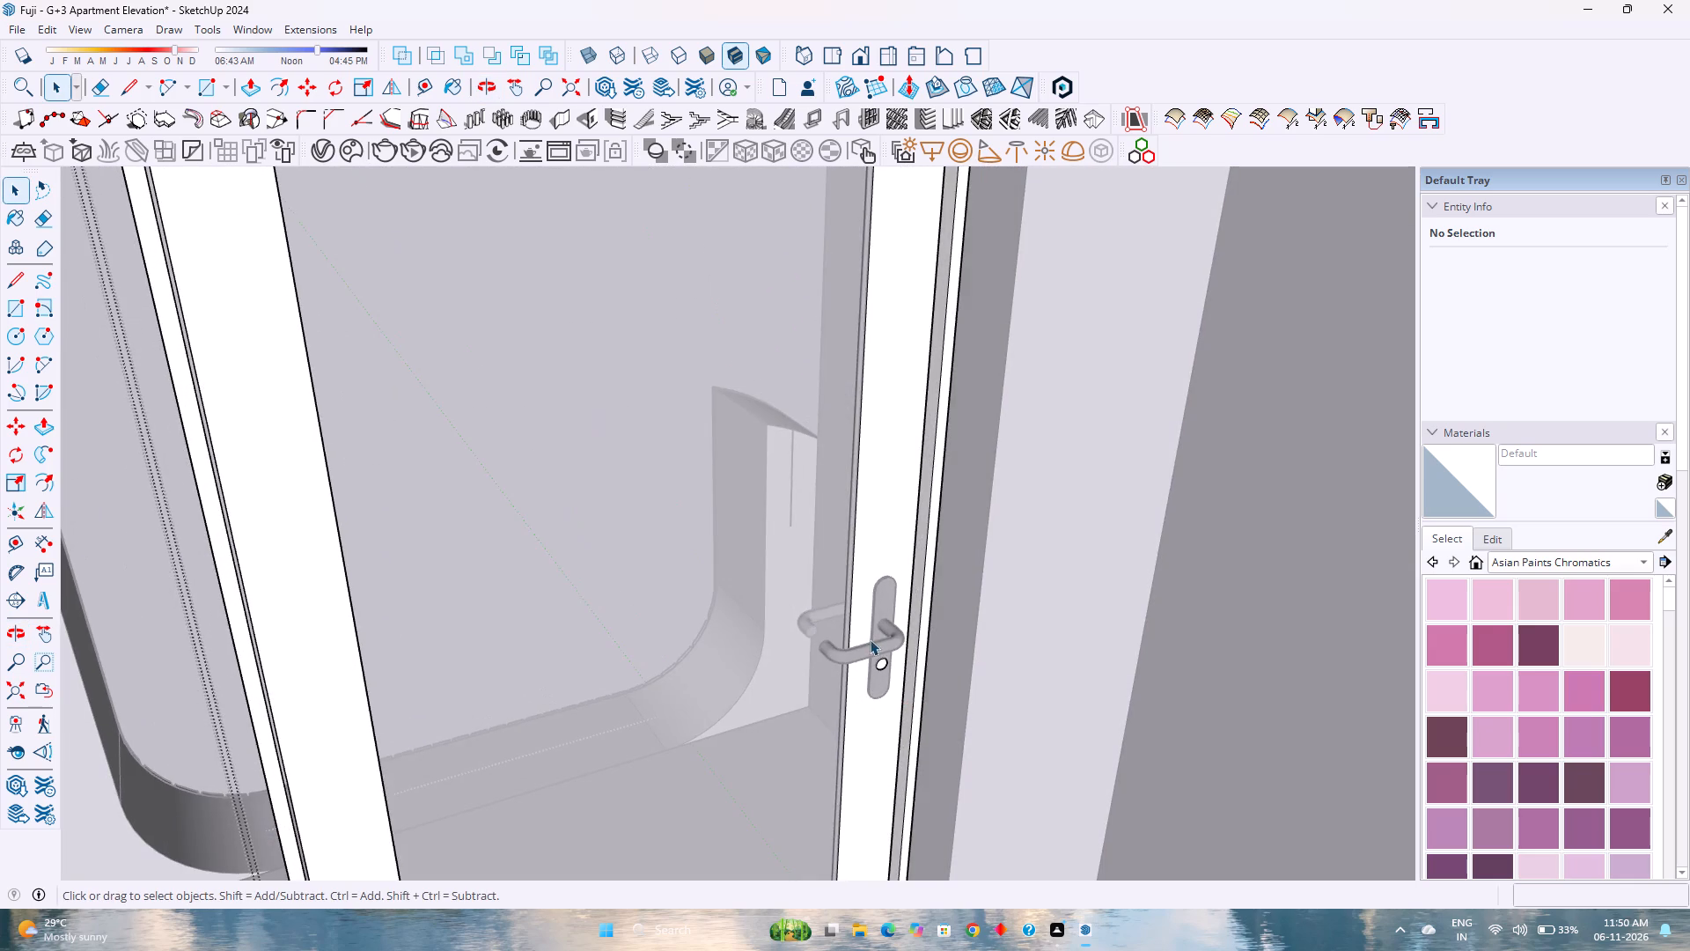
pyautogui.scroll(8, 871, 643)
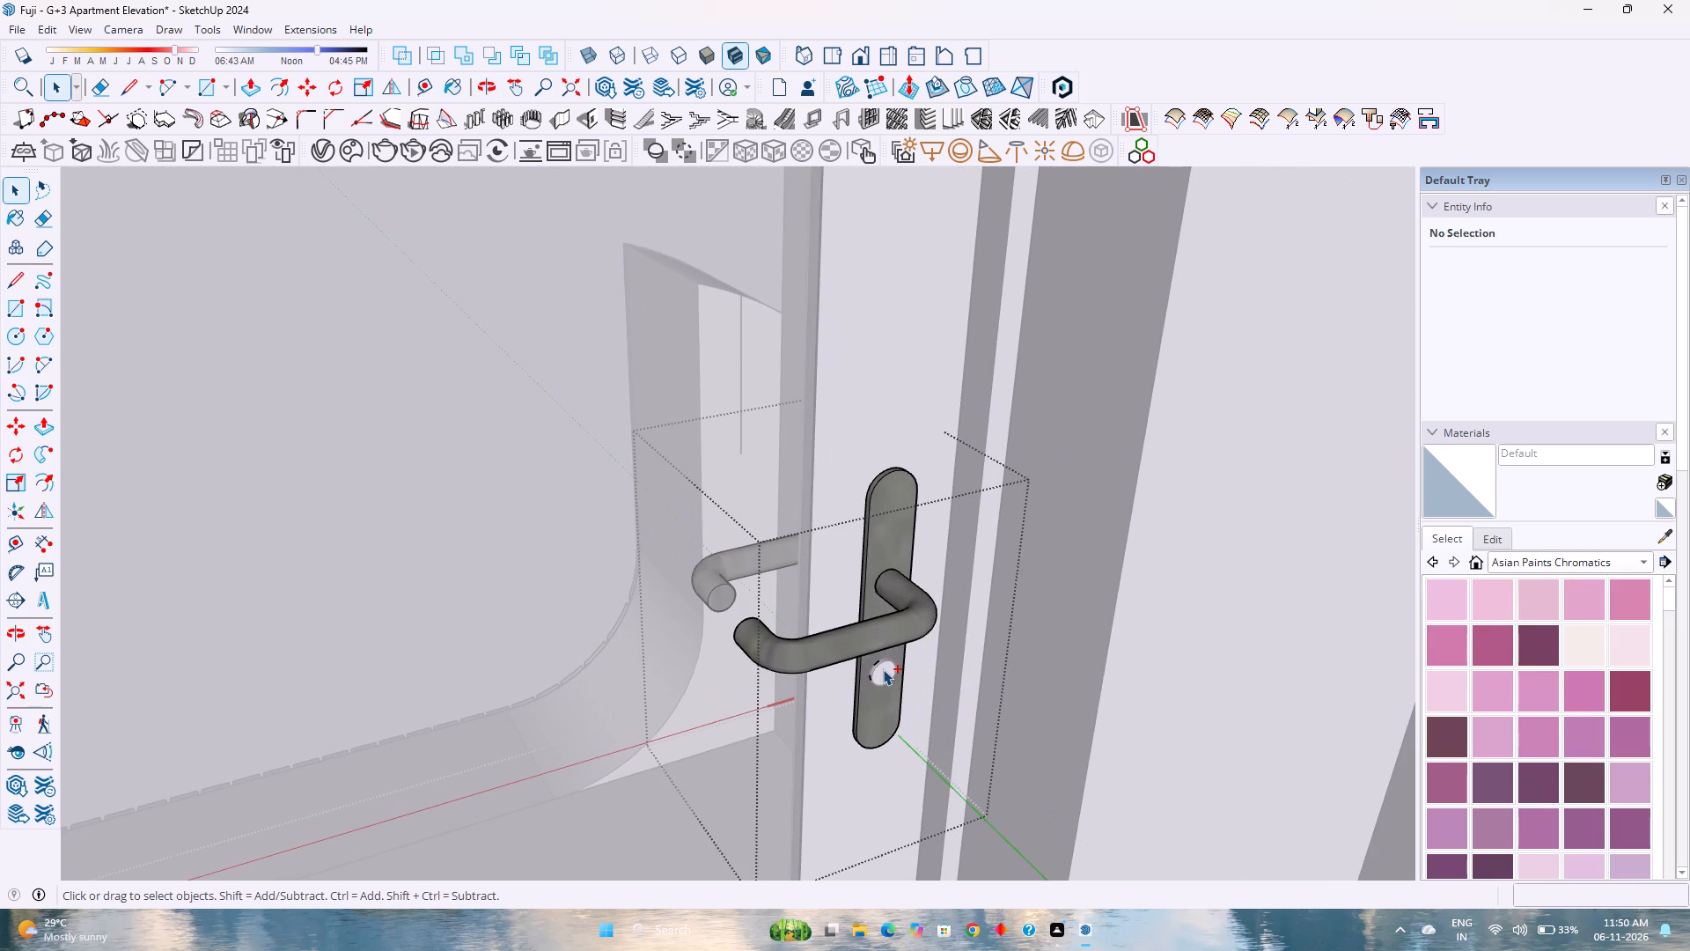
pyautogui.keyDown('ctrl'); pyautogui.click(883, 669); pyautogui.keyUp('ctrl')
pyautogui.click(872, 709)
pyautogui.scroll(3, 860, 664)
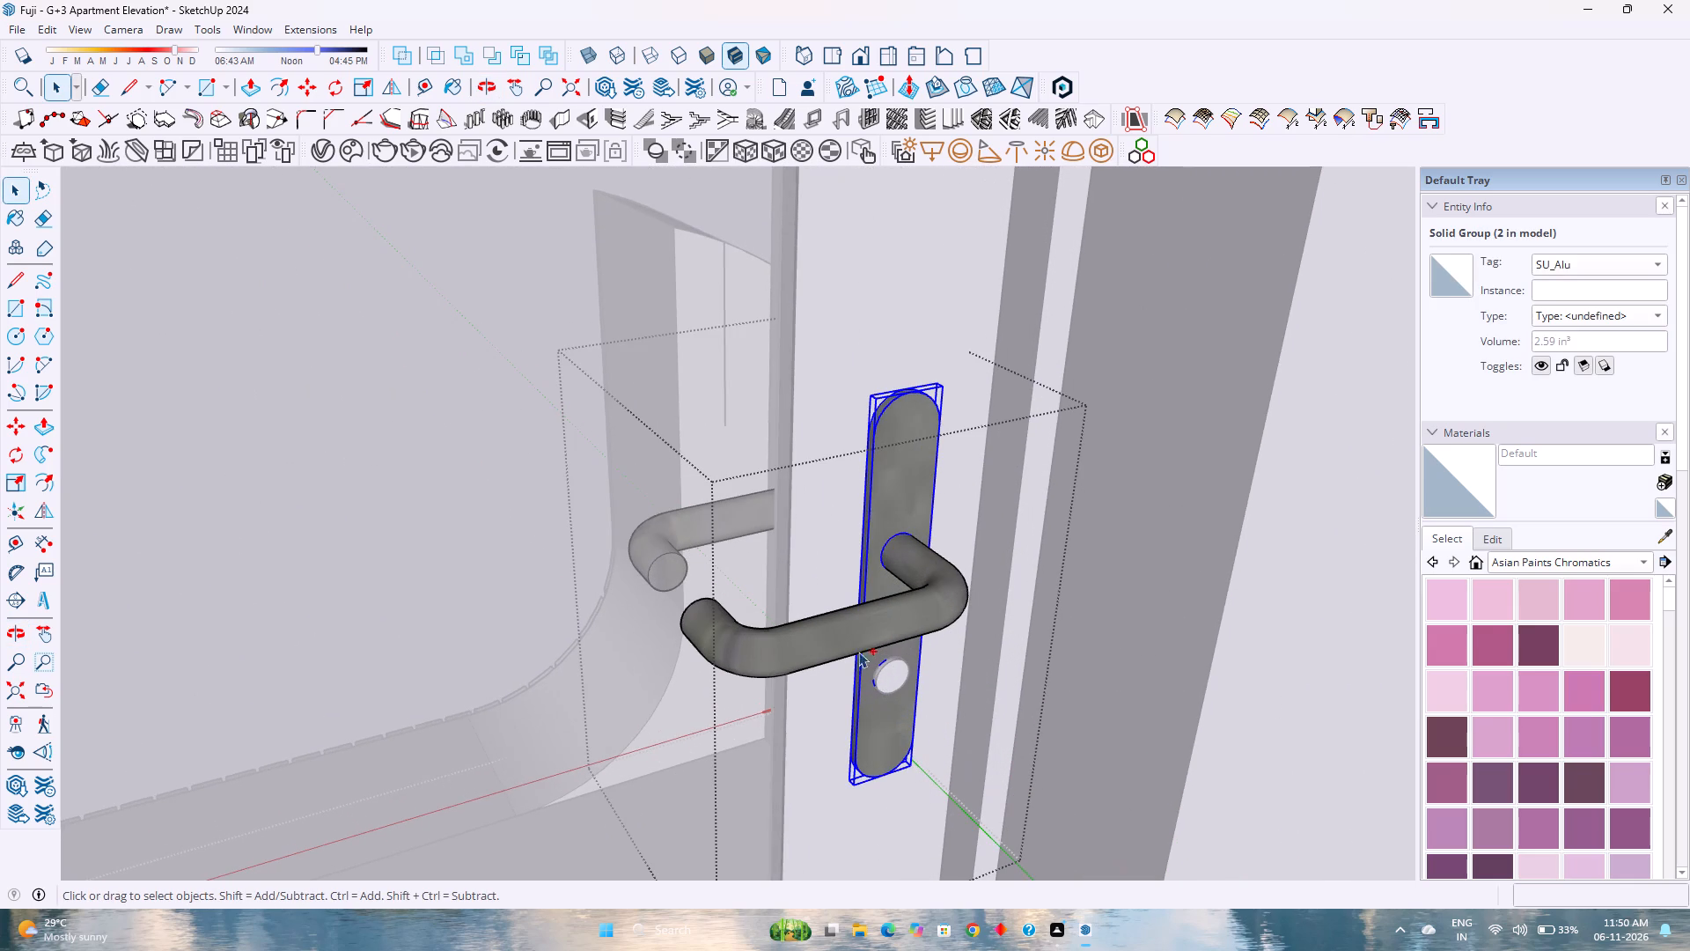
pyautogui.keyDown('ctrl'); pyautogui.click(853, 635); pyautogui.keyUp('ctrl')
pyautogui.moveTo(805, 623); pyautogui.dragTo(987, 623, button='middle')
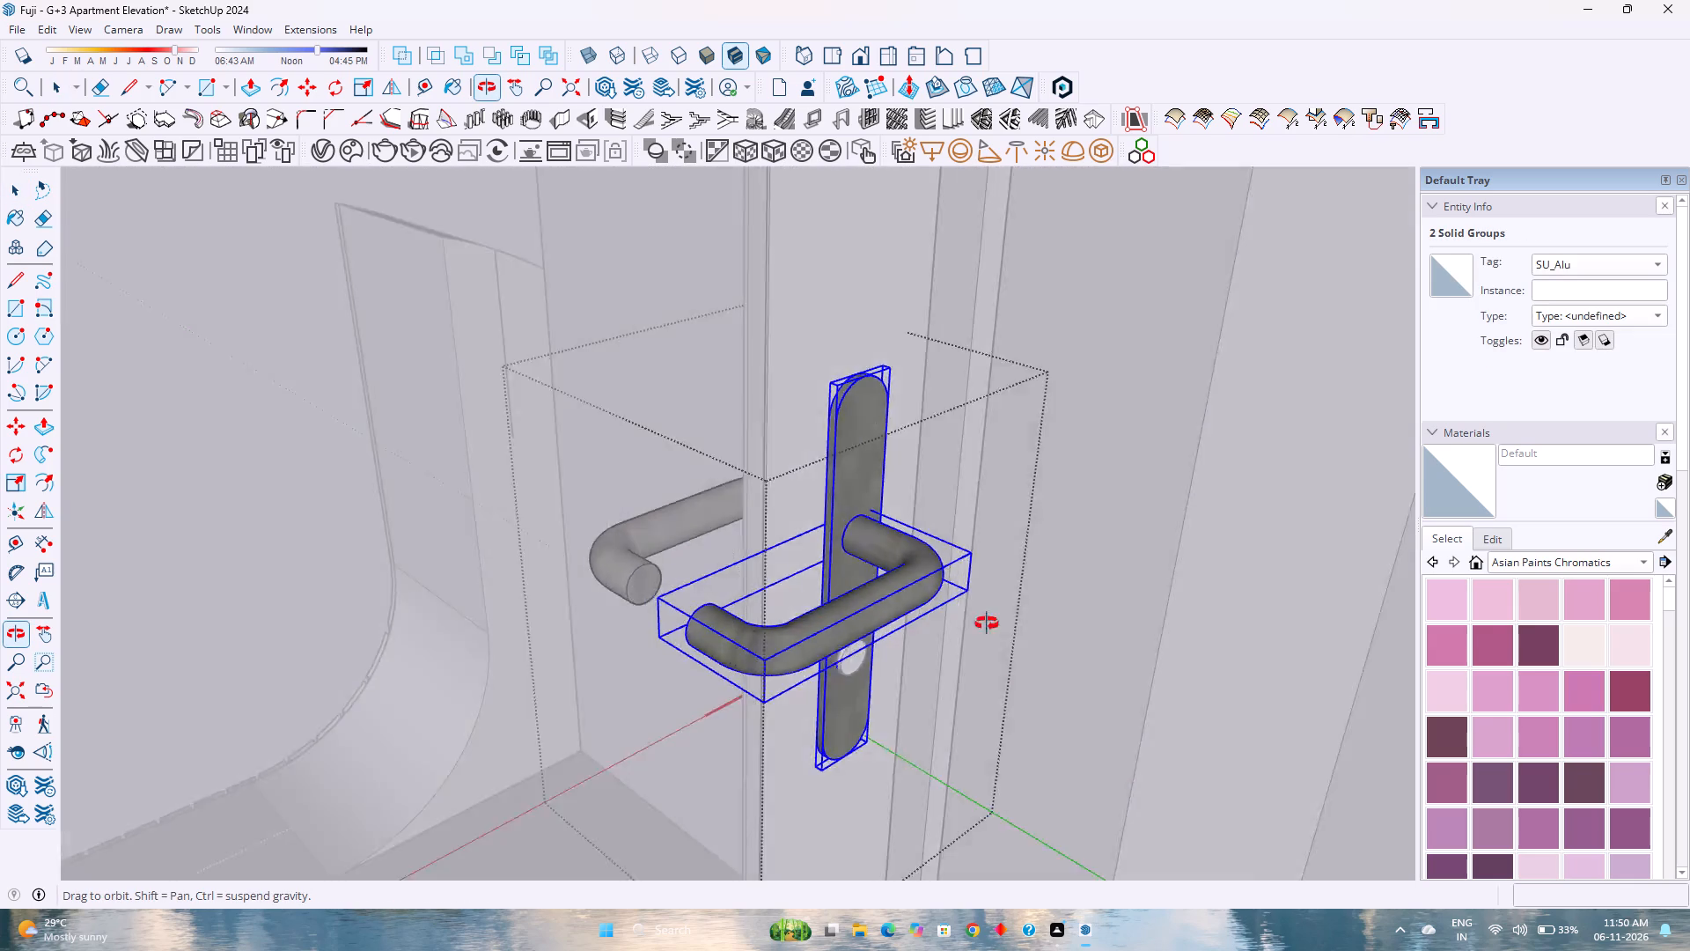
pyautogui.moveTo(987, 623); pyautogui.dragTo(744, 639, button='middle')
pyautogui.middleClick(742, 639)
pyautogui.middleClick(742, 639)
pyautogui.middleClick(740, 639)
pyautogui.middleClick(740, 639)
pyautogui.scroll(4, 848, 556)
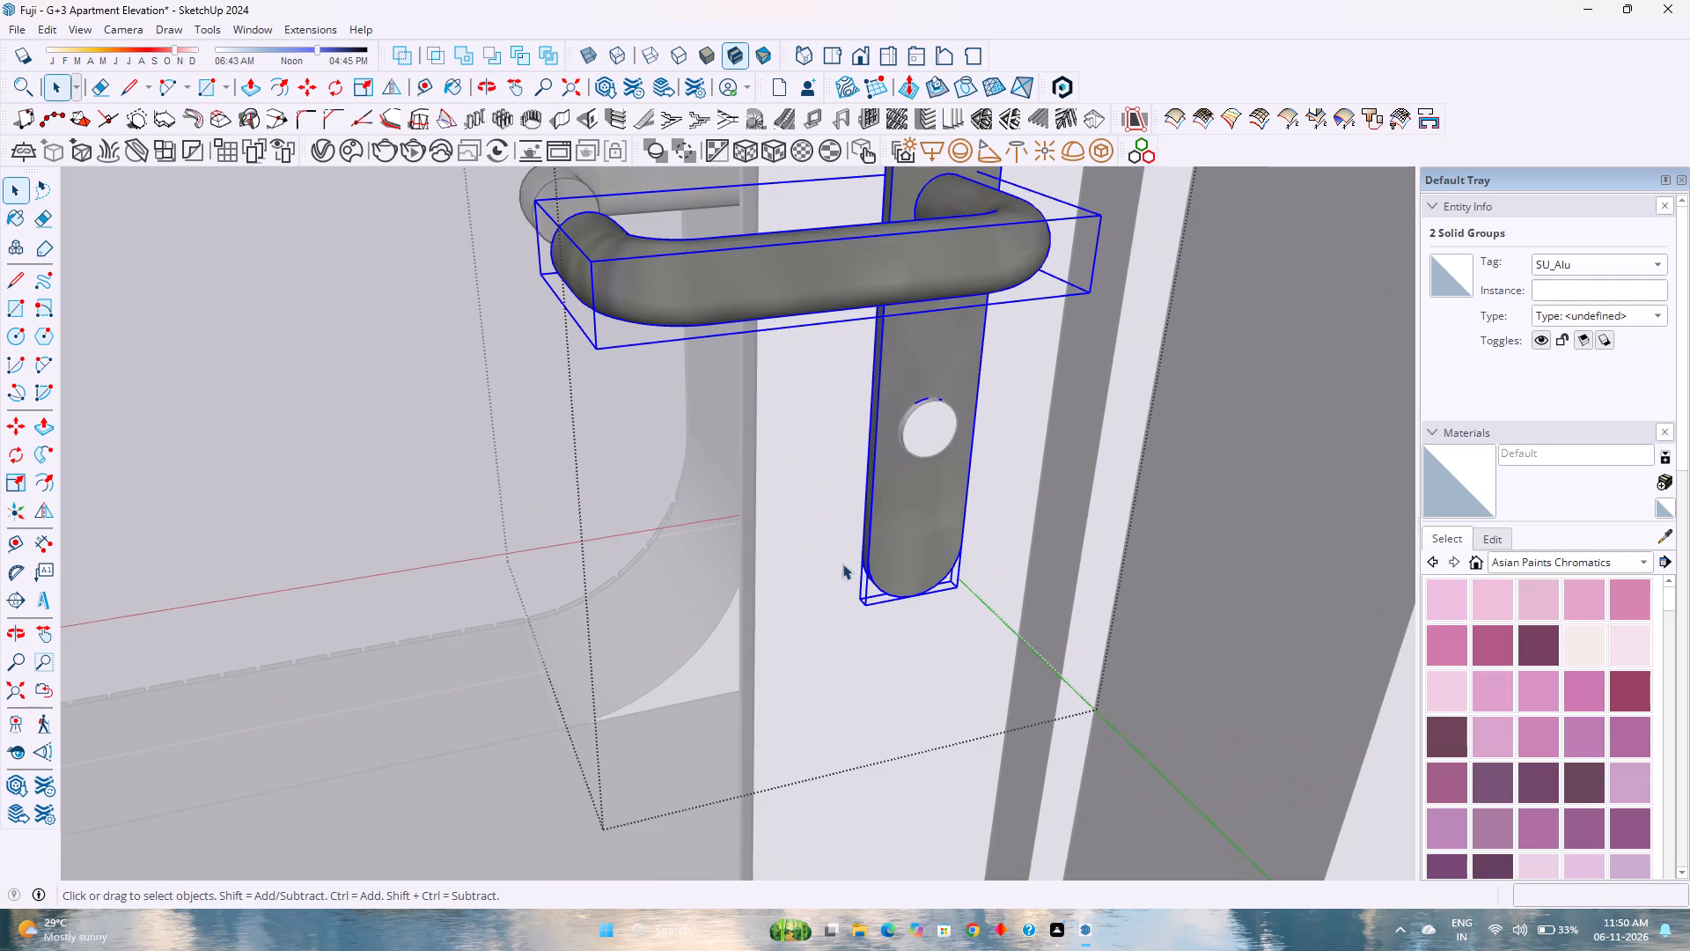
pyautogui.press('space')
pyautogui.press('Escape')
# Inspect the door leaf's face around the handle and the round cylinder hole in the back plate.
pyautogui.click(841, 691)
pyautogui.click(841, 691)
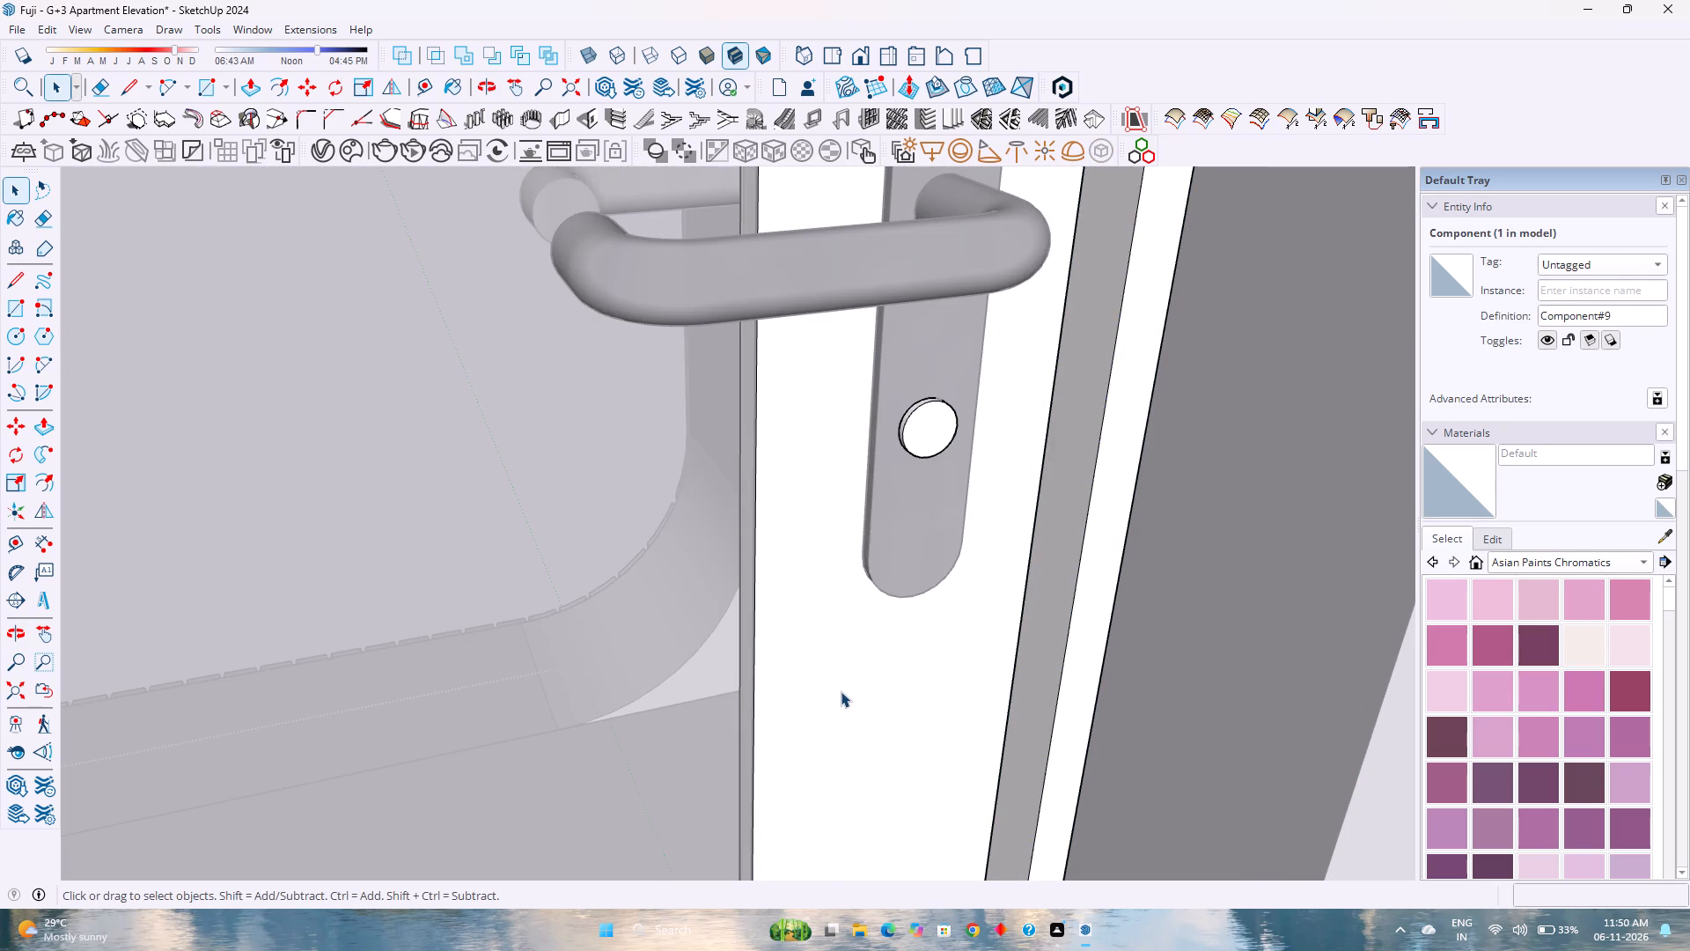
pyautogui.click(901, 529)
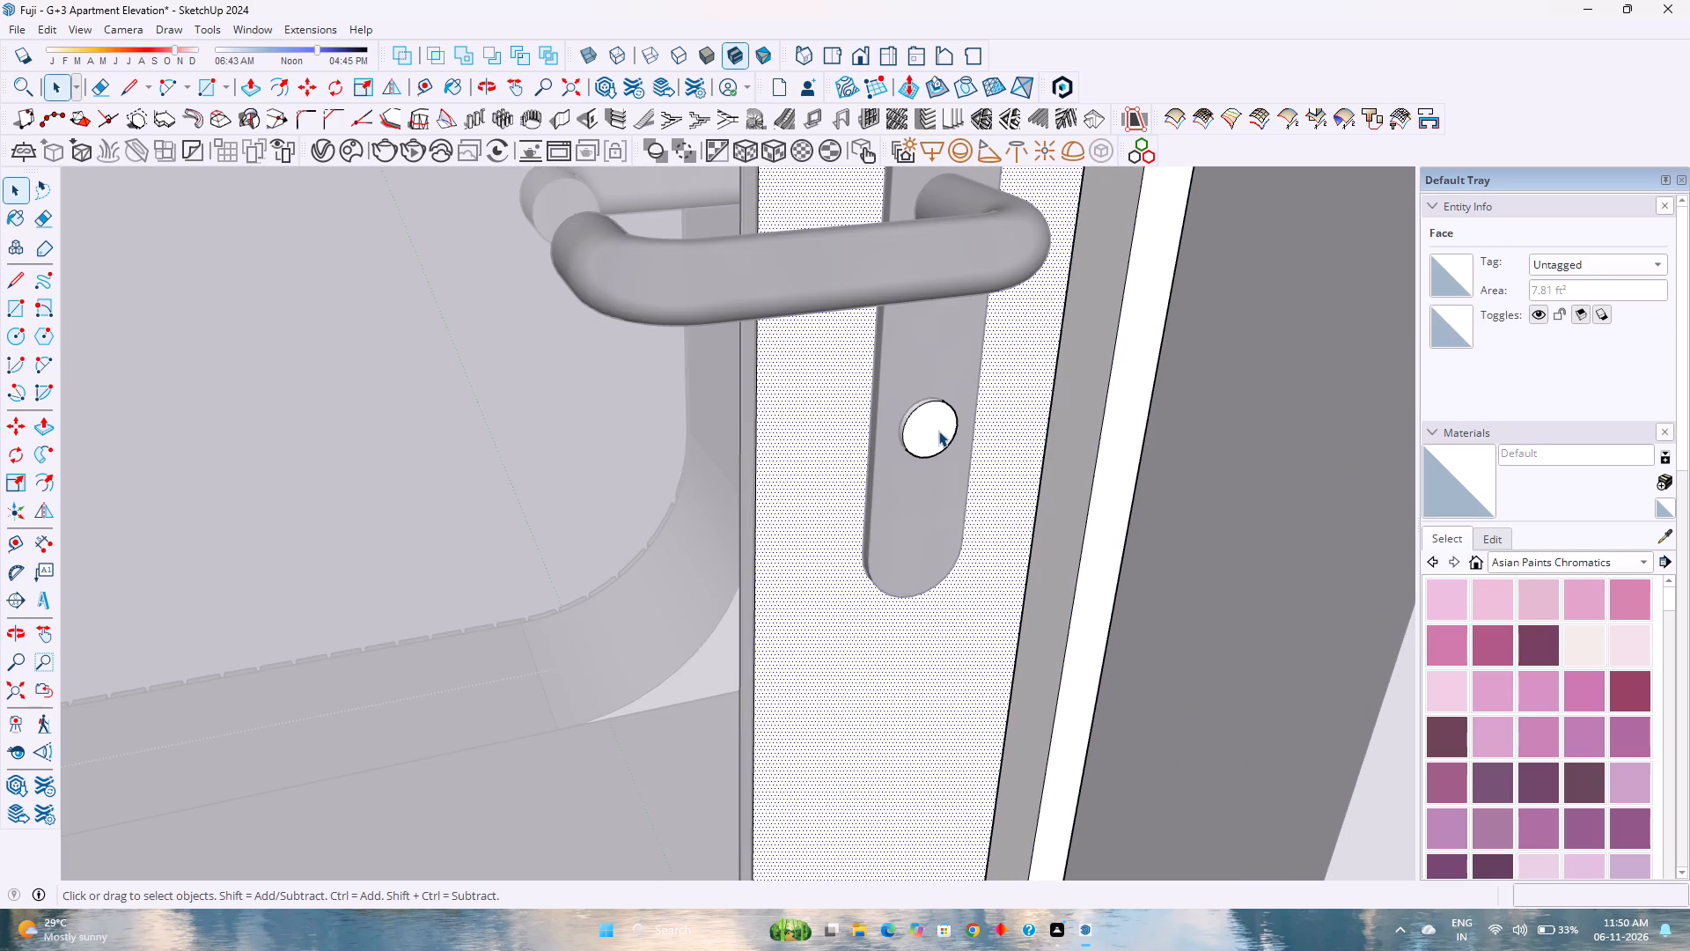
pyautogui.click(939, 430)
pyautogui.scroll(3, 937, 430)
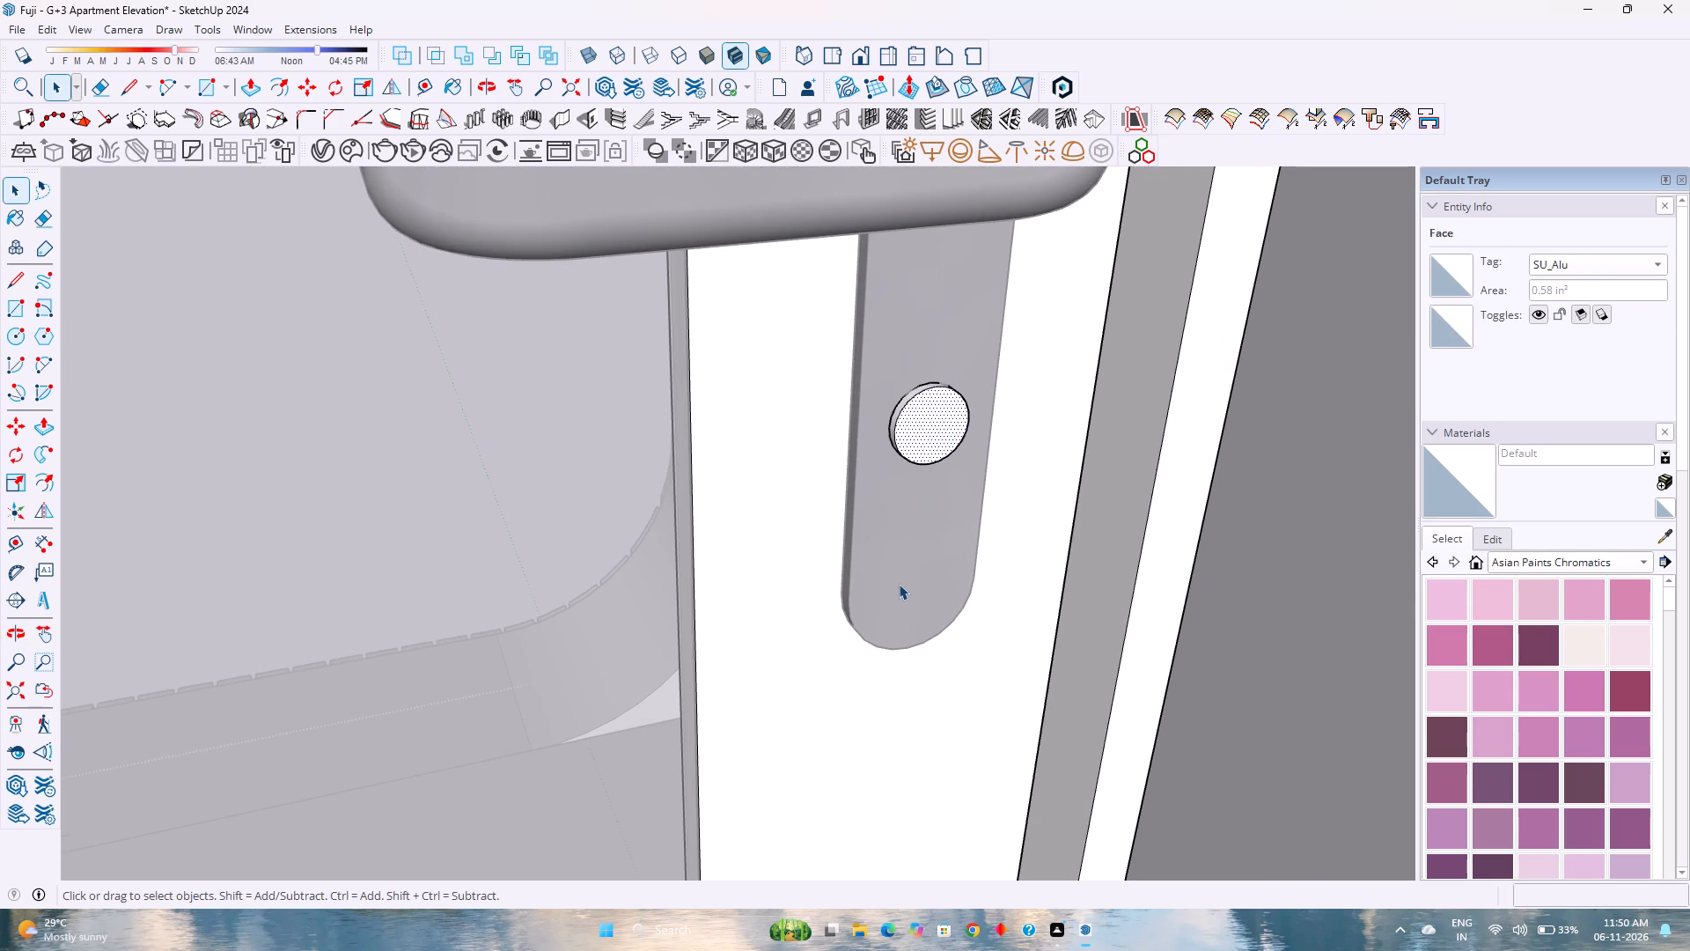
pyautogui.press('Escape')
pyautogui.click(899, 584)
pyautogui.scroll(-6, 901, 578)
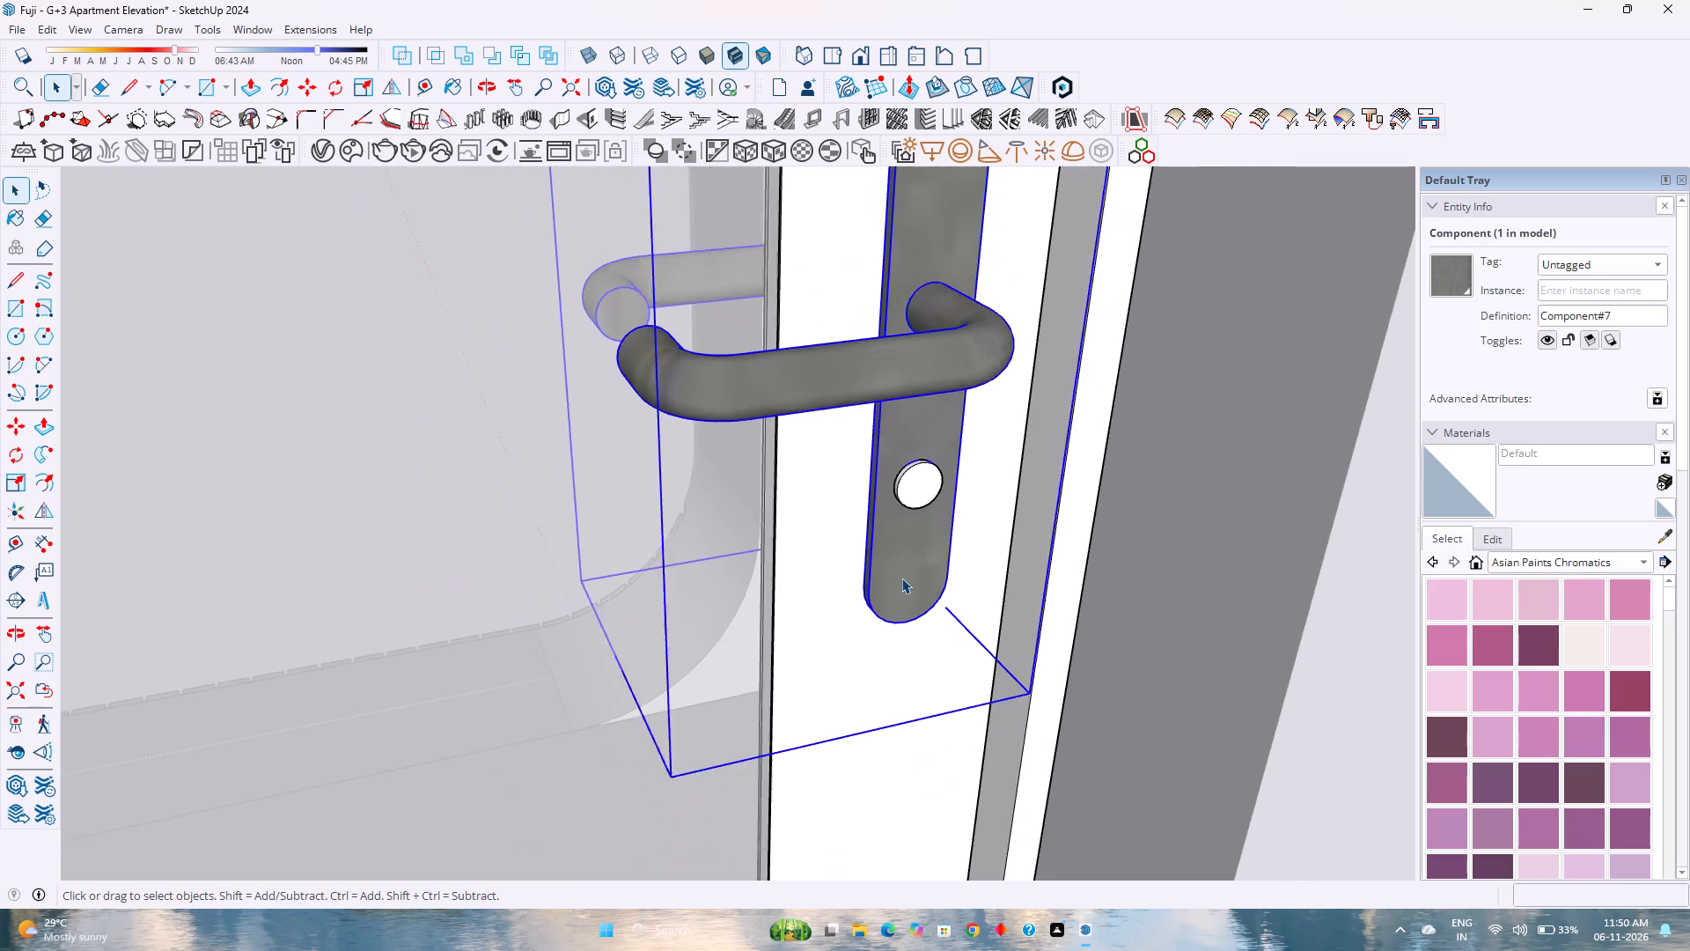
# Examine from both sides of the door how the handle's levers and back plates sit against the leaf.
pyautogui.moveTo(797, 579); pyautogui.dragTo(1083, 610, button='middle')
pyautogui.moveTo(1083, 610); pyautogui.dragTo(1091, 610, button='middle')
pyautogui.middleClick(1091, 610)
pyautogui.click(885, 526)
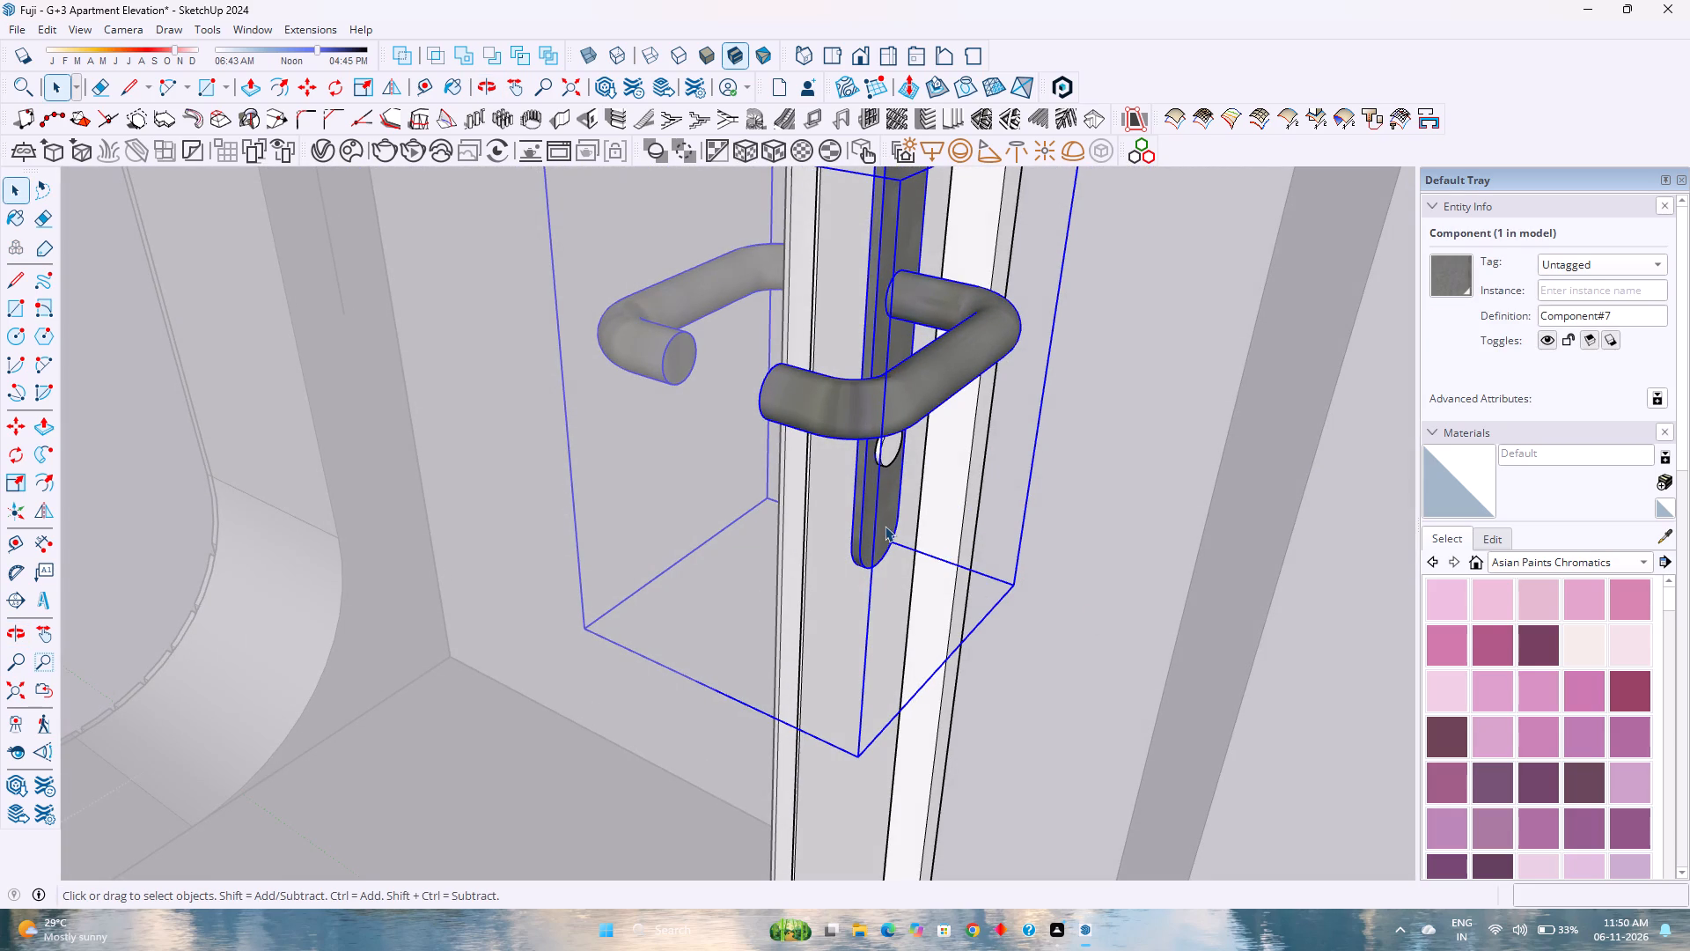
pyautogui.doubleClick(876, 529)
pyautogui.click(874, 526)
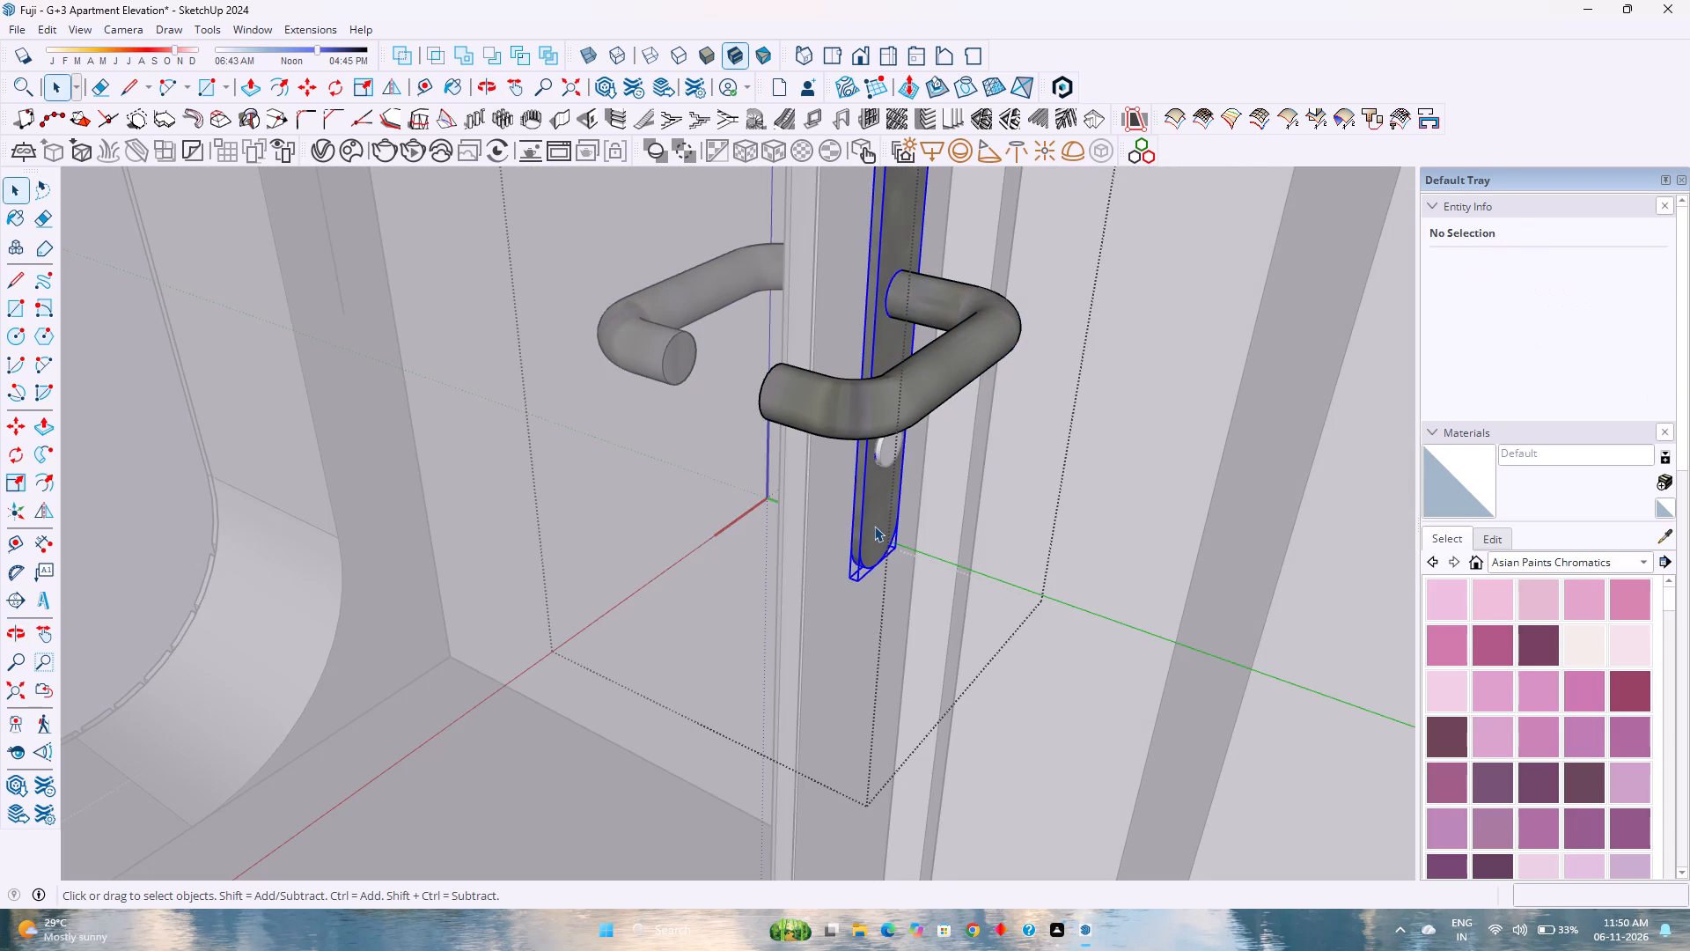
pyautogui.keyDown('ctrl'); pyautogui.click(871, 423); pyautogui.keyUp('ctrl')
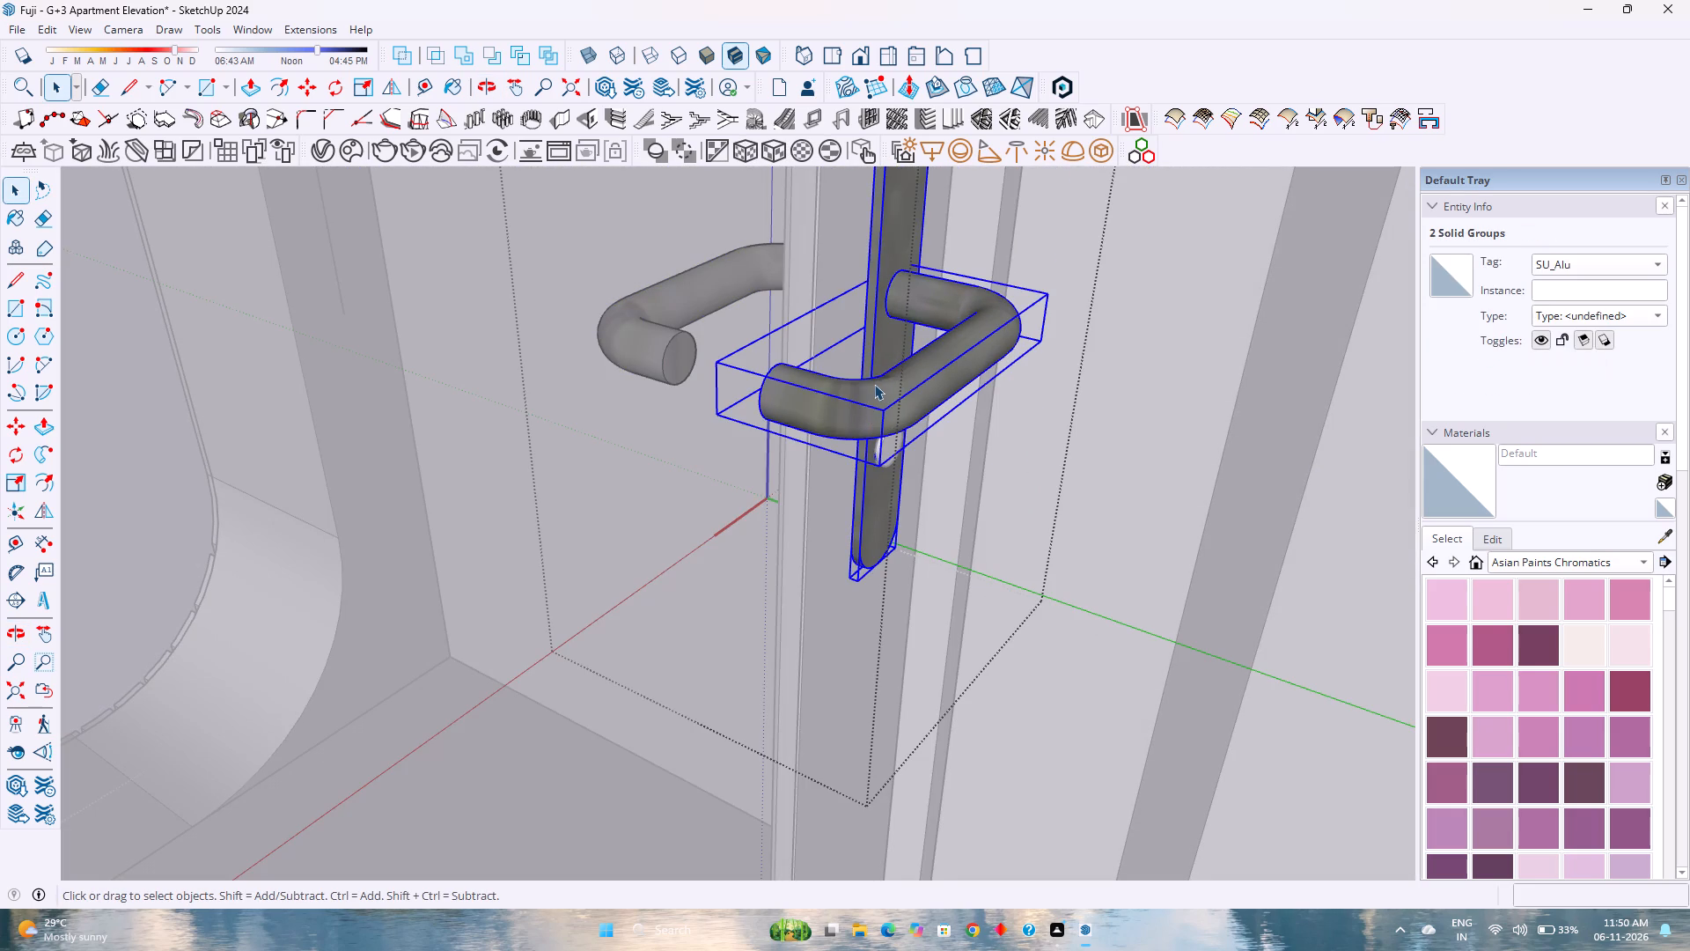
pyautogui.press('space')
pyautogui.press('Escape')
pyautogui.scroll(1, 654, 435)
pyautogui.moveTo(637, 439); pyautogui.dragTo(1358, 428, button='middle')
pyautogui.middleClick(1359, 427)
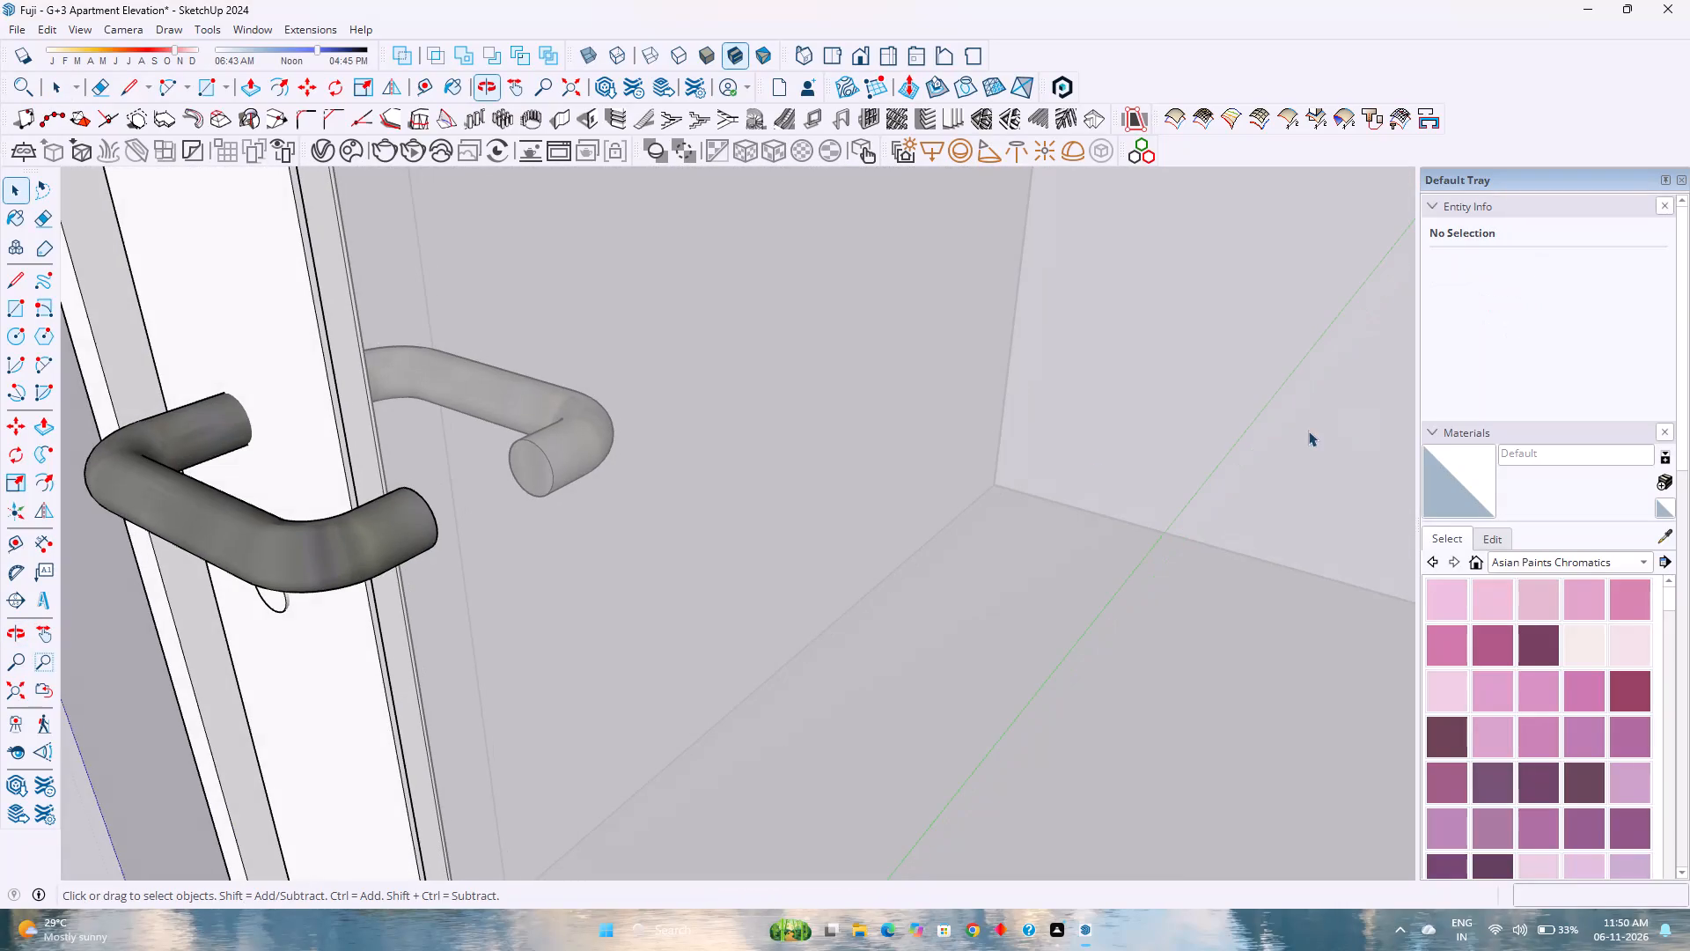
pyautogui.keyDown('shift'); pyautogui.moveTo(401, 580); pyautogui.dragTo(783, 431, button='middle'); pyautogui.keyUp('shift')
pyautogui.keyDown('shift'); pyautogui.middleClick(784, 431); pyautogui.keyUp('shift')
pyautogui.keyDown('shift'); pyautogui.middleClick(784, 431); pyautogui.keyUp('shift')
pyautogui.doubleClick(699, 481)
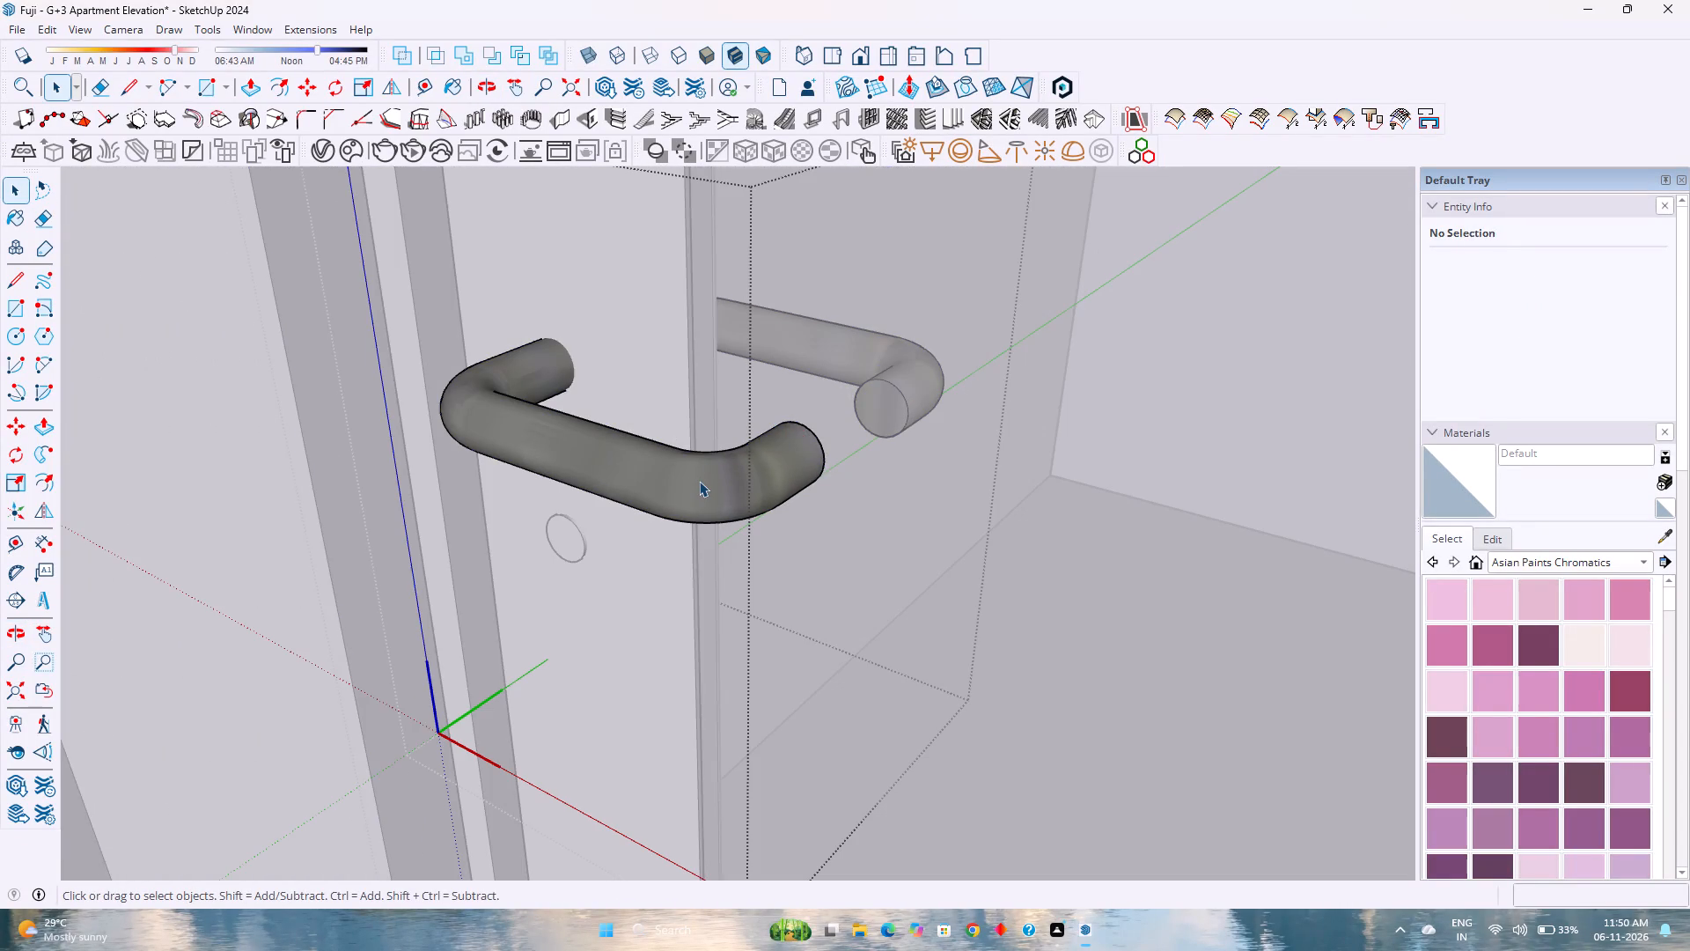
pyautogui.click(686, 491)
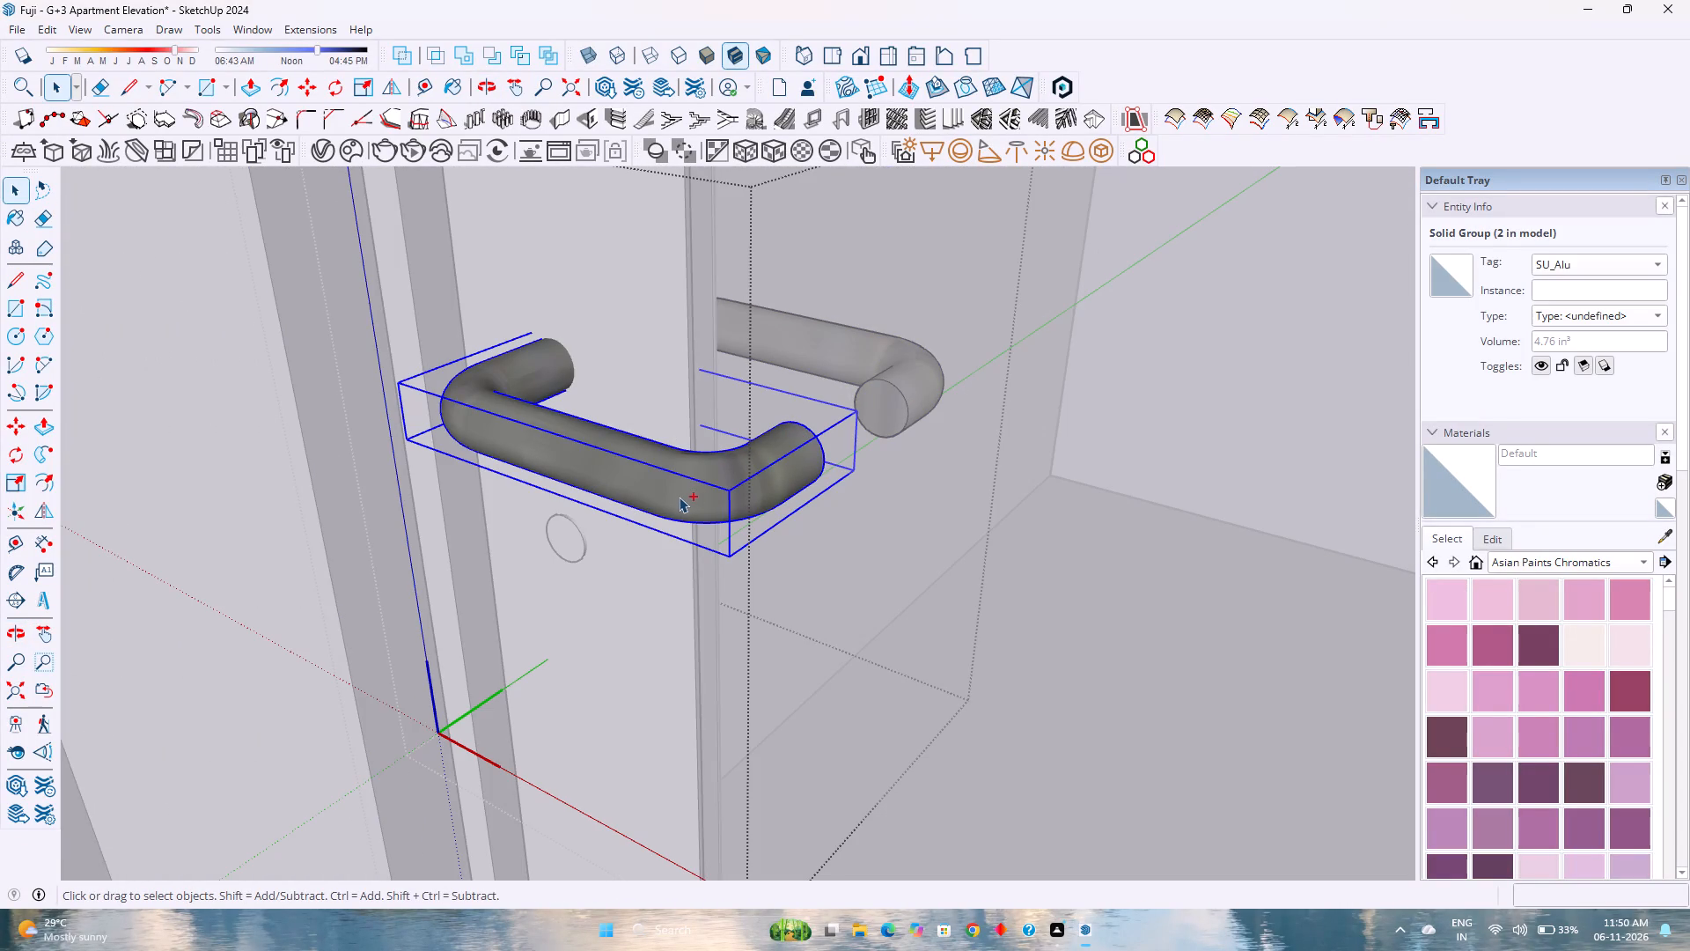
pyautogui.scroll(-2, 639, 546)
pyautogui.press('Escape')
# Hide the door leaf frame's connected faces and edges around the handle to expose the back plates.
pyautogui.click(629, 575)
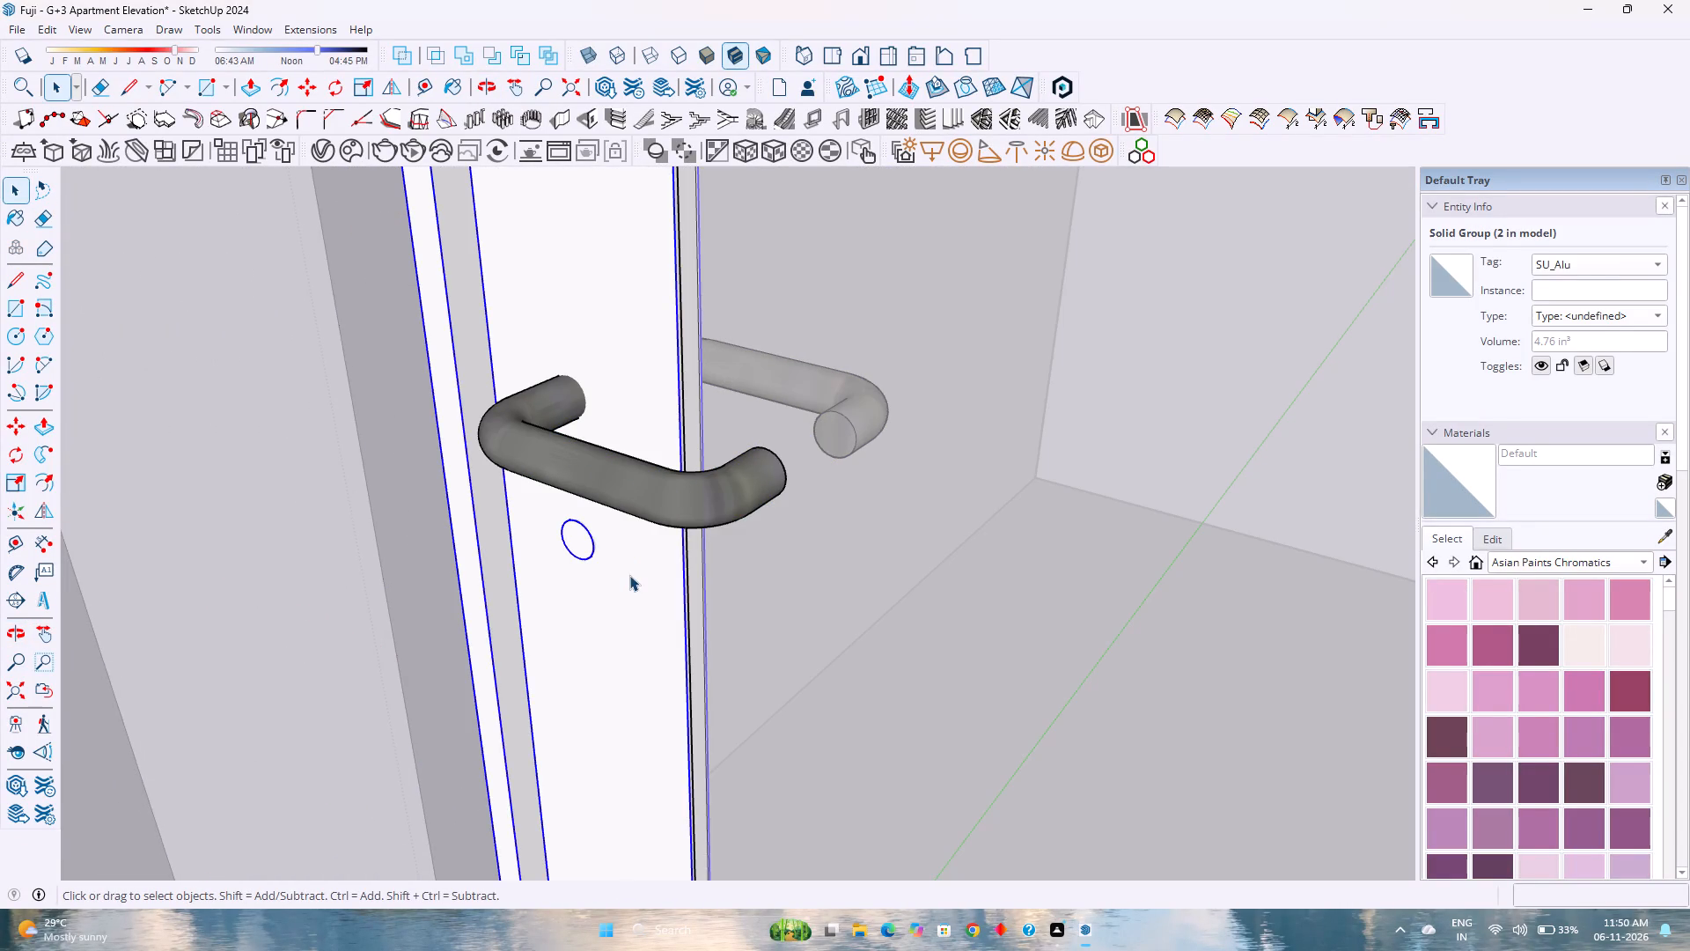
pyautogui.doubleClick(629, 575)
pyautogui.rightClick(629, 575)
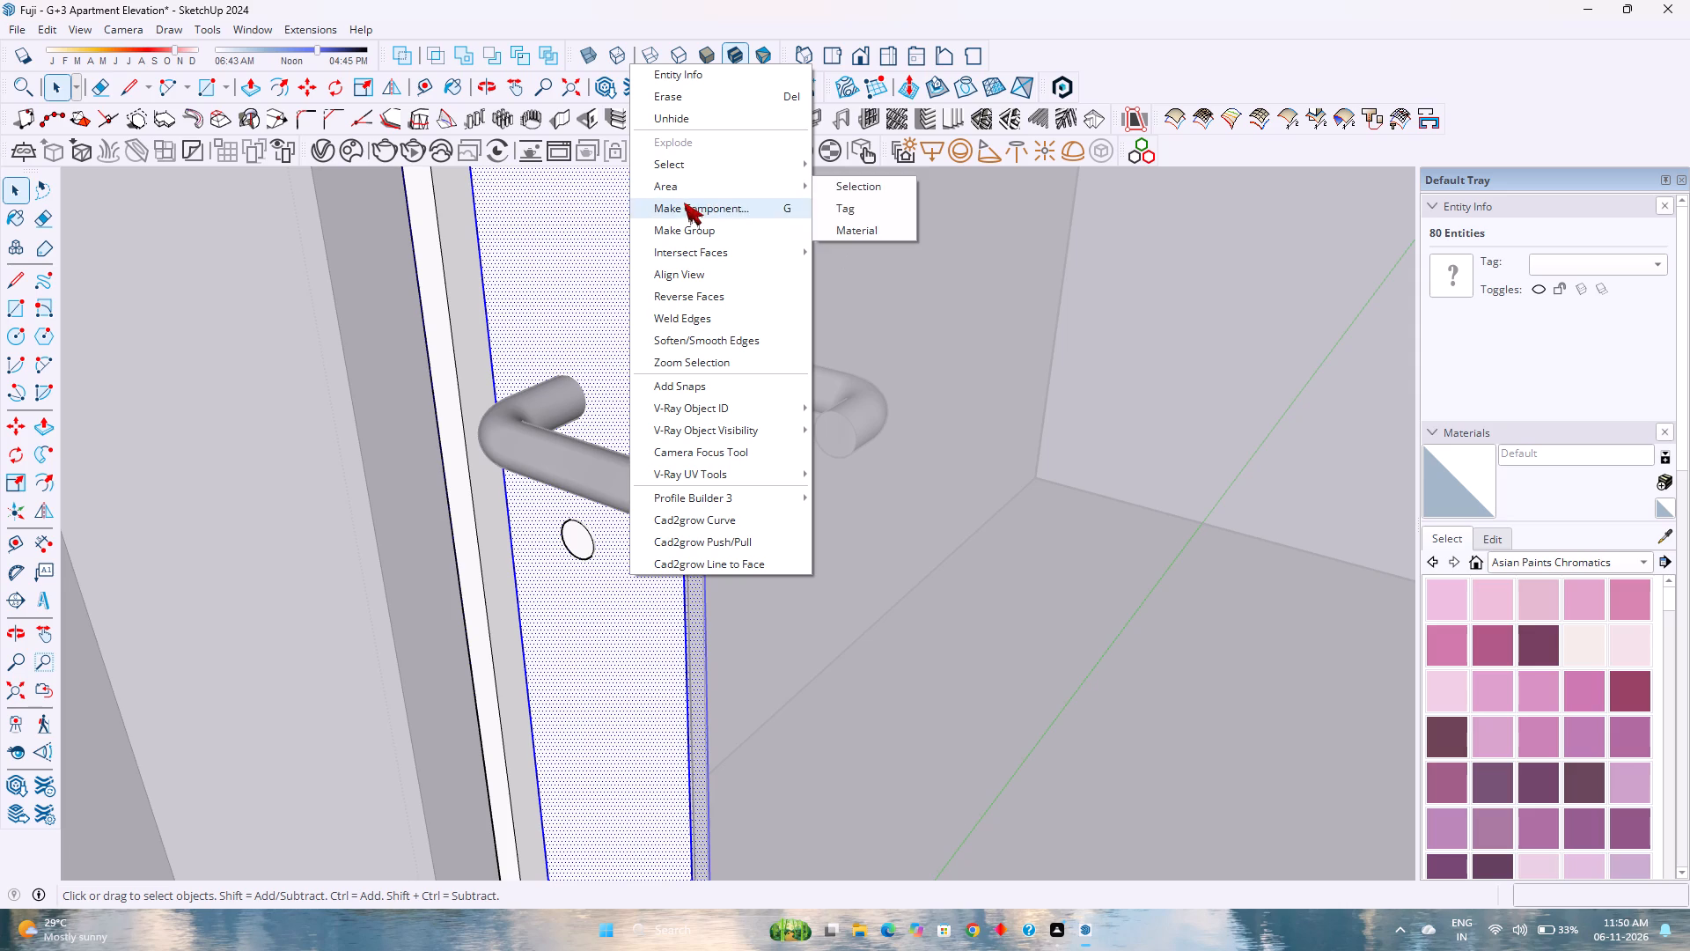
pyautogui.click(694, 122)
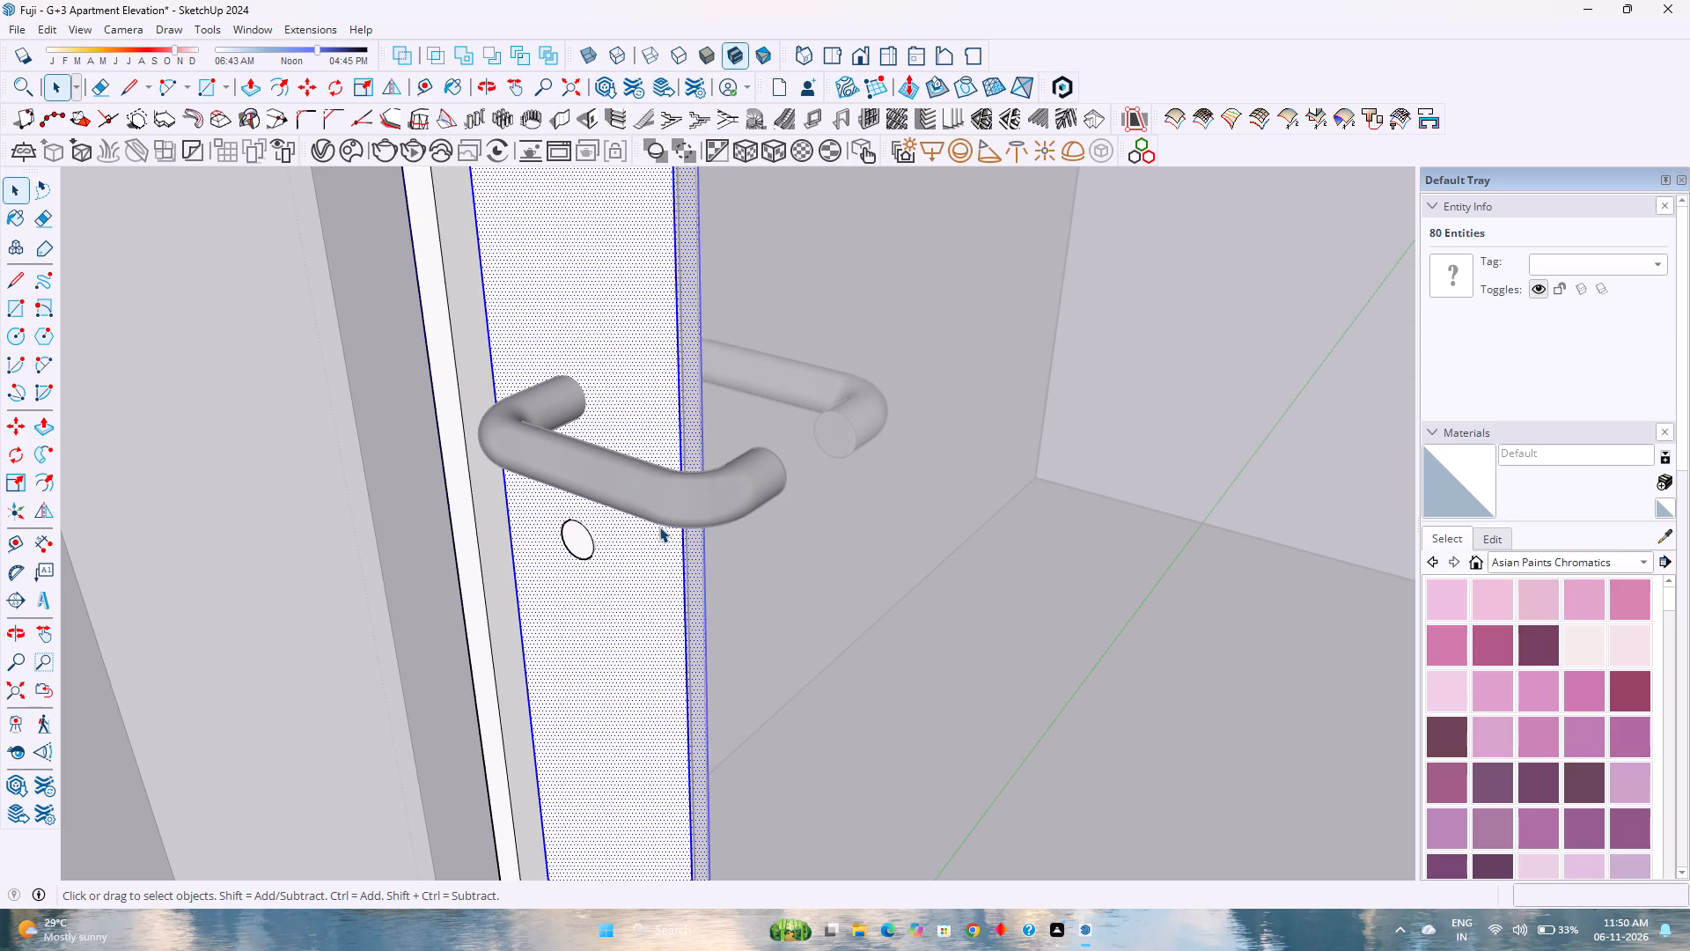
pyautogui.rightClick(649, 547)
pyautogui.click(688, 89)
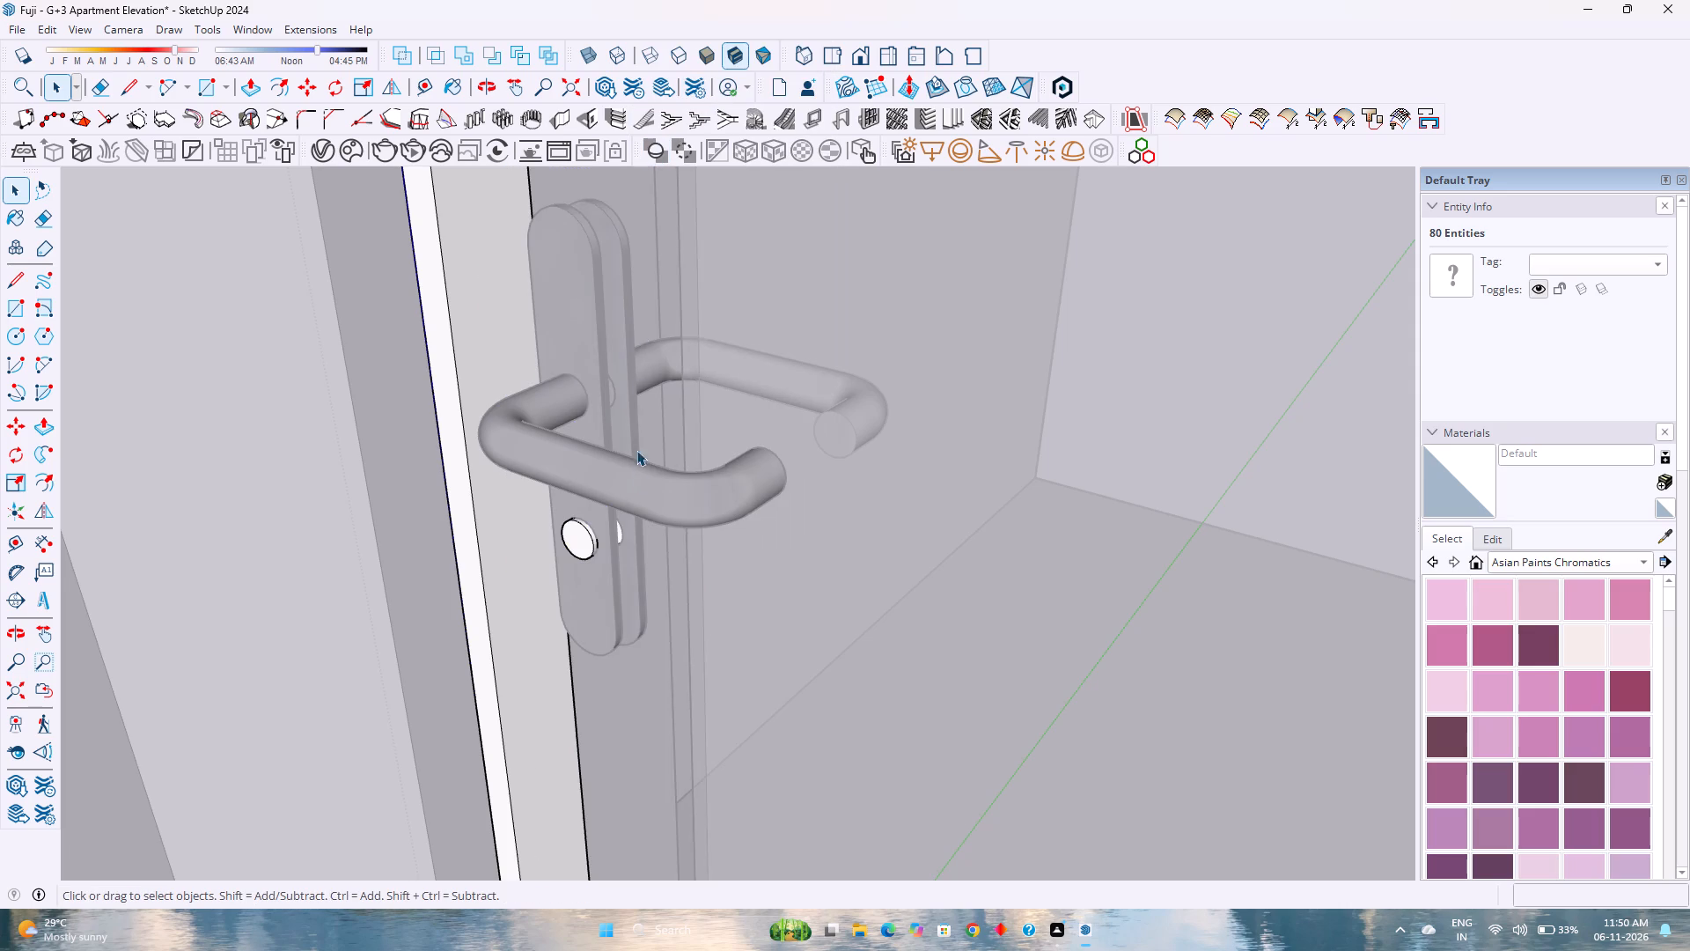
# Move the near-side lever and its back plate together 0.25" outward along the green axis, away from the opposite plate.
pyautogui.press('Escape')
pyautogui.doubleClick(619, 485)
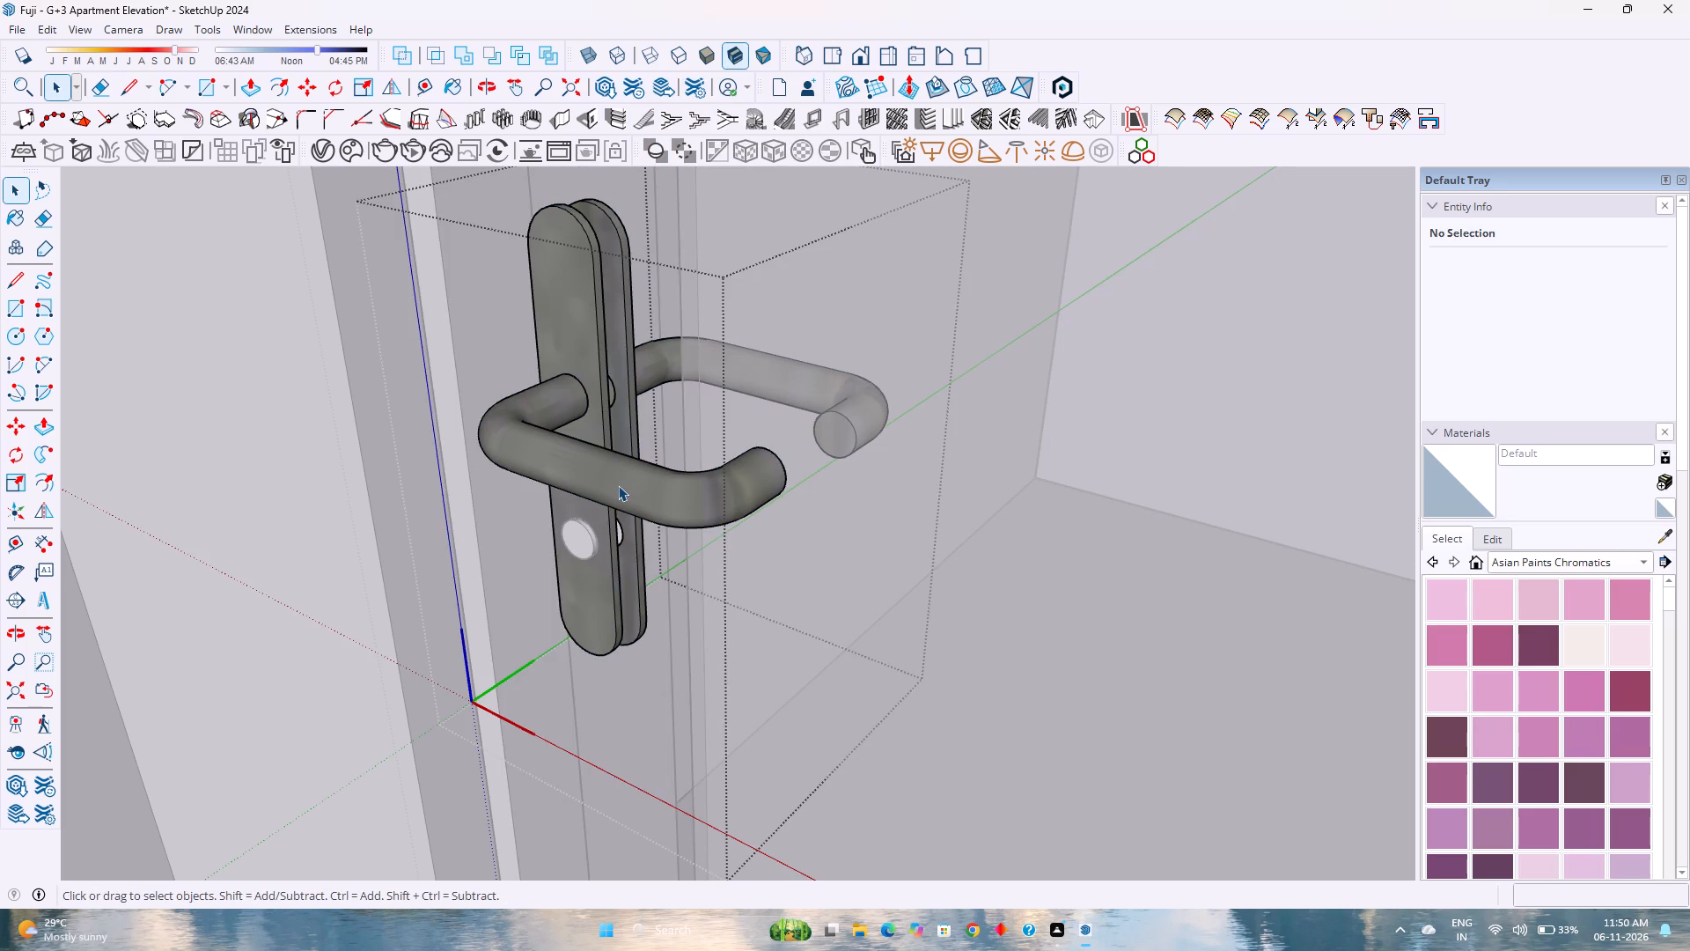
pyautogui.doubleClick(617, 483)
pyautogui.press('Escape')
pyautogui.click(617, 483)
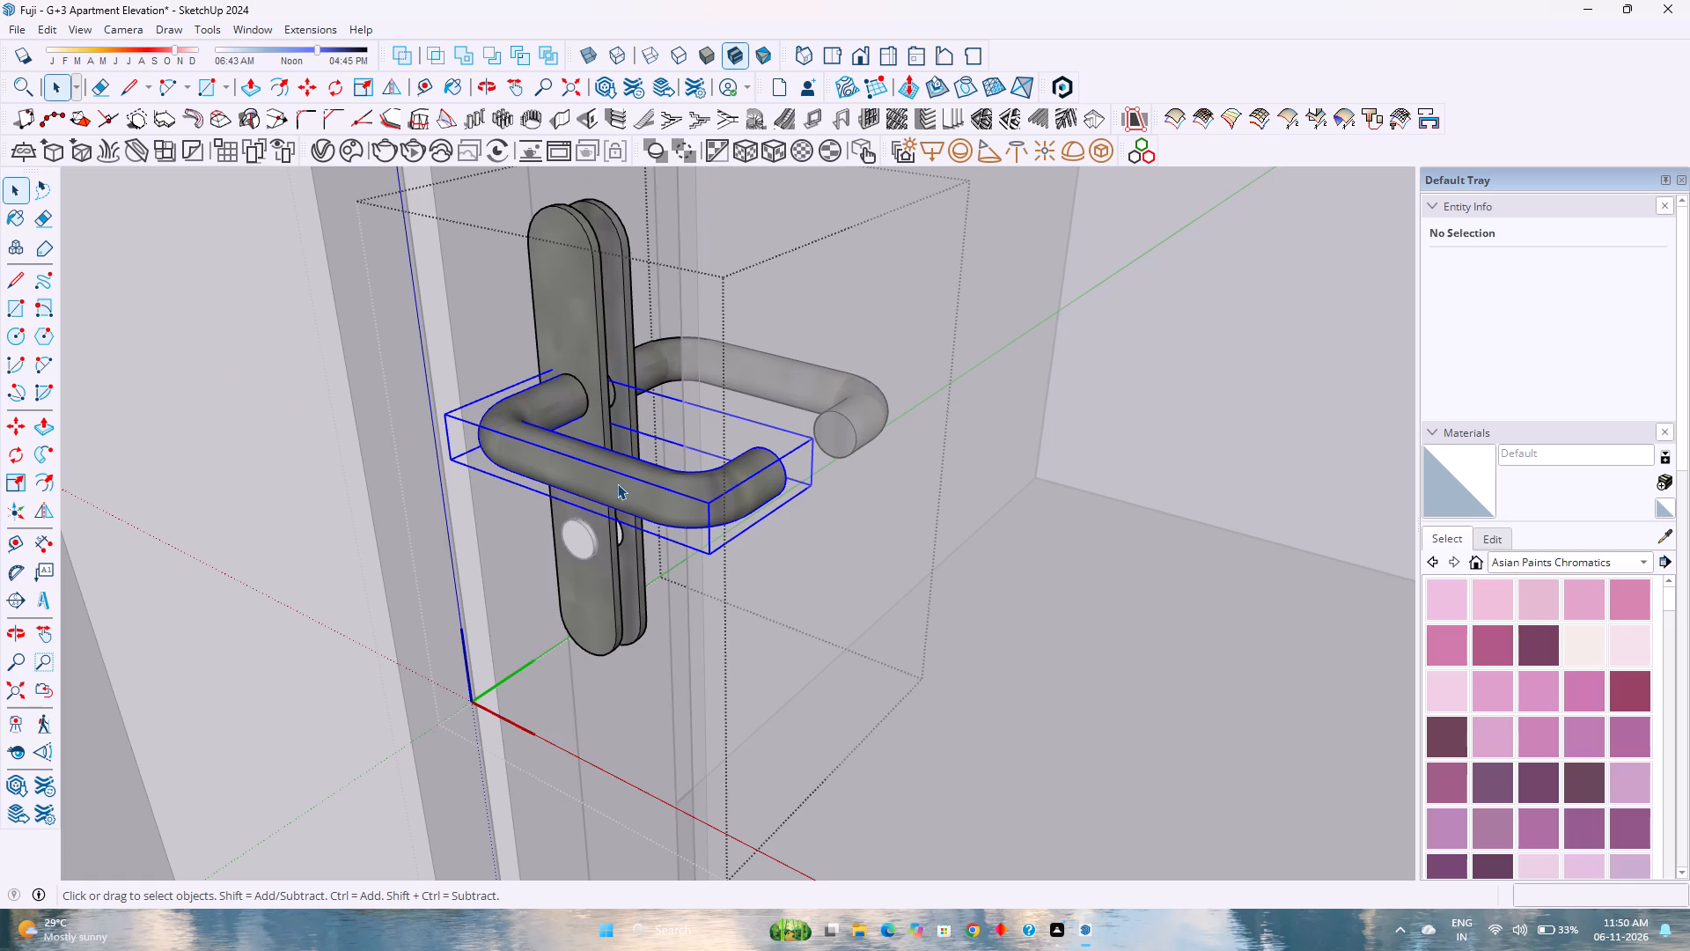
pyautogui.keyDown('ctrl'); pyautogui.click(593, 305); pyautogui.keyUp('ctrl')
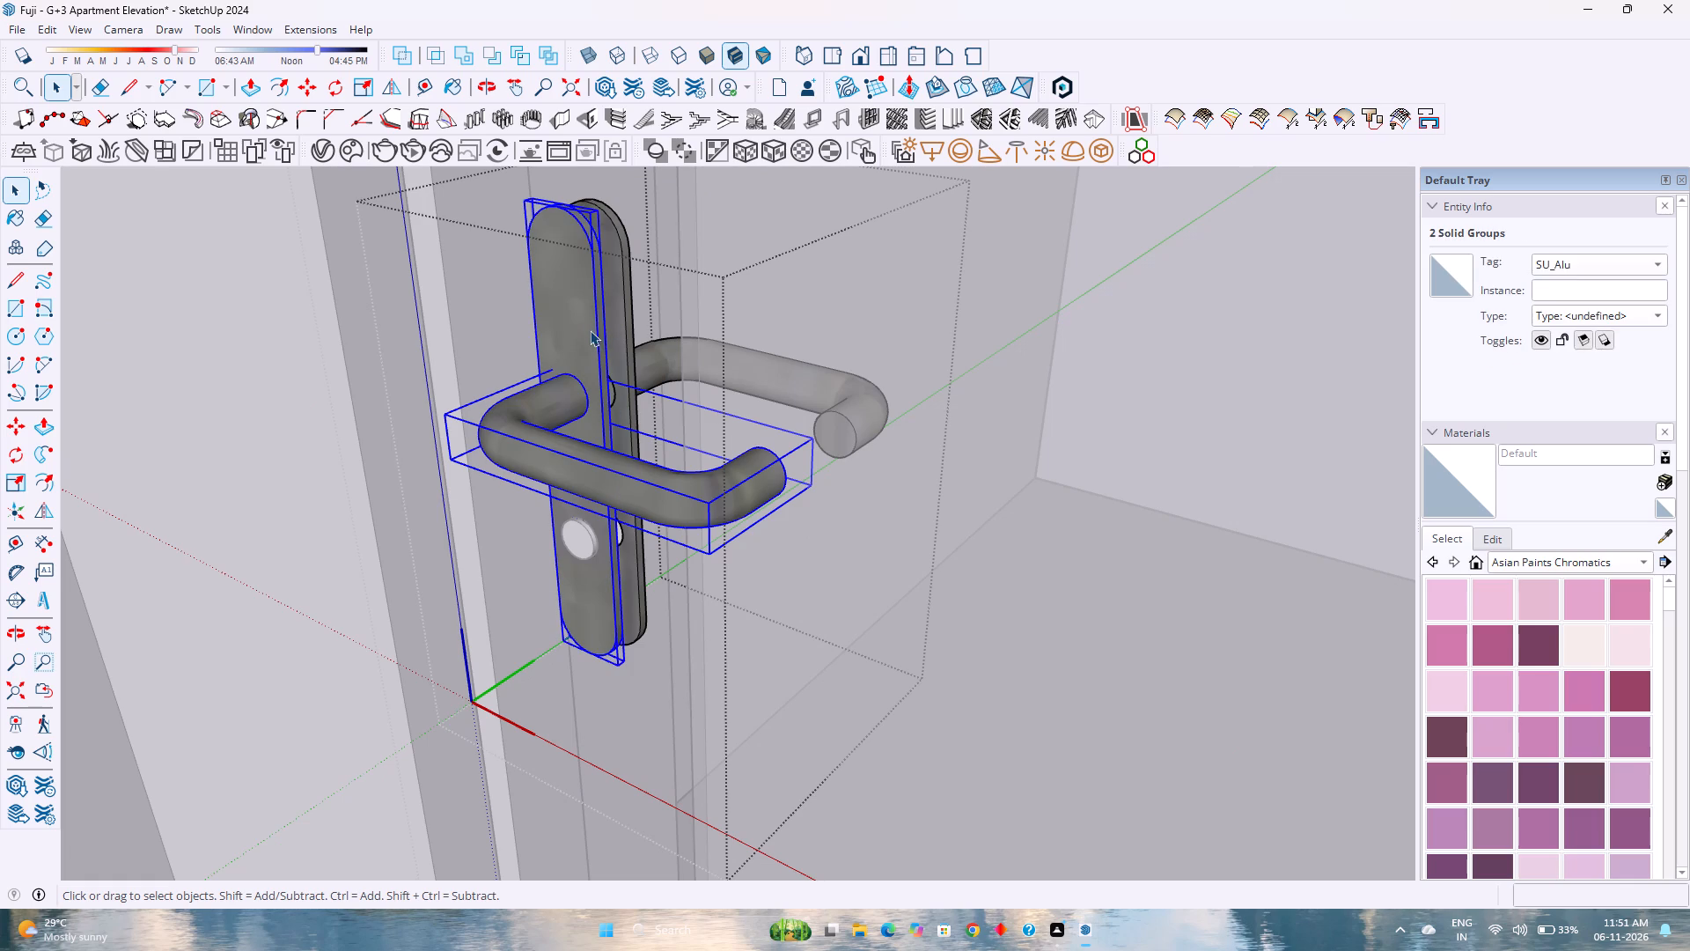
pyautogui.press('m')
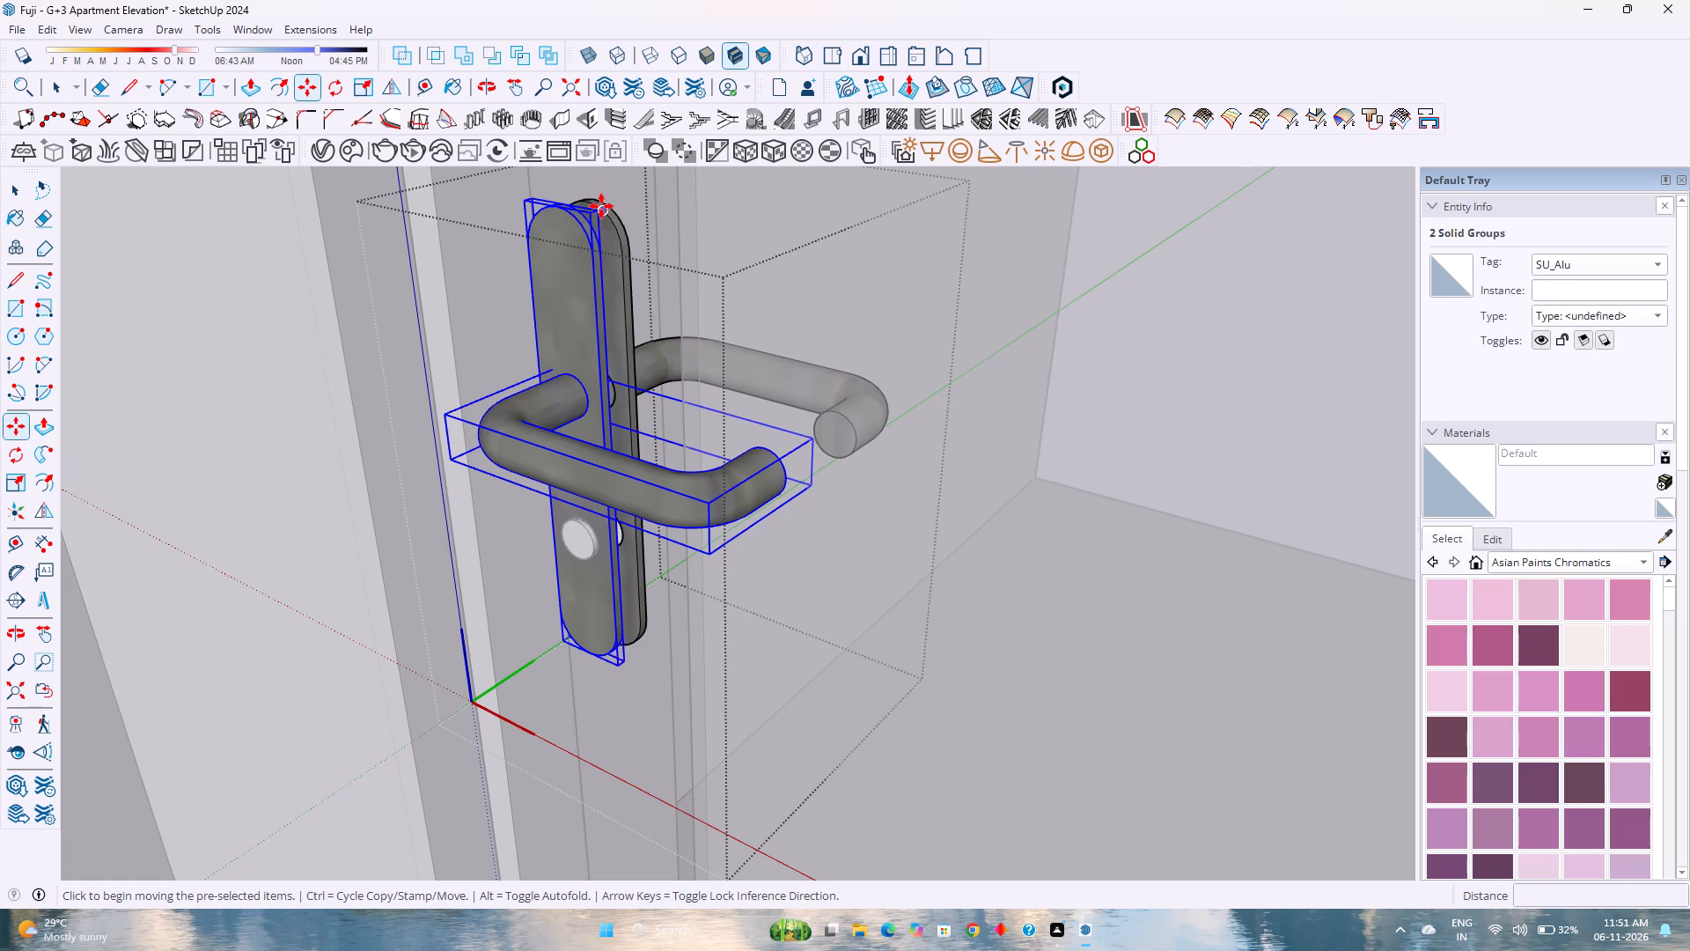
pyautogui.scroll(12, 601, 207)
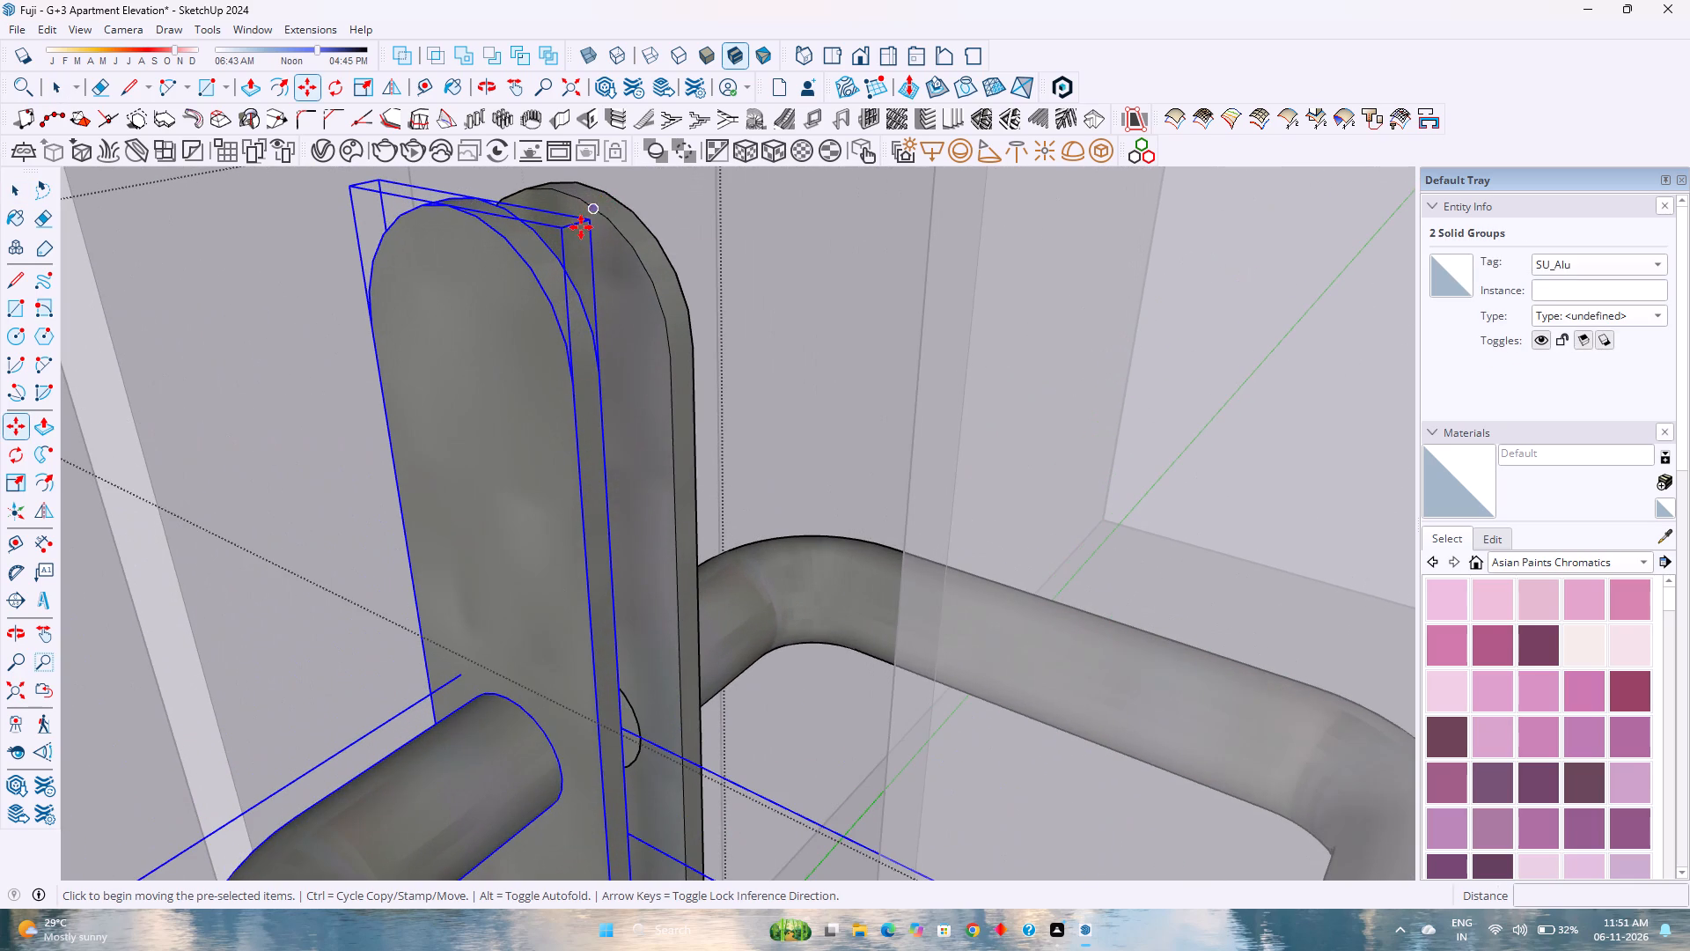
pyautogui.click(589, 219)
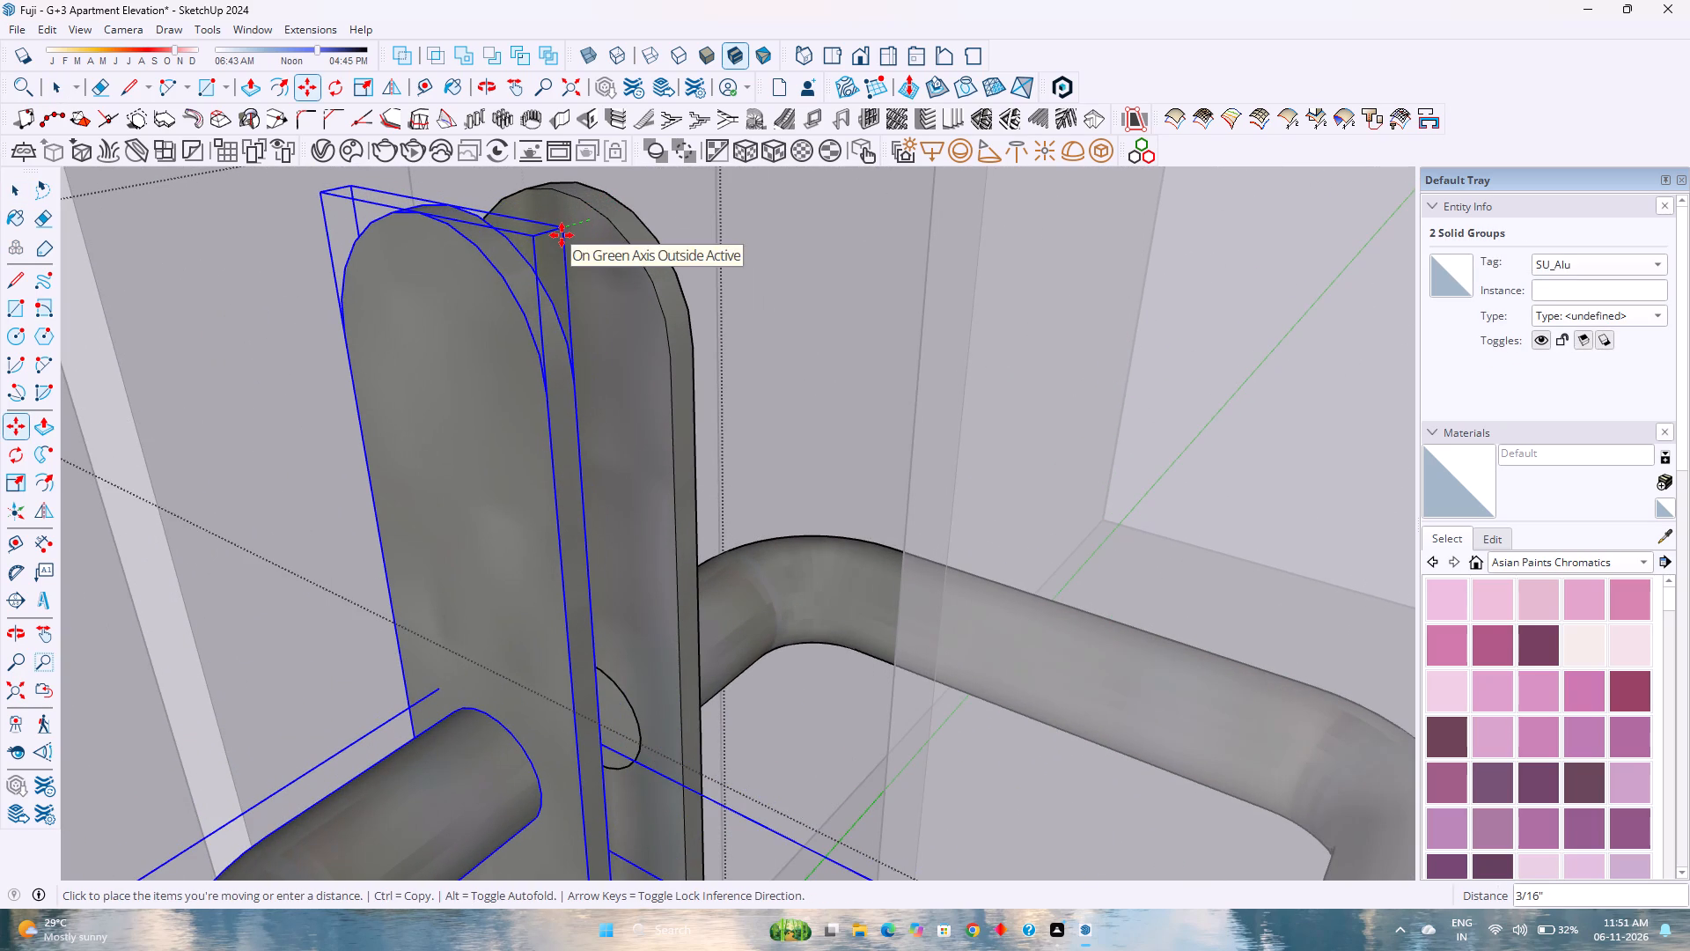
pyautogui.write('0.25')
pyautogui.press('Return')
pyautogui.press('space')
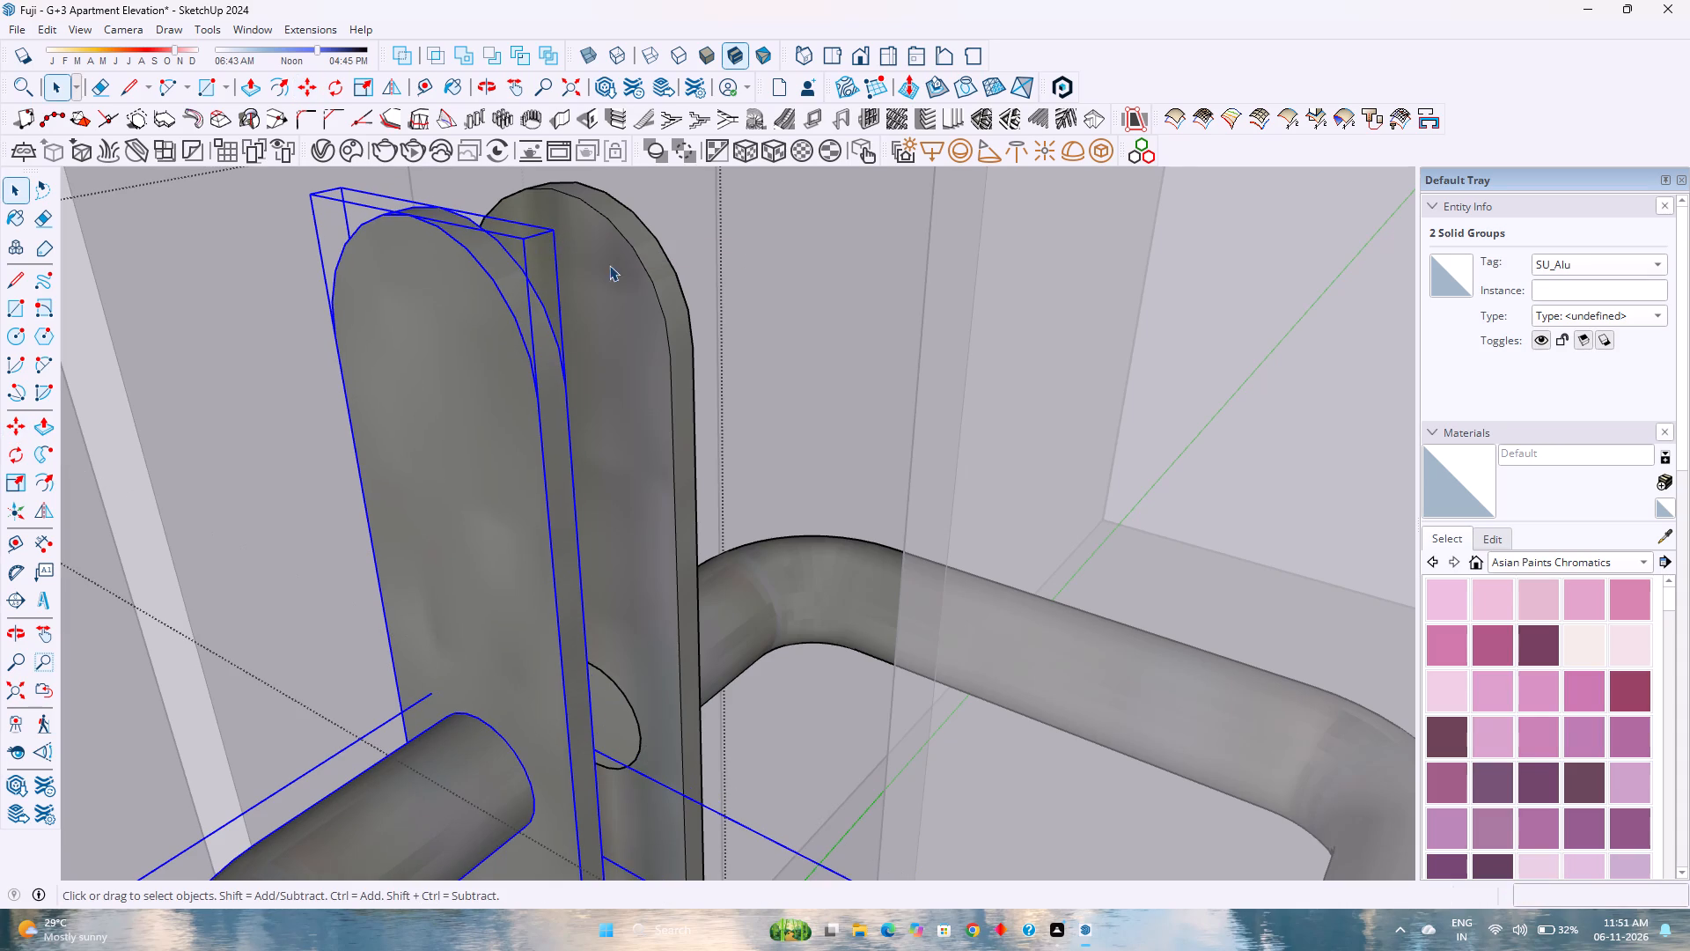
pyautogui.scroll(-6, 617, 265)
pyautogui.press('Escape')
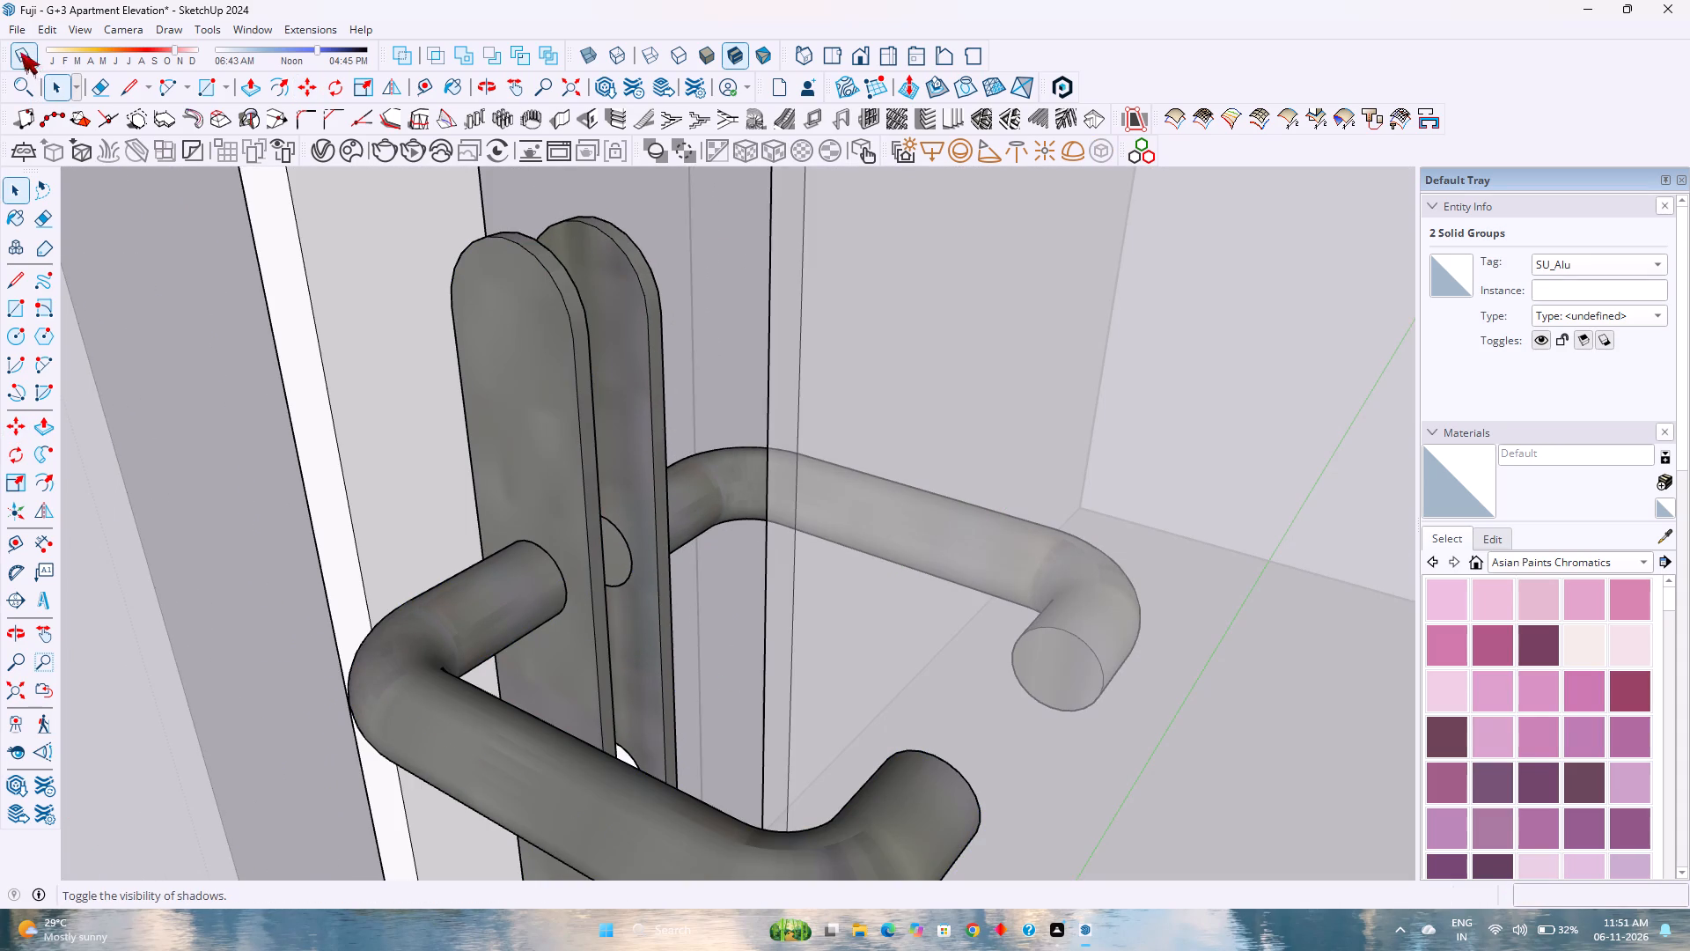
# Unhide the door leaf frame and close the door group.
pyautogui.click(49, 24)
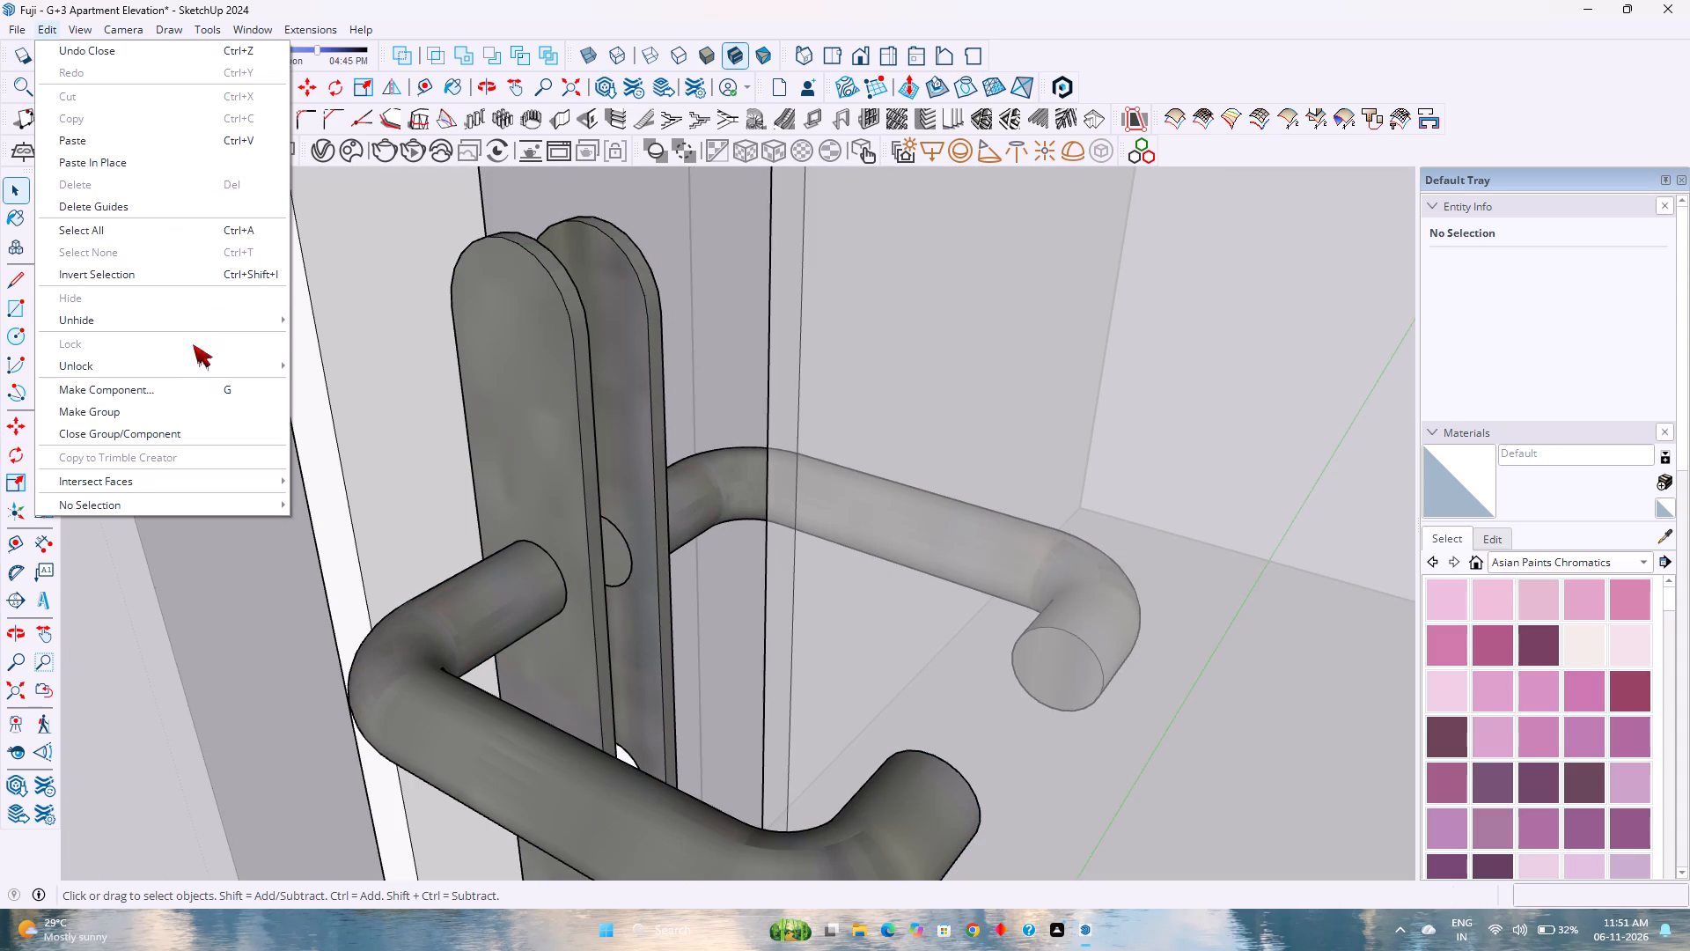
pyautogui.click(347, 352)
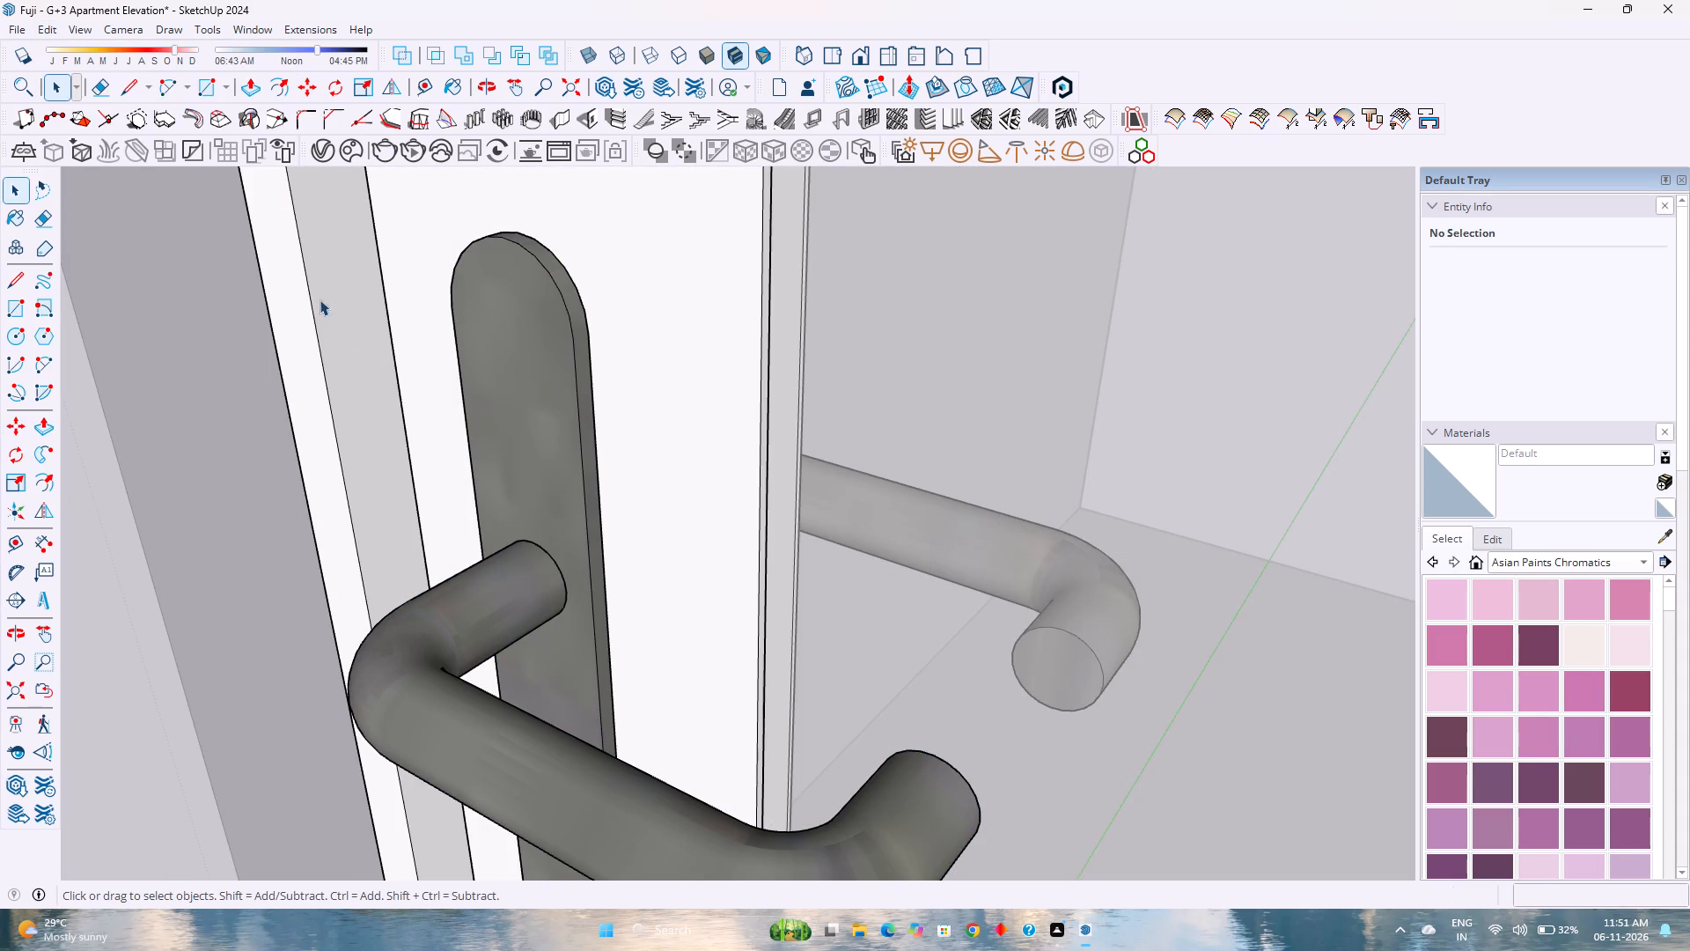
pyautogui.scroll(-6, 615, 490)
pyautogui.moveTo(514, 616); pyautogui.dragTo(600, 453, button='middle')
pyautogui.middleClick(602, 450)
pyautogui.scroll(-7, 584, 523)
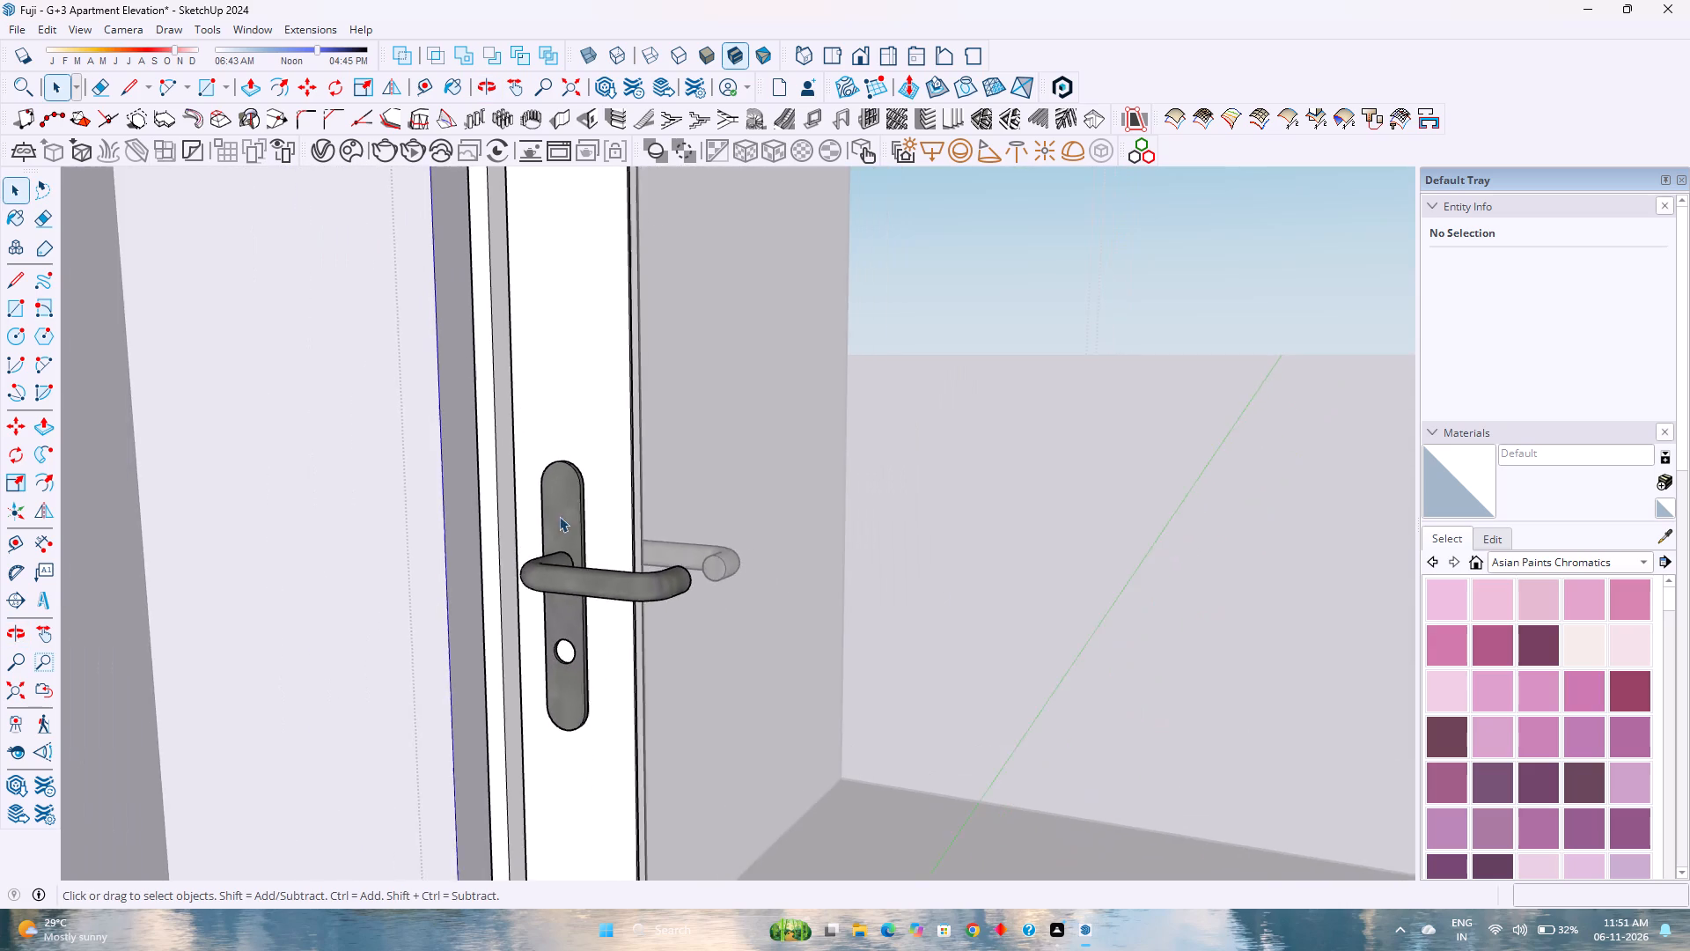
pyautogui.scroll(-19, 523, 453)
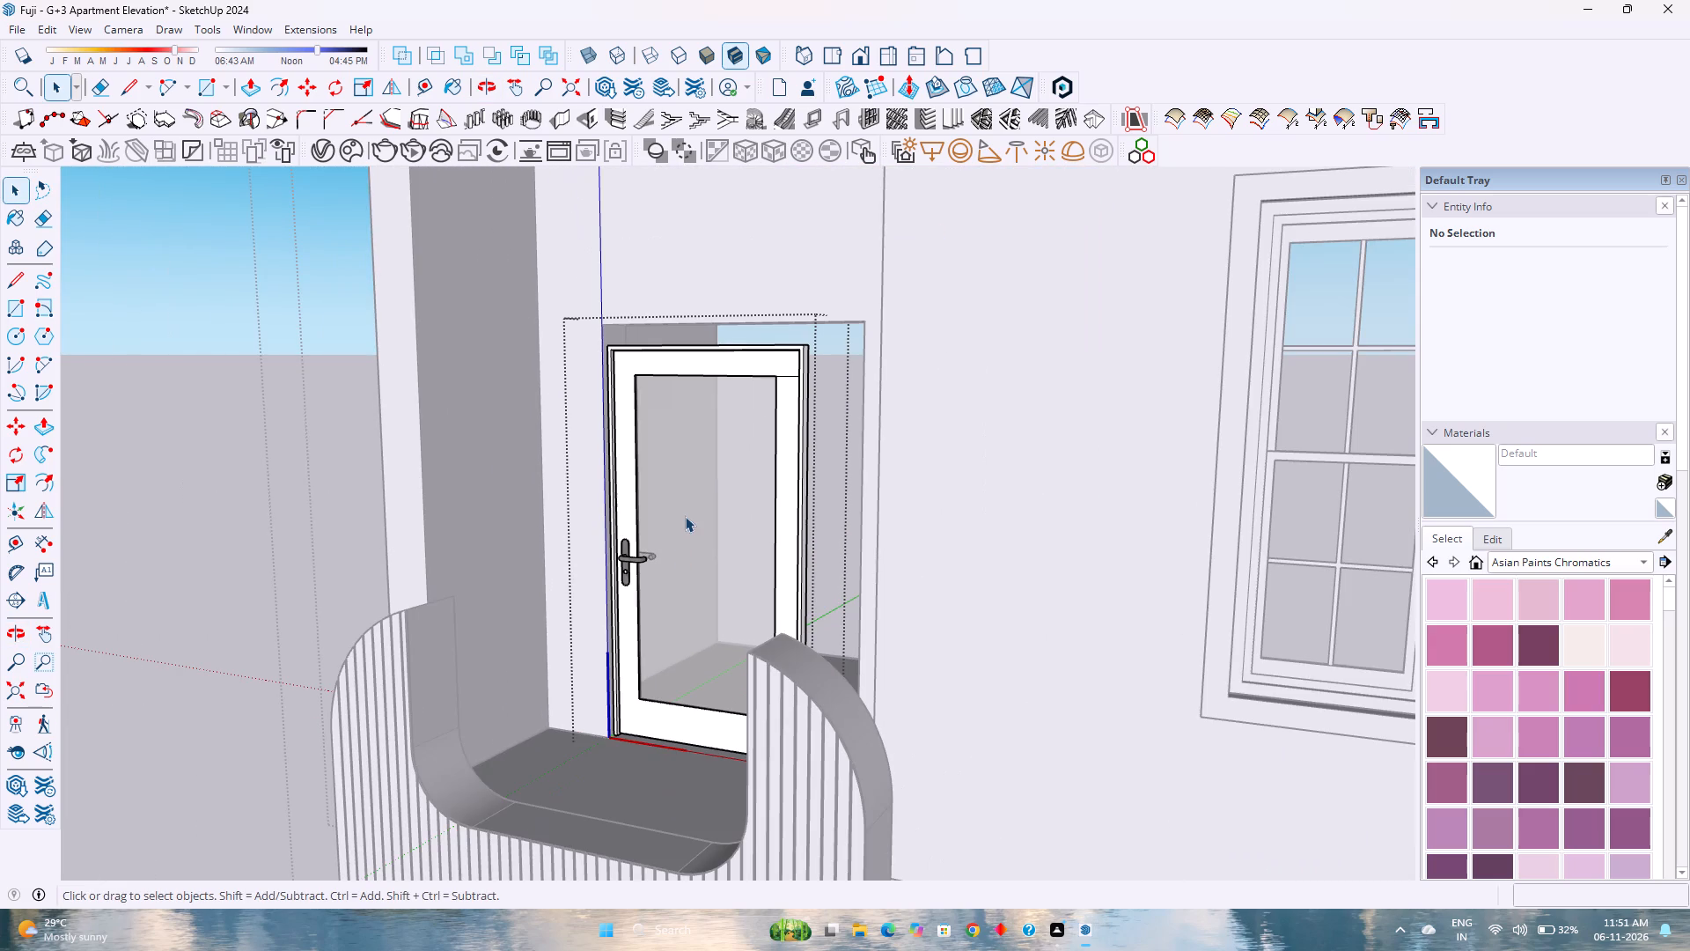
pyautogui.press('Escape')
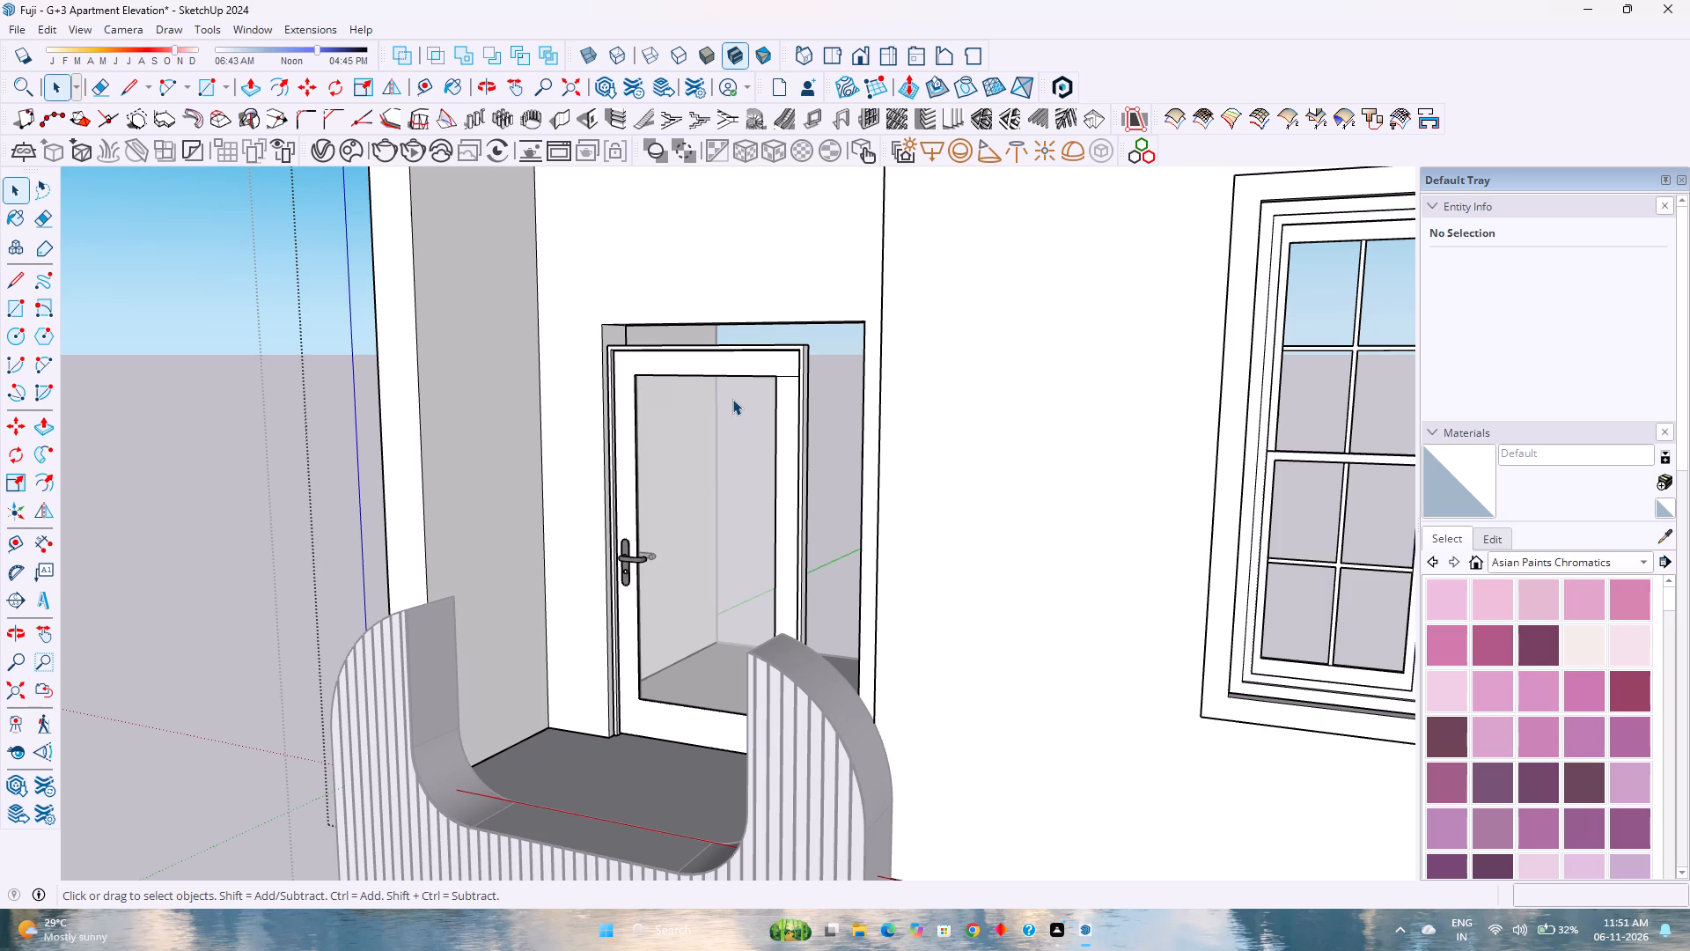
# Delete the horizontal seam edge across the leaf's stile opposite the handle, level with the glass opening's top corner.
pyautogui.click(765, 360)
pyautogui.scroll(2, 782, 372)
pyautogui.doubleClick(781, 361)
pyautogui.scroll(2, 781, 385)
pyautogui.moveTo(781, 385); pyautogui.dragTo(827, 388, button='middle')
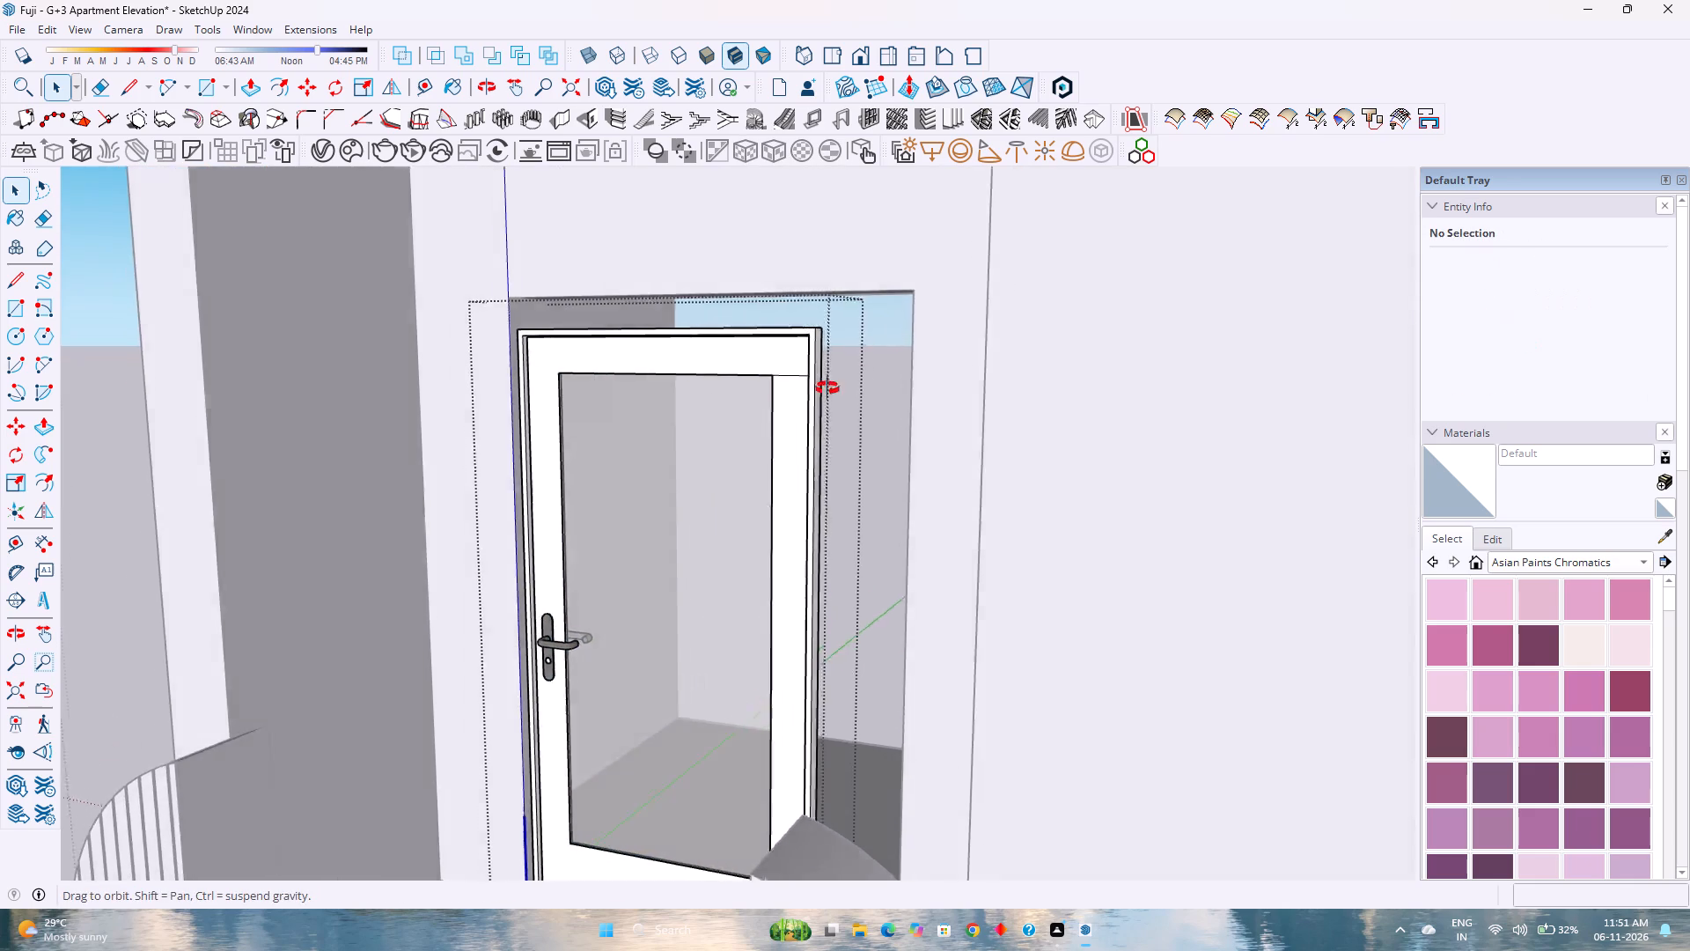
pyautogui.moveTo(827, 388); pyautogui.dragTo(938, 379, button='middle')
pyautogui.scroll(-1, 910, 367)
pyautogui.click(797, 372)
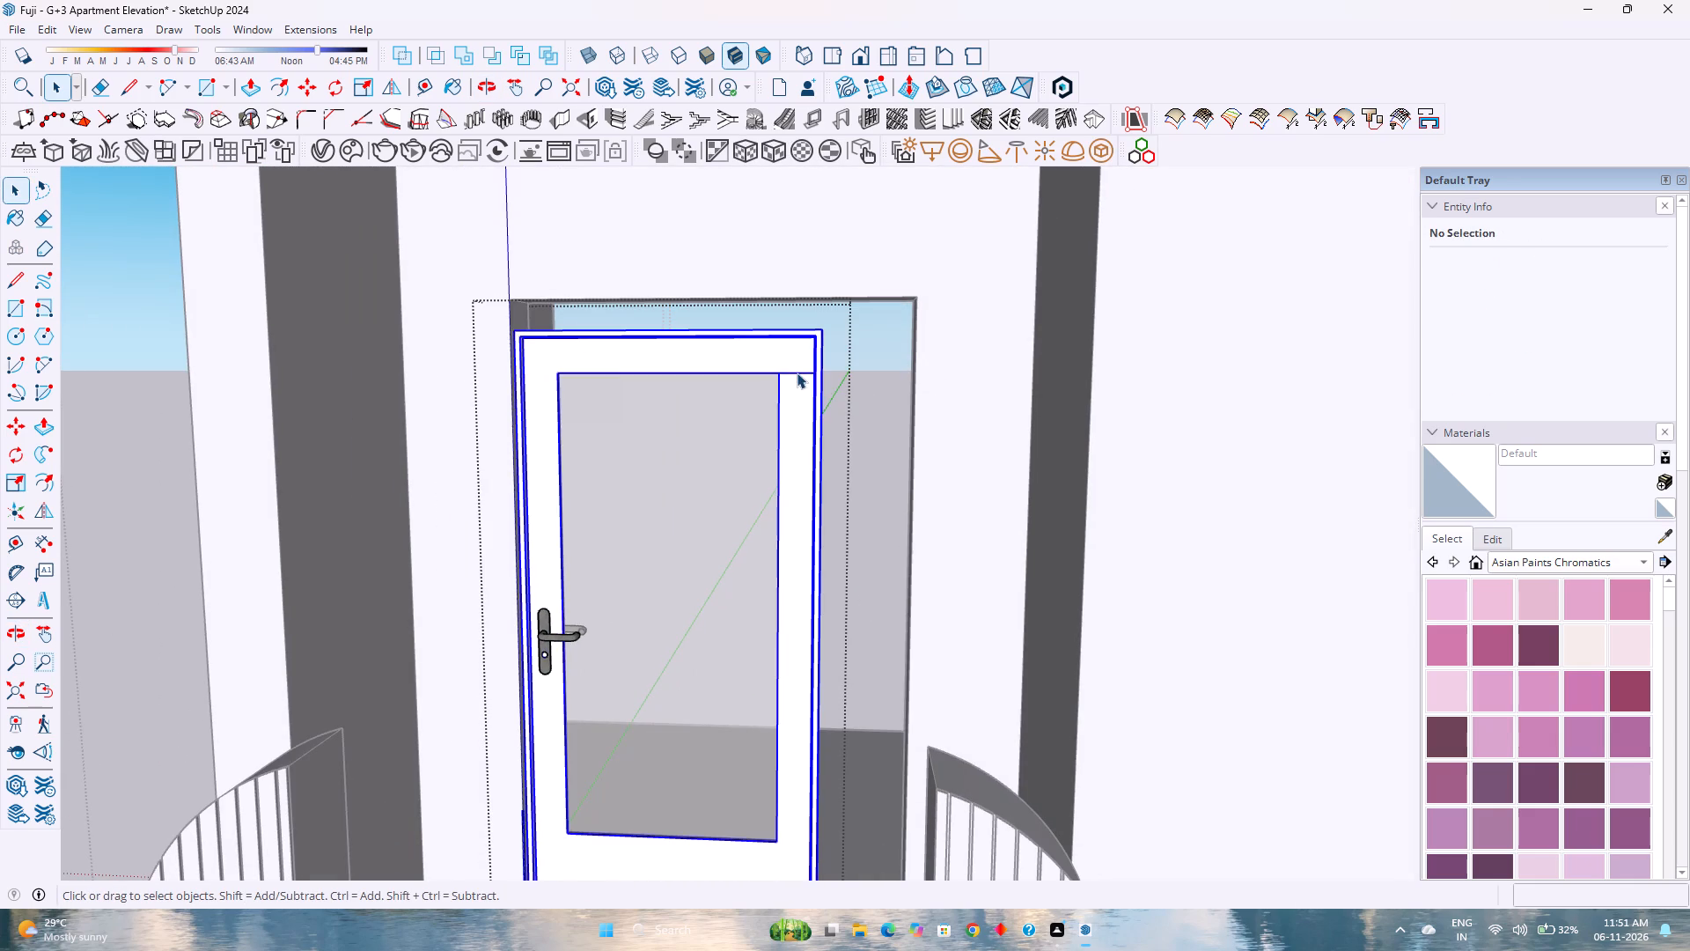
pyautogui.doubleClick(797, 372)
pyautogui.click(795, 370)
pyautogui.click(795, 372)
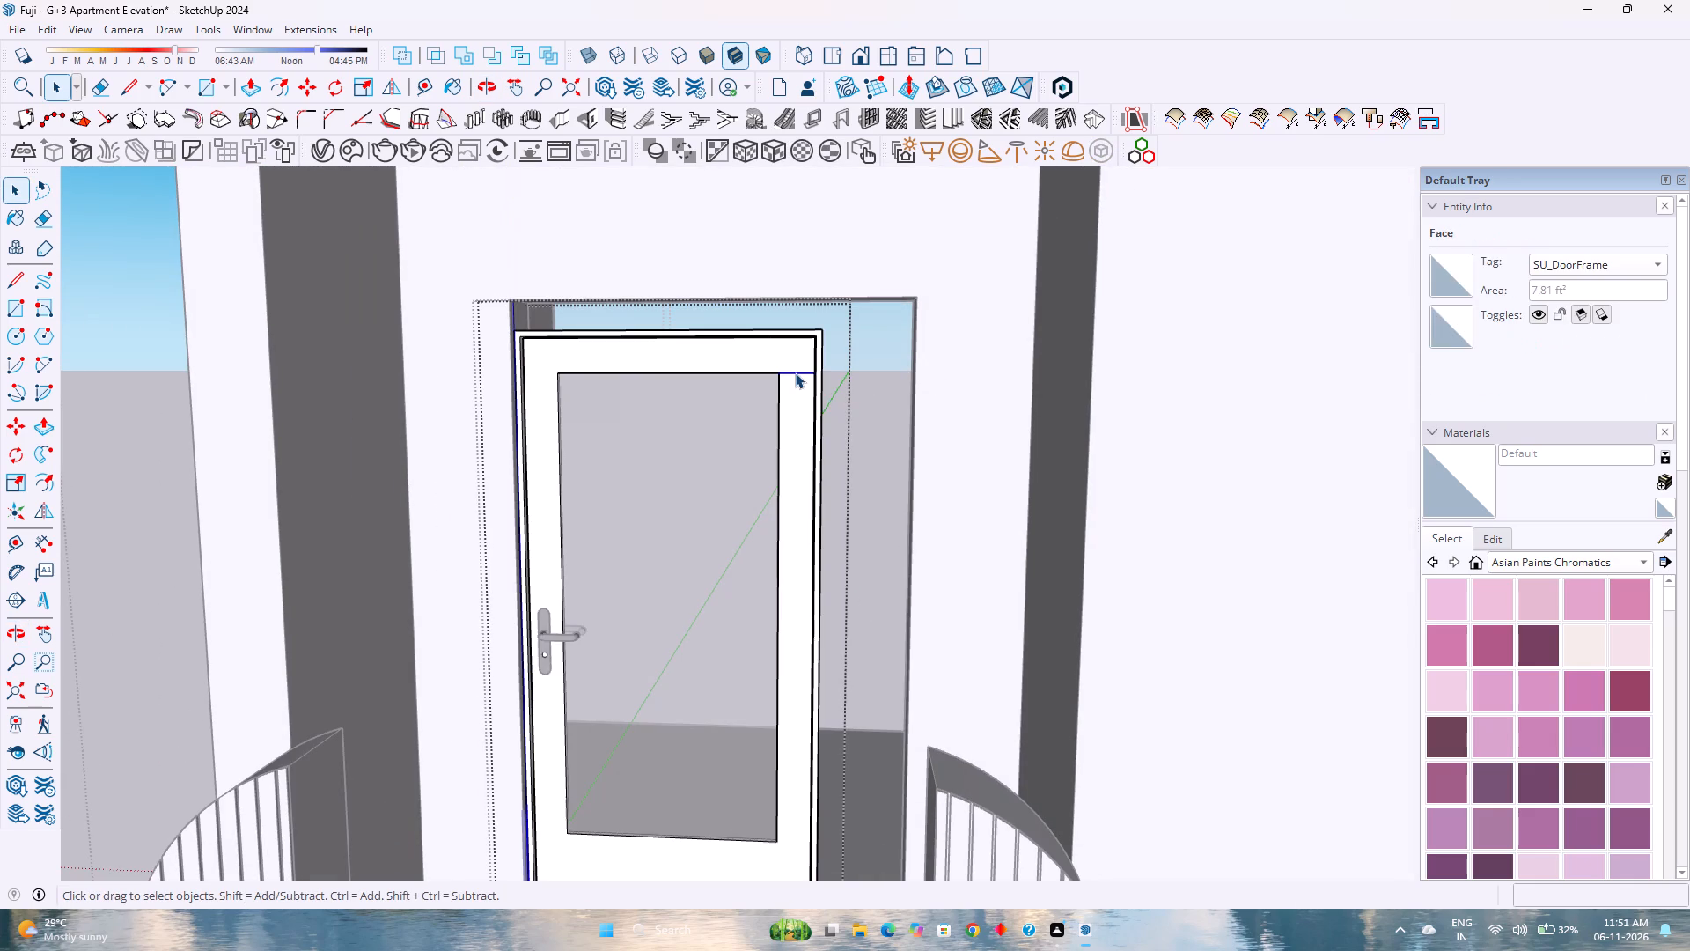
pyautogui.press('Delete')
pyautogui.scroll(-5, 799, 360)
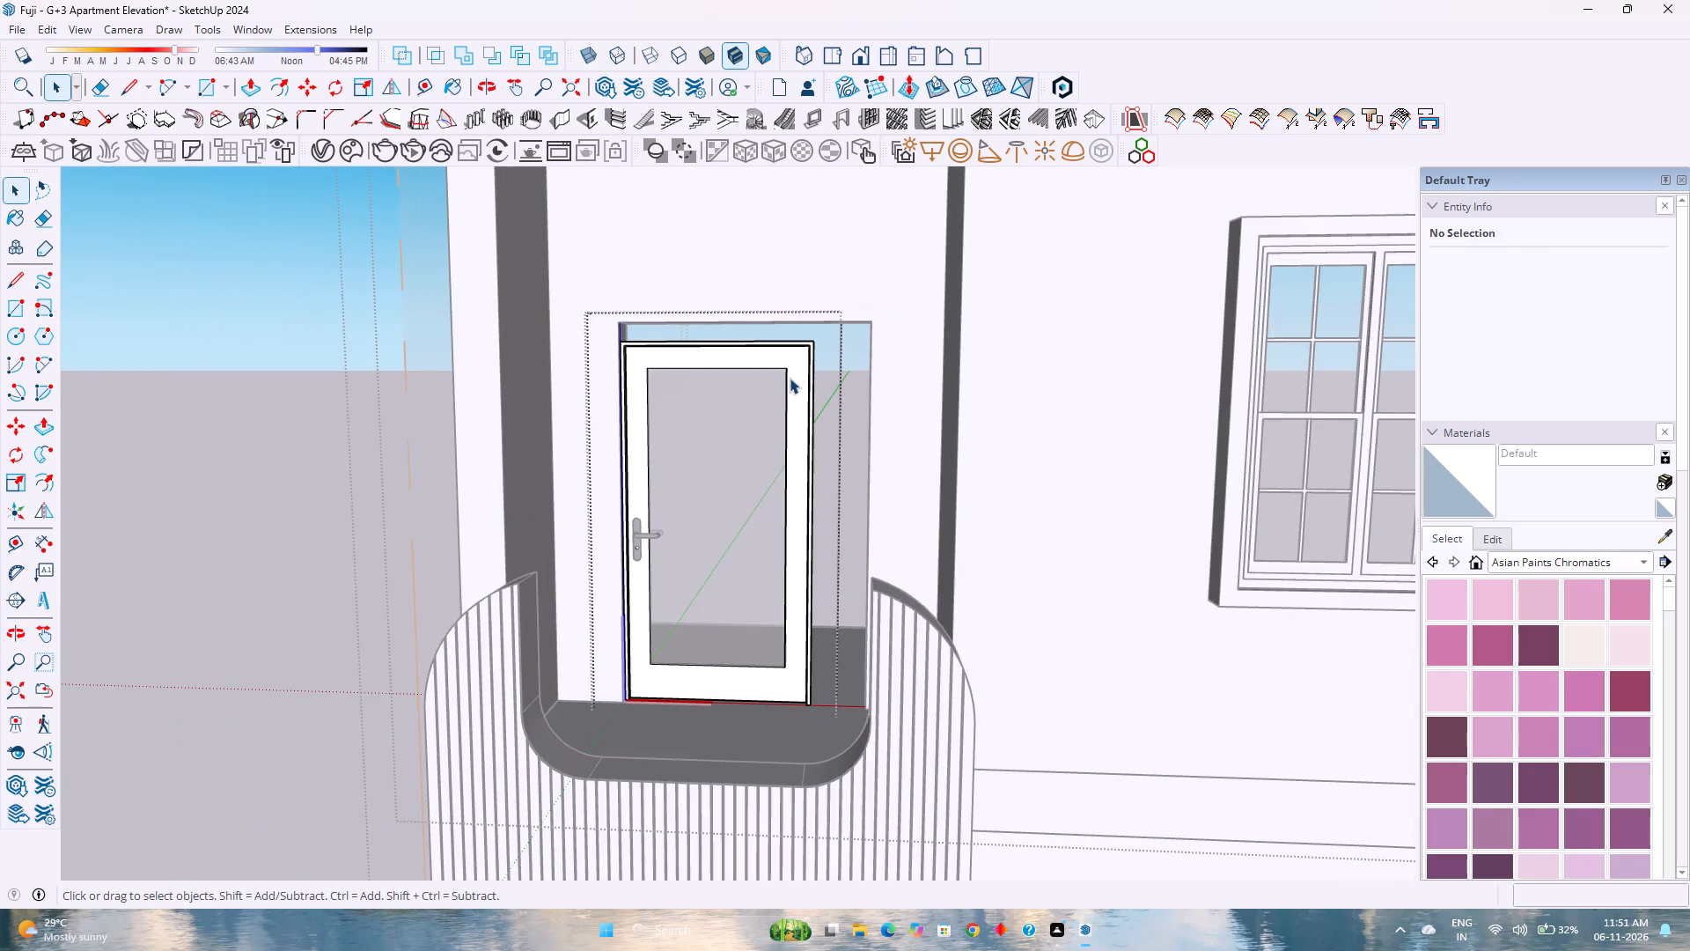
pyautogui.press('Escape')
pyautogui.press('Escape')
# Scale the balcony door component along the red axis by about 1.29, stretching its non-handle side to the wall opening's jamb.
pyautogui.click(796, 367)
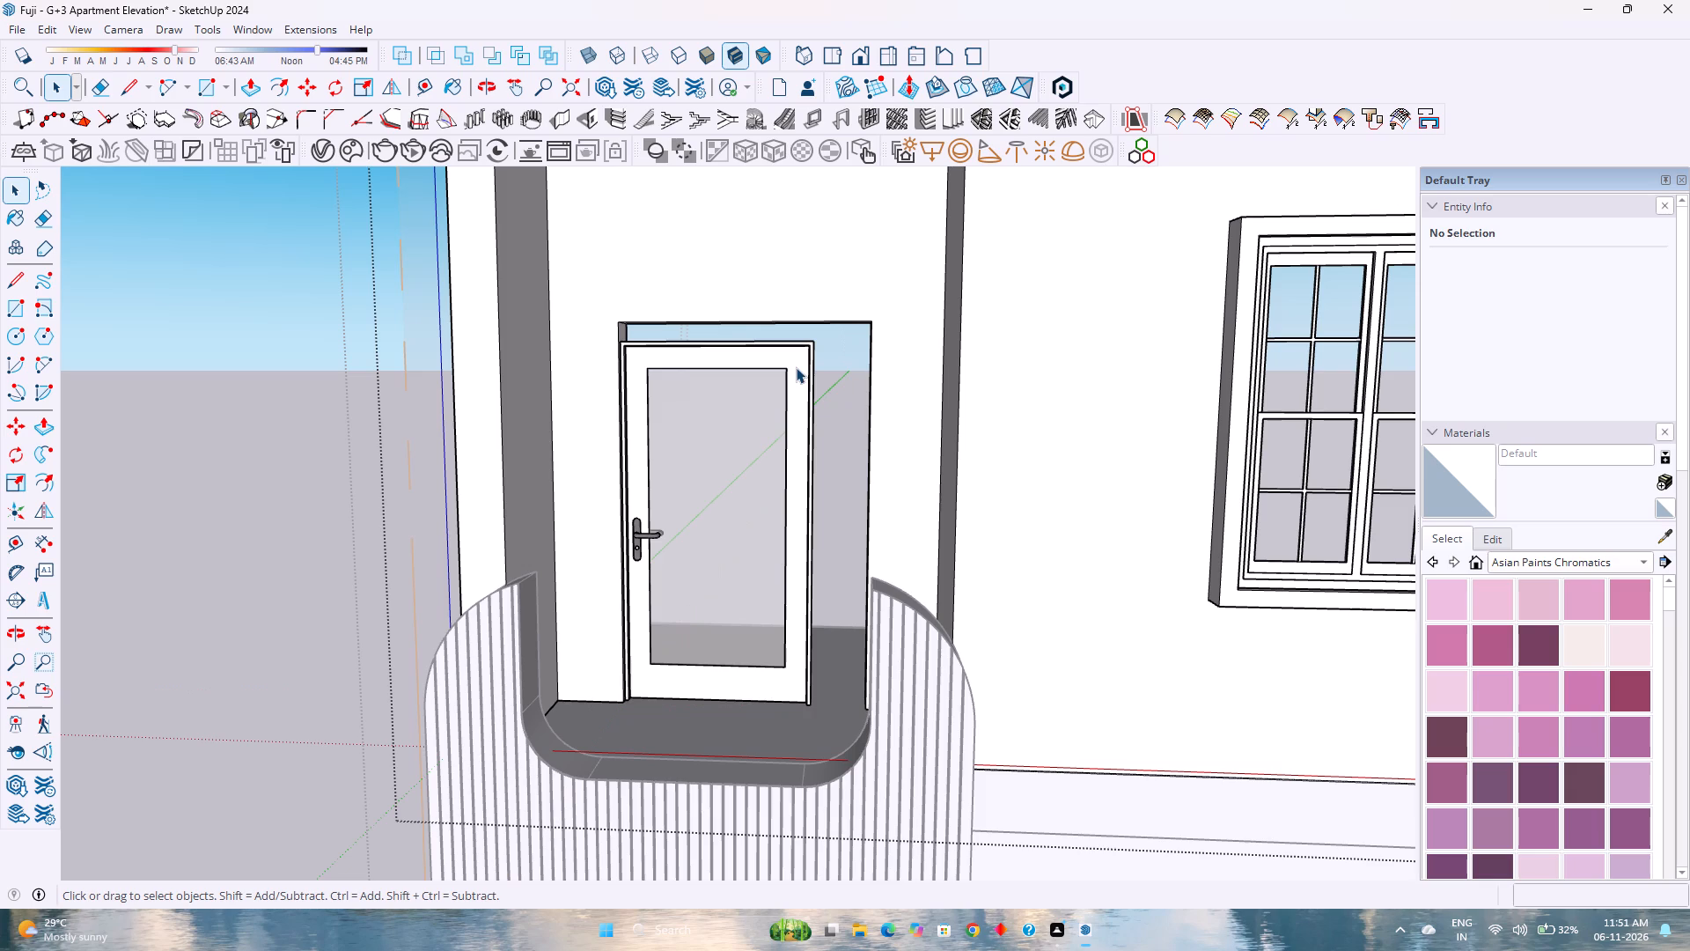
pyautogui.press('s')
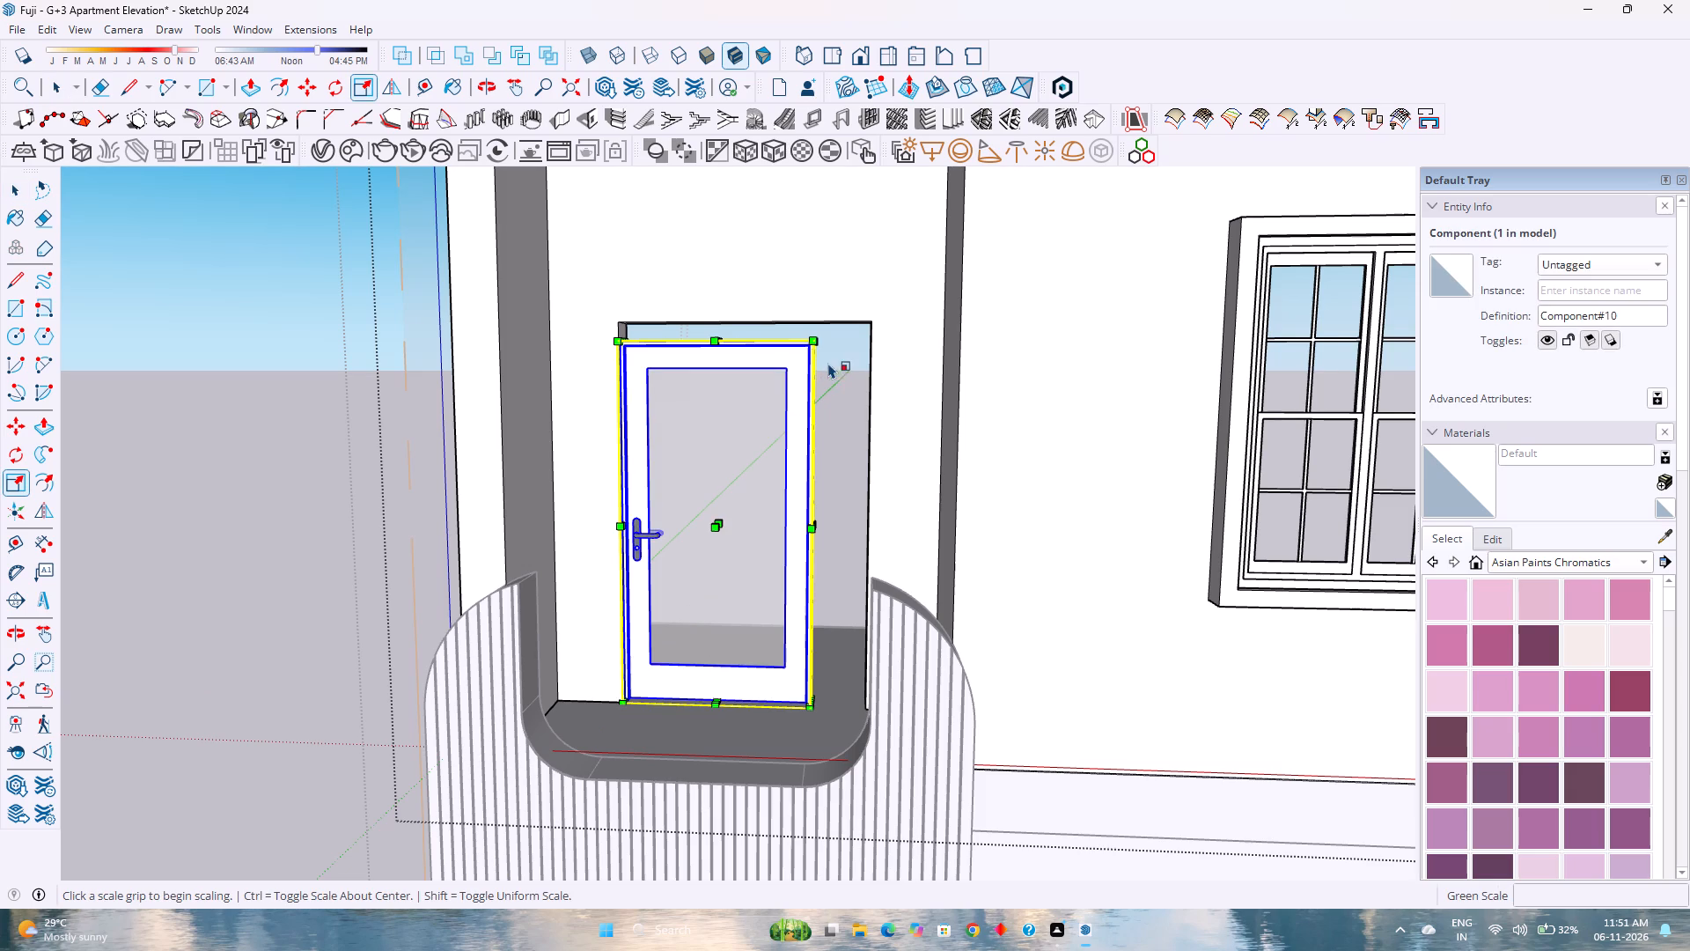
pyautogui.moveTo(821, 363); pyautogui.dragTo(778, 426, button='middle')
pyautogui.middleClick(778, 426)
pyautogui.scroll(4, 781, 372)
pyautogui.scroll(3, 681, 336)
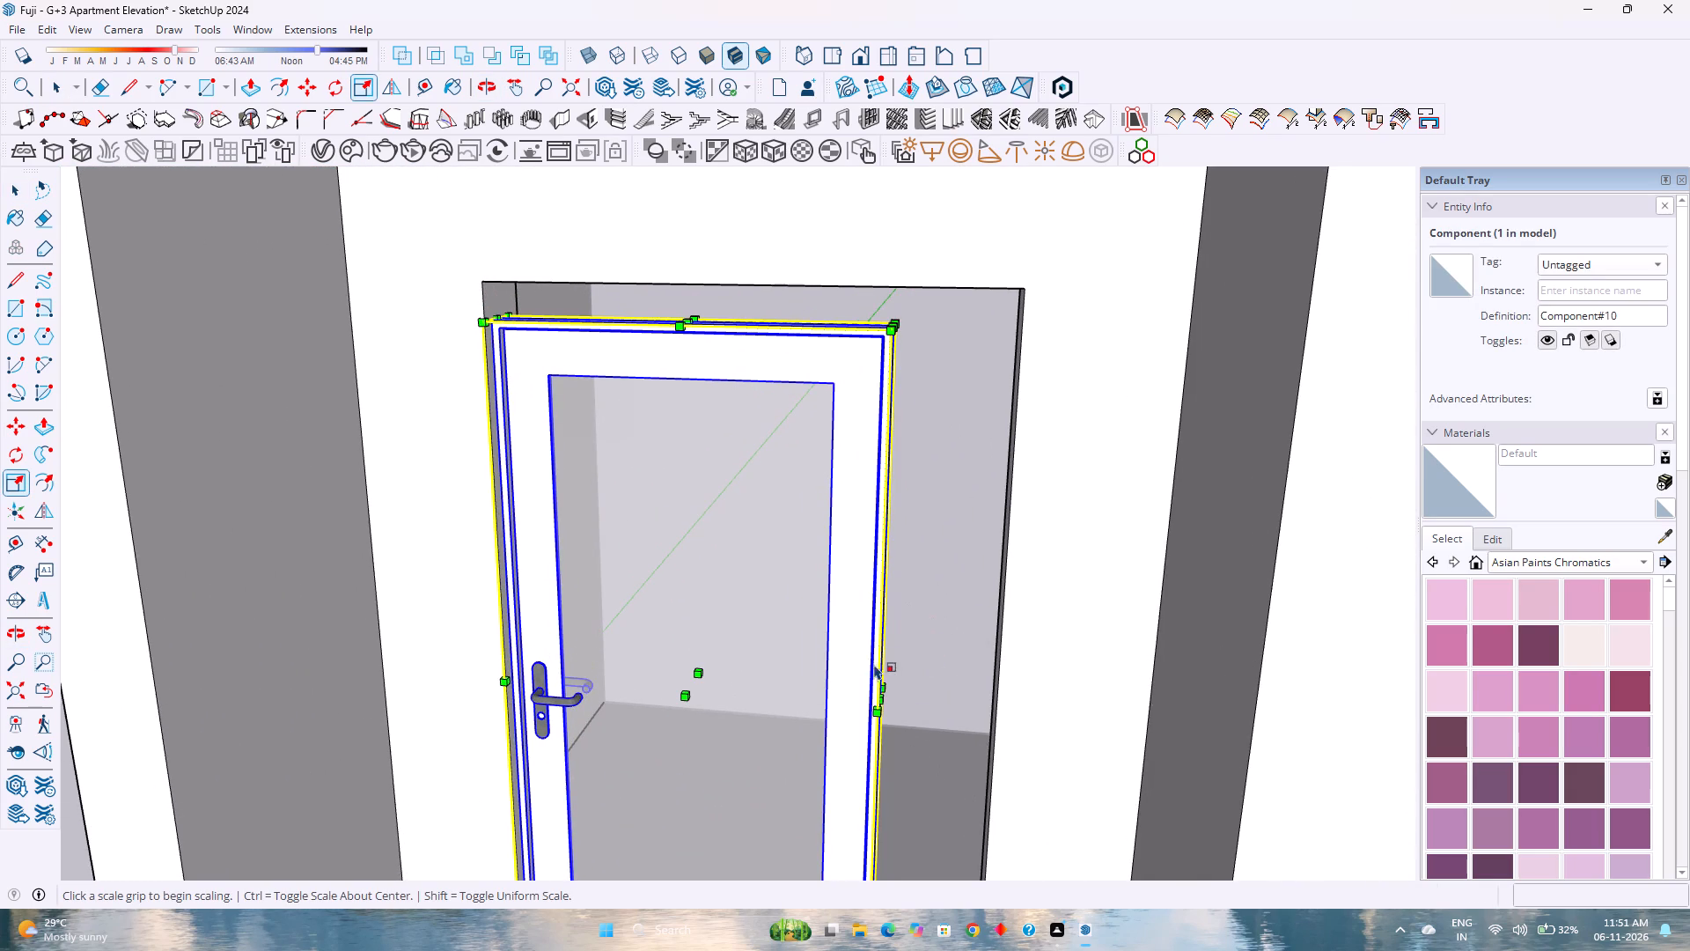
pyautogui.click(875, 696)
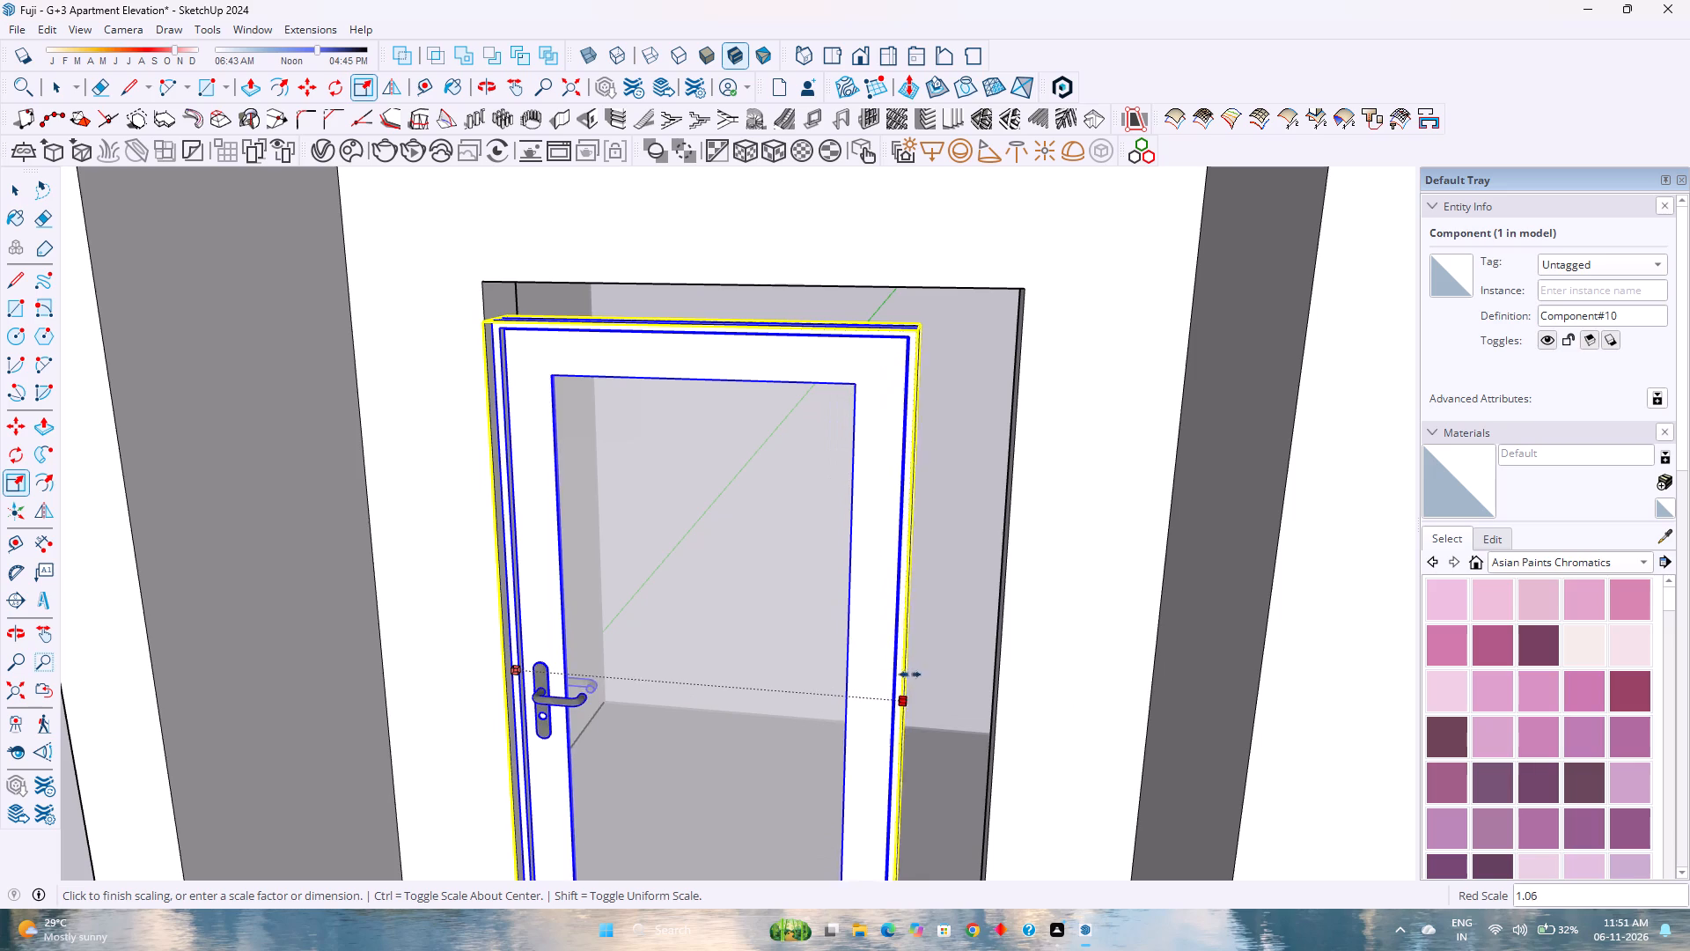
pyautogui.click(1010, 512)
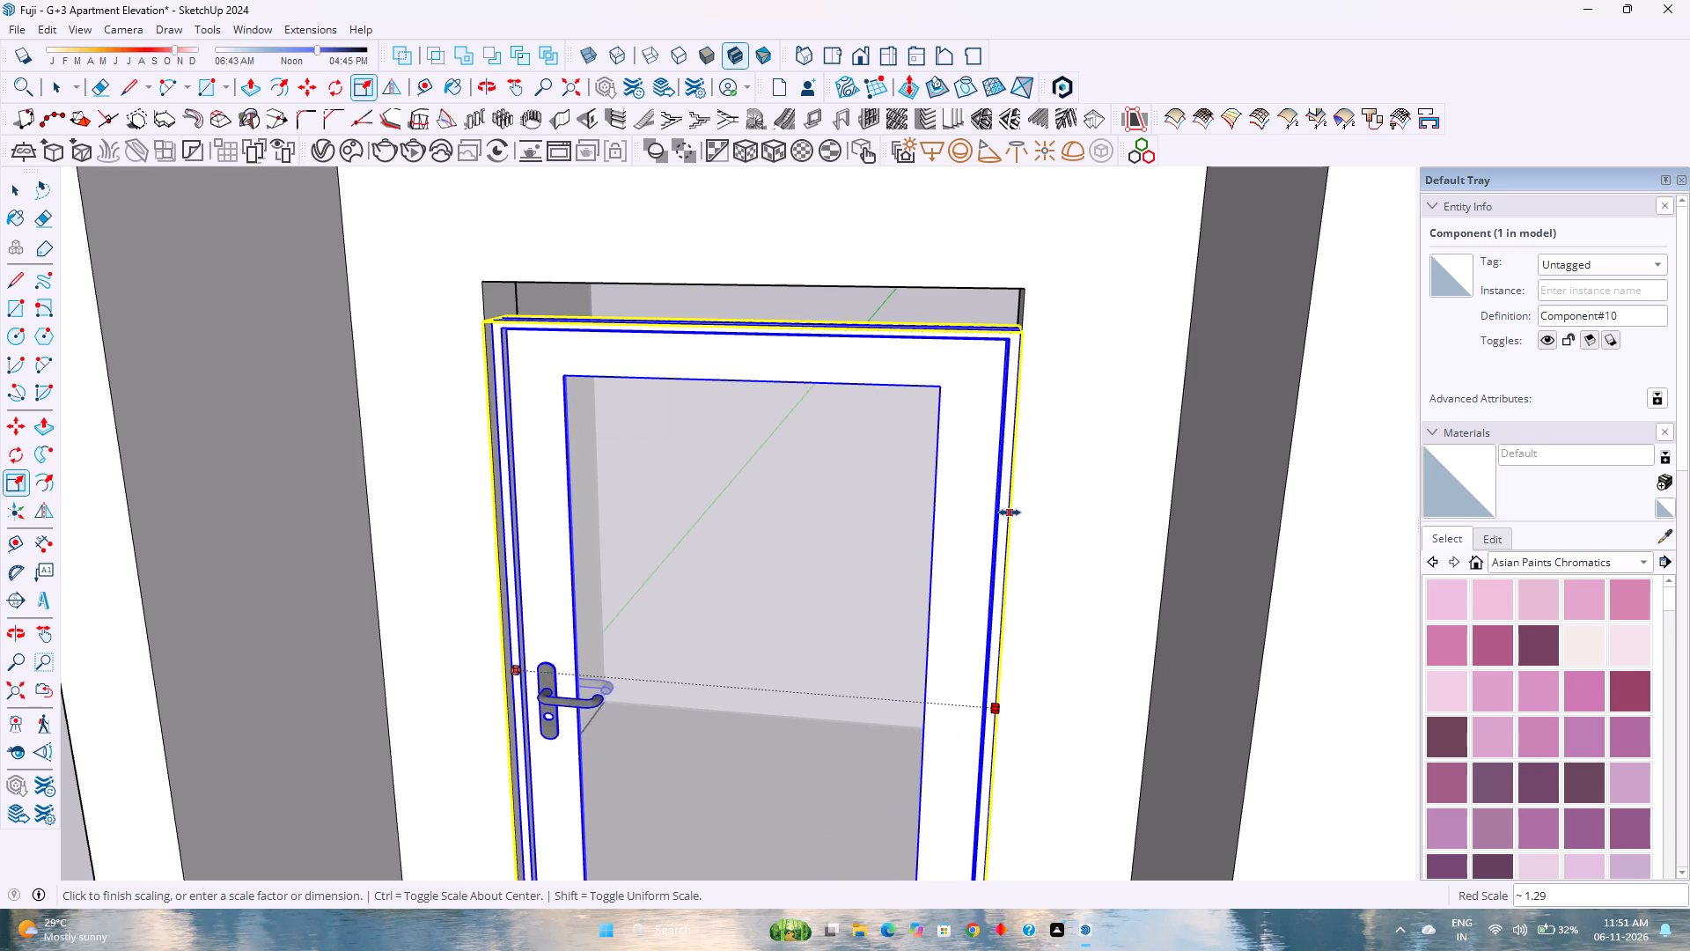
# Scale the balcony door component along the blue axis so its top meets the head of the wall opening.
pyautogui.keyDown('shift'); pyautogui.moveTo(856, 516); pyautogui.dragTo(841, 600, button='middle'); pyautogui.keyUp('shift')
pyautogui.scroll(2, 745, 404)
pyautogui.rightClick(744, 405)
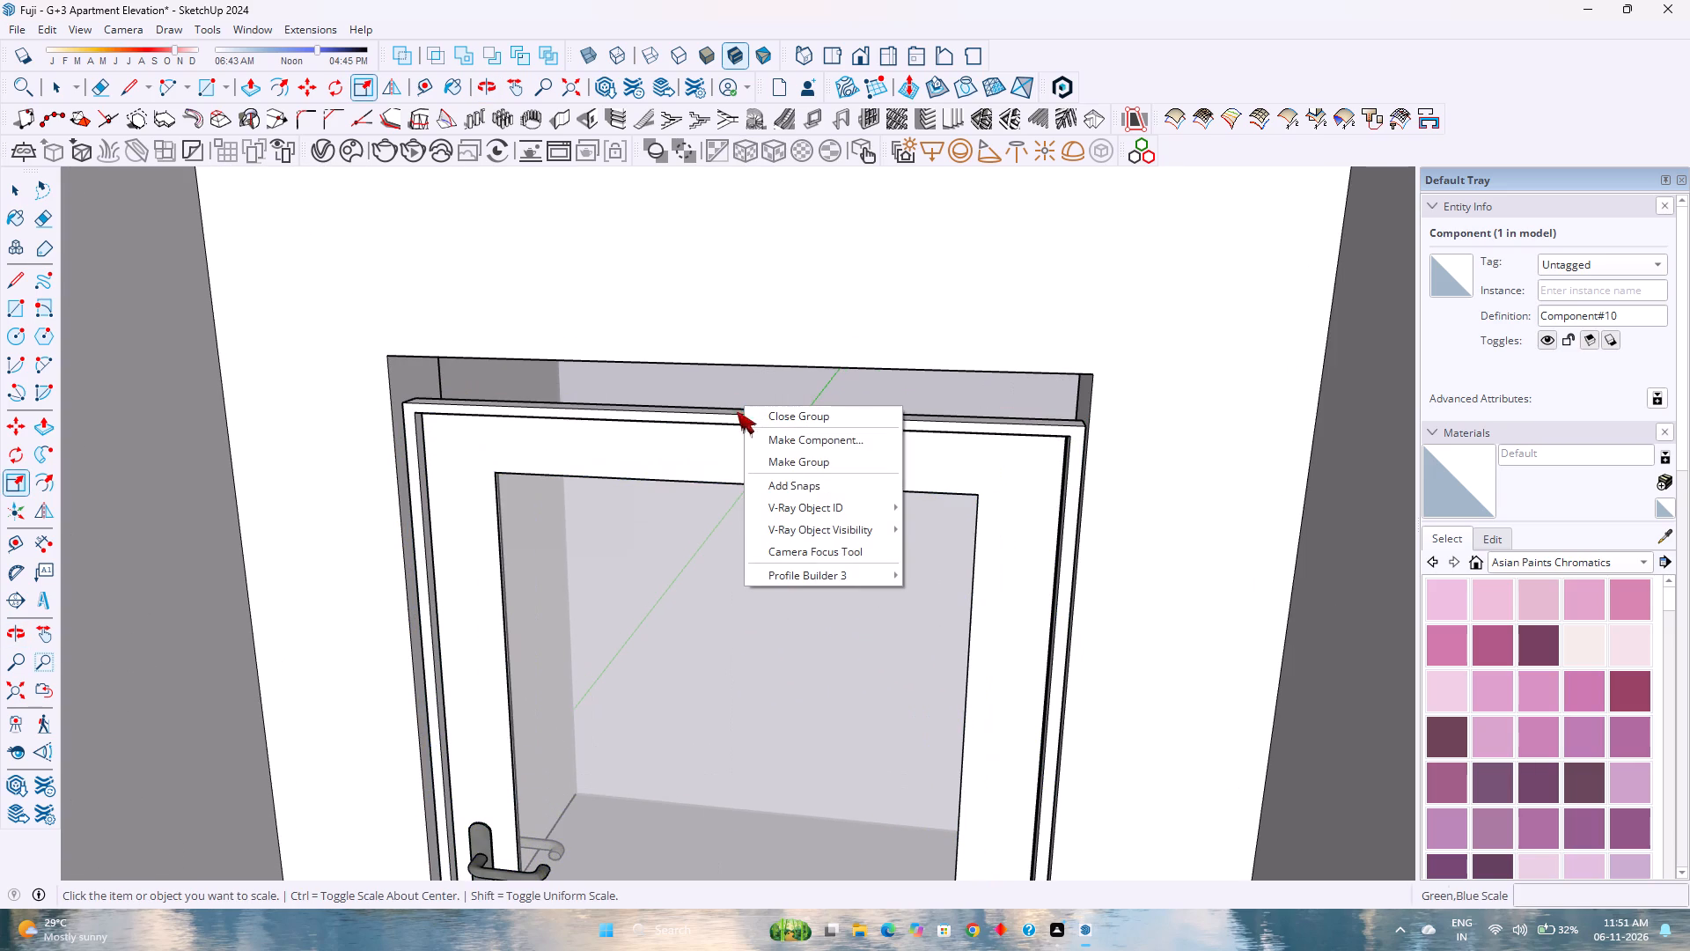
pyautogui.press('Escape')
pyautogui.press('space')
pyautogui.click(695, 449)
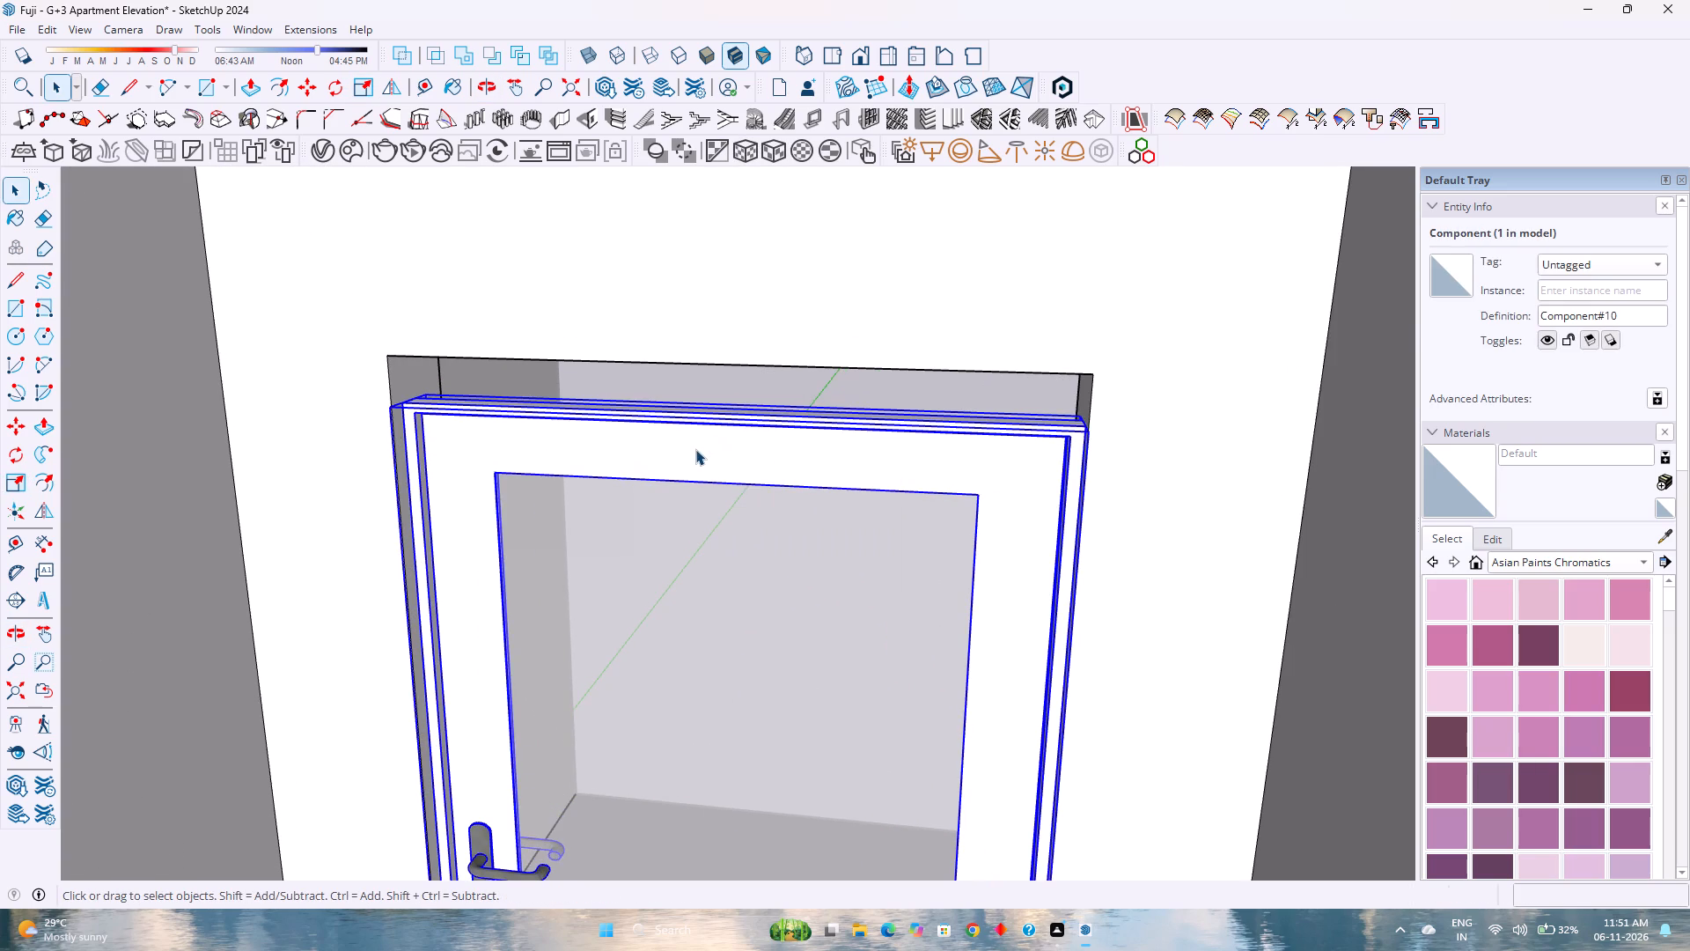
pyautogui.scroll(3, 696, 446)
pyautogui.press('s')
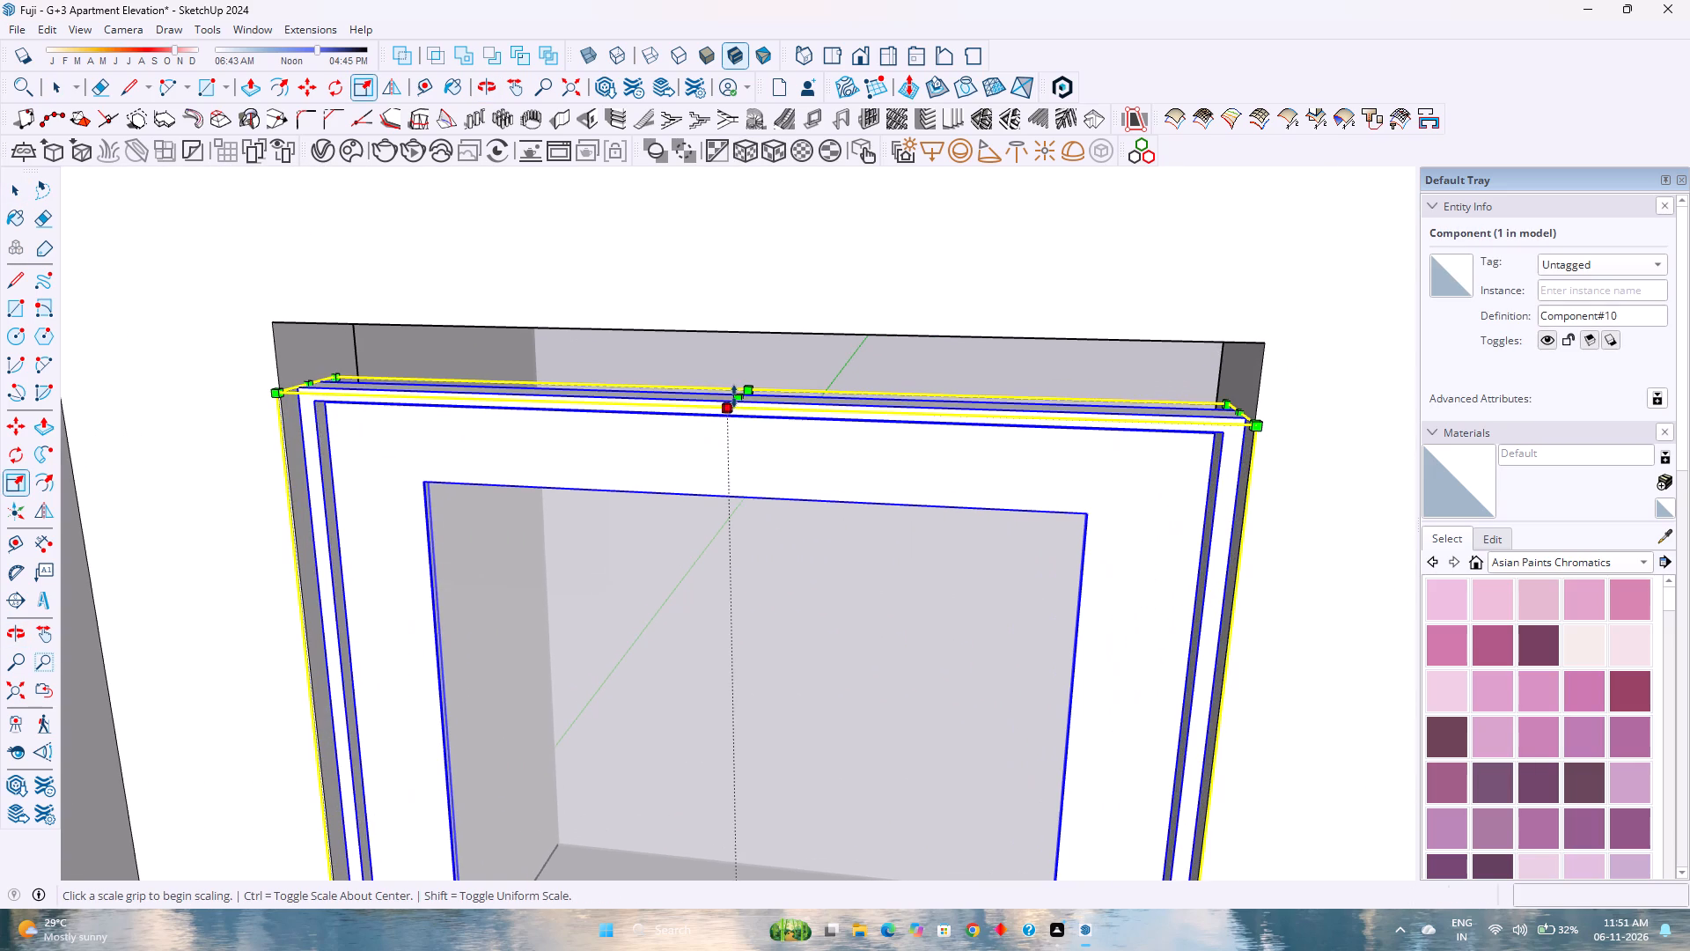
pyautogui.click(735, 396)
pyautogui.click(823, 331)
pyautogui.scroll(-4, 771, 457)
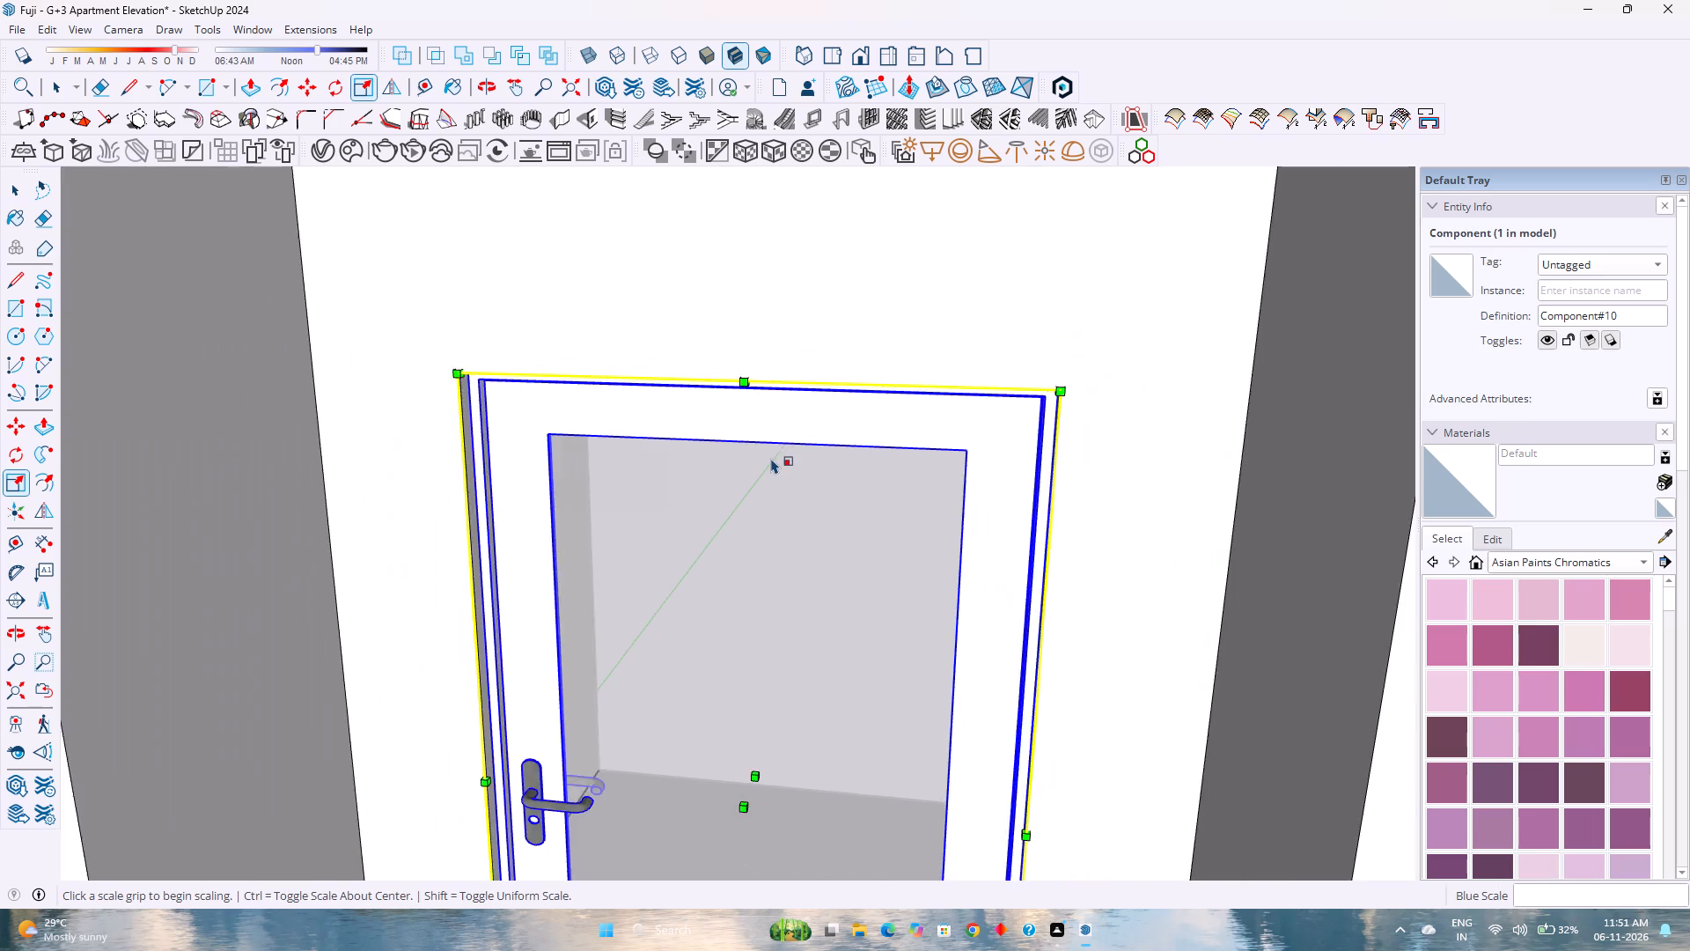
pyautogui.scroll(-13, 771, 458)
pyautogui.press('space')
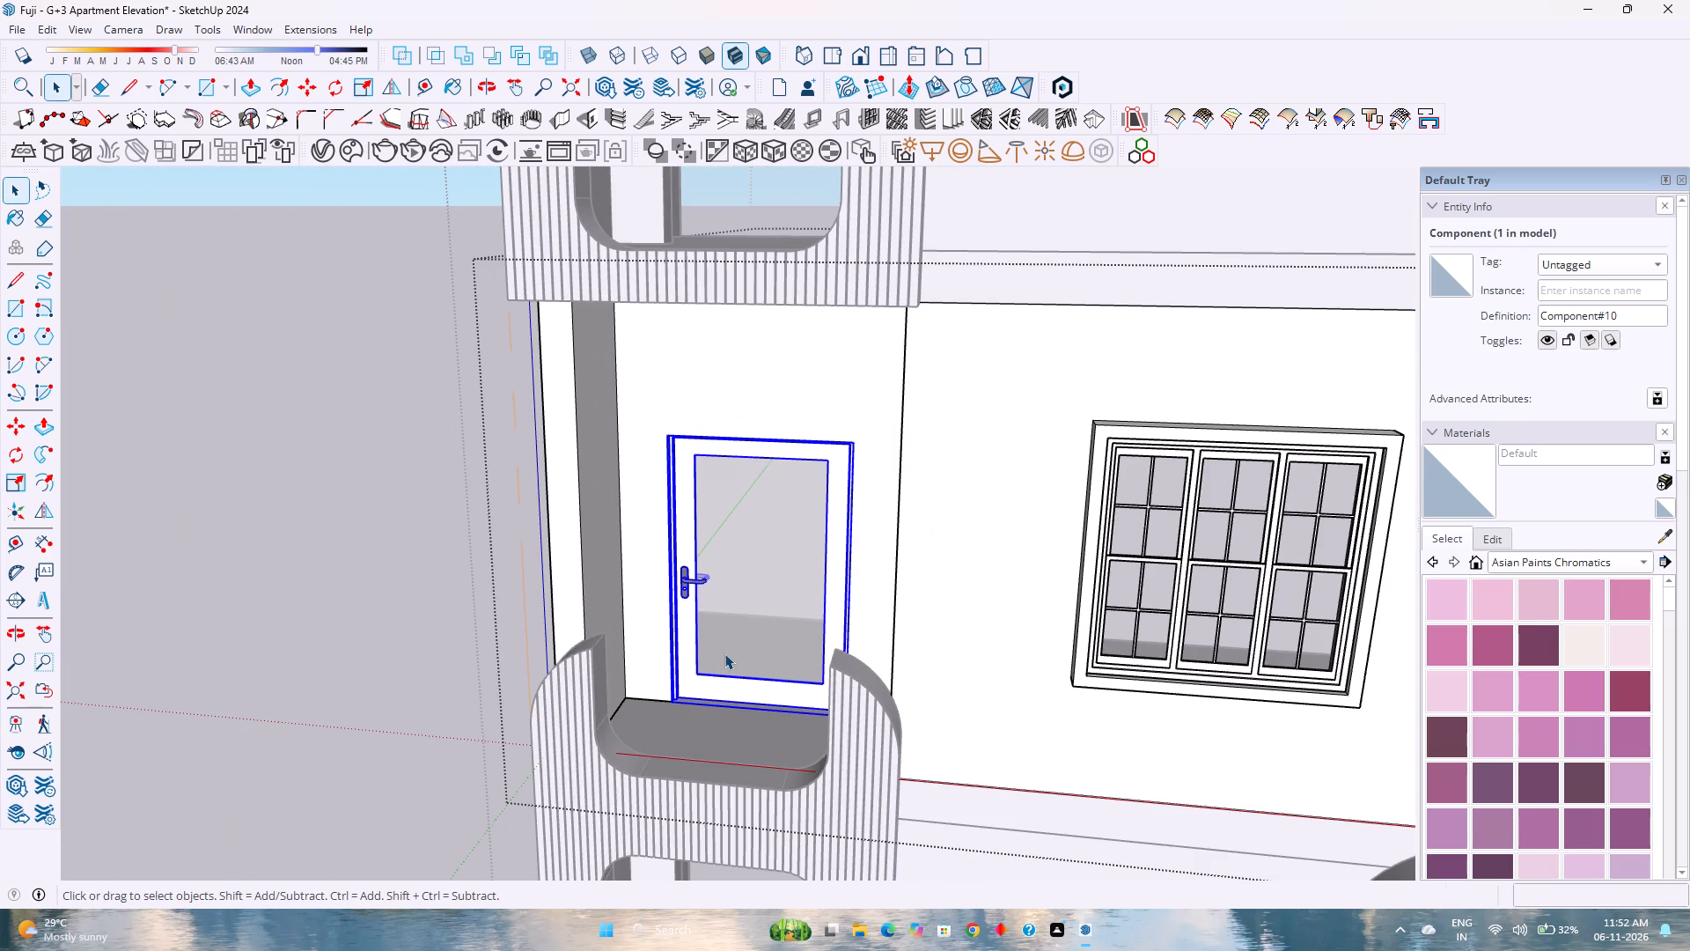
# Copy the fitted balcony door component to the clipboard and clear the selection.
pyautogui.hotkey('ctrl', 'c')
pyautogui.press('space')
pyautogui.scroll(-5, 709, 644)
pyautogui.click(413, 704)
# Examine the whole elevation from the front and corner sides, checking the fitted door, balcony openings, windows and slat cladding.
pyautogui.middleClick(448, 685)
pyautogui.moveTo(448, 685); pyautogui.dragTo(554, 612, button='middle')
pyautogui.middleClick(554, 612)
pyautogui.middleClick(554, 612)
pyautogui.scroll(1, 554, 612)
pyautogui.scroll(-3, 555, 608)
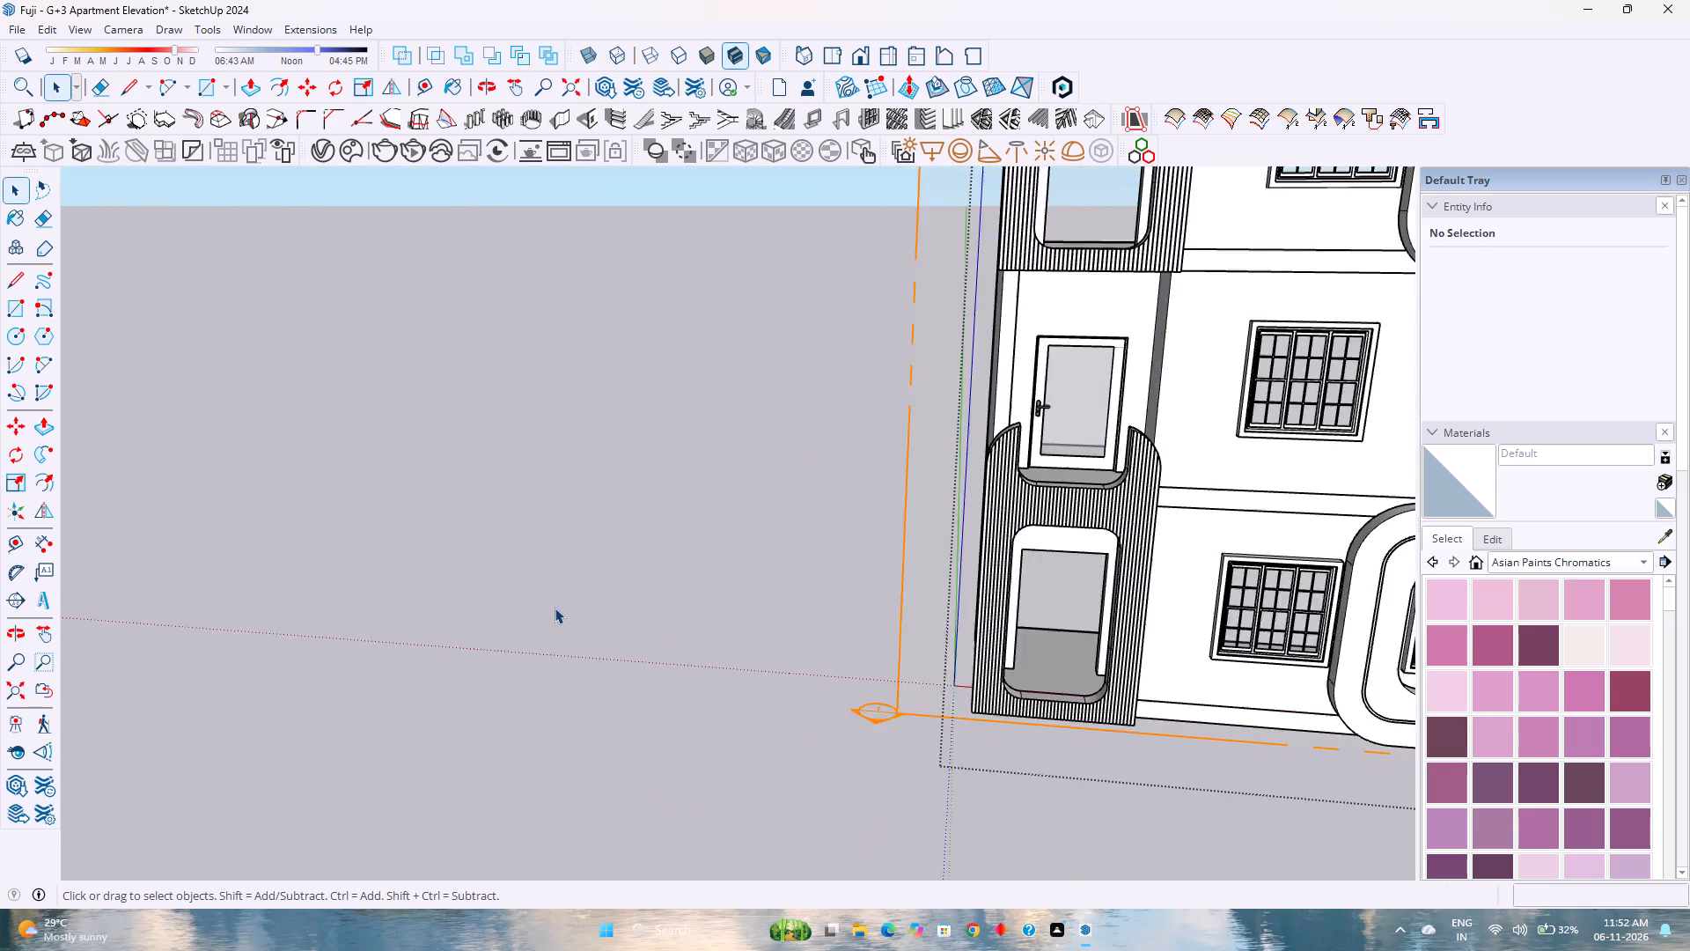
pyautogui.scroll(-8, 555, 608)
pyautogui.moveTo(898, 599); pyautogui.dragTo(647, 473, button='middle')
pyautogui.moveTo(645, 470); pyautogui.dragTo(632, 449, button='middle')
pyautogui.middleClick(632, 449)
pyautogui.middleClick(632, 449)
pyautogui.middleClick(632, 449)
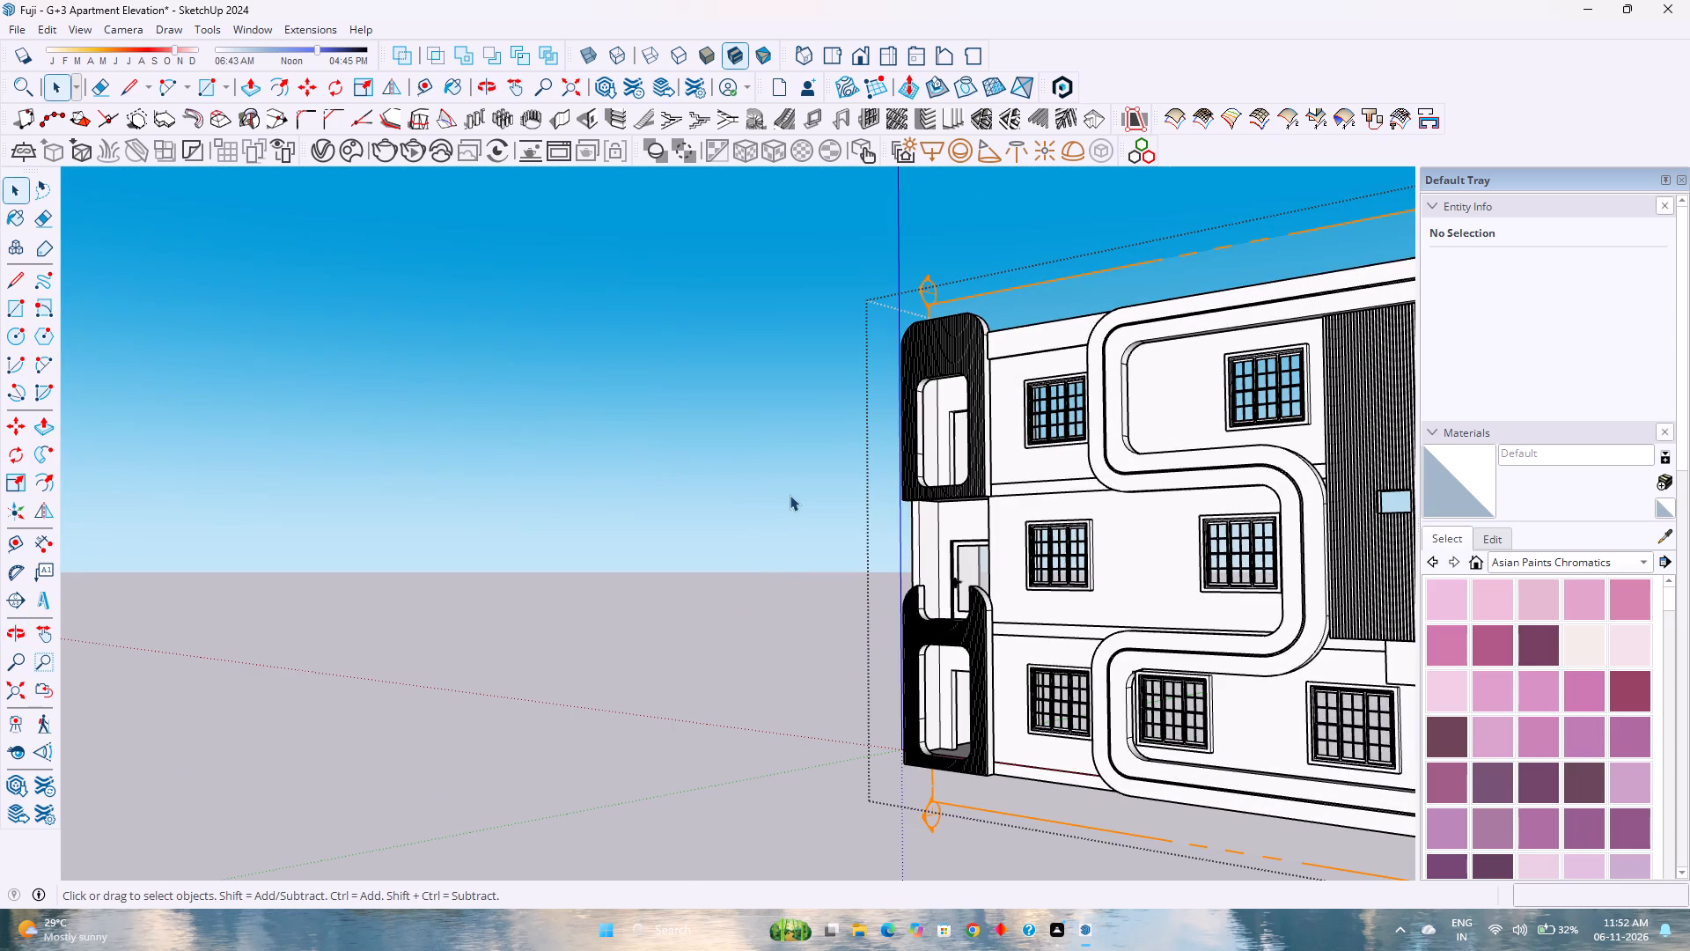
pyautogui.scroll(4, 1025, 496)
pyautogui.scroll(-3, 1023, 496)
pyautogui.scroll(3, 1023, 497)
pyautogui.scroll(-3, 1022, 498)
pyautogui.scroll(4, 1022, 498)
pyautogui.scroll(-4, 1019, 498)
pyautogui.scroll(3, 1013, 493)
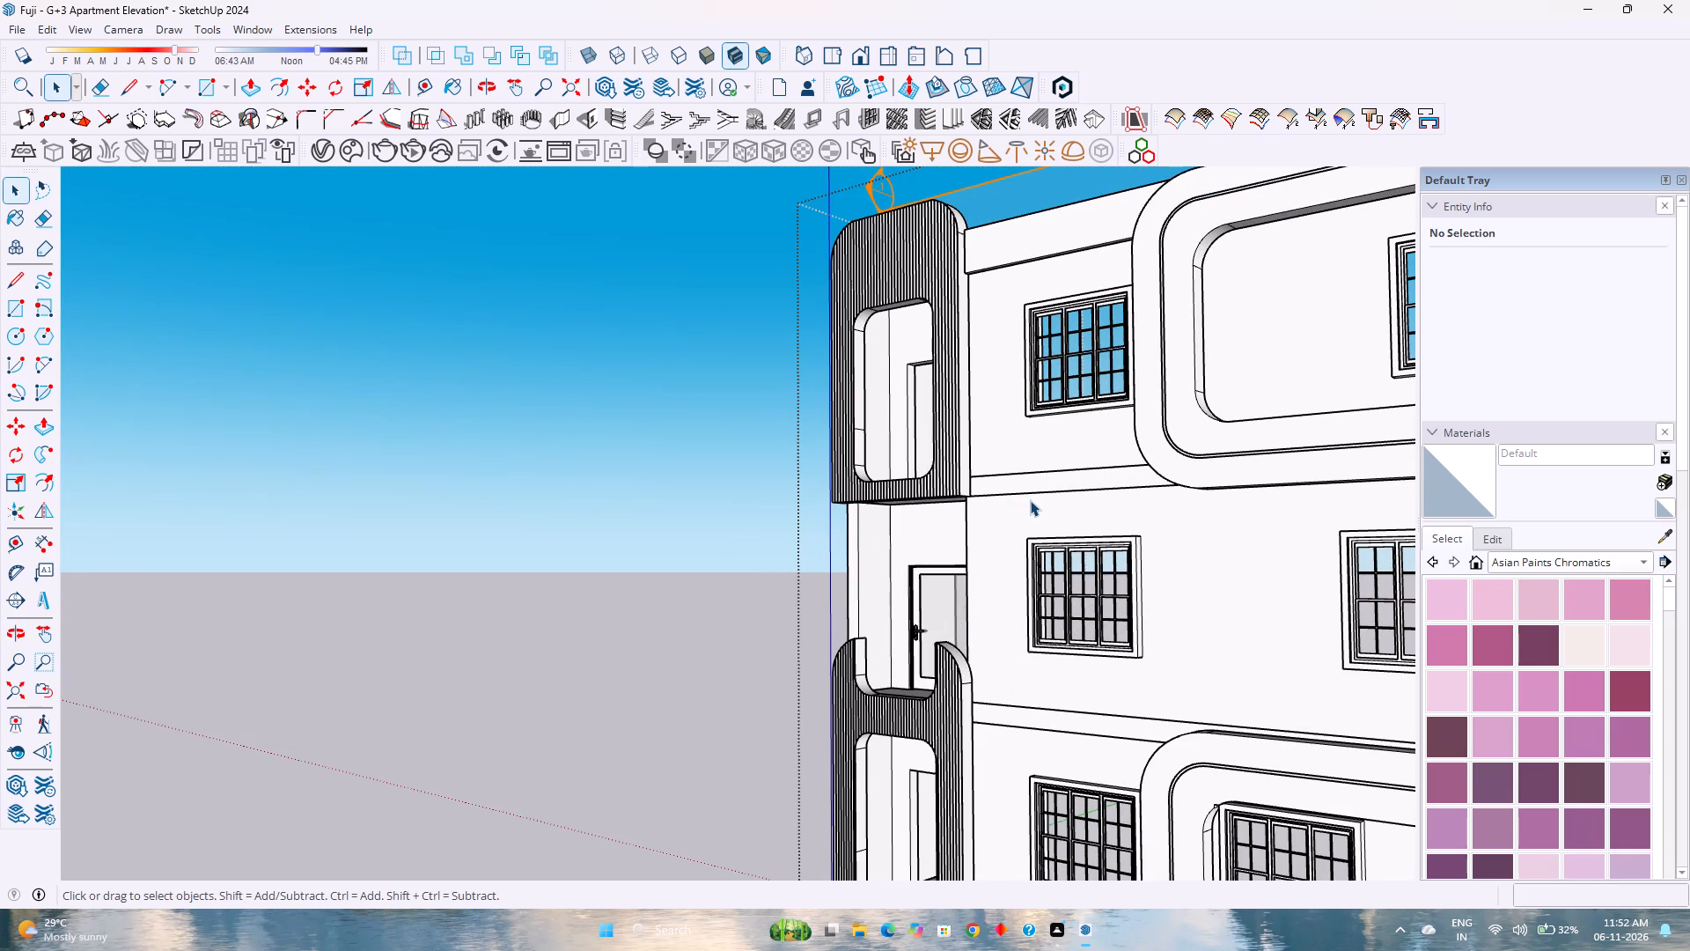
pyautogui.scroll(-3, 1040, 510)
pyautogui.scroll(2, 1039, 510)
pyautogui.scroll(-2, 1039, 510)
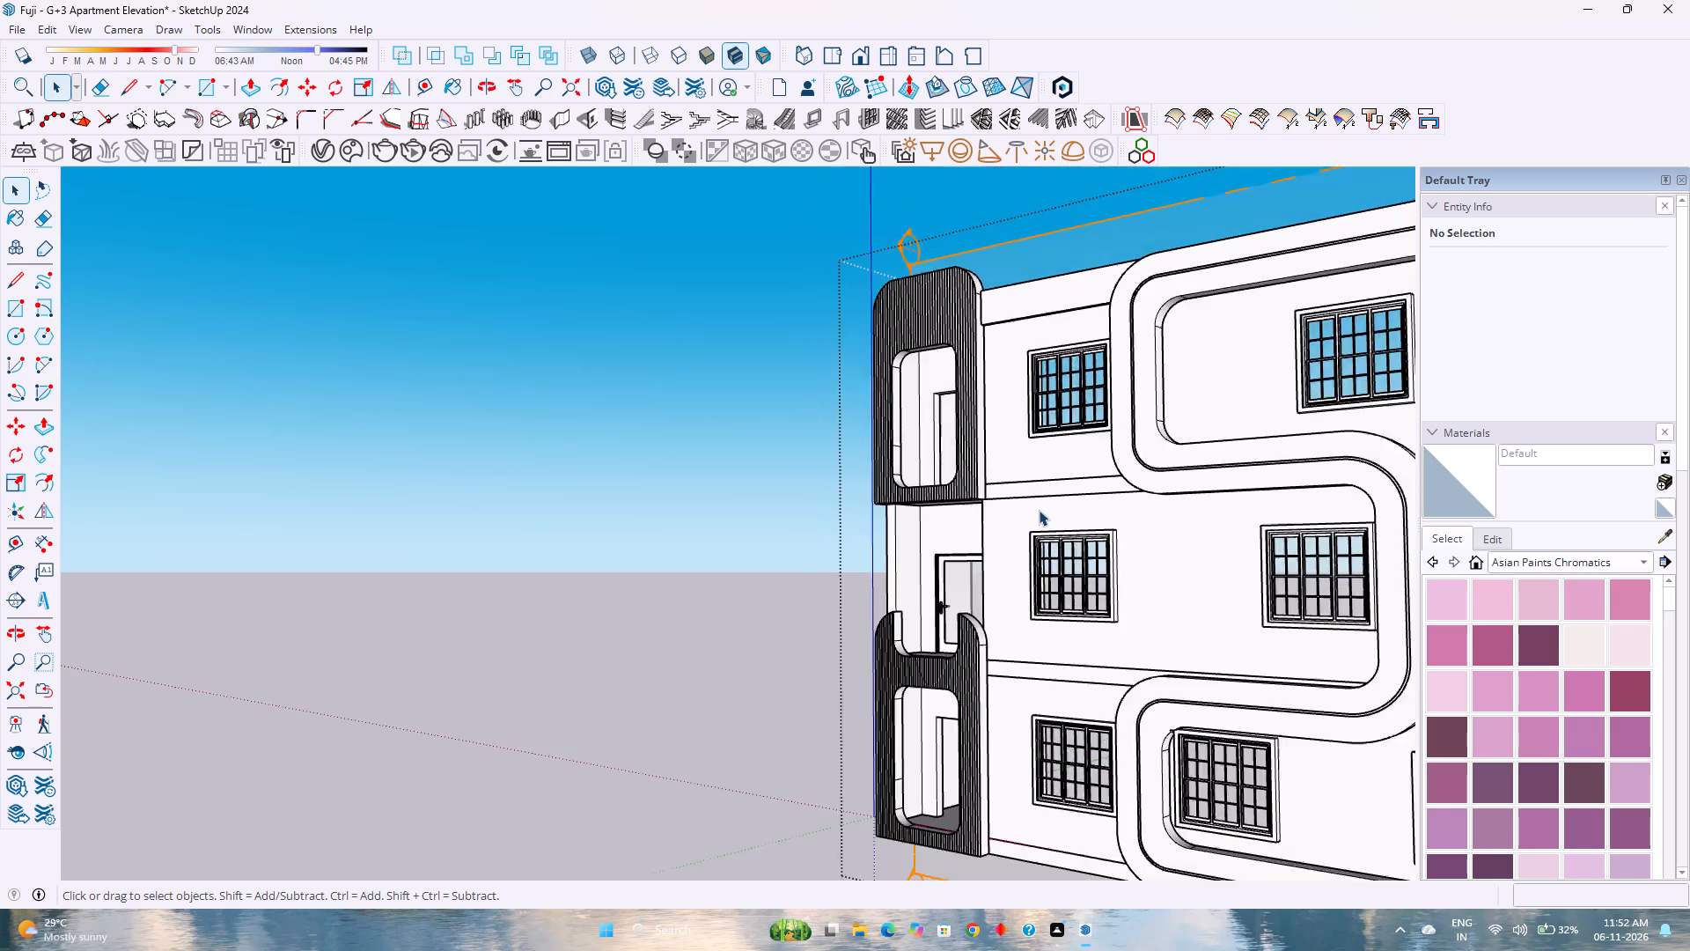
pyautogui.scroll(2, 1039, 510)
pyautogui.scroll(-13, 1039, 510)
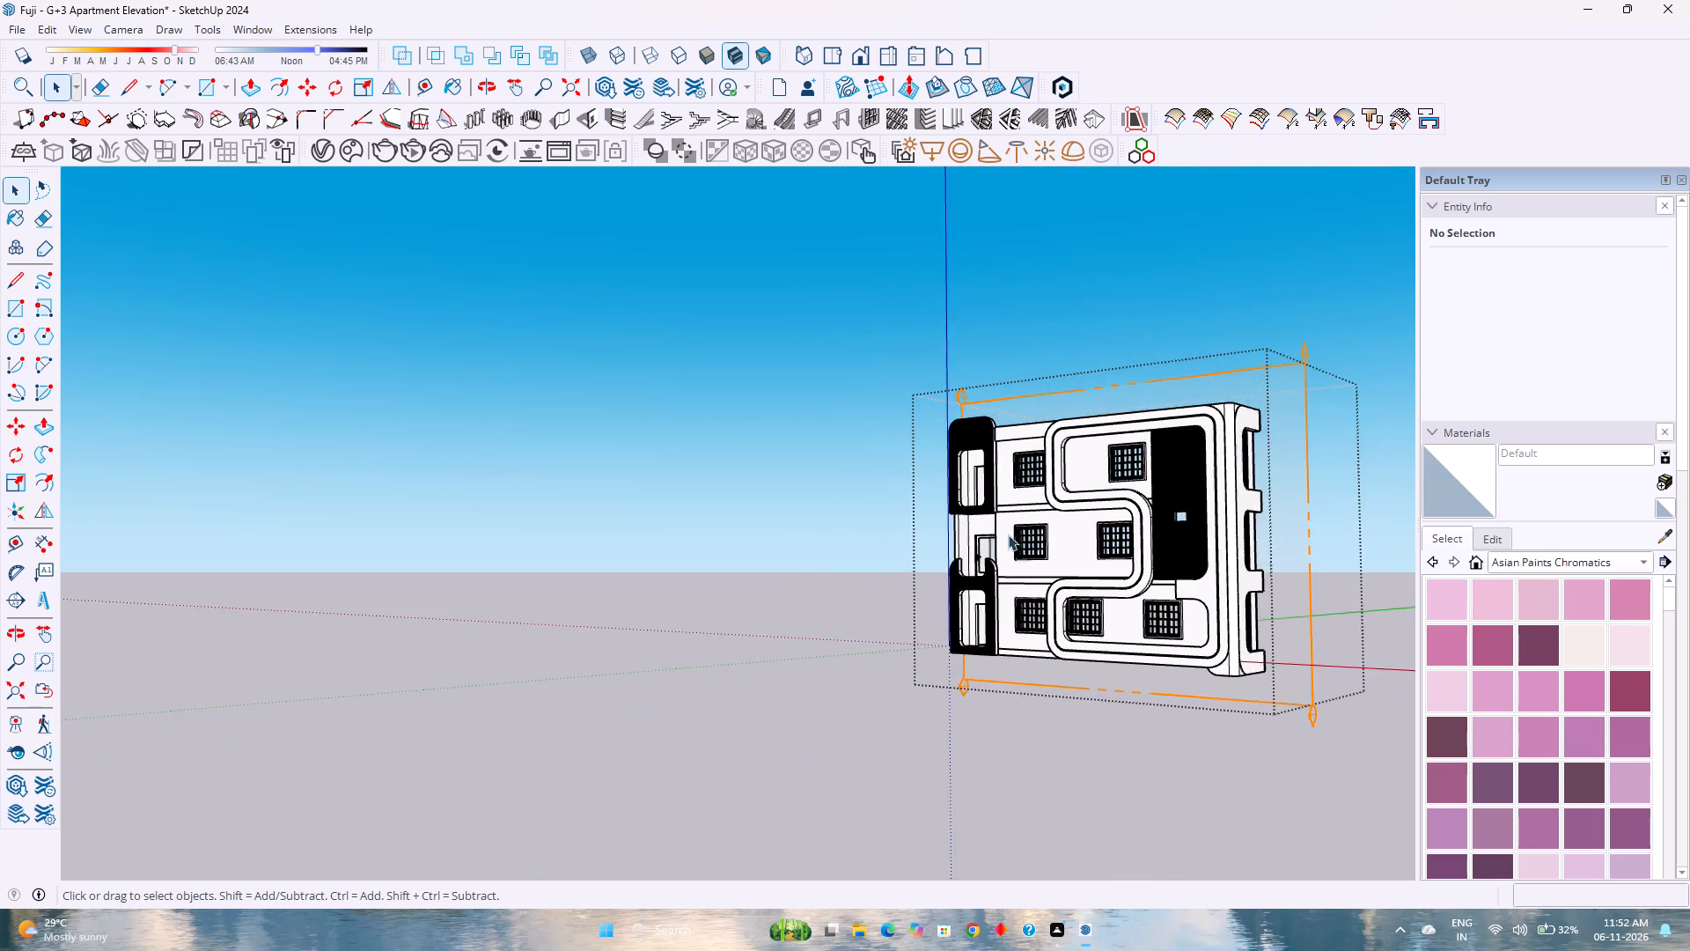
pyautogui.scroll(-4, 1008, 534)
pyautogui.scroll(10, 1261, 592)
pyautogui.moveTo(1074, 577); pyautogui.dragTo(1257, 593, button='middle')
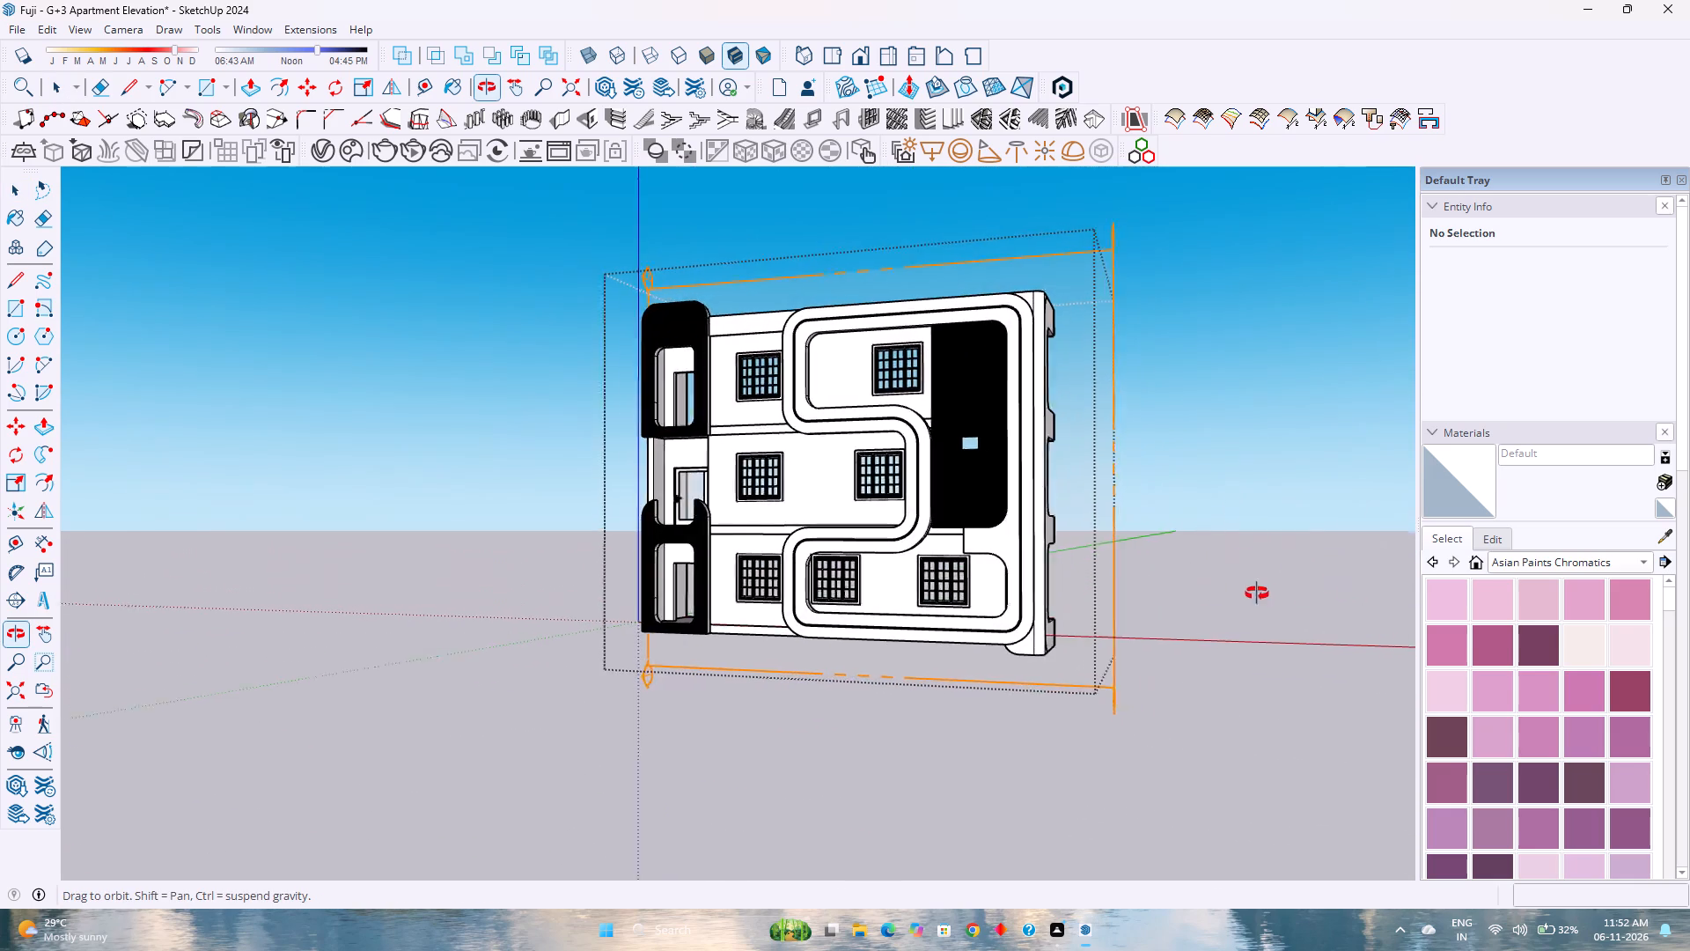
pyautogui.moveTo(1257, 593); pyautogui.dragTo(1037, 604, button='middle')
pyautogui.scroll(3, 1005, 540)
pyautogui.scroll(-2, 1002, 537)
pyautogui.scroll(2, 1002, 537)
pyautogui.scroll(-2, 1002, 537)
pyautogui.scroll(3, 1002, 537)
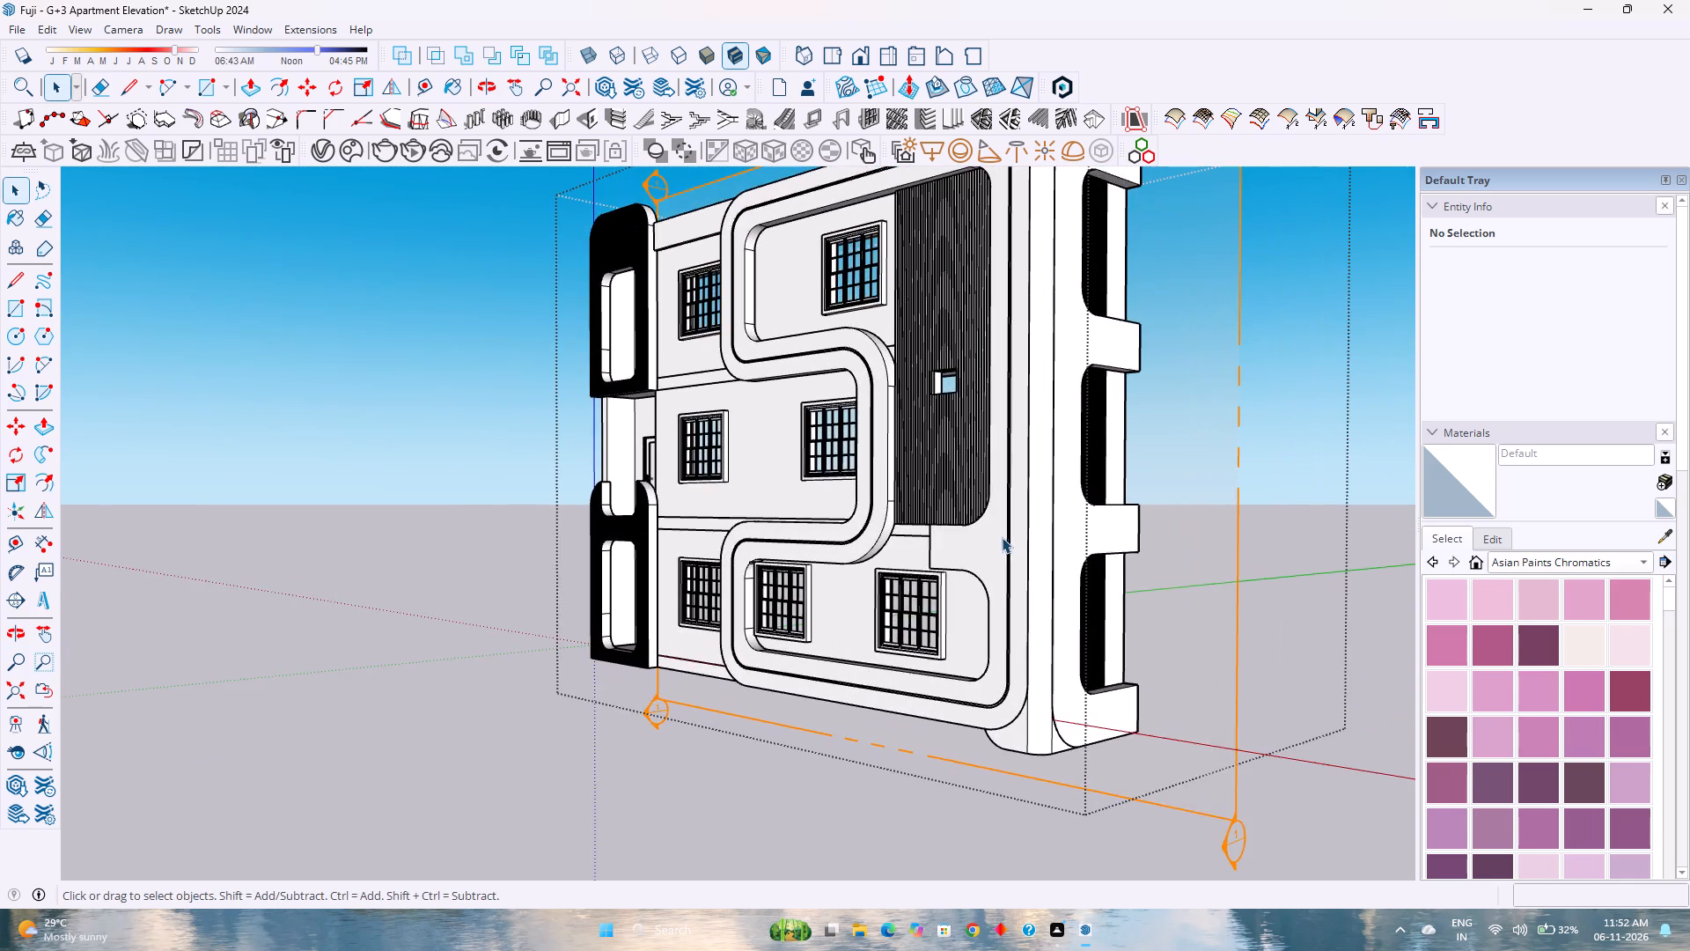
pyautogui.moveTo(1061, 535); pyautogui.dragTo(1061, 565, button='middle')
pyautogui.scroll(-1, 912, 560)
pyautogui.scroll(1, 912, 559)
pyautogui.scroll(-3, 912, 559)
pyautogui.scroll(2, 912, 559)
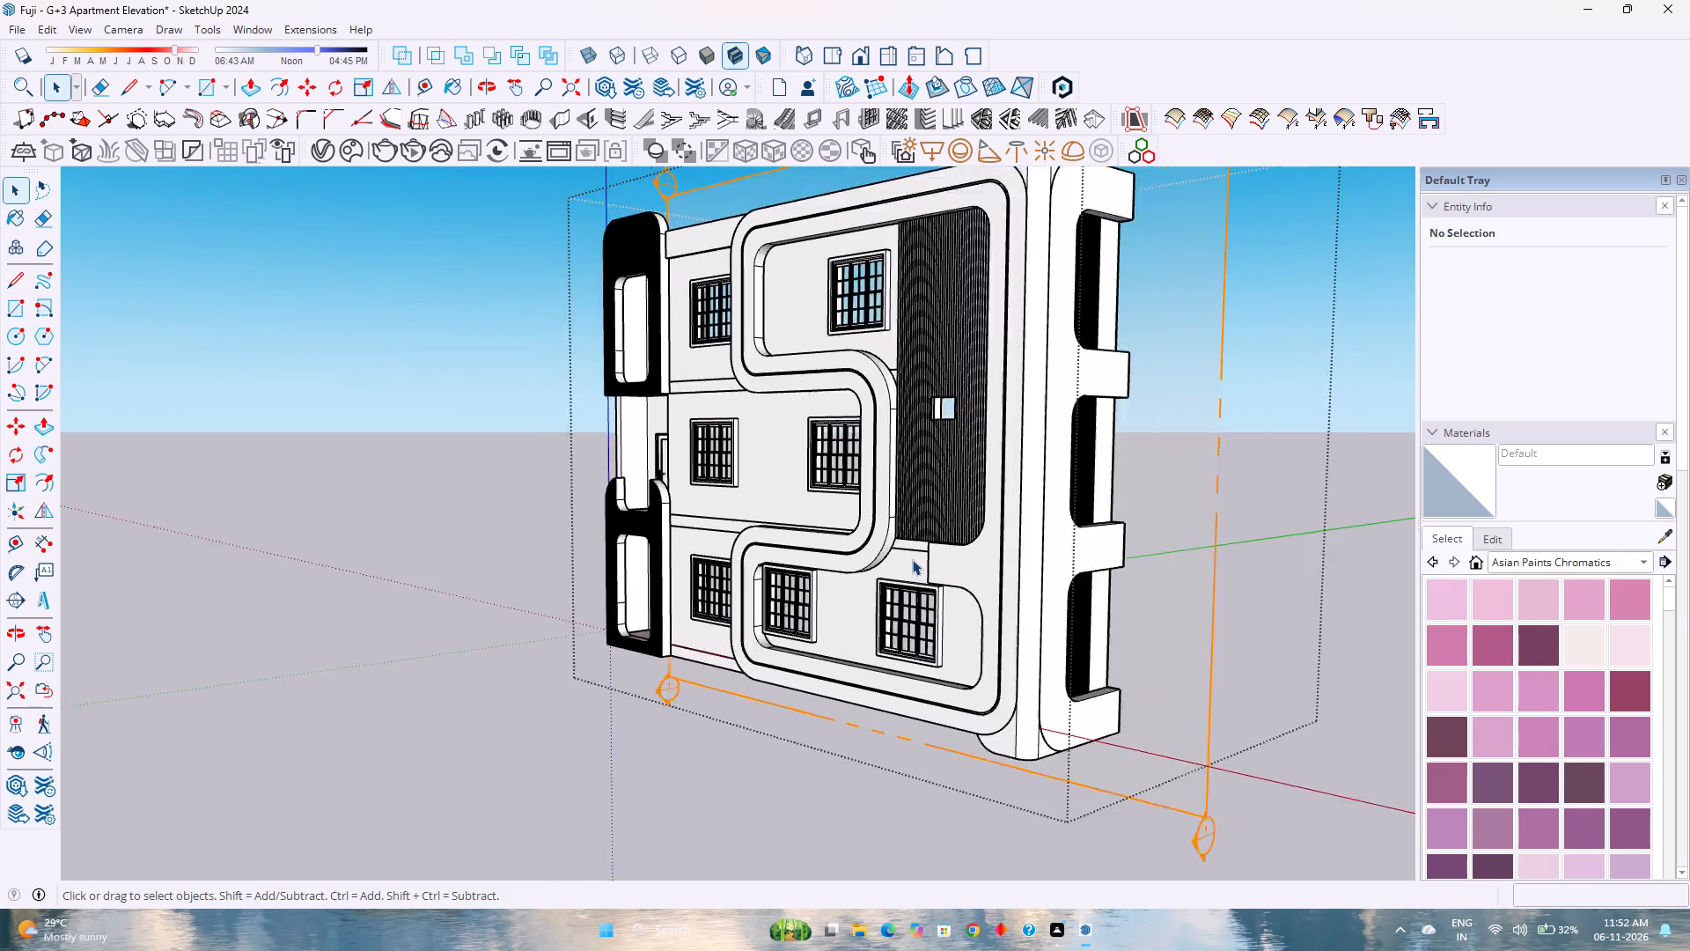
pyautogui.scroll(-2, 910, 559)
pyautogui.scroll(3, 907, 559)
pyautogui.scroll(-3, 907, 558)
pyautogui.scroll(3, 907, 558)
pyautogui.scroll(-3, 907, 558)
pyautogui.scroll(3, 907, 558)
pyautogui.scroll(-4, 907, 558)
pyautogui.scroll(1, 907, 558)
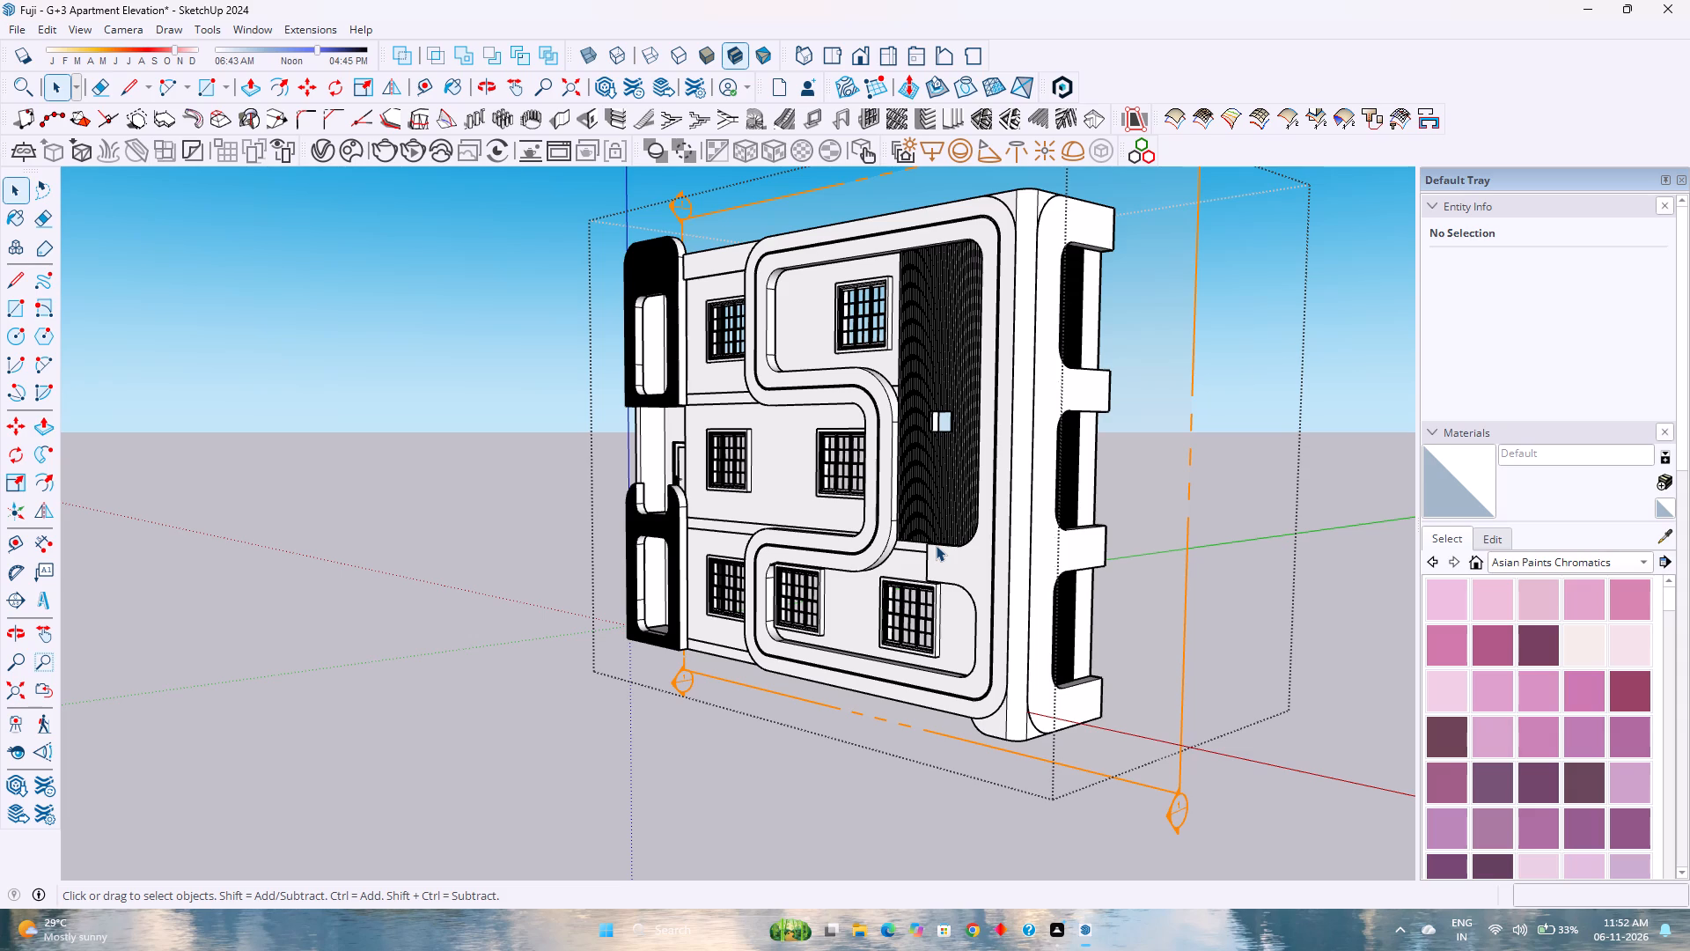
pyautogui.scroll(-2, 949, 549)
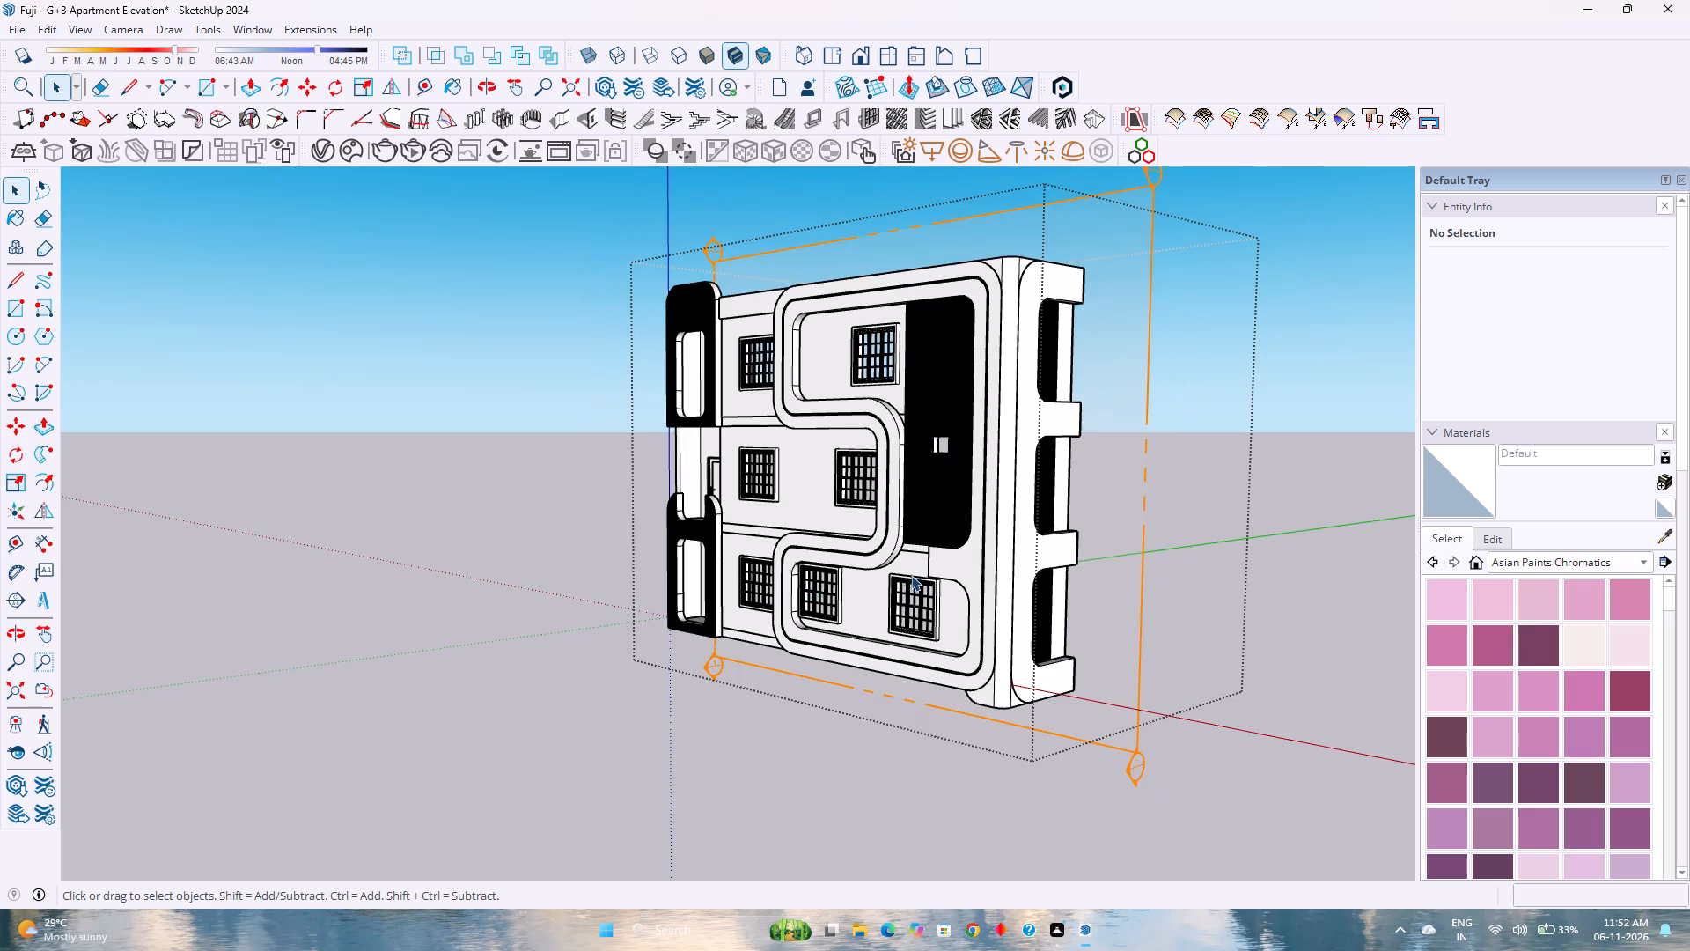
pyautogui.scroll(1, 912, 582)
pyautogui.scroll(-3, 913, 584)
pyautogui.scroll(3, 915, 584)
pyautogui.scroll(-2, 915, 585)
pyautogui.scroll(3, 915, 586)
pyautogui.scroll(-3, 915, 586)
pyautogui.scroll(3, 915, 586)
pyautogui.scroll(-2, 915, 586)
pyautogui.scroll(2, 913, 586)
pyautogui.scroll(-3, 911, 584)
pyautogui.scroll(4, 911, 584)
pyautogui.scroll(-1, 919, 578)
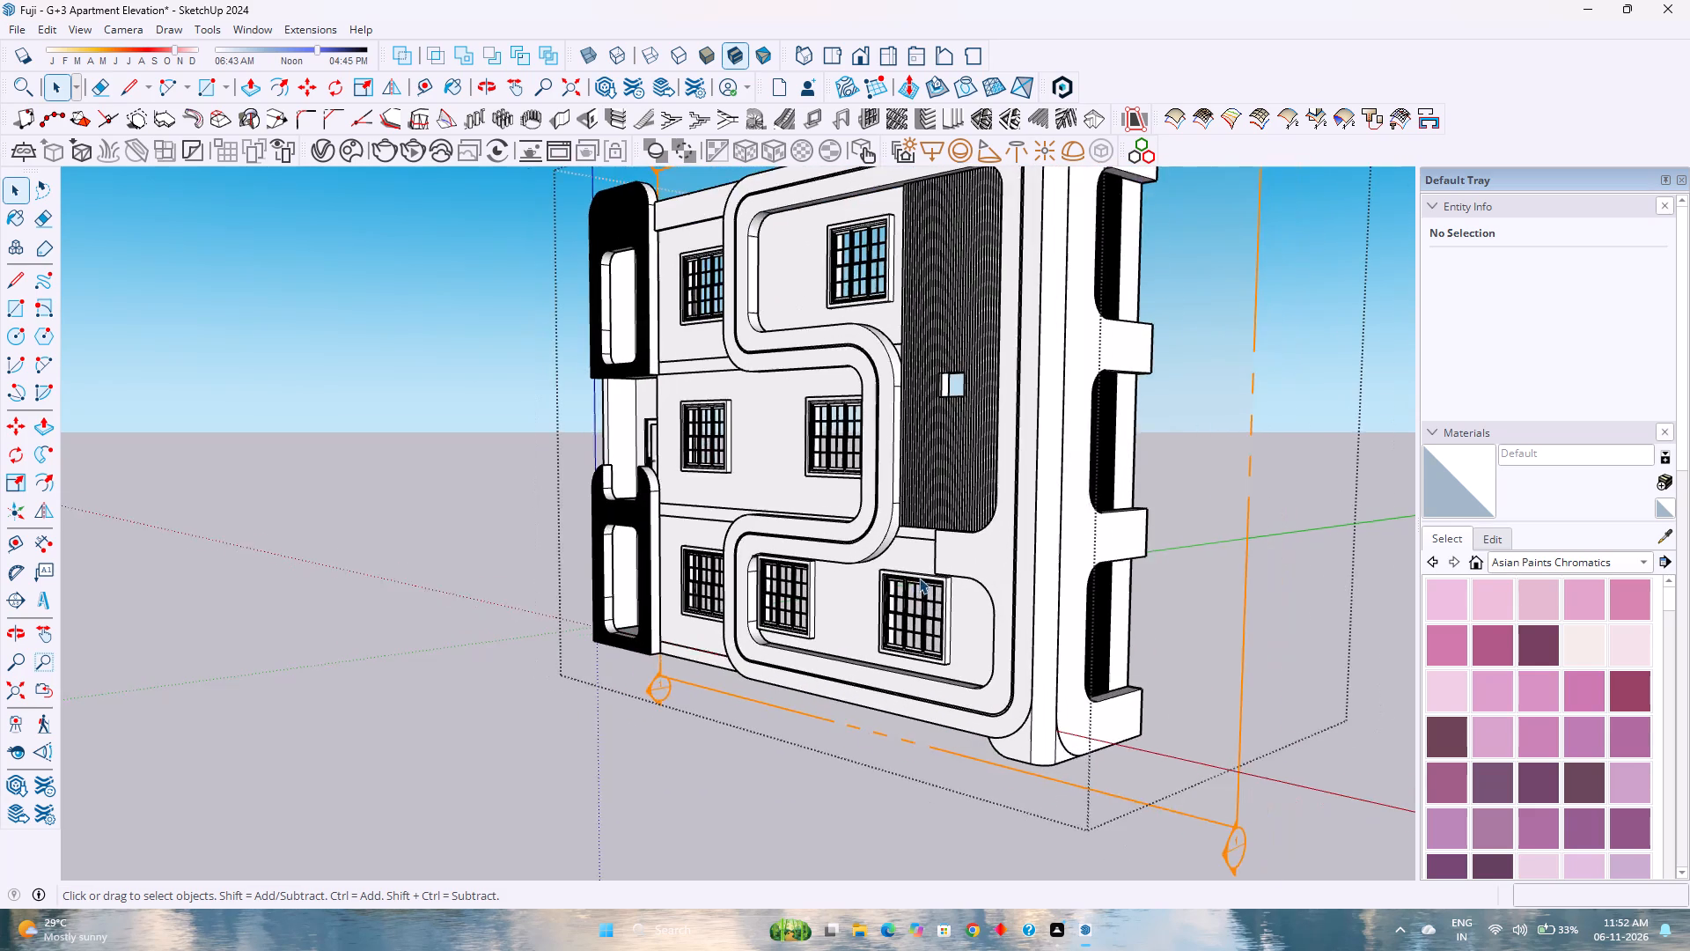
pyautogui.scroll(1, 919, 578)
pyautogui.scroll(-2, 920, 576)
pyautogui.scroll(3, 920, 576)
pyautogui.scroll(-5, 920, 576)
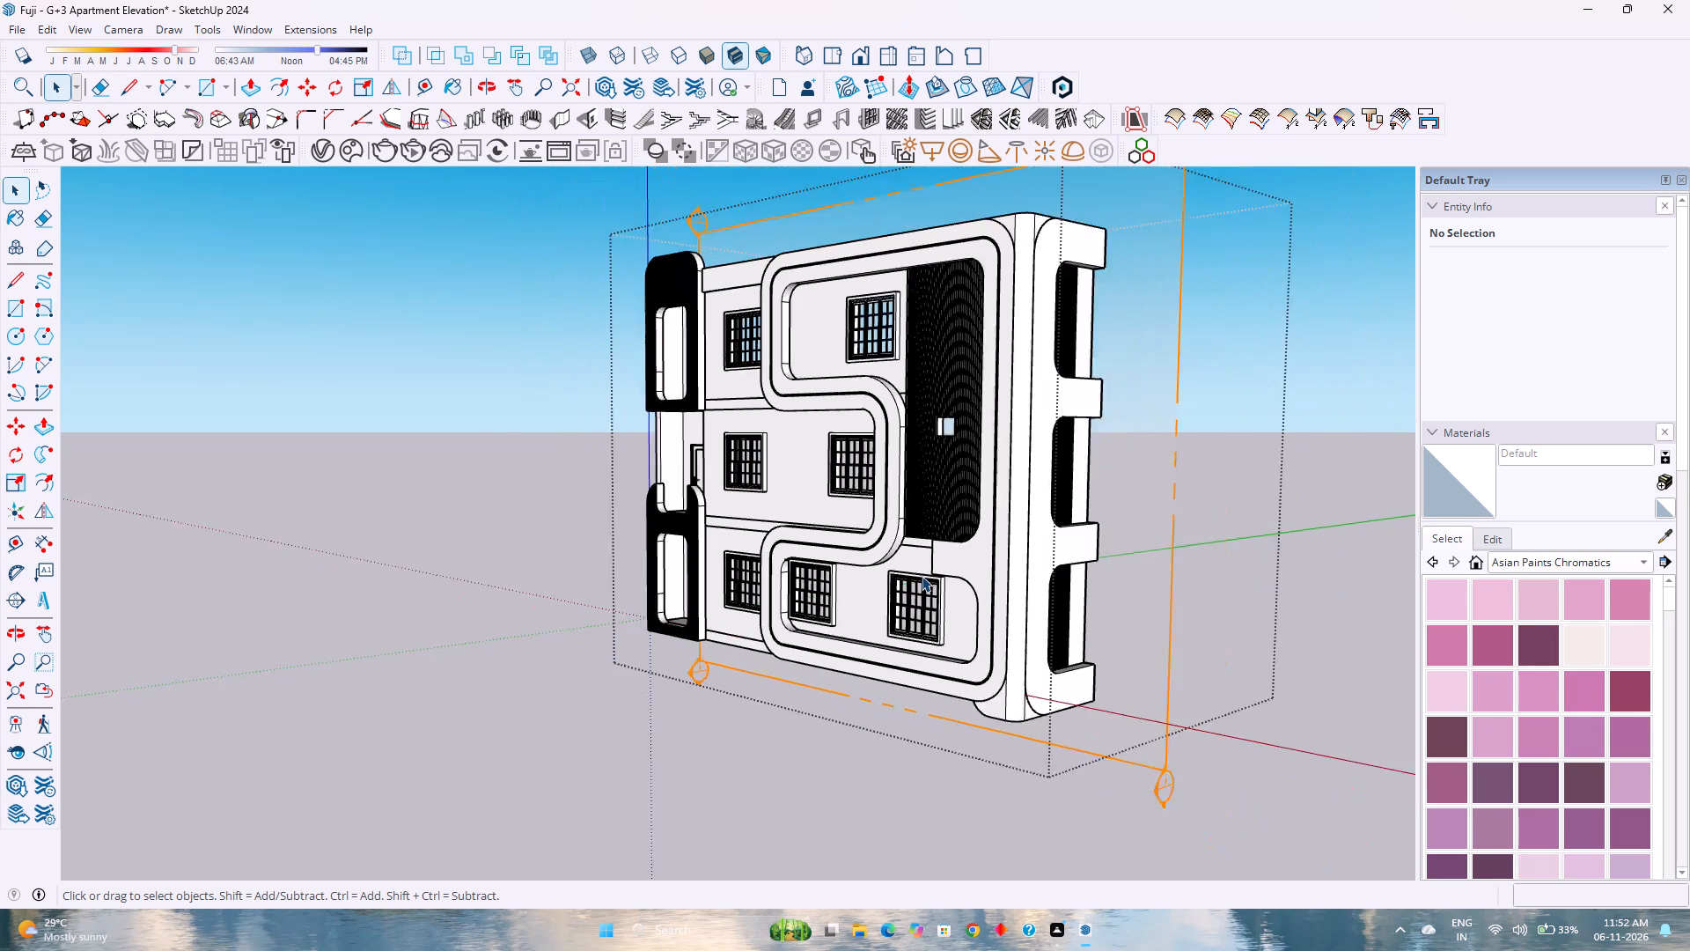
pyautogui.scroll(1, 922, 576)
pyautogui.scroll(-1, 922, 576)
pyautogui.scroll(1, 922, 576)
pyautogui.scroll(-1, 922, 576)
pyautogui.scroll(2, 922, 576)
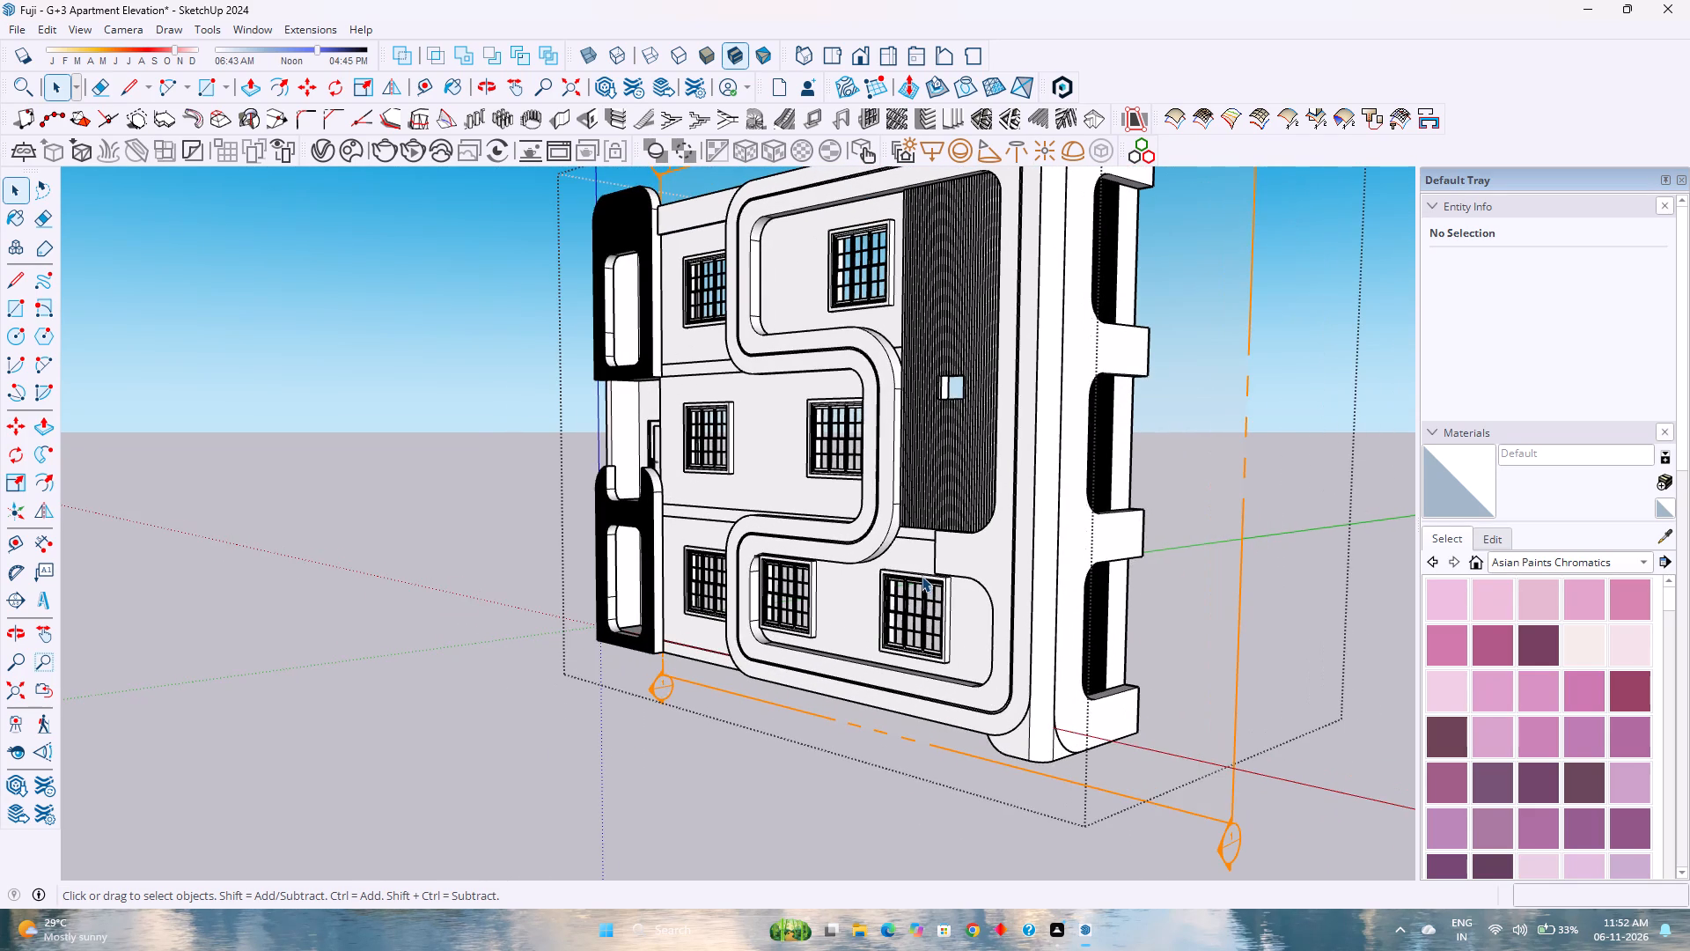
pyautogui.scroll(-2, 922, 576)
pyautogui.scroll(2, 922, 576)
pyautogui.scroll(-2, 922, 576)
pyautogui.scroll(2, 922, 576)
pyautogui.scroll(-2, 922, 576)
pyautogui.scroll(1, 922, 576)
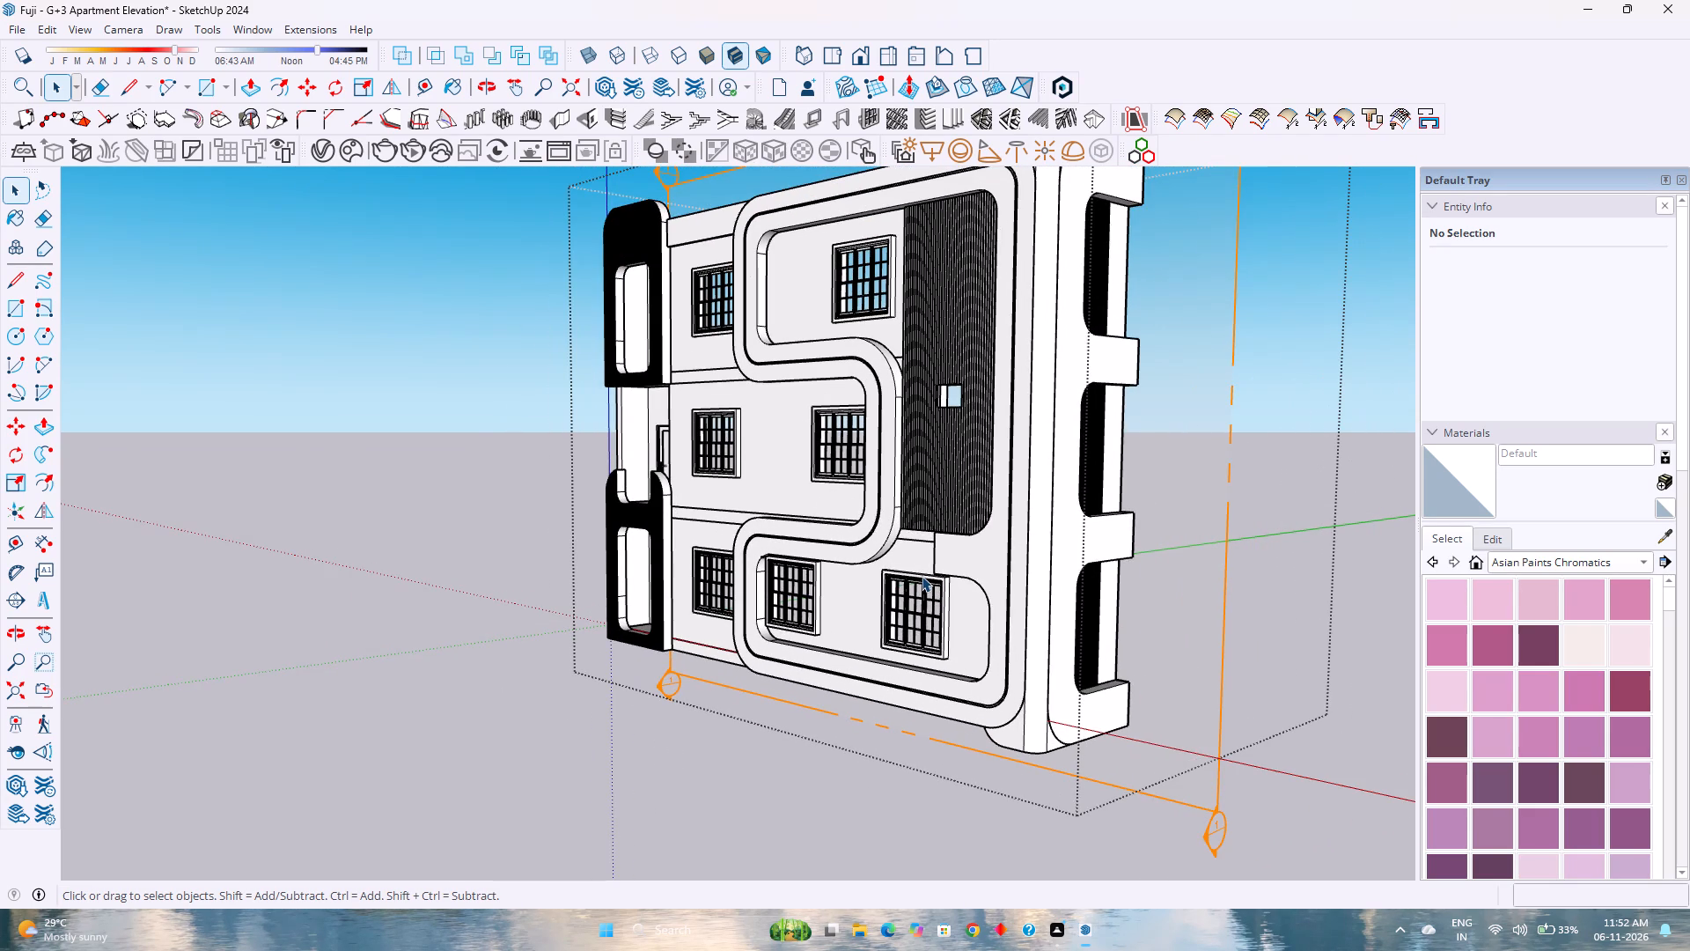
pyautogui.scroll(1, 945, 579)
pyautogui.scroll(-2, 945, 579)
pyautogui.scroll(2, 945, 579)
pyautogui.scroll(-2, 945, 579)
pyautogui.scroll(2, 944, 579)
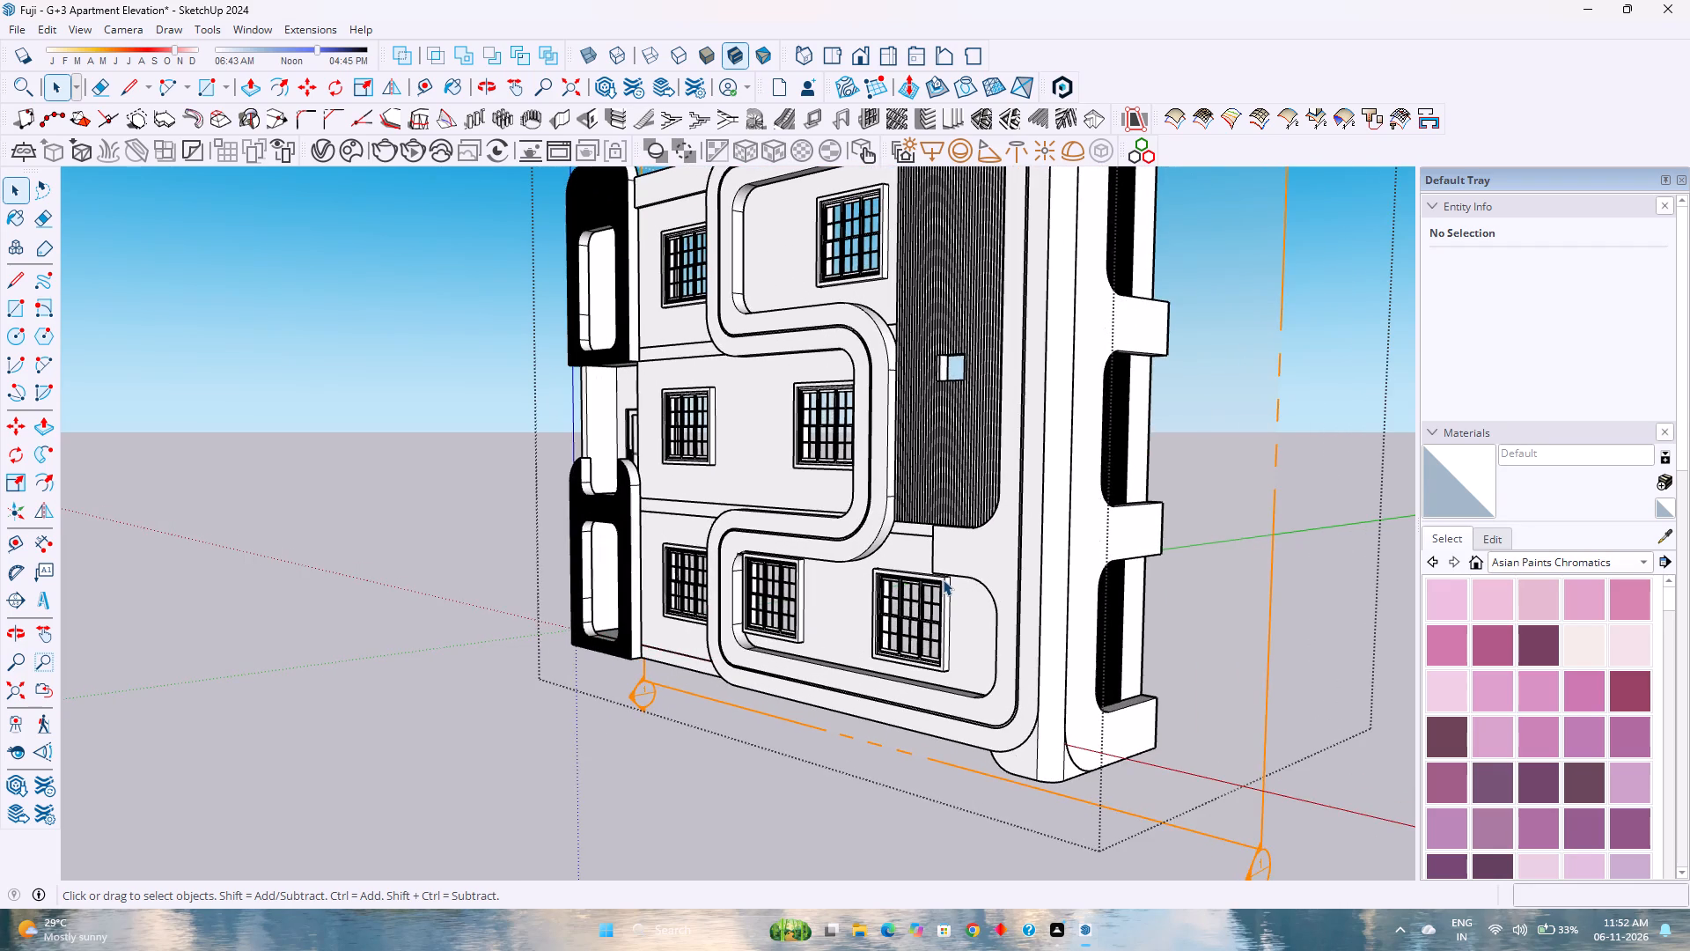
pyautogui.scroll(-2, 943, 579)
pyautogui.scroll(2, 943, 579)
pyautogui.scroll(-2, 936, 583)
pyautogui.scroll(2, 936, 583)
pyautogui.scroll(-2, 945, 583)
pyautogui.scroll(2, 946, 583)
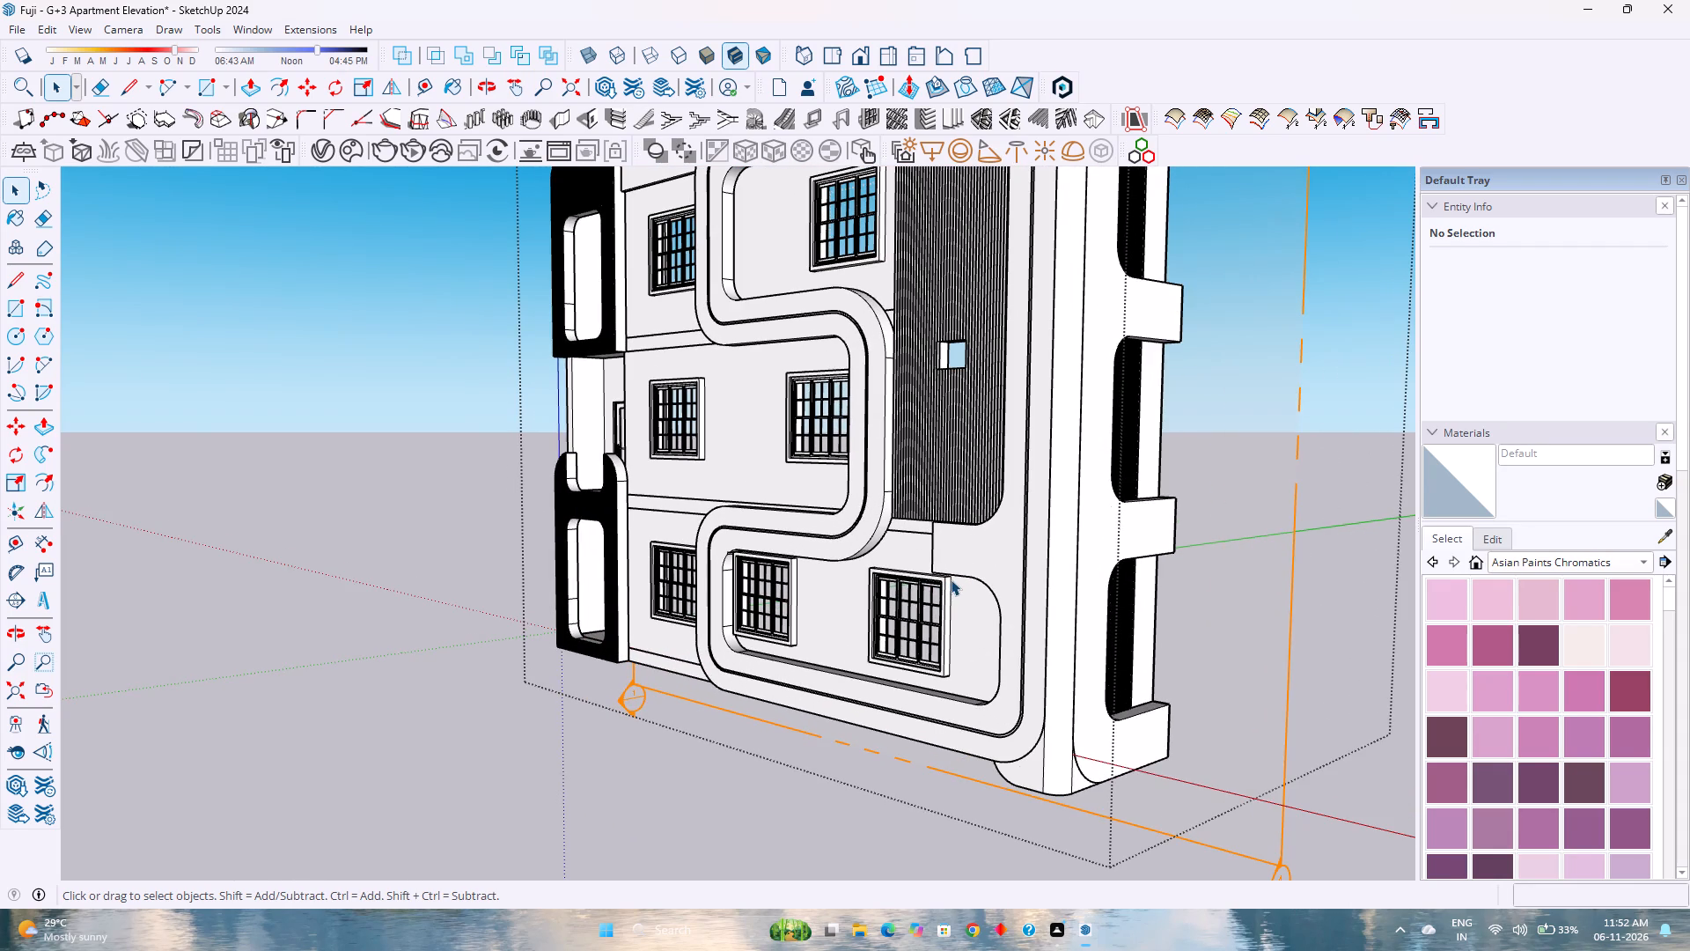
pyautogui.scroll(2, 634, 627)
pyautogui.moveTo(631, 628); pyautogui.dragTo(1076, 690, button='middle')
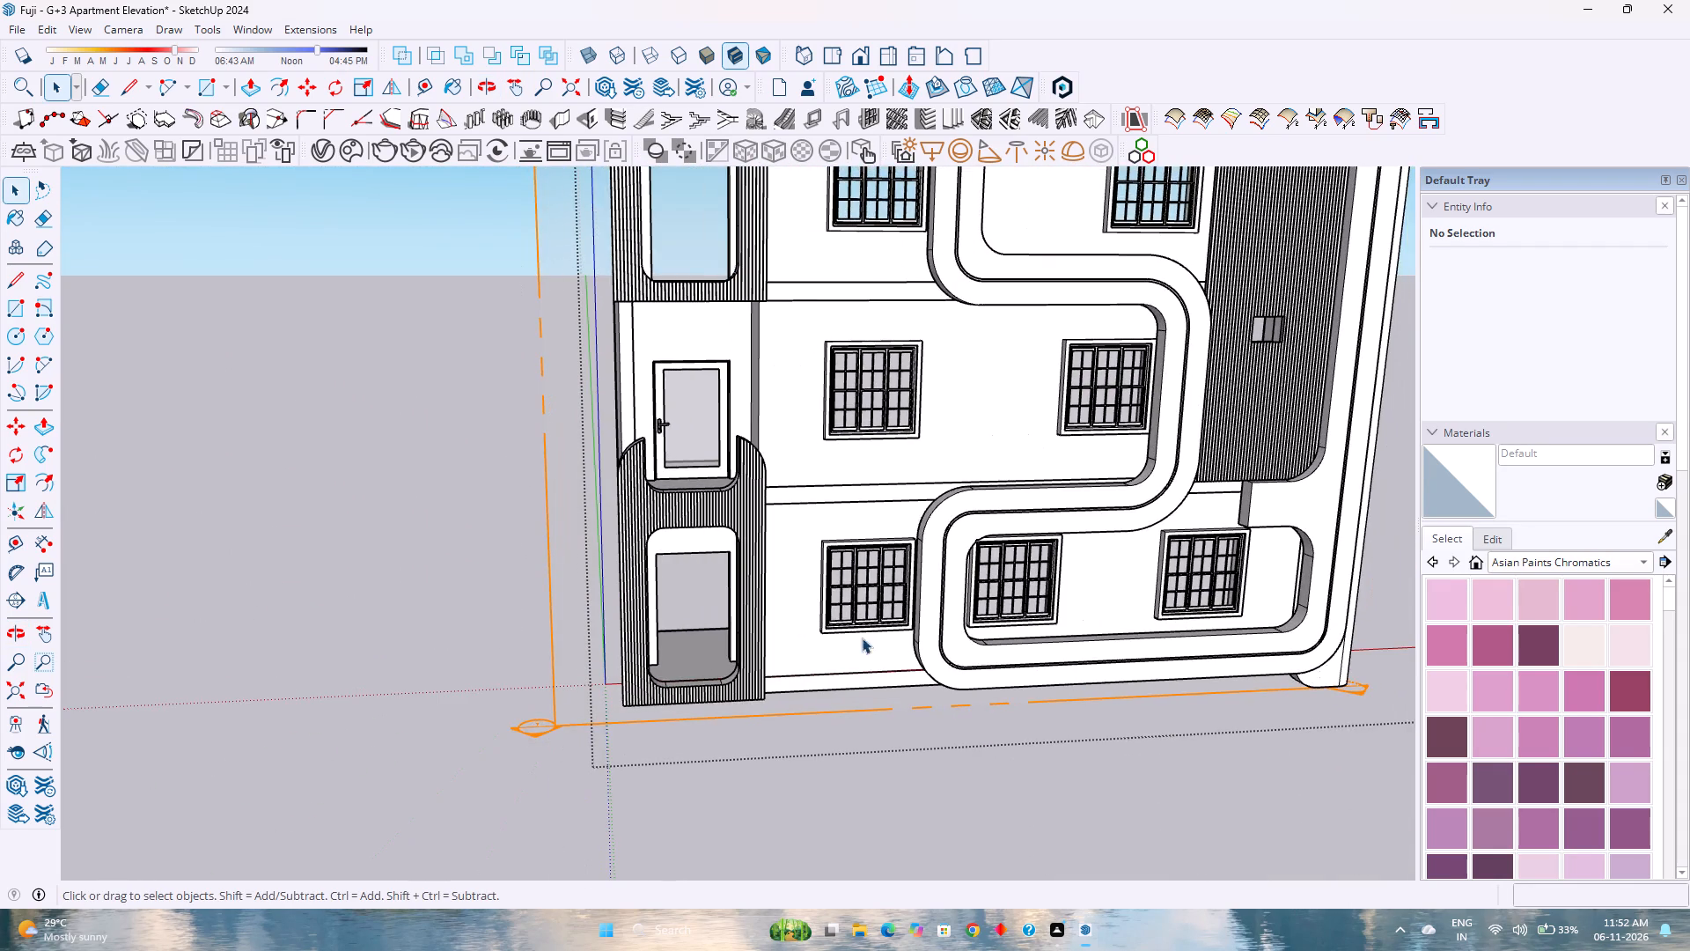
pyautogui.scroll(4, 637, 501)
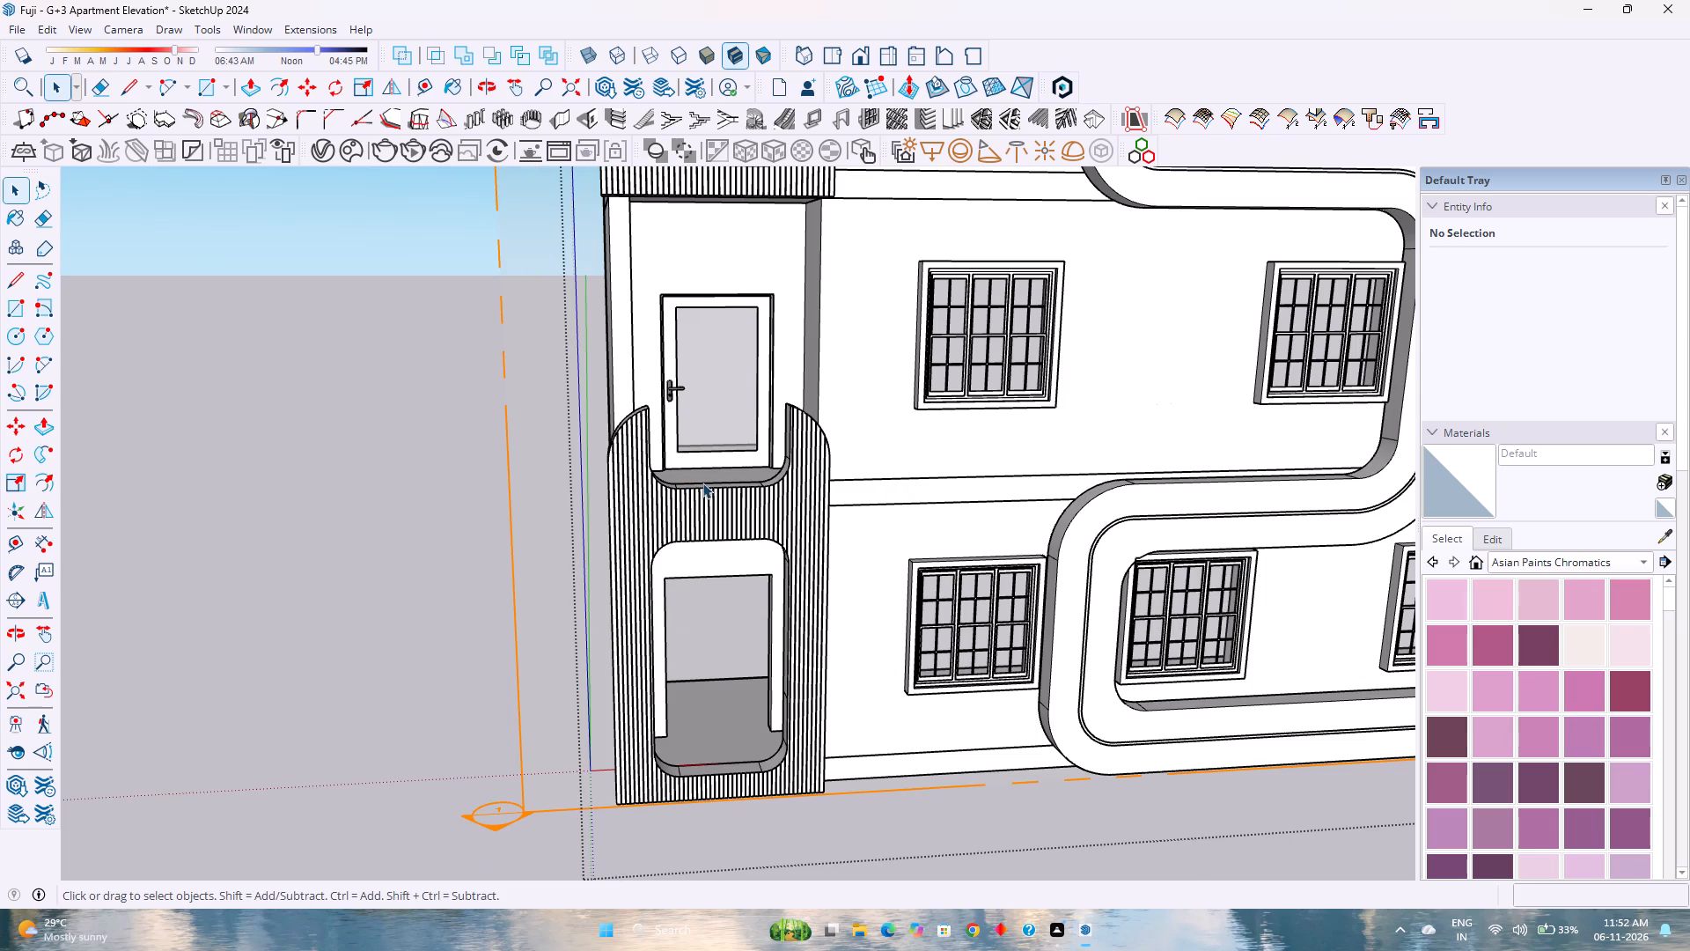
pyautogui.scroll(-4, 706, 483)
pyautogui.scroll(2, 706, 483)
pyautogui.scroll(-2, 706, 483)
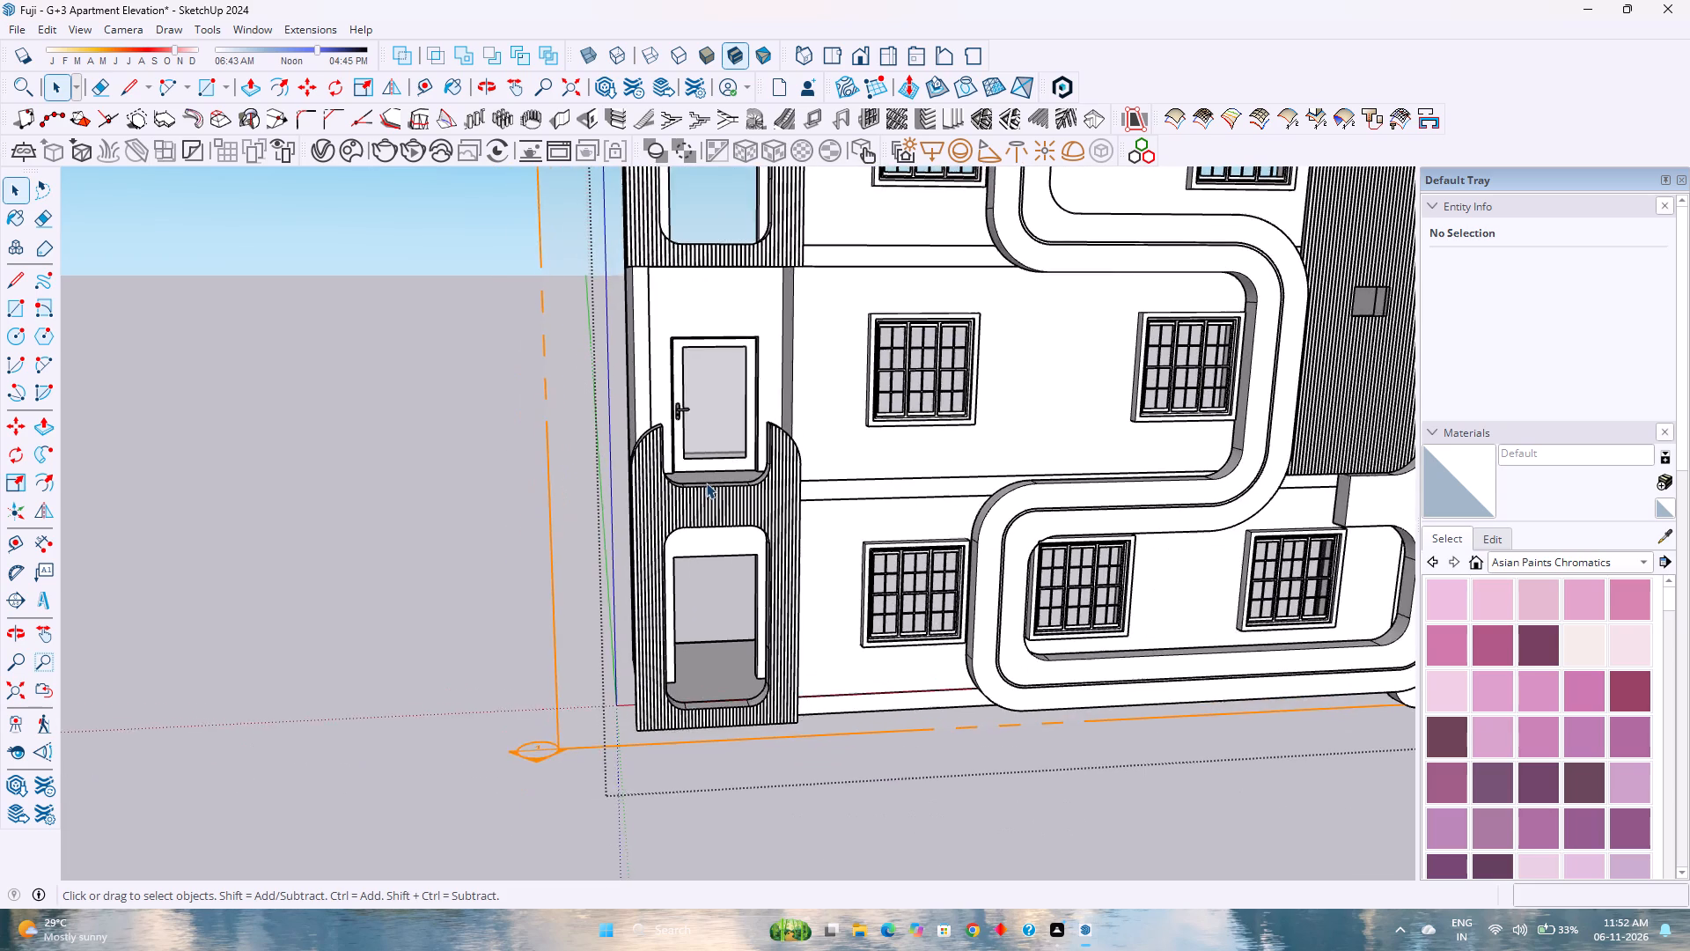
# Browse the Glass Doors models in 3D Warehouse for an alternative to the fitted balcony door.
pyautogui.click(270, 35)
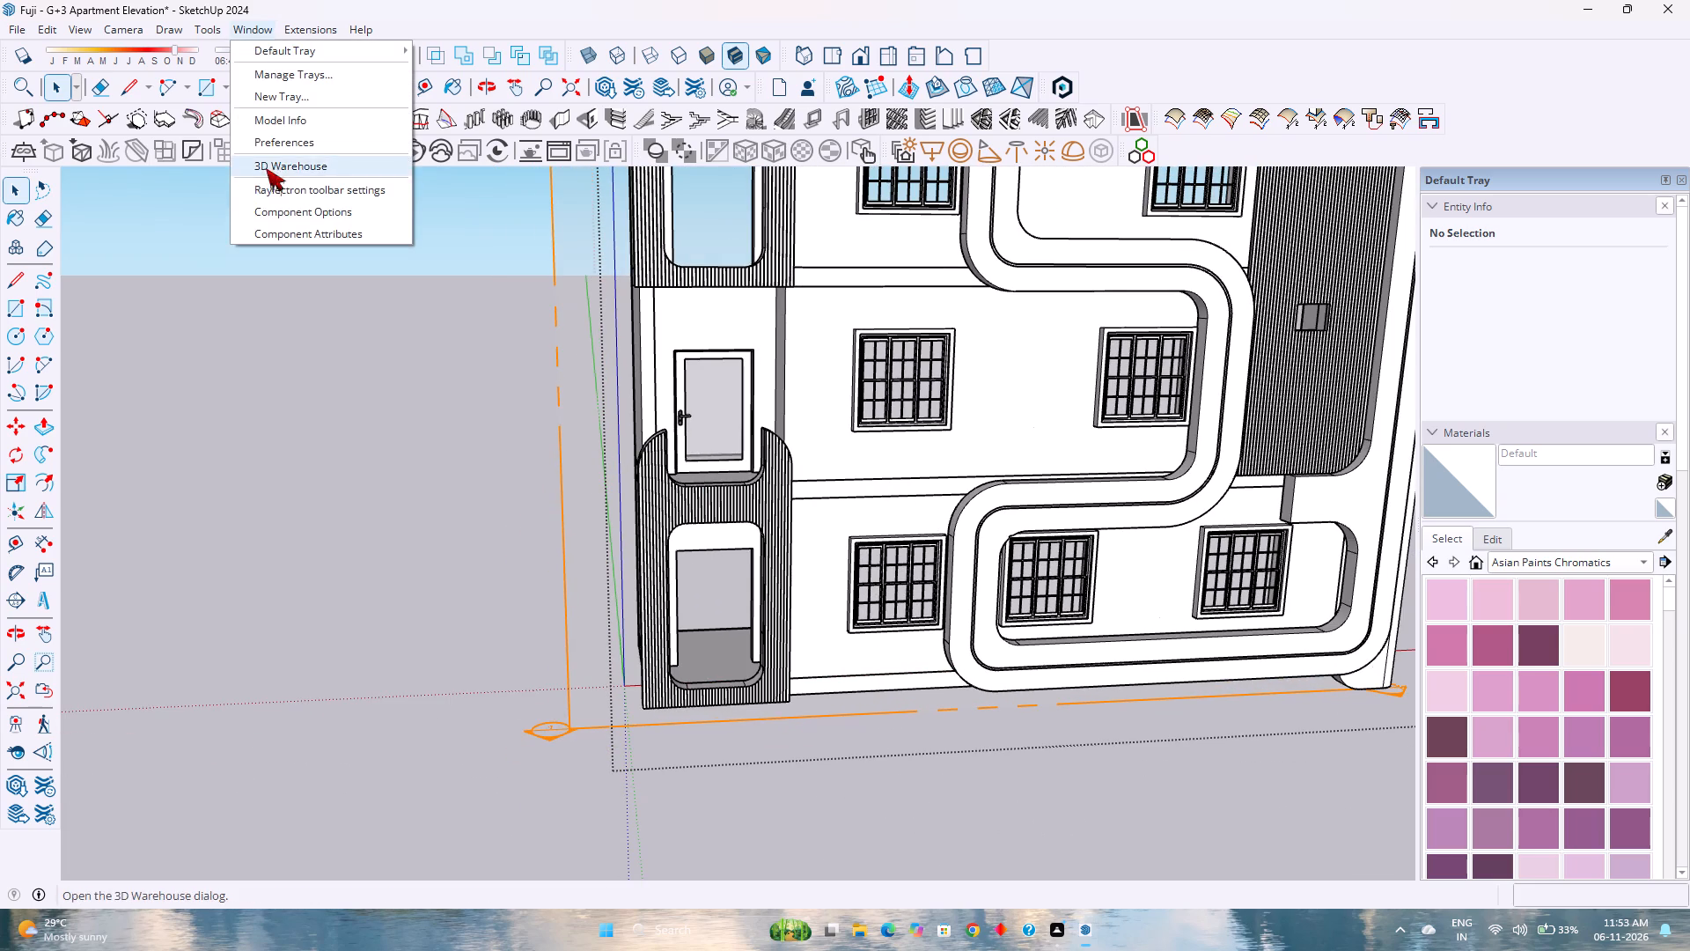
pyautogui.click(266, 168)
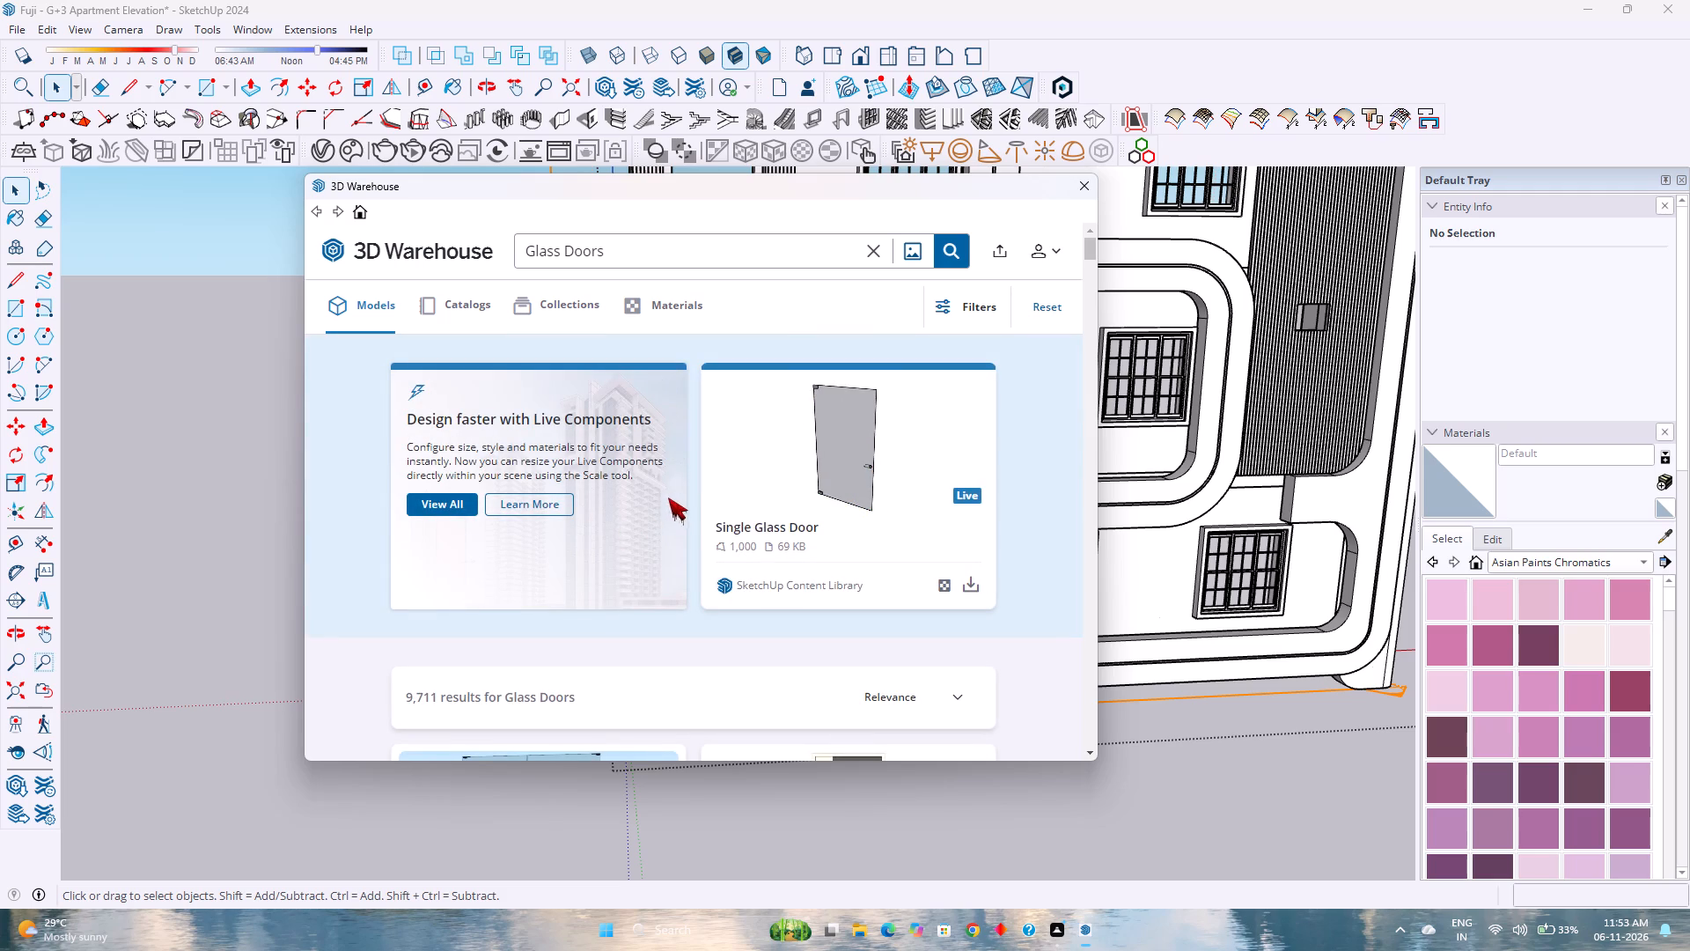
pyautogui.scroll(-11, 667, 498)
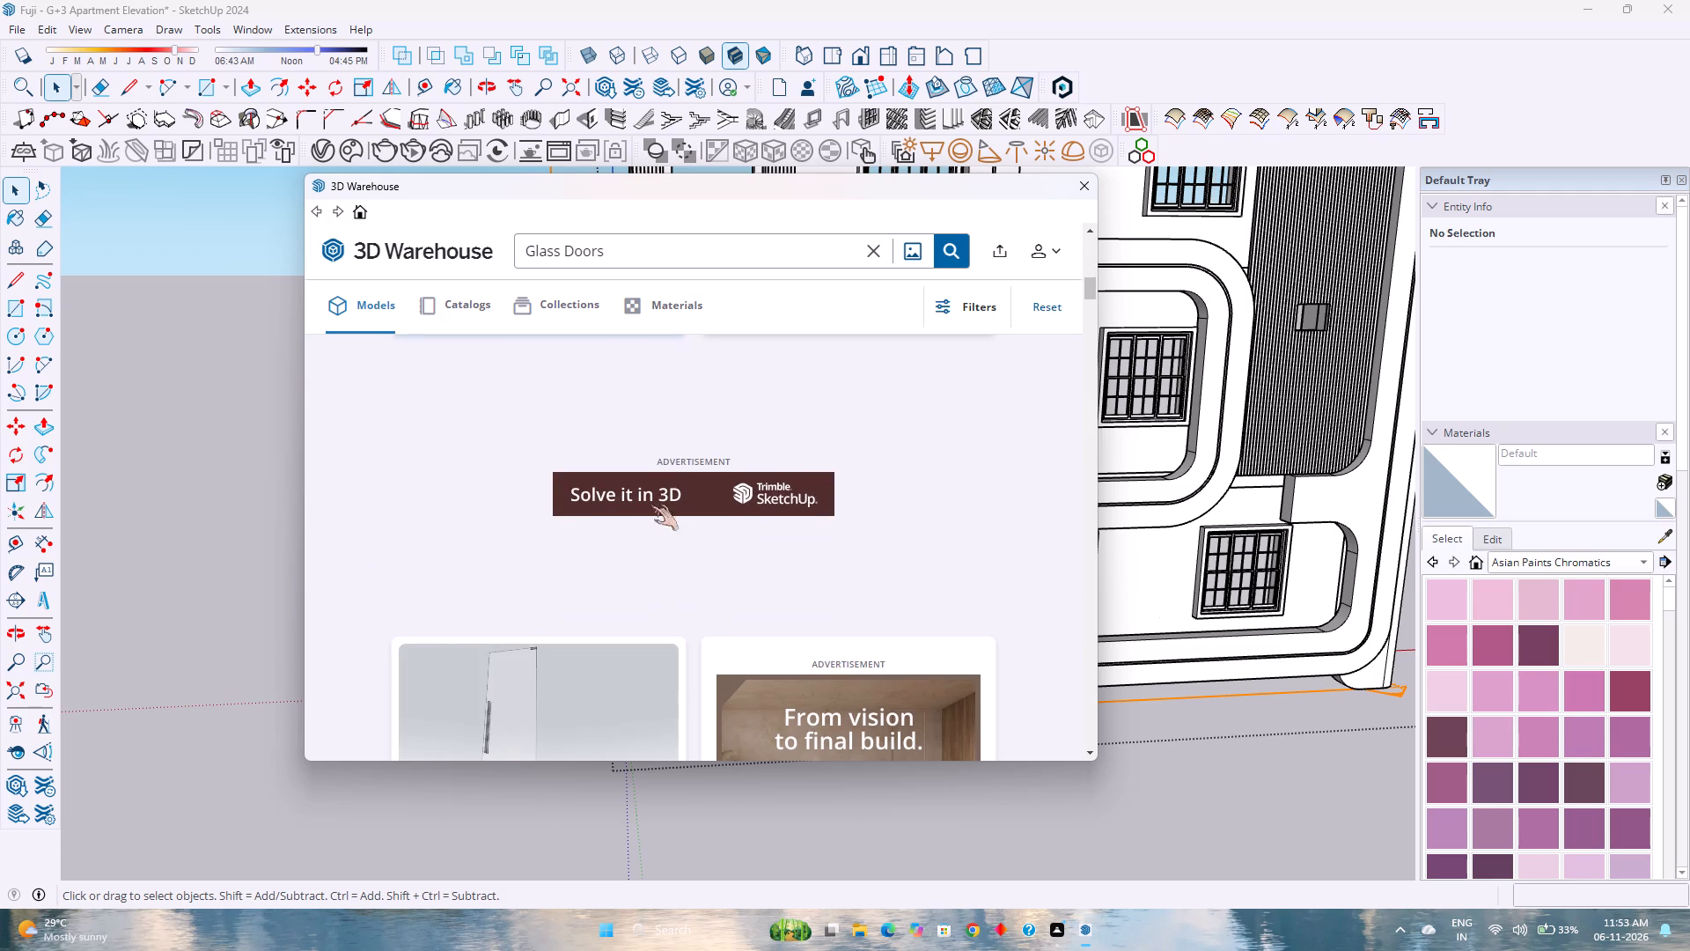
pyautogui.scroll(-13, 651, 515)
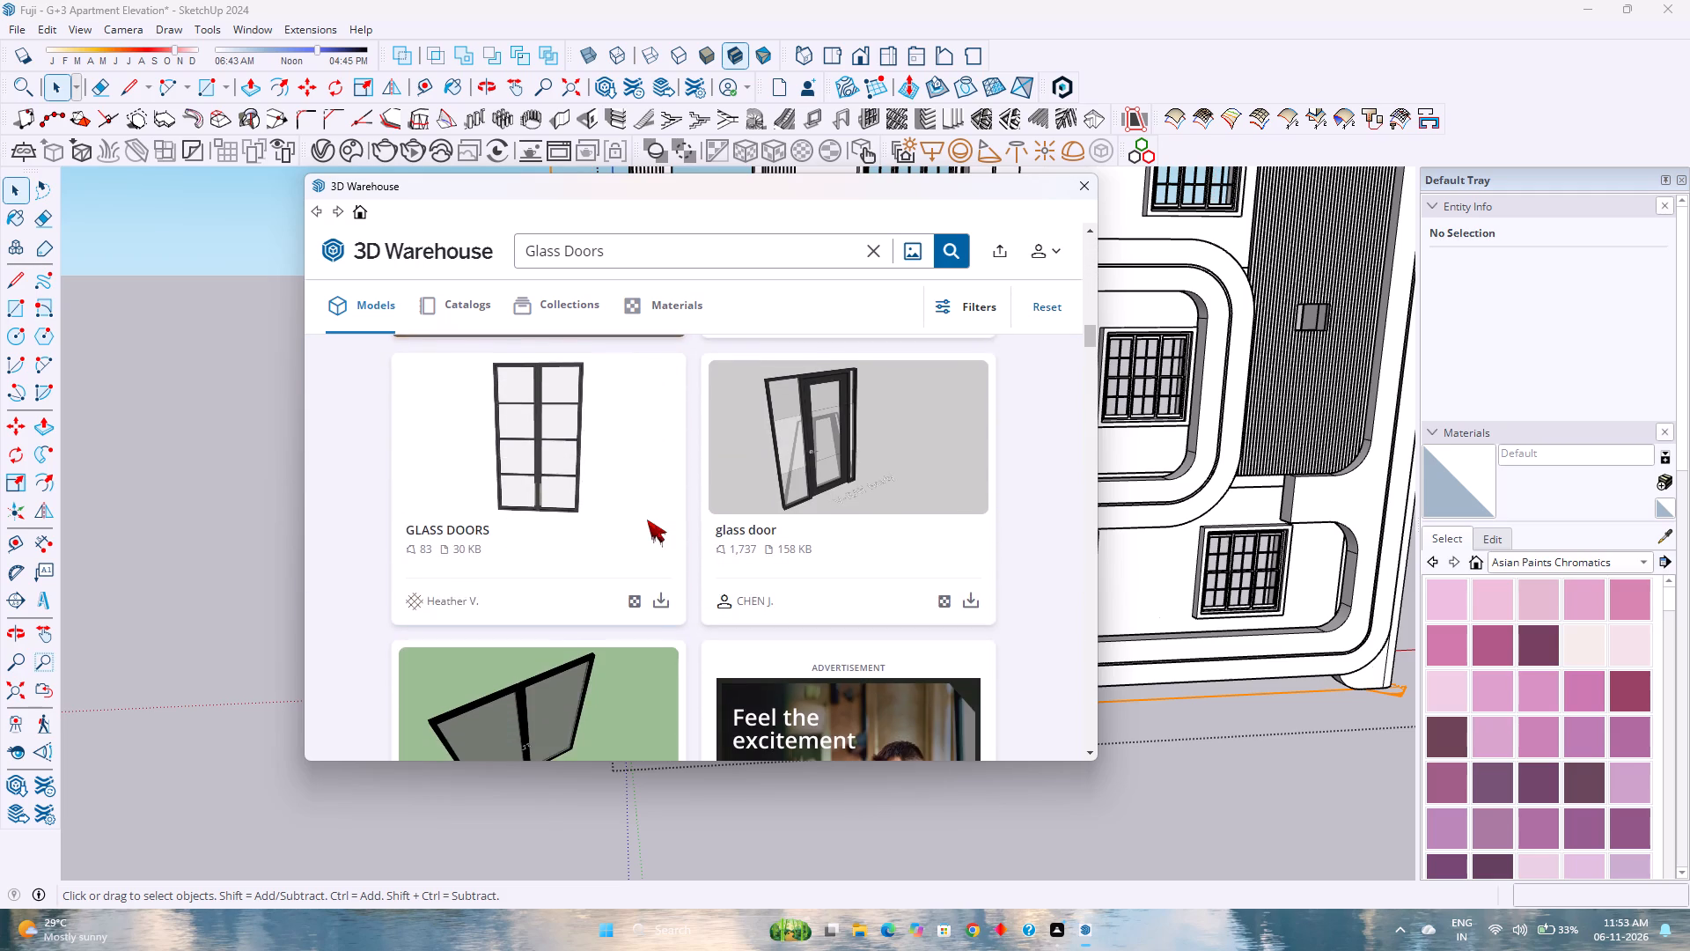
pyautogui.scroll(-2, 647, 520)
pyautogui.scroll(3, 648, 521)
pyautogui.scroll(-4, 649, 521)
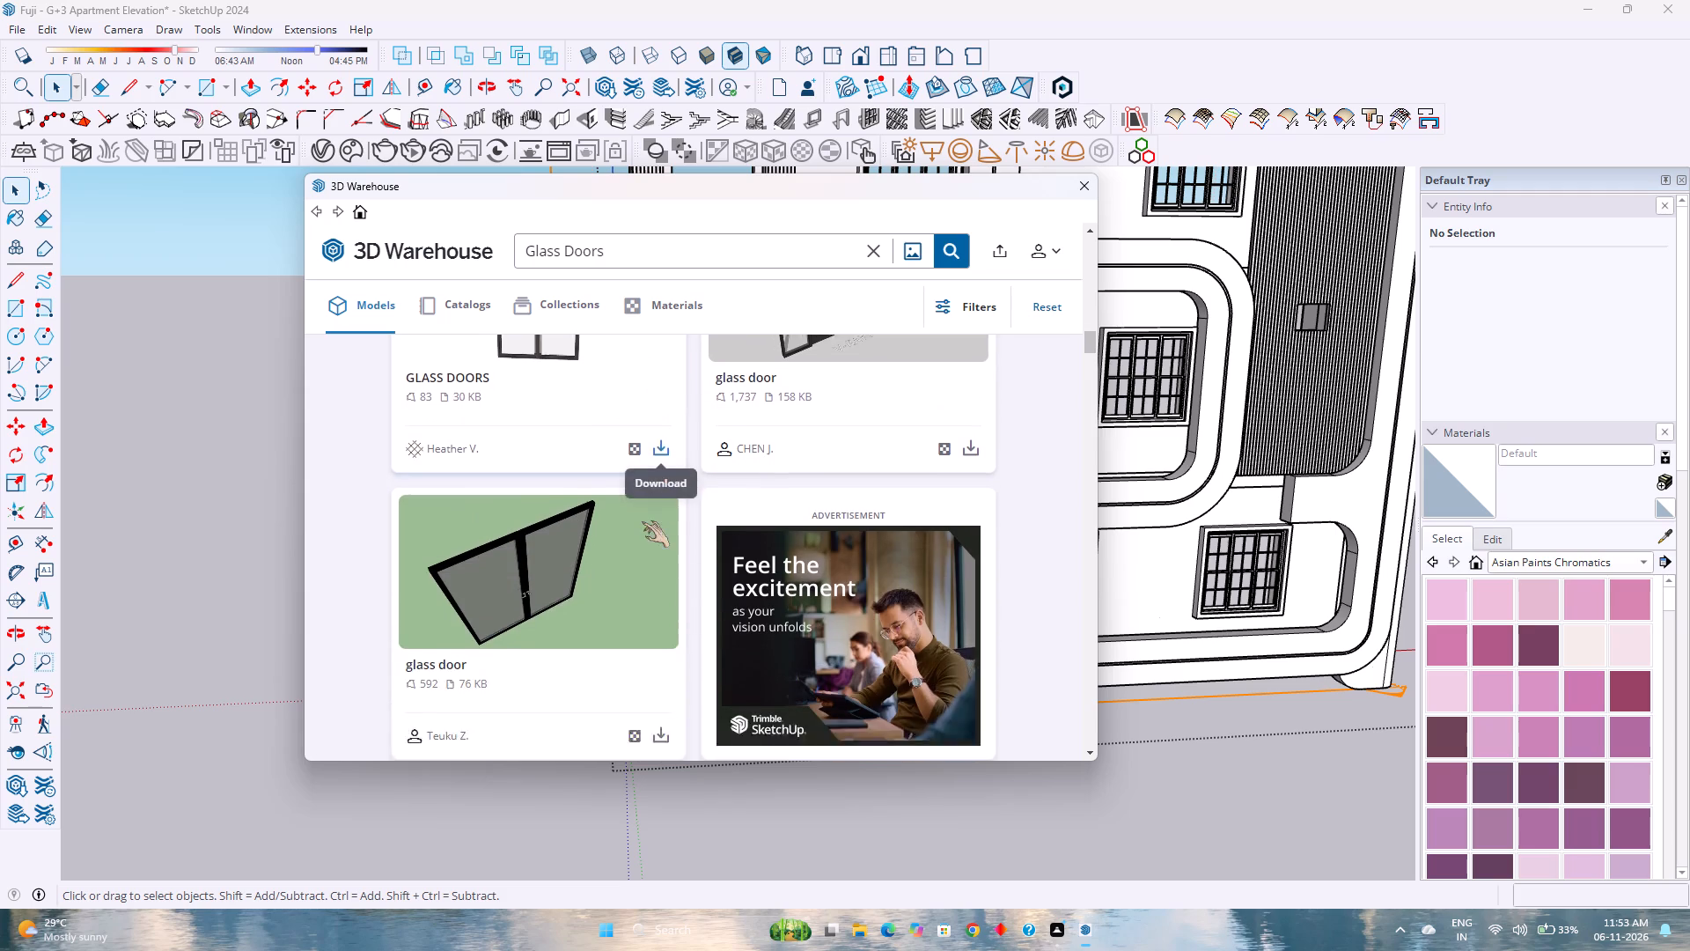
pyautogui.scroll(-6, 642, 521)
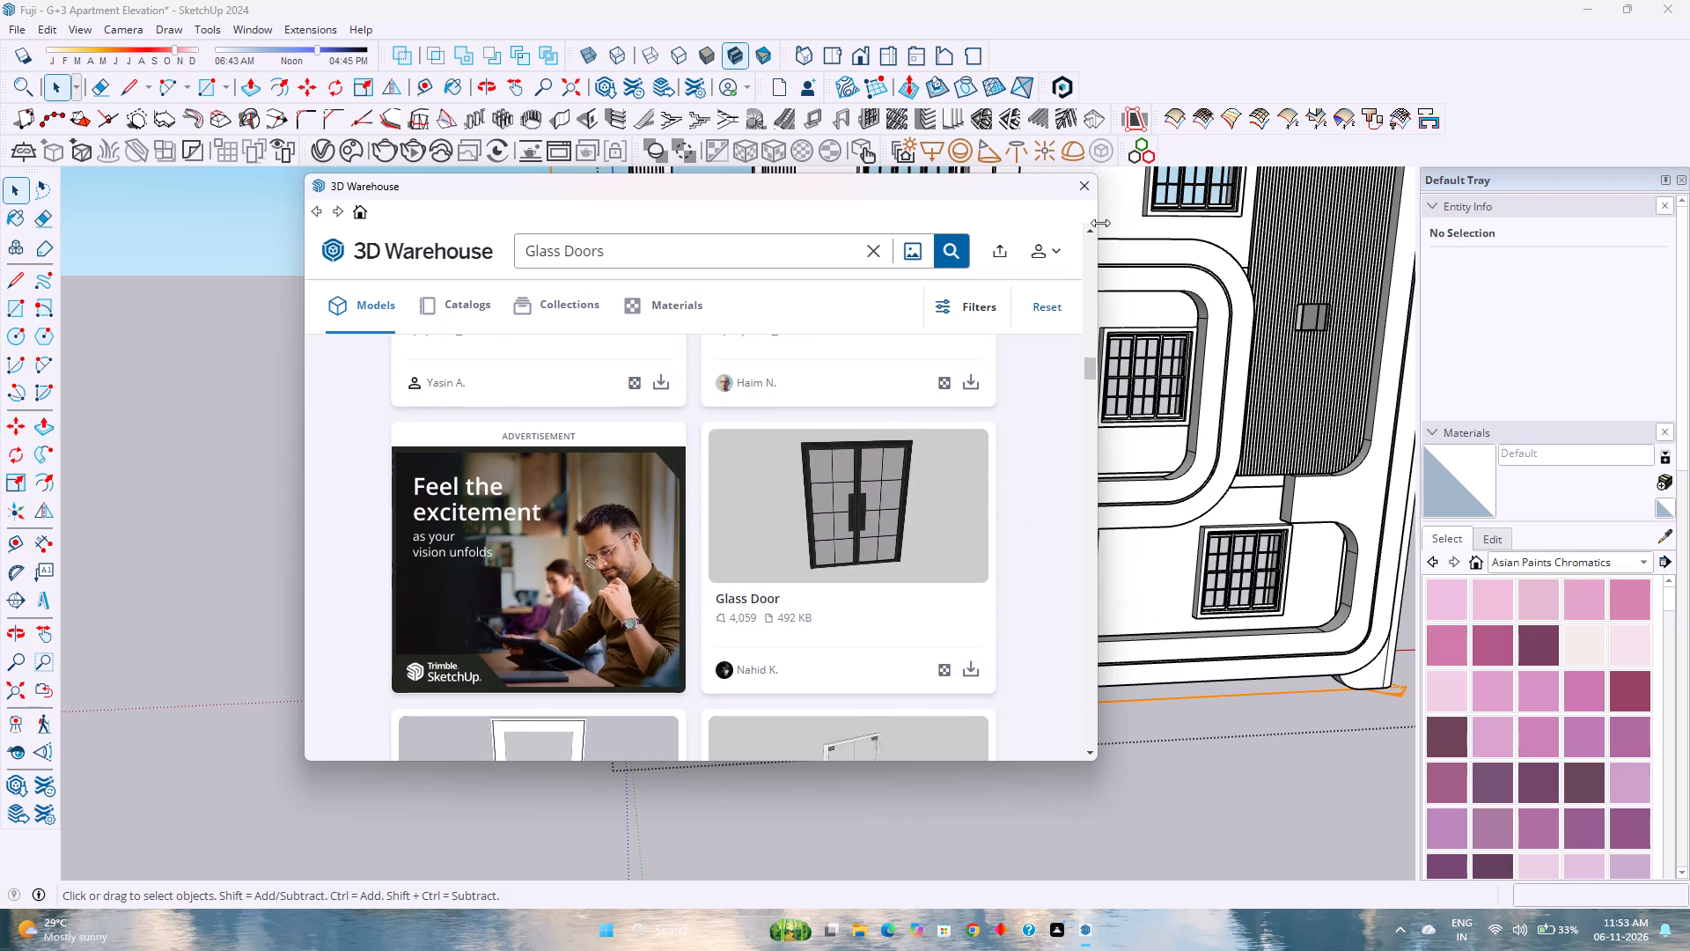
pyautogui.click(1077, 193)
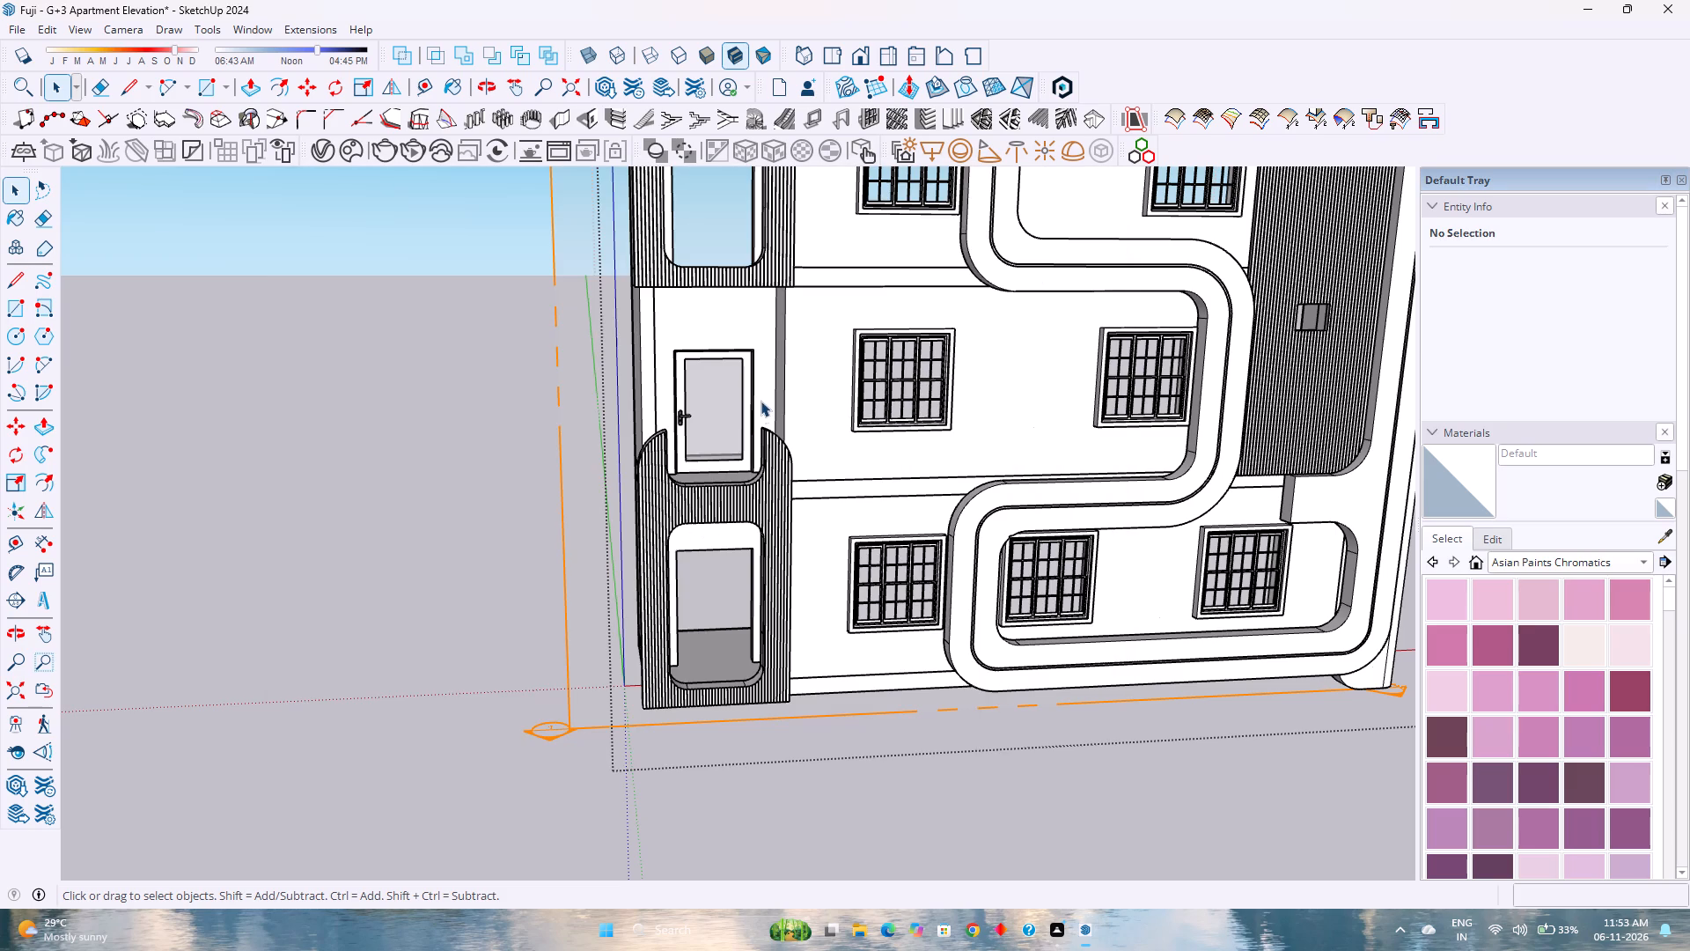
# Delete the white single-leaf balcony door component from the first-floor wall group.
pyautogui.doubleClick(760, 401)
pyautogui.scroll(2, 759, 401)
pyautogui.click(748, 391)
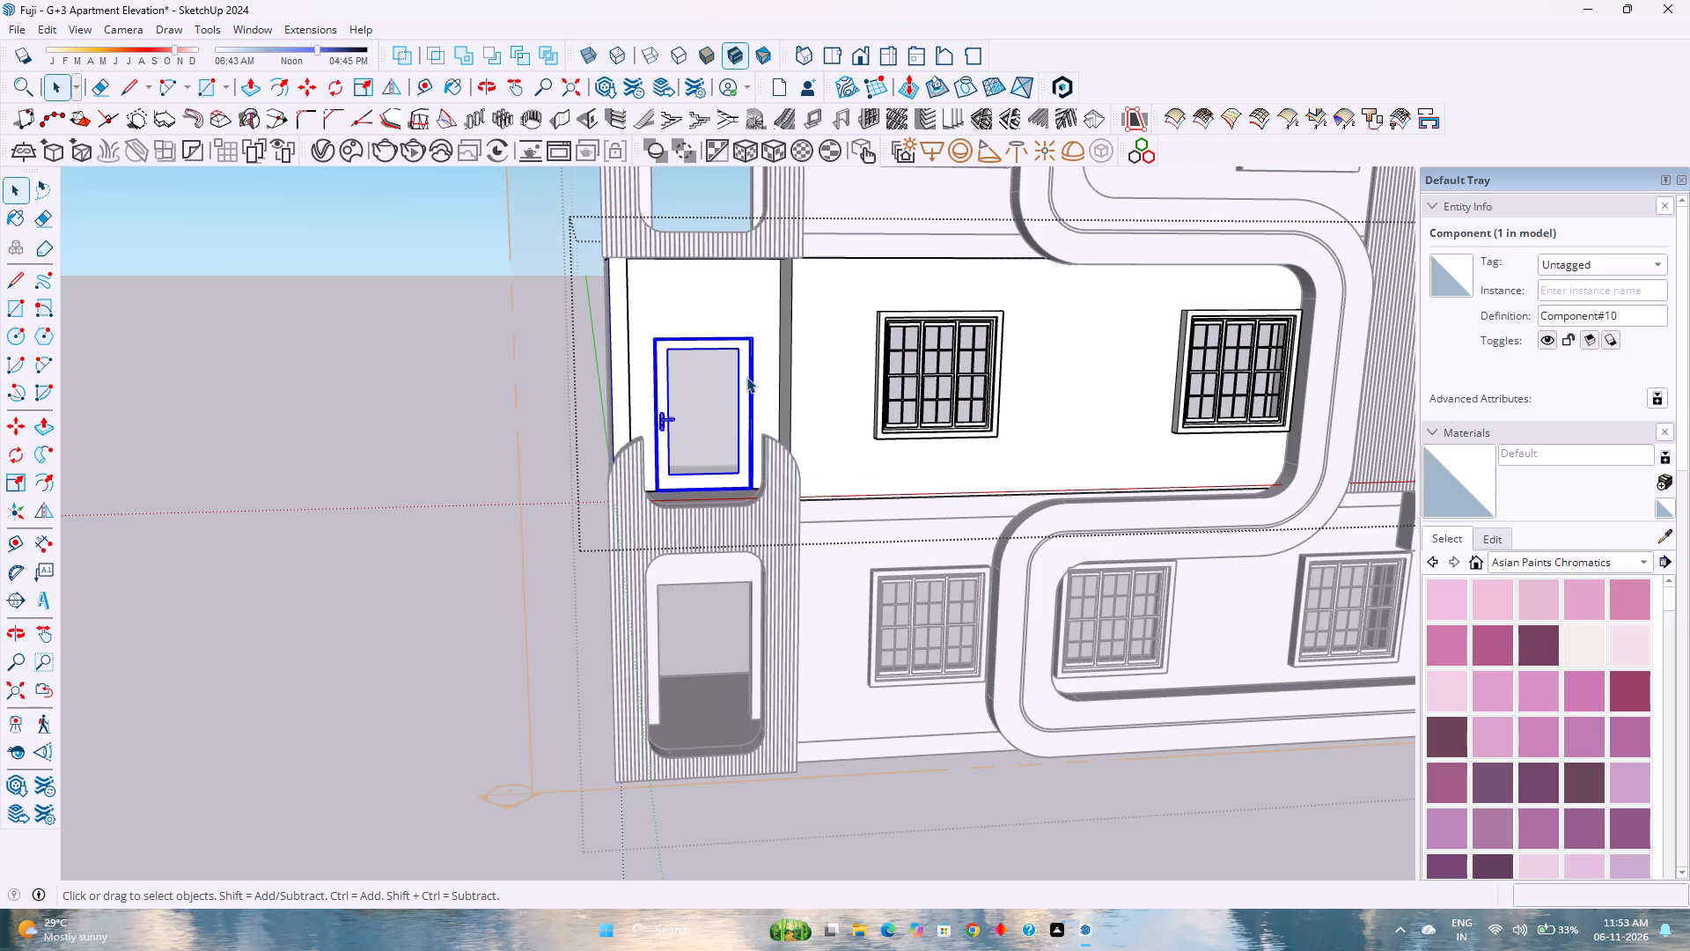
pyautogui.press('Delete')
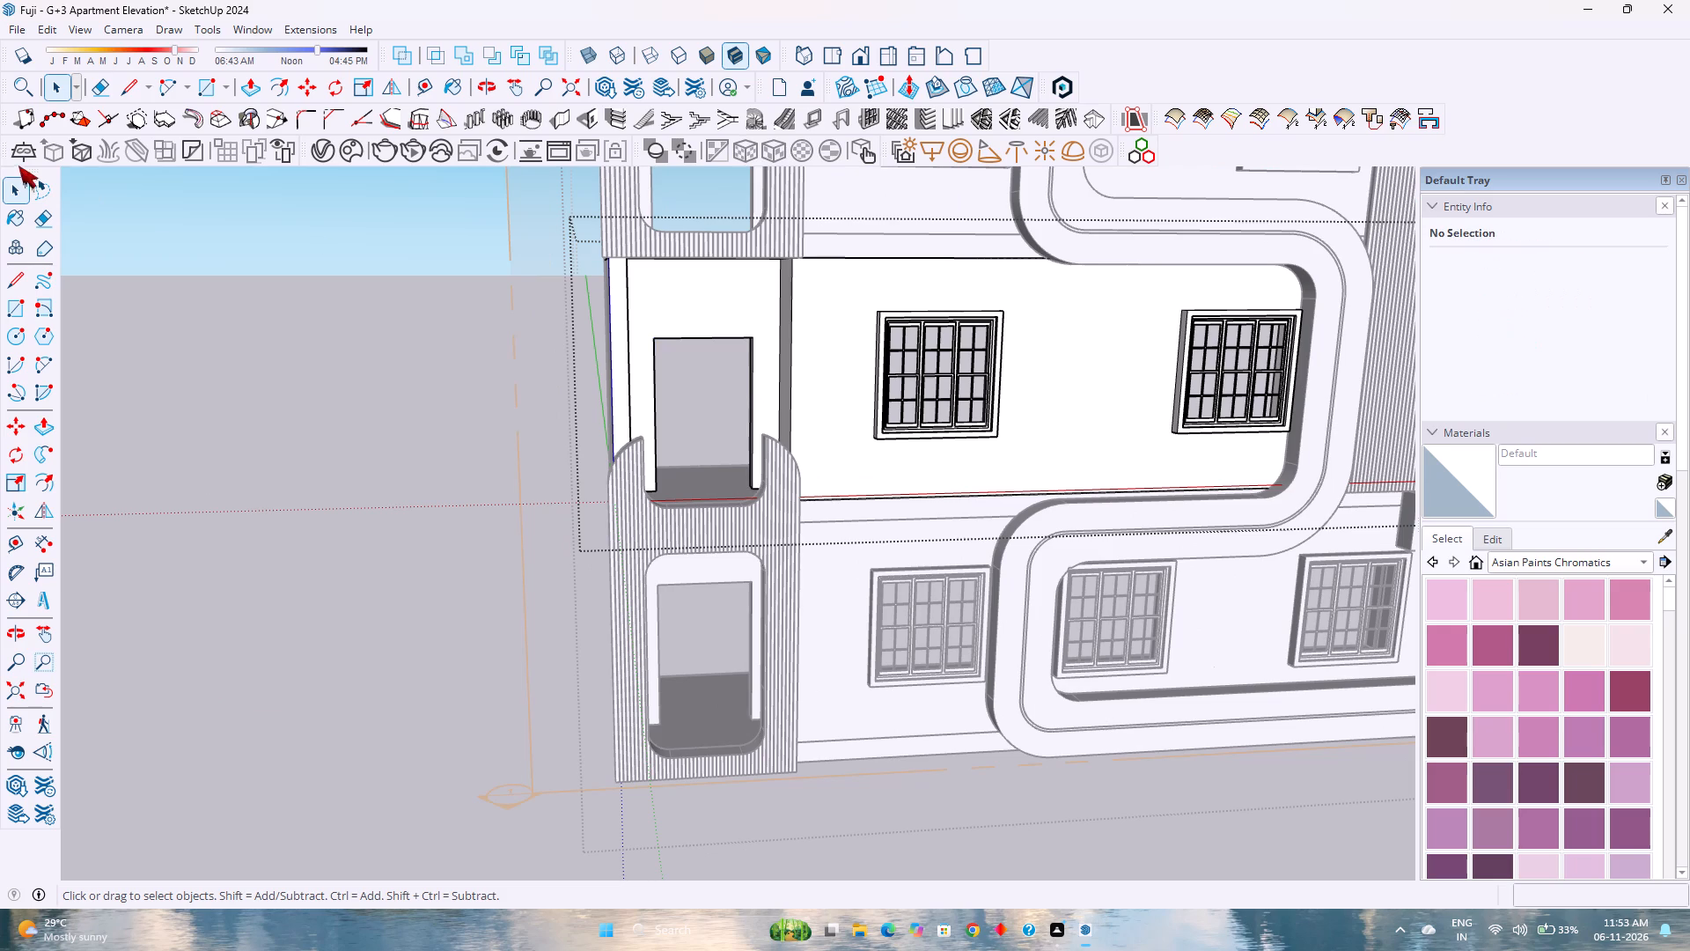
# Download the black-framed double Glass Door with grid panes and central handles from 3D Warehouse into the model.
pyautogui.click(237, 22)
pyautogui.click(319, 173)
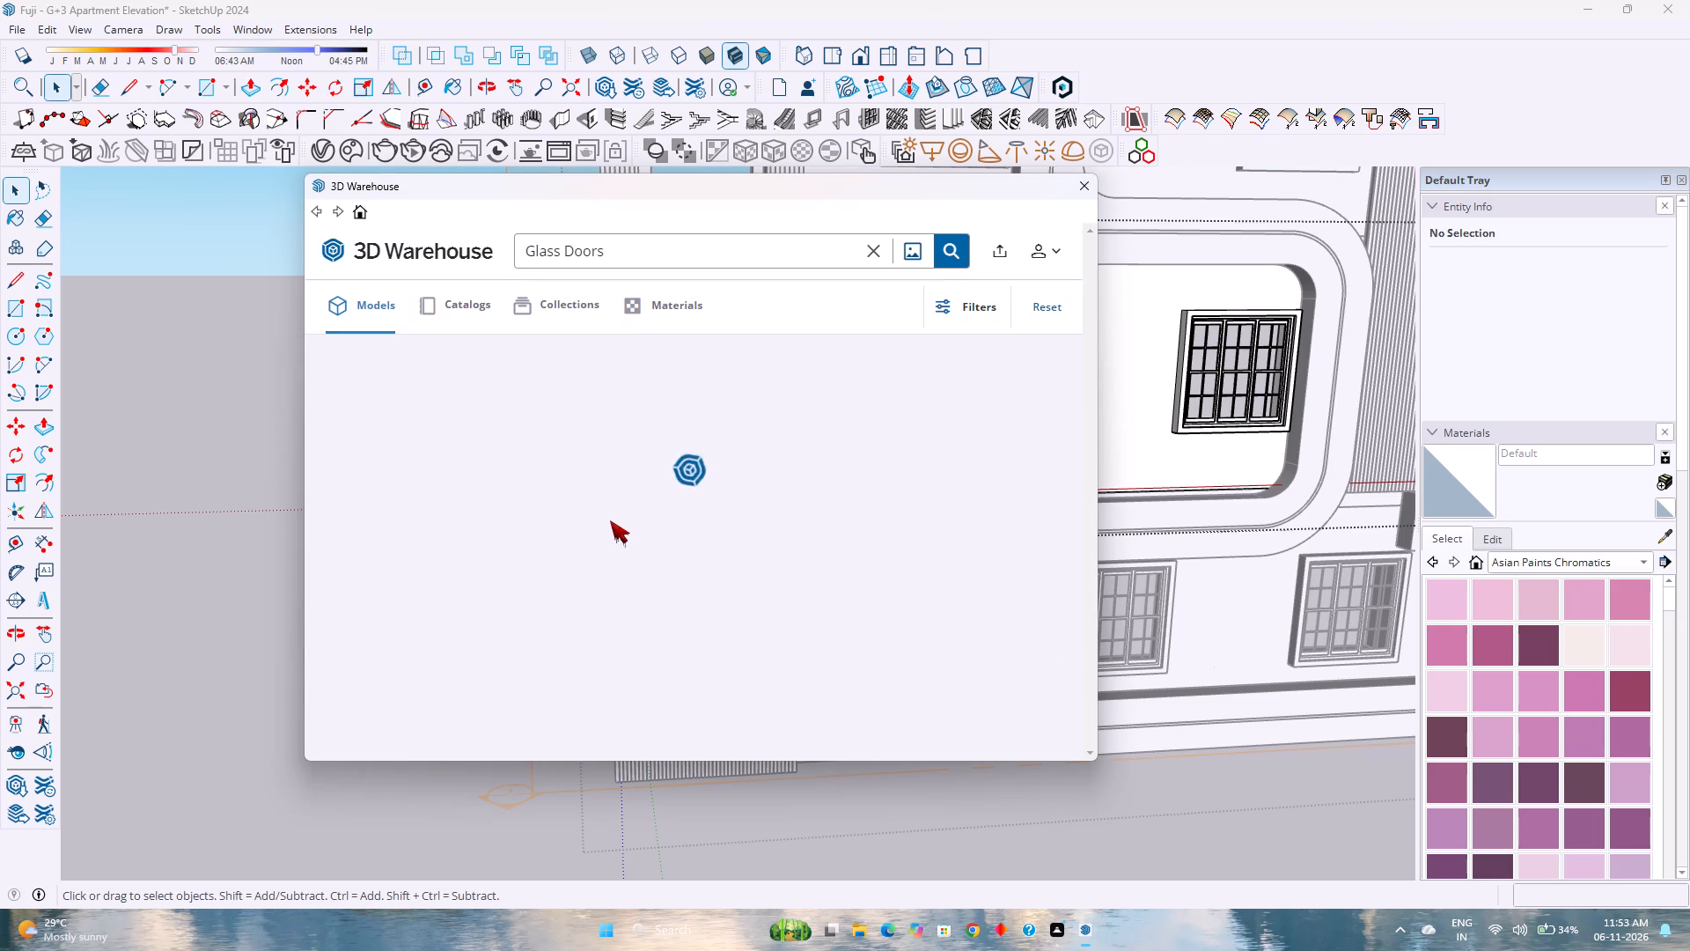
pyautogui.scroll(-3, 635, 520)
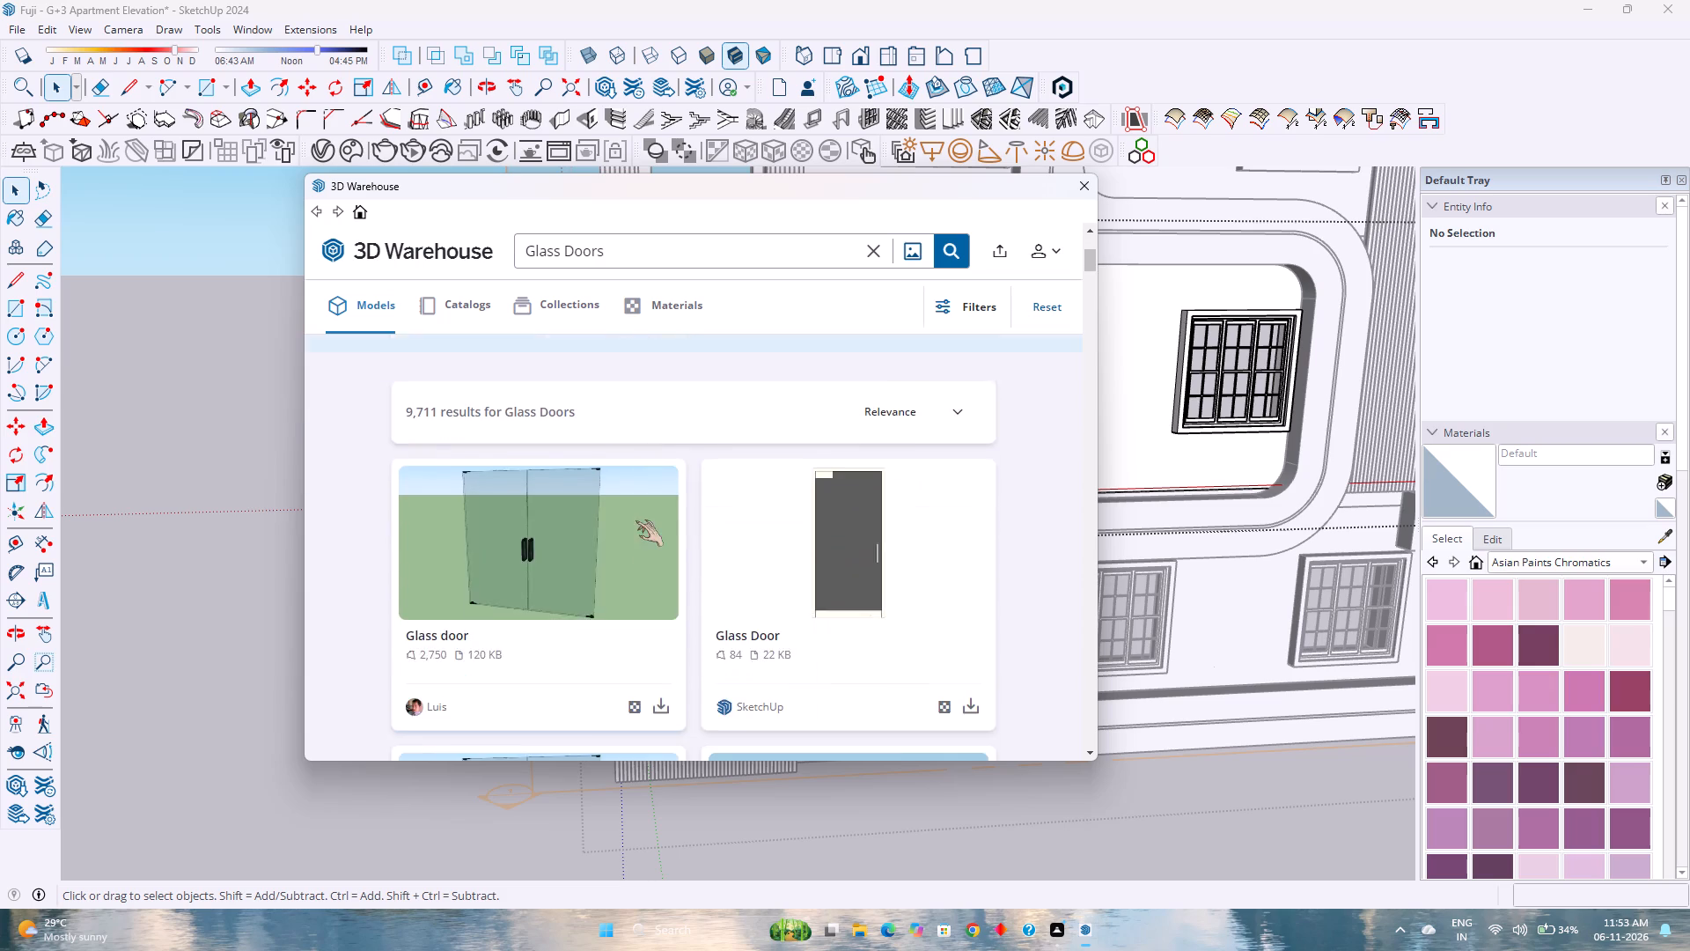
pyautogui.scroll(-16, 636, 520)
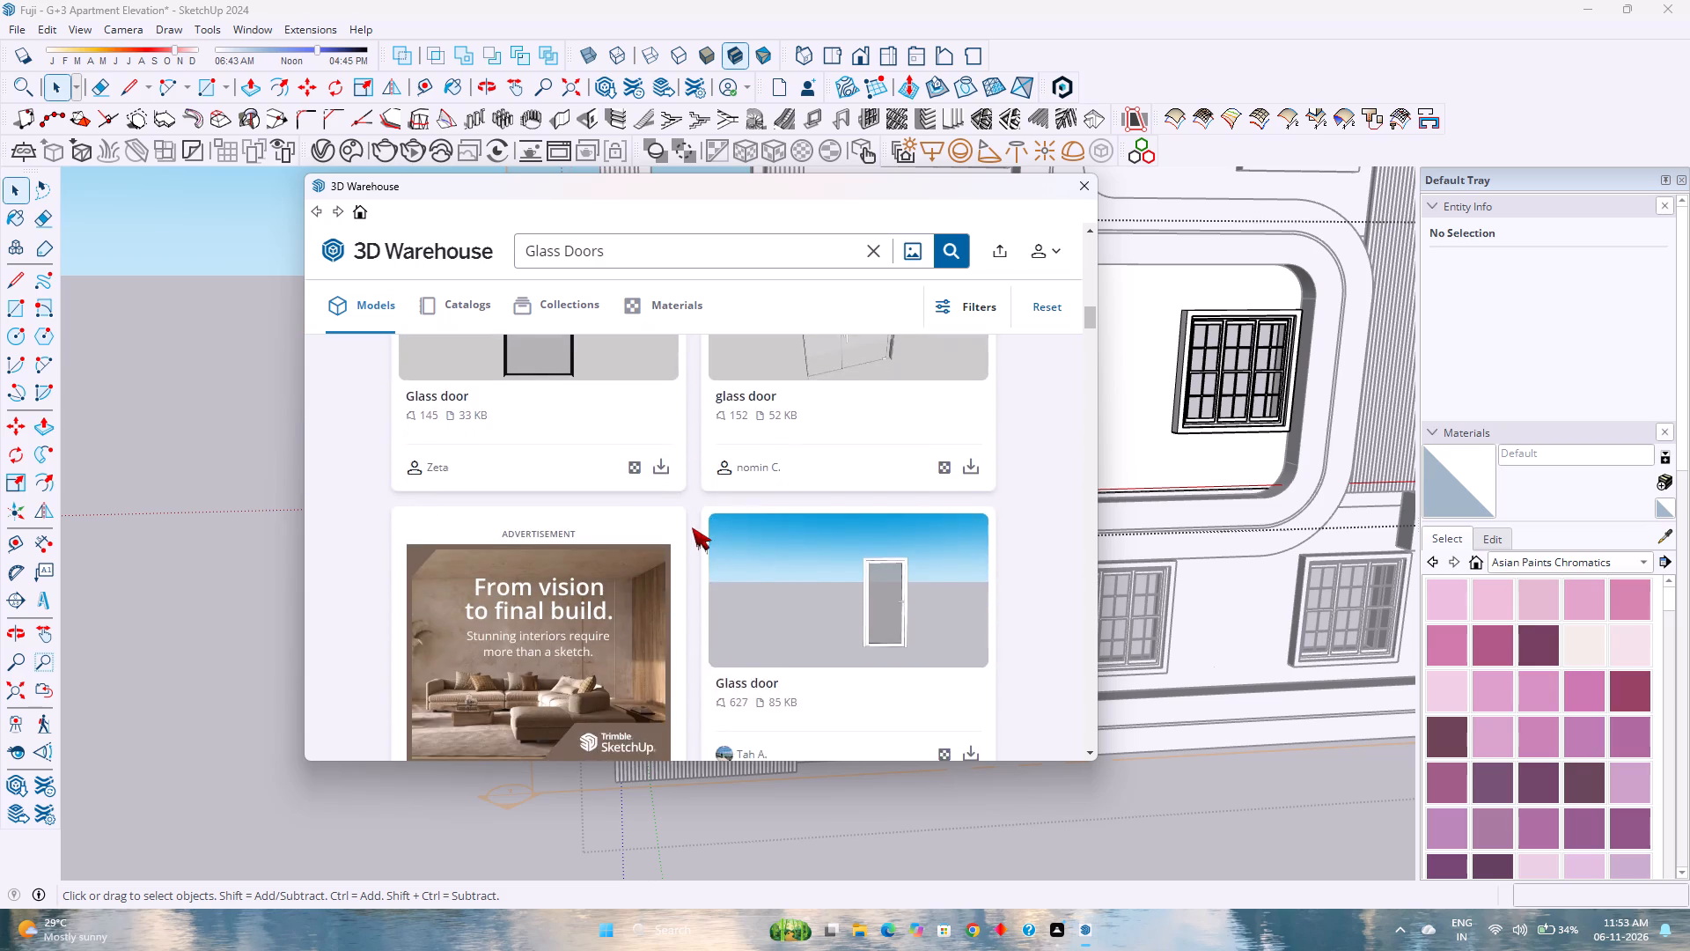
pyautogui.scroll(-5, 692, 527)
pyautogui.scroll(-7, 783, 557)
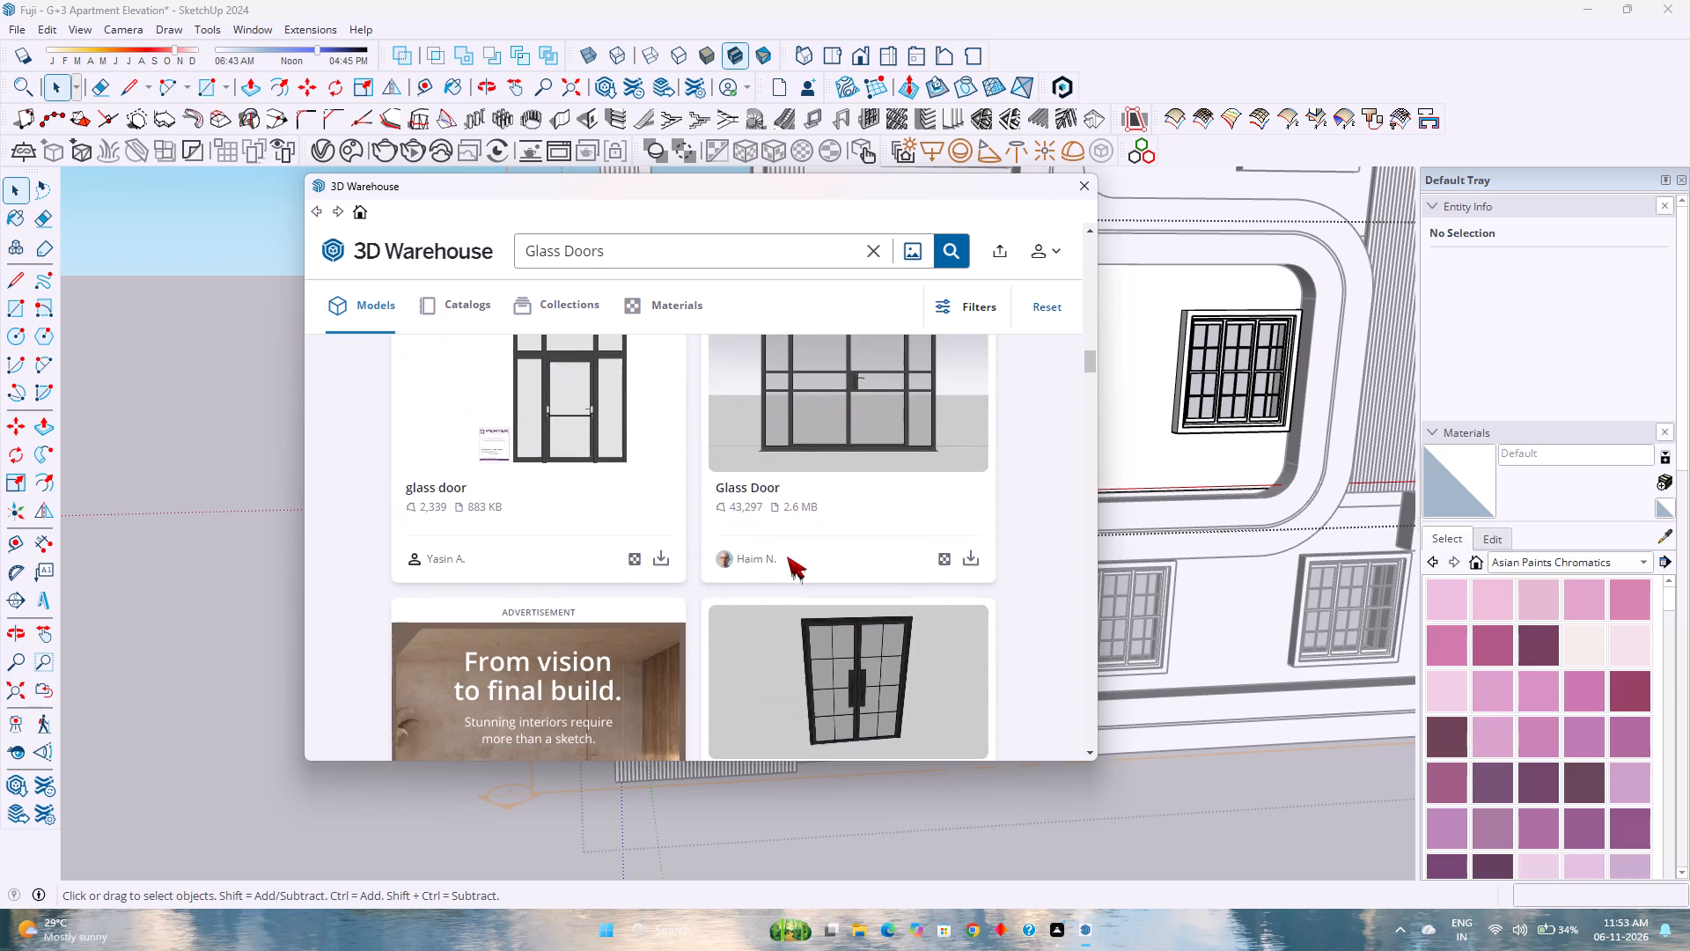
pyautogui.scroll(-3, 787, 557)
pyautogui.click(979, 585)
pyautogui.click(611, 483)
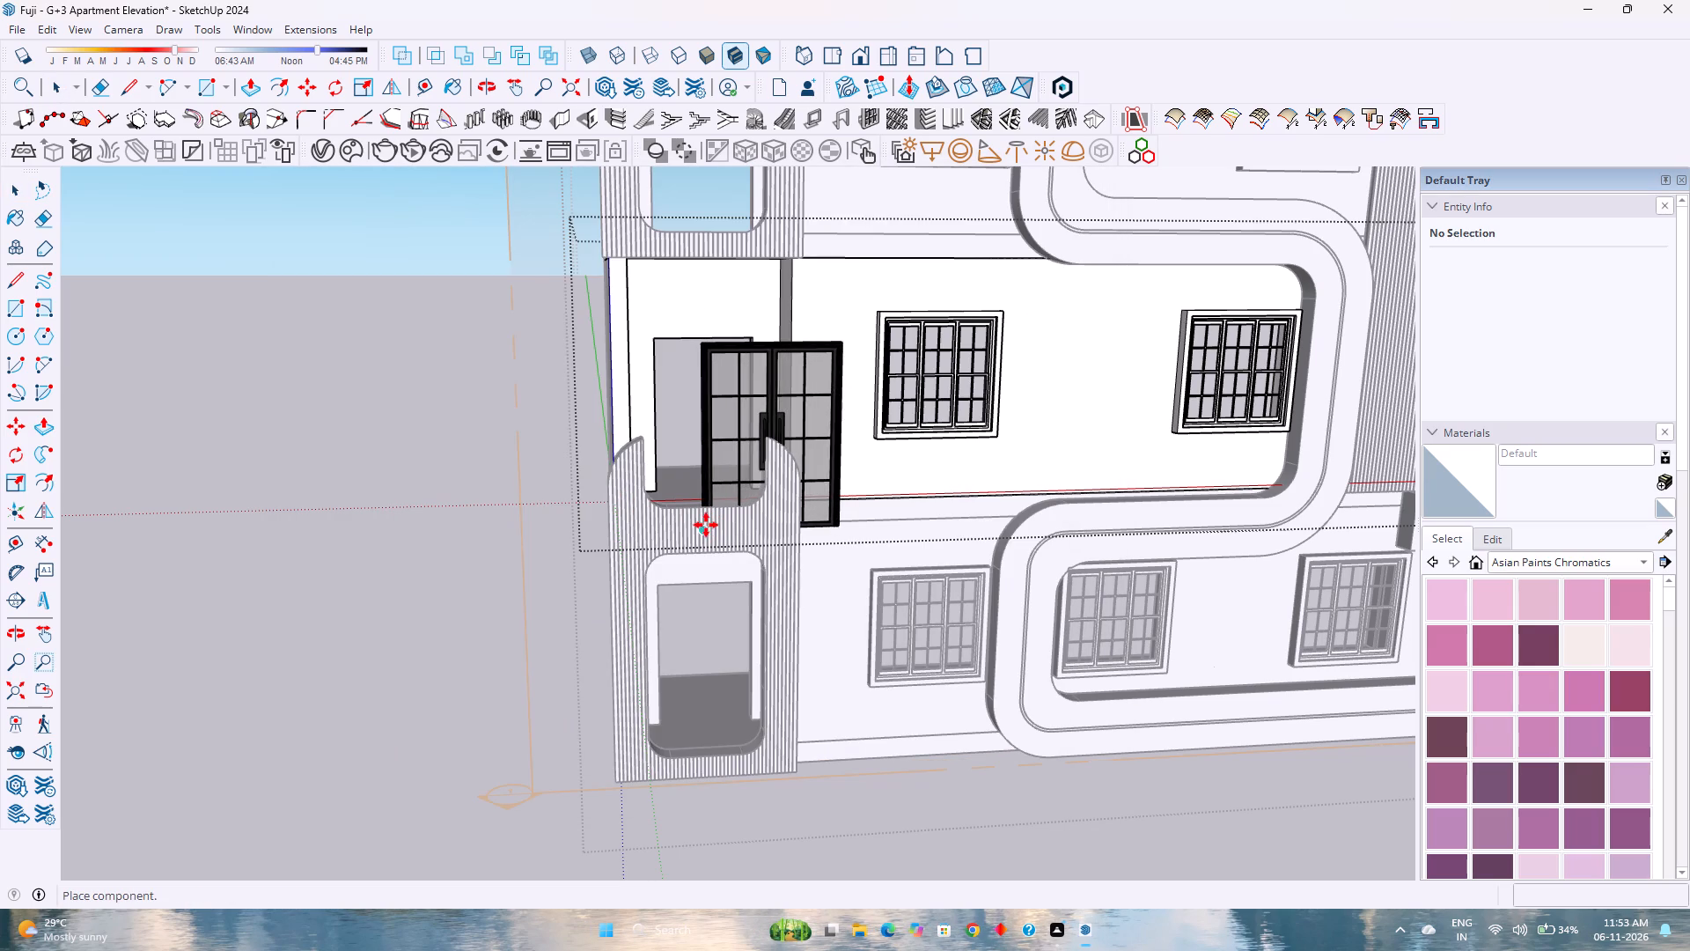
# Place the Glass Door component at the bottom corner of the first-floor balcony wall opening.
pyautogui.scroll(7, 674, 495)
pyautogui.moveTo(664, 460); pyautogui.dragTo(655, 484, button='middle')
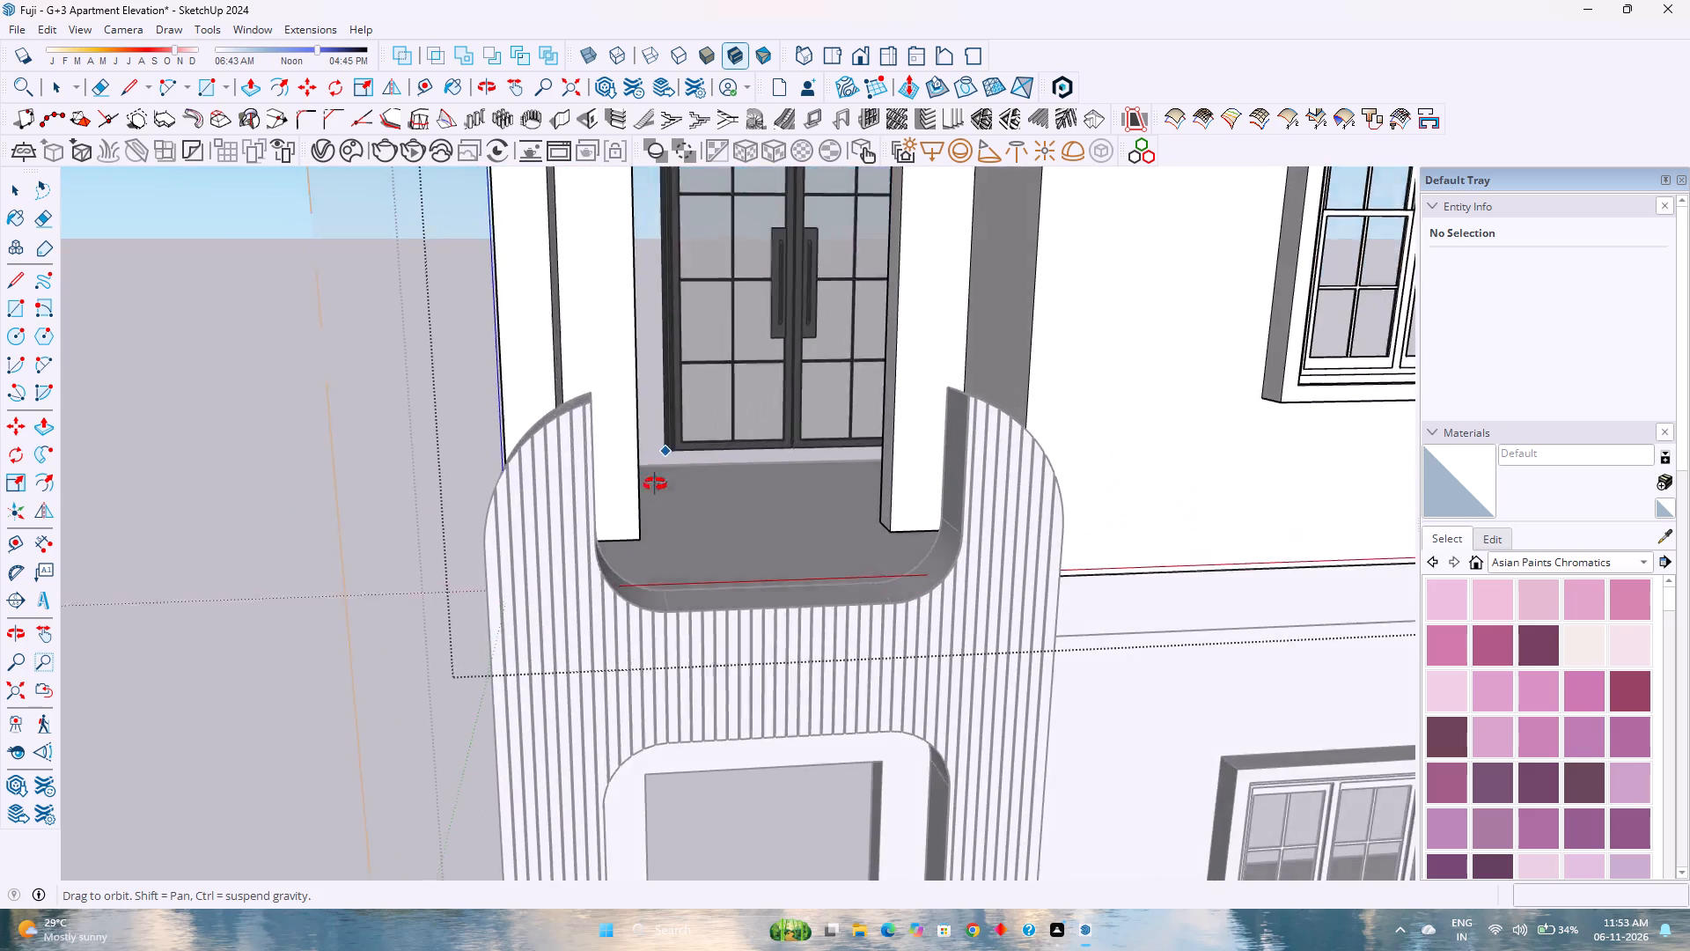
pyautogui.moveTo(655, 484); pyautogui.dragTo(533, 672, button='middle')
pyautogui.middleClick(533, 672)
pyautogui.scroll(2, 534, 672)
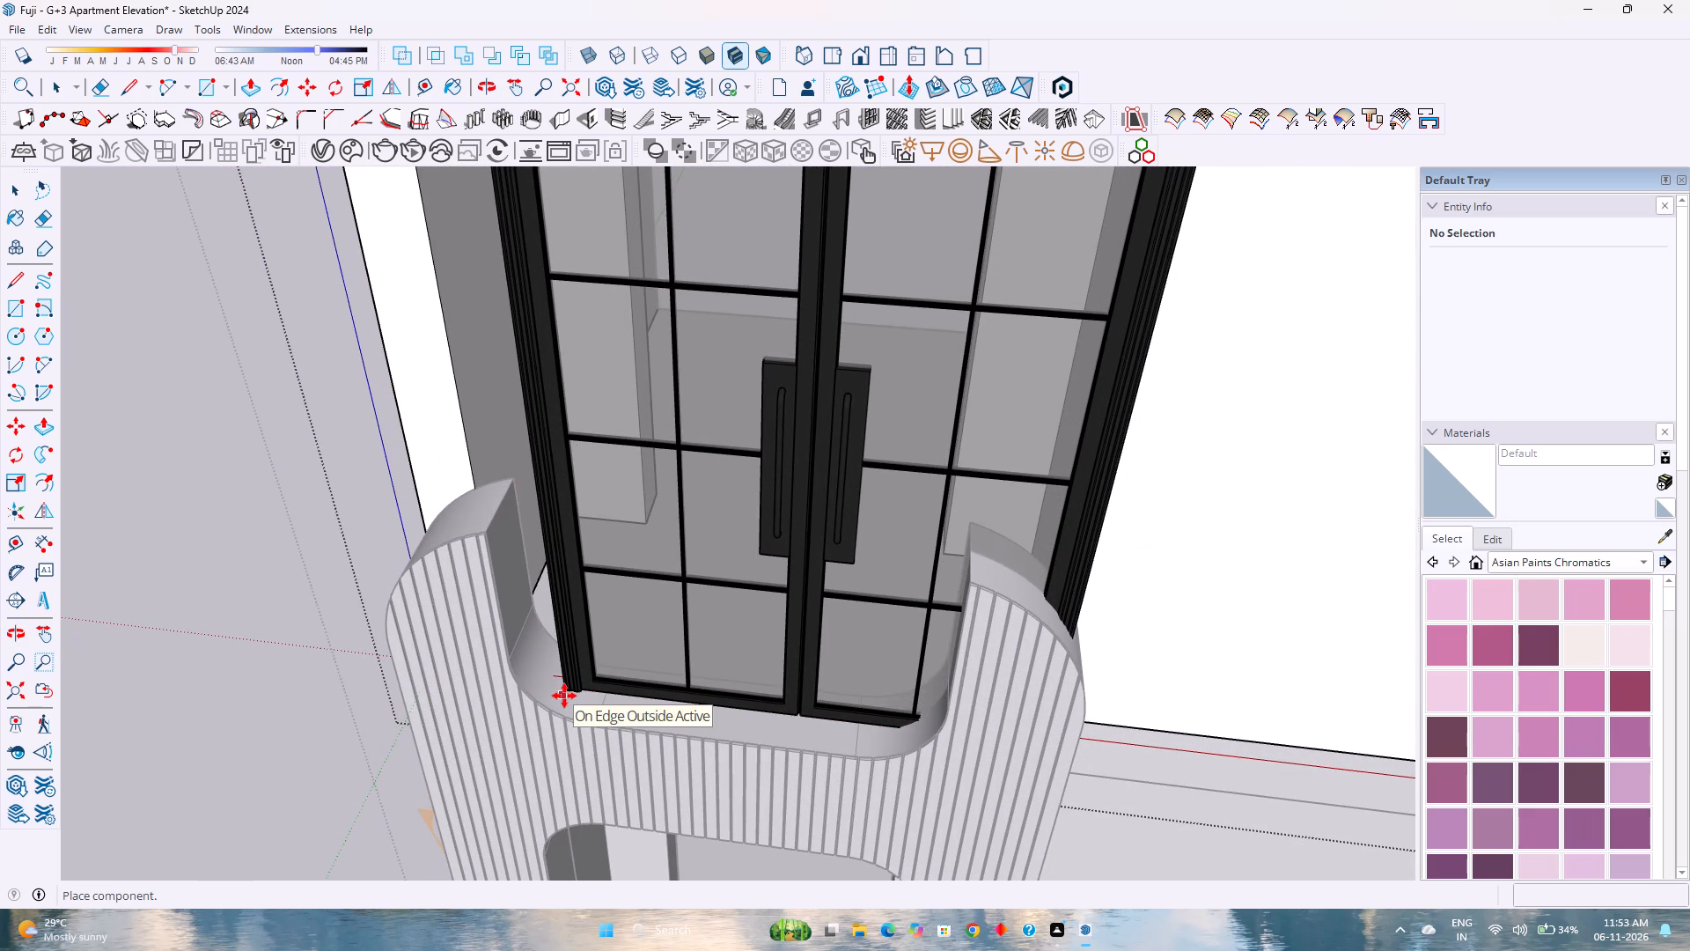
pyautogui.click(648, 524)
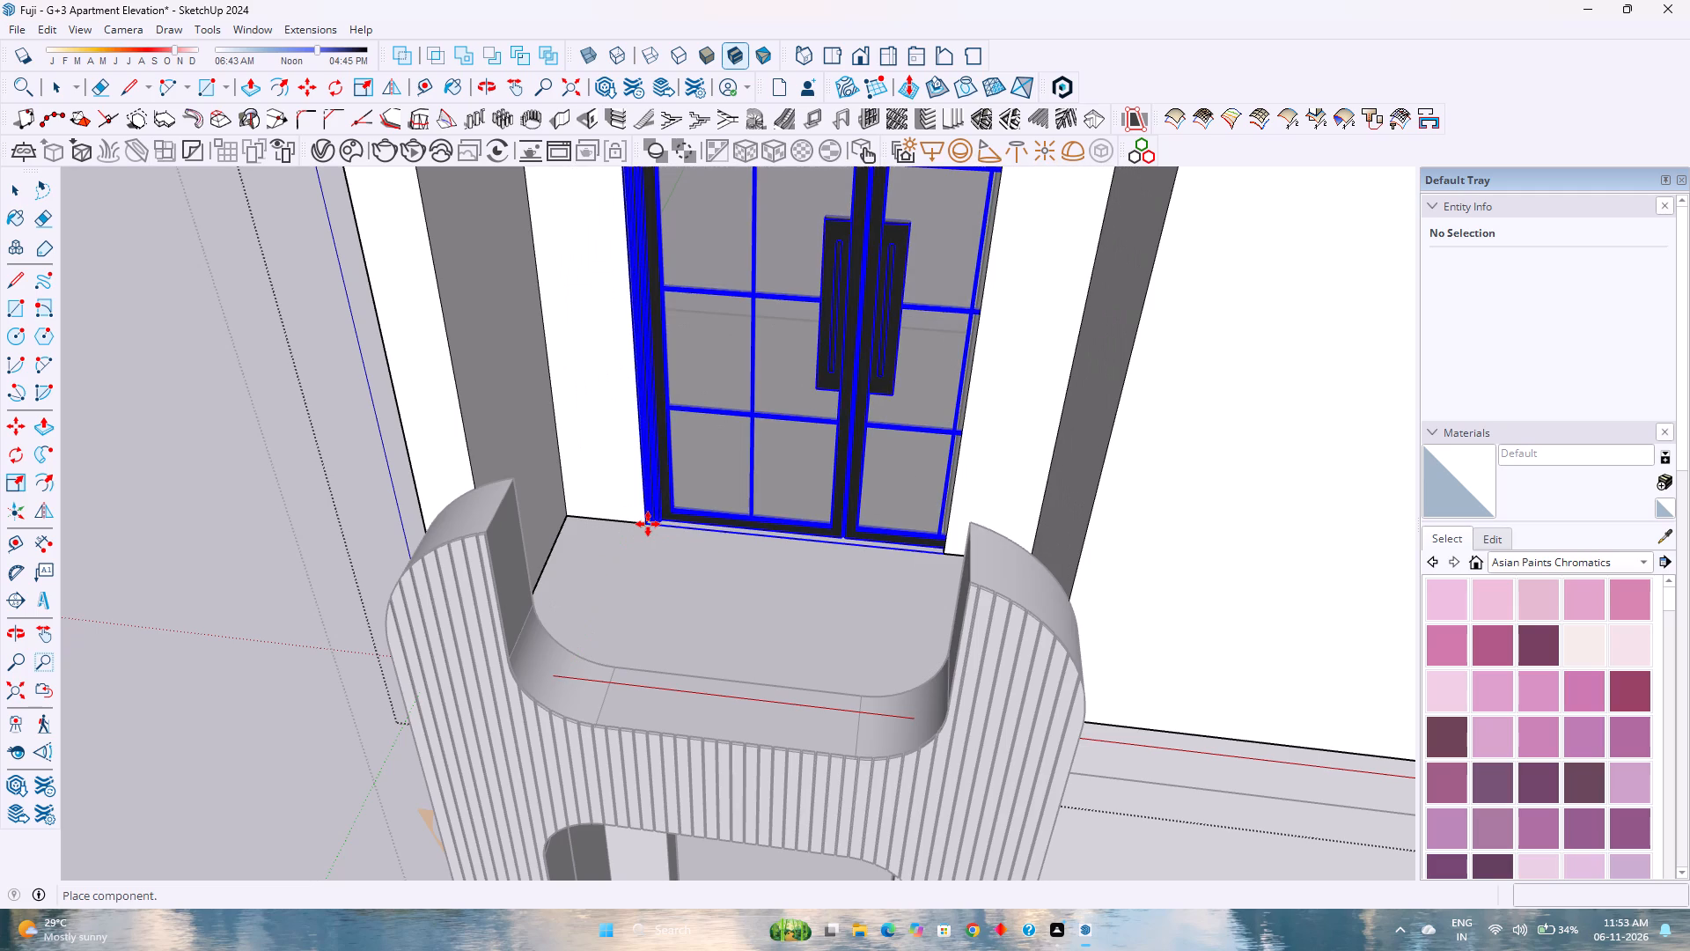
# Scale the Glass Door component uniformly by about 0.74 to bring its width close to the wall opening's.
pyautogui.scroll(-2, 808, 478)
pyautogui.keyDown('shift'); pyautogui.moveTo(806, 477); pyautogui.dragTo(618, 709, button='middle'); pyautogui.keyUp('shift')
pyautogui.moveTo(614, 678); pyautogui.dragTo(761, 572, button='middle')
pyautogui.middleClick(761, 572)
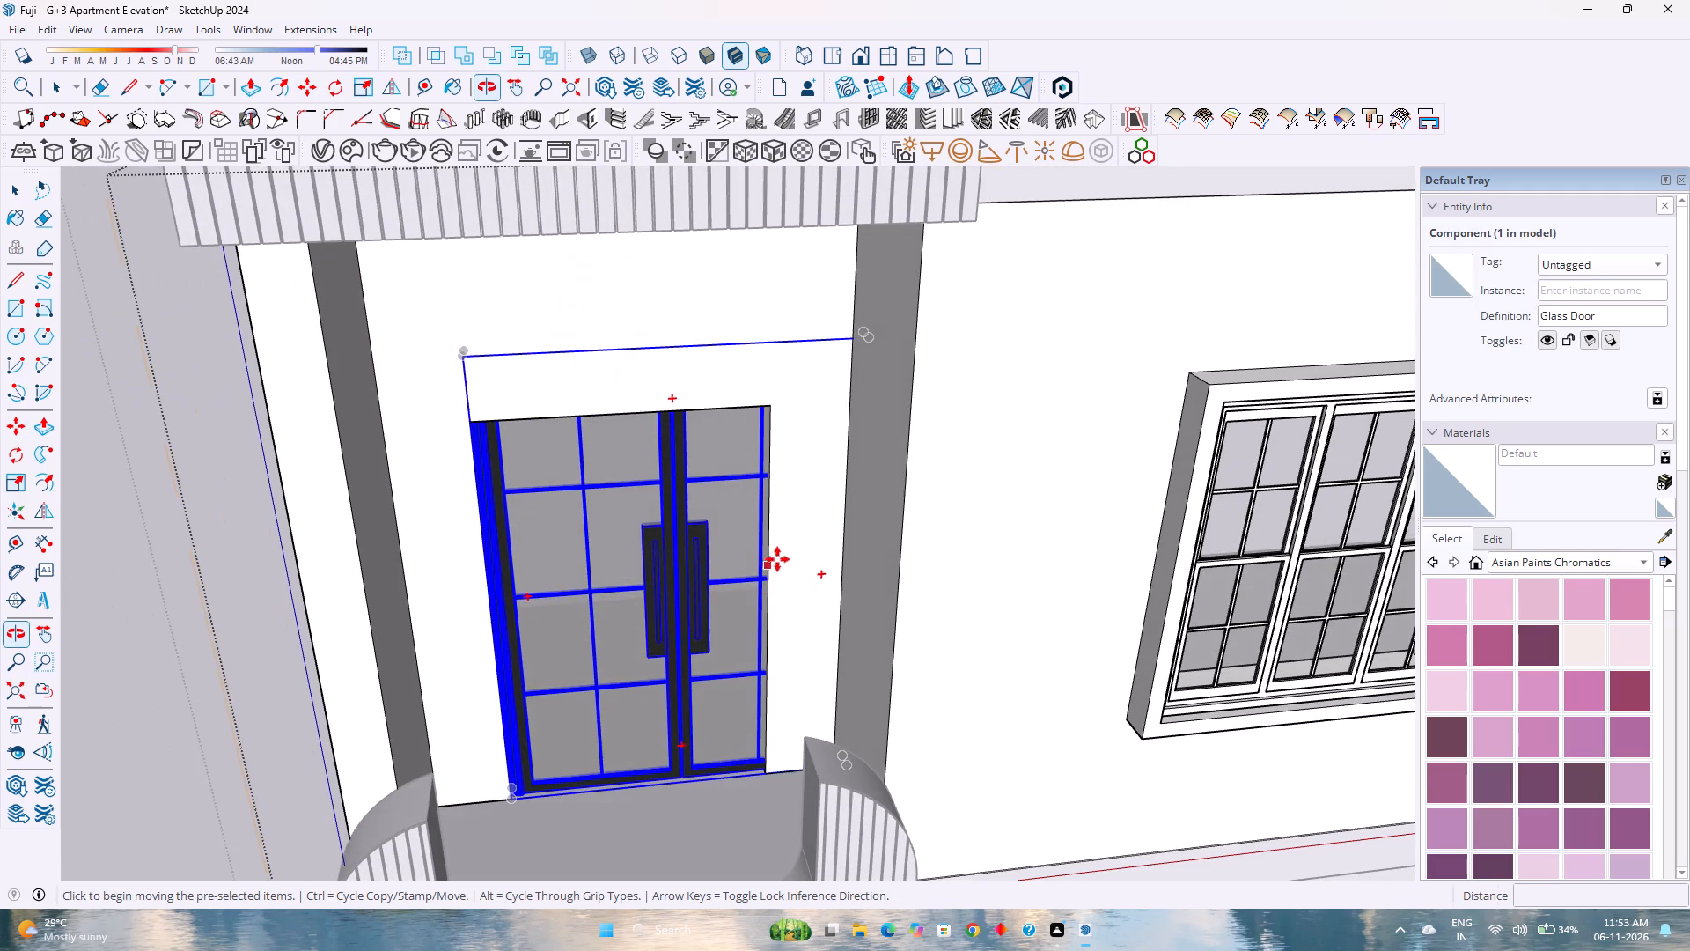
pyautogui.press('s')
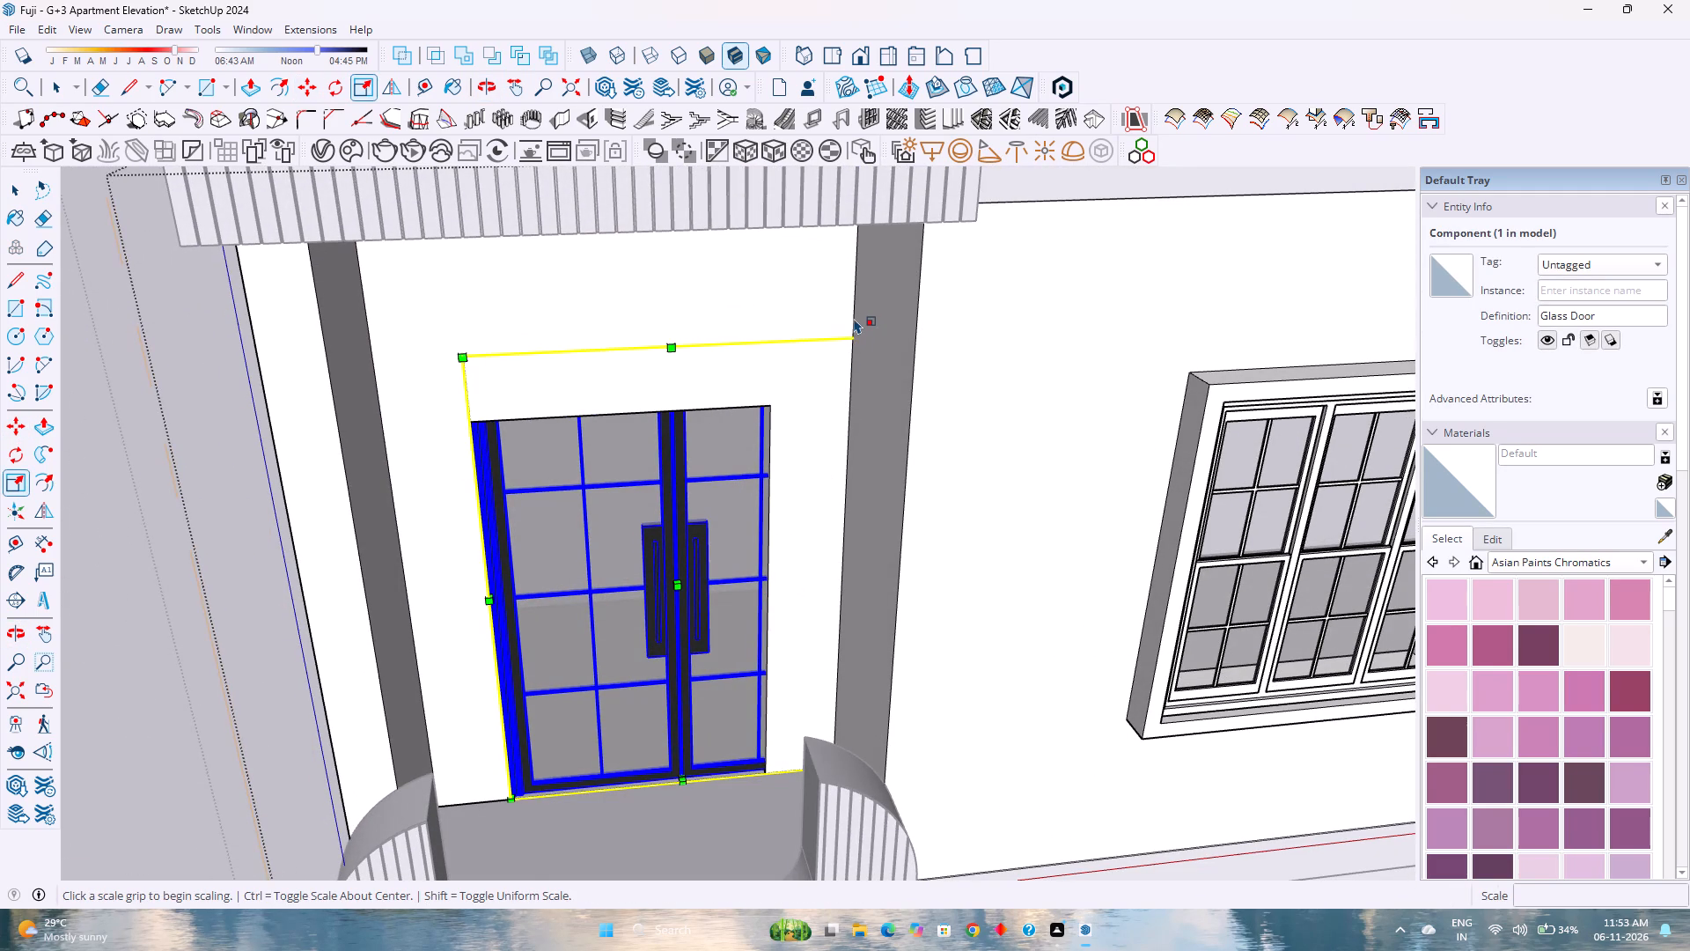
pyautogui.press('k')
pyautogui.scroll(6, 854, 313)
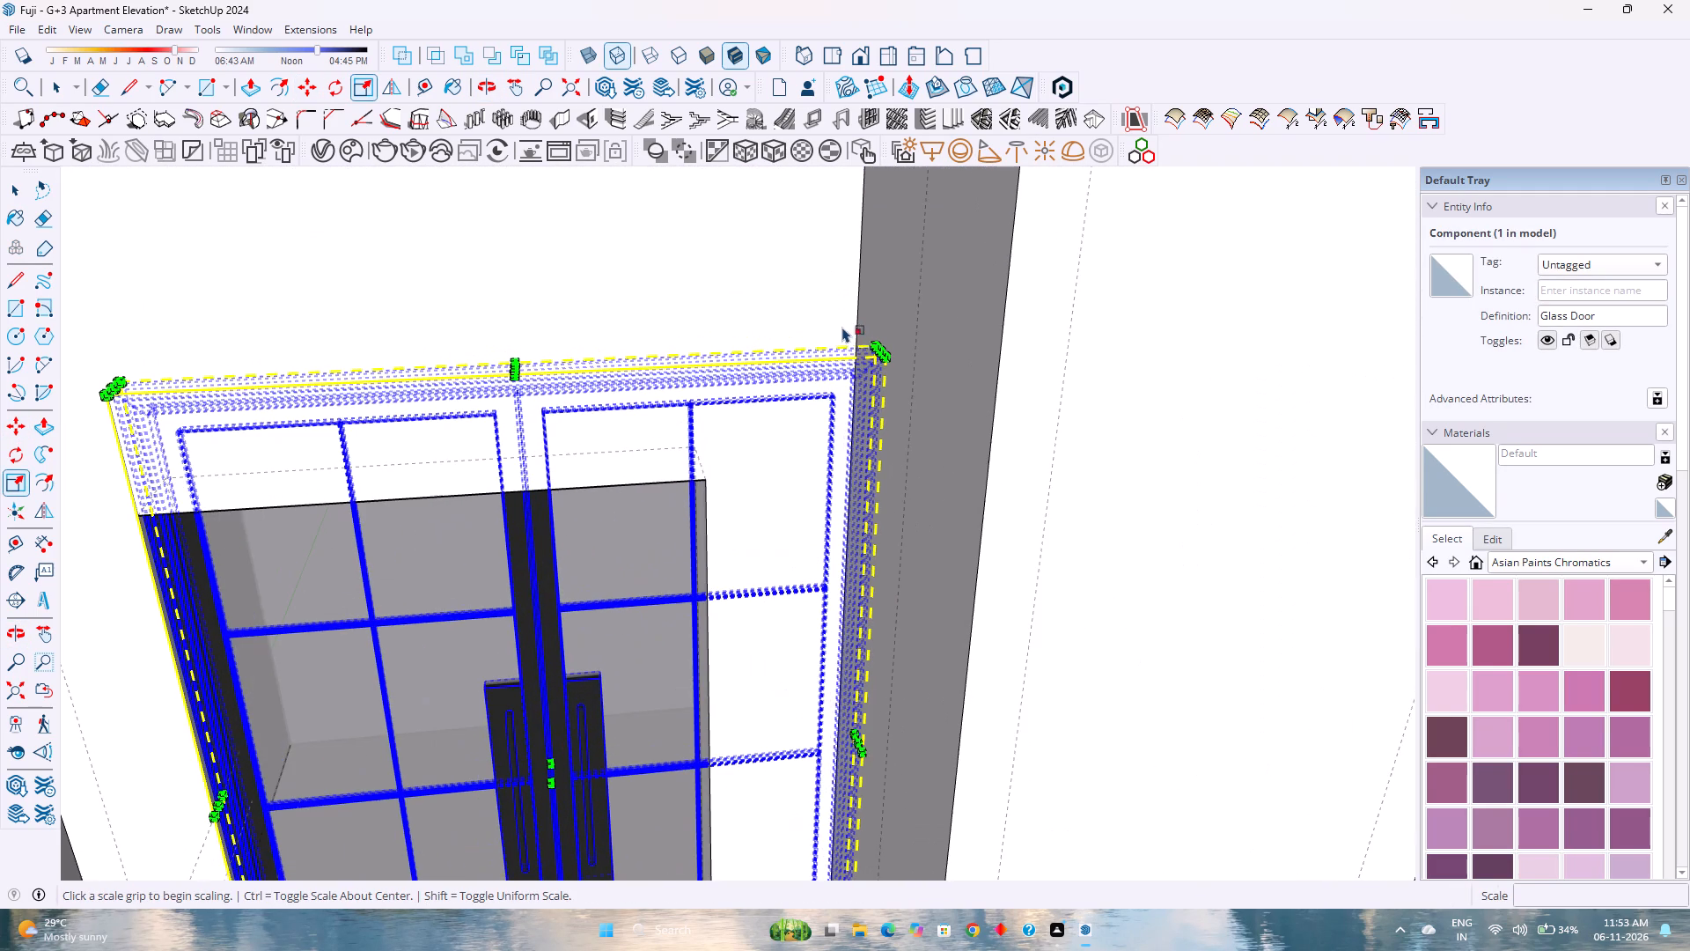
pyautogui.click(878, 343)
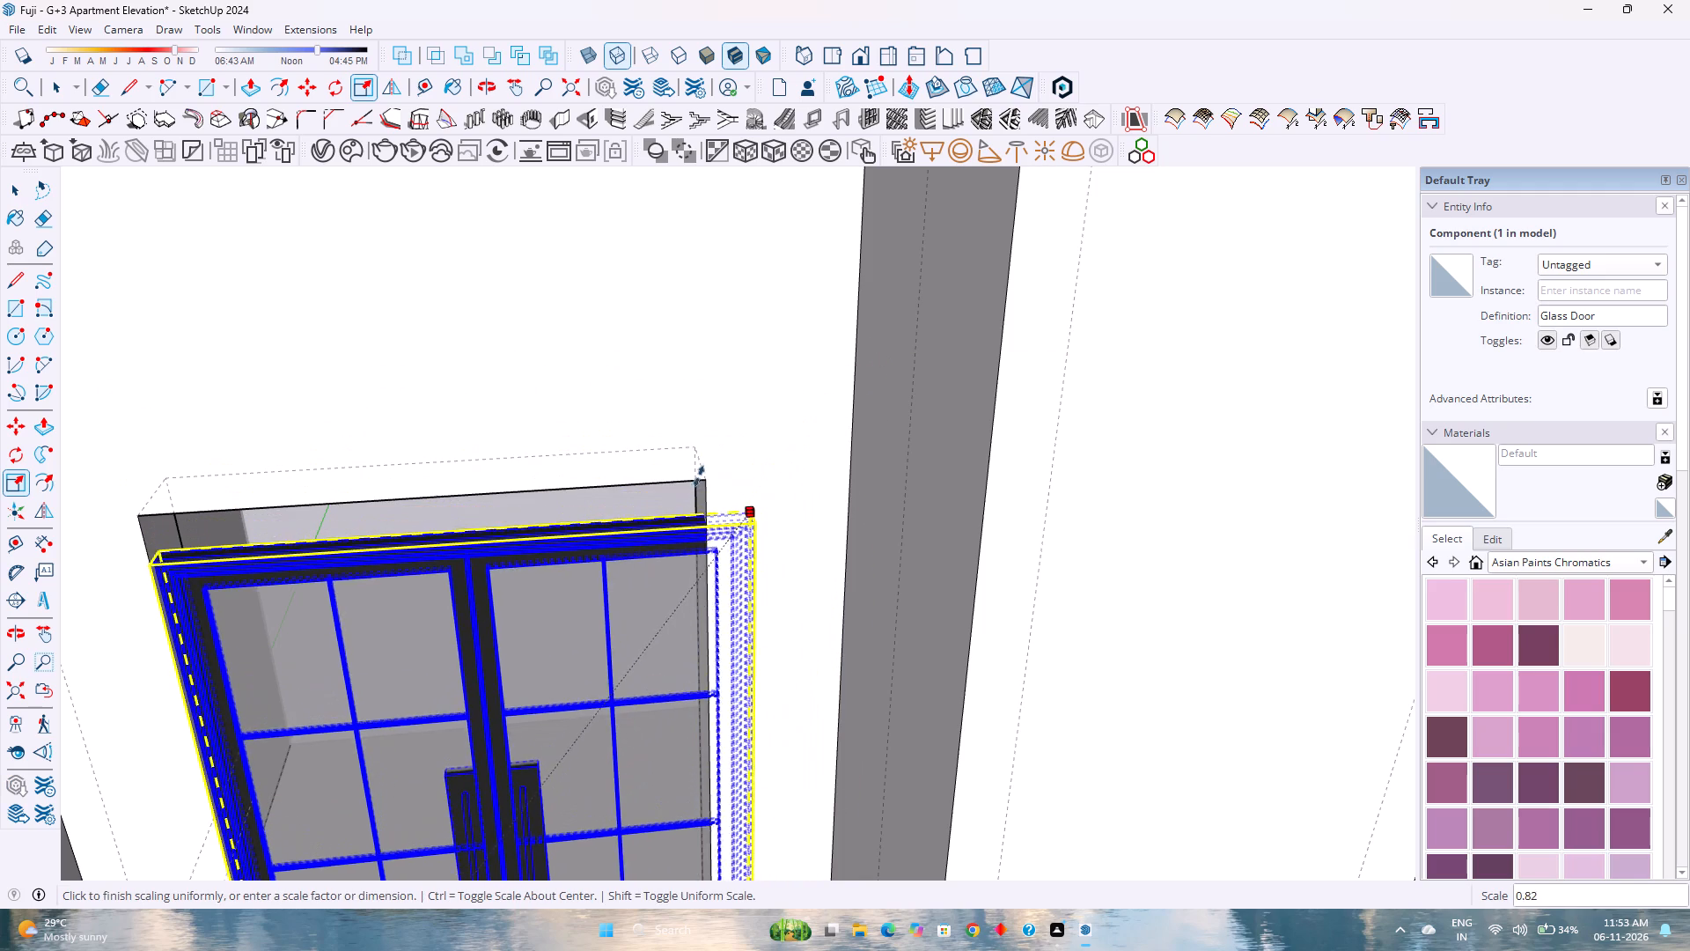
pyautogui.click(681, 565)
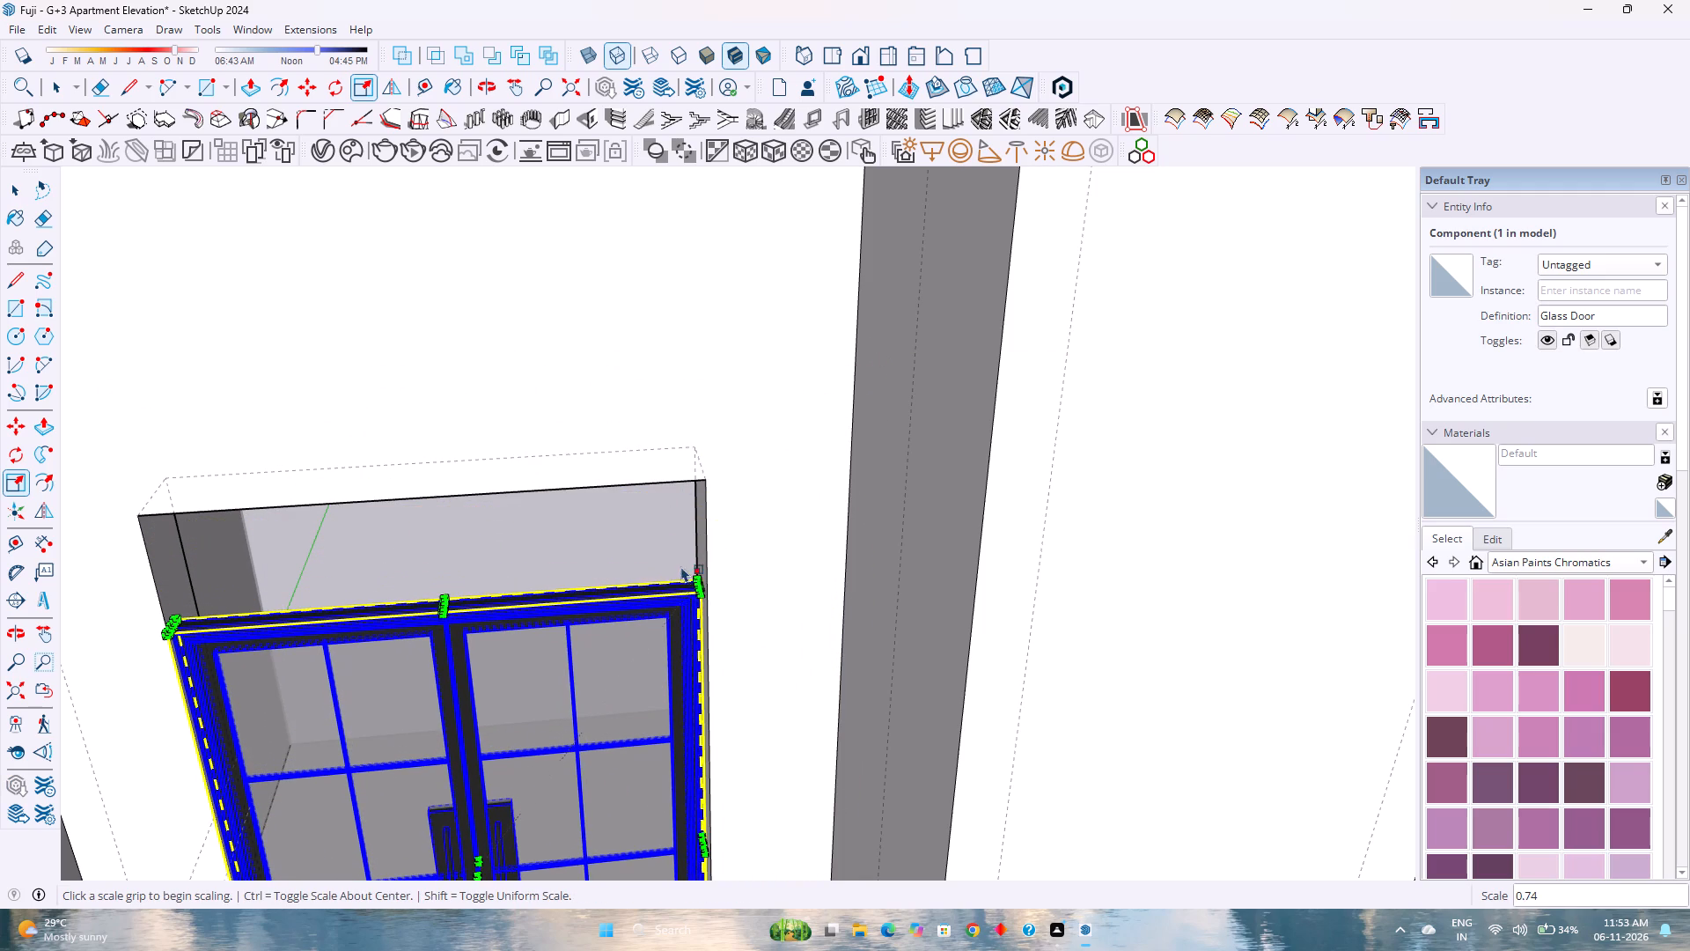
# Scale the Glass Door component along the red axis by about 1.01 so its side meets the opening's jamb.
pyautogui.scroll(1, 688, 597)
pyautogui.press('k')
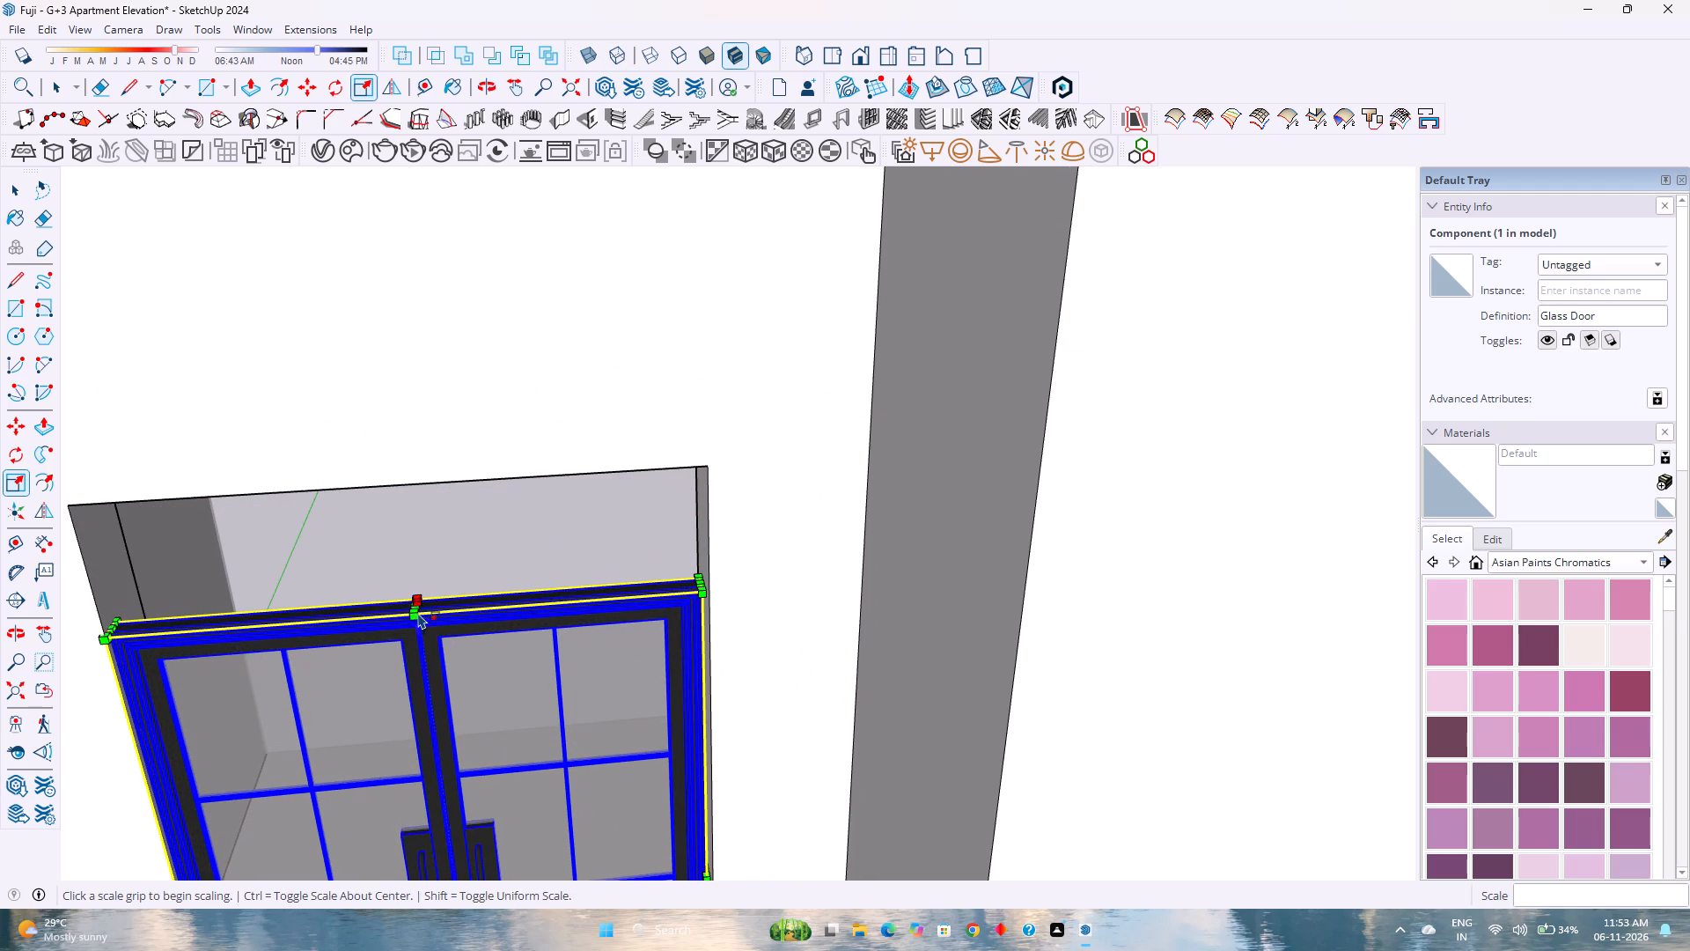
pyautogui.keyDown('shift'); pyautogui.moveTo(489, 632); pyautogui.dragTo(511, 505, button='middle'); pyautogui.keyUp('shift')
pyautogui.keyDown('shift'); pyautogui.middleClick(511, 504); pyautogui.keyUp('shift')
pyautogui.keyDown('shift'); pyautogui.middleClick(511, 502); pyautogui.keyUp('shift')
pyautogui.moveTo(585, 703); pyautogui.dragTo(534, 616, button='middle')
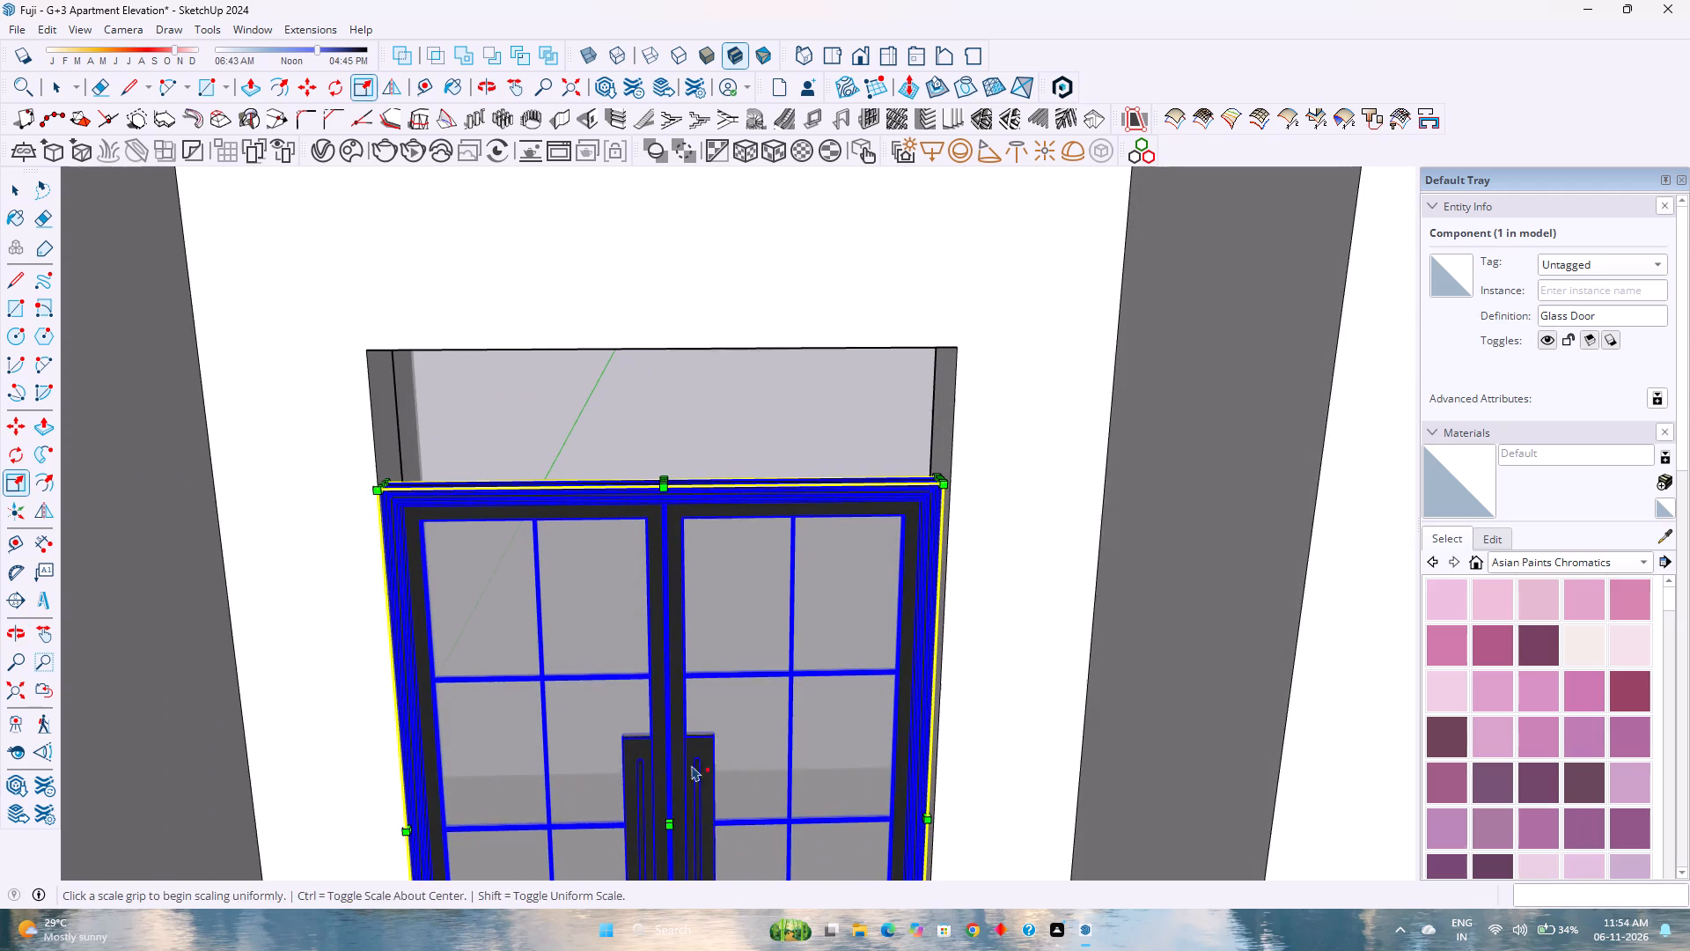
pyautogui.keyDown('shift'); pyautogui.moveTo(692, 757); pyautogui.dragTo(606, 563, button='middle'); pyautogui.keyUp('shift')
pyautogui.keyDown('shift'); pyautogui.middleClick(606, 563); pyautogui.keyUp('shift')
pyautogui.moveTo(768, 668); pyautogui.dragTo(691, 676, button='middle')
pyautogui.middleClick(691, 676)
pyautogui.scroll(8, 802, 645)
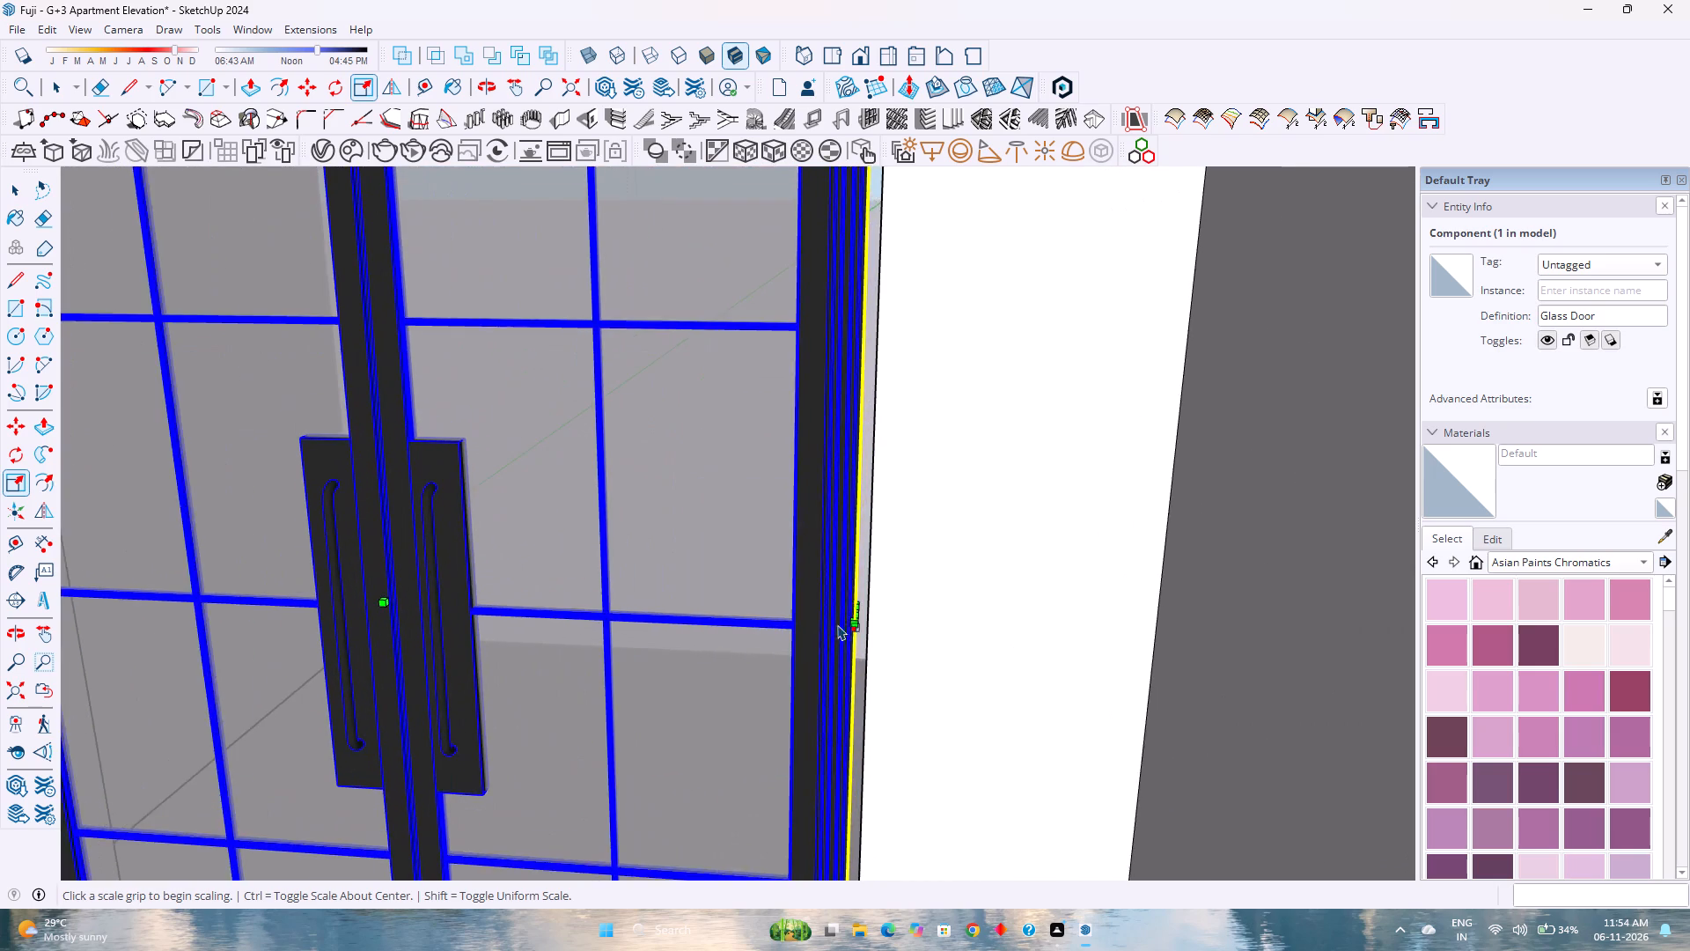
pyautogui.scroll(1, 838, 624)
pyautogui.click(862, 610)
pyautogui.click(883, 564)
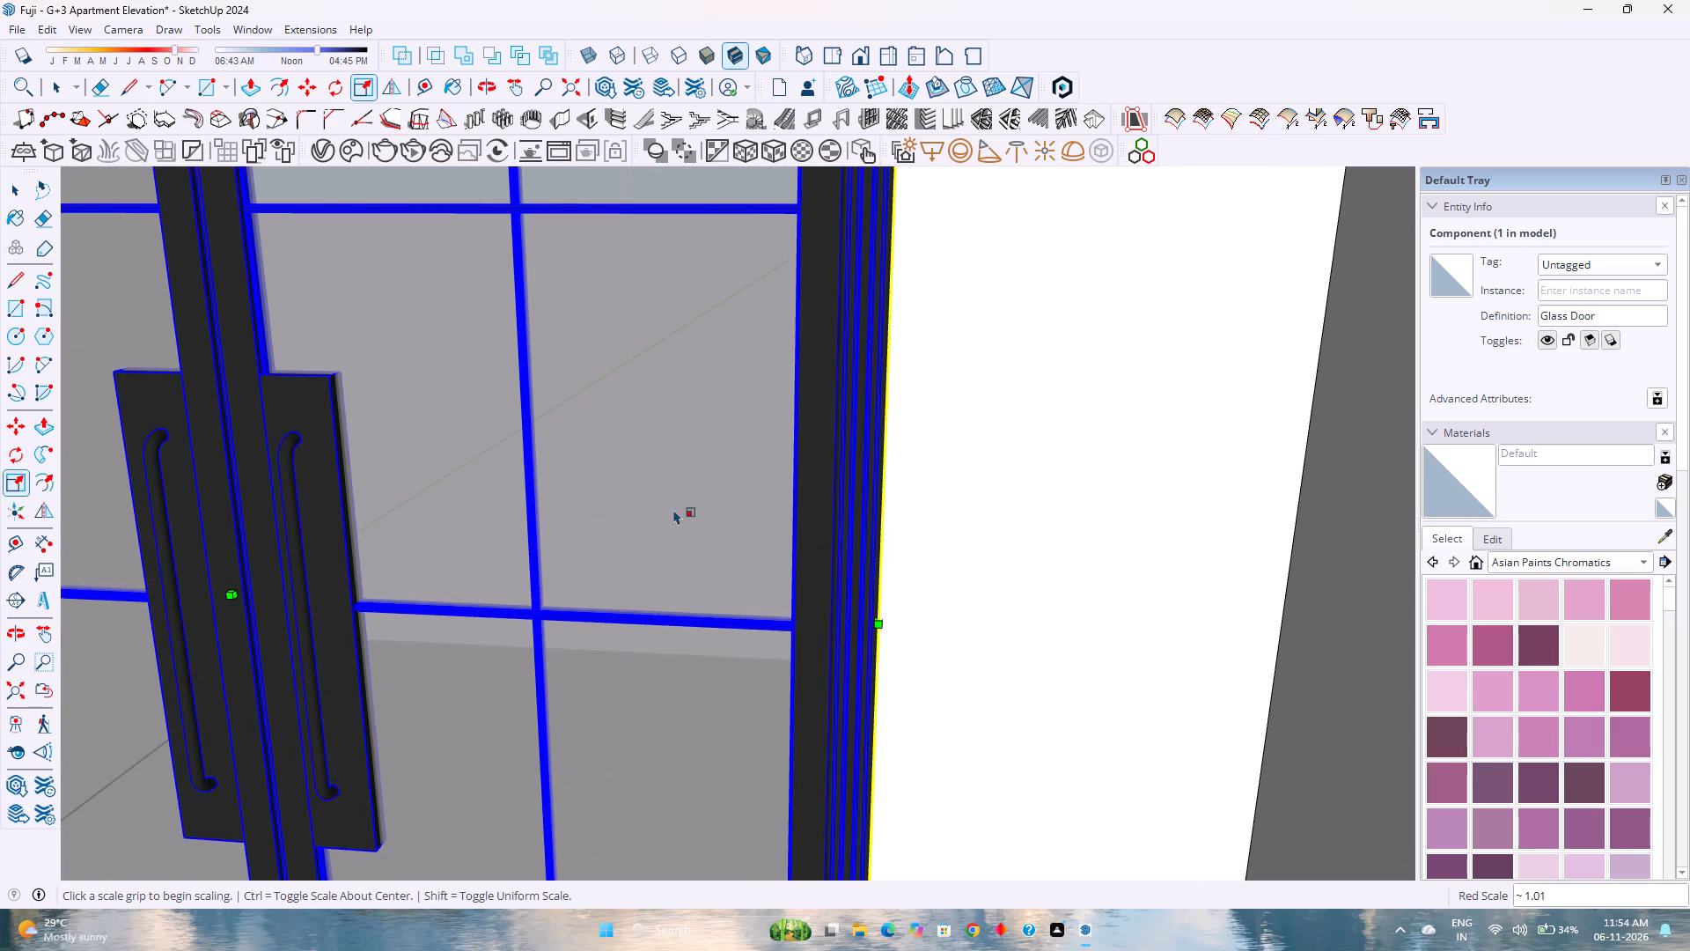
# Scale the Glass Door component along the blue axis by about 1.18 so its top meets the opening's head.
pyautogui.scroll(-3, 645, 502)
pyautogui.keyDown('shift'); pyautogui.moveTo(584, 498); pyautogui.dragTo(716, 734, button='middle'); pyautogui.keyUp('shift')
pyautogui.scroll(-2, 608, 542)
pyautogui.keyDown('shift'); pyautogui.moveTo(561, 524); pyautogui.dragTo(640, 743, button='middle'); pyautogui.keyUp('shift')
pyautogui.scroll(1, 512, 441)
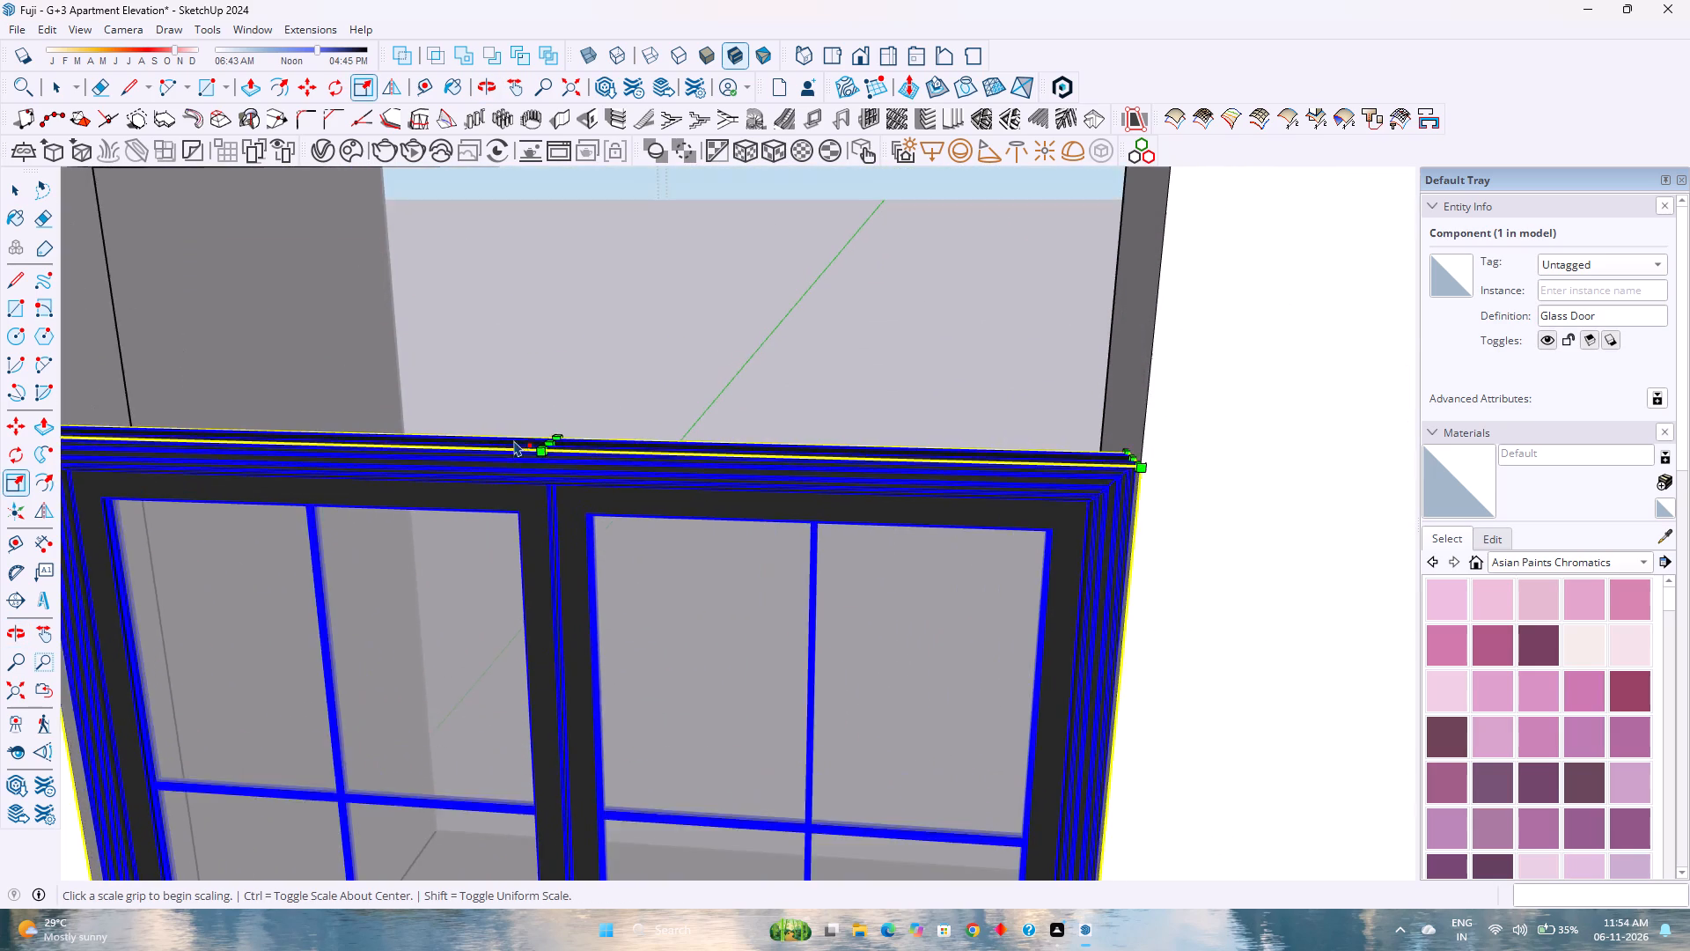
pyautogui.scroll(3, 514, 440)
pyautogui.click(567, 496)
pyautogui.scroll(-9, 570, 450)
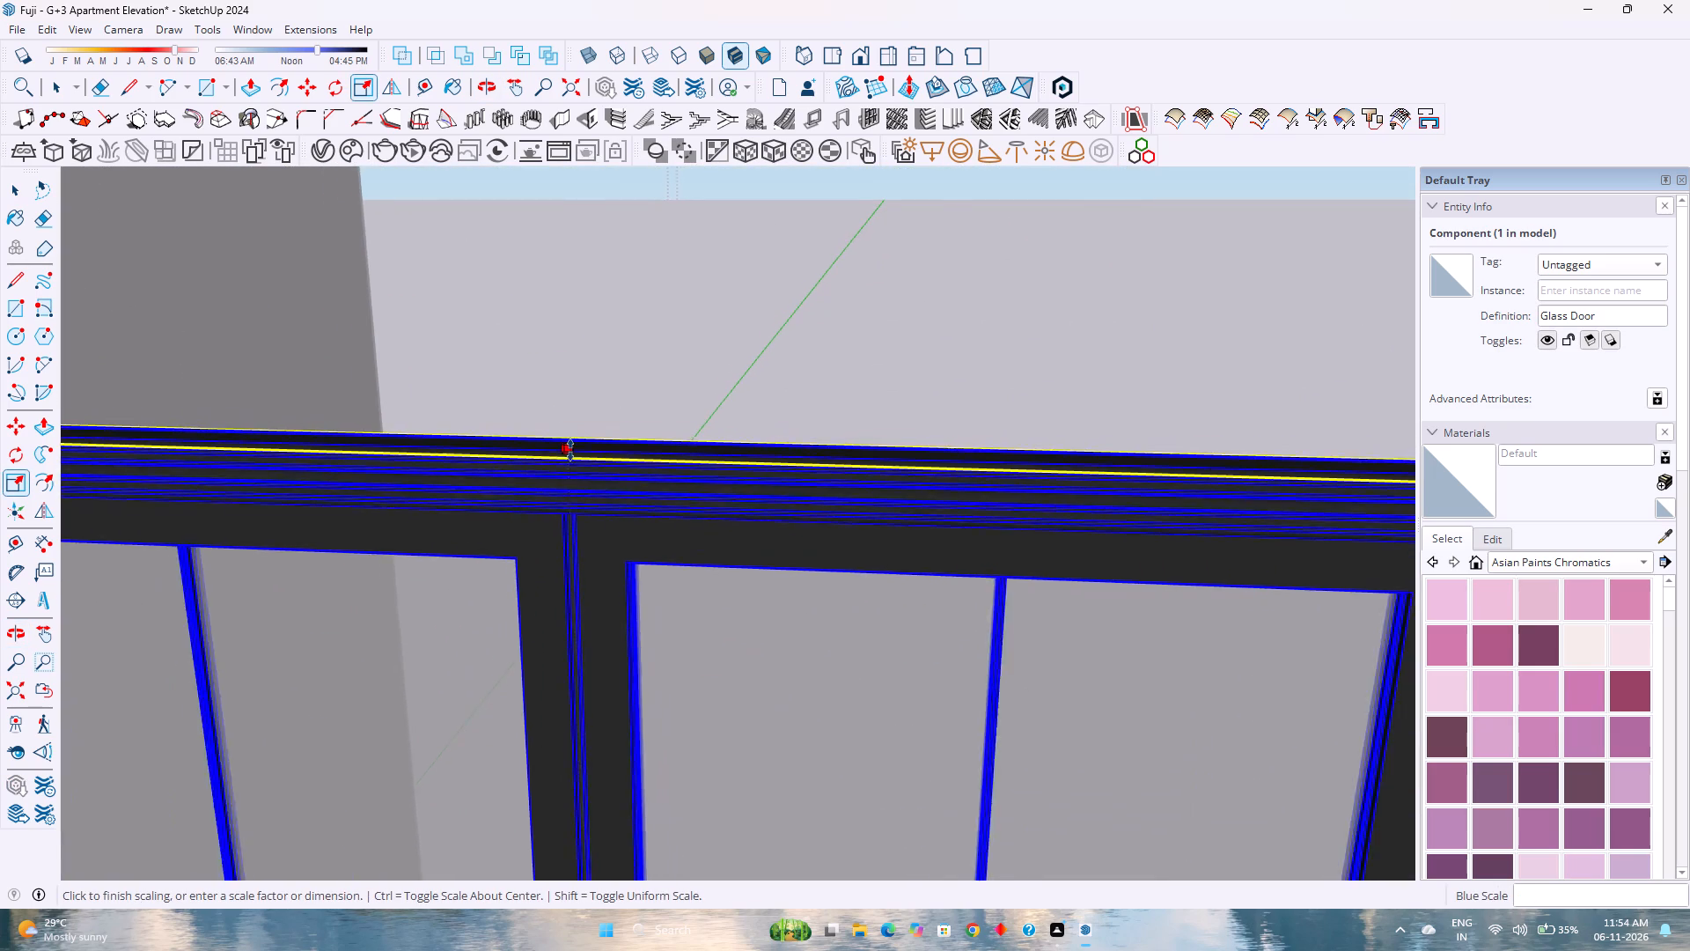
pyautogui.scroll(1, 570, 450)
pyautogui.scroll(-7, 570, 450)
pyautogui.keyDown('shift'); pyautogui.moveTo(570, 450); pyautogui.dragTo(606, 568, button='middle'); pyautogui.keyUp('shift')
pyautogui.keyDown('shift'); pyautogui.middleClick(606, 568); pyautogui.keyUp('shift')
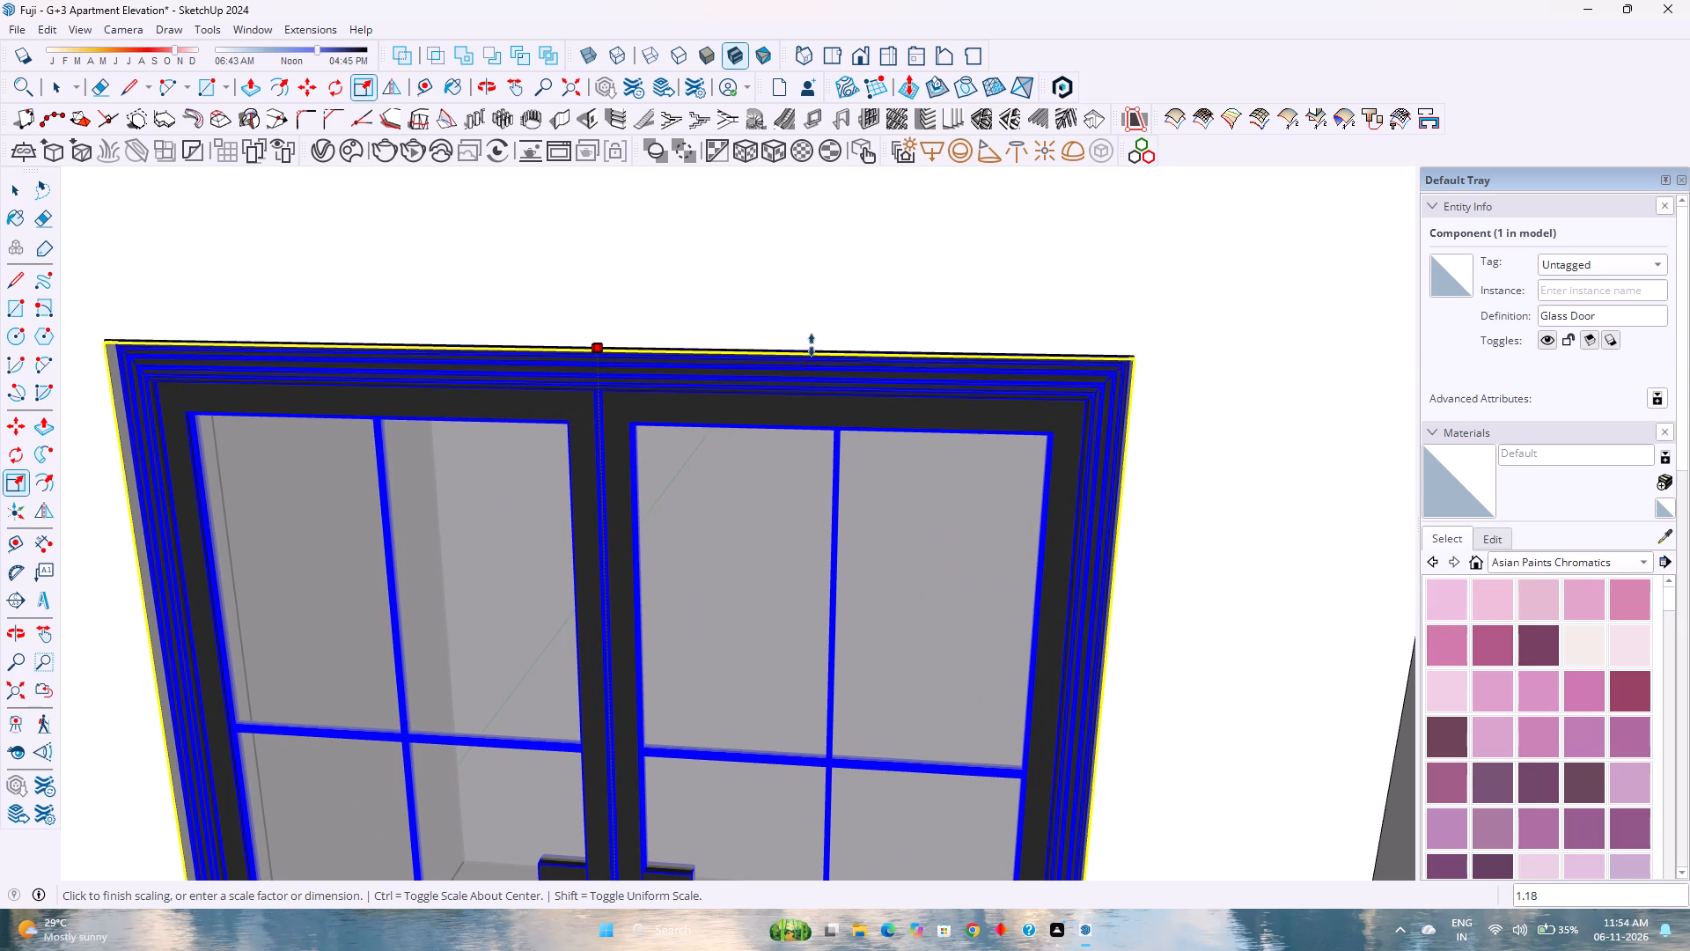
pyautogui.click(1134, 353)
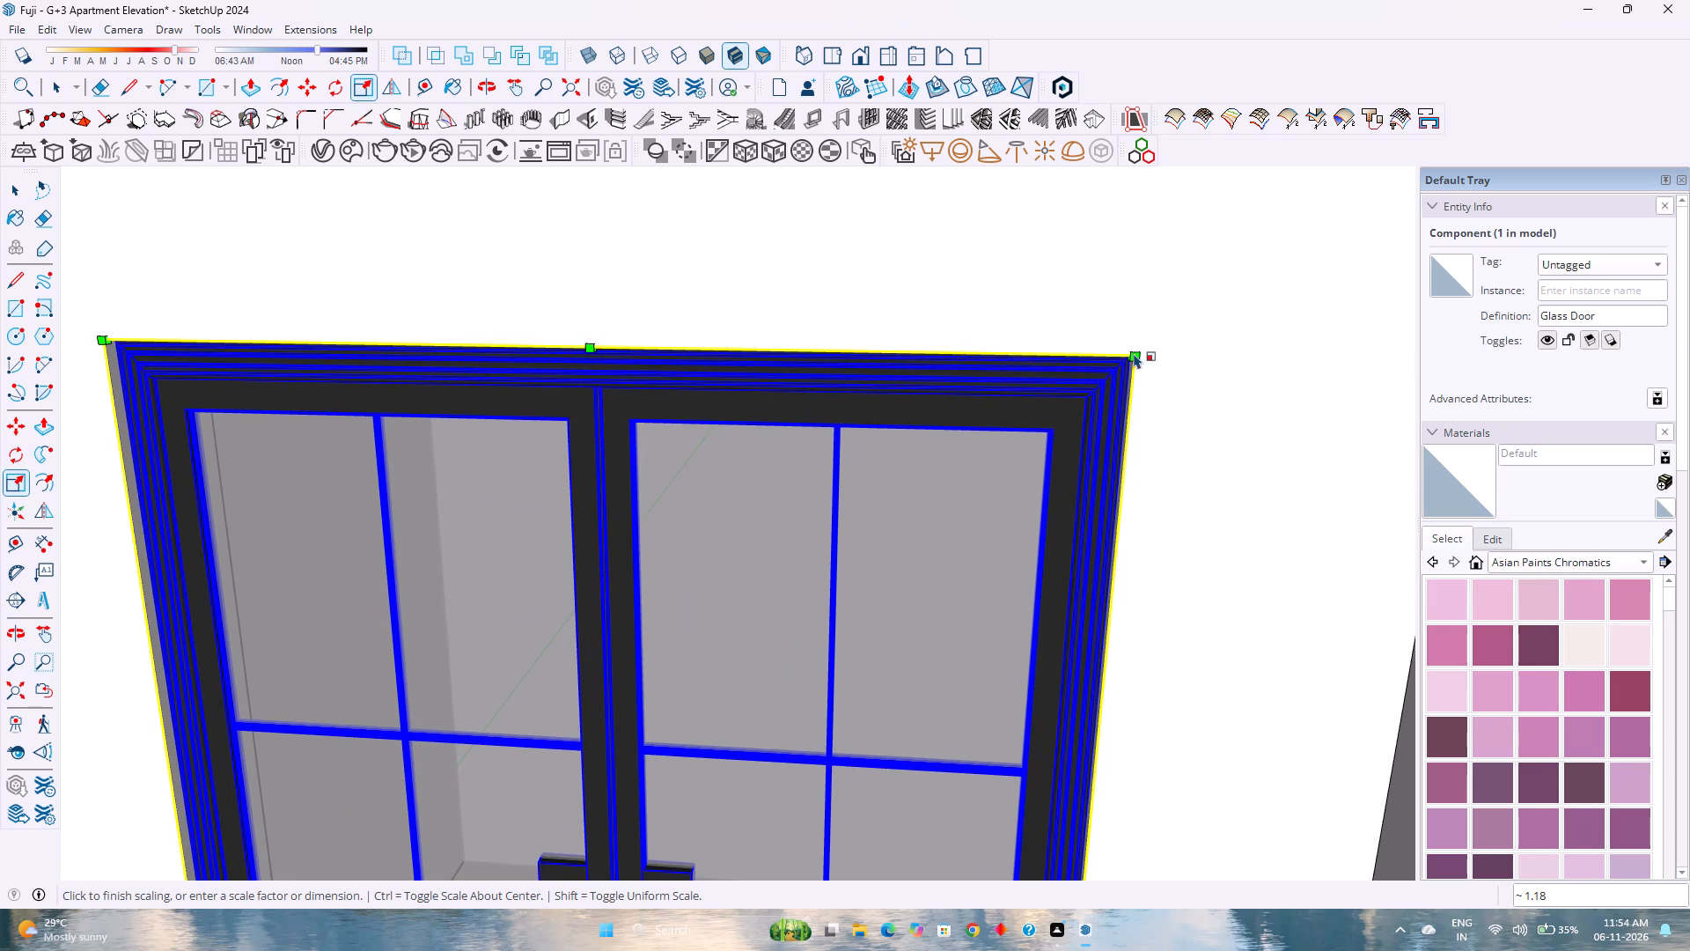
pyautogui.press('space')
# Copy the fitted Glass Door component to the clipboard and exit the first-floor wall group.
pyautogui.scroll(-17, 738, 474)
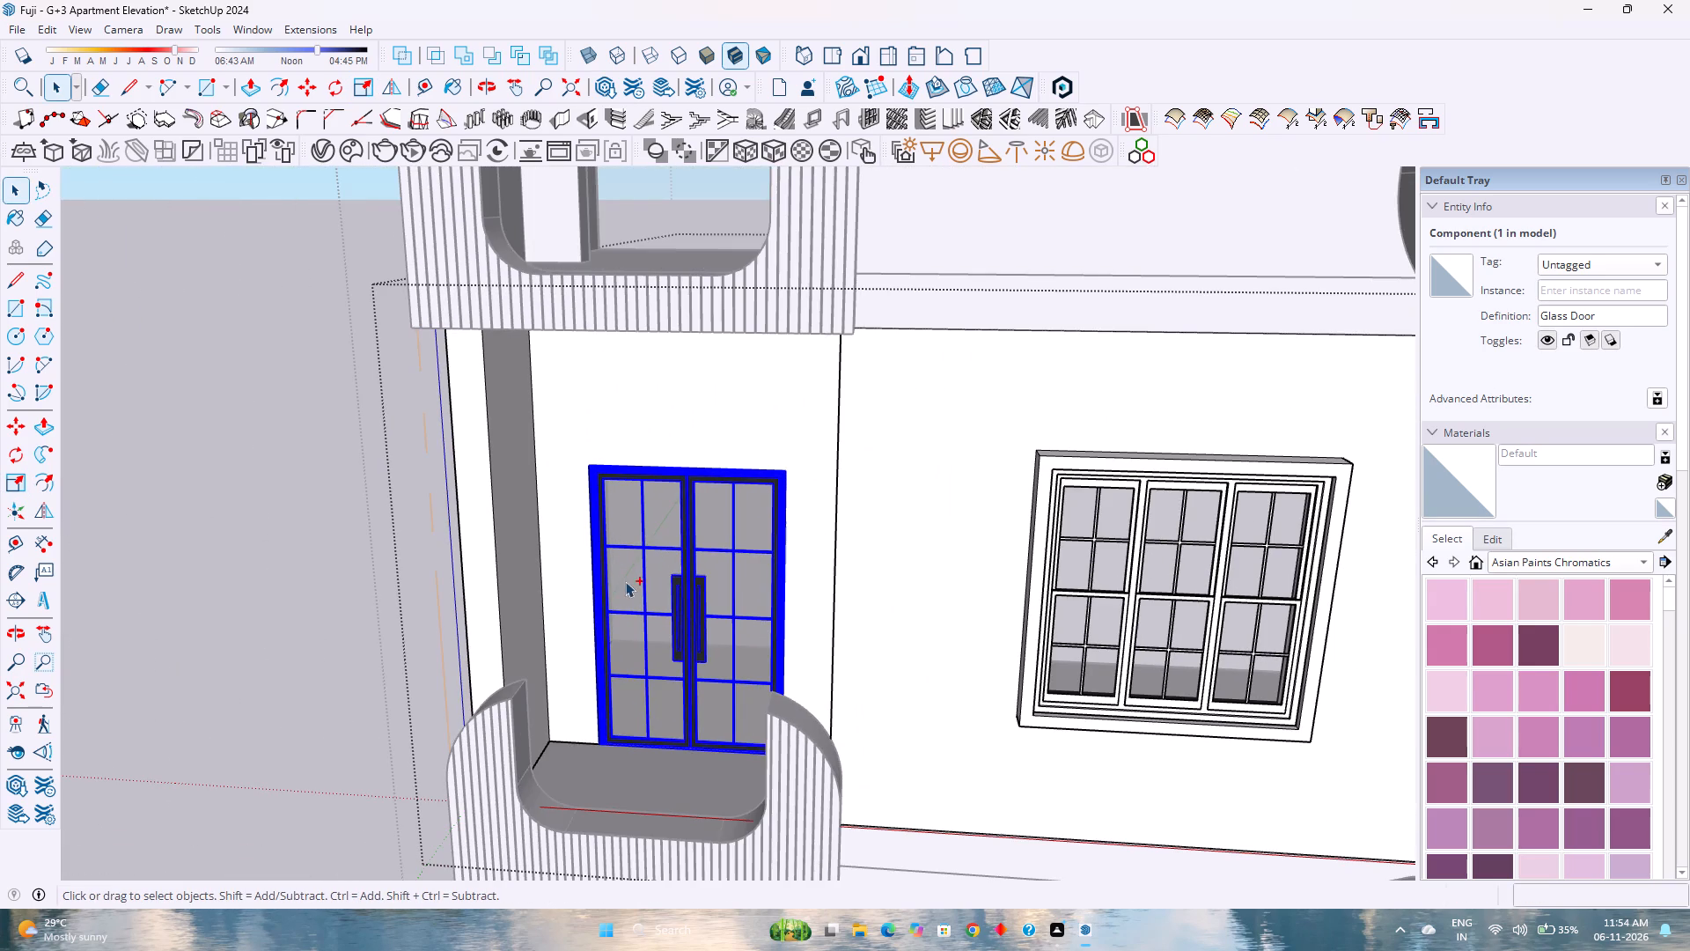
pyautogui.hotkey('ctrl', 'c')
pyautogui.press('space')
pyautogui.click(695, 421)
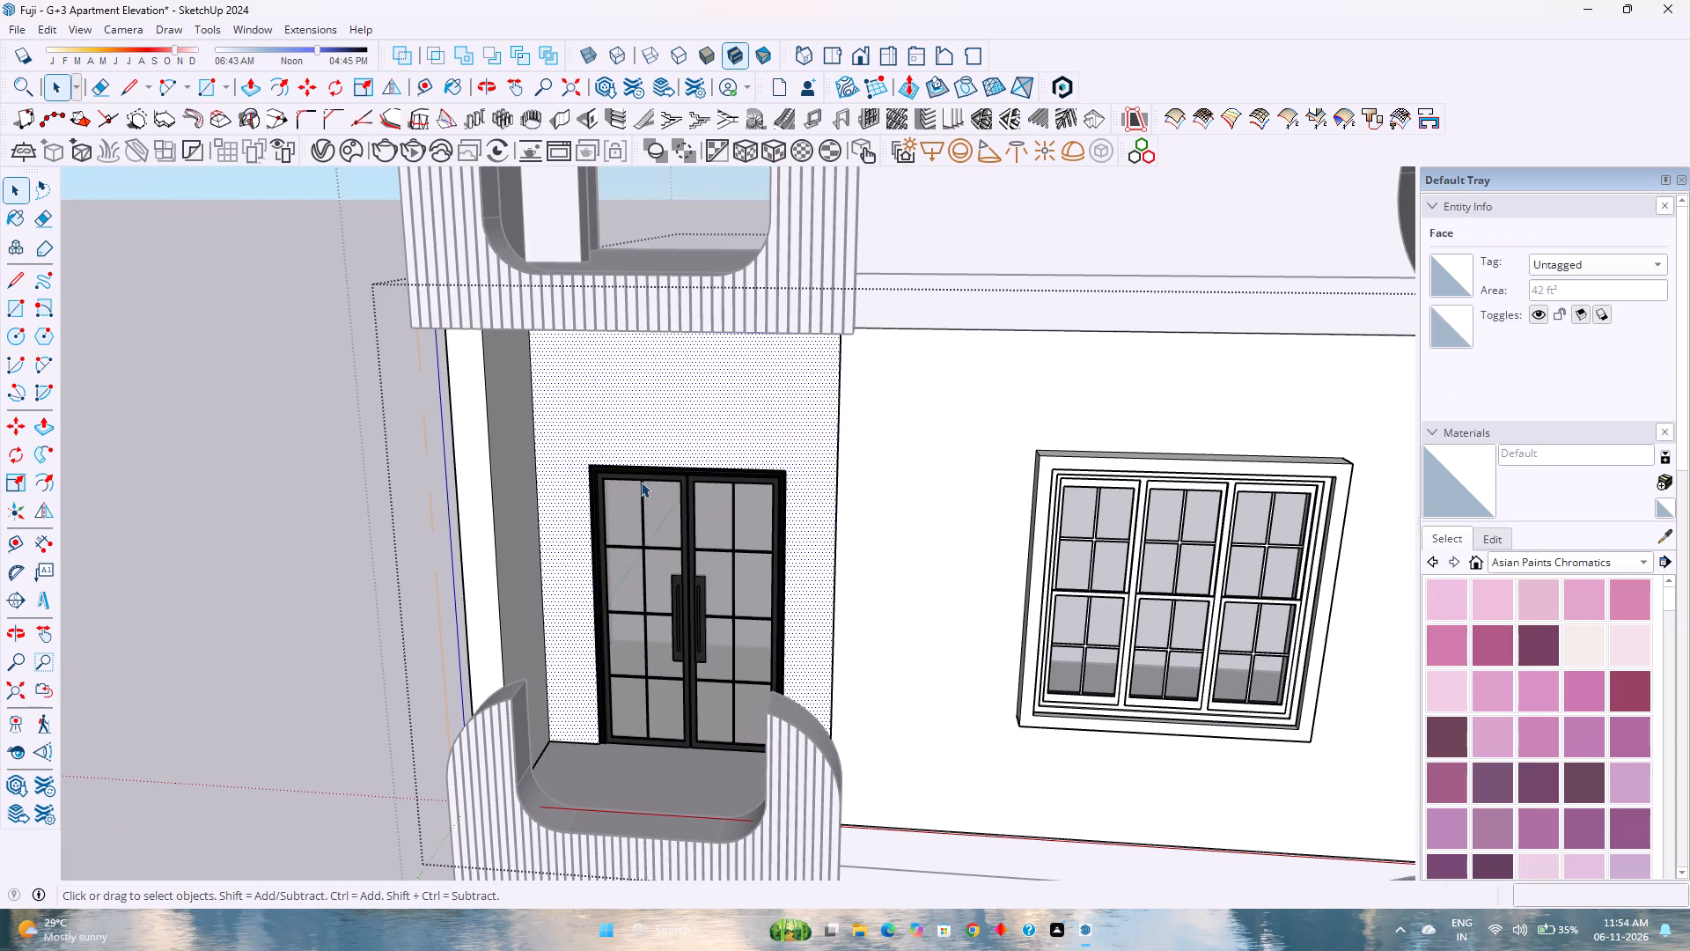
pyautogui.press('Escape')
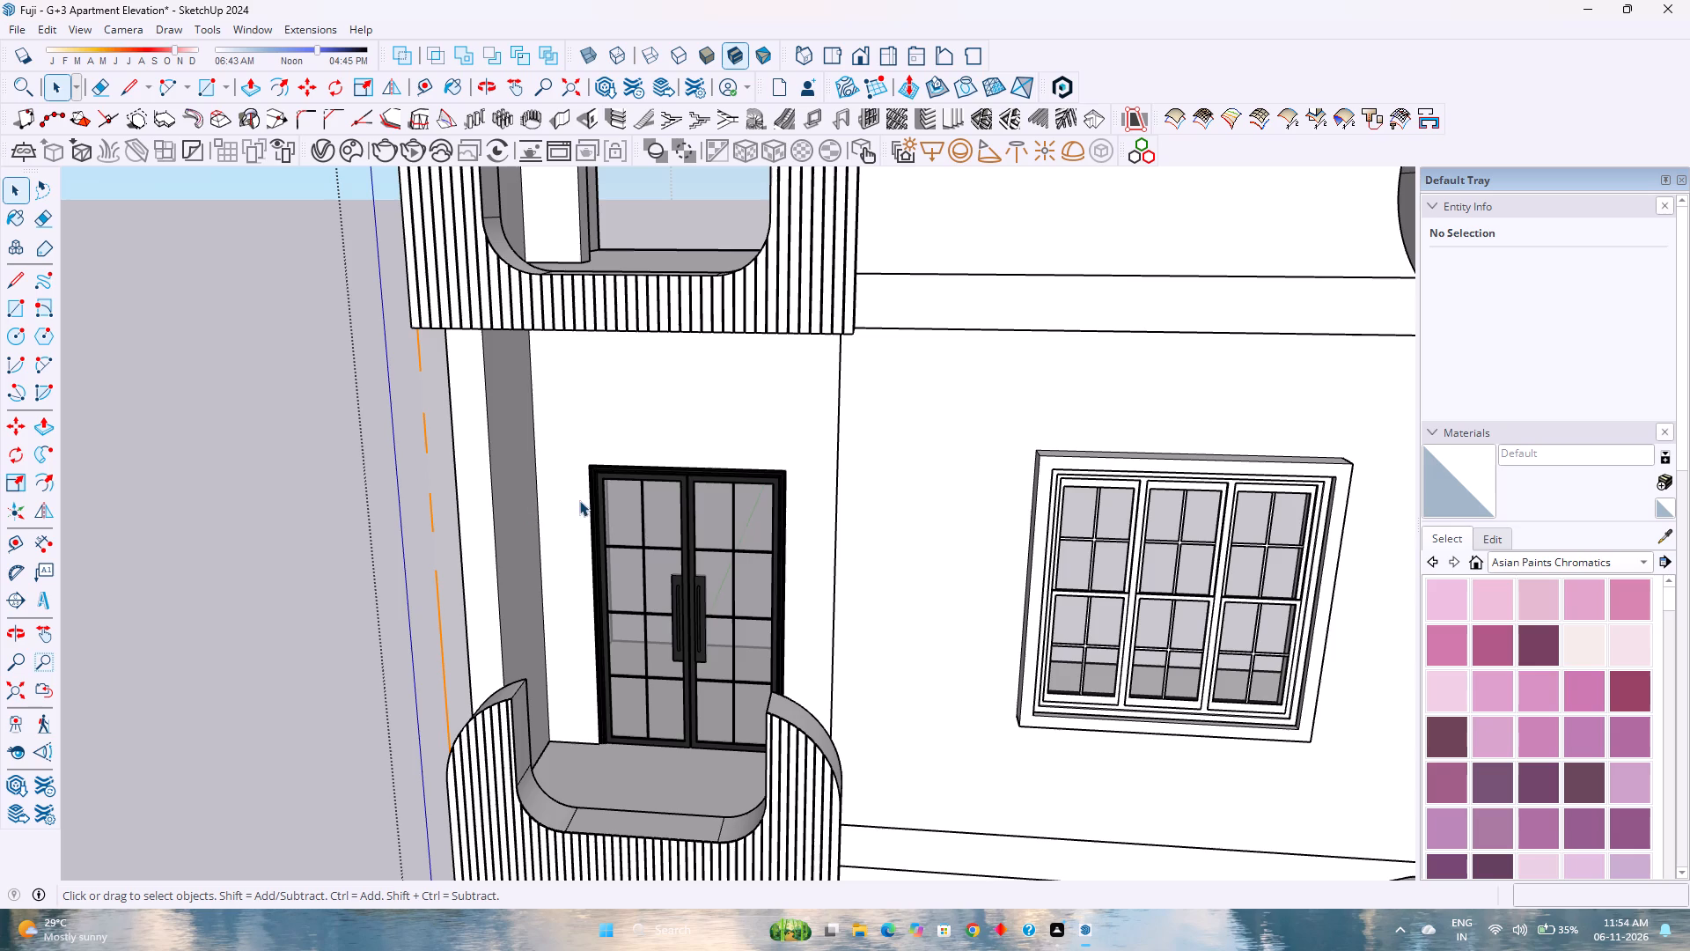
# Paste the fitted Glass Door inside the second-floor wall group at the balcony opening's lower corner, and exit the group.
pyautogui.scroll(-6, 652, 559)
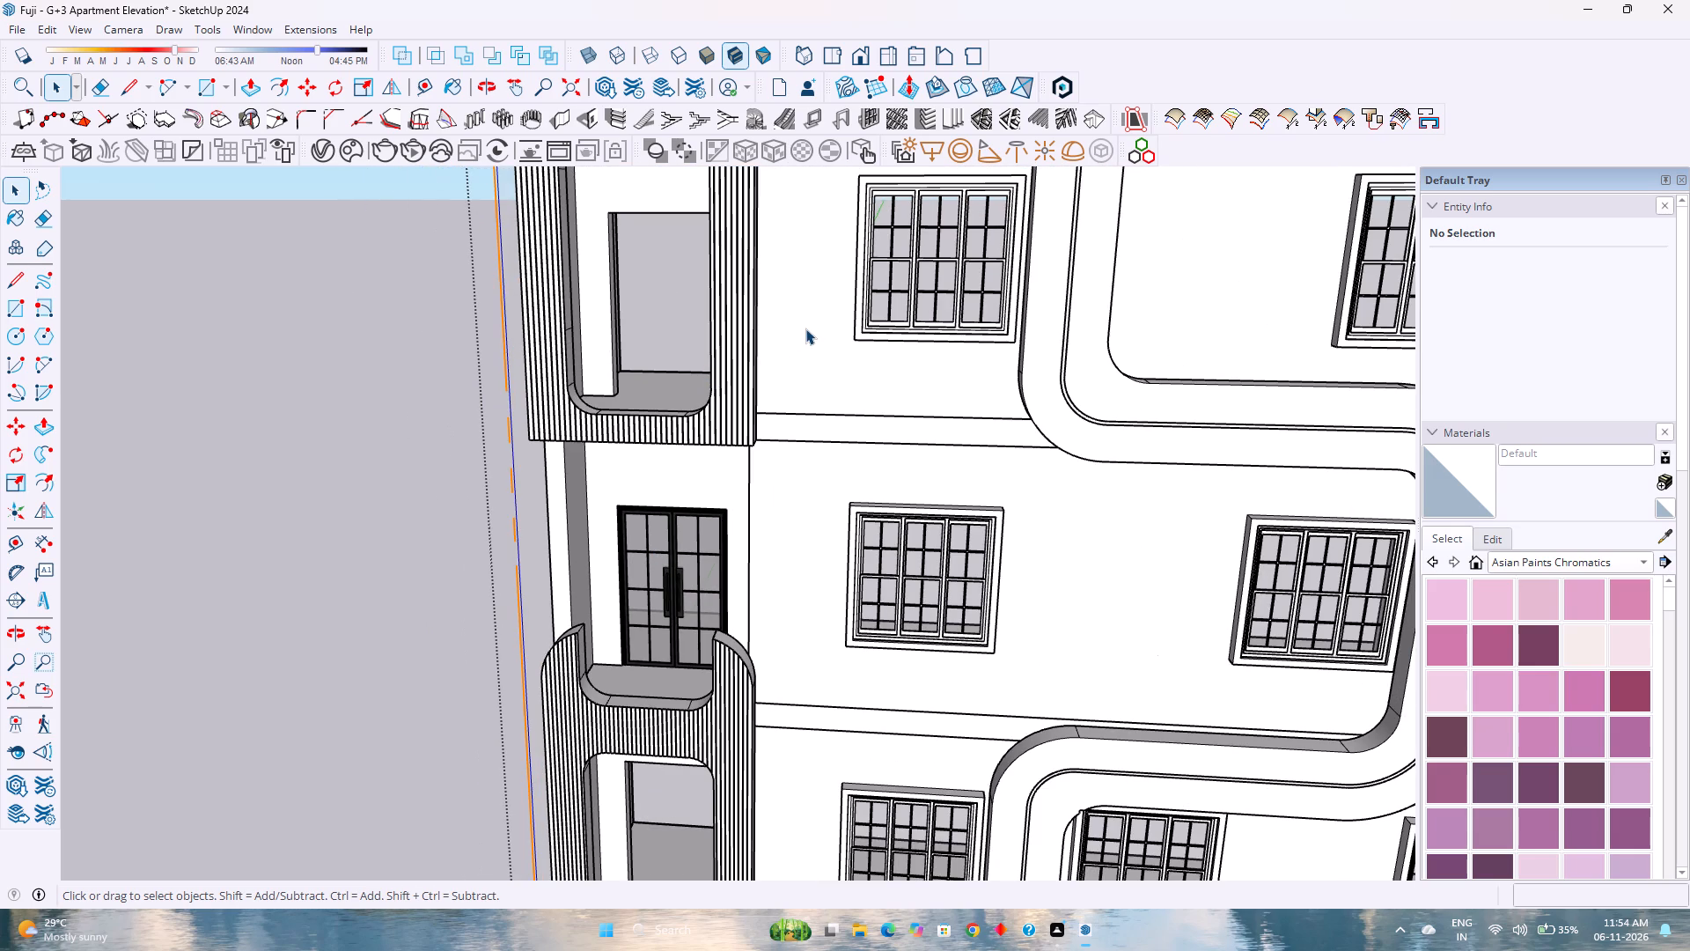
pyautogui.doubleClick(805, 328)
pyautogui.scroll(4, 629, 343)
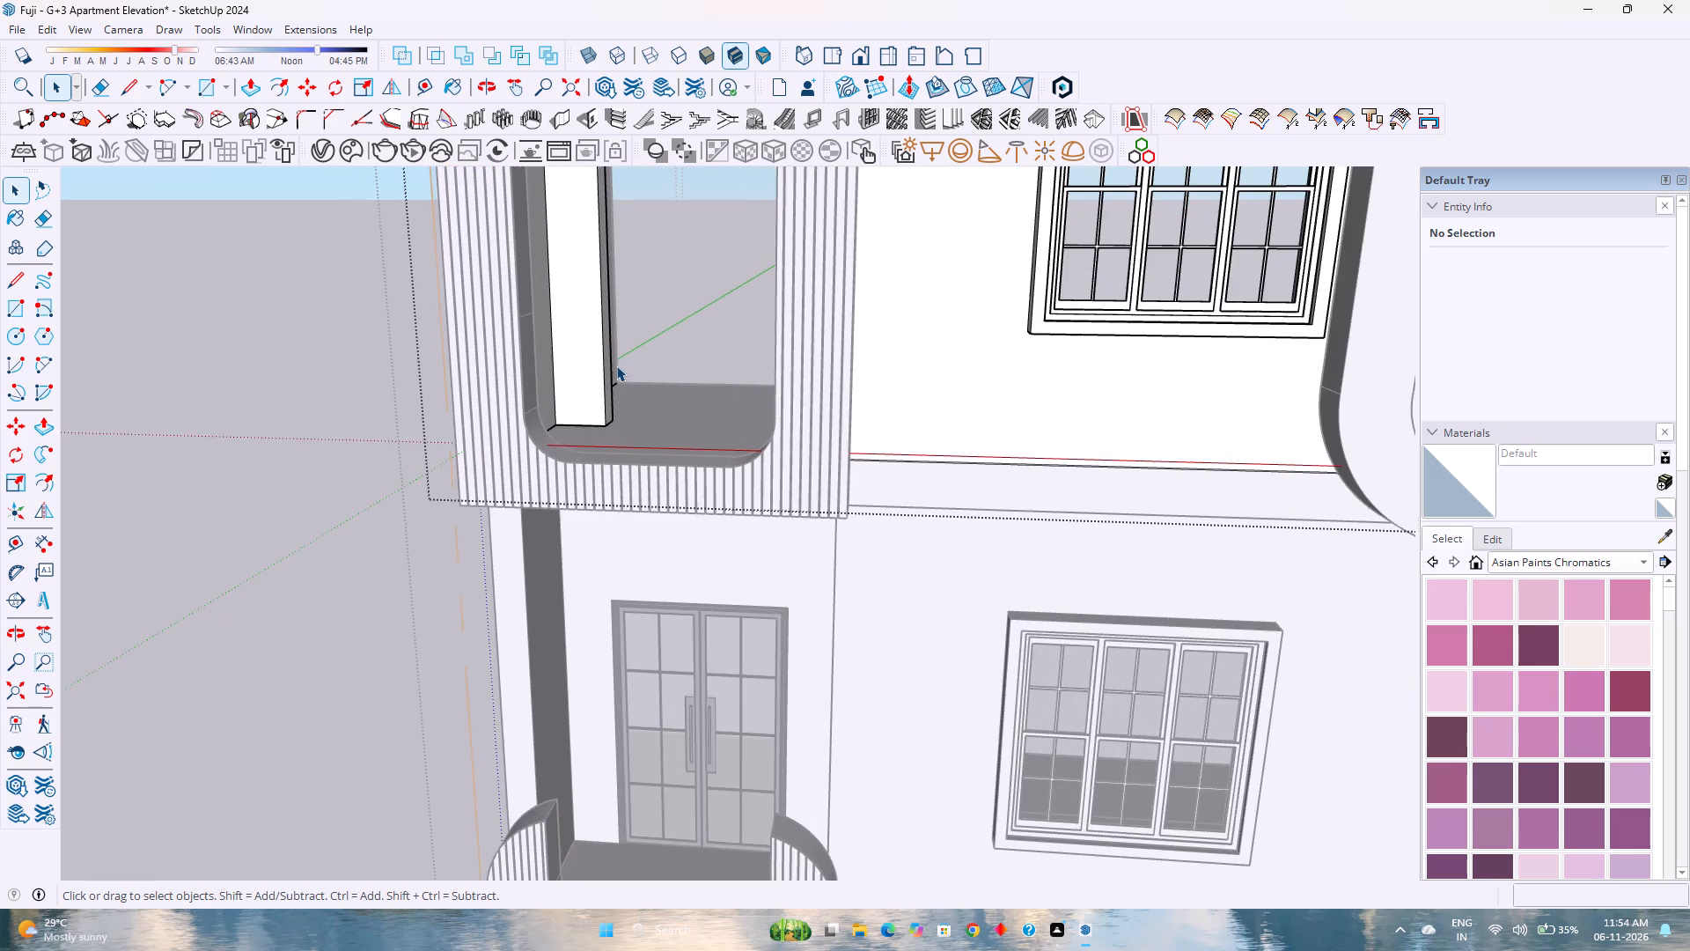
pyautogui.moveTo(616, 365); pyautogui.dragTo(661, 407, button='middle')
pyautogui.moveTo(662, 407); pyautogui.dragTo(715, 460, button='middle')
pyautogui.middleClick(715, 460)
pyautogui.middleClick(716, 460)
pyautogui.moveTo(721, 465); pyautogui.dragTo(730, 477, button='middle')
pyautogui.middleClick(730, 477)
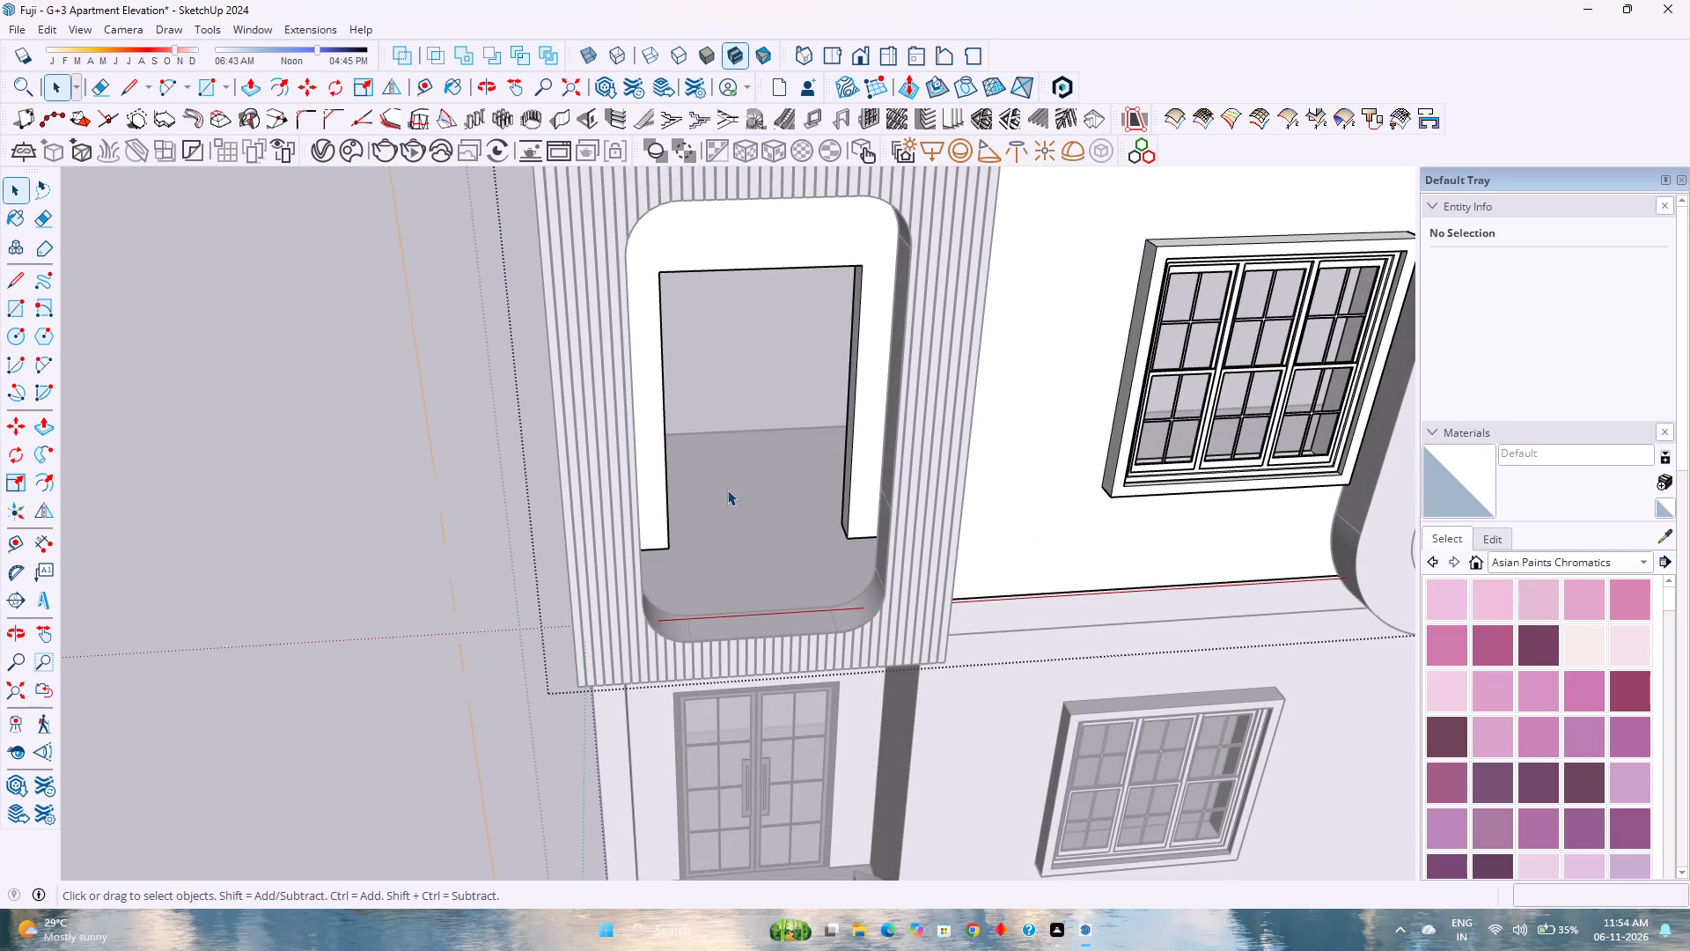
pyautogui.hotkey('ctrl', 'v')
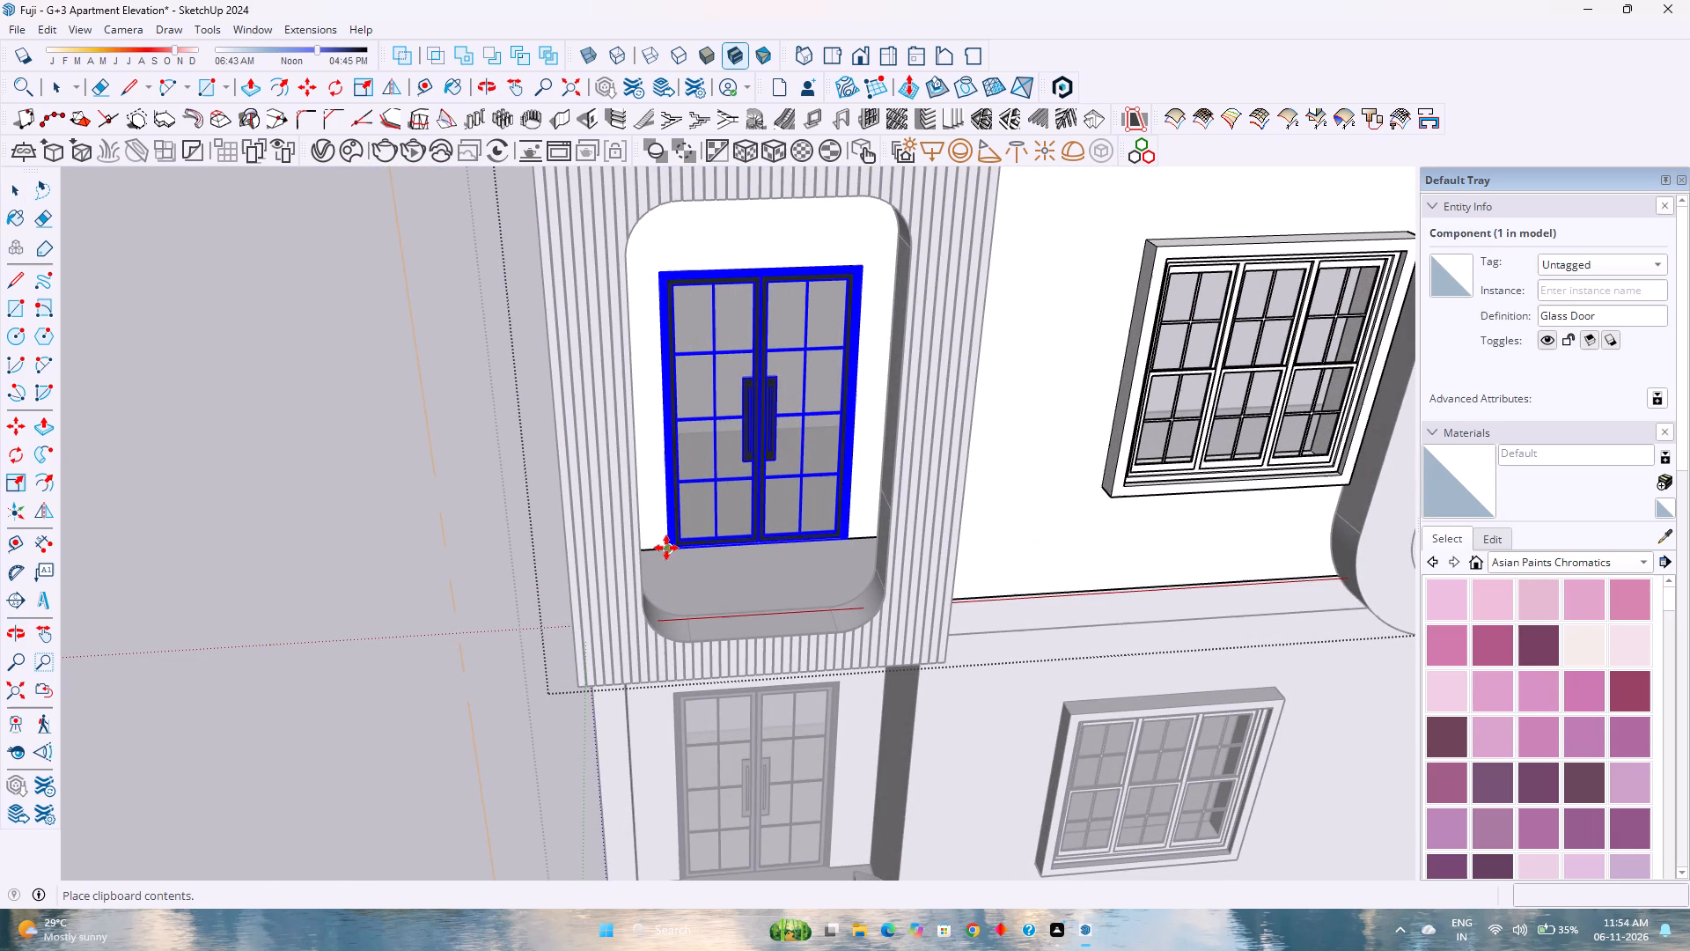
pyautogui.click(666, 547)
pyautogui.scroll(-2, 766, 524)
pyautogui.press('space')
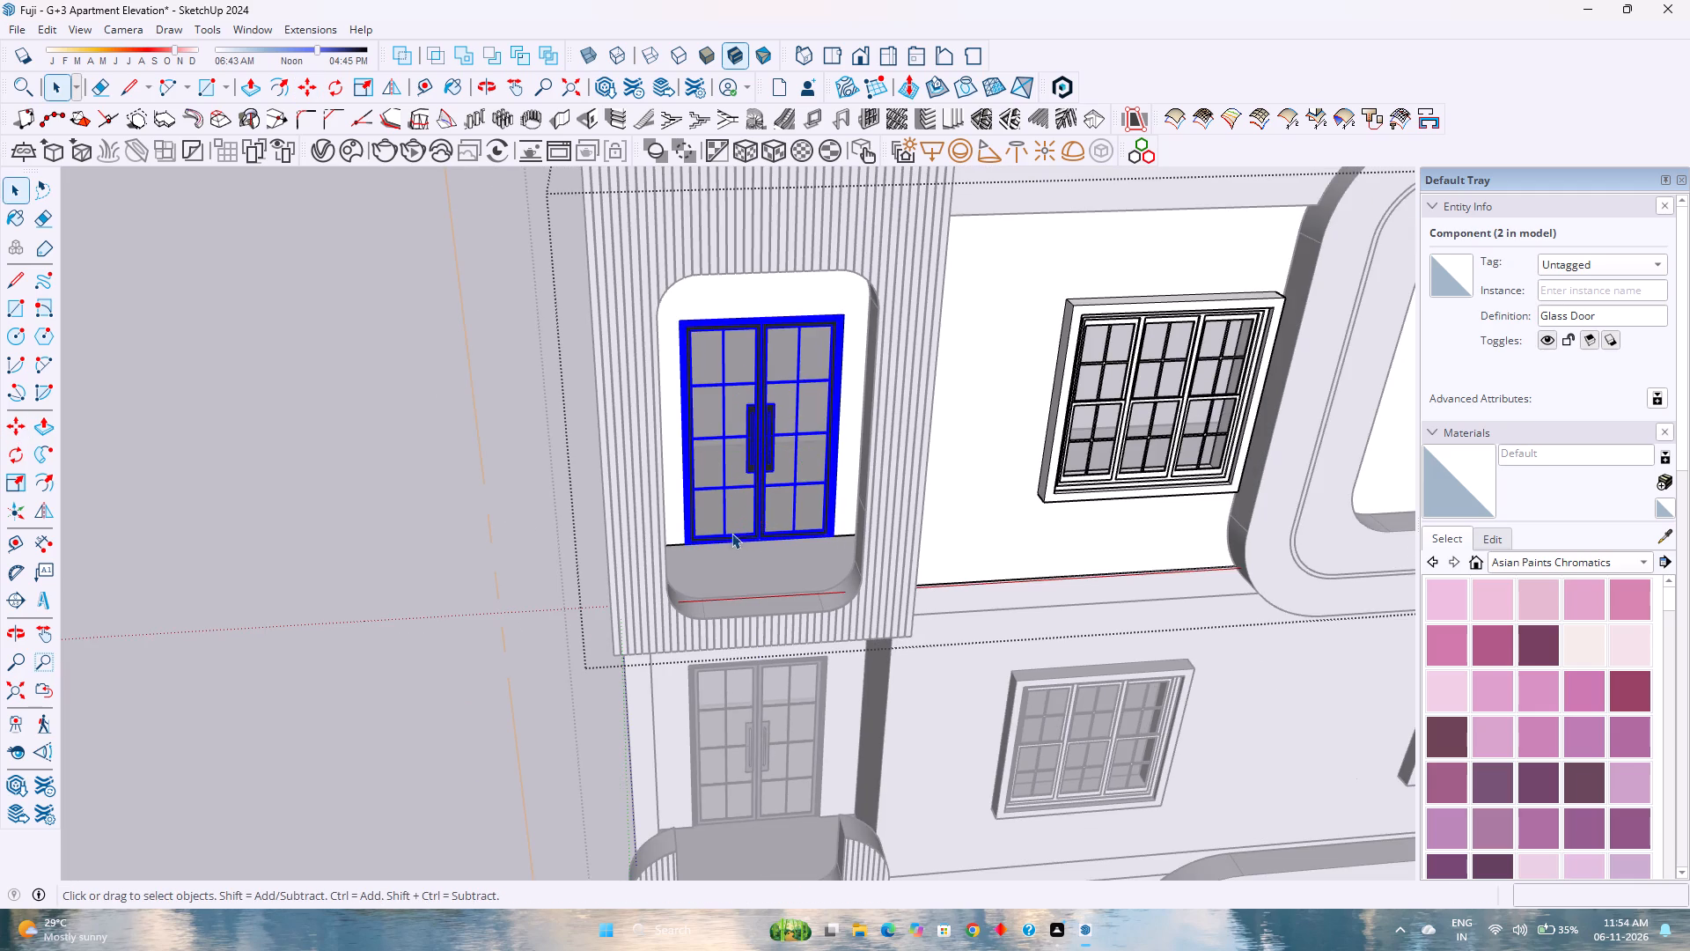
pyautogui.scroll(-3, 724, 536)
pyautogui.press('Escape')
# Paste the fitted Glass Door inside the ground-floor wall group at the balcony opening's lower corner, and exit the group.
pyautogui.scroll(-5, 724, 536)
pyautogui.scroll(1, 724, 536)
pyautogui.scroll(-3, 726, 536)
pyautogui.keyDown('shift'); pyautogui.moveTo(807, 607); pyautogui.dragTo(671, 489, button='middle'); pyautogui.keyUp('shift')
pyautogui.keyDown('shift'); pyautogui.middleClick(671, 489); pyautogui.keyUp('shift')
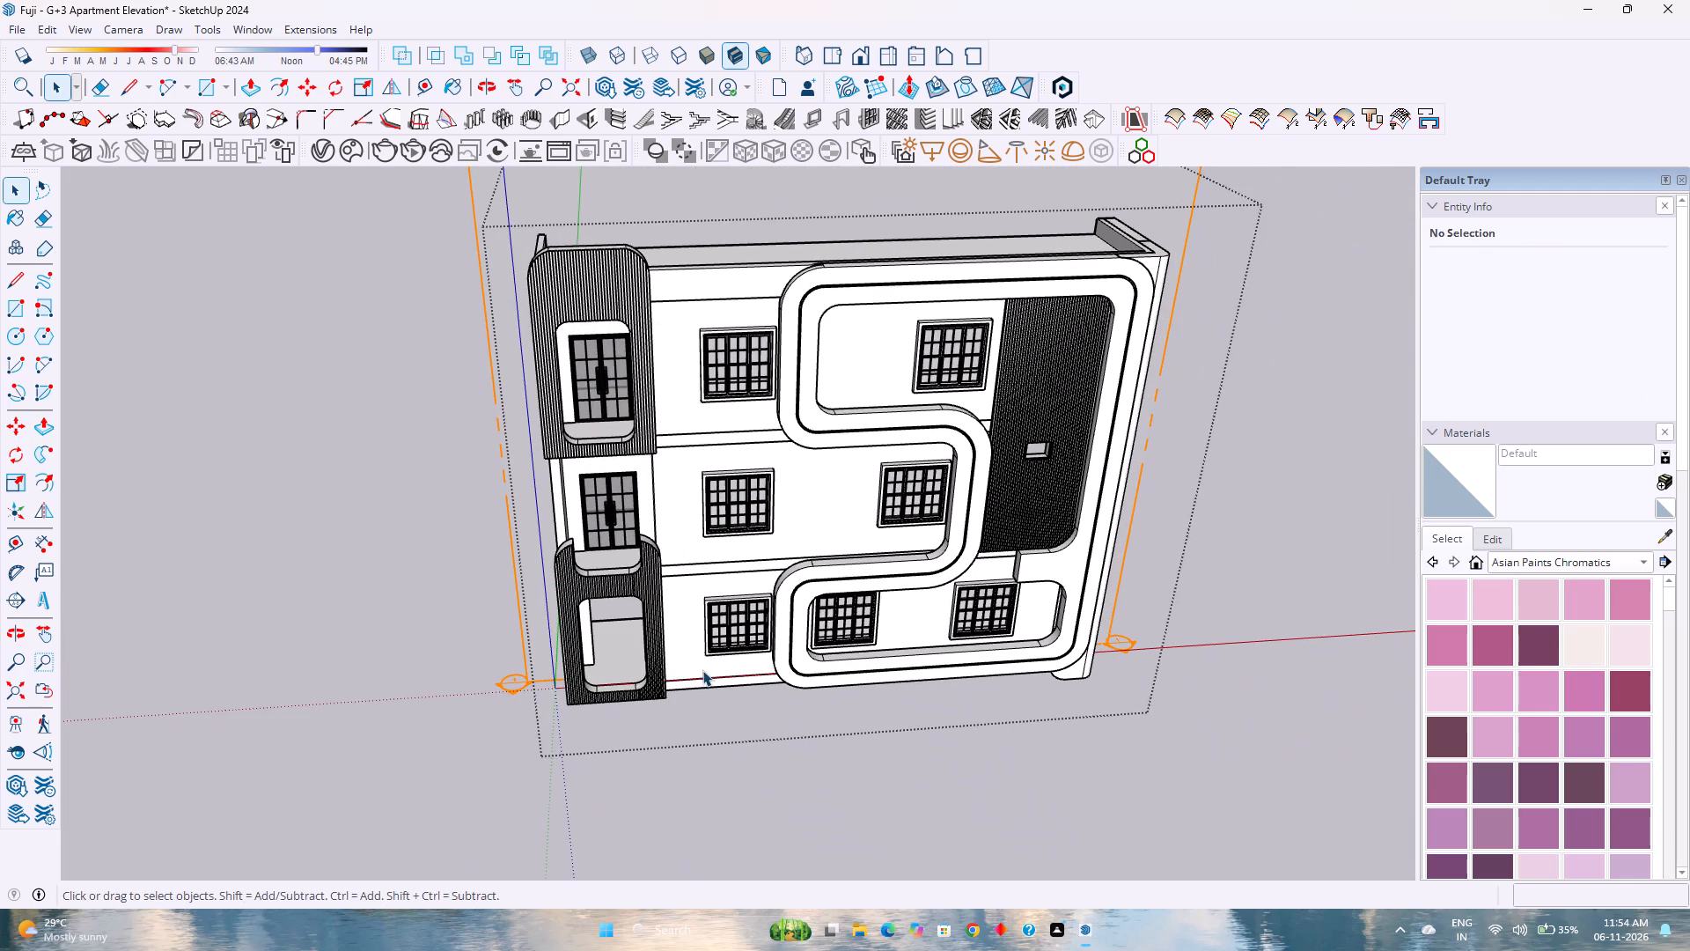
pyautogui.doubleClick(698, 660)
pyautogui.scroll(3, 687, 660)
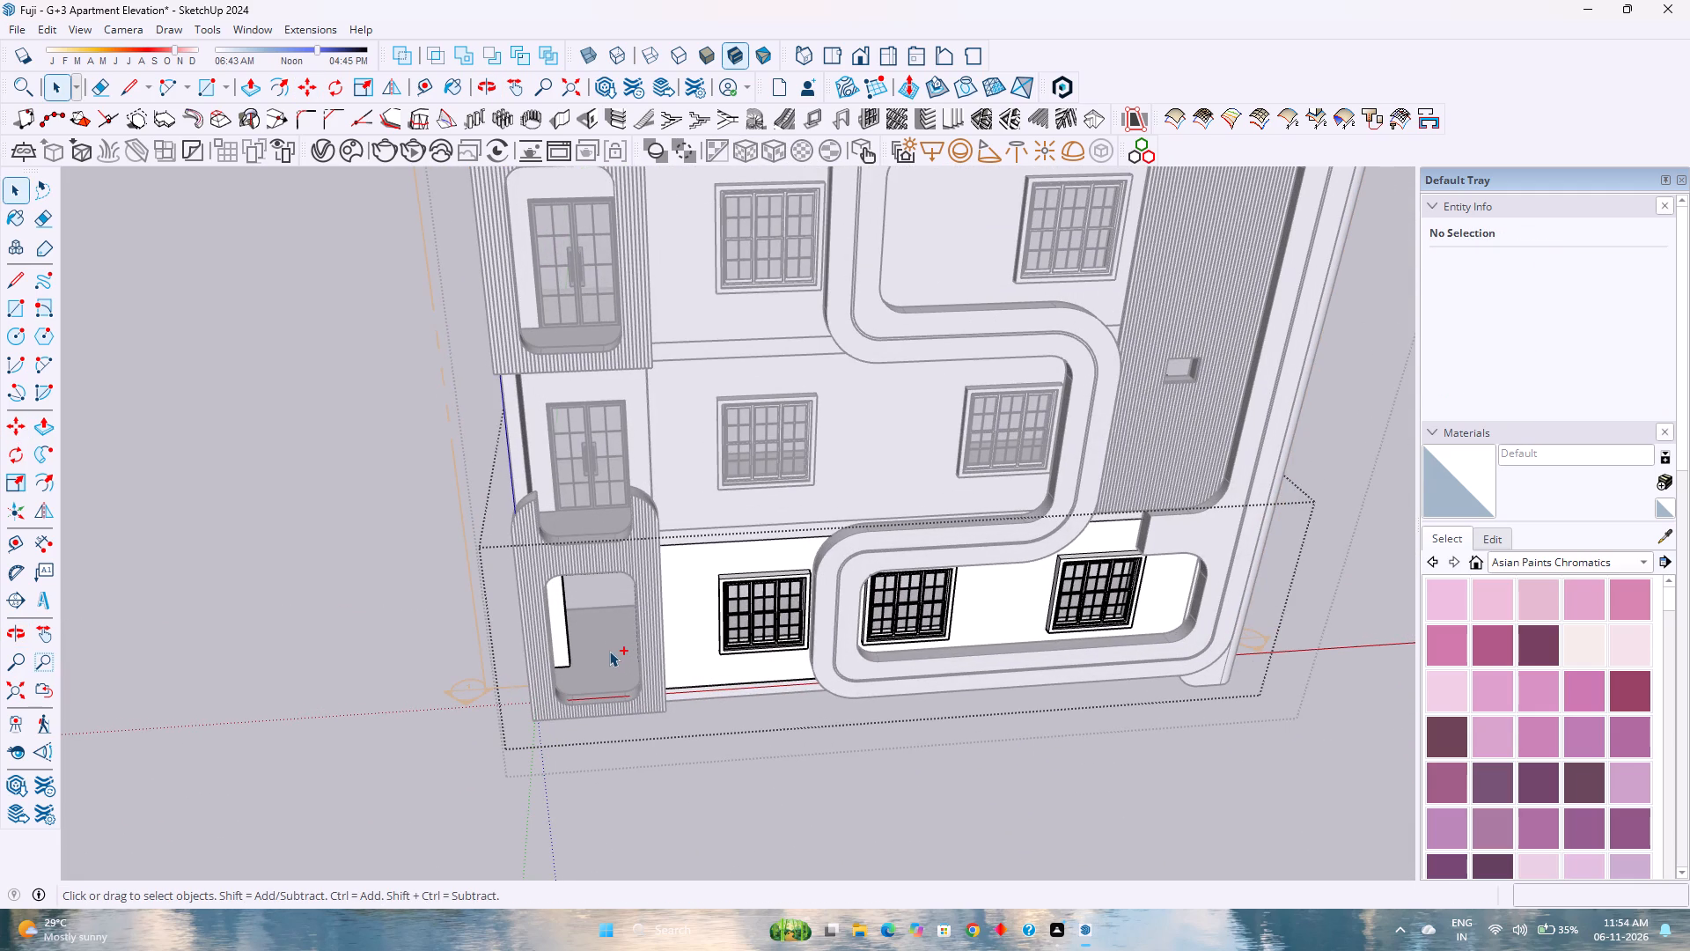
pyautogui.hotkey('ctrl', 'v')
pyautogui.scroll(10, 591, 651)
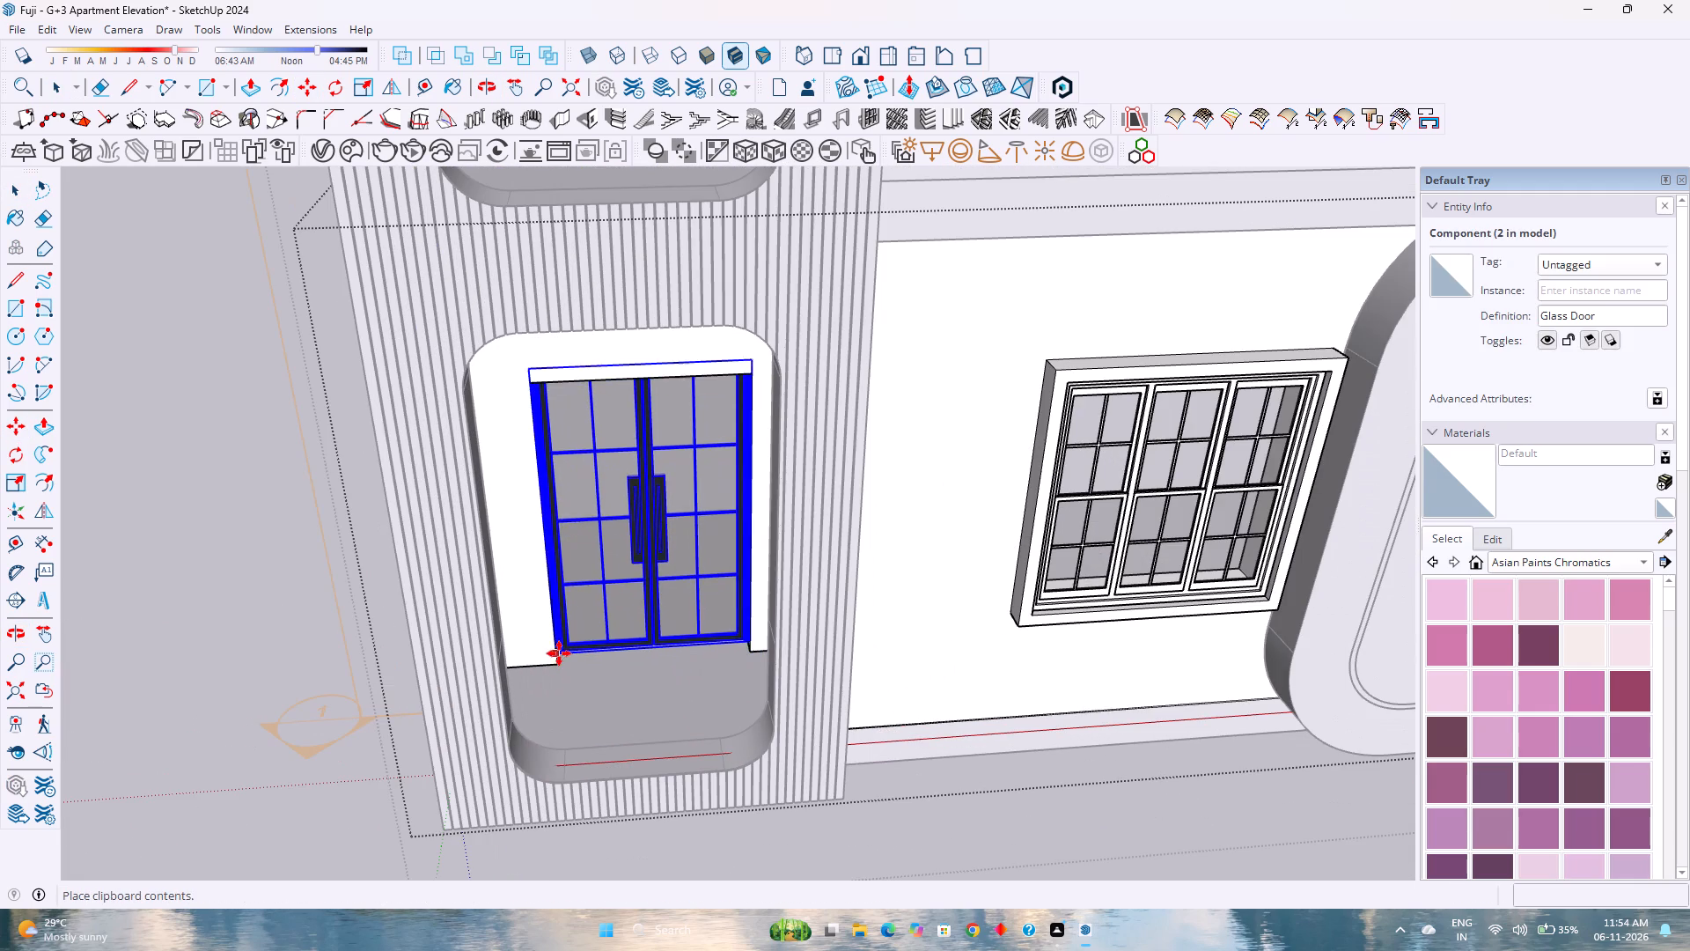
pyautogui.click(555, 660)
pyautogui.press('space')
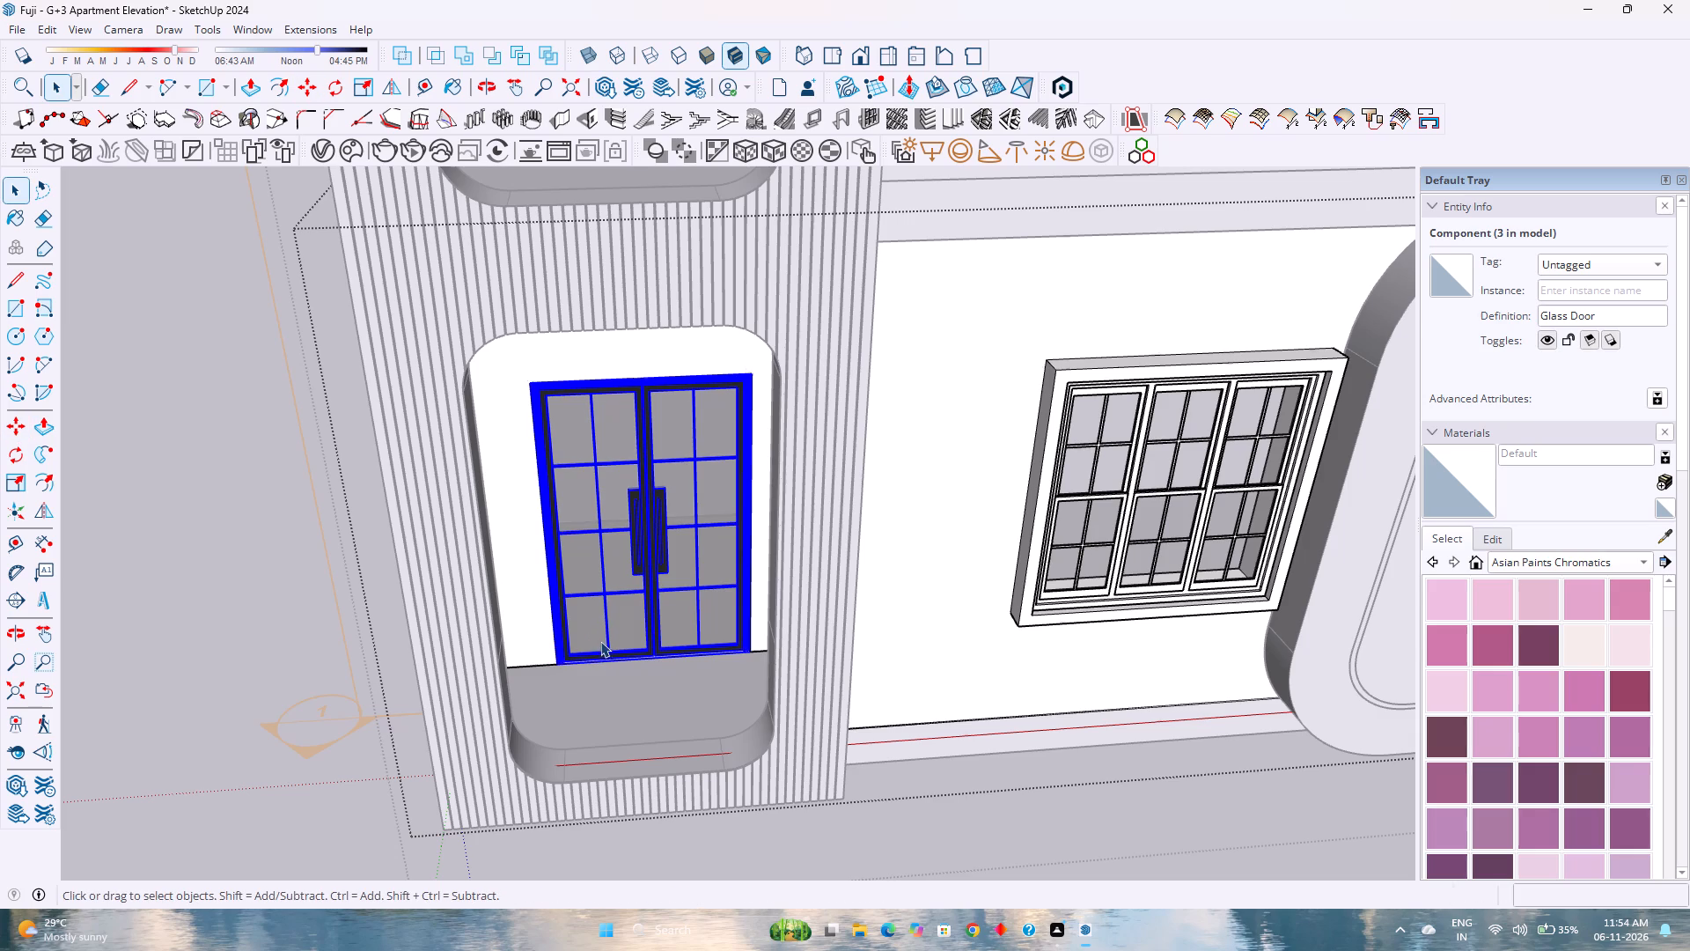
pyautogui.scroll(-1, 600, 642)
pyautogui.press('Escape')
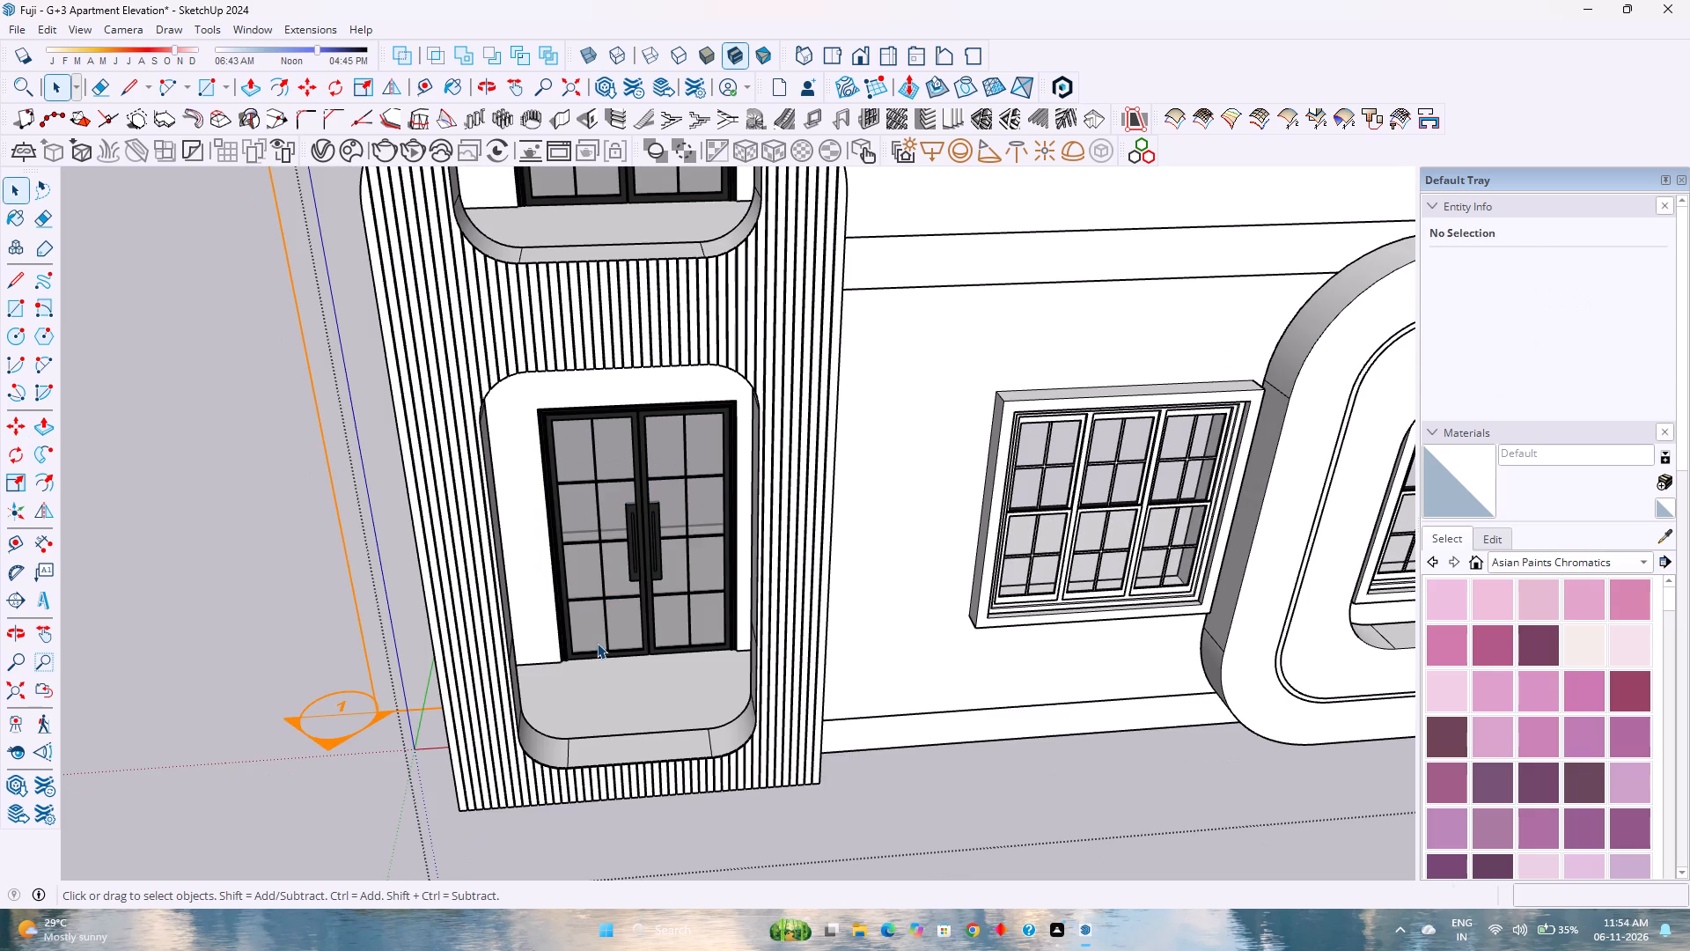
# Examine how the ground-floor glass door sits in its opening, and review the whole elevation from the side.
pyautogui.scroll(9, 607, 643)
pyautogui.moveTo(602, 667); pyautogui.dragTo(444, 704, button='middle')
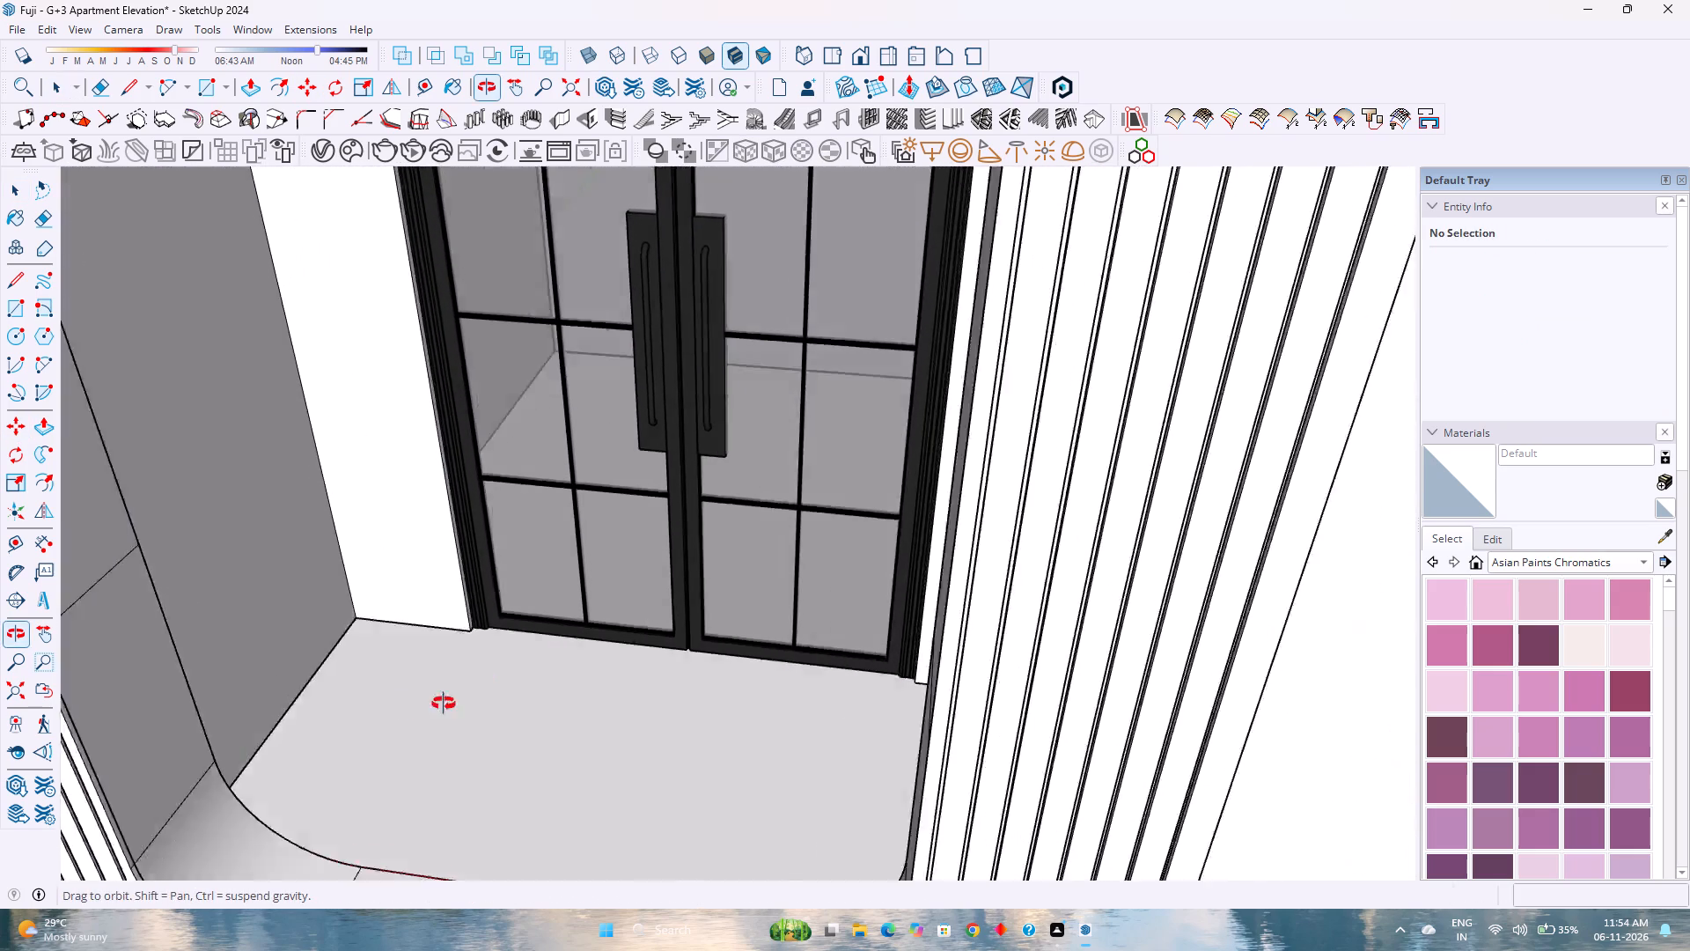
pyautogui.moveTo(444, 704); pyautogui.dragTo(393, 709, button='middle')
pyautogui.middleClick(393, 709)
pyautogui.scroll(6, 445, 618)
pyautogui.scroll(-11, 465, 601)
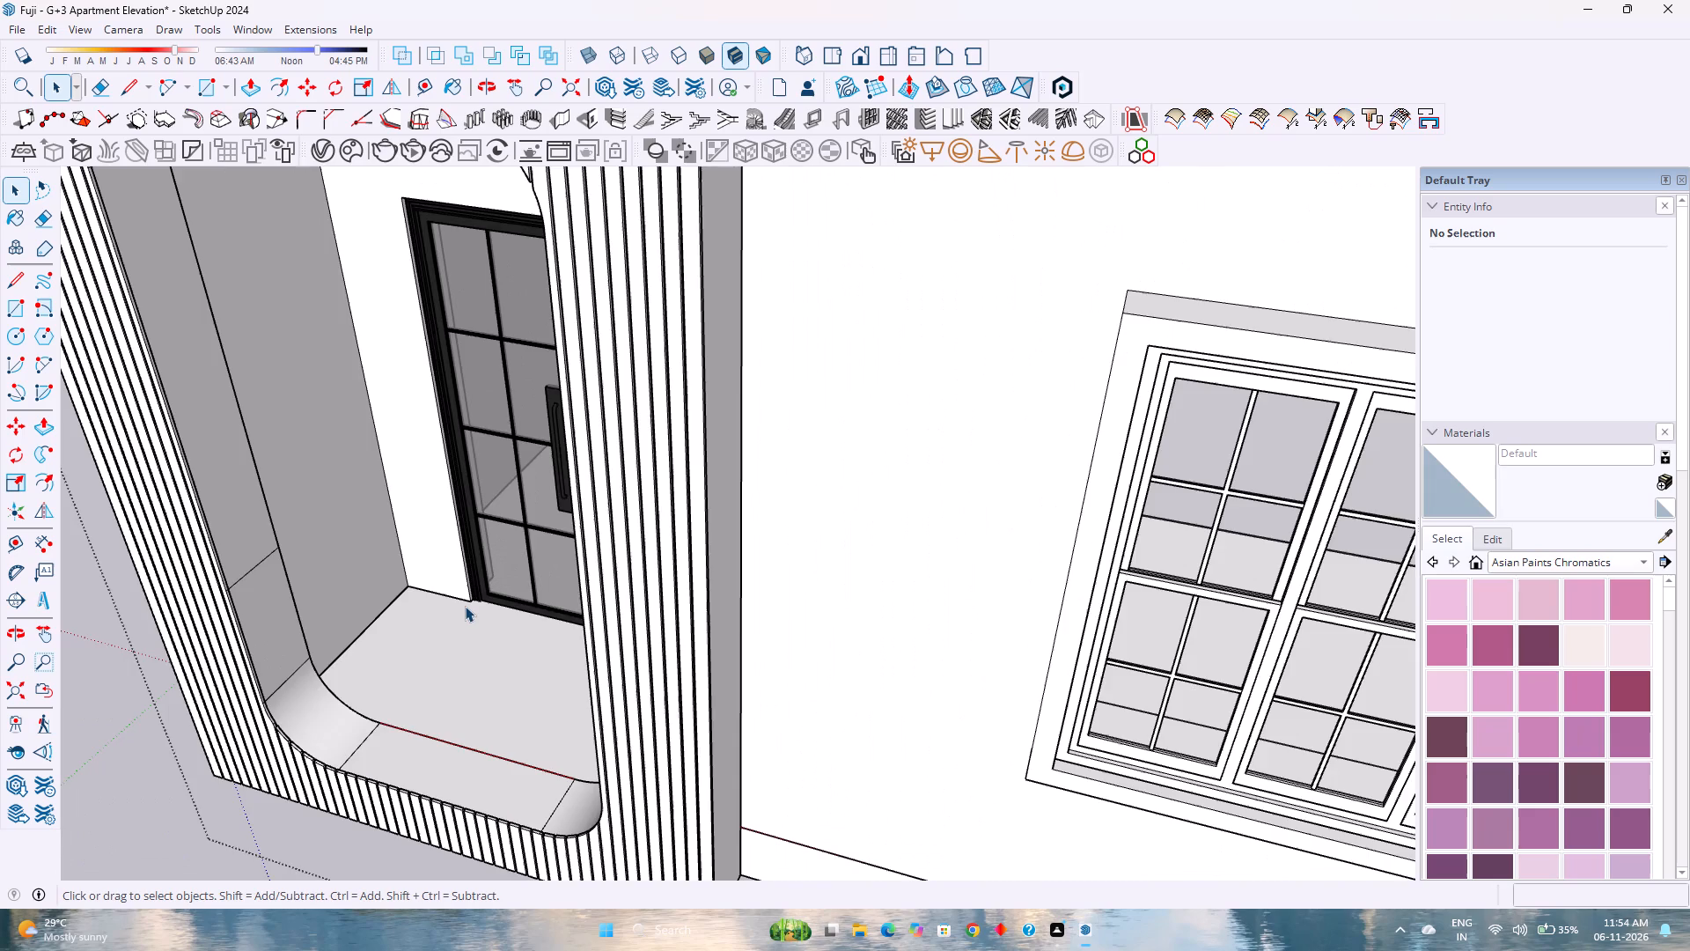
pyautogui.scroll(-5, 465, 606)
pyautogui.moveTo(477, 616); pyautogui.dragTo(634, 592, button='middle')
pyautogui.moveTo(646, 590); pyautogui.dragTo(679, 583, button='middle')
pyautogui.scroll(-12, 679, 583)
pyautogui.moveTo(764, 617); pyautogui.dragTo(562, 552, button='middle')
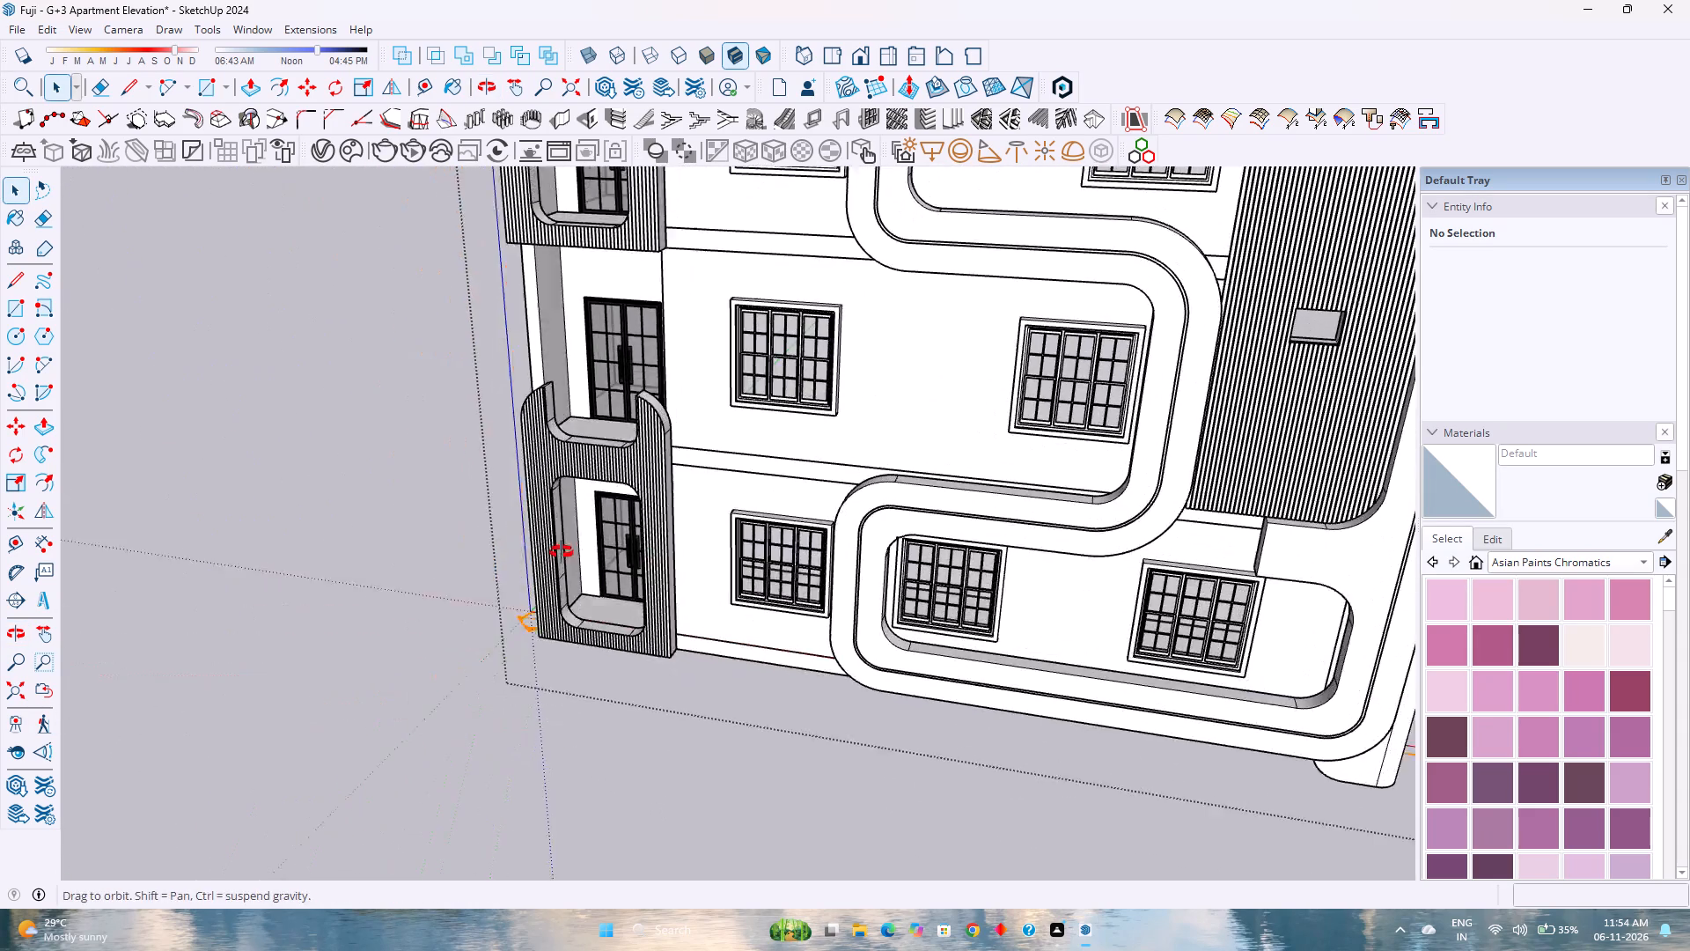
pyautogui.moveTo(562, 552); pyautogui.dragTo(469, 535, button='middle')
pyautogui.scroll(-8, 498, 511)
pyautogui.moveTo(533, 546); pyautogui.dragTo(415, 486, button='middle')
pyautogui.middleClick(415, 486)
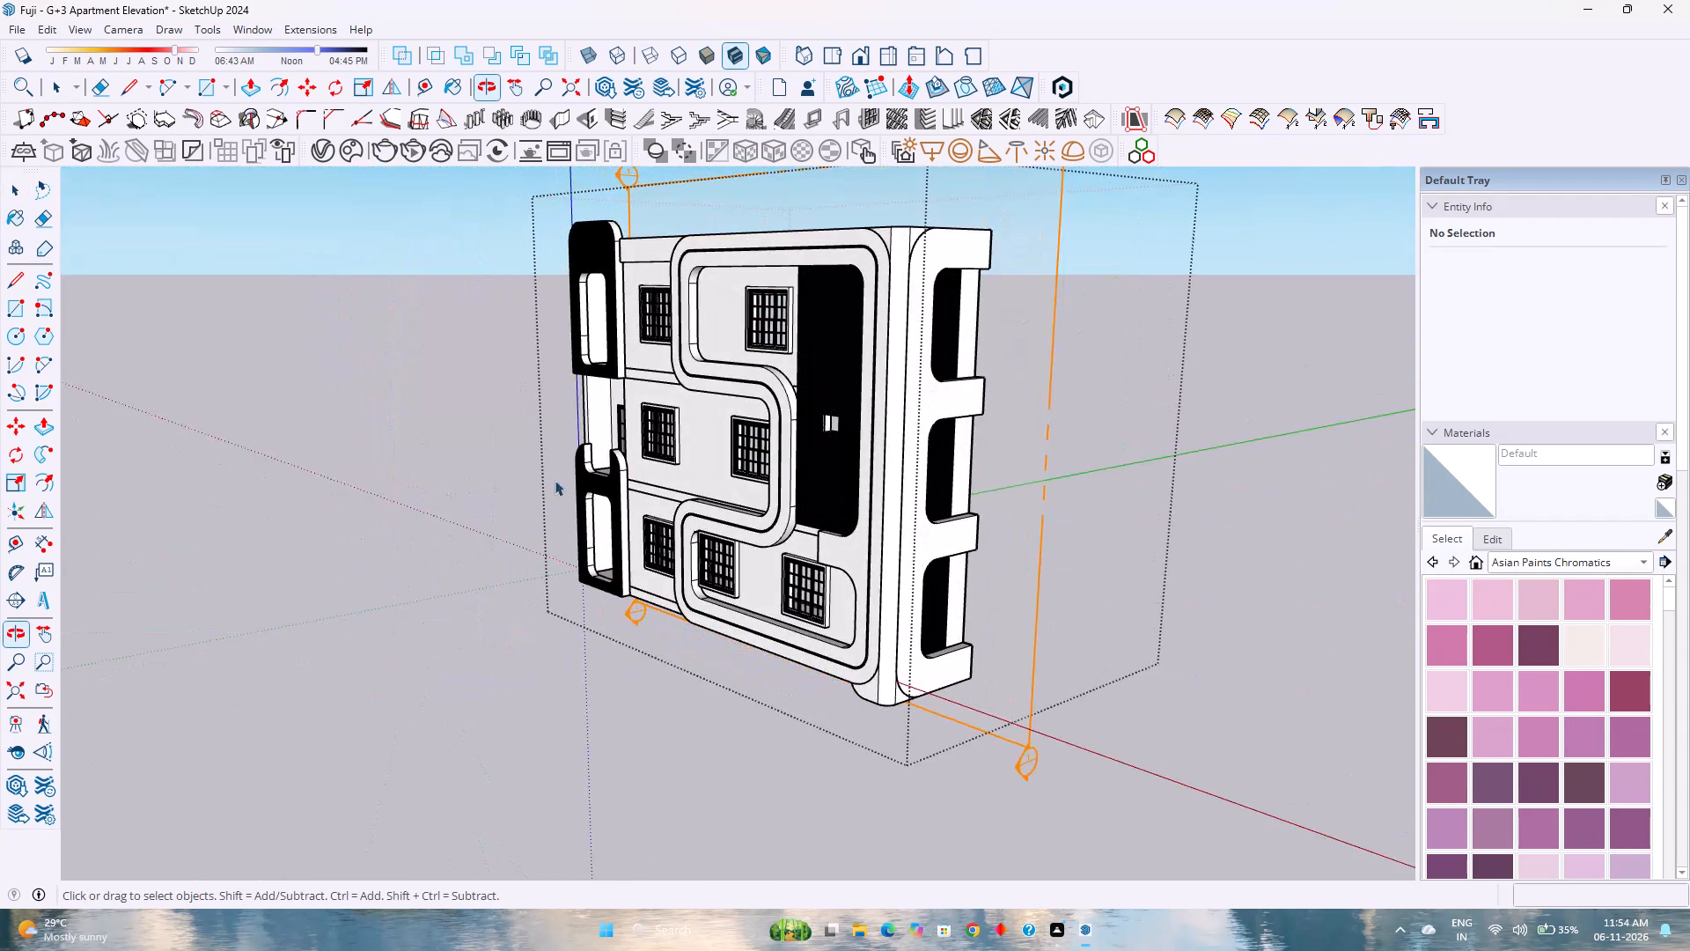
# Examine the small rectangular opening in the vertical slat cladding panel.
pyautogui.scroll(1, 705, 460)
pyautogui.scroll(1, 820, 439)
pyautogui.scroll(8, 987, 400)
pyautogui.middleClick(859, 409)
pyautogui.middleClick(864, 409)
pyautogui.moveTo(867, 410); pyautogui.dragTo(1045, 430, button='middle')
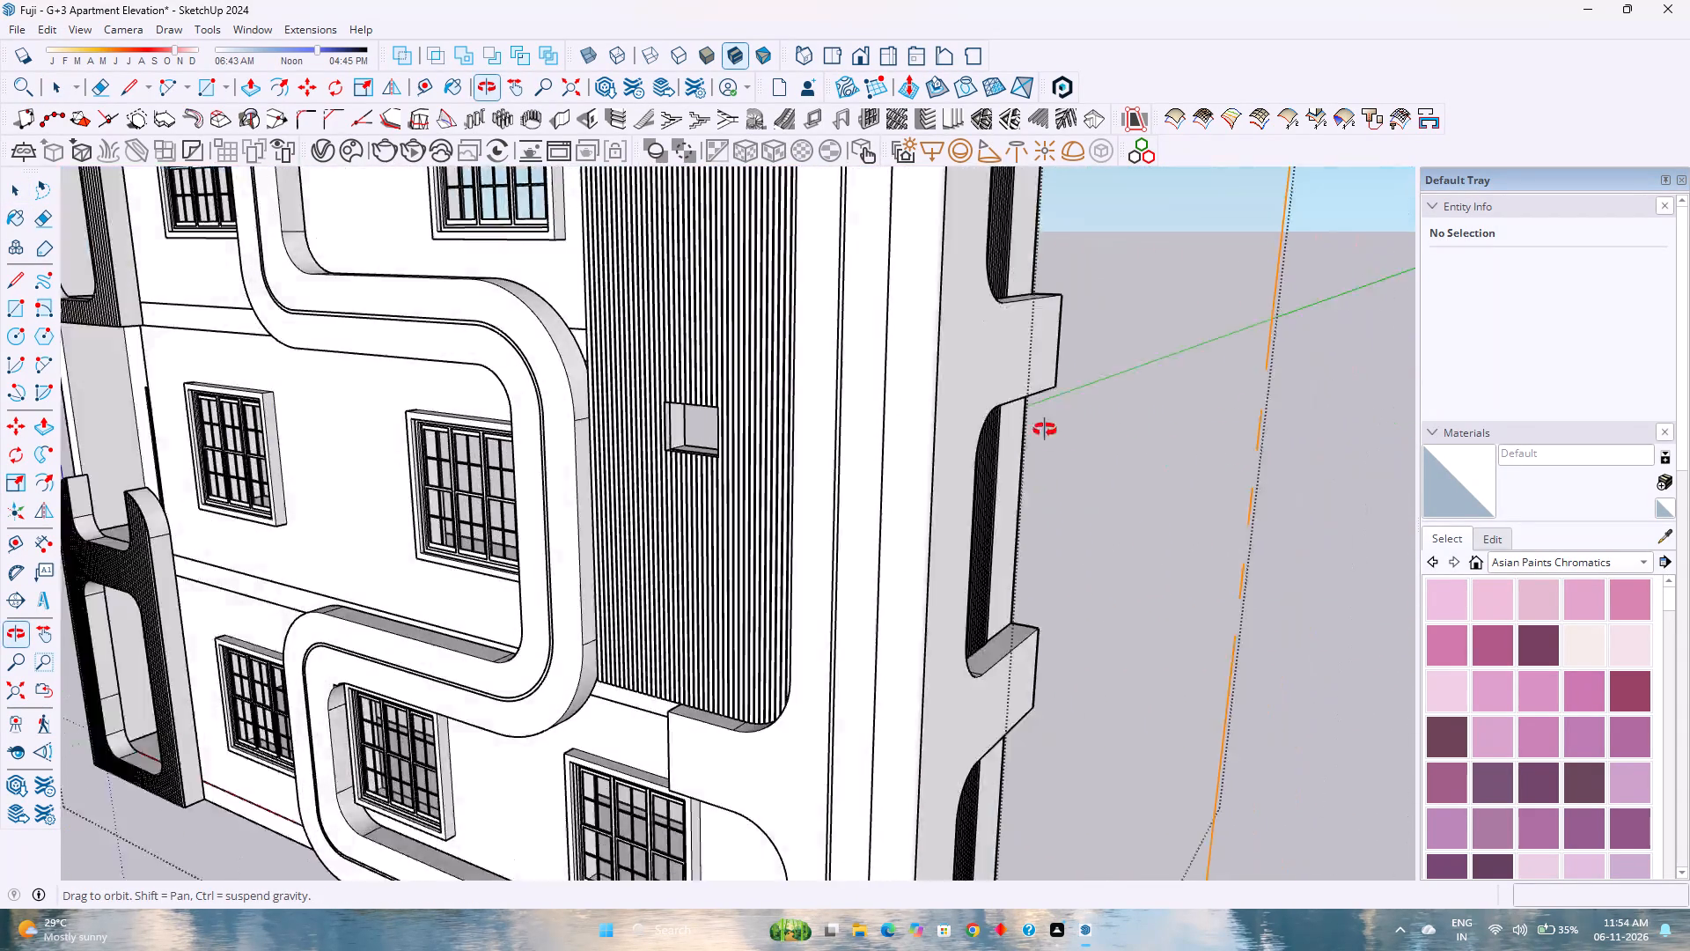
pyautogui.moveTo(1045, 430); pyautogui.dragTo(1134, 435, button='middle')
pyautogui.moveTo(1249, 436); pyautogui.dragTo(1268, 434, button='middle')
pyautogui.middleClick(1275, 433)
pyautogui.scroll(-3, 1157, 410)
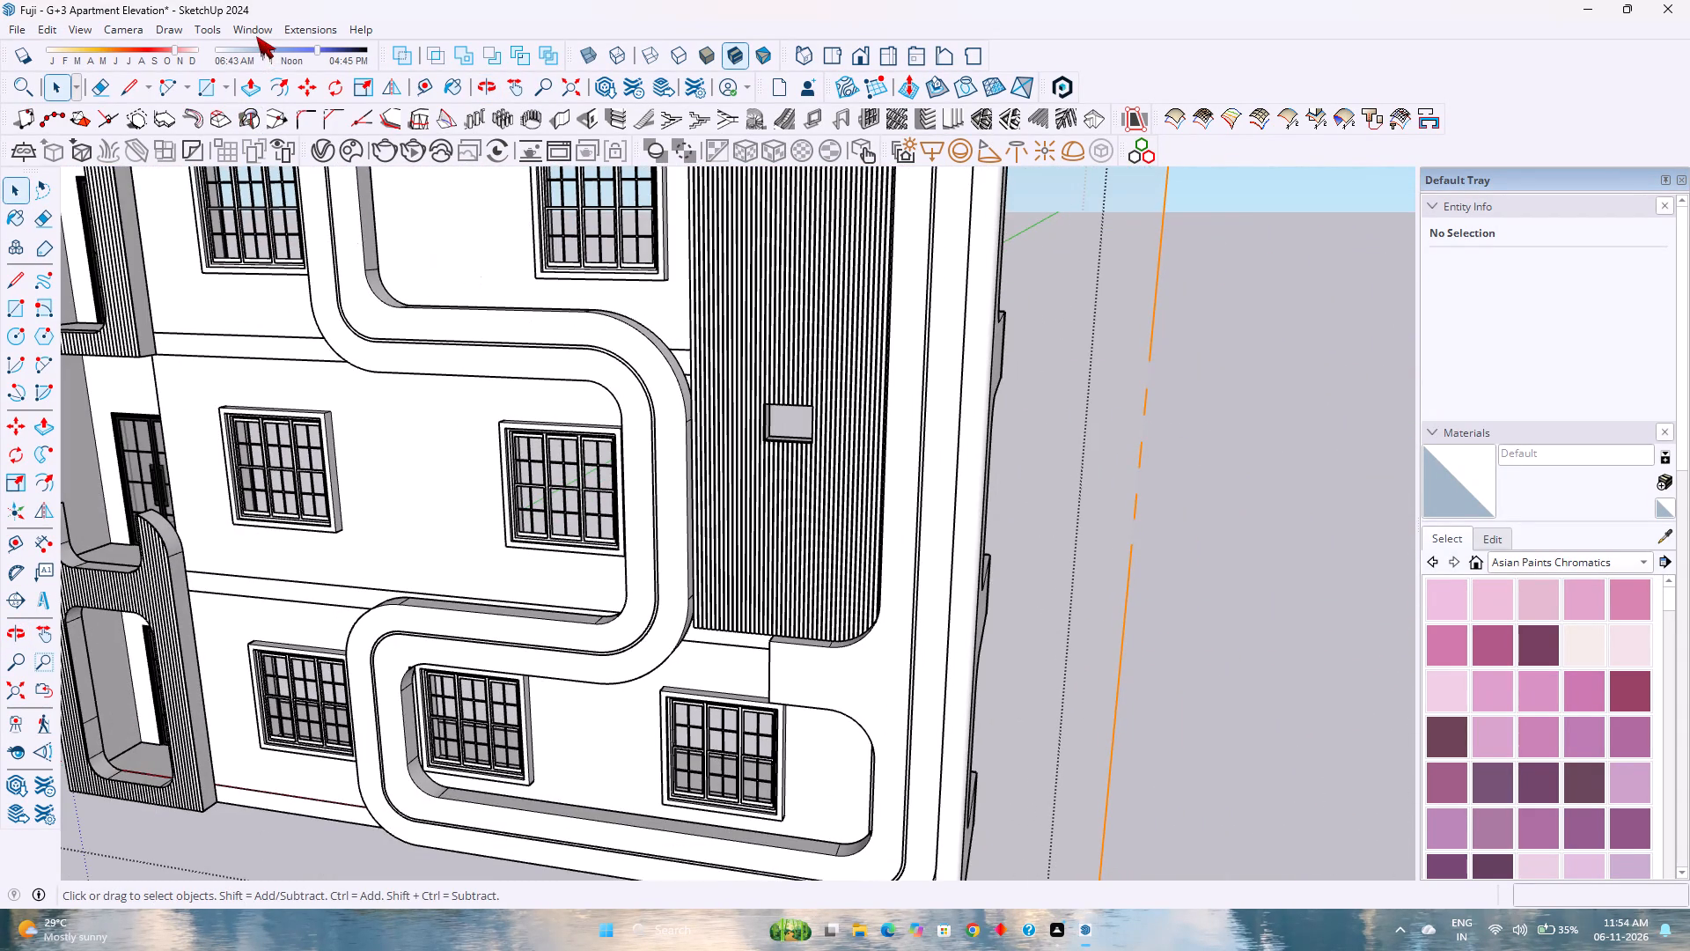
# Search the 3D Warehouse for "bathroom Window".
pyautogui.click(248, 30)
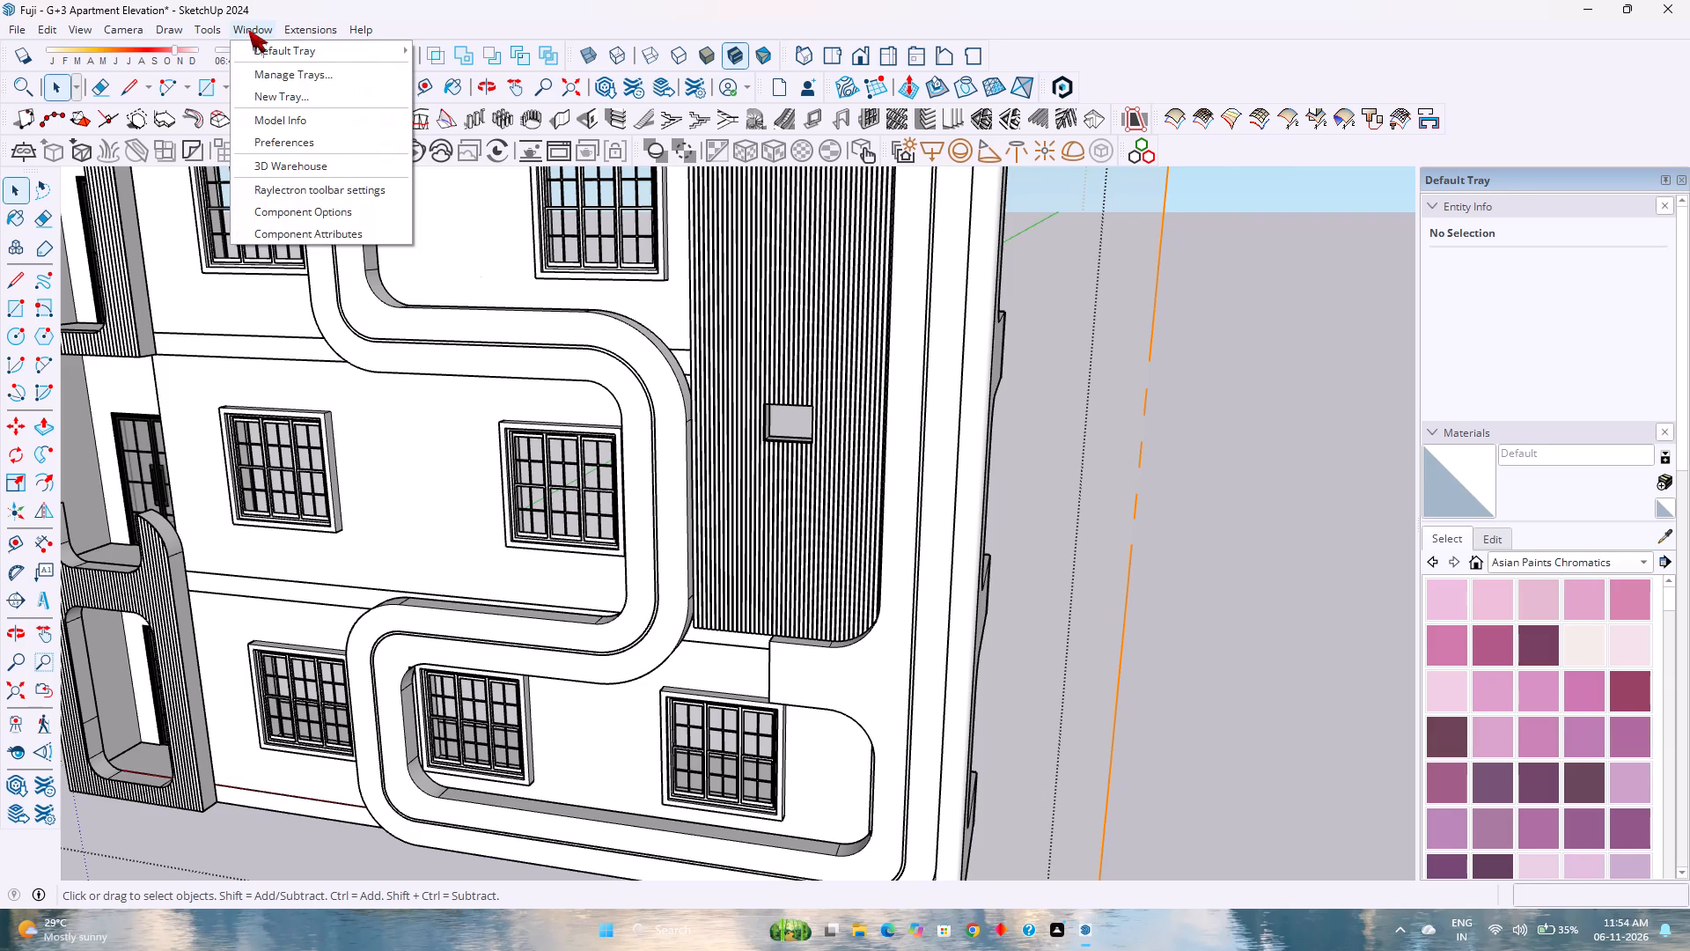
pyautogui.click(294, 165)
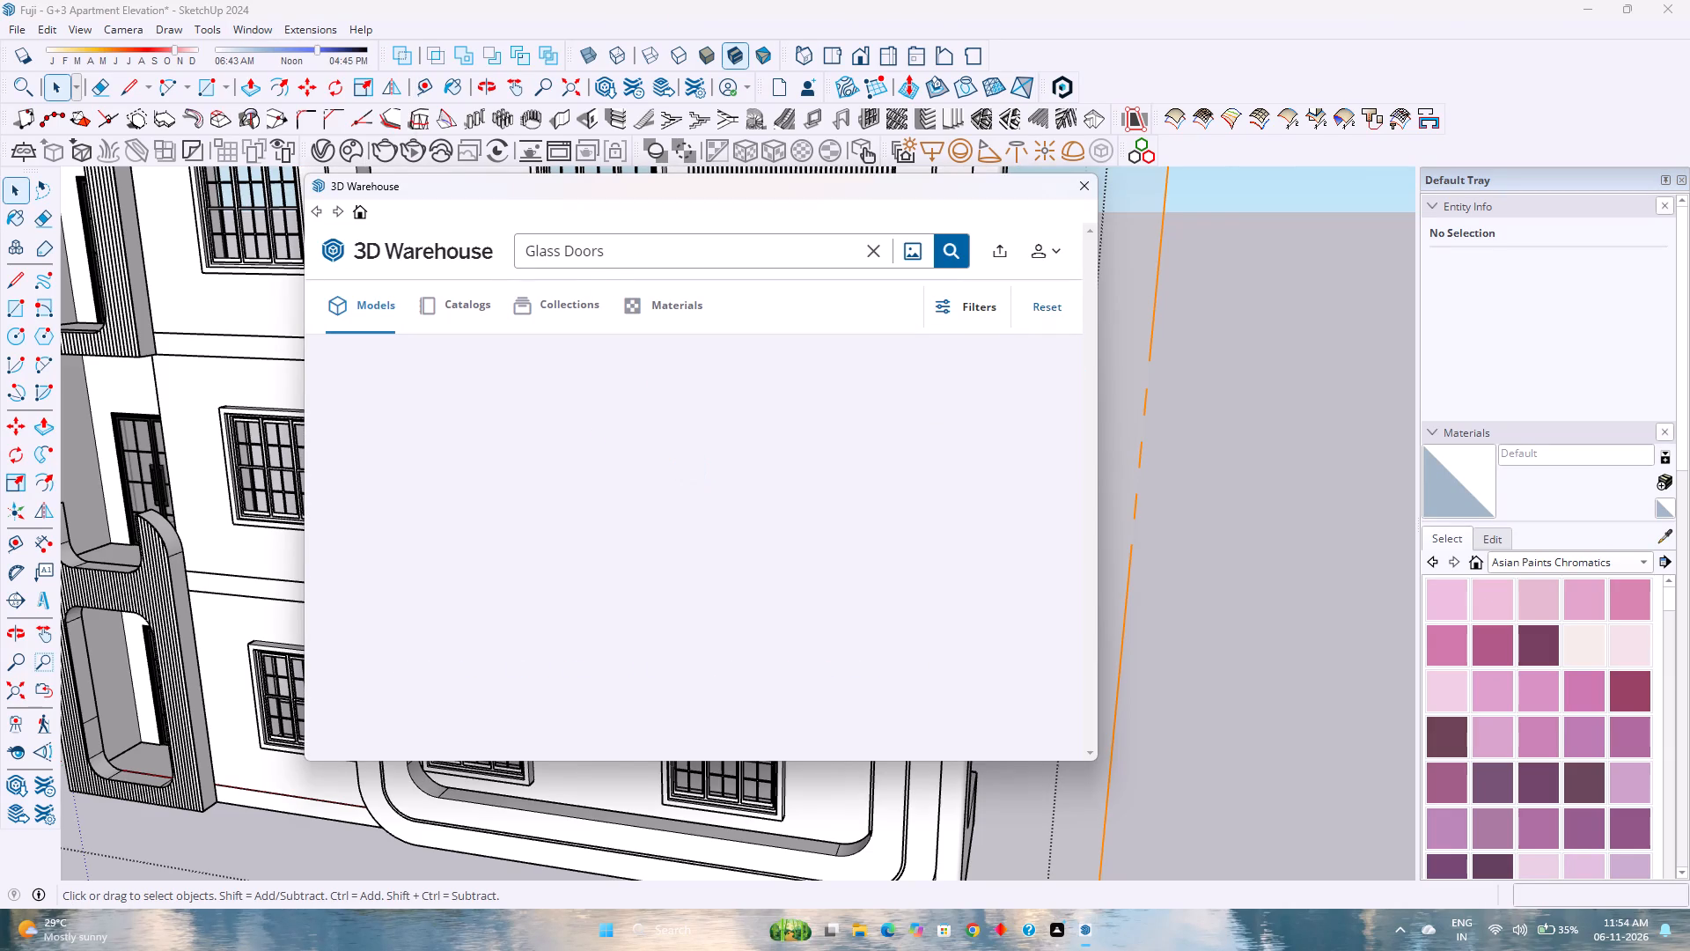
pyautogui.click(637, 240)
pyautogui.press('BackSpace')
pyautogui.press('BackSpace')
pyautogui.press('BackSpace')
pyautogui.press('BackSpace')
pyautogui.press('BackSpace')
pyautogui.press('BackSpace')
pyautogui.press('BackSpace')
pyautogui.press('BackSpace')
pyautogui.press('BackSpace')
pyautogui.press('BackSpace')
pyautogui.press('BackSpace')
pyautogui.press('BackSpace')
pyautogui.press('BackSpace')
pyautogui.press('BackSpace')
pyautogui.press('BackSpace')
pyautogui.press('BackSpace')
pyautogui.press('BackSpace')
pyautogui.press('BackSpace')
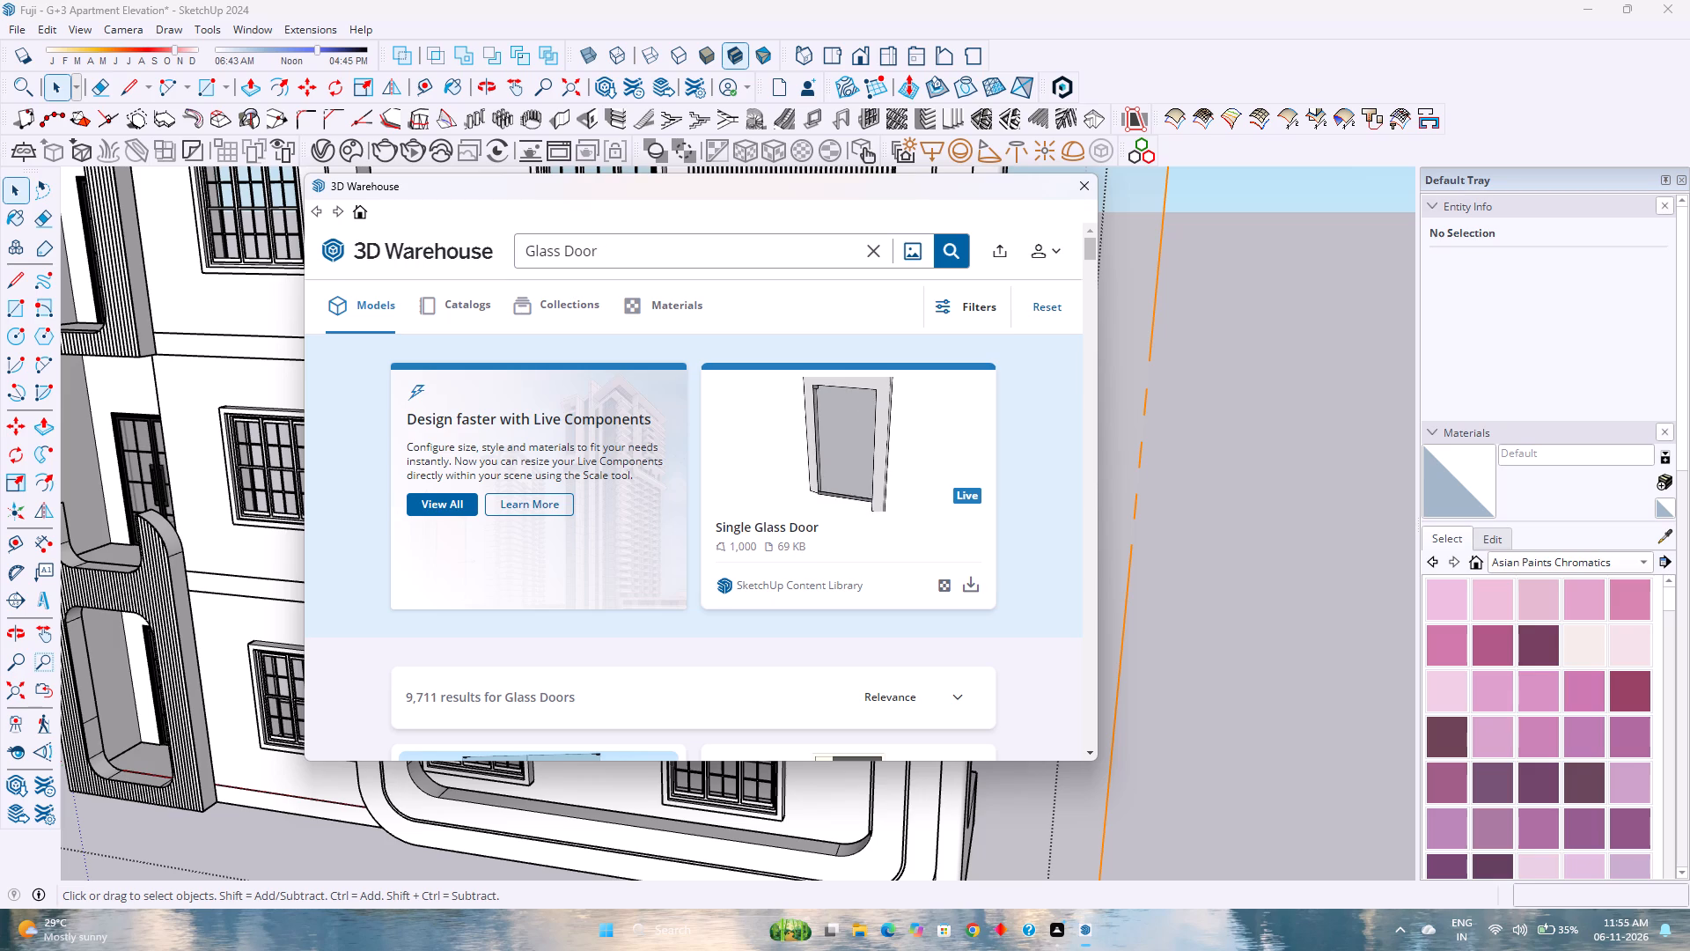
pyautogui.write('bathroom')
pyautogui.press('space')
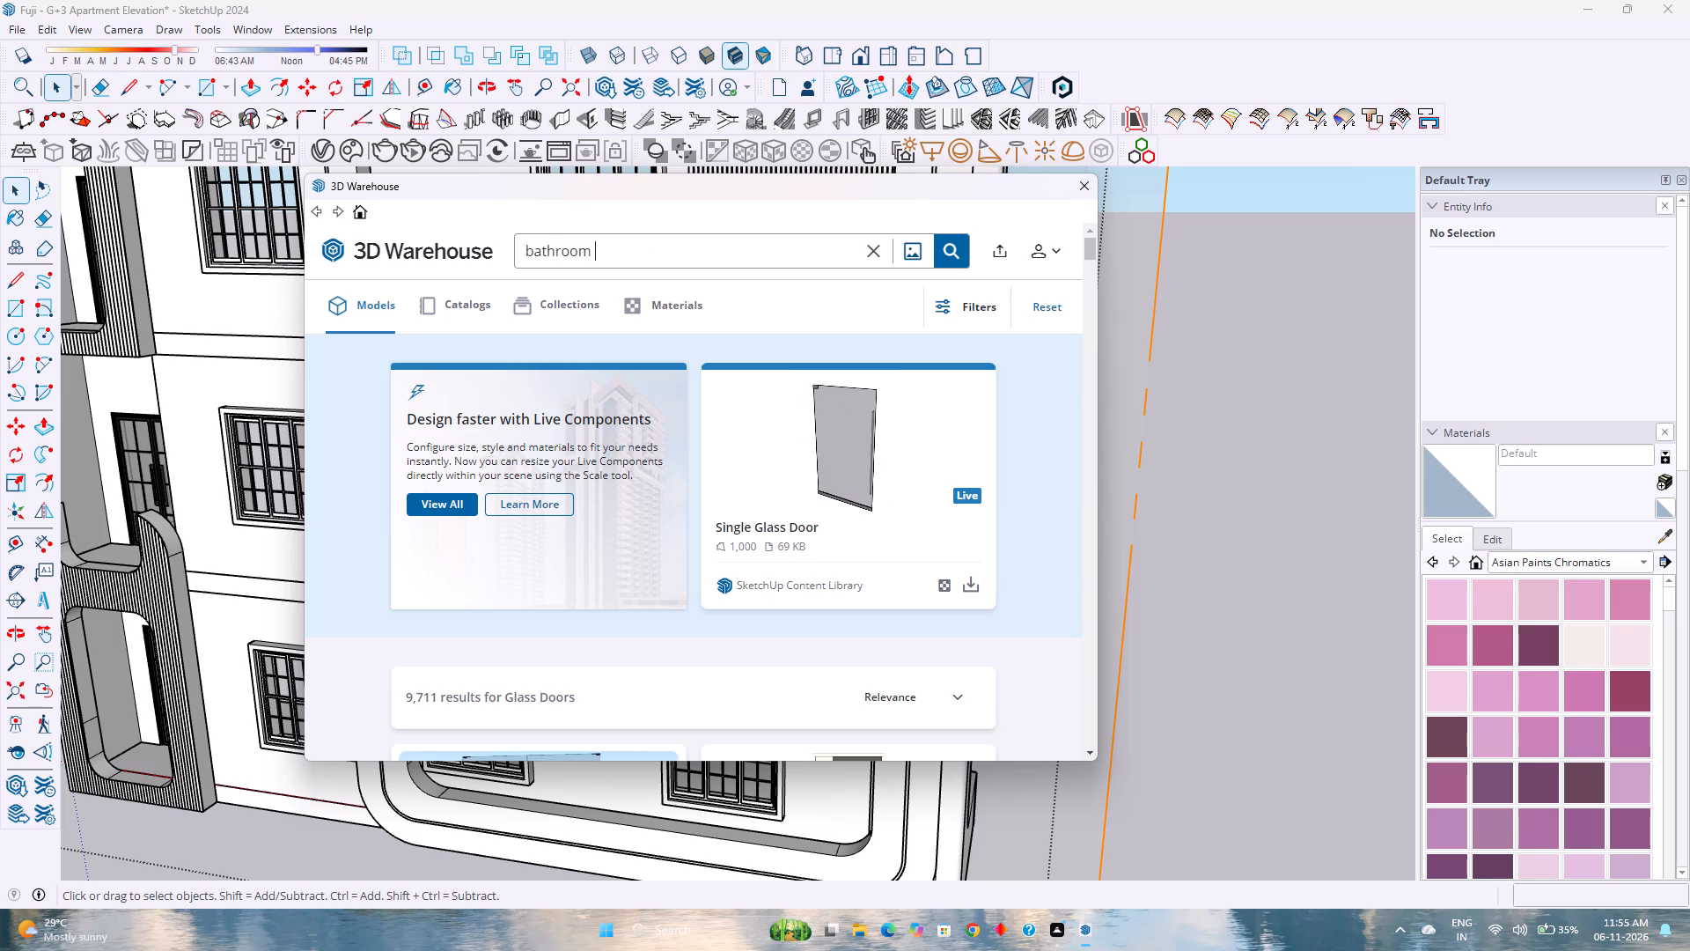
pyautogui.write('Window')
pyautogui.press('Return')
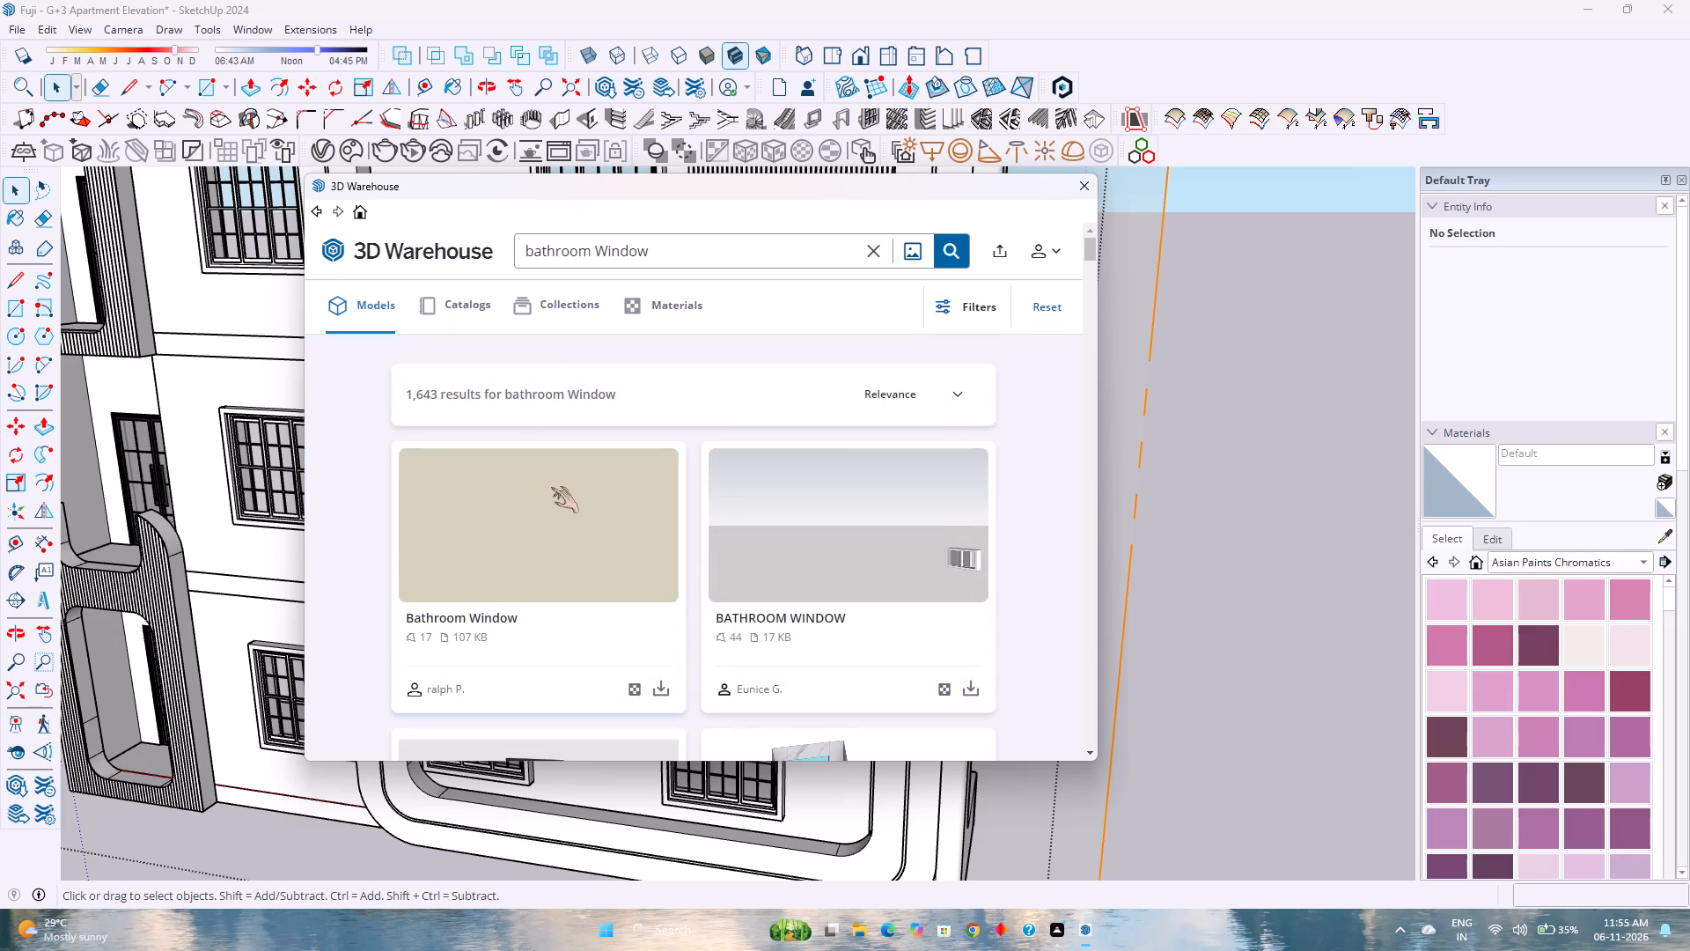
# Look through the bathroom window models for one that suits the small opening in the slat panel.
pyautogui.scroll(-11, 551, 487)
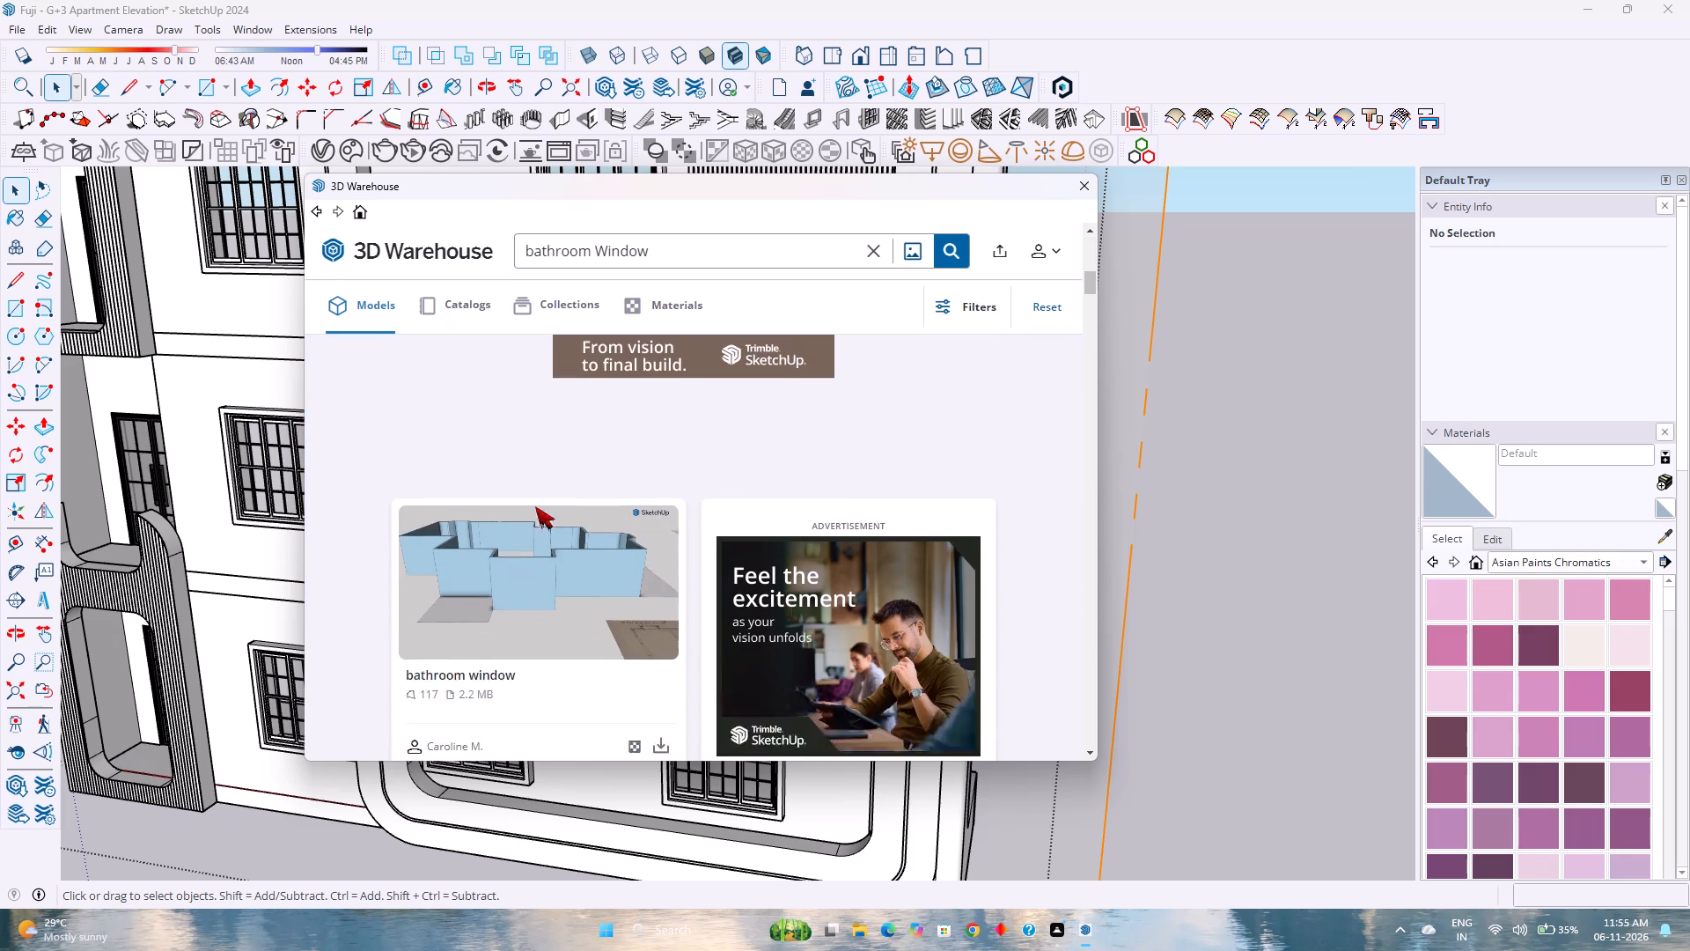
pyautogui.scroll(-5, 534, 506)
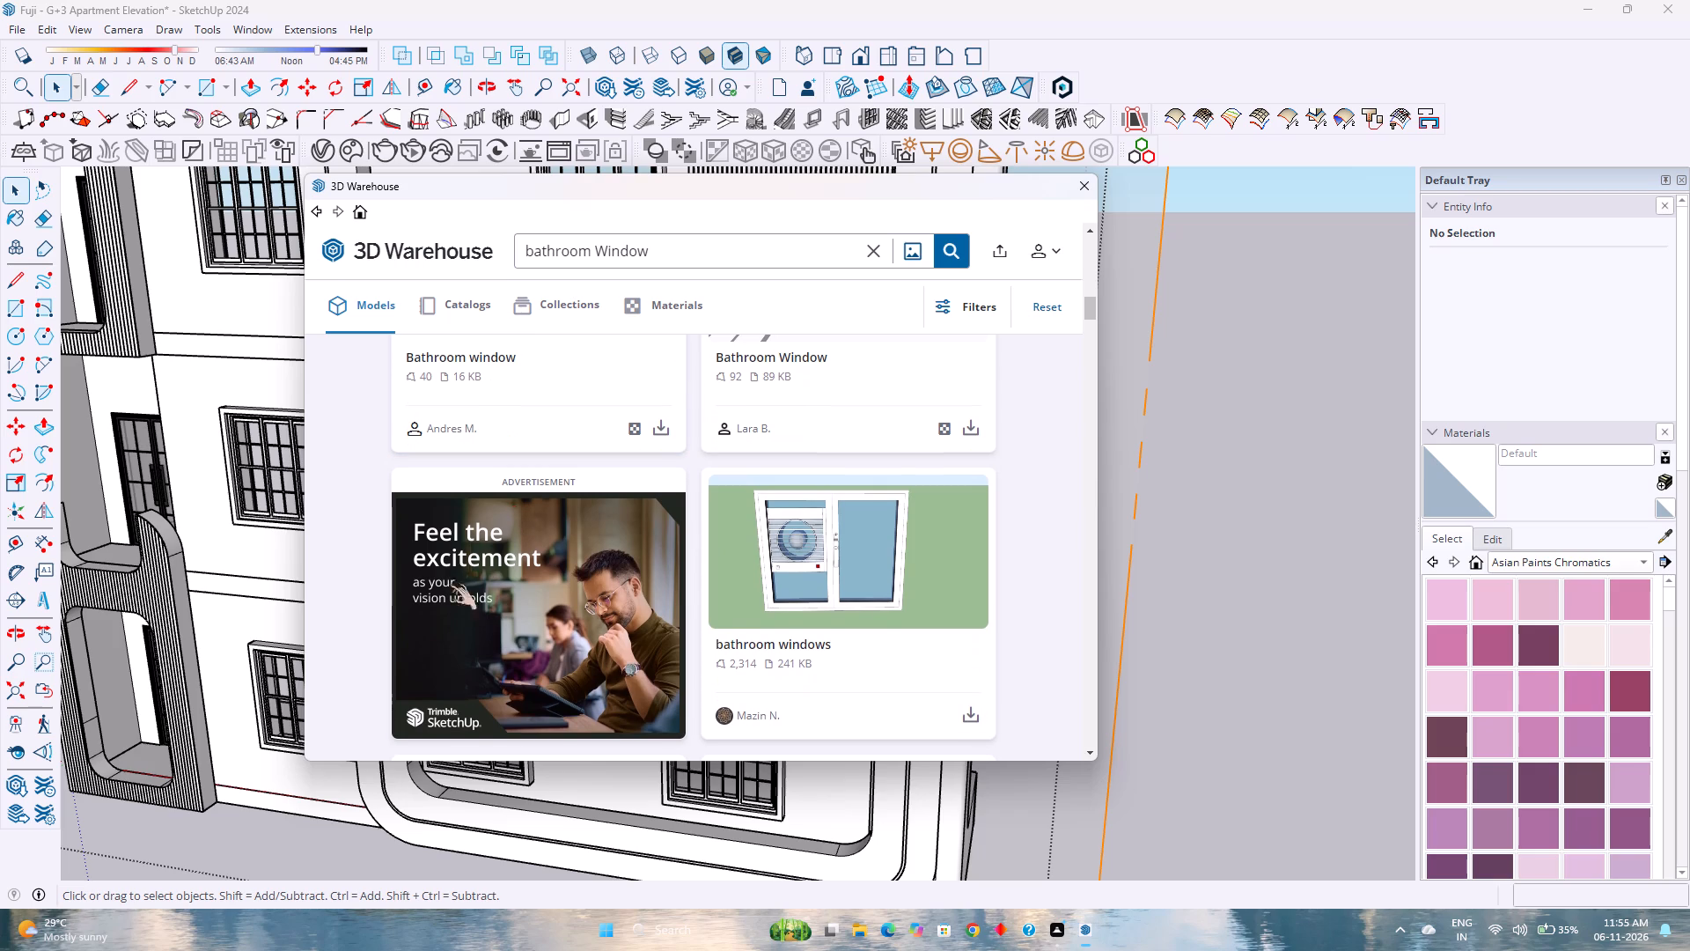
pyautogui.scroll(-2, 591, 585)
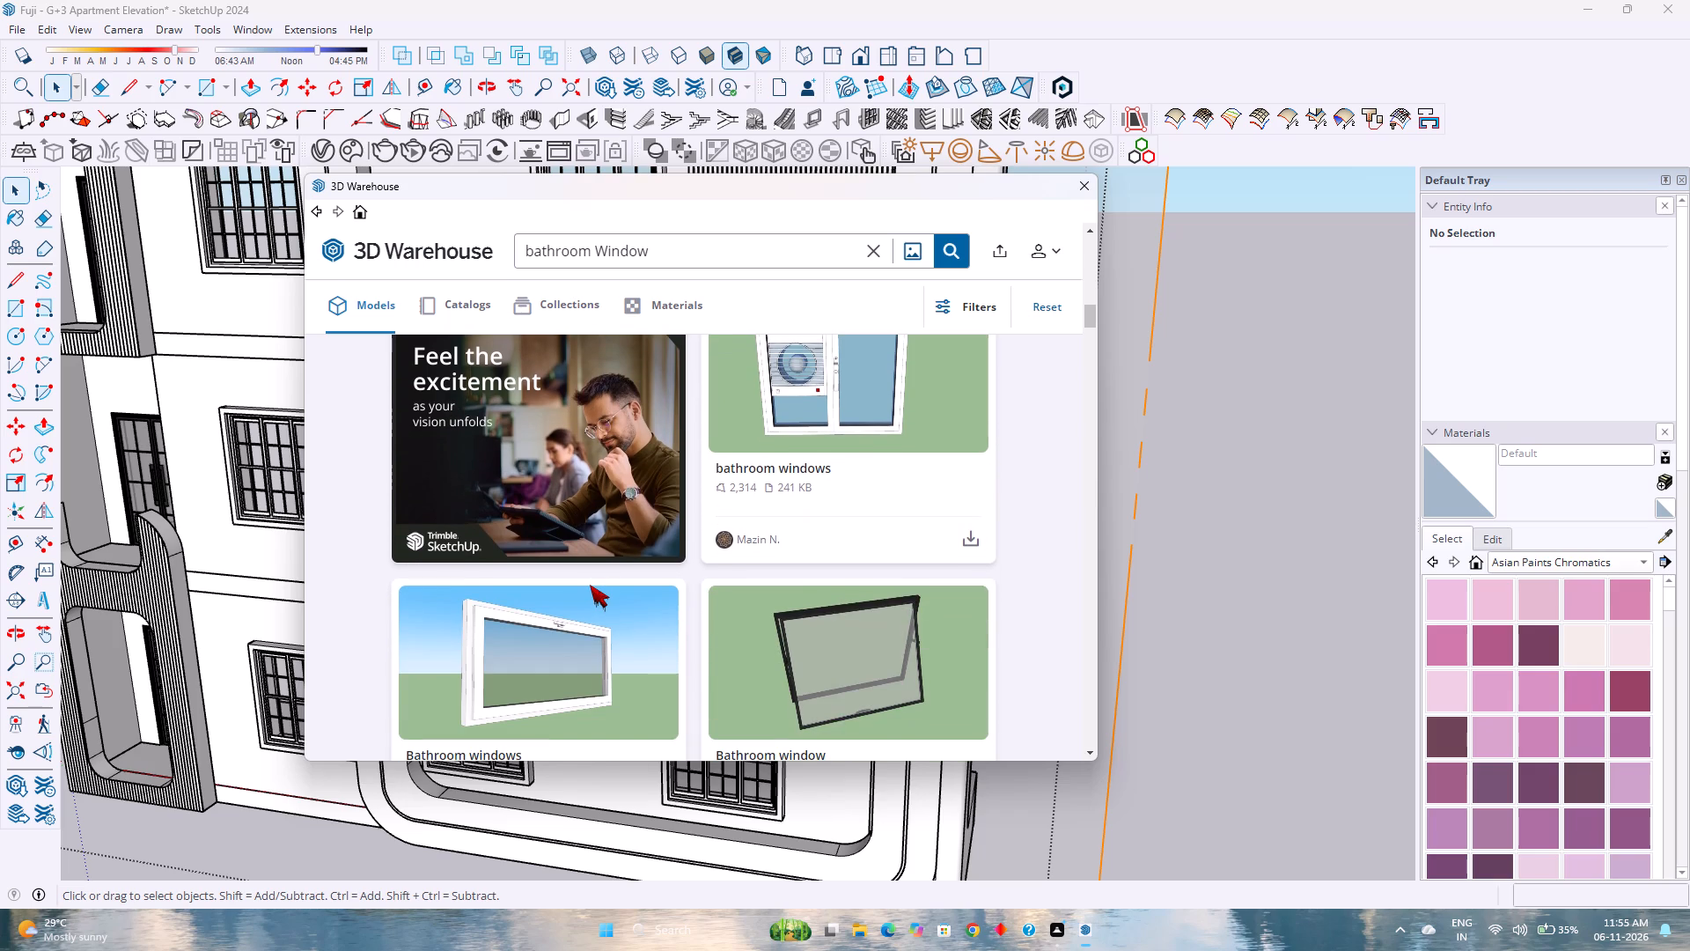
pyautogui.scroll(-6, 584, 591)
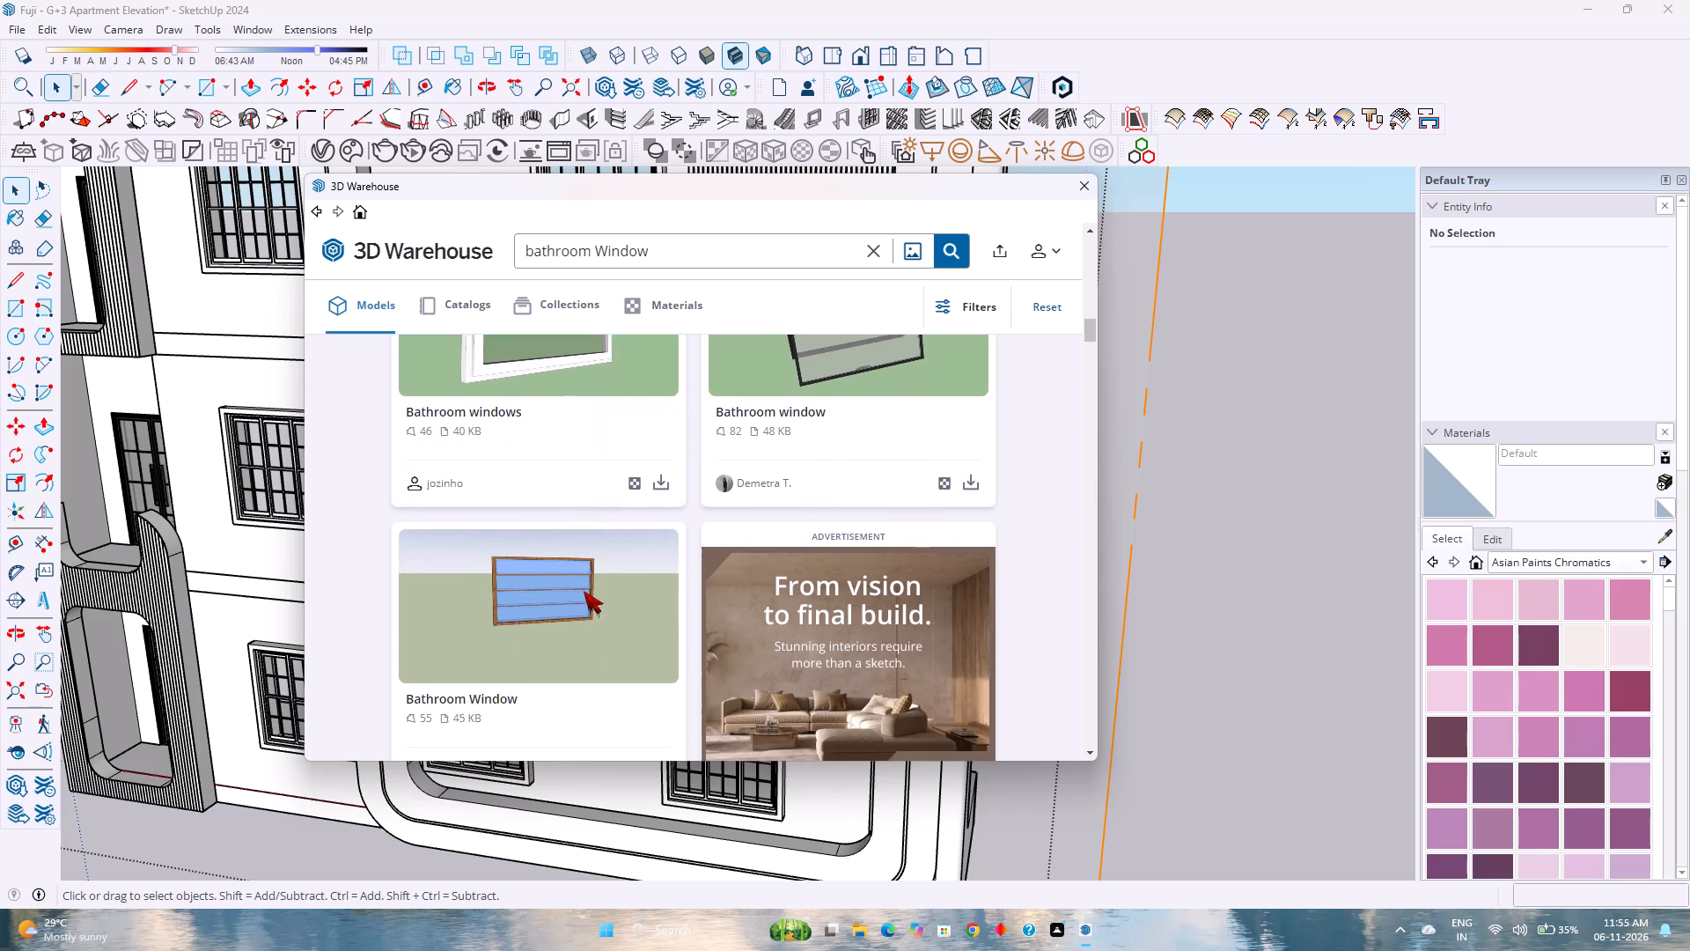
pyautogui.scroll(-4, 584, 591)
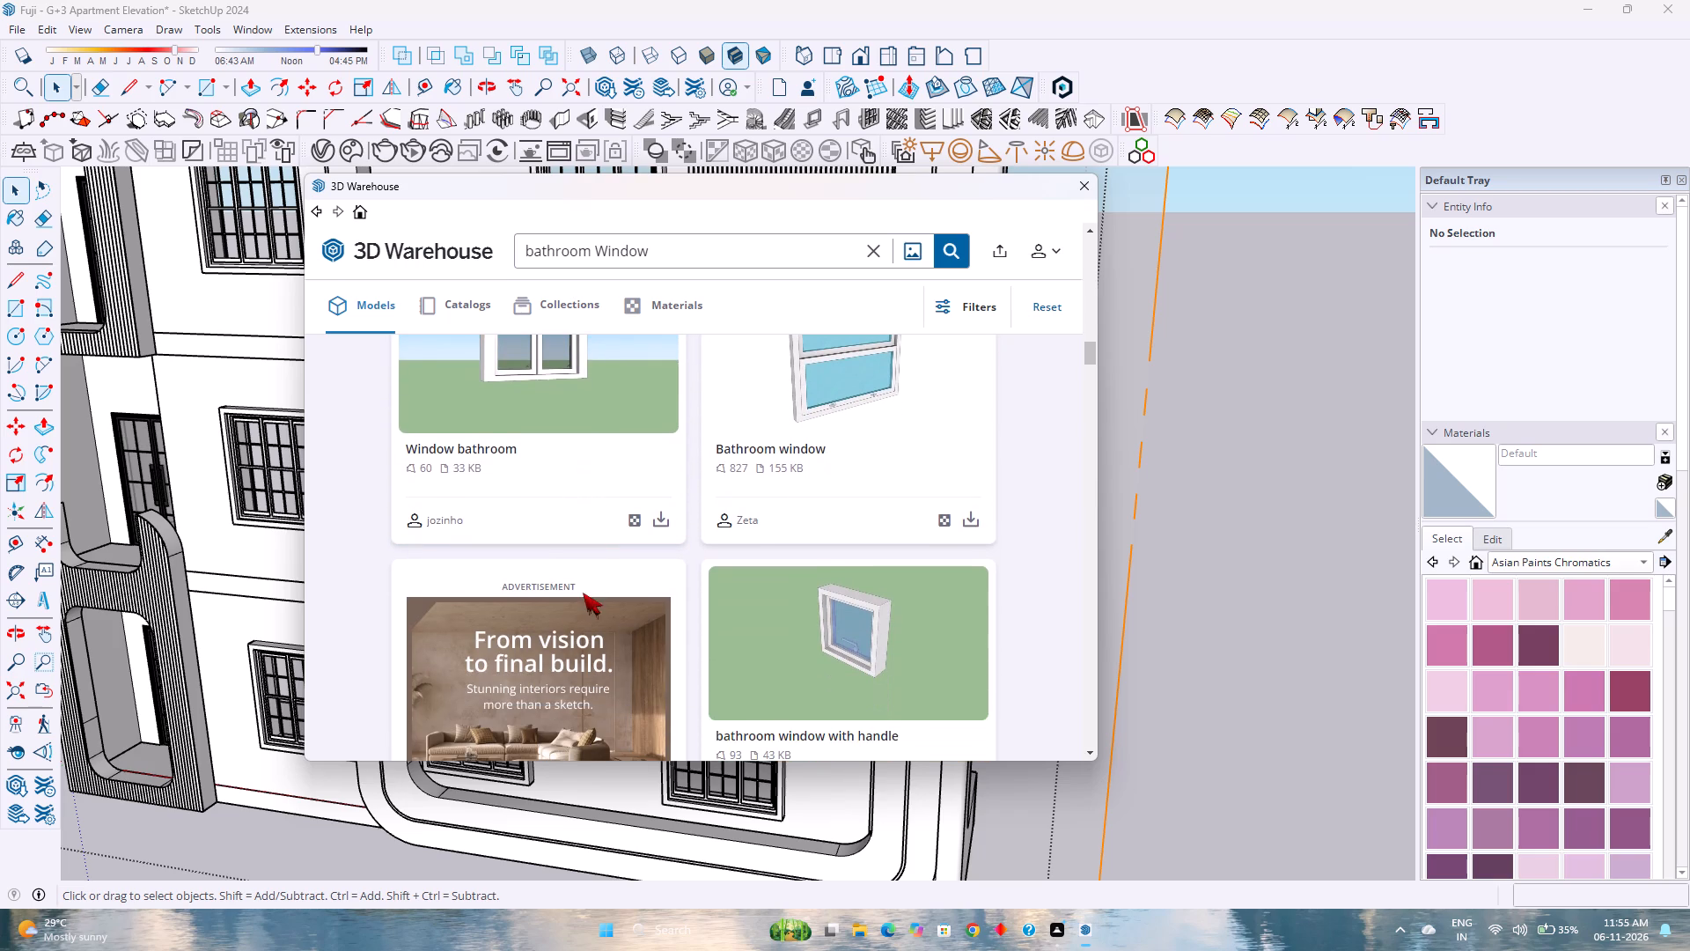
pyautogui.scroll(-2, 571, 601)
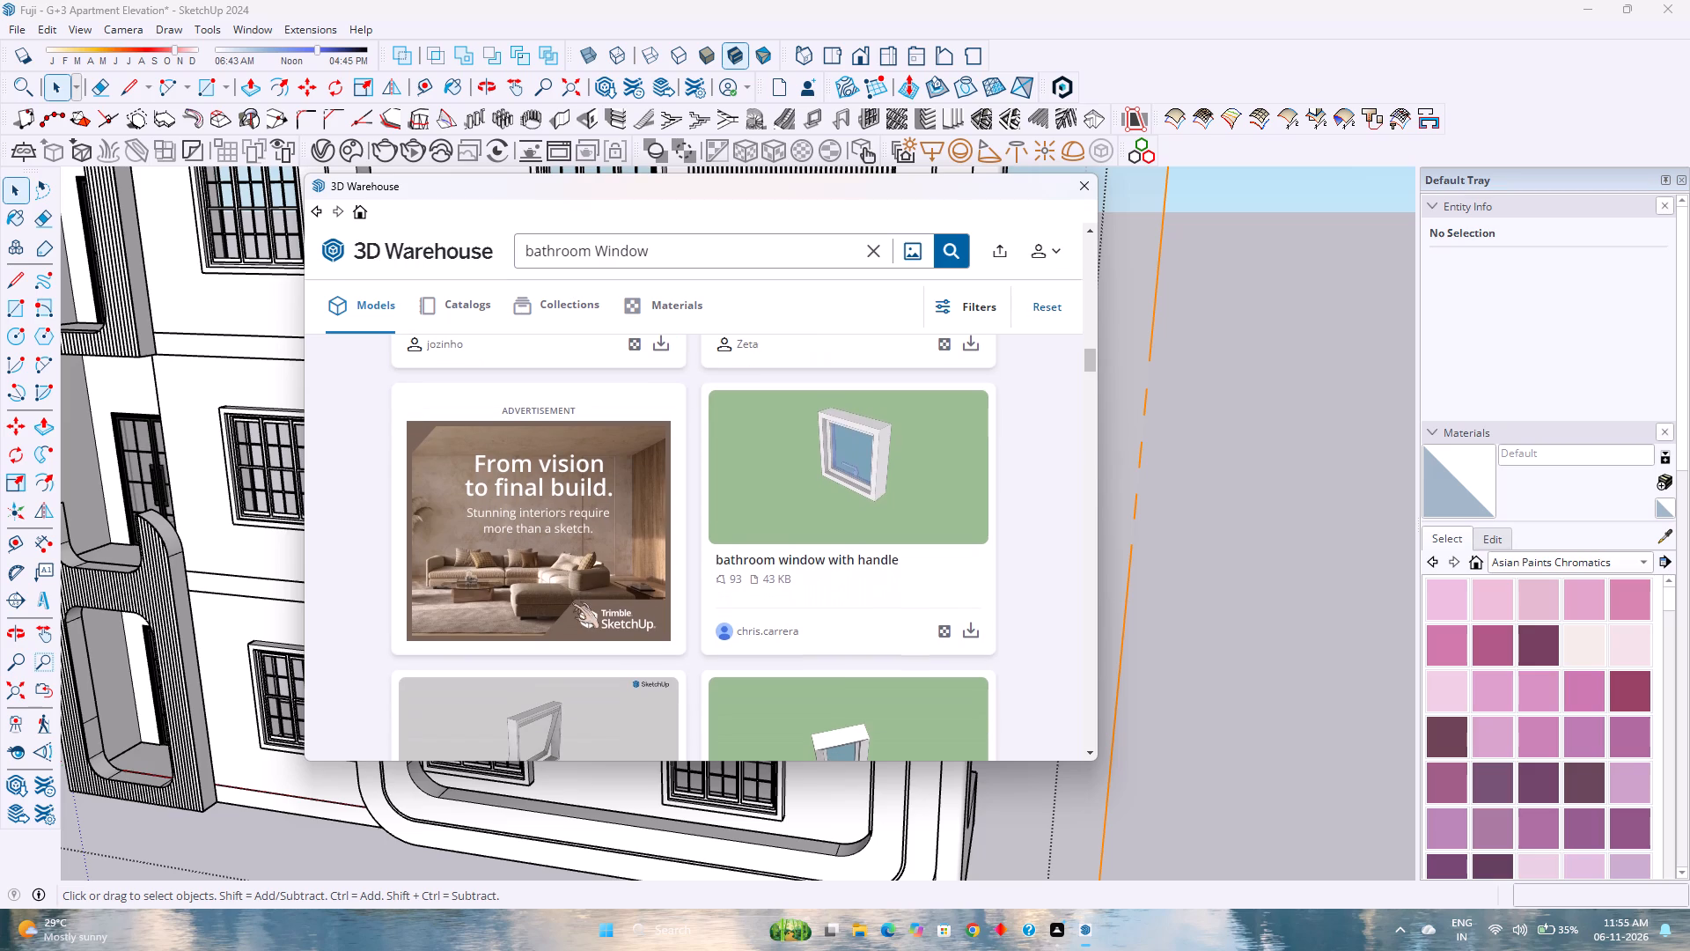
pyautogui.scroll(-1, 571, 602)
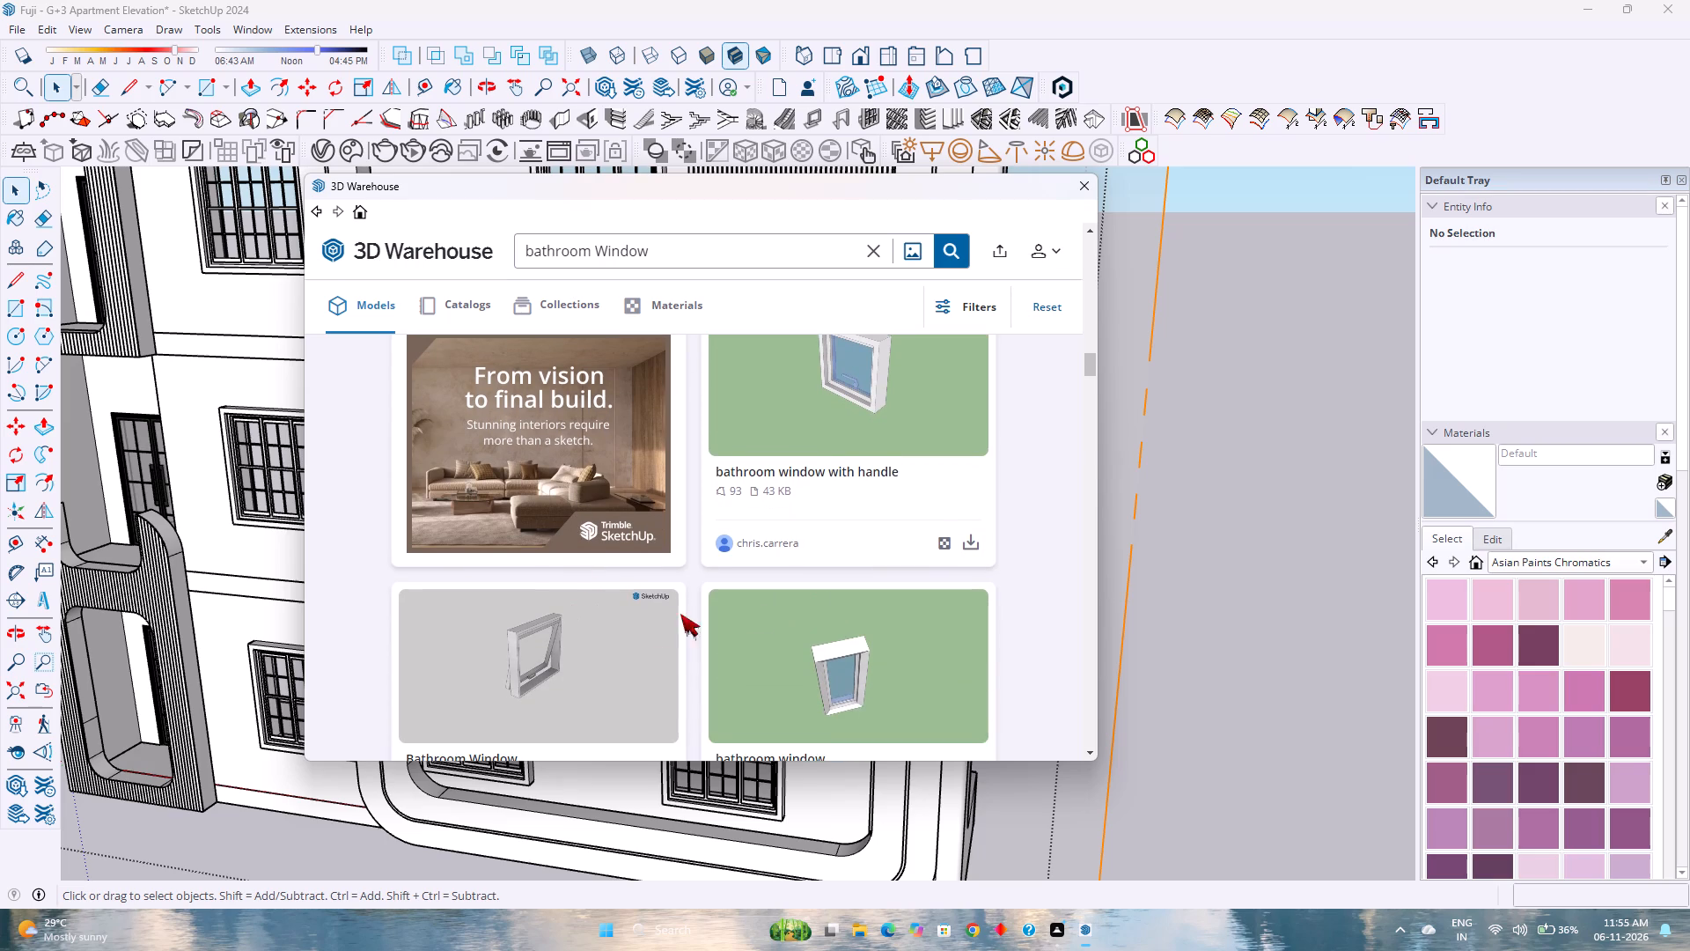
pyautogui.scroll(-3, 628, 624)
pyautogui.scroll(1, 628, 624)
pyautogui.scroll(-3, 628, 624)
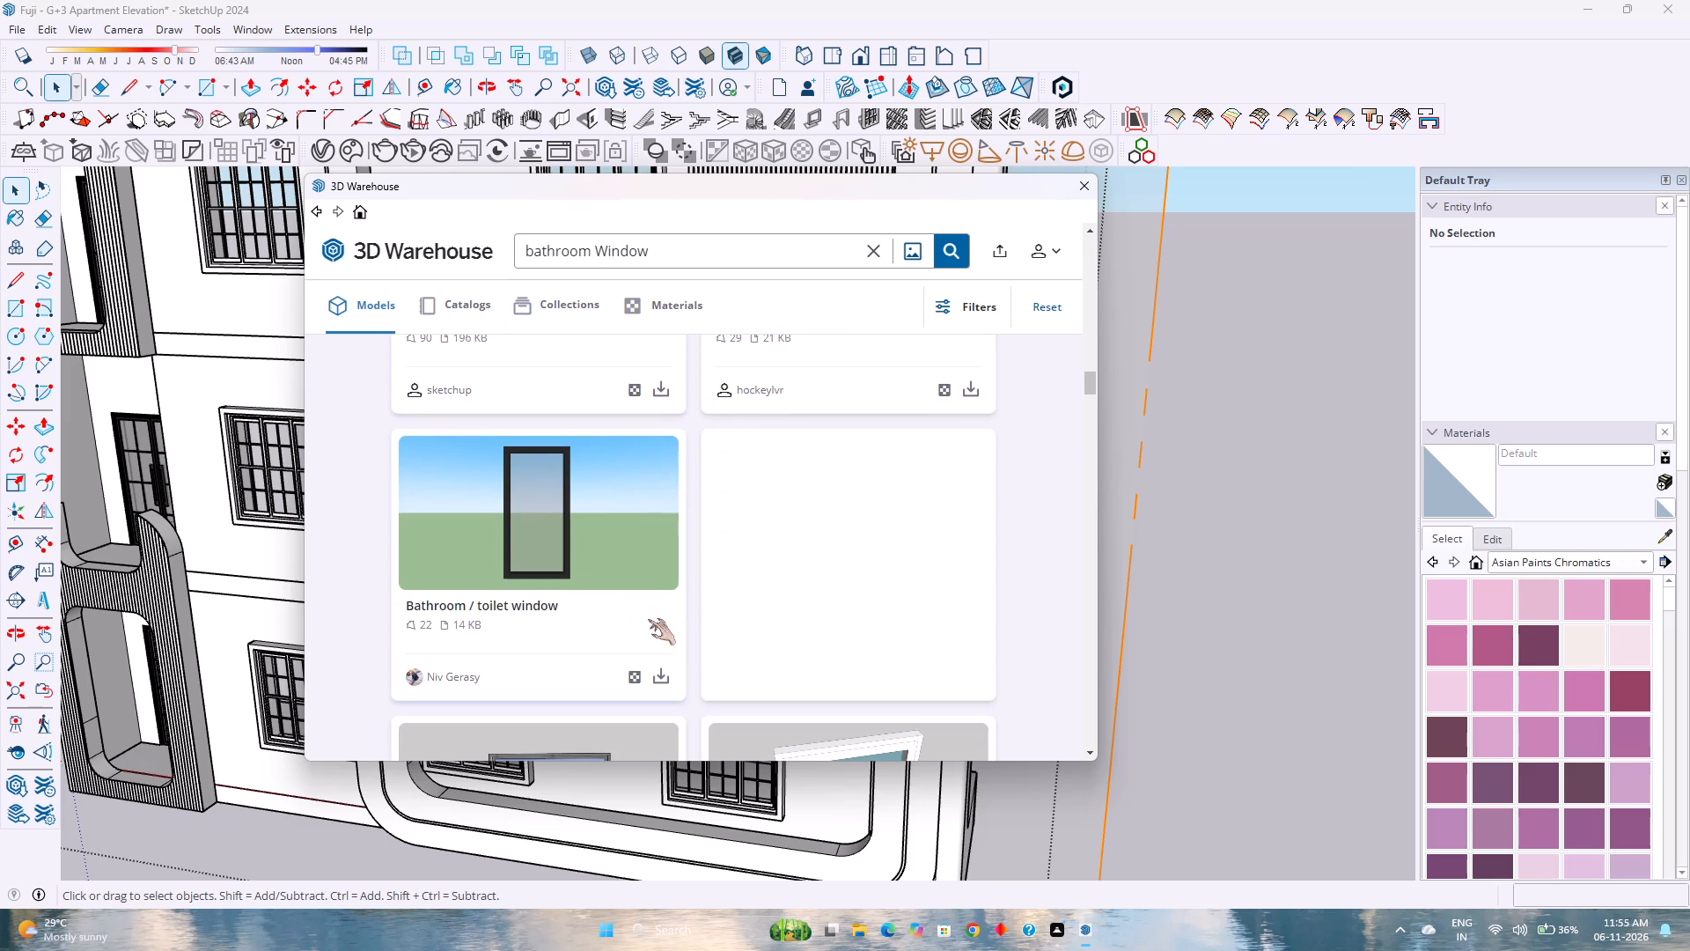
pyautogui.scroll(-3, 685, 581)
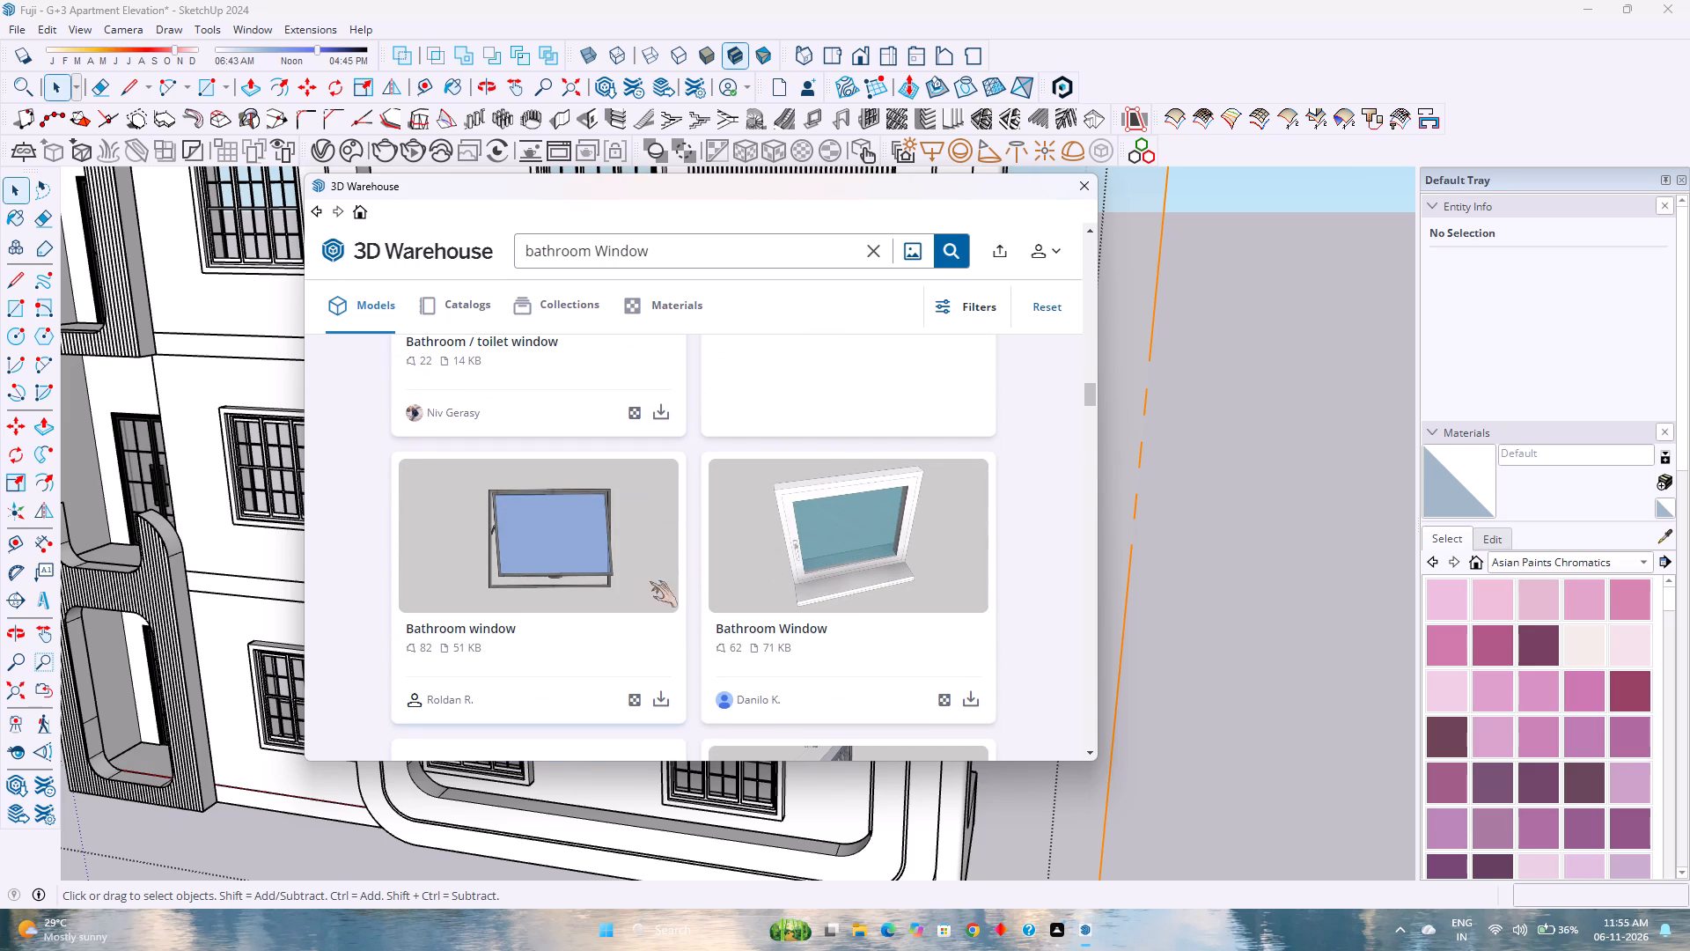
pyautogui.scroll(-2, 588, 588)
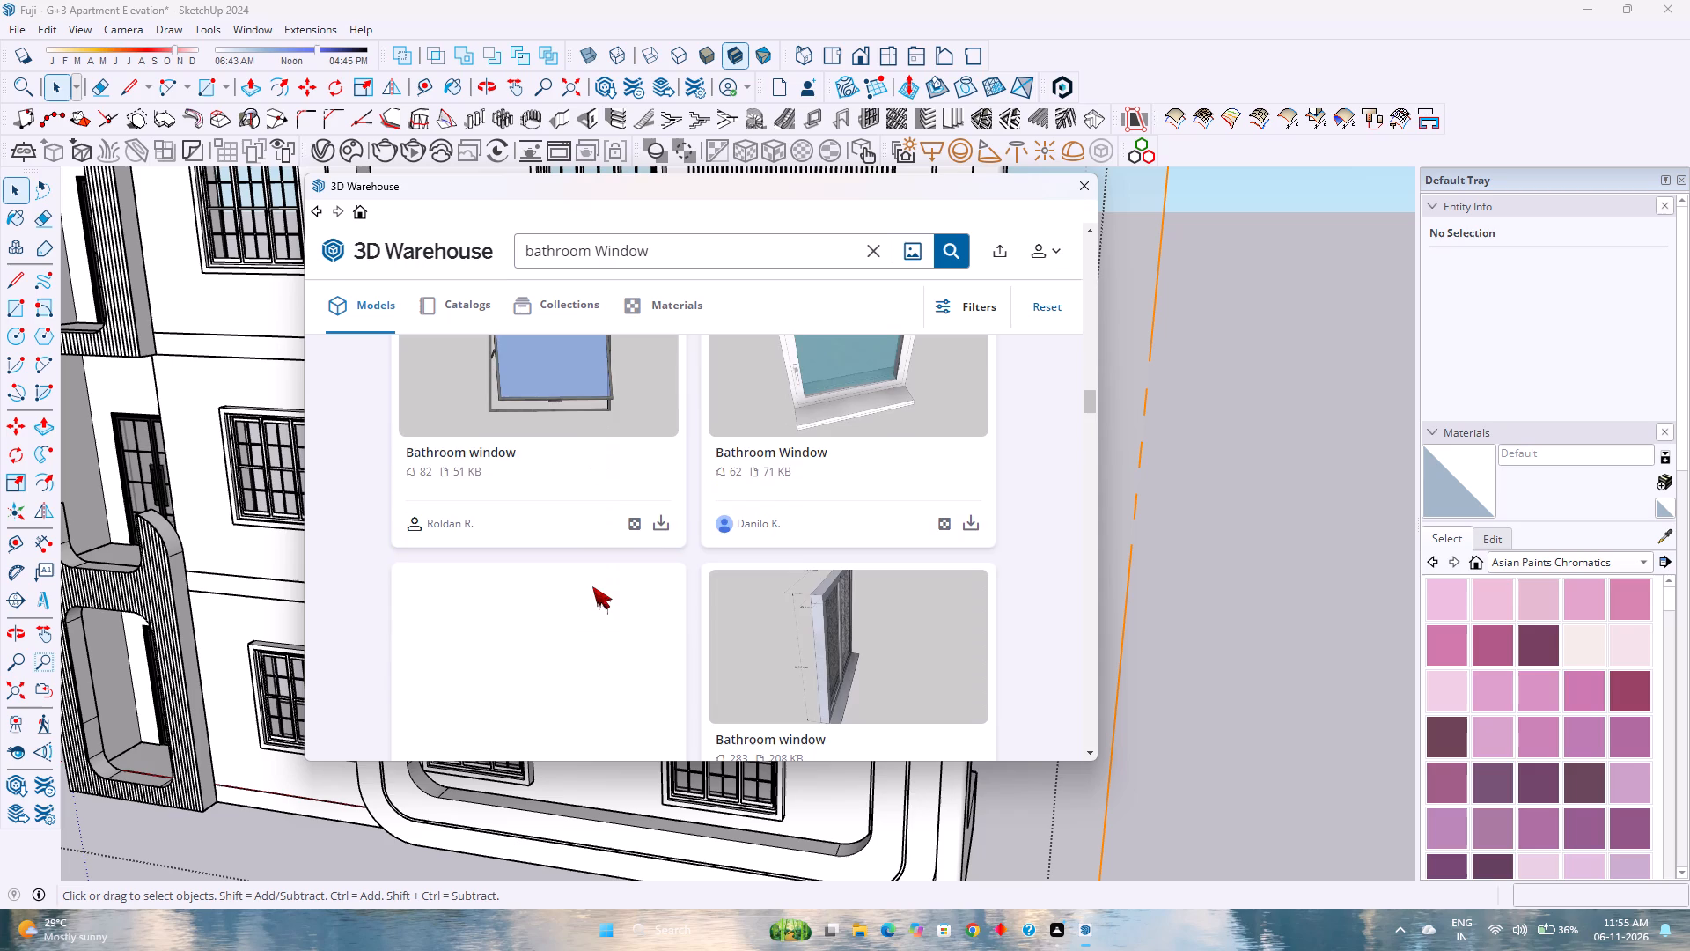
pyautogui.scroll(-5, 592, 586)
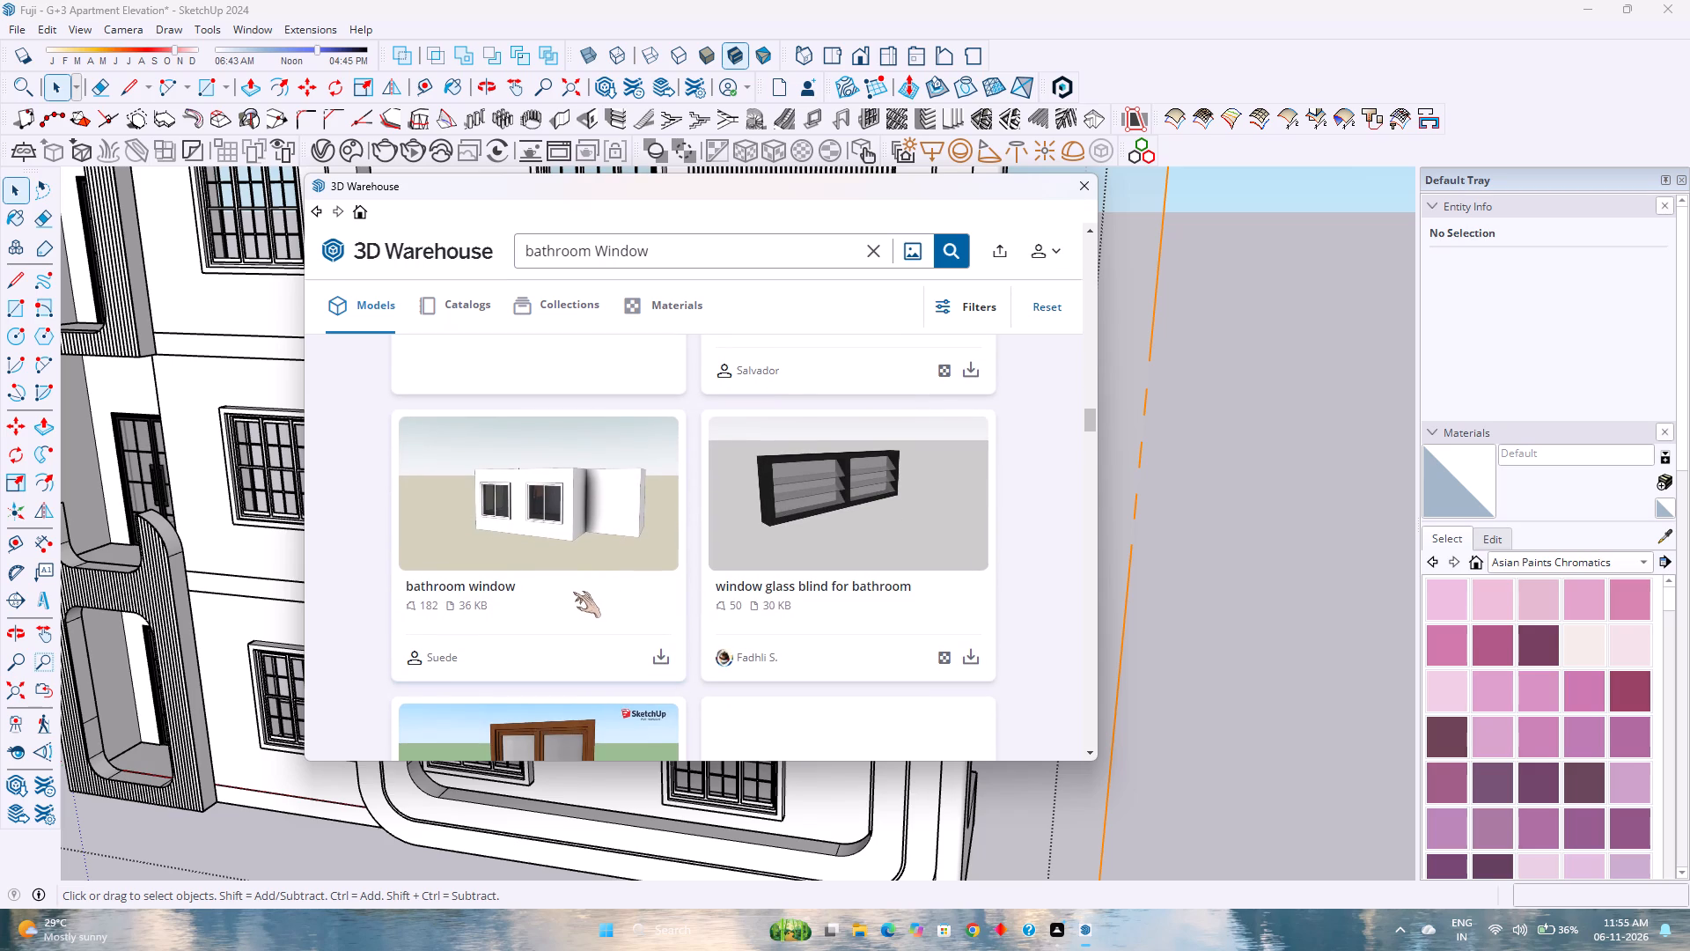
pyautogui.scroll(-5, 573, 587)
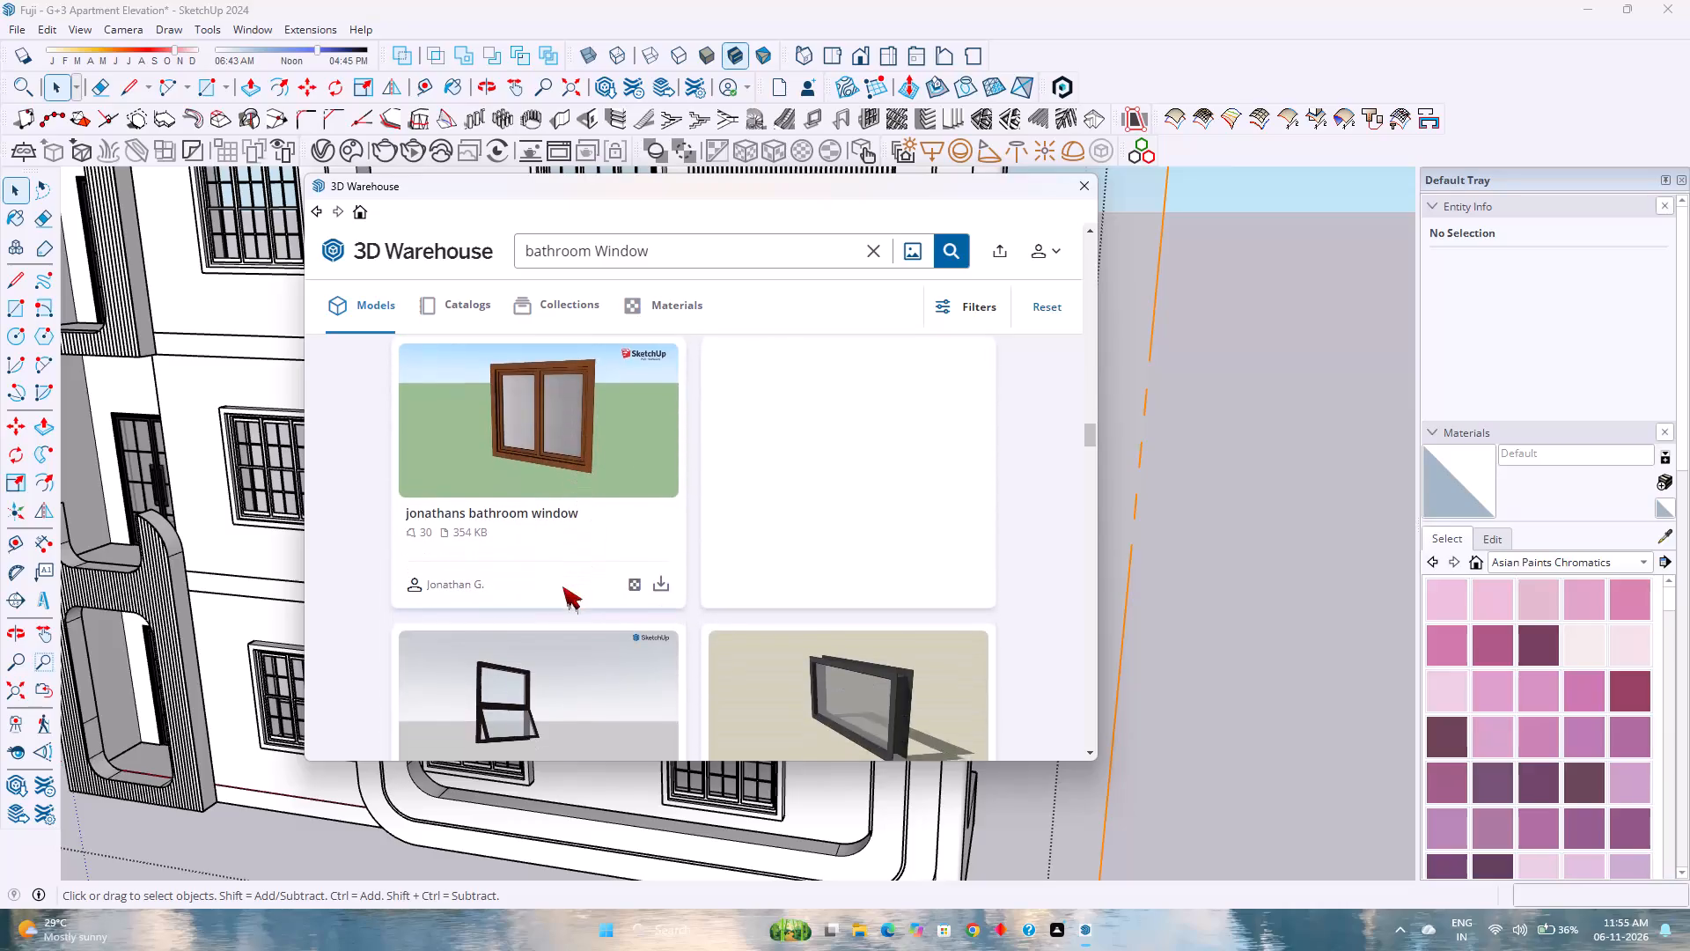
pyautogui.scroll(-6, 563, 585)
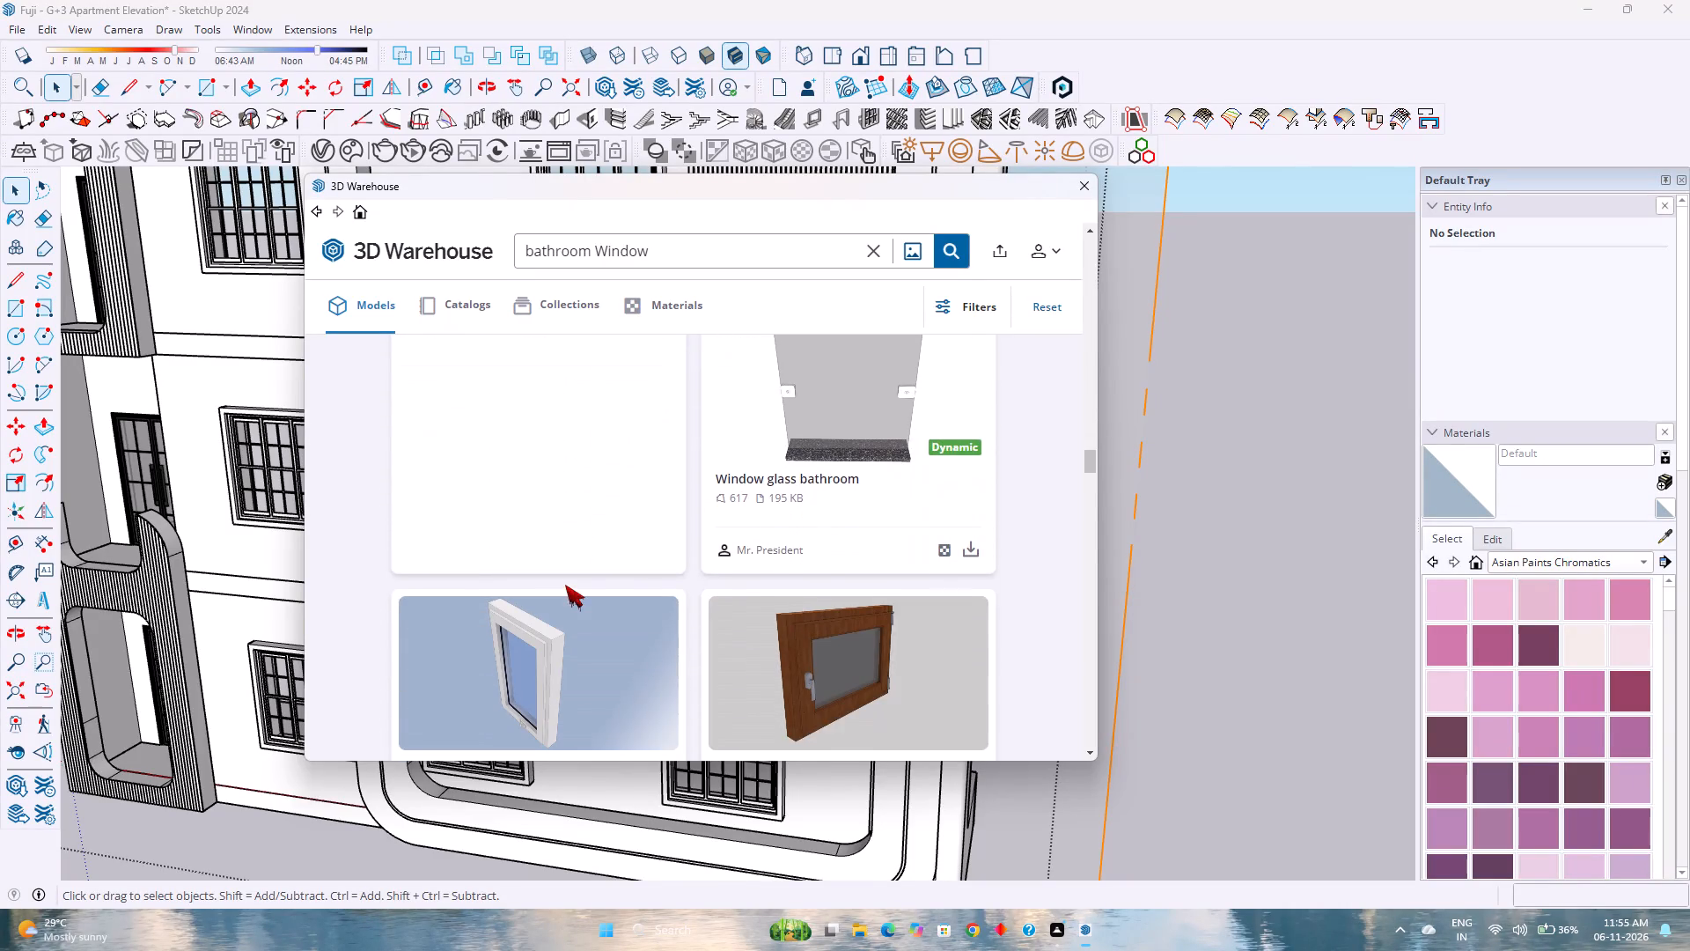
pyautogui.scroll(-3, 565, 583)
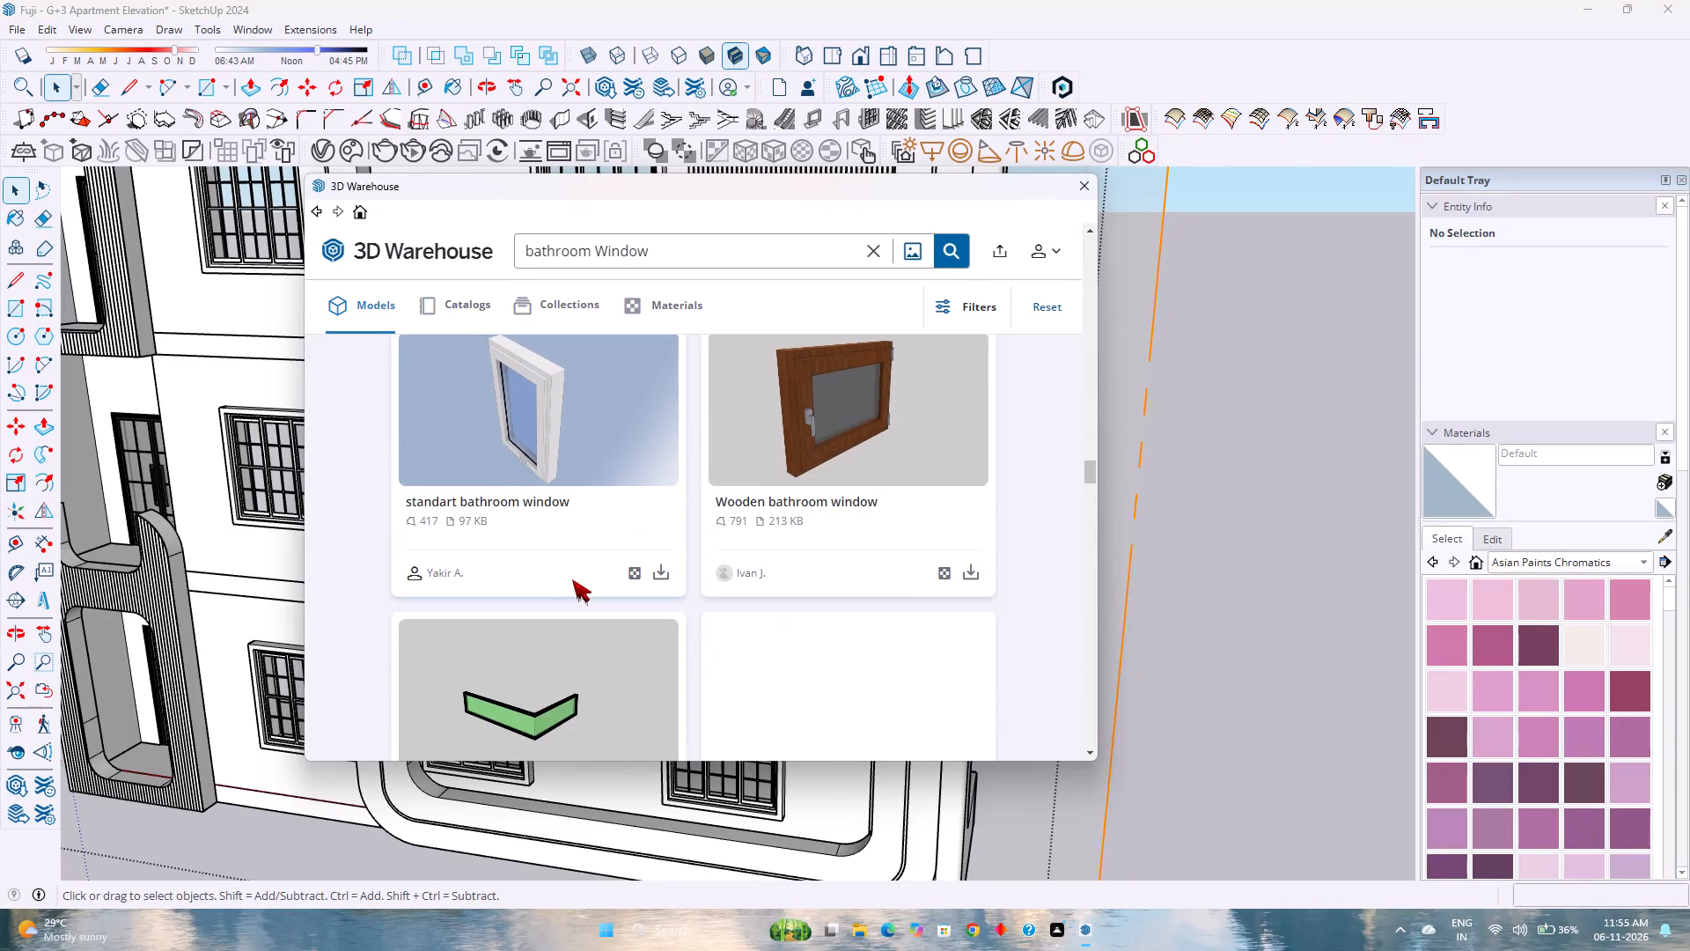
pyautogui.scroll(-2, 537, 571)
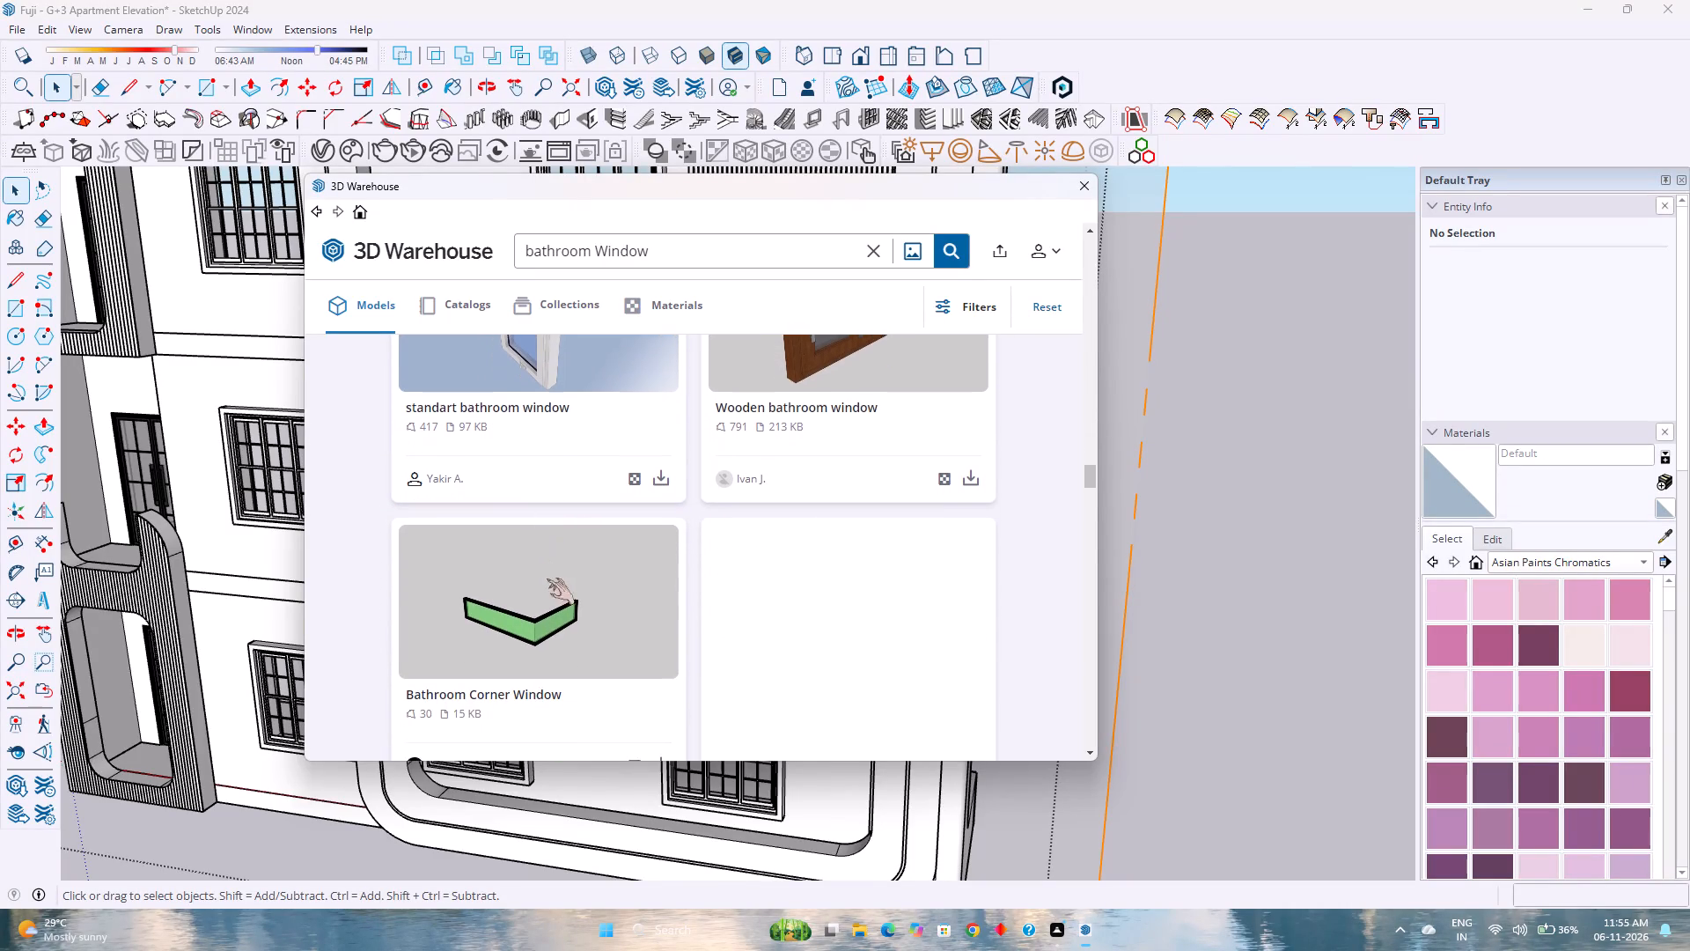
pyautogui.scroll(-9, 547, 579)
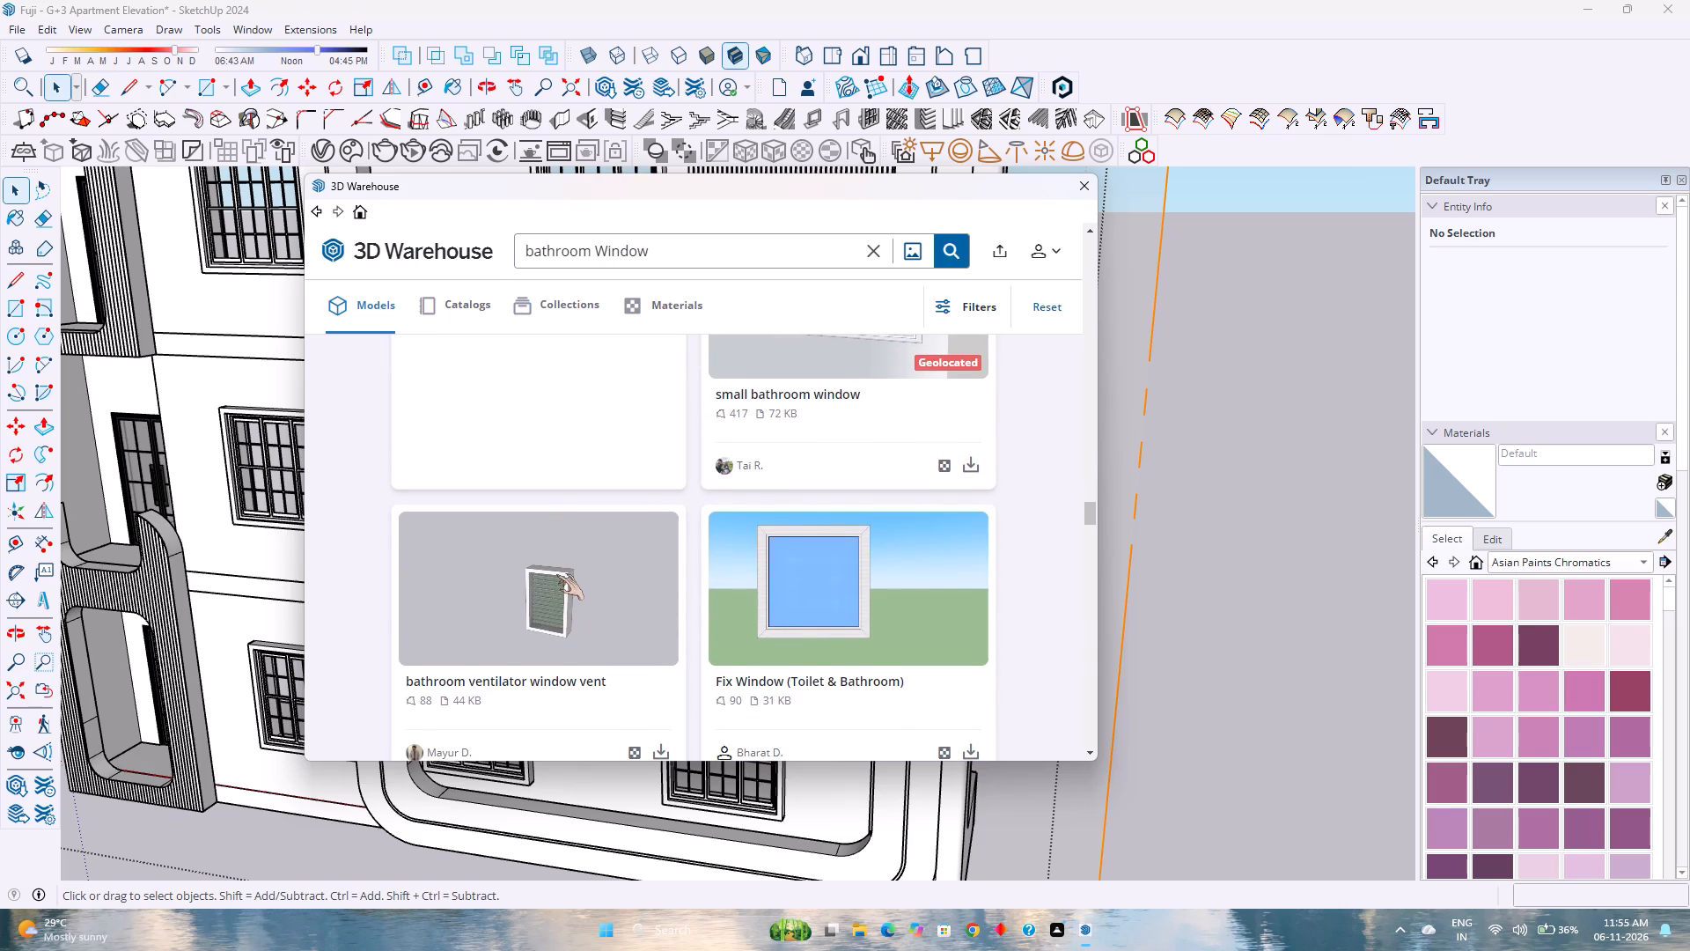
pyautogui.scroll(-3, 555, 574)
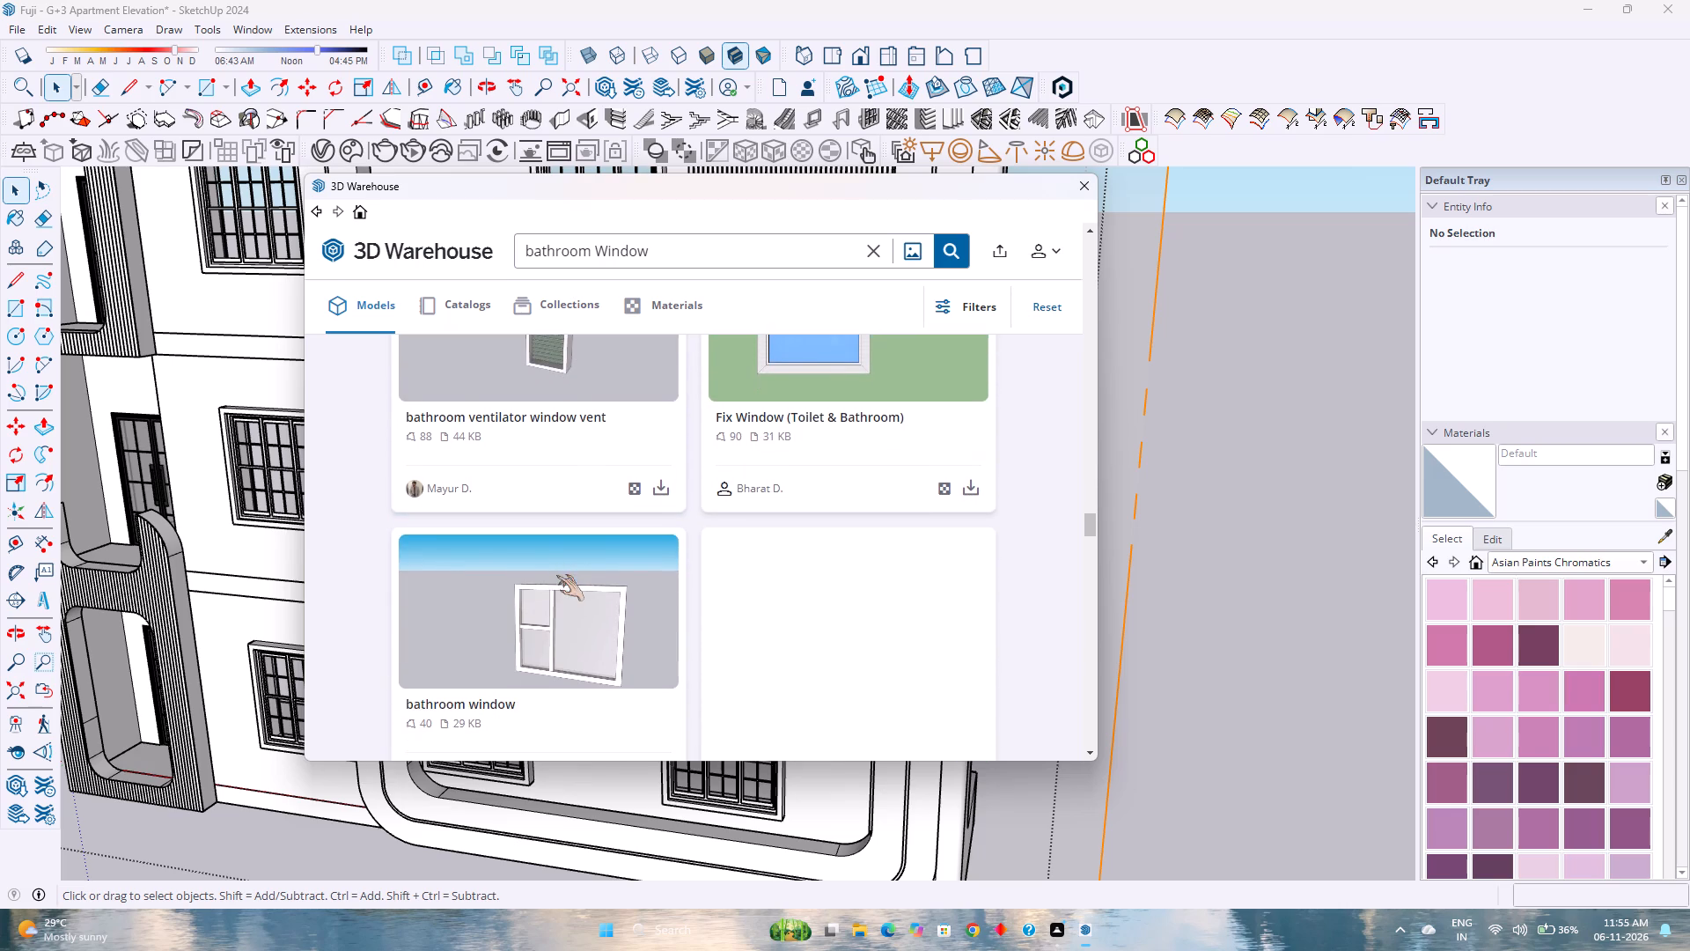
pyautogui.scroll(-3, 556, 575)
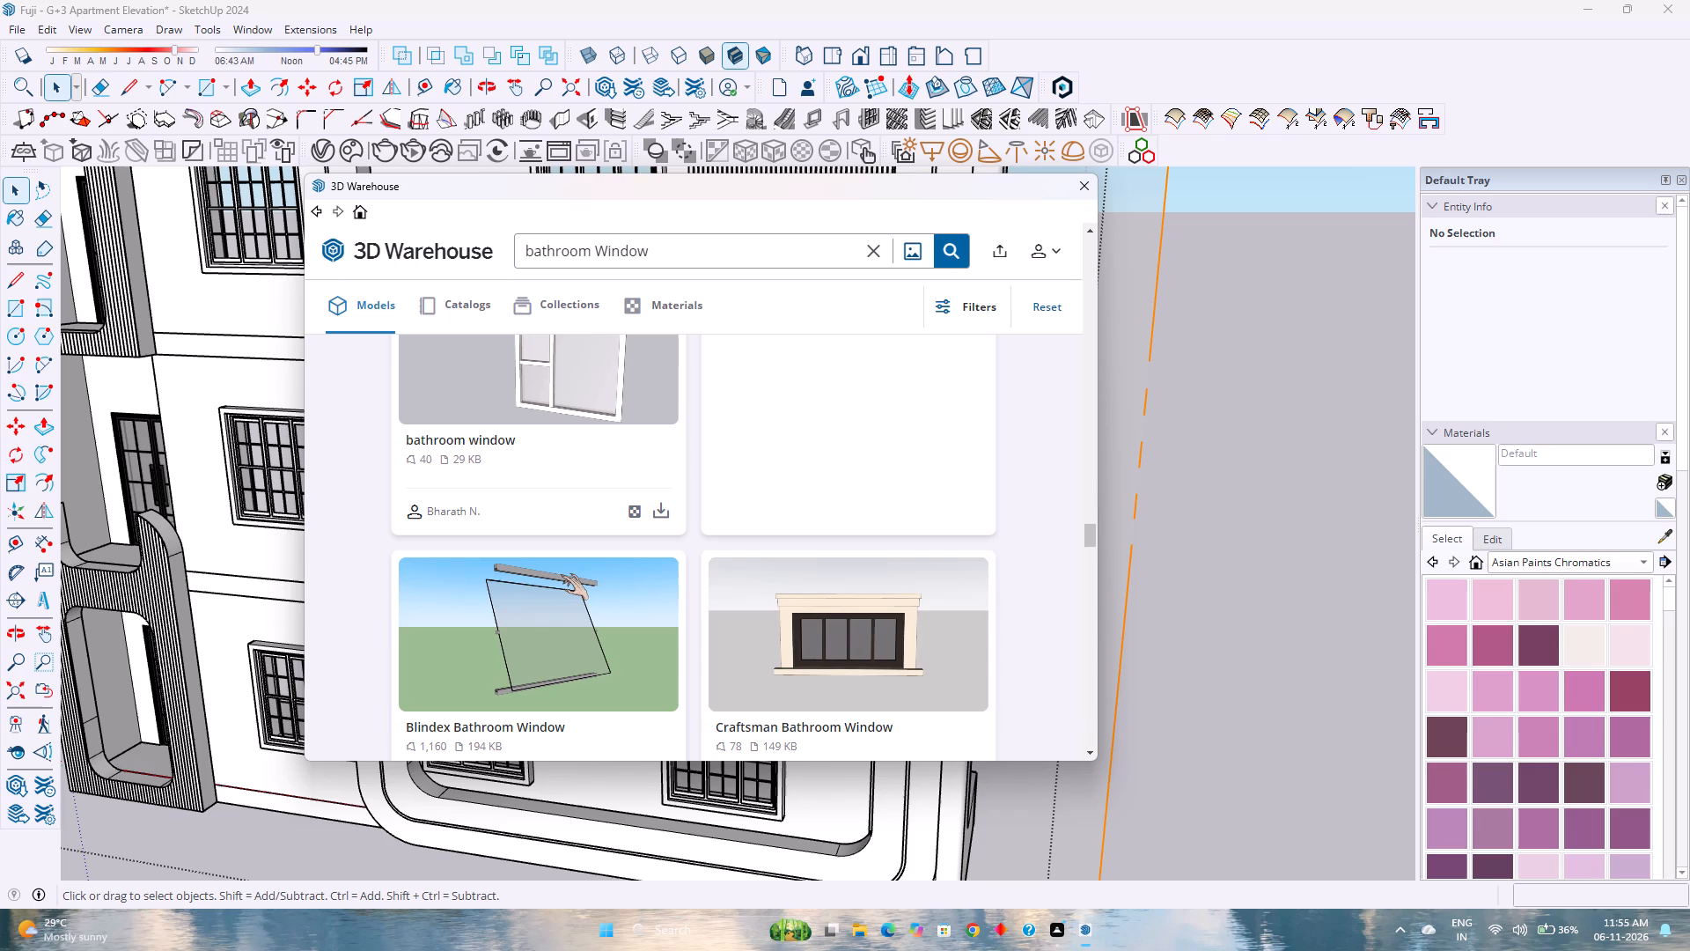
pyautogui.scroll(-1, 555, 576)
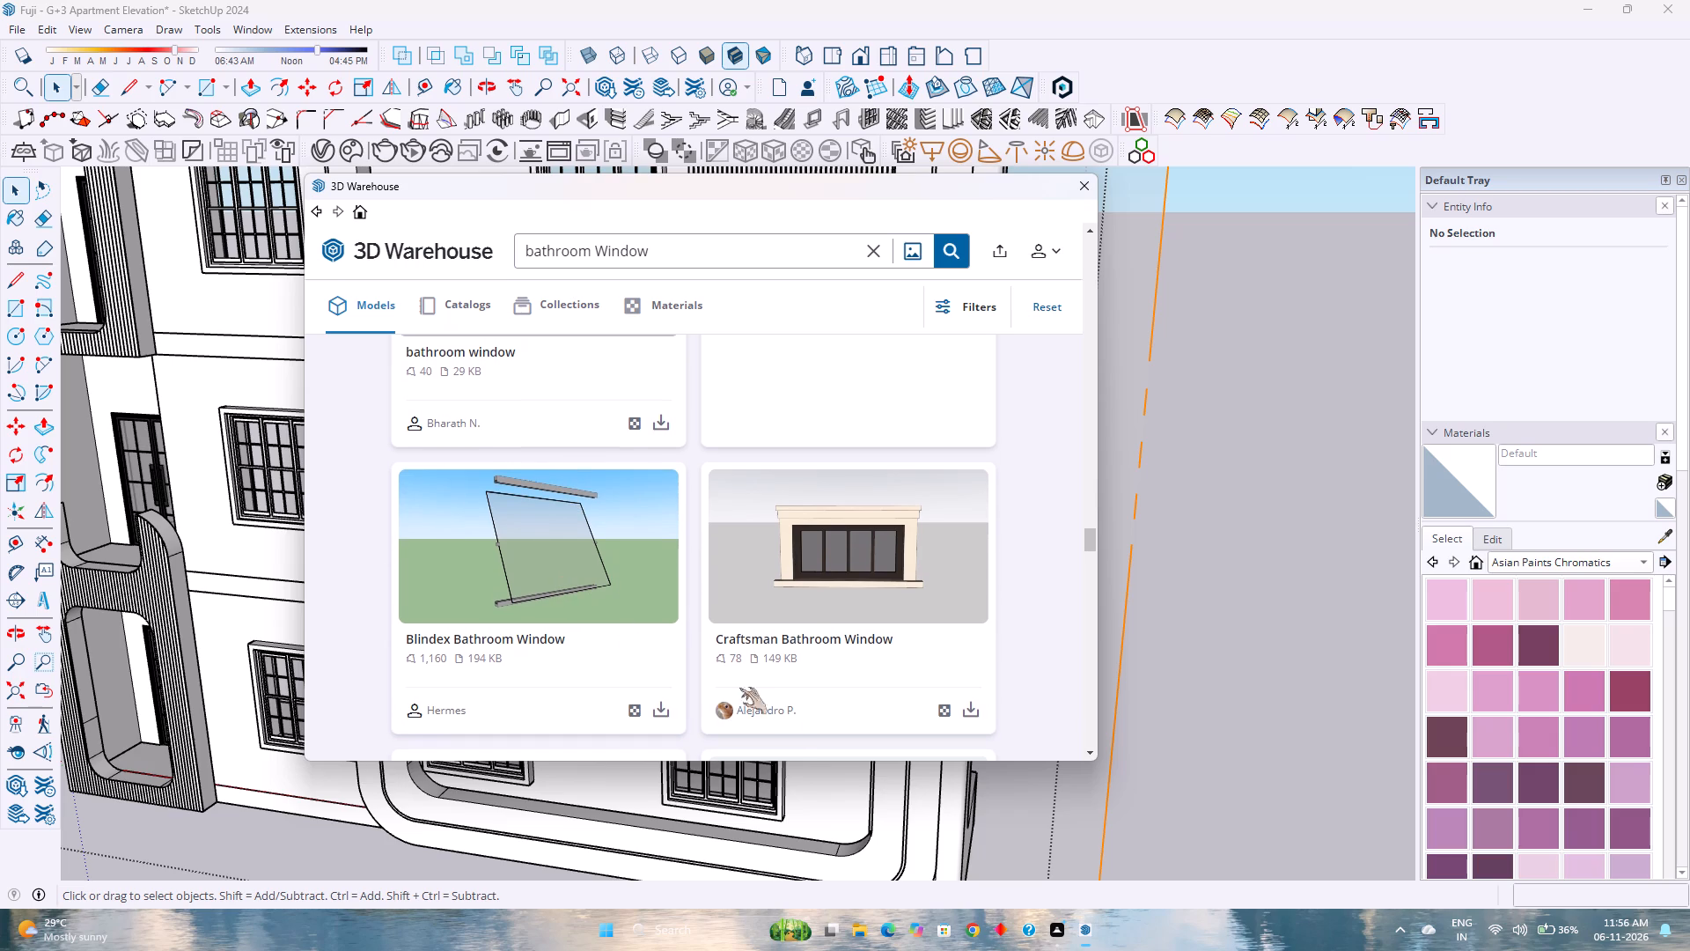
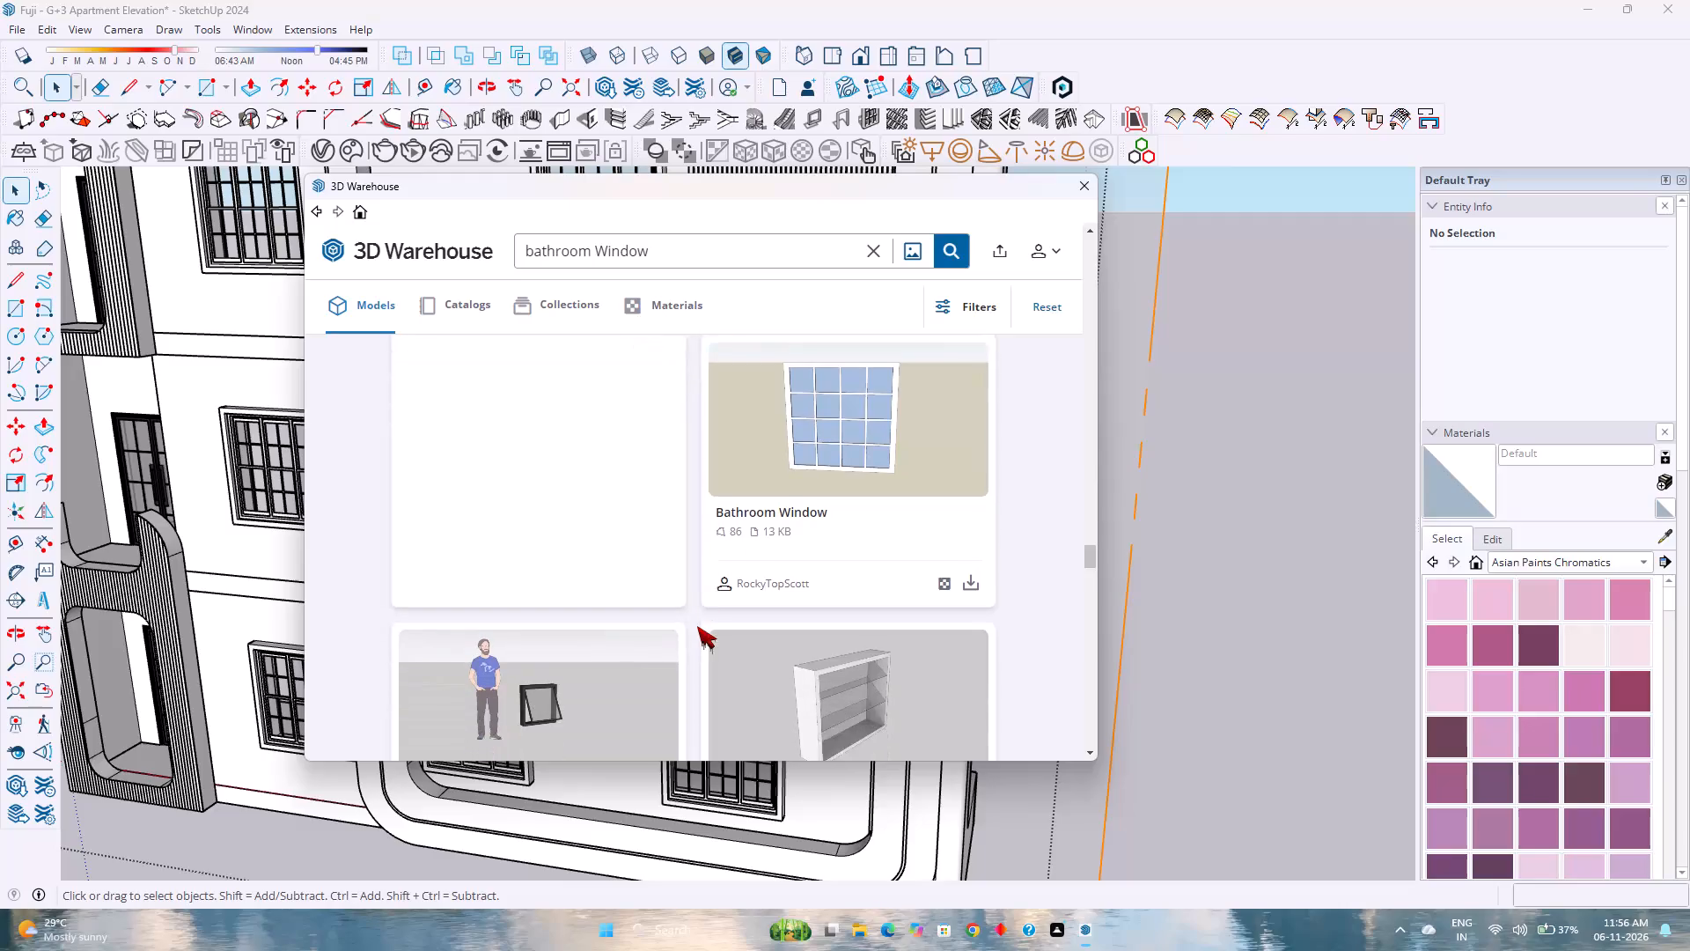
# Browse the 3D Warehouse results for "bathroom Window" to look for a window model suited to the apartment elevation.
pyautogui.scroll(-2, 697, 630)
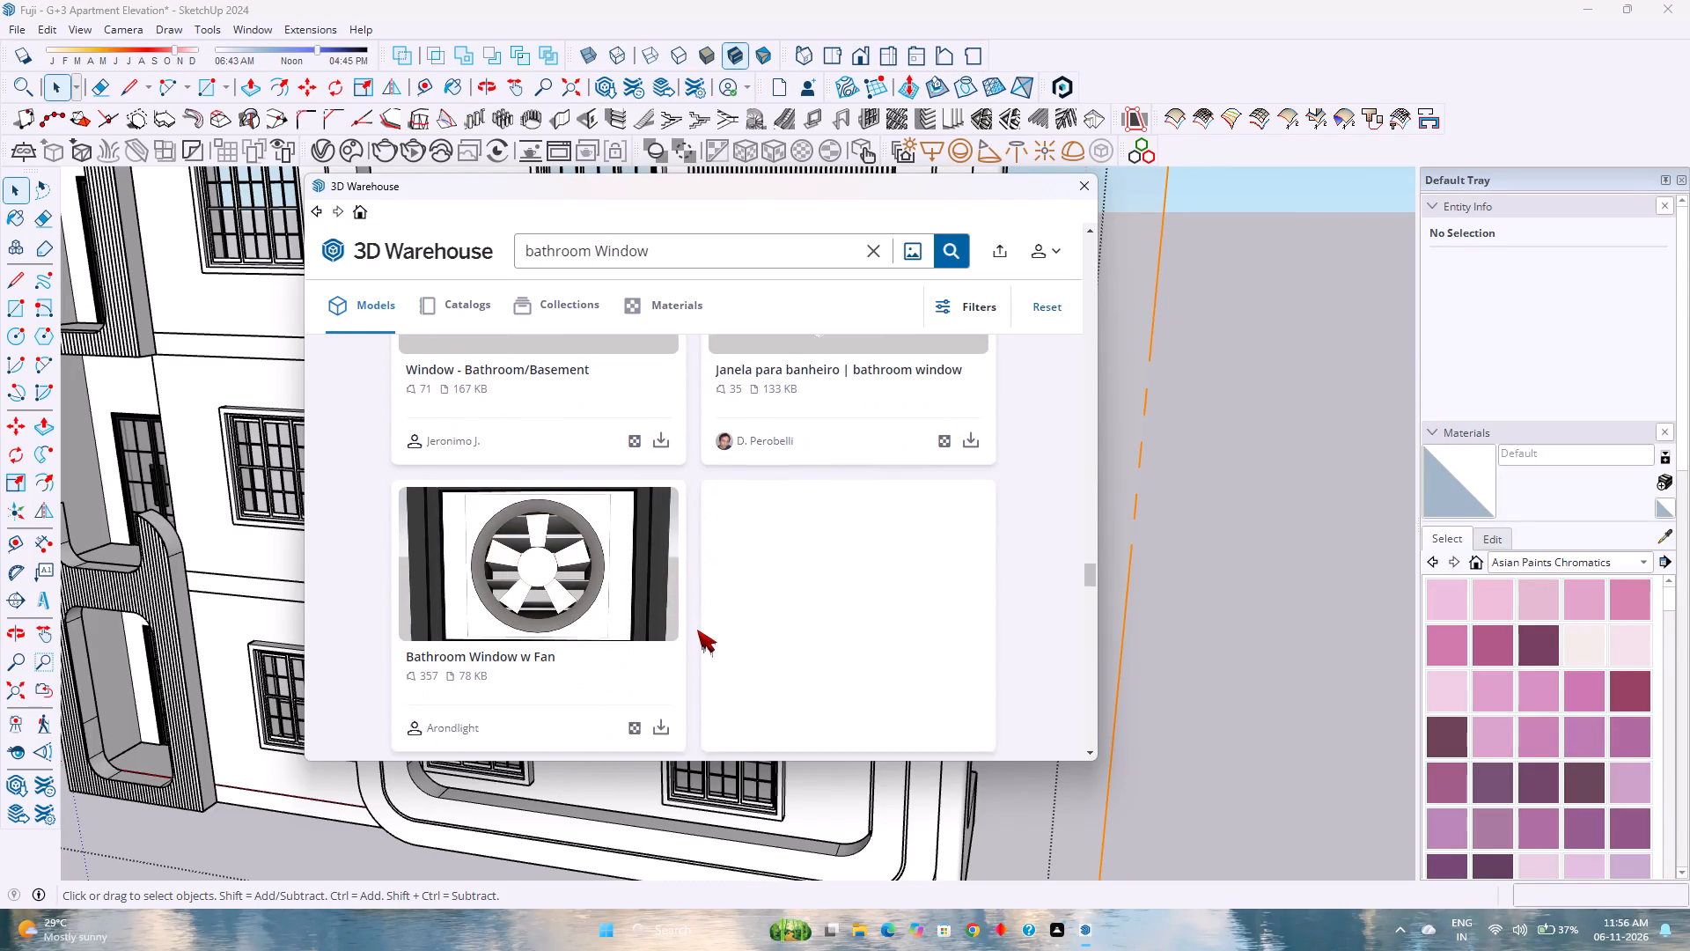
pyautogui.scroll(-10, 697, 630)
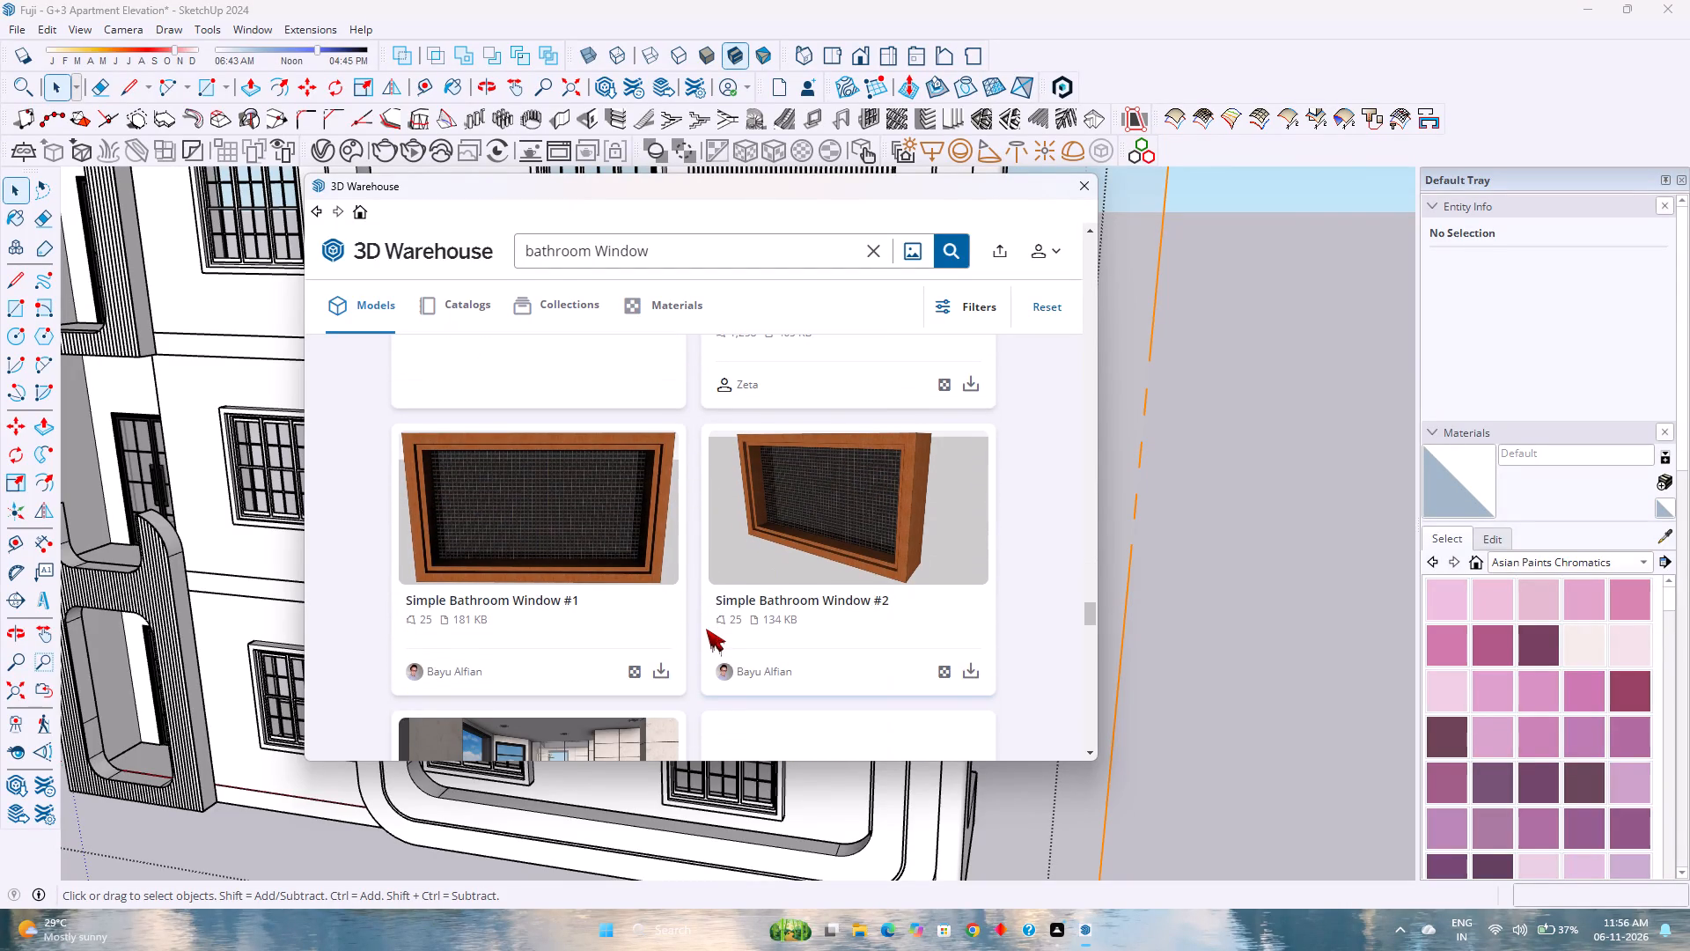
pyautogui.scroll(-6, 706, 629)
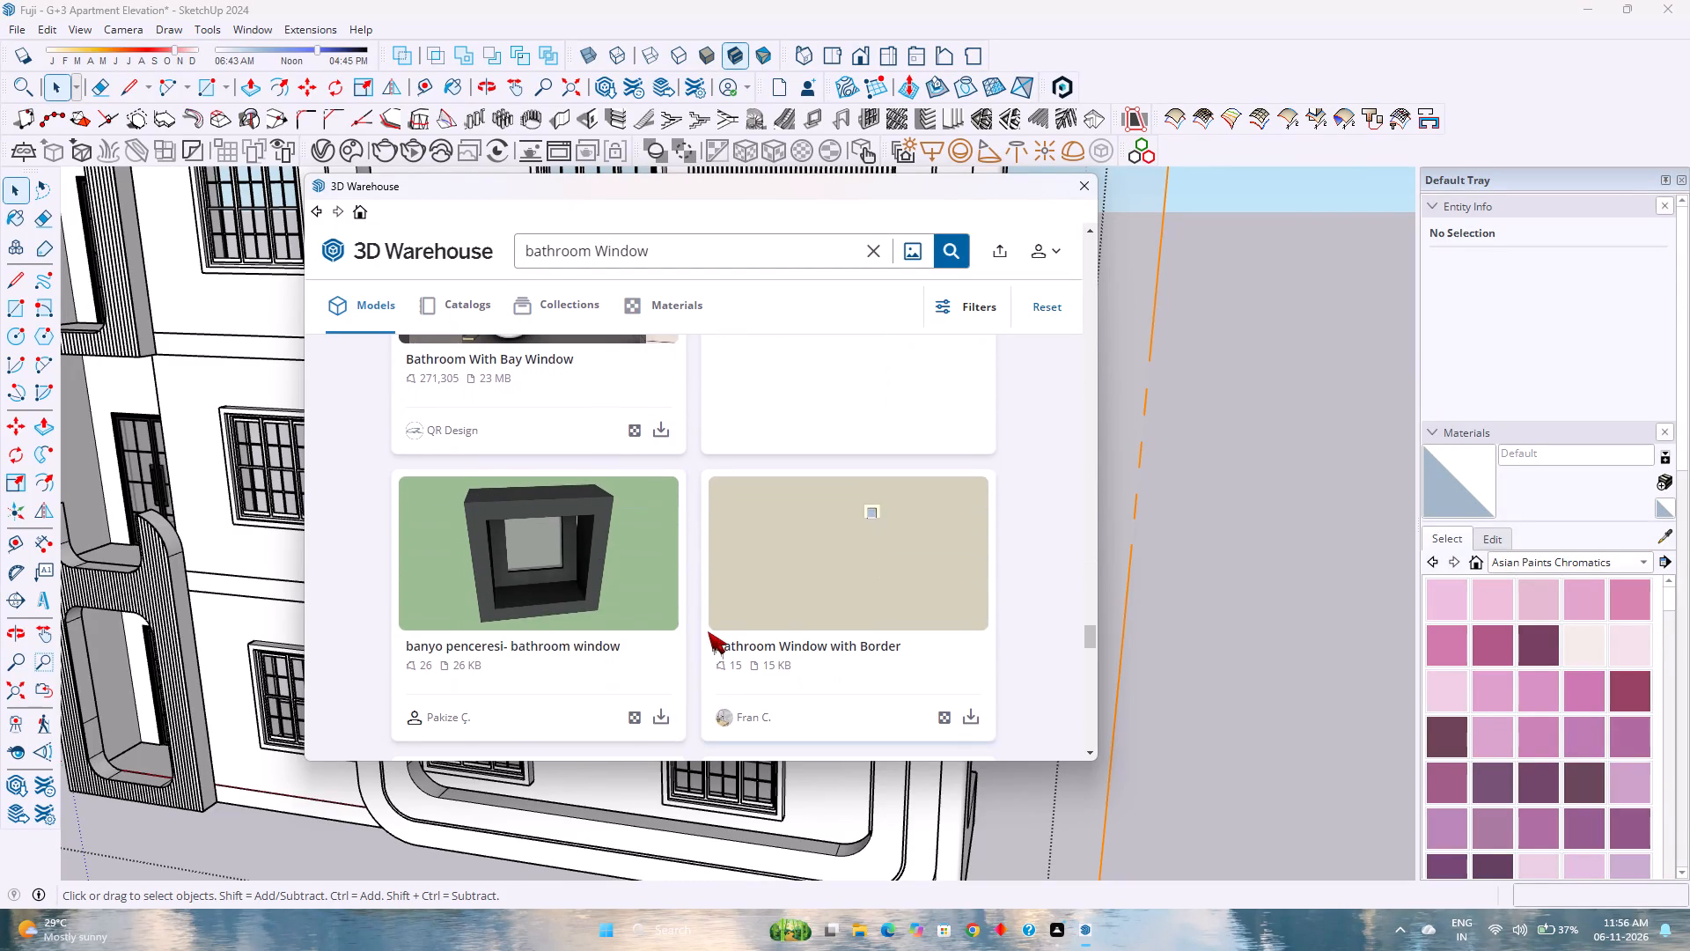
pyautogui.scroll(-8, 708, 631)
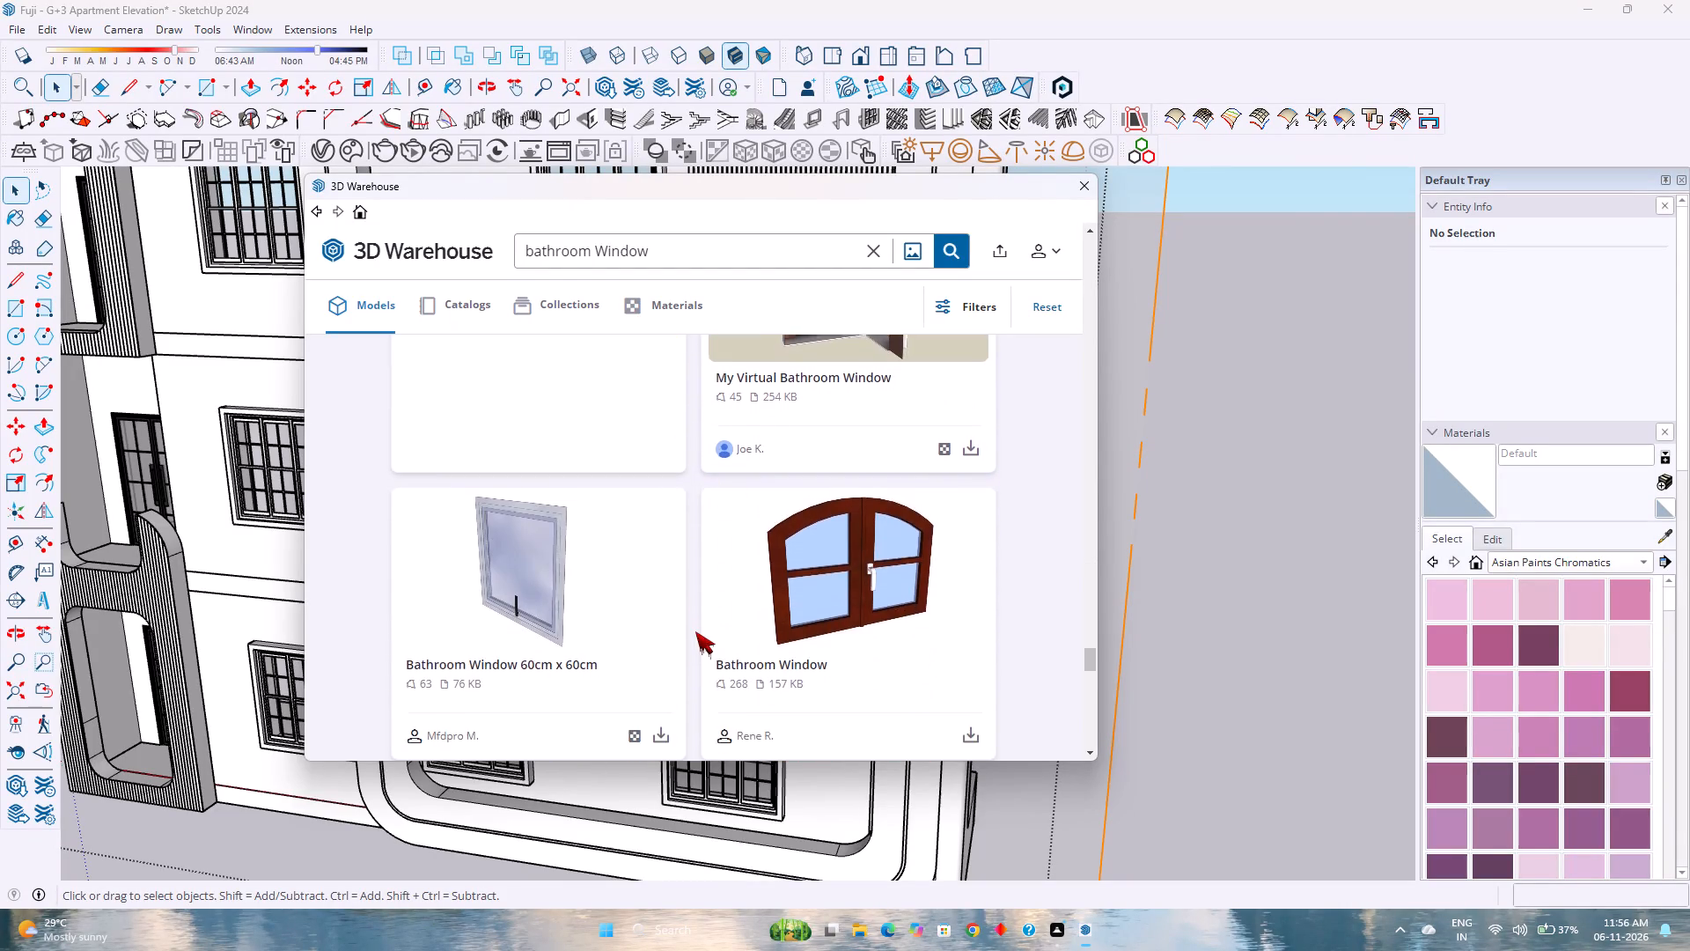
pyautogui.scroll(-3, 695, 631)
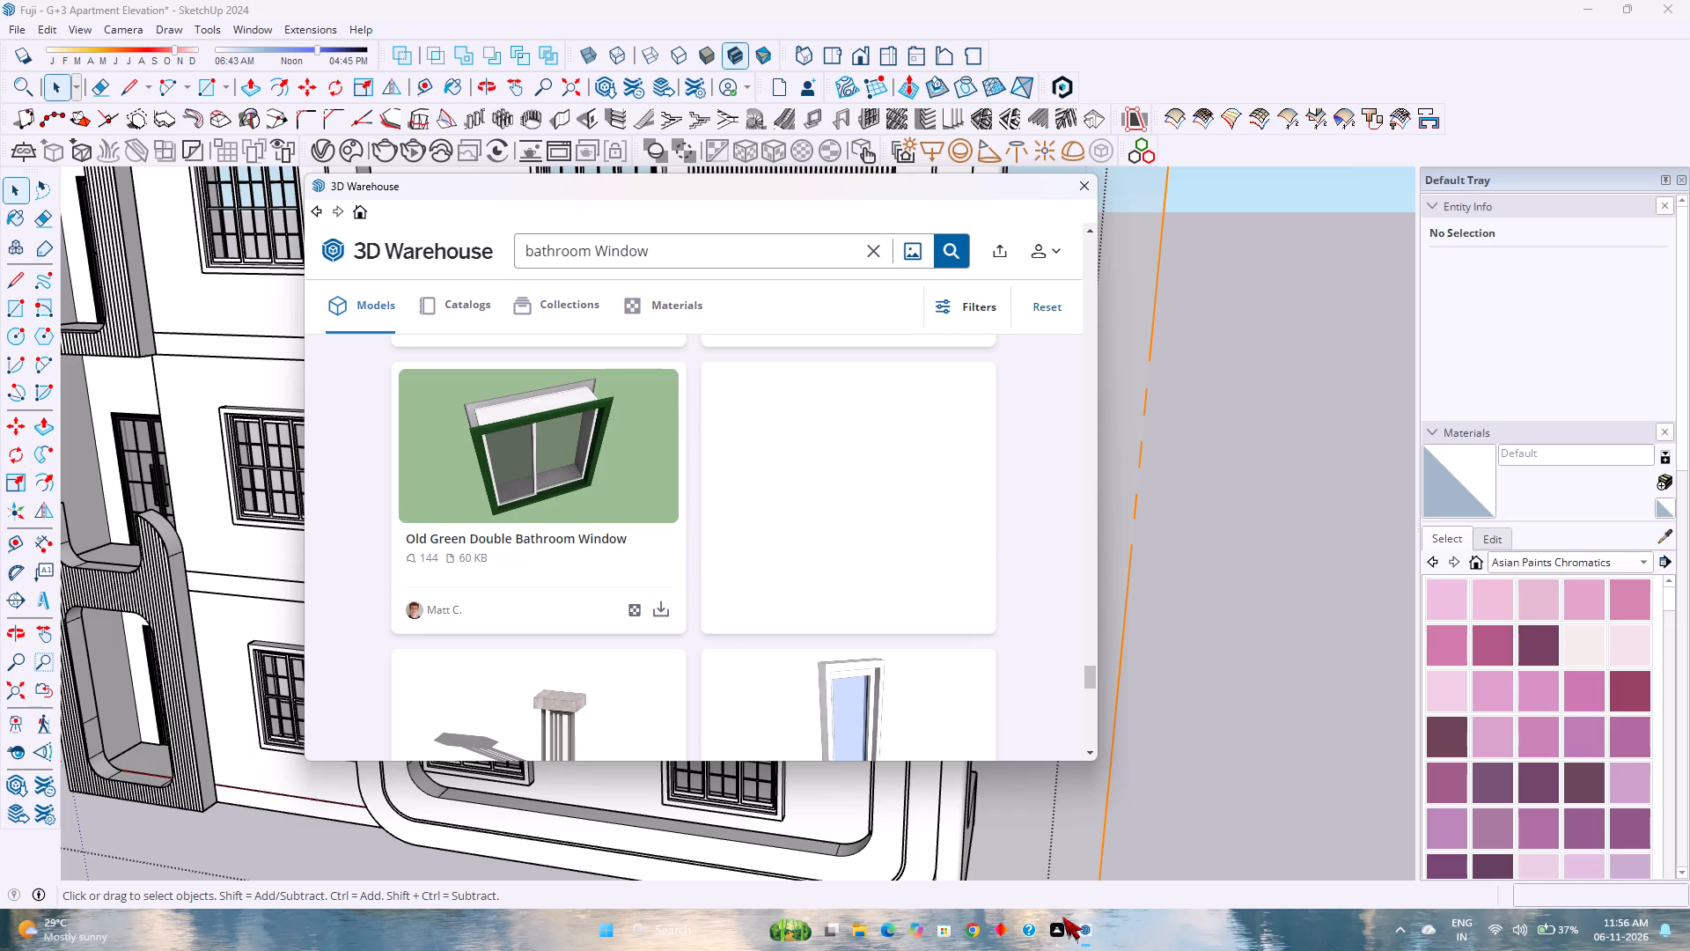
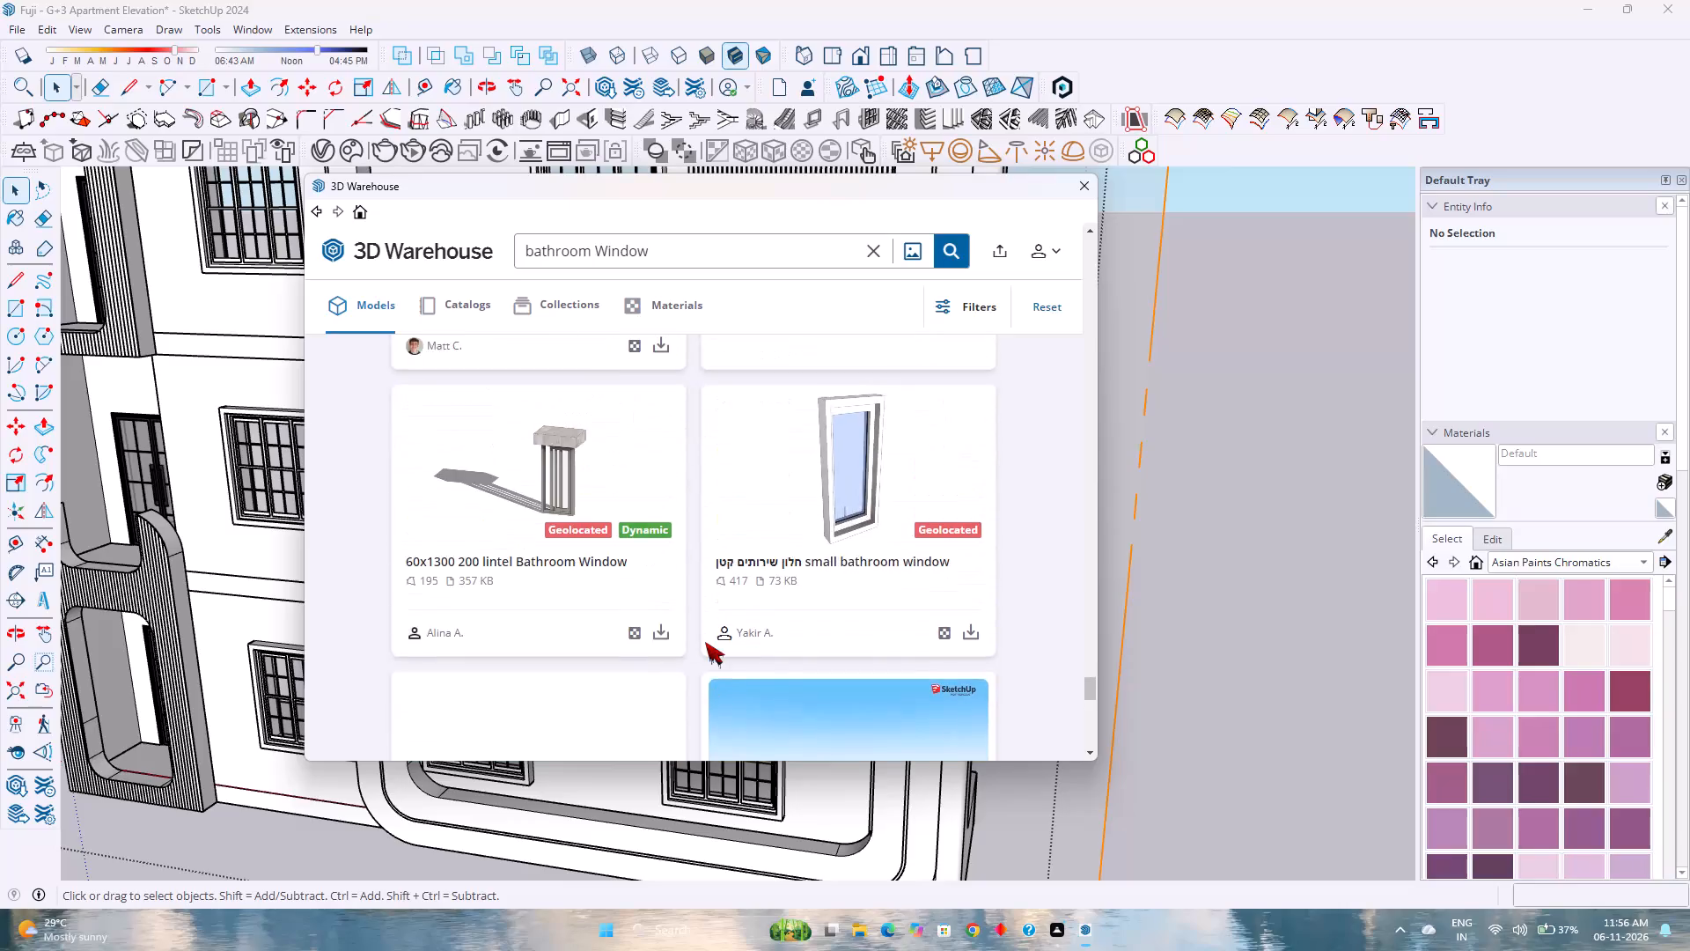
# Look further through the 3D Warehouse results for "bathroom Window" to find a window model suited to the apartment elevation.
pyautogui.scroll(3, 705, 642)
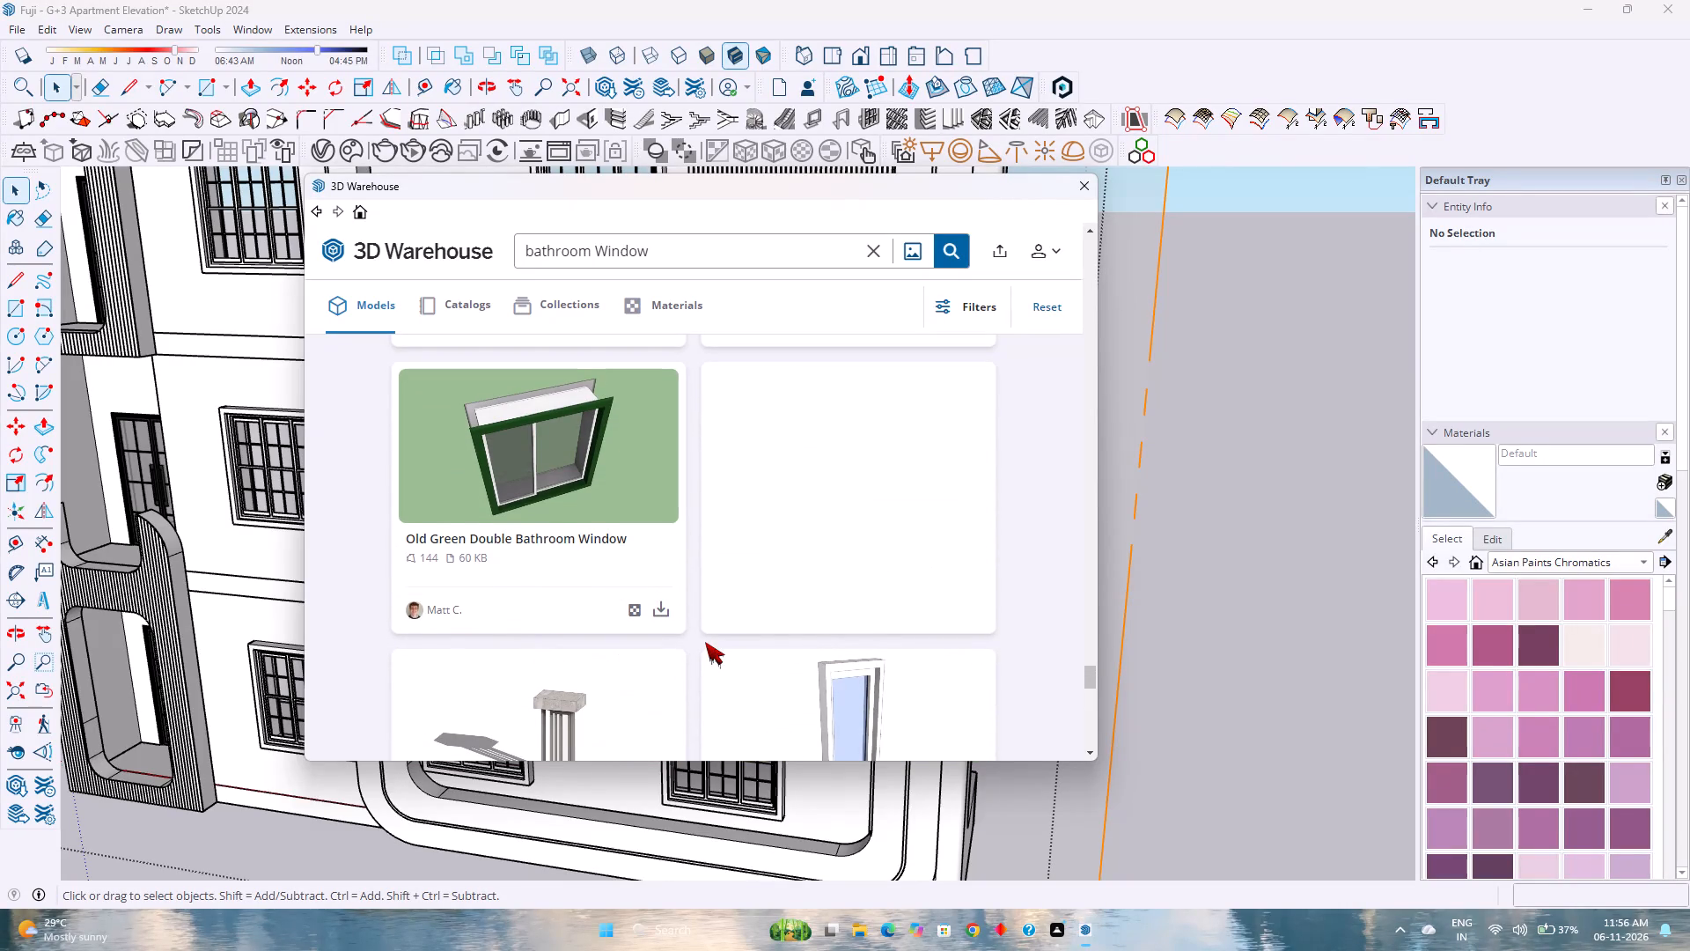
pyautogui.scroll(-8, 693, 650)
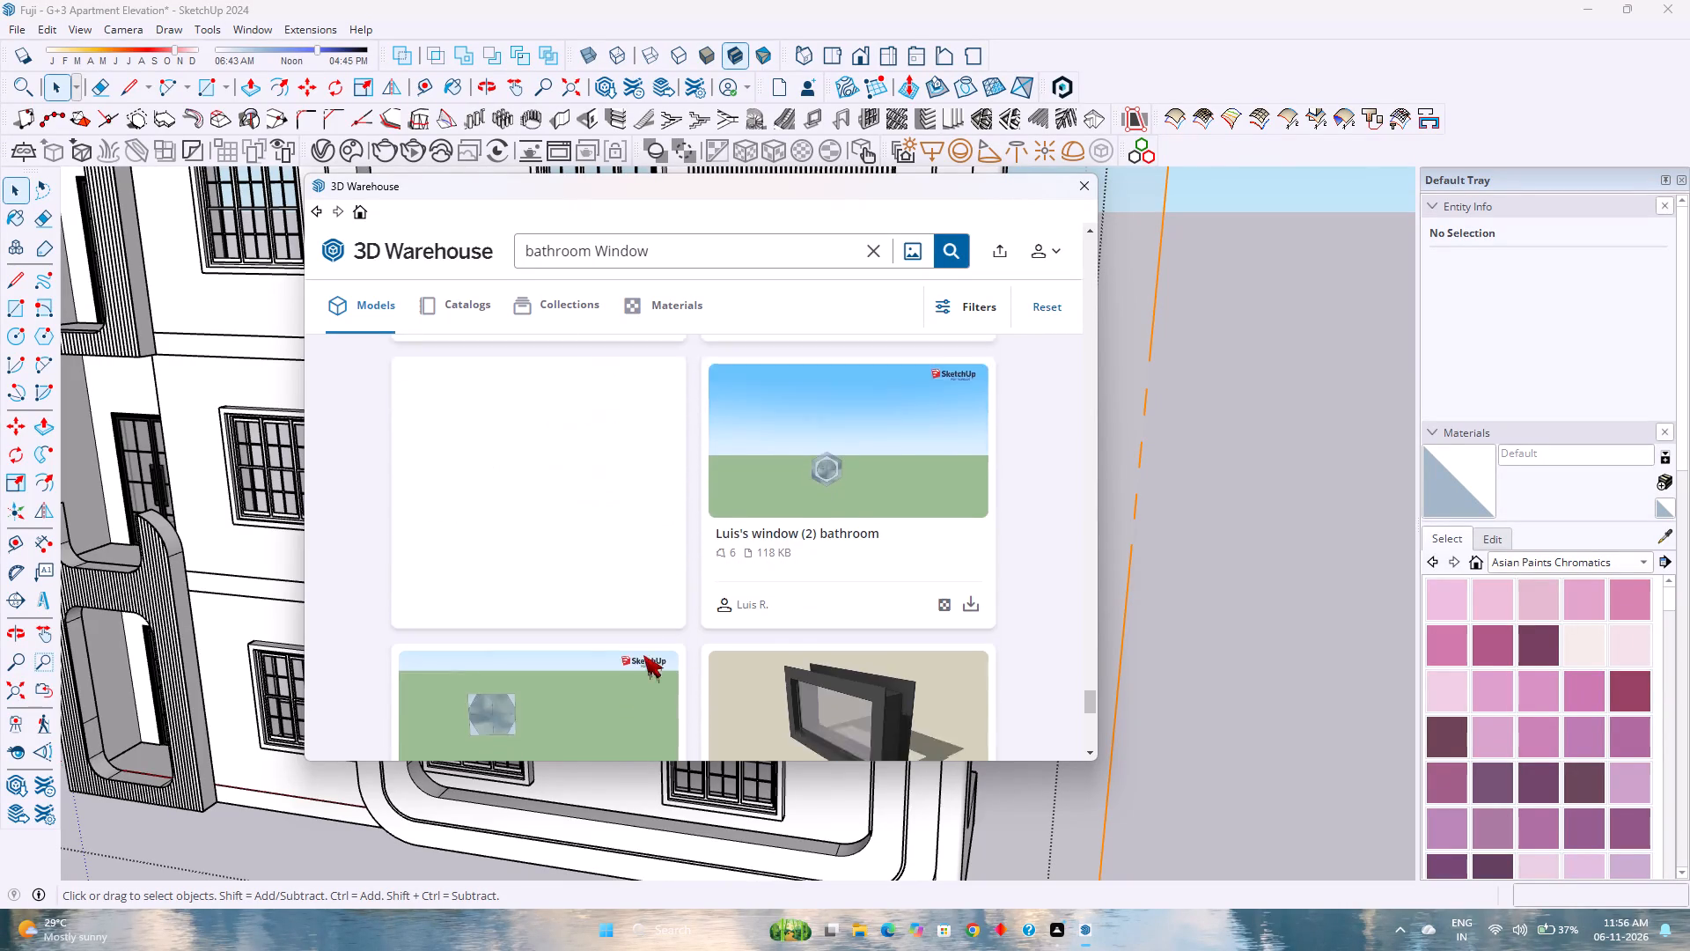
pyautogui.scroll(-9, 643, 653)
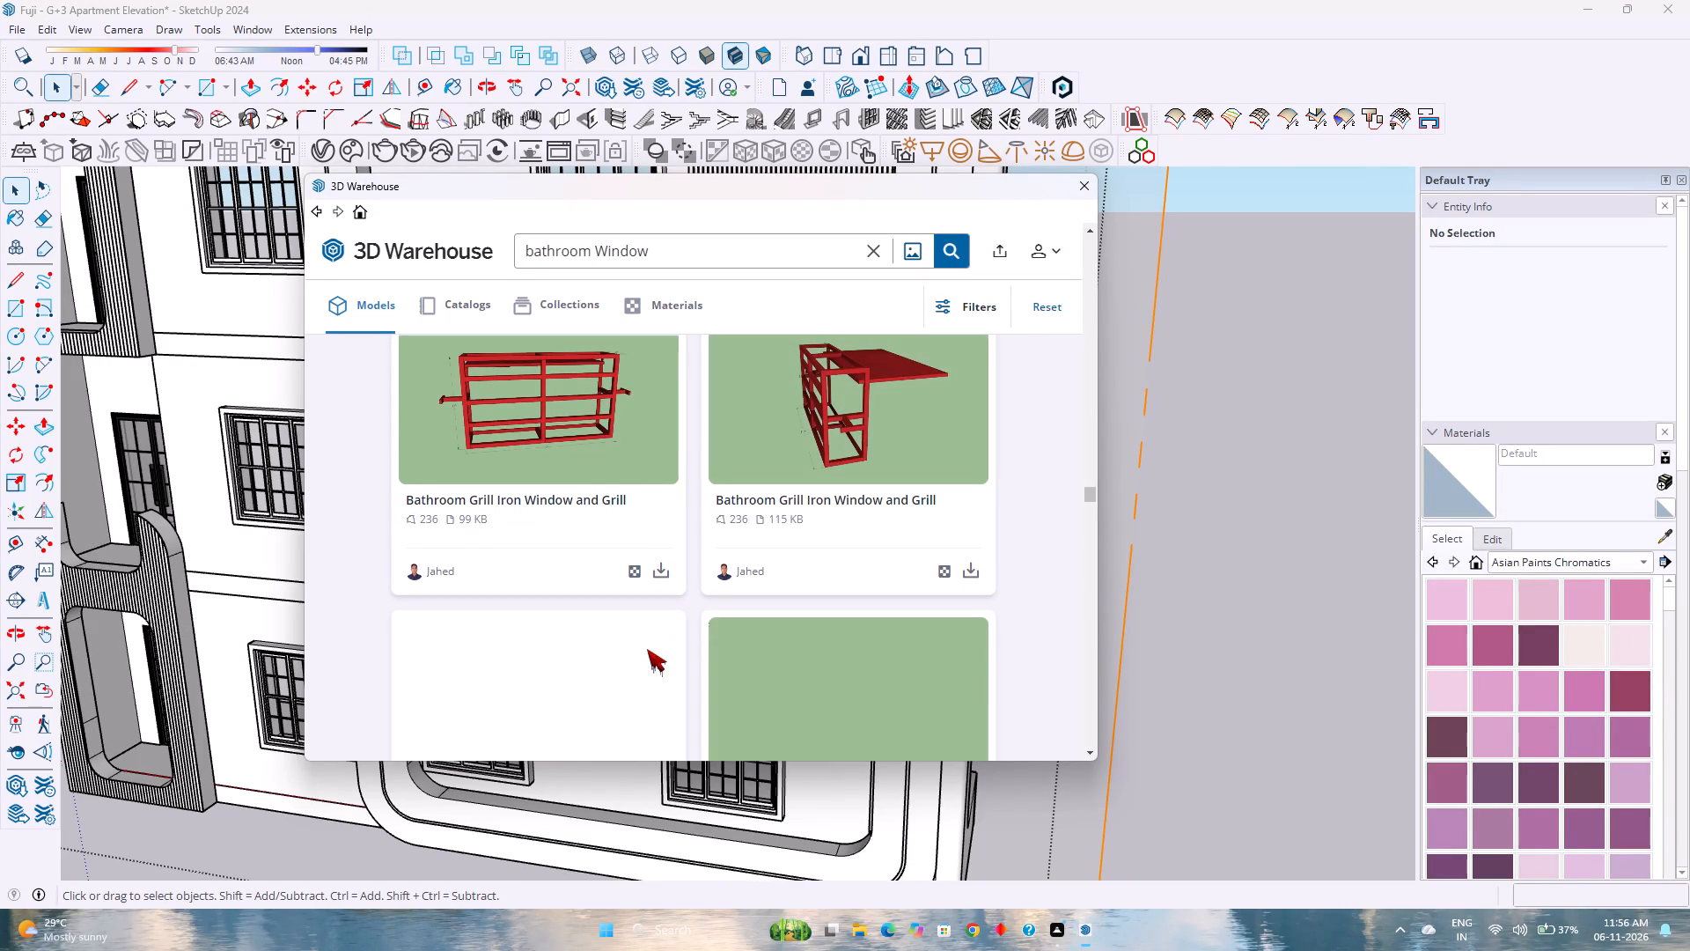
pyautogui.scroll(-1, 662, 638)
pyautogui.scroll(2, 662, 638)
pyautogui.scroll(-2, 662, 638)
pyautogui.scroll(3, 662, 638)
pyautogui.scroll(-2, 715, 623)
pyautogui.scroll(2, 715, 623)
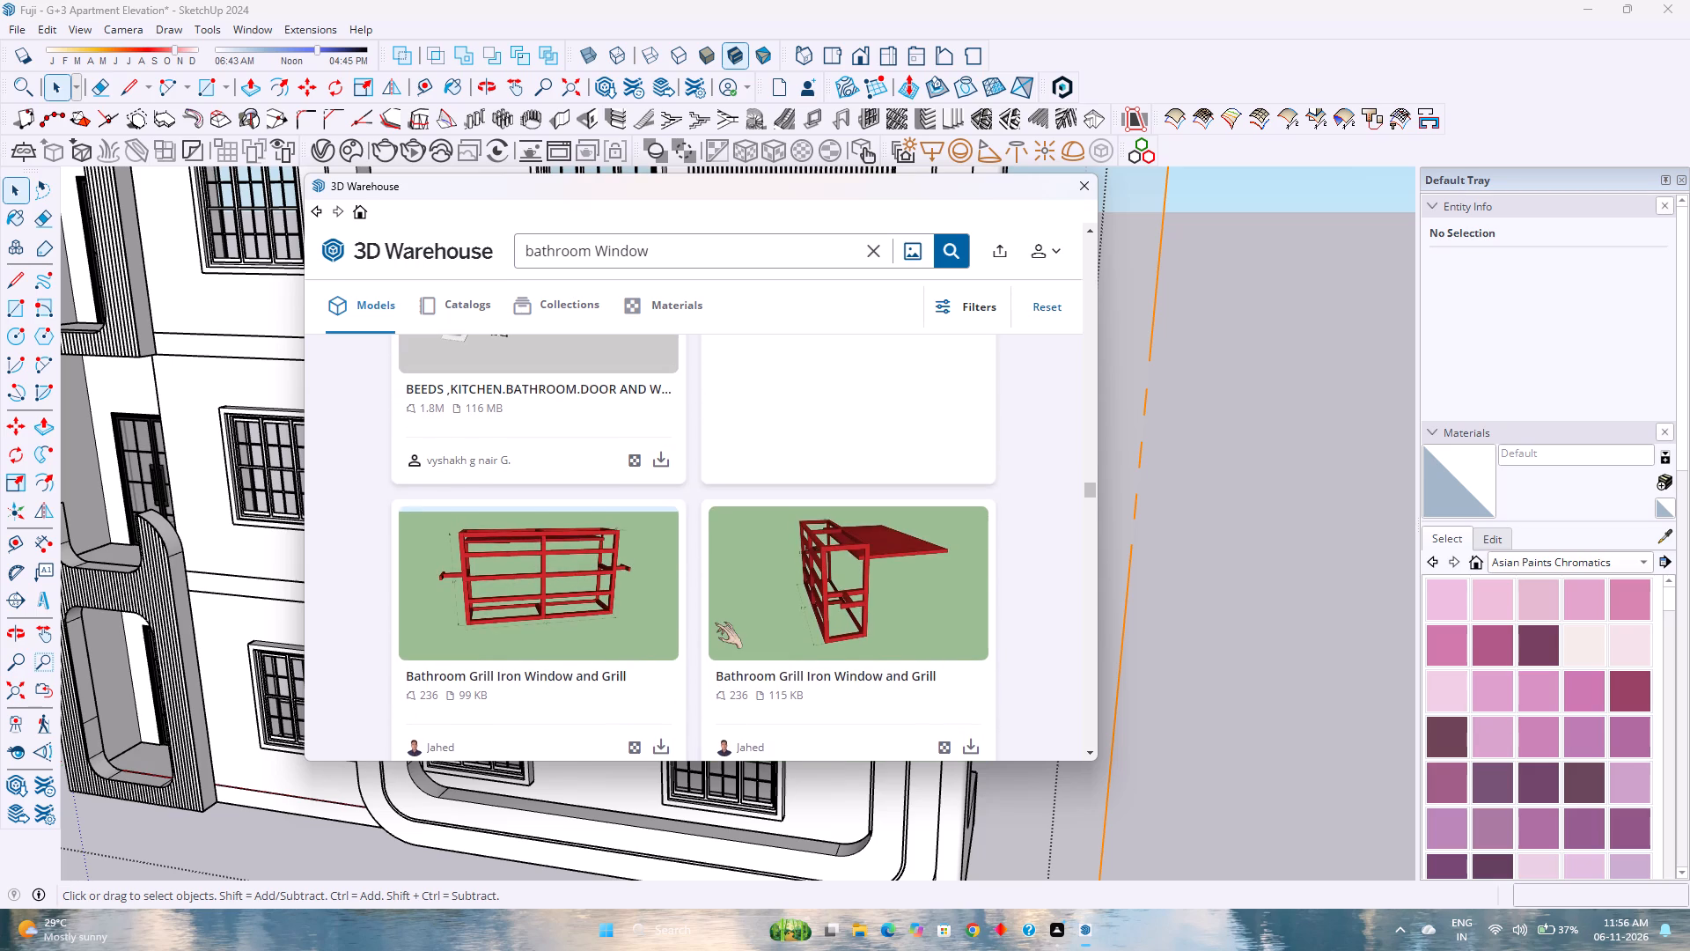
pyautogui.scroll(-2, 715, 623)
pyautogui.scroll(1, 715, 623)
pyautogui.scroll(-2, 715, 623)
pyautogui.scroll(4, 710, 623)
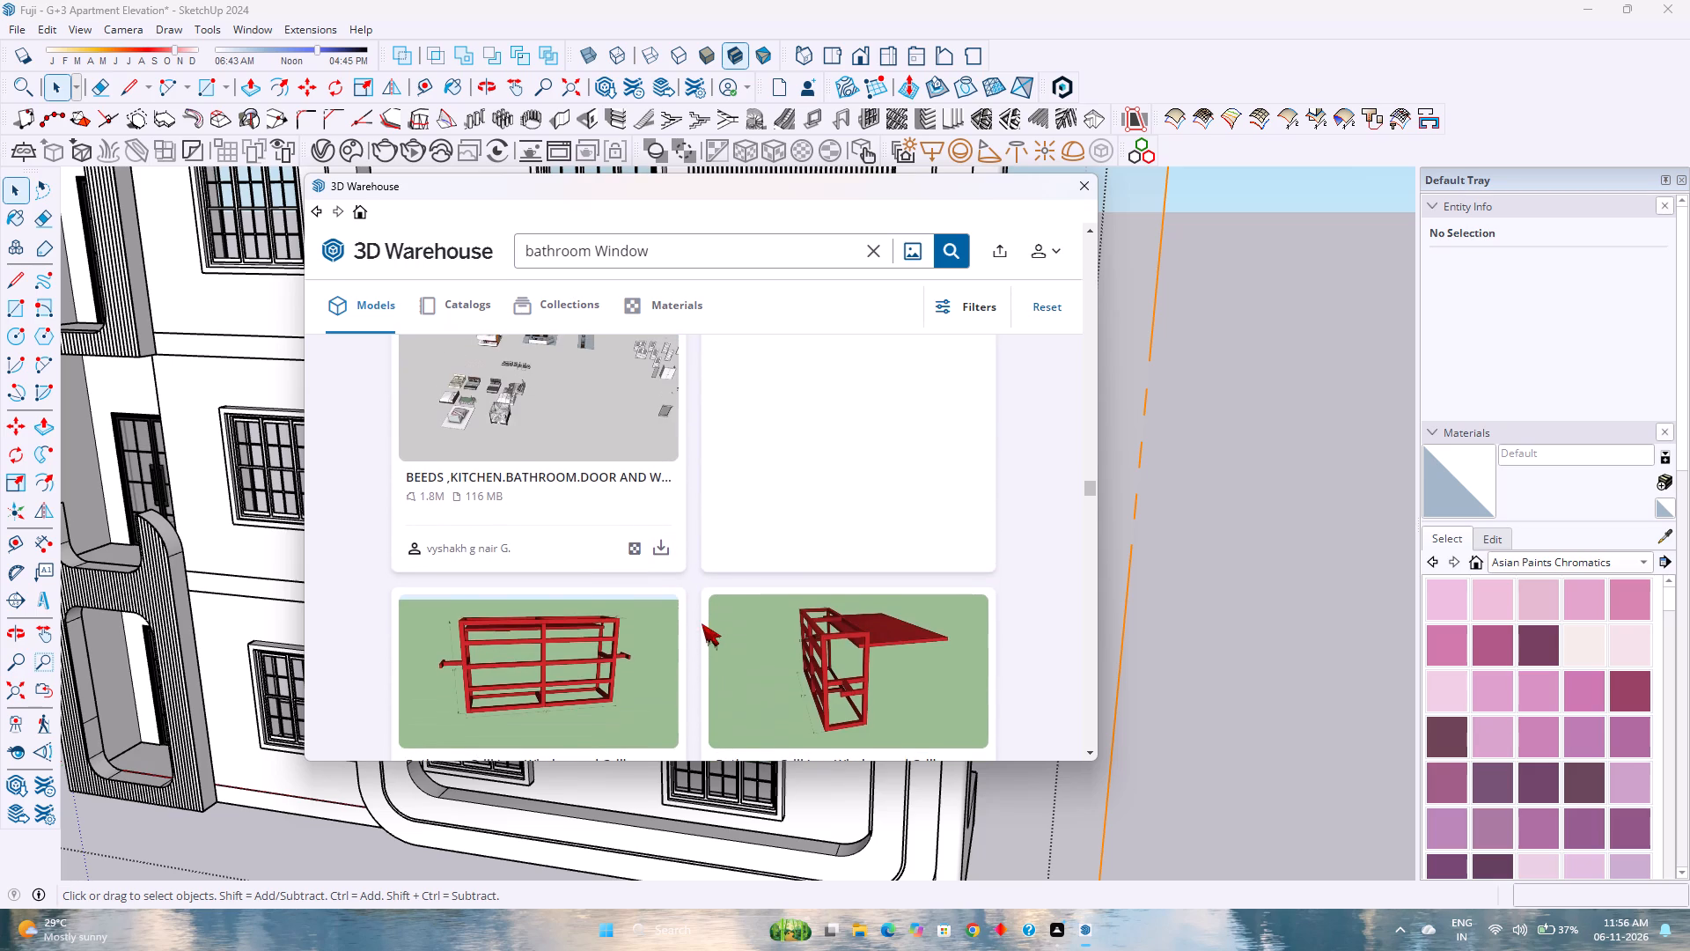
pyautogui.scroll(6, 702, 623)
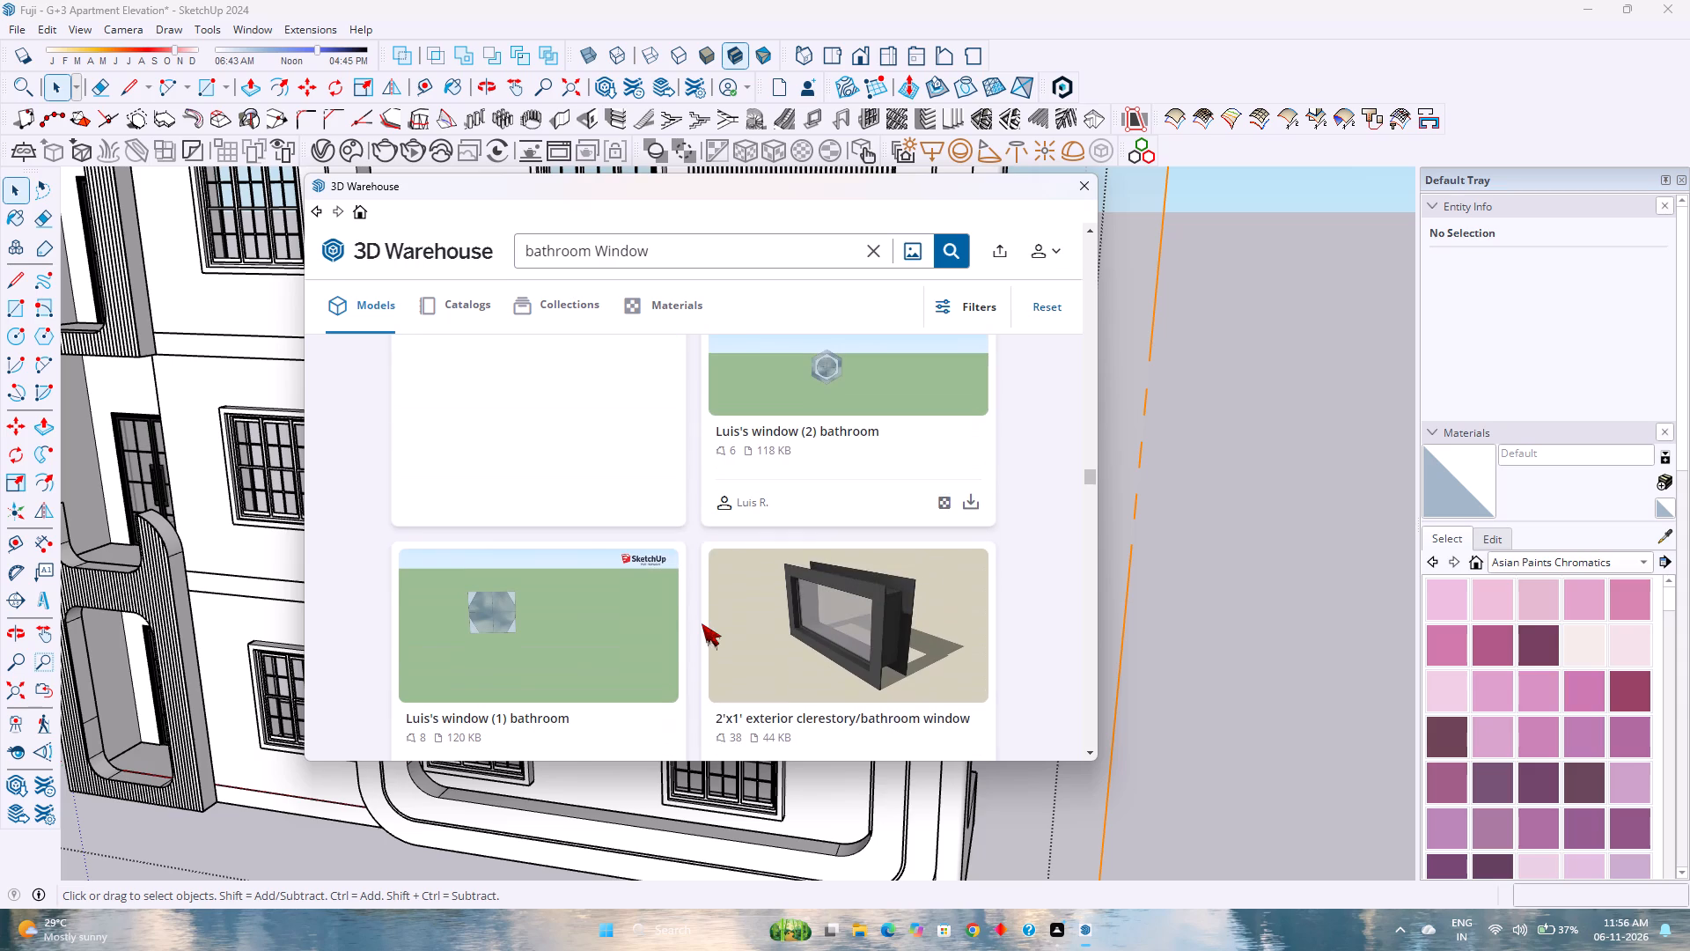
pyautogui.scroll(4, 537, 555)
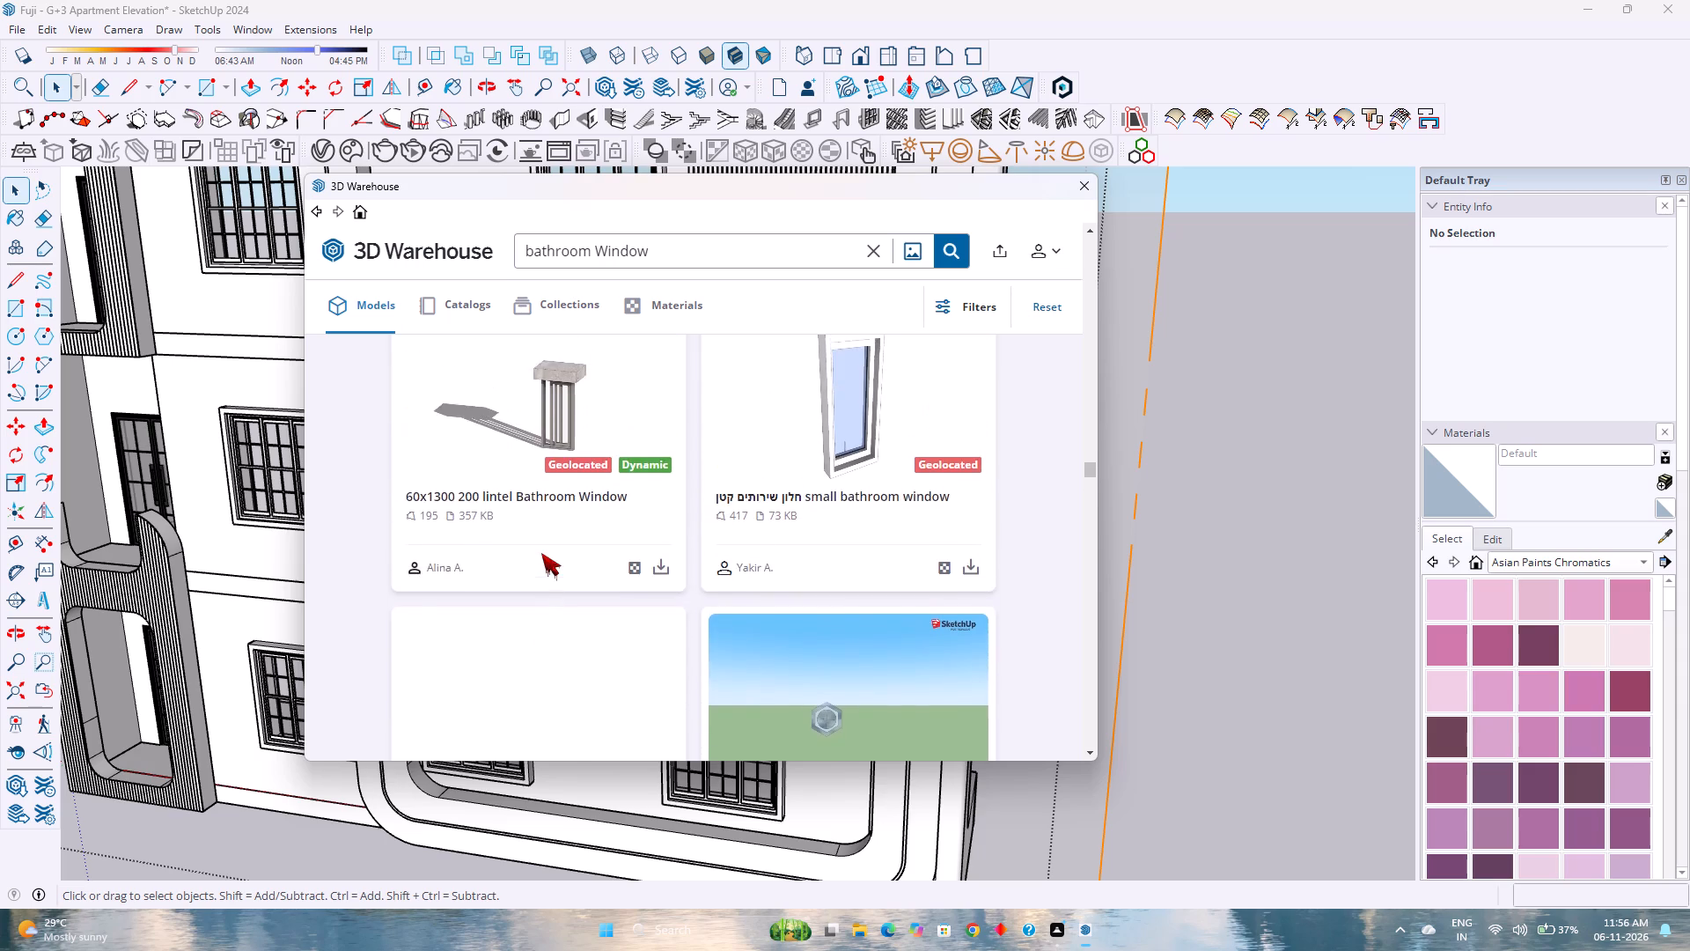
pyautogui.scroll(-11, 541, 553)
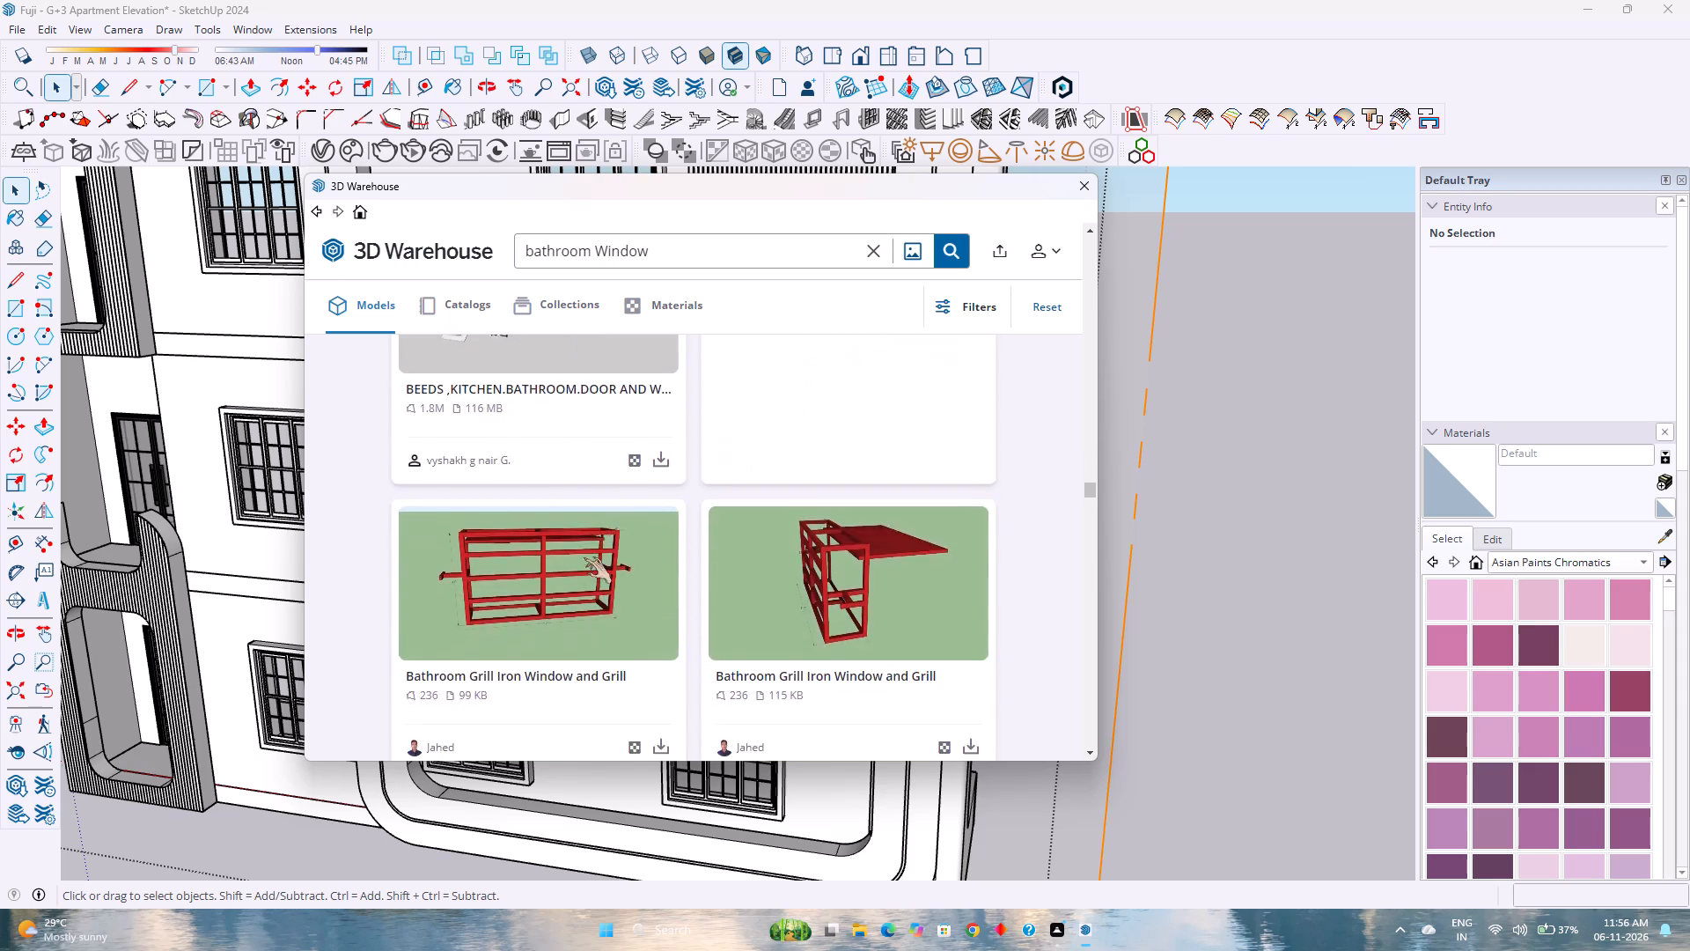
pyautogui.scroll(-11, 584, 557)
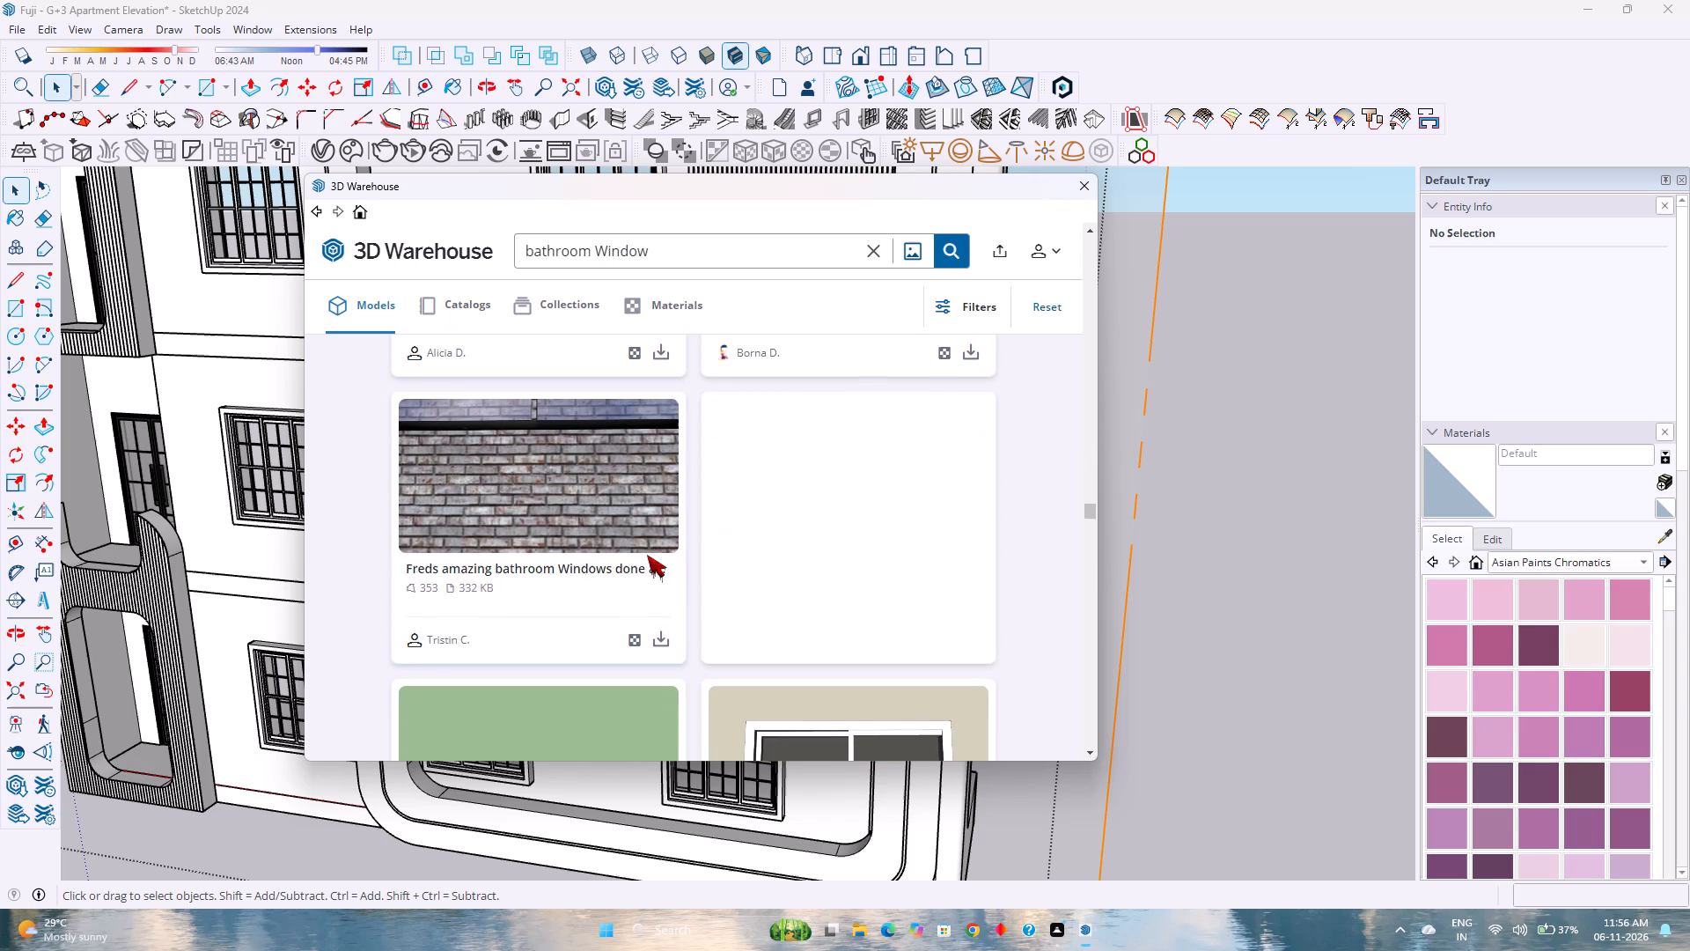
pyautogui.scroll(-3, 648, 556)
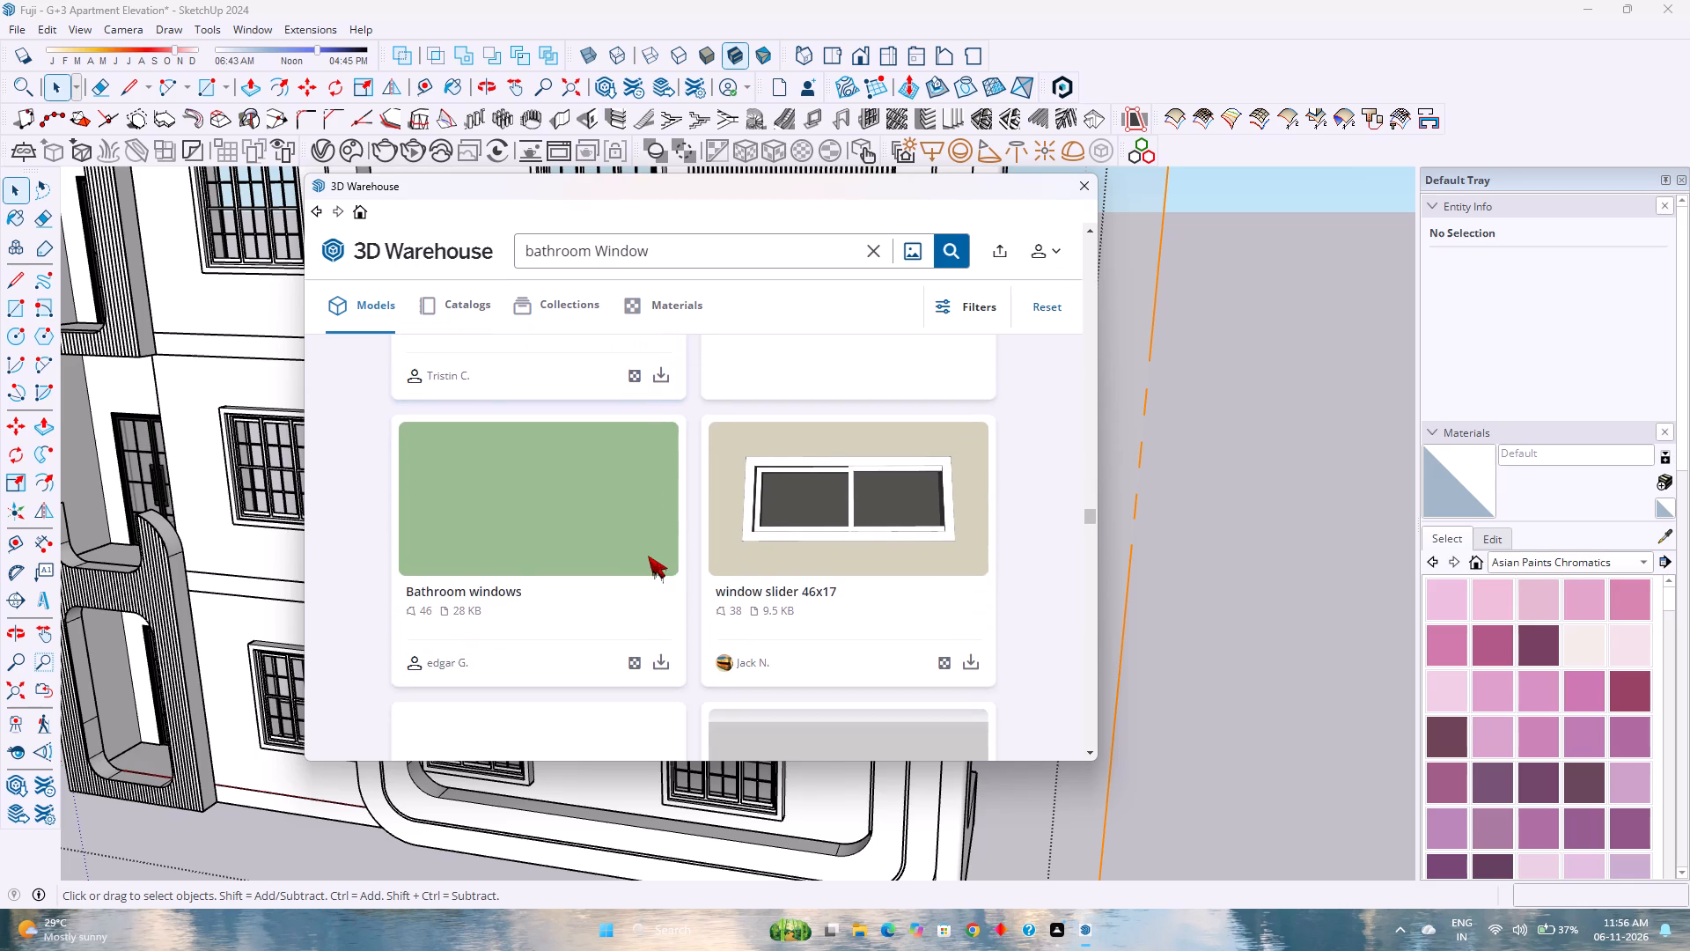
pyautogui.scroll(-3, 648, 556)
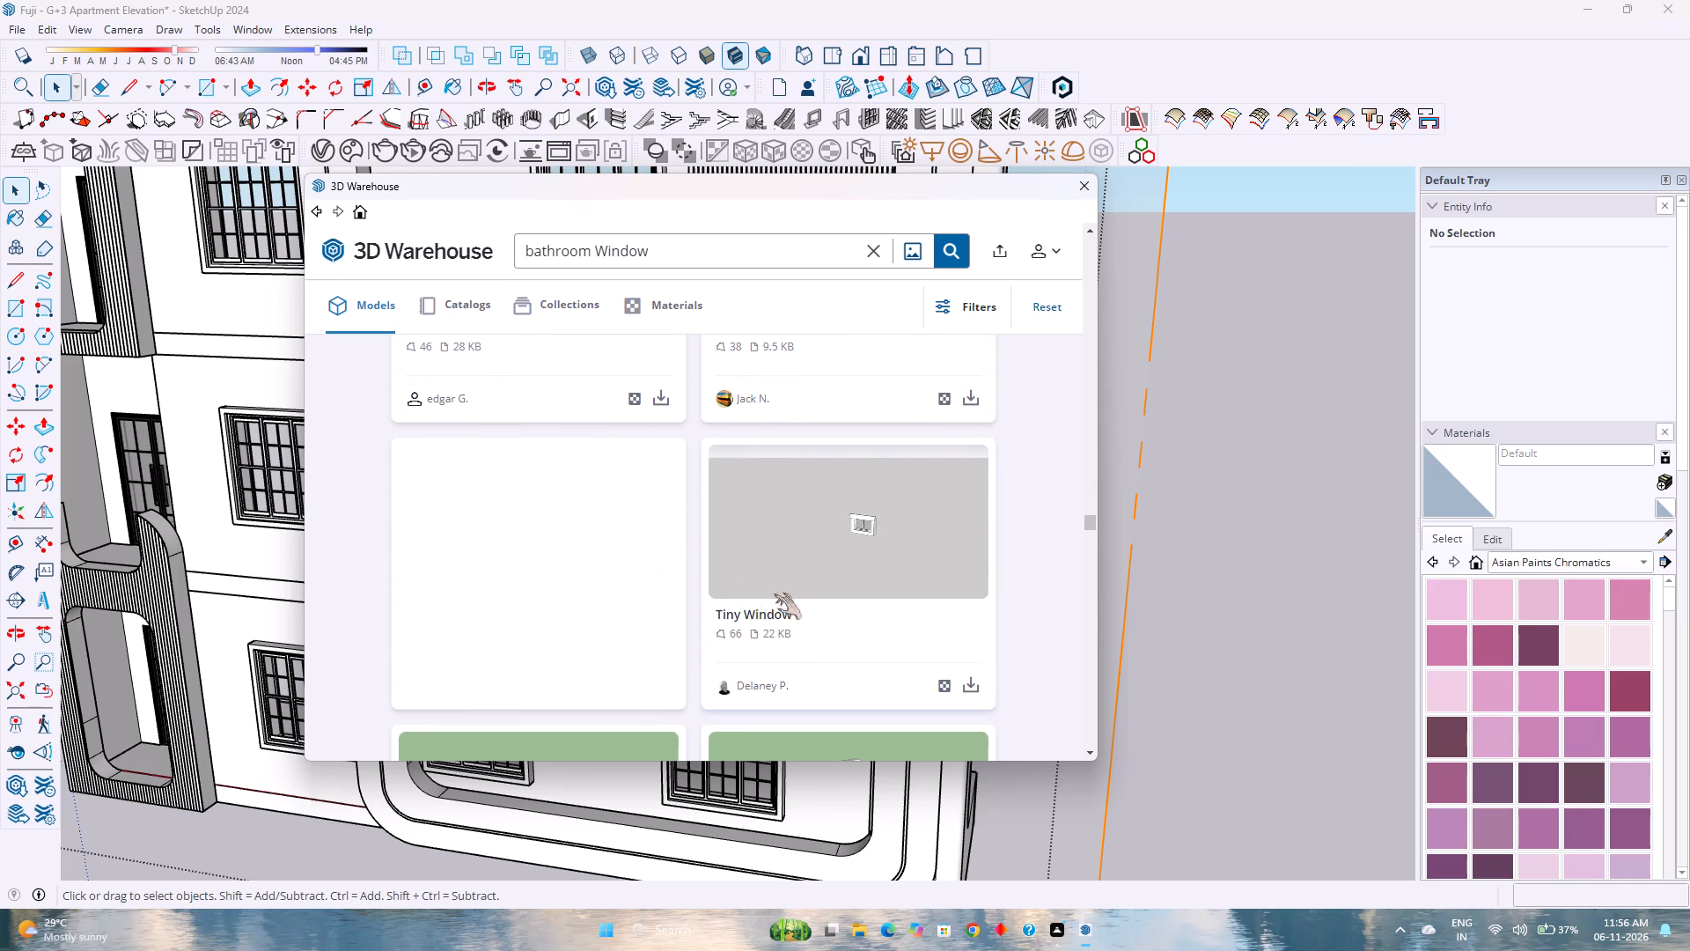
pyautogui.scroll(3, 852, 537)
pyautogui.scroll(-13, 739, 588)
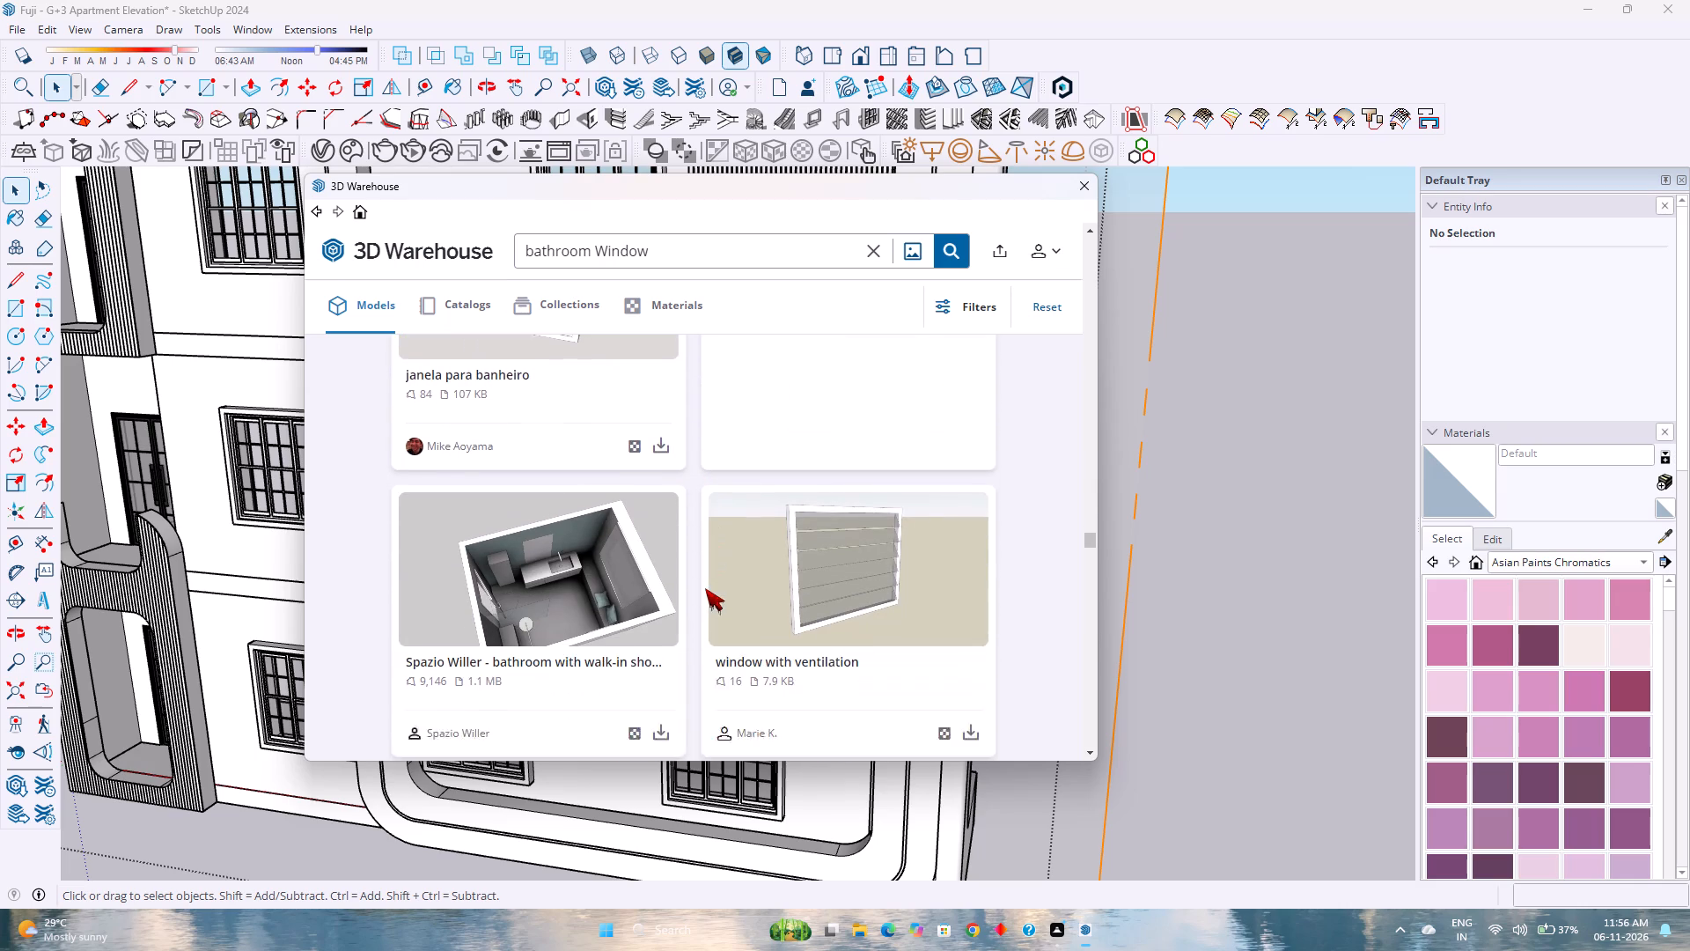
pyautogui.scroll(-5, 705, 588)
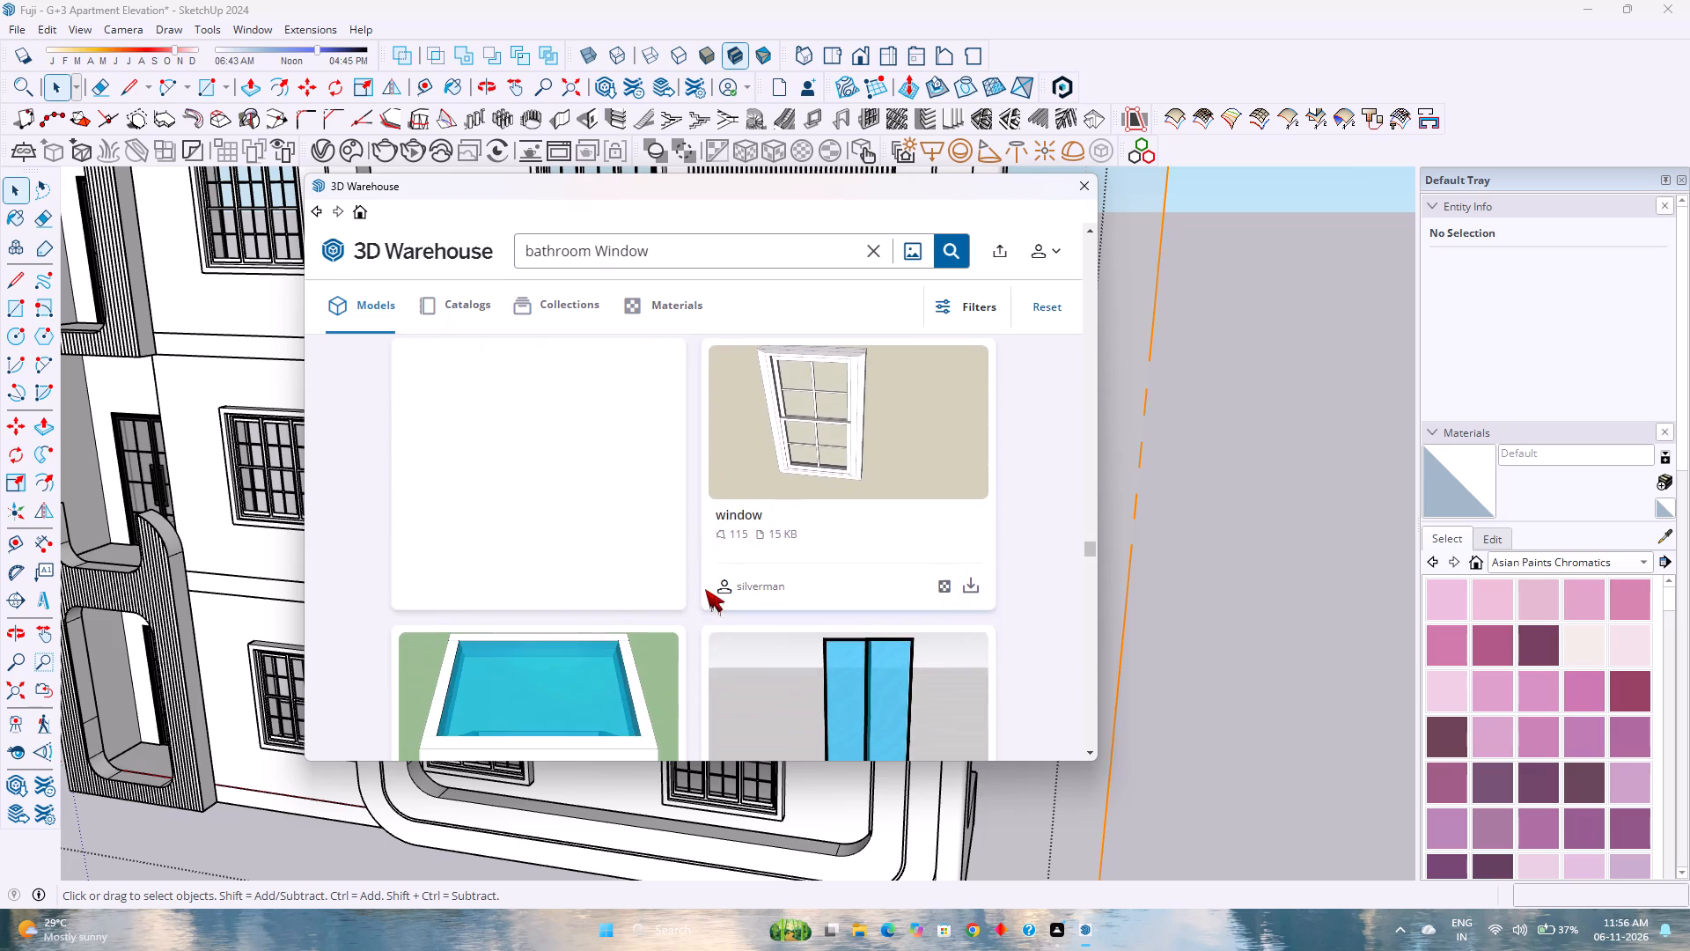
pyautogui.scroll(-9, 705, 589)
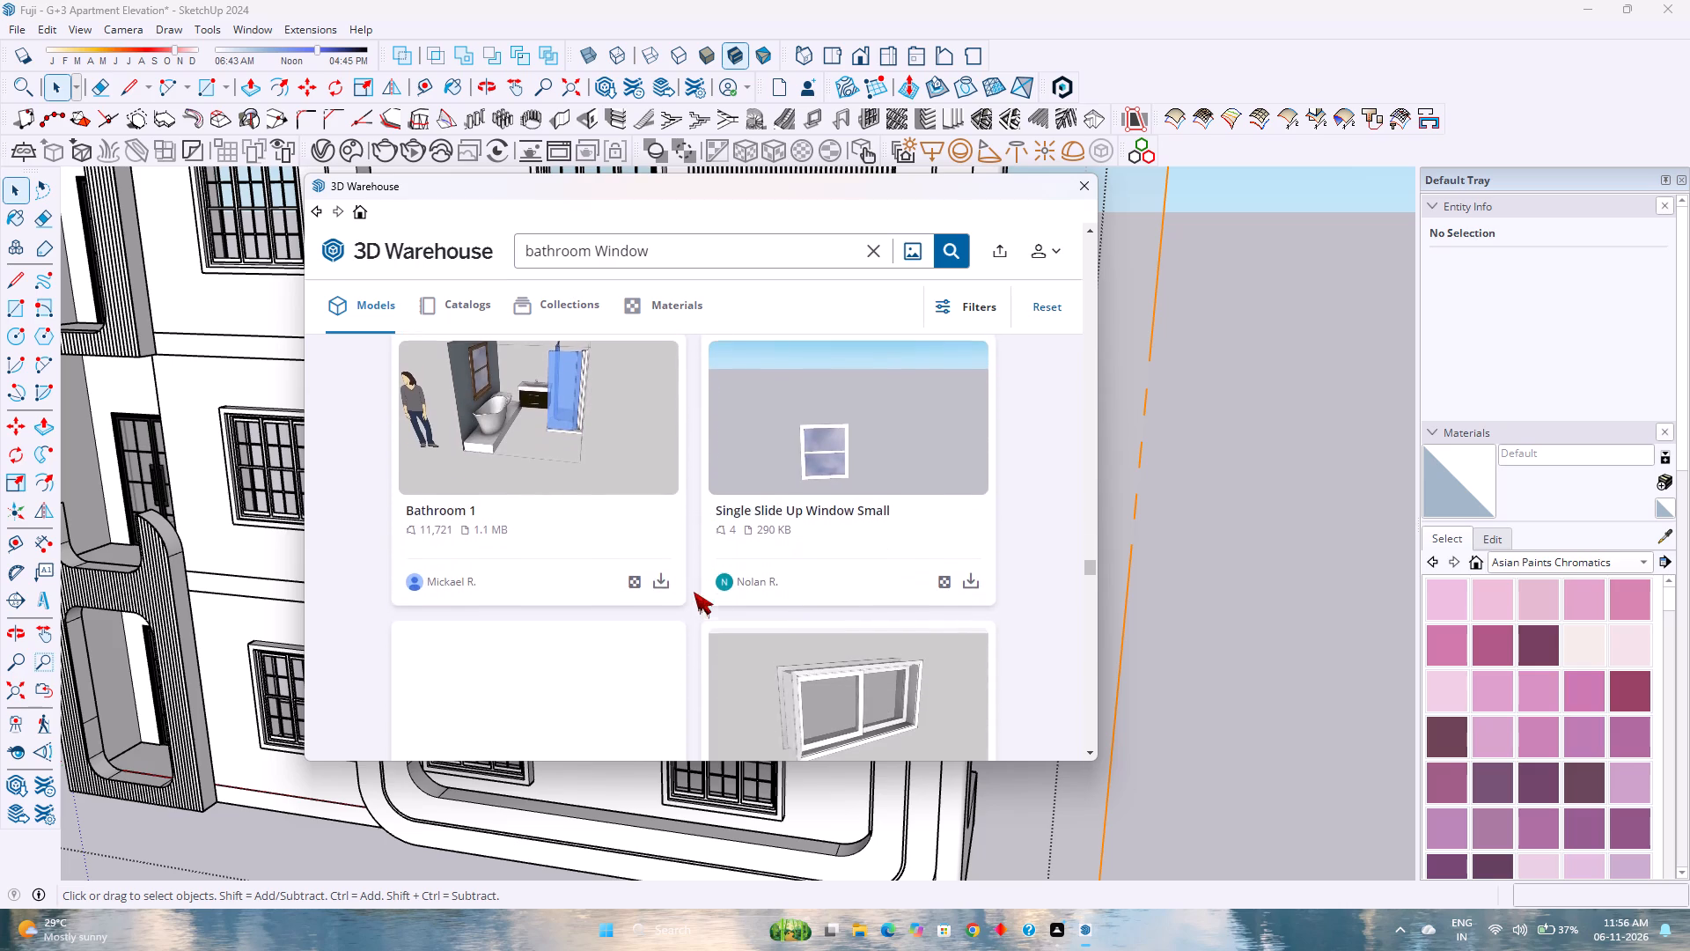
pyautogui.scroll(-6, 694, 592)
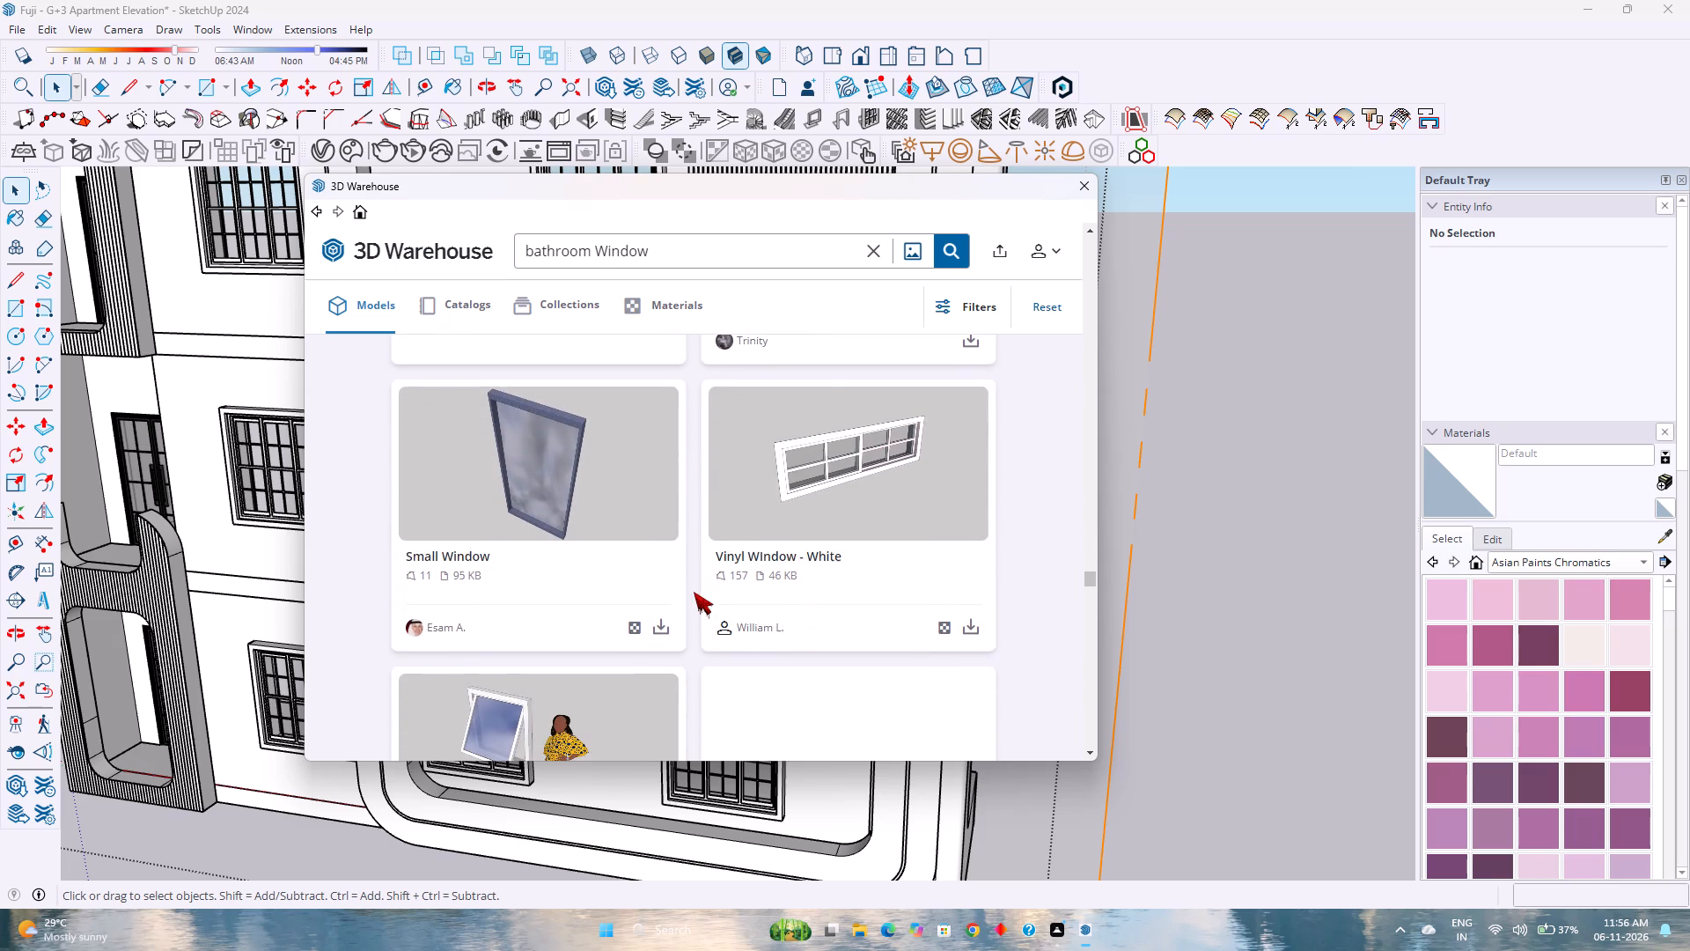
pyautogui.scroll(-7, 694, 592)
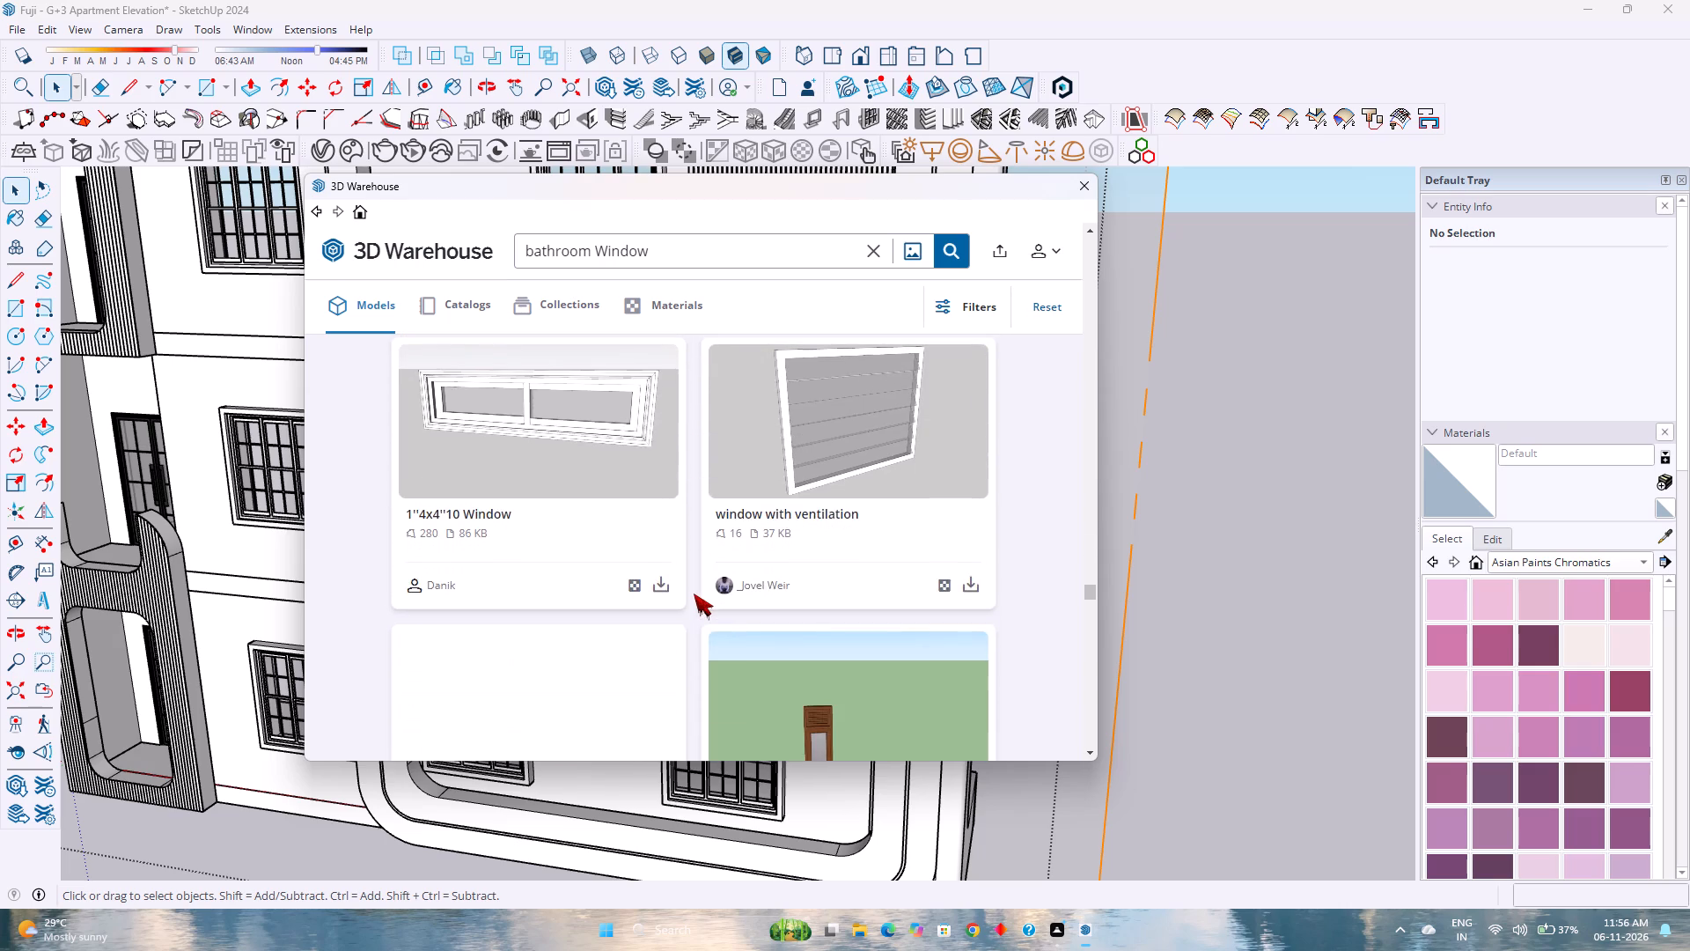
pyautogui.scroll(-9, 694, 593)
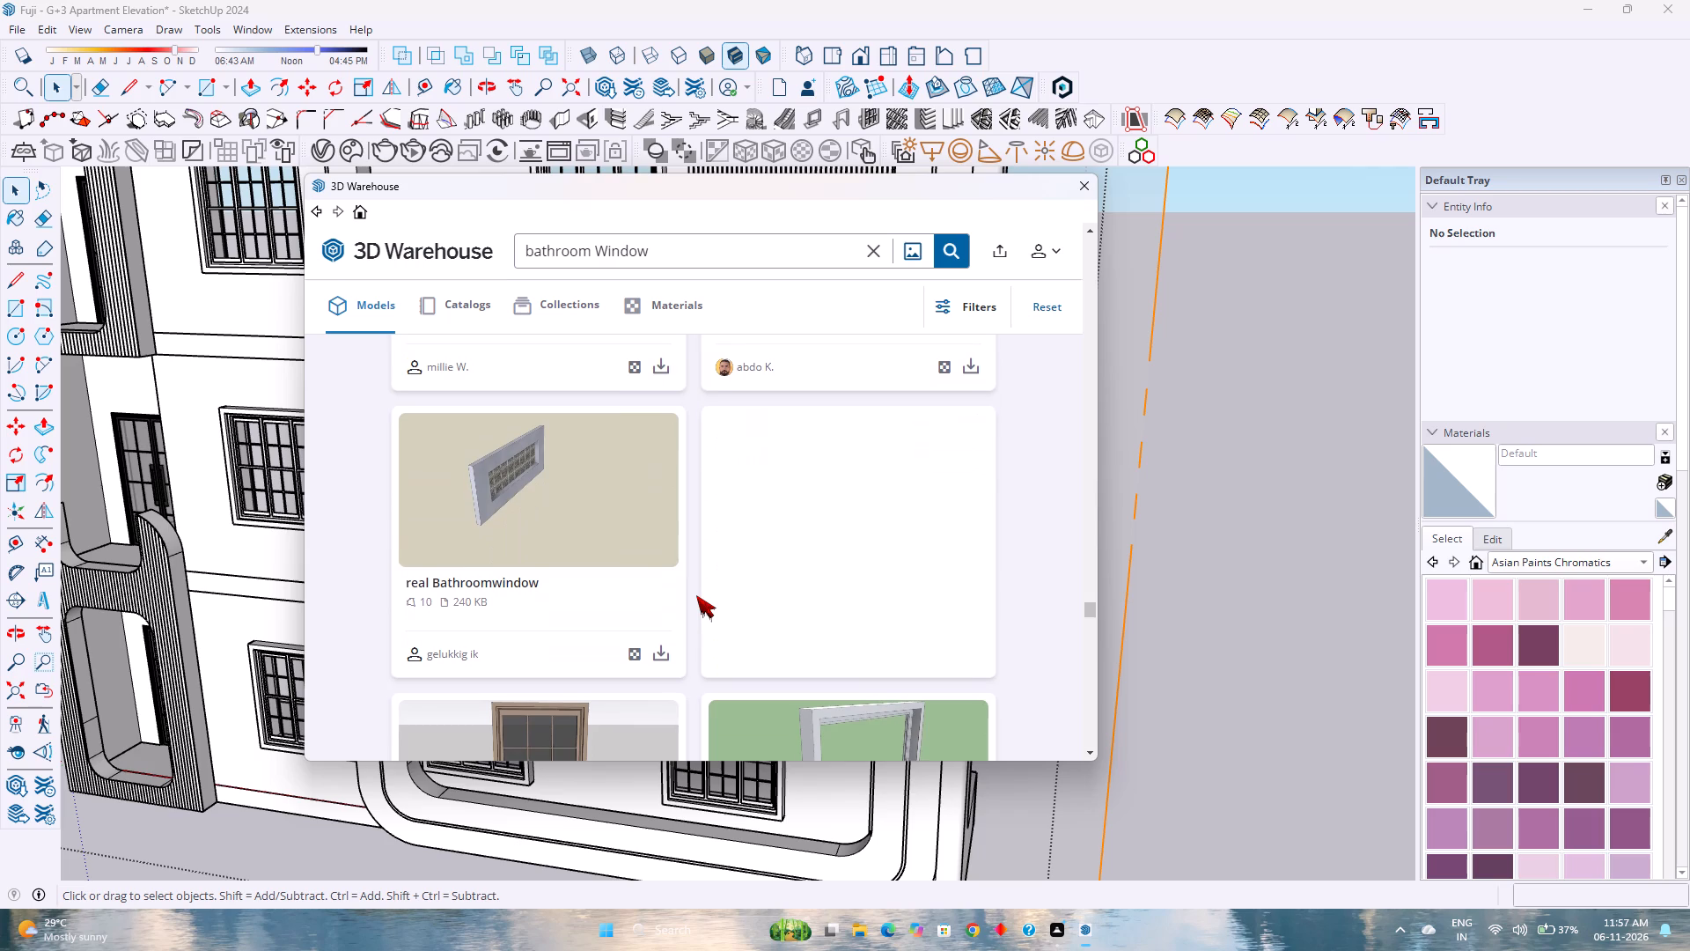
pyautogui.scroll(-6, 696, 595)
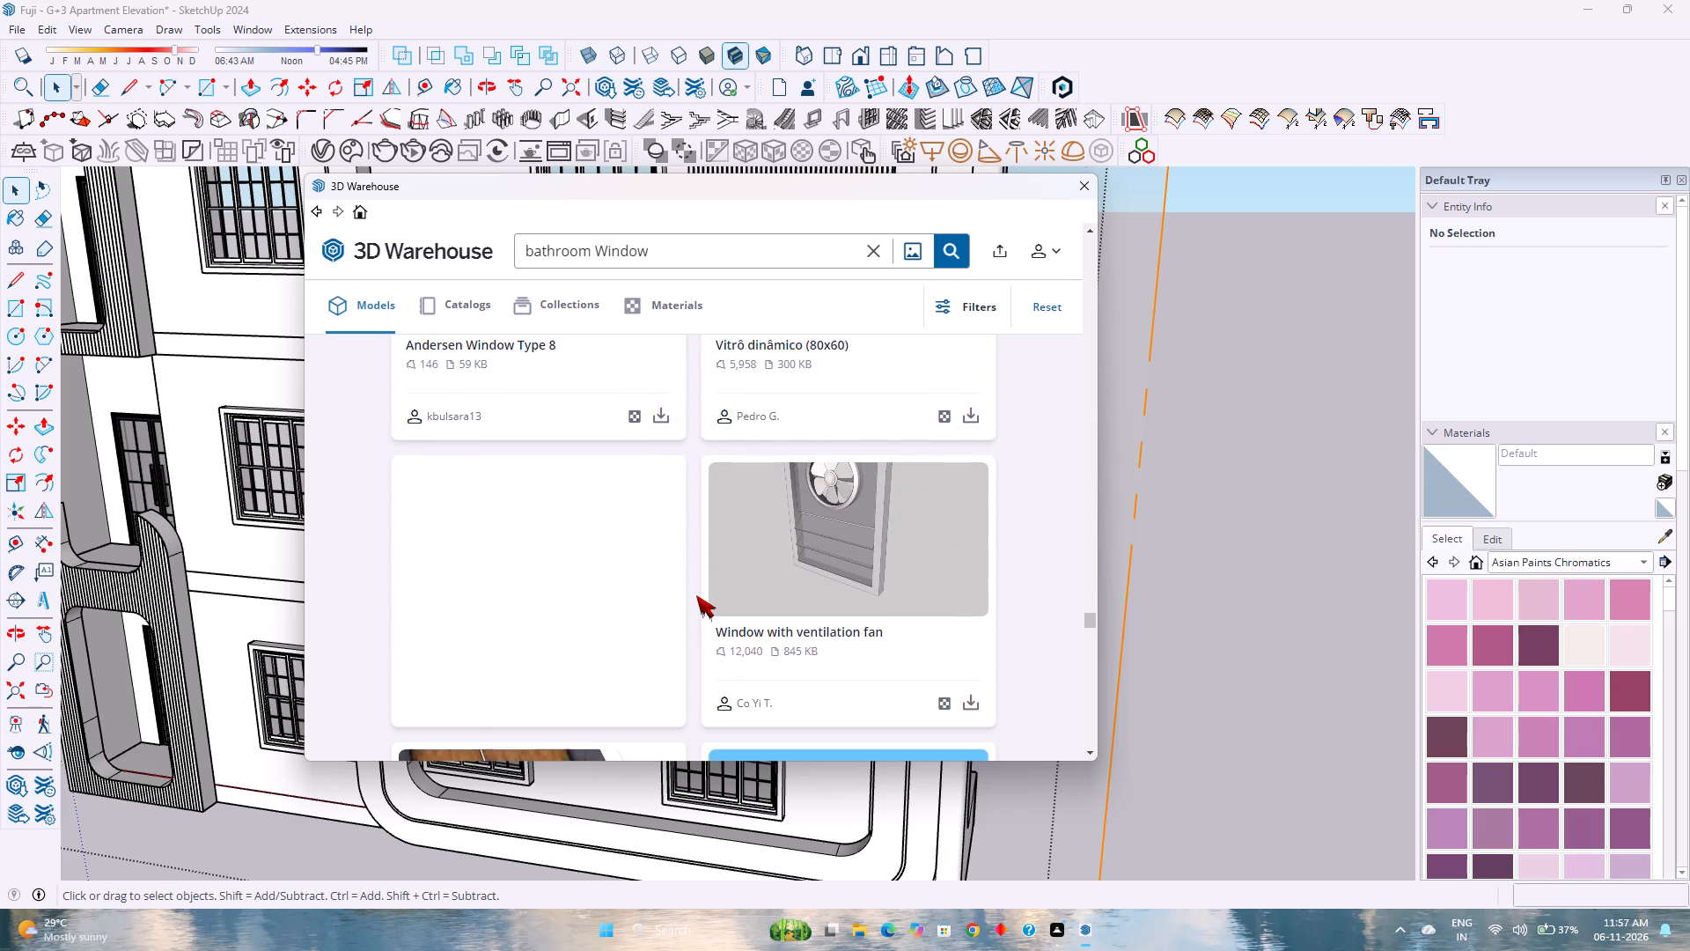
pyautogui.scroll(-3, 696, 595)
pyautogui.scroll(3, 696, 595)
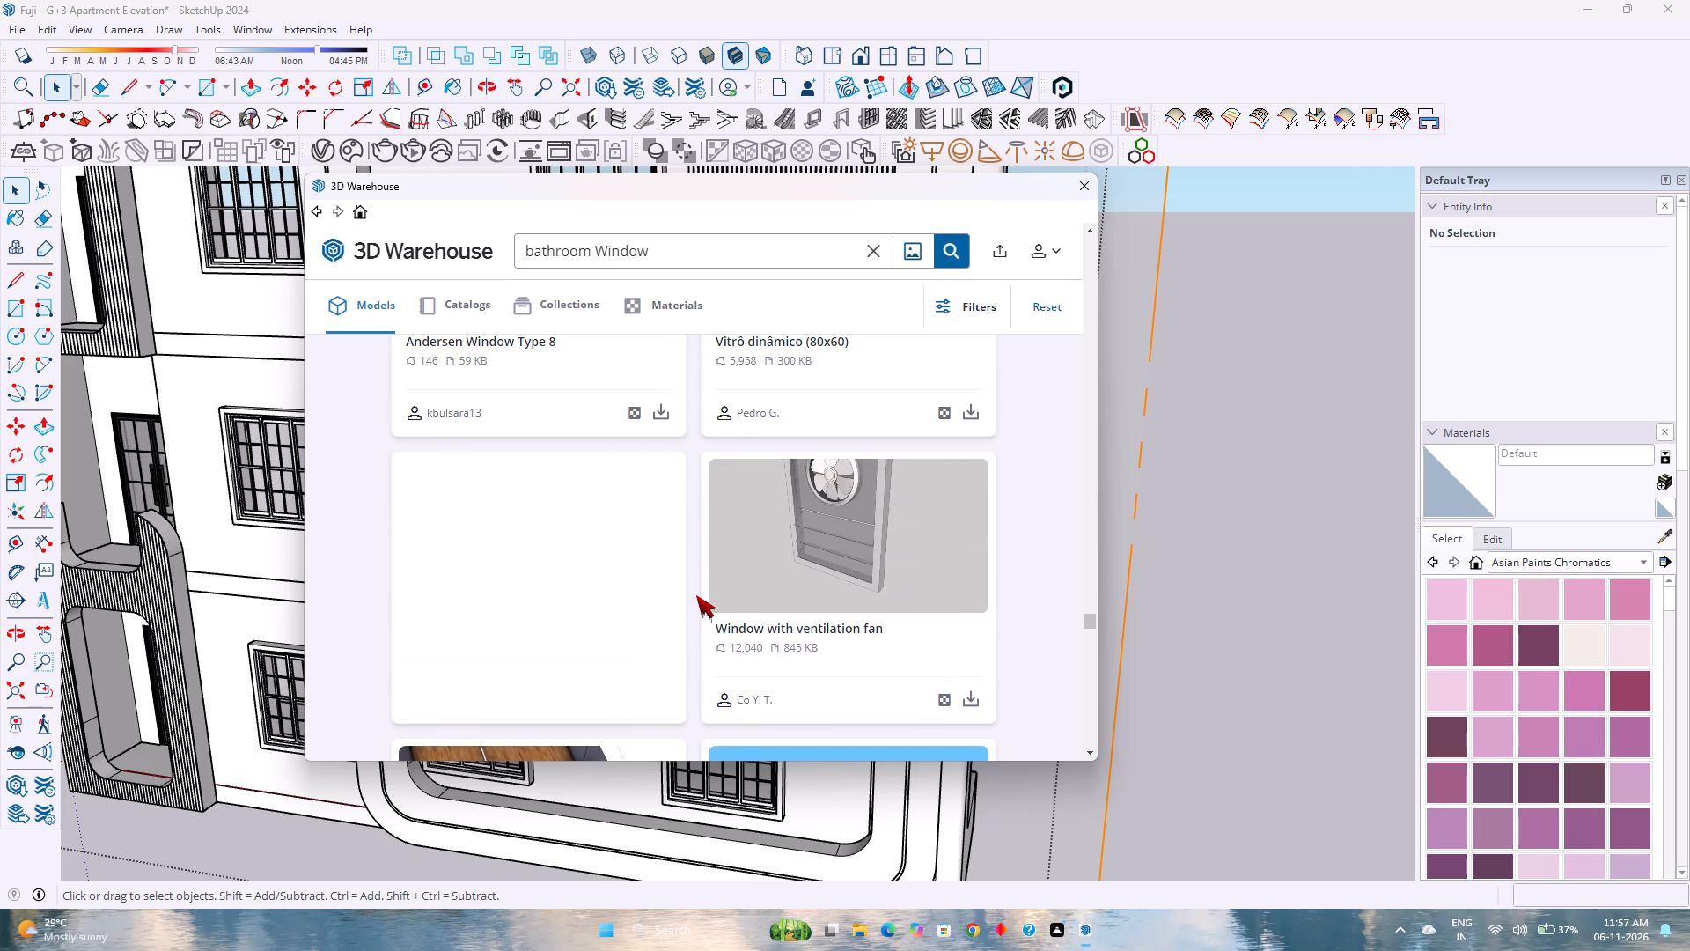
pyautogui.scroll(2, 696, 595)
pyautogui.scroll(-3, 696, 595)
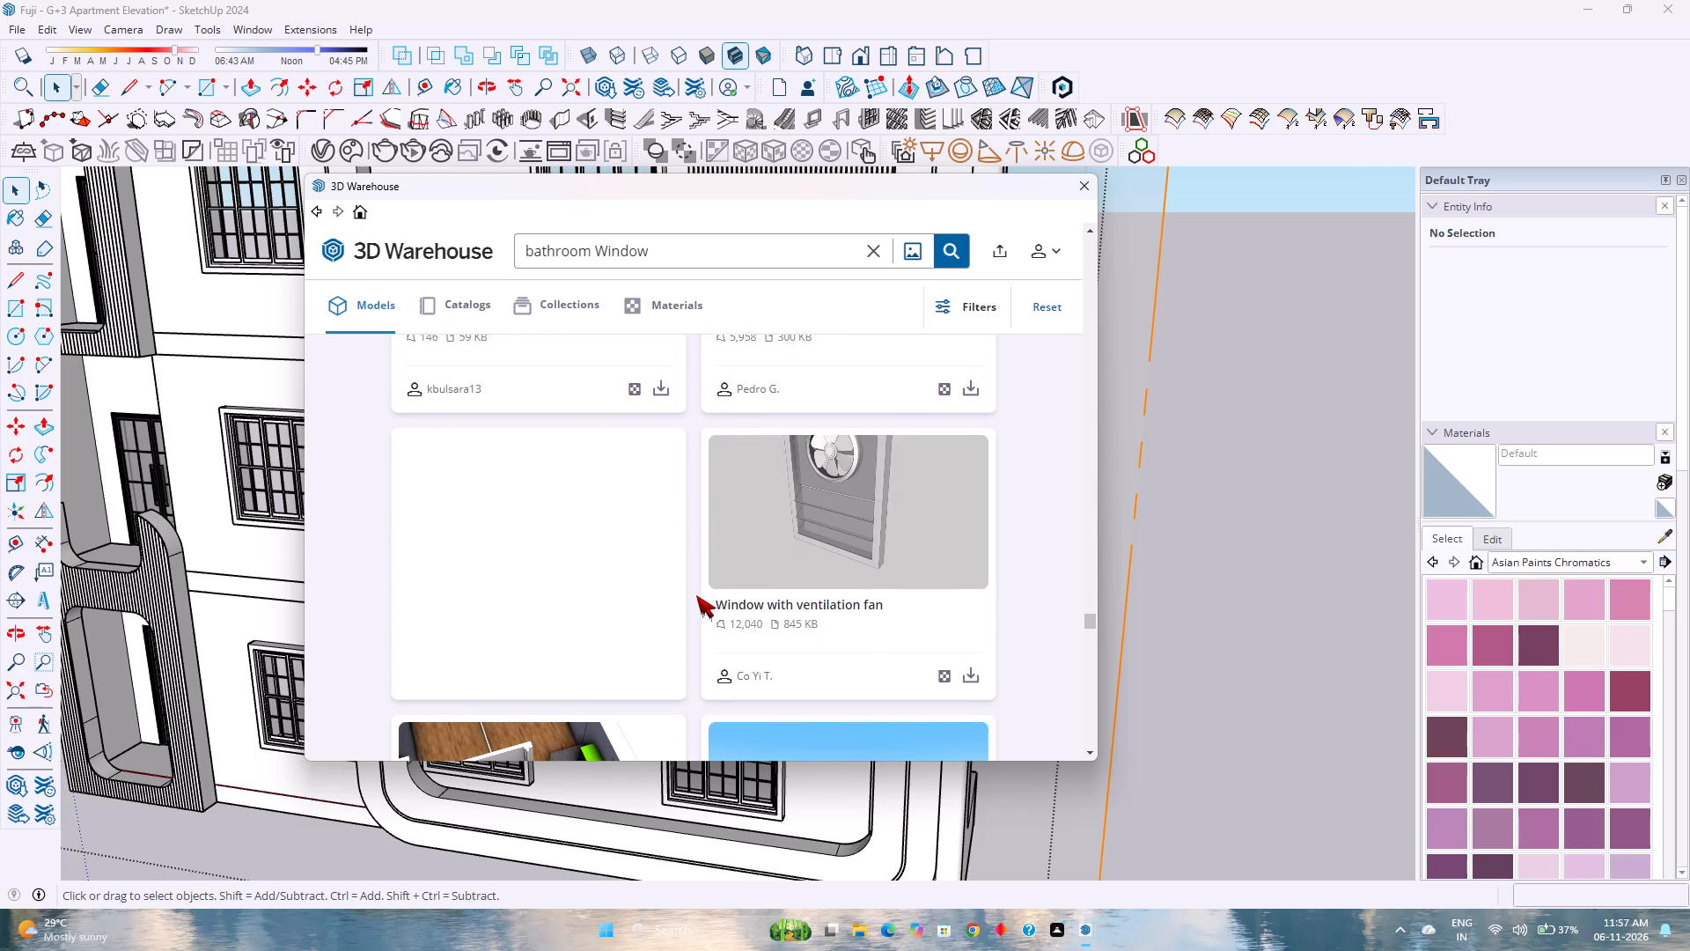
pyautogui.scroll(-4, 696, 595)
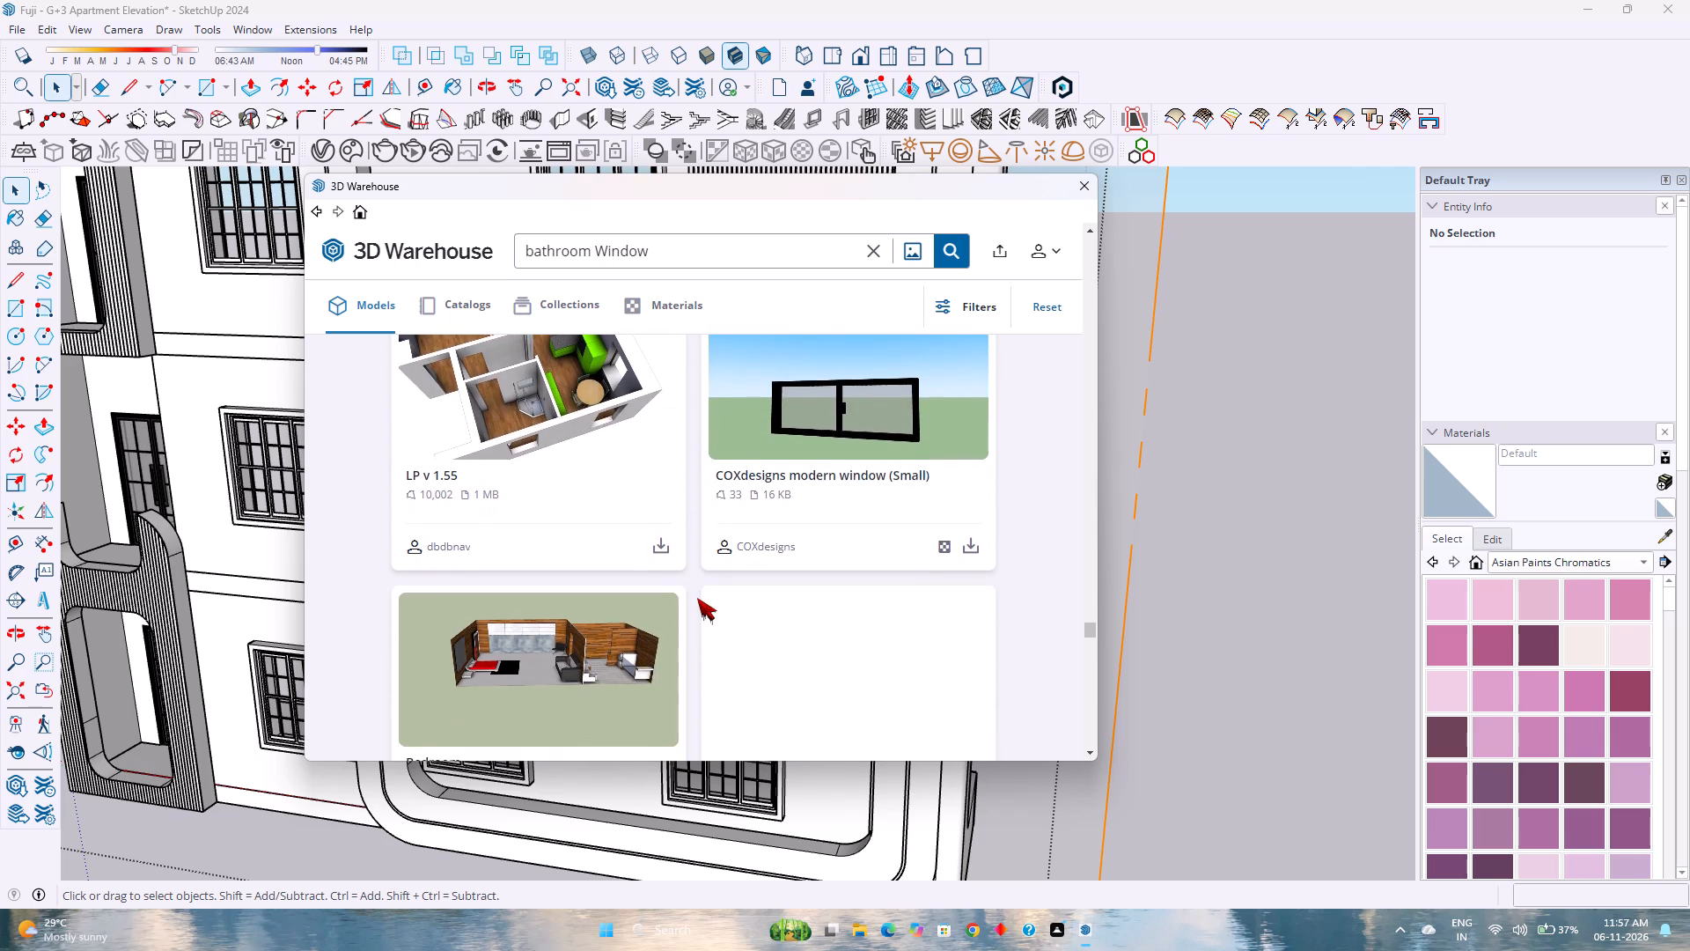
pyautogui.scroll(-6, 697, 598)
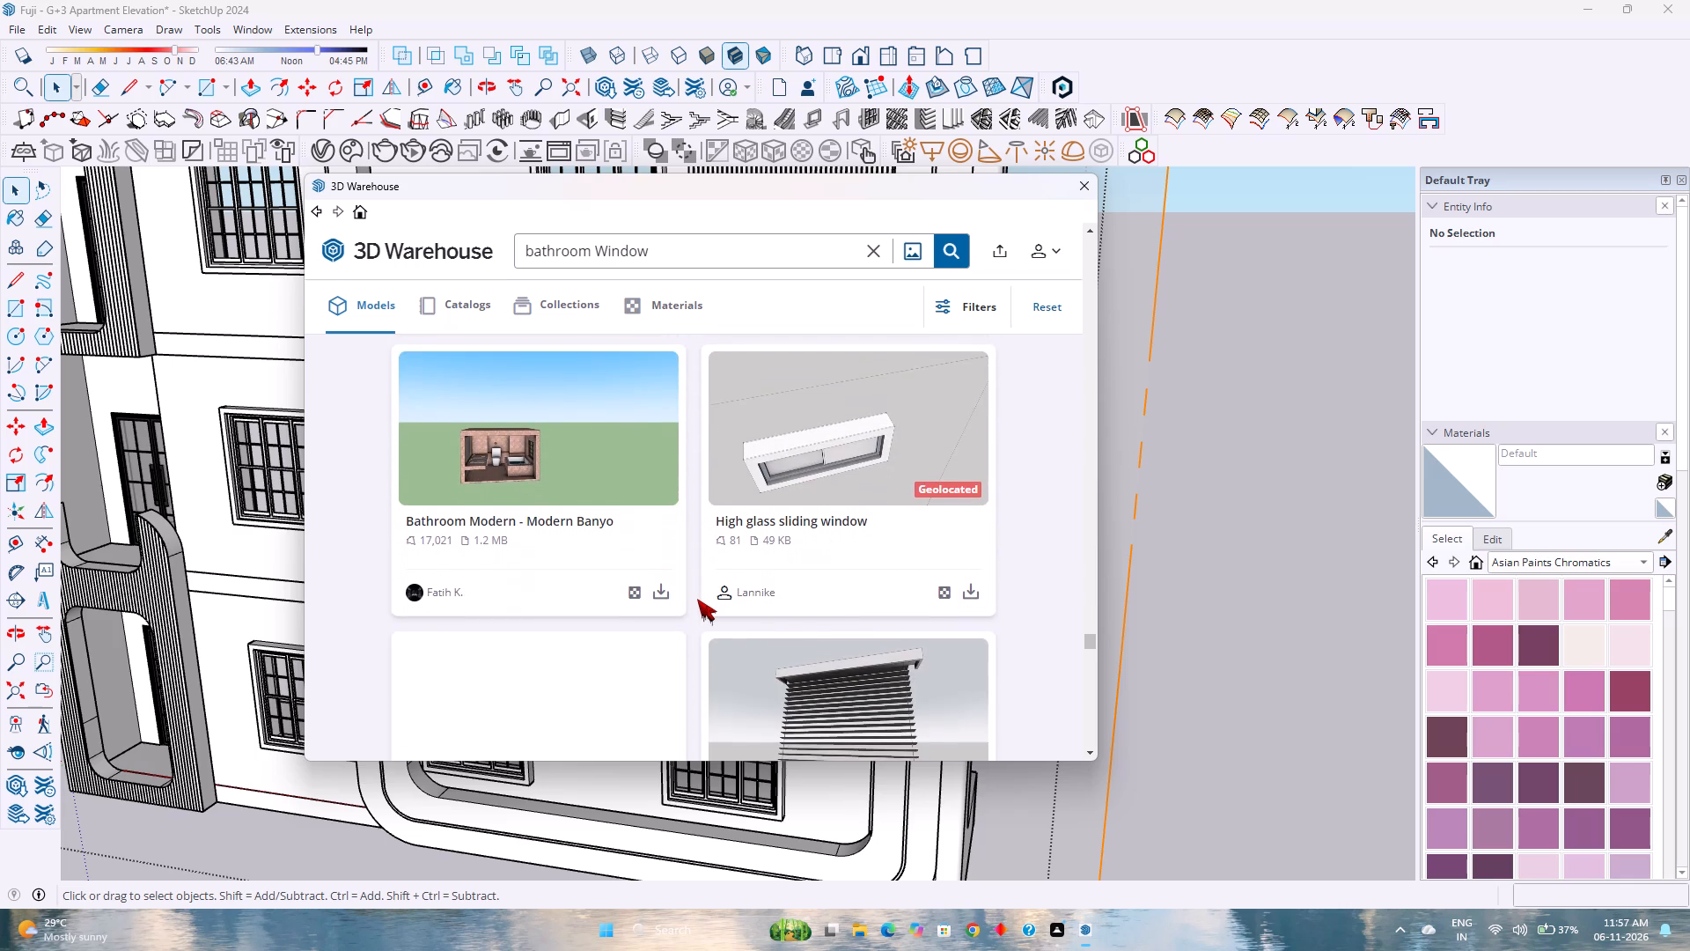
pyautogui.scroll(-6, 697, 599)
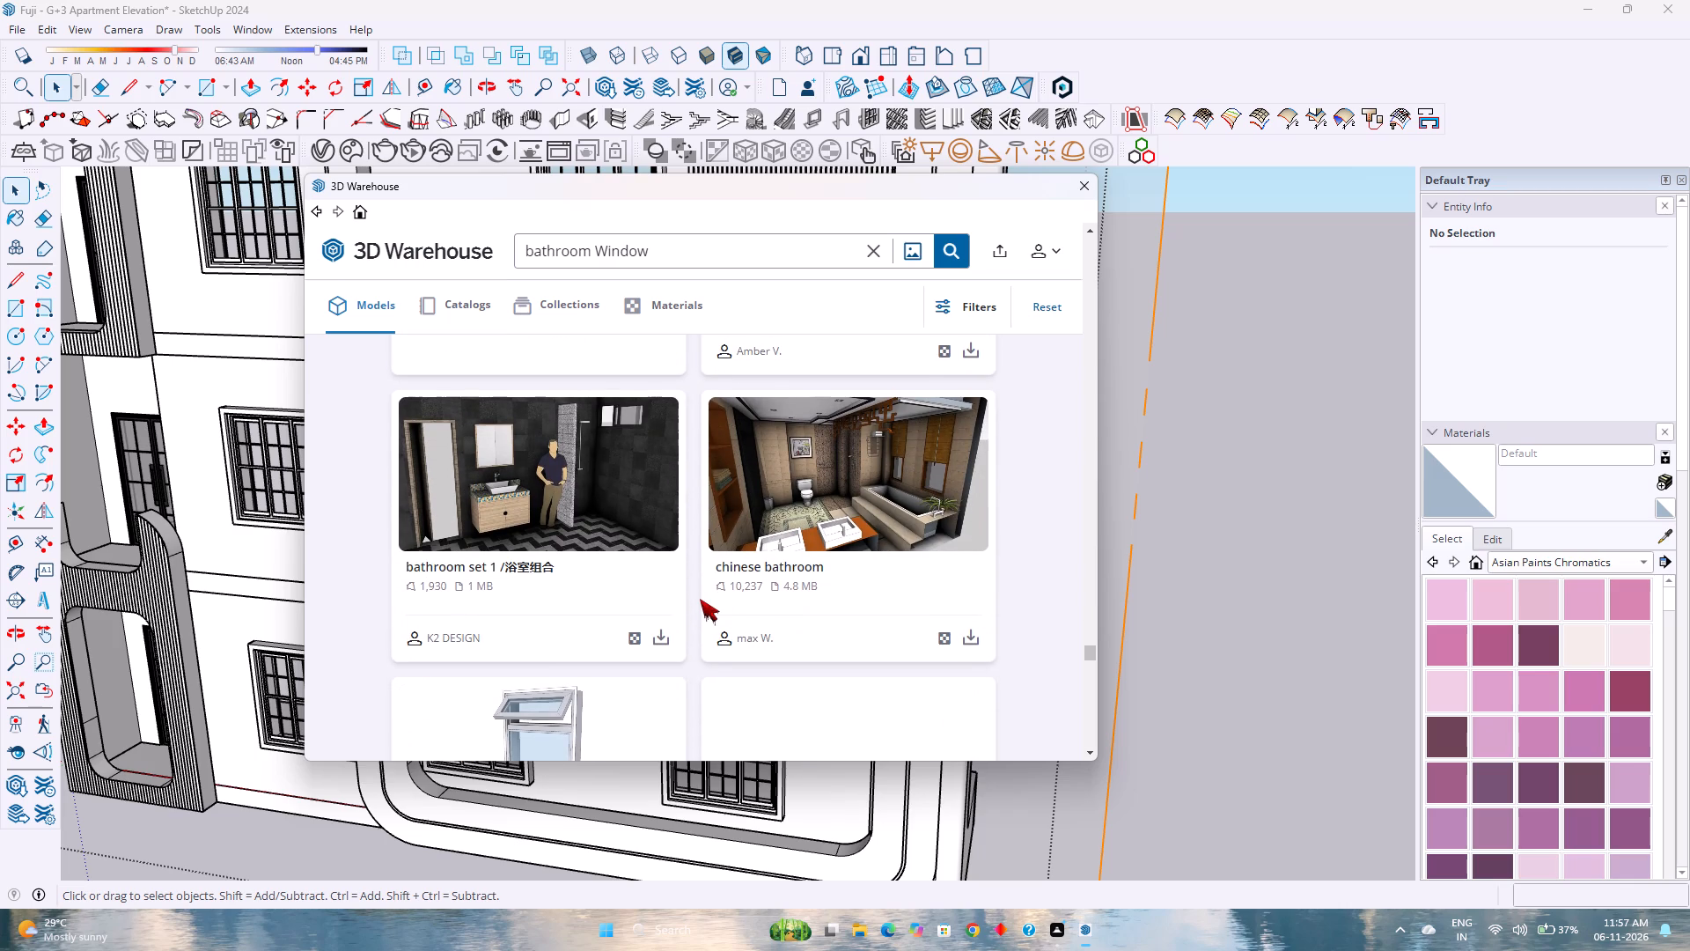
pyautogui.scroll(-7, 700, 599)
pyautogui.scroll(1, 701, 601)
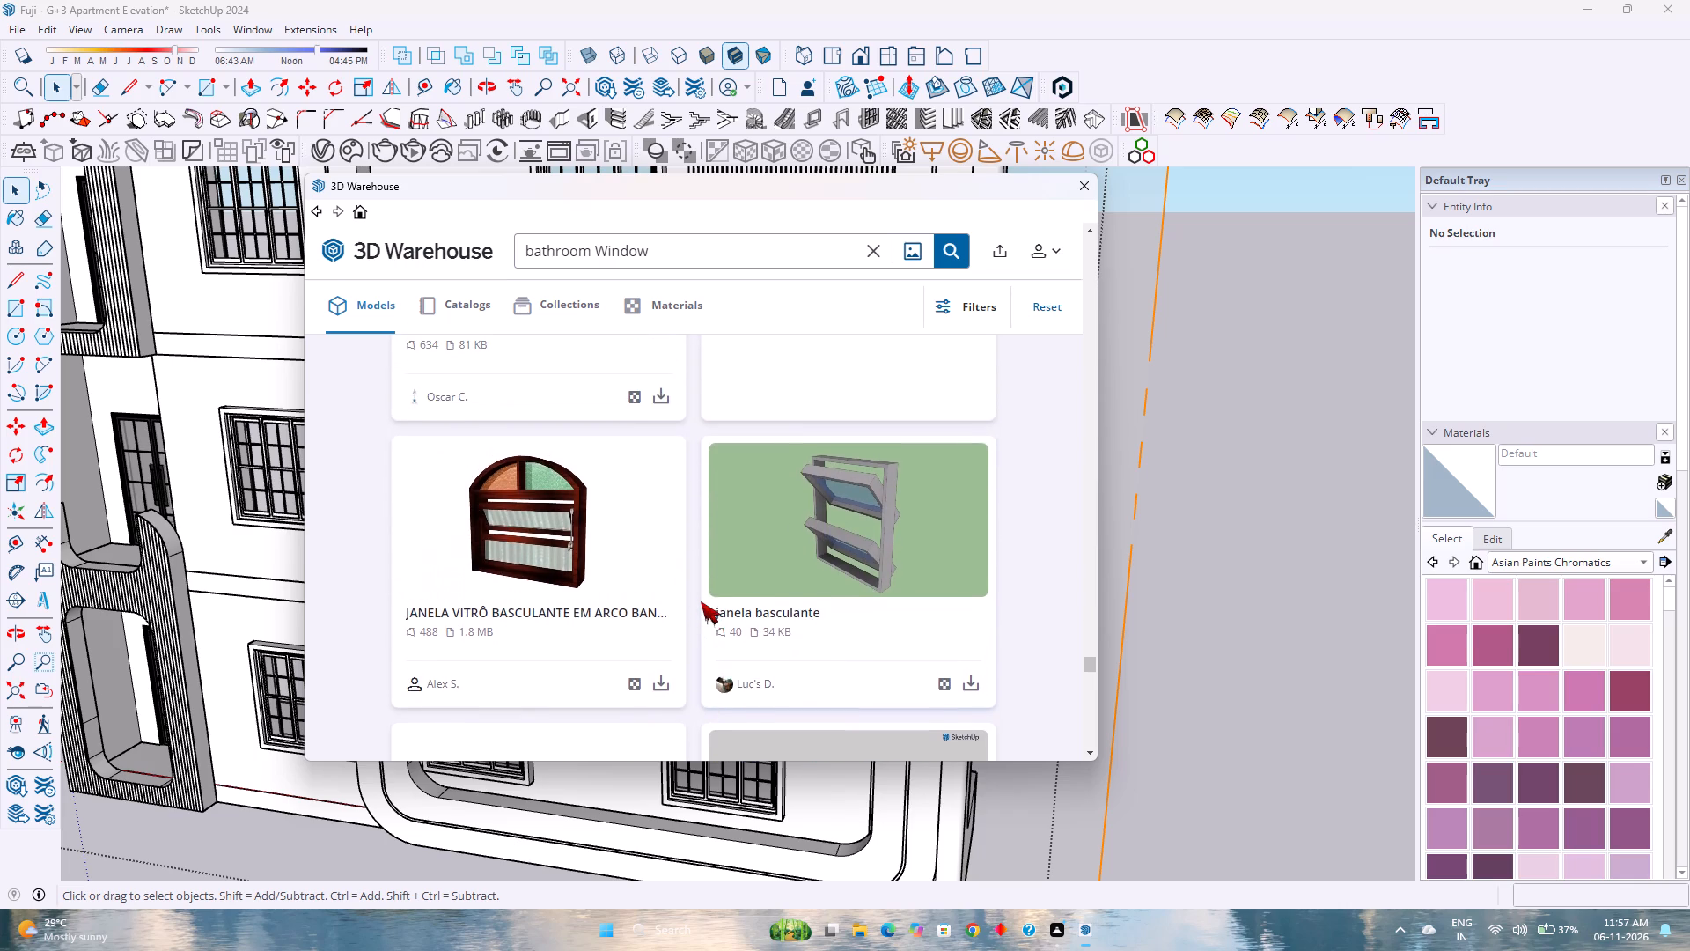
pyautogui.scroll(5, 701, 601)
pyautogui.scroll(-4, 701, 601)
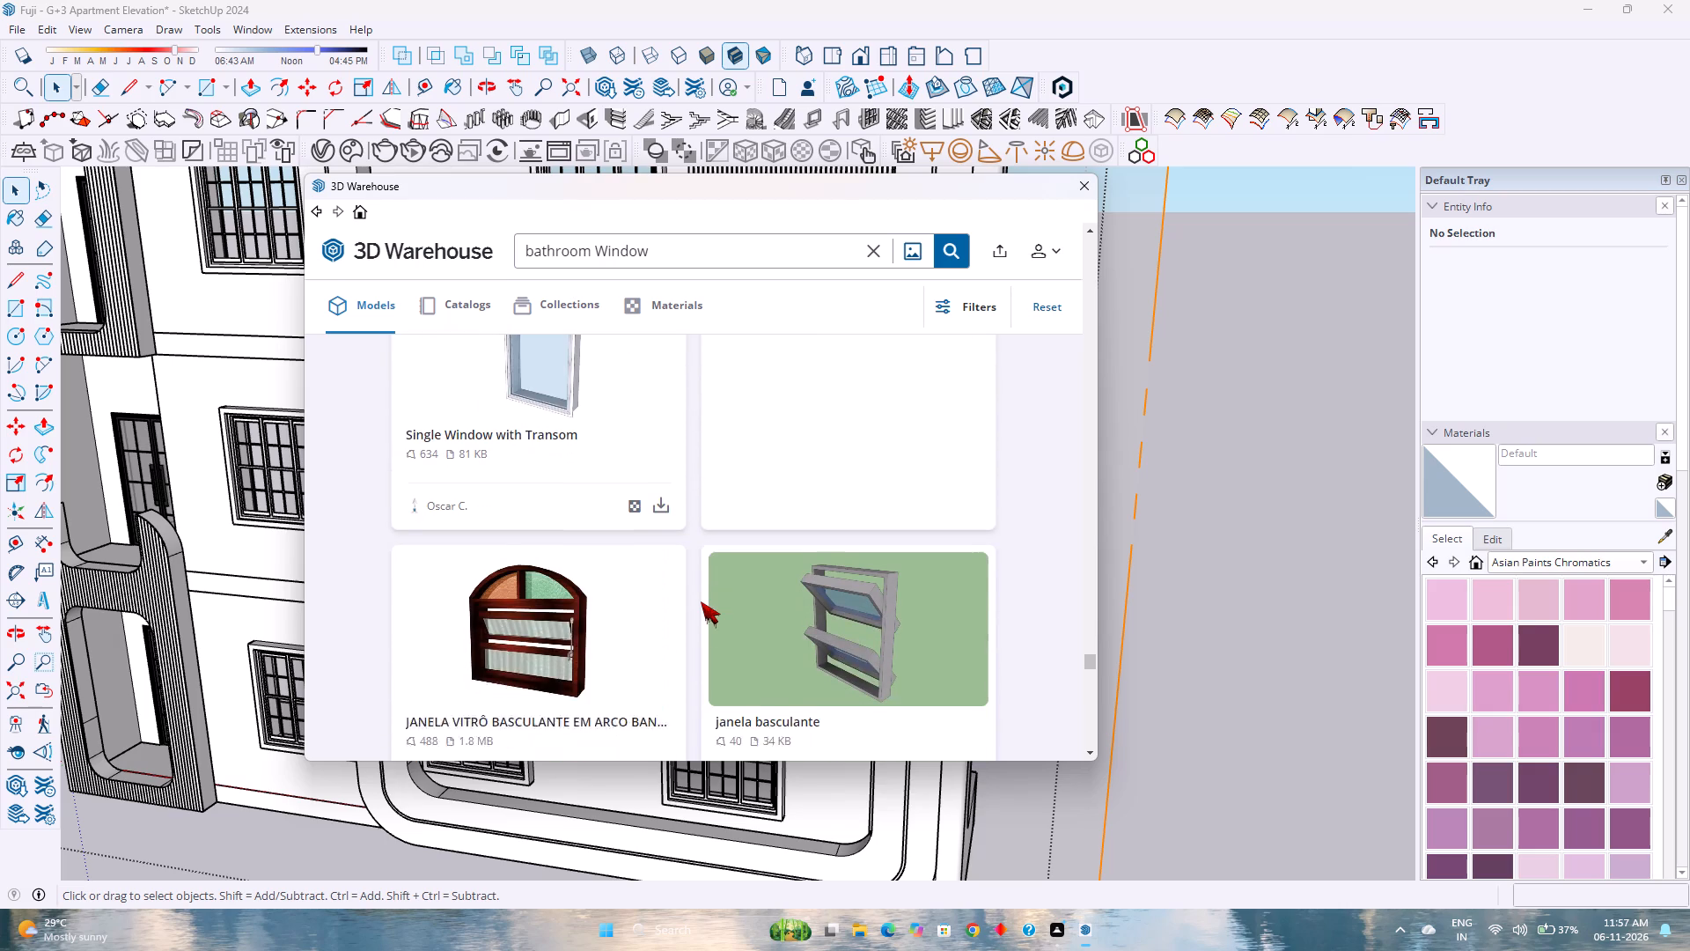
pyautogui.scroll(-2, 701, 601)
pyautogui.scroll(6, 701, 601)
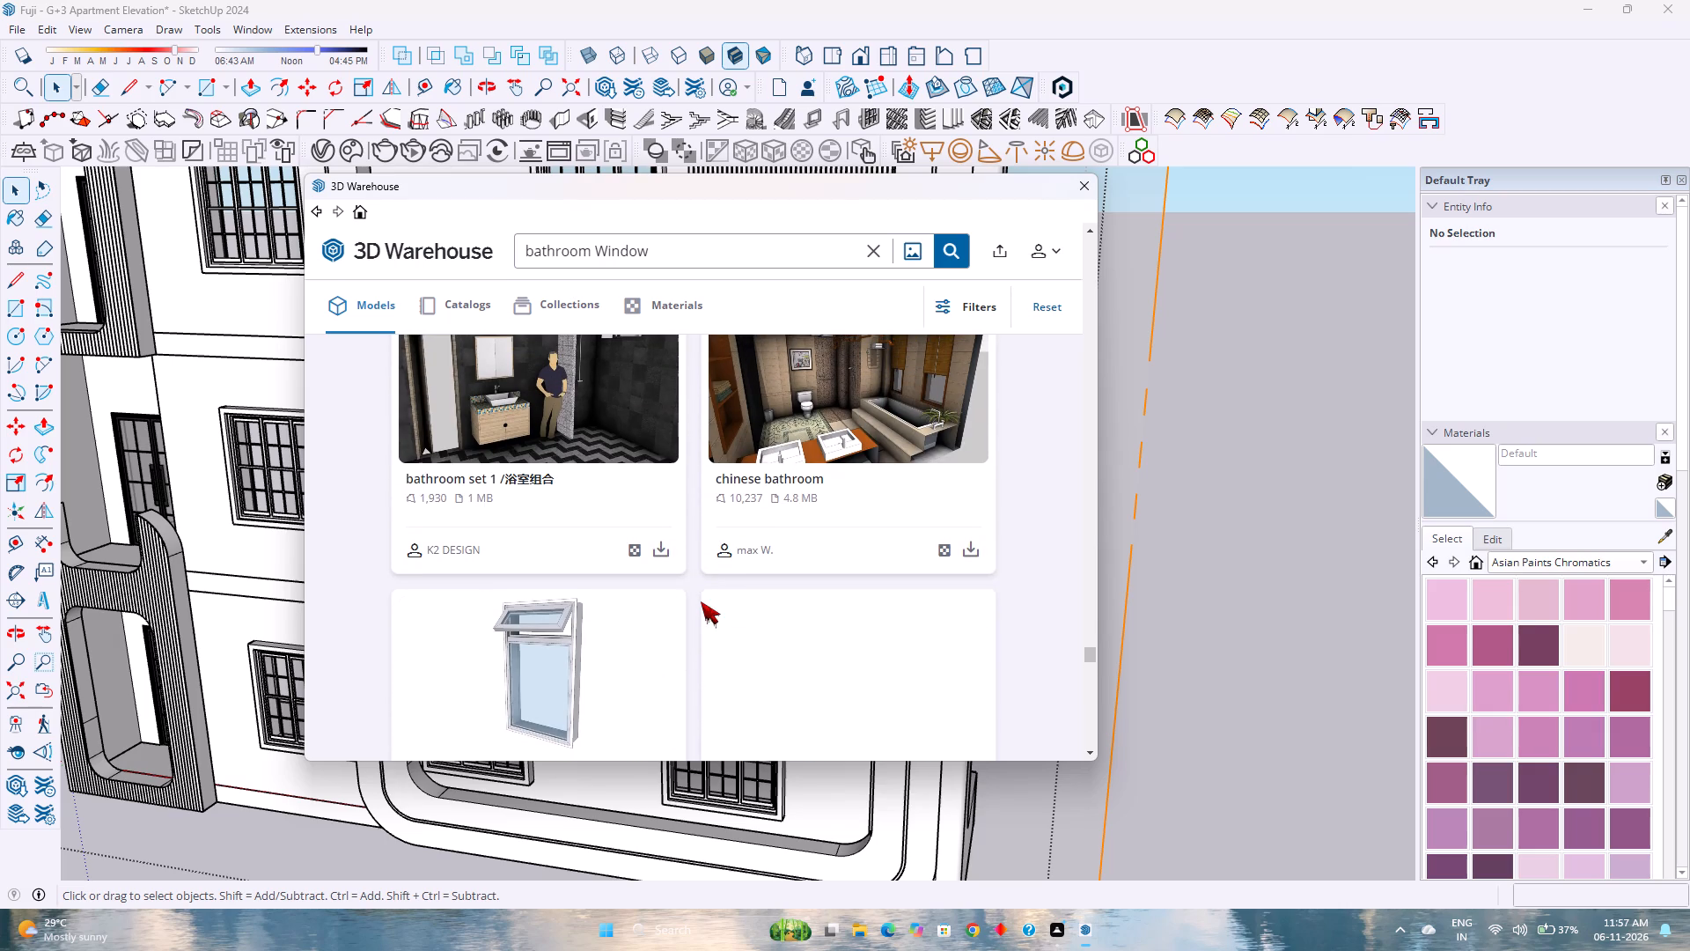
pyautogui.scroll(-7, 698, 601)
pyautogui.scroll(1, 698, 601)
pyautogui.scroll(-3, 698, 601)
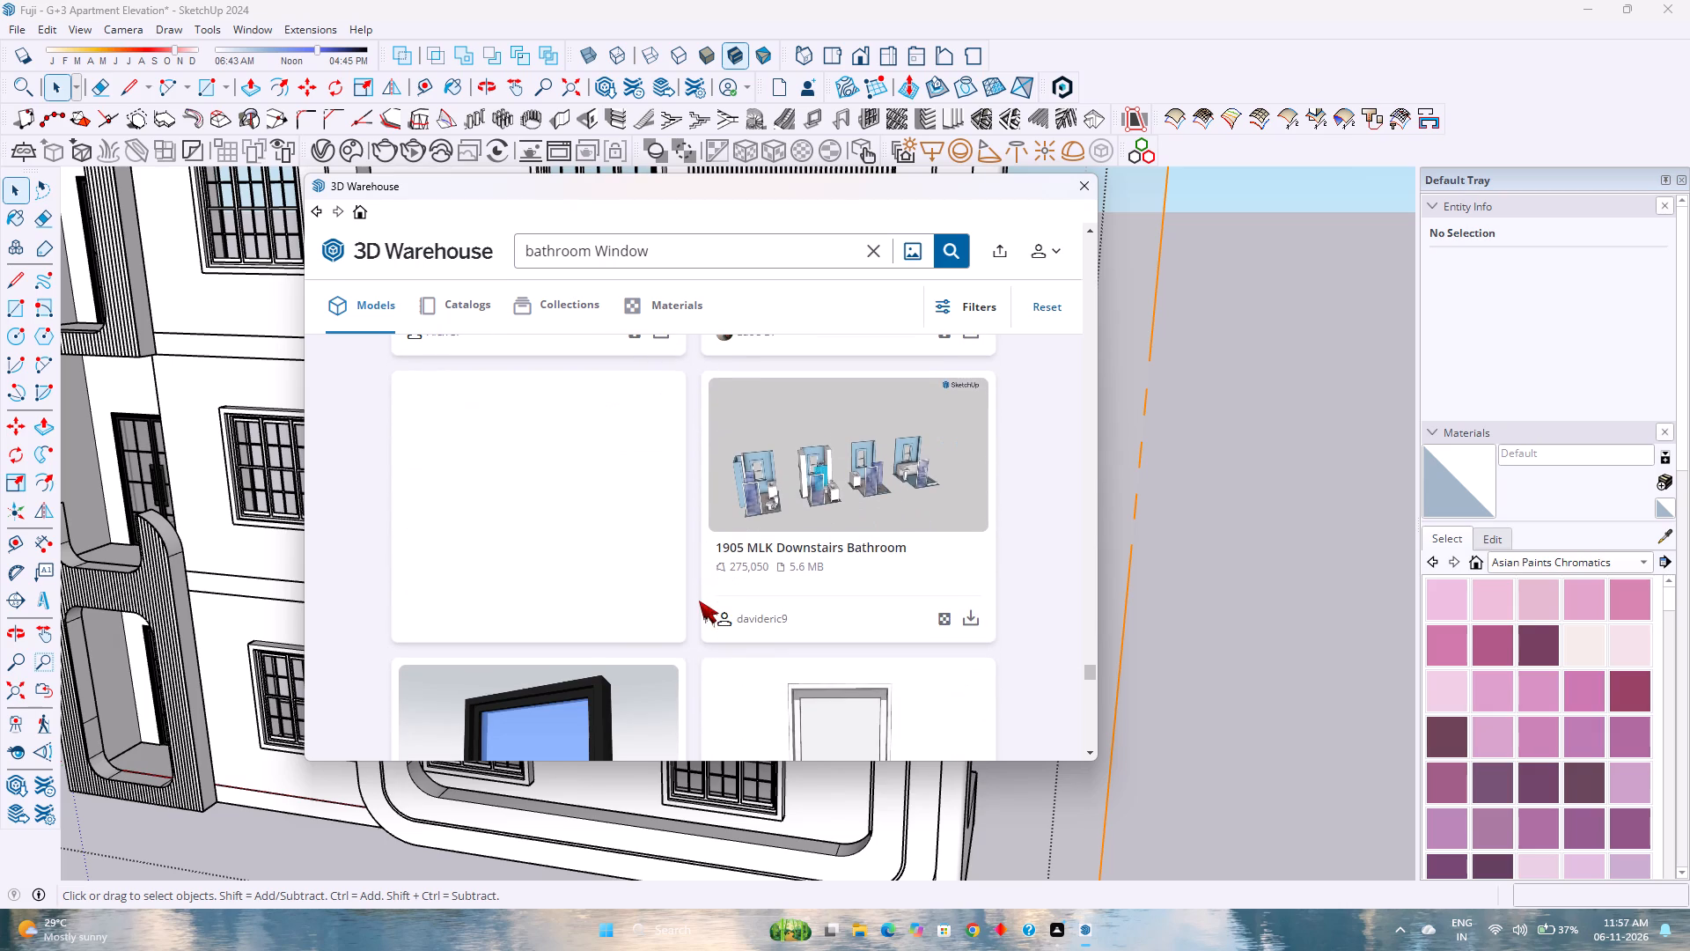
pyautogui.scroll(-17, 699, 601)
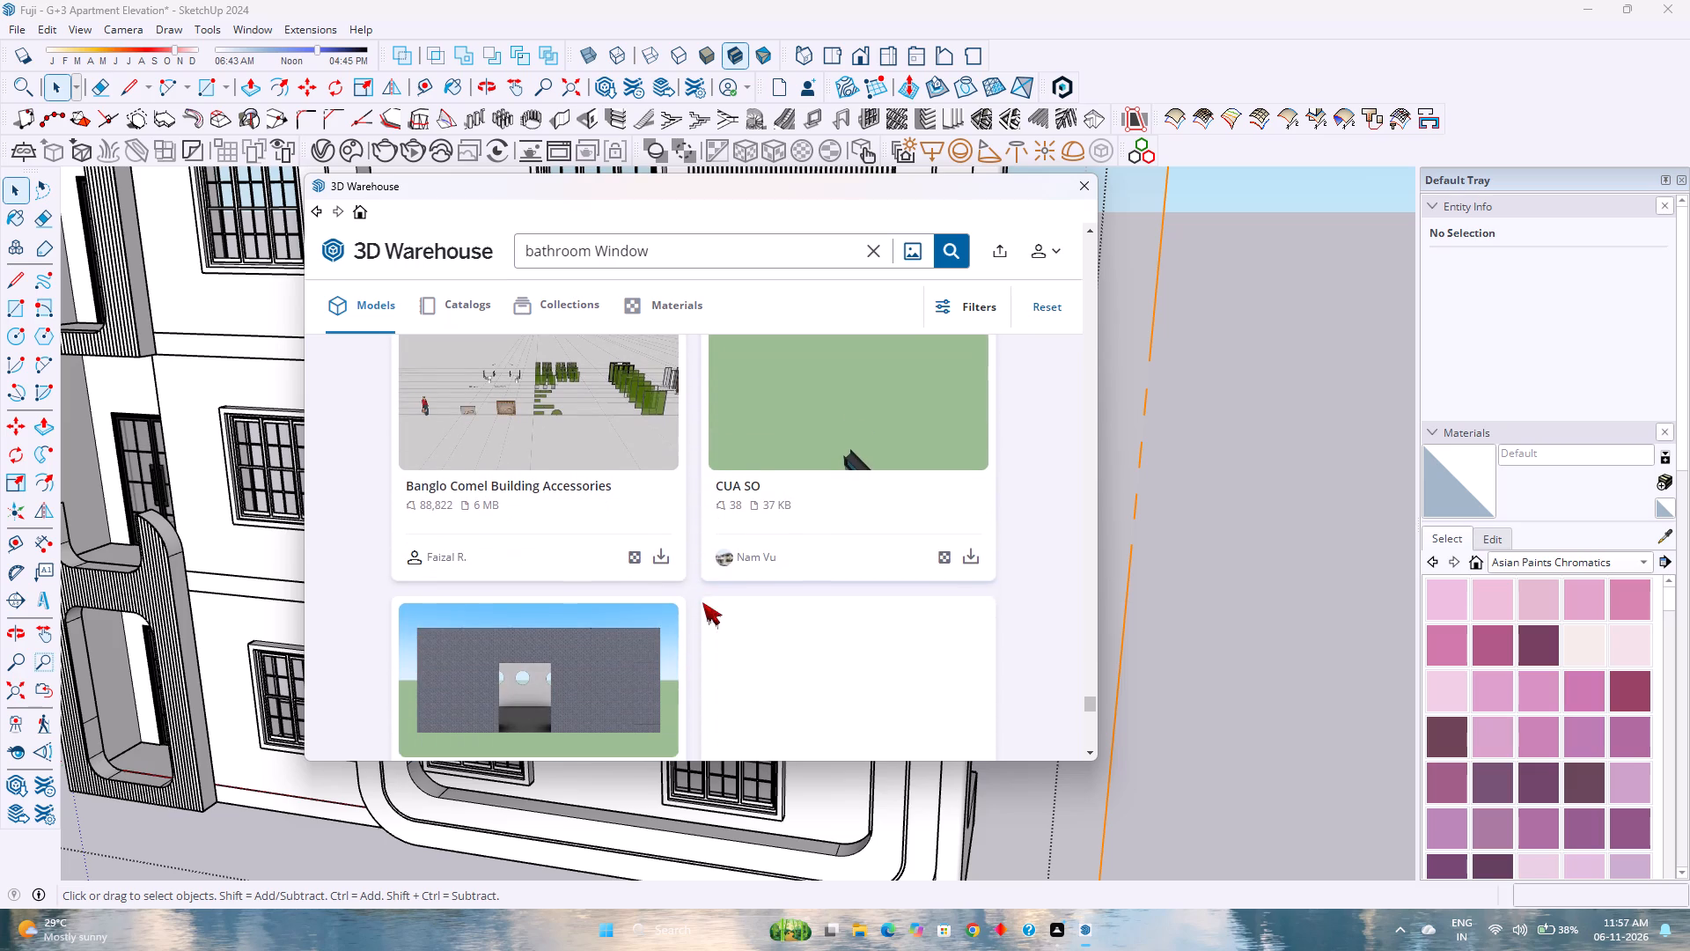
pyautogui.scroll(-8, 701, 602)
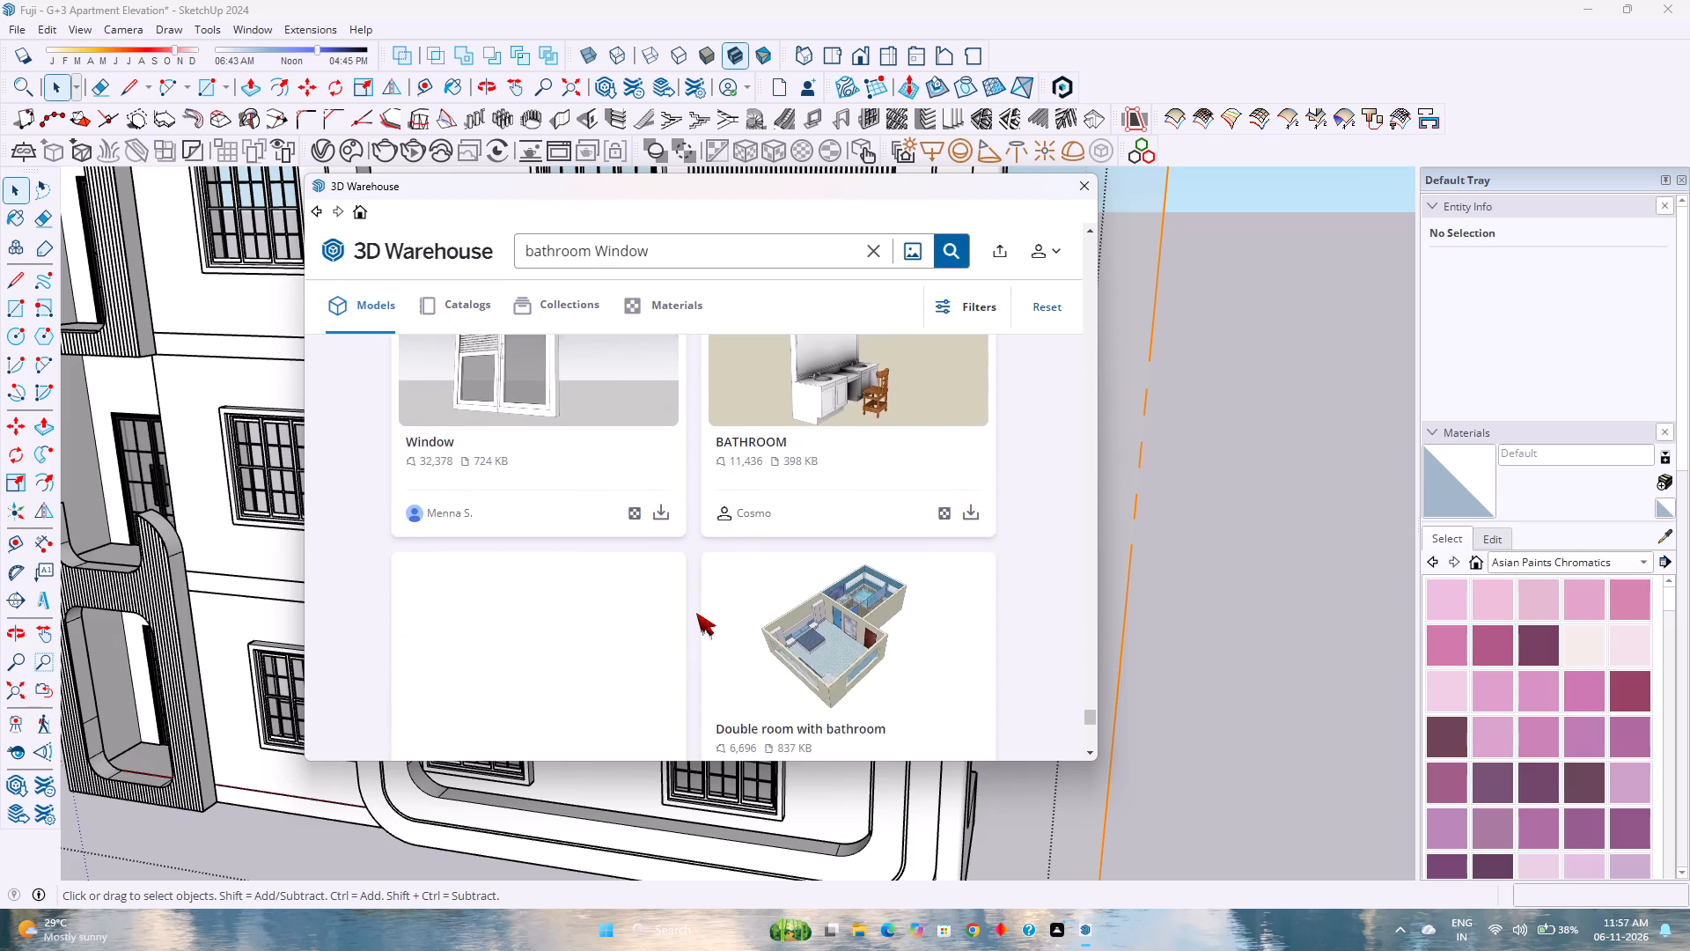
pyautogui.scroll(-1, 698, 613)
pyautogui.scroll(1, 698, 613)
pyautogui.scroll(-2, 698, 613)
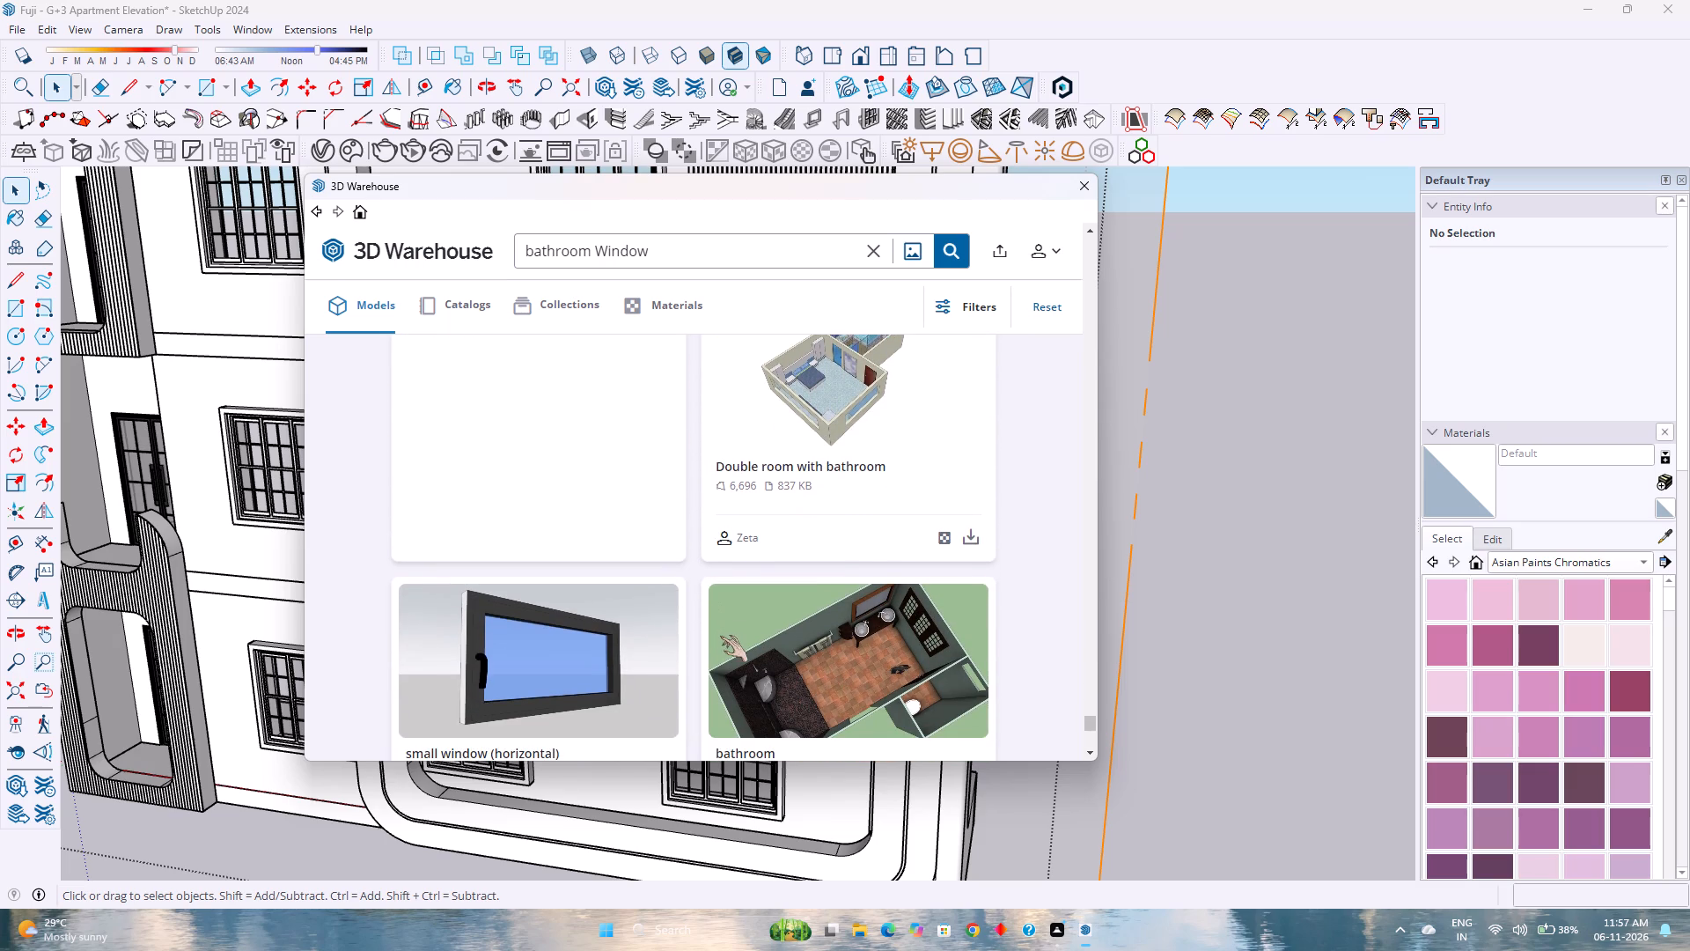
pyautogui.scroll(-5, 533, 623)
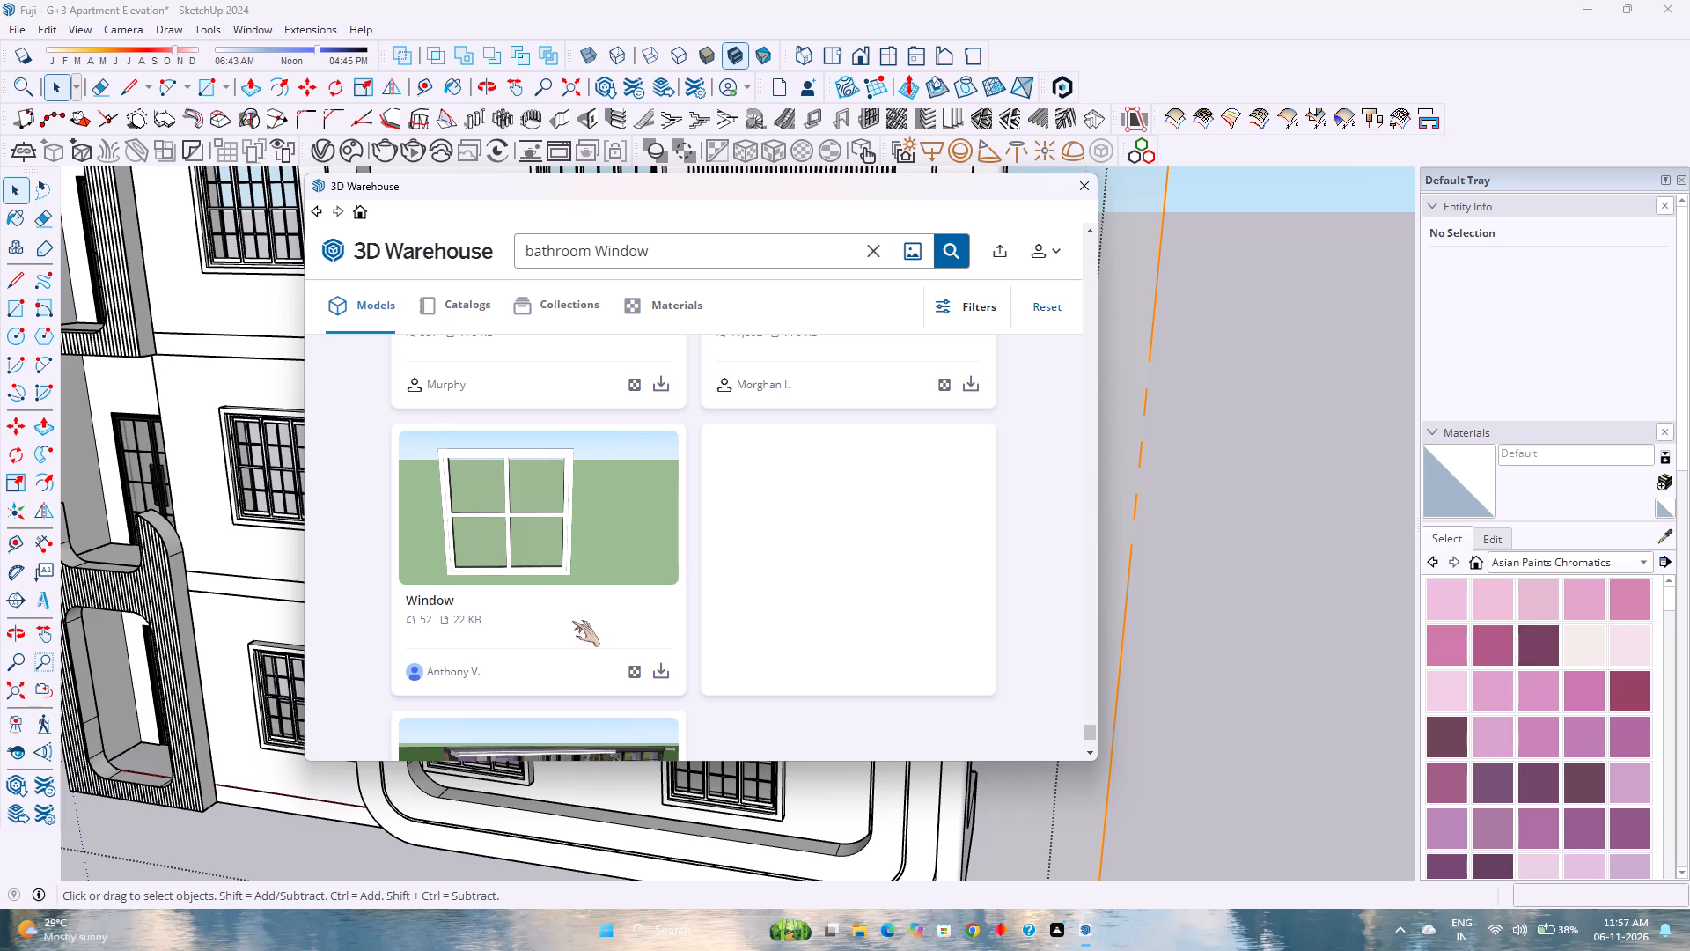
pyautogui.scroll(-2, 572, 621)
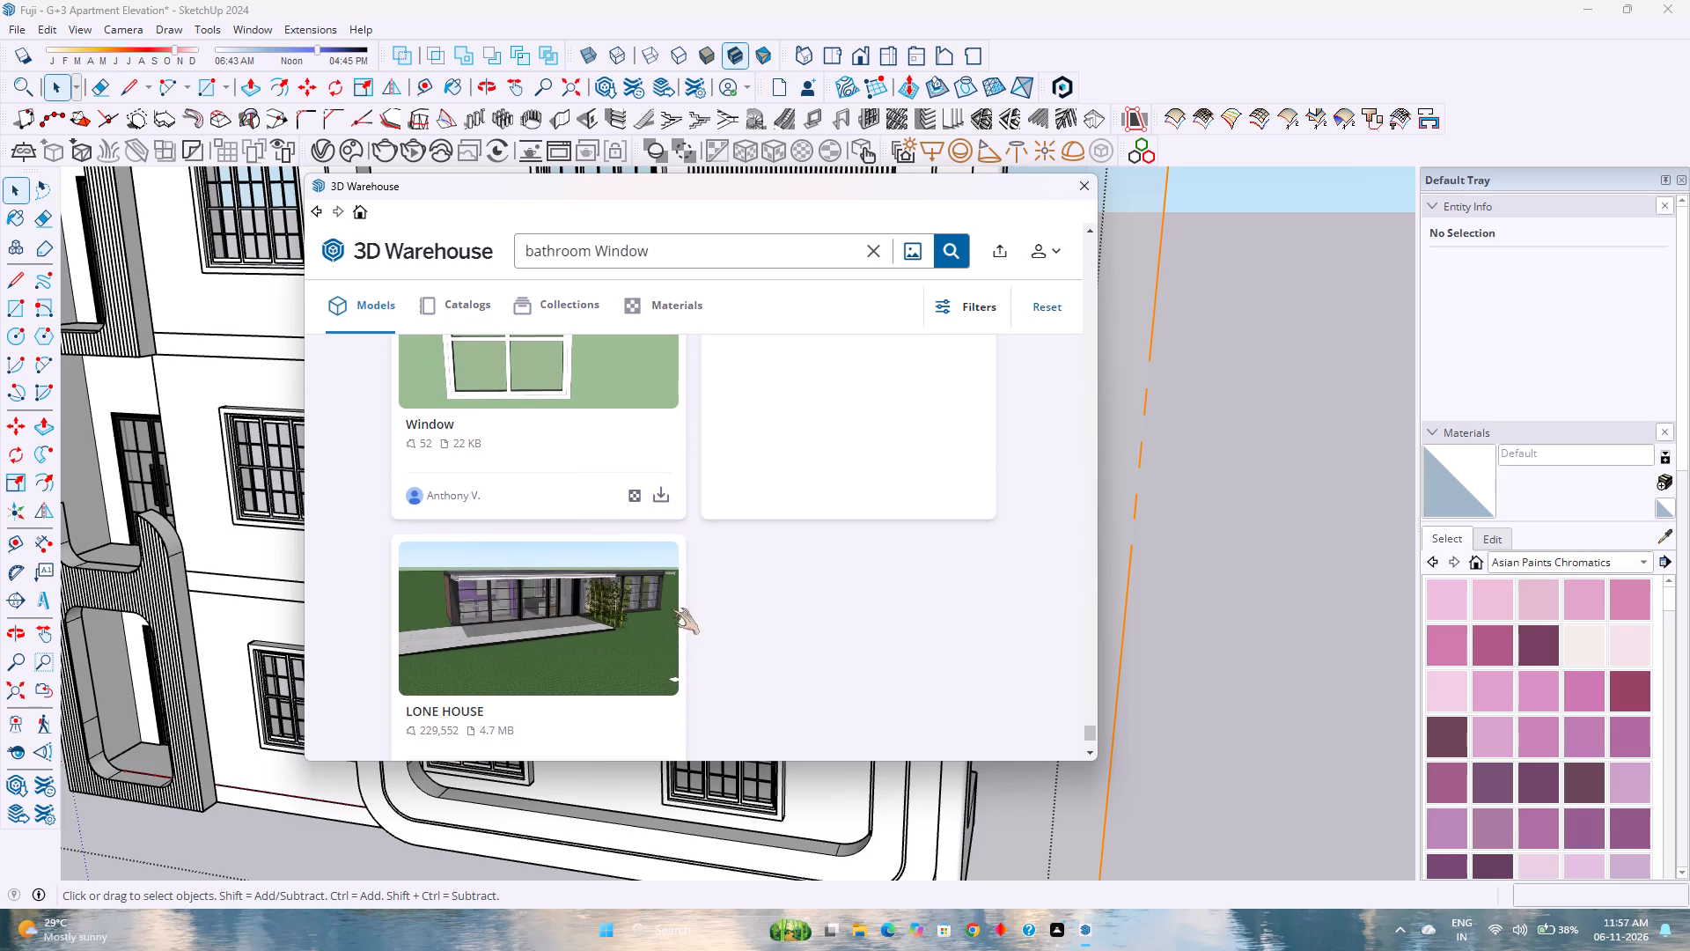
pyautogui.scroll(-5, 702, 602)
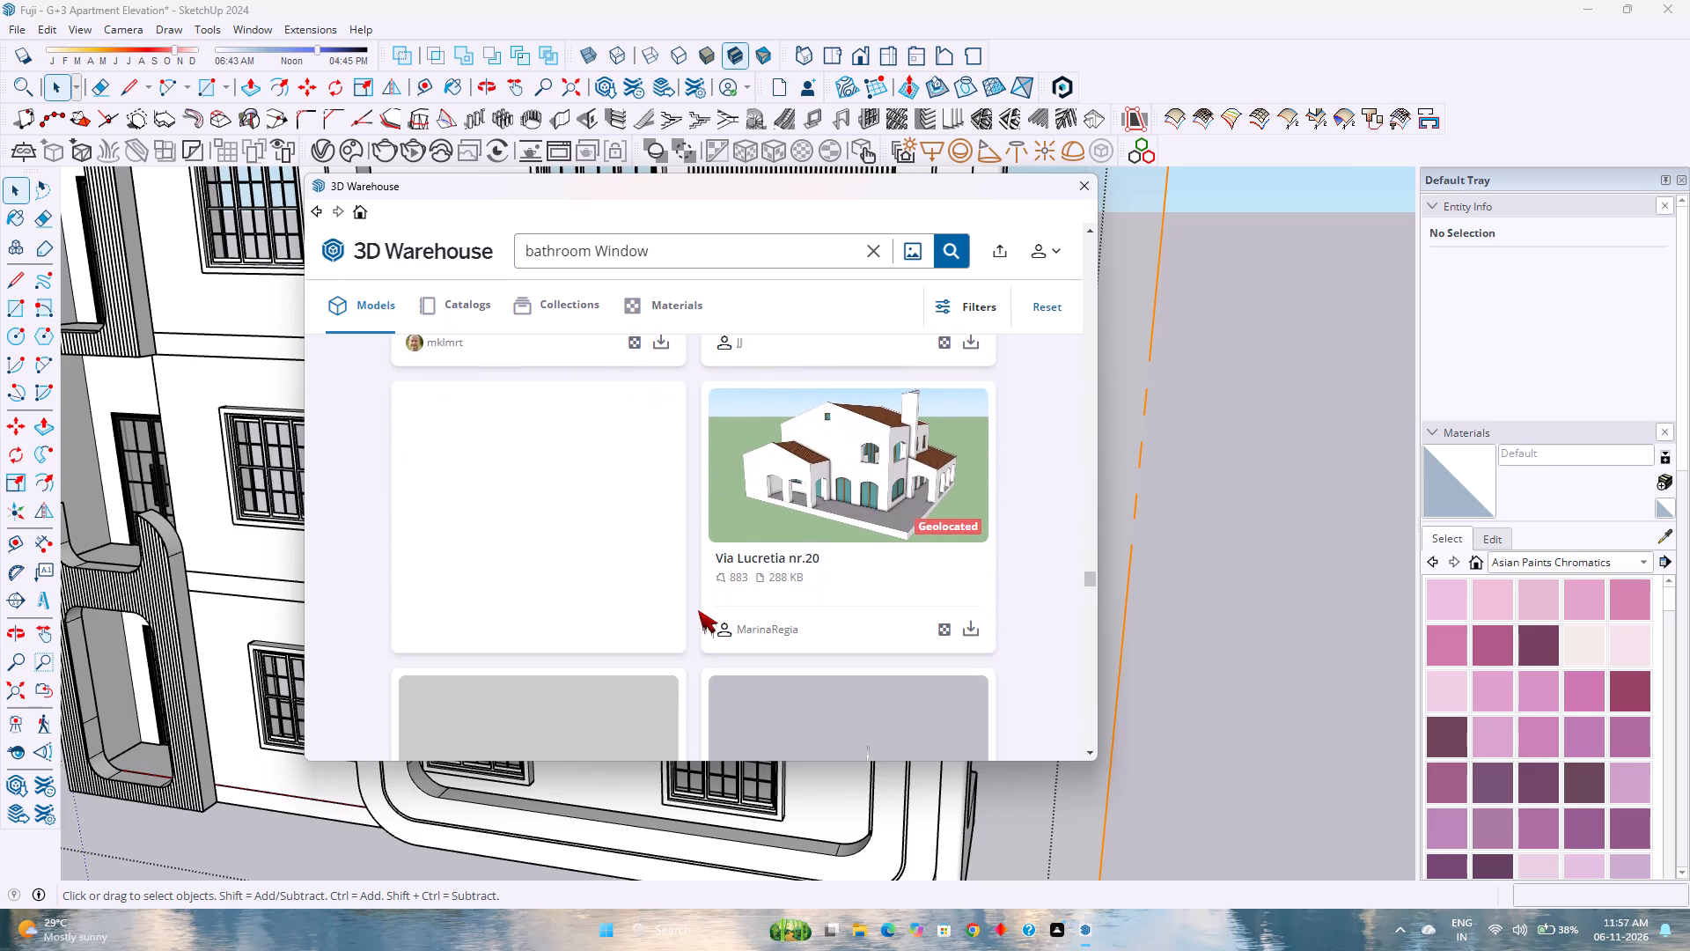
pyautogui.scroll(-2, 691, 624)
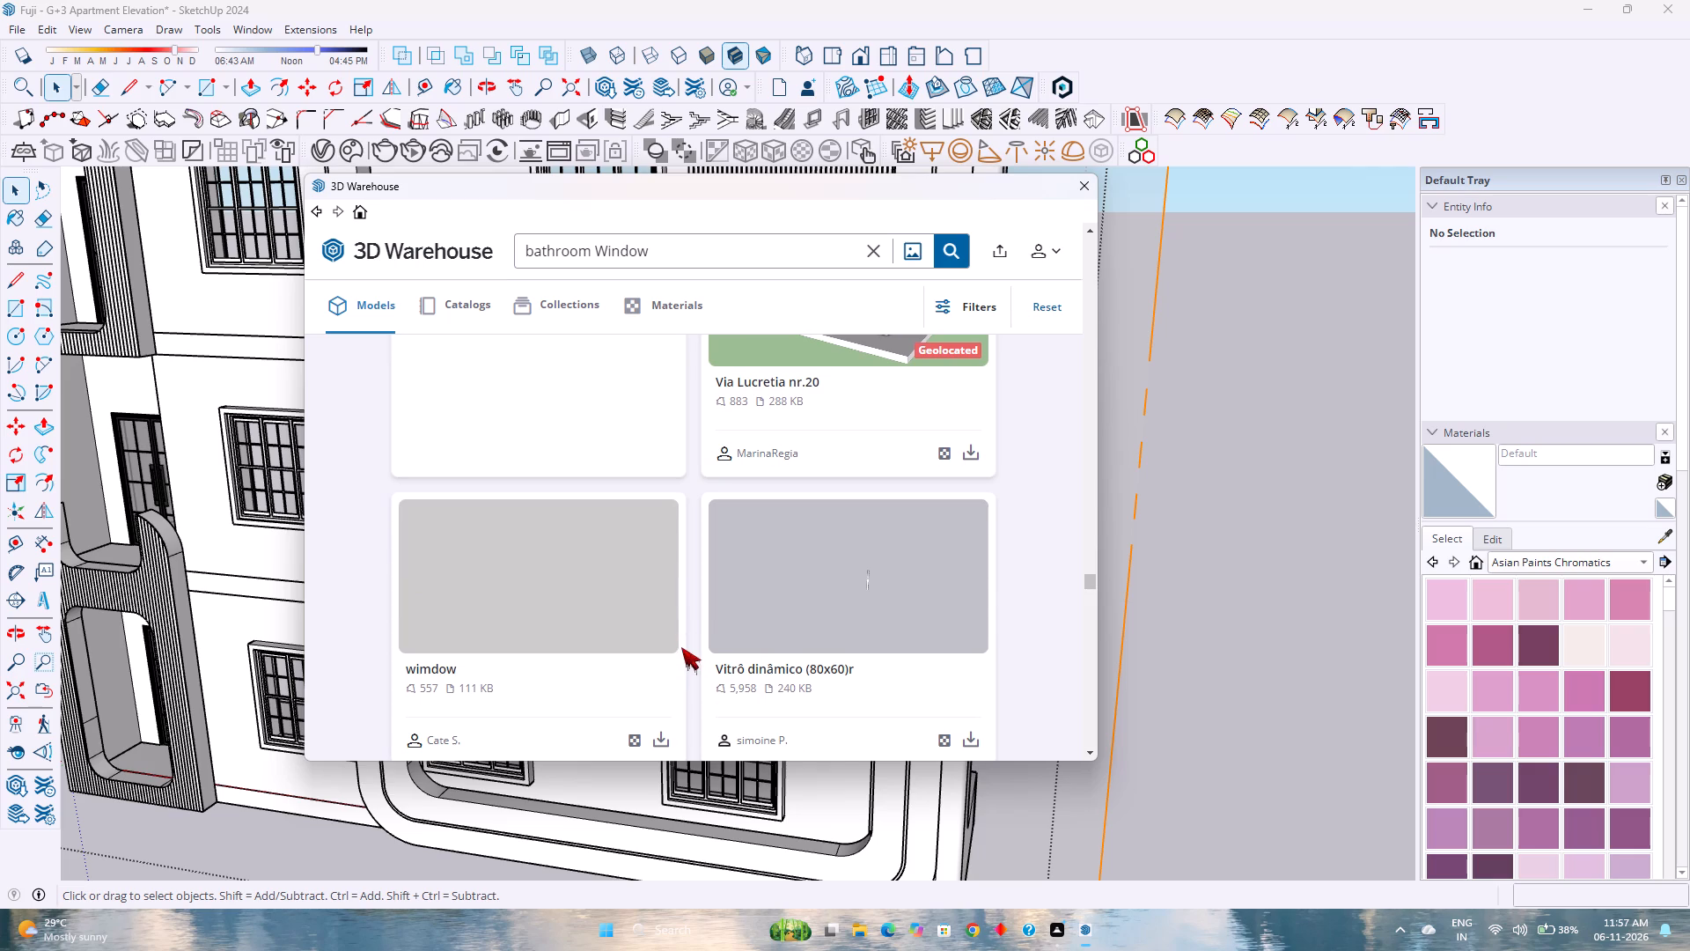
# Find the Jalousie Window among the "bathroom Window" results and load it directly into the model.
pyautogui.scroll(-4, 701, 644)
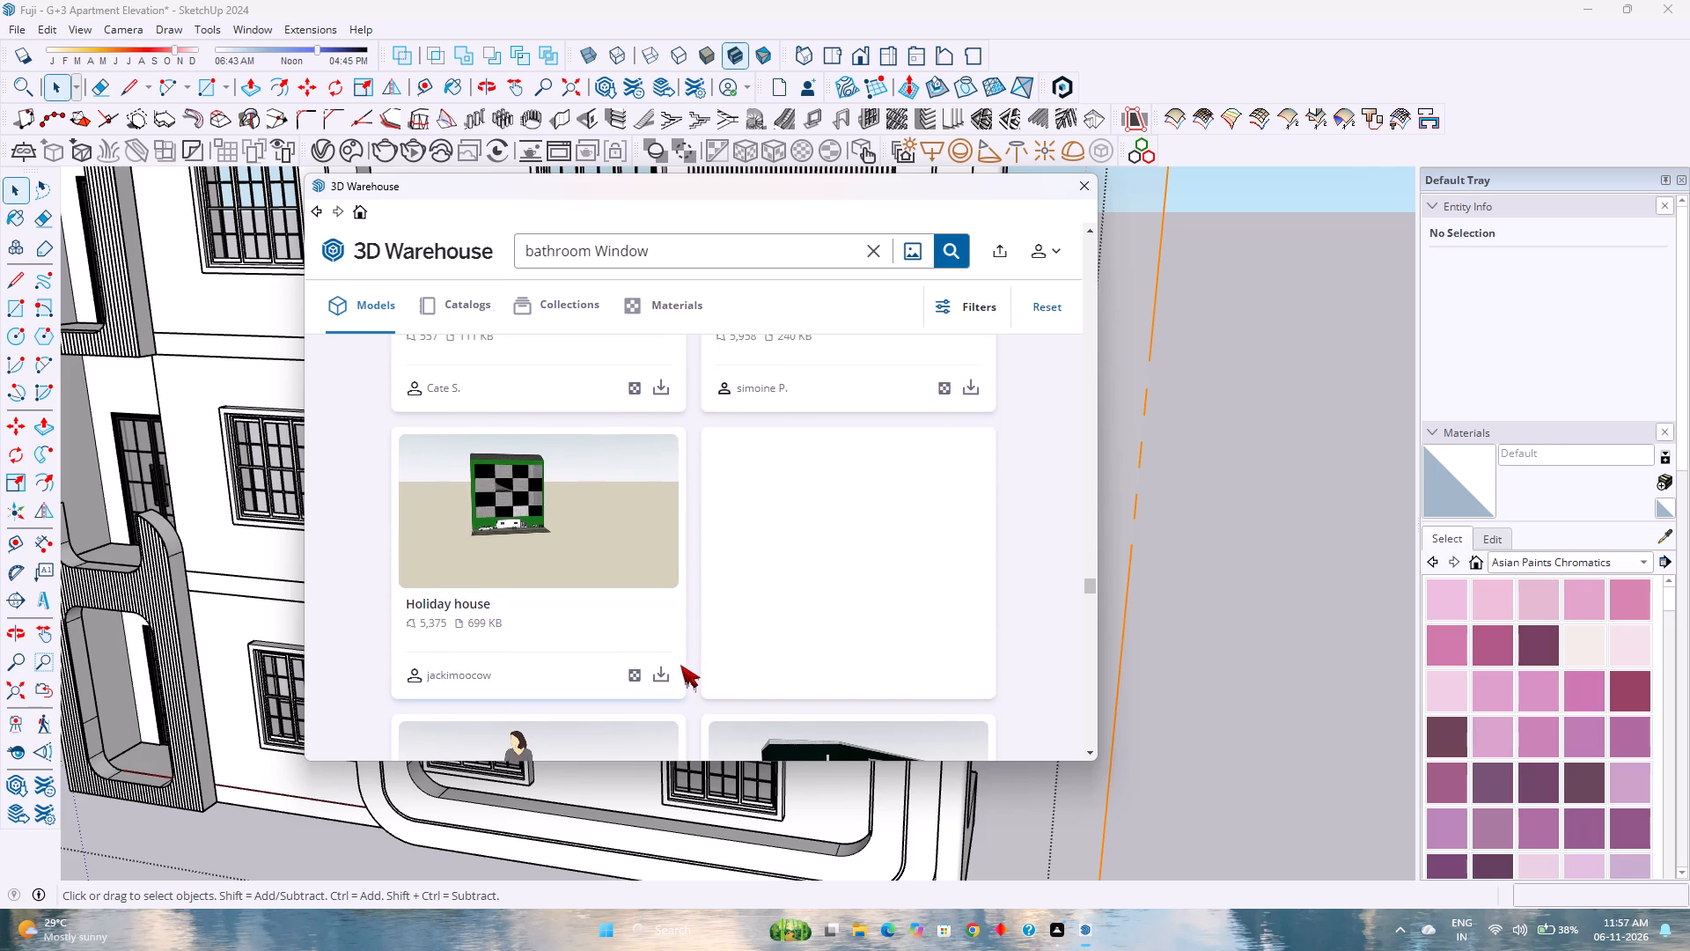
pyautogui.scroll(-10, 680, 666)
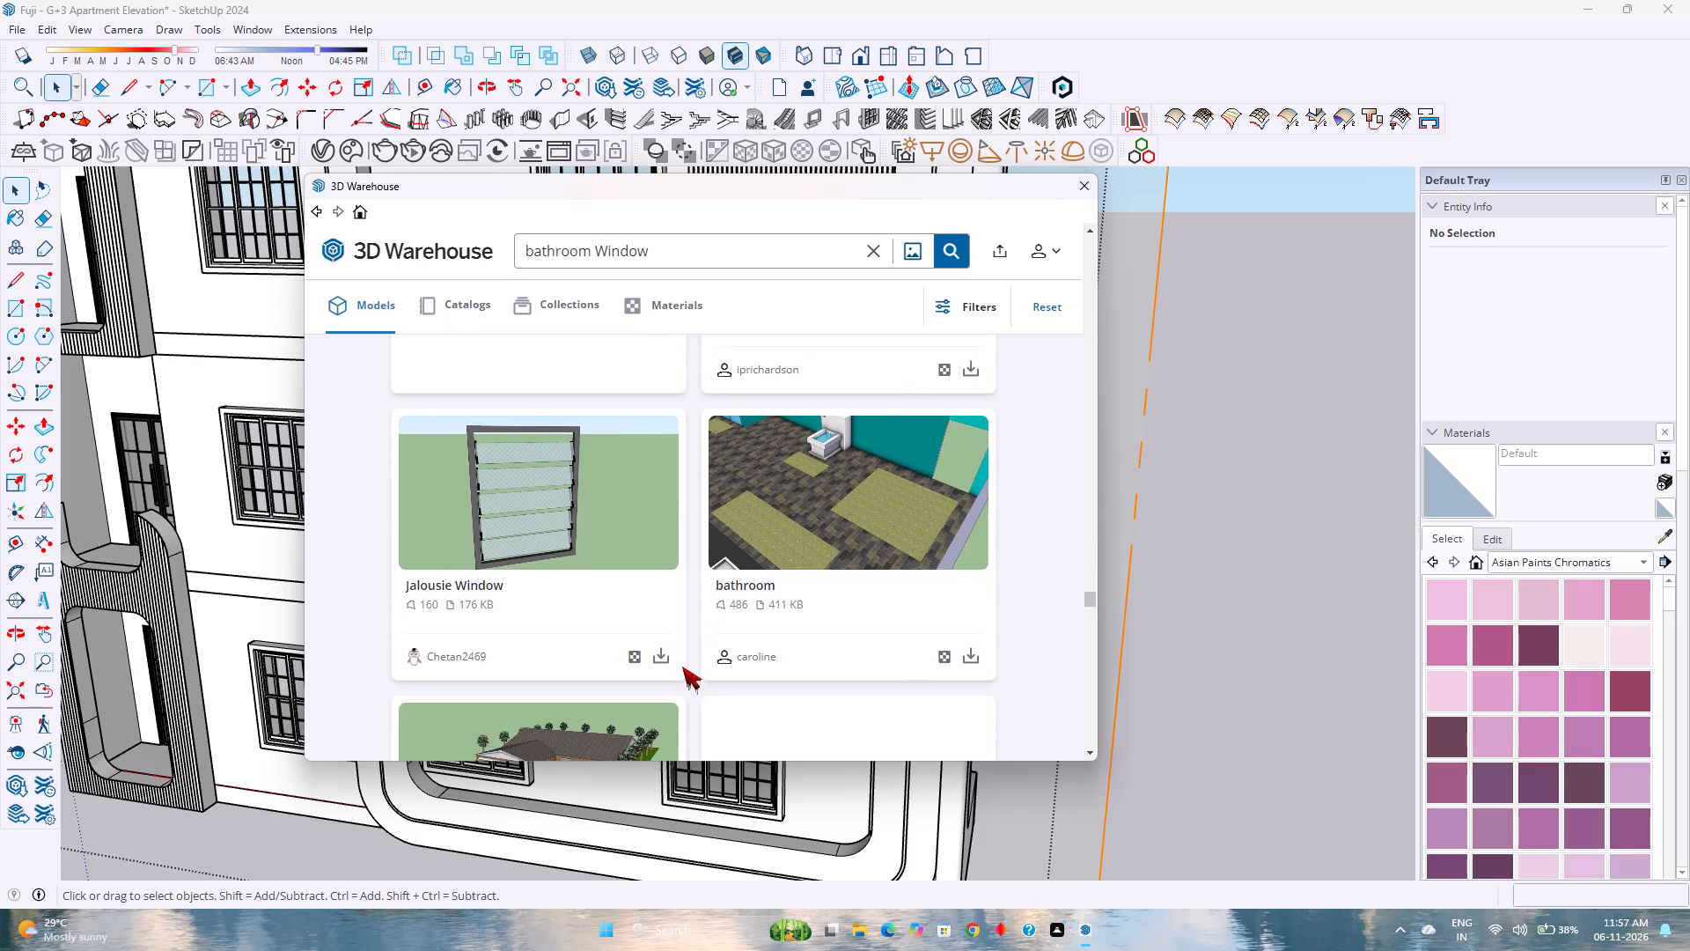
pyautogui.scroll(-6, 682, 667)
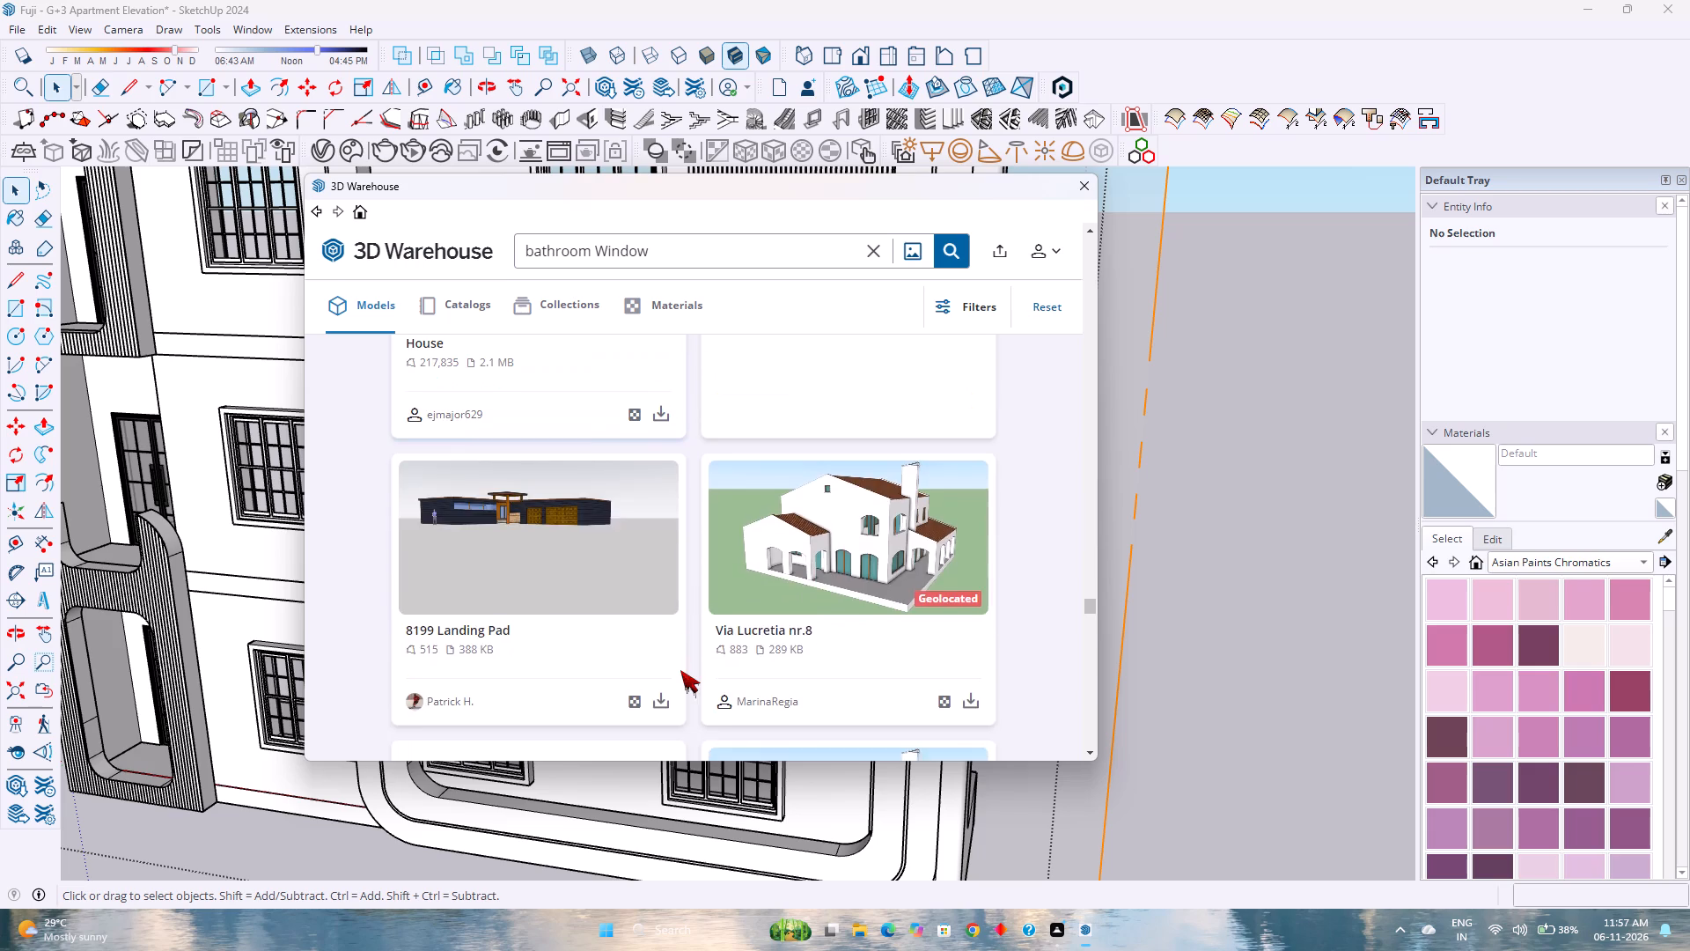
pyautogui.scroll(6, 680, 670)
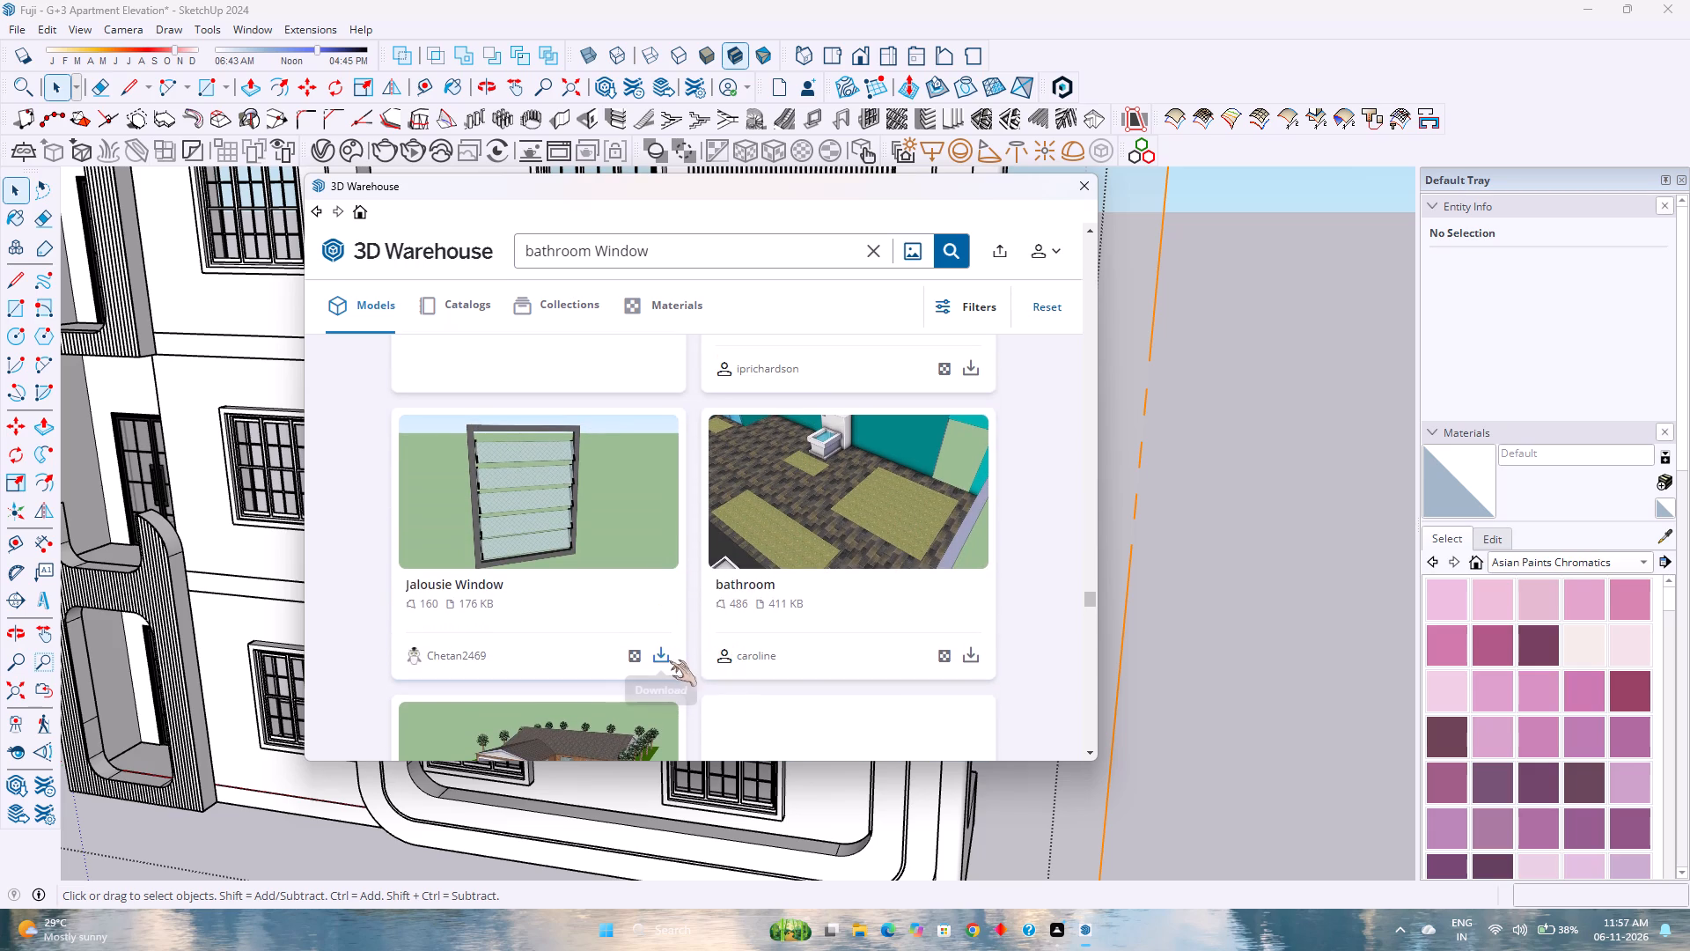
pyautogui.click(670, 660)
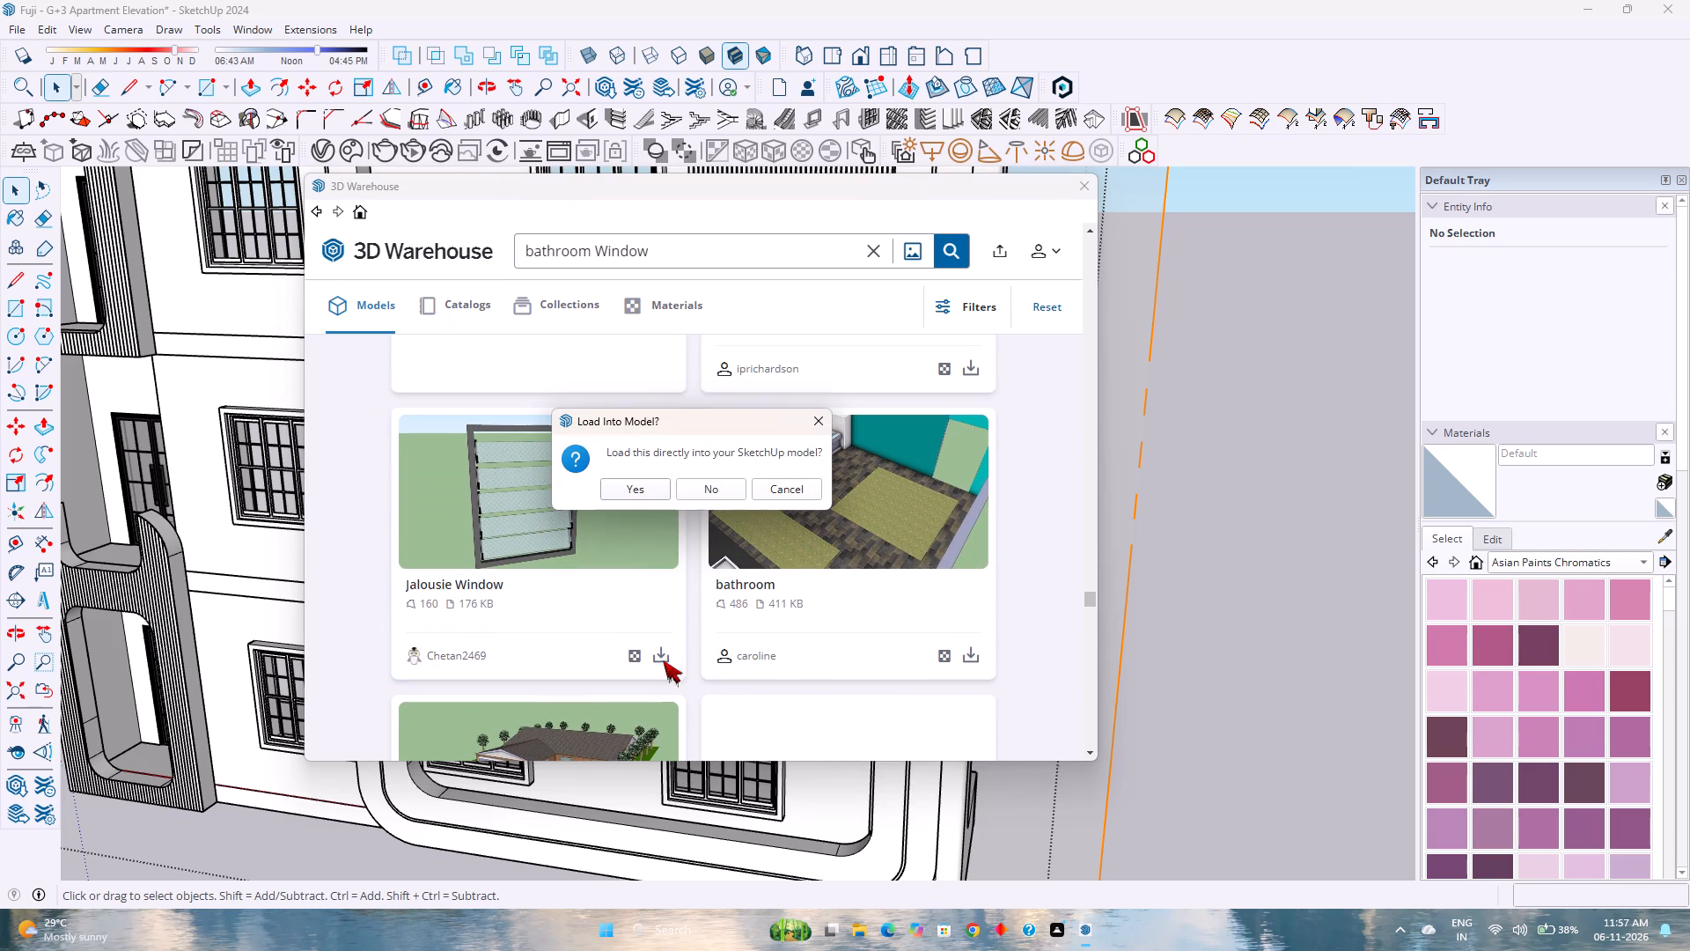
pyautogui.click(650, 501)
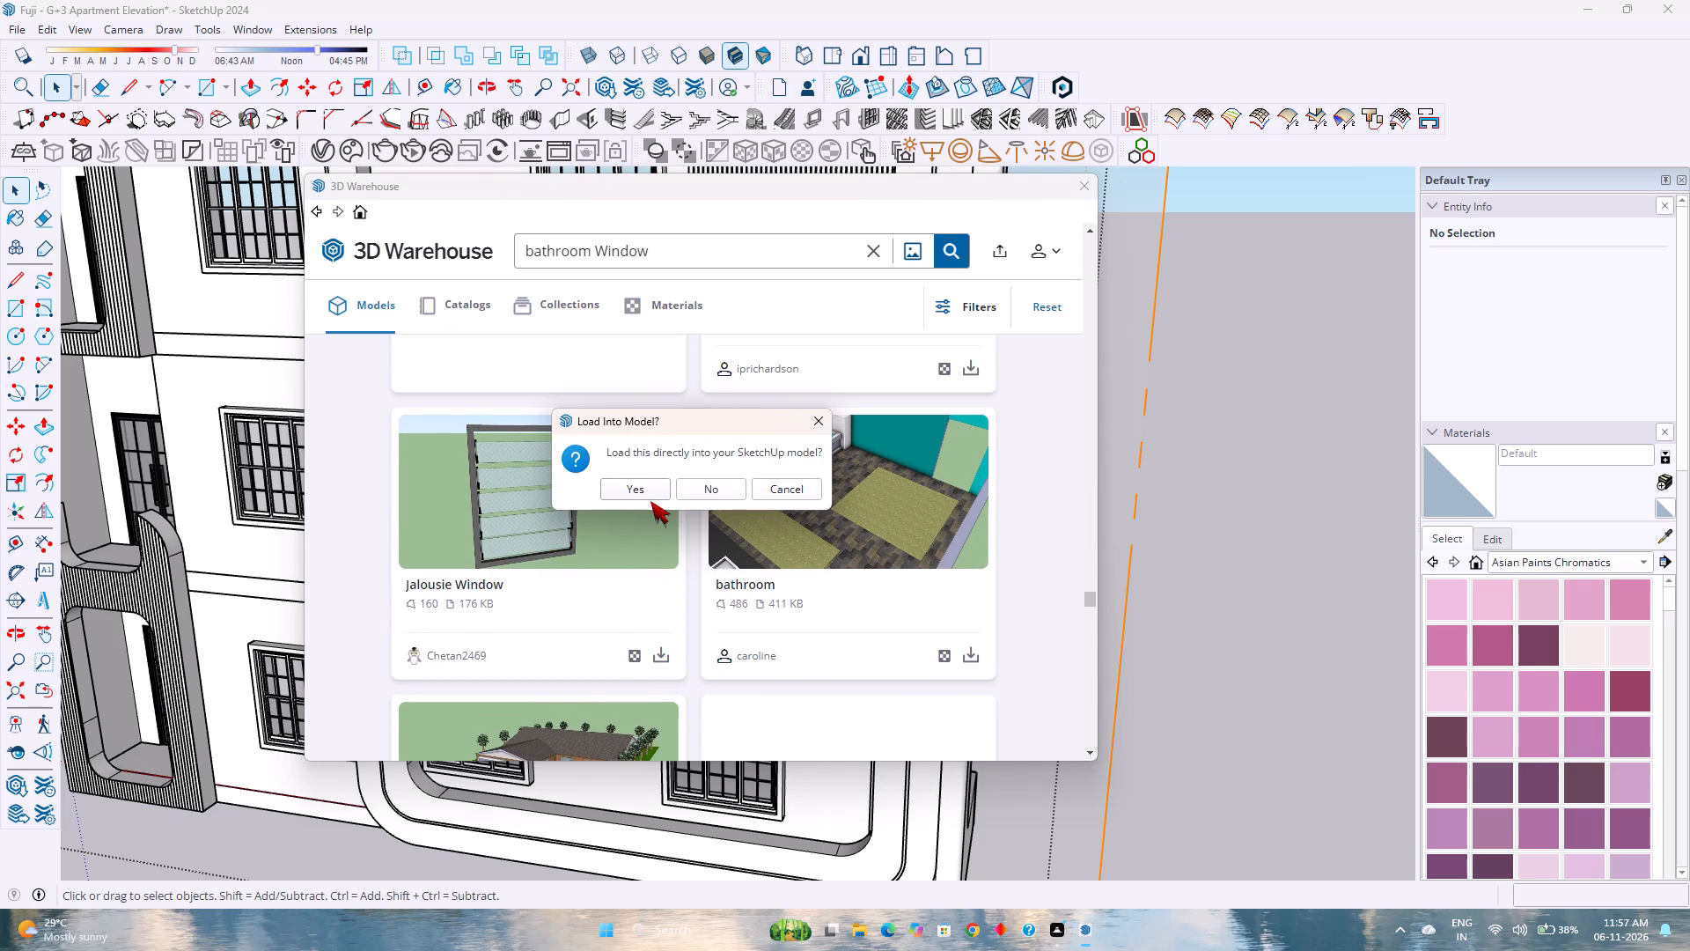
pyautogui.click(650, 493)
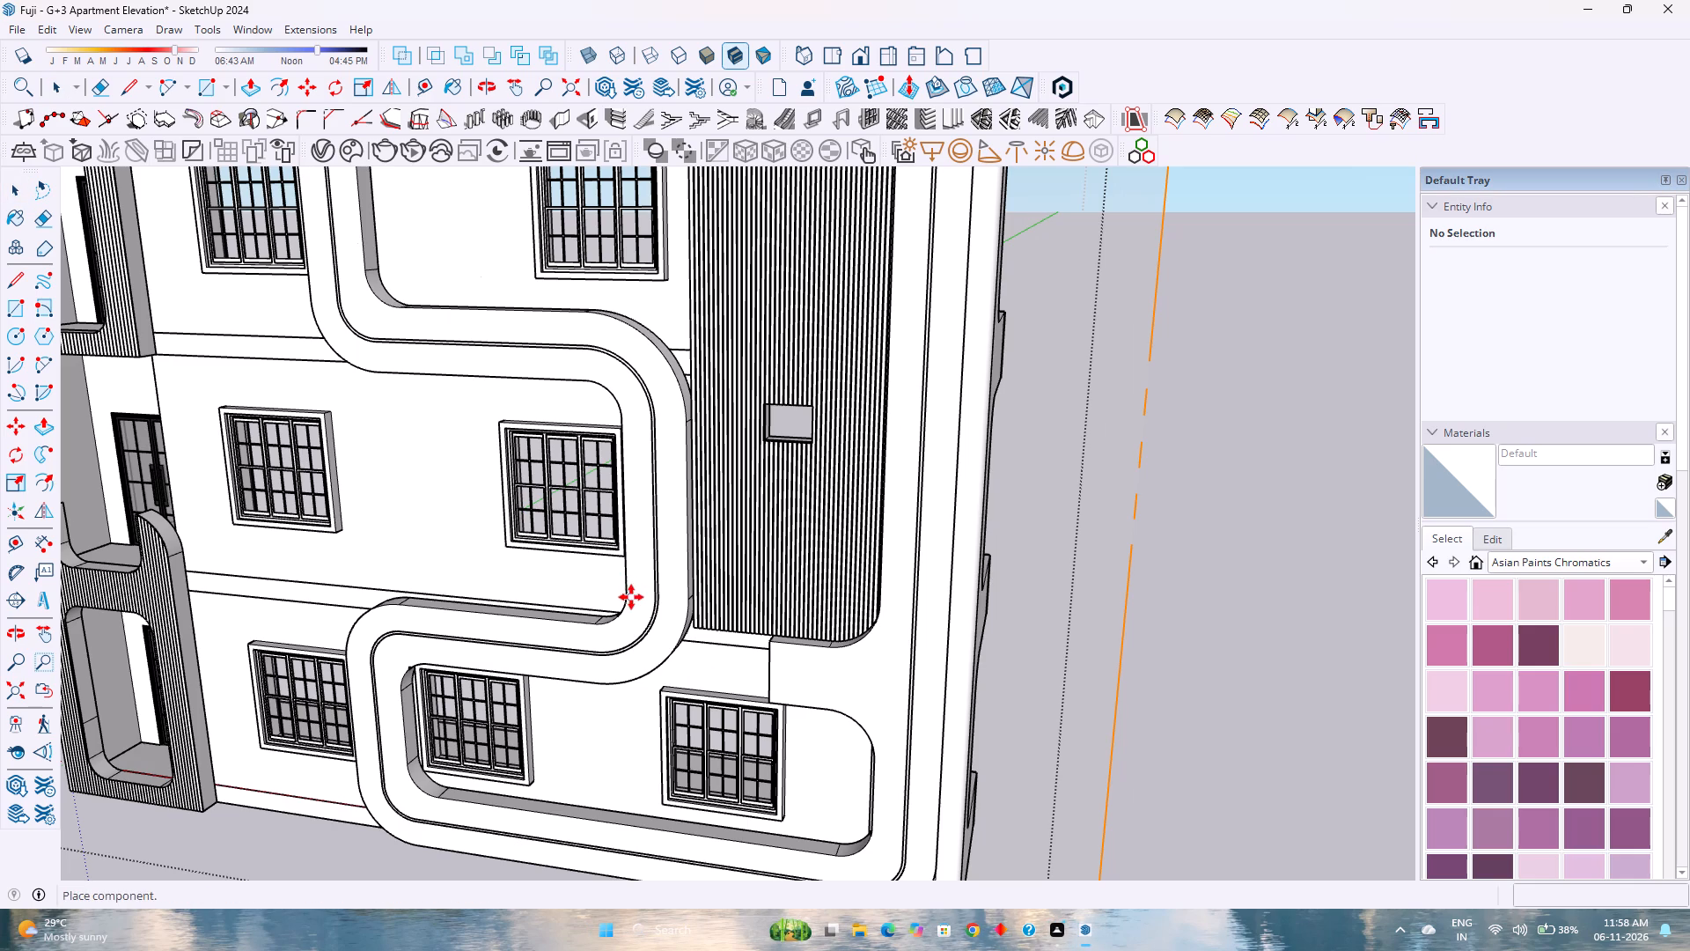
# Place the louvred bathroom window at the small opening in the ribbed facade panel, aligned with the opening's lower-left inner corner.
pyautogui.scroll(4, 746, 409)
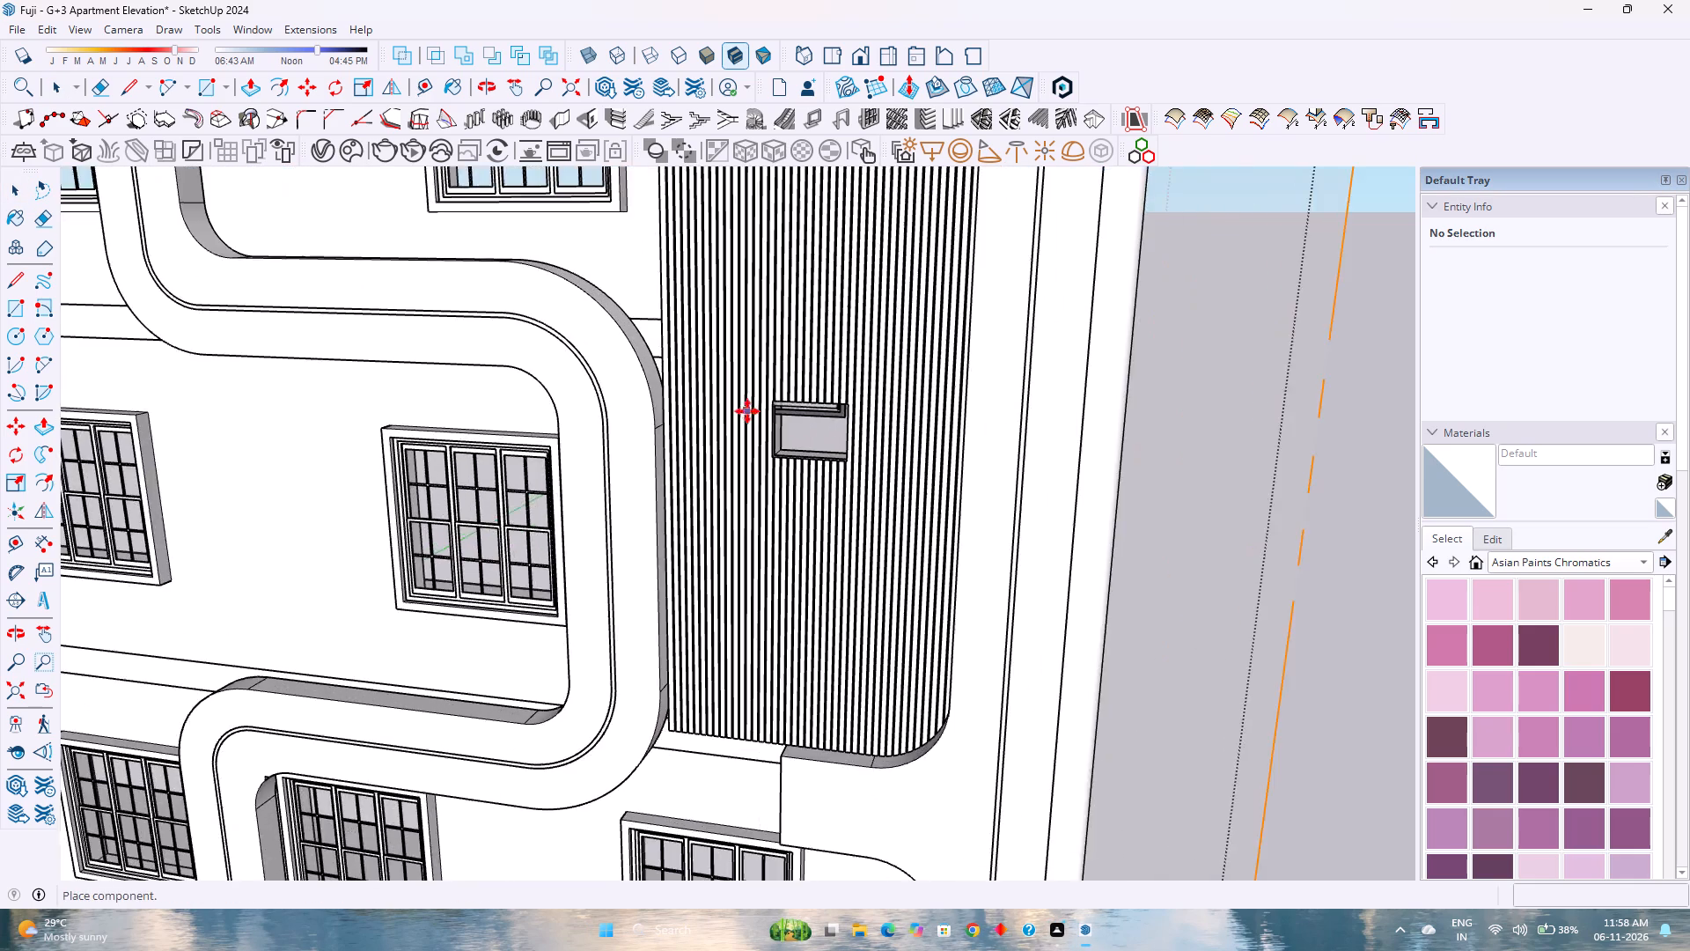
pyautogui.scroll(16, 747, 411)
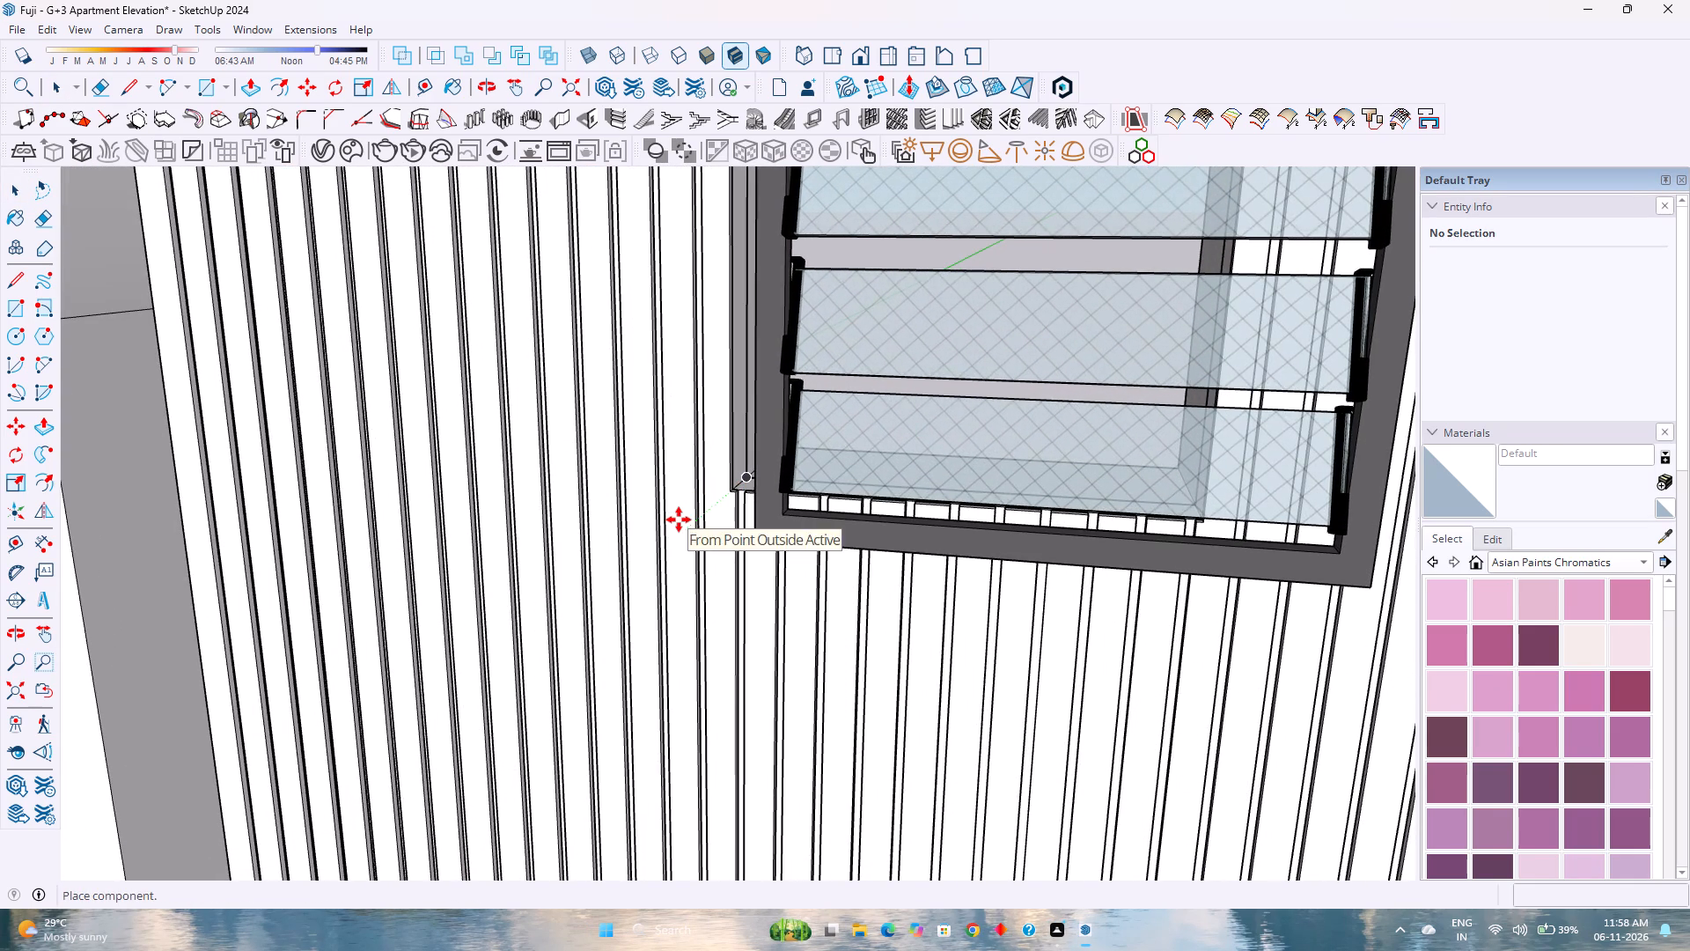
pyautogui.click(679, 520)
pyautogui.click(751, 555)
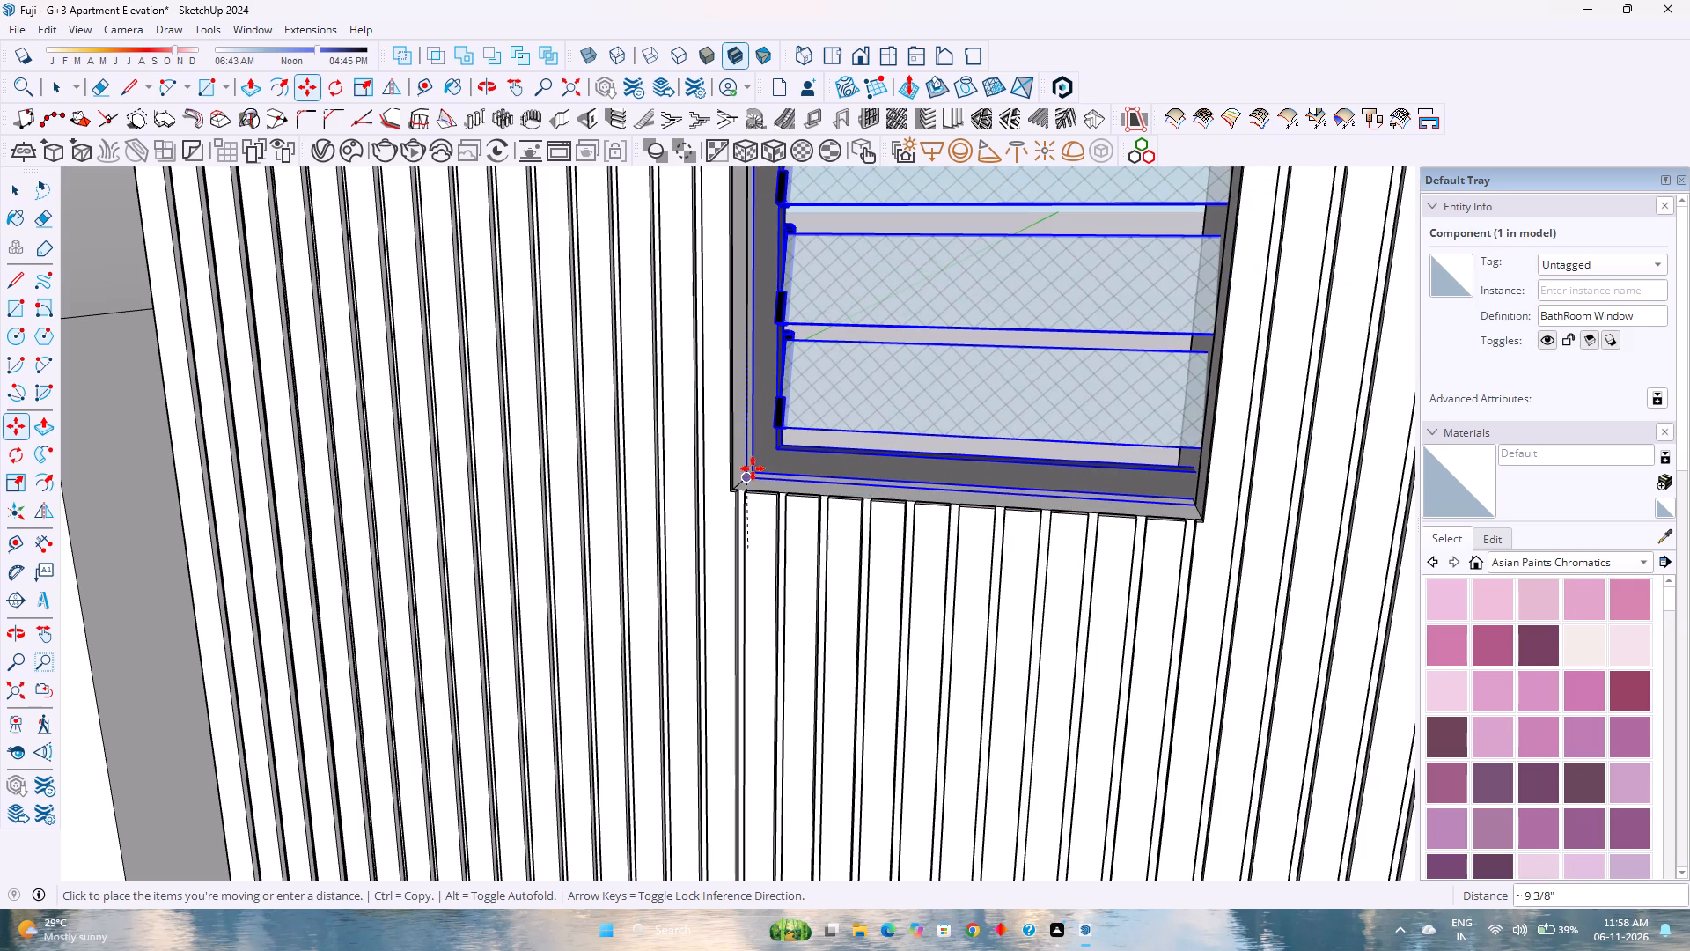
pyautogui.click(746, 472)
# Scale the bathroom window down uniformly from its upper corner to match the height of the panel opening.
pyautogui.scroll(-6, 784, 531)
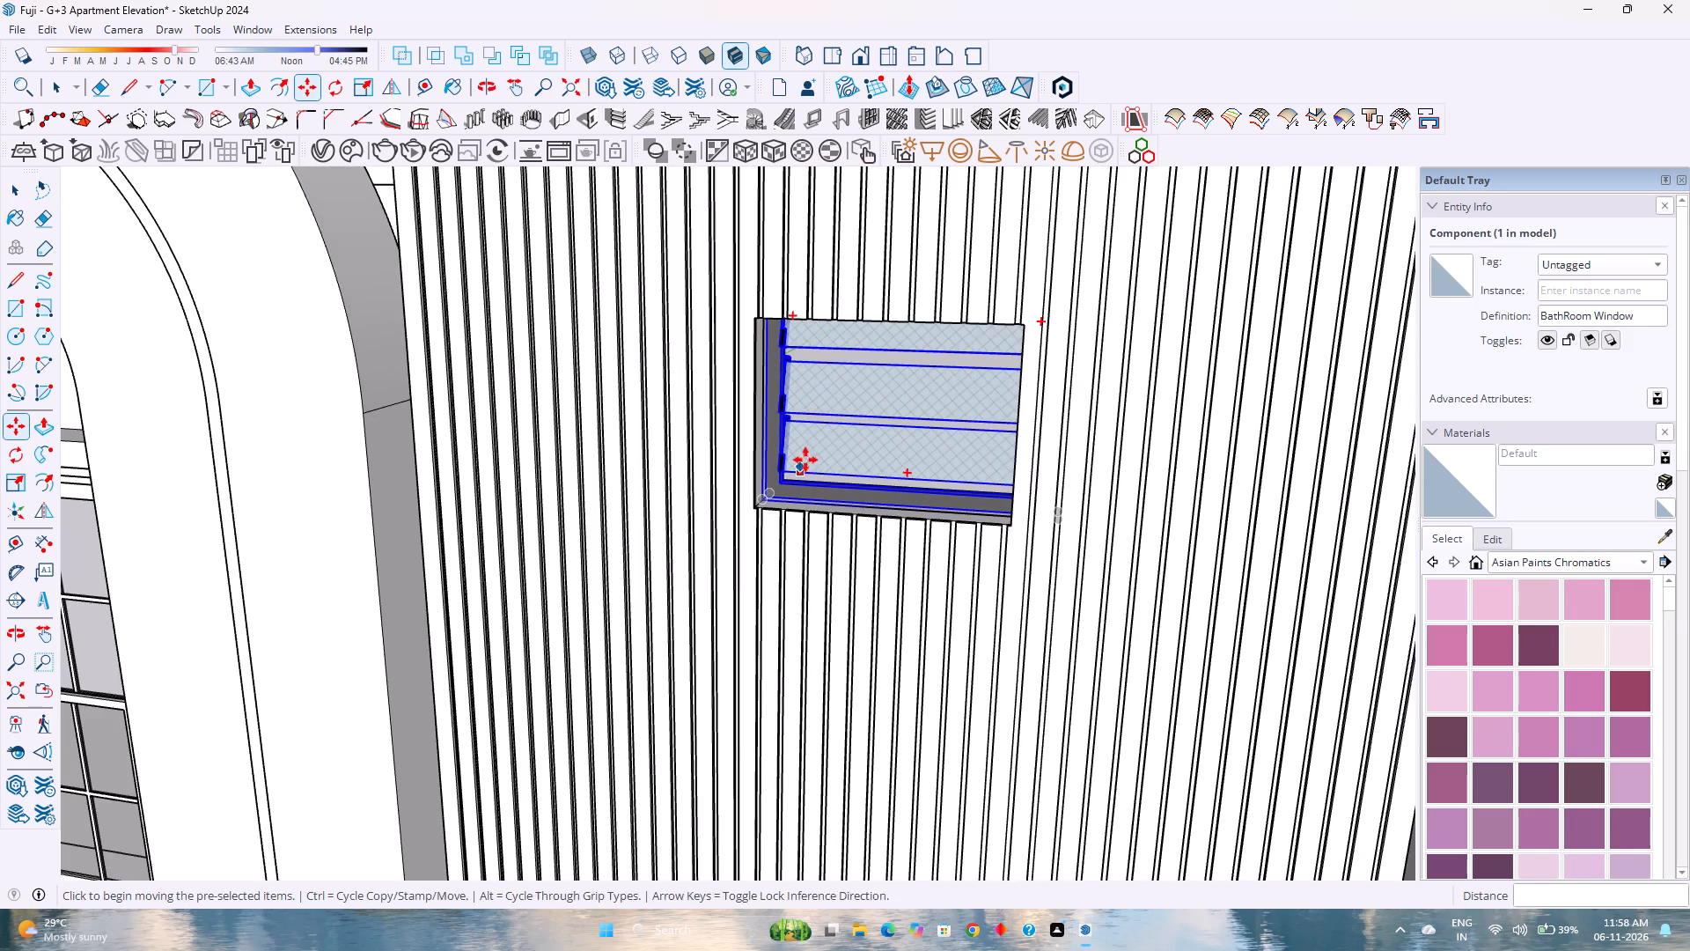
pyautogui.keyDown('shift'); pyautogui.moveTo(806, 459); pyautogui.dragTo(763, 586, button='middle'); pyautogui.keyUp('shift')
pyautogui.keyDown('shift'); pyautogui.moveTo(719, 675); pyautogui.dragTo(689, 705, button='middle'); pyautogui.keyUp('shift')
pyautogui.keyDown('shift'); pyautogui.middleClick(689, 705); pyautogui.keyUp('shift')
pyautogui.press('s')
pyautogui.moveTo(705, 633); pyautogui.dragTo(929, 602, button='middle')
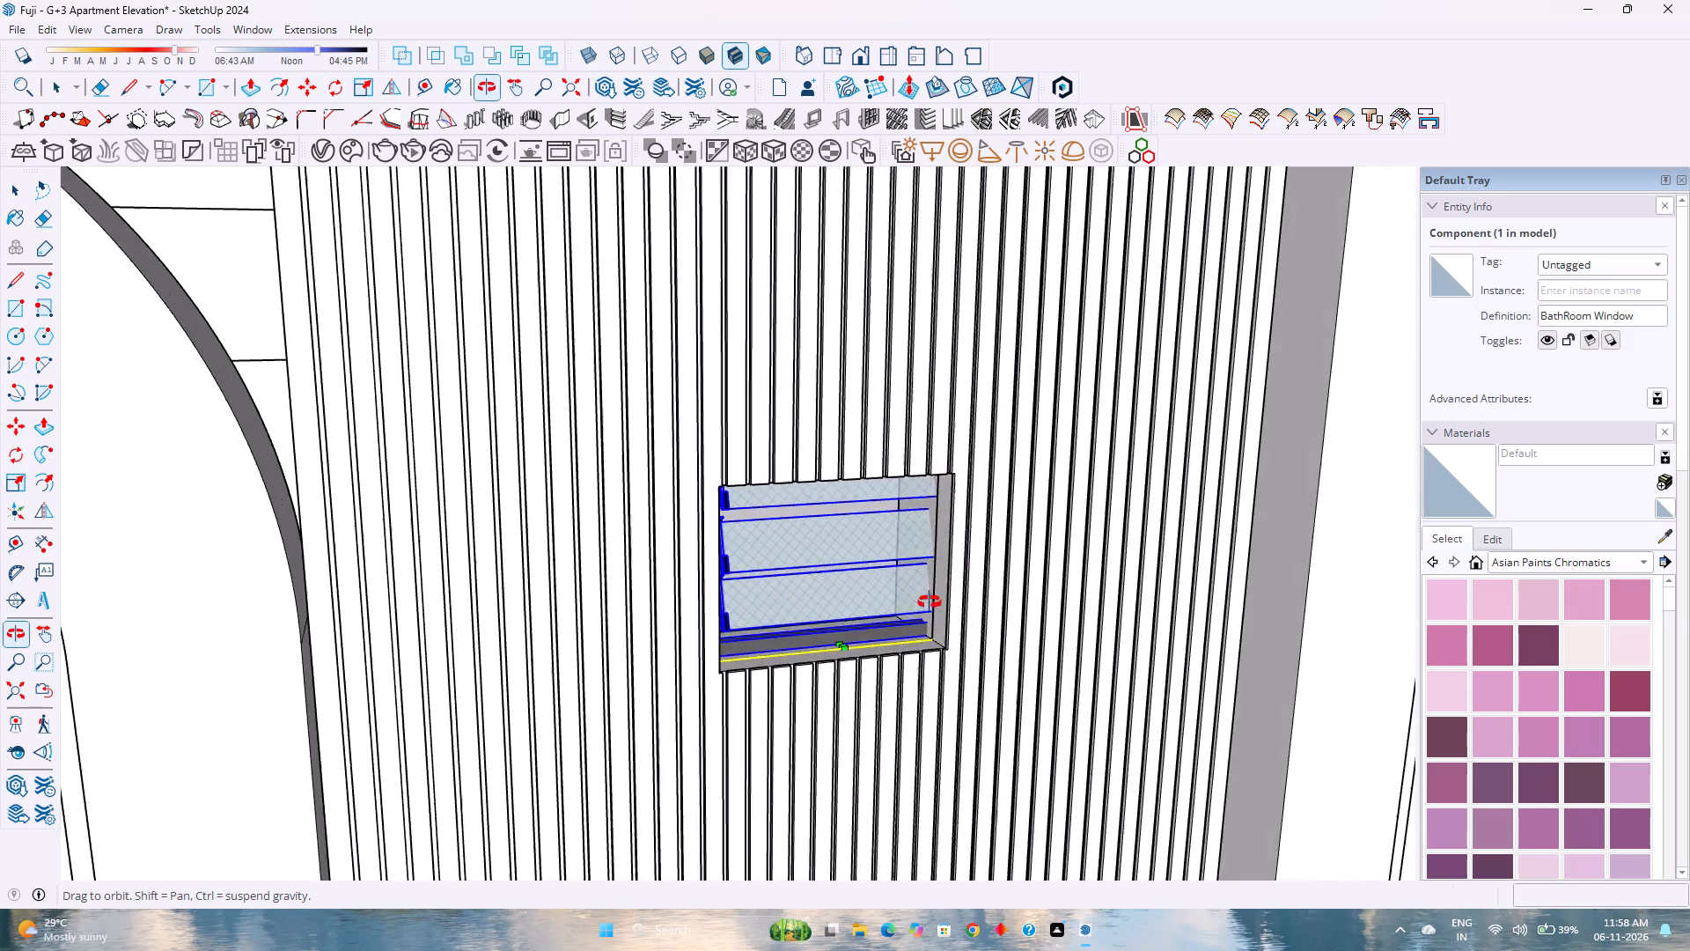
pyautogui.moveTo(929, 602); pyautogui.dragTo(803, 617, button='middle')
pyautogui.press('s')
pyautogui.press('k')
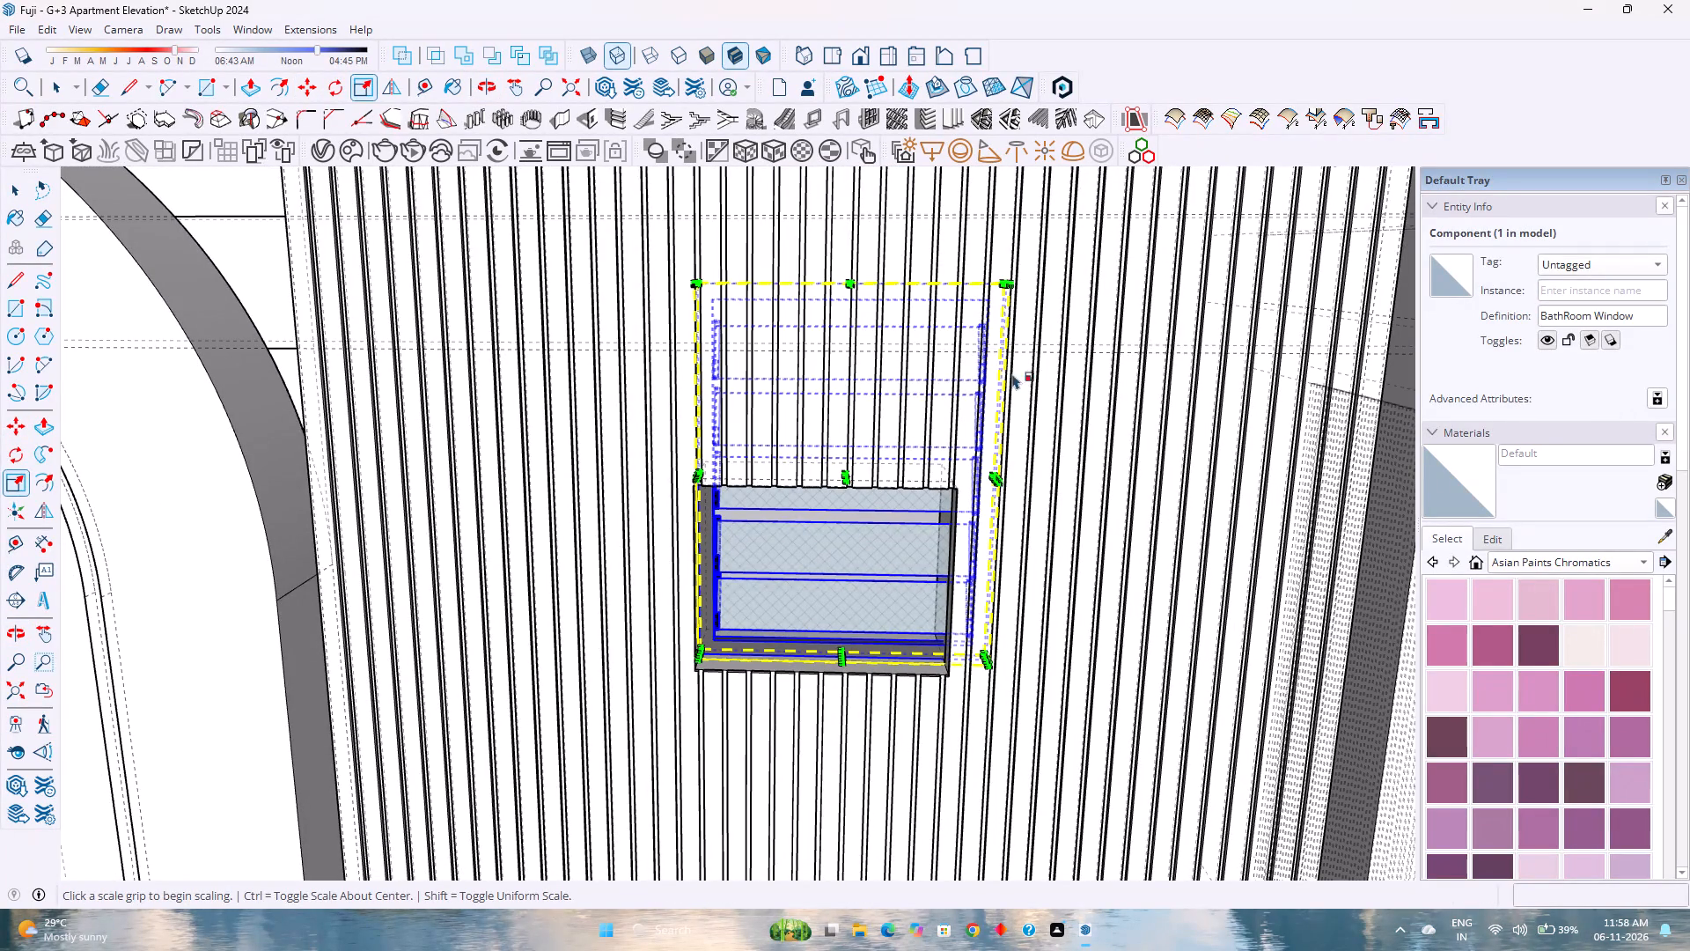
pyautogui.click(996, 276)
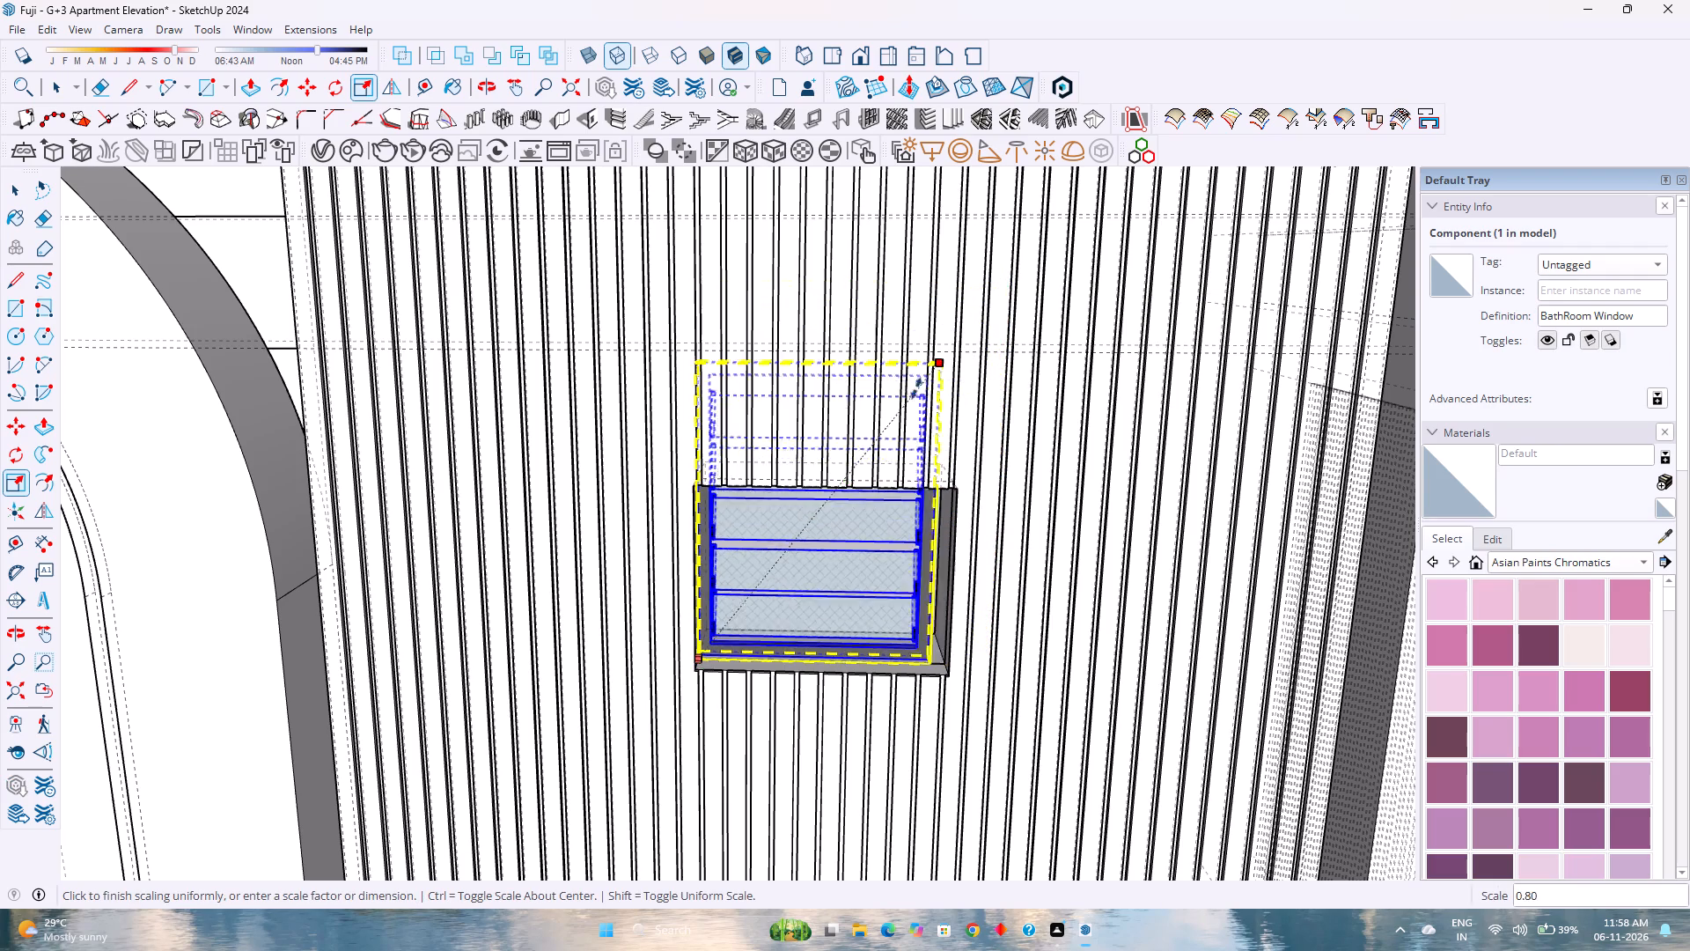
pyautogui.moveTo(799, 525); pyautogui.dragTo(783, 490, button='middle')
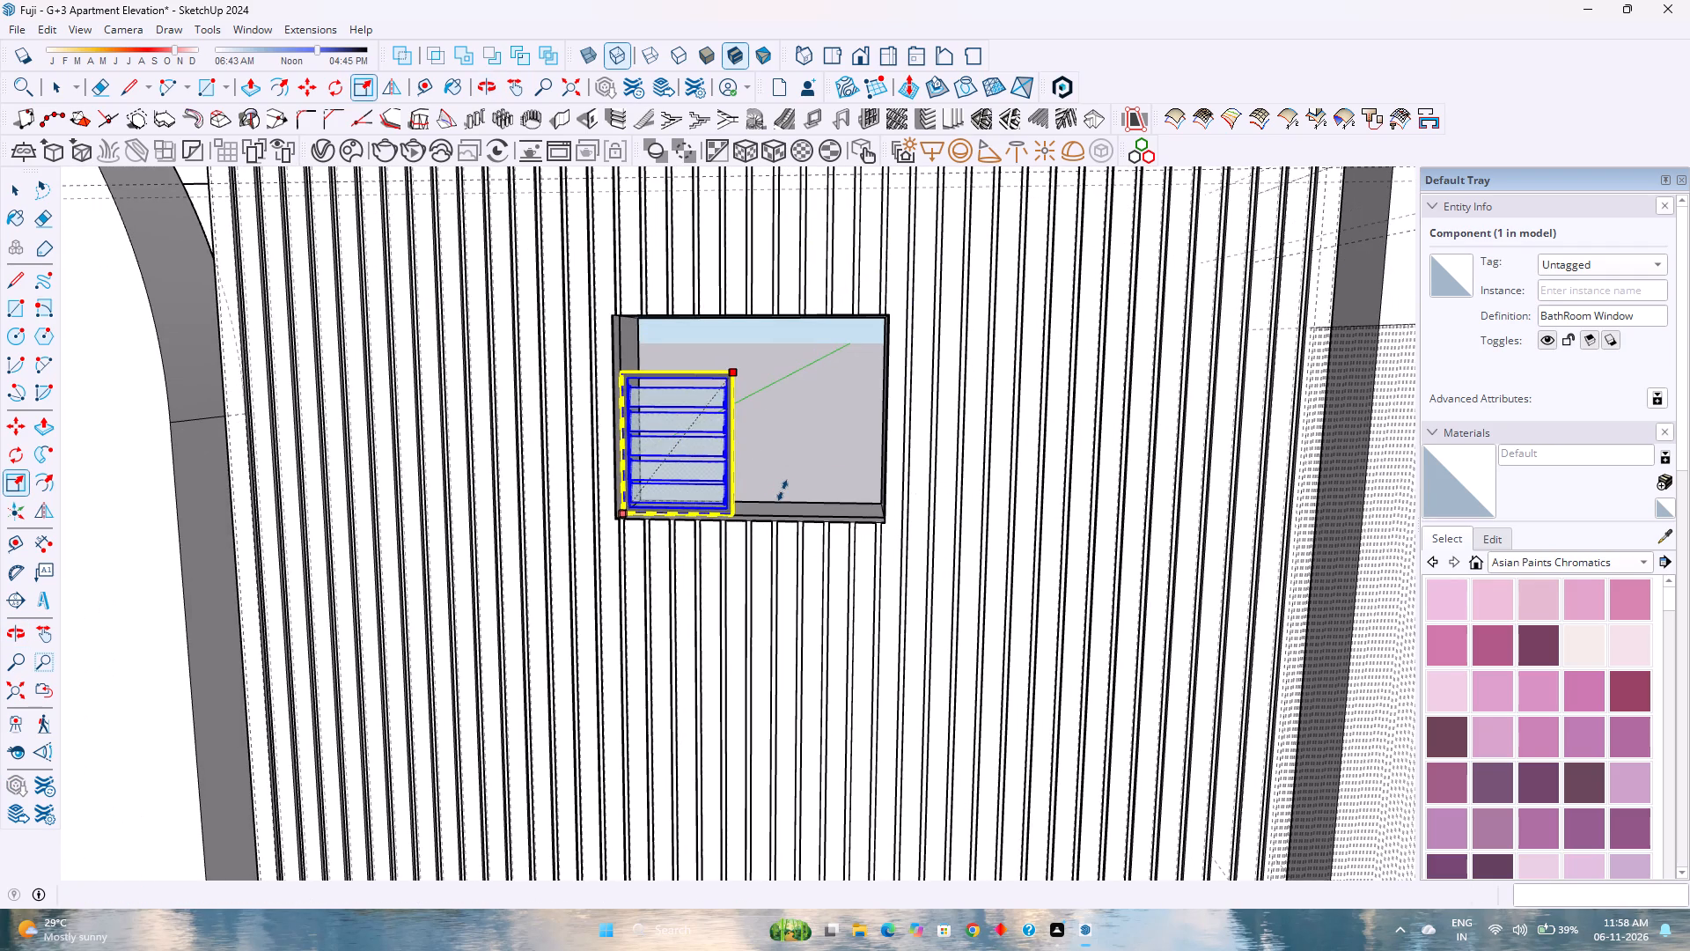
pyautogui.press('k')
pyautogui.keyDown('shift'); pyautogui.moveTo(772, 479); pyautogui.dragTo(822, 705, button='middle'); pyautogui.keyUp('shift')
pyautogui.moveTo(803, 686); pyautogui.dragTo(738, 559, button='middle')
pyautogui.middleClick(738, 559)
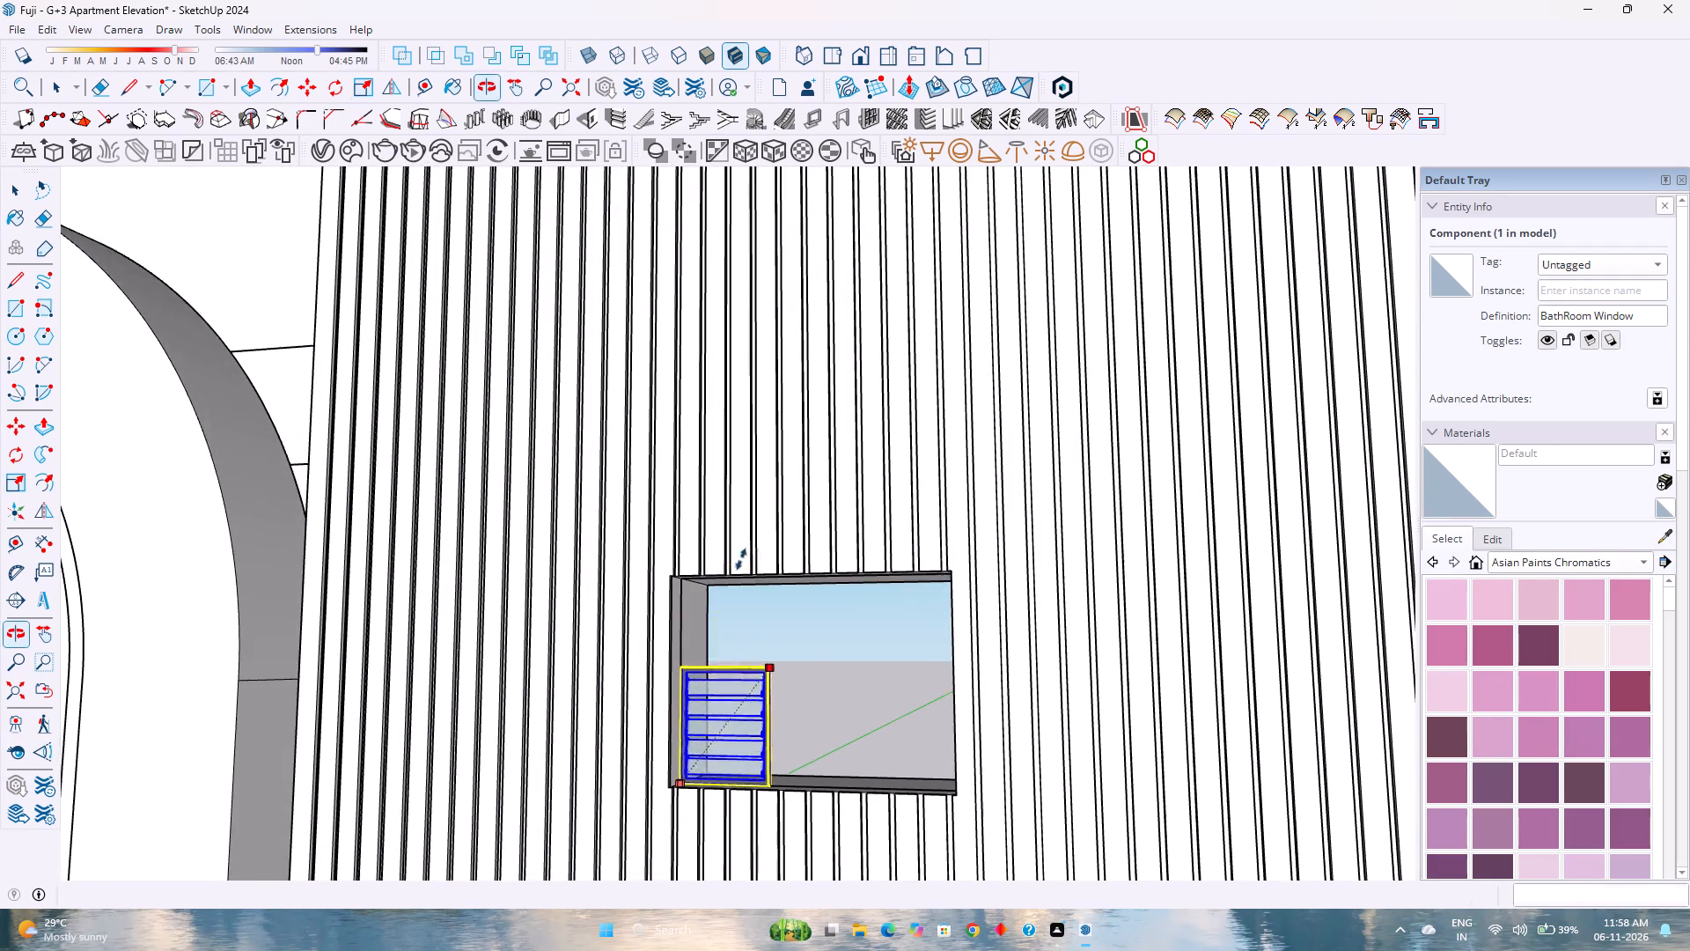
pyautogui.scroll(3, 771, 591)
pyautogui.scroll(-3, 899, 515)
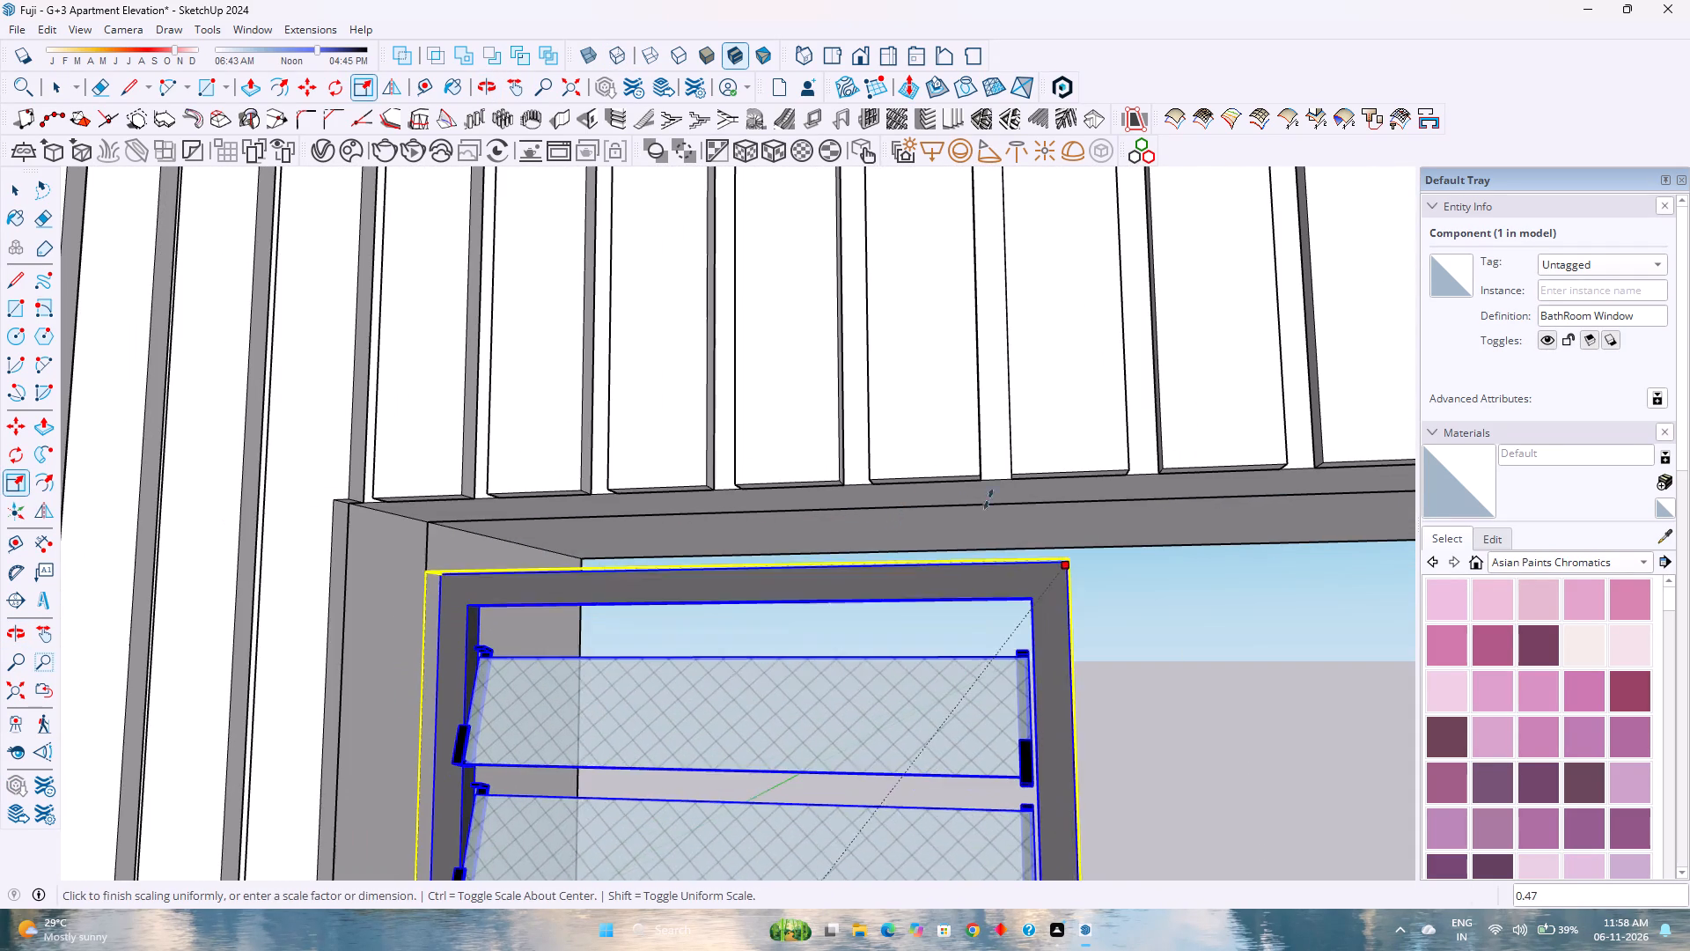
pyautogui.click(1092, 499)
# Stretch the bathroom window's width along the red axis to fill the opening to its far side.
pyautogui.scroll(-4, 990, 565)
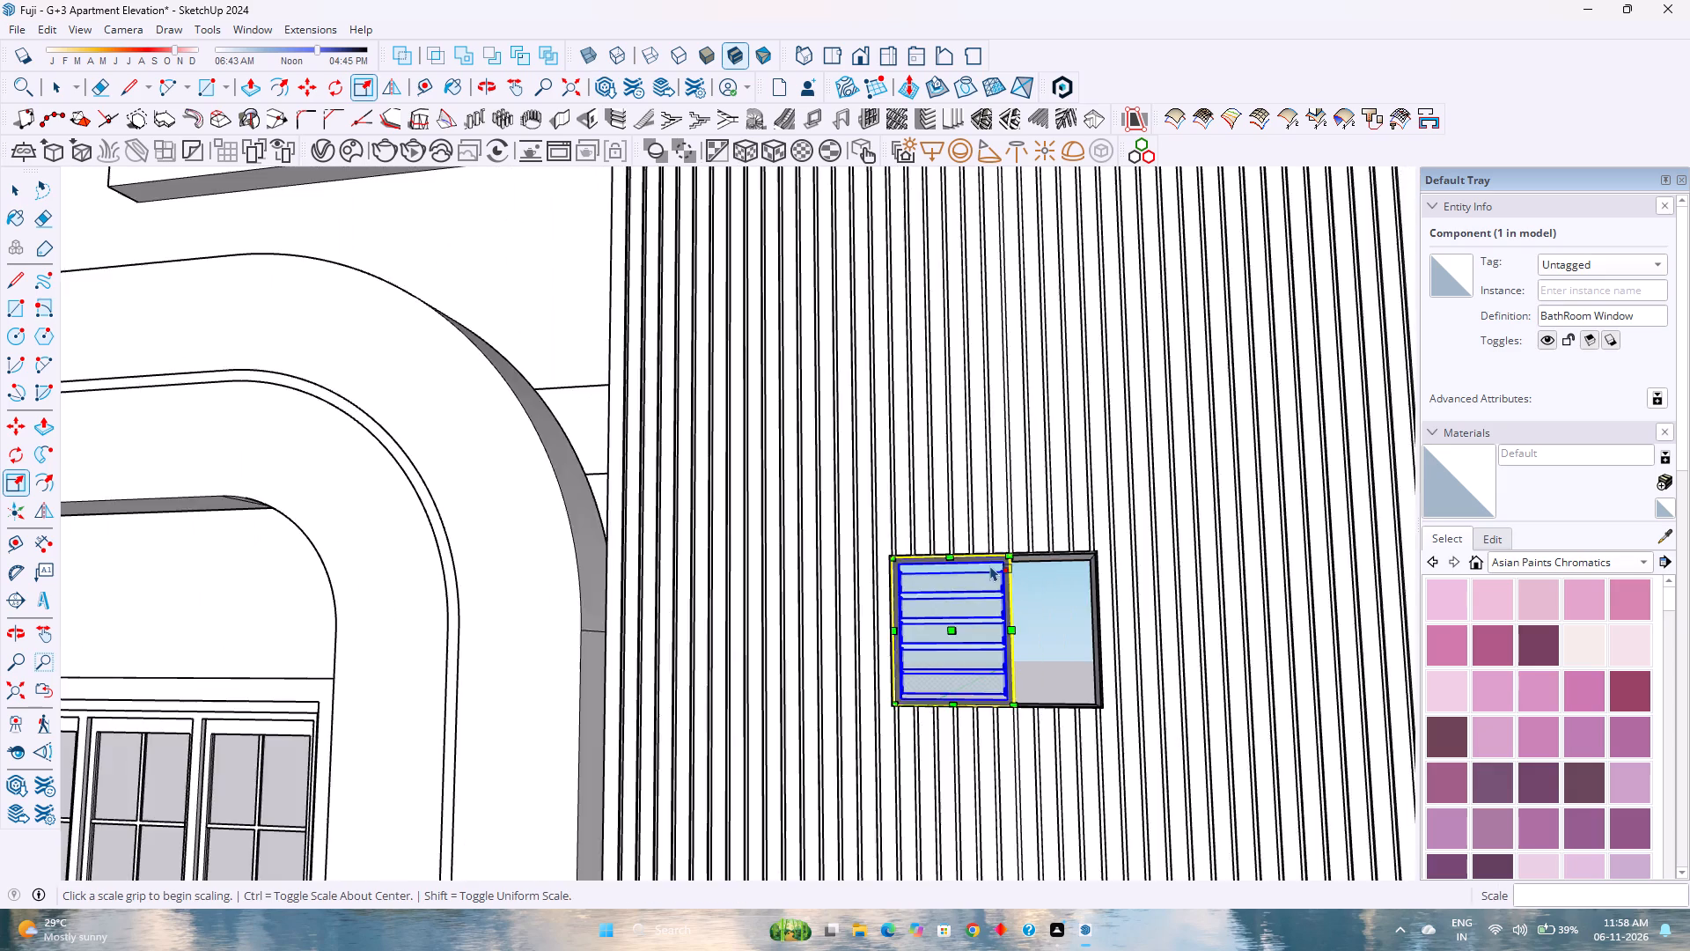
pyautogui.scroll(-2, 990, 565)
pyautogui.scroll(3, 1042, 624)
pyautogui.moveTo(1008, 630); pyautogui.dragTo(757, 726, button='middle')
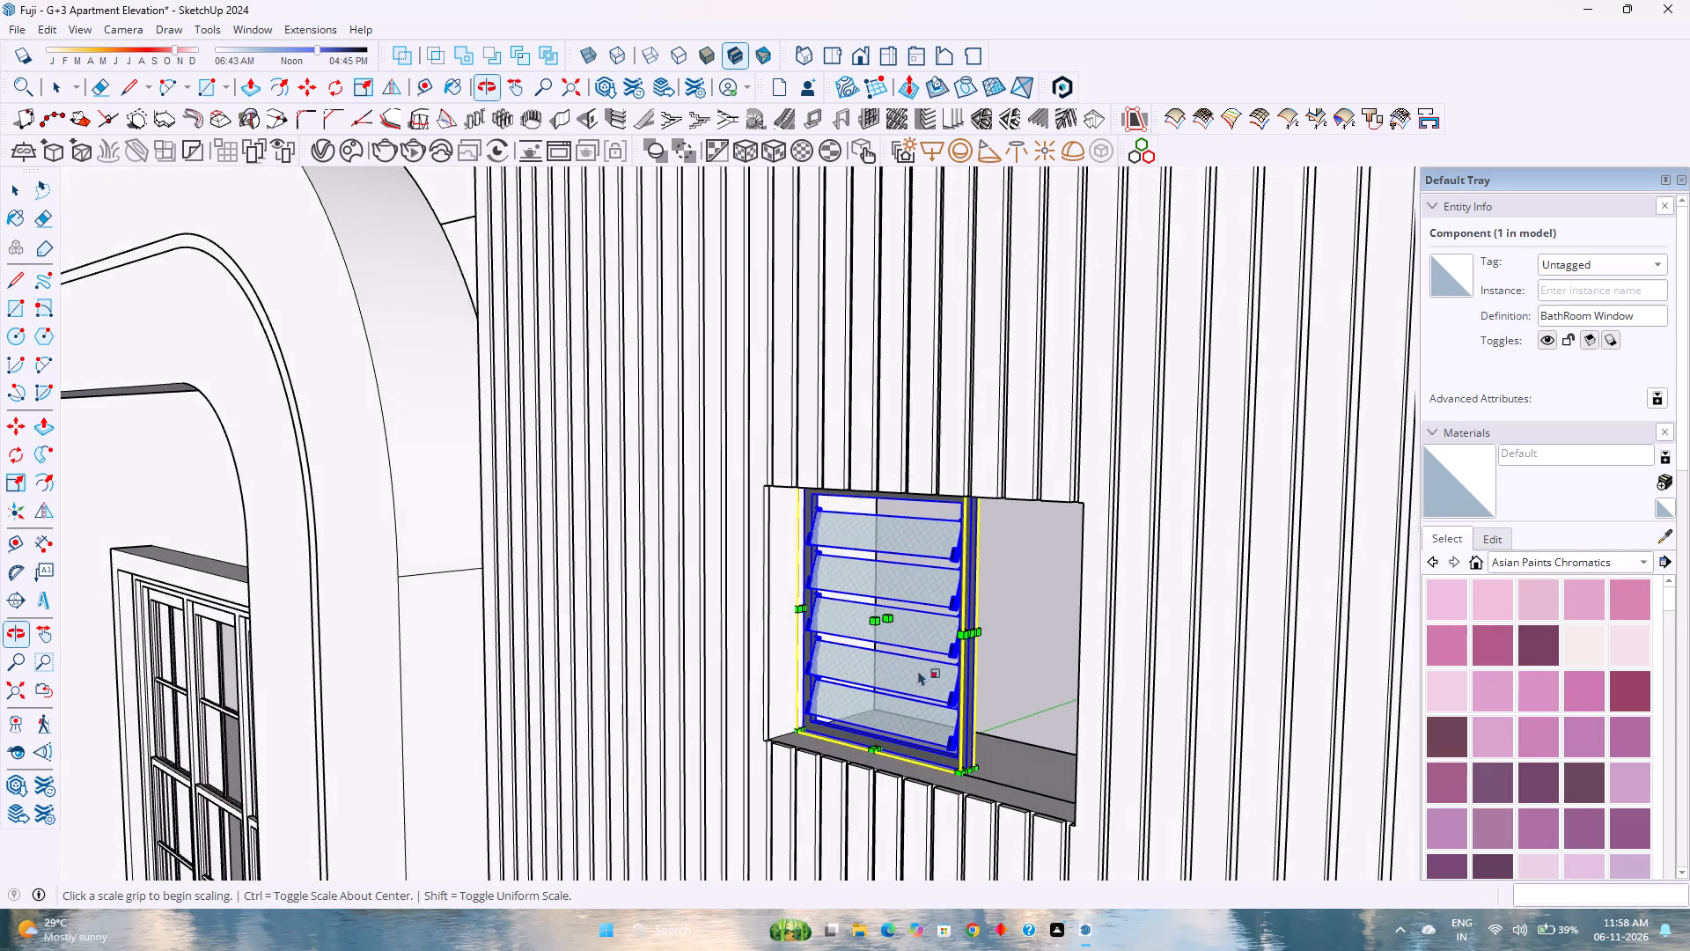
pyautogui.scroll(9, 952, 640)
pyautogui.press('s')
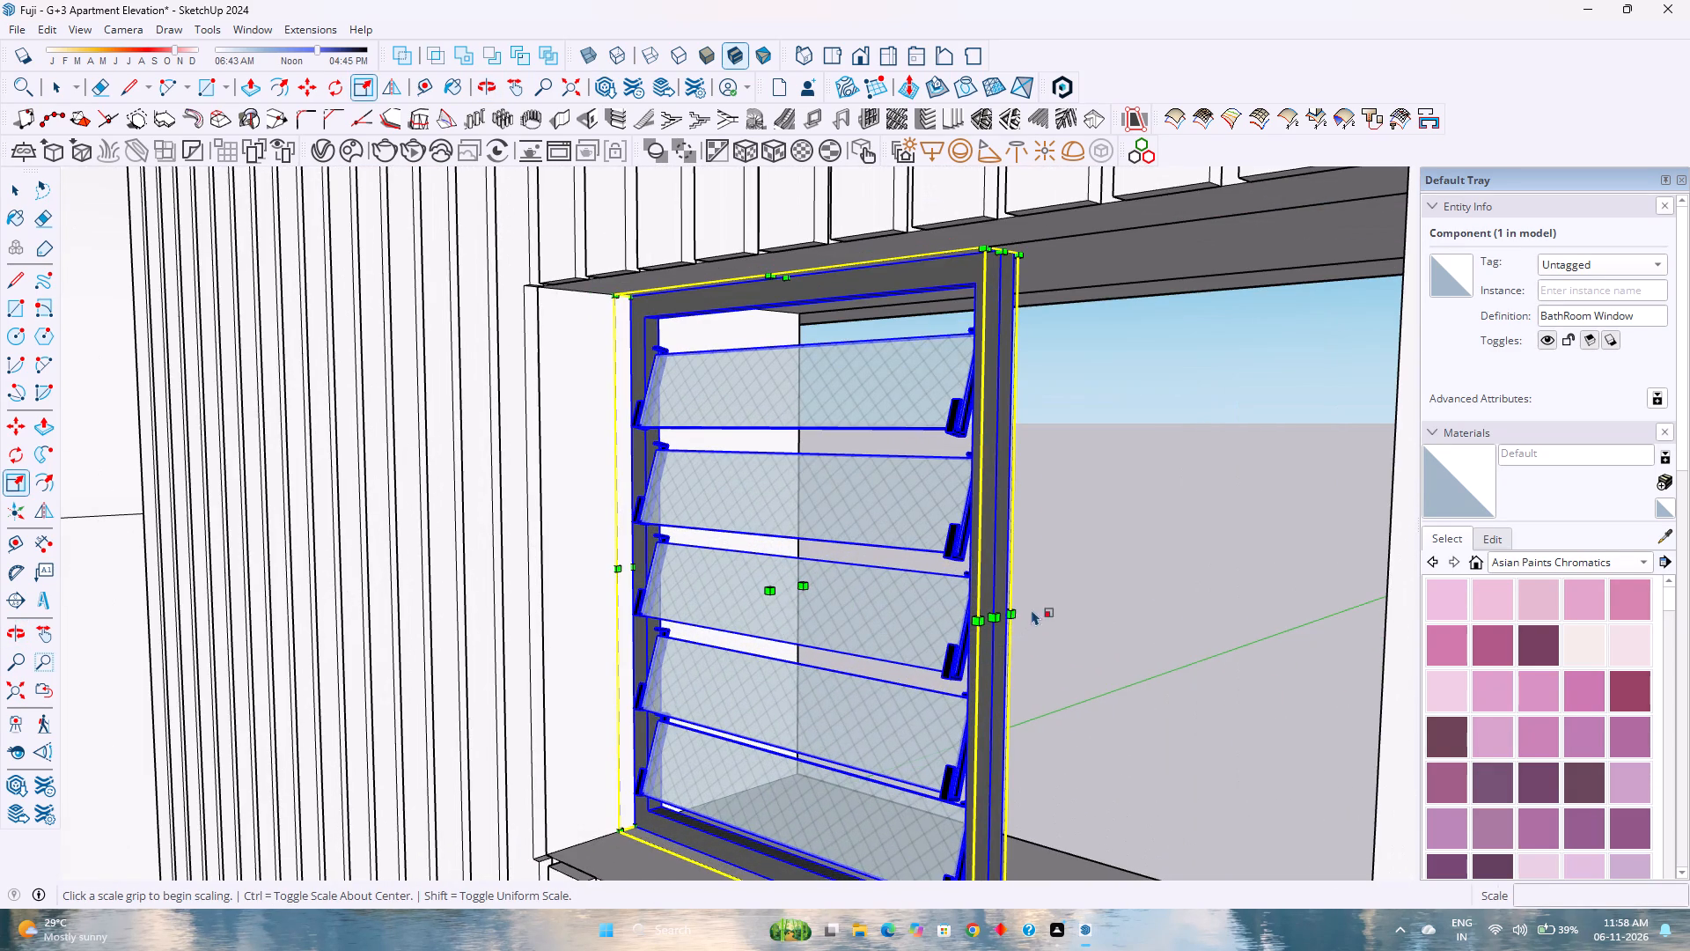
pyautogui.click(992, 621)
pyautogui.scroll(-3, 1042, 637)
pyautogui.moveTo(1033, 639); pyautogui.dragTo(1124, 657, button='middle')
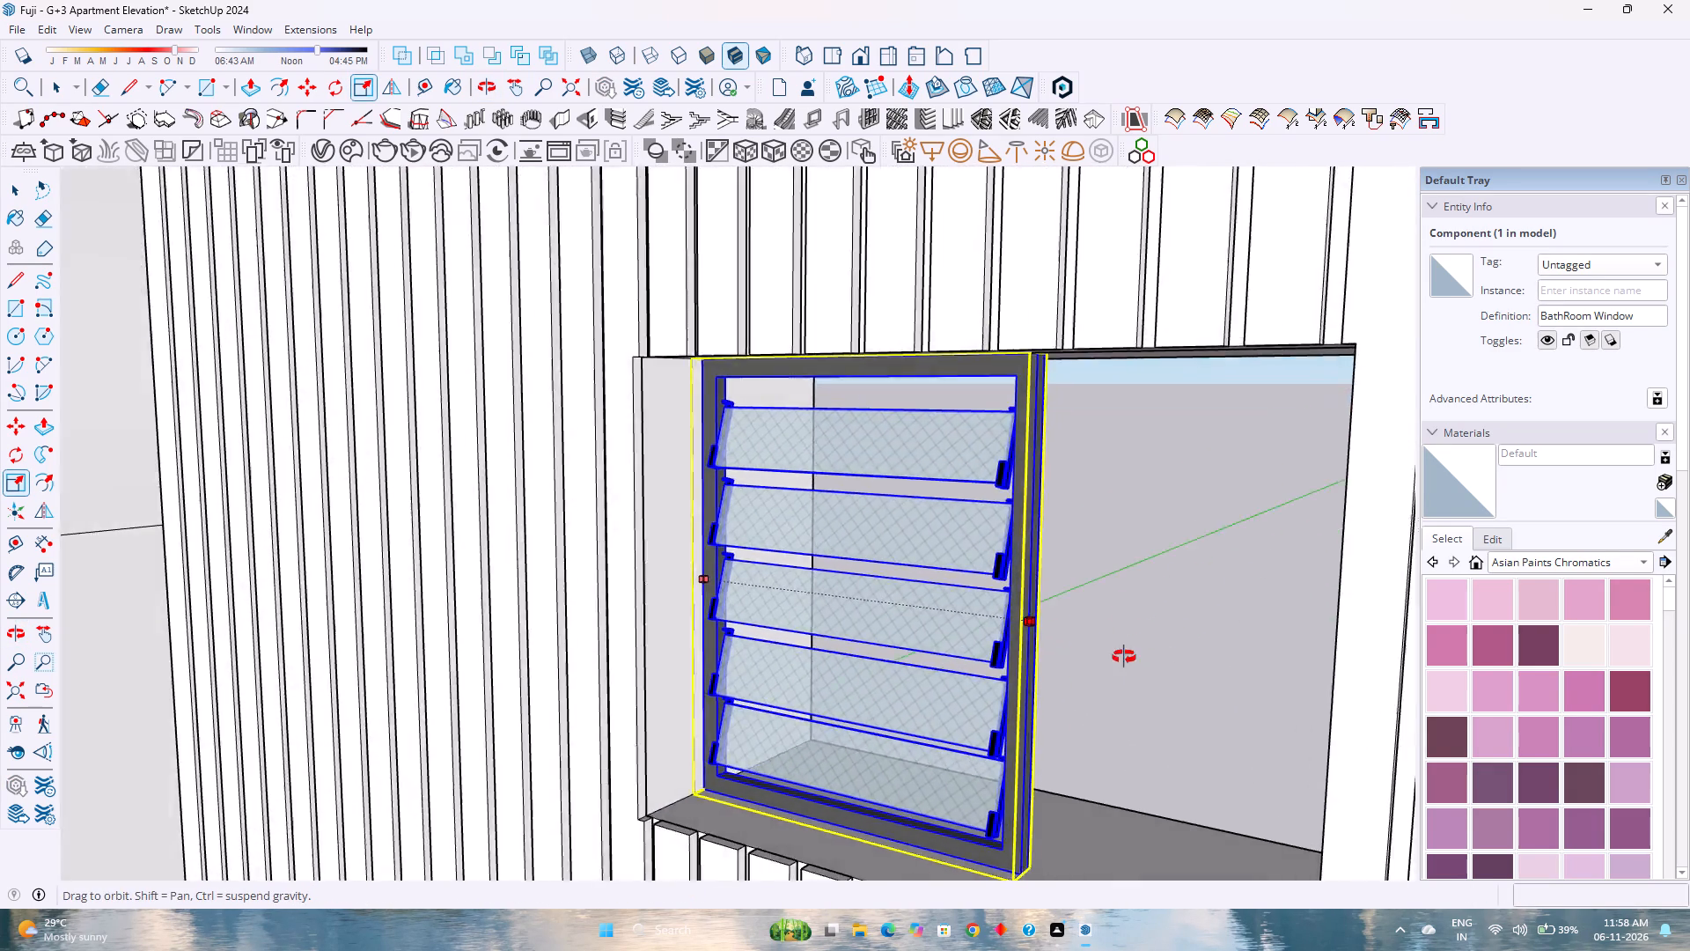
pyautogui.moveTo(1124, 657); pyautogui.dragTo(1335, 644, button='middle')
pyautogui.middleClick(1335, 644)
pyautogui.click(1328, 606)
# Inspect how the bathroom window fits inside its opening from several angles, and clear the selection.
pyautogui.scroll(-2, 1135, 640)
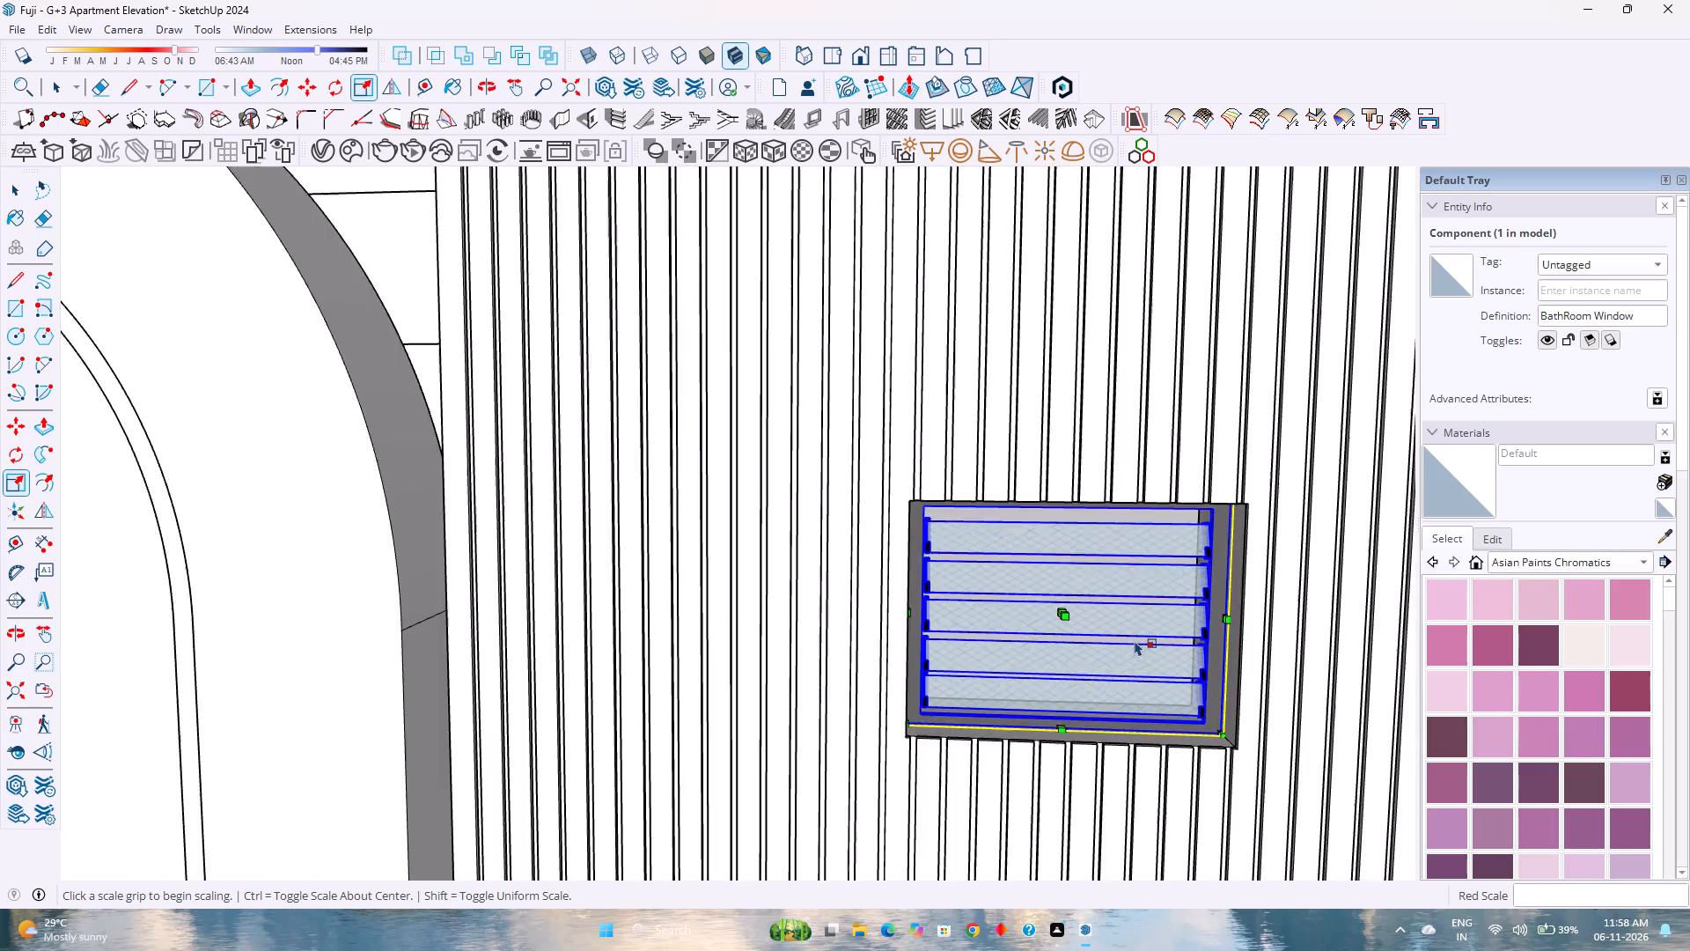
pyautogui.middleClick(1135, 640)
pyautogui.moveTo(1133, 640); pyautogui.dragTo(1079, 601, button='middle')
pyautogui.middleClick(1079, 601)
pyautogui.scroll(5, 634, 421)
pyautogui.moveTo(648, 491); pyautogui.dragTo(673, 439, button='middle')
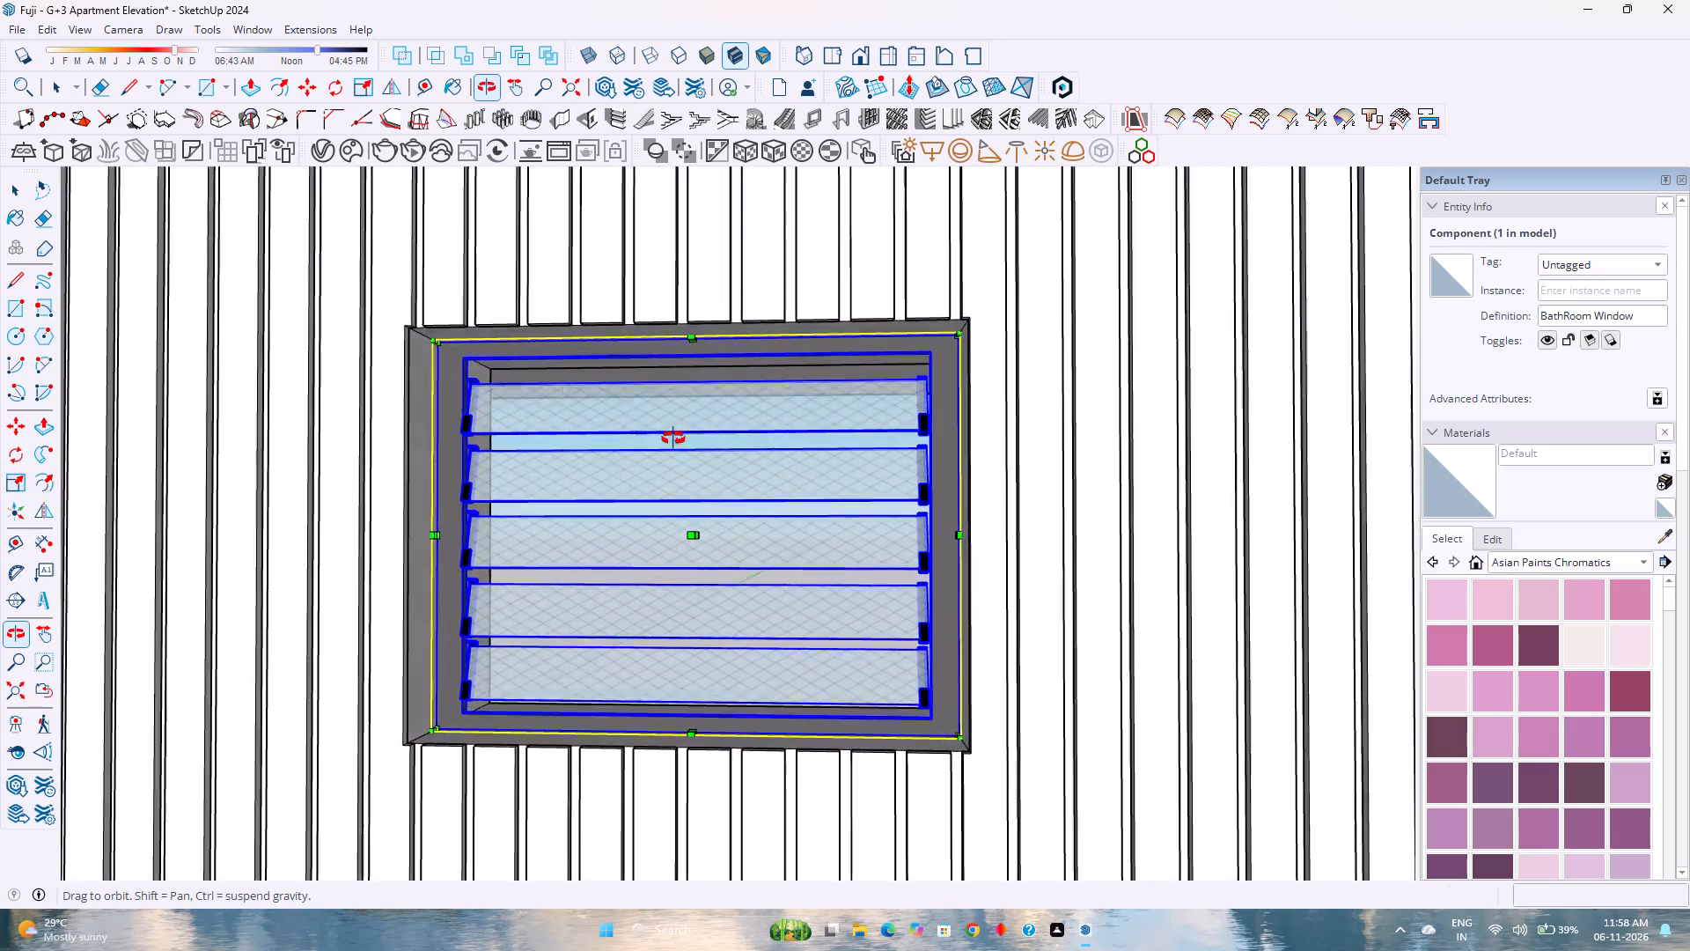
pyautogui.moveTo(673, 439); pyautogui.dragTo(722, 578, button='middle')
pyautogui.middleClick(628, 566)
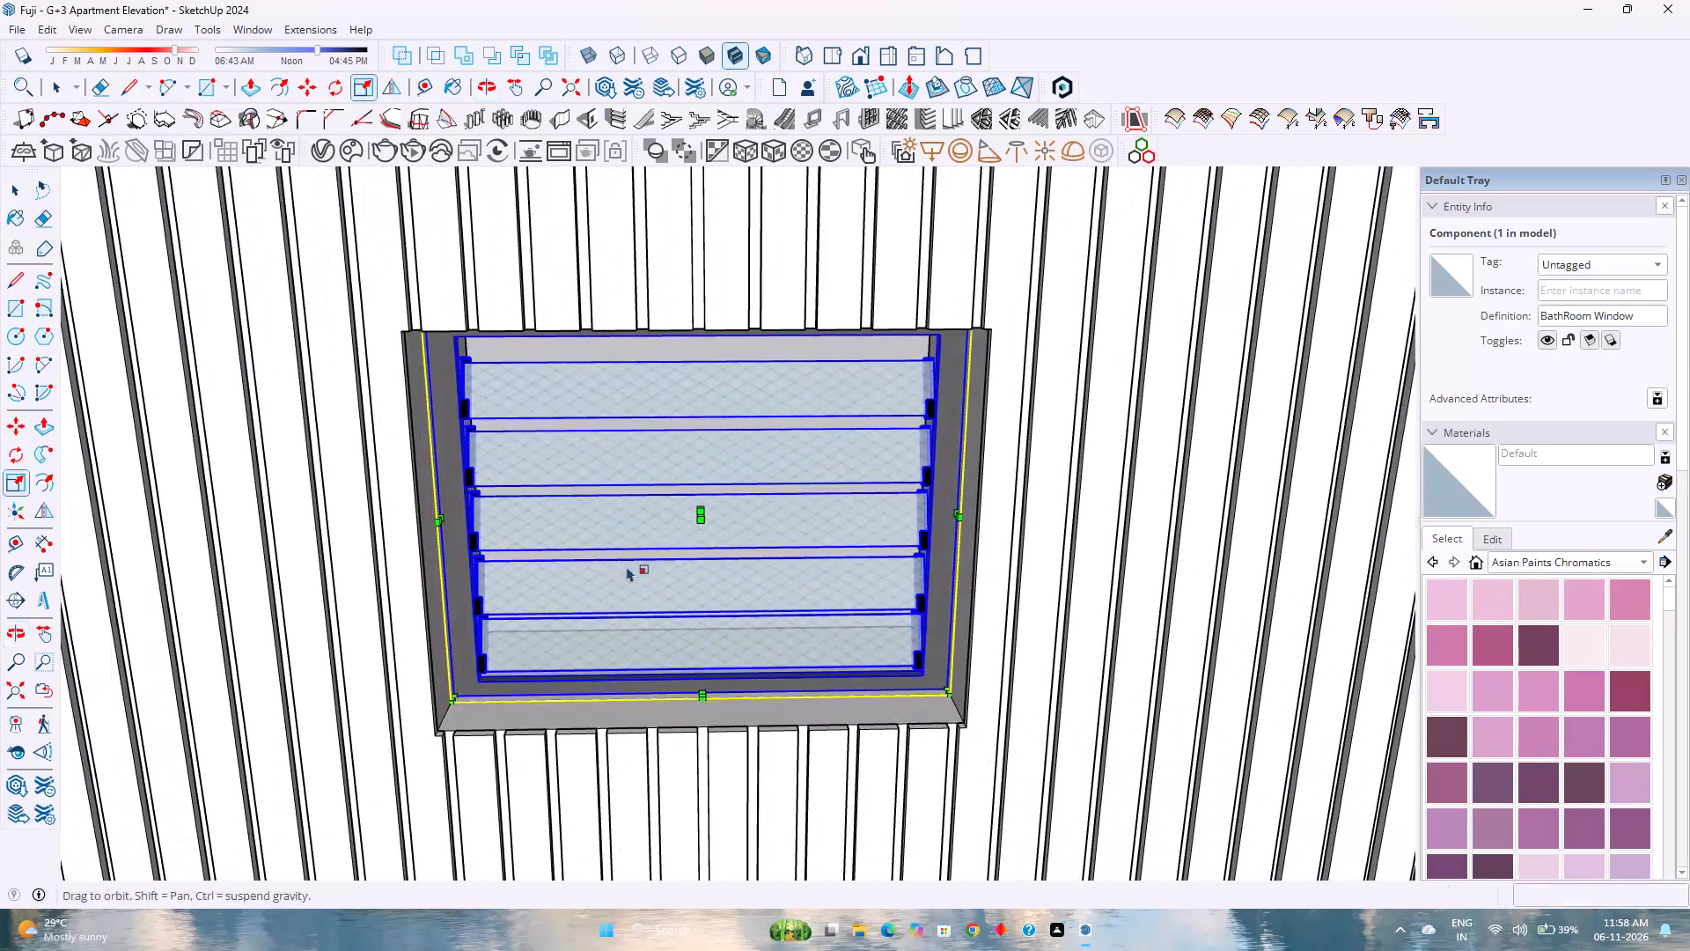
pyautogui.press('space')
pyautogui.scroll(1, 547, 668)
pyautogui.moveTo(545, 670); pyautogui.dragTo(277, 758, button='middle')
pyautogui.middleClick(277, 758)
pyautogui.scroll(1, 413, 719)
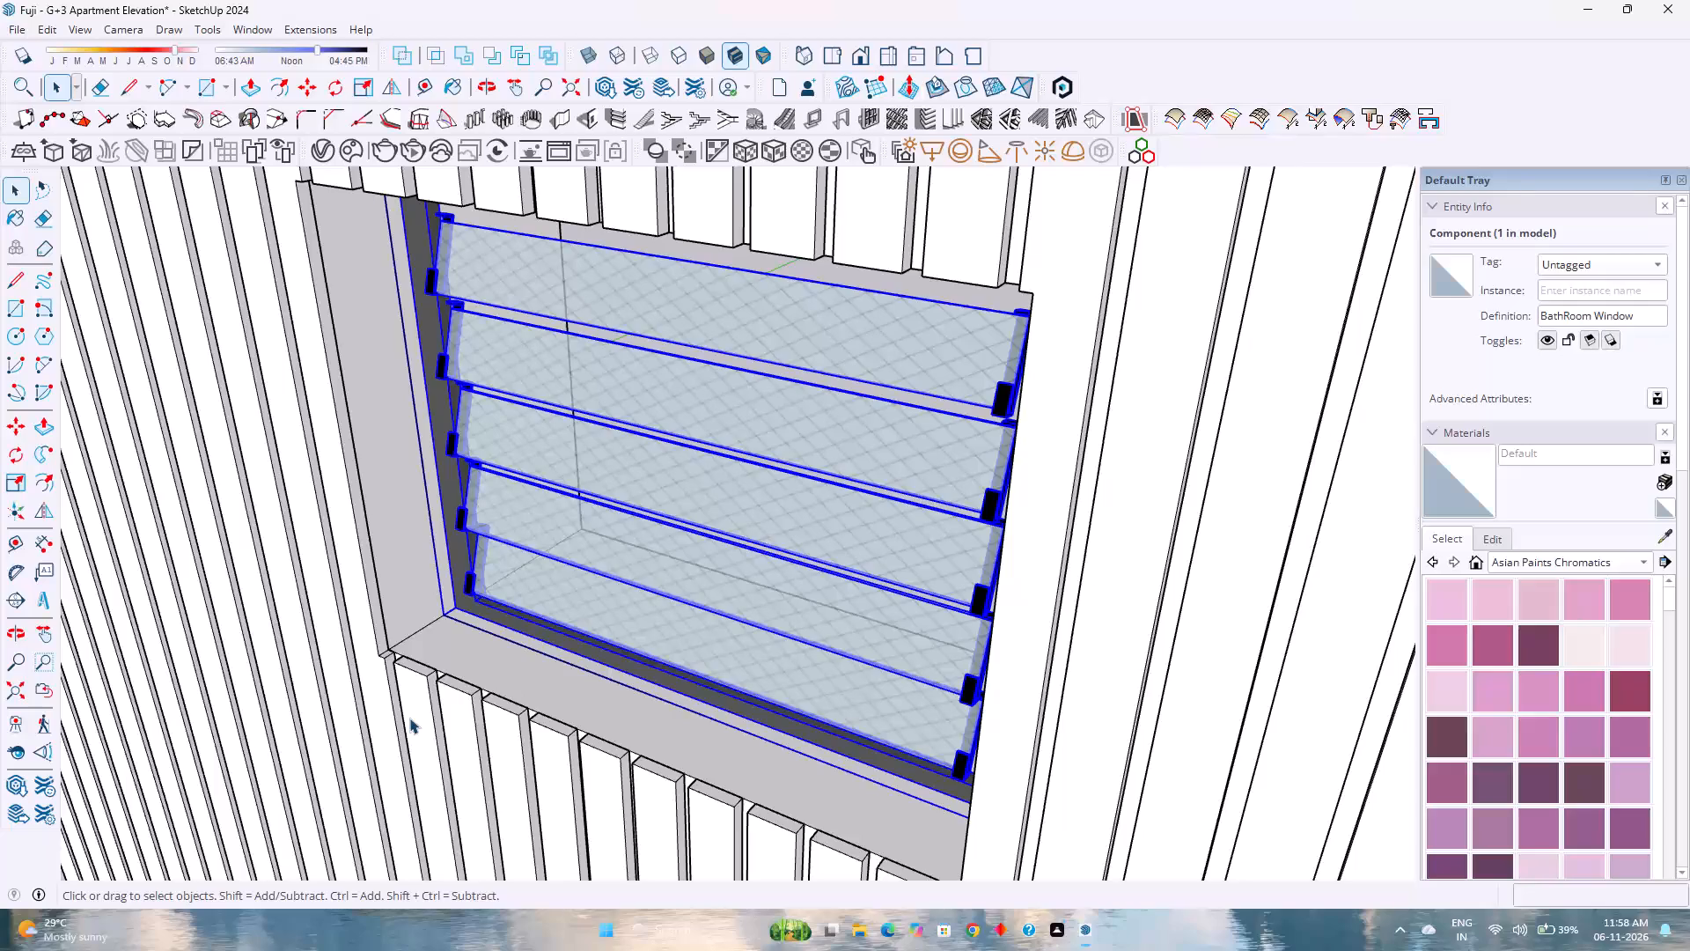
pyautogui.press('space')
pyautogui.press('Escape')
# Save the apartment elevation model with the bathroom window in place, showing the whole building.
pyautogui.scroll(-7, 415, 719)
pyautogui.moveTo(478, 758); pyautogui.dragTo(681, 642, button='middle')
pyautogui.scroll(-2, 679, 643)
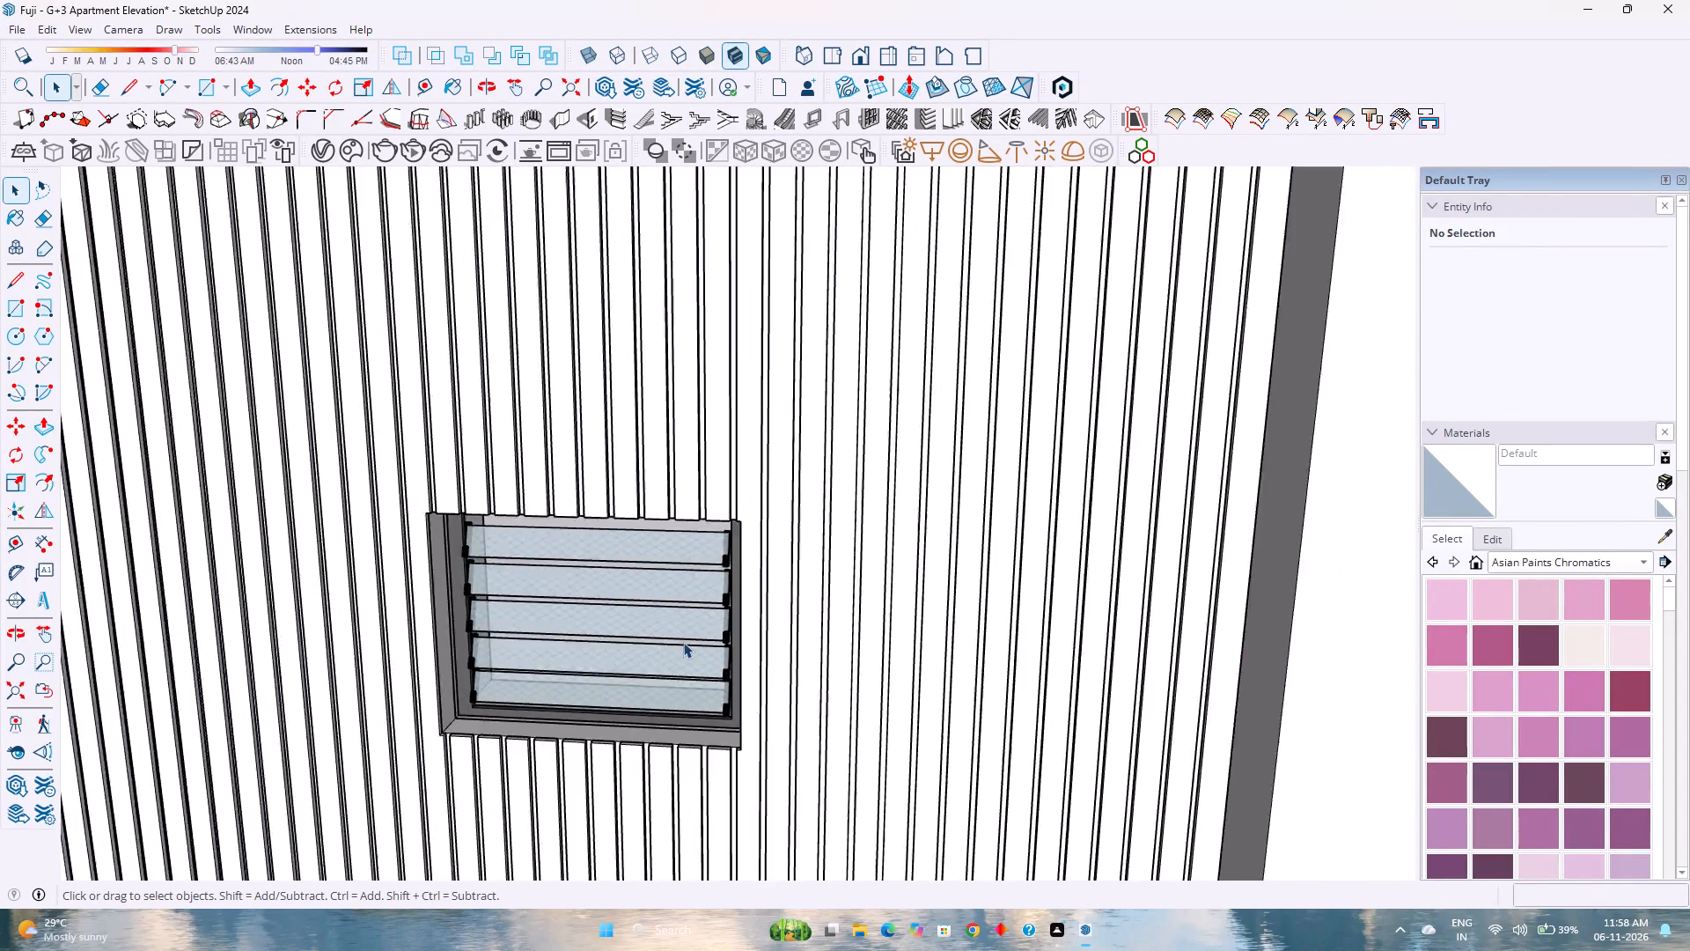
pyautogui.scroll(-9, 683, 642)
pyautogui.moveTo(769, 704); pyautogui.dragTo(663, 606, button='middle')
pyautogui.scroll(-8, 665, 590)
pyautogui.scroll(1, 667, 590)
pyautogui.scroll(-8, 667, 590)
pyautogui.moveTo(875, 623); pyautogui.dragTo(787, 626, button='middle')
pyautogui.middleClick(787, 626)
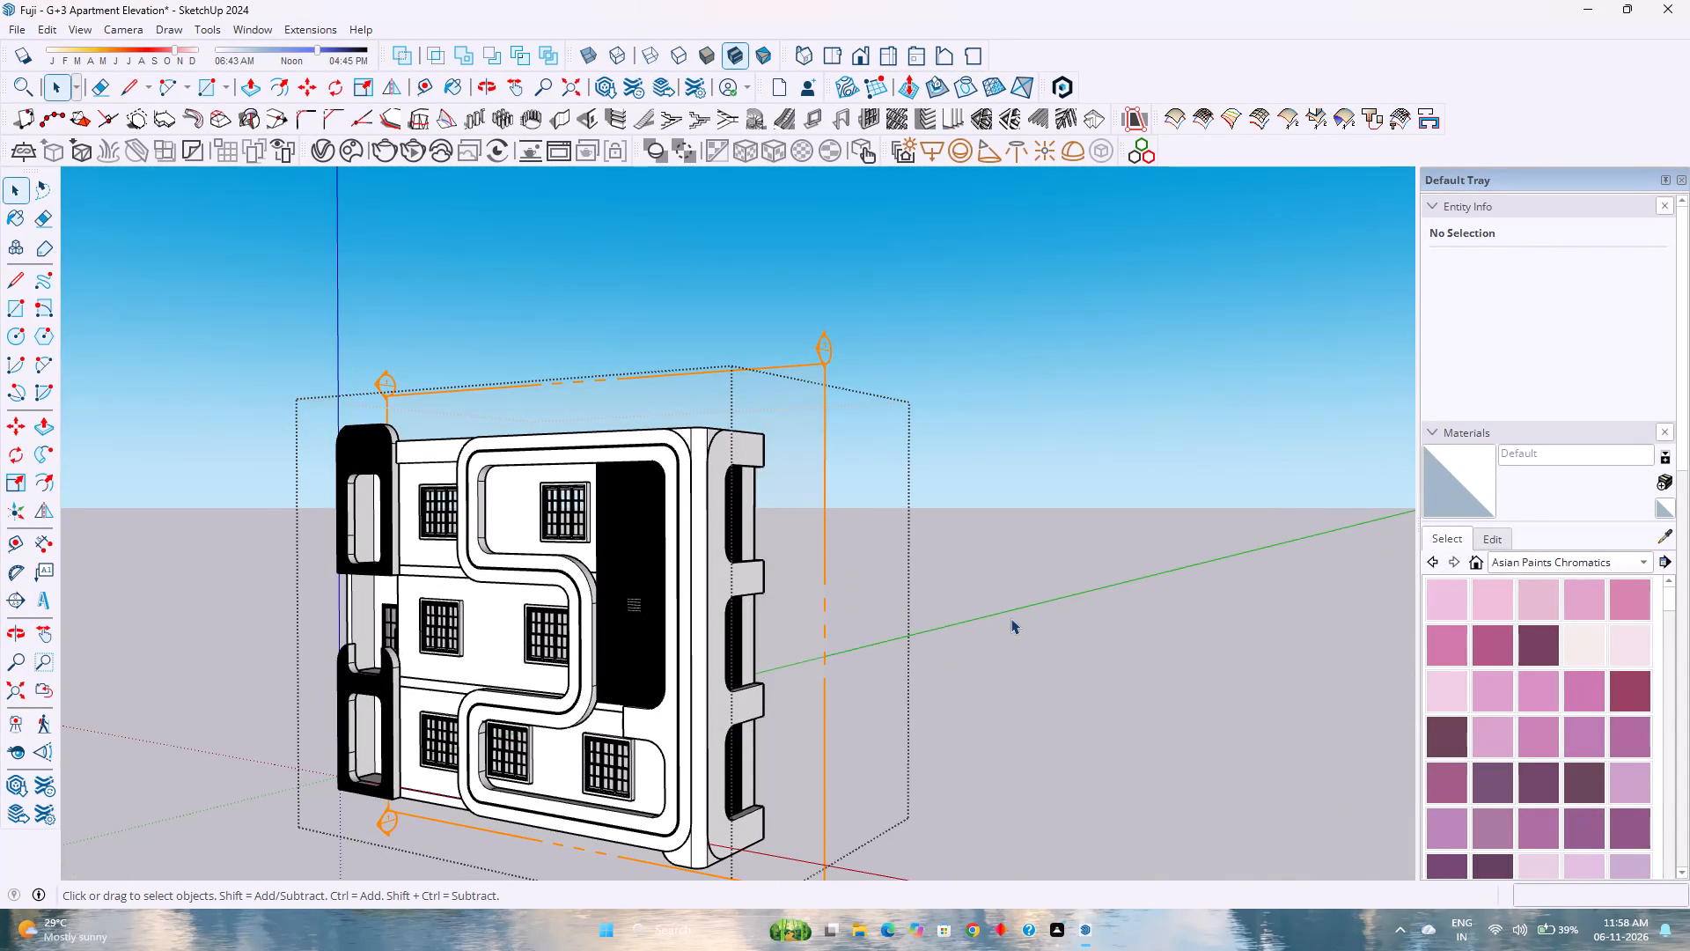
pyautogui.scroll(4, 670, 741)
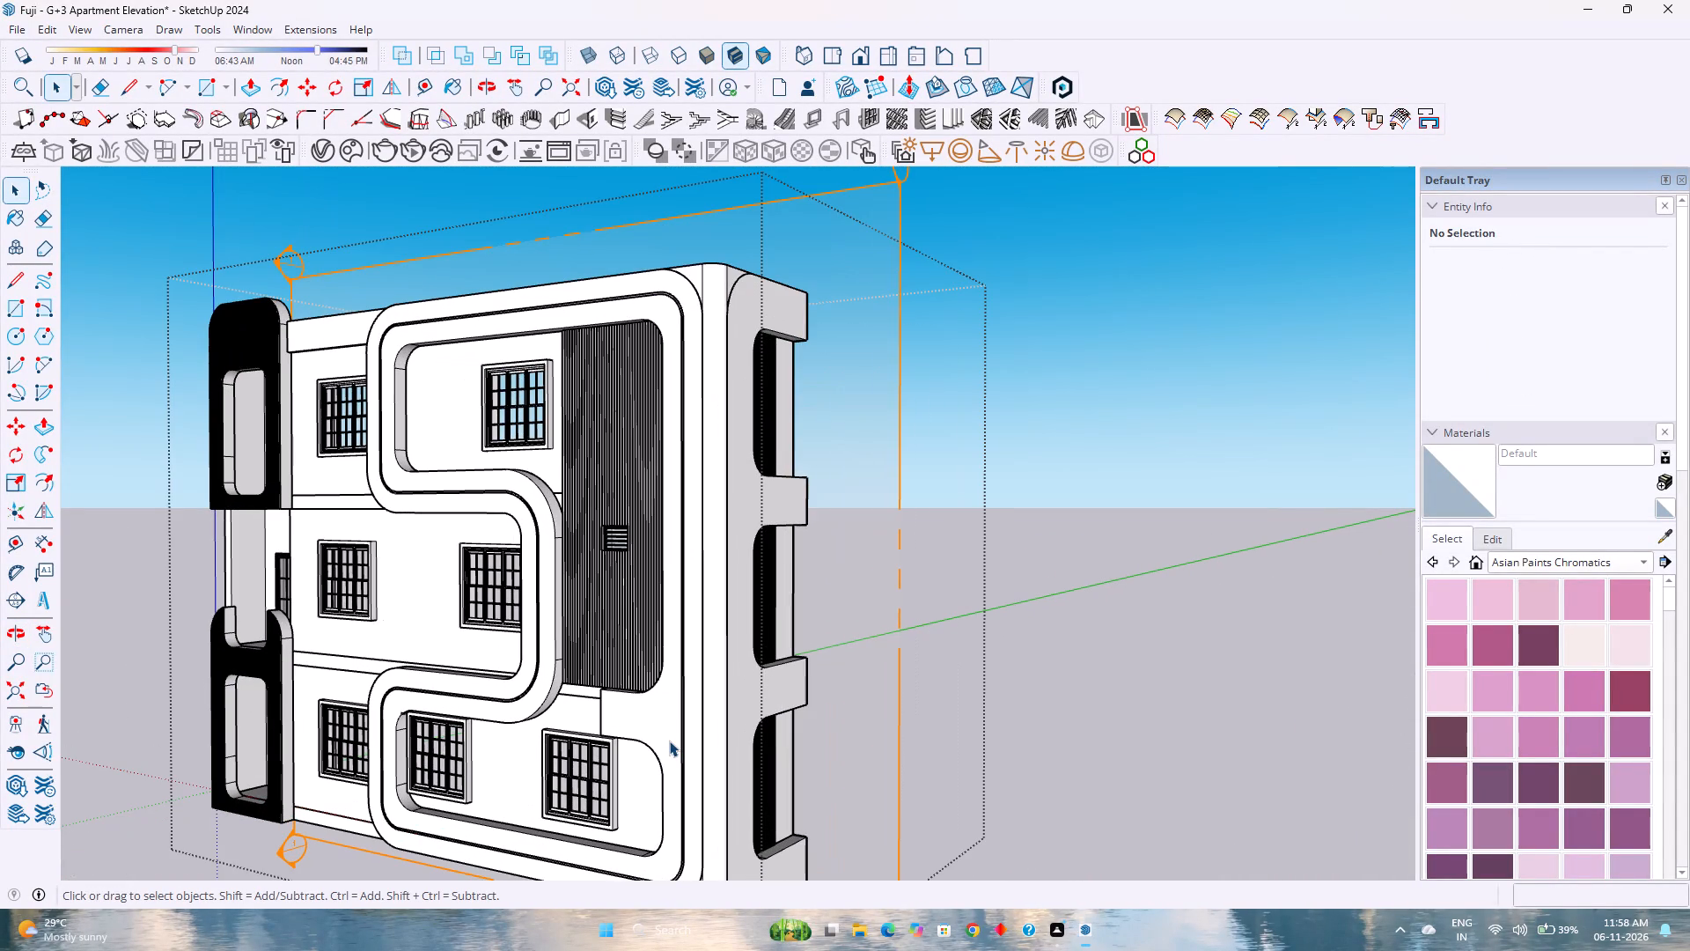
pyautogui.hotkey('ctrl', 's')
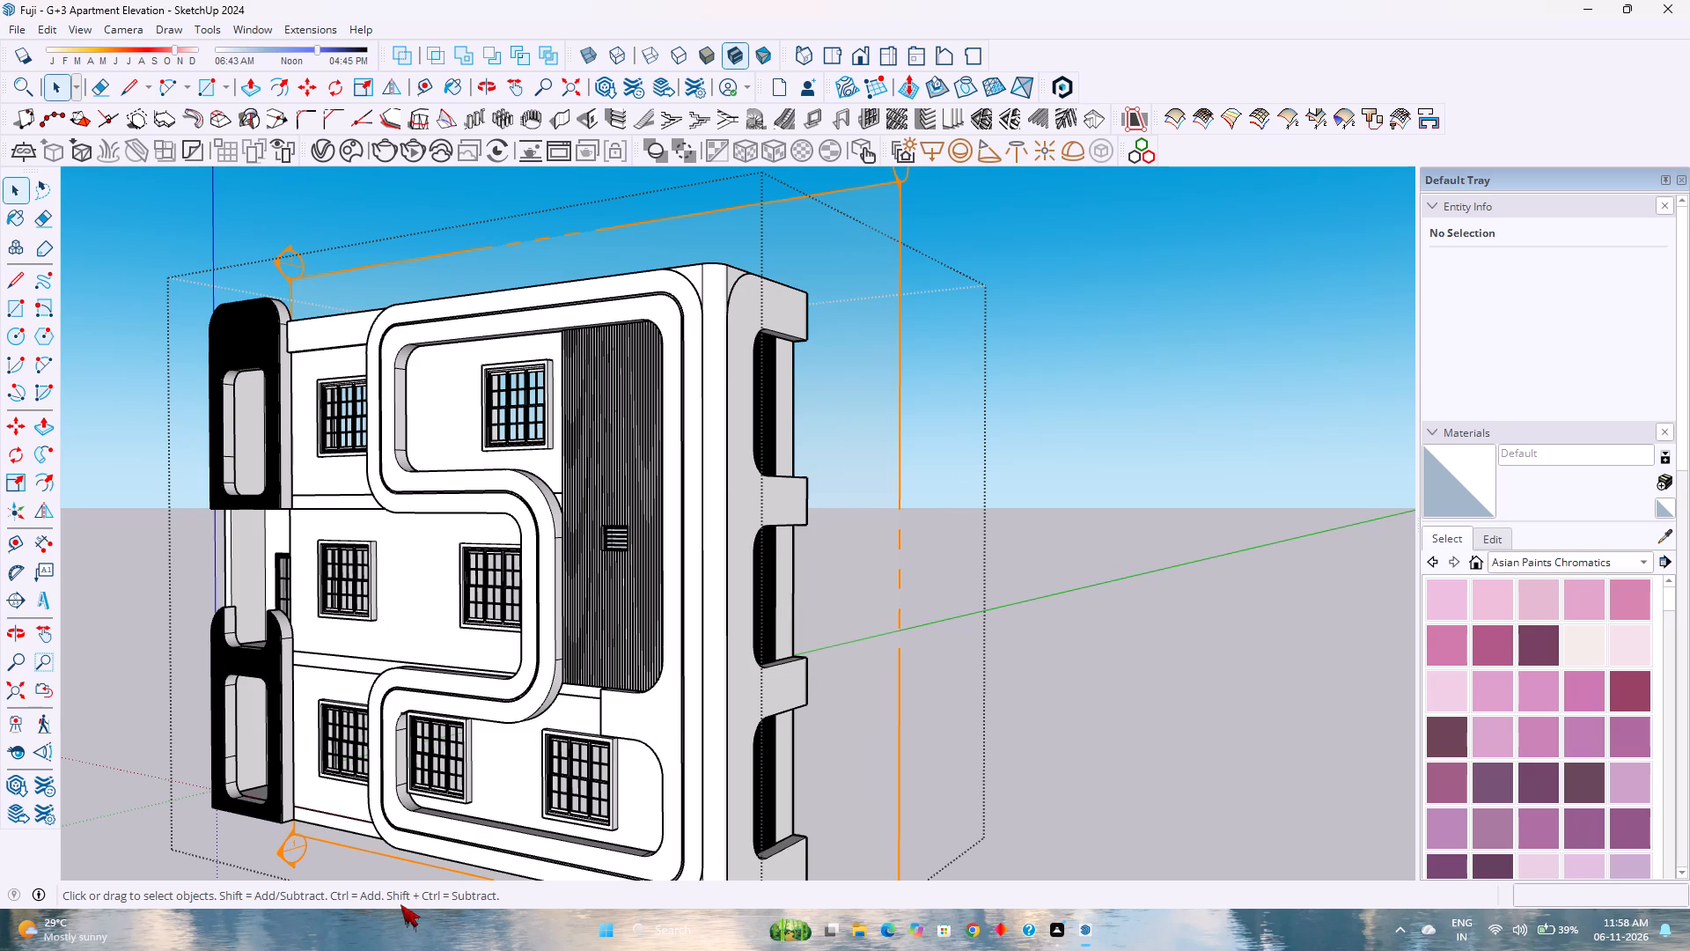
# Review the full facade from frontal and angled views, checking the windows, curved bands and ribbed panels.
pyautogui.scroll(-3, 407, 902)
pyautogui.scroll(-4, 670, 512)
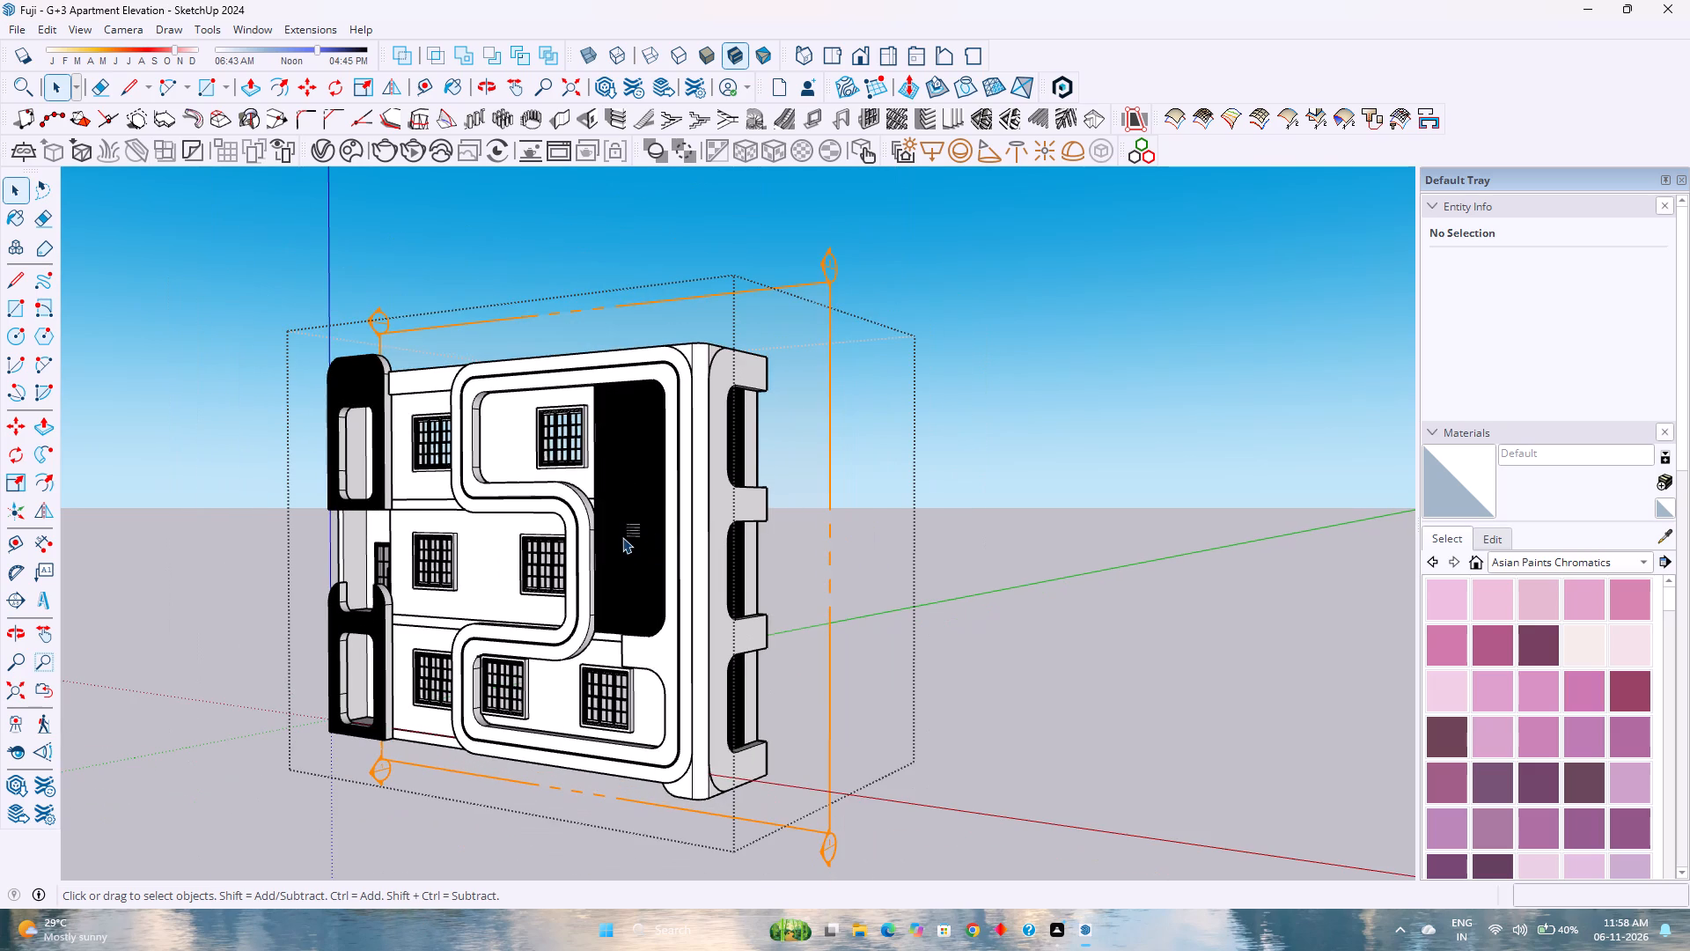
pyautogui.moveTo(284, 564); pyautogui.dragTo(557, 586, button='middle')
pyautogui.middleClick(557, 586)
pyautogui.middleClick(557, 586)
pyautogui.scroll(-3, 557, 584)
pyautogui.moveTo(599, 593); pyautogui.dragTo(600, 645, button='middle')
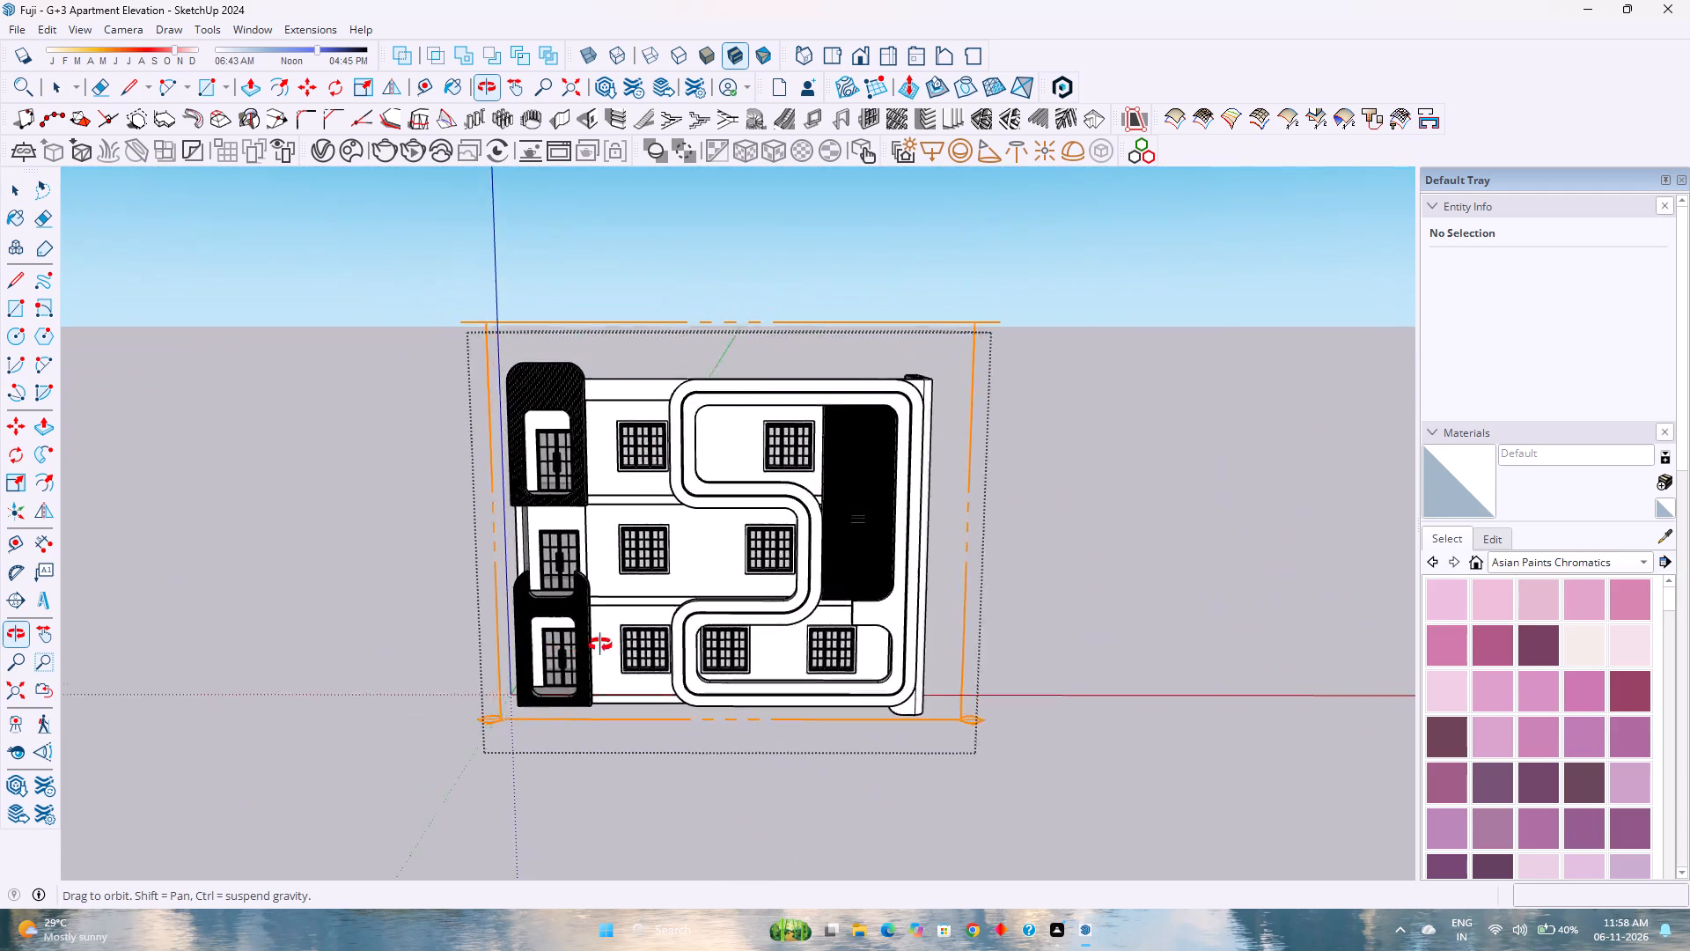
pyautogui.moveTo(600, 645); pyautogui.dragTo(620, 660, button='middle')
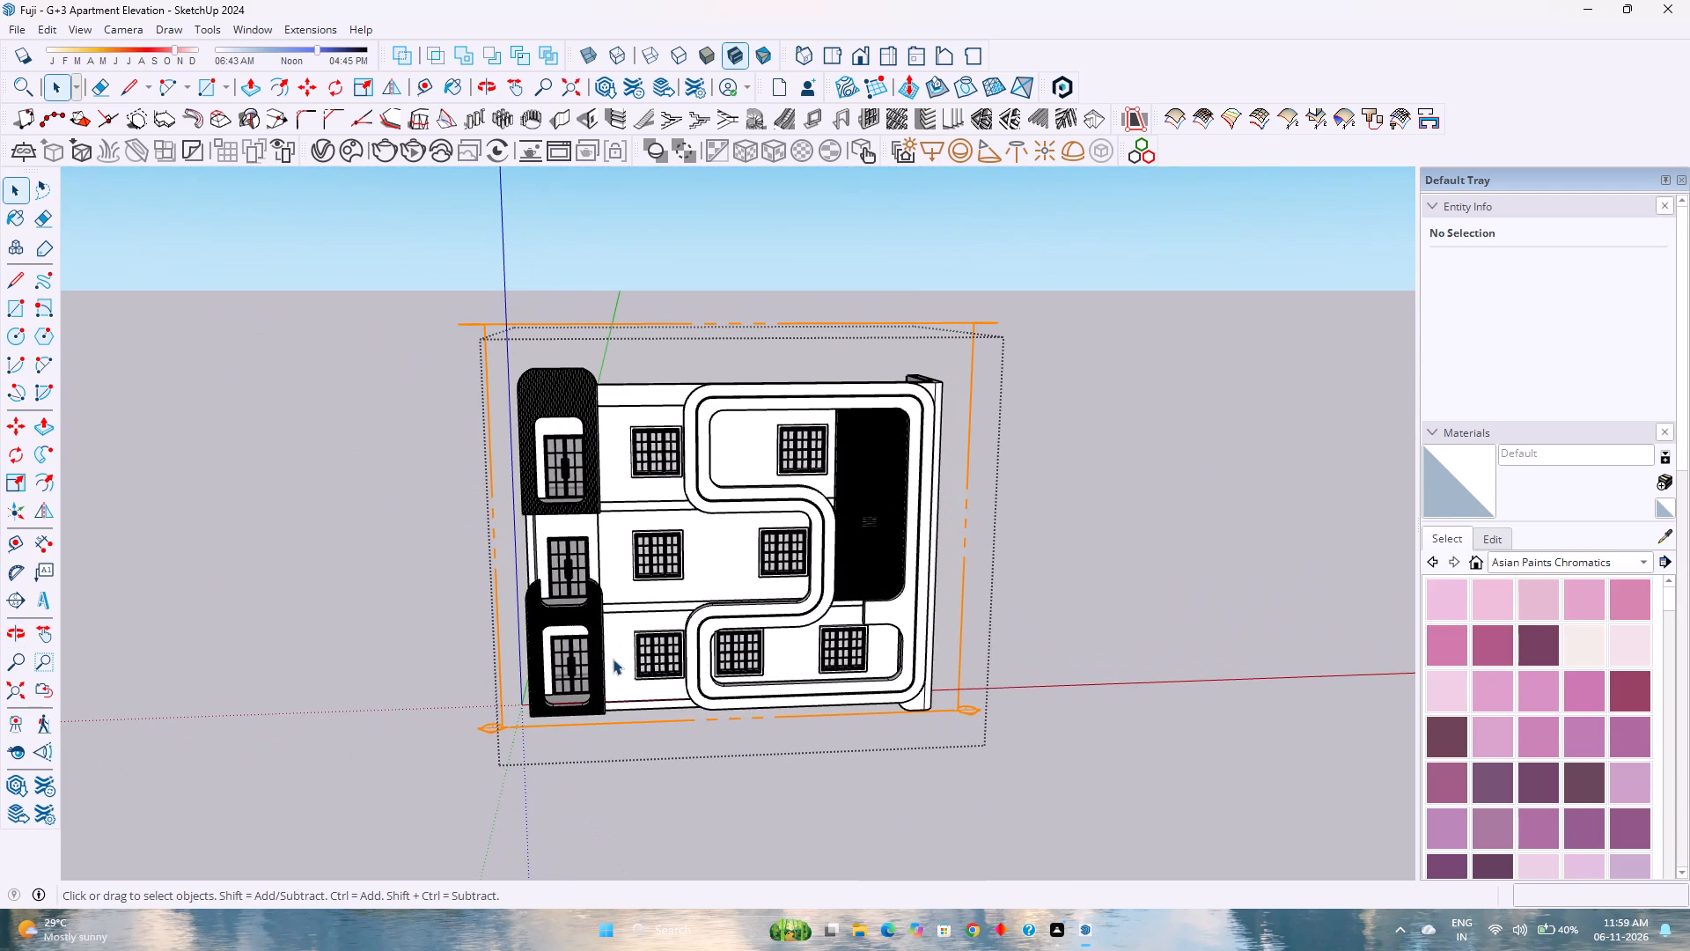
pyautogui.scroll(-2, 694, 543)
pyautogui.scroll(2, 694, 552)
pyautogui.scroll(3, 839, 587)
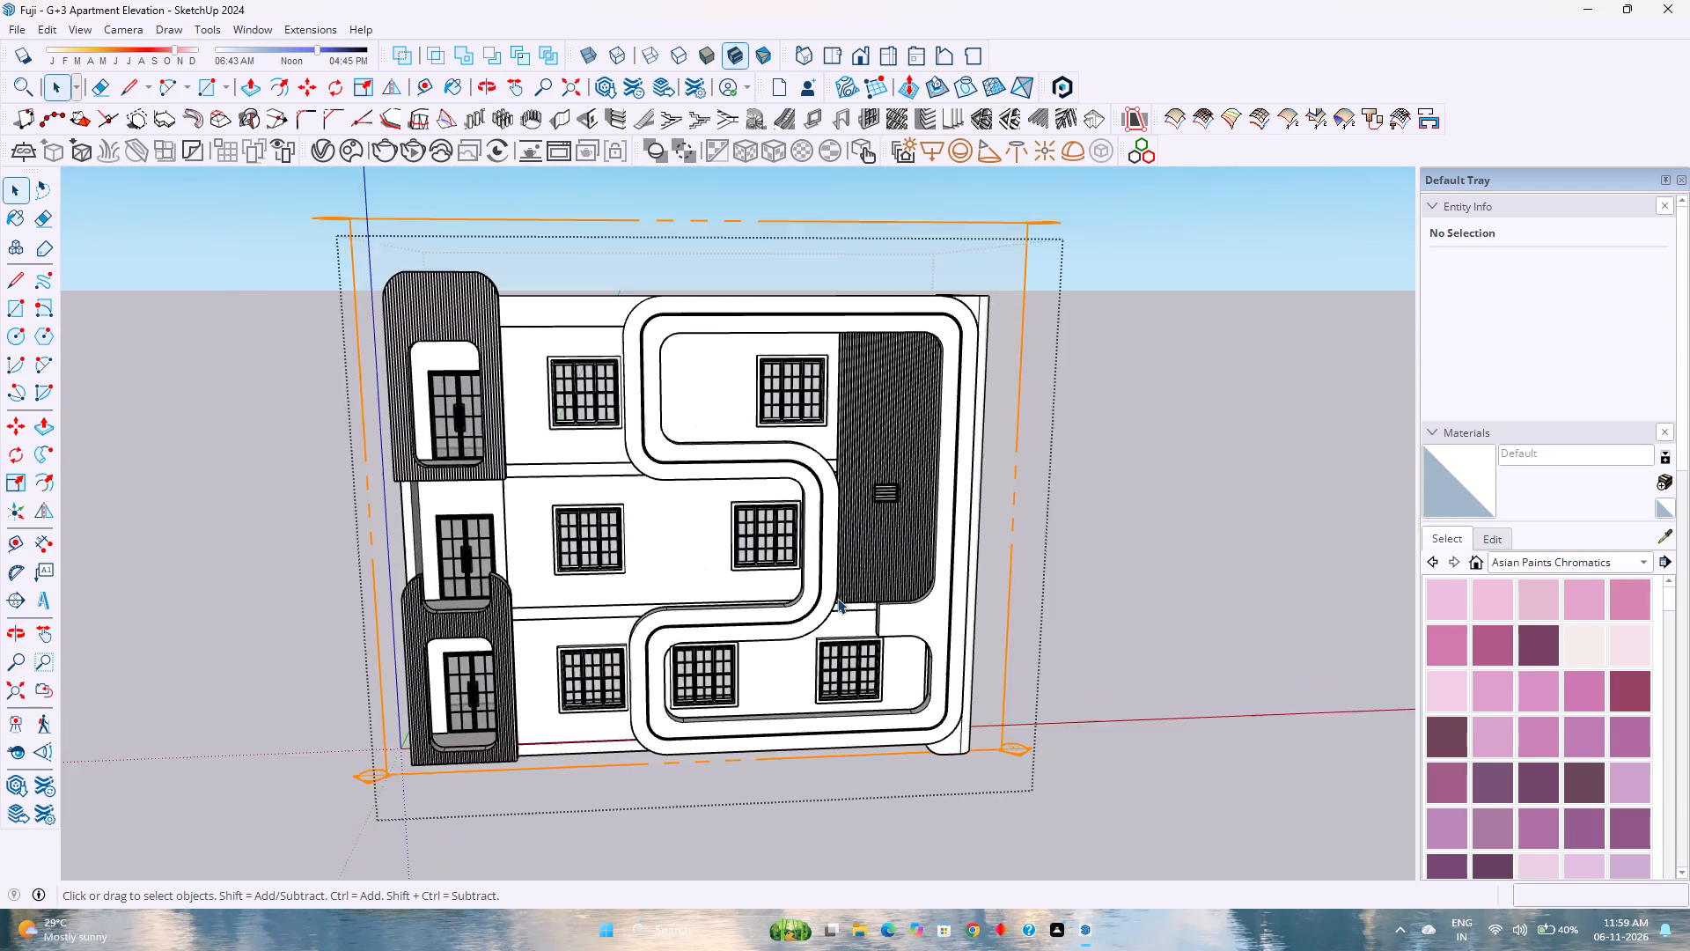
pyautogui.scroll(2, 837, 598)
pyautogui.moveTo(837, 598); pyautogui.dragTo(560, 613, button='middle')
pyautogui.middleClick(559, 613)
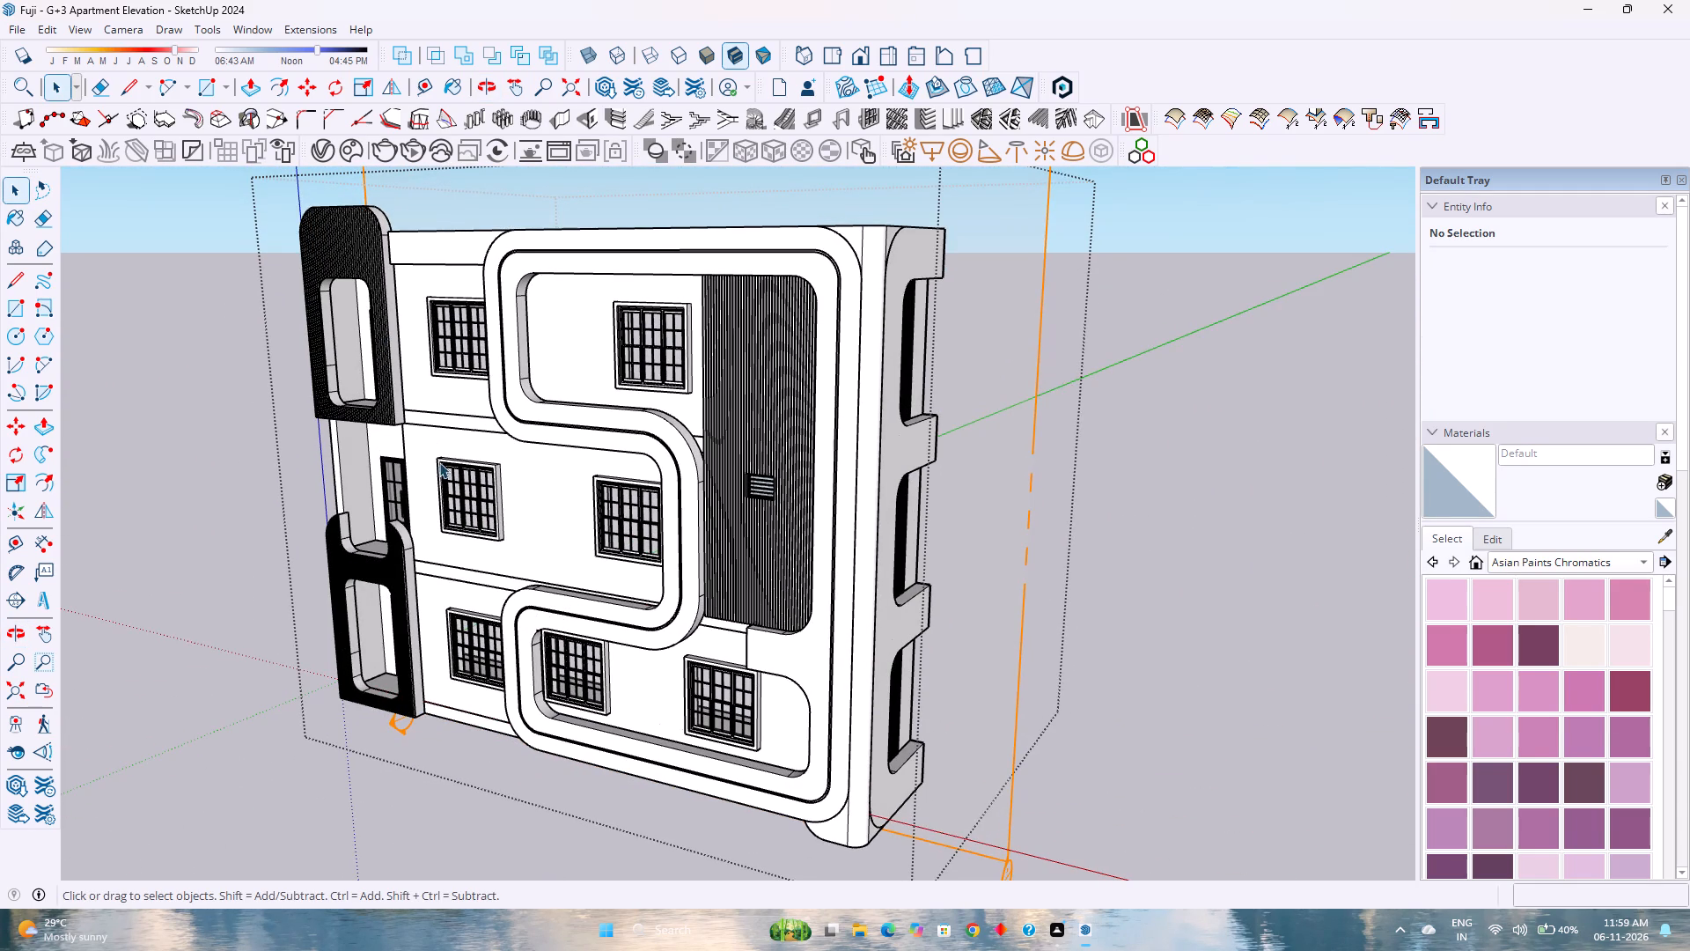
pyautogui.moveTo(482, 677); pyautogui.dragTo(516, 567, button='middle')
pyautogui.middleClick(516, 567)
pyautogui.scroll(2, 527, 564)
pyautogui.scroll(-3, 527, 564)
pyautogui.scroll(3, 527, 564)
pyautogui.scroll(-3, 527, 564)
pyautogui.scroll(3, 527, 564)
pyautogui.scroll(-1, 527, 564)
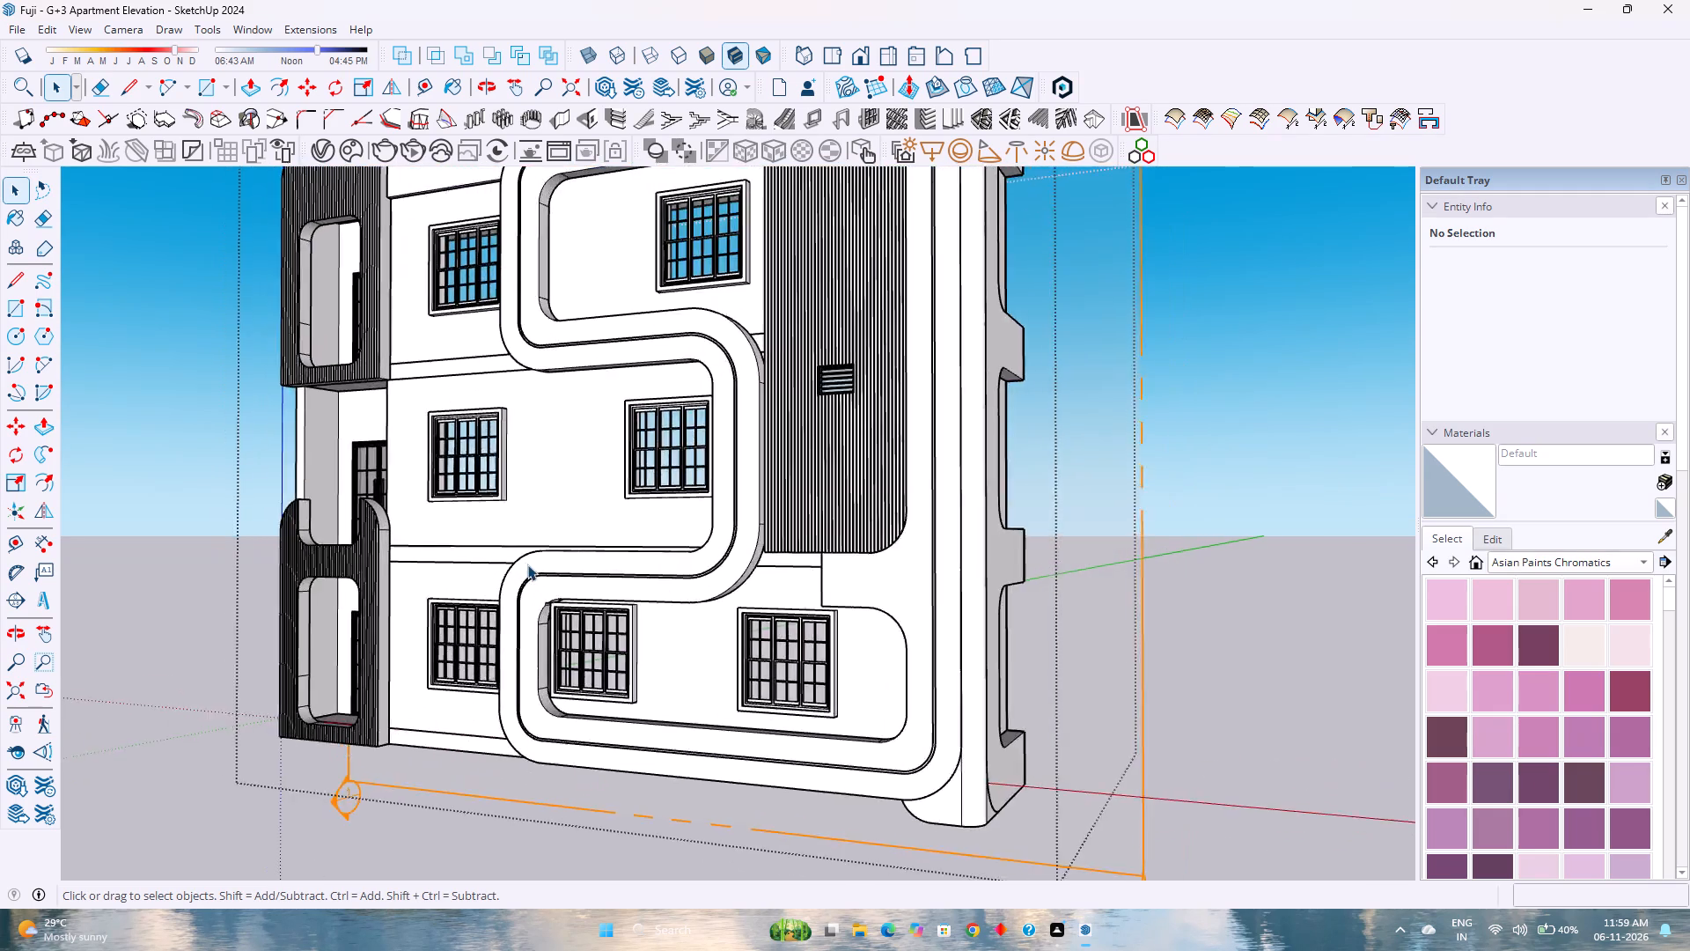
# Examine the facade from side and front angles, checking the curved bands, windows, balconies and ribbed panel with the bathroom window.
pyautogui.scroll(-2, 527, 564)
pyautogui.scroll(3, 527, 564)
pyautogui.scroll(-2, 527, 564)
pyautogui.scroll(3, 527, 564)
pyautogui.scroll(-1, 526, 564)
pyautogui.moveTo(526, 564); pyautogui.dragTo(352, 579, button='middle')
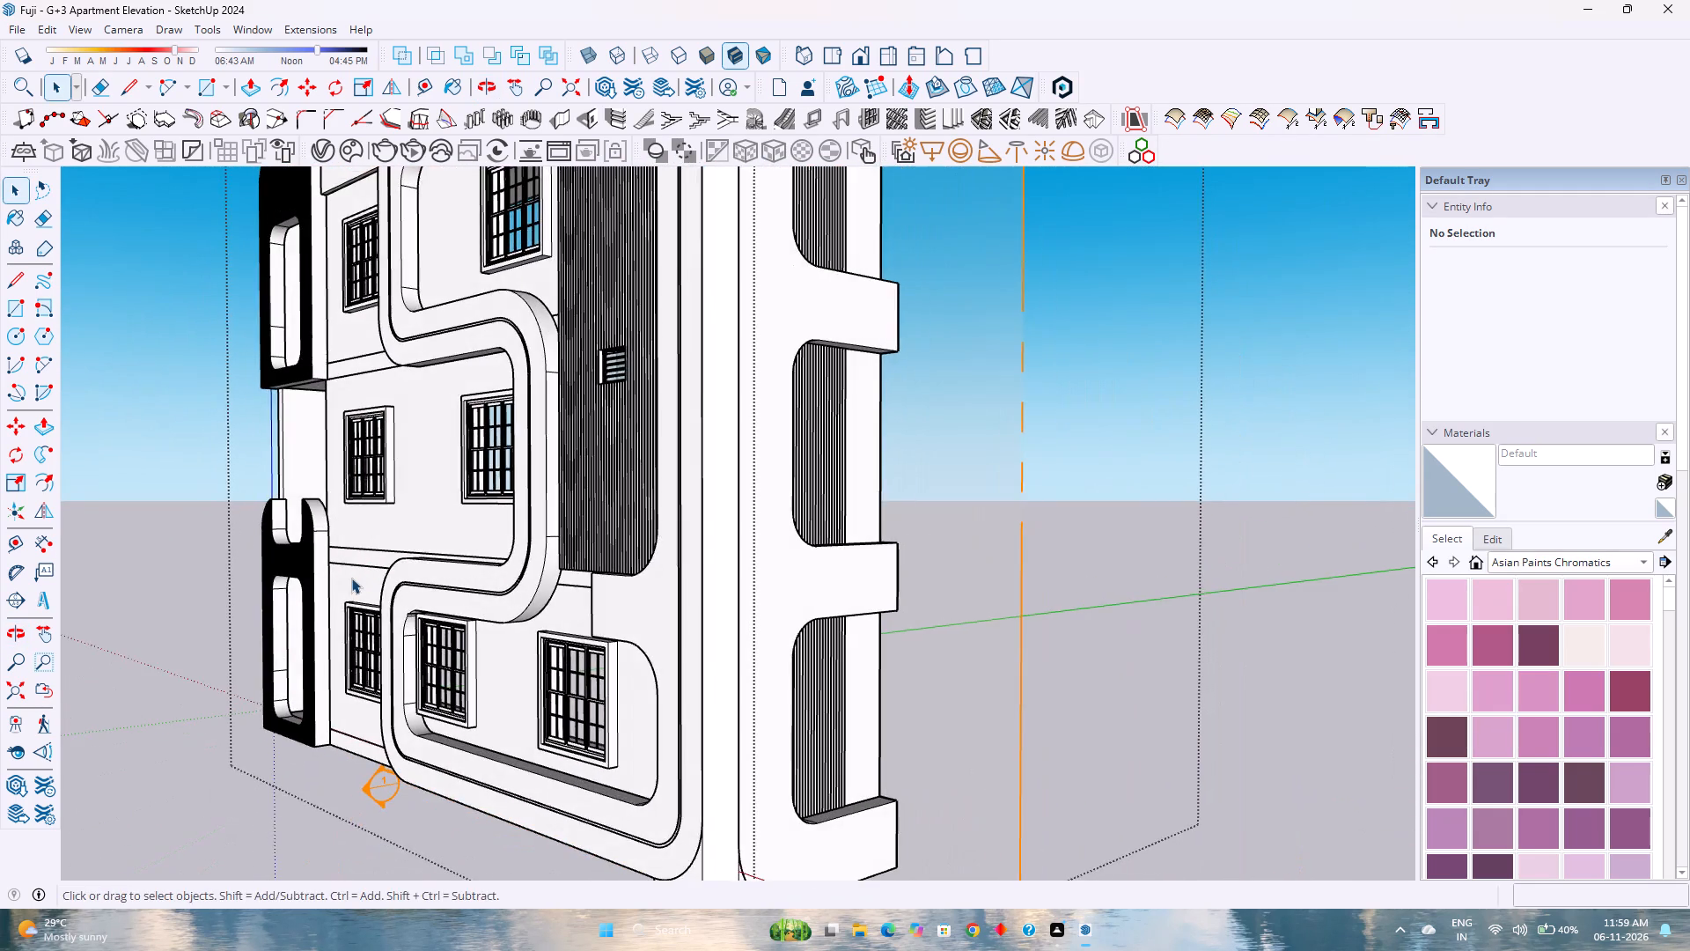
pyautogui.scroll(-3, 351, 578)
pyautogui.scroll(1, 351, 578)
pyautogui.moveTo(351, 578); pyautogui.dragTo(501, 564, button='middle')
pyautogui.middleClick(501, 564)
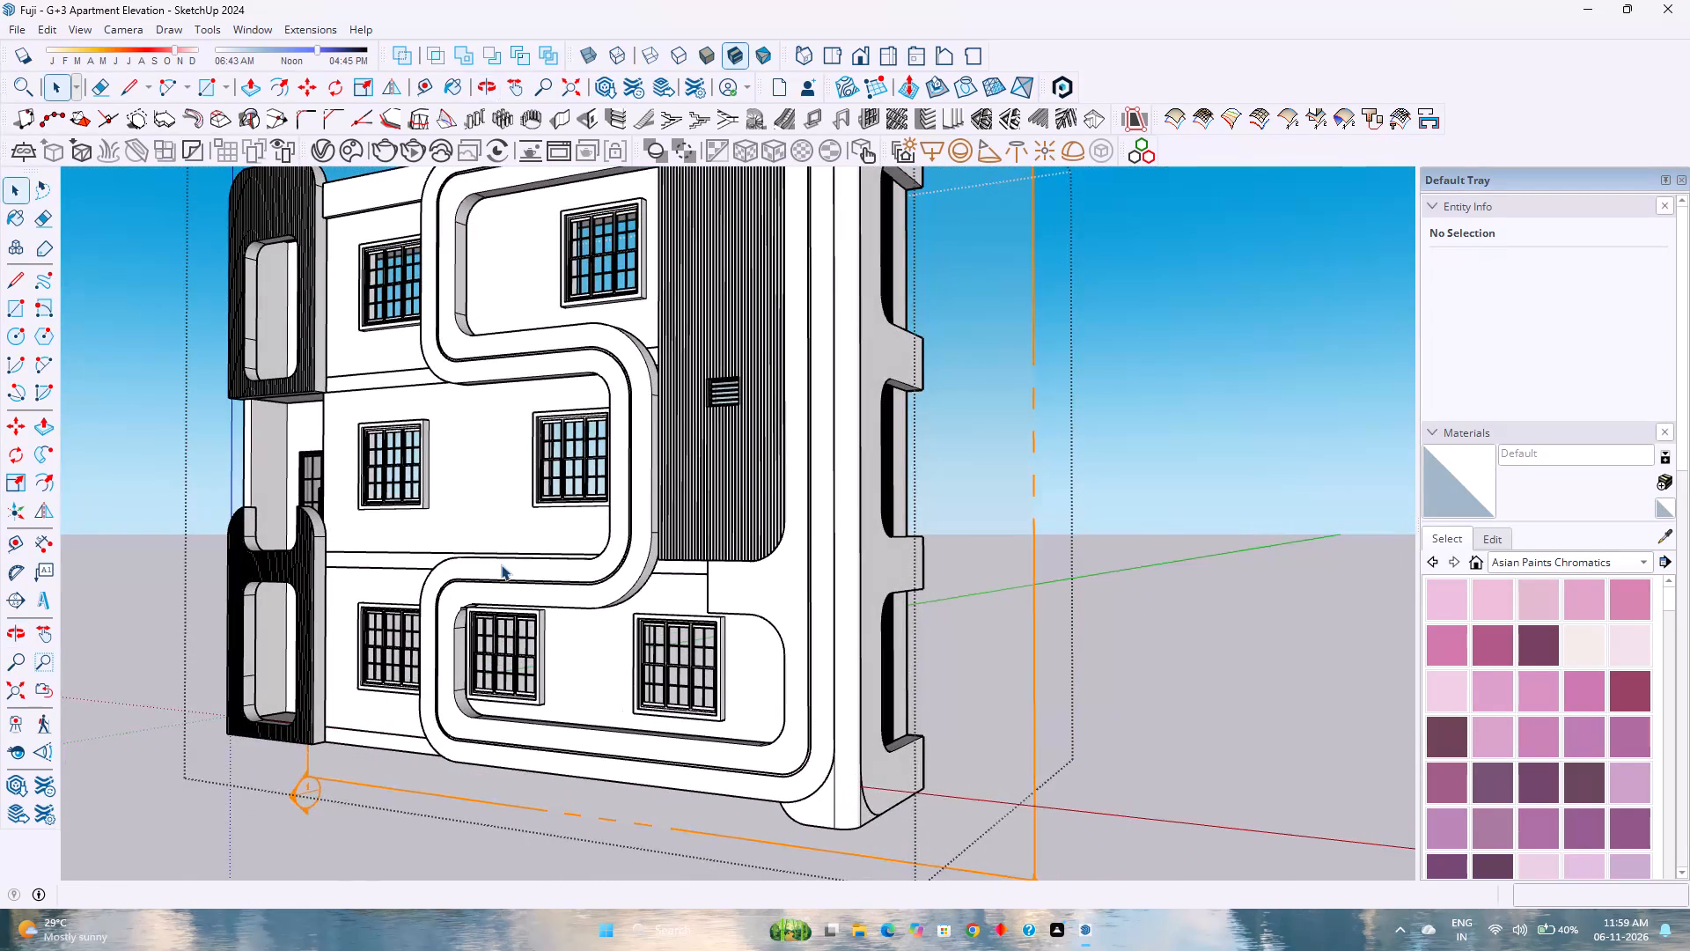
pyautogui.scroll(3, 498, 579)
pyautogui.moveTo(569, 601); pyautogui.dragTo(923, 609, button='middle')
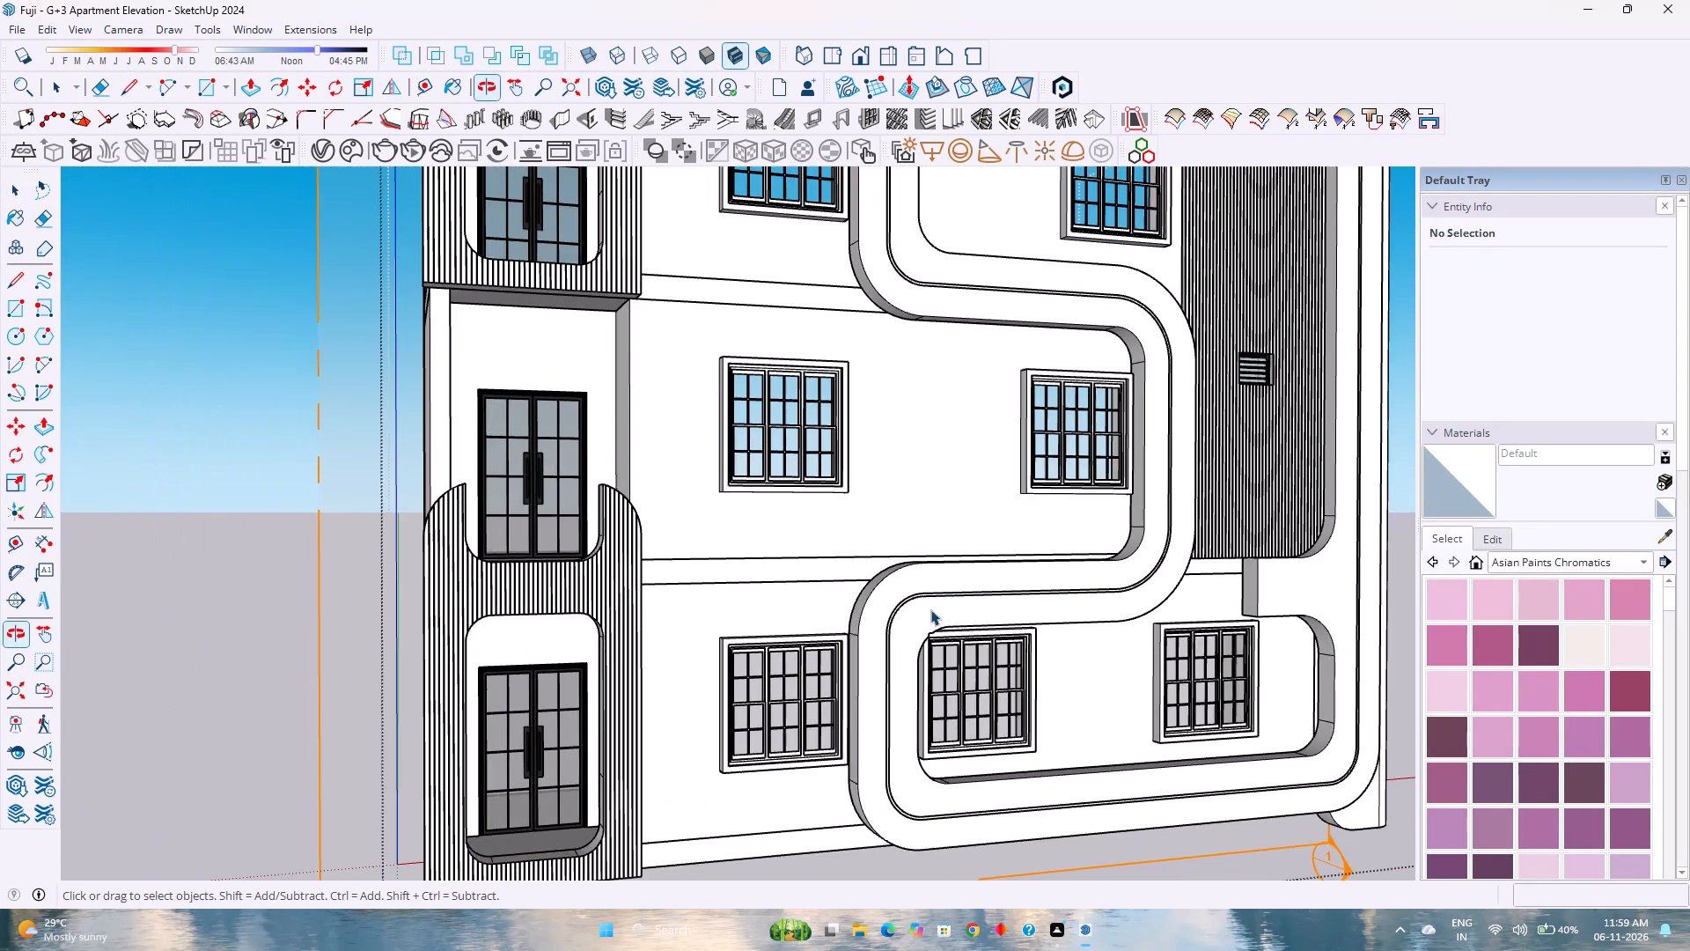
# Examine the sectioned rear of the building, checking the windows and double doors from inside the rooms on each floor.
pyautogui.scroll(-4, 724, 577)
pyautogui.moveTo(562, 577); pyautogui.dragTo(1014, 626, button='middle')
pyautogui.scroll(2, 703, 611)
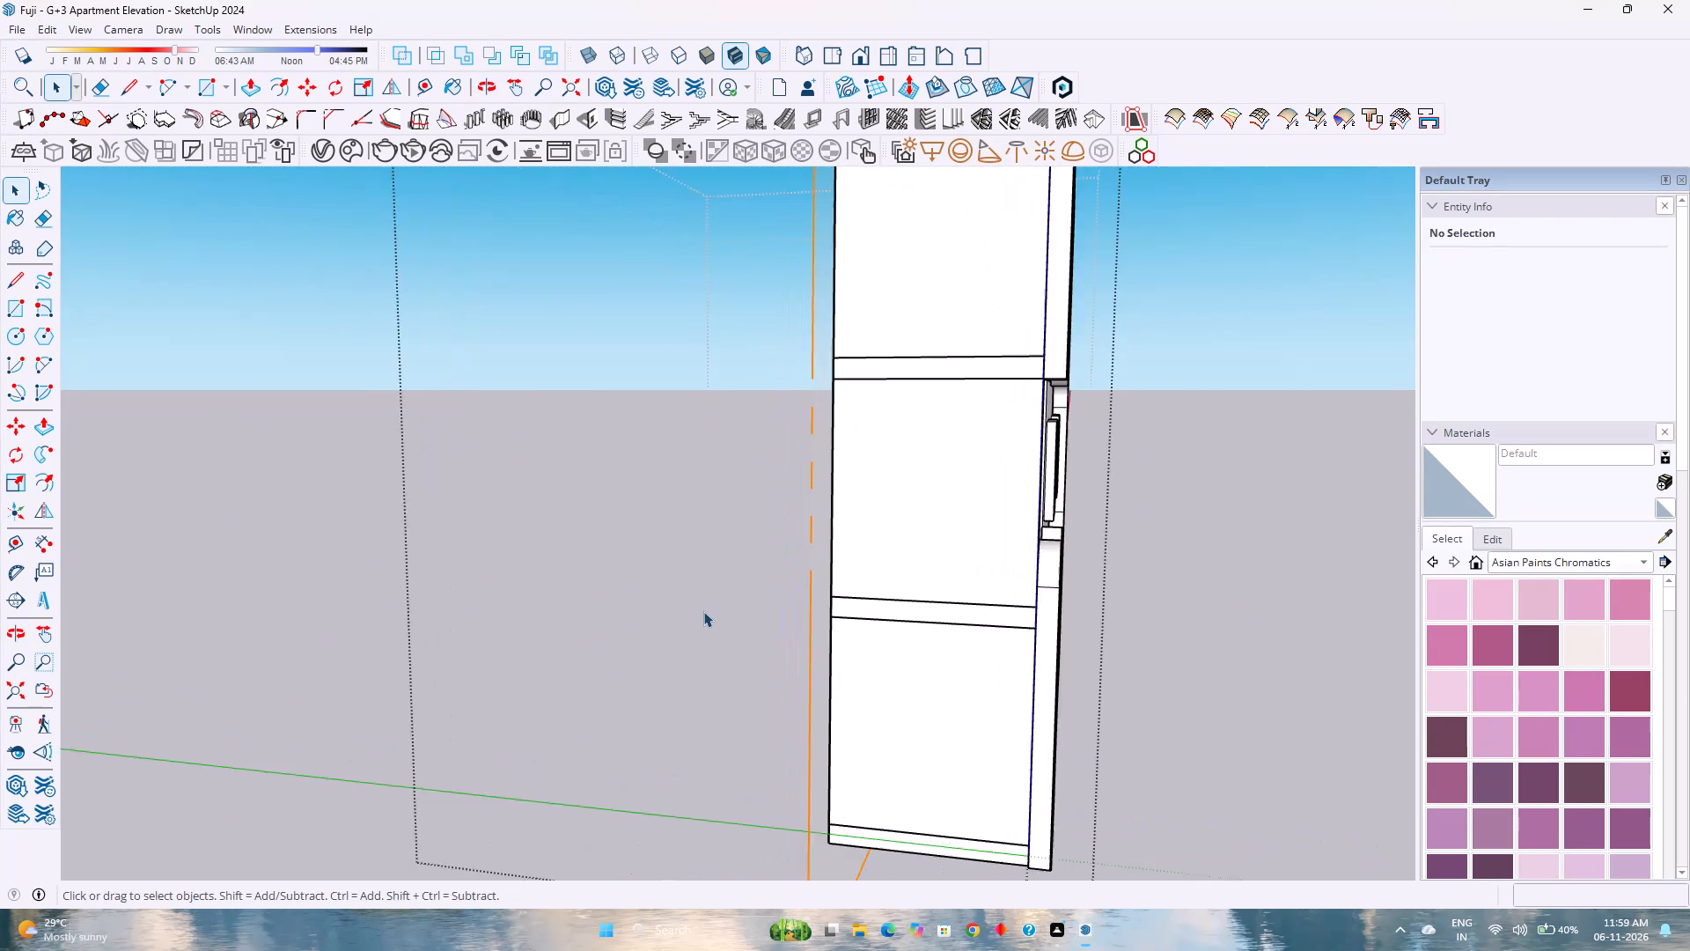
pyautogui.moveTo(703, 611); pyautogui.dragTo(1278, 647, button='middle')
pyautogui.middleClick(1278, 646)
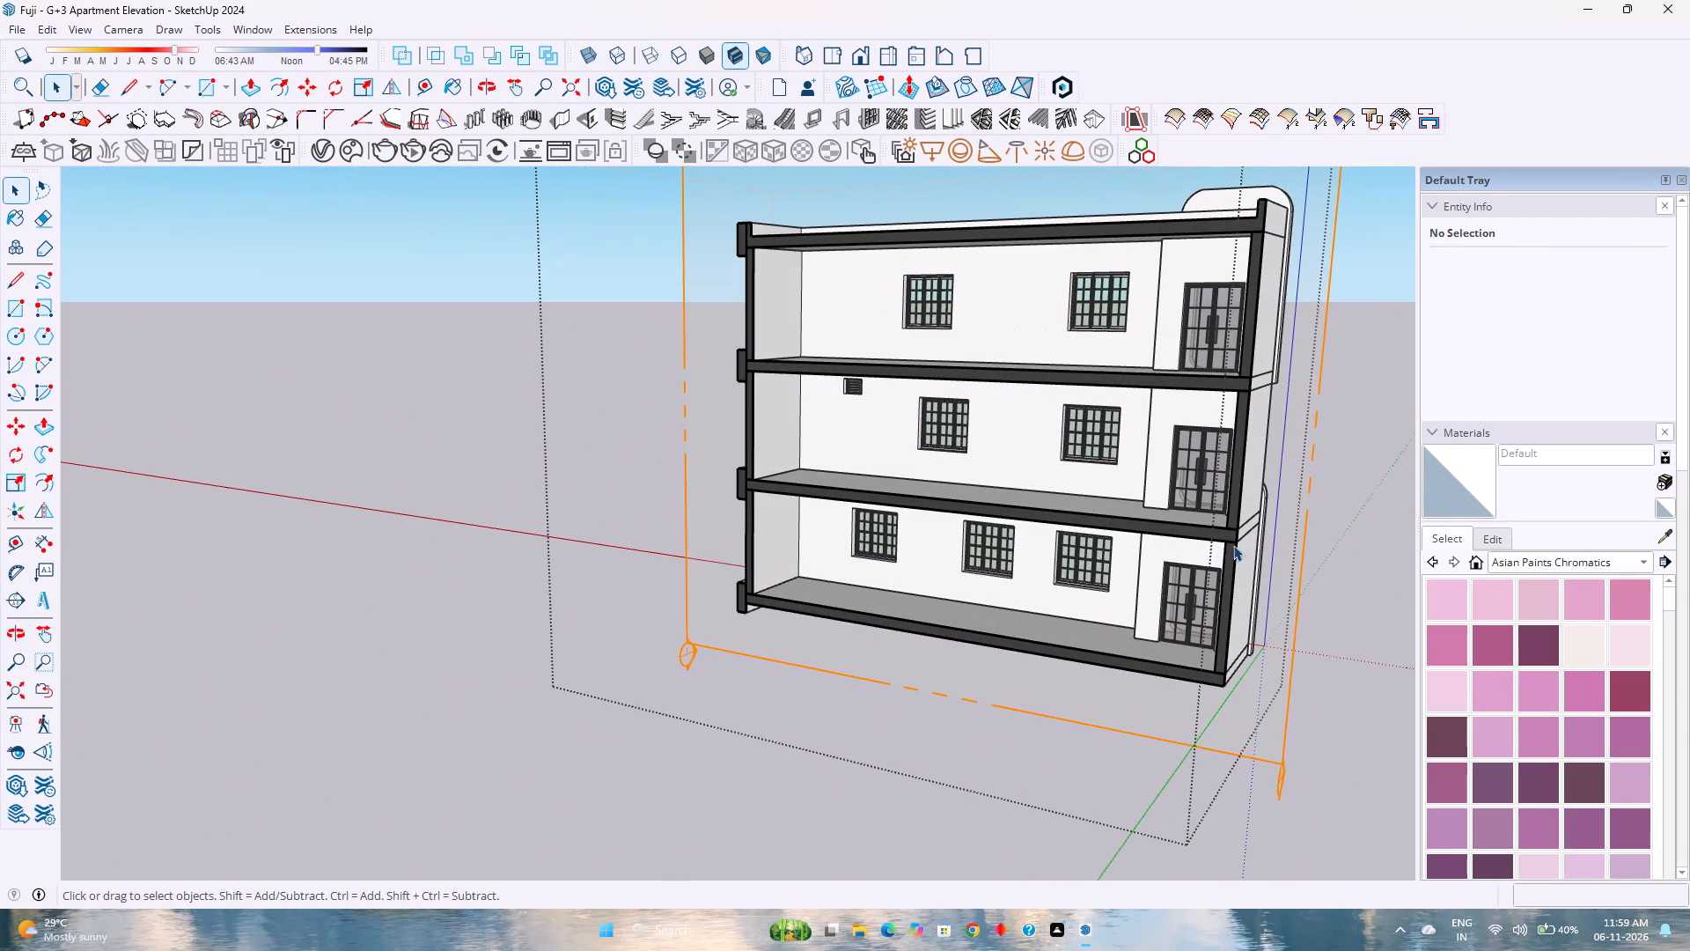
pyautogui.scroll(16, 1249, 544)
pyautogui.moveTo(571, 589); pyautogui.dragTo(605, 589, button='middle')
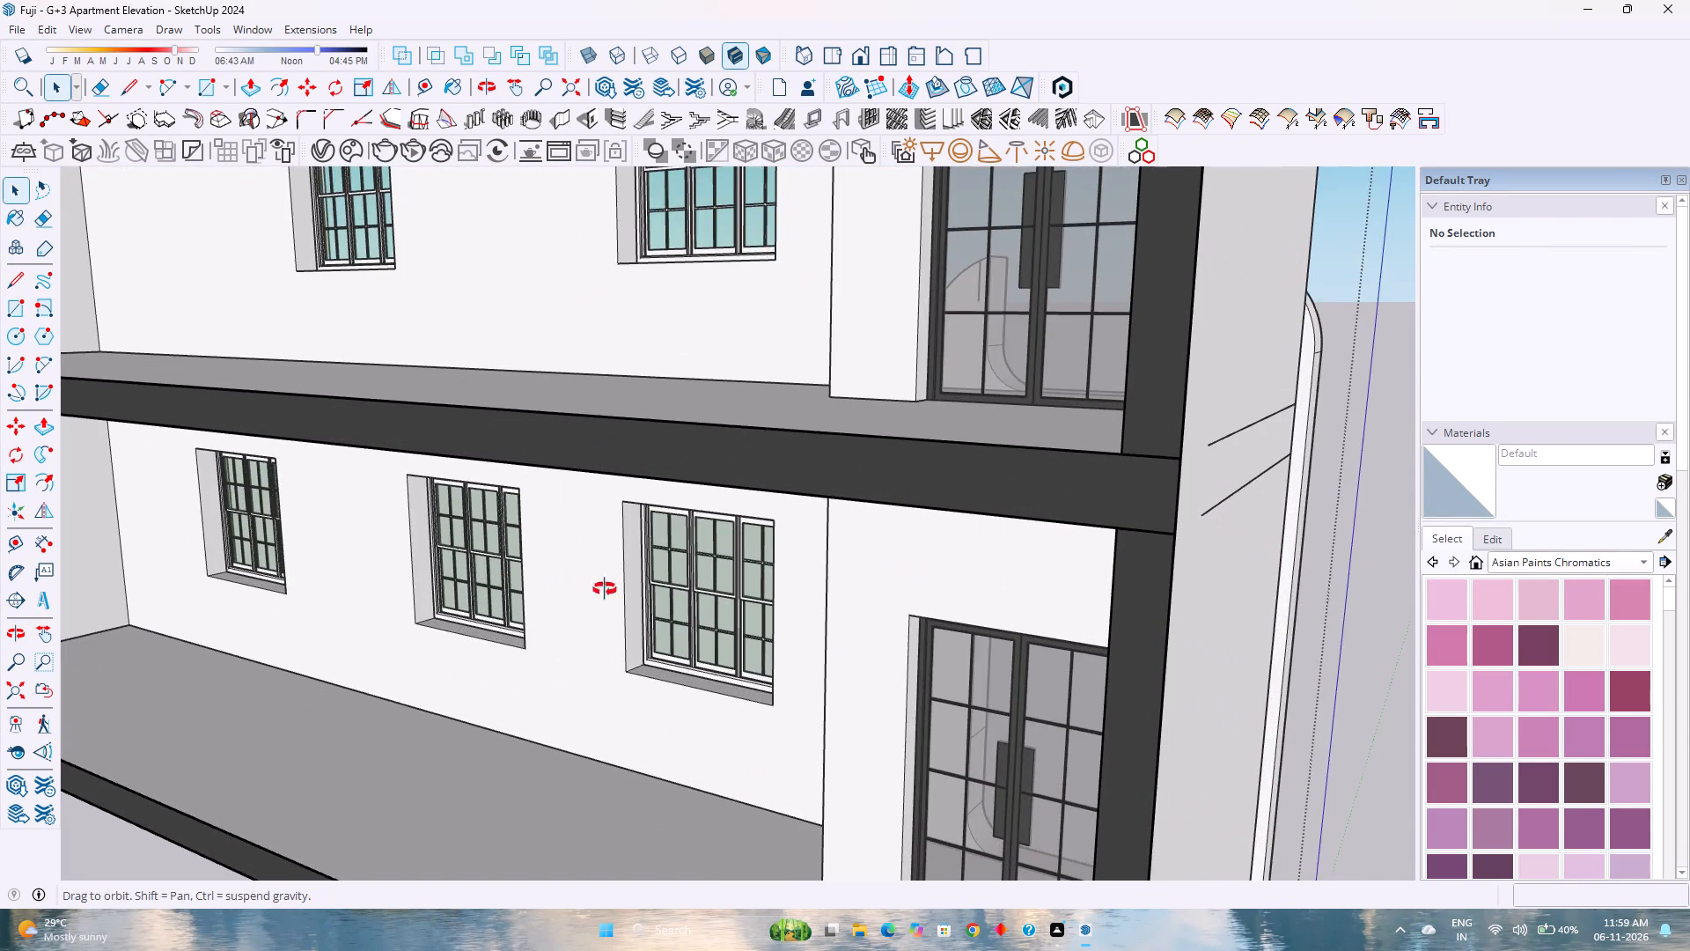
pyautogui.moveTo(605, 589); pyautogui.dragTo(1020, 596, button='middle')
pyautogui.scroll(-10, 667, 558)
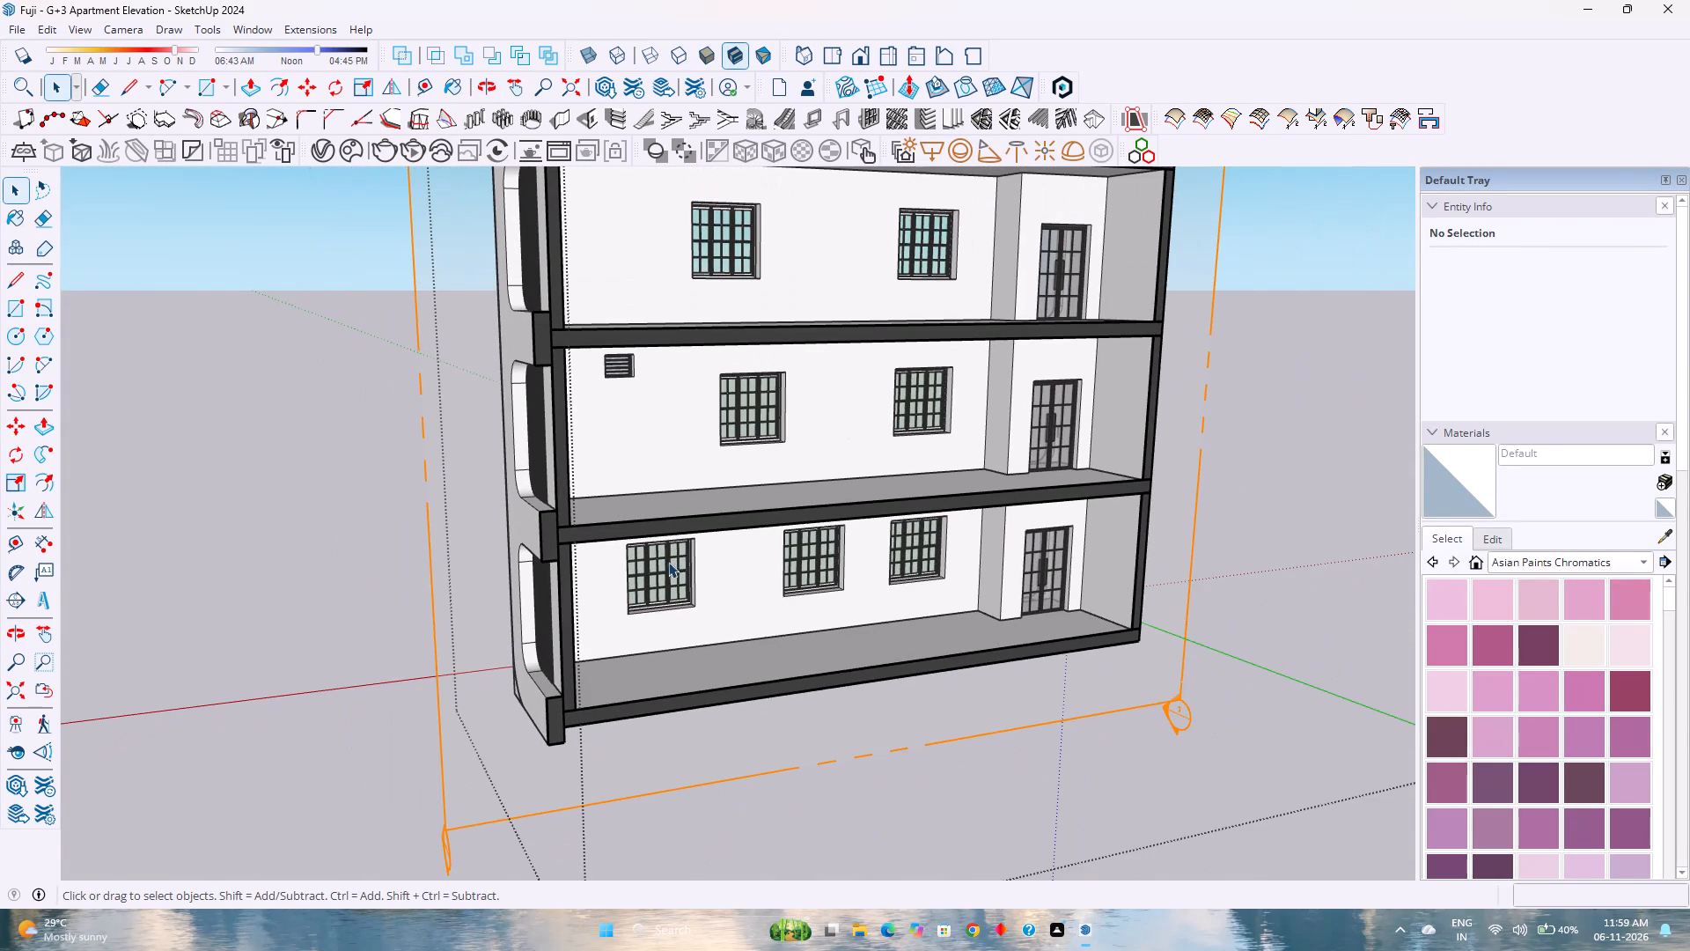
pyautogui.scroll(8, 1200, 350)
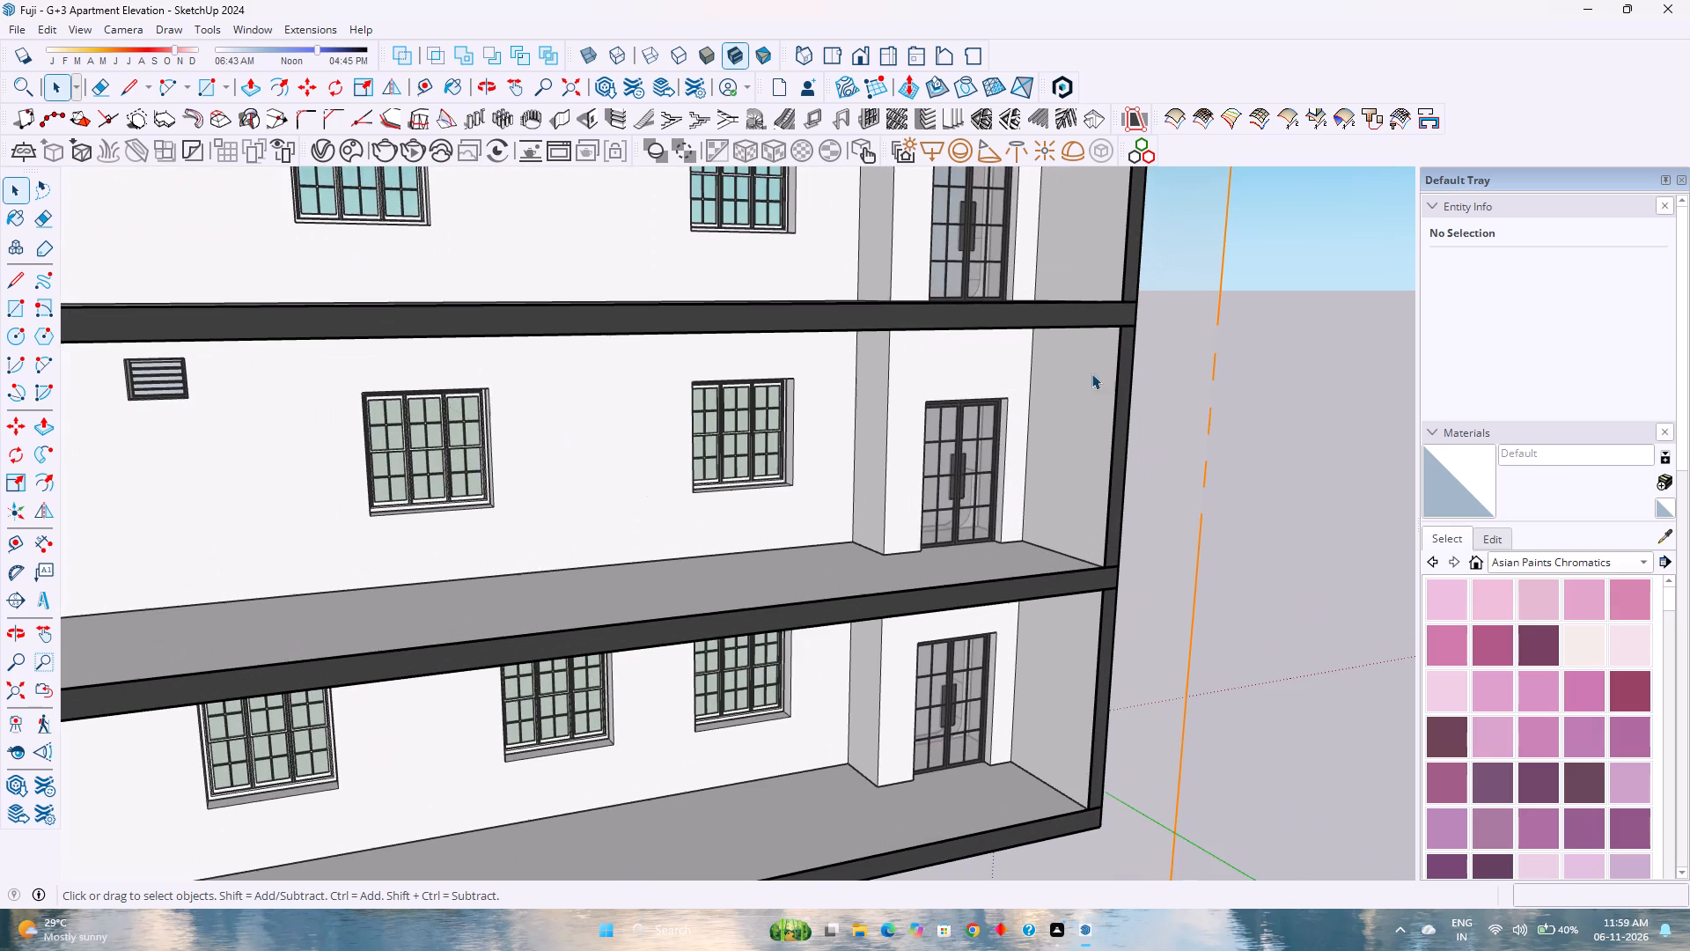
# Open the wall group for editing and select the interior wall face around the middle floor's double door.
pyautogui.click(886, 399)
pyautogui.doubleClick(893, 402)
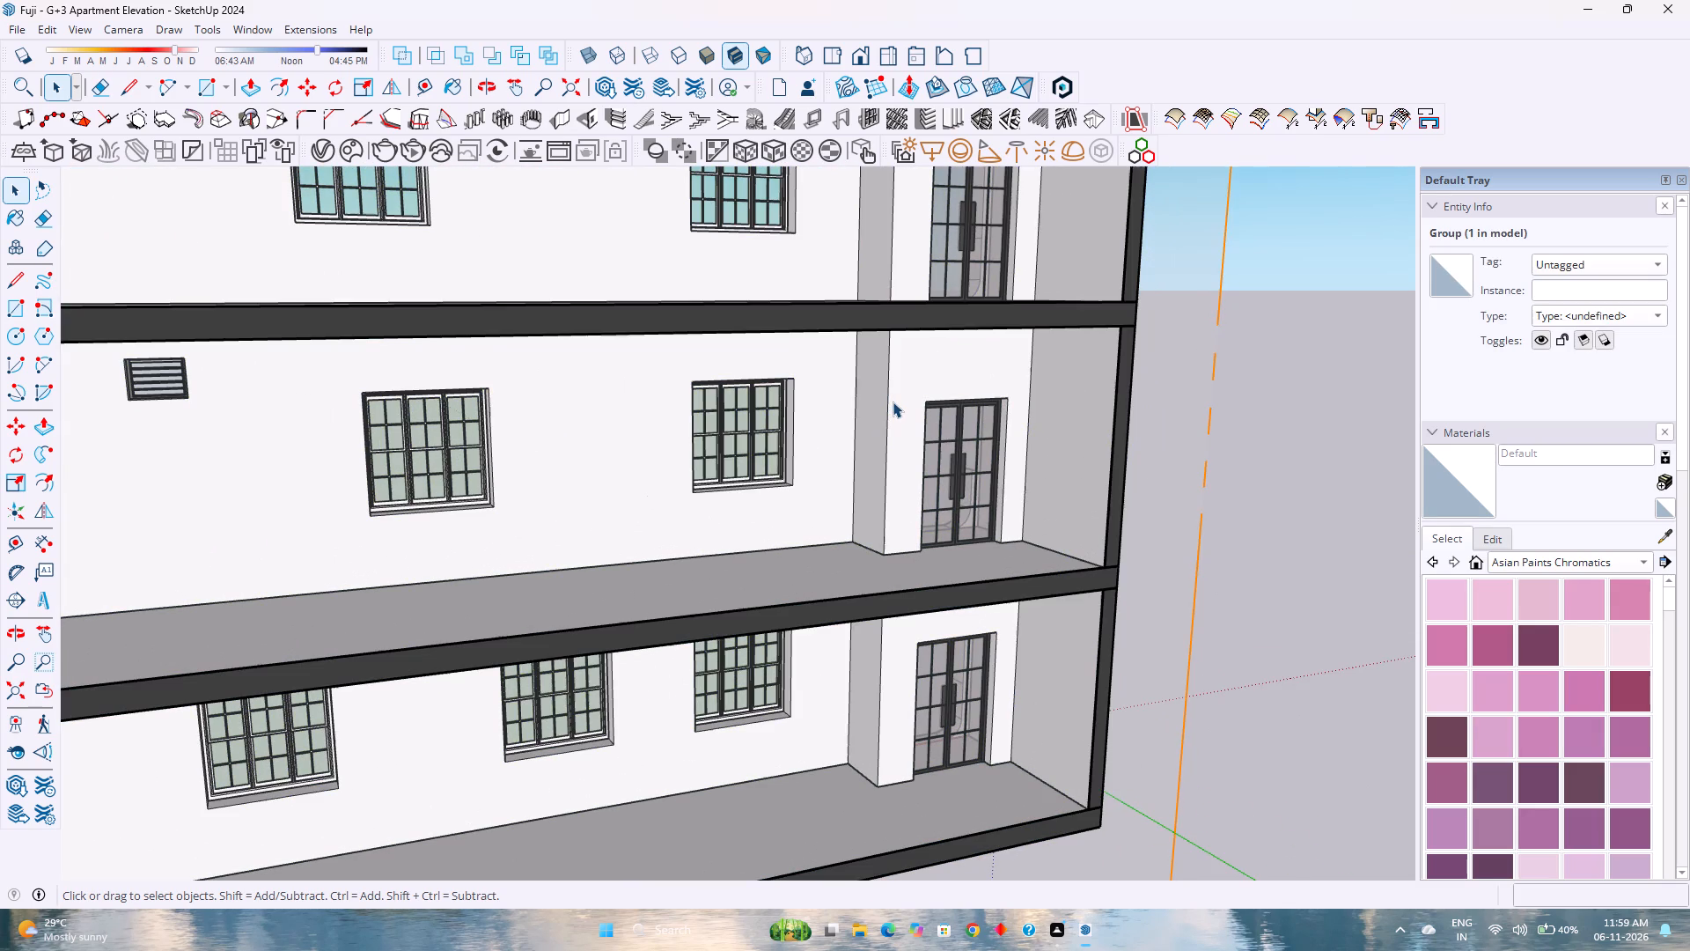
pyautogui.doubleClick(893, 402)
pyautogui.scroll(3, 893, 412)
pyautogui.scroll(8, 1021, 448)
pyautogui.click(1054, 502)
pyautogui.scroll(1, 1032, 523)
pyautogui.middleClick(1032, 523)
pyautogui.middleClick(1032, 523)
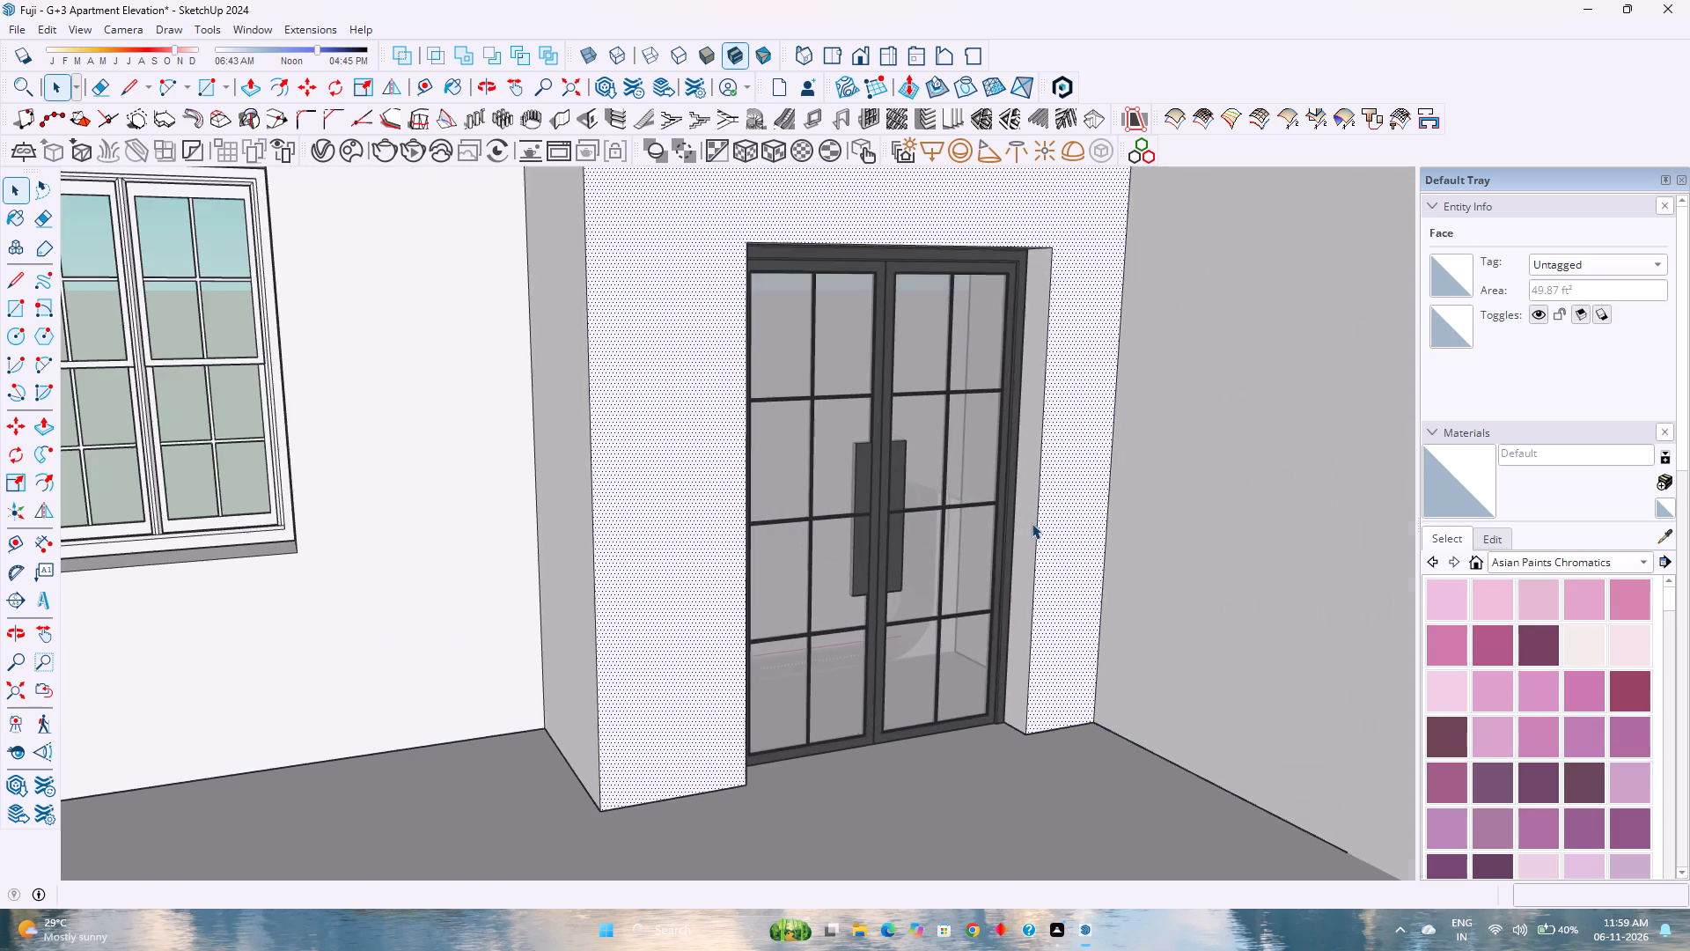
pyautogui.moveTo(1032, 523); pyautogui.dragTo(839, 514, button='middle')
pyautogui.middleClick(839, 514)
pyautogui.scroll(-5, 844, 513)
pyautogui.moveTo(710, 552); pyautogui.dragTo(947, 532, button='middle')
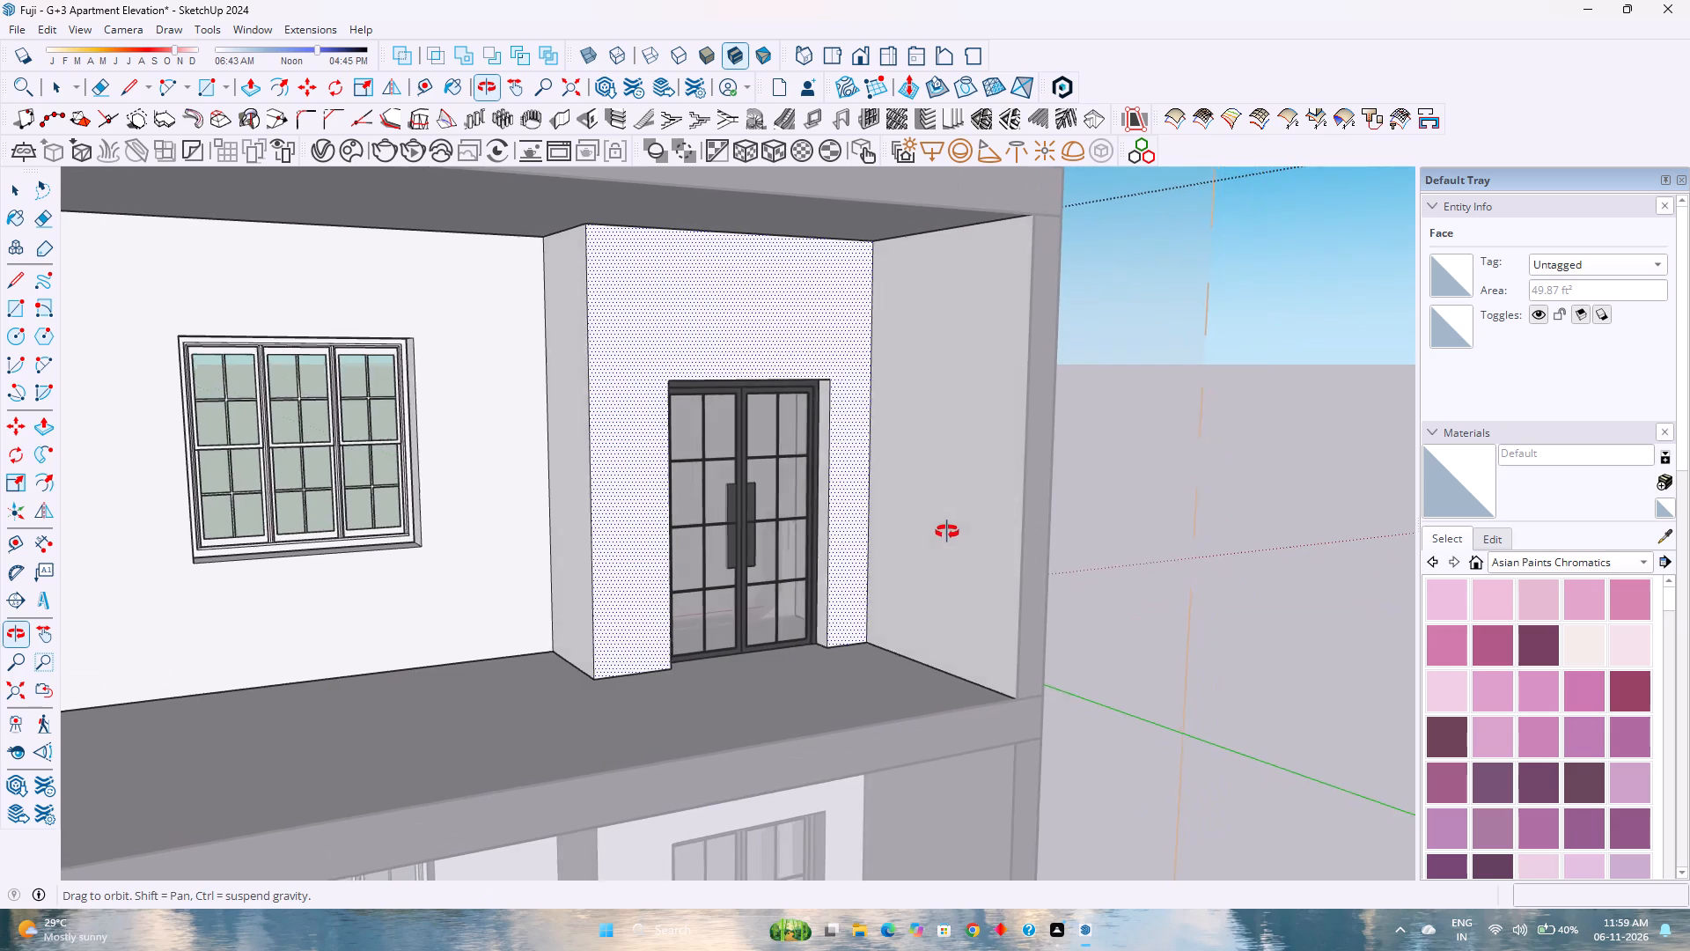
pyautogui.moveTo(947, 532); pyautogui.dragTo(948, 532, button='middle')
pyautogui.middleClick(948, 532)
pyautogui.middleClick(948, 532)
# Search the 3D Warehouse models for "Curtains".
pyautogui.click(248, 36)
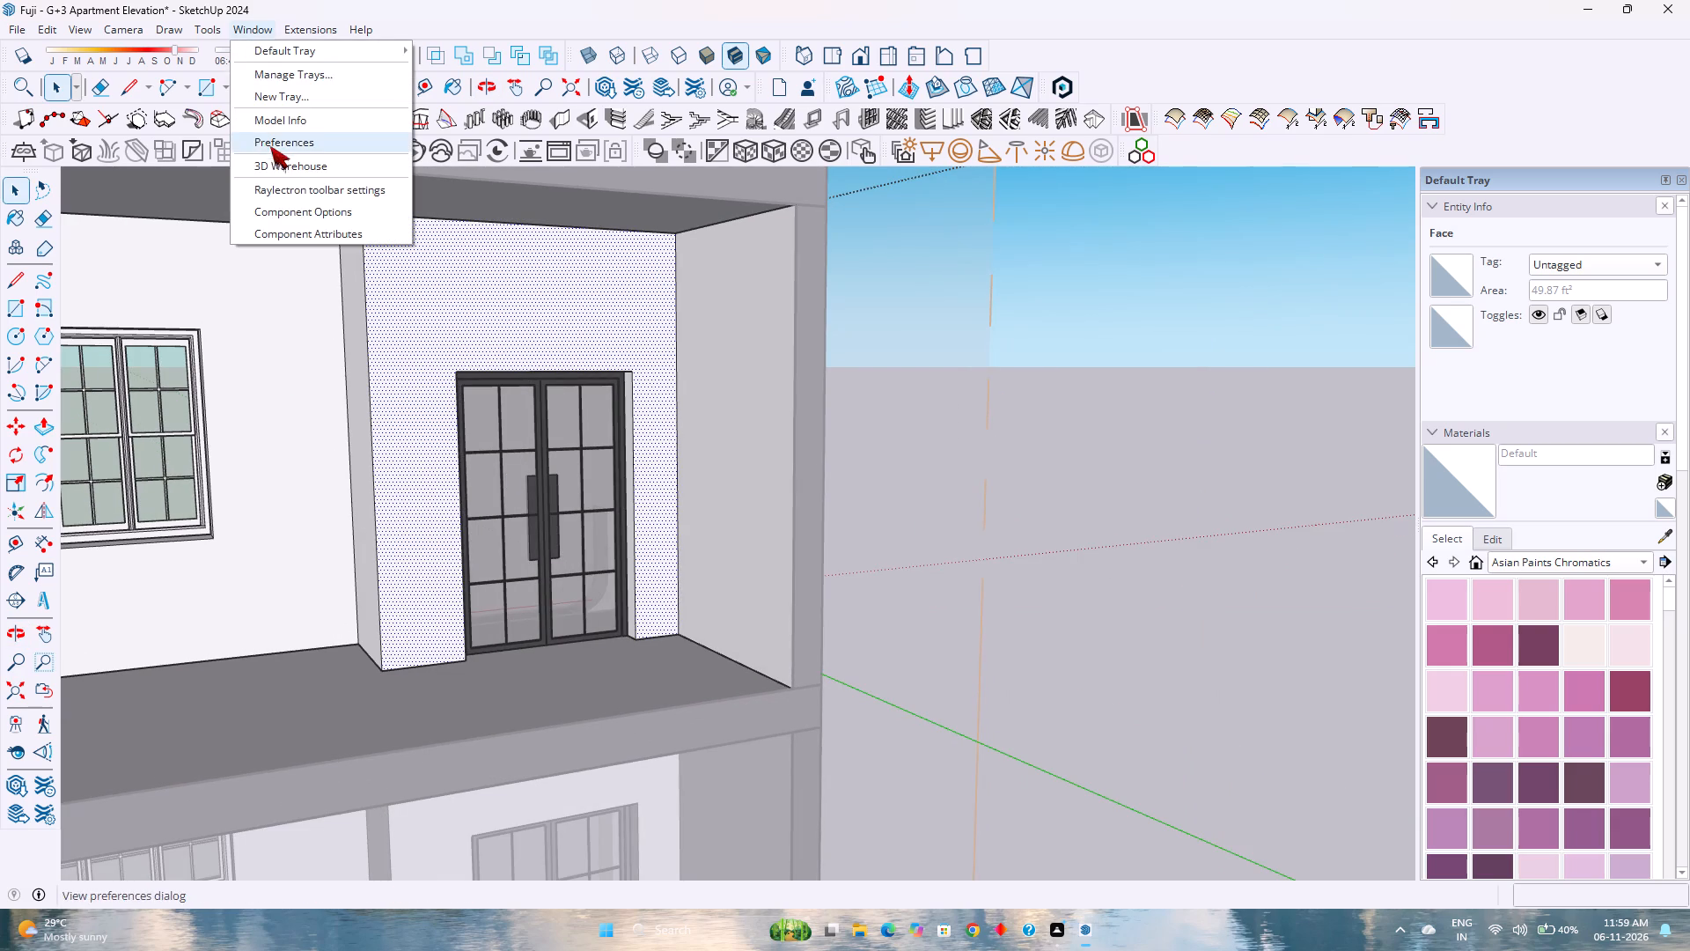
pyautogui.click(276, 172)
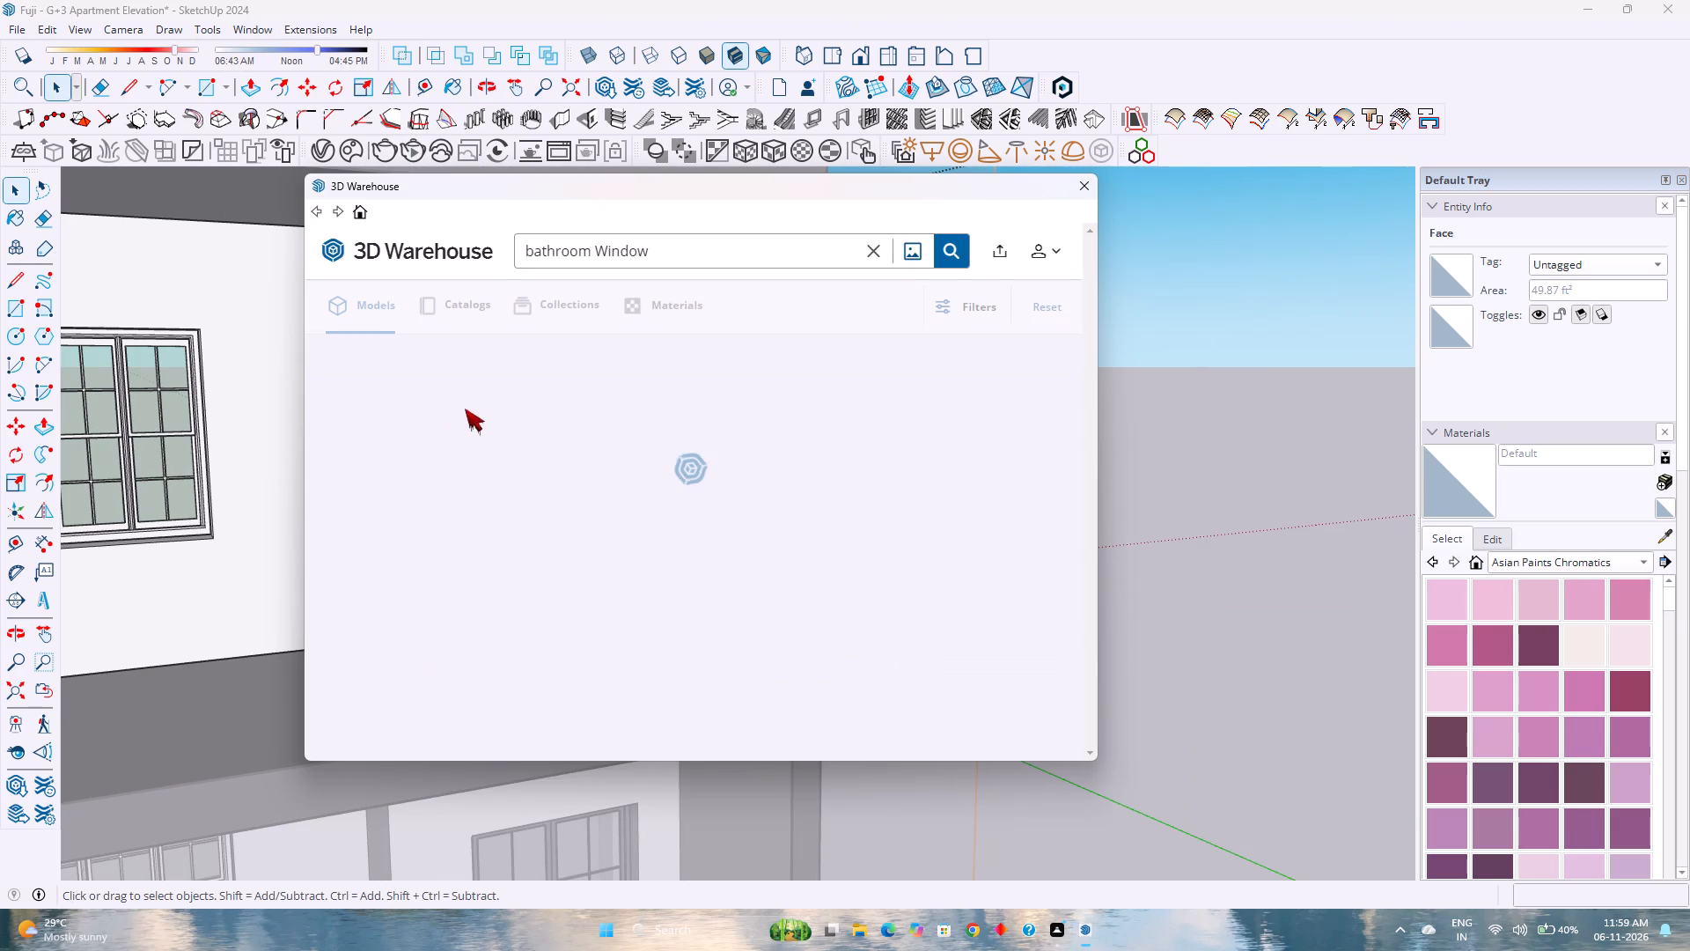
pyautogui.click(874, 257)
pyautogui.click(823, 256)
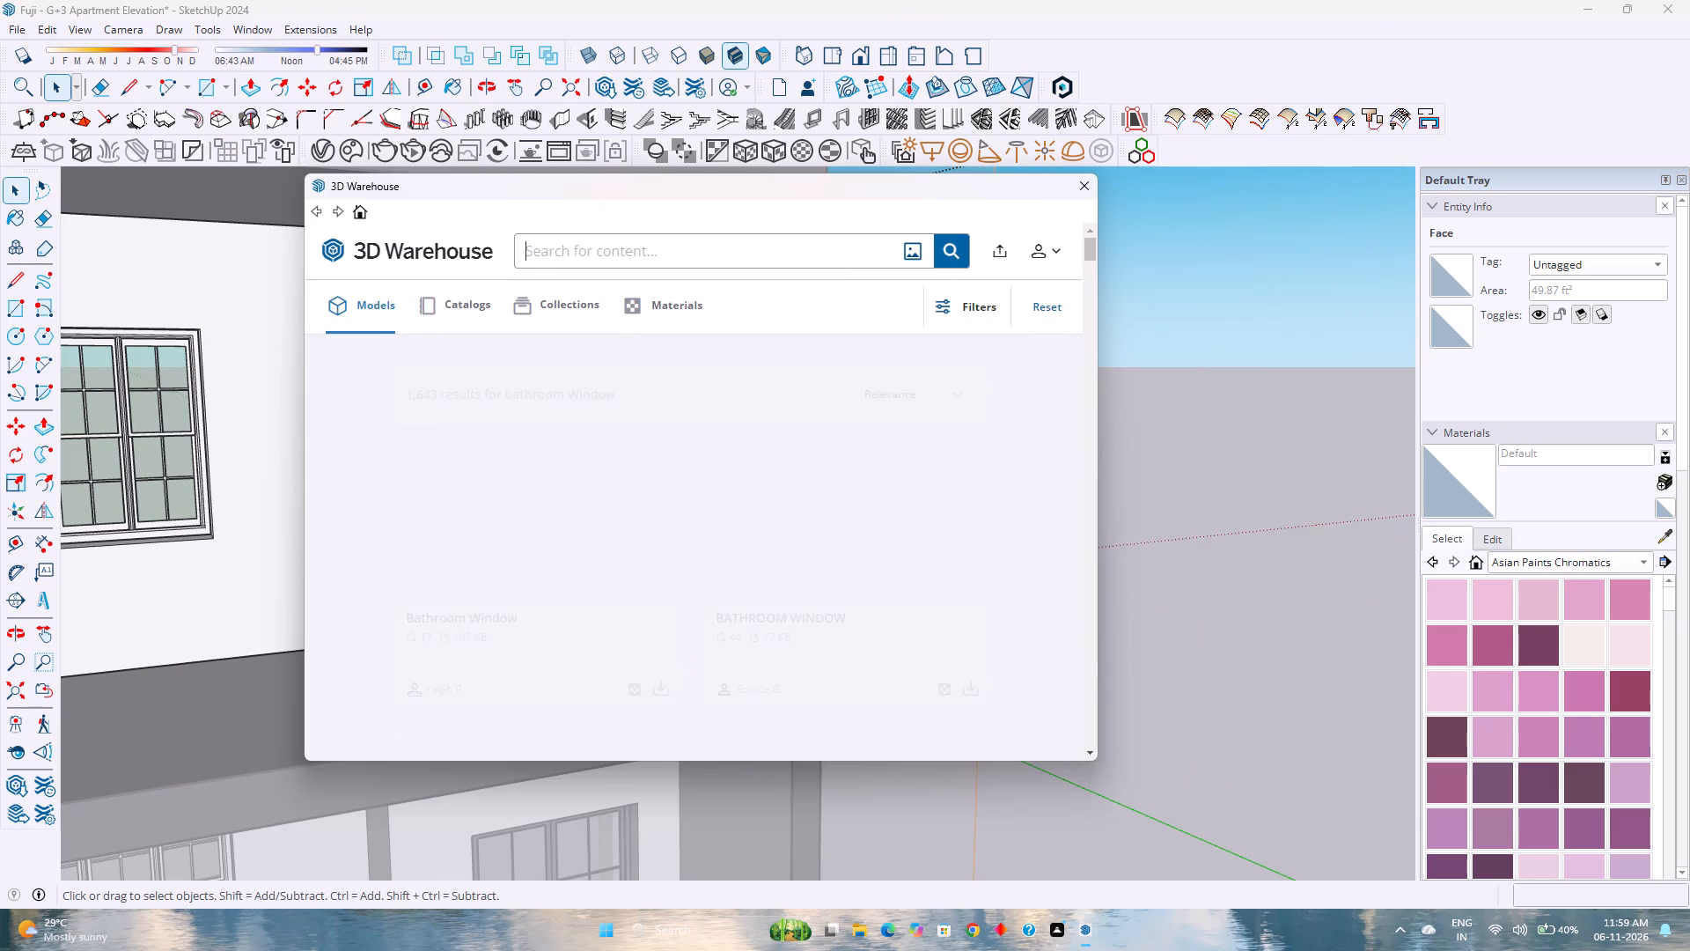
pyautogui.write('Curtains')
pyautogui.press('space')
pyautogui.press('Return')
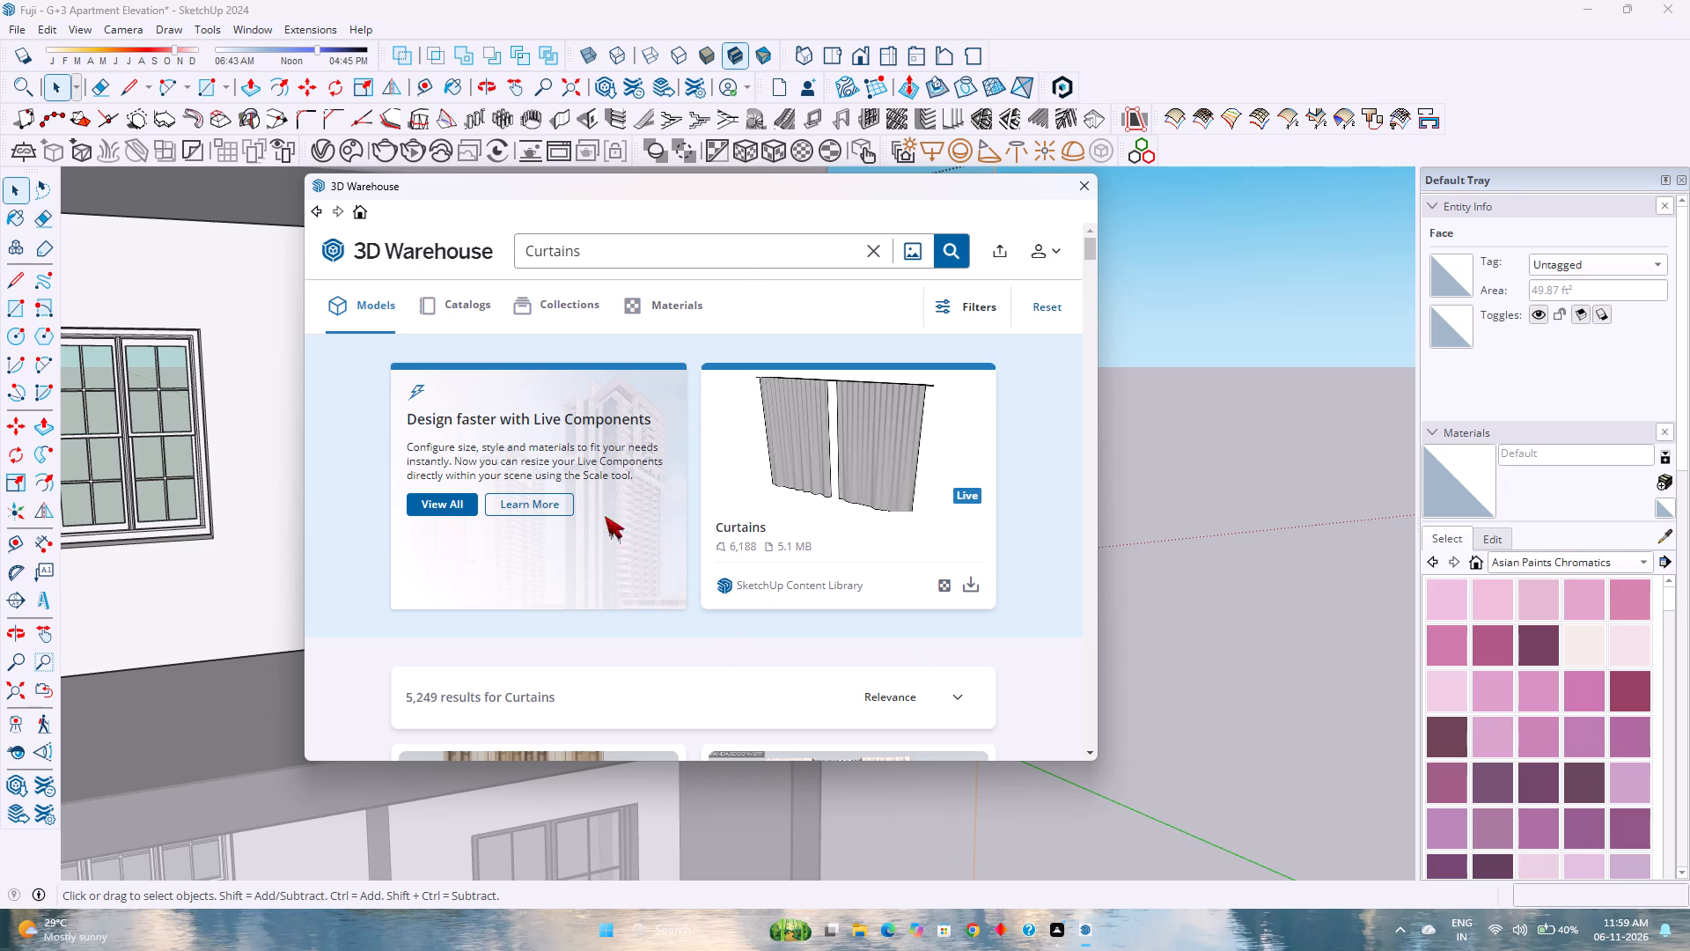
# Browse the curtain models for a simple two-panel curtain that suits the double door.
pyautogui.scroll(-3, 737, 530)
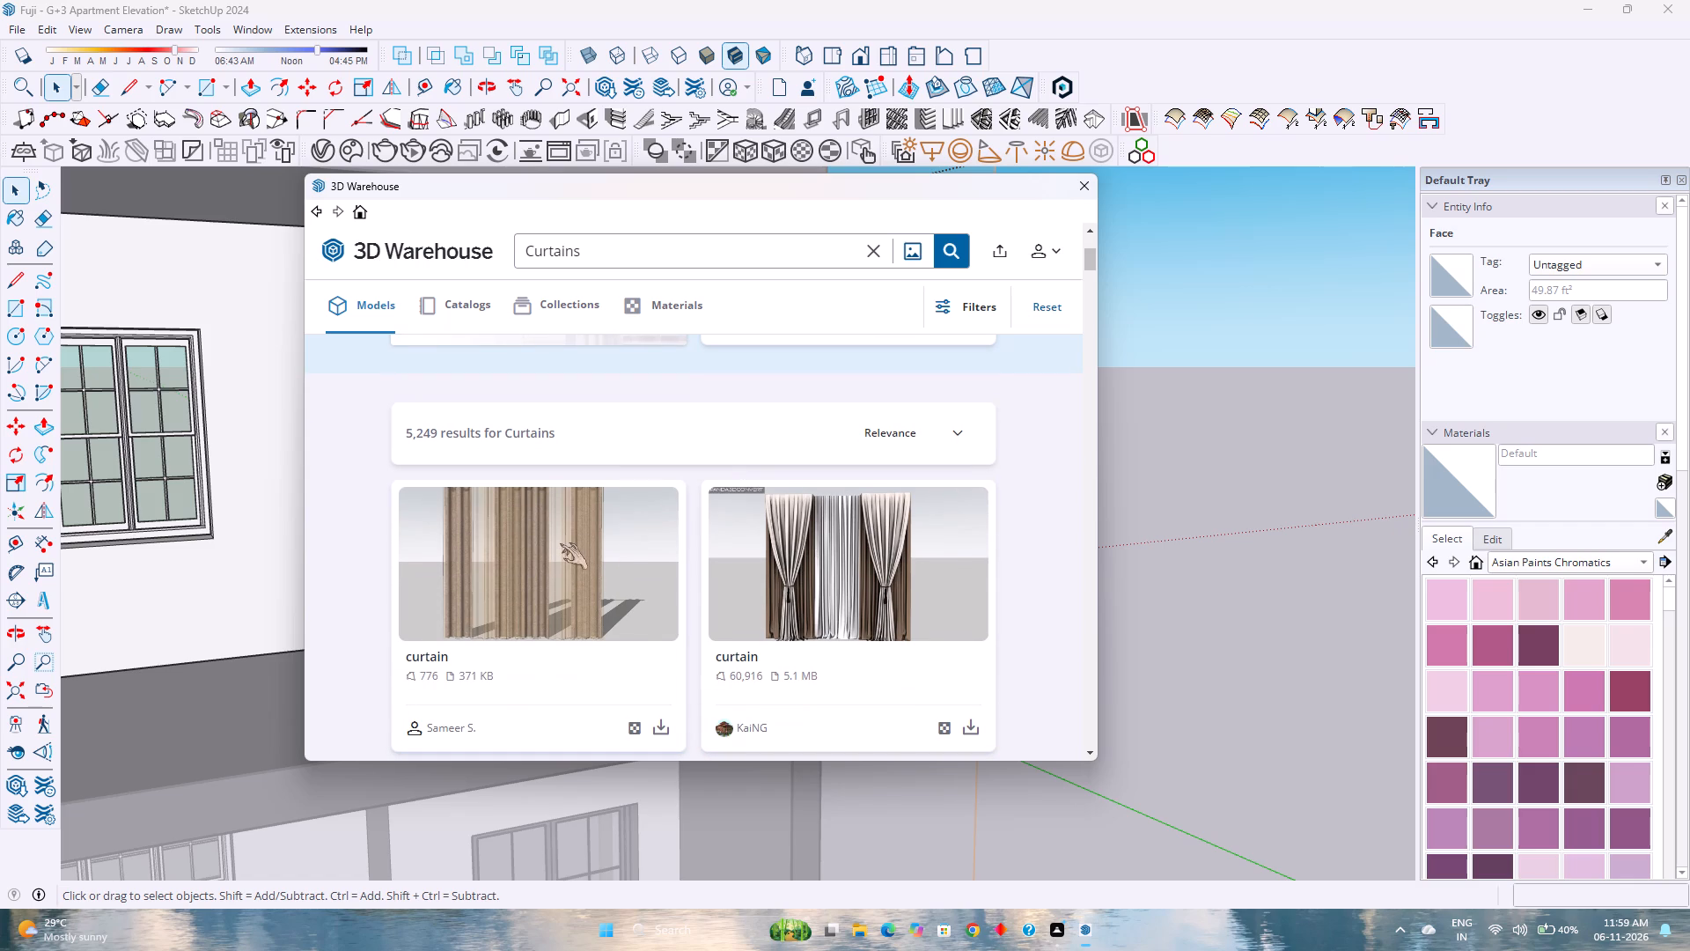
pyautogui.scroll(-6, 560, 543)
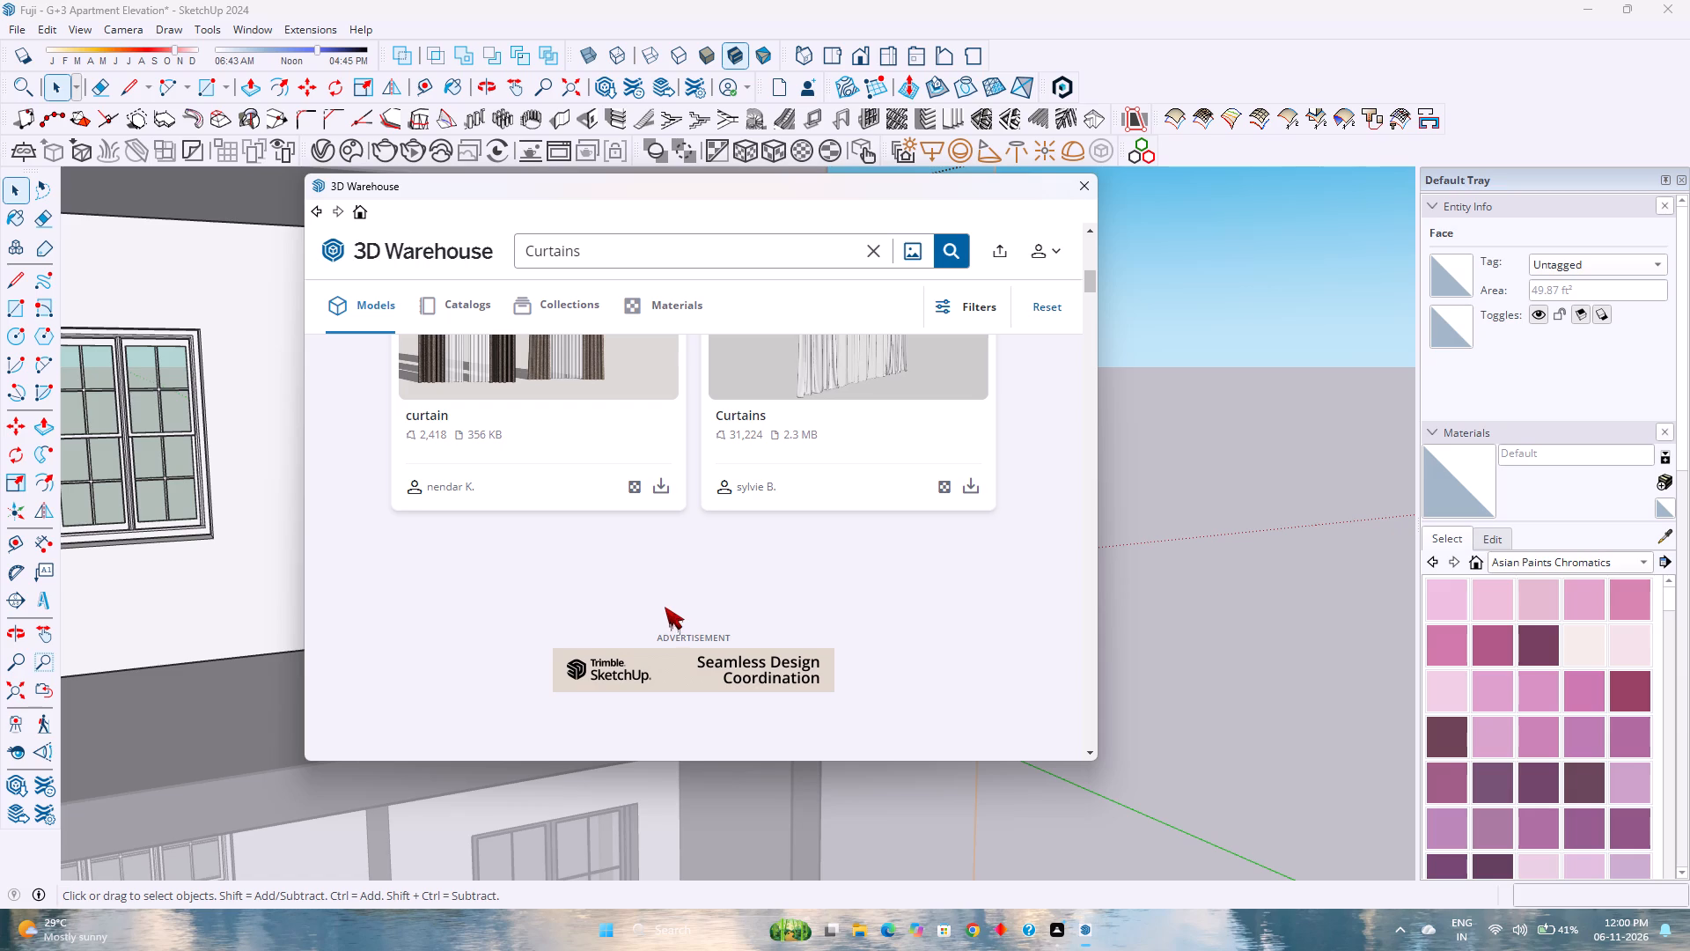
pyautogui.scroll(-3, 665, 607)
pyautogui.scroll(1, 665, 607)
pyautogui.scroll(-7, 665, 606)
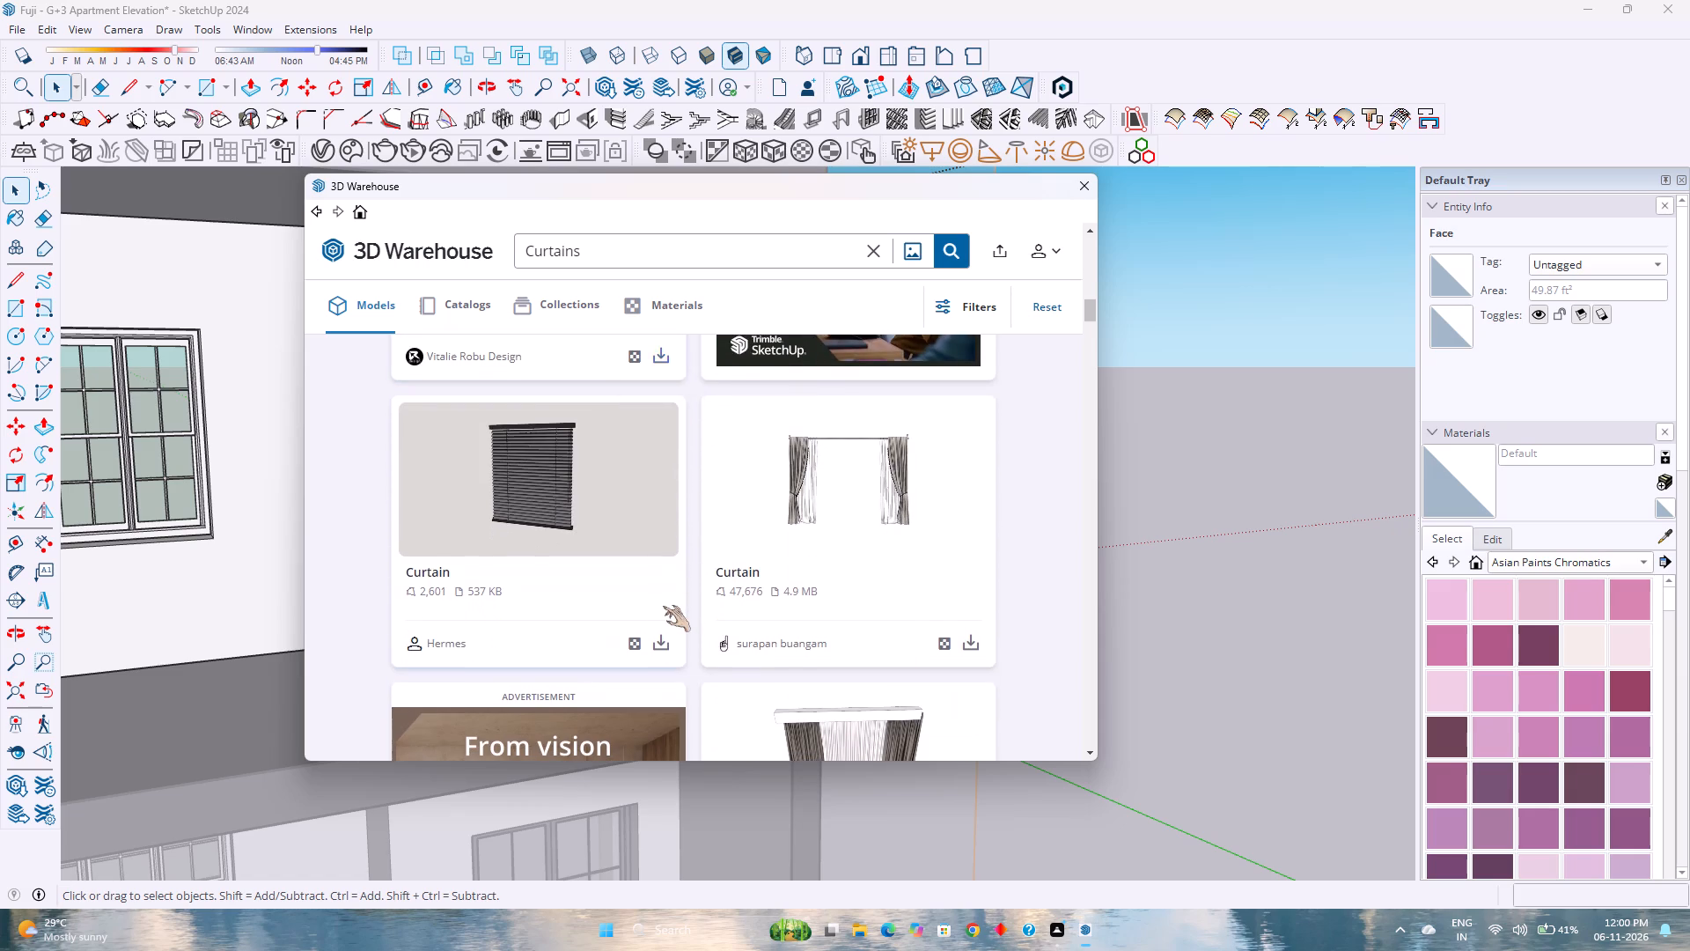
pyautogui.scroll(-7, 663, 606)
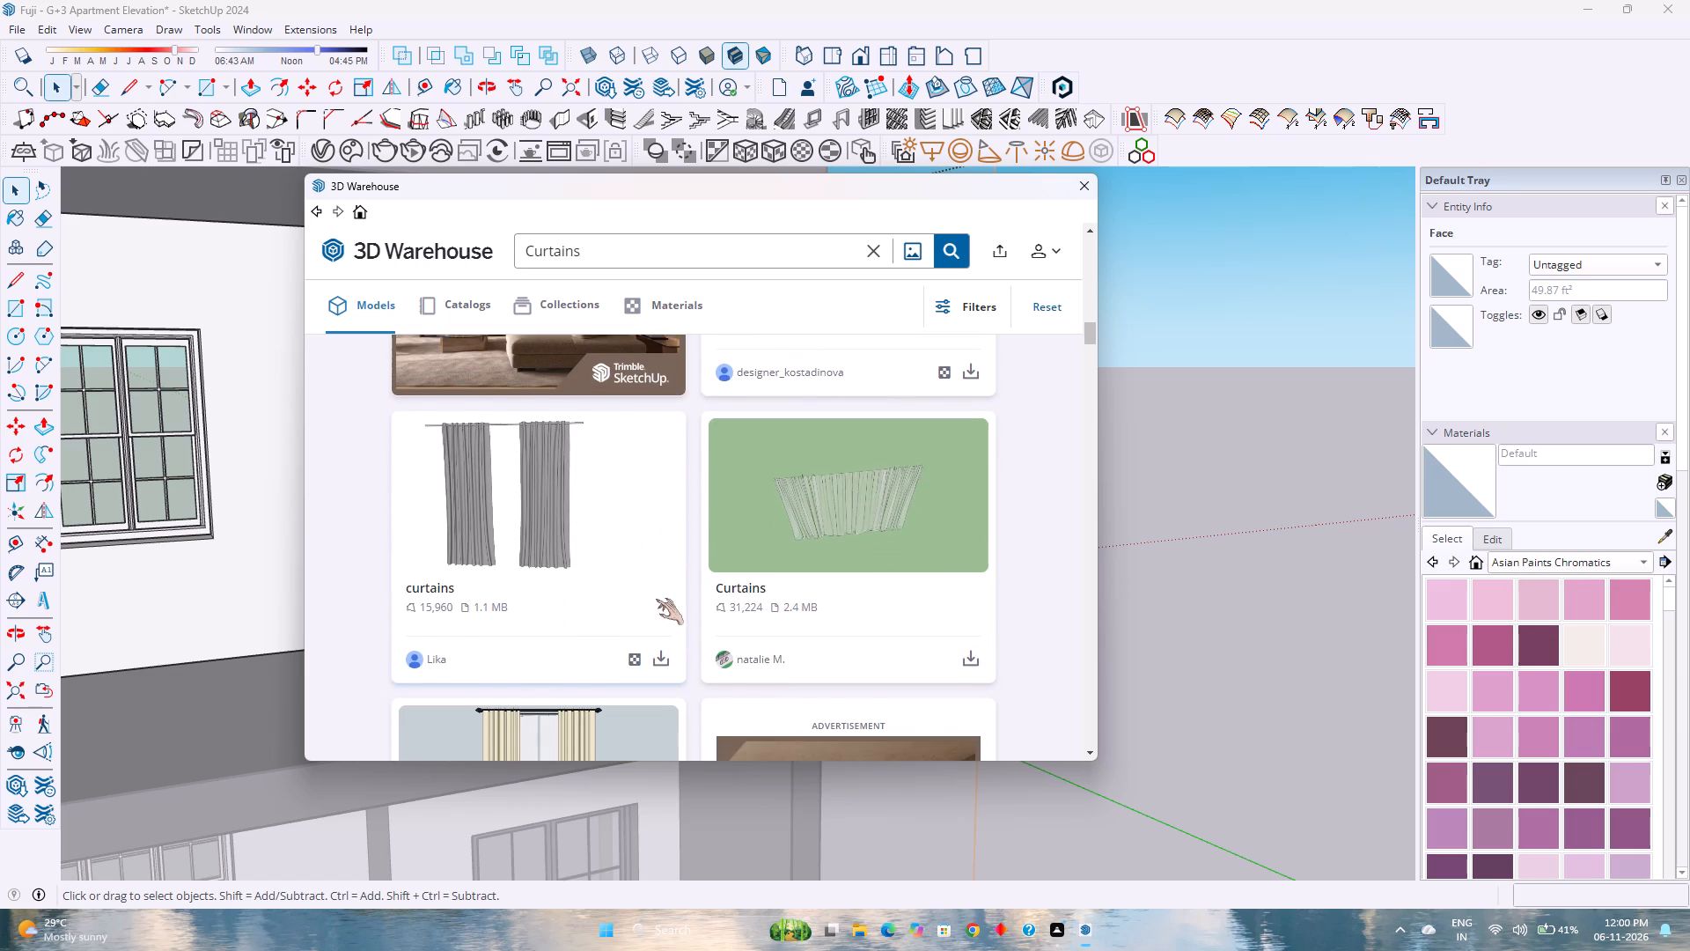
pyautogui.scroll(-5, 656, 599)
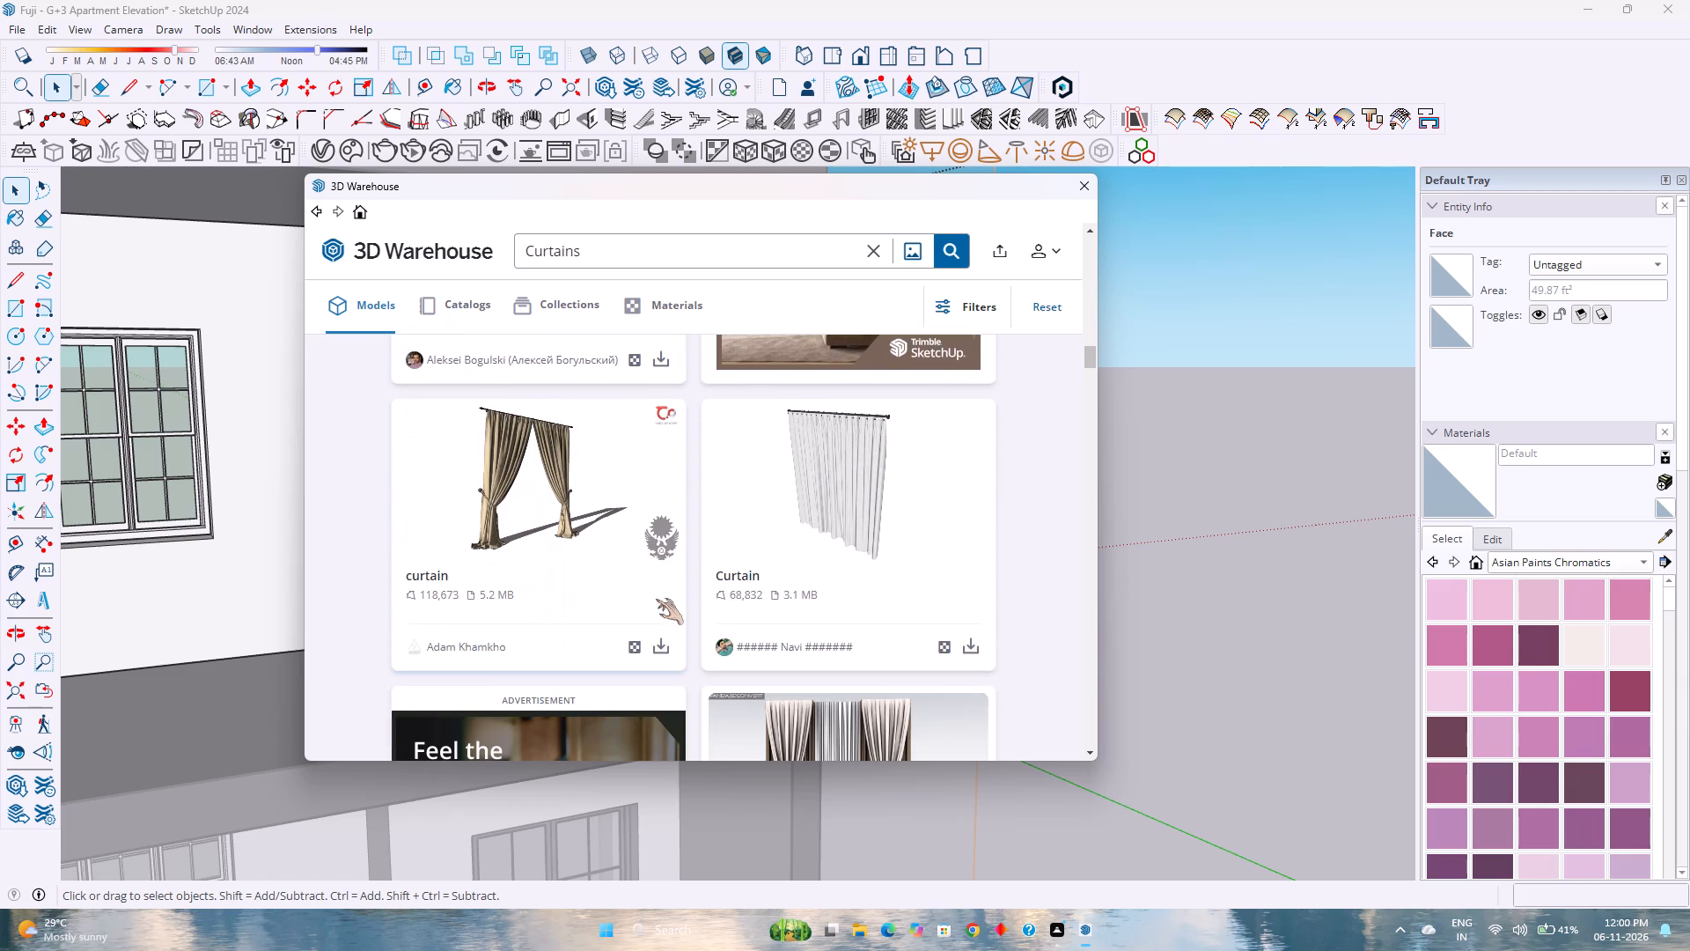
pyautogui.scroll(-10, 658, 599)
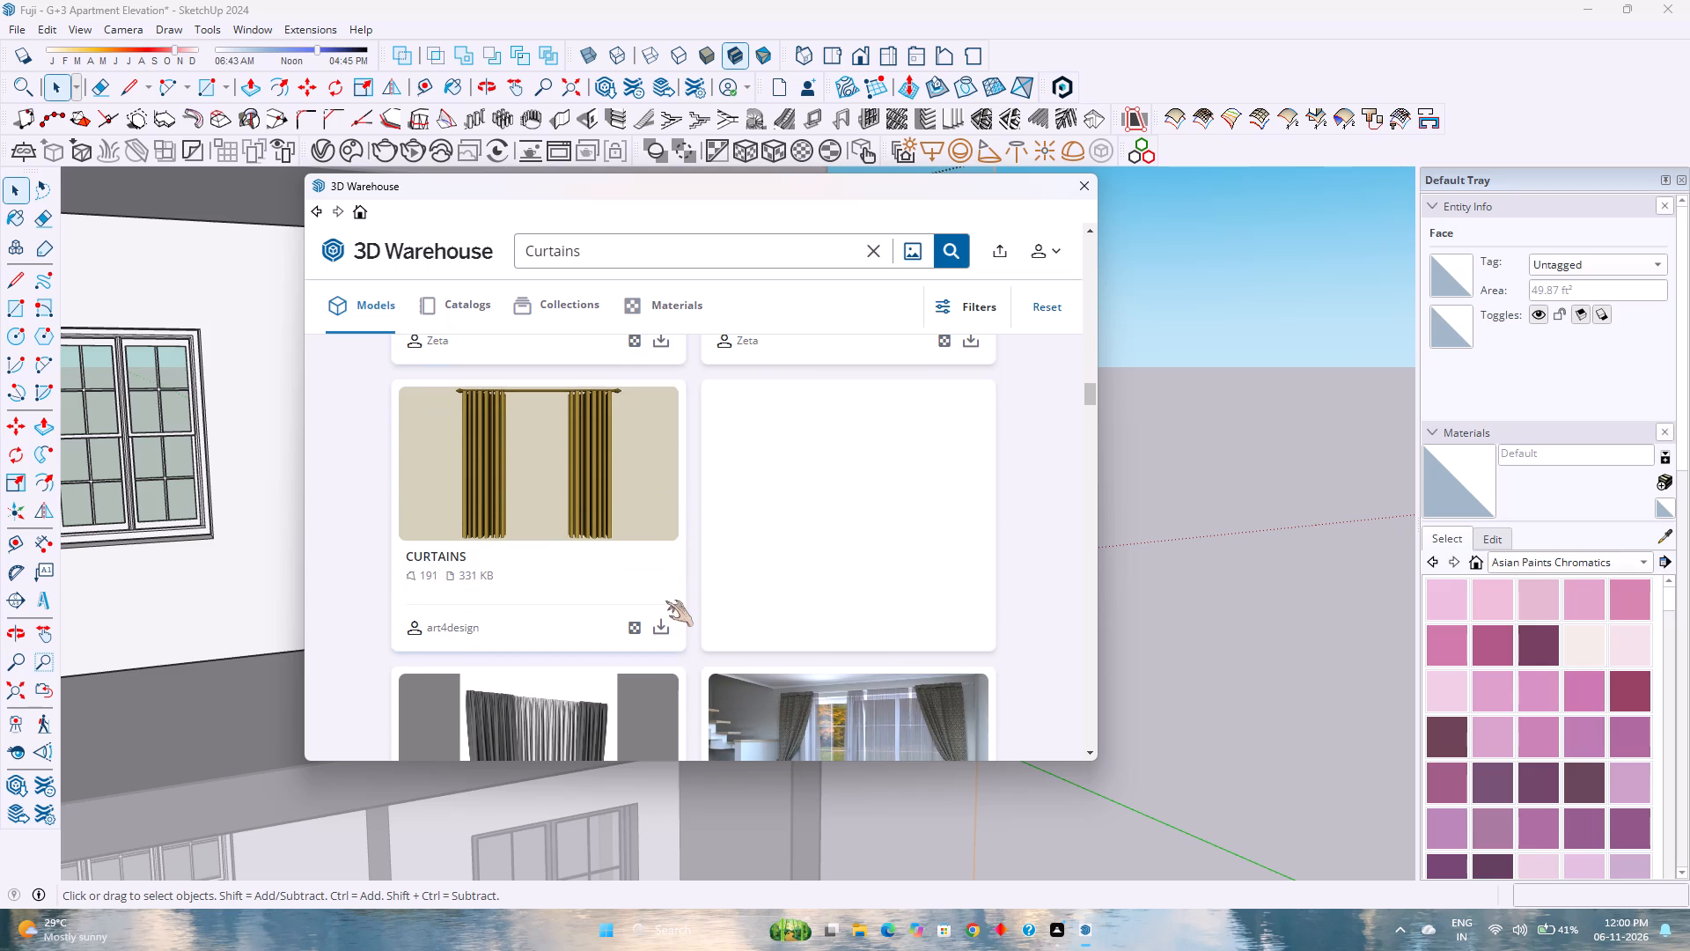
pyautogui.scroll(-6, 665, 608)
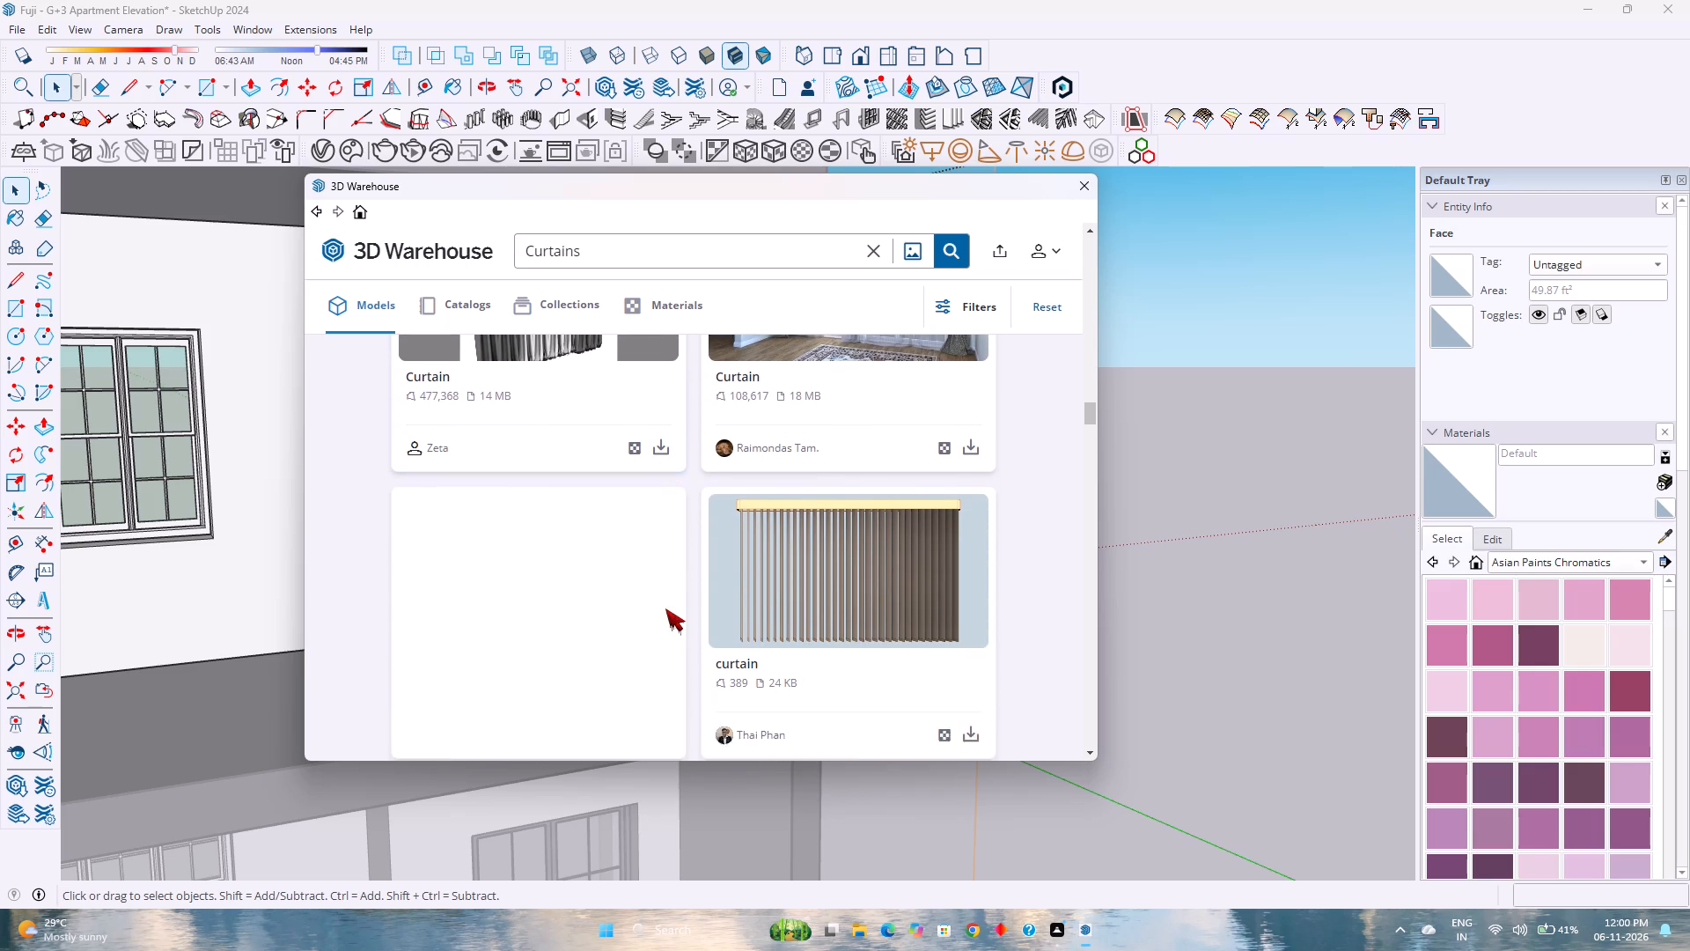
pyautogui.scroll(-4, 665, 608)
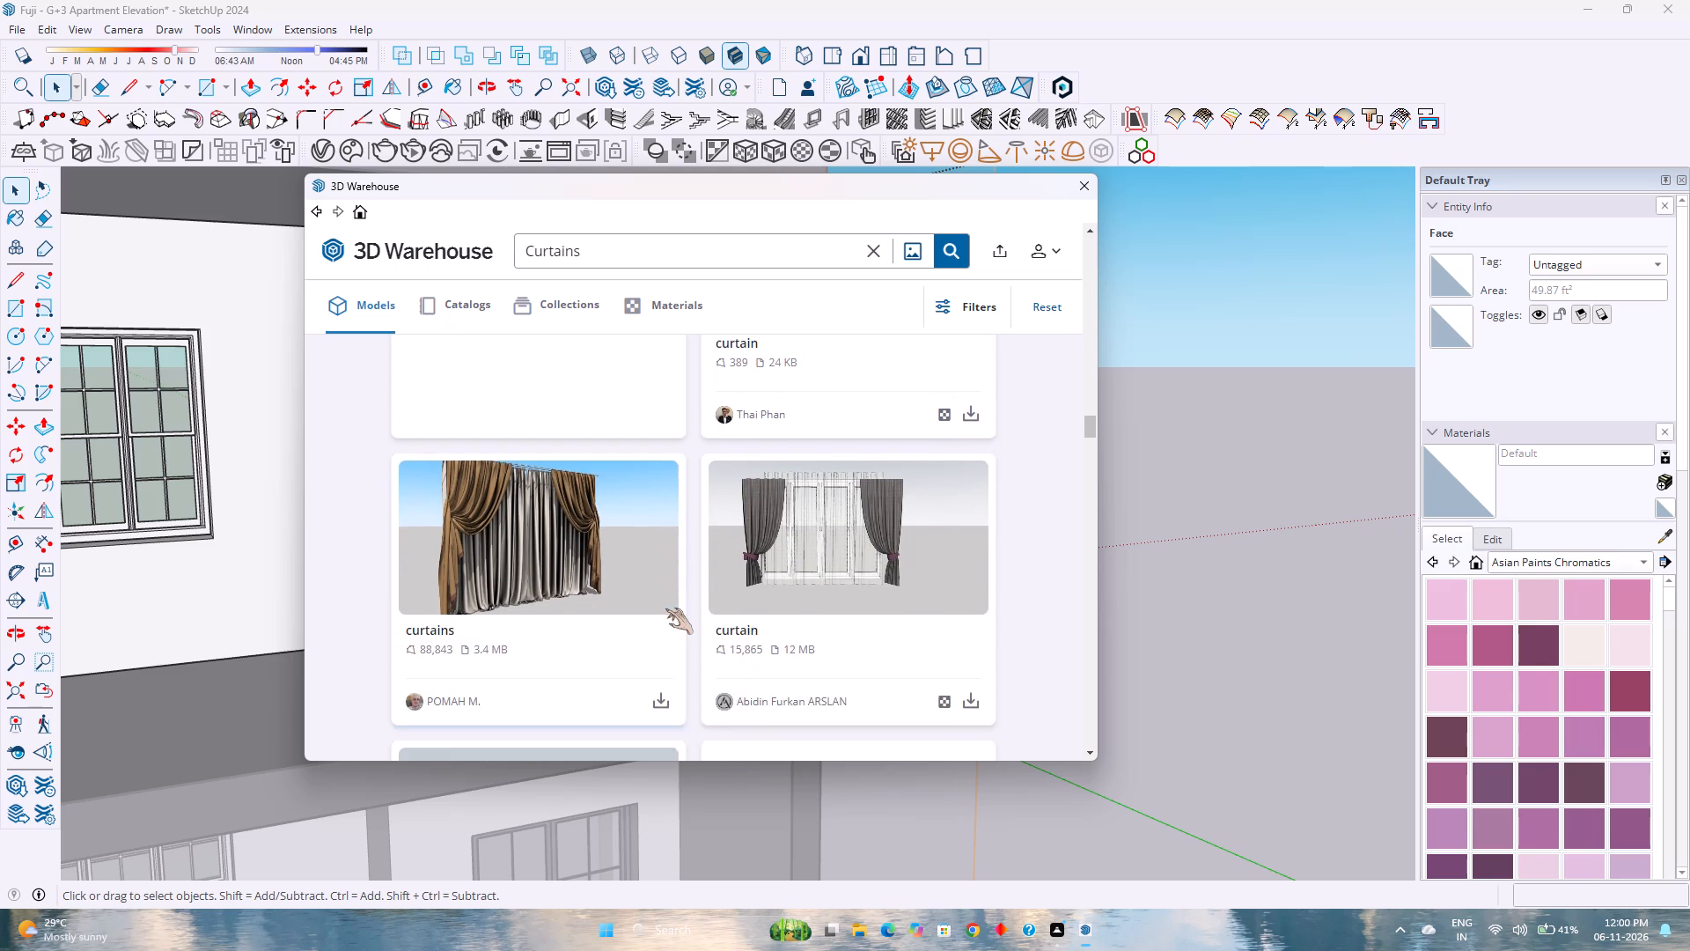
pyautogui.scroll(-2, 669, 608)
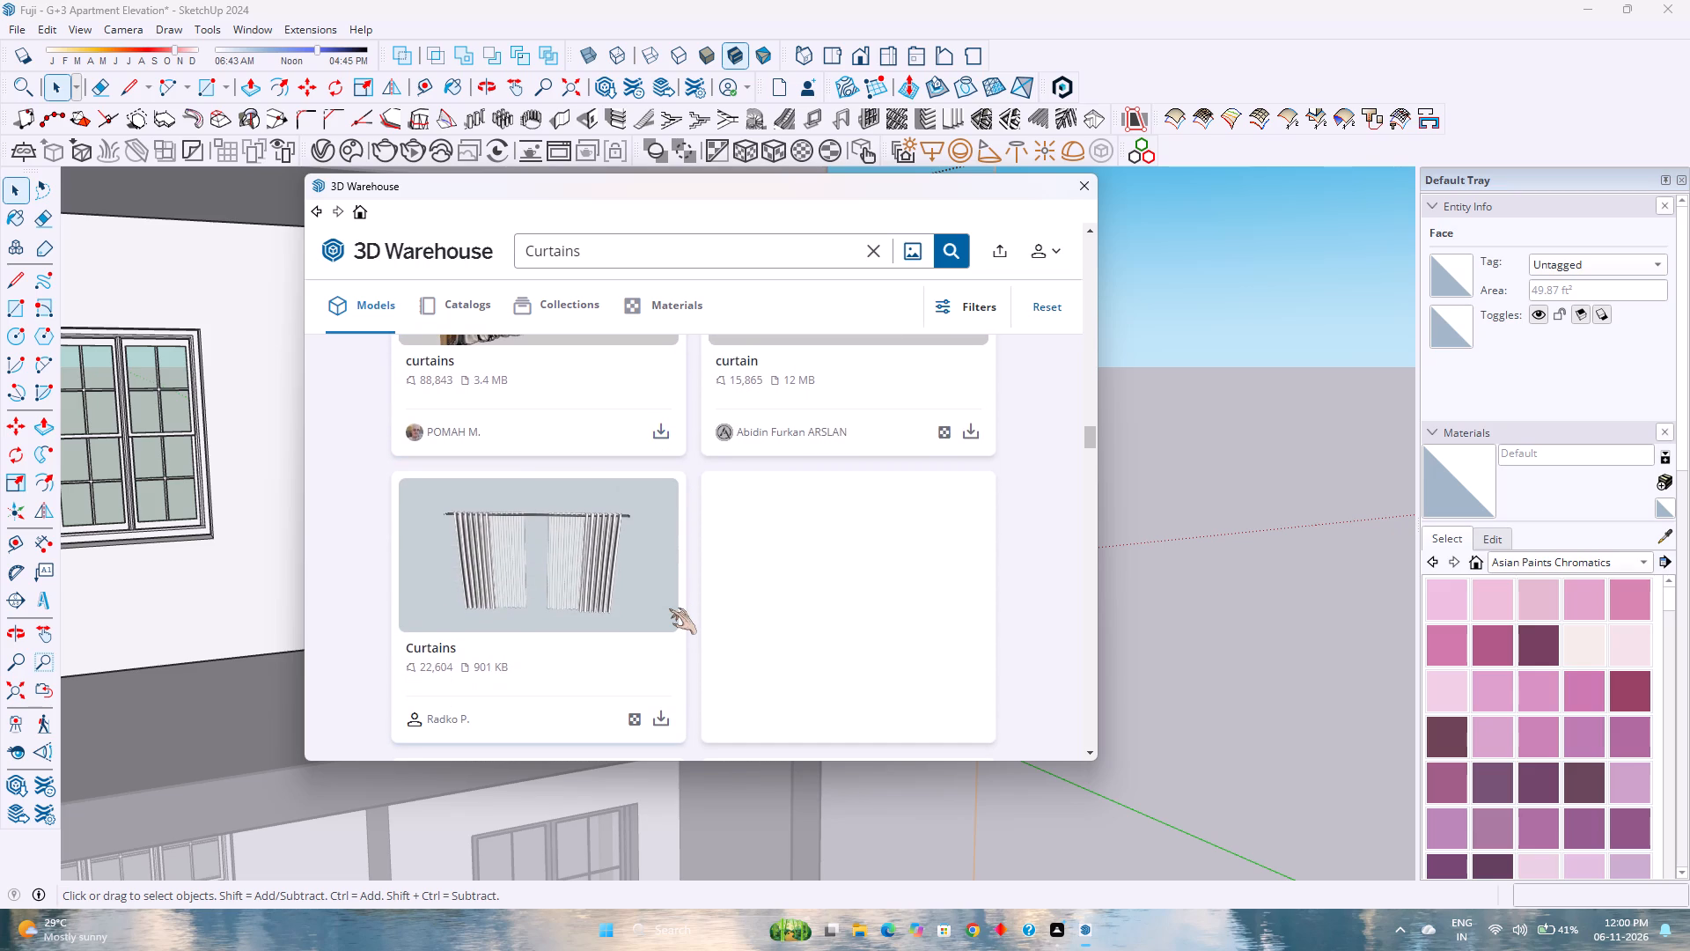
pyautogui.scroll(-2, 669, 608)
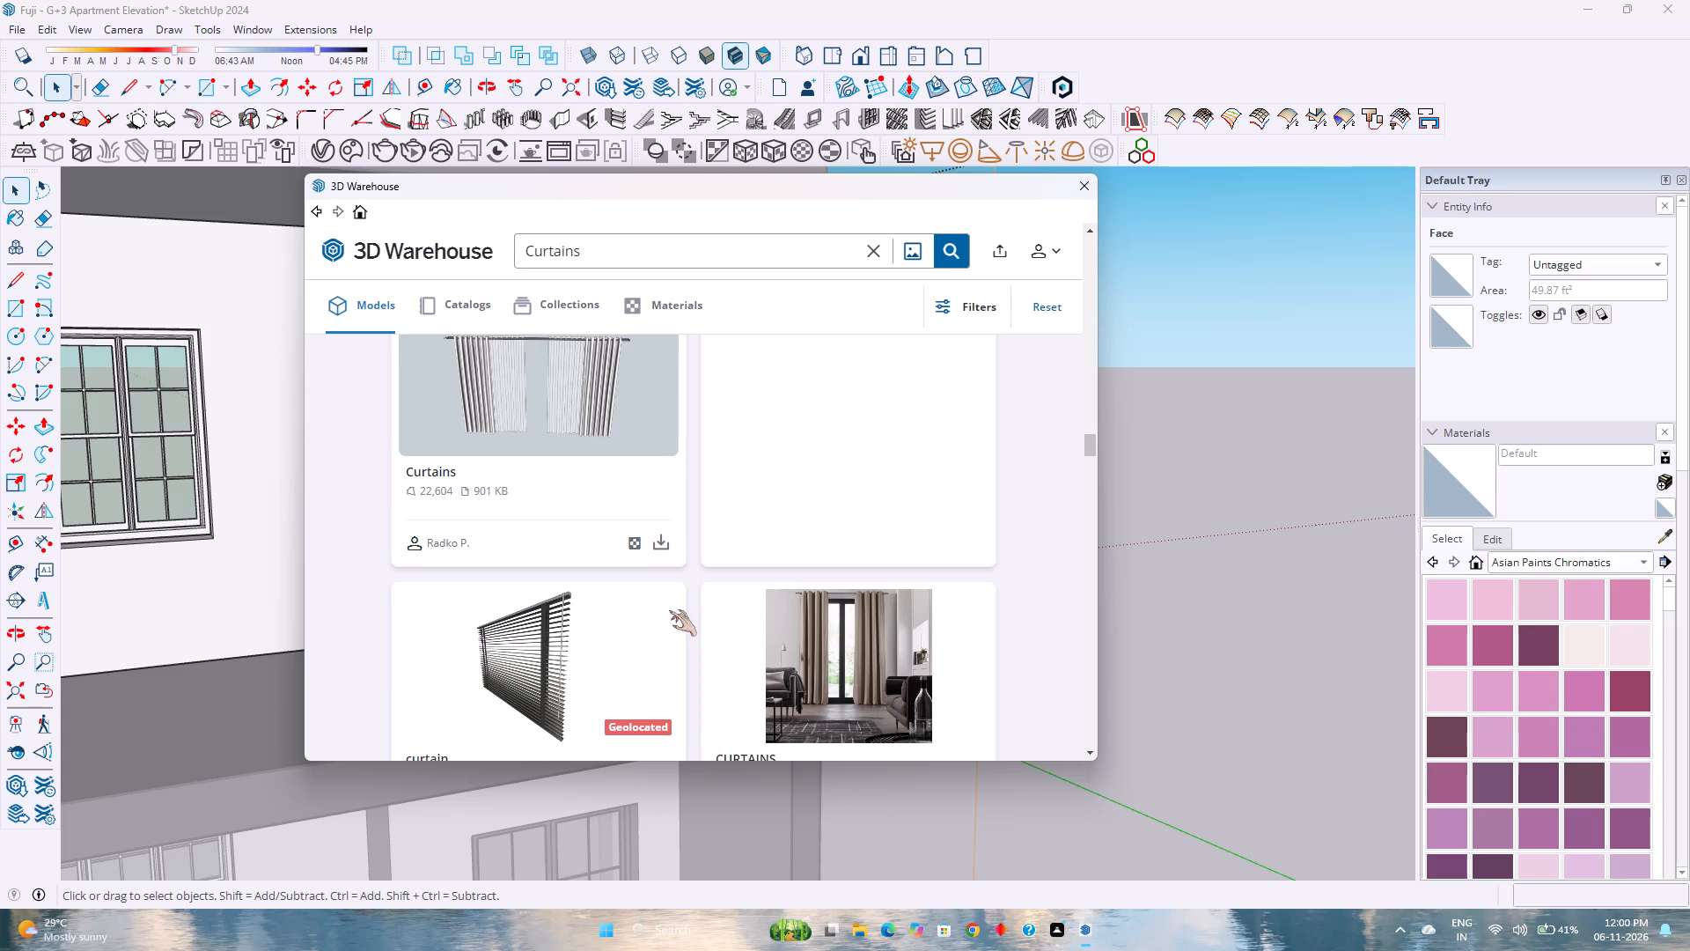
pyautogui.scroll(-5, 669, 610)
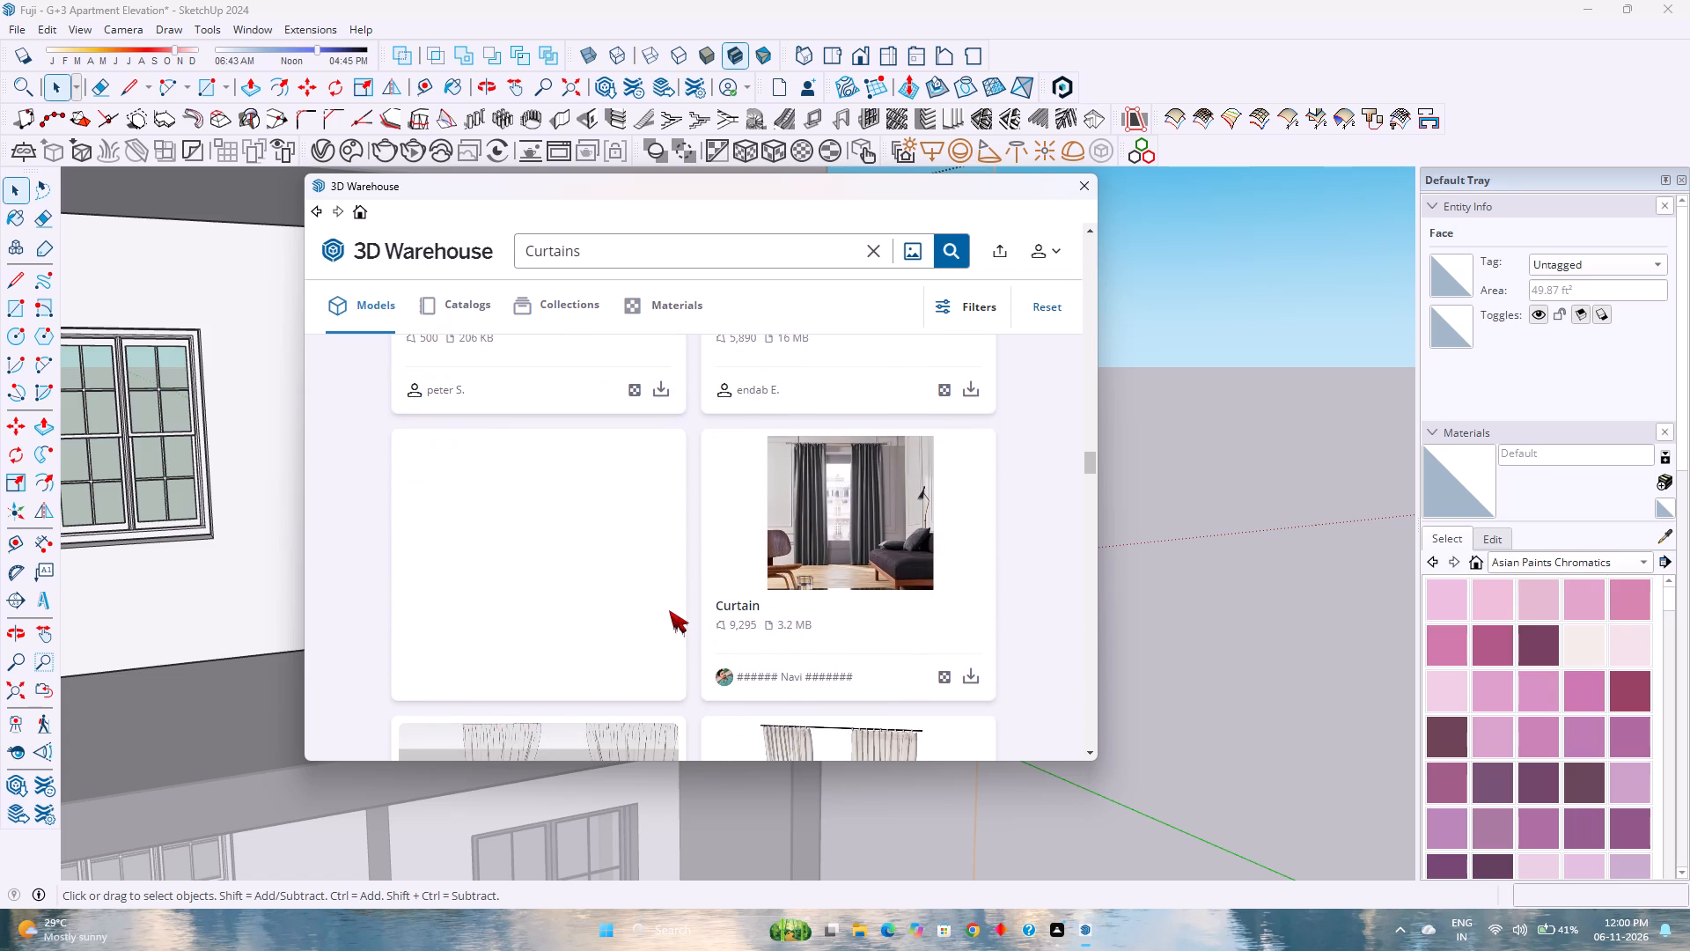
pyautogui.scroll(-2, 669, 610)
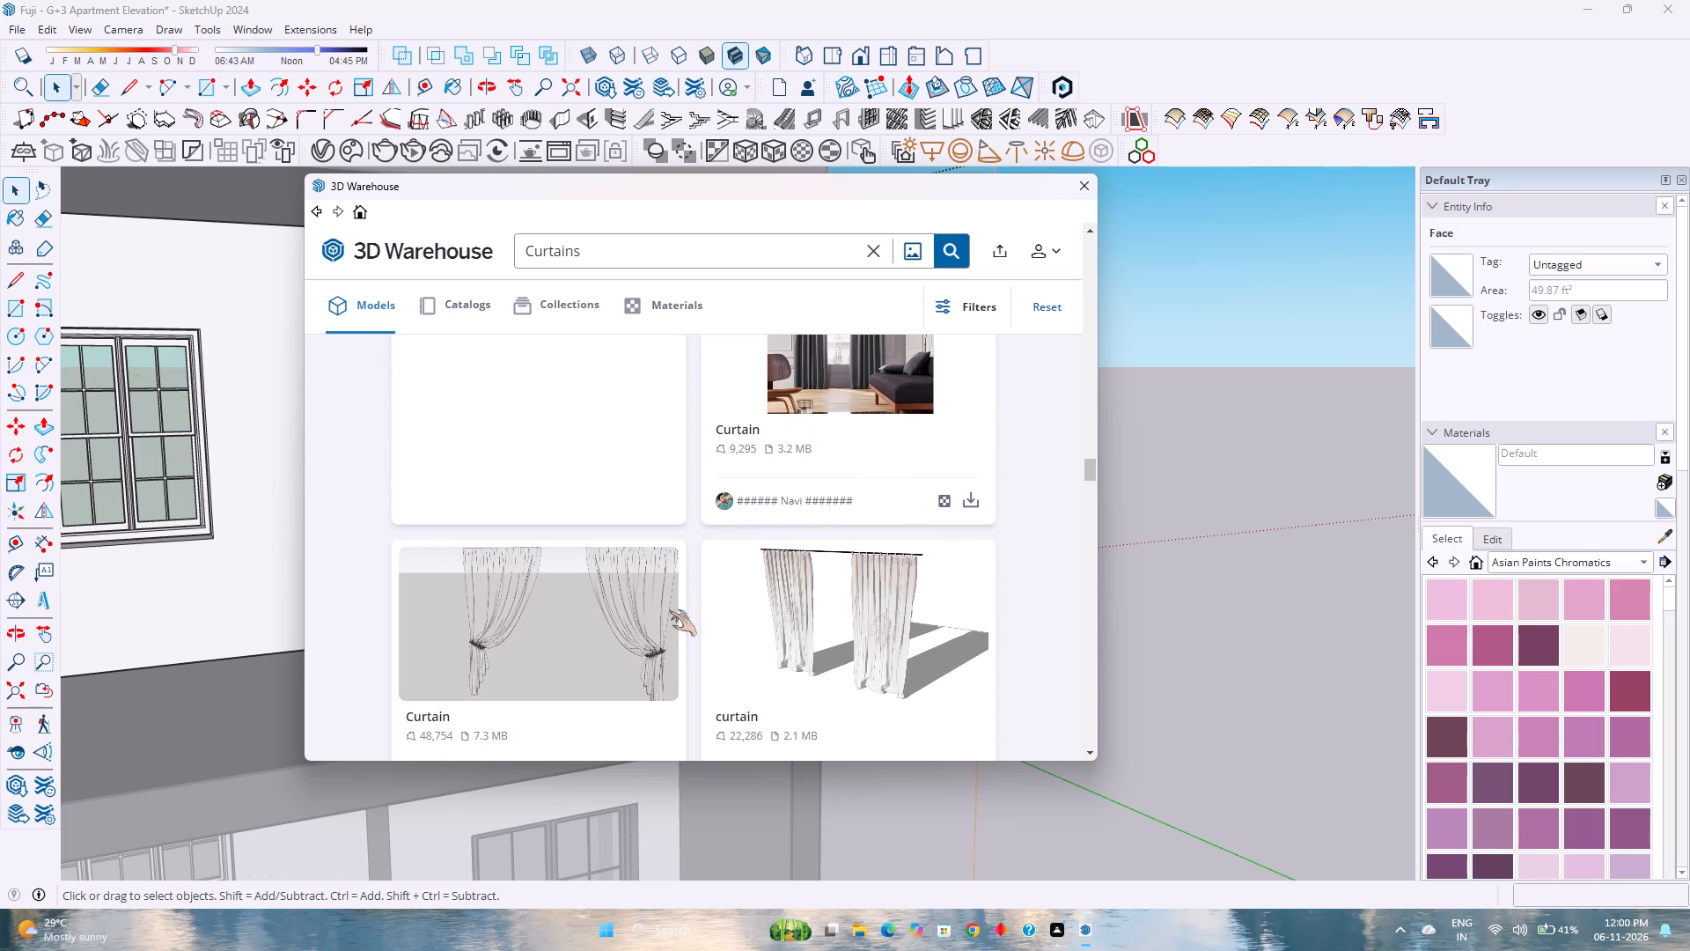
pyautogui.scroll(-7, 669, 610)
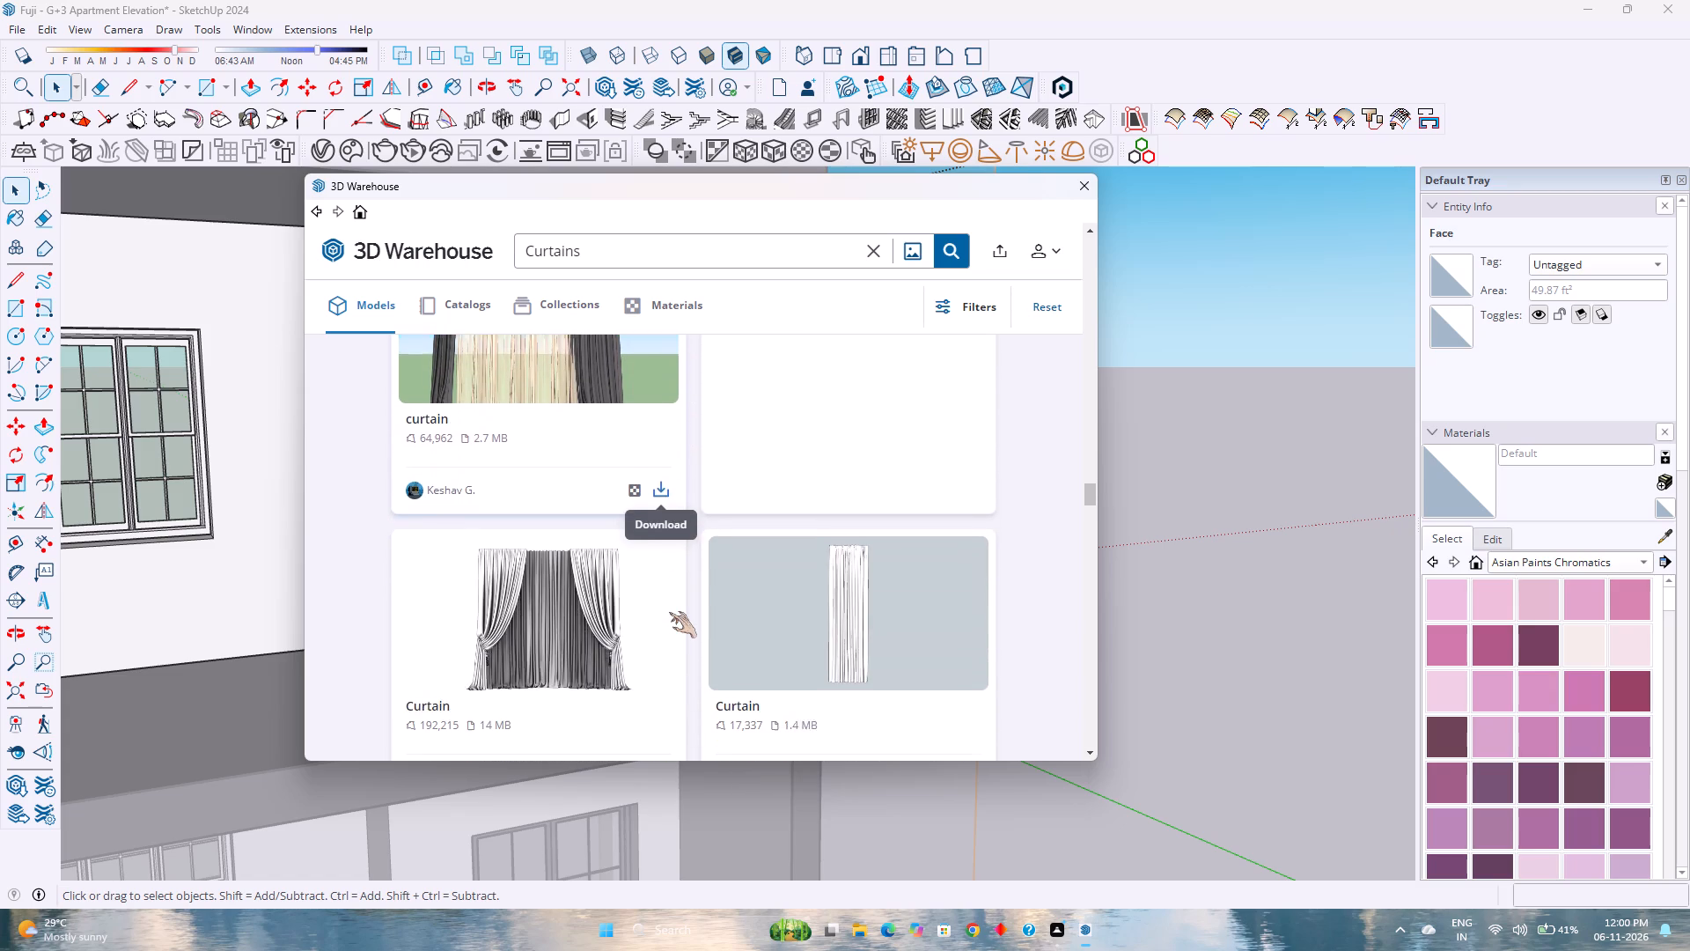
pyautogui.scroll(-2, 670, 613)
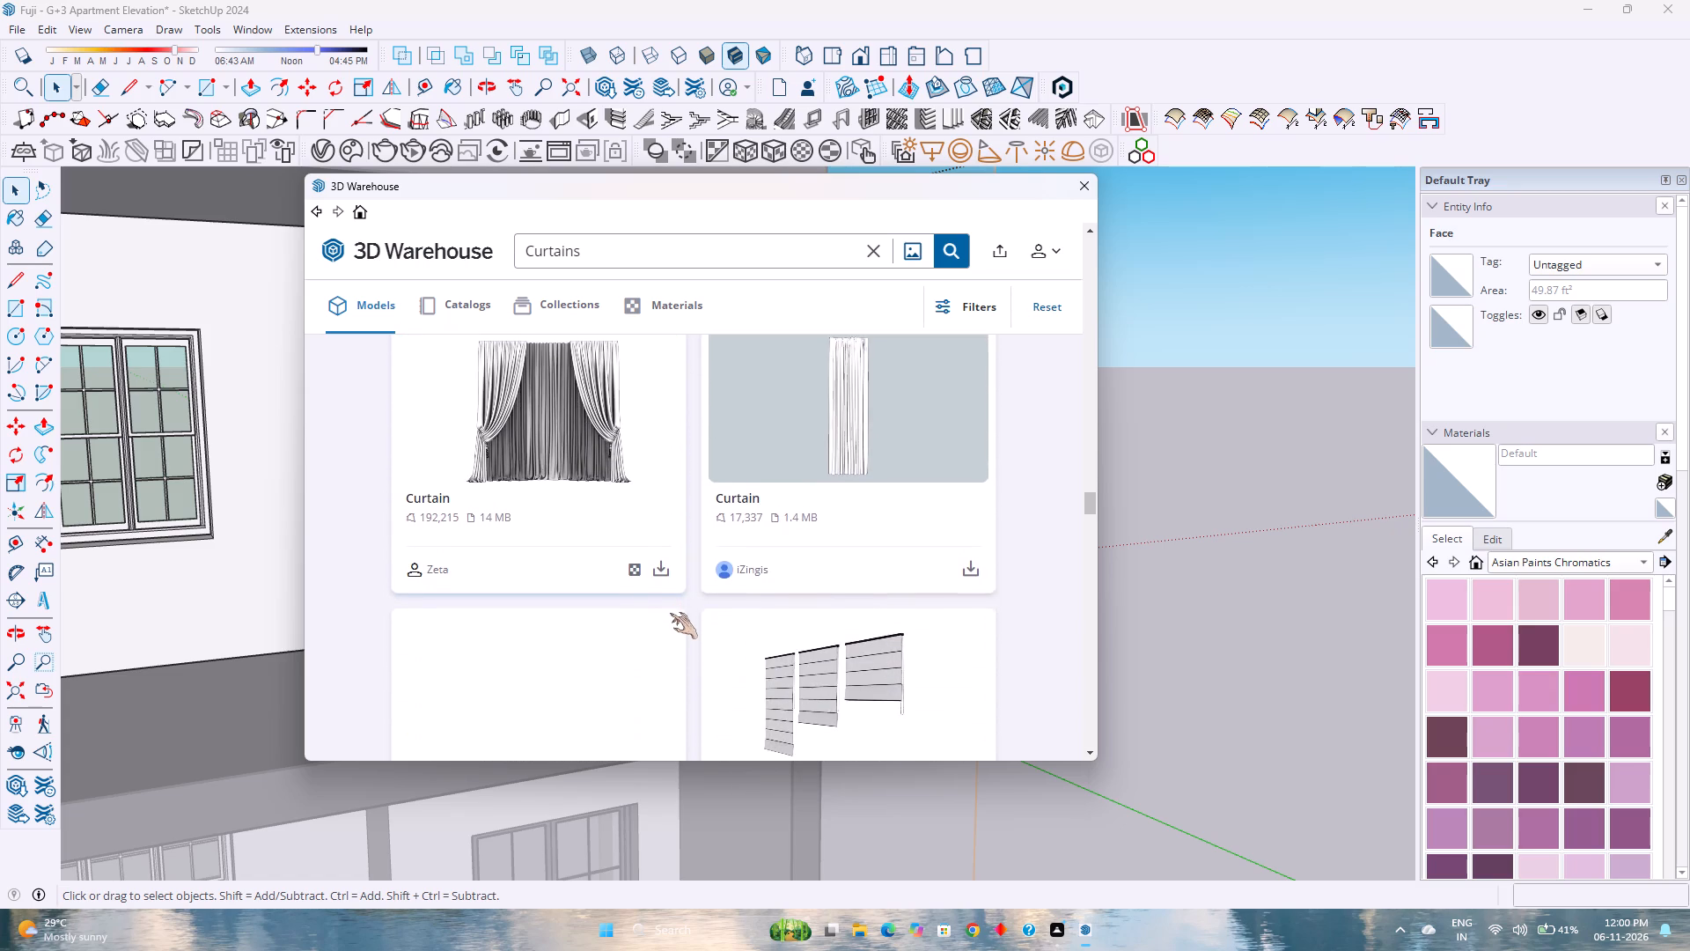
pyautogui.scroll(-5, 672, 613)
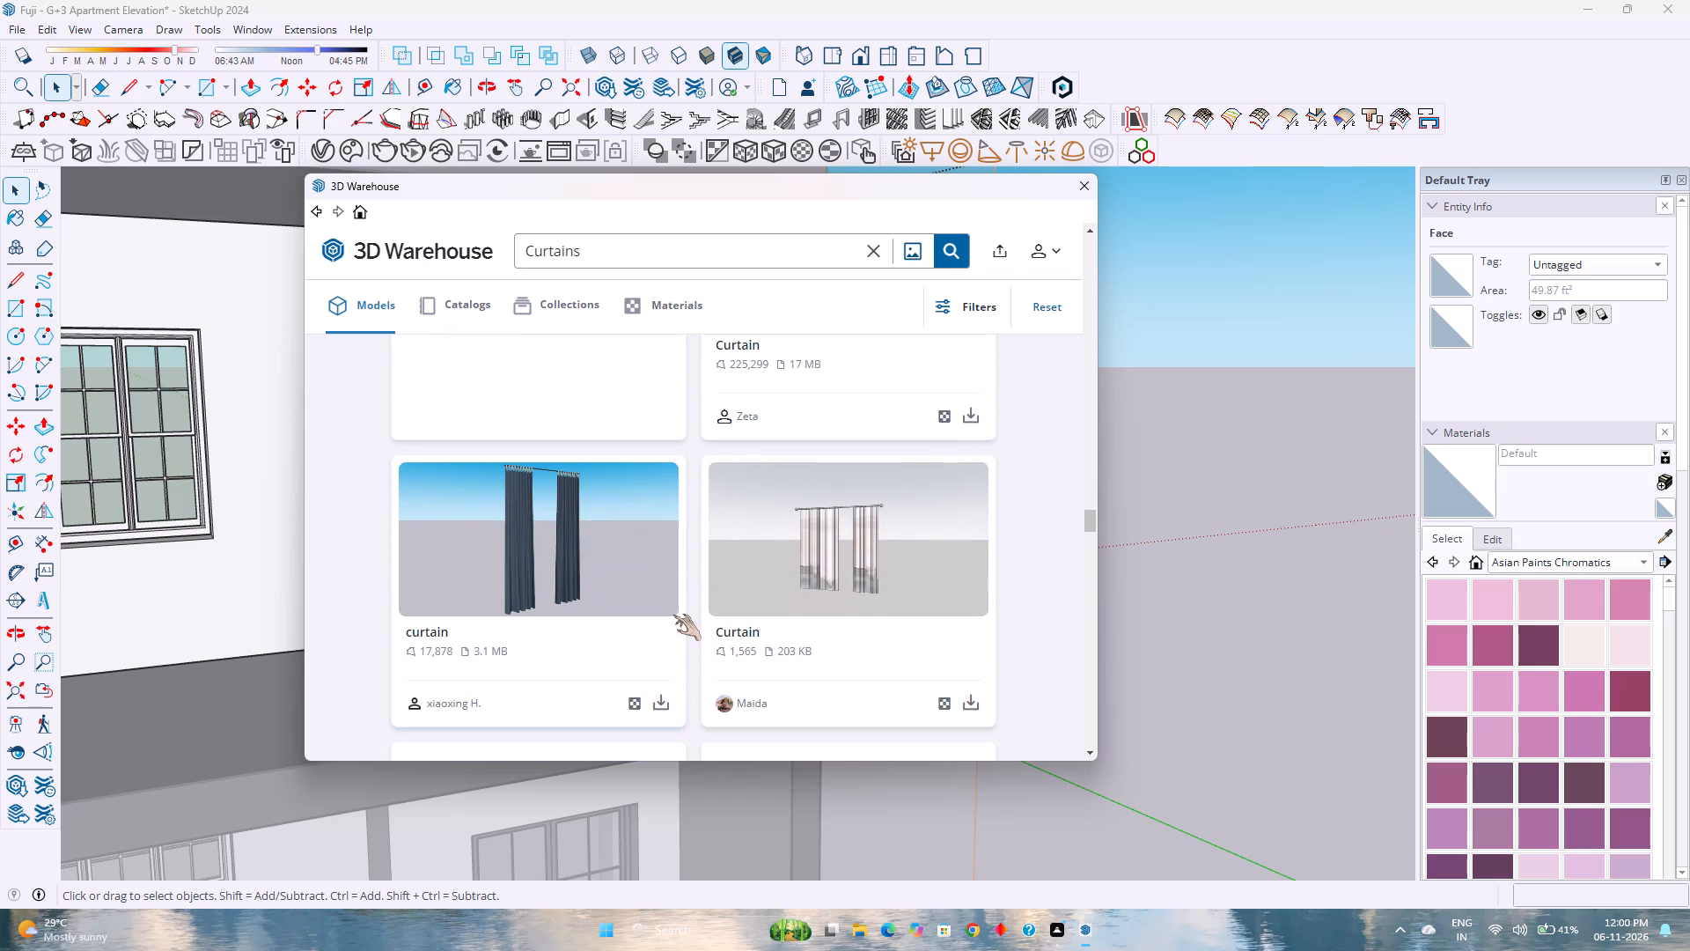
pyautogui.scroll(-1, 673, 614)
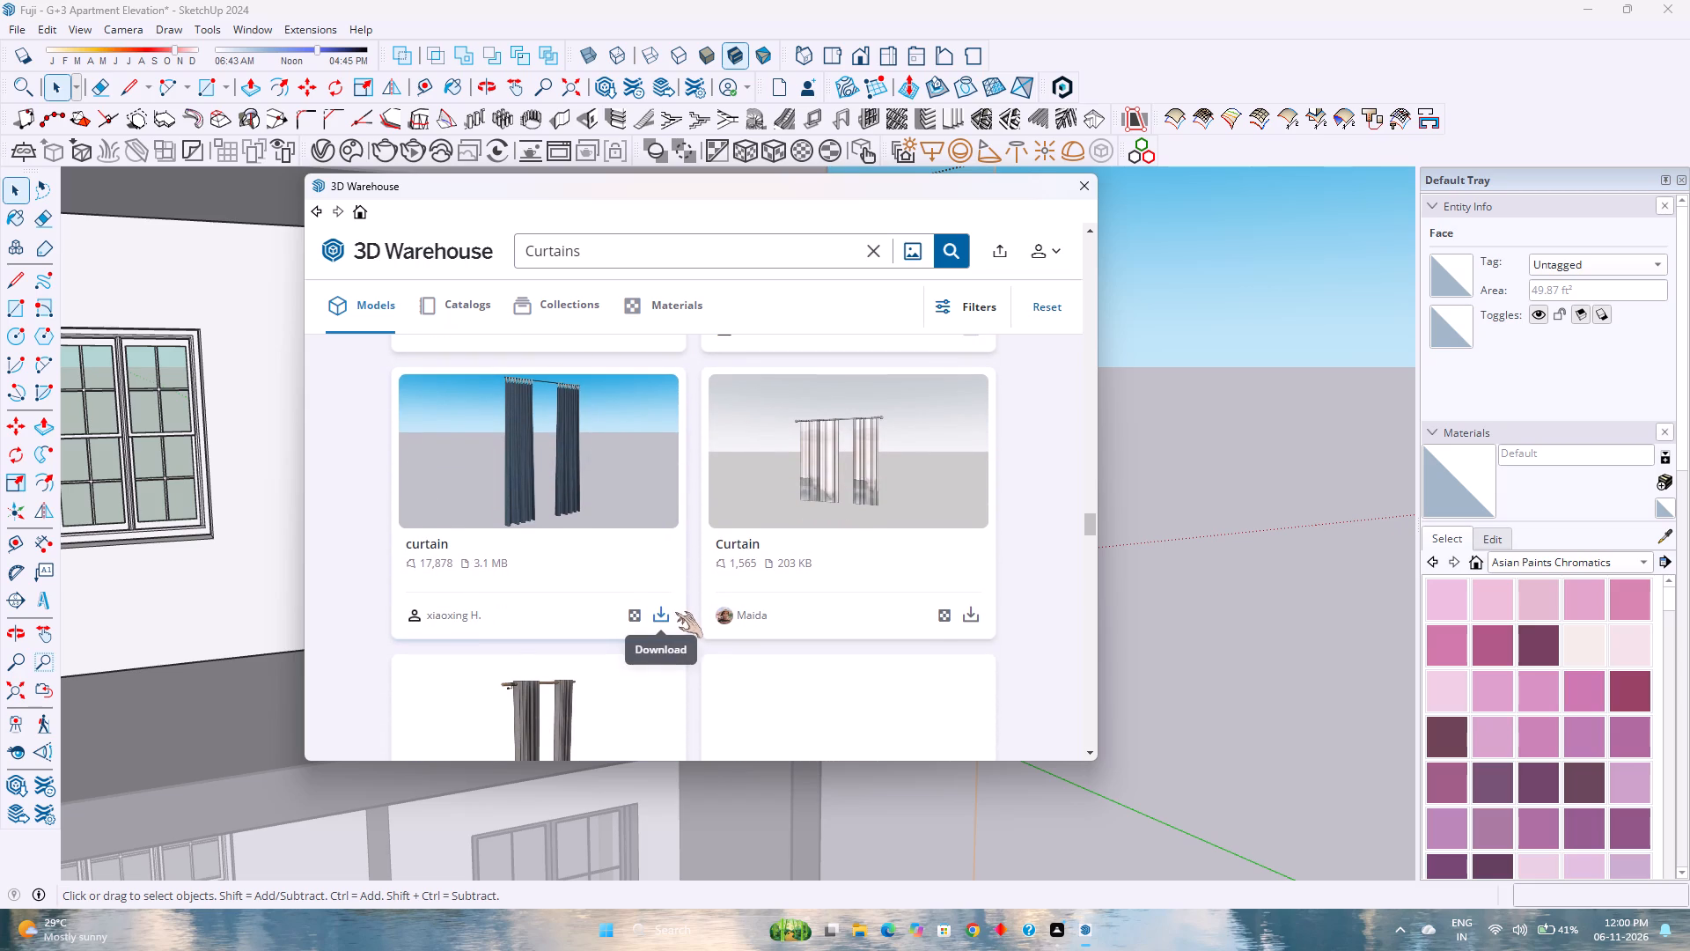
pyautogui.scroll(-3, 666, 574)
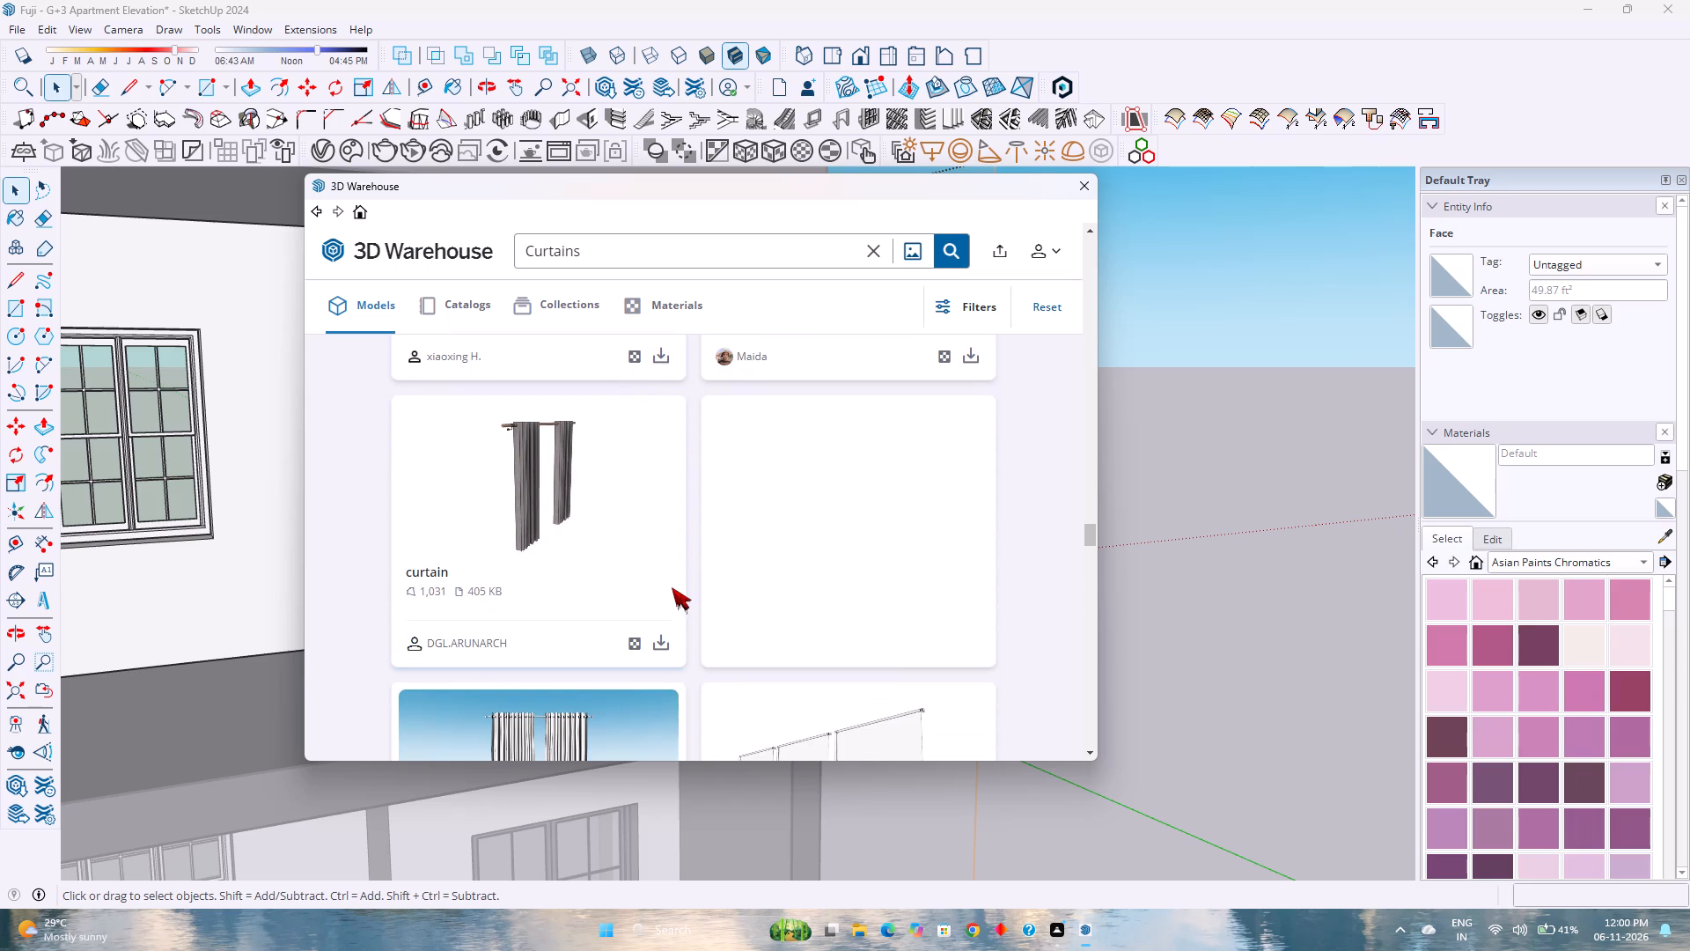
# Load the two-panel "curtain" model into the project and place it at the floor corner beside the middle floor's double door.
pyautogui.click(669, 634)
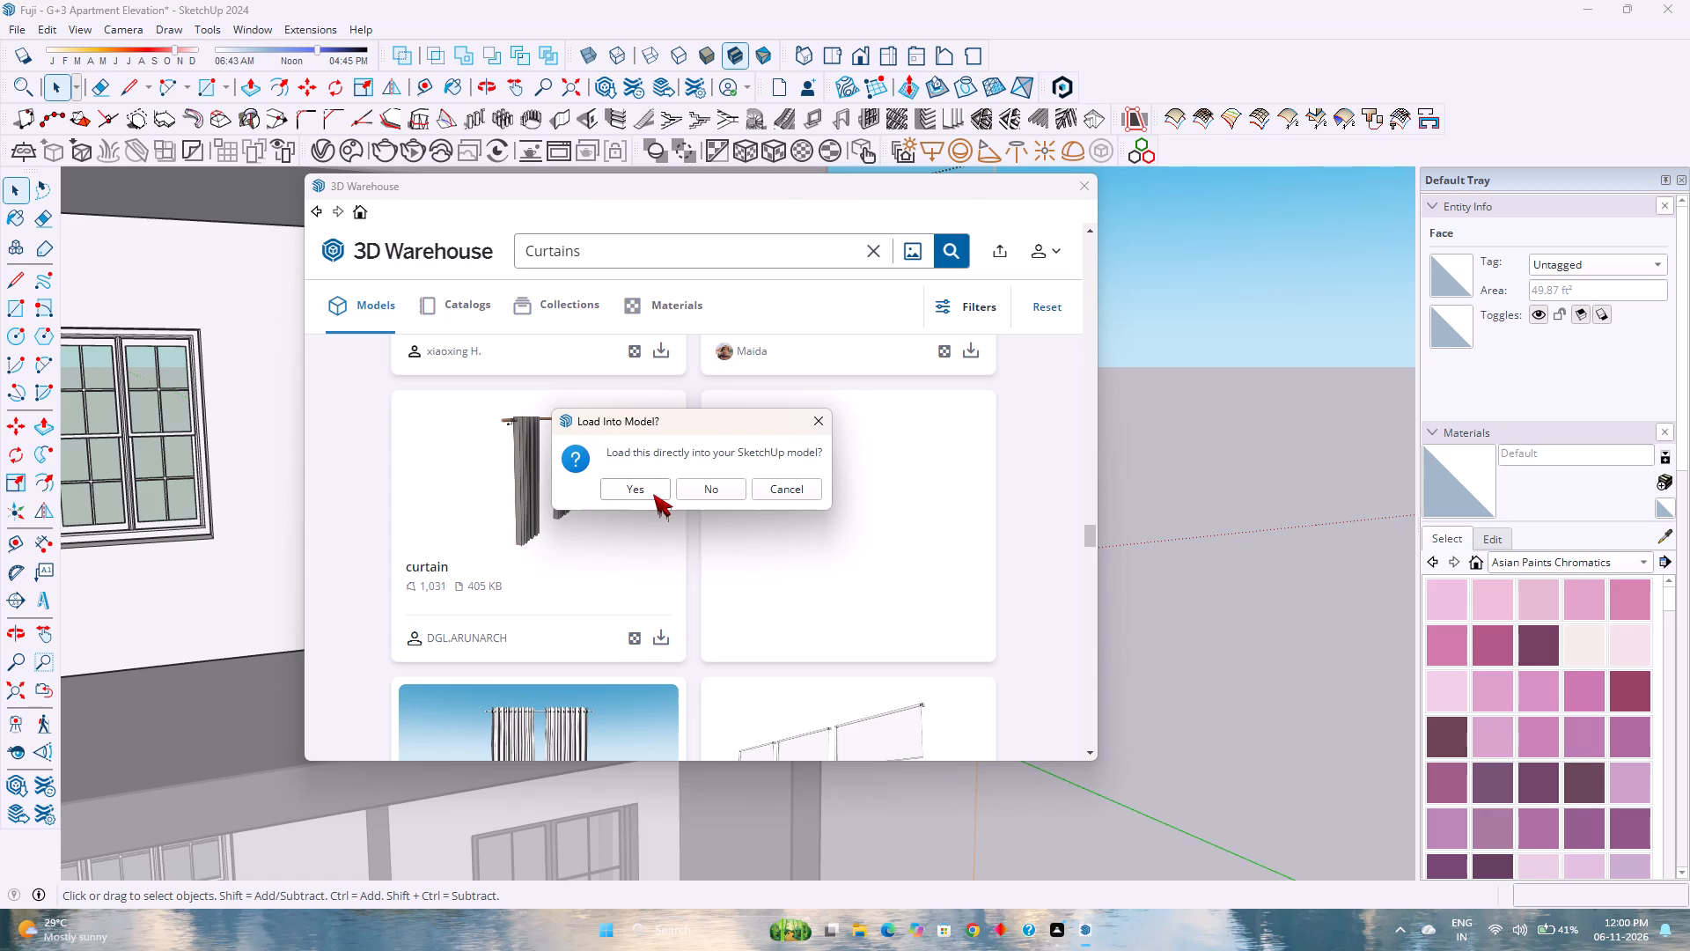
pyautogui.click(653, 494)
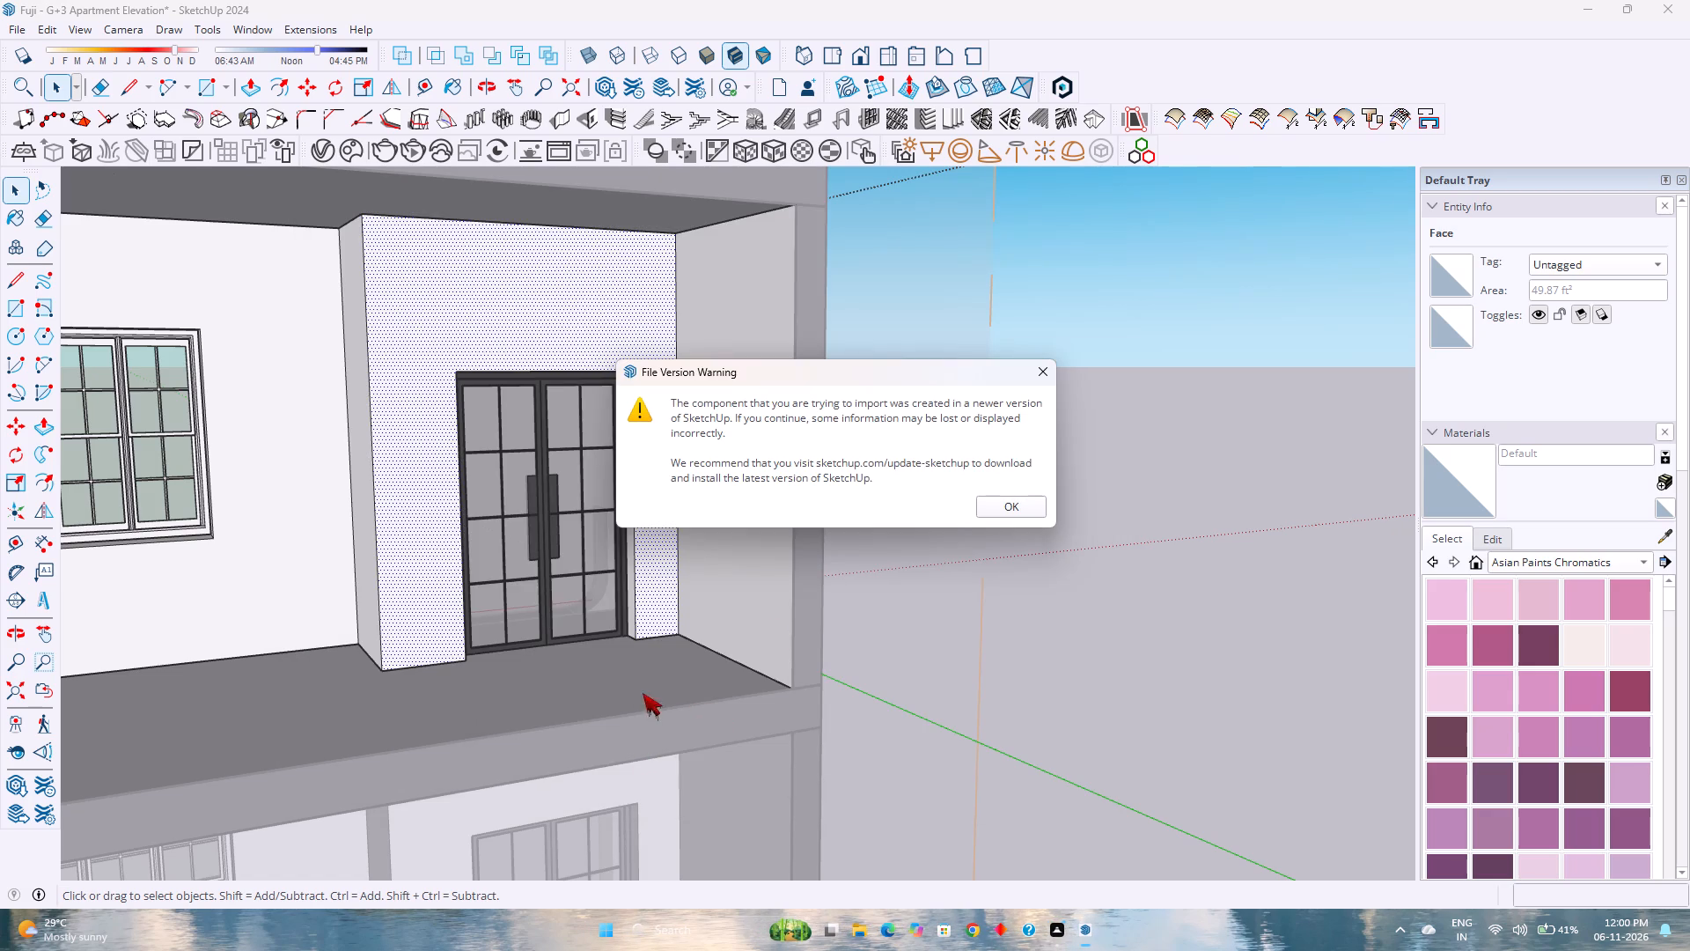
pyautogui.click(993, 499)
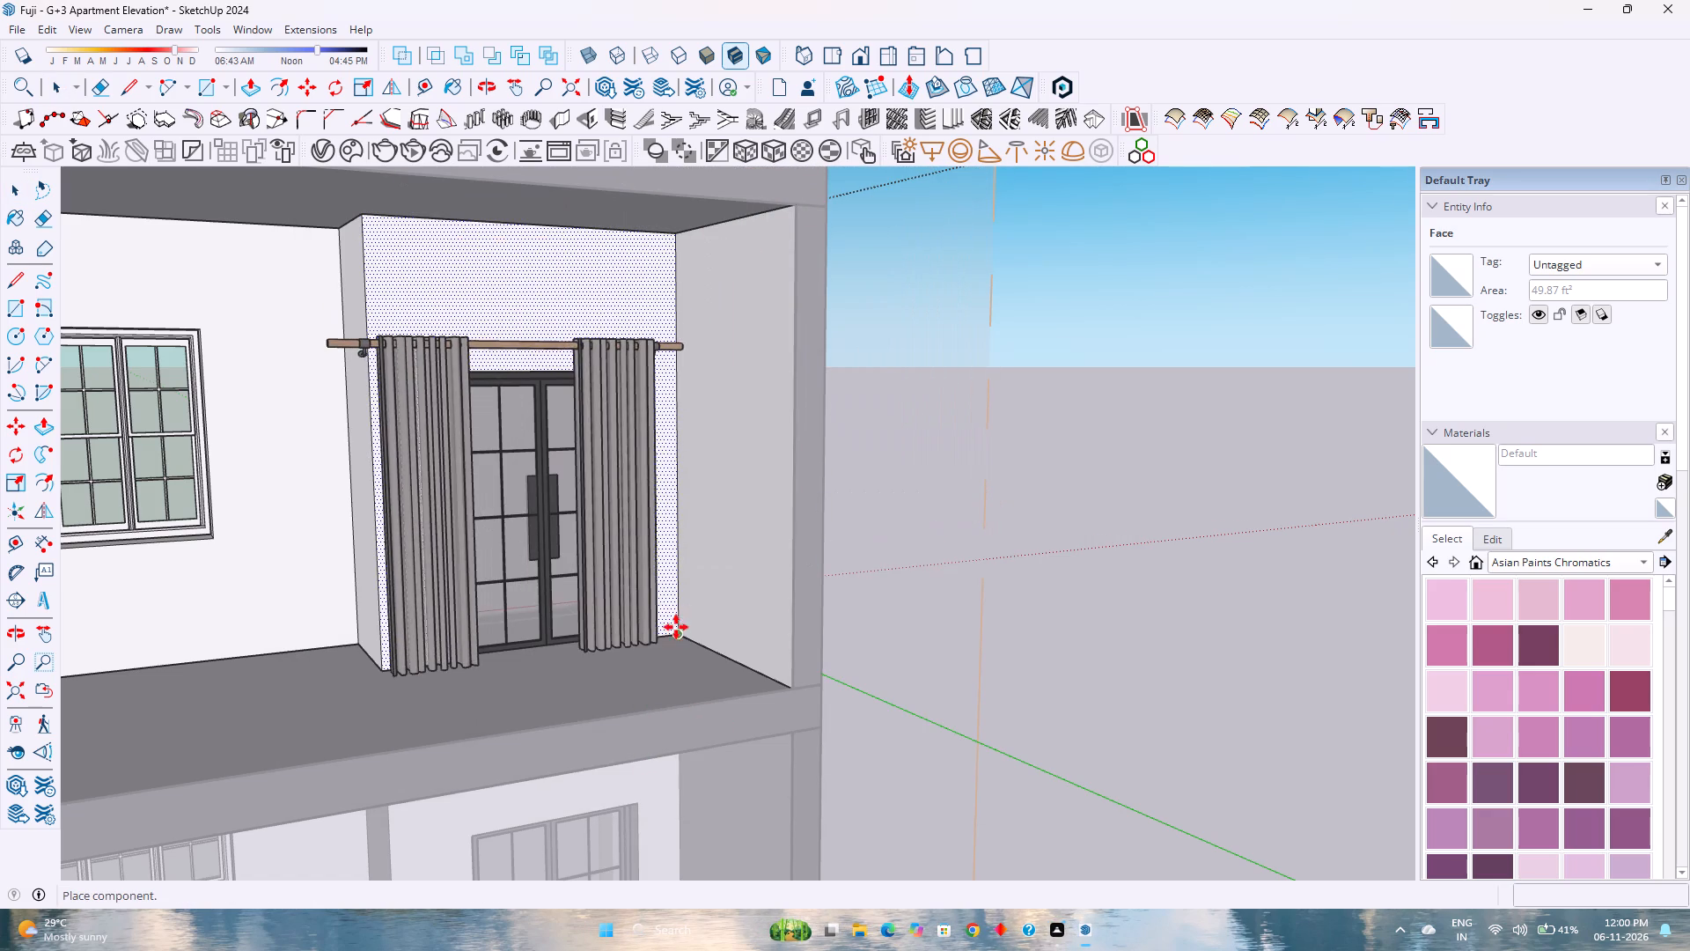
pyautogui.click(683, 632)
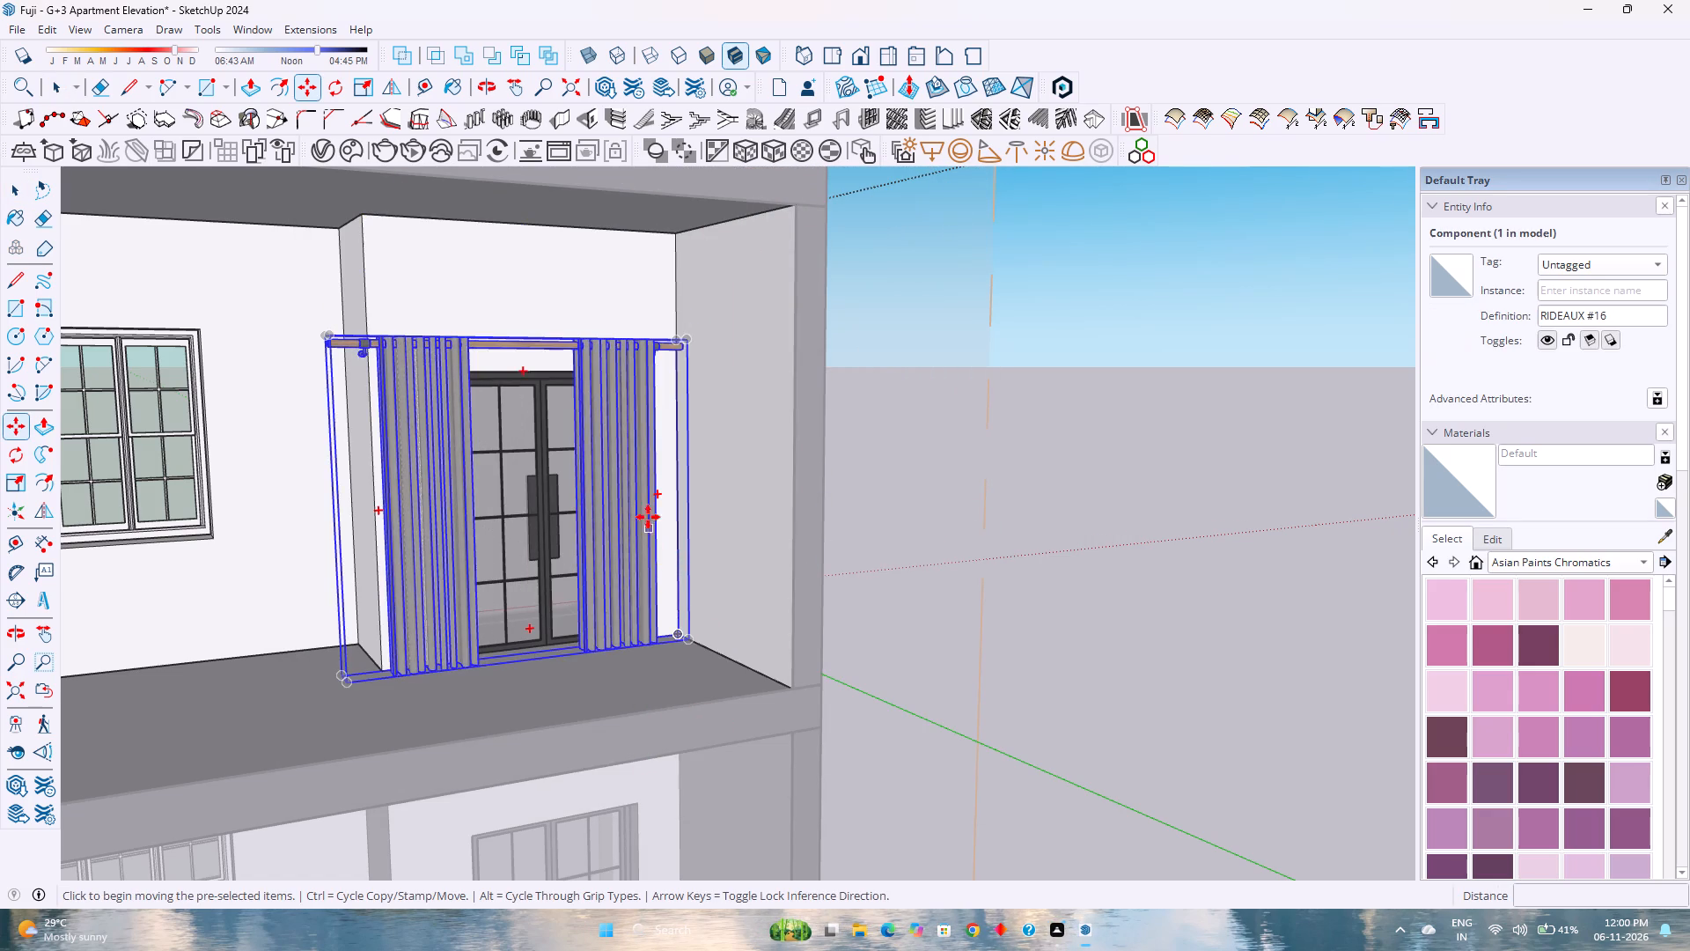
# Scale the curtain's width along the red axis to about 0.90, keeping its end at the room corner fixed.
pyautogui.scroll(1, 643, 511)
pyautogui.scroll(4, 611, 442)
pyautogui.moveTo(616, 442); pyautogui.dragTo(554, 606, button='middle')
pyautogui.moveTo(554, 607); pyautogui.dragTo(699, 589, button='middle')
pyautogui.middleClick(699, 589)
pyautogui.middleClick(699, 589)
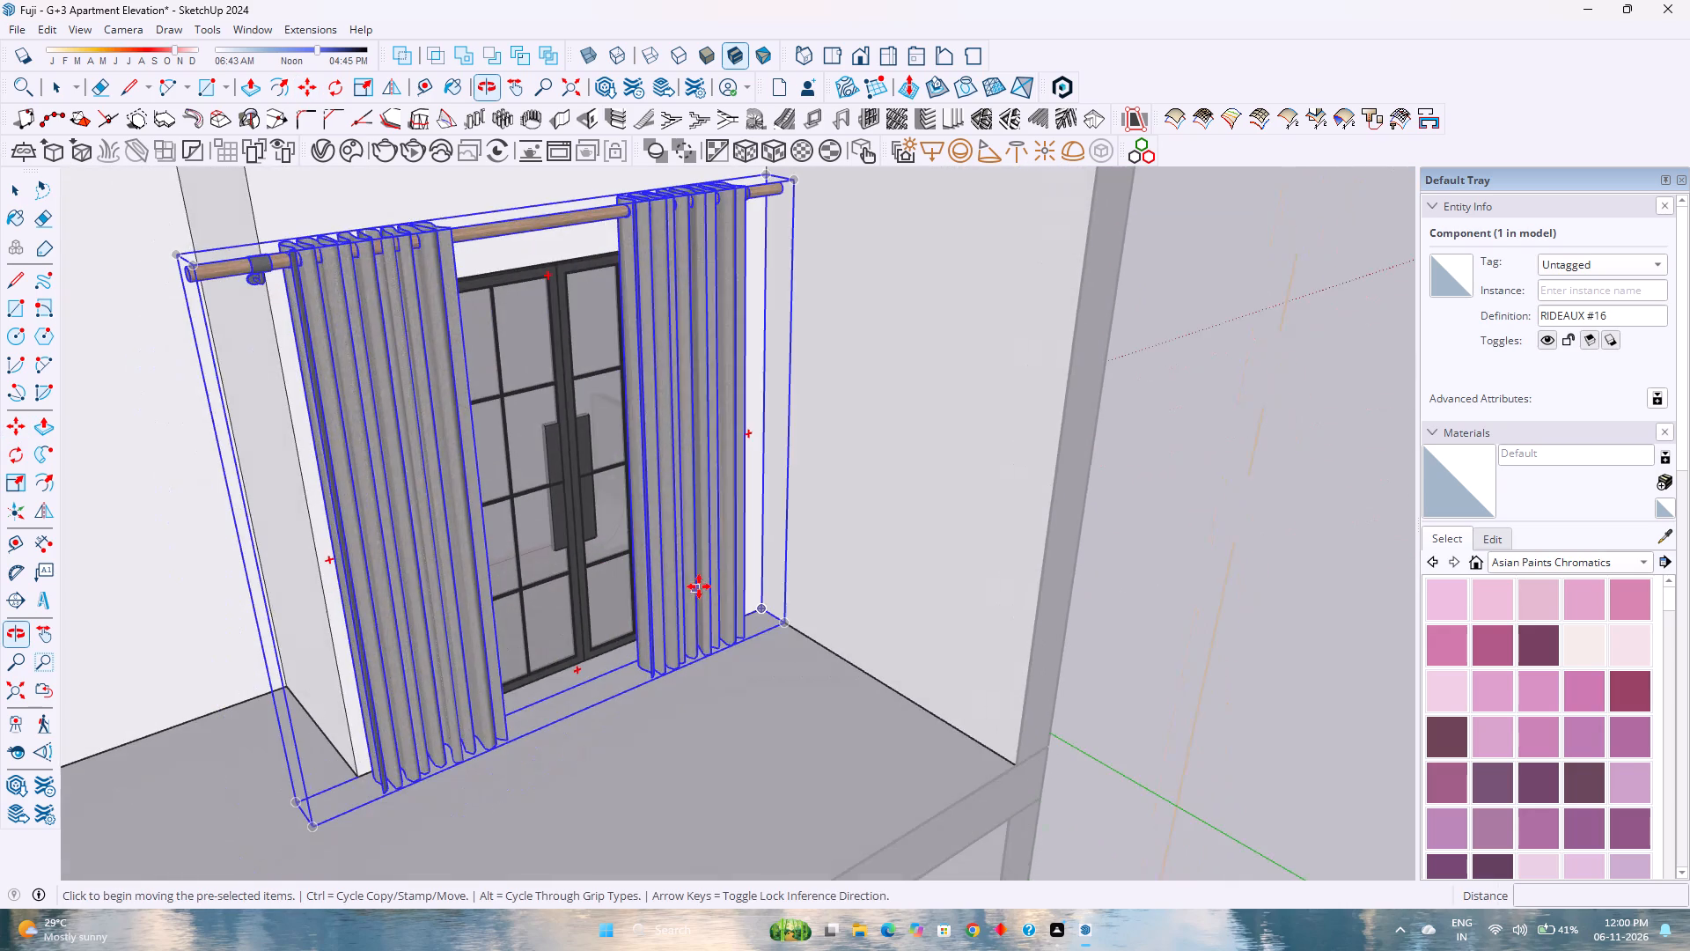
pyautogui.scroll(-2, 699, 570)
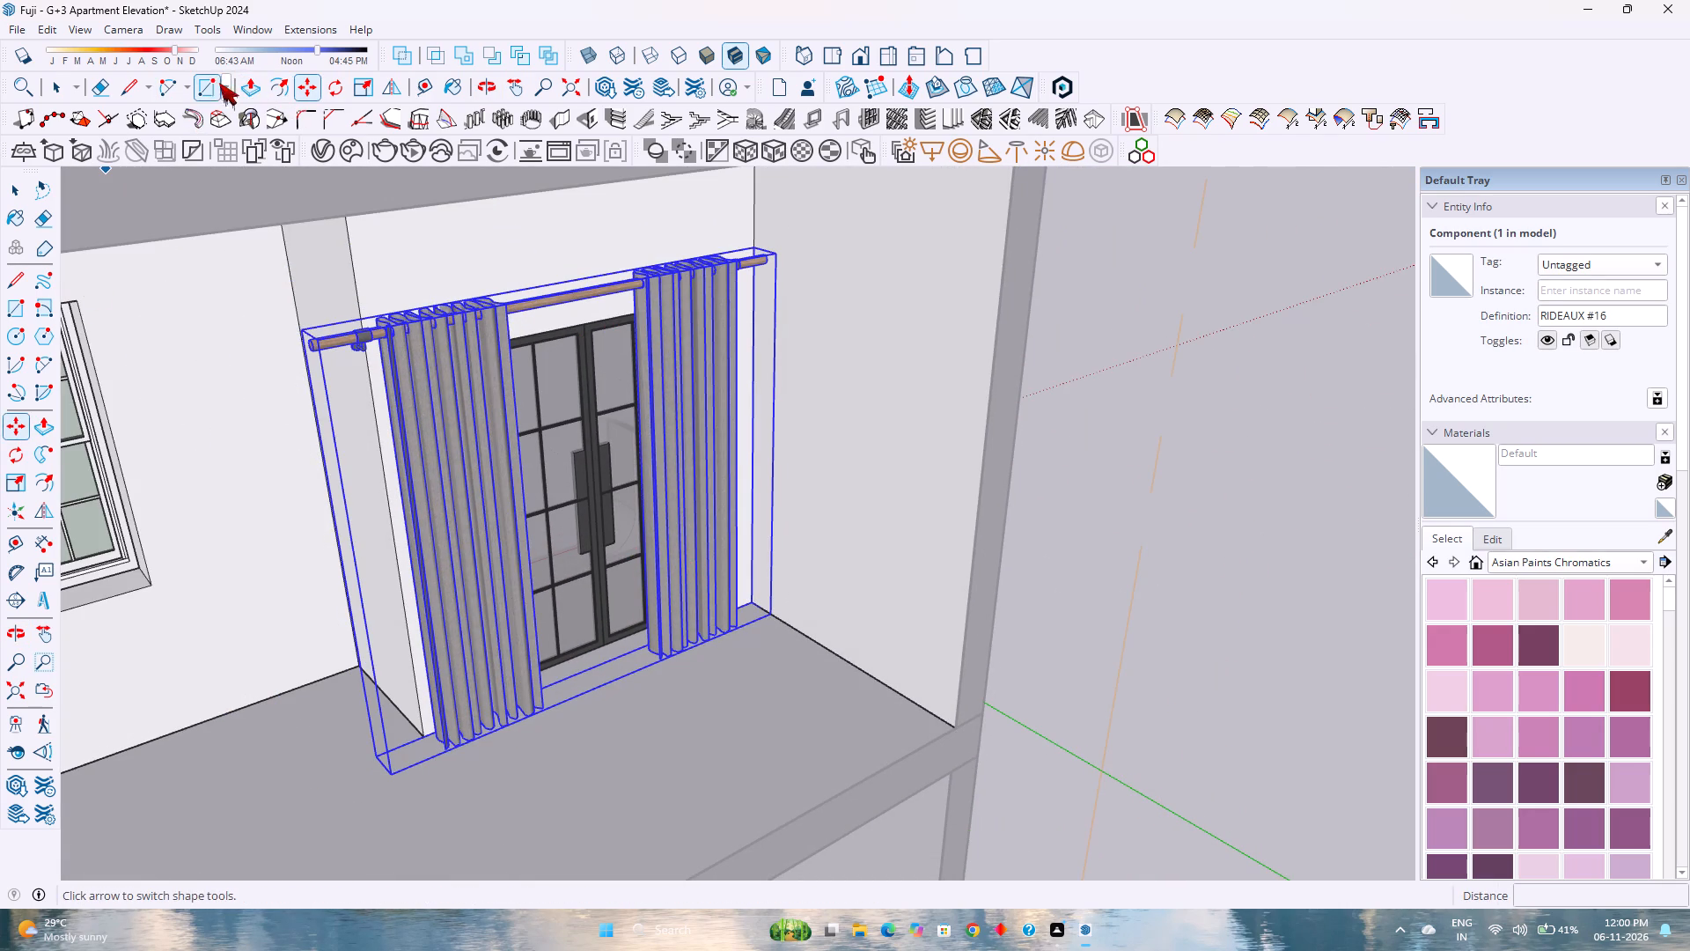
pyautogui.click(367, 92)
pyautogui.click(342, 571)
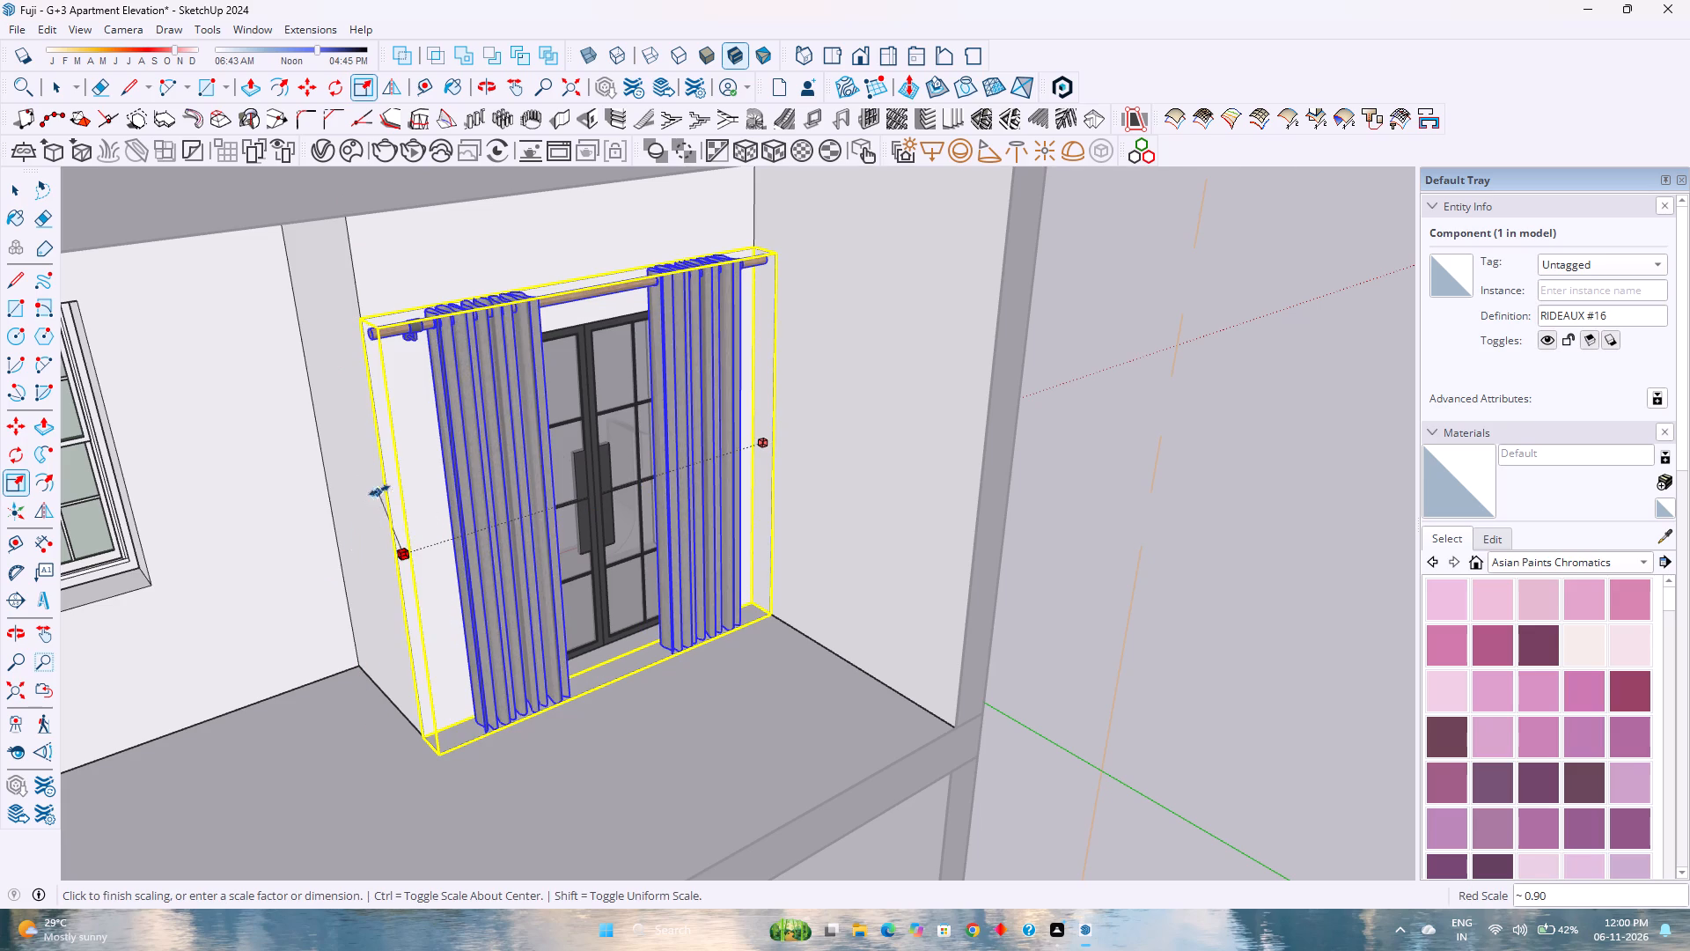
pyautogui.click(386, 484)
# Scale the curtain's width along the red axis by another 0.98 to fit the wall around the double door.
pyautogui.moveTo(599, 564); pyautogui.dragTo(337, 518, button='middle')
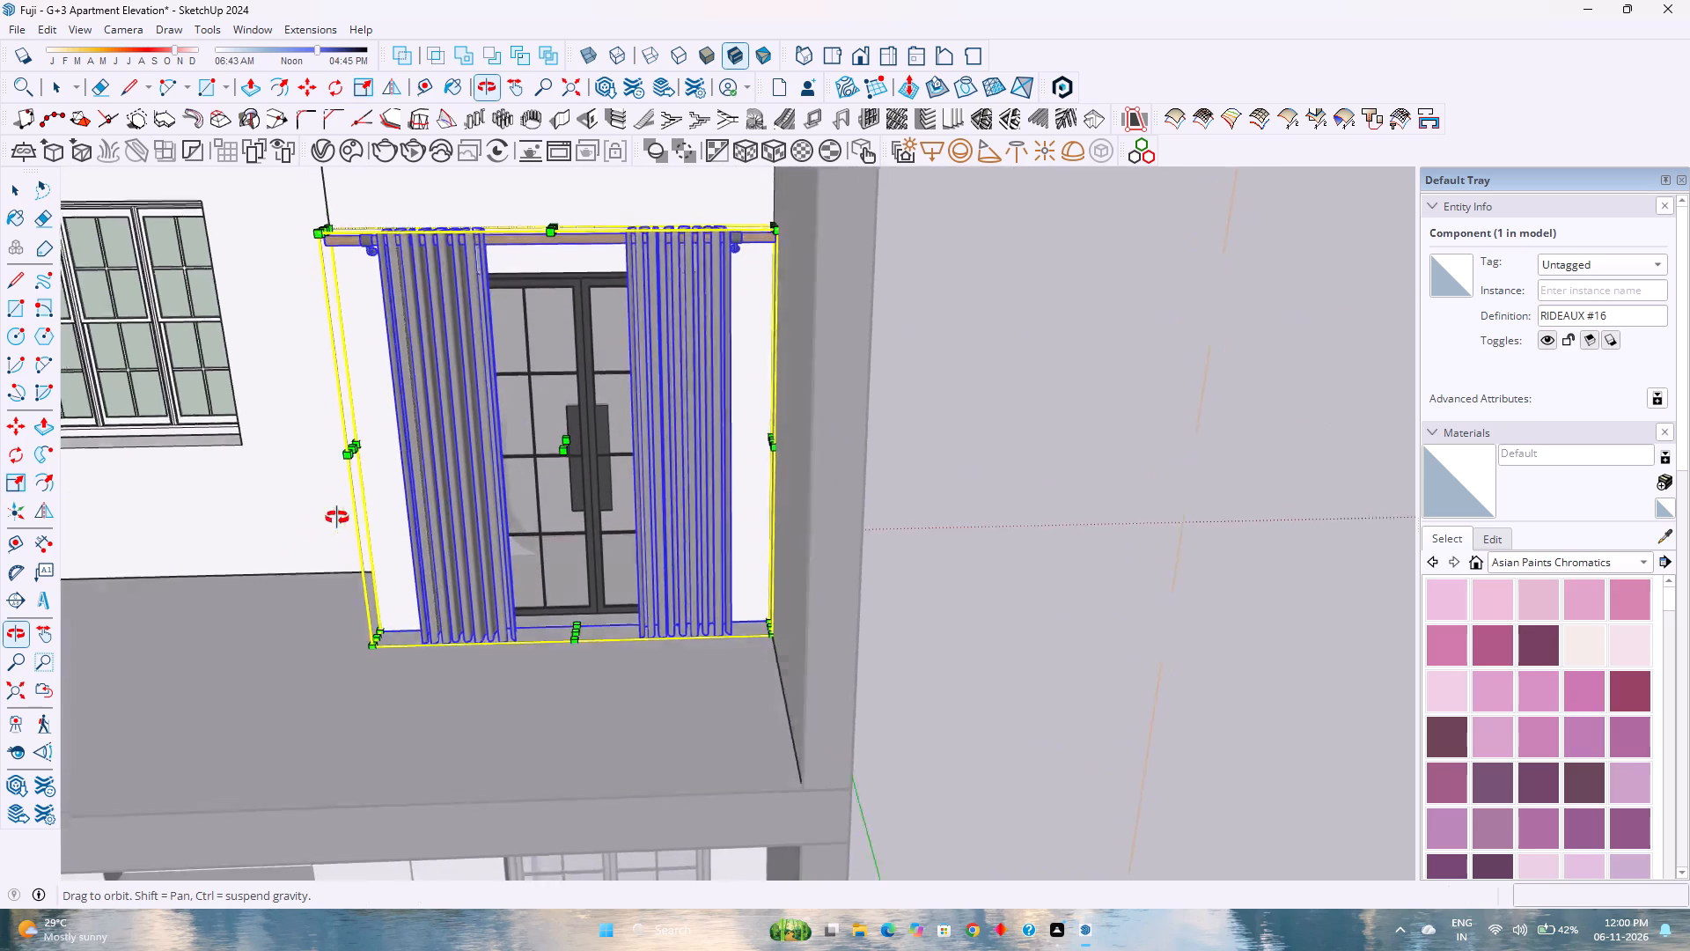
pyautogui.moveTo(337, 518); pyautogui.dragTo(357, 509, button='middle')
pyautogui.middleClick(366, 505)
pyautogui.middleClick(373, 501)
pyautogui.middleClick(425, 470)
pyautogui.moveTo(427, 468); pyautogui.dragTo(430, 456, button='middle')
pyautogui.scroll(-2, 535, 501)
pyautogui.moveTo(515, 520); pyautogui.dragTo(593, 430, button='middle')
pyautogui.middleClick(593, 430)
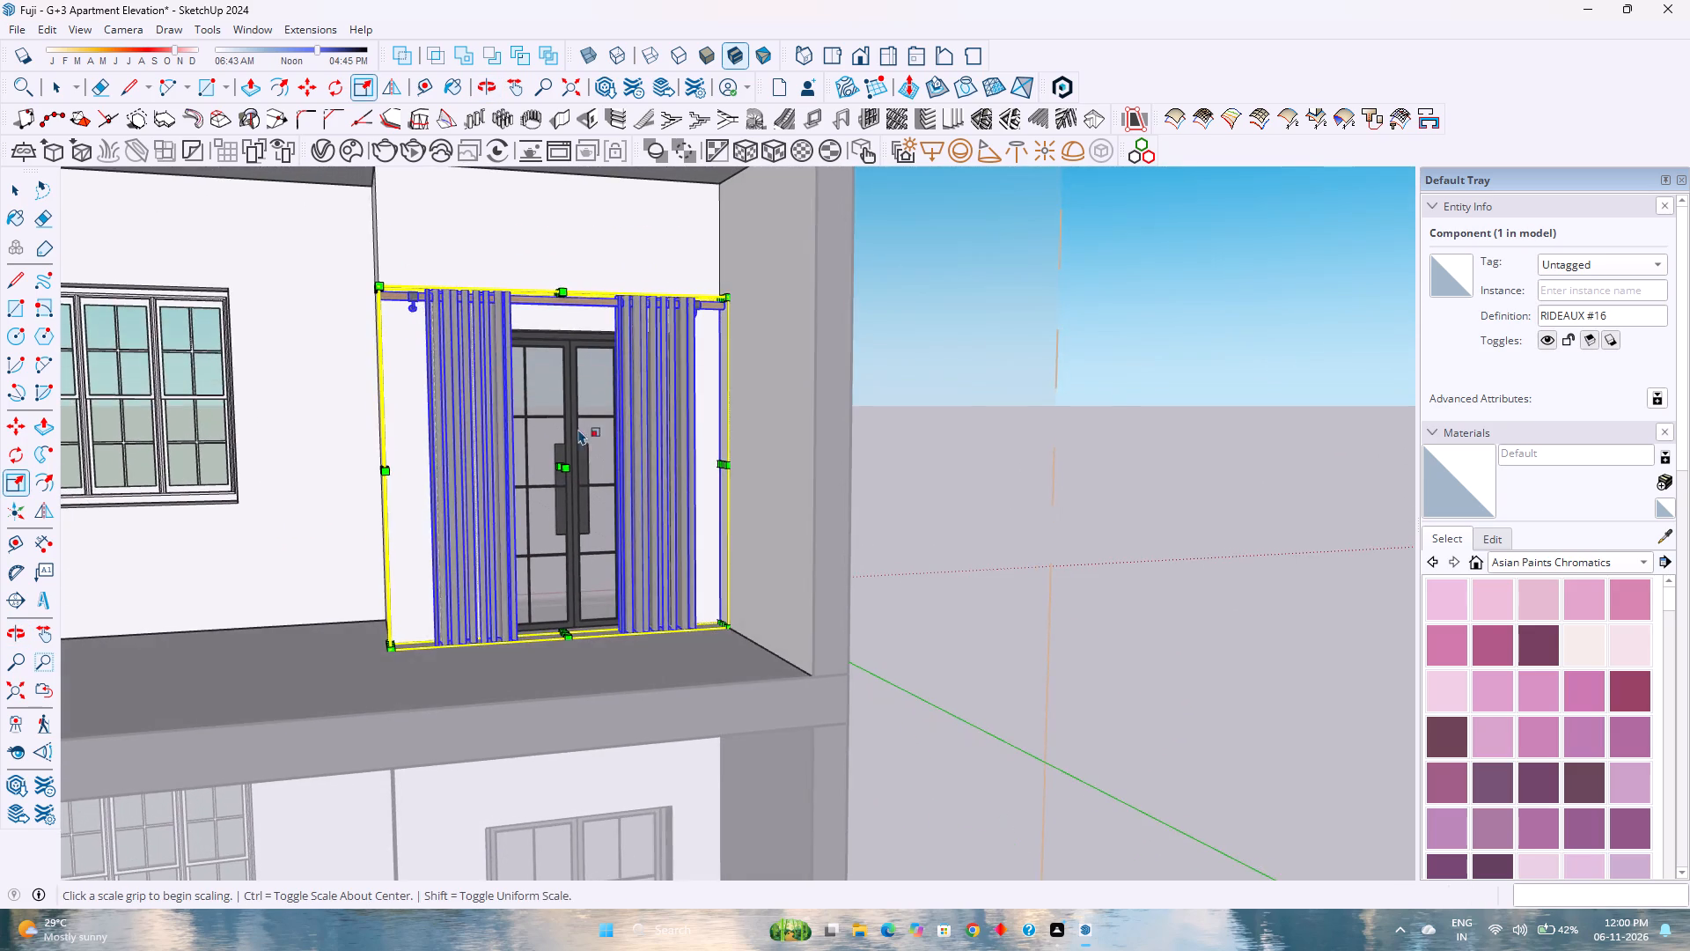
pyautogui.scroll(1, 573, 431)
pyautogui.scroll(2, 375, 495)
pyautogui.moveTo(375, 495); pyautogui.dragTo(469, 612, button='middle')
pyautogui.scroll(2, 362, 533)
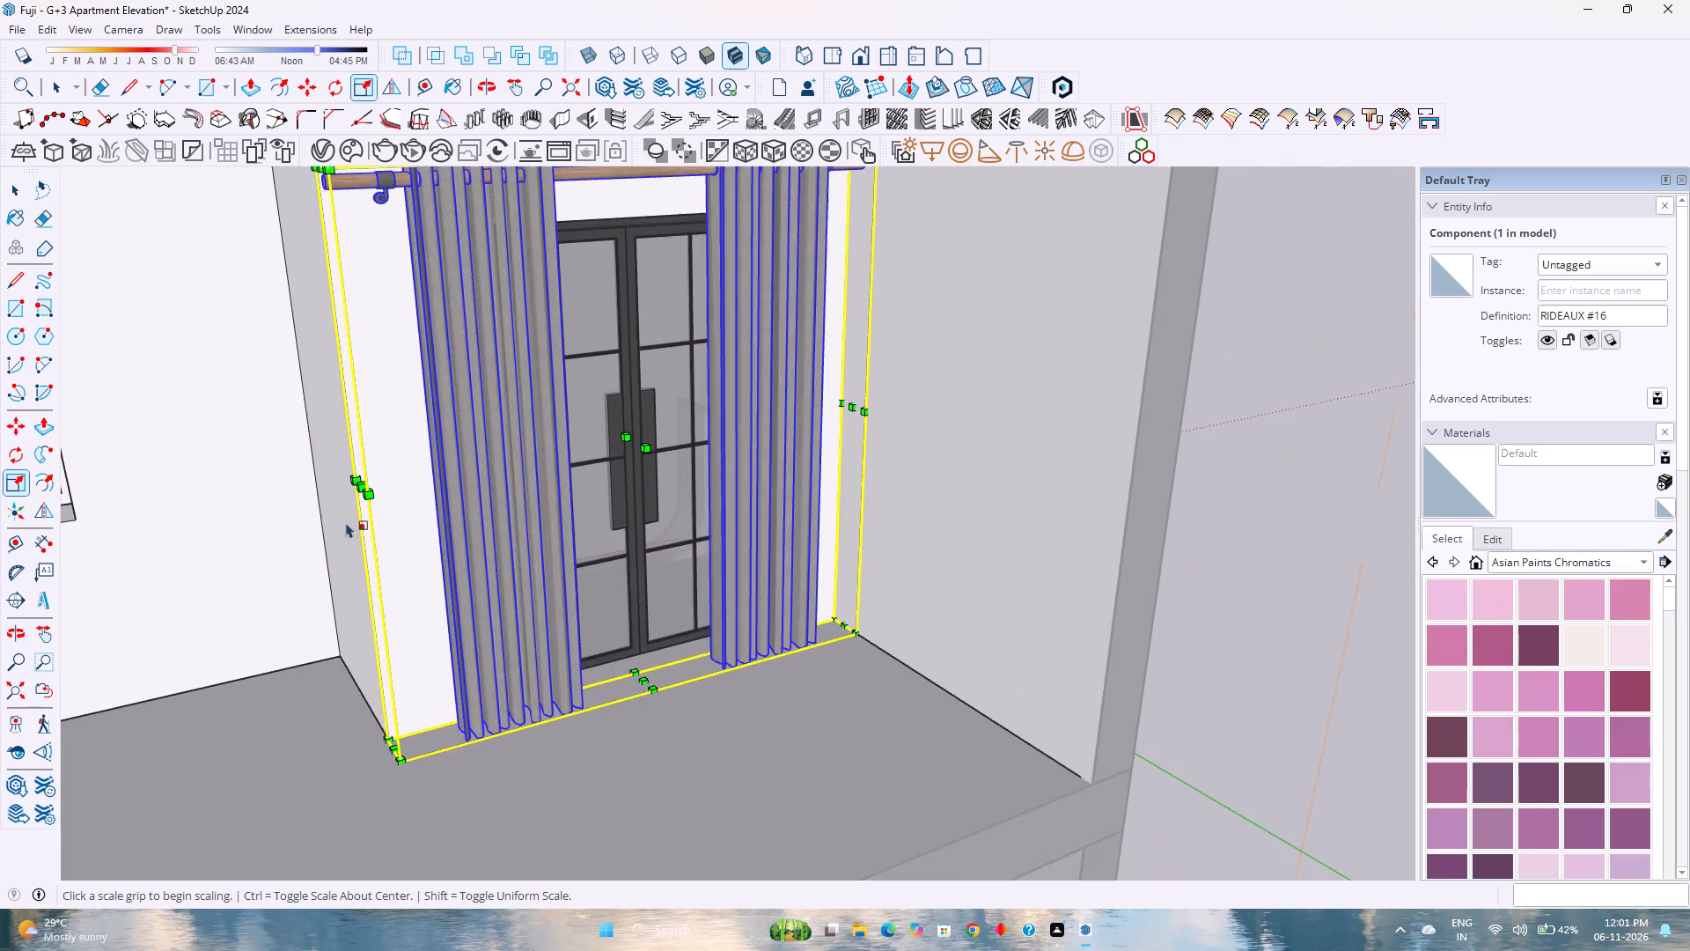
pyautogui.scroll(3, 327, 493)
pyautogui.click(377, 484)
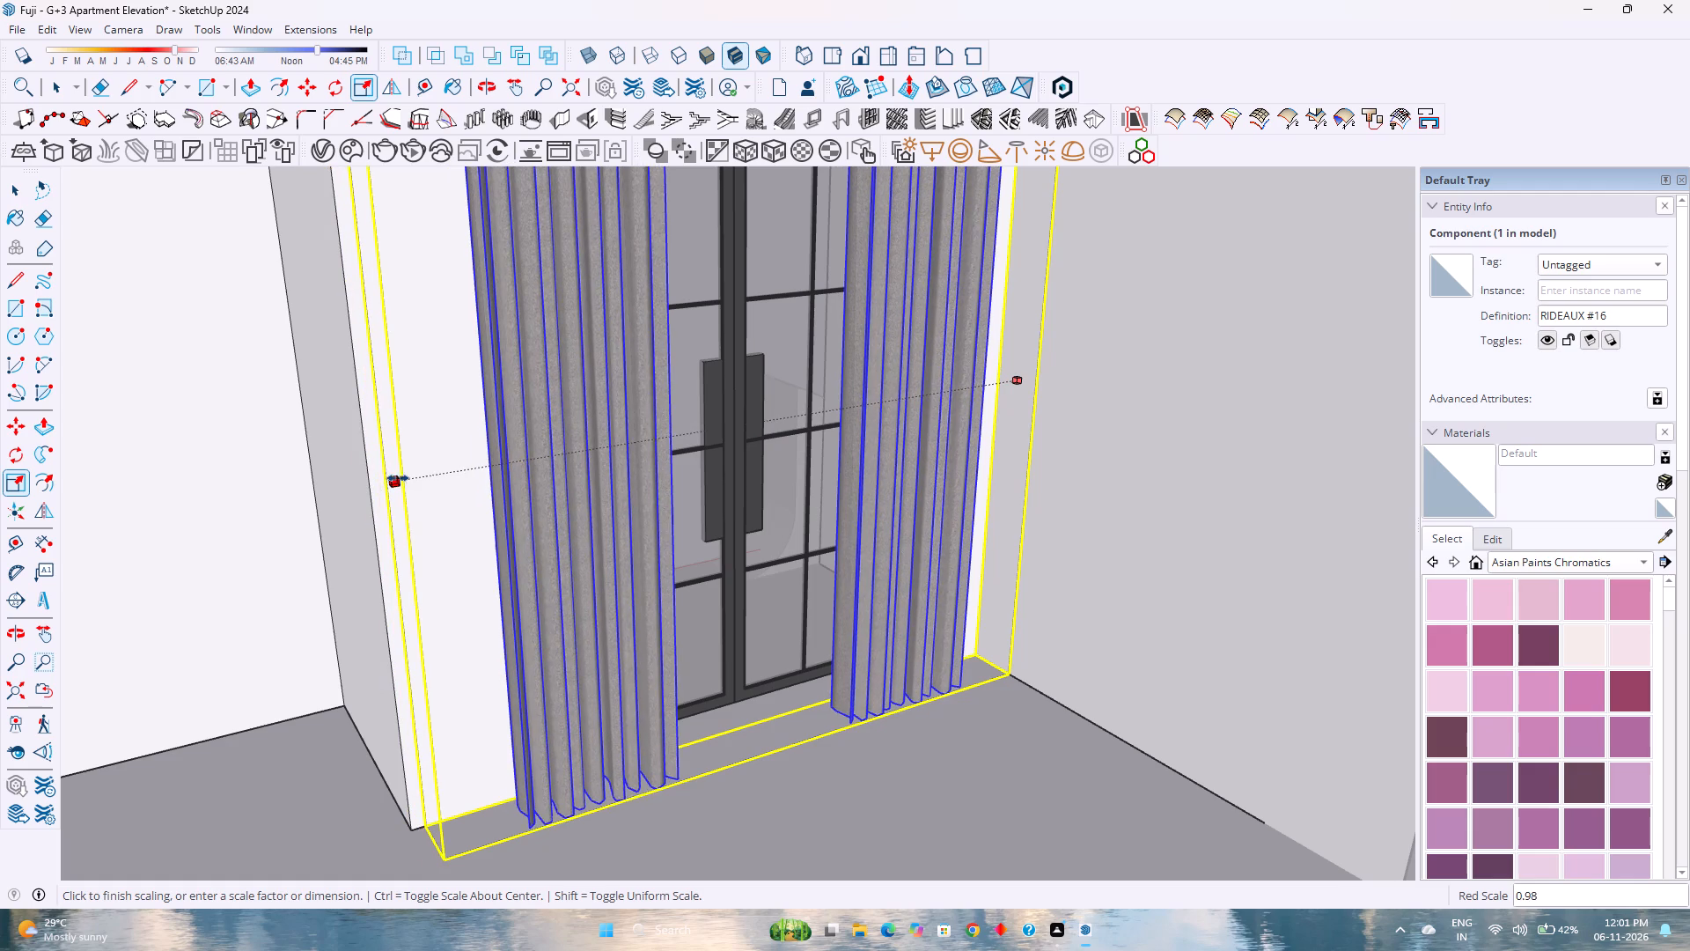
pyautogui.click(401, 477)
# Narrow the curtain slightly more along the red axis so its rod ends short of the wall's free edge.
pyautogui.scroll(-4, 581, 576)
pyautogui.moveTo(638, 602); pyautogui.dragTo(415, 536, button='middle')
pyautogui.middleClick(415, 536)
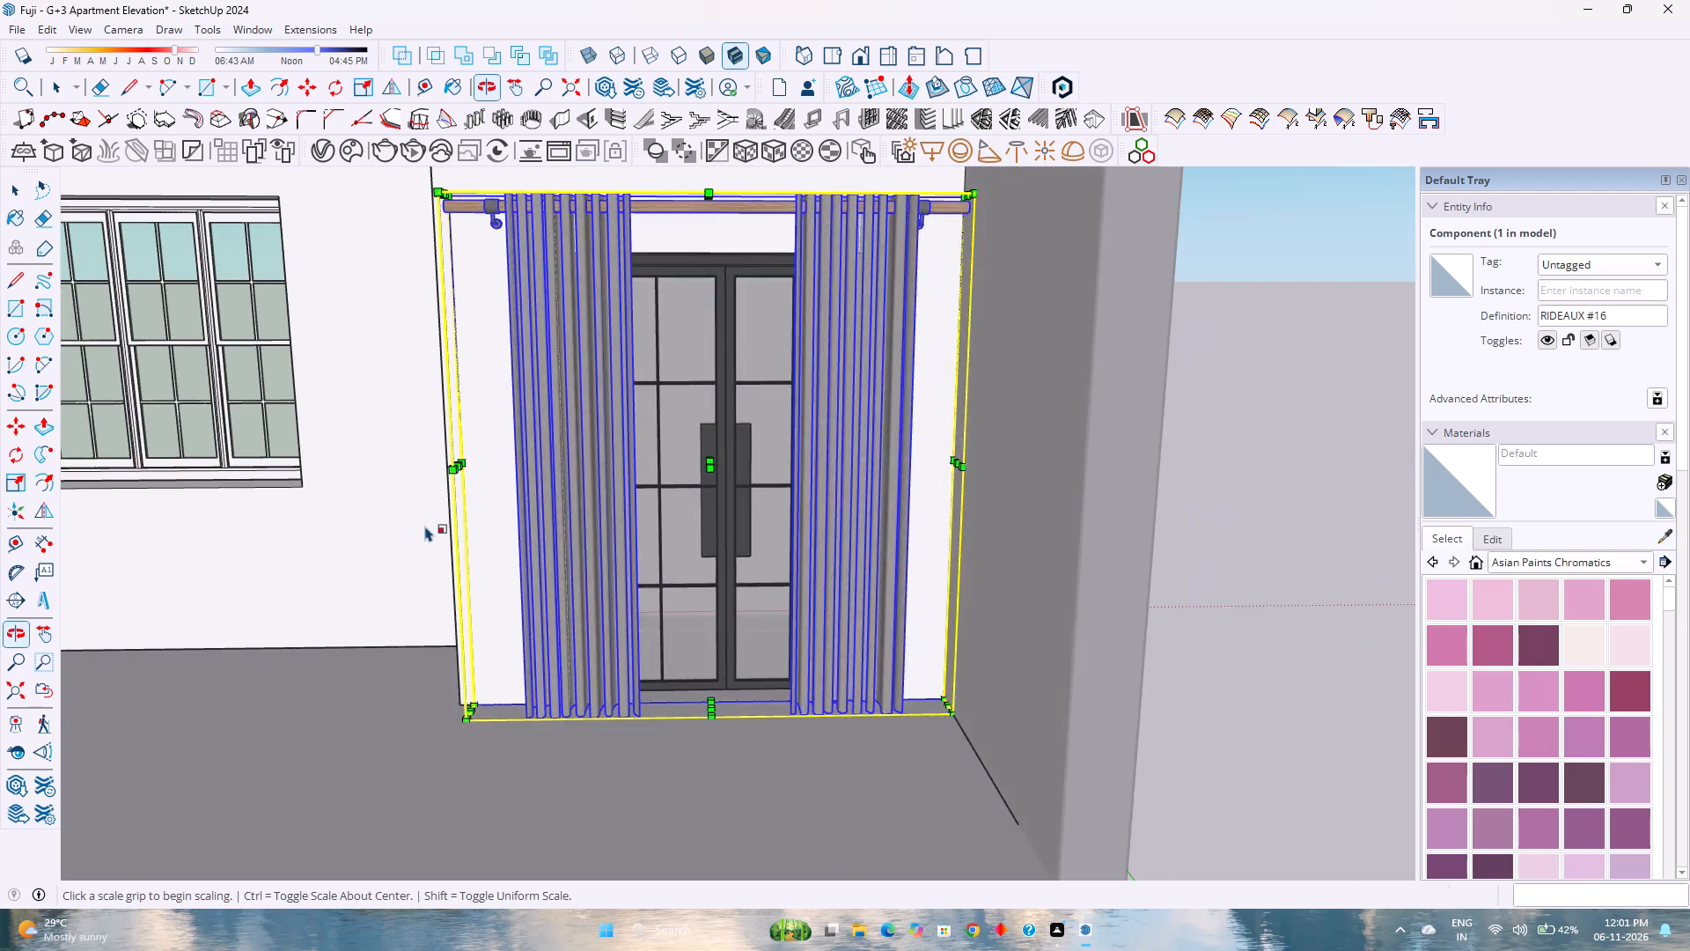
pyautogui.scroll(-2, 425, 526)
pyautogui.moveTo(617, 638); pyautogui.dragTo(695, 623, button='middle')
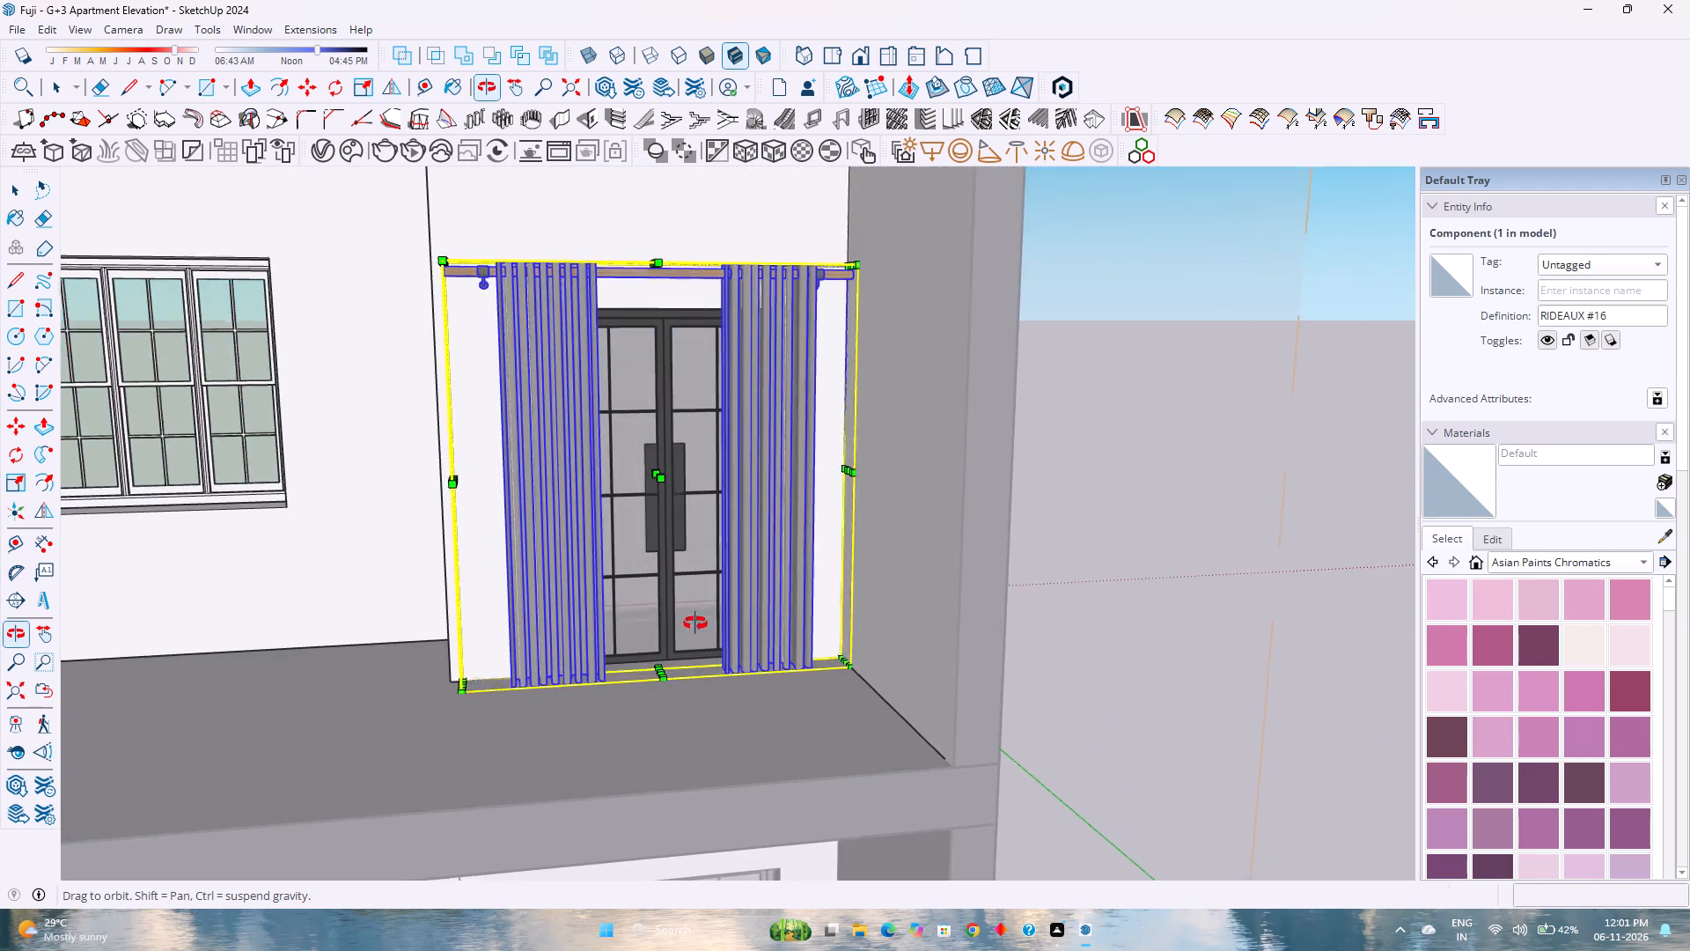
pyautogui.moveTo(695, 623); pyautogui.dragTo(687, 647, button='middle')
pyautogui.middleClick(687, 647)
pyautogui.moveTo(684, 623); pyautogui.dragTo(603, 541, button='middle')
pyautogui.middleClick(603, 541)
pyautogui.scroll(-1, 605, 541)
pyautogui.moveTo(620, 557); pyautogui.dragTo(754, 704, button='middle')
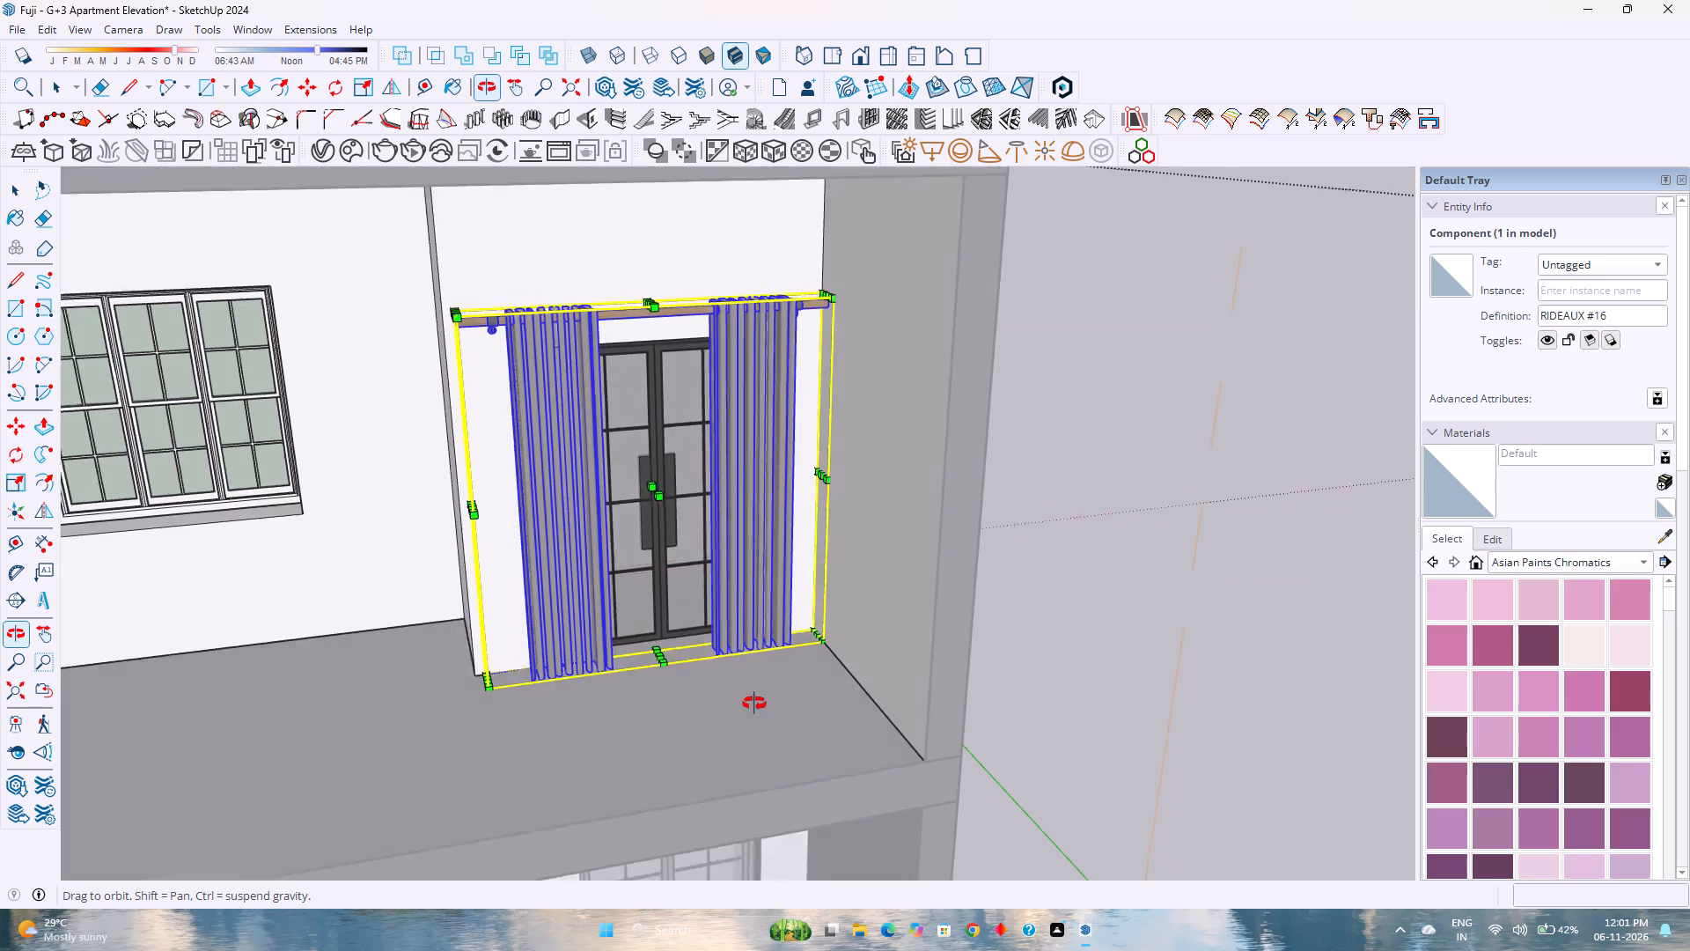
pyautogui.moveTo(754, 704); pyautogui.dragTo(786, 748, button='middle')
pyautogui.middleClick(792, 760)
pyautogui.scroll(3, 545, 527)
pyautogui.scroll(3, 448, 536)
pyautogui.middleClick(447, 537)
pyautogui.middleClick(447, 538)
pyautogui.moveTo(452, 542); pyautogui.dragTo(491, 559, button='middle')
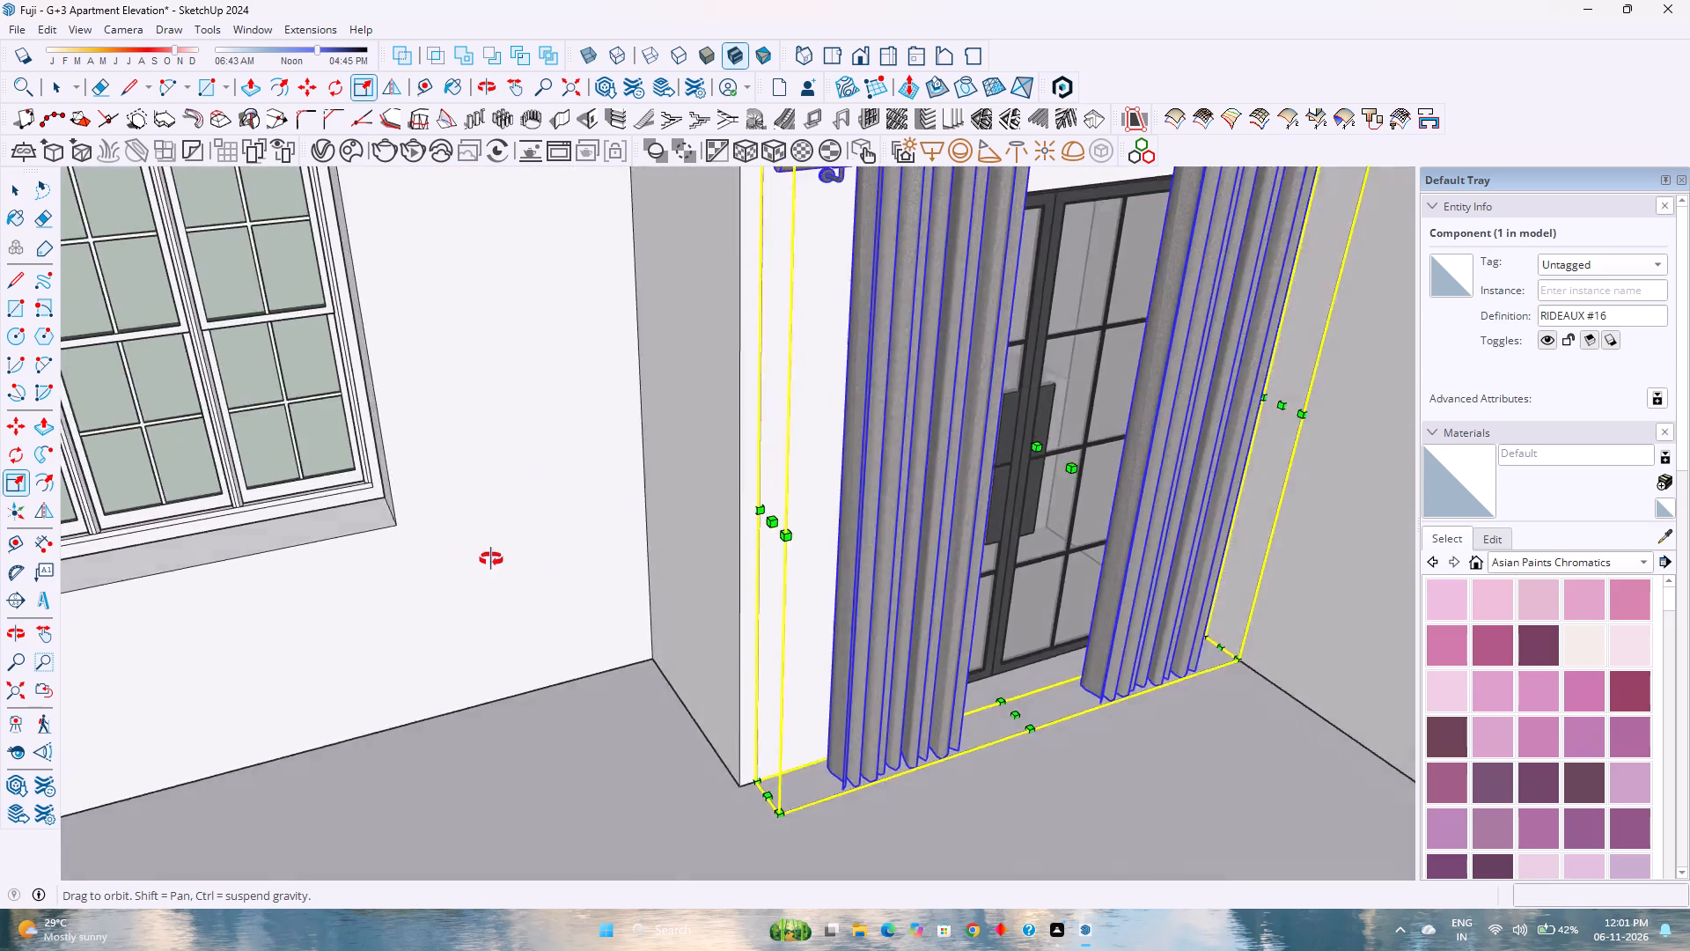
pyautogui.moveTo(491, 559); pyautogui.dragTo(548, 573, button='middle')
pyautogui.moveTo(548, 573); pyautogui.dragTo(639, 557, button='middle')
pyautogui.middleClick(639, 557)
pyautogui.middleClick(679, 554)
pyautogui.scroll(-3, 699, 539)
pyautogui.scroll(1, 739, 527)
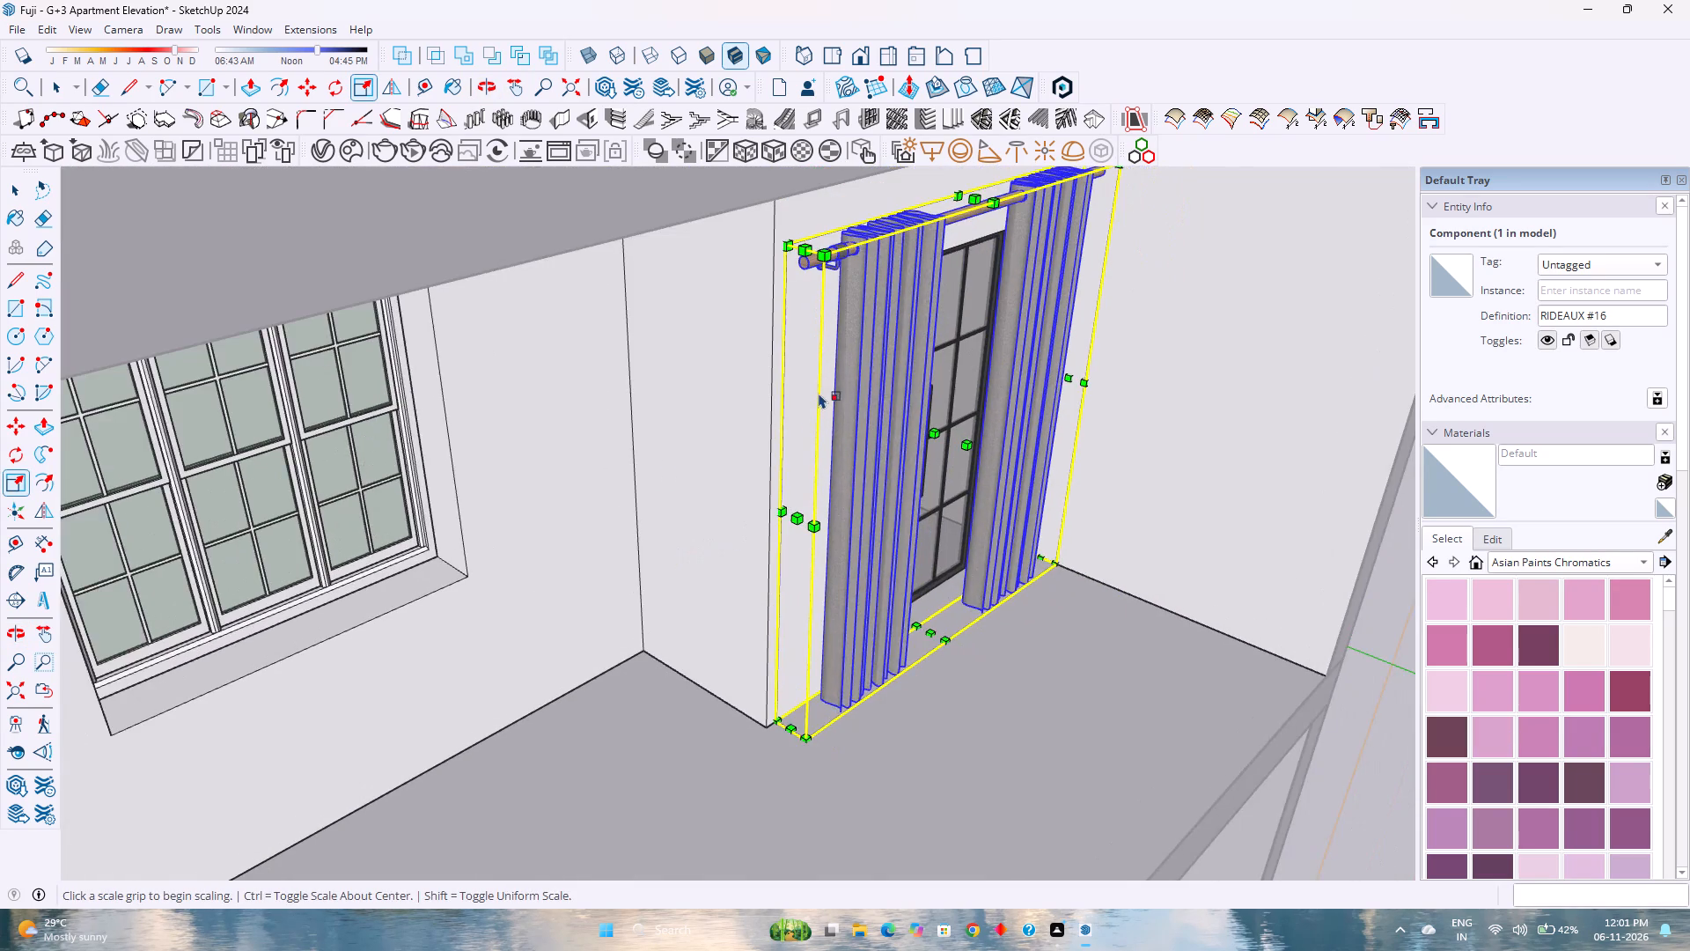
pyautogui.scroll(5, 818, 387)
pyautogui.click(779, 601)
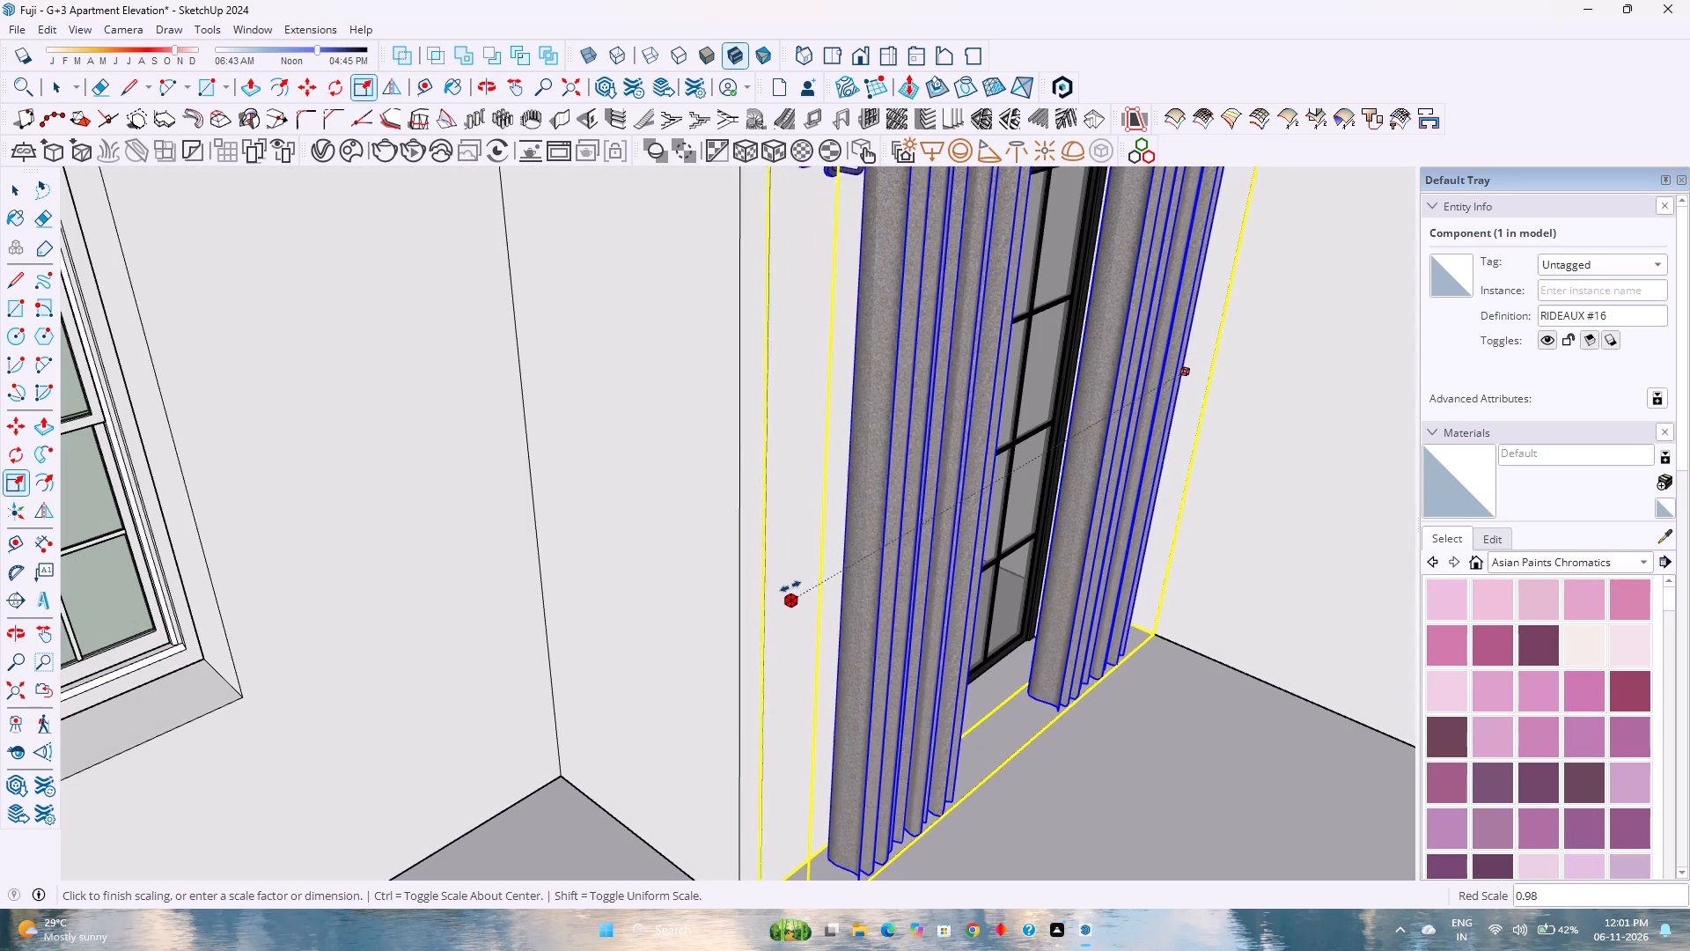
pyautogui.click(817, 557)
pyautogui.scroll(-3, 855, 646)
pyautogui.middleClick(901, 642)
pyautogui.moveTo(899, 641); pyautogui.dragTo(687, 541, button='middle')
pyautogui.moveTo(687, 541); pyautogui.dragTo(644, 530, button='middle')
pyautogui.middleClick(641, 529)
pyautogui.scroll(-7, 634, 527)
pyautogui.moveTo(760, 556); pyautogui.dragTo(579, 449, button='middle')
pyautogui.middleClick(579, 449)
pyautogui.moveTo(711, 490); pyautogui.dragTo(736, 474, button='middle')
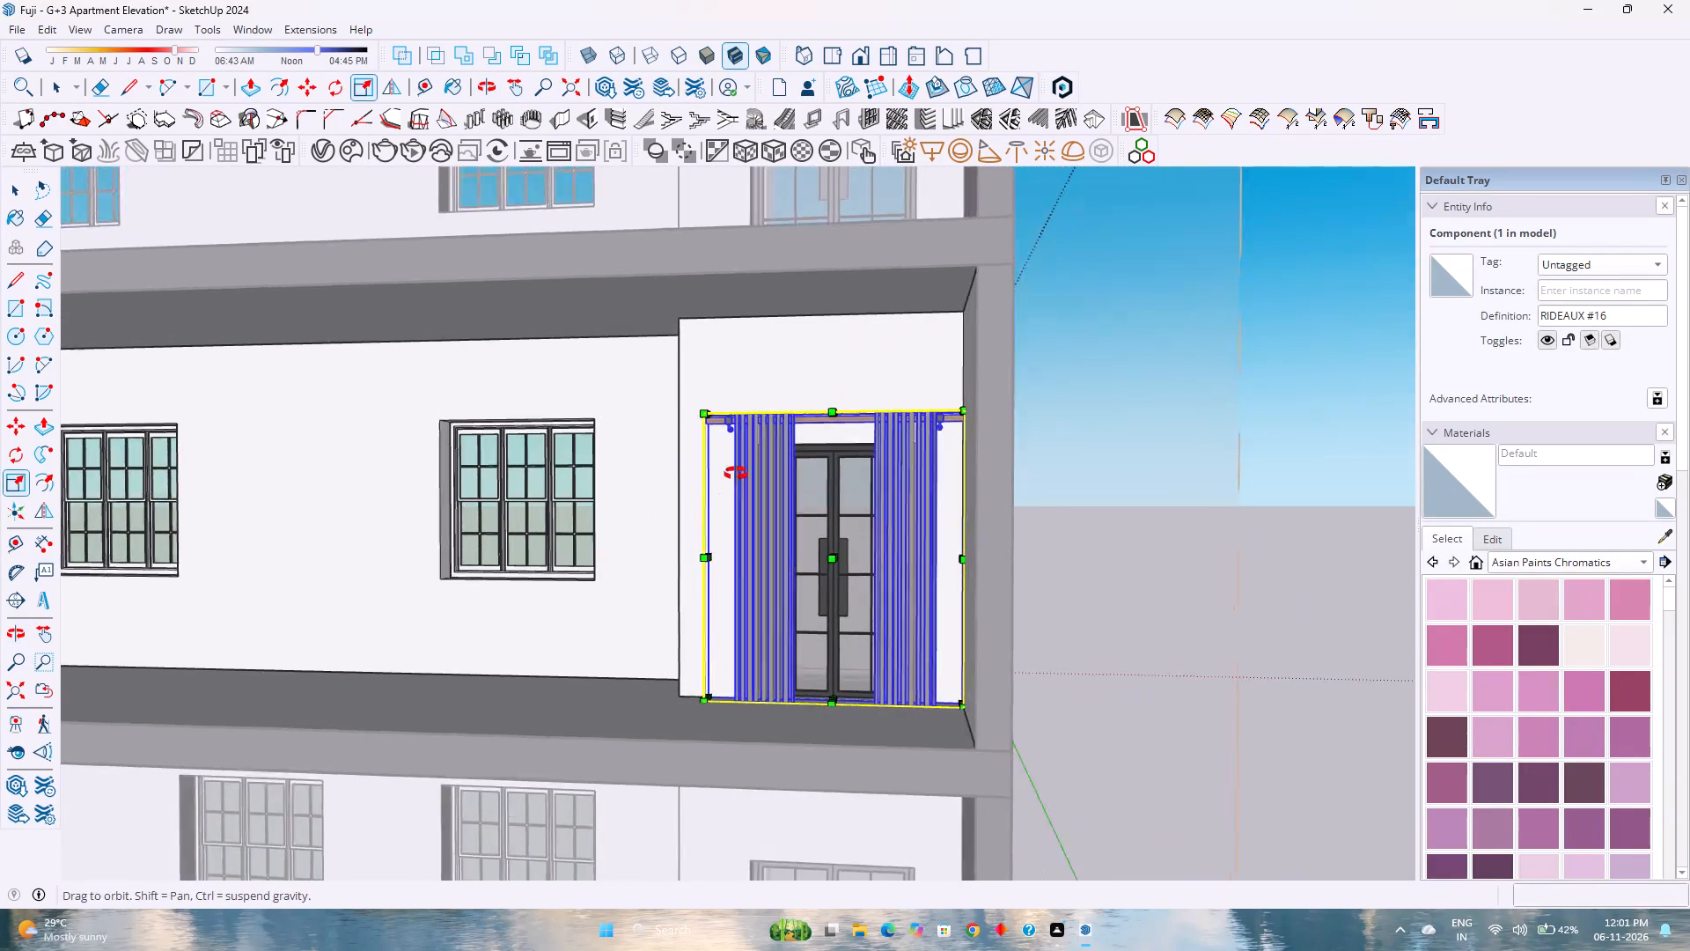
pyautogui.moveTo(736, 474); pyautogui.dragTo(758, 457, button='middle')
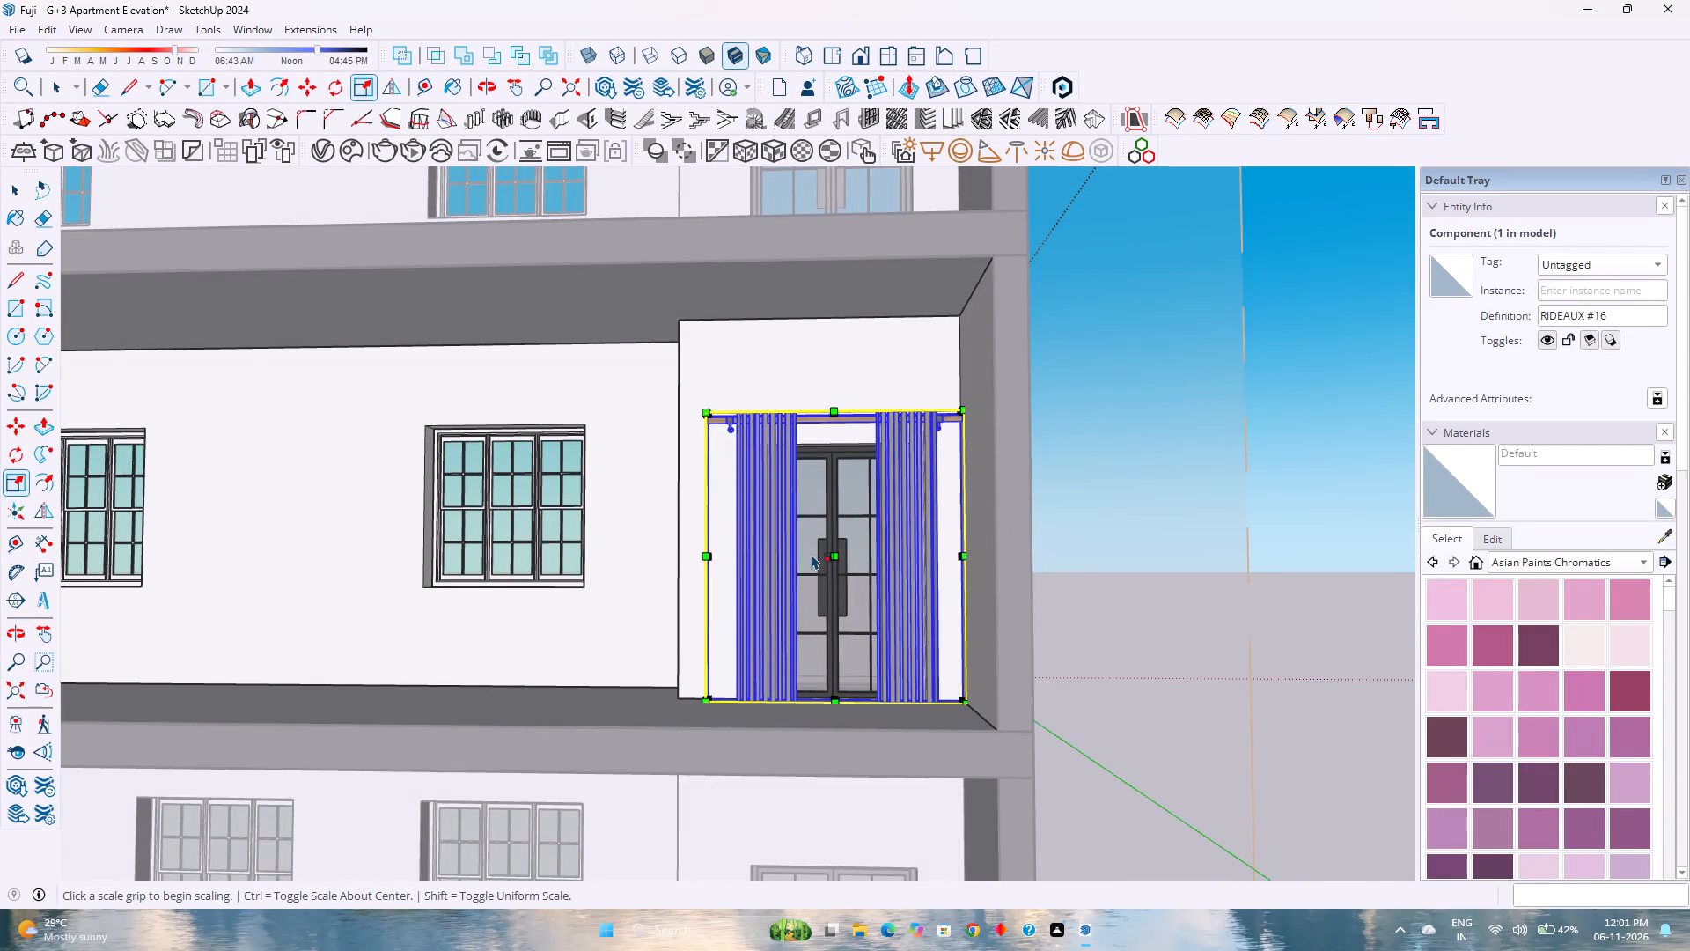
pyautogui.press('space')
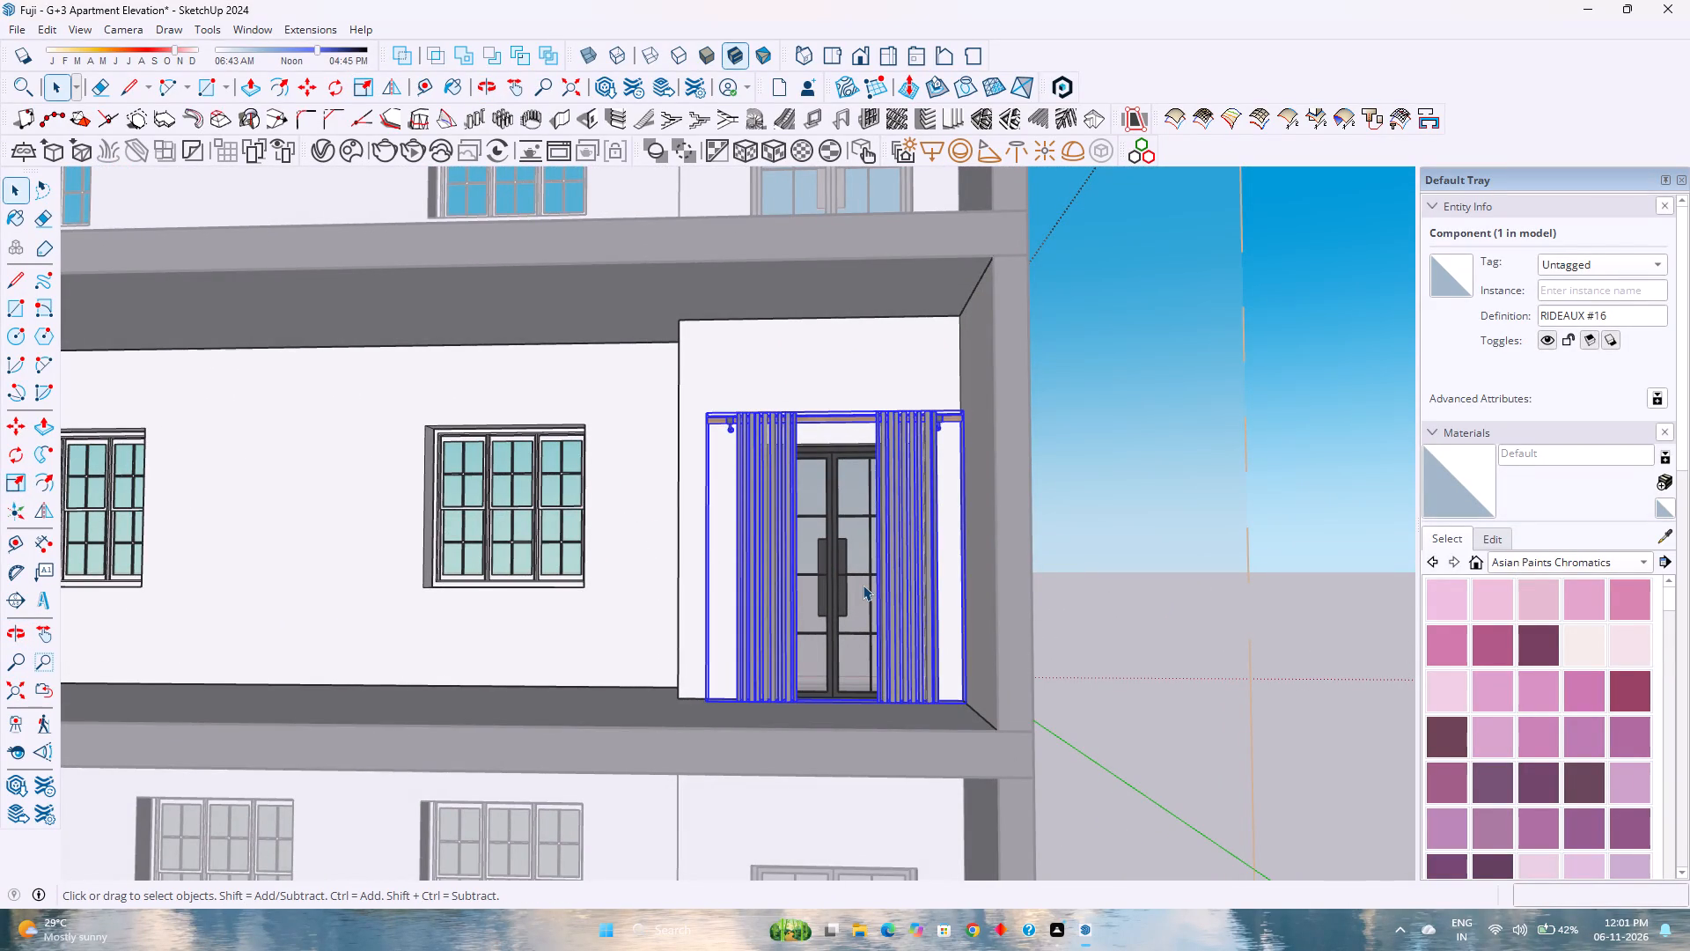
# Copy the fitted curtain into the top floor's wall group, placing it at the floor corner beside that floor's double door.
pyautogui.hotkey('ctrl', 'c')
pyautogui.click(1364, 461)
pyautogui.doubleClick(841, 216)
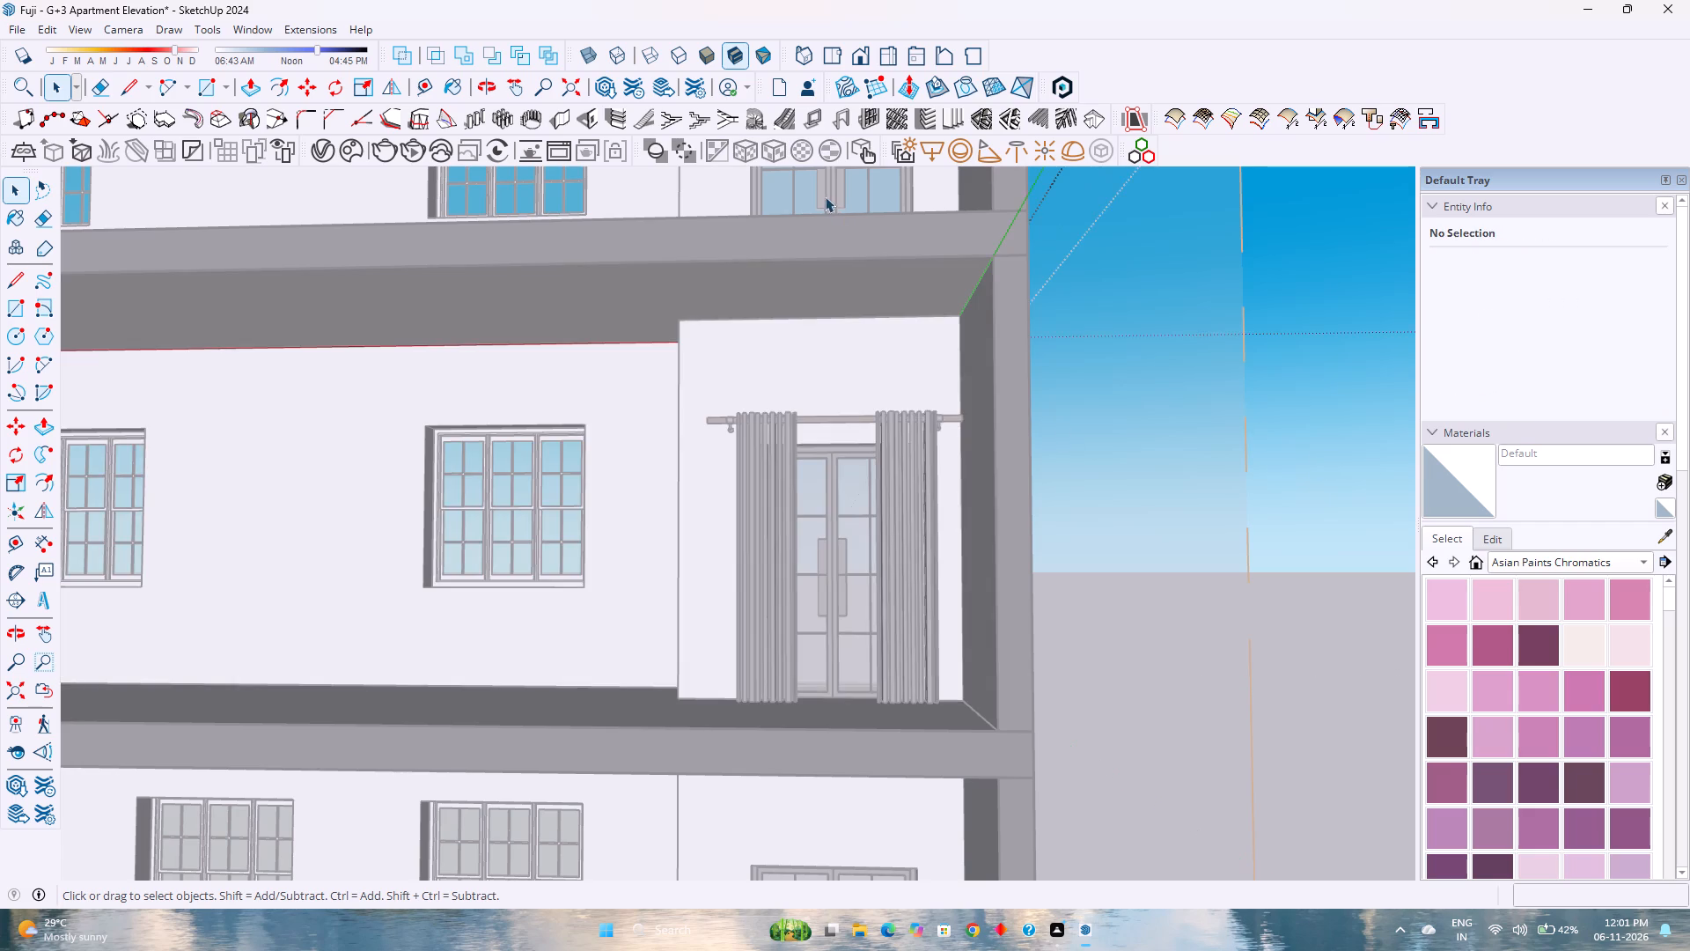
pyautogui.scroll(1, 826, 187)
pyautogui.moveTo(826, 186); pyautogui.dragTo(882, 312, button='middle')
pyautogui.doubleClick(732, 226)
pyautogui.doubleClick(711, 229)
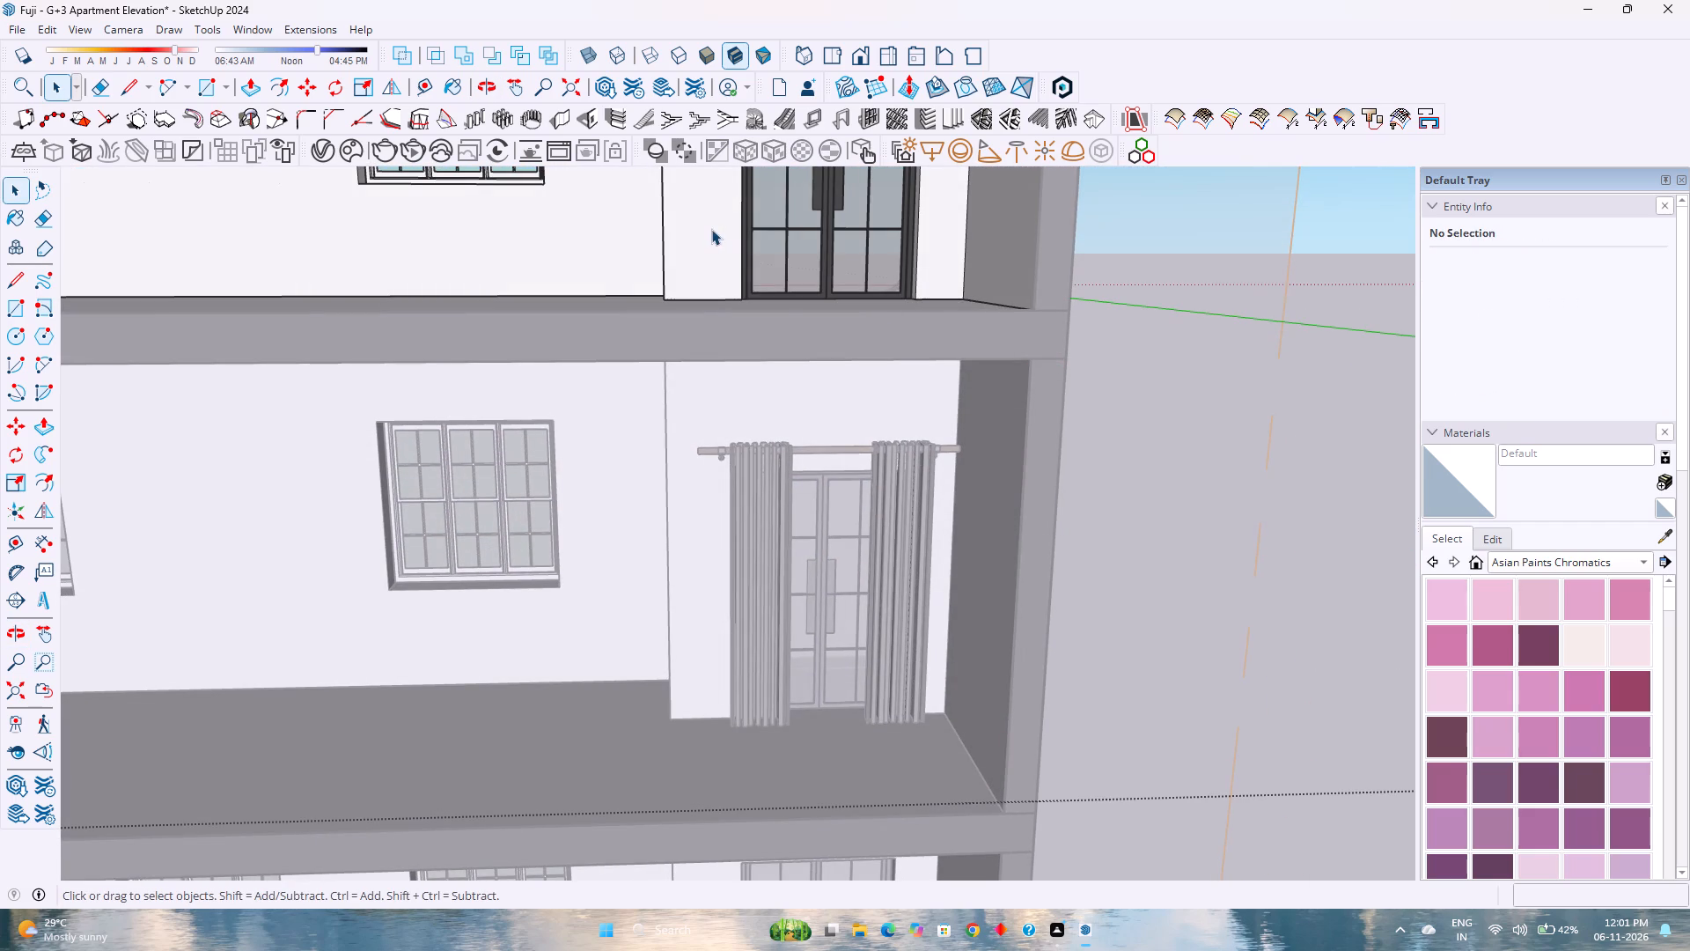
pyautogui.scroll(2, 713, 240)
pyautogui.scroll(-8, 713, 240)
pyautogui.scroll(1, 713, 240)
pyautogui.scroll(-8, 716, 240)
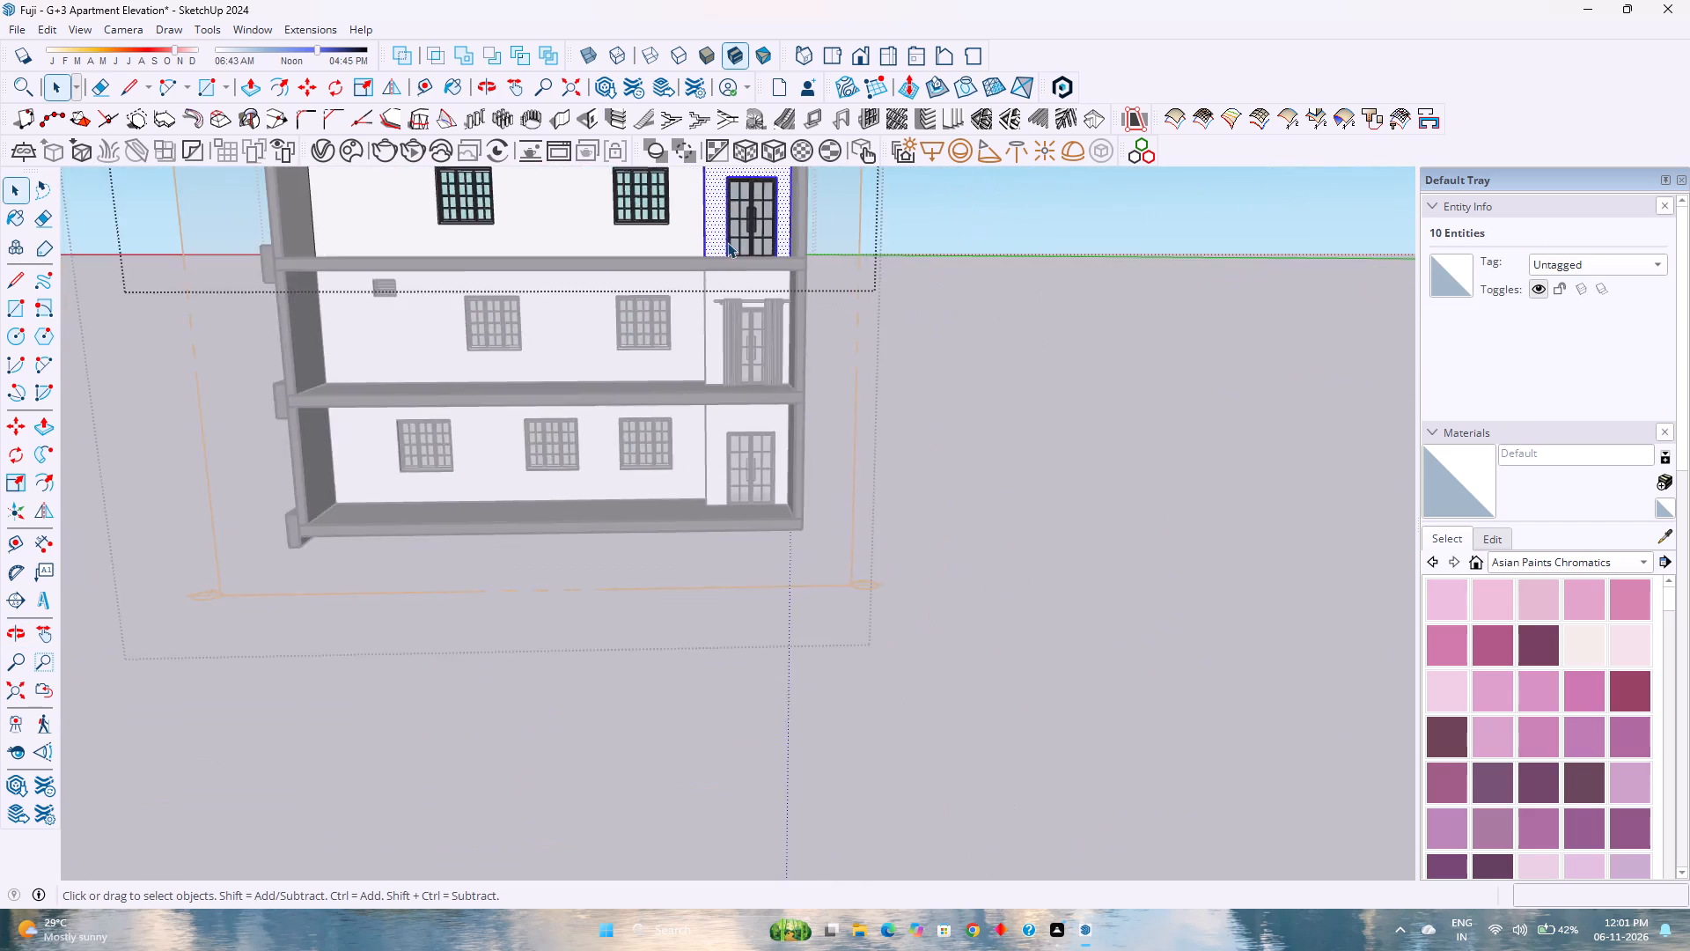
pyautogui.scroll(-9, 727, 242)
pyautogui.scroll(7, 789, 173)
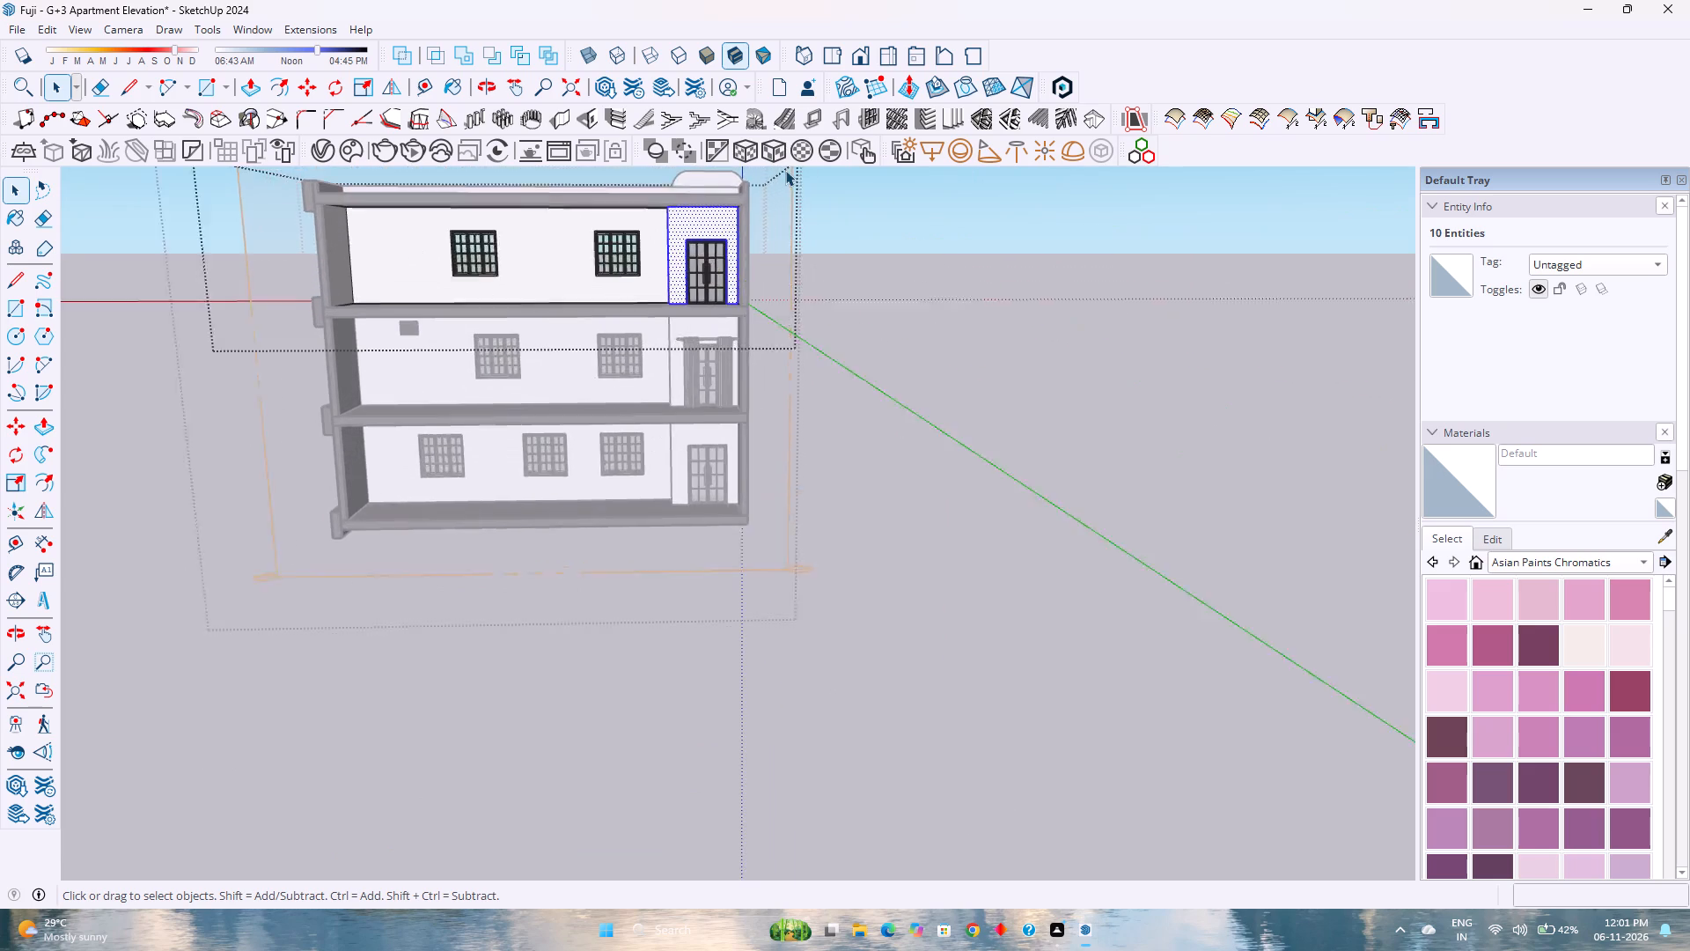
pyautogui.scroll(13, 785, 170)
pyautogui.scroll(4, 392, 379)
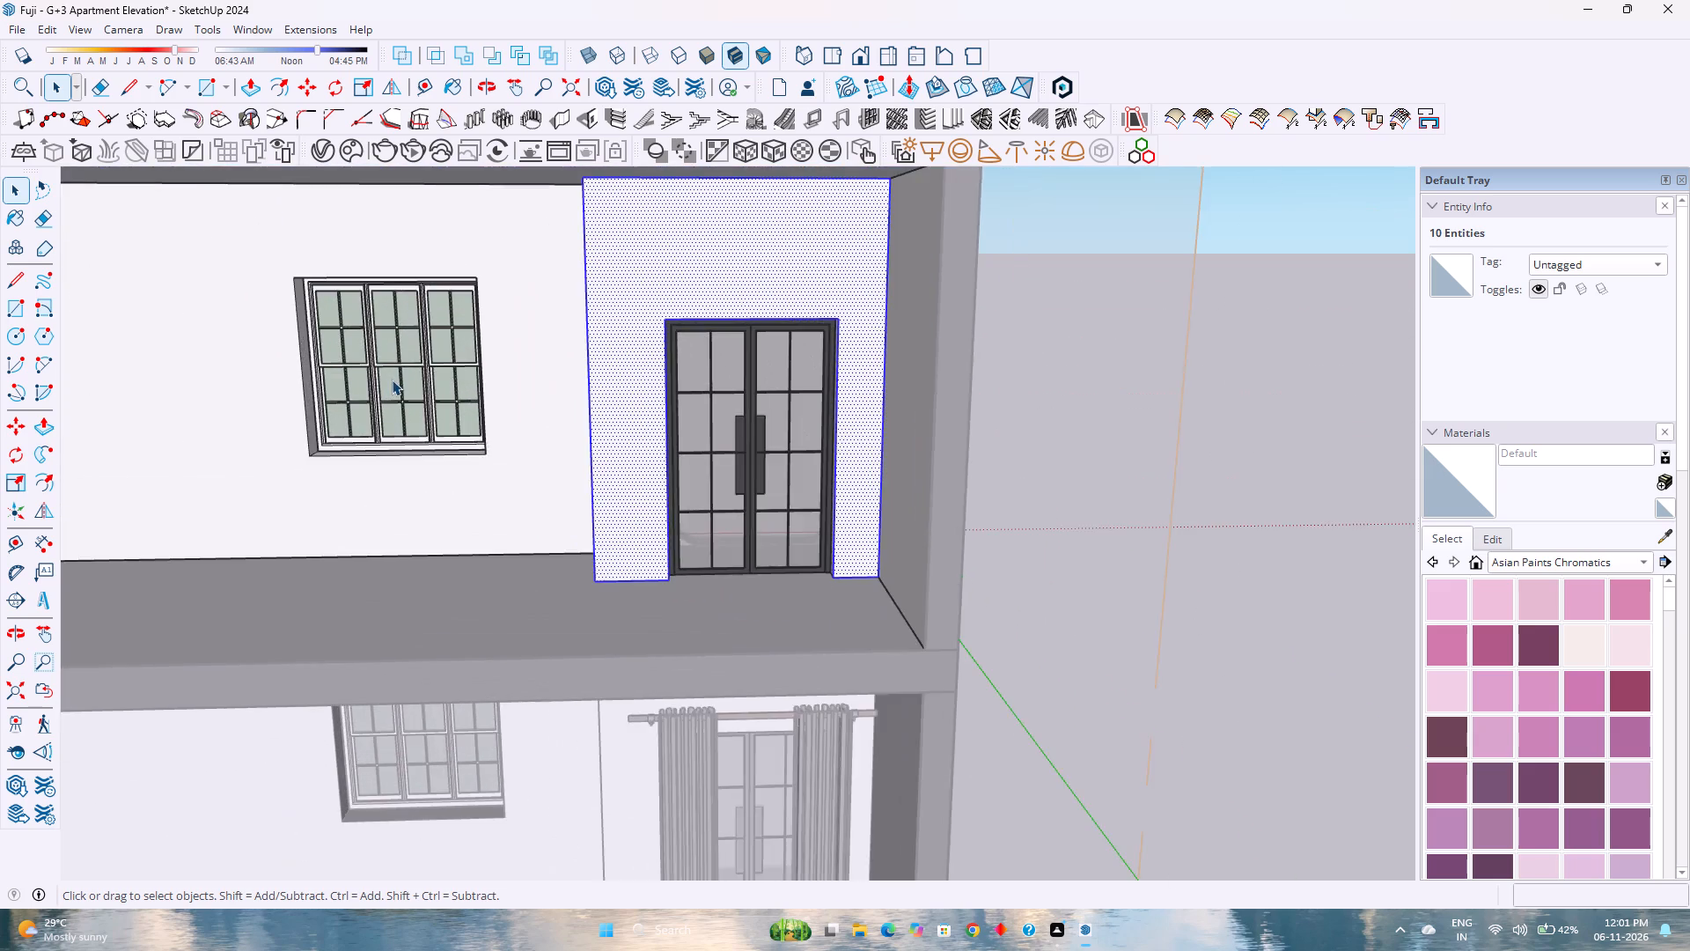
pyautogui.scroll(3, 392, 380)
pyautogui.hotkey('ctrl', 'v')
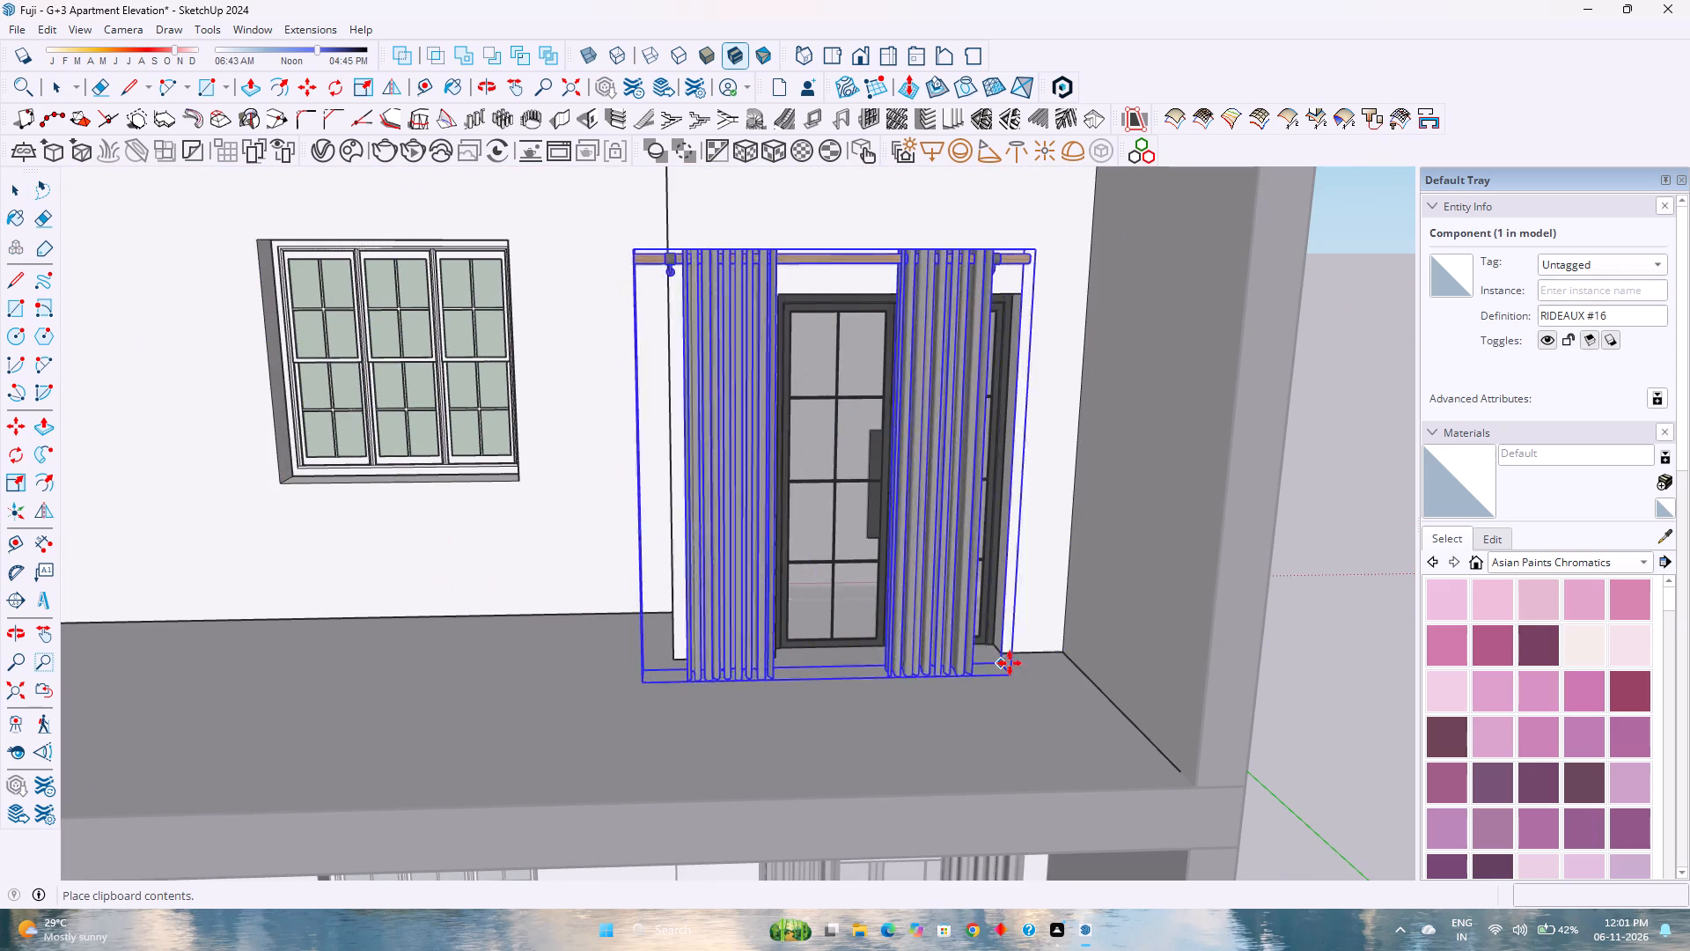
pyautogui.click(1067, 650)
# Paste the copied curtain into the lowest floor's wall group, placing it at the floor corner beside that floor's double door.
pyautogui.scroll(2, 681, 503)
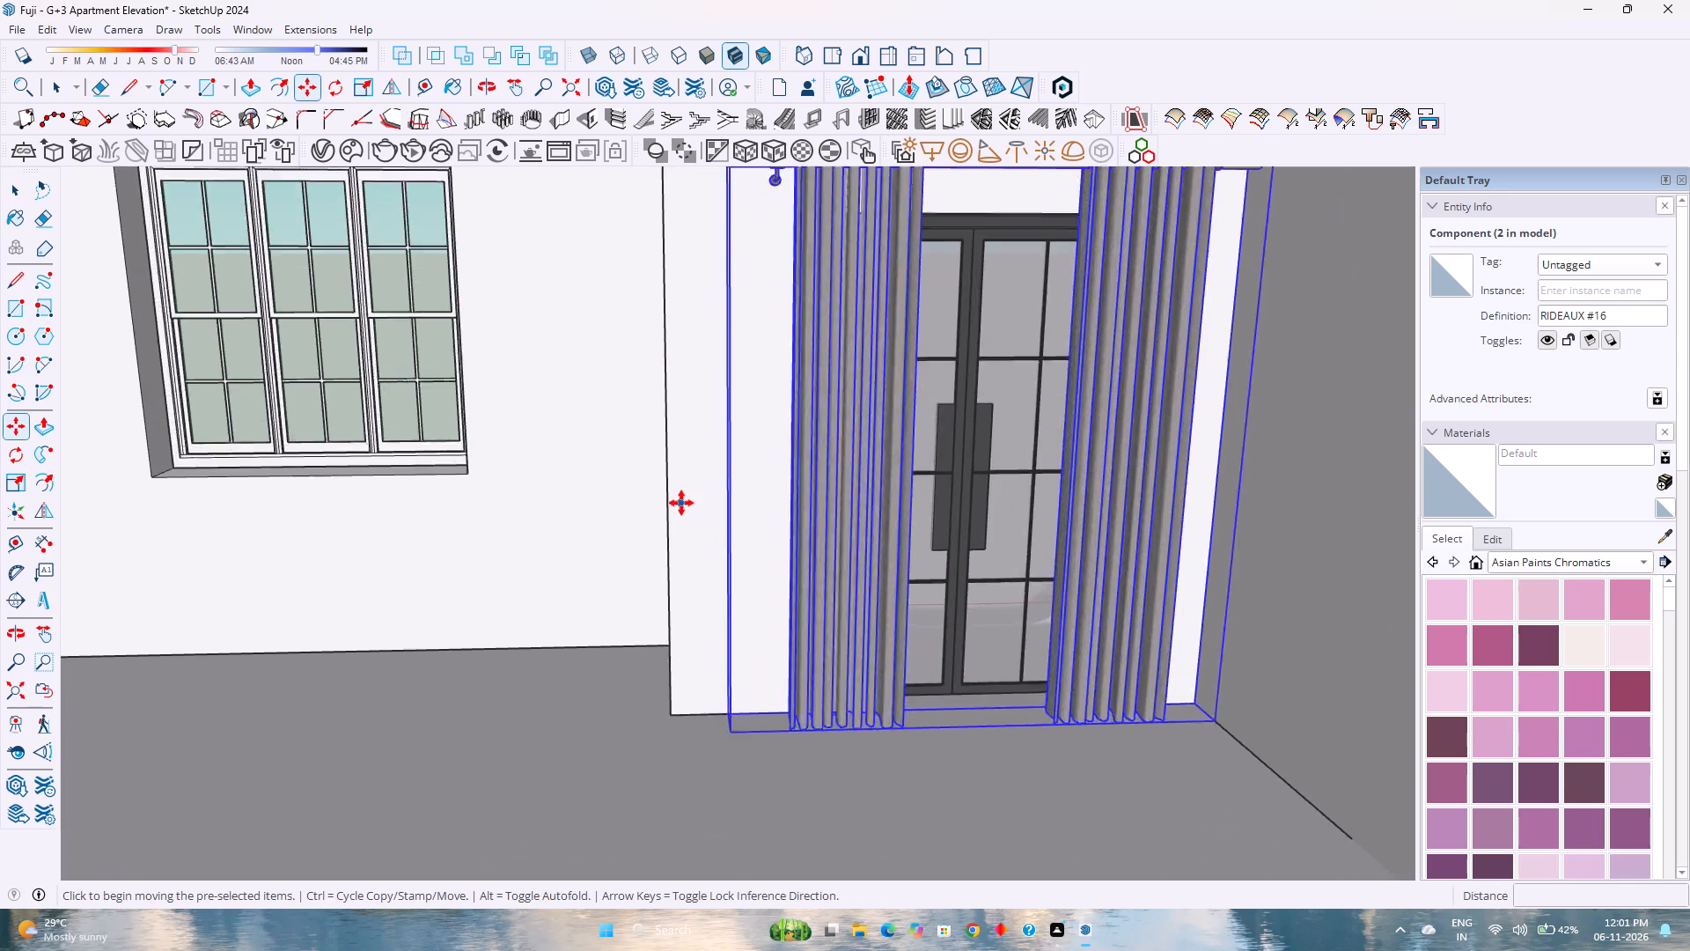
pyautogui.scroll(3, 681, 503)
pyautogui.moveTo(692, 504); pyautogui.dragTo(659, 510, button='middle')
pyautogui.middleClick(659, 510)
pyautogui.scroll(-8, 657, 505)
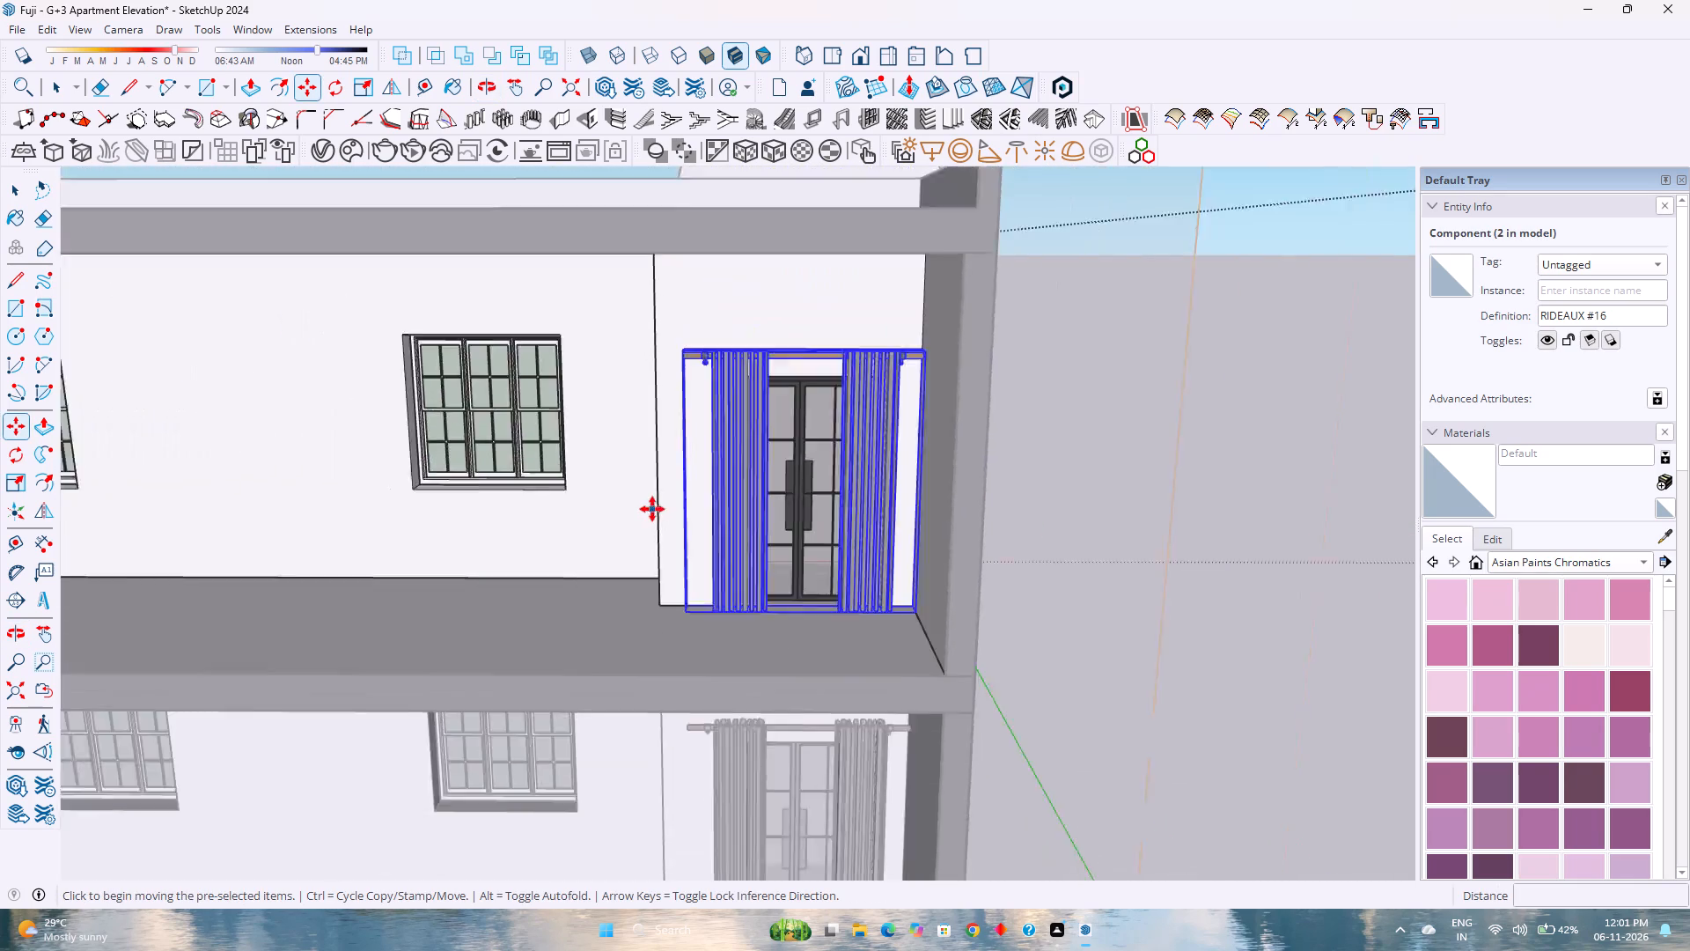
pyautogui.scroll(-2, 652, 509)
pyautogui.scroll(1, 652, 506)
pyautogui.scroll(-8, 652, 505)
pyautogui.press('space')
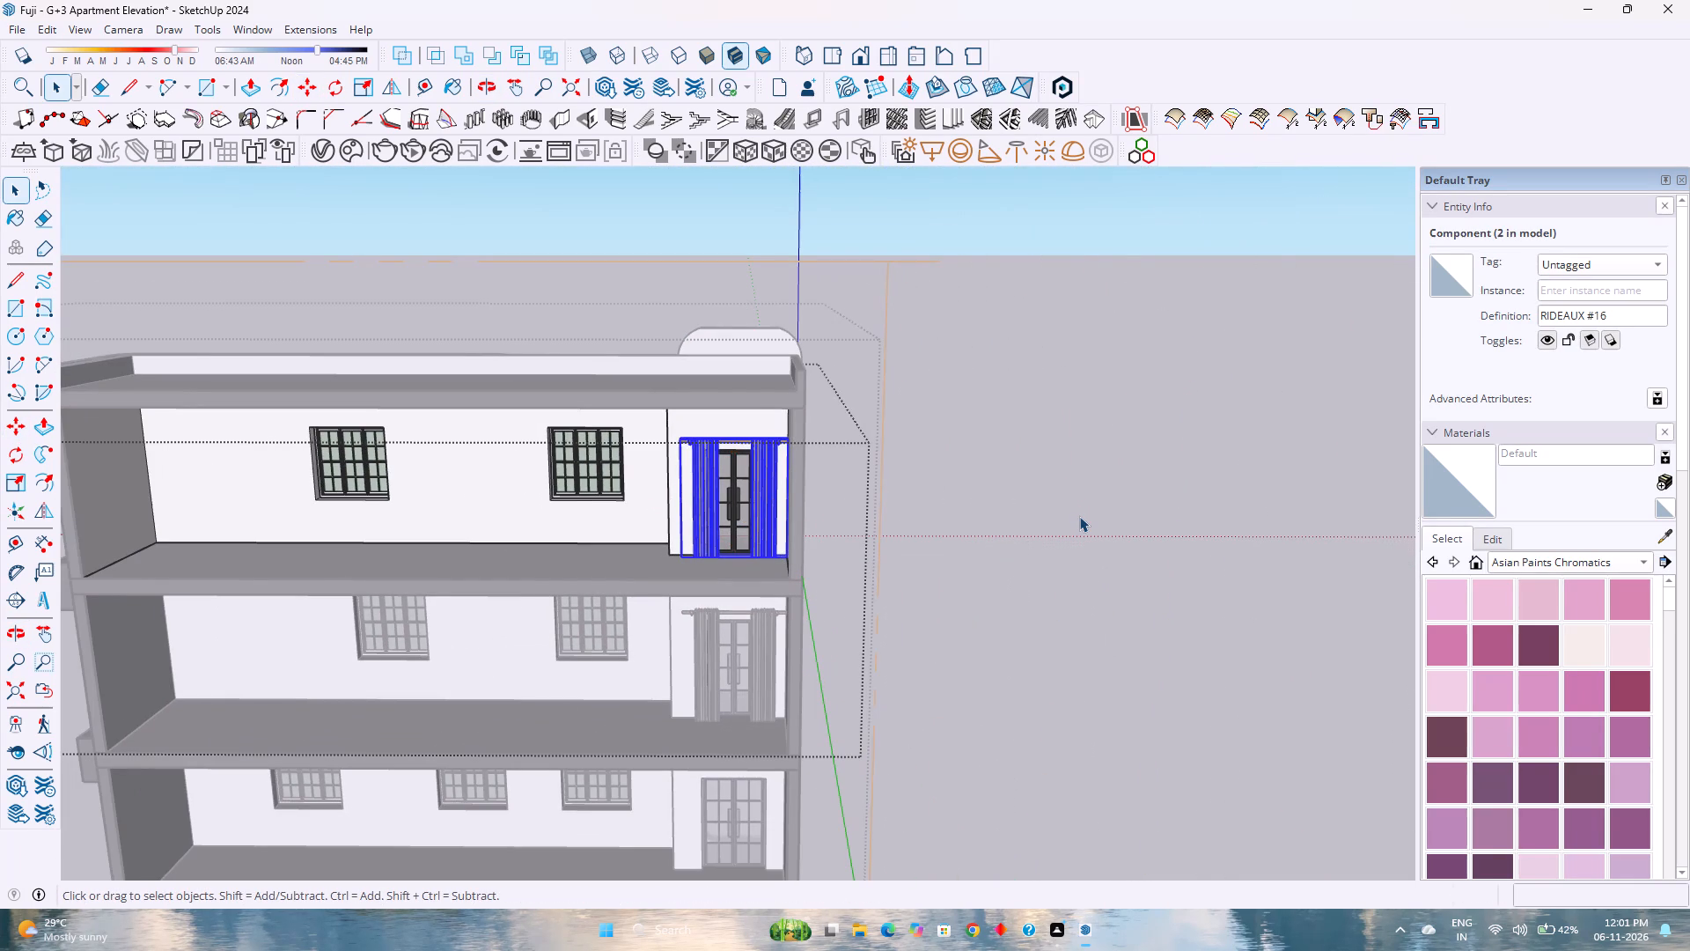
pyautogui.click(1079, 516)
pyautogui.doubleClick(700, 809)
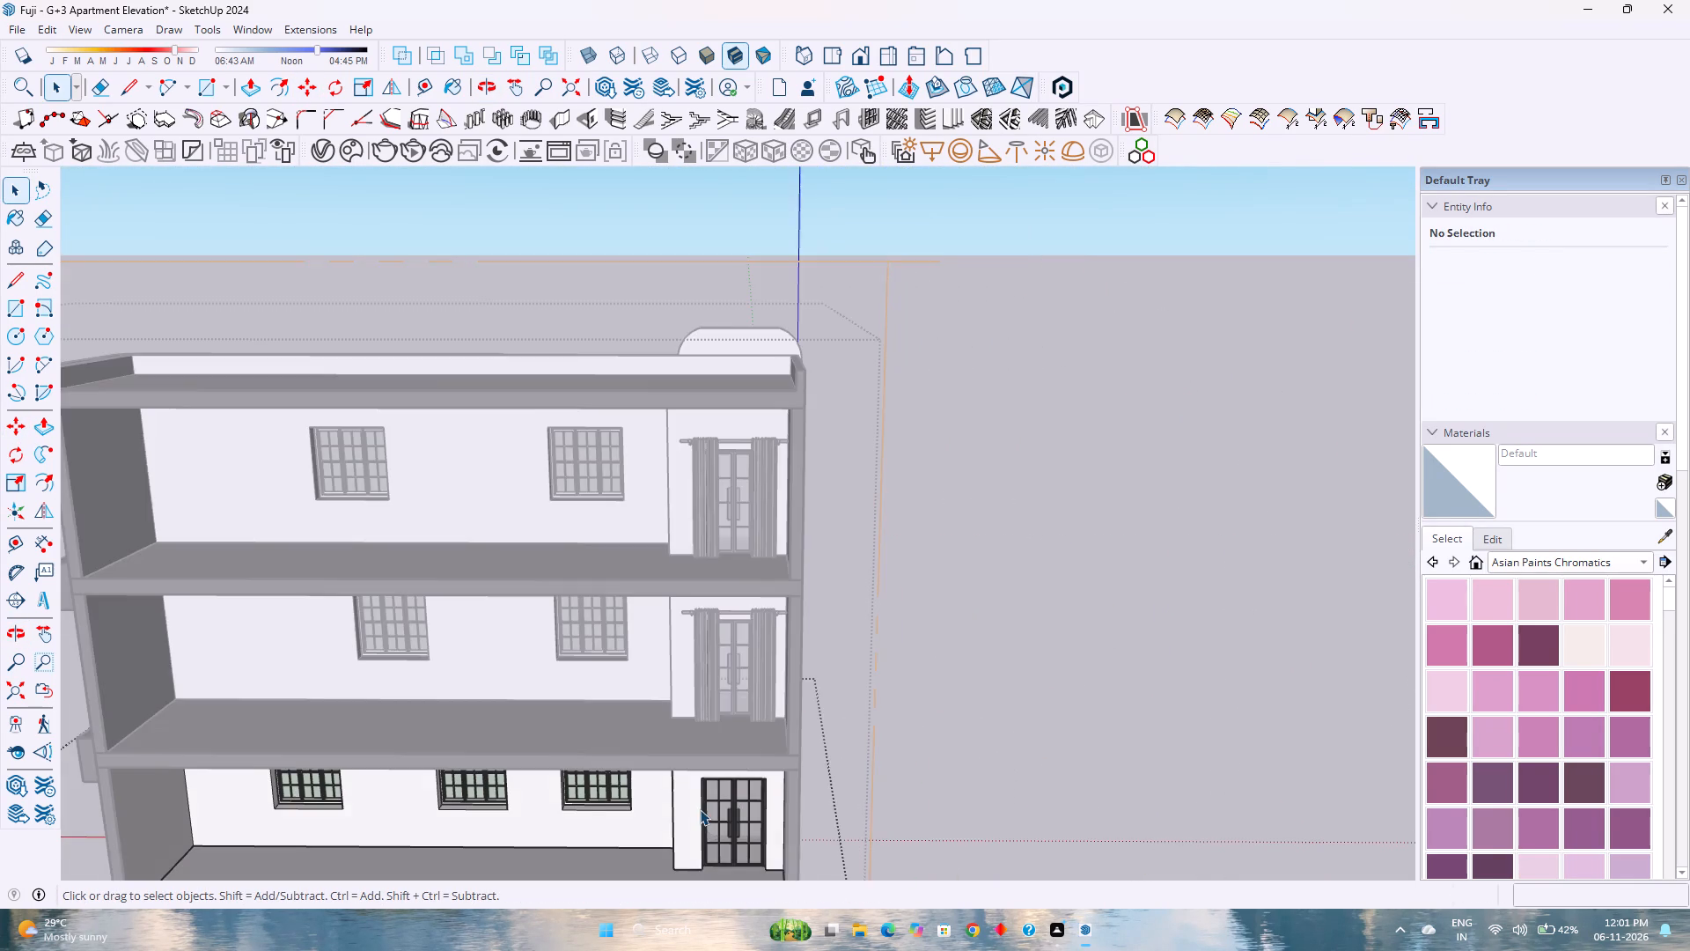
pyautogui.scroll(5, 693, 811)
pyautogui.moveTo(683, 815); pyautogui.dragTo(703, 783, button='middle')
pyautogui.moveTo(703, 783); pyautogui.dragTo(722, 755, button='middle')
pyautogui.middleClick(727, 747)
pyautogui.scroll(-9, 729, 744)
pyautogui.scroll(2, 713, 822)
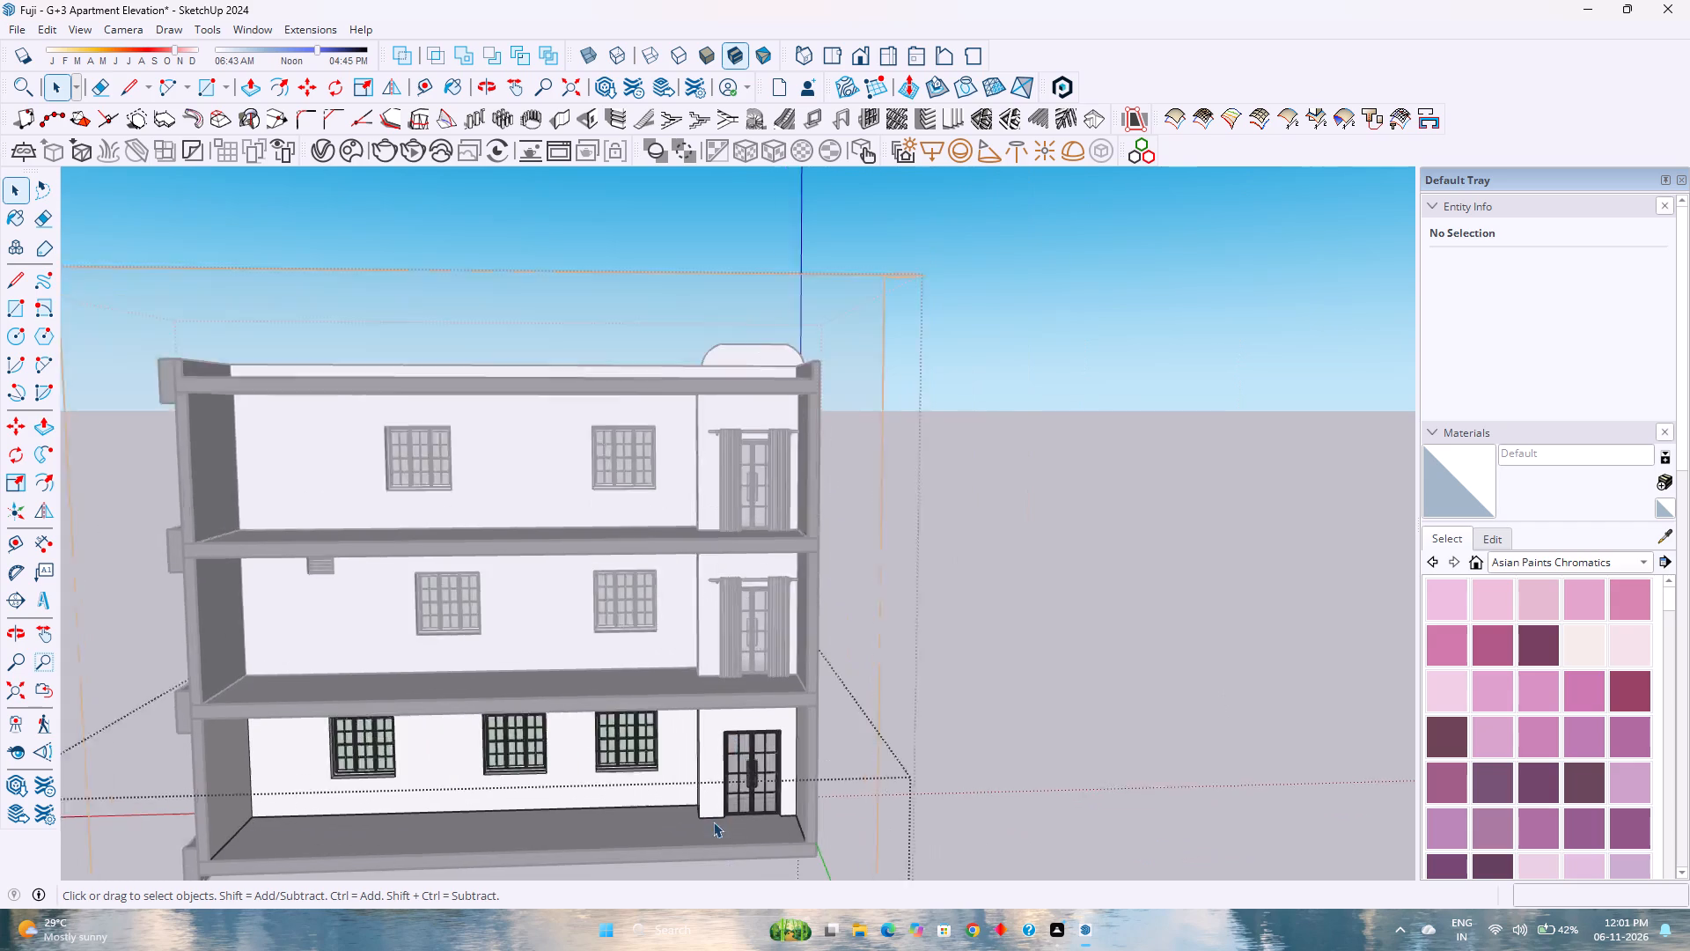
pyautogui.scroll(6, 713, 822)
pyautogui.click(716, 785)
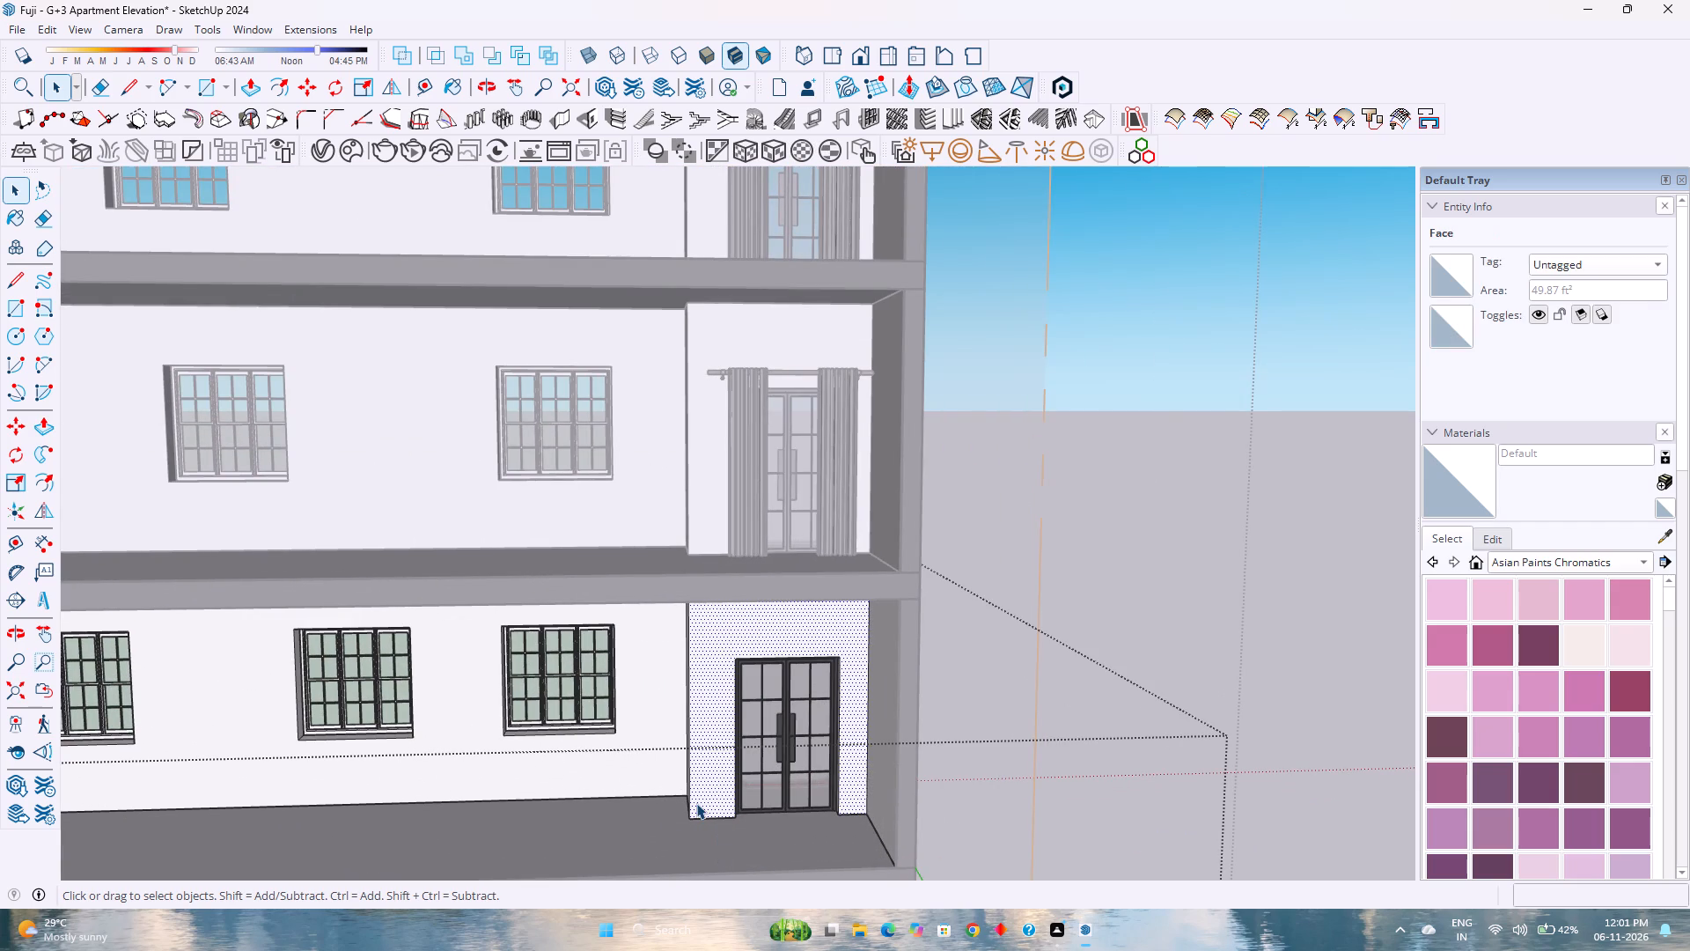
pyautogui.hotkey('ctrl', 'v')
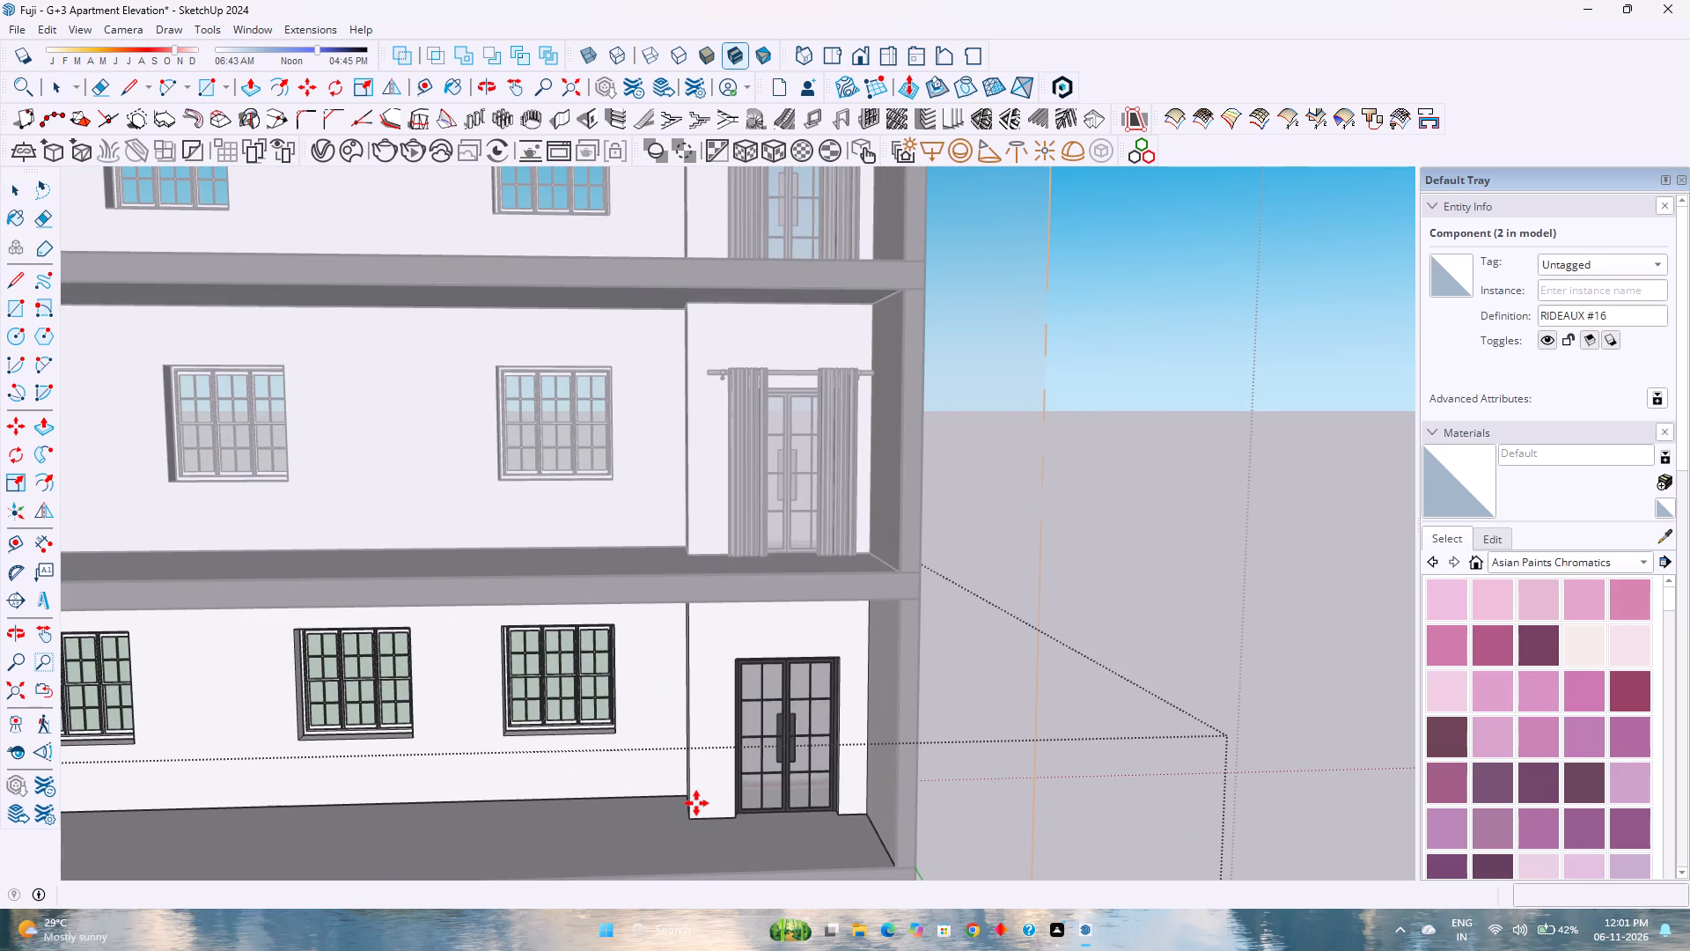
pyautogui.click(866, 809)
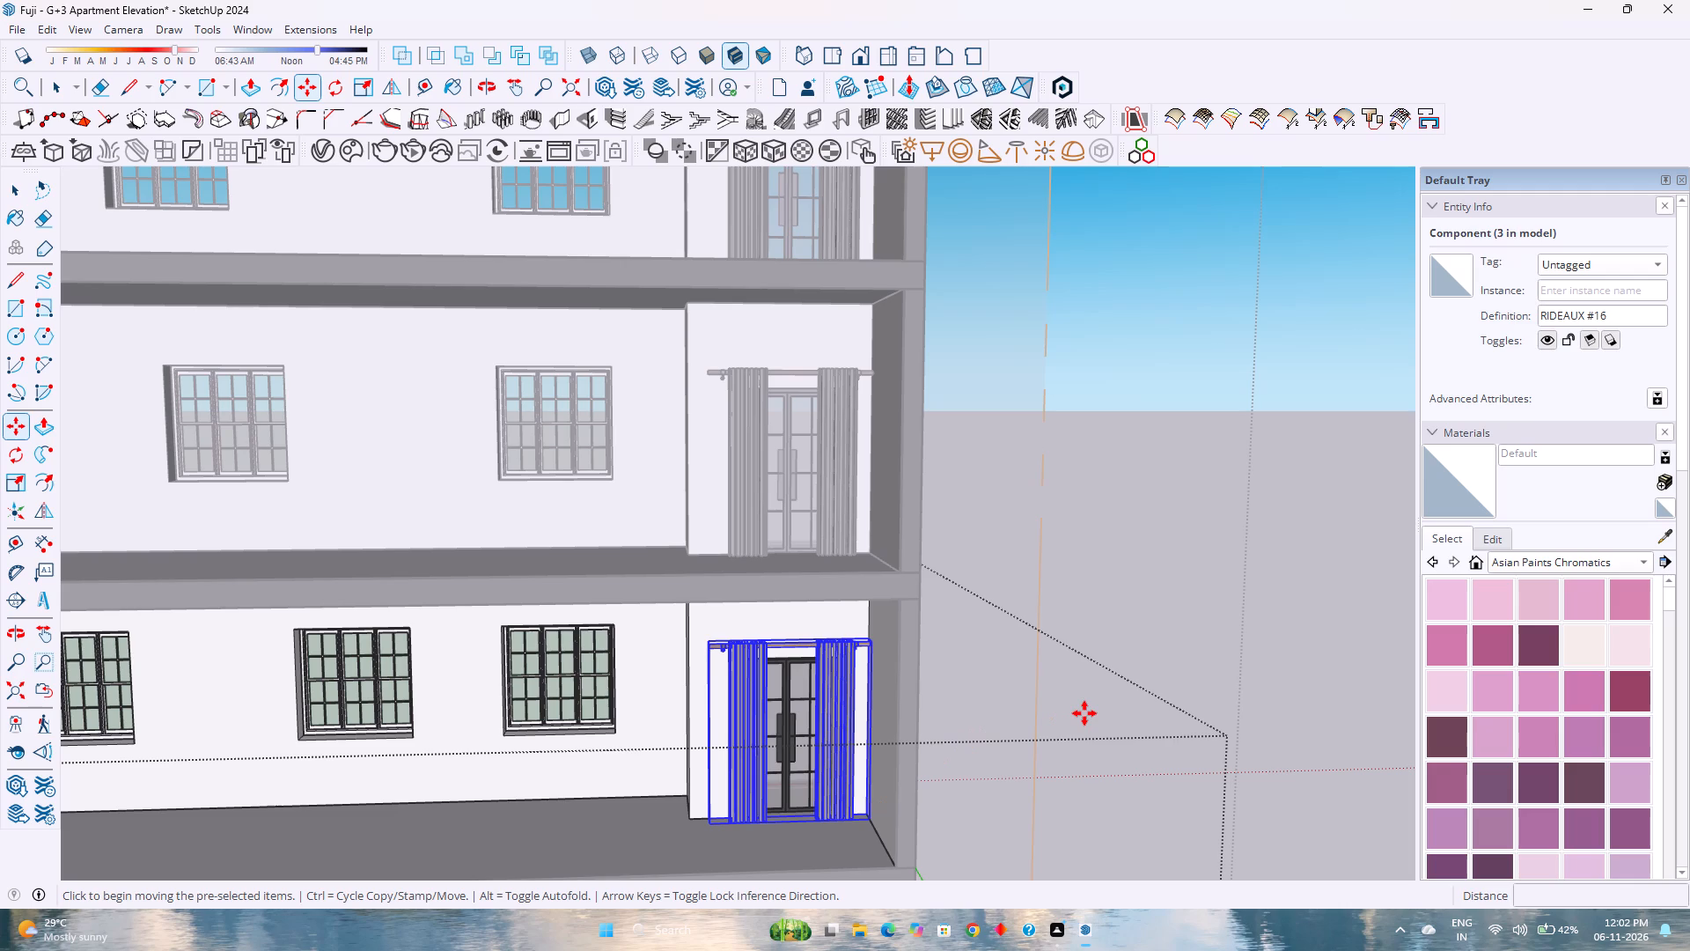
# Deselect the curtain and inspect the fitted curtains on all floors from inside the building and through the facade's balcony doors.
pyautogui.press('space')
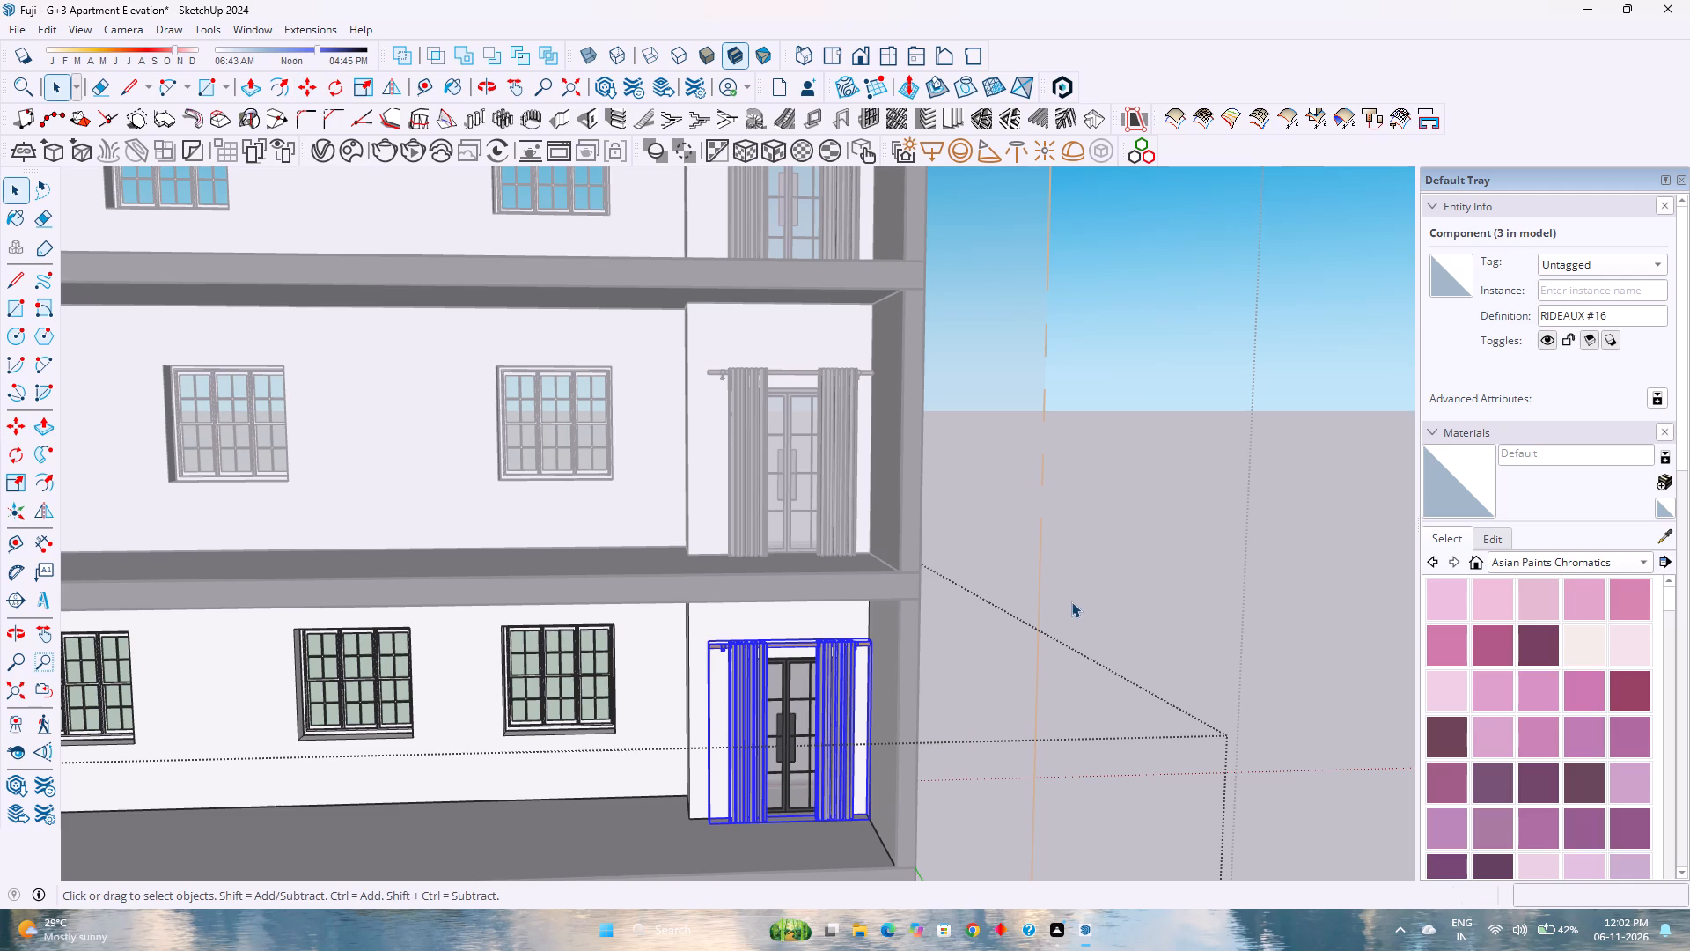
pyautogui.click(1071, 601)
pyautogui.scroll(-8, 1067, 543)
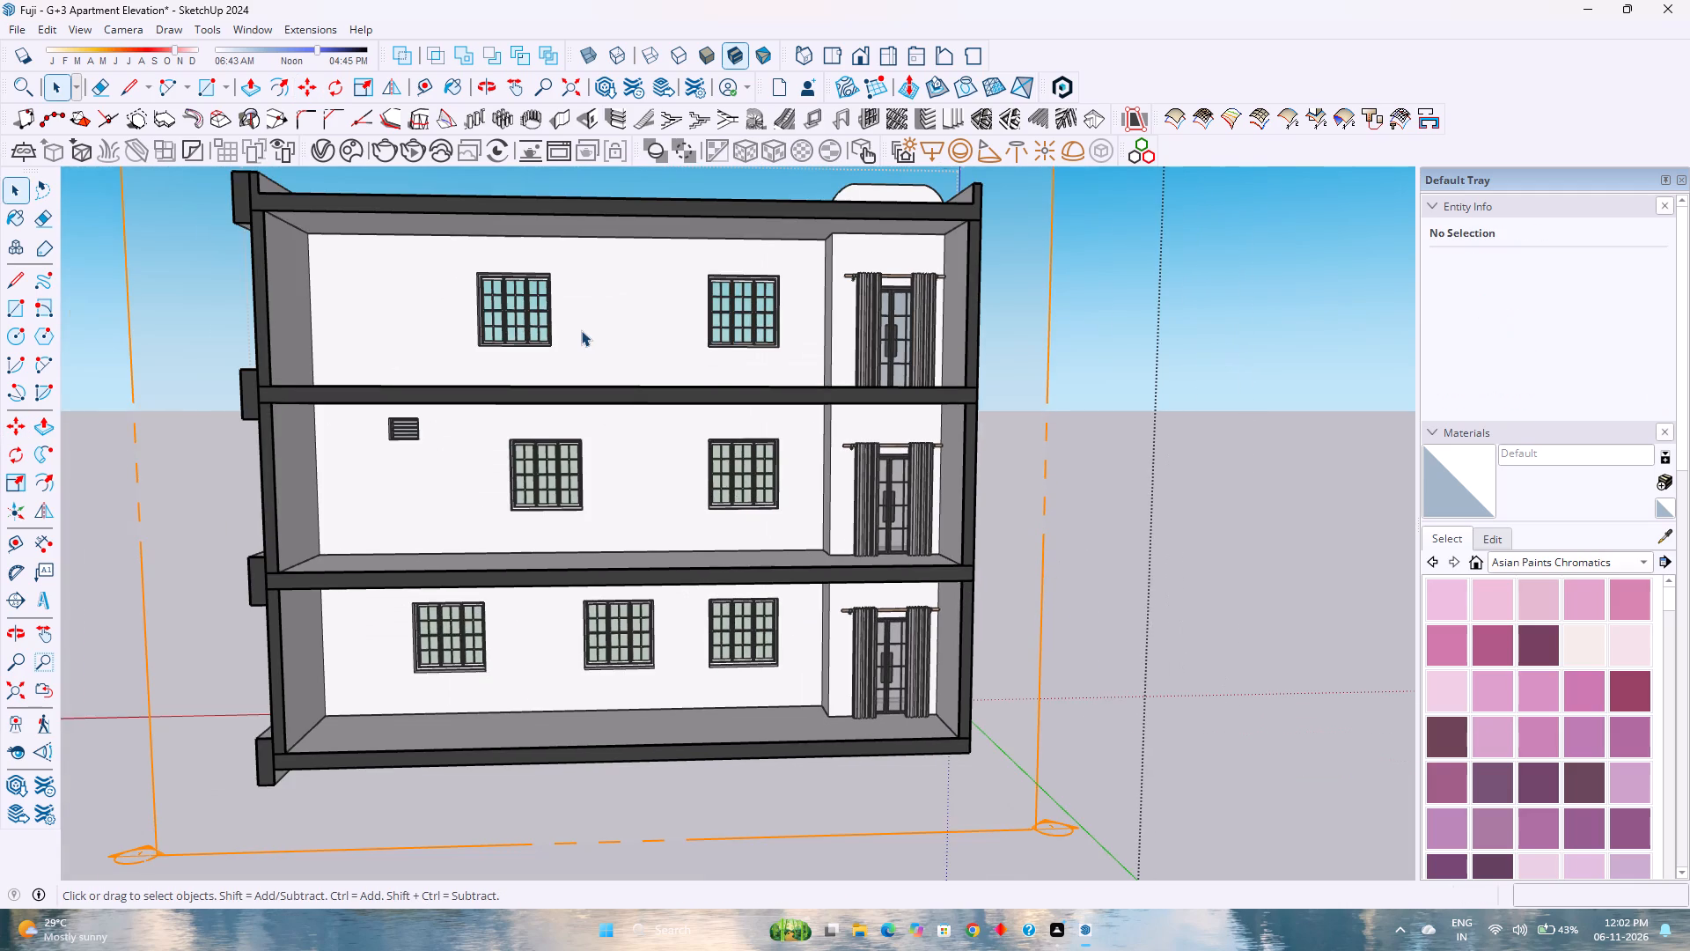
pyautogui.scroll(4, 581, 330)
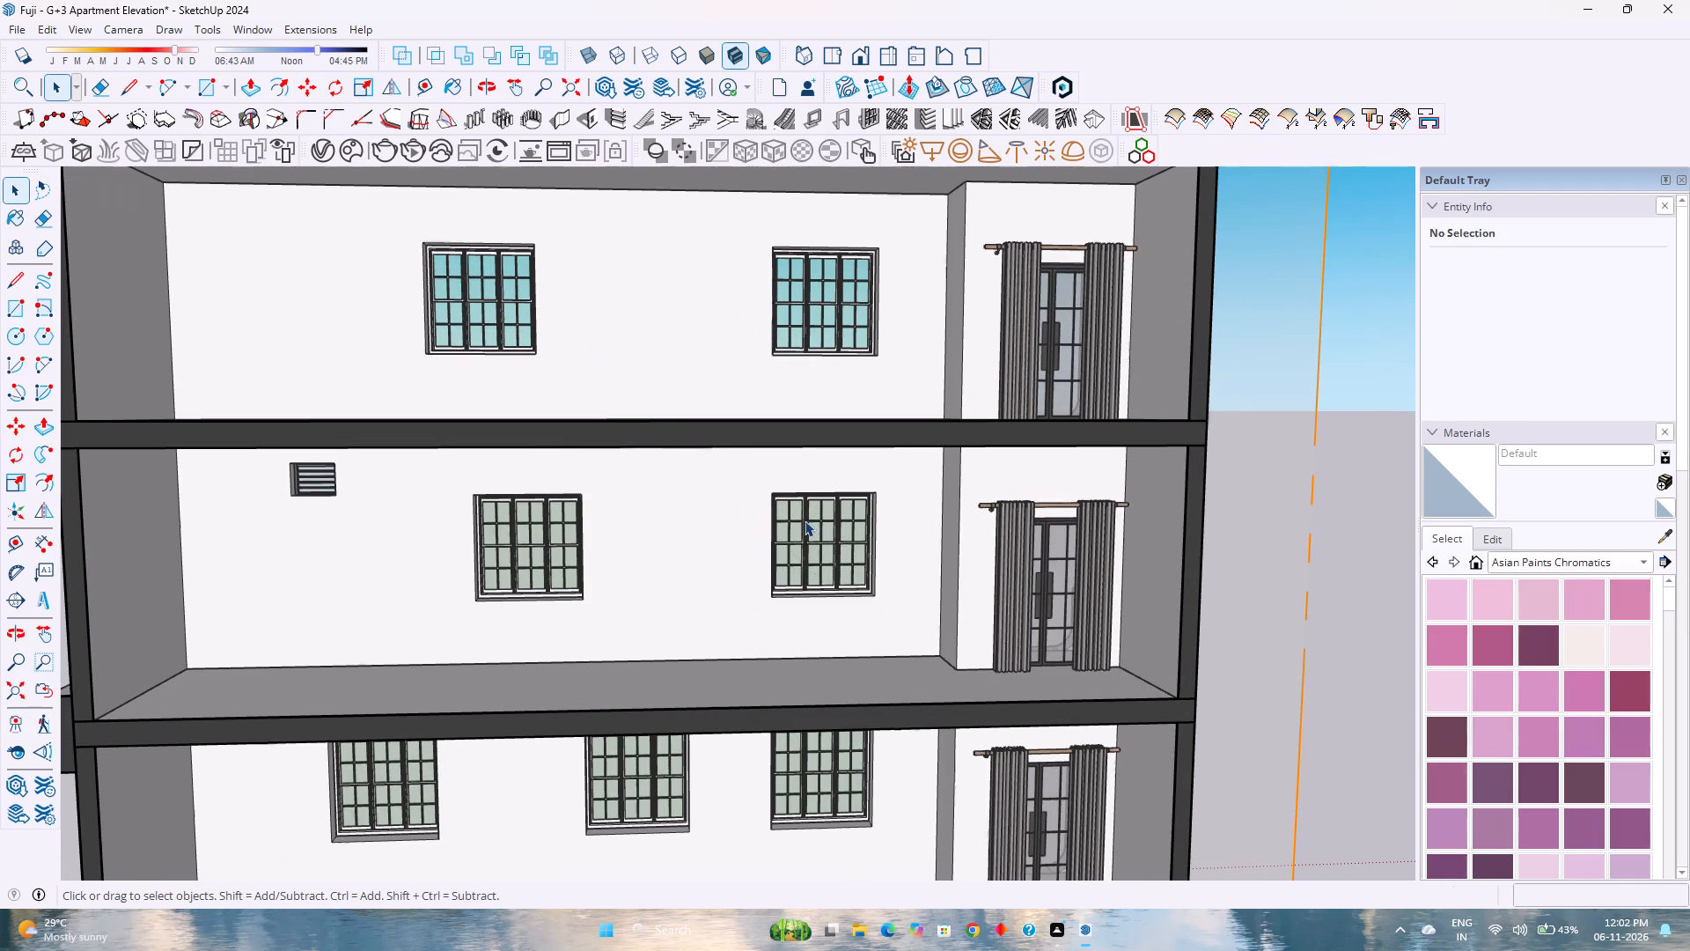
pyautogui.moveTo(954, 522); pyautogui.dragTo(844, 516, button='middle')
pyautogui.middleClick(844, 516)
pyautogui.scroll(-4, 843, 508)
pyautogui.moveTo(1121, 540); pyautogui.dragTo(518, 553, button='middle')
pyautogui.middleClick(516, 554)
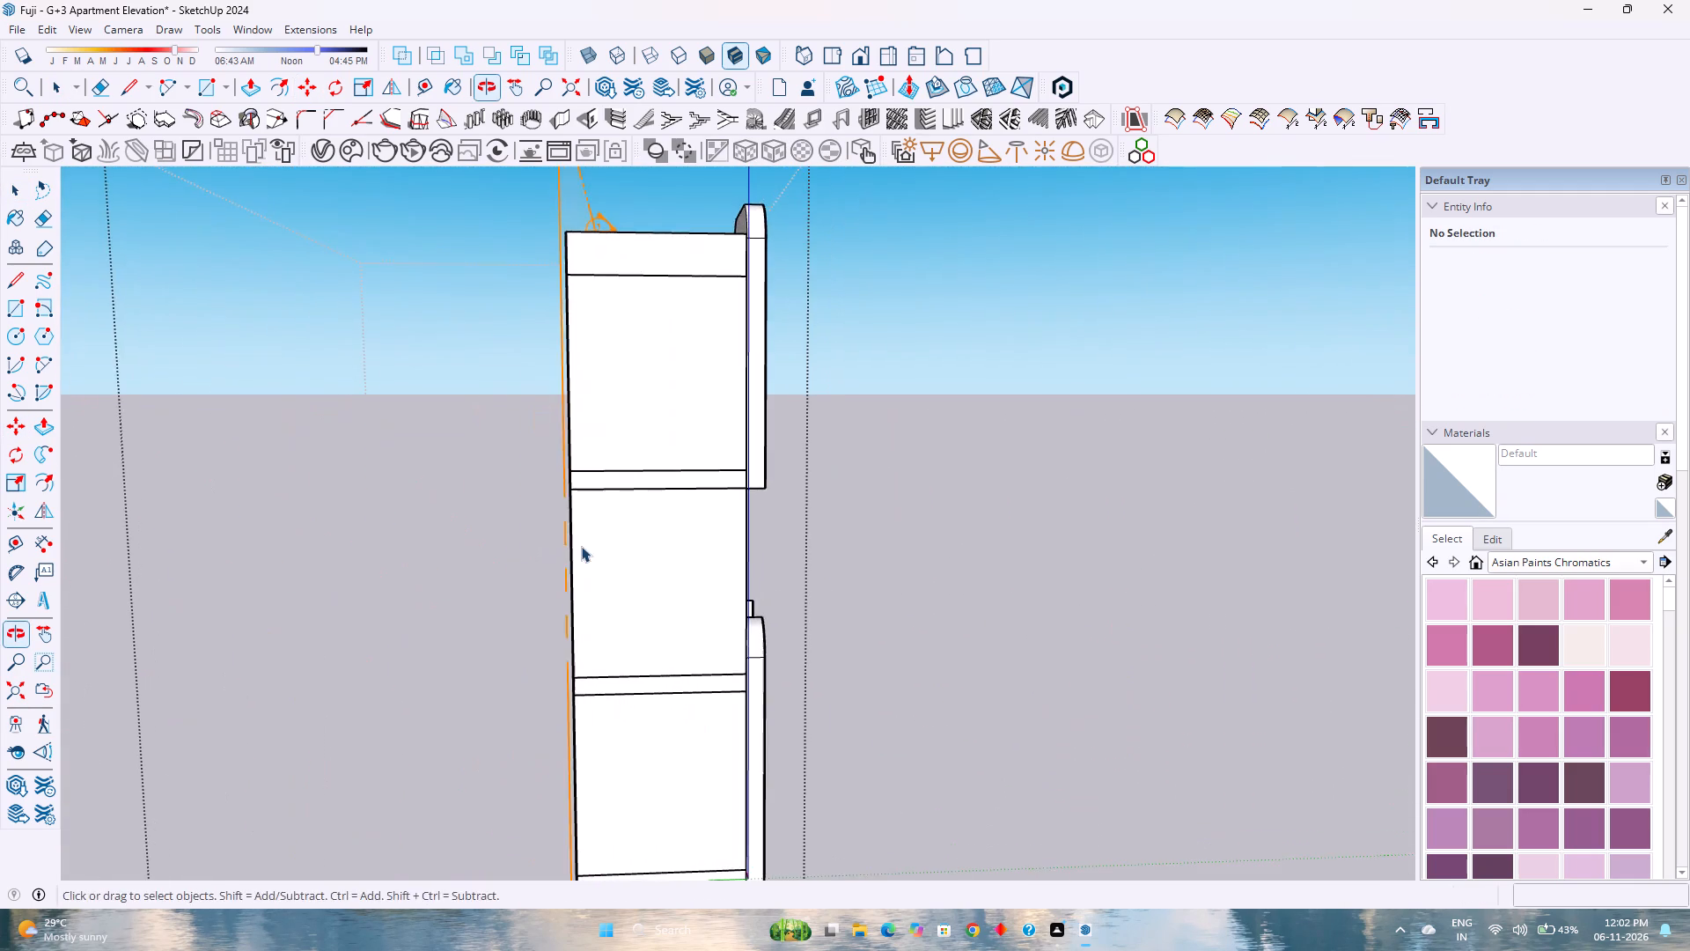
pyautogui.moveTo(809, 530); pyautogui.dragTo(132, 546, button='middle')
pyautogui.middleClick(132, 546)
pyautogui.scroll(9, 340, 489)
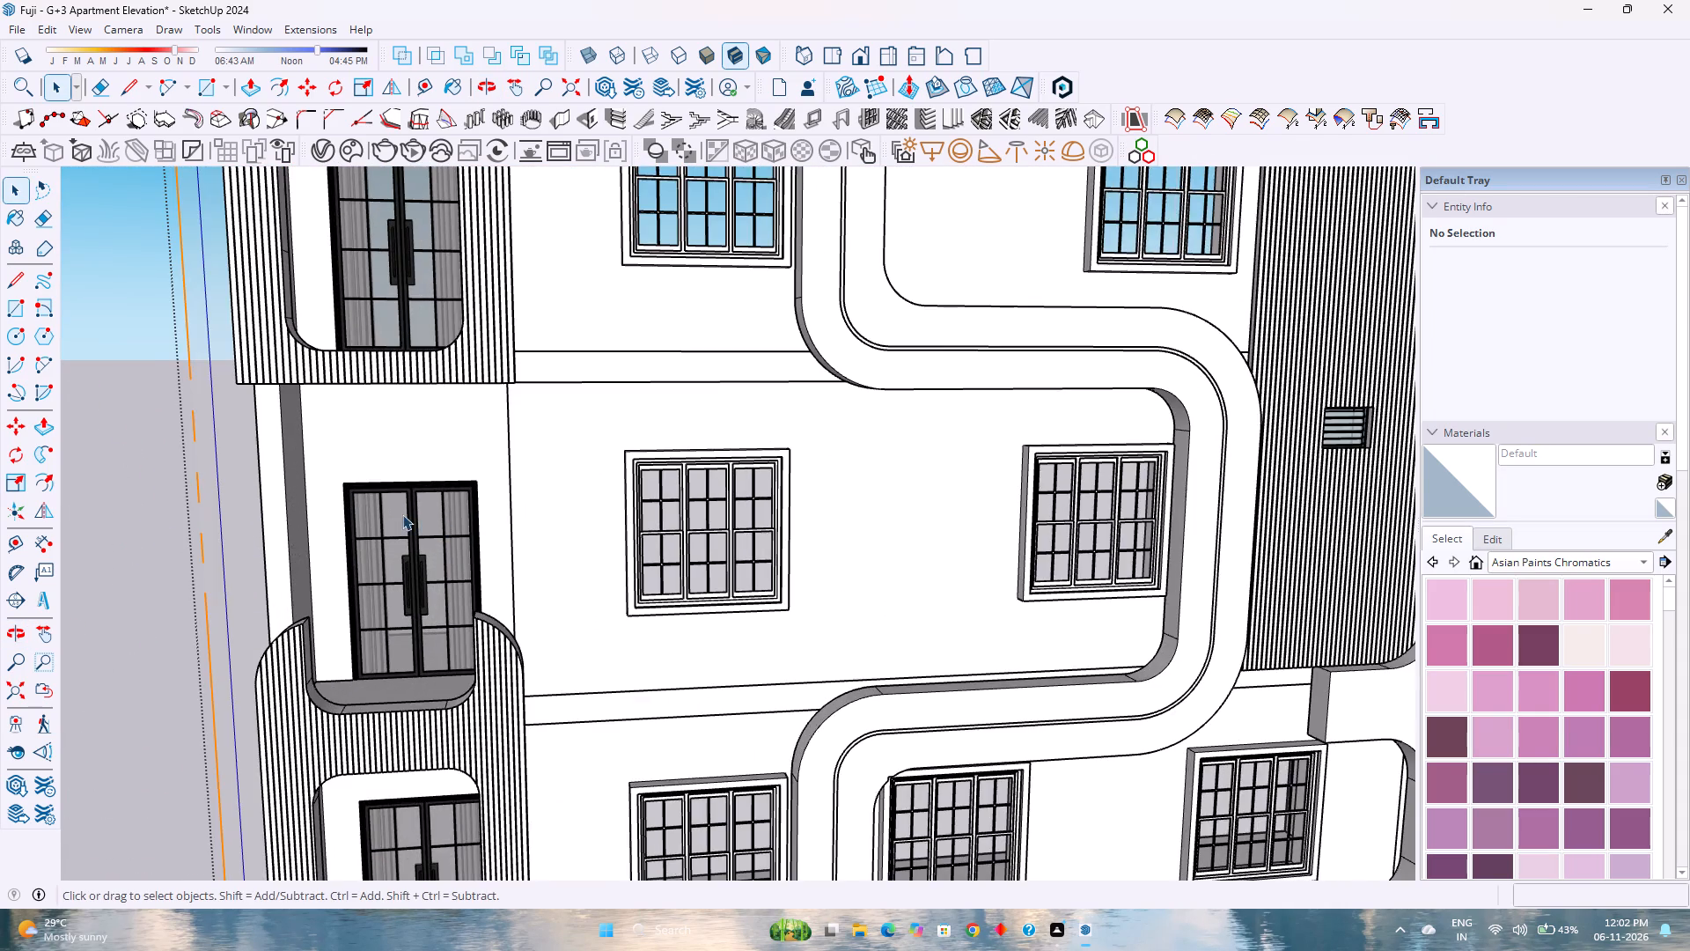
pyautogui.scroll(1, 402, 514)
pyautogui.moveTo(264, 542); pyautogui.dragTo(312, 561, button='middle')
pyautogui.moveTo(322, 564); pyautogui.dragTo(865, 638, button='middle')
pyautogui.moveTo(988, 644); pyautogui.dragTo(1209, 644, button='middle')
pyautogui.moveTo(1228, 643); pyautogui.dragTo(1238, 641, button='middle')
pyautogui.scroll(-4, 1017, 579)
pyautogui.moveTo(979, 558); pyautogui.dragTo(746, 646, button='middle')
pyautogui.moveTo(552, 641); pyautogui.dragTo(1114, 624, button='middle')
pyautogui.middleClick(1119, 623)
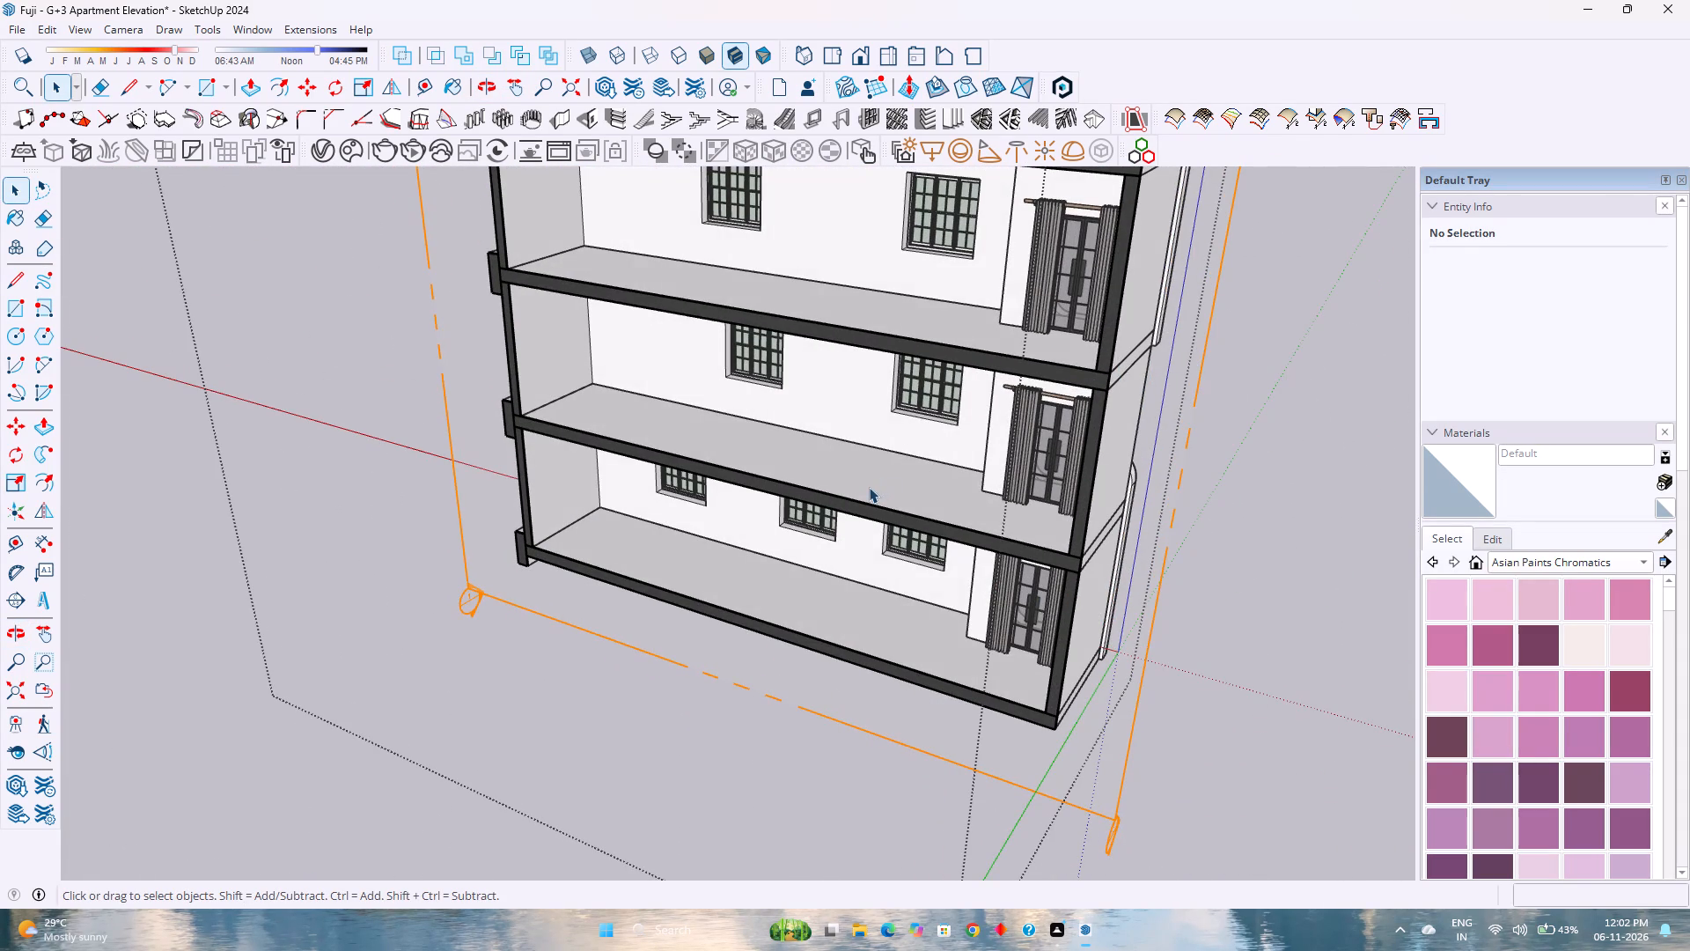
pyautogui.scroll(-11, 870, 481)
pyautogui.moveTo(970, 357); pyautogui.dragTo(1148, 242, button='middle')
pyautogui.middleClick(1148, 242)
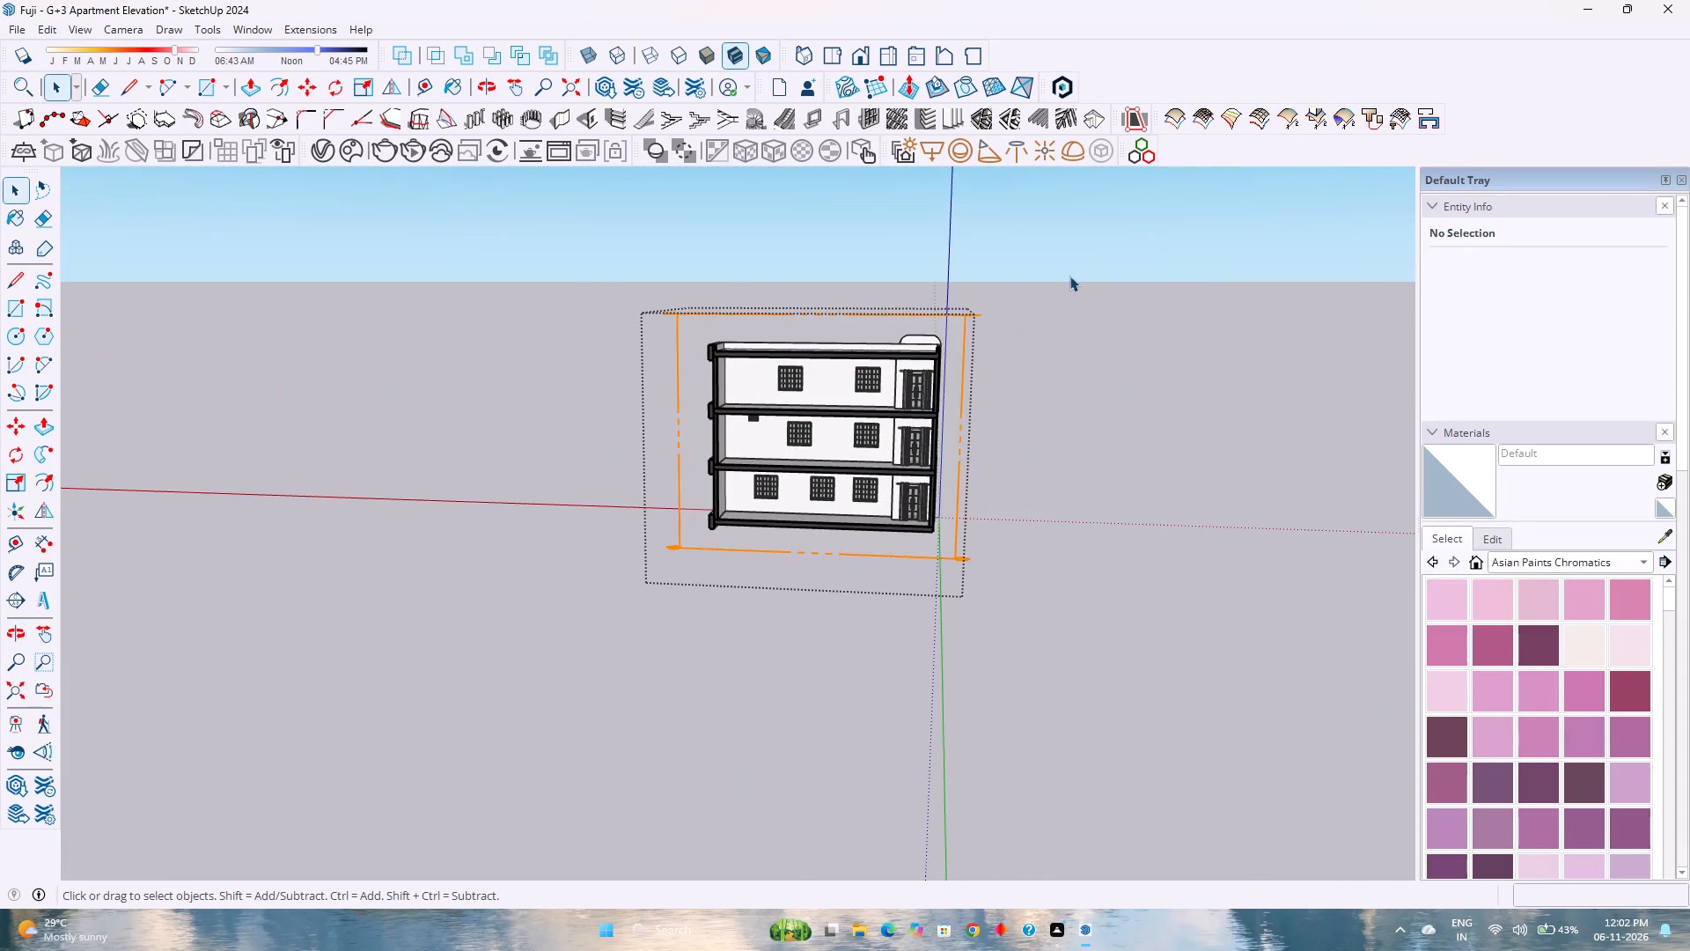
pyautogui.scroll(1, 1073, 258)
pyautogui.scroll(12, 779, 373)
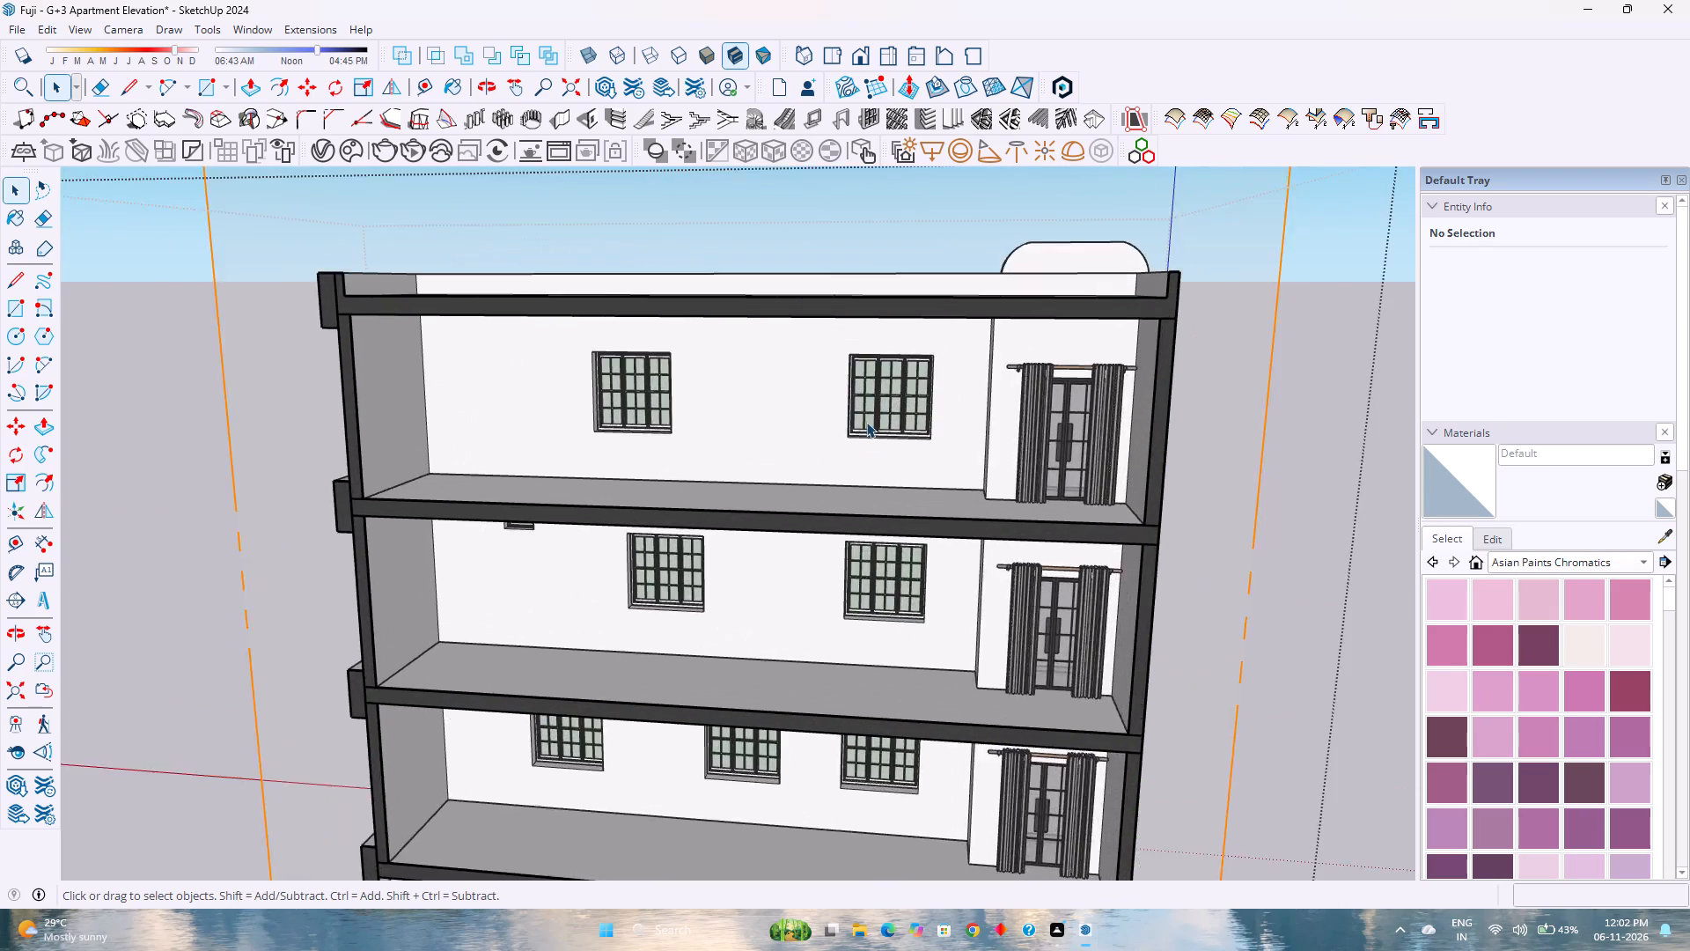
# Open the top floor's wall group for editing and select the inner wall face around its two windows.
pyautogui.scroll(2, 866, 422)
pyautogui.doubleClick(866, 432)
pyautogui.scroll(3, 866, 434)
pyautogui.click(827, 467)
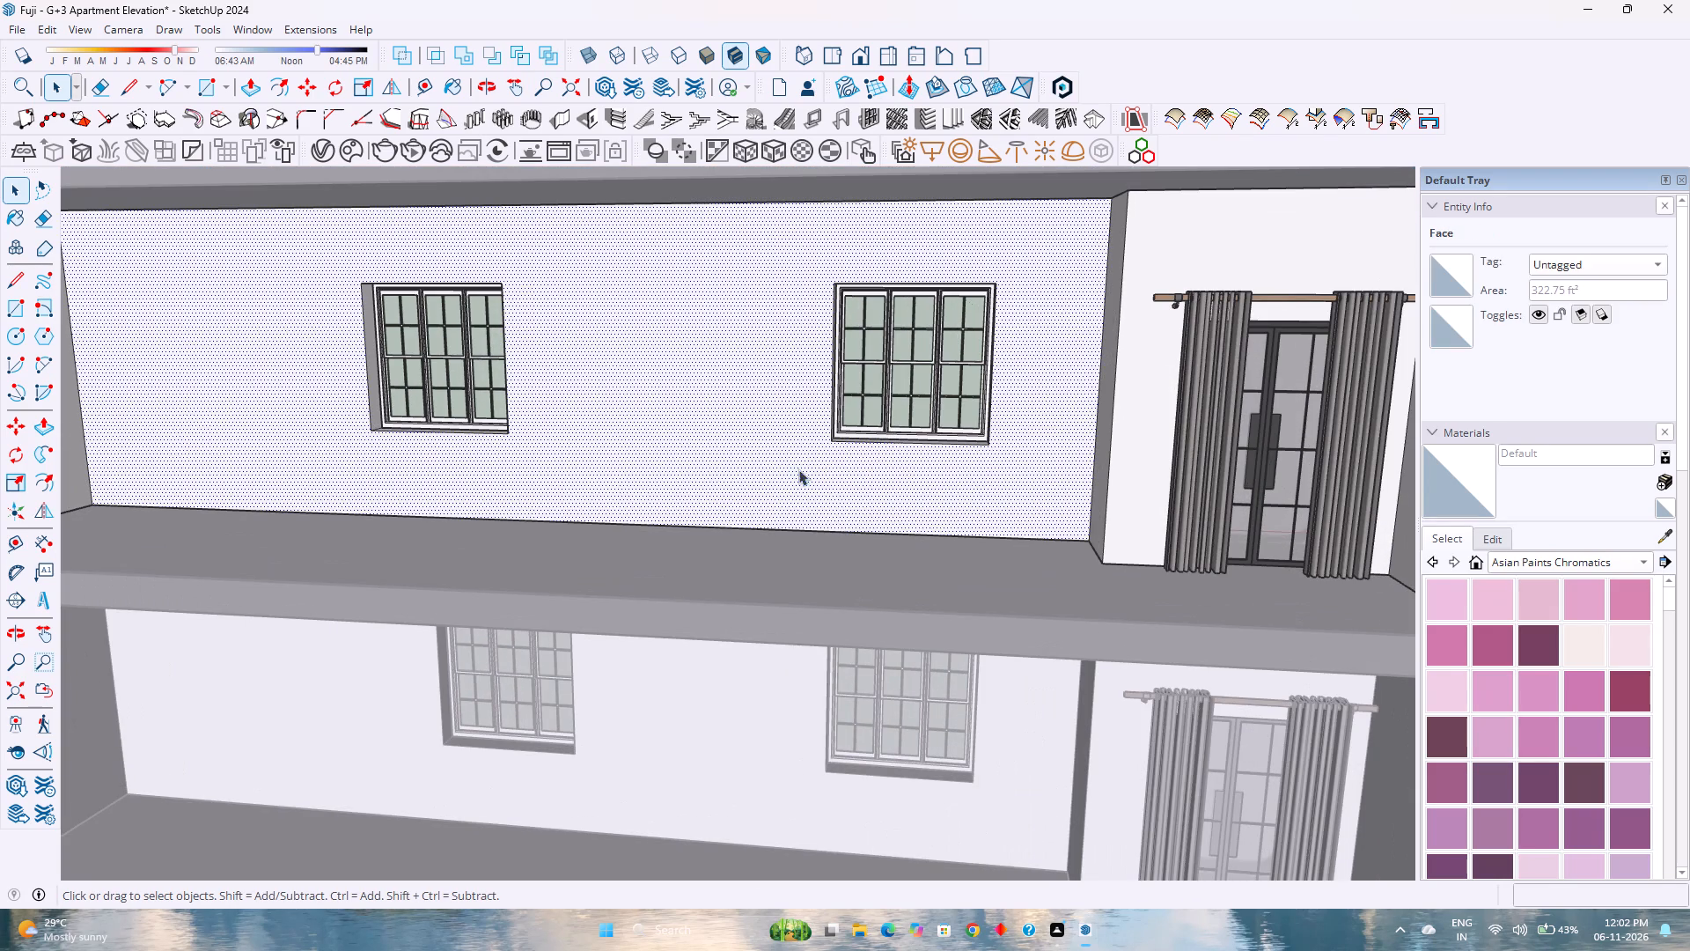
# Open the 3D Warehouse and look through the Curtains search results for another curtain model.
pyautogui.click(241, 31)
pyautogui.click(270, 169)
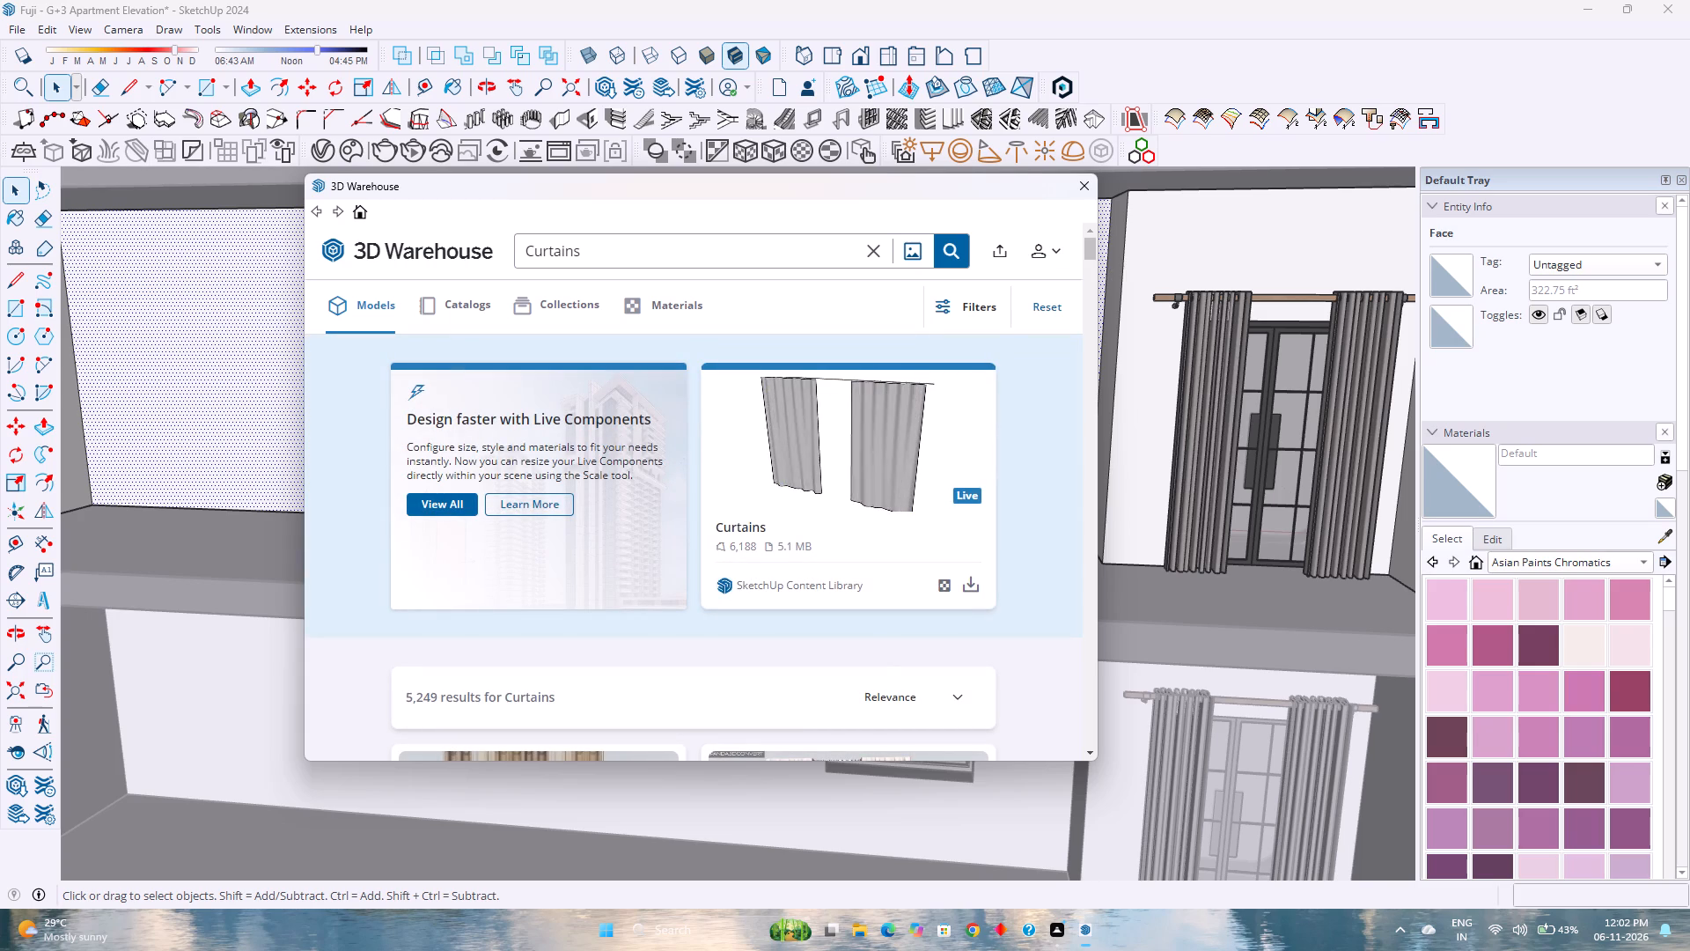
pyautogui.scroll(-5, 556, 526)
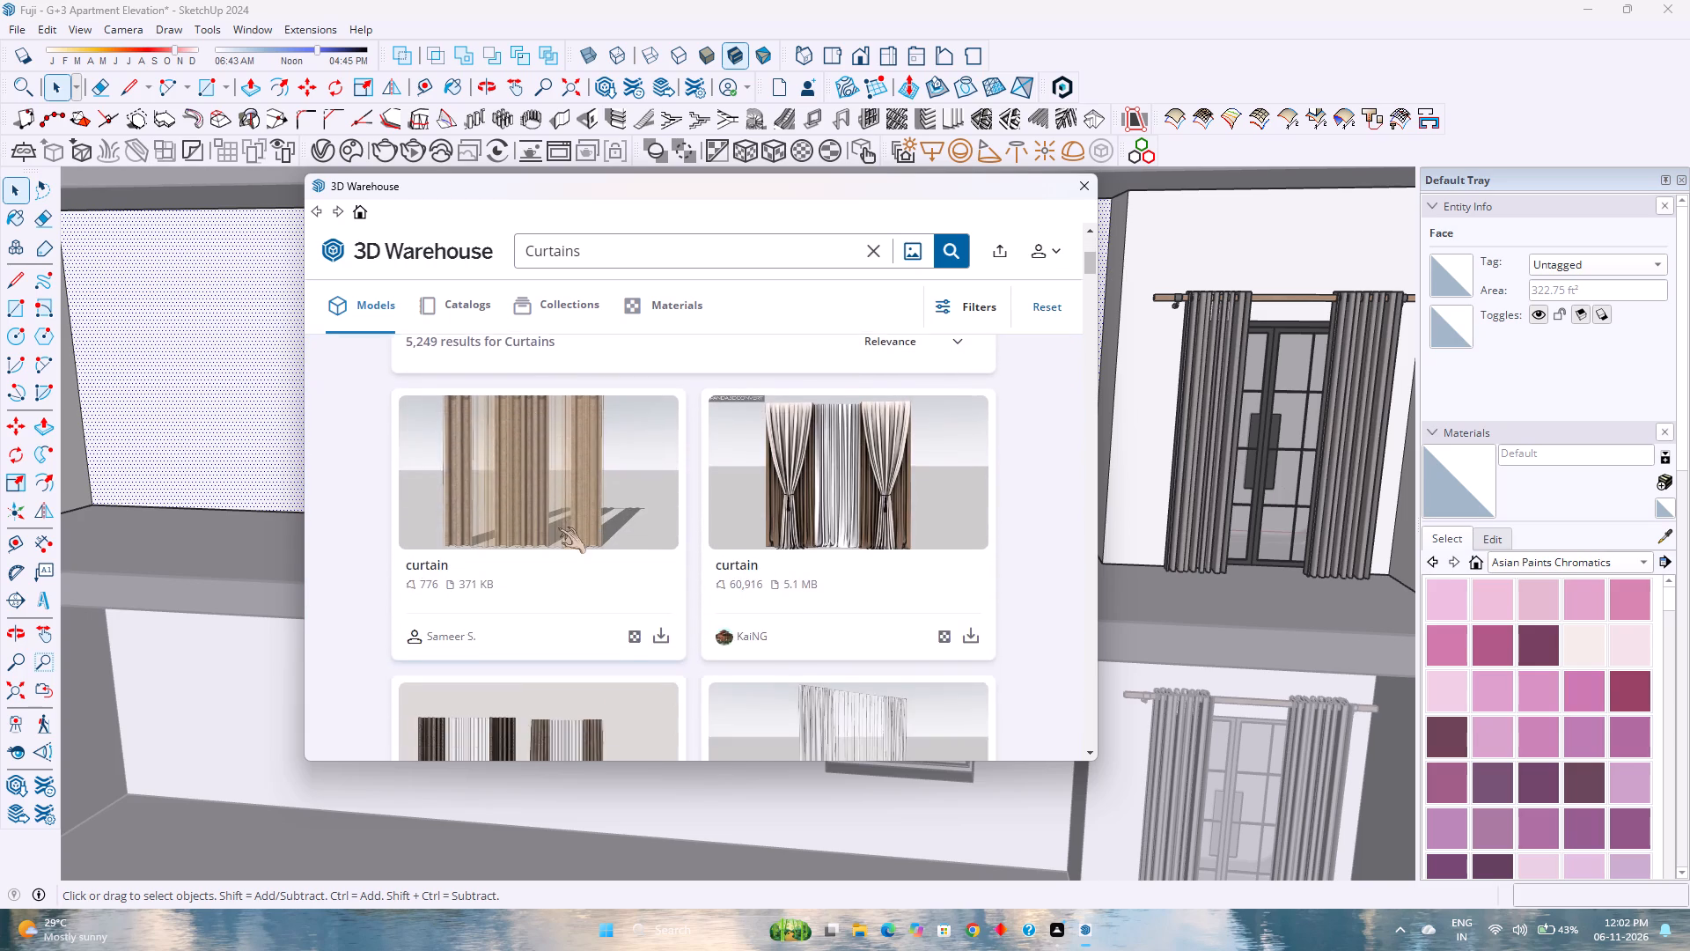
pyautogui.scroll(-13, 558, 527)
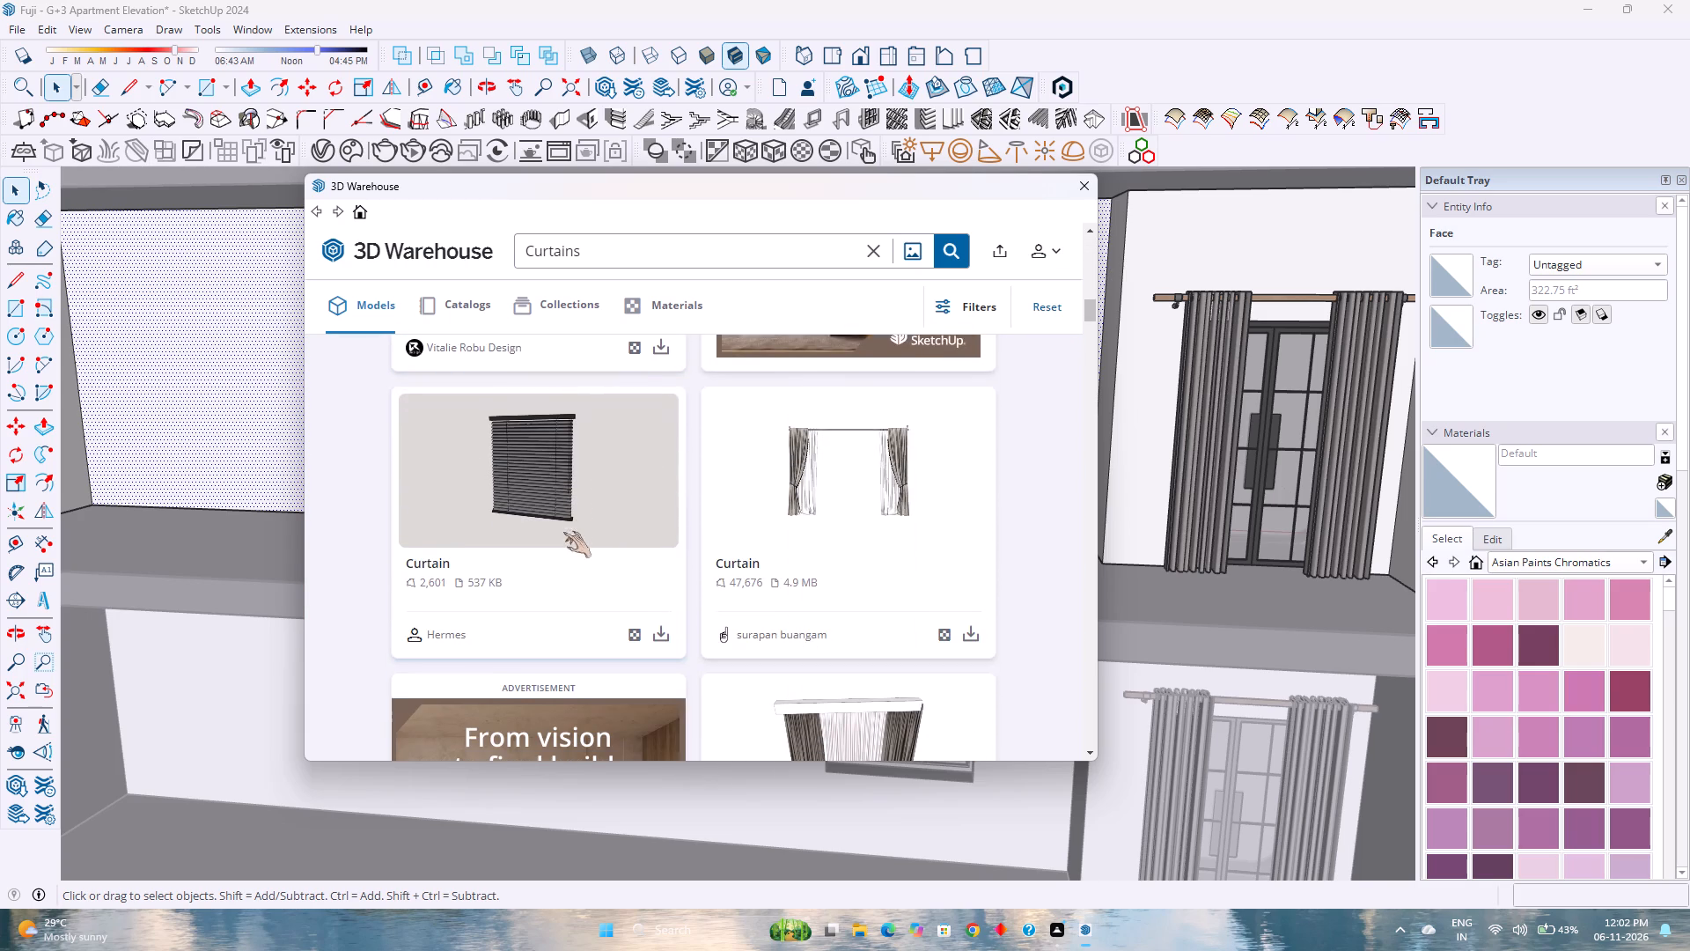
pyautogui.scroll(-5, 563, 532)
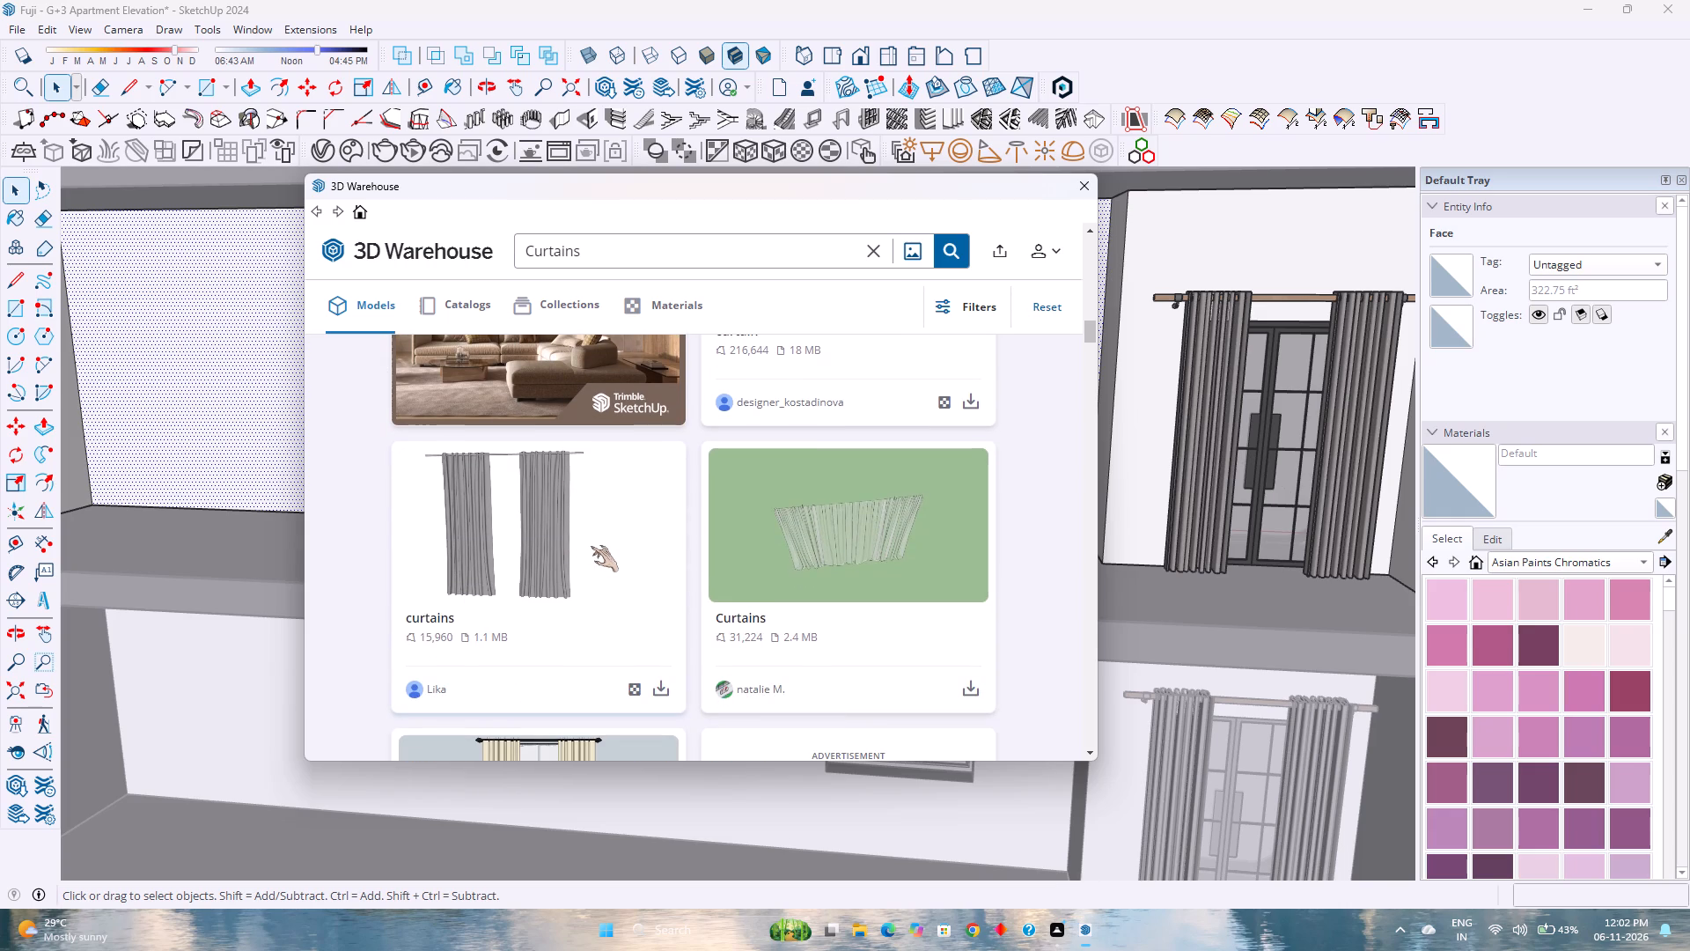
pyautogui.scroll(-4, 591, 546)
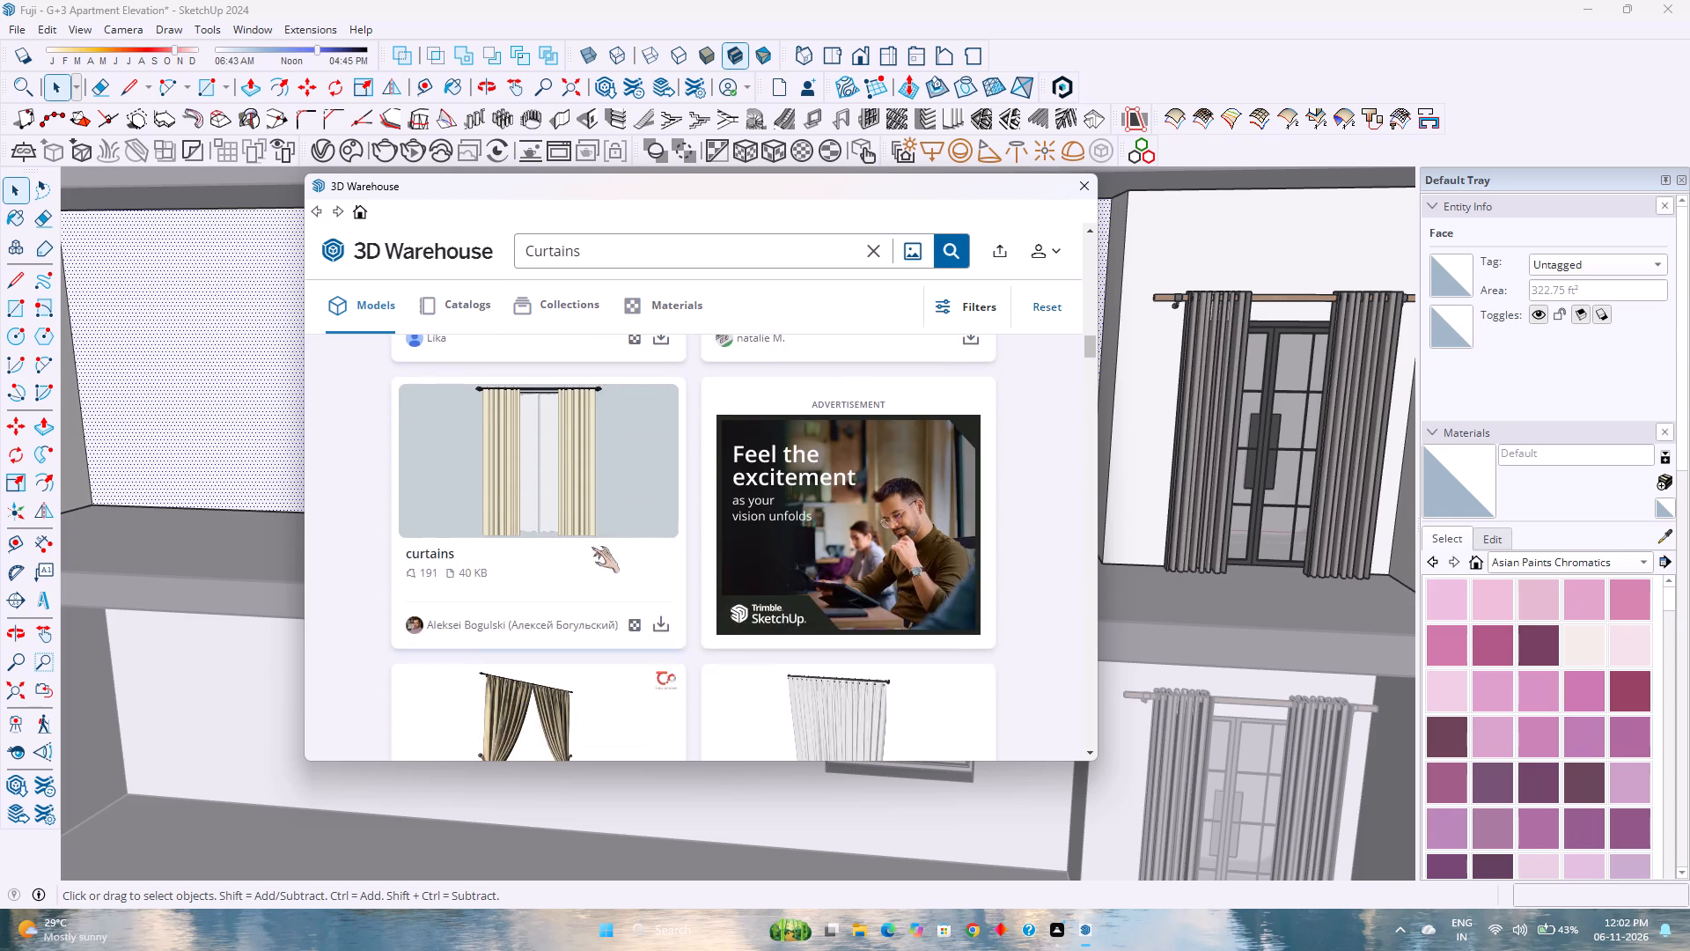
pyautogui.scroll(4, 591, 547)
pyautogui.scroll(-7, 591, 547)
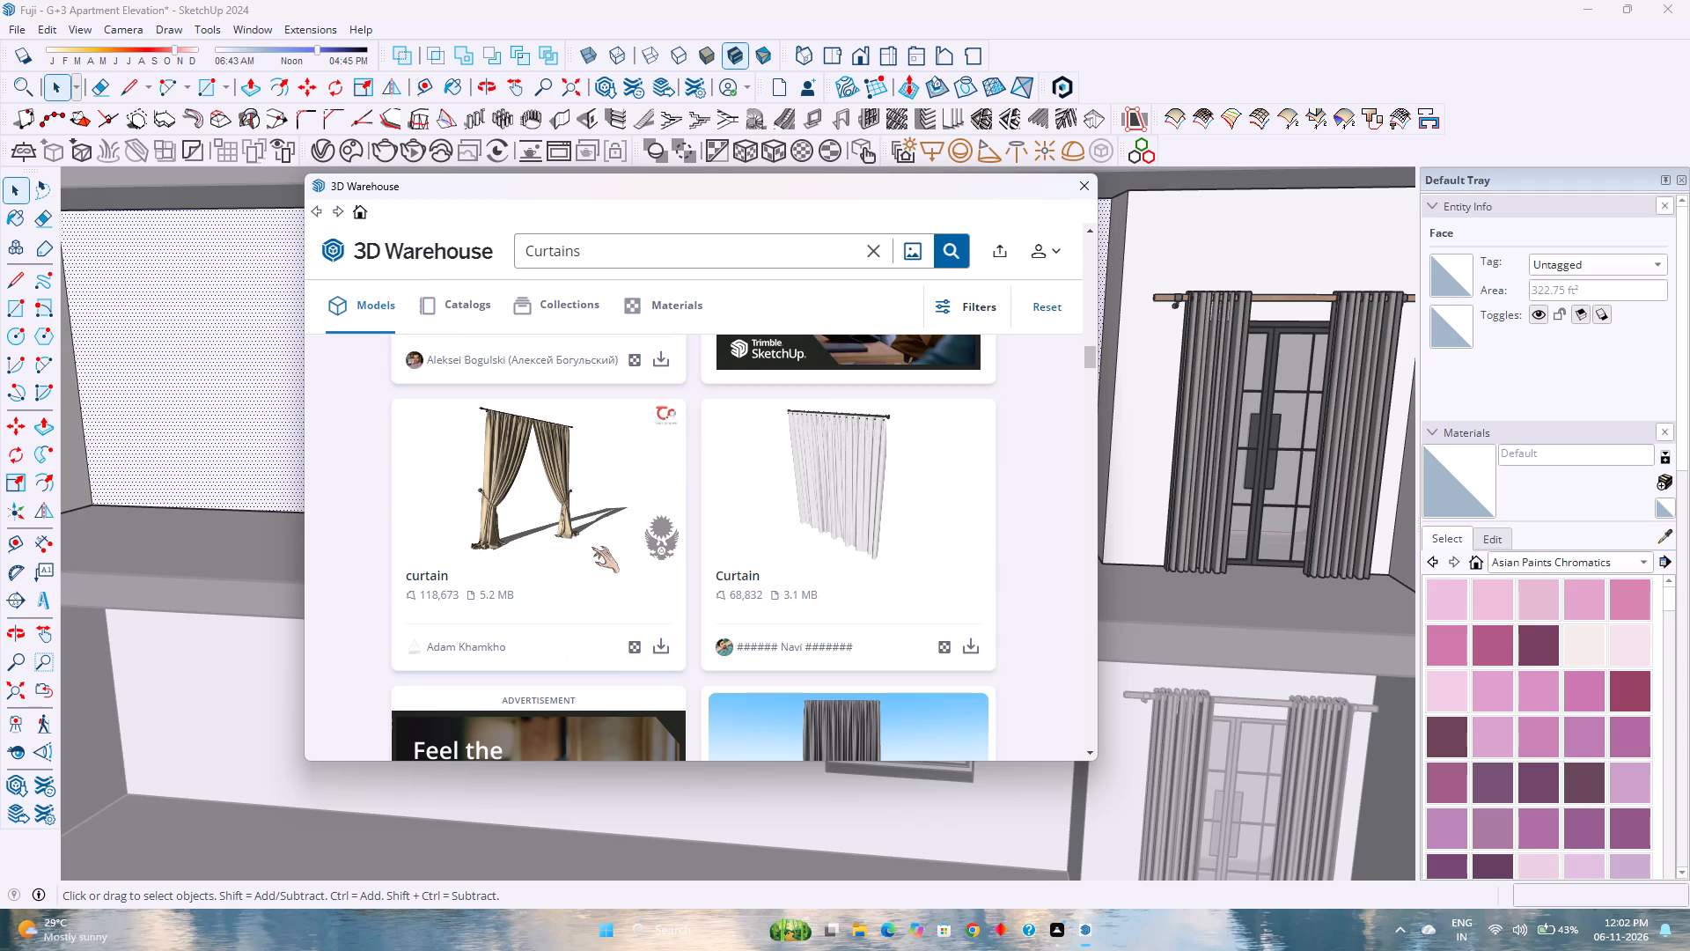
pyautogui.scroll(4, 591, 547)
pyautogui.scroll(-6, 591, 548)
pyautogui.scroll(1, 591, 550)
pyautogui.scroll(-4, 591, 550)
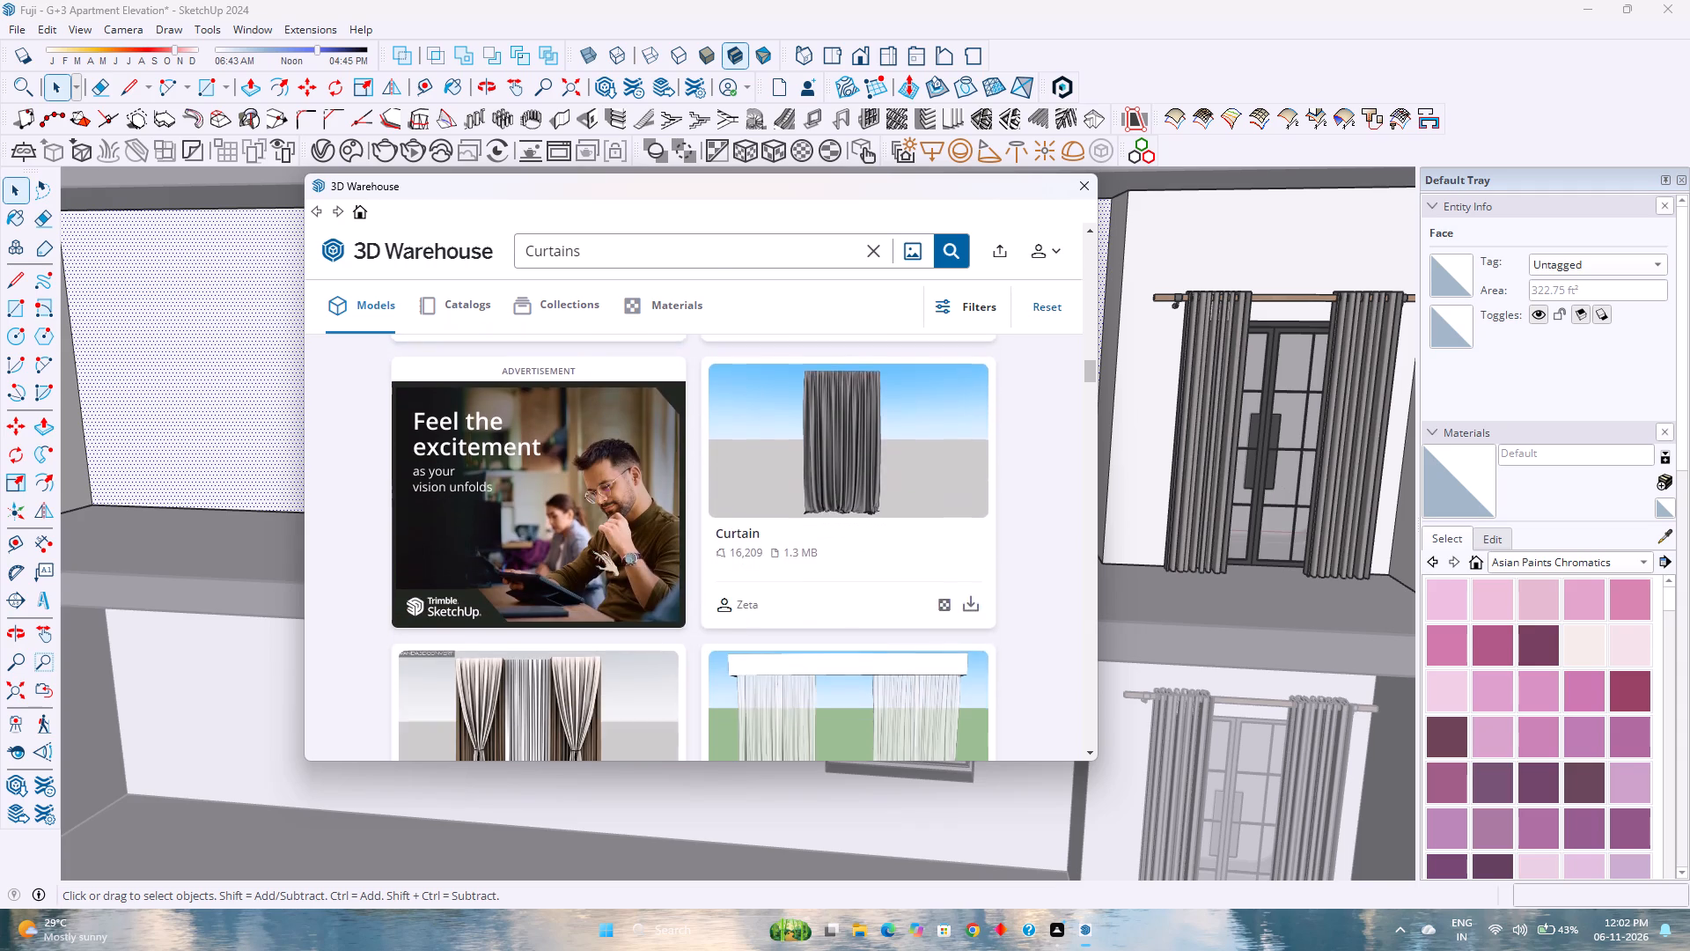
pyautogui.scroll(-11, 591, 550)
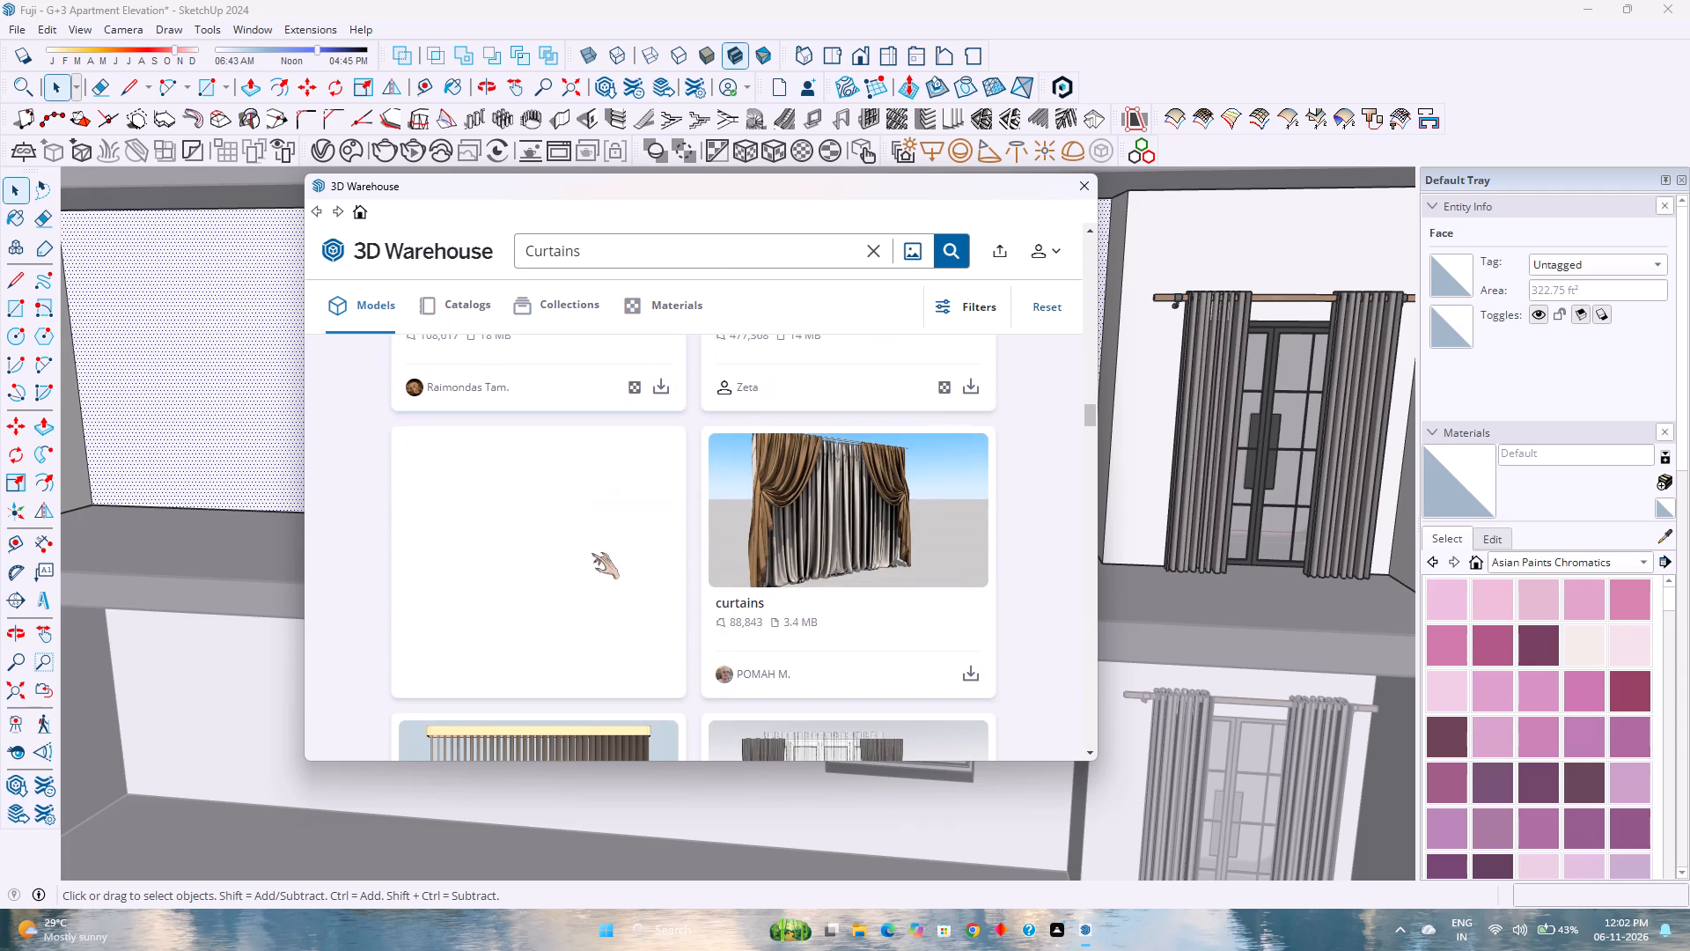
pyautogui.scroll(-7, 591, 553)
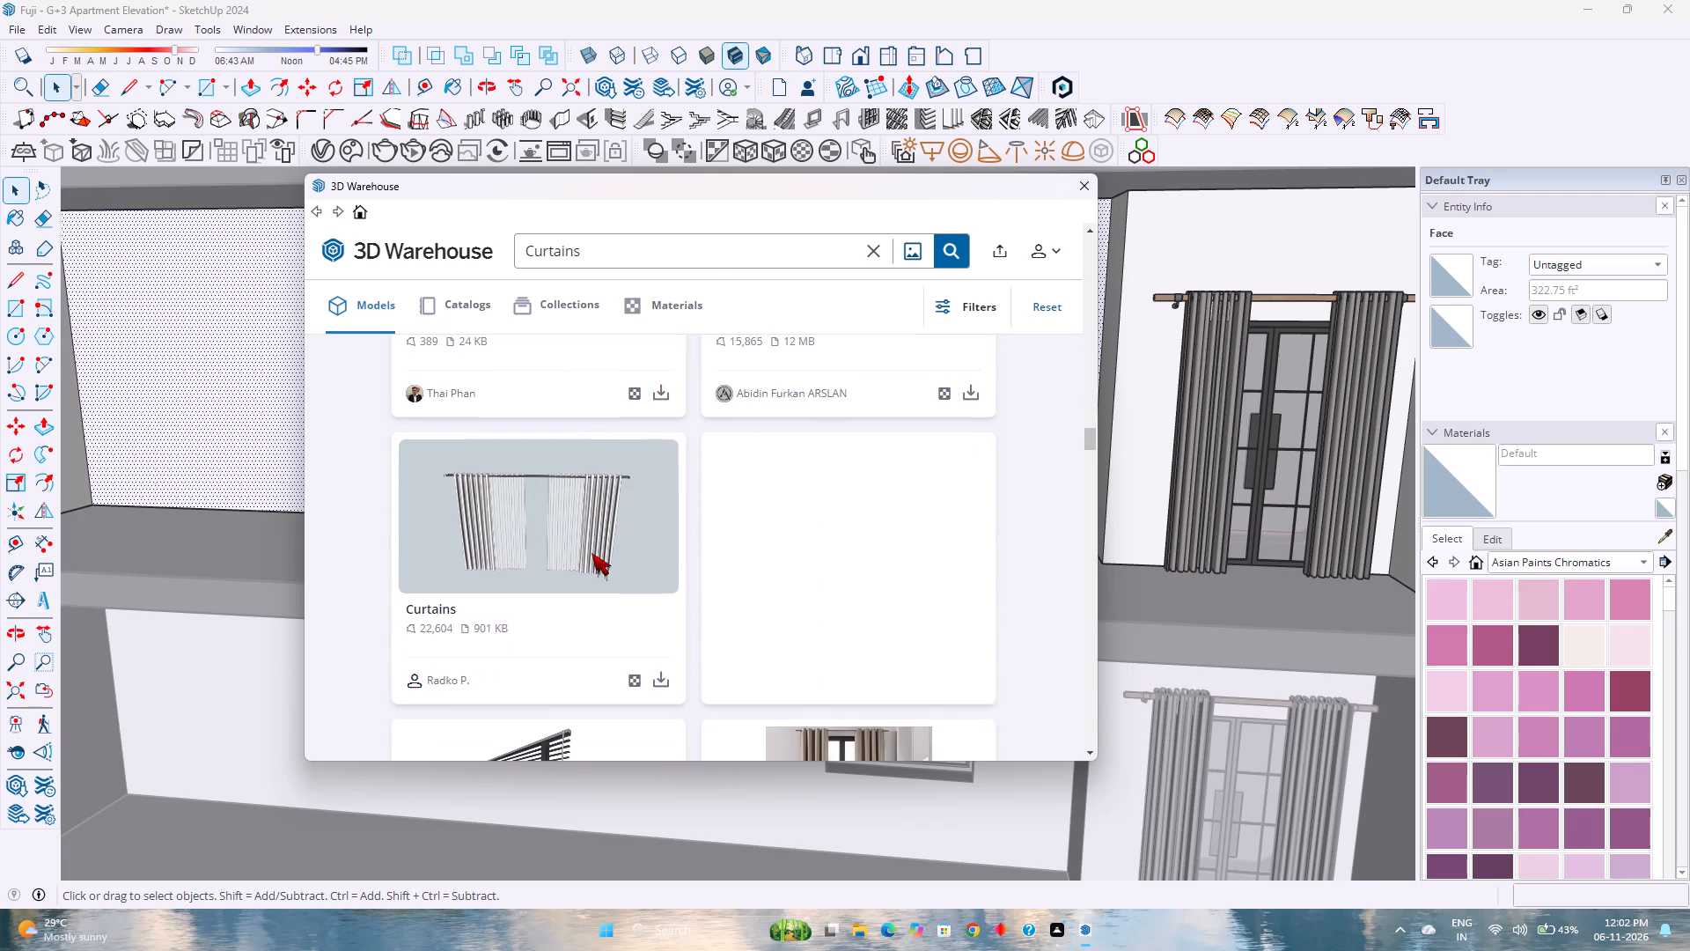
pyautogui.scroll(-6, 591, 553)
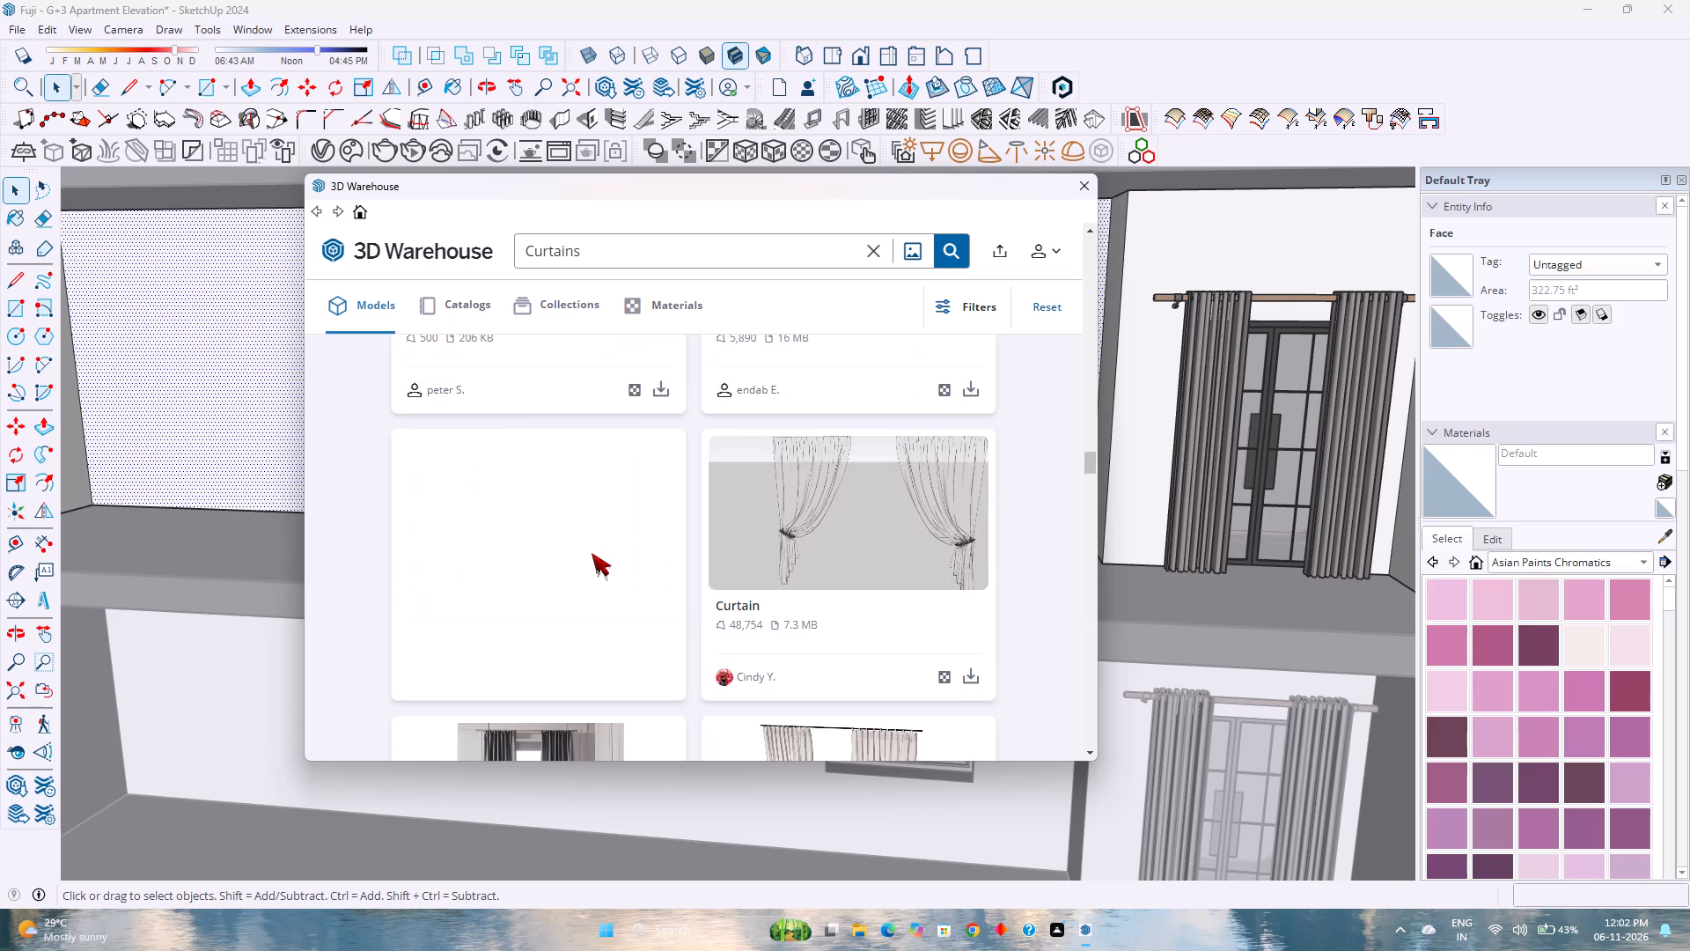
pyautogui.scroll(-11, 591, 553)
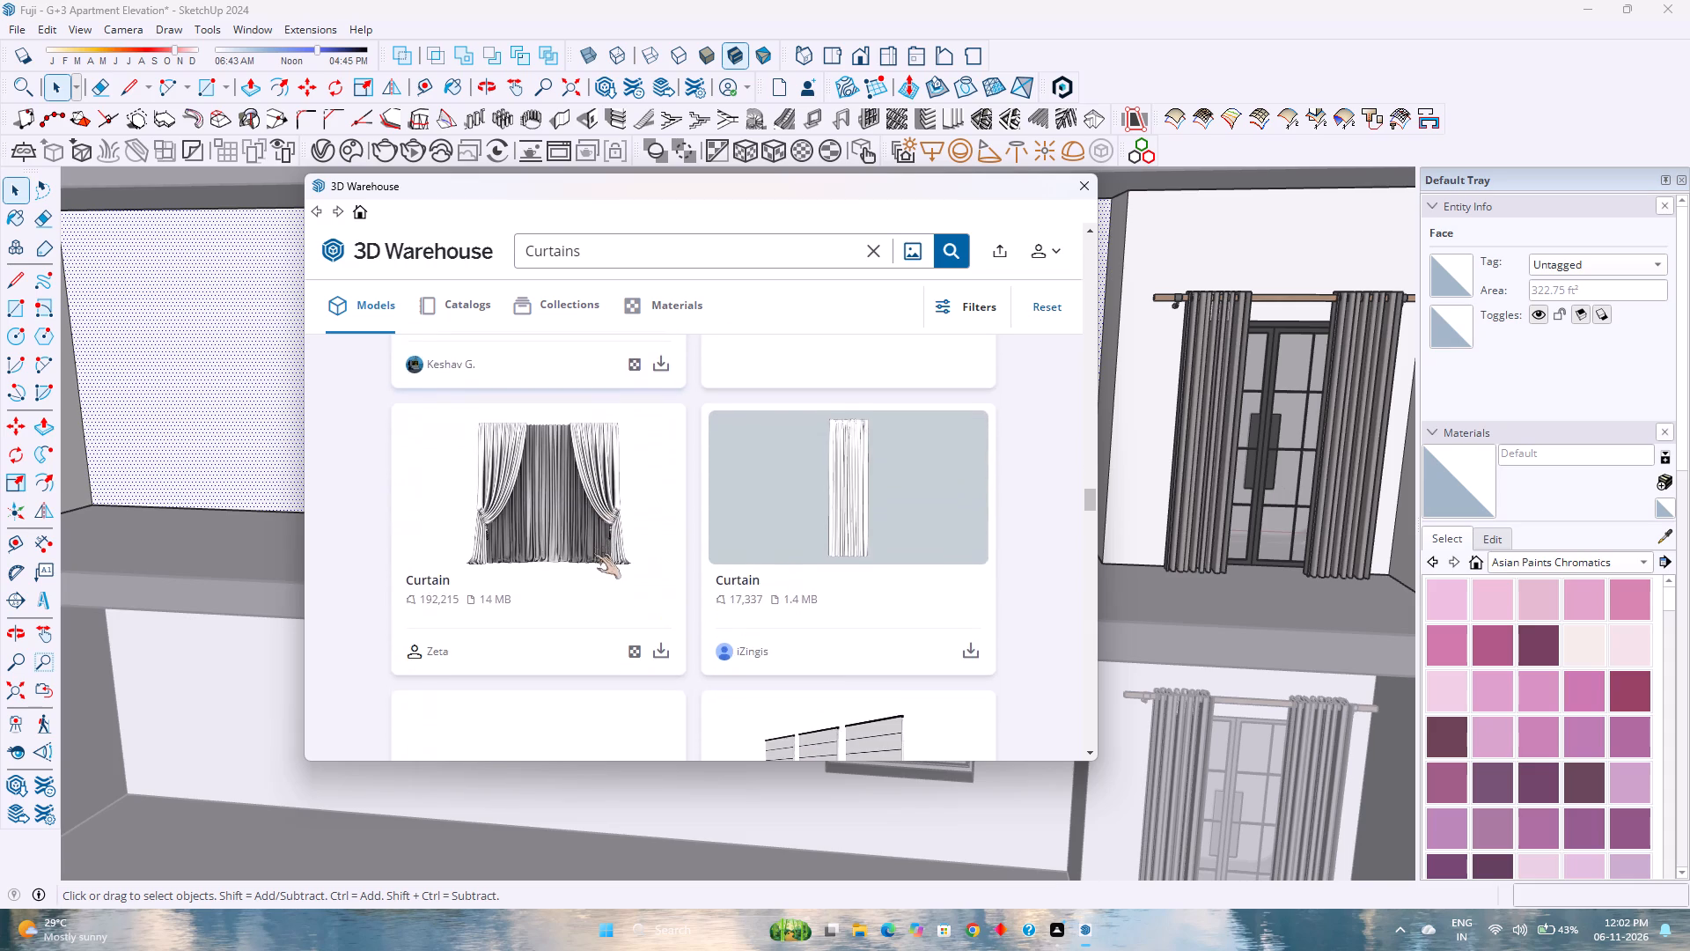
pyautogui.scroll(-11, 593, 553)
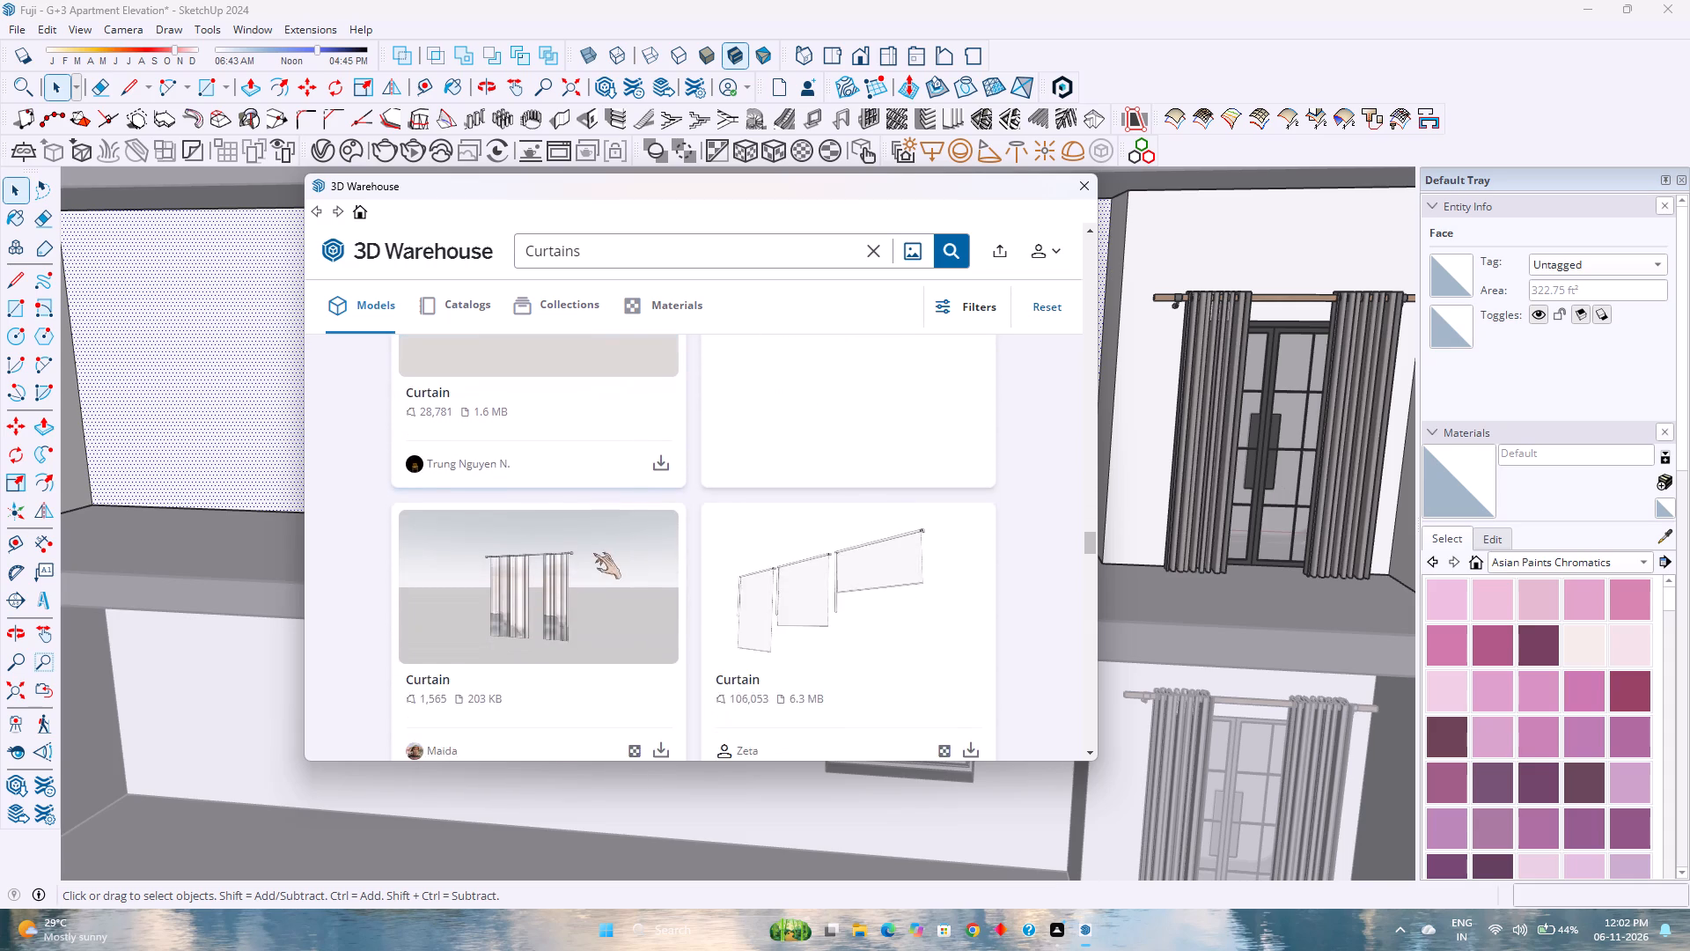
pyautogui.scroll(-11, 593, 553)
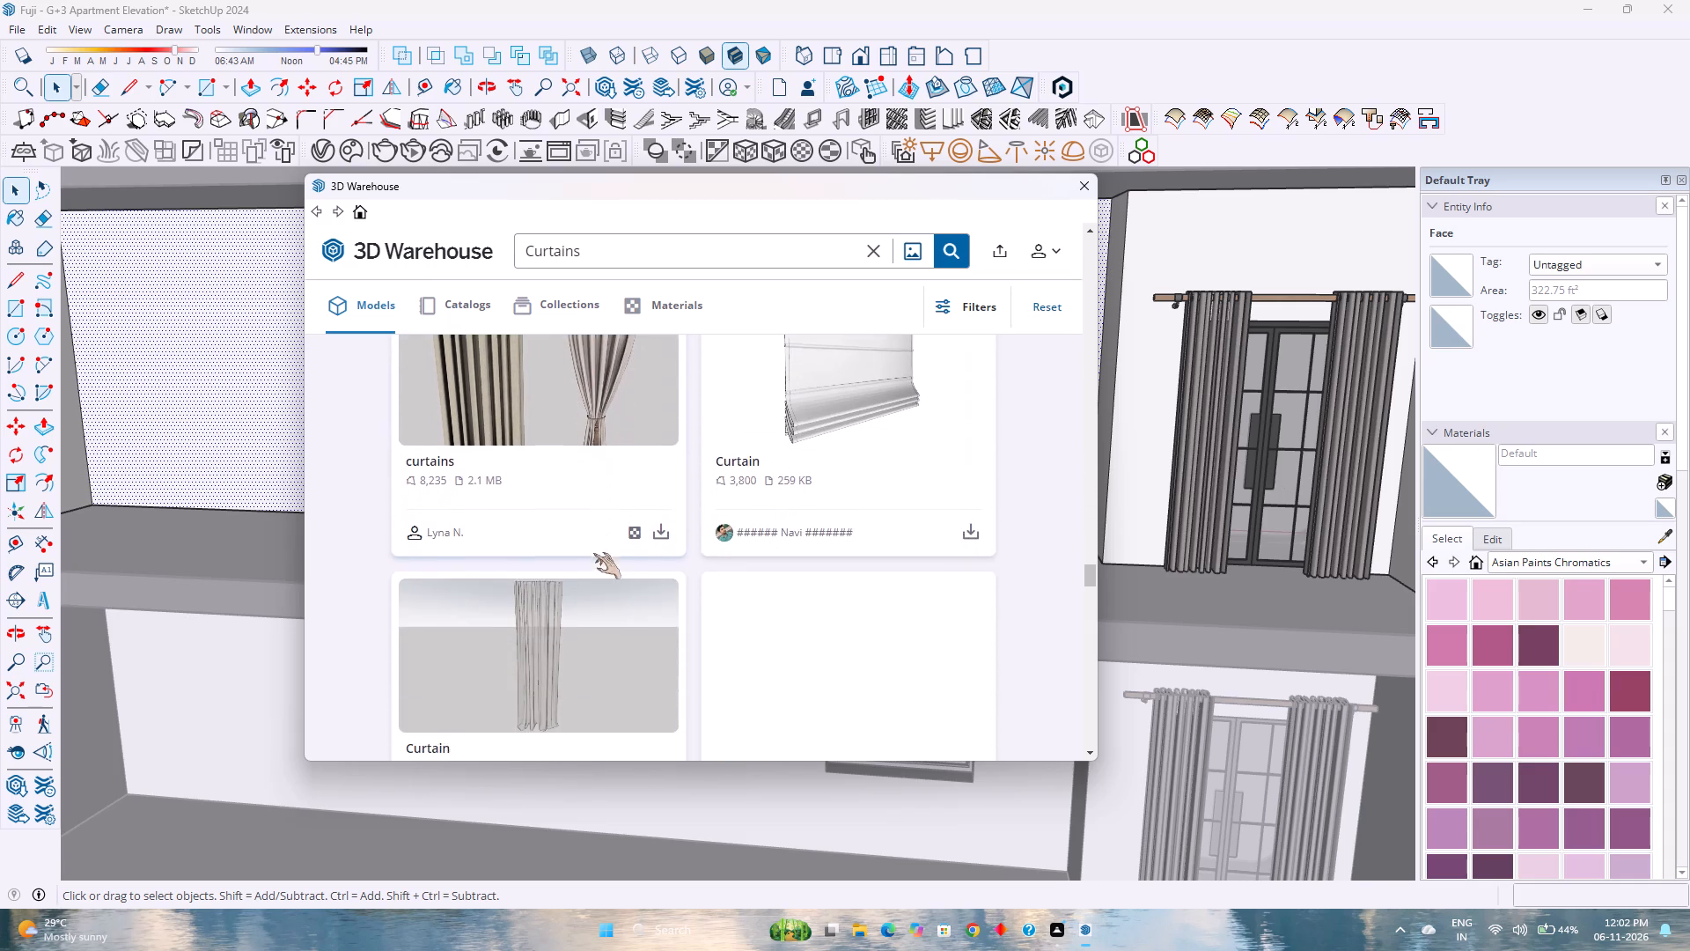
pyautogui.scroll(-10, 593, 553)
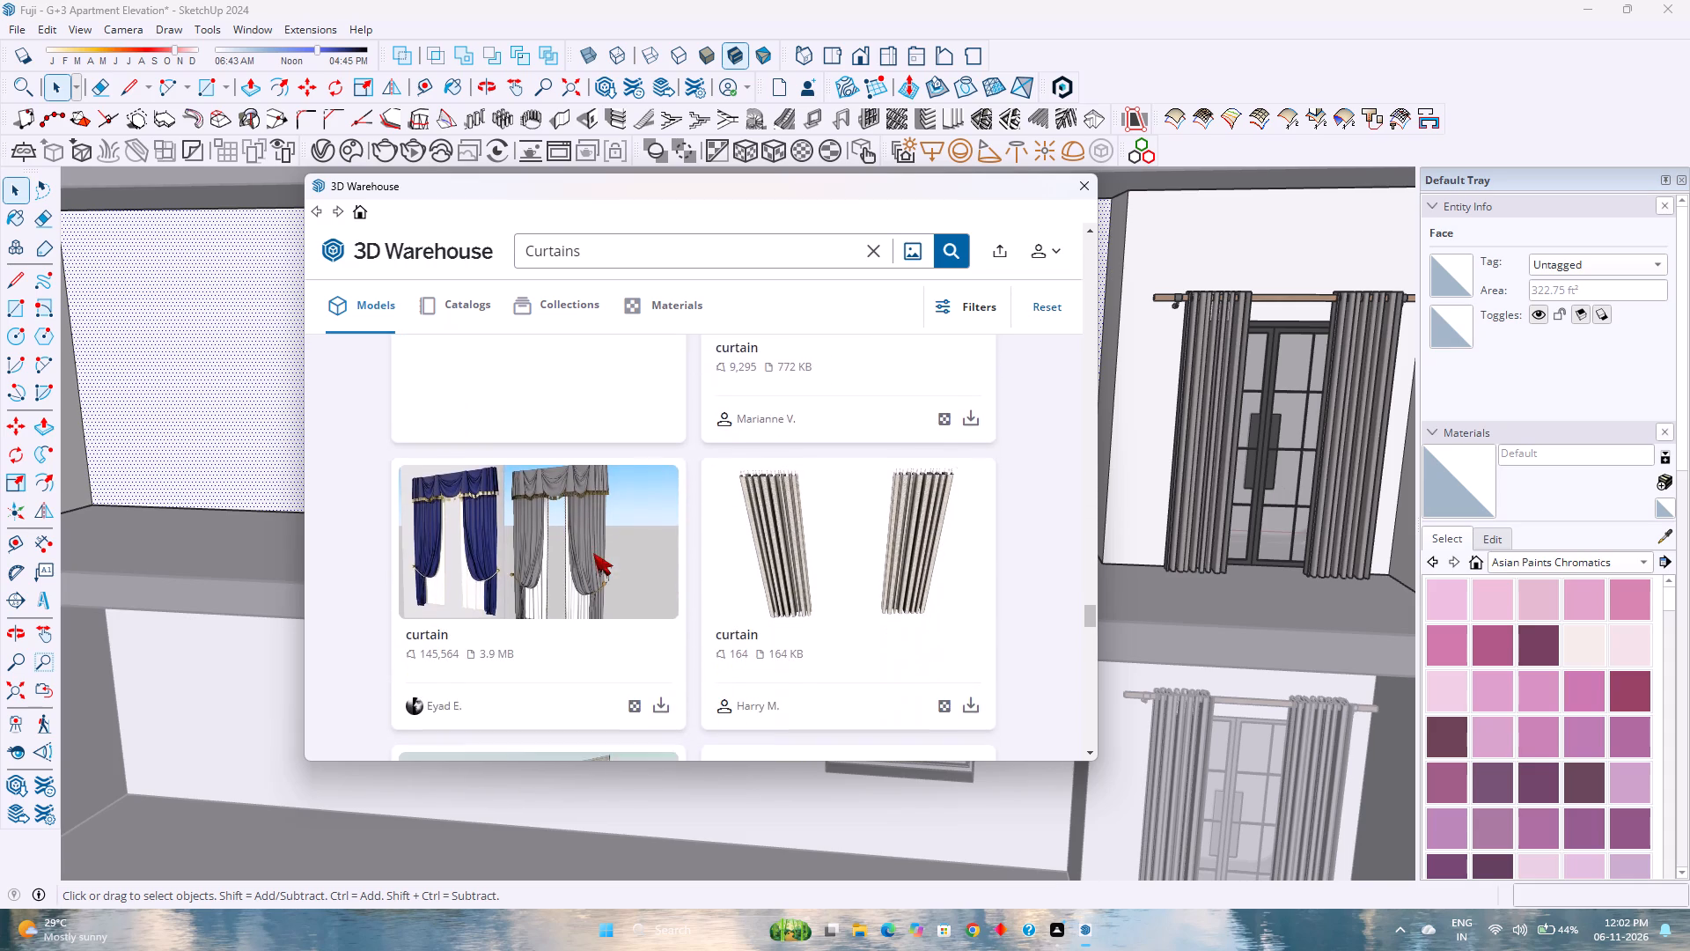
pyautogui.scroll(-3, 593, 553)
pyautogui.scroll(1, 594, 553)
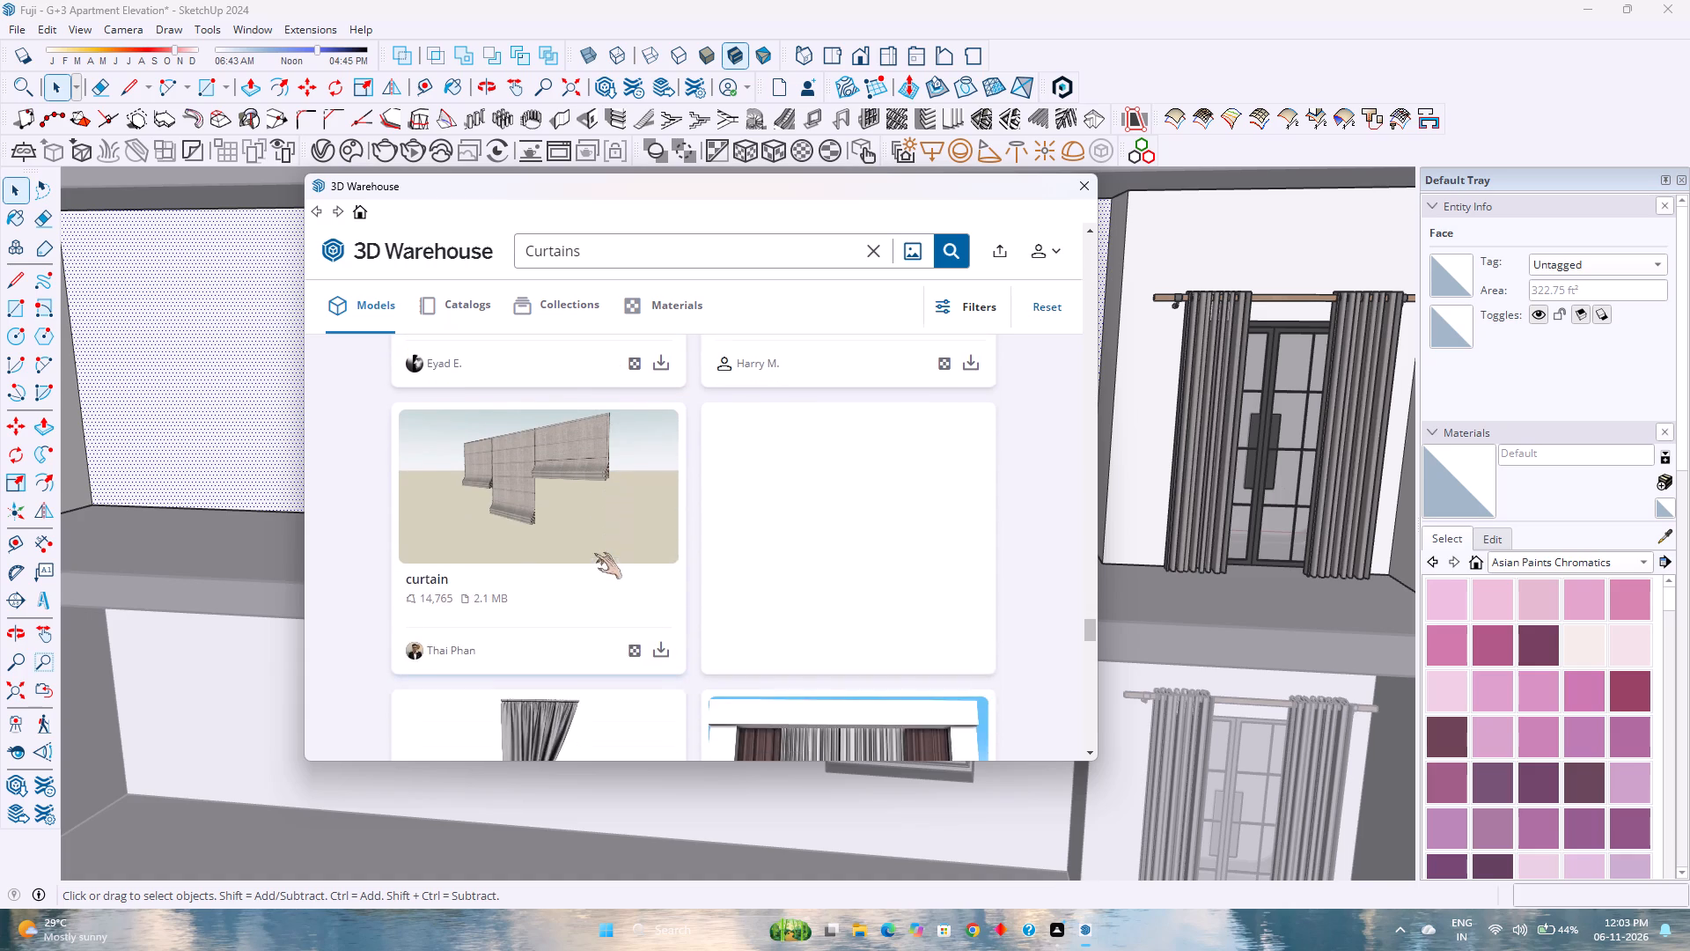
pyautogui.scroll(2, 594, 553)
pyautogui.scroll(-2, 594, 553)
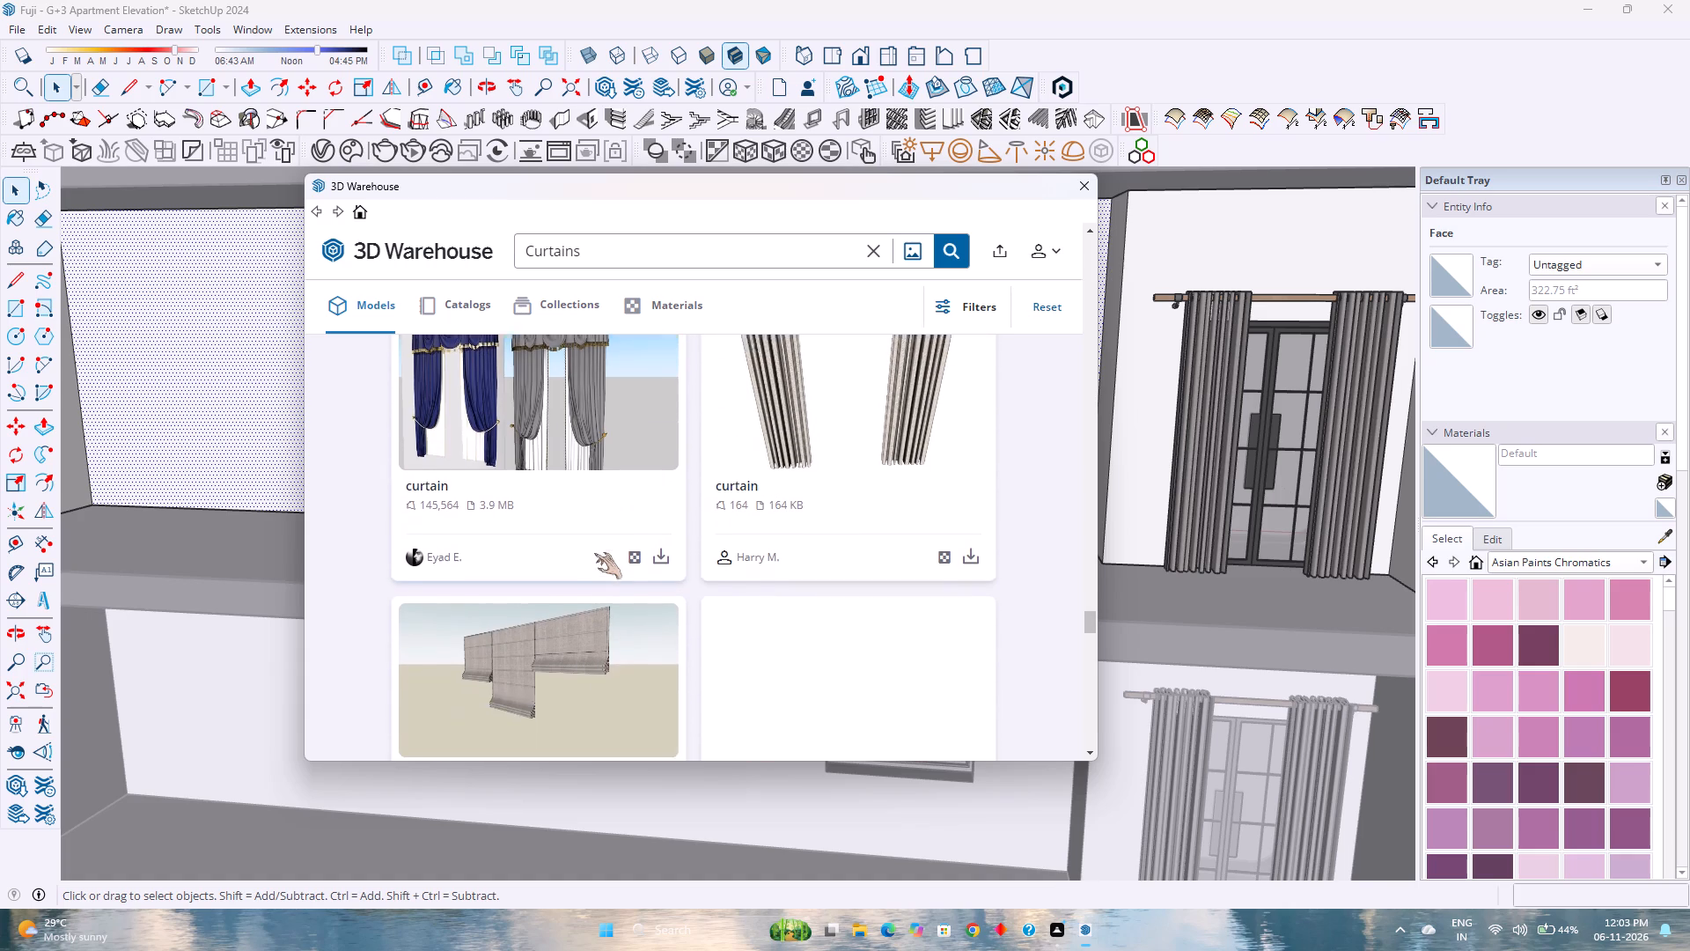
pyautogui.scroll(-9, 594, 553)
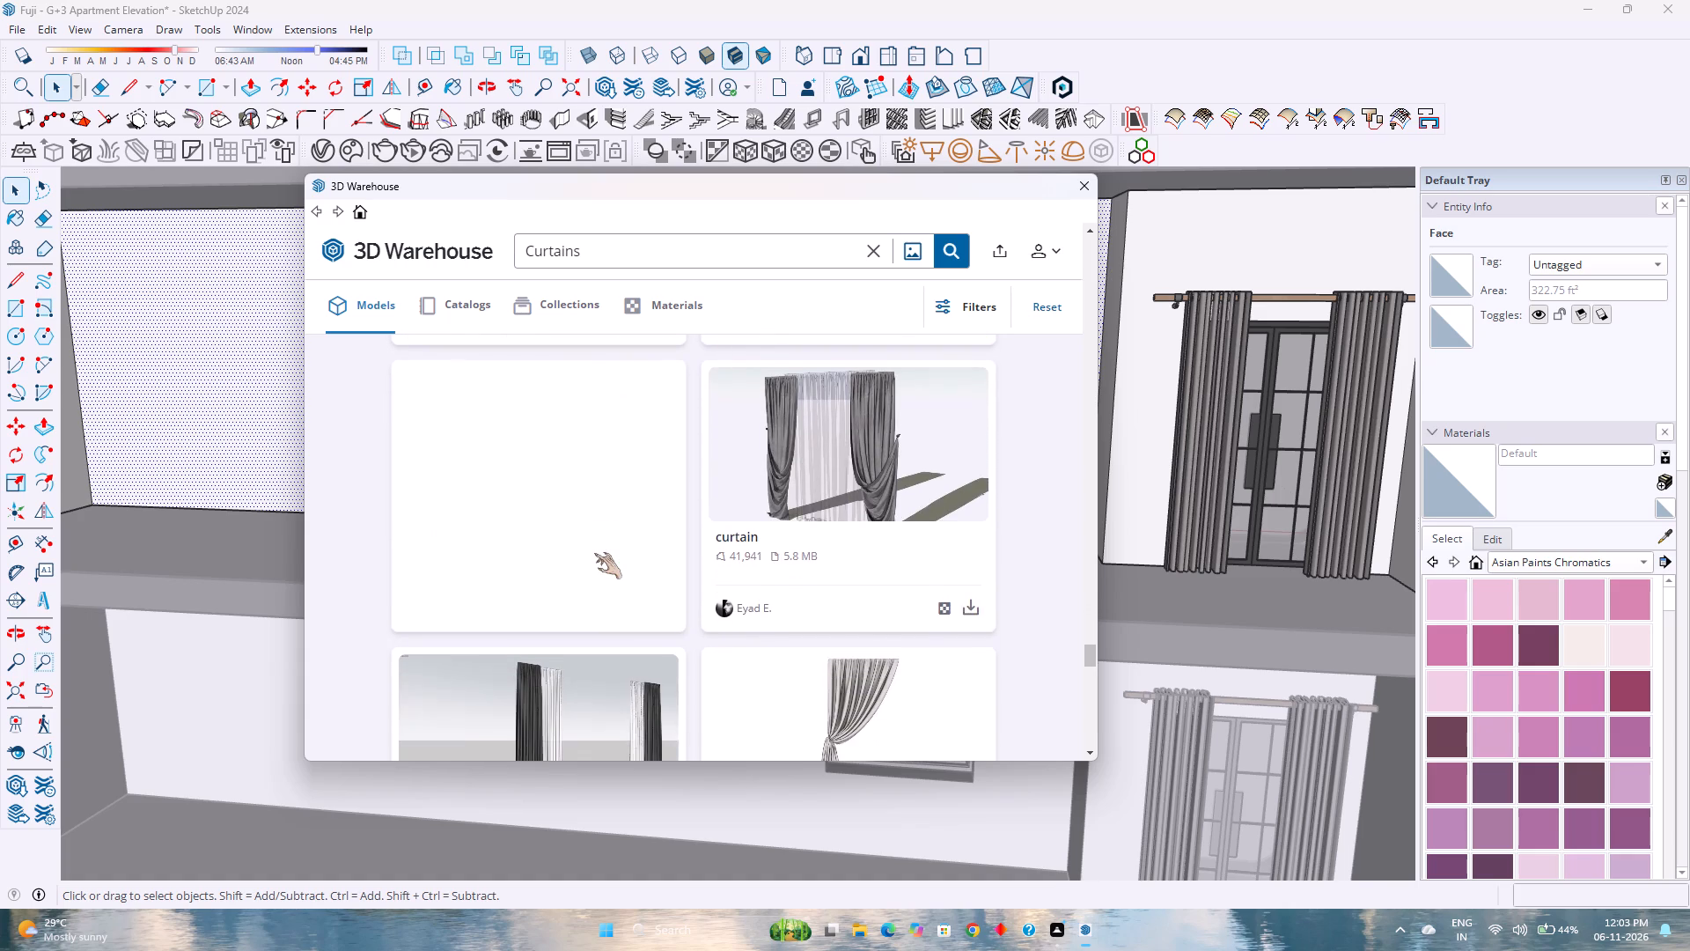
pyautogui.scroll(-5, 594, 553)
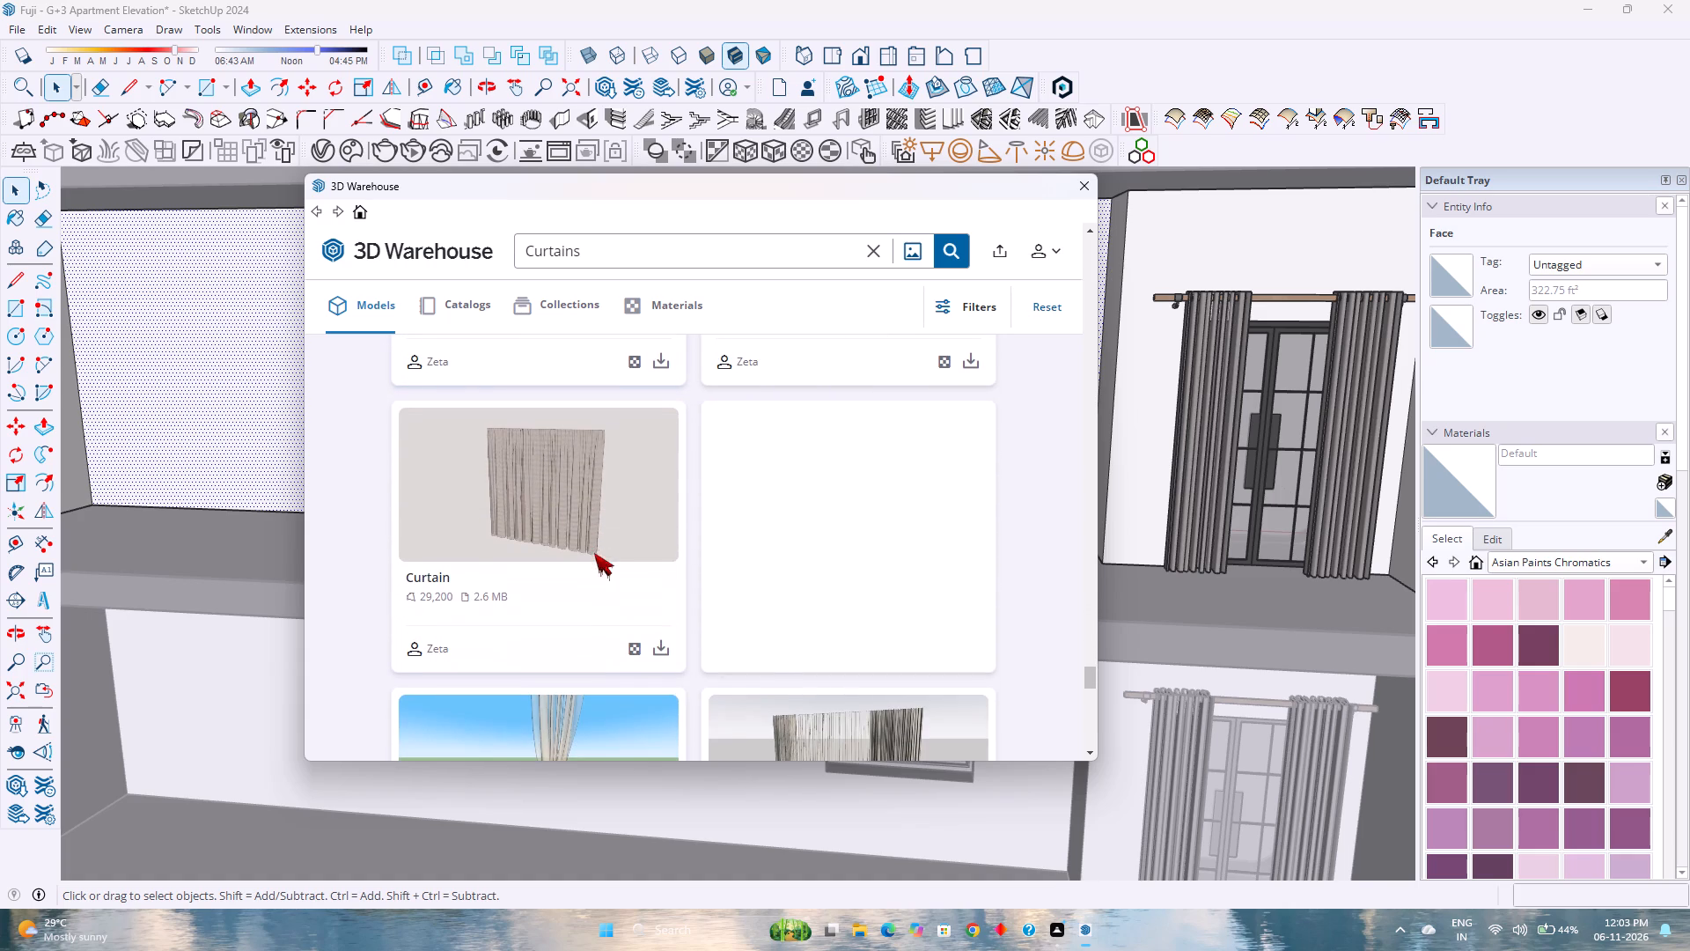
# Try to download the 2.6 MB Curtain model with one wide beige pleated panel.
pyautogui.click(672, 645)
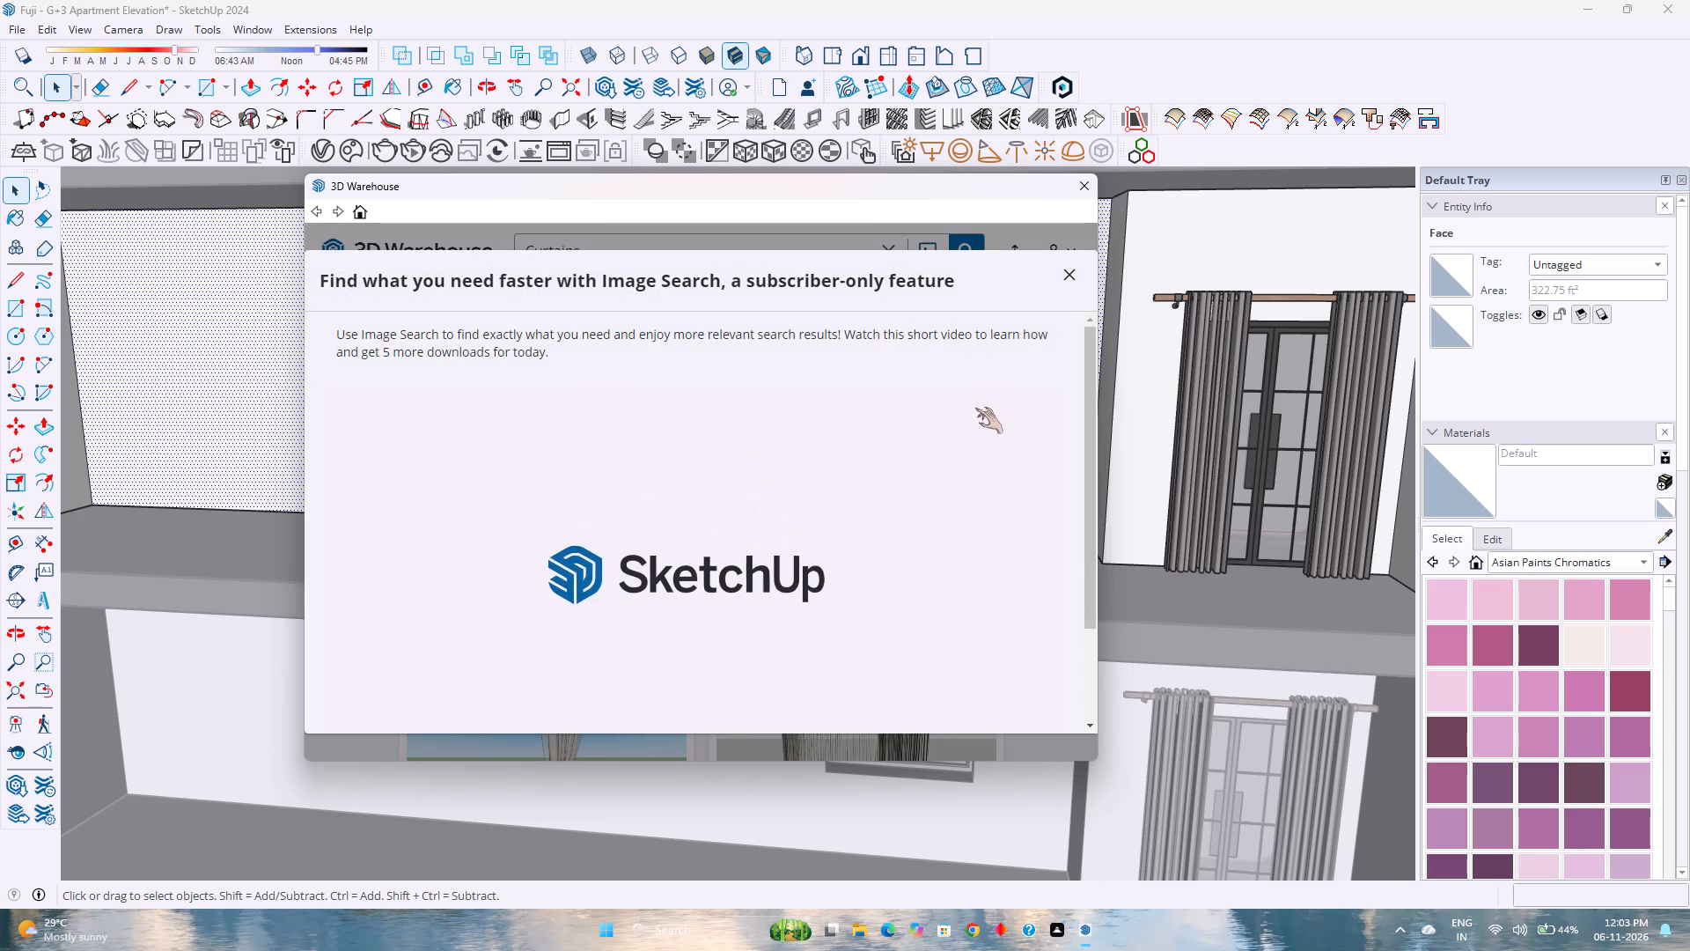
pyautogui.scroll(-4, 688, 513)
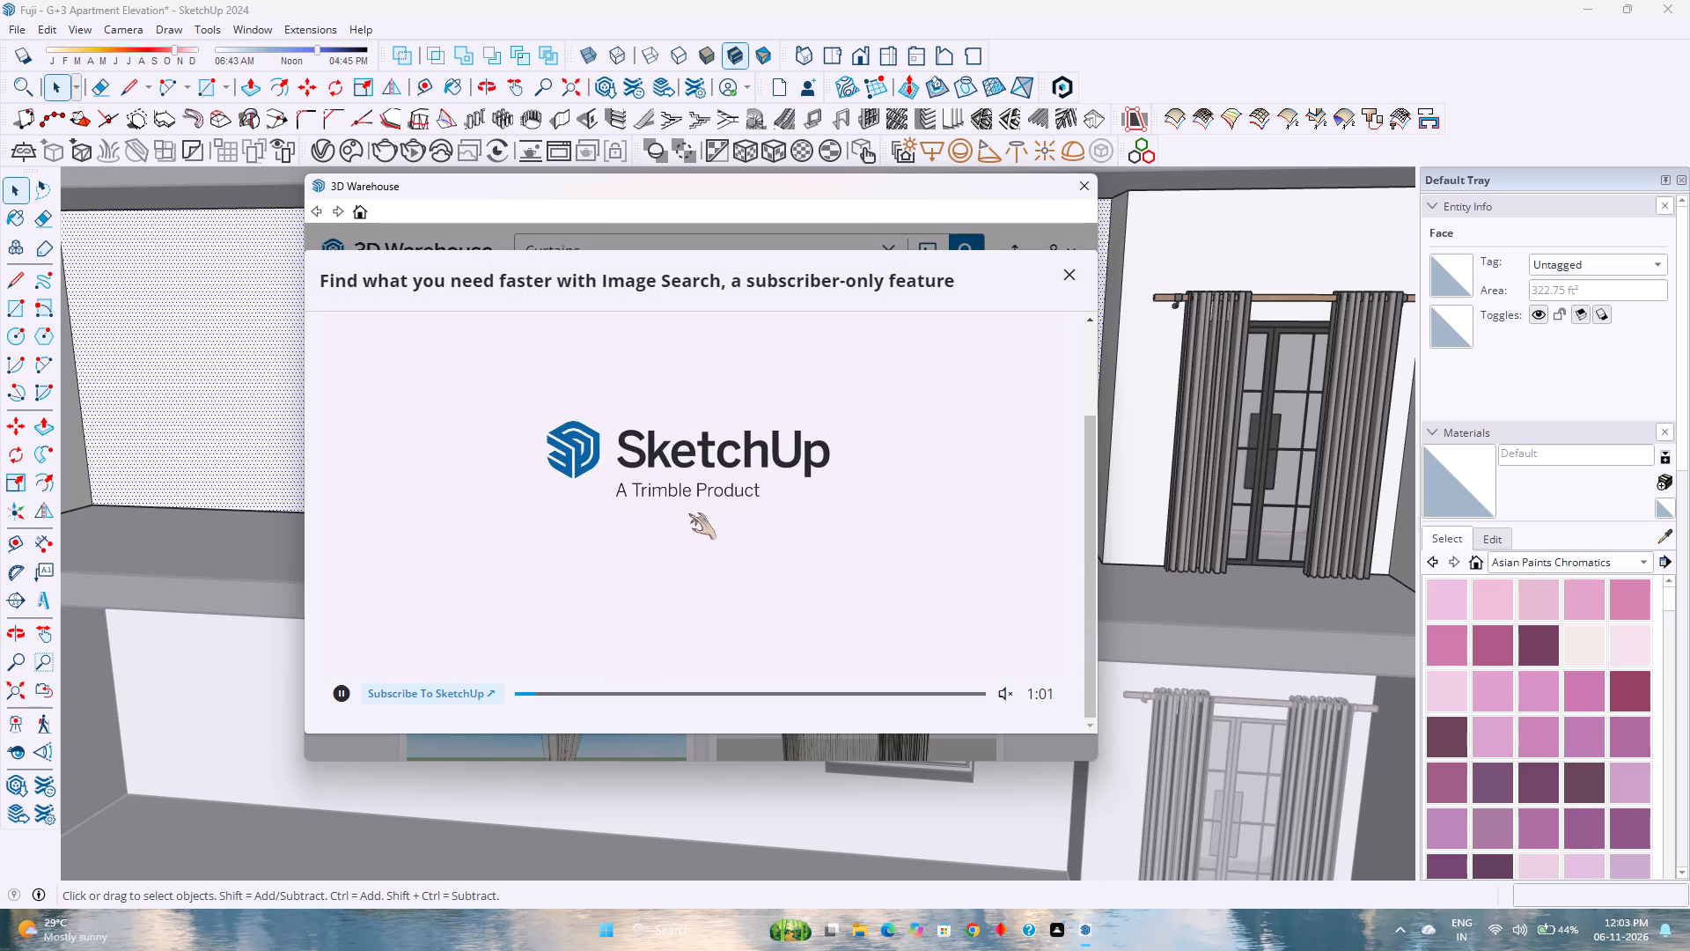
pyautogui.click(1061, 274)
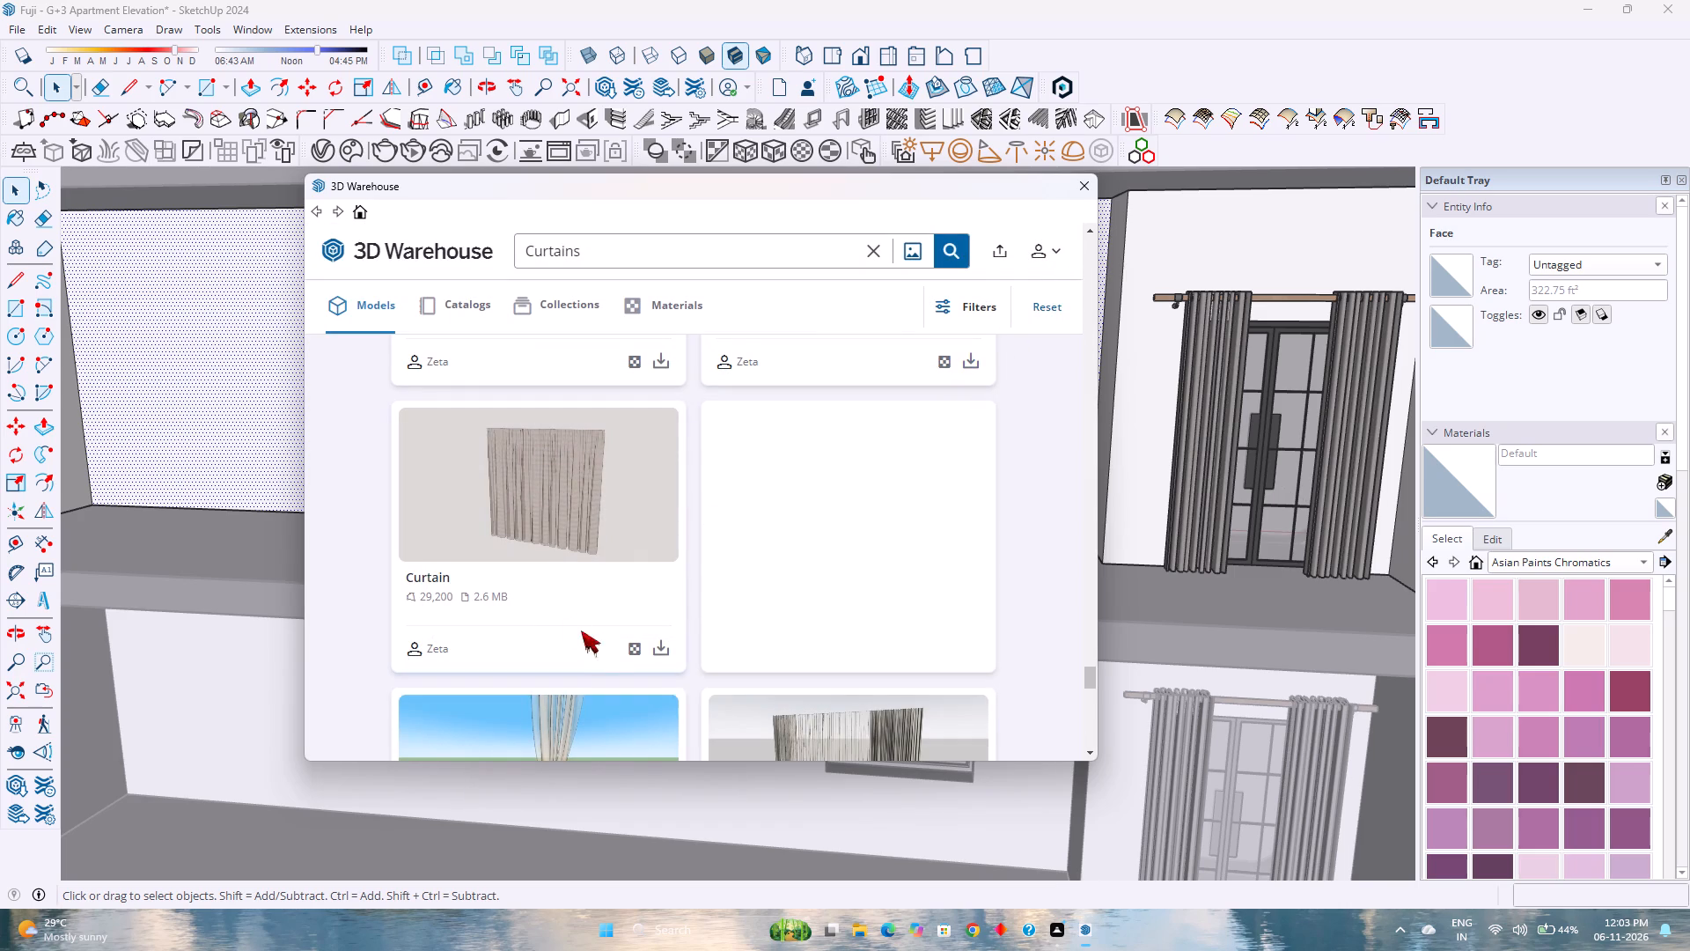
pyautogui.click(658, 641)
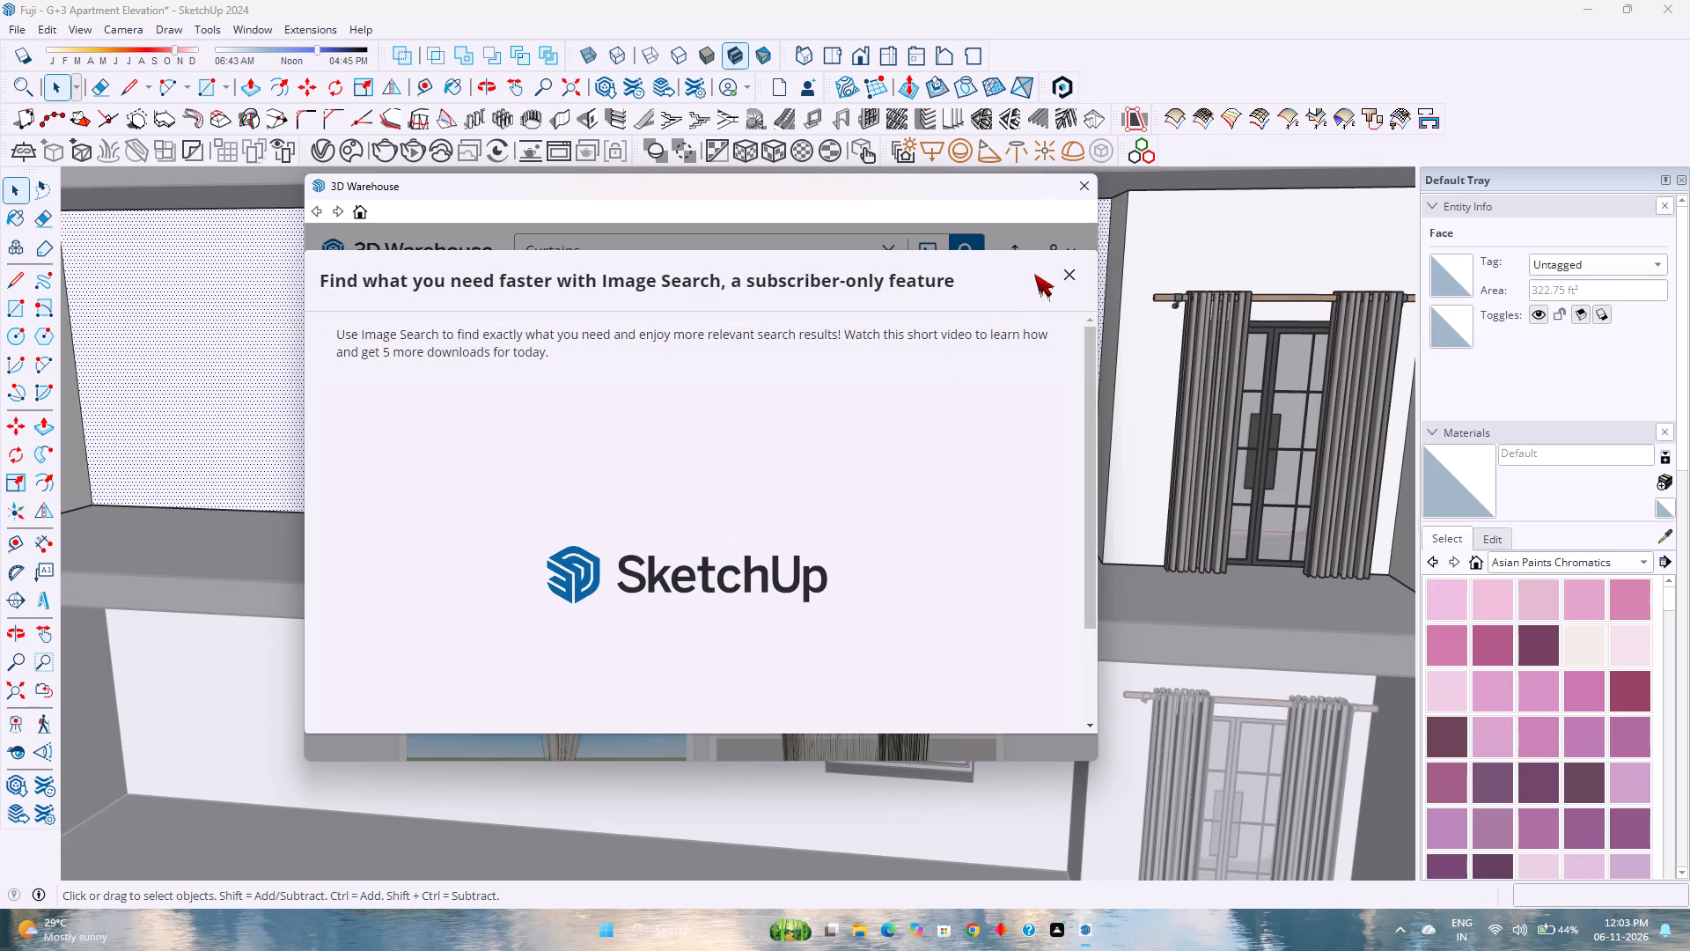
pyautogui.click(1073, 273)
# Look further through the Curtains search results in the 3D Warehouse for a curtain model suited to the windows.
pyautogui.scroll(-3, 589, 578)
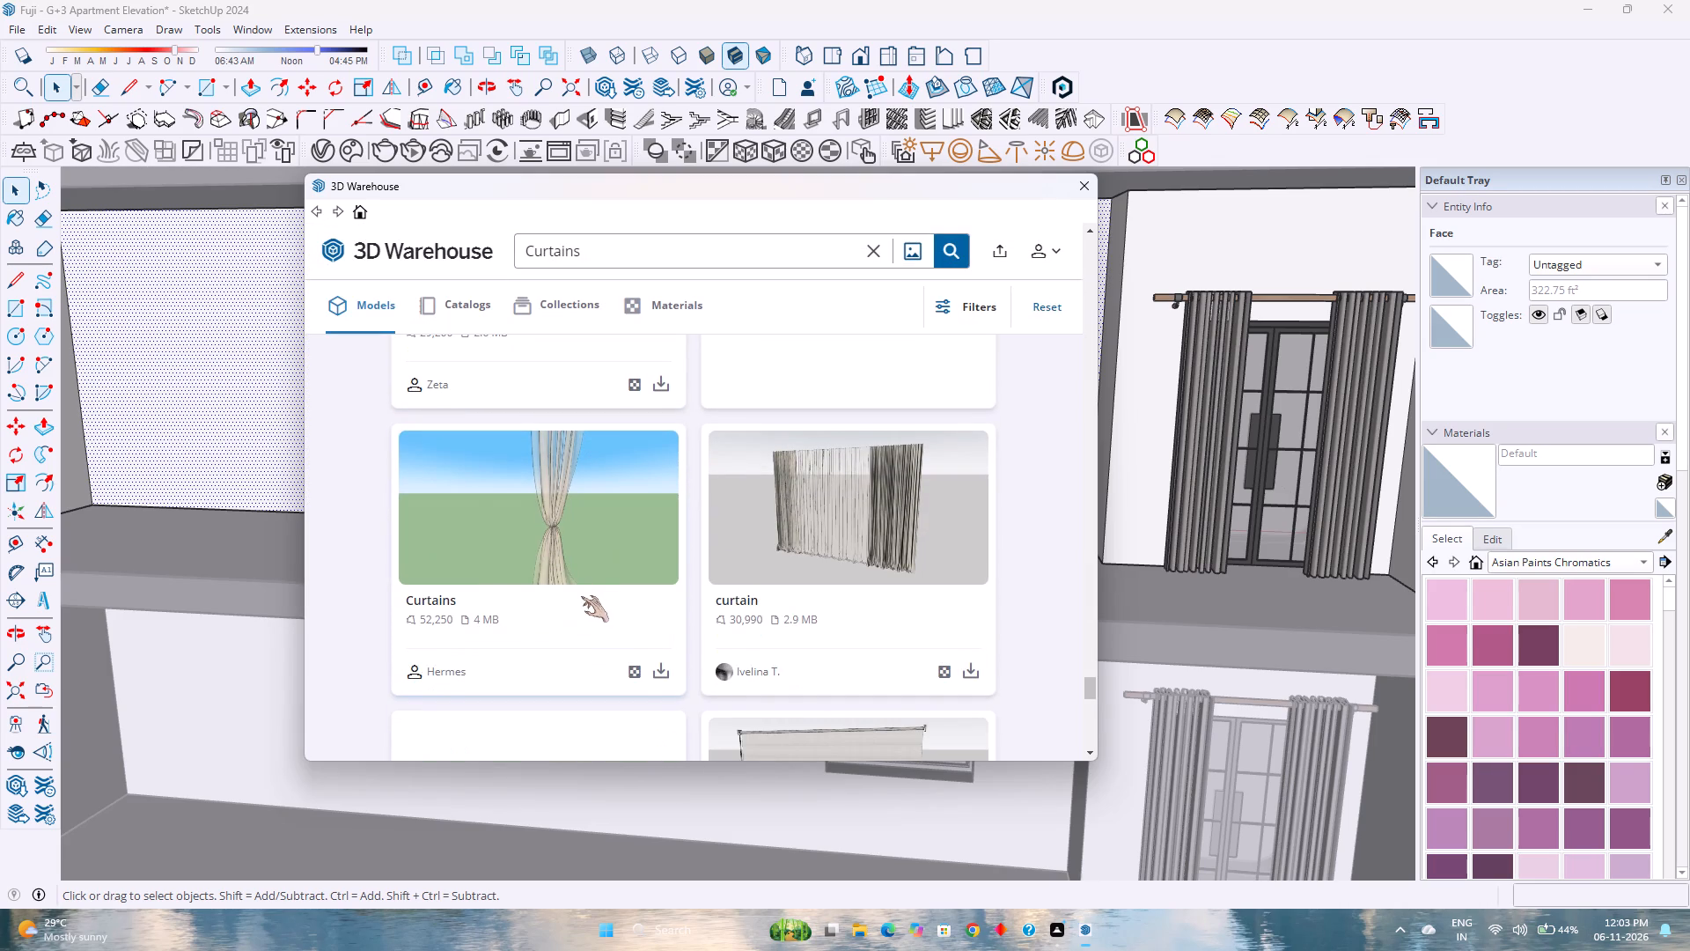
pyautogui.scroll(-10, 581, 596)
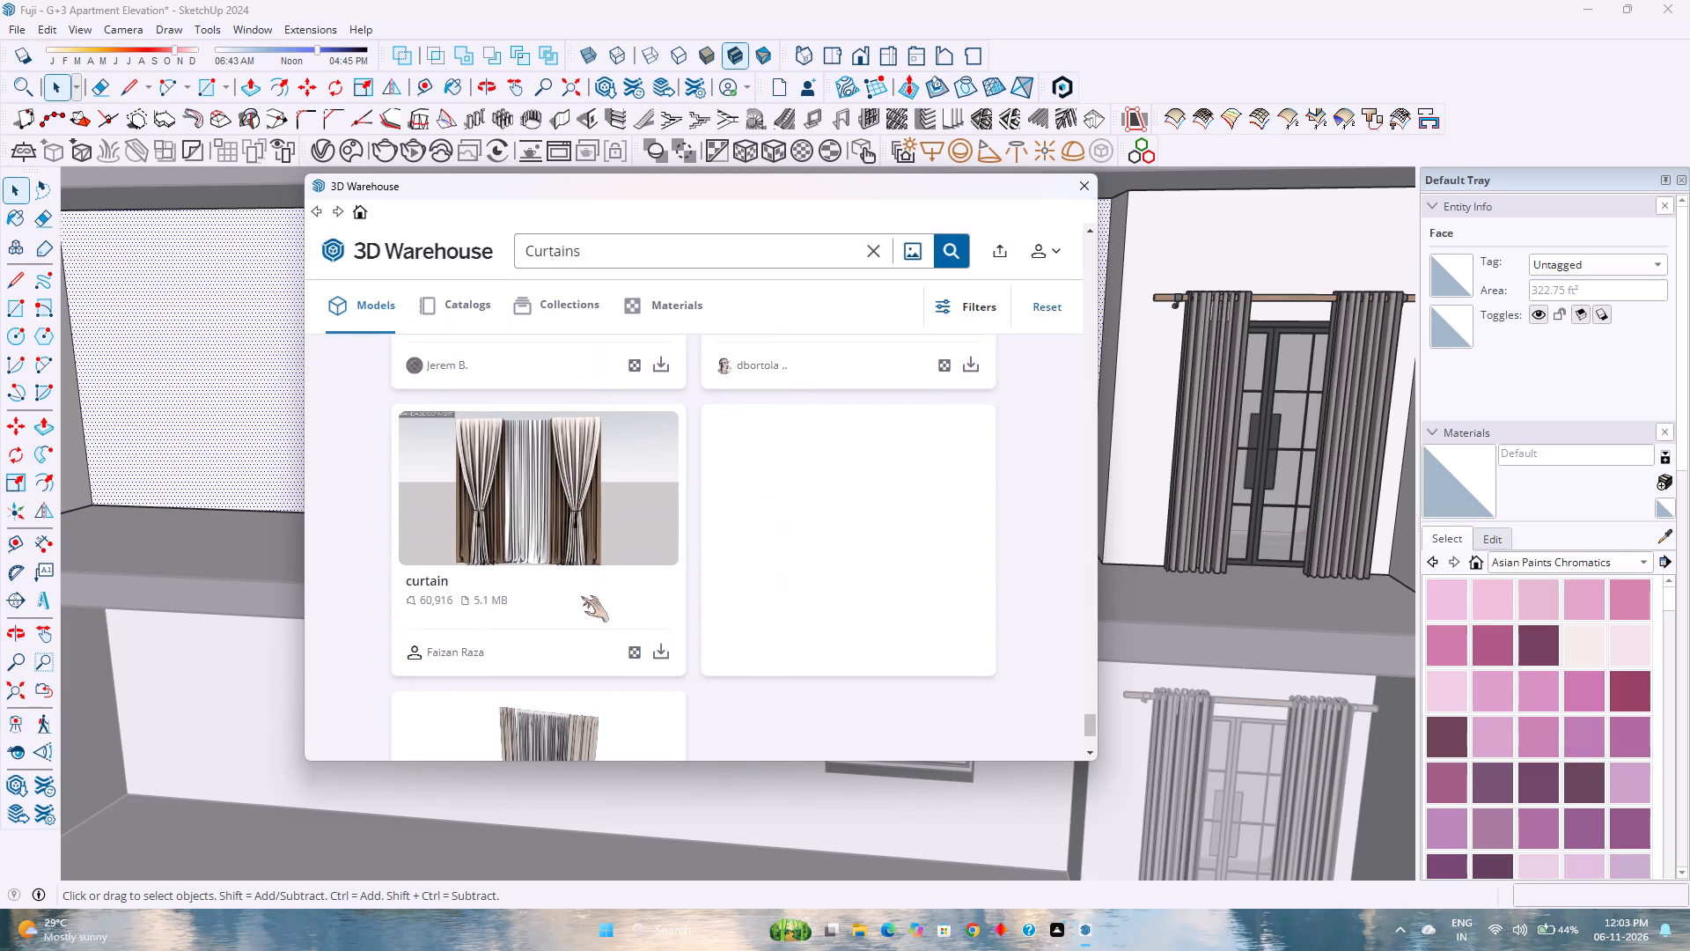
pyautogui.scroll(-6, 581, 596)
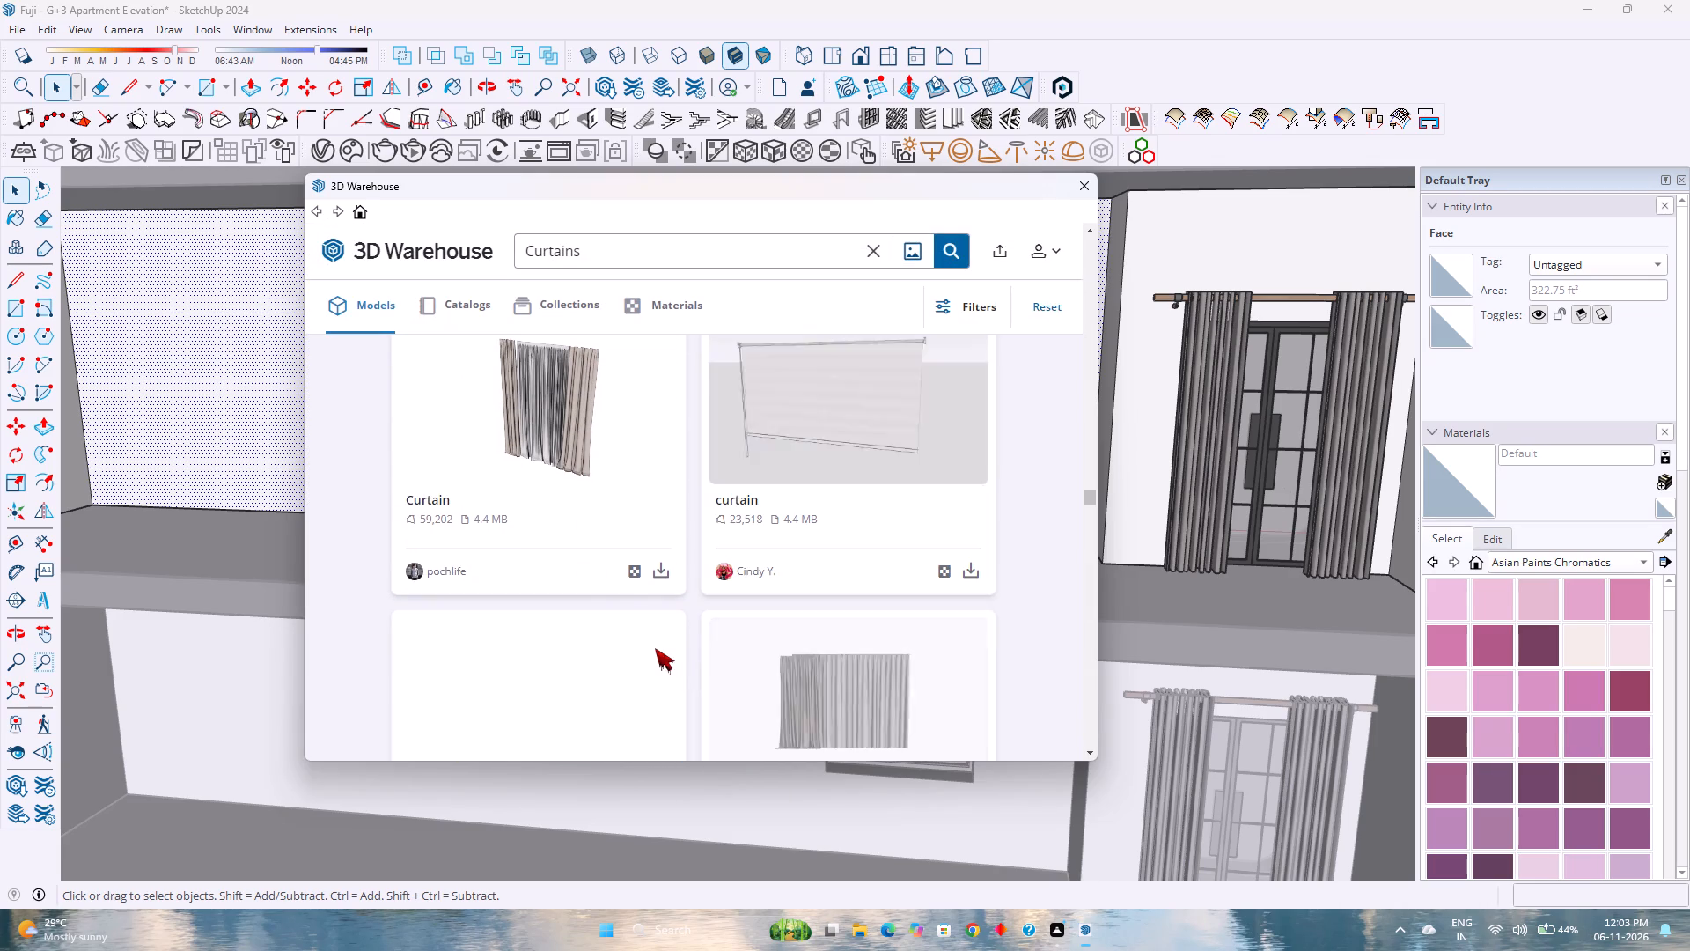
pyautogui.scroll(-4, 652, 632)
pyautogui.scroll(4, 658, 629)
pyautogui.scroll(-1, 658, 627)
pyautogui.scroll(2, 658, 627)
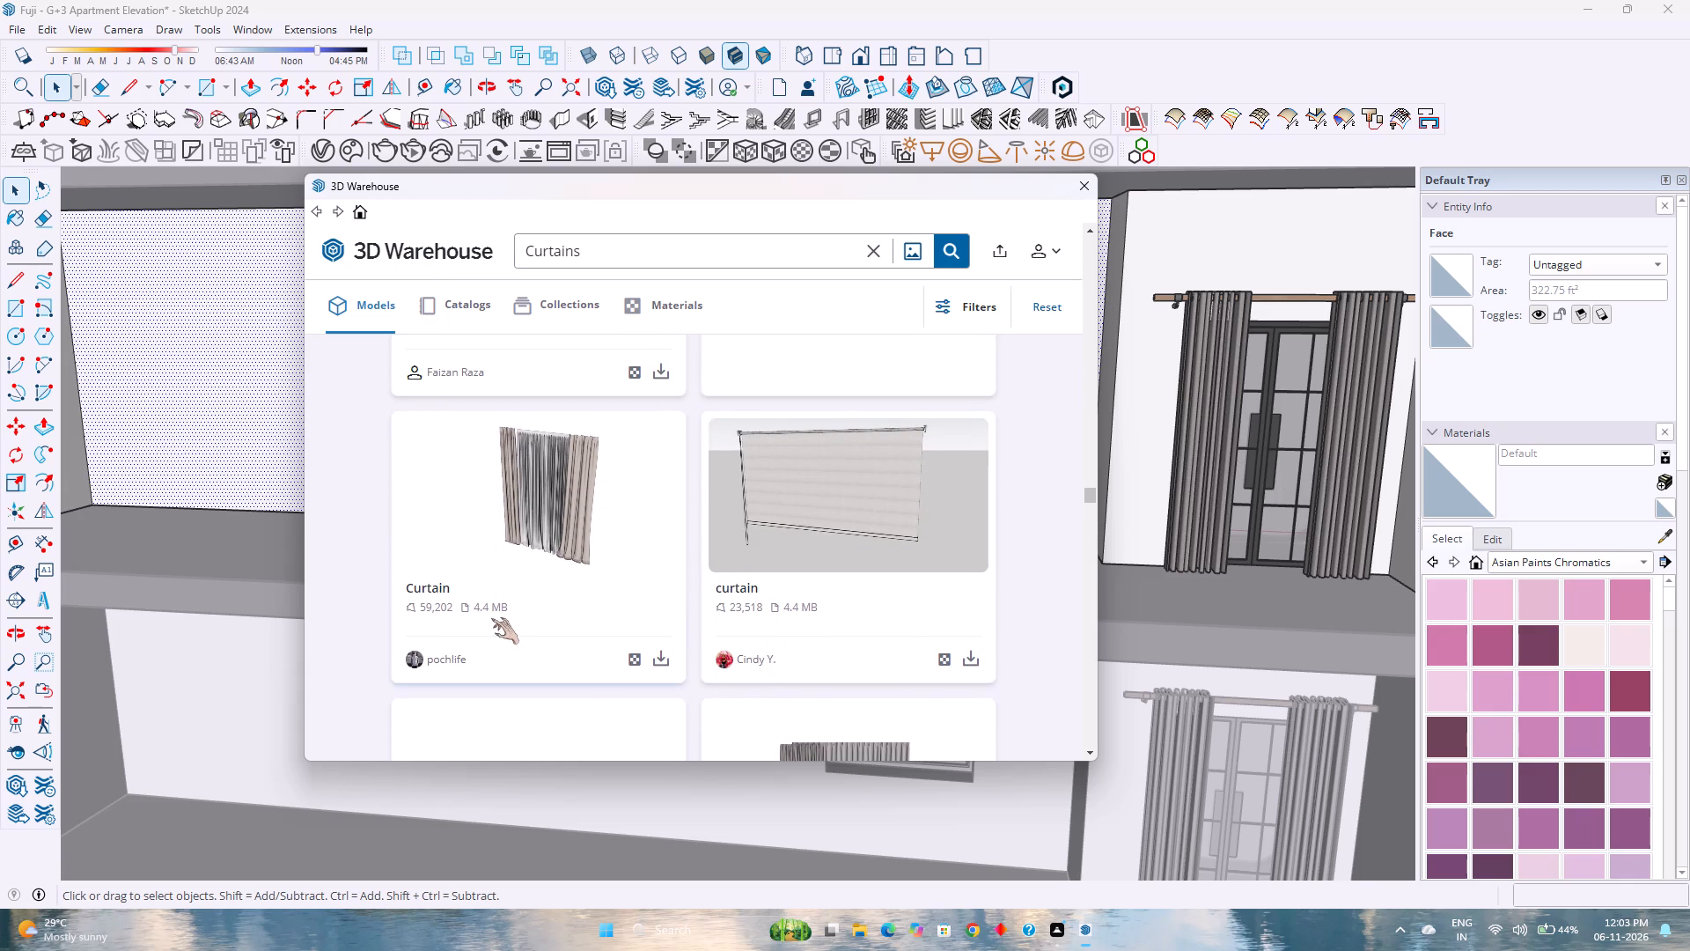
pyautogui.scroll(-5, 491, 618)
pyautogui.scroll(6, 491, 618)
pyautogui.scroll(-3, 491, 618)
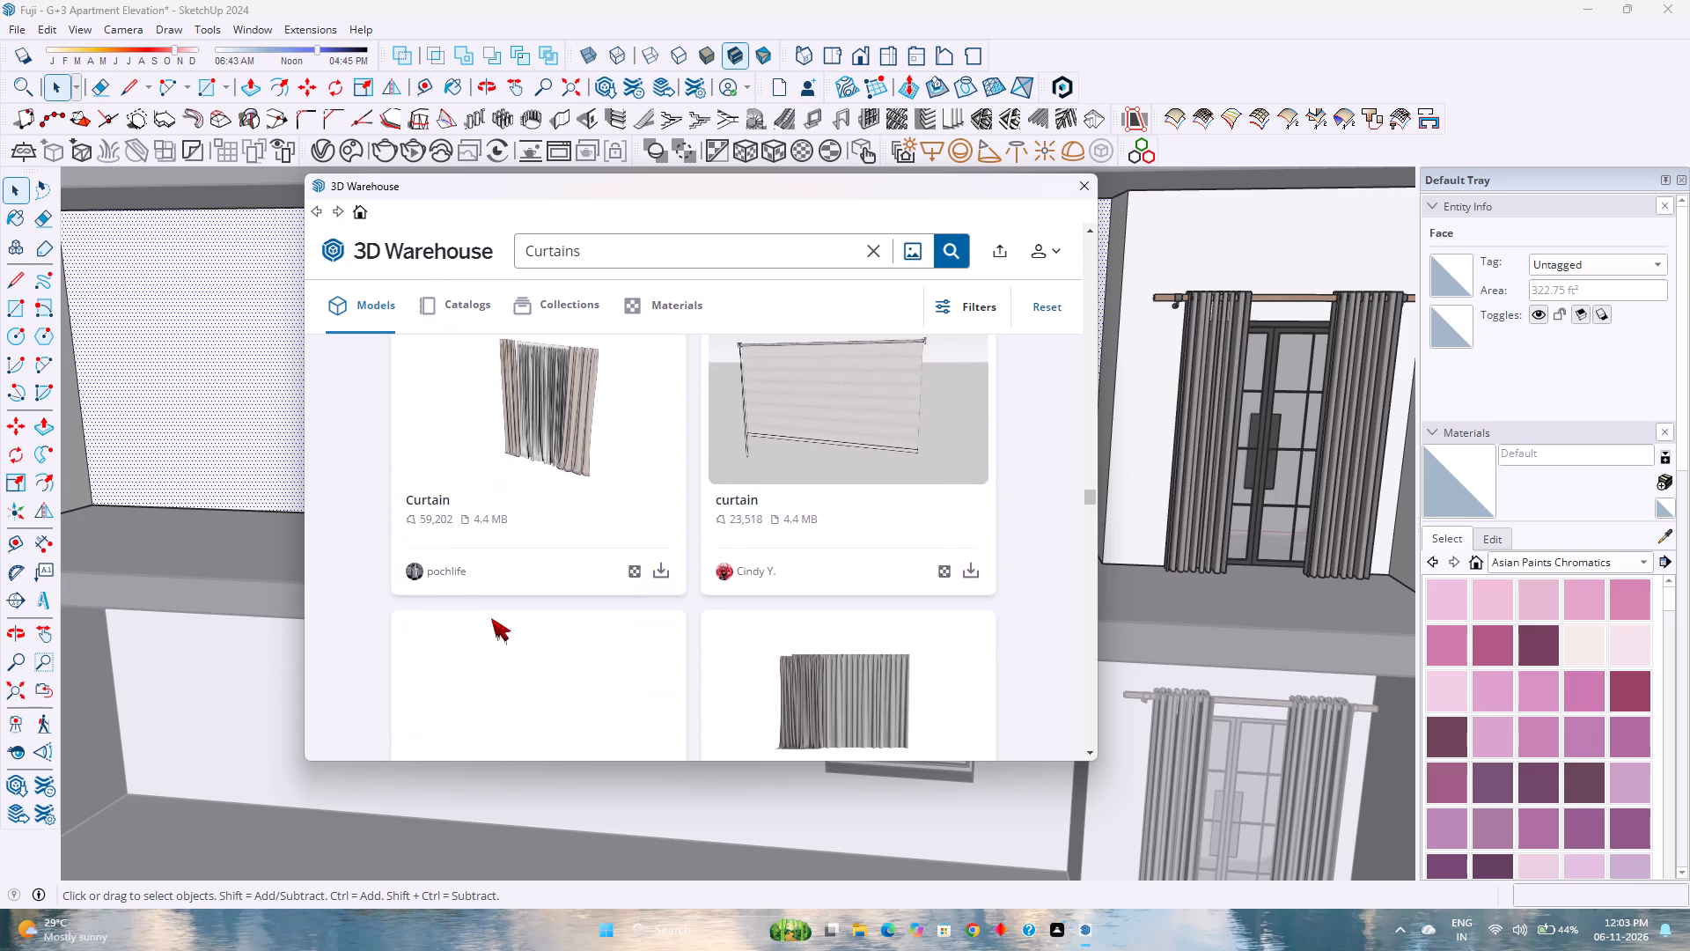
pyautogui.scroll(-5, 491, 618)
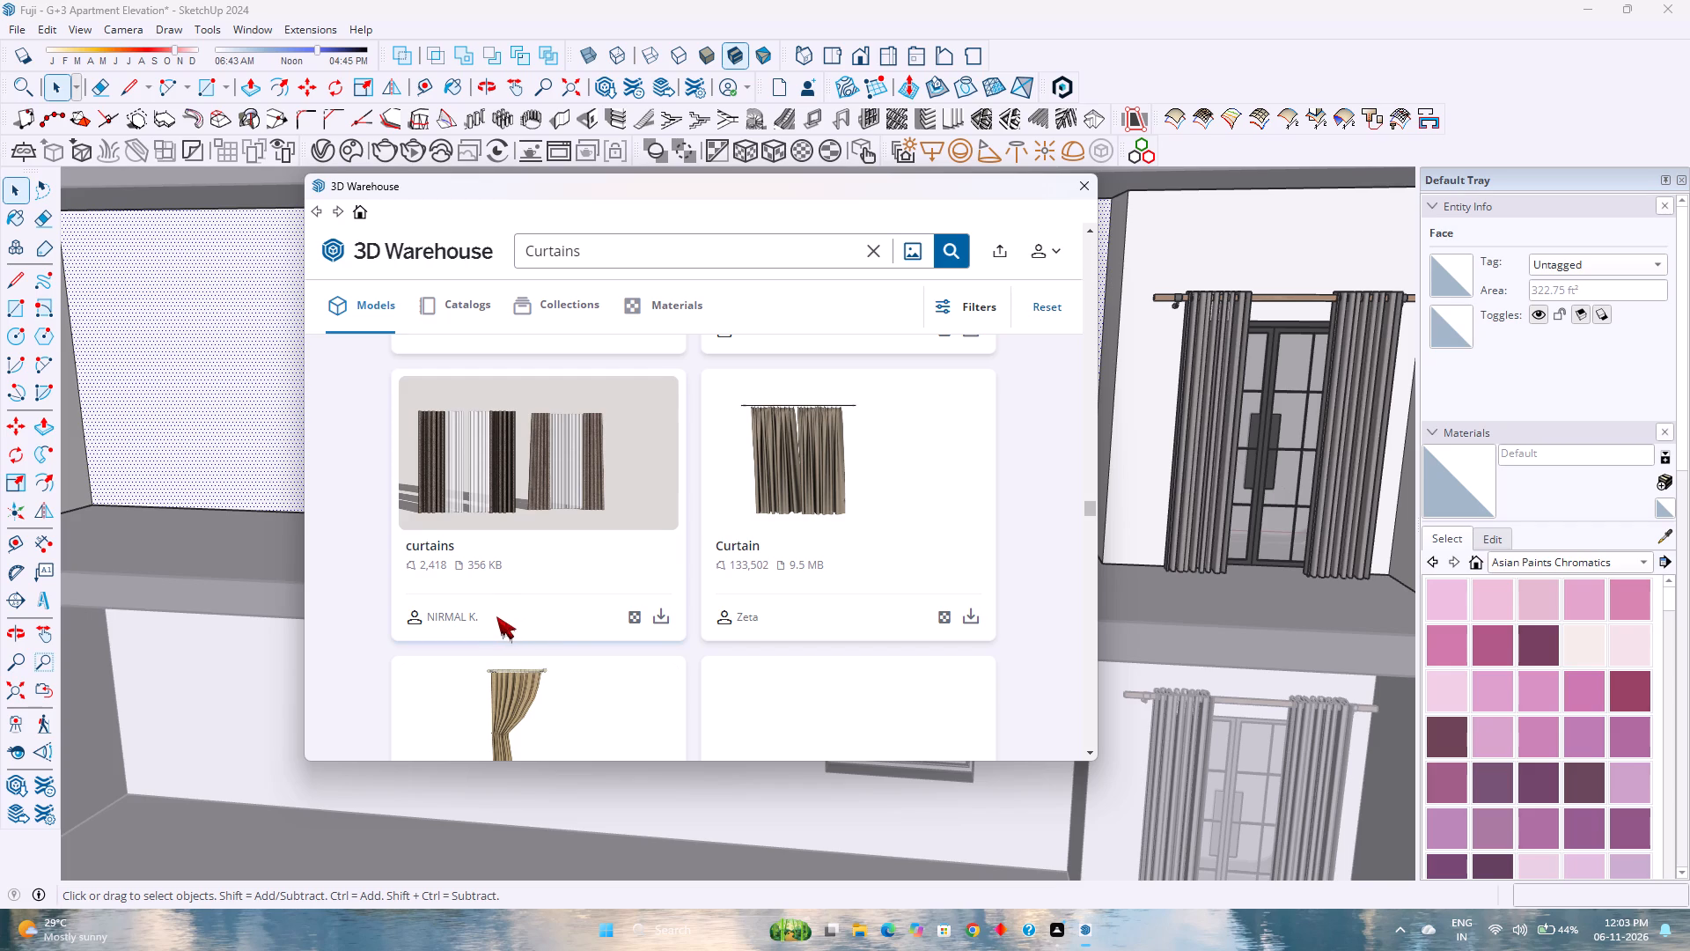
pyautogui.scroll(-7, 681, 612)
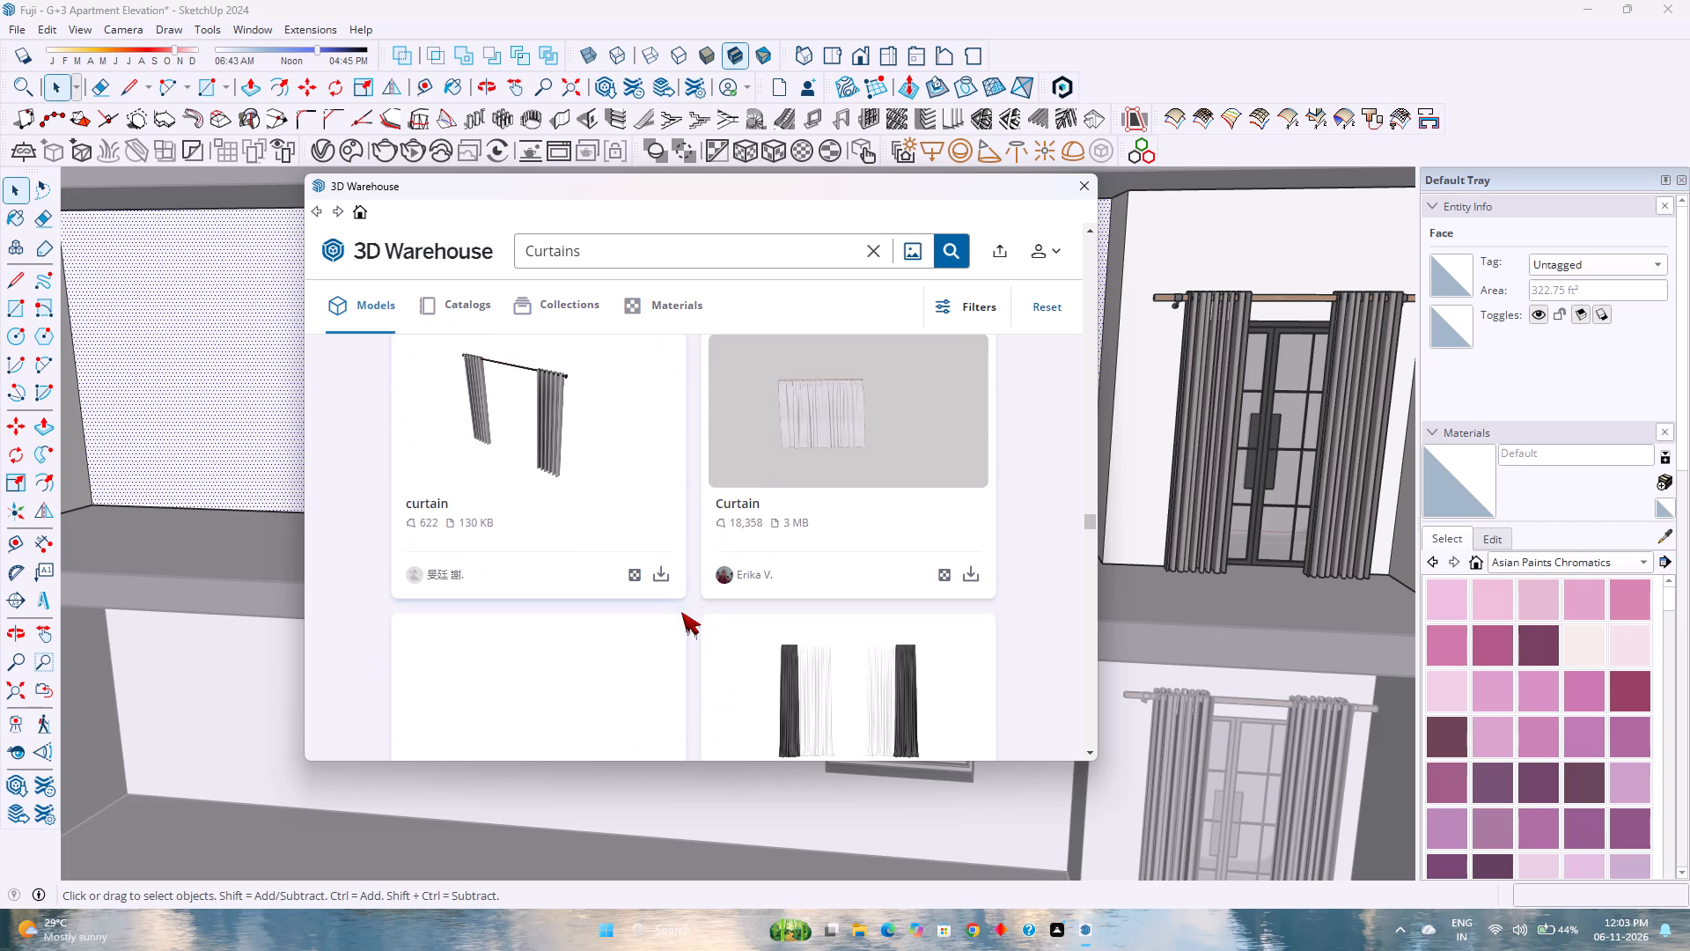
# Download the 3 MB sheer white Curtain model and place it over the top-floor window nearest the balcony door.
pyautogui.click(971, 578)
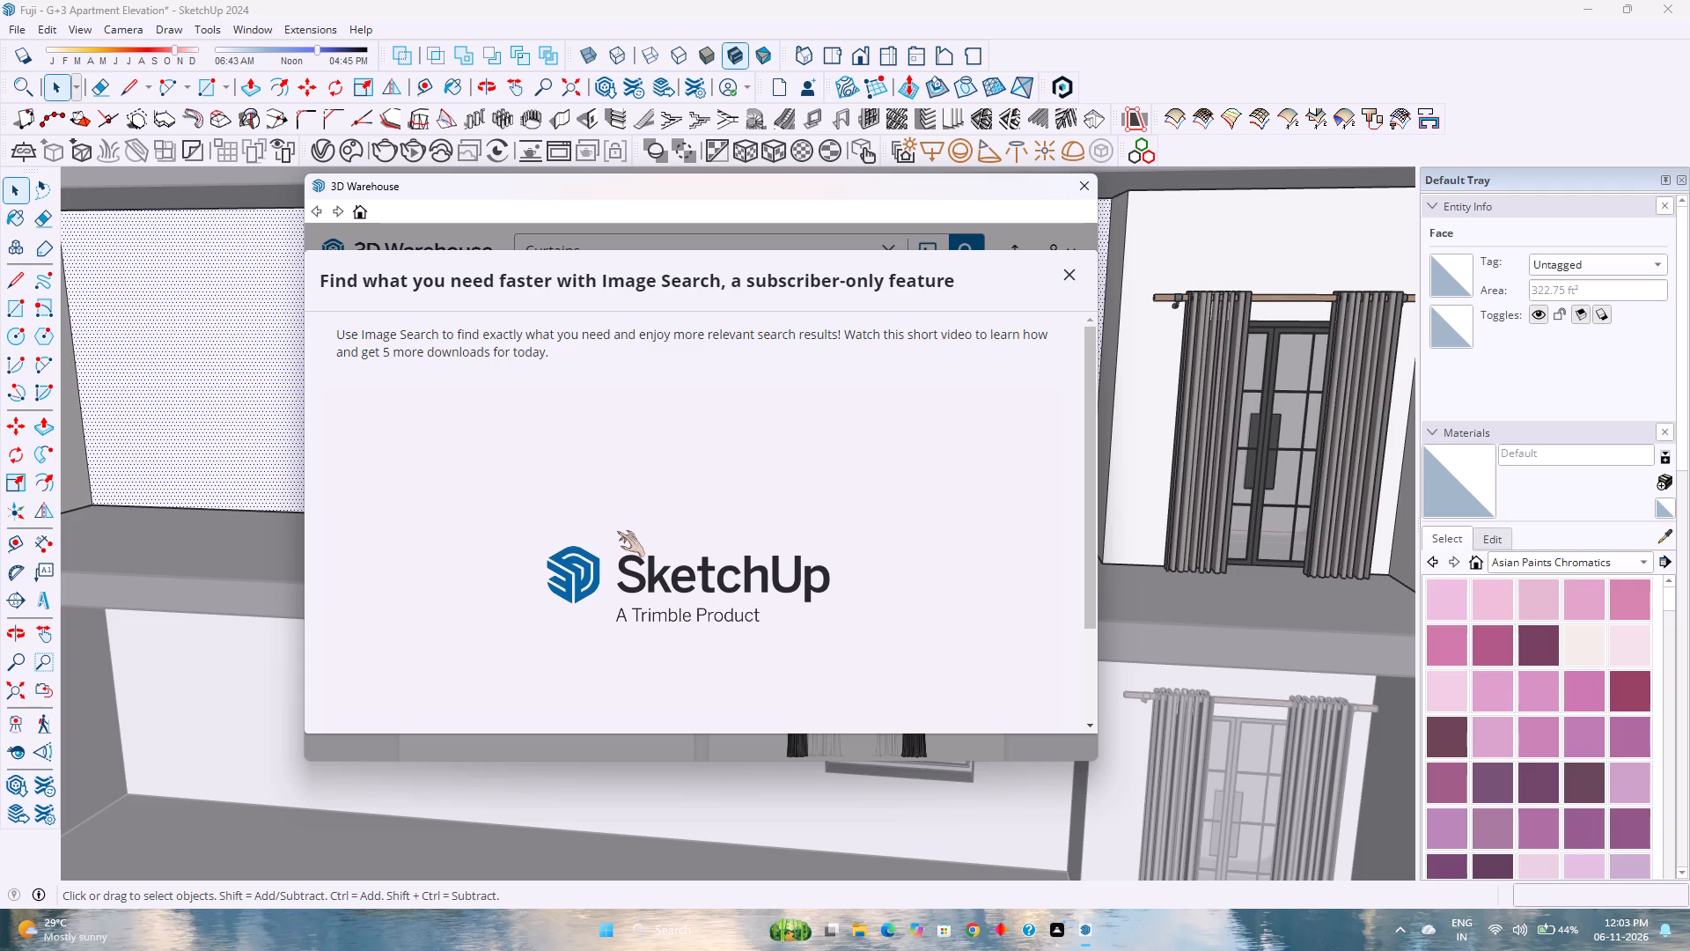
pyautogui.scroll(-3, 613, 534)
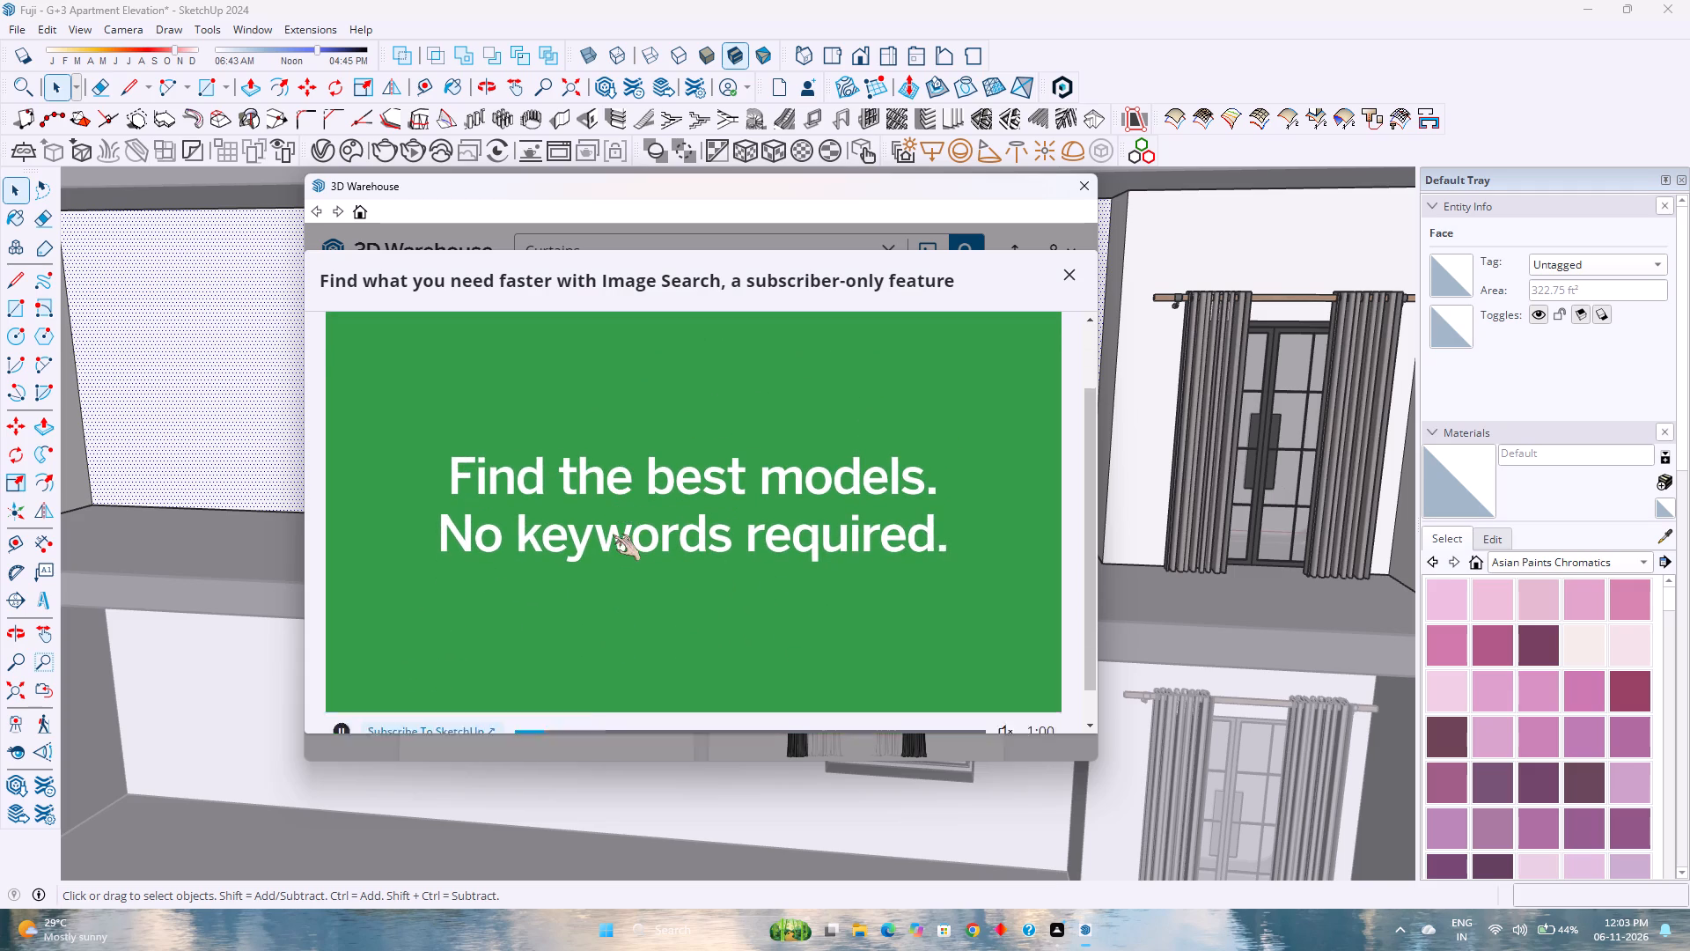
pyautogui.scroll(-3, 613, 534)
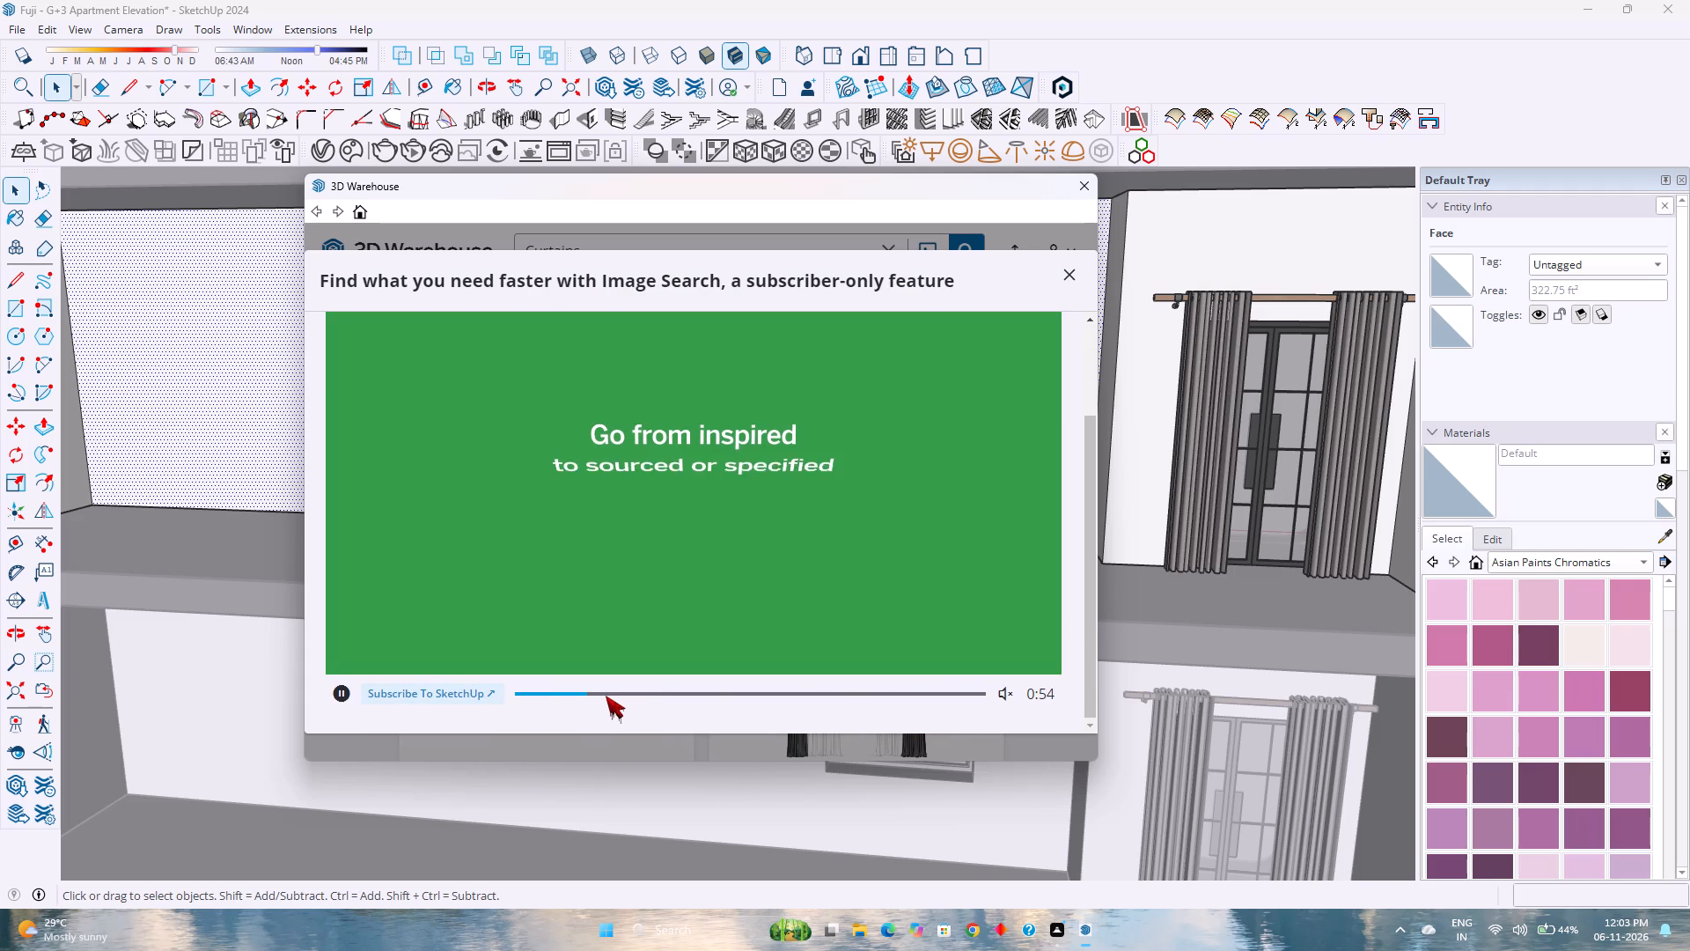
pyautogui.click(1013, 636)
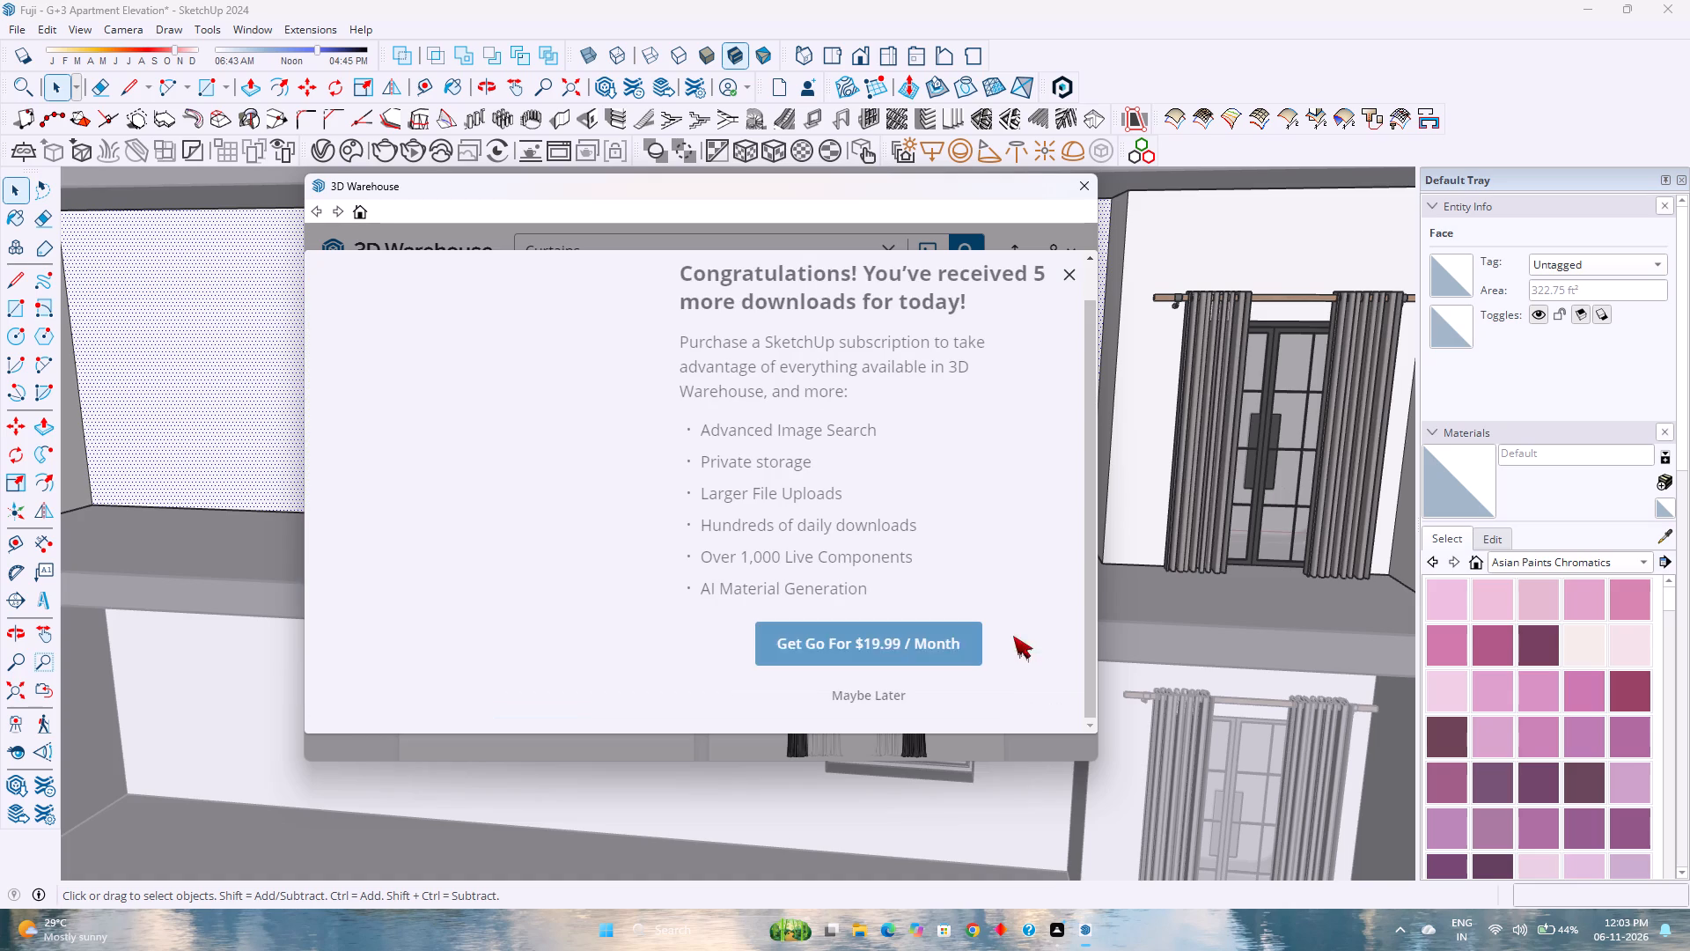
pyautogui.click(885, 685)
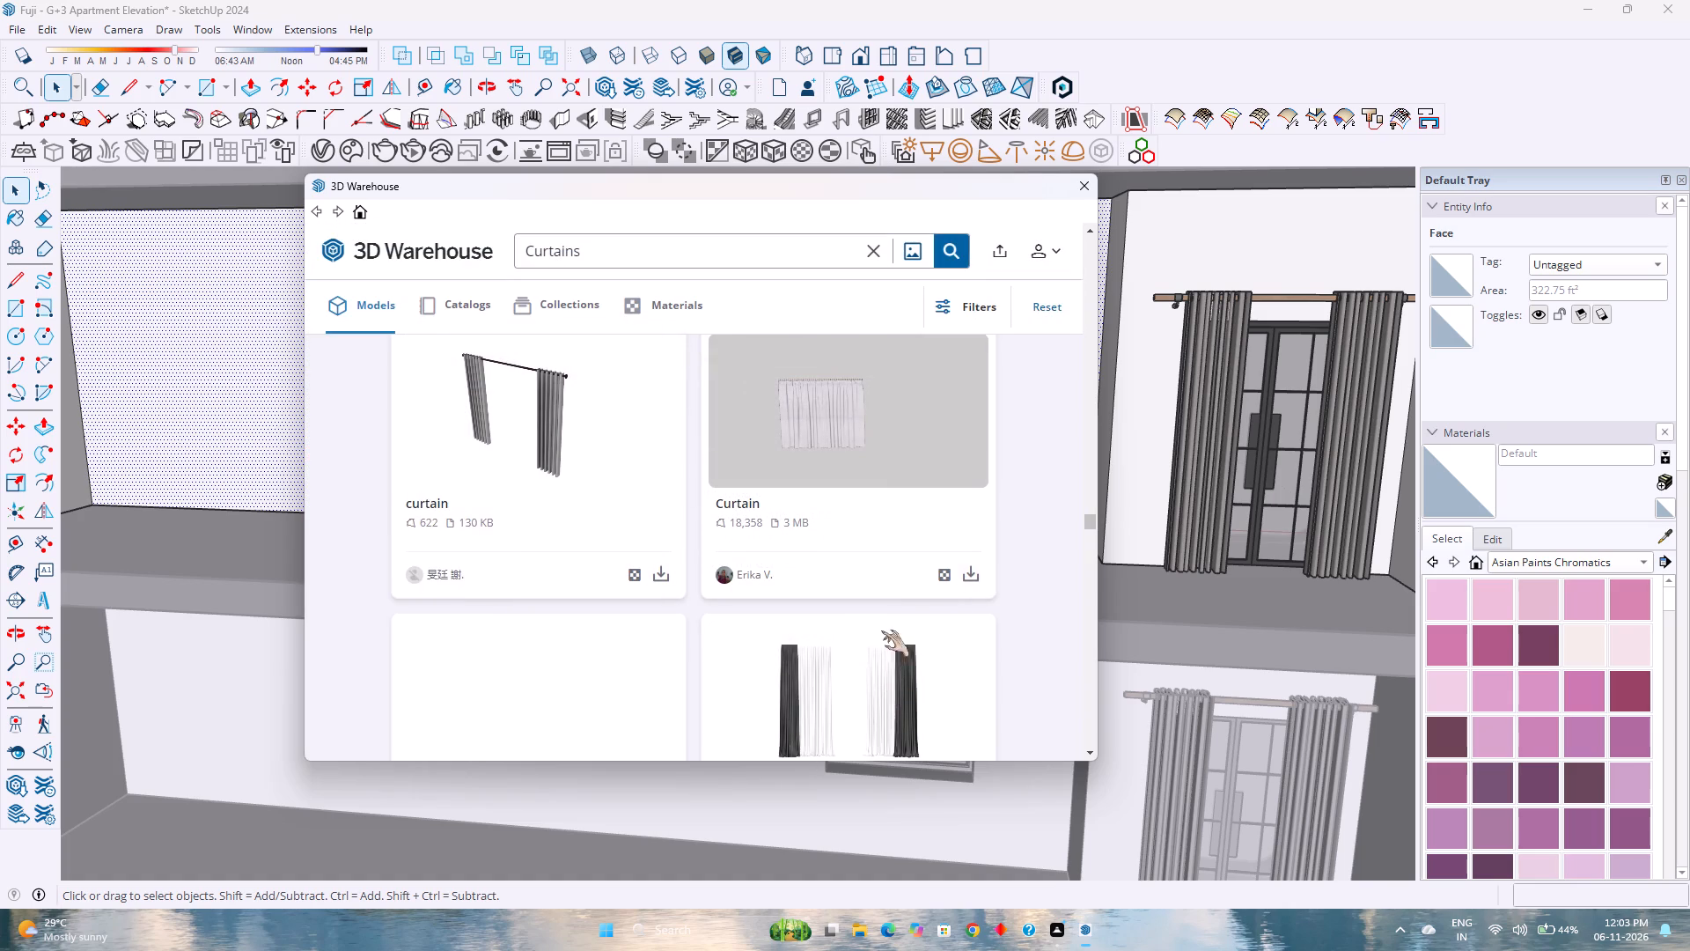
pyautogui.click(982, 578)
pyautogui.click(643, 490)
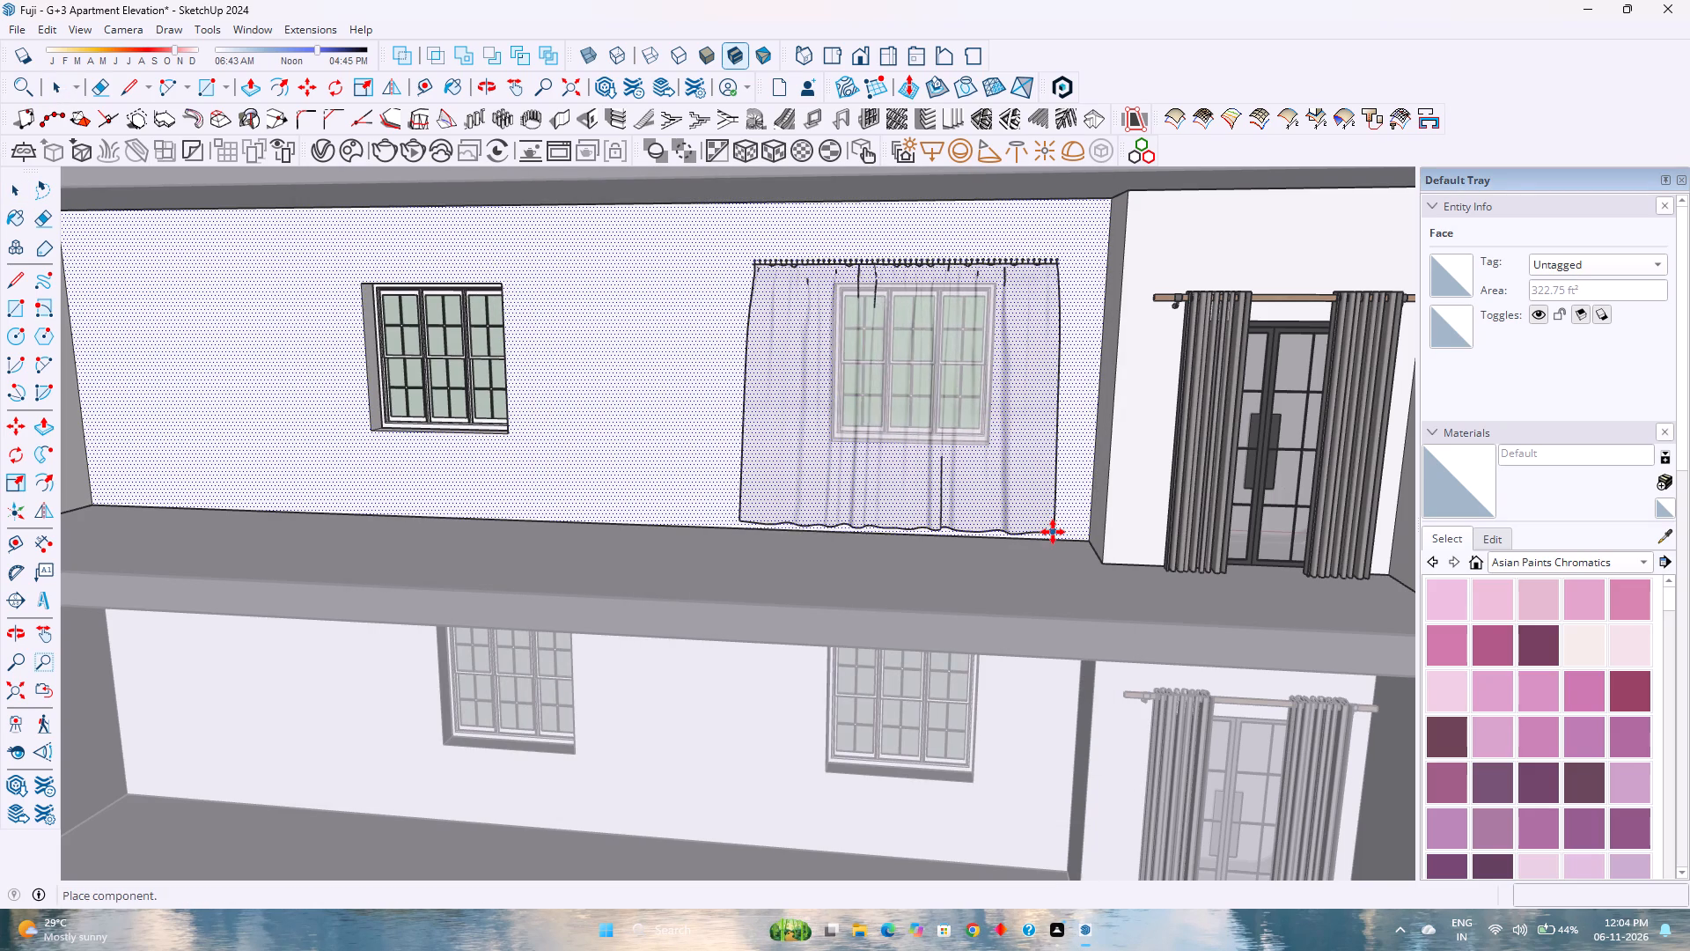
pyautogui.click(1055, 525)
# Nudge the placed sheer curtain by its lower corner toward the base of the top-floor wall.
pyautogui.scroll(2, 782, 501)
pyautogui.moveTo(782, 501); pyautogui.dragTo(934, 543, button='middle')
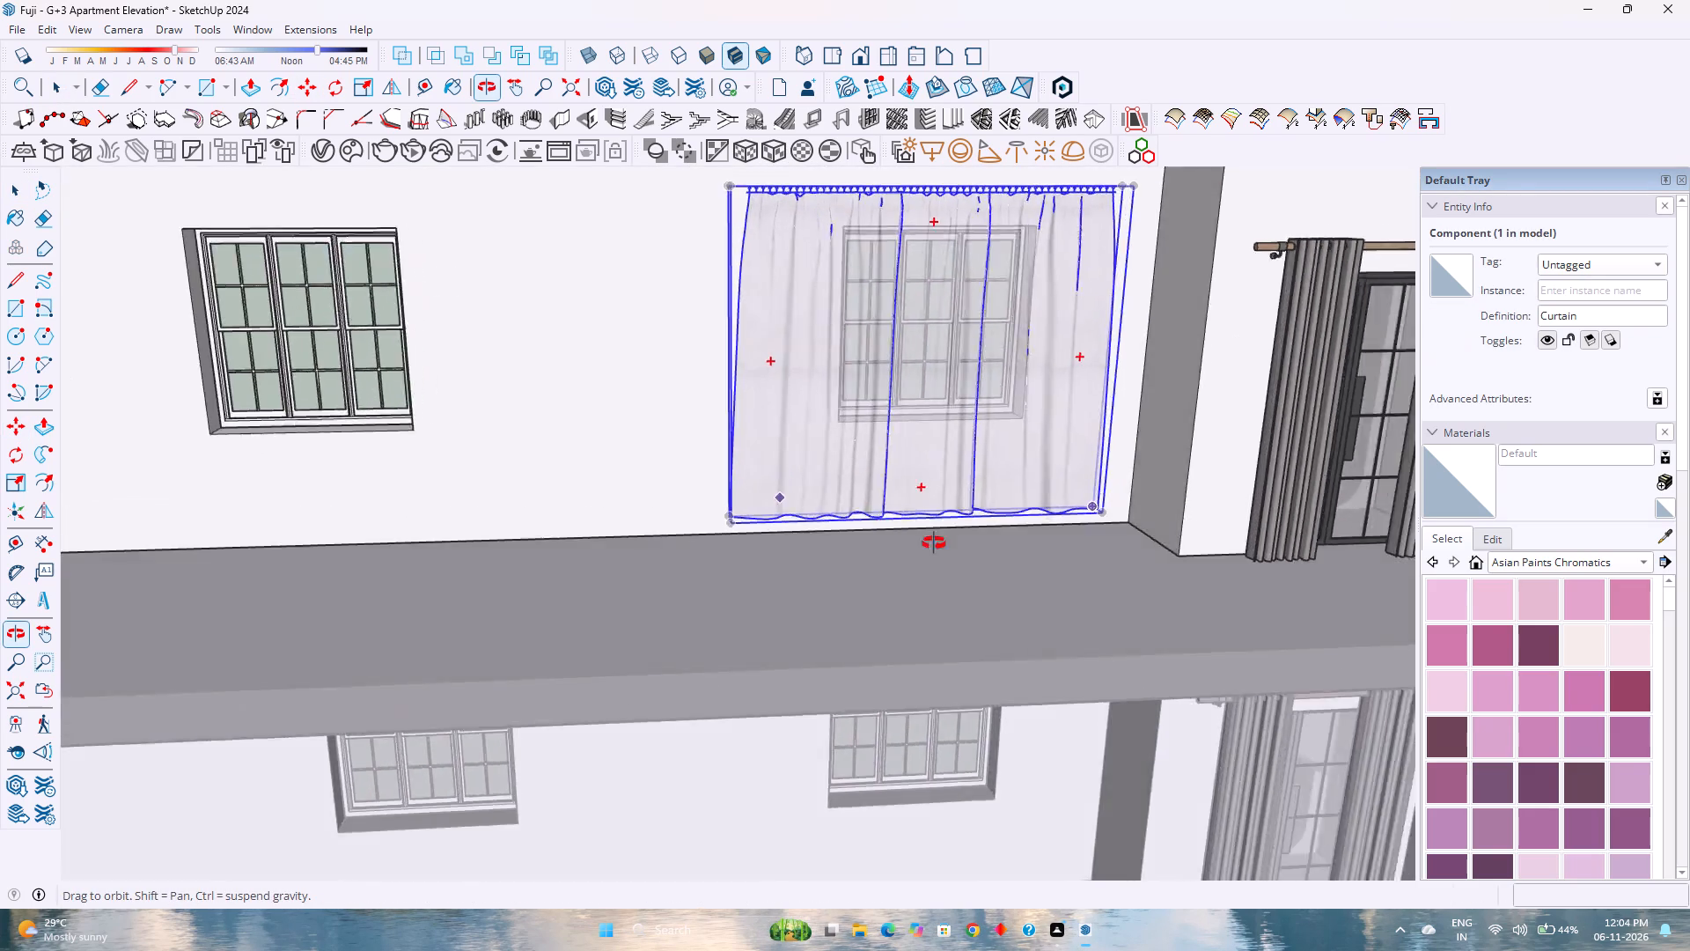
pyautogui.moveTo(934, 543); pyautogui.dragTo(1297, 531, button='middle')
pyautogui.middleClick(1297, 531)
pyautogui.scroll(1, 684, 519)
pyautogui.click(739, 519)
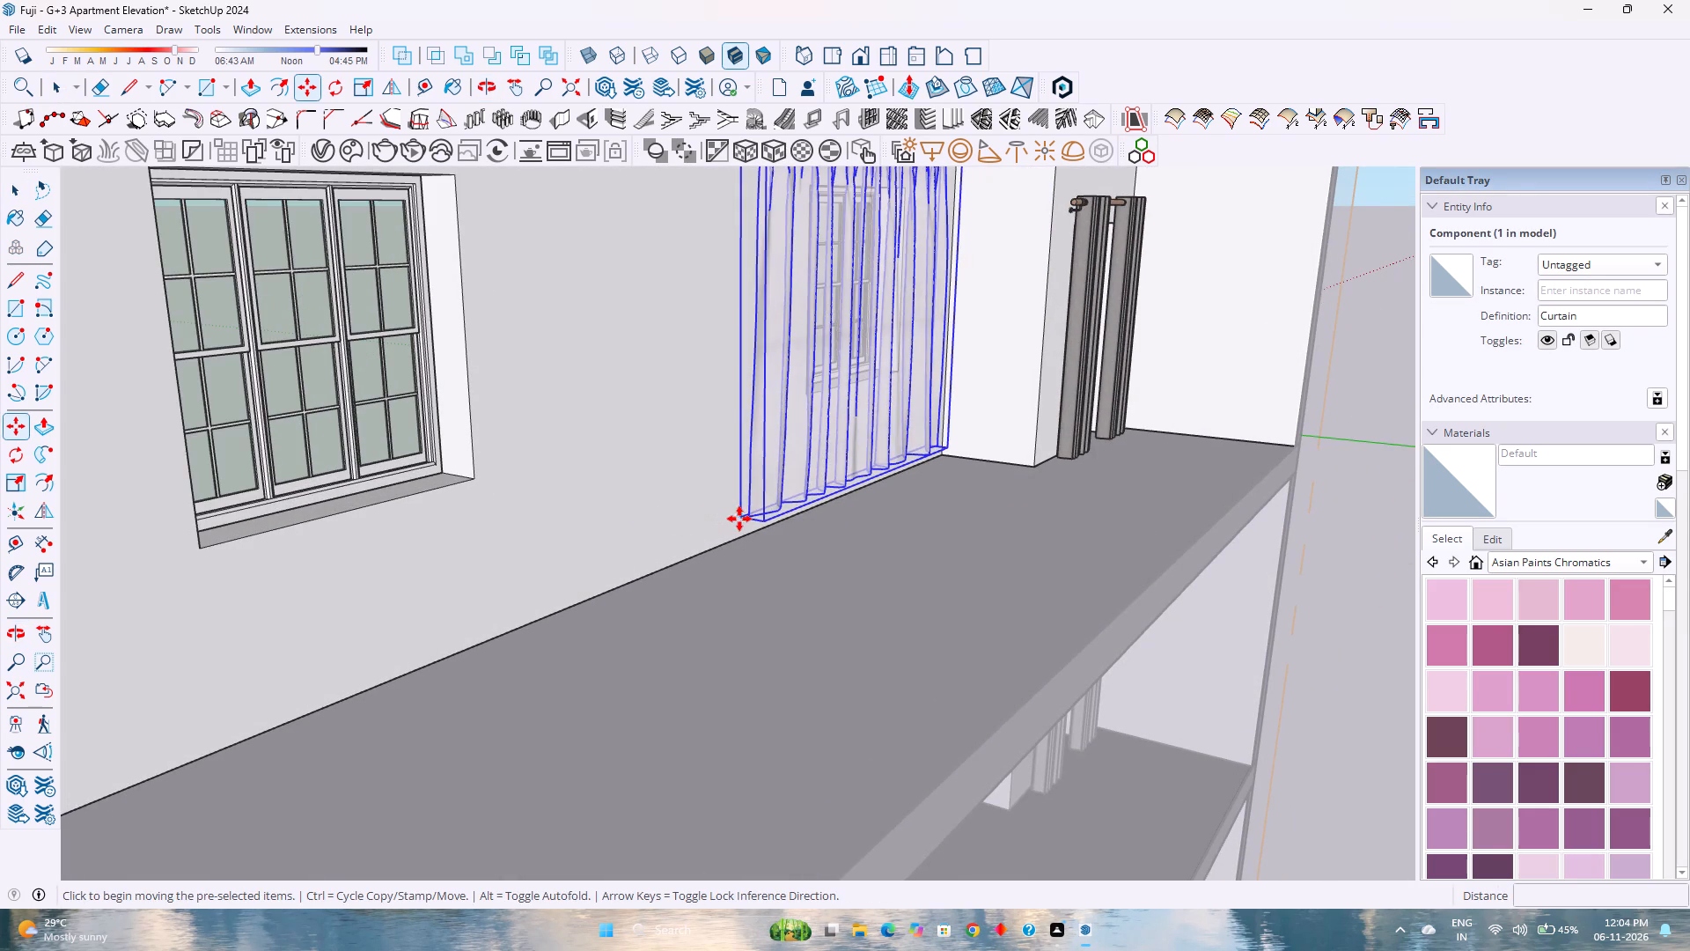
pyautogui.click(738, 539)
# Scale the sheer curtain down uniformly from its lower corner to a factor of about 0.73.
pyautogui.scroll(-2, 843, 529)
pyautogui.moveTo(843, 529); pyautogui.dragTo(459, 496, button='middle')
pyautogui.middleClick(459, 496)
pyautogui.scroll(-3, 458, 493)
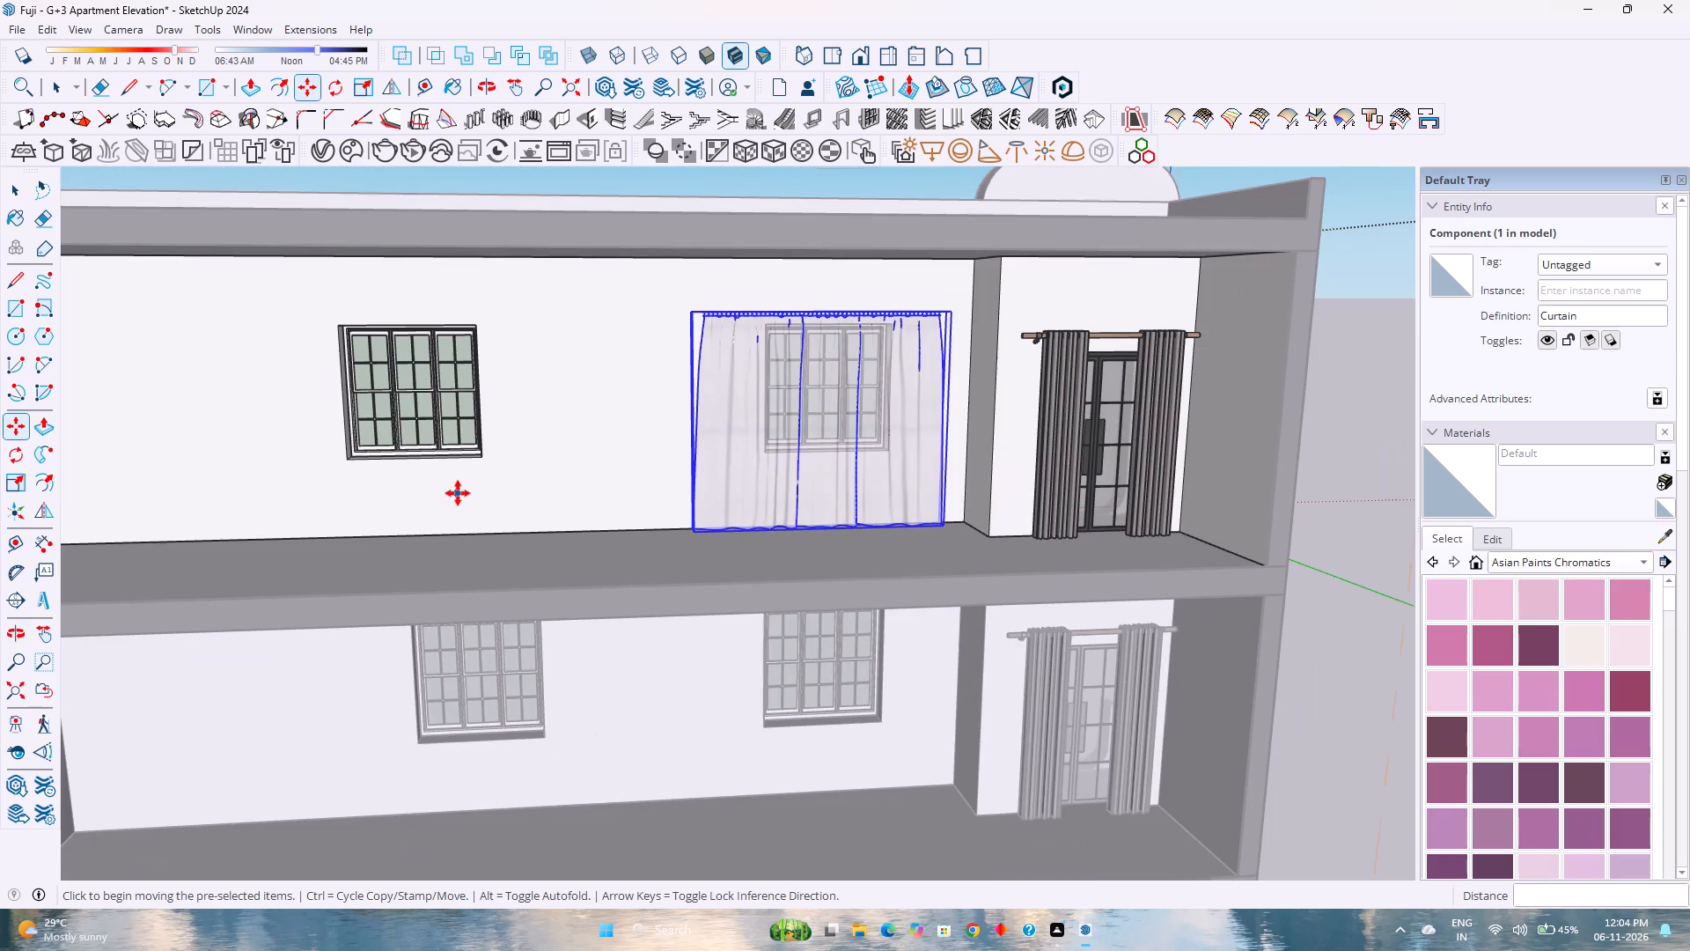
pyautogui.click(360, 92)
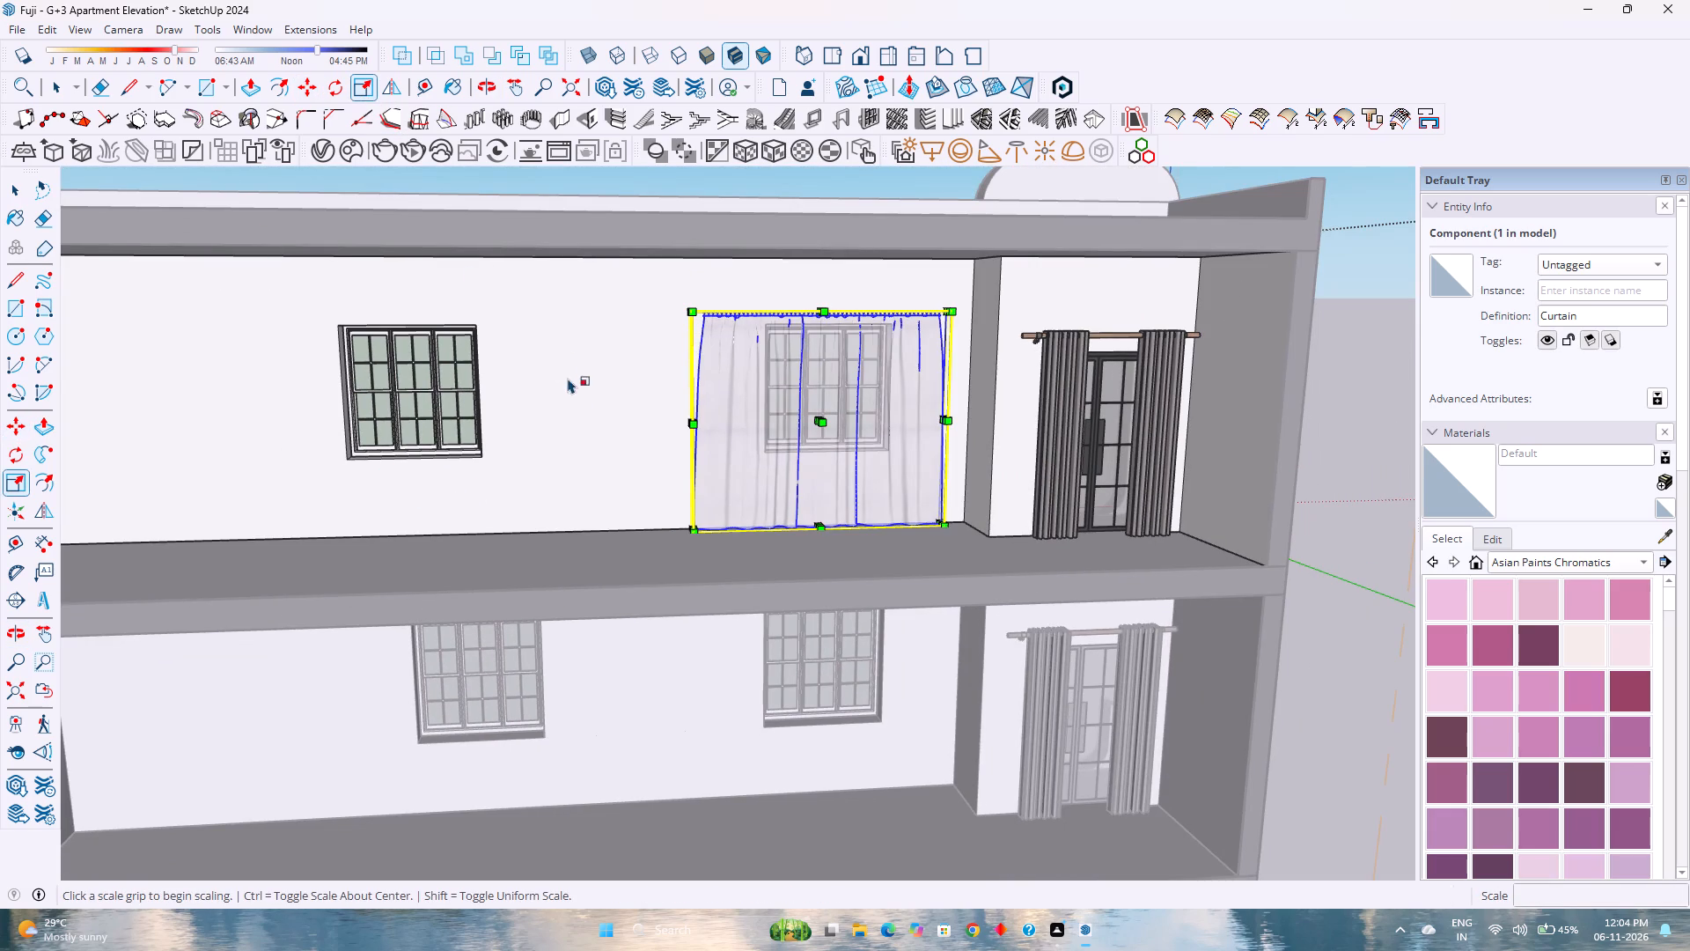
pyautogui.click(694, 526)
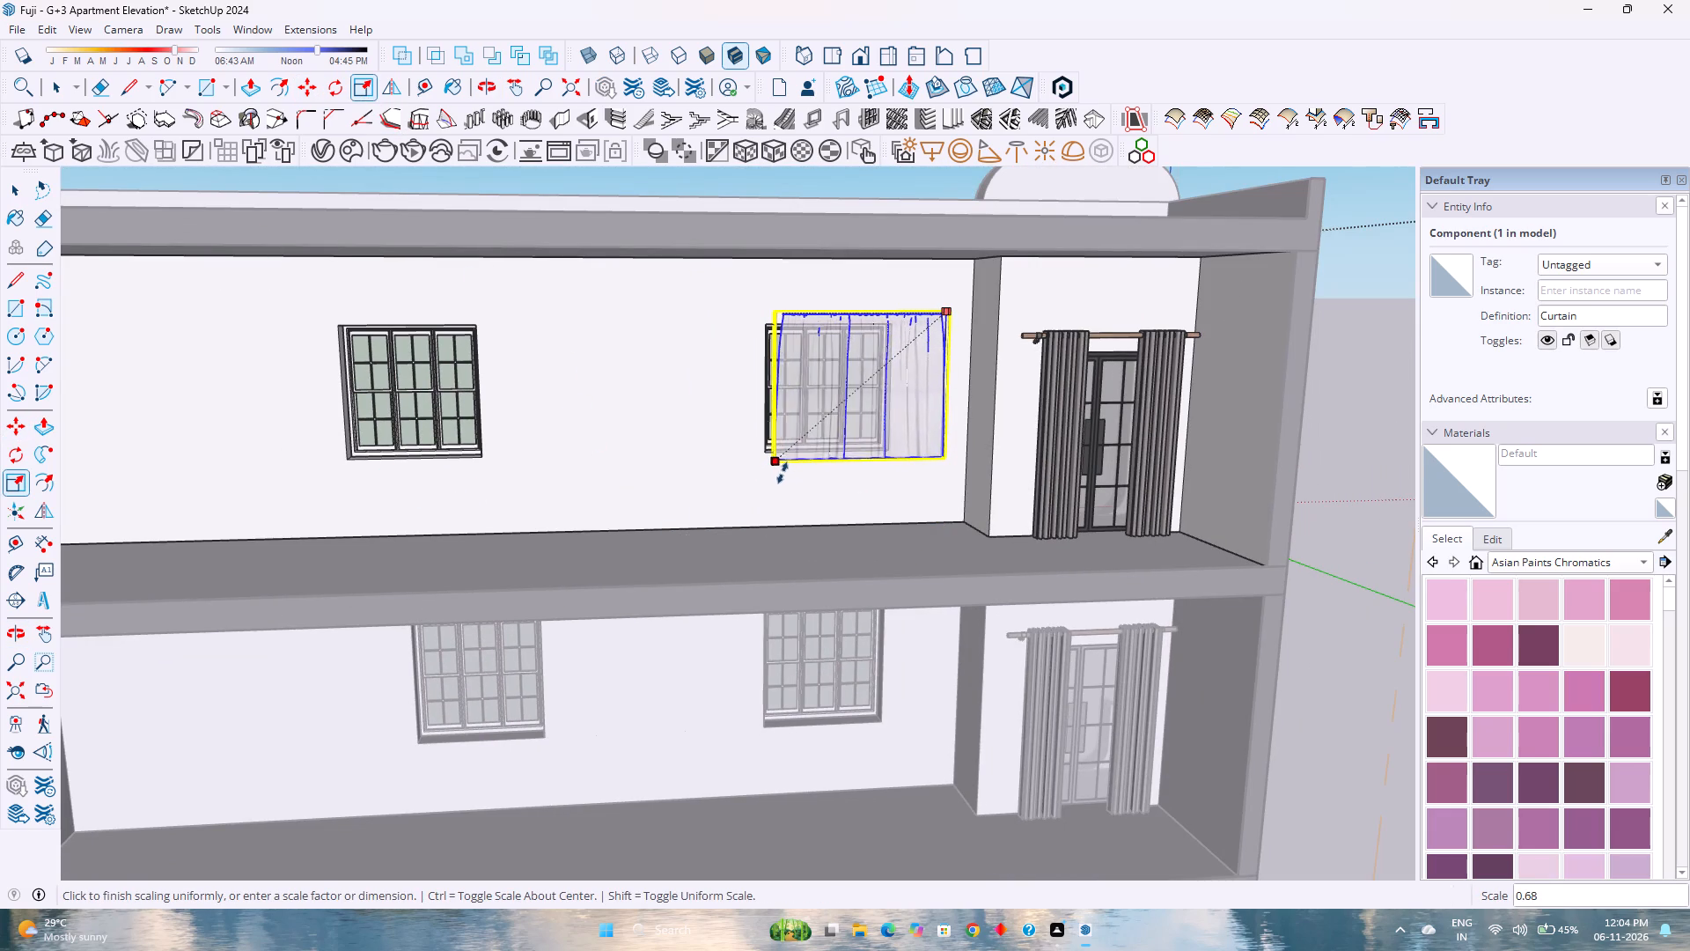
pyautogui.click(772, 482)
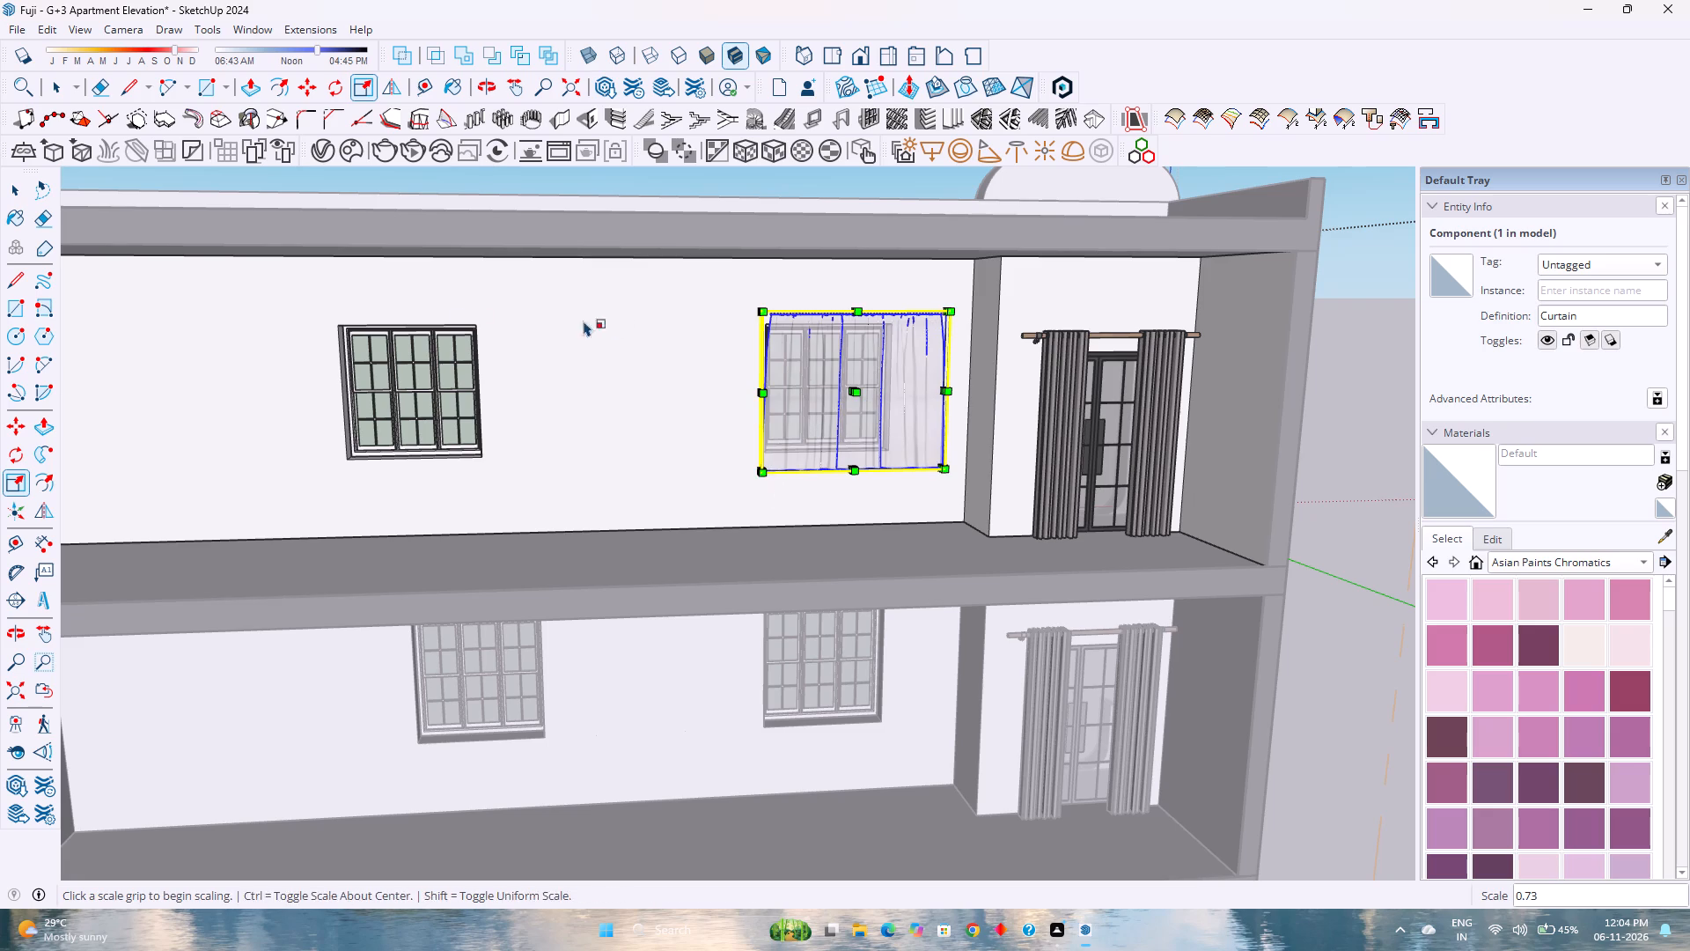
# Move the scaled curtain about 1' 1/16" horizontally along the wall to centre it over the window.
pyautogui.click(298, 79)
pyautogui.scroll(3, 759, 276)
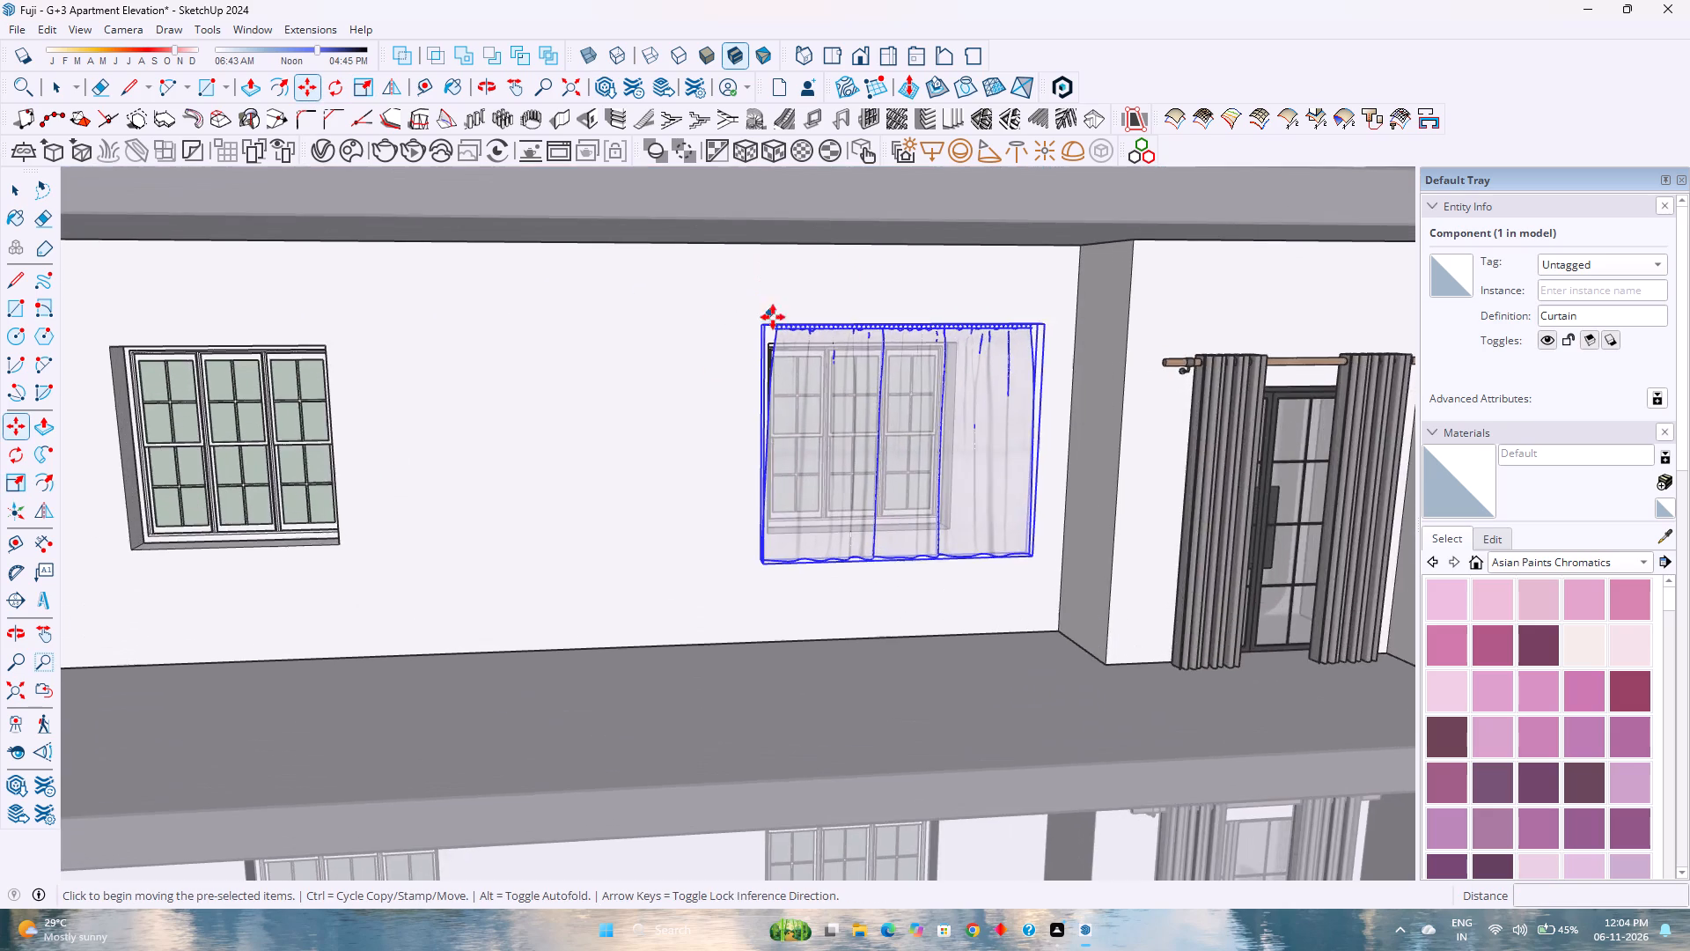
pyautogui.scroll(5, 773, 317)
pyautogui.middleClick(767, 364)
pyautogui.moveTo(766, 364); pyautogui.dragTo(762, 374, button='middle')
pyautogui.moveTo(762, 377); pyautogui.dragTo(755, 440, button='middle')
pyautogui.middleClick(755, 440)
pyautogui.moveTo(746, 503); pyautogui.dragTo(703, 385, button='middle')
pyautogui.middleClick(703, 382)
pyautogui.scroll(2, 703, 380)
pyautogui.click(750, 391)
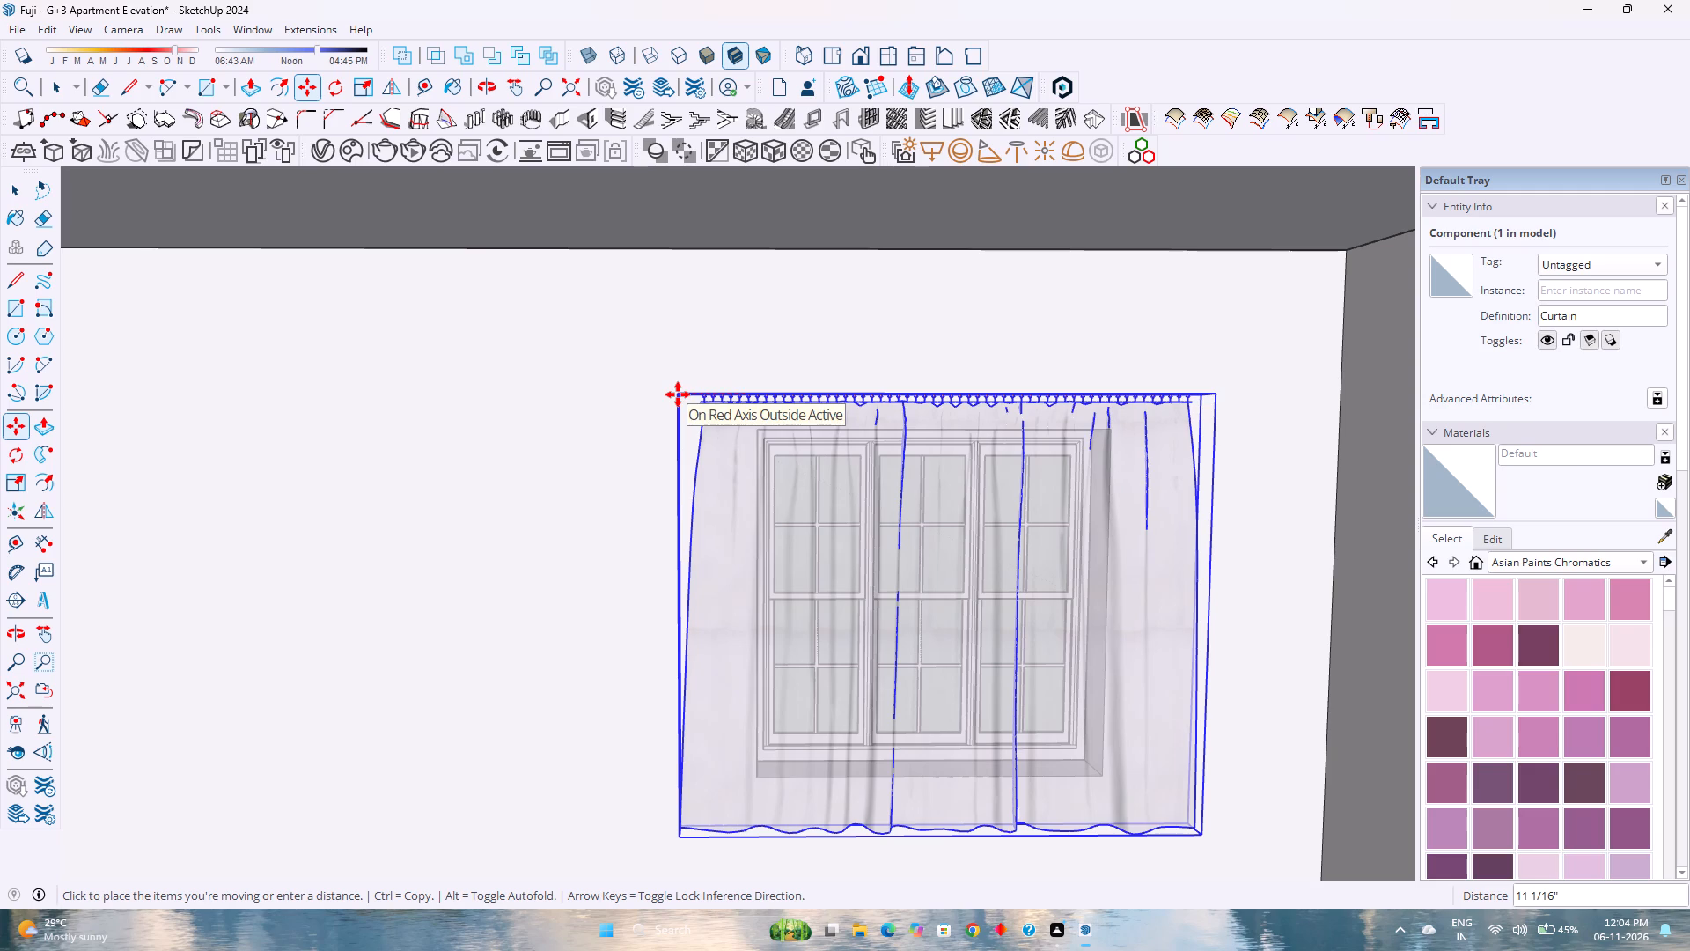
pyautogui.click(672, 397)
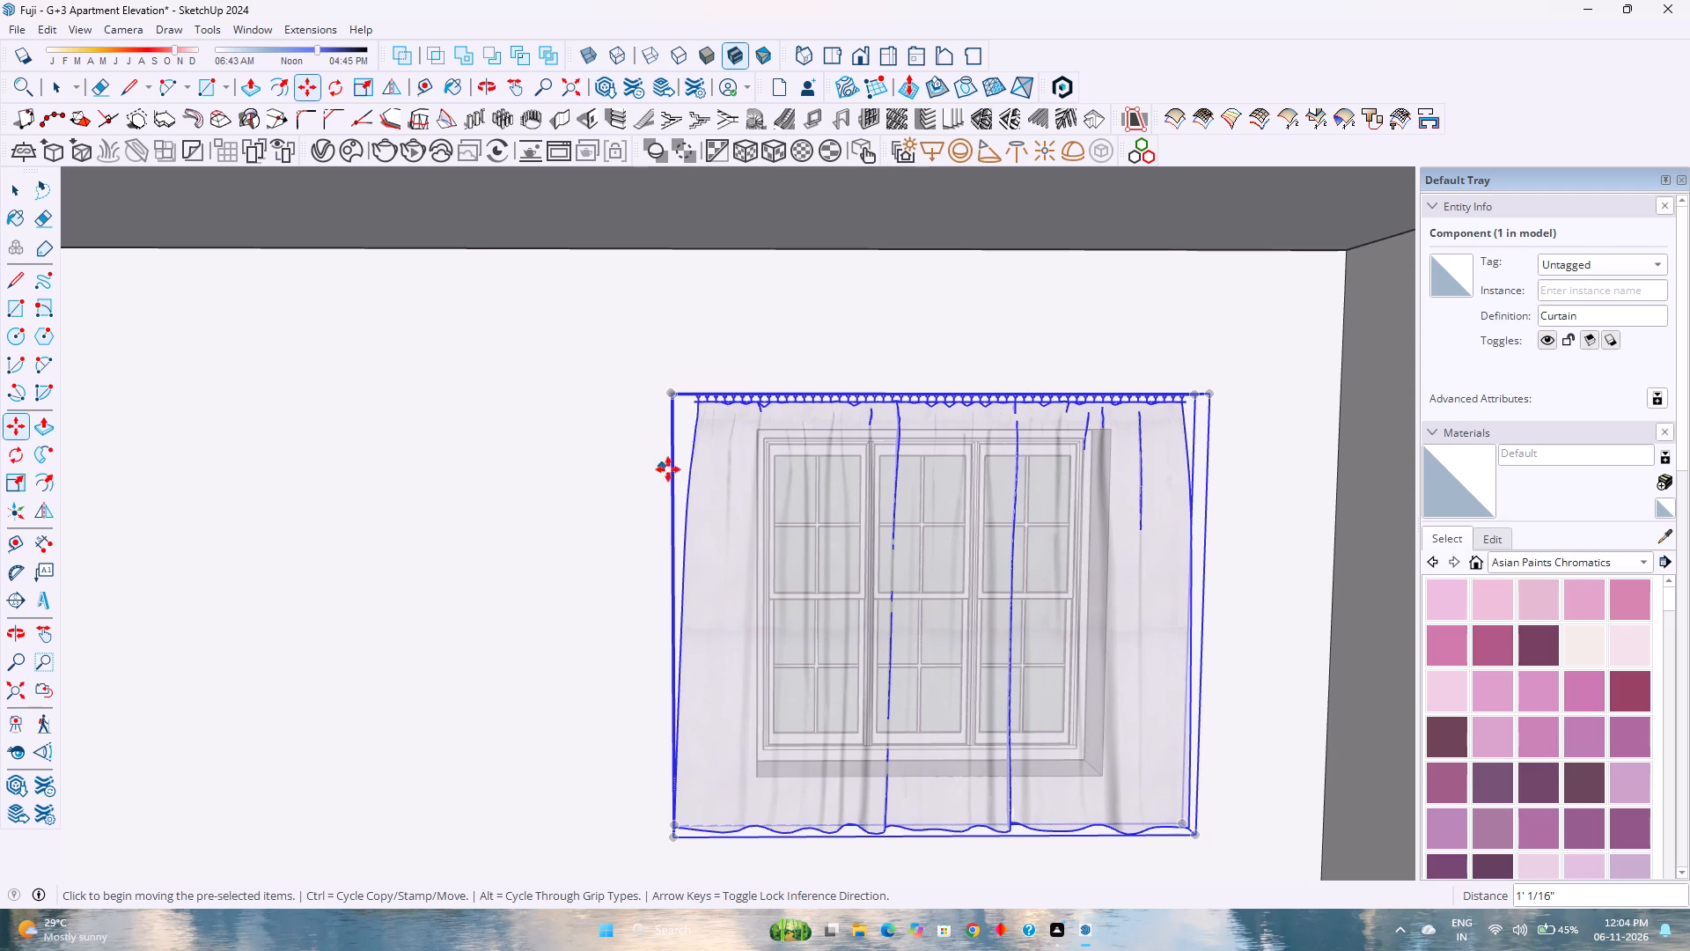
# Copy the sheer curtain about 15' 7 3/8" along the wall onto the other top-floor window.
pyautogui.scroll(-5, 684, 469)
pyautogui.scroll(-8, 584, 475)
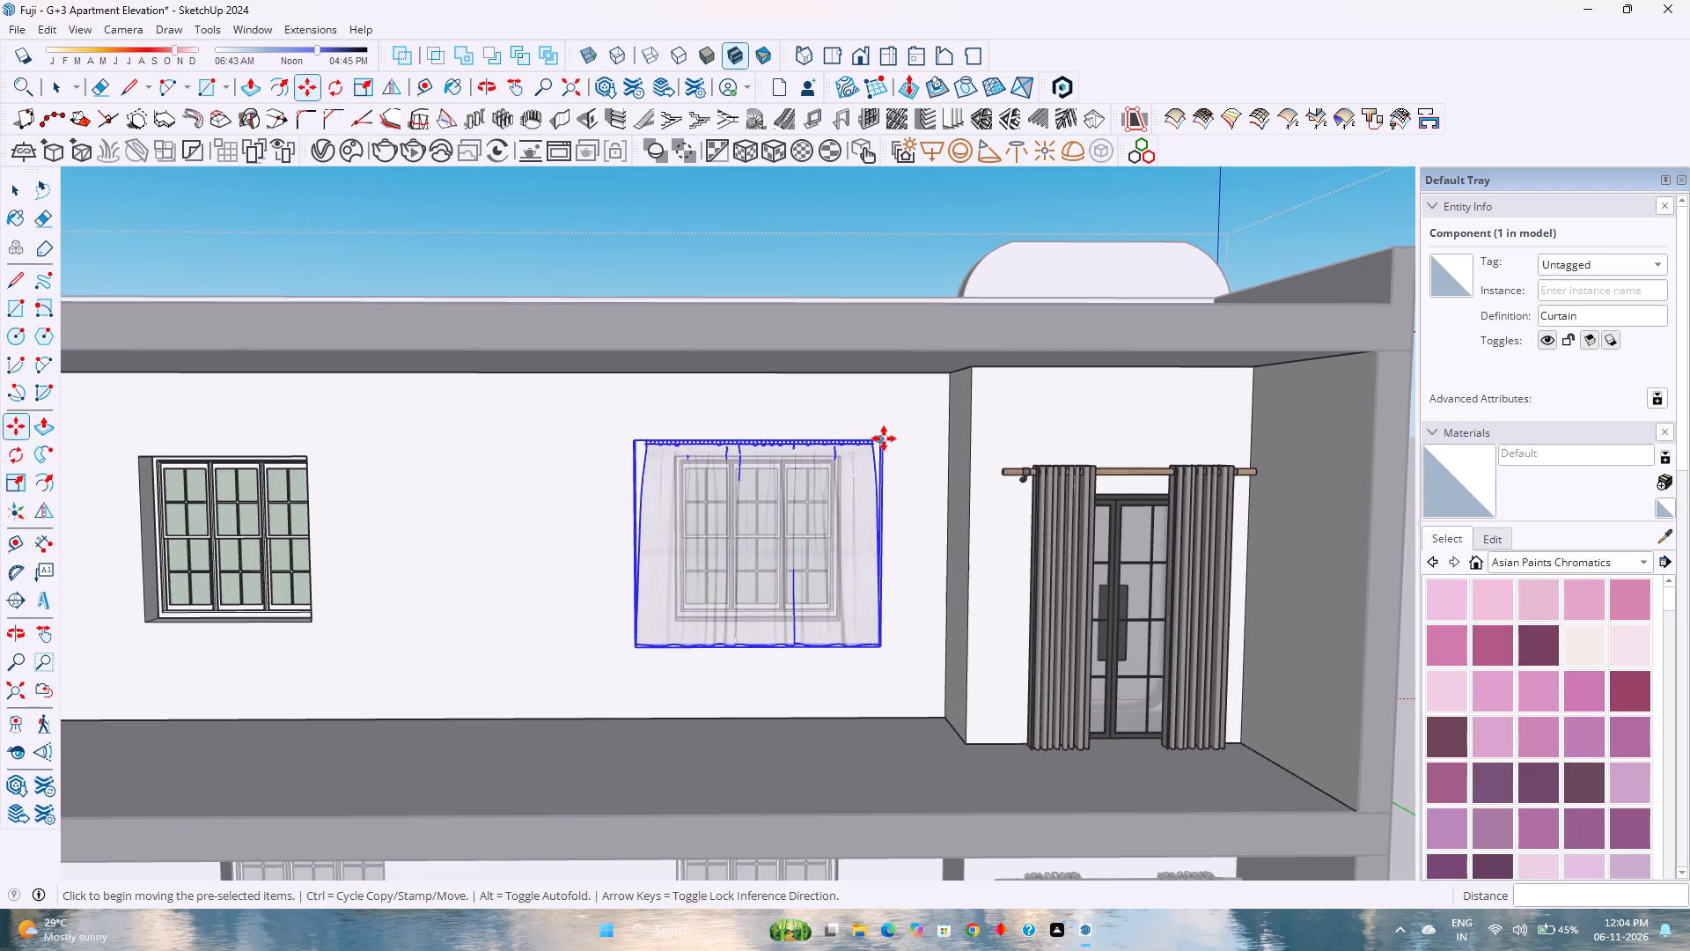
pyautogui.click(884, 439)
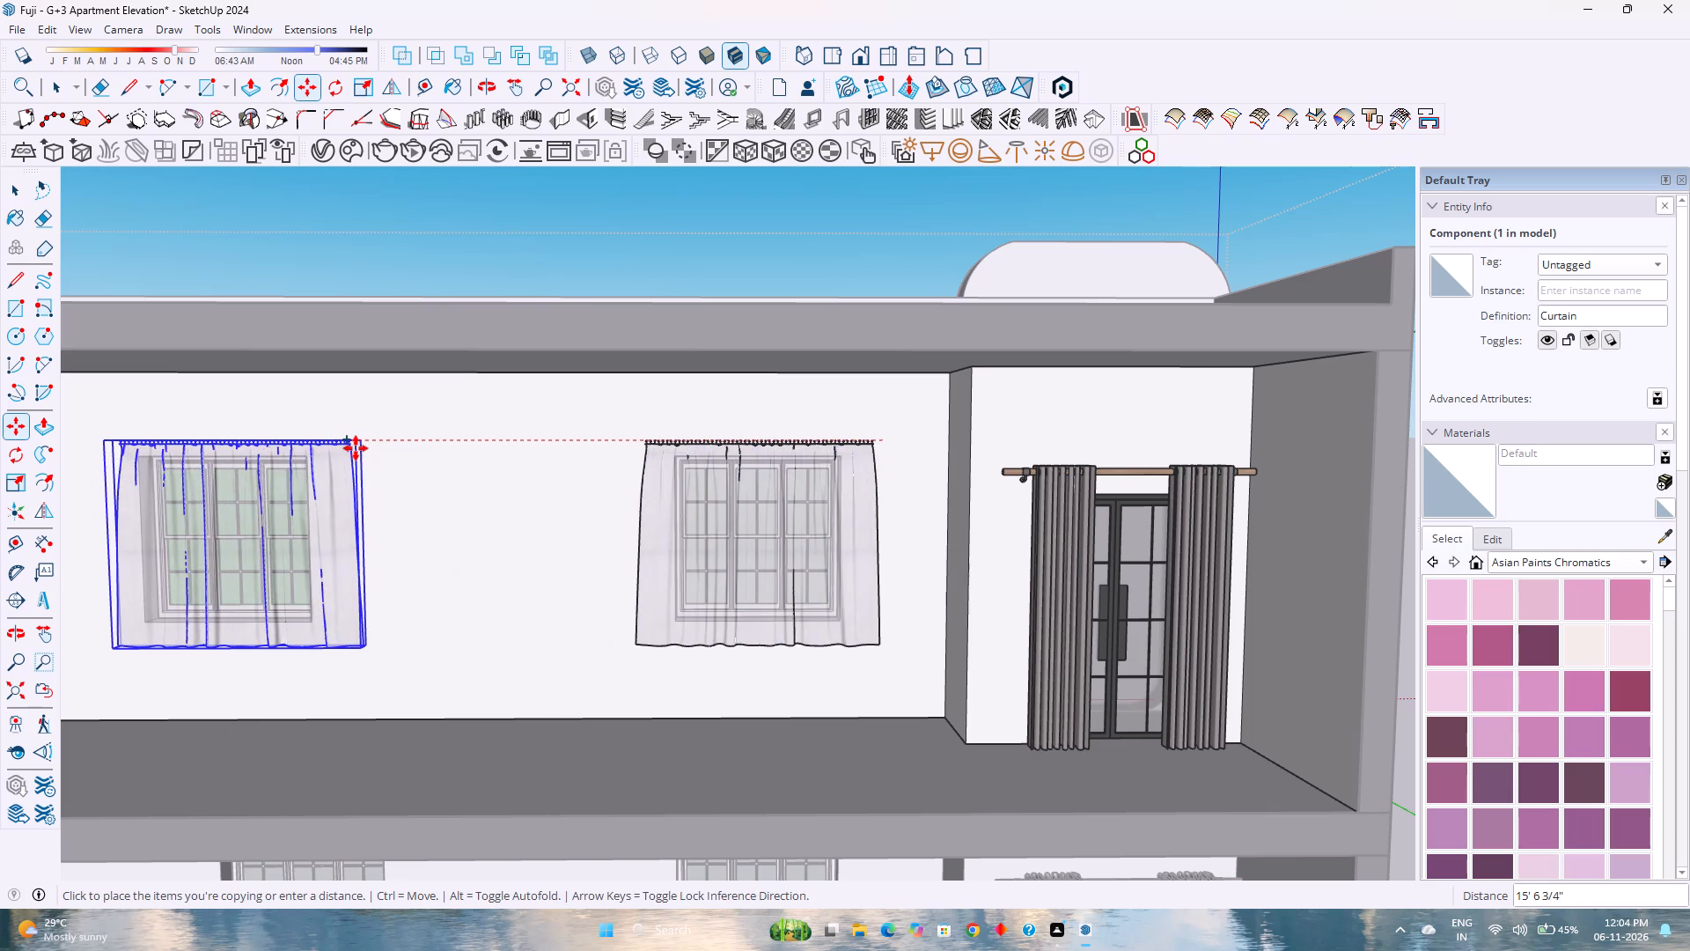
pyautogui.click(354, 450)
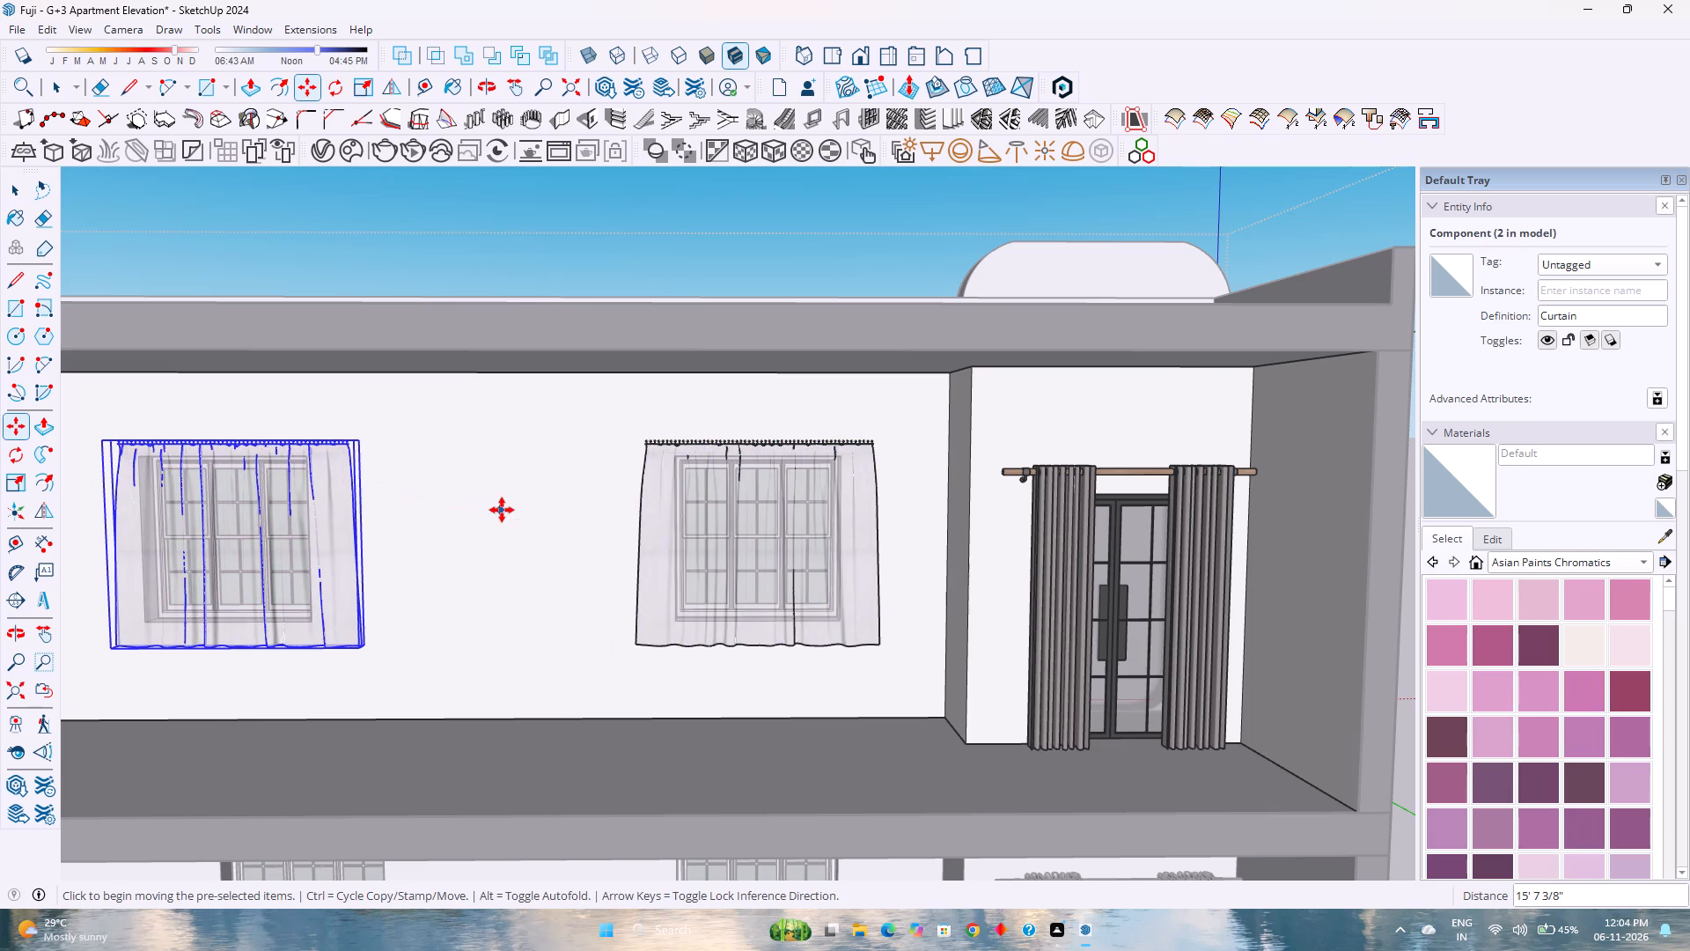
# Select both top-floor sheer curtains and move them vertically up by about 2 13/16".
pyautogui.press('space')
pyautogui.keyDown('ctrl'); pyautogui.click(663, 502); pyautogui.keyUp('ctrl')
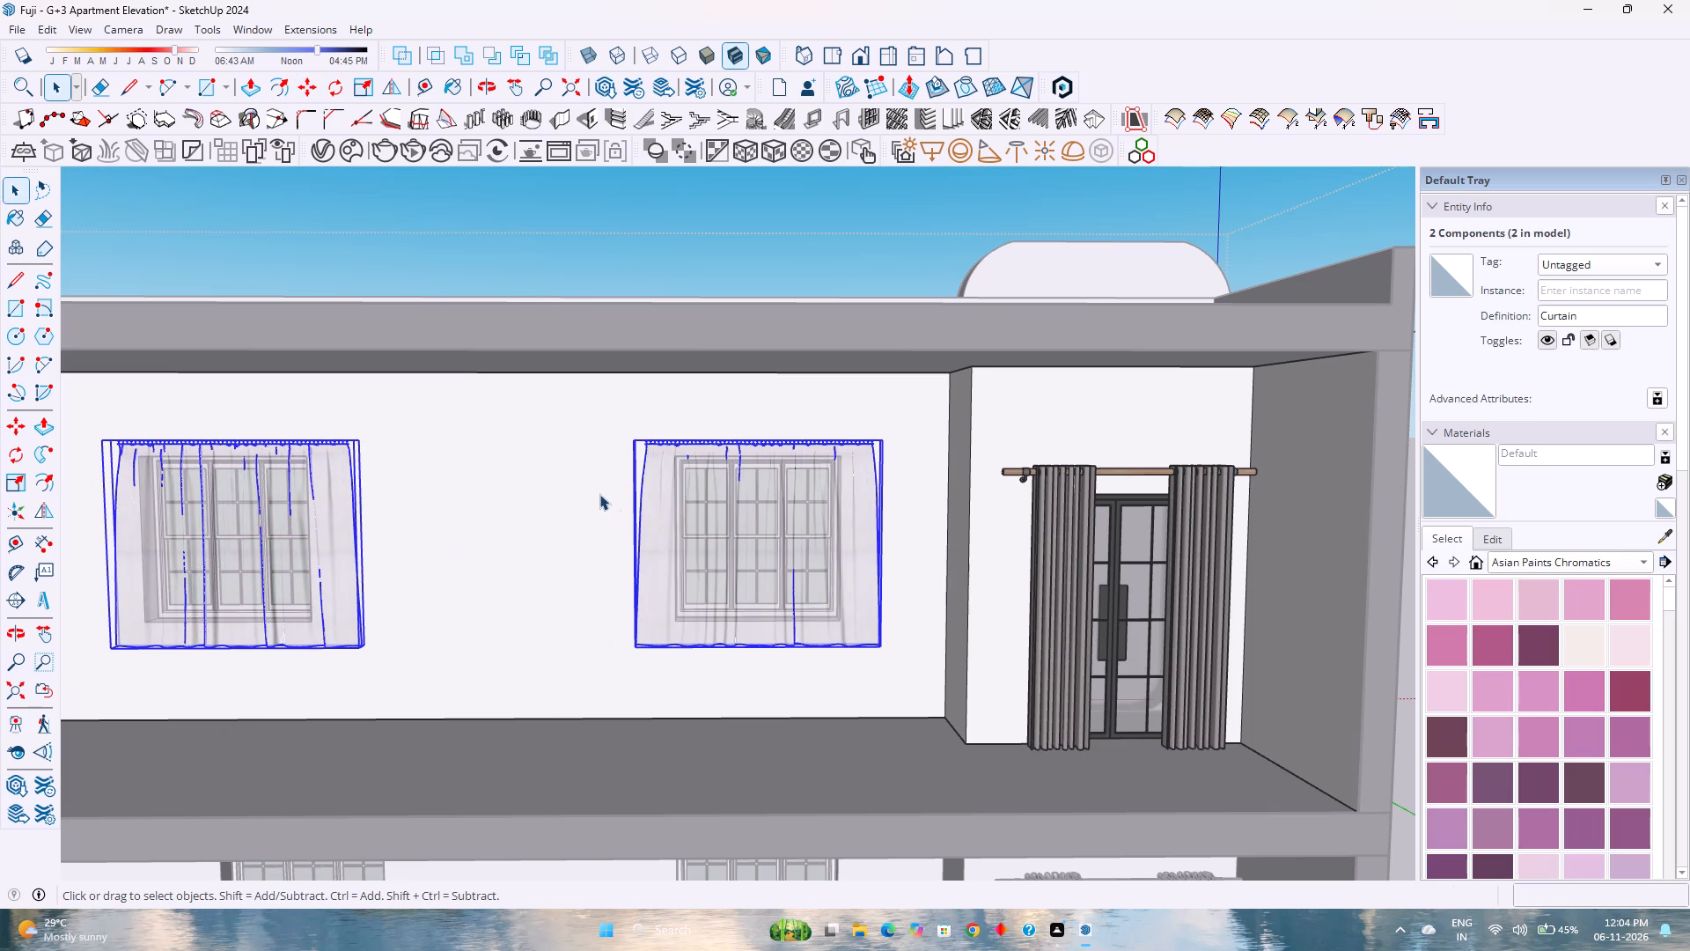
pyautogui.press('m')
pyautogui.click(522, 456)
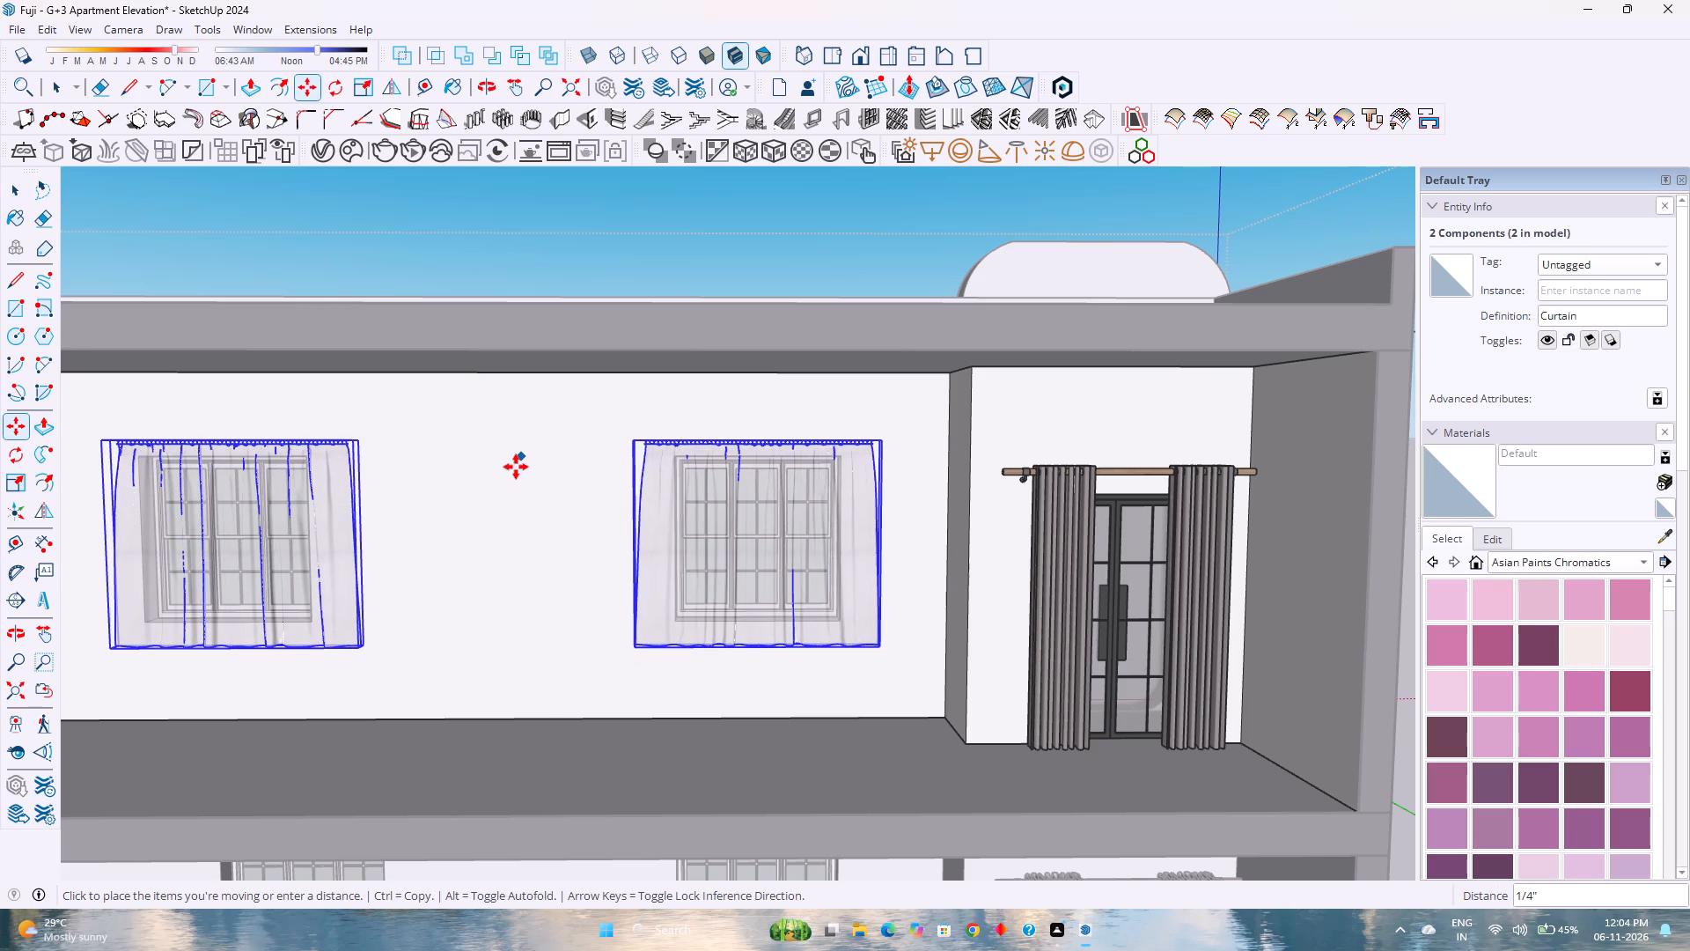
pyautogui.scroll(3, 515, 466)
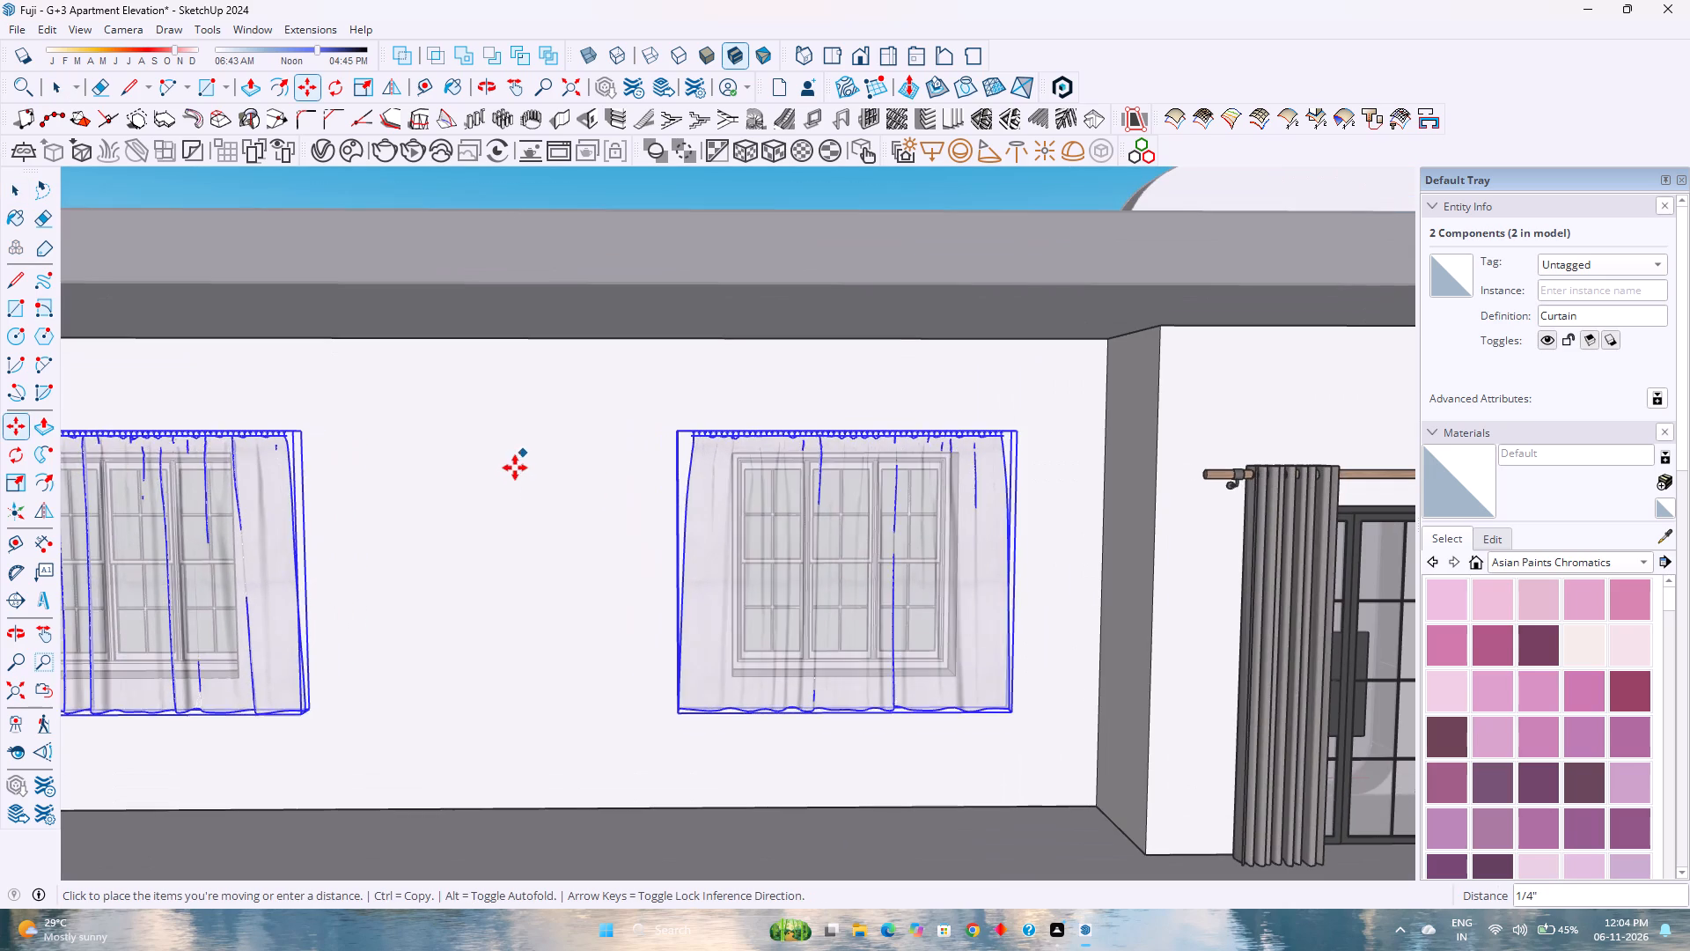
pyautogui.scroll(4, 515, 470)
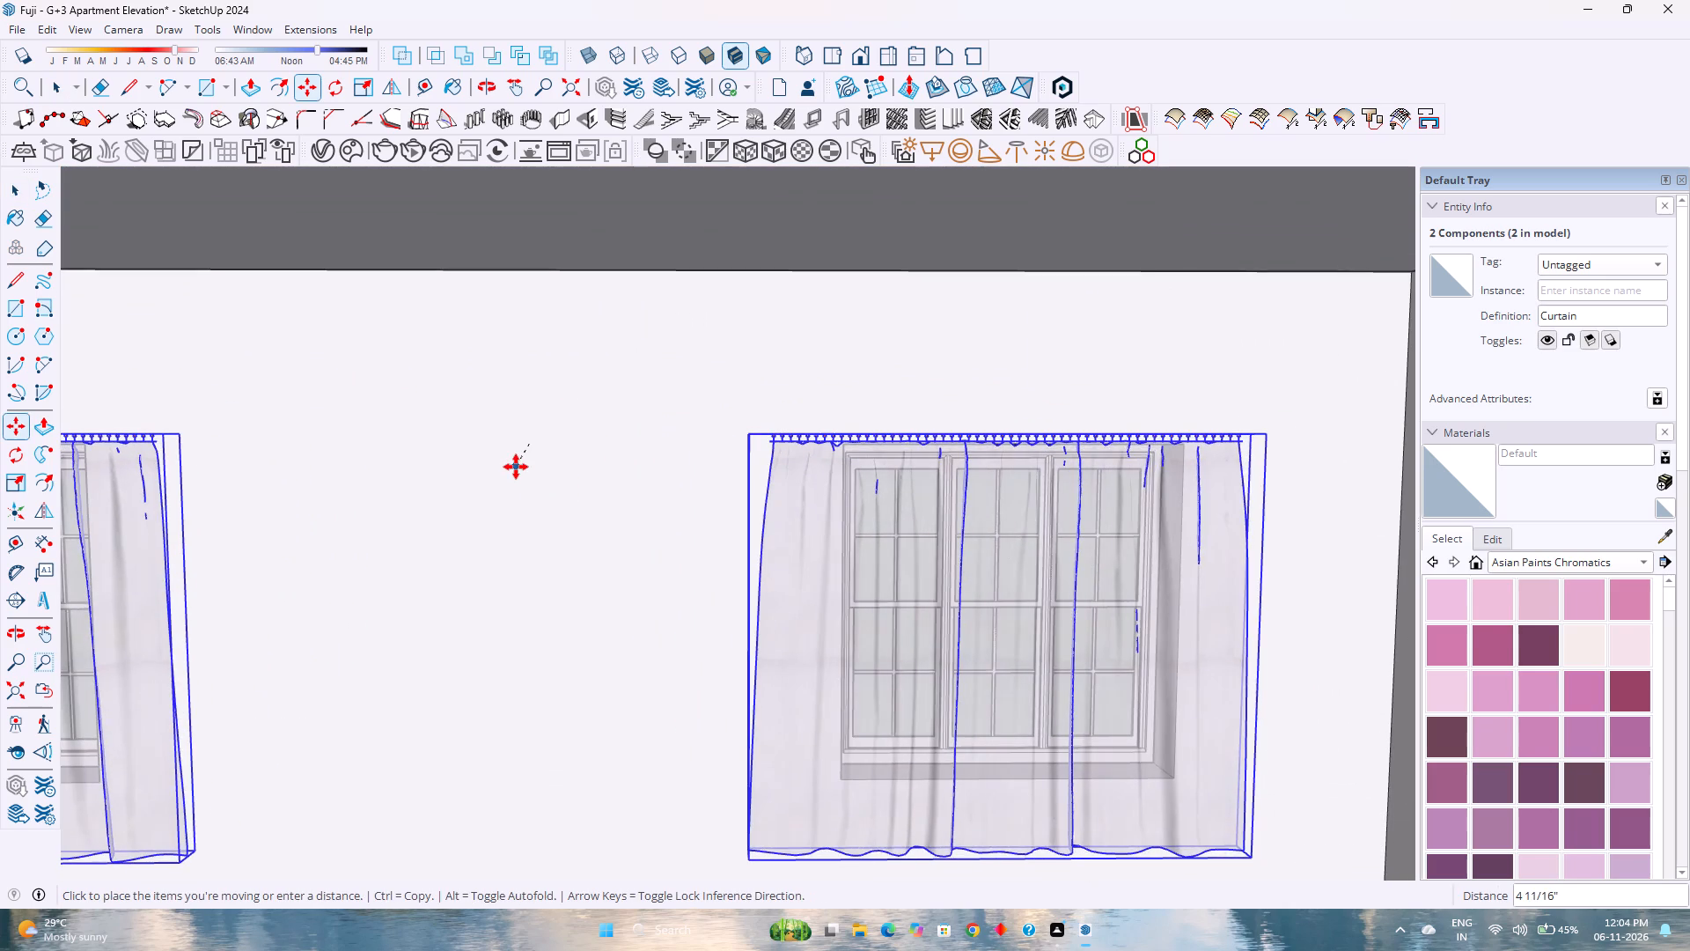
pyautogui.press('Up')
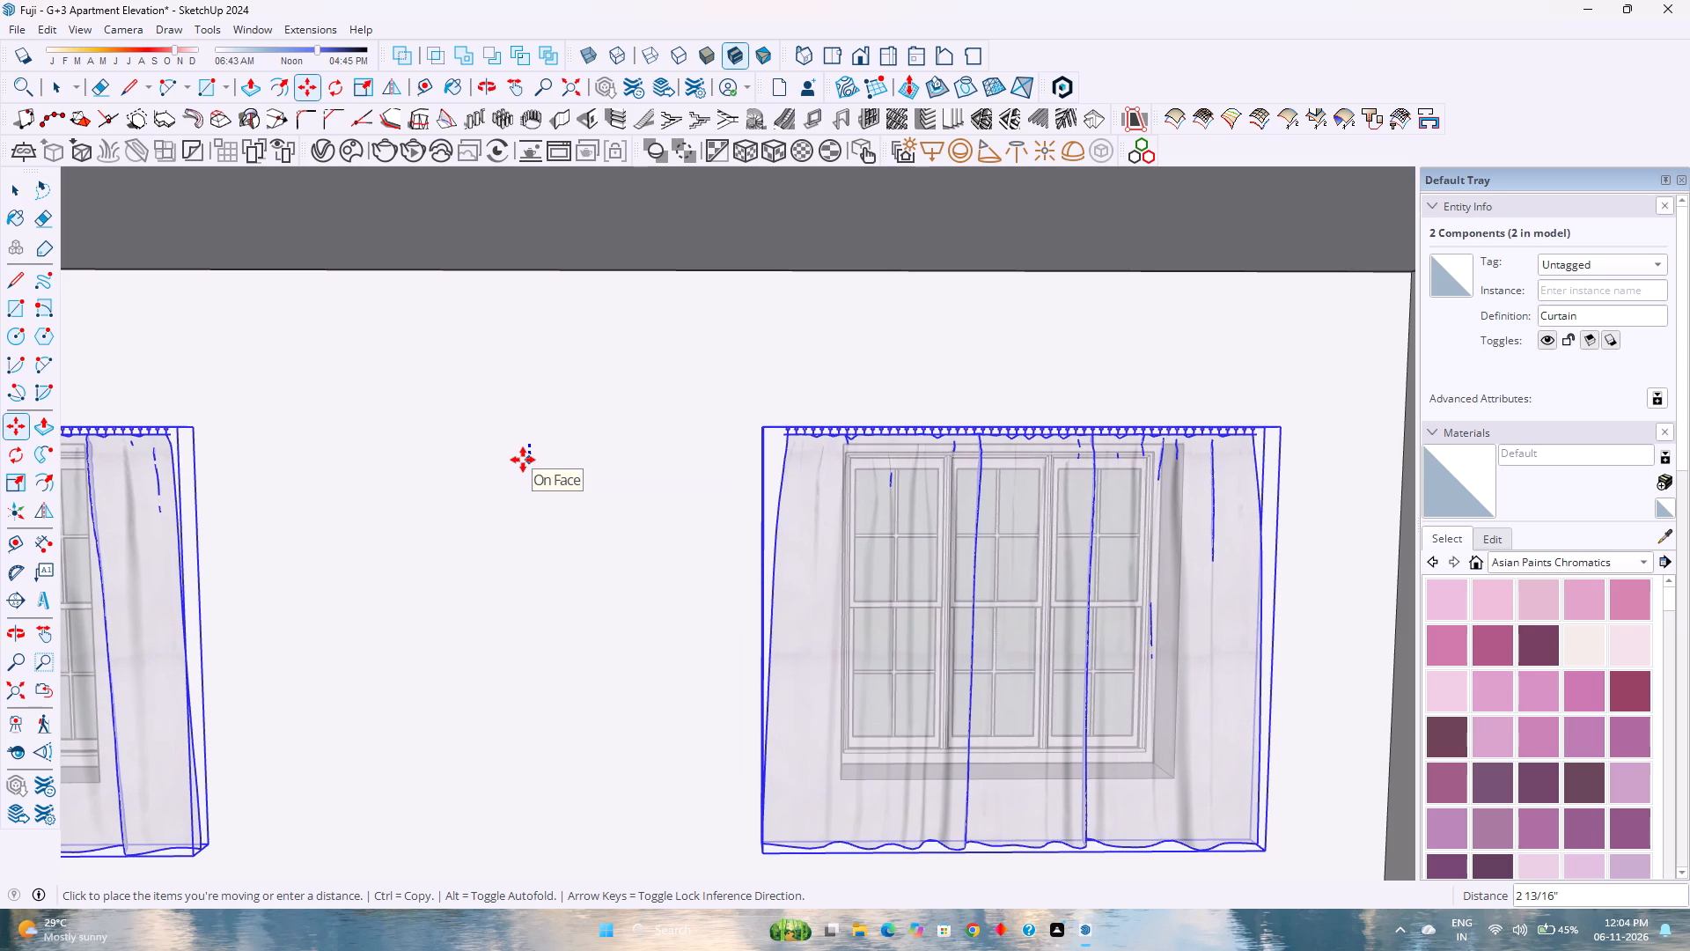
pyautogui.click(523, 460)
pyautogui.press('space')
# Copy the top-floor sheer curtain nearest the balcony door to the clipboard and leave that floor's group.
pyautogui.scroll(-7, 515, 437)
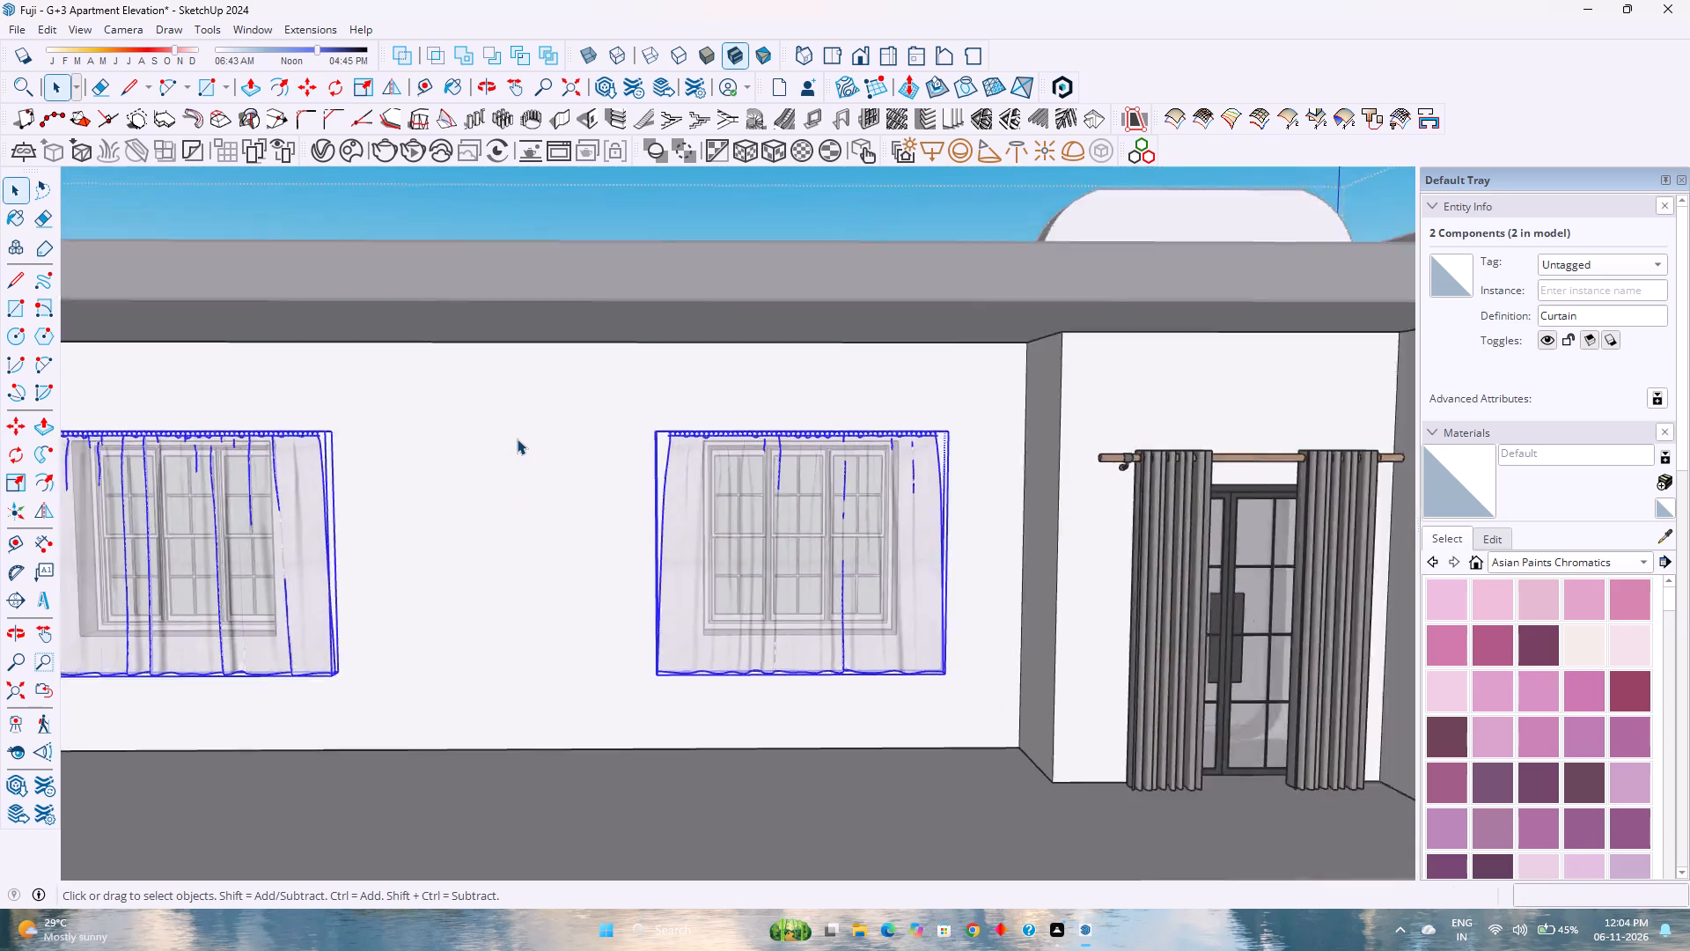
pyautogui.scroll(-6, 517, 439)
pyautogui.scroll(-4, 539, 520)
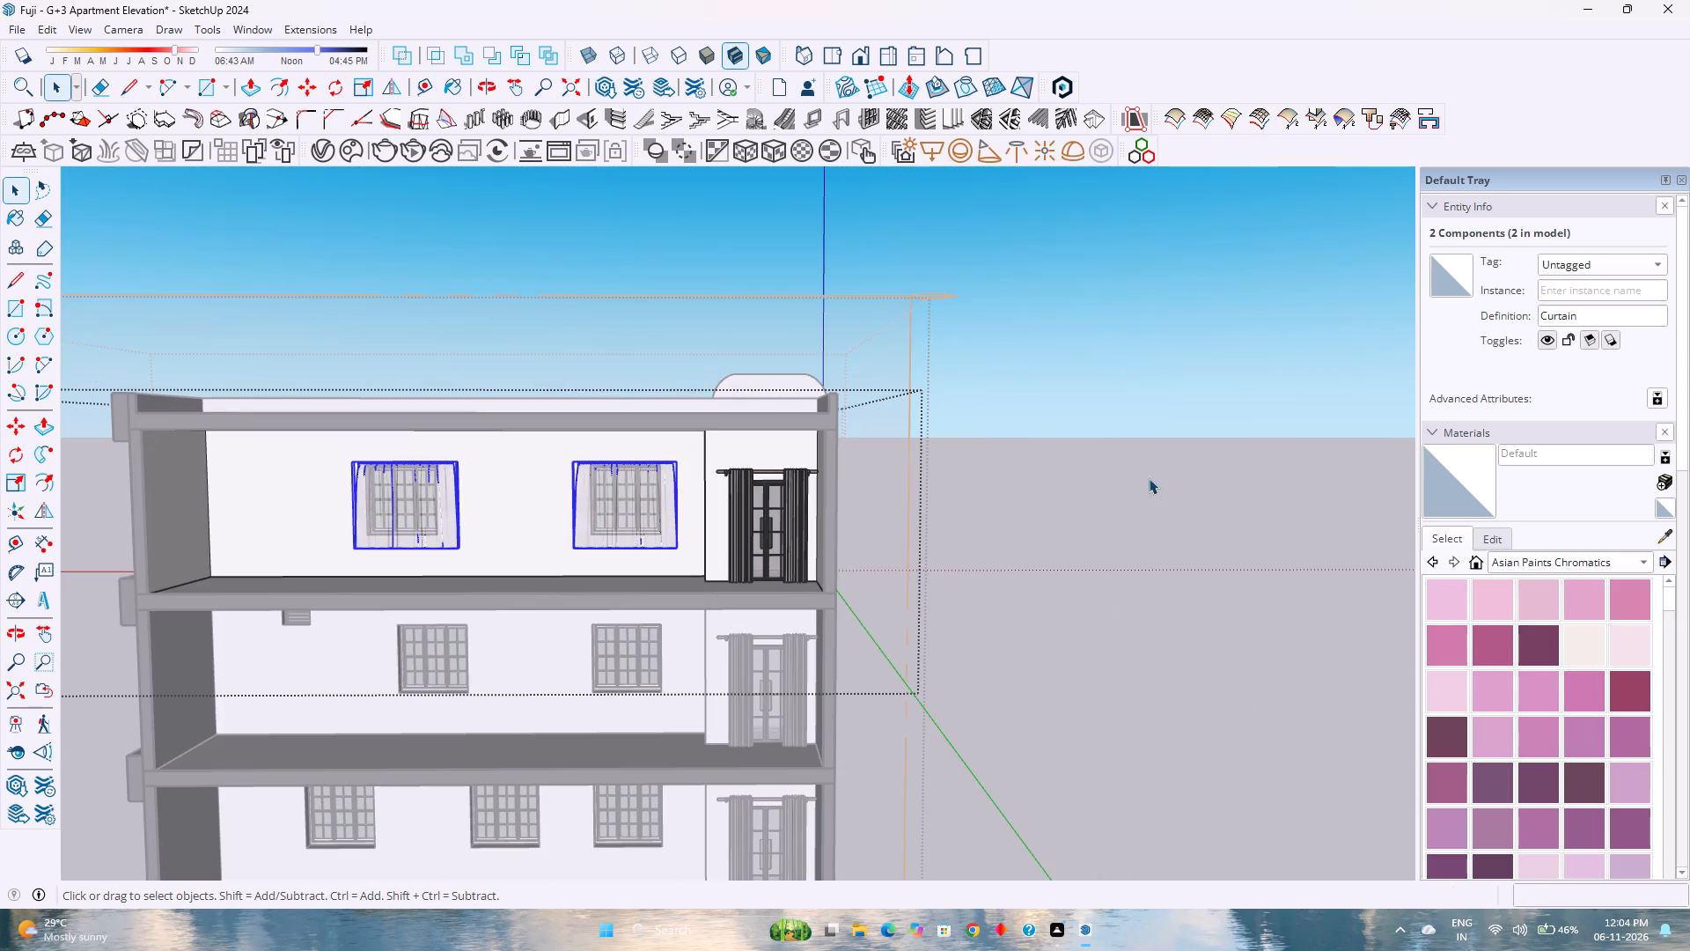
pyautogui.click(1165, 476)
pyautogui.click(591, 527)
pyautogui.doubleClick(591, 527)
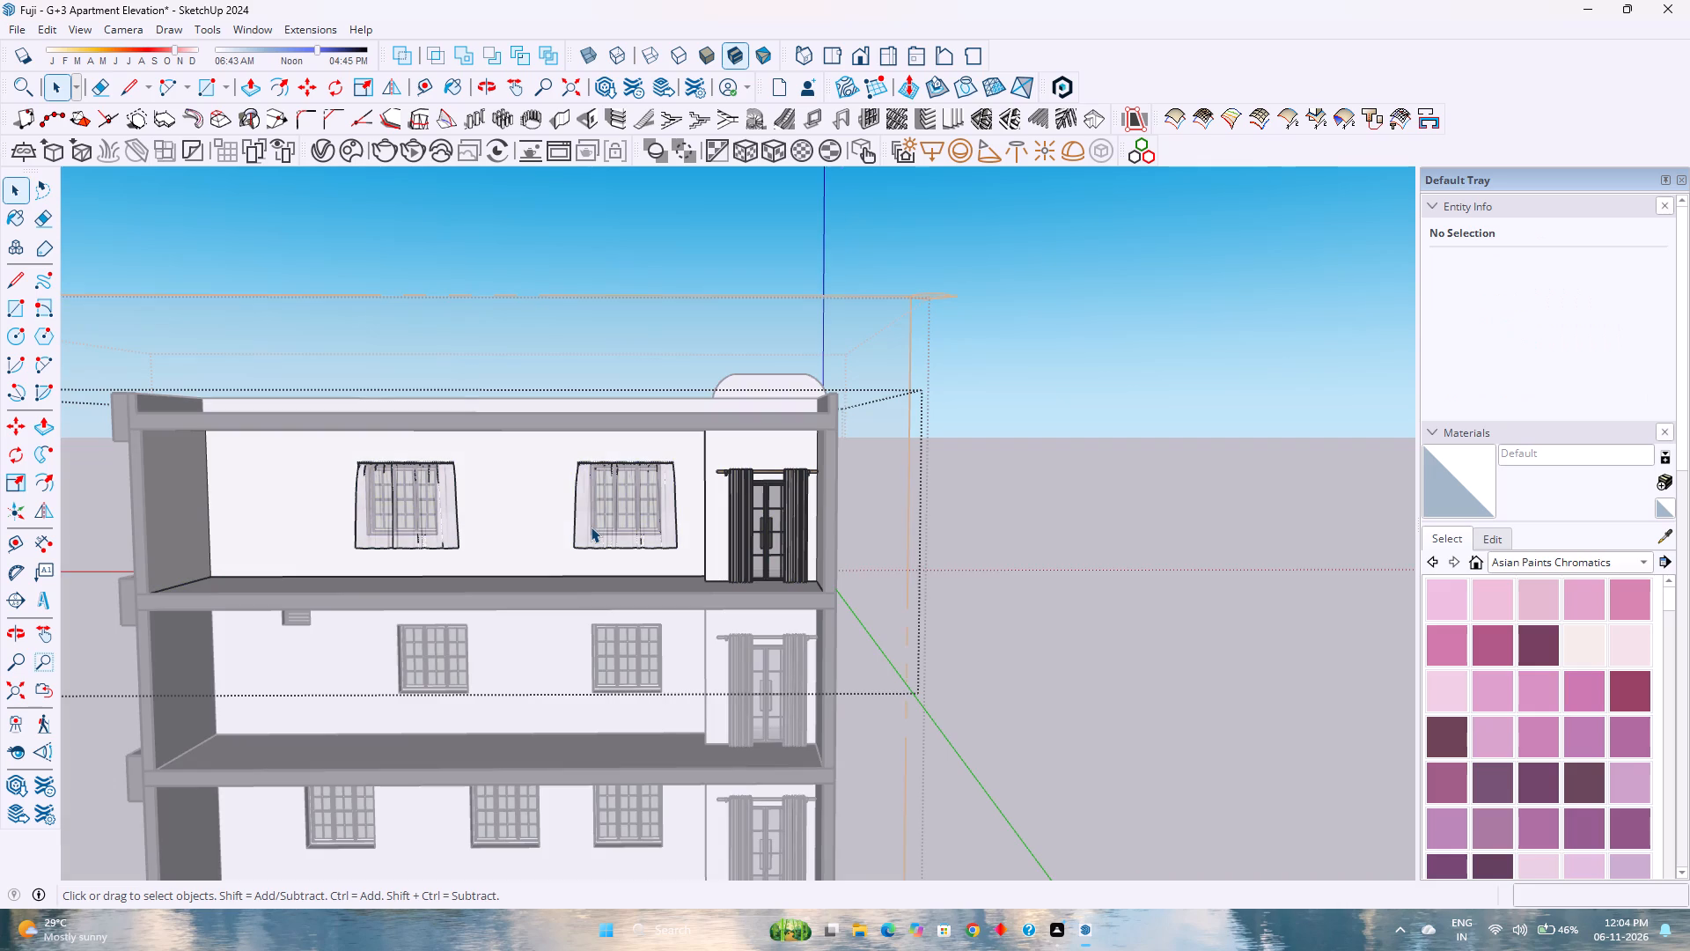
pyautogui.hotkey('ctrl', 'c')
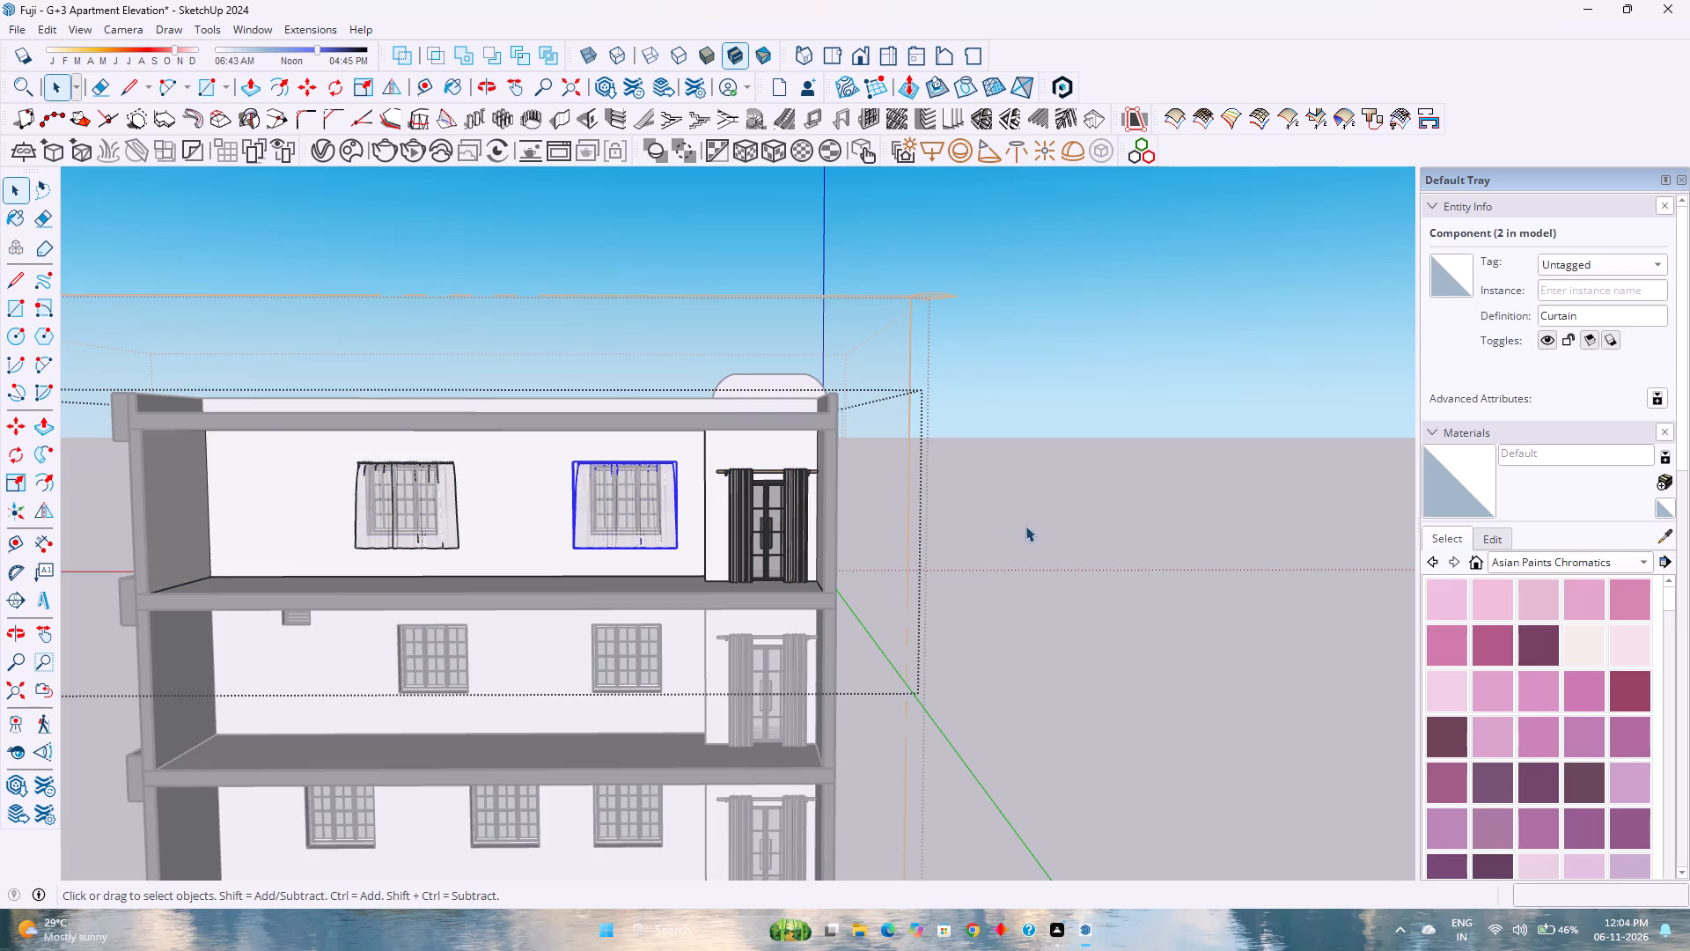
pyautogui.click(1003, 456)
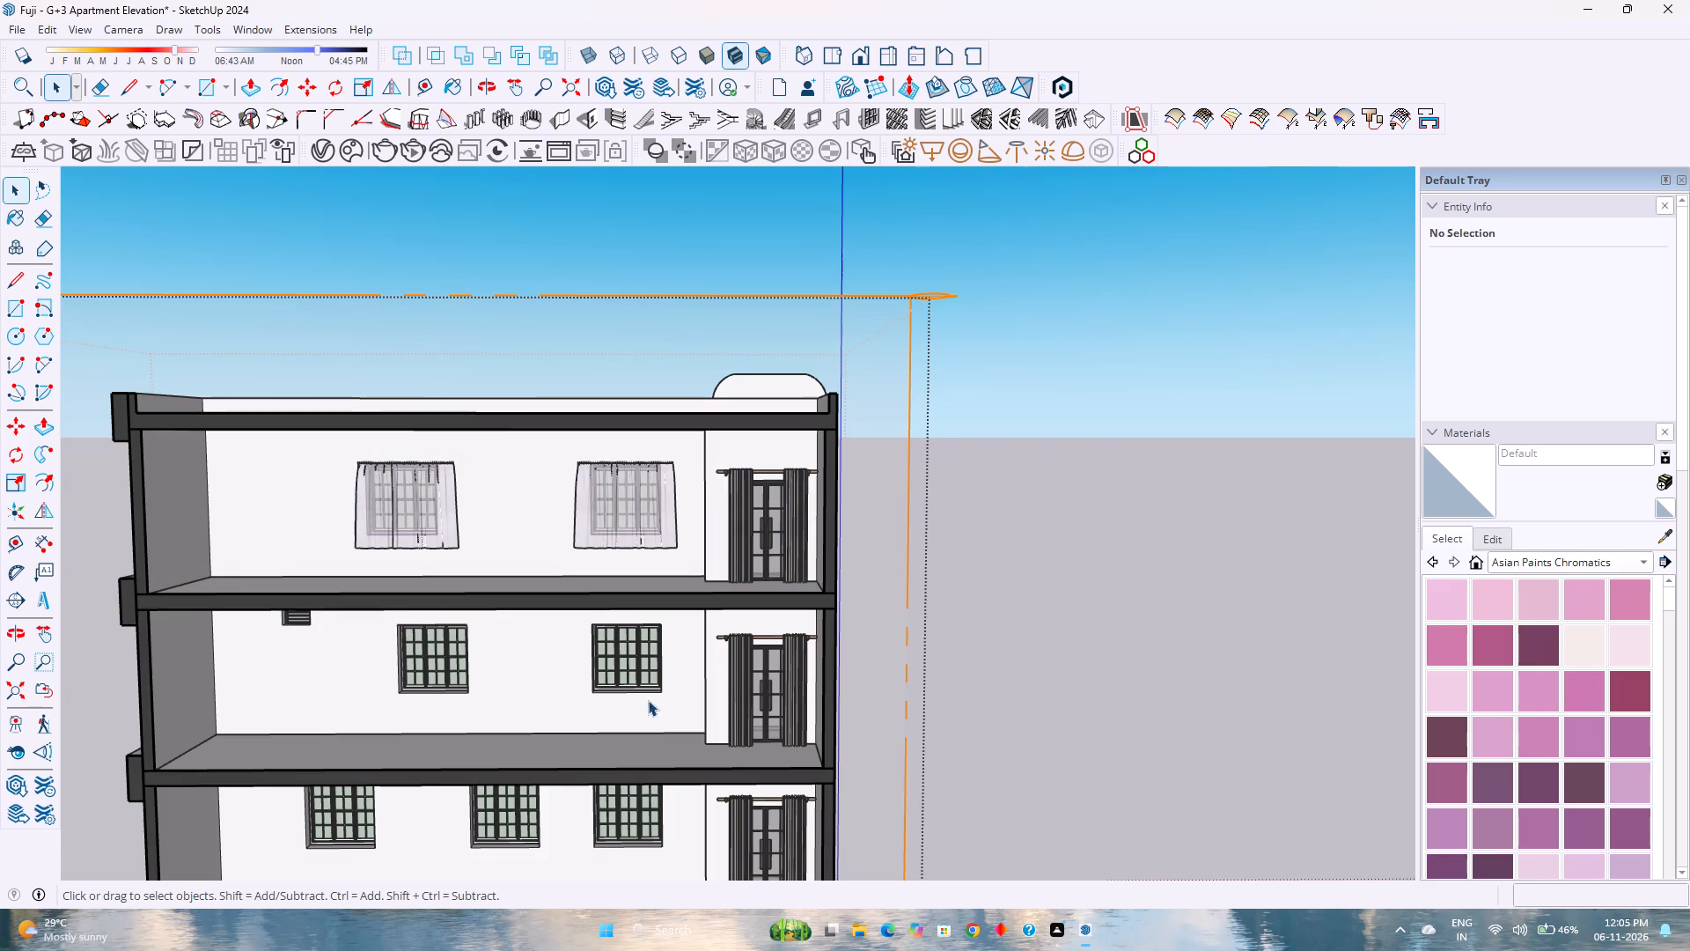
# Open the middle floor's group and paste the sheer curtain over the window nearest the door.
pyautogui.scroll(2, 636, 702)
pyautogui.middleClick(636, 702)
pyautogui.middleClick(635, 702)
pyautogui.moveTo(630, 697); pyautogui.dragTo(633, 667, button='middle')
pyautogui.middleClick(633, 667)
pyautogui.scroll(2, 714, 419)
pyautogui.scroll(-1, 711, 428)
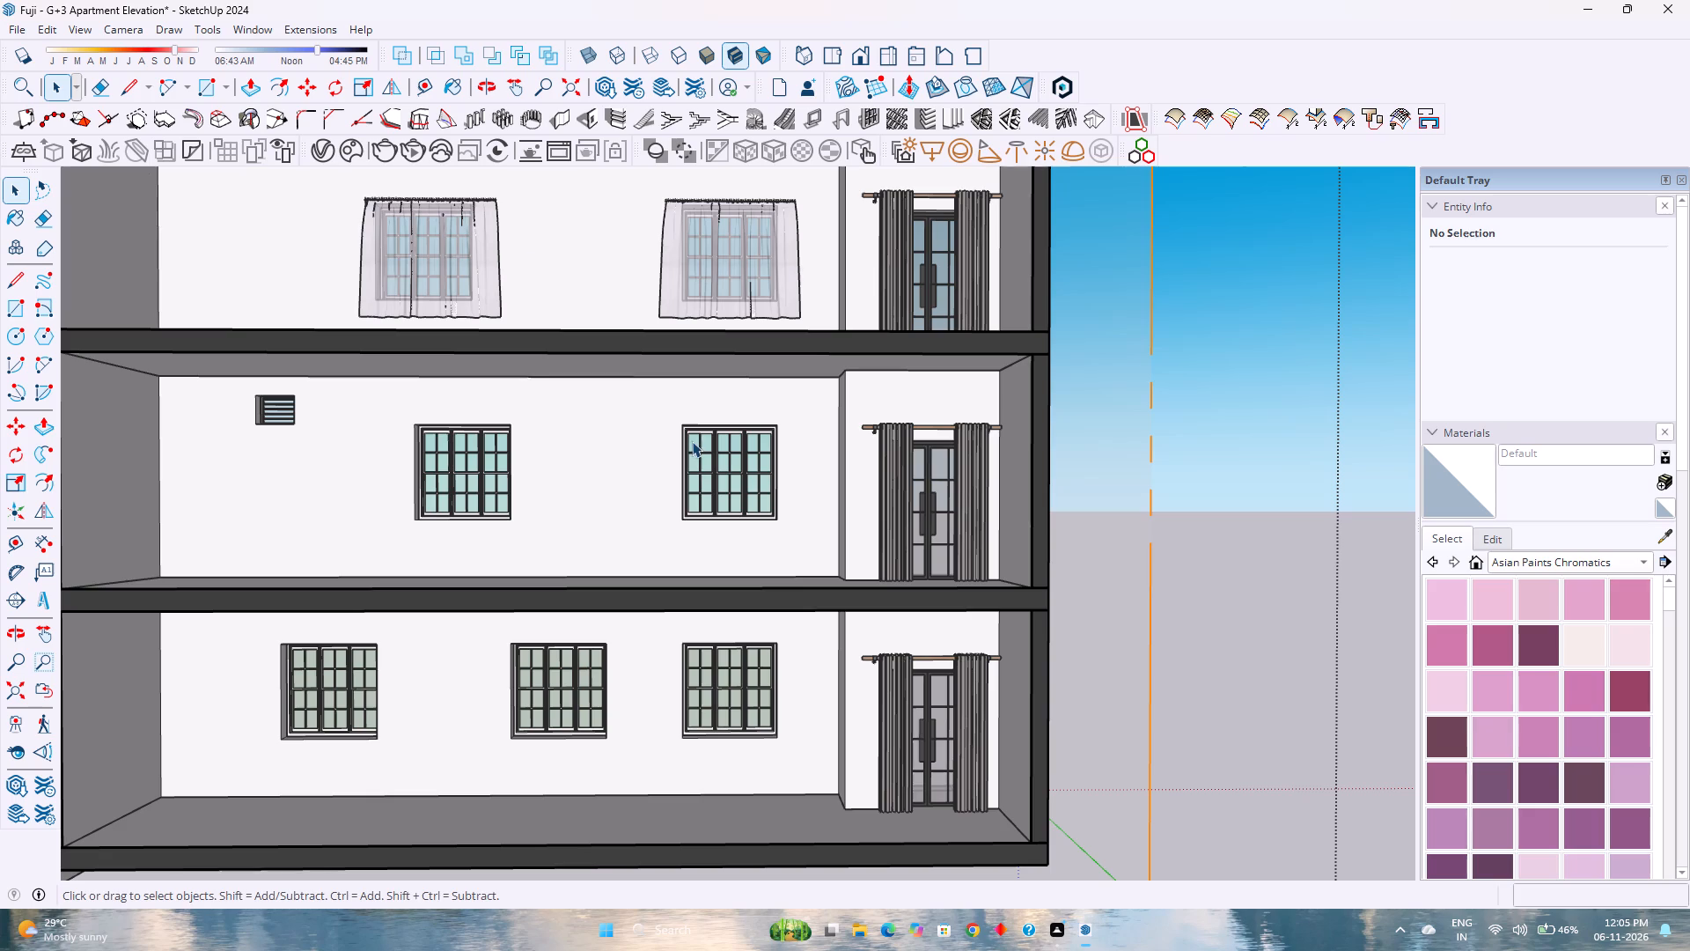
pyautogui.doubleClick(682, 525)
pyautogui.scroll(3, 683, 528)
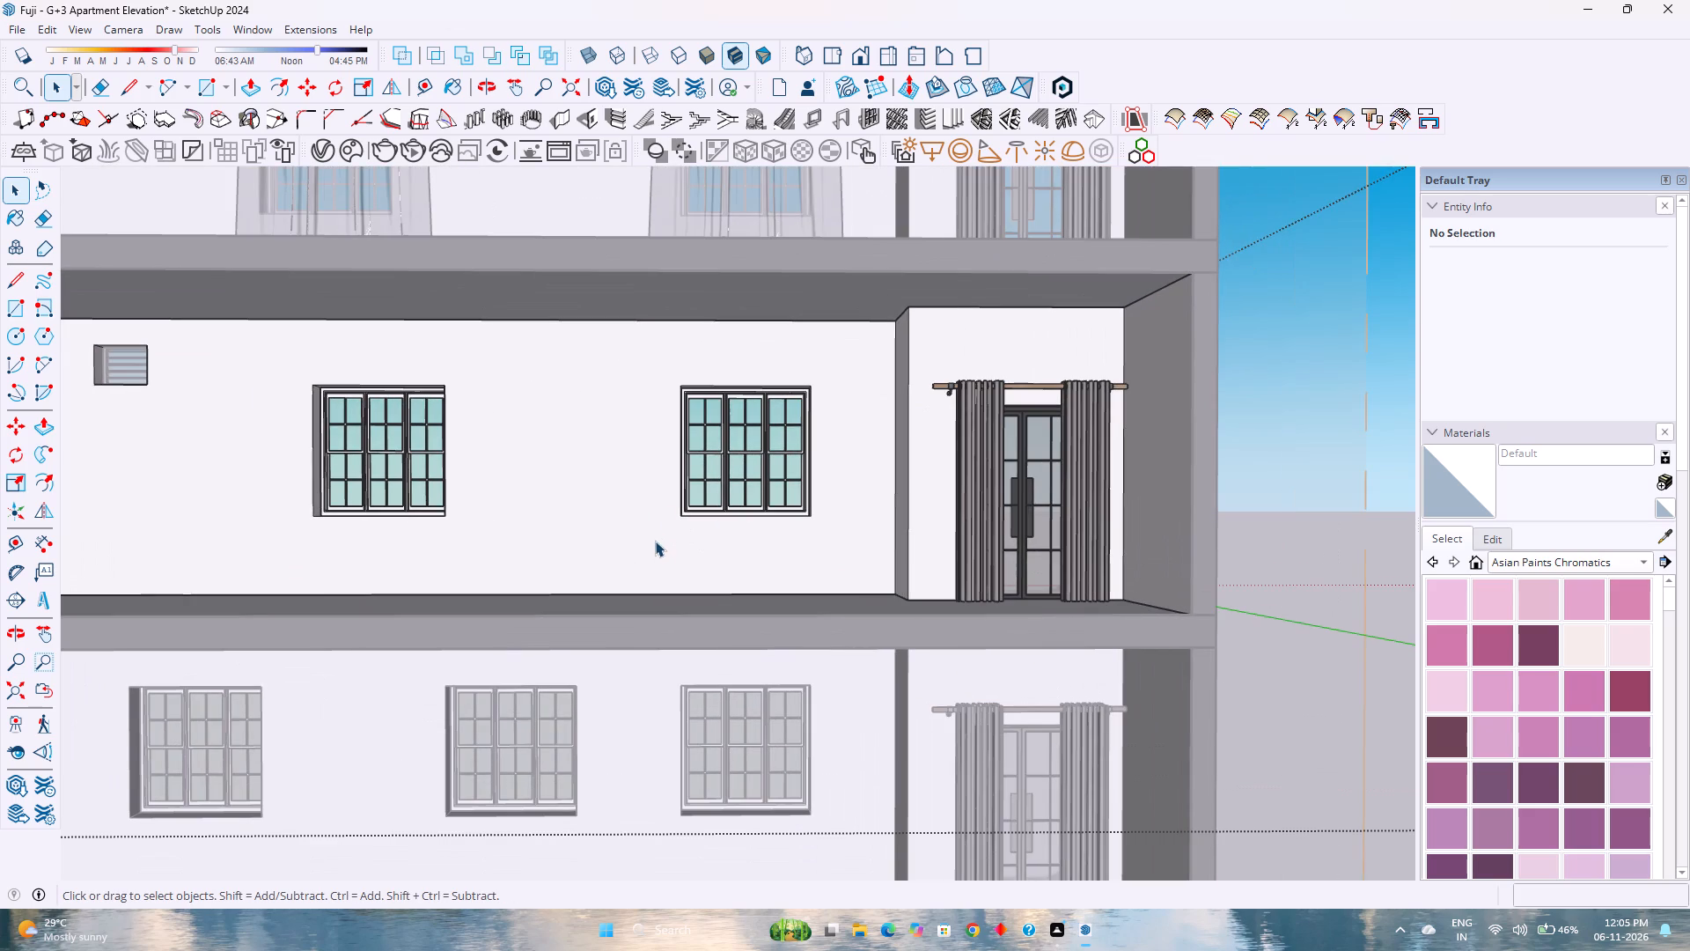
pyautogui.hotkey('ctrl', 'v')
pyautogui.click(841, 540)
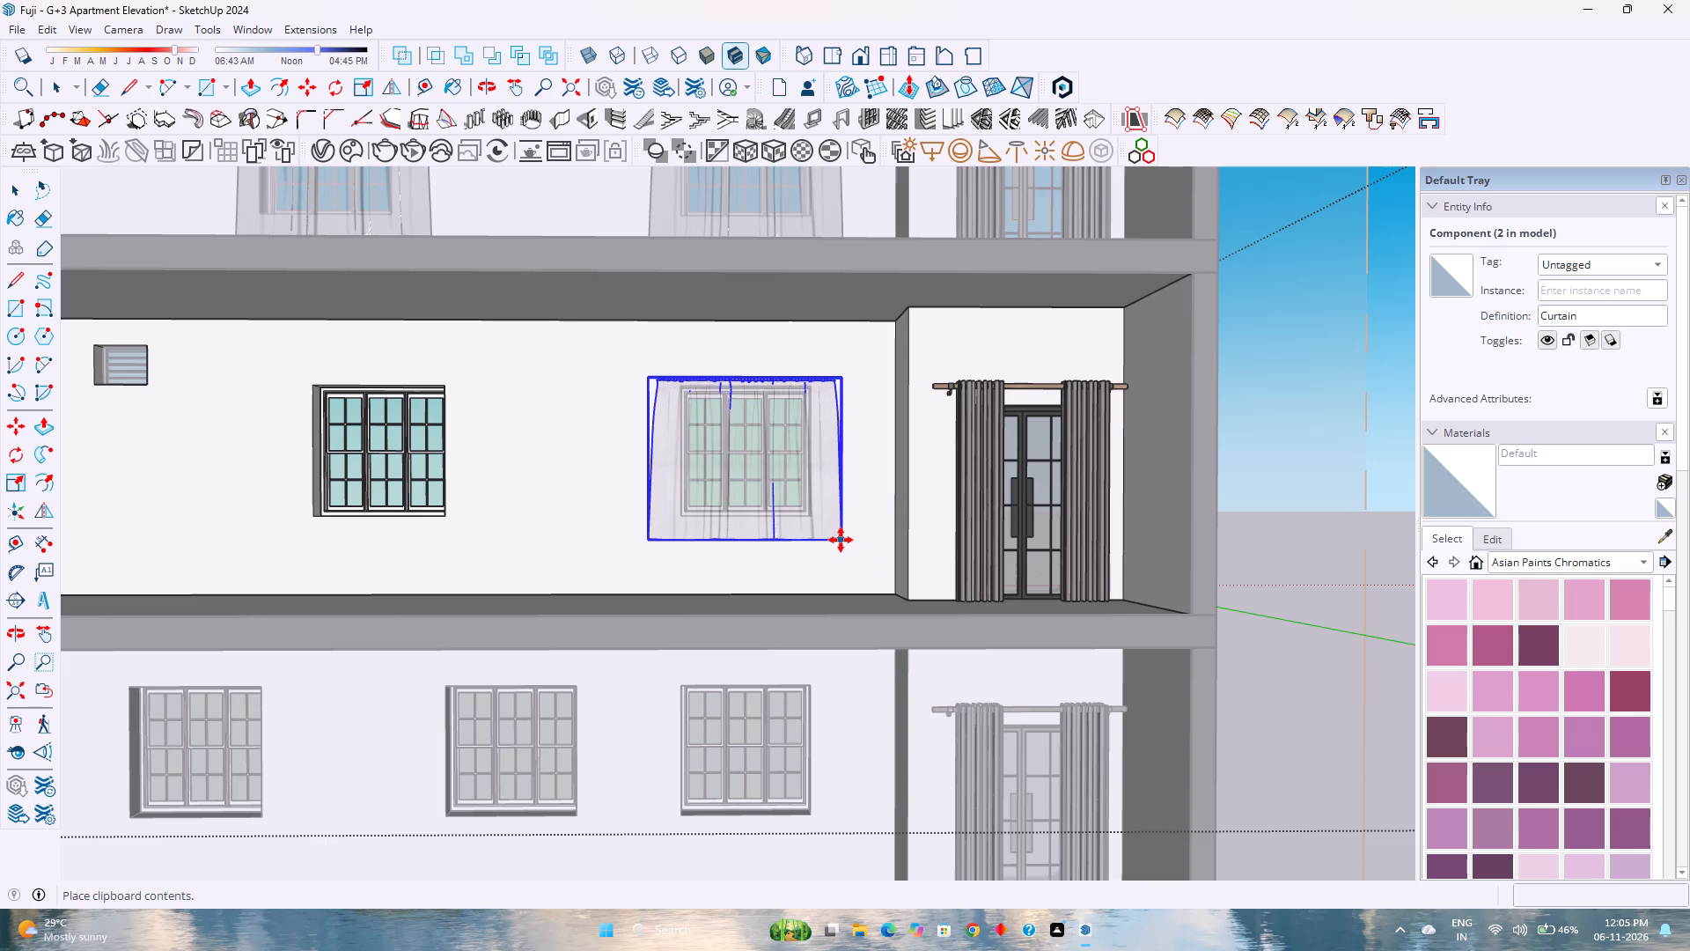
# Copy the middle-floor curtain about 13' 9 5/8" along the wall onto the other window and leave the group.
pyautogui.click(643, 376)
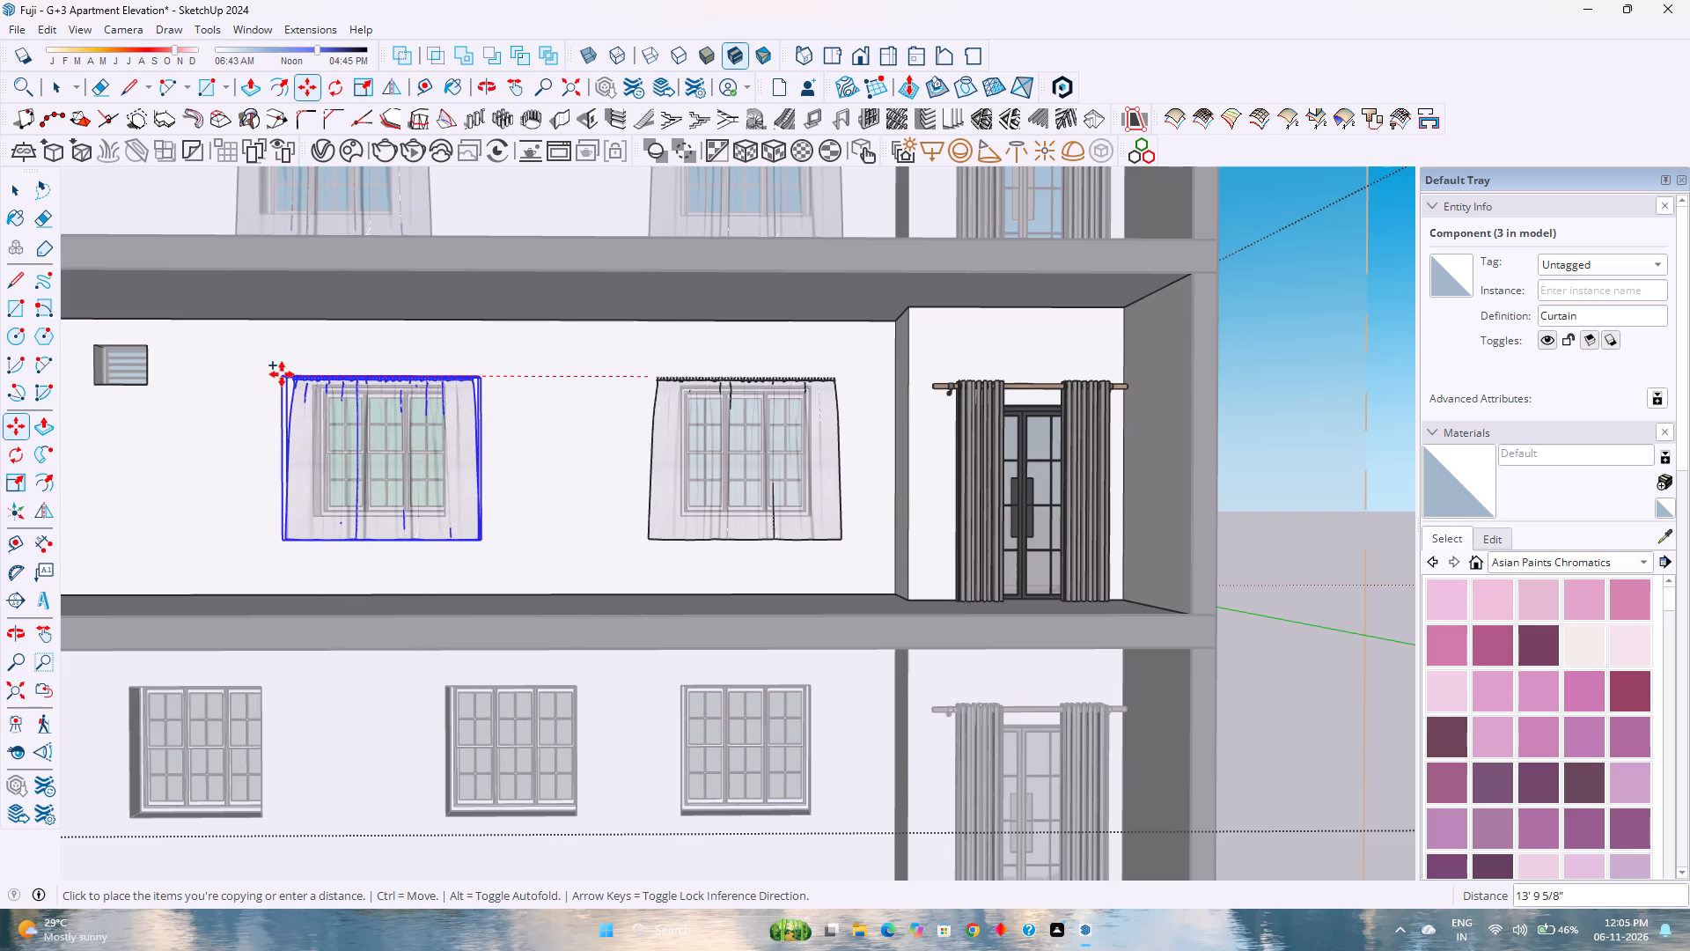
pyautogui.click(282, 375)
pyautogui.press('space')
pyautogui.scroll(-2, 591, 526)
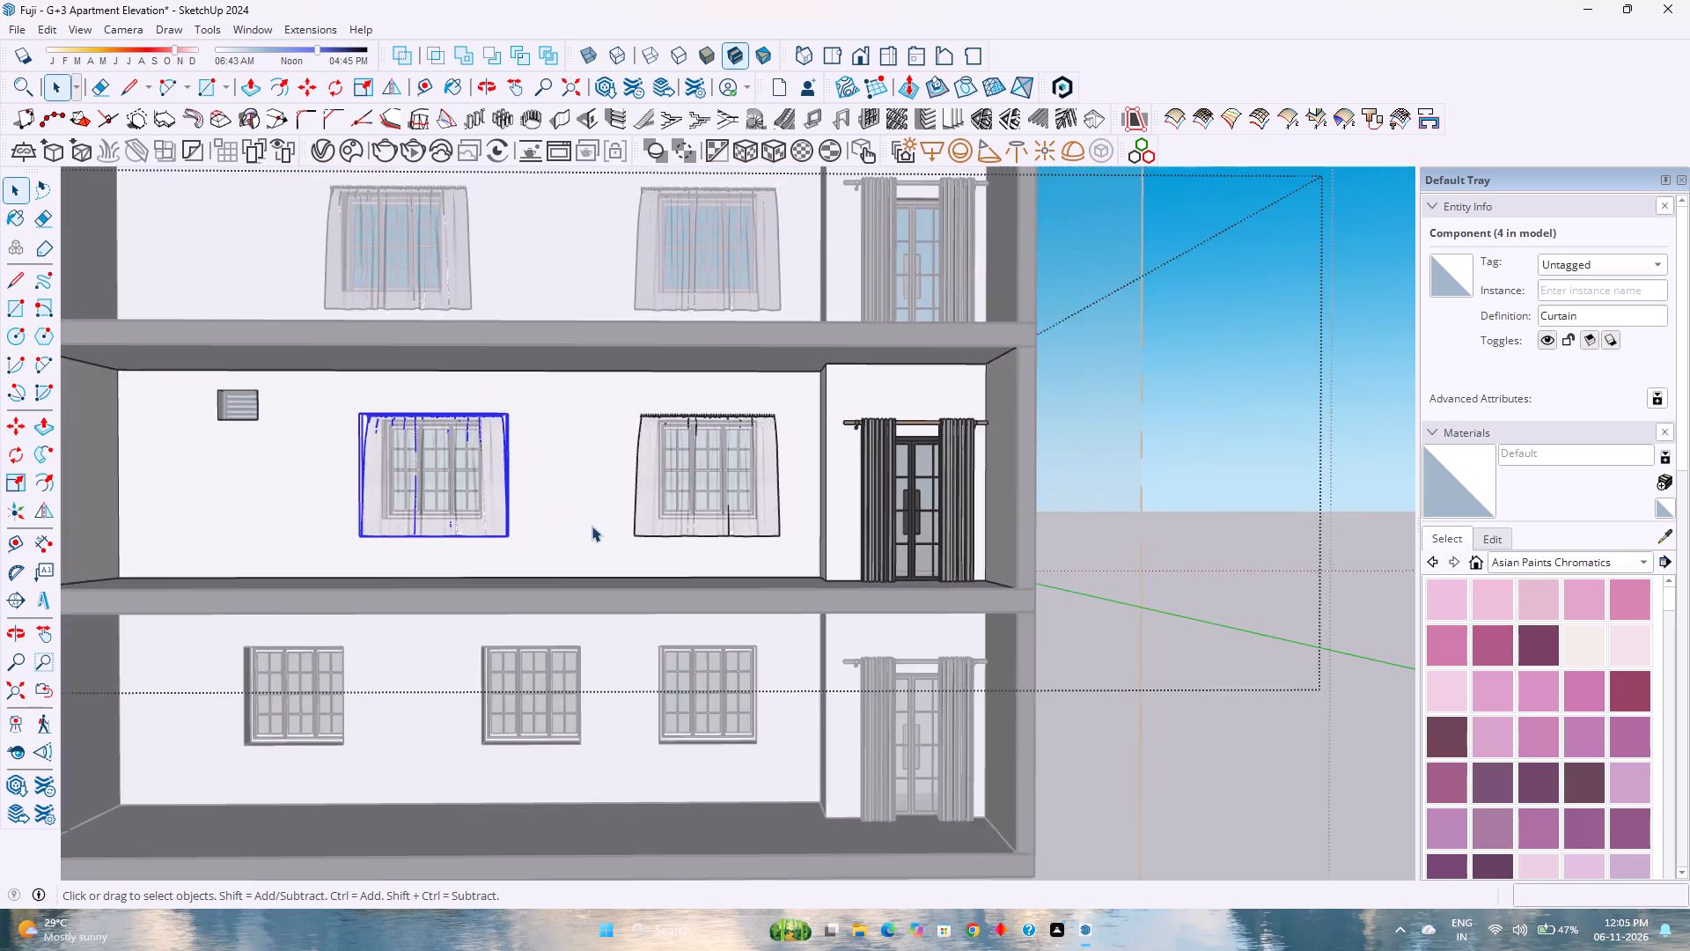
pyautogui.scroll(-5, 591, 526)
pyautogui.click(1140, 417)
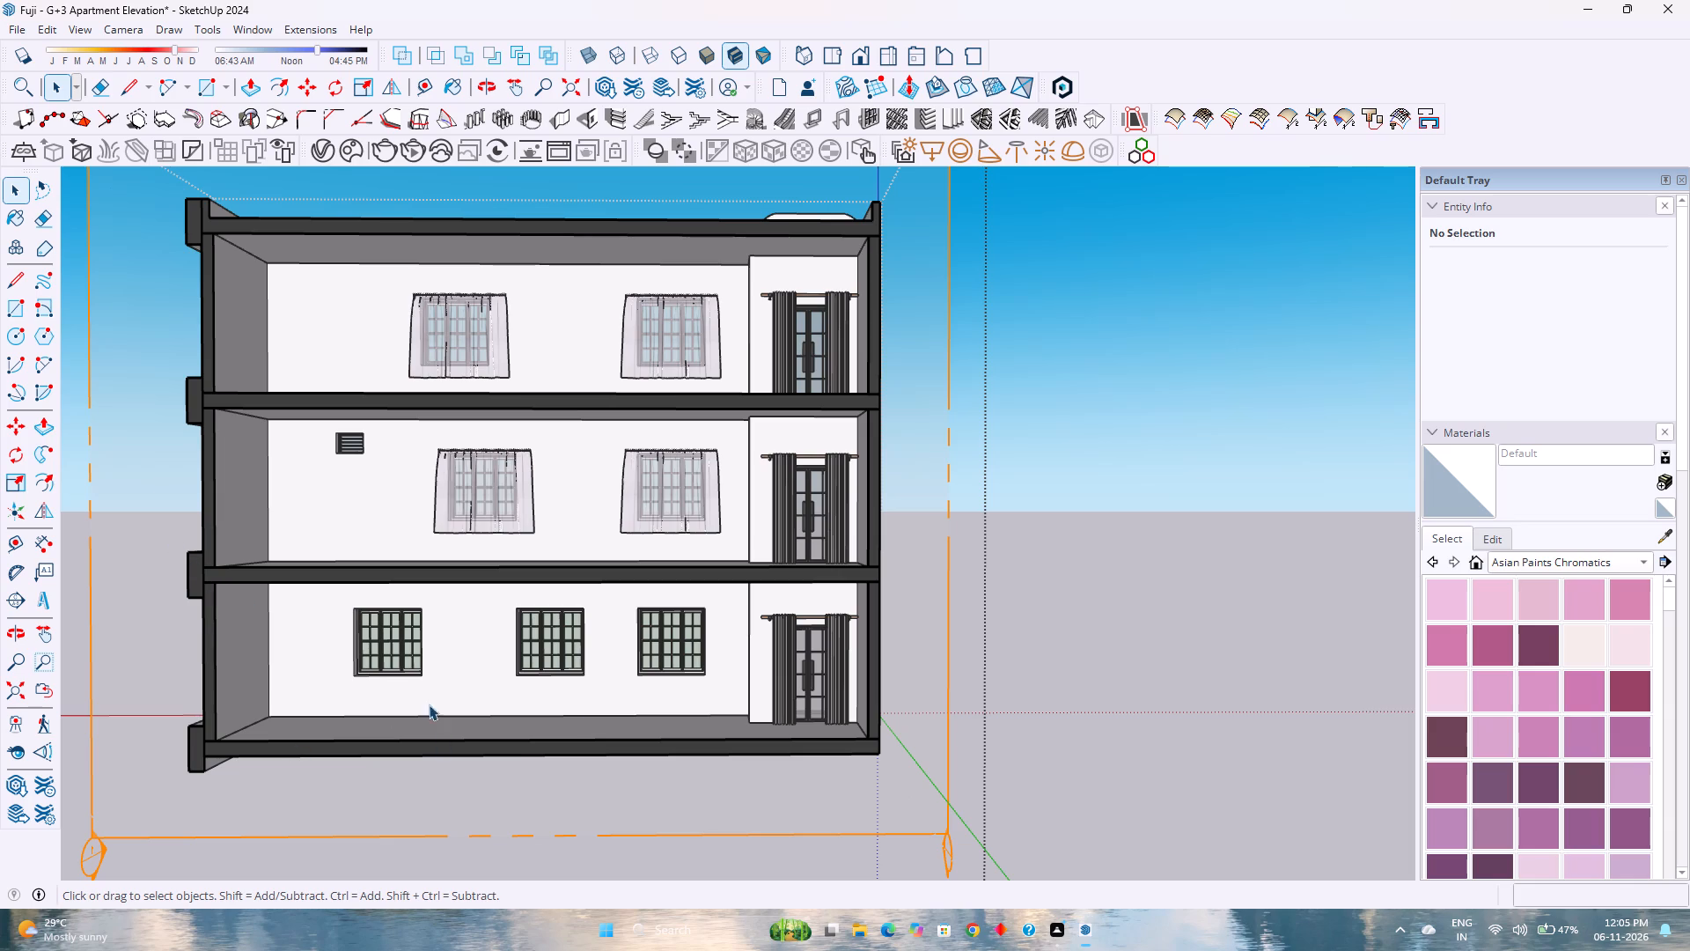
# Open the lowest floor's group and paste the sheer curtain at the wall base near the door-side window.
pyautogui.scroll(2, 518, 690)
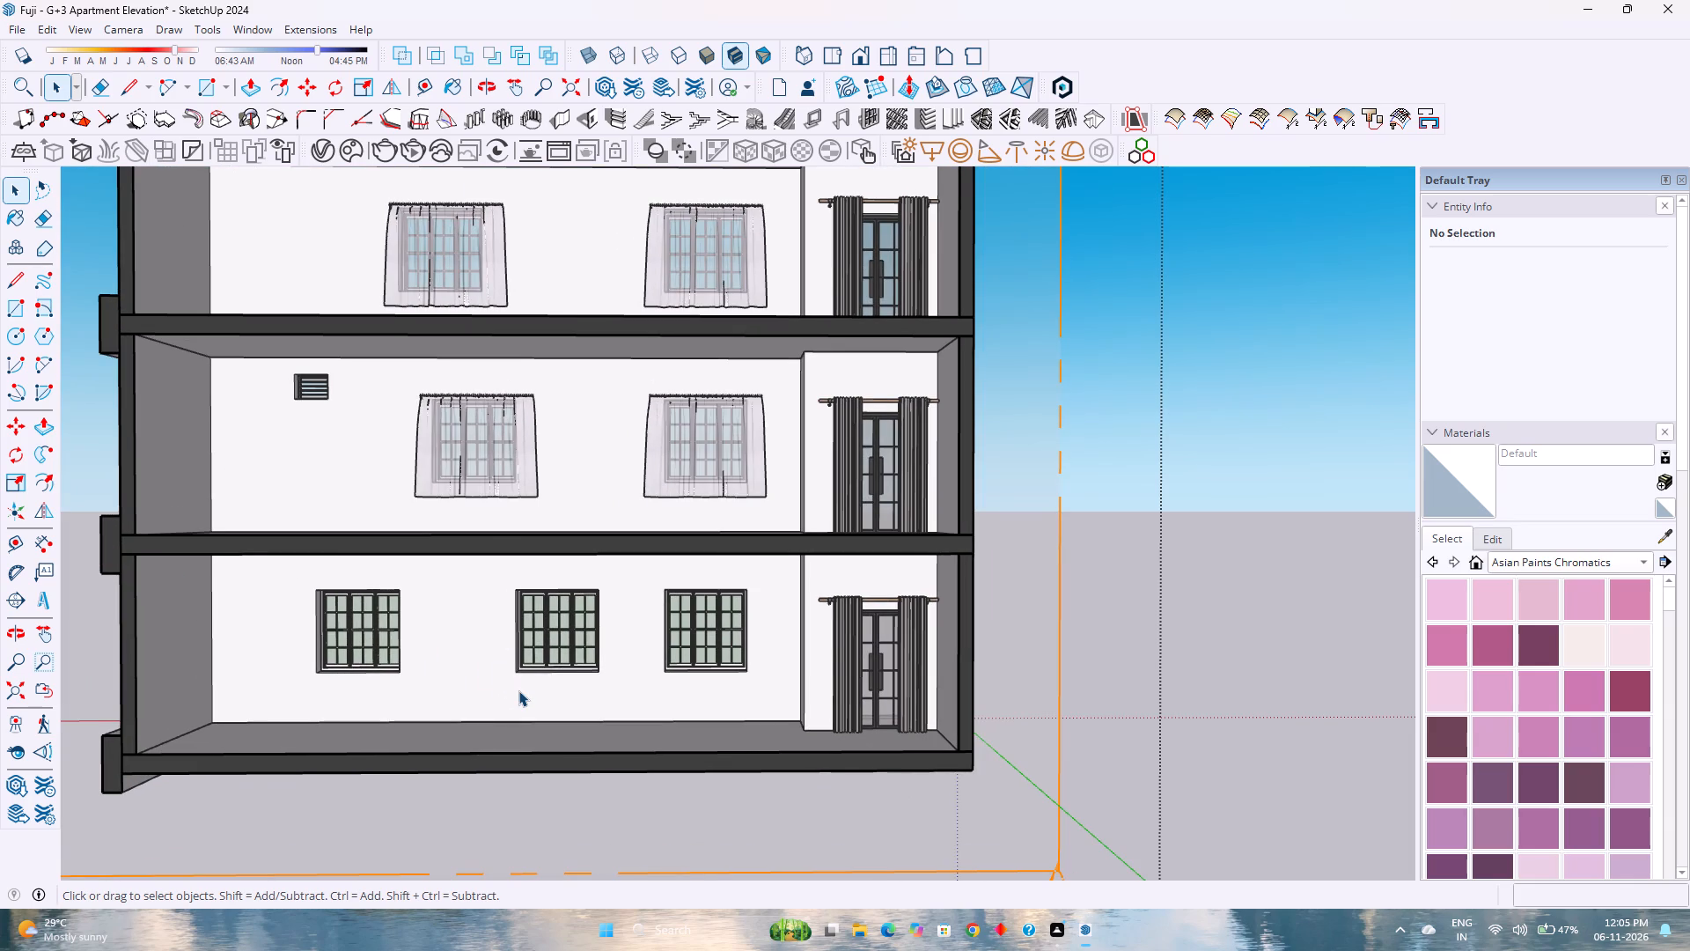
pyautogui.click(560, 689)
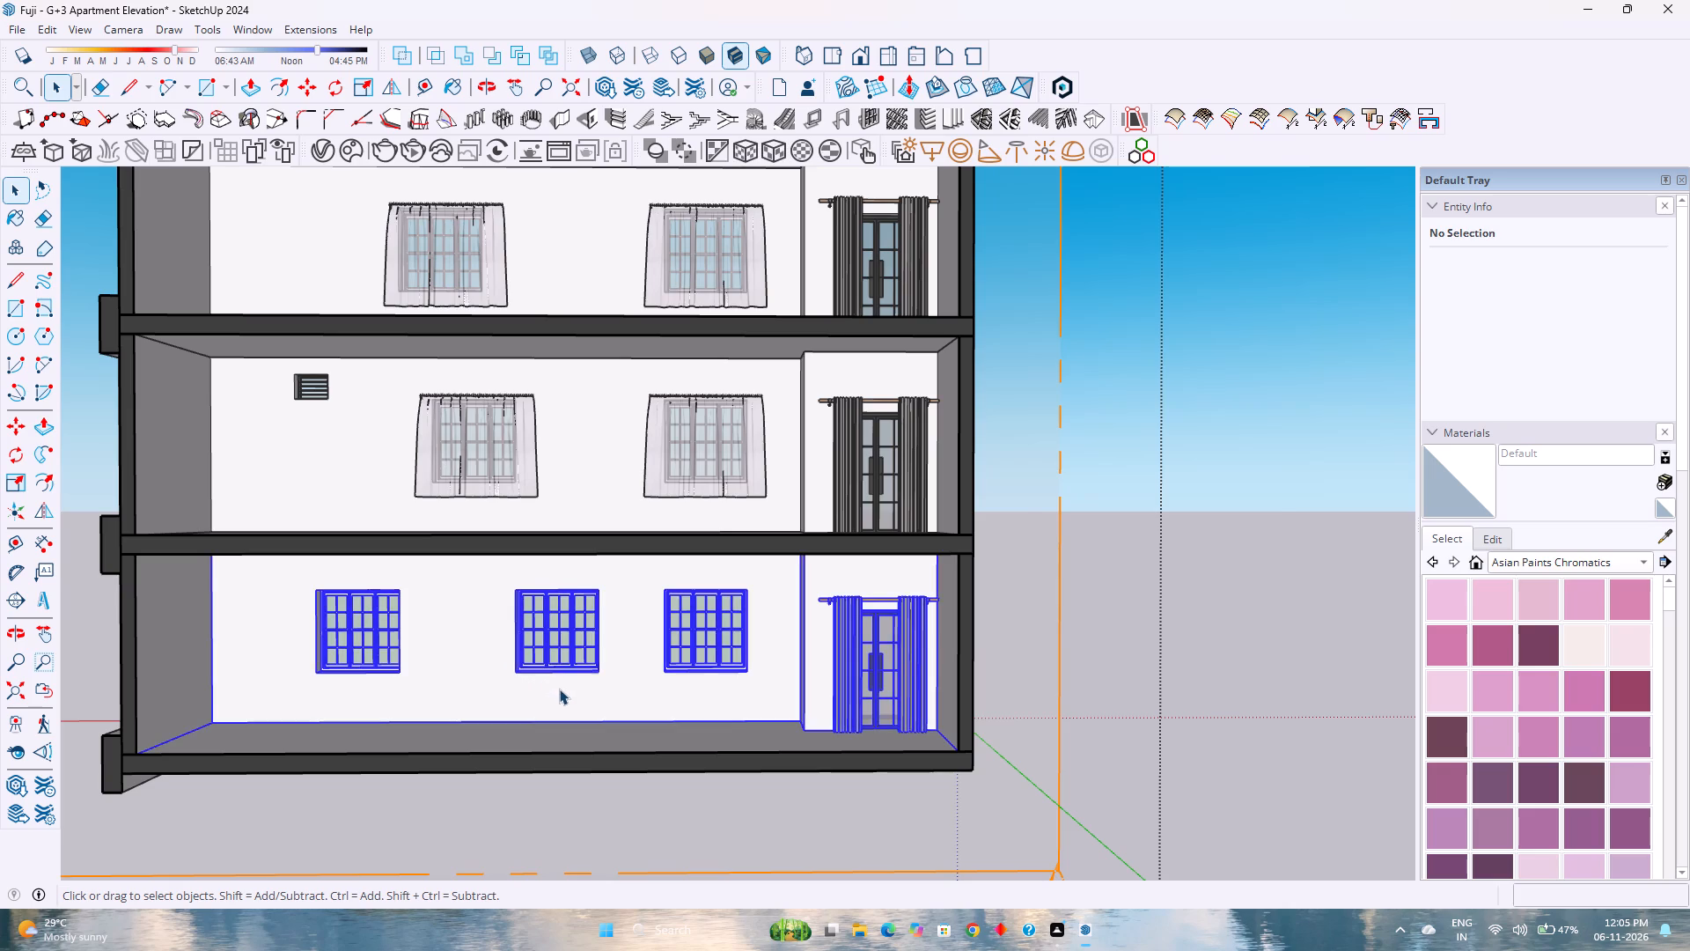
pyautogui.scroll(7, 559, 689)
pyautogui.doubleClick(588, 698)
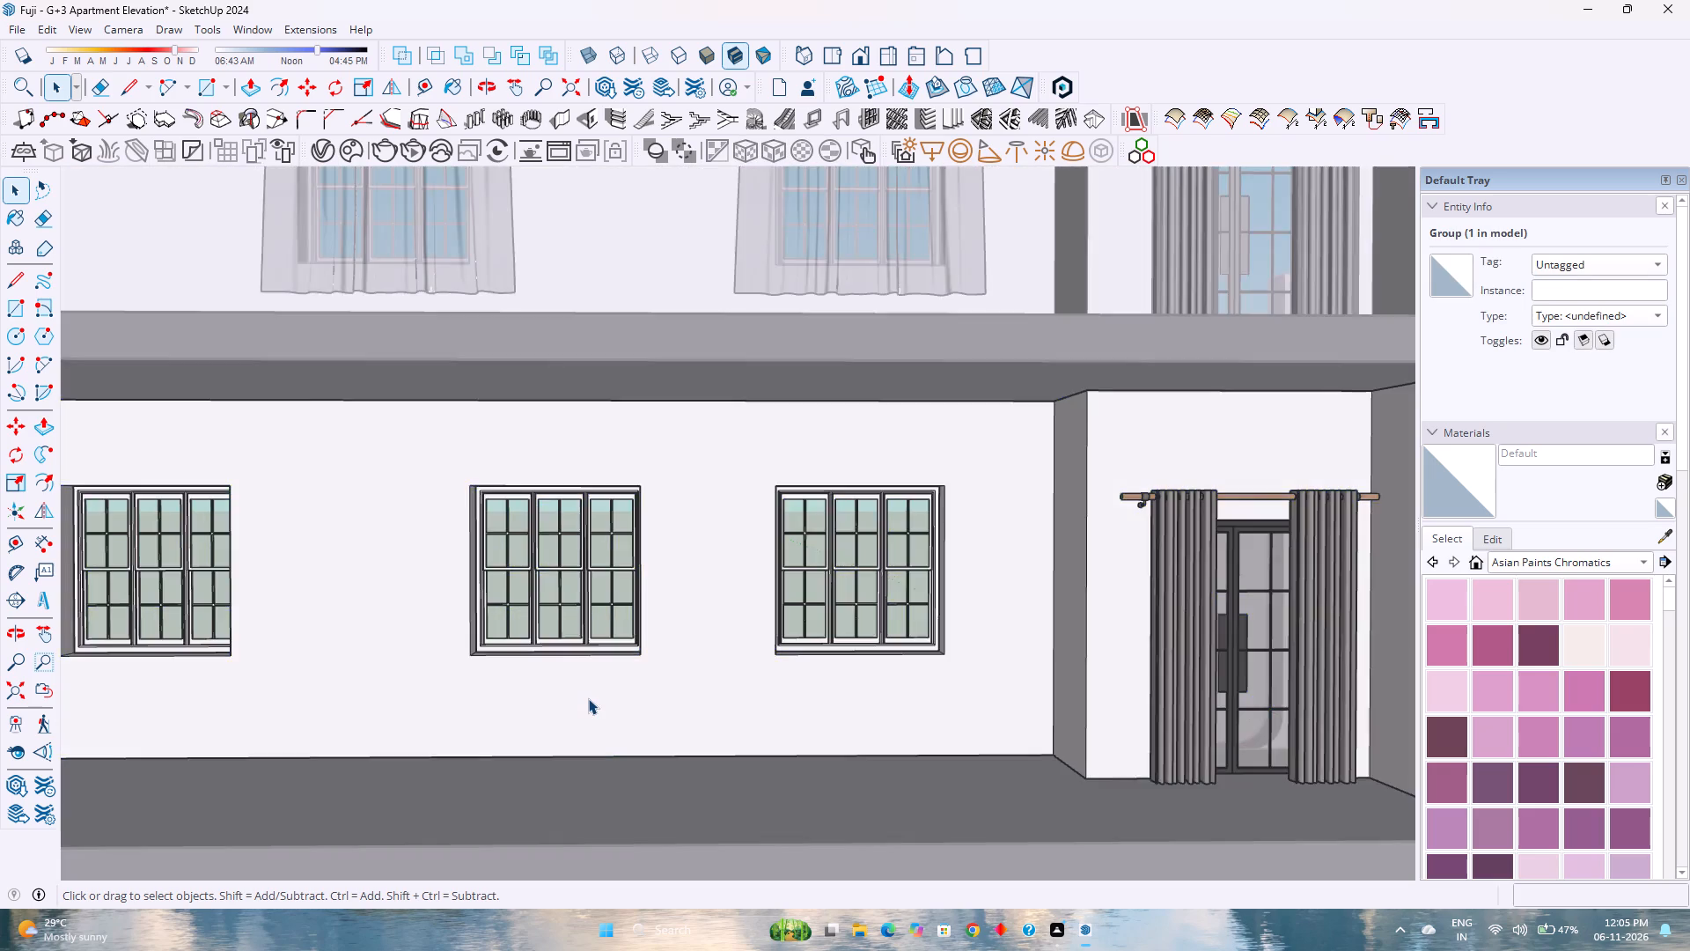
pyautogui.scroll(-4, 588, 698)
pyautogui.hotkey('ctrl', 'v')
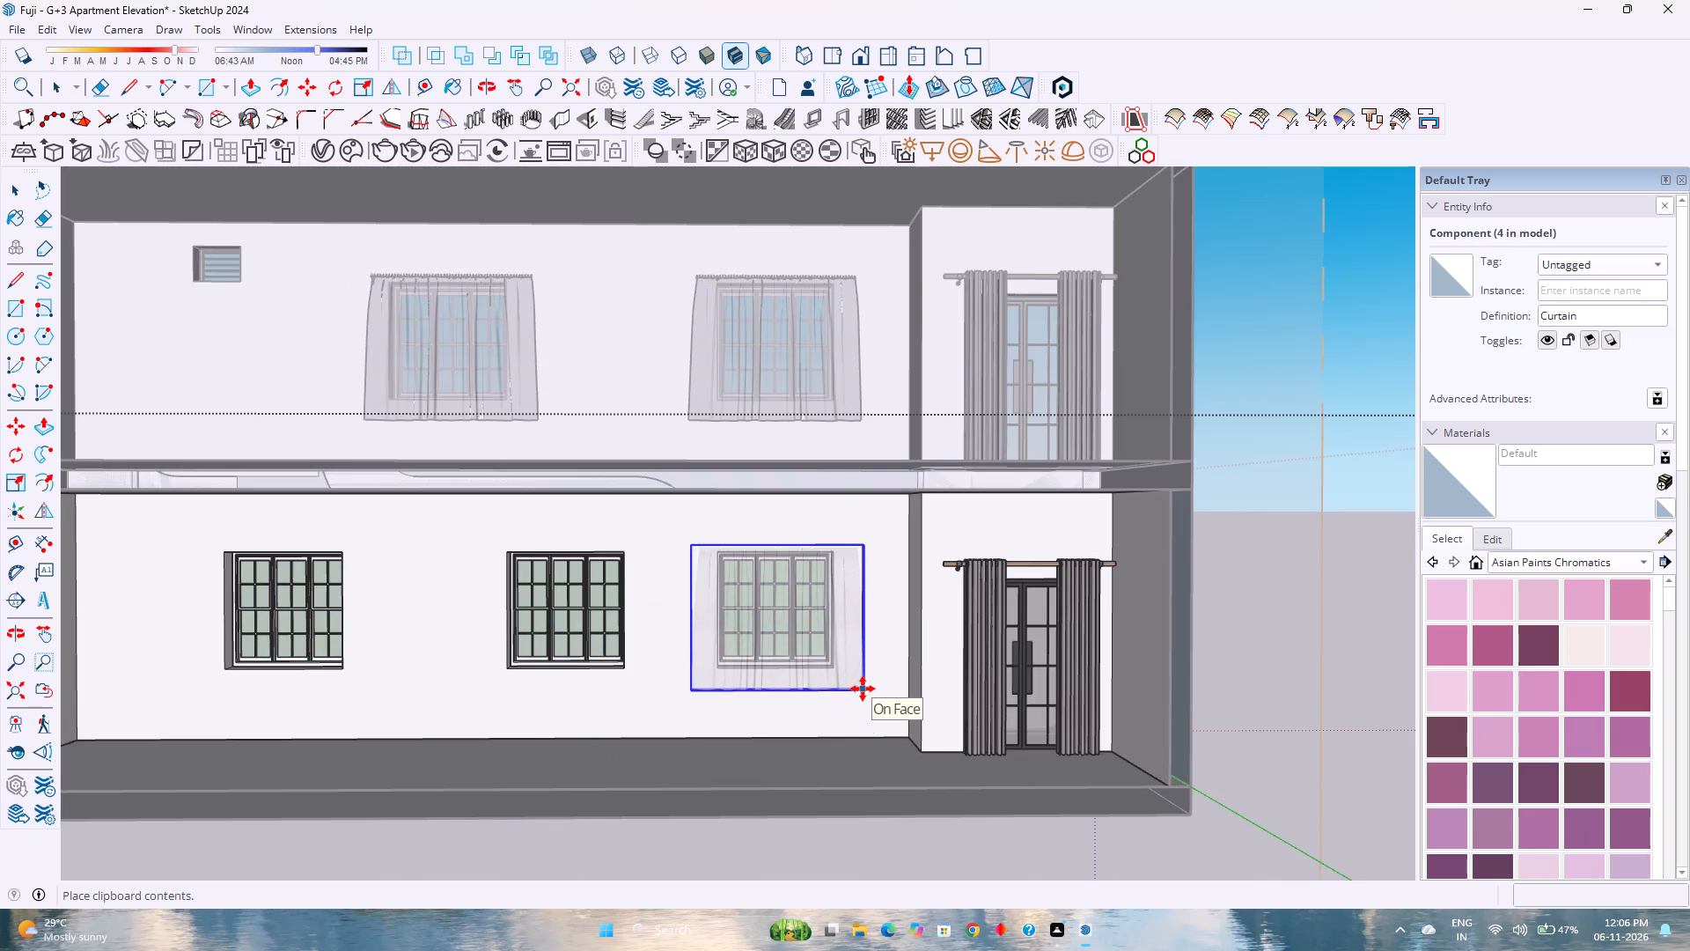
pyautogui.scroll(5, 863, 689)
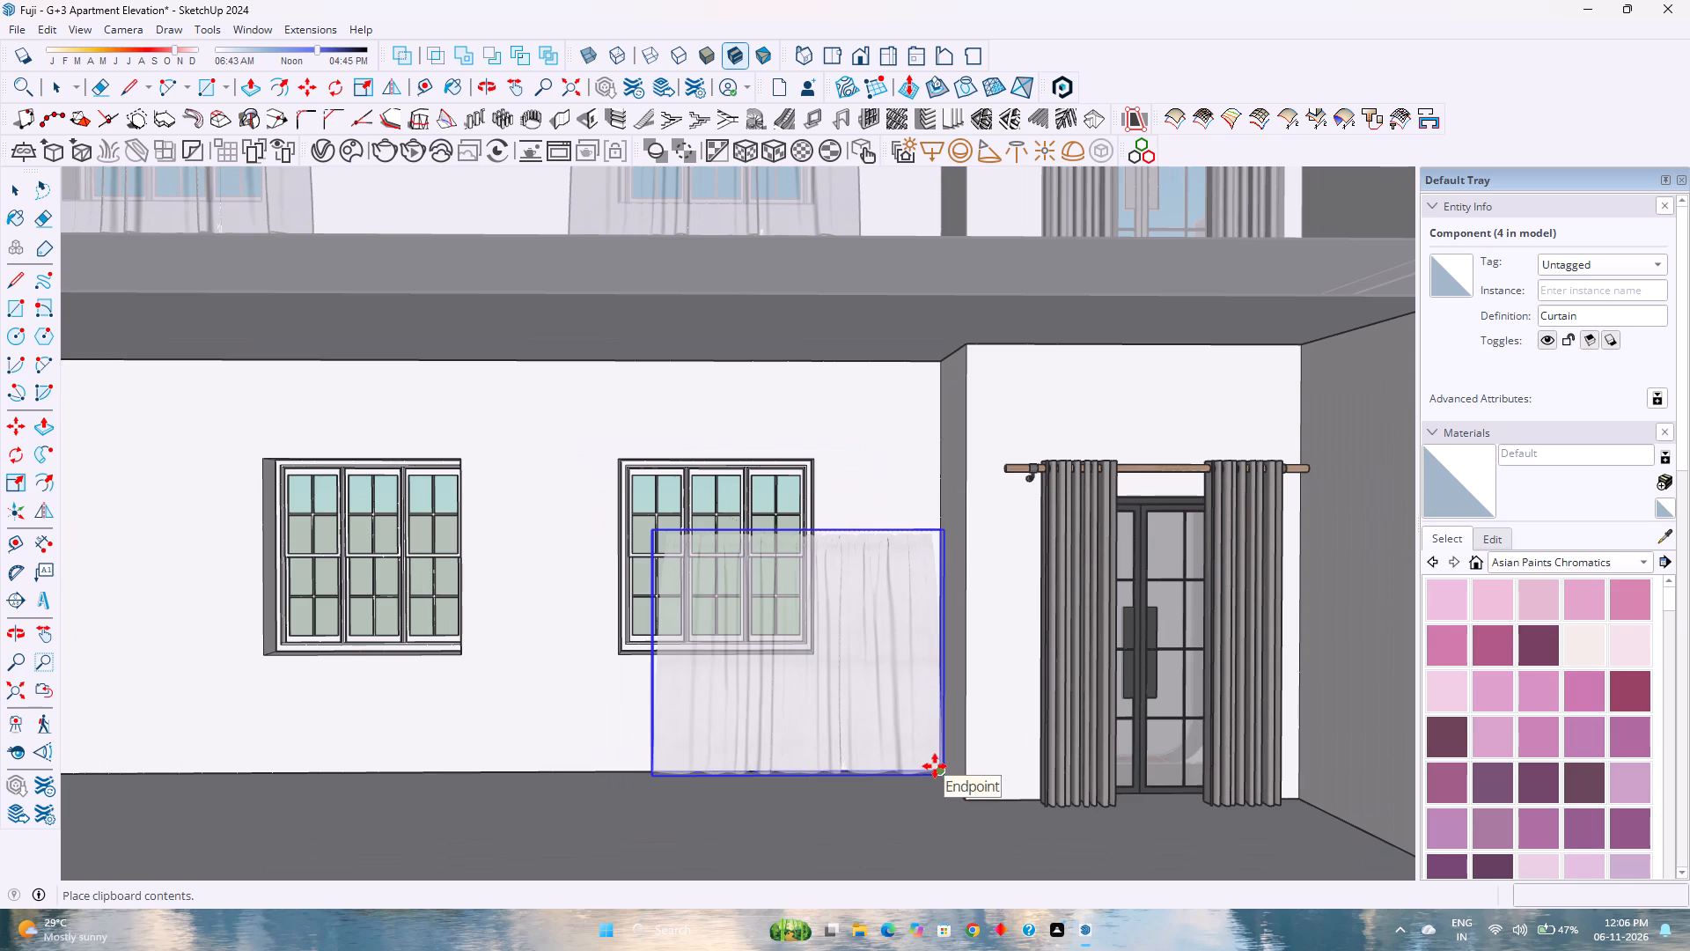
pyautogui.click(935, 766)
# Move the pasted curtain vertically up by about 2' 1 11/16" to window height.
pyautogui.scroll(3, 740, 756)
pyautogui.moveTo(740, 756); pyautogui.dragTo(1132, 821, button='middle')
pyautogui.middleClick(1132, 821)
pyautogui.click(750, 800)
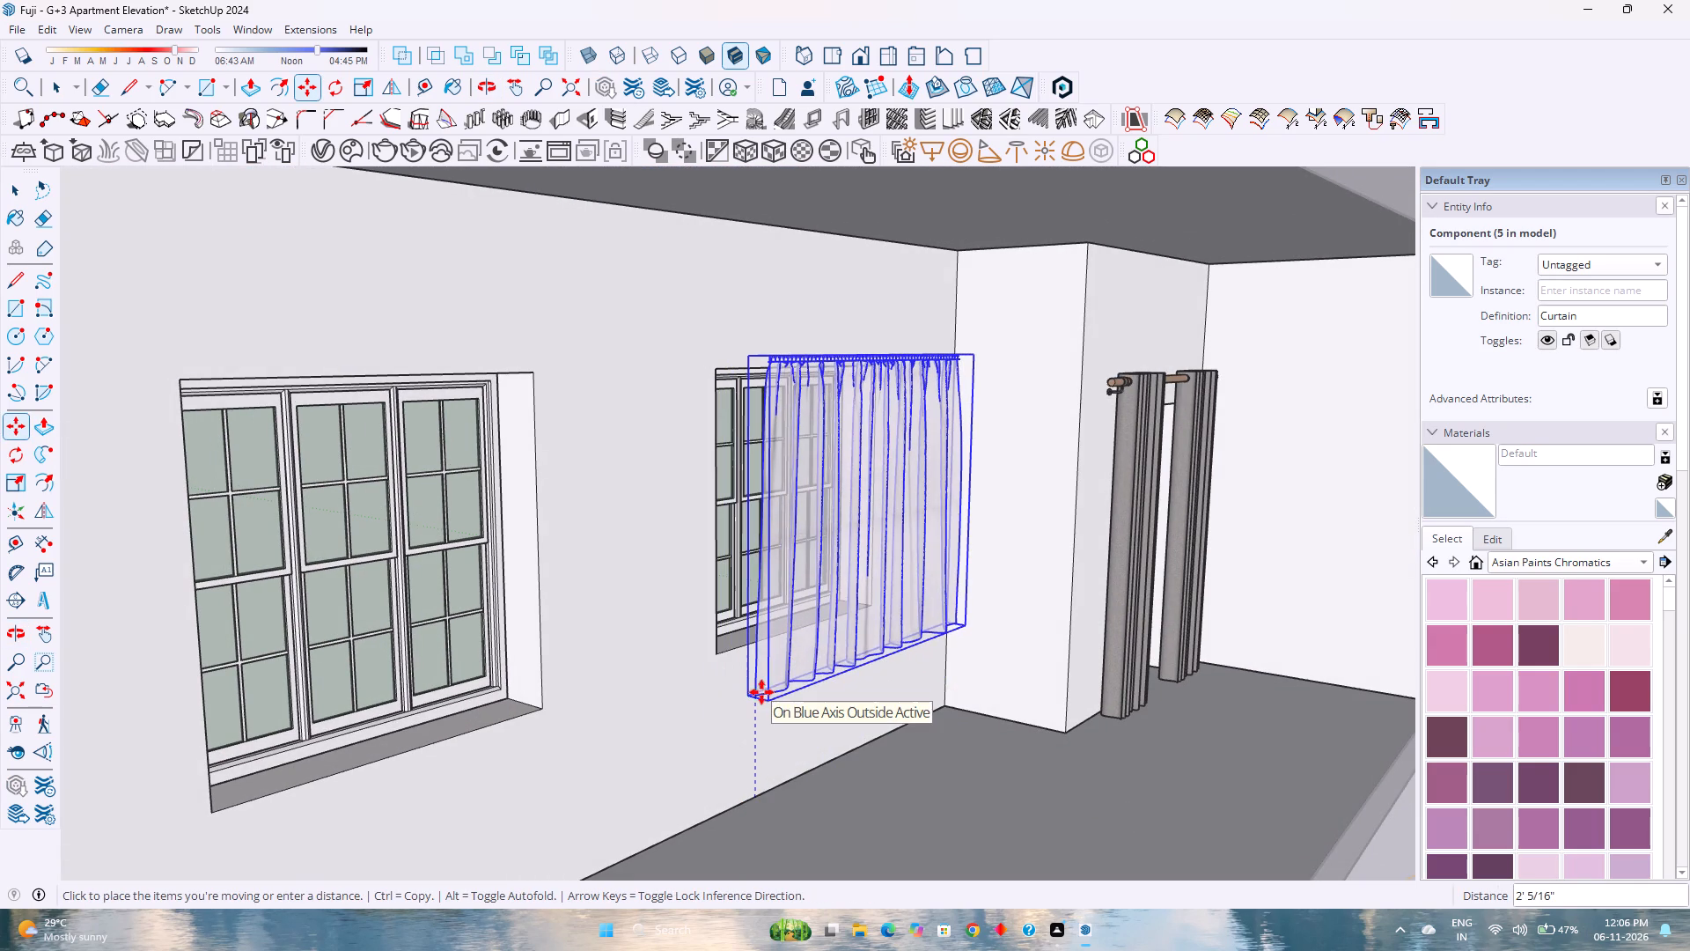
pyautogui.click(759, 686)
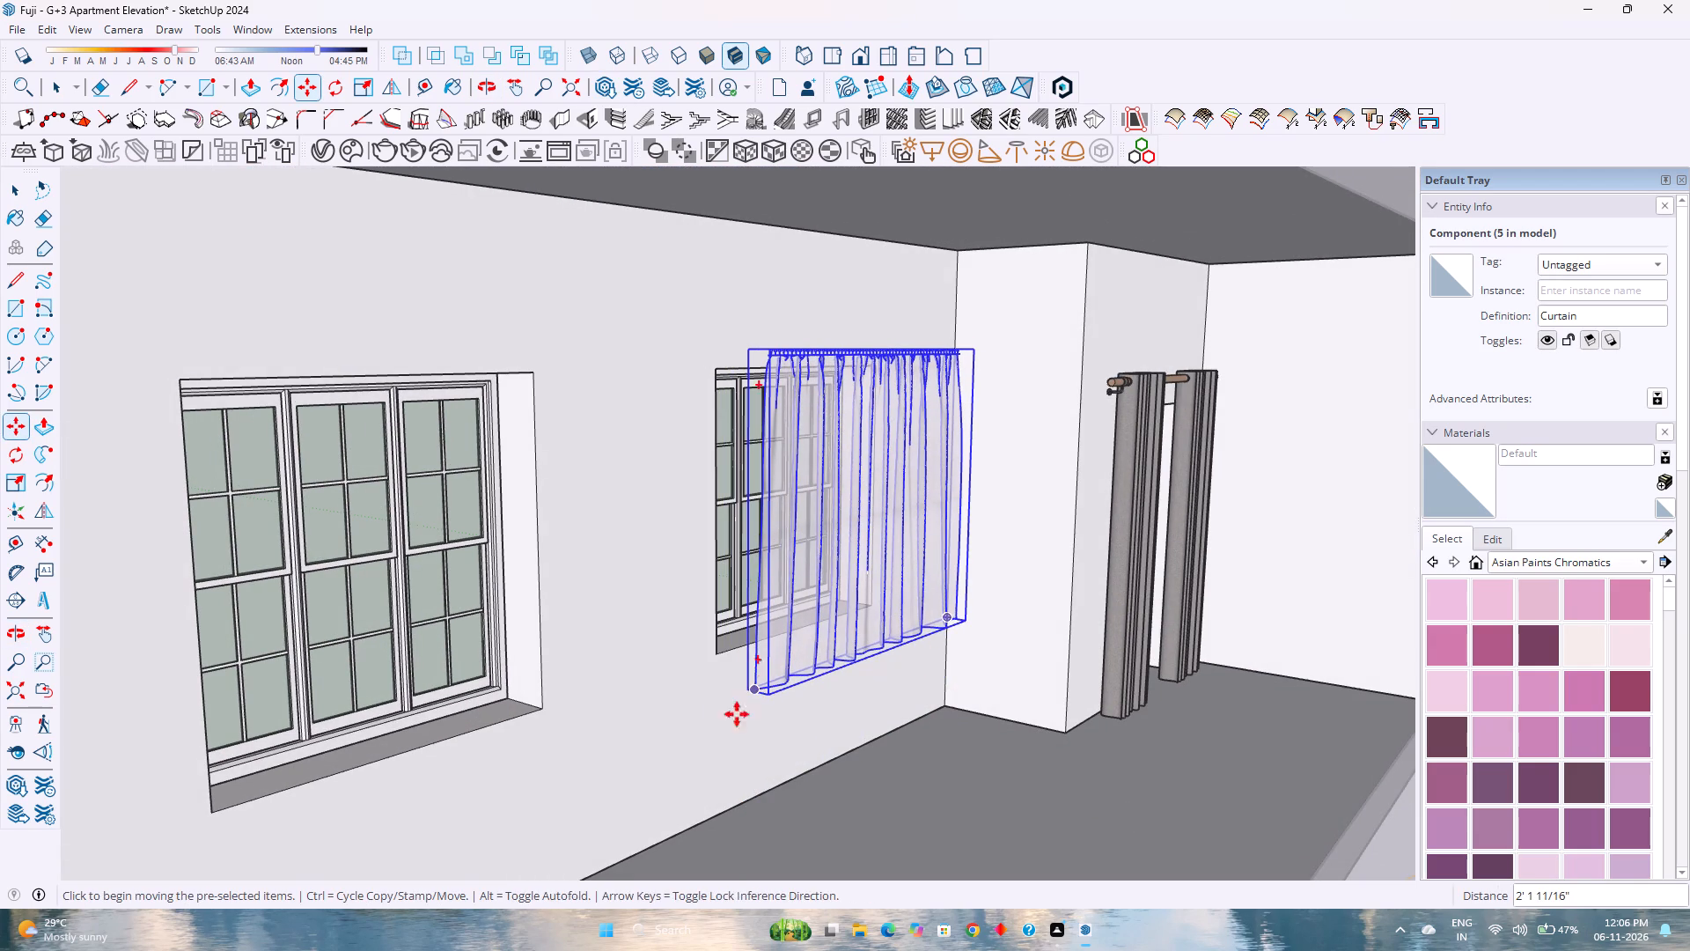
# Move the curtain about 1' 7 1/2" along the wall, plus a slight further shift, to centre it over the door-side window.
pyautogui.click(739, 688)
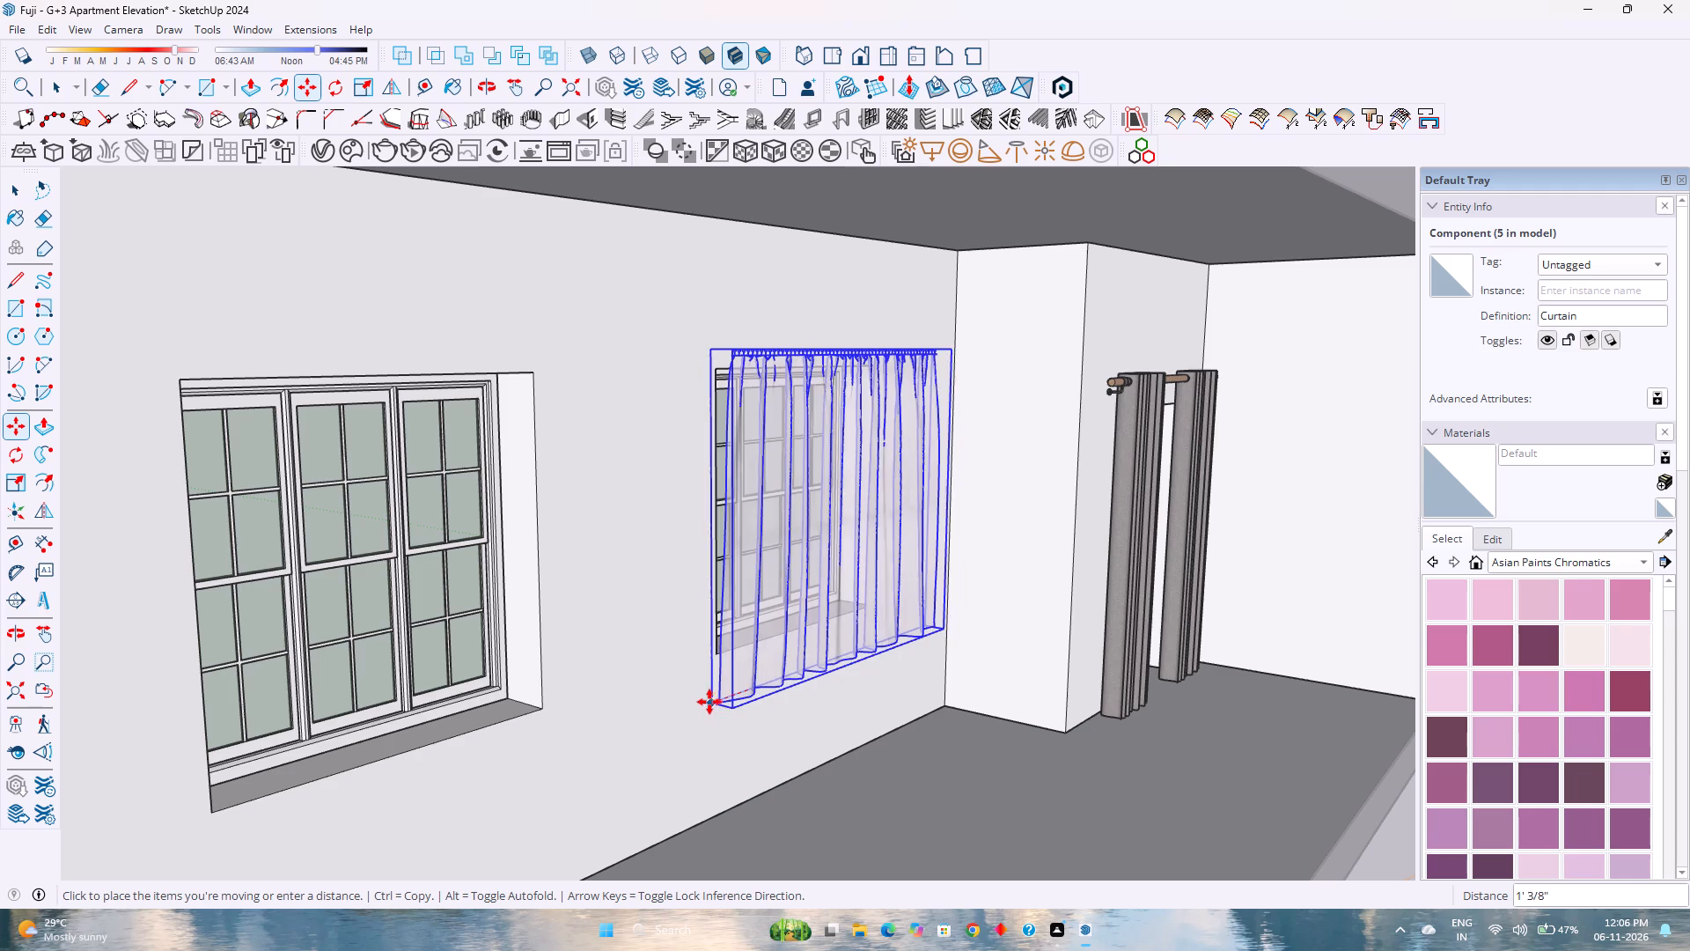
pyautogui.click(688, 711)
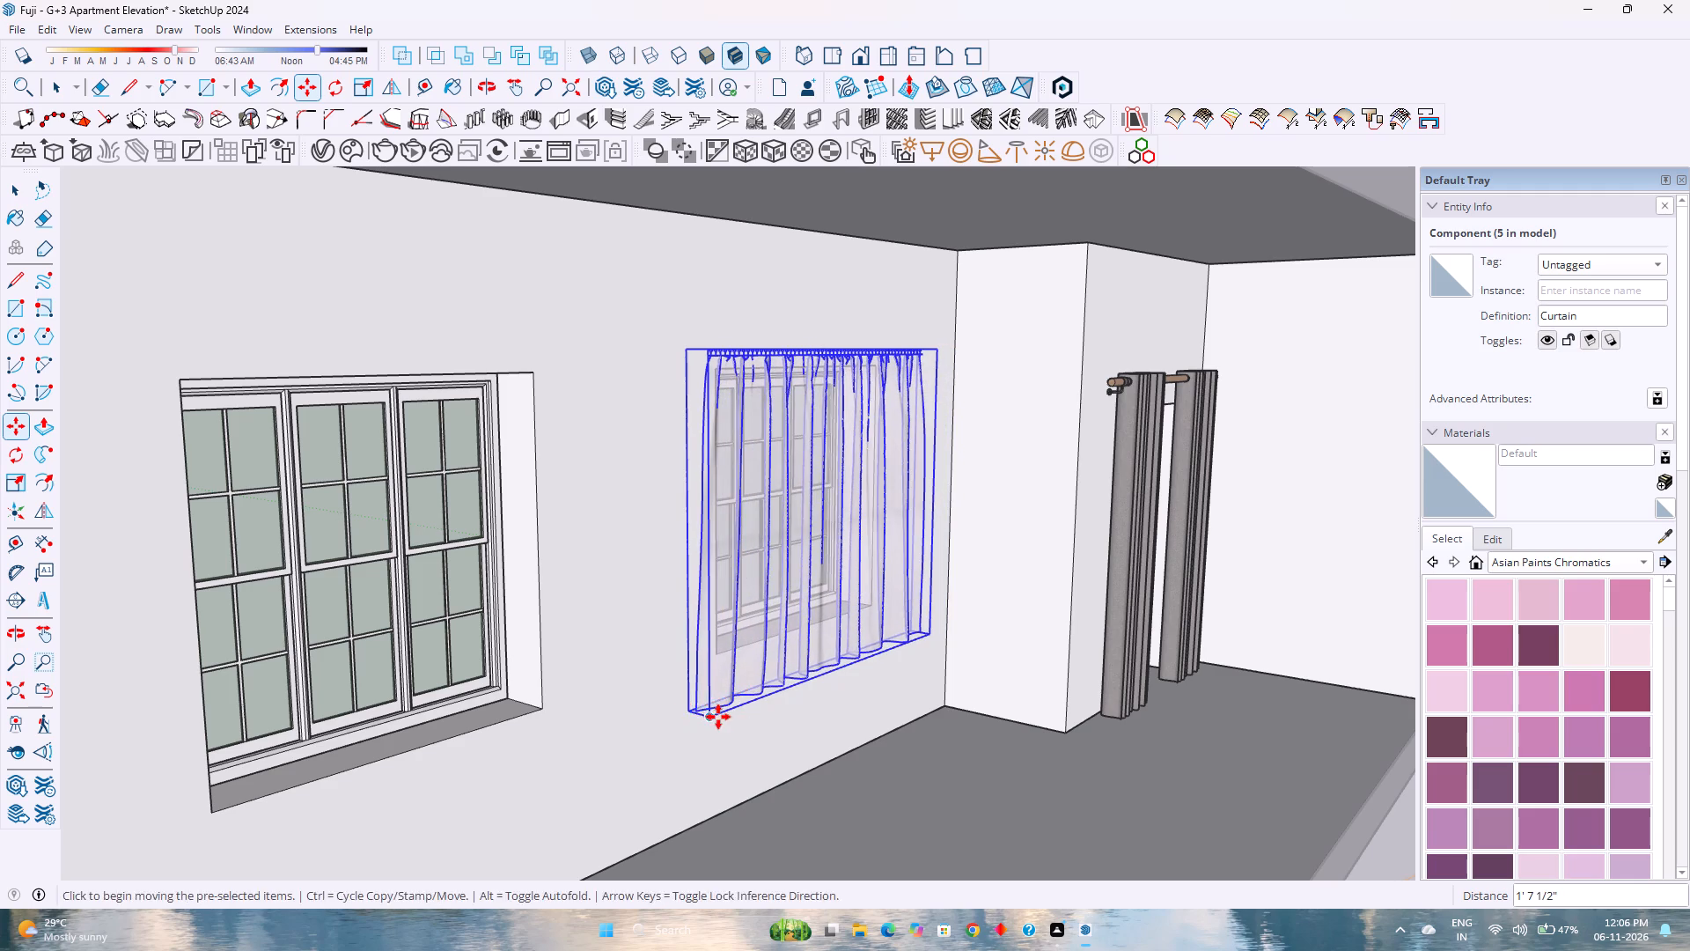
pyautogui.moveTo(718, 717); pyautogui.dragTo(481, 703, button='middle')
pyautogui.middleClick(481, 703)
pyautogui.keyDown('shift'); pyautogui.moveTo(468, 687); pyautogui.dragTo(888, 729, button='middle'); pyautogui.keyUp('shift')
pyautogui.keyDown('shift'); pyautogui.middleClick(888, 729); pyautogui.keyUp('shift')
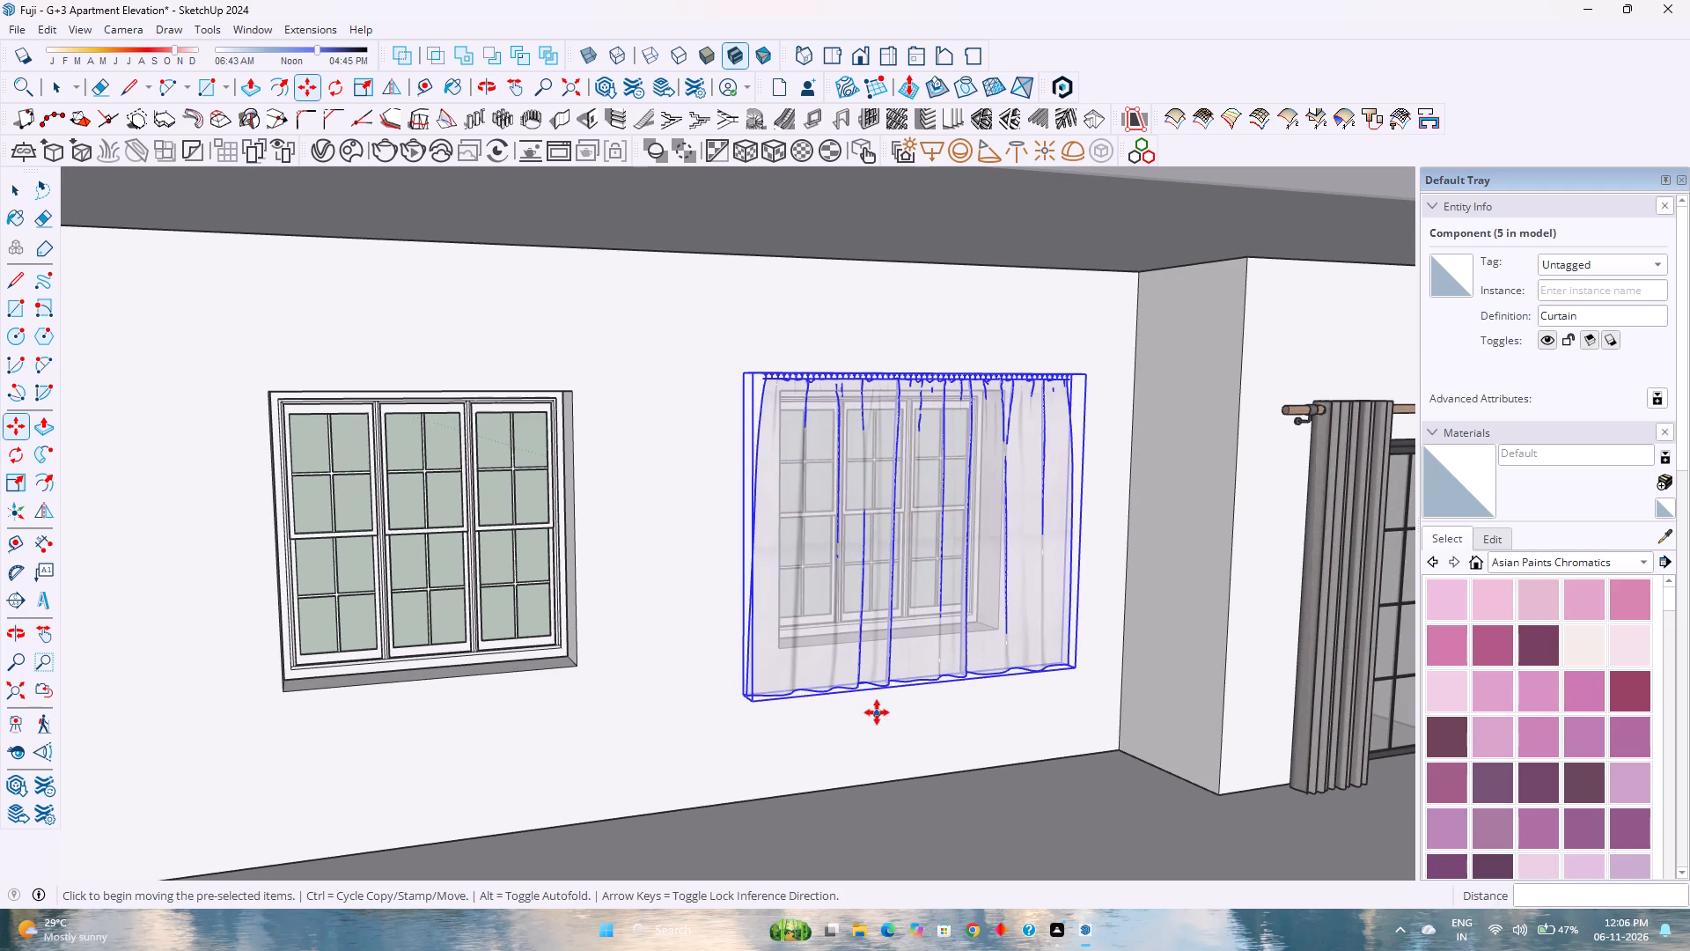
pyautogui.scroll(2, 790, 631)
pyautogui.click(733, 701)
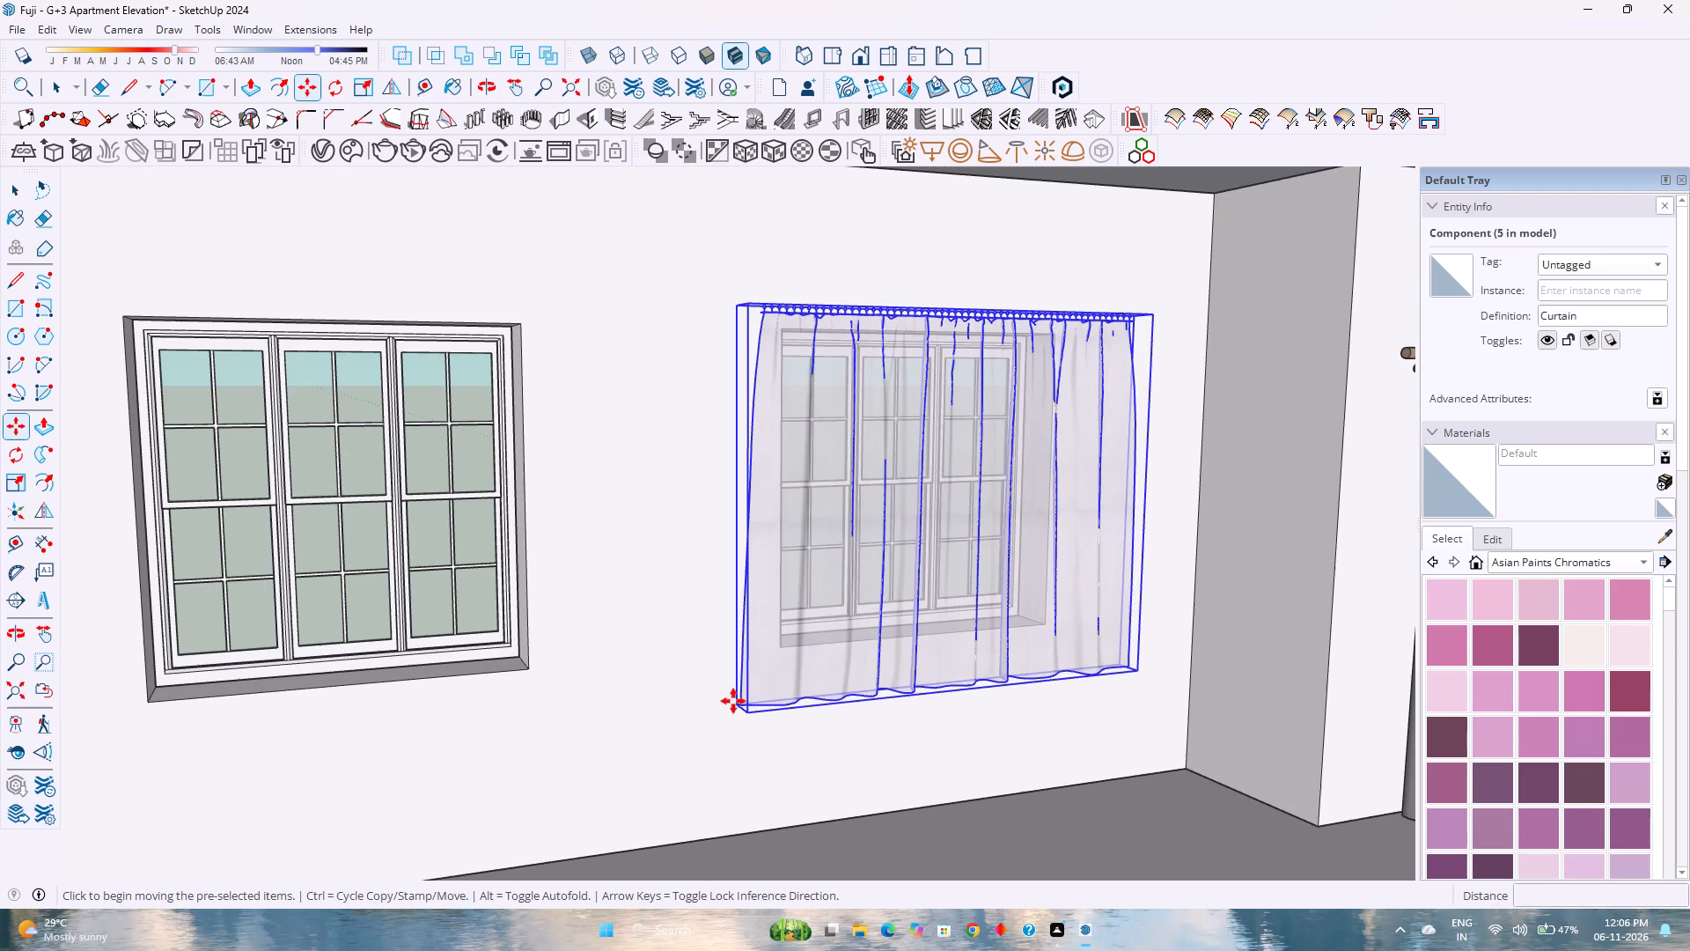
pyautogui.click(713, 708)
pyautogui.moveTo(742, 724); pyautogui.dragTo(639, 697, button='middle')
pyautogui.middleClick(639, 697)
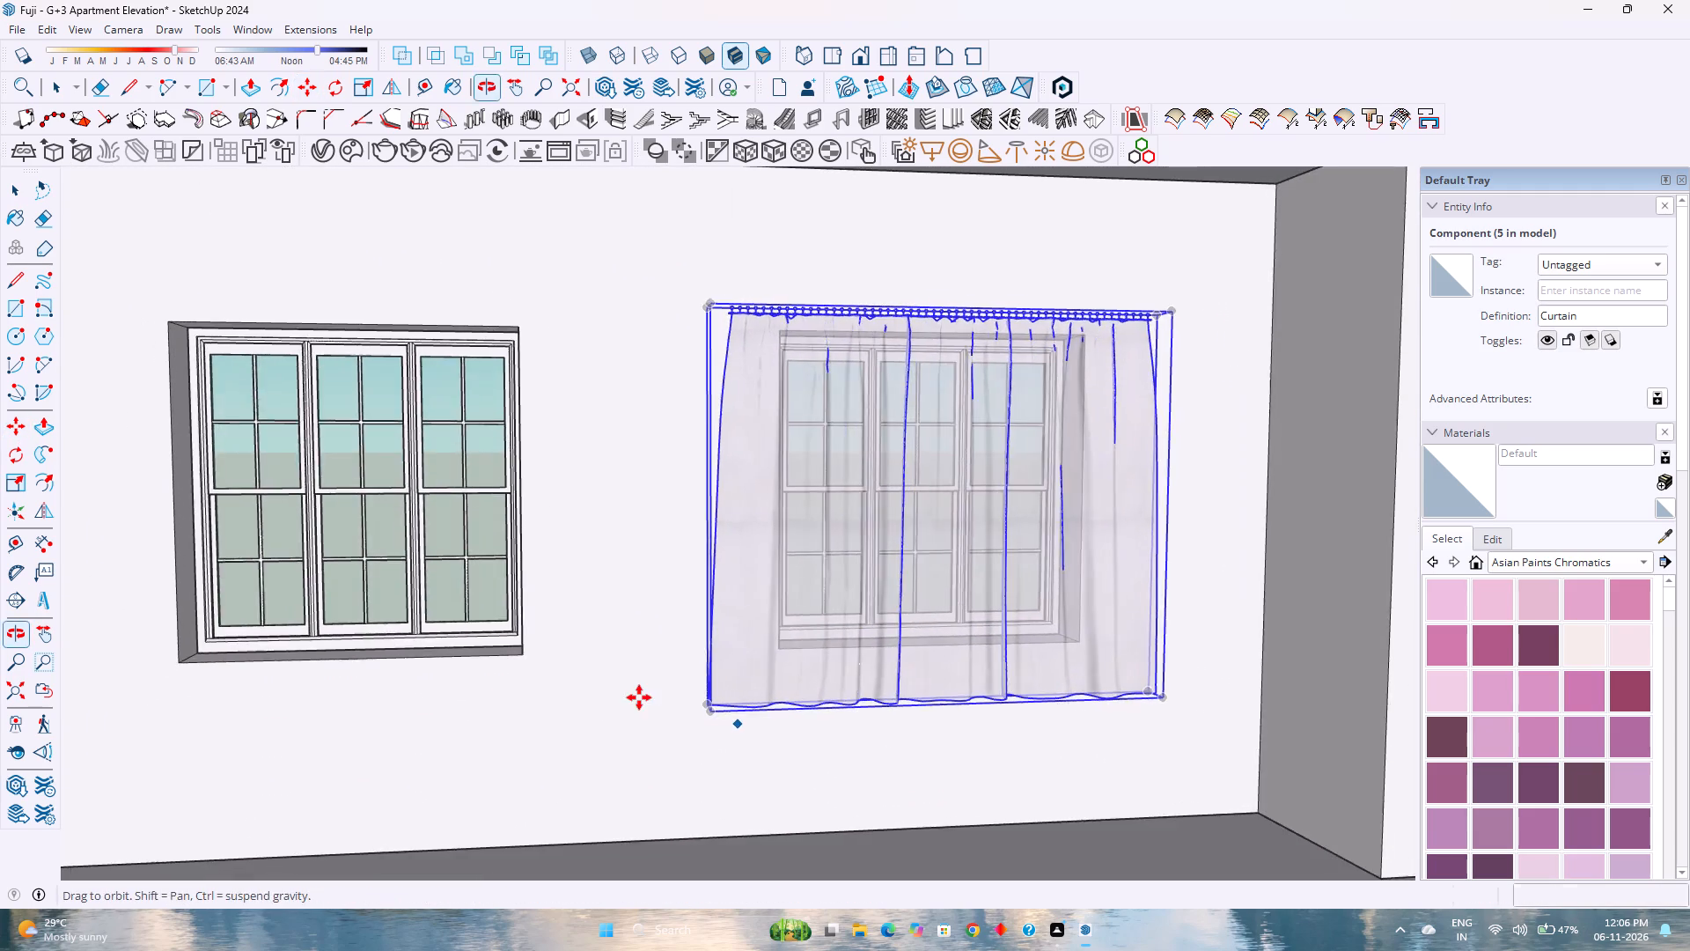
# Copy the lowest-floor curtain about 9' along the wall onto the middle window.
pyautogui.scroll(-2, 639, 697)
pyautogui.click(689, 702)
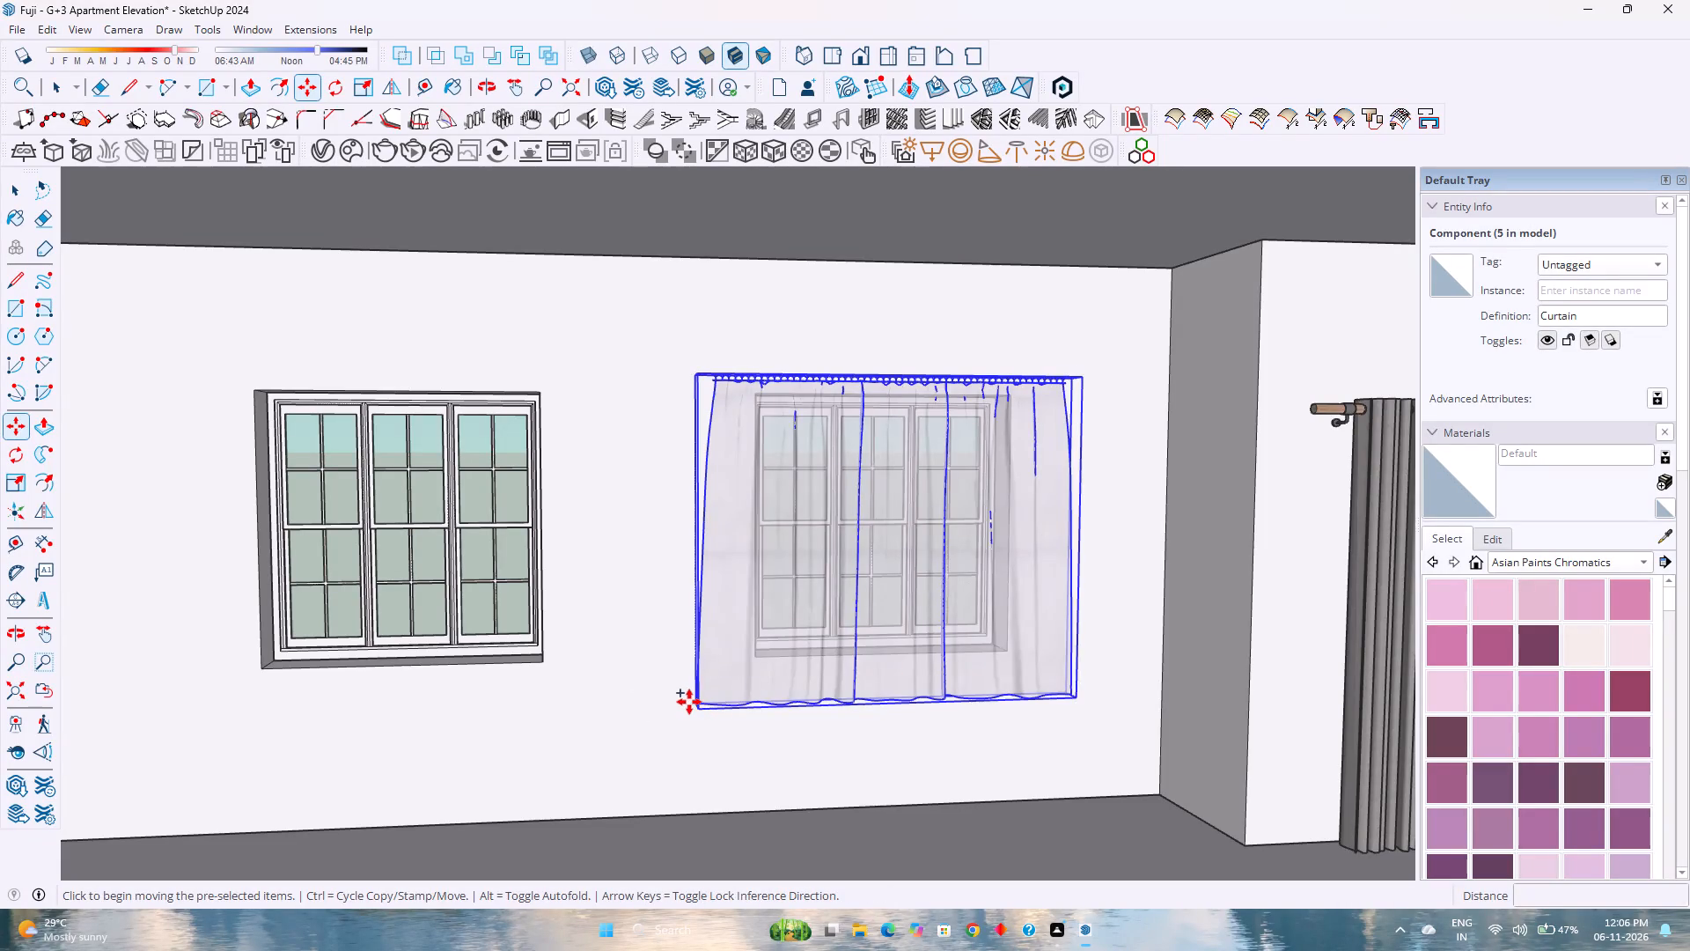
pyautogui.scroll(-1, 539, 695)
pyautogui.keyDown('shift'); pyautogui.moveTo(539, 695); pyautogui.dragTo(823, 734, button='middle'); pyautogui.keyUp('shift')
pyautogui.keyDown('shift'); pyautogui.middleClick(825, 734); pyautogui.keyUp('shift')
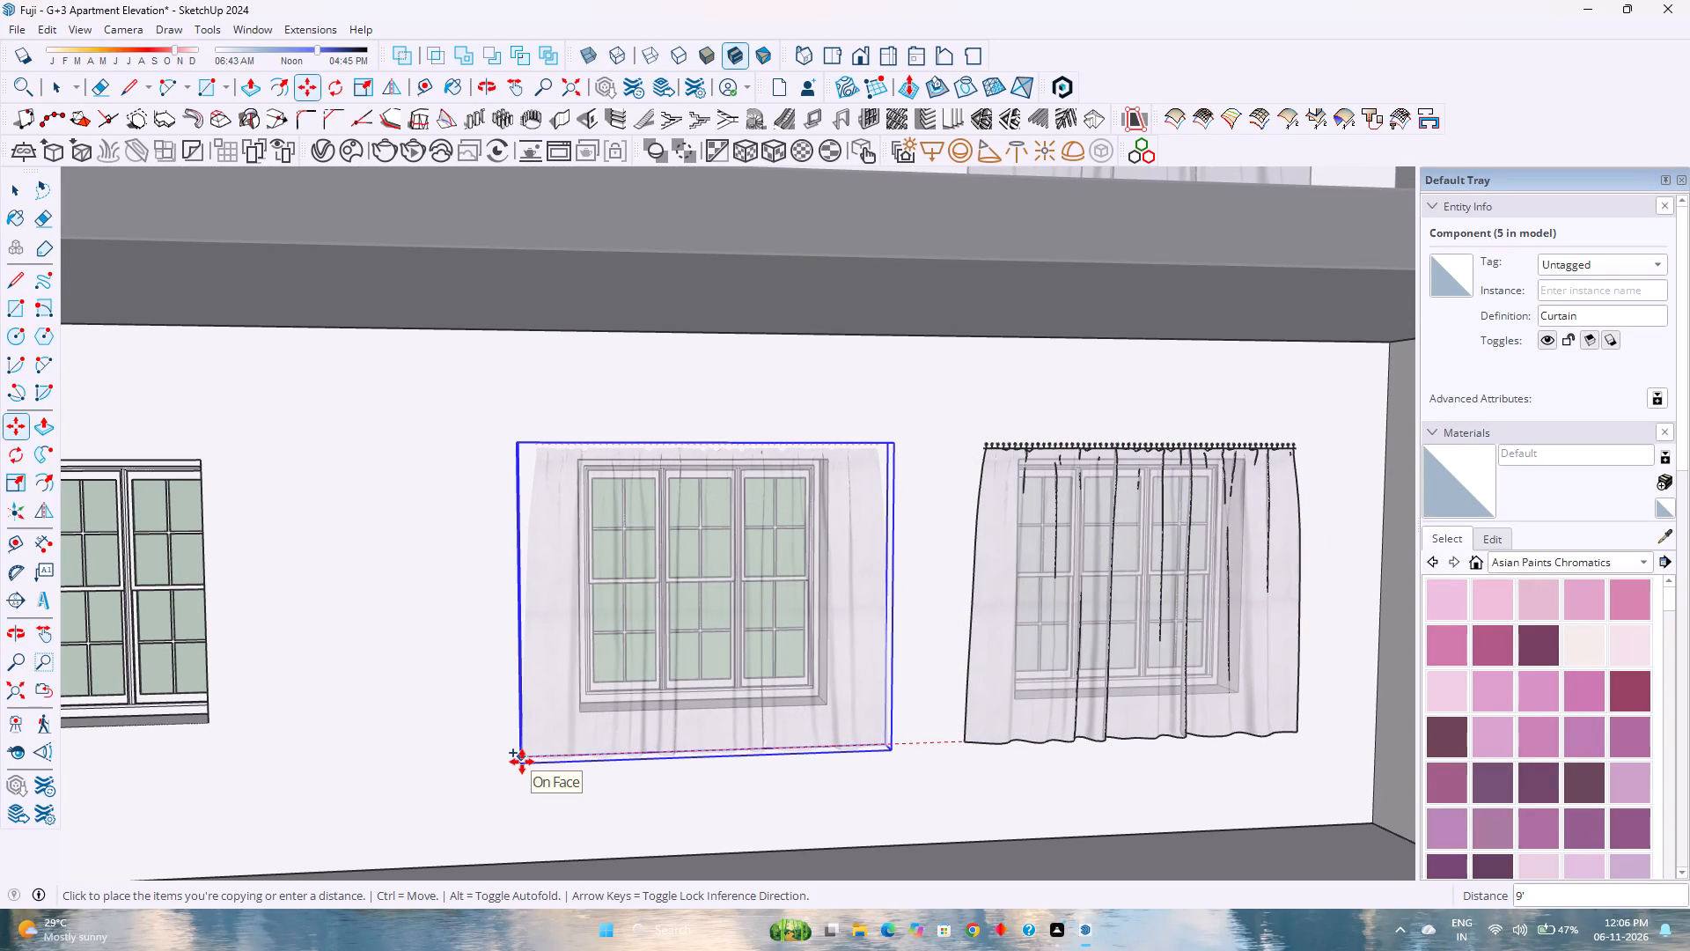
pyautogui.click(522, 762)
# Copy the curtain about 11' 10 3/4" along the wall onto the window farthest from the door and leave the group.
pyautogui.moveTo(481, 769); pyautogui.dragTo(674, 785, button='middle')
pyautogui.middleClick(674, 785)
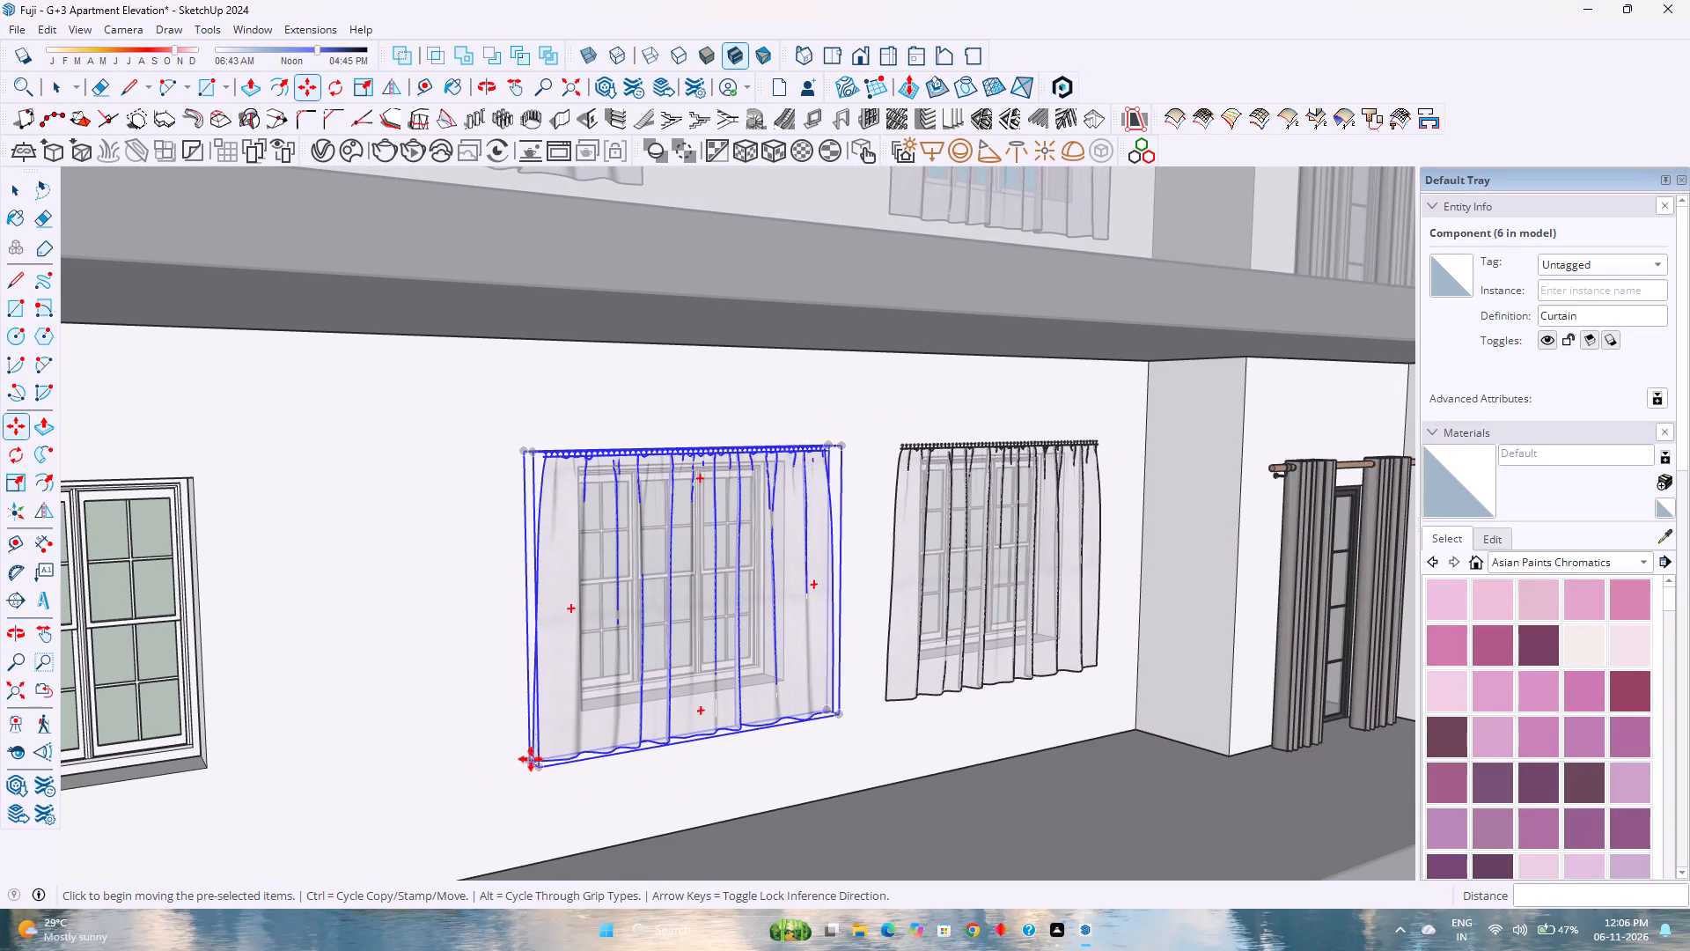
pyautogui.click(523, 759)
pyautogui.scroll(-3, 458, 770)
pyautogui.keyDown('shift'); pyautogui.moveTo(459, 770); pyautogui.dragTo(731, 723, button='middle'); pyautogui.keyUp('shift')
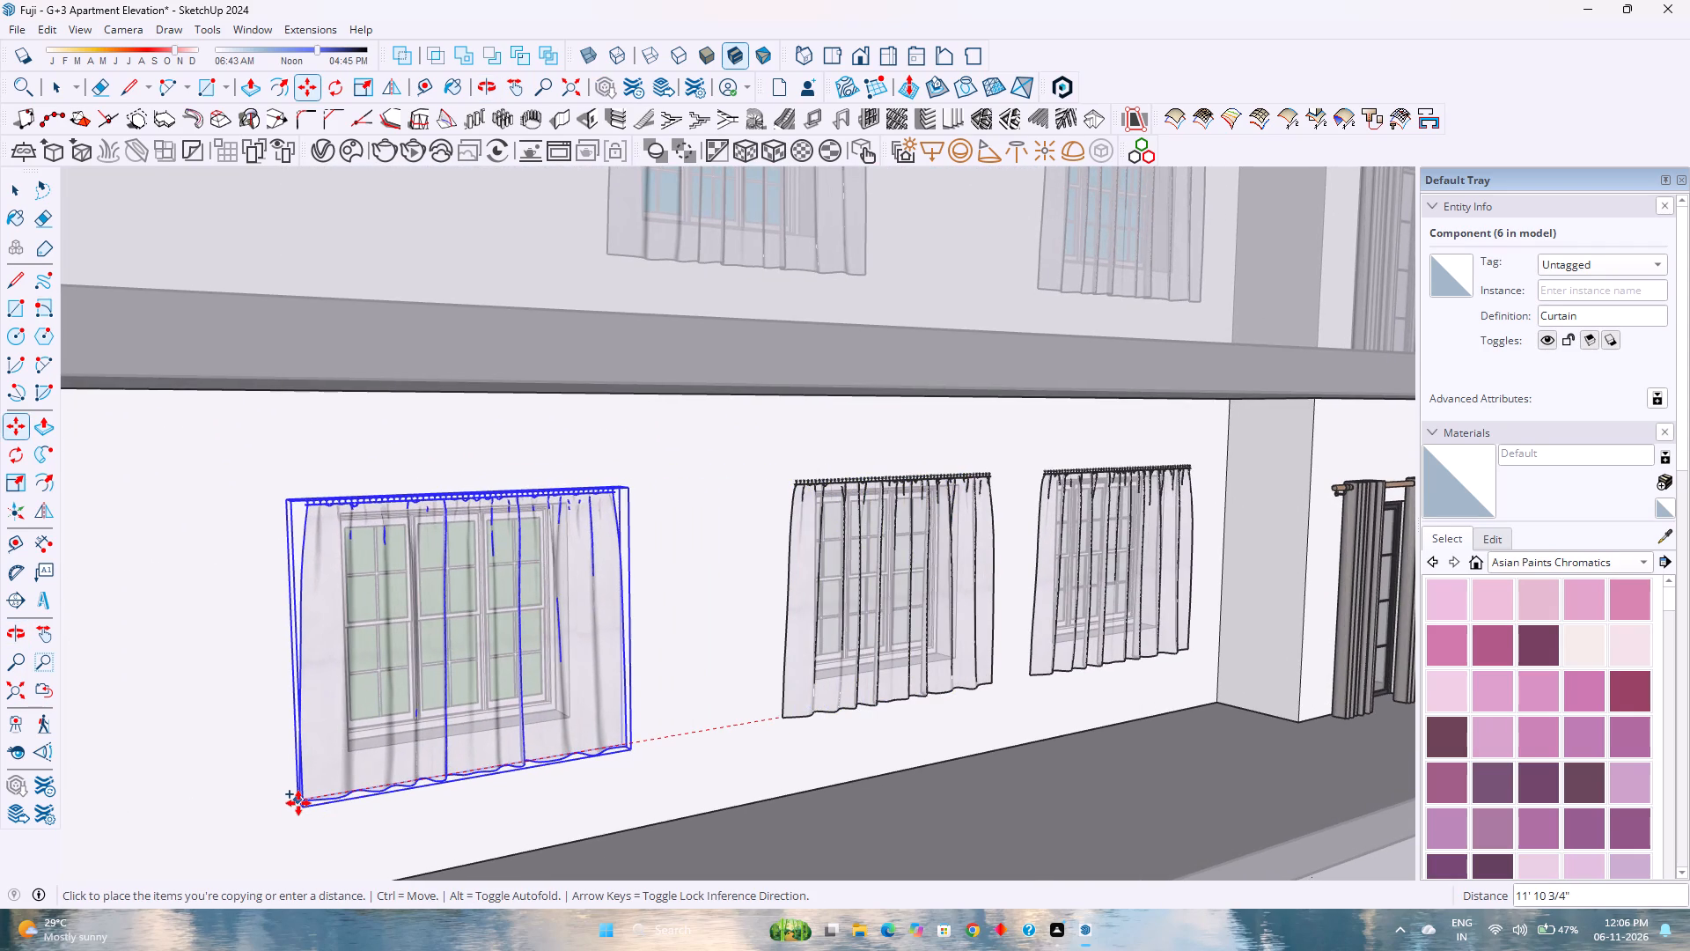
pyautogui.click(298, 803)
pyautogui.scroll(-3, 313, 780)
pyautogui.moveTo(544, 763); pyautogui.dragTo(459, 697, button='middle')
pyautogui.scroll(-1, 457, 690)
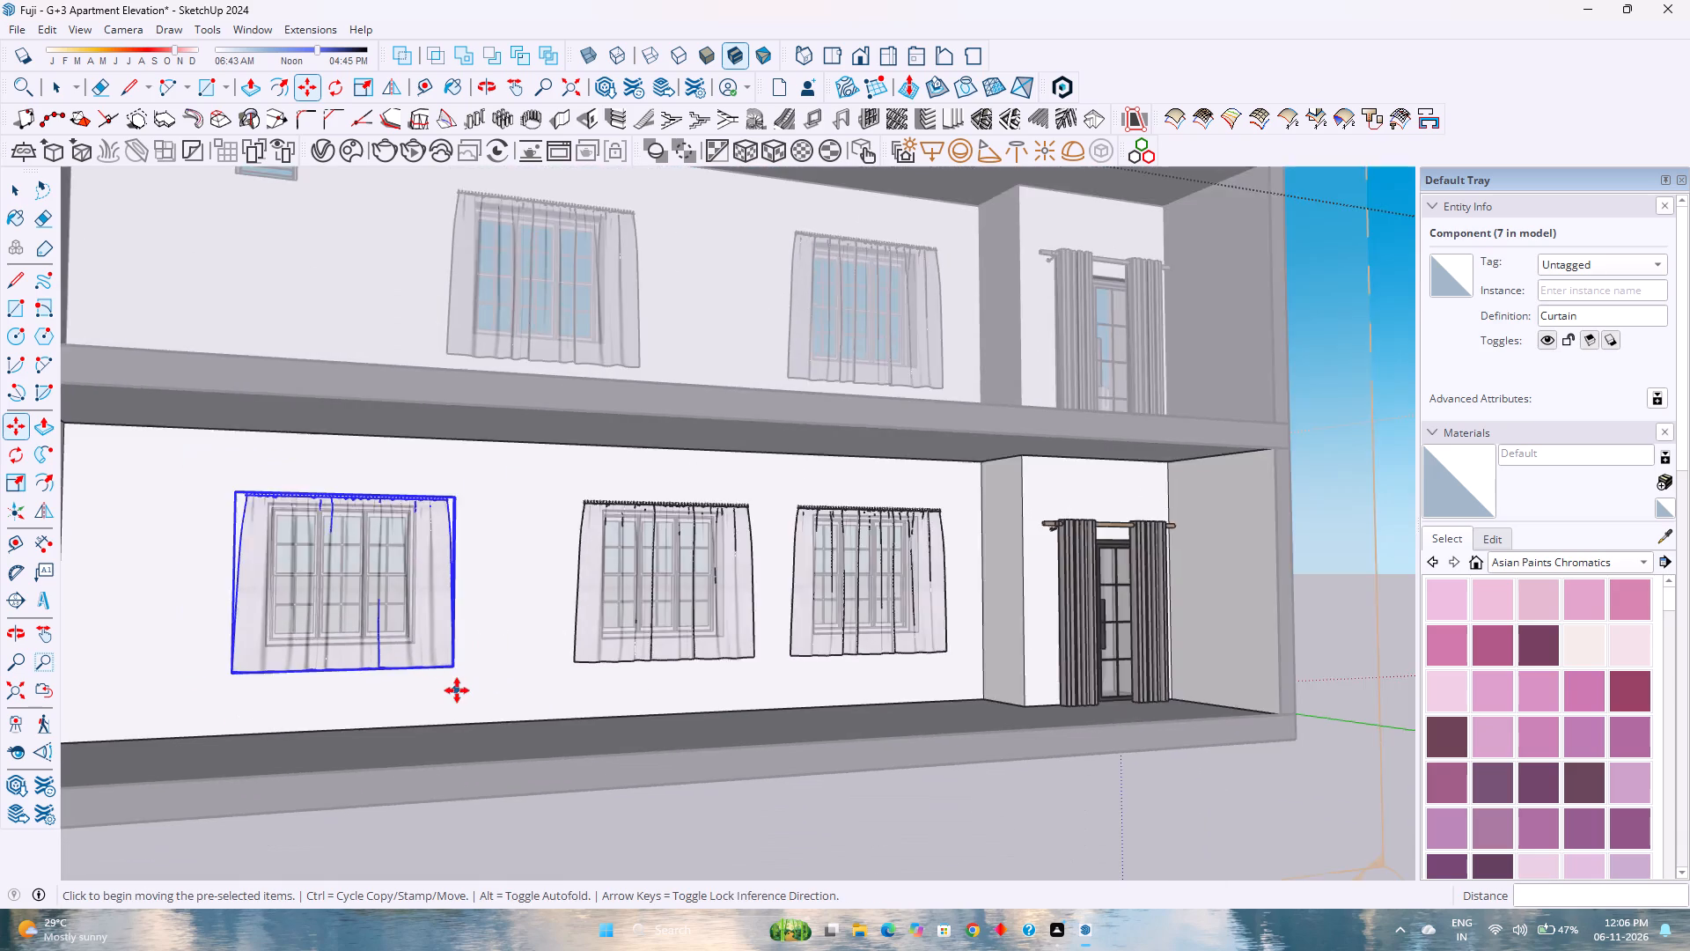
pyautogui.scroll(-3, 457, 690)
pyautogui.press('space')
pyautogui.scroll(-7, 468, 689)
pyautogui.click(1223, 399)
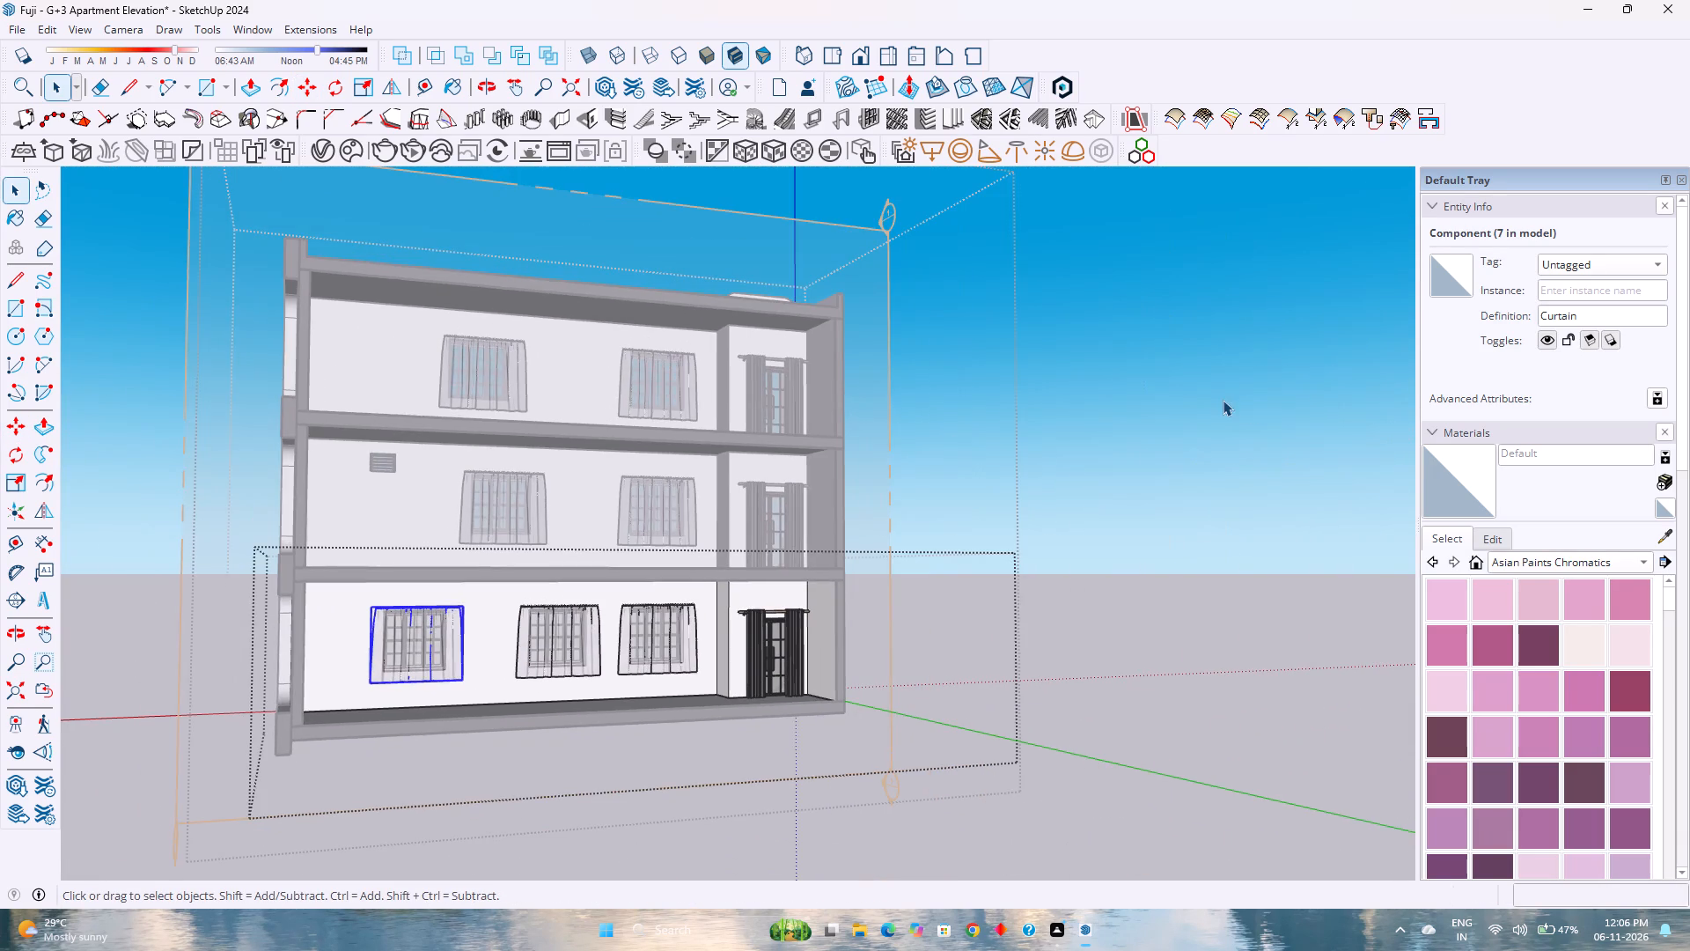
# Delete the section plane that cuts through the apartment building.
pyautogui.scroll(1, 1164, 455)
pyautogui.moveTo(1164, 455); pyautogui.dragTo(622, 618, button='middle')
pyautogui.moveTo(584, 618); pyautogui.dragTo(566, 618, button='middle')
pyautogui.moveTo(550, 618); pyautogui.dragTo(533, 618, button='middle')
pyautogui.moveTo(481, 618); pyautogui.dragTo(457, 618, button='middle')
pyautogui.middleClick(1168, 573)
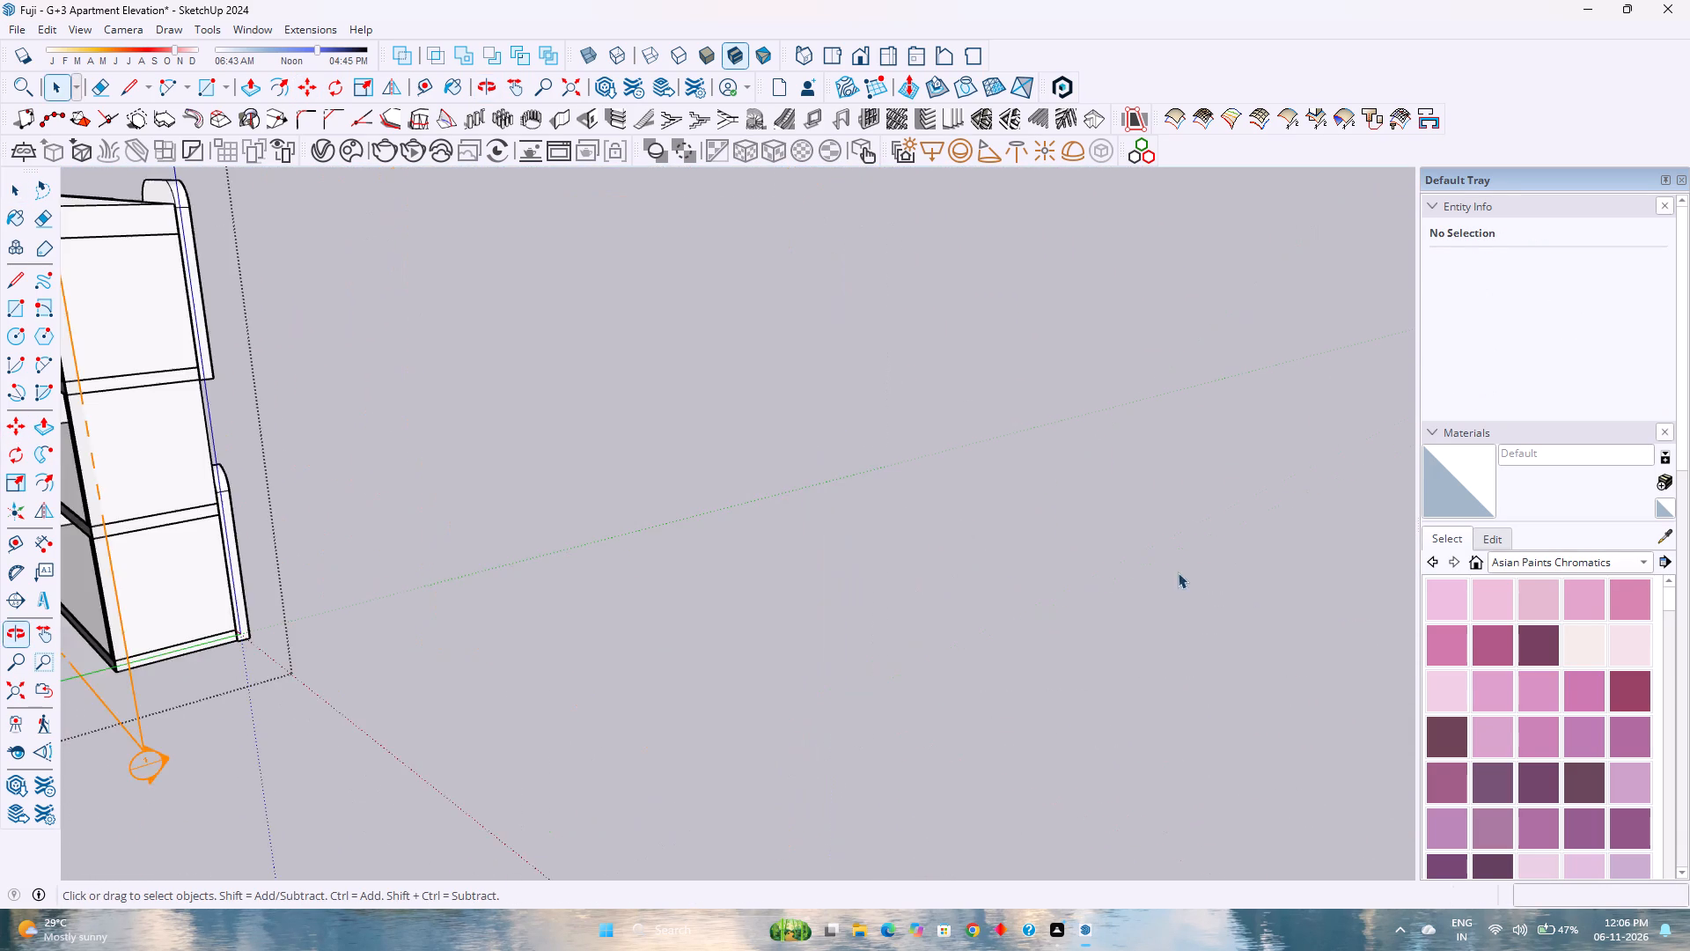
pyautogui.middleClick(1168, 573)
pyautogui.scroll(-7, 1112, 543)
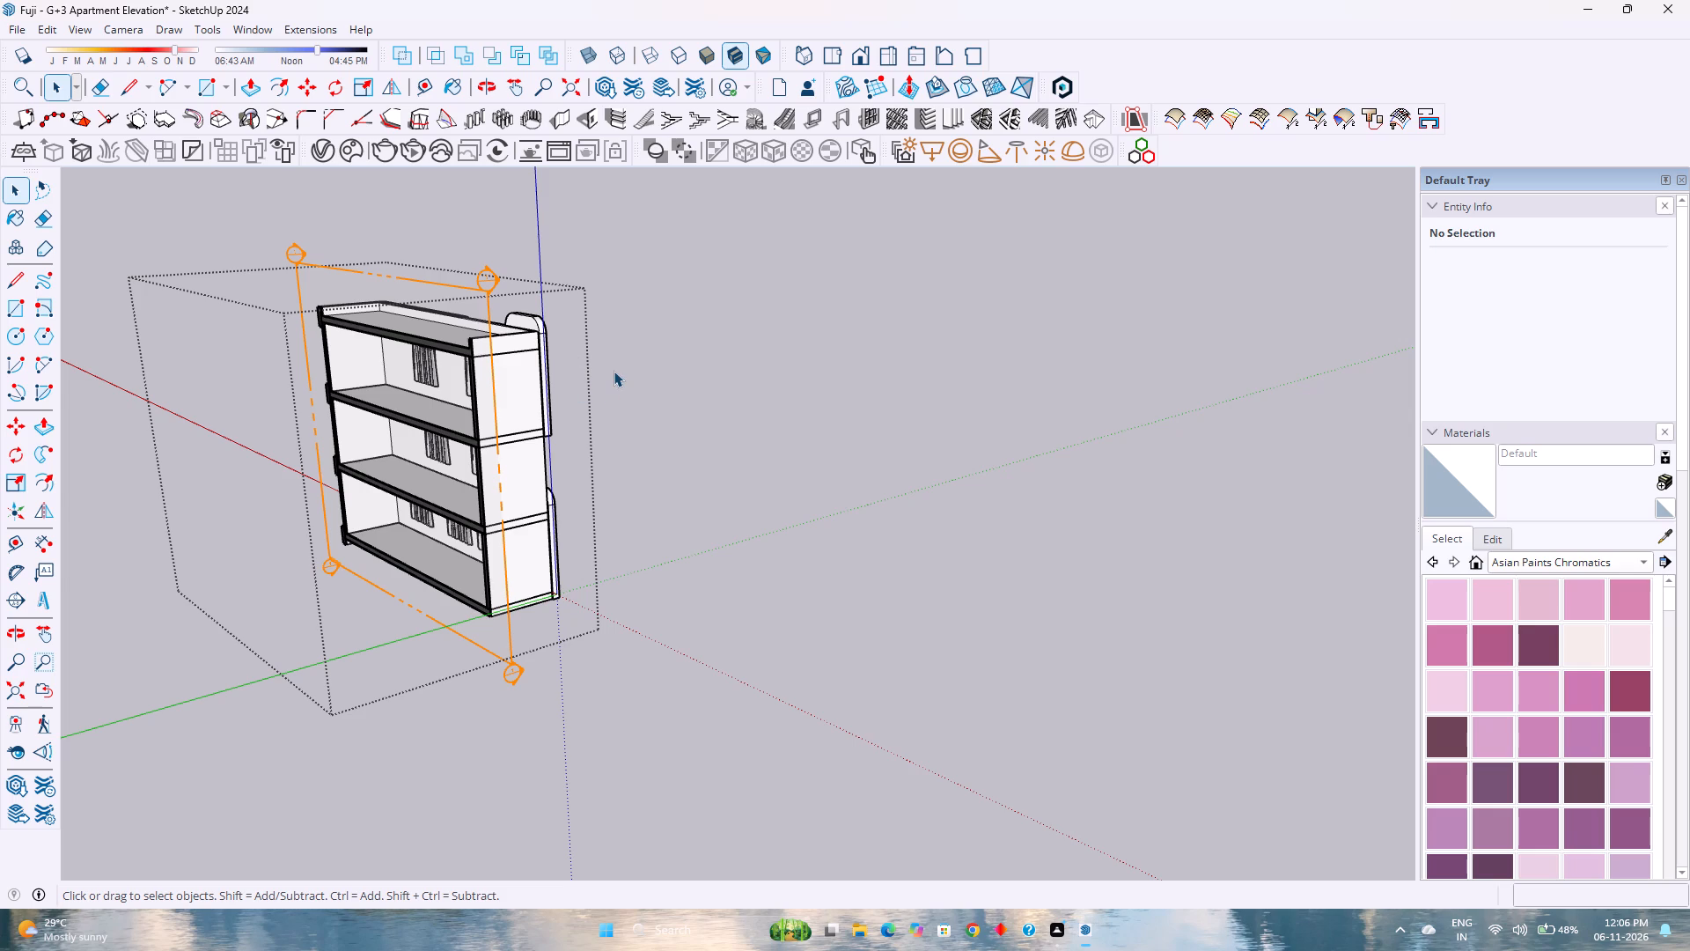
pyautogui.scroll(3, 597, 374)
pyautogui.keyDown('shift'); pyautogui.moveTo(620, 388); pyautogui.dragTo(999, 579, button='middle'); pyautogui.keyUp('shift')
pyautogui.middleClick(999, 579)
pyautogui.scroll(-4, 1010, 518)
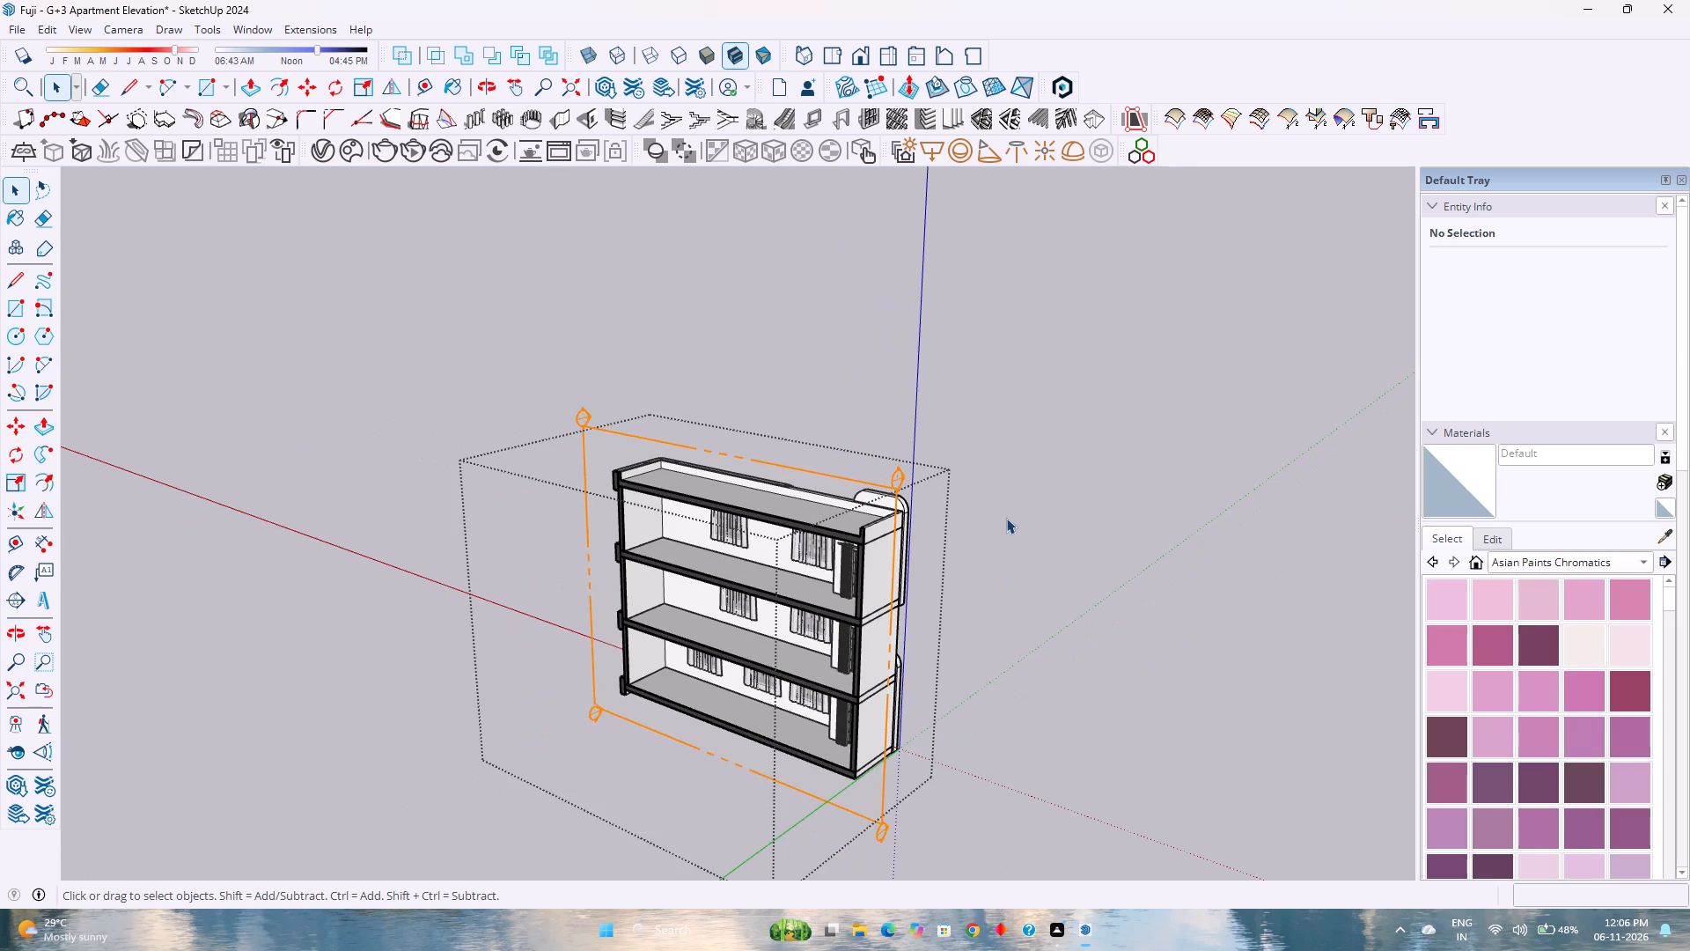
pyautogui.moveTo(1041, 545); pyautogui.dragTo(964, 487, button='middle')
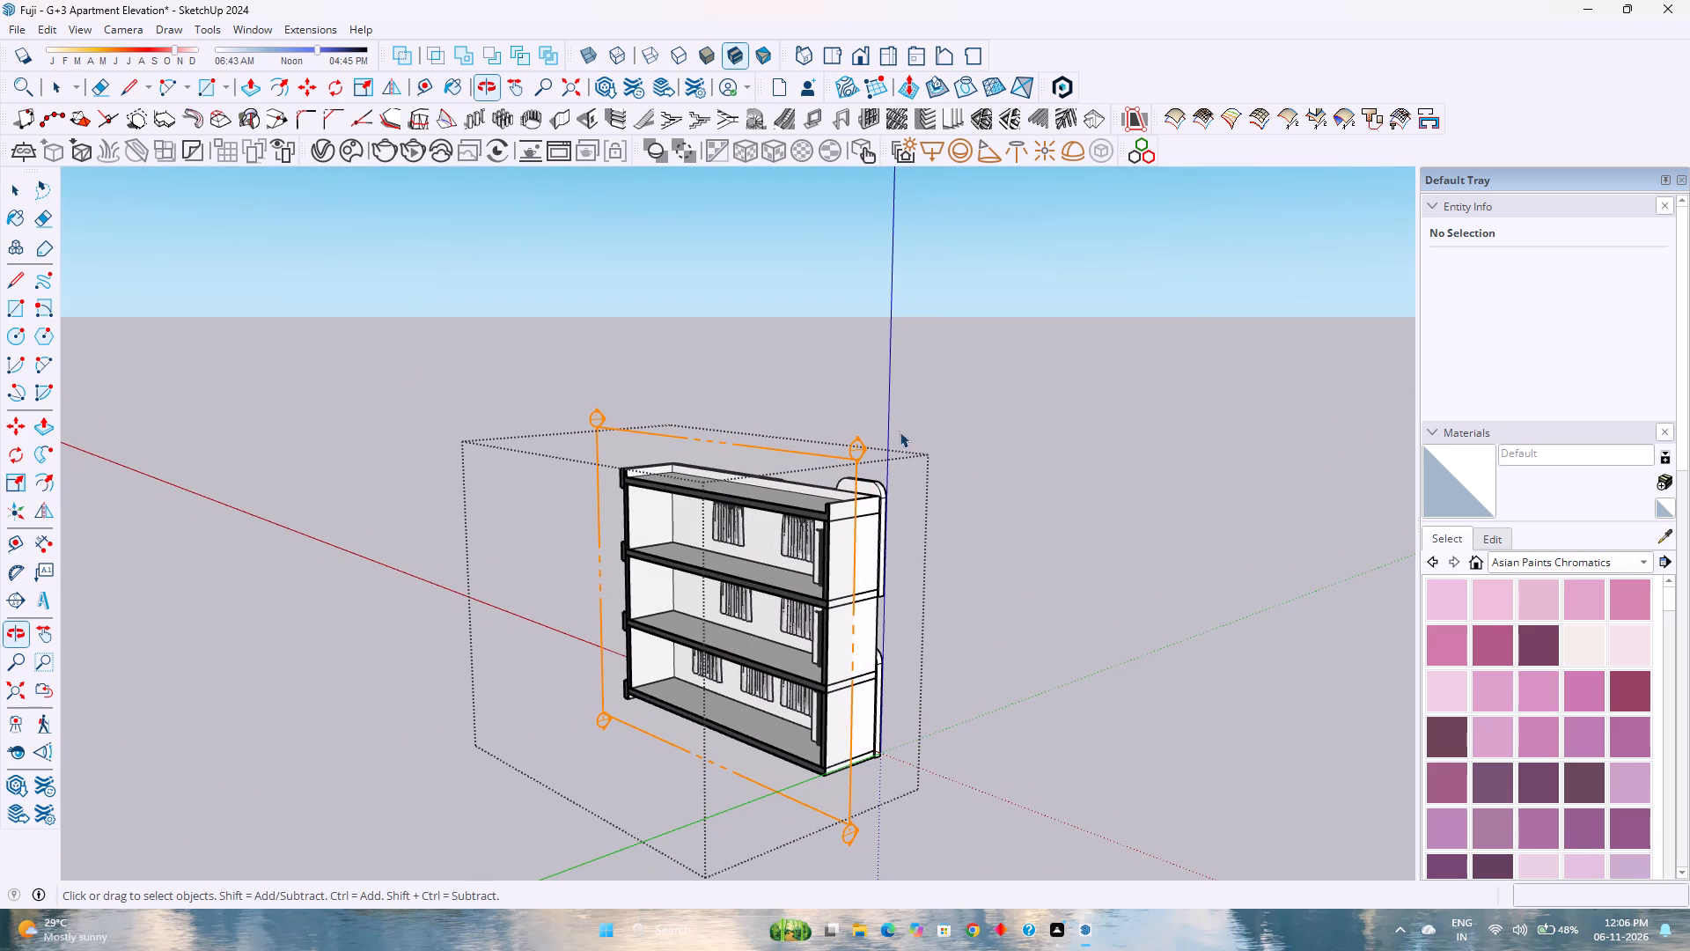
pyautogui.click(778, 453)
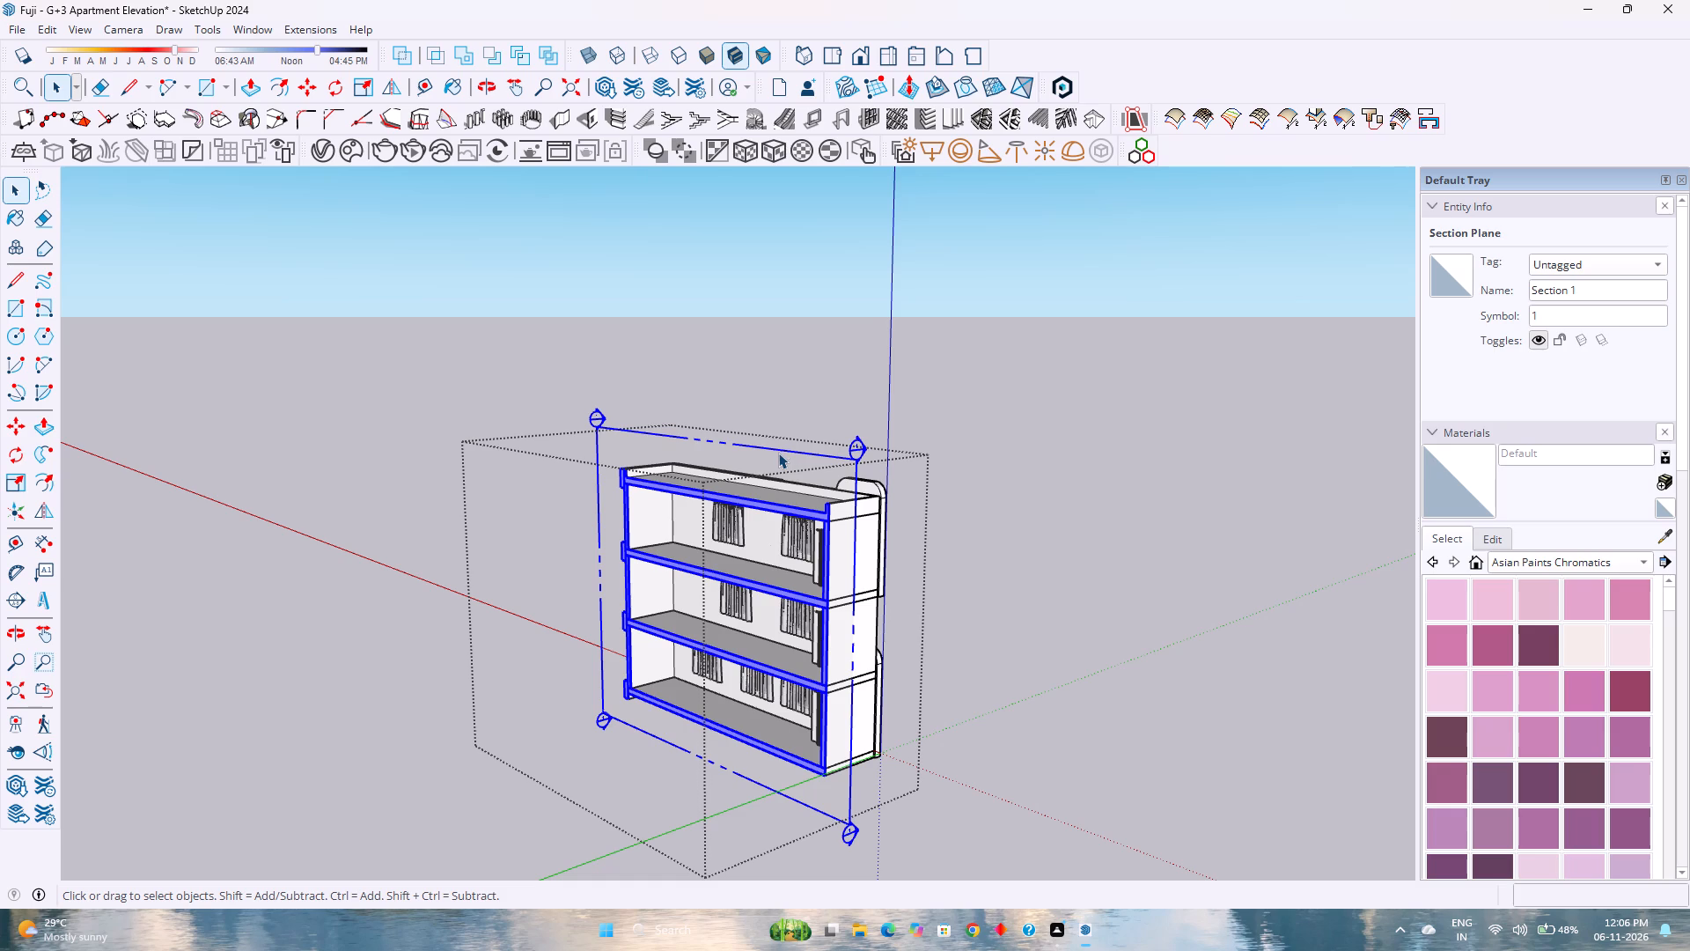
pyautogui.press('Delete')
# Examine the whole building from outside, then look closely at the curtained windows on the front facade.
pyautogui.scroll(-3, 830, 496)
pyautogui.moveTo(954, 529); pyautogui.dragTo(1012, 559, button='middle')
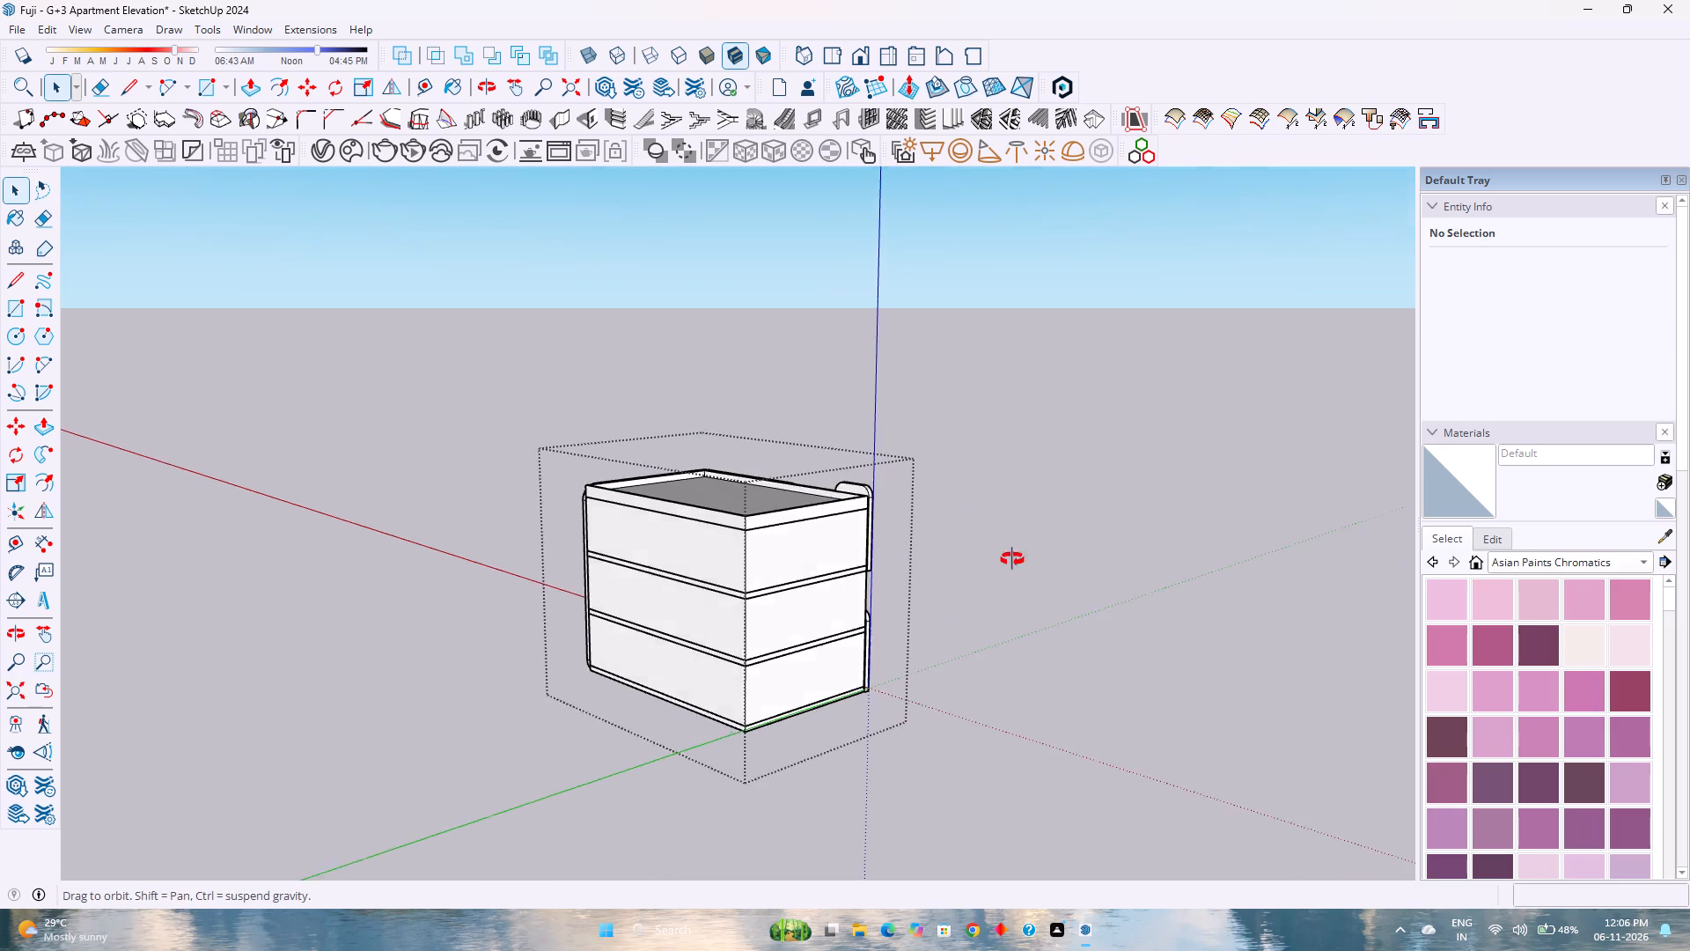
pyautogui.moveTo(1012, 559); pyautogui.dragTo(1329, 630, button='middle')
pyautogui.scroll(-2, 1028, 571)
pyautogui.moveTo(305, 583); pyautogui.dragTo(1144, 541, button='middle')
pyautogui.moveTo(1144, 535); pyautogui.dragTo(1128, 515, button='middle')
pyautogui.scroll(6, 773, 512)
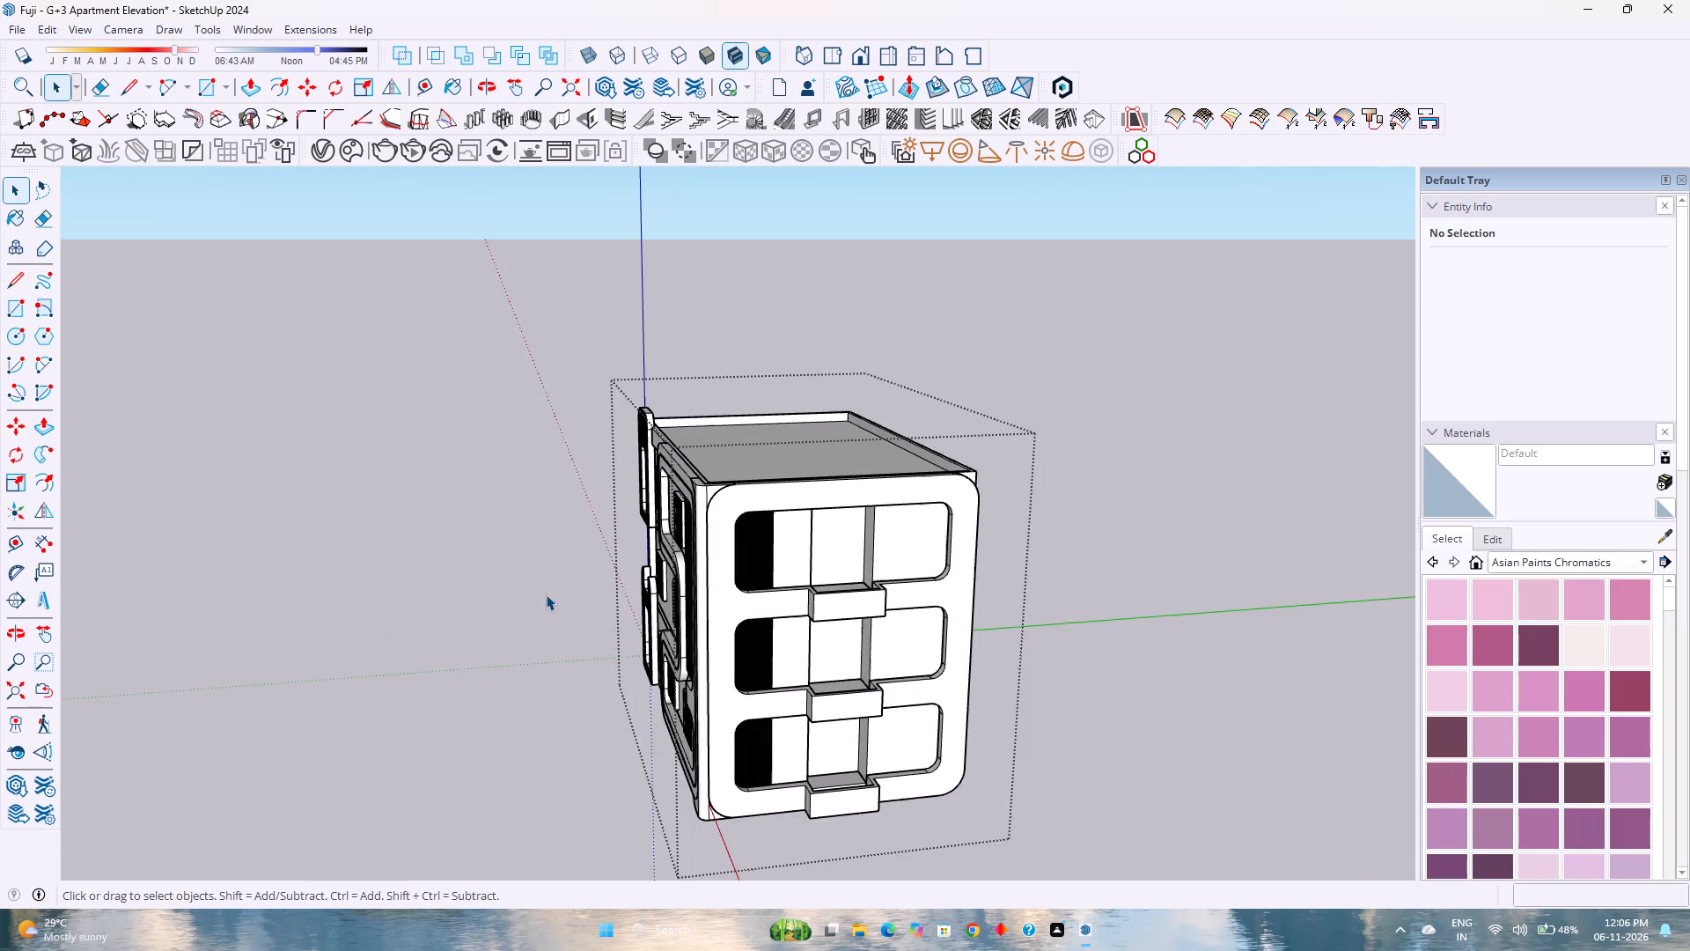
pyautogui.scroll(1, 546, 594)
pyautogui.moveTo(582, 583); pyautogui.dragTo(1007, 462, button='middle')
pyautogui.middleClick(1007, 462)
pyautogui.scroll(6, 957, 512)
pyautogui.scroll(-4, 959, 523)
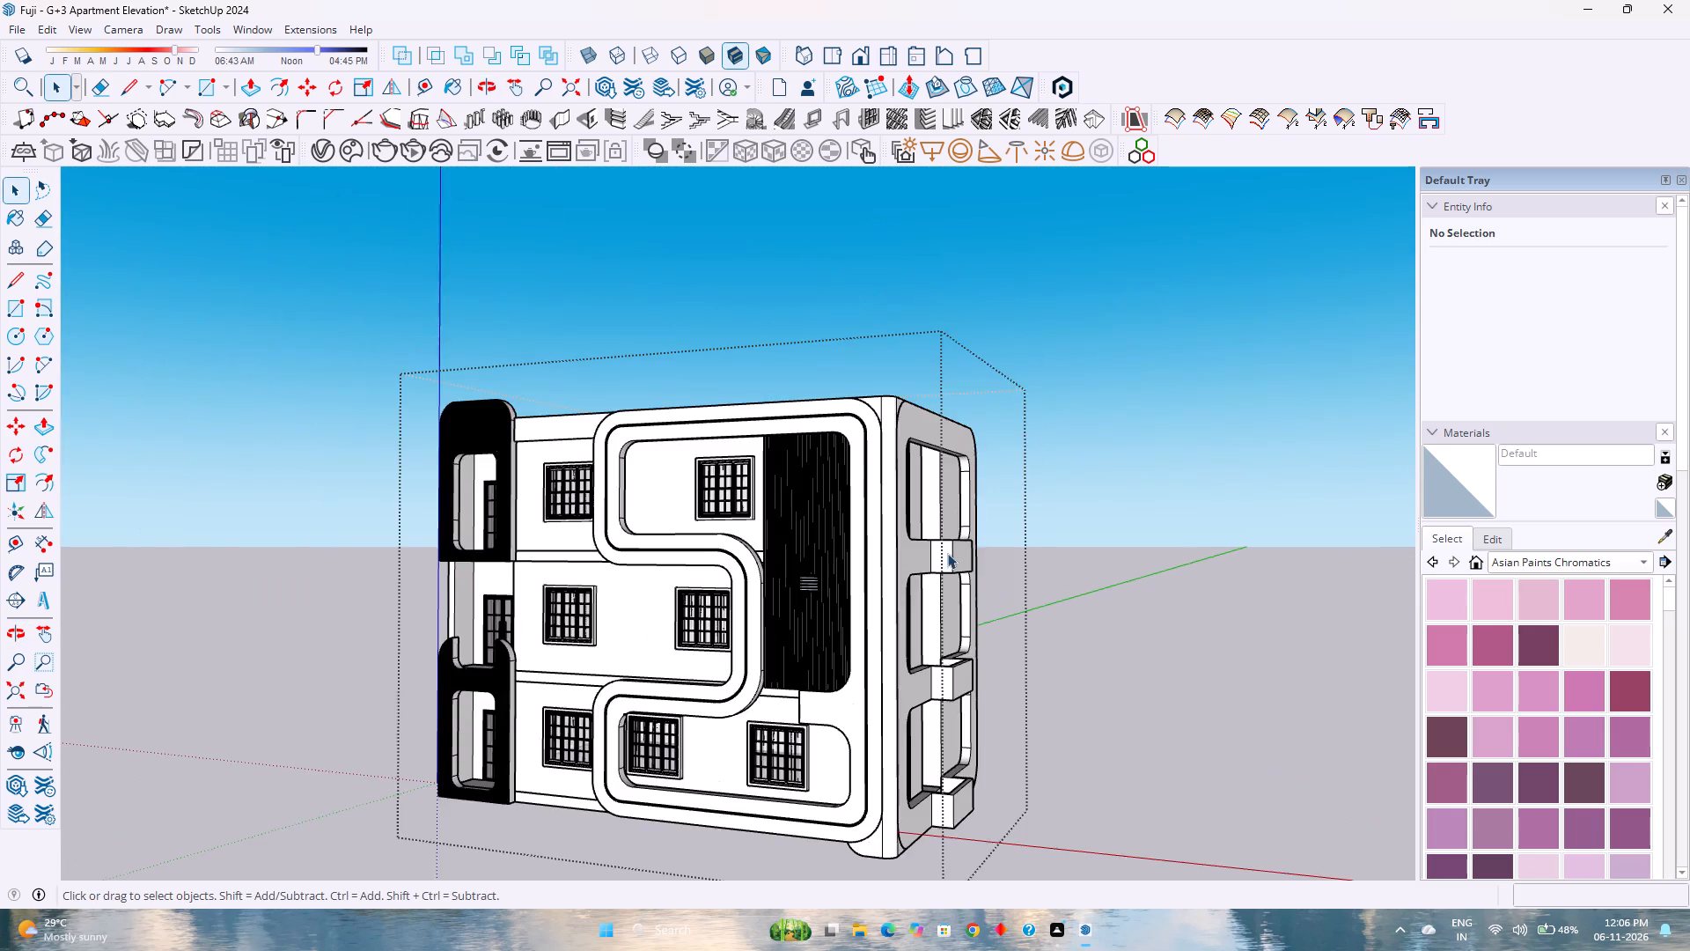
pyautogui.moveTo(946, 555); pyautogui.dragTo(814, 478, button='middle')
pyautogui.middleClick(814, 478)
pyautogui.scroll(-3, 819, 478)
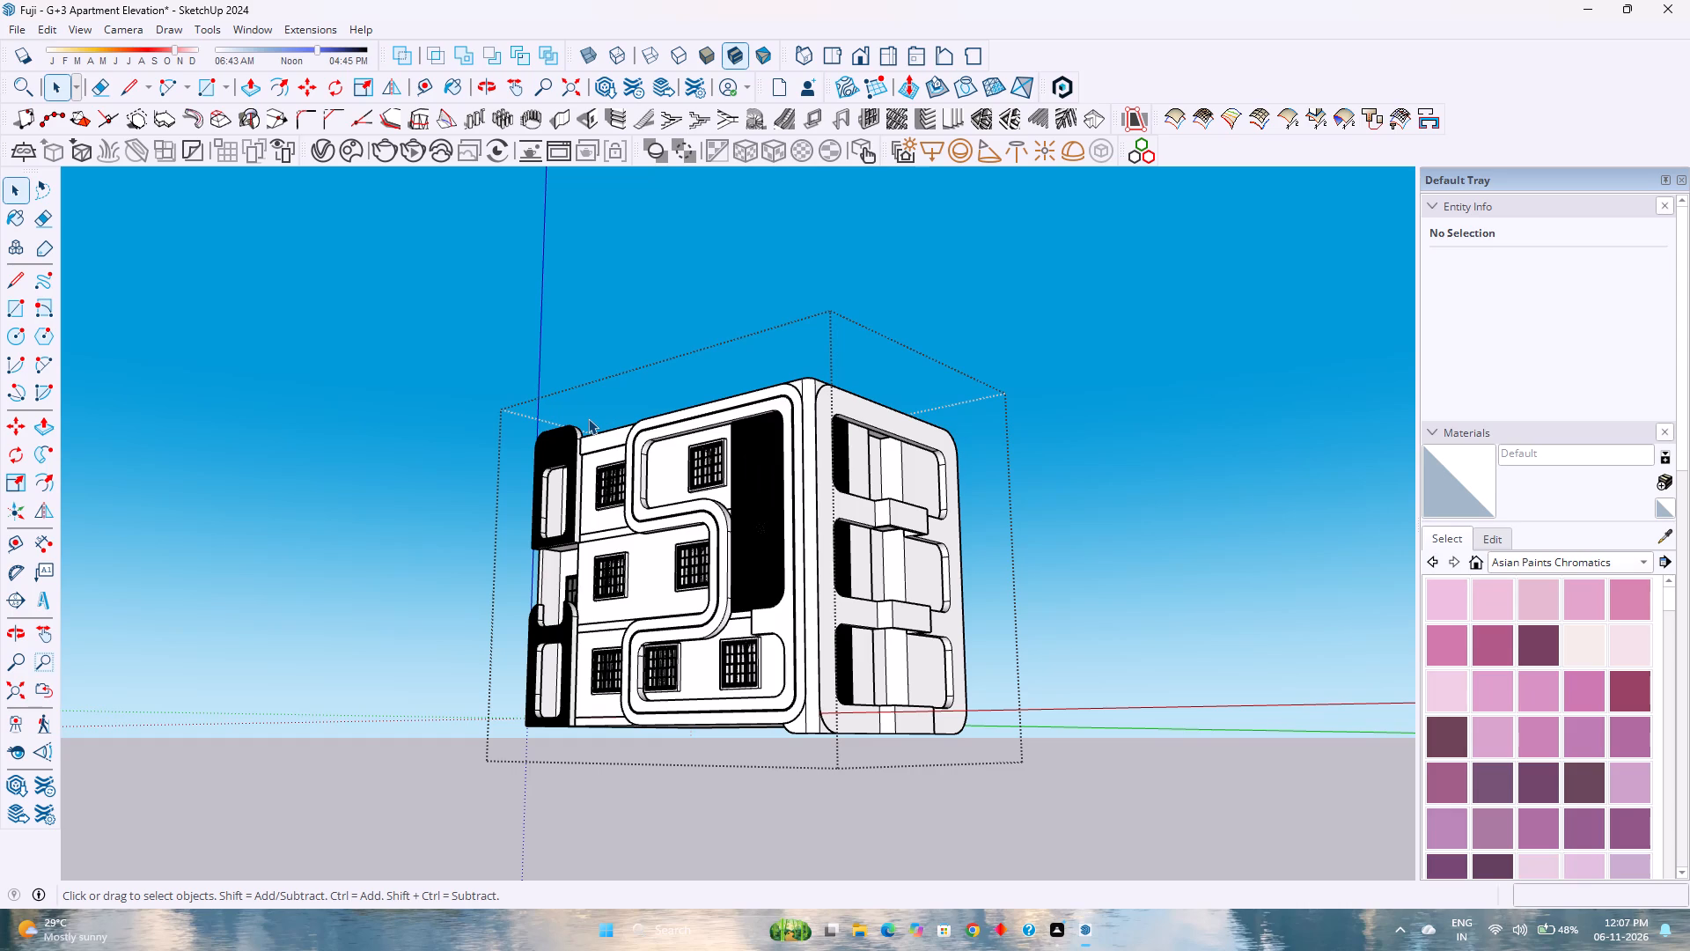
pyautogui.scroll(-3, 588, 418)
pyautogui.scroll(1, 598, 452)
pyautogui.scroll(1, 577, 545)
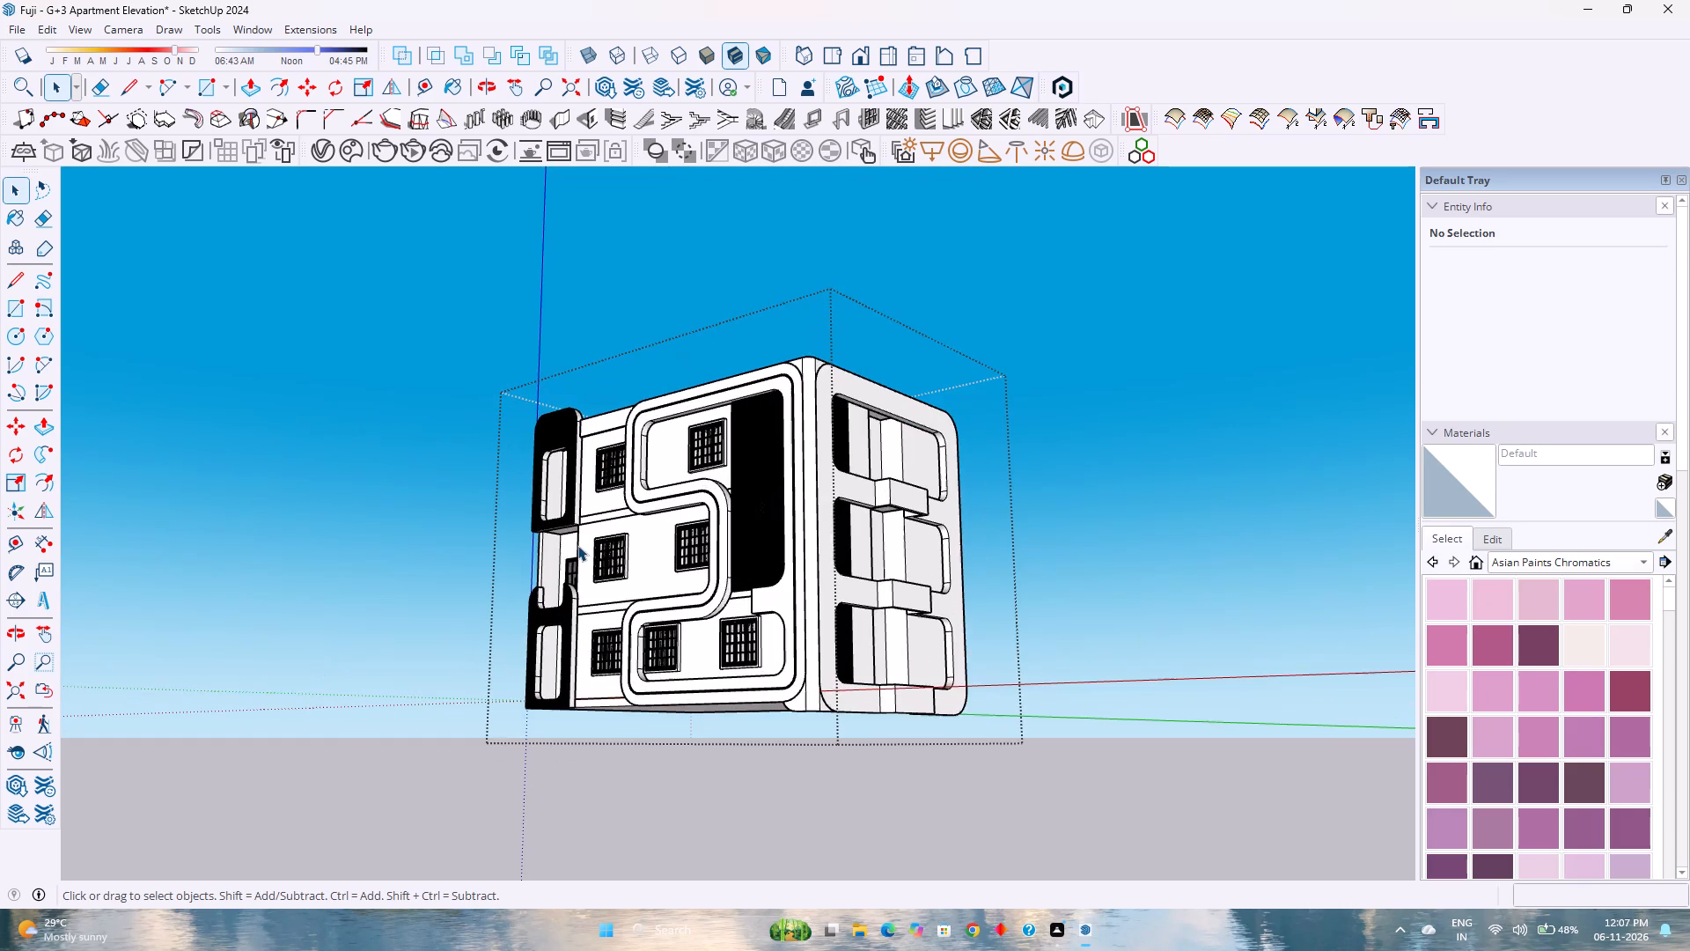
pyautogui.scroll(-4, 650, 532)
pyautogui.moveTo(711, 545); pyautogui.dragTo(734, 670, button='middle')
pyautogui.middleClick(734, 670)
pyautogui.scroll(3, 582, 570)
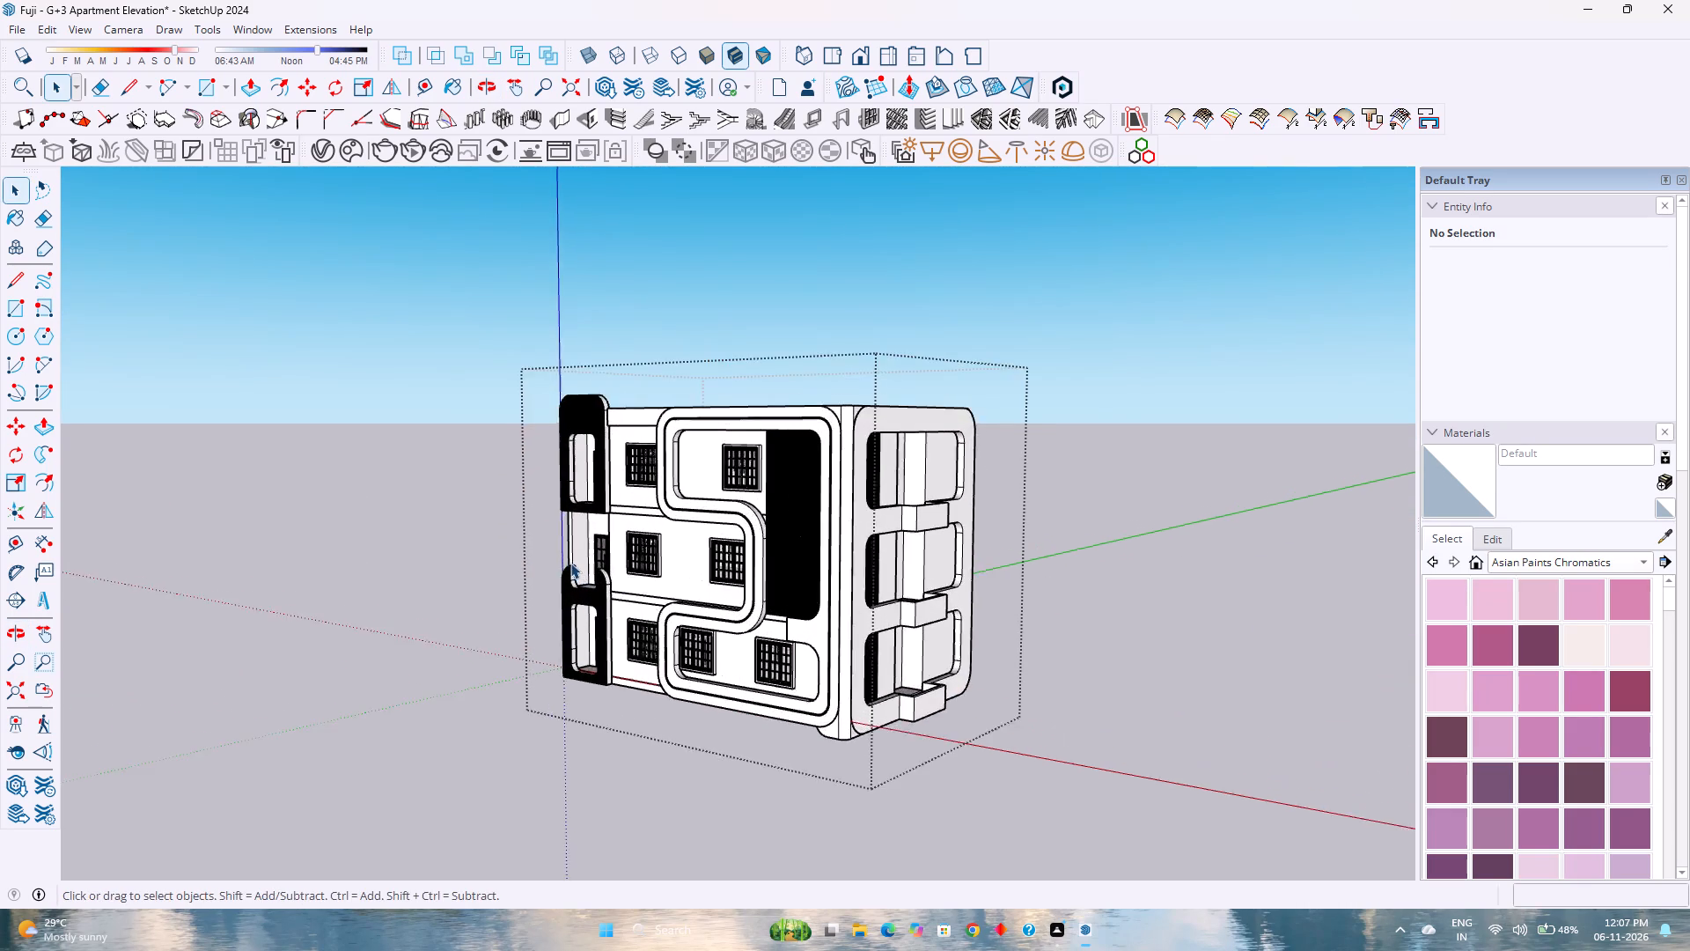
pyautogui.moveTo(570, 563); pyautogui.dragTo(712, 528, button='middle')
pyautogui.middleClick(712, 528)
pyautogui.scroll(11, 756, 524)
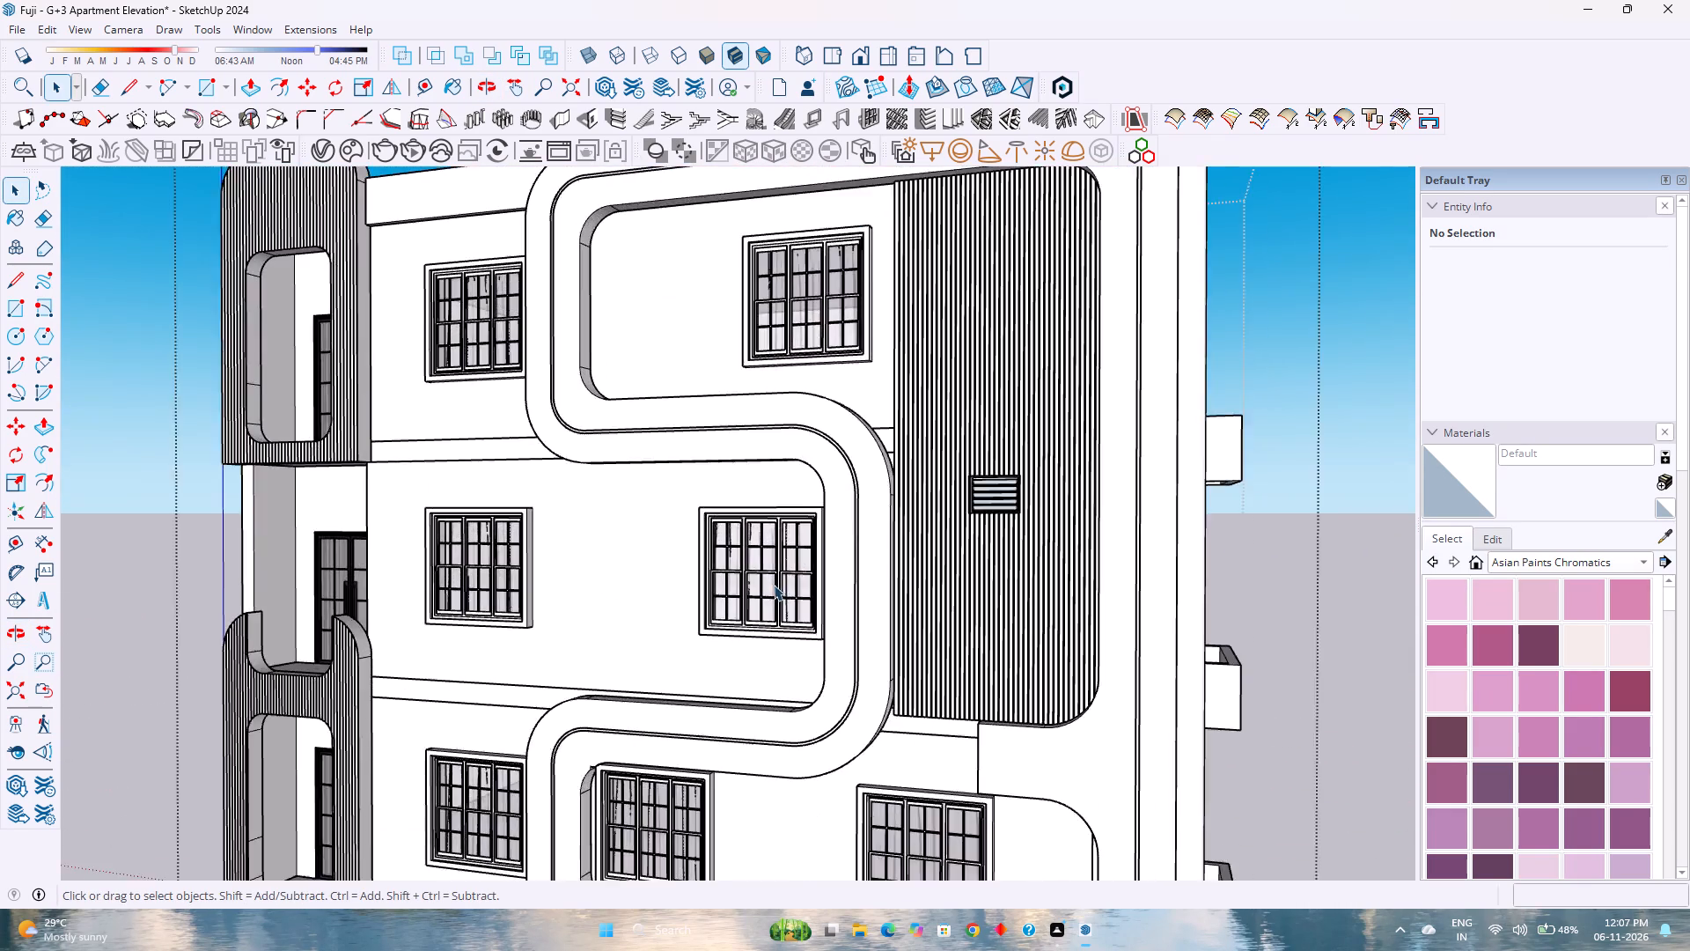
pyautogui.scroll(5, 774, 585)
pyautogui.moveTo(783, 587); pyautogui.dragTo(597, 549, button='middle')
pyautogui.scroll(-7, 596, 542)
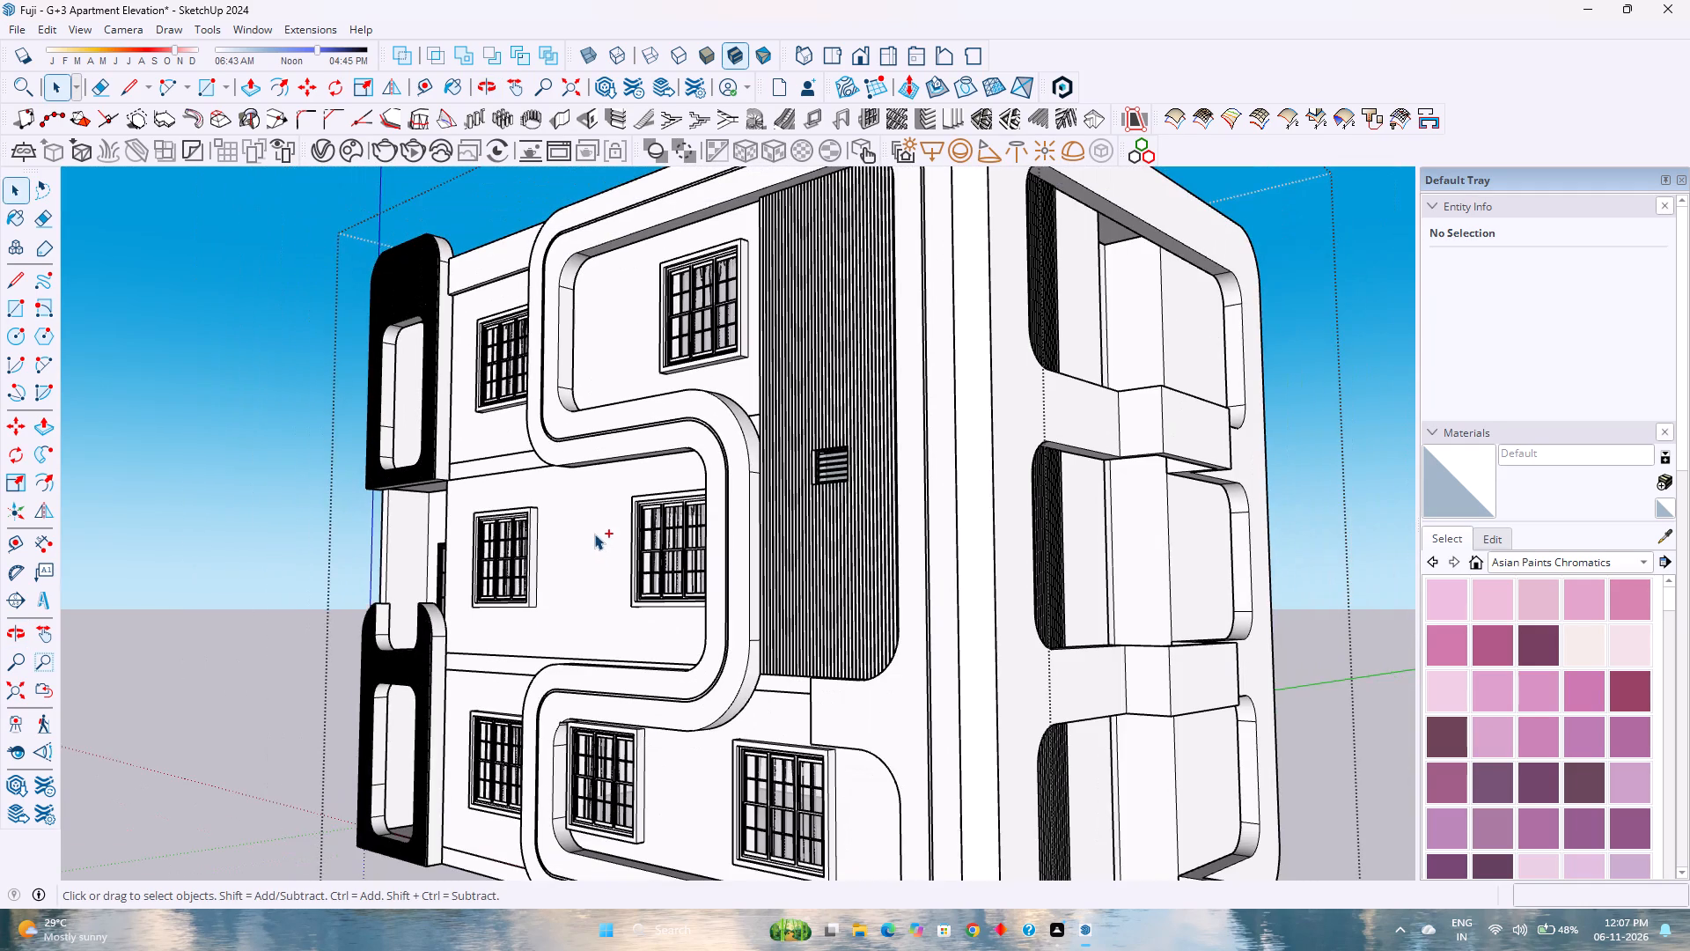
# Save the apartment elevation model.
pyautogui.hotkey('ctrl', 's')
# Review the front facade and the balcony side of the building from several angles, including above and below.
pyautogui.scroll(-6, 703, 532)
pyautogui.moveTo(694, 531); pyautogui.dragTo(764, 546, button='middle')
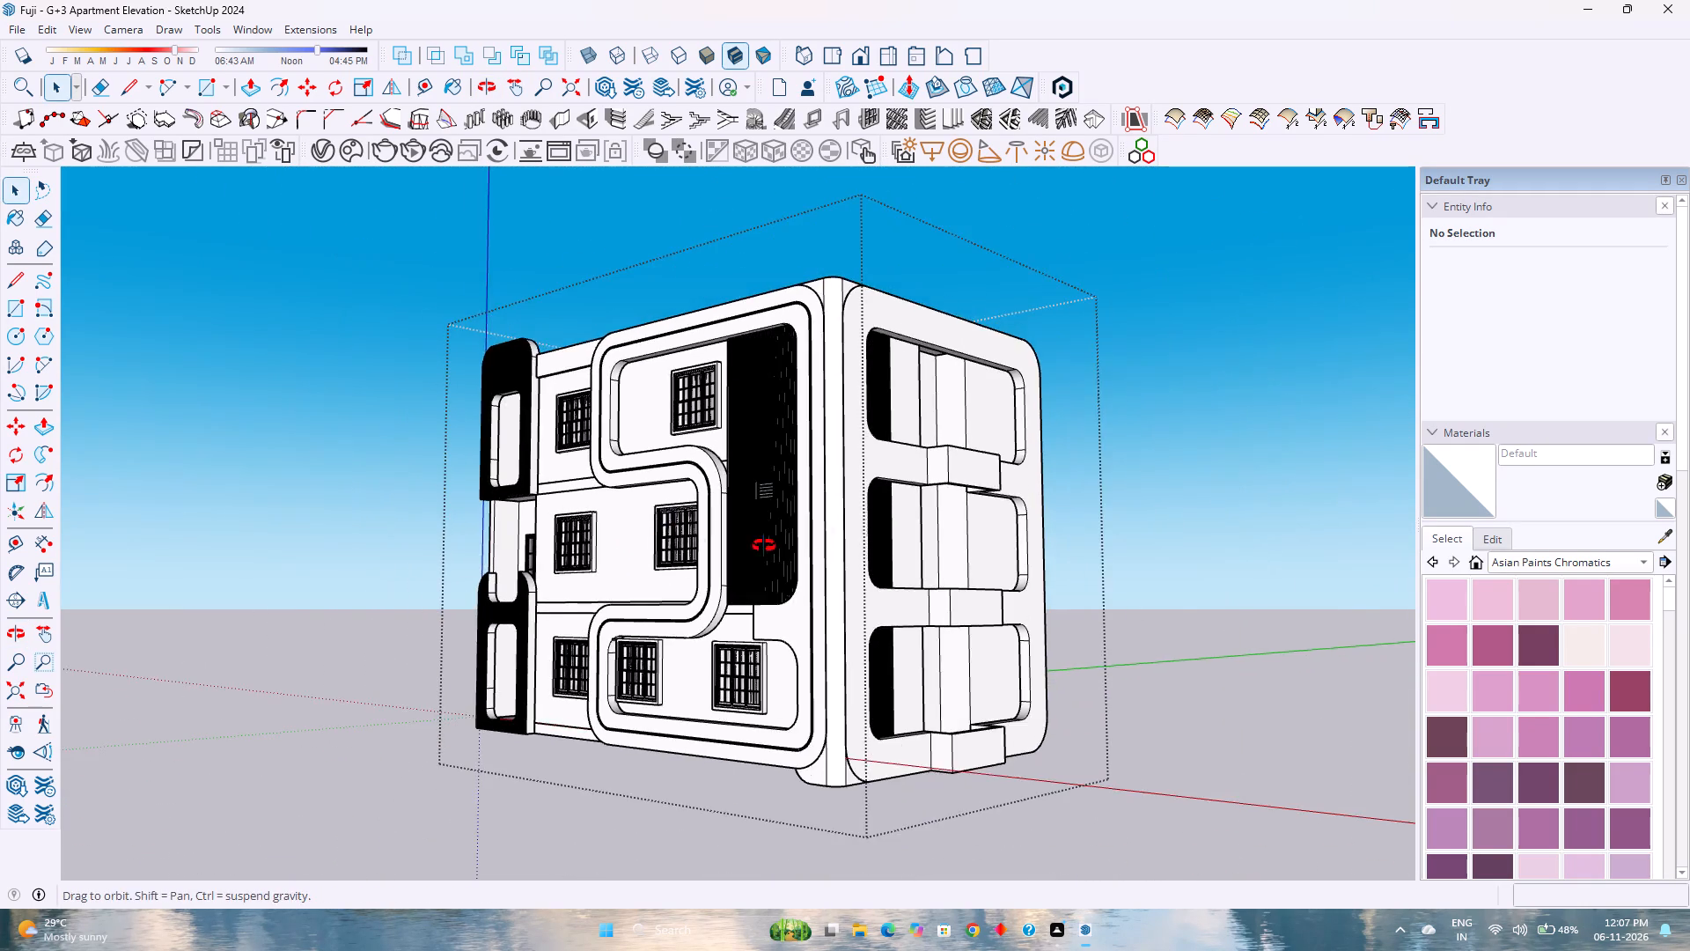
pyautogui.moveTo(764, 546); pyautogui.dragTo(939, 561, button='middle')
pyautogui.middleClick(939, 561)
pyautogui.scroll(5, 895, 549)
pyautogui.scroll(-2, 938, 591)
pyautogui.moveTo(948, 605); pyautogui.dragTo(621, 577, button='middle')
pyautogui.middleClick(621, 577)
pyautogui.scroll(-1, 610, 560)
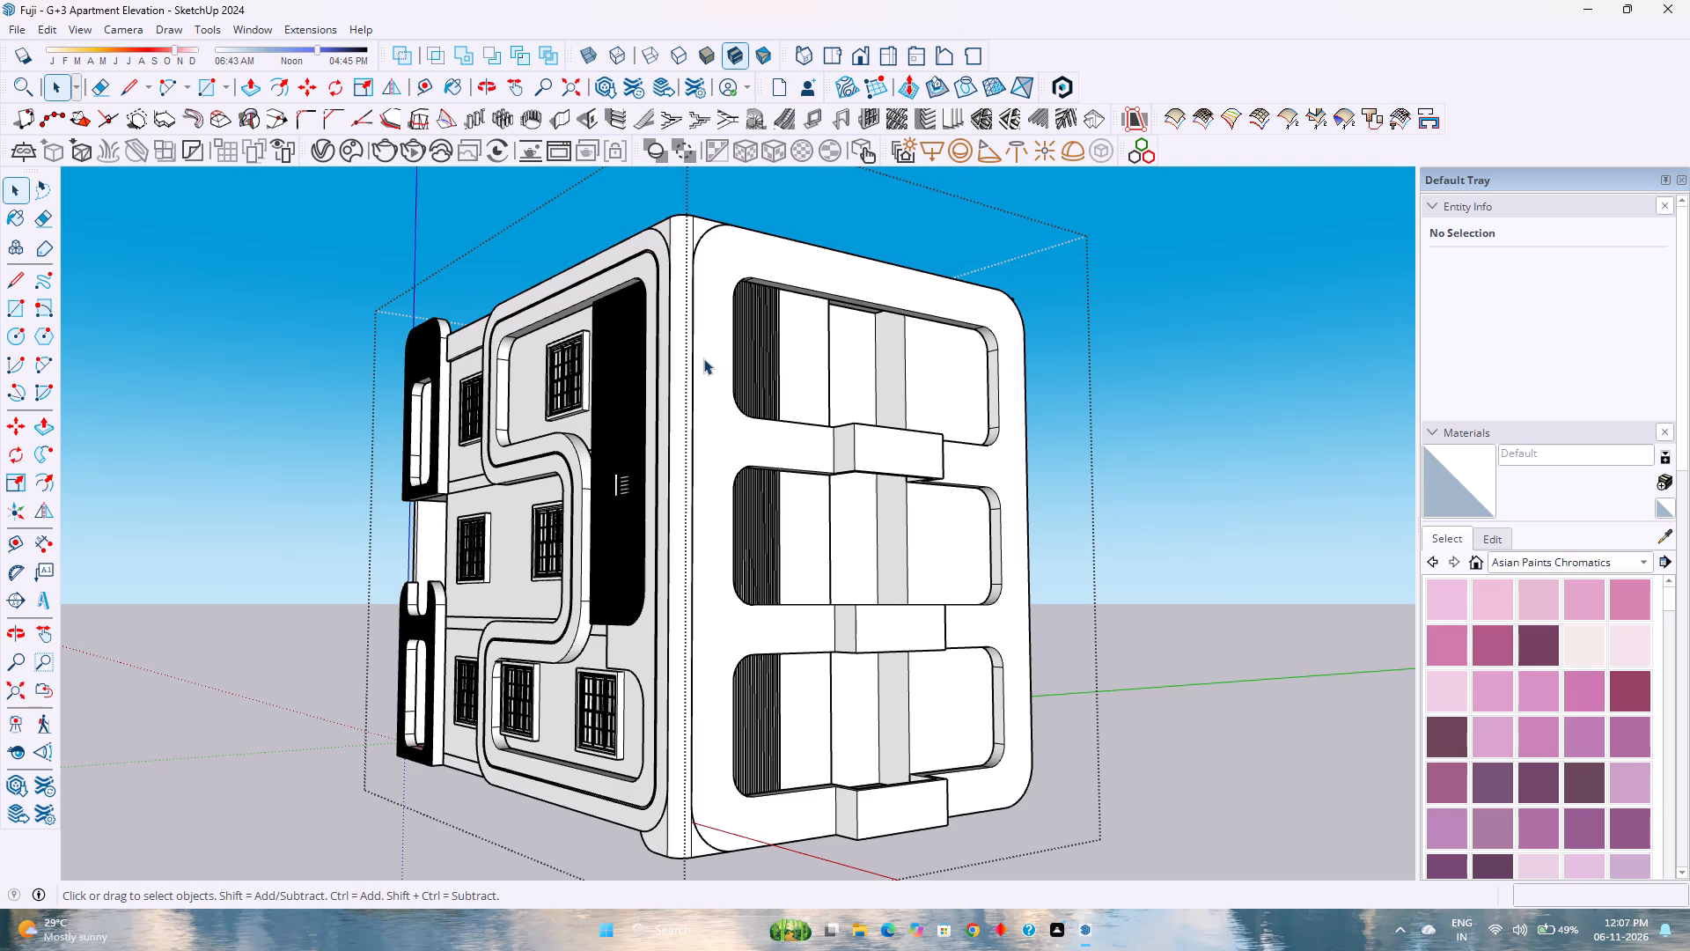
pyautogui.scroll(-1, 695, 436)
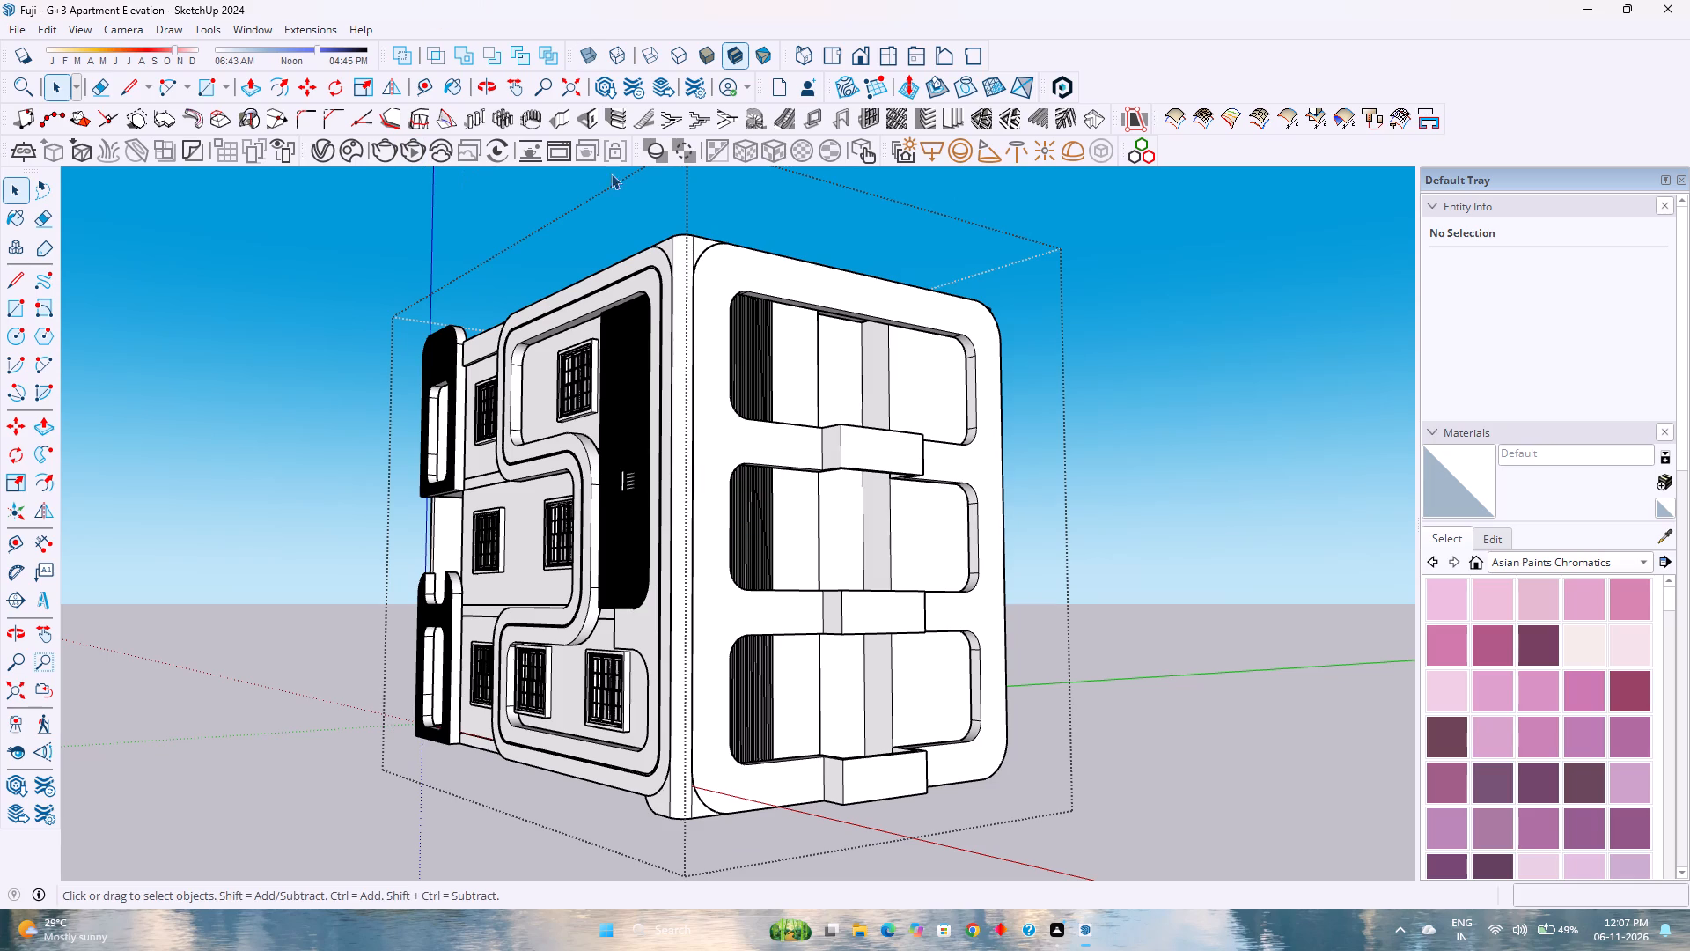
pyautogui.scroll(-6, 647, 350)
pyautogui.moveTo(650, 375); pyautogui.dragTo(707, 419, button='middle')
pyautogui.moveTo(707, 419); pyautogui.dragTo(1195, 492, button='middle')
pyautogui.middleClick(1194, 490)
pyautogui.scroll(-3, 900, 389)
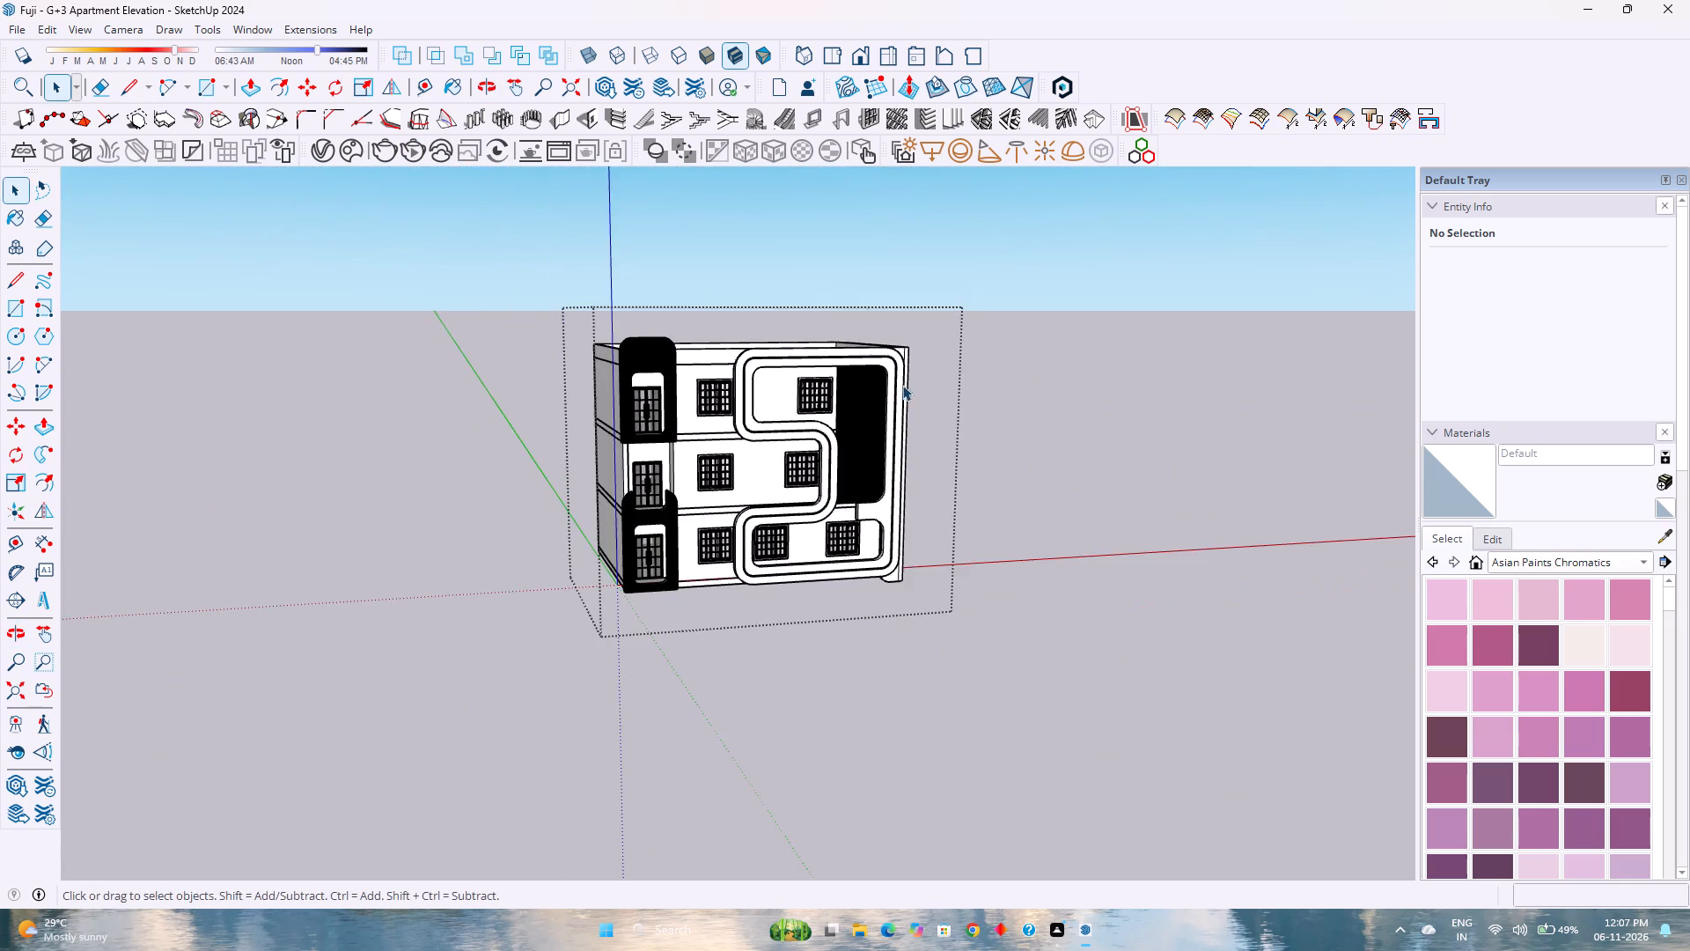
pyautogui.moveTo(902, 383); pyautogui.dragTo(371, 381, button='middle')
pyautogui.scroll(3, 689, 417)
pyautogui.scroll(3, 776, 433)
pyautogui.moveTo(771, 427); pyautogui.dragTo(699, 352, button='middle')
pyautogui.middleClick(699, 351)
pyautogui.scroll(-6, 704, 344)
pyautogui.scroll(1, 704, 344)
pyautogui.moveTo(704, 344); pyautogui.dragTo(841, 527, button='middle')
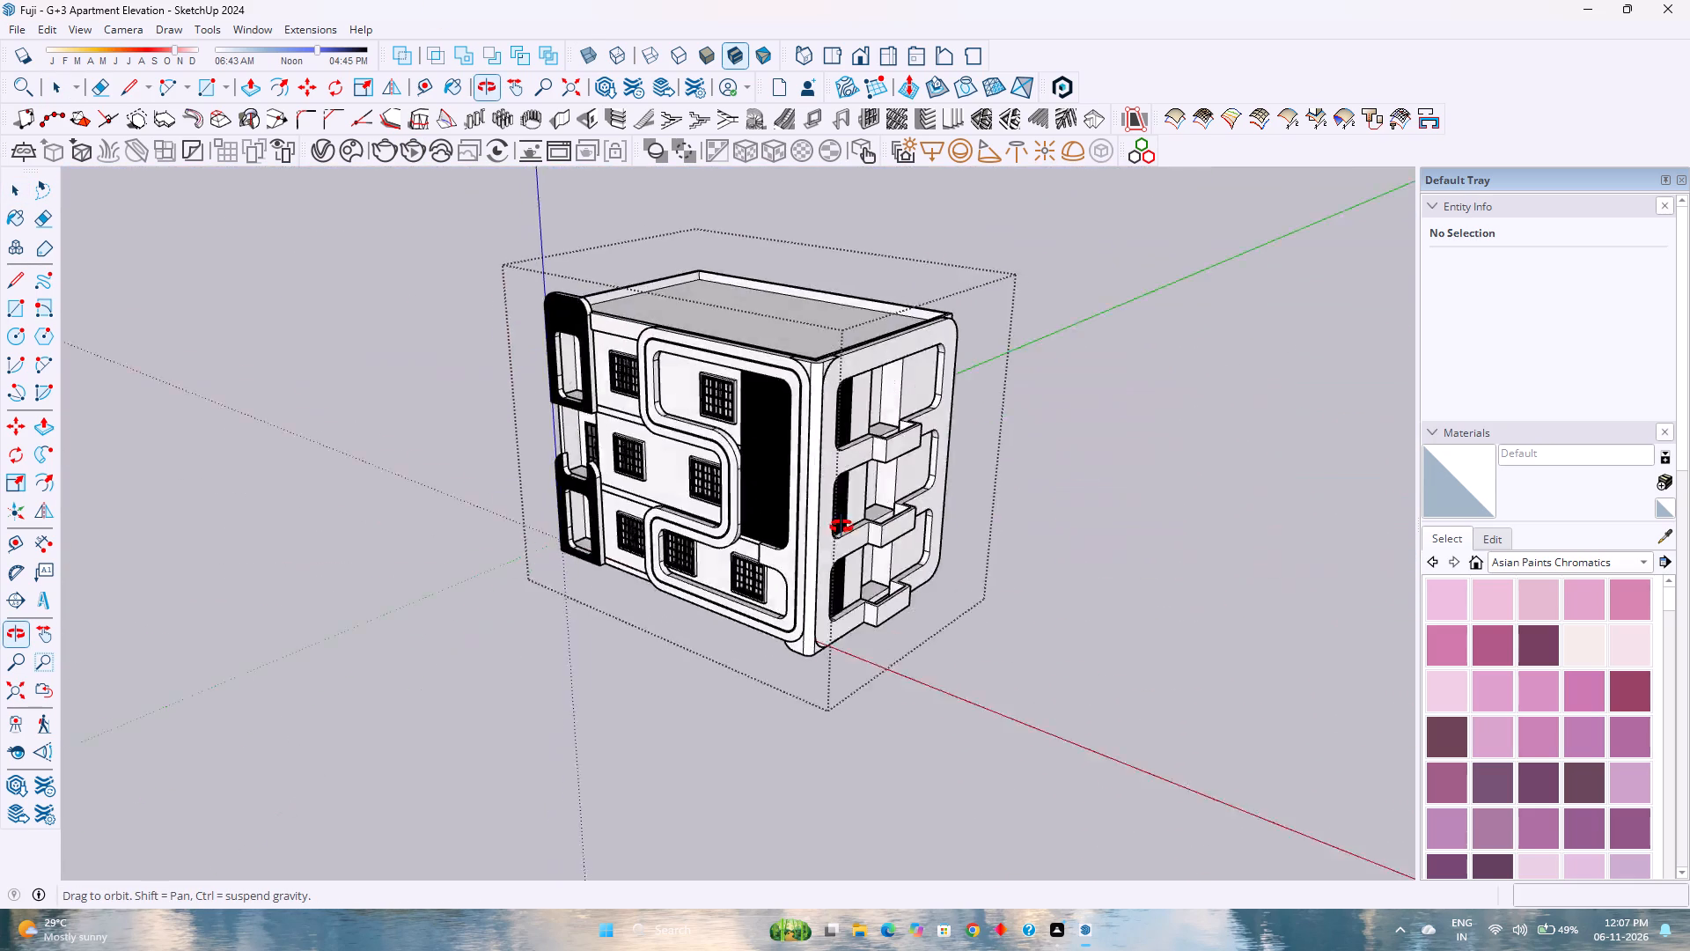
pyautogui.moveTo(841, 527); pyautogui.dragTo(738, 365, button='middle')
pyautogui.moveTo(791, 365); pyautogui.dragTo(1006, 391, button='middle')
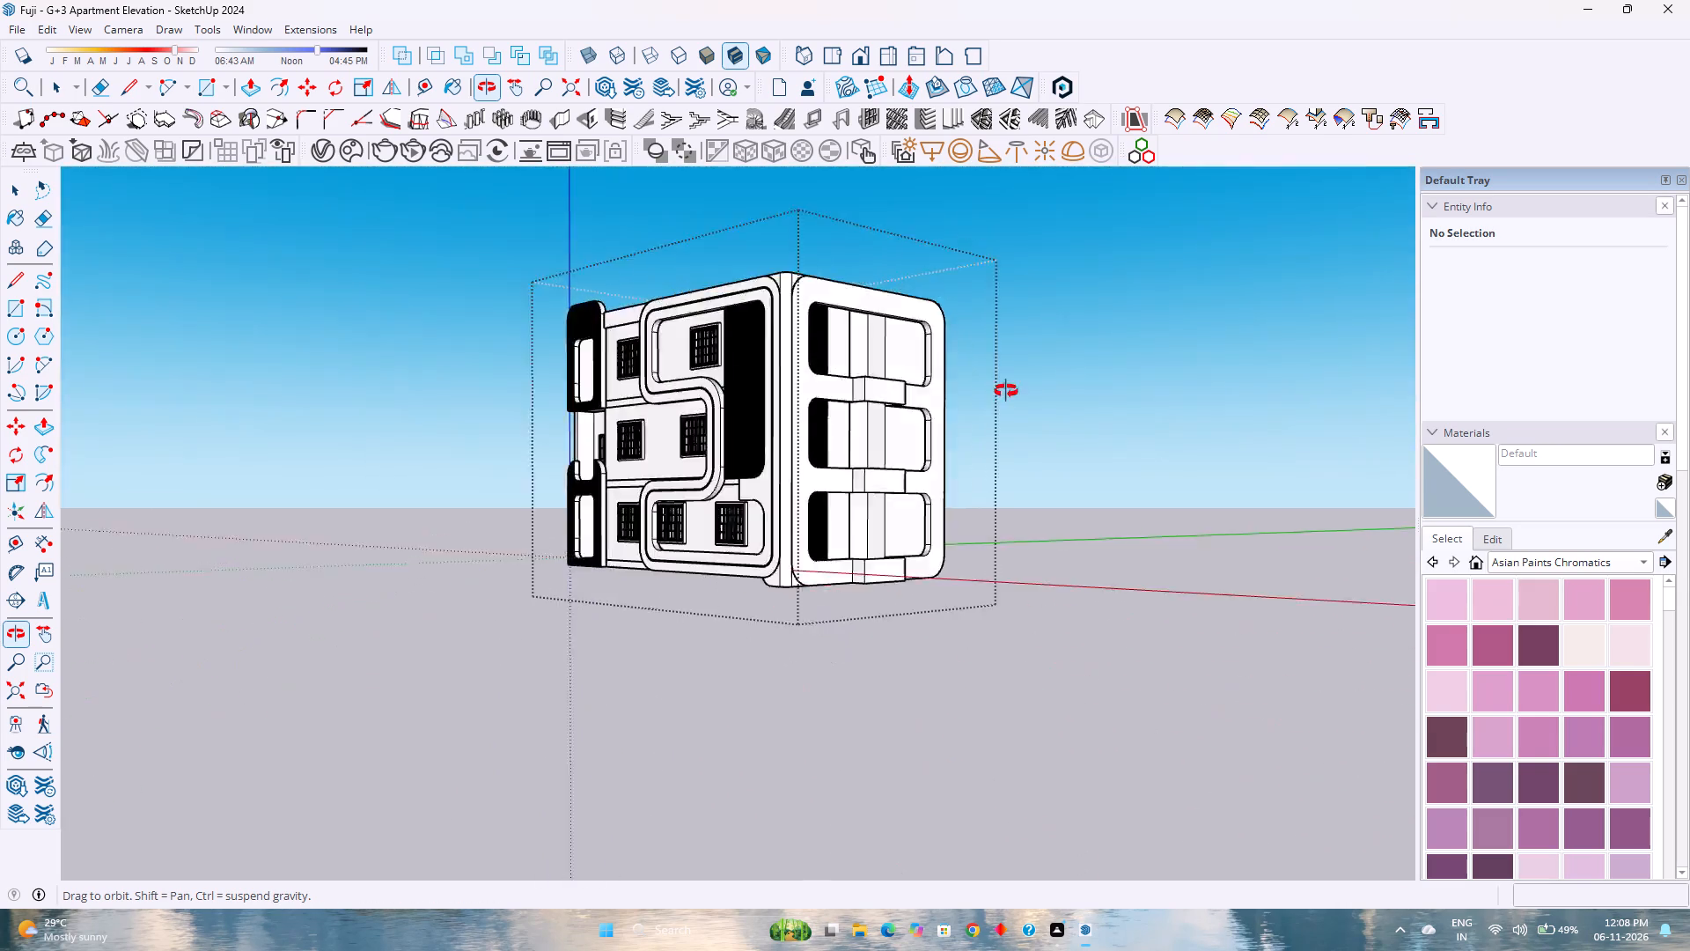
pyautogui.moveTo(1006, 391); pyautogui.dragTo(645, 183, button='middle')
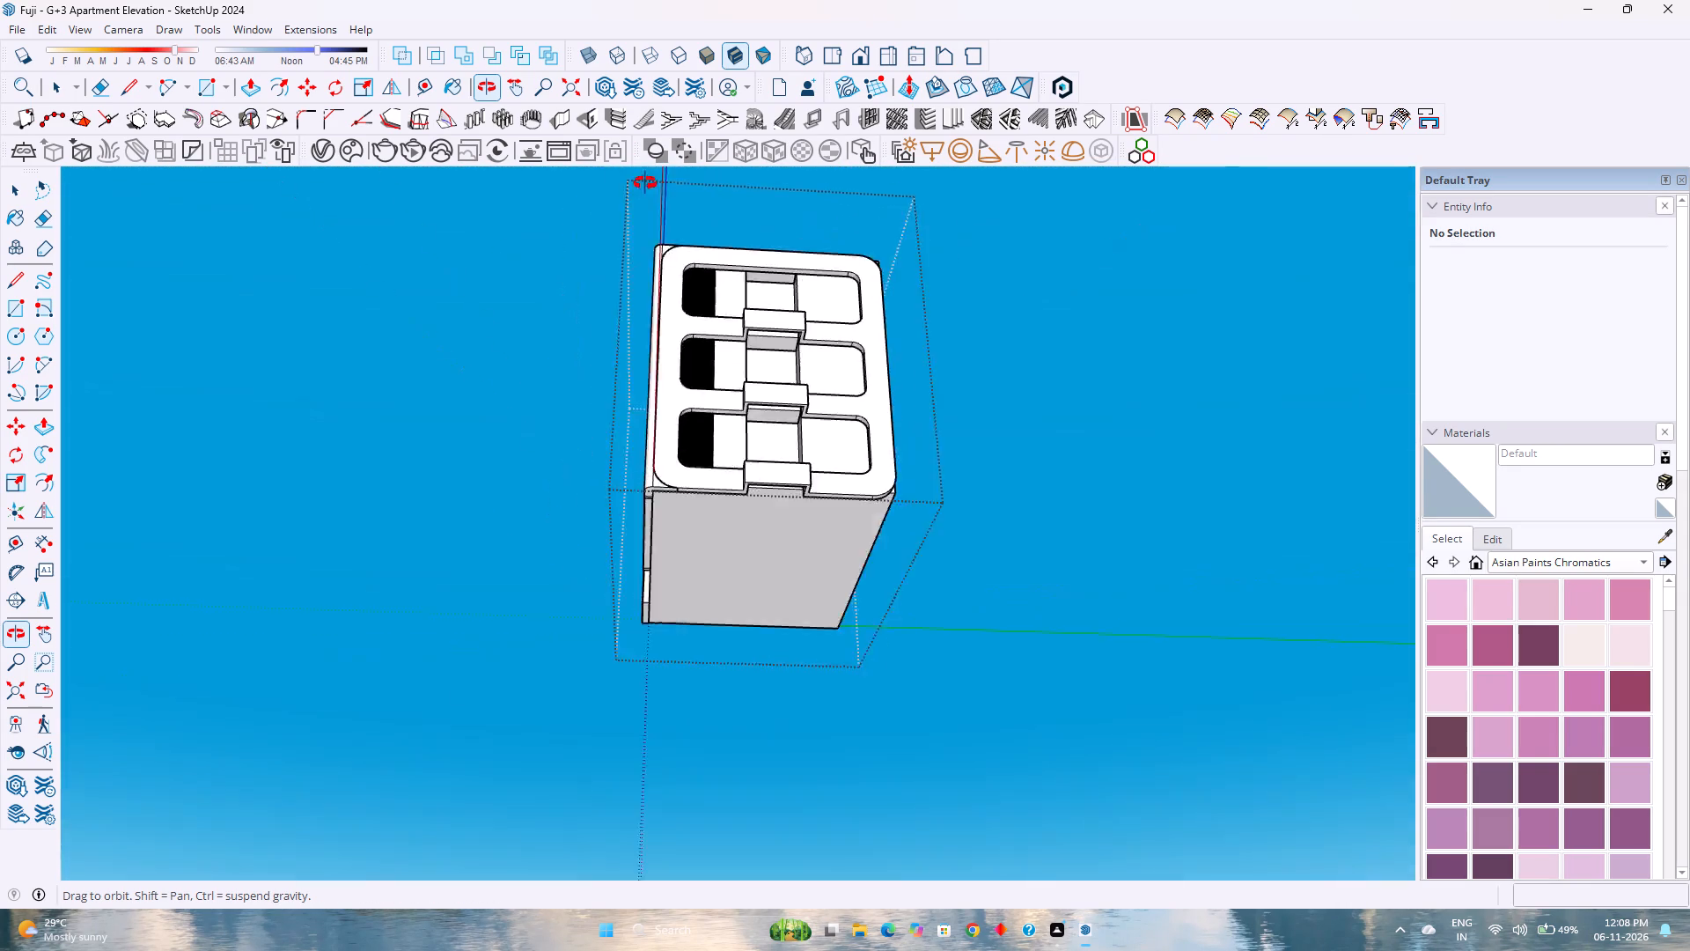
pyautogui.moveTo(645, 183); pyautogui.dragTo(695, 365, button='middle')
pyautogui.moveTo(694, 379); pyautogui.dragTo(1093, 452, button='middle')
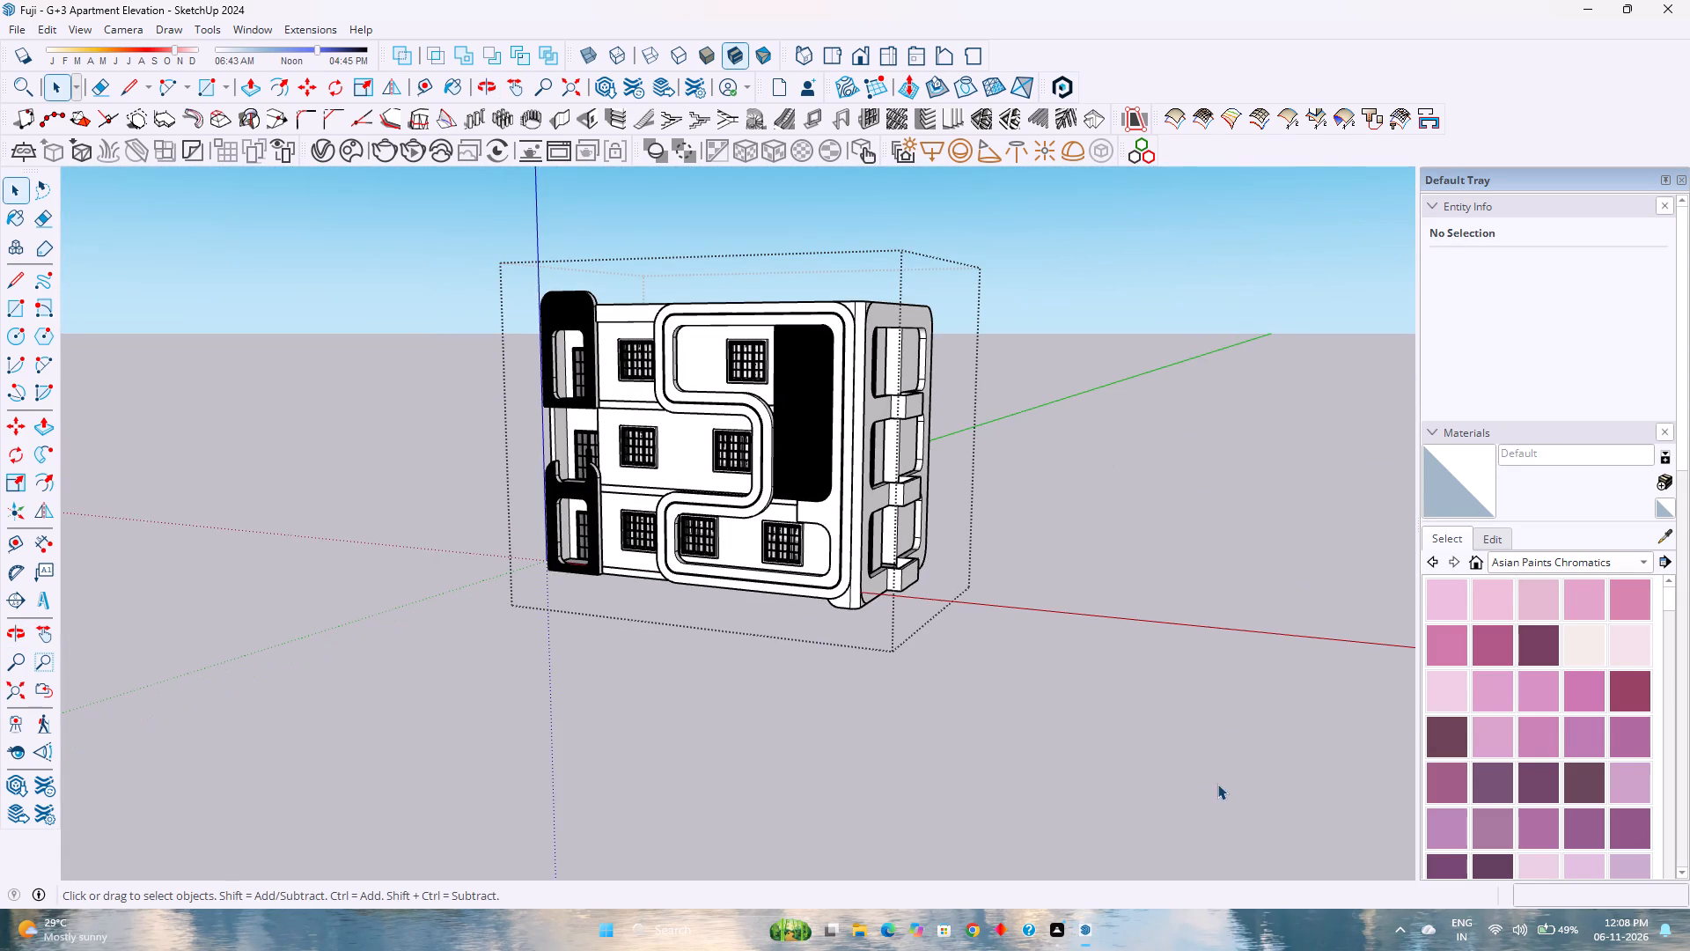
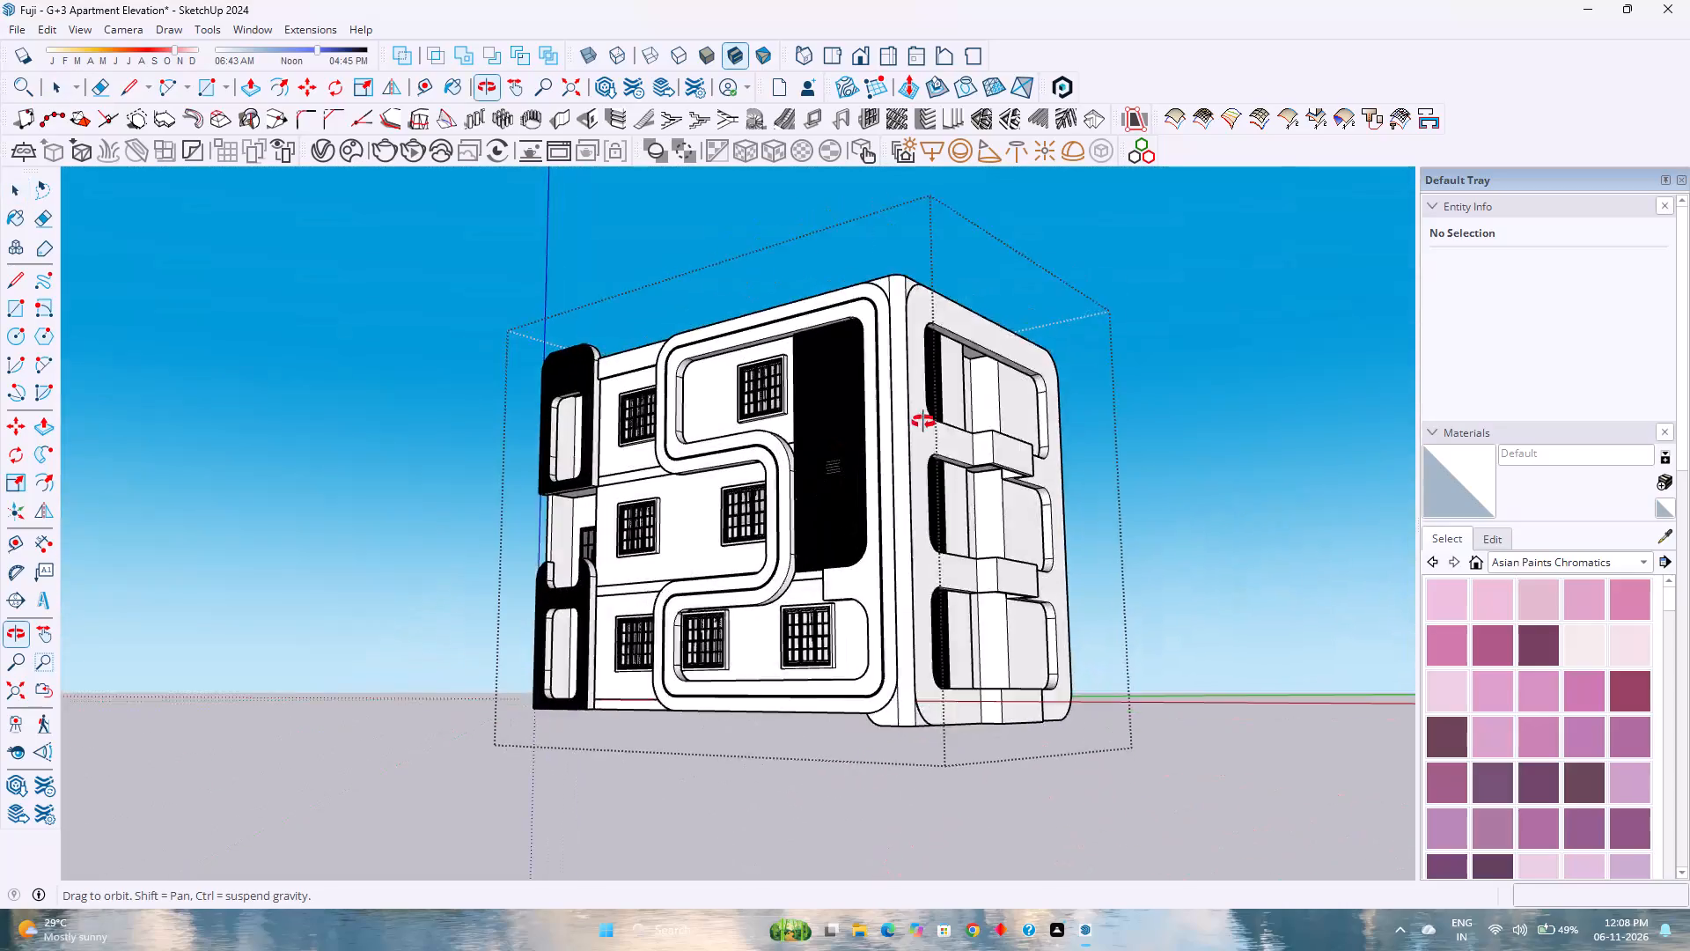
# Examine the balcony side of the building, focusing on the lowest balcony projection from below, above and the front corner.
pyautogui.moveTo(1050, 499); pyautogui.dragTo(1051, 547, button='middle')
pyautogui.middleClick(1051, 547)
pyautogui.scroll(4, 1069, 419)
pyautogui.scroll(-2, 1064, 428)
pyautogui.moveTo(1072, 465); pyautogui.dragTo(979, 299, button='middle')
pyautogui.scroll(-1, 984, 327)
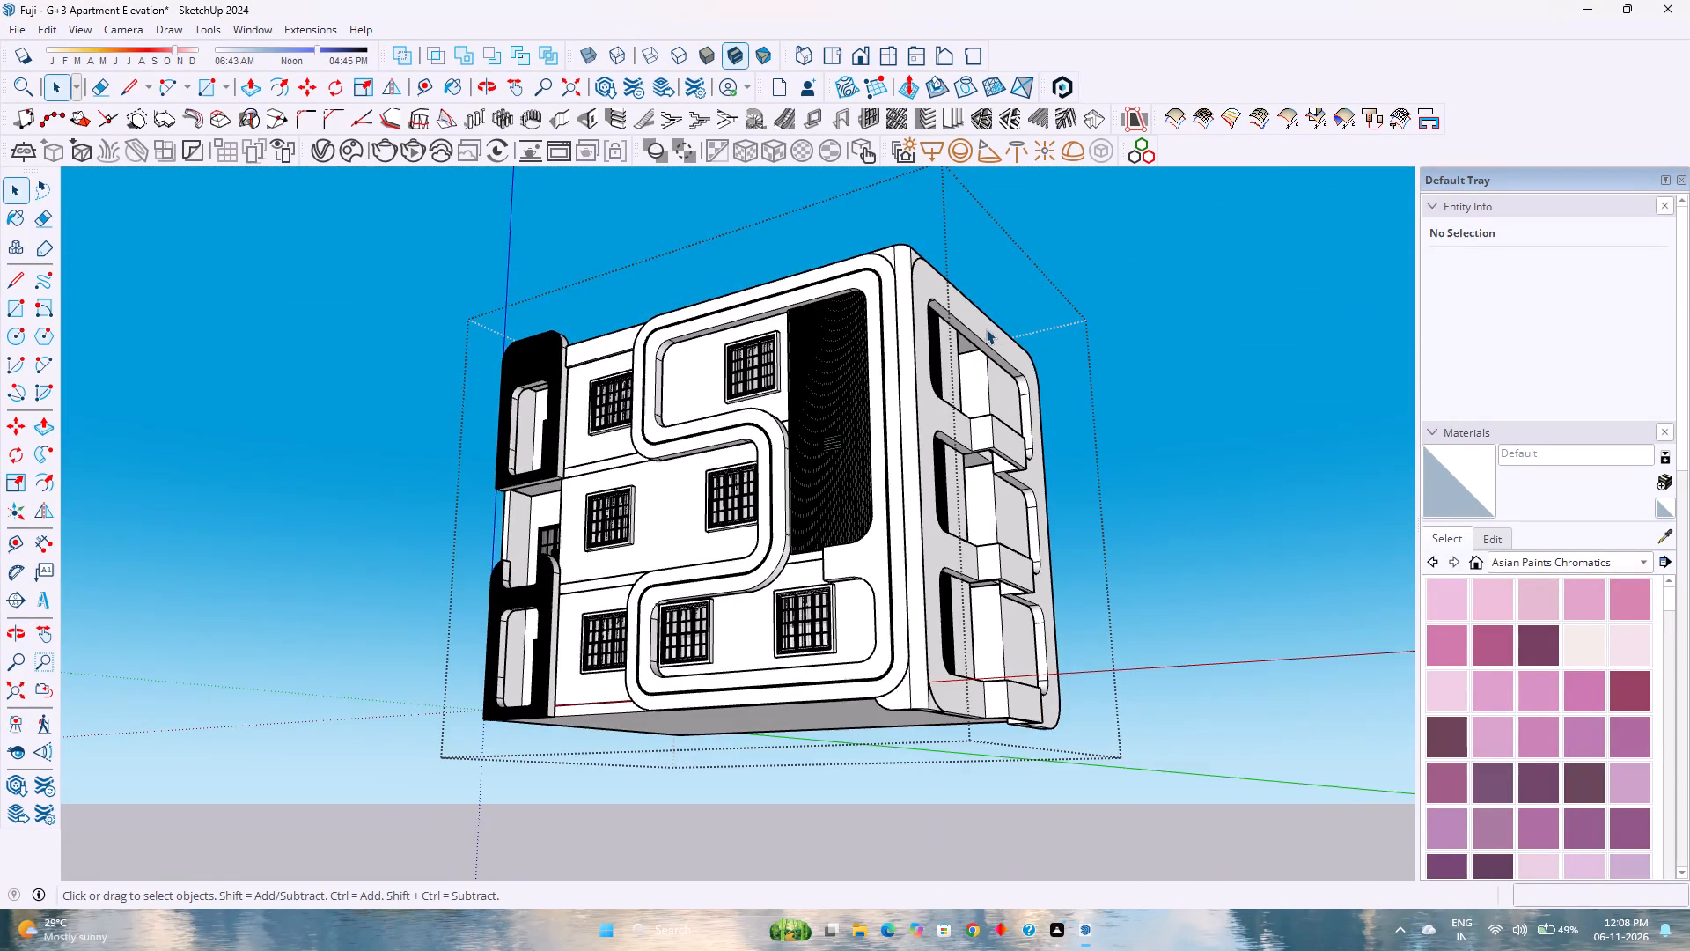
pyautogui.scroll(-3, 992, 335)
pyautogui.moveTo(964, 523); pyautogui.dragTo(904, 417, button='middle')
pyautogui.middleClick(904, 417)
pyautogui.scroll(2, 906, 536)
pyautogui.moveTo(928, 567); pyautogui.dragTo(827, 424, button='middle')
pyautogui.scroll(4, 834, 472)
pyautogui.scroll(2, 980, 418)
pyautogui.scroll(5, 1066, 448)
pyautogui.moveTo(1066, 448); pyautogui.dragTo(1090, 465, button='middle')
pyautogui.moveTo(1097, 469); pyautogui.dragTo(1232, 539, button='middle')
pyautogui.moveTo(1247, 548); pyautogui.dragTo(944, 626, button='middle')
pyautogui.middleClick(943, 624)
pyautogui.scroll(-1, 940, 619)
pyautogui.moveTo(898, 584); pyautogui.dragTo(1011, 441, button='middle')
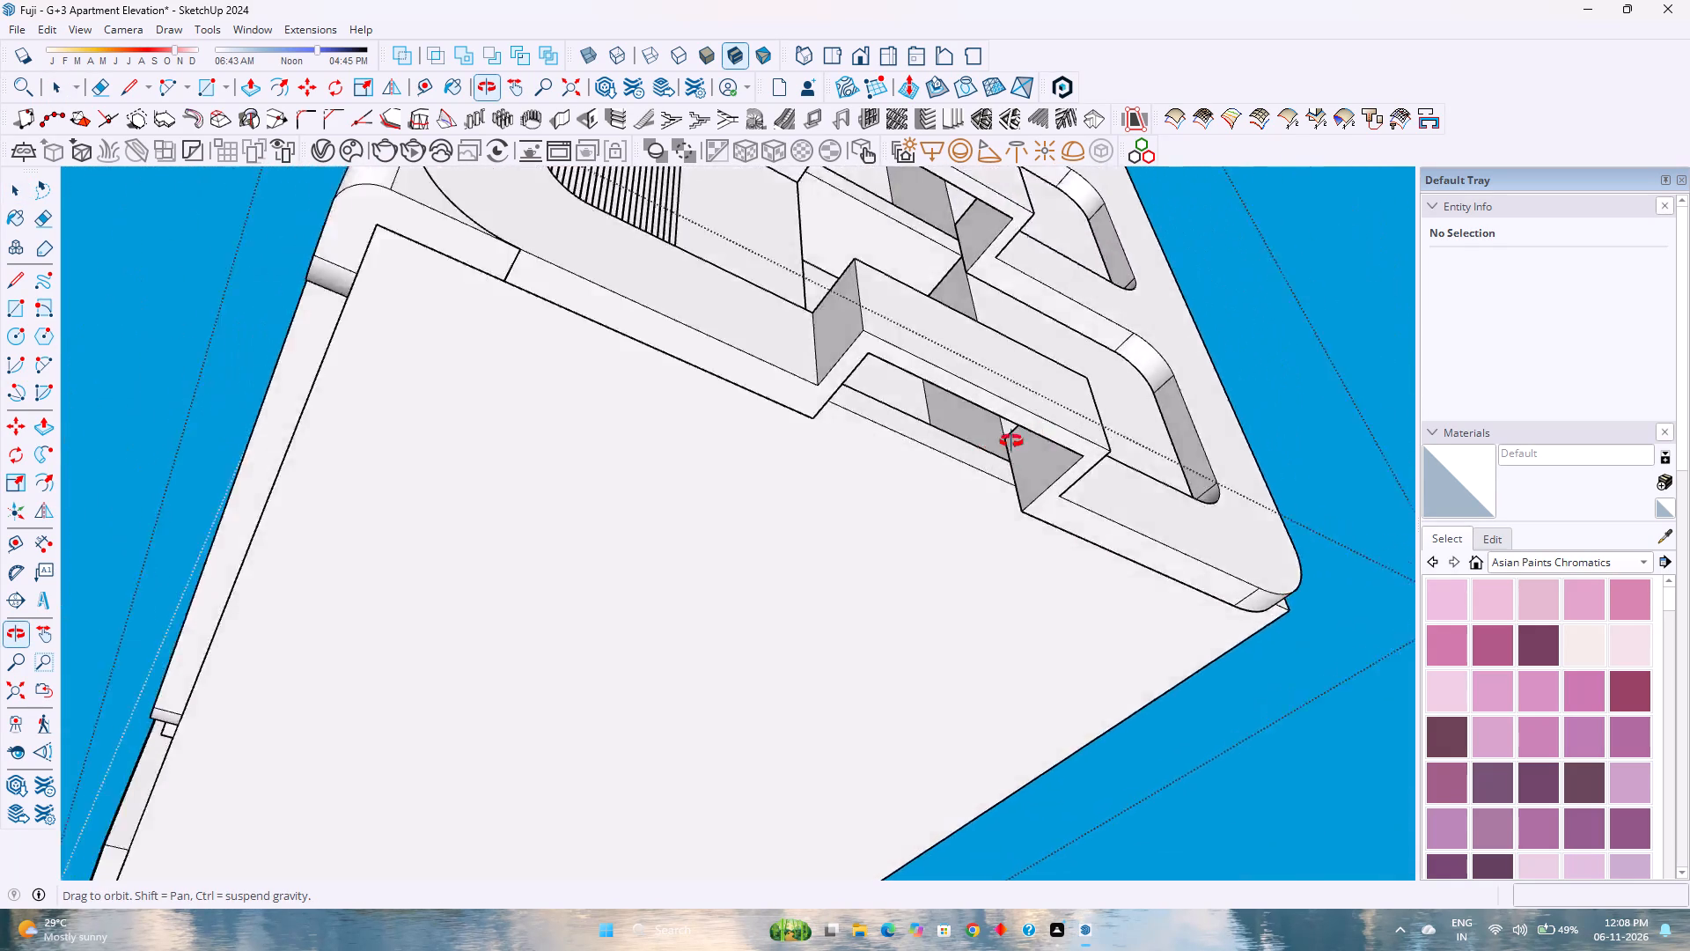
pyautogui.moveTo(1011, 441); pyautogui.dragTo(646, 775, button='middle')
pyautogui.middleClick(646, 775)
pyautogui.scroll(-2, 620, 660)
pyautogui.moveTo(620, 665); pyautogui.dragTo(623, 829, button='middle')
pyautogui.middleClick(622, 829)
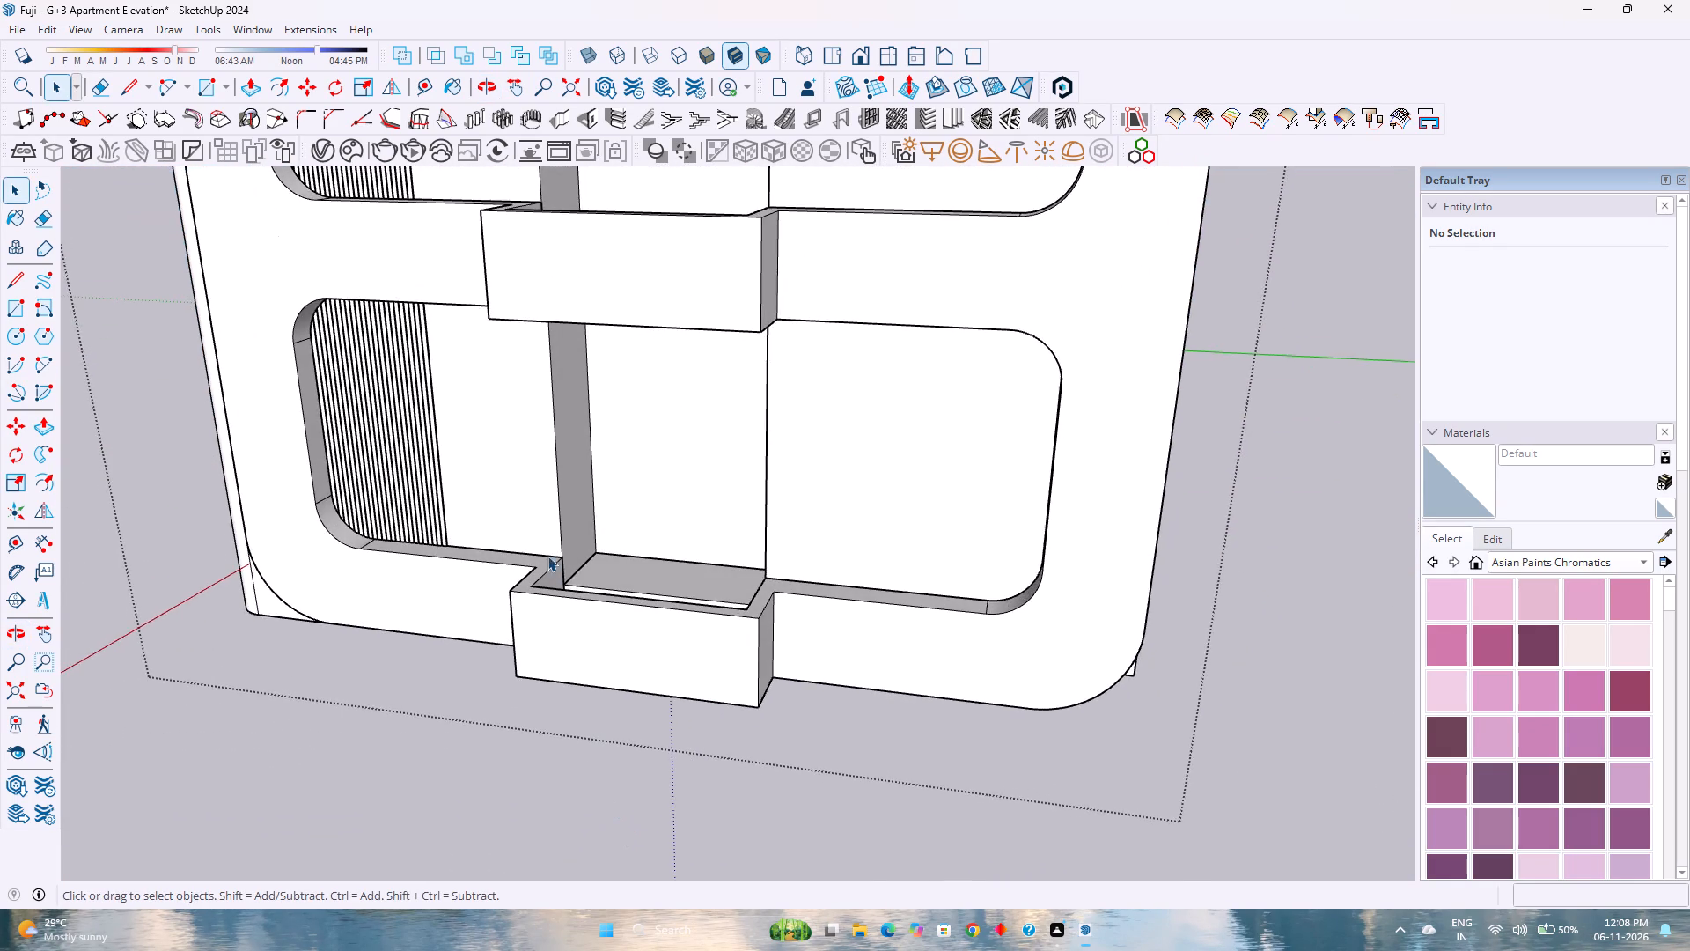
pyautogui.scroll(2, 547, 556)
pyautogui.middleClick(547, 556)
pyautogui.moveTo(770, 627); pyautogui.dragTo(1107, 601, button='middle')
pyautogui.middleClick(1107, 601)
pyautogui.scroll(-4, 935, 571)
pyautogui.moveTo(659, 633); pyautogui.dragTo(1032, 529, button='middle')
pyautogui.middleClick(1047, 527)
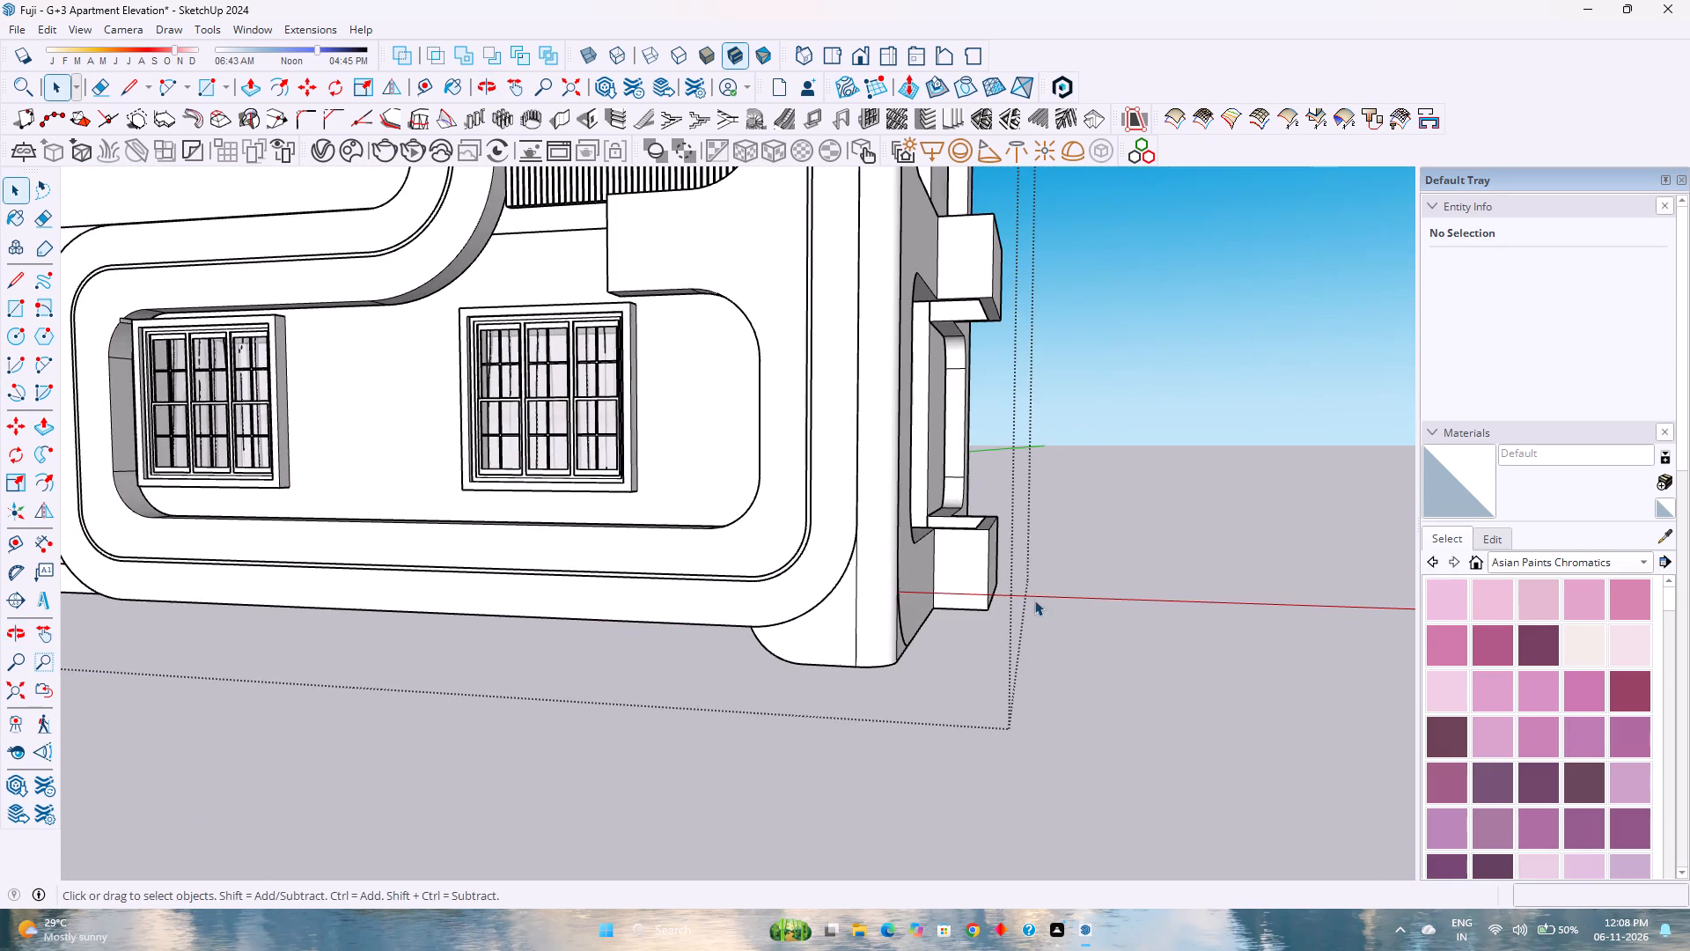
# Inspect the underside of the building's base beneath the lowest balcony, and review the whole front corner.
pyautogui.moveTo(1010, 639); pyautogui.dragTo(927, 516, button='middle')
pyautogui.middleClick(924, 512)
pyautogui.scroll(3, 929, 519)
pyautogui.scroll(2, 923, 597)
pyautogui.middleClick(923, 597)
pyautogui.moveTo(923, 597); pyautogui.dragTo(885, 561, button='middle')
pyautogui.moveTo(885, 561); pyautogui.dragTo(818, 524, button='middle')
pyautogui.moveTo(813, 522); pyautogui.dragTo(805, 520, button='middle')
pyautogui.middleClick(805, 520)
pyautogui.middleClick(798, 517)
pyautogui.scroll(-1, 798, 517)
pyautogui.middleClick(757, 567)
pyautogui.moveTo(750, 563); pyautogui.dragTo(694, 534, button='middle')
pyautogui.middleClick(690, 533)
pyautogui.middleClick(687, 530)
pyautogui.scroll(-1, 687, 515)
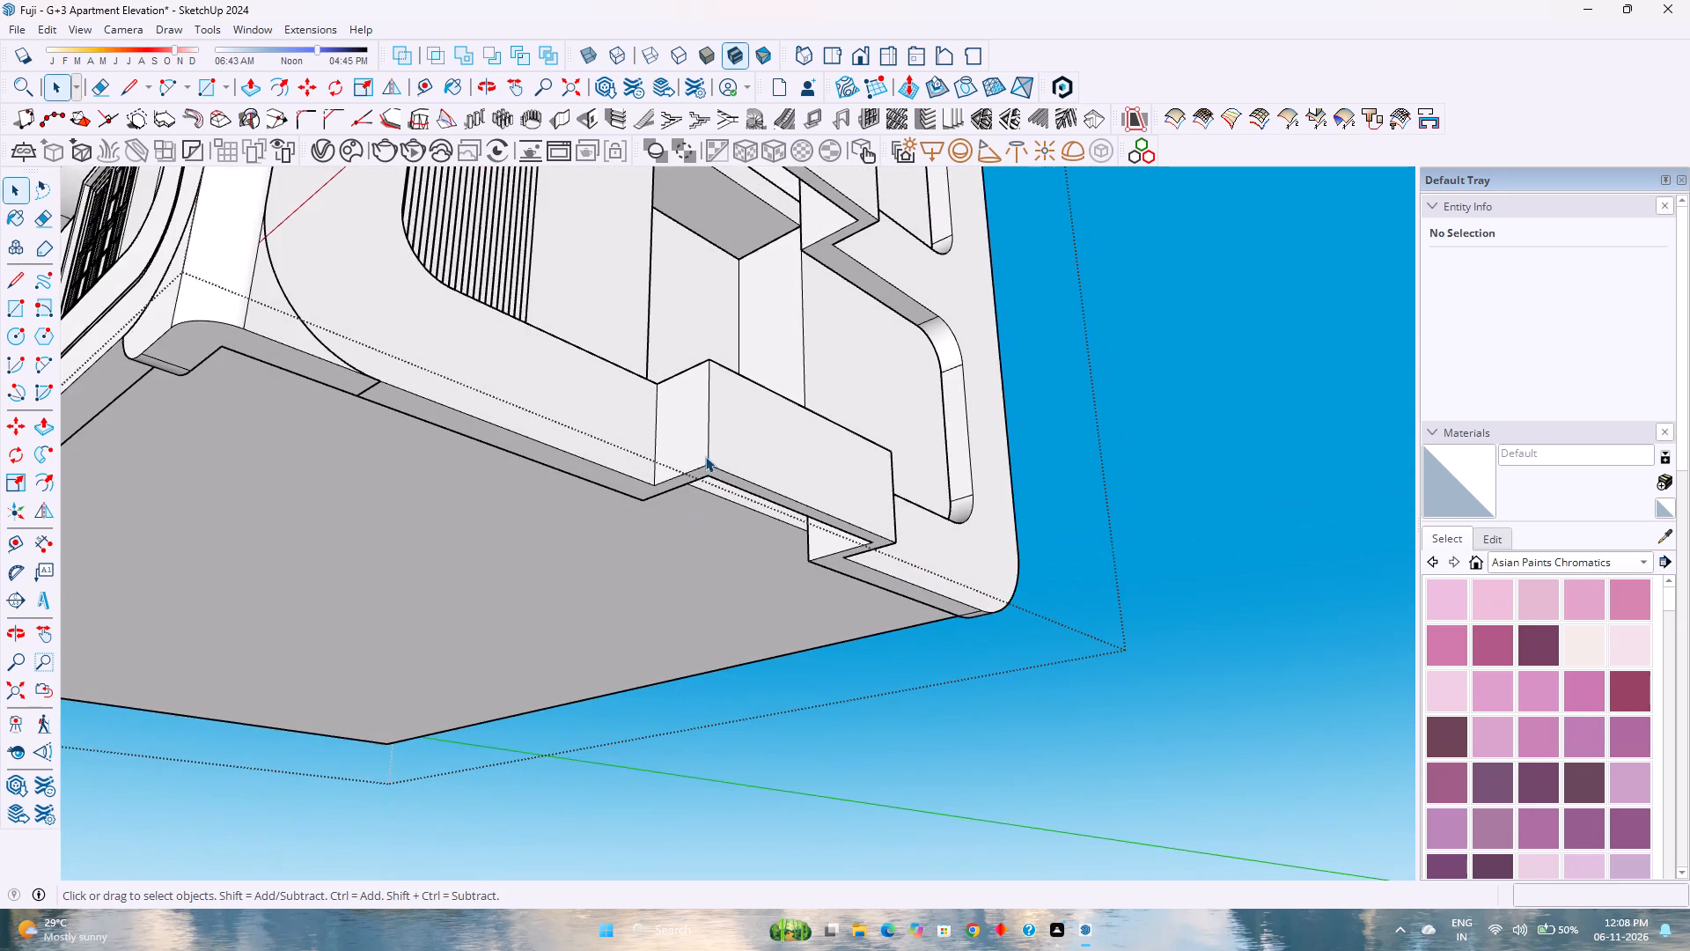
pyautogui.scroll(-2, 705, 456)
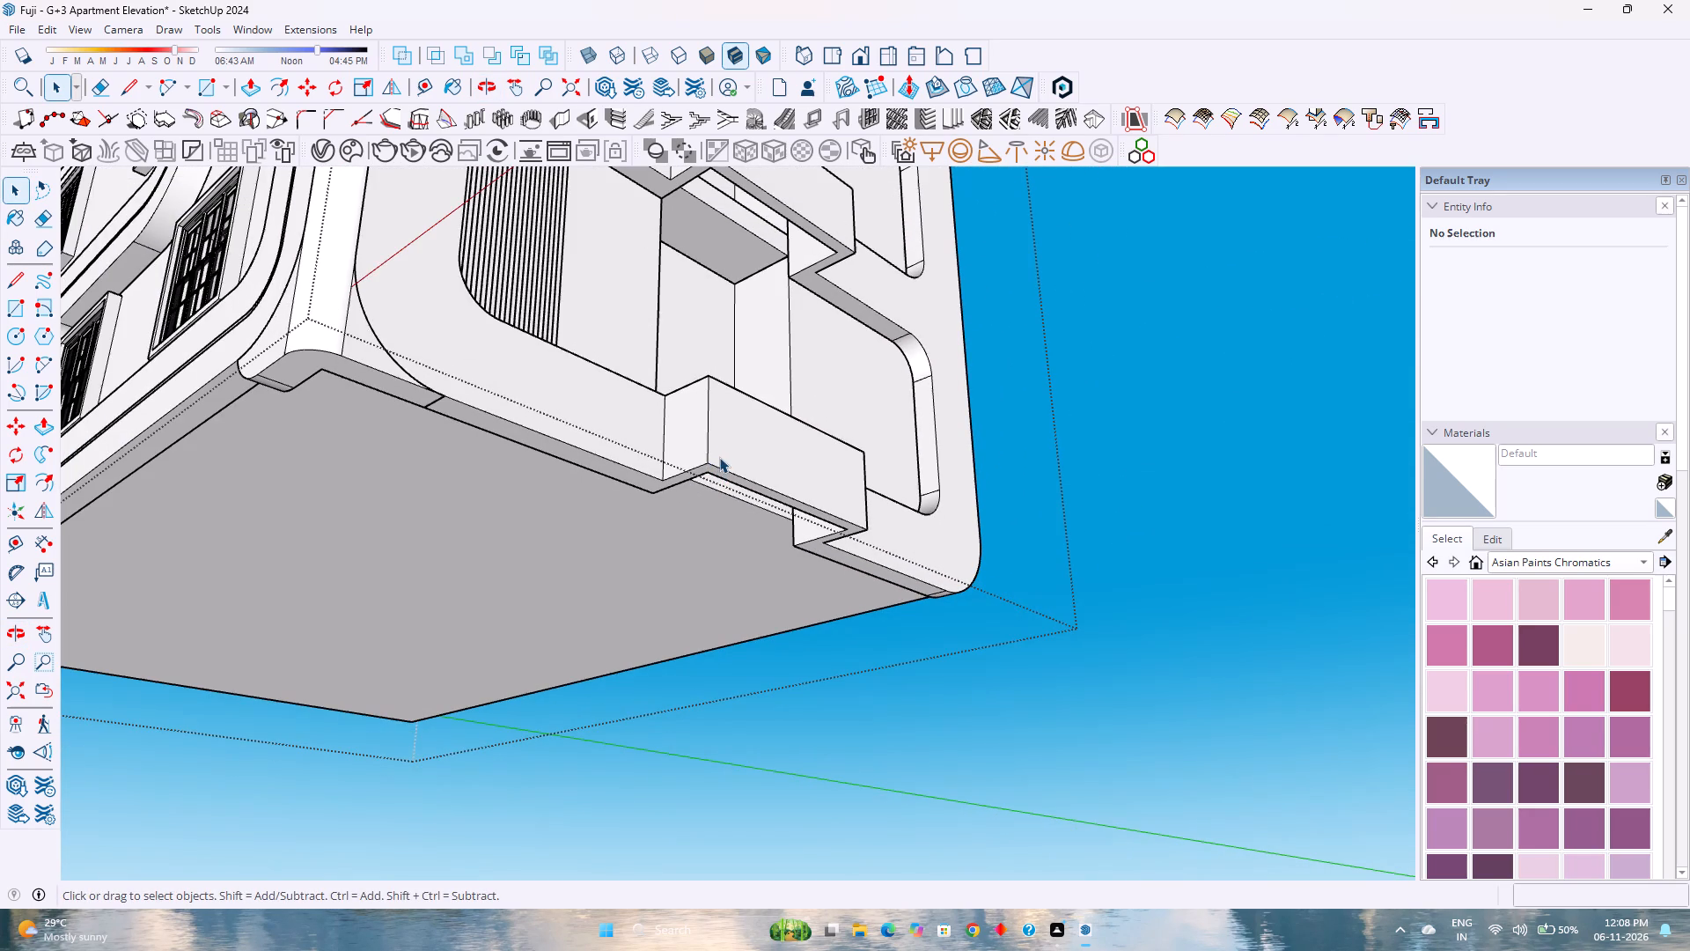
pyautogui.scroll(-4, 721, 468)
pyautogui.scroll(2, 721, 468)
pyautogui.scroll(-11, 723, 442)
pyautogui.moveTo(933, 465); pyautogui.dragTo(932, 468, button='middle')
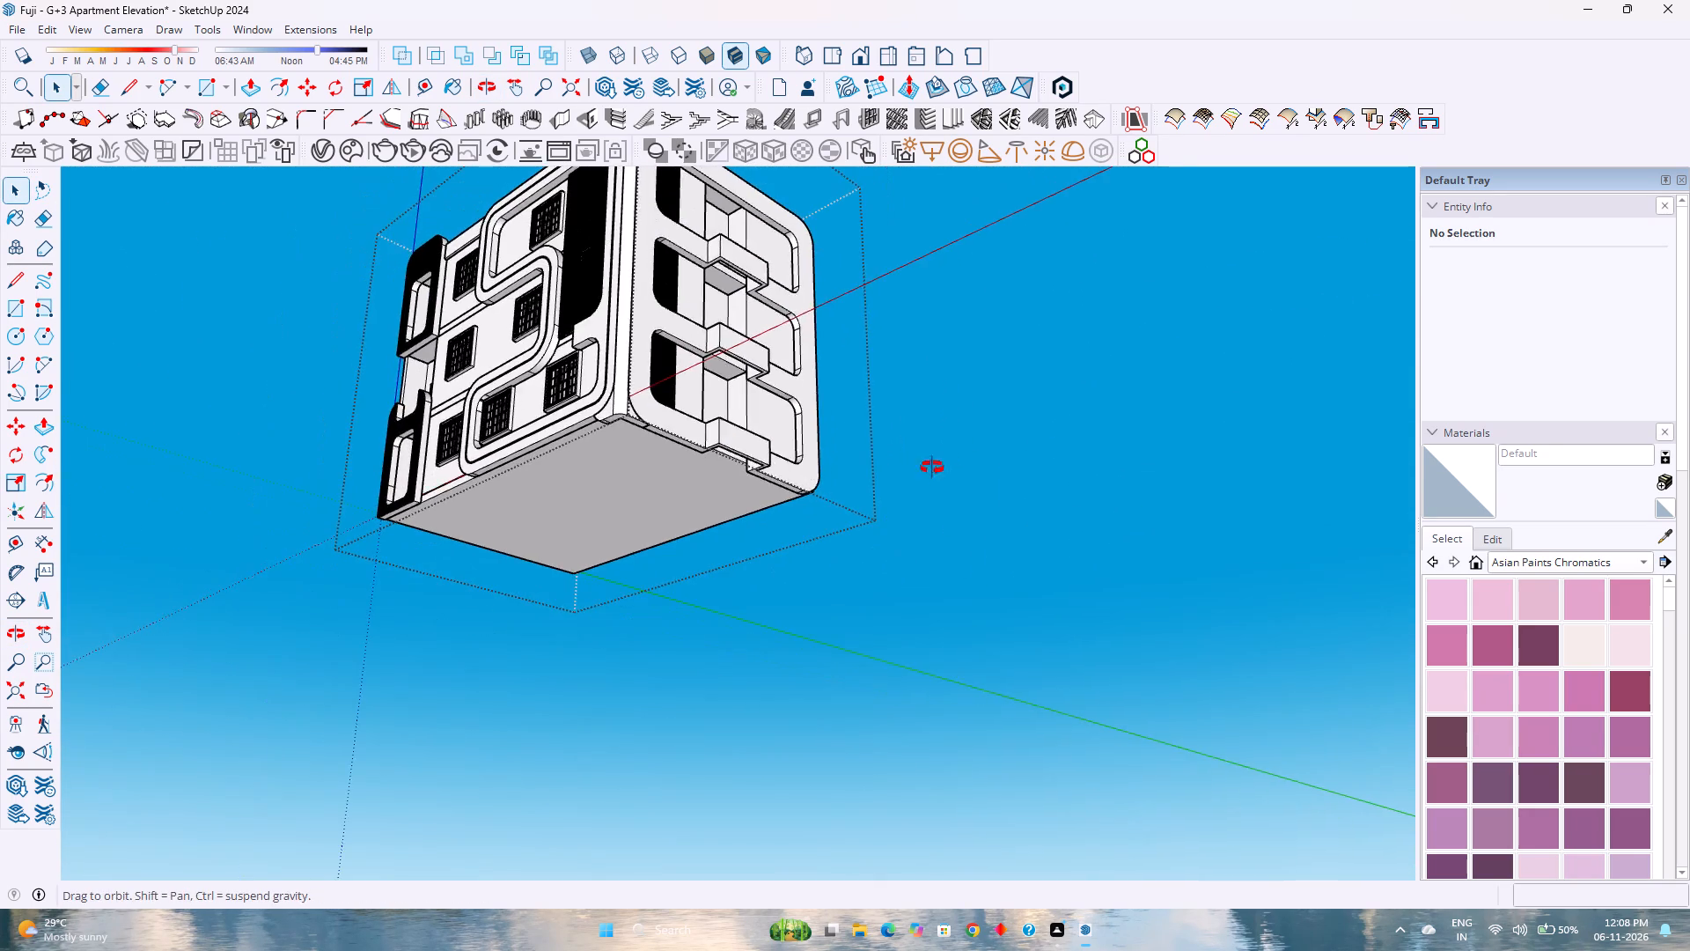
pyautogui.moveTo(932, 468); pyautogui.dragTo(1021, 618, button='middle')
pyautogui.scroll(-1, 962, 531)
pyautogui.middleClick(1021, 619)
pyautogui.scroll(-4, 831, 506)
pyautogui.scroll(9, 660, 431)
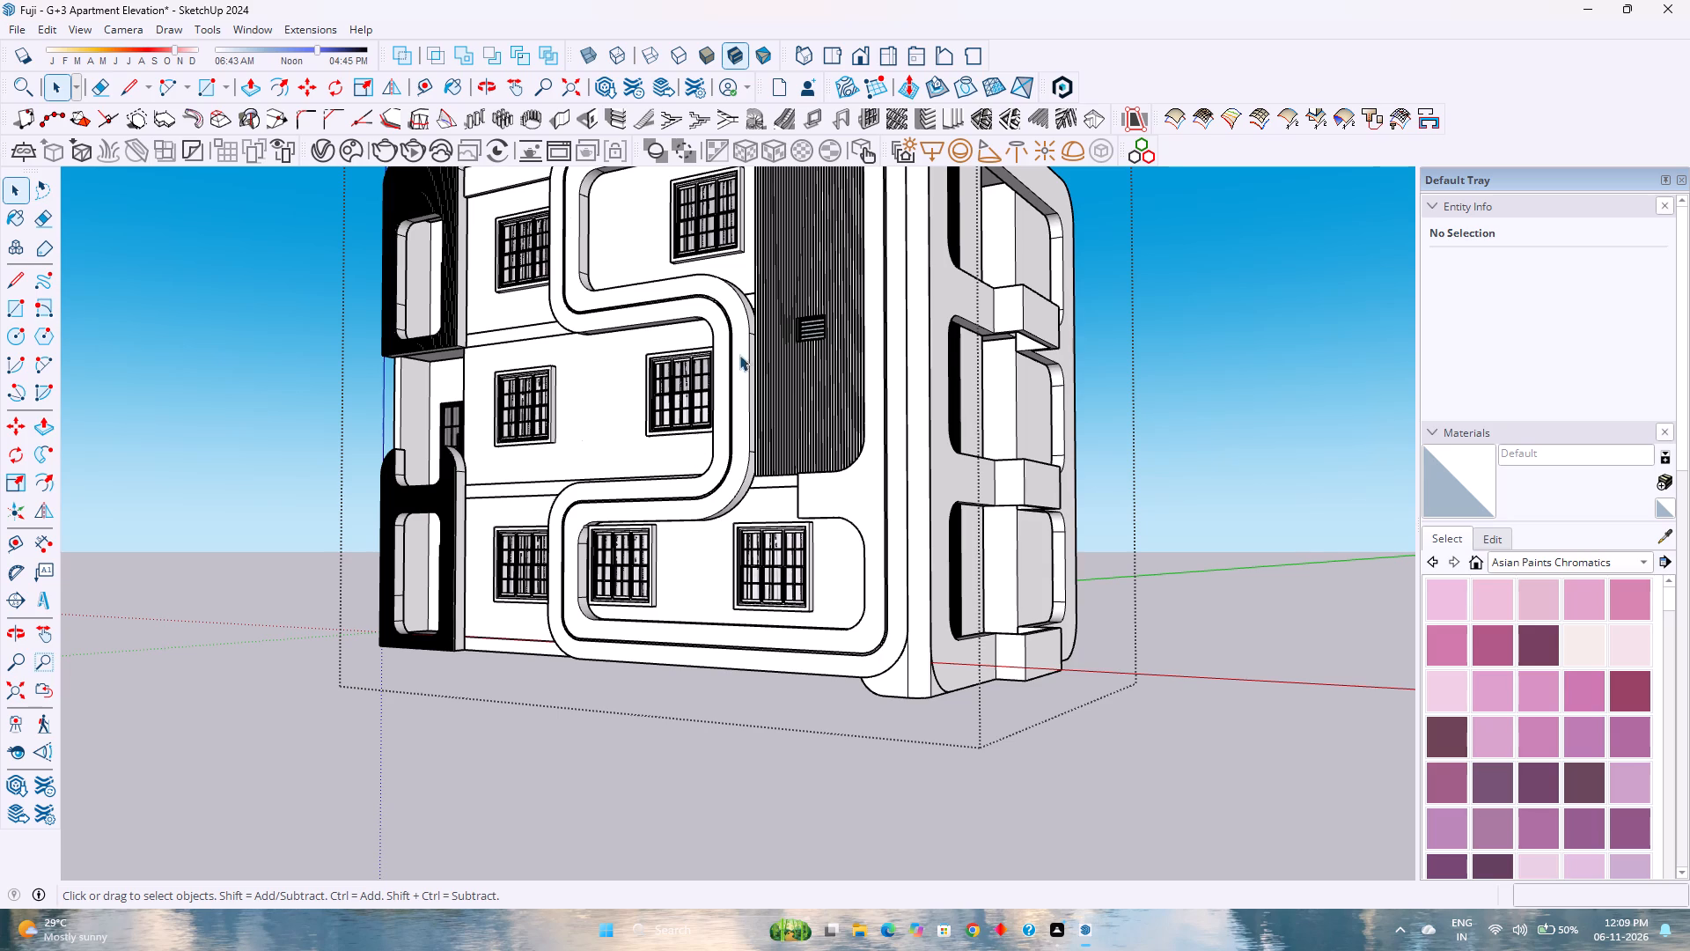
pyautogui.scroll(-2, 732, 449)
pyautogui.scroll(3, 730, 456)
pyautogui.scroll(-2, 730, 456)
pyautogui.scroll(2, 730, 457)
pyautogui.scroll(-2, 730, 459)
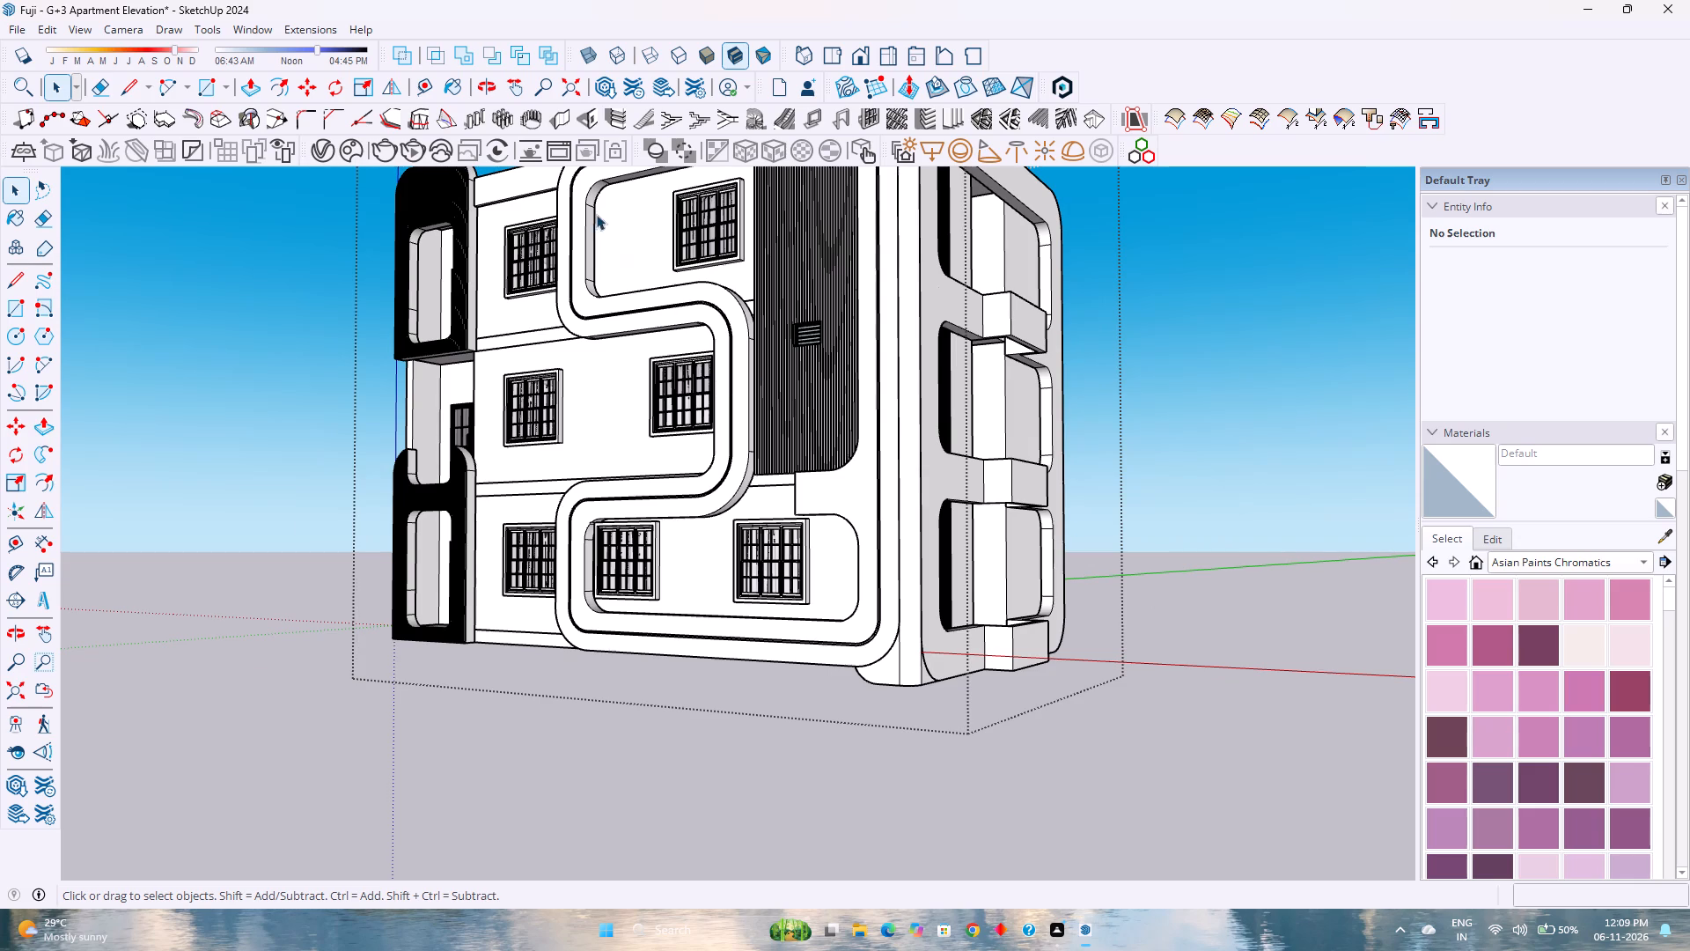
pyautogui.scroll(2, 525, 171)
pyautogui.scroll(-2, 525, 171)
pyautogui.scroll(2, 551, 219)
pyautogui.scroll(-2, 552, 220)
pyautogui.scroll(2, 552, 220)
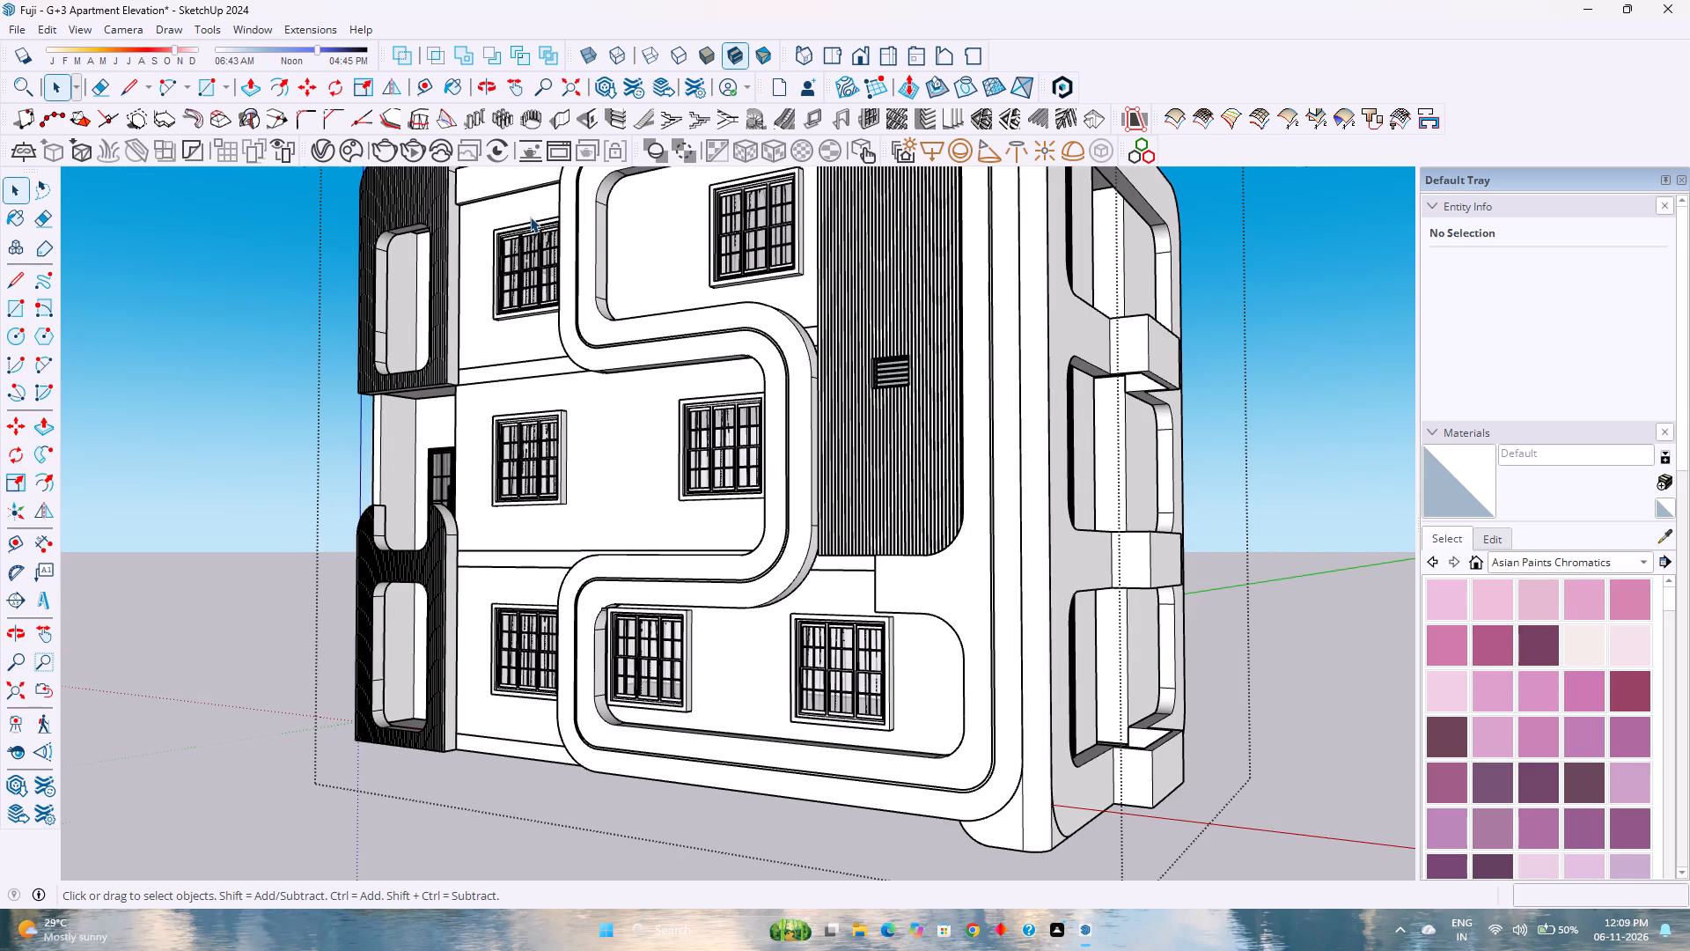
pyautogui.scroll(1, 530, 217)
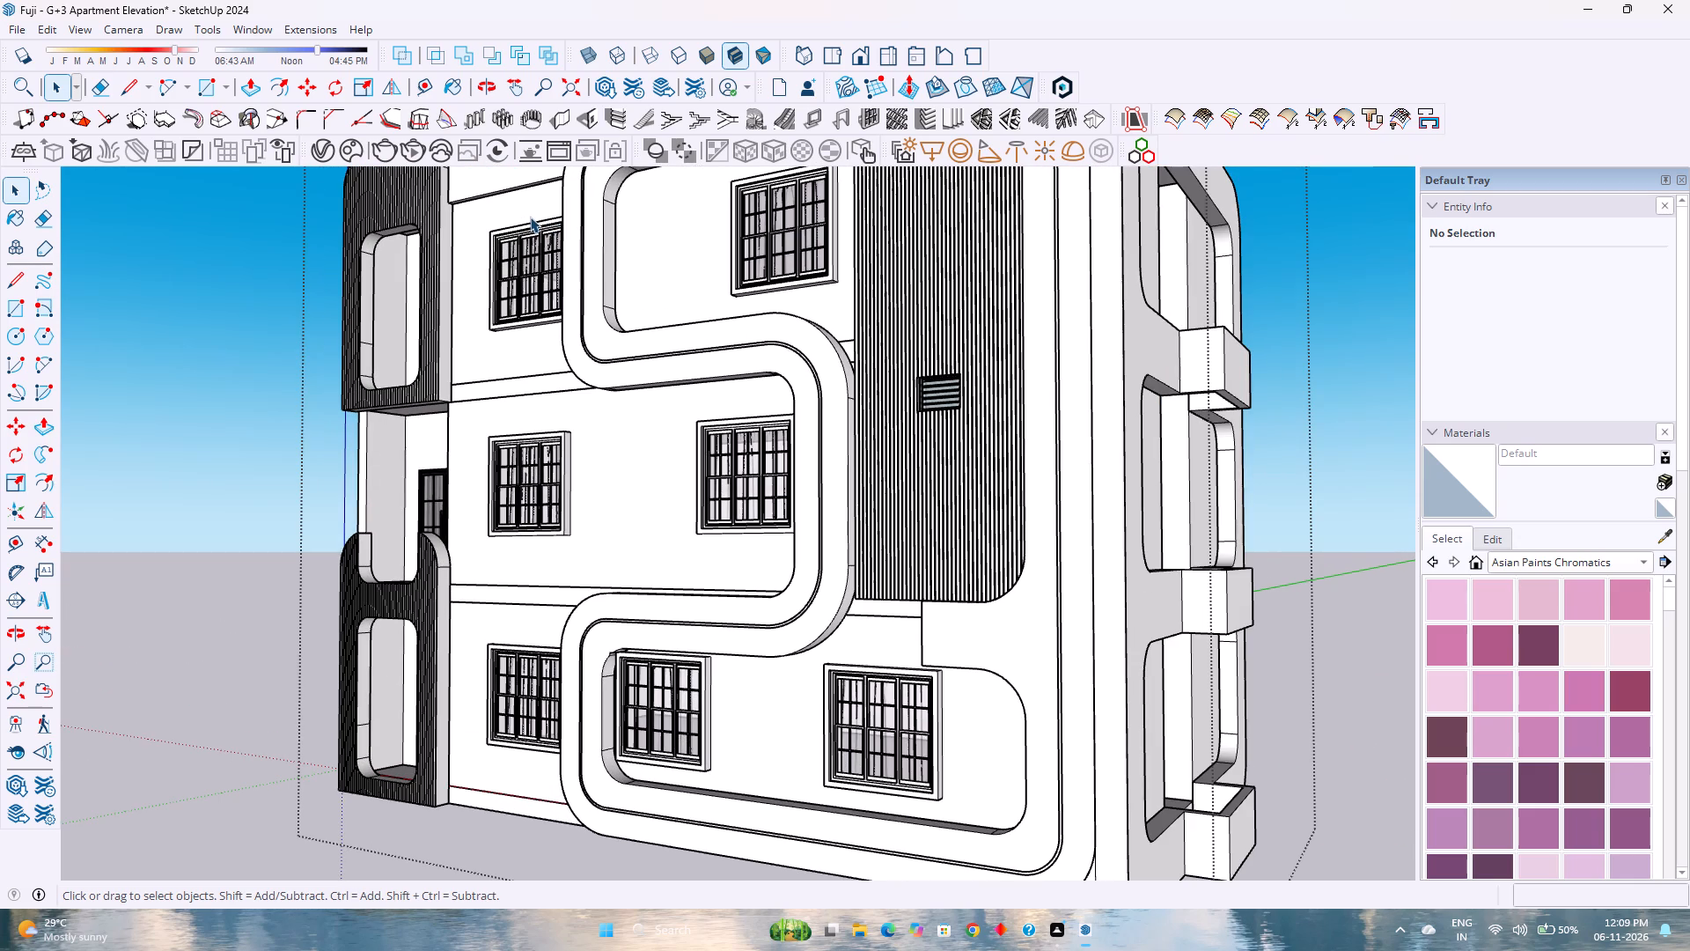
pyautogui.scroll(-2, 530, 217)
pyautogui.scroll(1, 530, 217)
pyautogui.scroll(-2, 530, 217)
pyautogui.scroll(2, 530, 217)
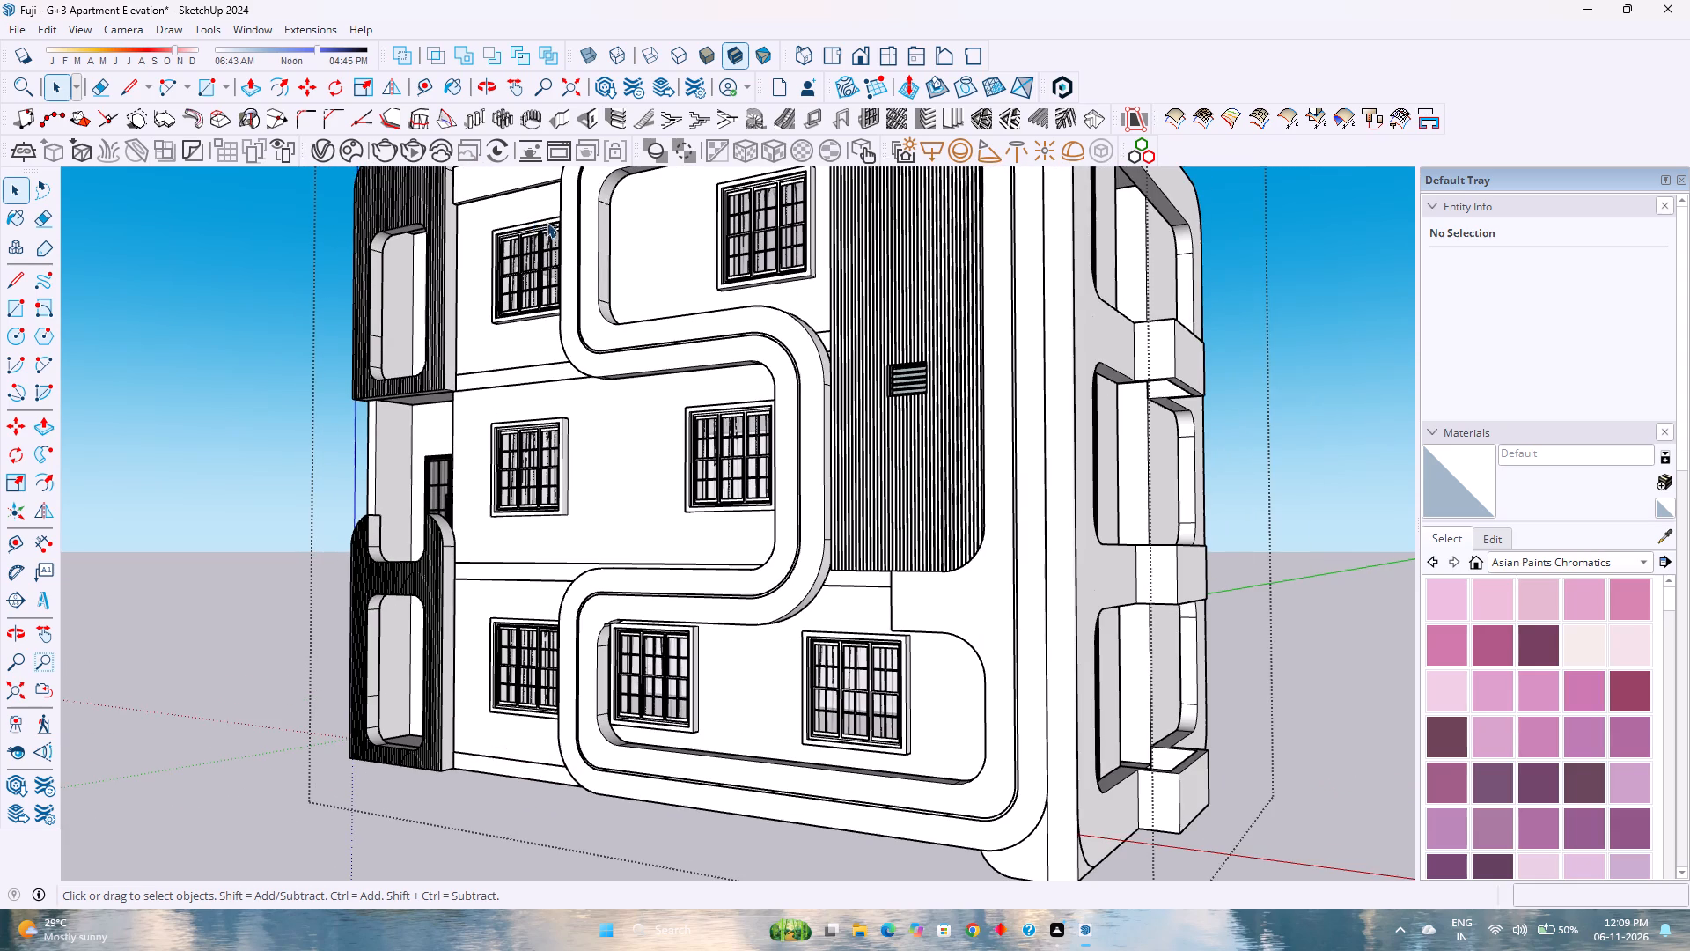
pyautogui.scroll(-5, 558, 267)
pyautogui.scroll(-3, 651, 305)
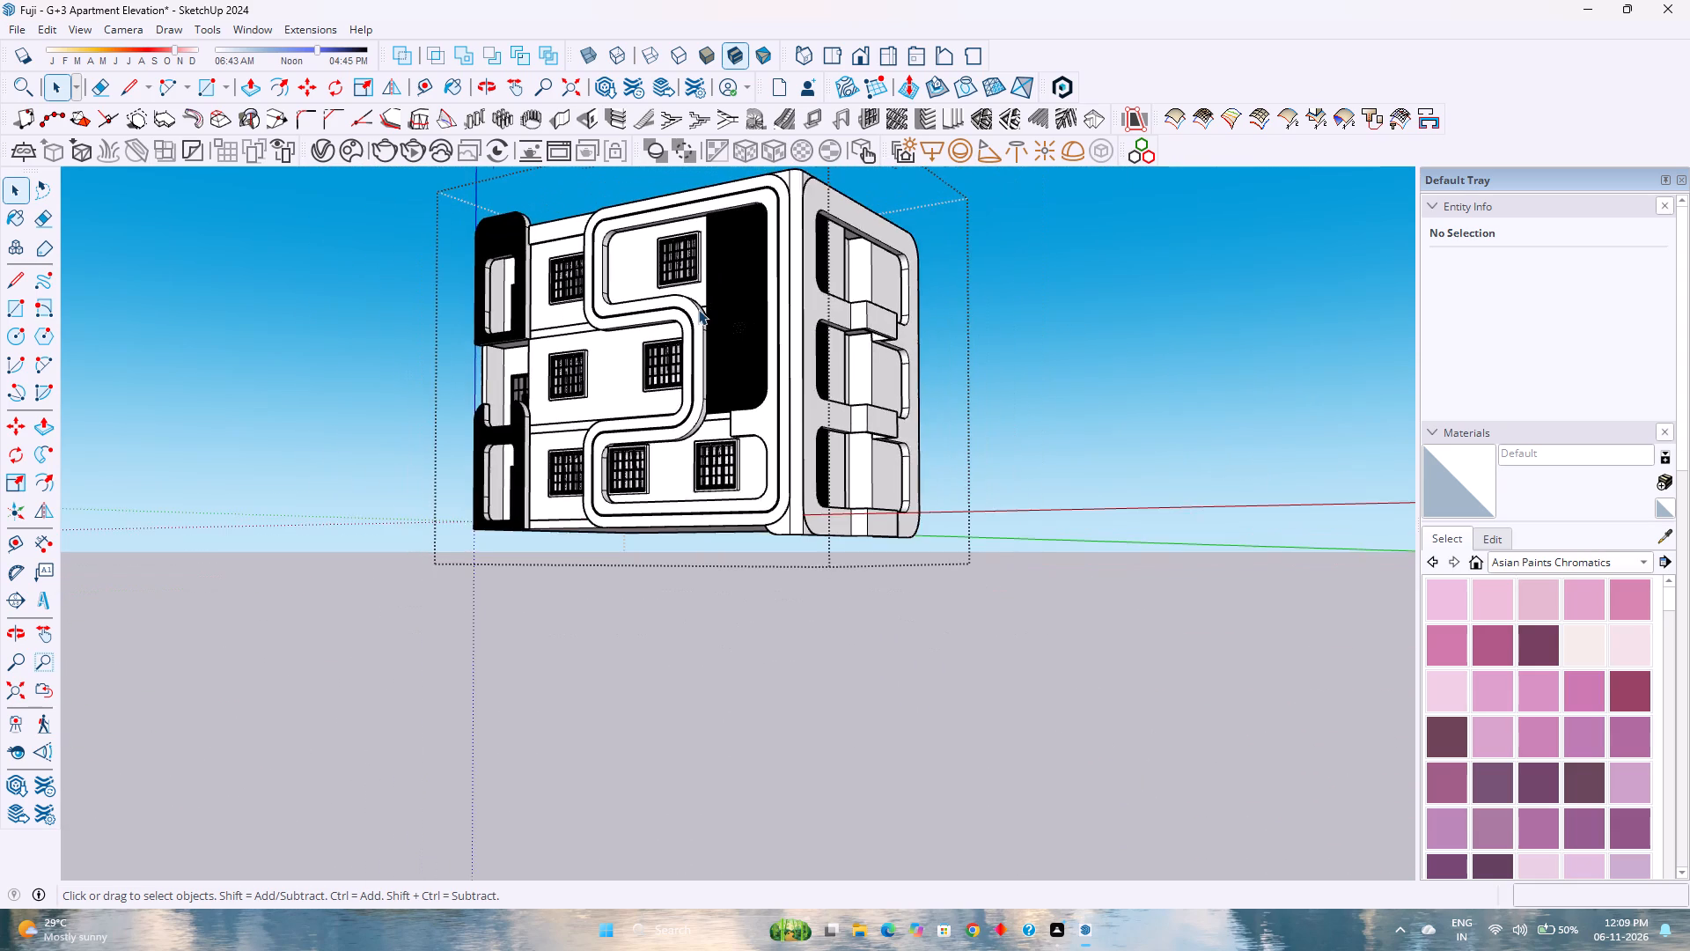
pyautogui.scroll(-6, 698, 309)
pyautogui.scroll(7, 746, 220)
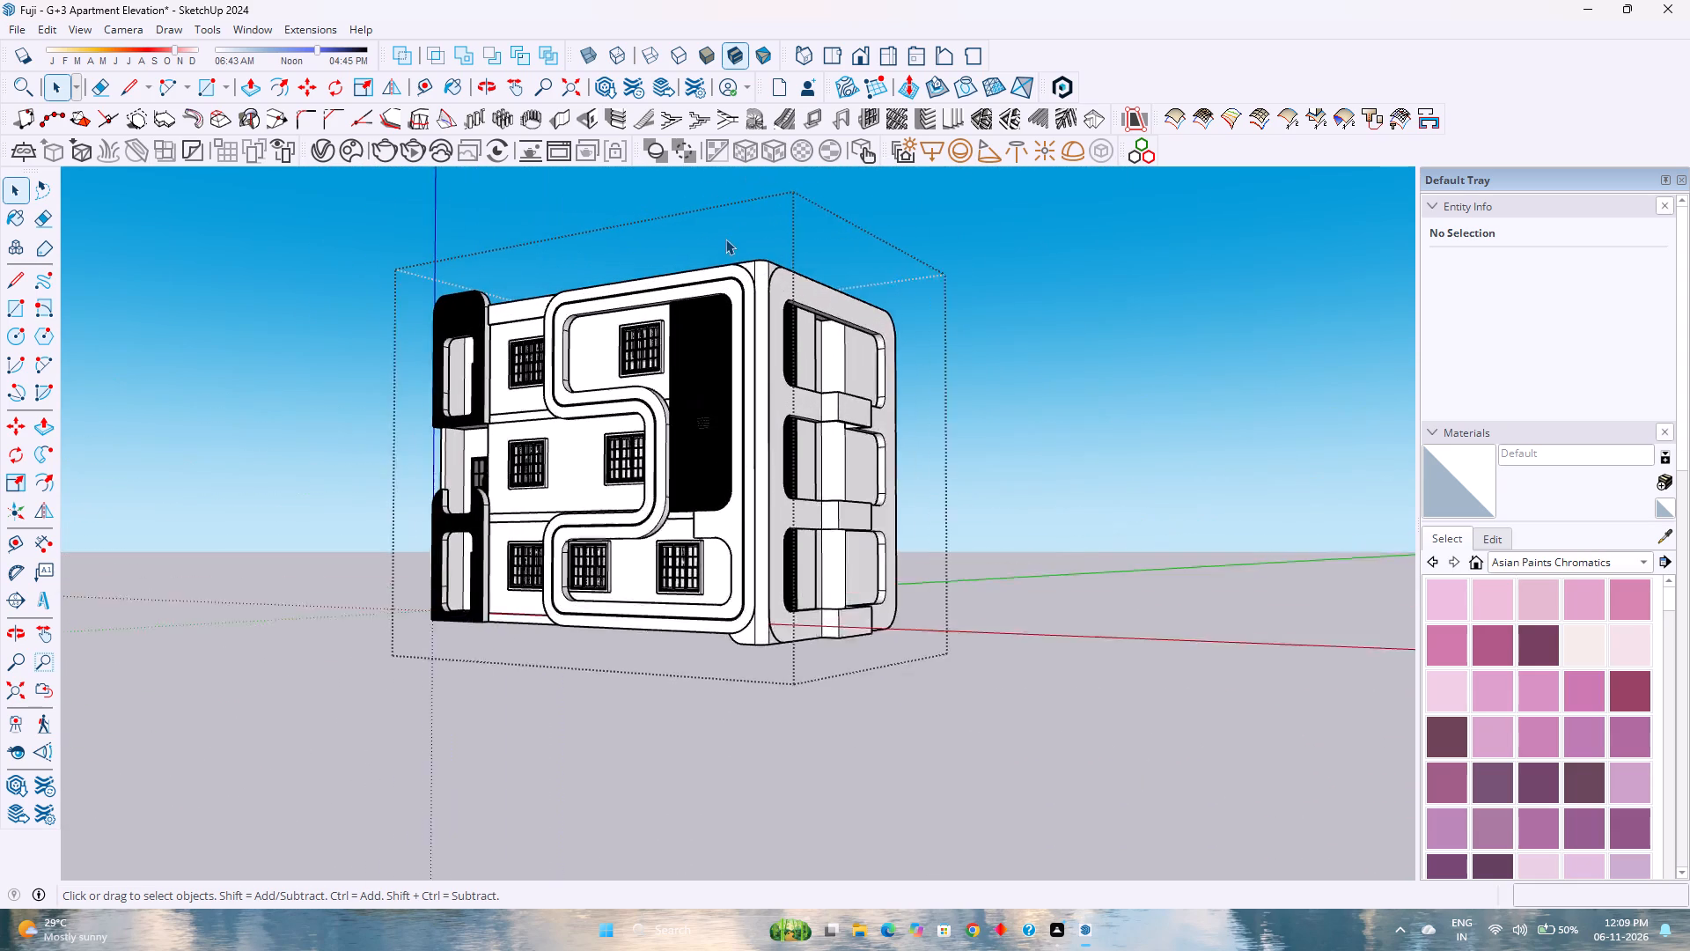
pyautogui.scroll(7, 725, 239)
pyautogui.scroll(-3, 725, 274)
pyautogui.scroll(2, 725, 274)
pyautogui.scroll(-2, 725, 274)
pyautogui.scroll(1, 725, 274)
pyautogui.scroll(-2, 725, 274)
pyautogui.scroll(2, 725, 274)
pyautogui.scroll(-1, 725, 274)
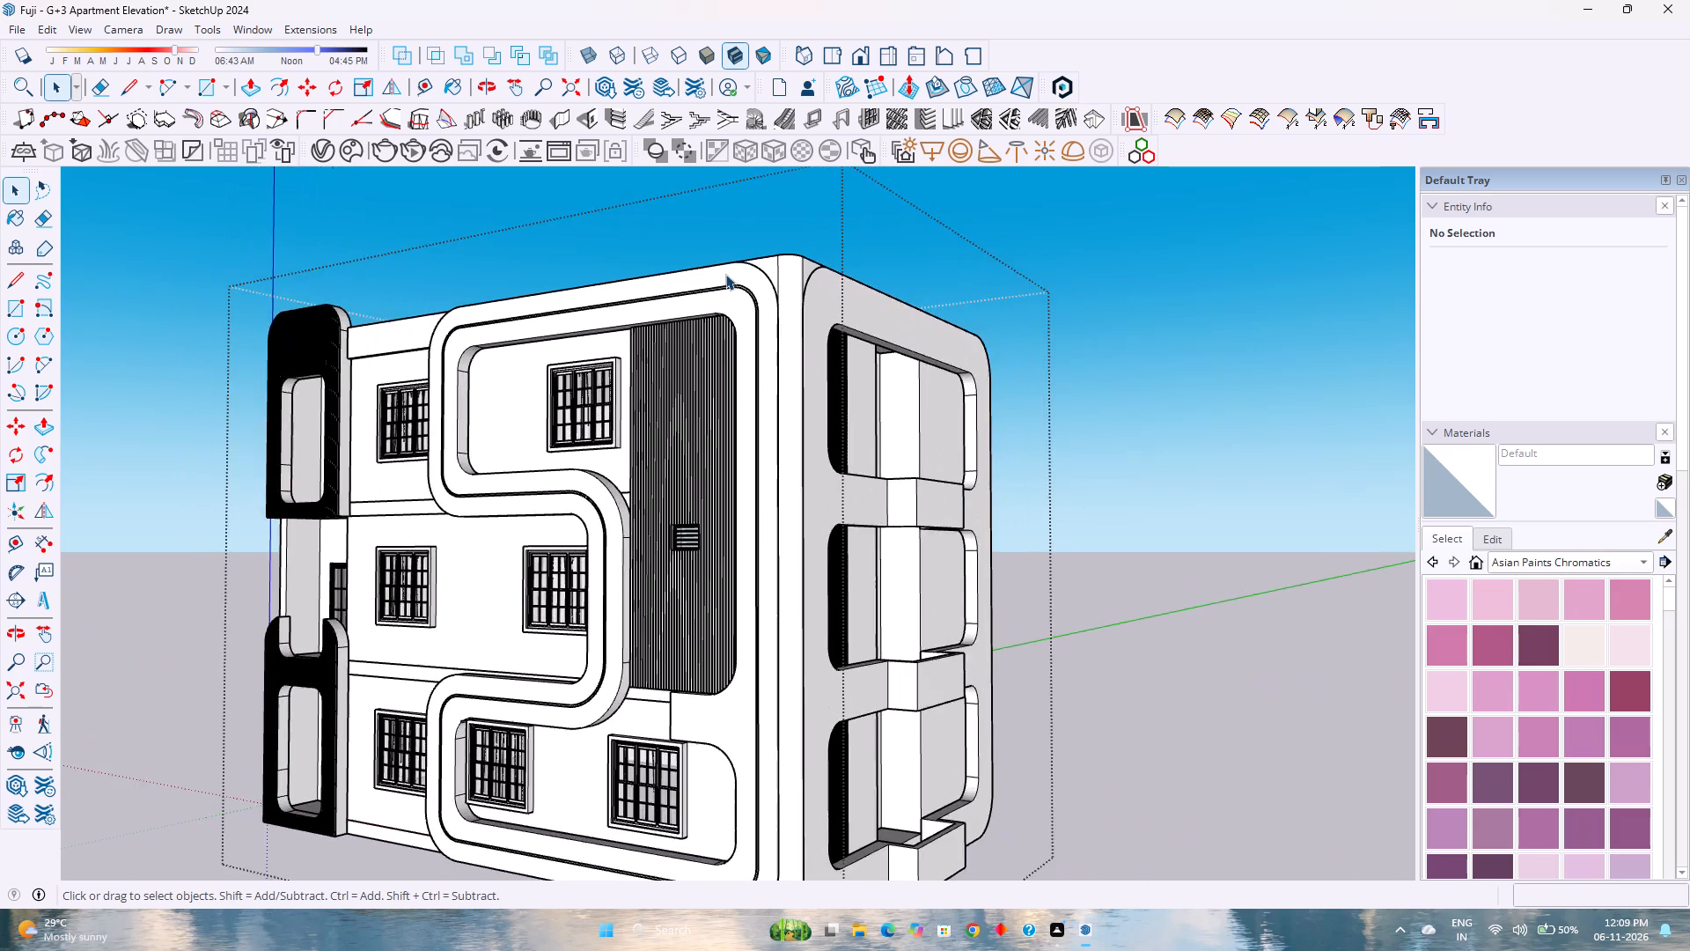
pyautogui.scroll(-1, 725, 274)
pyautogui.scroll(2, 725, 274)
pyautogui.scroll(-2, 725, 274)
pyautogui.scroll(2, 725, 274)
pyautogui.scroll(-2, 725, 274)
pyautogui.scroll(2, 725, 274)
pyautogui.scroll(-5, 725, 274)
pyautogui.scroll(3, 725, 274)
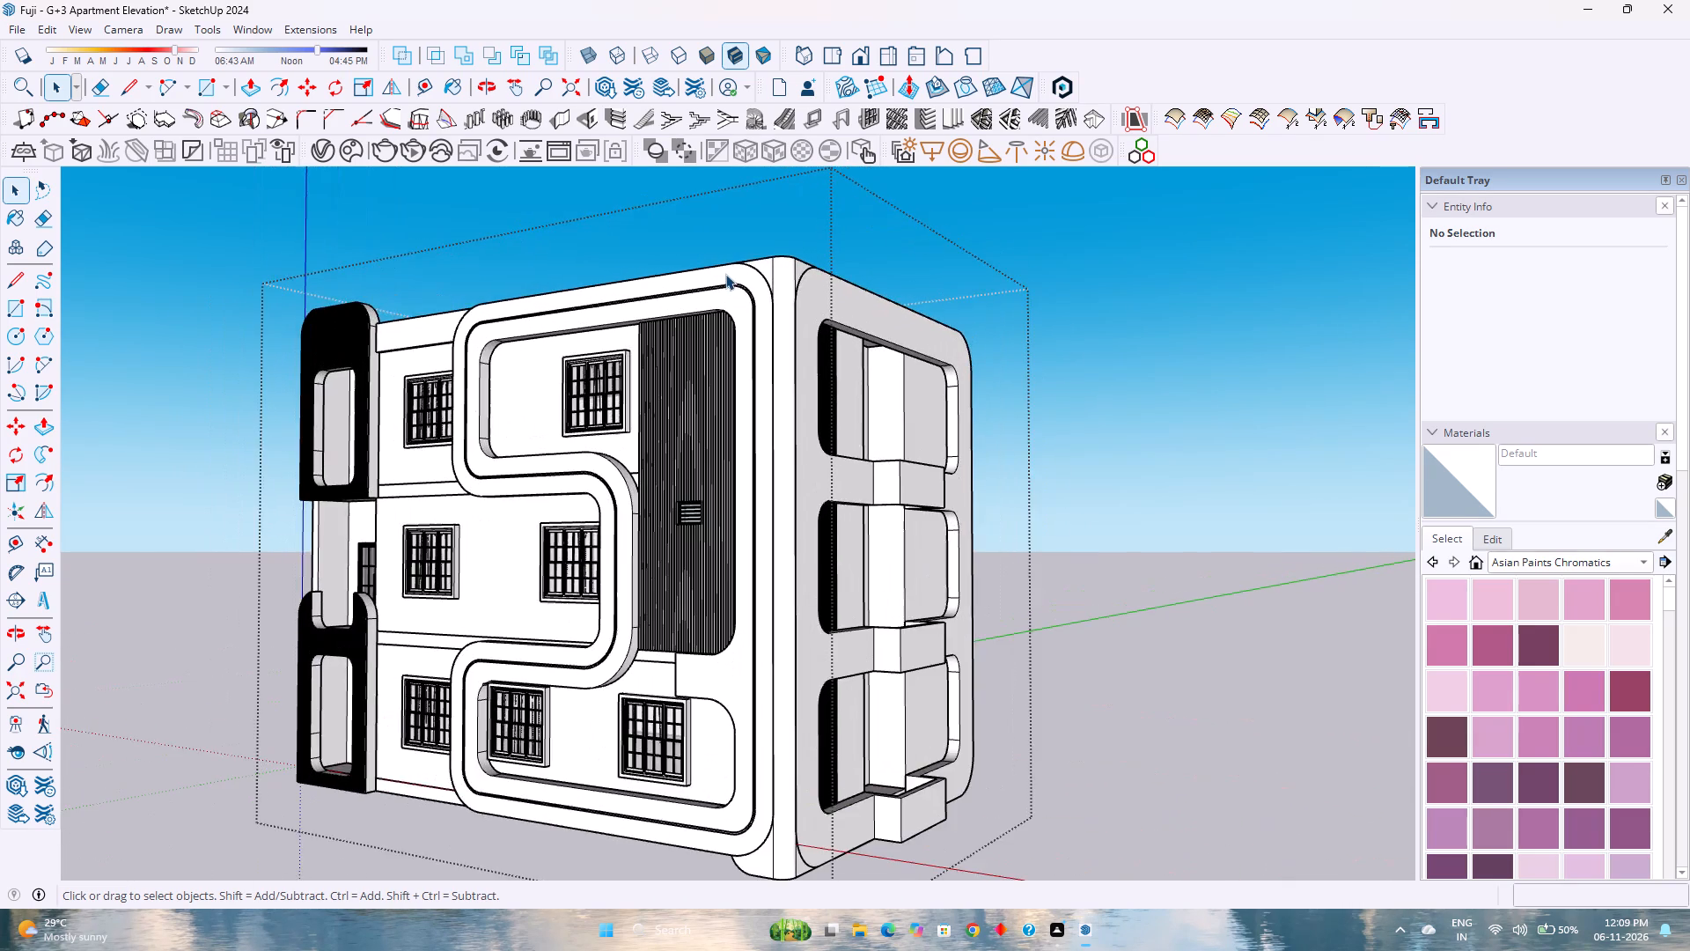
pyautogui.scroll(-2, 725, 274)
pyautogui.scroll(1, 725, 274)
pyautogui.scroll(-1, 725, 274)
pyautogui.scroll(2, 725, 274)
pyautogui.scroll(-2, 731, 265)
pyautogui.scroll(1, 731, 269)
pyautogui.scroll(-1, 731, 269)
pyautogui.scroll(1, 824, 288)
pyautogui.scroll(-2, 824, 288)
# Review the three stacked balcony openings on the side facade, both from the corner and nearly face-on.
pyautogui.moveTo(804, 372); pyautogui.dragTo(607, 343, button='middle')
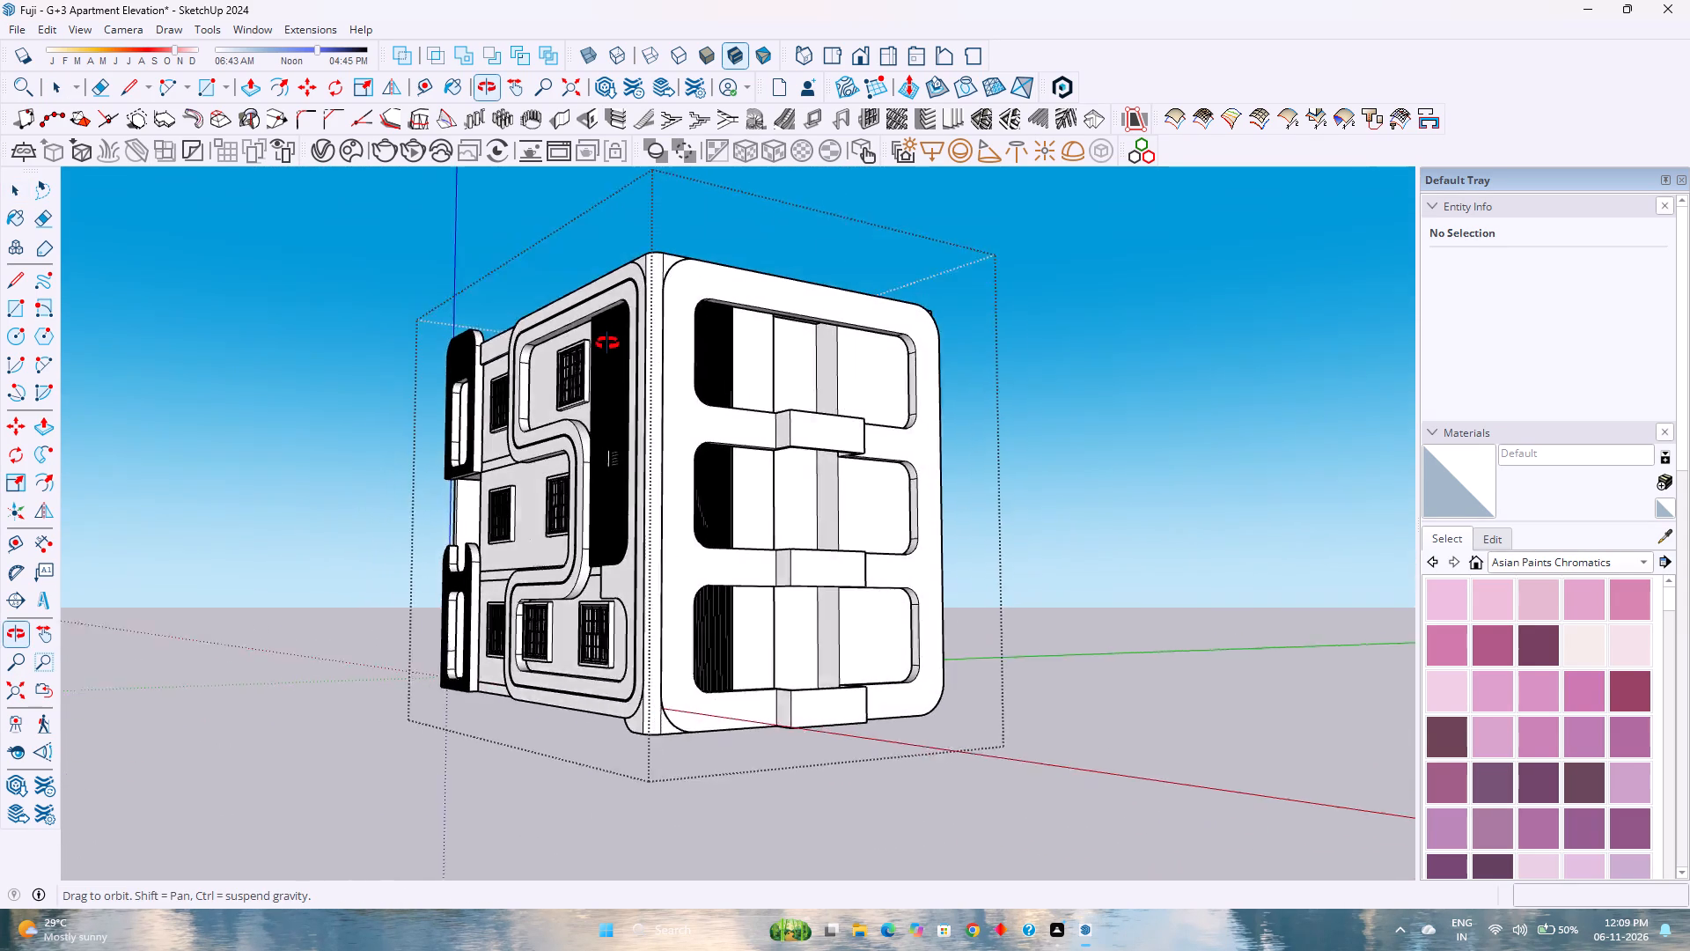
pyautogui.moveTo(607, 343); pyautogui.dragTo(607, 282, button='middle')
pyautogui.moveTo(683, 232); pyautogui.dragTo(699, 229, button='middle')
pyautogui.middleClick(709, 228)
pyautogui.scroll(-1, 711, 233)
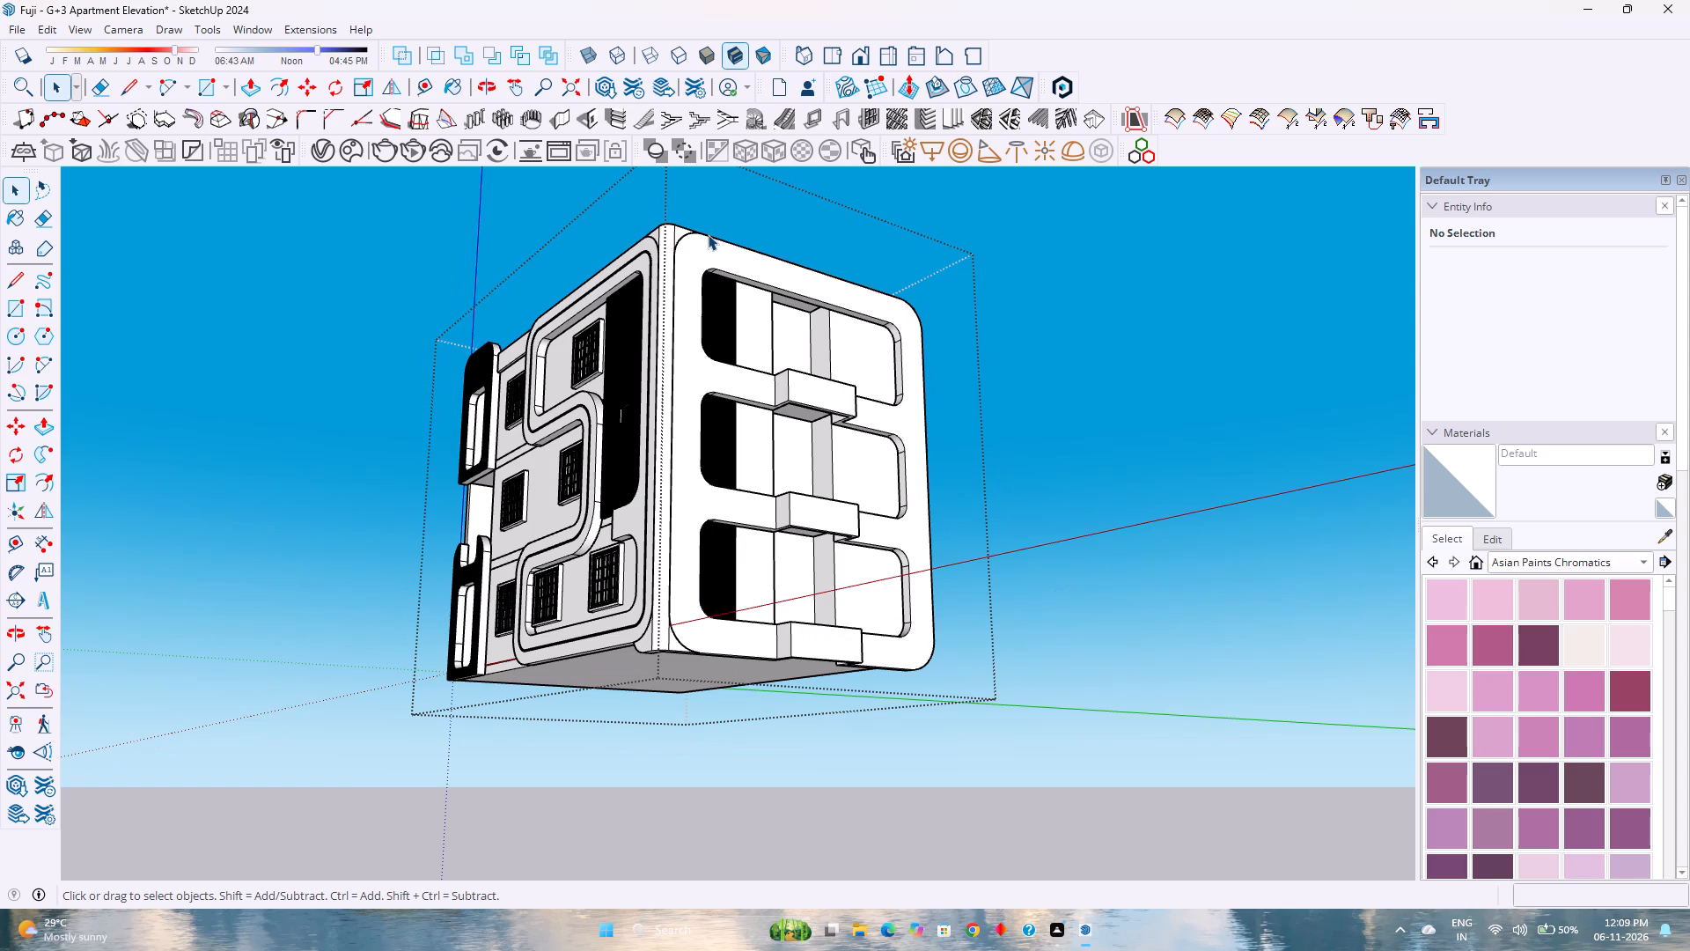
pyautogui.scroll(-3, 708, 234)
pyautogui.scroll(1, 708, 234)
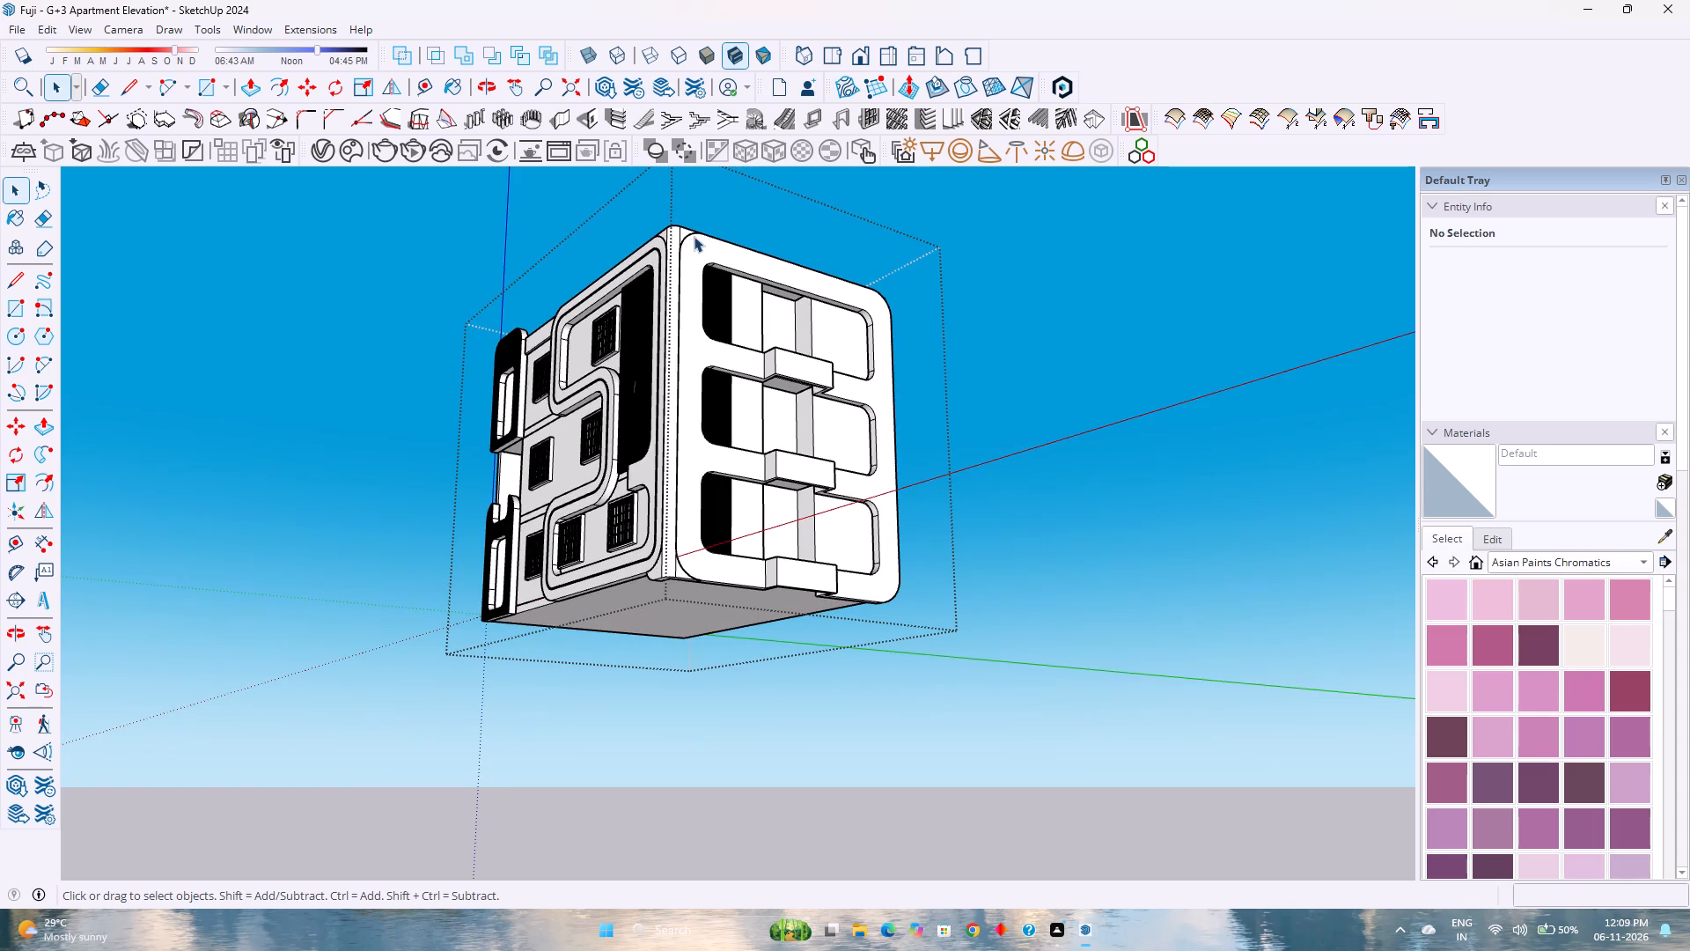
pyautogui.scroll(3, 689, 239)
pyautogui.scroll(-2, 691, 242)
pyautogui.scroll(2, 691, 242)
pyautogui.scroll(-2, 691, 242)
pyautogui.scroll(2, 691, 242)
pyautogui.scroll(-2, 691, 242)
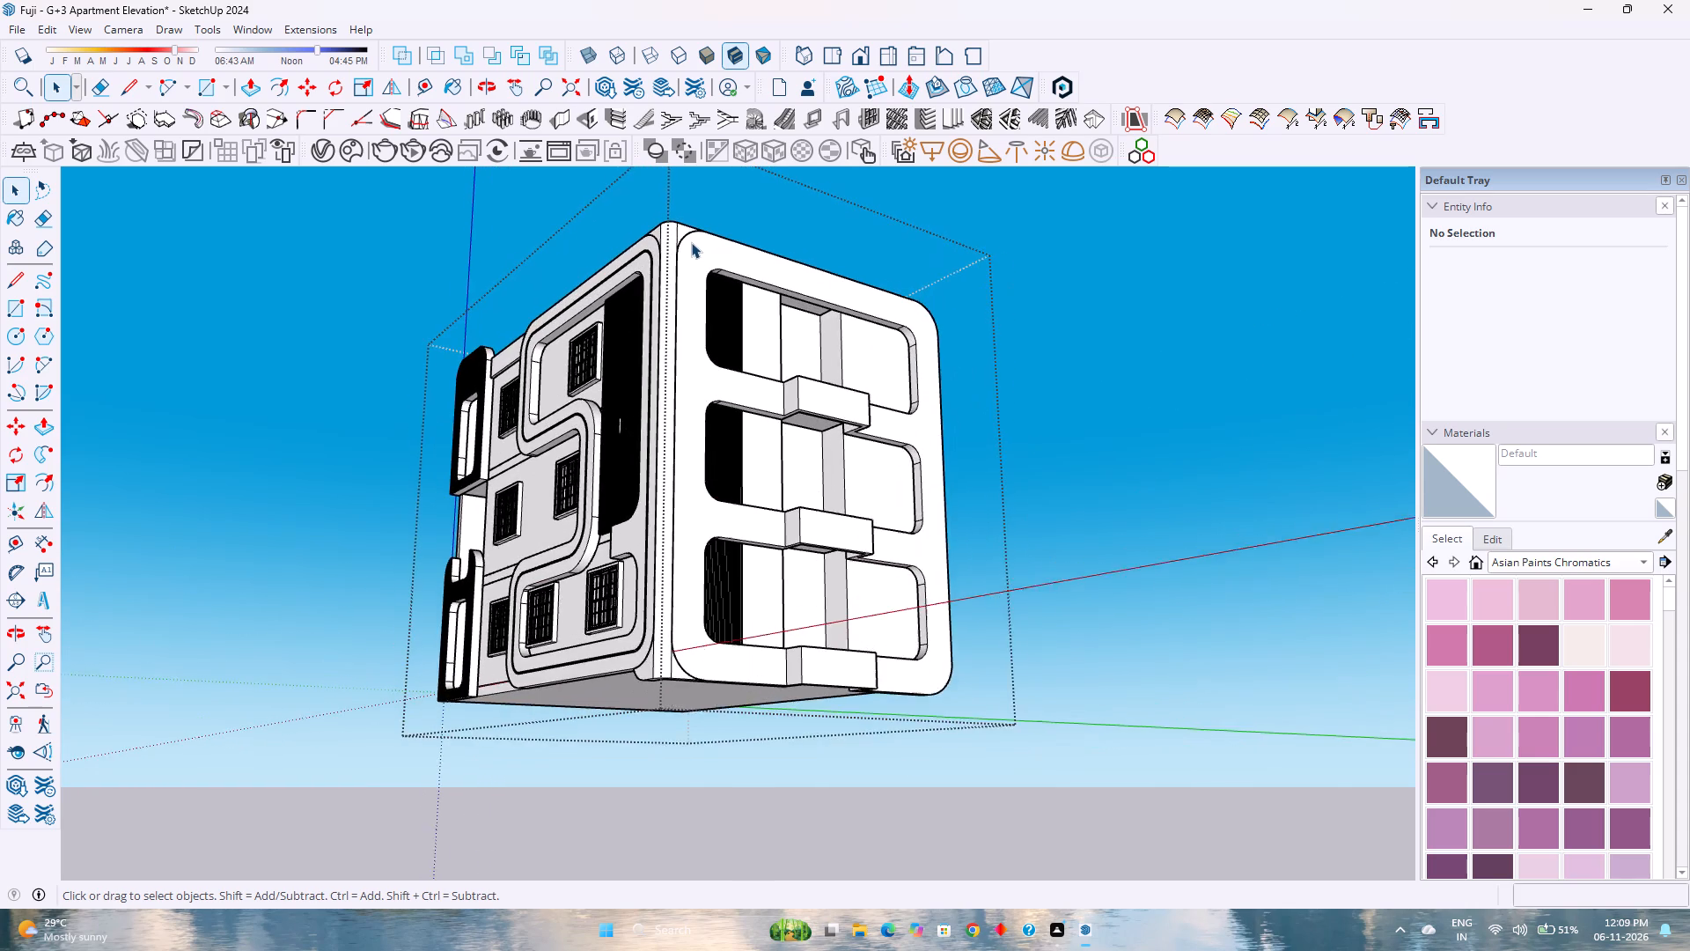
pyautogui.scroll(1, 691, 242)
pyautogui.scroll(-1, 691, 242)
pyautogui.scroll(2, 691, 242)
pyautogui.scroll(-2, 691, 242)
pyautogui.scroll(2, 691, 242)
pyautogui.scroll(-1, 691, 242)
pyautogui.scroll(1, 691, 242)
pyautogui.scroll(-1, 691, 242)
pyautogui.scroll(1, 691, 242)
pyautogui.scroll(-2, 691, 242)
pyautogui.scroll(3, 691, 242)
pyautogui.scroll(-1, 691, 242)
pyautogui.scroll(1, 691, 242)
pyautogui.scroll(-1, 691, 242)
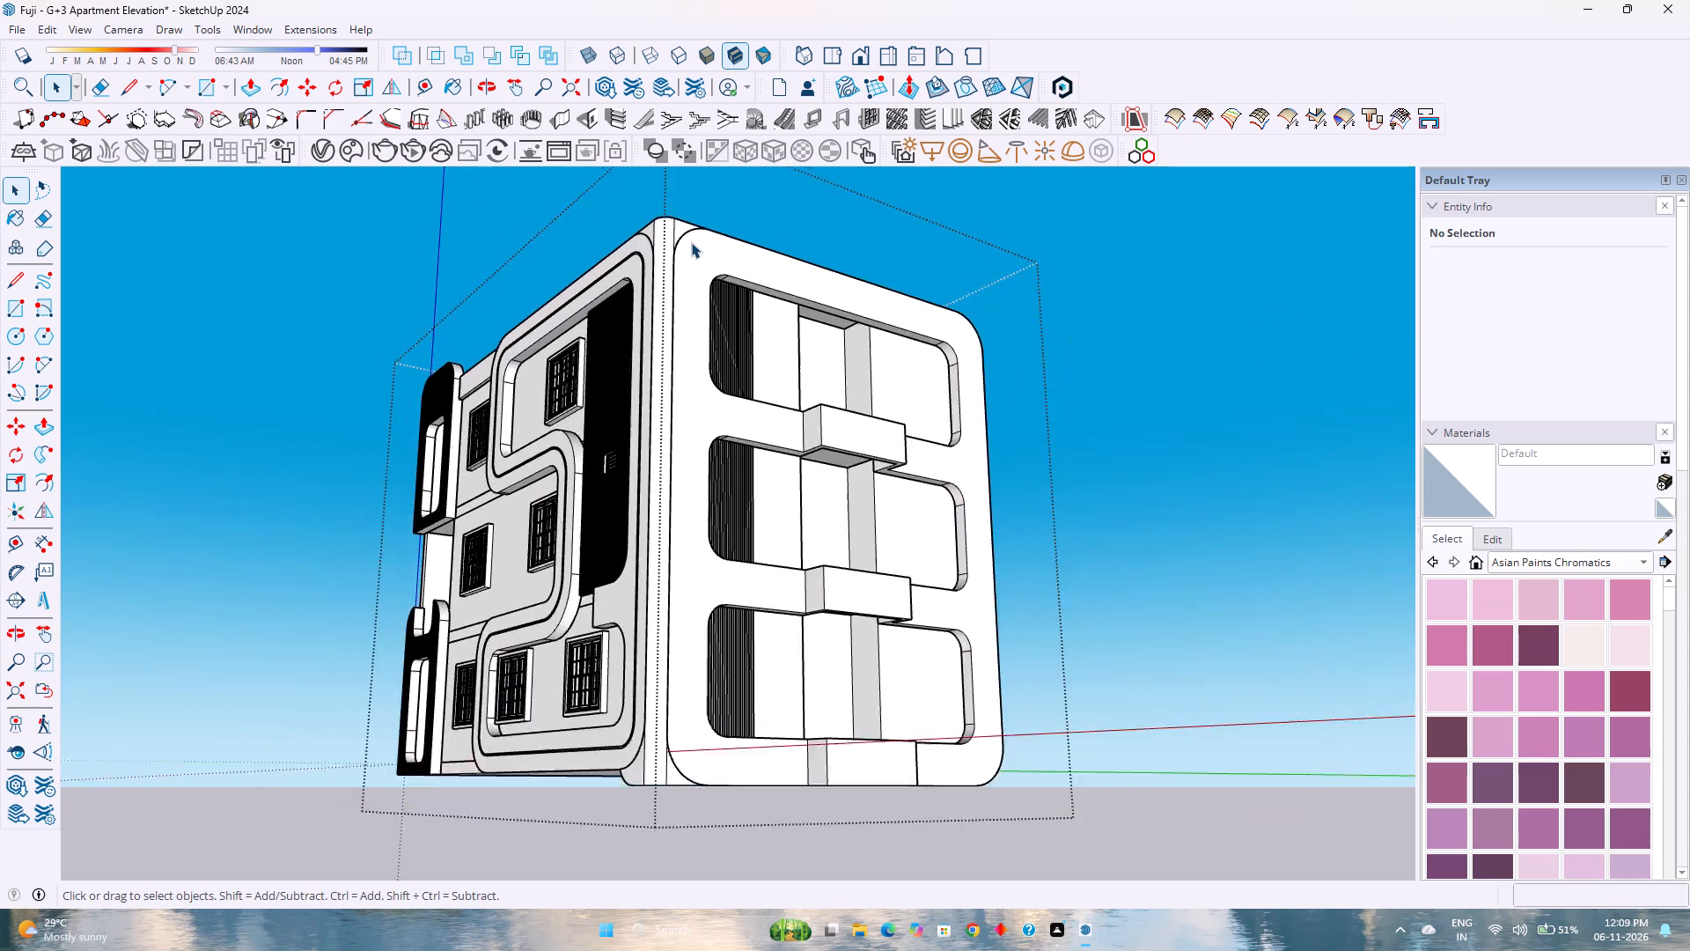
pyautogui.scroll(-1, 691, 242)
pyautogui.scroll(1, 696, 242)
pyautogui.scroll(-1, 696, 242)
pyautogui.scroll(1, 696, 242)
pyautogui.scroll(-2, 696, 242)
pyautogui.scroll(3, 696, 242)
pyautogui.moveTo(555, 336); pyautogui.dragTo(611, 343, button='middle')
pyautogui.moveTo(621, 344); pyautogui.dragTo(757, 344, button='middle')
pyautogui.moveTo(852, 344); pyautogui.dragTo(519, 368, button='middle')
pyautogui.middleClick(519, 368)
pyautogui.middleClick(519, 368)
pyautogui.scroll(-9, 518, 368)
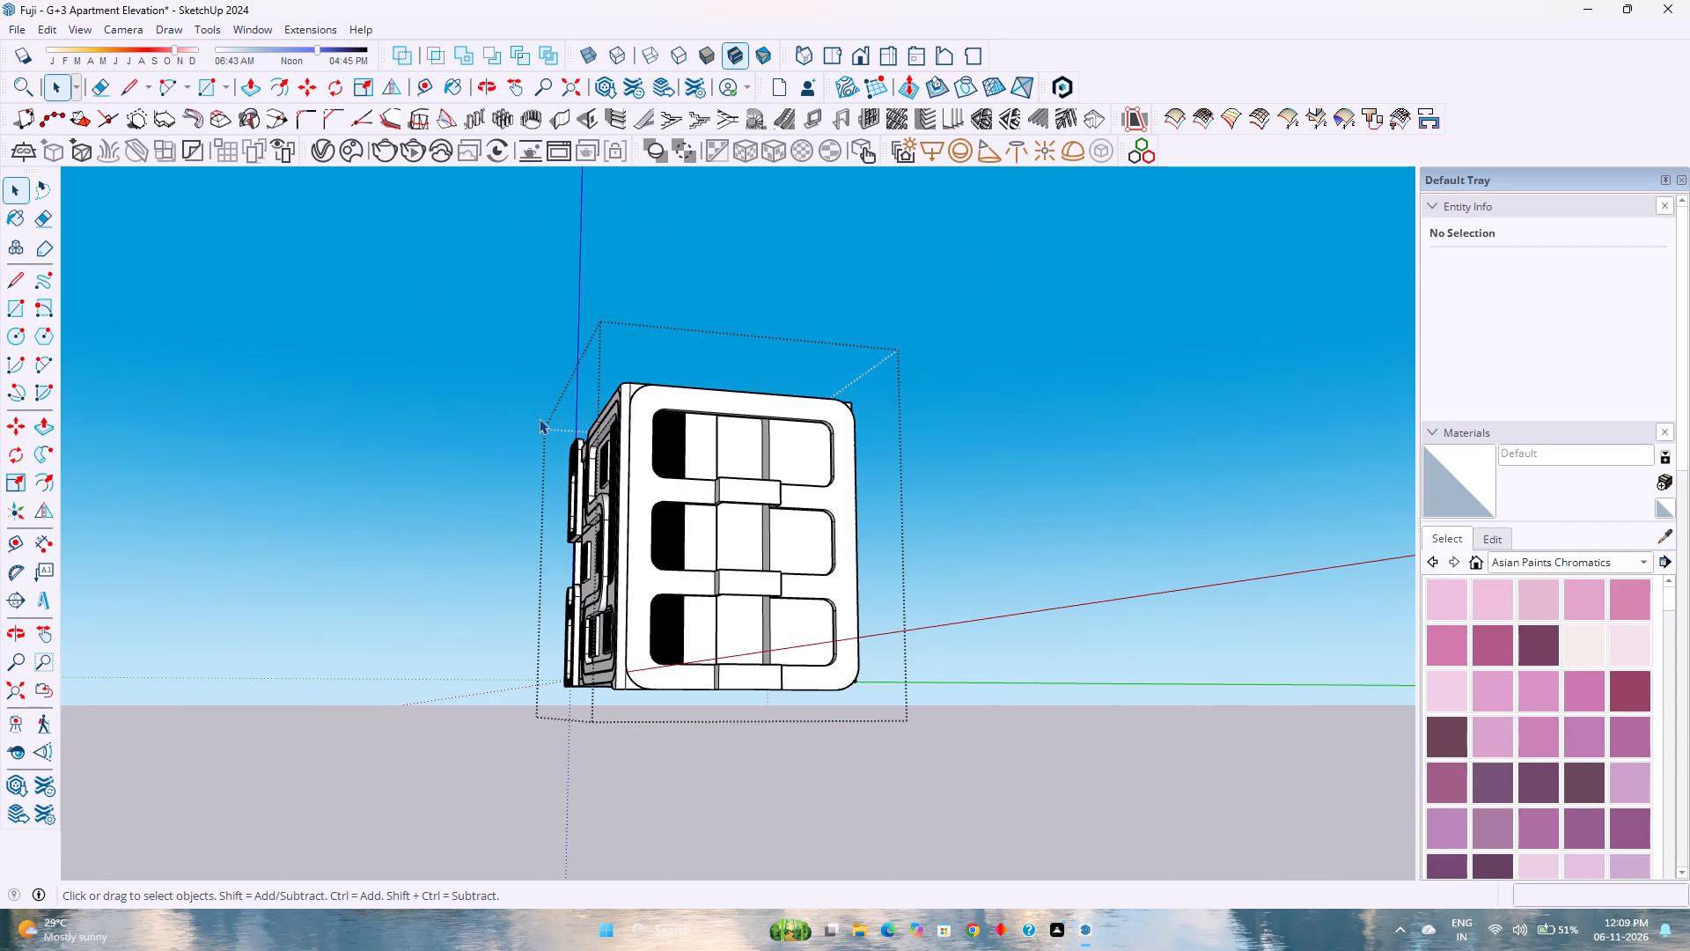
pyautogui.scroll(4, 560, 522)
pyautogui.moveTo(556, 513); pyautogui.dragTo(701, 508, button='middle')
pyautogui.moveTo(701, 508); pyautogui.dragTo(729, 506, button='middle')
pyautogui.middleClick(729, 506)
pyautogui.middleClick(731, 506)
pyautogui.middleClick(731, 506)
pyautogui.scroll(-4, 731, 506)
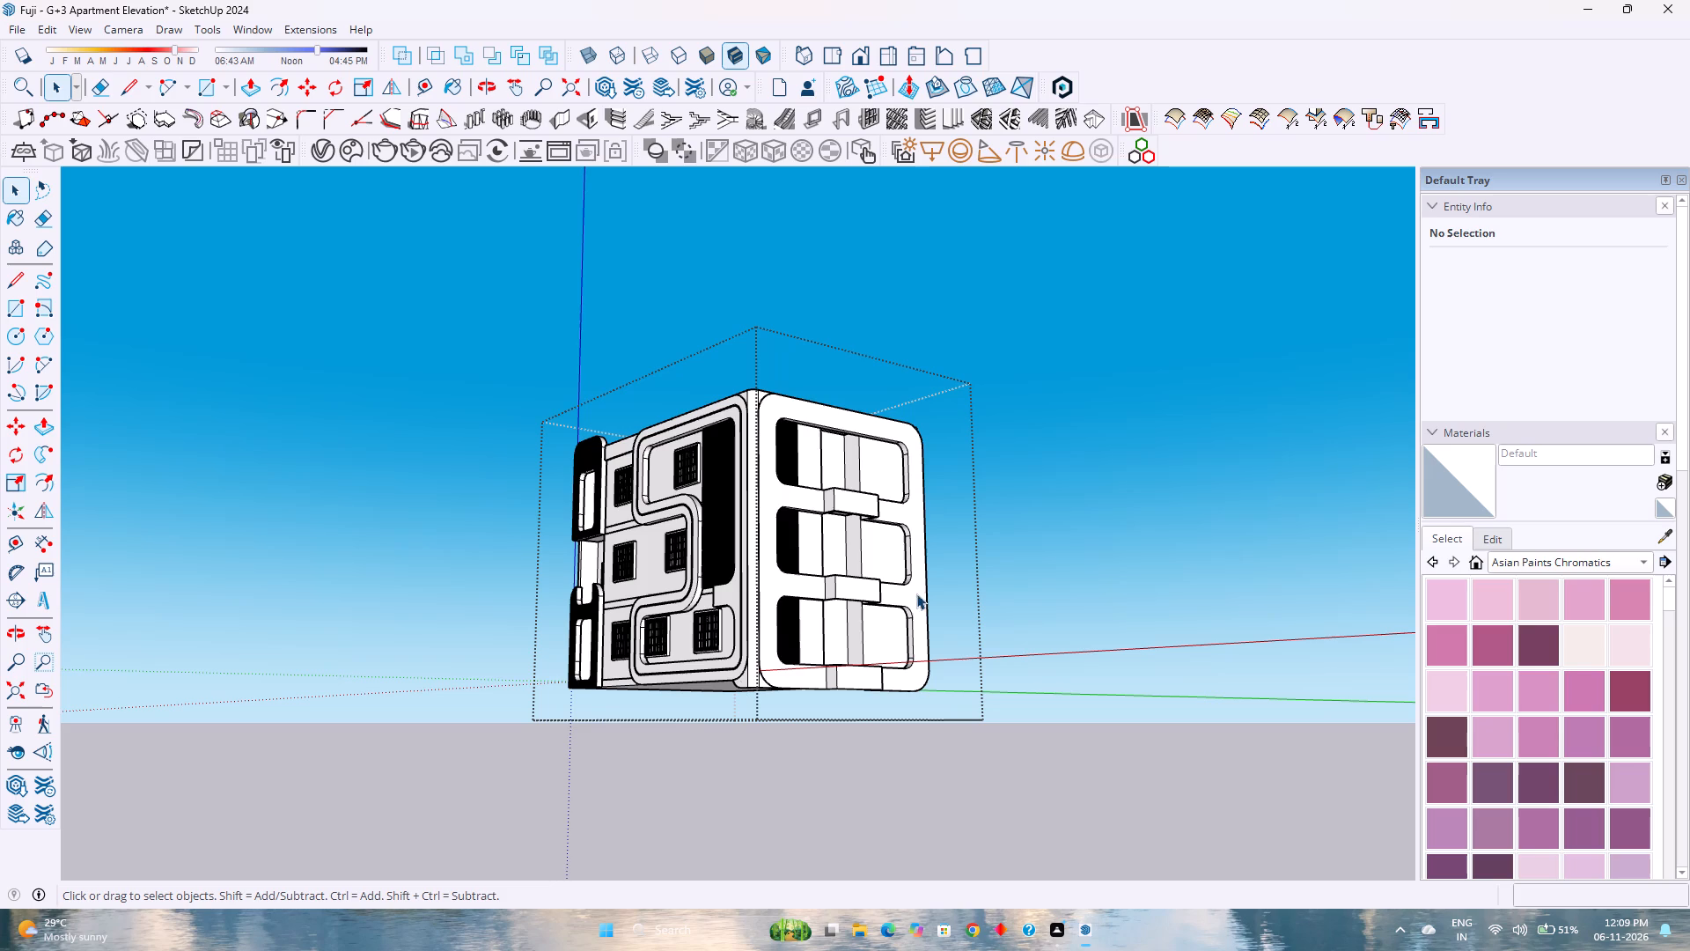
# Review the building's front corner, comparing the front facade with the three balcony openings from low and slightly raised angles.
pyautogui.scroll(5, 800, 686)
pyautogui.moveTo(742, 662); pyautogui.dragTo(818, 719, button='middle')
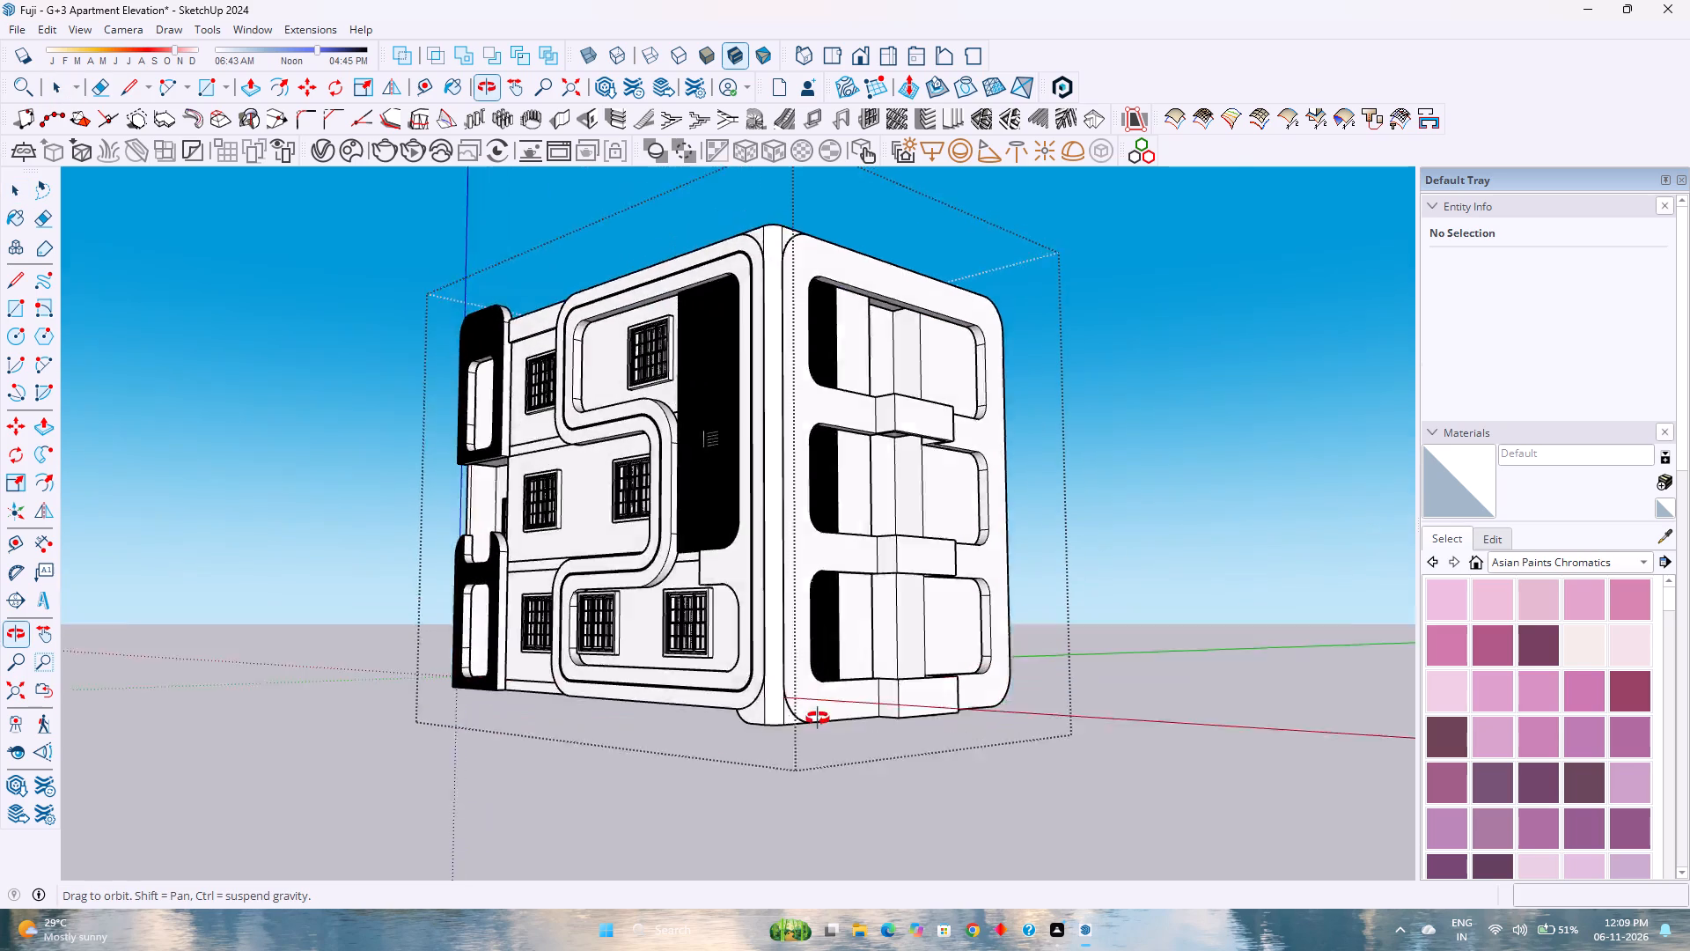
pyautogui.moveTo(818, 719); pyautogui.dragTo(736, 719, button='middle')
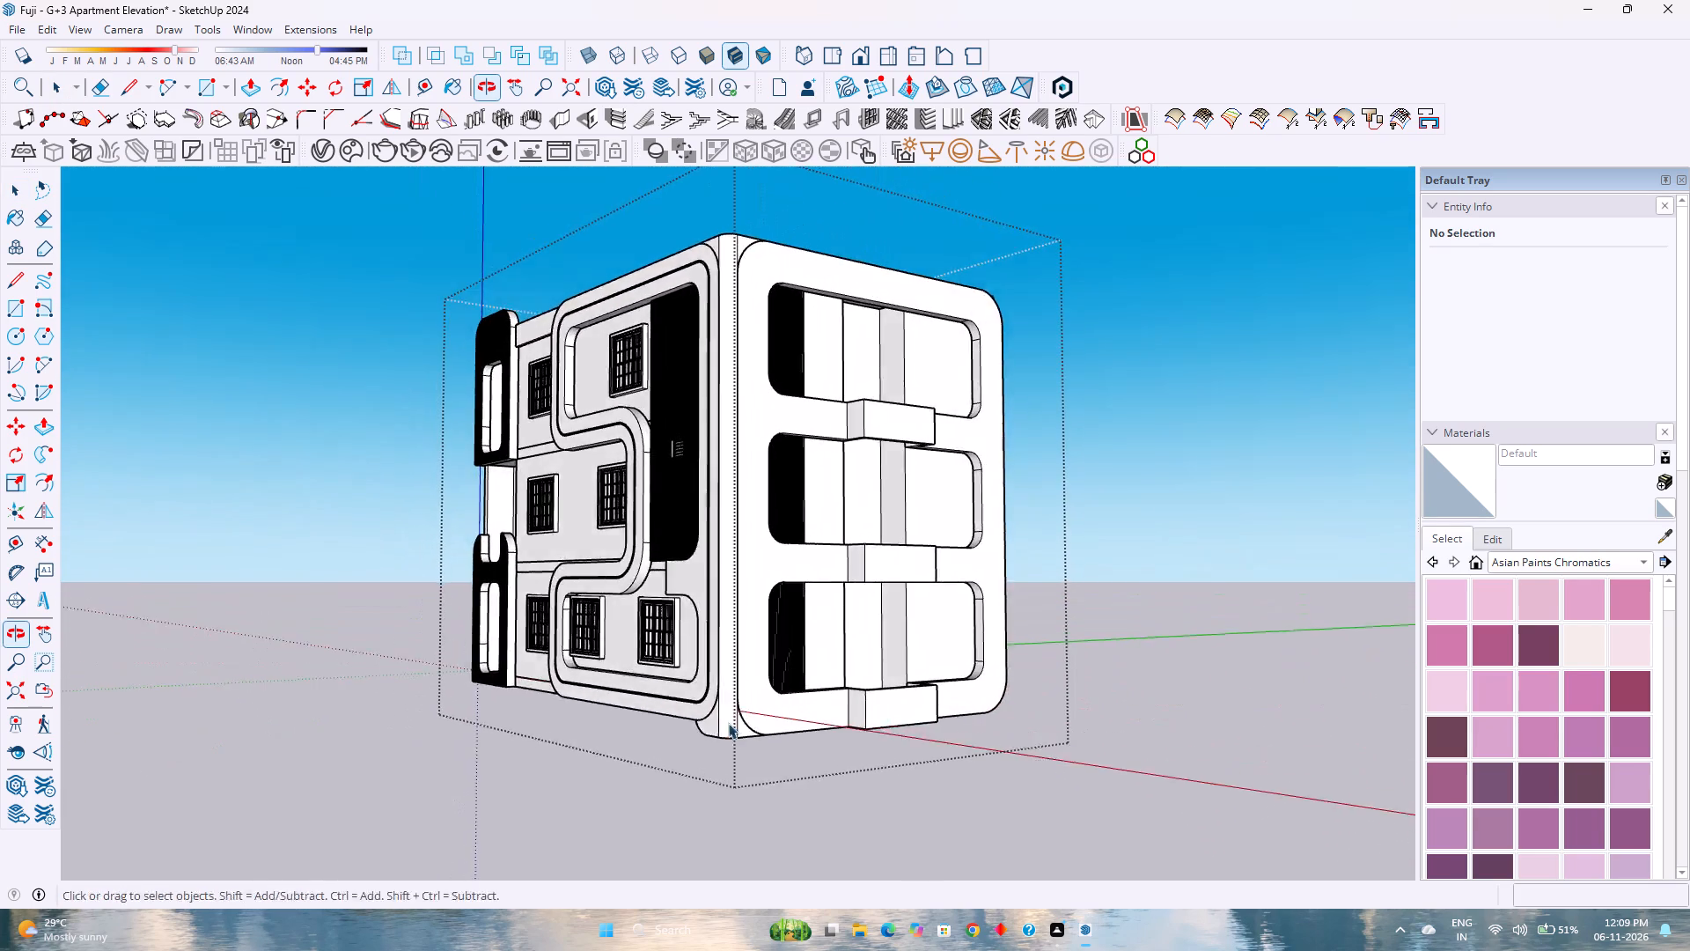
pyautogui.middleClick(728, 723)
pyautogui.middleClick(728, 723)
pyautogui.scroll(-4, 715, 707)
pyautogui.scroll(3, 705, 700)
pyautogui.scroll(-6, 753, 576)
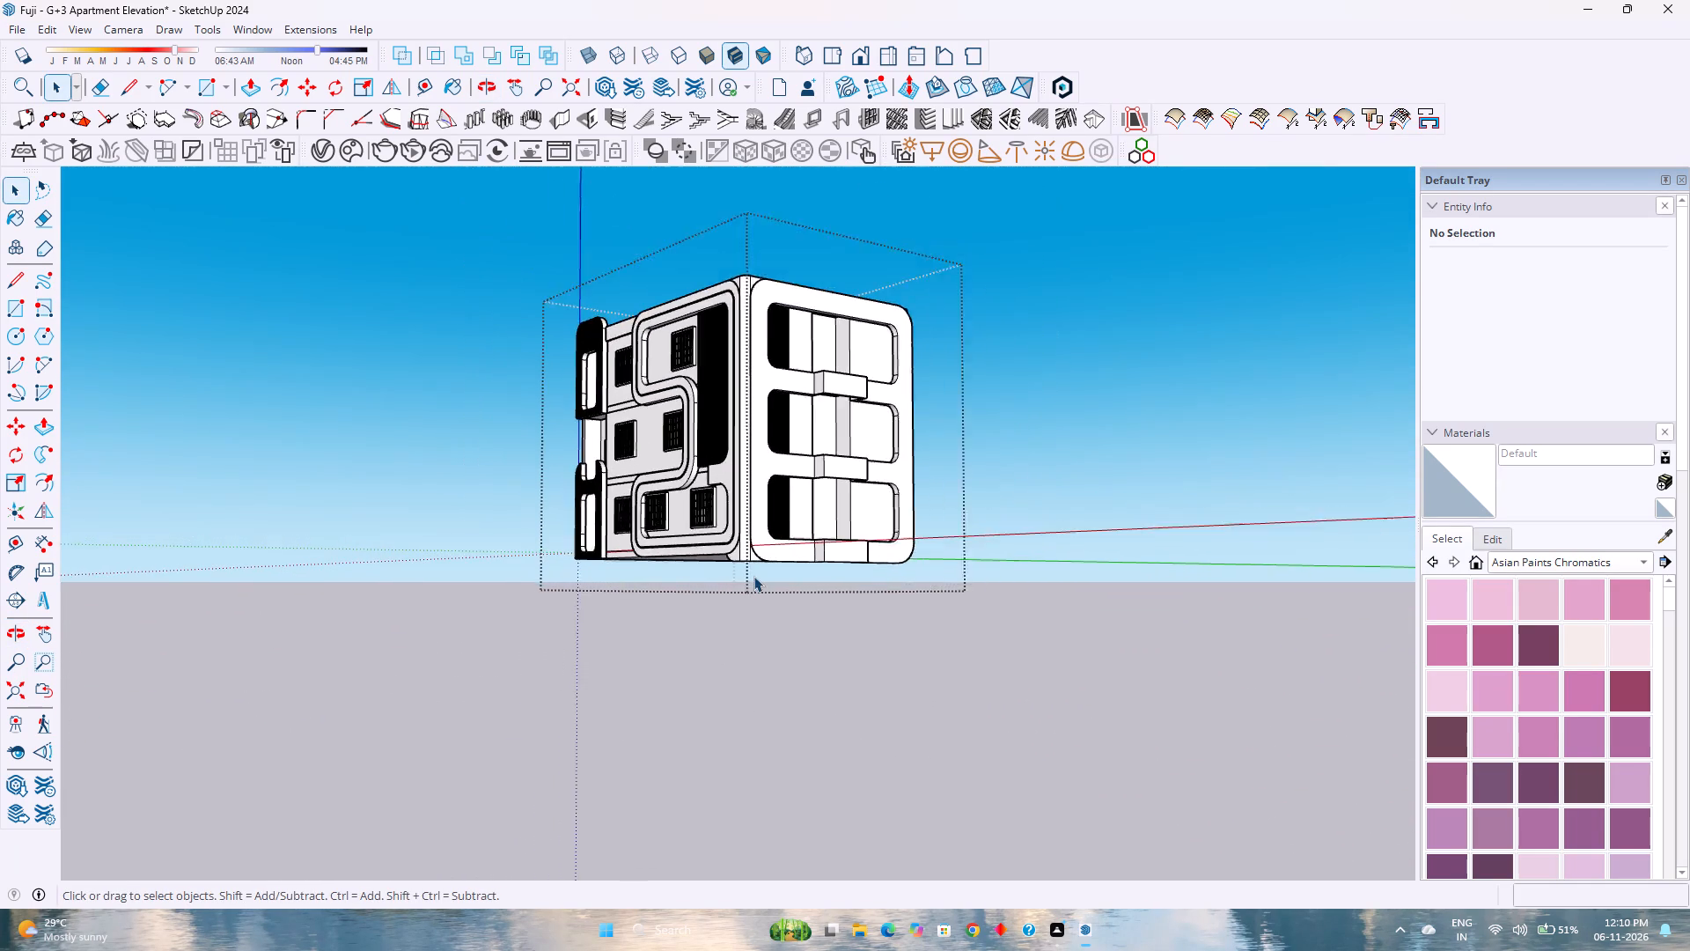
pyautogui.scroll(-2, 753, 576)
pyautogui.scroll(3, 795, 307)
pyautogui.rightClick(796, 307)
pyautogui.click(775, 306)
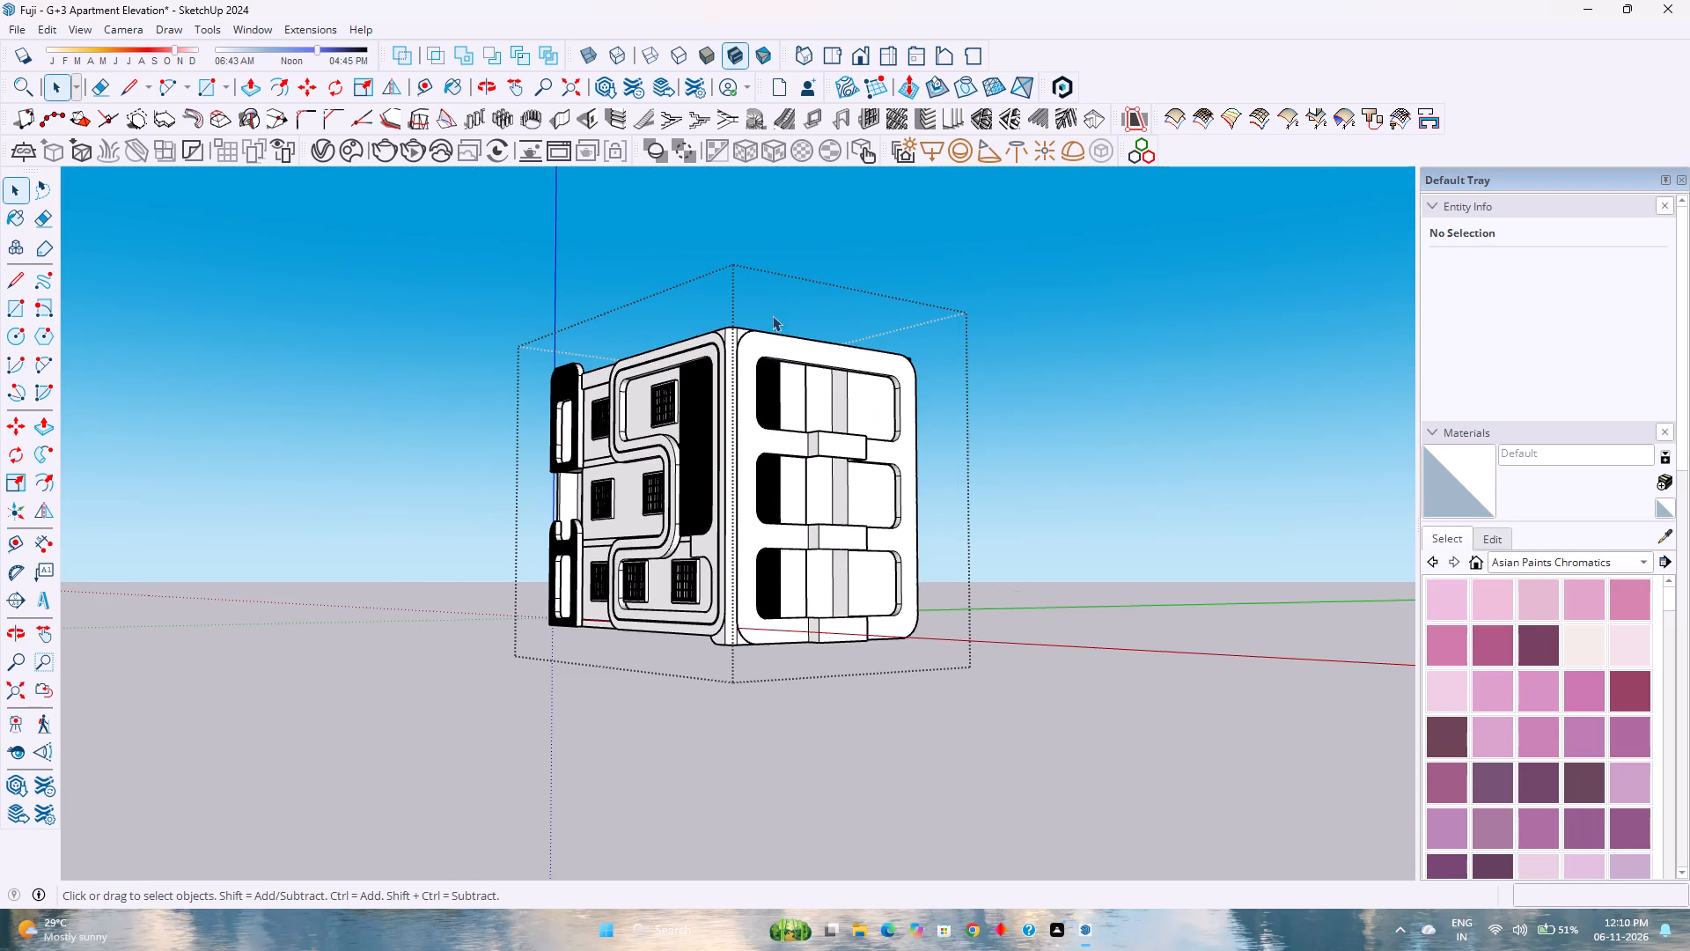
# Examine the front facade, including its S-shaped frame and fluted panel, and its transition around the corner to the balcony side.
pyautogui.scroll(3, 770, 335)
pyautogui.moveTo(742, 420); pyautogui.dragTo(1068, 452, button='middle')
pyautogui.middleClick(1068, 452)
pyautogui.moveTo(909, 462); pyautogui.dragTo(884, 465, button='middle')
pyautogui.moveTo(871, 466); pyautogui.dragTo(843, 468, button='middle')
pyautogui.moveTo(838, 468); pyautogui.dragTo(826, 468, button='middle')
pyautogui.middleClick(825, 468)
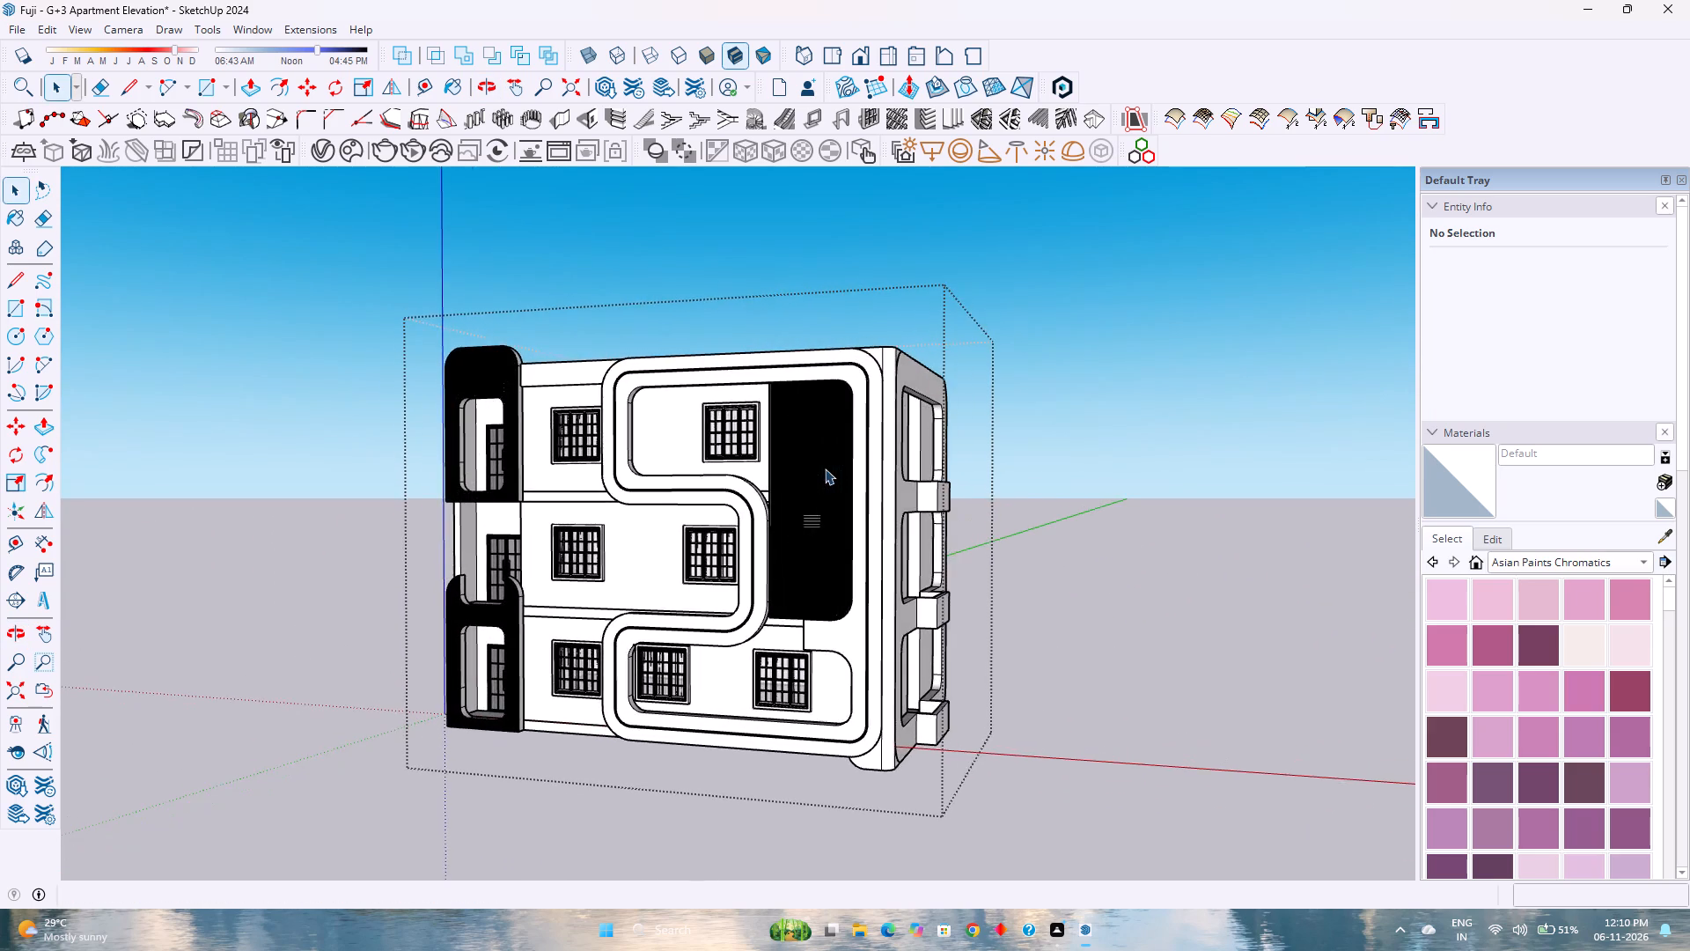
pyautogui.scroll(-3, 825, 468)
pyautogui.moveTo(931, 471); pyautogui.dragTo(817, 479, button='middle')
pyautogui.moveTo(814, 479); pyautogui.dragTo(767, 498, button='middle')
pyautogui.middleClick(759, 502)
pyautogui.scroll(2, 768, 580)
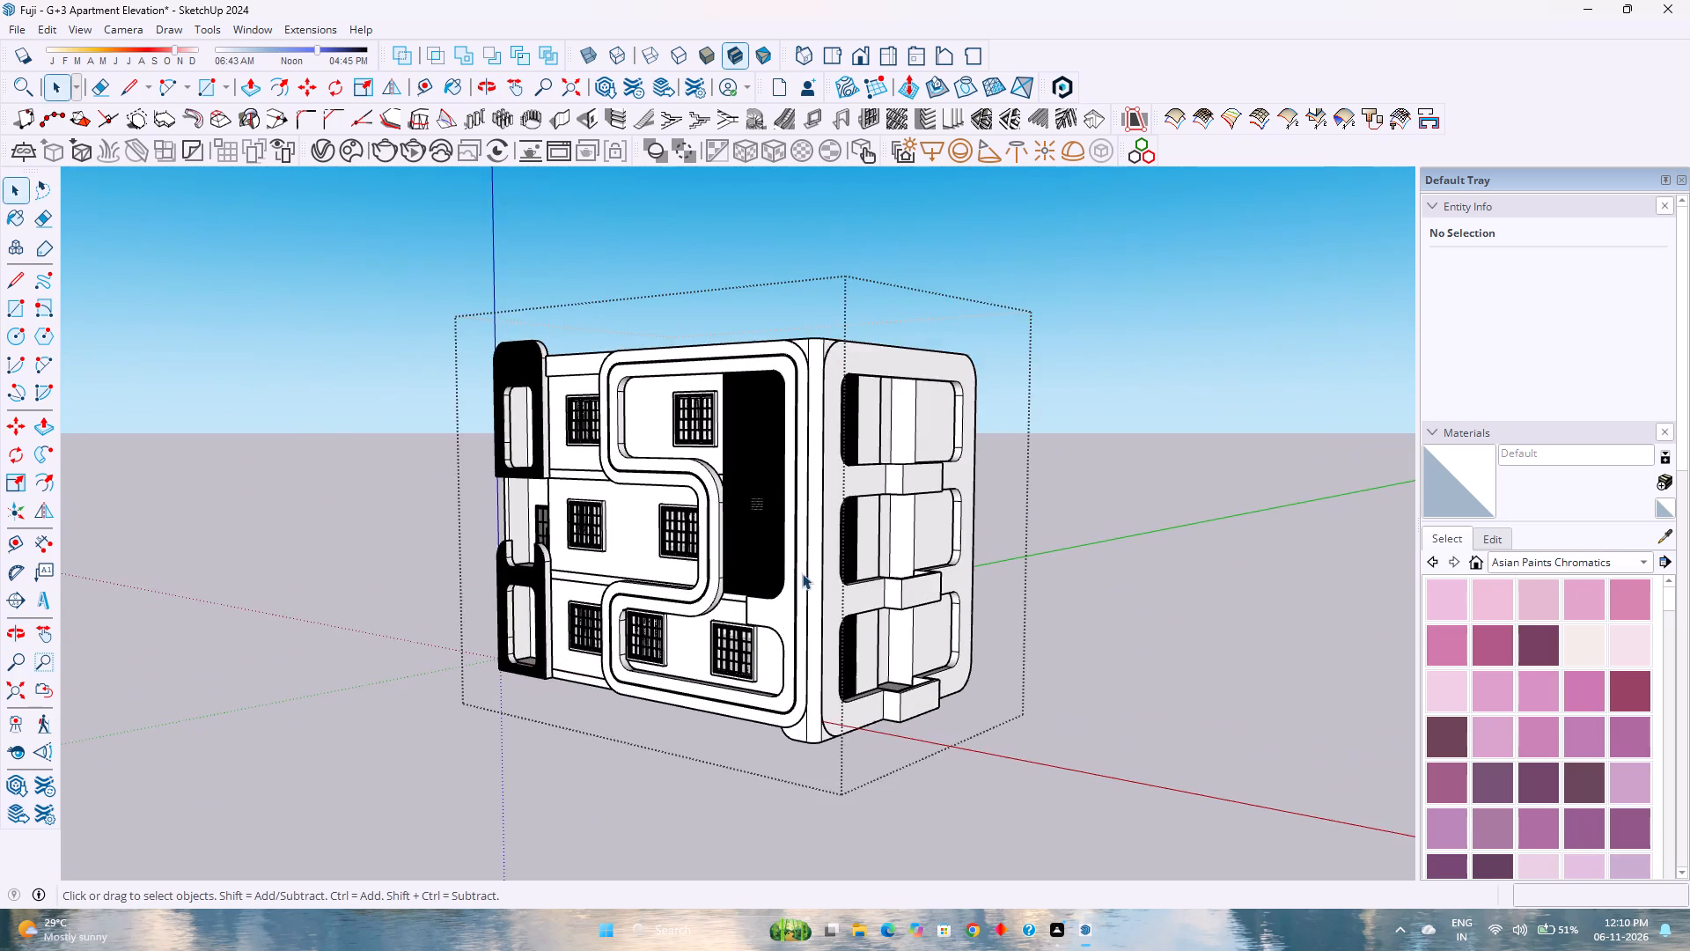
pyautogui.moveTo(802, 571); pyautogui.dragTo(802, 517, button='middle')
pyautogui.middleClick(802, 517)
pyautogui.middleClick(799, 513)
pyautogui.middleClick(798, 506)
pyautogui.middleClick(798, 506)
pyautogui.scroll(1, 560, 557)
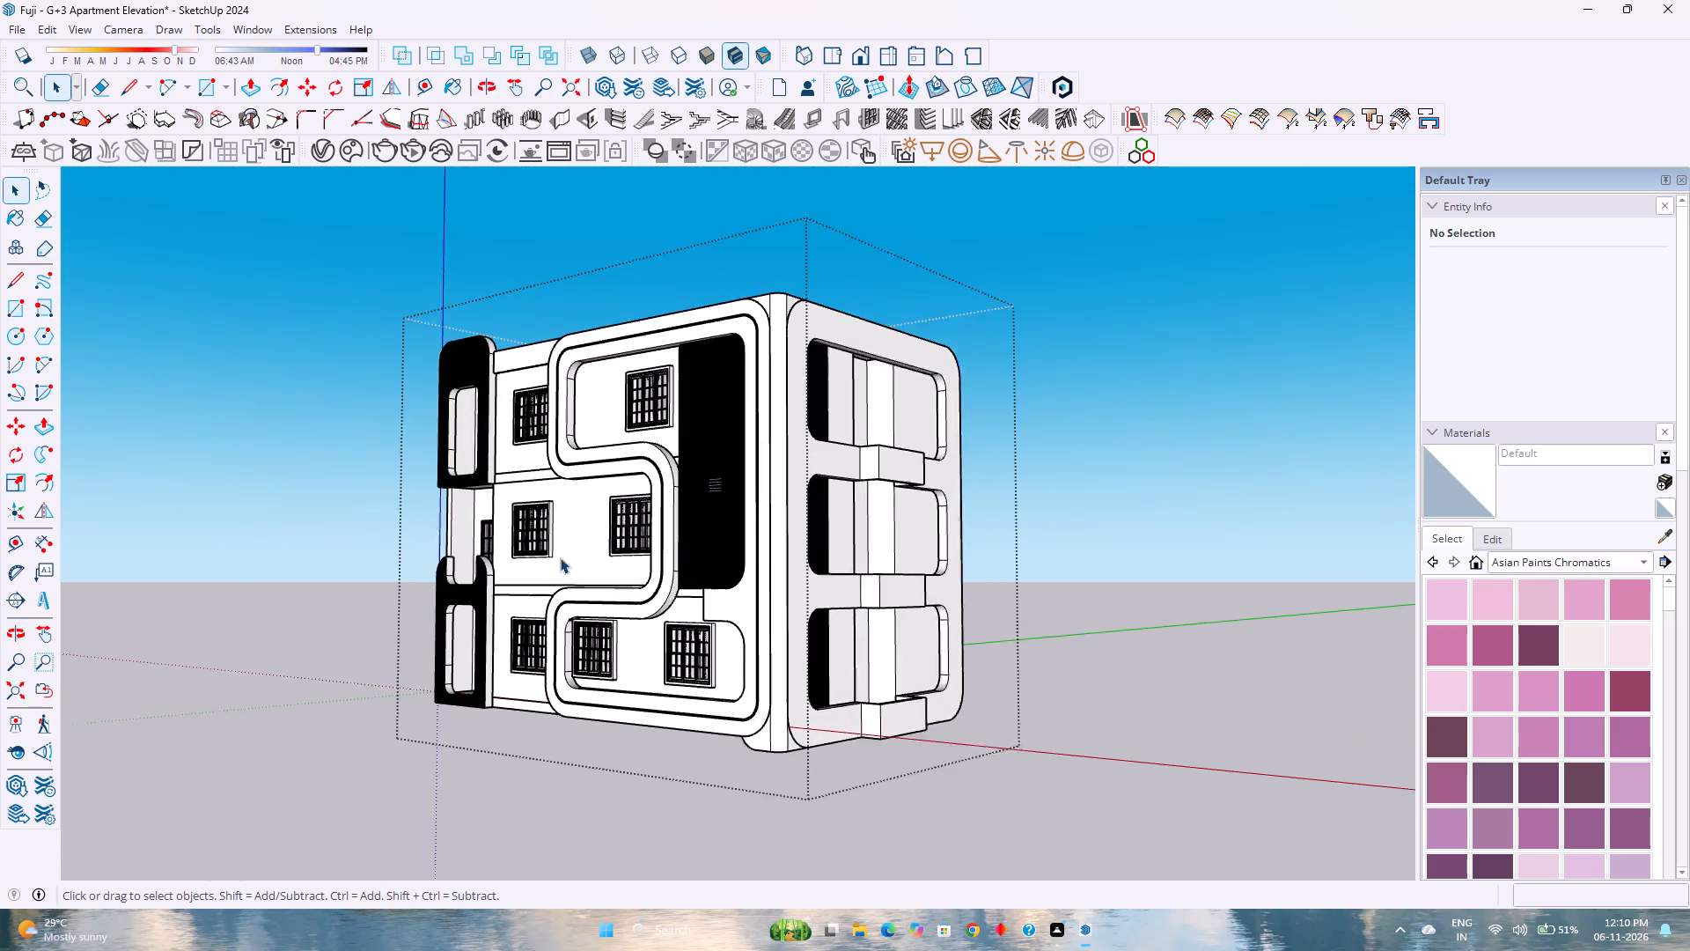
# Review the front facade and corner from ground level, ending with a nearly face-on look at the facade.
pyautogui.scroll(1, 560, 557)
pyautogui.middleClick(609, 631)
pyautogui.moveTo(609, 631); pyautogui.dragTo(719, 566, button='middle')
pyautogui.middleClick(719, 566)
pyautogui.middleClick(719, 566)
pyautogui.scroll(-6, 719, 565)
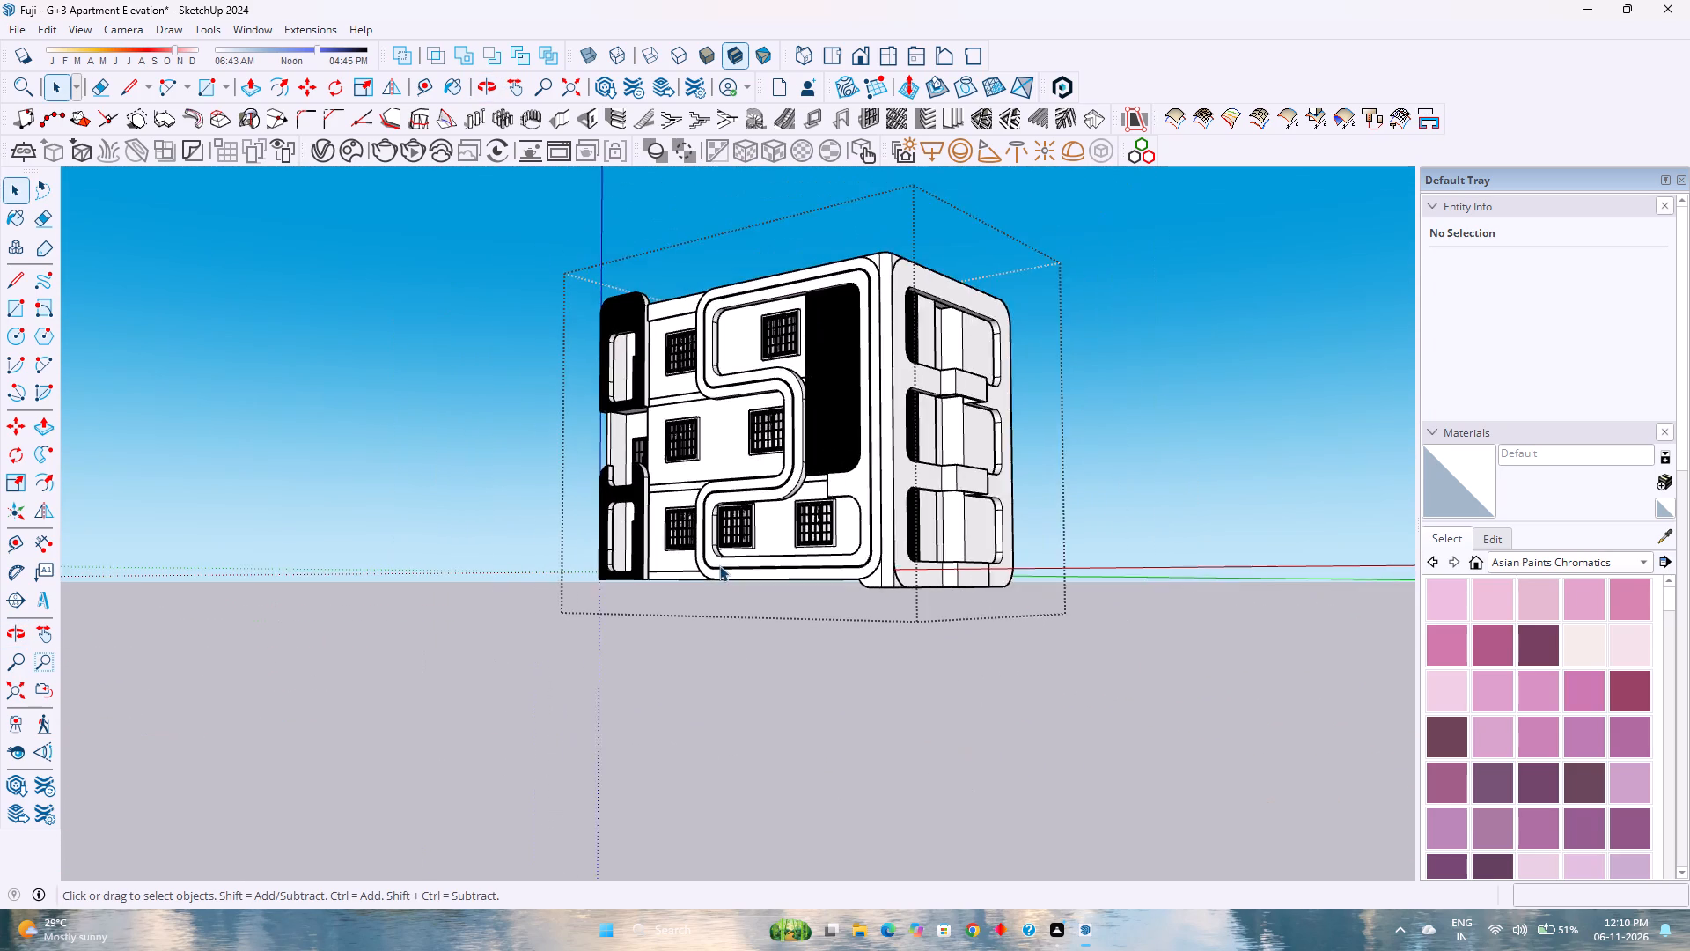
pyautogui.scroll(-2, 719, 565)
pyautogui.scroll(5, 911, 339)
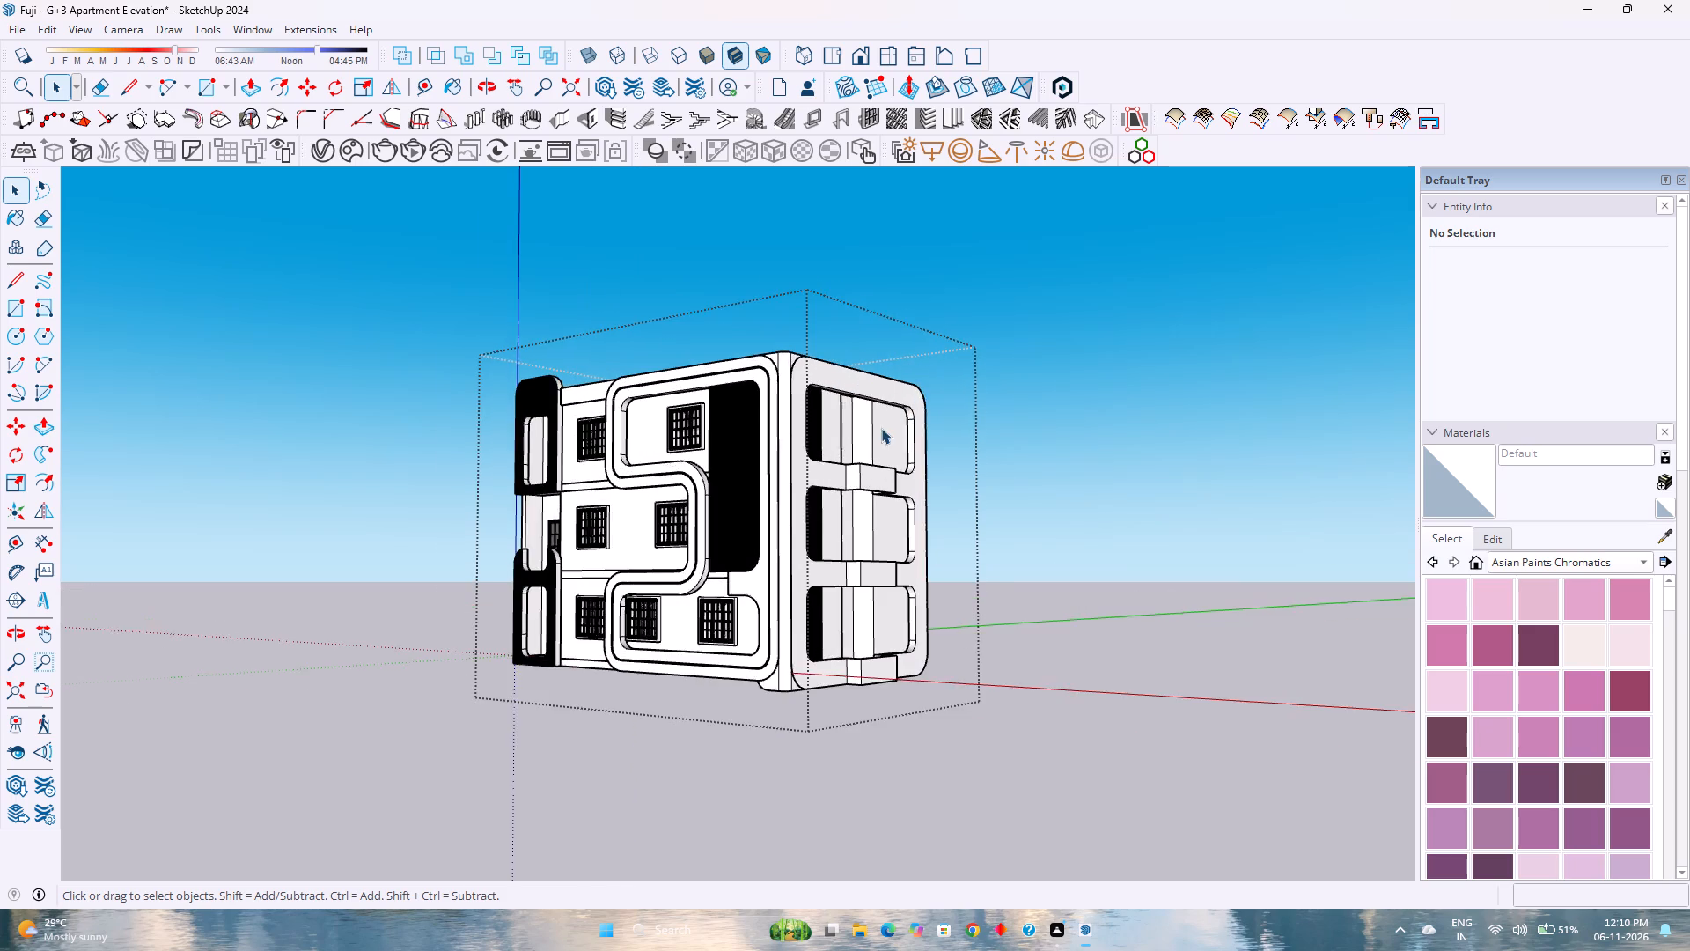
pyautogui.scroll(2, 881, 428)
pyautogui.scroll(4, 692, 571)
pyautogui.moveTo(628, 661); pyautogui.dragTo(1079, 636, button='middle')
pyautogui.middleClick(1079, 636)
pyautogui.scroll(-3, 1071, 631)
pyautogui.middleClick(1062, 629)
pyautogui.moveTo(1059, 629); pyautogui.dragTo(808, 689, button='middle')
pyautogui.moveTo(794, 693); pyautogui.dragTo(739, 698, button='middle')
pyautogui.scroll(-2, 667, 690)
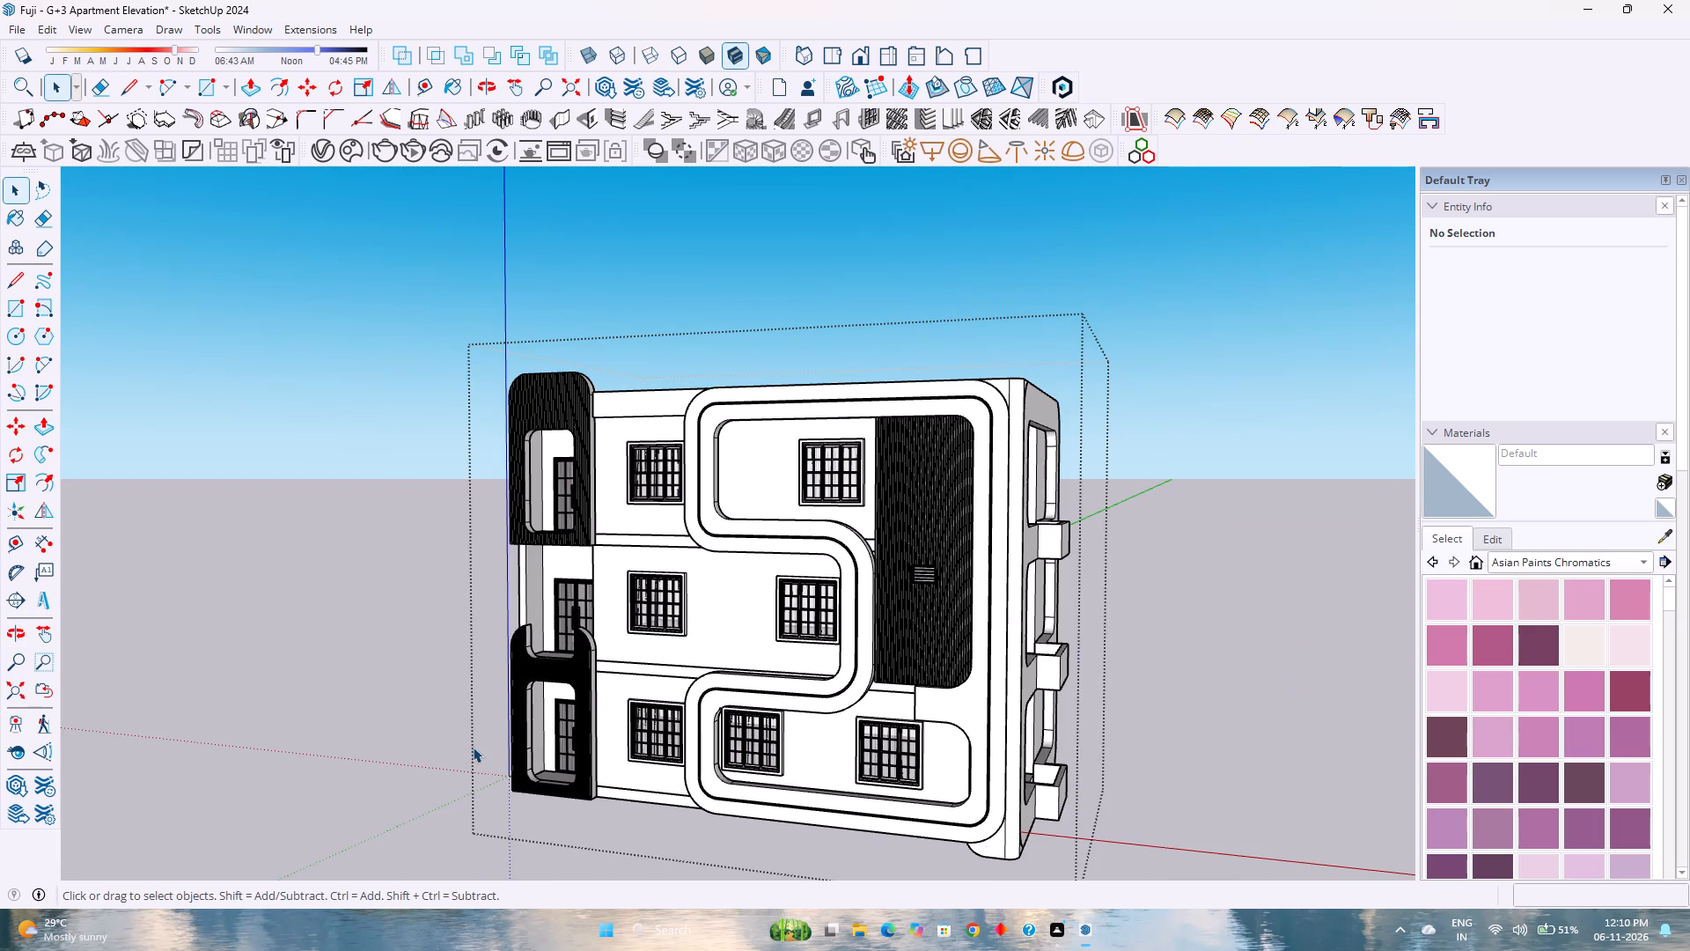
# Paint the lower and upper fluted balcony frames at the facade's far end with Wood Veneer 01 from the Wood collection.
pyautogui.click(1516, 565)
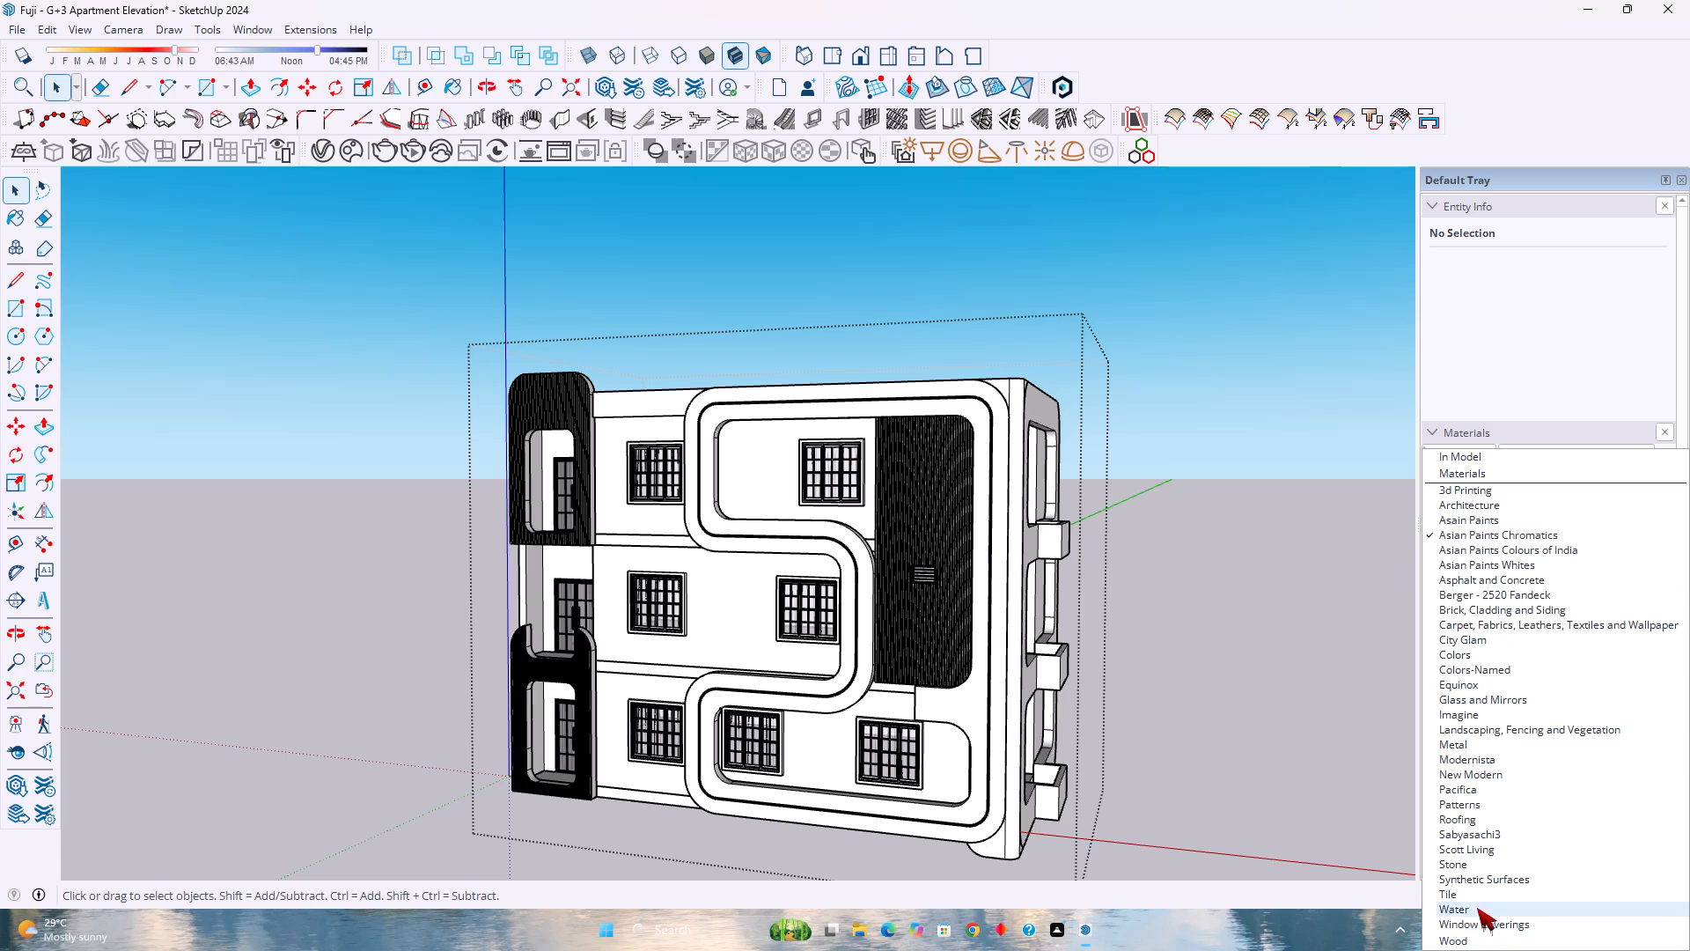
pyautogui.click(1470, 947)
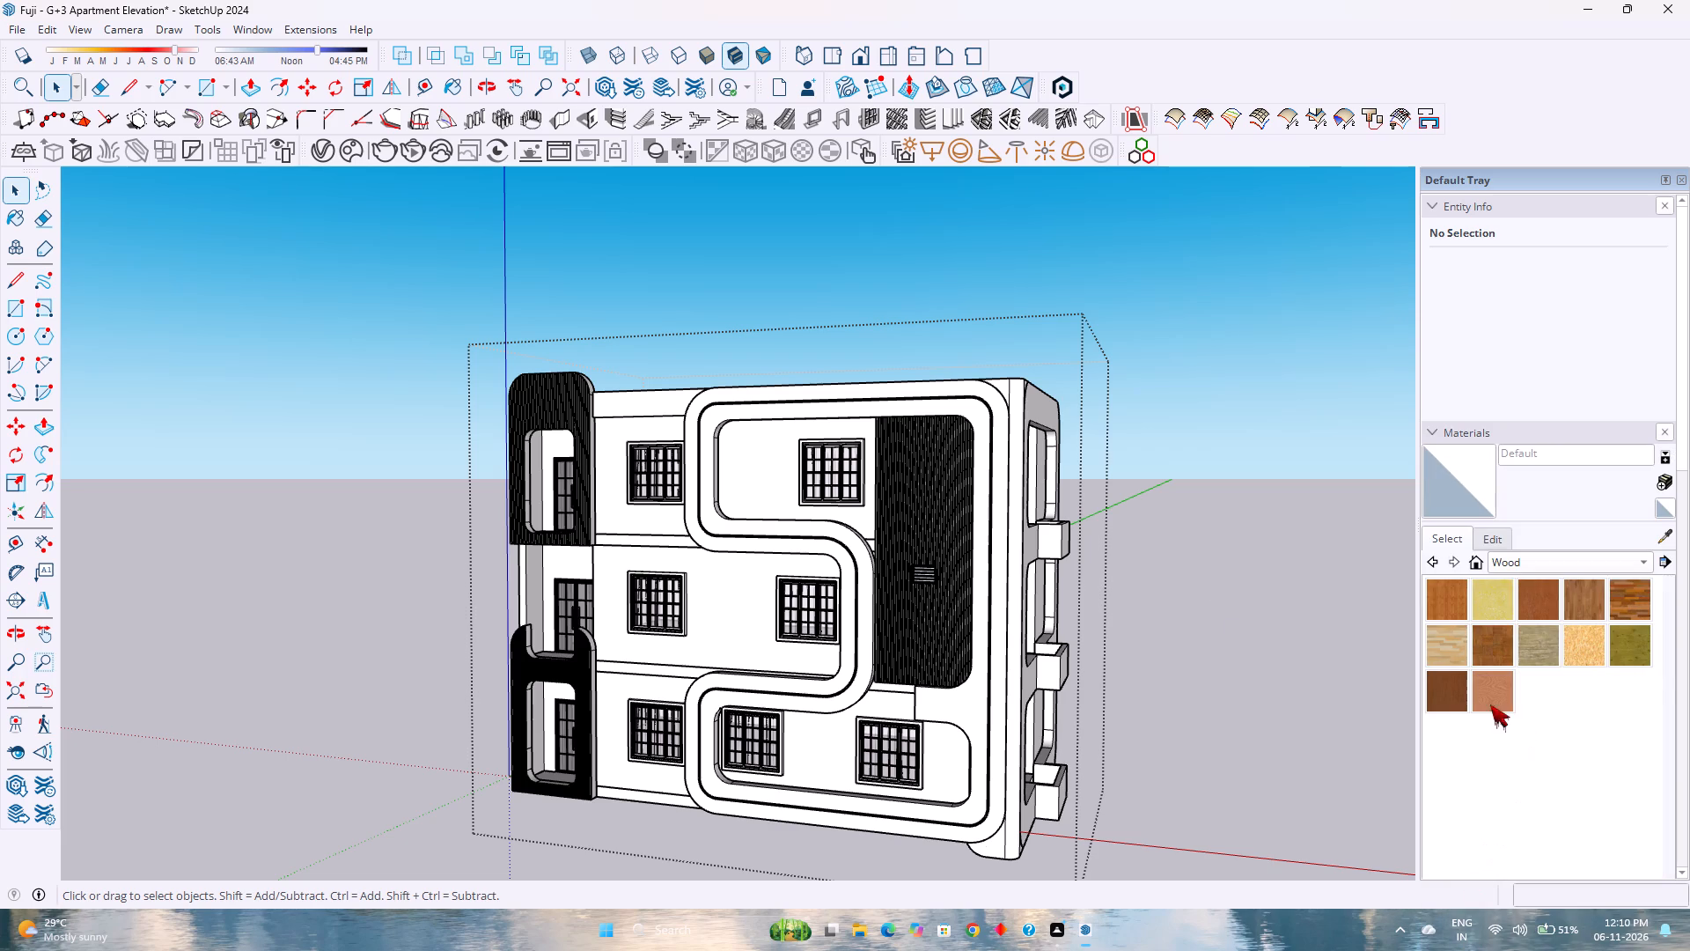
pyautogui.click(650, 669)
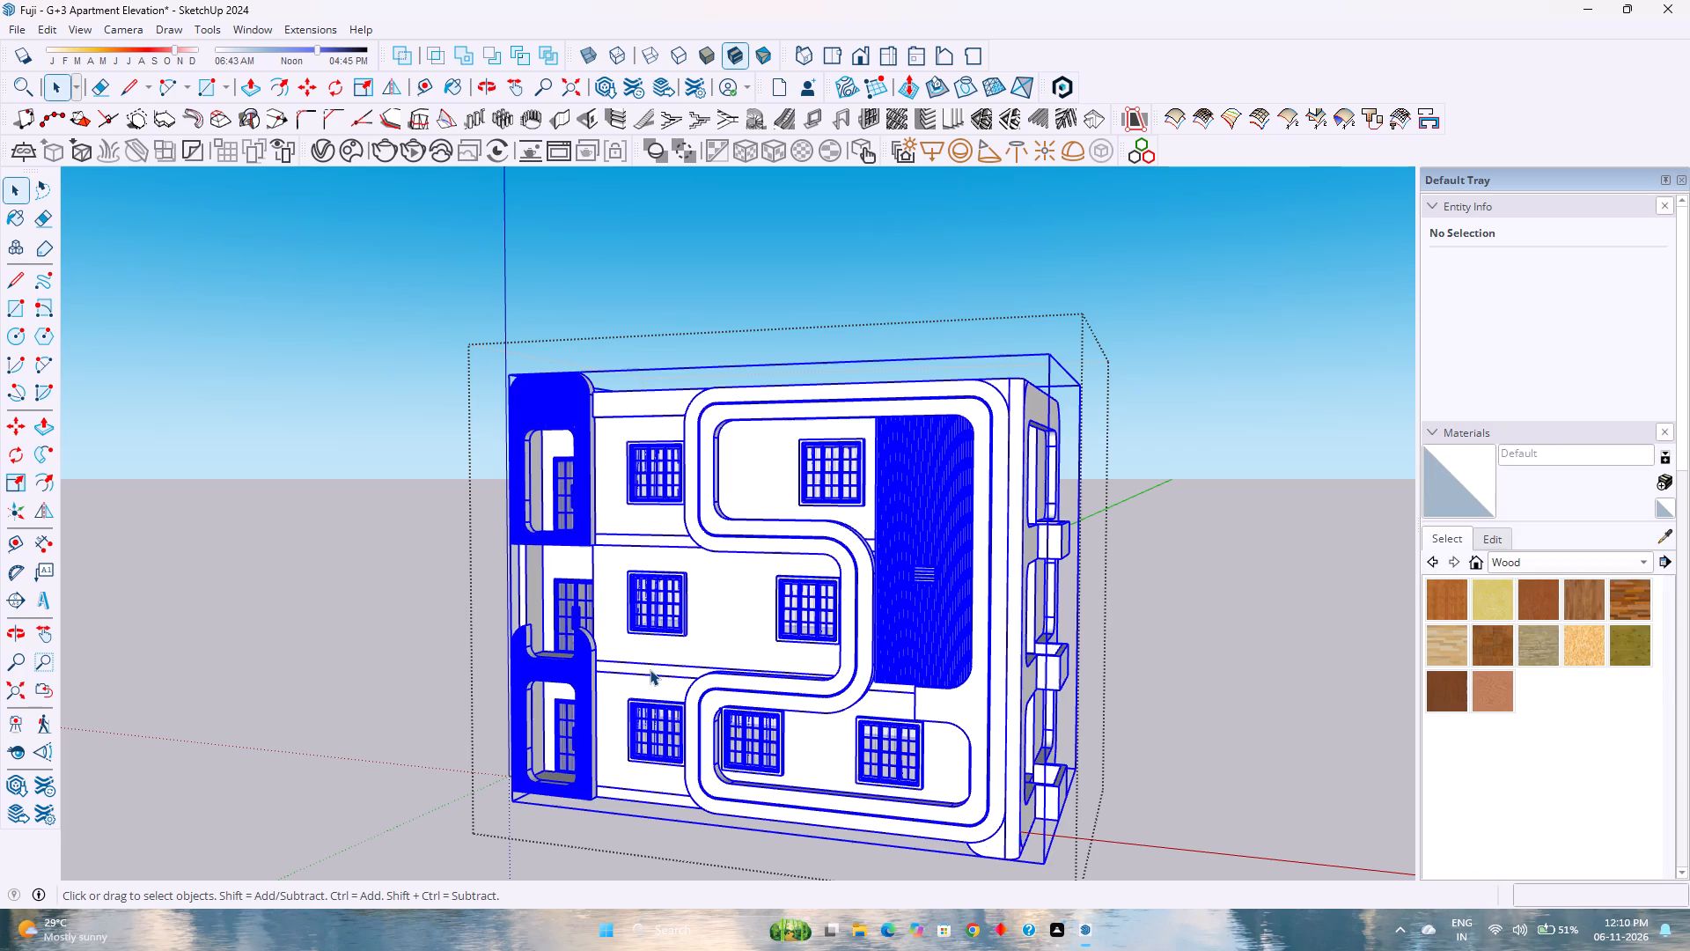
pyautogui.click(650, 669)
pyautogui.doubleClick(650, 669)
pyautogui.scroll(1, 650, 669)
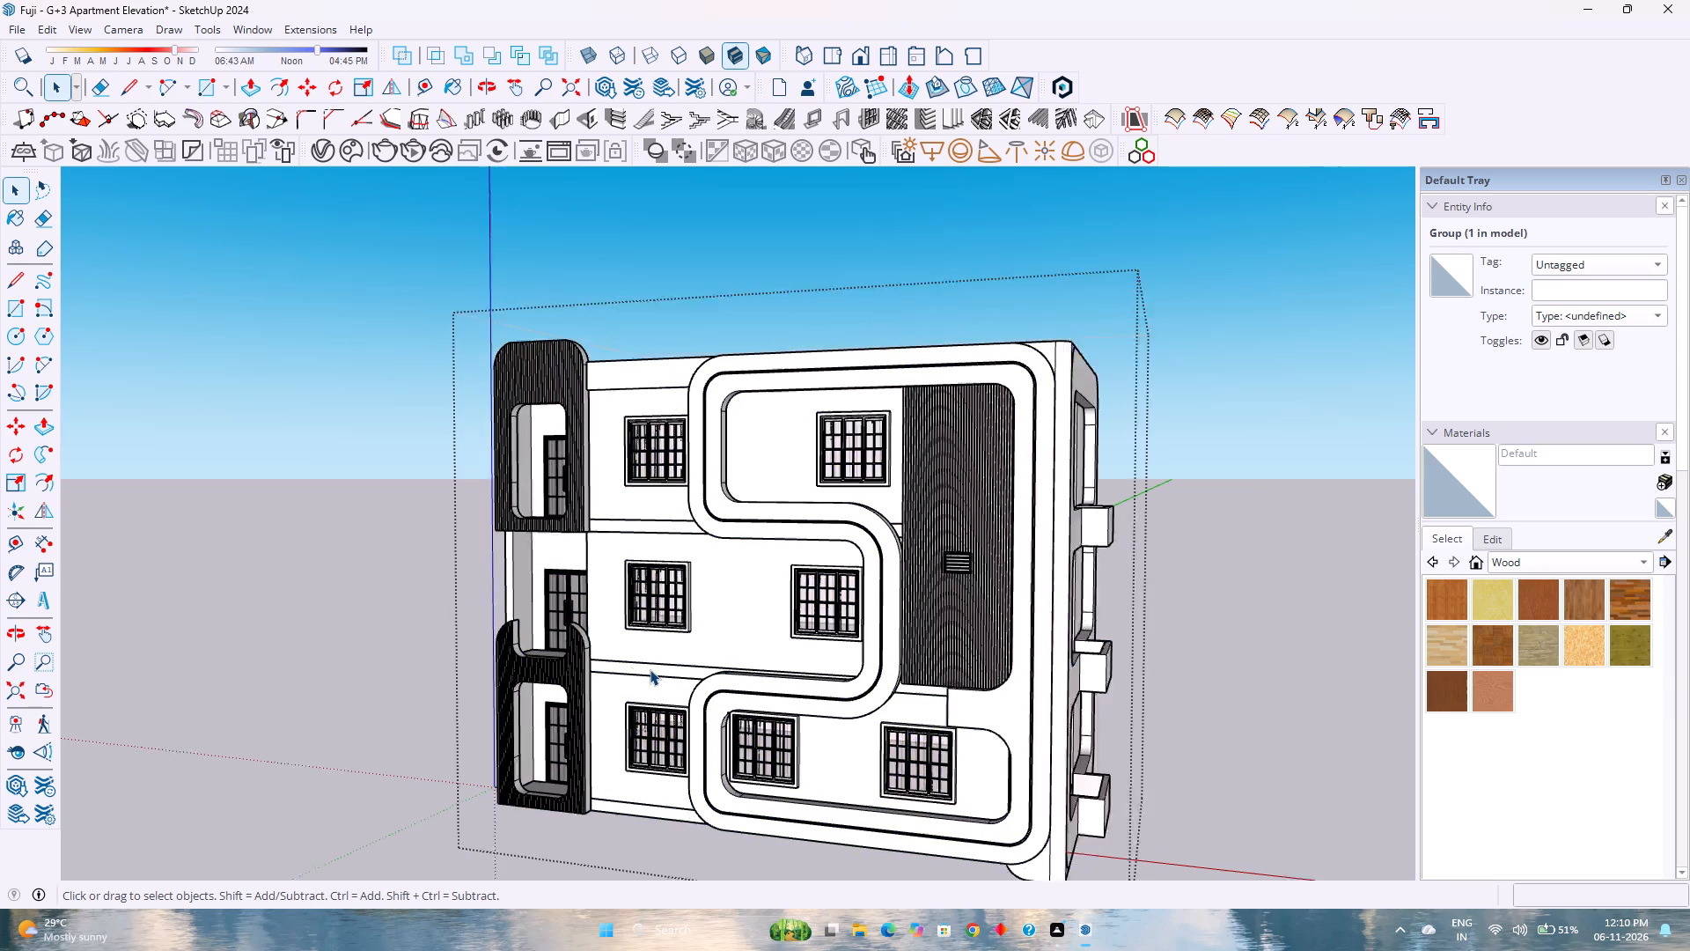
pyautogui.scroll(2, 650, 669)
pyautogui.click(1457, 695)
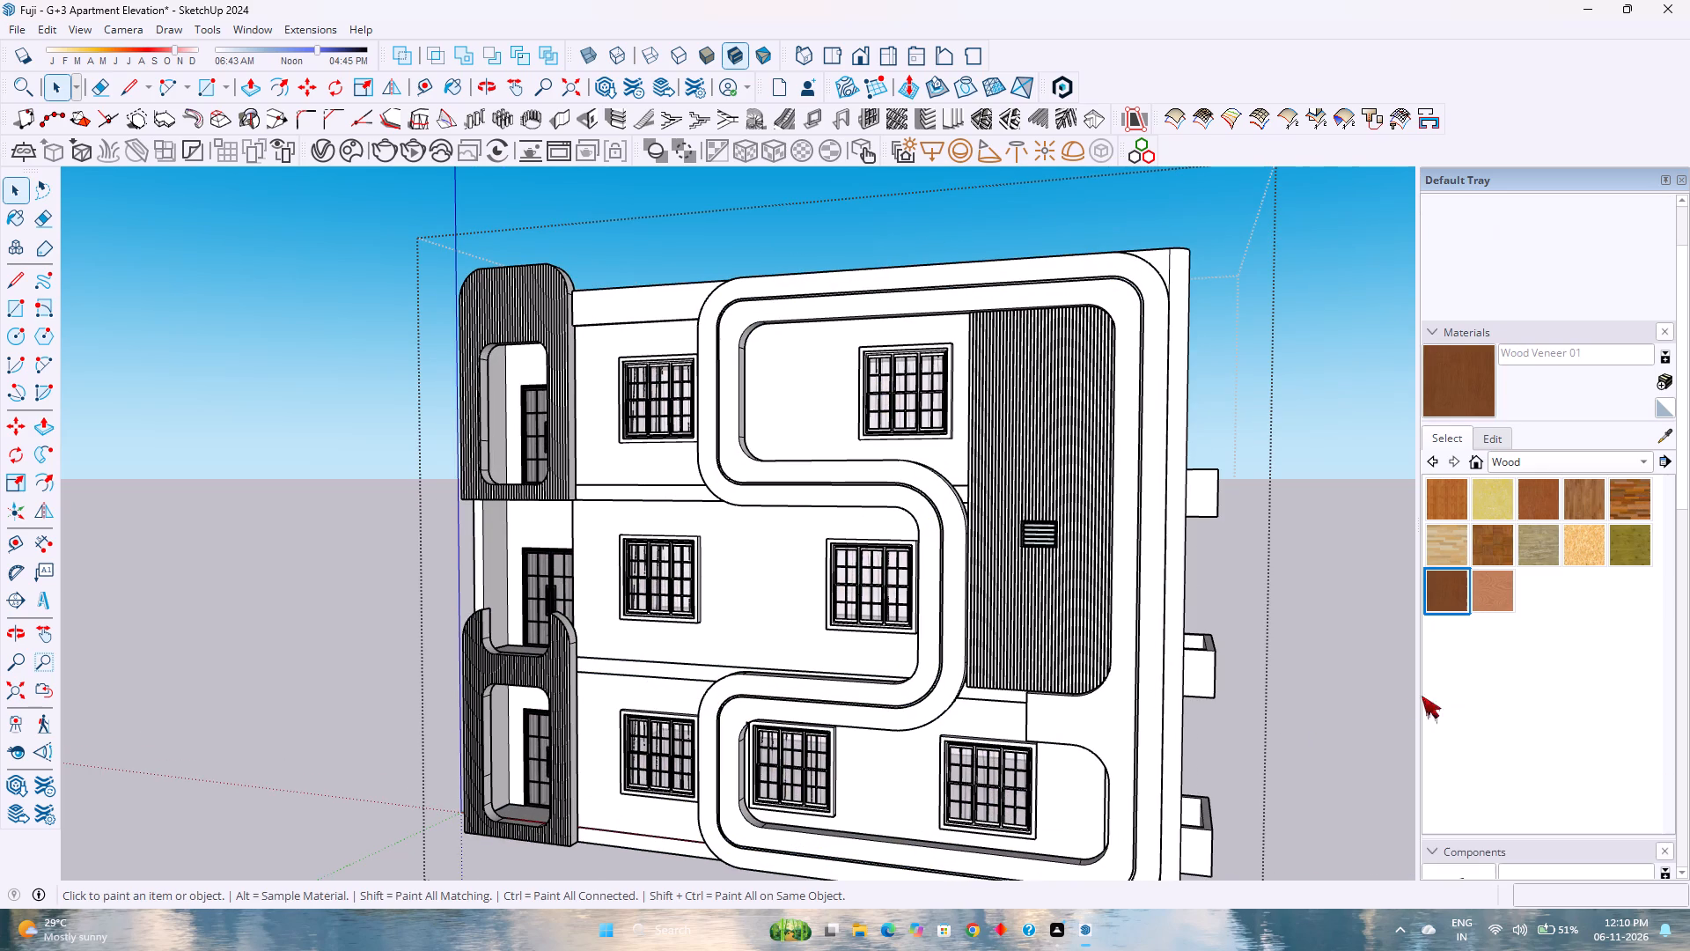
pyautogui.click(563, 675)
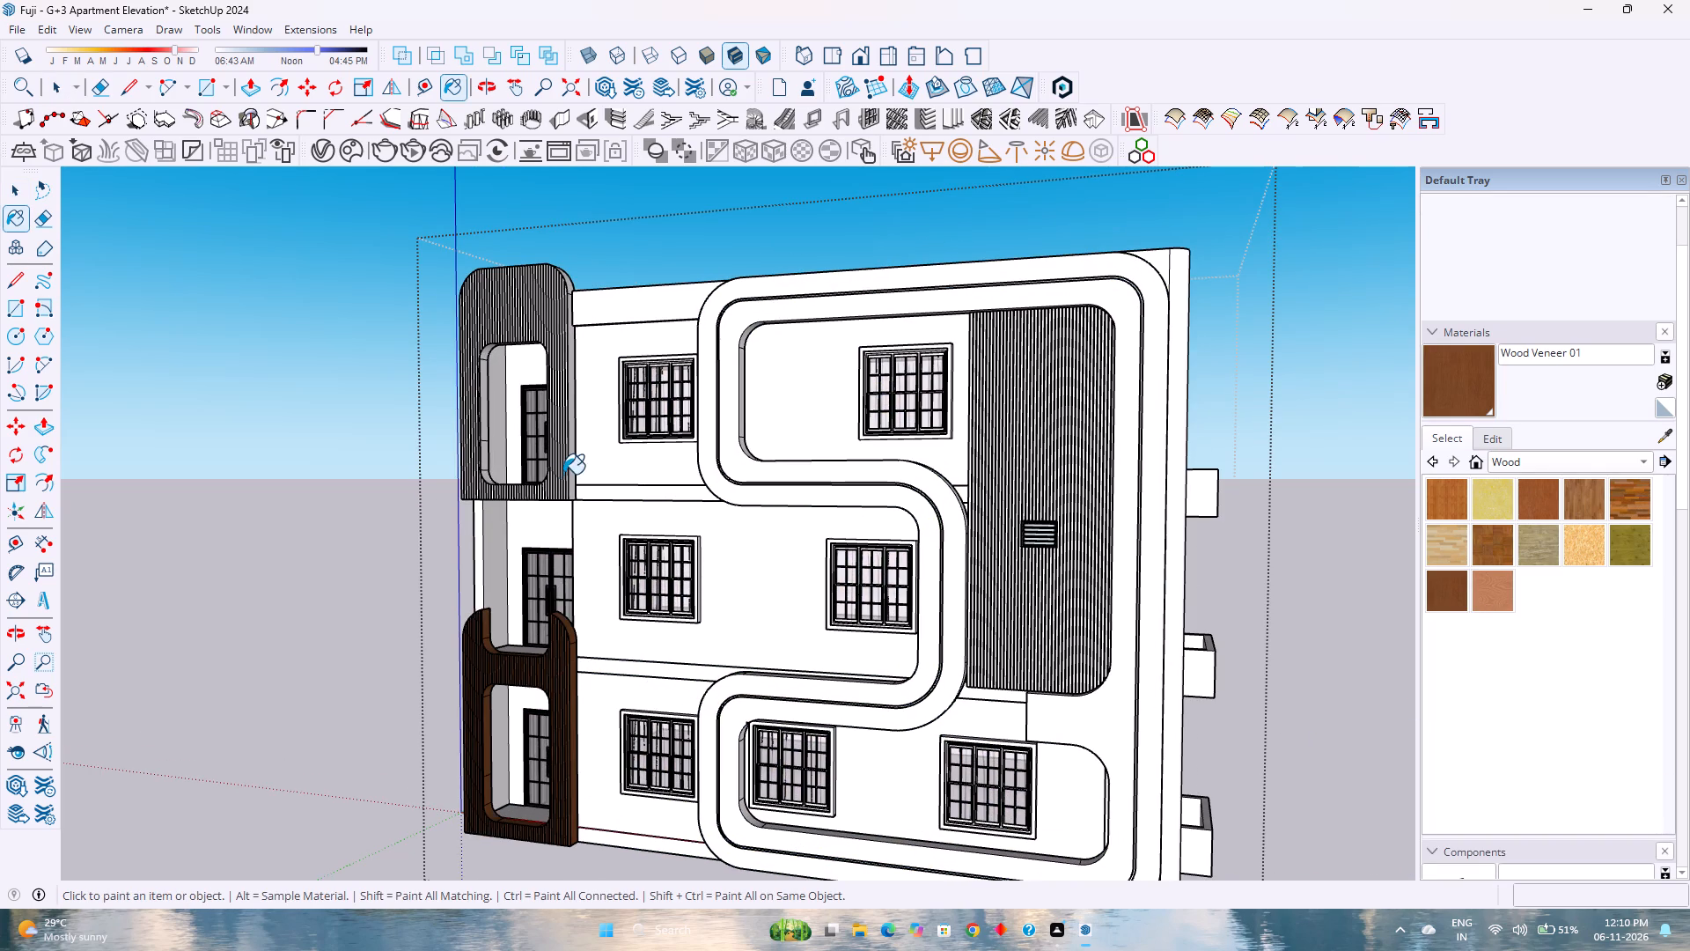
pyautogui.click(563, 474)
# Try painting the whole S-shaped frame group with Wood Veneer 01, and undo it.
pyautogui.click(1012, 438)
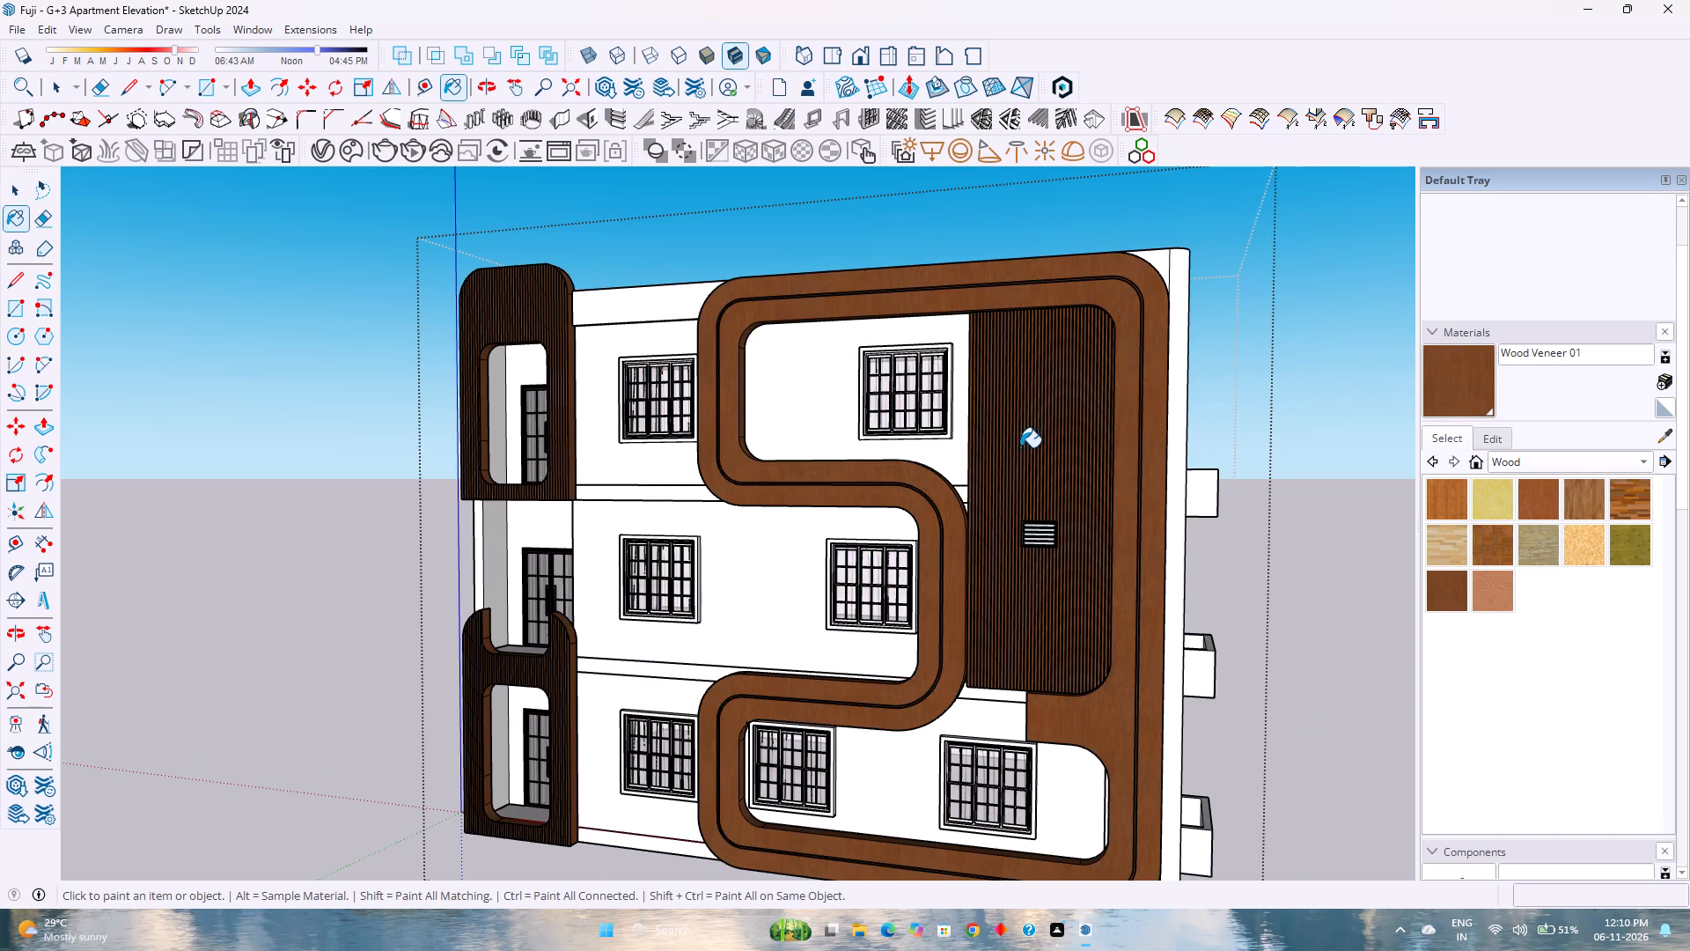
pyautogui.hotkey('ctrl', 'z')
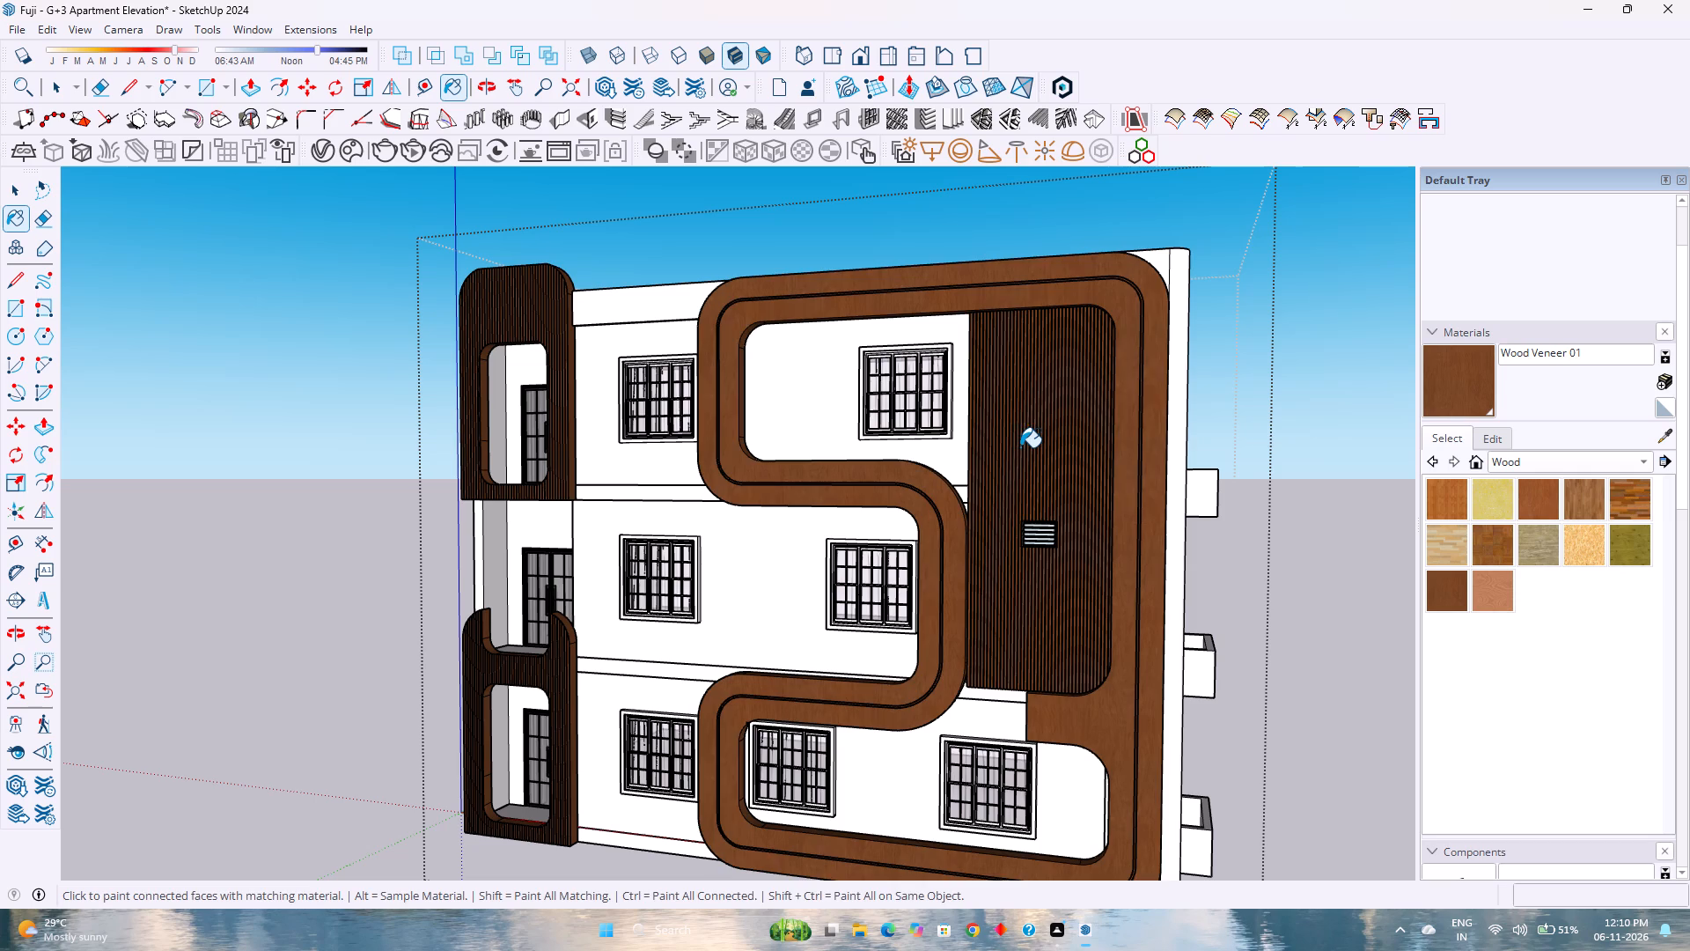
# Inside the S-shaped frame group, paint only the tall fluted panel with Wood Veneer 01.
pyautogui.press('space')
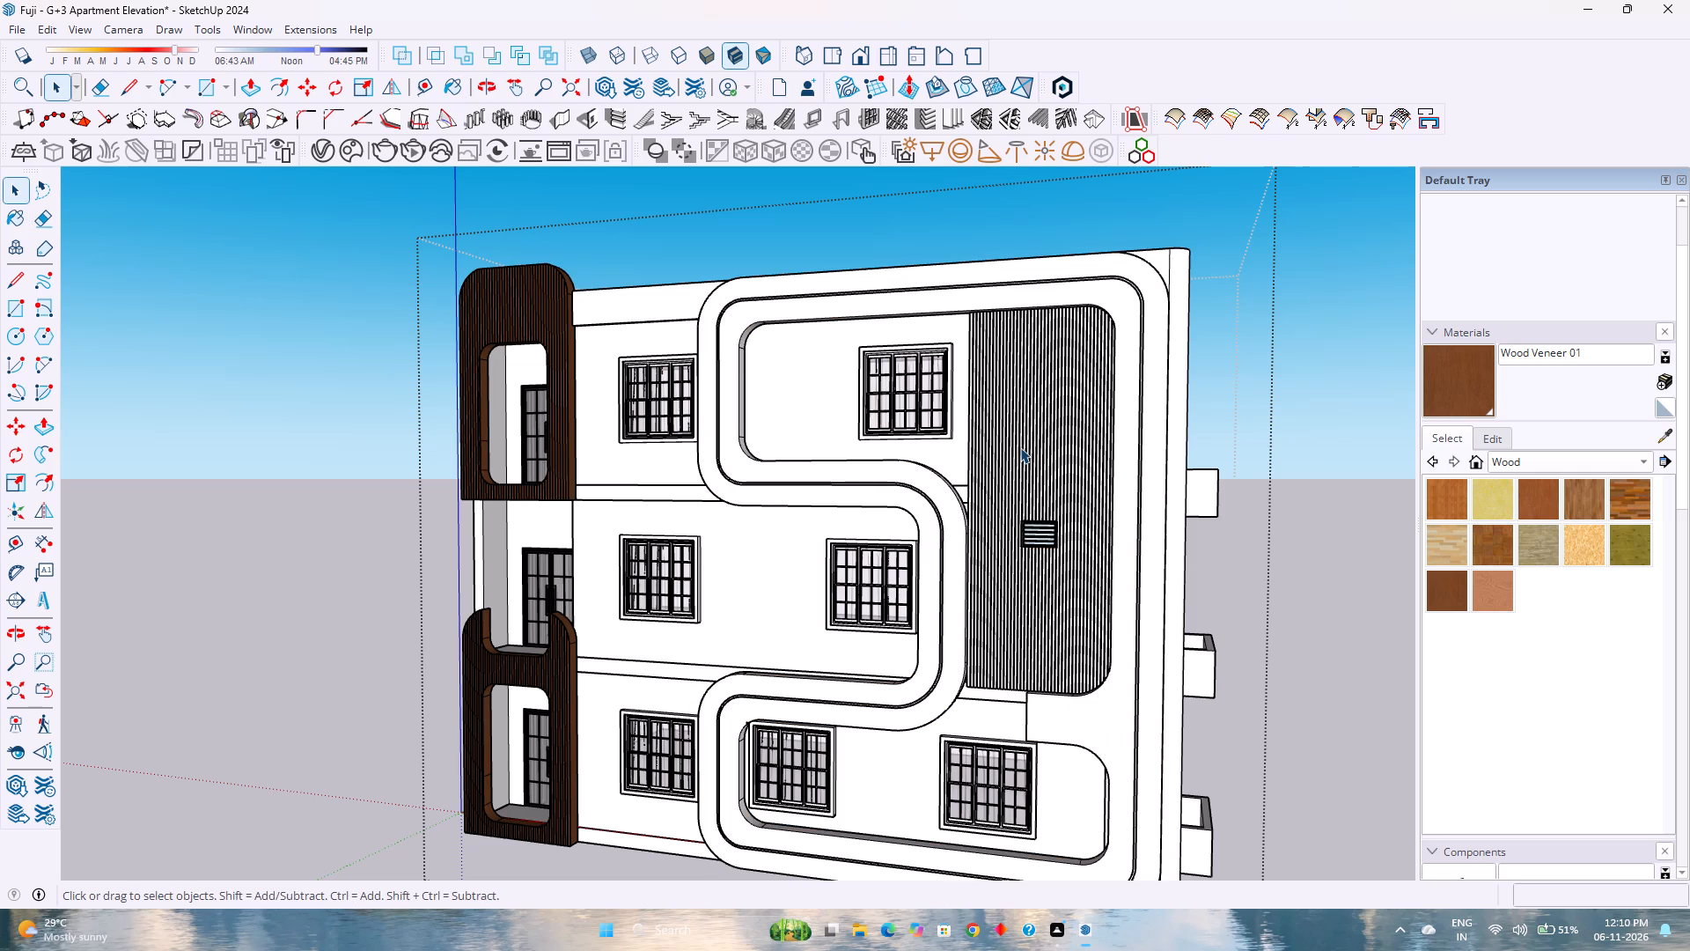
pyautogui.doubleClick(1033, 438)
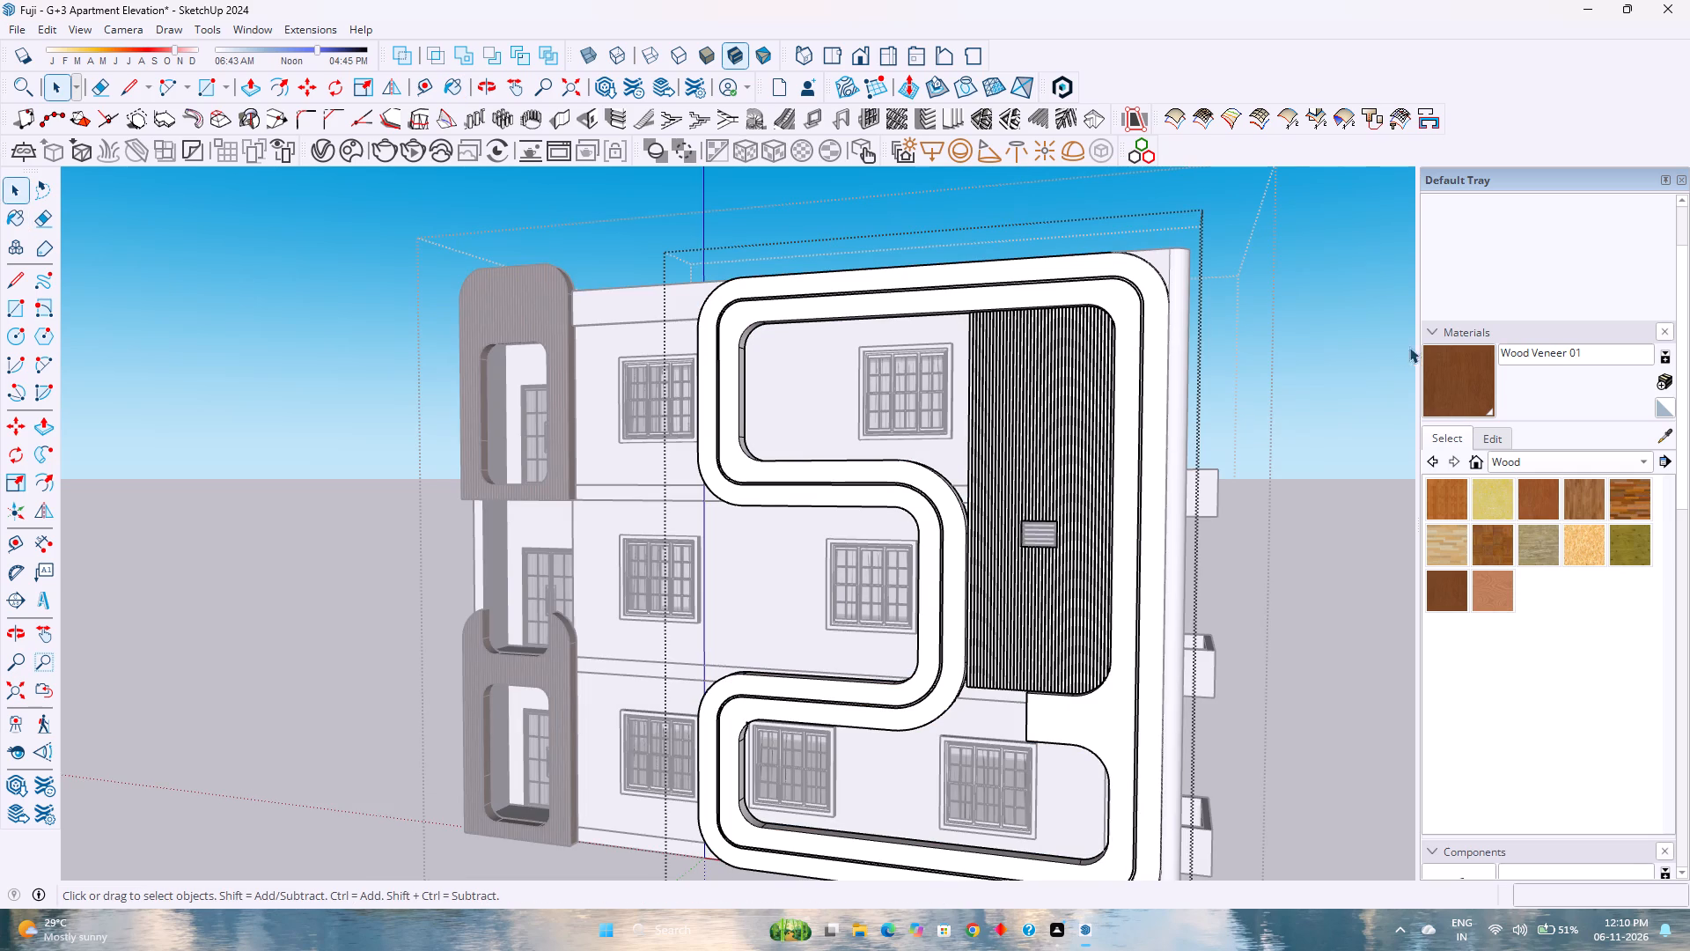
pyautogui.click(1439, 379)
pyautogui.click(1040, 439)
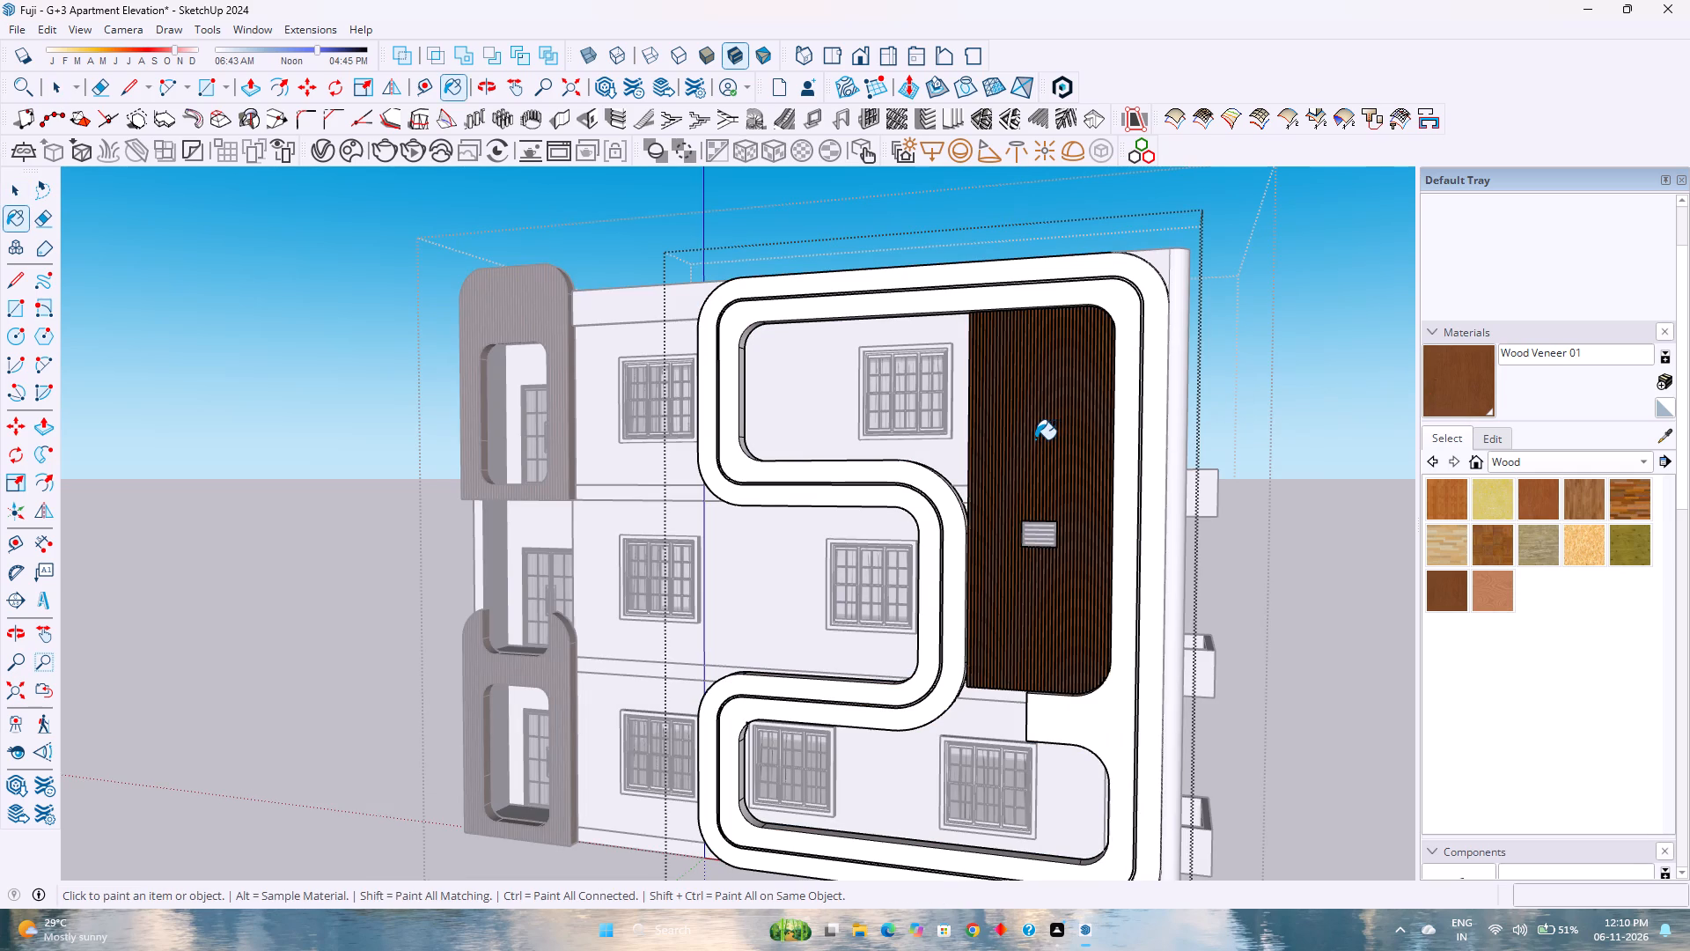
pyautogui.scroll(-3, 1098, 571)
pyautogui.moveTo(1091, 571); pyautogui.dragTo(1069, 575, button='middle')
pyautogui.moveTo(1069, 575); pyautogui.dragTo(963, 590, button='middle')
pyautogui.moveTo(931, 593); pyautogui.dragTo(827, 602, button='middle')
pyautogui.middleClick(827, 602)
pyautogui.middleClick(827, 602)
pyautogui.scroll(-3, 823, 599)
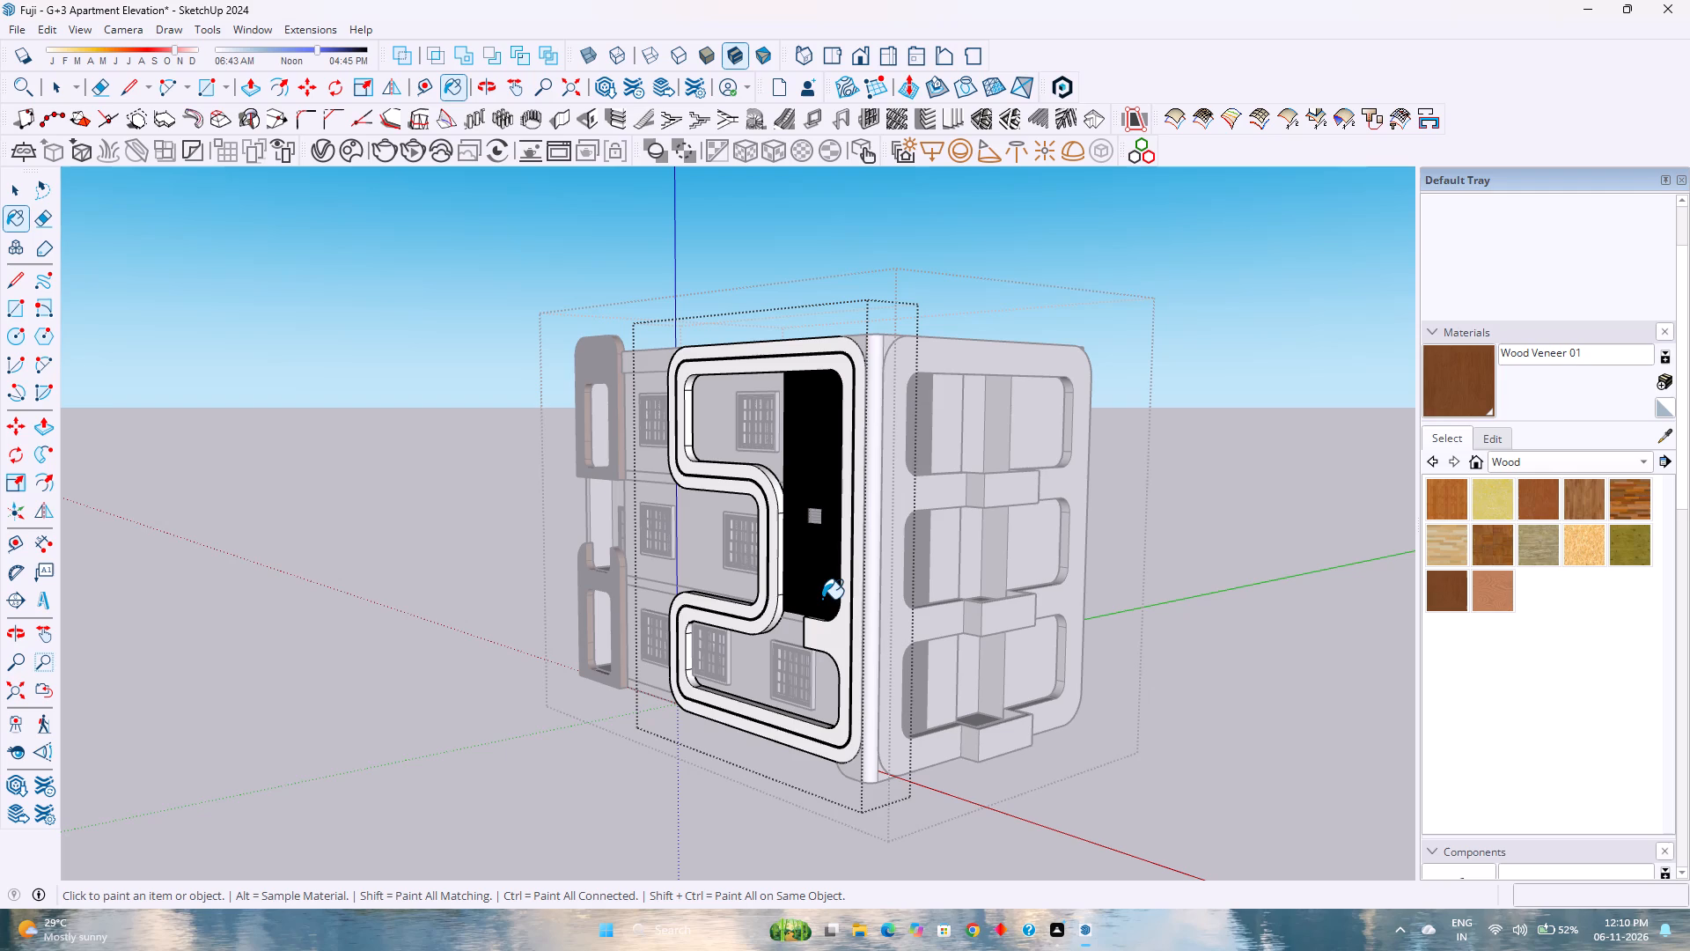
pyautogui.press('space')
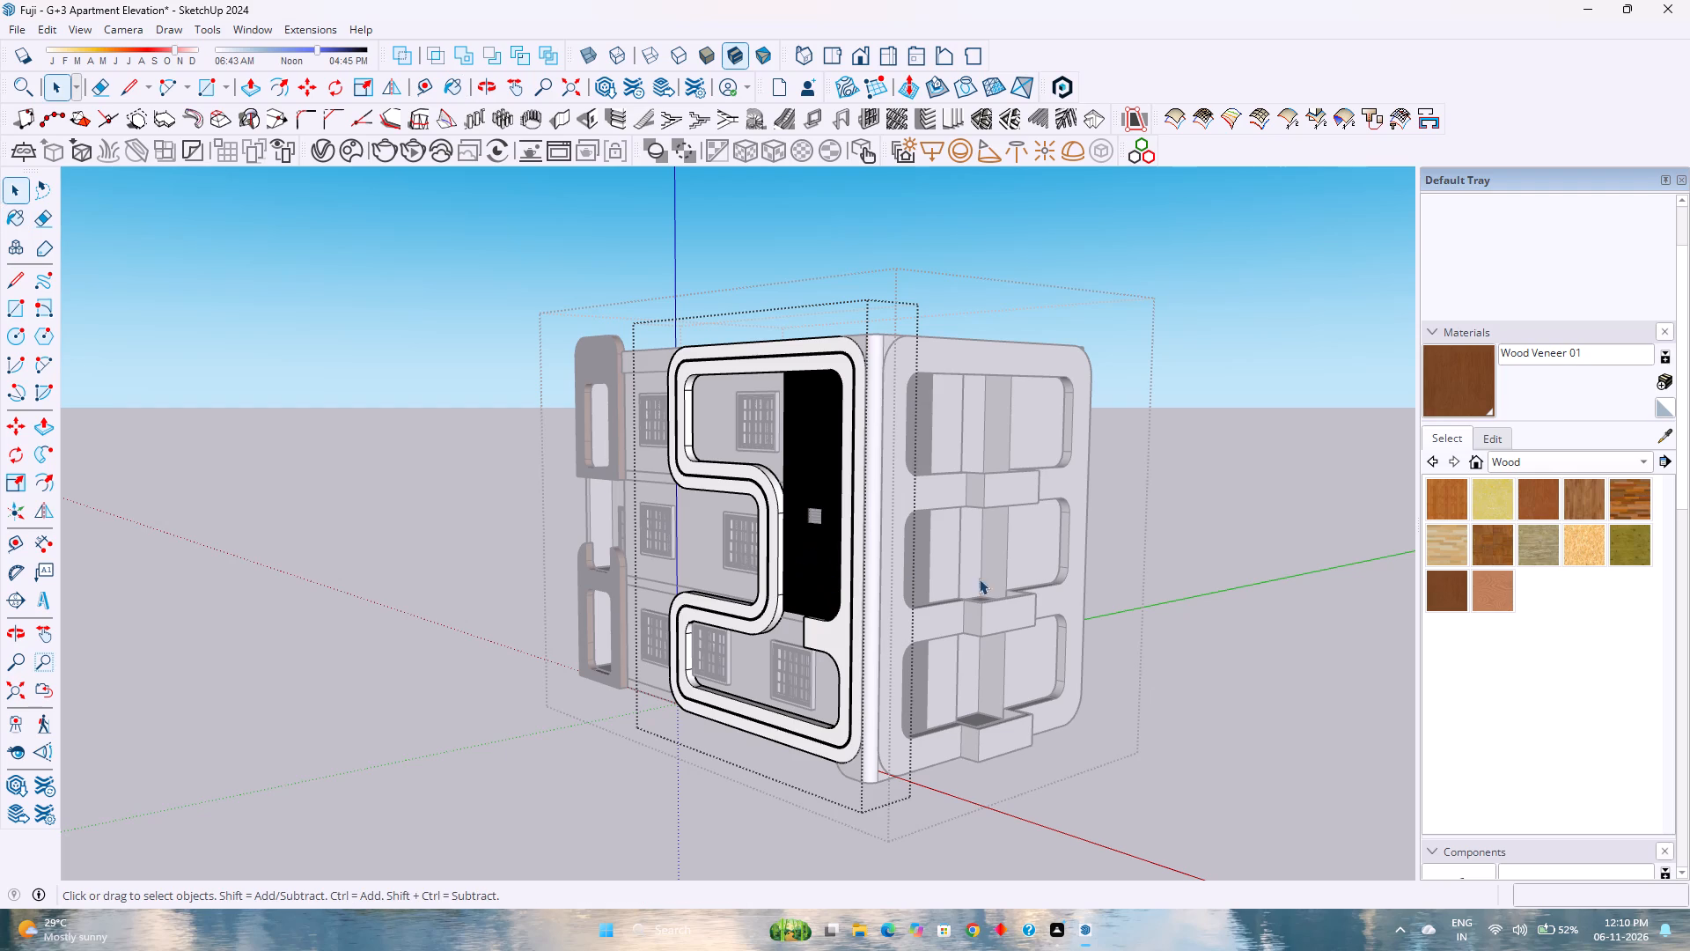
pyautogui.click(1269, 691)
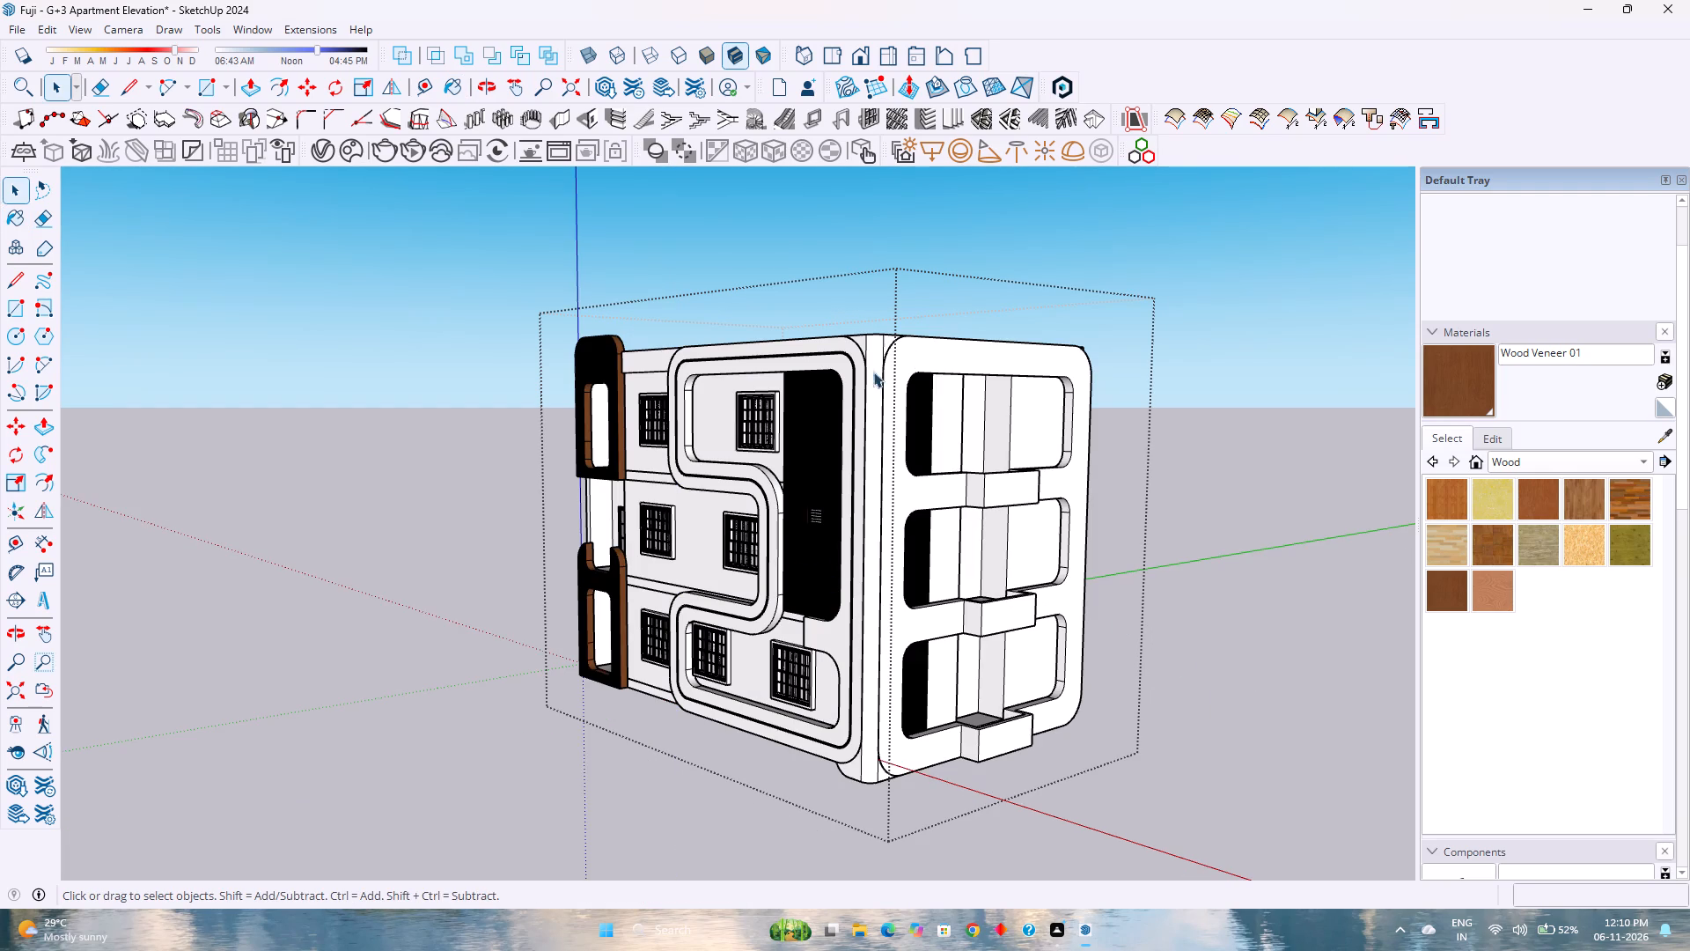
# Paint the fluted wall panel inside the top balcony opening on the side facade with Wood Veneer 01.
pyautogui.scroll(1, 929, 490)
pyautogui.moveTo(929, 492); pyautogui.dragTo(808, 499, button='middle')
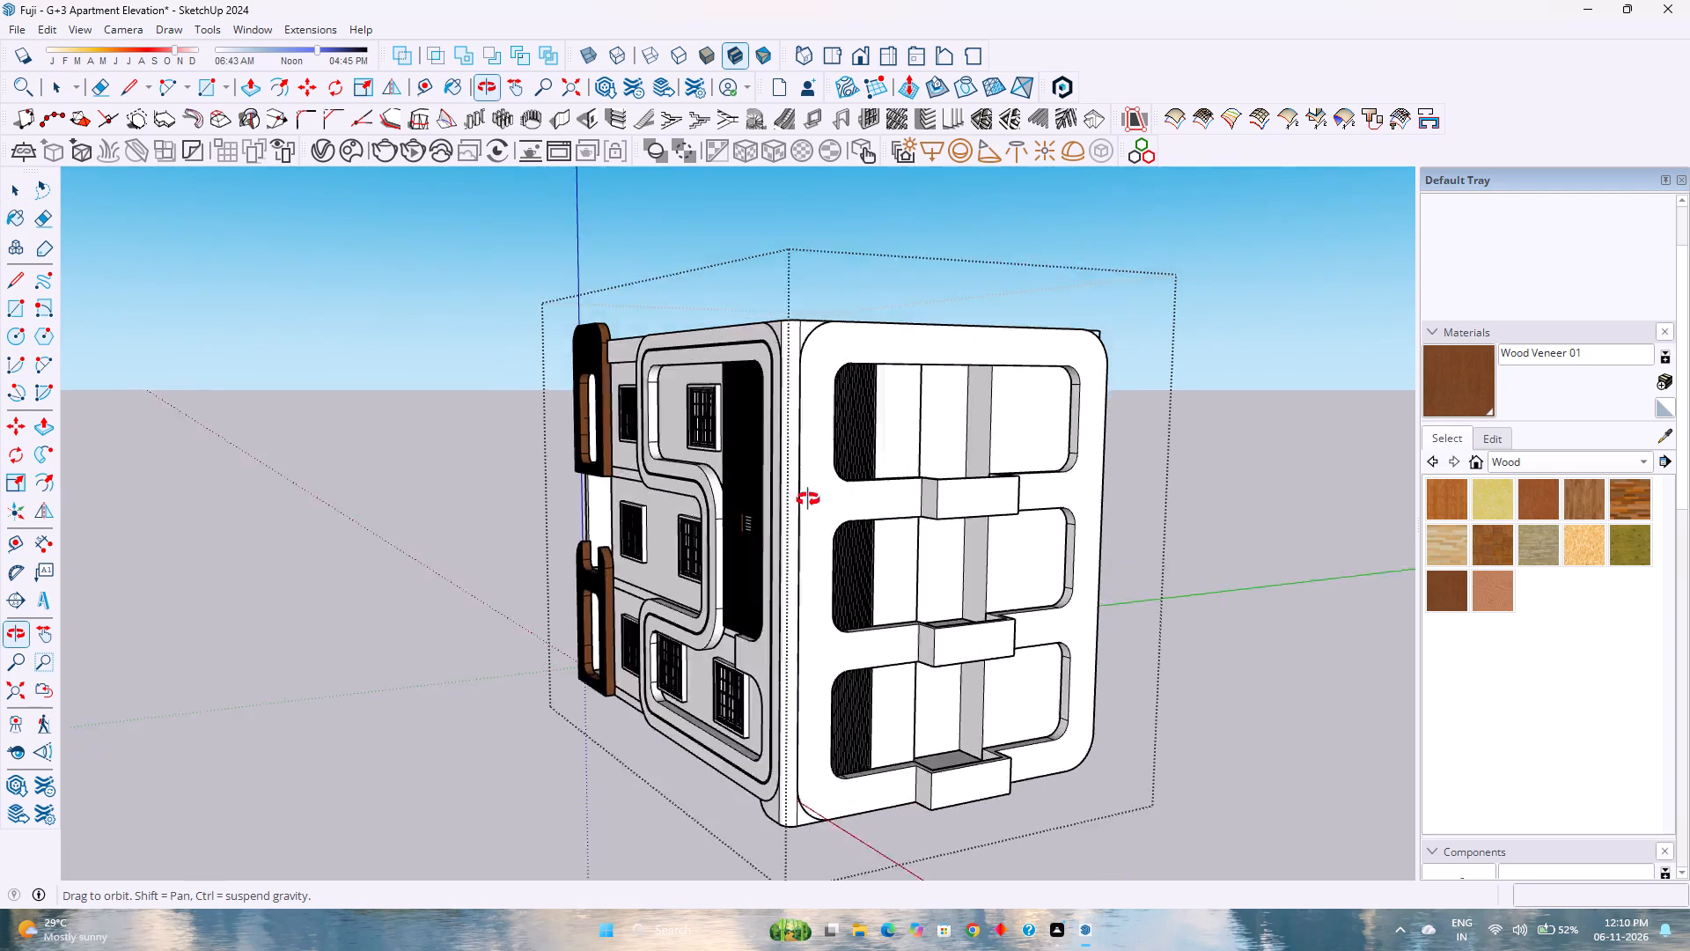
pyautogui.moveTo(808, 499); pyautogui.dragTo(612, 523, button='middle')
pyautogui.middleClick(609, 524)
pyautogui.scroll(7, 702, 483)
pyautogui.moveTo(703, 482); pyautogui.dragTo(501, 490, button='middle')
pyautogui.middleClick(501, 490)
pyautogui.scroll(-2, 735, 446)
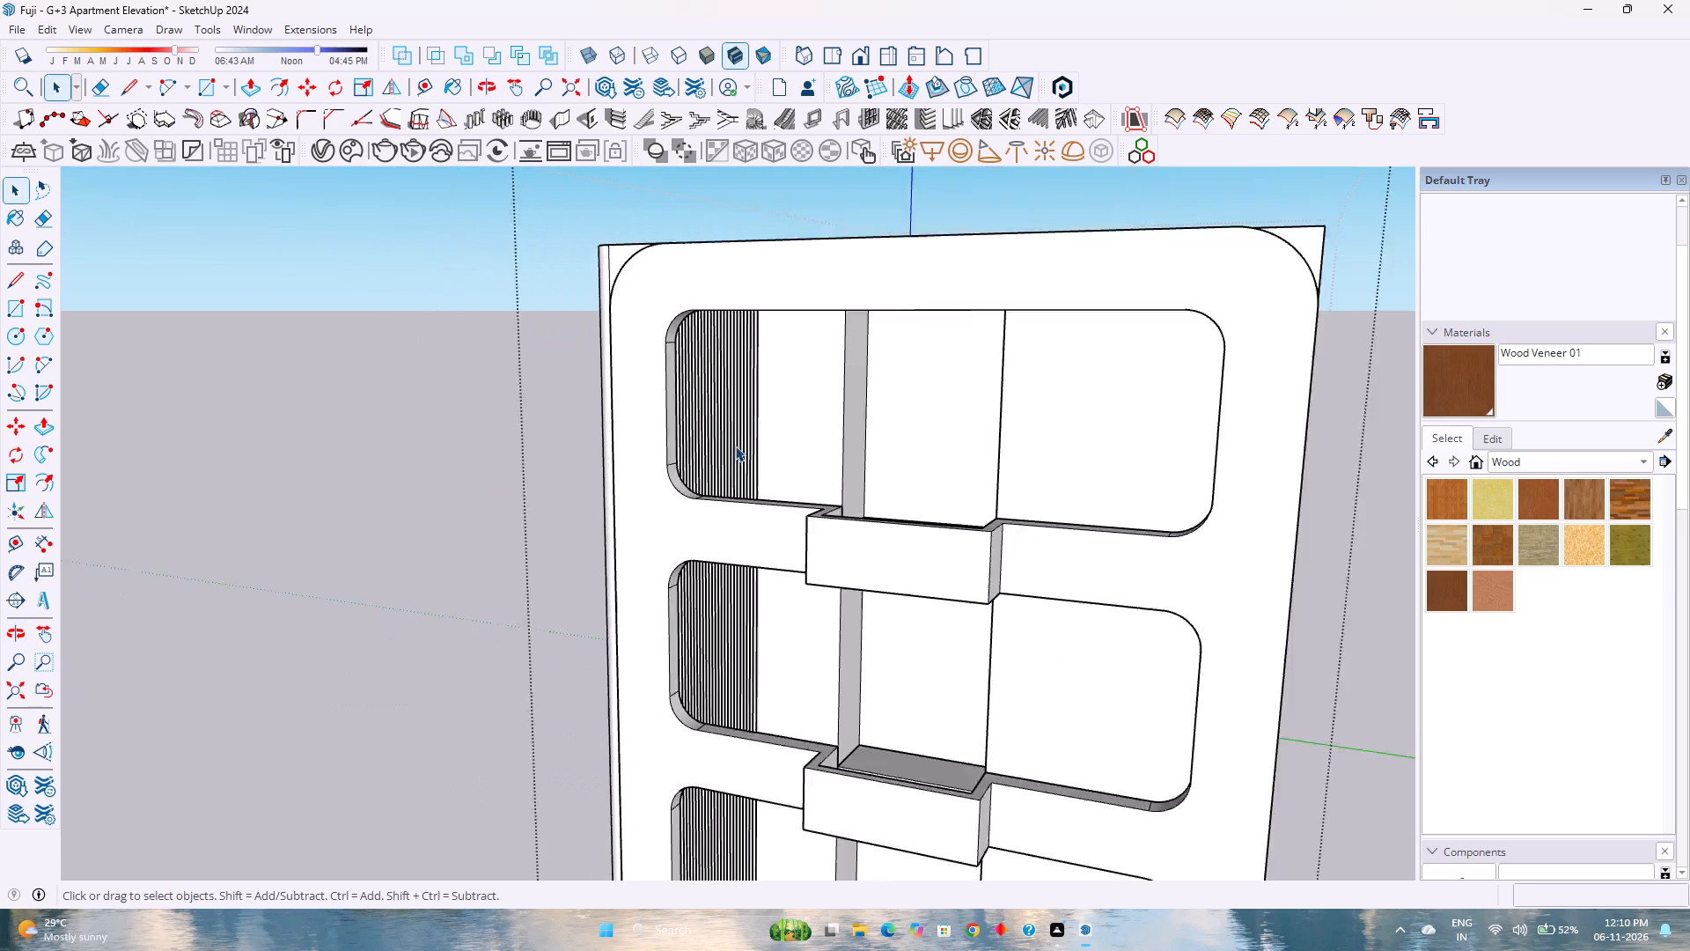
pyautogui.scroll(-6, 735, 446)
pyautogui.doubleClick(734, 446)
pyautogui.scroll(3, 733, 444)
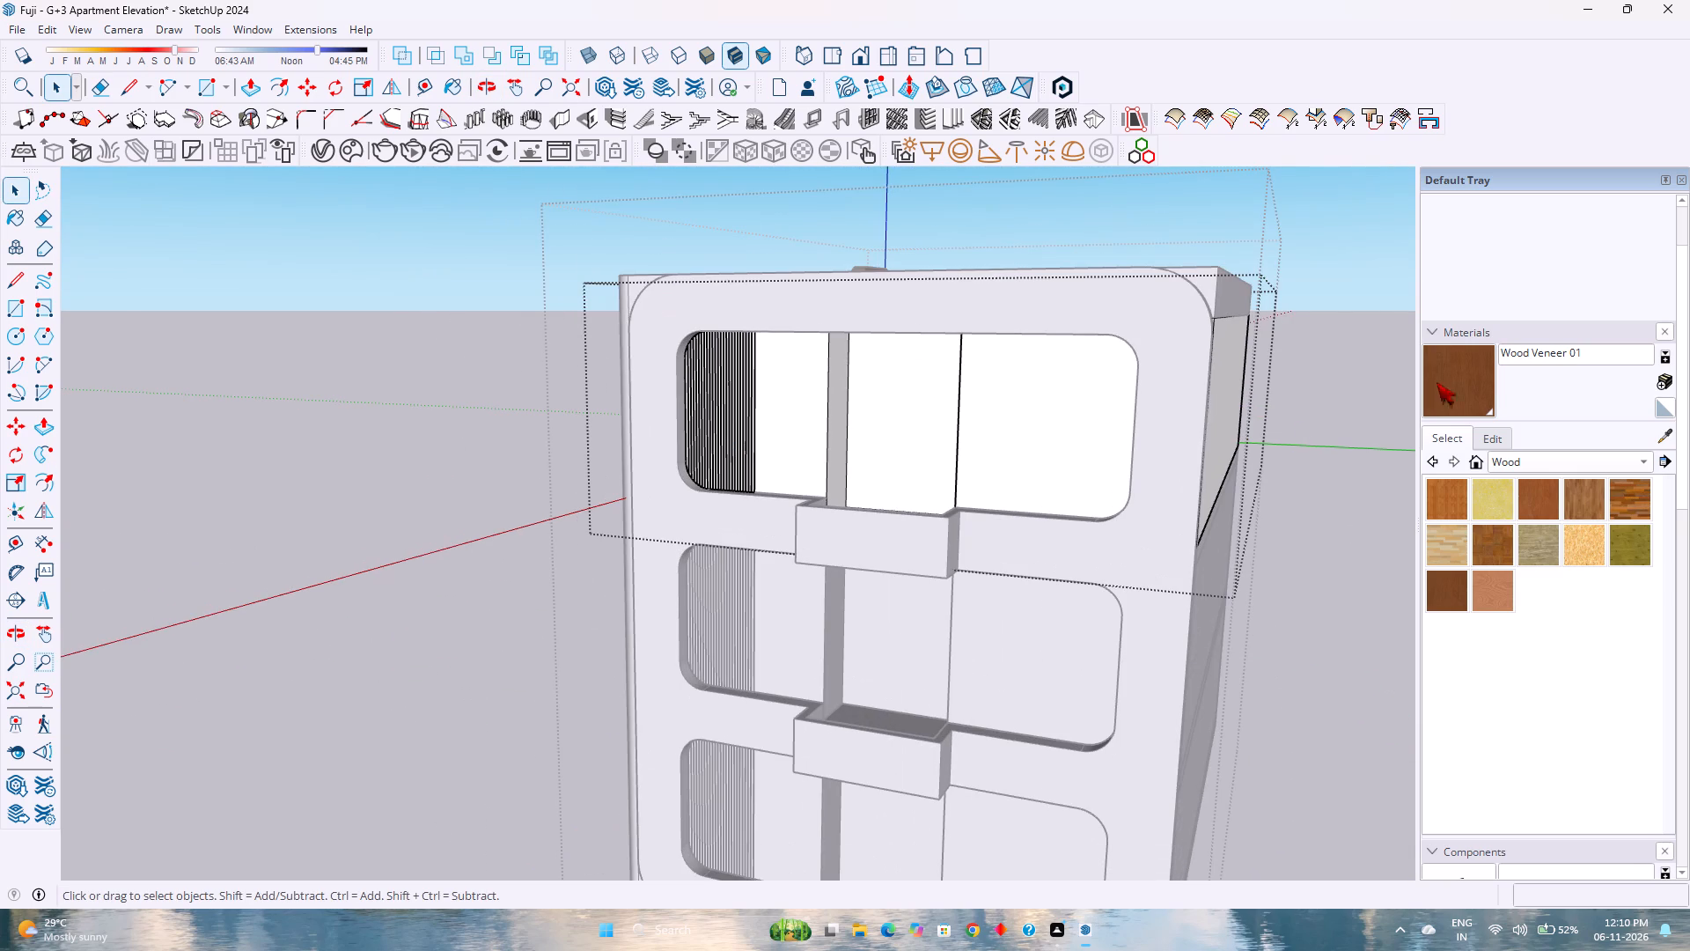
pyautogui.click(1479, 365)
pyautogui.click(739, 404)
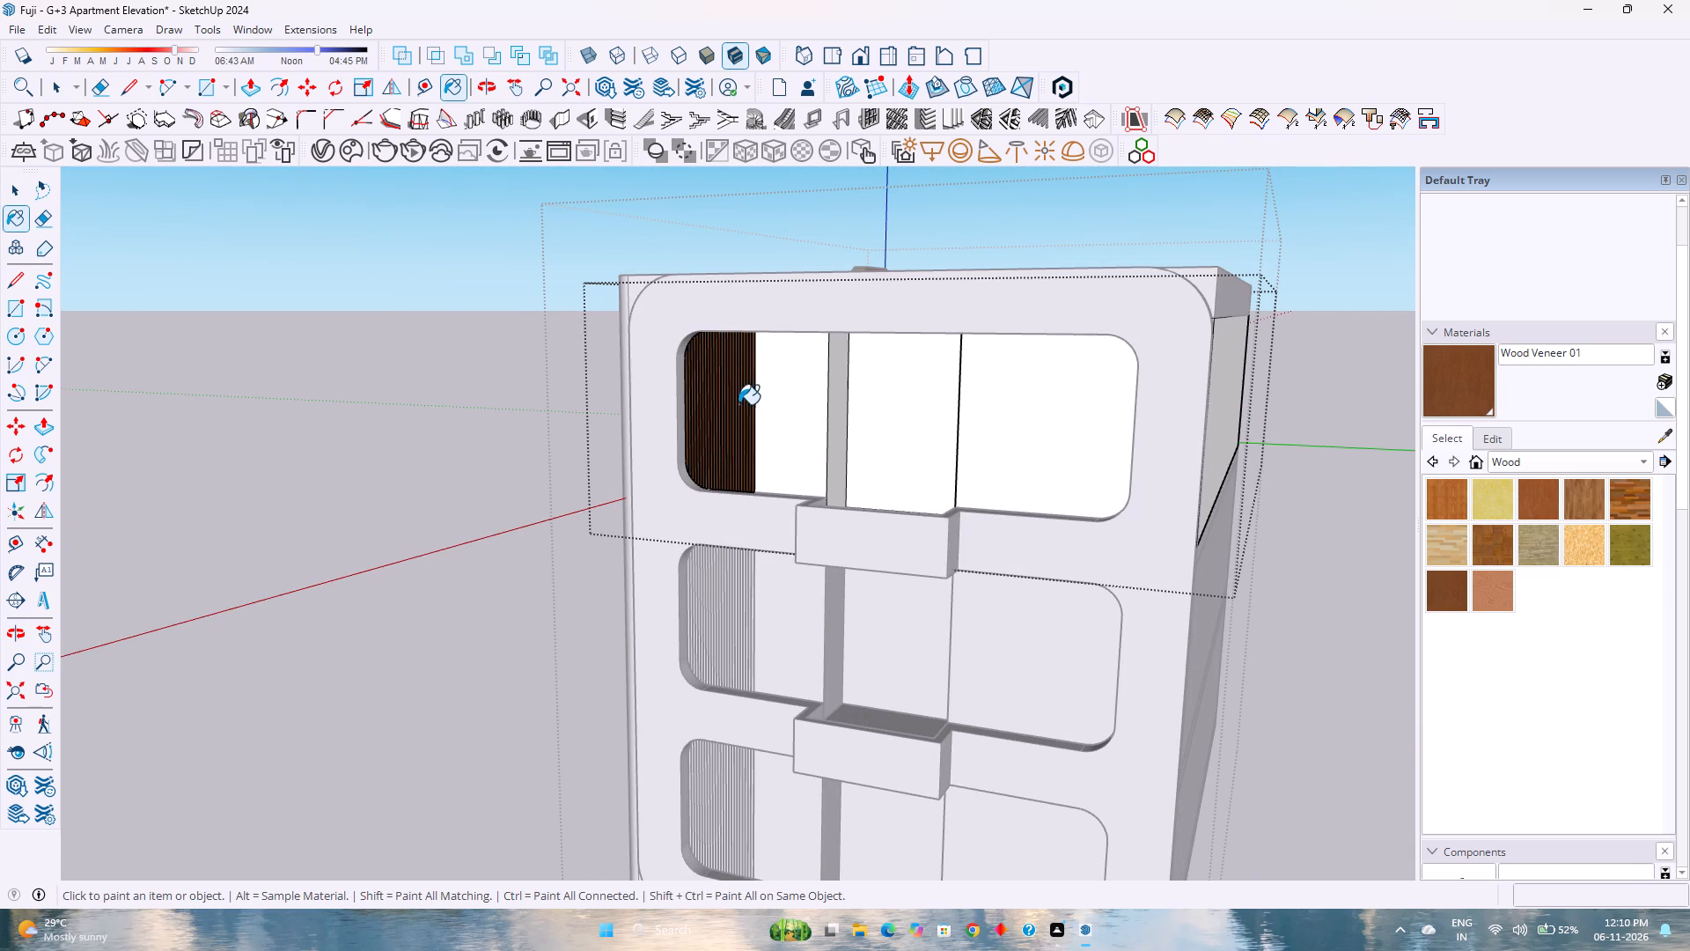
pyautogui.press('space')
pyautogui.scroll(-2, 724, 405)
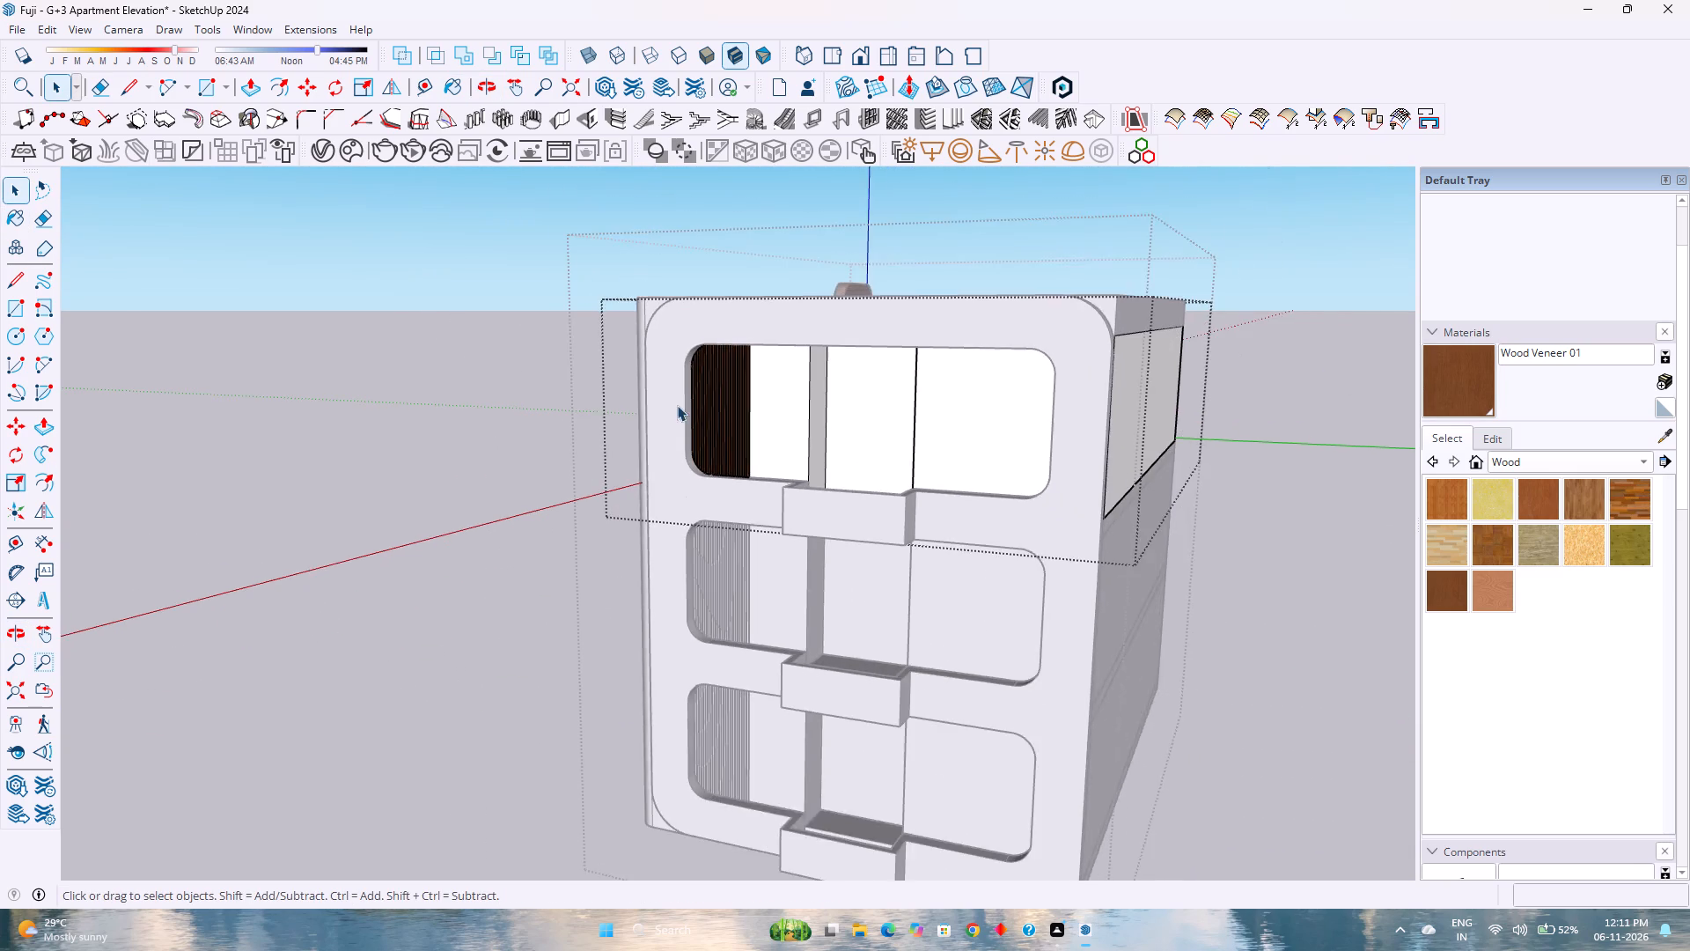
pyautogui.scroll(-5, 677, 405)
pyautogui.click(1132, 502)
# Paint the fluted wall panel inside the middle balcony opening with Wood Veneer 01.
pyautogui.scroll(7, 761, 519)
pyautogui.doubleClick(680, 515)
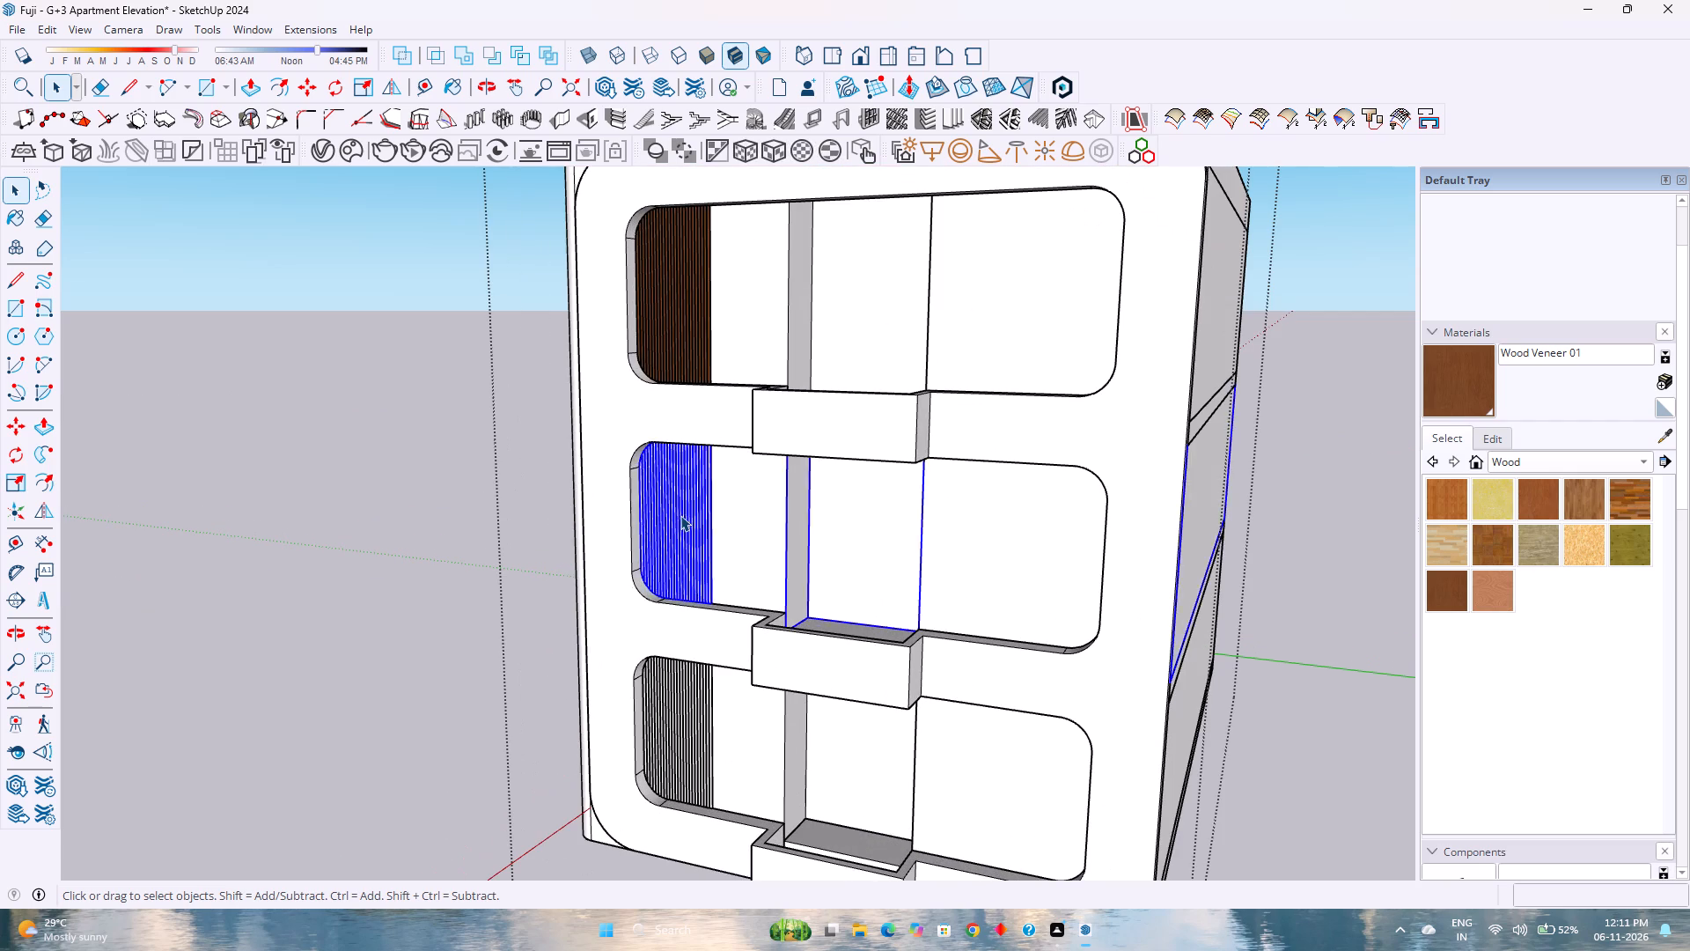
pyautogui.click(1456, 387)
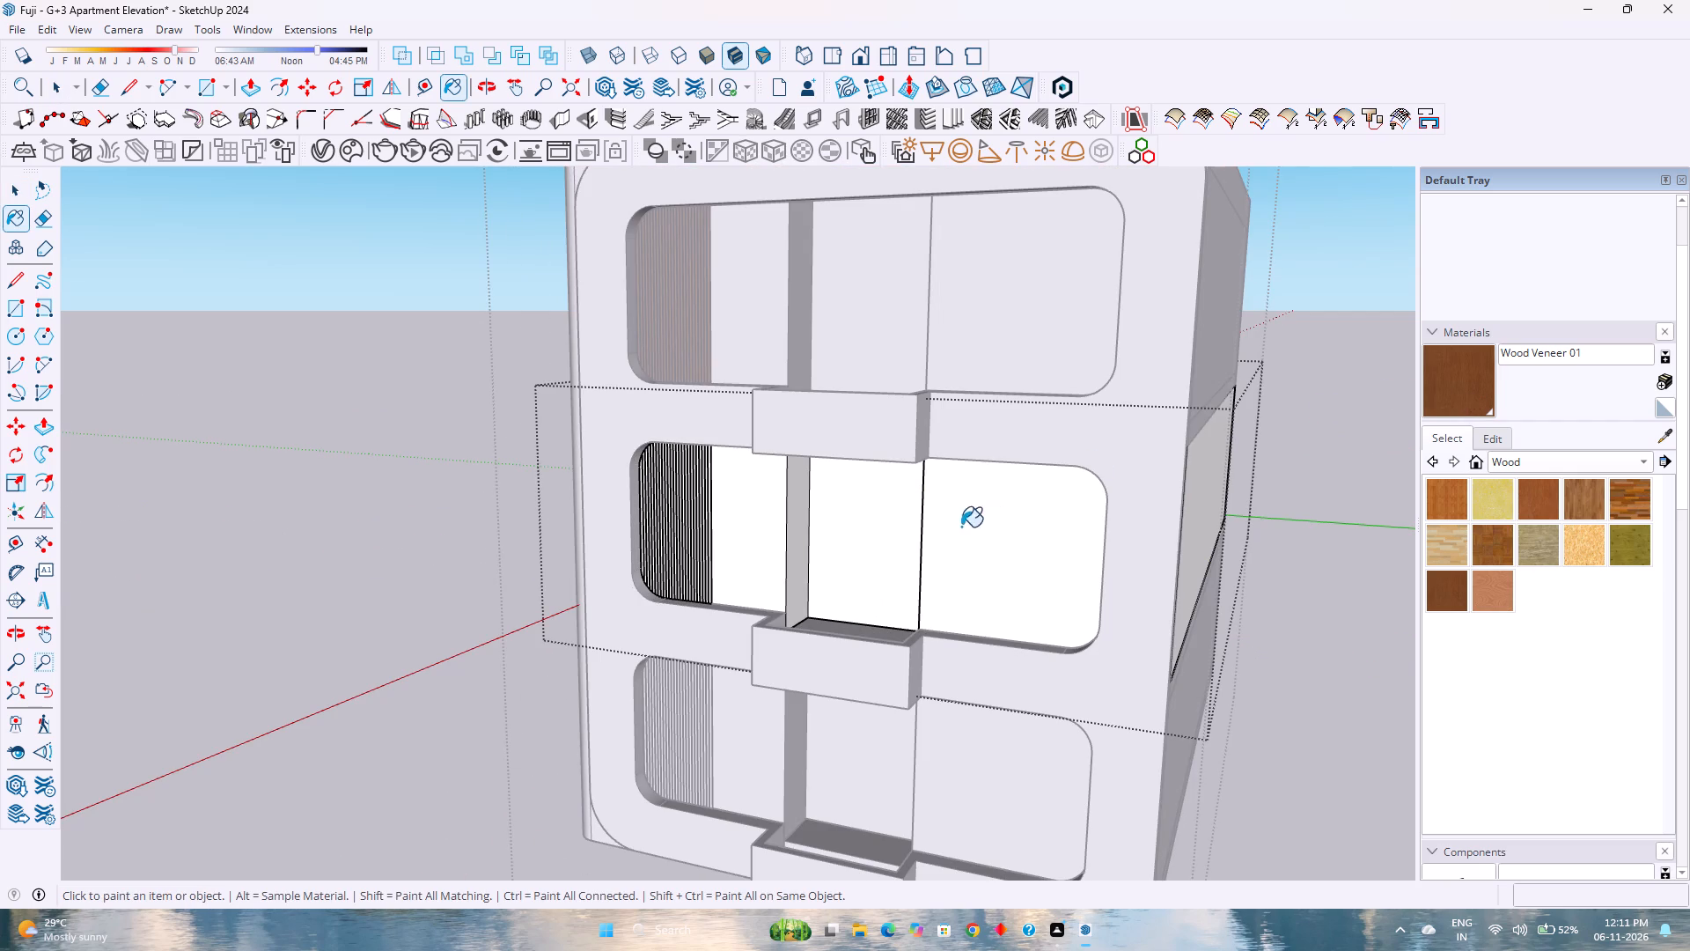
pyautogui.click(700, 527)
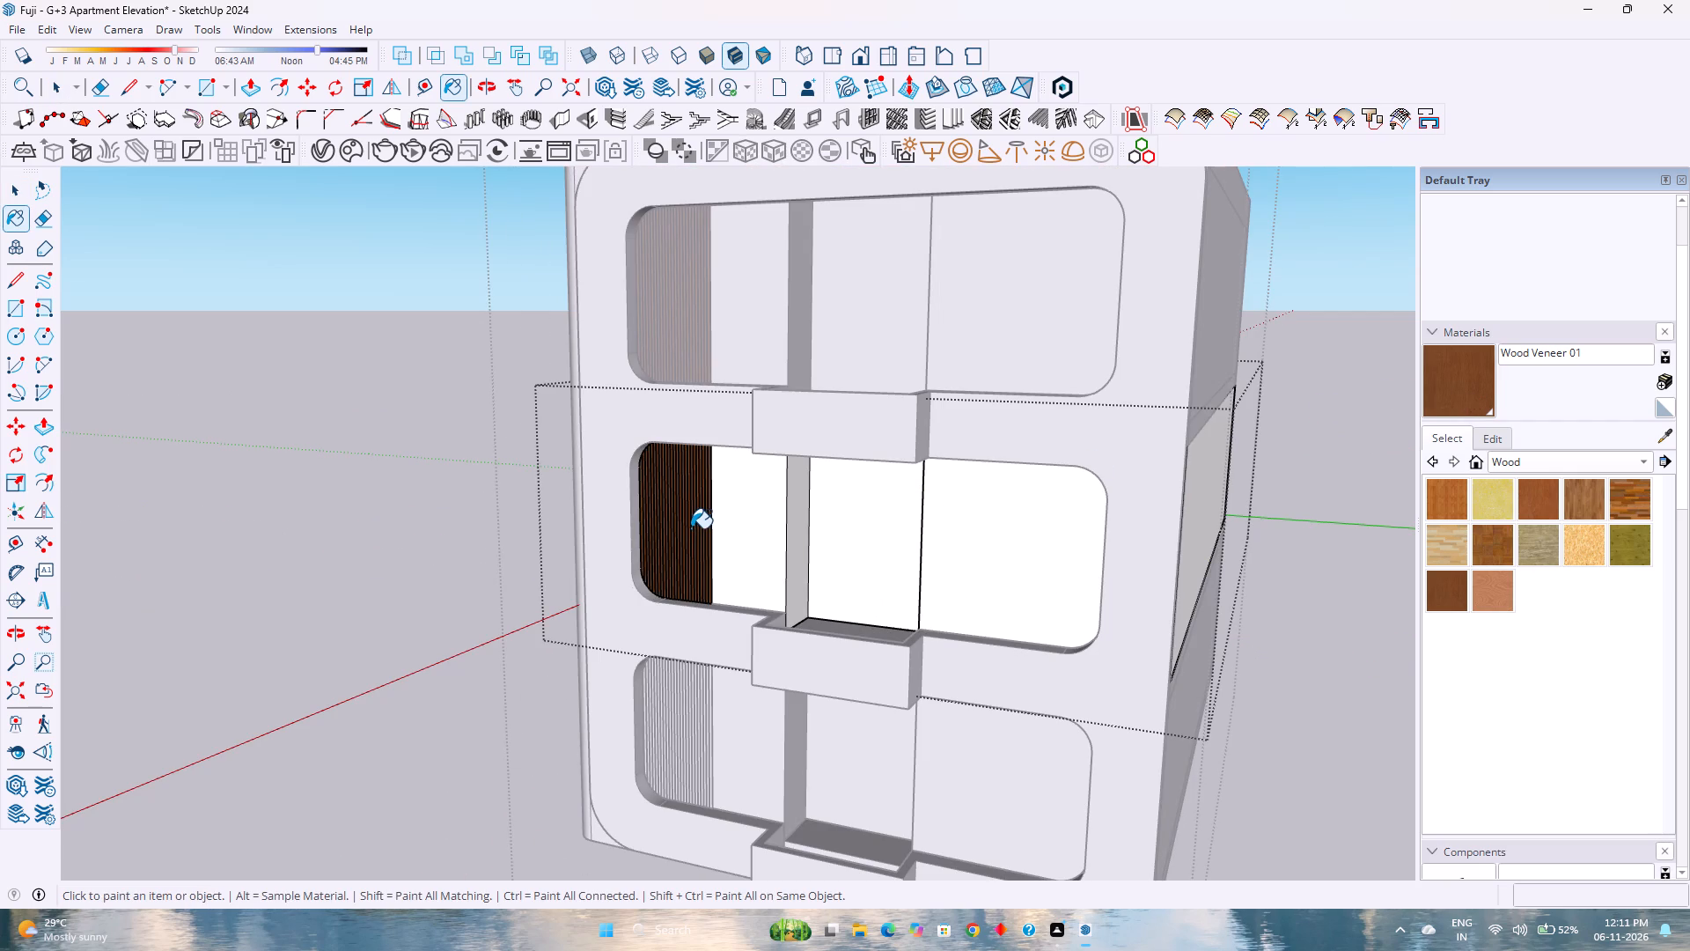
pyautogui.press('space')
pyautogui.scroll(-4, 681, 521)
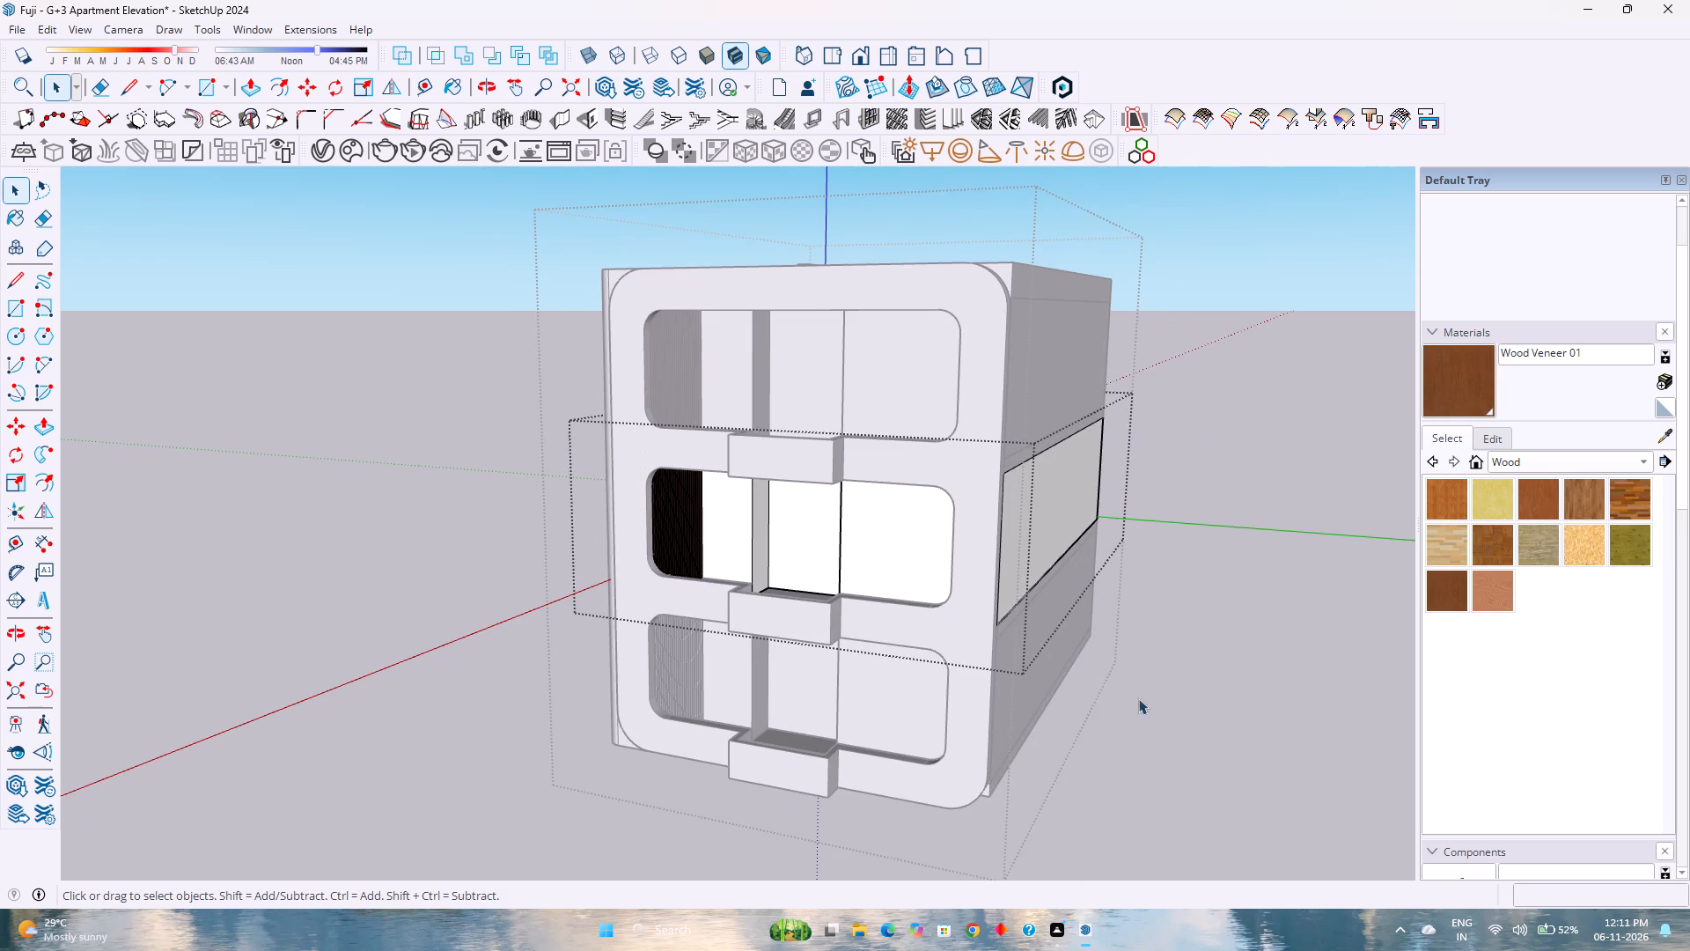
pyautogui.click(1147, 698)
# Paint the fluted wall panel inside the bottom balcony opening with Wood Veneer 01, and leave the group.
pyautogui.doubleClick(696, 678)
pyautogui.scroll(3, 694, 678)
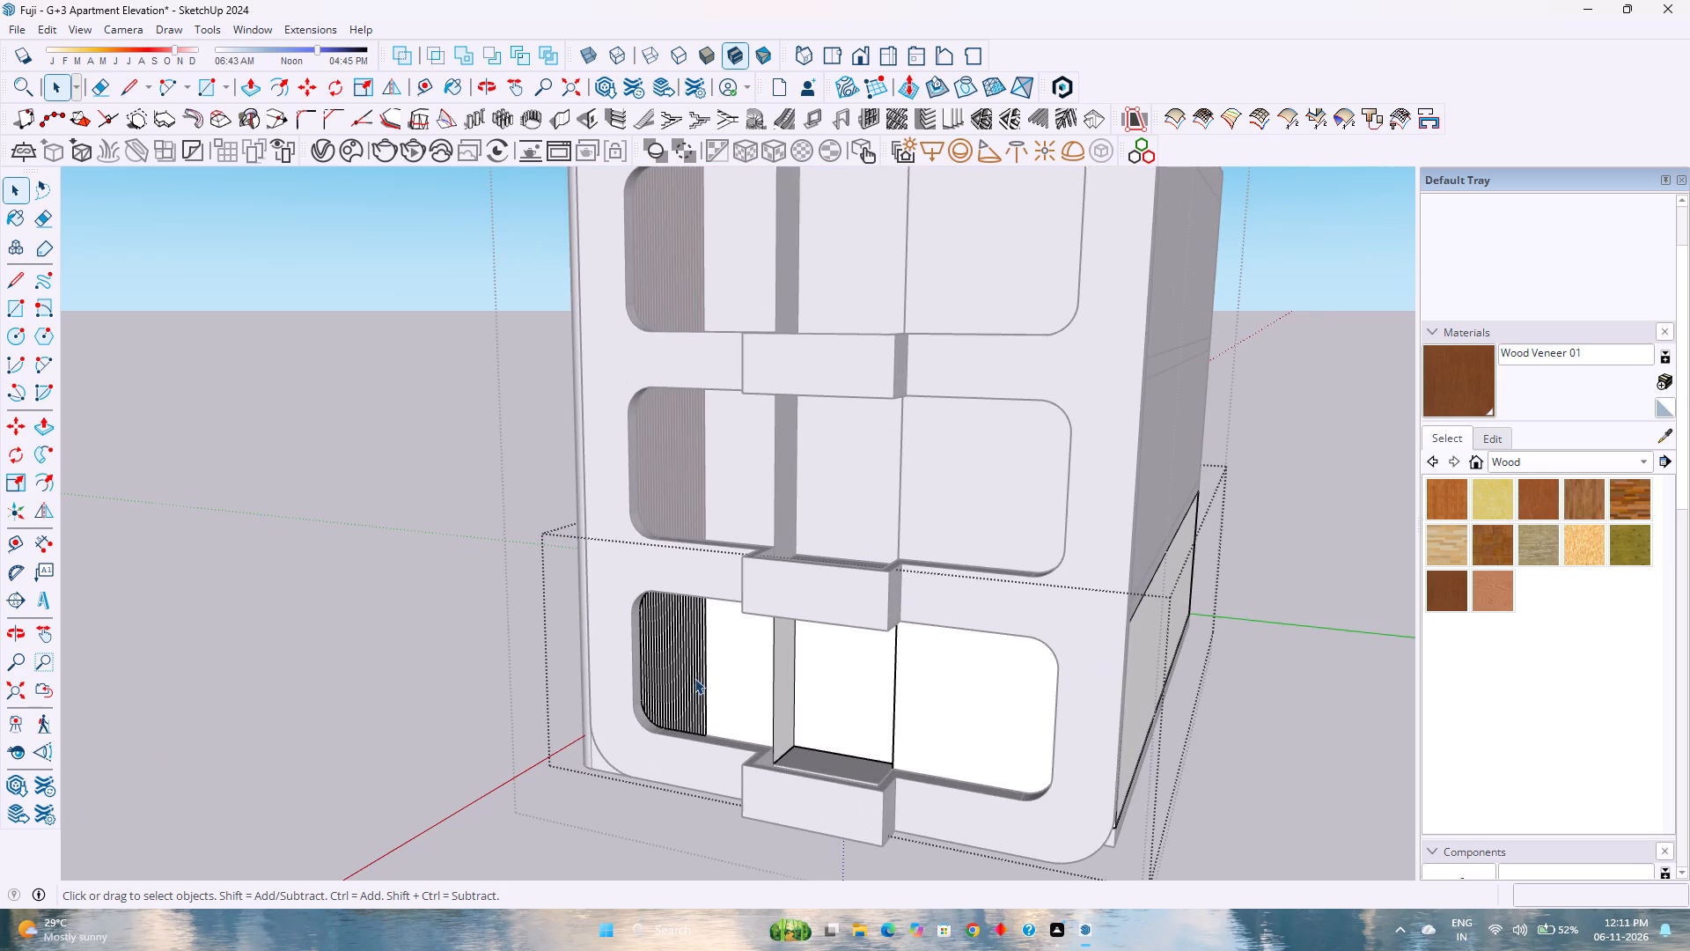
pyautogui.click(1441, 387)
pyautogui.scroll(6, 717, 630)
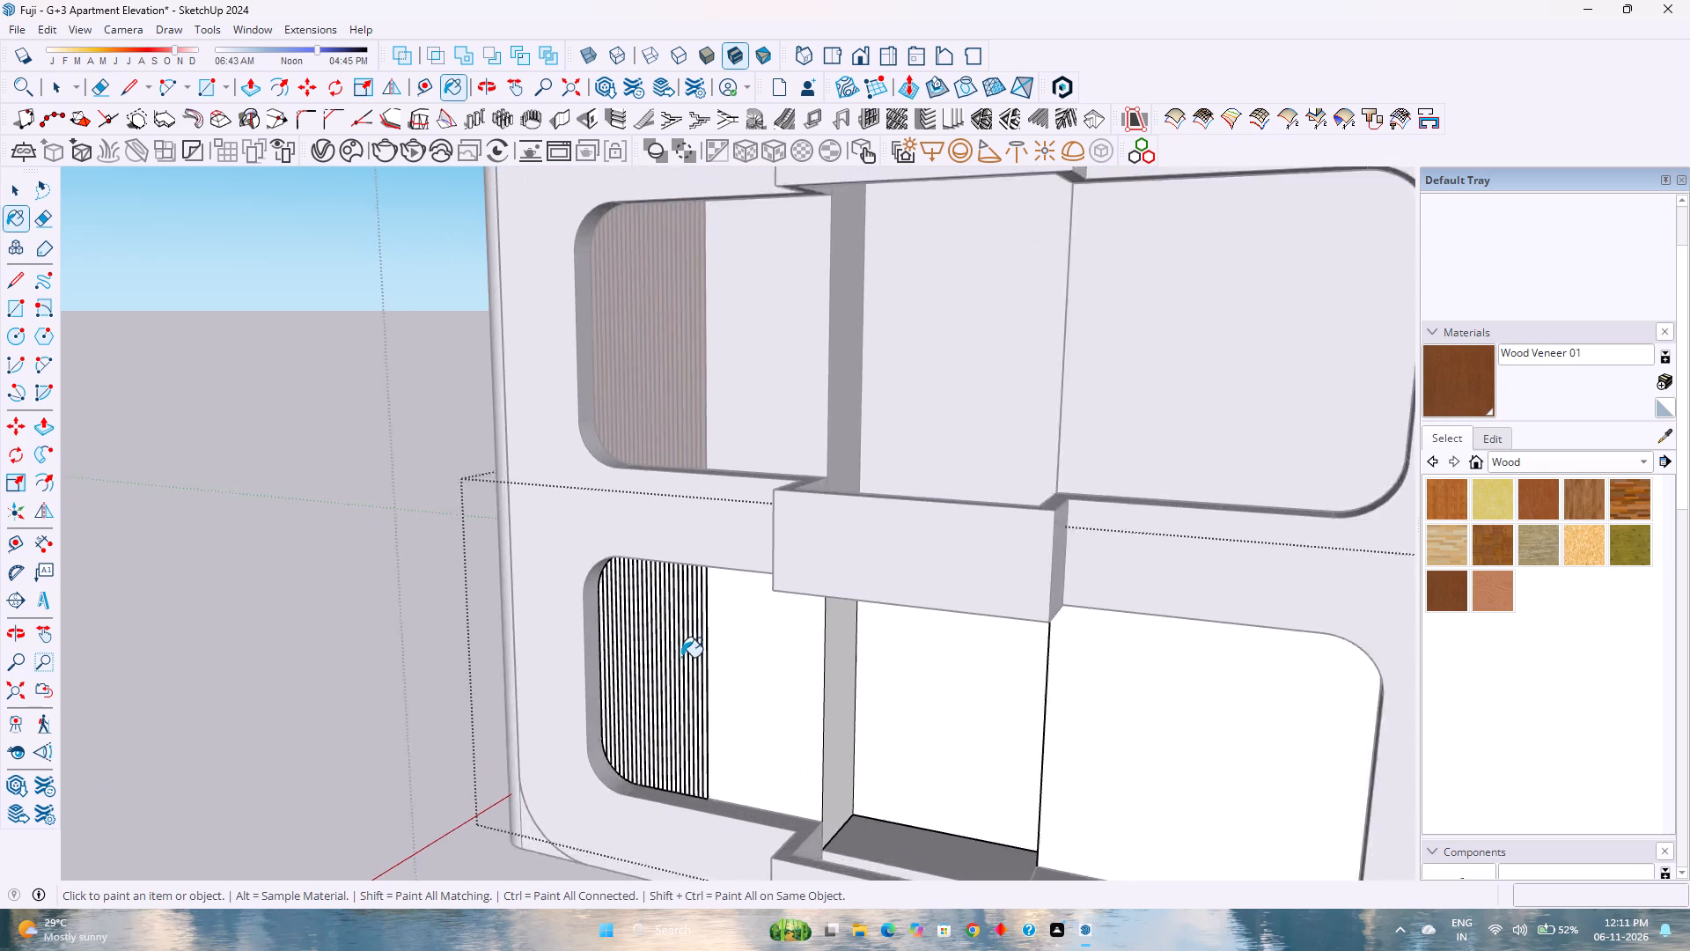
pyautogui.click(681, 657)
pyautogui.scroll(-2, 680, 657)
pyautogui.scroll(4, 665, 661)
pyautogui.click(625, 667)
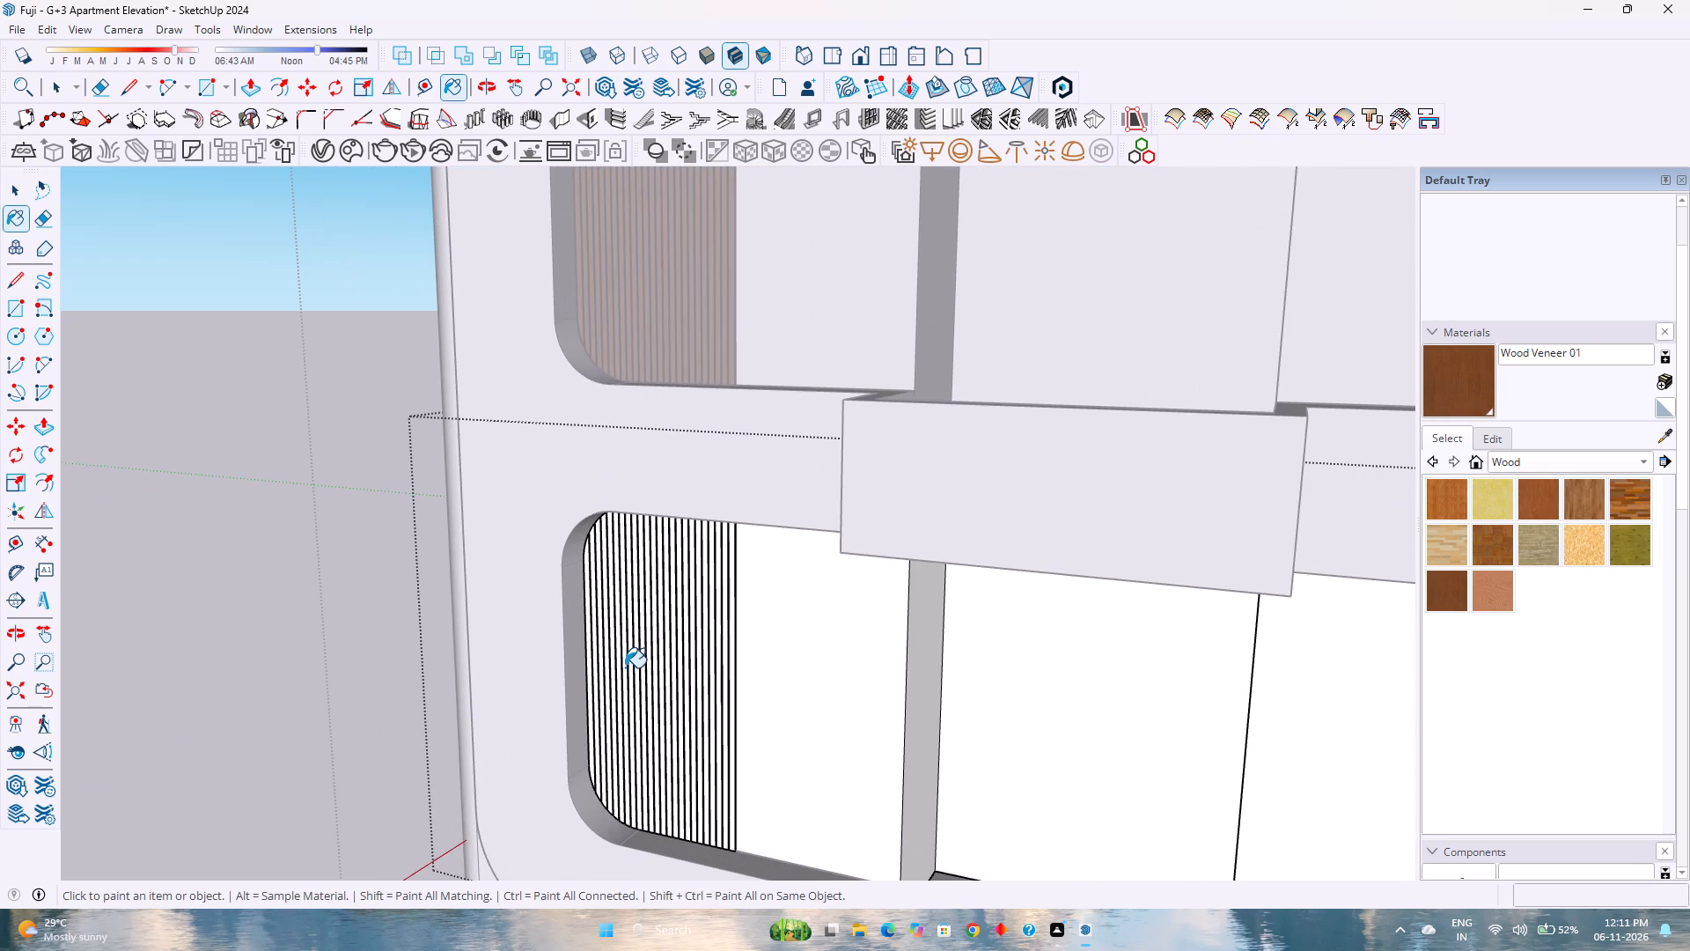
pyautogui.tripleClick(625, 667)
pyautogui.press('space')
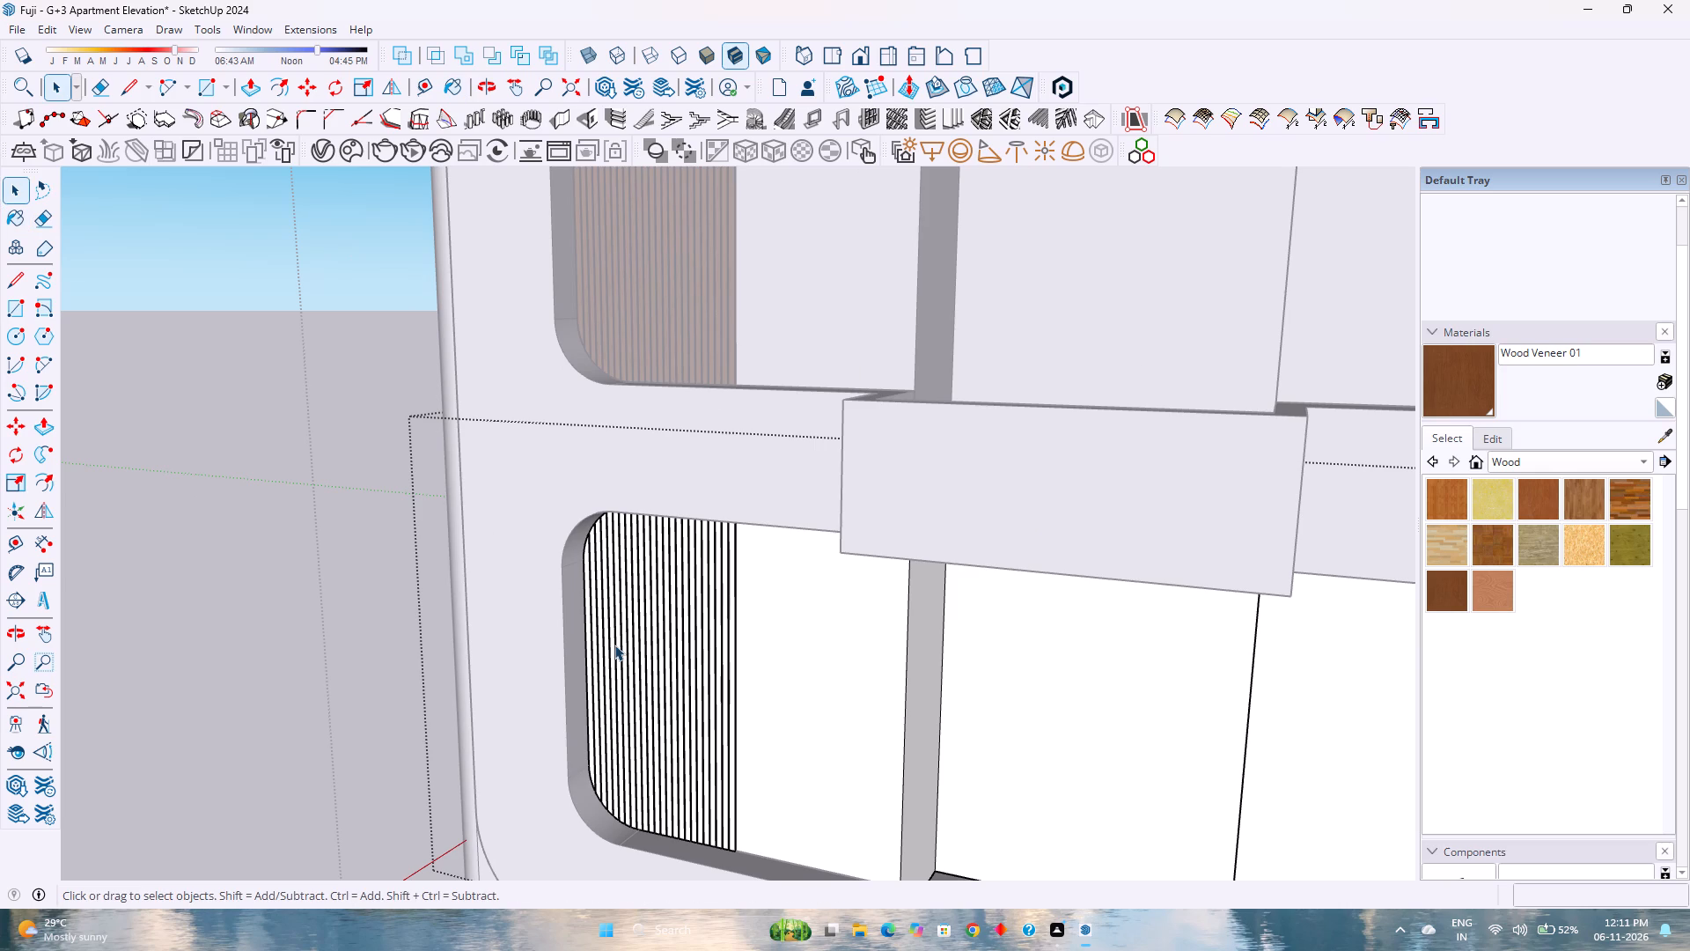
pyautogui.click(614, 645)
pyautogui.scroll(-3, 714, 649)
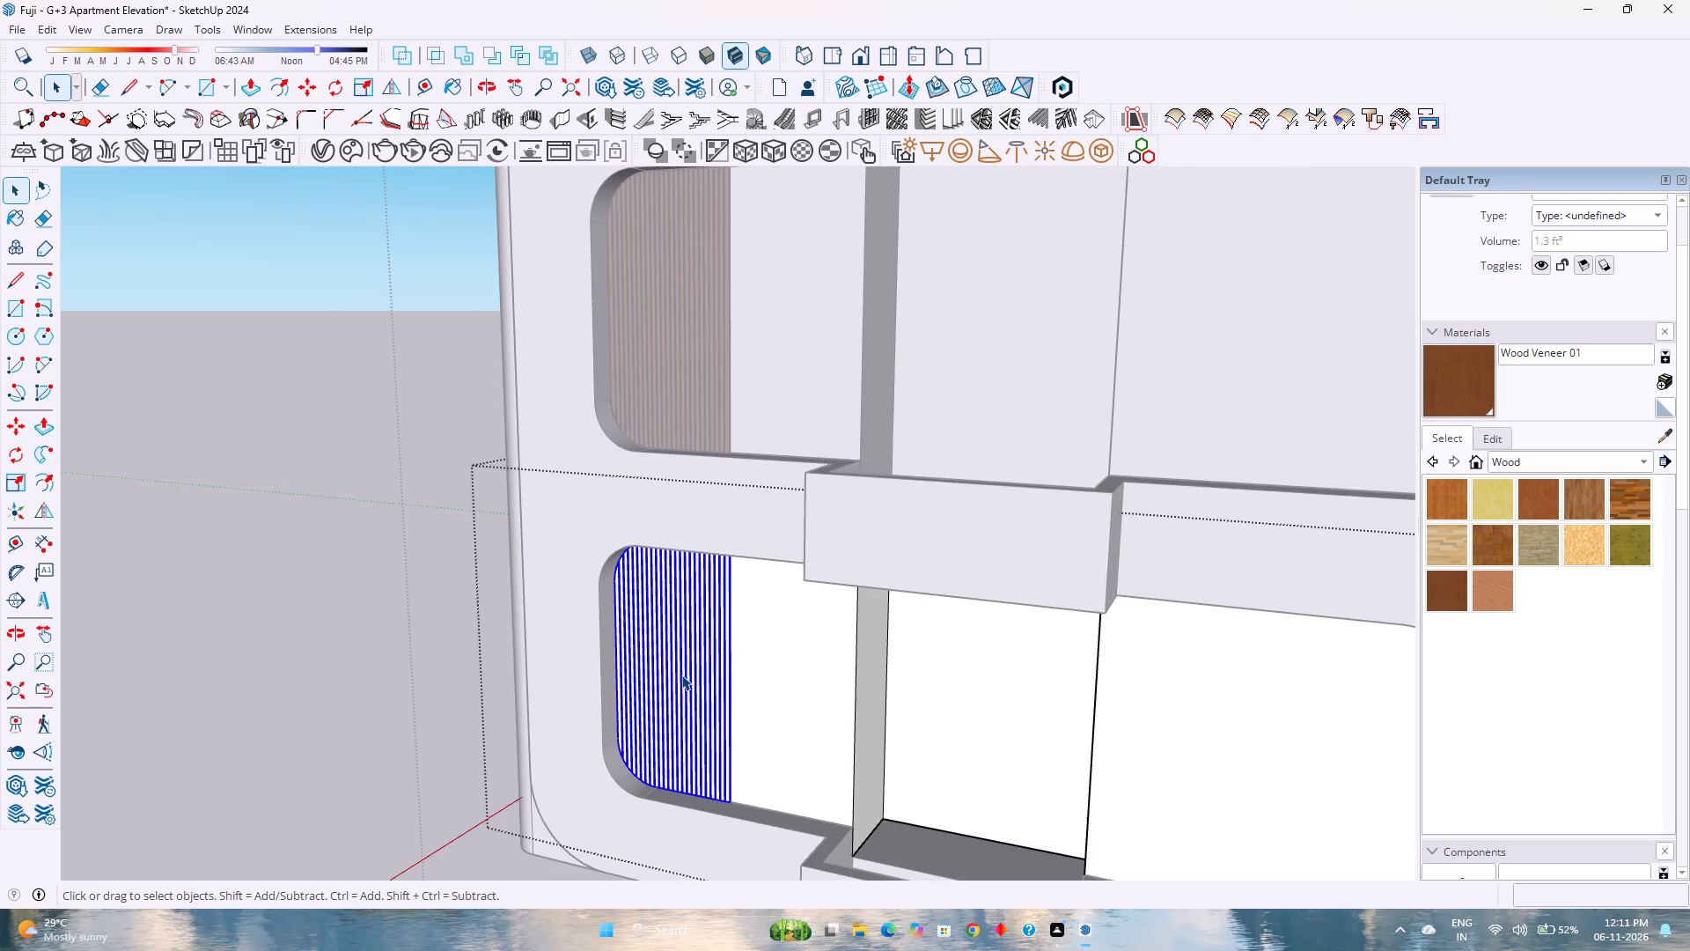
pyautogui.scroll(4, 681, 675)
pyautogui.rightClick(648, 667)
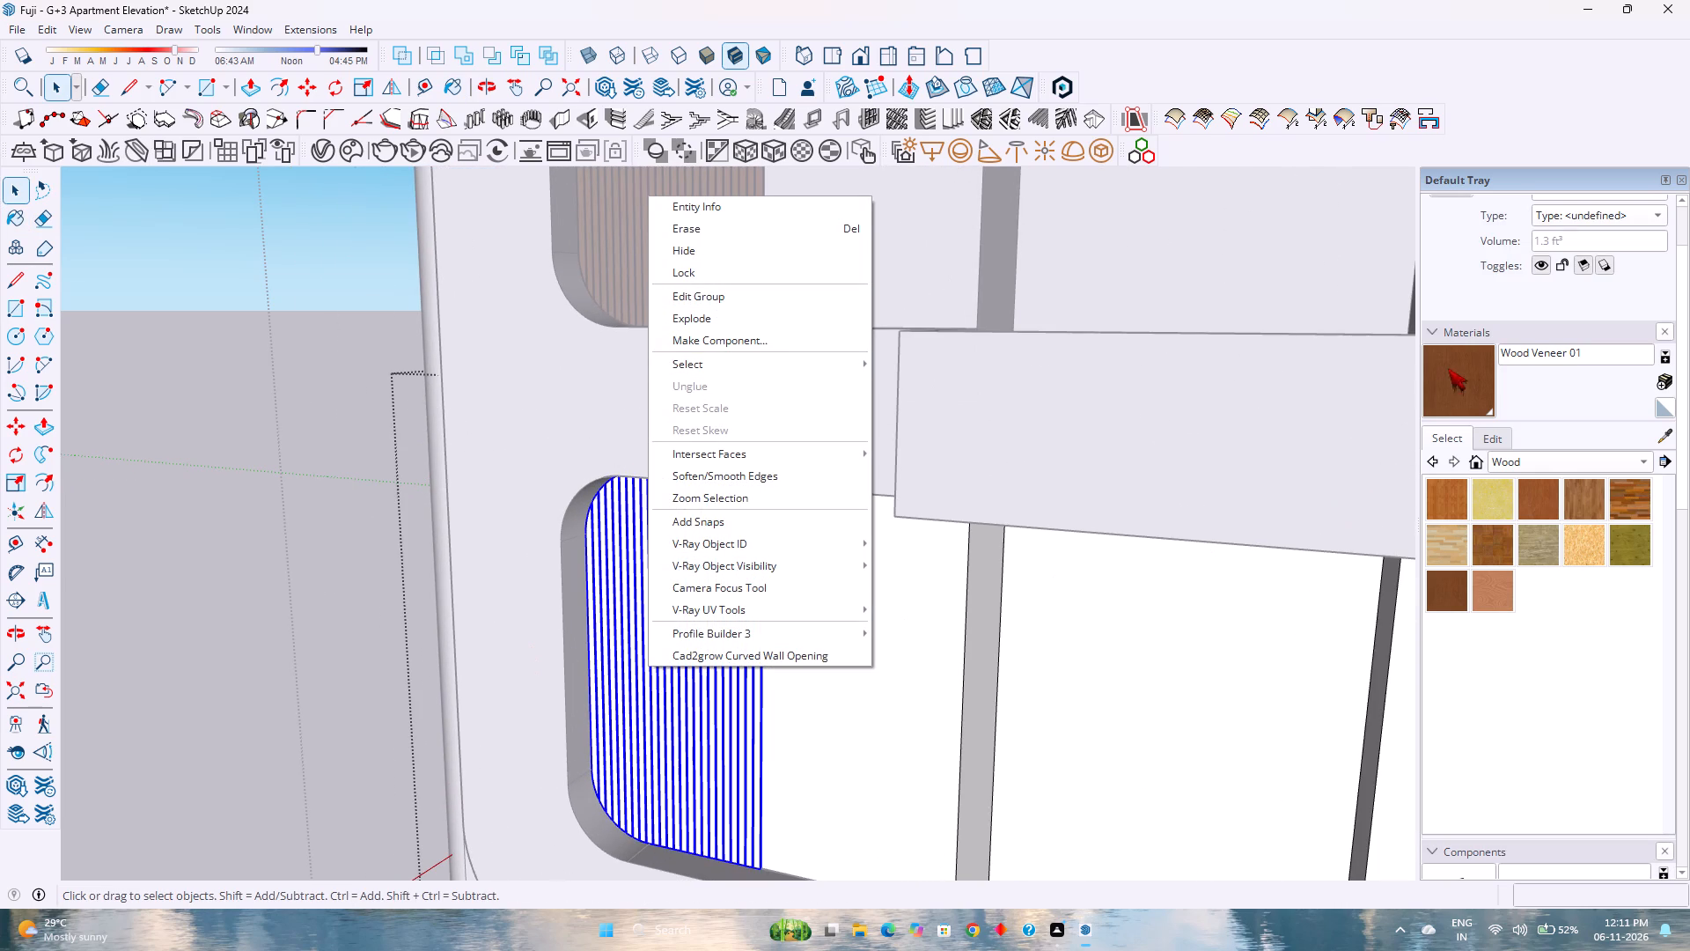
pyautogui.click(1481, 382)
pyautogui.click(709, 631)
pyautogui.scroll(-4, 709, 631)
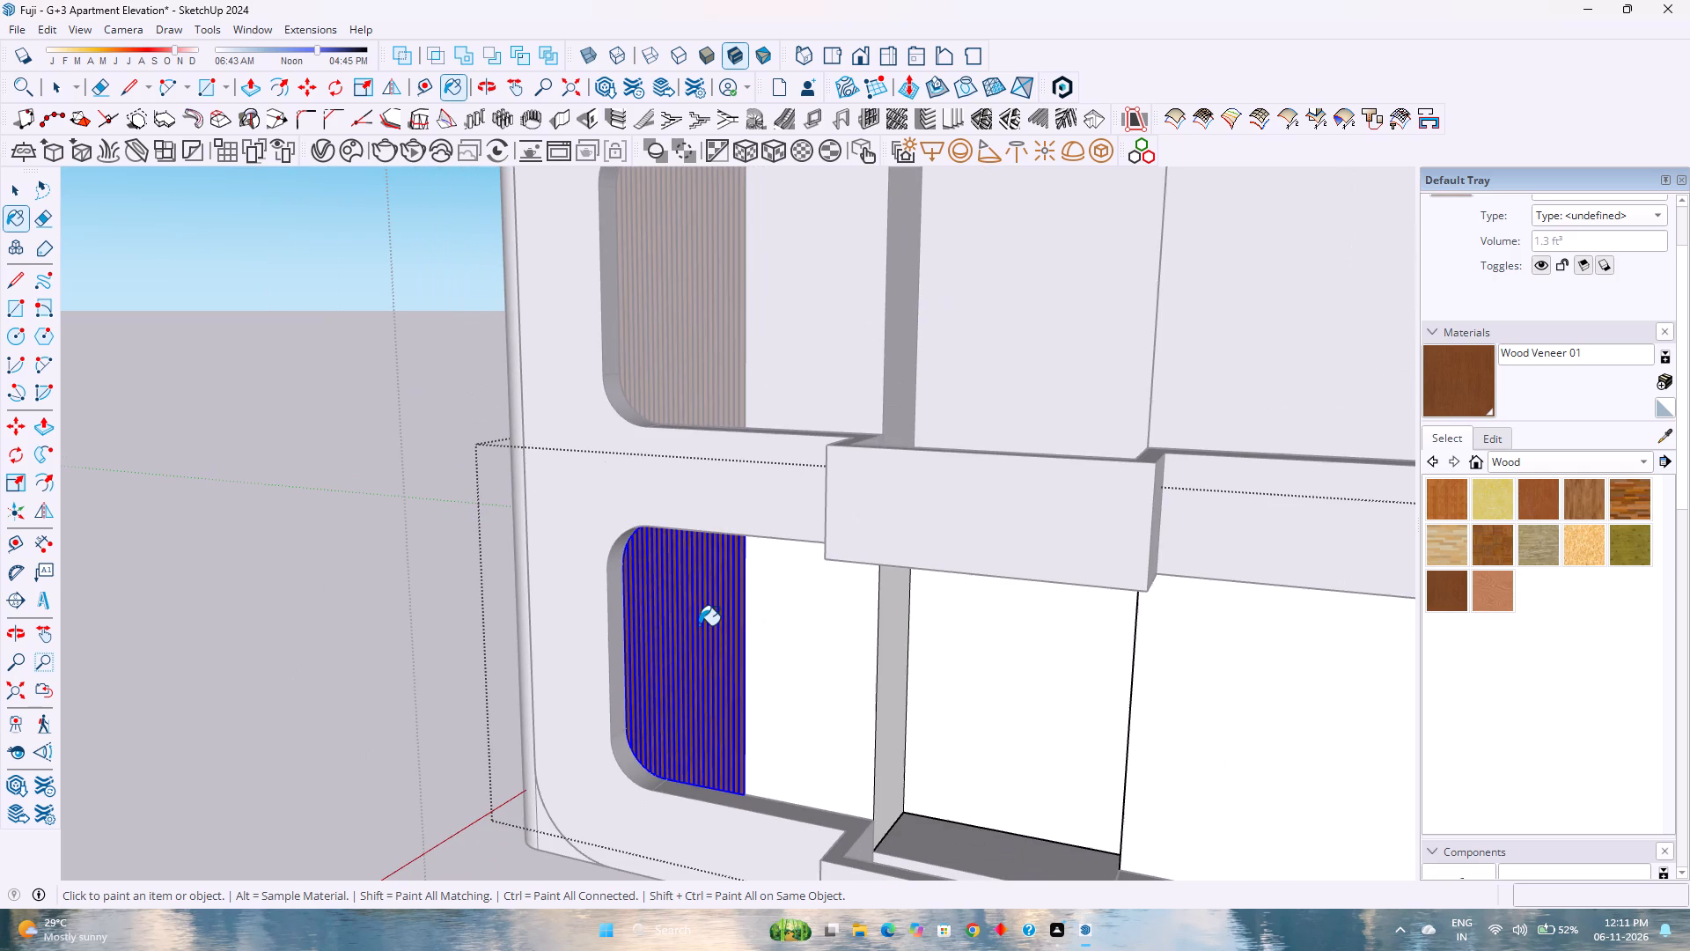
pyautogui.press('space')
pyautogui.scroll(-2, 650, 710)
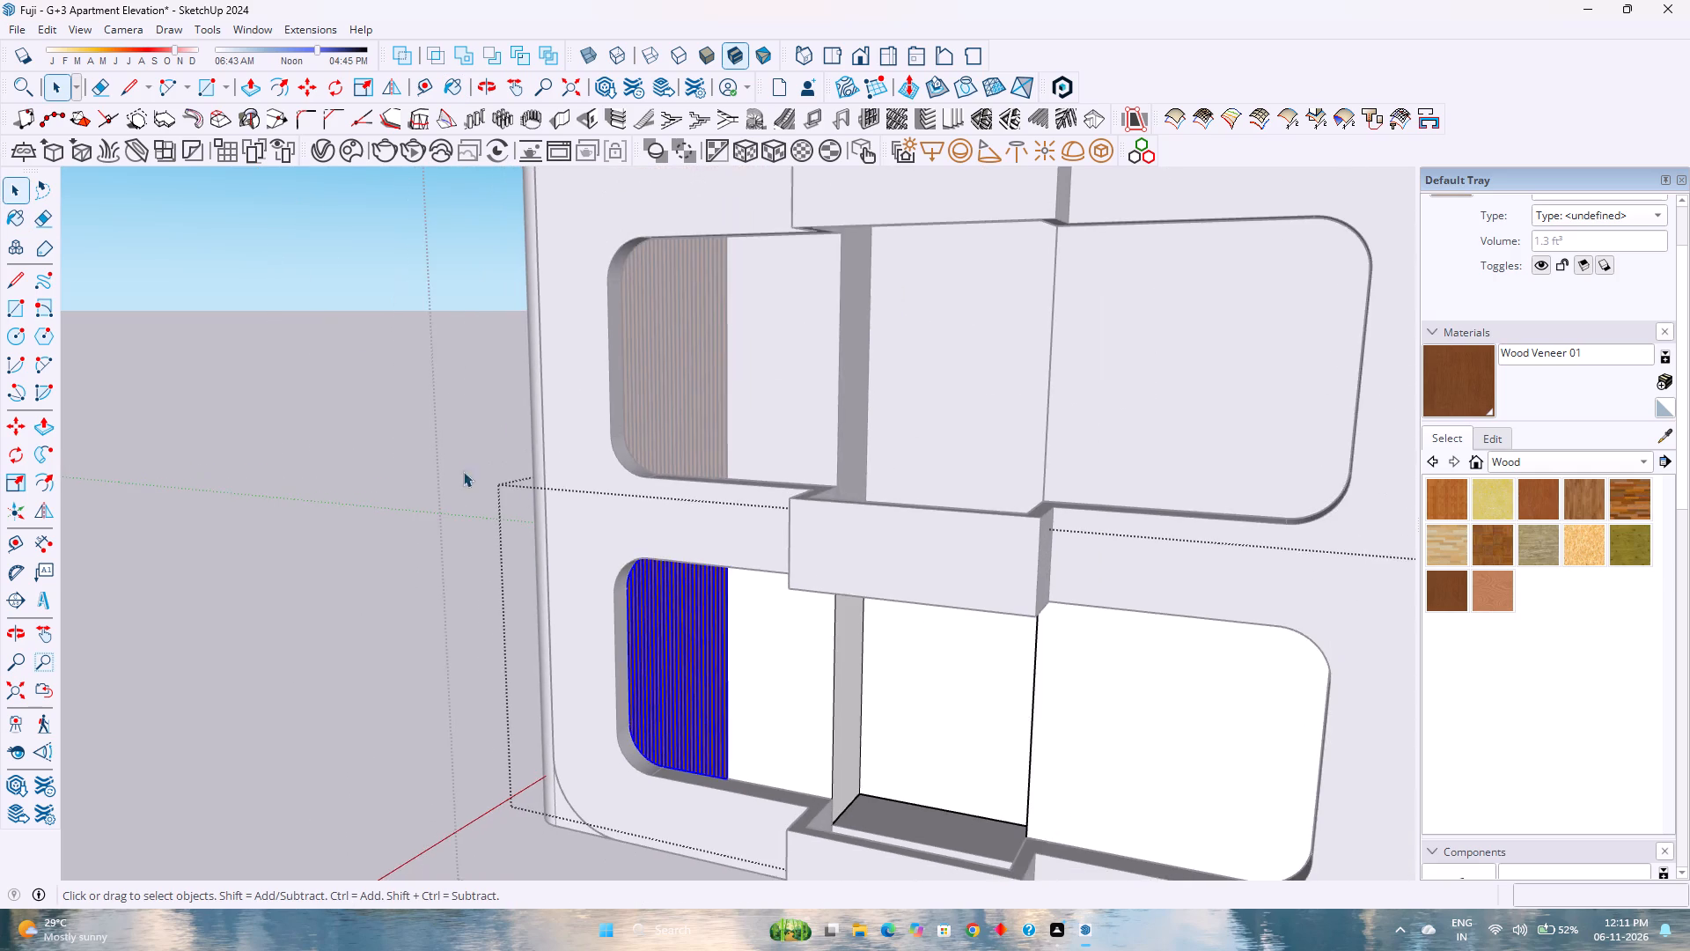
pyautogui.scroll(-9, 360, 355)
pyautogui.moveTo(415, 393); pyautogui.dragTo(885, 520, button='middle')
pyautogui.middleClick(895, 520)
pyautogui.scroll(-3, 895, 520)
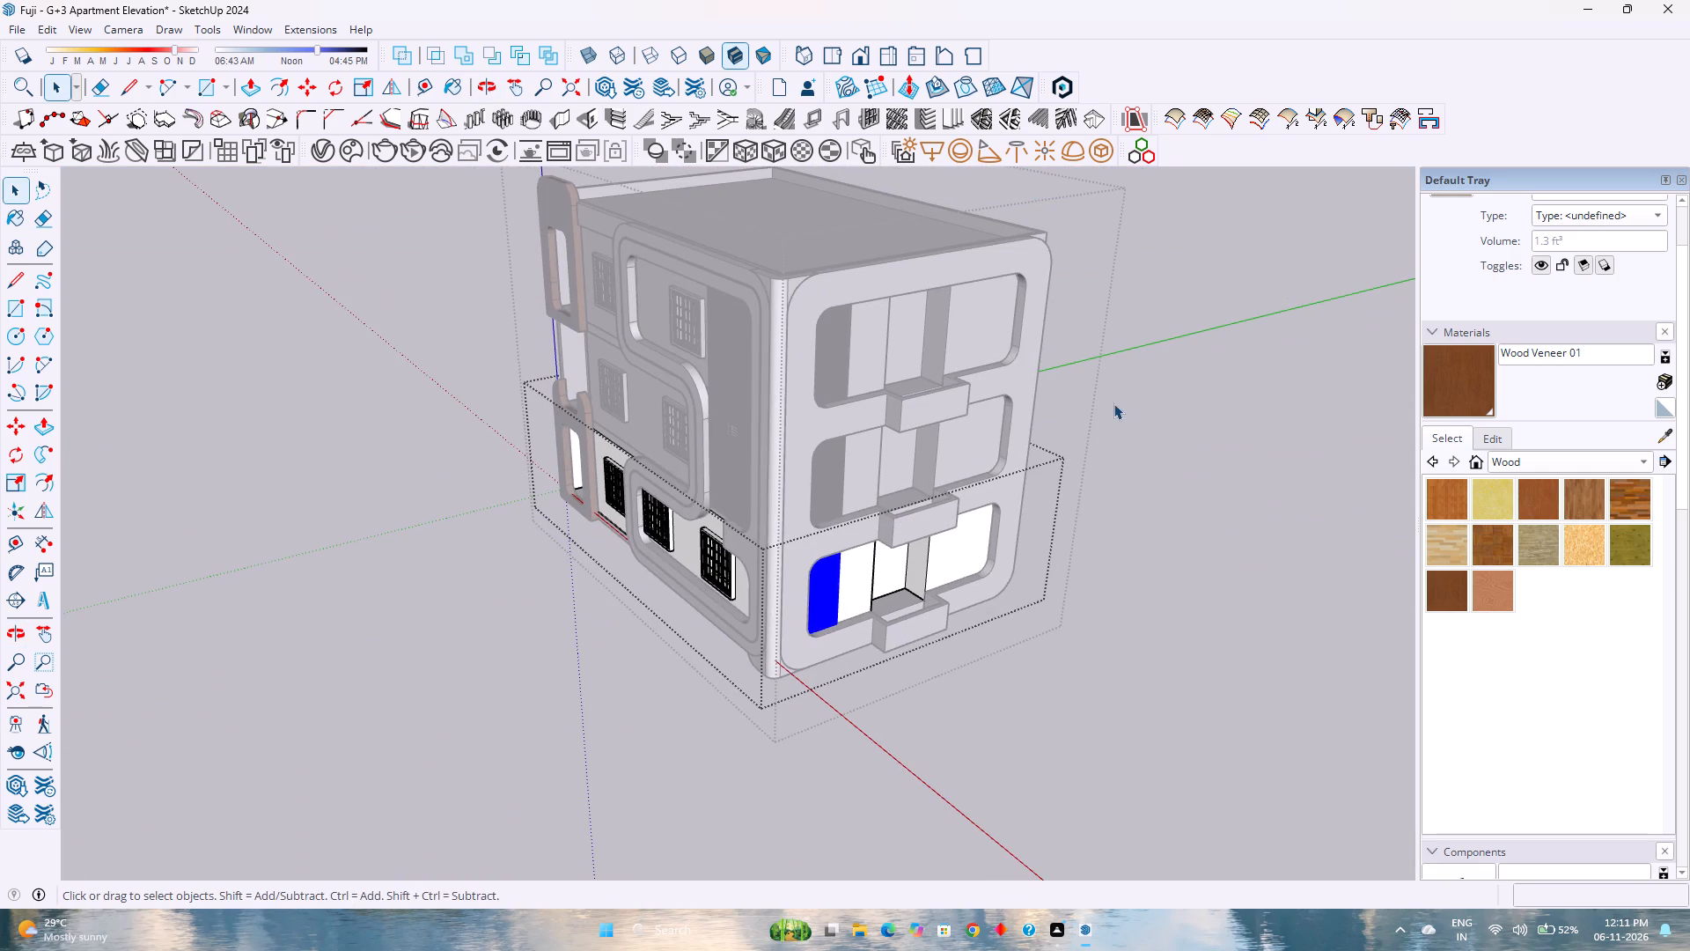
pyautogui.click(1113, 404)
pyautogui.scroll(-4, 1109, 399)
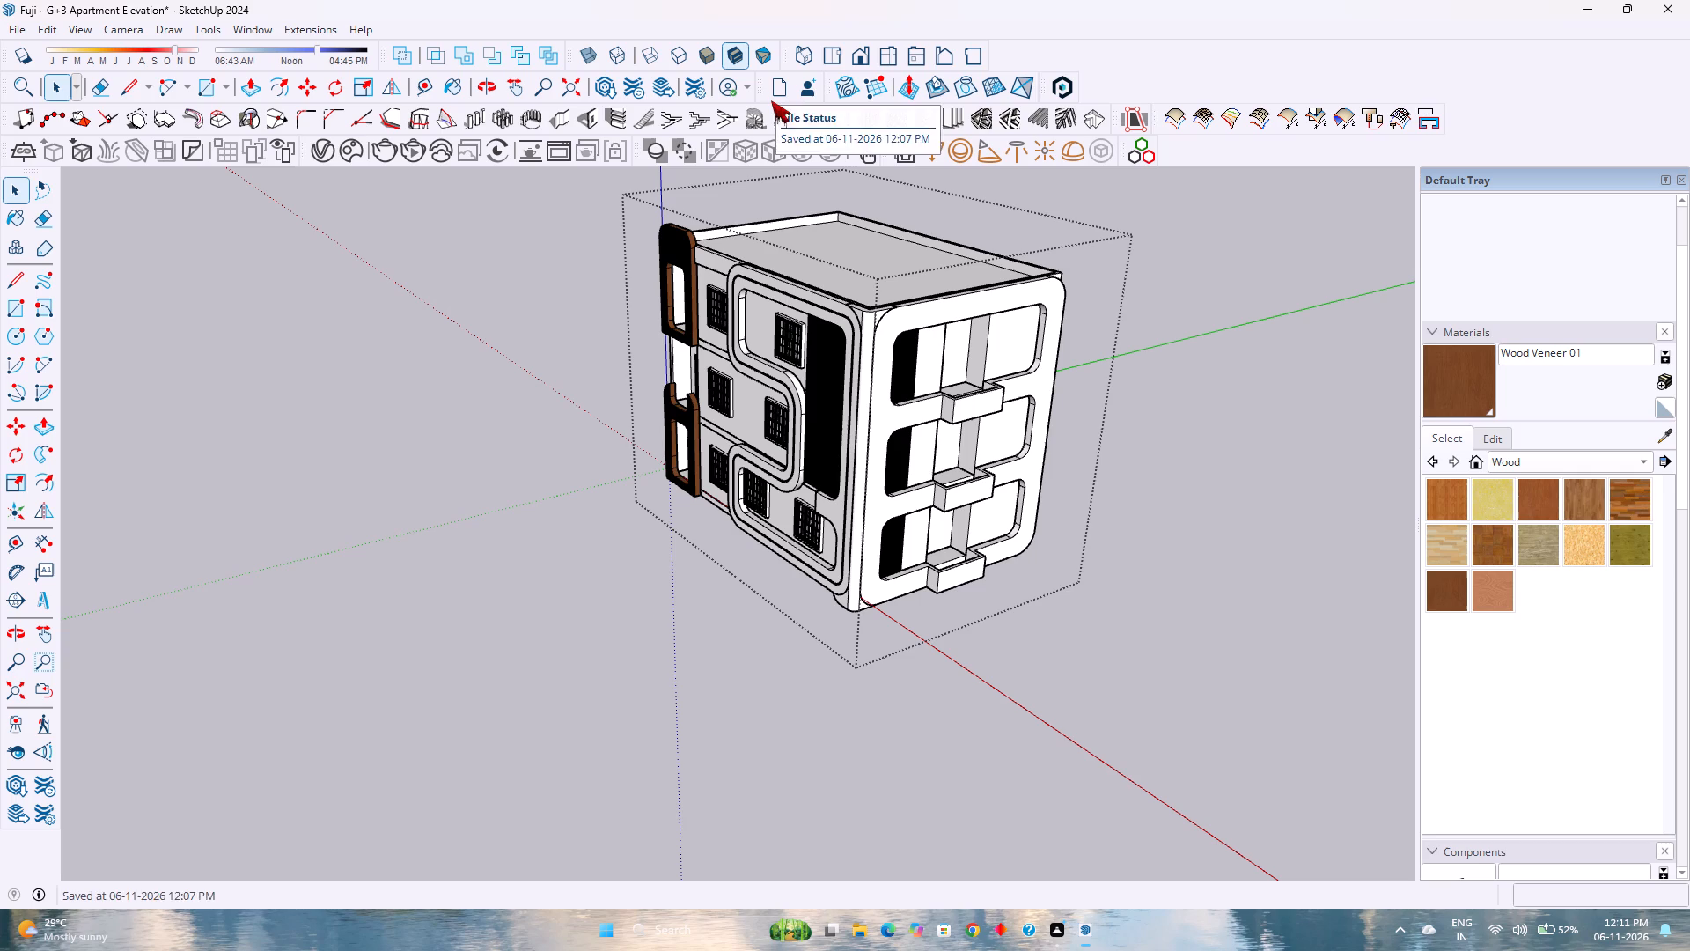
# Review the facade from the standard front view and the corner between the front and balcony sides.
pyautogui.click(857, 69)
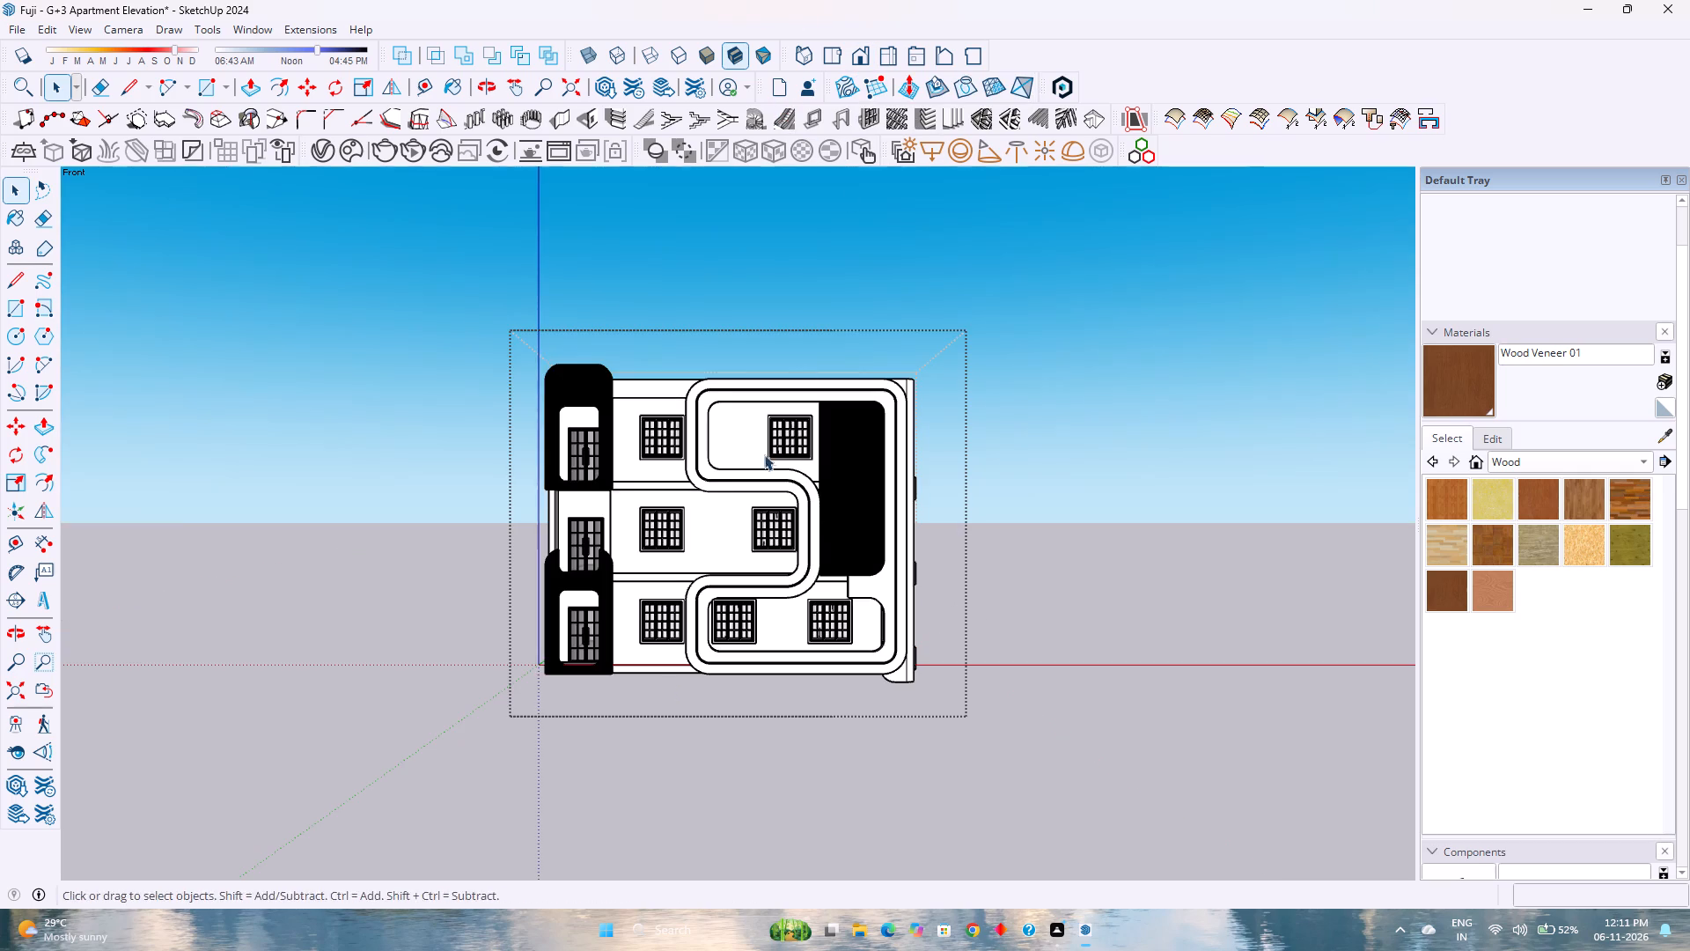
pyautogui.moveTo(960, 501); pyautogui.dragTo(621, 514, button='middle')
pyautogui.middleClick(621, 514)
pyautogui.scroll(2, 662, 483)
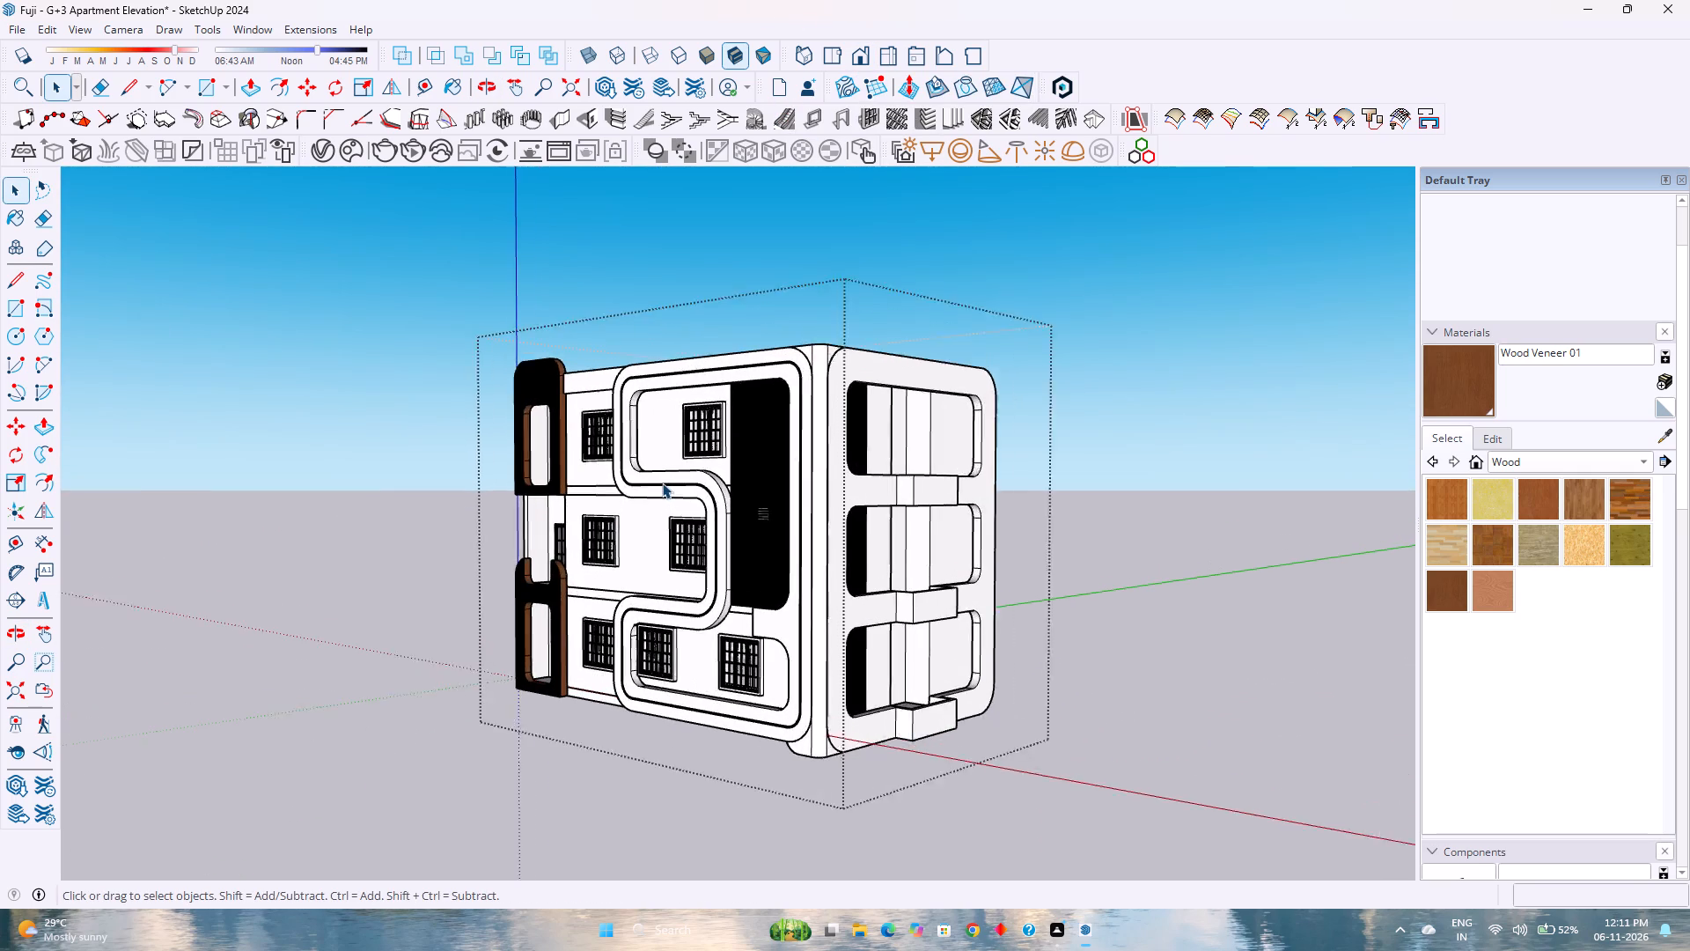
pyautogui.scroll(-2, 662, 483)
pyautogui.scroll(1, 661, 483)
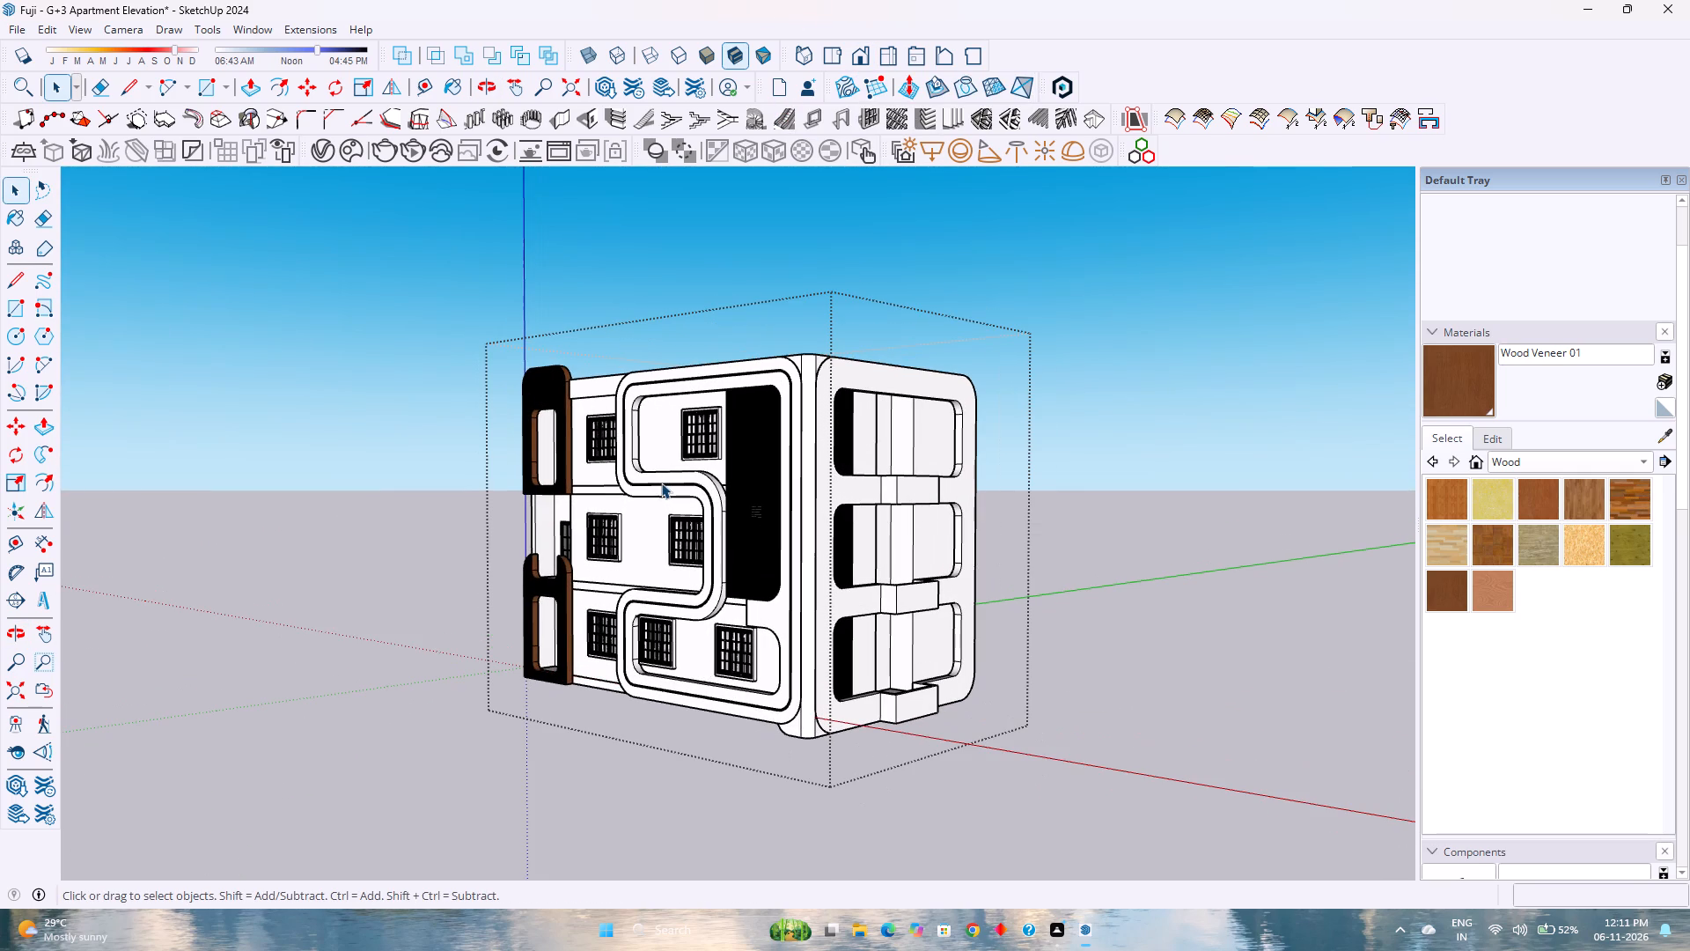
pyautogui.scroll(-1, 661, 483)
pyautogui.scroll(1, 661, 483)
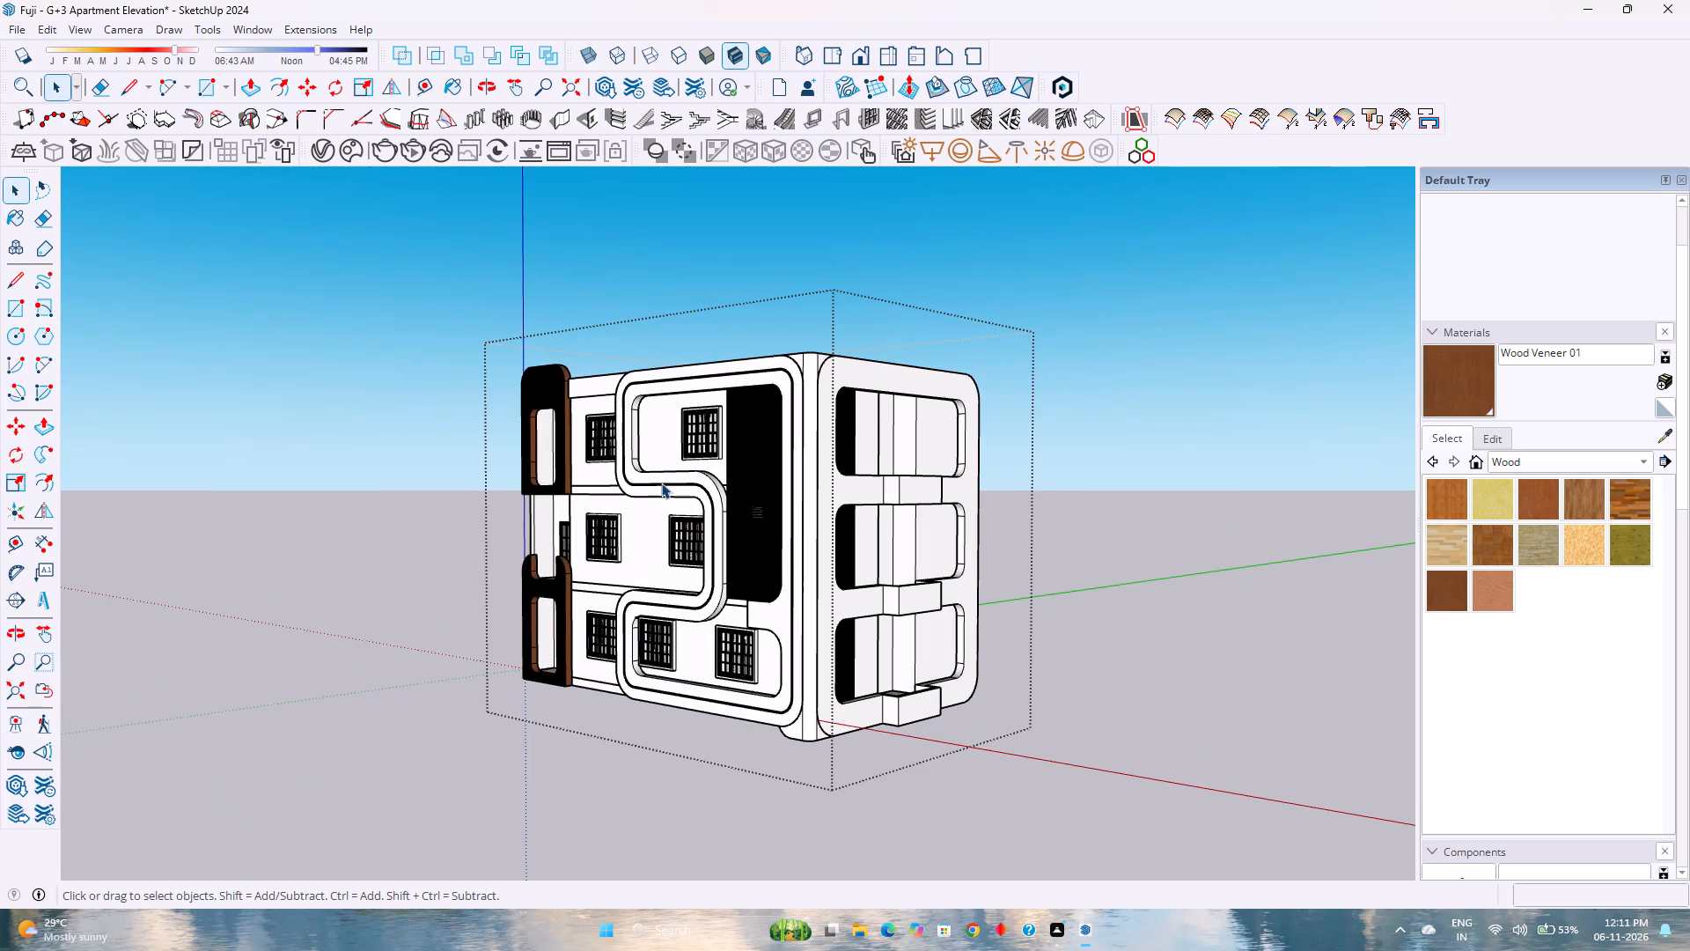
# Save the apartment elevation model.
pyautogui.hotkey('ctrl', 's')
# Examine the front and balcony facades from a low corner angle.
pyautogui.scroll(-3, 798, 653)
pyautogui.scroll(5, 798, 652)
pyautogui.moveTo(816, 652); pyautogui.dragTo(886, 573, button='middle')
pyautogui.middleClick(886, 573)
pyautogui.scroll(-2, 887, 573)
pyautogui.scroll(2, 887, 573)
pyautogui.scroll(-1, 887, 573)
pyautogui.scroll(2, 887, 573)
pyautogui.scroll(-3, 887, 573)
pyautogui.scroll(3, 887, 573)
pyautogui.scroll(-4, 887, 573)
pyautogui.scroll(3, 887, 573)
pyautogui.scroll(-2, 887, 573)
pyautogui.scroll(2, 887, 573)
pyautogui.scroll(-2, 887, 573)
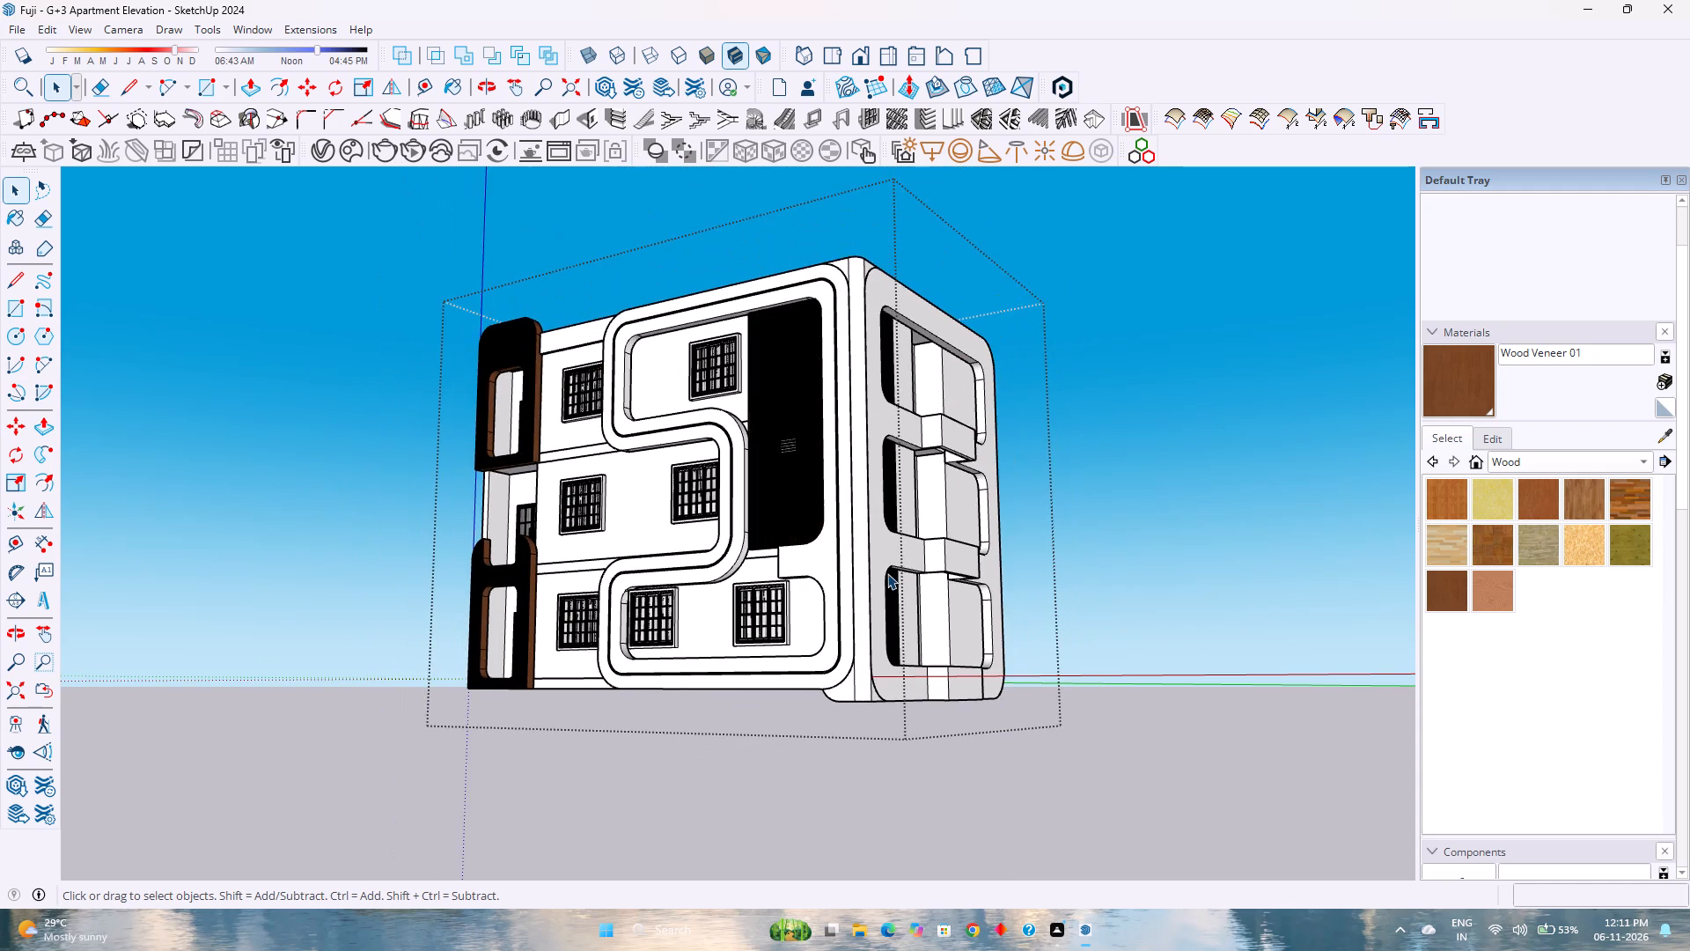
pyautogui.scroll(-2, 887, 573)
pyautogui.scroll(2, 887, 573)
pyautogui.scroll(-1, 887, 573)
pyautogui.scroll(1, 887, 573)
pyautogui.scroll(-1, 887, 573)
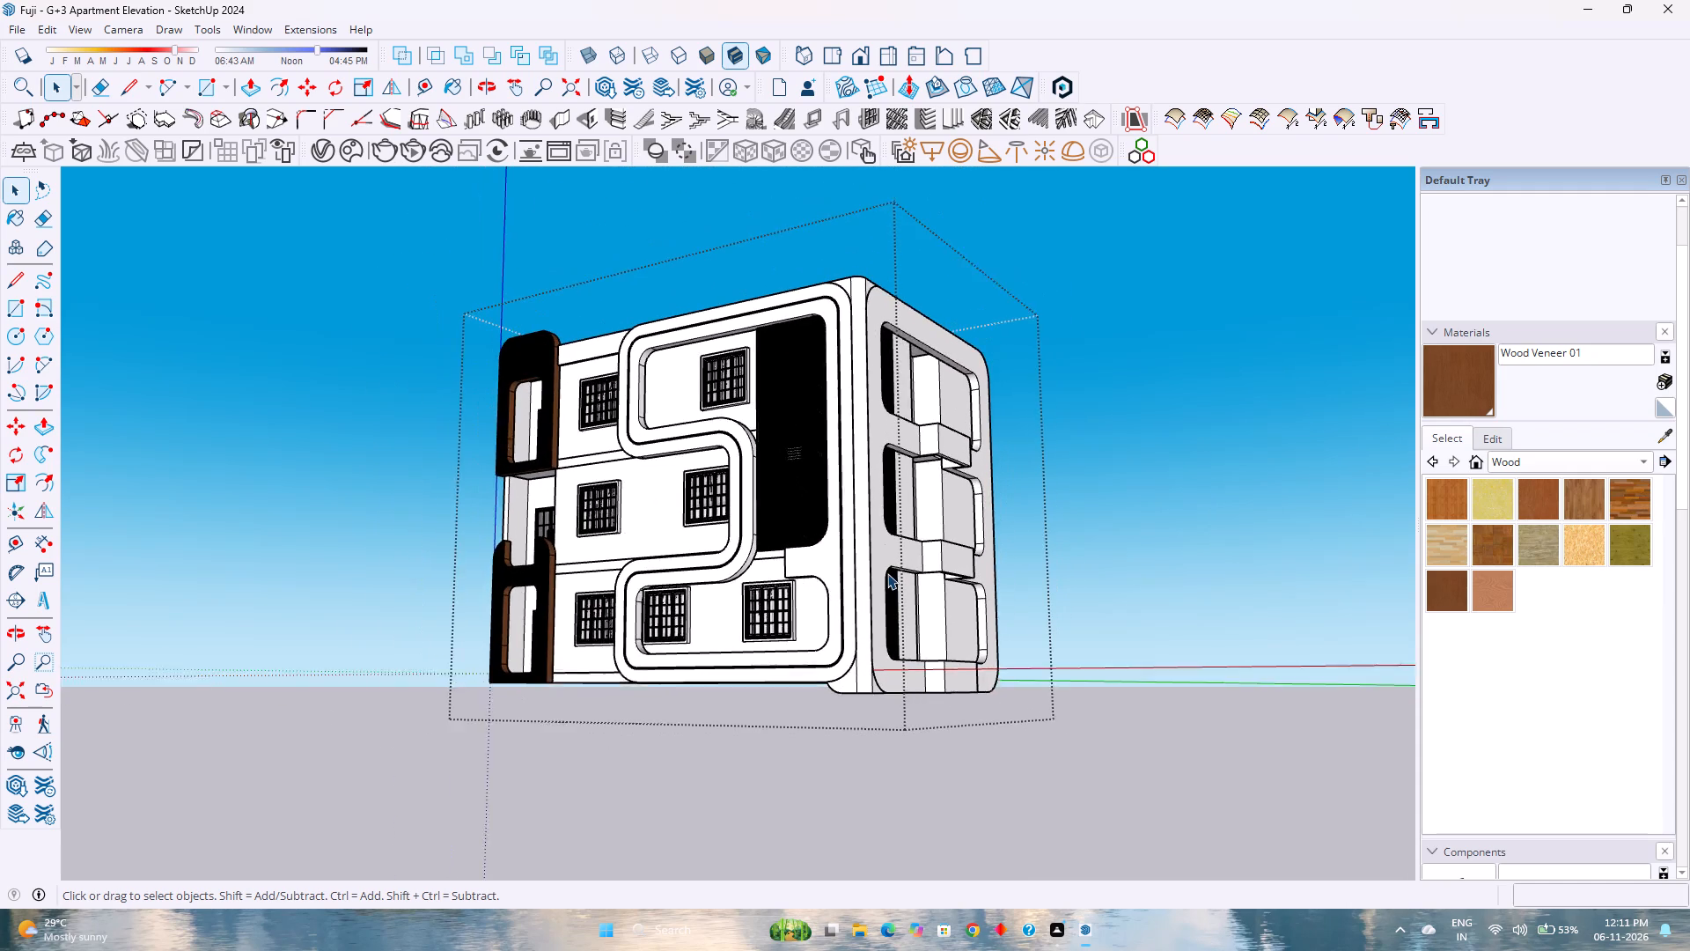
pyautogui.scroll(-3, 887, 573)
pyautogui.scroll(2, 882, 571)
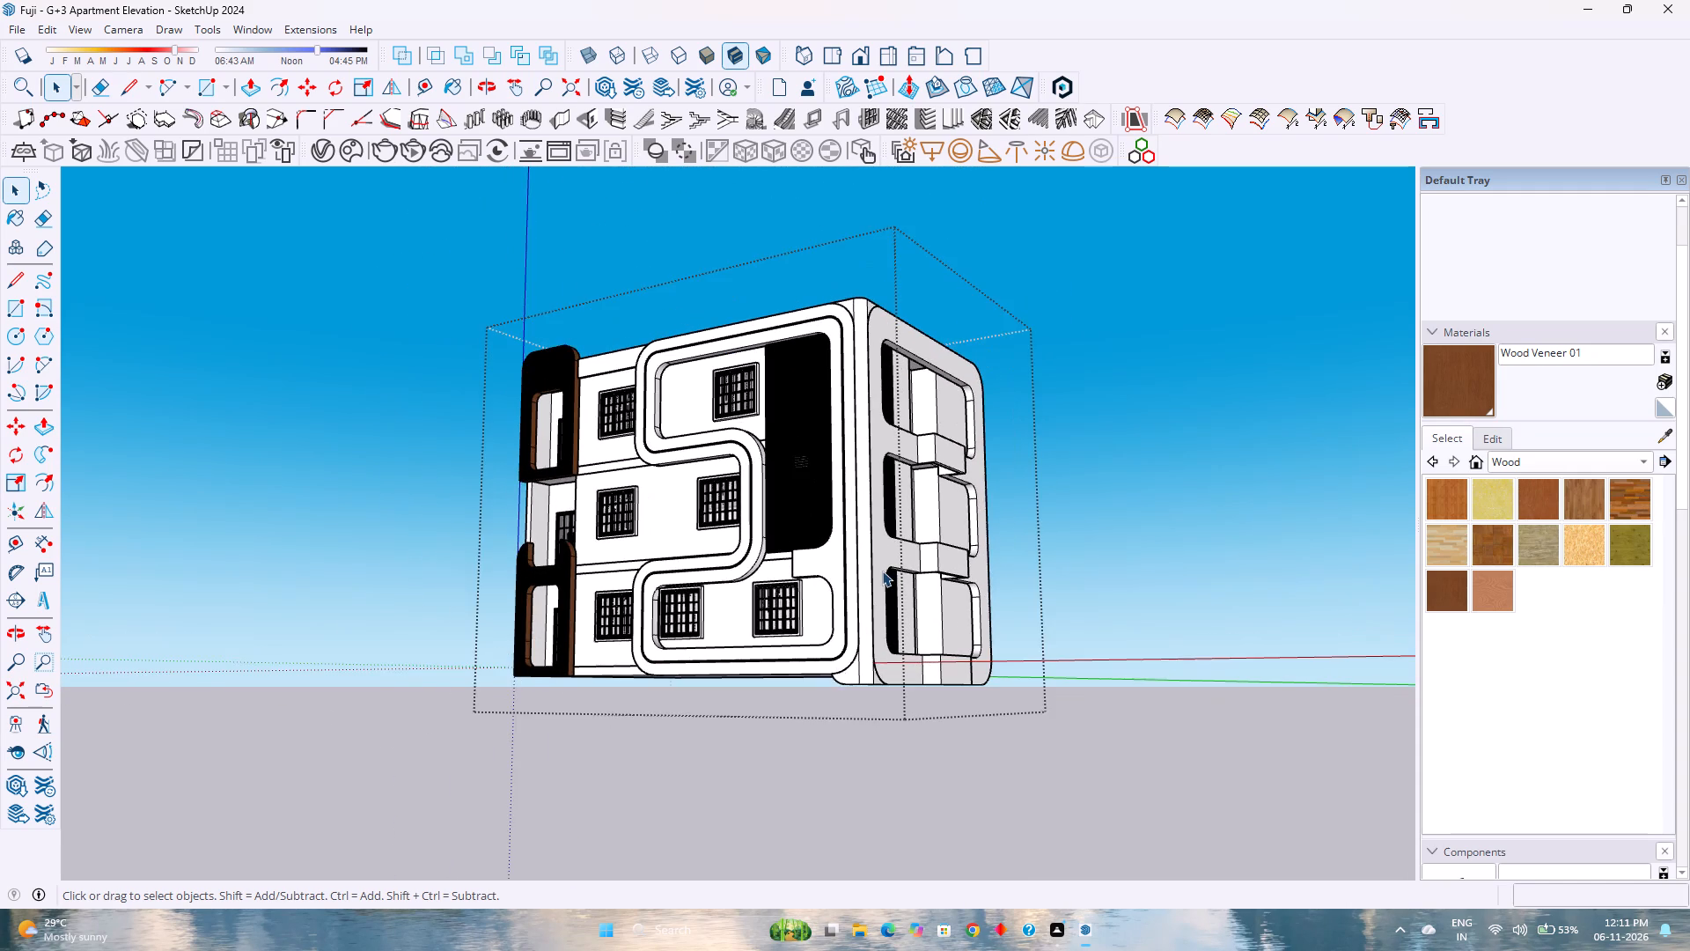
pyautogui.scroll(1, 882, 571)
pyautogui.scroll(-2, 882, 571)
pyautogui.scroll(1, 882, 571)
pyautogui.scroll(-1, 882, 571)
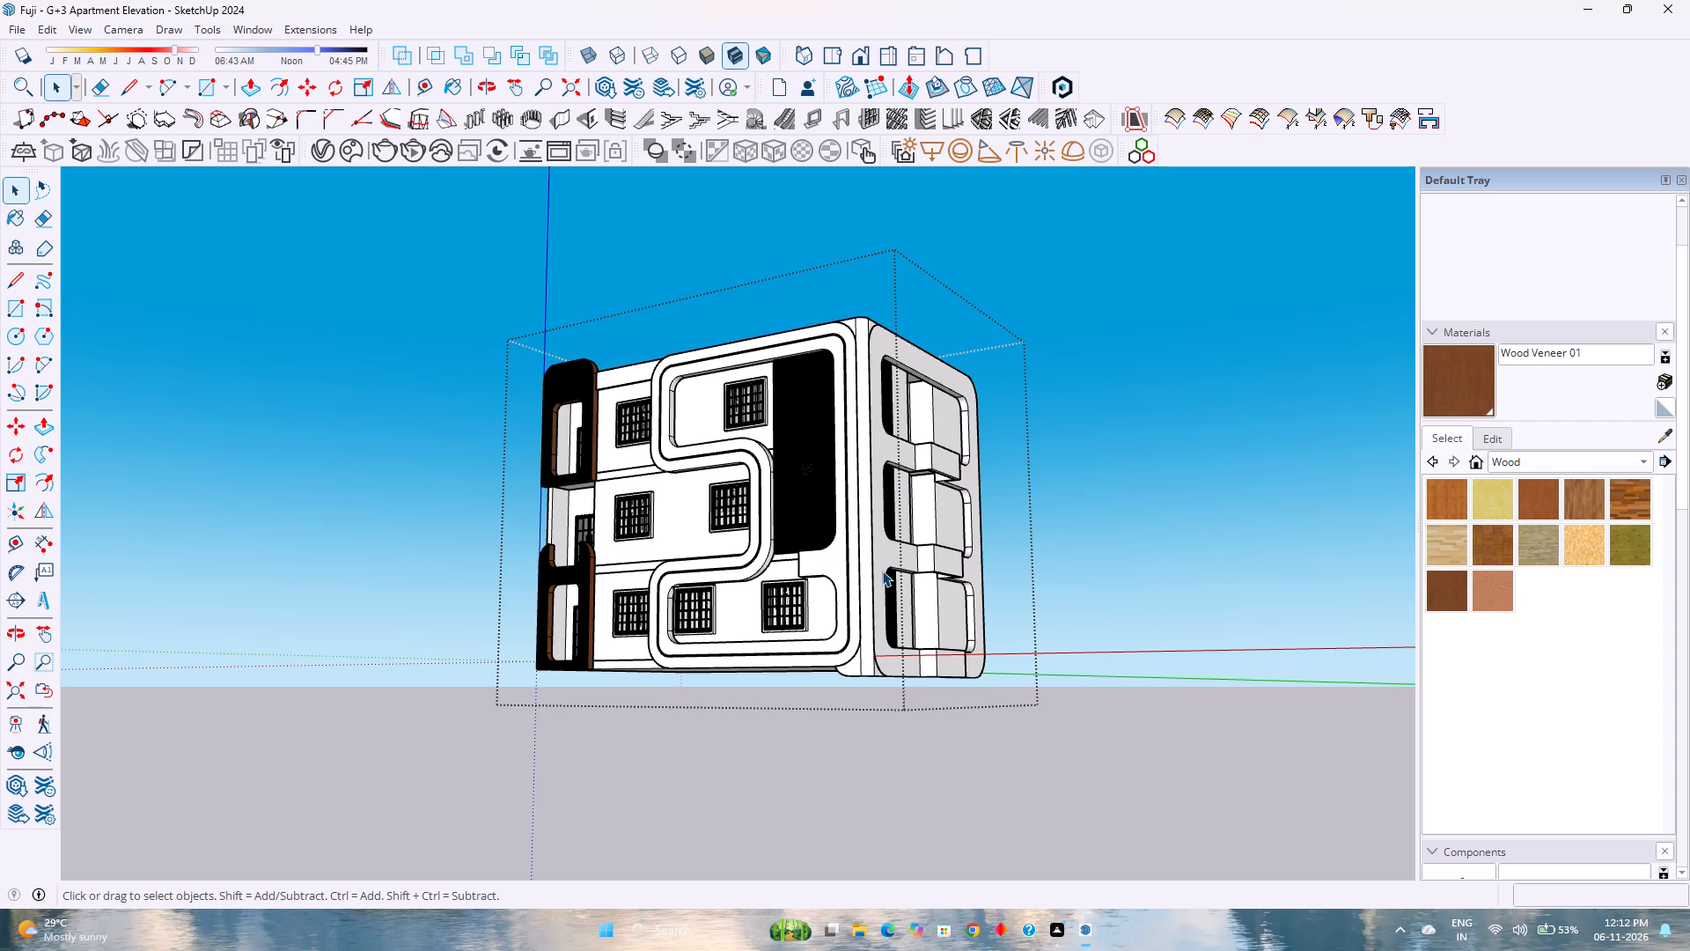
pyautogui.scroll(-2, 888, 567)
pyautogui.scroll(2, 881, 508)
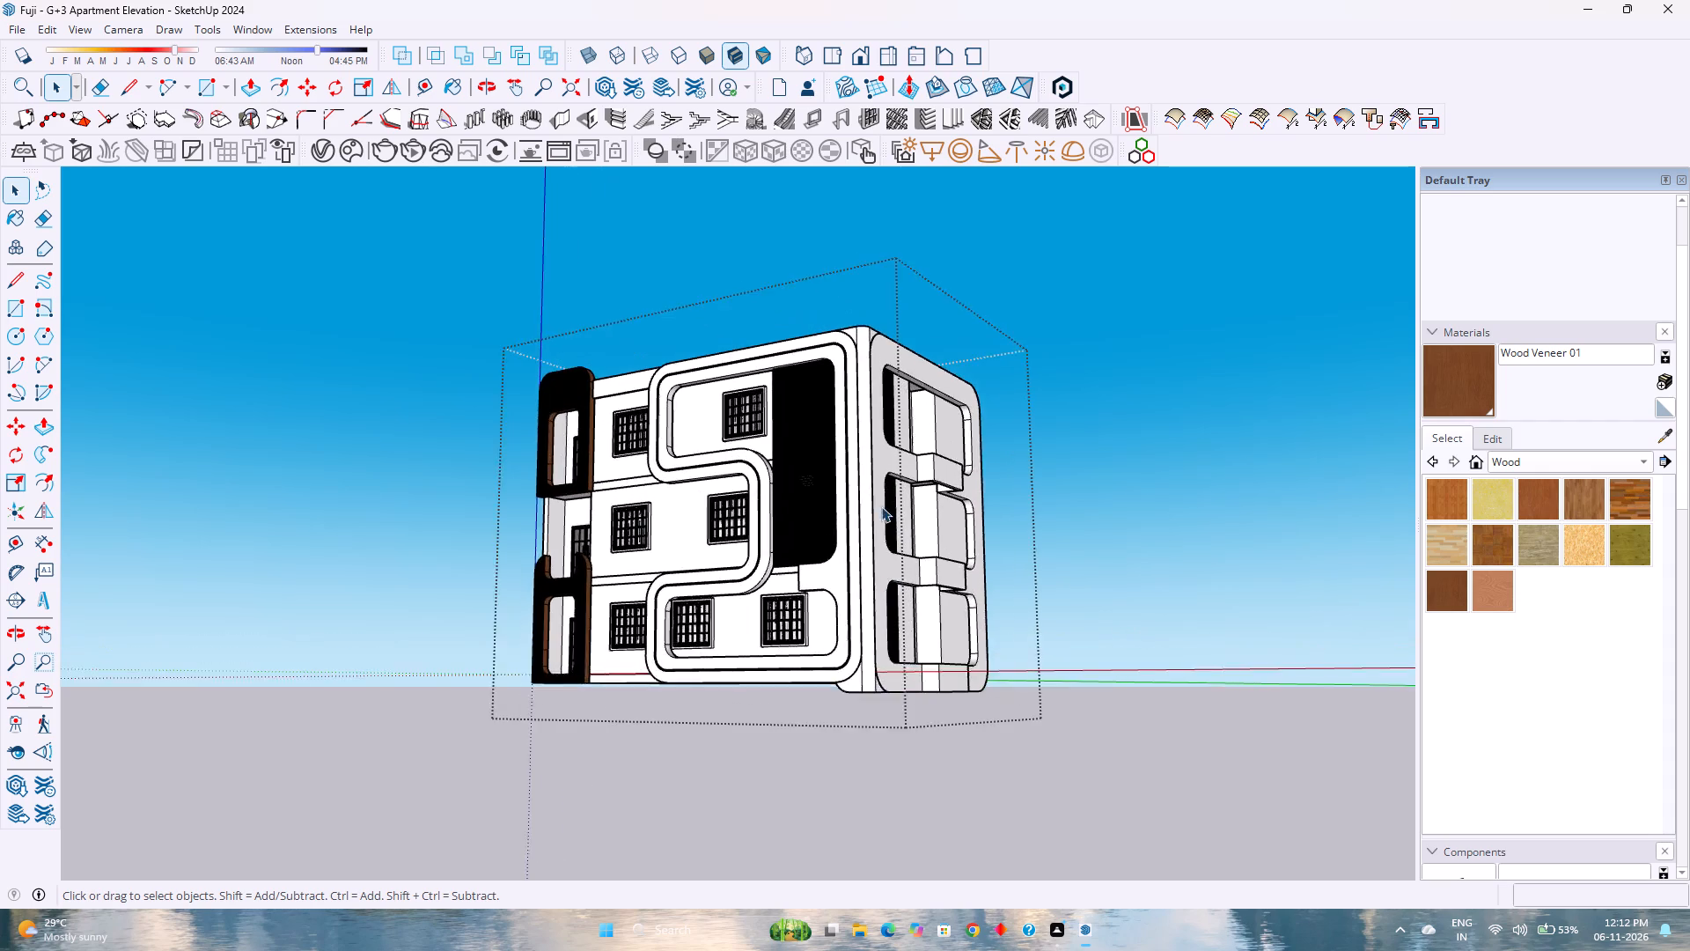
pyautogui.scroll(2, 881, 506)
# Inspect the wood veneer panels on the balcony side and the front facade from raised and low angles.
pyautogui.moveTo(891, 504); pyautogui.dragTo(694, 580, button='middle')
pyautogui.scroll(-4, 694, 577)
pyautogui.moveTo(696, 576); pyautogui.dragTo(701, 574, button='middle')
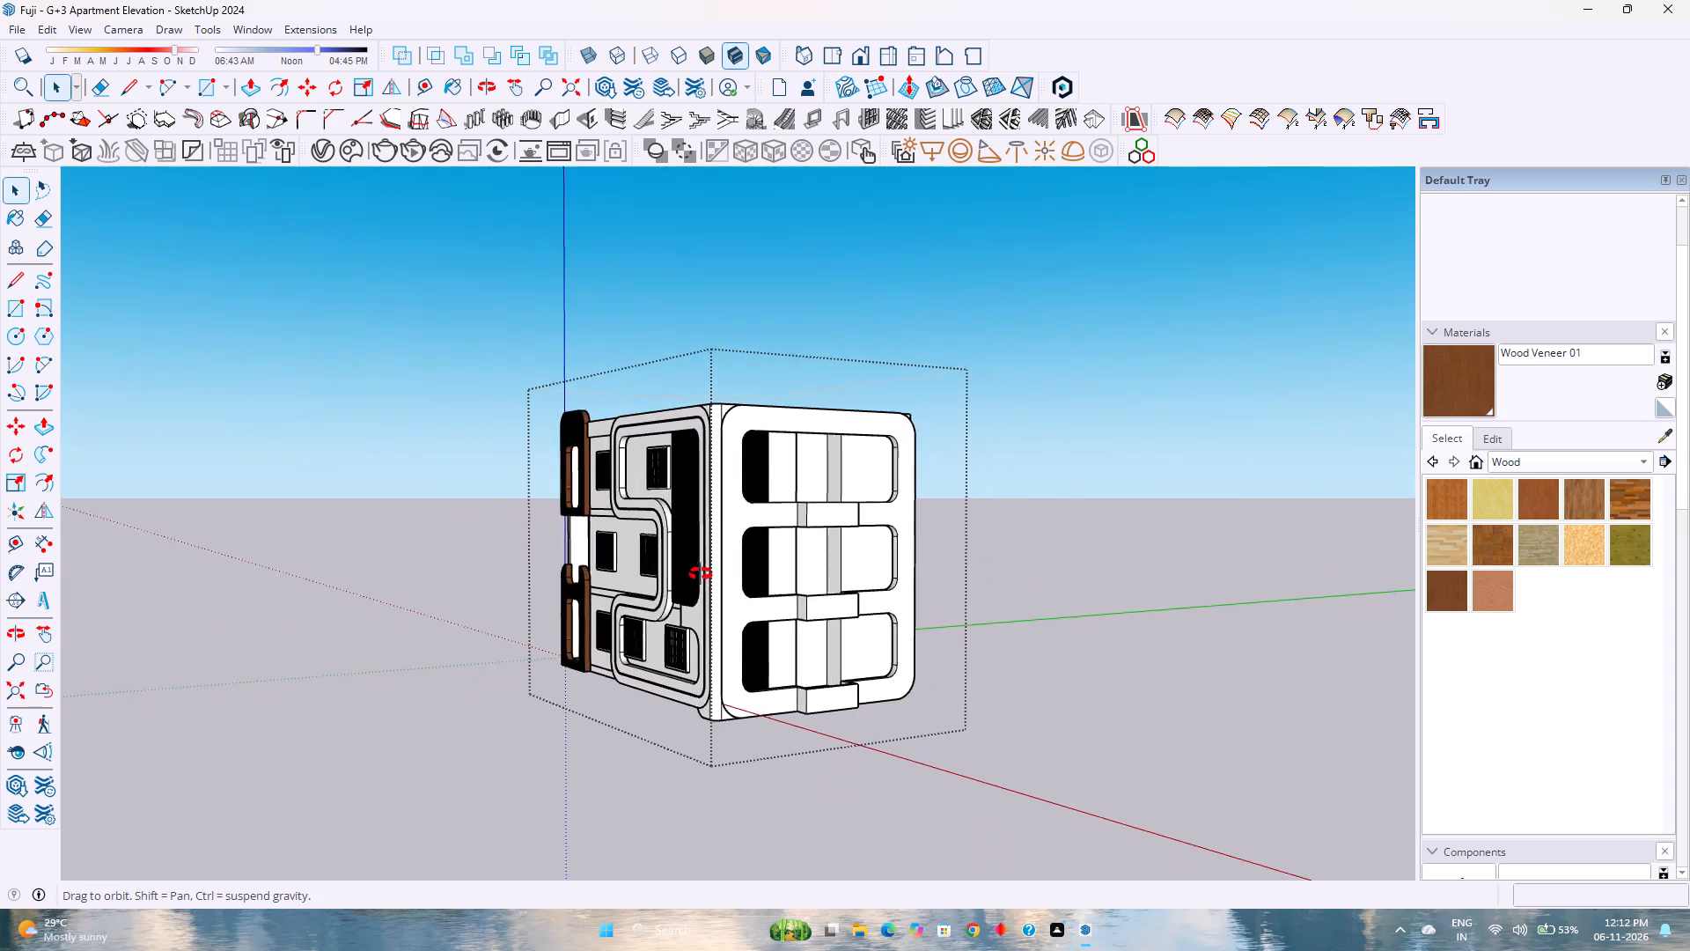
pyautogui.moveTo(701, 574); pyautogui.dragTo(871, 611, button='middle')
pyautogui.middleClick(871, 611)
pyautogui.middleClick(871, 611)
pyautogui.middleClick(871, 611)
pyautogui.scroll(5, 337, 547)
pyautogui.moveTo(337, 546); pyautogui.dragTo(663, 674, button='middle')
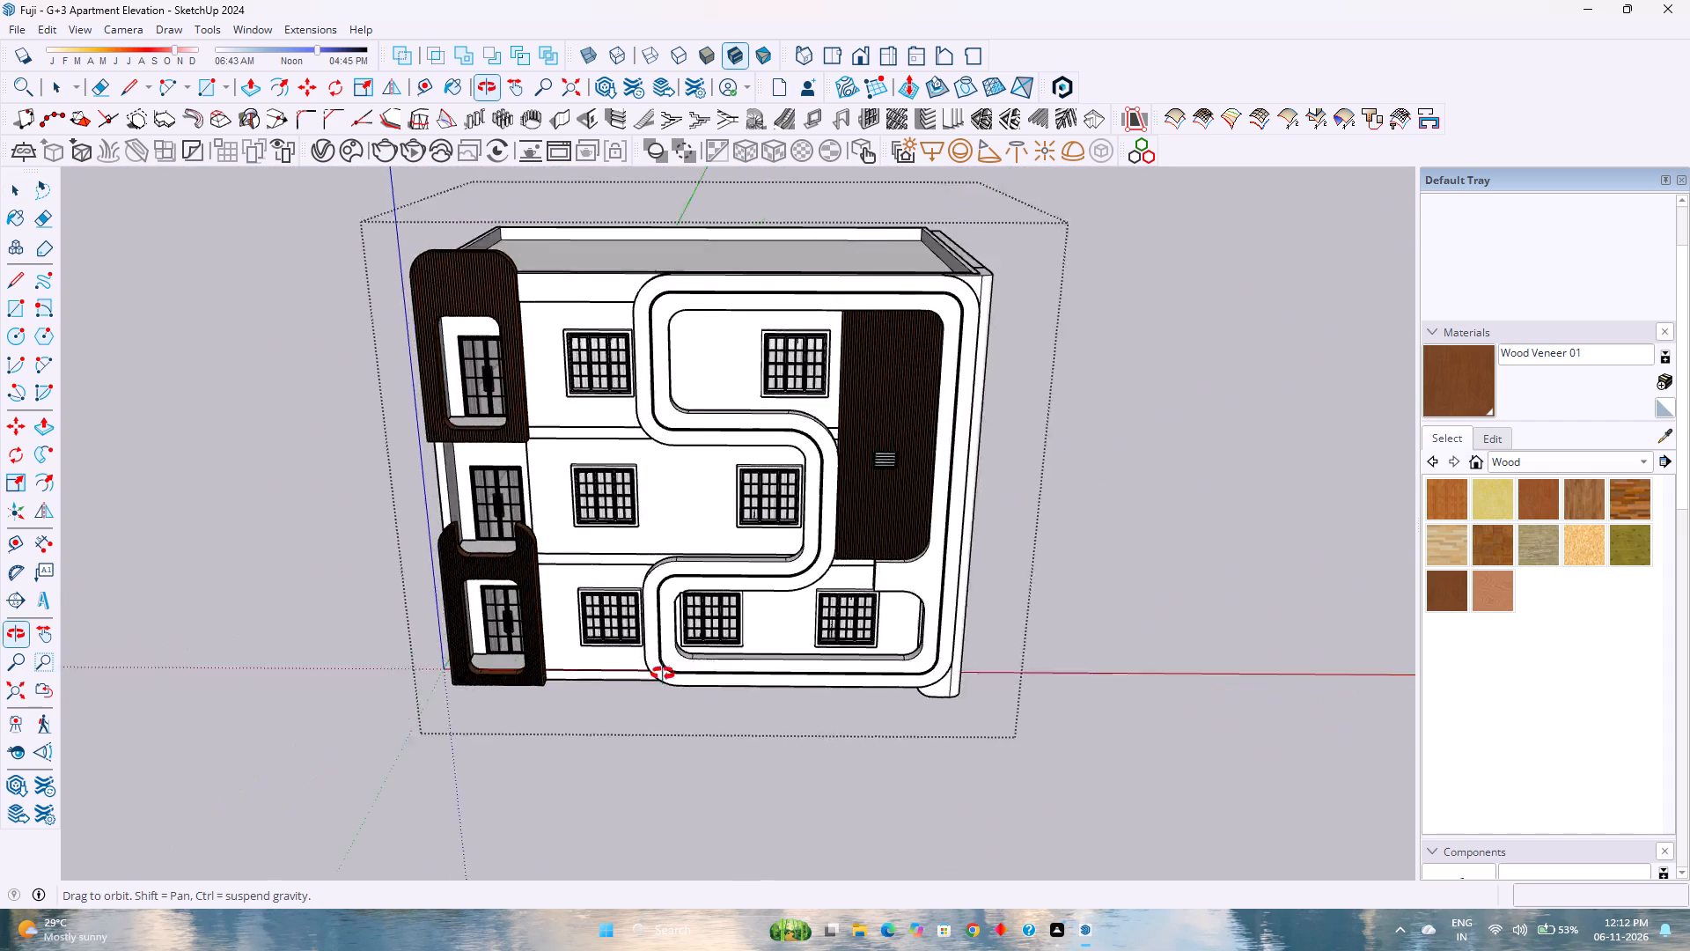
pyautogui.moveTo(663, 674); pyautogui.dragTo(530, 613, button='middle')
pyautogui.middleClick(529, 613)
pyautogui.scroll(-2, 529, 613)
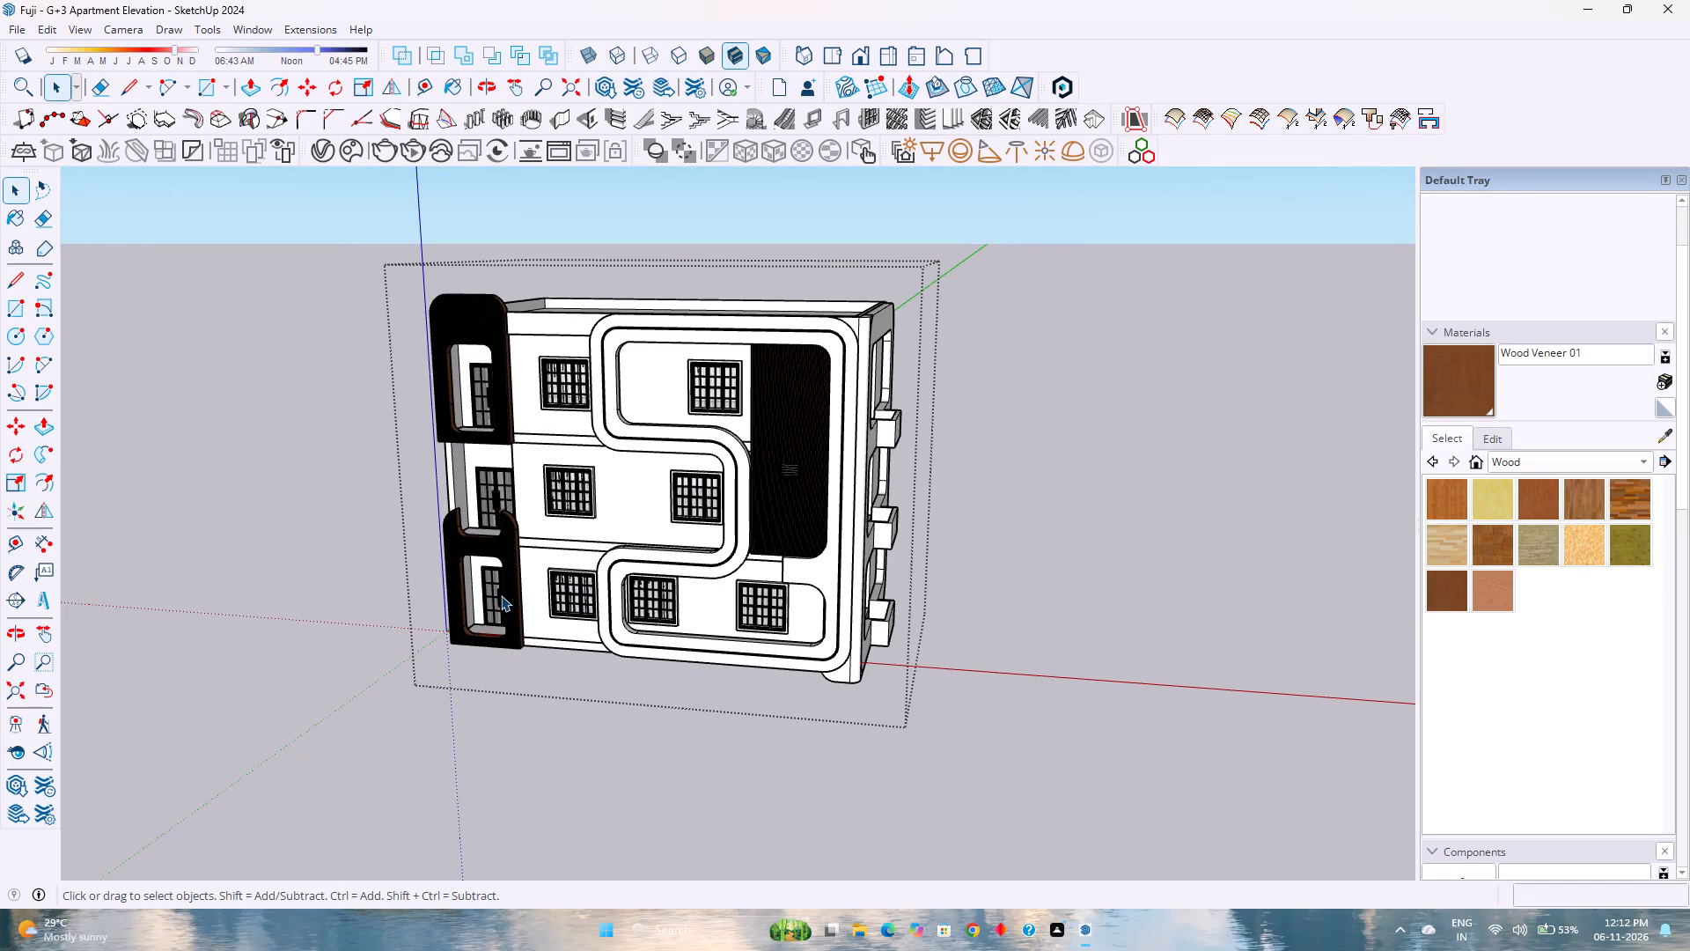
pyautogui.scroll(-3, 501, 595)
pyautogui.scroll(4, 501, 595)
pyautogui.scroll(-3, 497, 592)
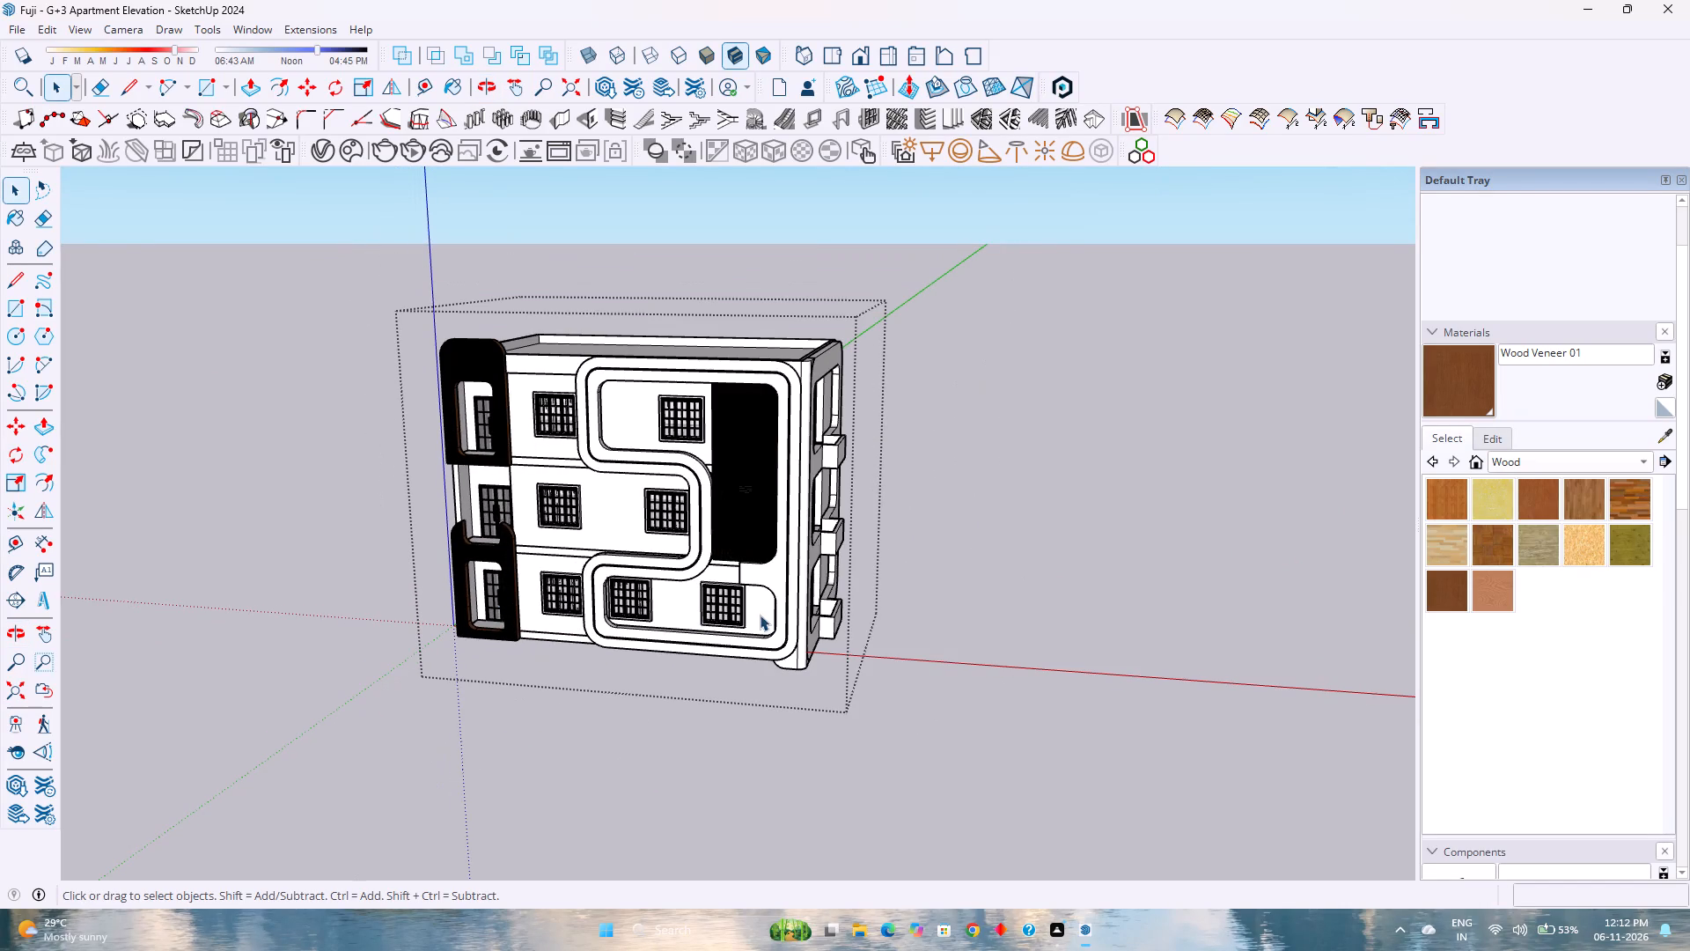
pyautogui.moveTo(761, 615); pyautogui.dragTo(767, 451, button='middle')
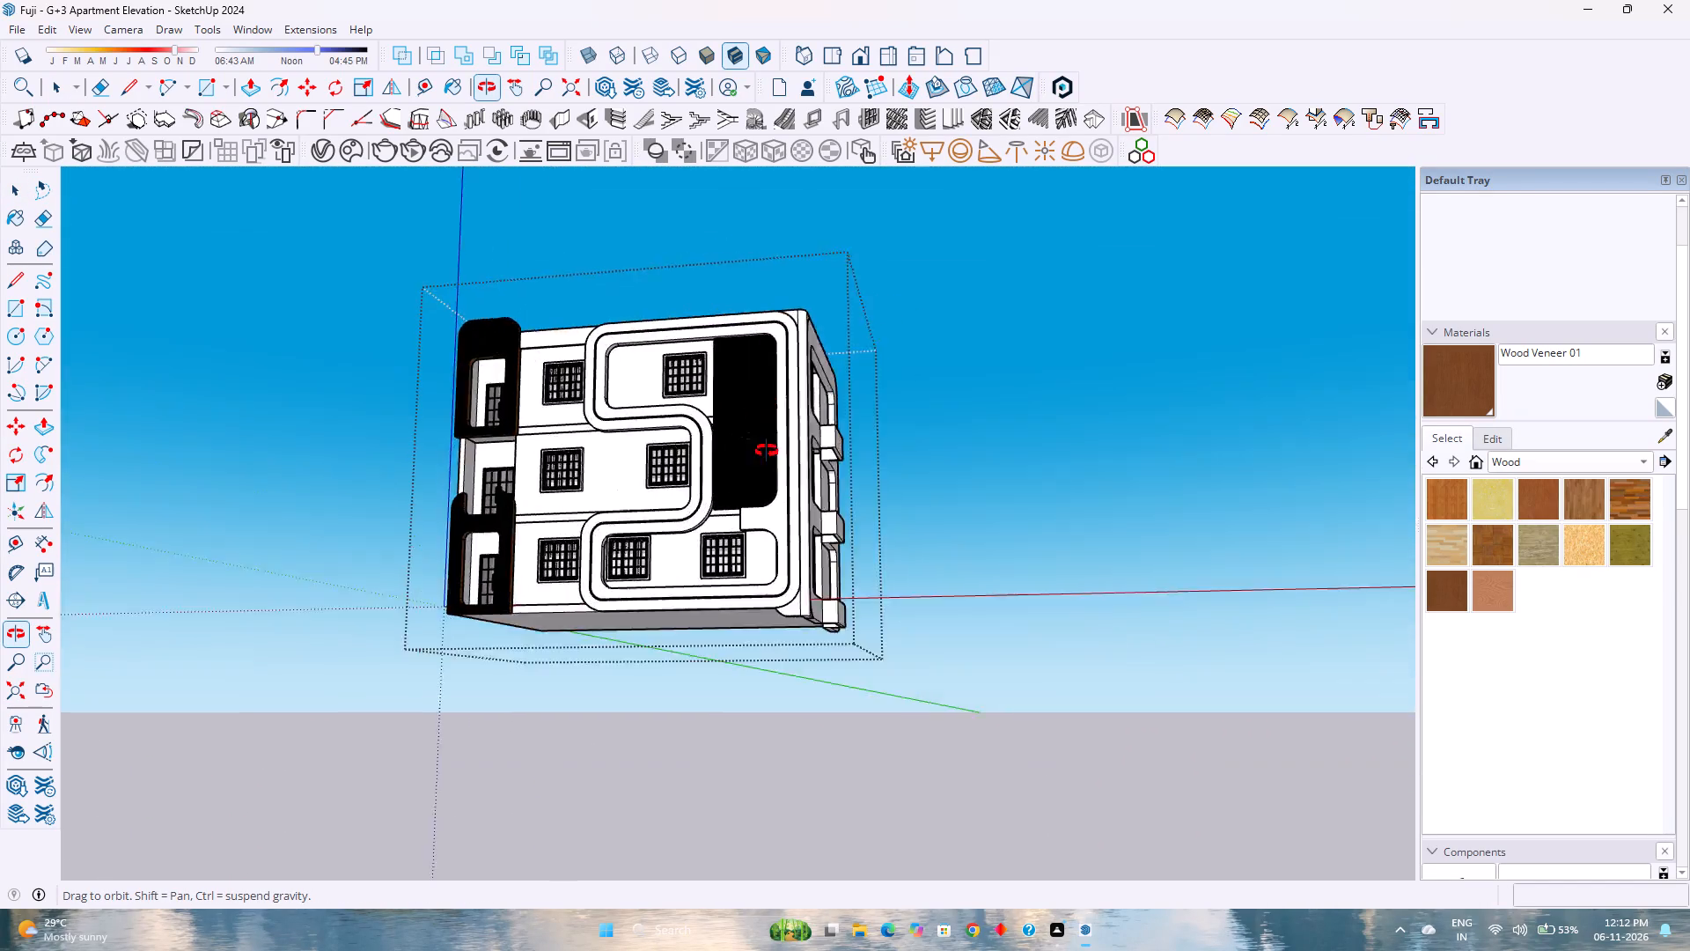
pyautogui.moveTo(767, 451); pyautogui.dragTo(687, 524, button='middle')
pyautogui.middleClick(687, 524)
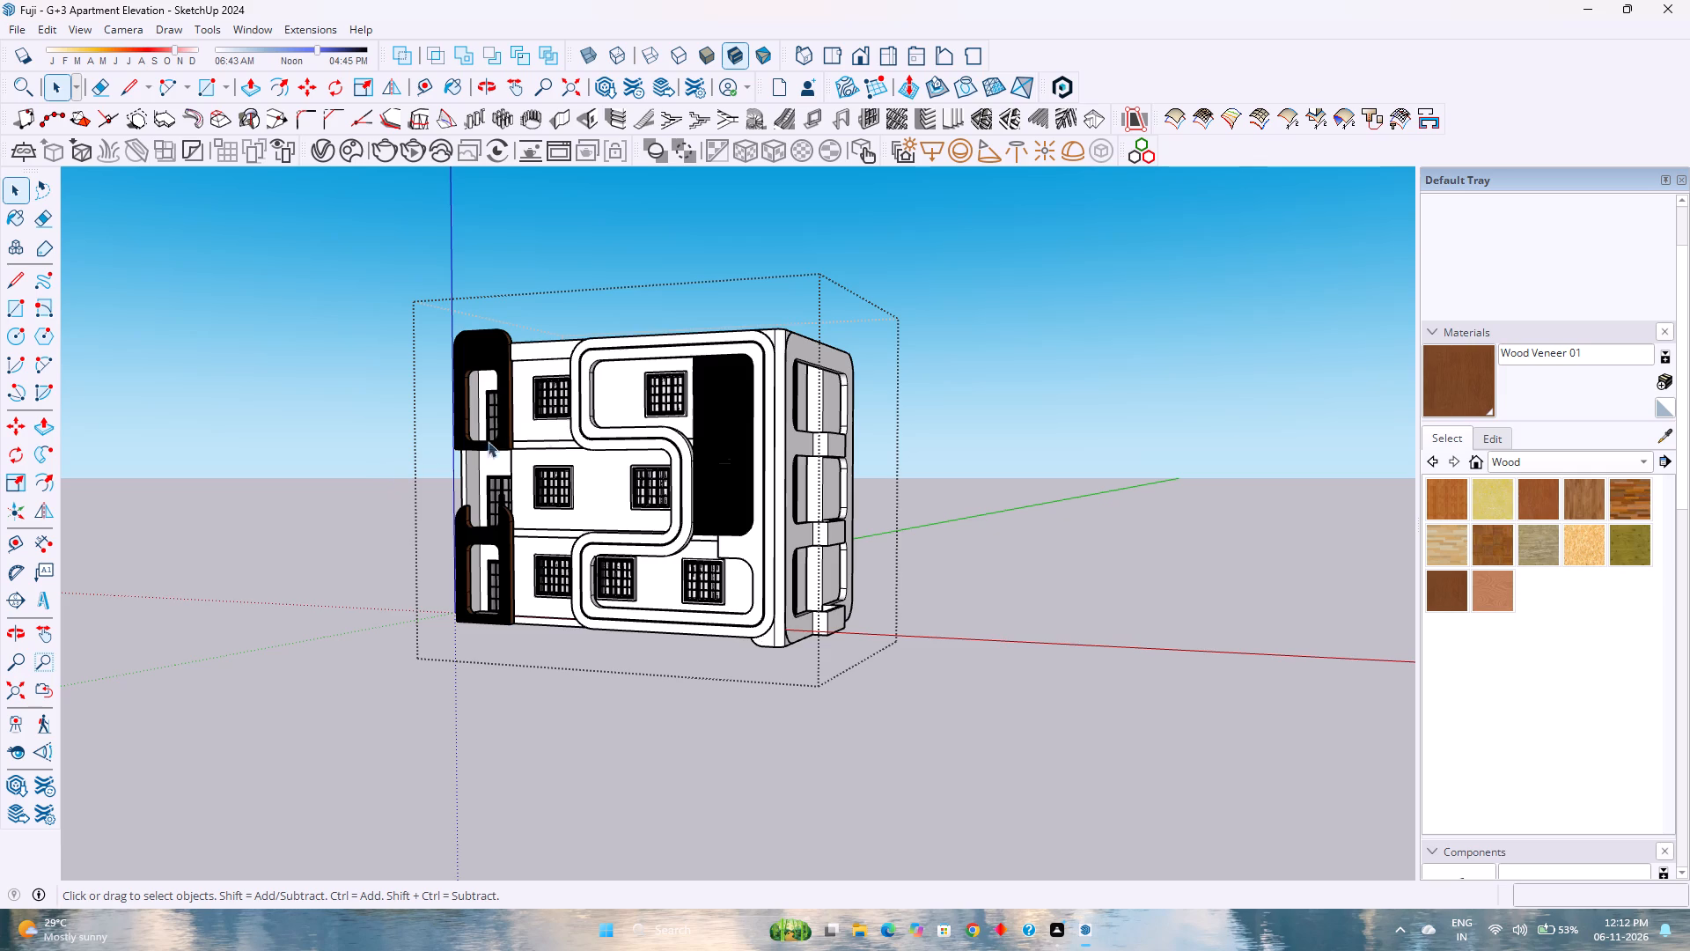
# Examine the wood-veneered balcony frames on the front up close, and the fluted panels on the side facade.
pyautogui.scroll(15, 599, 458)
pyautogui.scroll(3, 547, 509)
pyautogui.middleClick(547, 509)
pyautogui.middleClick(547, 509)
pyautogui.middleClick(547, 509)
pyautogui.moveTo(544, 514); pyautogui.dragTo(375, 619, button='middle')
pyautogui.moveTo(375, 619); pyautogui.dragTo(605, 609, button='middle')
pyautogui.middleClick(605, 609)
pyautogui.moveTo(605, 609); pyautogui.dragTo(552, 595, button='middle')
pyautogui.middleClick(551, 595)
pyautogui.scroll(-7, 545, 592)
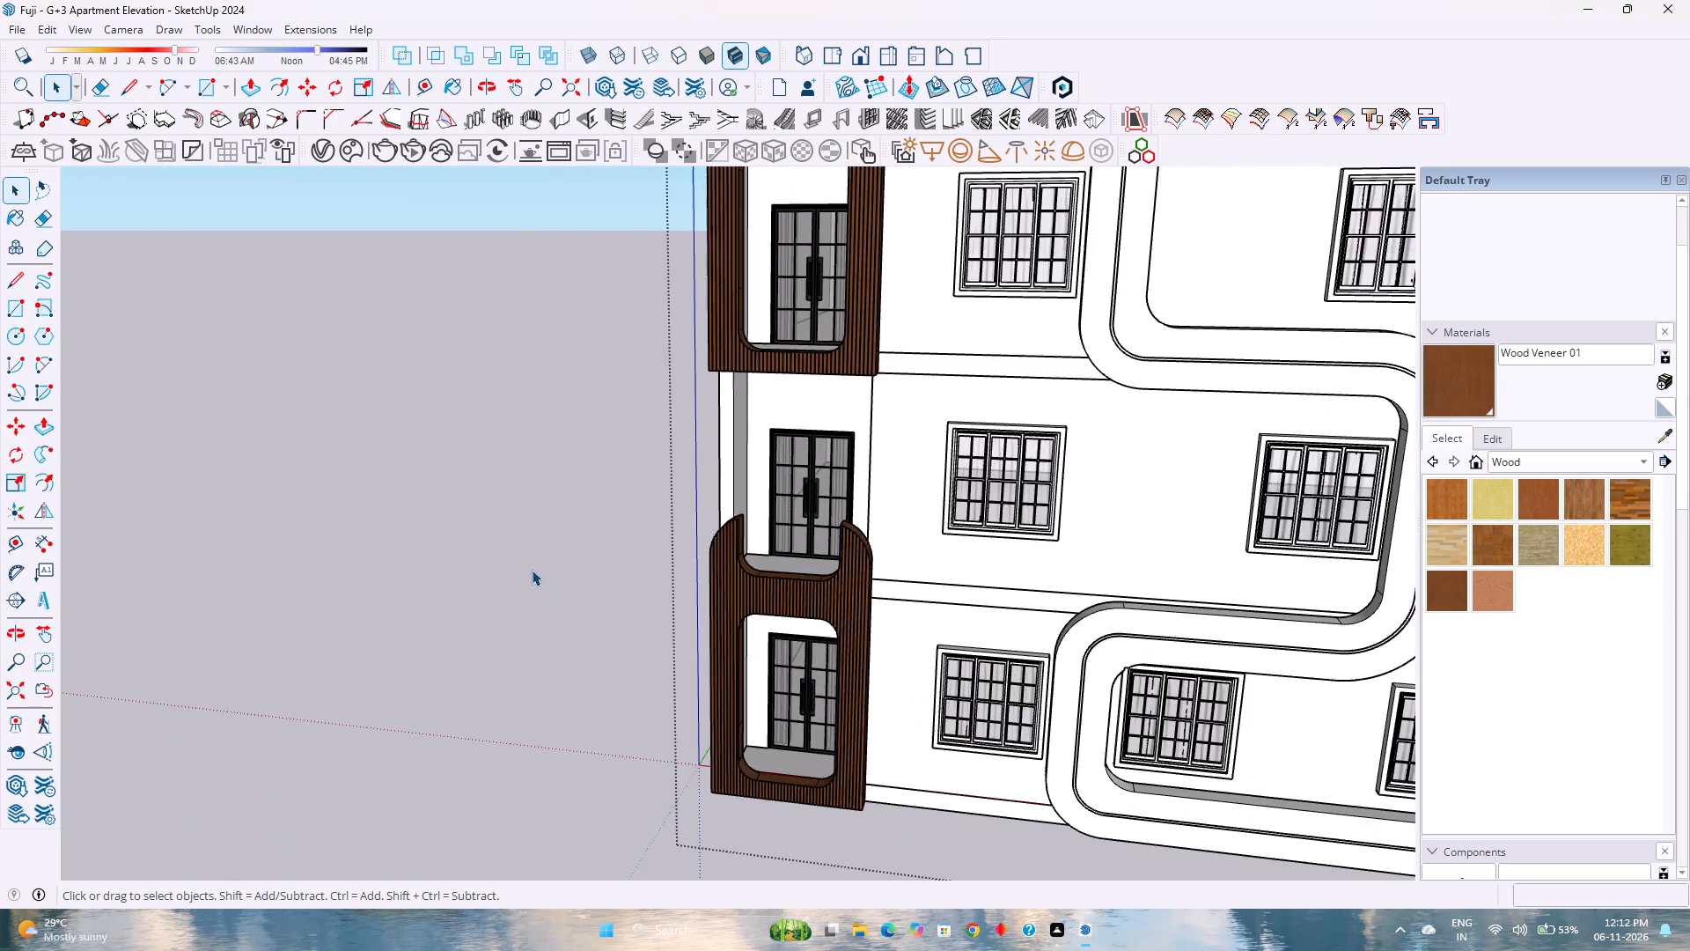
pyautogui.scroll(-3, 532, 570)
pyautogui.scroll(-8, 863, 583)
pyautogui.scroll(2, 1155, 556)
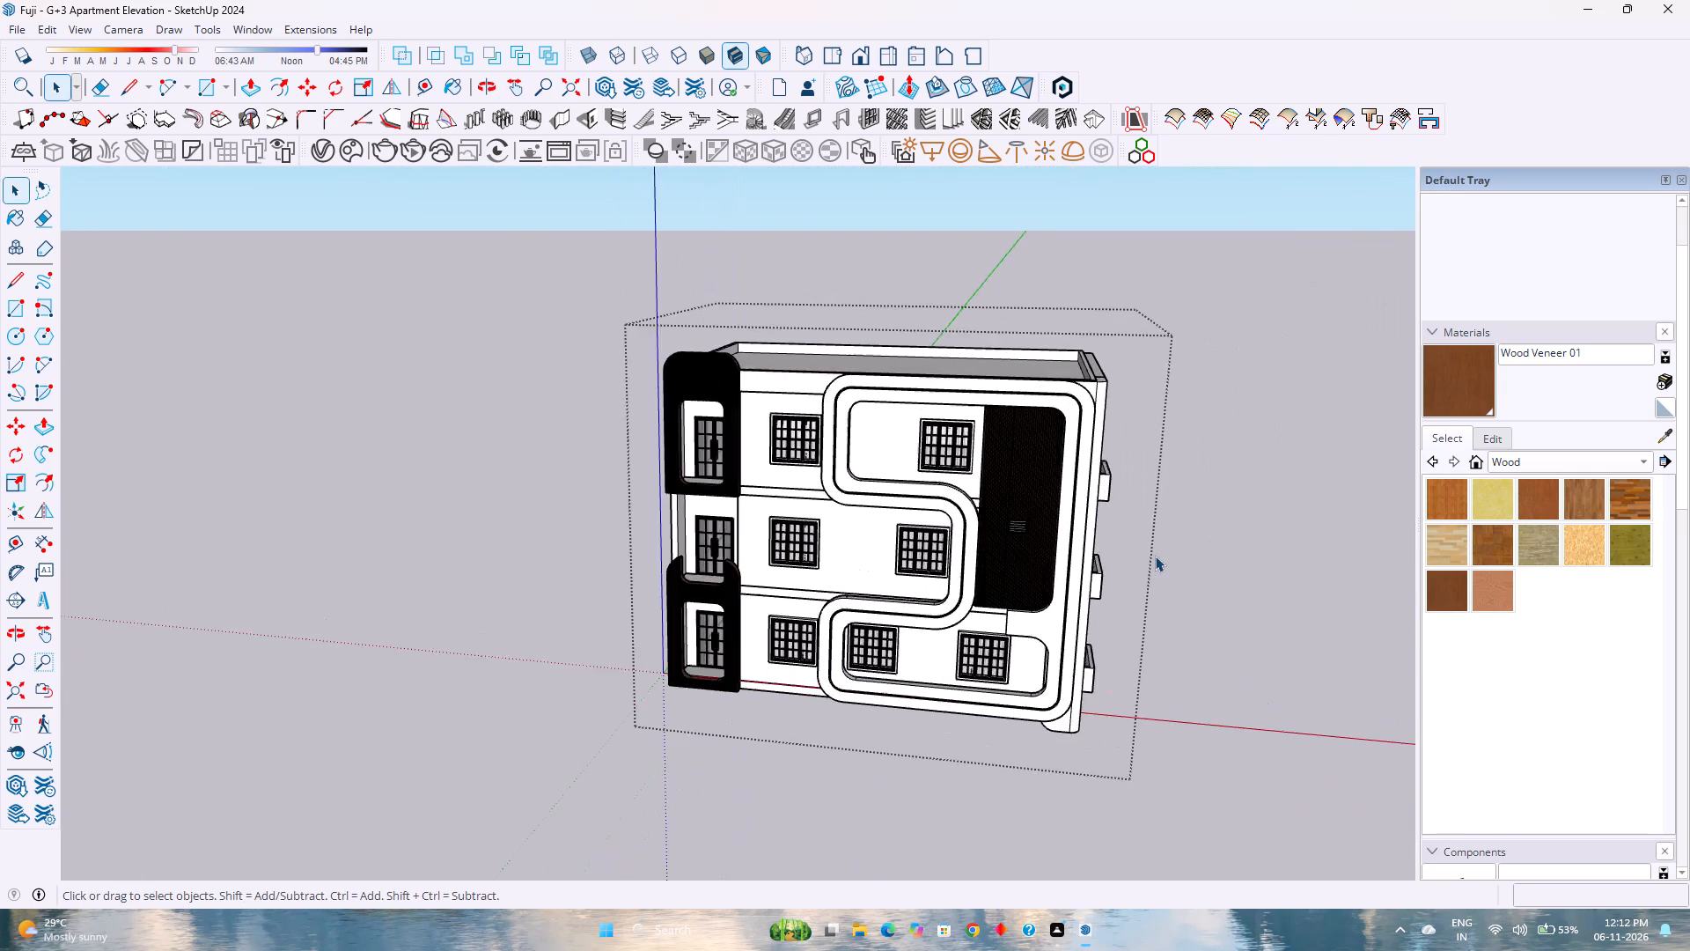
pyautogui.scroll(8, 1155, 556)
pyautogui.moveTo(1069, 559); pyautogui.dragTo(466, 584, button='middle')
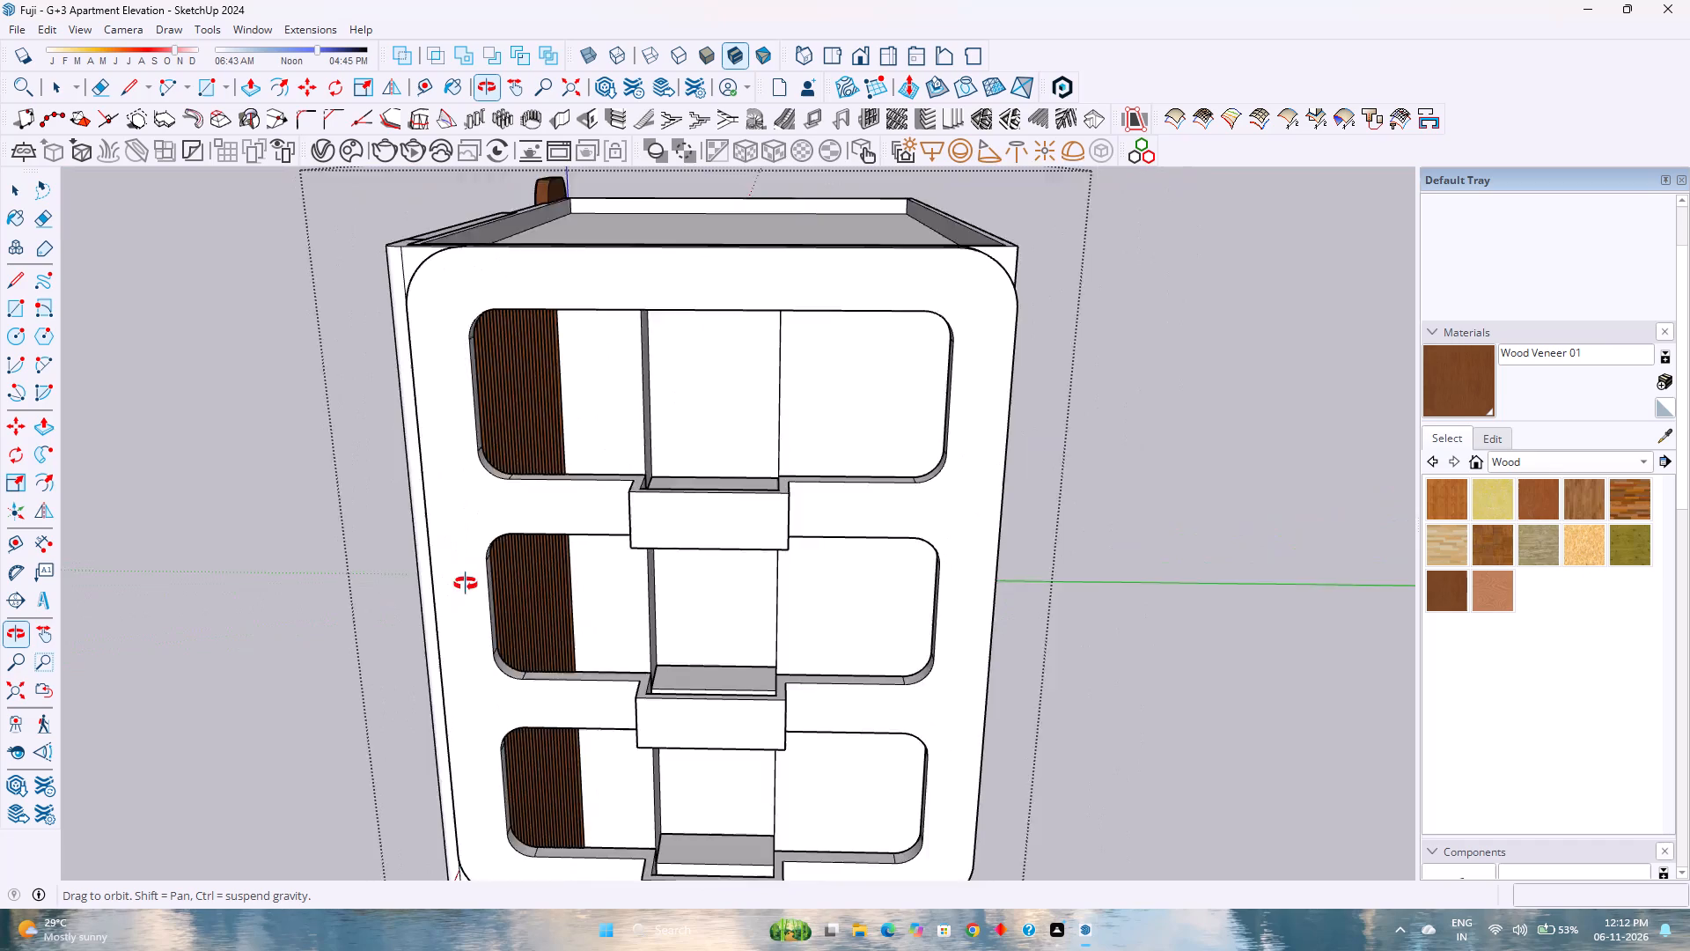
pyautogui.moveTo(466, 584); pyautogui.dragTo(946, 492, button='middle')
pyautogui.middleClick(946, 492)
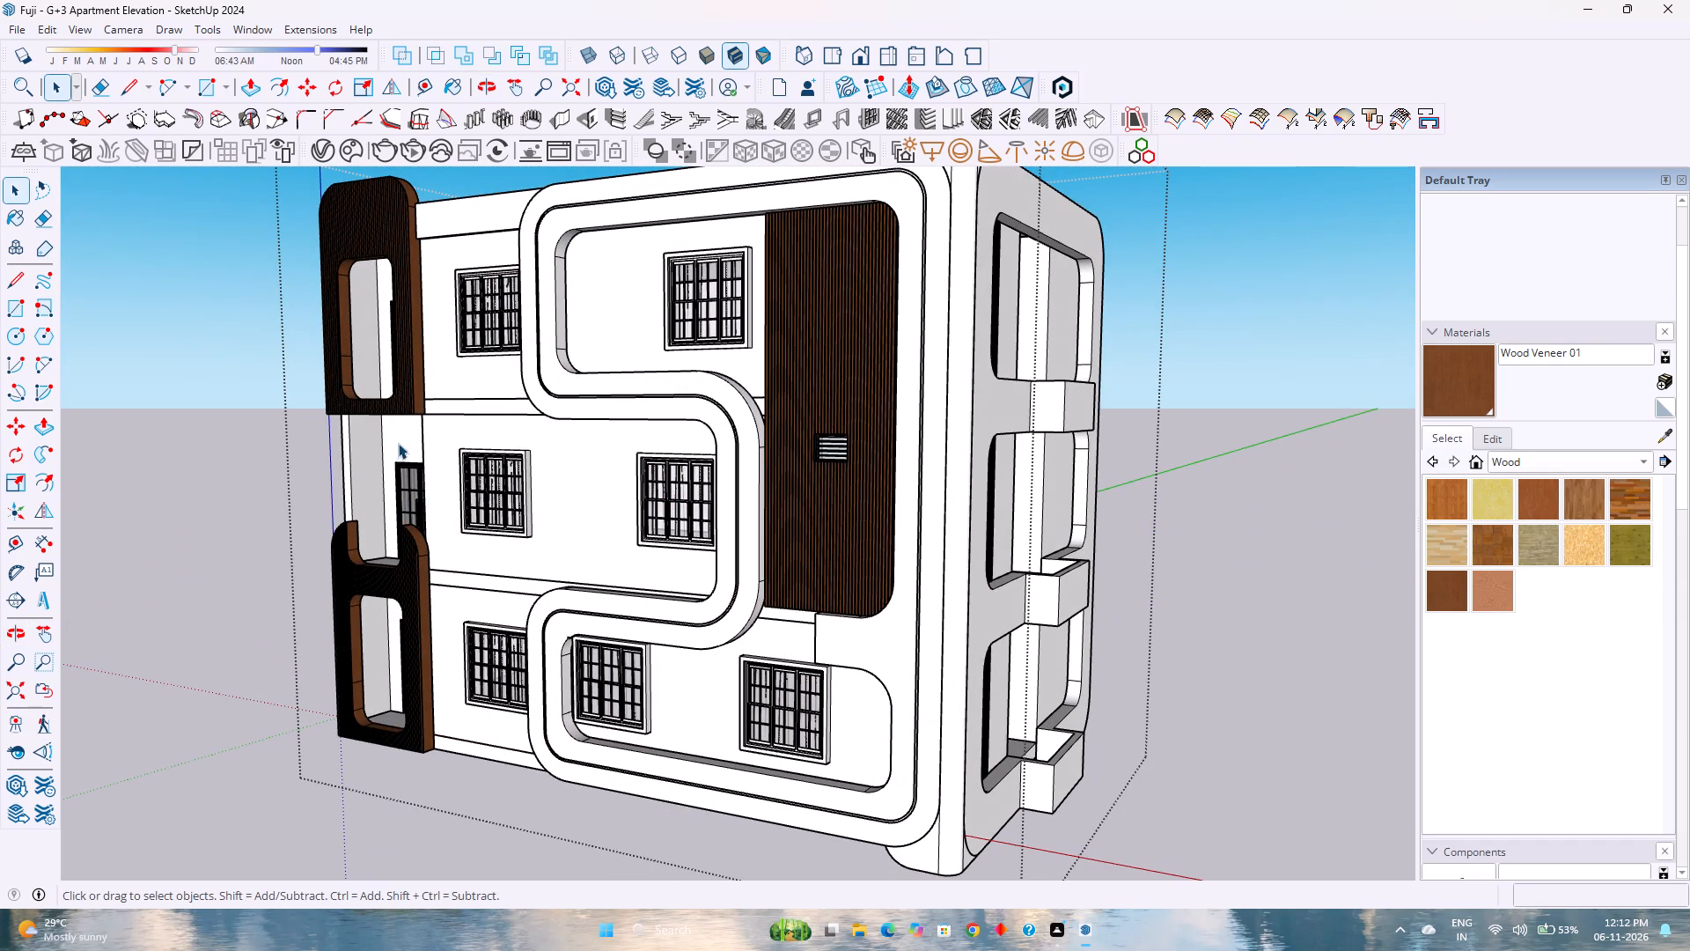
# Focus on the middle-floor front wall beside the window and open the Asian Paints Chromatics material collection.
pyautogui.scroll(14, 545, 449)
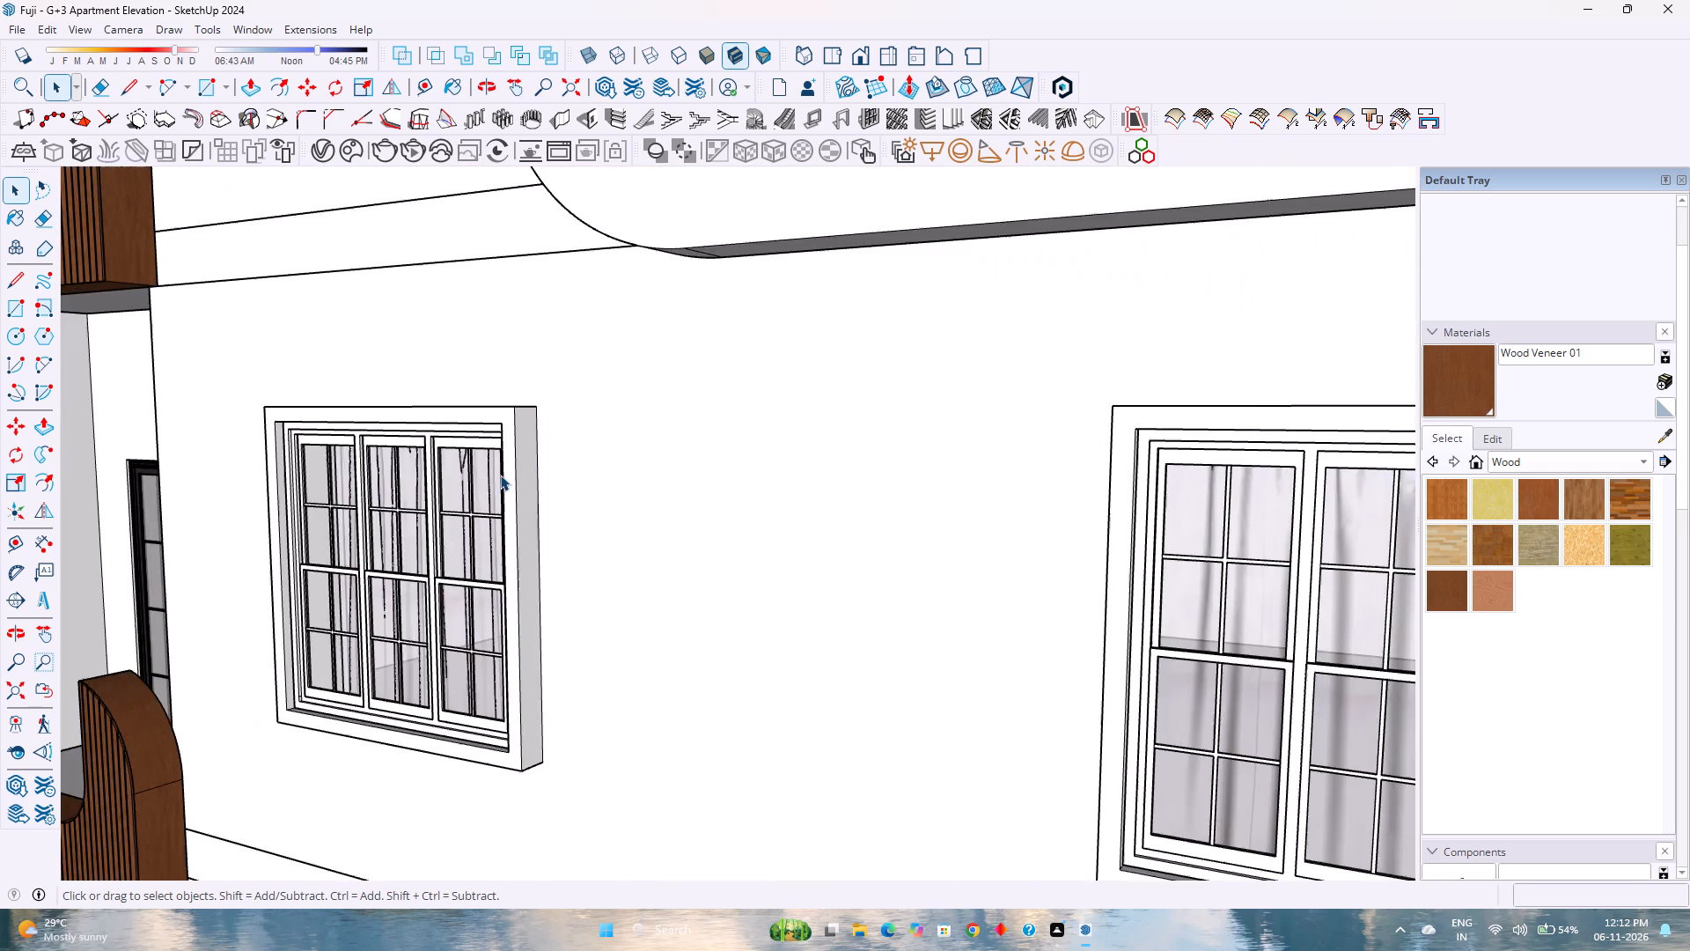
pyautogui.scroll(3, 500, 475)
pyautogui.moveTo(509, 480); pyautogui.dragTo(627, 547, button='middle')
pyautogui.middleClick(628, 547)
pyautogui.click(1510, 465)
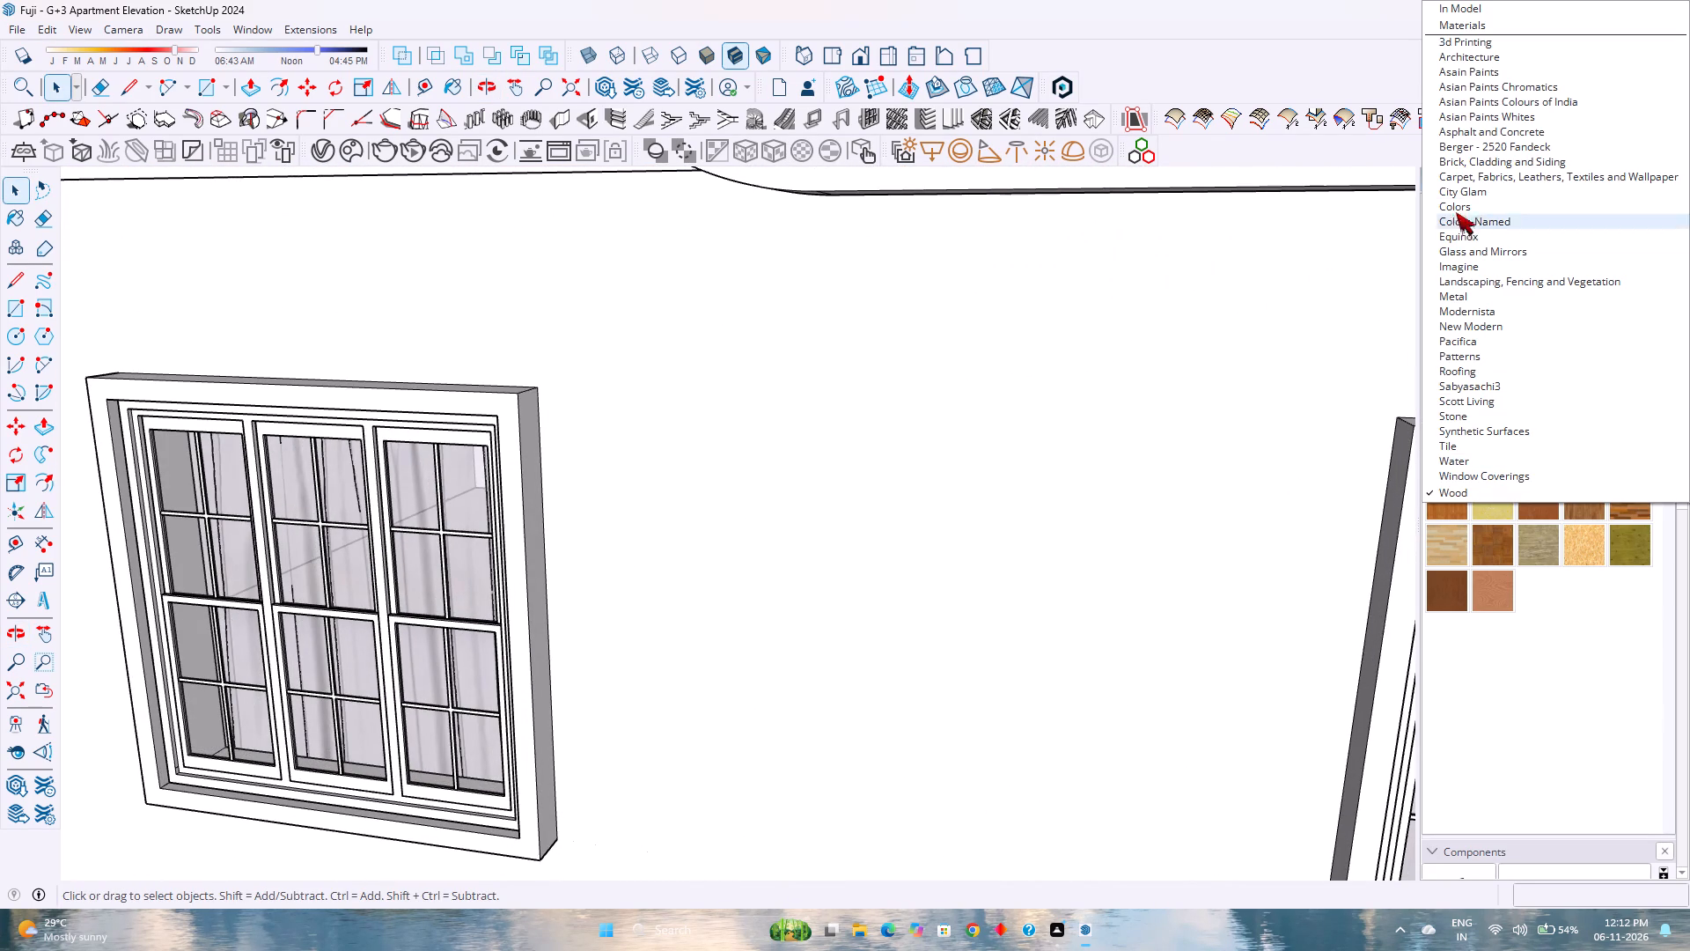
pyautogui.click(1489, 88)
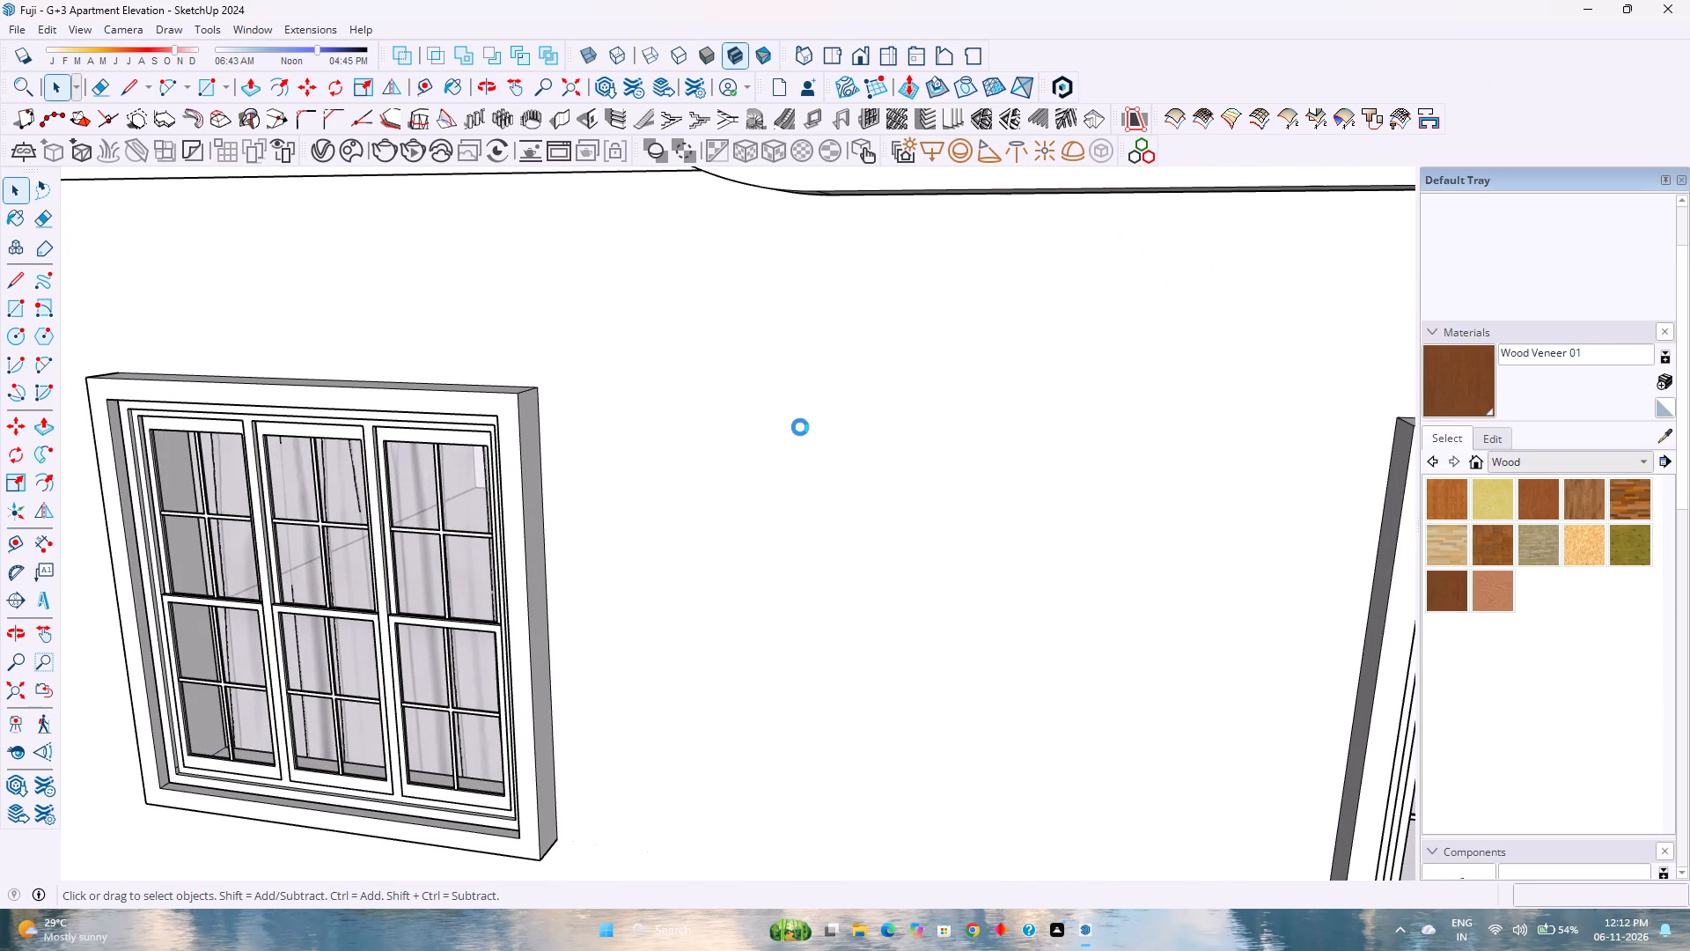
pyautogui.doubleClick(800, 427)
pyautogui.tripleClick(1157, 54)
pyautogui.scroll(-4, 442, 428)
pyautogui.scroll(1, 429, 428)
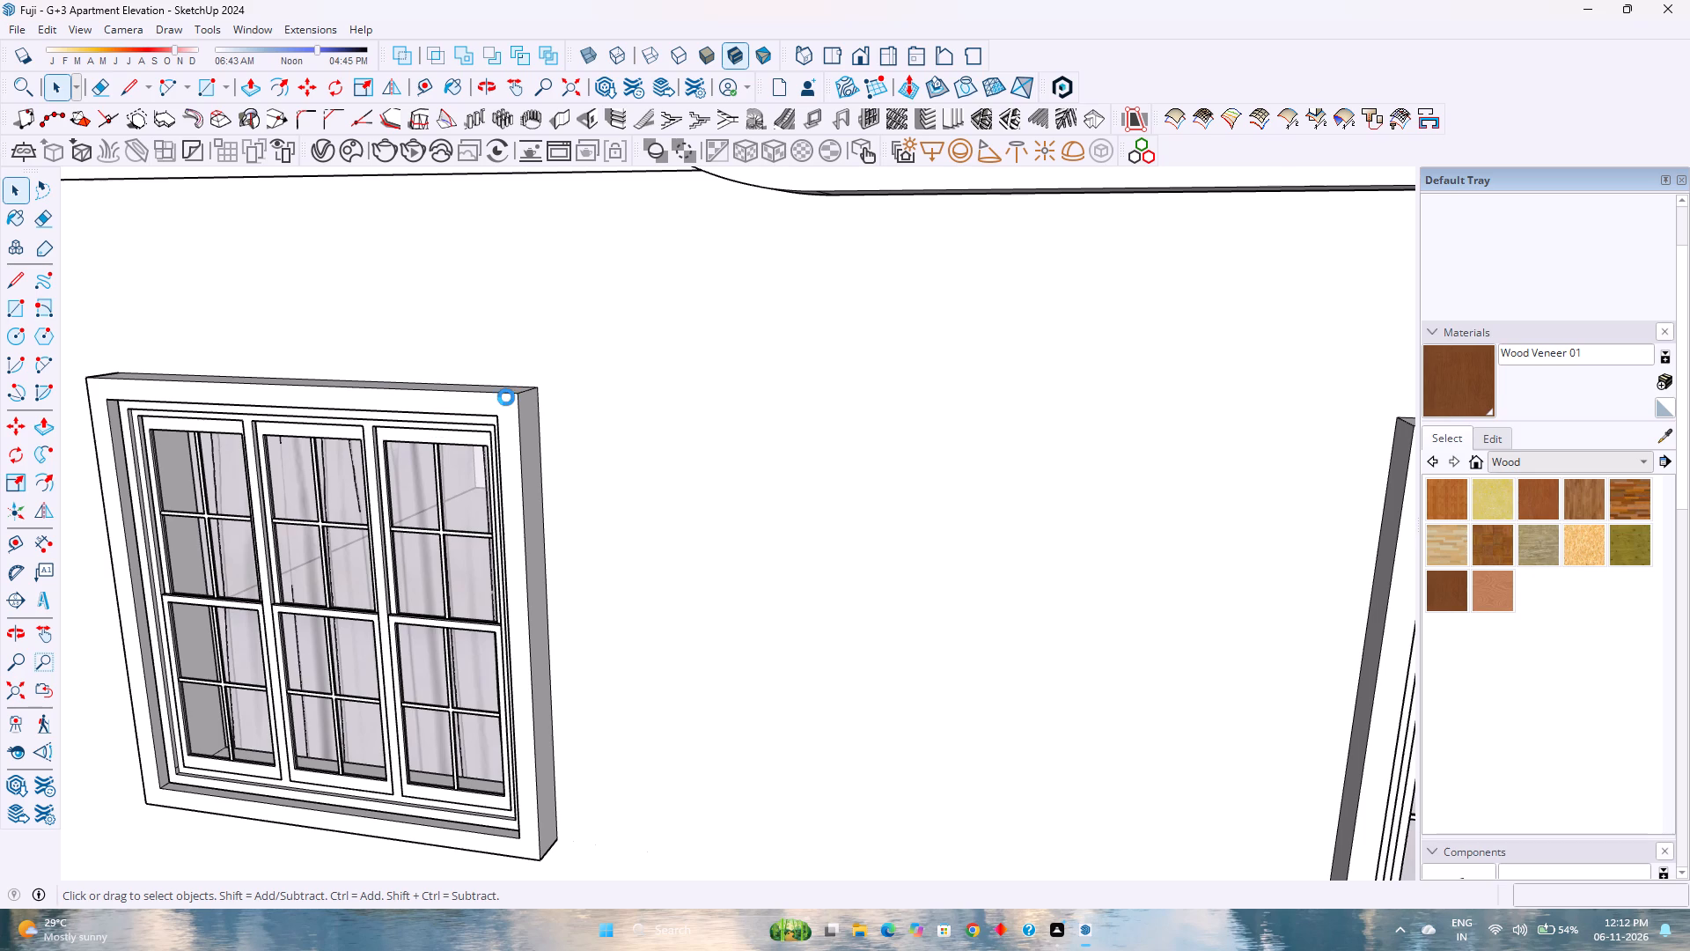
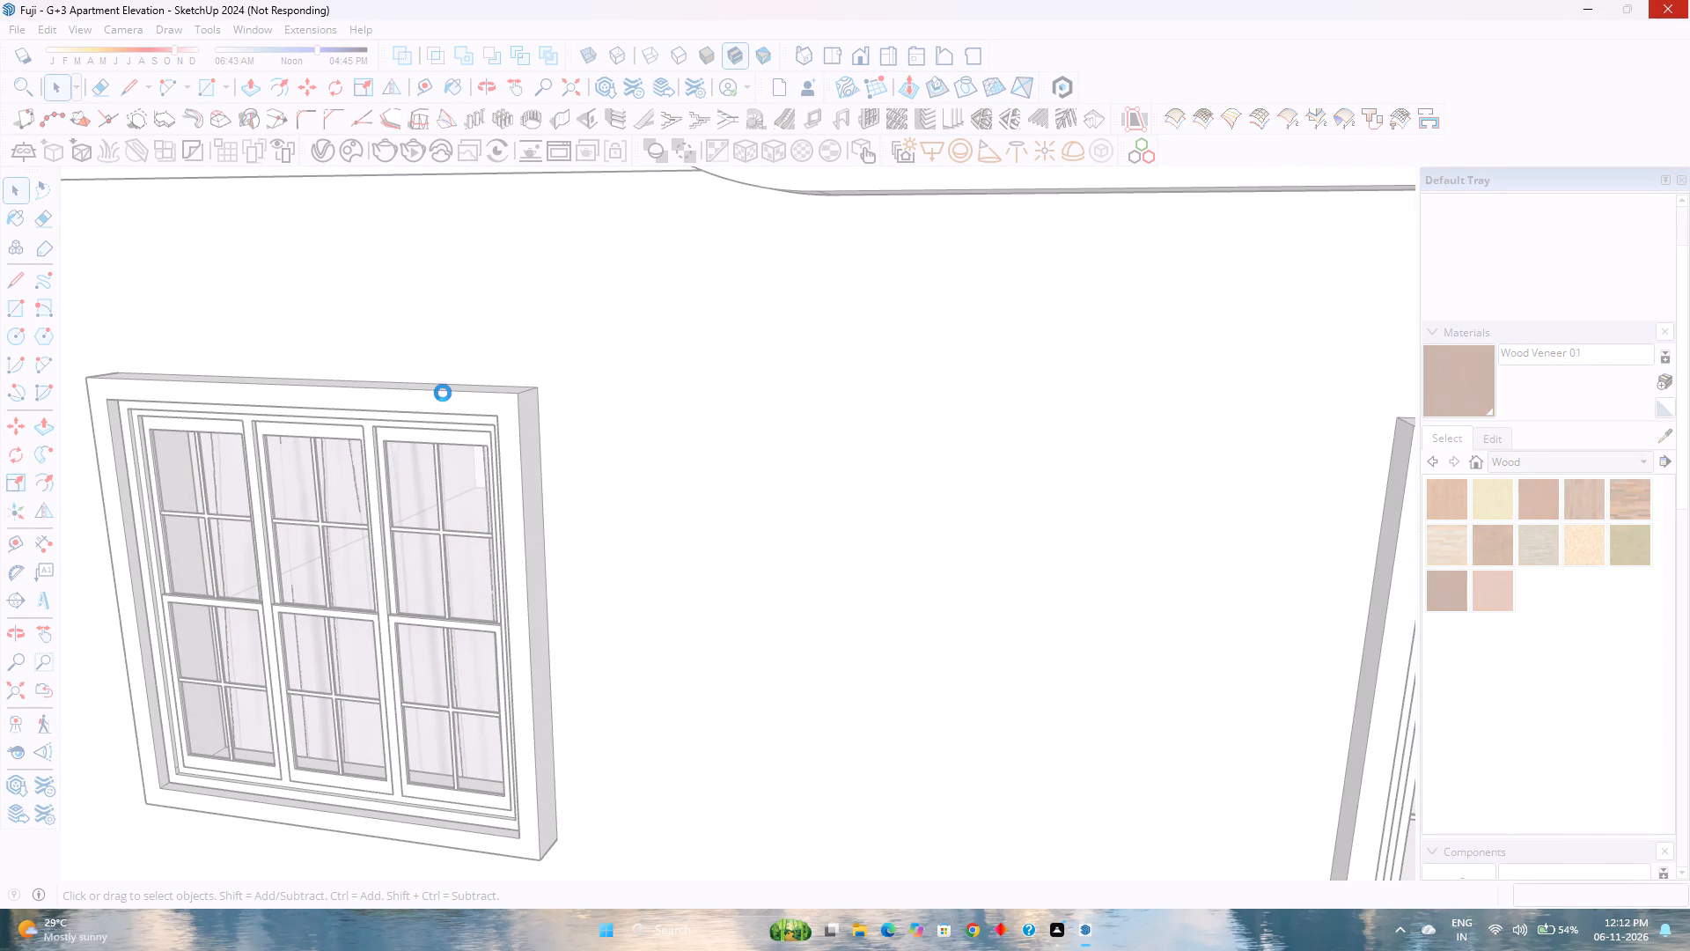
# Select the front face of the surround framing the middle-floor window.
pyautogui.doubleClick(443, 393)
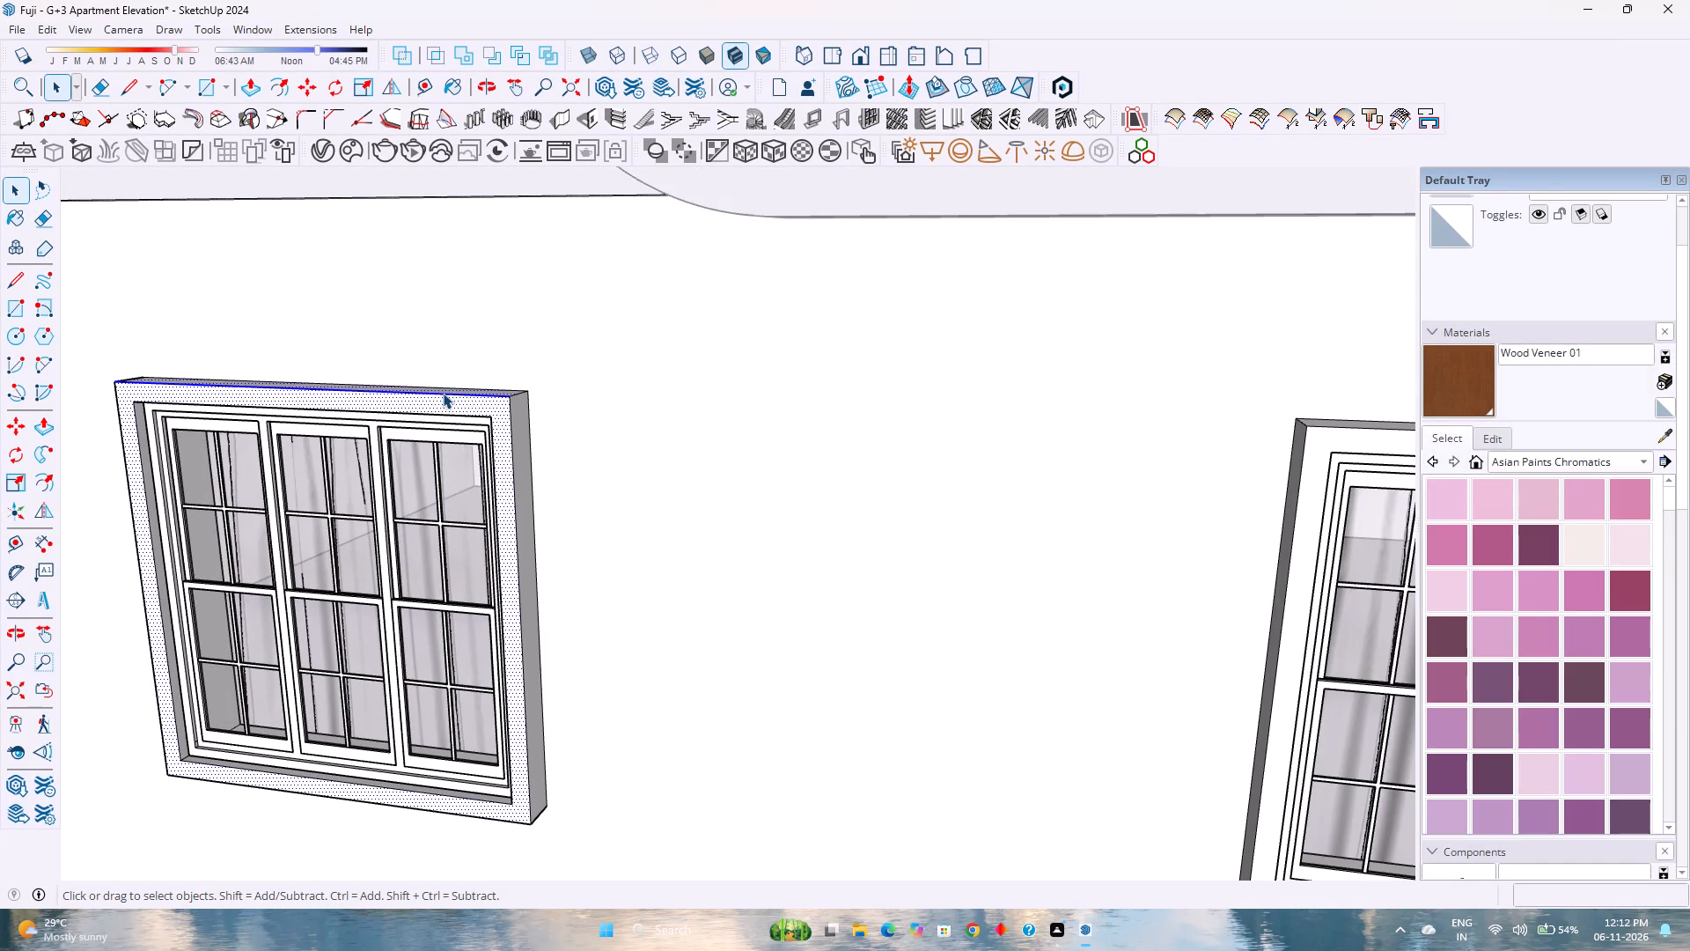
pyautogui.click(486, 409)
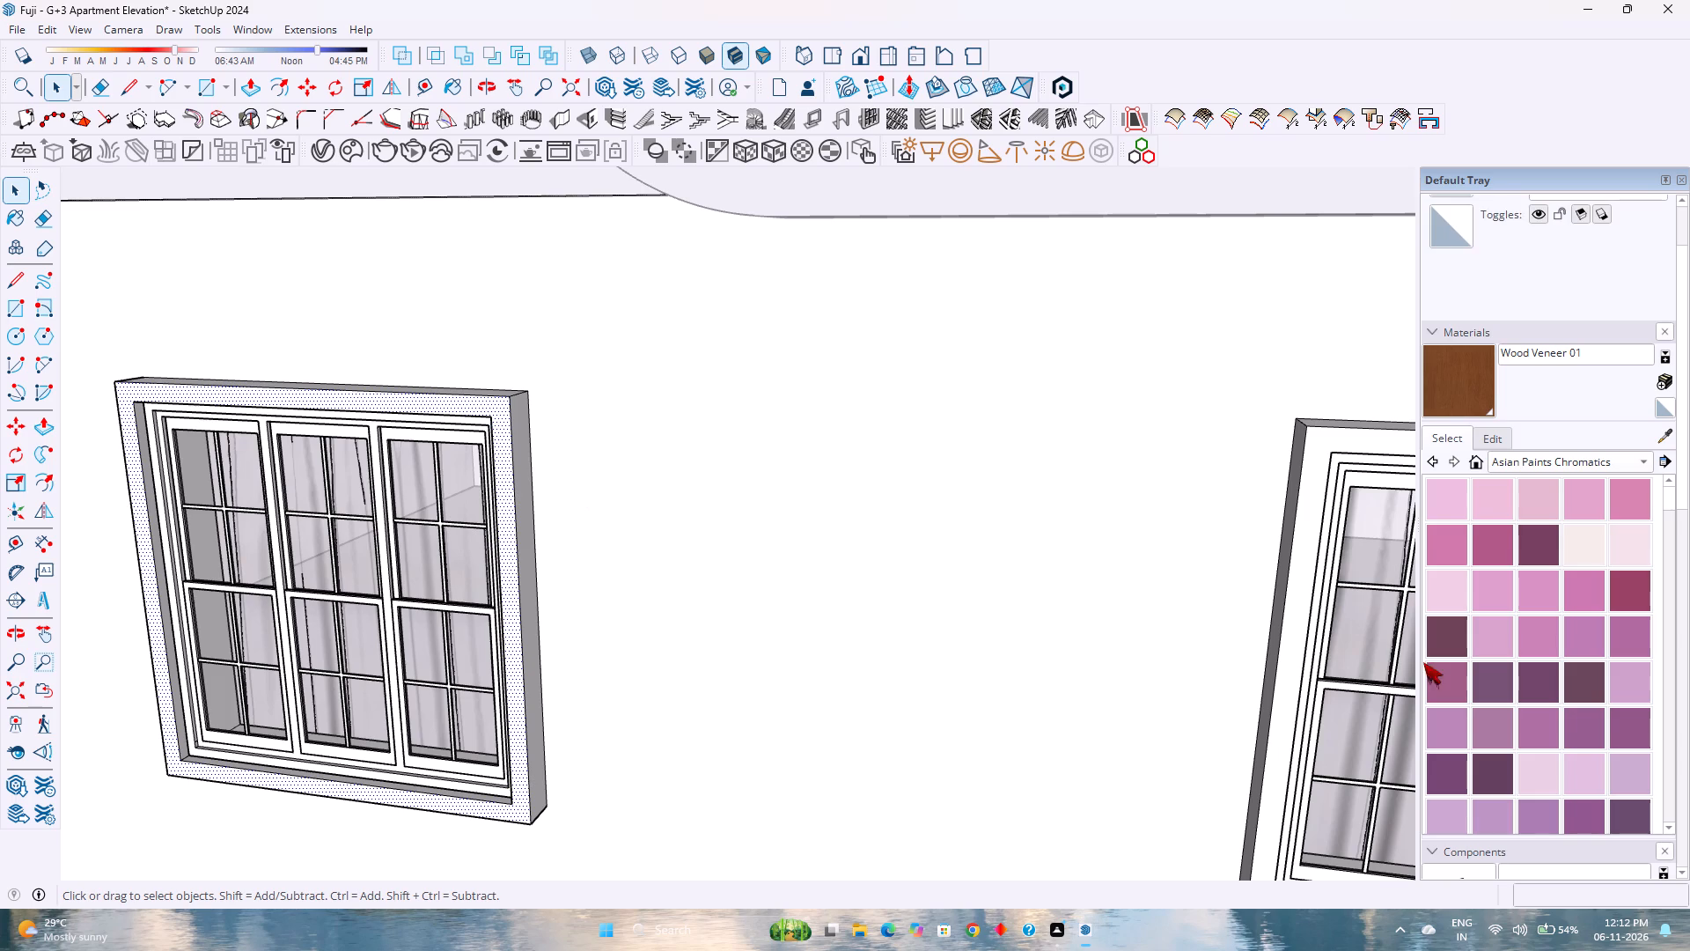
# Browse the Asian Paints Chromatics collection for a dark shade, previewing AP 7181 Victorian Purple and AP K273 Weathered Alluvium-N.
pyautogui.scroll(-13, 1506, 725)
pyautogui.moveTo(1671, 522); pyautogui.dragTo(1671, 550)
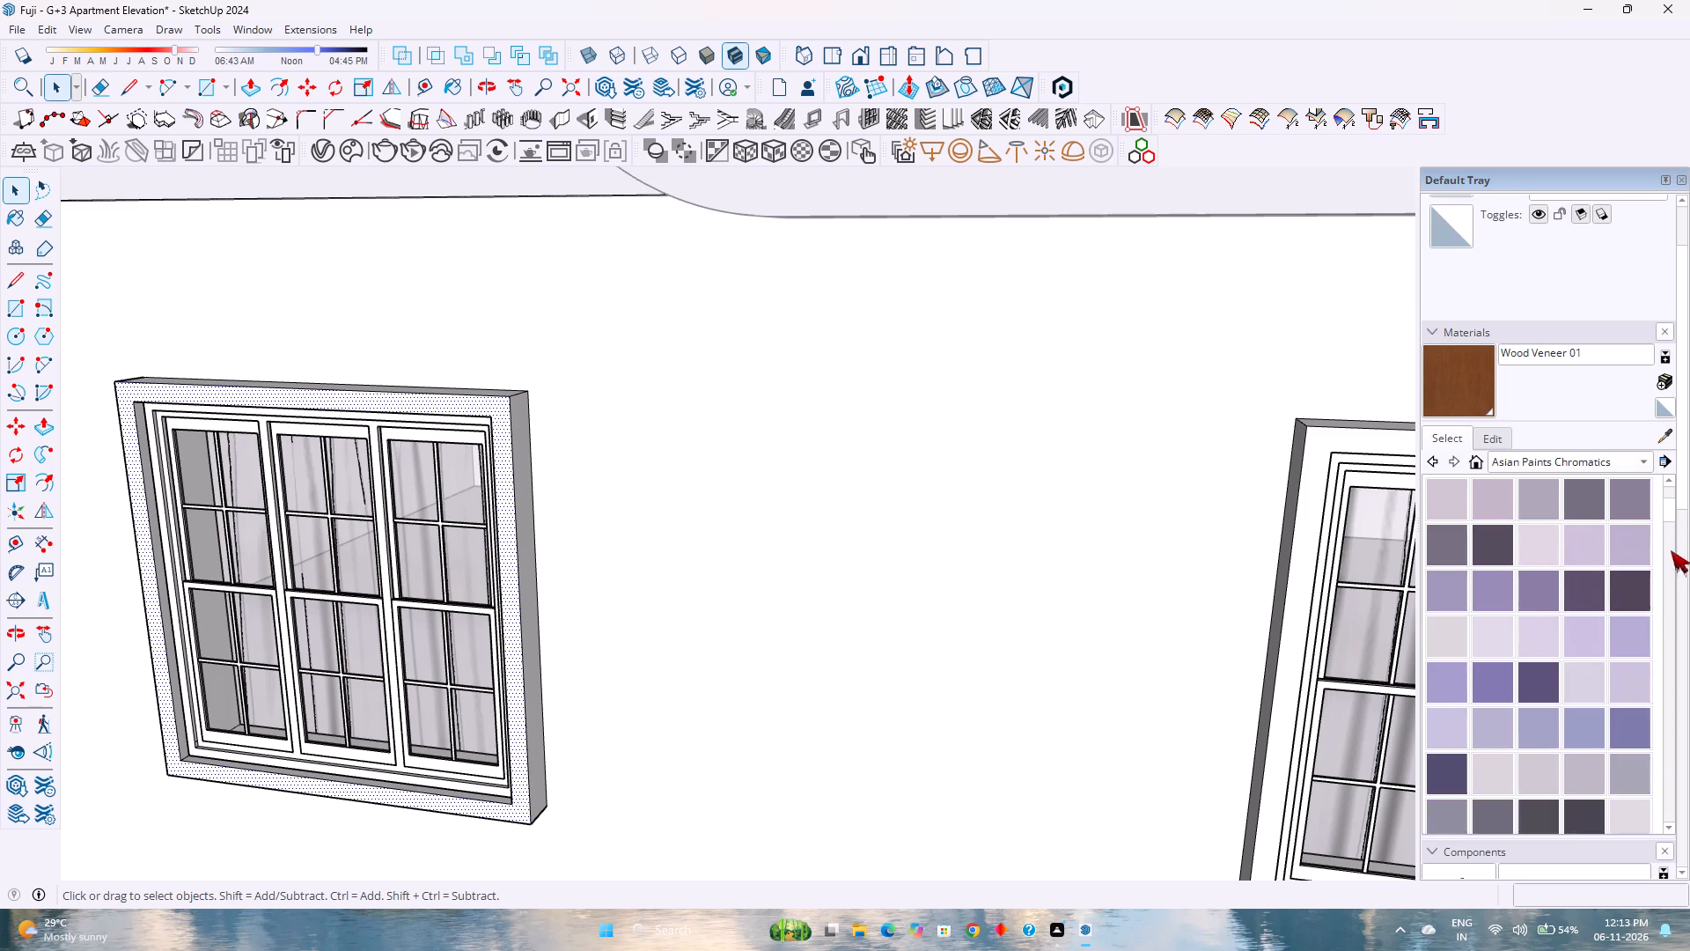
pyautogui.moveTo(1671, 550); pyautogui.dragTo(1670, 655)
pyautogui.click(1541, 678)
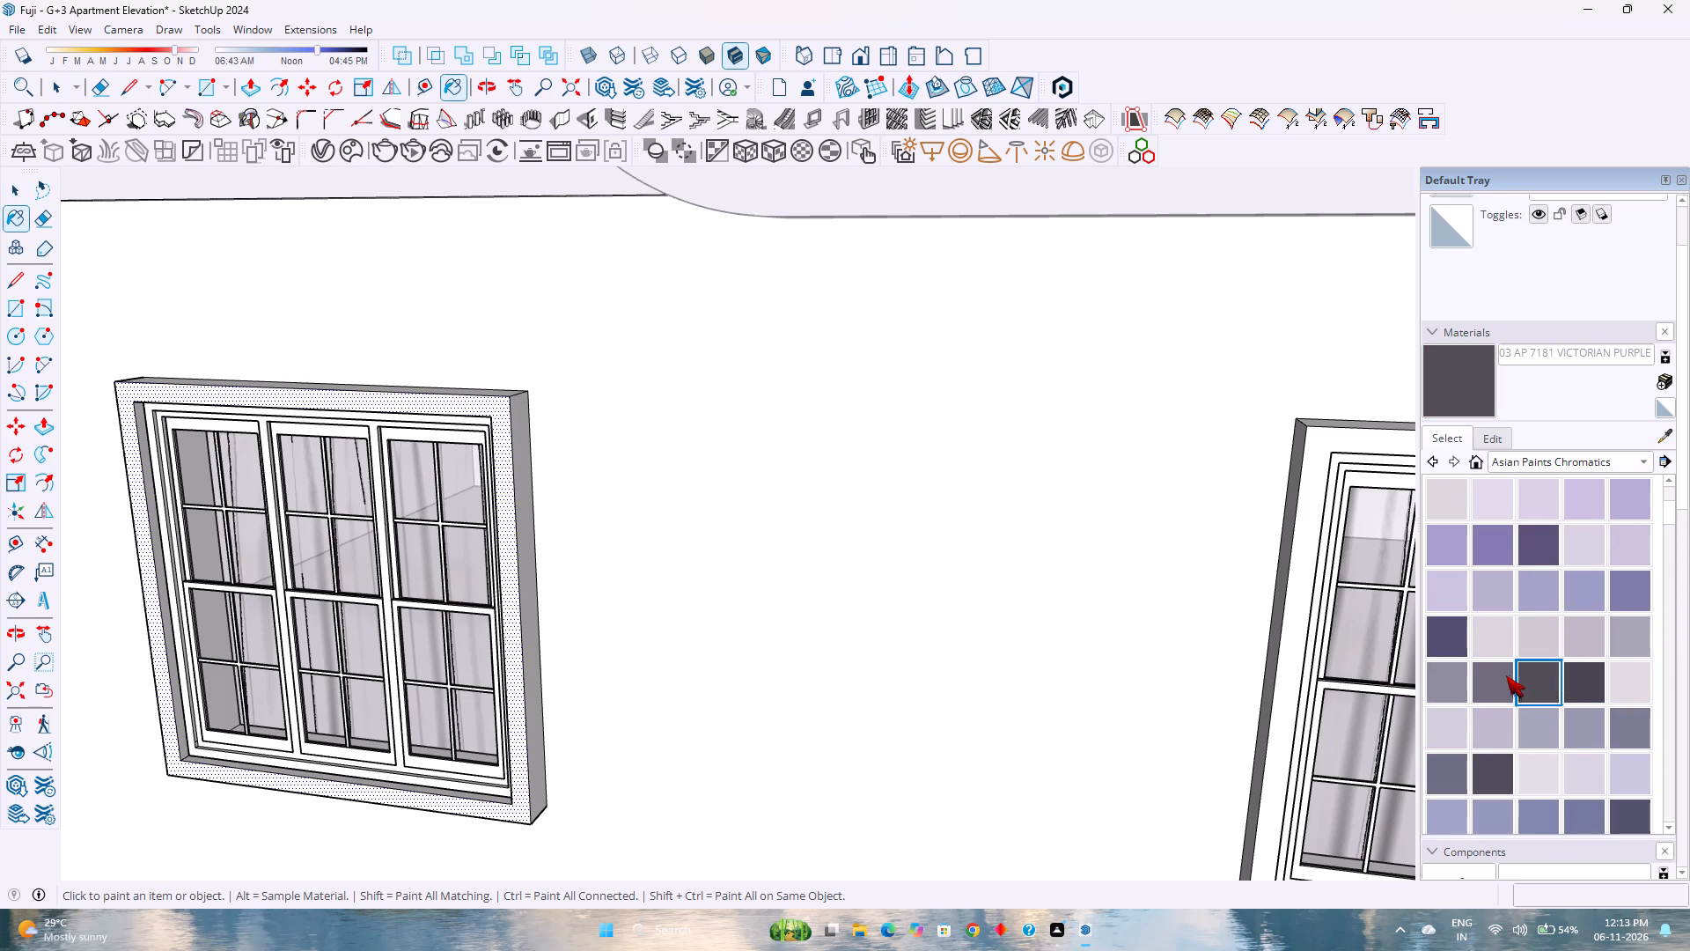
pyautogui.moveTo(1667, 520); pyautogui.dragTo(1667, 573)
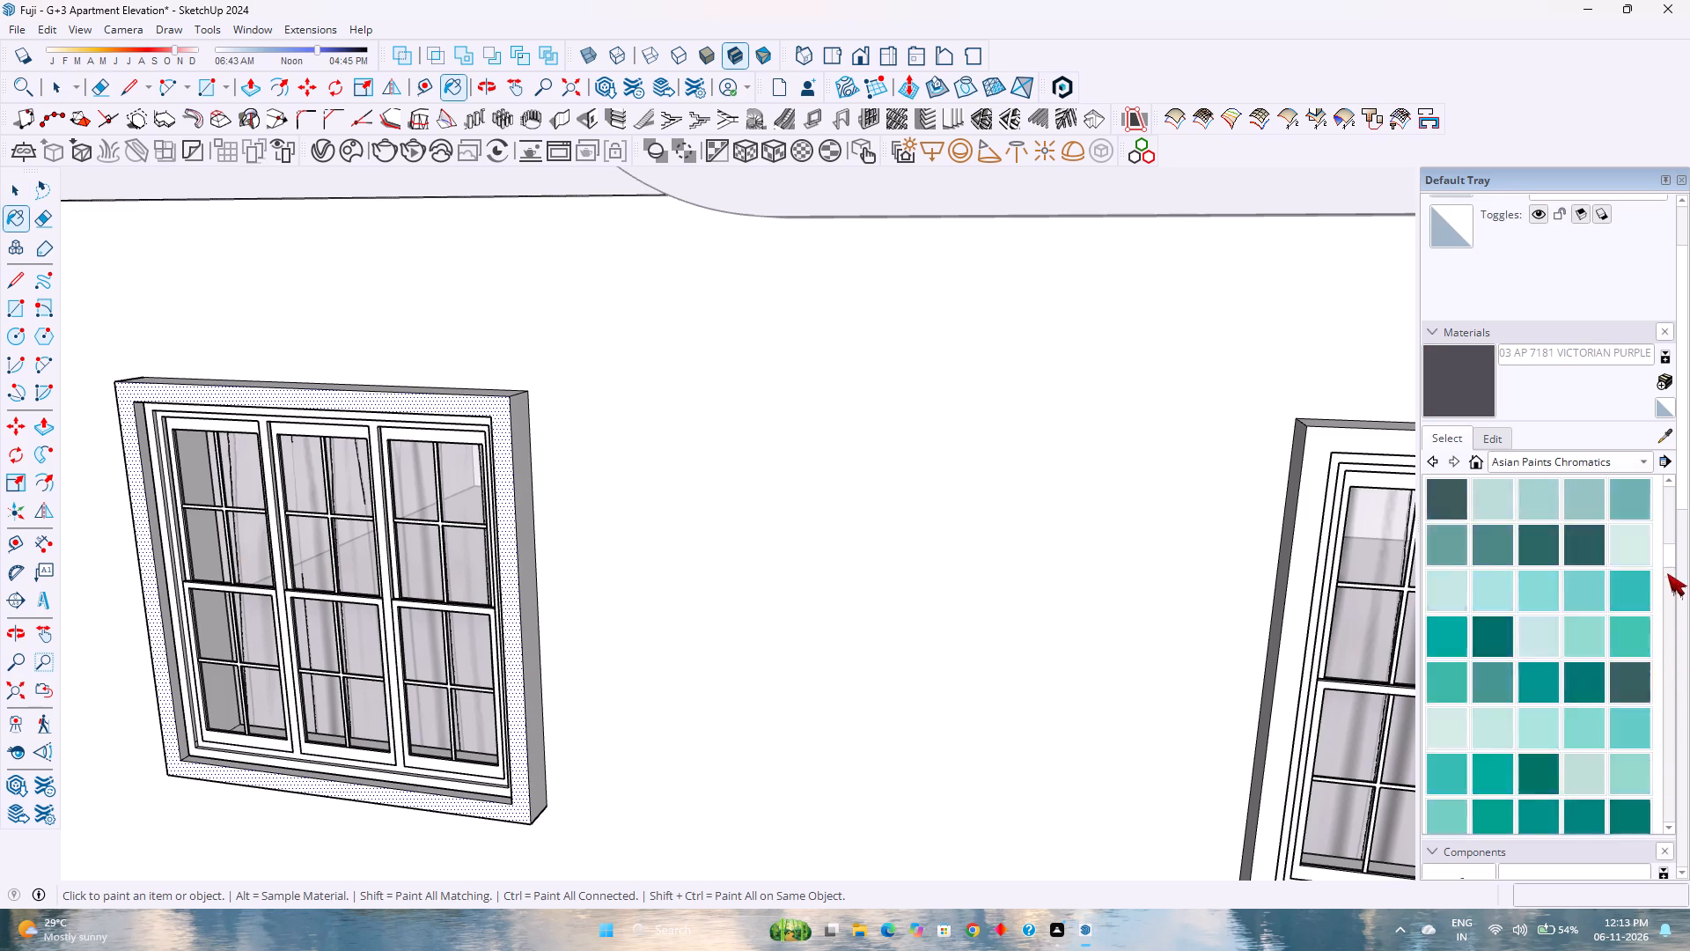
pyautogui.moveTo(1667, 573); pyautogui.dragTo(1662, 728)
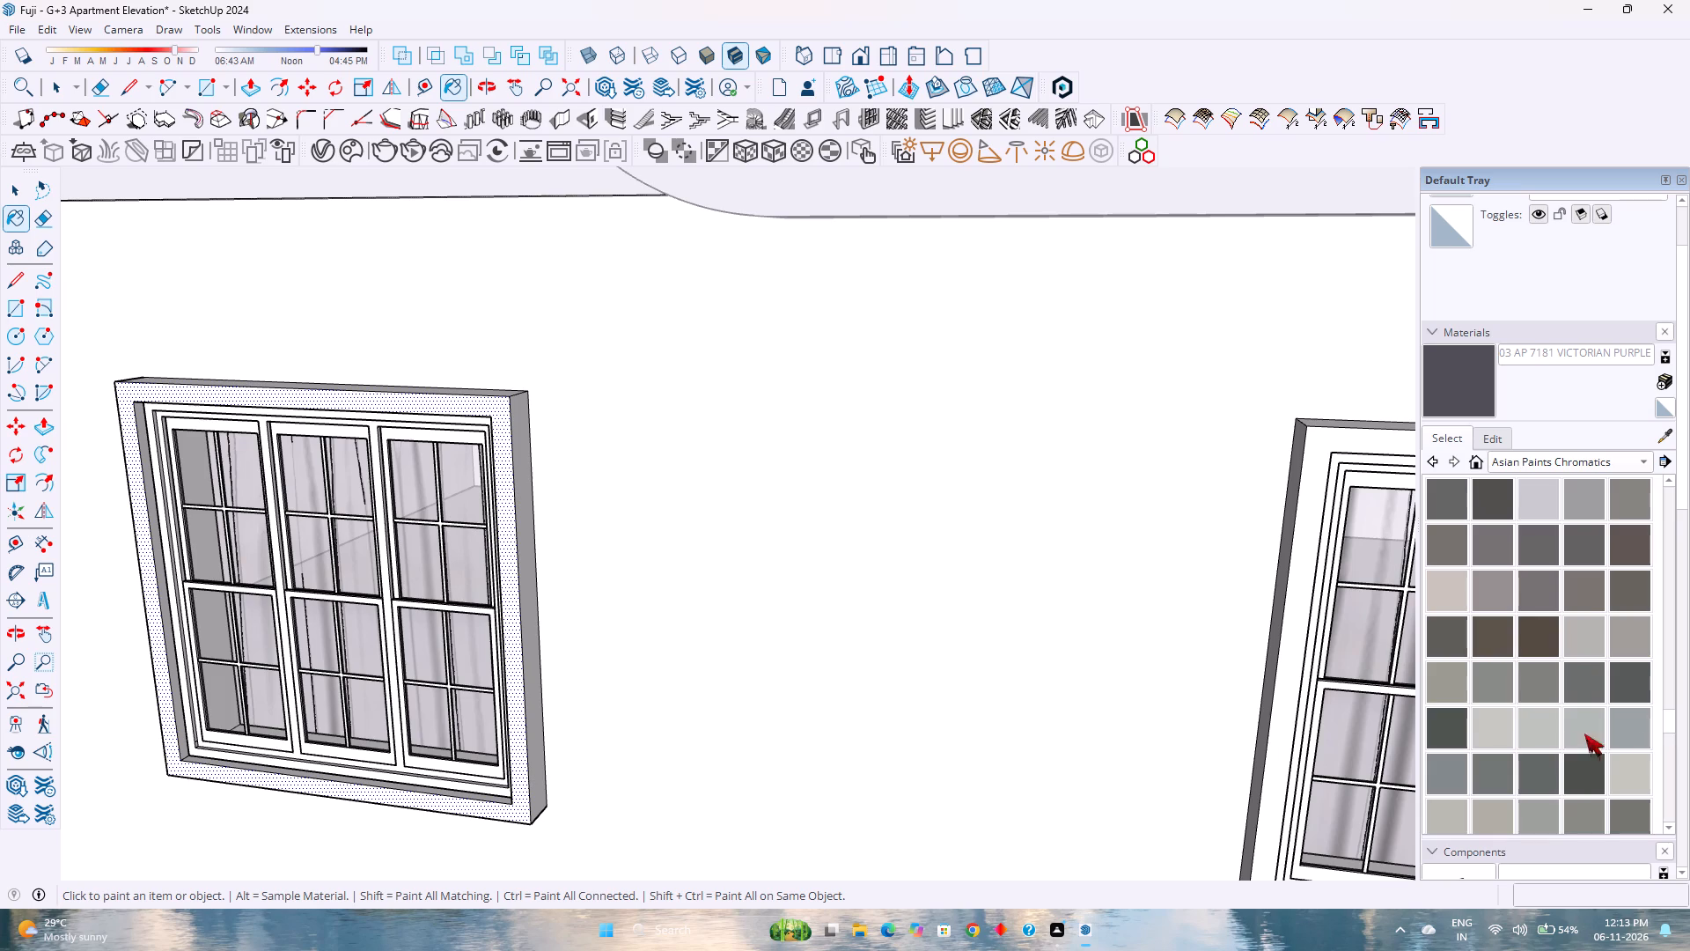
pyautogui.scroll(-13, 1554, 726)
pyautogui.scroll(-19, 1541, 715)
pyautogui.scroll(1, 1544, 734)
pyautogui.scroll(-4, 1544, 734)
pyautogui.scroll(3, 1544, 734)
pyautogui.scroll(-5, 1544, 734)
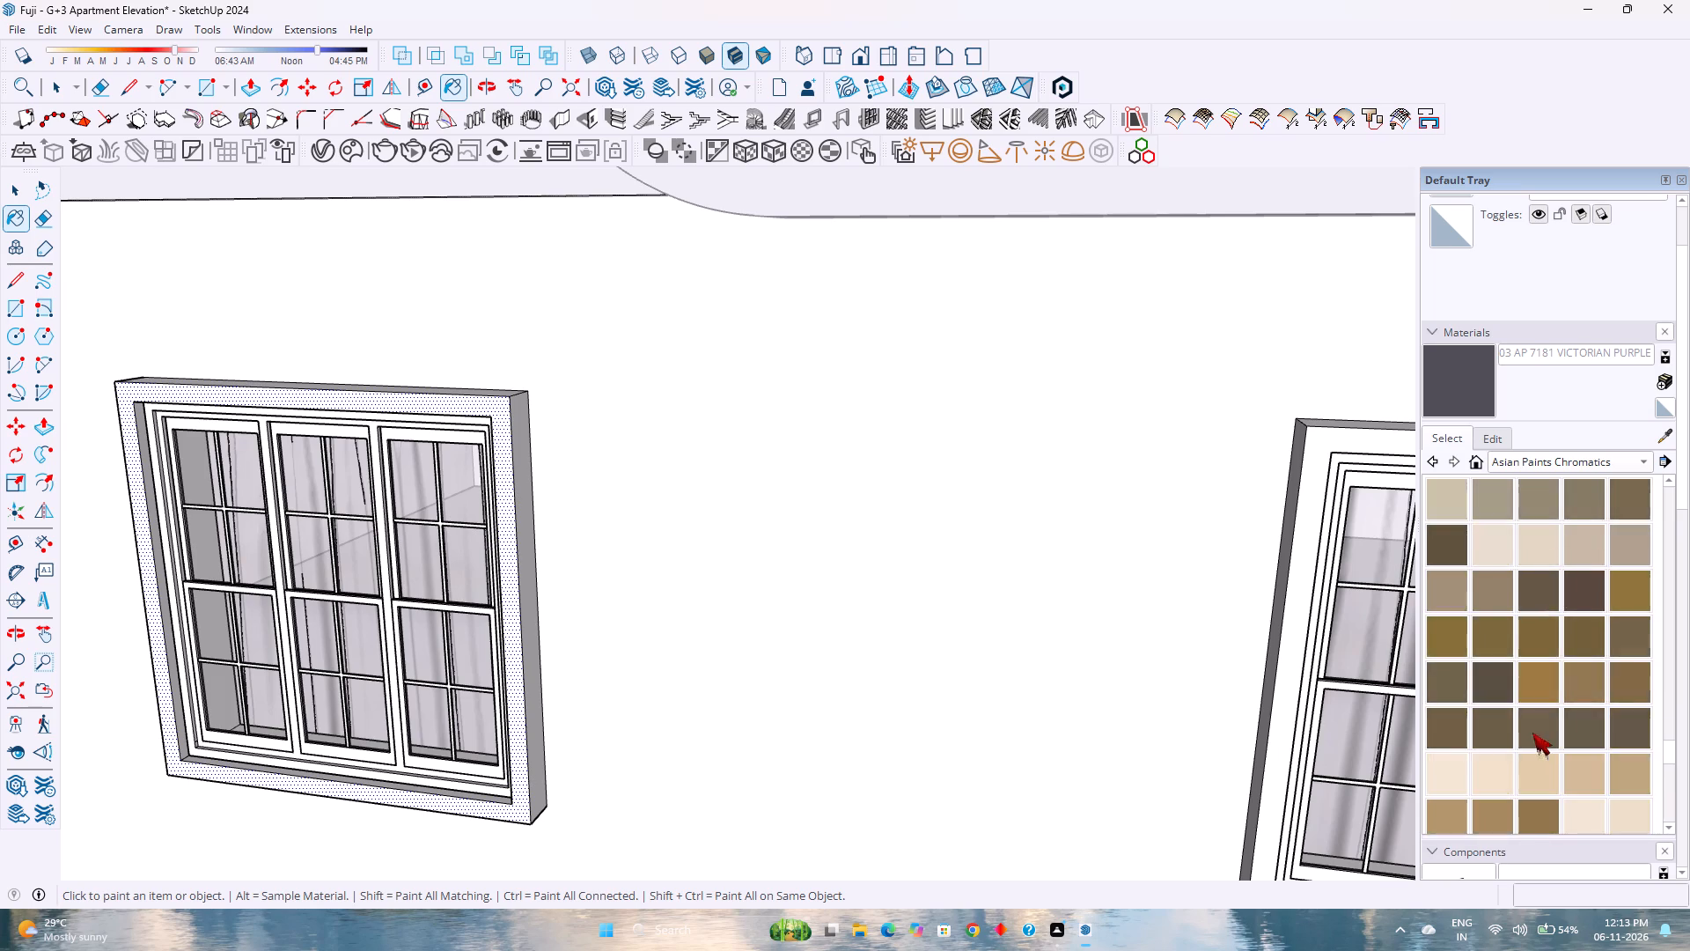
pyautogui.scroll(-20, 1532, 733)
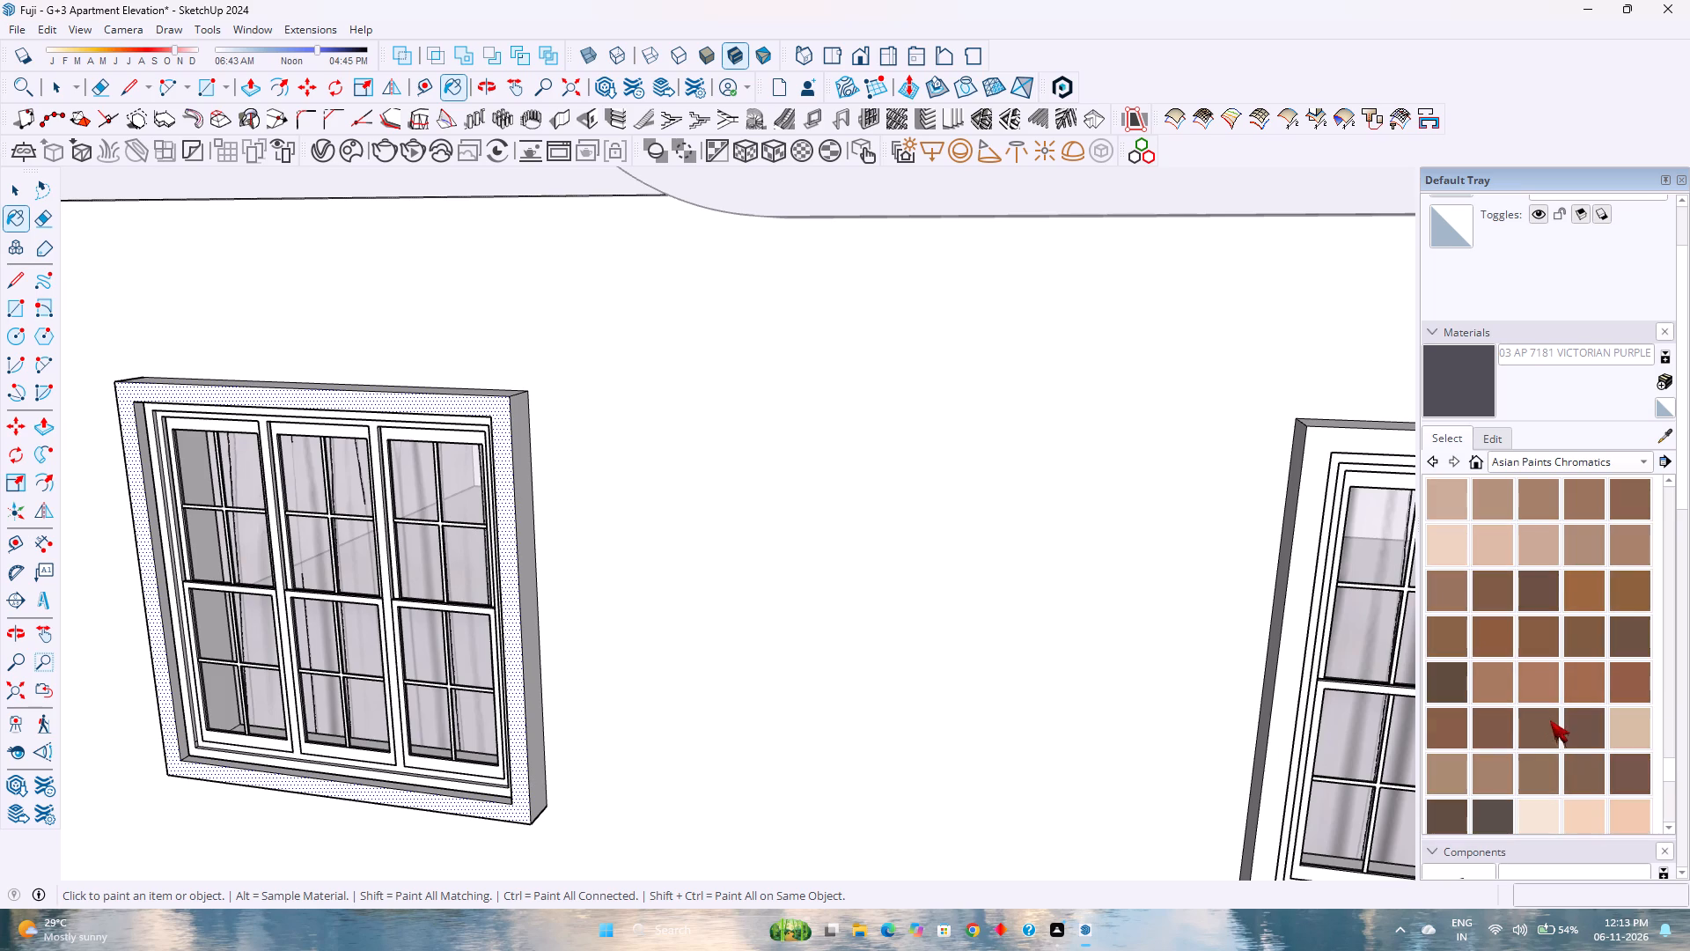
pyautogui.scroll(-12, 1544, 719)
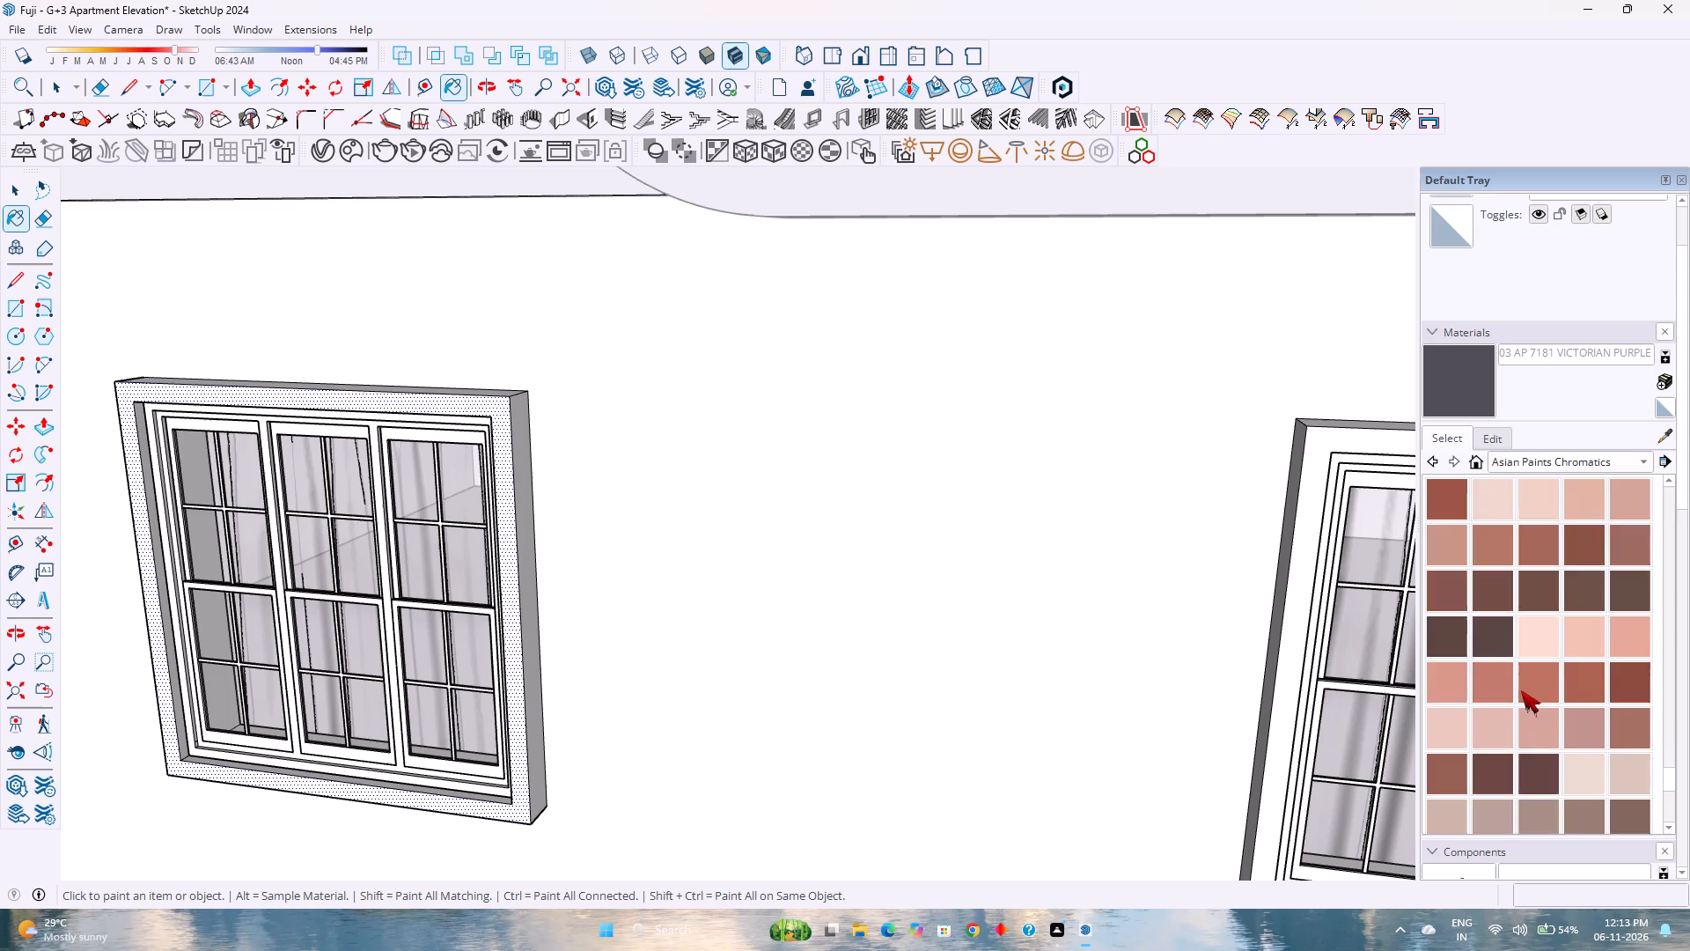
pyautogui.scroll(-19, 1521, 690)
pyautogui.scroll(-2, 1517, 704)
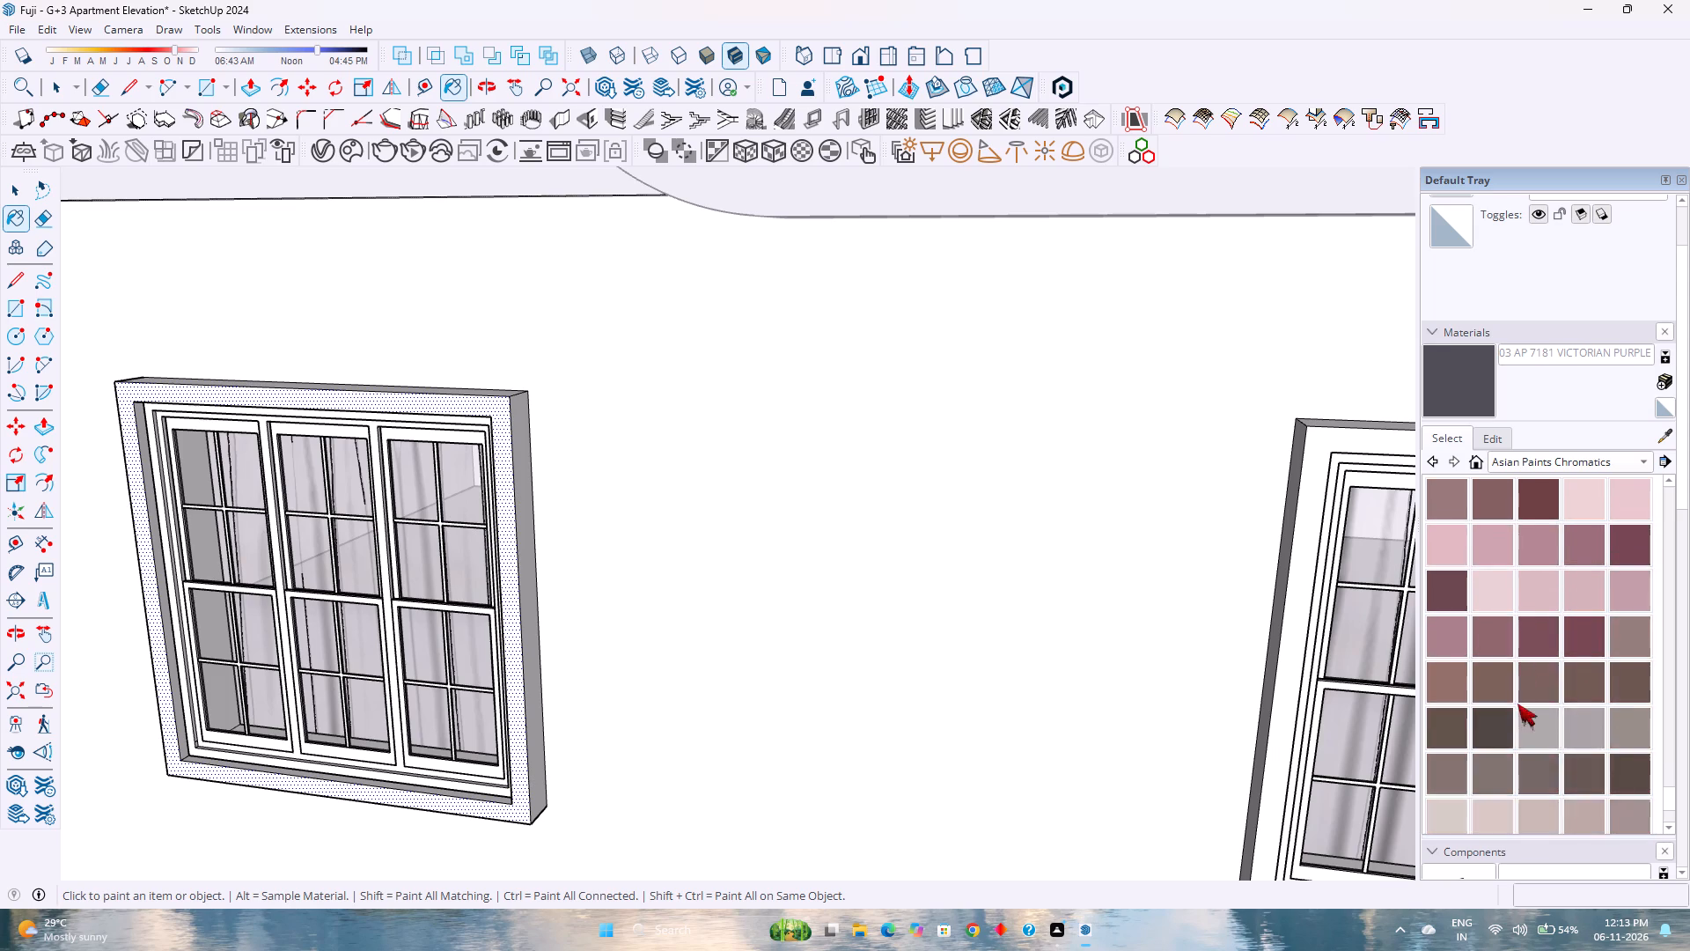
pyautogui.scroll(-2, 1517, 704)
pyautogui.click(1499, 670)
pyautogui.scroll(-2, 1501, 684)
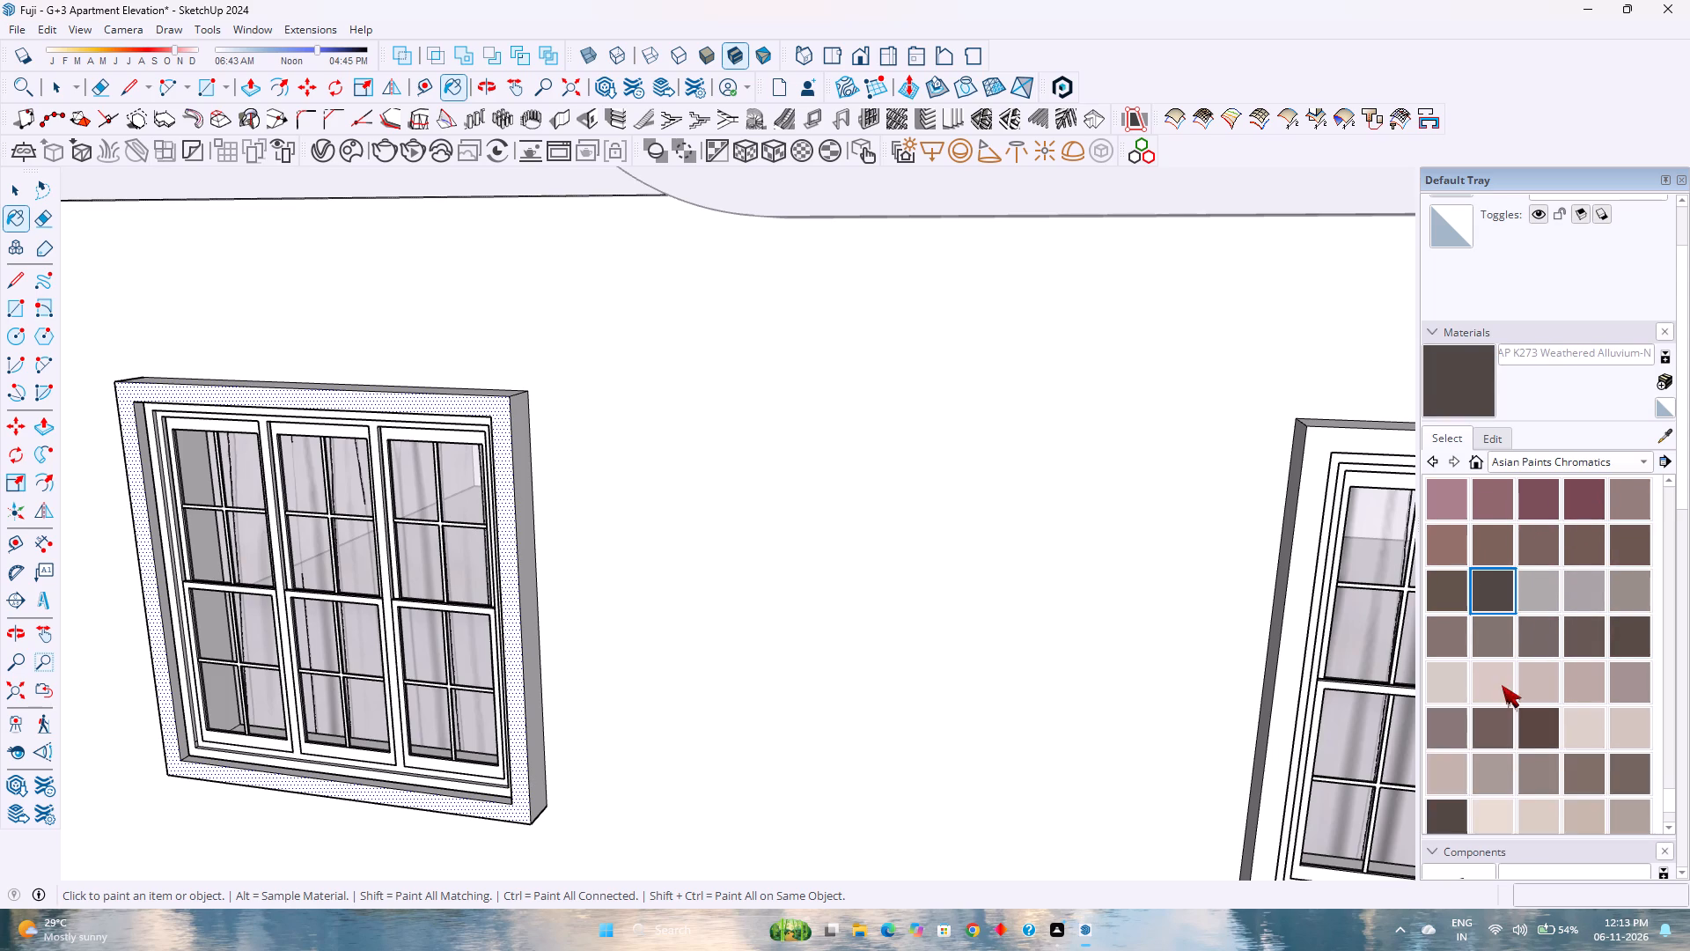
pyautogui.scroll(-10, 1502, 685)
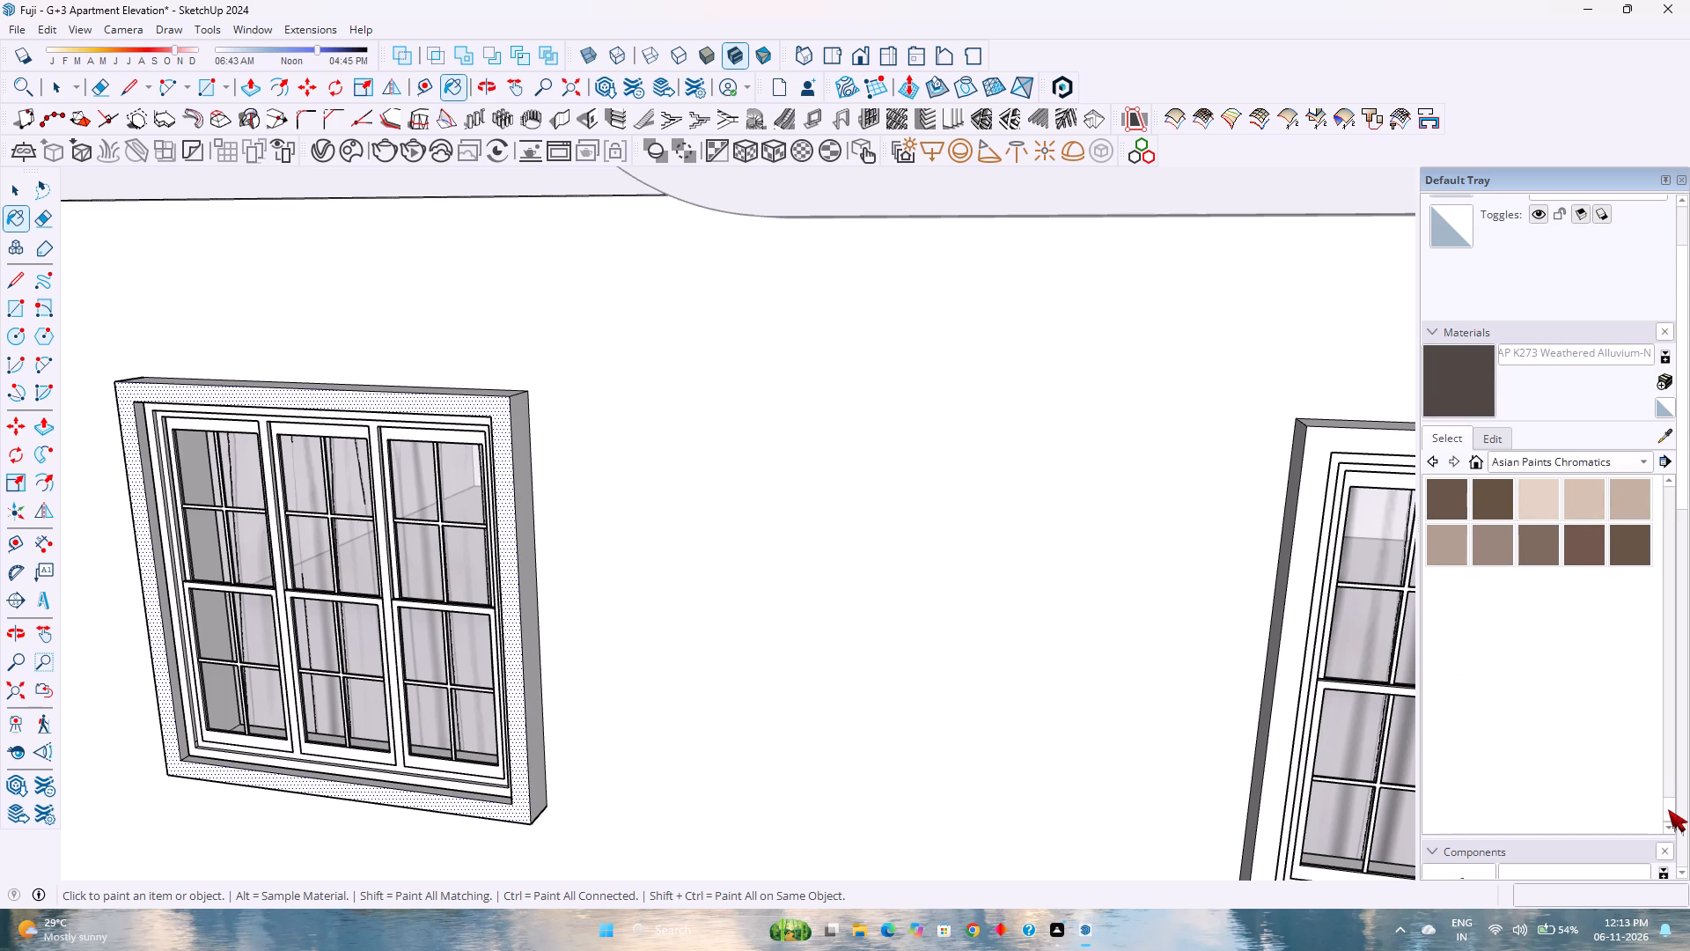
# Compare dark shades such as Bravo, Antimony, Preserved Olive-N, Mineshaft, Raven Song, Teal Black-N and Escapade for the window surround.
pyautogui.moveTo(1668, 809); pyautogui.dragTo(1668, 740)
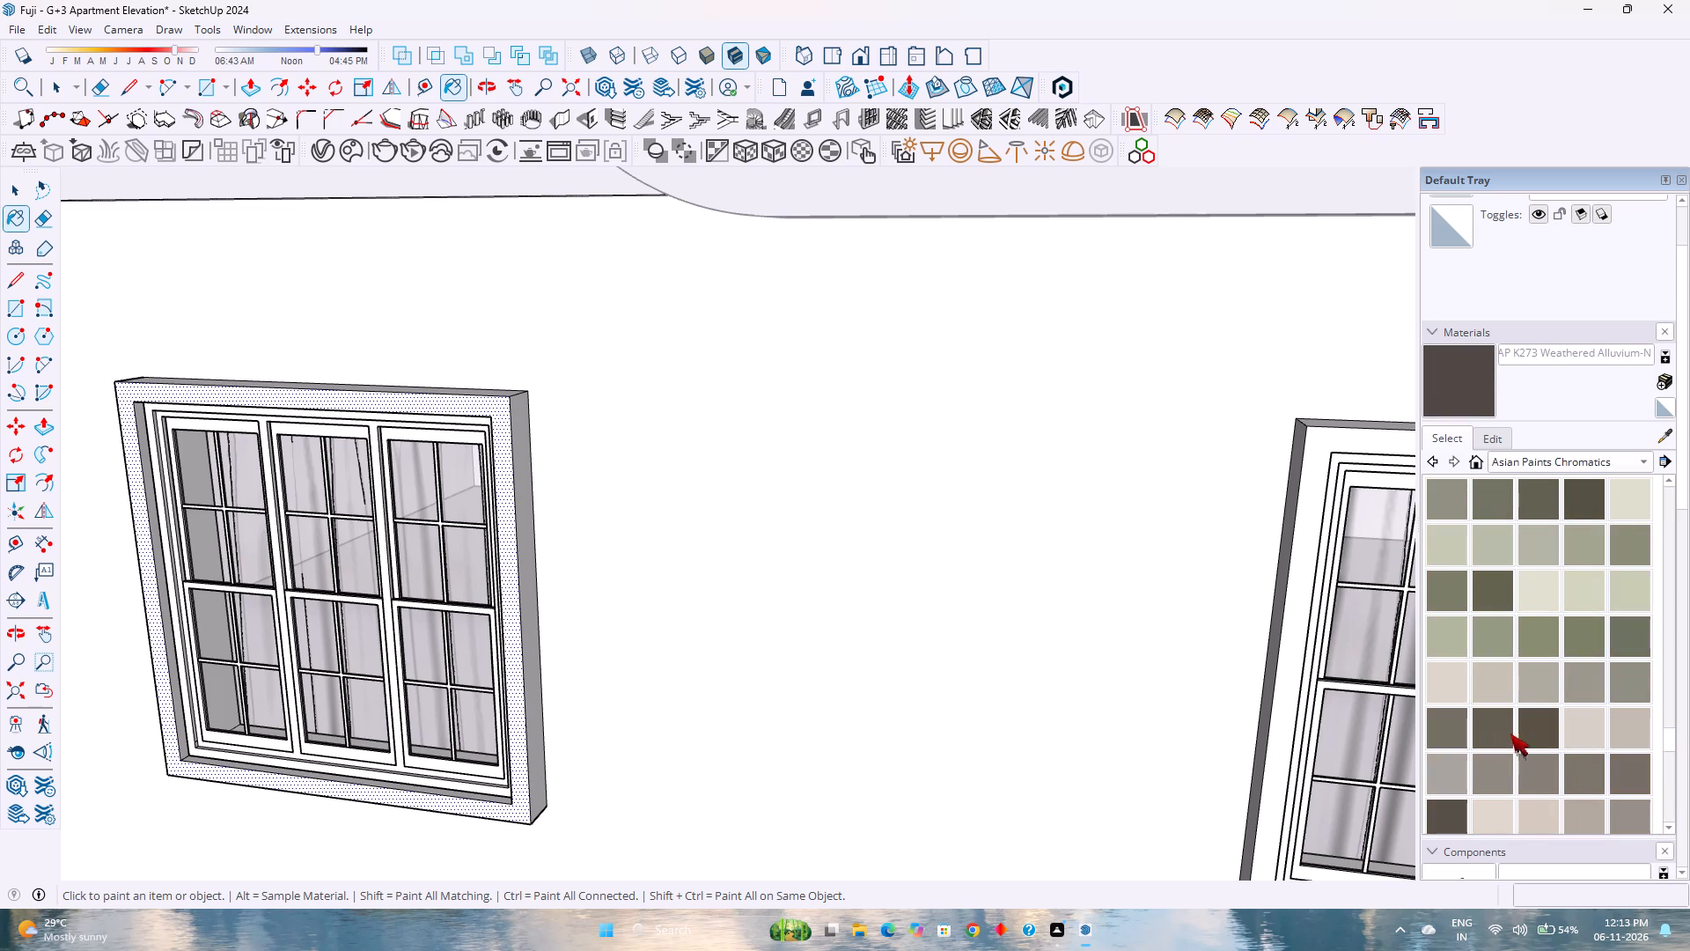
pyautogui.click(1464, 817)
pyautogui.scroll(1, 1568, 690)
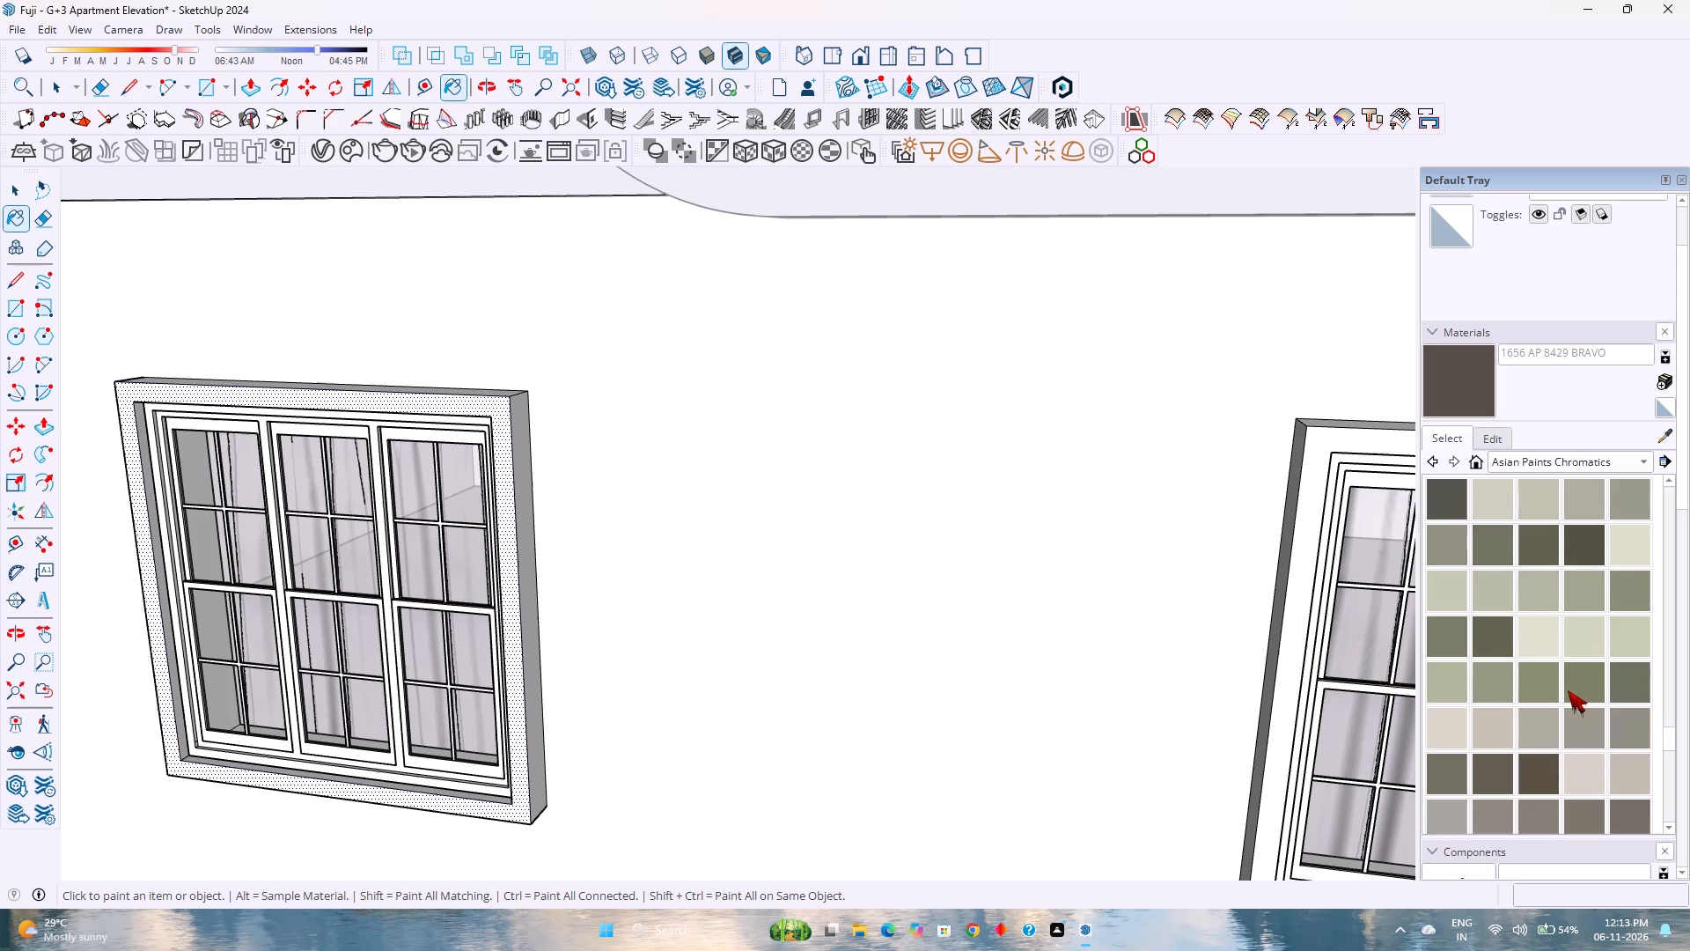
pyautogui.scroll(19, 1568, 690)
pyautogui.click(1598, 671)
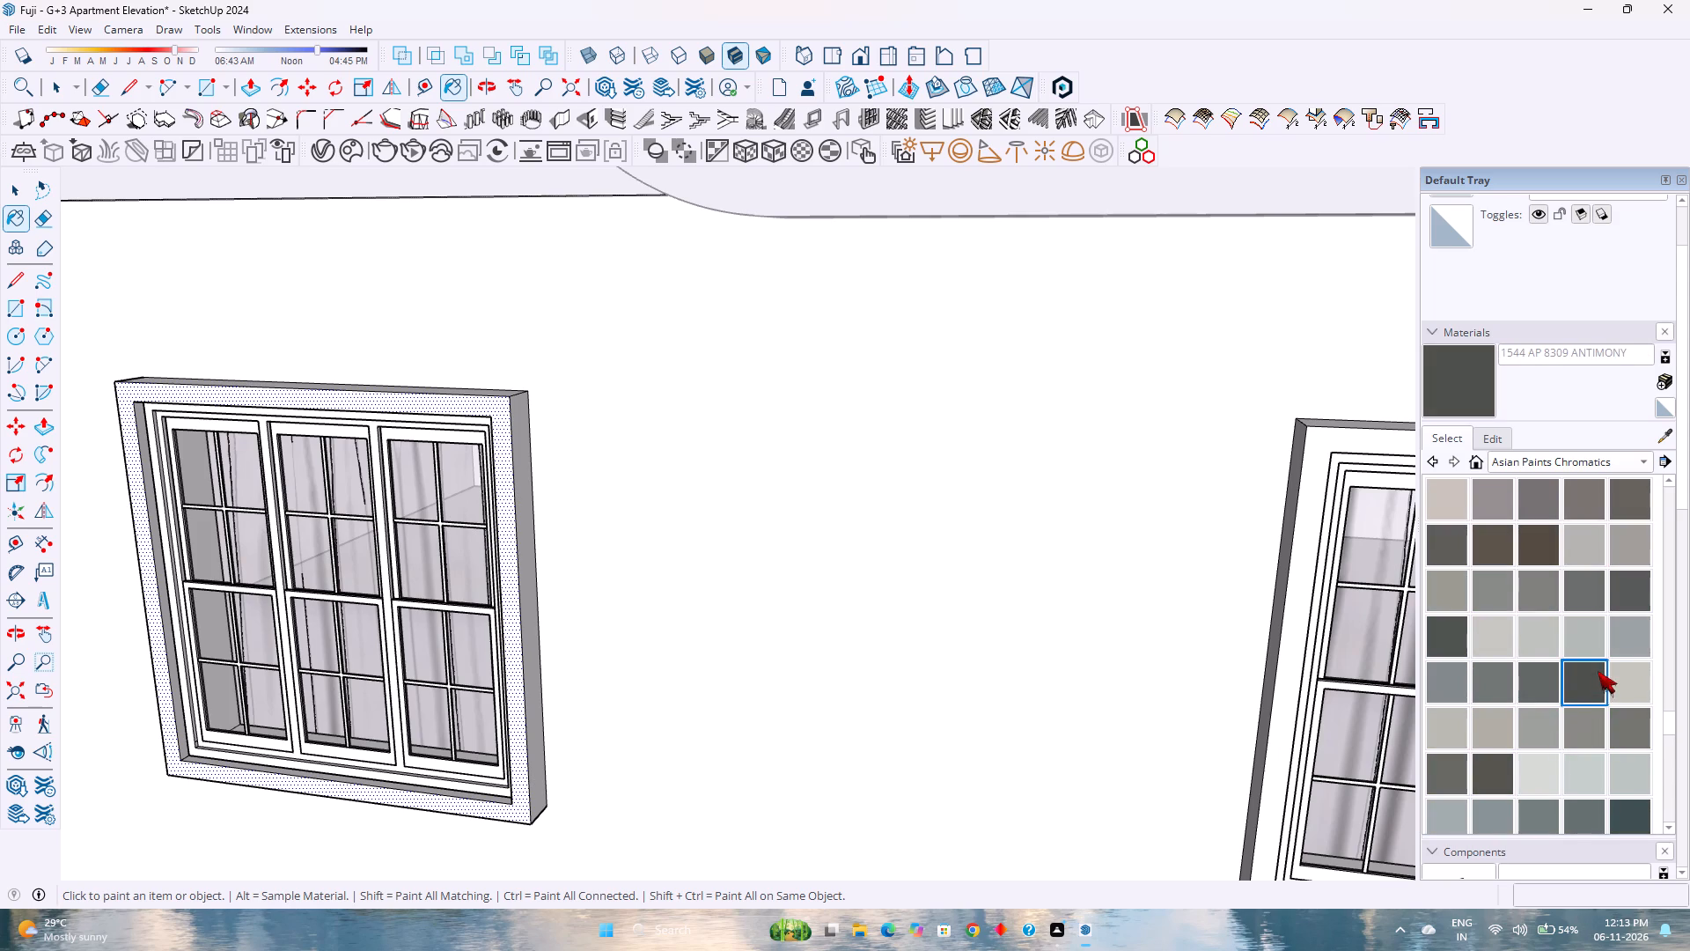
pyautogui.scroll(3, 1507, 699)
pyautogui.click(1526, 692)
pyautogui.scroll(4, 1529, 691)
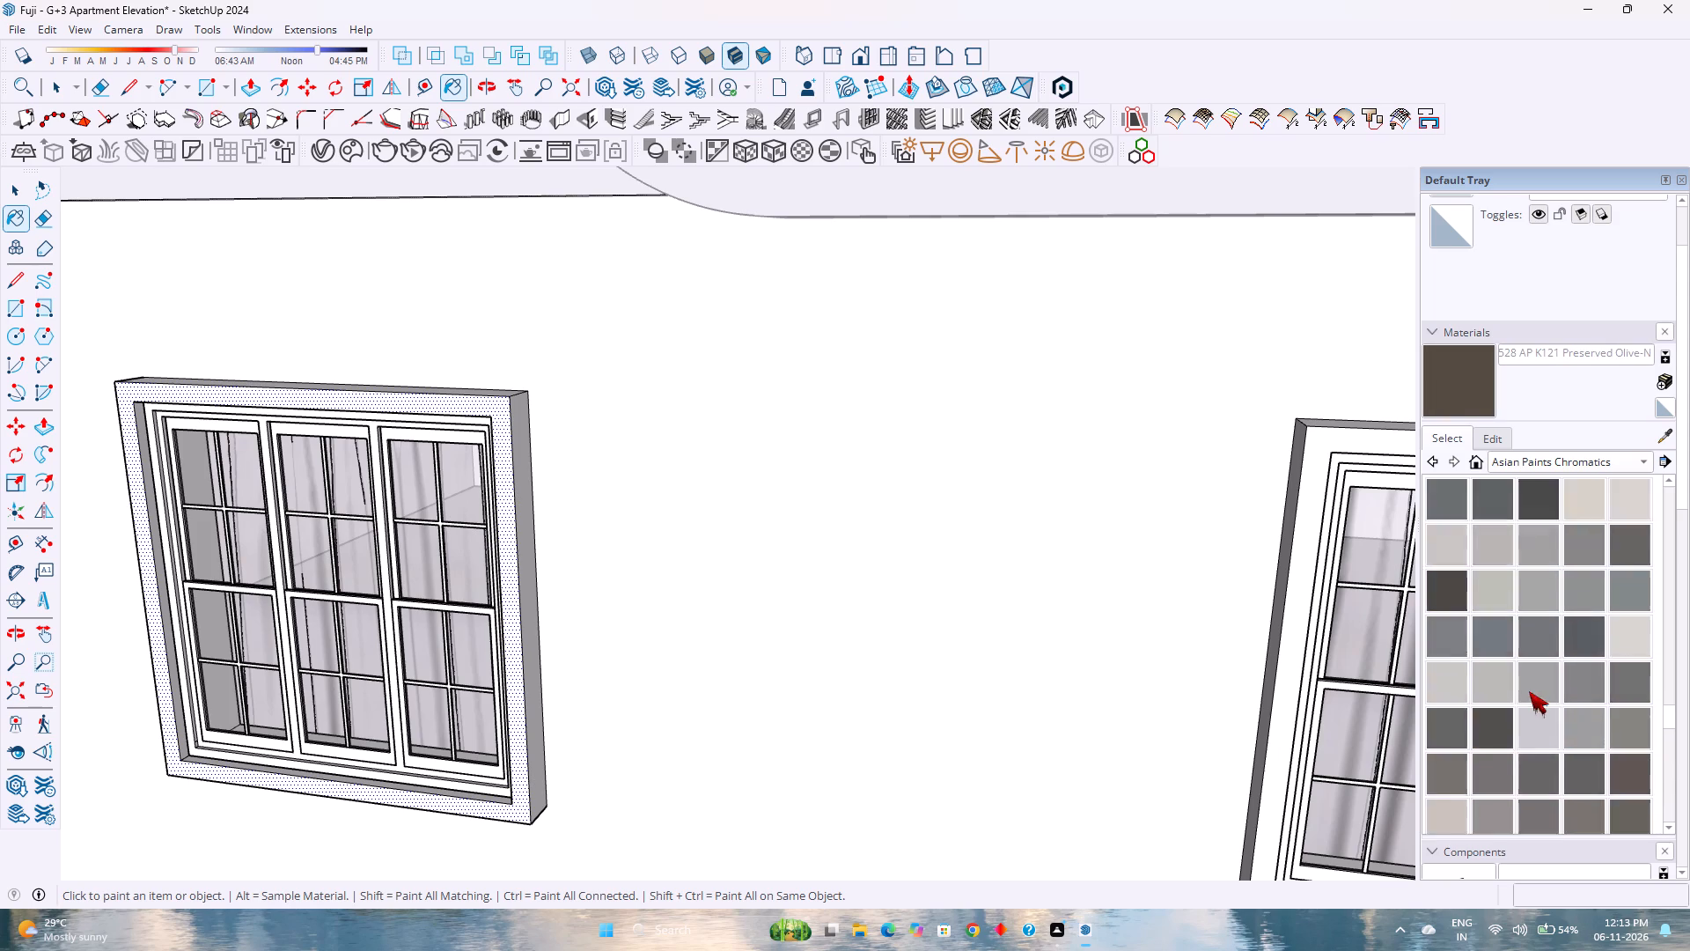
pyautogui.scroll(5, 1529, 691)
pyautogui.click(1537, 711)
pyautogui.scroll(3, 1534, 721)
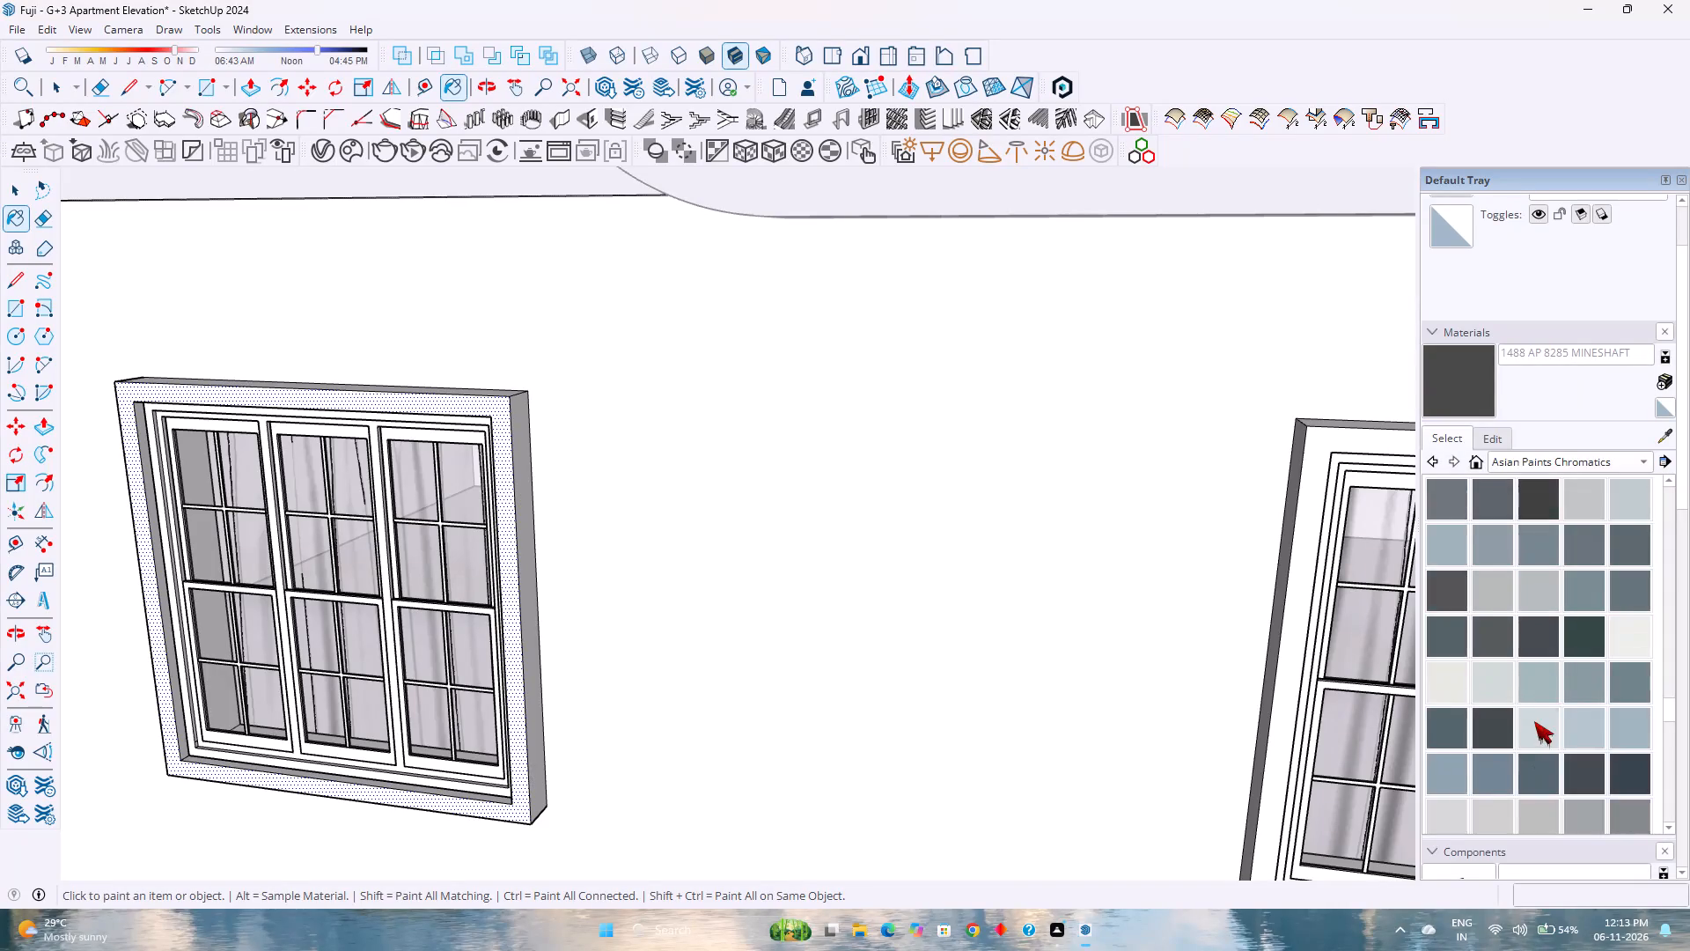
pyautogui.scroll(3, 1534, 719)
pyautogui.click(1543, 756)
pyautogui.click(1540, 650)
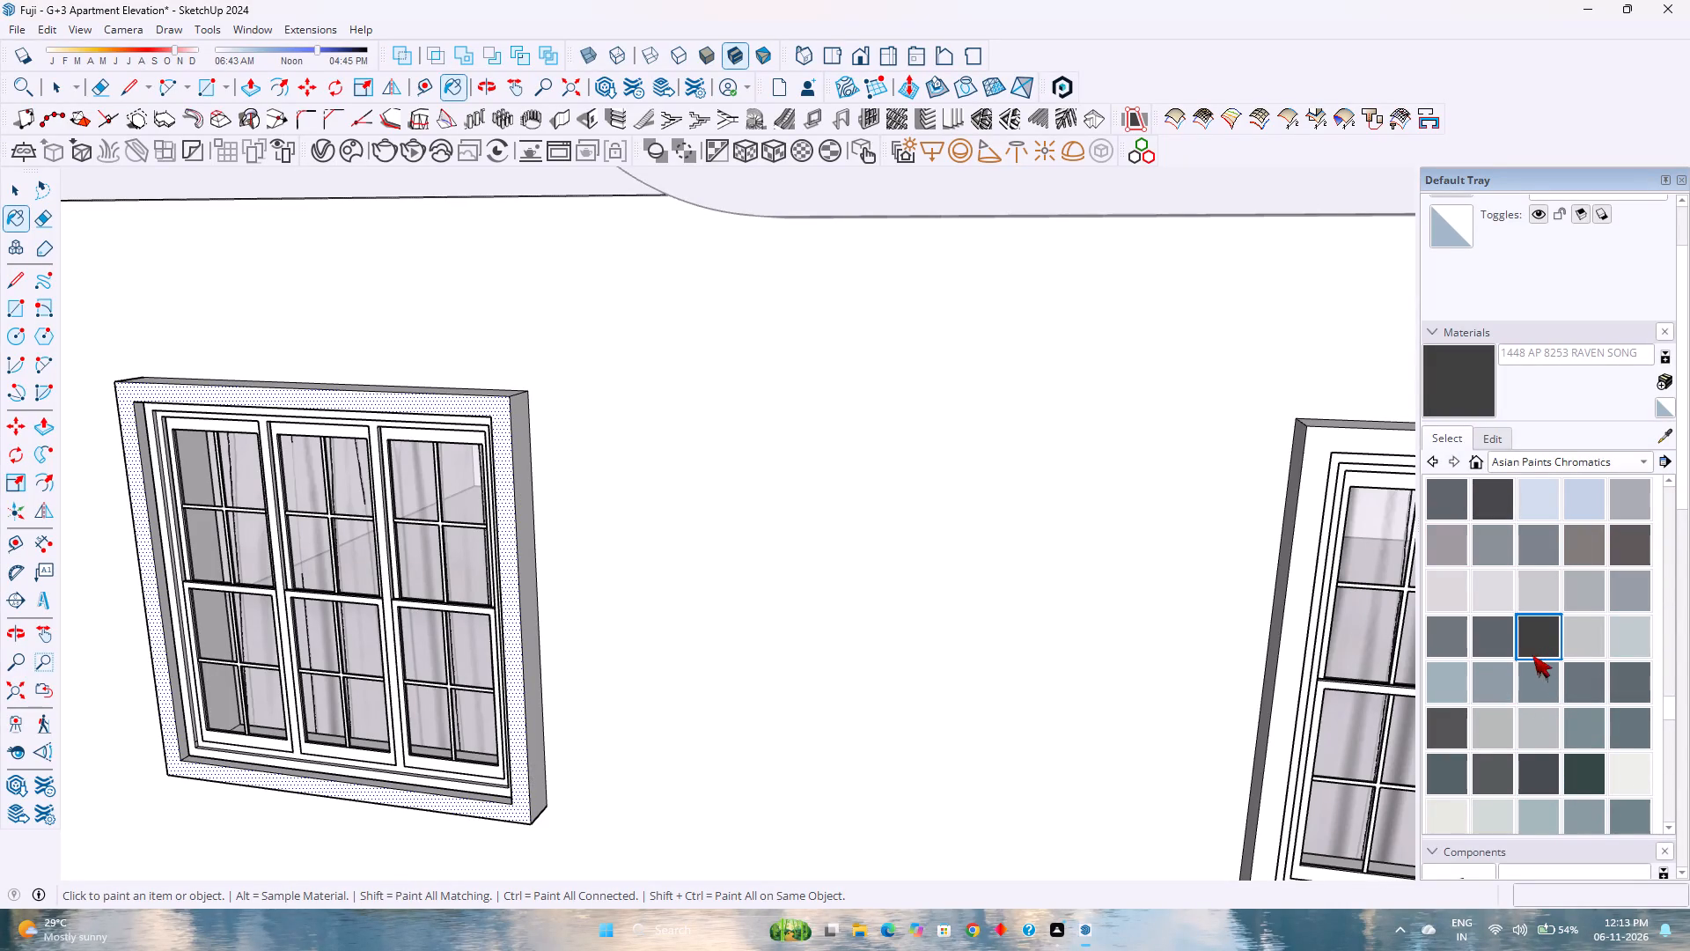
pyautogui.click(1586, 785)
pyautogui.scroll(6, 1528, 737)
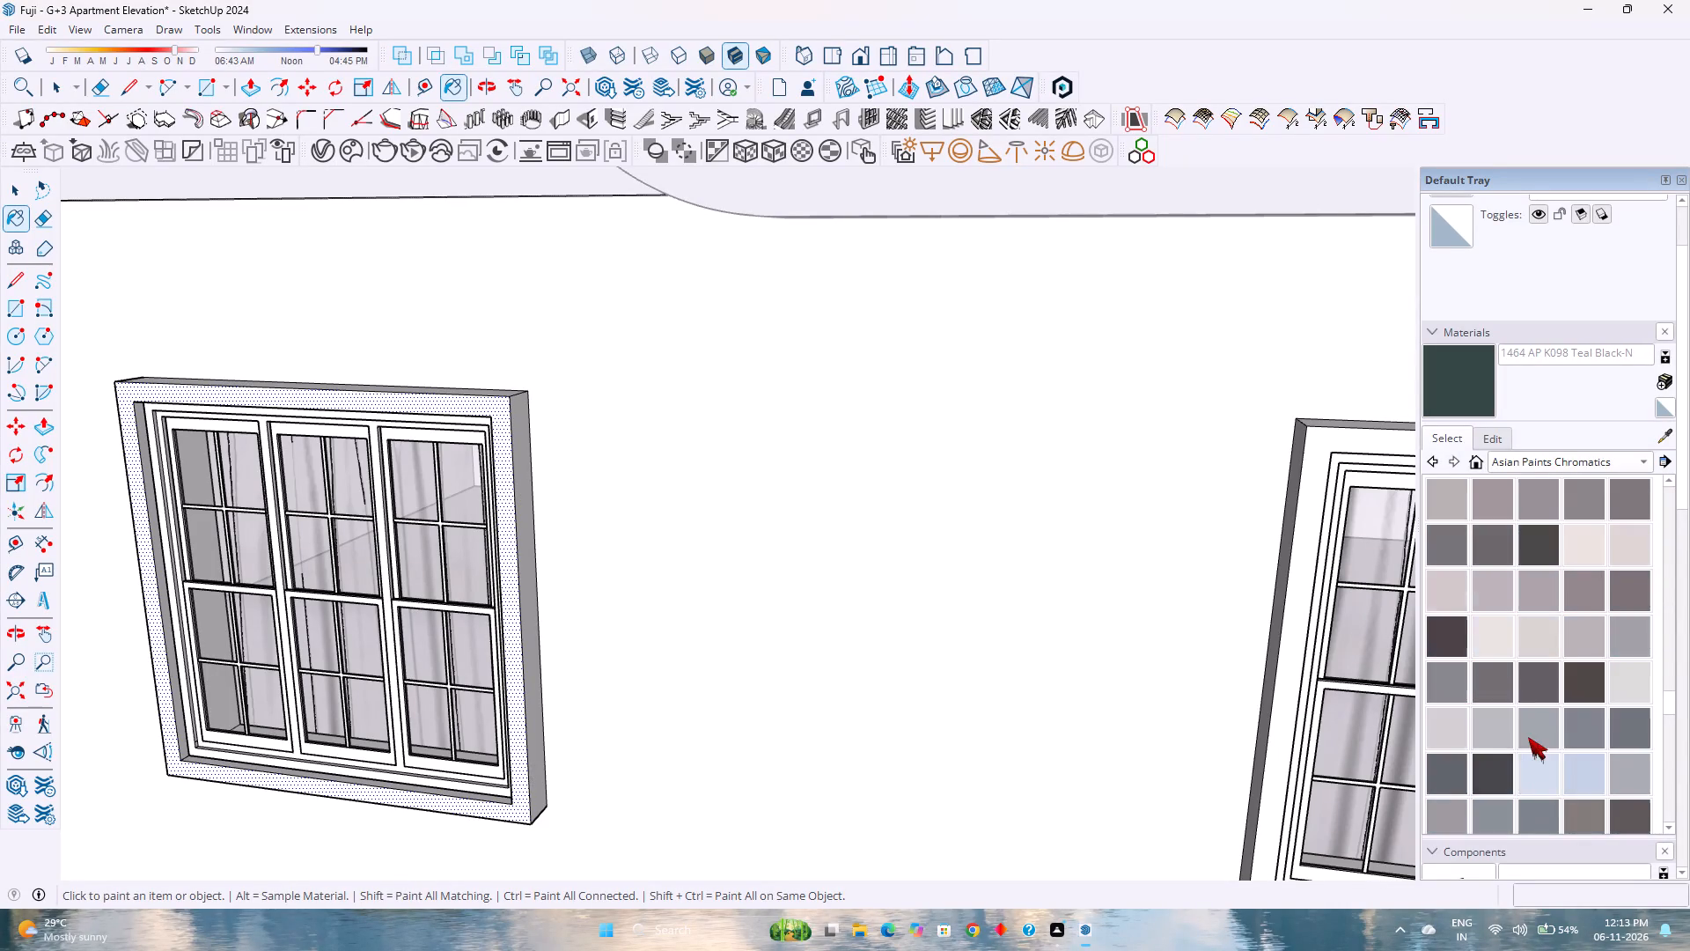
pyautogui.scroll(4, 1528, 737)
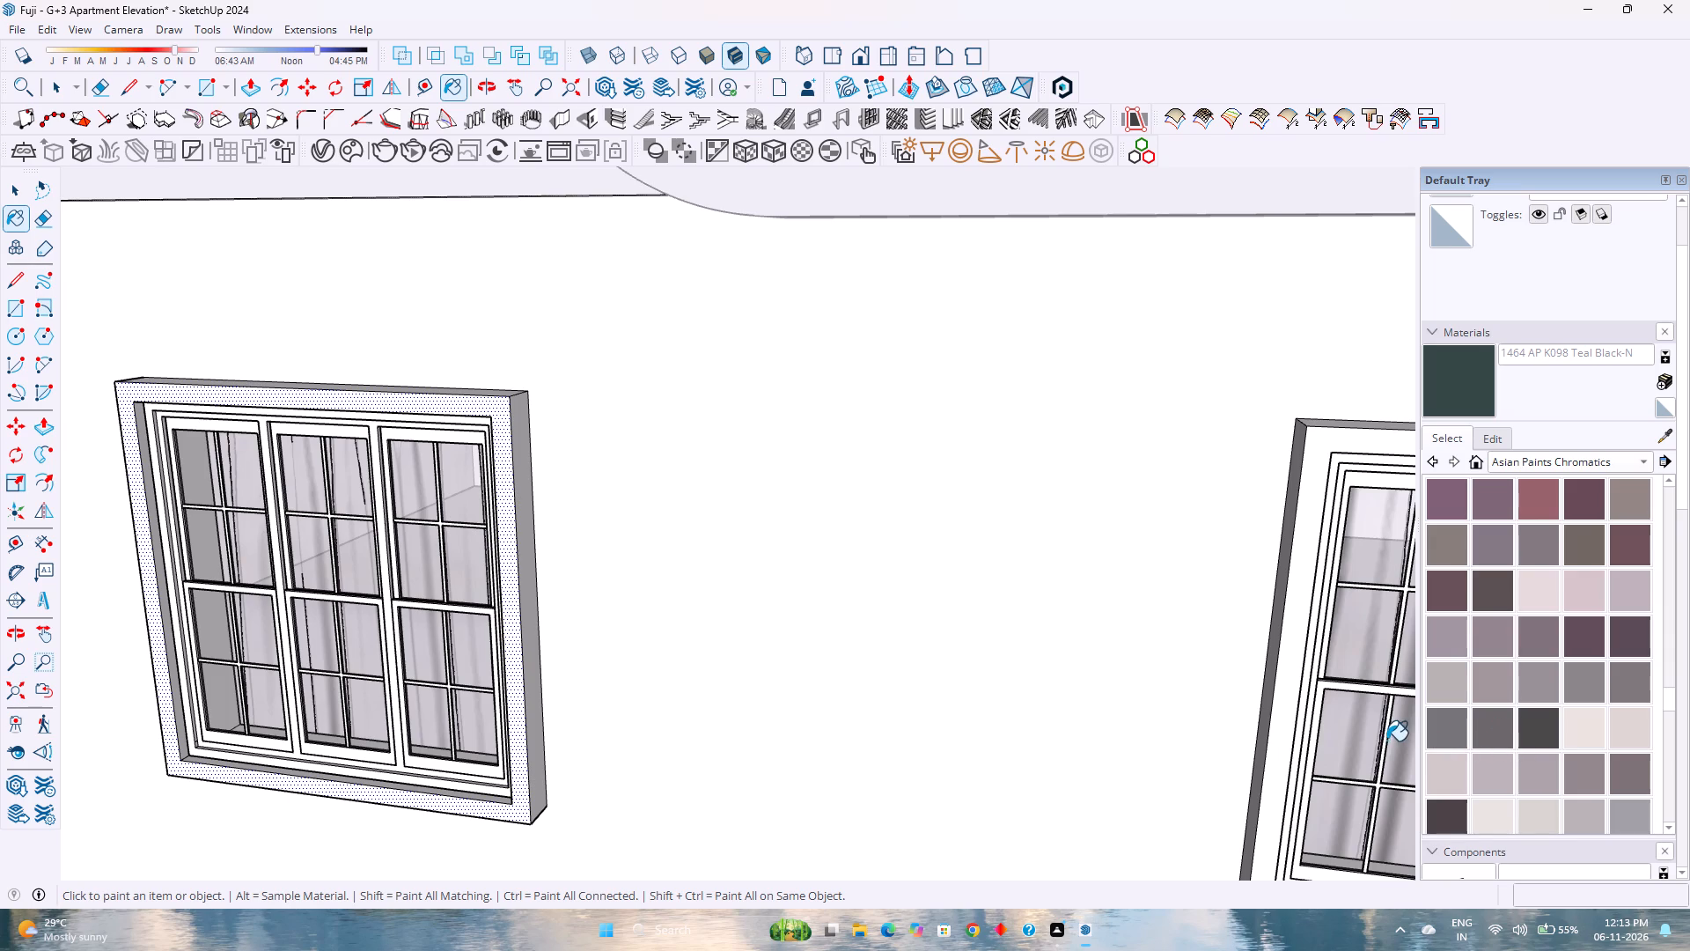
pyautogui.click(1535, 729)
pyautogui.scroll(6, 1544, 705)
pyautogui.click(1549, 645)
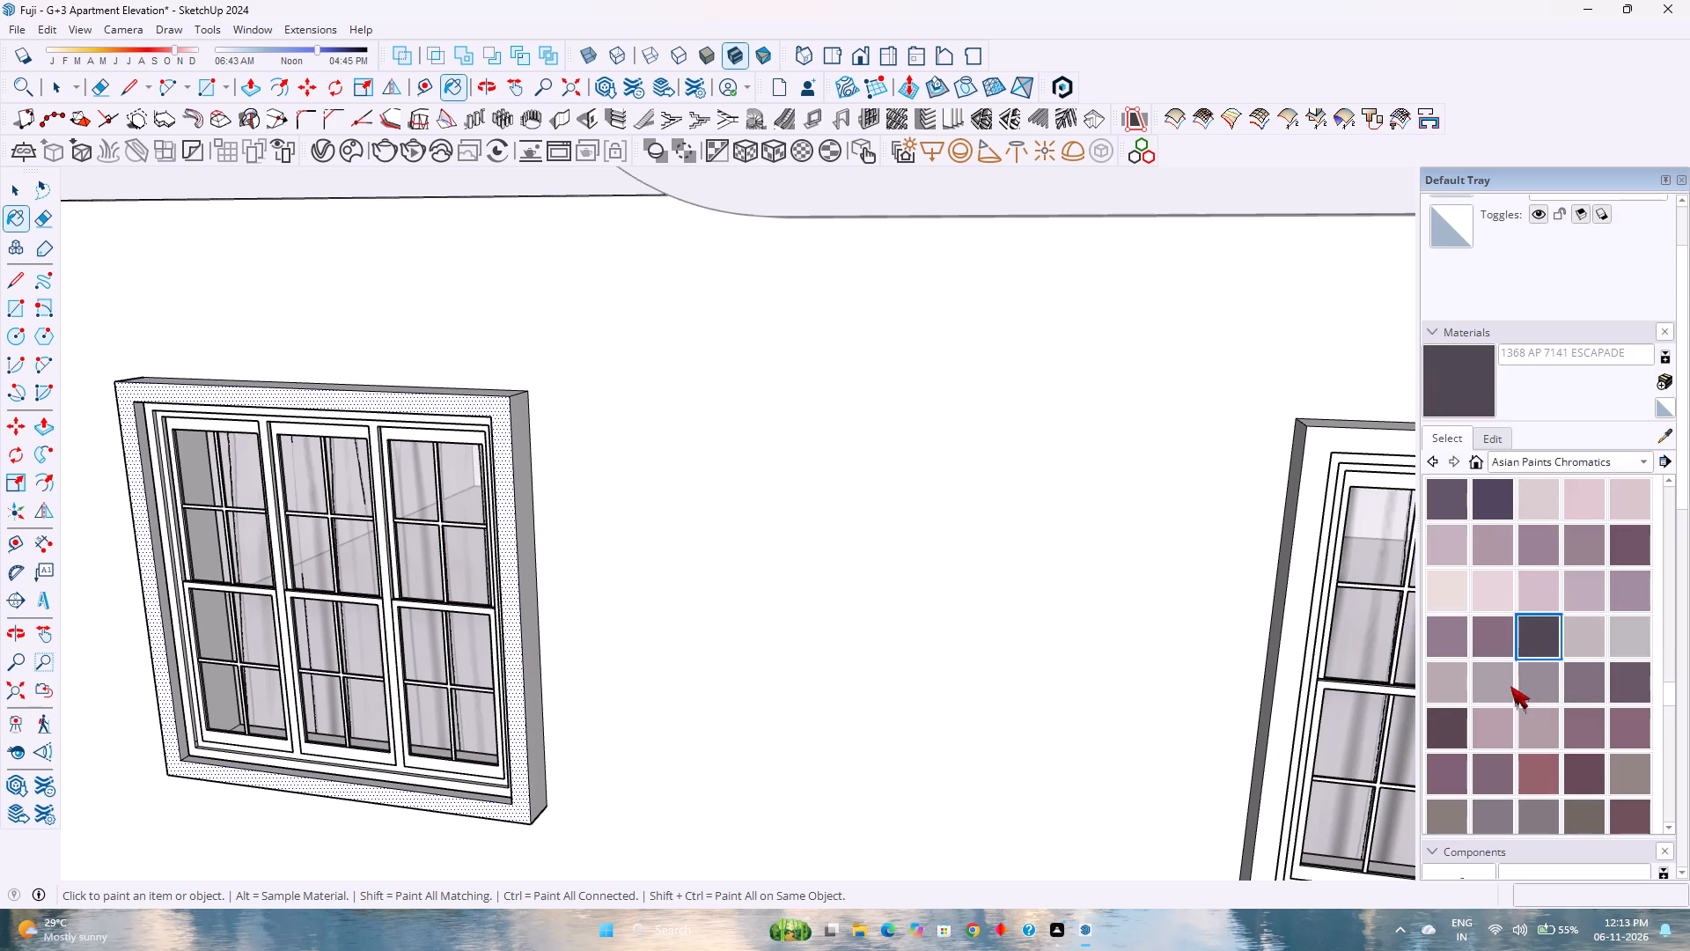
# Choose 1472 AP 9469 Black Sea after trying Mineral Ore-N and Black Sand-N, and paint the window surround's front face with it.
pyautogui.scroll(-18, 1510, 686)
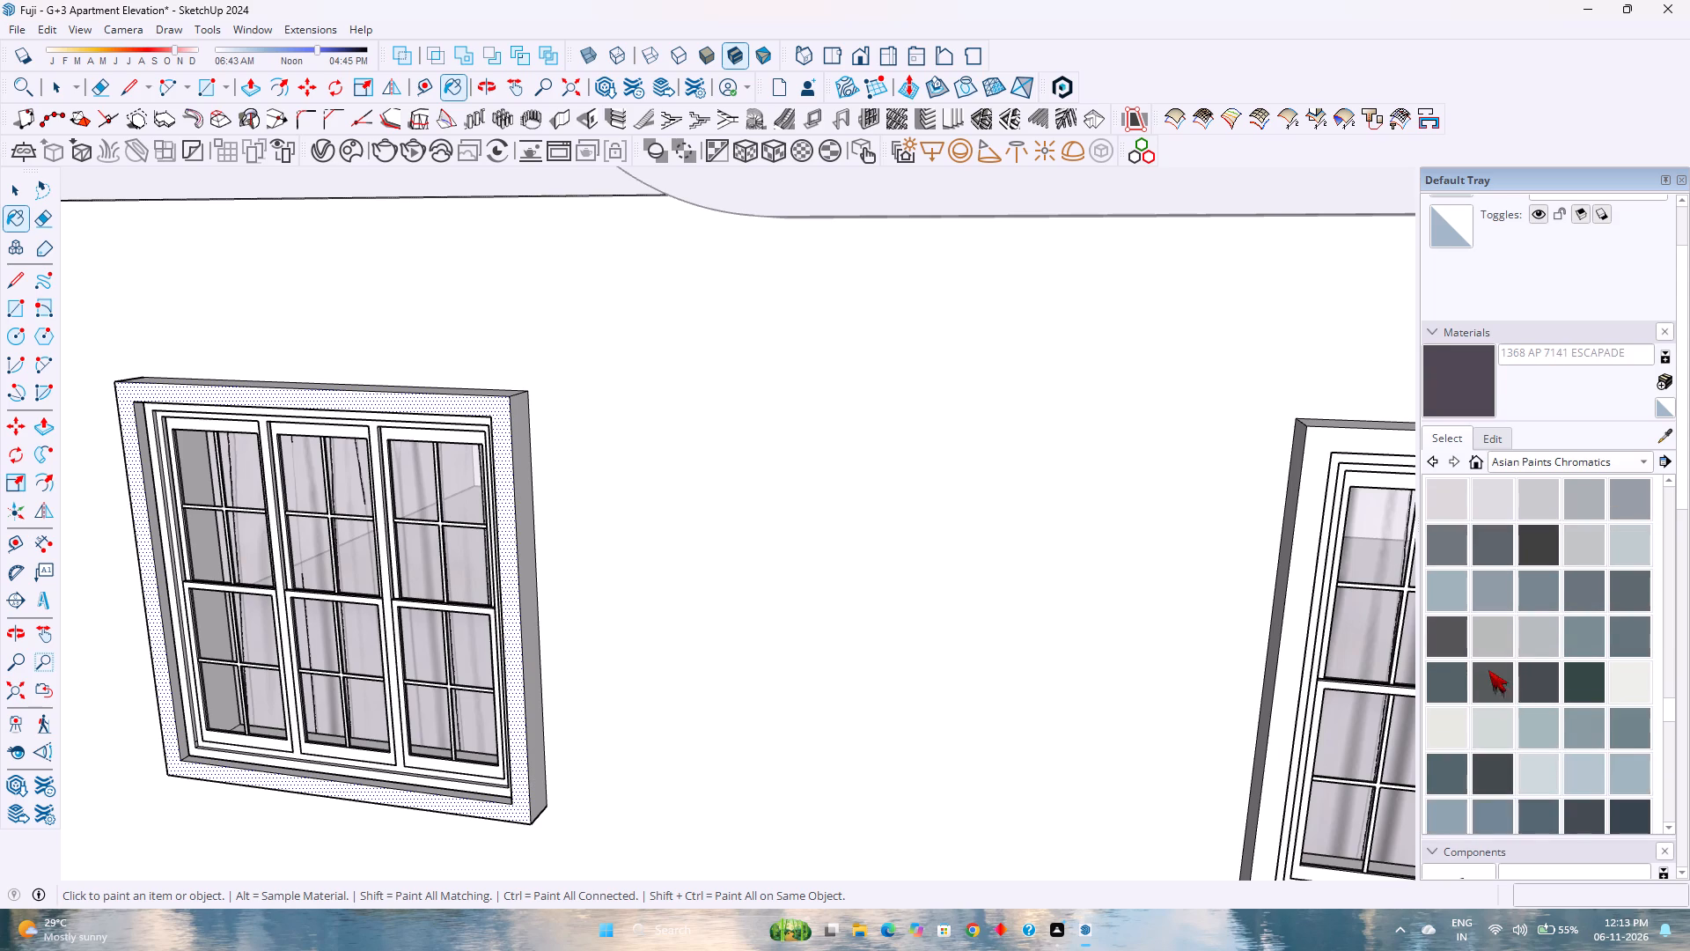
pyautogui.scroll(-1, 1511, 679)
pyautogui.click(1511, 679)
pyautogui.click(1500, 638)
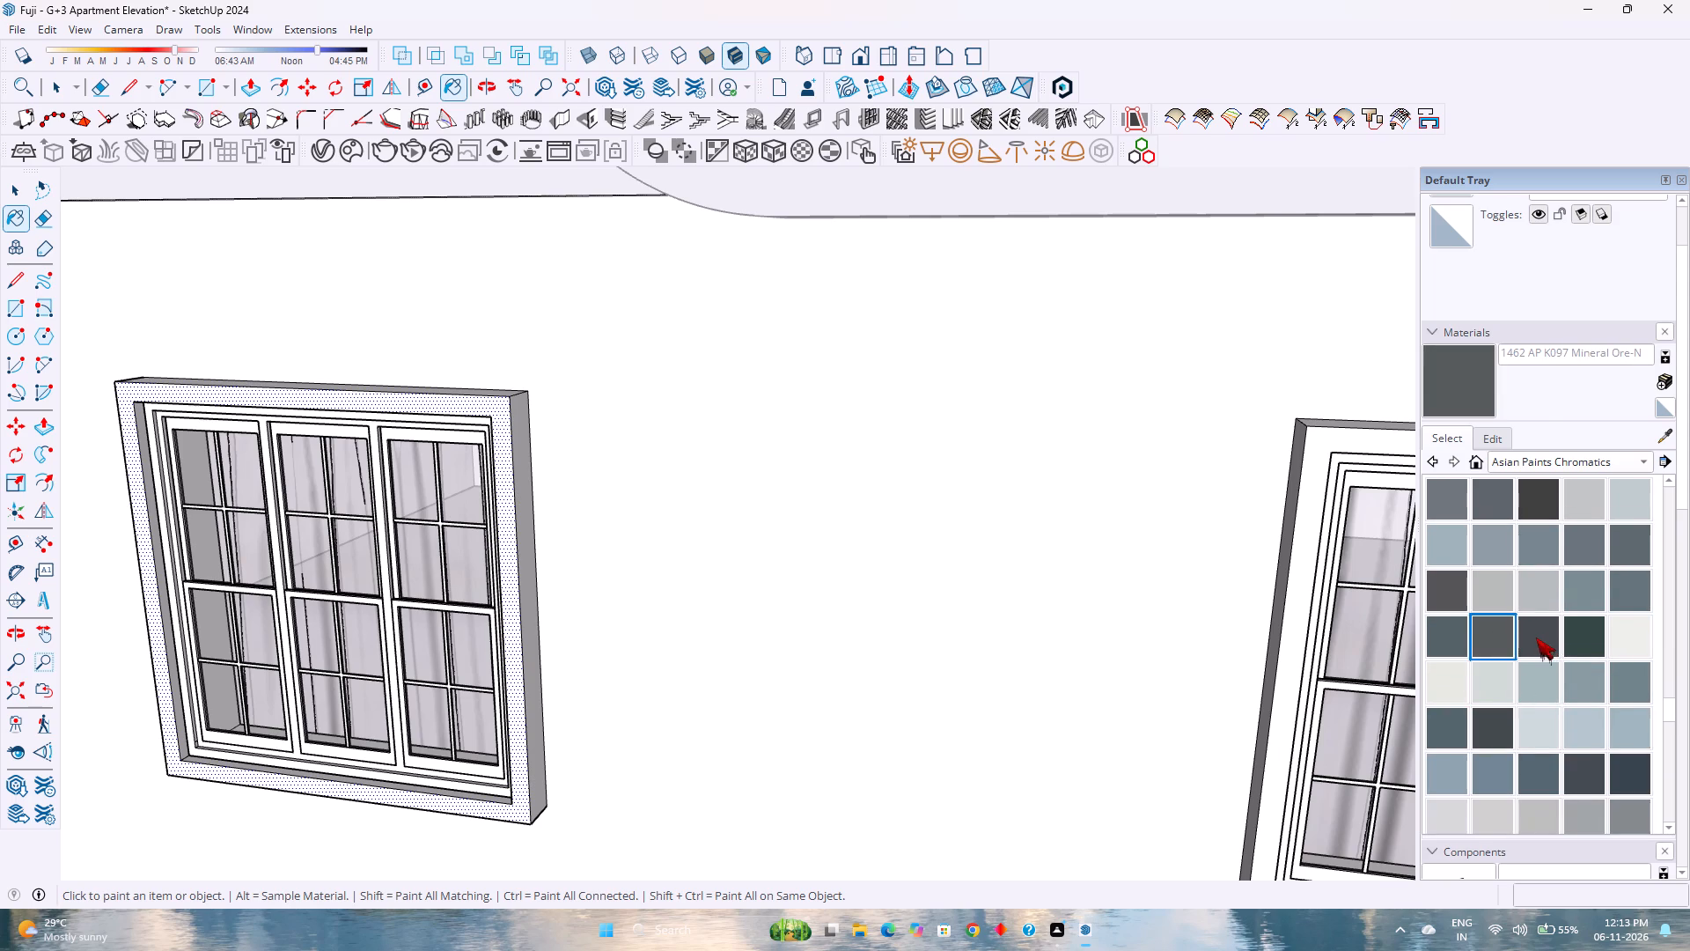
pyautogui.click(1536, 638)
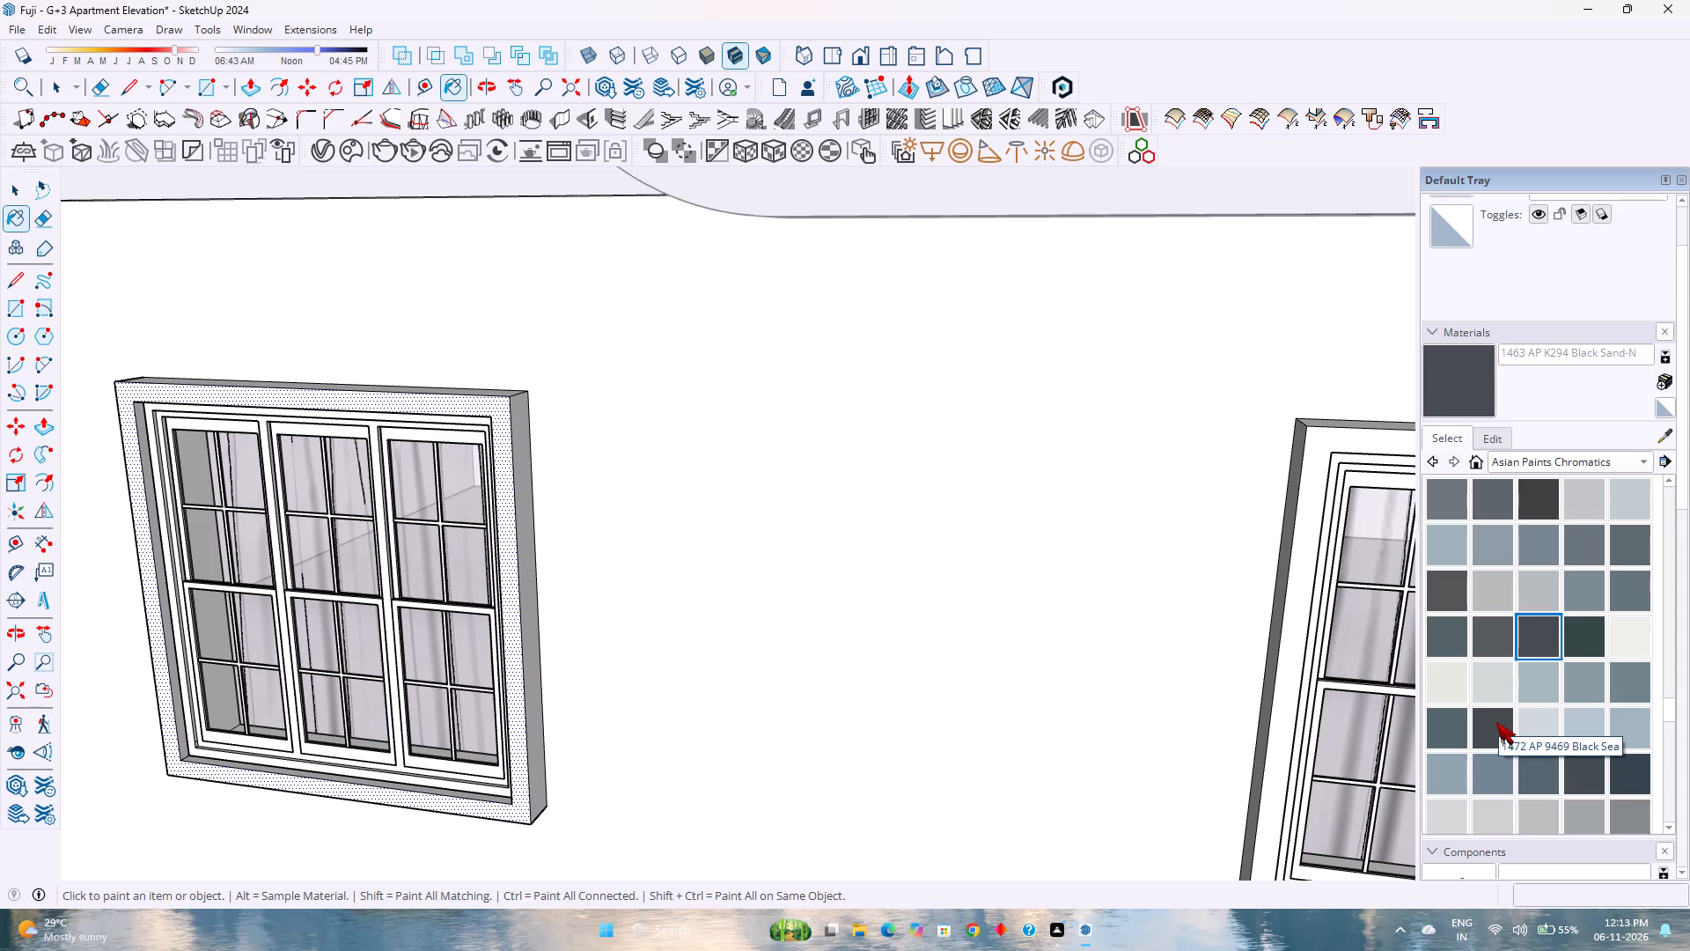
pyautogui.click(1496, 722)
pyautogui.scroll(-2, 1496, 722)
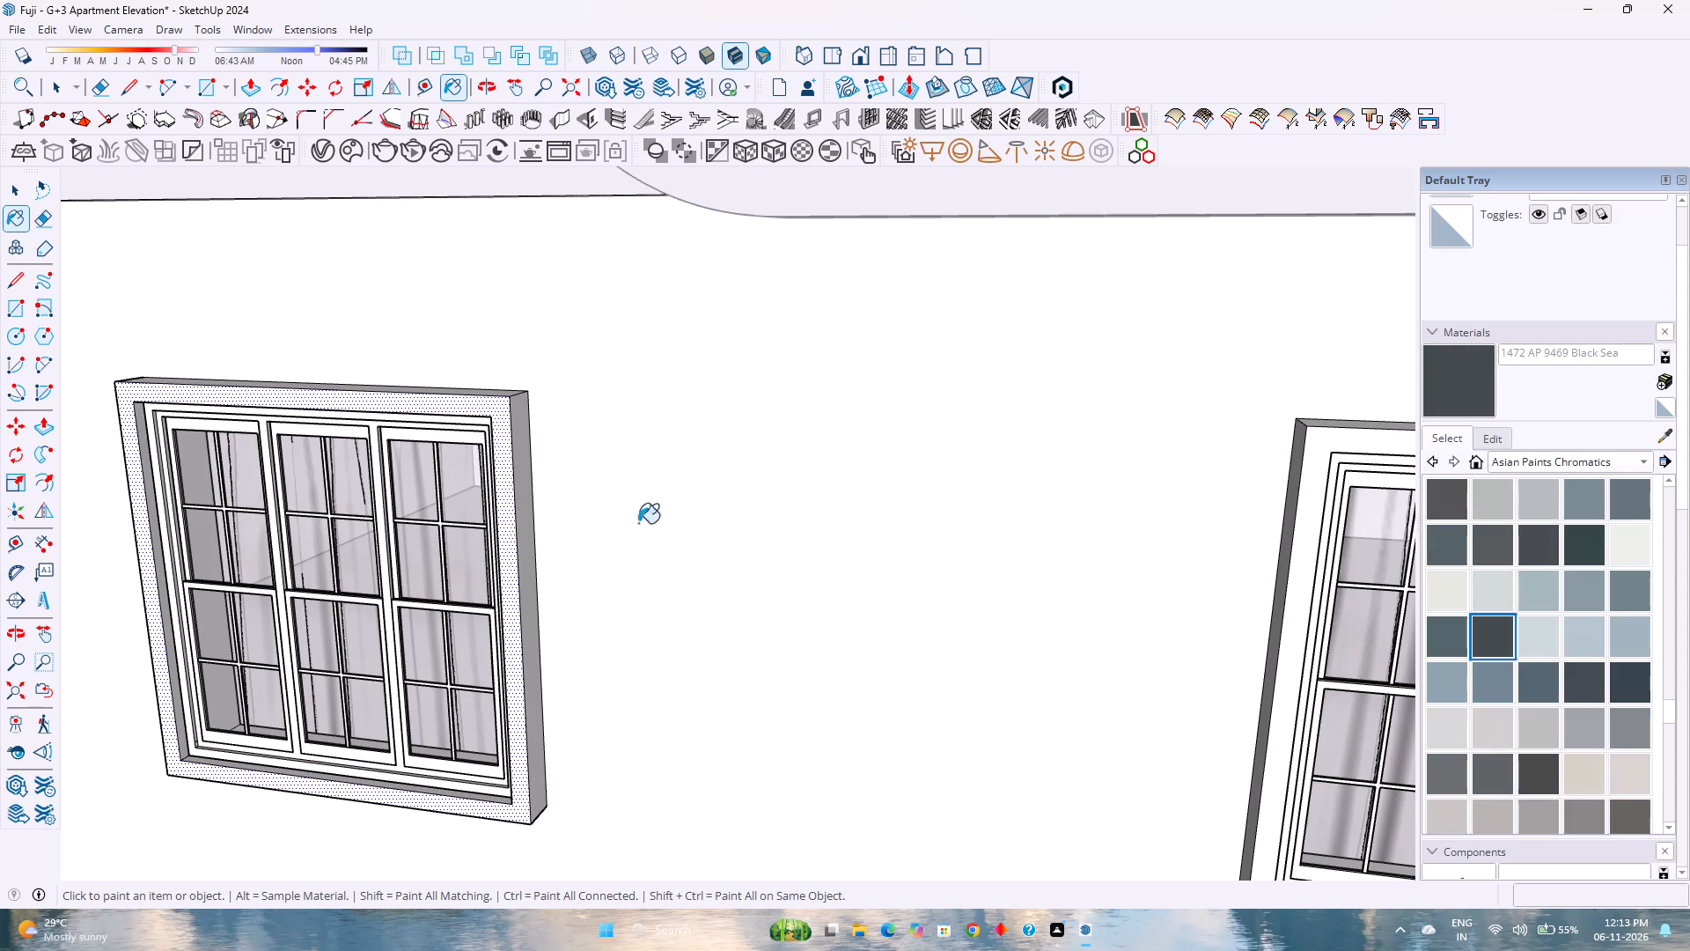
pyautogui.click(494, 413)
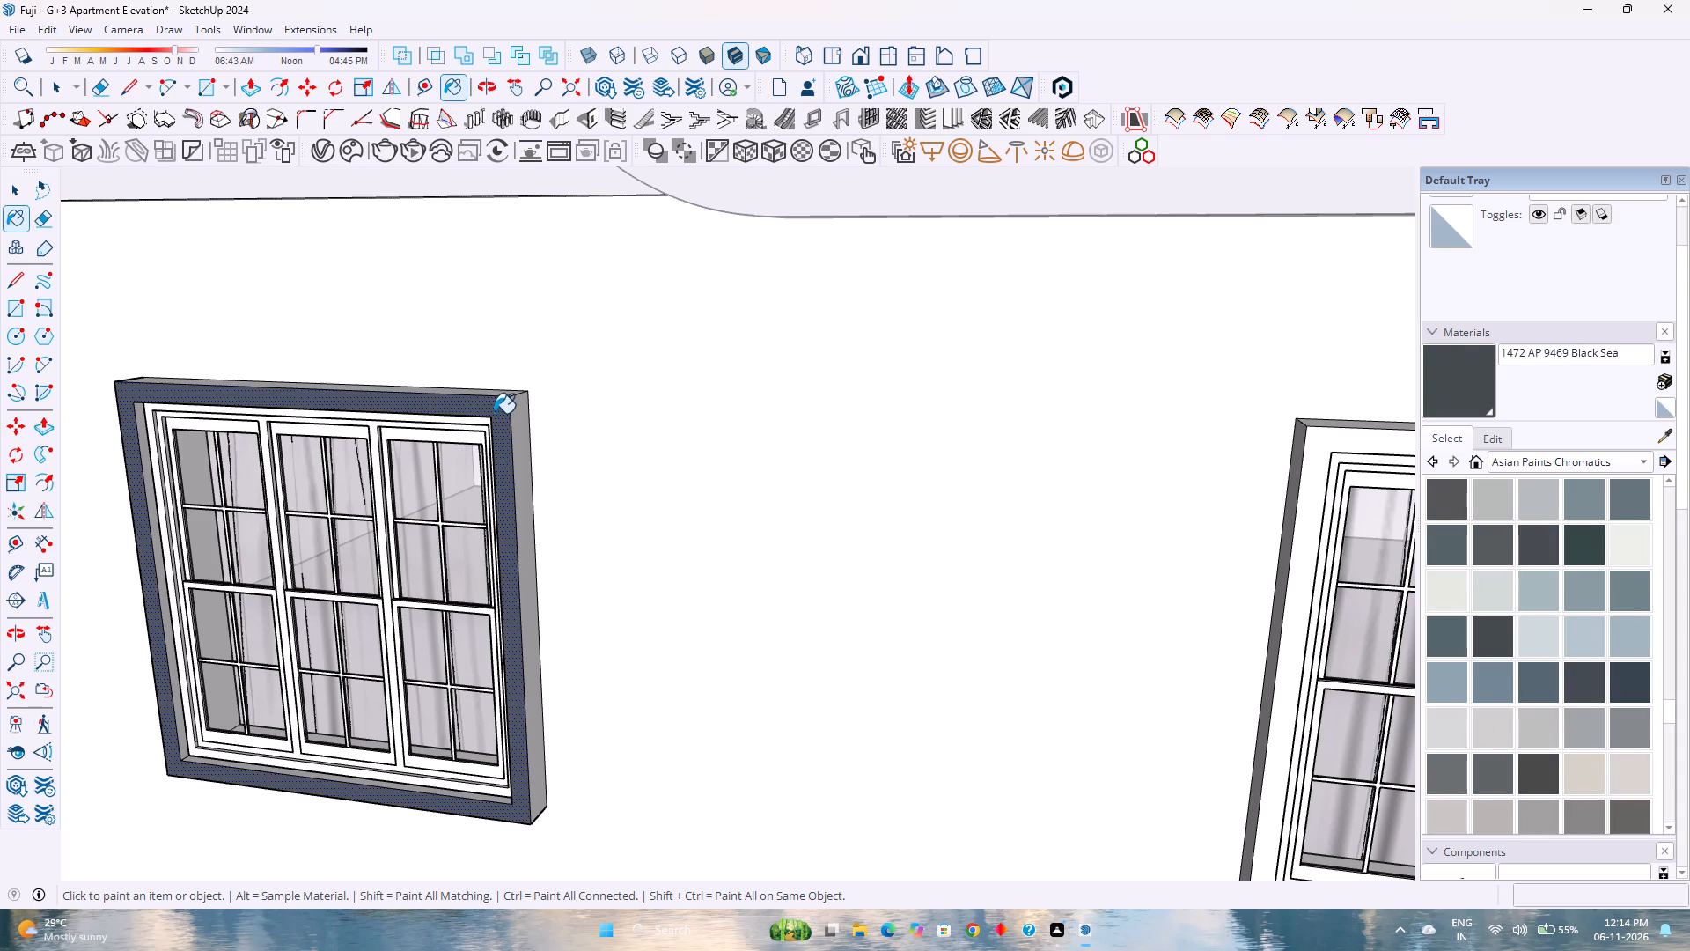
# Examine alternative charcoal shades for the window surround, including Mineshaft, Charcoal Shadow, Carbon Copy, Solemn Grey and Coal Mine.
pyautogui.click(1534, 786)
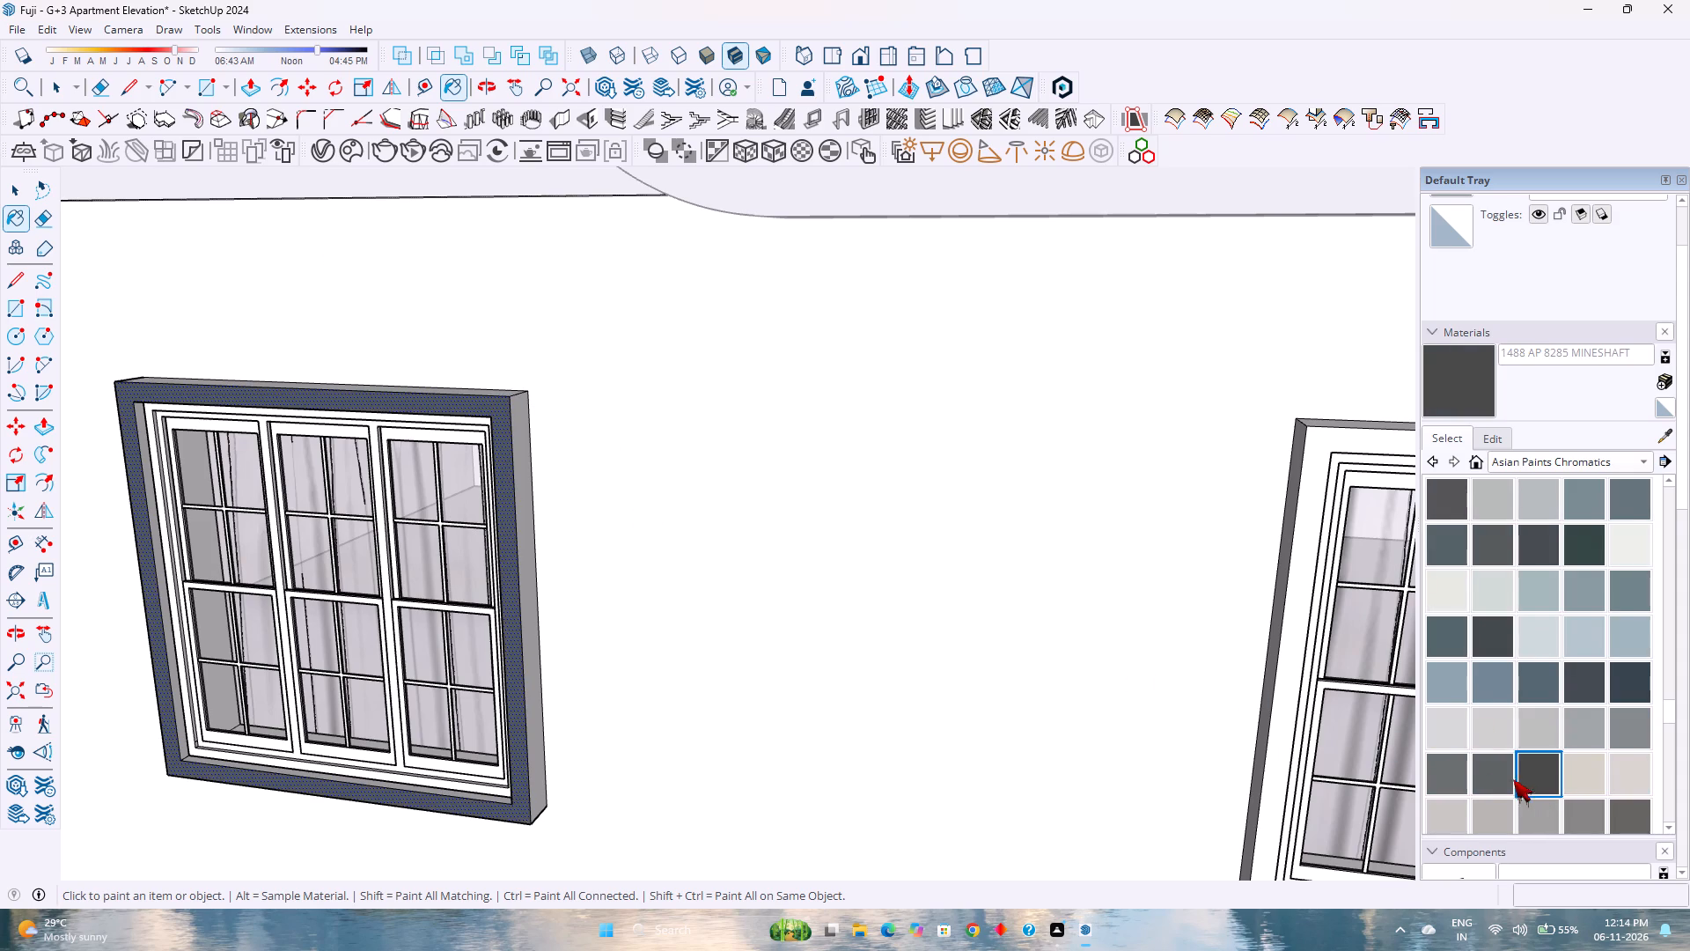
pyautogui.click(1485, 773)
pyautogui.scroll(-4, 1492, 606)
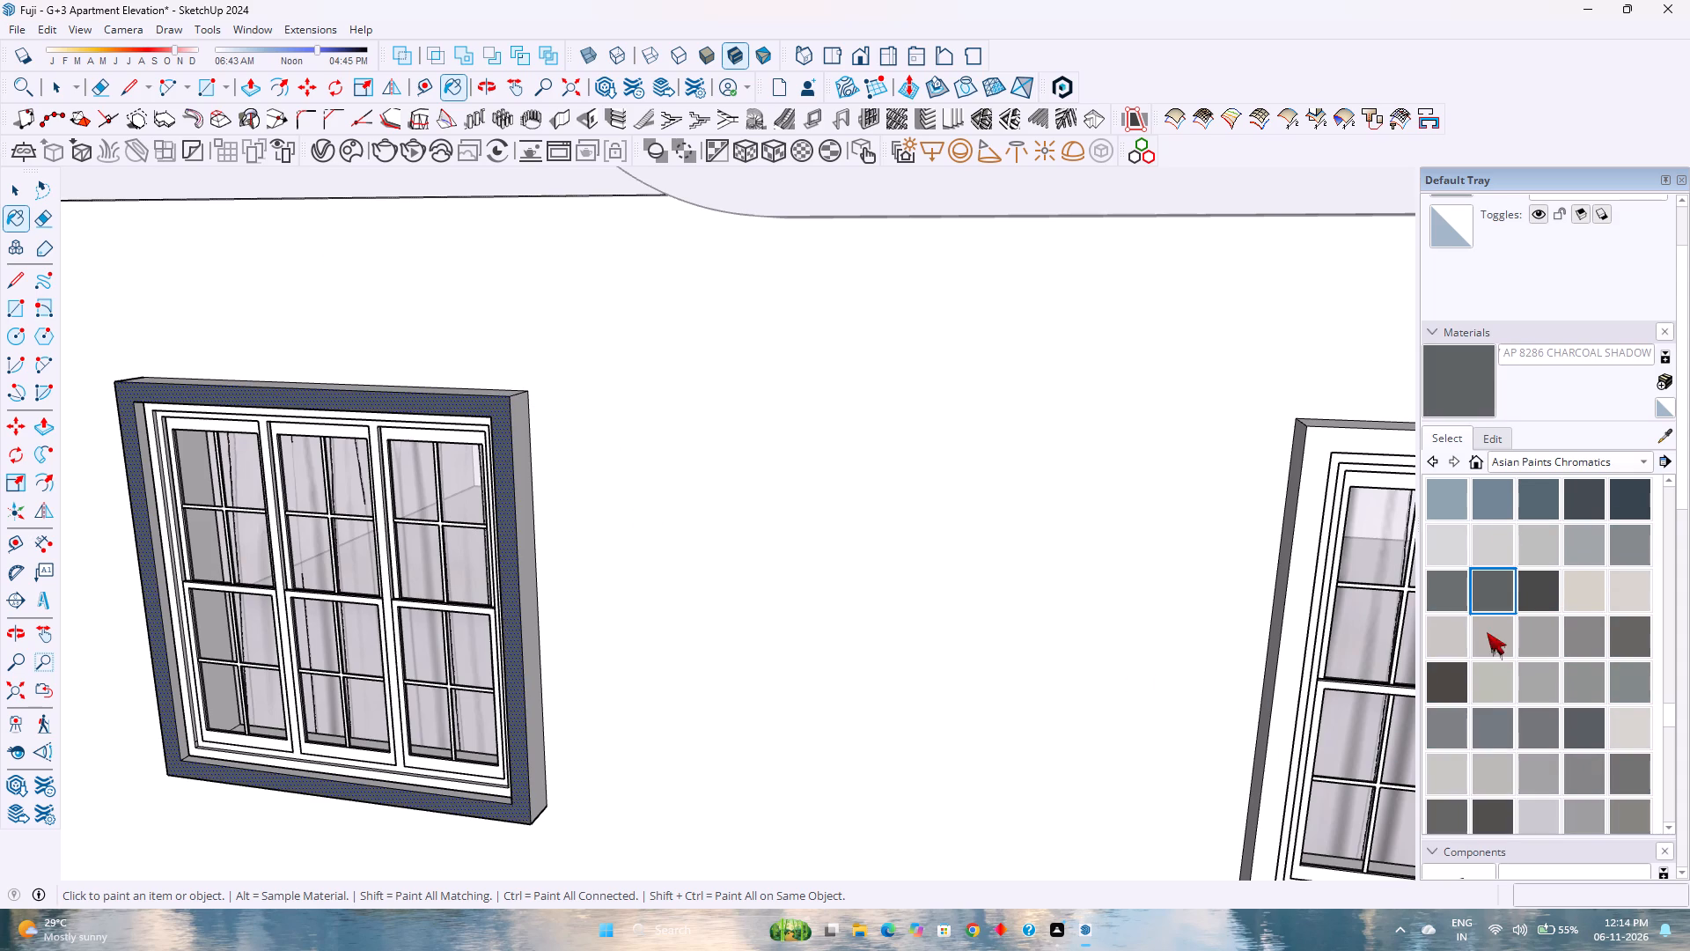
pyautogui.click(1452, 688)
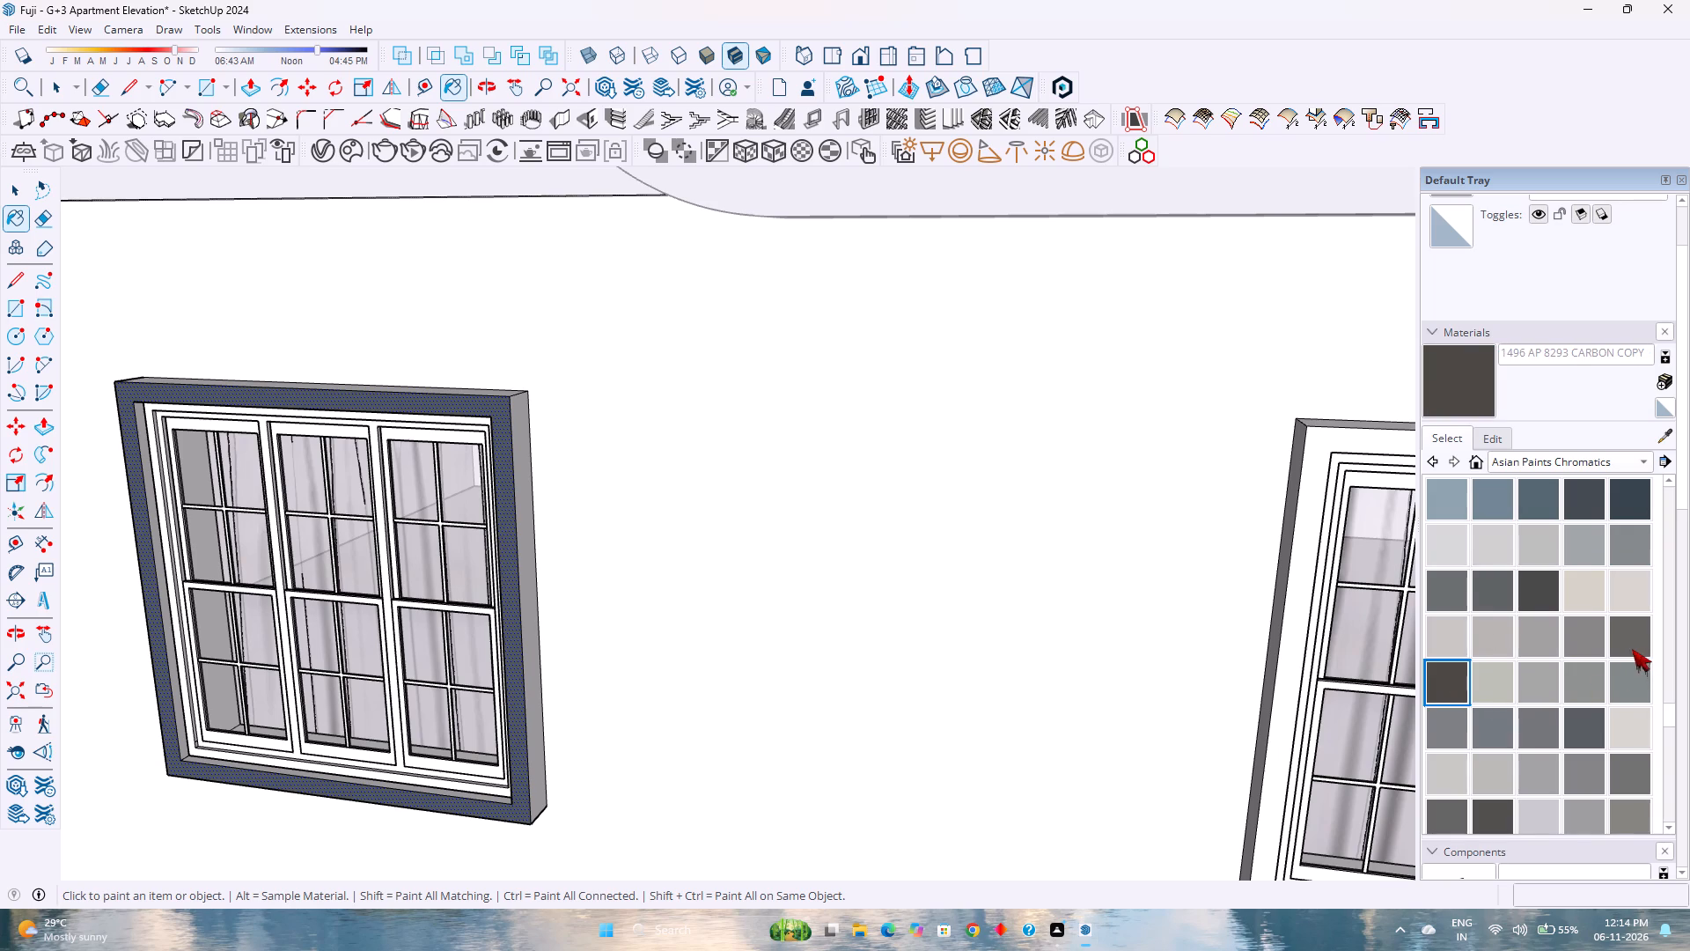
pyautogui.click(1495, 822)
pyautogui.scroll(-1, 1500, 773)
pyautogui.click(1457, 777)
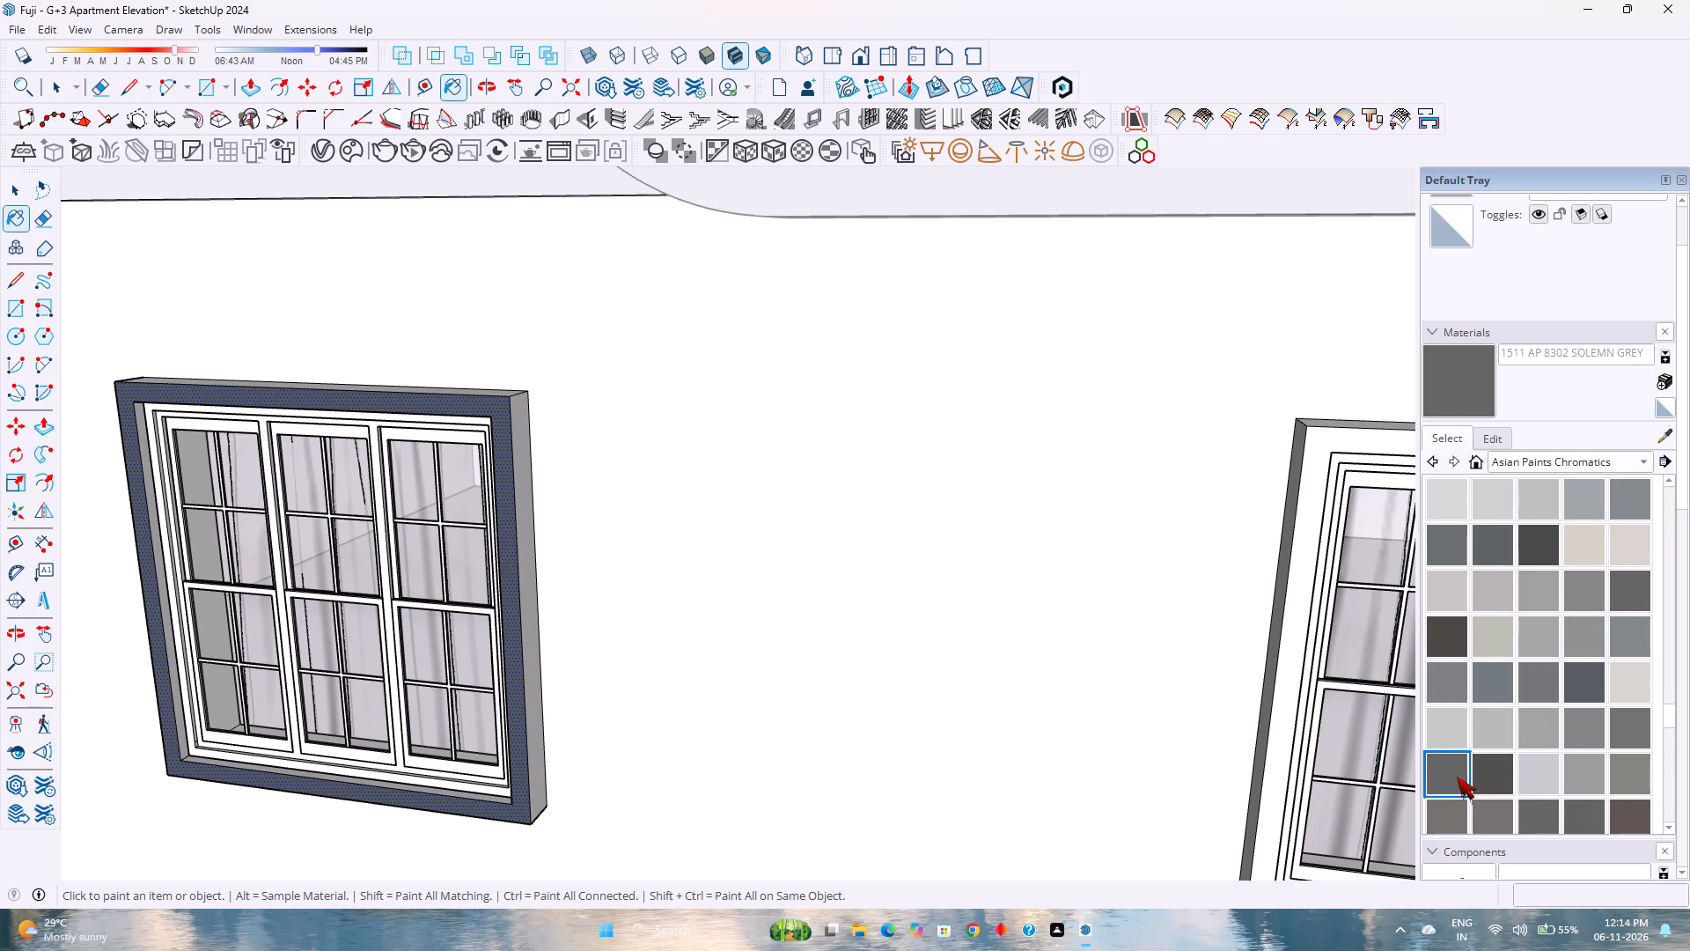
pyautogui.click(1505, 773)
pyautogui.scroll(-5, 1499, 723)
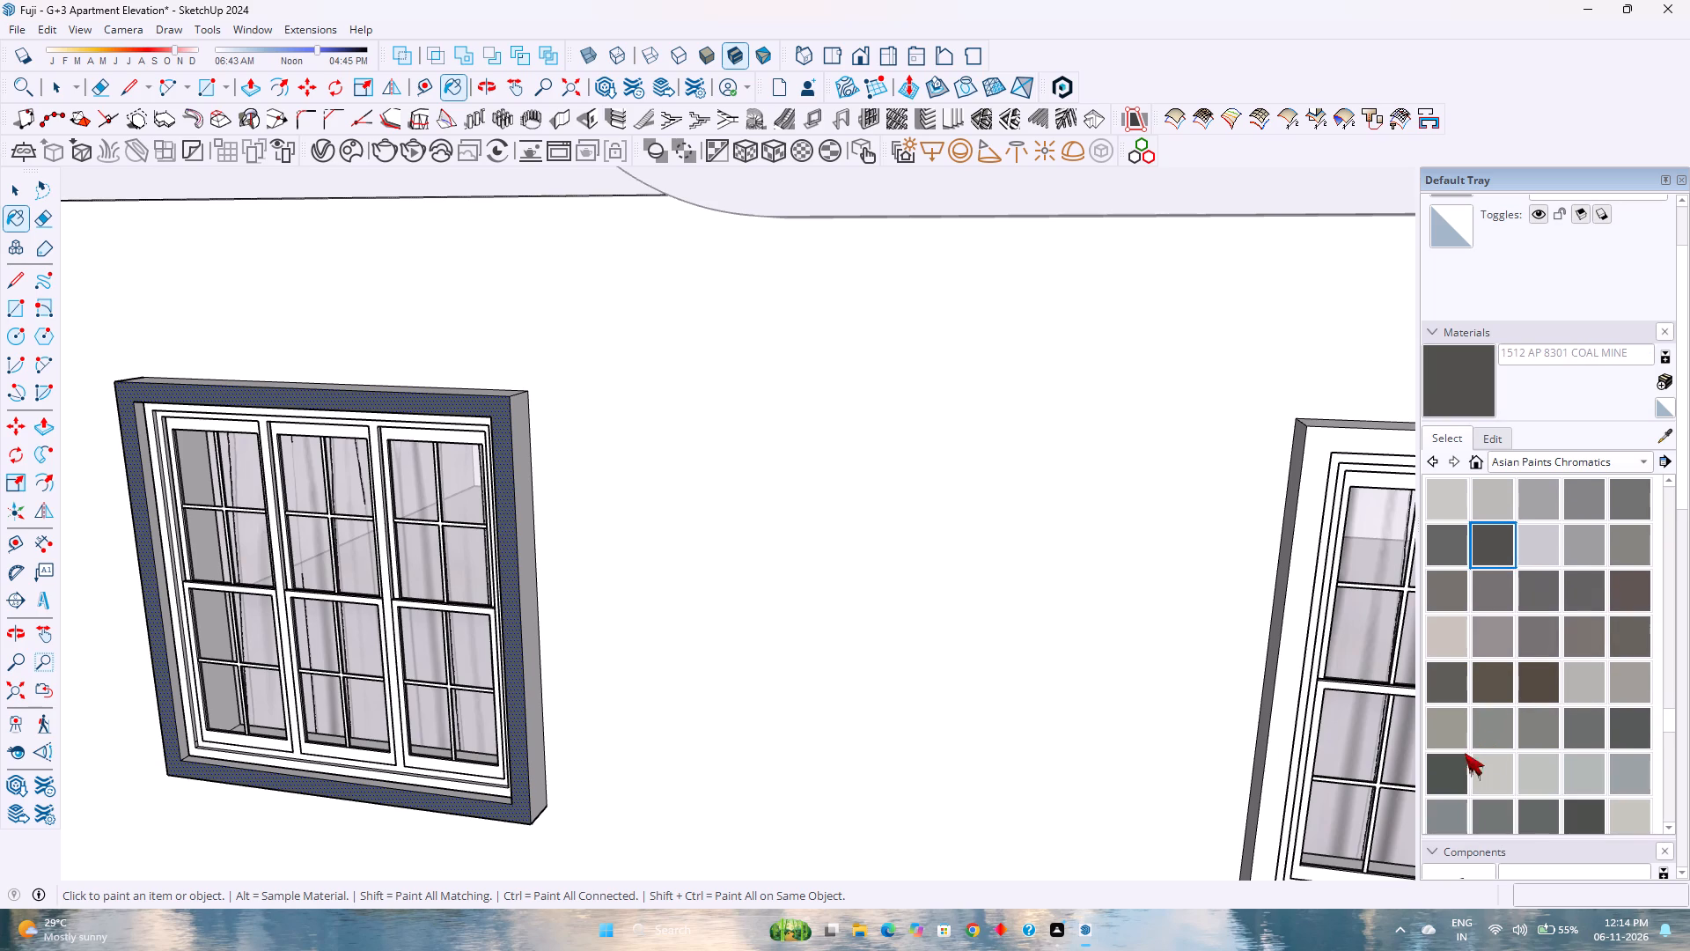
# Examine dark grey and blue-green shades for the window surround, including Concrete Jungle-N, Iron Ore, Moor Lands, Moonless Sky and Cape Royal.
pyautogui.click(1457, 762)
pyautogui.click(1625, 731)
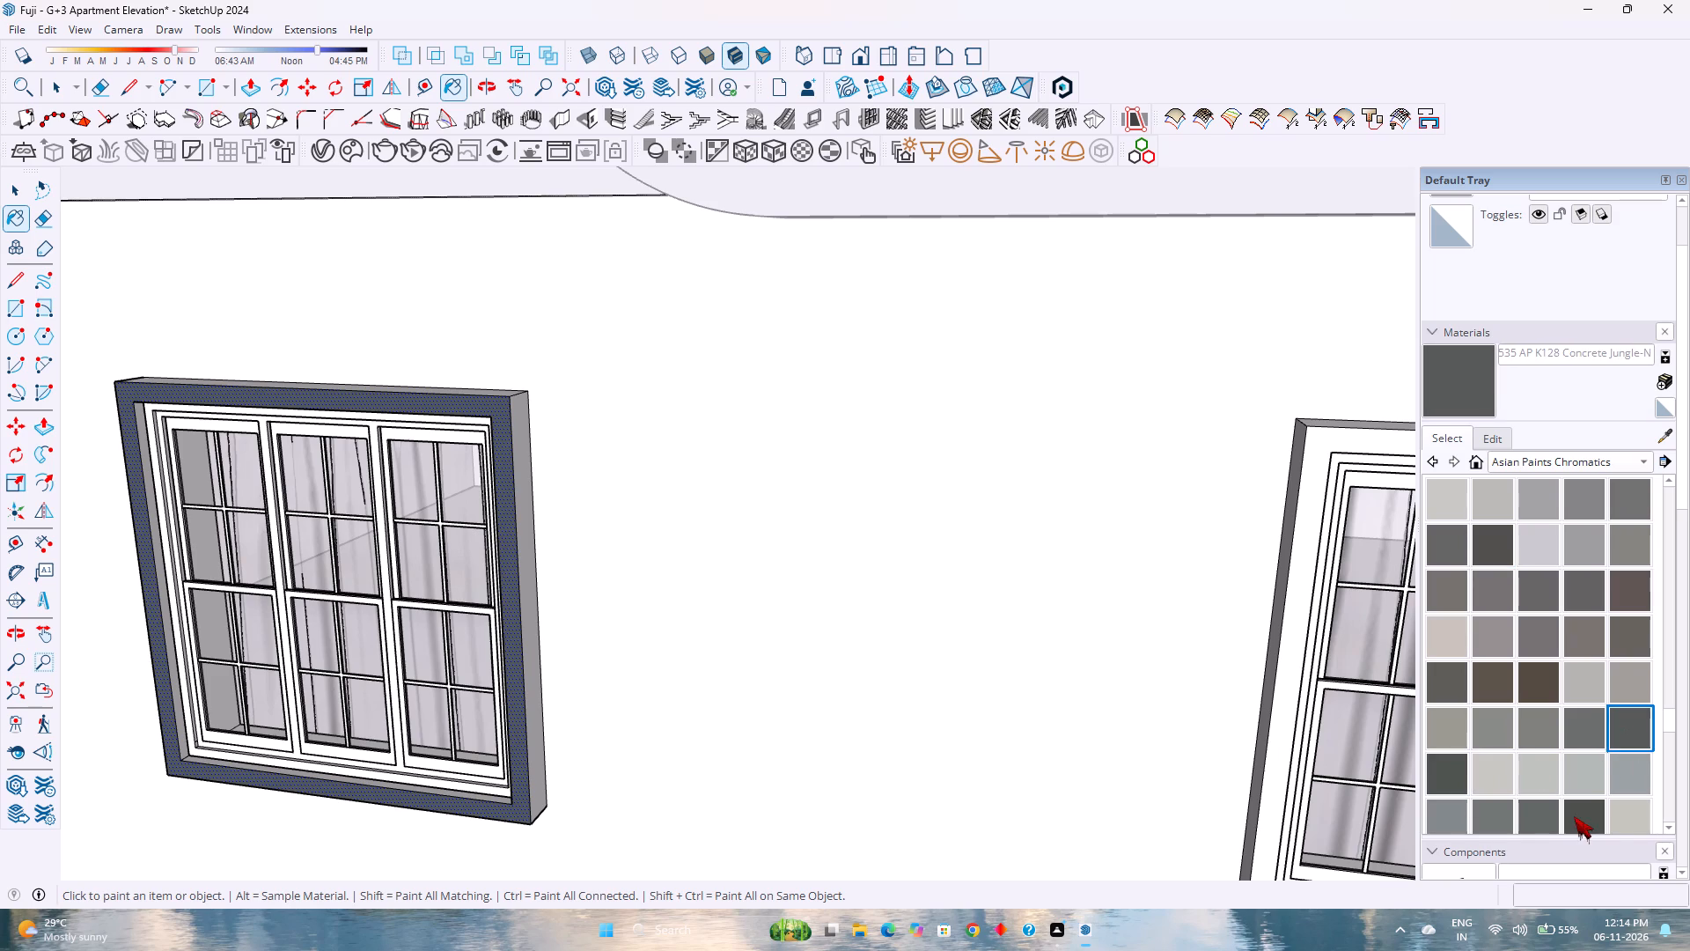
pyautogui.click(1574, 816)
pyautogui.scroll(-2, 1538, 708)
pyautogui.click(1540, 718)
pyautogui.scroll(-2, 1536, 715)
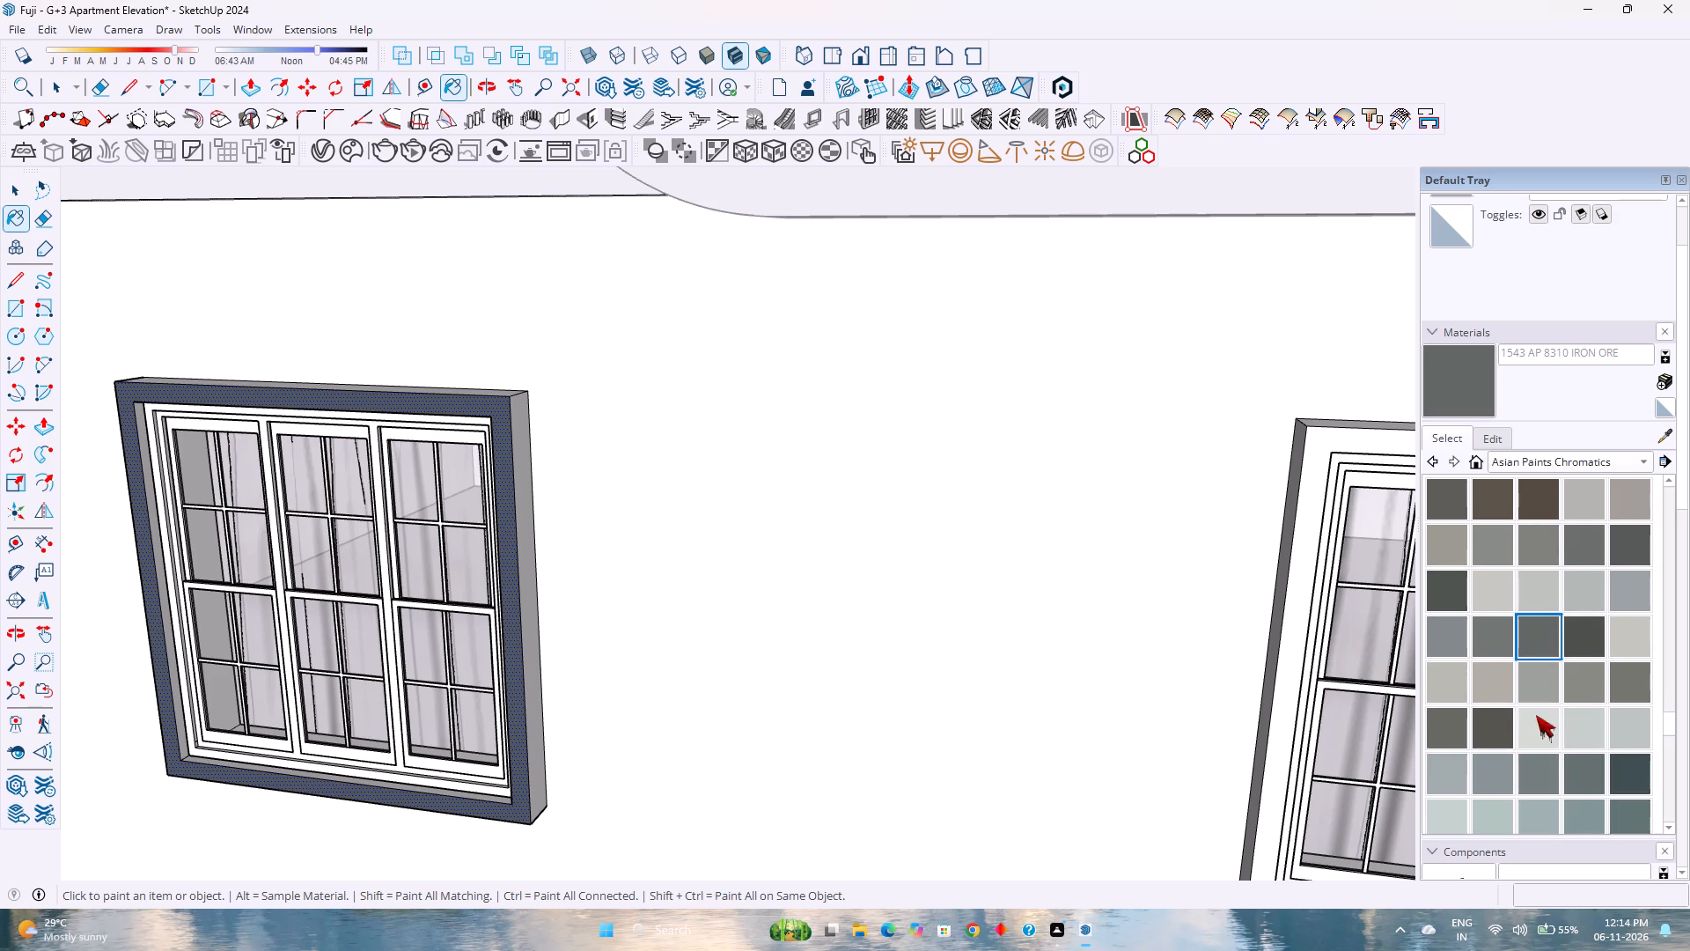
pyautogui.click(1499, 734)
pyautogui.click(1435, 725)
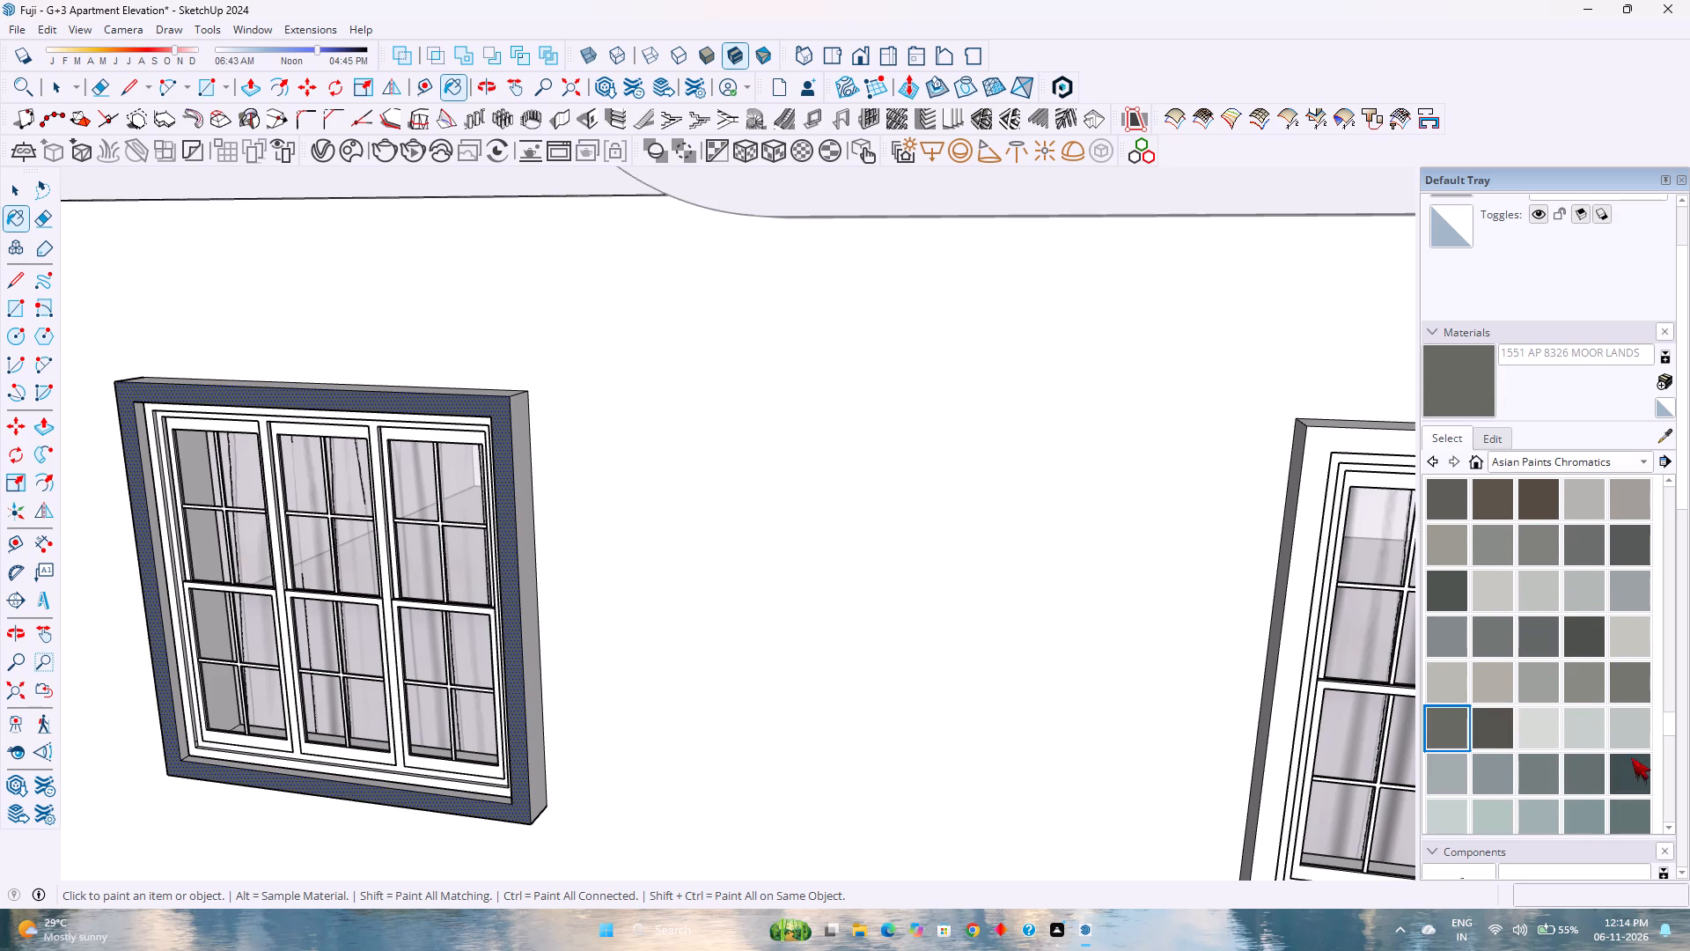
pyautogui.click(1628, 765)
pyautogui.click(1570, 773)
pyautogui.scroll(-3, 1488, 578)
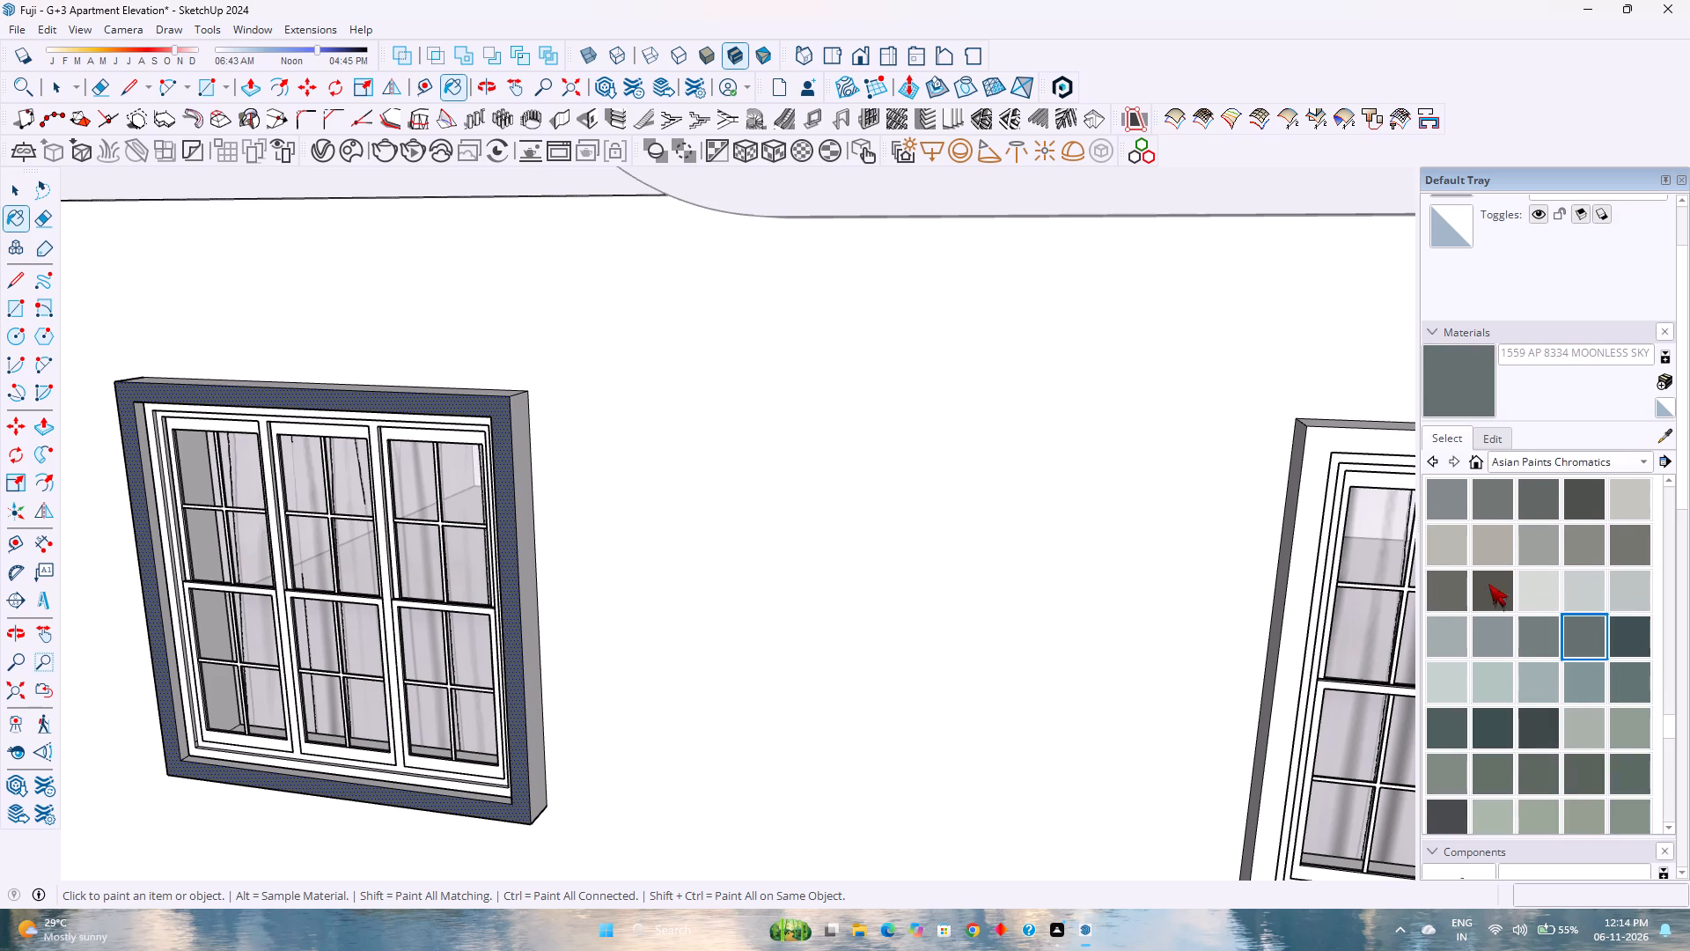
pyautogui.click(1546, 741)
pyautogui.click(1504, 733)
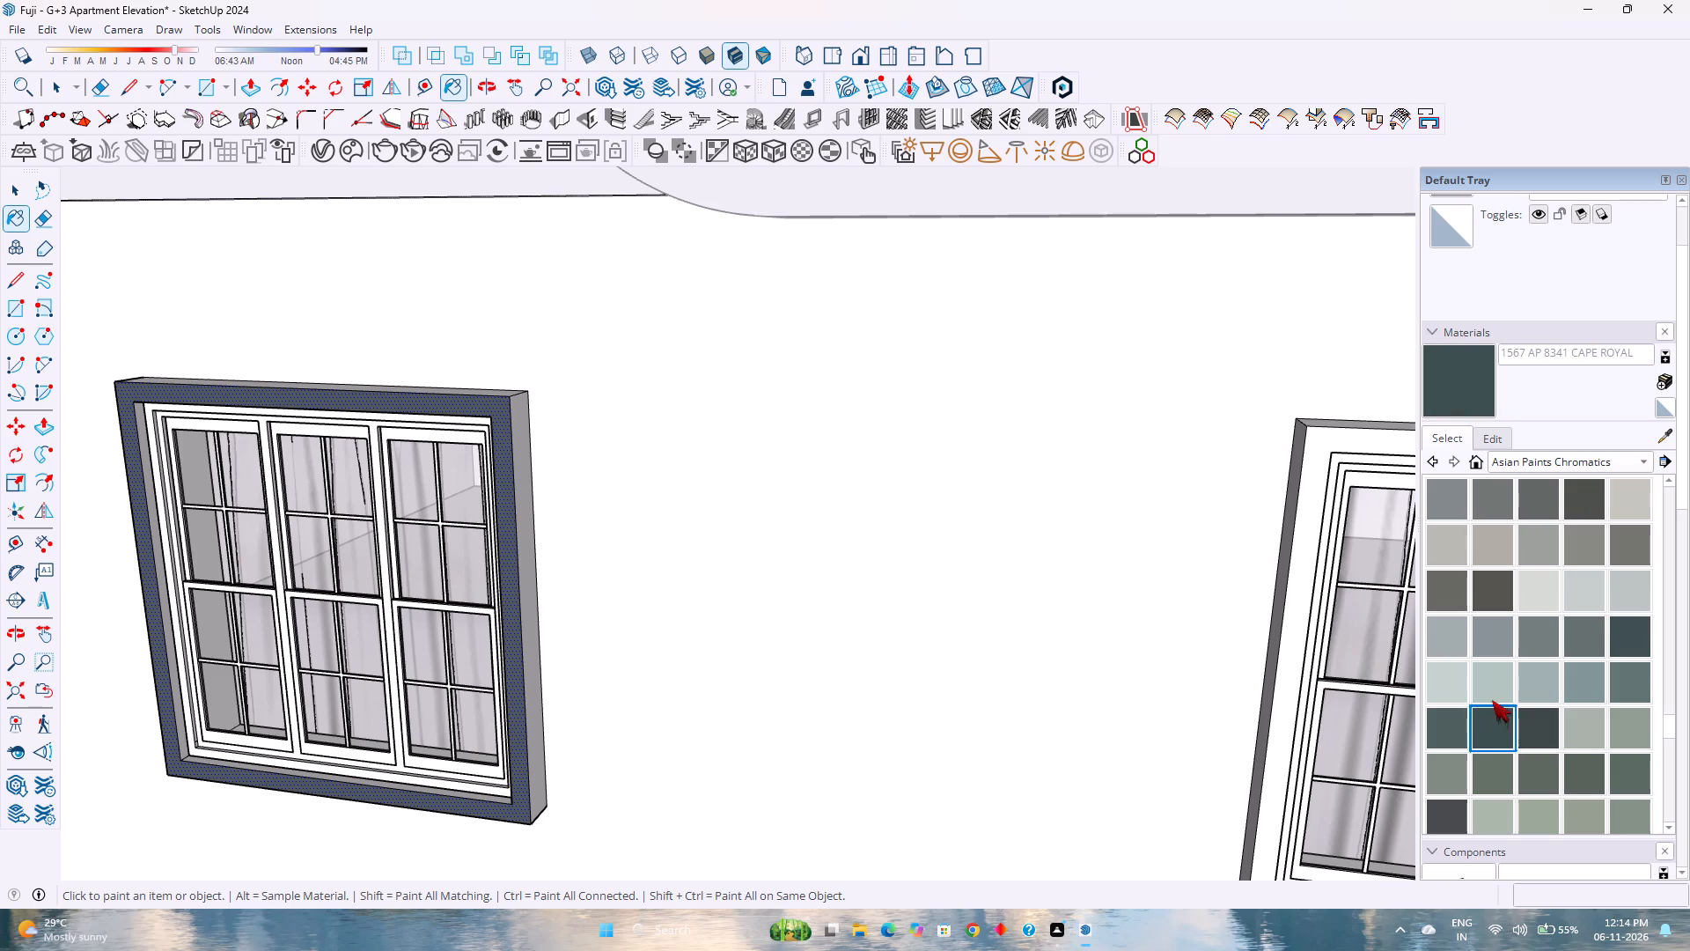
# Look through the full range of hues in the Asian Paints Chromatics collection for another dark window surround shade.
pyautogui.scroll(-13, 1498, 698)
pyautogui.scroll(-10, 1499, 698)
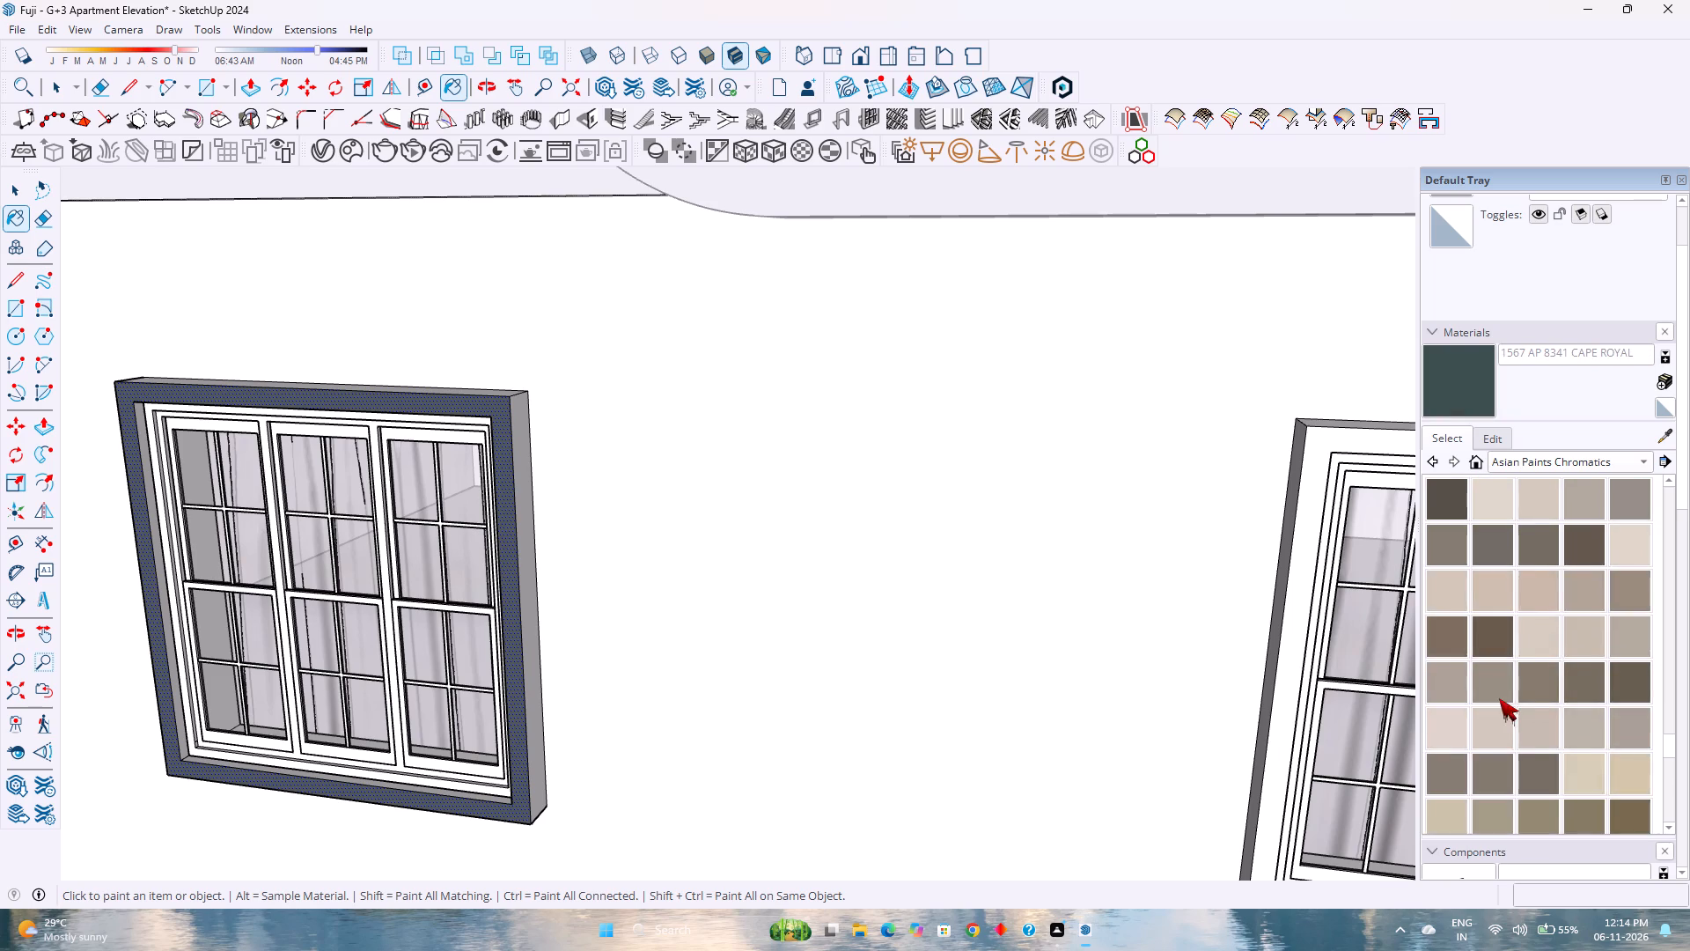
pyautogui.scroll(-20, 1499, 698)
pyautogui.scroll(-3, 1499, 698)
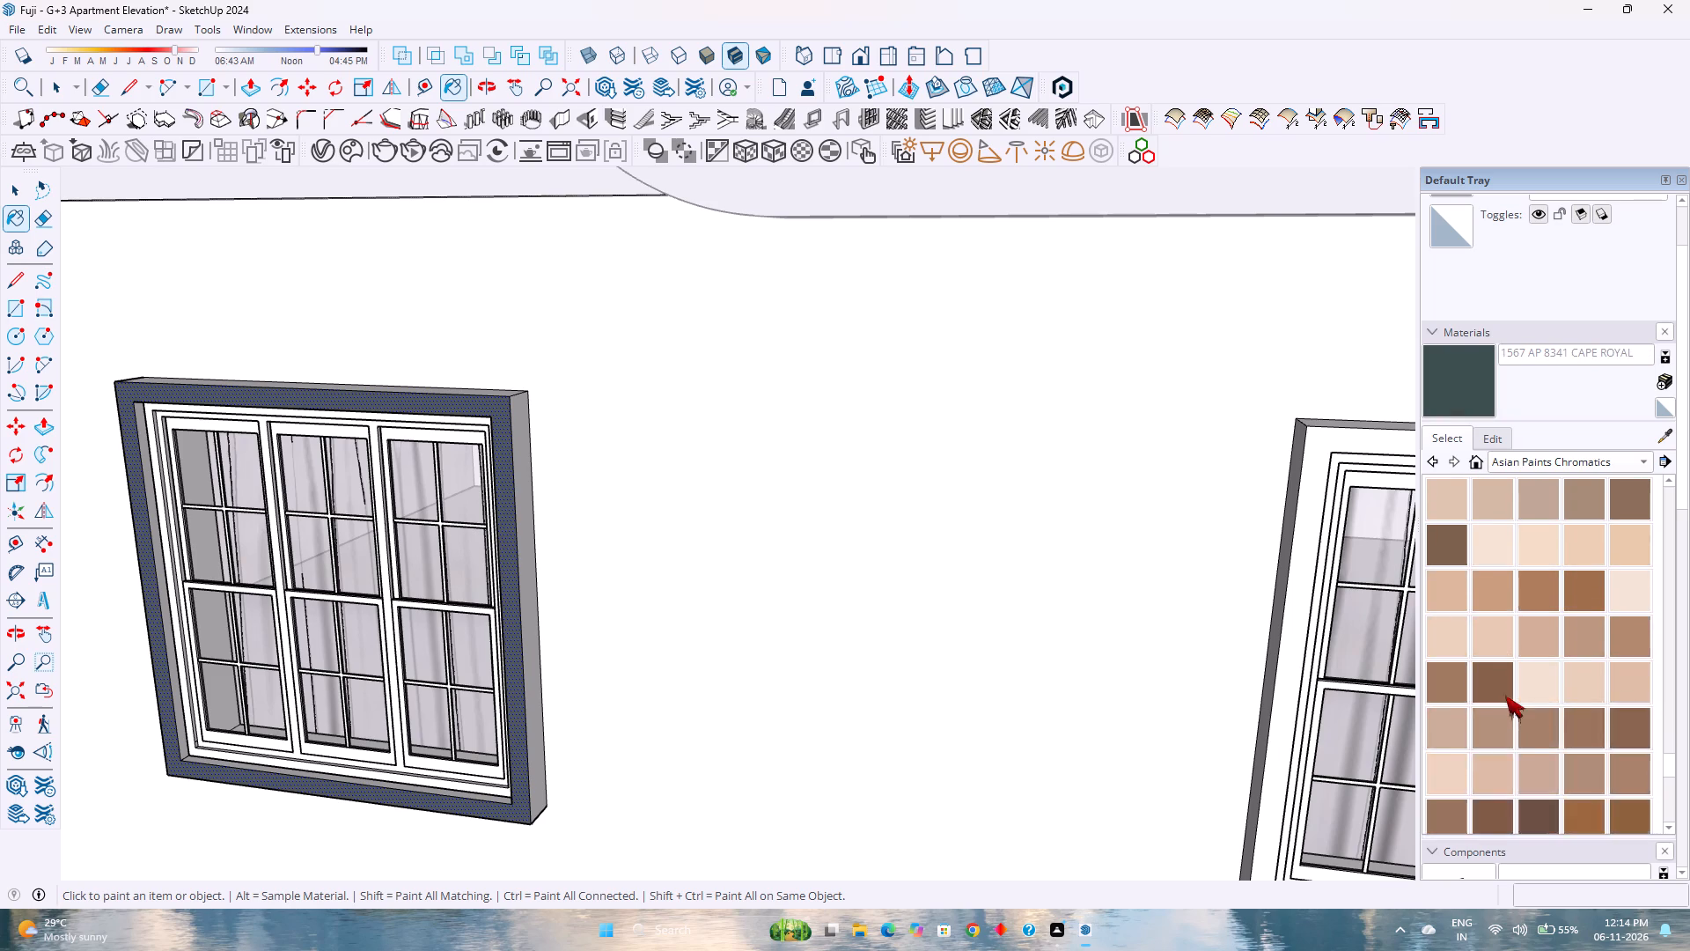
pyautogui.scroll(-8, 1505, 696)
pyautogui.moveTo(1662, 776); pyautogui.dragTo(1663, 758)
pyautogui.moveTo(1674, 778); pyautogui.dragTo(1667, 697)
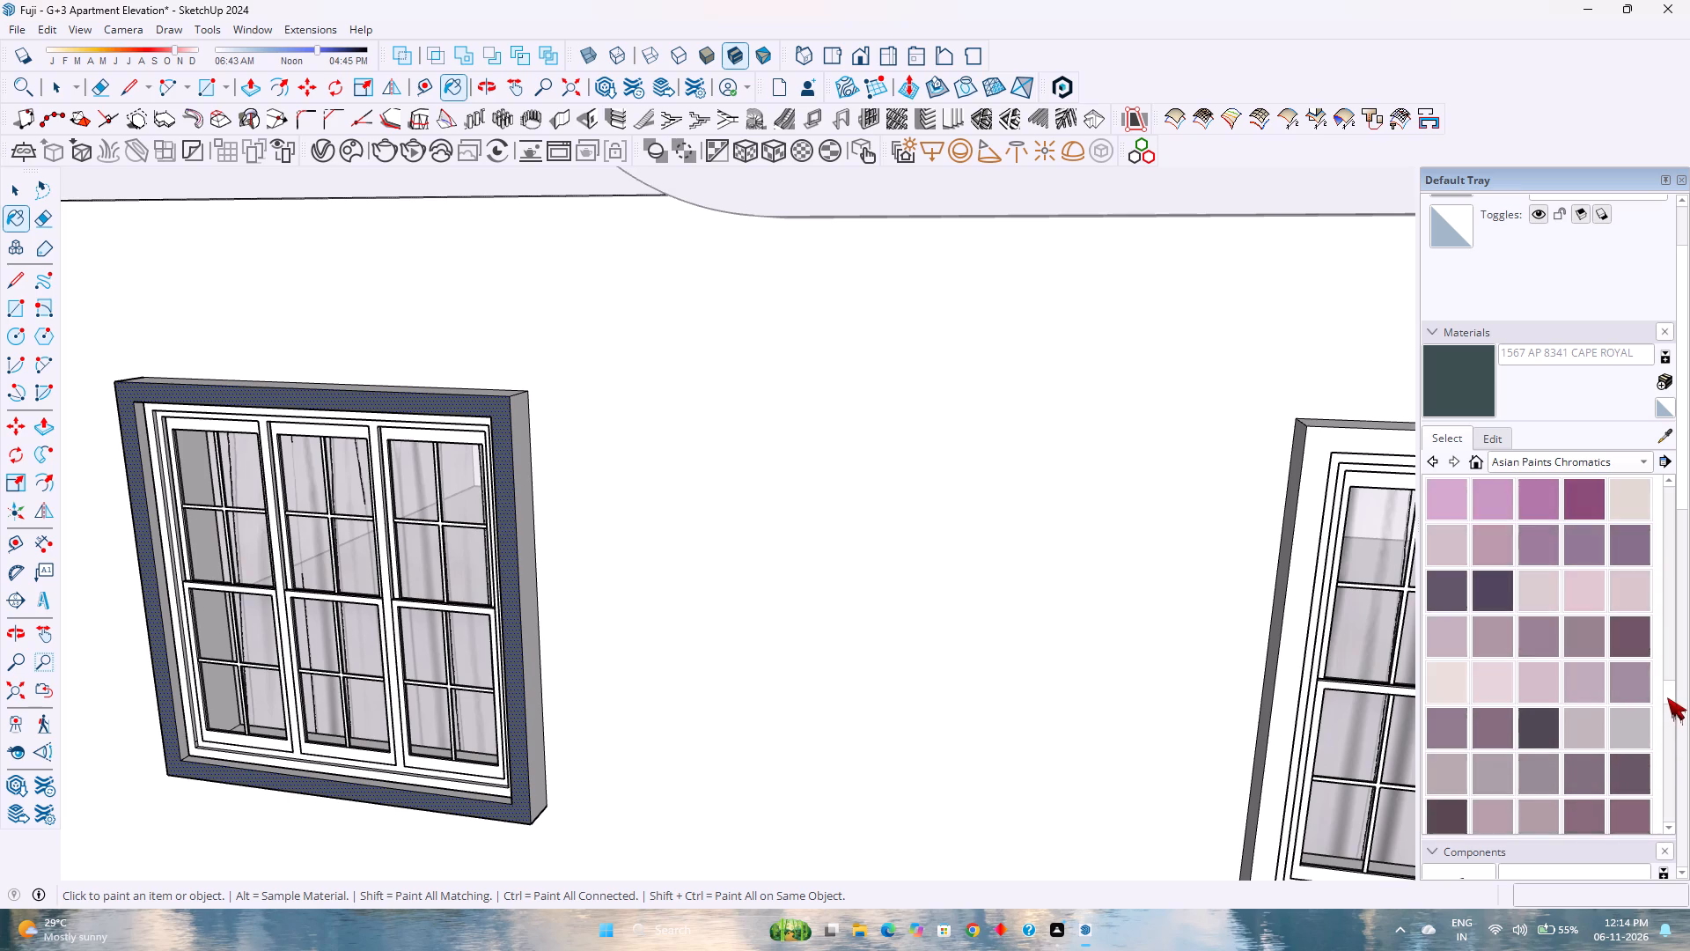
pyautogui.moveTo(1667, 697); pyautogui.dragTo(1676, 547)
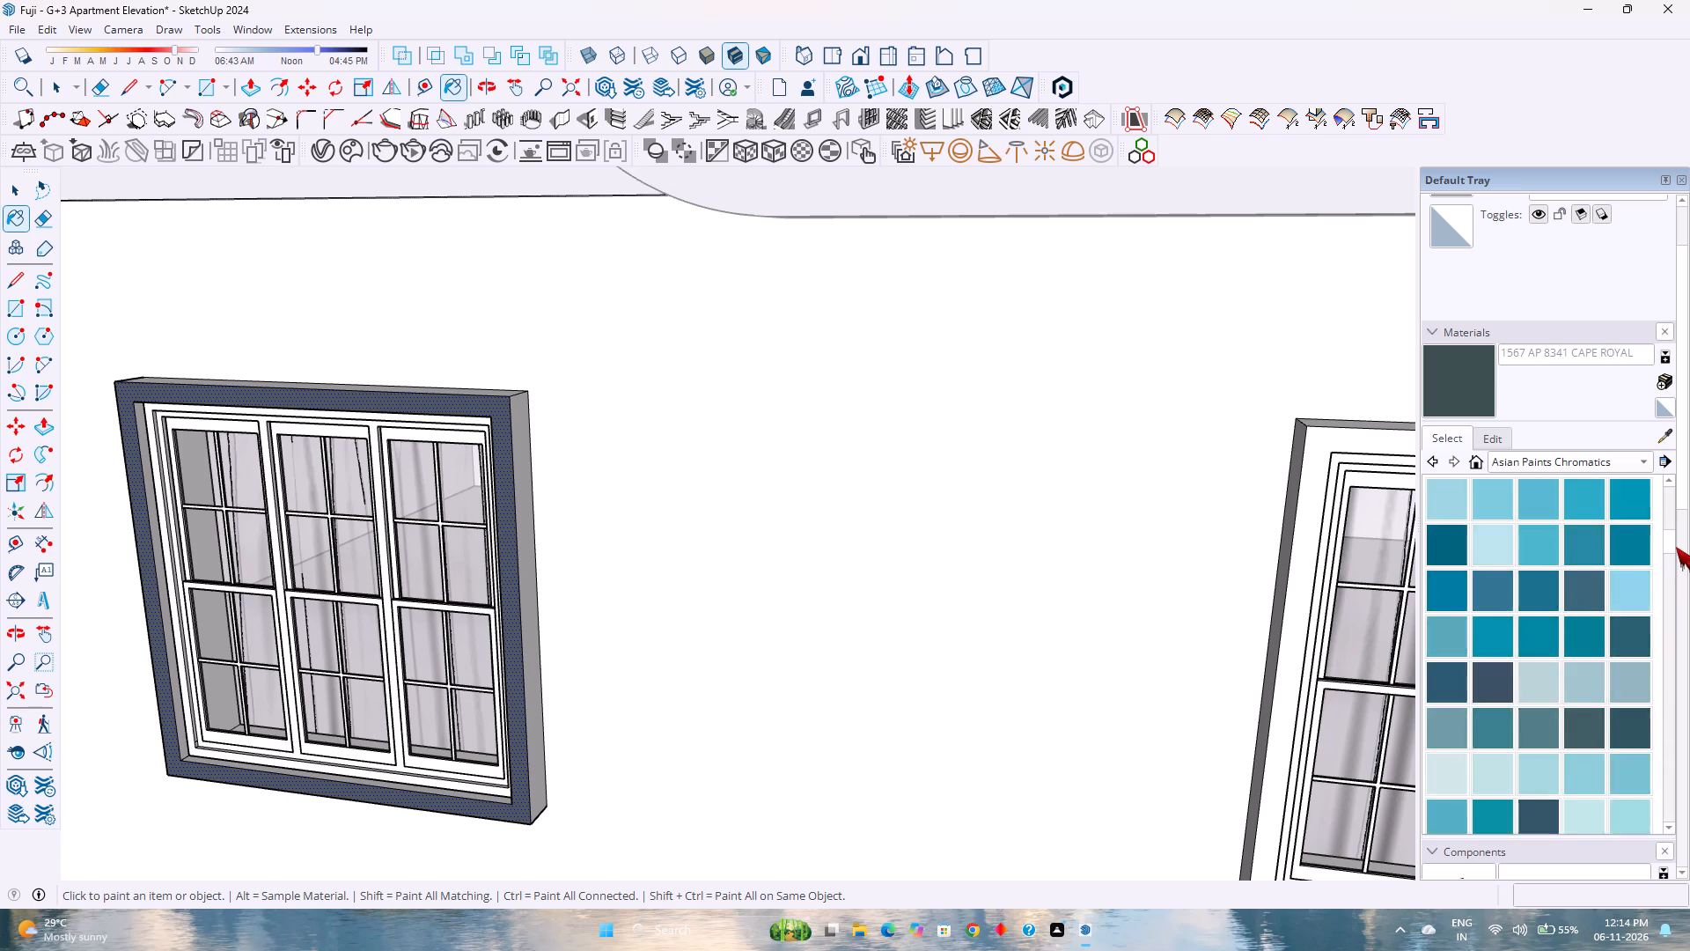
pyautogui.moveTo(1676, 547); pyautogui.dragTo(1679, 507)
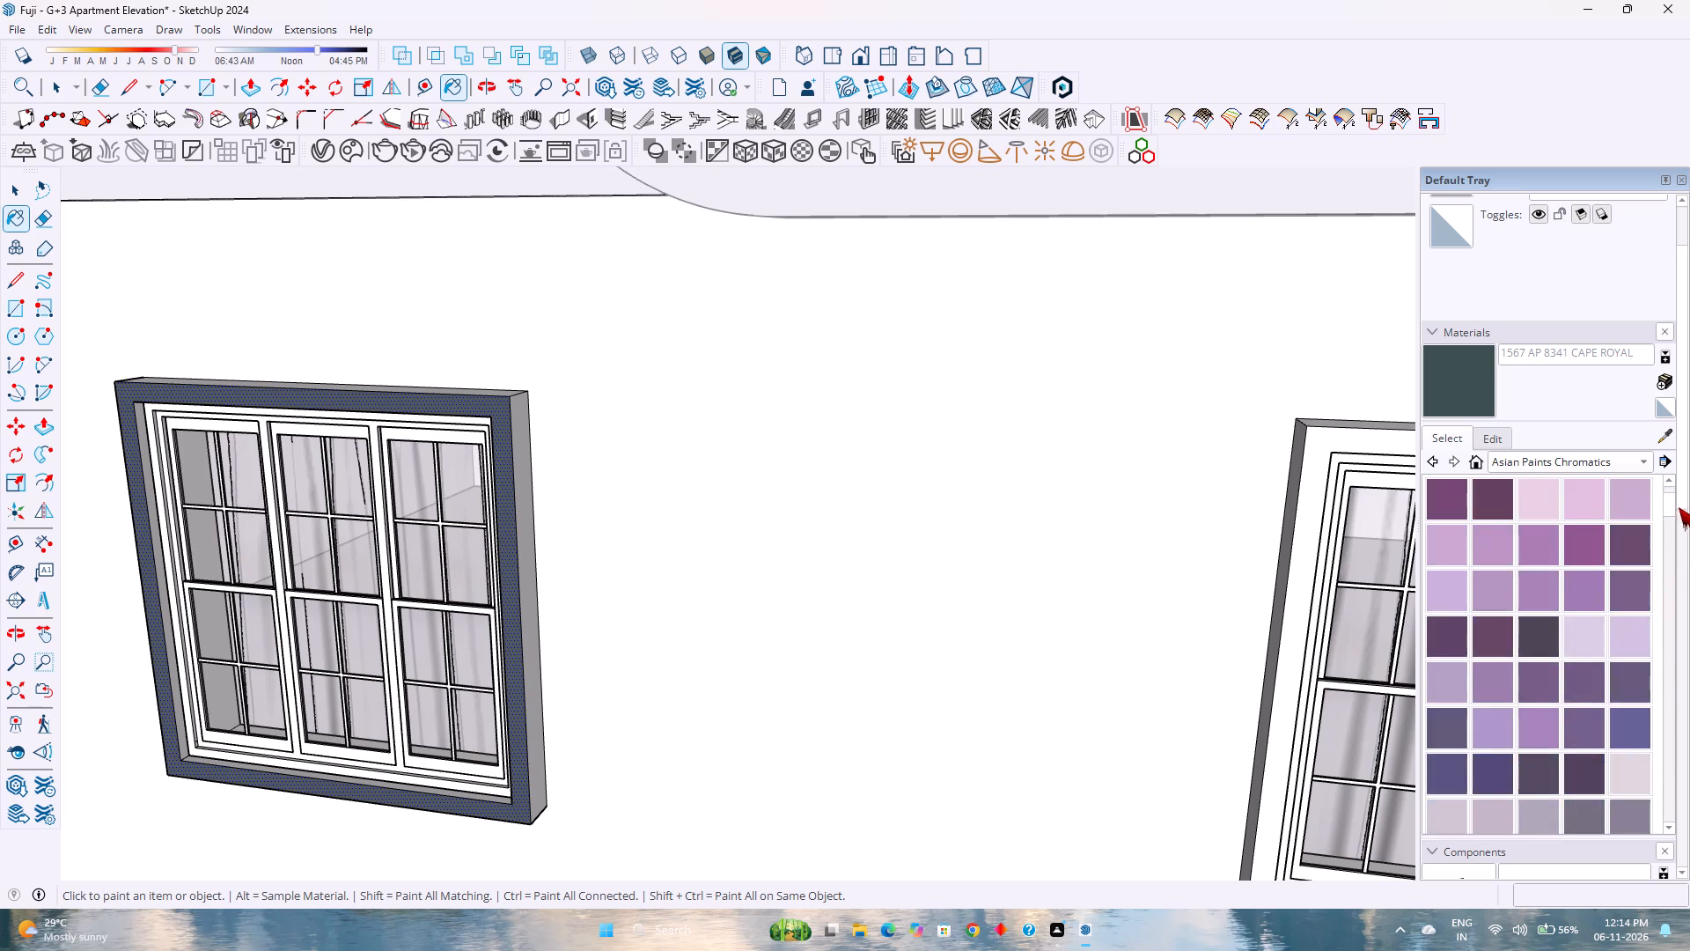
pyautogui.moveTo(1679, 507); pyautogui.dragTo(1669, 564)
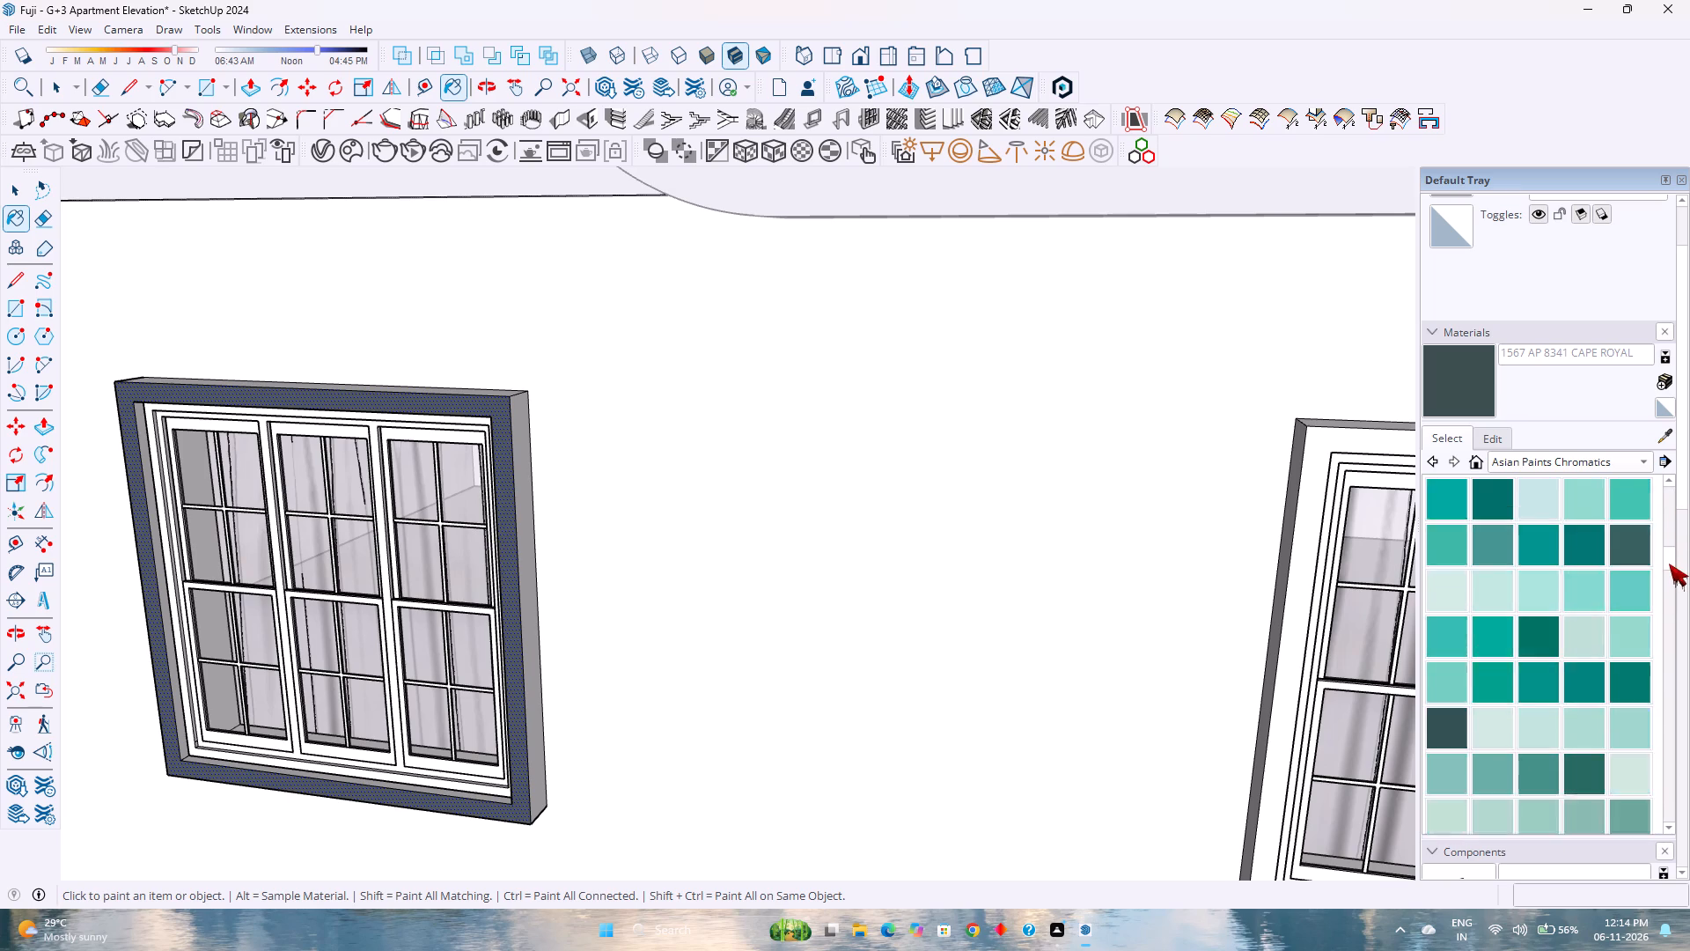
pyautogui.moveTo(1669, 564); pyautogui.dragTo(1662, 619)
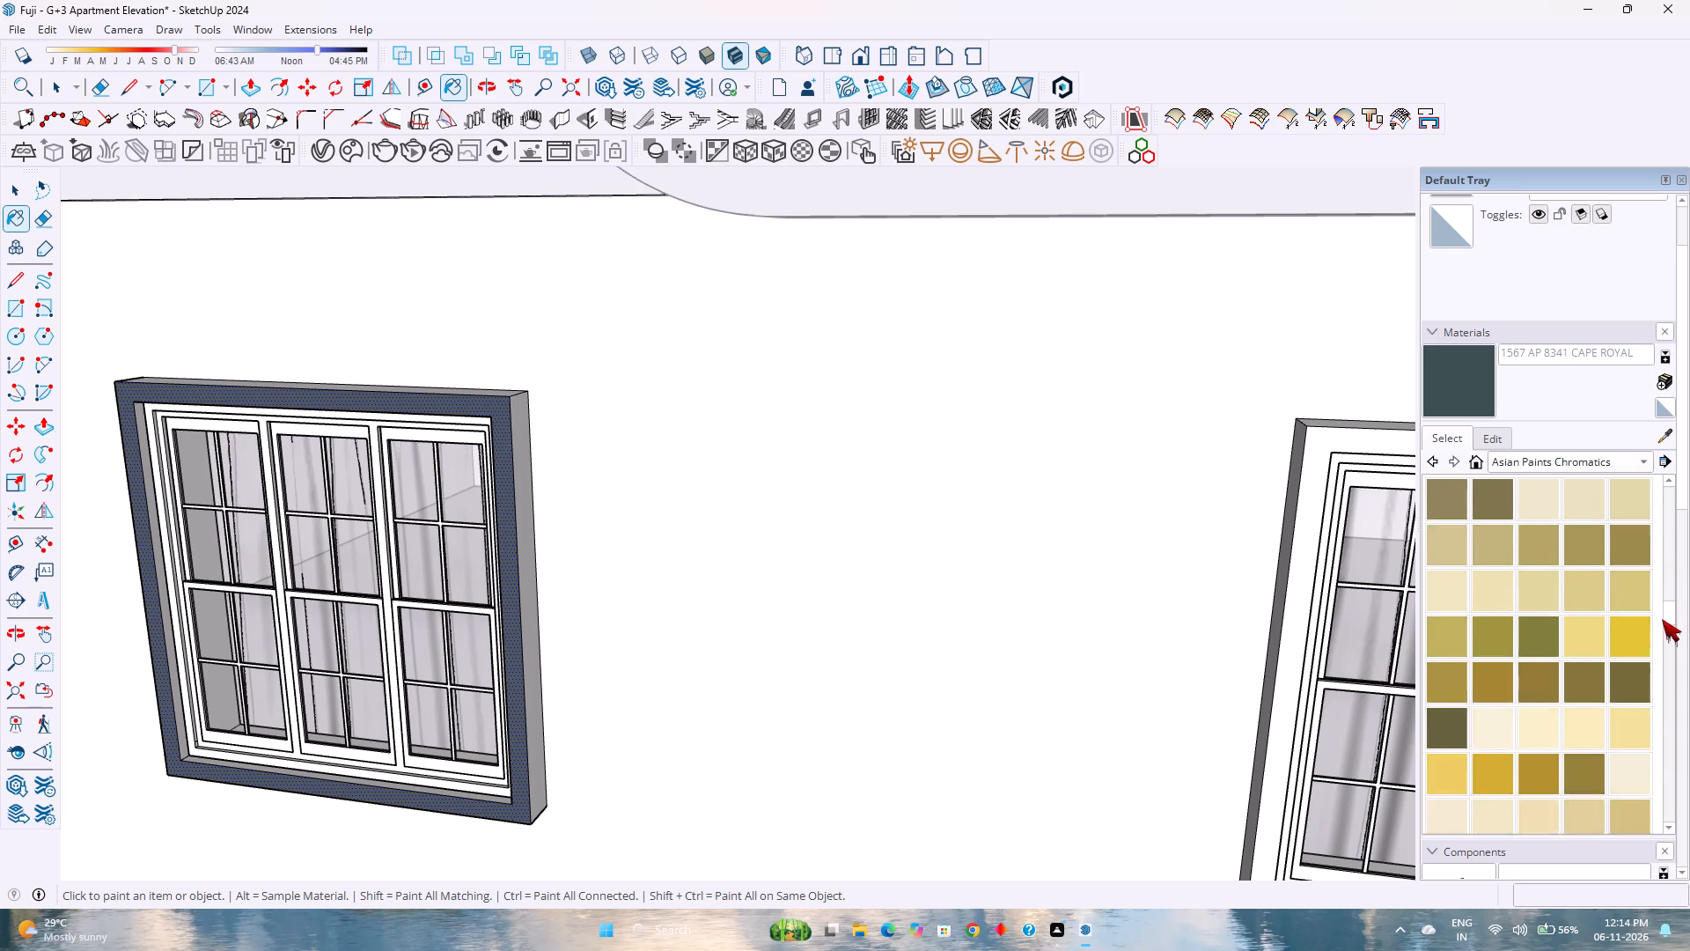
pyautogui.moveTo(1662, 619); pyautogui.dragTo(1660, 660)
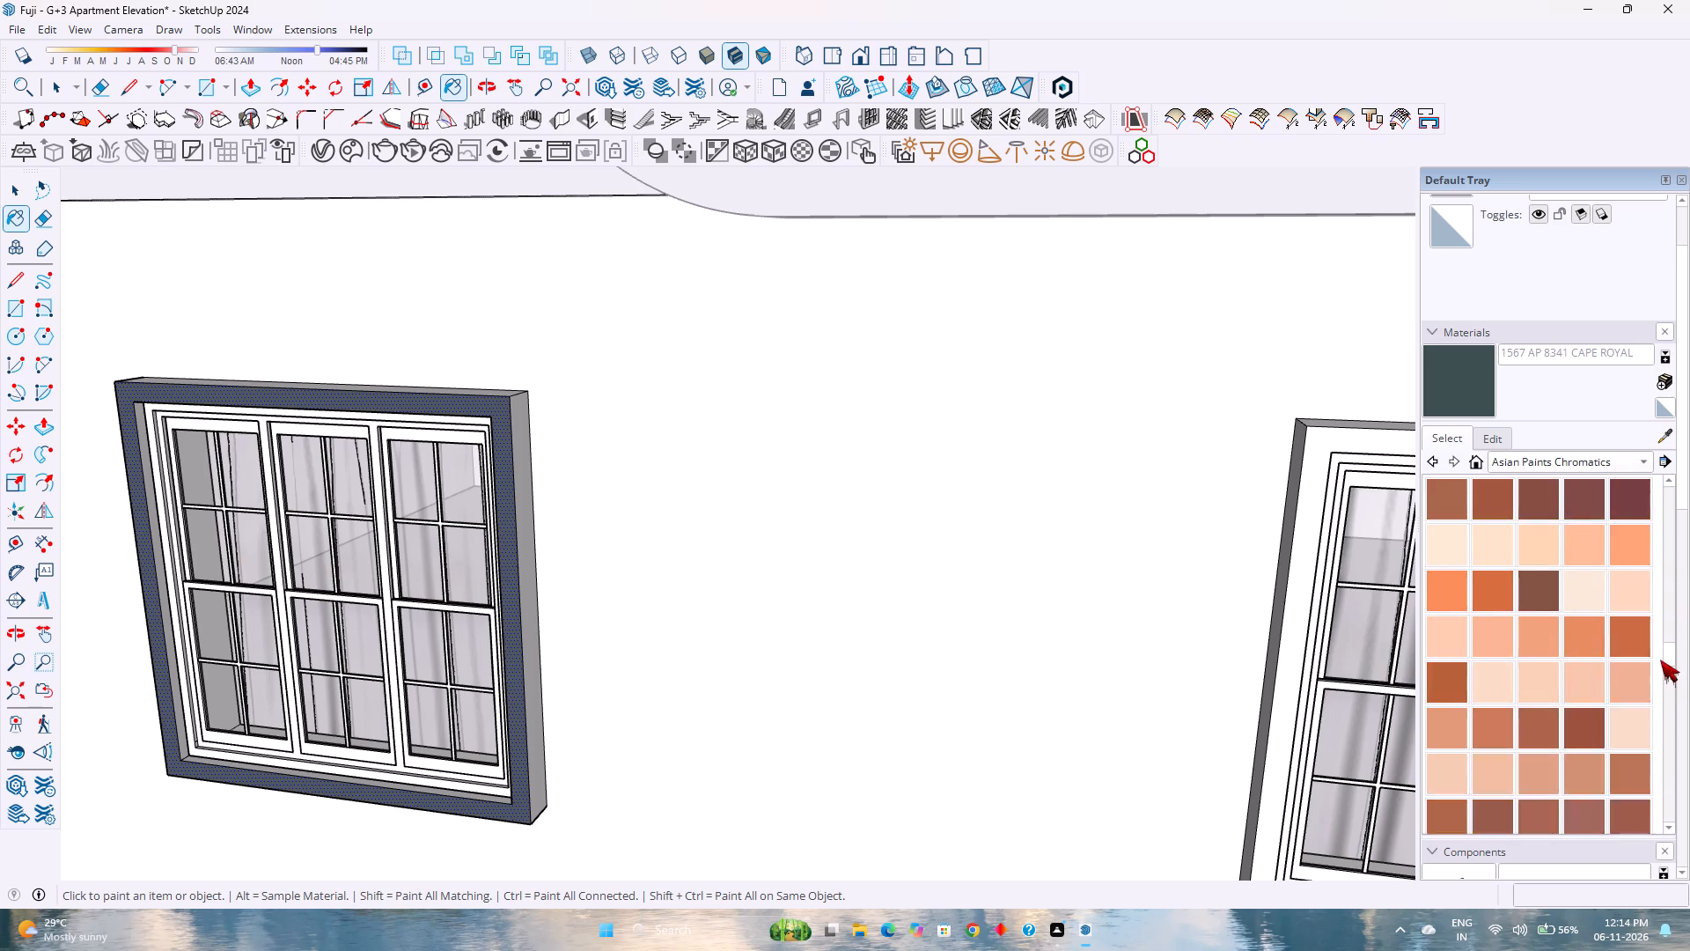
pyautogui.moveTo(1660, 660); pyautogui.dragTo(1659, 672)
pyautogui.scroll(-12, 1499, 728)
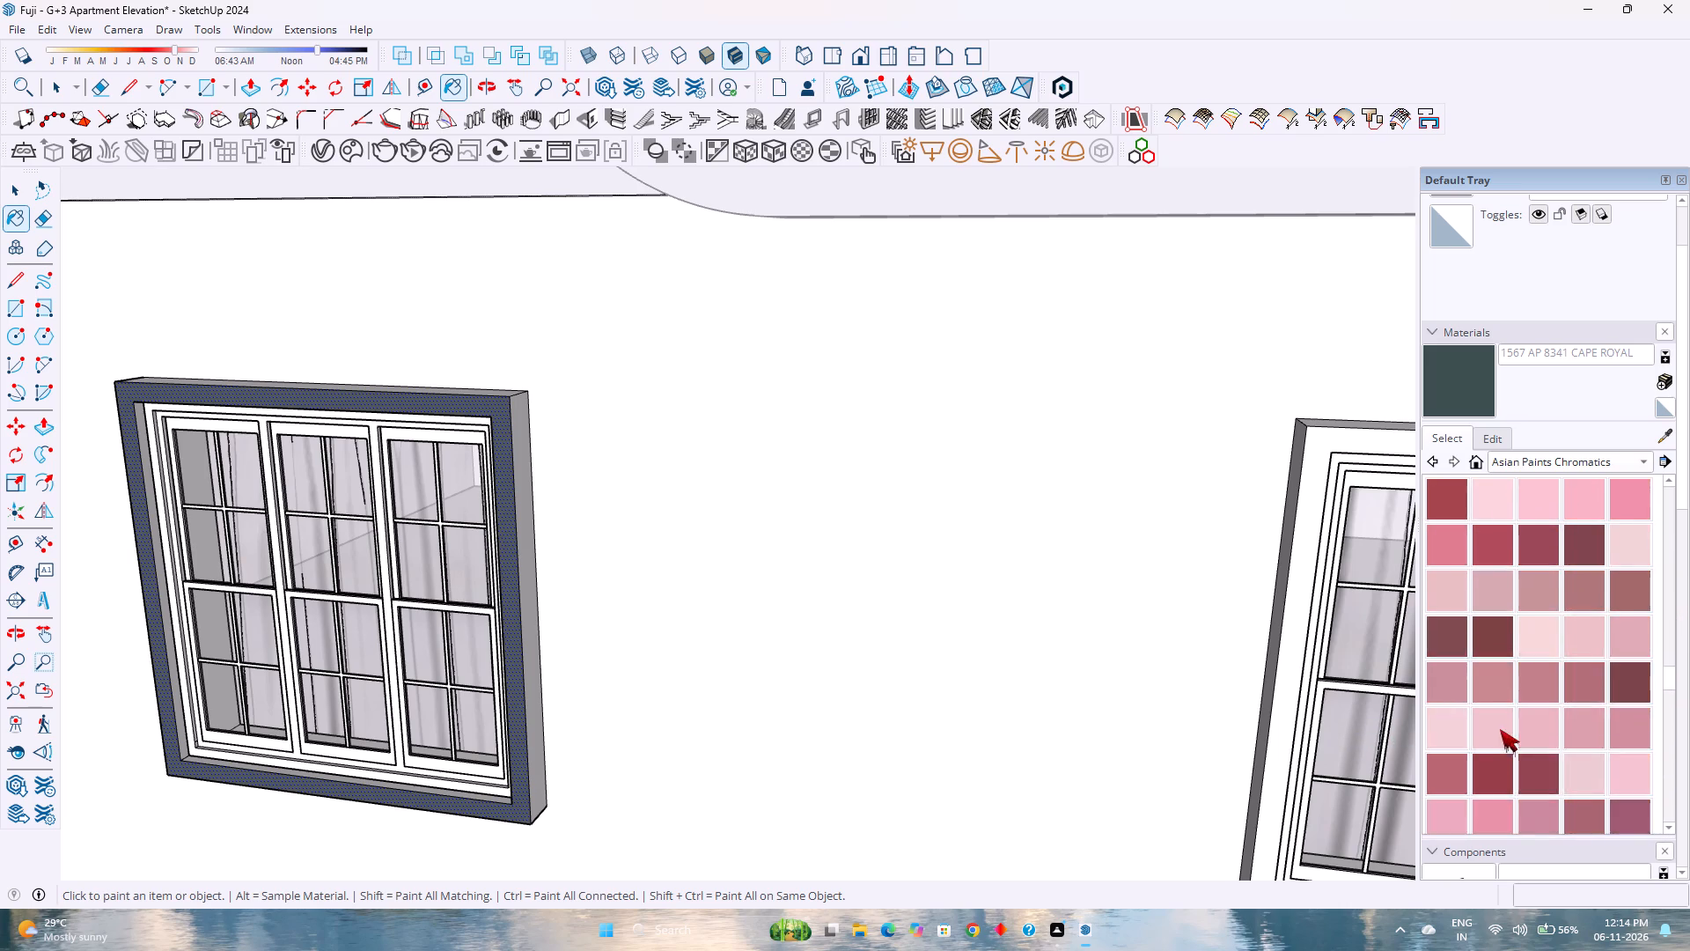
pyautogui.scroll(-20, 1500, 729)
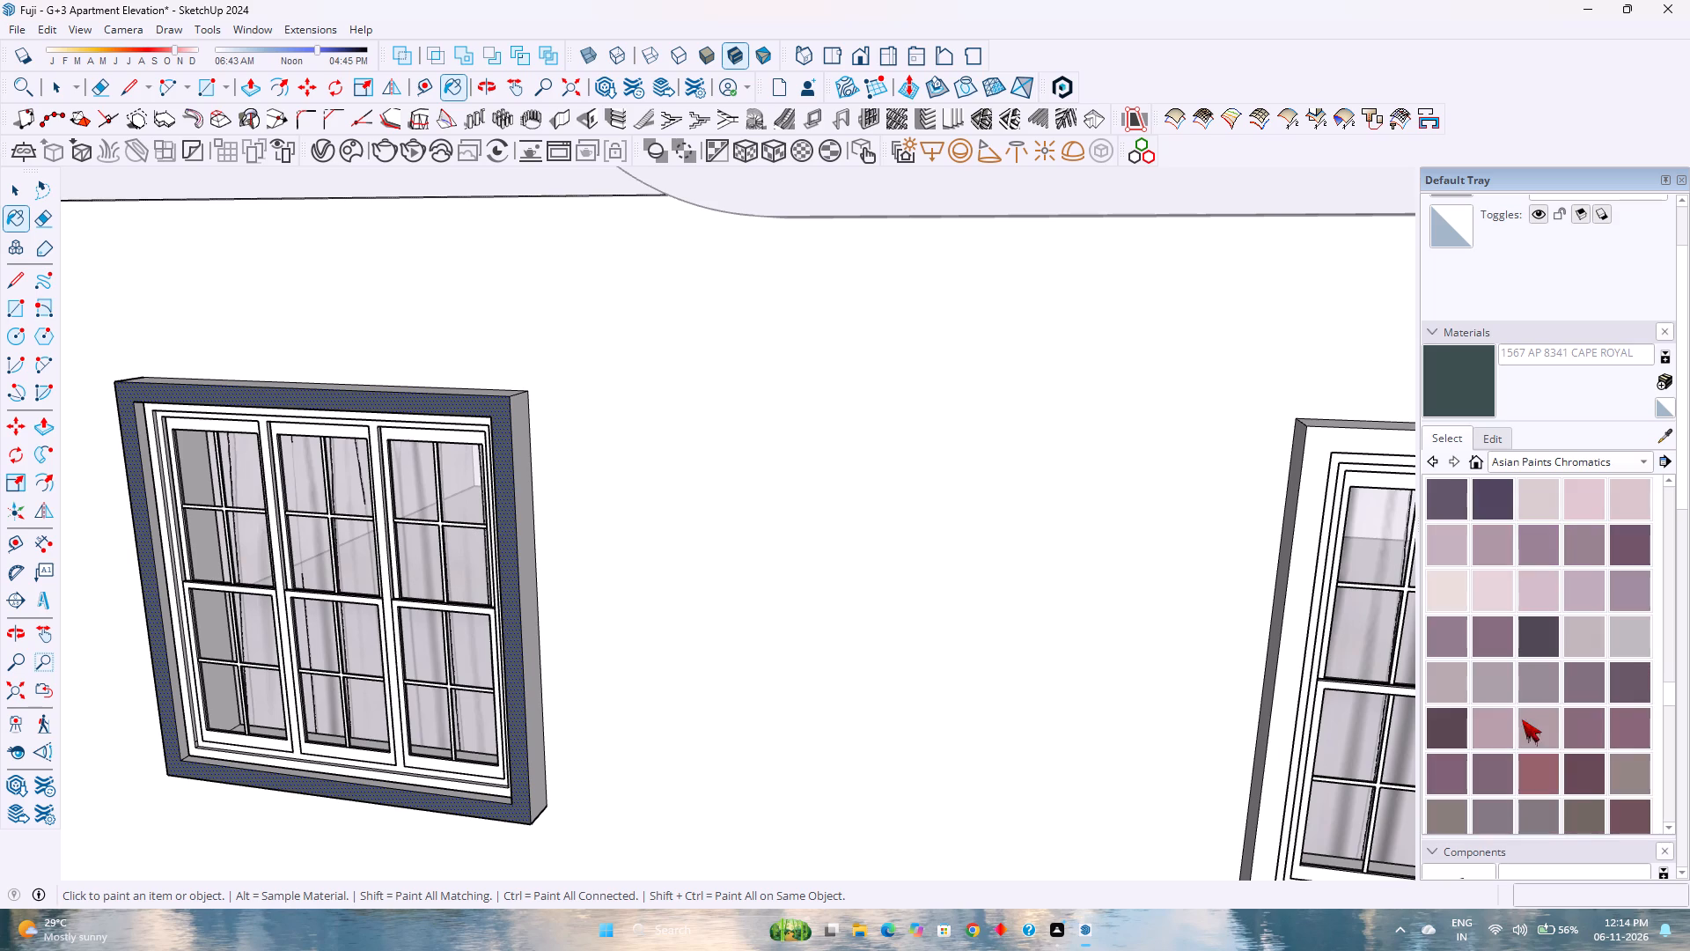
# Compare dark purple-grey shades for the window surround, including Escapade, Dark Ganache-N, Rich Berry, Bentonite and Muted Grey.
pyautogui.click(1547, 651)
pyautogui.scroll(-3, 1547, 651)
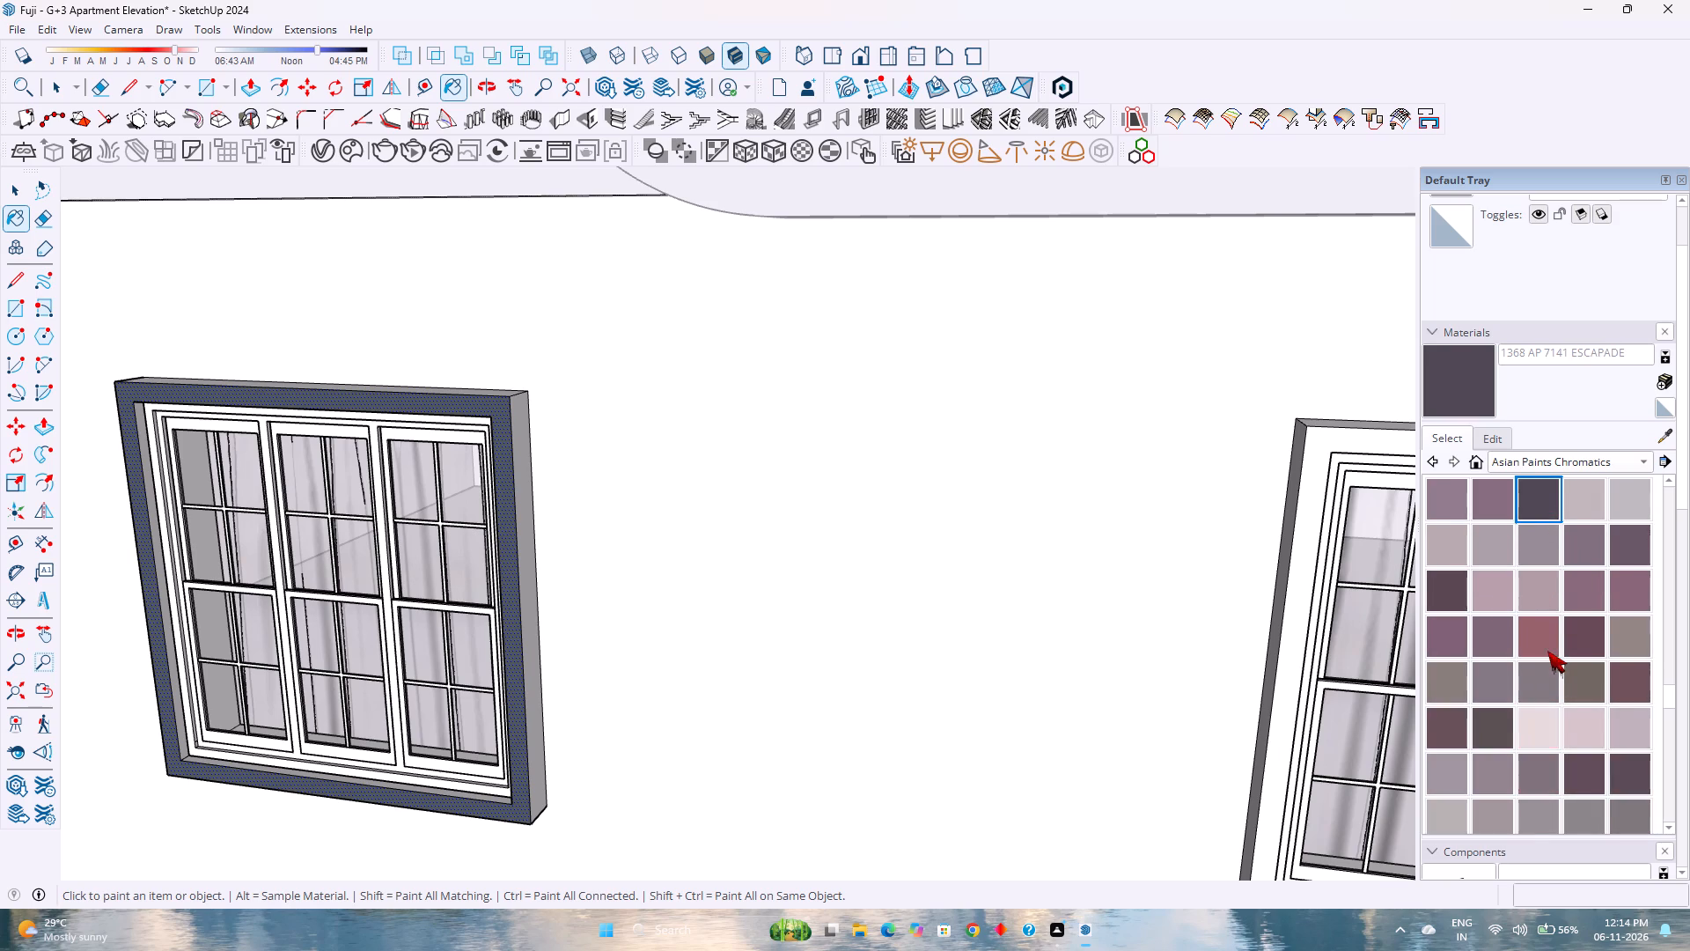
pyautogui.scroll(-1, 1547, 652)
pyautogui.click(1492, 689)
pyautogui.scroll(-3, 1492, 688)
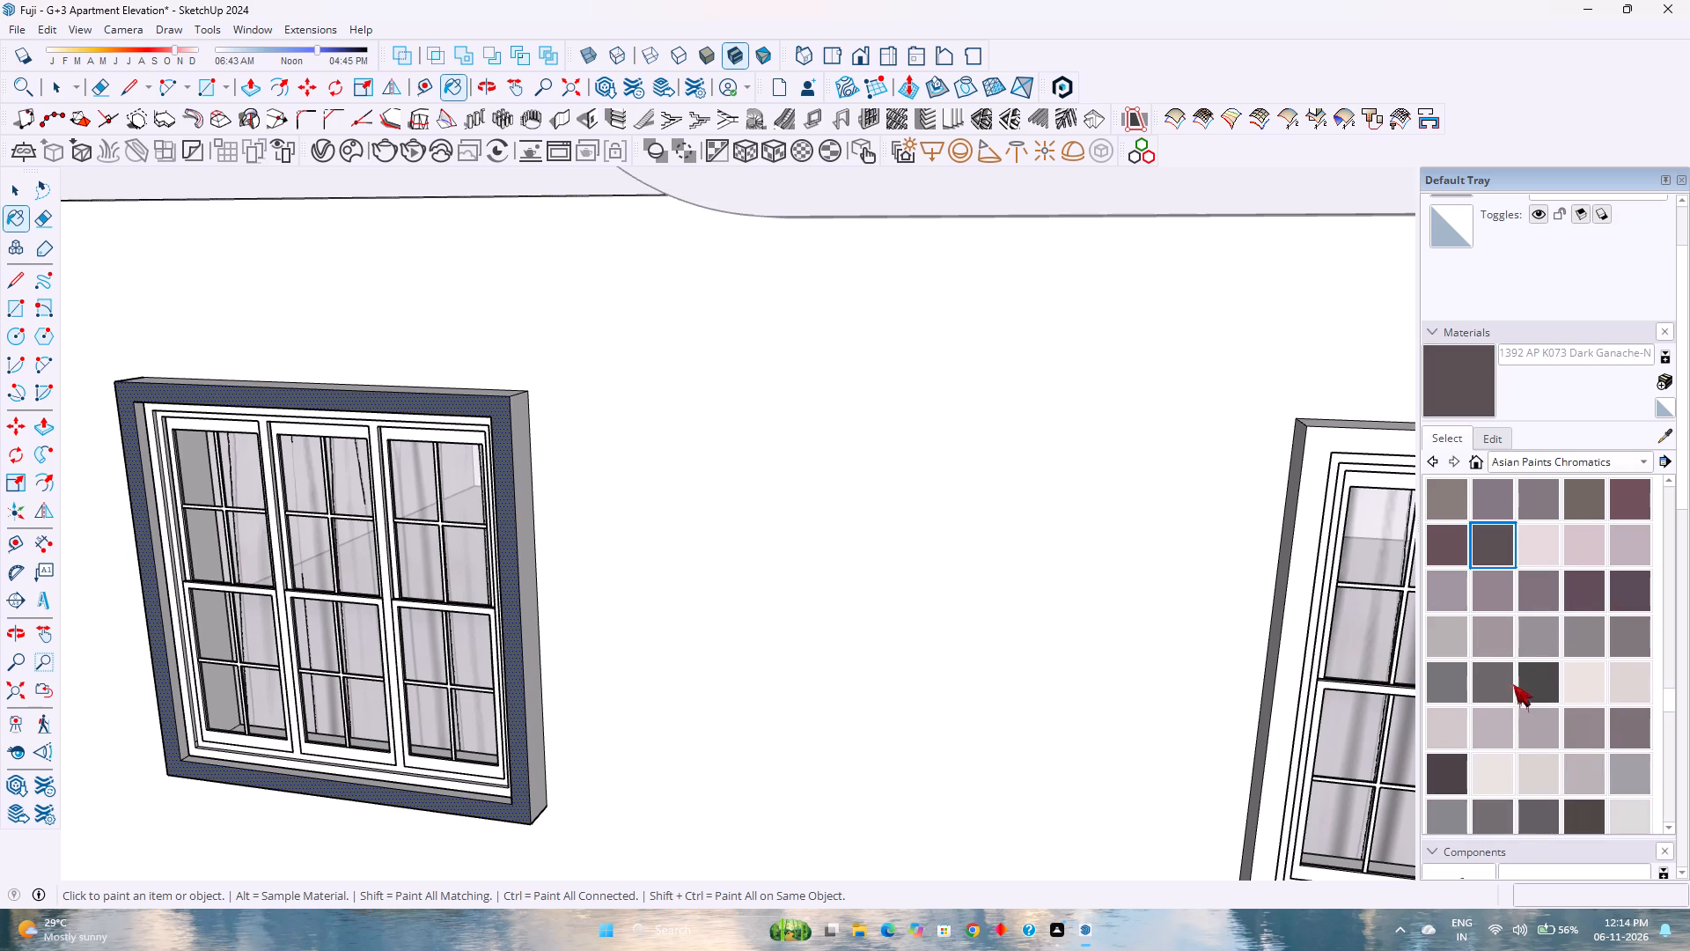
pyautogui.click(1533, 679)
pyautogui.click(1441, 774)
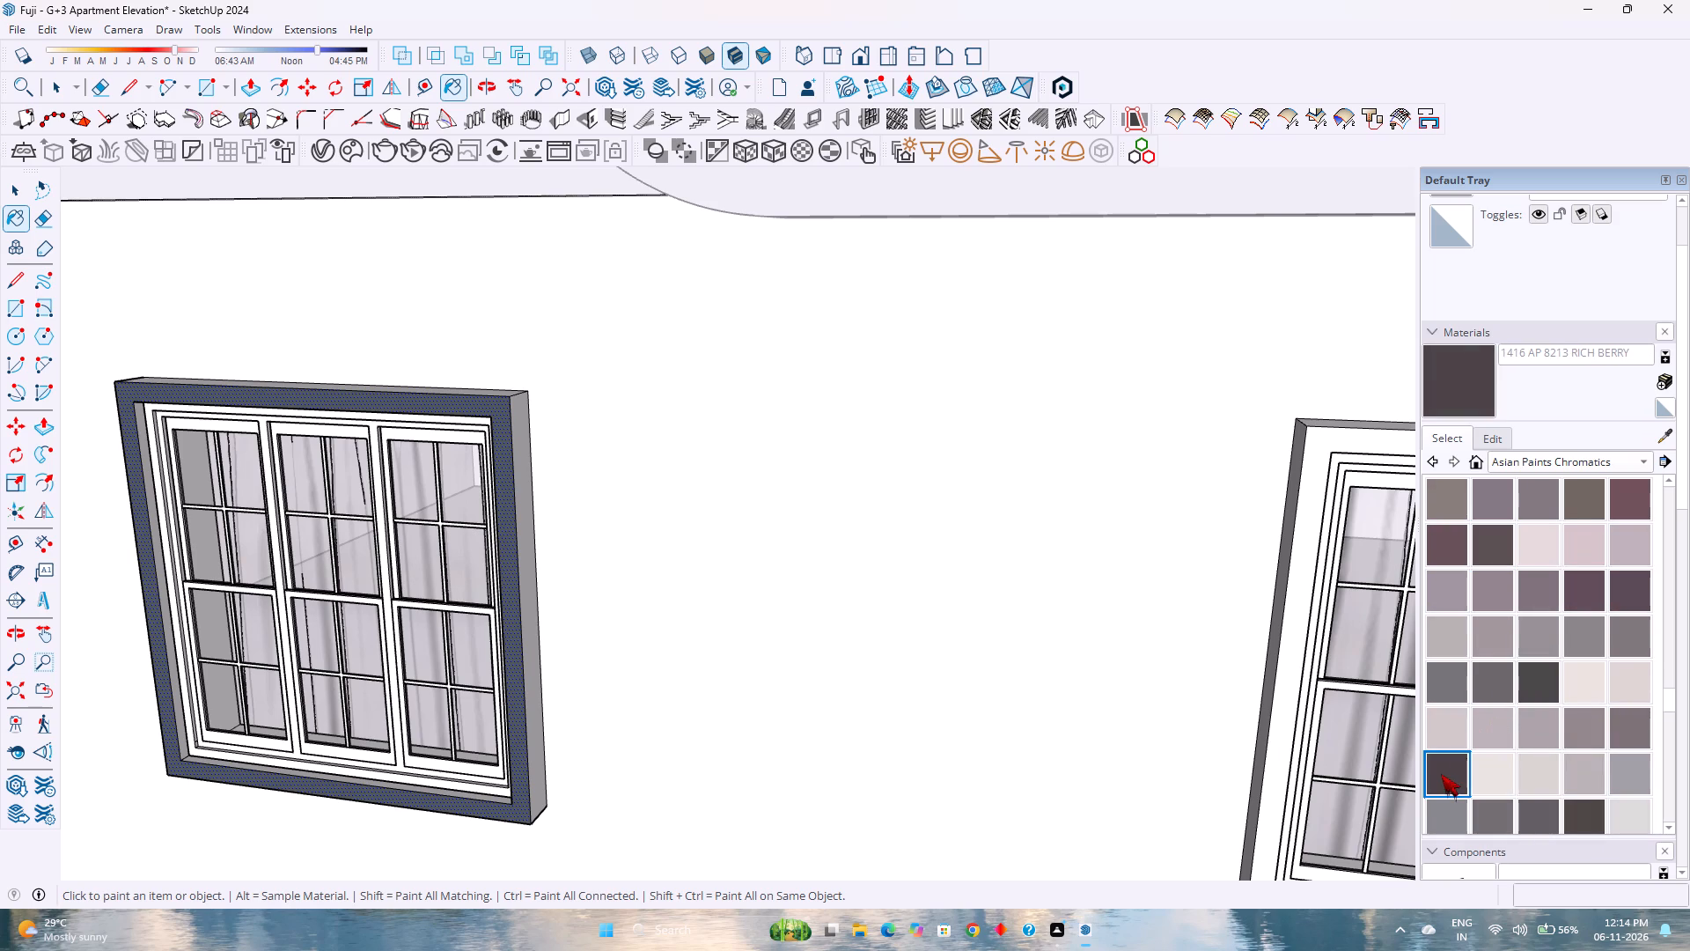
pyautogui.scroll(-3, 1553, 700)
pyautogui.click(1573, 689)
pyautogui.click(1547, 692)
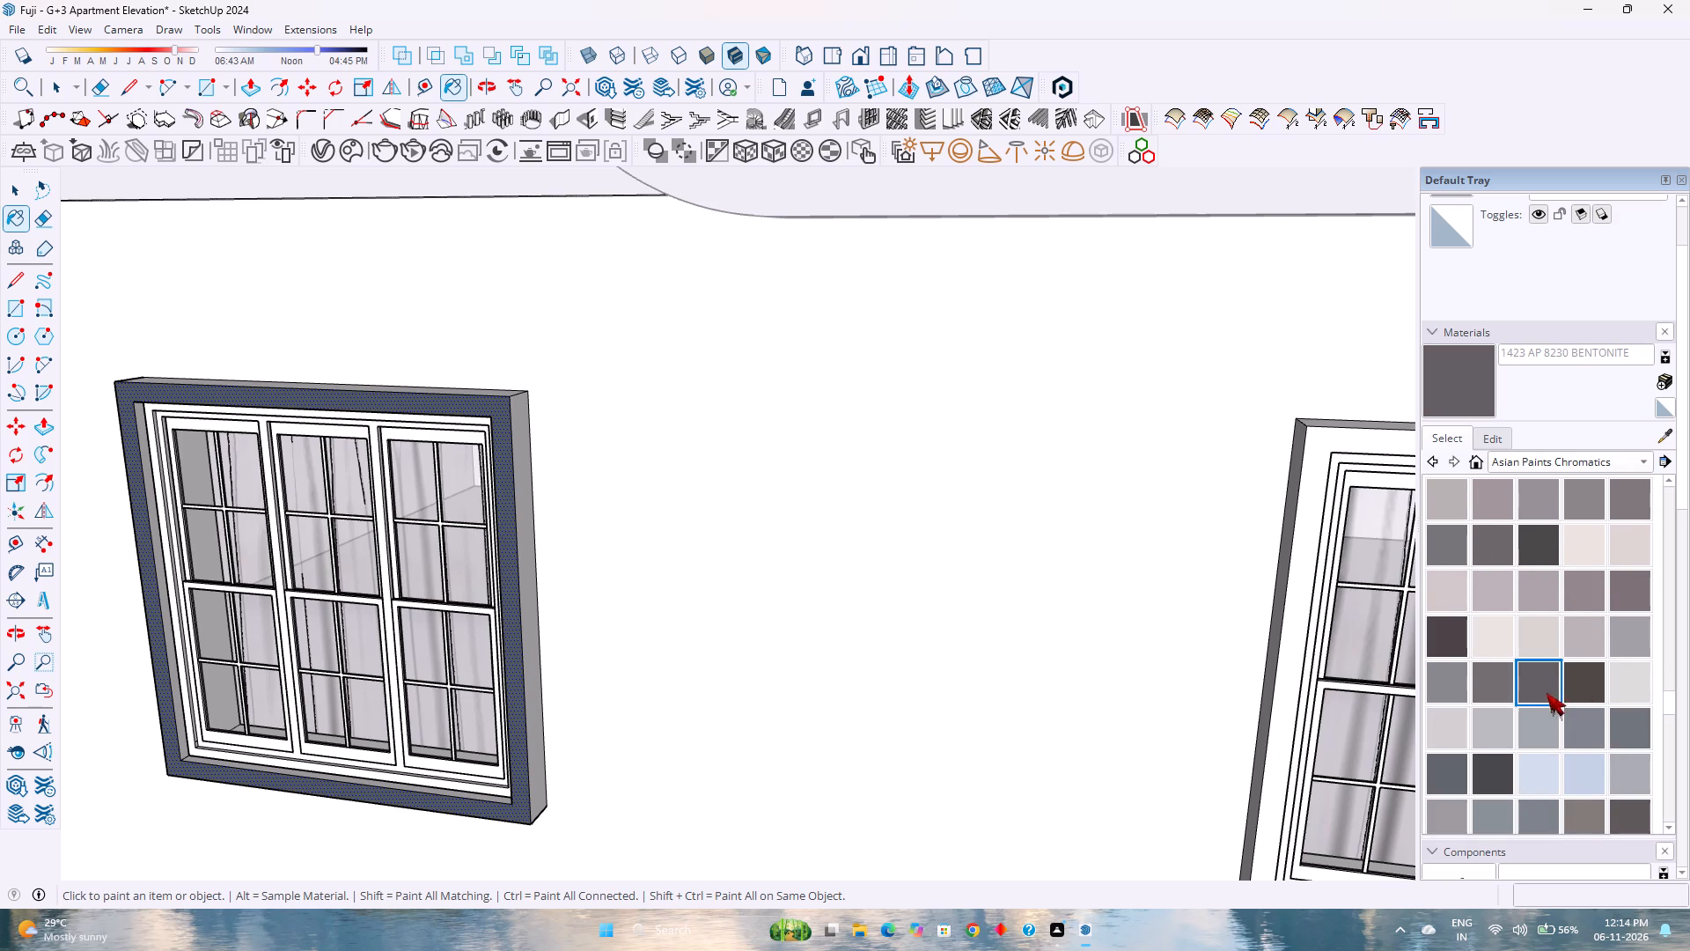
pyautogui.click(1508, 693)
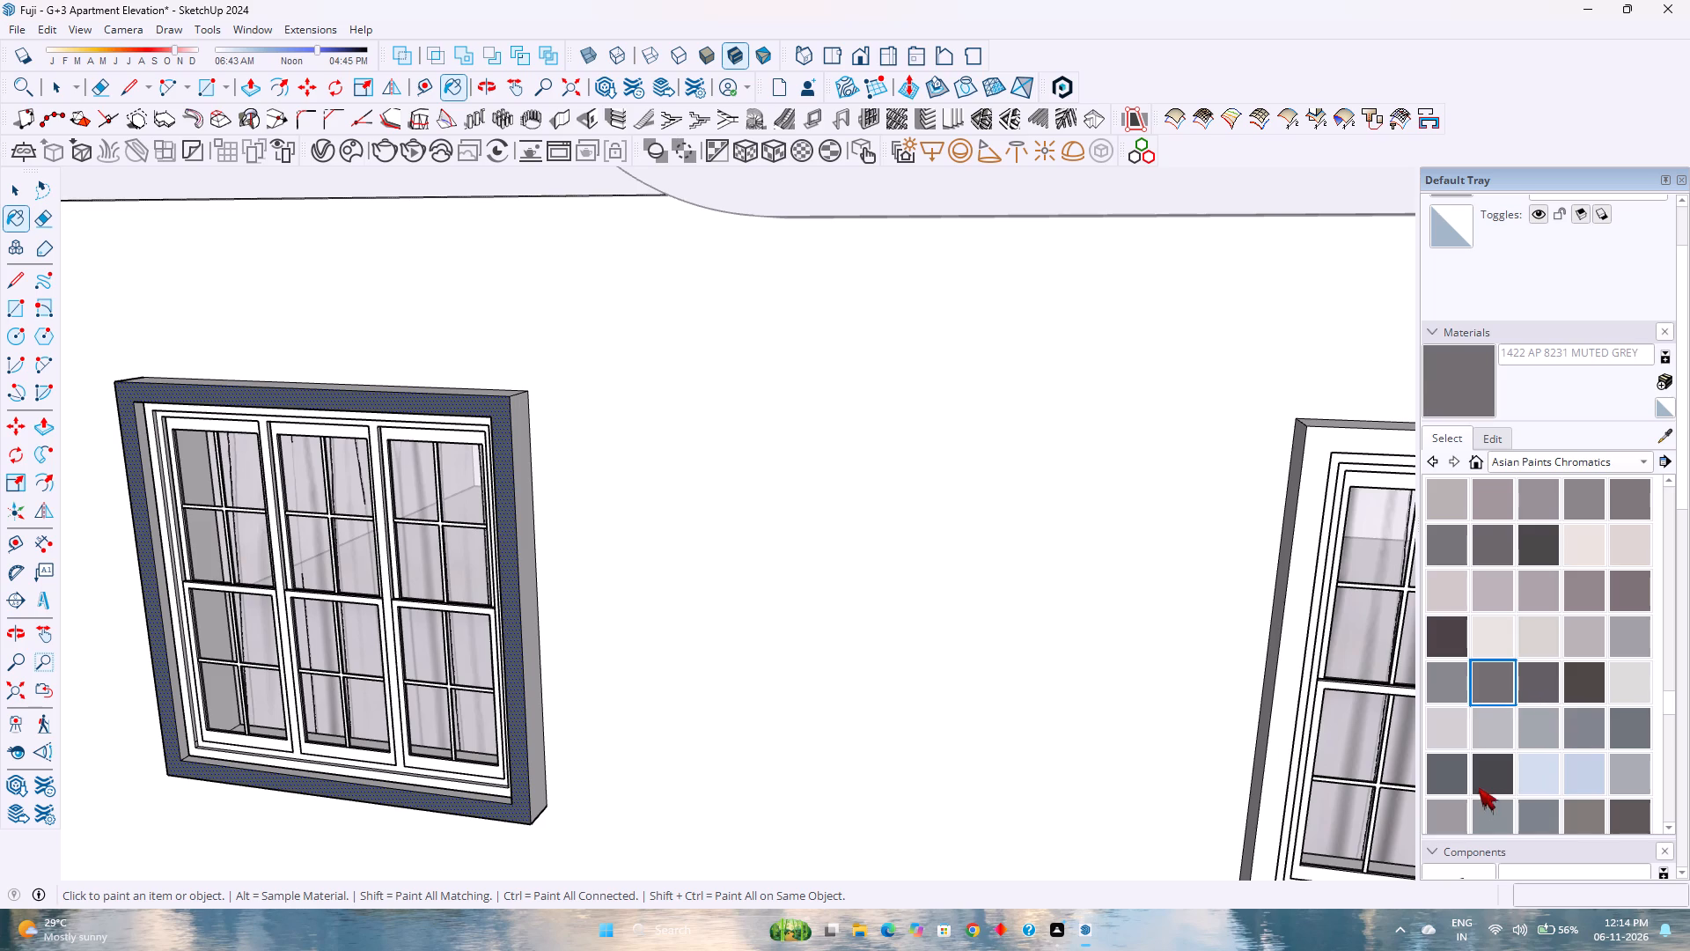
# Choose 1432 AP 8245 Tar Road and paint the first window surround's front face, one outer side and top with it.
pyautogui.click(1484, 773)
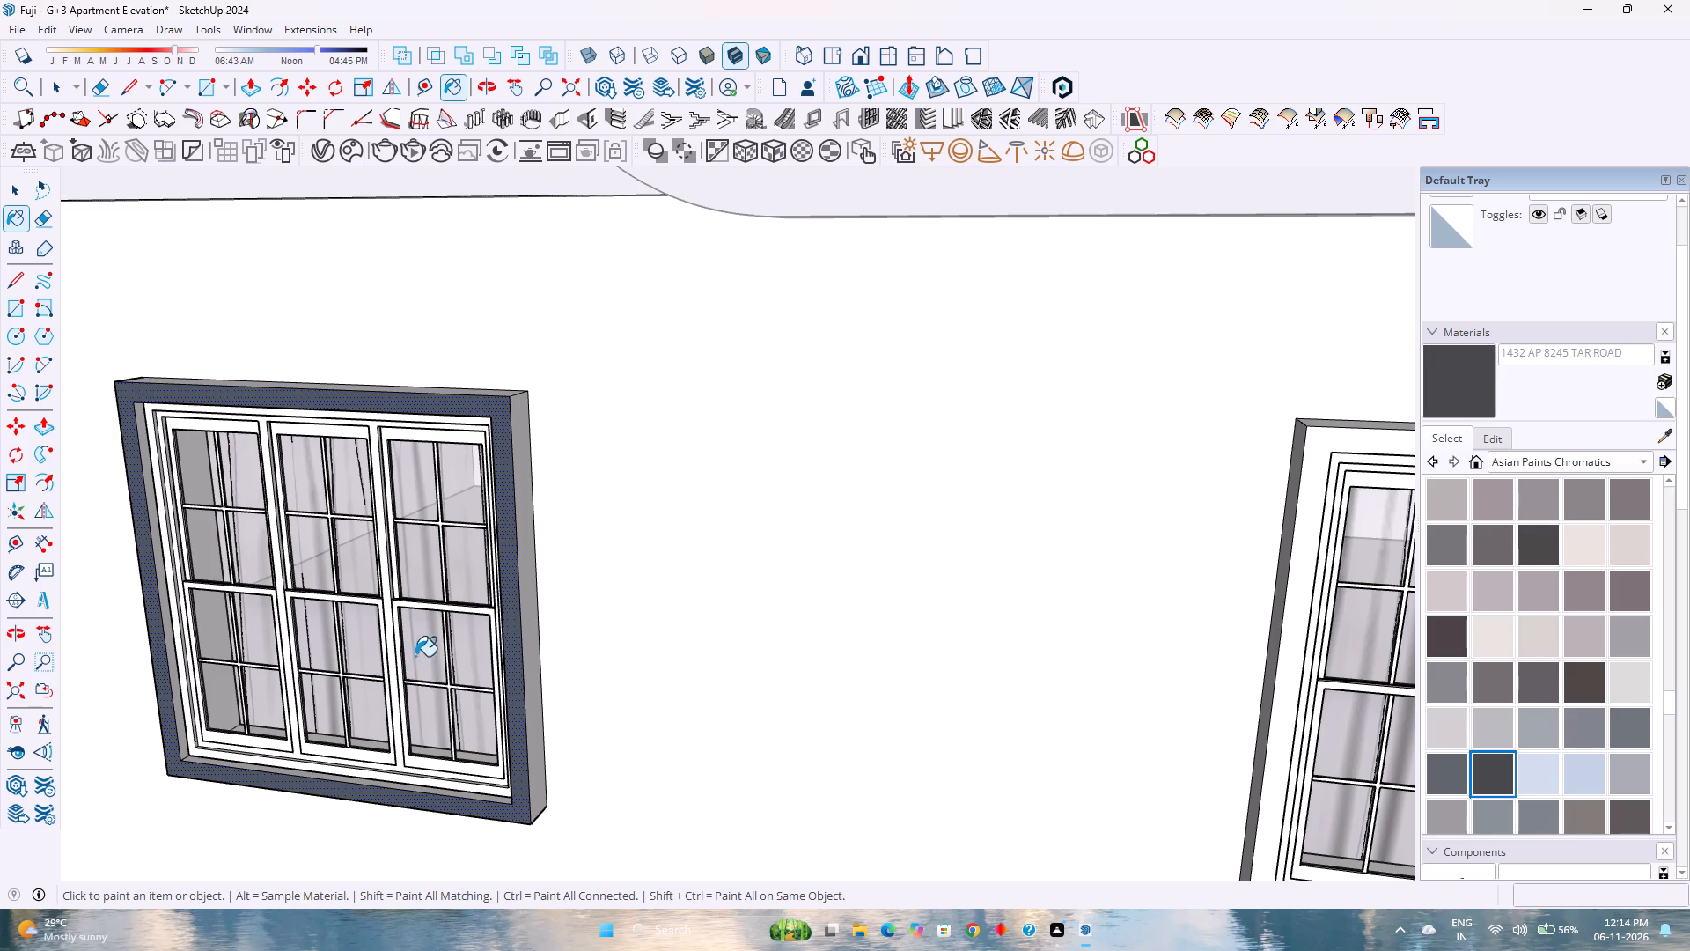
pyautogui.click(510, 499)
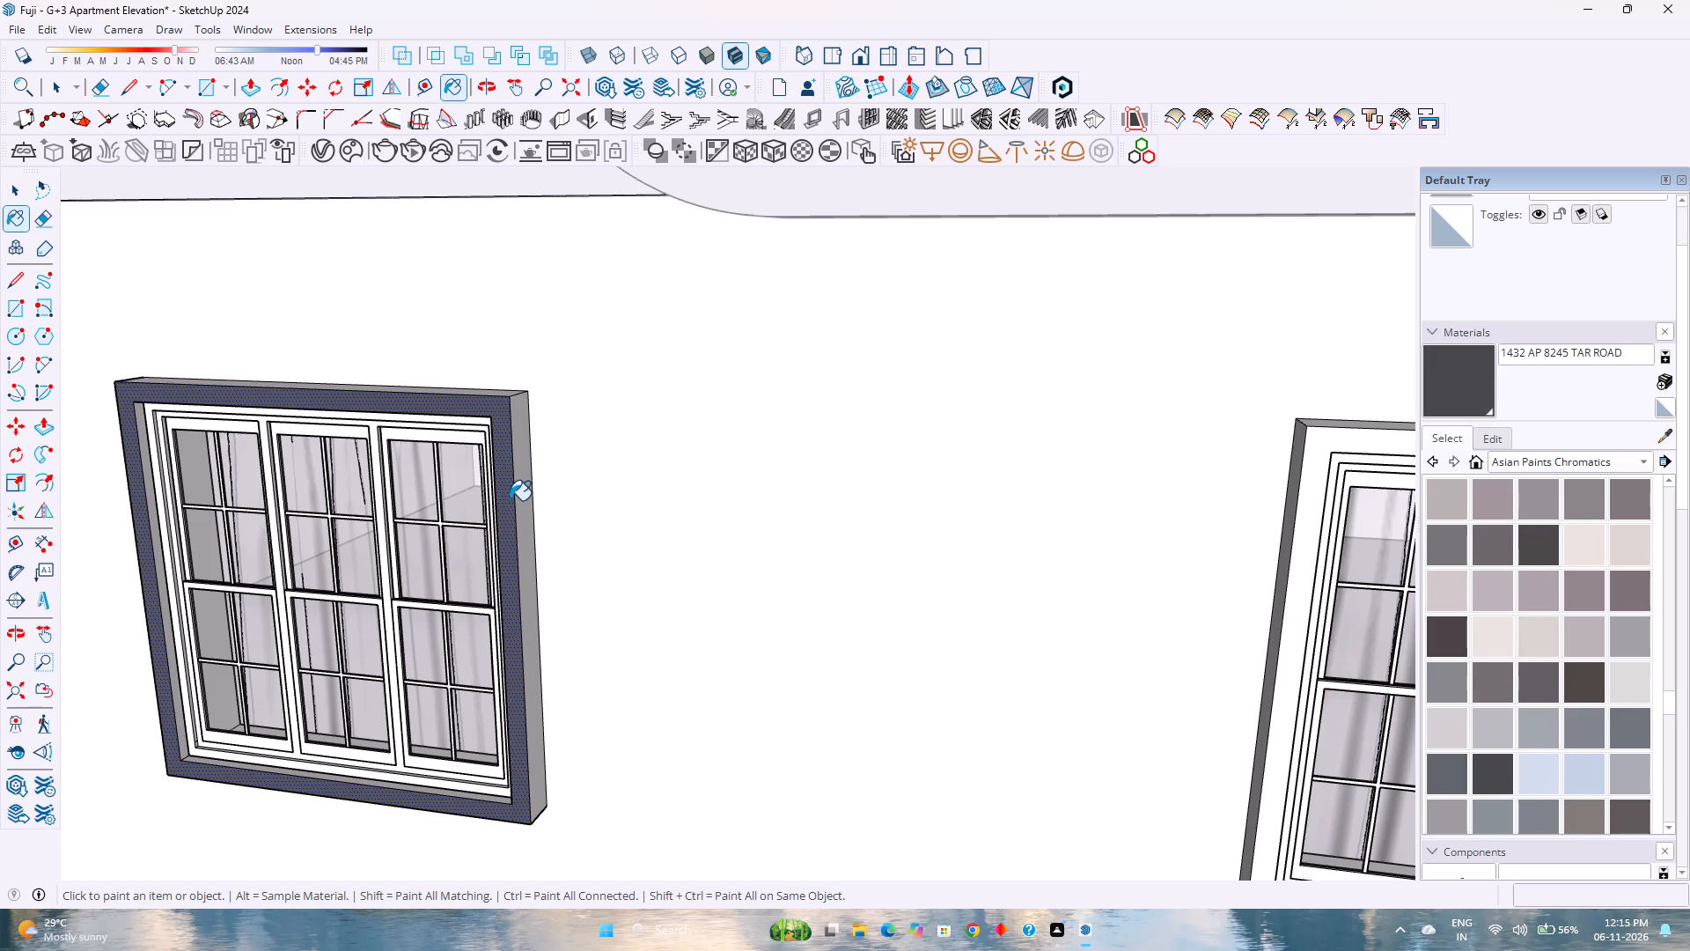
pyautogui.scroll(4, 503, 501)
pyautogui.click(504, 483)
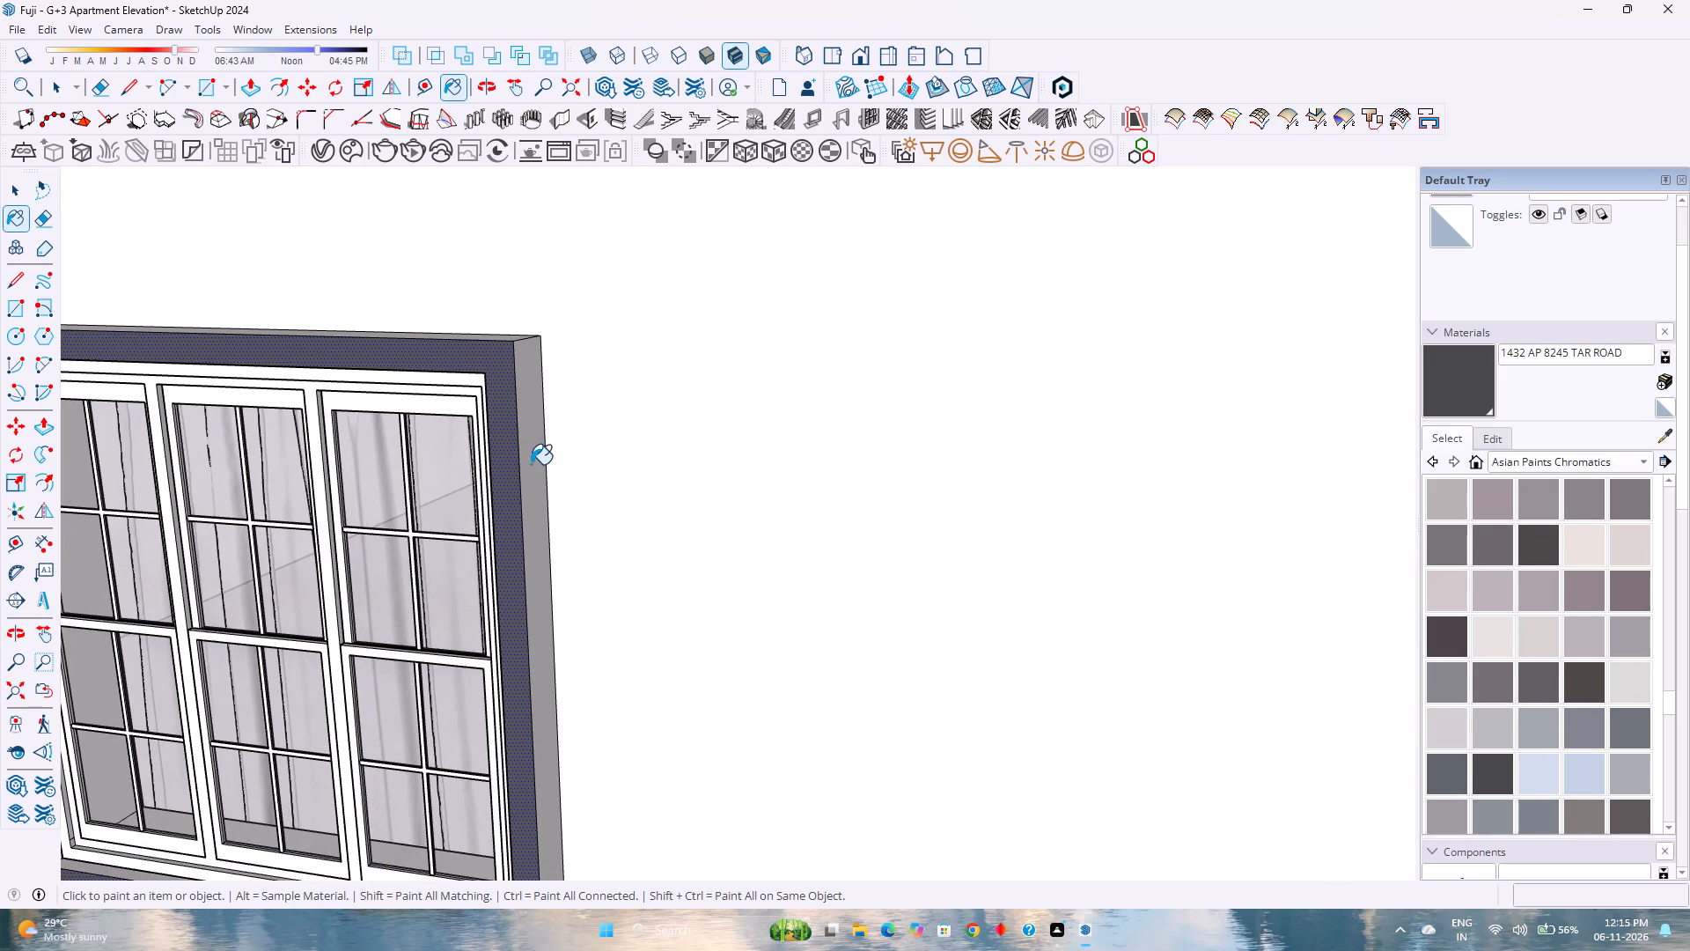
pyautogui.click(531, 464)
pyautogui.scroll(-2, 481, 385)
pyautogui.moveTo(485, 385); pyautogui.dragTo(610, 547, button='middle')
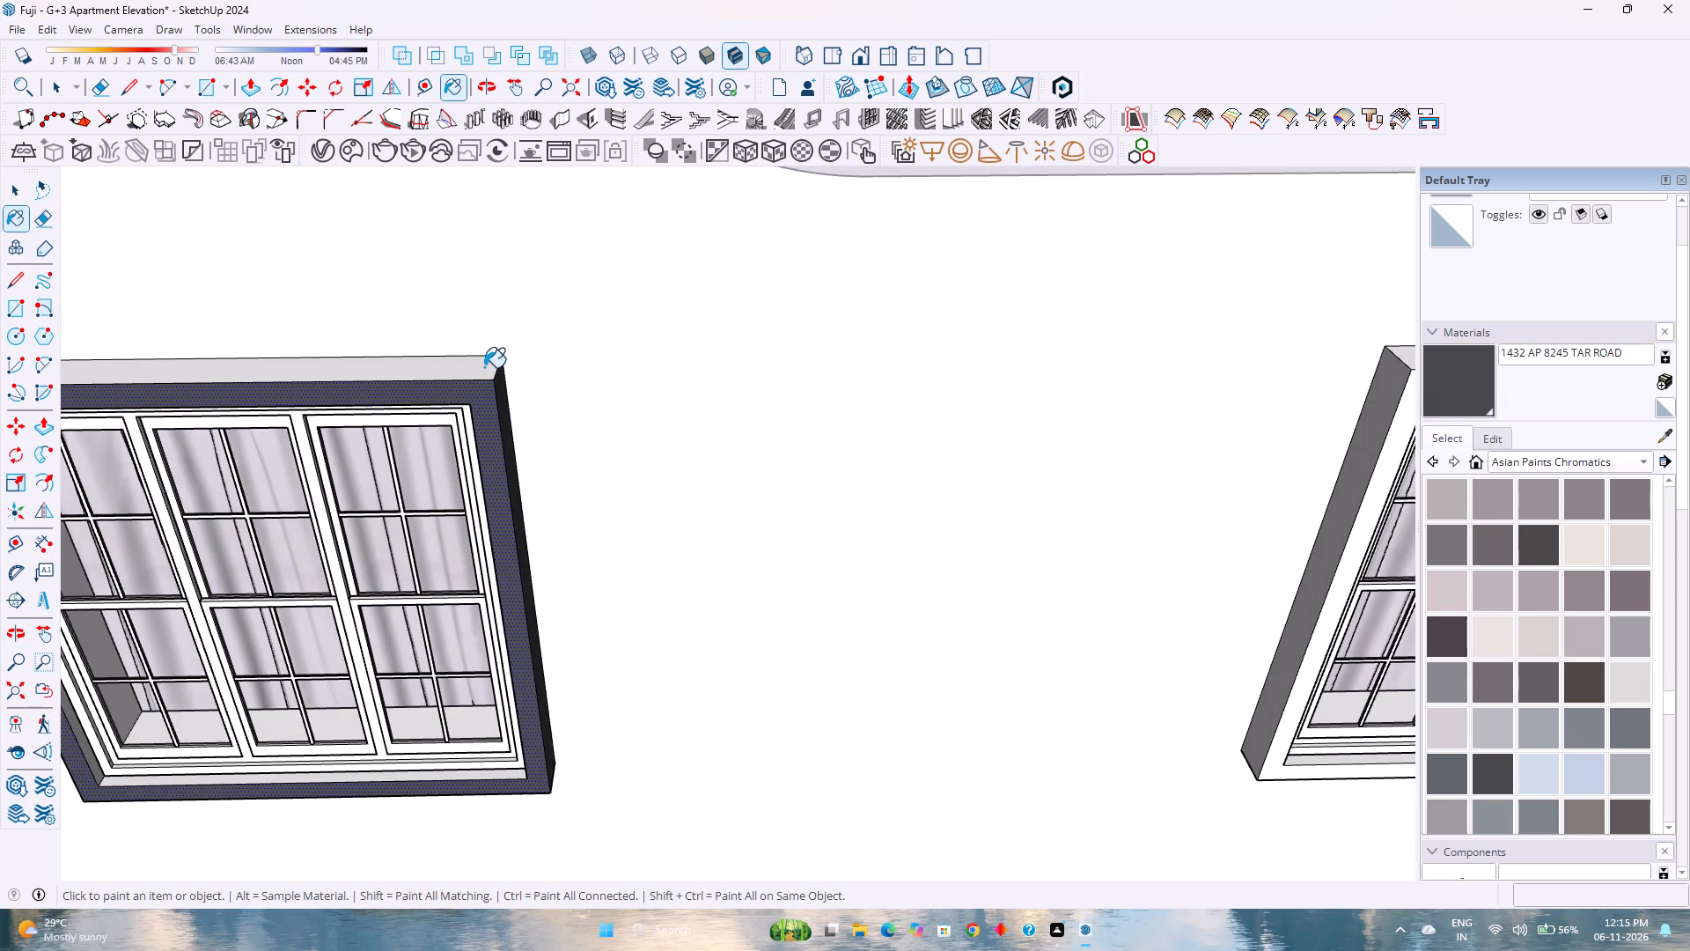
pyautogui.click(484, 367)
# Paint the first window surround's remaining outer side and its inner bottom and side faces with Tar Road.
pyautogui.scroll(-9, 520, 374)
pyautogui.scroll(1, 211, 542)
pyautogui.moveTo(212, 542); pyautogui.dragTo(729, 493, button='middle')
pyautogui.middleClick(729, 493)
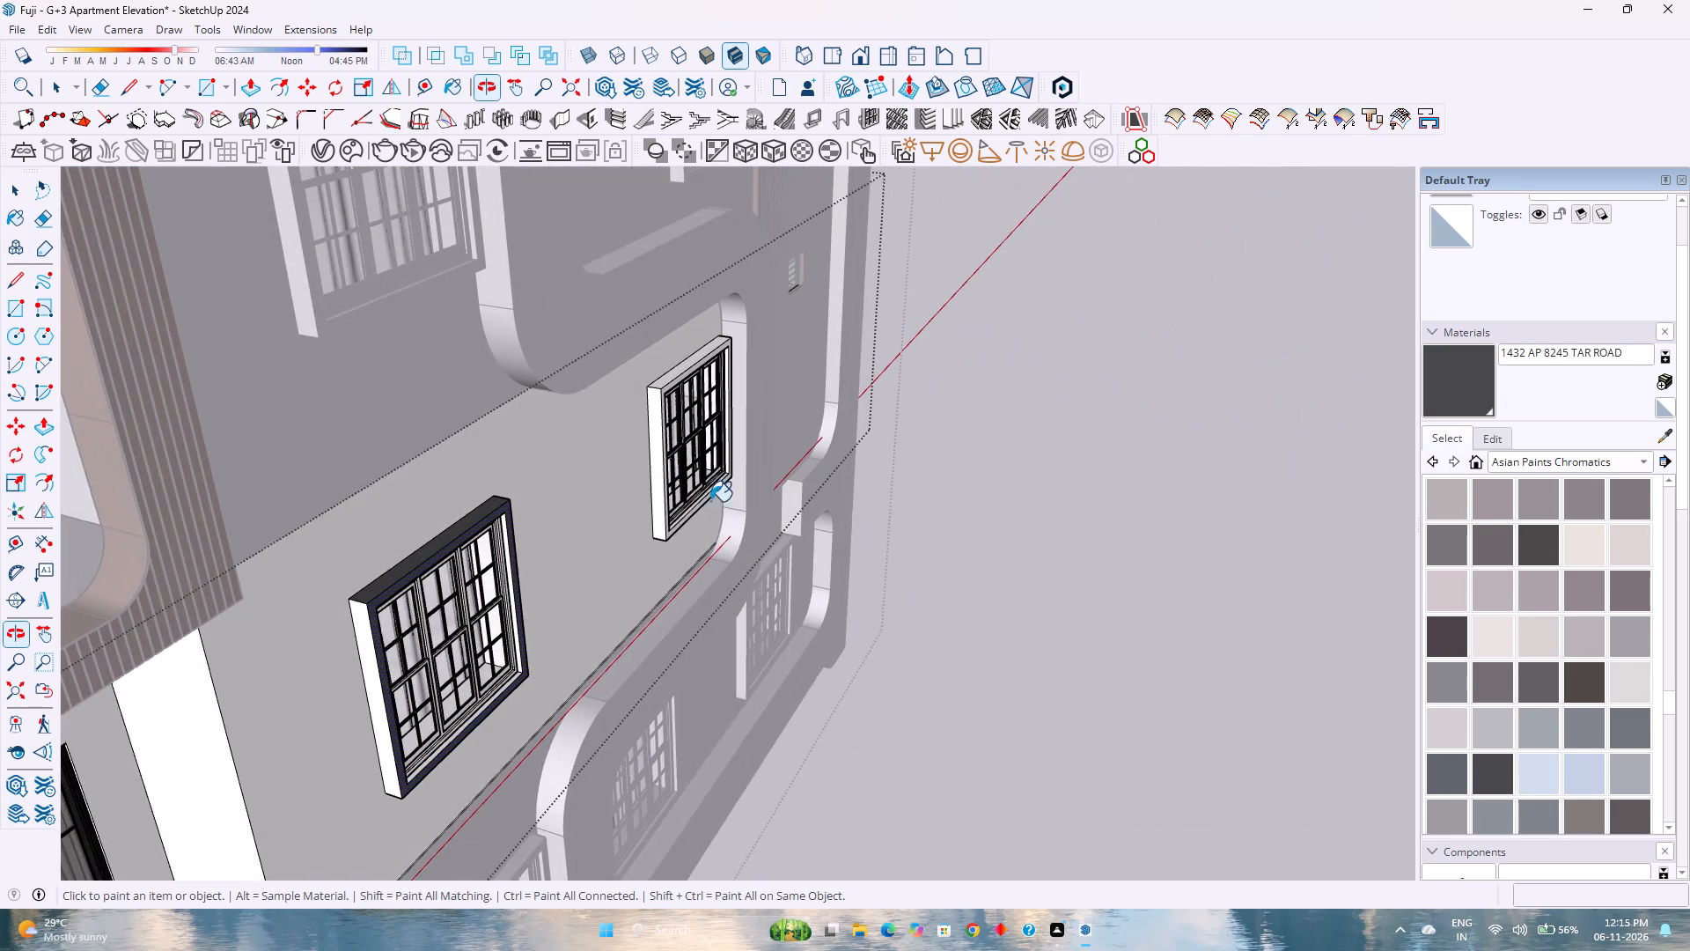
pyautogui.scroll(3, 433, 616)
pyautogui.click(349, 654)
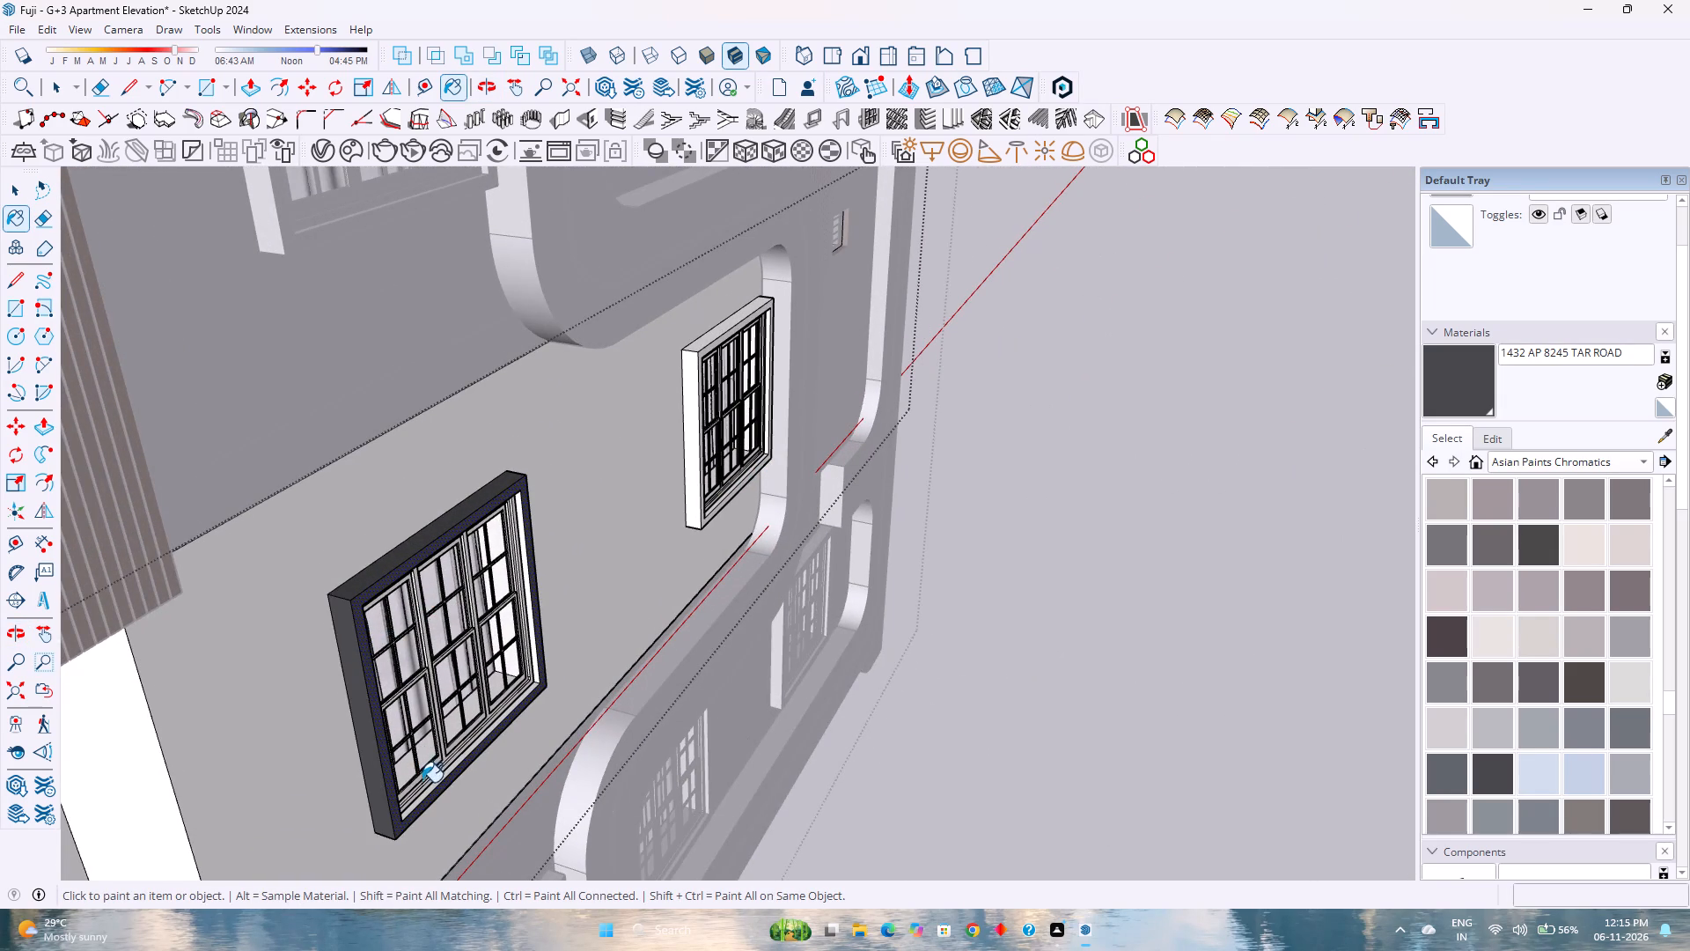
pyautogui.scroll(8, 420, 782)
pyautogui.click(445, 778)
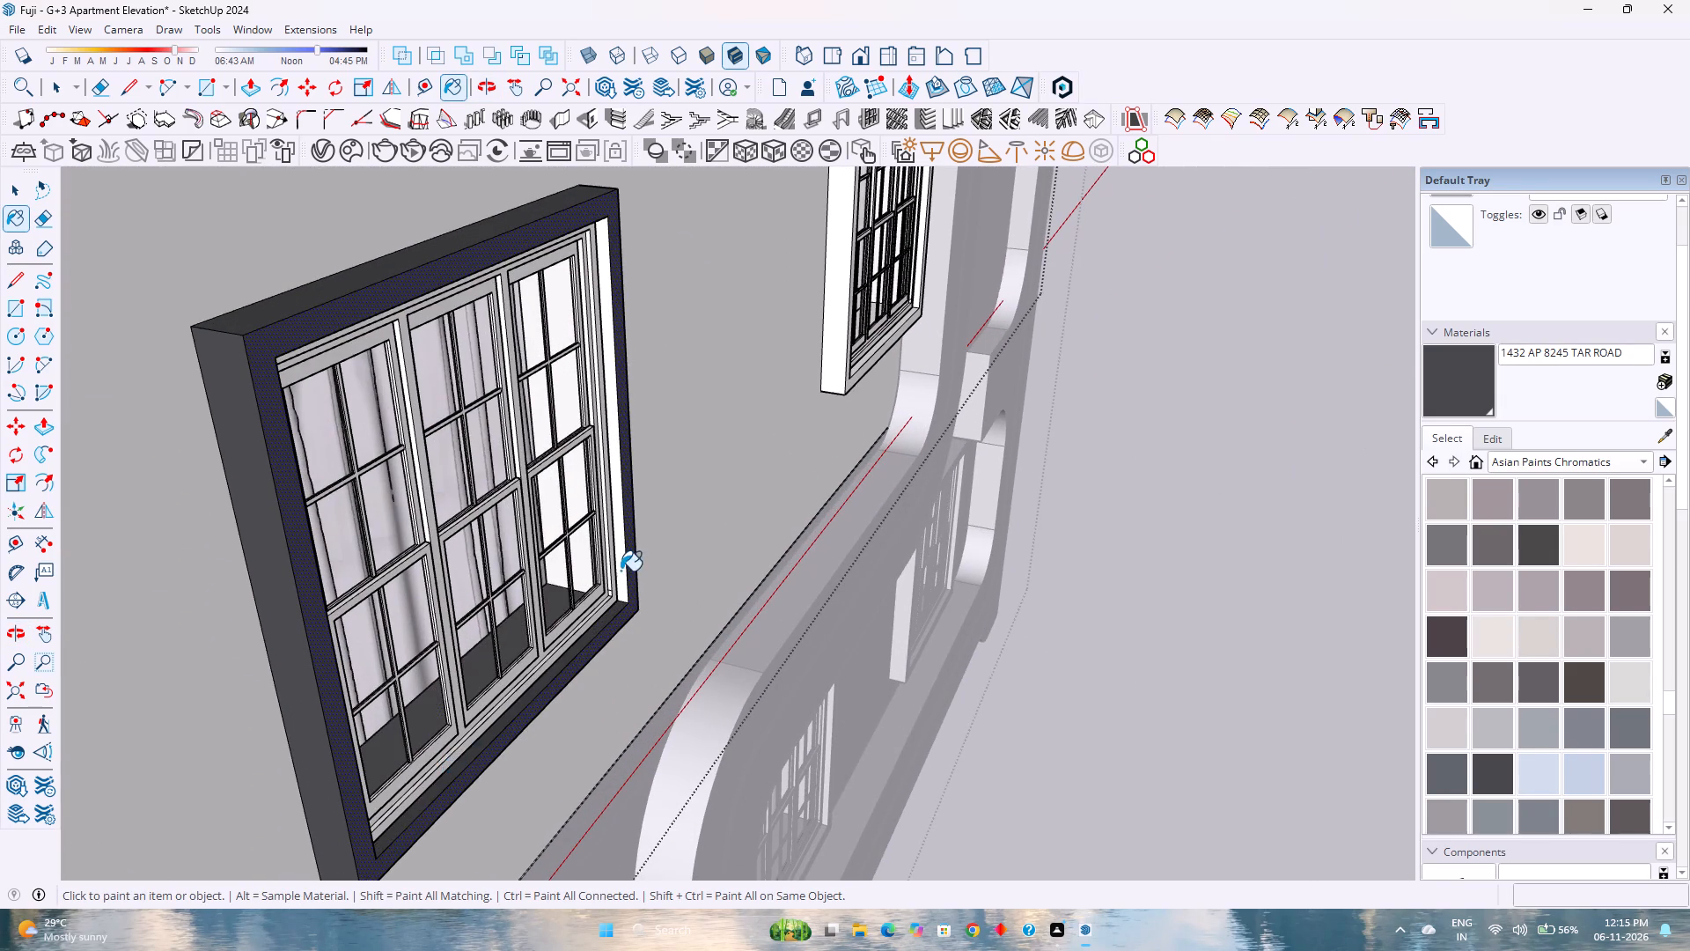
pyautogui.scroll(5, 621, 570)
pyautogui.click(614, 554)
pyautogui.scroll(-9, 614, 554)
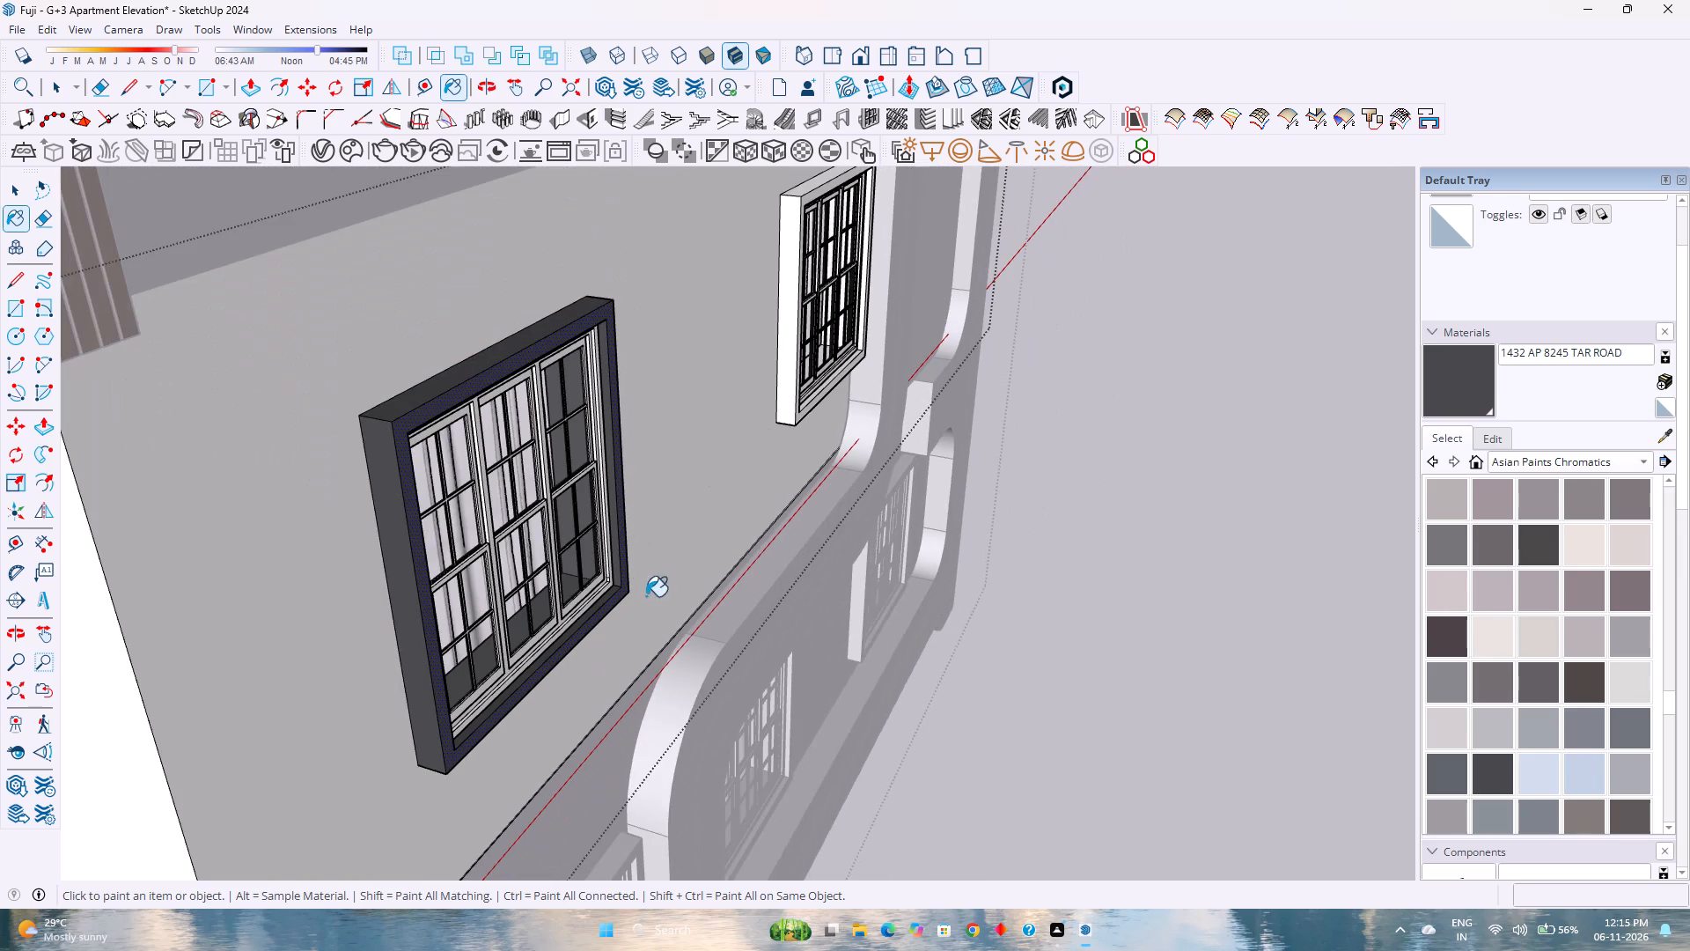
pyautogui.moveTo(665, 655); pyautogui.dragTo(136, 649, button='middle')
pyautogui.middleClick(136, 649)
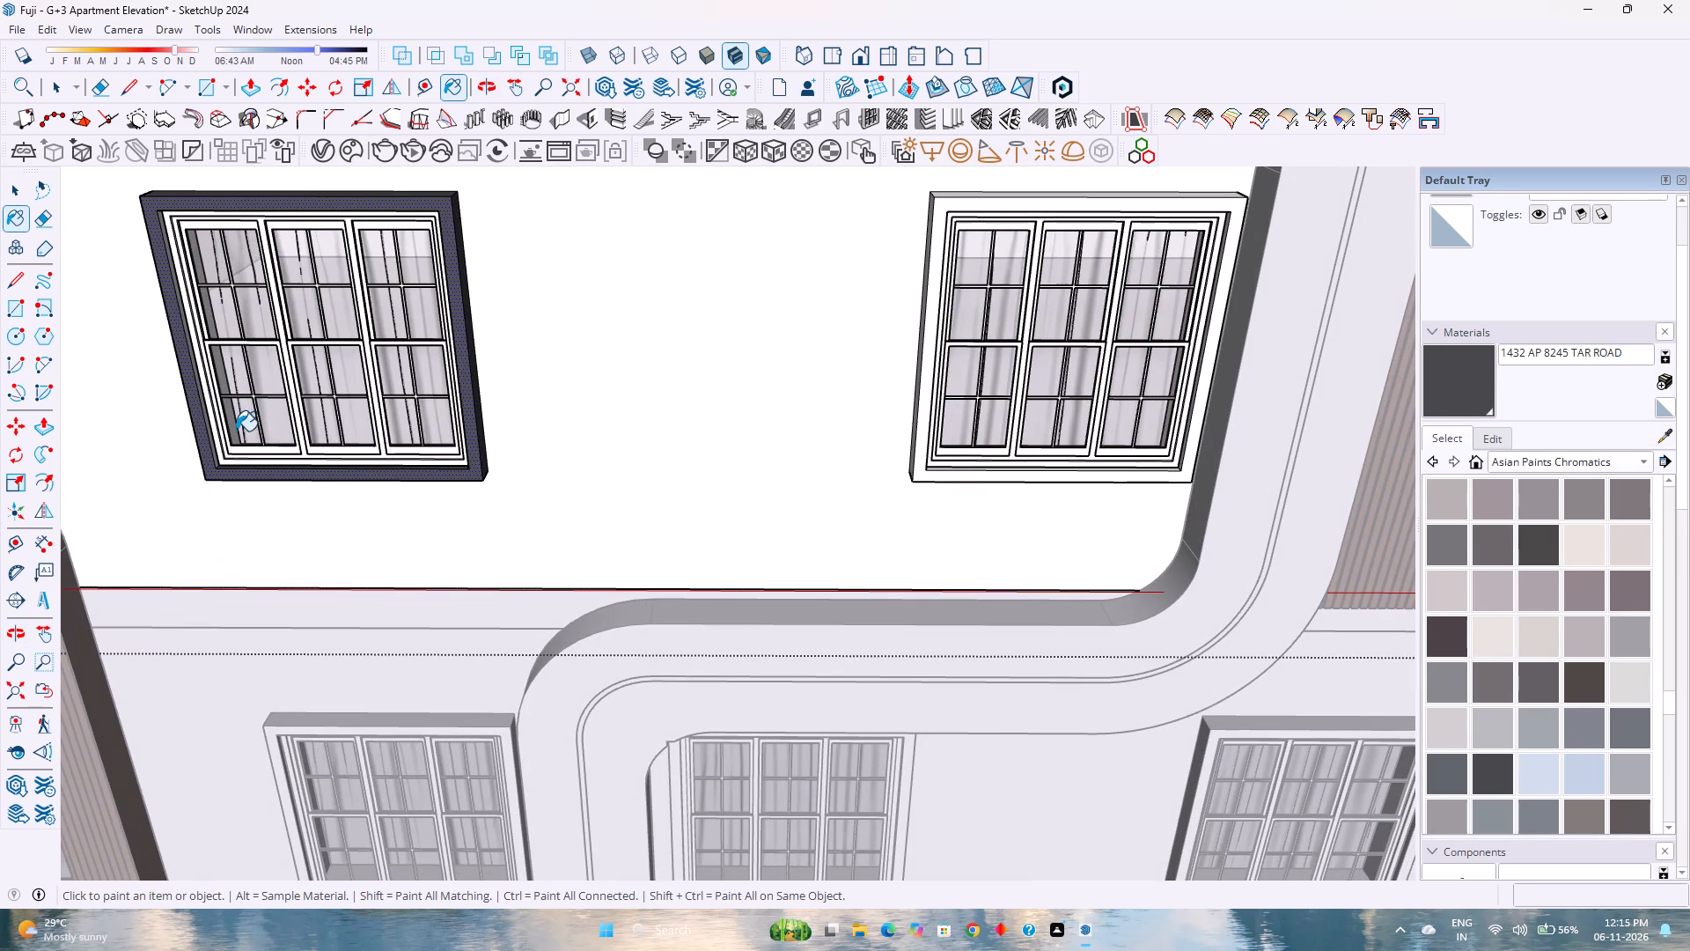
pyautogui.moveTo(295, 506); pyautogui.dragTo(163, 498, button='middle')
pyautogui.middleClick(163, 498)
pyautogui.scroll(7, 213, 349)
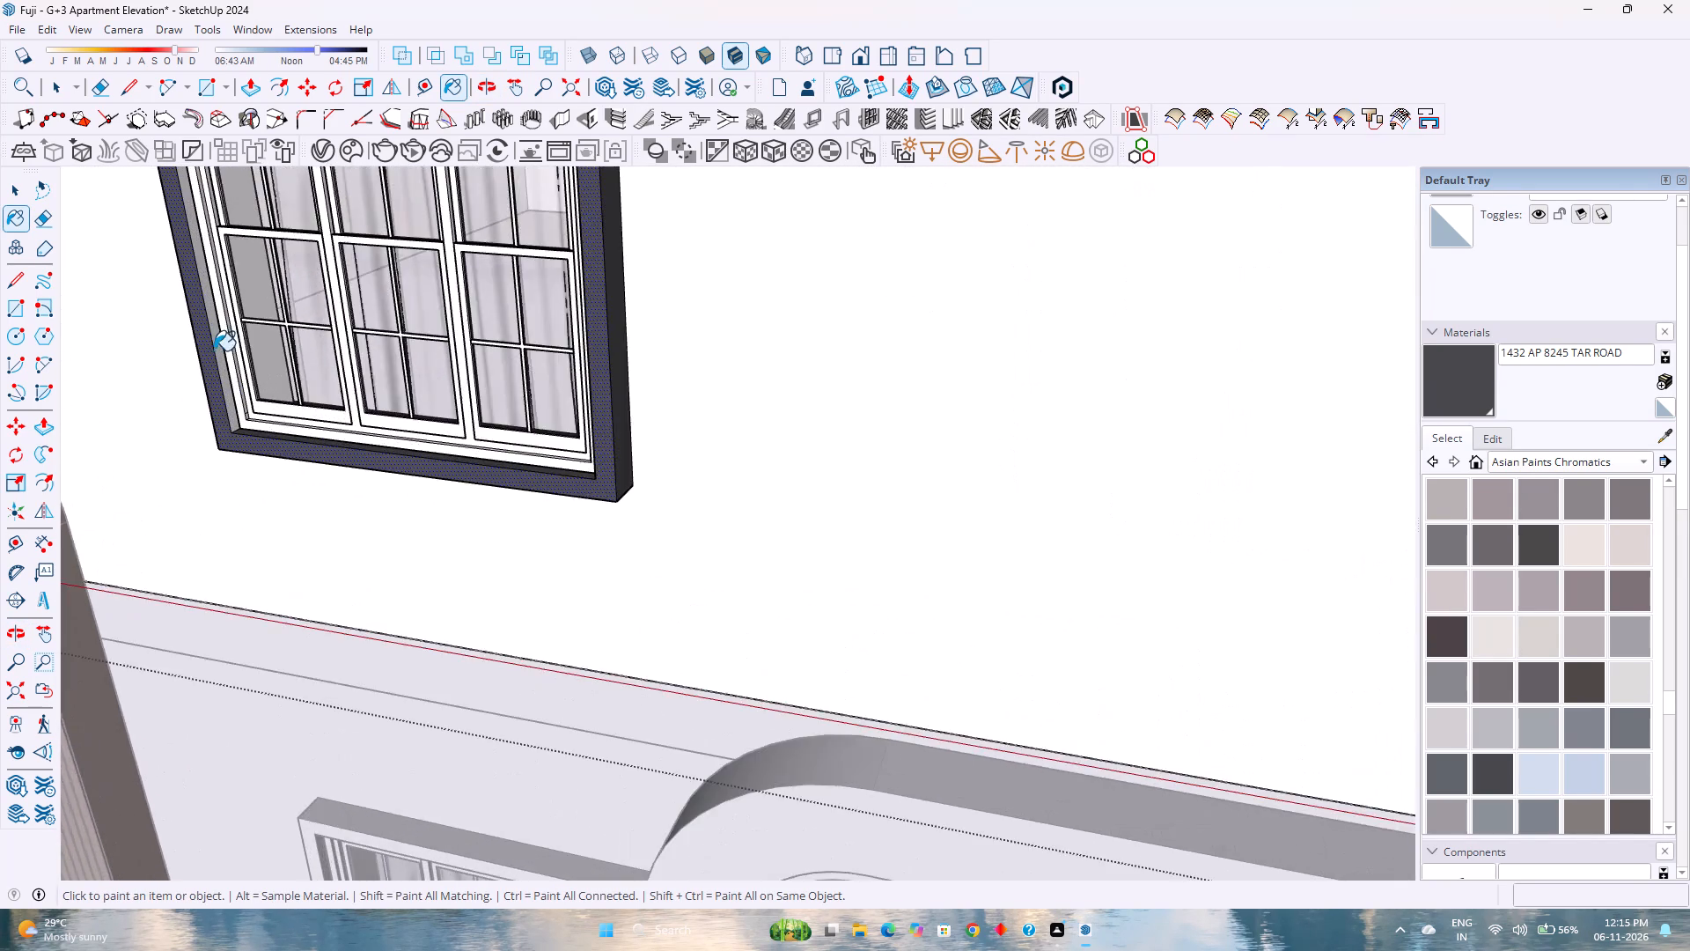
pyautogui.scroll(3, 214, 350)
pyautogui.click(224, 369)
pyautogui.scroll(-10, 231, 411)
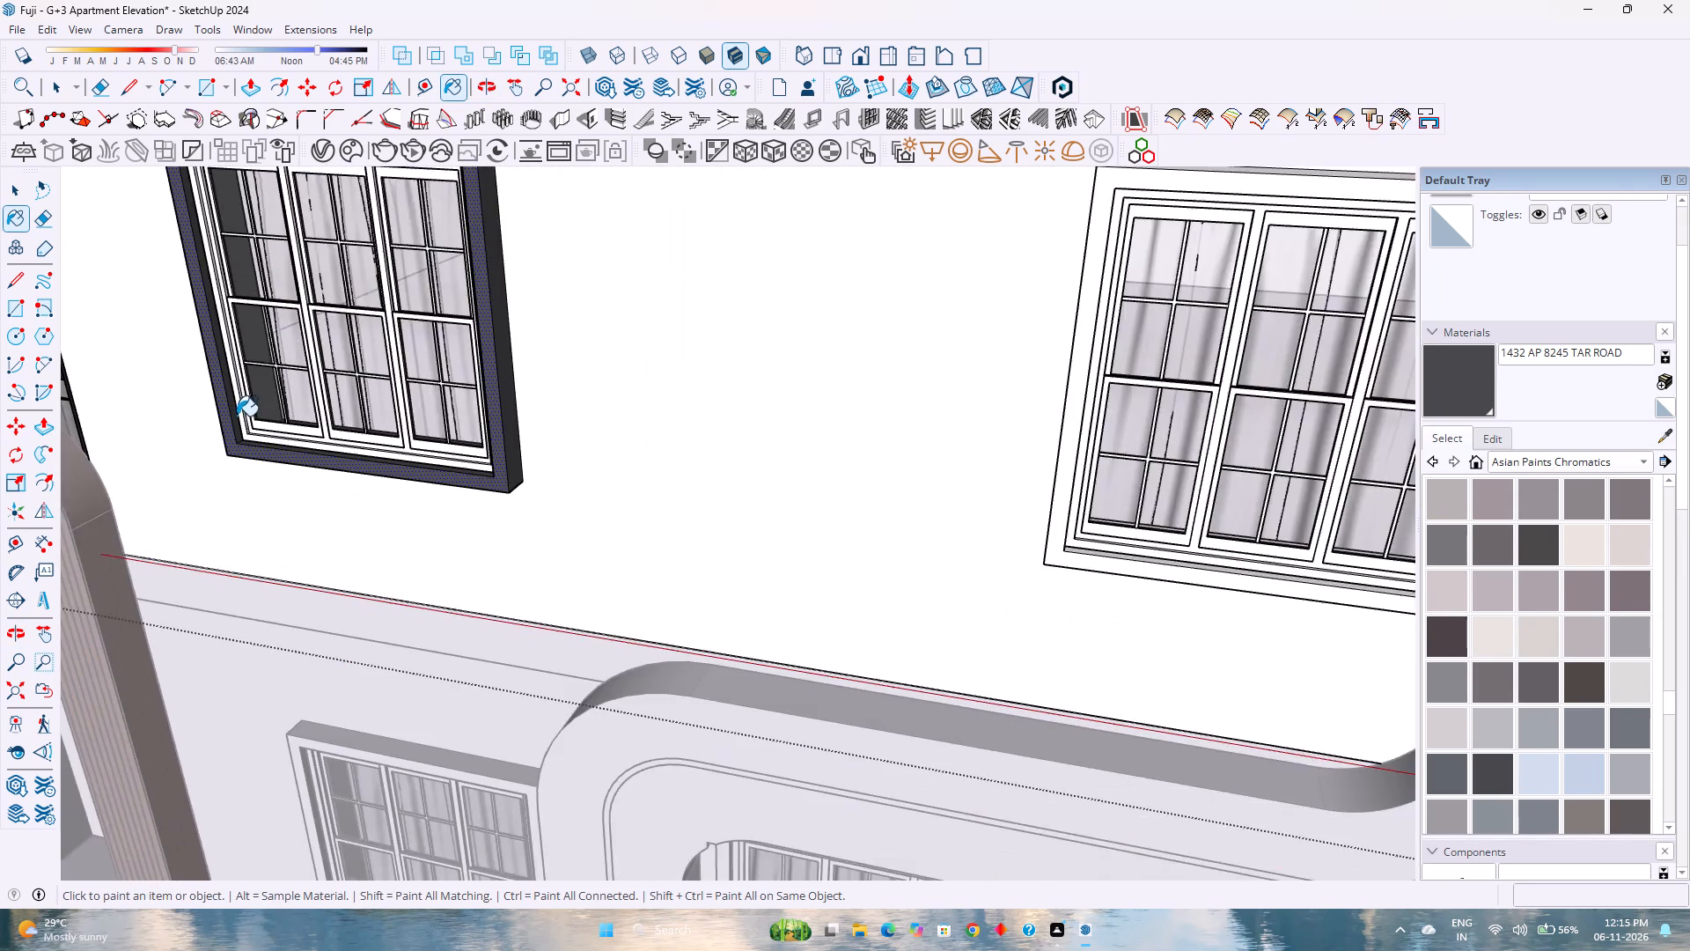
# Paint the second window surround's front face, inner bottom and one inner side on the same wall with Tar Road.
pyautogui.scroll(-2, 237, 416)
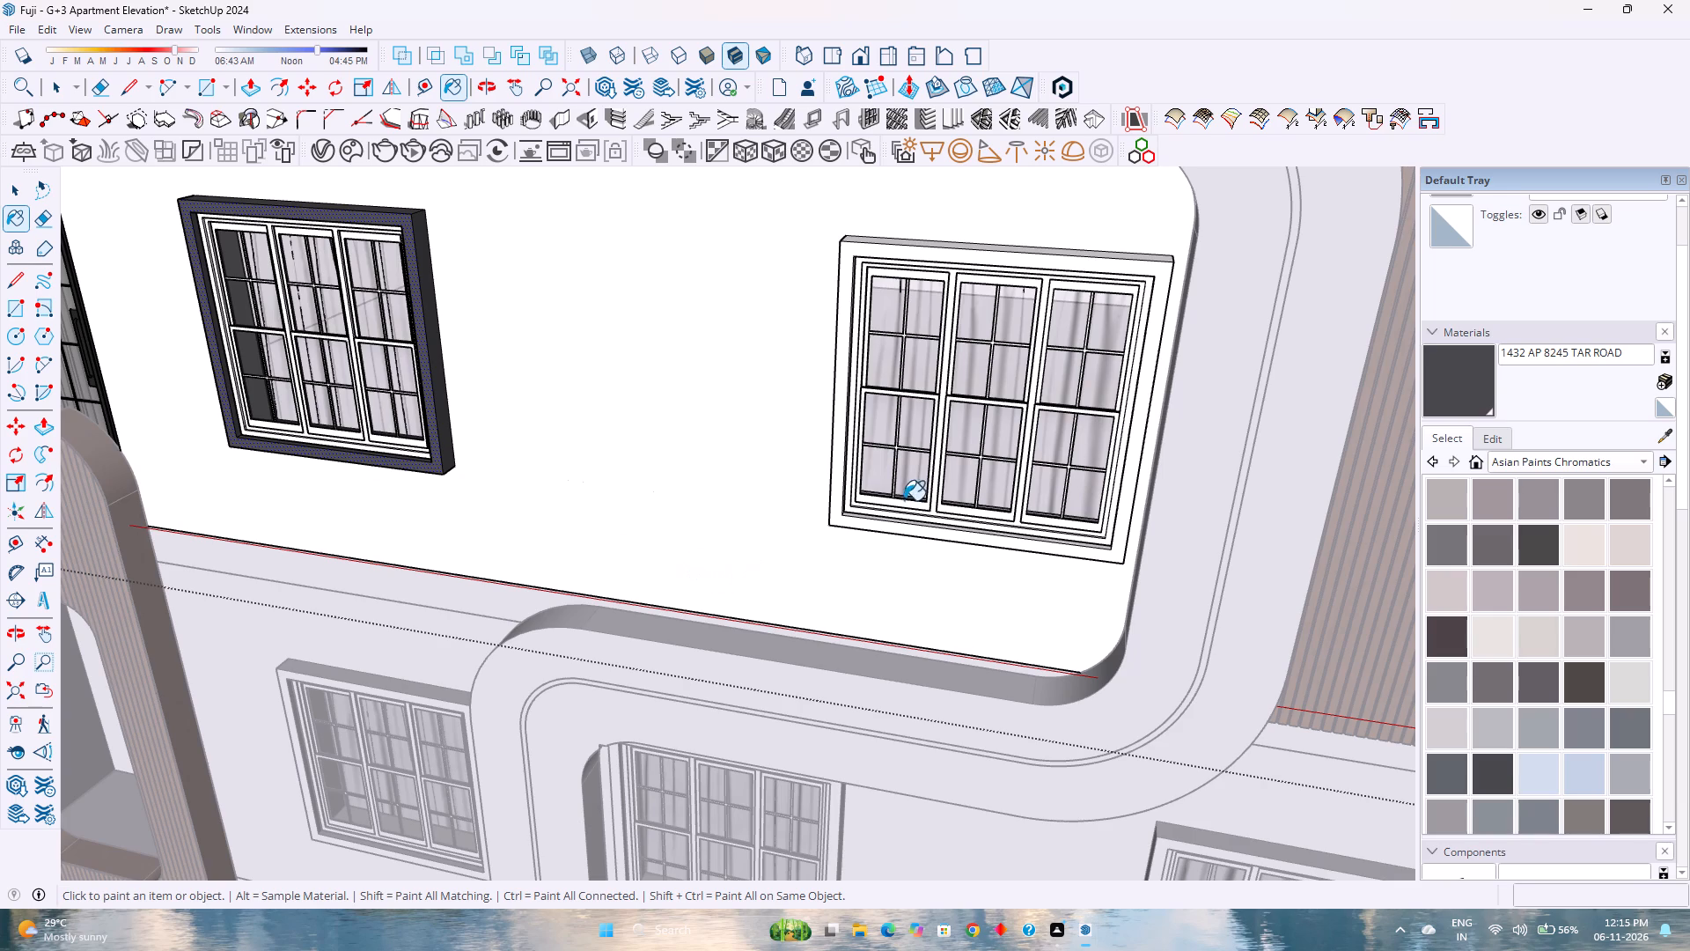
pyautogui.scroll(7, 870, 518)
pyautogui.click(843, 530)
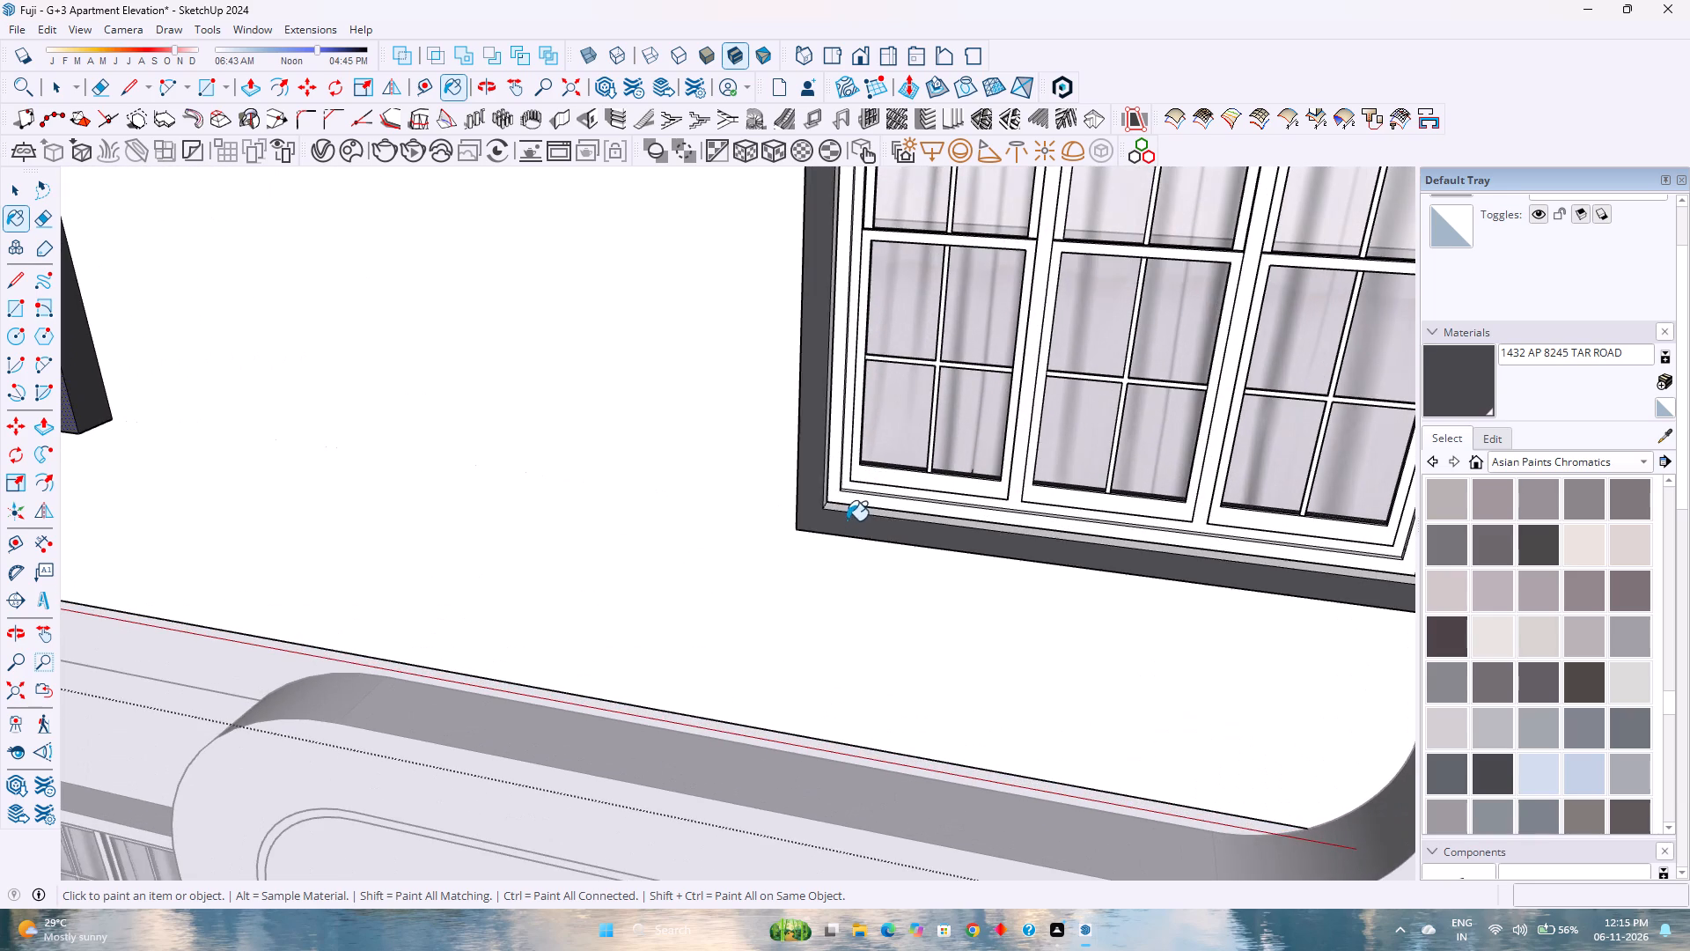
pyautogui.scroll(8, 847, 520)
pyautogui.moveTo(836, 518); pyautogui.dragTo(817, 527, button='middle')
pyautogui.middleClick(812, 531)
pyautogui.moveTo(803, 536); pyautogui.dragTo(710, 601, button='middle')
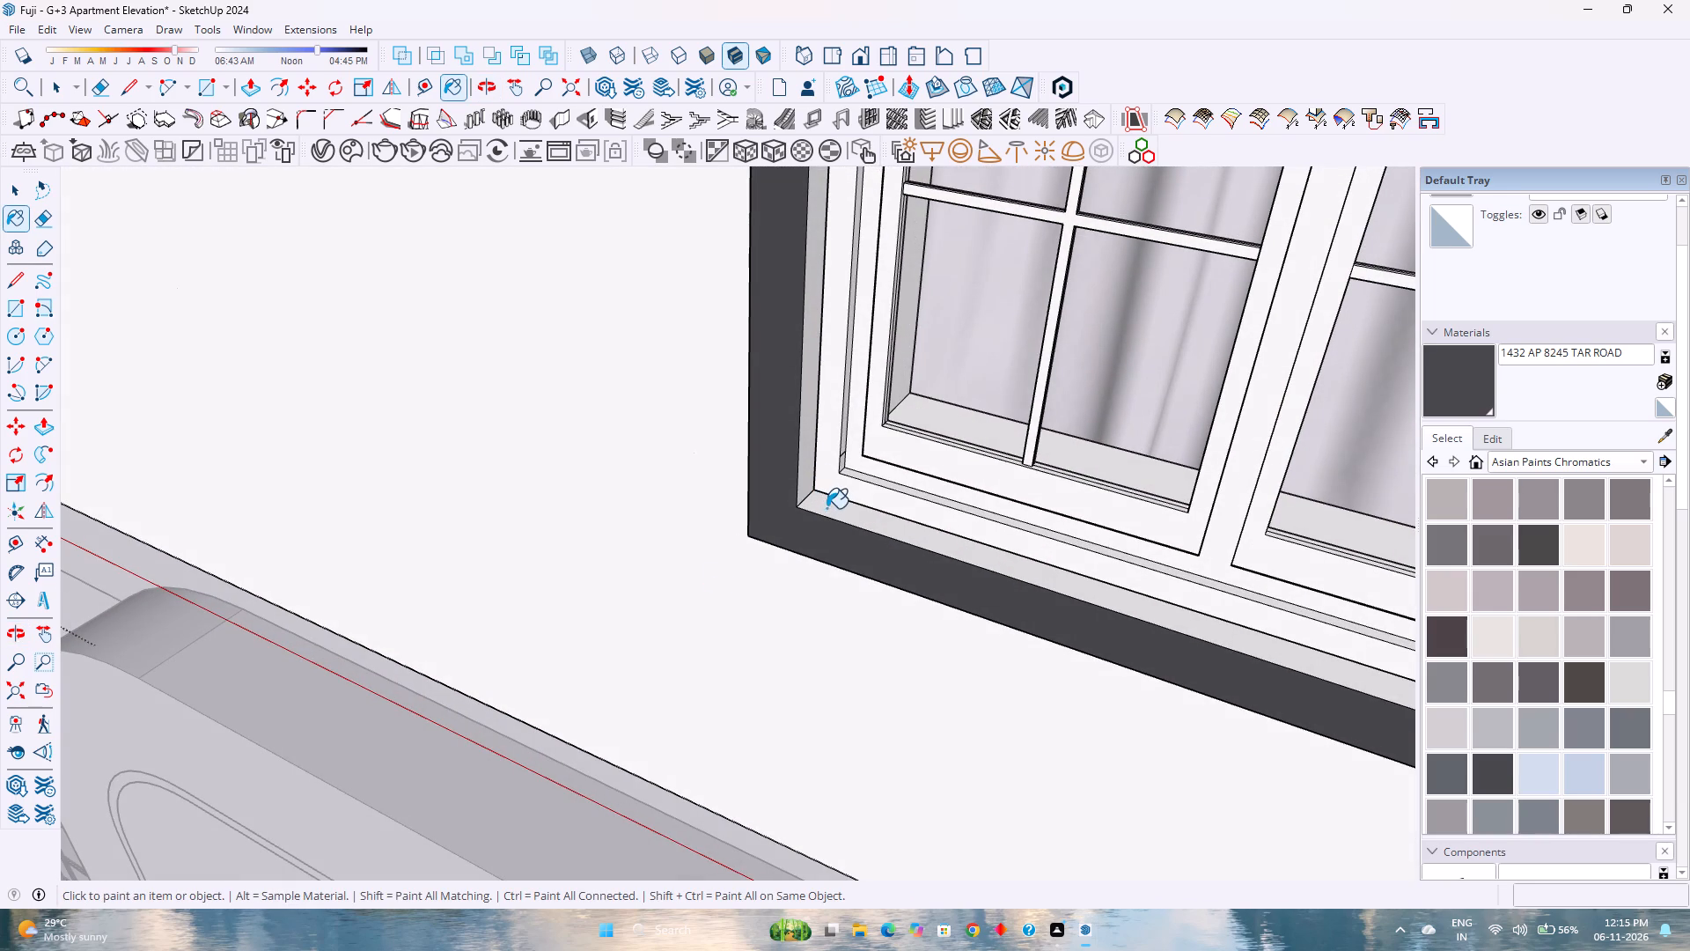
pyautogui.click(827, 508)
pyautogui.click(806, 468)
# Paint the second window surround's top and the outer side facing the first window with Tar Road.
pyautogui.scroll(-17, 760, 498)
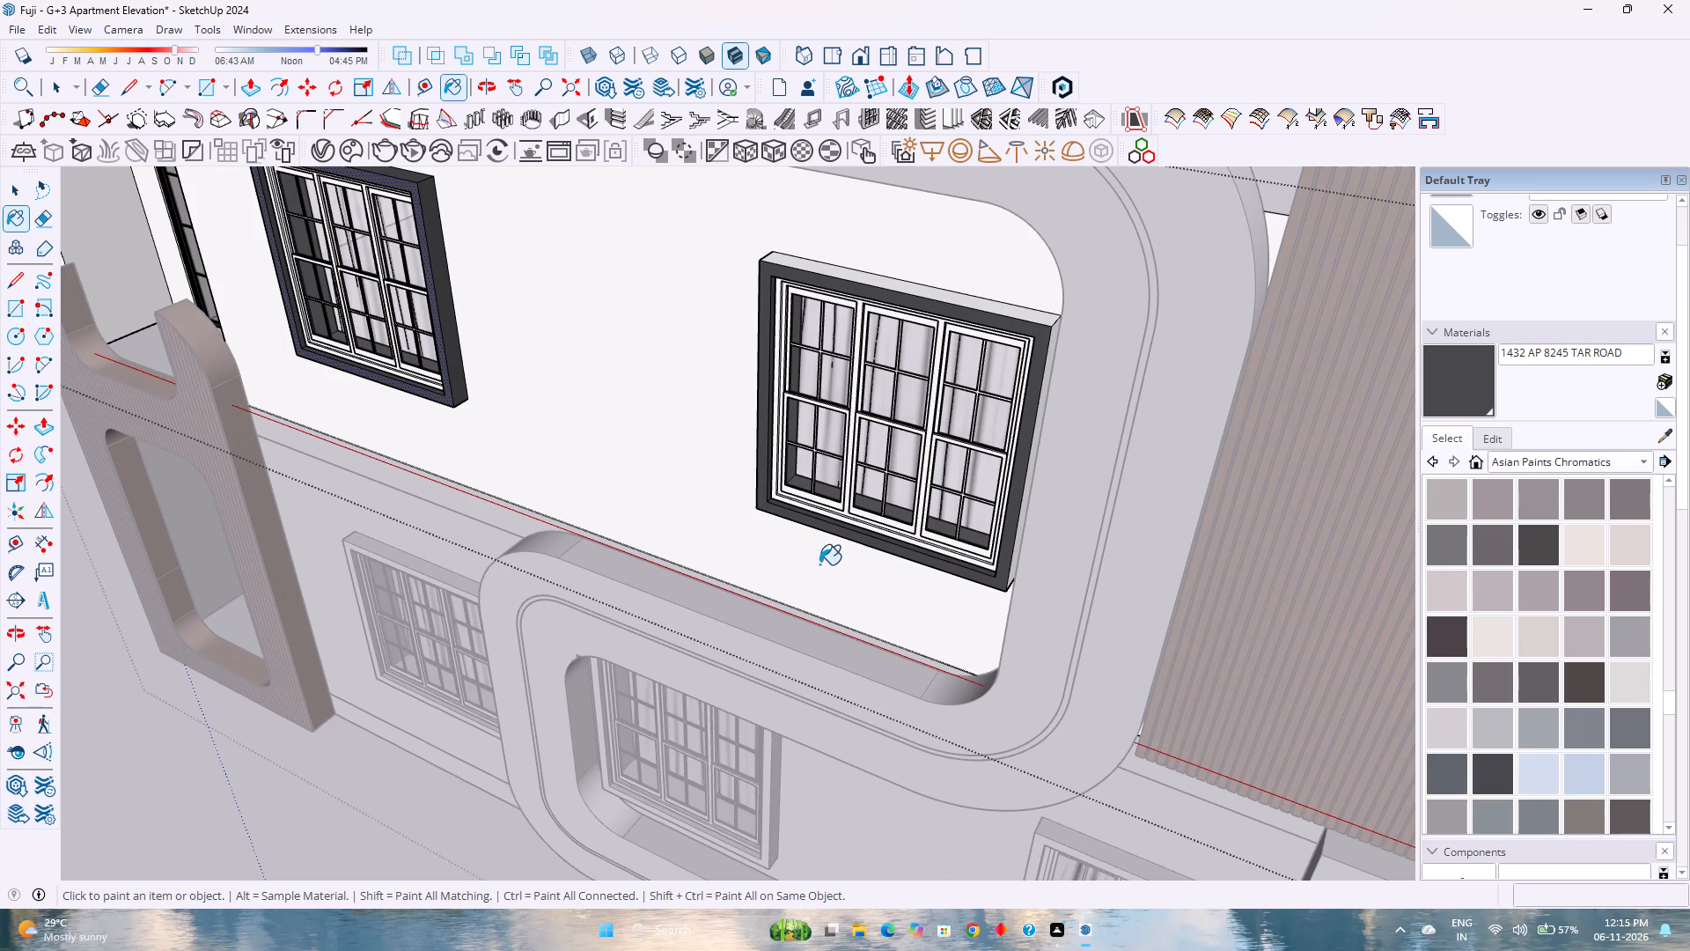
pyautogui.keyDown('shift'); pyautogui.moveTo(747, 325); pyautogui.dragTo(566, 447, button='middle'); pyautogui.keyUp('shift')
pyautogui.keyDown('shift'); pyautogui.middleClick(565, 448); pyautogui.keyUp('shift')
pyautogui.moveTo(599, 485); pyautogui.dragTo(774, 490, button='middle')
pyautogui.middleClick(863, 481)
pyautogui.moveTo(888, 476); pyautogui.dragTo(904, 471, button='middle')
pyautogui.middleClick(904, 471)
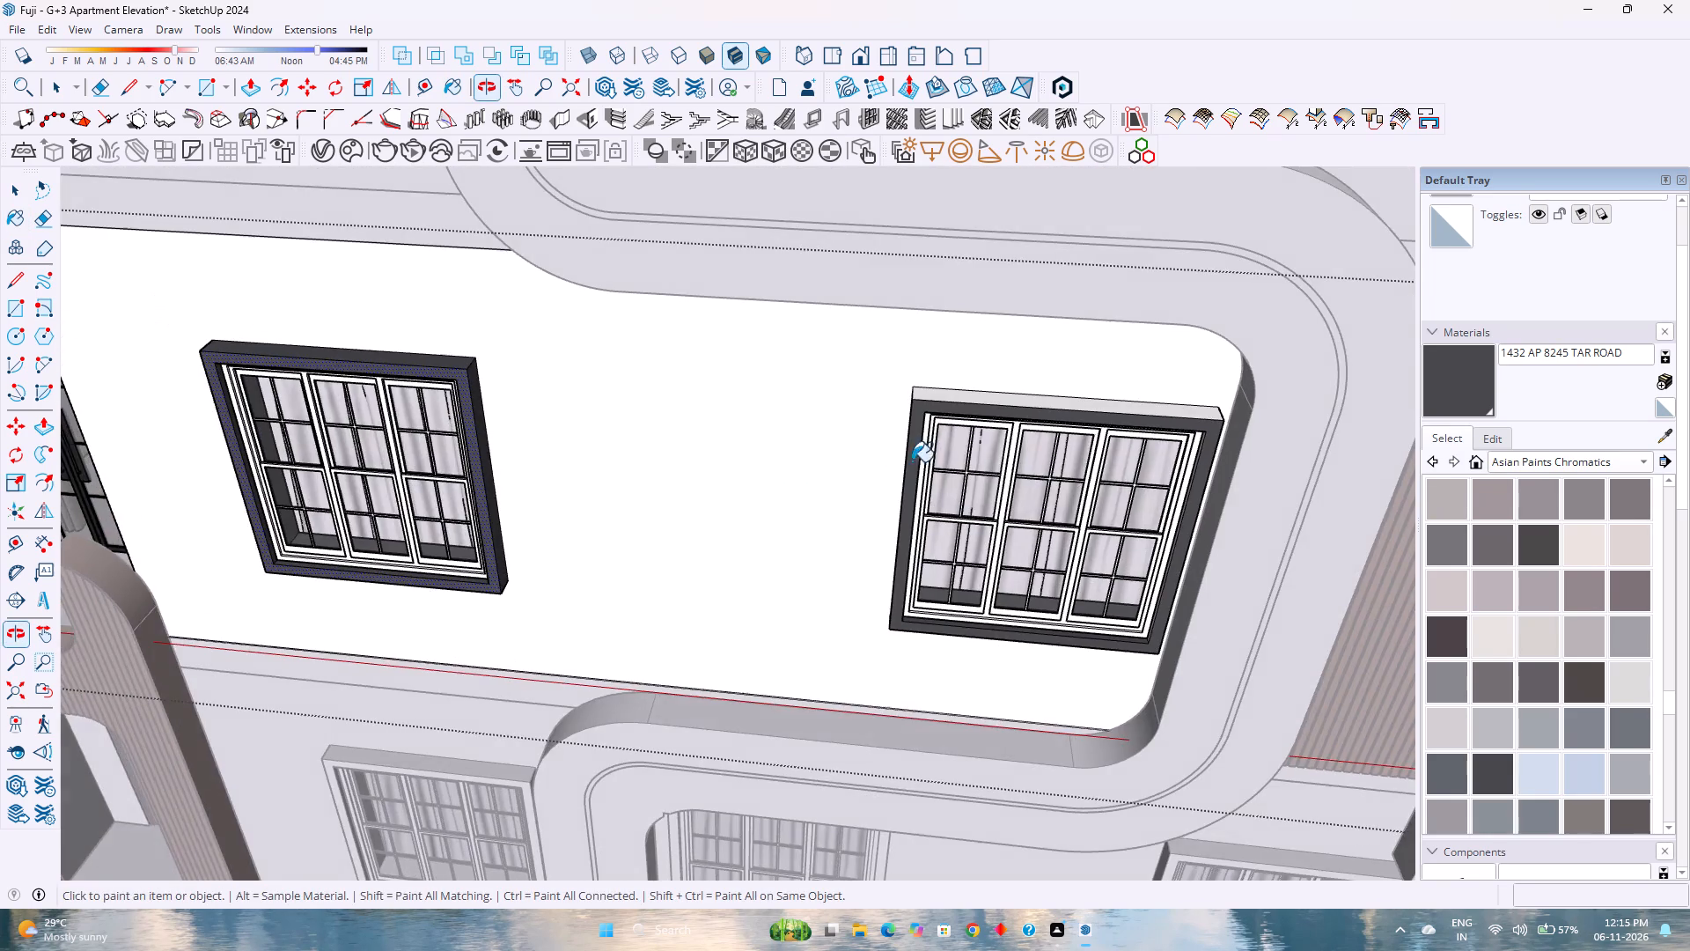
pyautogui.scroll(7, 918, 408)
pyautogui.click(924, 380)
pyautogui.middleClick(860, 407)
pyautogui.moveTo(860, 407); pyautogui.dragTo(989, 400, button='middle')
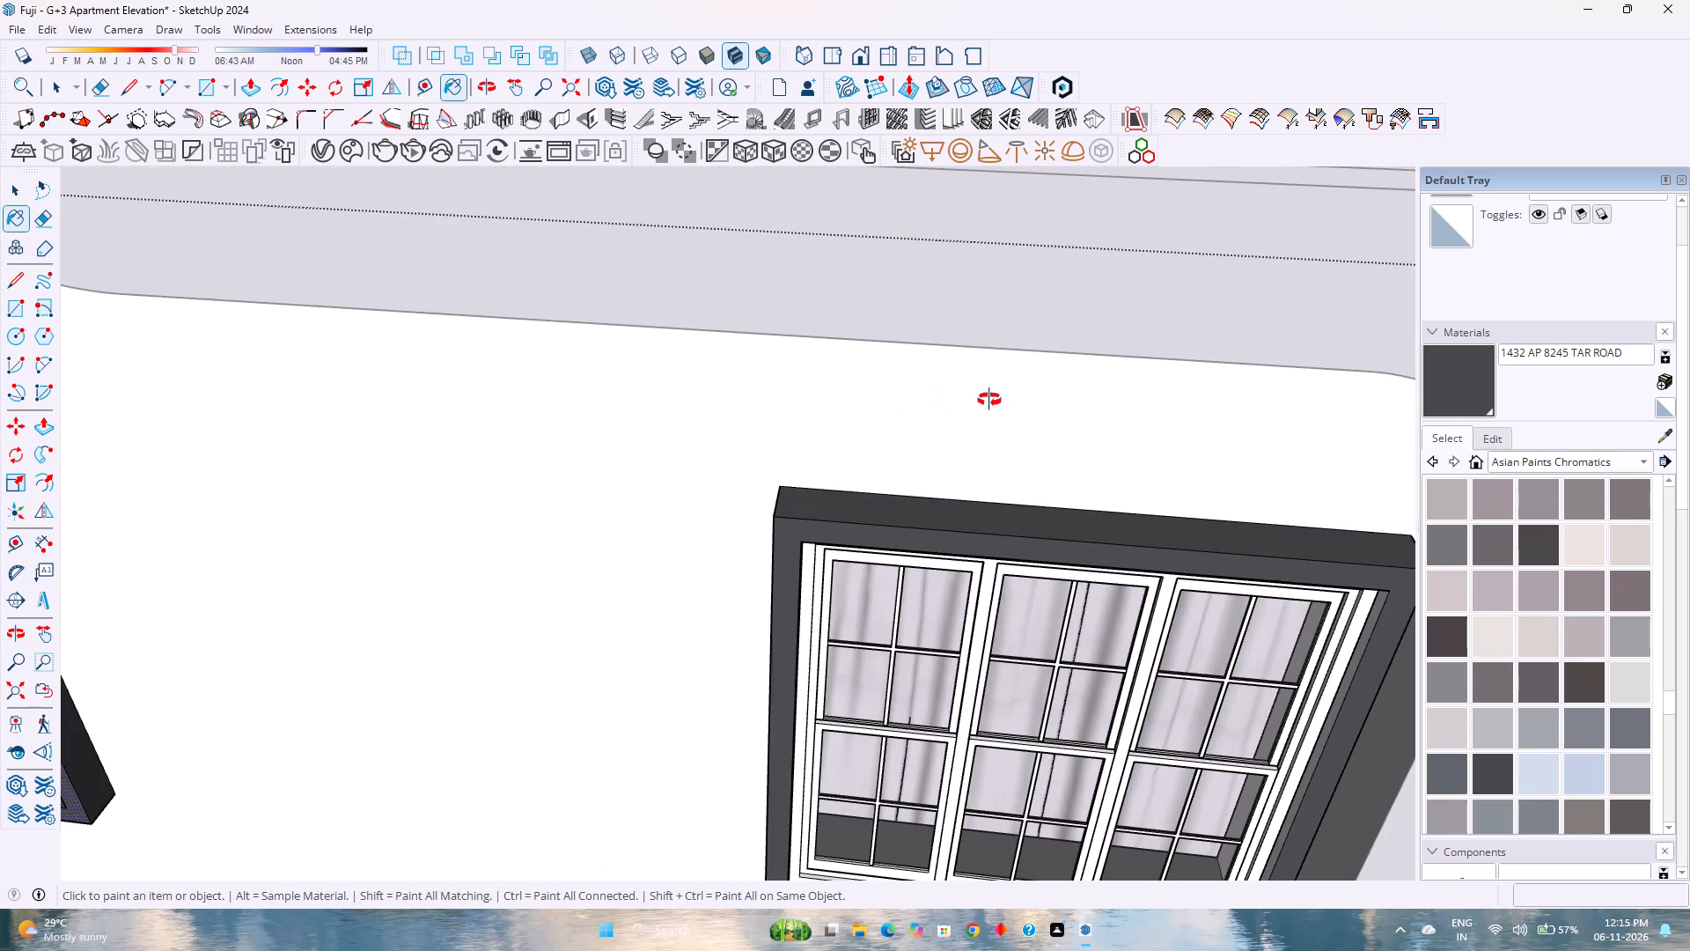
pyautogui.middleClick(989, 400)
pyautogui.moveTo(989, 400); pyautogui.dragTo(988, 400, button='middle')
pyautogui.middleClick(989, 400)
pyautogui.scroll(-7, 855, 456)
pyautogui.moveTo(687, 593); pyautogui.dragTo(1015, 565, button='middle')
pyautogui.middleClick(1017, 564)
pyautogui.scroll(3, 706, 652)
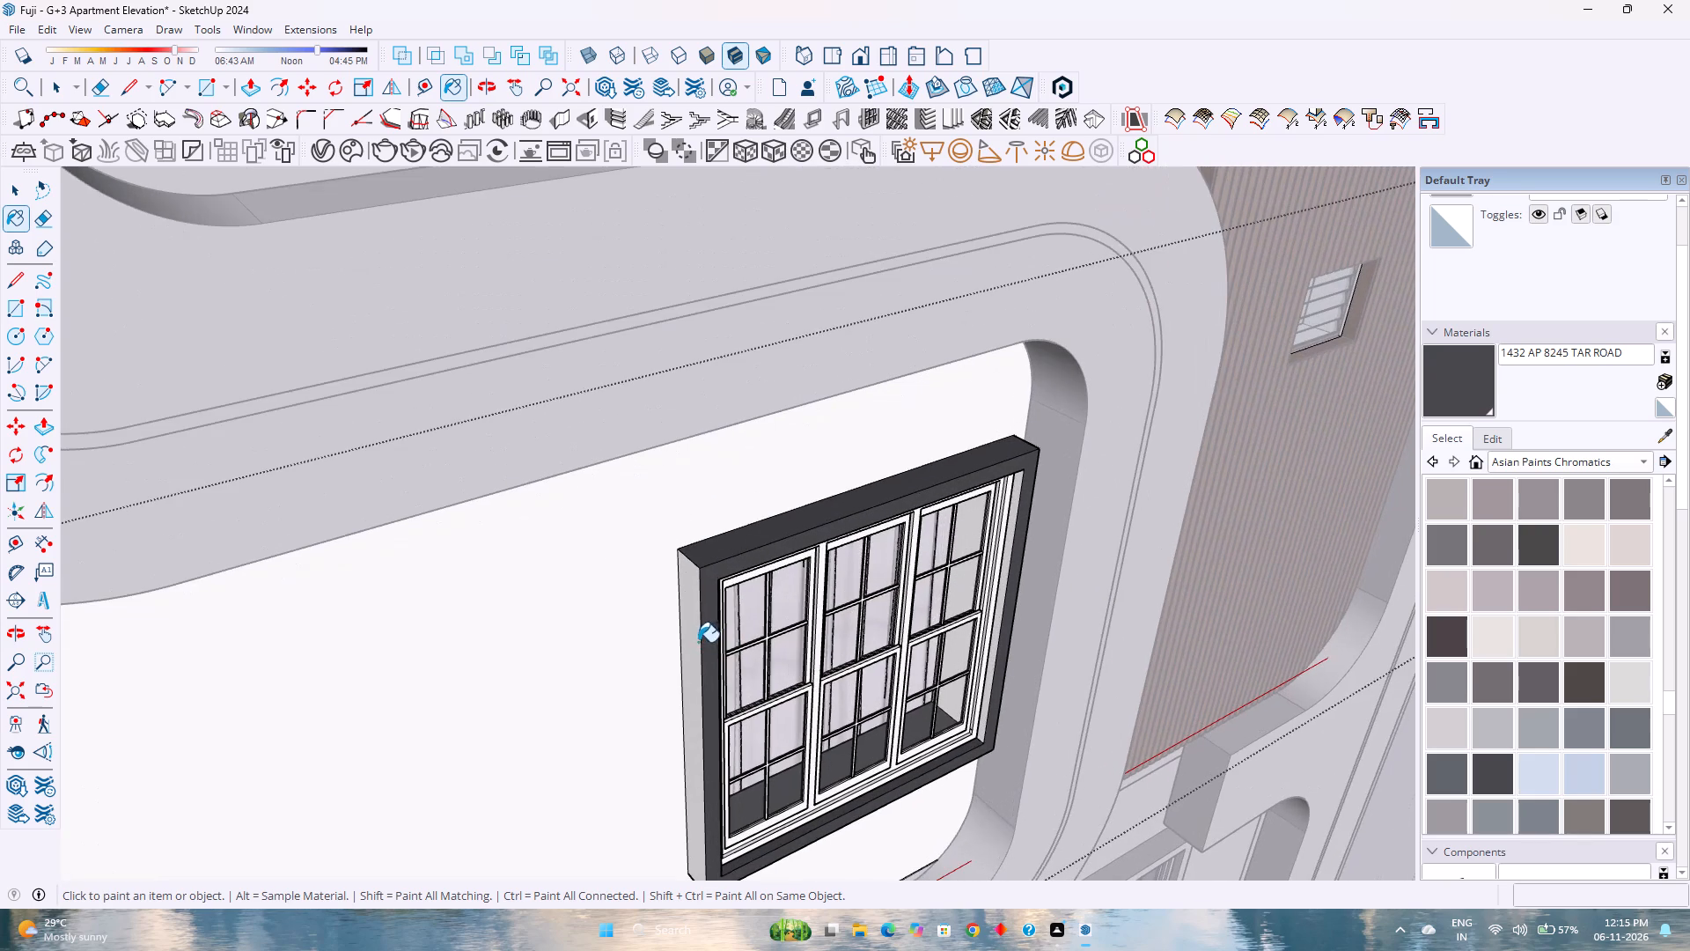
pyautogui.click(688, 631)
# Paint the second window surround's remaining inner side and outer side with Tar Road.
pyautogui.scroll(6, 1003, 619)
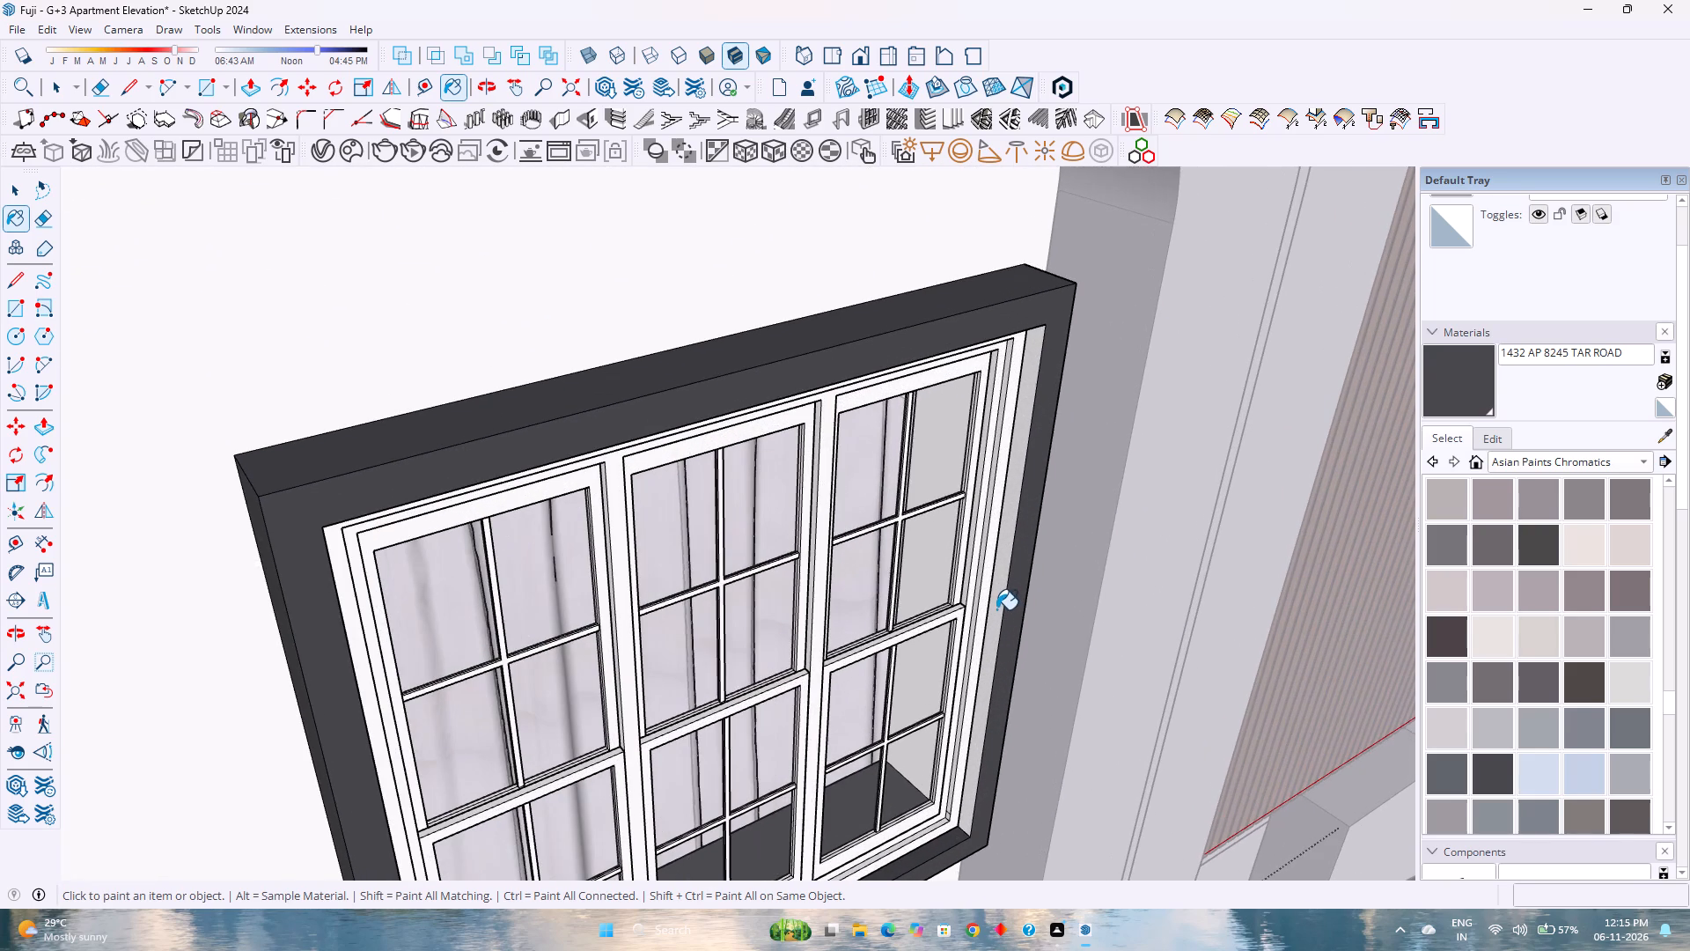
pyautogui.click(996, 608)
pyautogui.moveTo(1005, 606); pyautogui.dragTo(843, 632, button='middle')
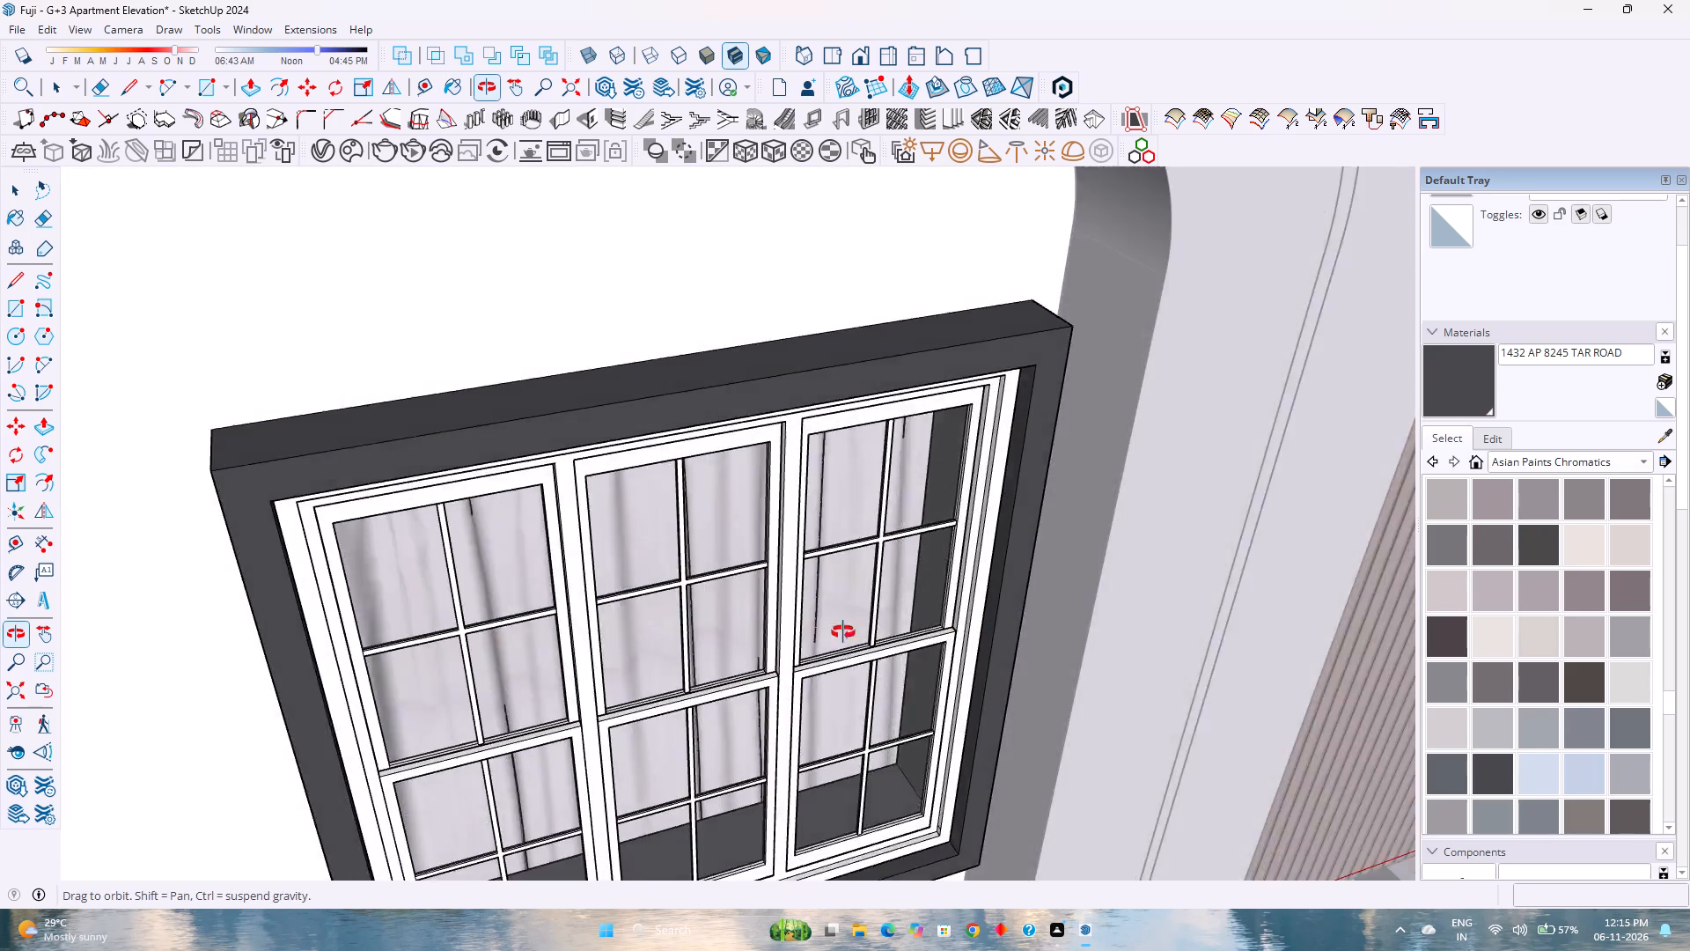
pyautogui.moveTo(843, 632); pyautogui.dragTo(583, 666, button='middle')
pyautogui.middleClick(577, 666)
pyautogui.scroll(7, 1007, 503)
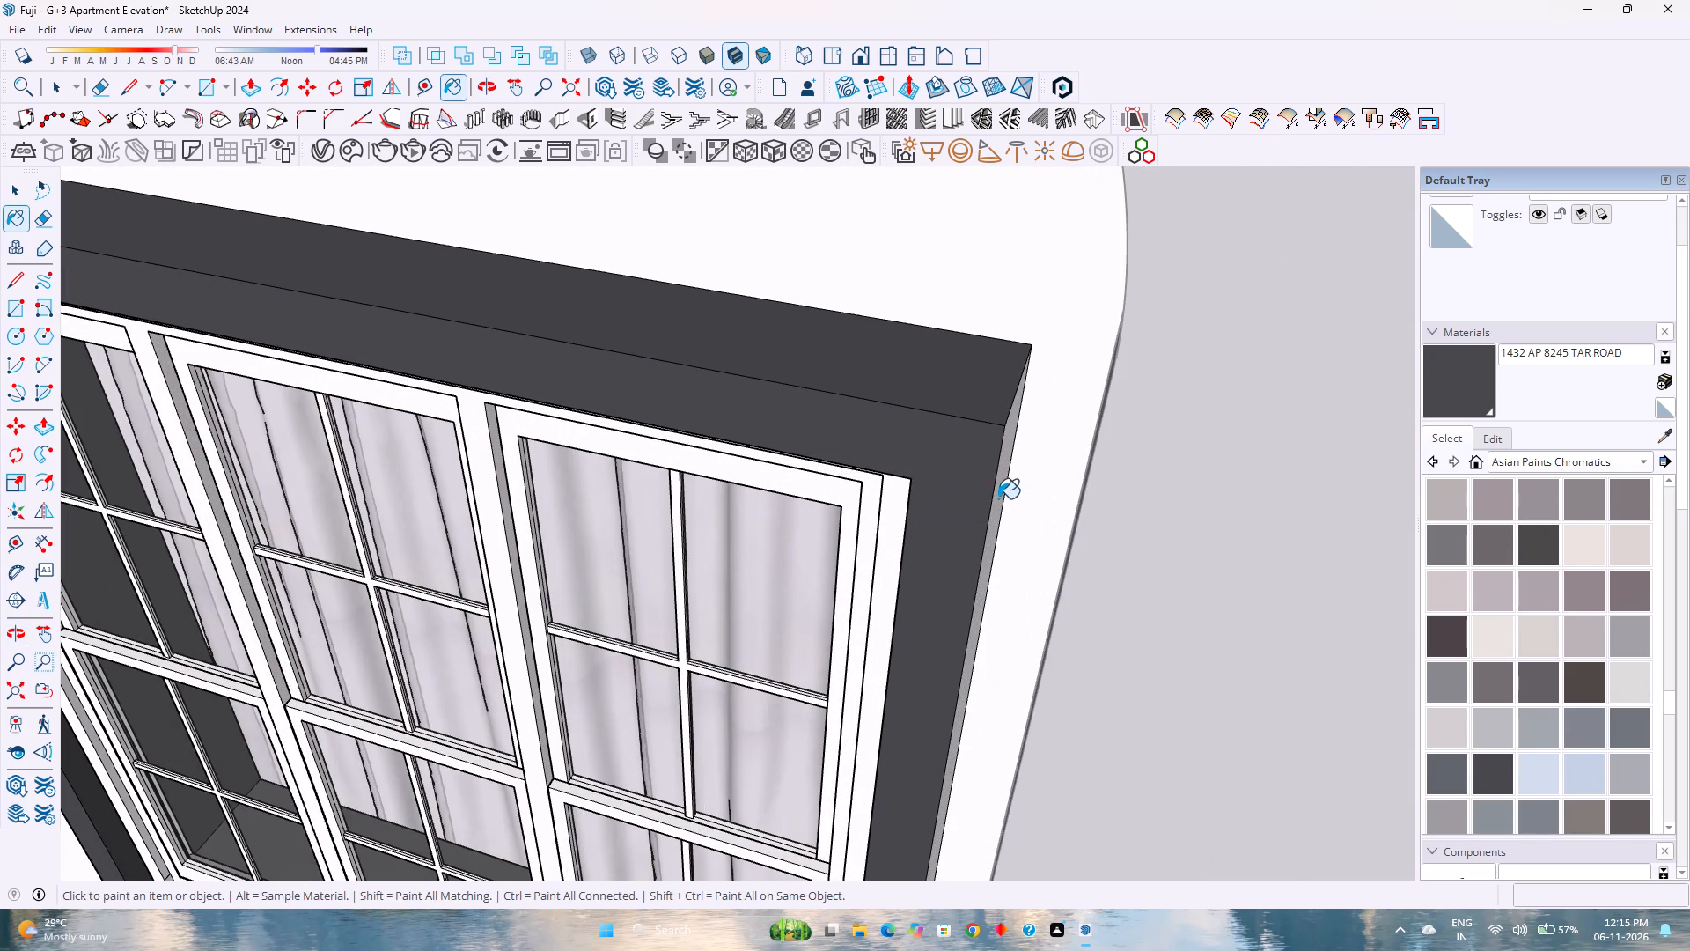
pyautogui.click(998, 498)
# Paint the second window surround's inner top face and its outer underside with Tar Road.
pyautogui.scroll(-3, 900, 519)
pyautogui.keyDown('shift'); pyautogui.moveTo(658, 561); pyautogui.dragTo(657, 638, button='middle'); pyautogui.keyUp('shift')
pyautogui.moveTo(639, 649); pyautogui.dragTo(1008, 440, button='middle')
pyautogui.middleClick(1008, 440)
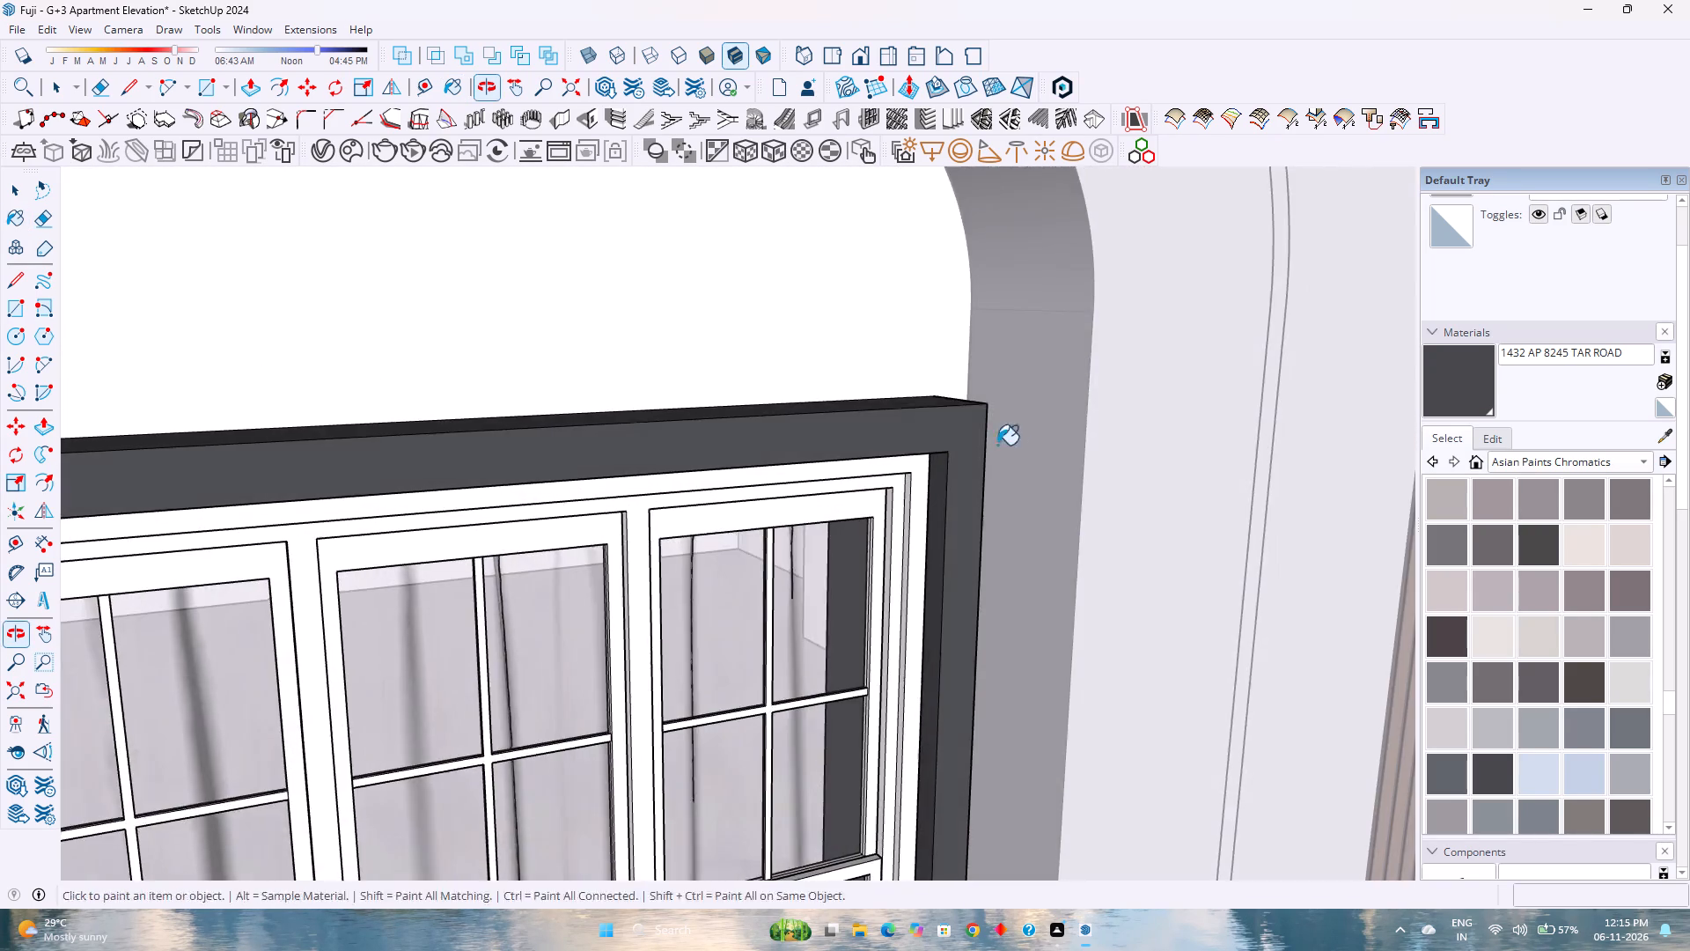
pyautogui.scroll(-3, 990, 448)
pyautogui.moveTo(929, 493); pyautogui.dragTo(1040, 332, button='middle')
pyautogui.scroll(6, 929, 438)
pyautogui.moveTo(920, 449); pyautogui.dragTo(961, 392, button='middle')
pyautogui.middleClick(961, 392)
pyautogui.scroll(4, 960, 392)
pyautogui.click(923, 477)
pyautogui.scroll(-7, 924, 478)
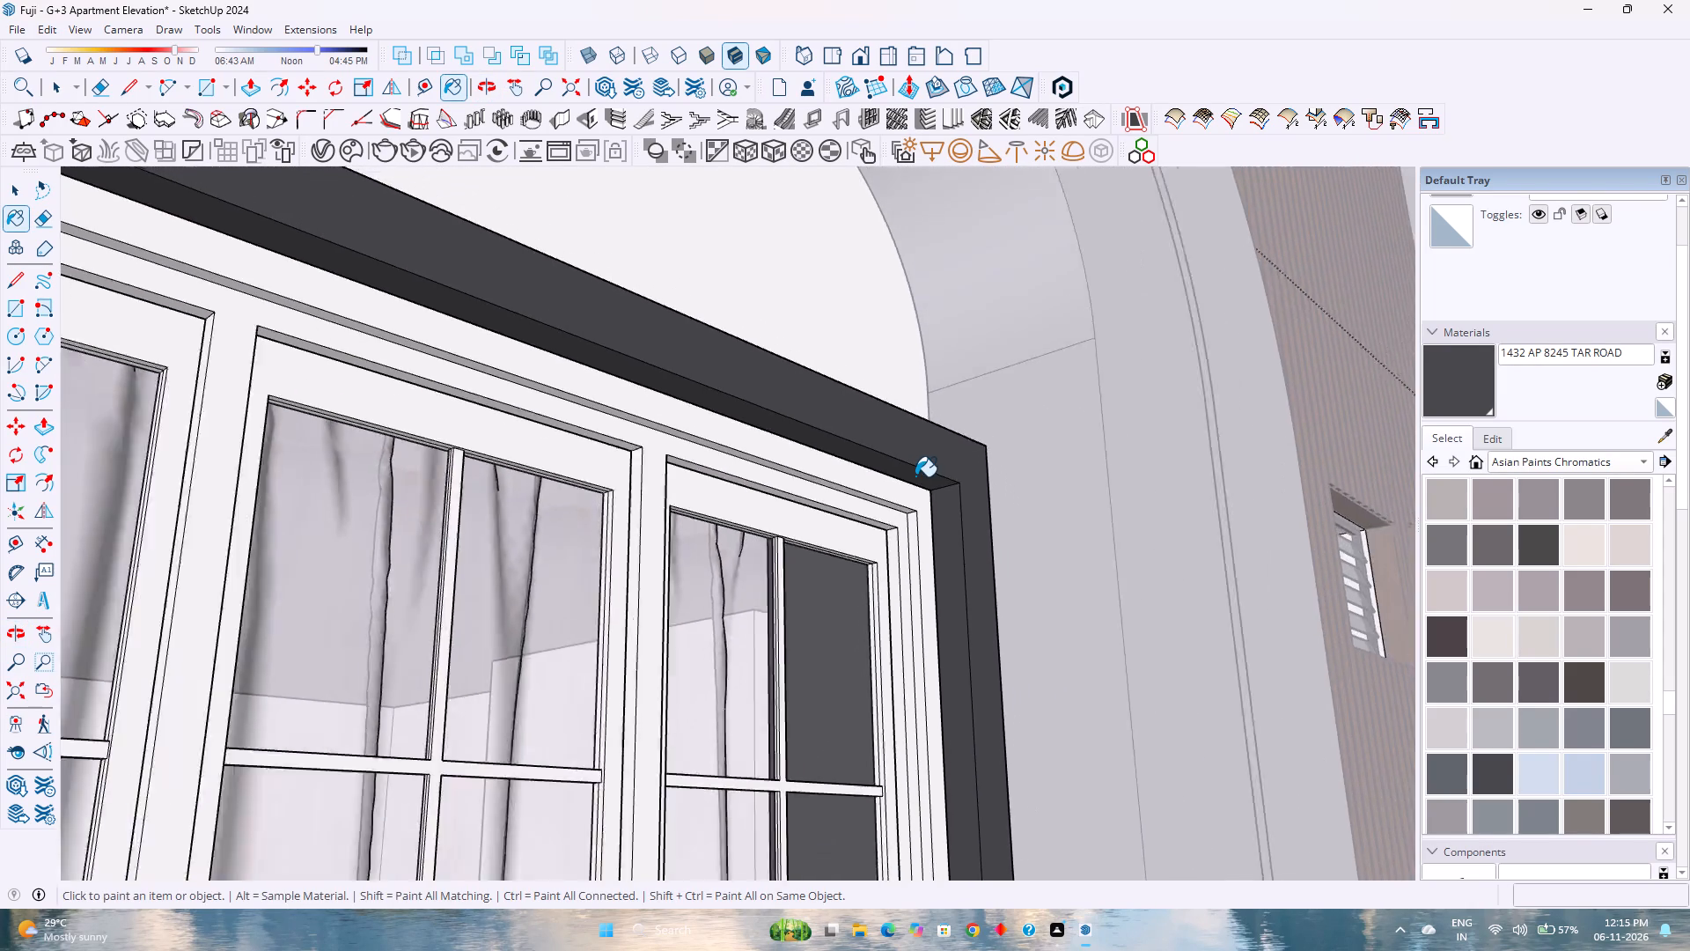
pyautogui.scroll(-20, 915, 476)
pyautogui.scroll(-1, 915, 476)
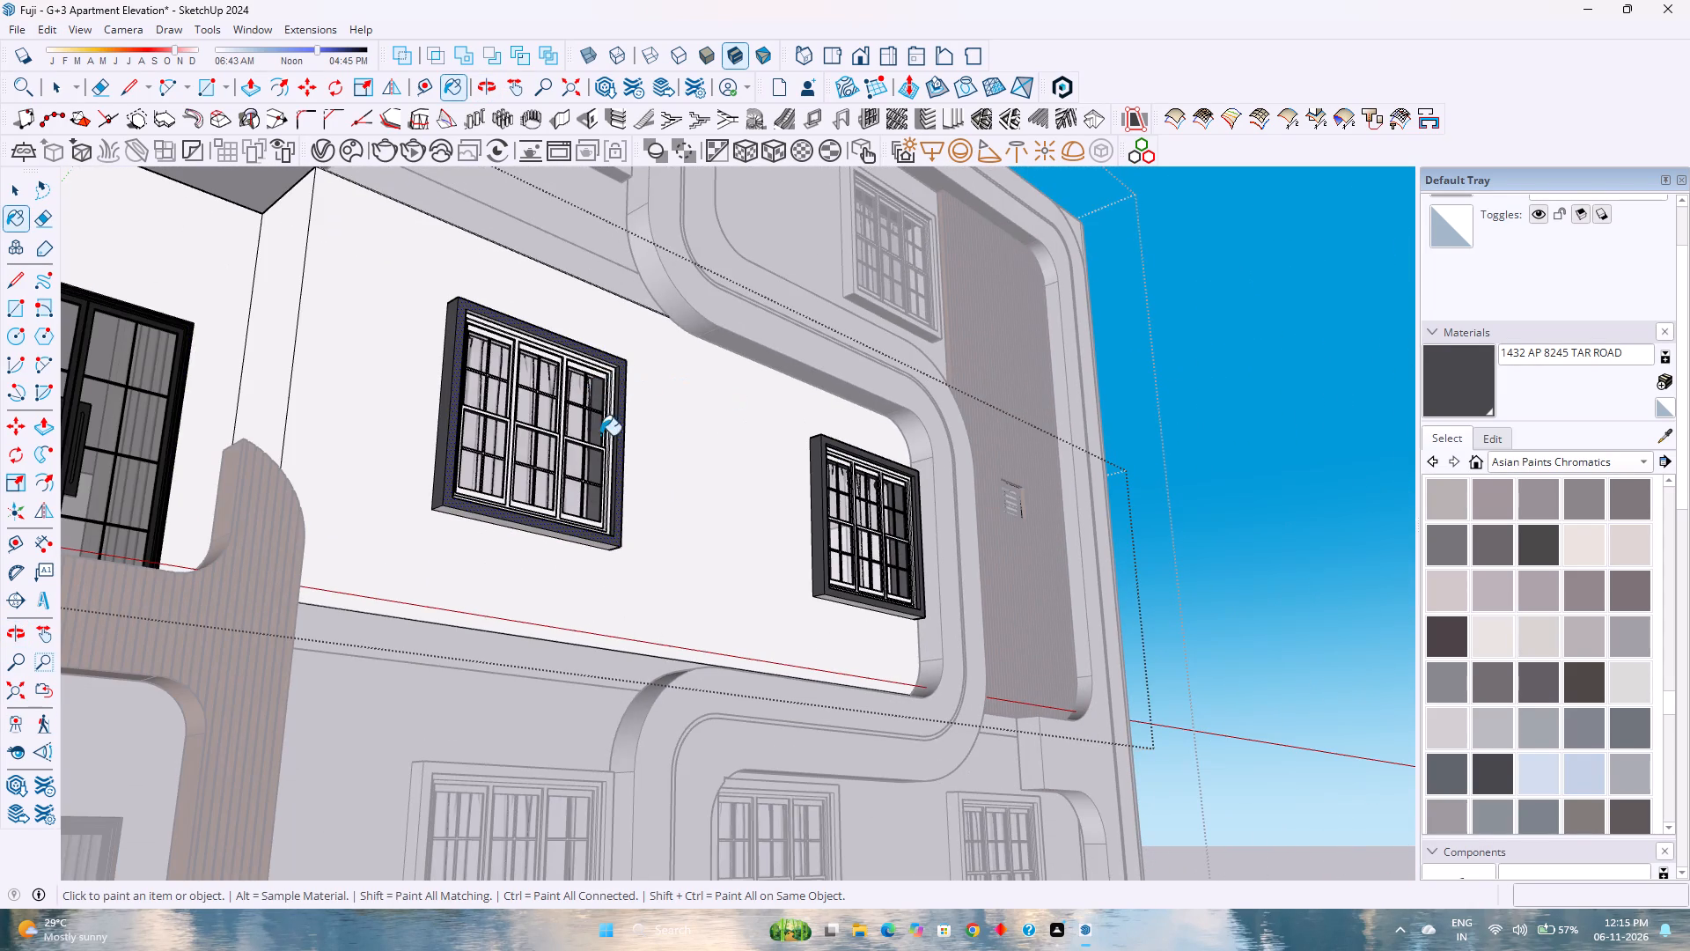
pyautogui.scroll(19, 808, 606)
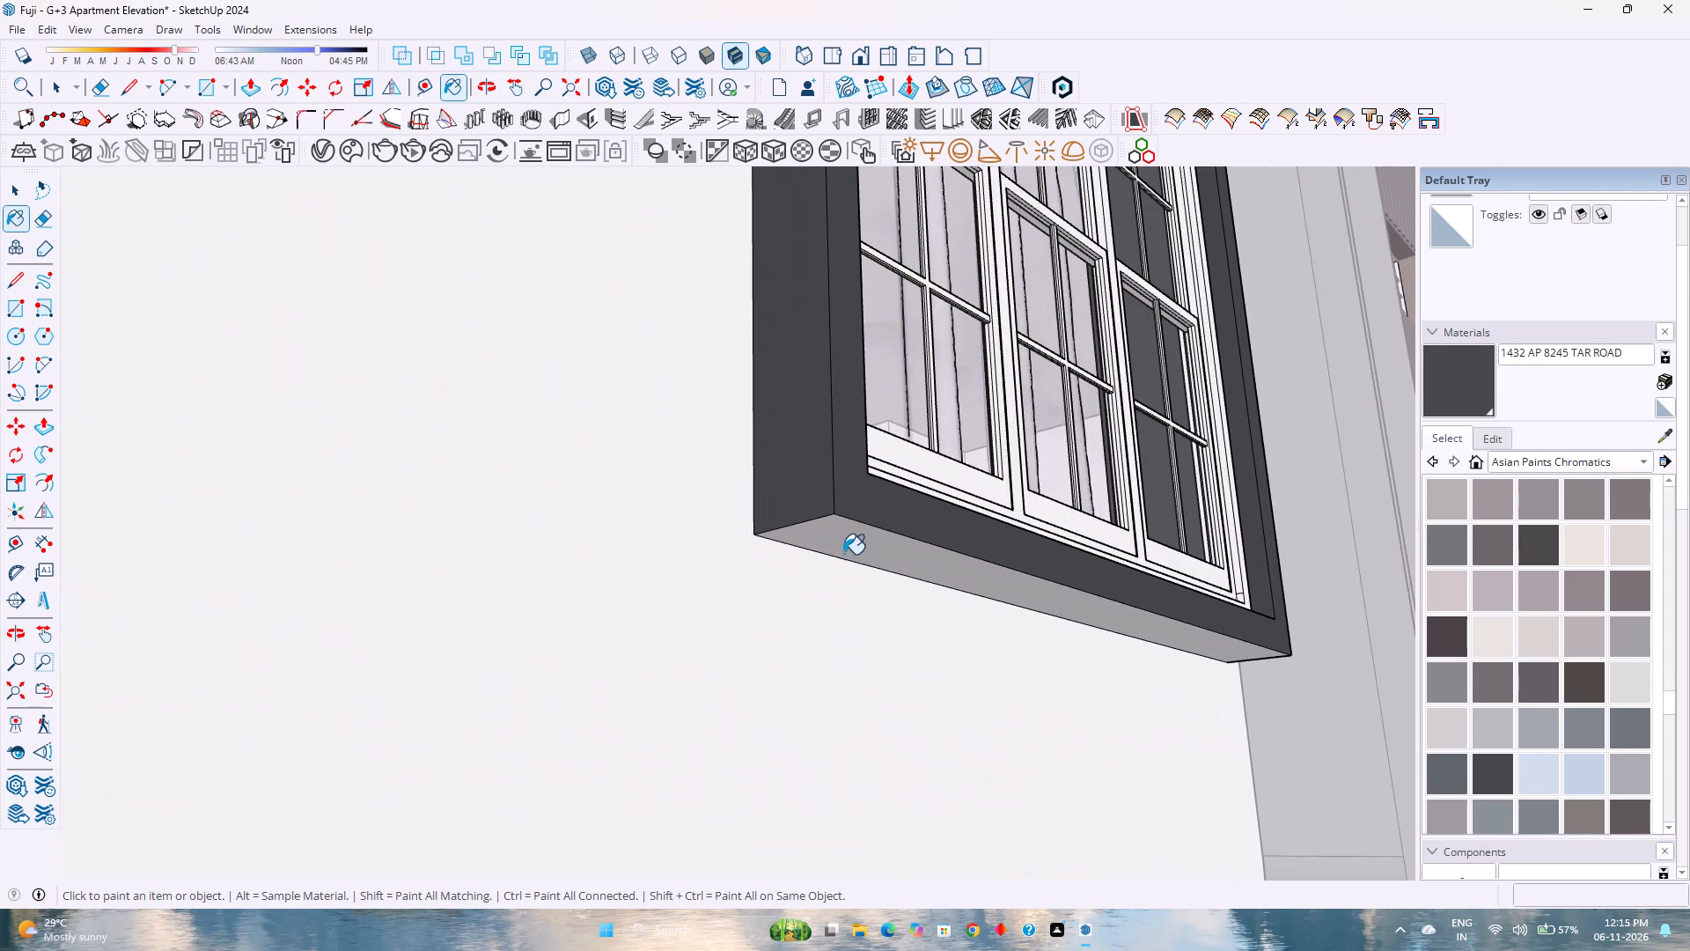
pyautogui.click(843, 548)
# Paint the first window surround's outer underside and inner top face with Tar Road, and exit the wall group.
pyautogui.scroll(-19, 844, 548)
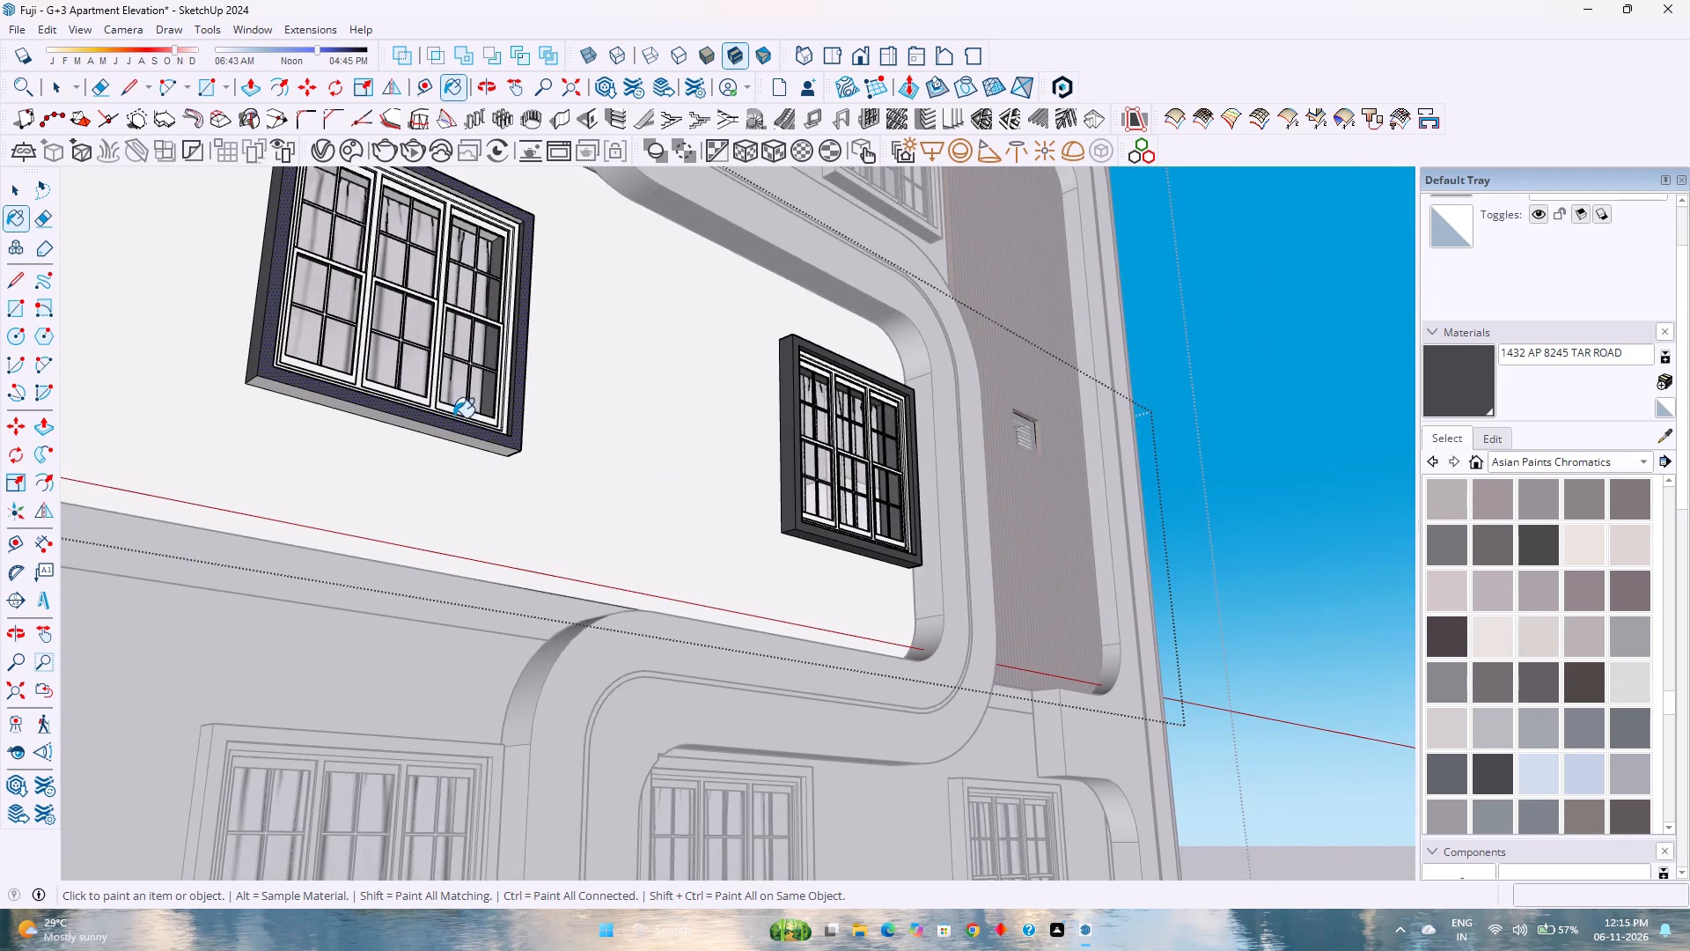
pyautogui.scroll(11, 464, 424)
pyautogui.click(500, 447)
pyautogui.scroll(-1, 500, 447)
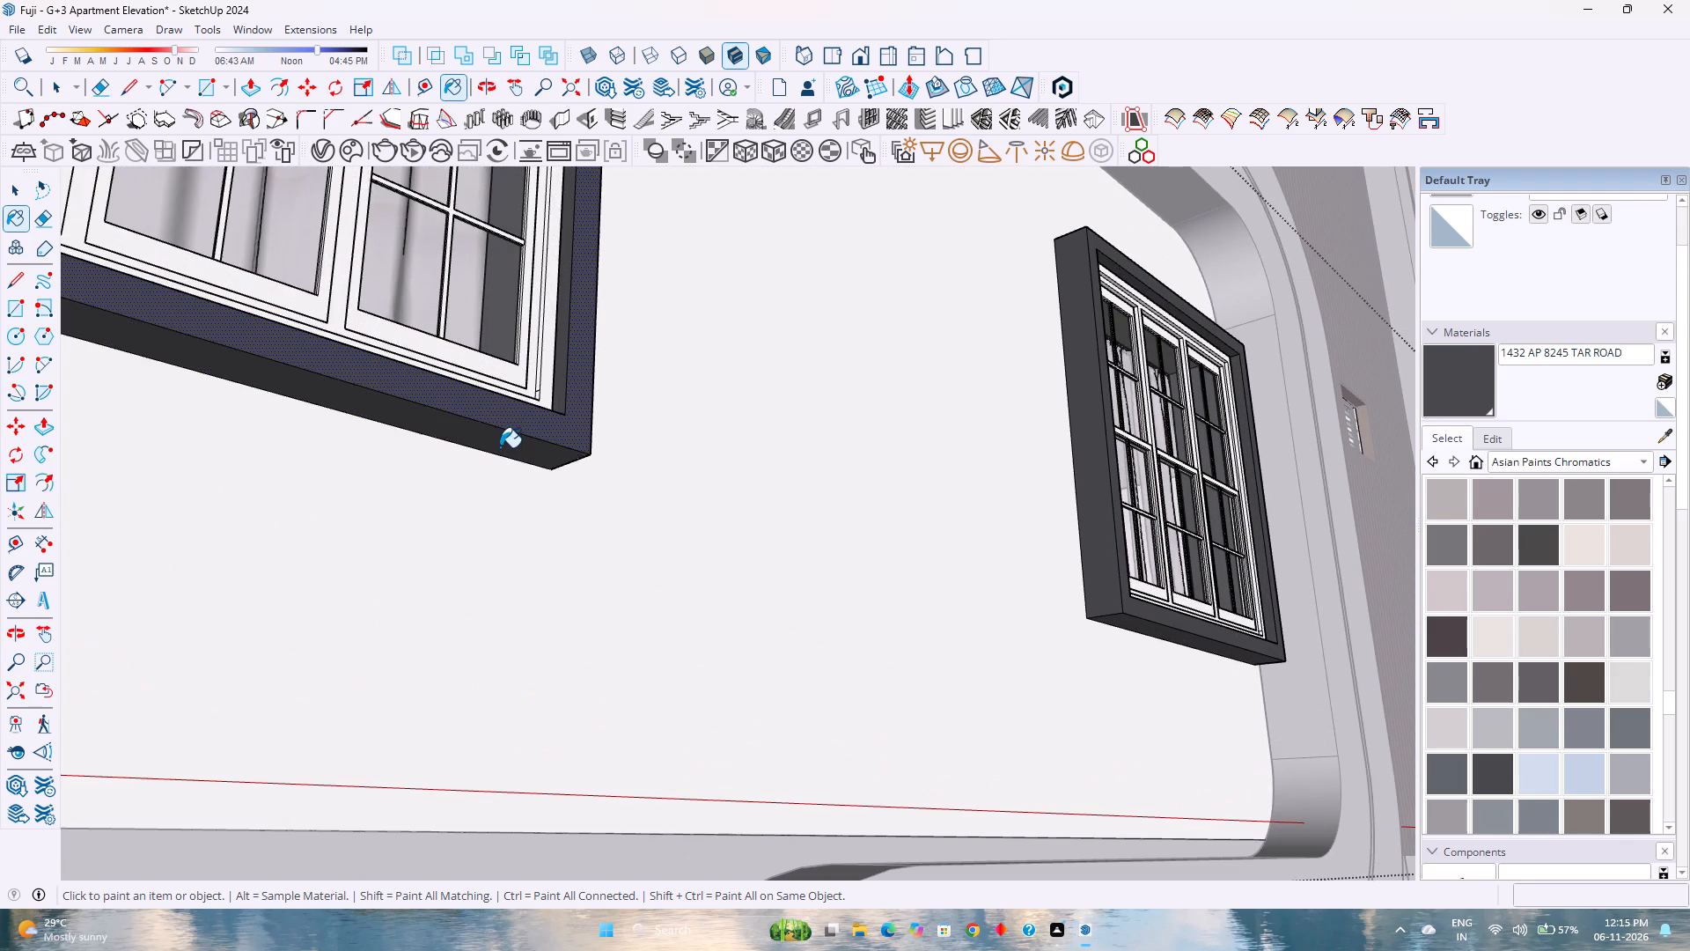
pyautogui.scroll(-18, 500, 447)
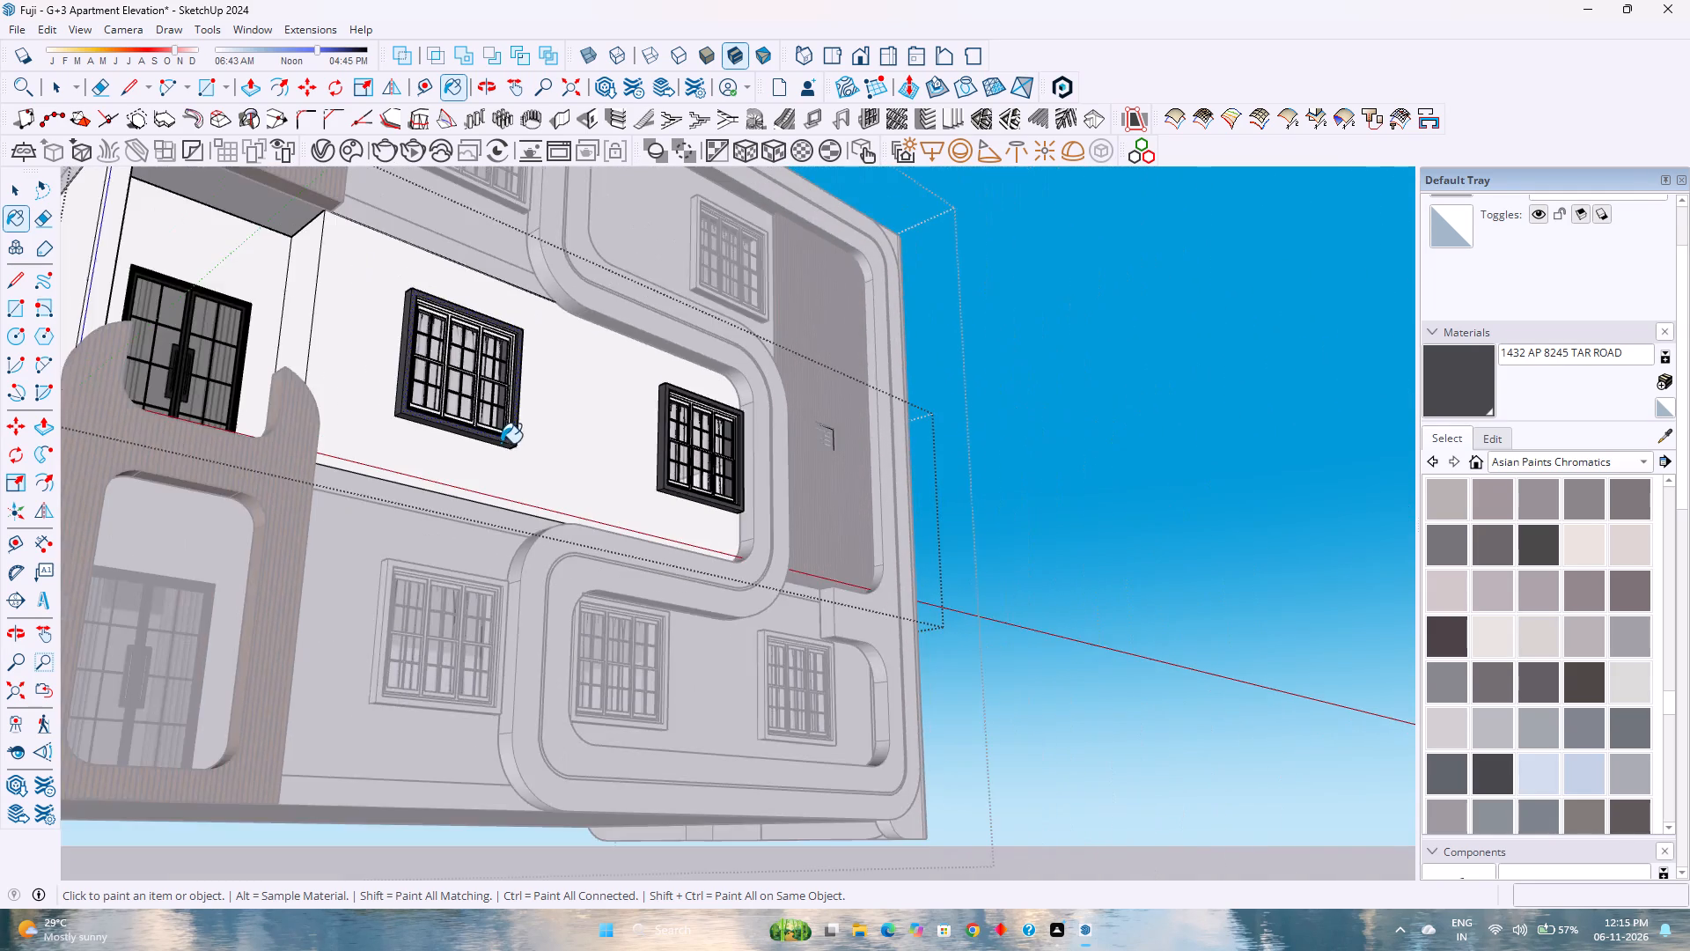
pyautogui.keyDown('shift'); pyautogui.middleClick(515, 416); pyautogui.keyUp('shift')
pyautogui.keyDown('shift'); pyautogui.moveTo(521, 422); pyautogui.dragTo(583, 551, button='middle'); pyautogui.keyUp('shift')
pyautogui.scroll(11, 549, 442)
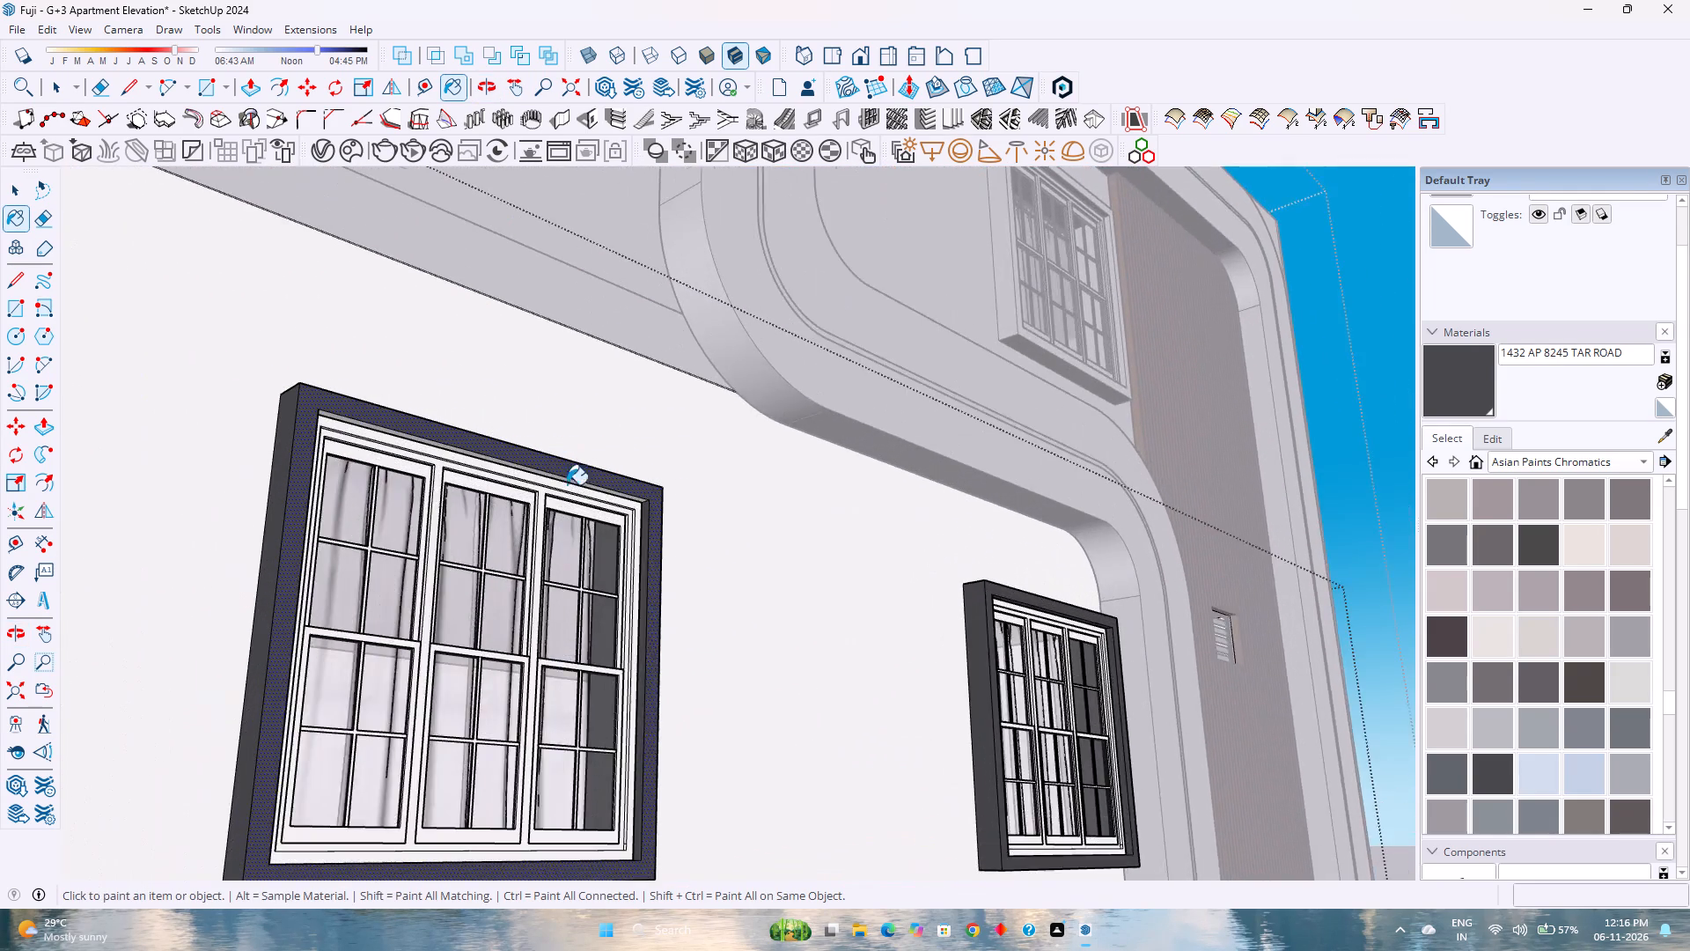
pyautogui.scroll(10, 567, 484)
pyautogui.click(699, 508)
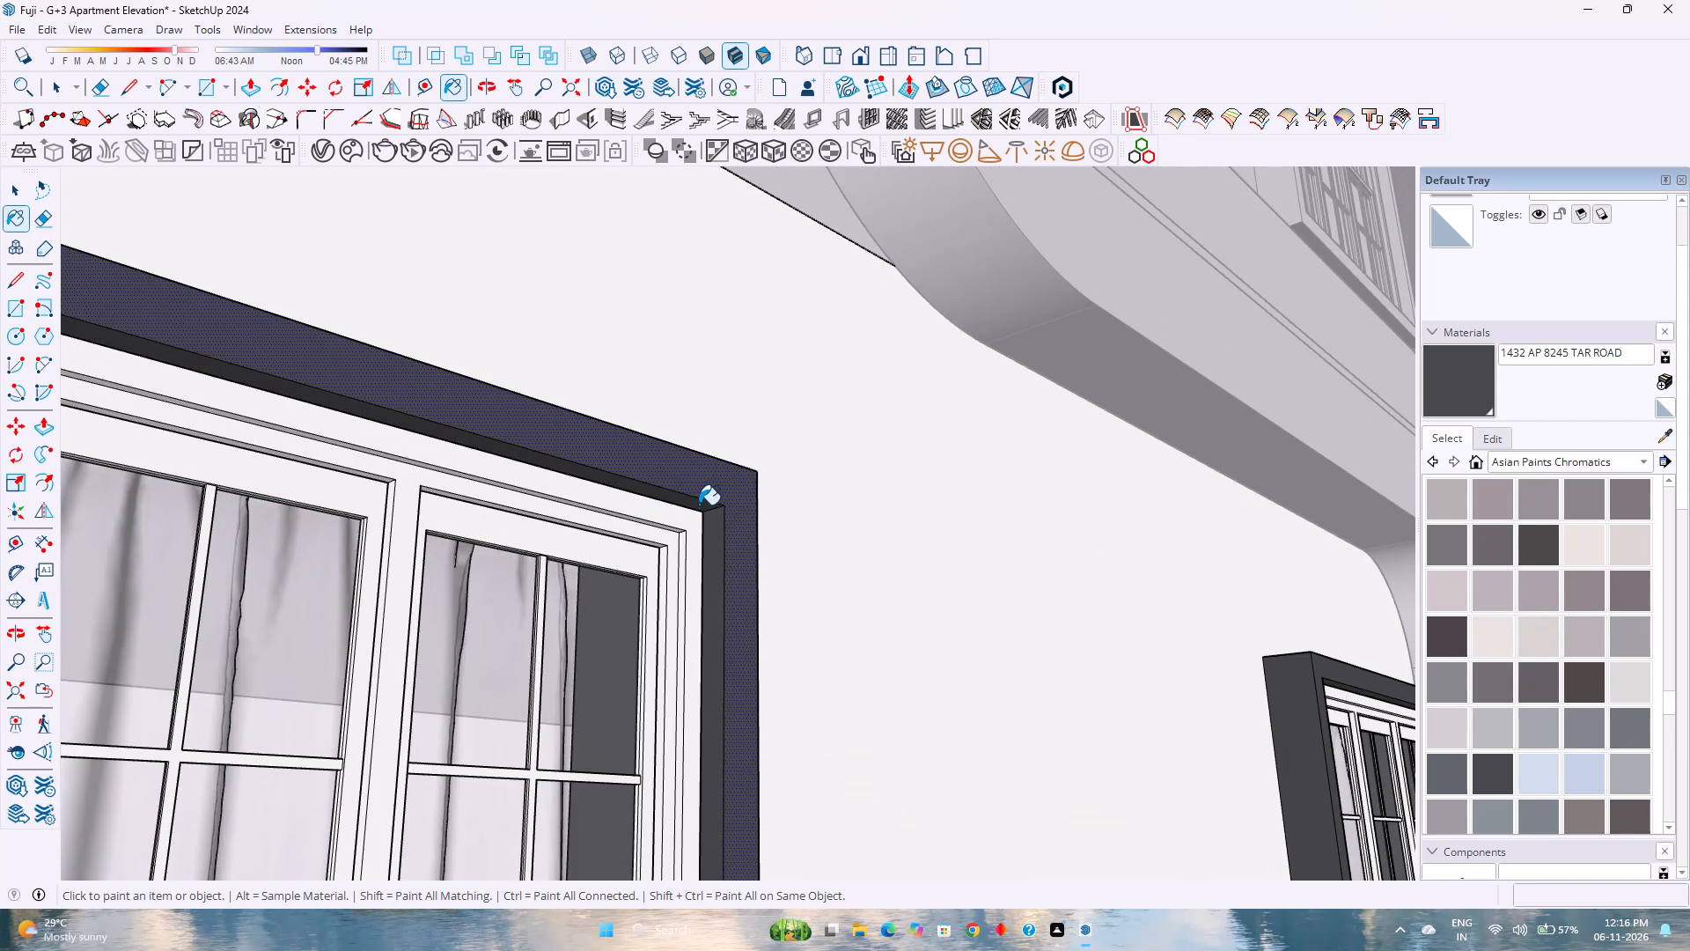
pyautogui.scroll(-12, 663, 500)
pyautogui.press('space')
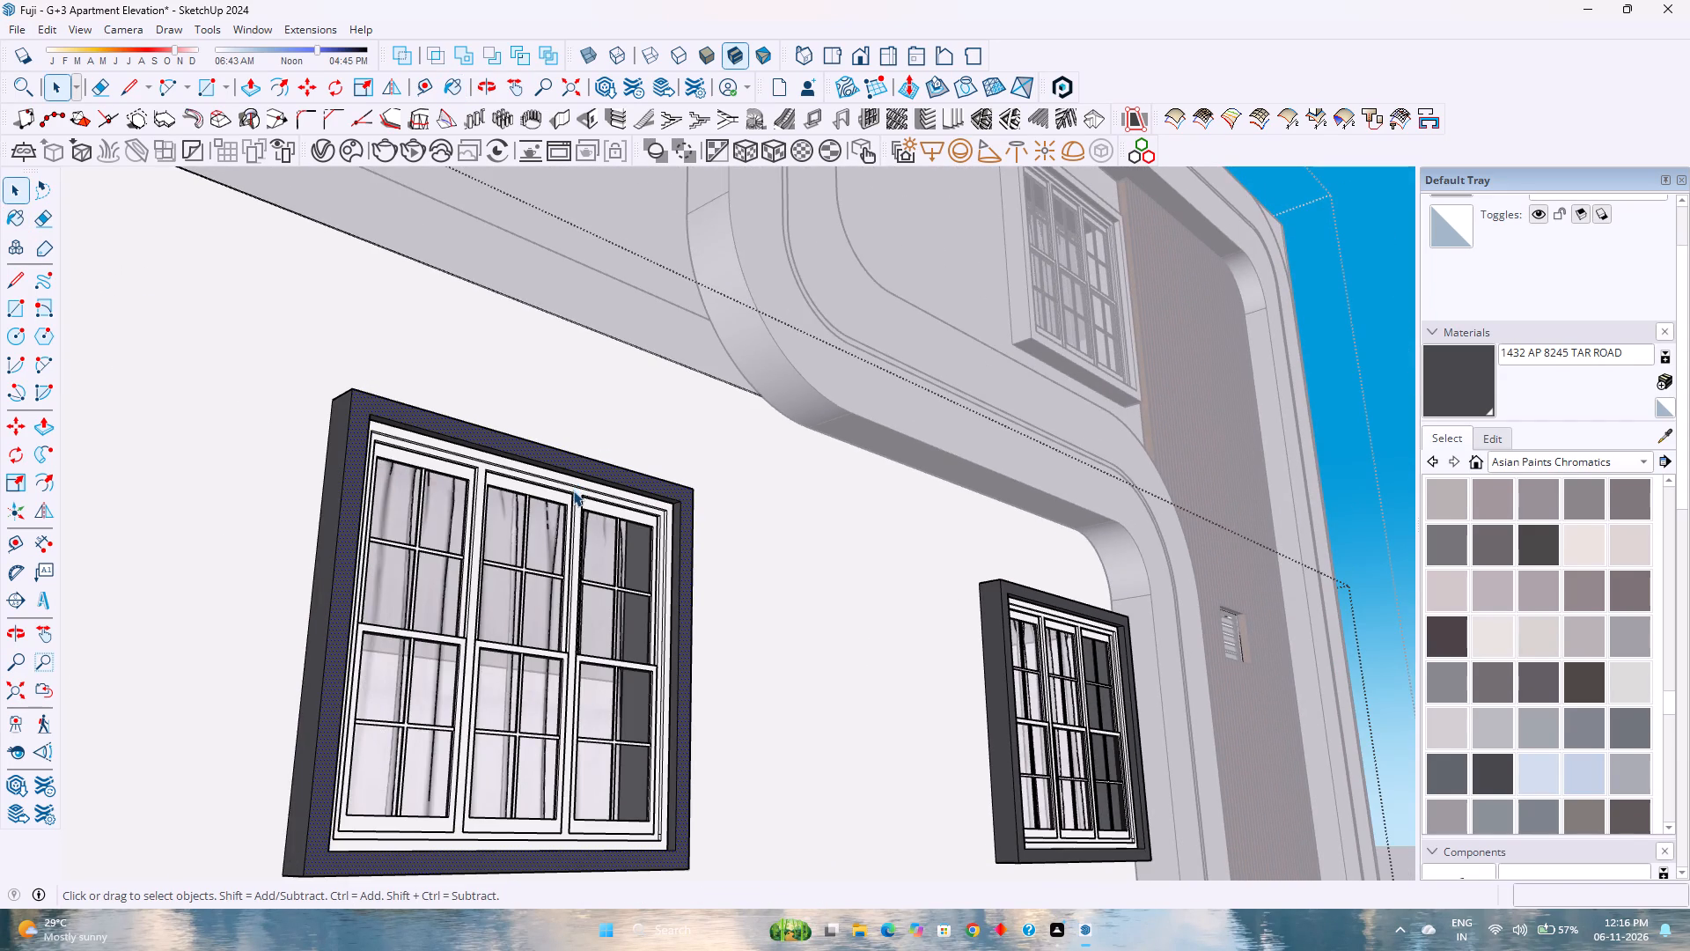
pyautogui.scroll(-7, 573, 488)
pyautogui.press('Escape')
# Open the wall group one floor below and paint the front face and outer side of the window surround nearest the balcony with Tar Road.
pyautogui.scroll(-3, 639, 382)
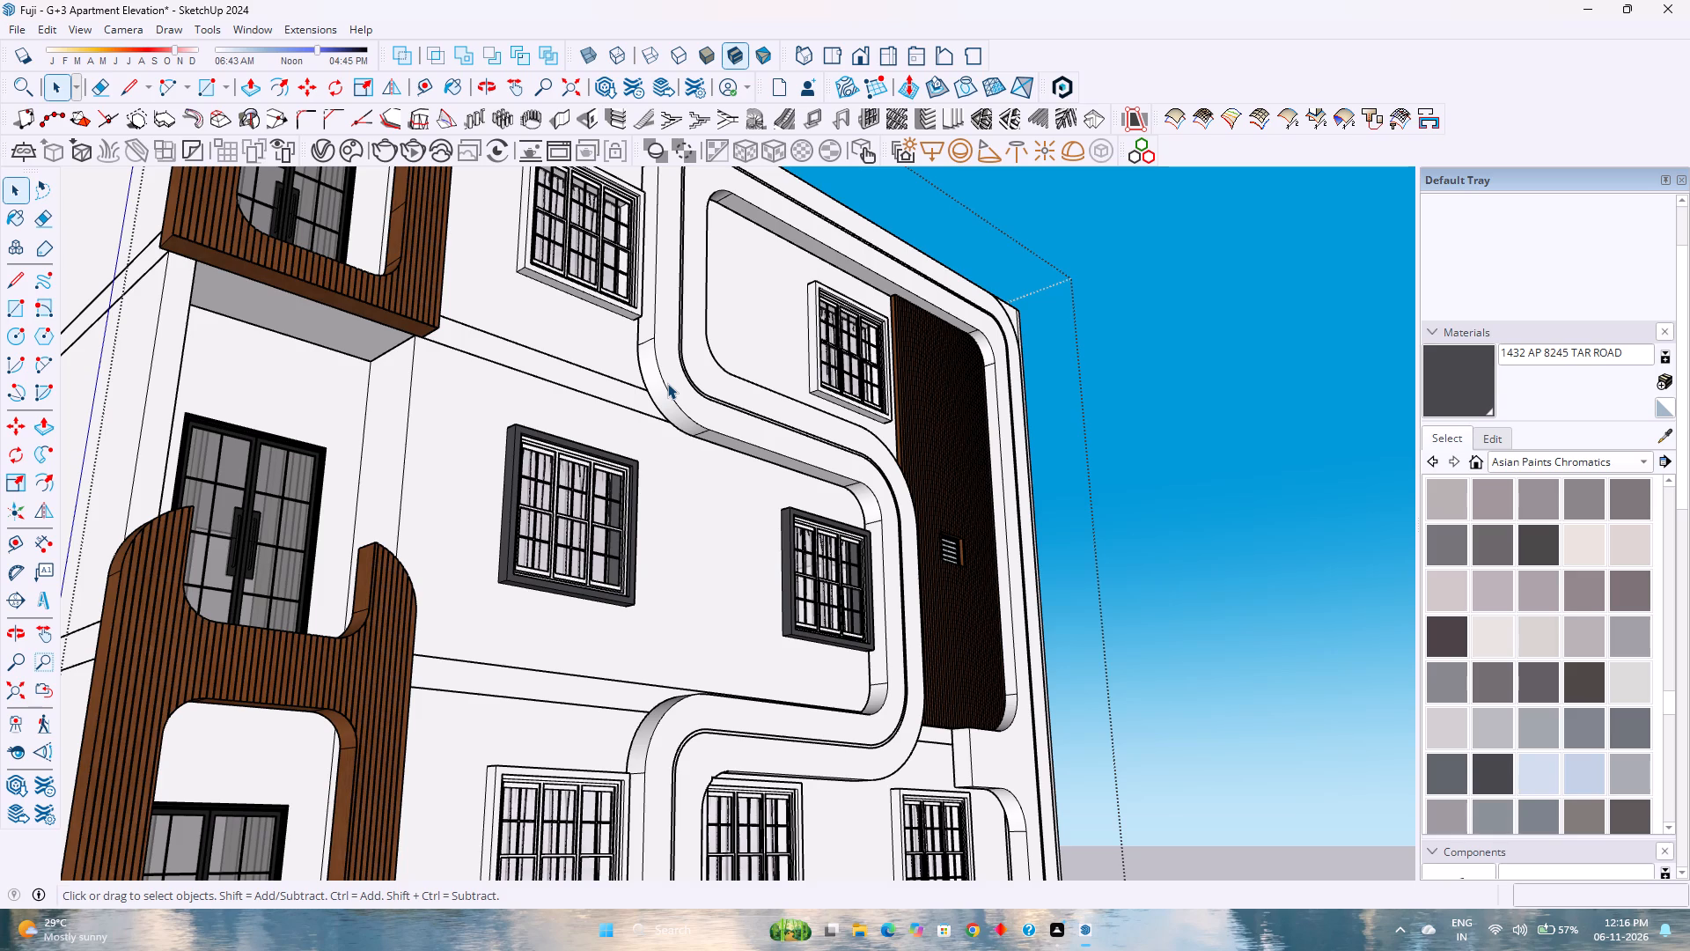
pyautogui.scroll(-3, 667, 384)
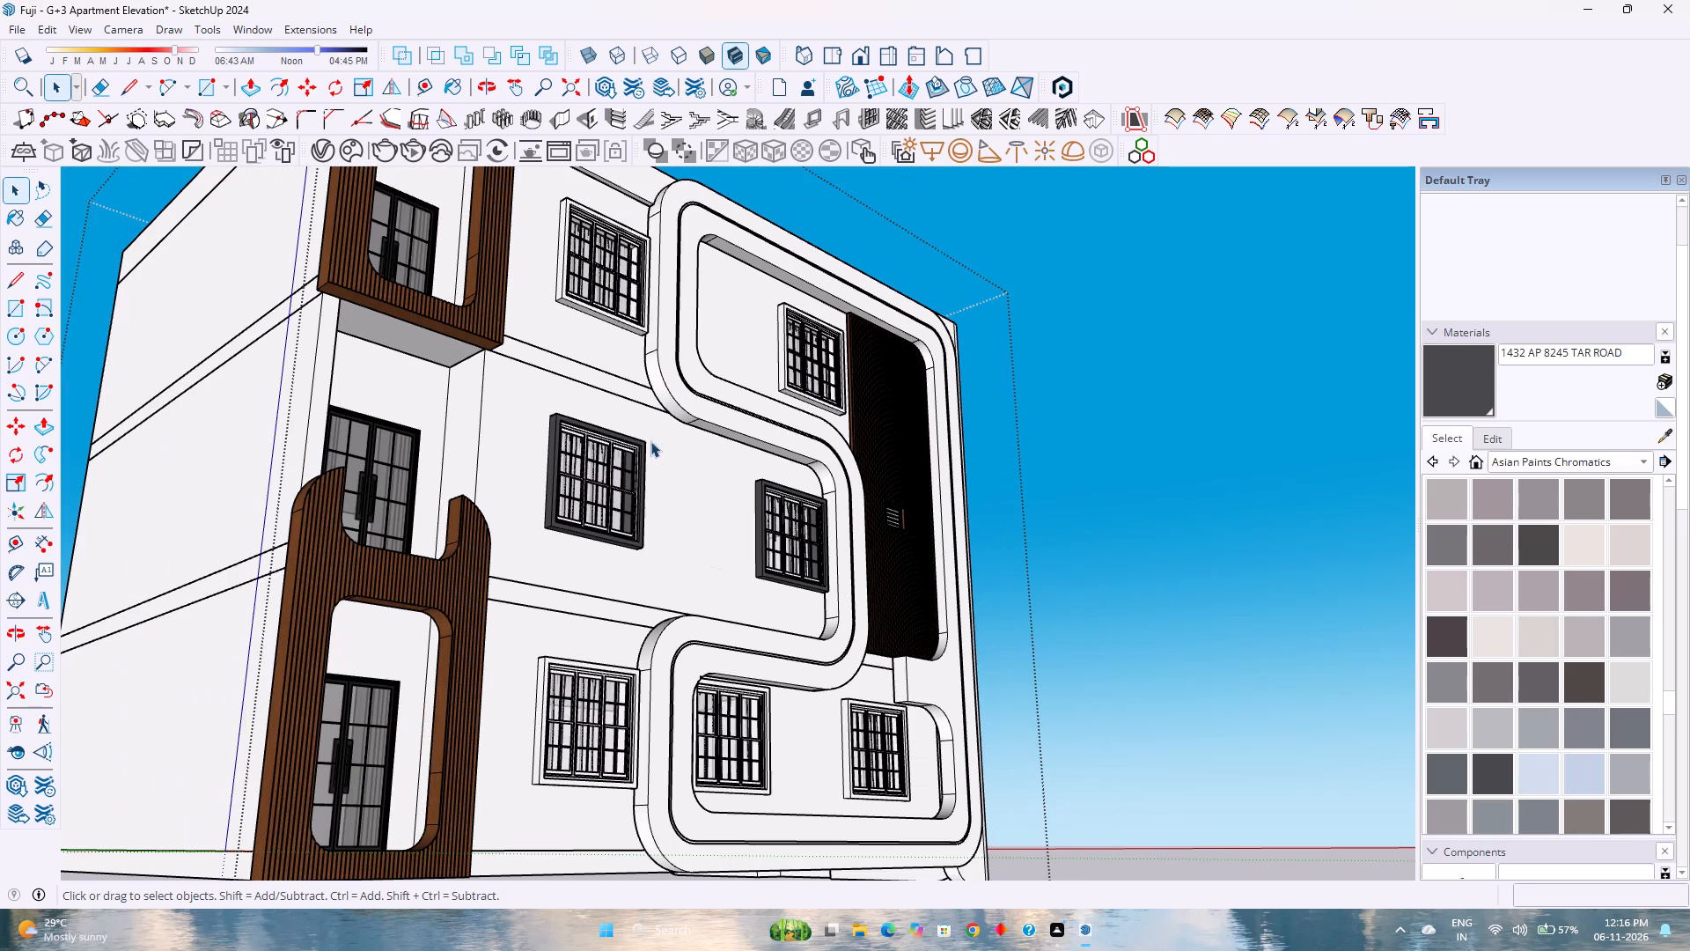
pyautogui.keyDown('ctrl'); pyautogui.moveTo(681, 534); pyautogui.dragTo(721, 379, button='middle'); pyautogui.keyUp('ctrl')
pyautogui.keyDown('ctrl'); pyautogui.middleClick(721, 379); pyautogui.keyUp('ctrl')
pyautogui.scroll(-2, 707, 413)
pyautogui.moveTo(716, 409); pyautogui.dragTo(679, 483, button='middle')
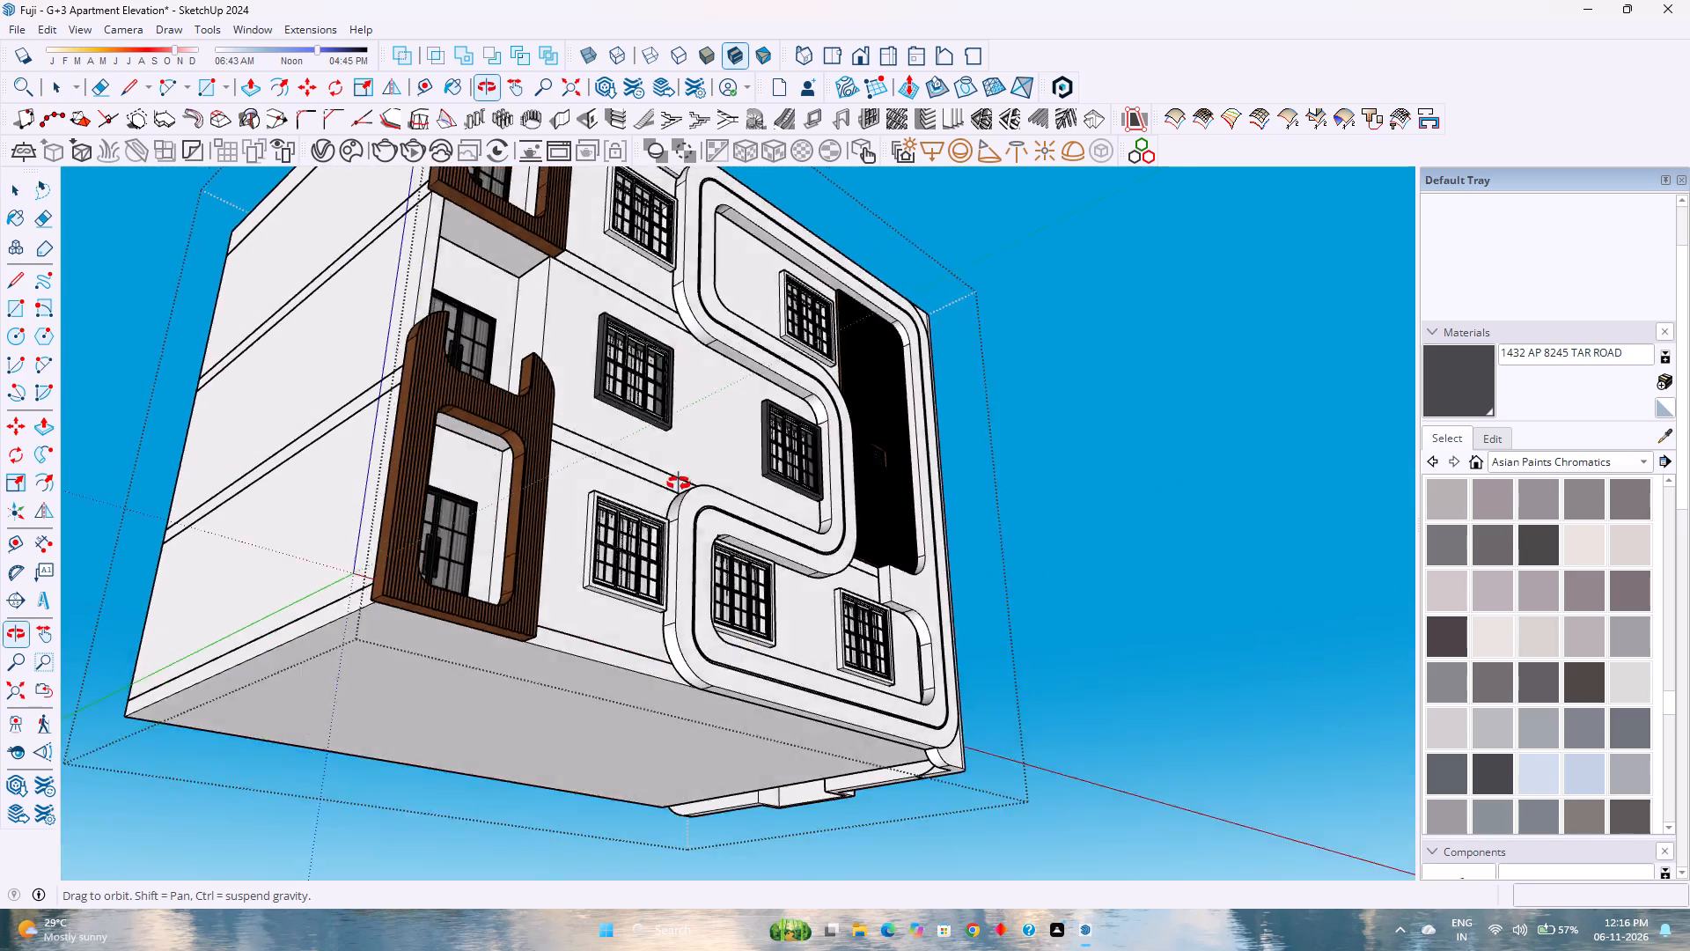
pyautogui.moveTo(679, 483); pyautogui.dragTo(648, 560, button='middle')
pyautogui.middleClick(544, 685)
pyautogui.scroll(6, 569, 676)
pyautogui.moveTo(603, 682); pyautogui.dragTo(585, 763, button='middle')
pyautogui.middleClick(585, 763)
pyautogui.scroll(1, 579, 769)
pyautogui.keyDown('shift'); pyautogui.moveTo(579, 760); pyautogui.dragTo(650, 611, button='middle'); pyautogui.keyUp('shift')
pyautogui.middleClick(650, 611)
pyautogui.scroll(2, 627, 680)
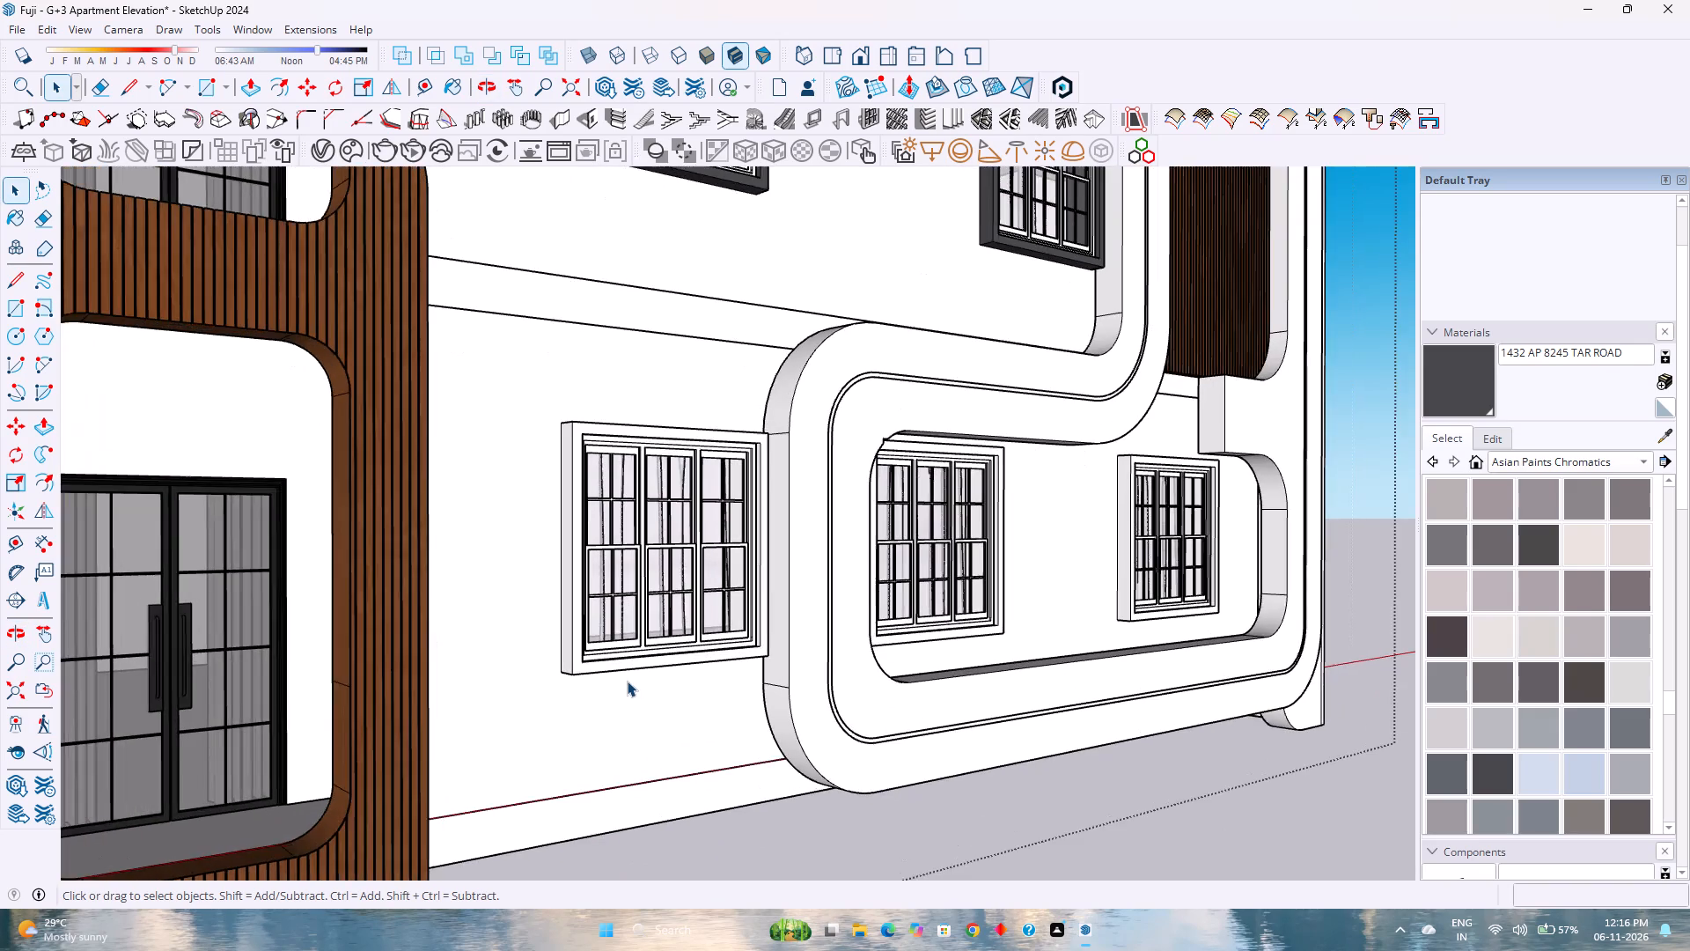
pyautogui.scroll(1, 630, 680)
pyautogui.doubleClick(587, 667)
pyautogui.scroll(3, 587, 668)
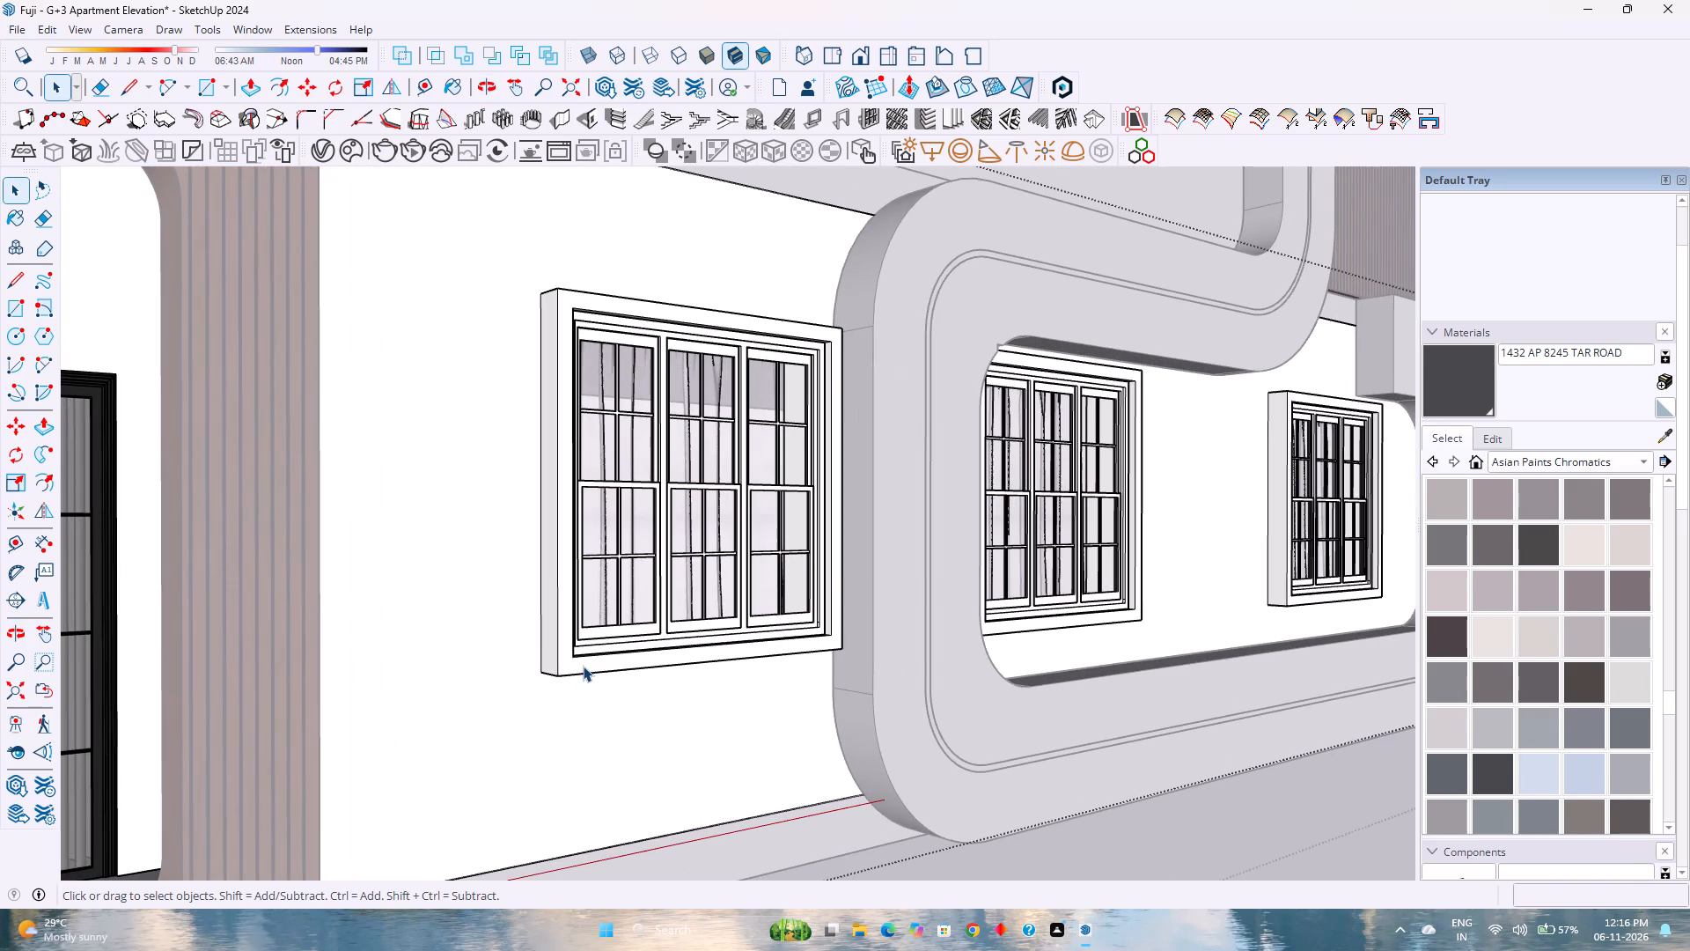
pyautogui.click(583, 666)
pyautogui.scroll(2, 583, 666)
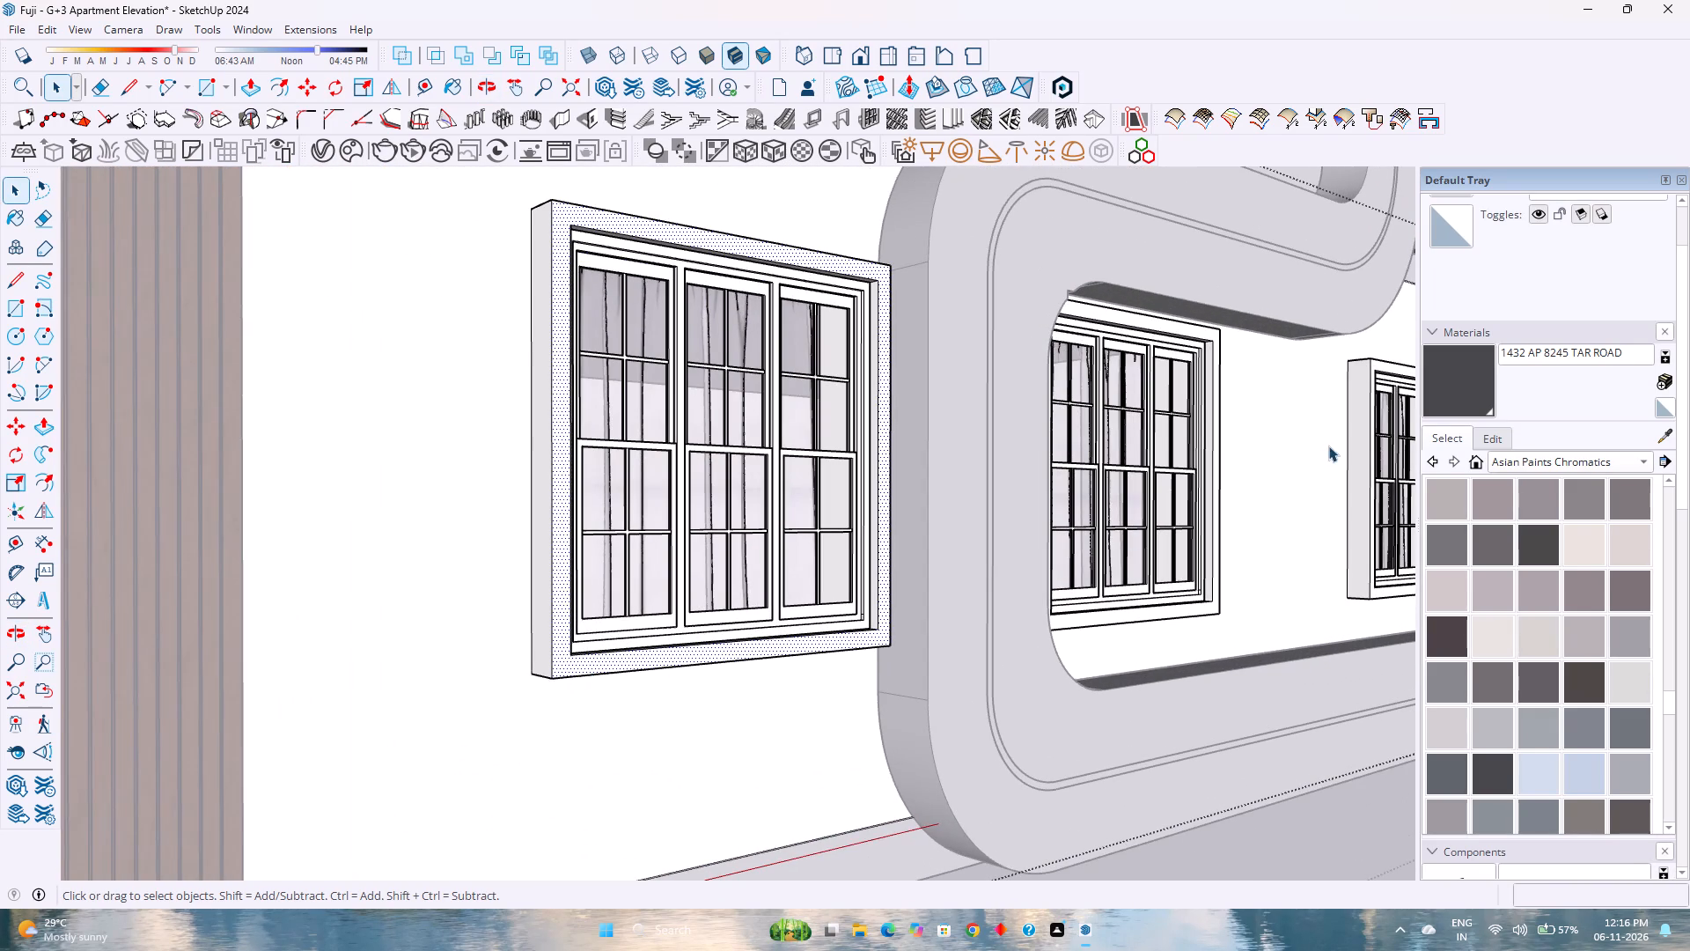
pyautogui.click(1444, 399)
pyautogui.scroll(3, 571, 667)
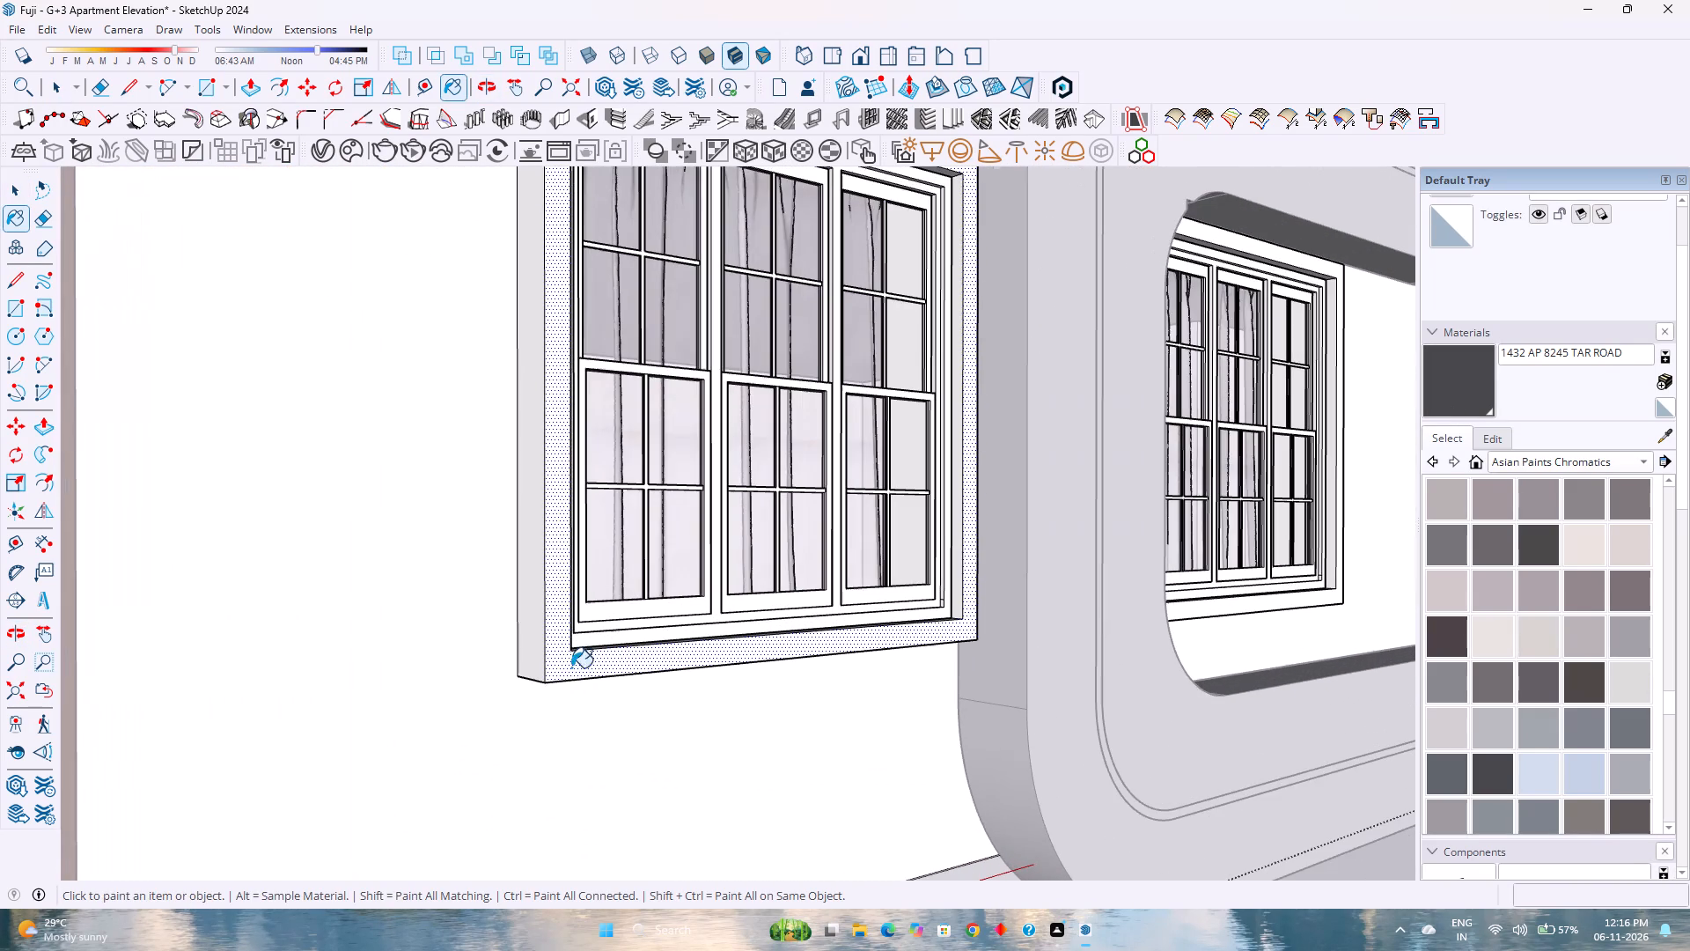
pyautogui.click(575, 665)
pyautogui.scroll(1, 560, 664)
pyautogui.click(536, 645)
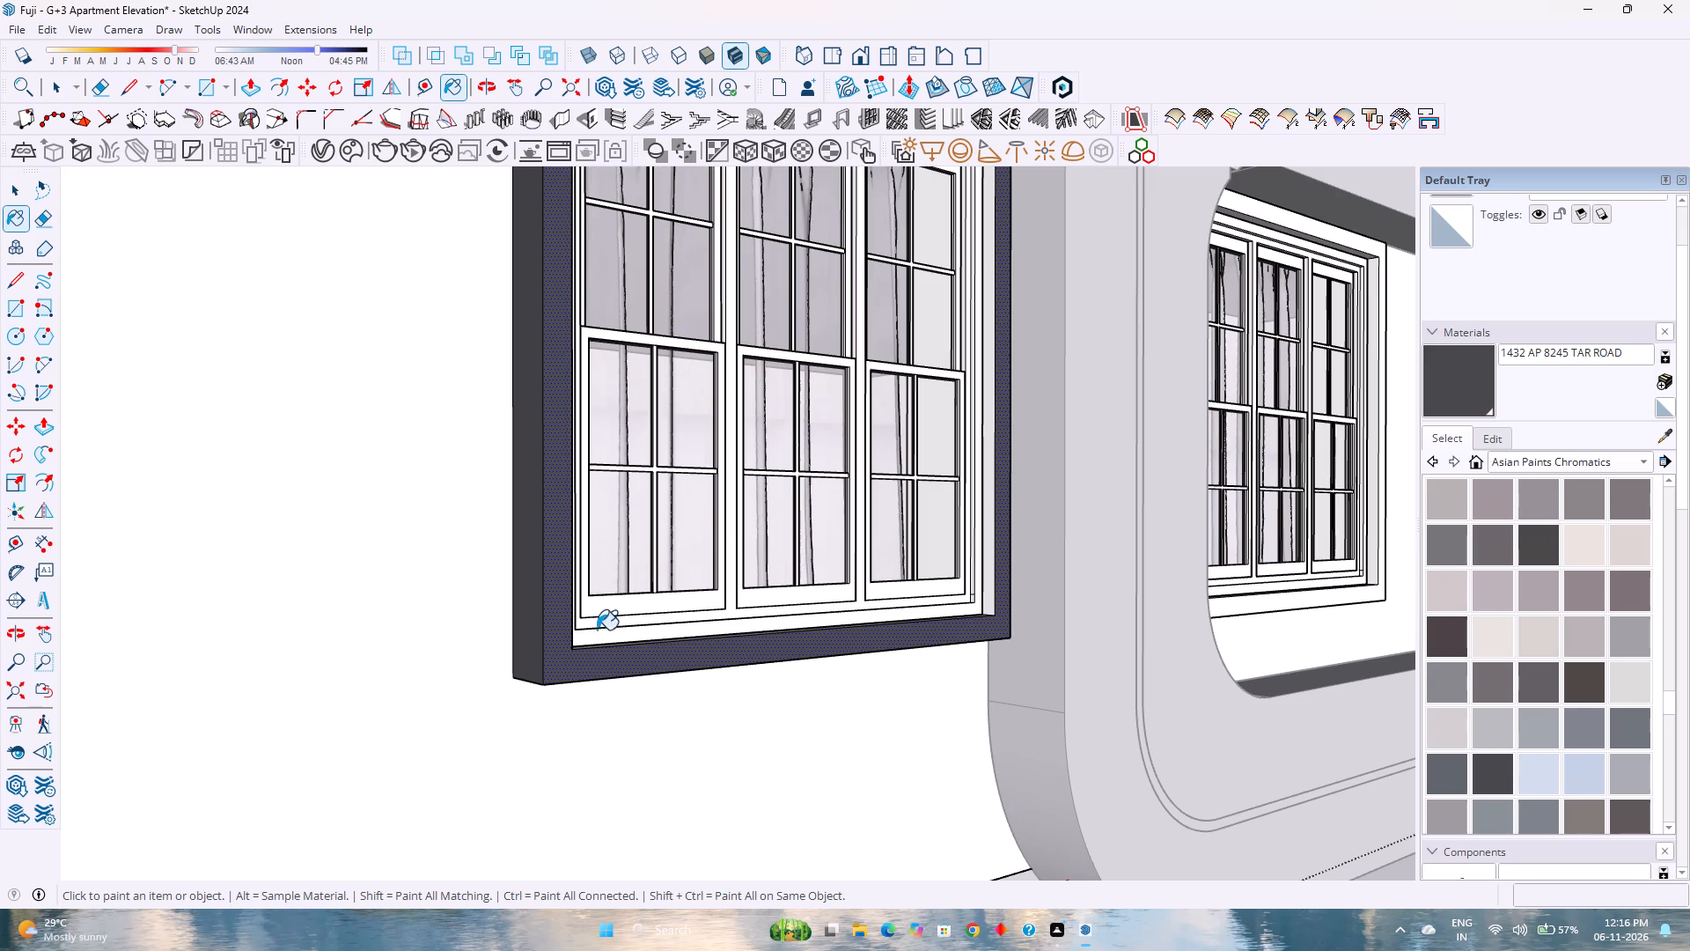
# Paint the lower-floor window surround's inner bottom and the inner side nearest the balcony with Tar Road.
pyautogui.moveTo(623, 642); pyautogui.dragTo(374, 720, button='middle')
pyautogui.moveTo(374, 720); pyautogui.dragTo(155, 738, button='middle')
pyautogui.middleClick(154, 738)
pyautogui.scroll(5, 554, 567)
pyautogui.moveTo(521, 593); pyautogui.dragTo(452, 689, button='middle')
pyautogui.scroll(3, 463, 653)
pyautogui.click(466, 638)
pyautogui.click(432, 601)
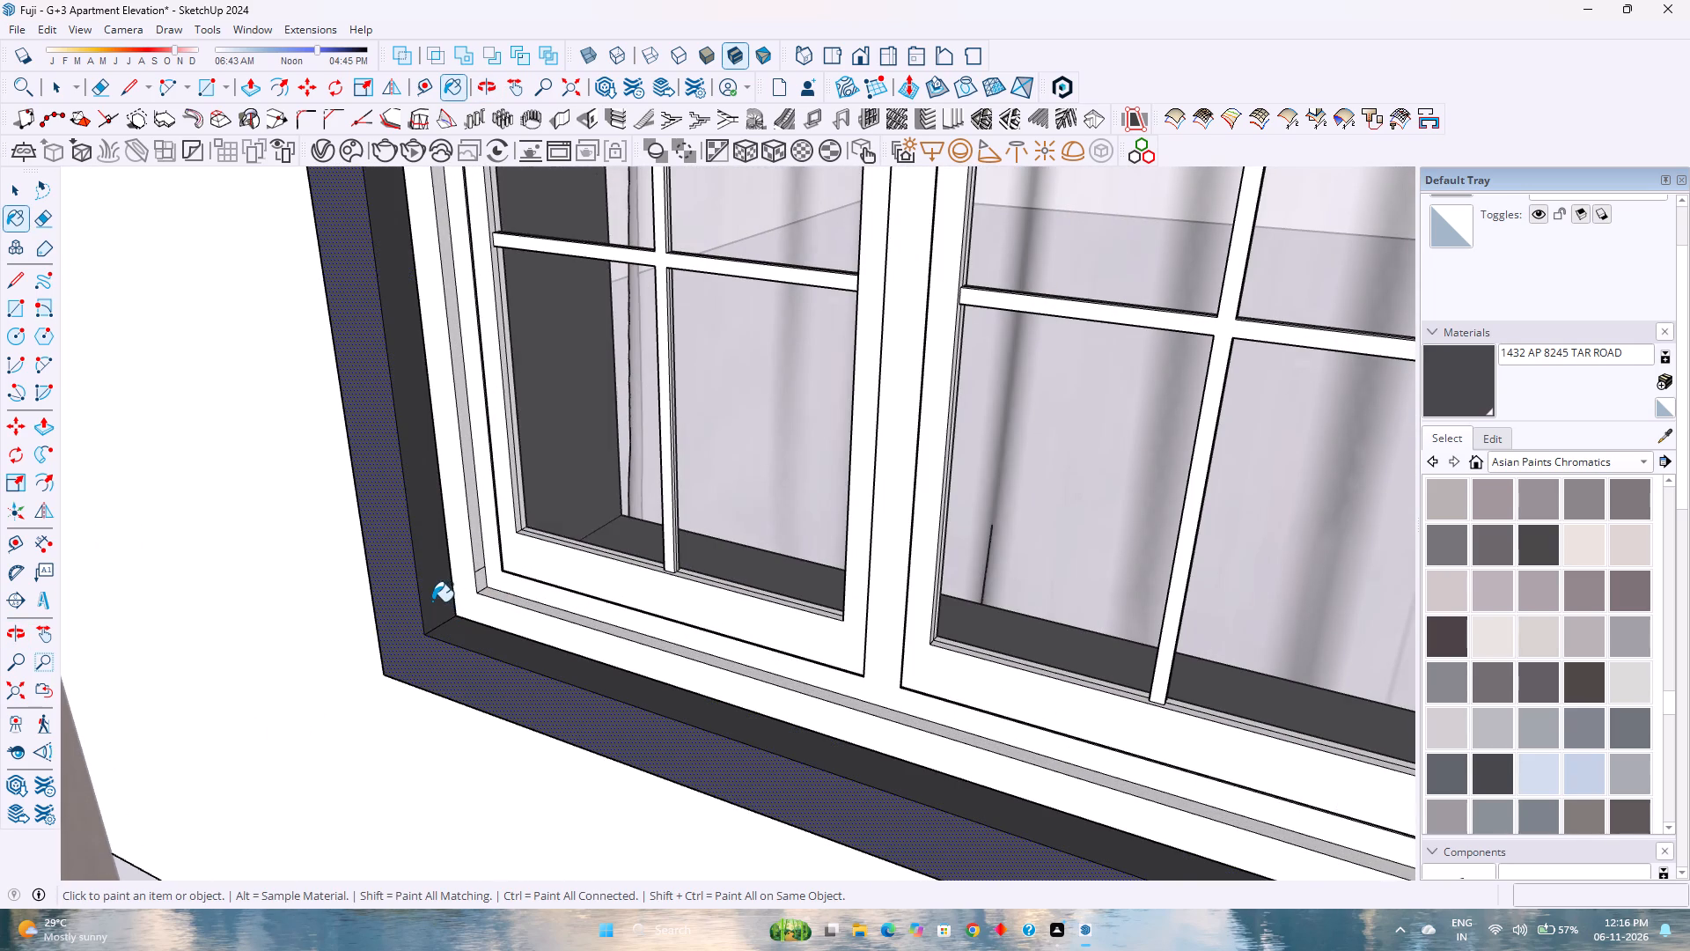
# Paint the lower-floor window surround's other inner side and the outer side facing the curved band with Tar Road.
pyautogui.scroll(-8, 432, 601)
pyautogui.keyDown('shift'); pyautogui.moveTo(567, 572); pyautogui.dragTo(542, 583, button='middle'); pyautogui.keyUp('shift')
pyautogui.keyDown('shift'); pyautogui.moveTo(526, 592); pyautogui.dragTo(440, 642, button='middle'); pyautogui.keyUp('shift')
pyautogui.moveTo(417, 652); pyautogui.dragTo(929, 602, button='middle')
pyautogui.middleClick(940, 600)
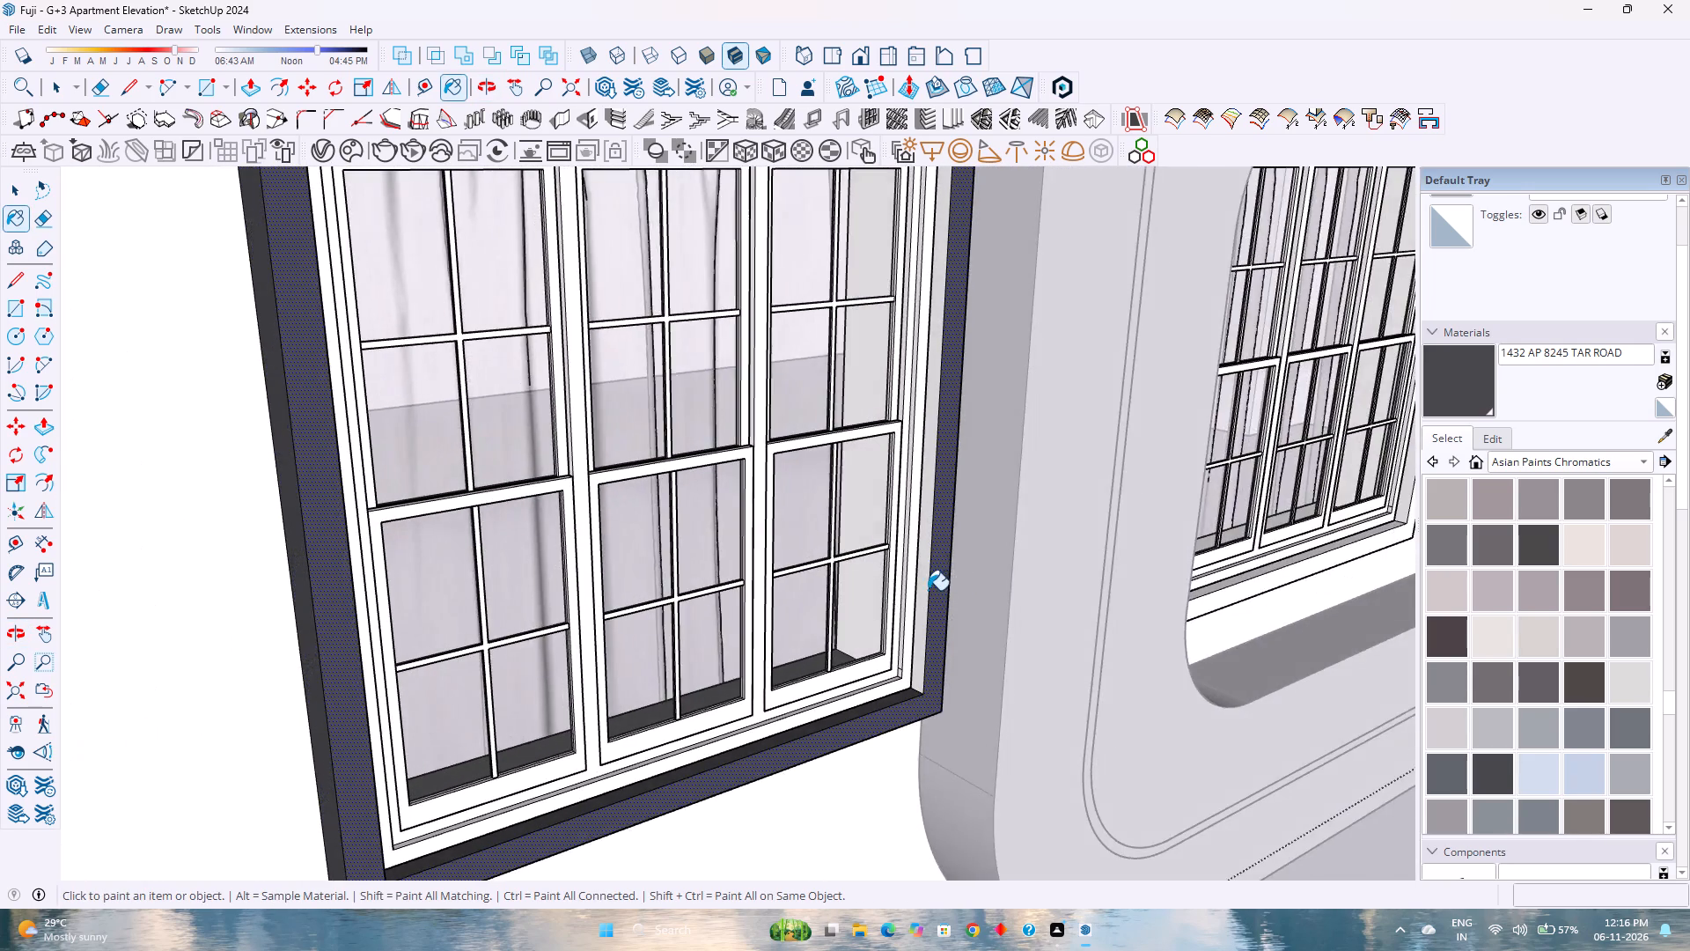
pyautogui.scroll(3, 928, 590)
pyautogui.click(919, 579)
pyautogui.moveTo(925, 577); pyautogui.dragTo(530, 631, button='middle')
pyautogui.middleClick(530, 631)
pyautogui.scroll(8, 889, 604)
pyautogui.scroll(2, 1004, 601)
pyautogui.moveTo(1004, 601); pyautogui.dragTo(976, 603, button='middle')
pyautogui.middleClick(976, 603)
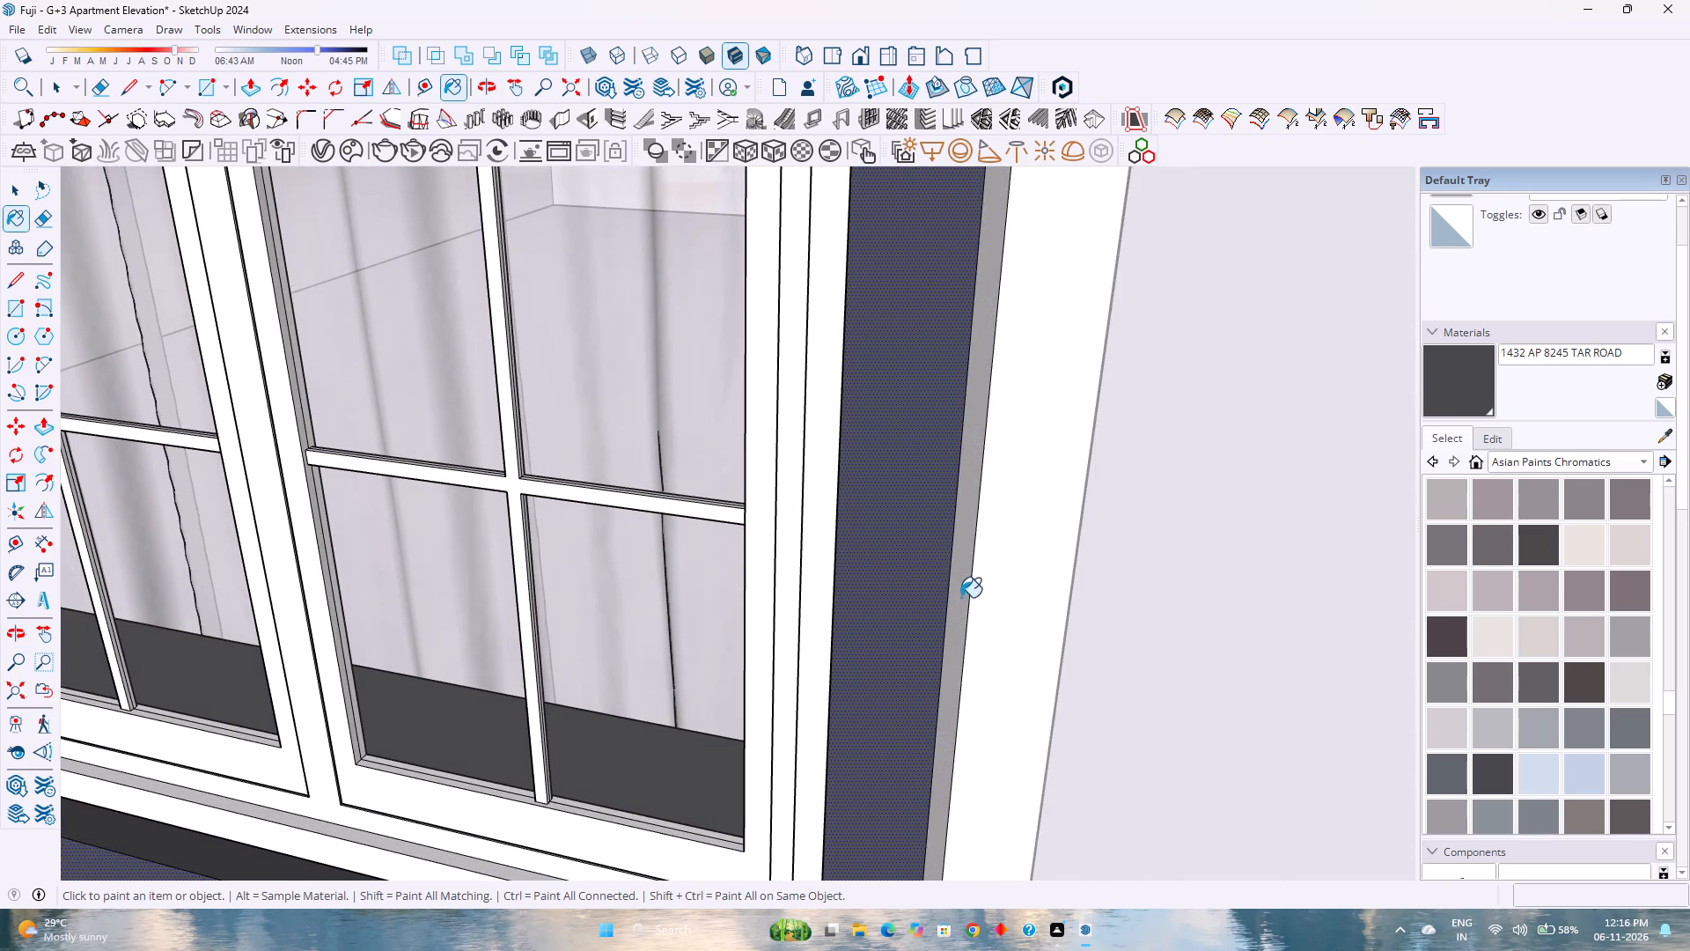
pyautogui.click(960, 597)
# Paint the top face of the lower-floor window surround beside the balcony with Tar Road.
pyautogui.scroll(-12, 952, 595)
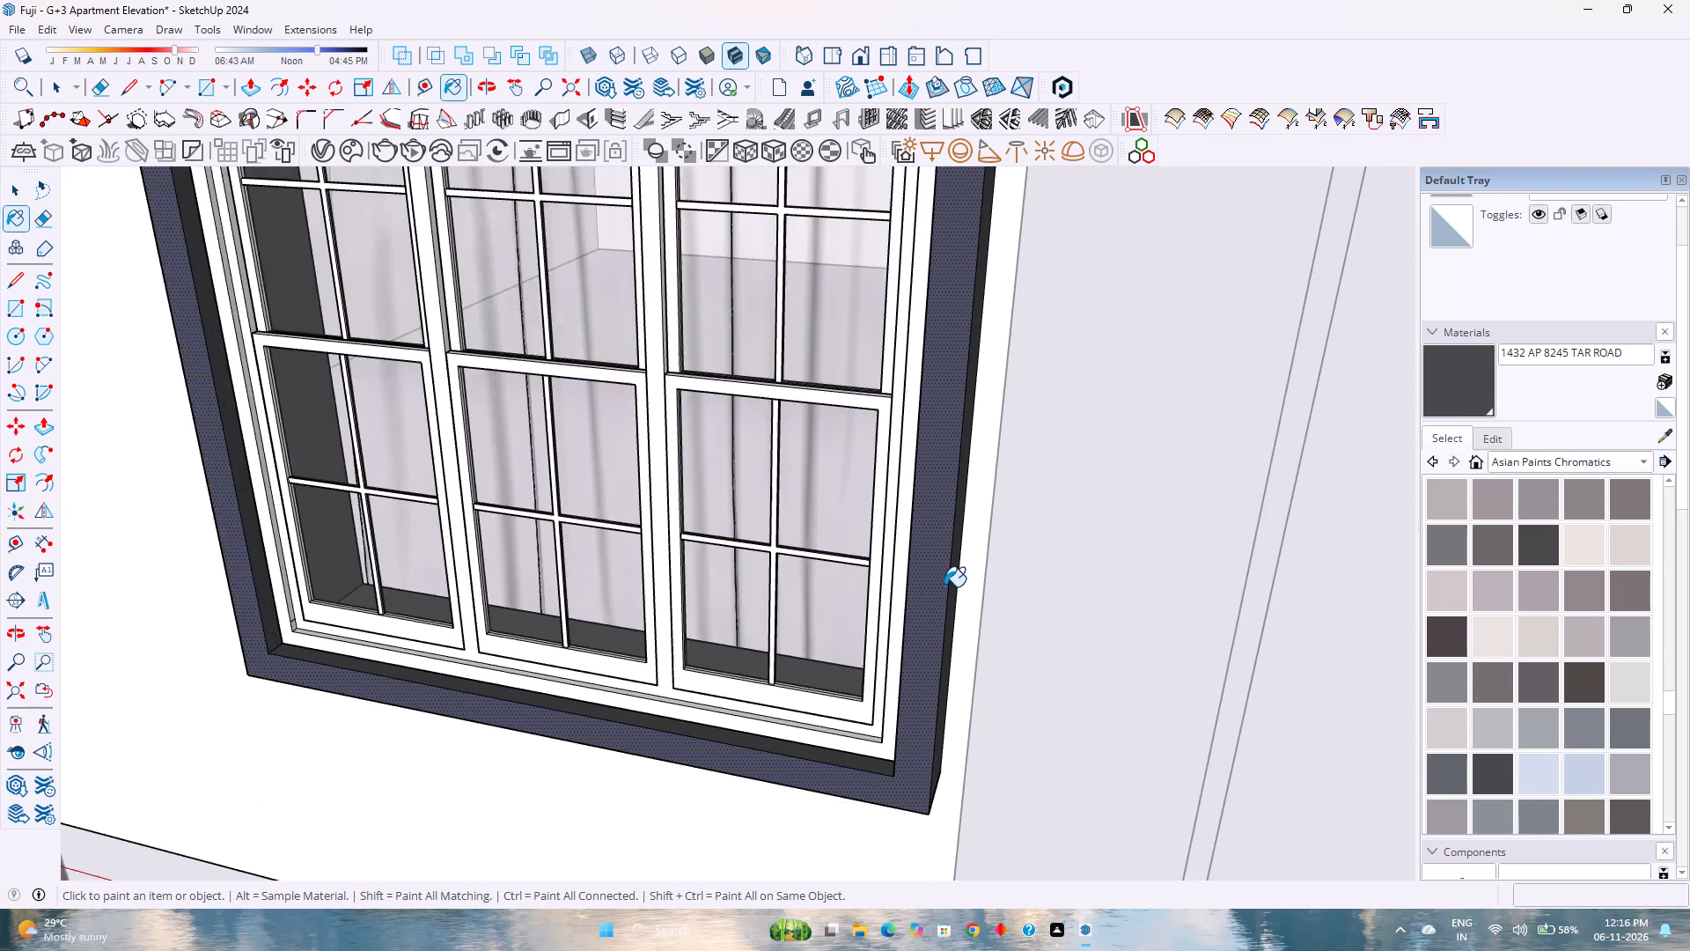
pyautogui.scroll(-8, 944, 586)
pyautogui.keyDown('shift'); pyautogui.moveTo(880, 501); pyautogui.dragTo(772, 641, button='middle'); pyautogui.keyUp('shift')
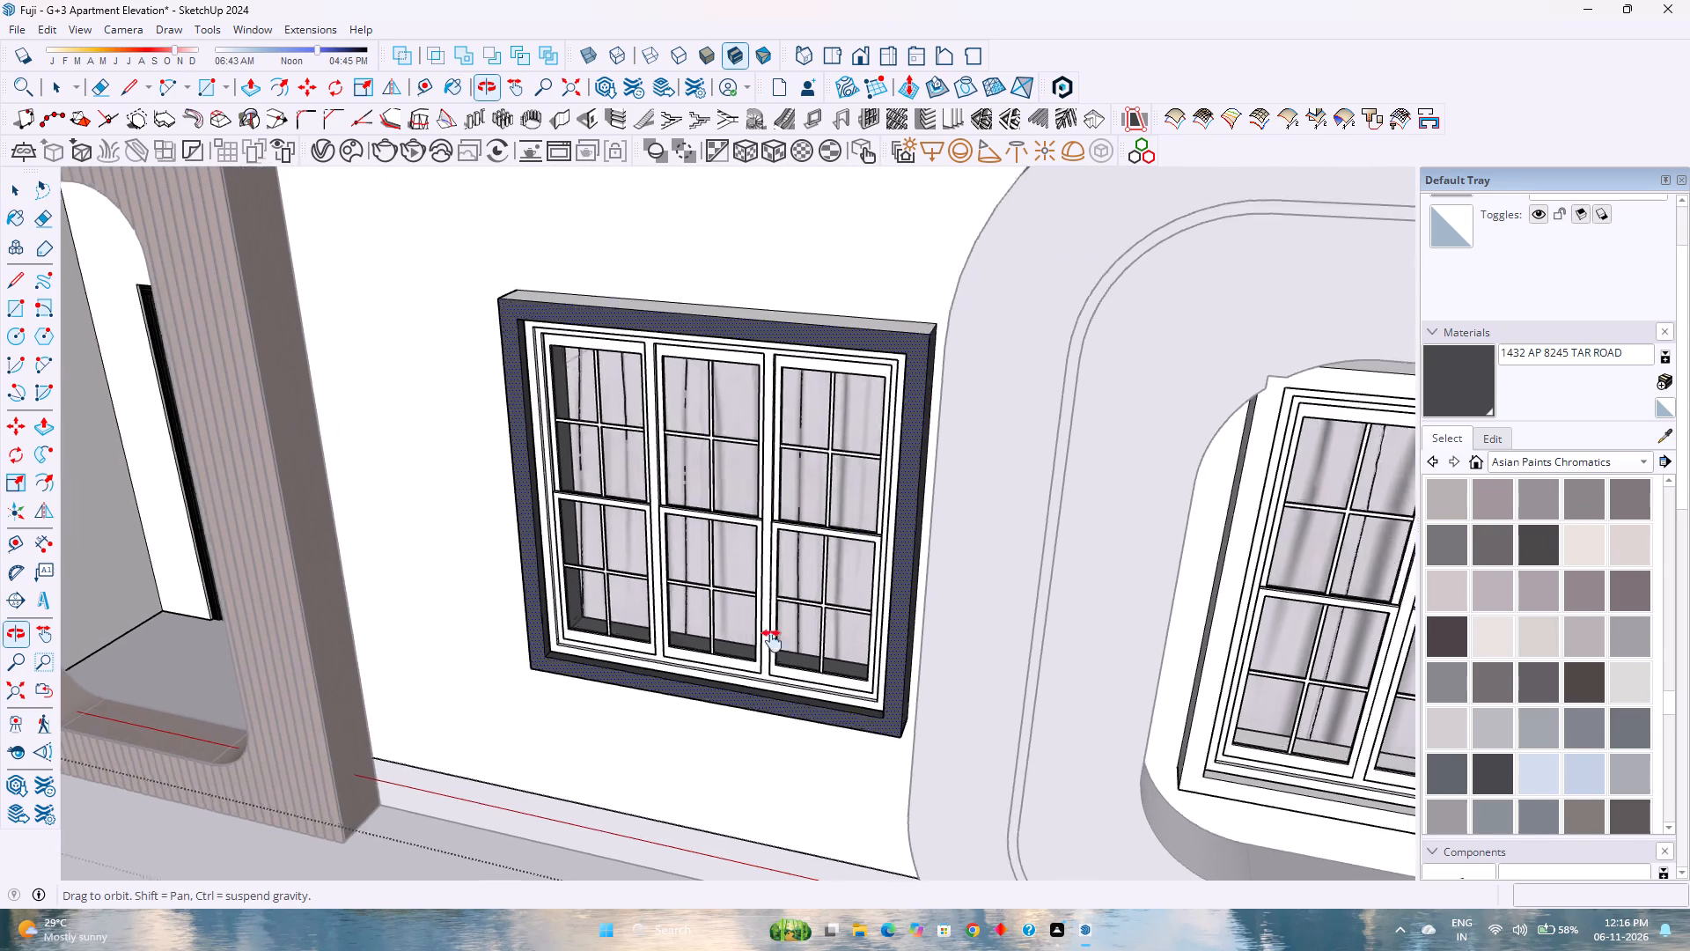
pyautogui.keyDown('shift'); pyautogui.moveTo(772, 641); pyautogui.dragTo(749, 691, button='middle'); pyautogui.keyUp('shift')
pyautogui.keyDown('shift'); pyautogui.middleClick(749, 691); pyautogui.keyUp('shift')
pyautogui.scroll(3, 800, 511)
pyautogui.click(810, 489)
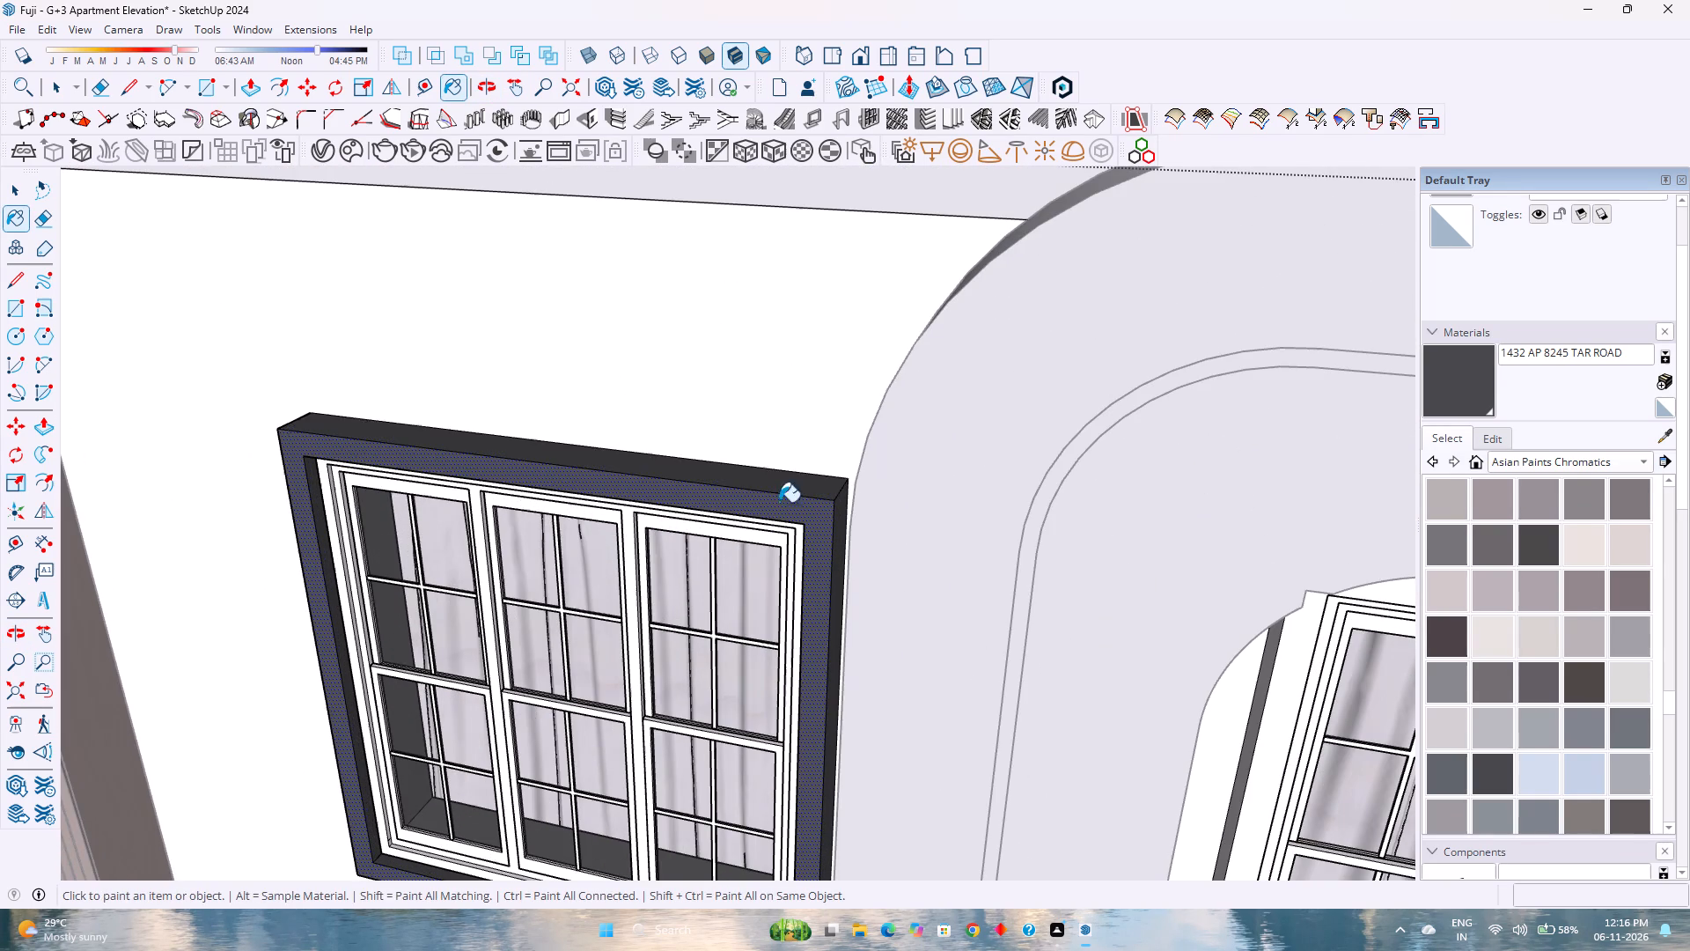
pyautogui.scroll(-2, 579, 548)
pyautogui.moveTo(579, 548); pyautogui.dragTo(945, 520, button='middle')
pyautogui.scroll(-5, 643, 617)
pyautogui.keyDown('shift'); pyautogui.moveTo(622, 711); pyautogui.dragTo(606, 588, button='middle'); pyautogui.keyUp('shift')
pyautogui.keyDown('shift'); pyautogui.middleClick(606, 586); pyautogui.keyUp('shift')
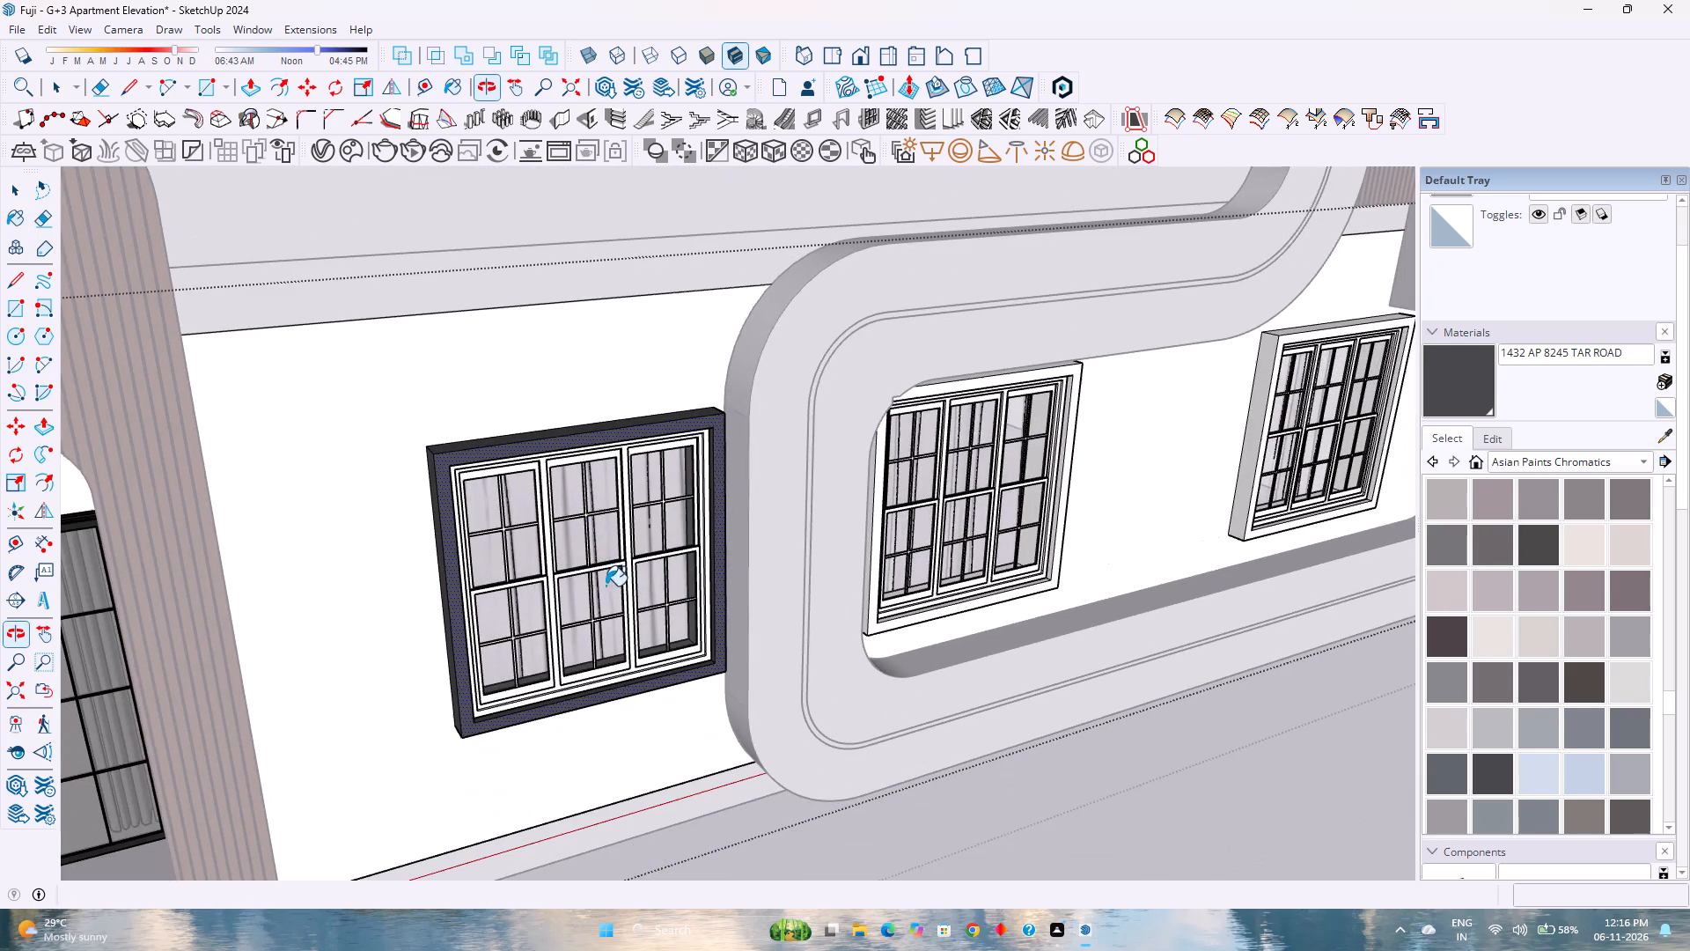
# Paint the underside and the inner top face of the lower-floor window surround beside the balcony with Tar Road.
pyautogui.moveTo(437, 668); pyautogui.dragTo(471, 540, button='middle')
pyautogui.middleClick(471, 539)
pyautogui.moveTo(513, 657); pyautogui.dragTo(628, 518, button='middle')
pyautogui.middleClick(628, 518)
pyautogui.moveTo(560, 689); pyautogui.dragTo(572, 617, button='middle')
pyautogui.middleClick(572, 616)
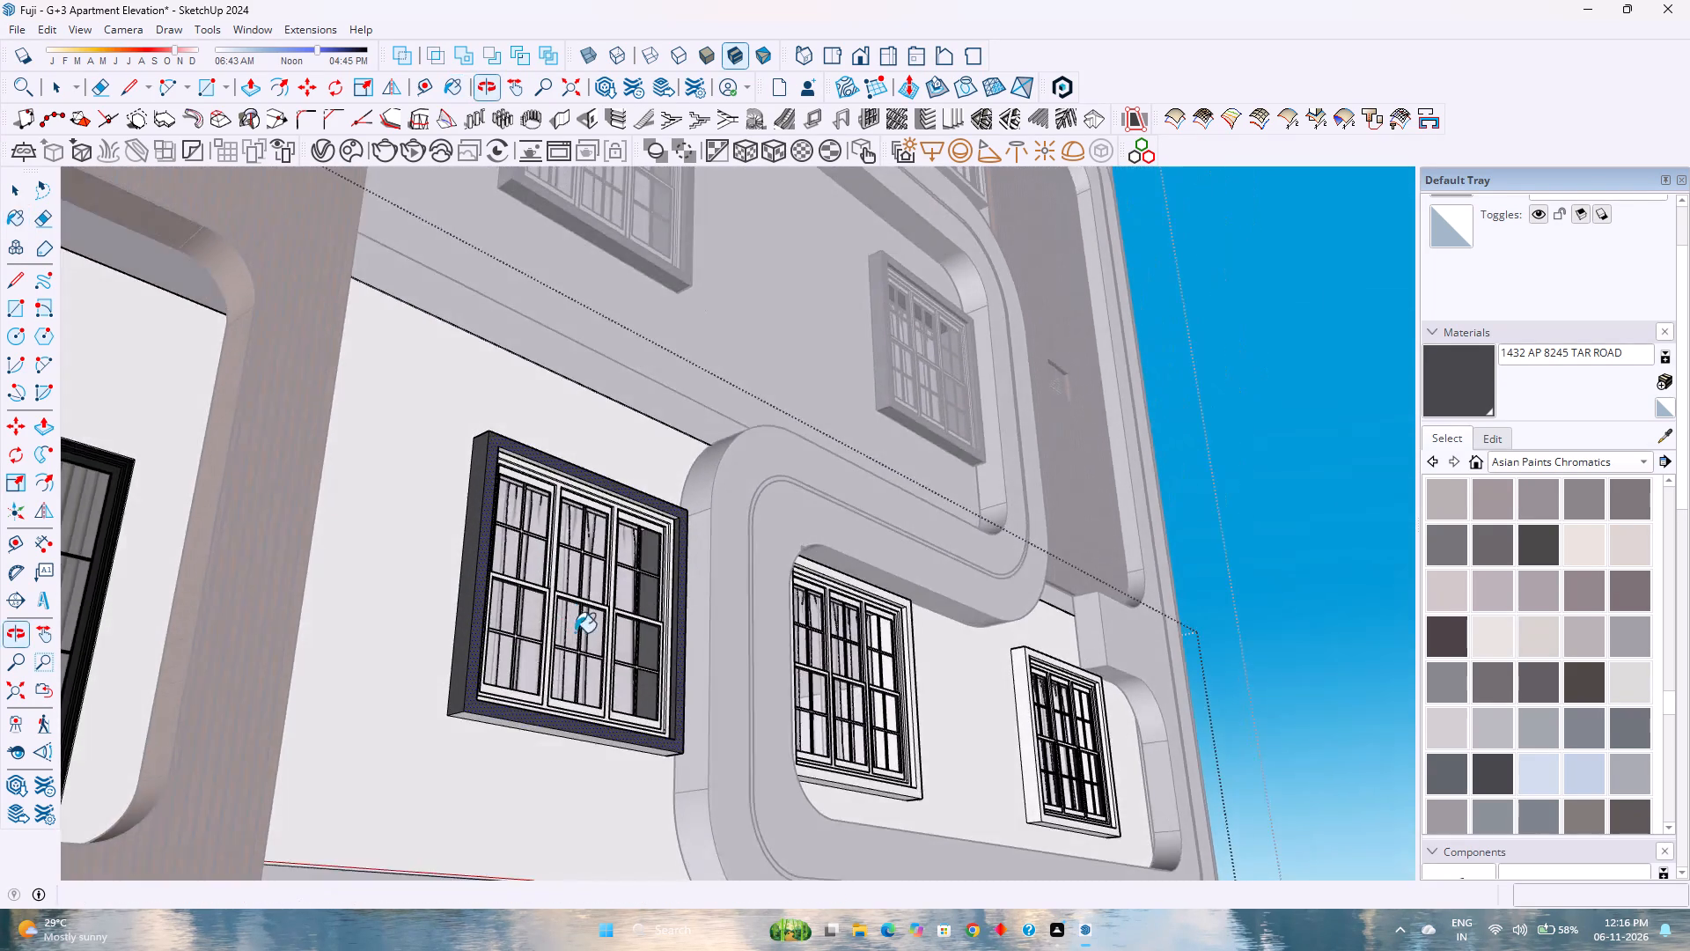
pyautogui.scroll(1, 485, 763)
pyautogui.moveTo(485, 760); pyautogui.dragTo(513, 670, button='middle')
pyautogui.scroll(7, 513, 711)
pyautogui.click(508, 717)
pyautogui.keyDown('shift'); pyautogui.moveTo(725, 698); pyautogui.dragTo(300, 655, button='middle'); pyautogui.keyUp('shift')
pyautogui.keyDown('shift'); pyautogui.middleClick(300, 655); pyautogui.keyUp('shift')
pyautogui.scroll(7, 423, 386)
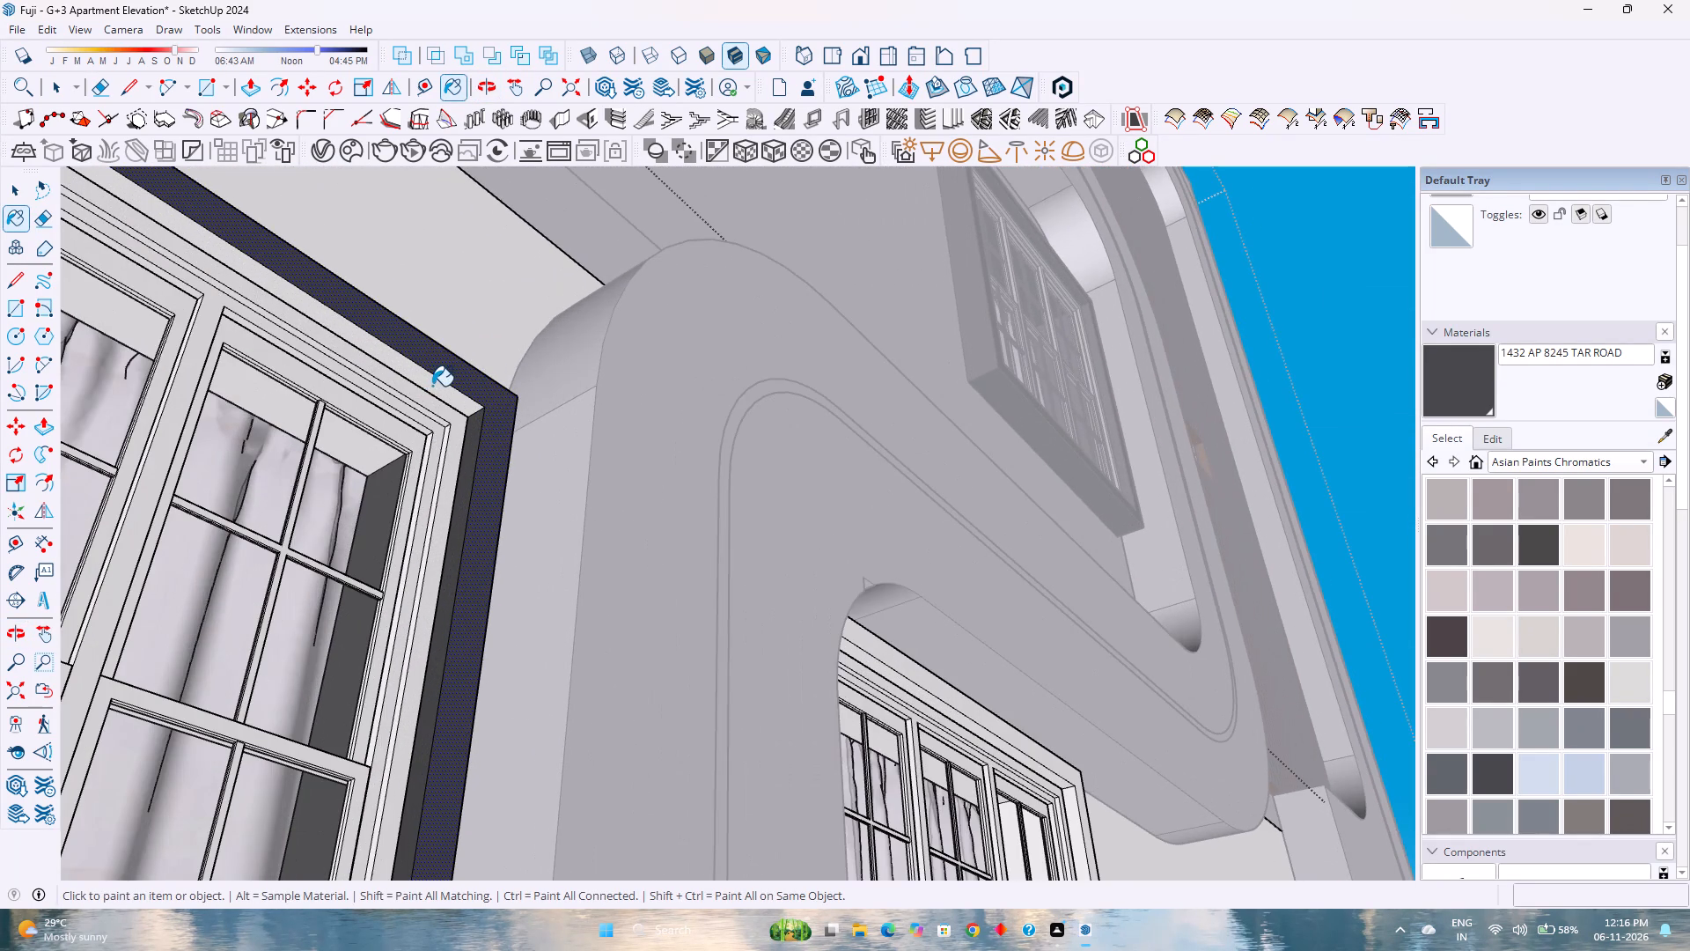
pyautogui.click(432, 386)
# Paint the front face, the inner side farthest from the balcony and the inner top of the middle window surround with Tar Road.
pyautogui.click(894, 661)
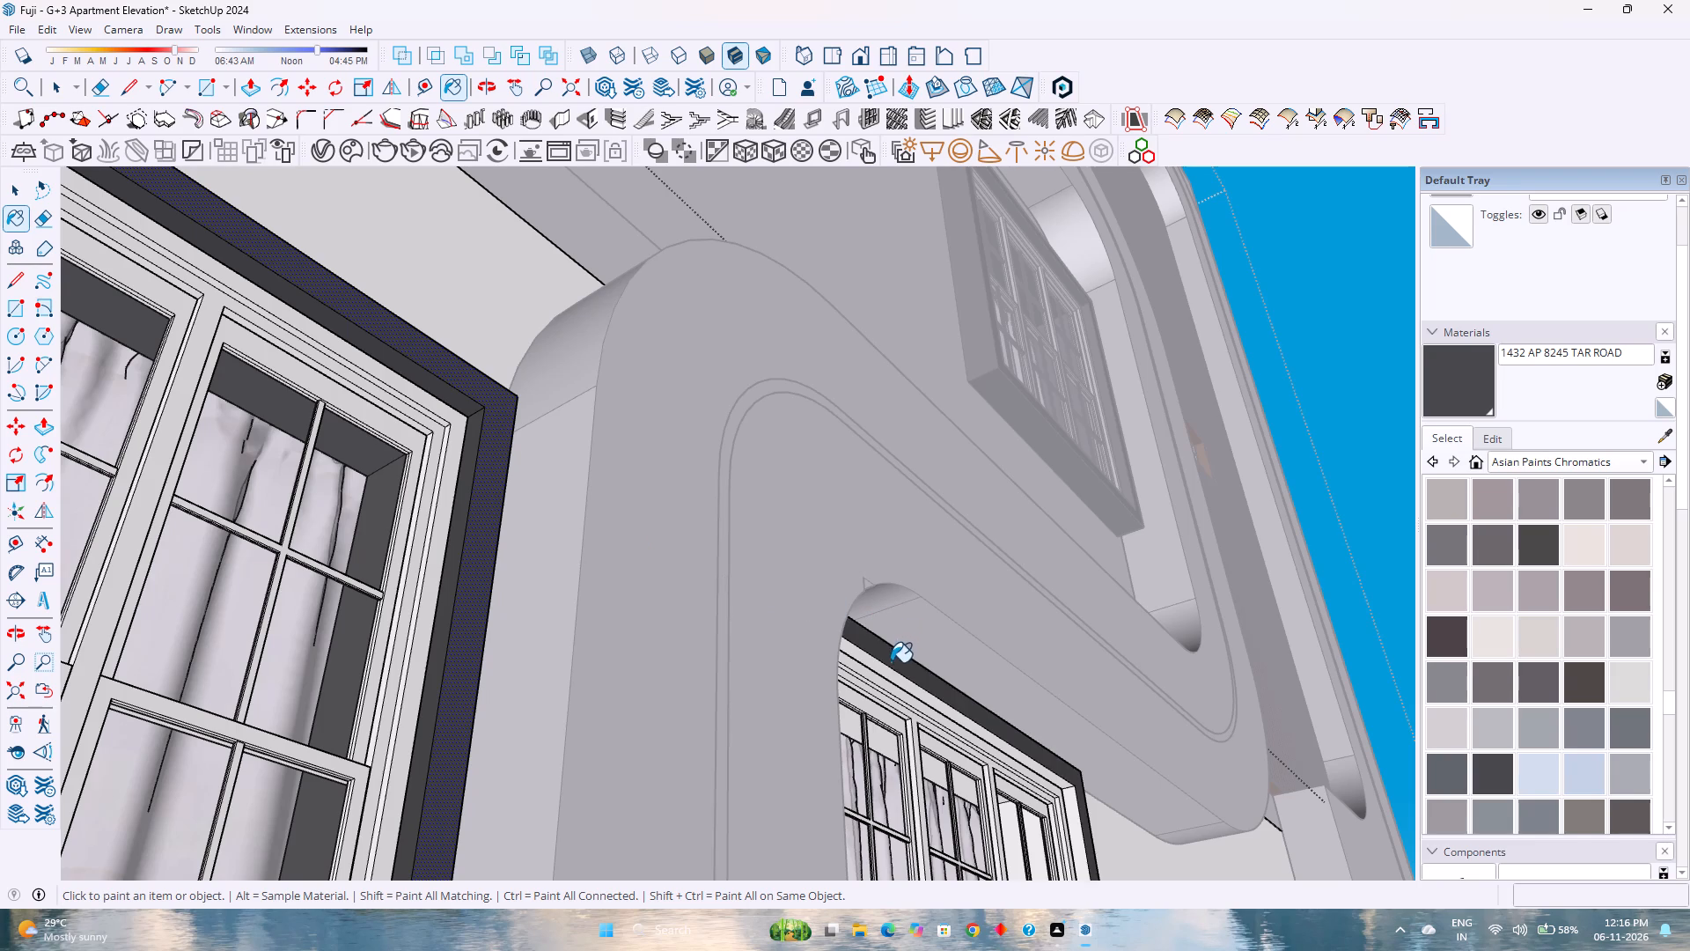
pyautogui.keyDown('shift'); pyautogui.moveTo(886, 662); pyautogui.dragTo(750, 537, button='middle'); pyautogui.keyUp('shift')
pyautogui.scroll(7, 988, 689)
pyautogui.click(956, 708)
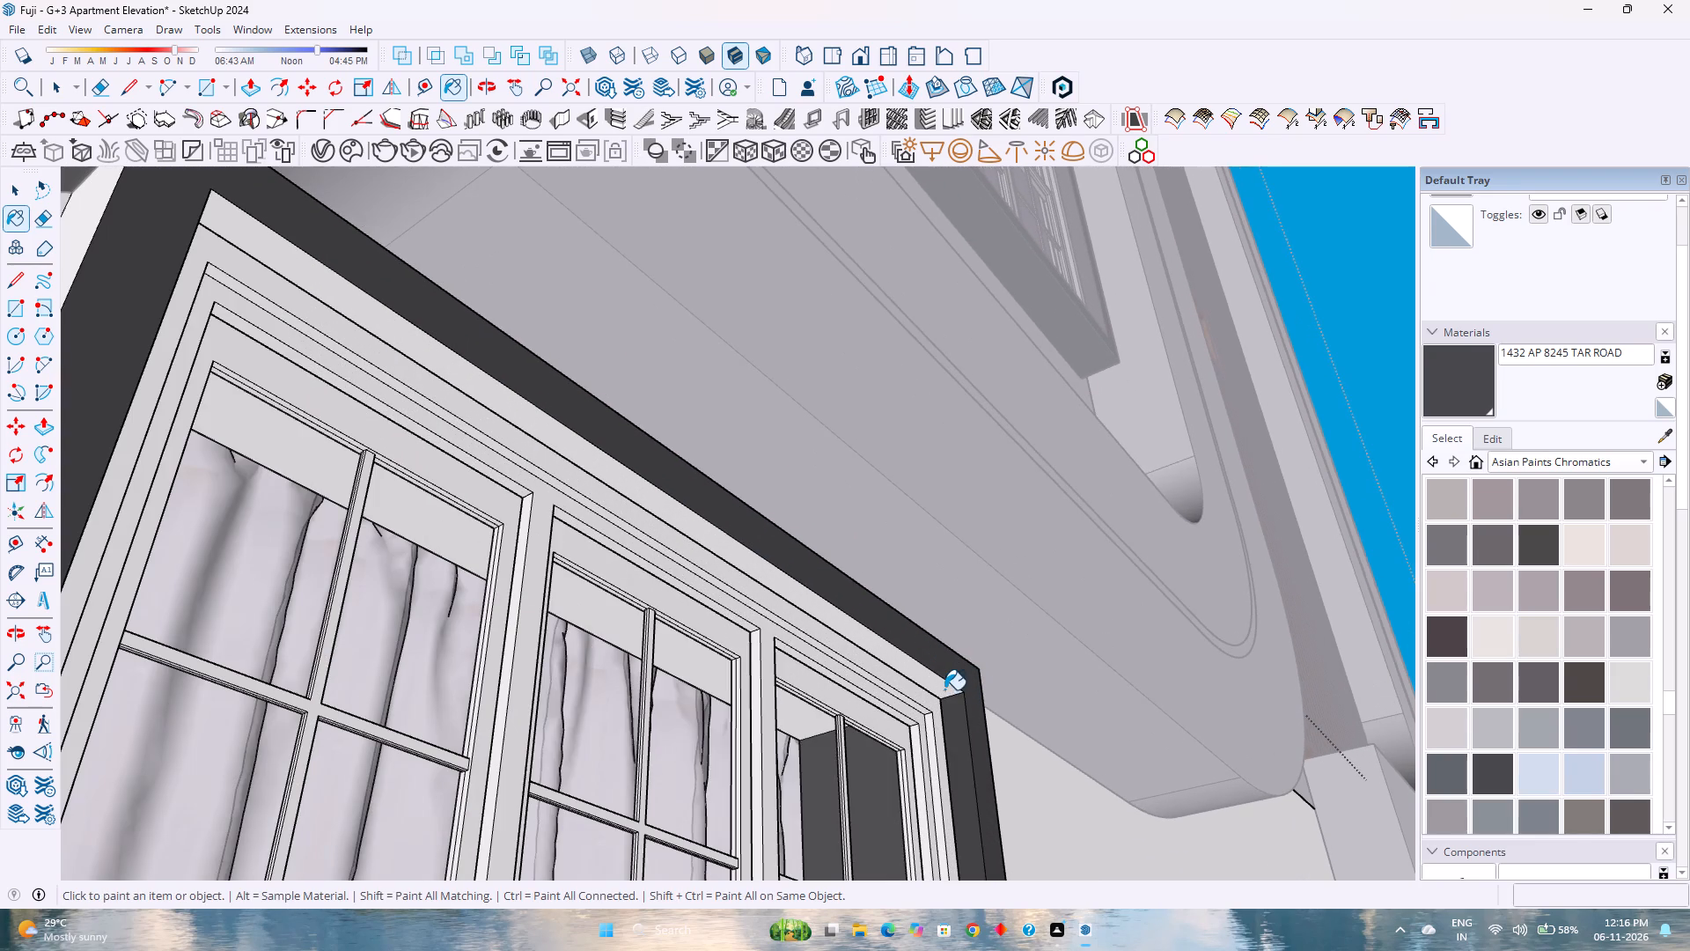
pyautogui.click(942, 688)
# Paint the middle window surround's underside and the outer side nearest the curved band's vertical leg with Tar Road.
pyautogui.scroll(-9, 932, 675)
pyautogui.keyDown('shift'); pyautogui.middleClick(900, 704); pyautogui.keyUp('shift')
pyautogui.keyDown('shift'); pyautogui.moveTo(891, 692); pyautogui.dragTo(849, 599, button='middle'); pyautogui.keyUp('shift')
pyautogui.keyDown('shift'); pyautogui.middleClick(847, 588); pyautogui.keyUp('shift')
pyautogui.scroll(-4, 855, 600)
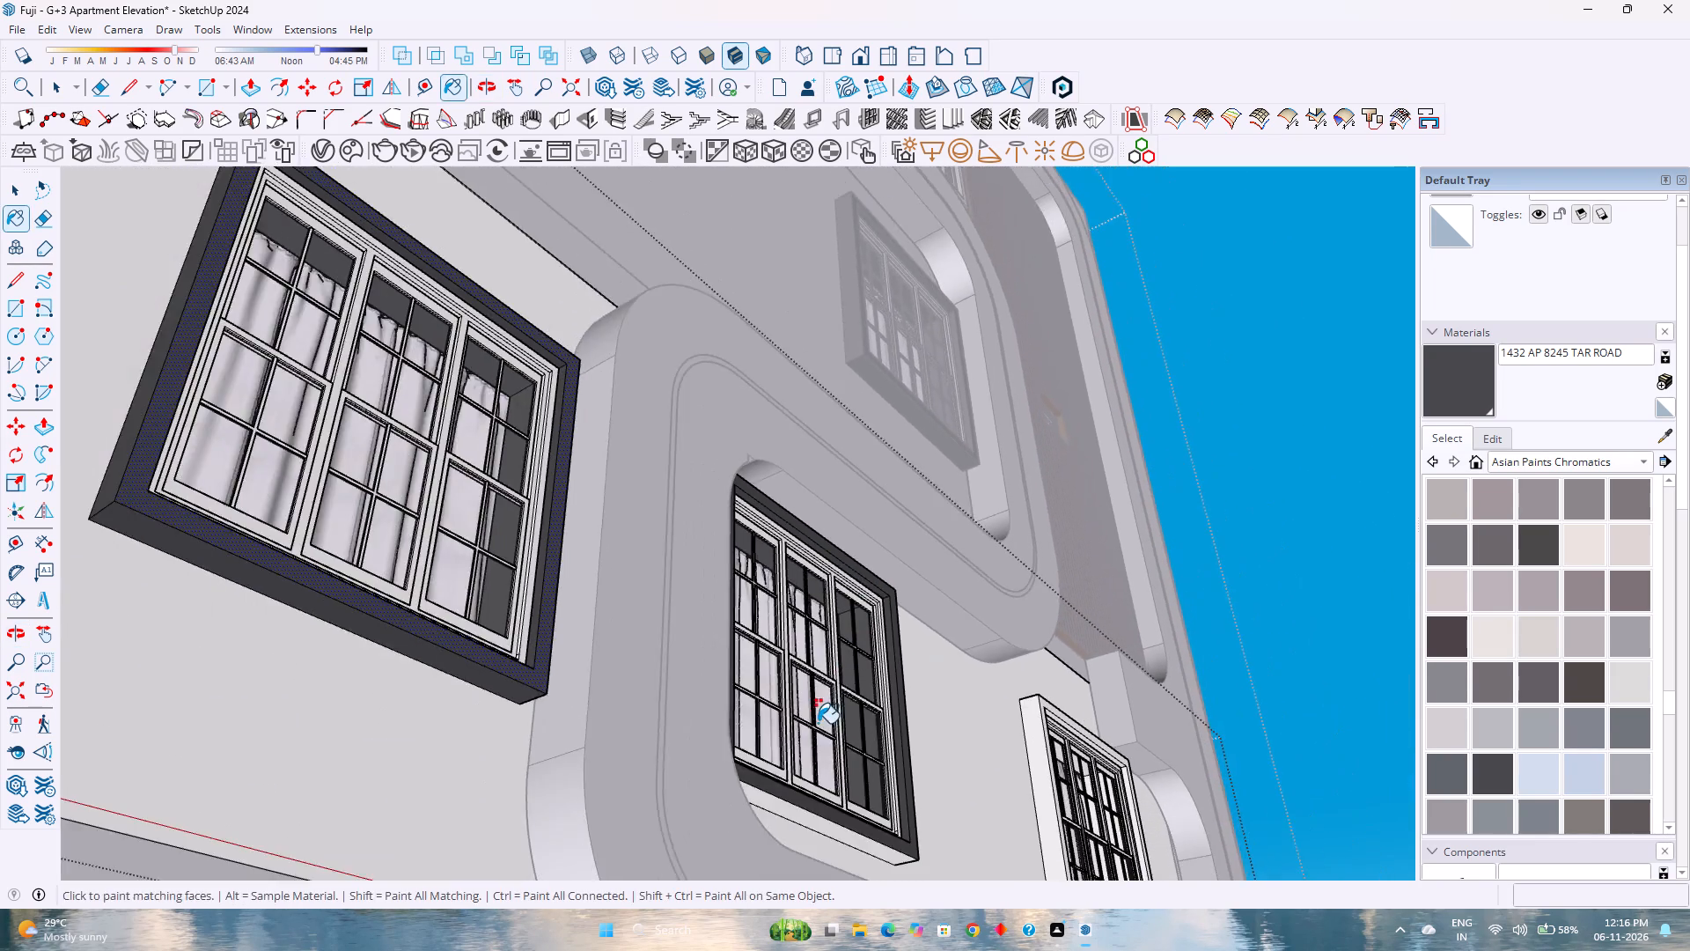
pyautogui.keyDown('shift'); pyautogui.moveTo(817, 723); pyautogui.dragTo(773, 617, button='middle'); pyautogui.keyUp('shift')
pyautogui.keyDown('shift'); pyautogui.middleClick(773, 617); pyautogui.keyUp('shift')
pyautogui.scroll(6, 823, 790)
pyautogui.click(828, 725)
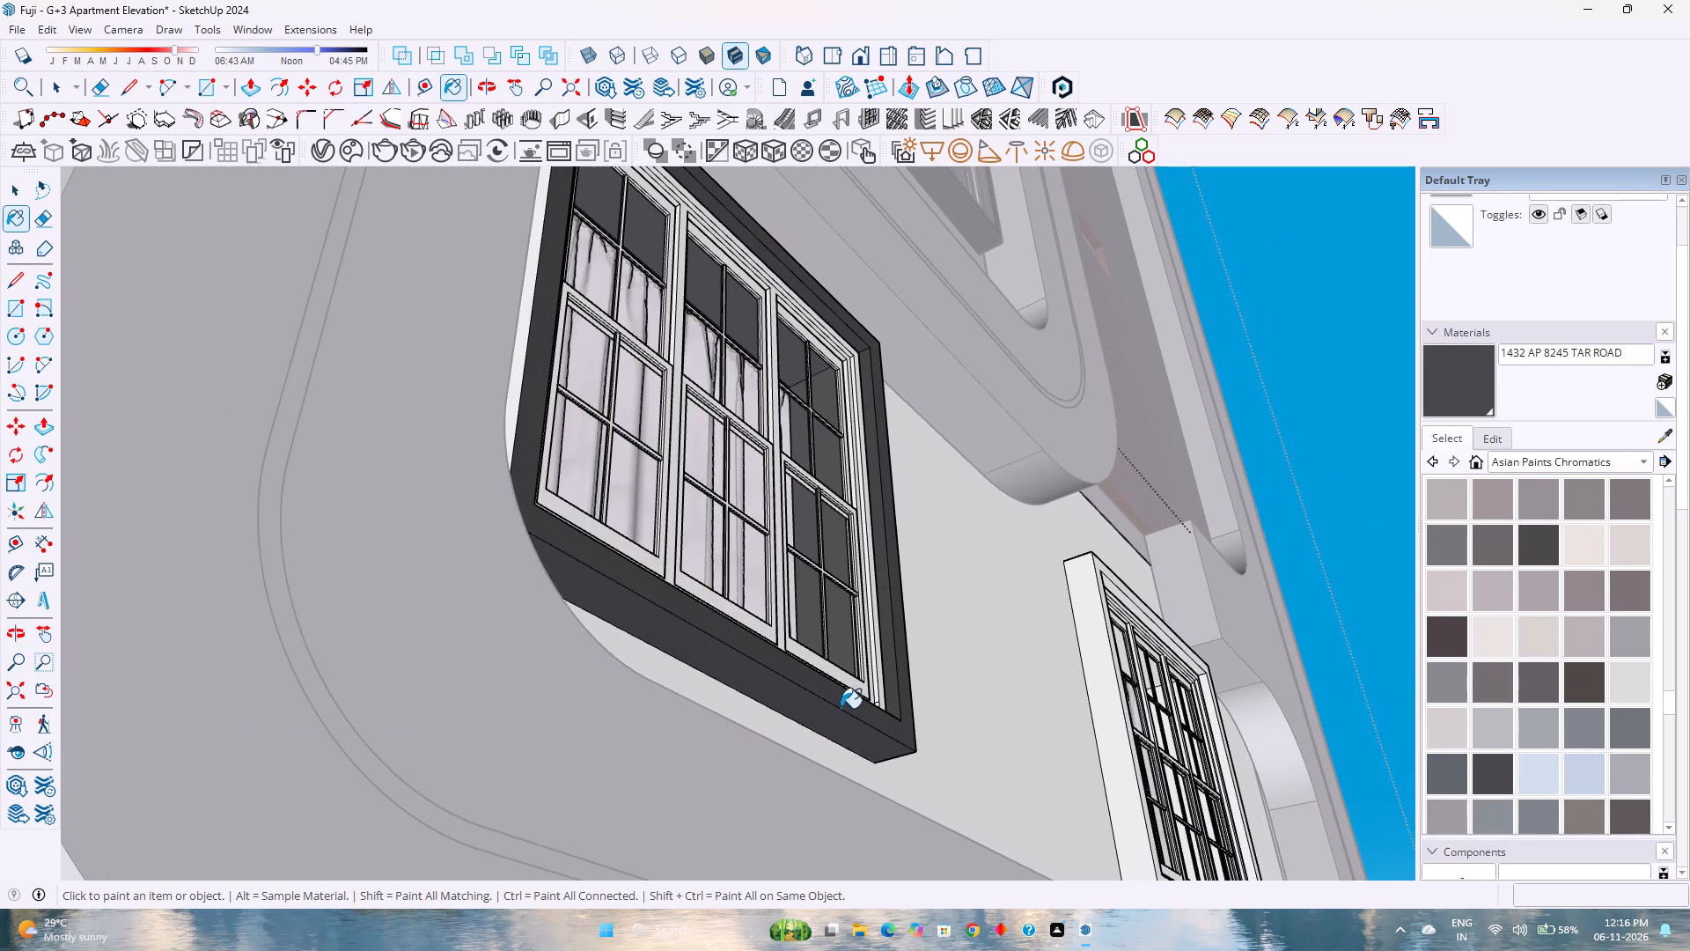
pyautogui.moveTo(828, 706); pyautogui.dragTo(505, 791, button='middle')
pyautogui.middleClick(503, 791)
pyautogui.scroll(8, 437, 630)
pyautogui.moveTo(432, 600); pyautogui.dragTo(503, 652, button='middle')
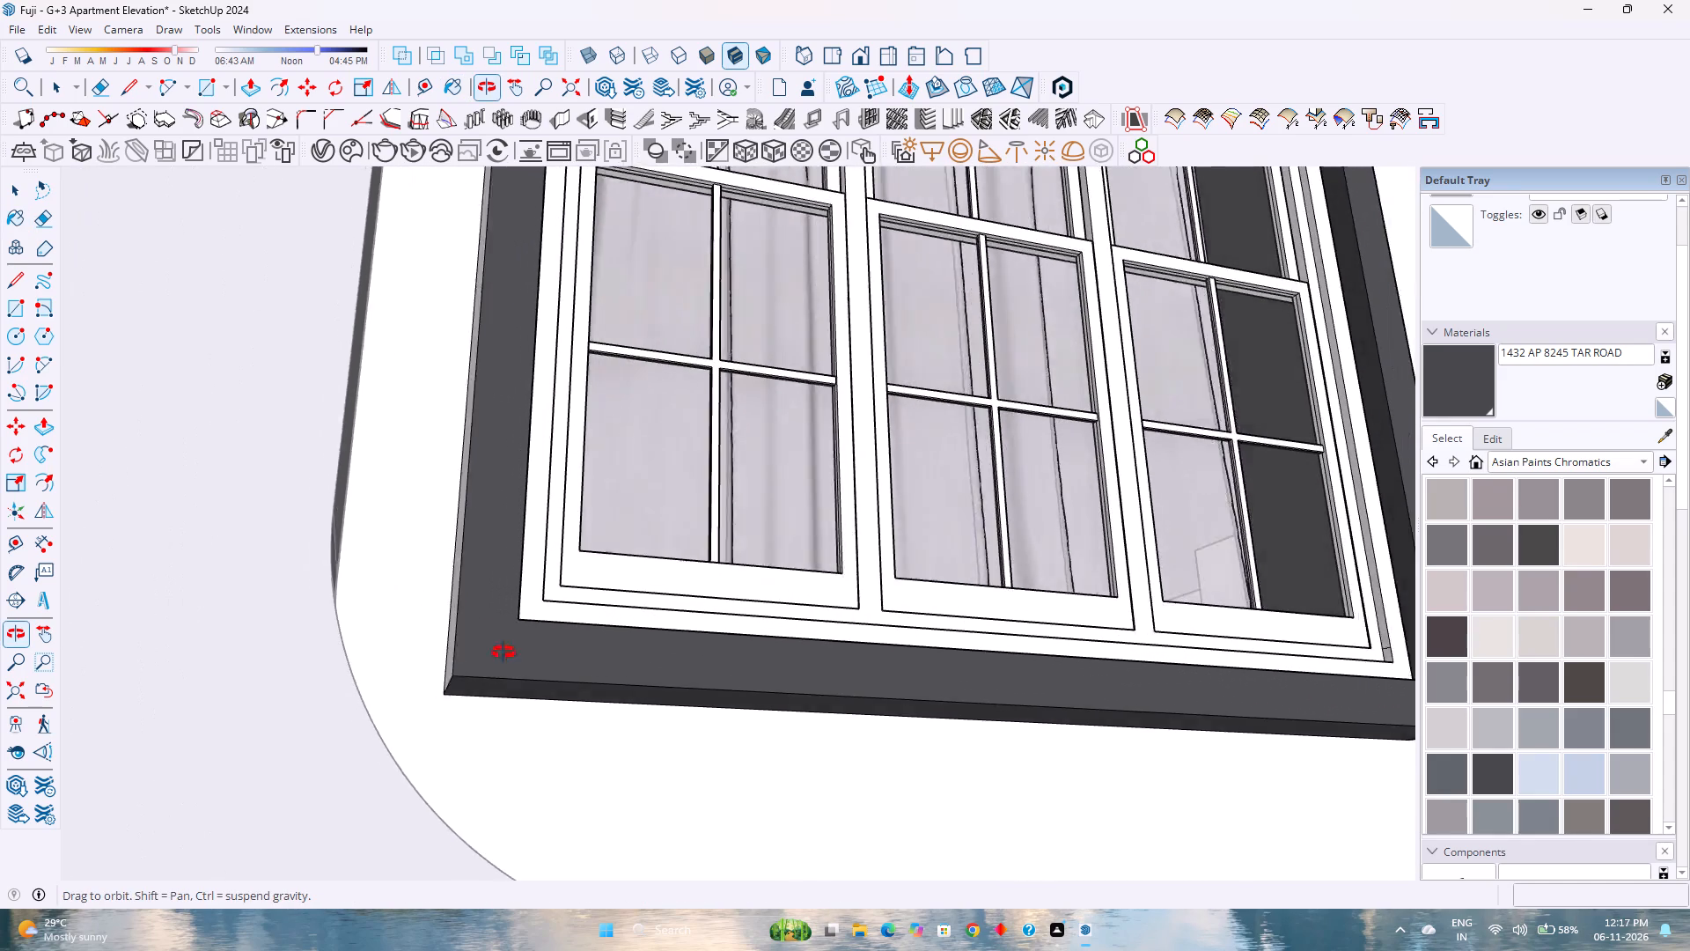
pyautogui.moveTo(503, 652); pyautogui.dragTo(526, 675, button='middle')
pyautogui.middleClick(526, 675)
pyautogui.click(459, 615)
# Paint the middle window surround's inner bottom and the inner side nearest the curved band's vertical leg with Tar Road.
pyautogui.scroll(-3, 464, 615)
pyautogui.middleClick(569, 612)
pyautogui.moveTo(569, 612); pyautogui.dragTo(483, 710, button='middle')
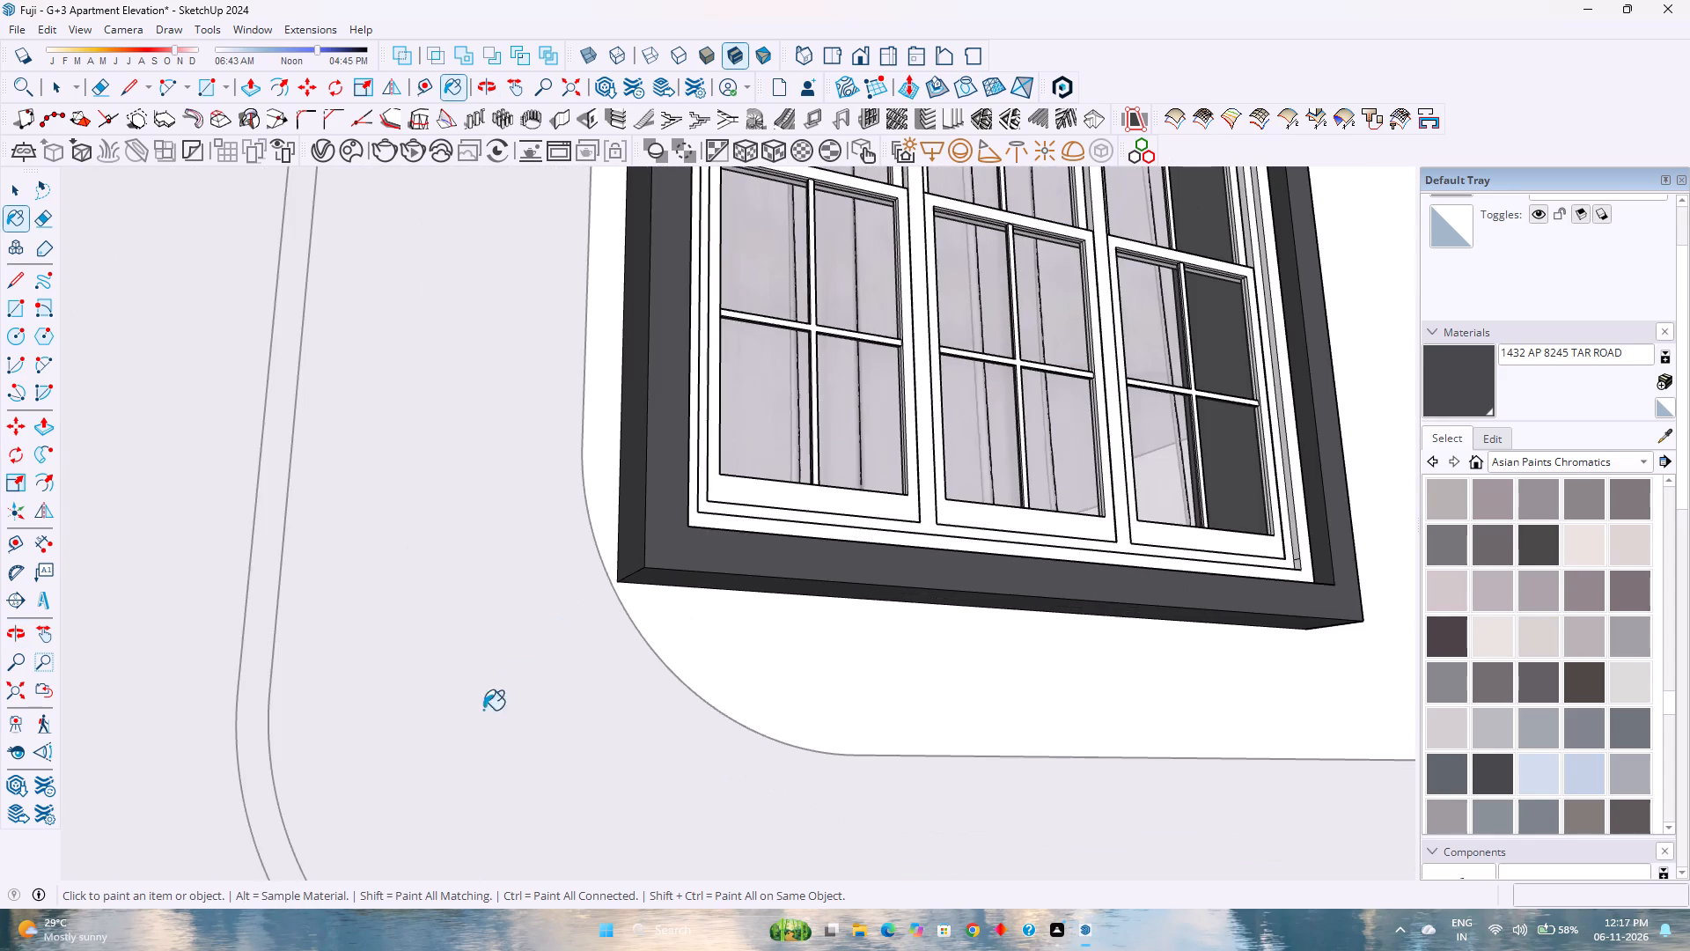
pyautogui.moveTo(483, 710); pyautogui.dragTo(444, 743, button='middle')
pyautogui.scroll(-2, 535, 669)
pyautogui.keyDown('shift'); pyautogui.moveTo(648, 627); pyautogui.dragTo(527, 878, button='middle'); pyautogui.keyUp('shift')
pyautogui.keyDown('shift'); pyautogui.middleClick(527, 878); pyautogui.keyUp('shift')
pyautogui.moveTo(643, 758); pyautogui.dragTo(253, 835, button='middle')
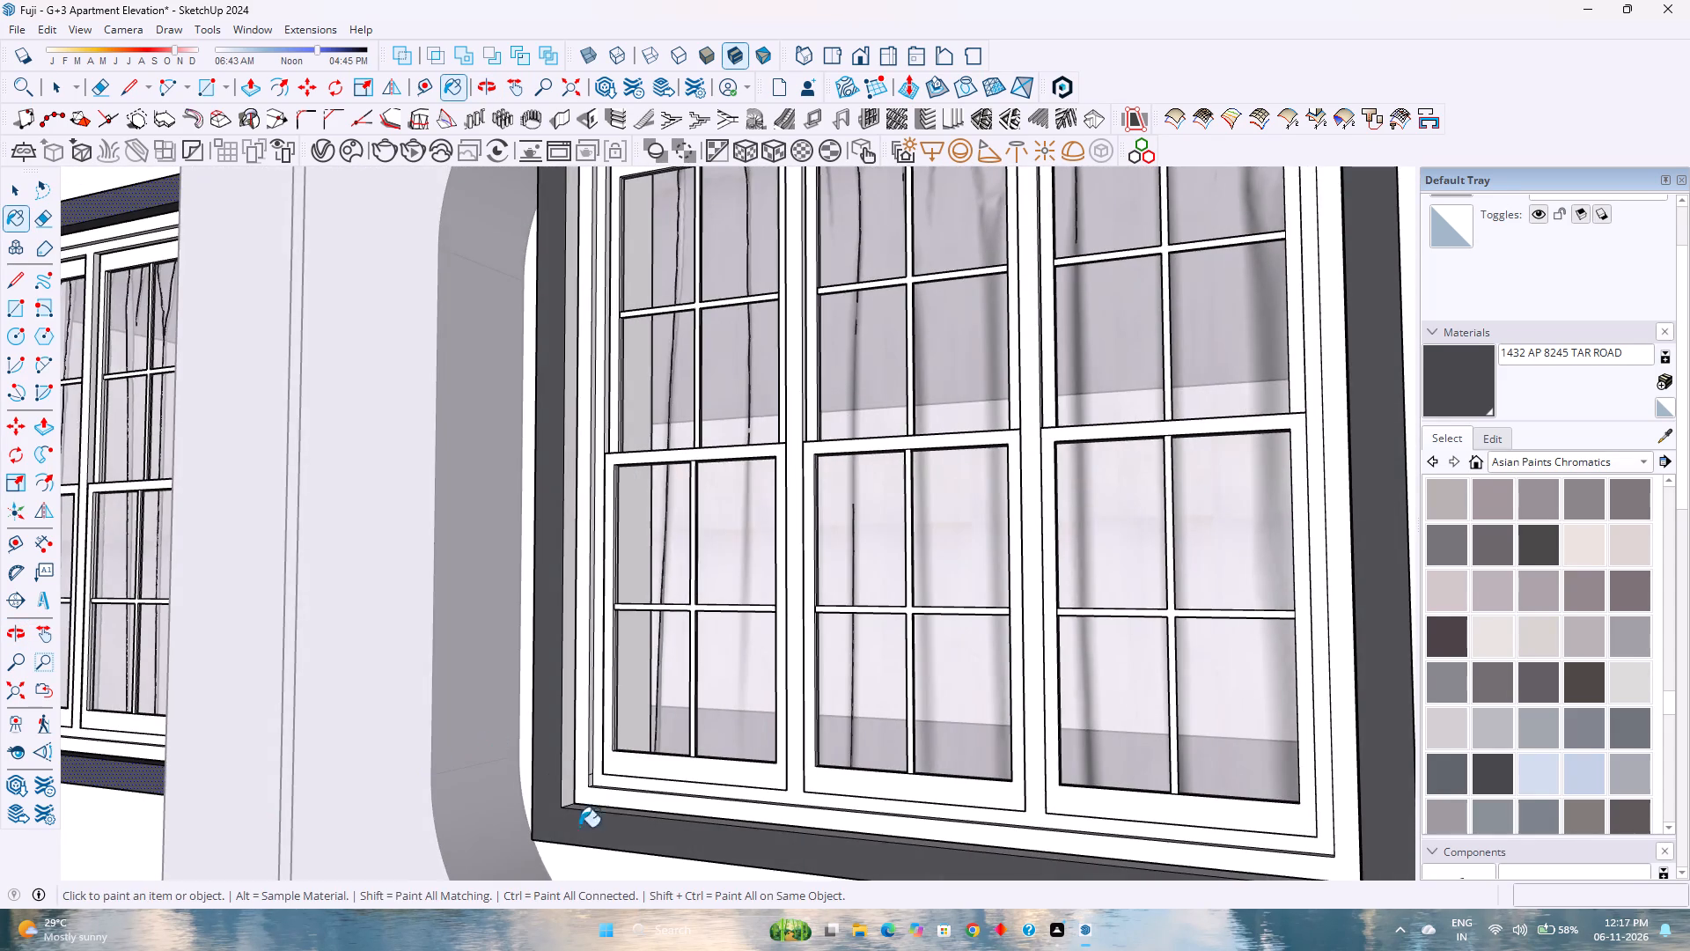
pyautogui.scroll(2, 611, 822)
pyautogui.moveTo(602, 823); pyautogui.dragTo(540, 950, button='middle')
pyautogui.middleClick(540, 950)
pyautogui.scroll(3, 575, 806)
pyautogui.click(577, 789)
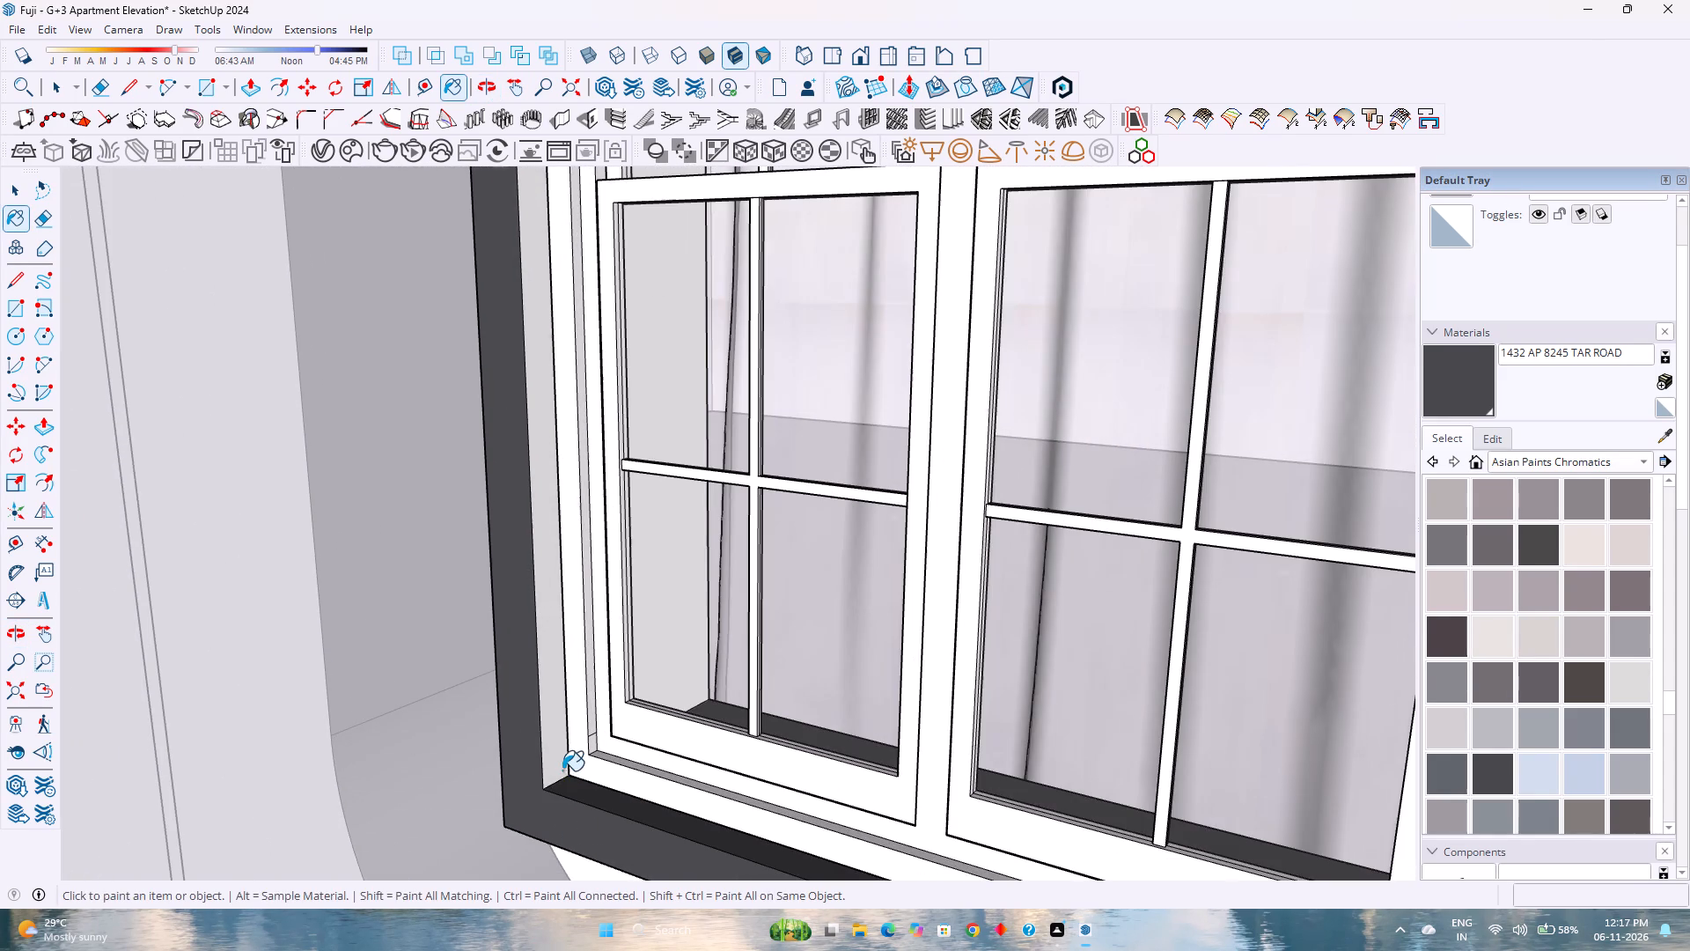
pyautogui.click(553, 756)
# Paint the middle window surround's outer side facing the third window and its top face with Tar Road.
pyautogui.scroll(-13, 553, 756)
pyautogui.keyDown('shift'); pyautogui.moveTo(558, 748); pyautogui.dragTo(511, 800, button='middle'); pyautogui.keyUp('shift')
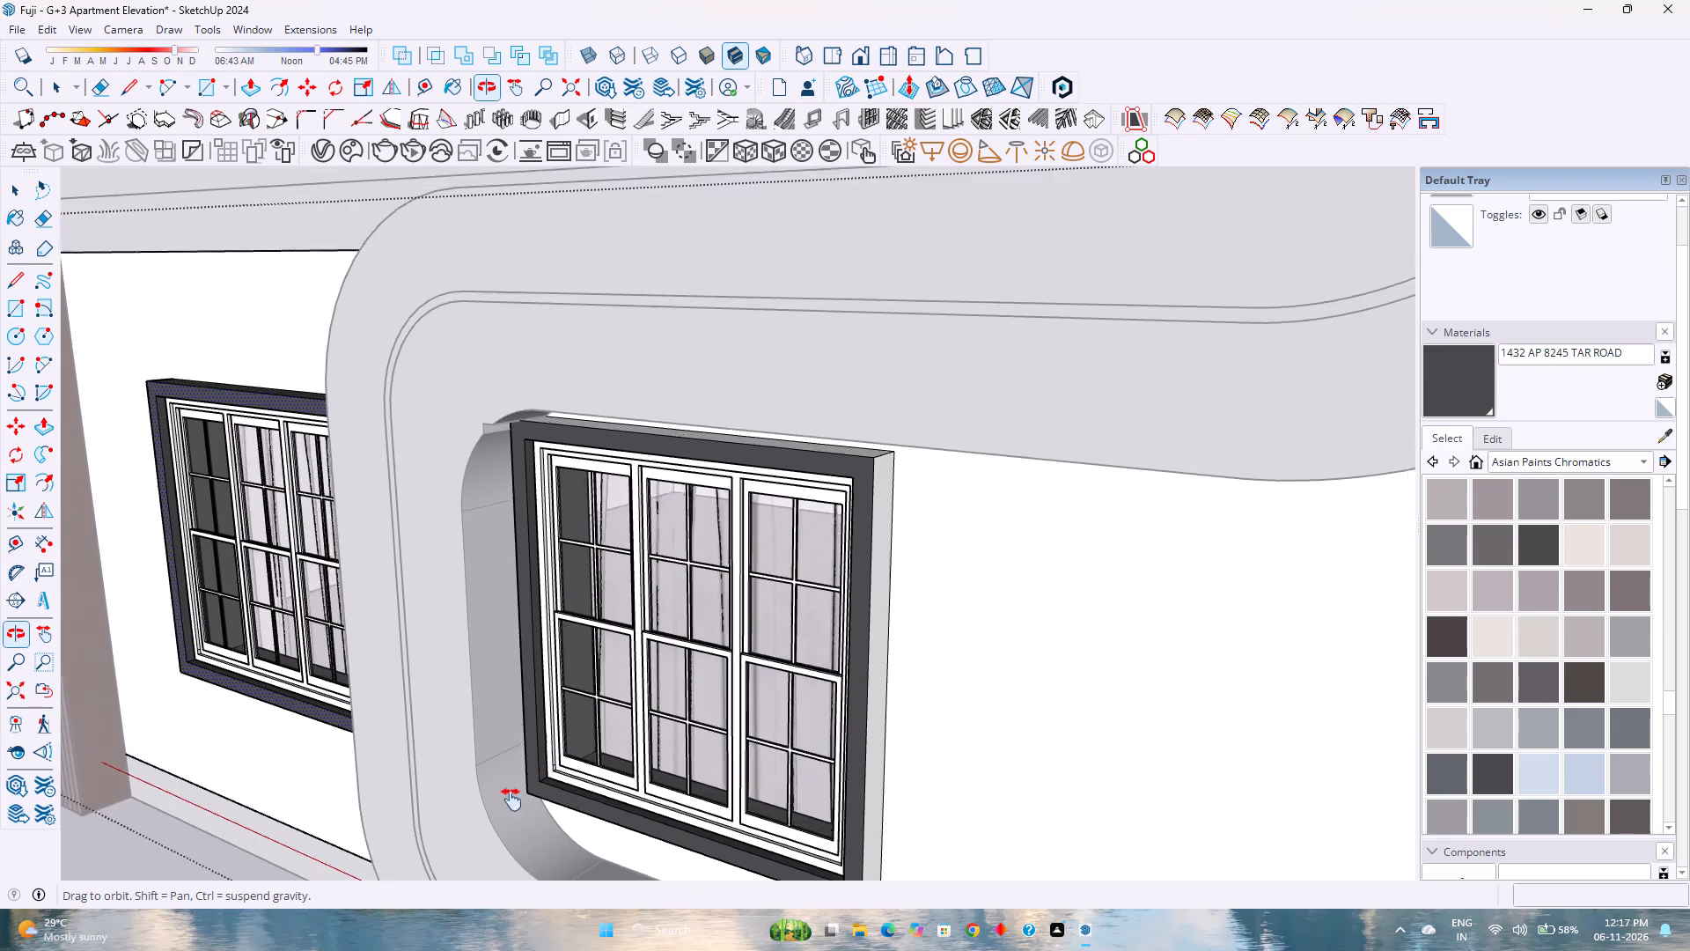
pyautogui.keyDown('shift'); pyautogui.moveTo(511, 800); pyautogui.dragTo(508, 802, button='middle'); pyautogui.keyUp('shift')
pyautogui.scroll(3, 838, 573)
pyautogui.click(836, 563)
pyautogui.scroll(6, 783, 485)
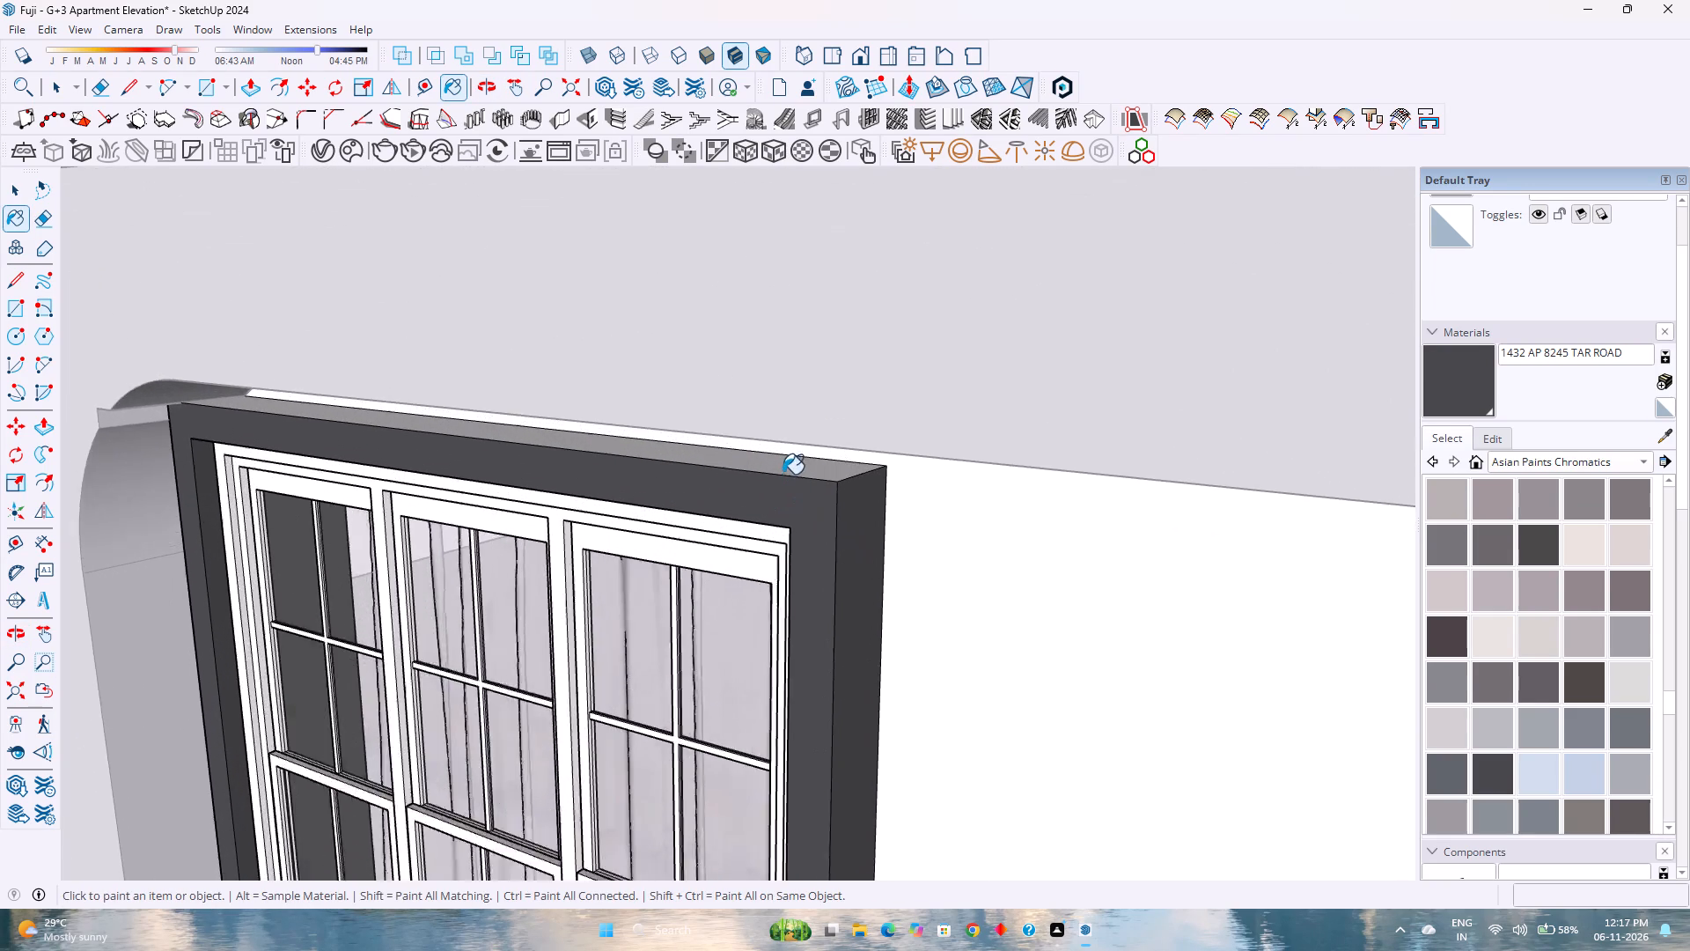
pyautogui.scroll(3, 783, 474)
pyautogui.click(791, 468)
# Paint the third window surround's front face, the outer side facing the middle window and the top face with Tar Road.
pyautogui.scroll(-16, 736, 598)
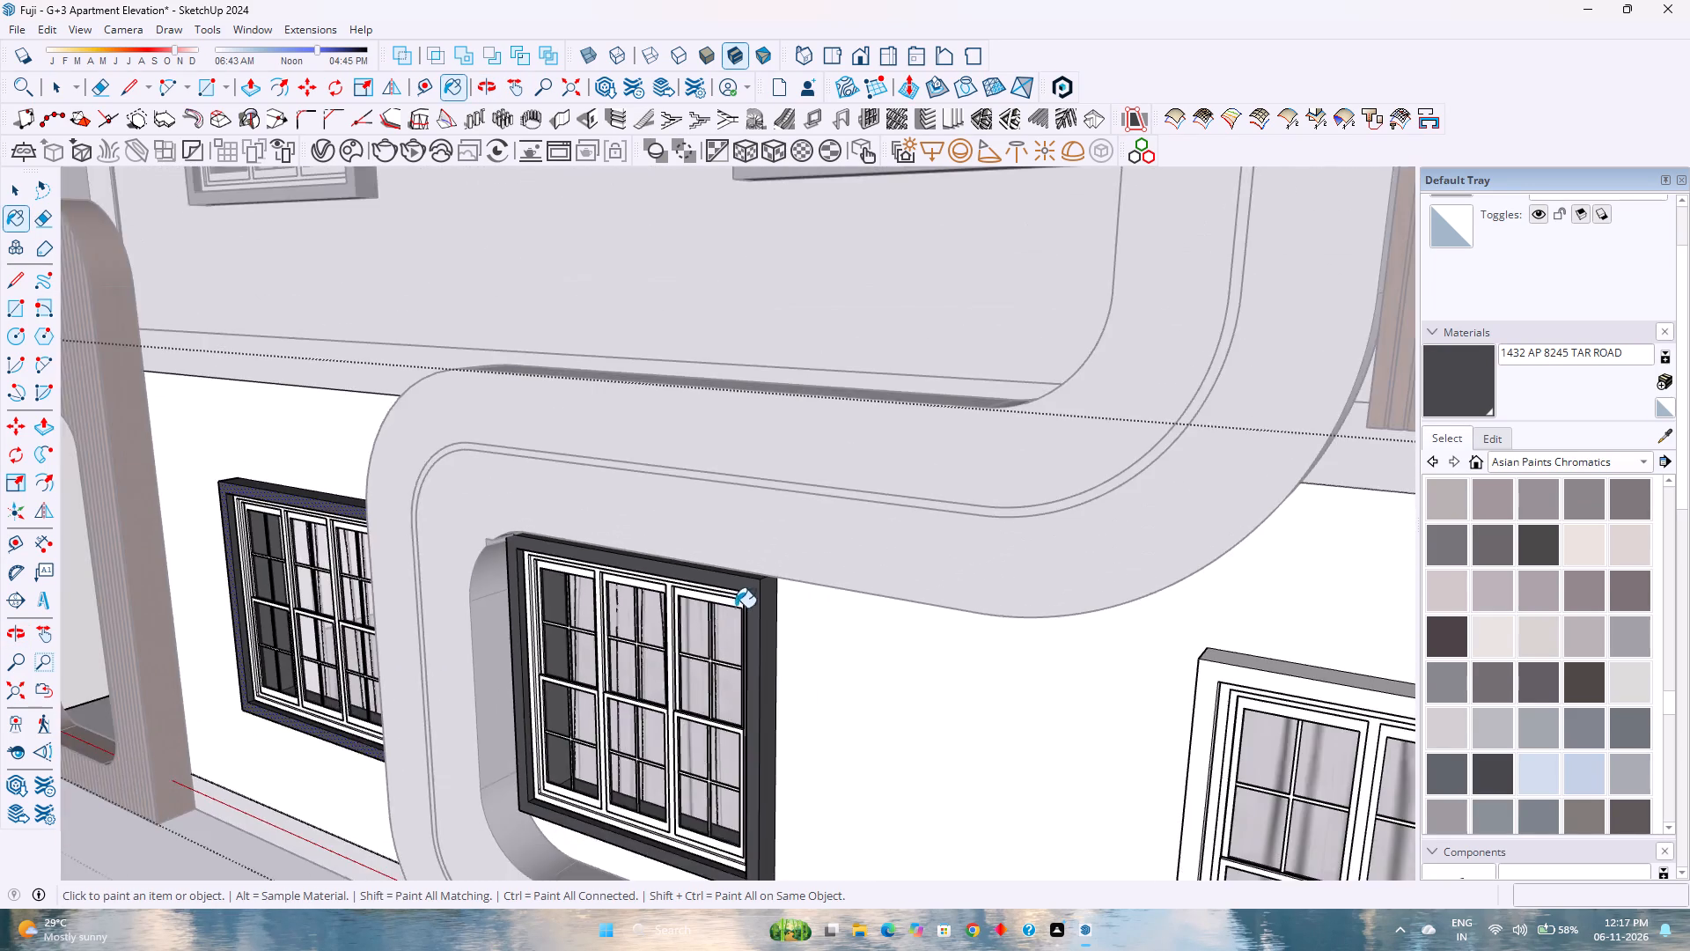
pyautogui.keyDown('shift'); pyautogui.moveTo(702, 665); pyautogui.dragTo(638, 571, button='middle'); pyautogui.keyUp('shift')
pyautogui.keyDown('shift'); pyautogui.middleClick(638, 571); pyautogui.keyUp('shift')
pyautogui.scroll(-1, 630, 588)
pyautogui.moveTo(655, 675); pyautogui.dragTo(1018, 659, button='middle')
pyautogui.middleClick(1018, 659)
pyautogui.keyDown('shift'); pyautogui.moveTo(1019, 659); pyautogui.dragTo(791, 744, button='middle'); pyautogui.keyUp('shift')
pyautogui.keyDown('shift'); pyautogui.middleClick(791, 744); pyautogui.keyUp('shift')
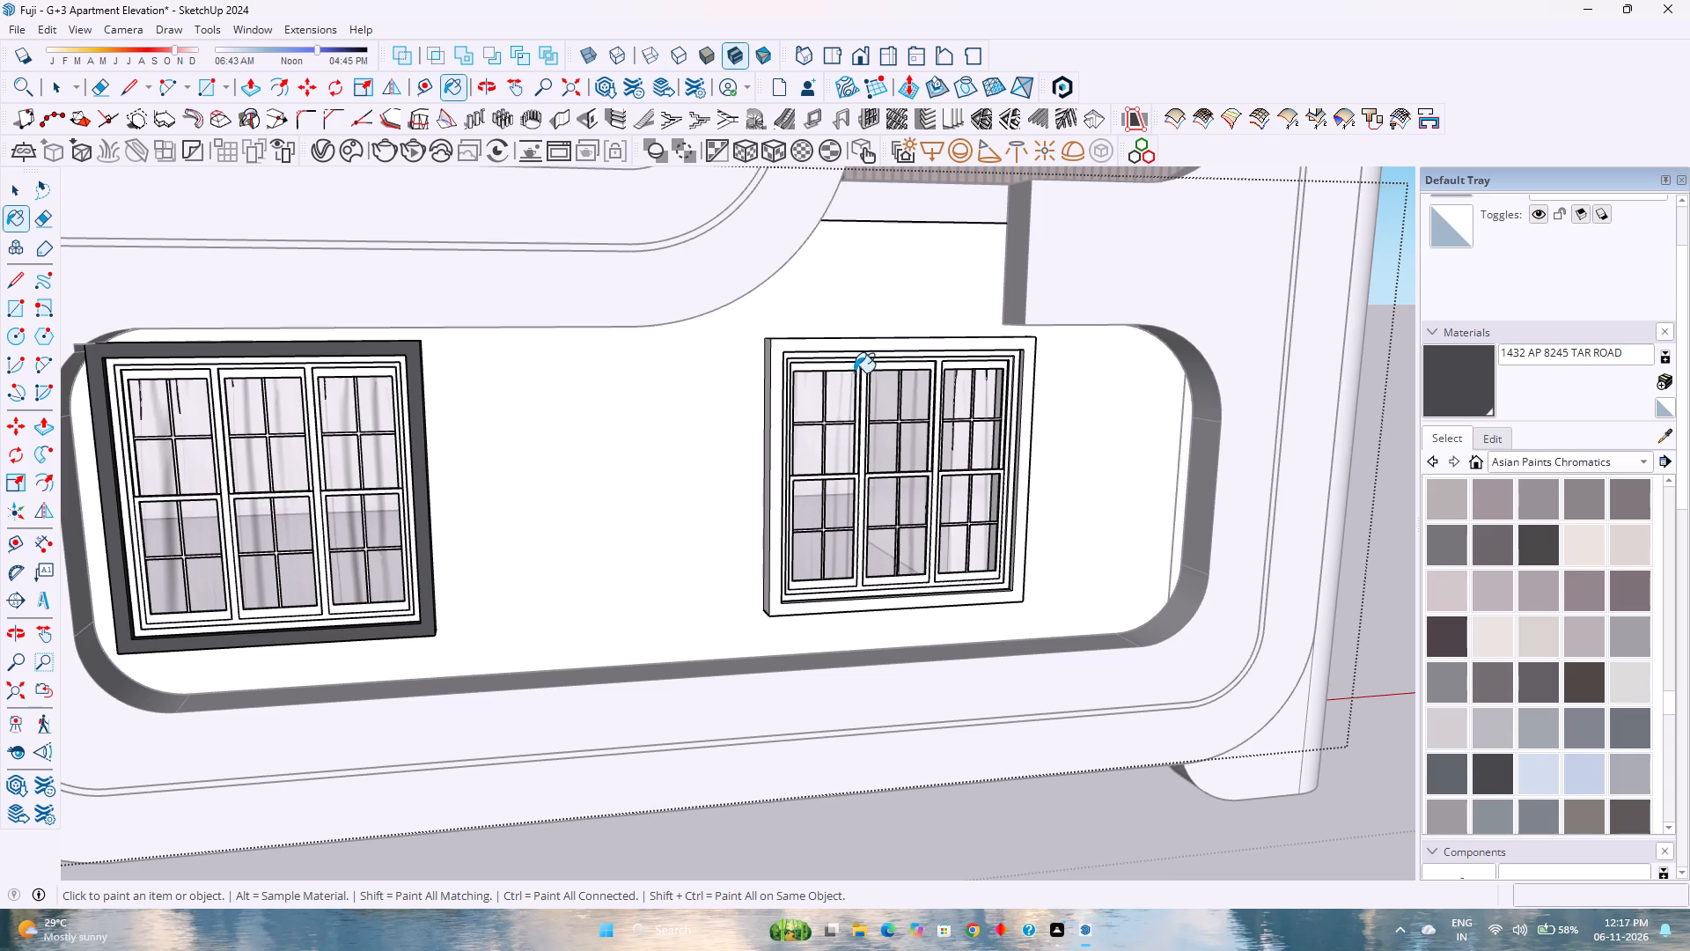
pyautogui.scroll(11, 835, 374)
pyautogui.click(771, 339)
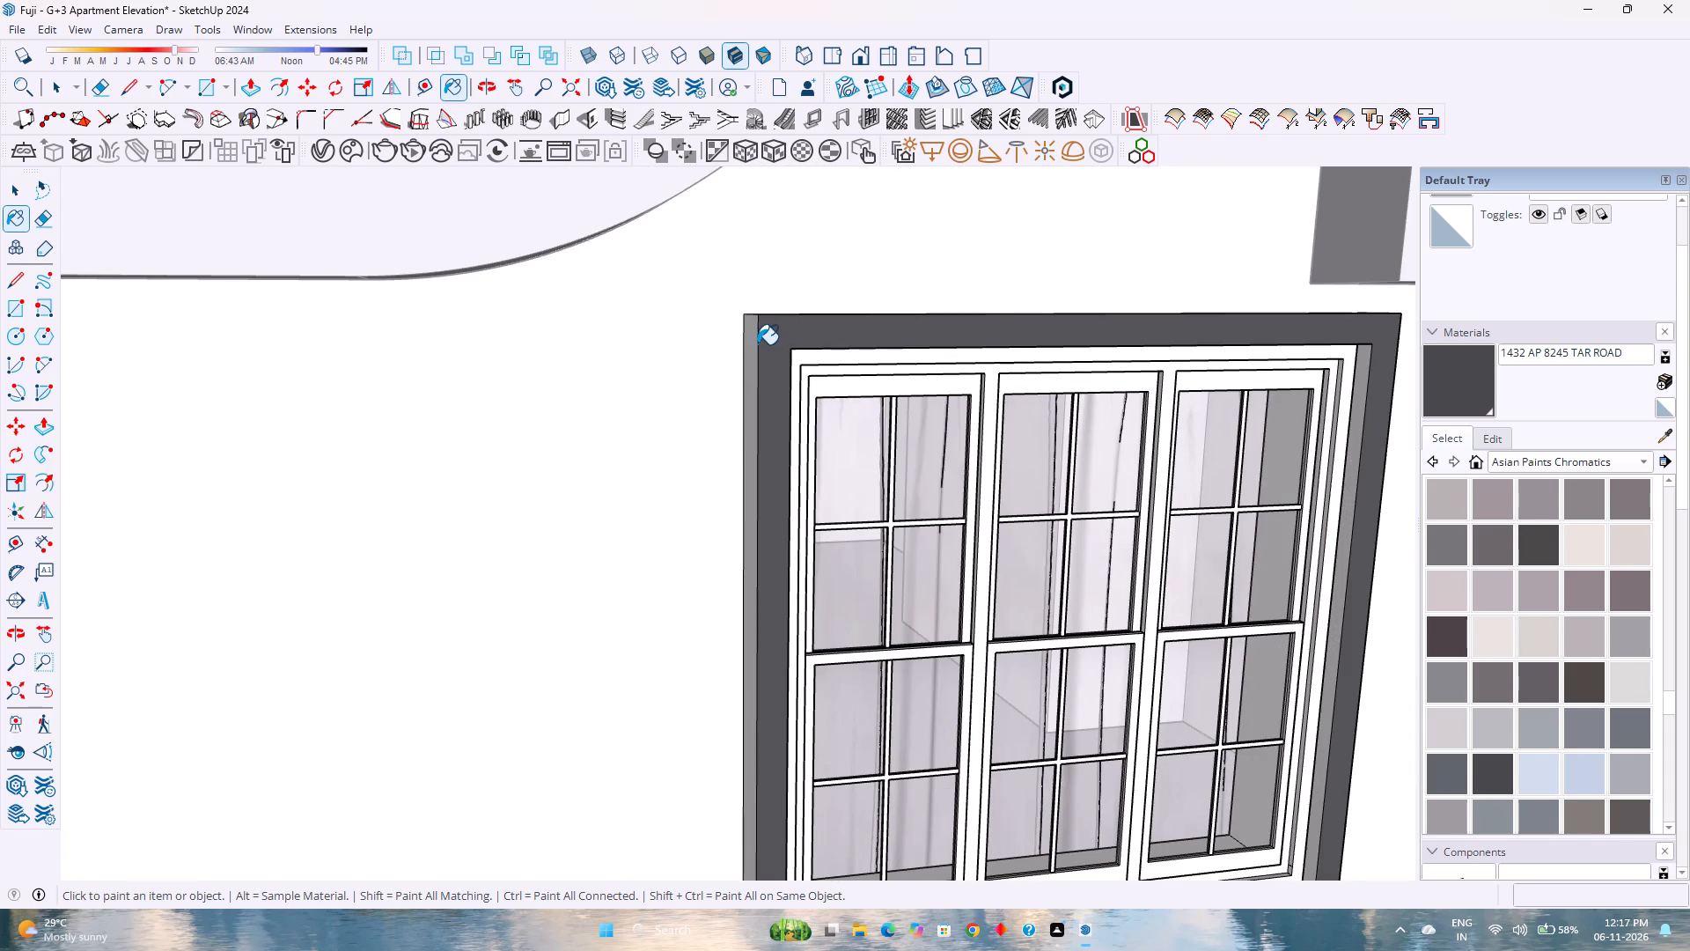
pyautogui.click(746, 349)
pyautogui.moveTo(782, 345); pyautogui.dragTo(803, 414, button='middle')
pyautogui.middleClick(803, 414)
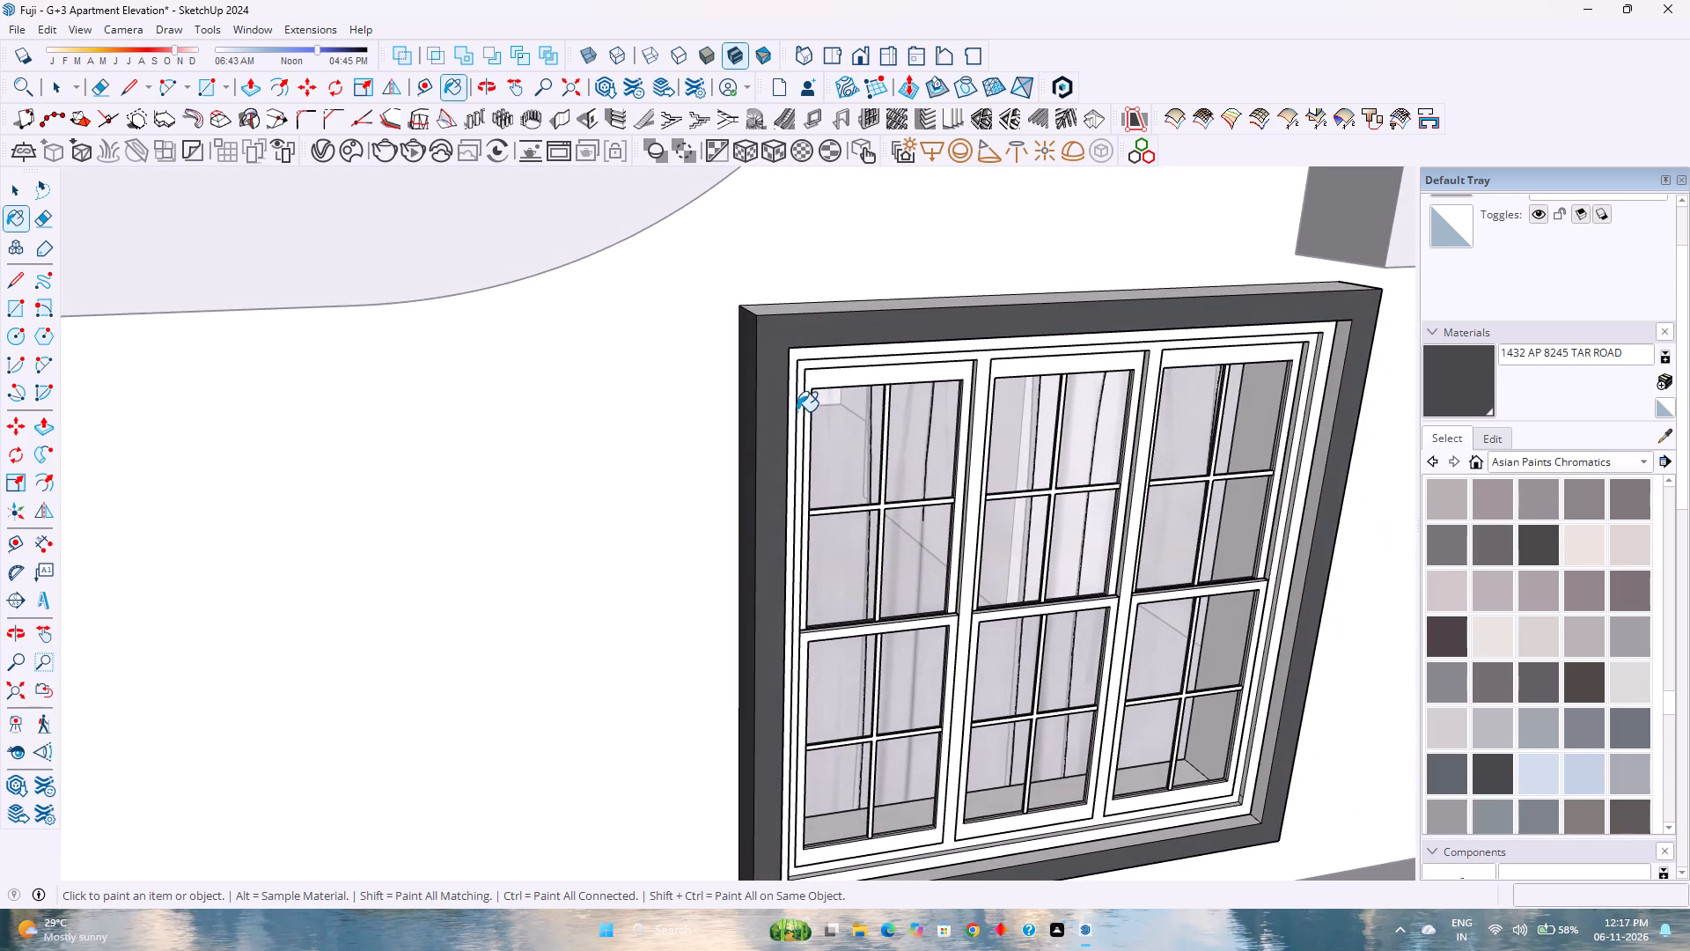
pyautogui.moveTo(803, 404); pyautogui.dragTo(813, 498, button='middle')
pyautogui.click(802, 315)
# Paint the third window surround's inner bottom and both inner sides with Tar Road.
pyautogui.scroll(-7, 748, 350)
pyautogui.moveTo(956, 451); pyautogui.dragTo(601, 392, button='middle')
pyautogui.middleClick(600, 391)
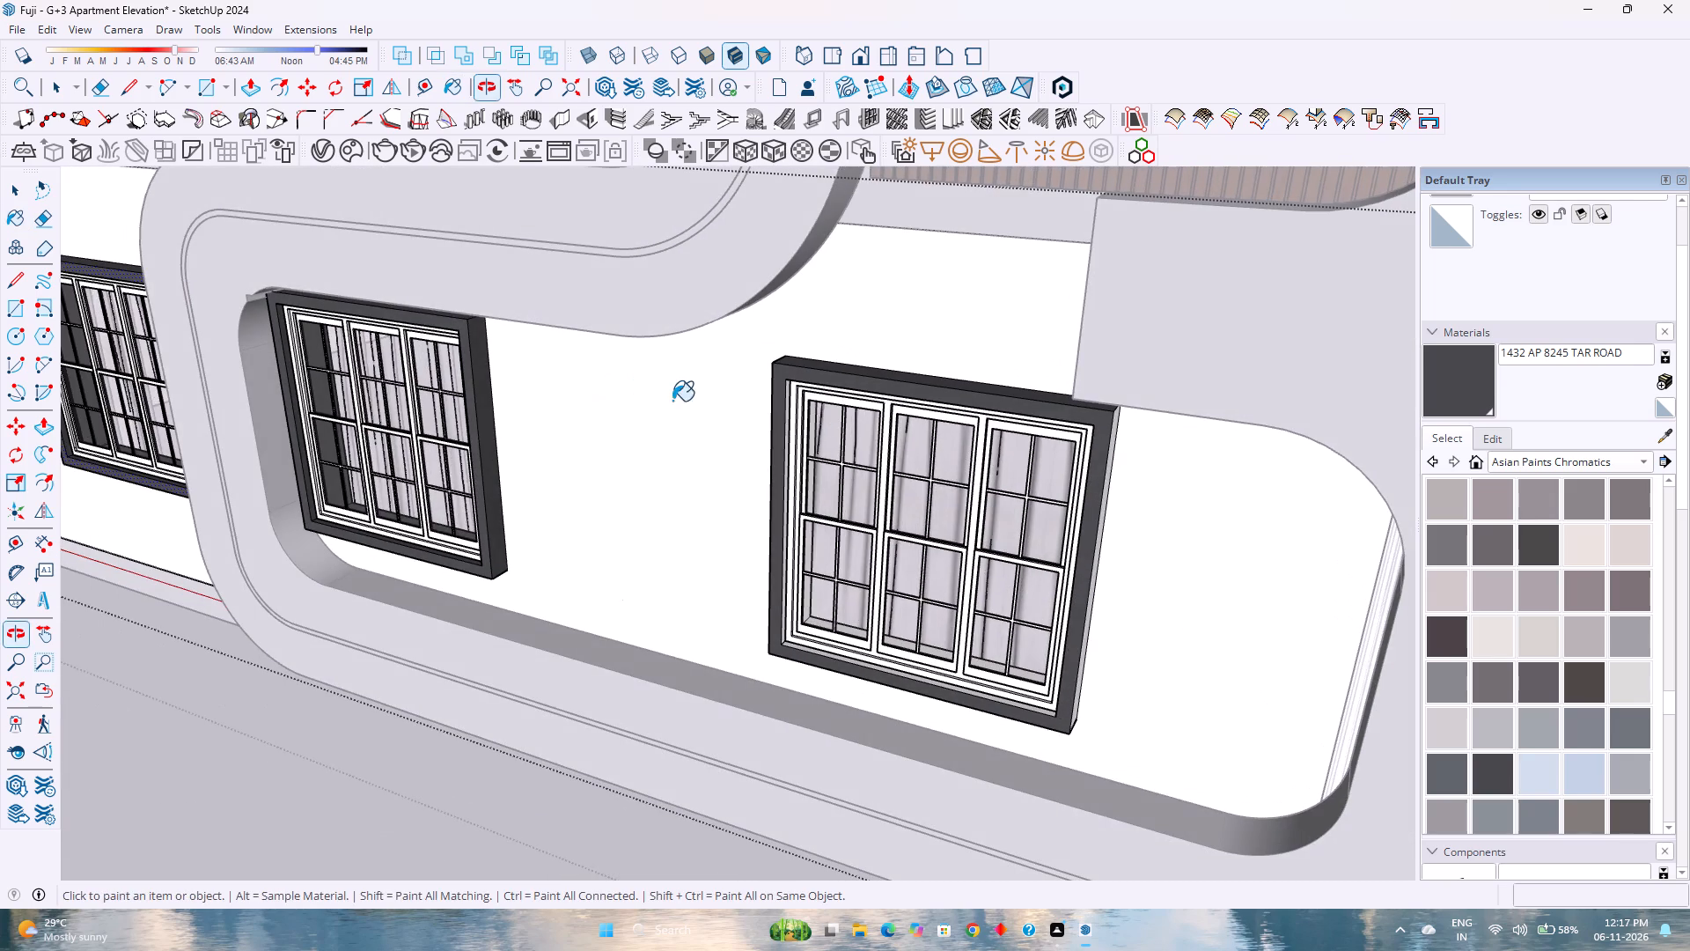
pyautogui.moveTo(1053, 608); pyautogui.dragTo(987, 503, button='middle')
pyautogui.moveTo(986, 501); pyautogui.dragTo(983, 493, button='middle')
pyautogui.middleClick(983, 493)
pyautogui.scroll(4, 1081, 687)
pyautogui.scroll(3, 927, 692)
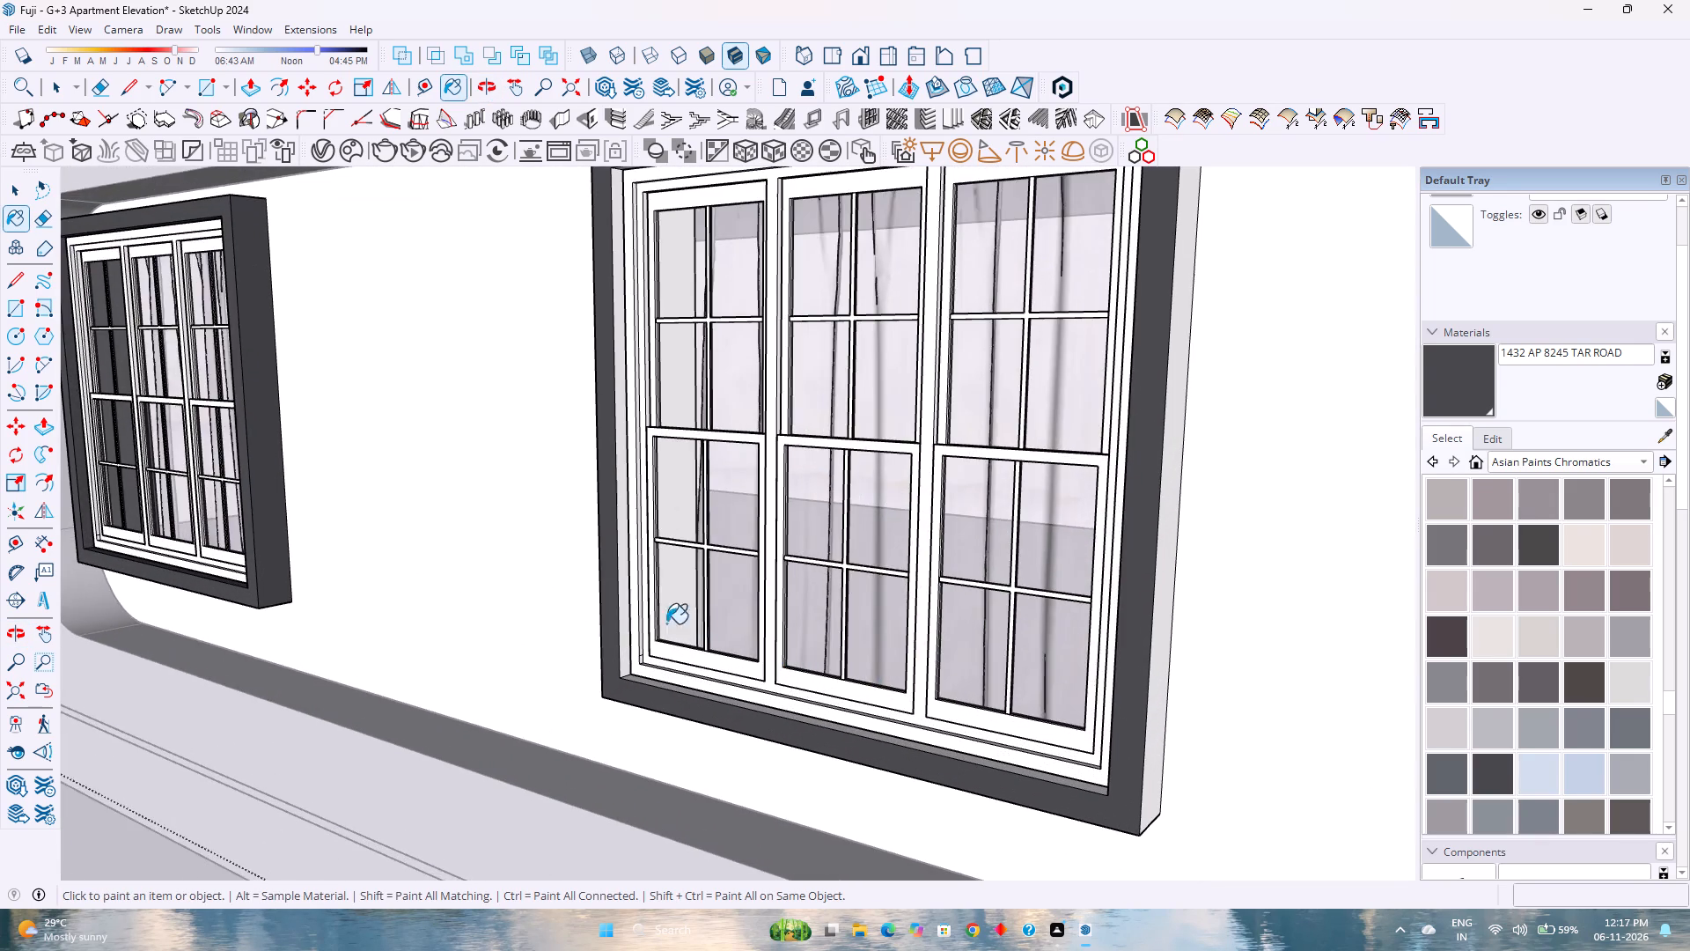
pyautogui.scroll(8, 619, 631)
pyautogui.click(652, 705)
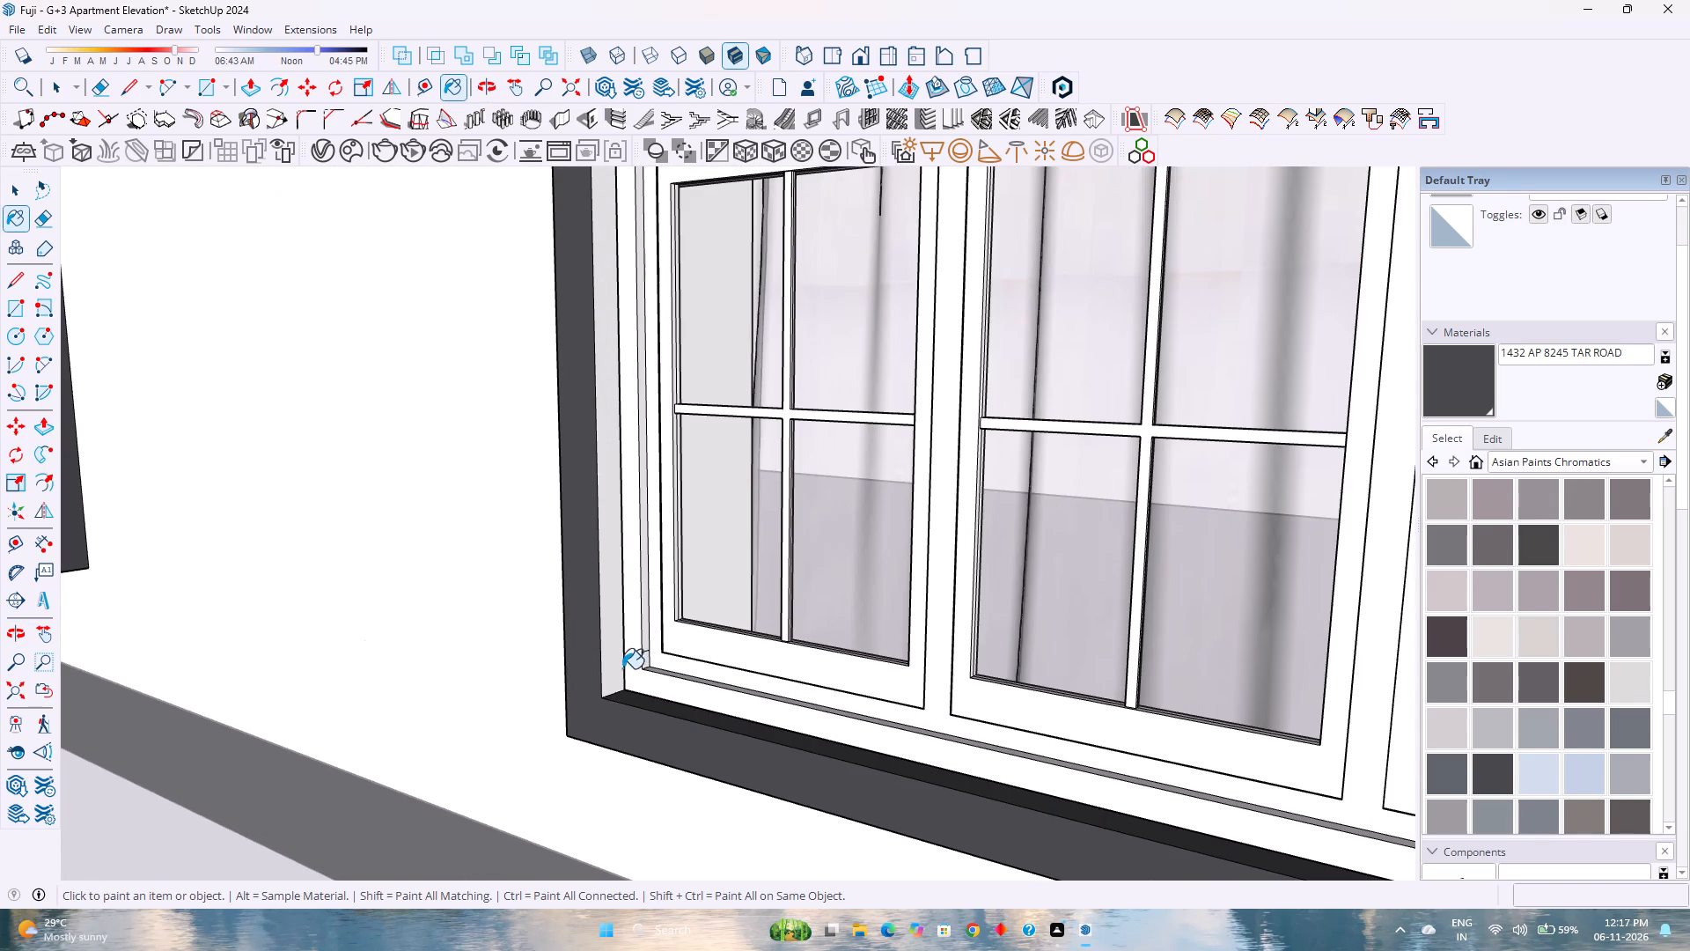
pyautogui.click(614, 660)
pyautogui.scroll(-4, 612, 654)
pyautogui.scroll(2, 617, 657)
pyautogui.moveTo(617, 657); pyautogui.dragTo(827, 727, button='middle')
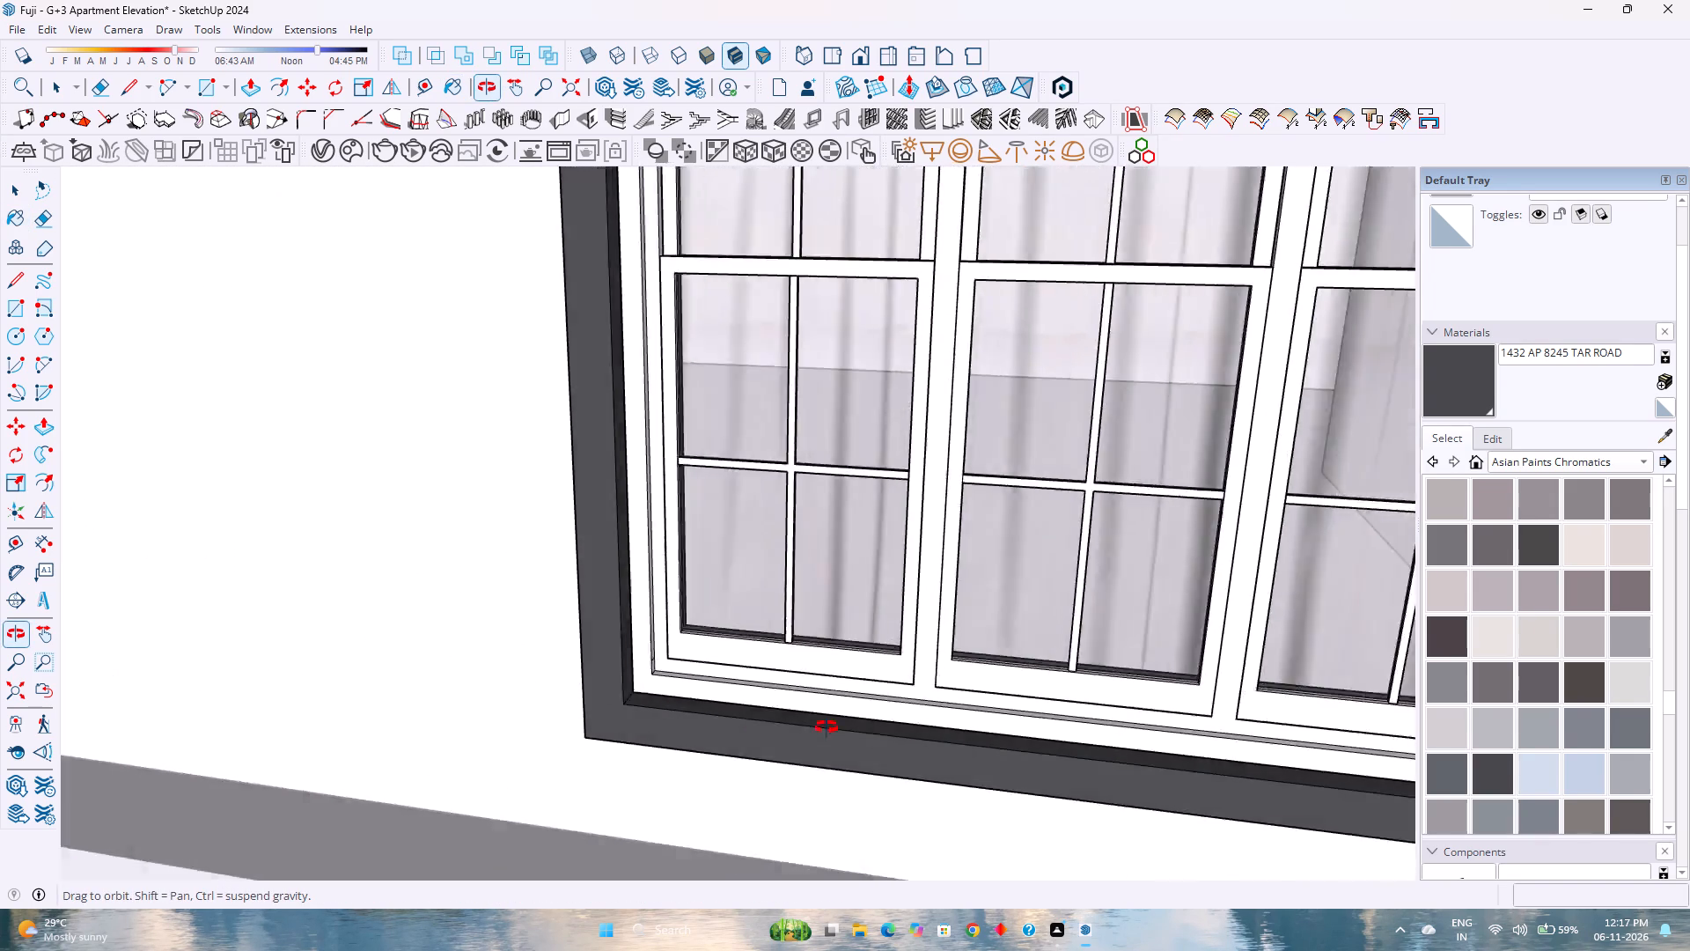
pyautogui.moveTo(827, 727); pyautogui.dragTo(1269, 759, button='middle')
pyautogui.scroll(6, 1179, 505)
pyautogui.click(1089, 457)
# Paint the third window surround's outer side nearest the building corner with Tar Road.
pyautogui.scroll(-2, 1084, 459)
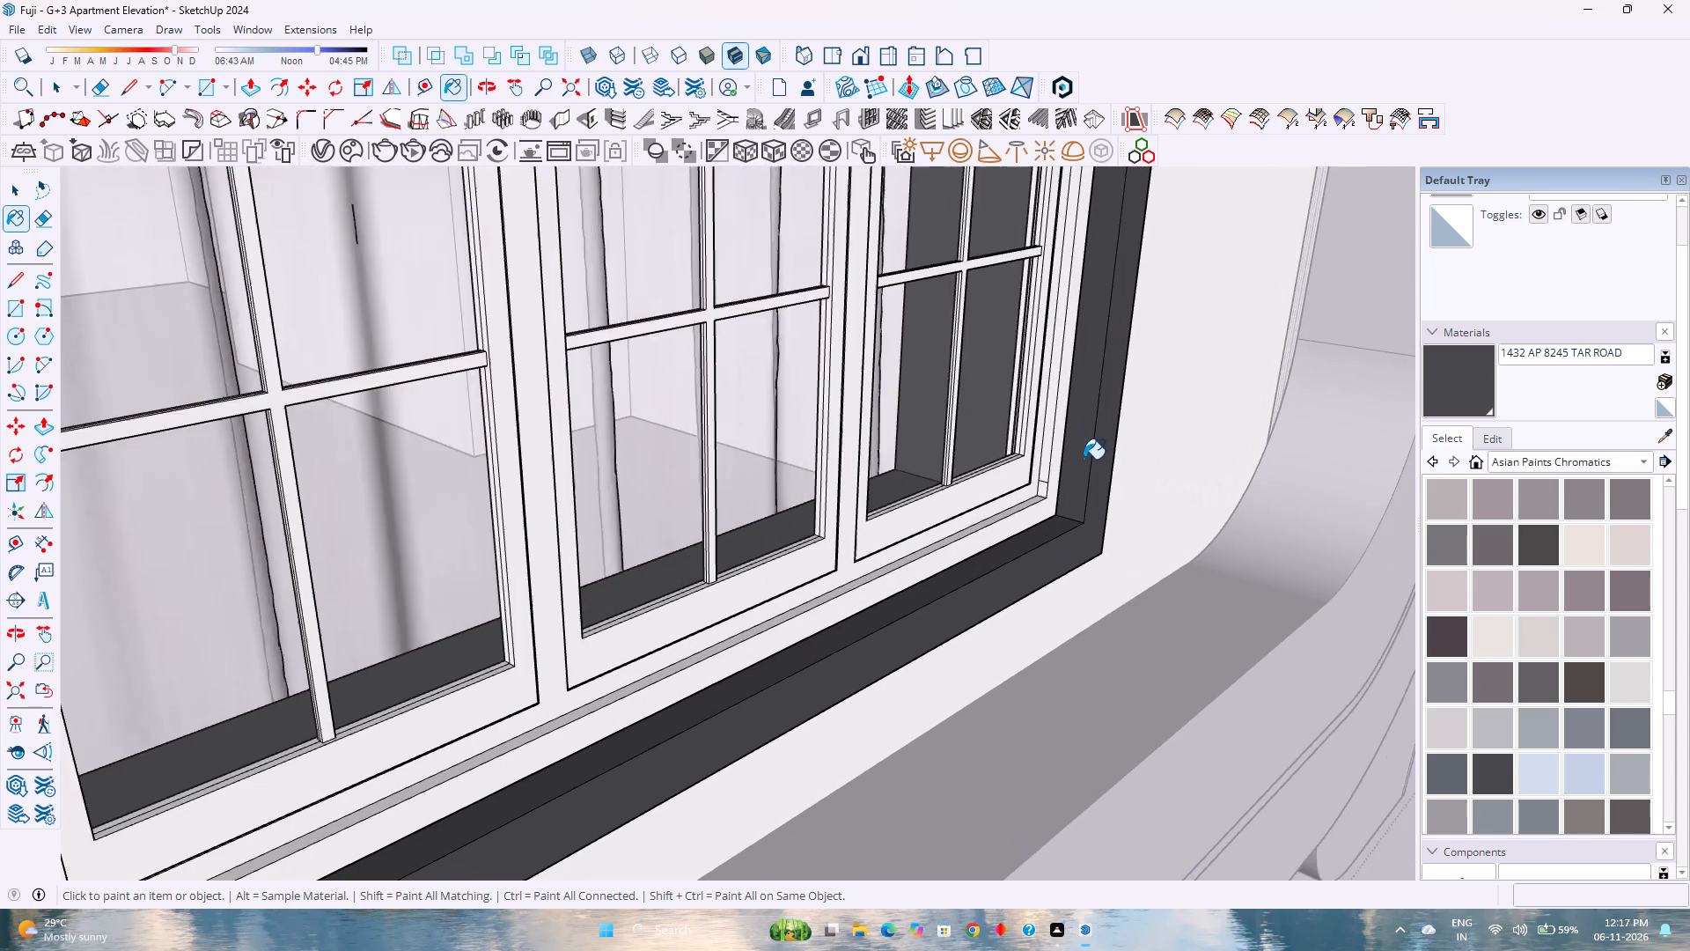
pyautogui.scroll(-6, 1084, 459)
pyautogui.middleClick(1113, 482)
pyautogui.middleClick(1113, 482)
pyautogui.moveTo(1113, 482); pyautogui.dragTo(605, 537, button='middle')
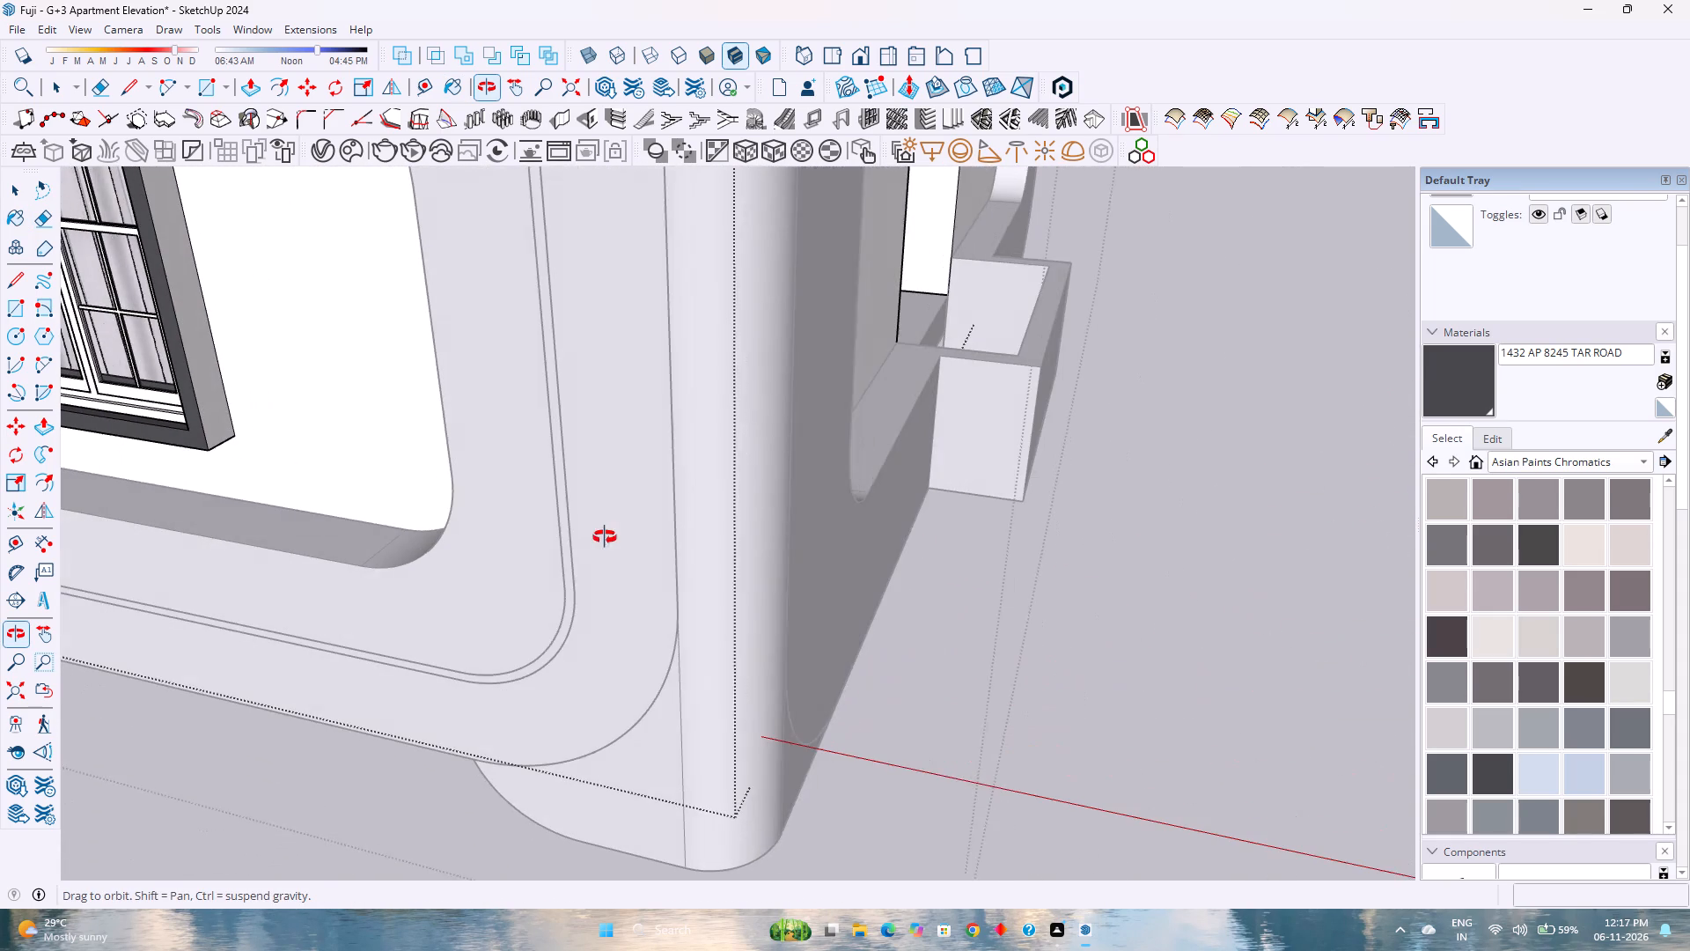
pyautogui.moveTo(605, 537); pyautogui.dragTo(604, 537, button='middle')
pyautogui.middleClick(604, 537)
pyautogui.click(217, 418)
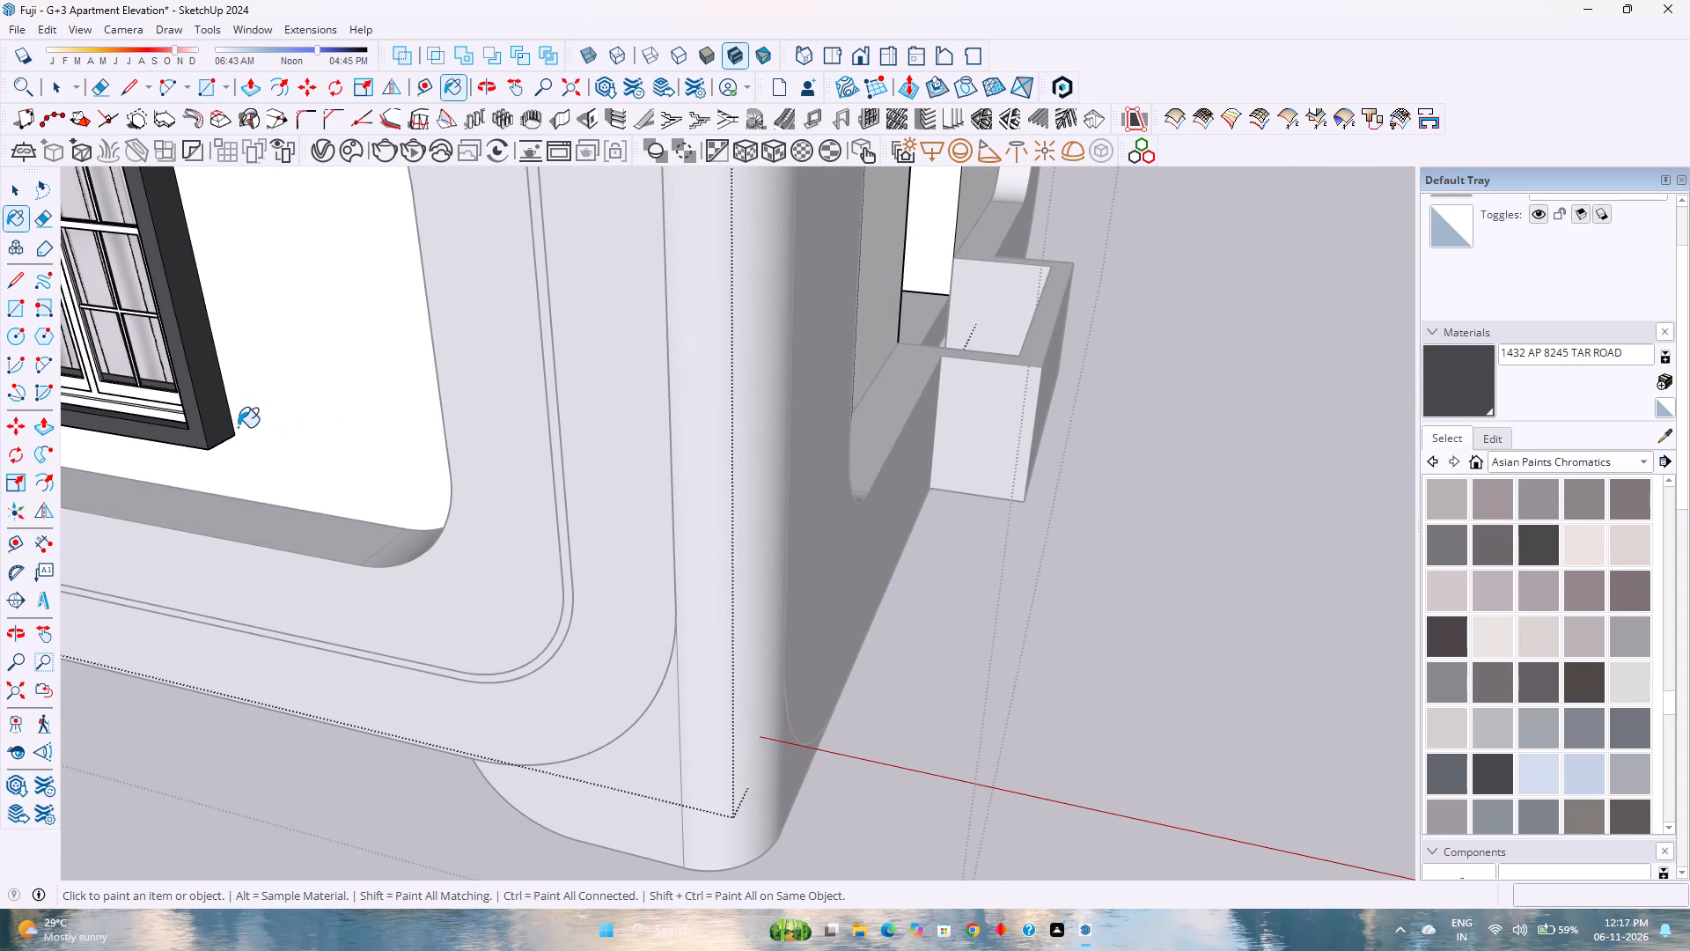
# Select the underside face of the third window surround and paint it with Tar Road.
pyautogui.scroll(-2, 241, 430)
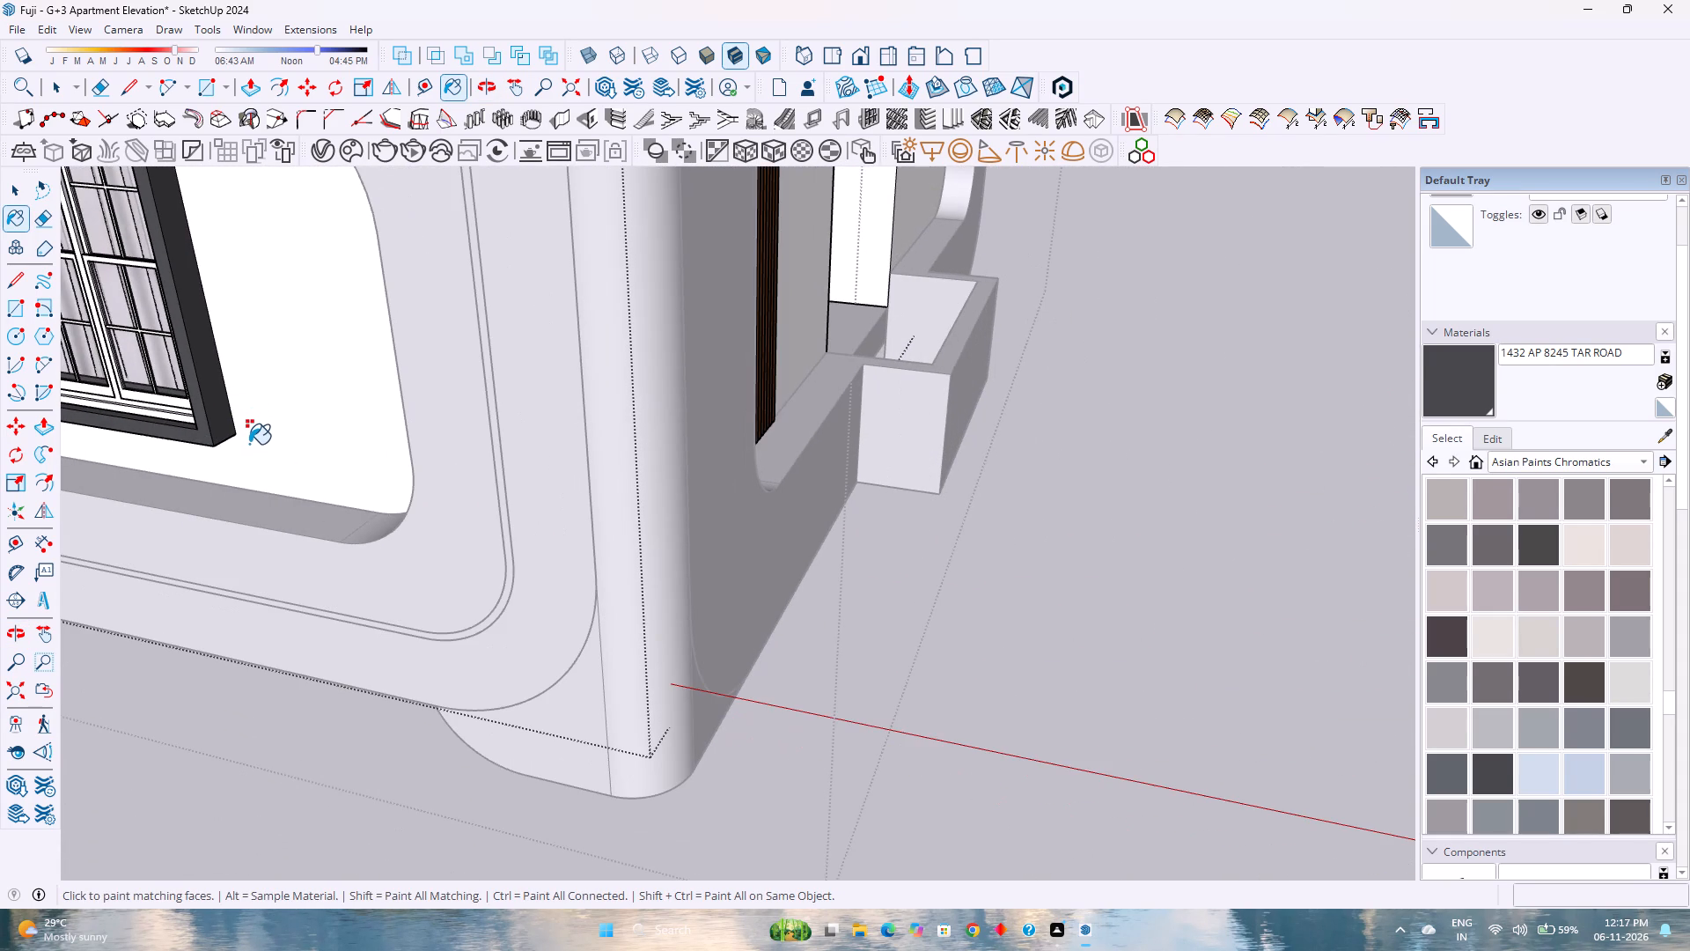
pyautogui.scroll(-1, 253, 443)
pyautogui.keyDown('shift'); pyautogui.moveTo(218, 361); pyautogui.dragTo(499, 461, button='middle'); pyautogui.keyUp('shift')
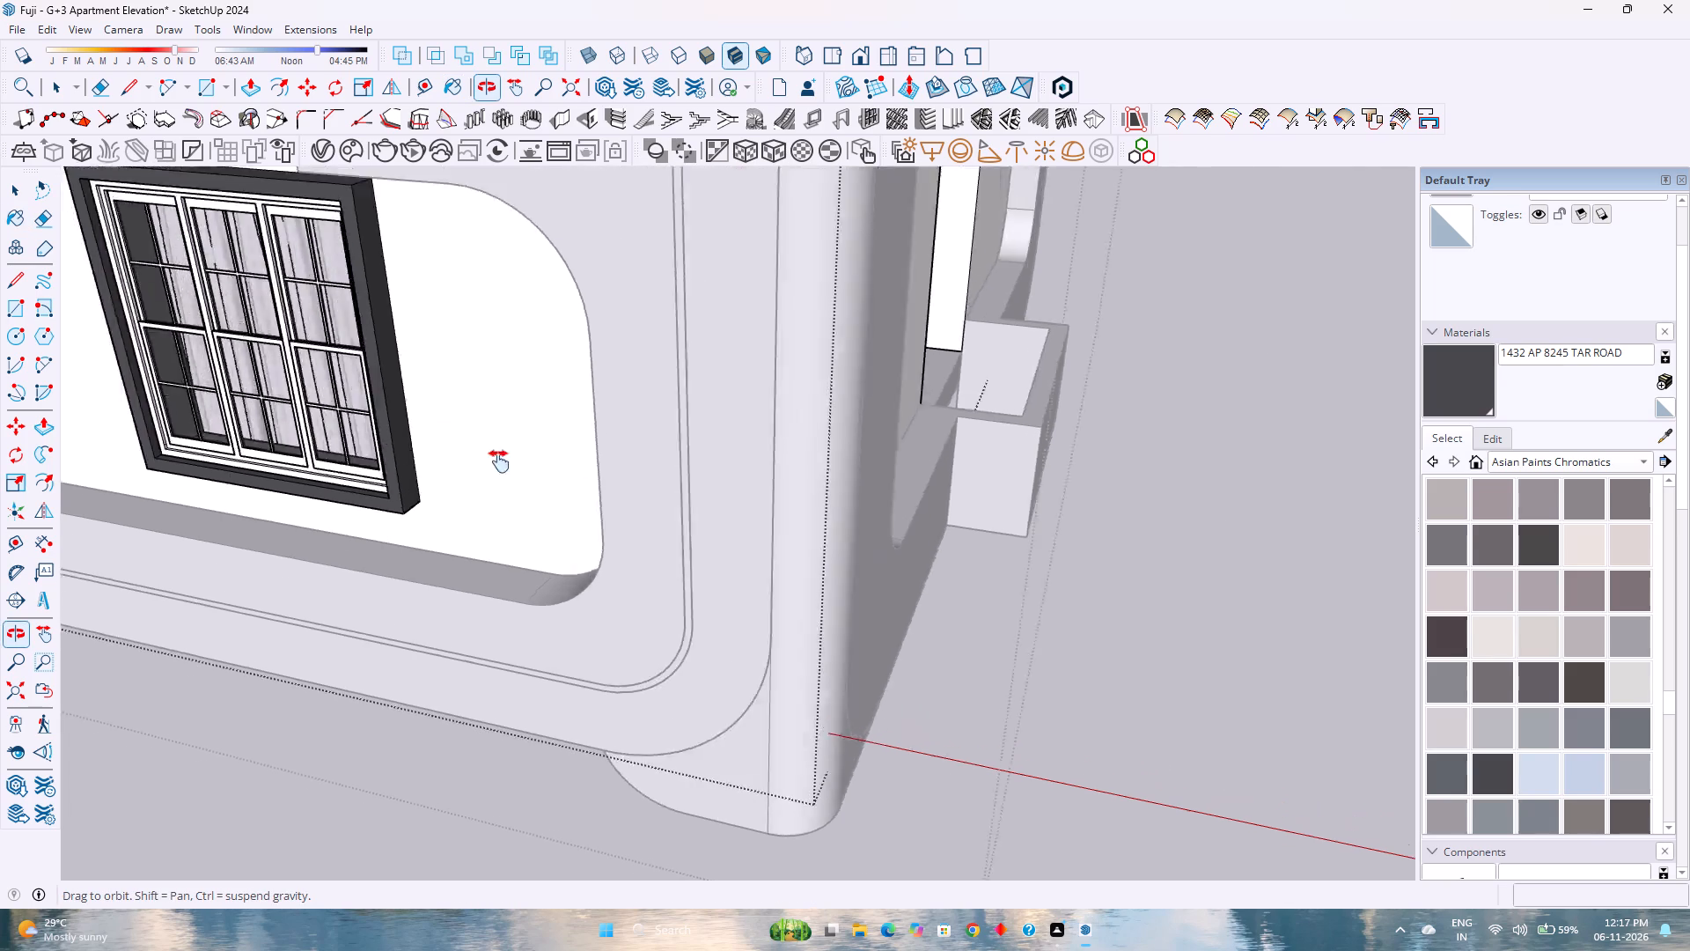
pyautogui.keyDown('shift'); pyautogui.moveTo(499, 461); pyautogui.dragTo(816, 594, button='middle'); pyautogui.keyUp('shift')
pyautogui.keyDown('shift'); pyautogui.middleClick(816, 594); pyautogui.keyUp('shift')
pyautogui.keyDown('shift'); pyautogui.middleClick(816, 594); pyautogui.keyUp('shift')
pyautogui.middleClick(731, 633)
pyautogui.moveTo(738, 630); pyautogui.dragTo(1003, 494, button='middle')
pyautogui.middleClick(1010, 492)
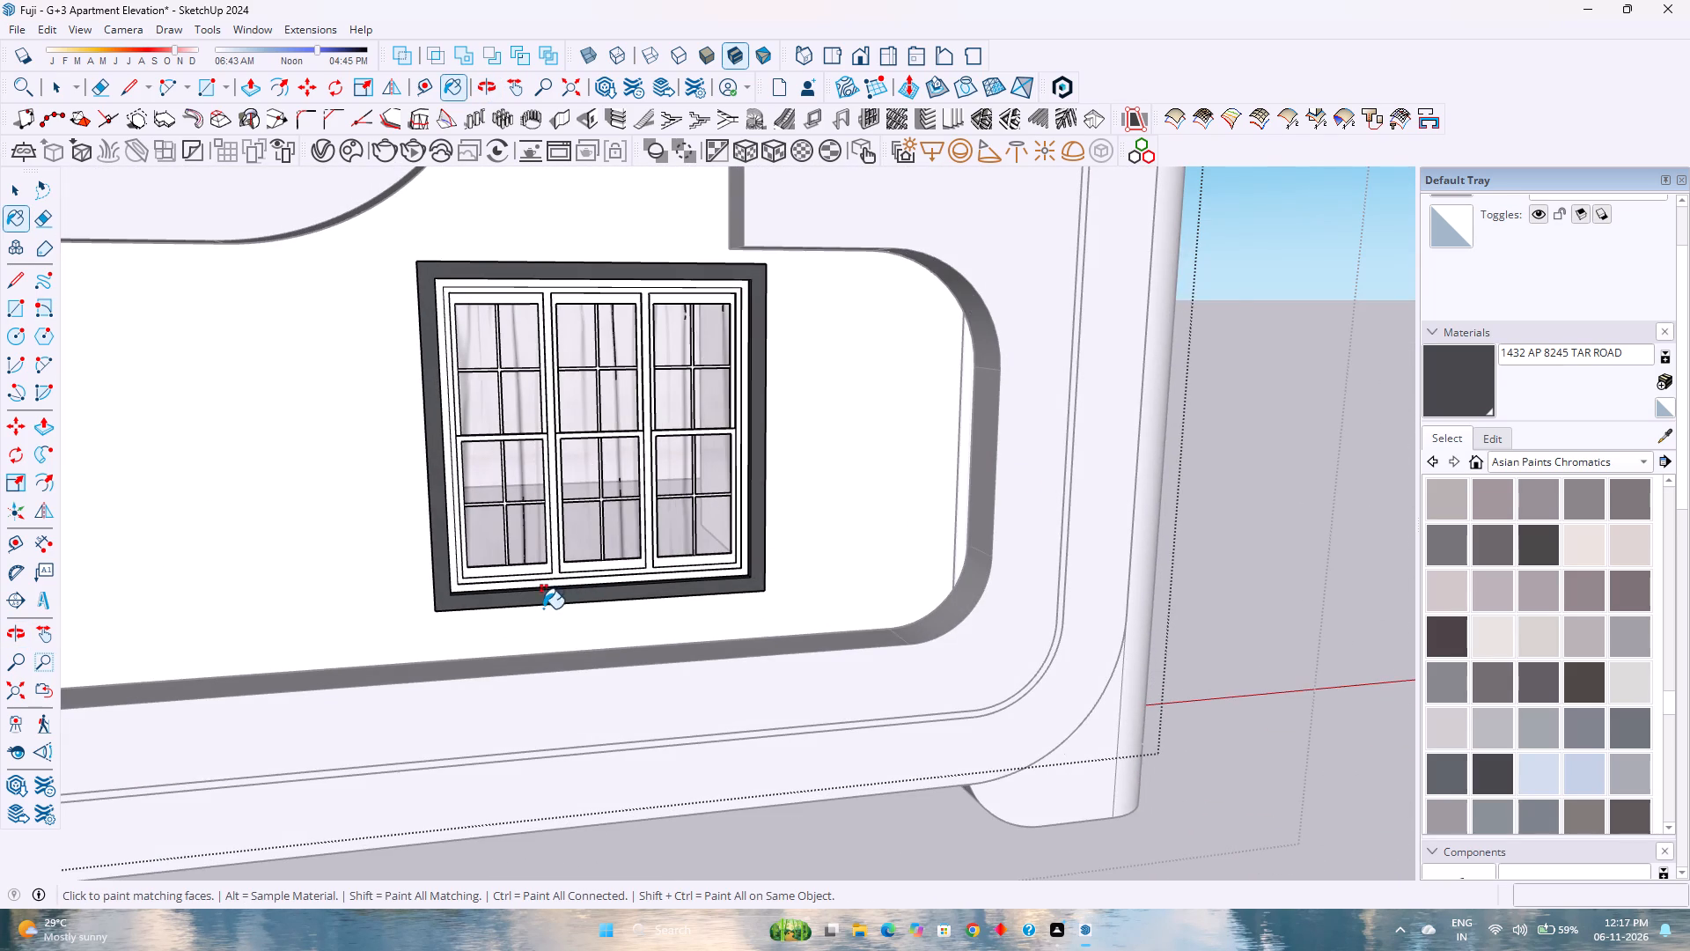
pyautogui.scroll(2, 543, 608)
pyautogui.moveTo(542, 608); pyautogui.dragTo(776, 525, button='middle')
pyautogui.middleClick(778, 525)
pyautogui.scroll(3, 662, 572)
pyautogui.moveTo(596, 578); pyautogui.dragTo(592, 508, button='middle')
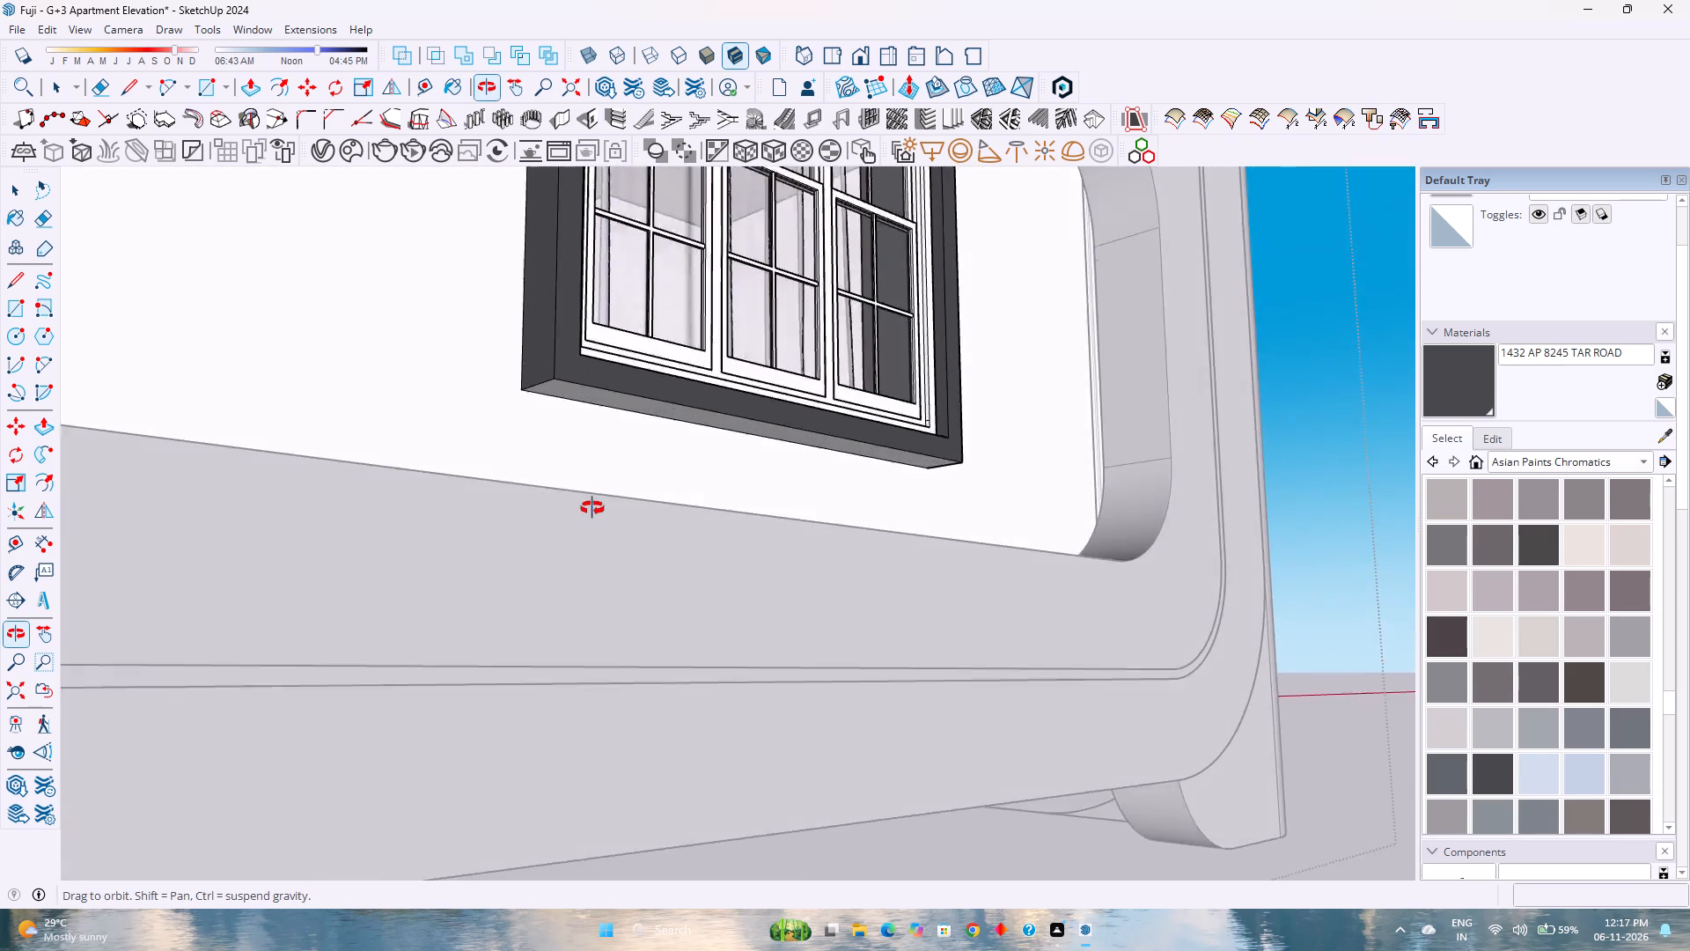
pyautogui.moveTo(592, 508); pyautogui.dragTo(605, 487, button='middle')
pyautogui.middleClick(605, 486)
pyautogui.middleClick(605, 480)
pyautogui.scroll(3, 594, 451)
pyautogui.click(644, 300)
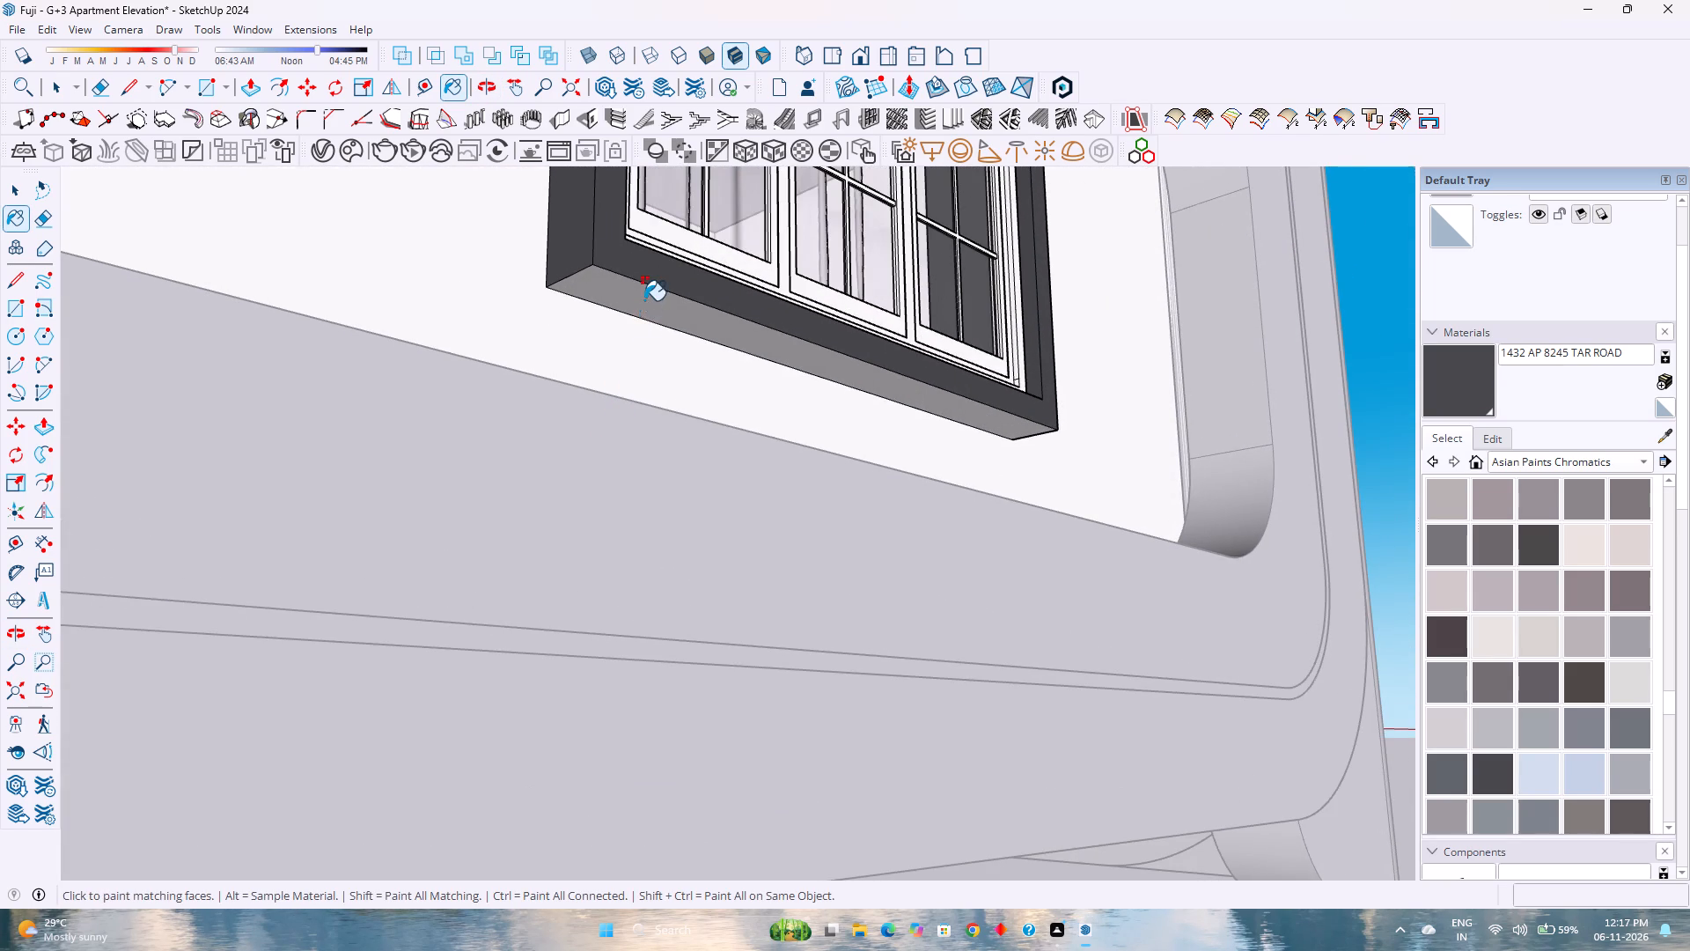
pyautogui.hotkey('ctrl', 'z')
pyautogui.press('space')
pyautogui.doubleClick(670, 318)
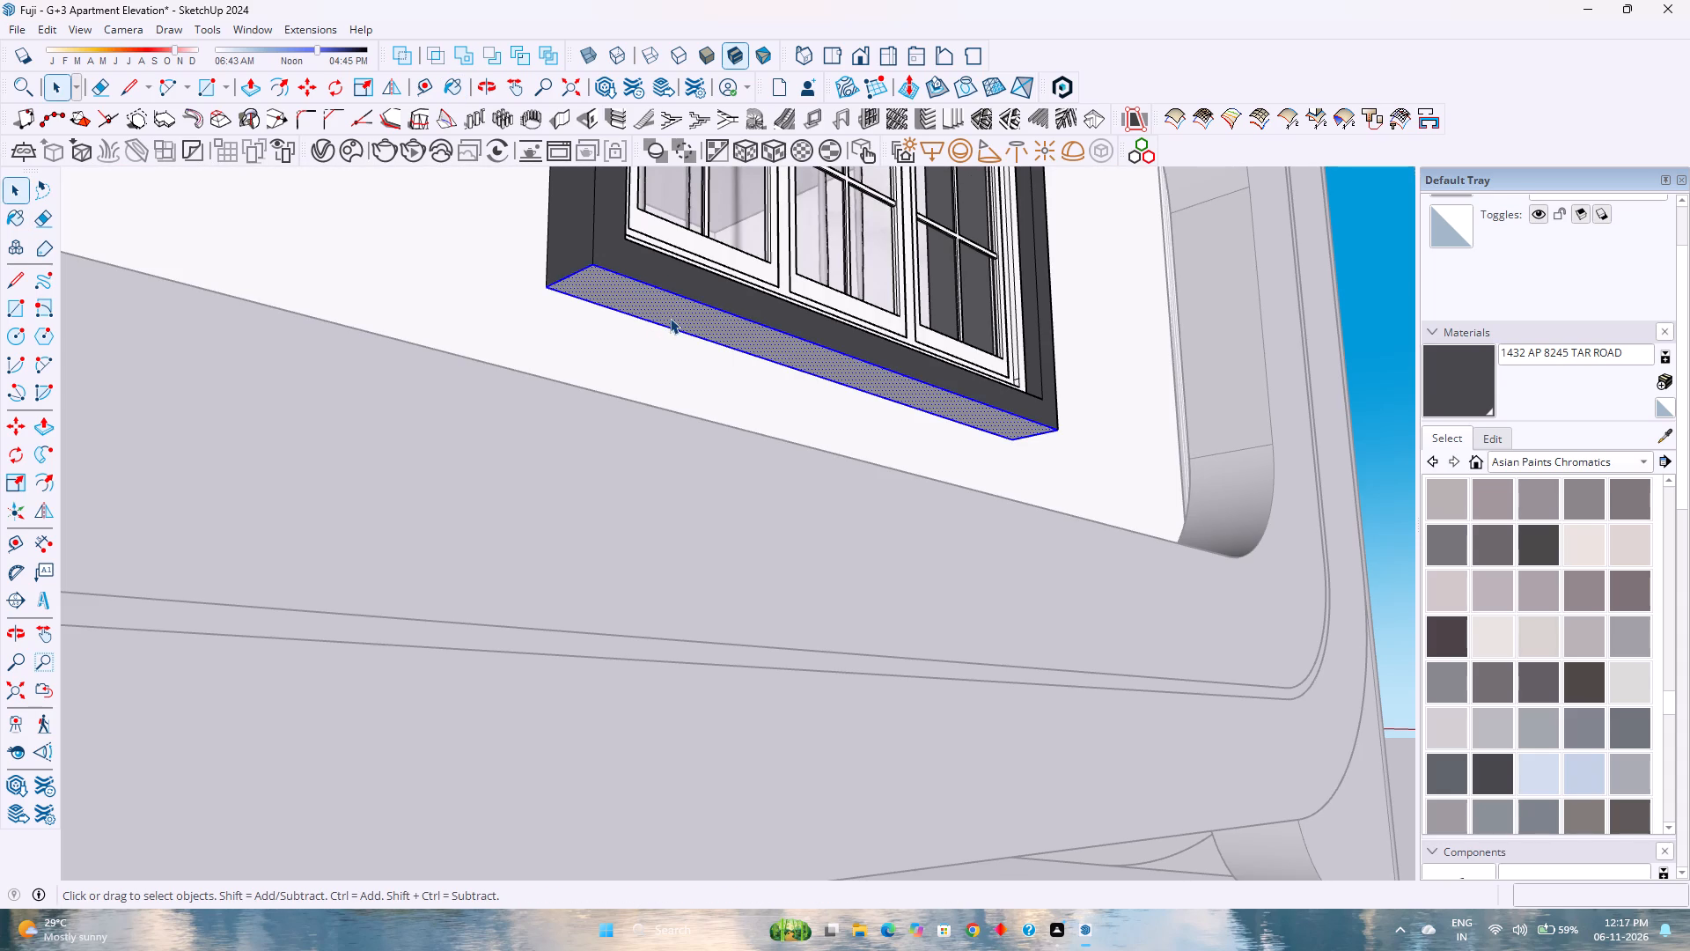
pyautogui.click(1483, 378)
pyautogui.press('z')
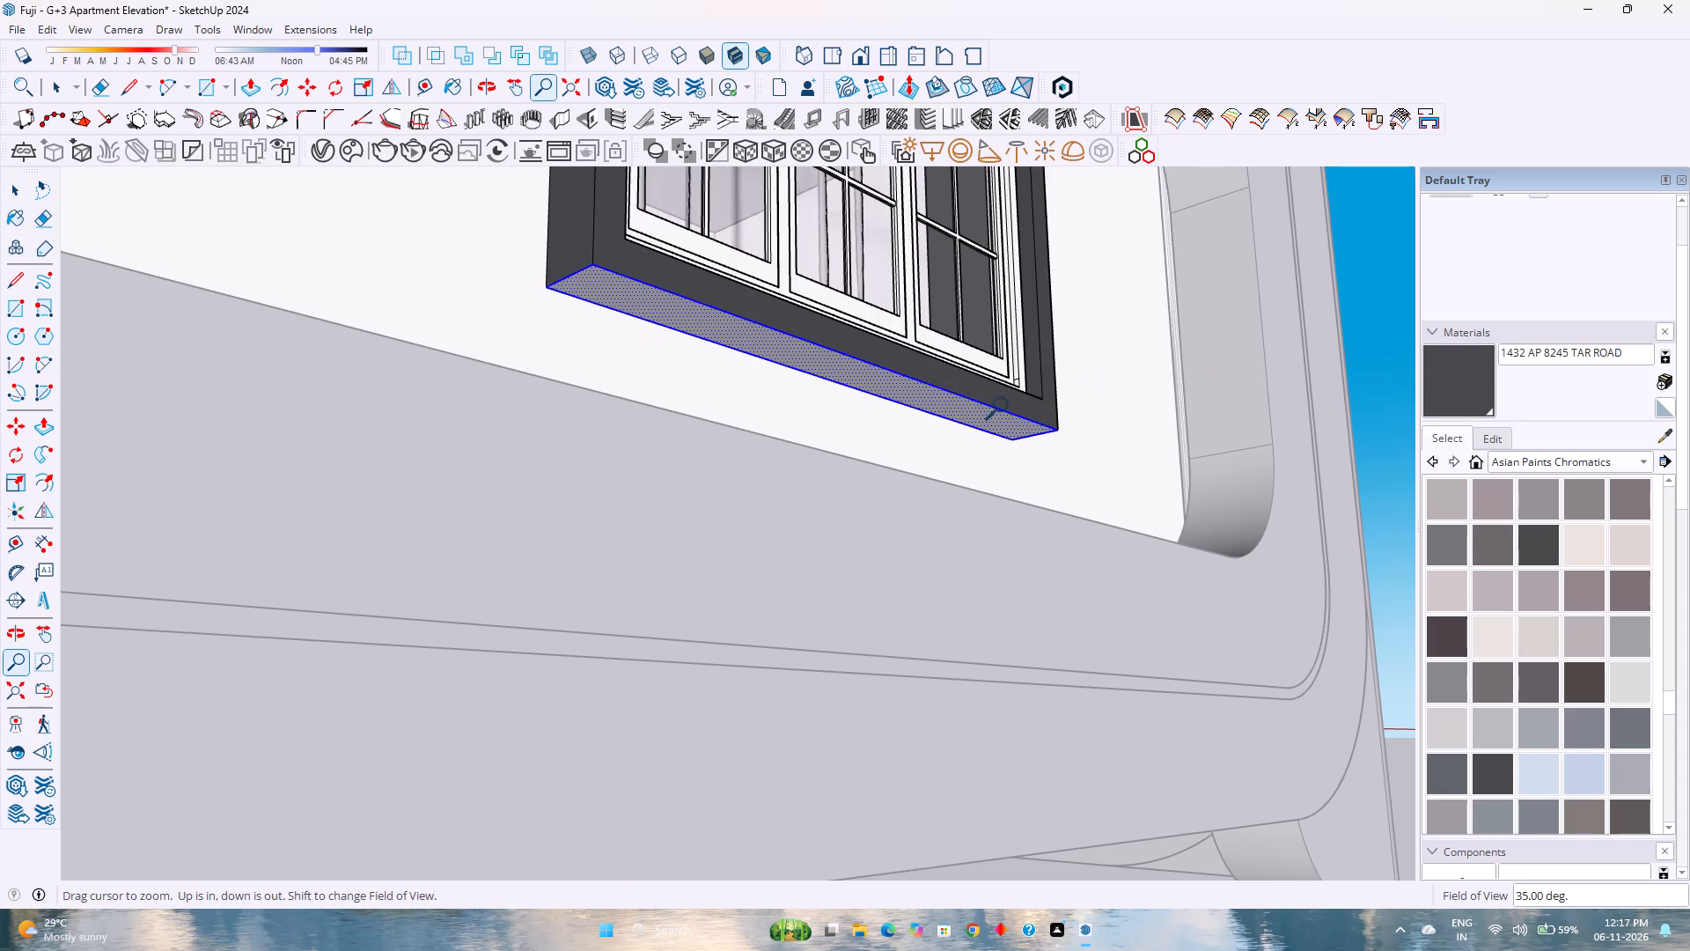
pyautogui.click(1451, 394)
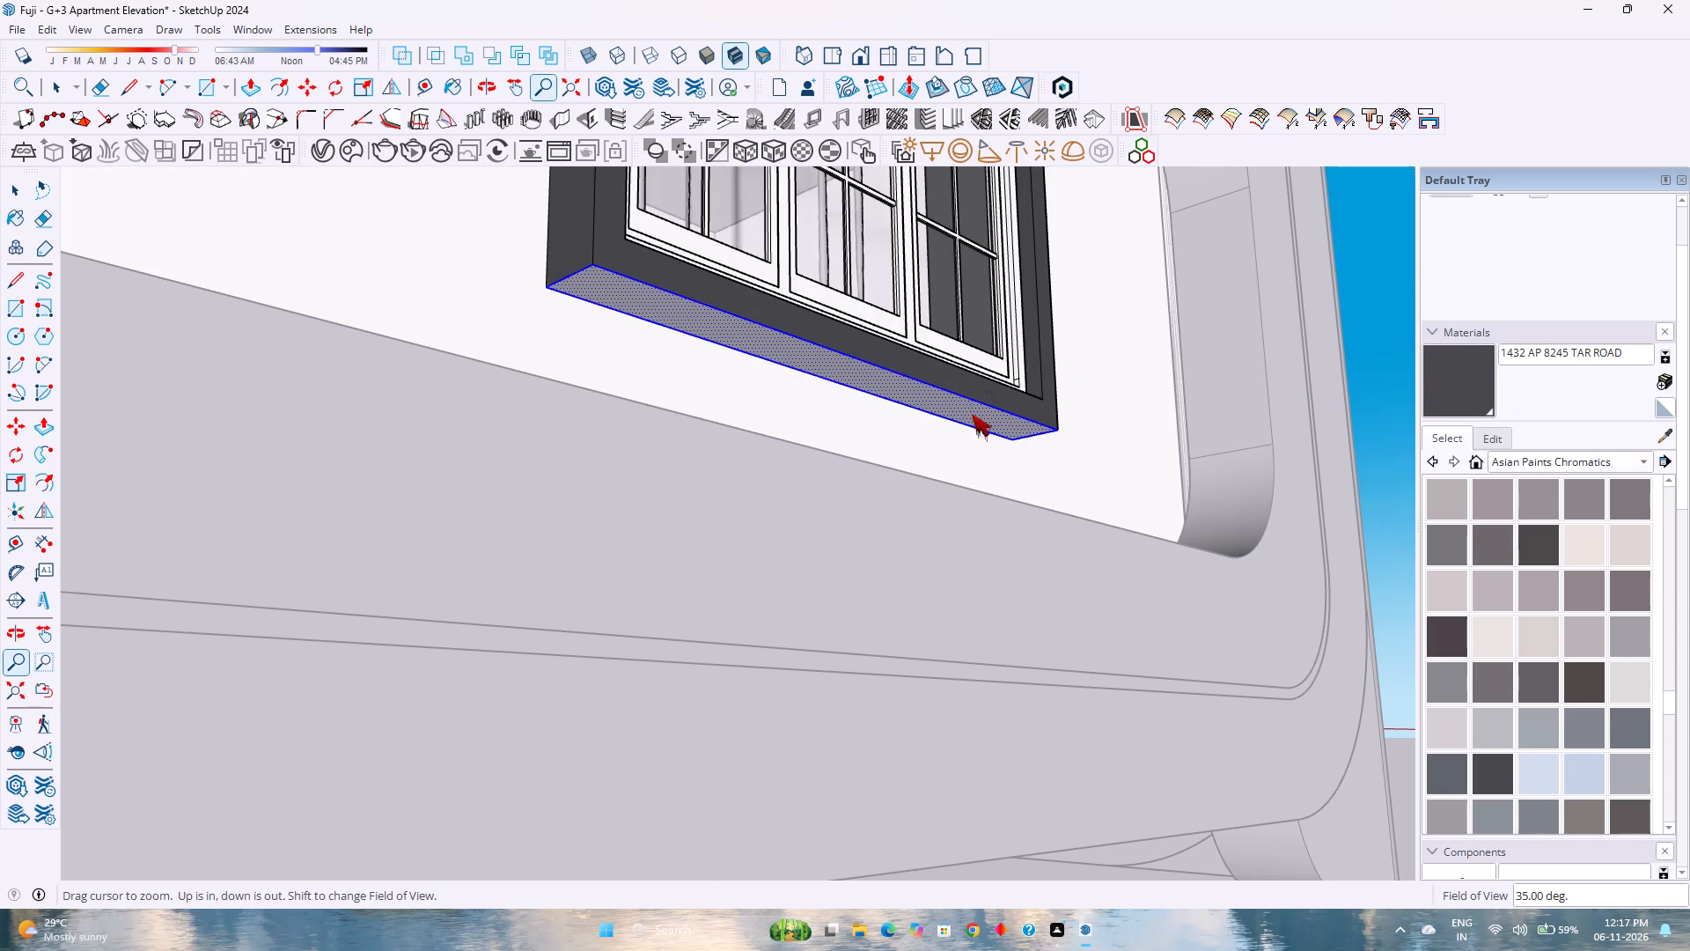
pyautogui.click(979, 414)
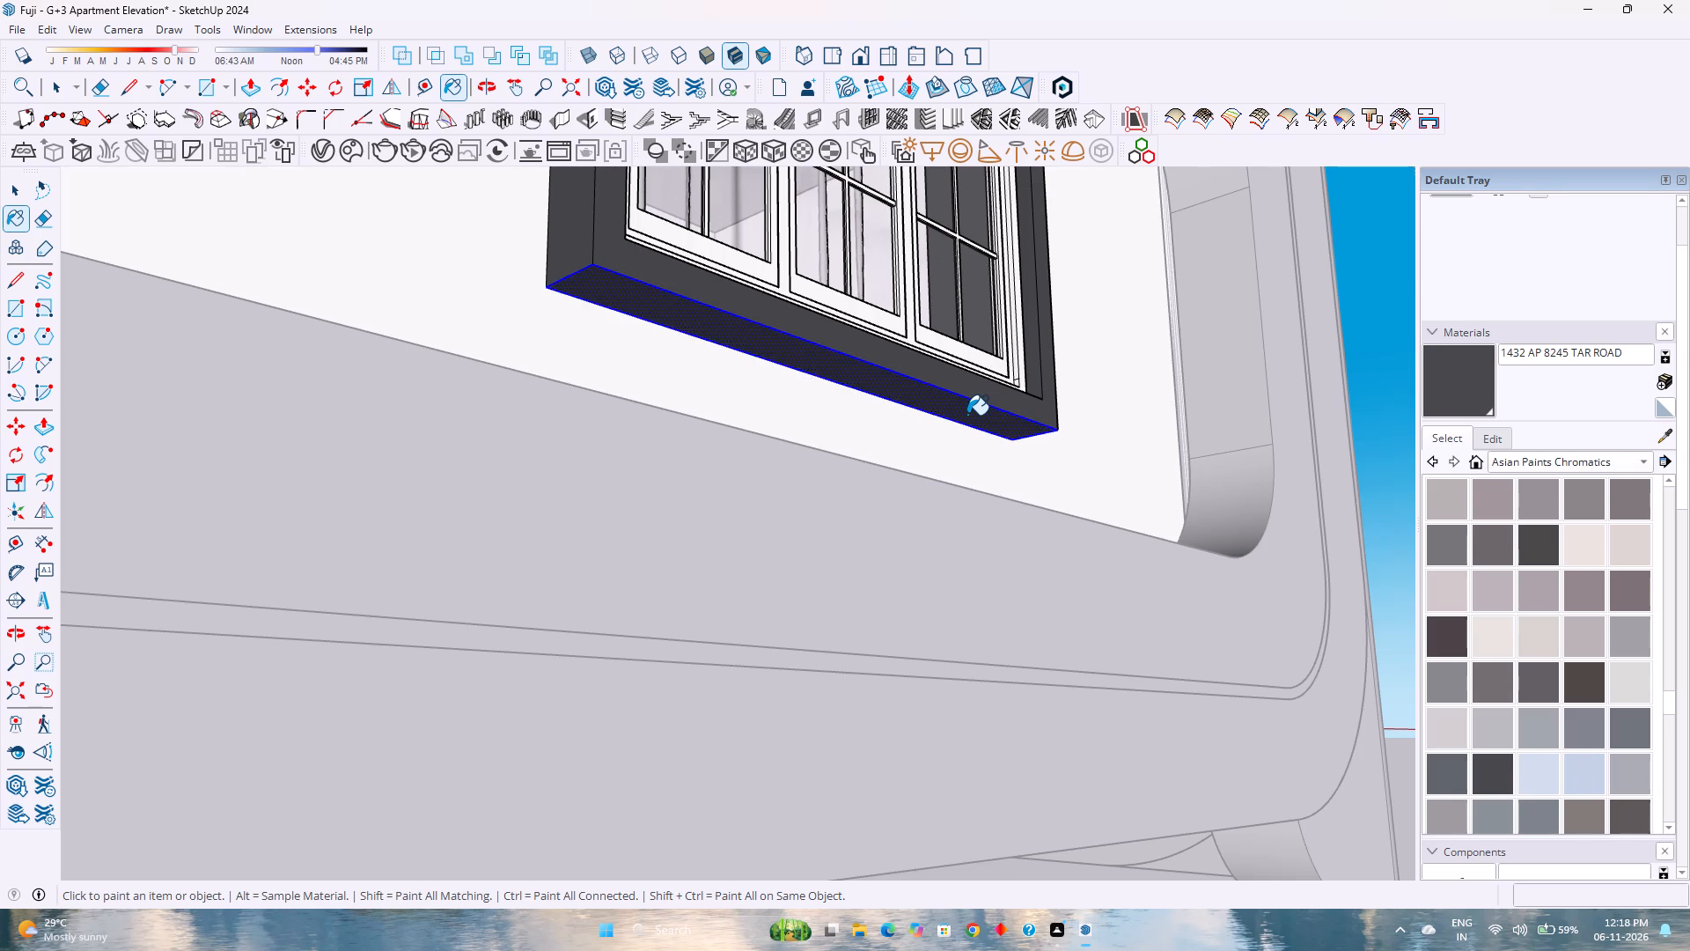
pyautogui.scroll(-6, 946, 407)
pyautogui.press('space')
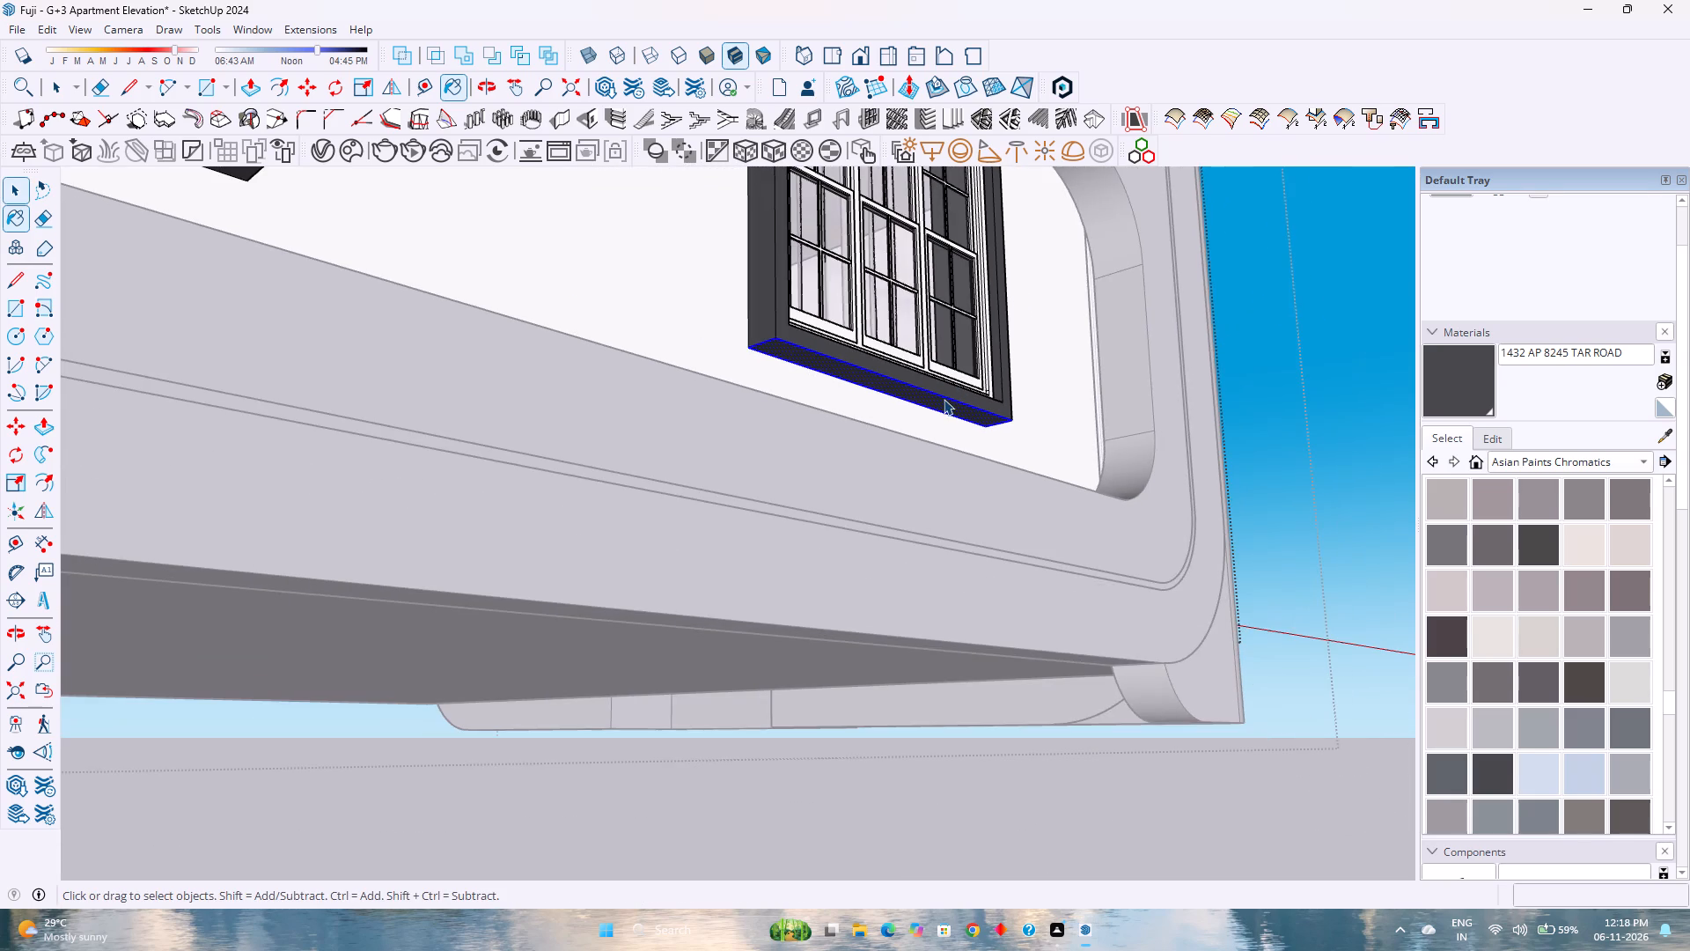
# Examine the three lower-floor window surrounds together for their painted faces.
pyautogui.scroll(-3, 944, 399)
pyautogui.keyDown('shift'); pyautogui.moveTo(952, 365); pyautogui.dragTo(1063, 499, button='middle'); pyautogui.keyUp('shift')
pyautogui.keyDown('shift'); pyautogui.middleClick(1065, 504); pyautogui.keyUp('shift')
pyautogui.scroll(-3, 1045, 466)
pyautogui.moveTo(1031, 408); pyautogui.dragTo(1024, 432, button='middle')
pyautogui.moveTo(1024, 432); pyautogui.dragTo(1013, 465, button='middle')
pyautogui.moveTo(957, 601); pyautogui.dragTo(938, 638, button='middle')
pyautogui.middleClick(938, 638)
pyautogui.scroll(-4, 931, 571)
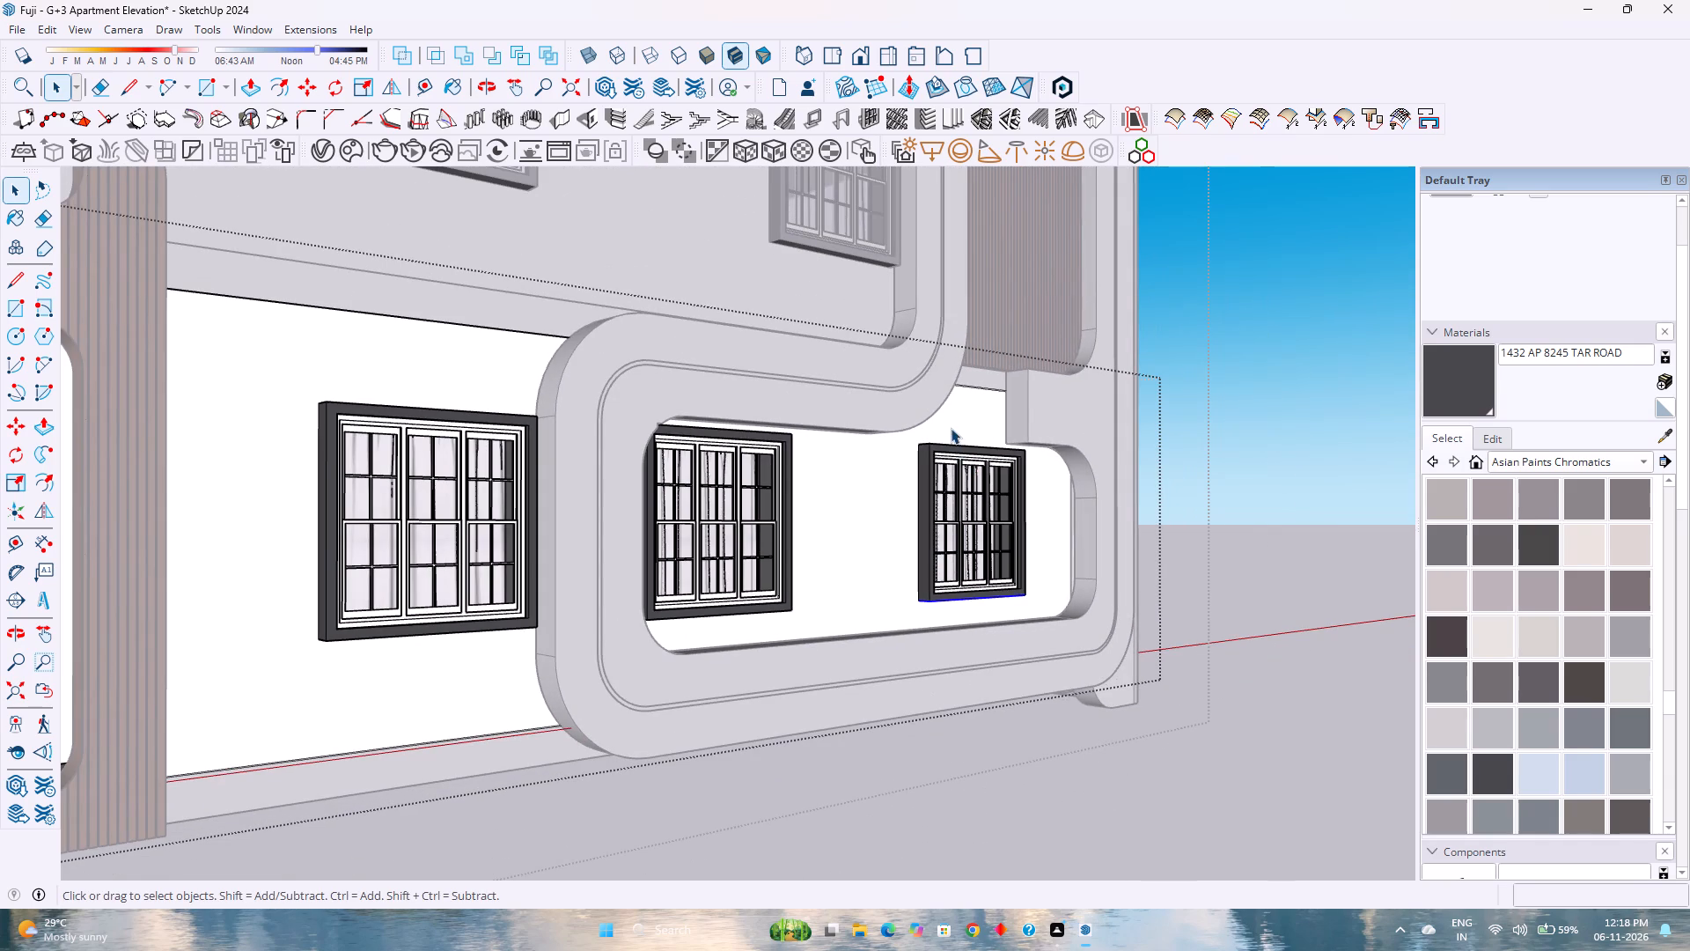
# Leave the lower-floor wall group and open the top-floor wall group with its windows for editing.
pyautogui.moveTo(962, 412); pyautogui.dragTo(916, 520, button='middle')
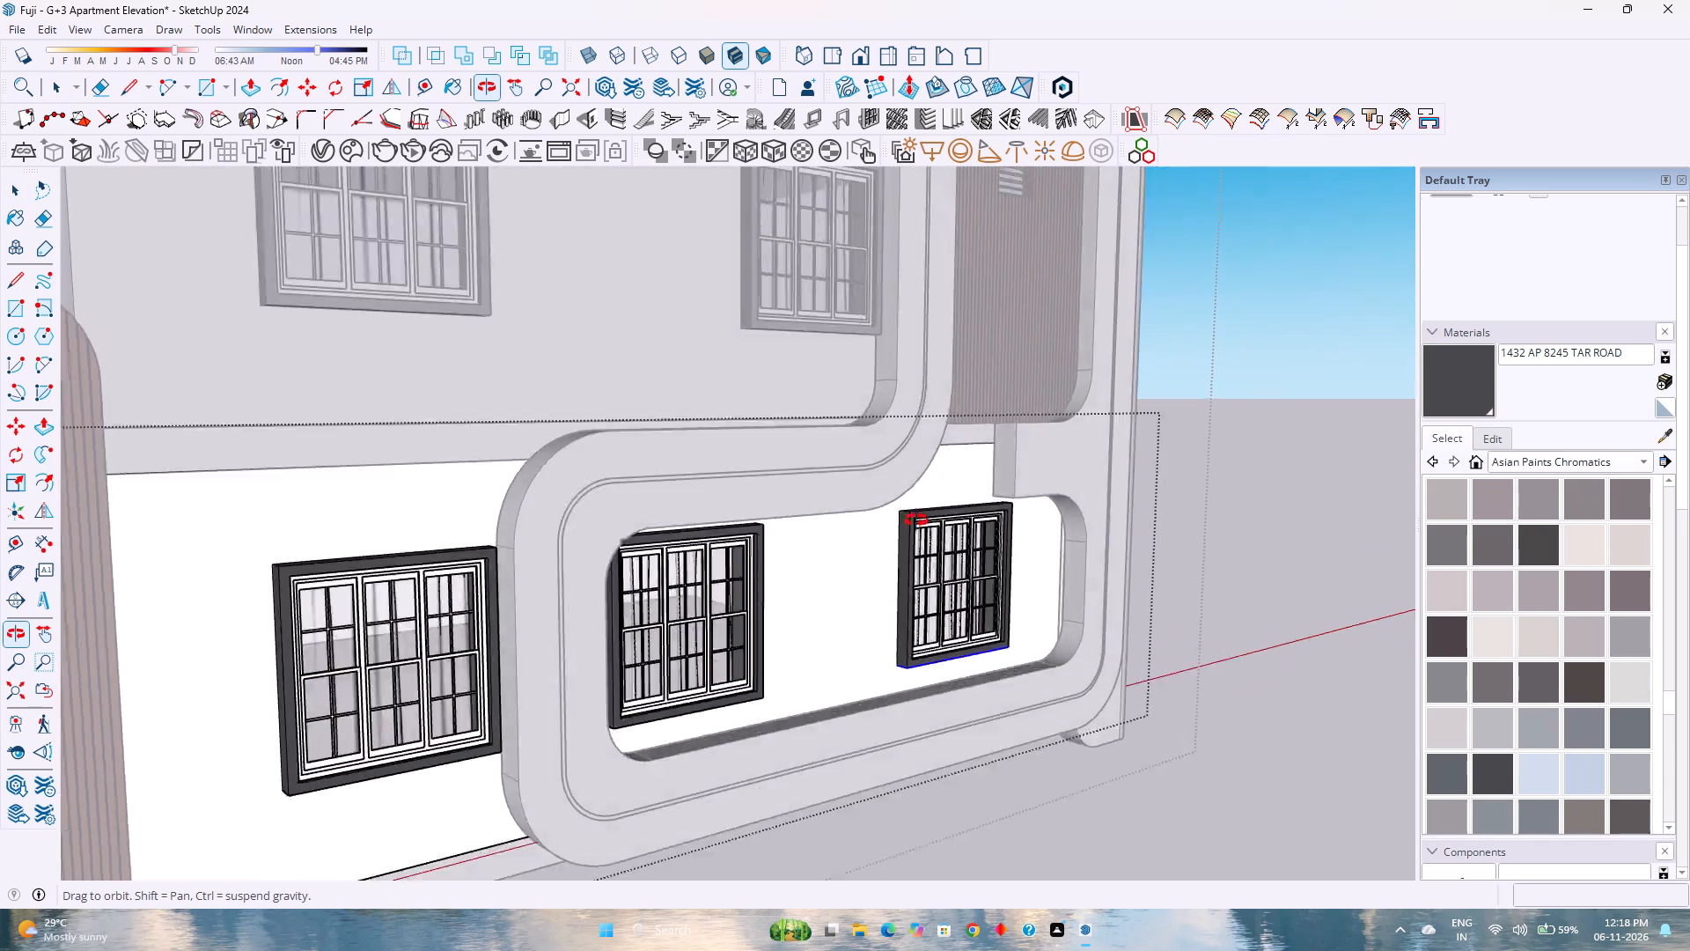
pyautogui.moveTo(916, 520); pyautogui.dragTo(809, 679, button='middle')
pyautogui.middleClick(809, 679)
pyautogui.scroll(-4, 811, 649)
pyautogui.keyDown('shift'); pyautogui.moveTo(753, 684); pyautogui.dragTo(961, 644, button='middle'); pyautogui.keyUp('shift')
pyautogui.scroll(-3, 954, 639)
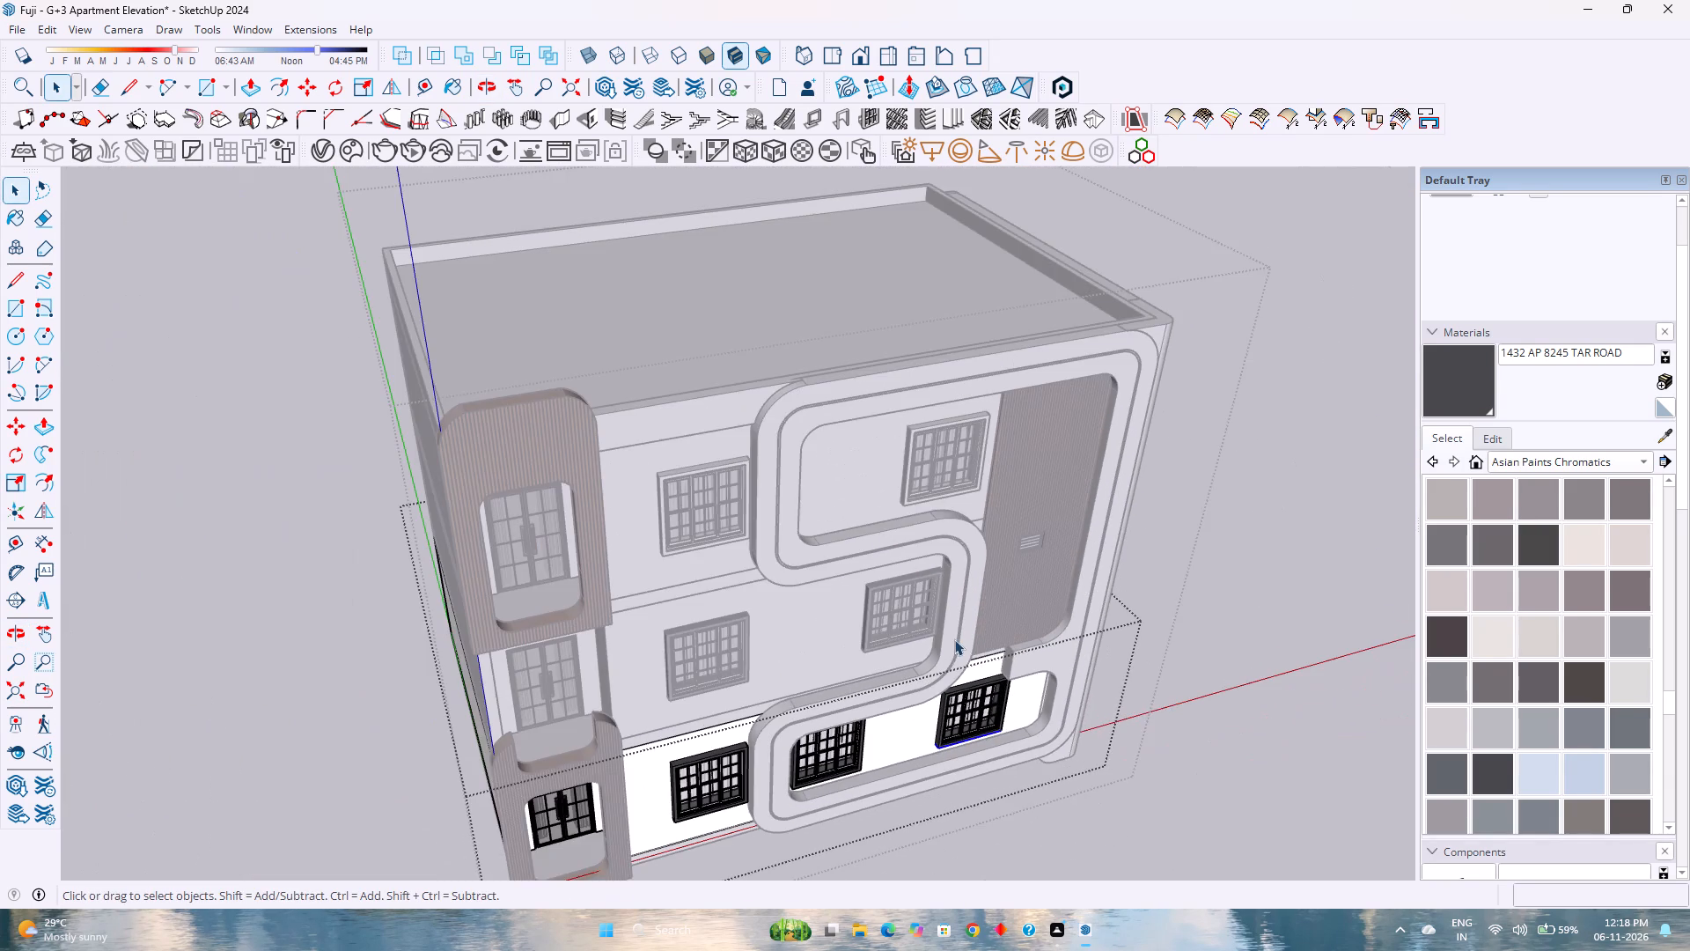
pyautogui.scroll(-1, 954, 639)
pyautogui.scroll(7, 946, 457)
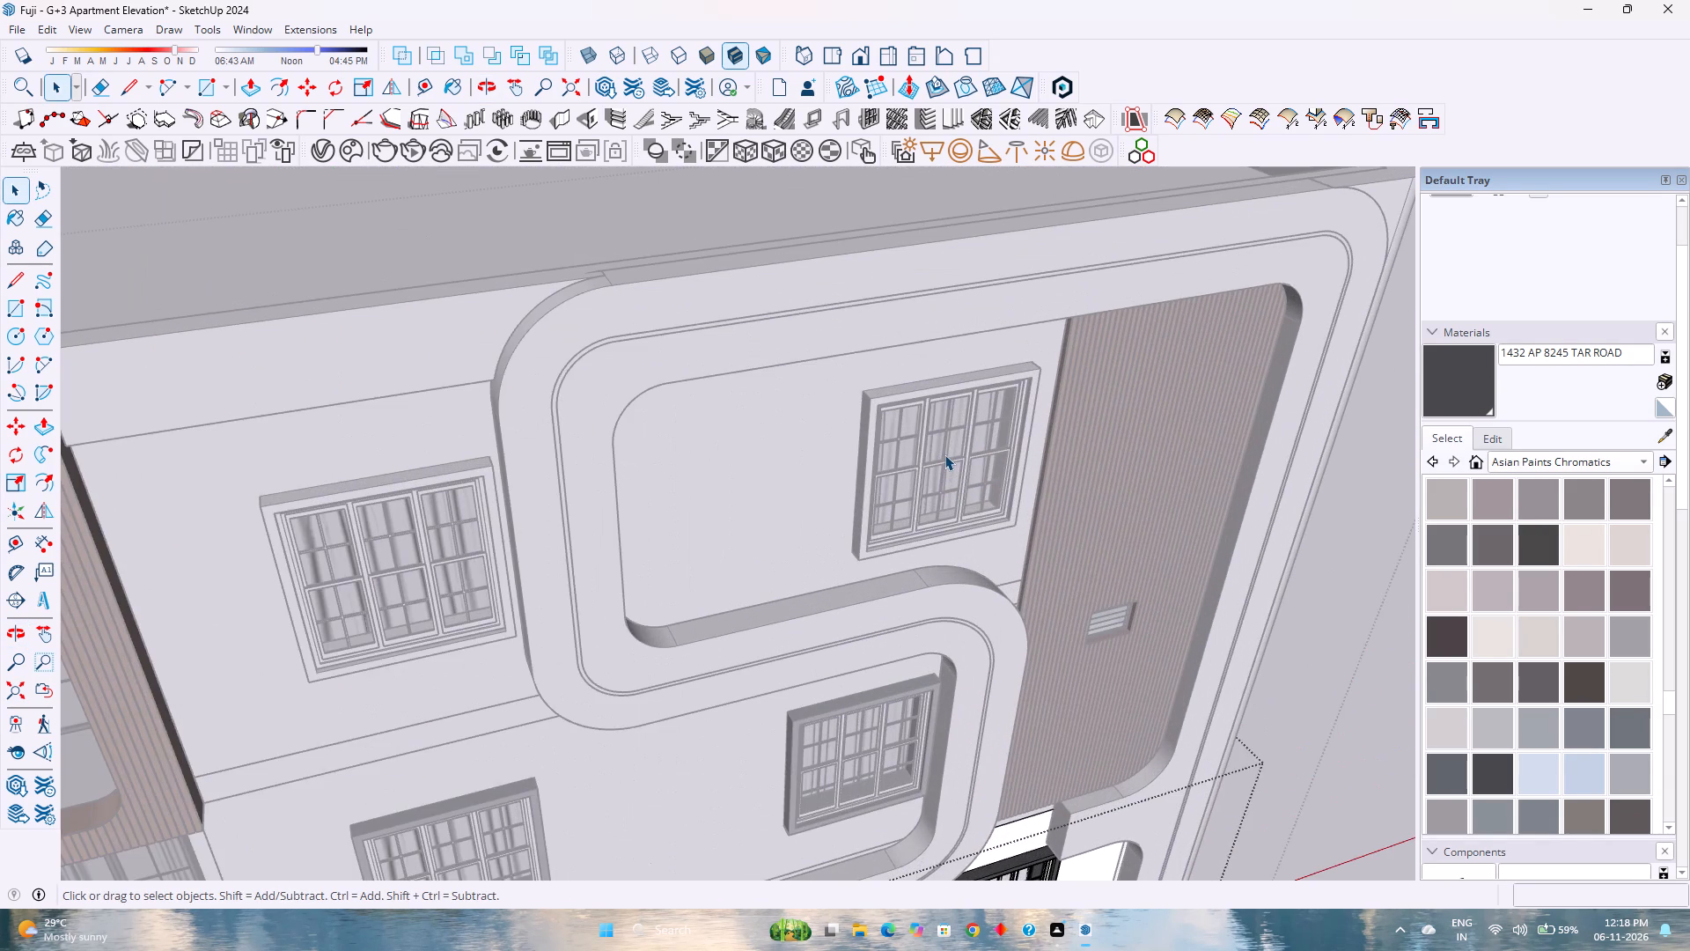
pyautogui.press('Escape')
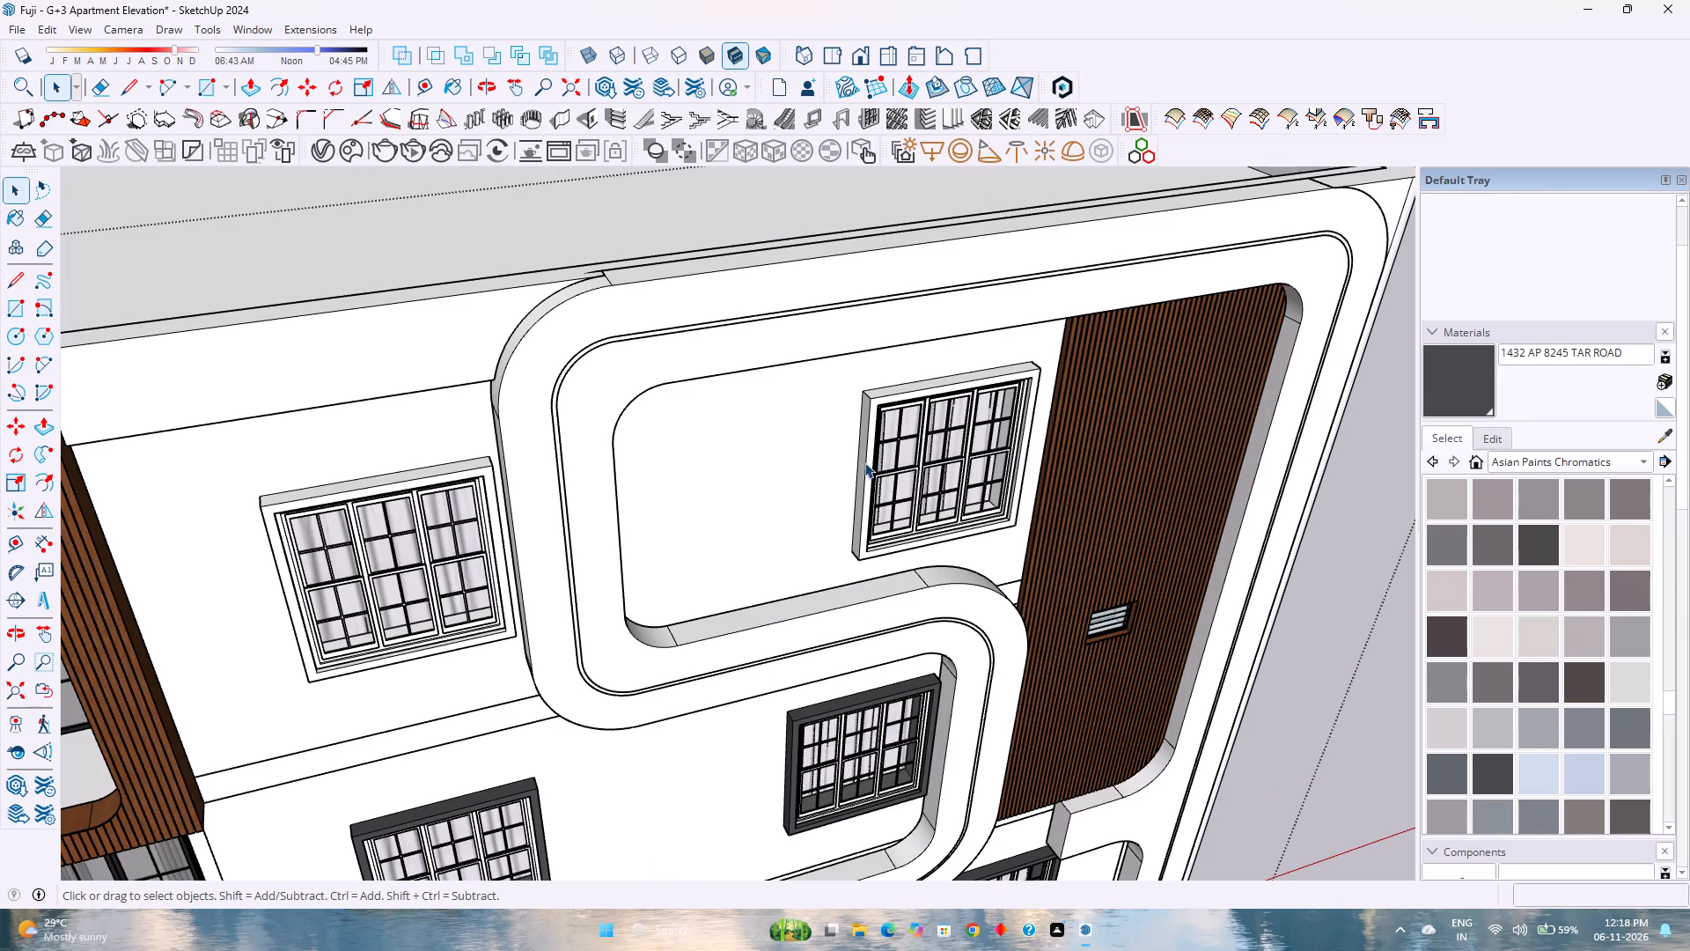
pyautogui.doubleClick(871, 451)
# Paint the front, top and outer side away from the slatted panel of the top-floor window surround beside that panel with AP 8245 Tar Road.
pyautogui.scroll(3, 871, 451)
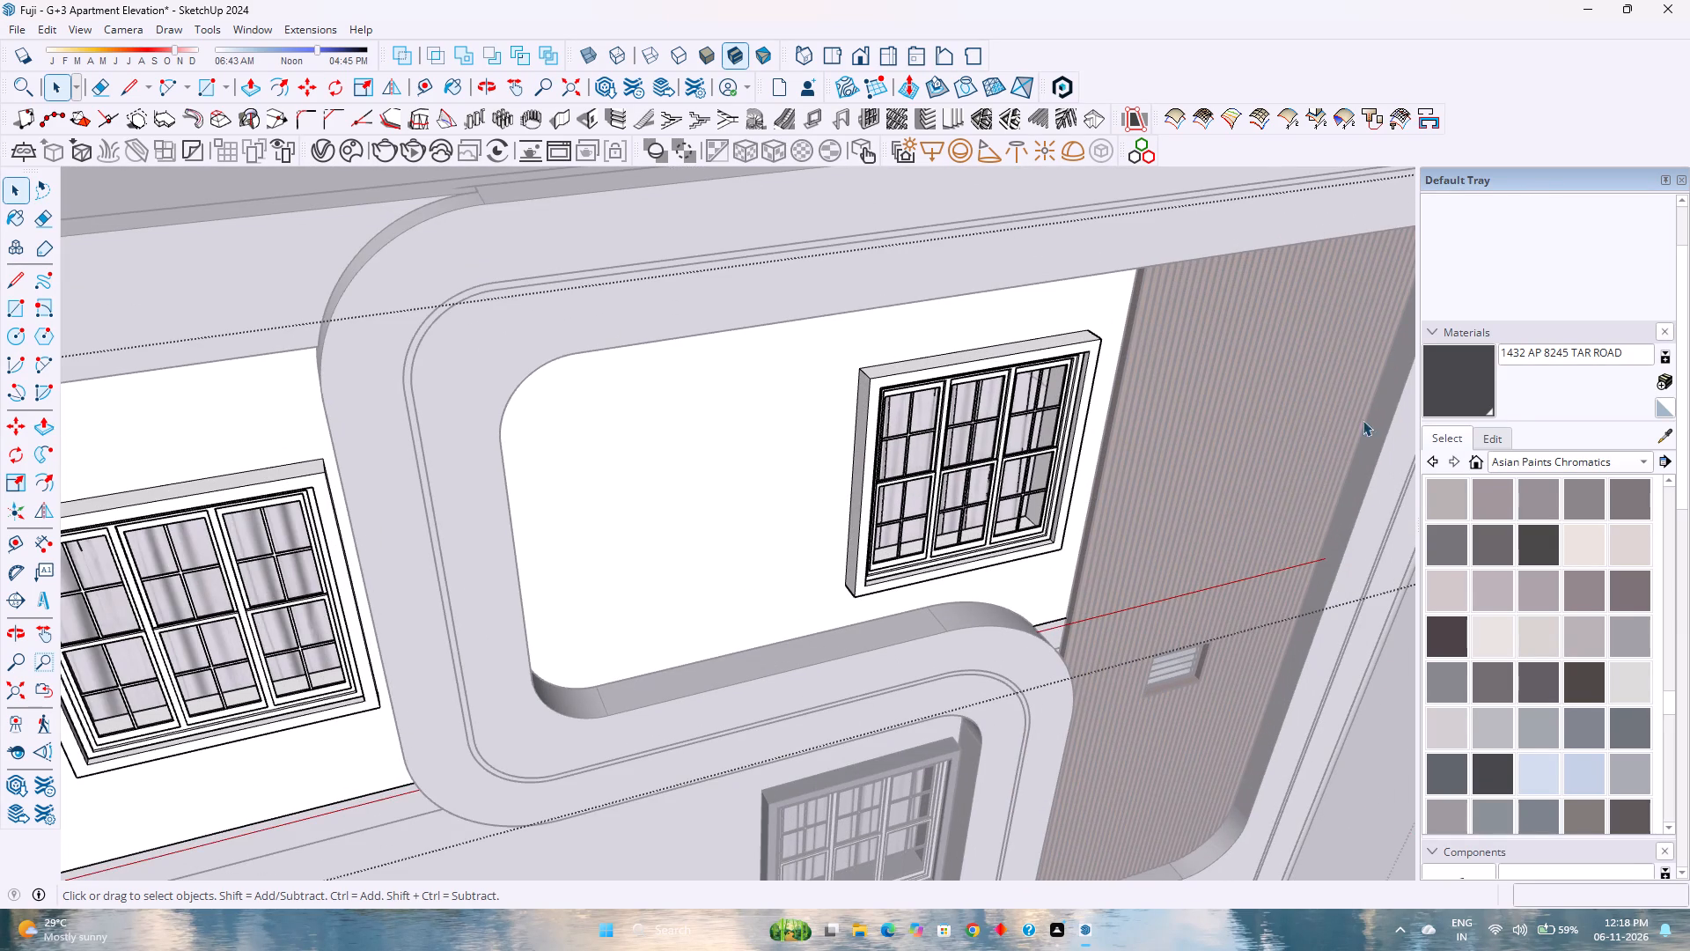
pyautogui.click(1472, 390)
pyautogui.scroll(4, 828, 378)
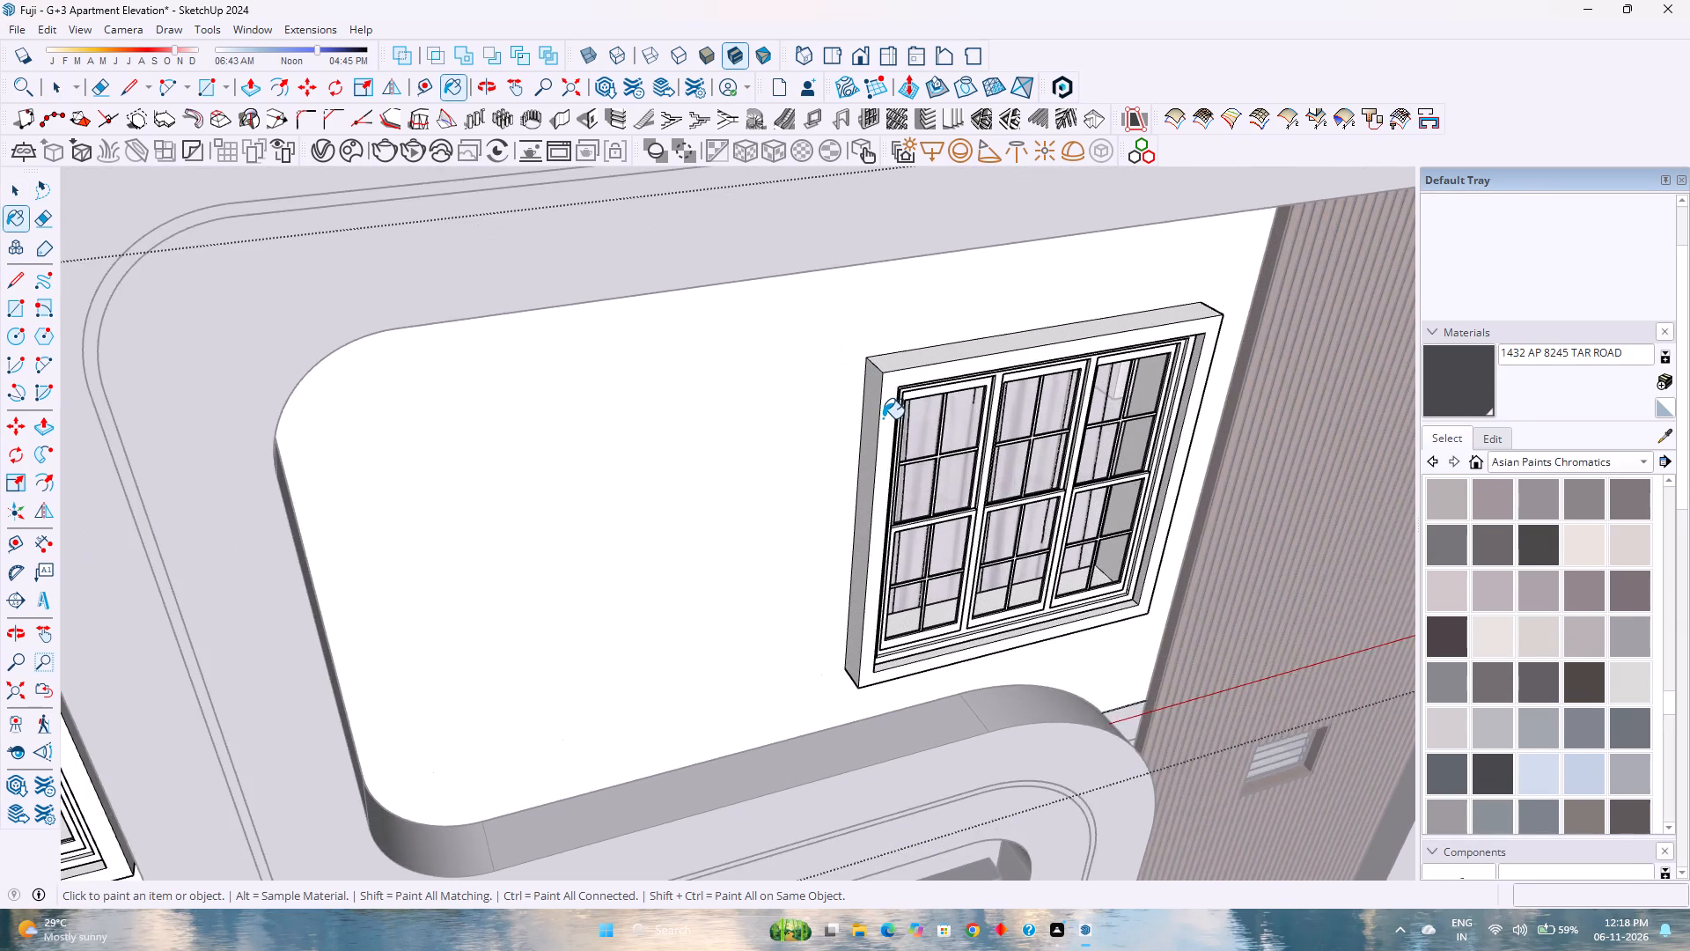
pyautogui.scroll(6, 883, 418)
pyautogui.click(888, 408)
pyautogui.click(867, 384)
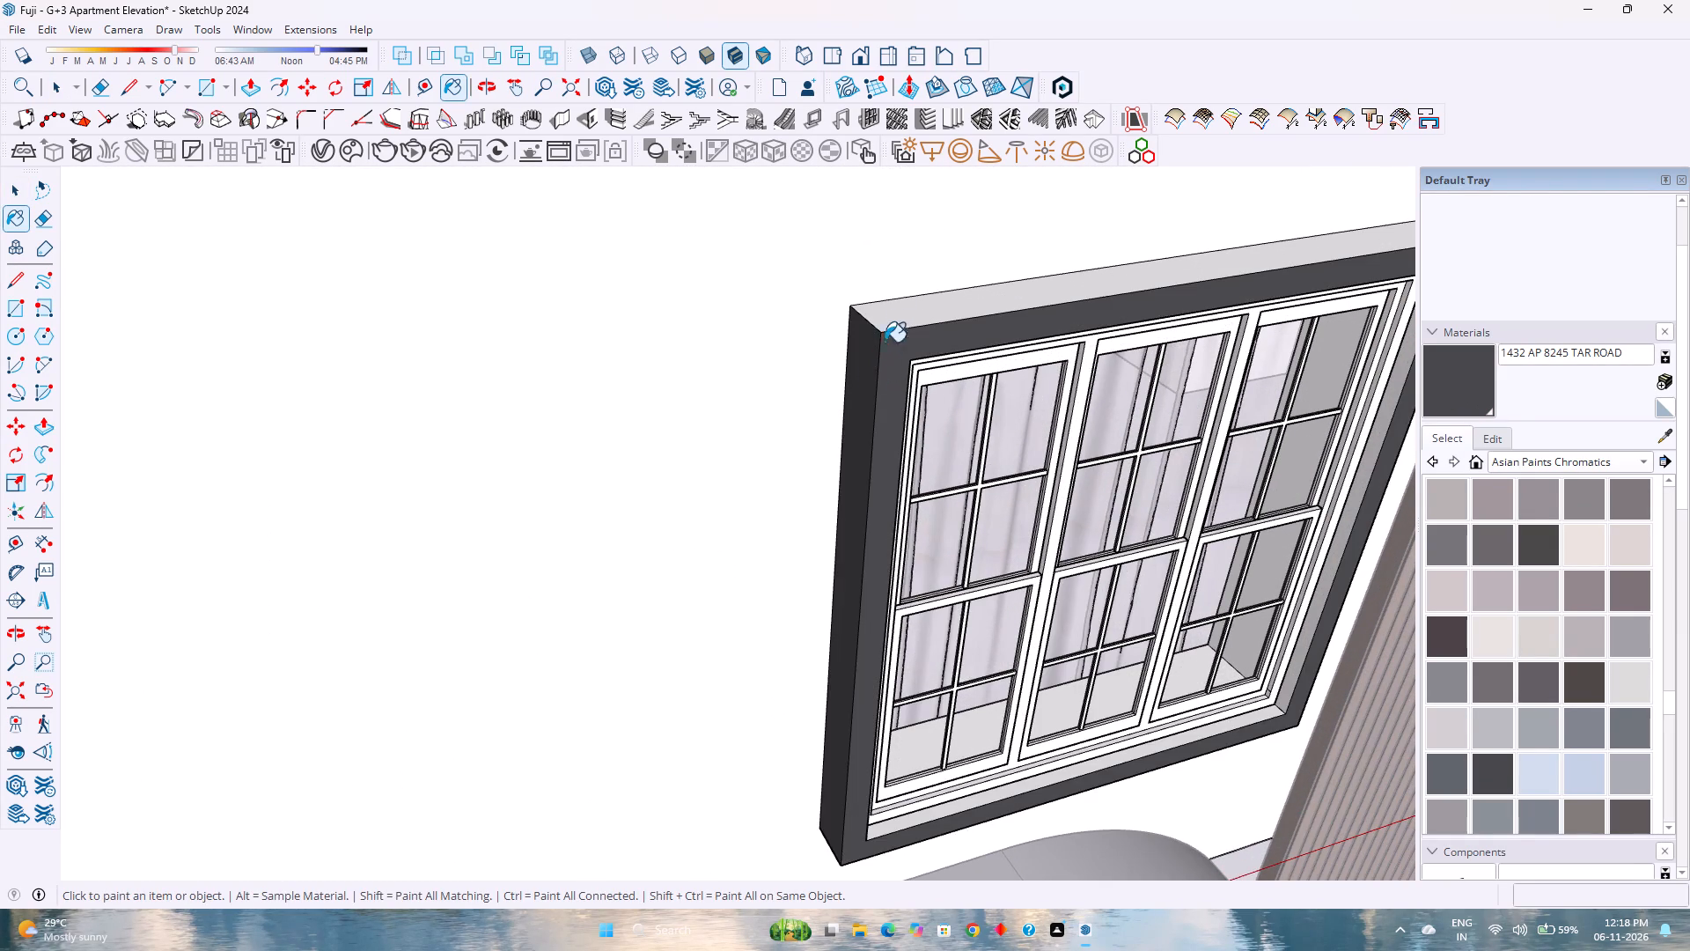
pyautogui.click(892, 316)
# Paint the inner bottom and both inner sides of the surround beside the slatted panel with Tar Road.
pyautogui.scroll(5, 1267, 705)
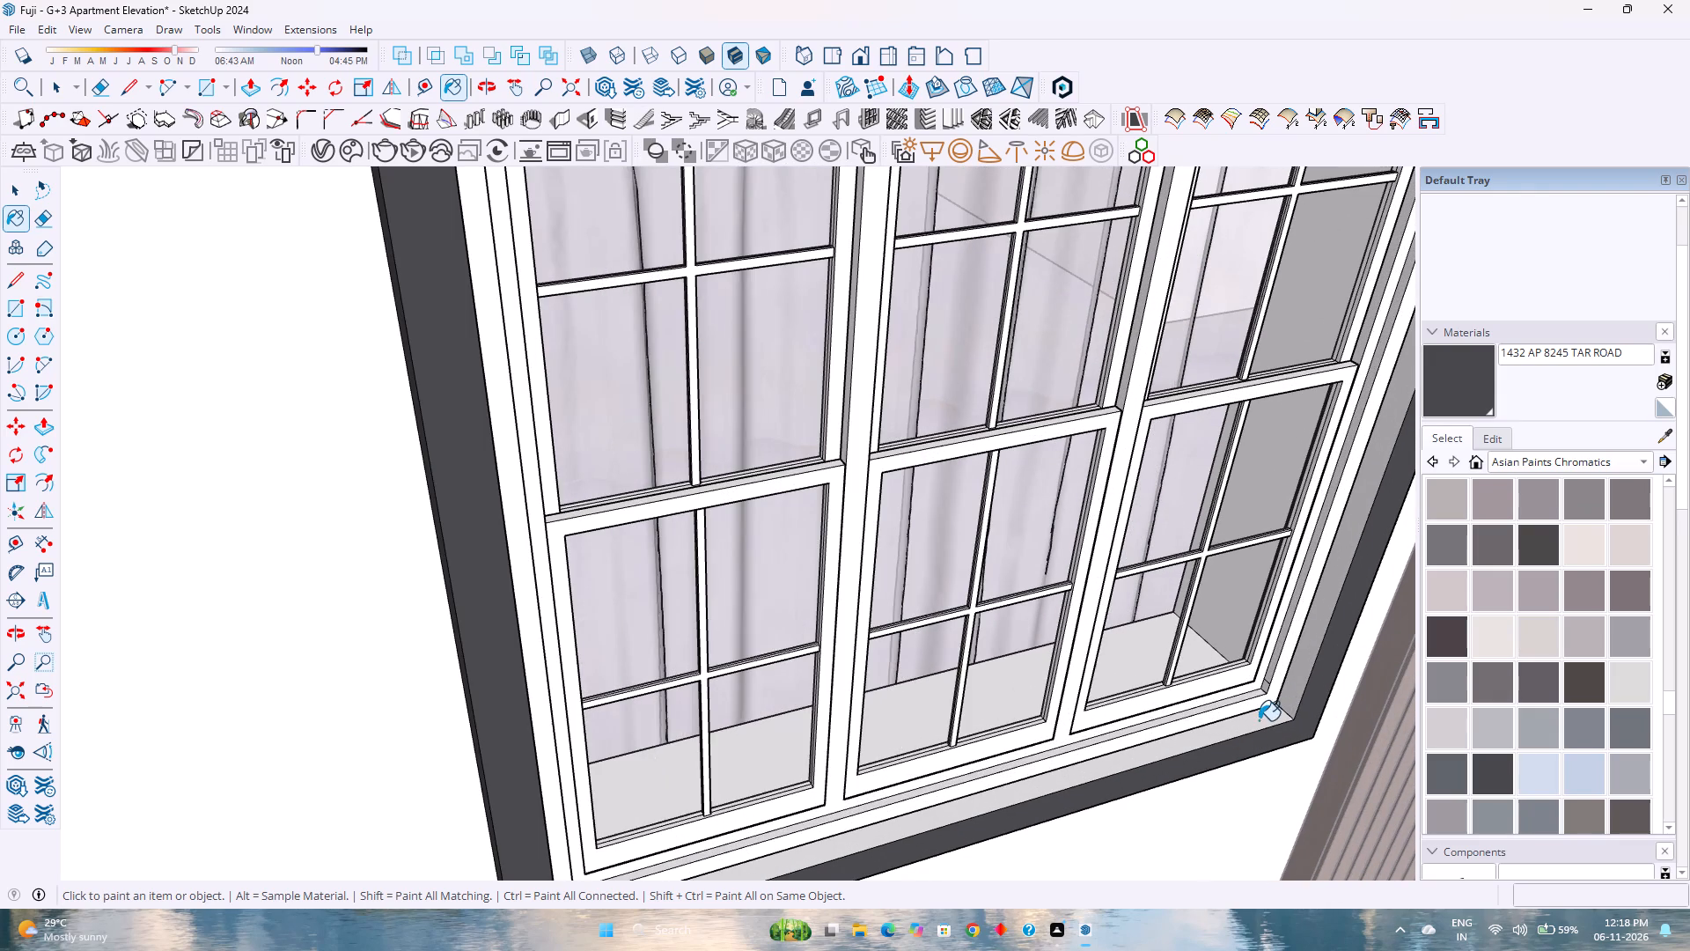
pyautogui.click(1259, 720)
pyautogui.click(1290, 690)
pyautogui.scroll(-2, 1019, 645)
pyautogui.moveTo(1032, 640); pyautogui.dragTo(469, 663, button='middle')
pyautogui.middleClick(469, 663)
pyautogui.scroll(2, 608, 596)
pyautogui.click(621, 586)
pyautogui.scroll(-3, 621, 586)
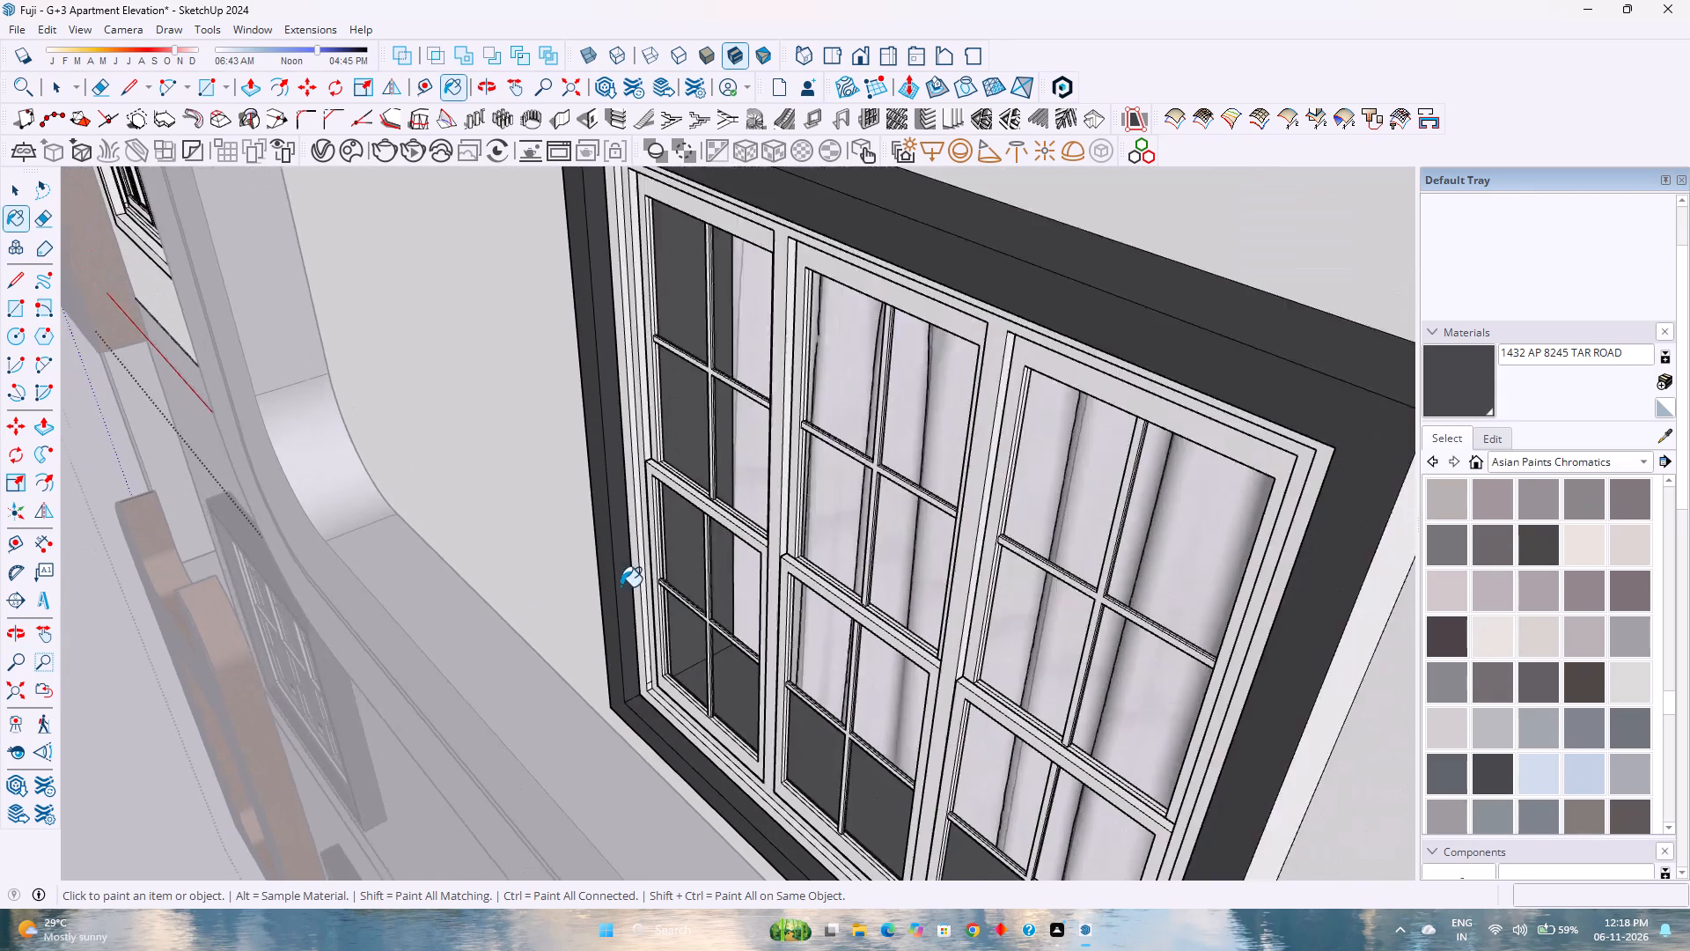
# Paint the inner top face of the surround beside the slatted panel with Tar Road.
pyautogui.keyDown('shift'); pyautogui.moveTo(606, 627); pyautogui.dragTo(592, 659, button='middle'); pyautogui.keyUp('shift')
pyautogui.keyDown('shift'); pyautogui.middleClick(592, 659); pyautogui.keyUp('shift')
pyautogui.moveTo(593, 656); pyautogui.dragTo(1002, 476, button='middle')
pyautogui.middleClick(1014, 470)
pyautogui.scroll(2, 1141, 326)
pyautogui.keyDown('shift'); pyautogui.scroll(1, 1183, 284); pyautogui.keyUp('shift')
pyautogui.keyDown('shift'); pyautogui.middleClick(1183, 284); pyautogui.keyUp('shift')
pyautogui.keyDown('shift'); pyautogui.moveTo(1183, 284); pyautogui.dragTo(1175, 298, button='middle'); pyautogui.keyUp('shift')
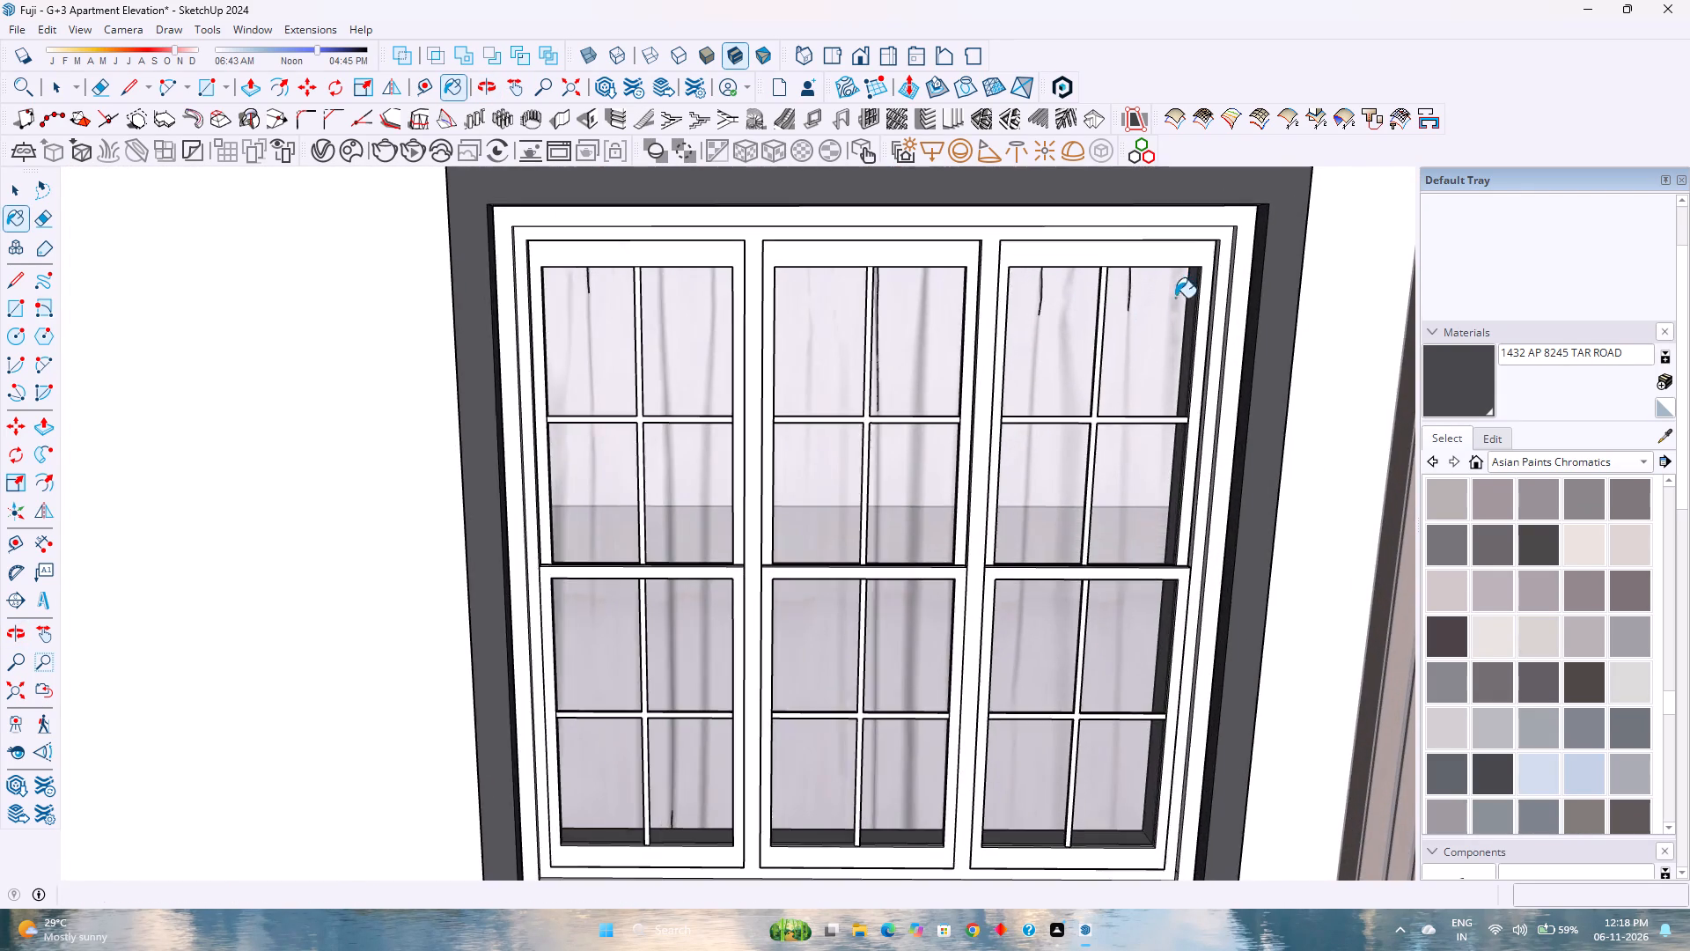
pyautogui.keyDown('shift'); pyautogui.moveTo(1175, 298); pyautogui.dragTo(1107, 432, button='middle'); pyautogui.keyUp('shift')
pyautogui.keyDown('shift'); pyautogui.middleClick(1107, 432); pyautogui.keyUp('shift')
pyautogui.moveTo(706, 495); pyautogui.dragTo(1073, 313, button='middle')
pyautogui.middleClick(1073, 313)
pyautogui.middleClick(1076, 313)
pyautogui.scroll(5, 800, 419)
pyautogui.moveTo(747, 471); pyautogui.dragTo(853, 405, button='middle')
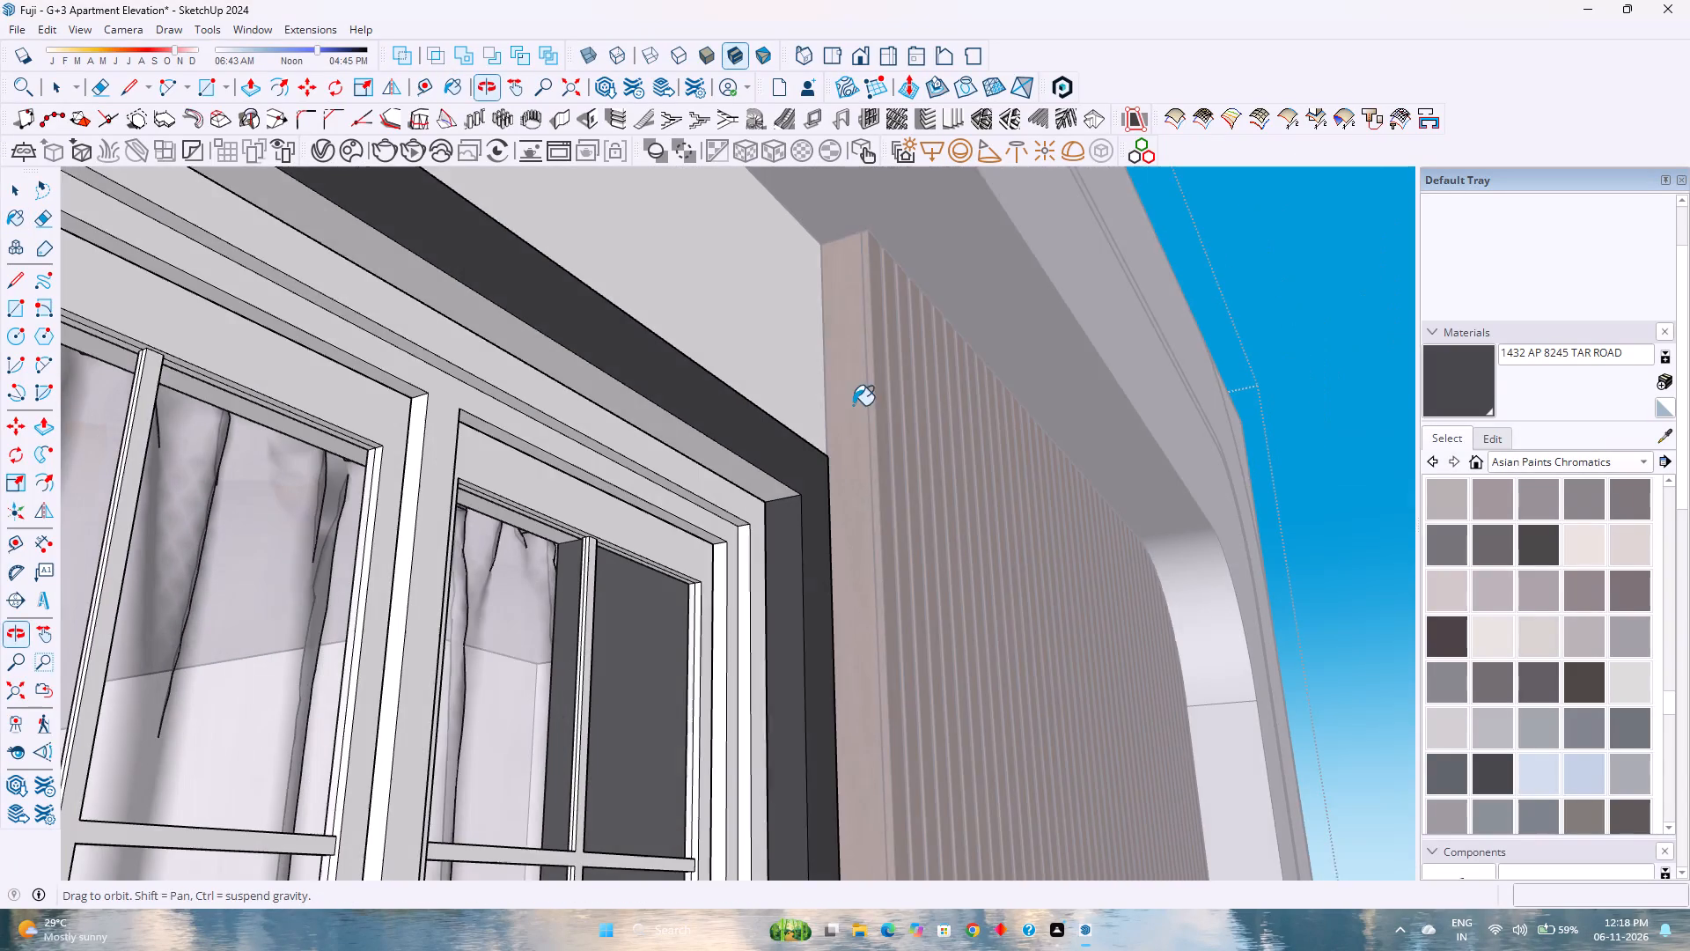
pyautogui.moveTo(853, 405); pyautogui.dragTo(852, 405, button='middle')
pyautogui.middleClick(854, 405)
pyautogui.click(775, 490)
# Paint that surround's outer side facing the slatted panel and its underside with Tar Road.
pyautogui.scroll(-9, 778, 488)
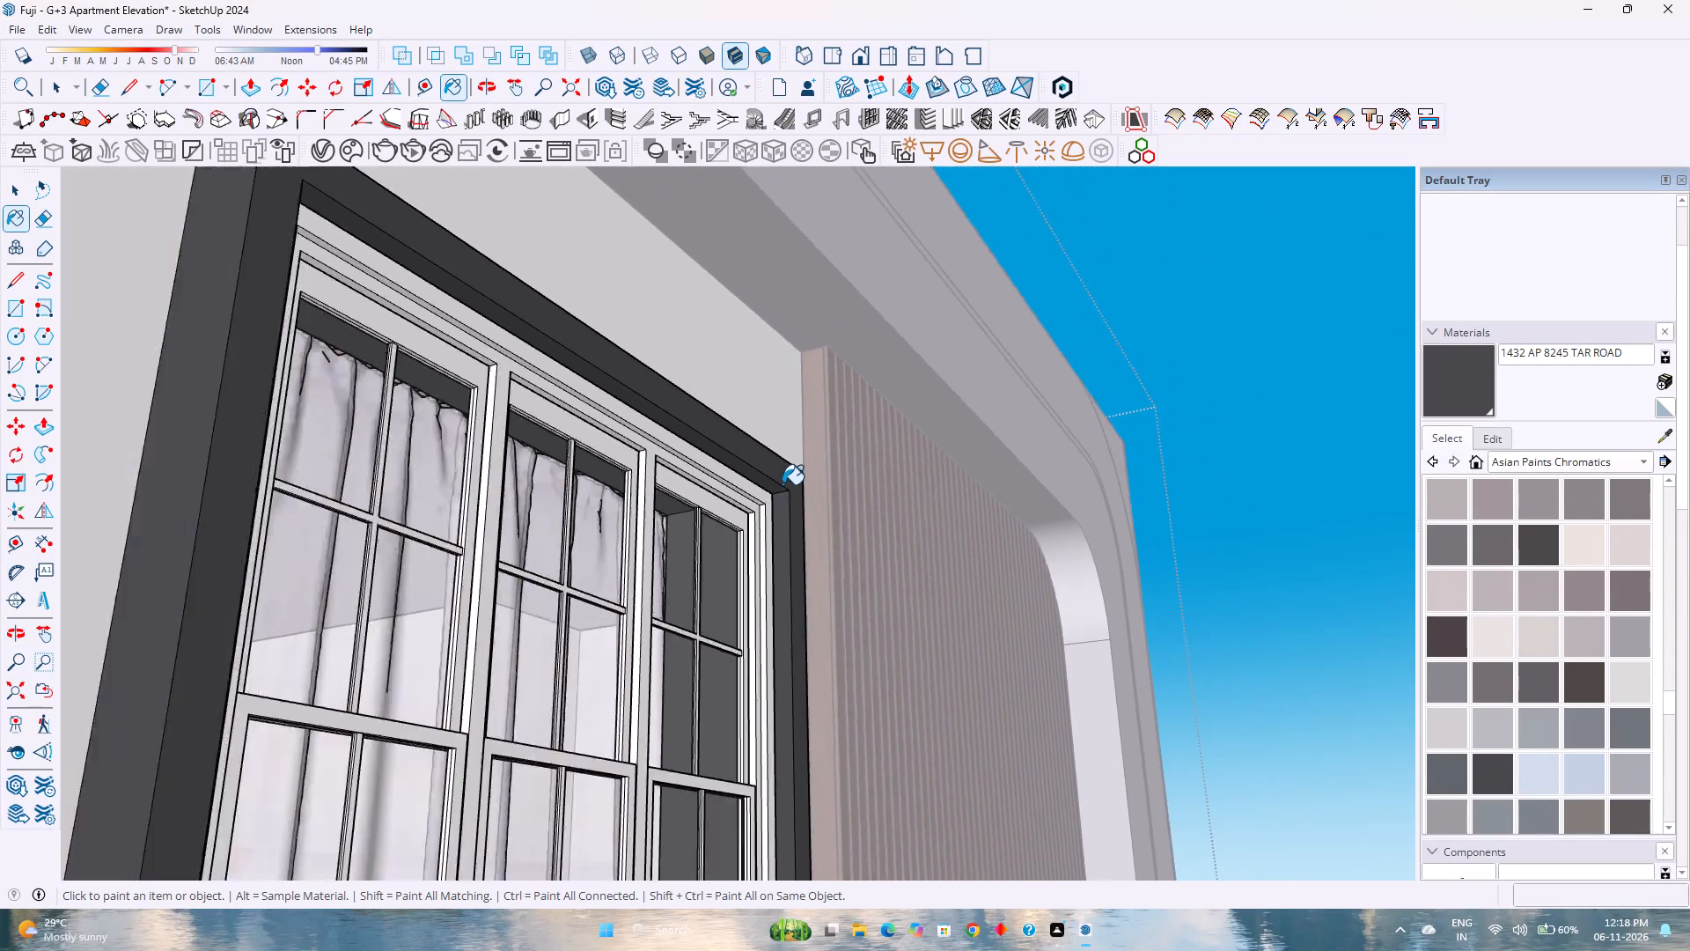
pyautogui.scroll(-2, 783, 484)
pyautogui.moveTo(784, 486); pyautogui.dragTo(286, 608, button='middle')
pyautogui.middleClick(286, 608)
pyautogui.moveTo(740, 575); pyautogui.dragTo(478, 600, button='middle')
pyautogui.middleClick(478, 600)
pyautogui.scroll(3, 774, 551)
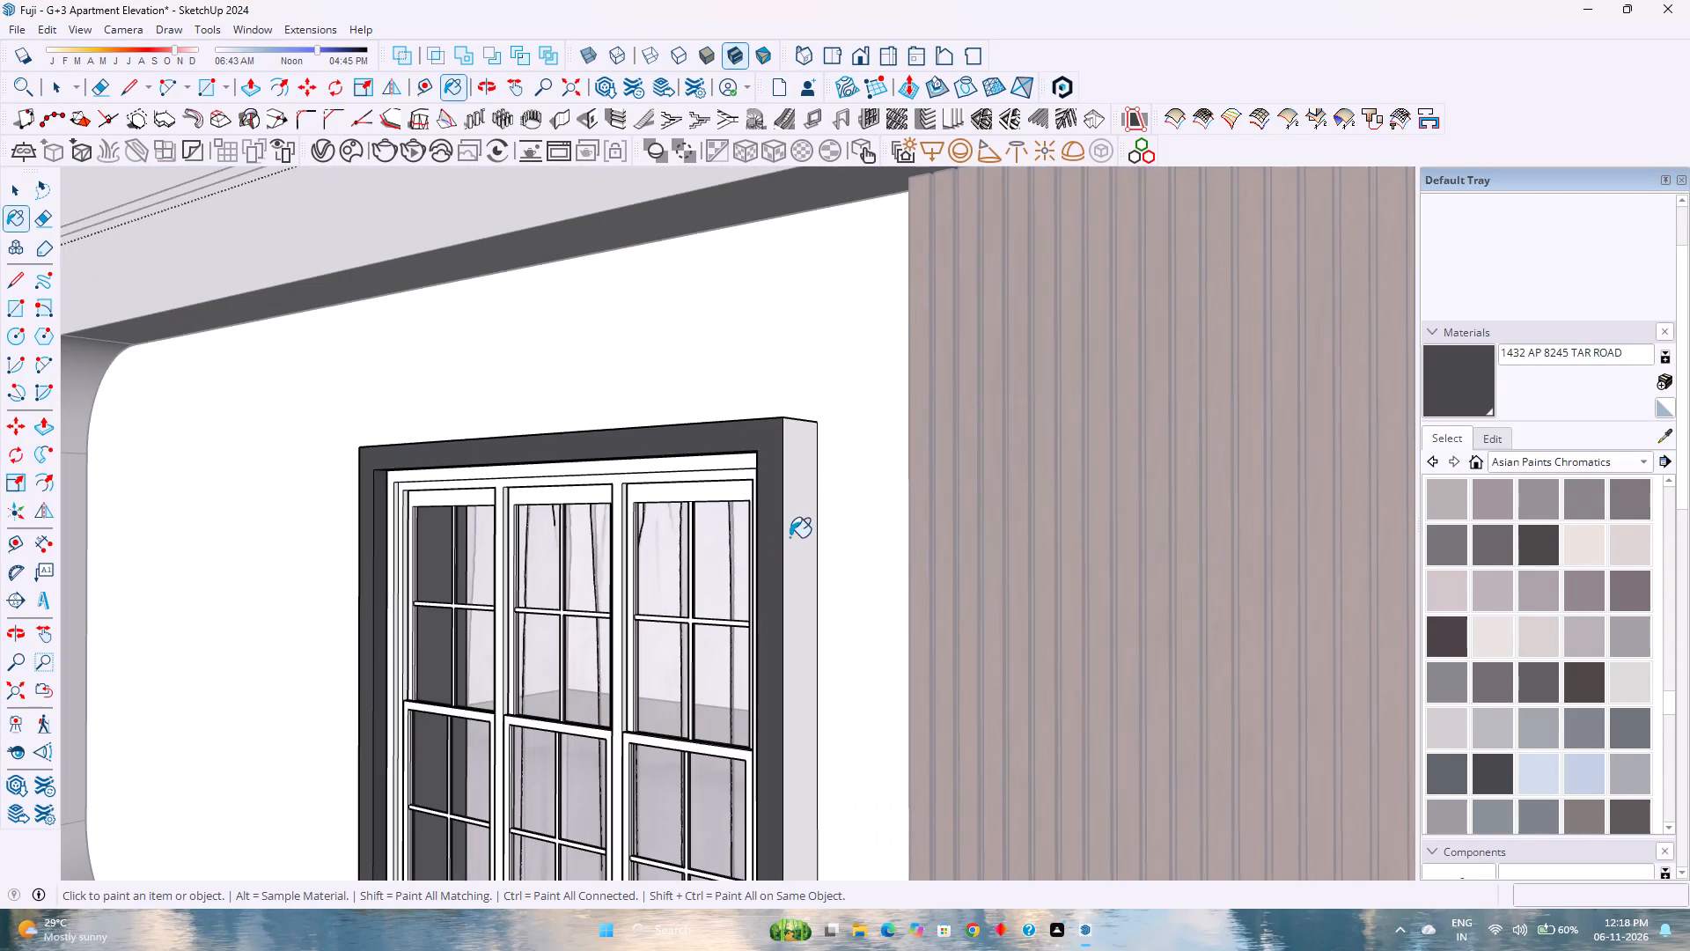
pyautogui.click(802, 527)
pyautogui.scroll(-6, 768, 511)
pyautogui.keyDown('shift'); pyautogui.moveTo(721, 682); pyautogui.dragTo(762, 556, button='middle'); pyautogui.keyUp('shift')
pyautogui.keyDown('shift'); pyautogui.middleClick(764, 554); pyautogui.keyUp('shift')
pyautogui.moveTo(752, 656); pyautogui.dragTo(1019, 469, button='middle')
pyautogui.middleClick(1023, 468)
pyautogui.scroll(7, 579, 702)
pyautogui.click(495, 699)
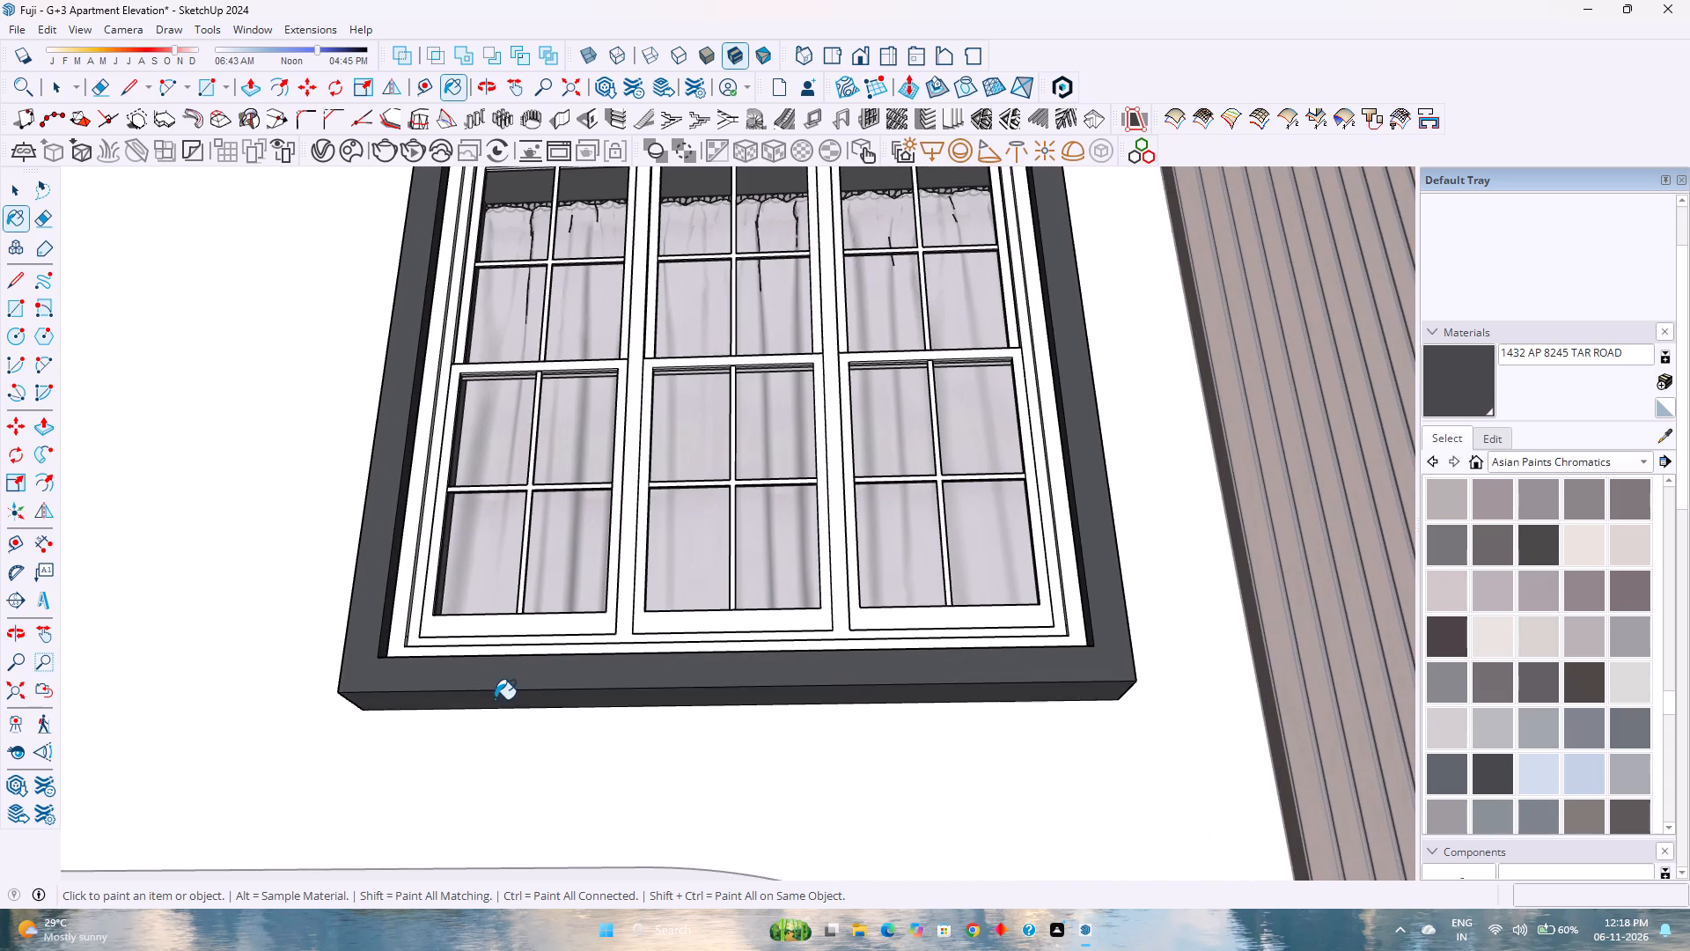
# Paint the front, balcony-facing outer side and underside of the top-floor window surround between the balcony and the curved band with Tar Road.
pyautogui.scroll(-5, 503, 688)
pyautogui.keyDown('shift'); pyautogui.scroll(-2, 496, 663); pyautogui.keyUp('shift')
pyautogui.keyDown('shift'); pyautogui.moveTo(492, 662); pyautogui.dragTo(1258, 693, button='middle'); pyautogui.keyUp('shift')
pyautogui.middleClick(1259, 693)
pyautogui.keyDown('shift'); pyautogui.moveTo(533, 657); pyautogui.dragTo(1011, 621, button='middle'); pyautogui.keyUp('shift')
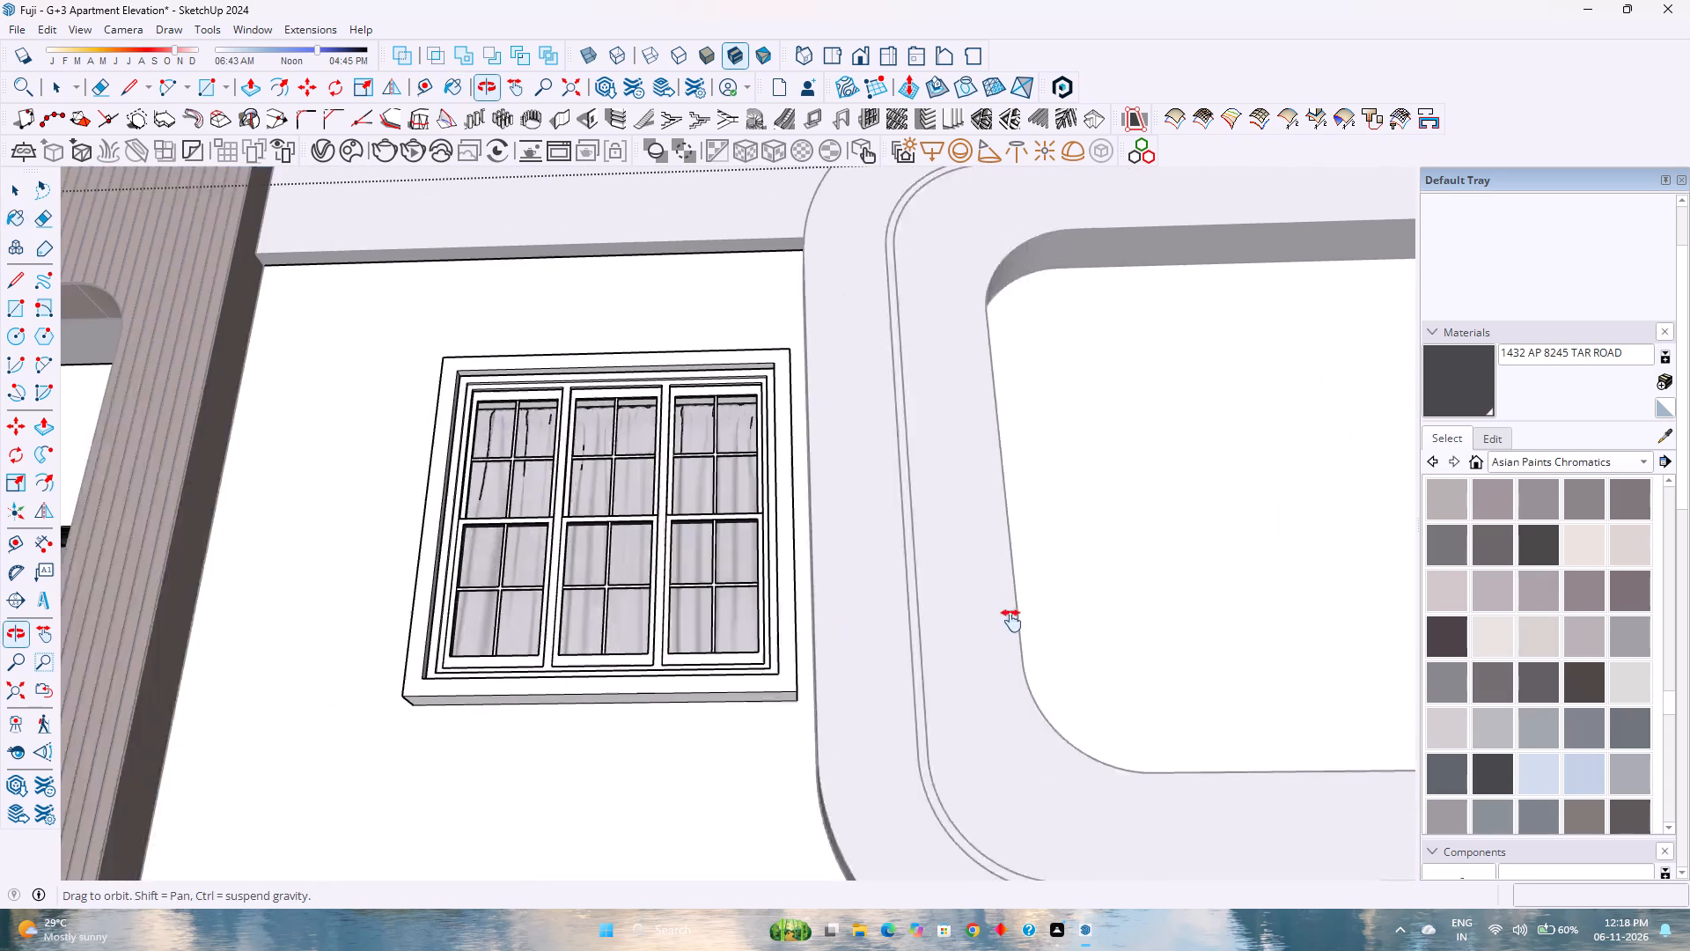
pyautogui.keyDown('shift'); pyautogui.moveTo(1011, 621); pyautogui.dragTo(1040, 621, button='middle'); pyautogui.keyUp('shift')
pyautogui.keyDown('shift'); pyautogui.middleClick(1040, 621); pyautogui.keyUp('shift')
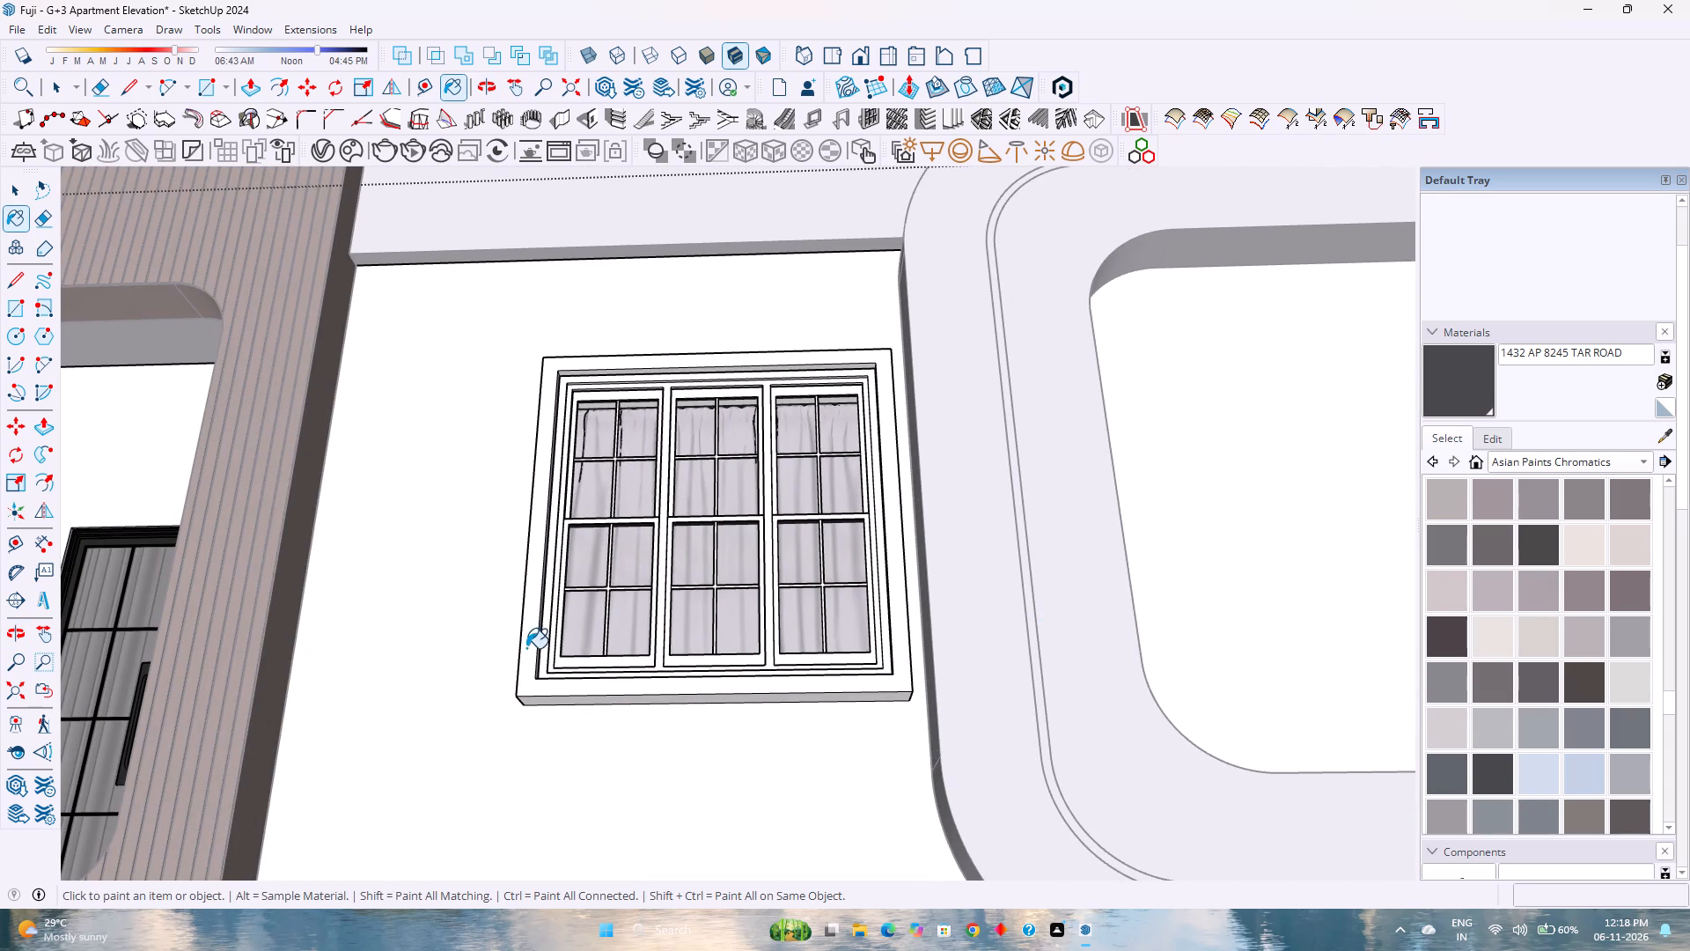
pyautogui.click(526, 648)
pyautogui.moveTo(527, 654); pyautogui.dragTo(923, 755, button='middle')
pyautogui.middleClick(923, 755)
pyautogui.scroll(3, 512, 640)
pyautogui.click(478, 599)
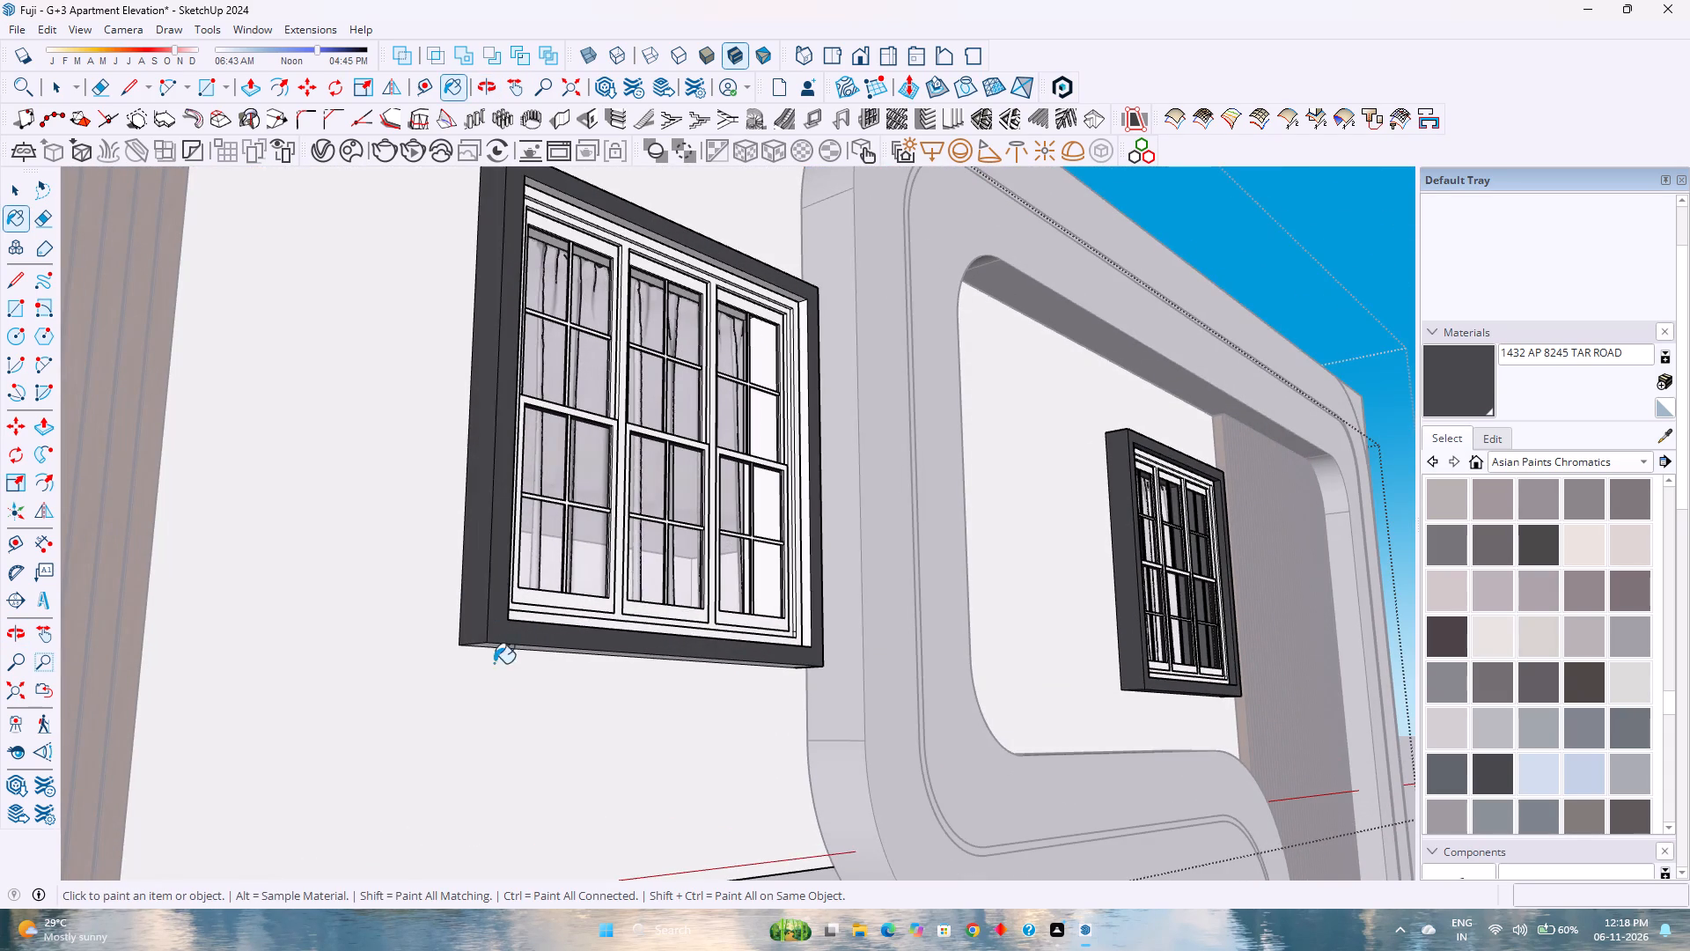
pyautogui.moveTo(506, 692); pyautogui.dragTo(520, 589, button='middle')
pyautogui.middleClick(520, 589)
pyautogui.scroll(4, 547, 654)
pyautogui.click(547, 654)
pyautogui.scroll(-3, 586, 643)
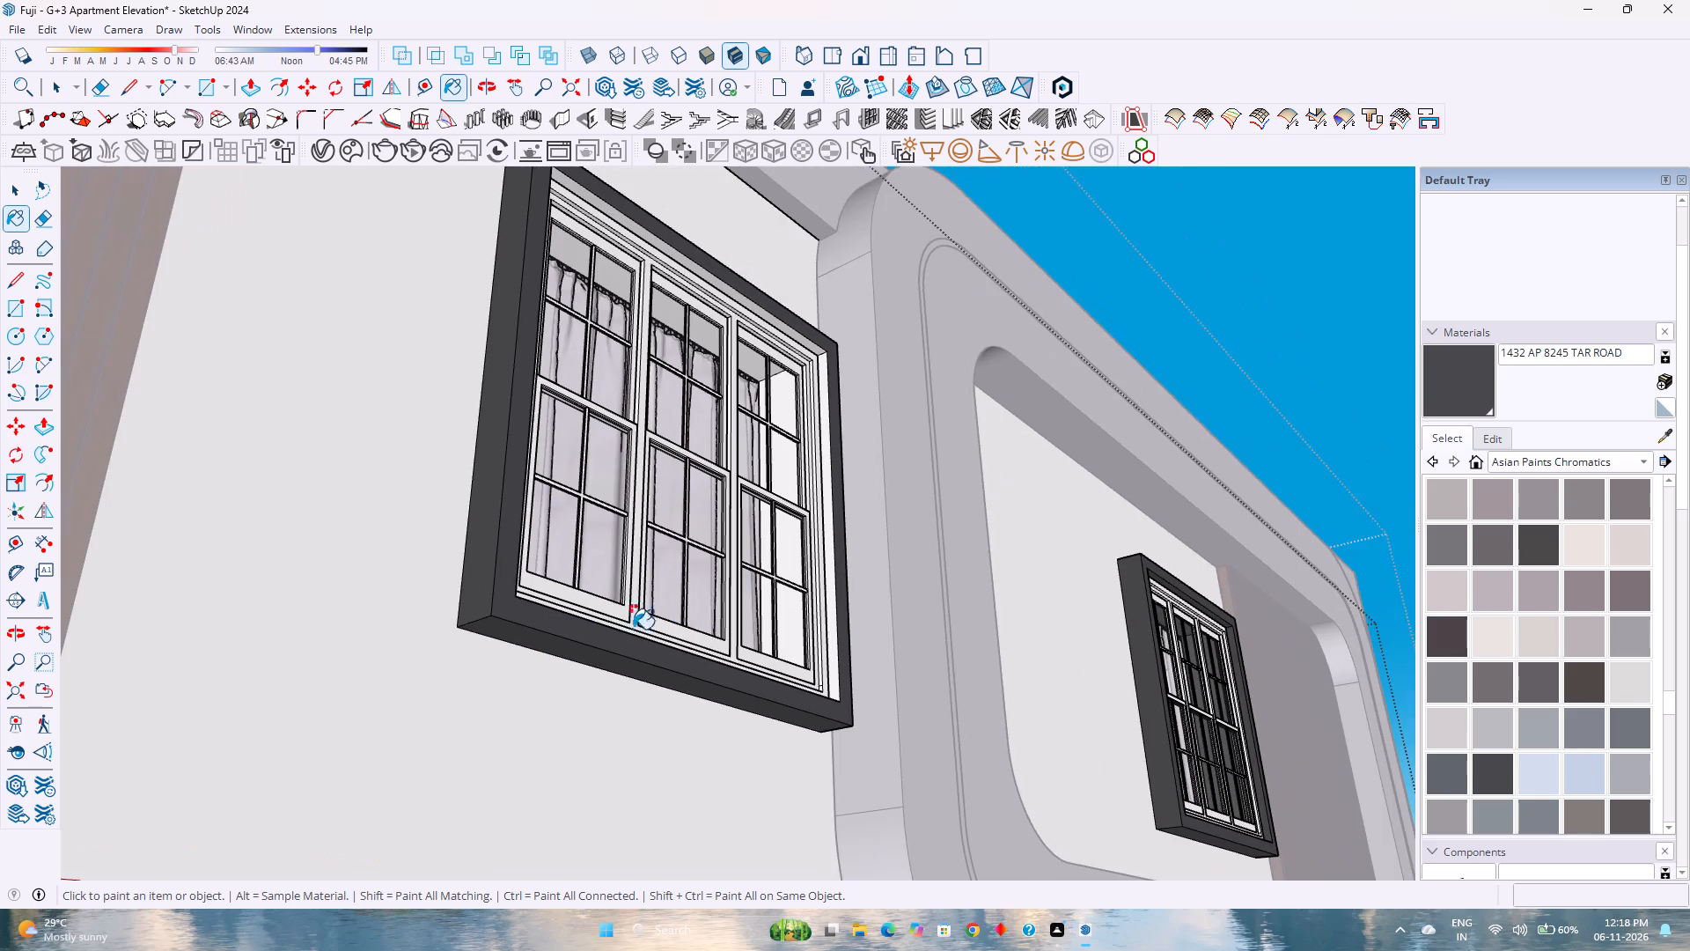
# Paint the balcony-side inner side and the inner bottom of the surround next to the balcony with Tar Road.
pyautogui.keyDown('shift'); pyautogui.moveTo(702, 689); pyautogui.dragTo(694, 711, button='middle'); pyautogui.keyUp('shift')
pyautogui.keyDown('shift'); pyautogui.middleClick(694, 714); pyautogui.keyUp('shift')
pyautogui.keyDown('shift'); pyautogui.middleClick(694, 714); pyautogui.keyUp('shift')
pyautogui.moveTo(856, 580); pyautogui.dragTo(807, 601, button='middle')
pyautogui.moveTo(591, 683); pyautogui.dragTo(422, 754, button='middle')
pyautogui.middleClick(424, 751)
pyautogui.keyDown('shift'); pyautogui.moveTo(863, 490); pyautogui.dragTo(853, 506, button='middle'); pyautogui.keyUp('shift')
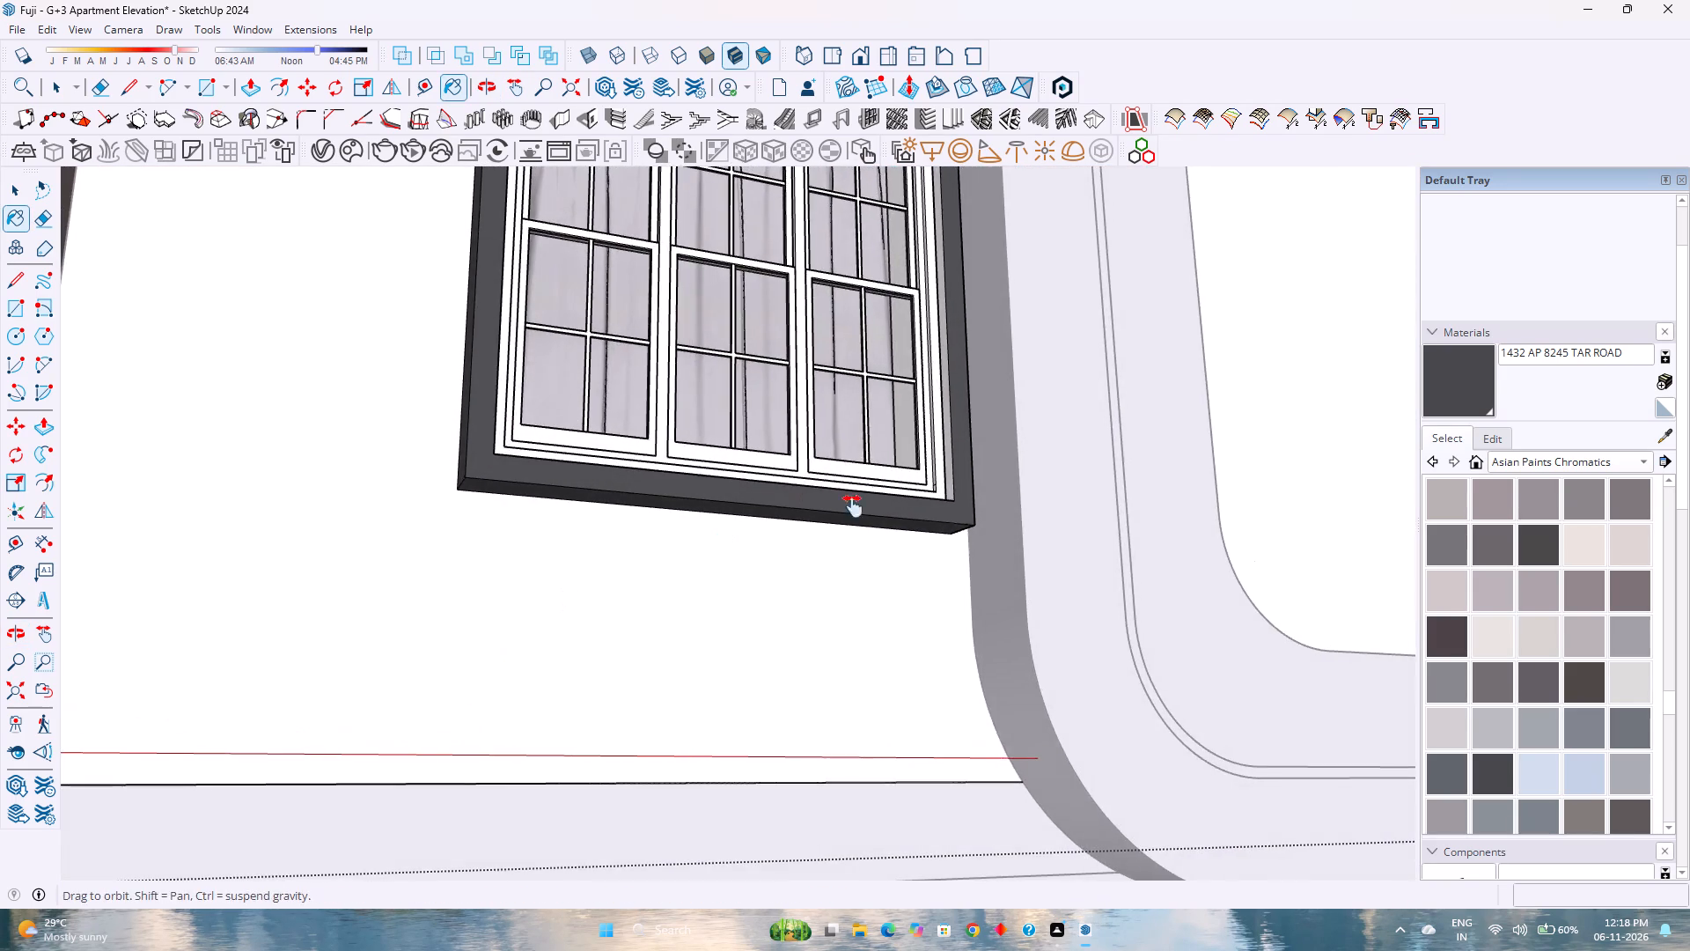
pyautogui.keyDown('shift'); pyautogui.middleClick(857, 499); pyautogui.keyUp('shift')
pyautogui.keyDown('shift'); pyautogui.moveTo(853, 506); pyautogui.dragTo(745, 728, button='middle'); pyautogui.keyUp('shift')
pyautogui.keyDown('shift'); pyautogui.moveTo(853, 506); pyautogui.dragTo(857, 499, button='middle'); pyautogui.keyUp('shift')
pyautogui.keyDown('shift'); pyautogui.middleClick(745, 729); pyautogui.keyUp('shift')
pyautogui.moveTo(846, 643); pyautogui.dragTo(533, 799, button='middle')
pyautogui.middleClick(533, 799)
pyautogui.scroll(3, 637, 694)
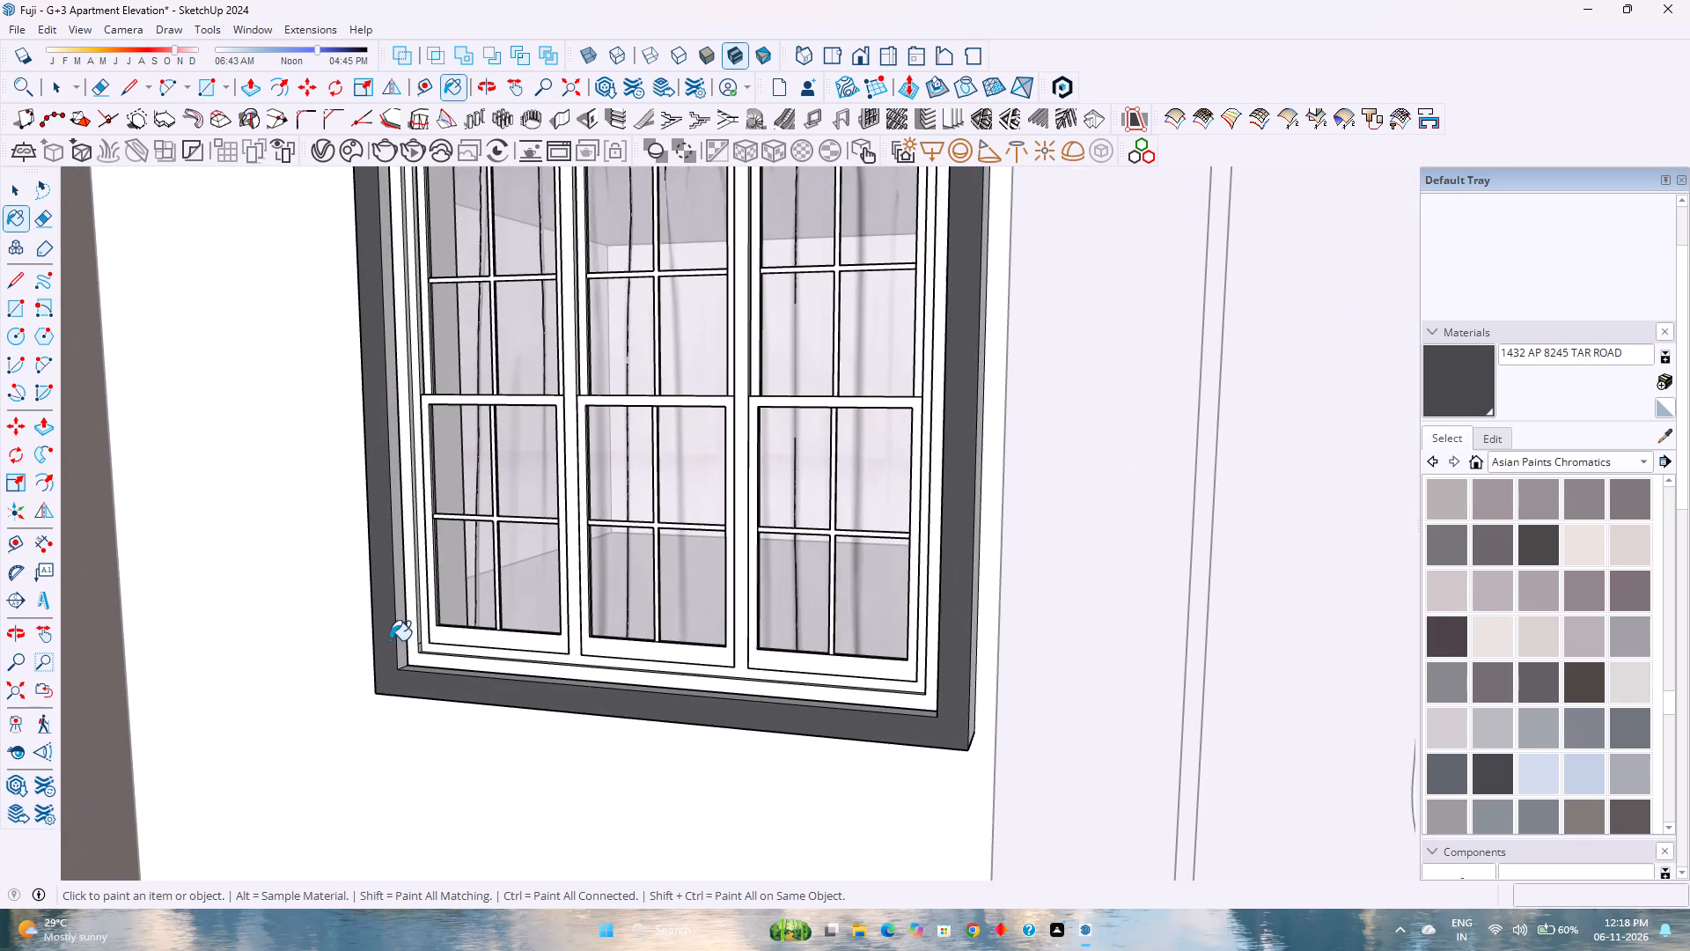
pyautogui.scroll(8, 390, 640)
pyautogui.click(407, 651)
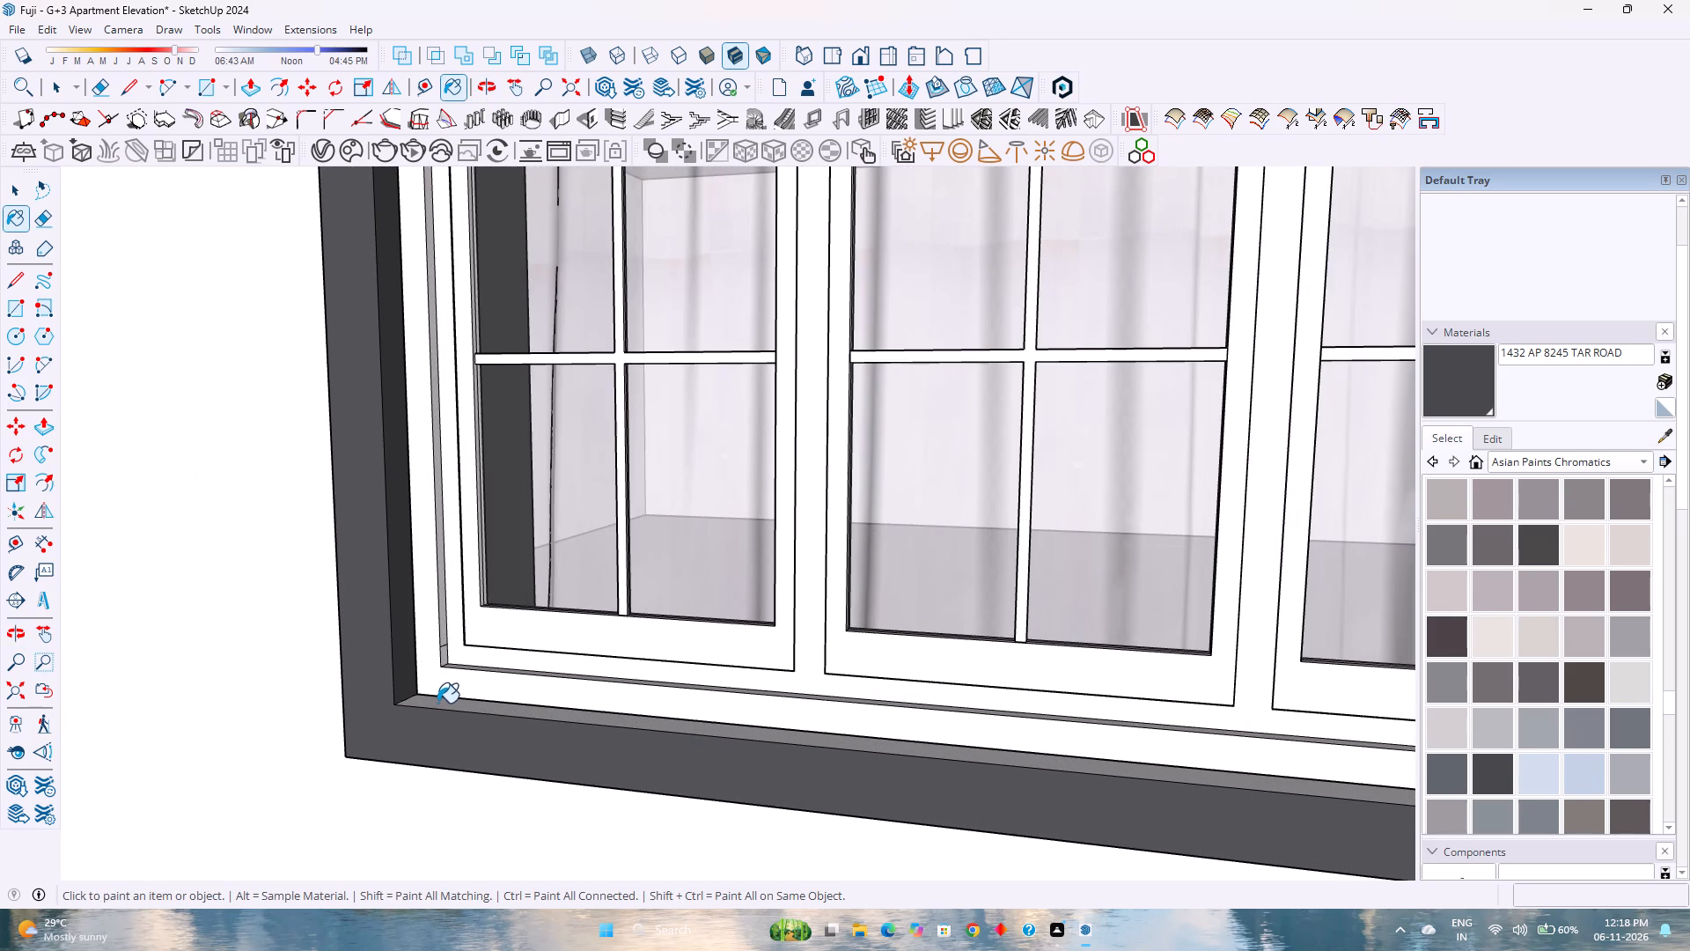
pyautogui.click(437, 703)
# Paint the inner side nearest the curved band on the surround next to the balcony with Tar Road.
pyautogui.scroll(-5, 459, 668)
pyautogui.keyDown('shift'); pyautogui.moveTo(647, 619); pyautogui.dragTo(534, 684, button='middle'); pyautogui.keyUp('shift')
pyautogui.moveTo(543, 688); pyautogui.dragTo(983, 730, button='middle')
pyautogui.moveTo(987, 730); pyautogui.dragTo(996, 730, button='middle')
pyautogui.middleClick(996, 730)
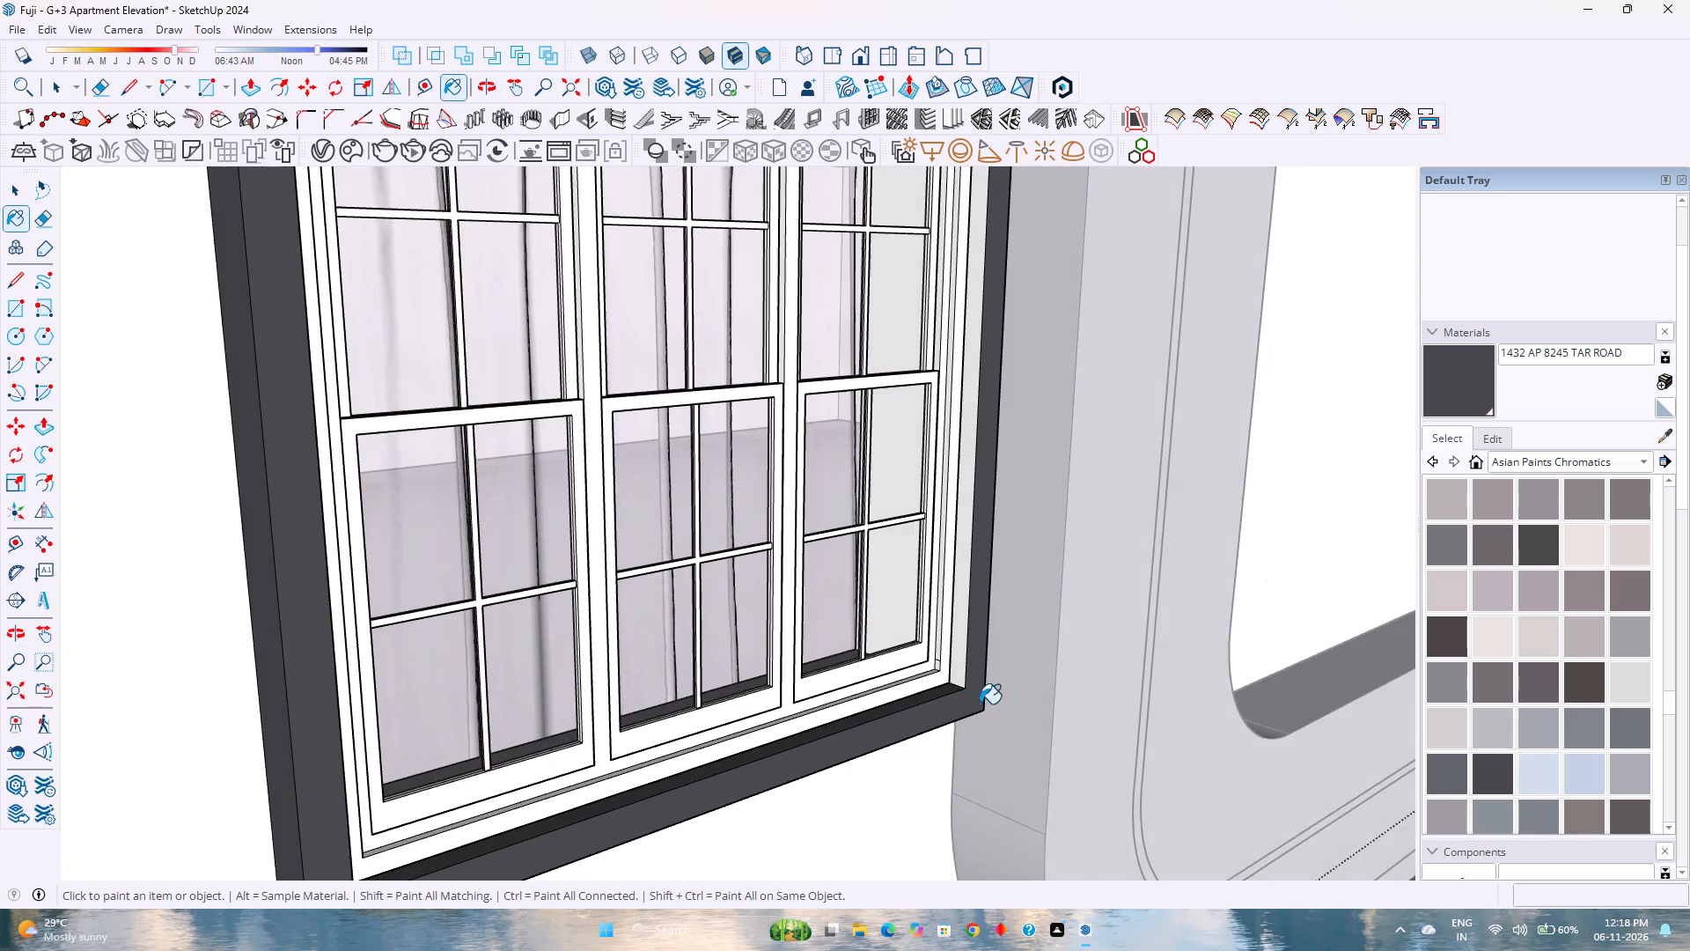
pyautogui.scroll(3, 955, 675)
pyautogui.click(955, 657)
# Paint the inner top face of the surround next to the balcony with Tar Road.
pyautogui.keyDown('shift'); pyautogui.moveTo(974, 624); pyautogui.dragTo(922, 841, button='middle'); pyautogui.keyUp('shift')
pyautogui.scroll(-6, 857, 690)
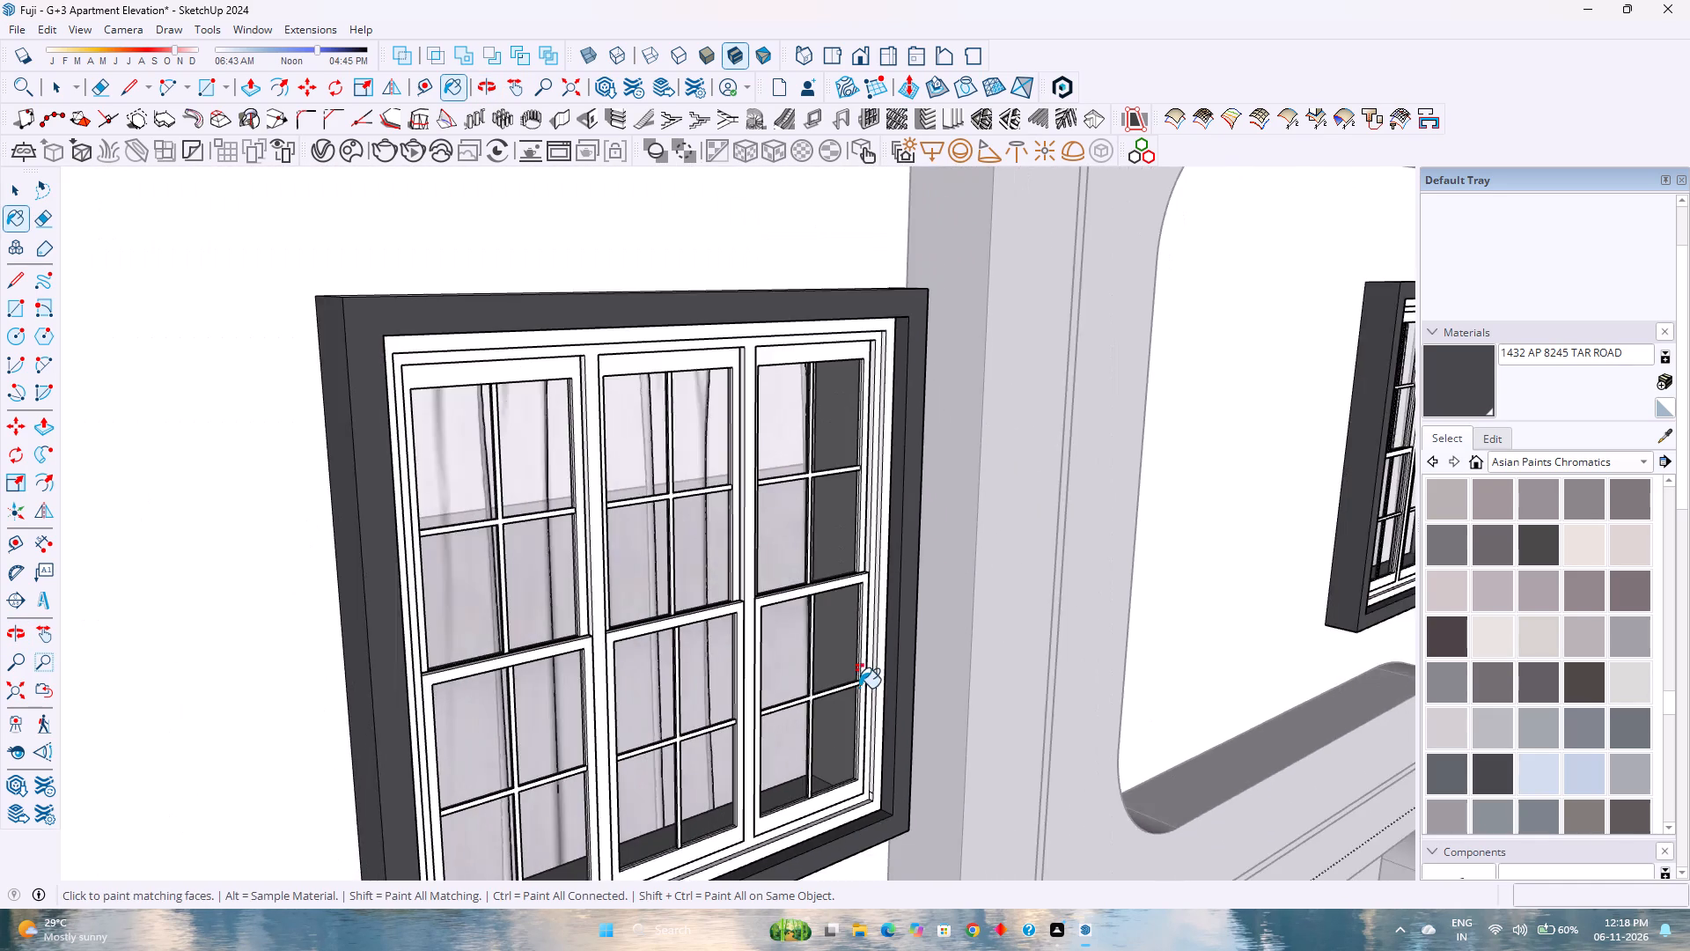
pyautogui.keyDown('shift'); pyautogui.moveTo(900, 591); pyautogui.dragTo(819, 756, button='middle'); pyautogui.keyUp('shift')
pyautogui.keyDown('shift'); pyautogui.middleClick(819, 756); pyautogui.keyUp('shift')
pyautogui.moveTo(737, 648); pyautogui.dragTo(906, 478, button='middle')
pyautogui.middleClick(906, 478)
pyautogui.scroll(4, 819, 493)
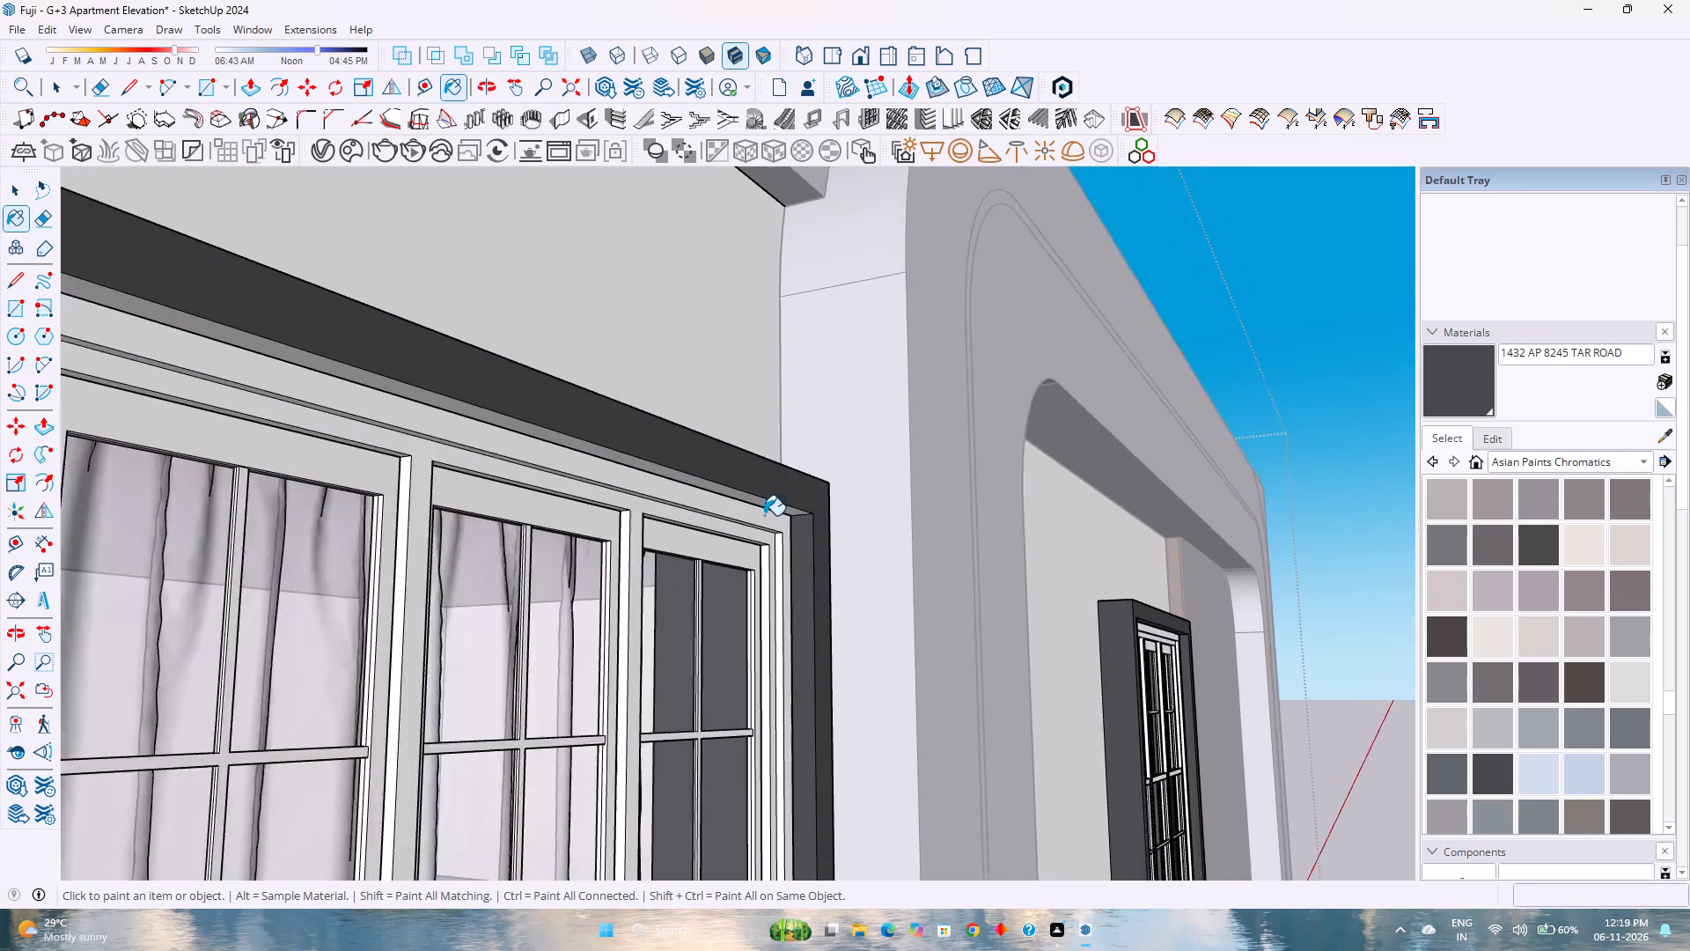
pyautogui.scroll(3, 764, 515)
pyautogui.moveTo(764, 515); pyautogui.dragTo(826, 454, button='middle')
pyautogui.middleClick(827, 454)
pyautogui.middleClick(827, 453)
pyautogui.scroll(5, 653, 559)
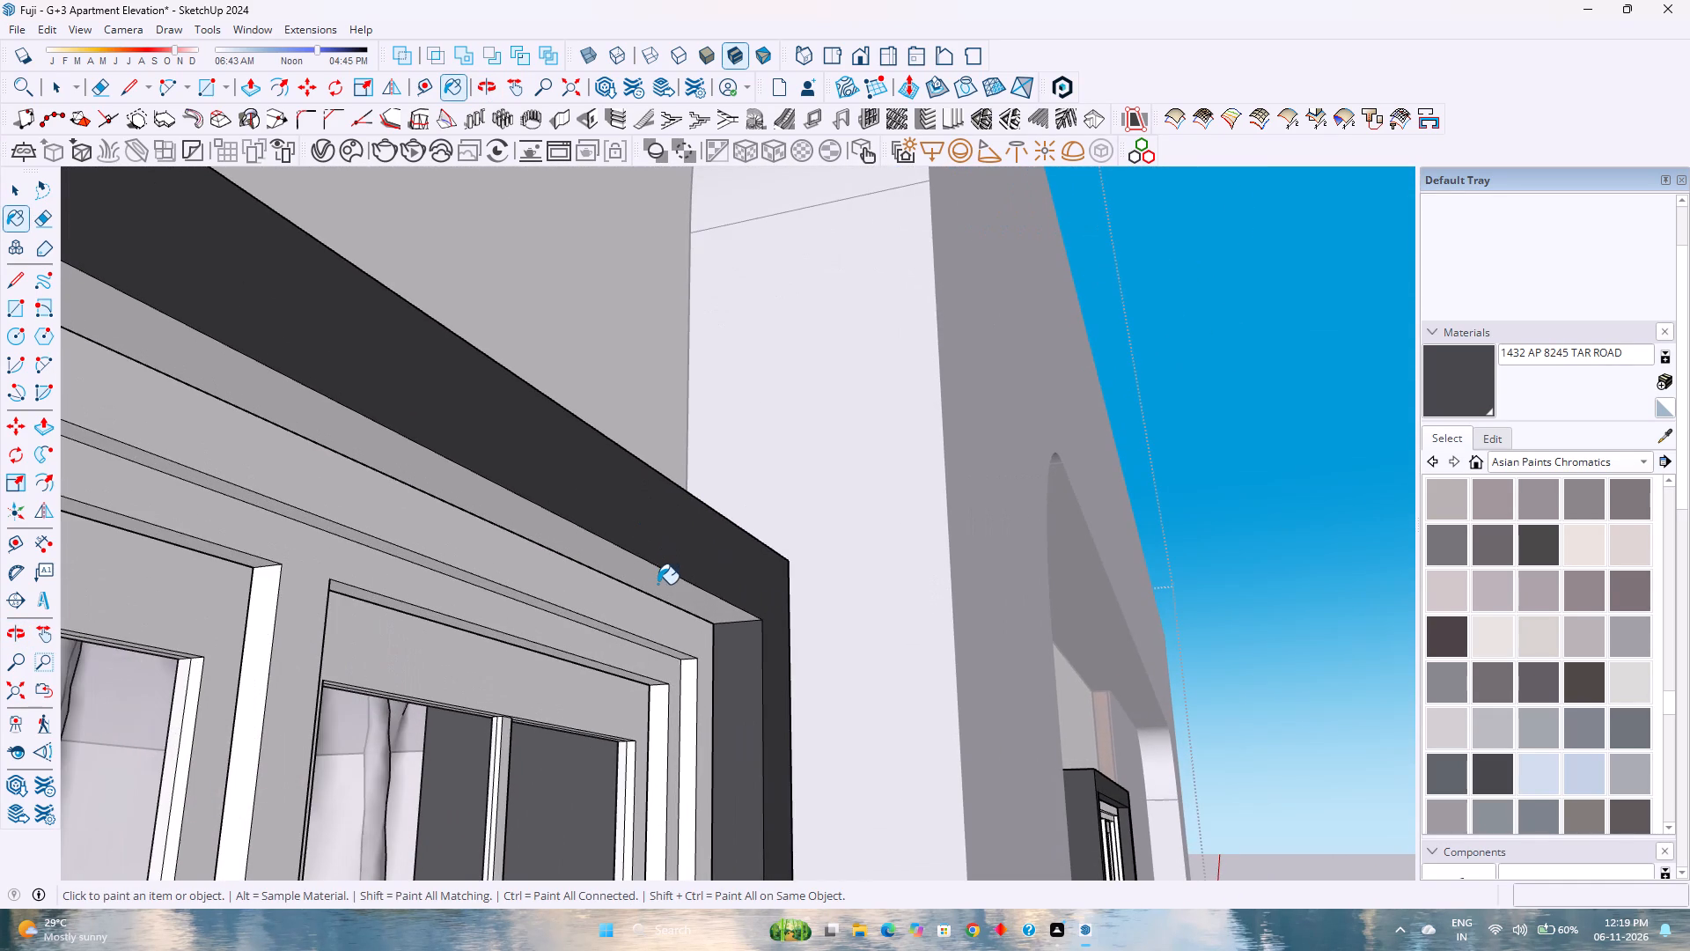
pyautogui.click(658, 584)
# Paint the top and the outer side facing the curved band of the surround next to the balcony with Tar Road.
pyautogui.scroll(-4, 676, 576)
pyautogui.moveTo(688, 560); pyautogui.dragTo(661, 650, button='middle')
pyautogui.moveTo(658, 664); pyautogui.dragTo(526, 900, button='middle')
pyautogui.middleClick(526, 900)
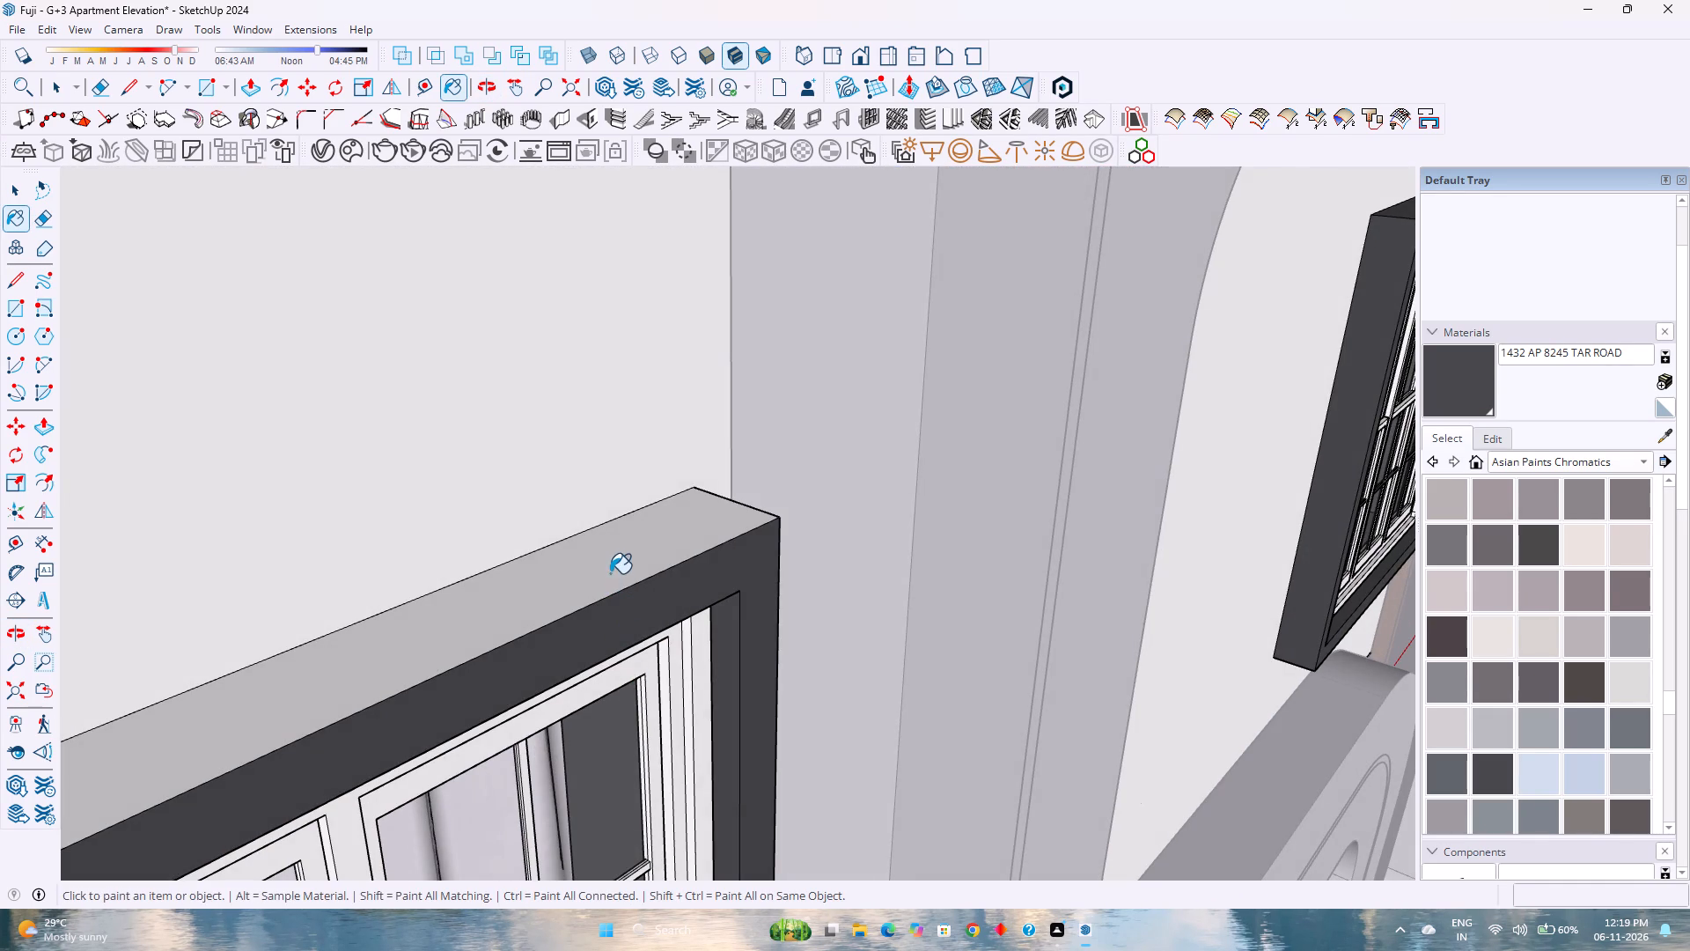
pyautogui.click(617, 561)
pyautogui.middleClick(724, 552)
pyautogui.moveTo(721, 554); pyautogui.dragTo(371, 675, button='middle')
pyautogui.middleClick(370, 675)
pyautogui.scroll(2, 984, 481)
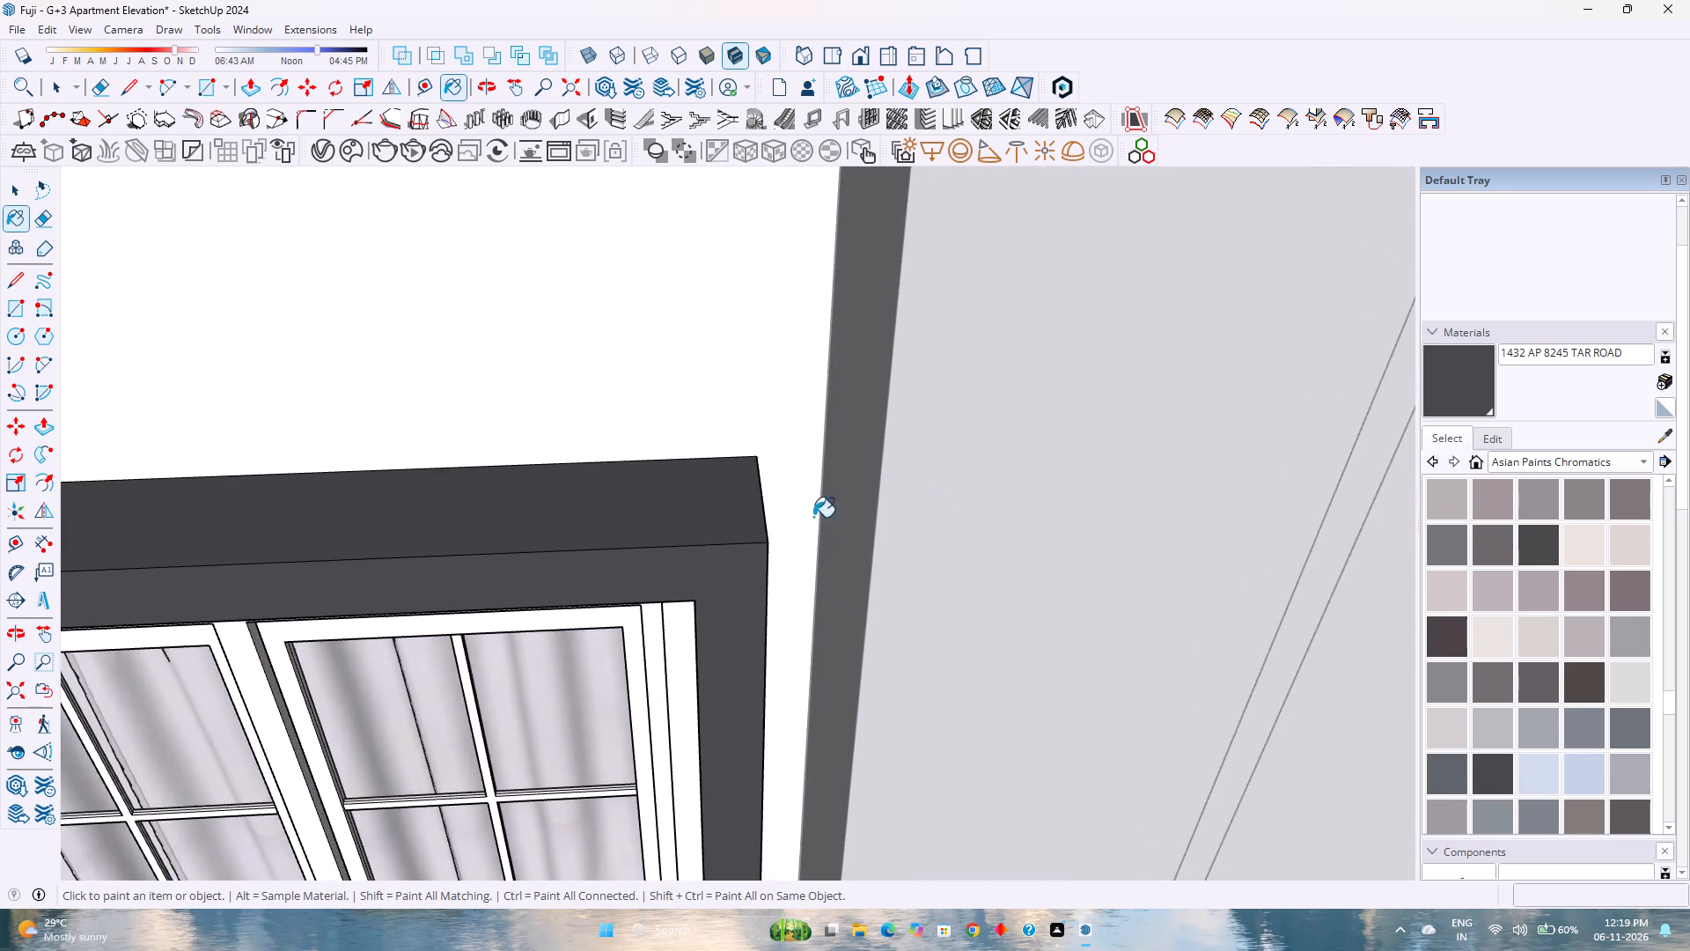
pyautogui.scroll(12, 777, 526)
pyautogui.moveTo(768, 551); pyautogui.dragTo(707, 557, button='middle')
pyautogui.click(693, 550)
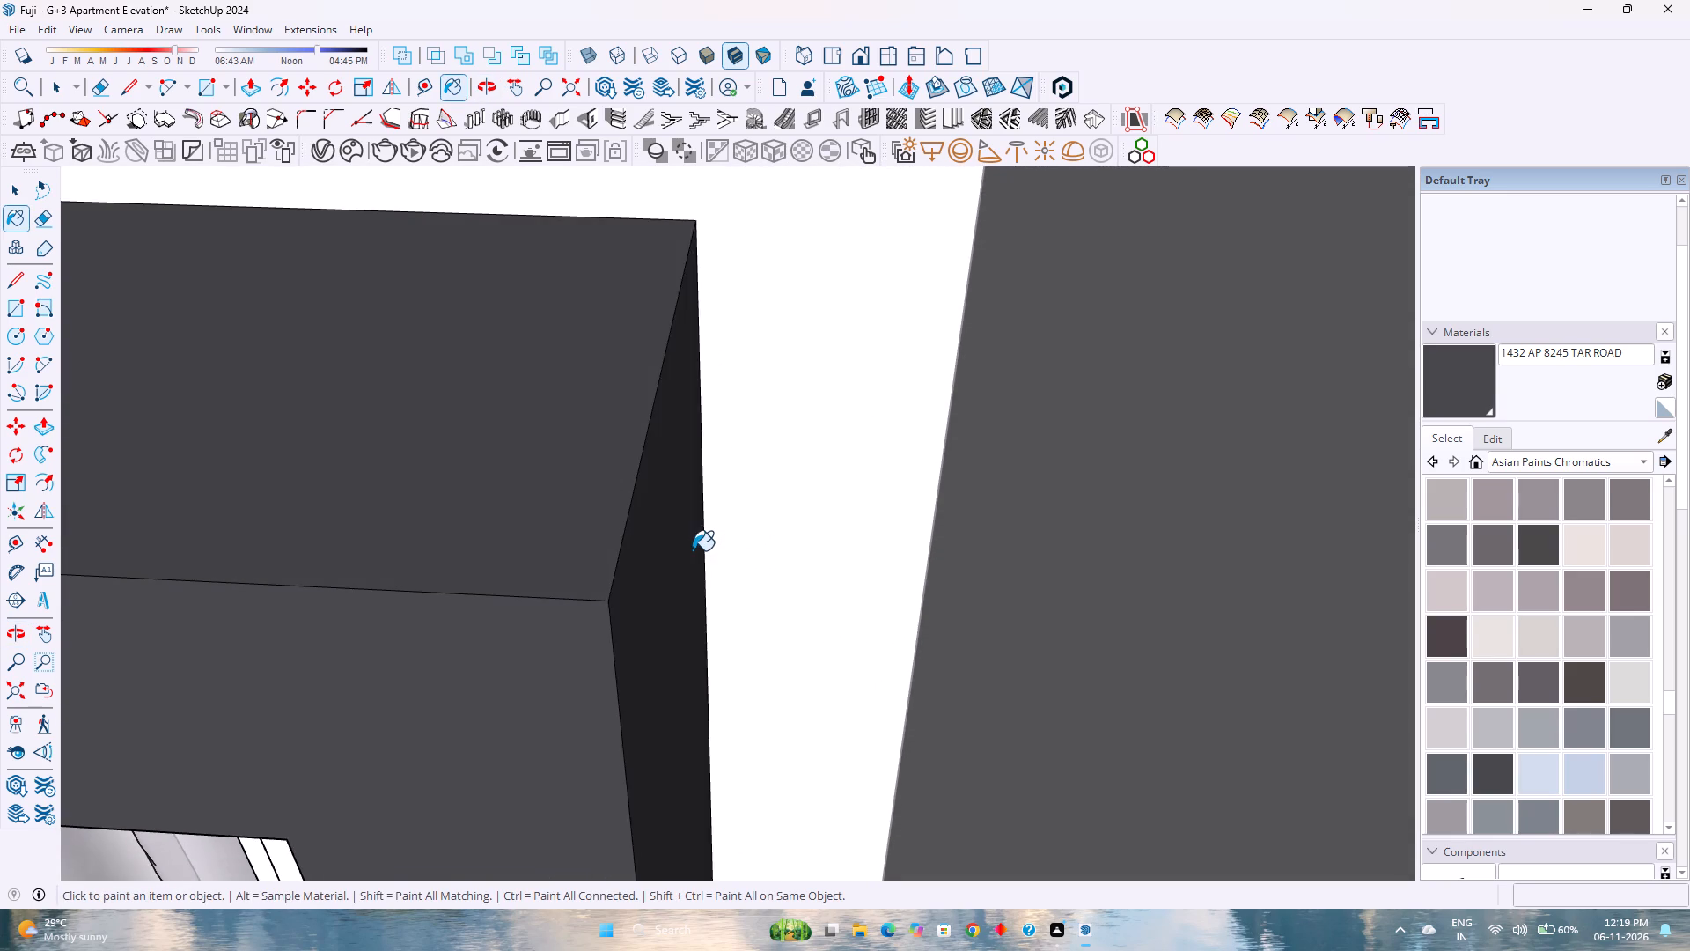
# Examine both top-floor window surrounds from above and from the side for unpainted faces.
pyautogui.scroll(-20, 693, 550)
pyautogui.scroll(-2, 693, 550)
pyautogui.scroll(1, 693, 549)
pyautogui.scroll(-6, 693, 549)
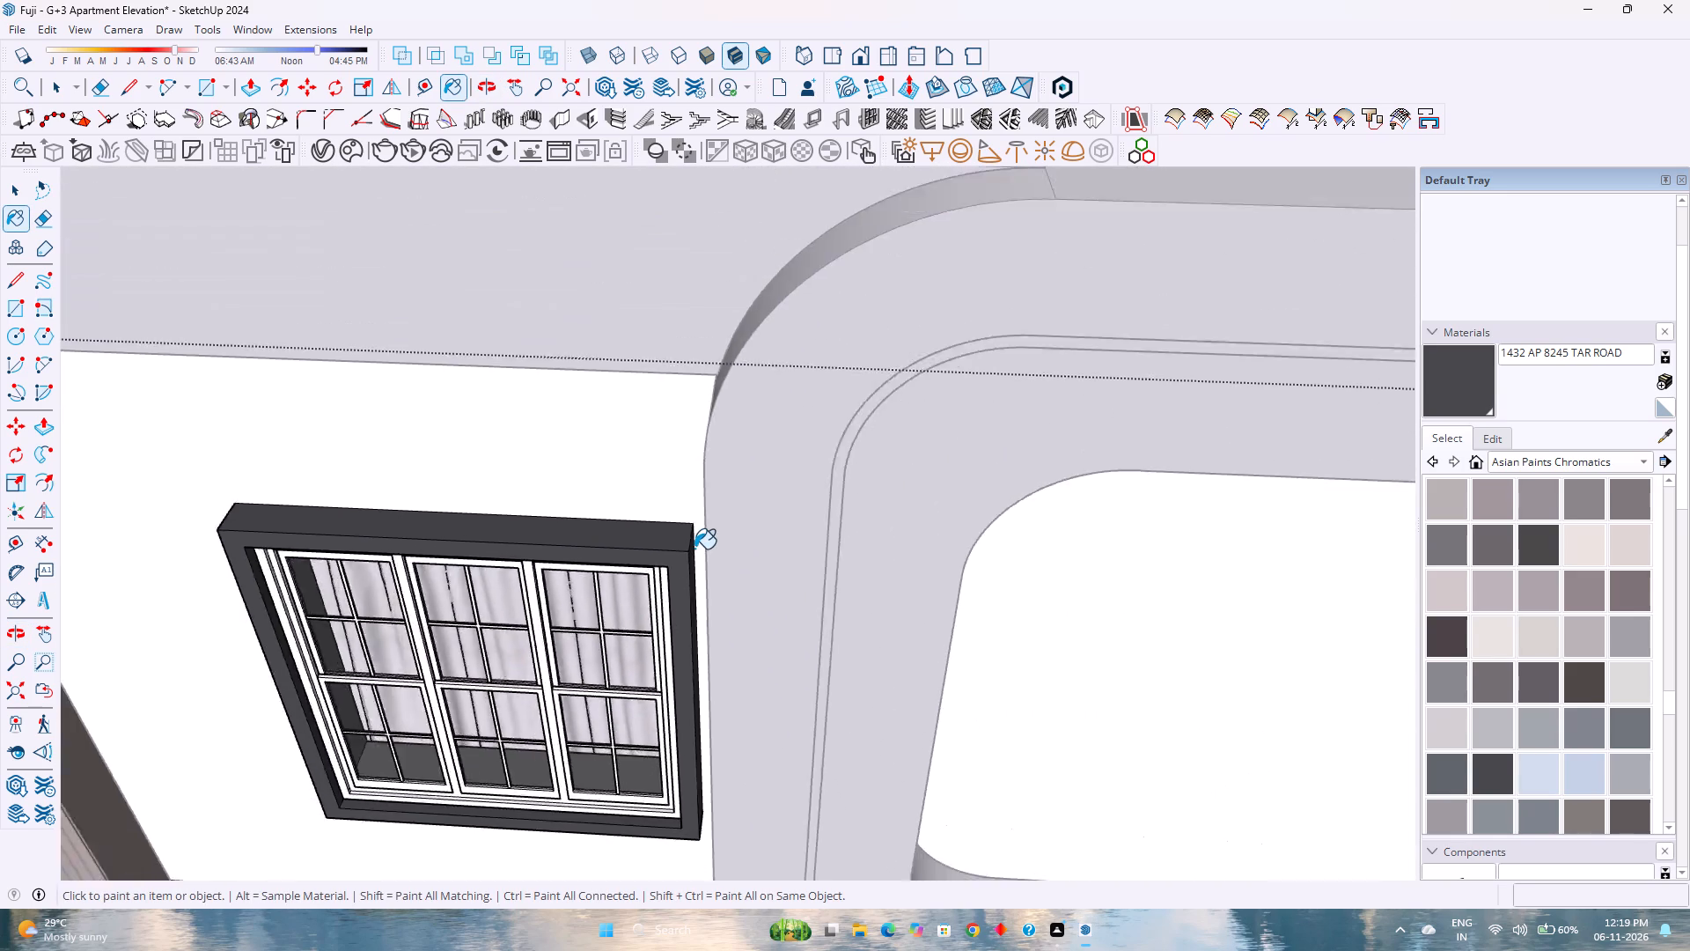
pyautogui.scroll(-8, 694, 549)
pyautogui.keyDown('shift'); pyautogui.moveTo(1010, 589); pyautogui.dragTo(667, 592, button='middle'); pyautogui.keyUp('shift')
pyautogui.keyDown('shift'); pyautogui.middleClick(667, 592); pyautogui.keyUp('shift')
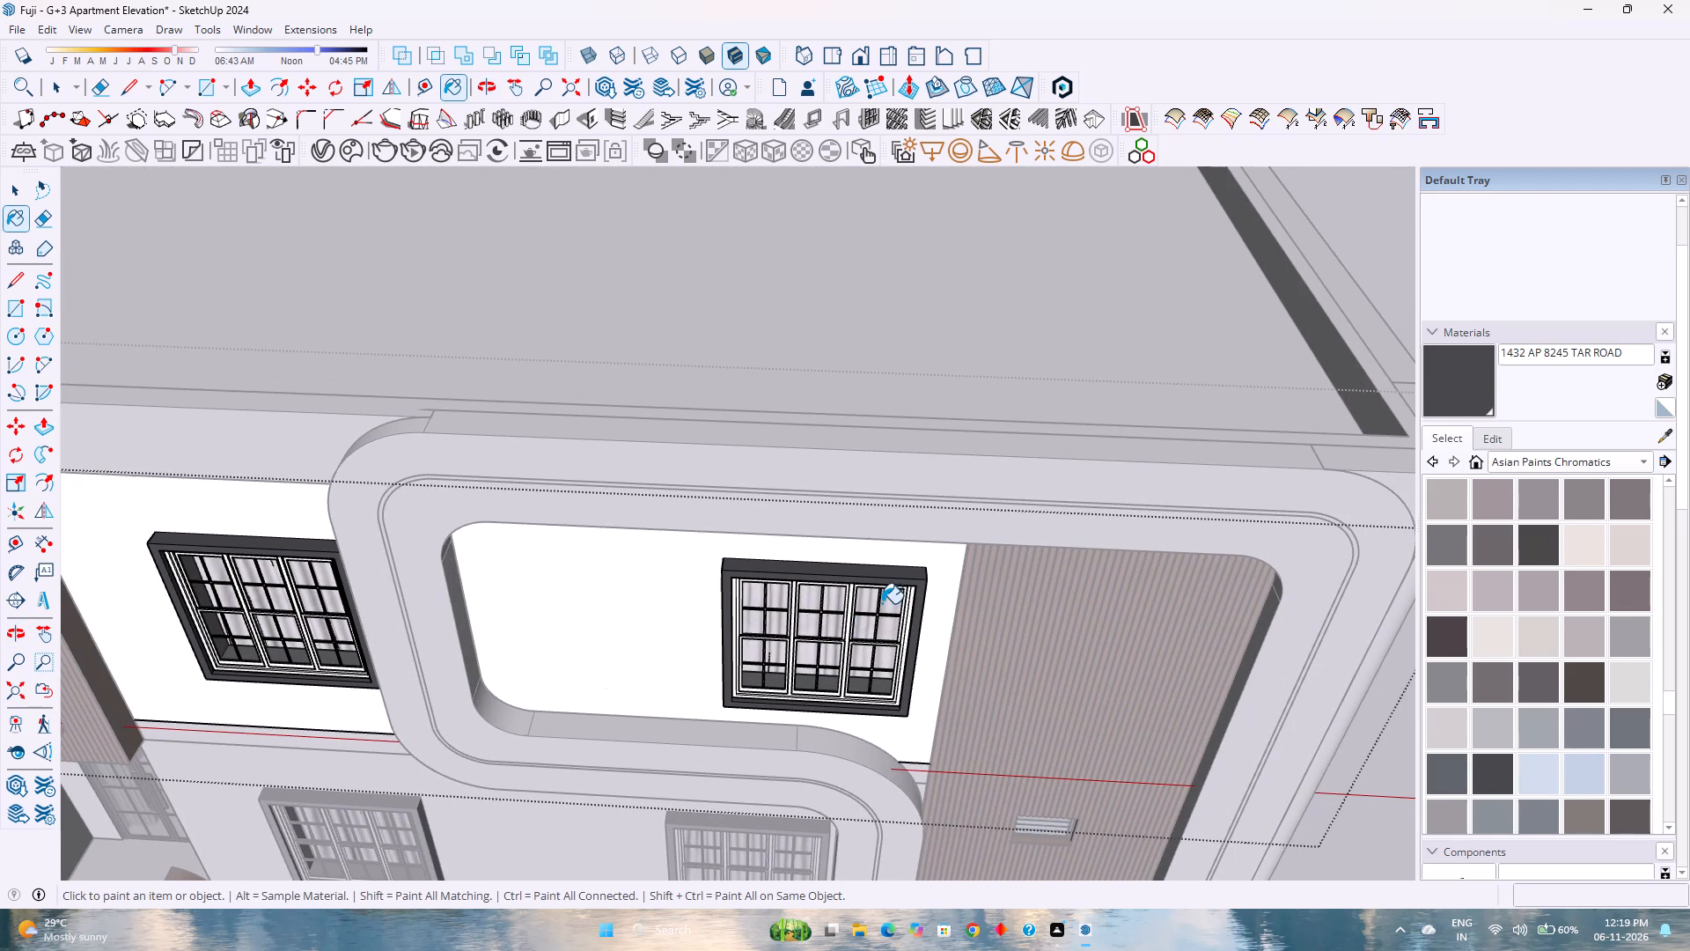
pyautogui.scroll(12, 920, 576)
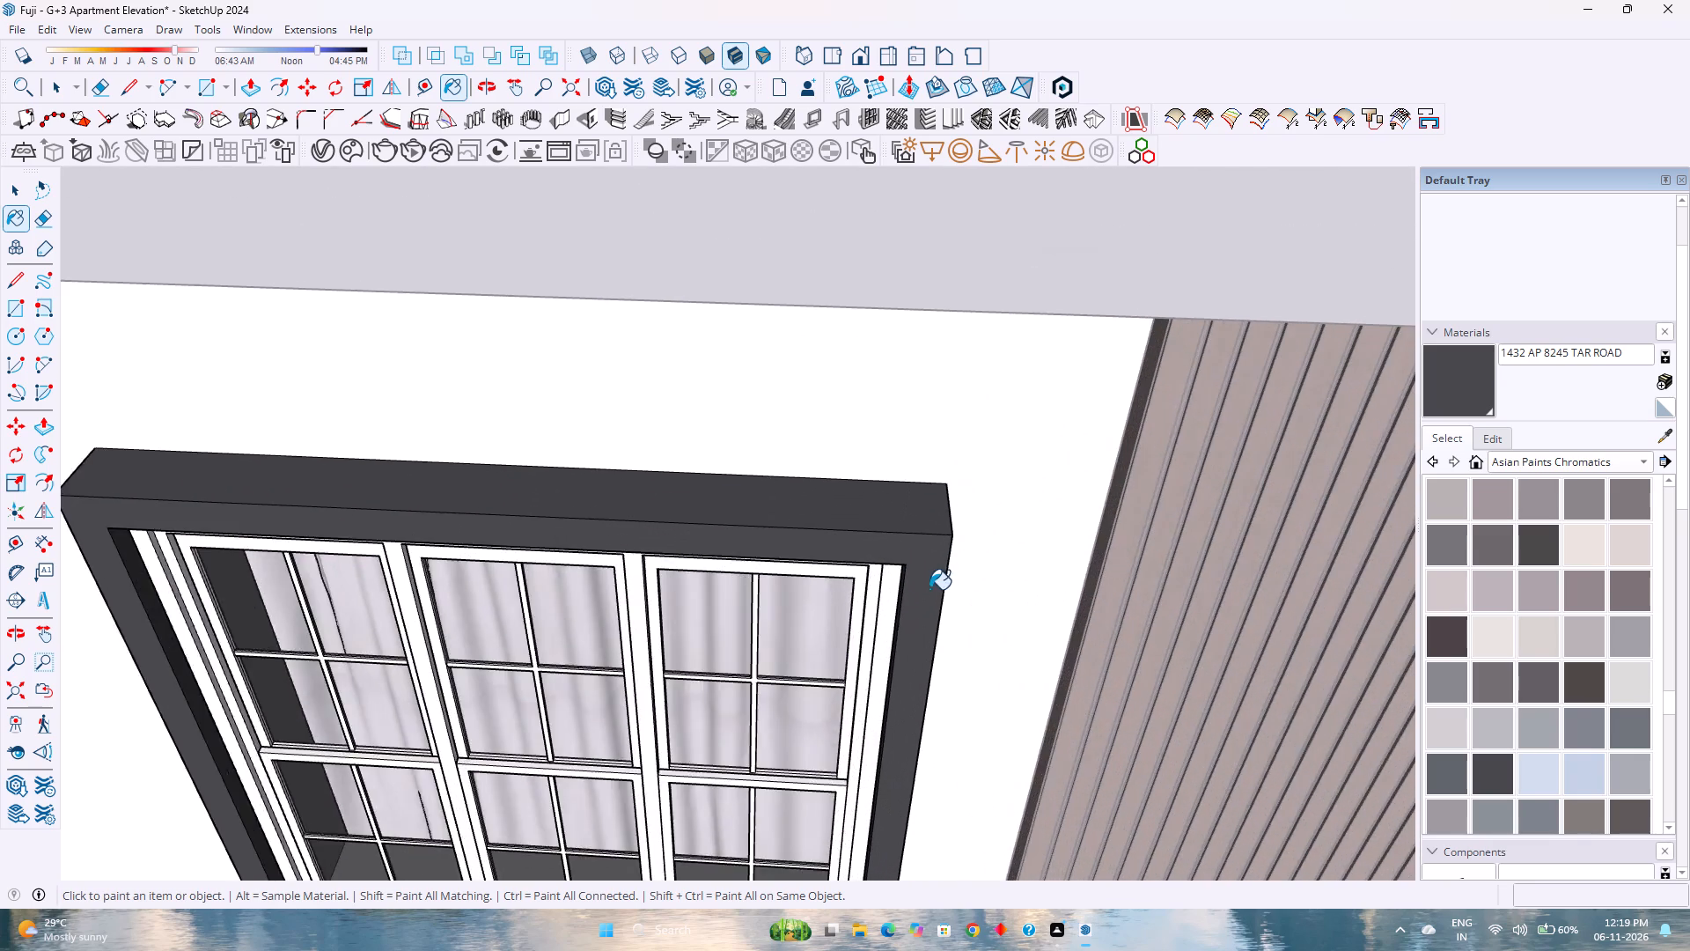
pyautogui.scroll(4, 929, 589)
pyautogui.middleClick(932, 589)
pyautogui.middleClick(929, 589)
pyautogui.moveTo(922, 589); pyautogui.dragTo(722, 572, button='middle')
pyautogui.middleClick(722, 572)
pyautogui.scroll(-13, 739, 572)
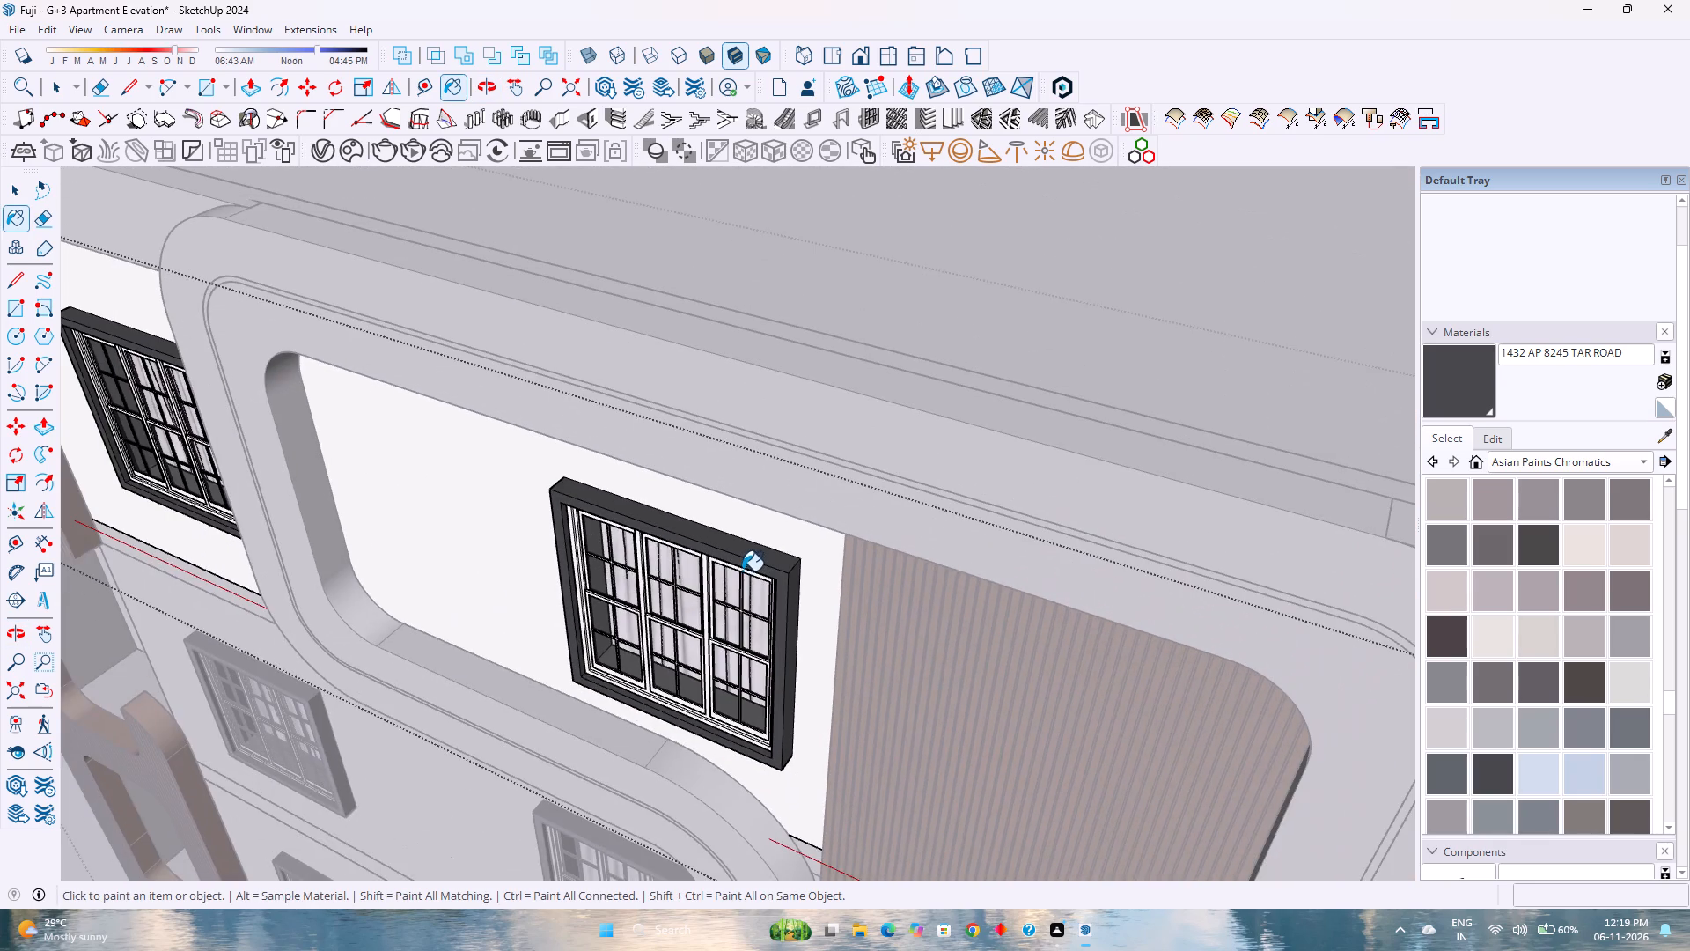
# Return to selecting and examine the whole front elevation, including the lower-floor windows from below.
pyautogui.press('space')
pyautogui.scroll(-5, 742, 571)
pyautogui.keyDown('shift'); pyautogui.moveTo(710, 612); pyautogui.dragTo(826, 532, button='middle'); pyautogui.keyUp('shift')
pyautogui.keyDown('shift'); pyautogui.moveTo(826, 532); pyautogui.dragTo(835, 527, button='middle'); pyautogui.keyUp('shift')
pyautogui.scroll(-2, 844, 524)
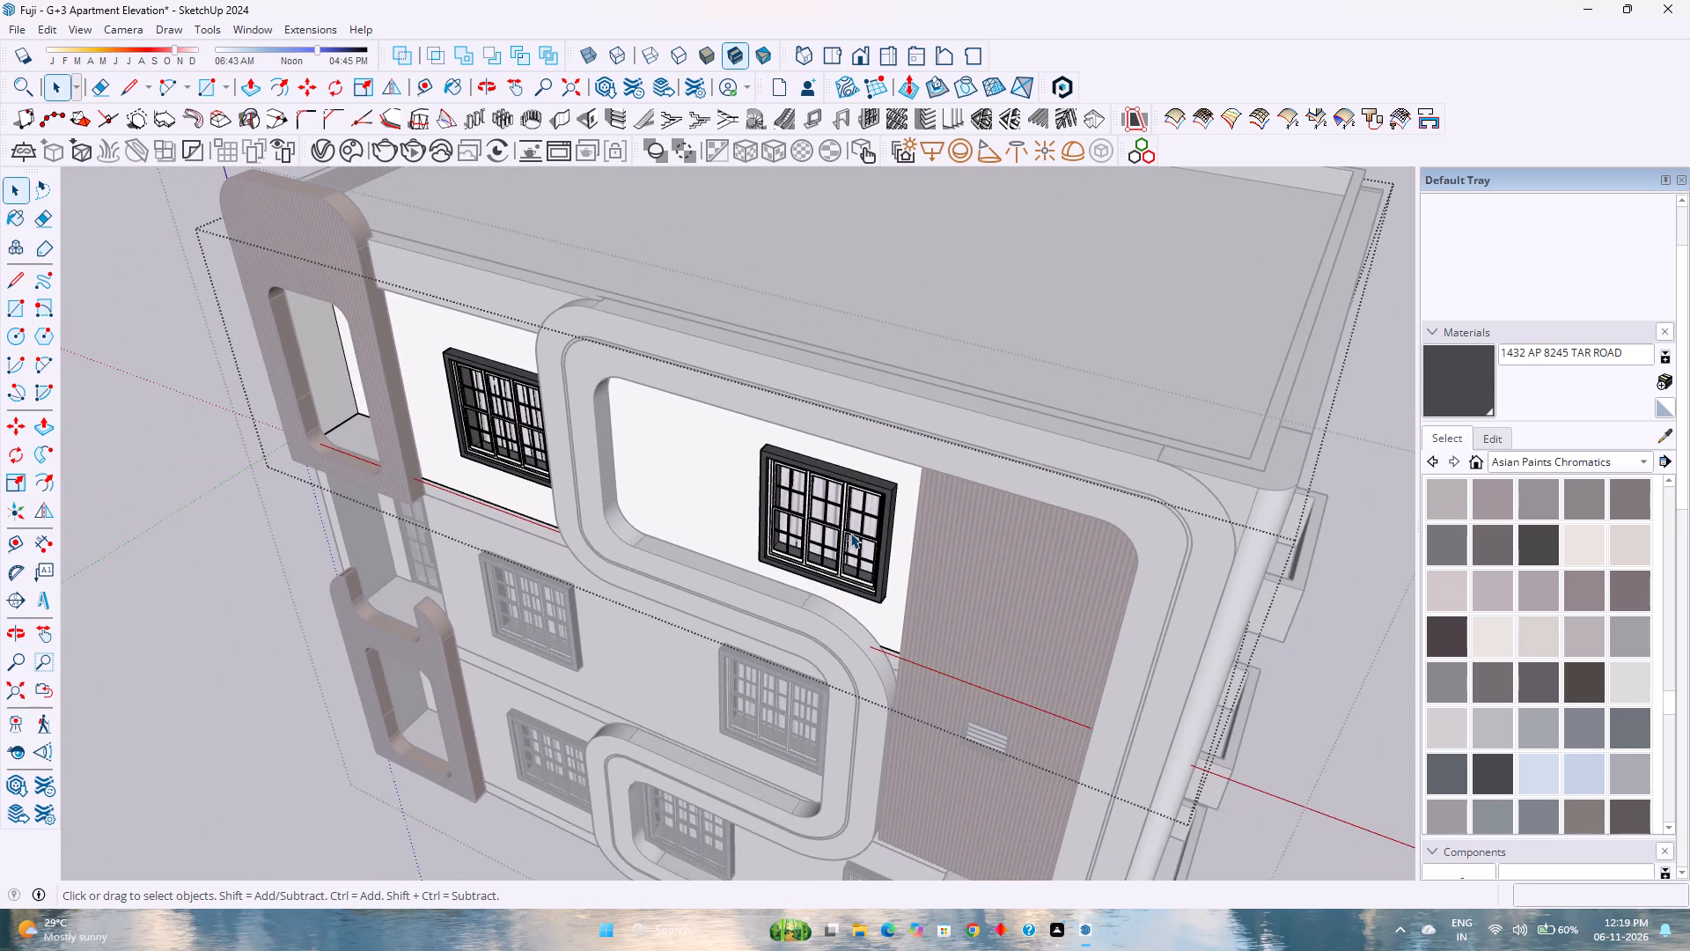
pyautogui.scroll(-4, 848, 529)
pyautogui.moveTo(716, 665); pyautogui.dragTo(1062, 479, button='middle')
pyautogui.middleClick(1064, 479)
pyautogui.moveTo(967, 569); pyautogui.dragTo(958, 425, button='middle')
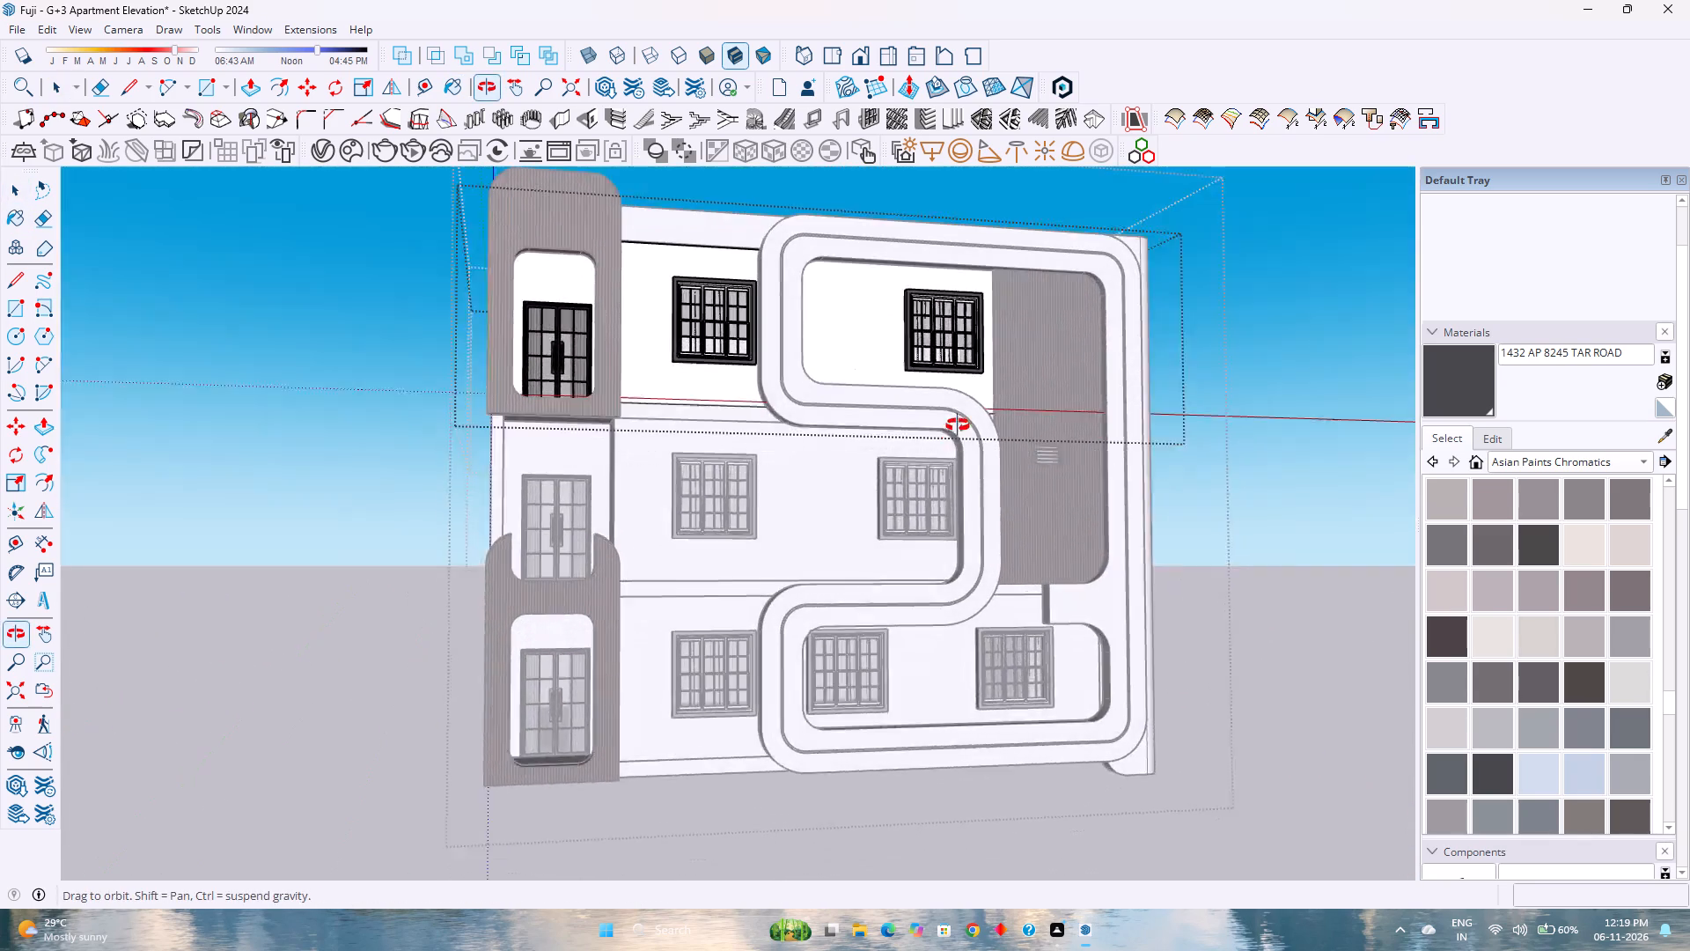
pyautogui.moveTo(958, 425); pyautogui.dragTo(985, 381, button='middle')
pyautogui.middleClick(985, 381)
pyautogui.moveTo(915, 485); pyautogui.dragTo(1043, 364, button='middle')
pyautogui.middleClick(1043, 364)
pyautogui.scroll(7, 974, 483)
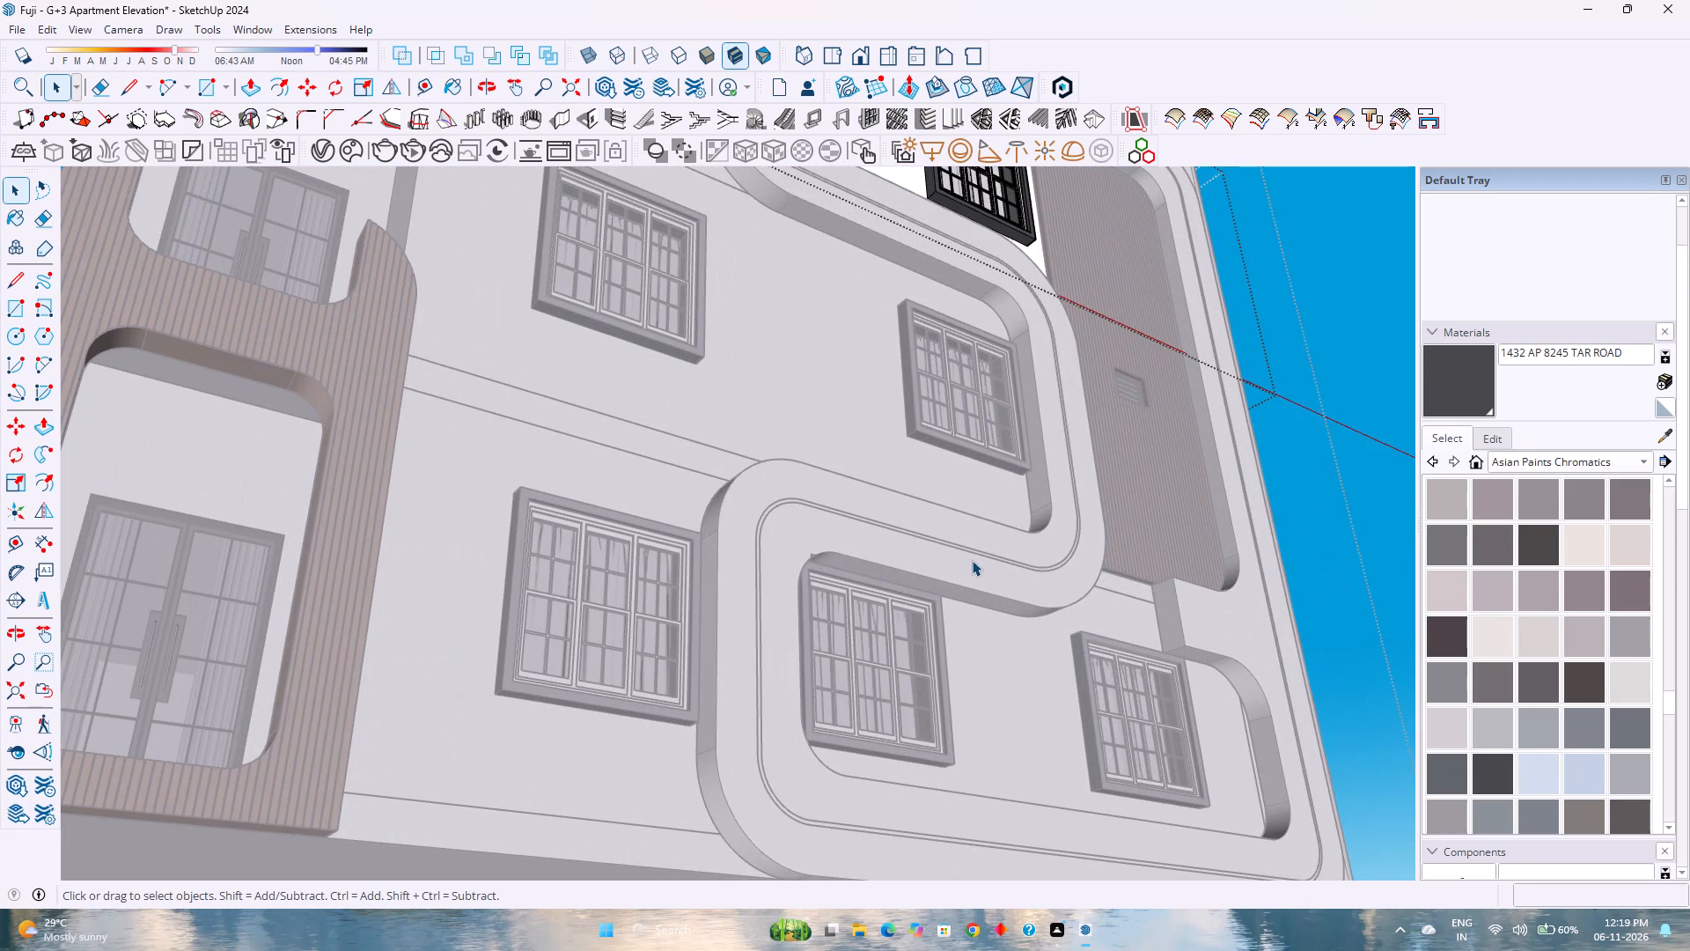
# Leave the group being edited, bring the whole front elevation into view and save the model.
pyautogui.click(1377, 549)
pyautogui.scroll(3, 952, 620)
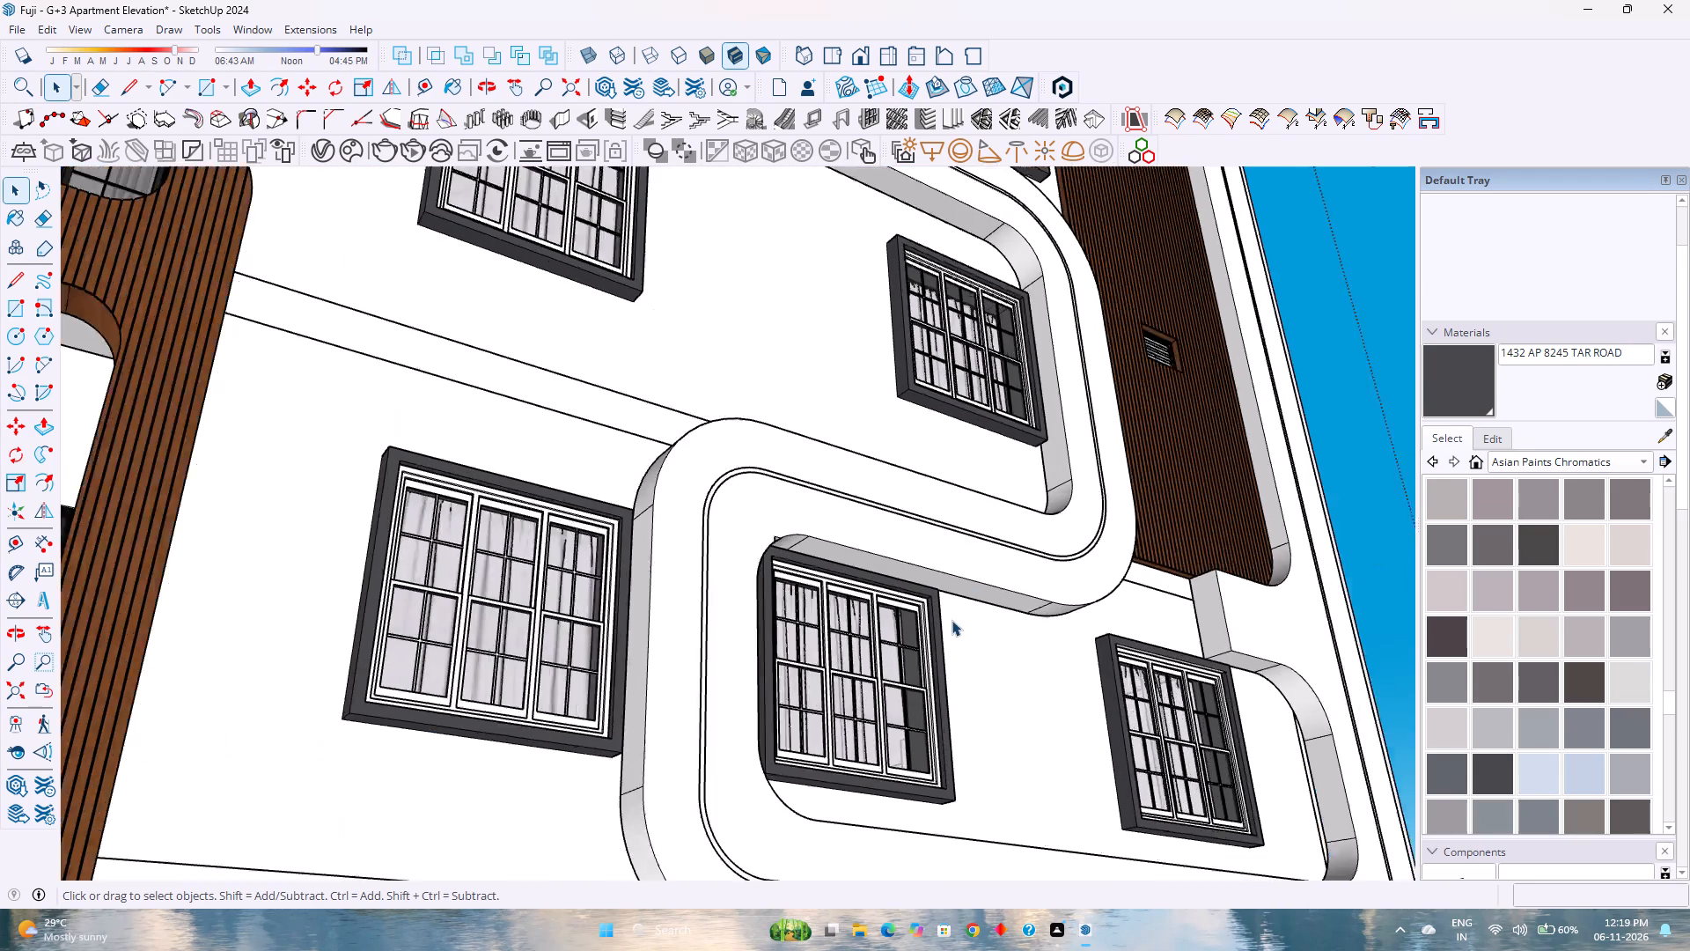
pyautogui.scroll(1, 952, 620)
pyautogui.scroll(-8, 937, 616)
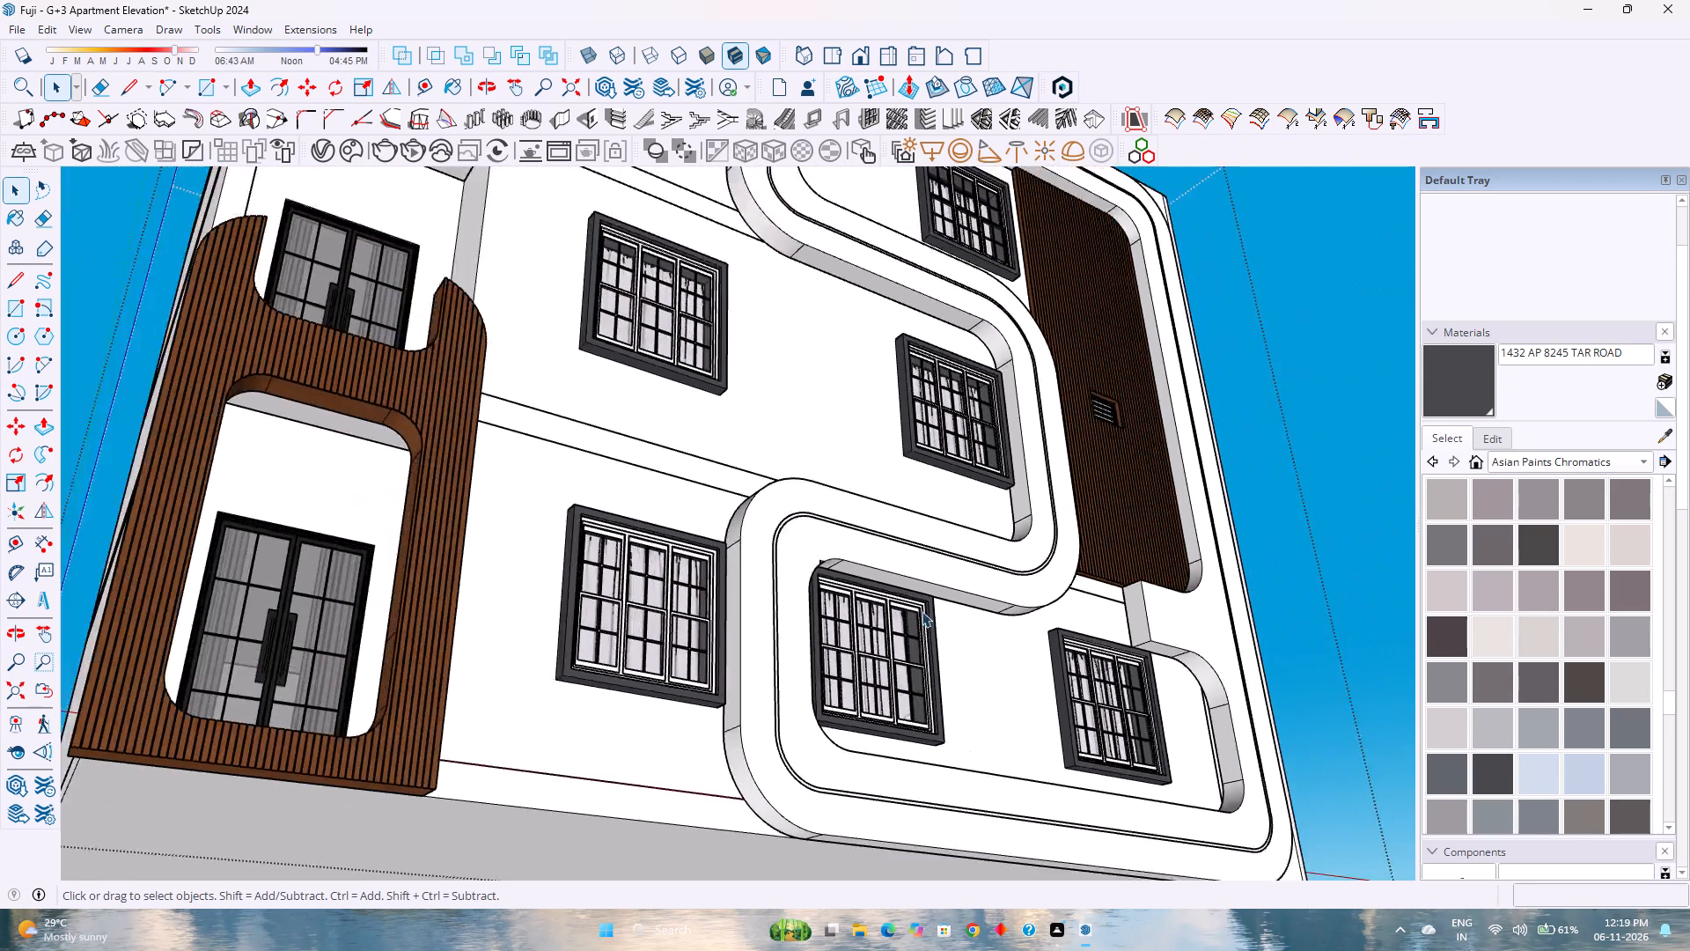
pyautogui.scroll(-5, 922, 611)
pyautogui.moveTo(947, 556); pyautogui.dragTo(665, 728, button='middle')
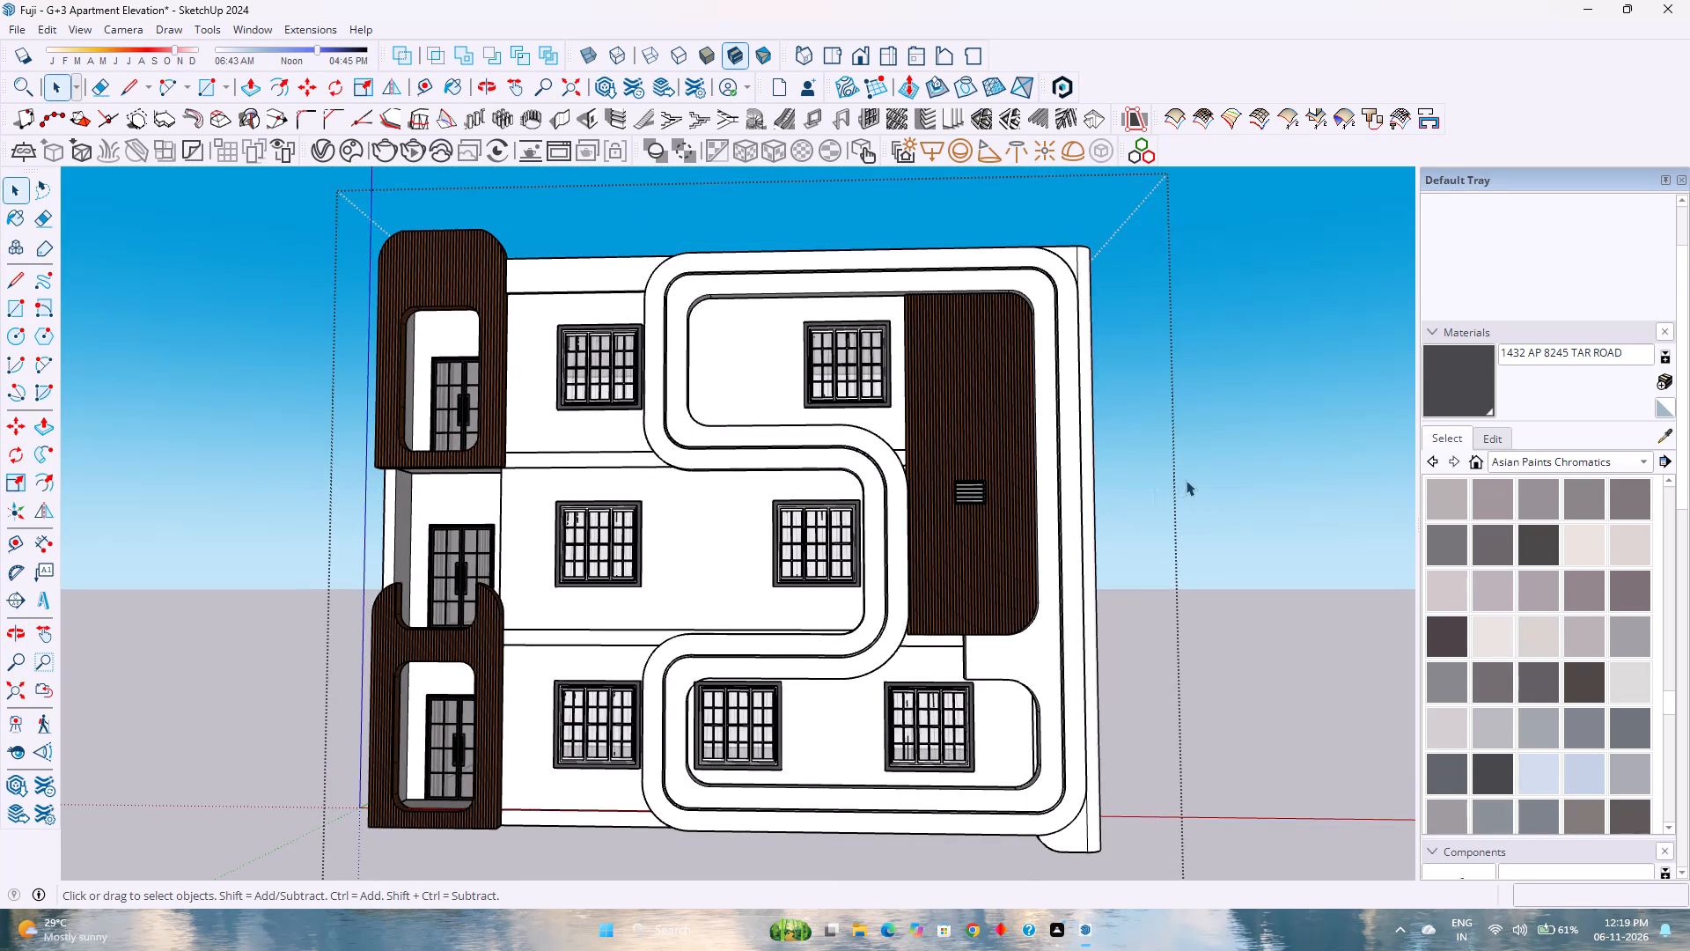
pyautogui.hotkey('ctrl', 's')
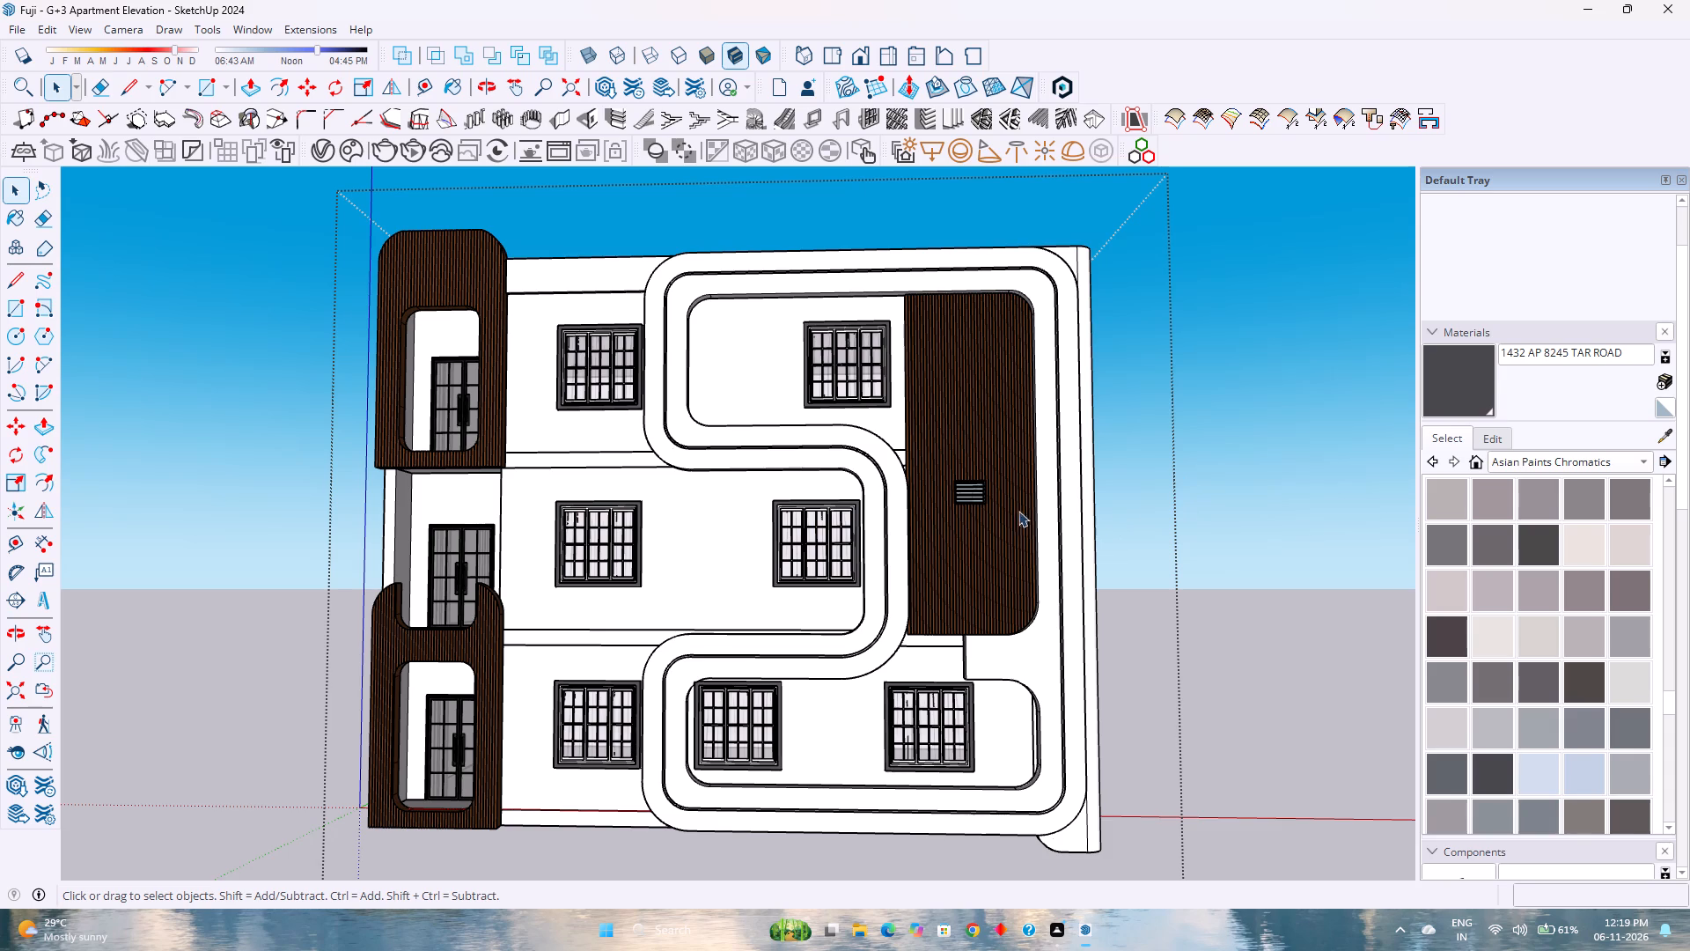
# Undo the Tar Road painting of the window surrounds on all floors and leave the floor group.
pyautogui.moveTo(1061, 467); pyautogui.dragTo(930, 534, button='middle')
pyautogui.middleClick(930, 534)
pyautogui.middleClick(929, 541)
pyautogui.middleClick(929, 547)
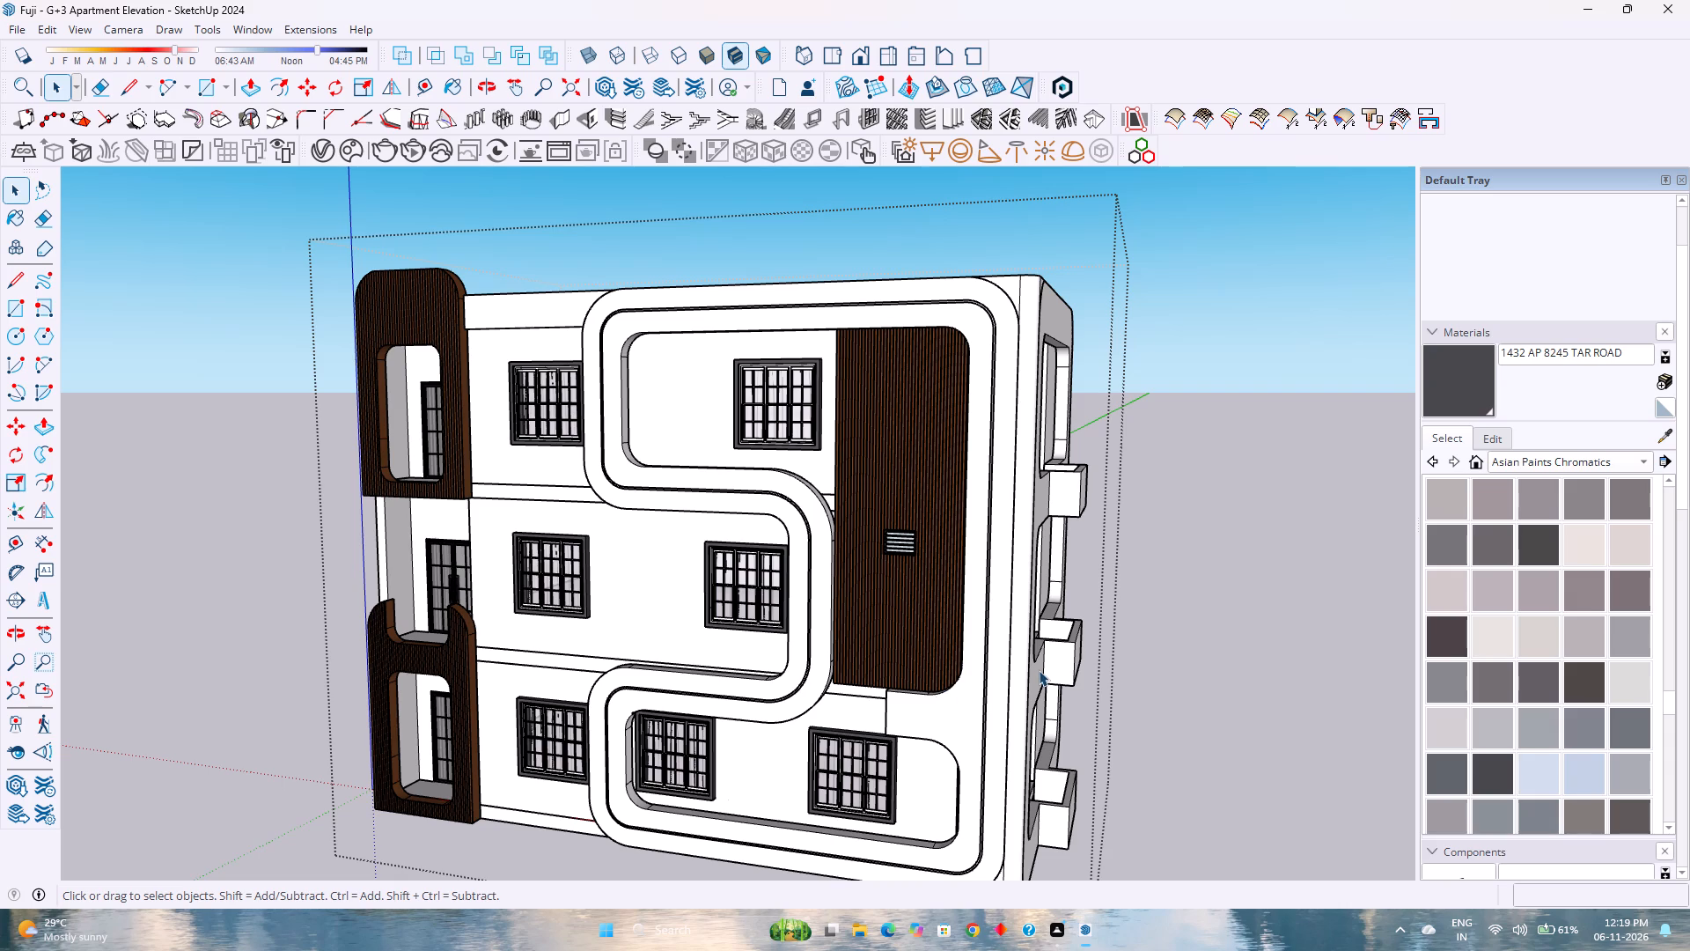
pyautogui.hotkey('ctrl', 'z')
pyautogui.hotkey('ctrl', 'z')
pyautogui.hotkey('ctrl', 'z')
pyautogui.hotkey('ctrl', 'z')
pyautogui.hotkey('ctrl', 'z')
pyautogui.hotkey('ctrl', 'z')
pyautogui.hotkey('ctrl', 'z')
pyautogui.hotkey('ctrl', 'z')
pyautogui.hotkey('ctrl', 'z')
pyautogui.hotkey('ctrl', 'z')
pyautogui.hotkey('ctrl', 'z')
pyautogui.hotkey('ctrl', 'z')
pyautogui.hotkey('ctrl', 'z')
pyautogui.hotkey('ctrl', 'z')
pyautogui.hotkey('ctrl', 'z')
pyautogui.hotkey('ctrl', 'z')
pyautogui.hotkey('ctrl', 'z')
pyautogui.hotkey('ctrl', 'z')
pyautogui.hotkey('ctrl', 'z')
pyautogui.hotkey('ctrl', 'z')
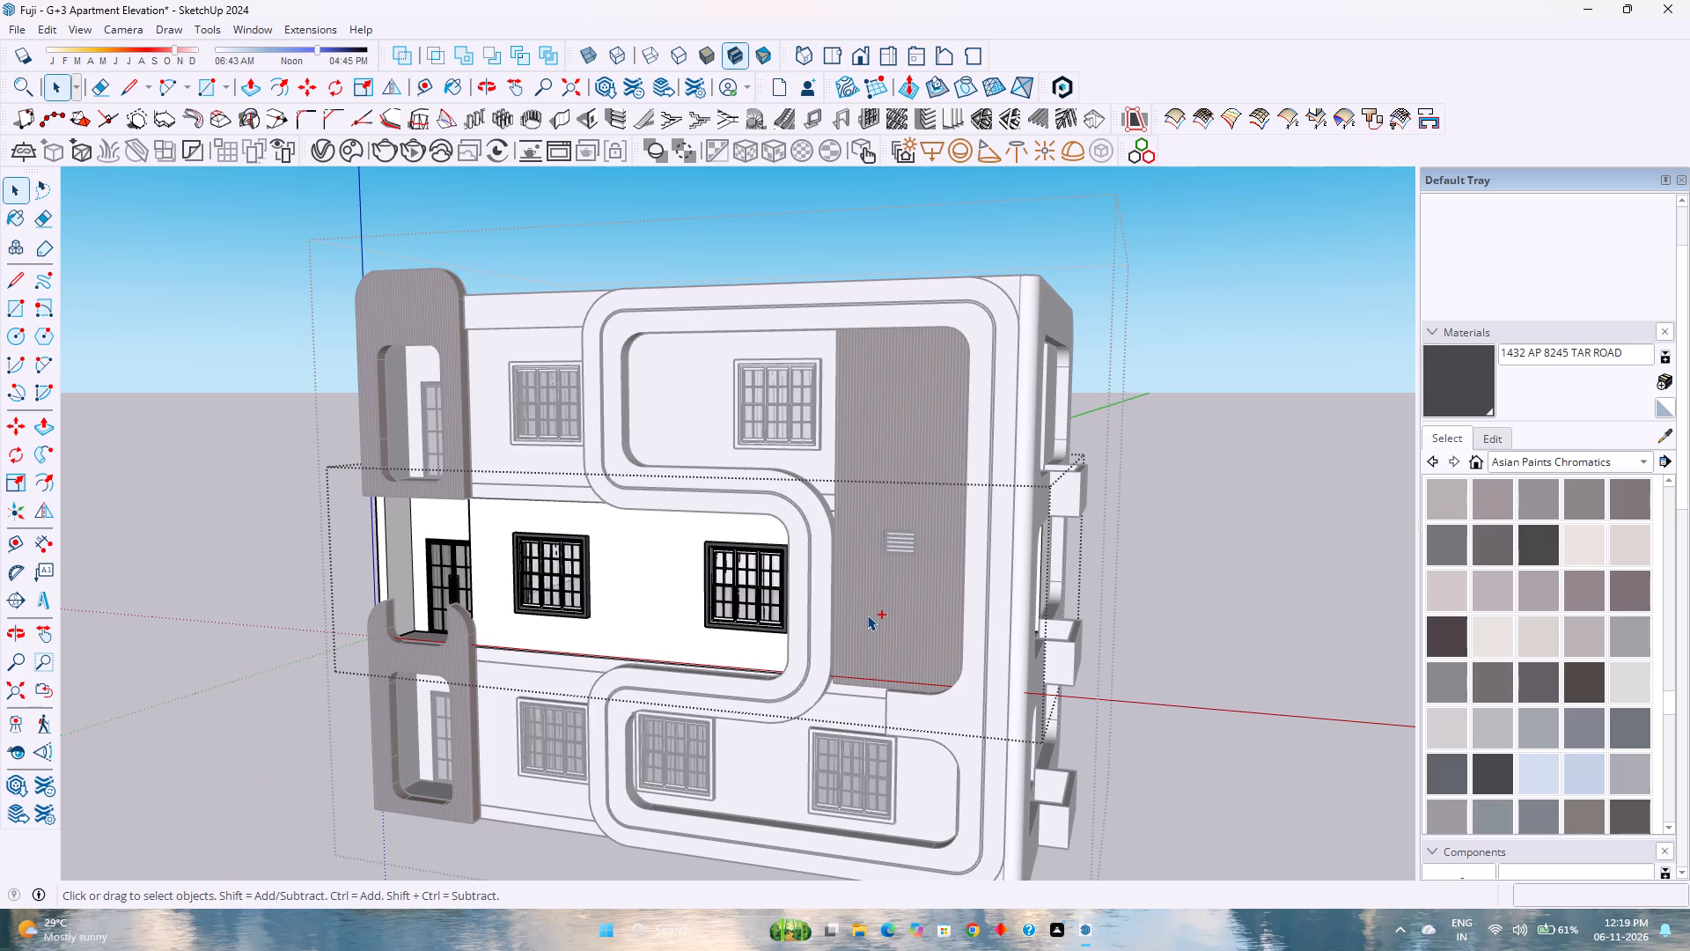
pyautogui.hotkey('ctrl', 'z')
pyautogui.hotkey('ctrl', 'z')
pyautogui.hotkey('ctrl', 'z')
pyautogui.hotkey('ctrl', 'z')
pyautogui.hotkey('ctrl', 'z')
pyautogui.hotkey('ctrl', 'z')
pyautogui.hotkey('ctrl', 'z')
pyautogui.hotkey('ctrl', 'z')
pyautogui.hotkey('ctrl', 'z')
pyautogui.hotkey('ctrl', 'z')
pyautogui.hotkey('ctrl', 'z')
pyautogui.hotkey('ctrl', 'z')
pyautogui.hotkey('ctrl', 'z')
pyautogui.hotkey('ctrl', 'z')
pyautogui.hotkey('ctrl', 'z')
pyautogui.hotkey('ctrl', 'z')
pyautogui.hotkey('ctrl', 'z')
pyautogui.hotkey('ctrl', 'z')
pyautogui.hotkey('ctrl', 'z')
pyautogui.hotkey('ctrl', 'z')
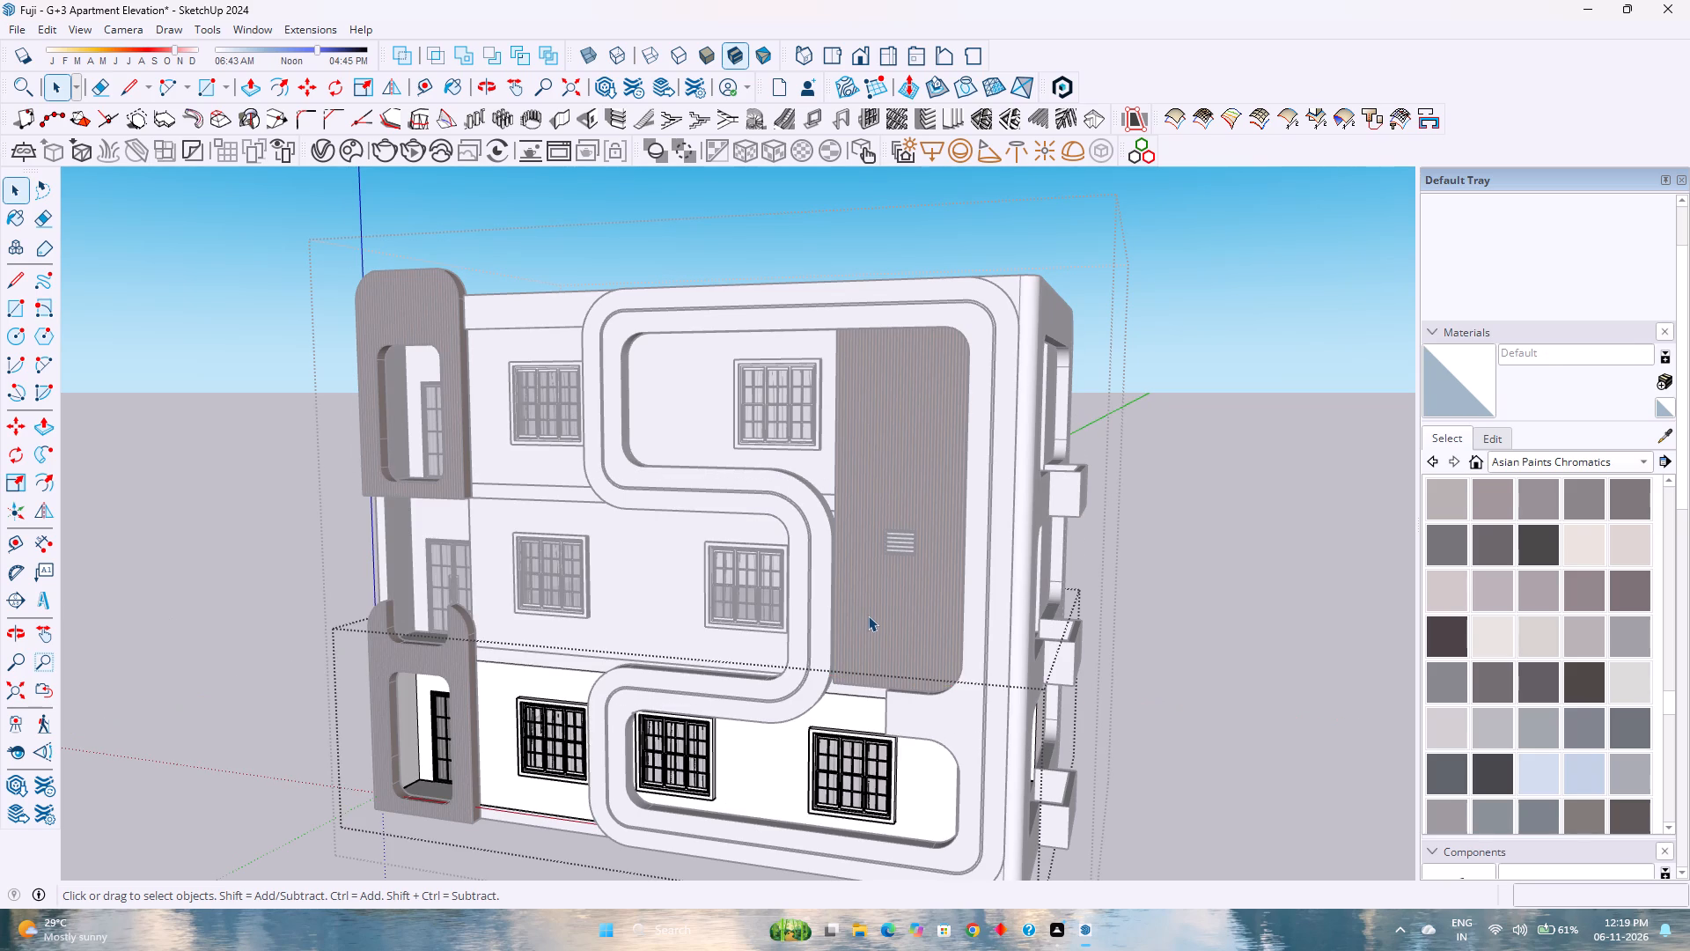
pyautogui.click(1104, 483)
# Paint the building's corner column and the curved front band with AP 8245 Tar Road.
pyautogui.click(1005, 507)
pyautogui.click(1004, 507)
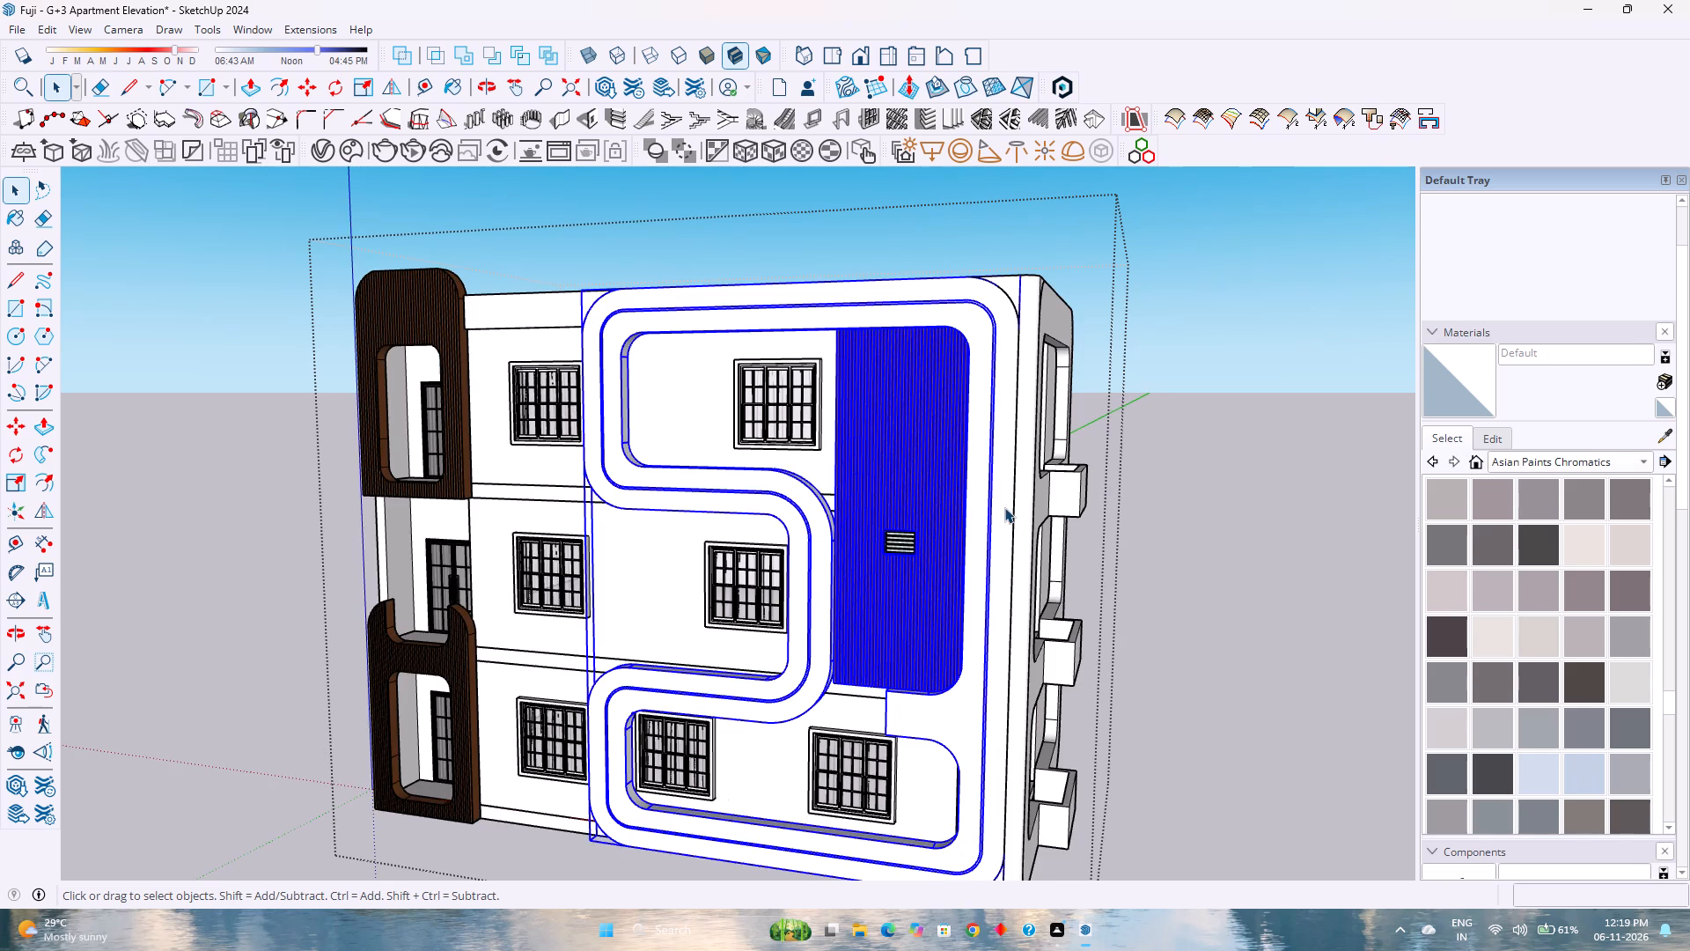
pyautogui.click(1004, 507)
pyautogui.click(1206, 564)
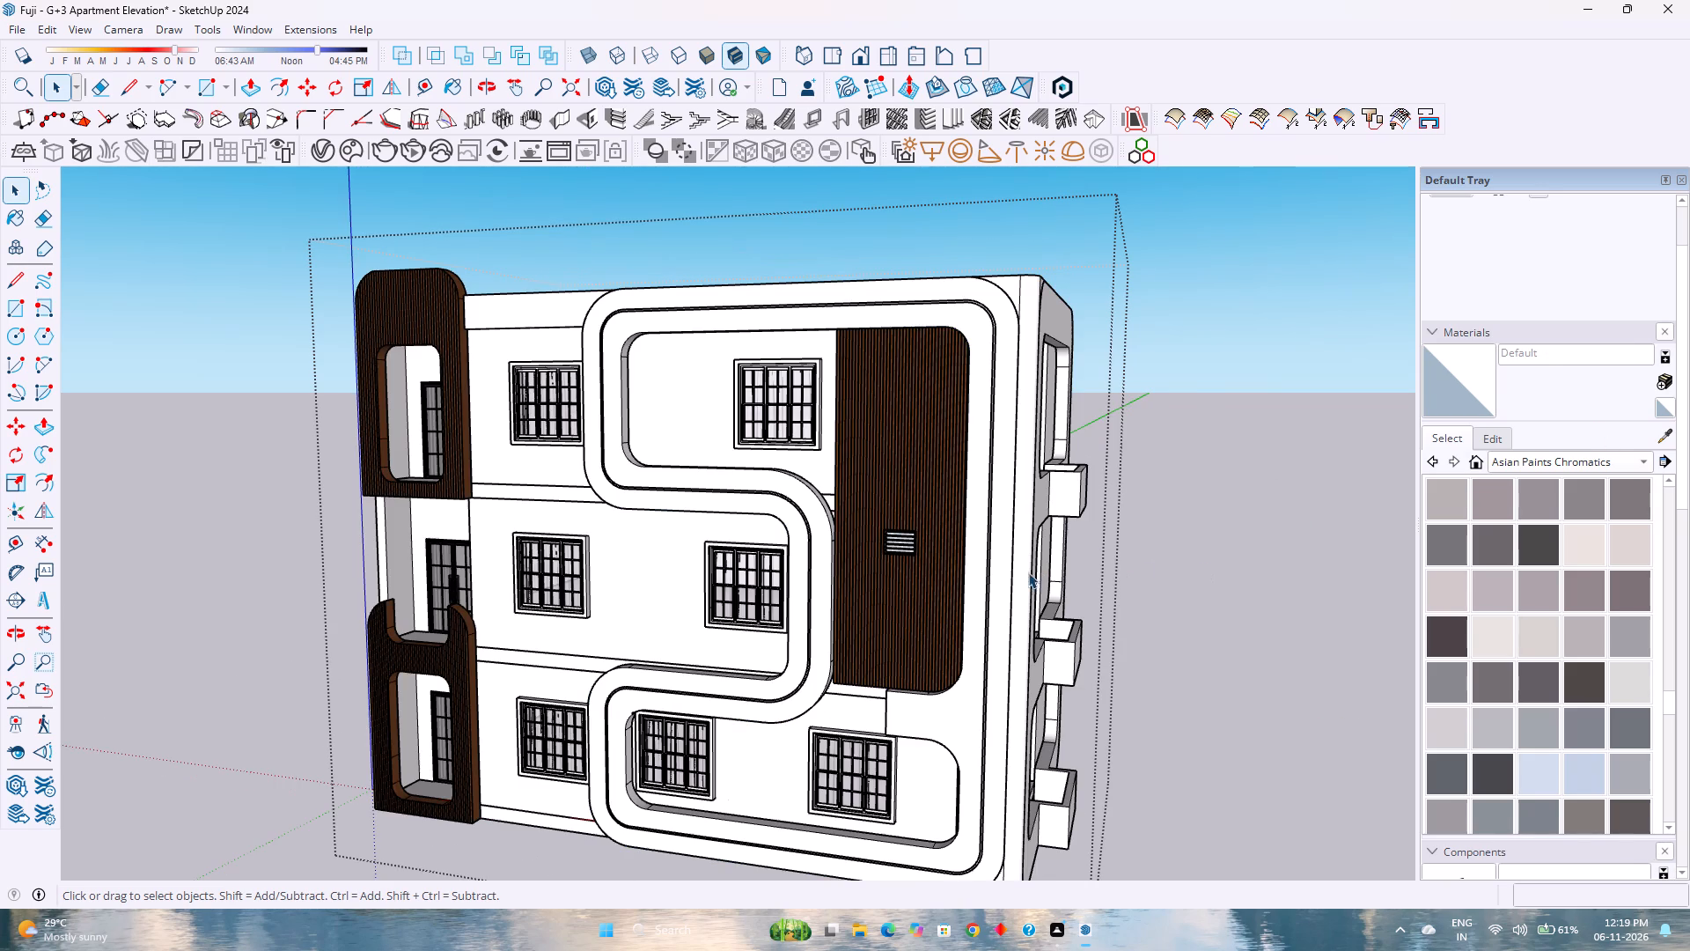
pyautogui.click(1008, 575)
pyautogui.click(1552, 552)
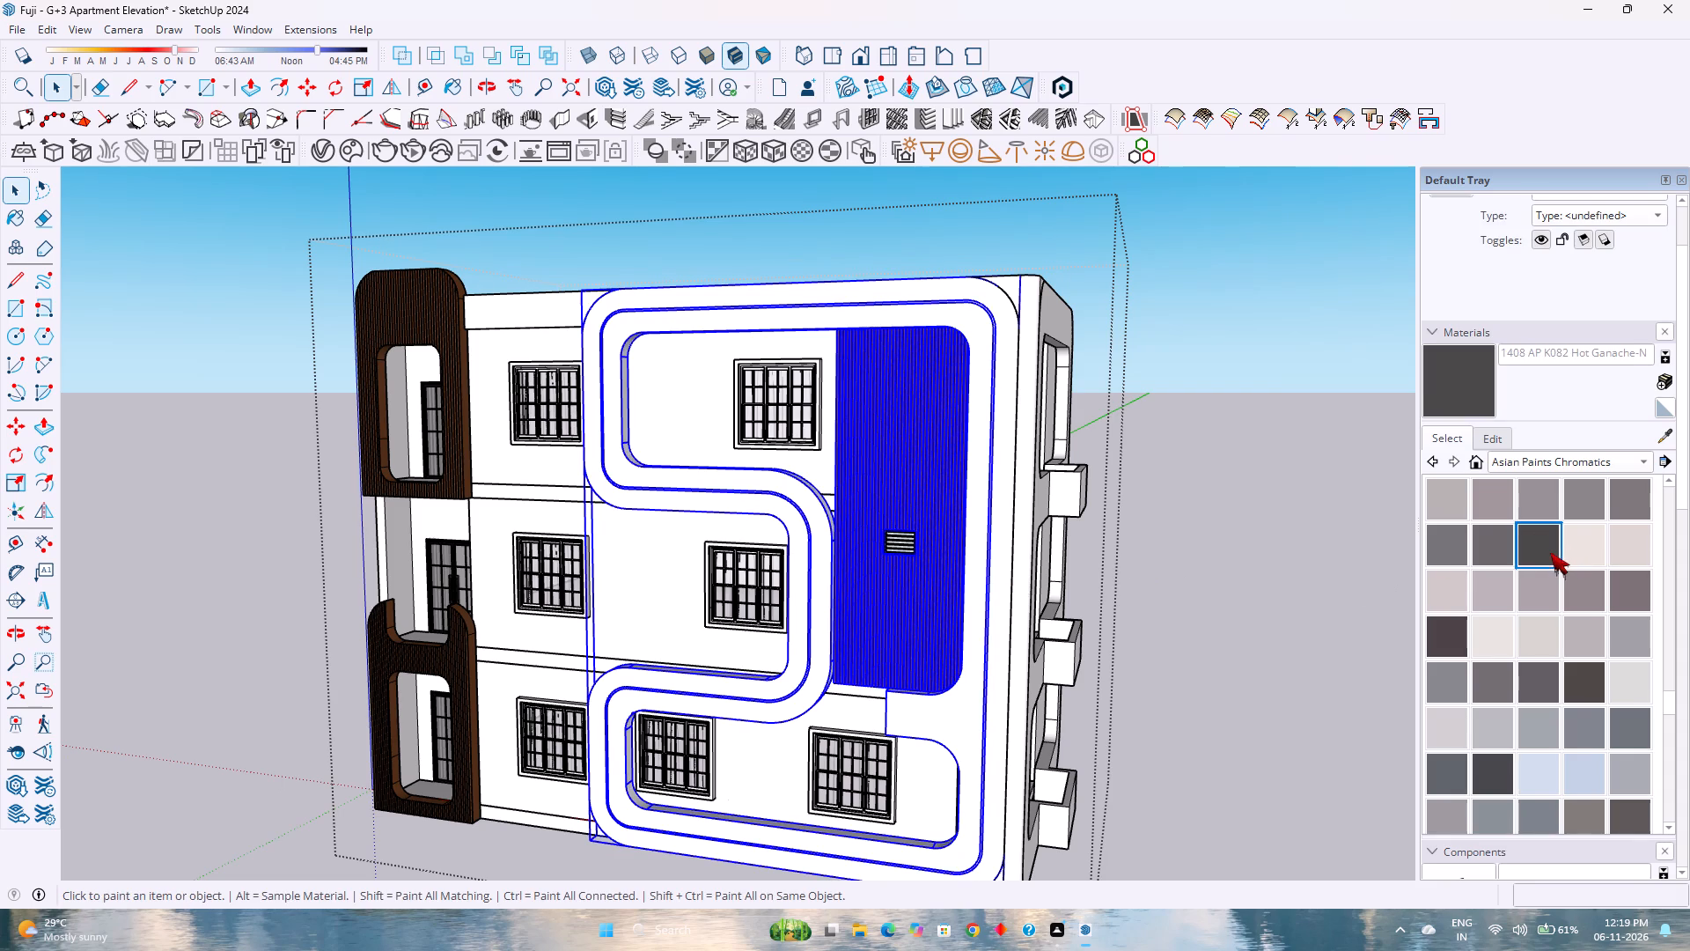
pyautogui.click(1457, 633)
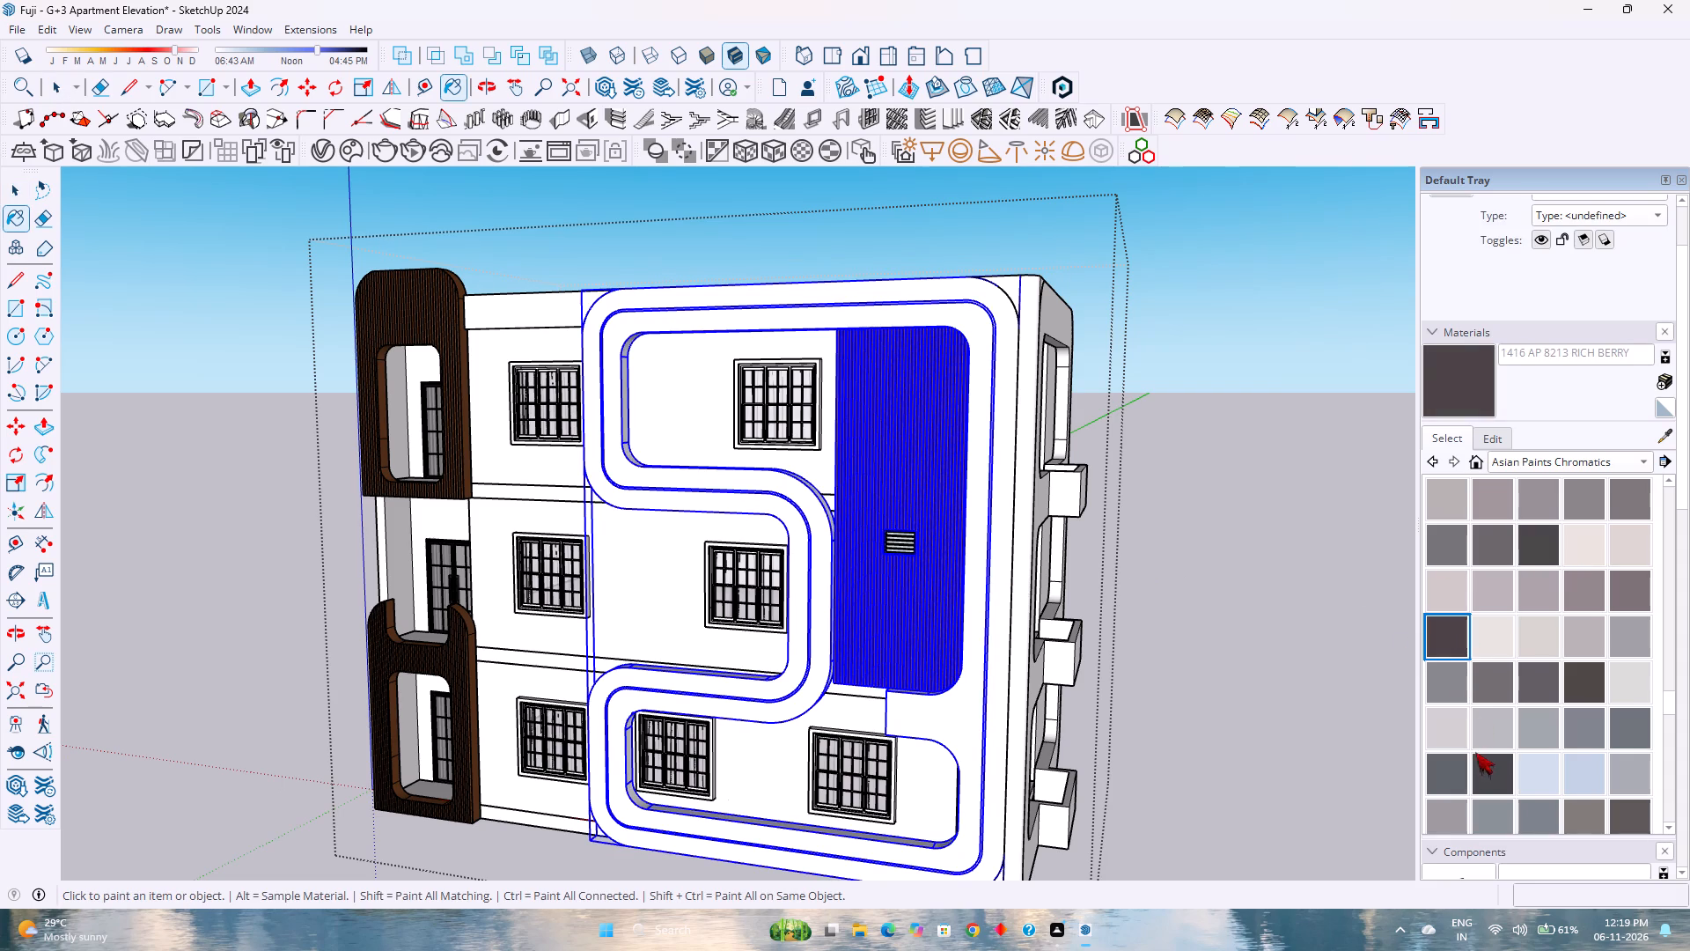
pyautogui.click(1488, 771)
pyautogui.click(1010, 606)
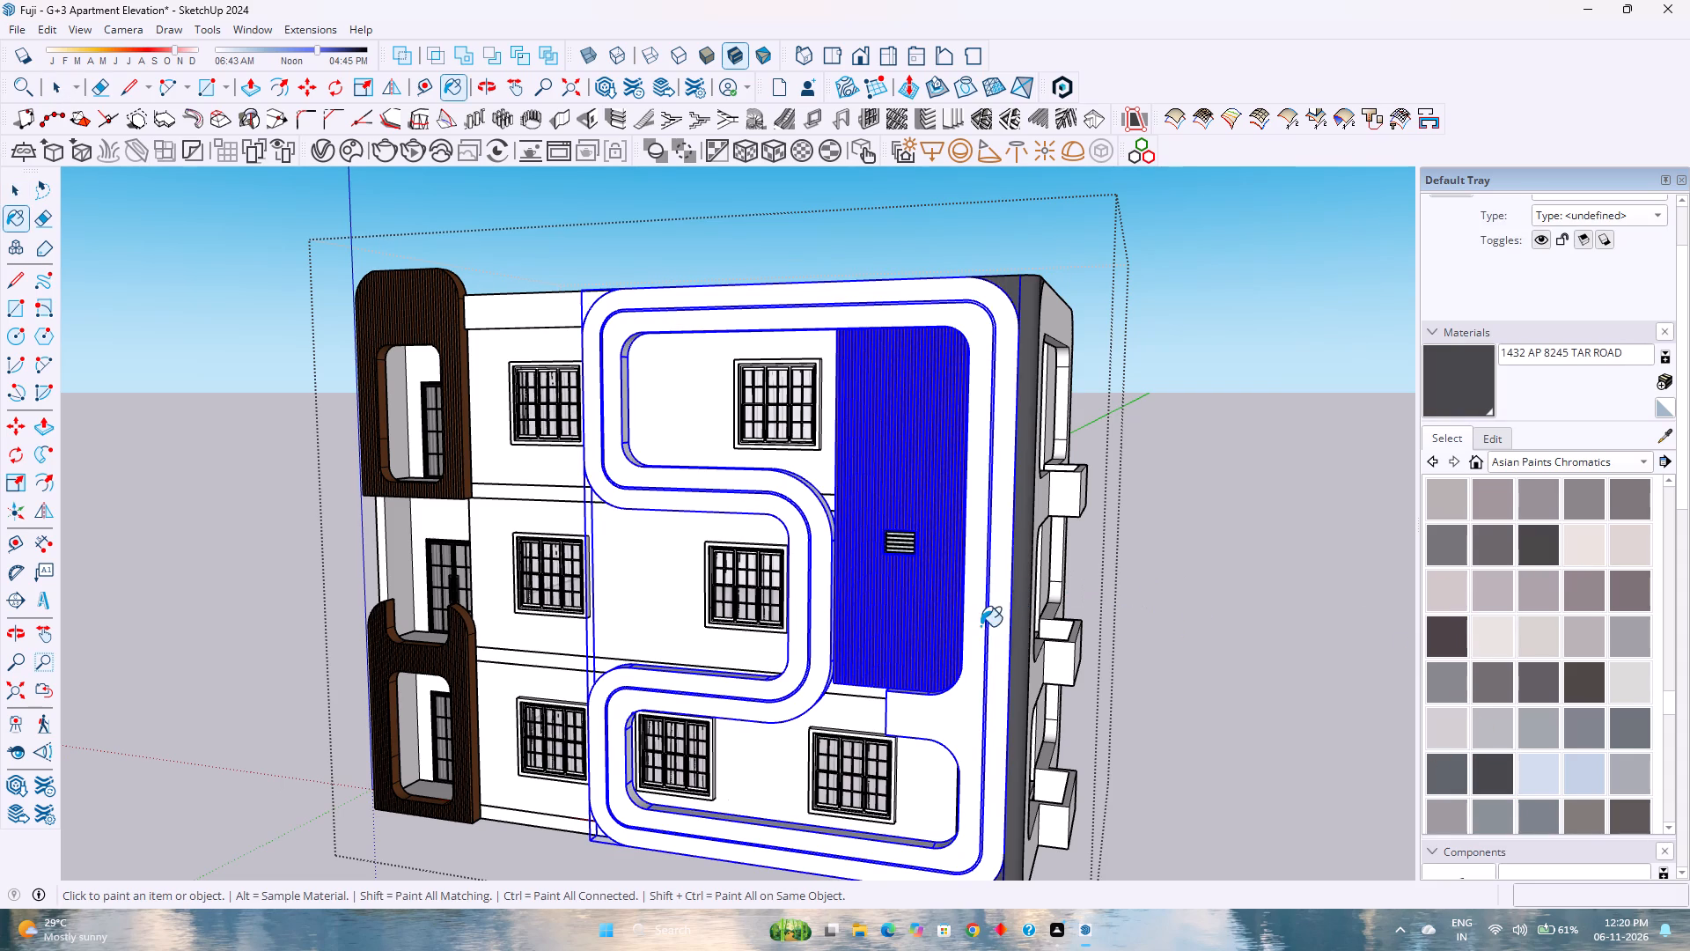
pyautogui.click(996, 629)
# Paint the frame around the side balconies, including the projecting balcony boxes, with AP 8245 Tar Road.
pyautogui.middleClick(1049, 588)
pyautogui.moveTo(1049, 588); pyautogui.dragTo(822, 697, button='middle')
pyautogui.scroll(-4, 838, 651)
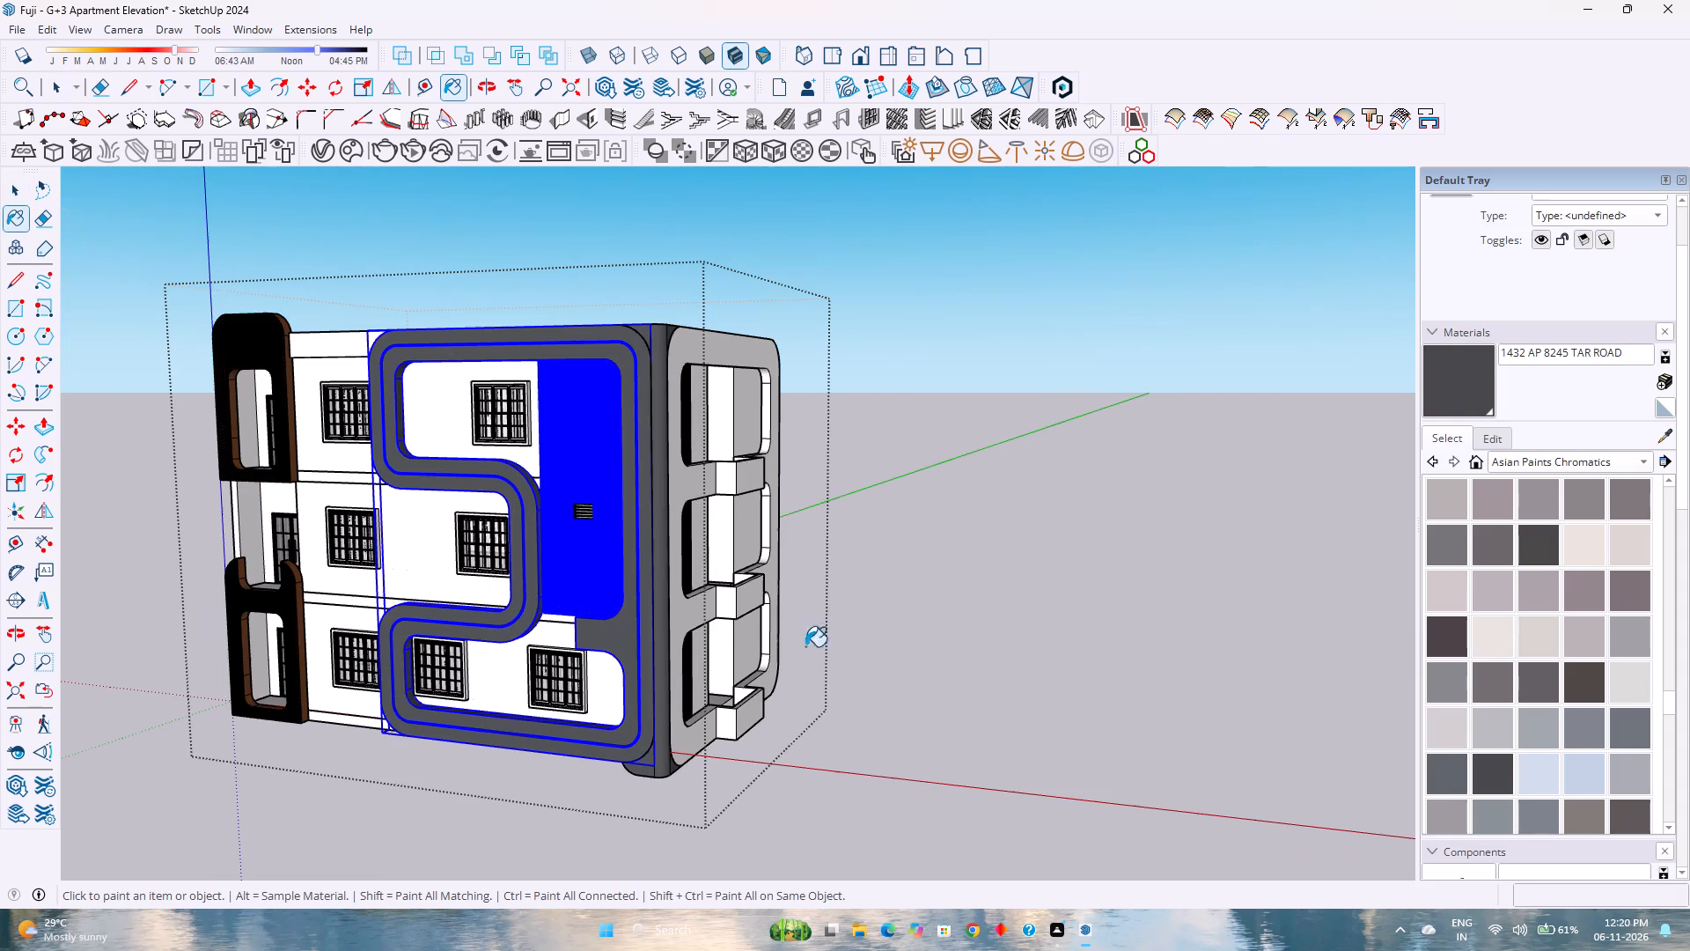
pyautogui.click(686, 749)
# Leave painting, clear the selection and save the model with its front and side elevations in view.
pyautogui.scroll(1, 743, 721)
pyautogui.moveTo(743, 721); pyautogui.dragTo(589, 752, button='middle')
pyautogui.middleClick(587, 752)
pyautogui.keyDown('shift'); pyautogui.moveTo(643, 704); pyautogui.dragTo(951, 760, button='middle'); pyautogui.keyUp('shift')
pyautogui.keyDown('shift'); pyautogui.middleClick(951, 760); pyautogui.keyUp('shift')
pyautogui.press('space')
pyautogui.click(1219, 660)
pyautogui.scroll(2, 1213, 657)
pyautogui.click(1213, 657)
pyautogui.moveTo(974, 664); pyautogui.dragTo(1038, 613, button='middle')
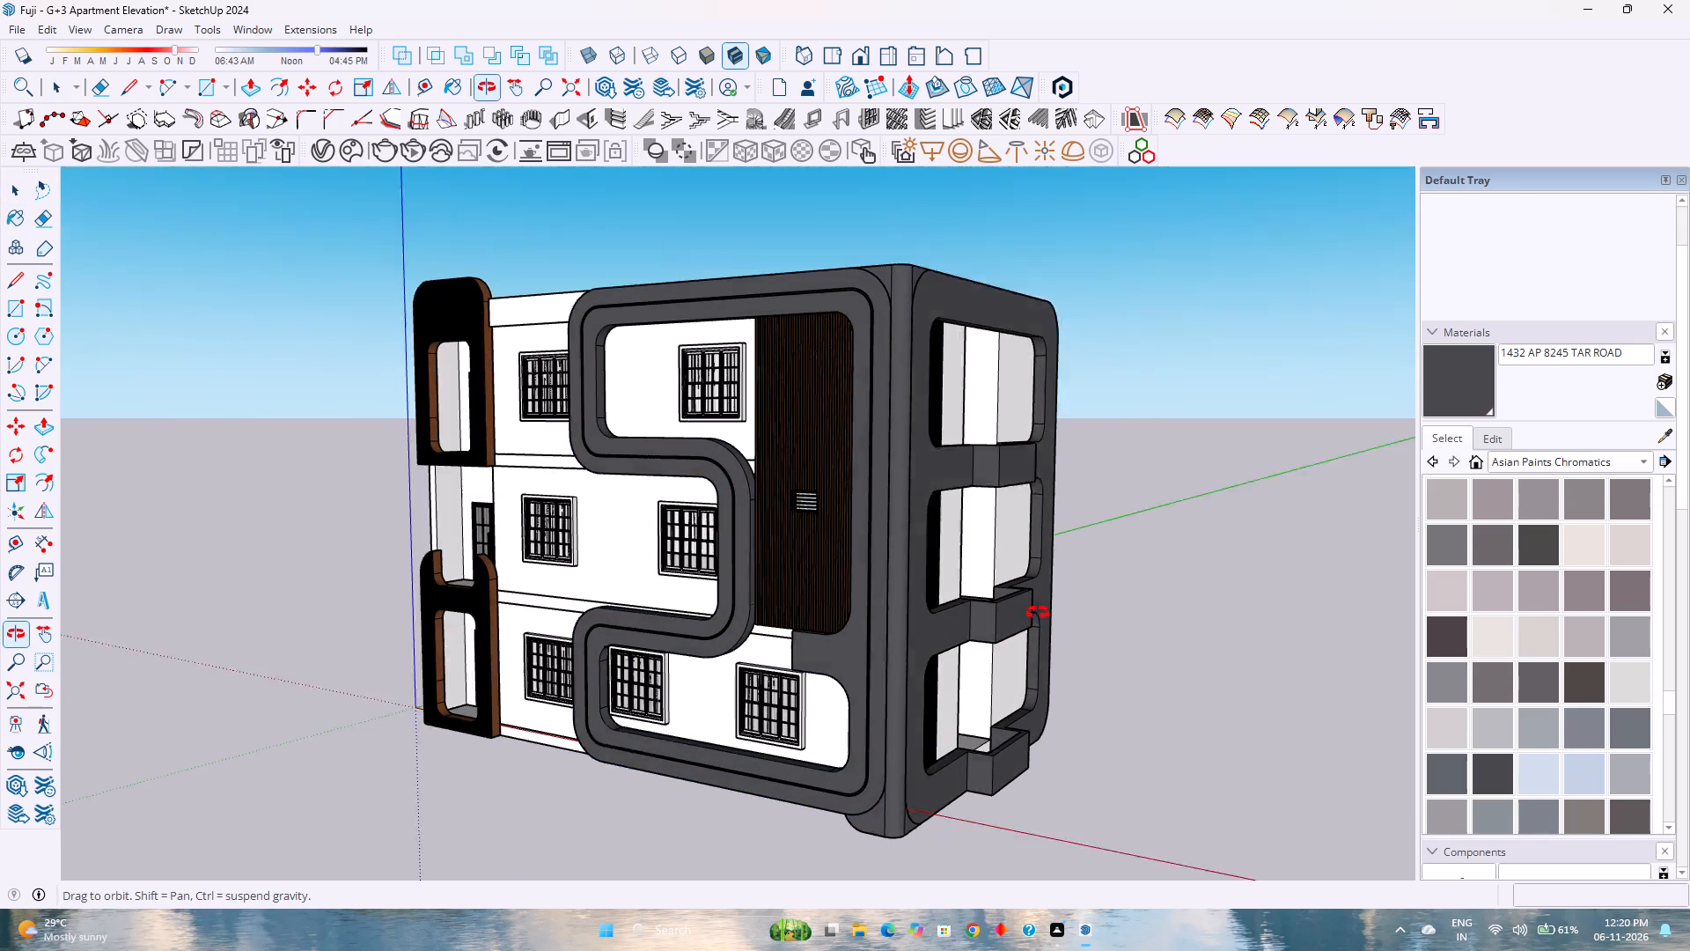
pyautogui.moveTo(1038, 613); pyautogui.dragTo(1048, 608, button='middle')
pyautogui.hotkey('ctrl', 's')
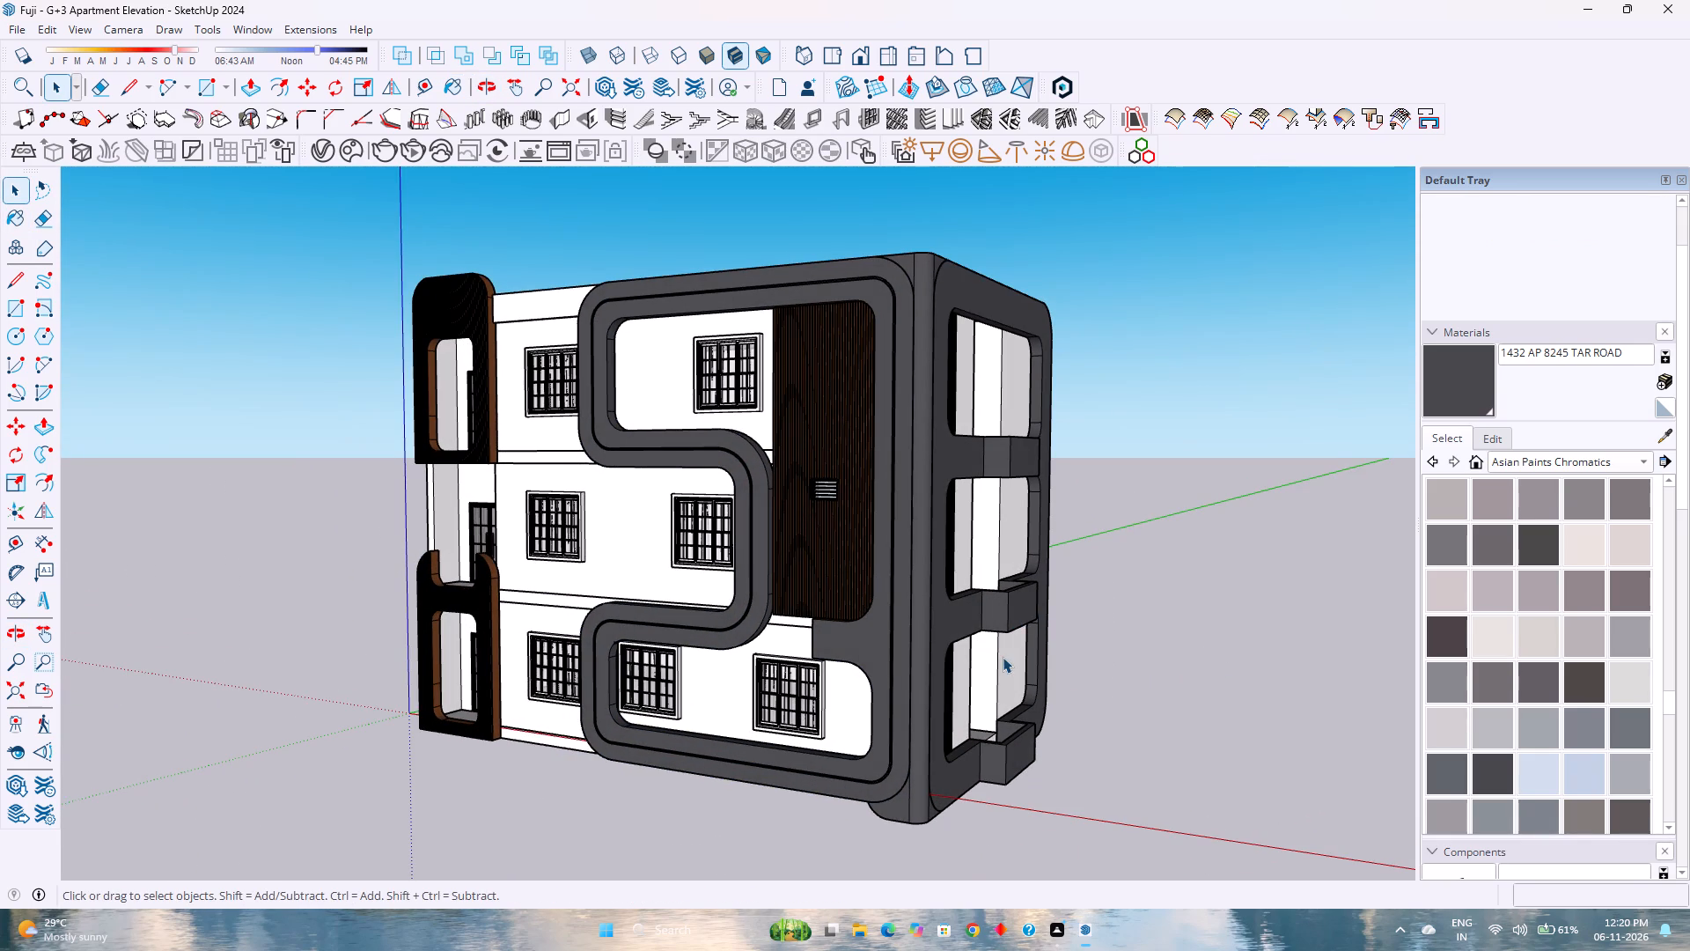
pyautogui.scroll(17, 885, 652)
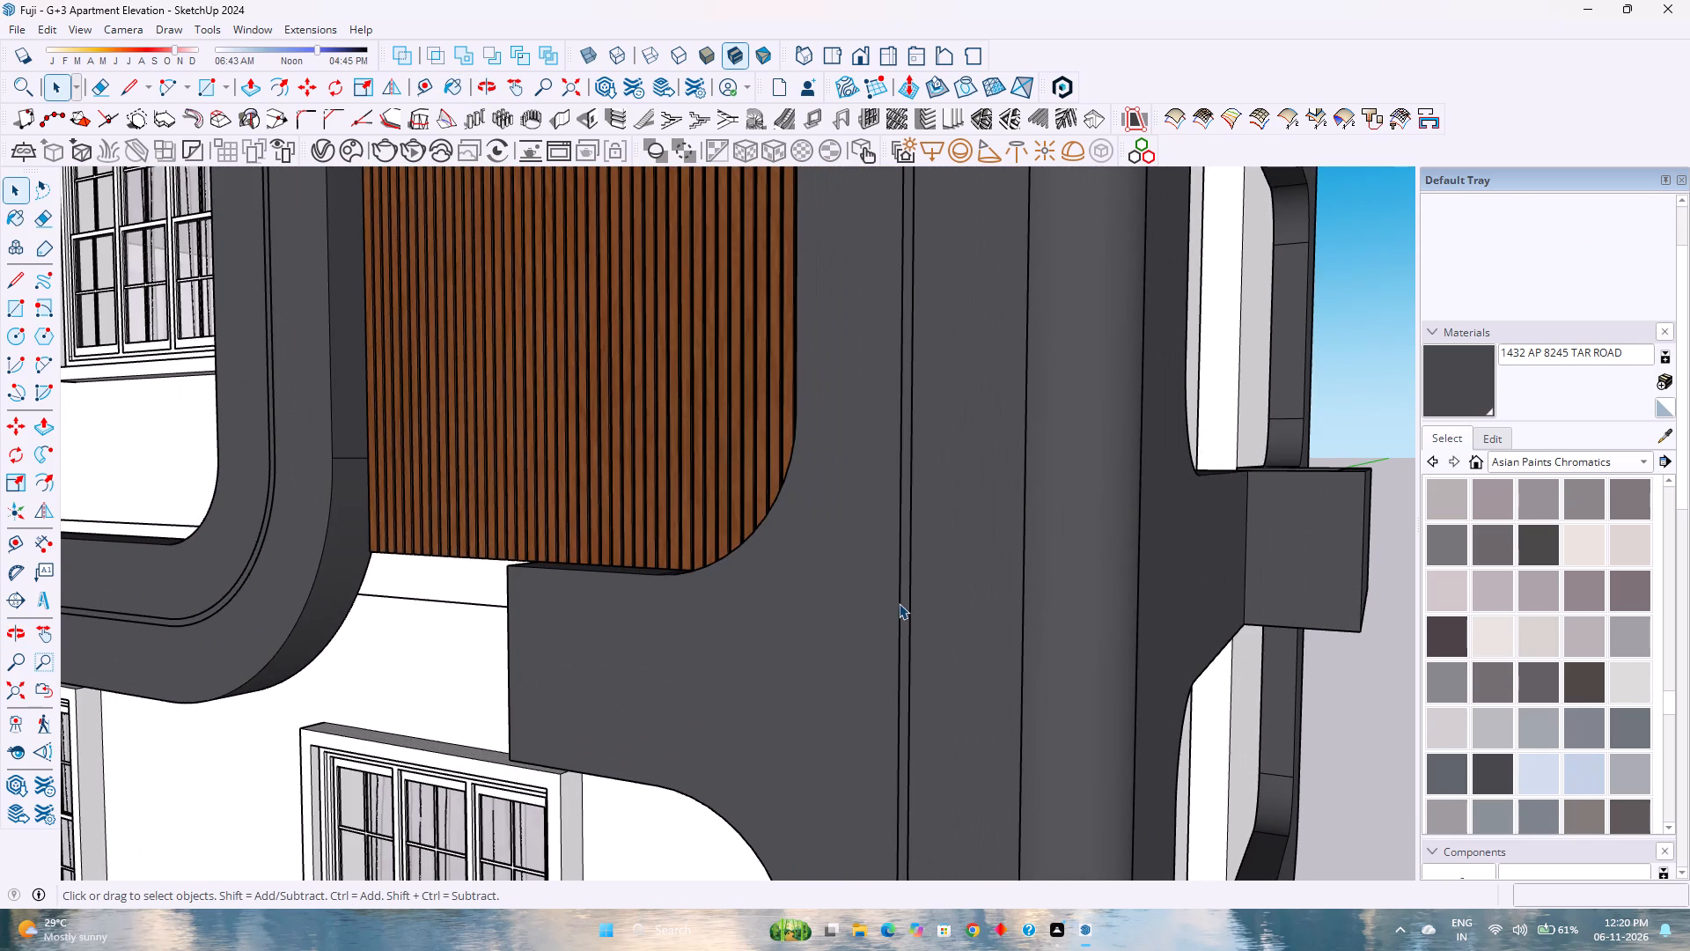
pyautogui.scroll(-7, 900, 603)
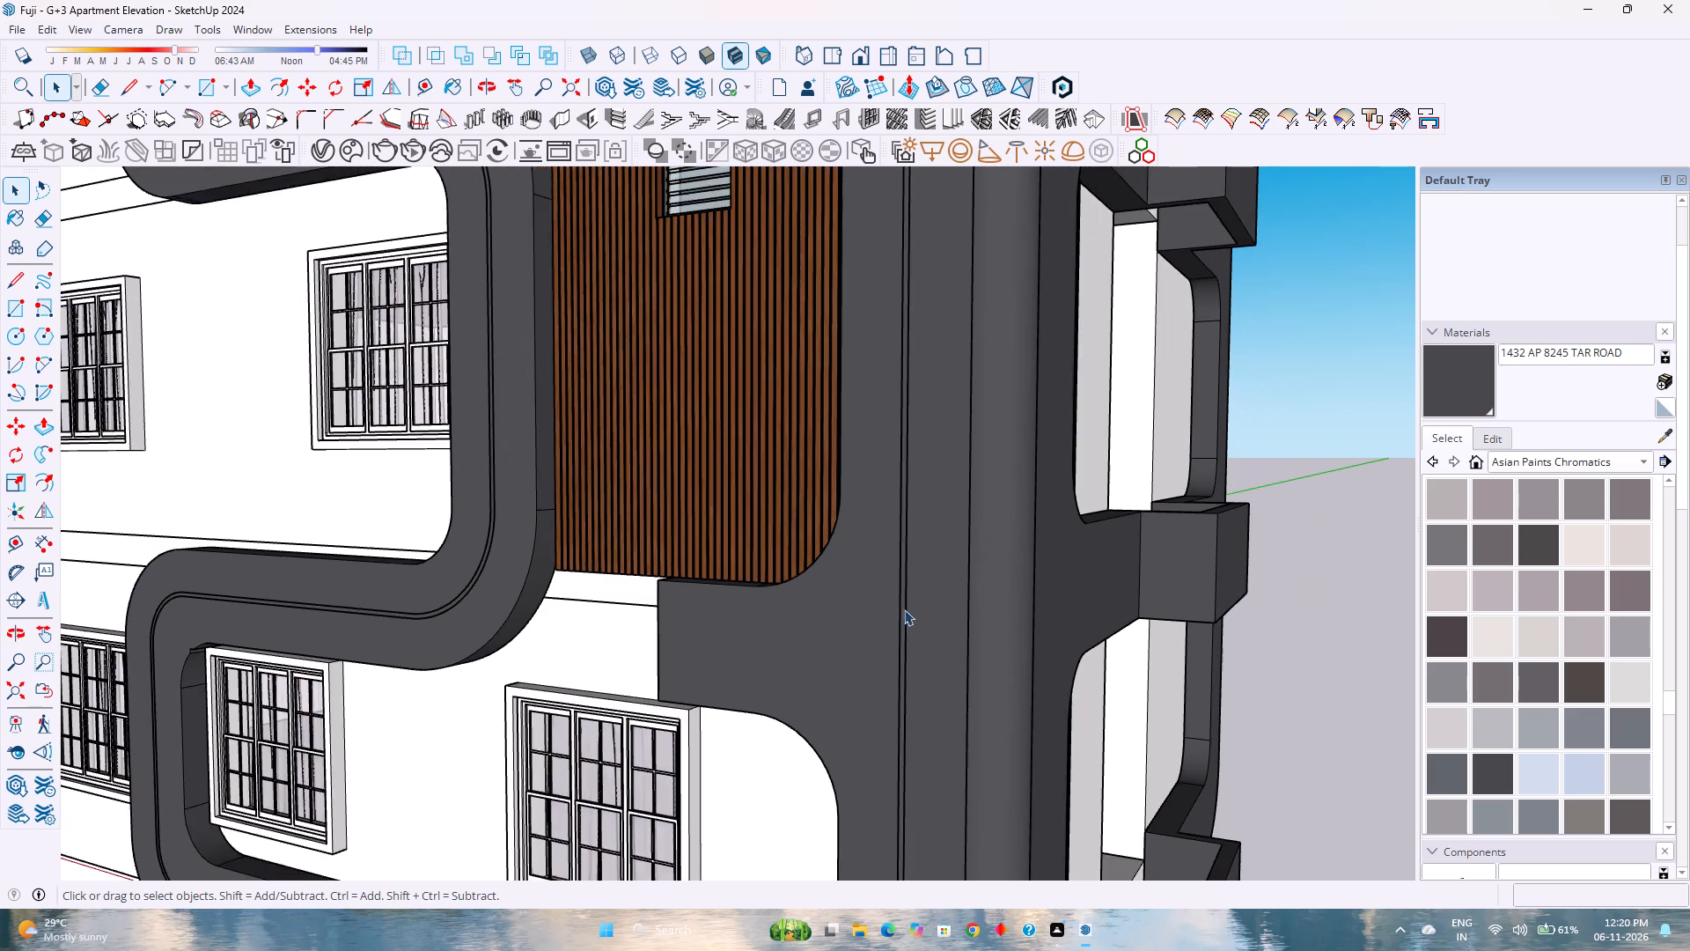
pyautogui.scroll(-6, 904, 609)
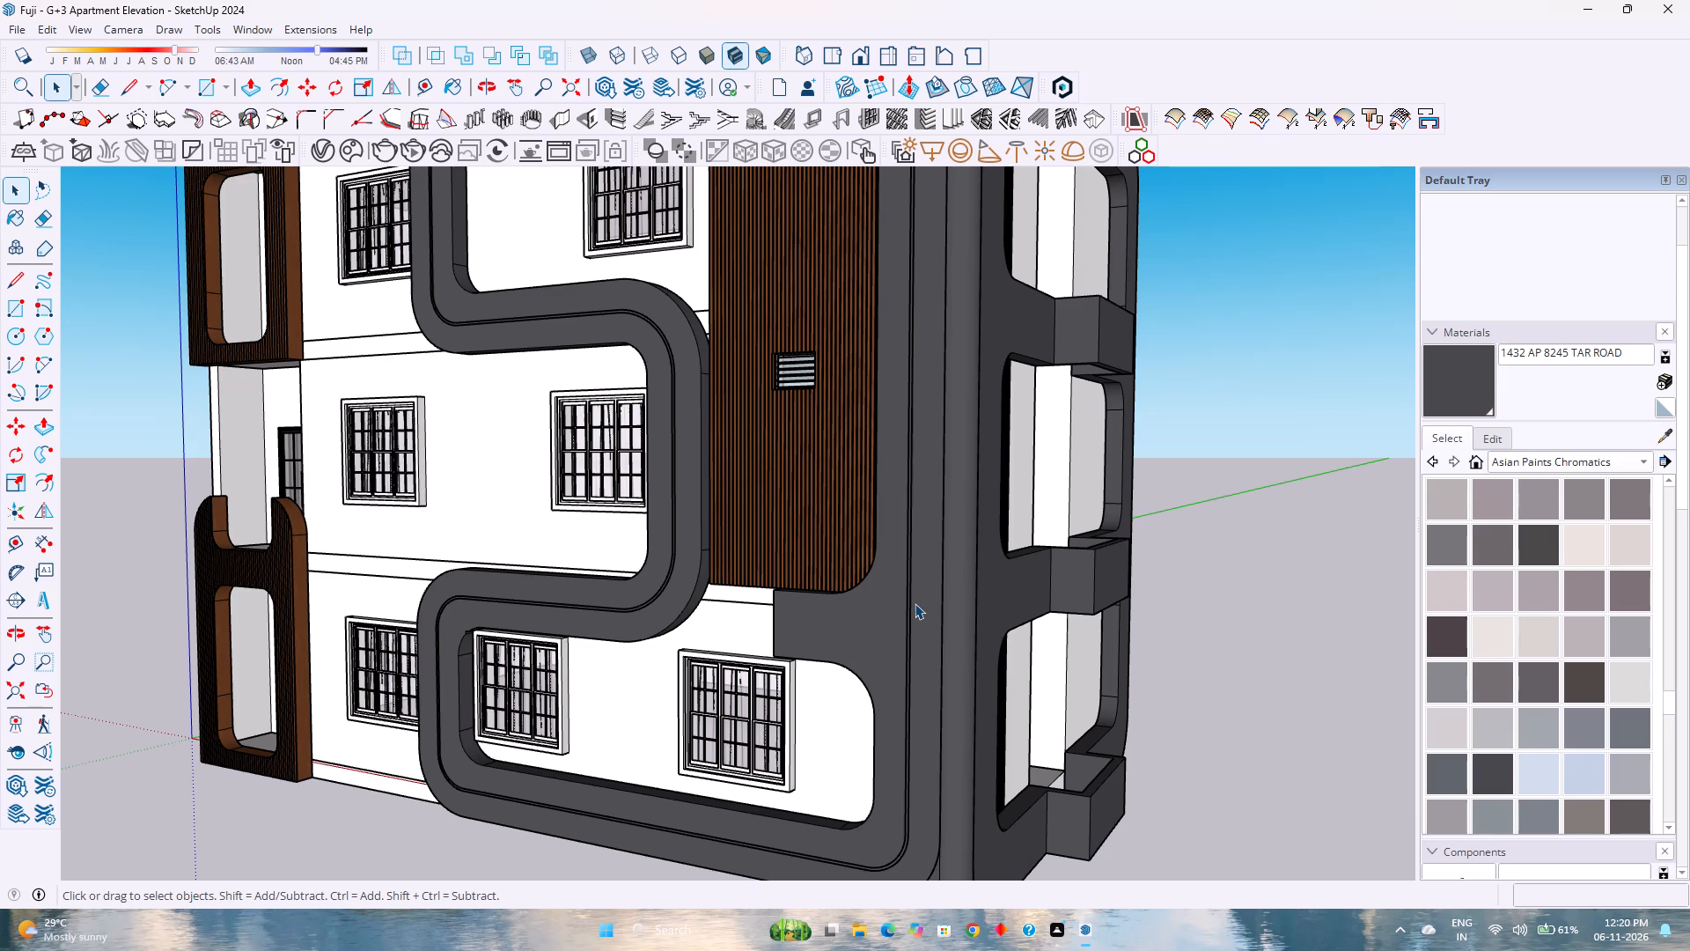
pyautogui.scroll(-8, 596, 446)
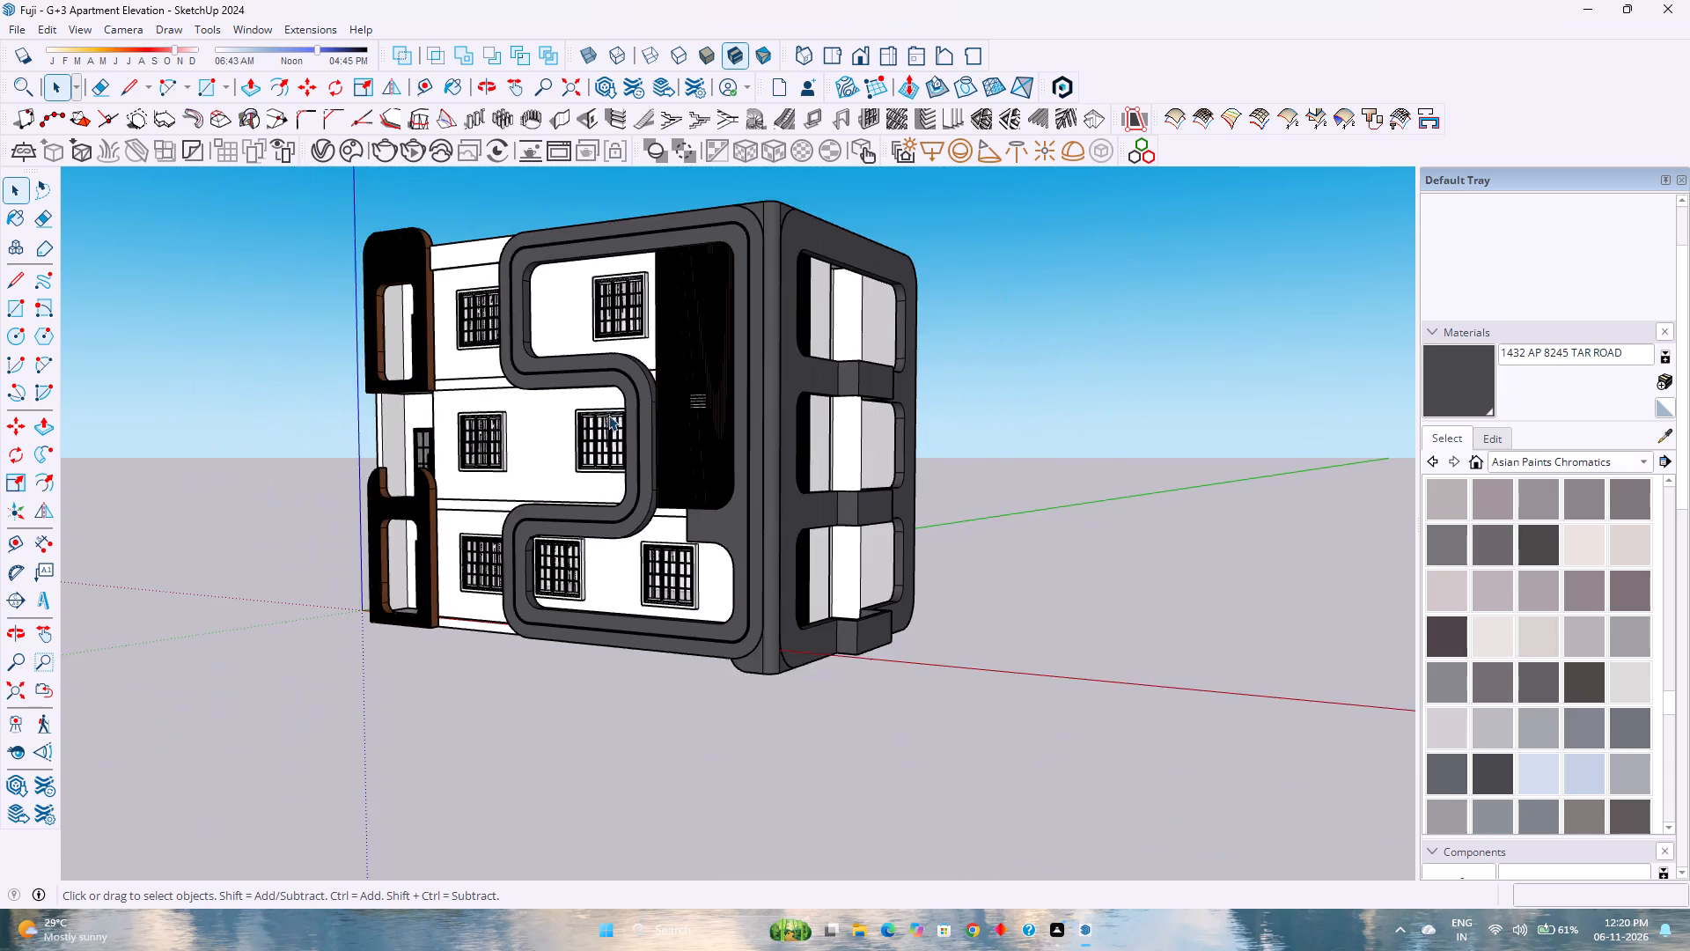
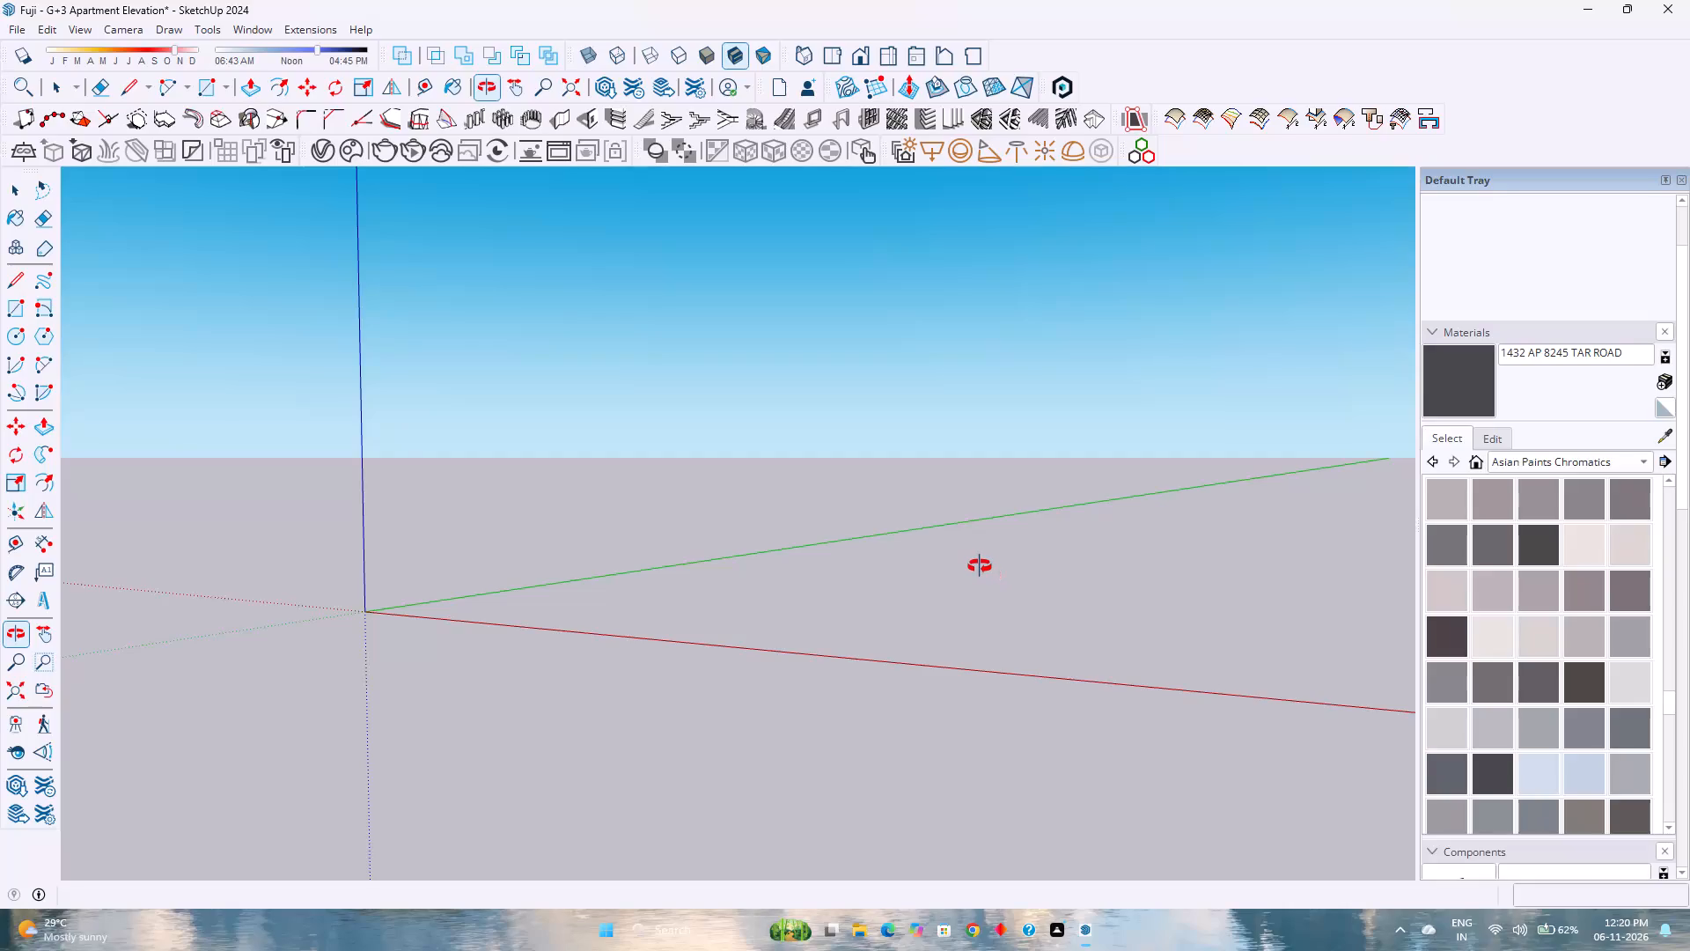
# Undo the last change to bring the whole apartment building back into the model.
pyautogui.hotkey('ctrl', 'z')
pyautogui.press('space')
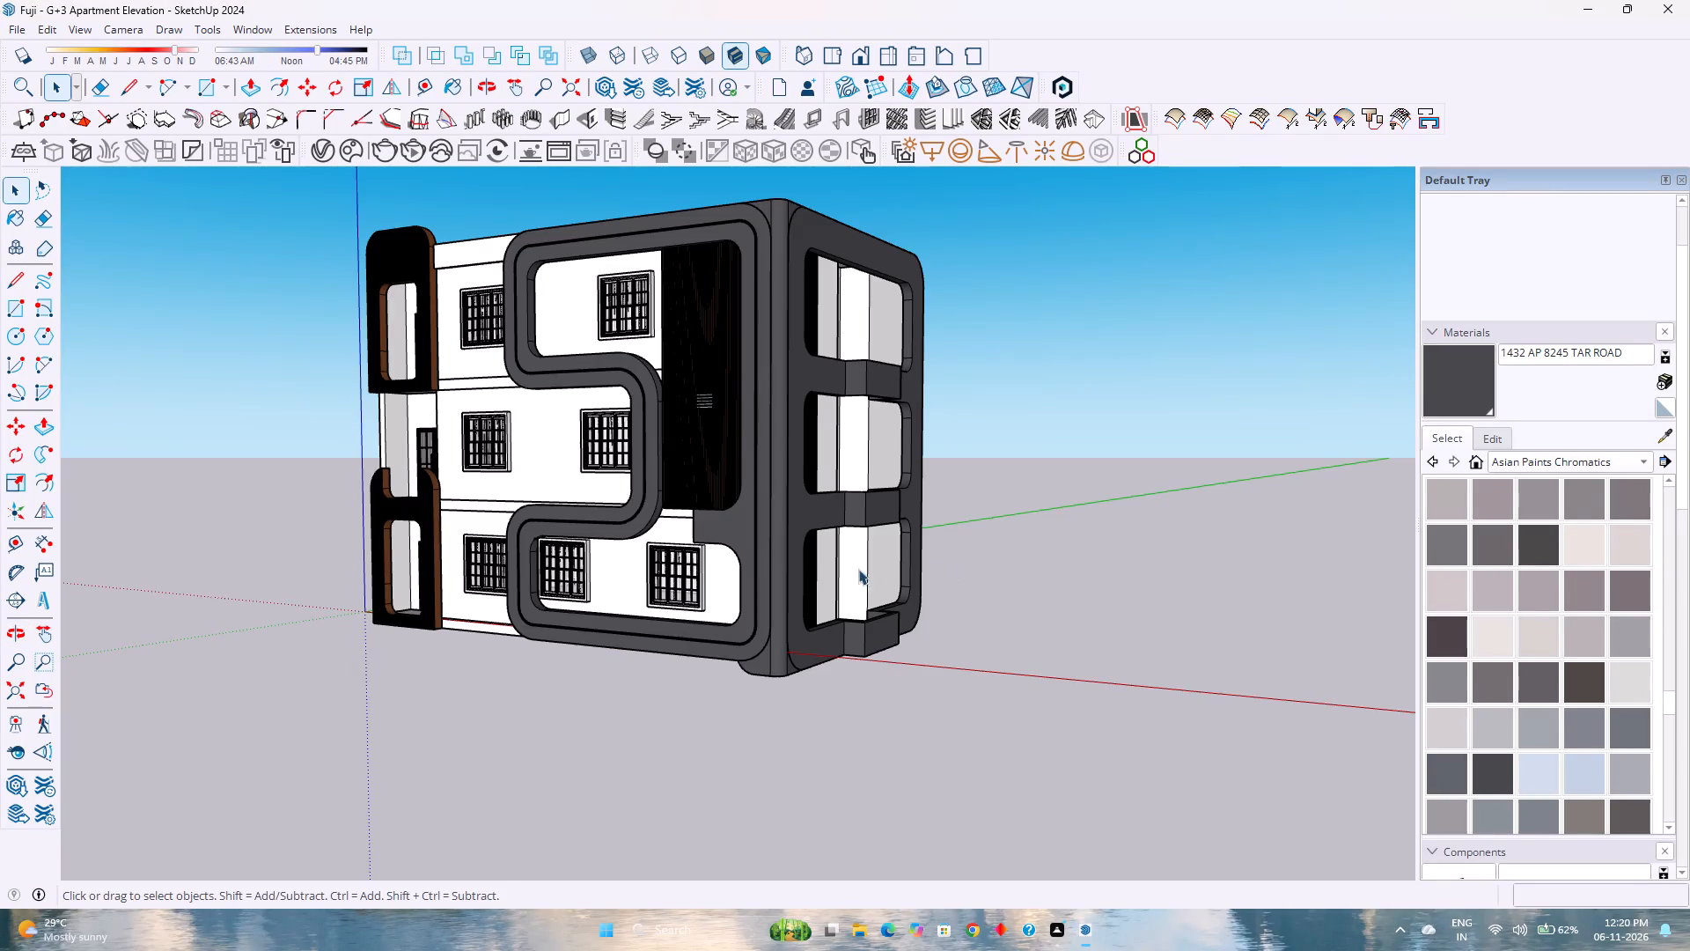
# Examine the painted building from the front, the balcony side and above, checking the Tar Road band, column and frames.
pyautogui.moveTo(708, 603); pyautogui.dragTo(767, 644, button='middle')
pyautogui.moveTo(777, 647); pyautogui.dragTo(884, 665, button='middle')
pyautogui.moveTo(950, 667); pyautogui.dragTo(971, 667, button='middle')
pyautogui.middleClick(977, 665)
pyautogui.scroll(-12, 970, 634)
pyautogui.scroll(3, 743, 628)
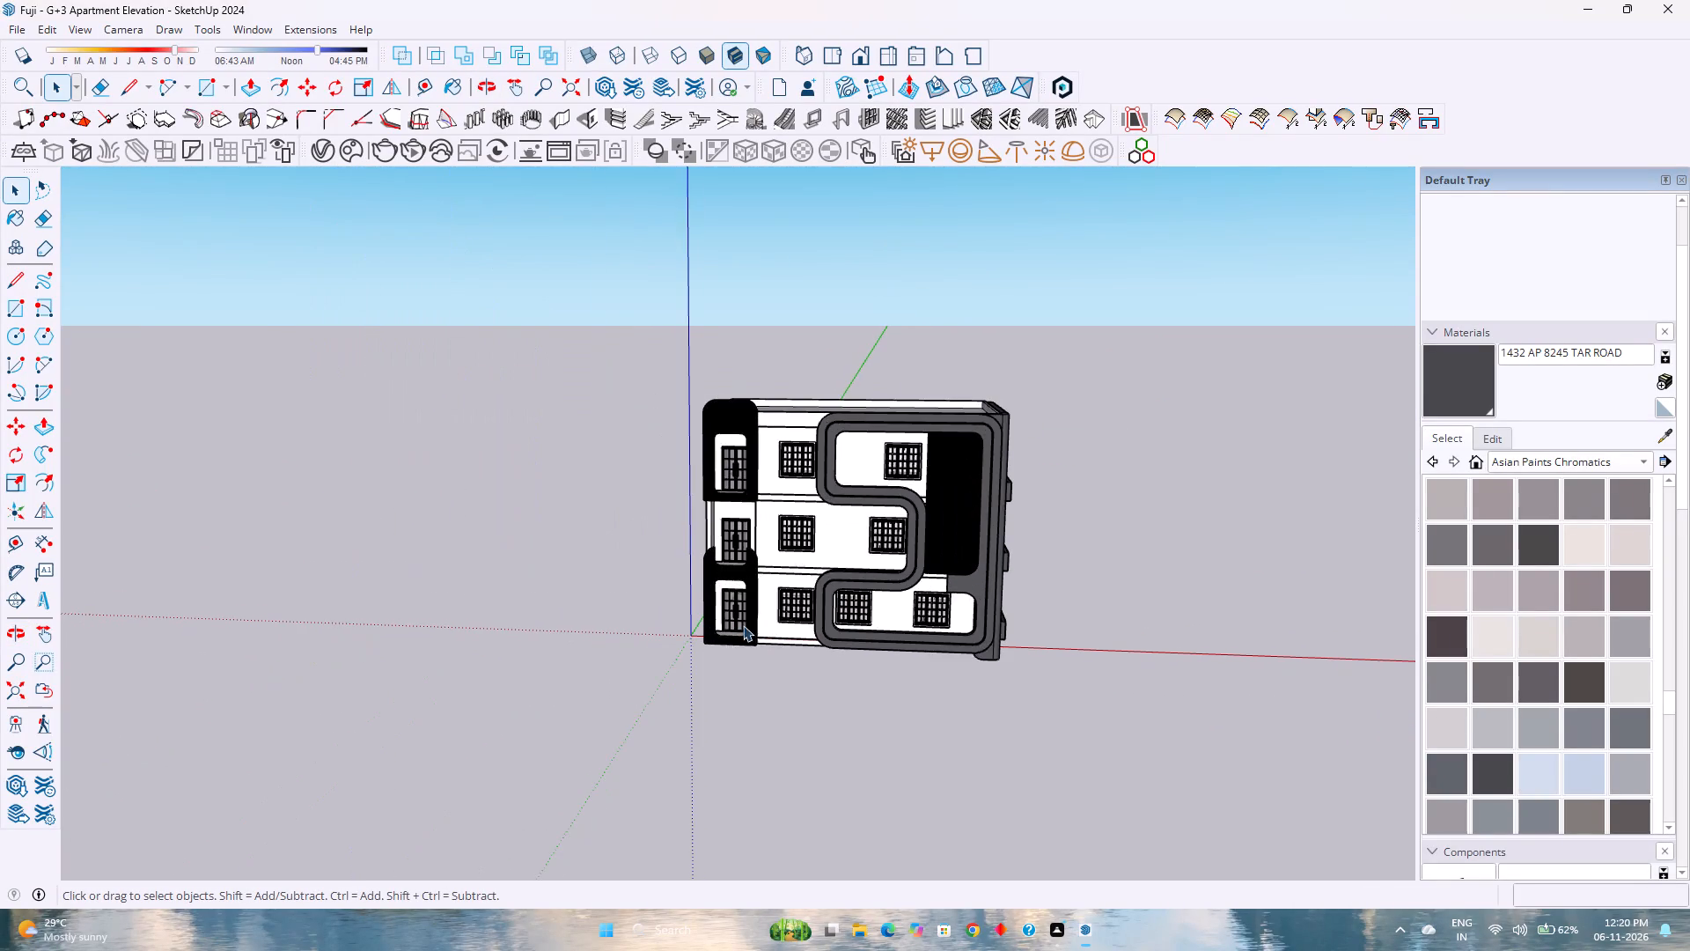
pyautogui.scroll(2, 743, 625)
pyautogui.moveTo(744, 625); pyautogui.dragTo(1167, 639, button='middle')
pyautogui.middleClick(1167, 638)
pyautogui.scroll(3, 805, 587)
pyautogui.middleClick(942, 579)
pyautogui.moveTo(946, 579); pyautogui.dragTo(560, 646, button='middle')
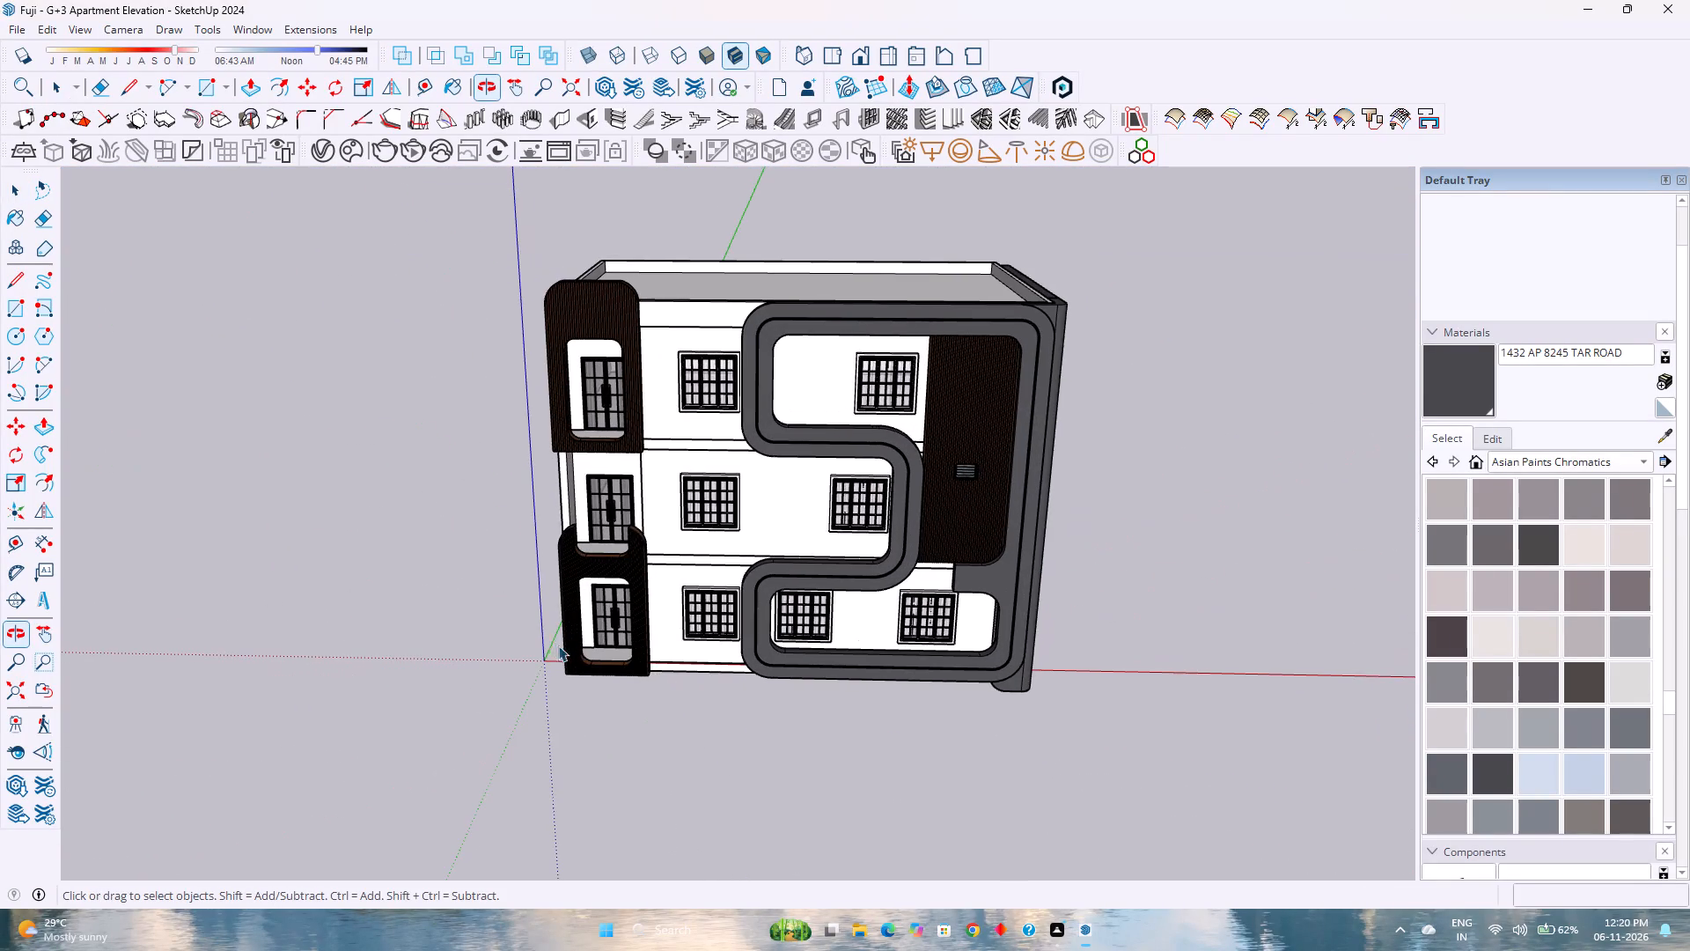
pyautogui.scroll(1, 574, 598)
pyautogui.keyDown('shift'); pyautogui.moveTo(636, 598); pyautogui.dragTo(933, 726, button='middle'); pyautogui.keyUp('shift')
pyautogui.moveTo(998, 675); pyautogui.dragTo(936, 675, button='middle')
pyautogui.middleClick(728, 668)
pyautogui.middleClick(722, 667)
pyautogui.scroll(-4, 738, 637)
pyautogui.keyDown('shift'); pyautogui.moveTo(893, 689); pyautogui.dragTo(772, 581, button='middle'); pyautogui.keyUp('shift')
pyautogui.keyDown('shift'); pyautogui.middleClick(771, 579); pyautogui.keyUp('shift')
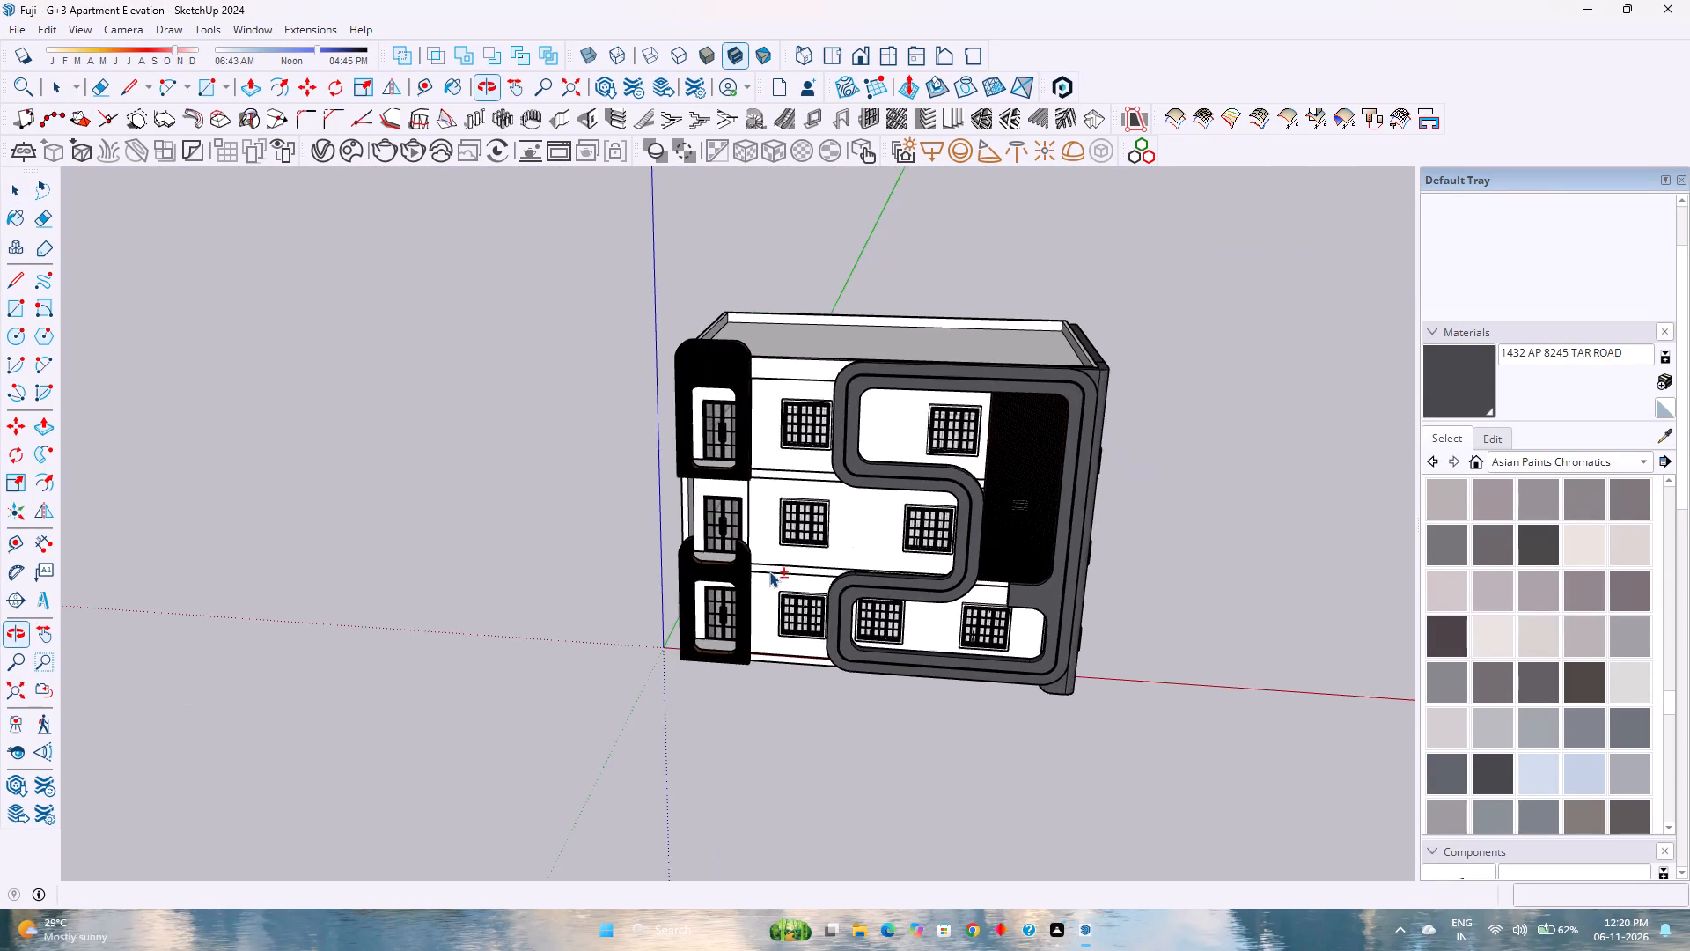
pyautogui.scroll(-4, 770, 570)
pyautogui.scroll(4, 774, 571)
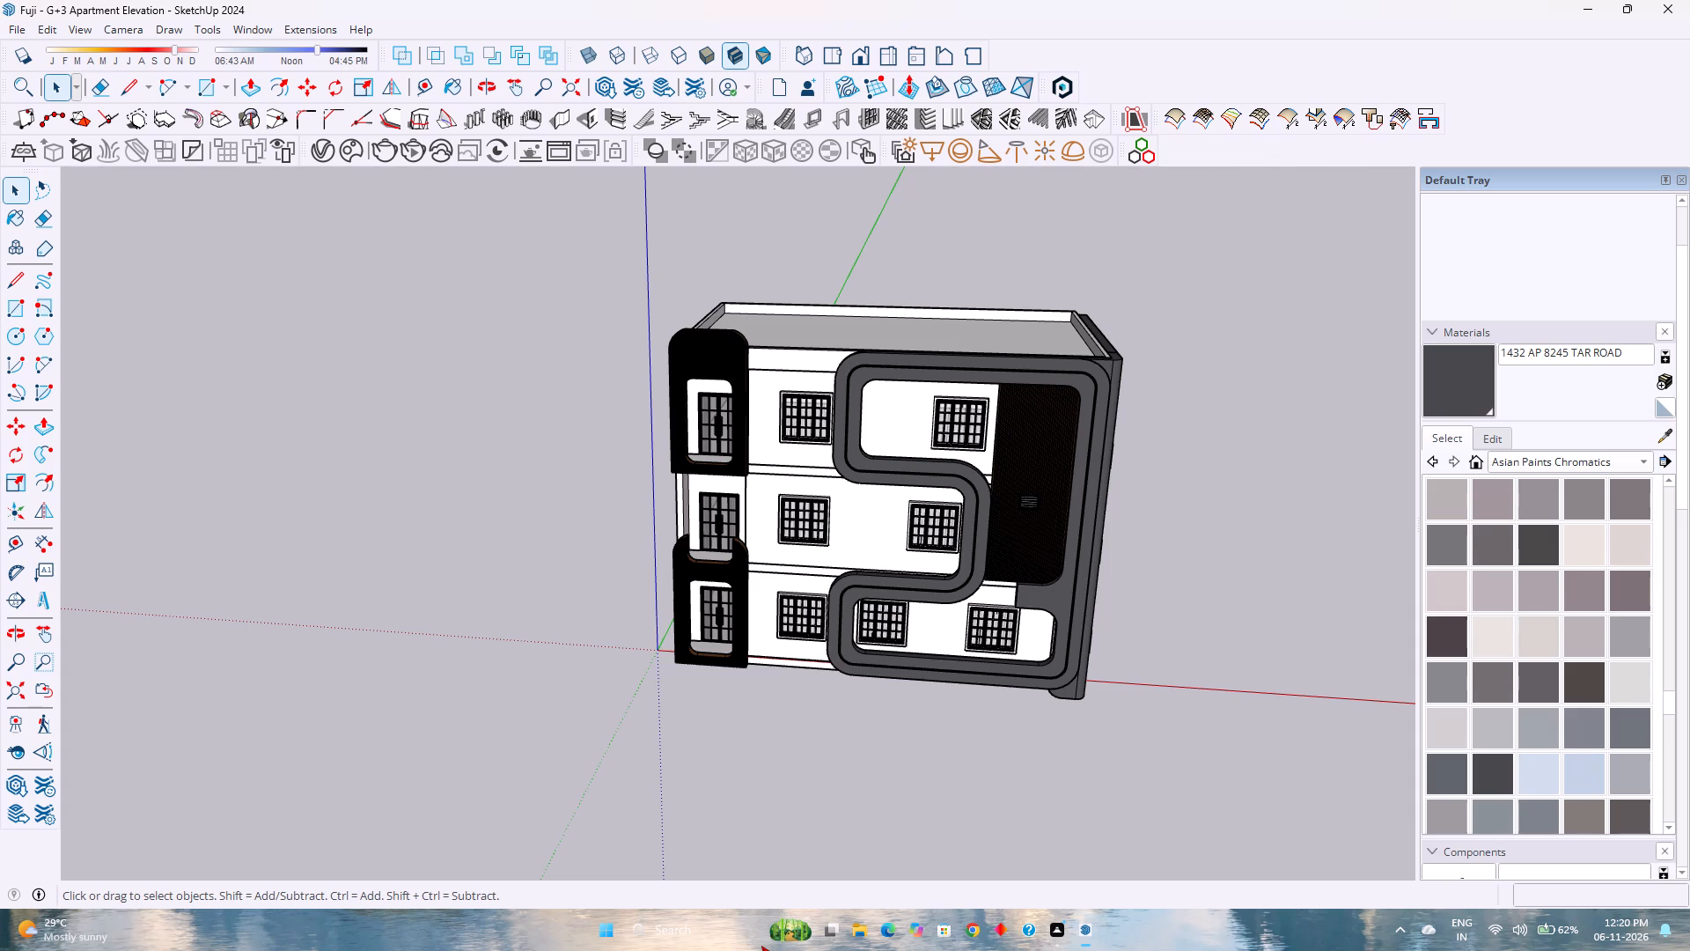
pyautogui.scroll(-1, 909, 918)
pyautogui.scroll(-2, 756, 450)
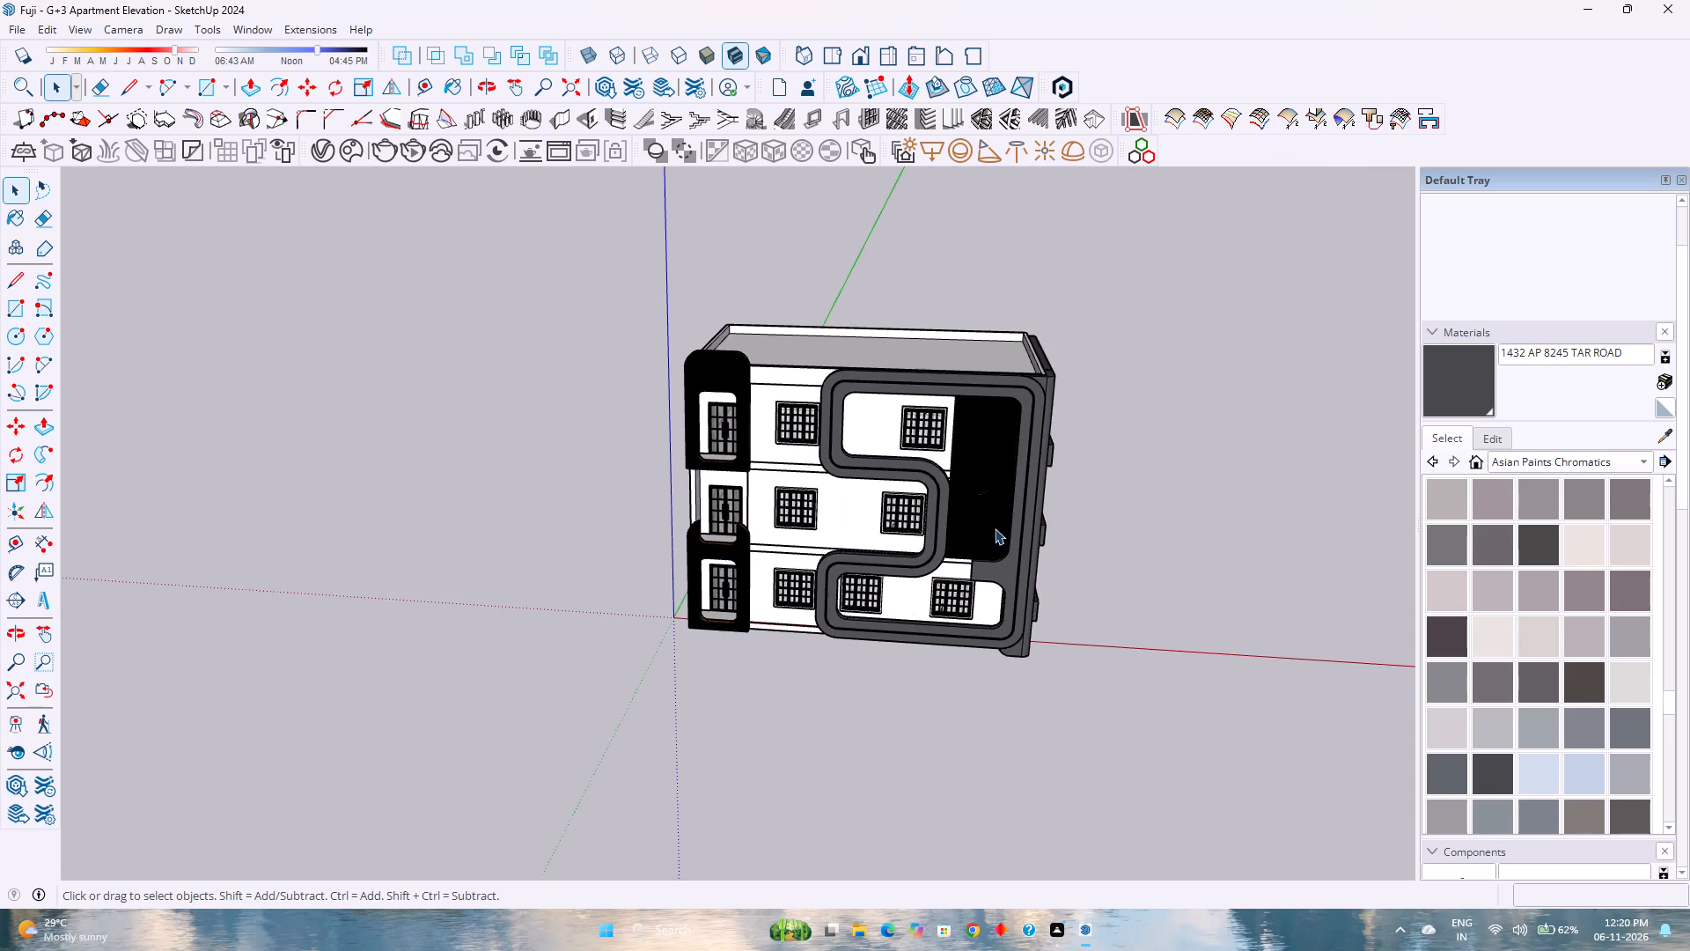
pyautogui.middleClick(997, 528)
pyautogui.moveTo(997, 528); pyautogui.dragTo(766, 413, button='middle')
pyautogui.middleClick(766, 413)
pyautogui.scroll(-2, 746, 409)
pyautogui.scroll(1, 687, 482)
pyautogui.moveTo(686, 482); pyautogui.dragTo(492, 337, button='middle')
pyautogui.middleClick(485, 331)
pyautogui.moveTo(485, 331); pyautogui.dragTo(479, 323, button='middle')
pyautogui.middleClick(477, 321)
pyautogui.scroll(1, 1038, 701)
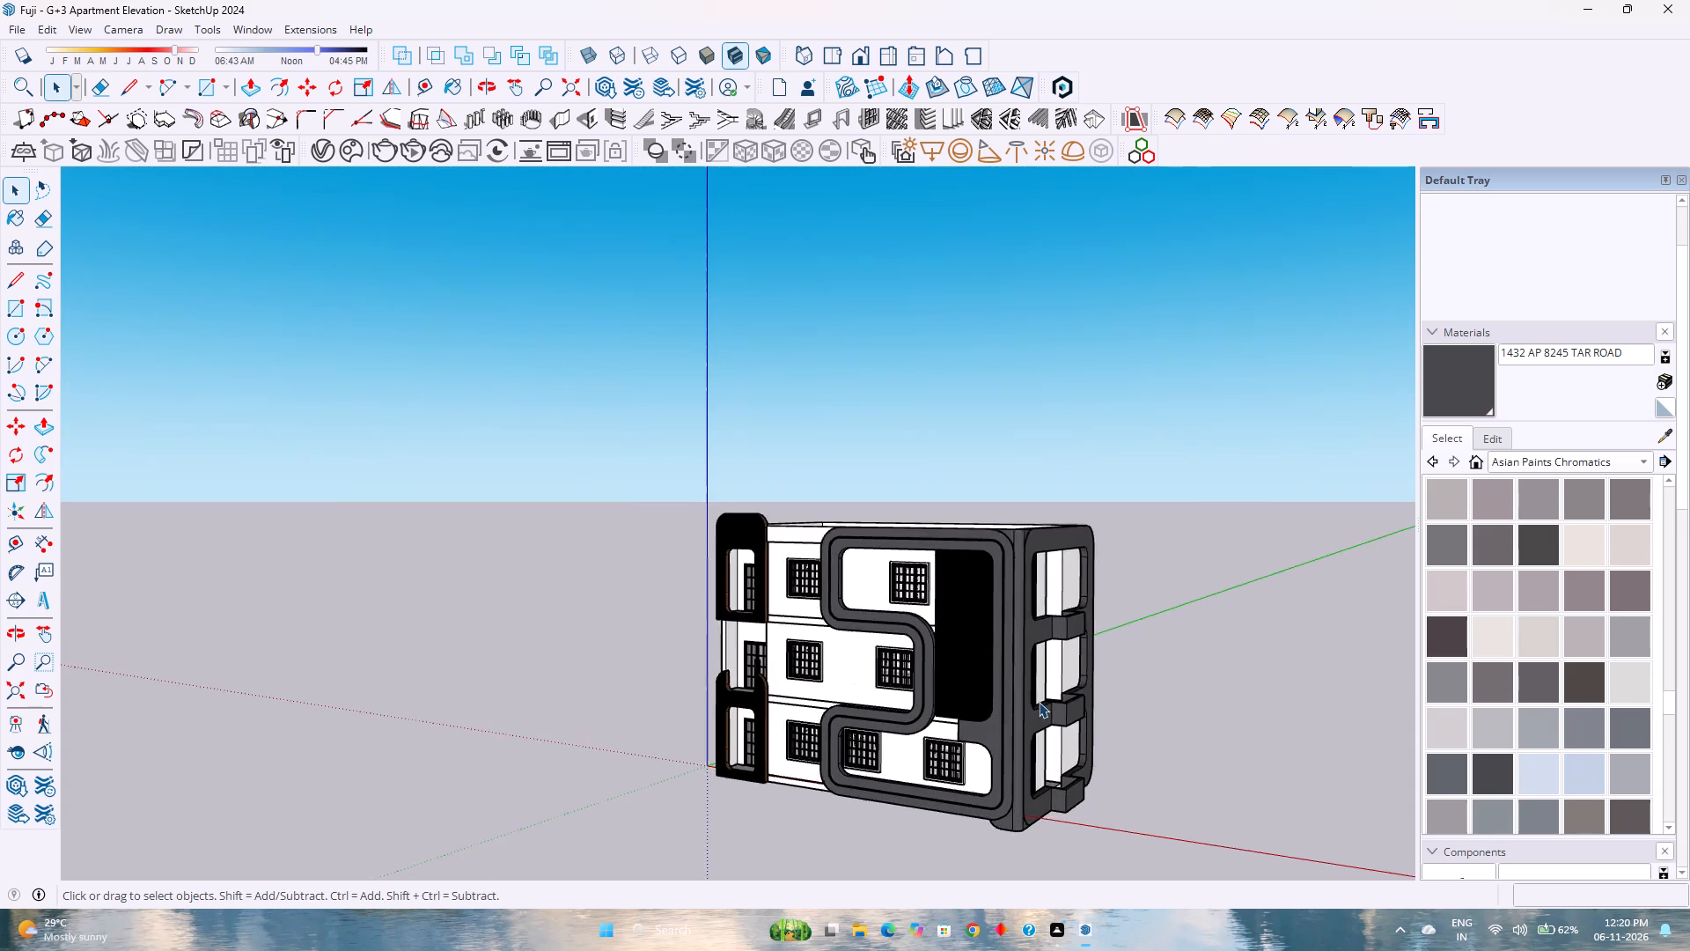
pyautogui.scroll(-4, 1039, 702)
pyautogui.scroll(10, 1098, 817)
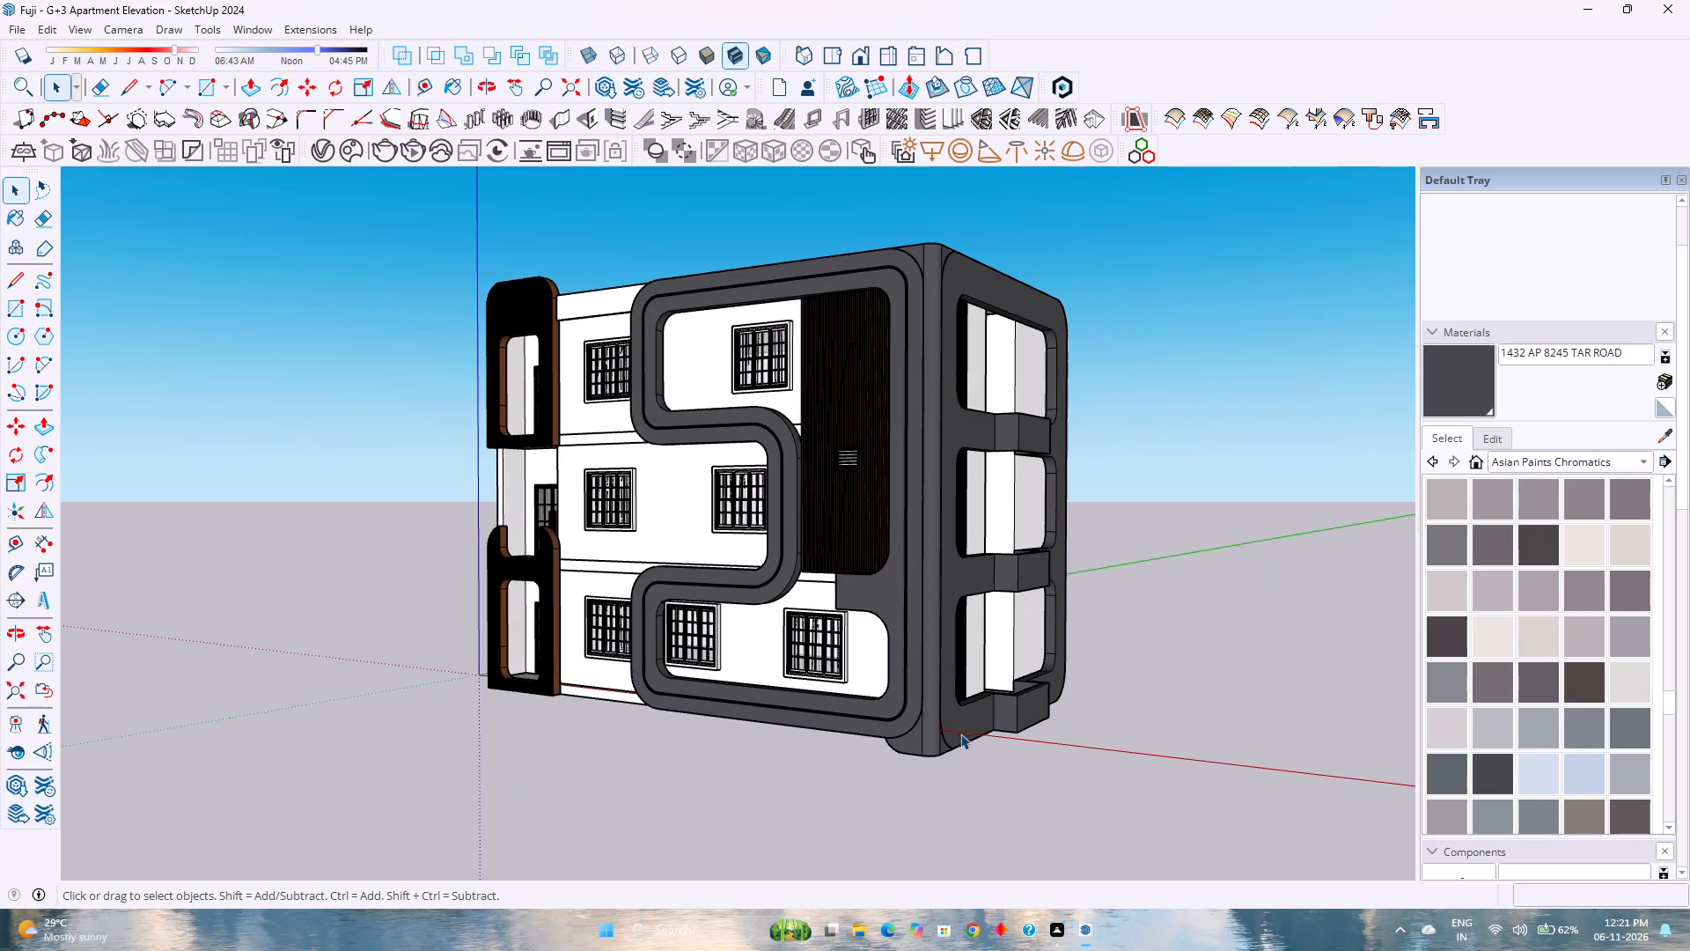
pyautogui.scroll(2, 1264, 552)
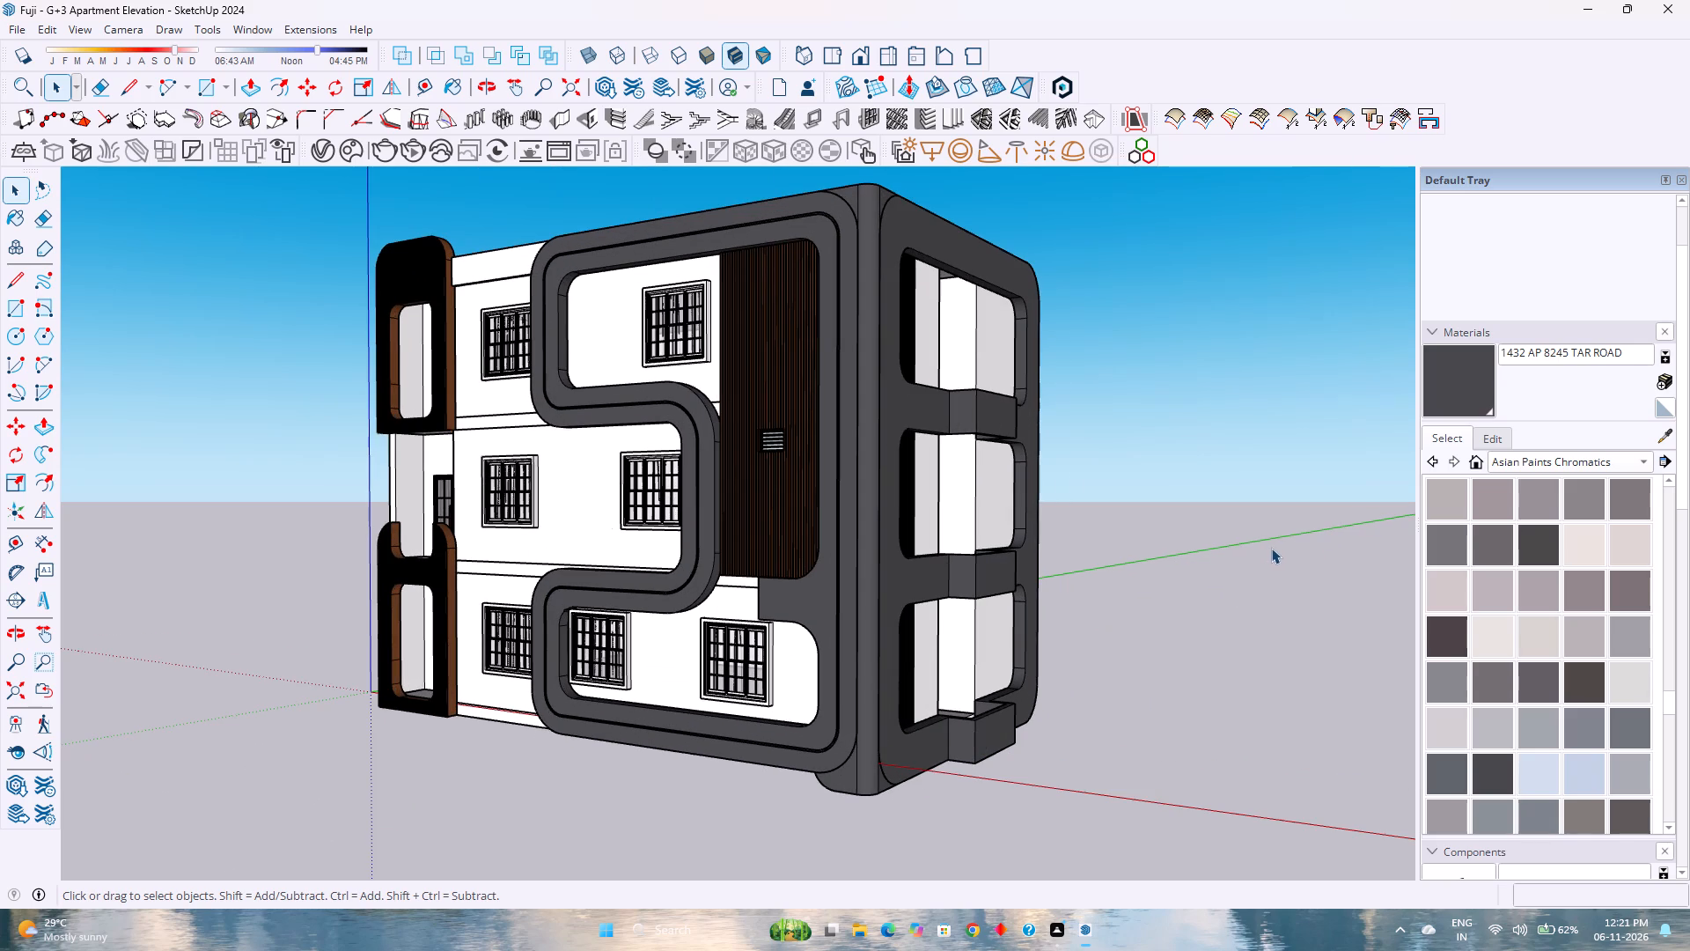
pyautogui.scroll(-3, 1262, 530)
pyautogui.scroll(2, 1235, 304)
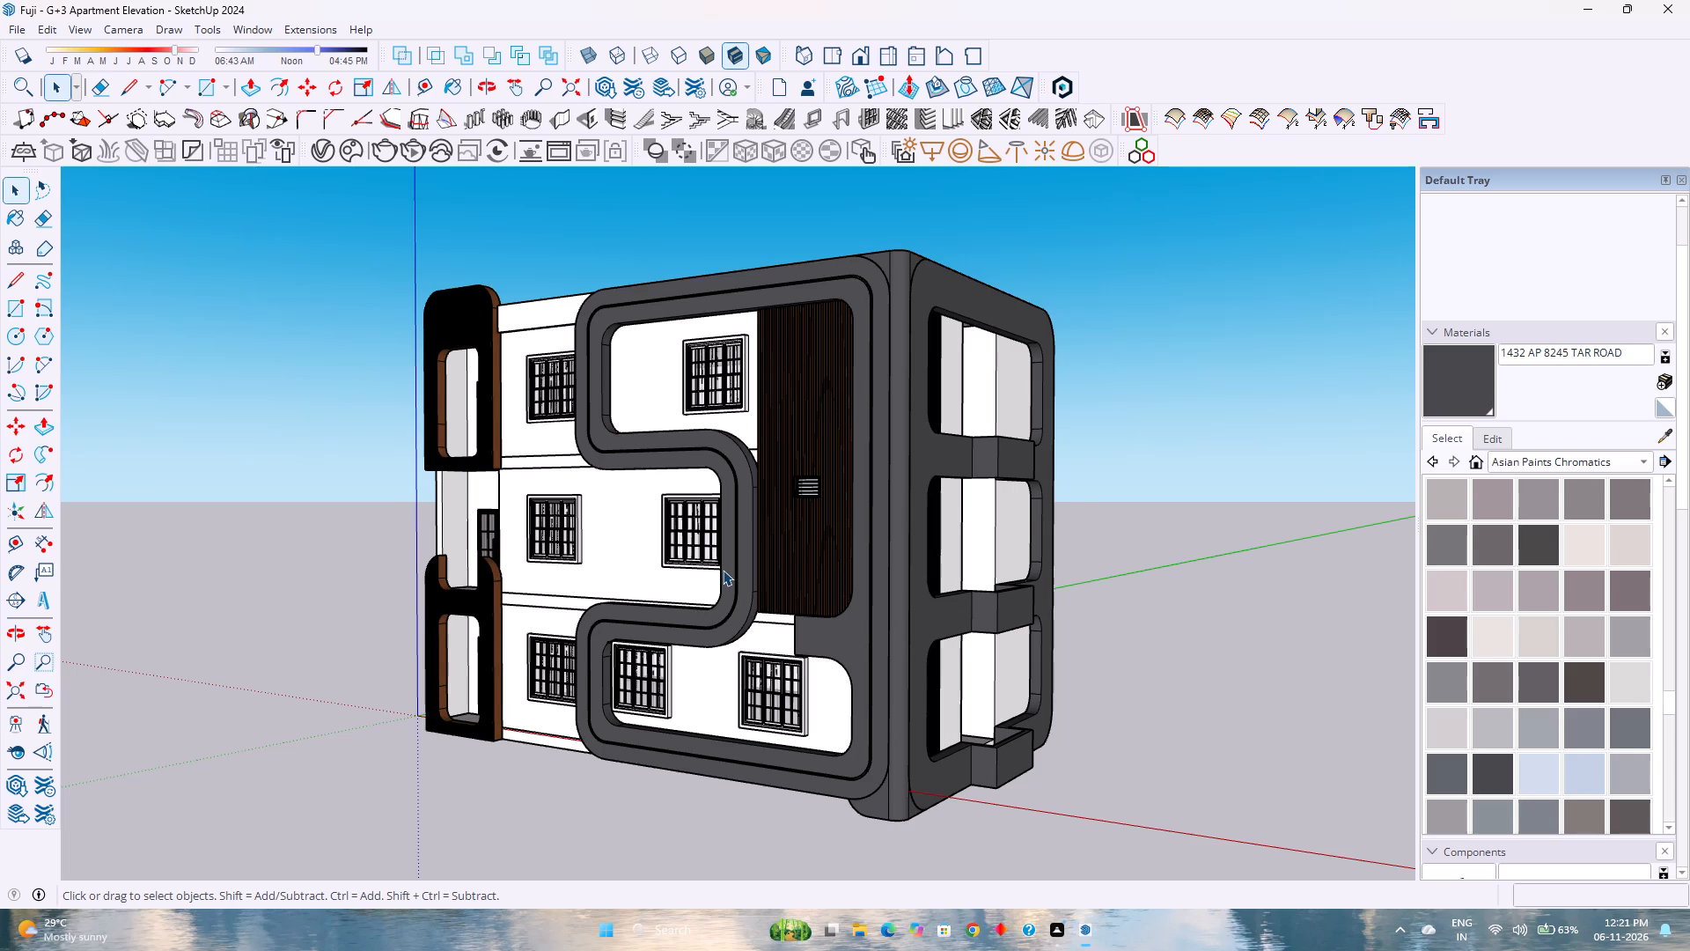
pyautogui.scroll(1, 723, 570)
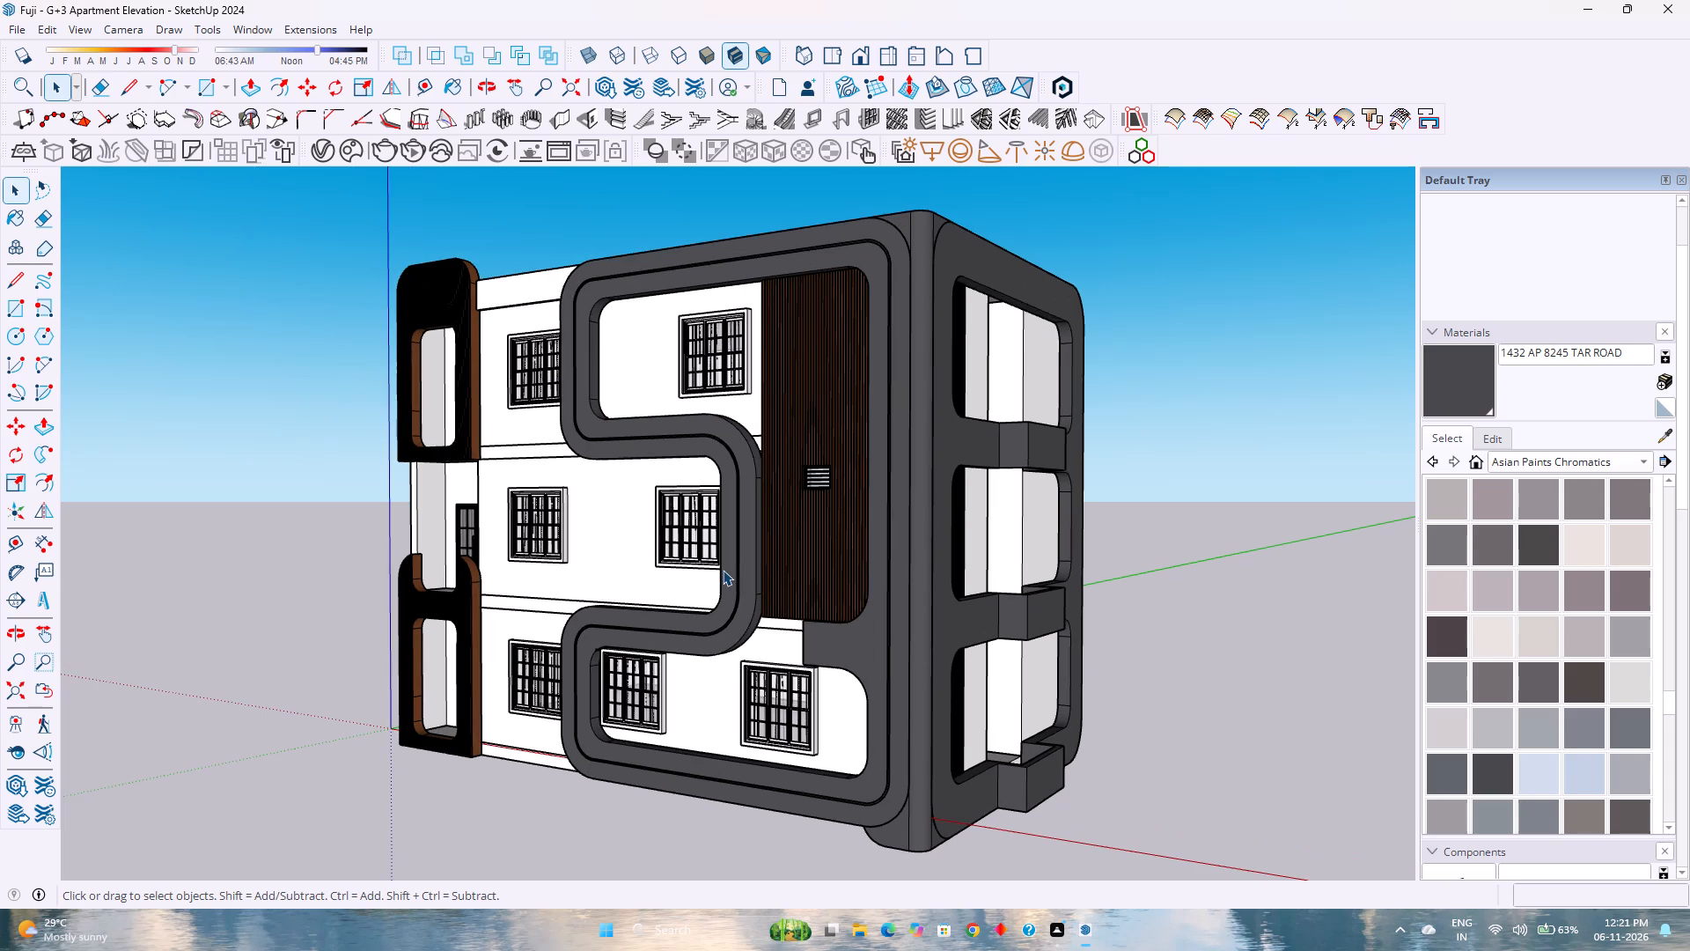
pyautogui.scroll(-4, 721, 571)
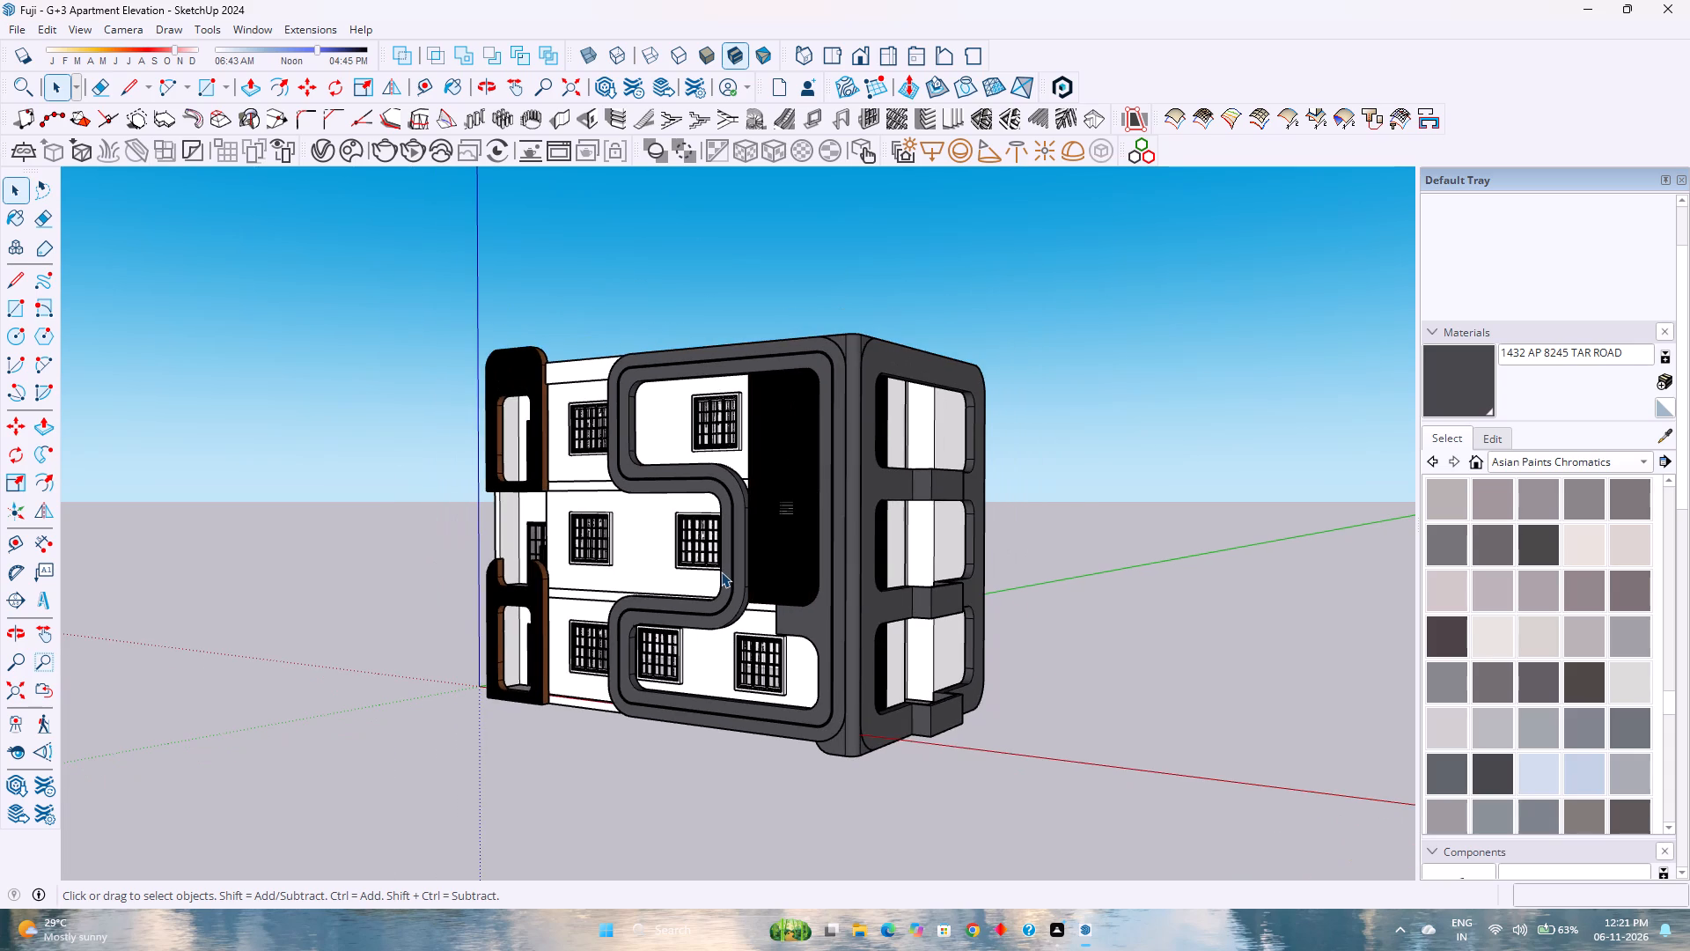
pyautogui.scroll(-2, 713, 577)
pyautogui.scroll(5, 713, 577)
pyautogui.middleClick(713, 577)
pyautogui.middleClick(721, 580)
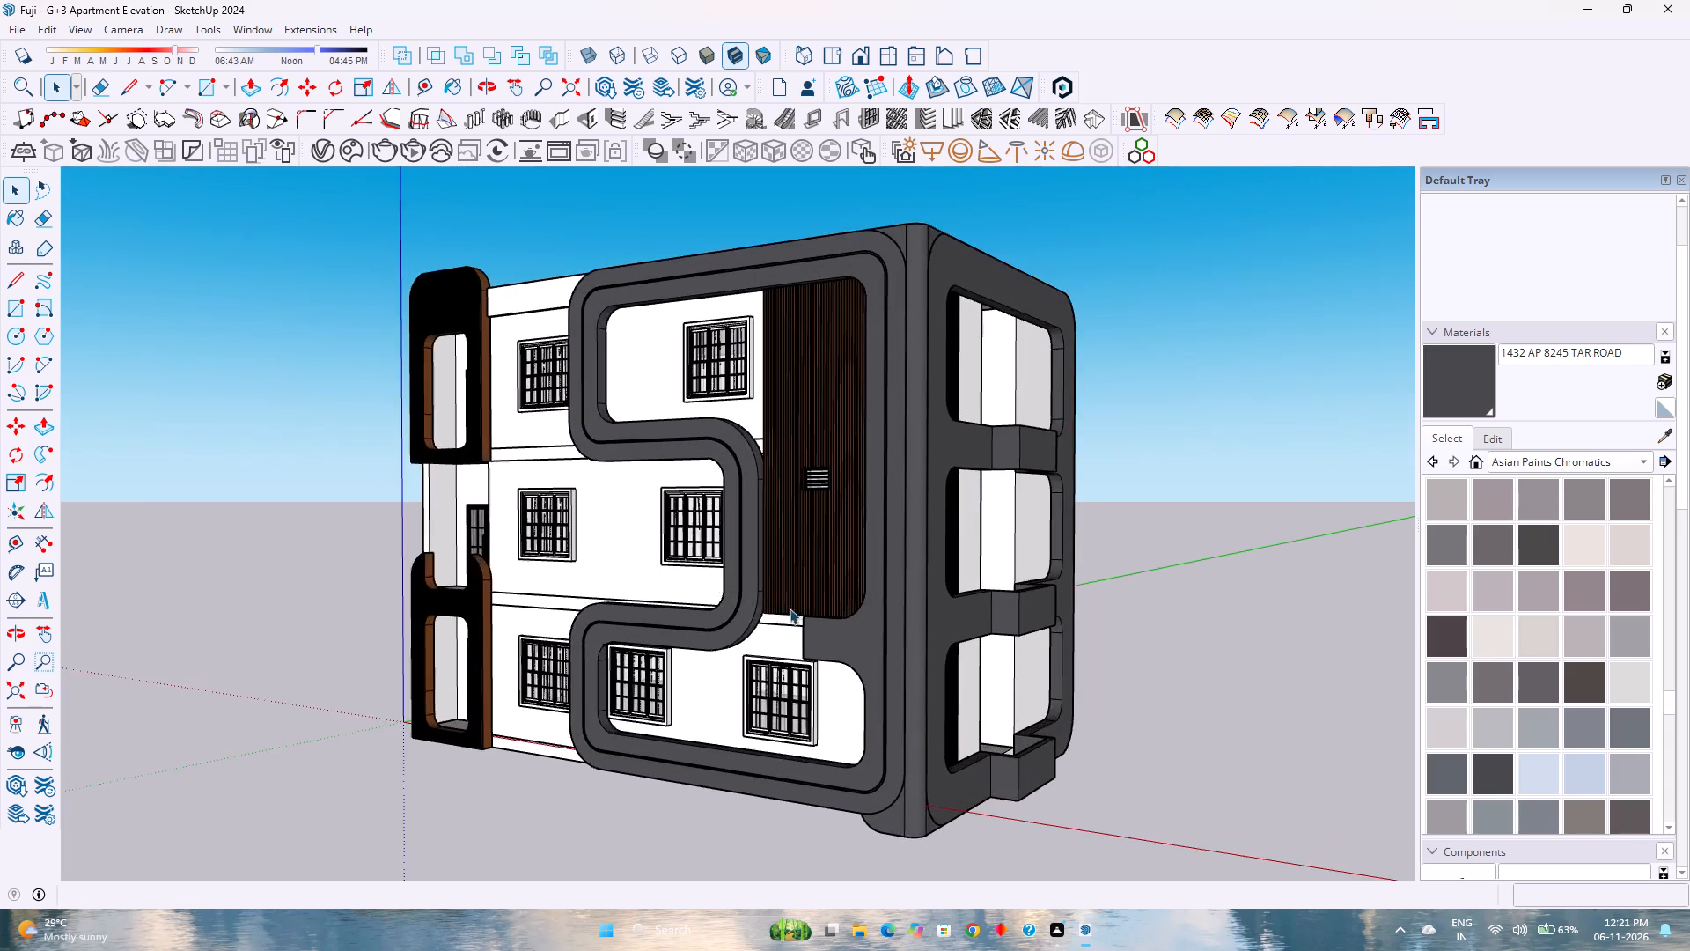
pyautogui.moveTo(912, 631); pyautogui.dragTo(1191, 634, button='middle')
pyautogui.scroll(-3, 968, 595)
pyautogui.moveTo(837, 595); pyautogui.dragTo(528, 651, button='middle')
pyautogui.scroll(-1, 526, 648)
pyautogui.scroll(2, 687, 564)
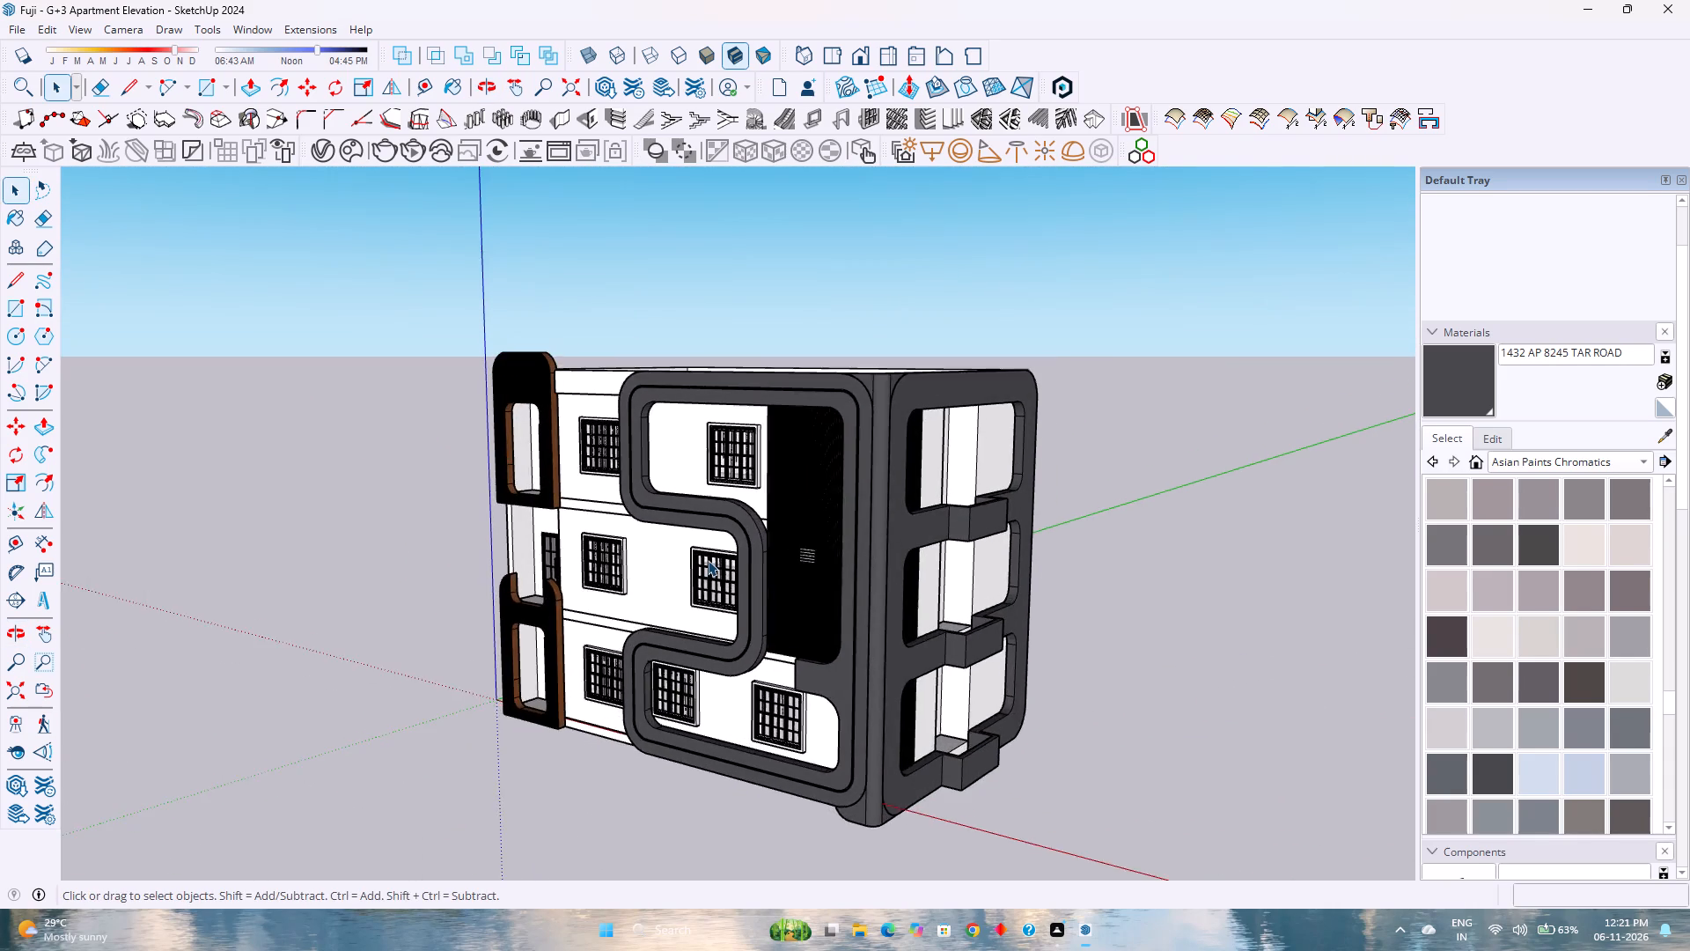
pyautogui.scroll(4, 708, 560)
pyautogui.middleClick(653, 626)
pyautogui.middleClick(654, 626)
pyautogui.moveTo(663, 625); pyautogui.dragTo(698, 623, button='middle')
pyautogui.moveTo(712, 622); pyautogui.dragTo(740, 617, button='middle')
pyautogui.middleClick(740, 617)
pyautogui.middleClick(740, 617)
pyautogui.middleClick(740, 617)
pyautogui.scroll(-4, 736, 612)
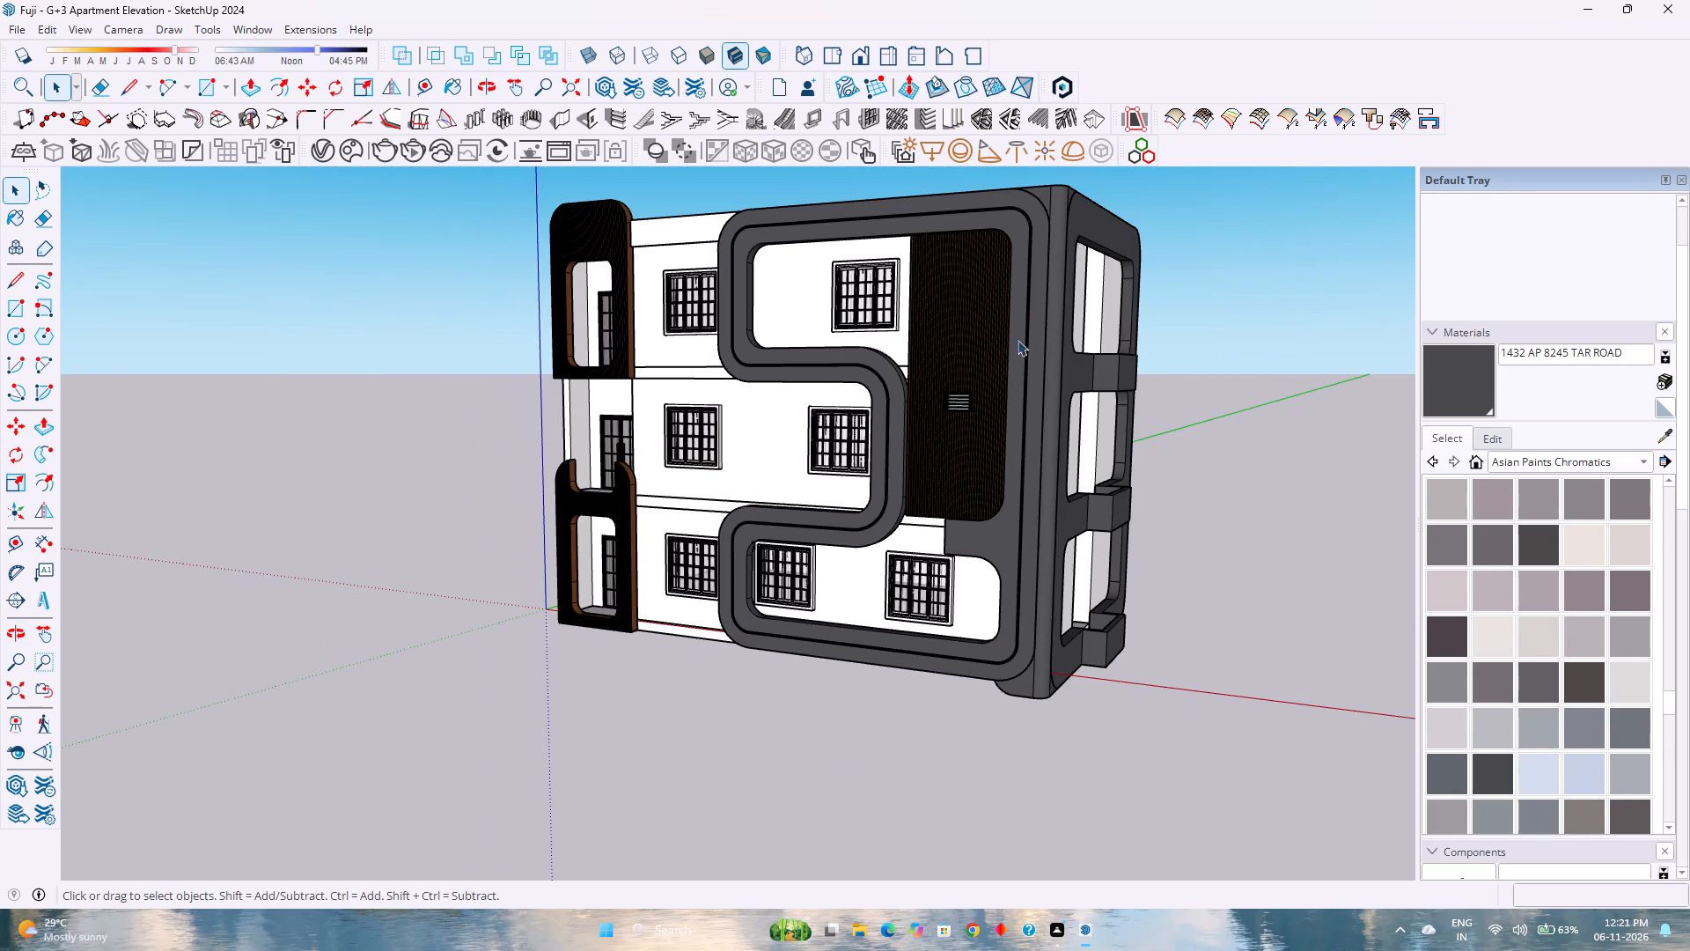
# Inspect the small louvred window and its surround within the slatted wood panel on the front.
pyautogui.scroll(9, 969, 323)
pyautogui.scroll(6, 960, 441)
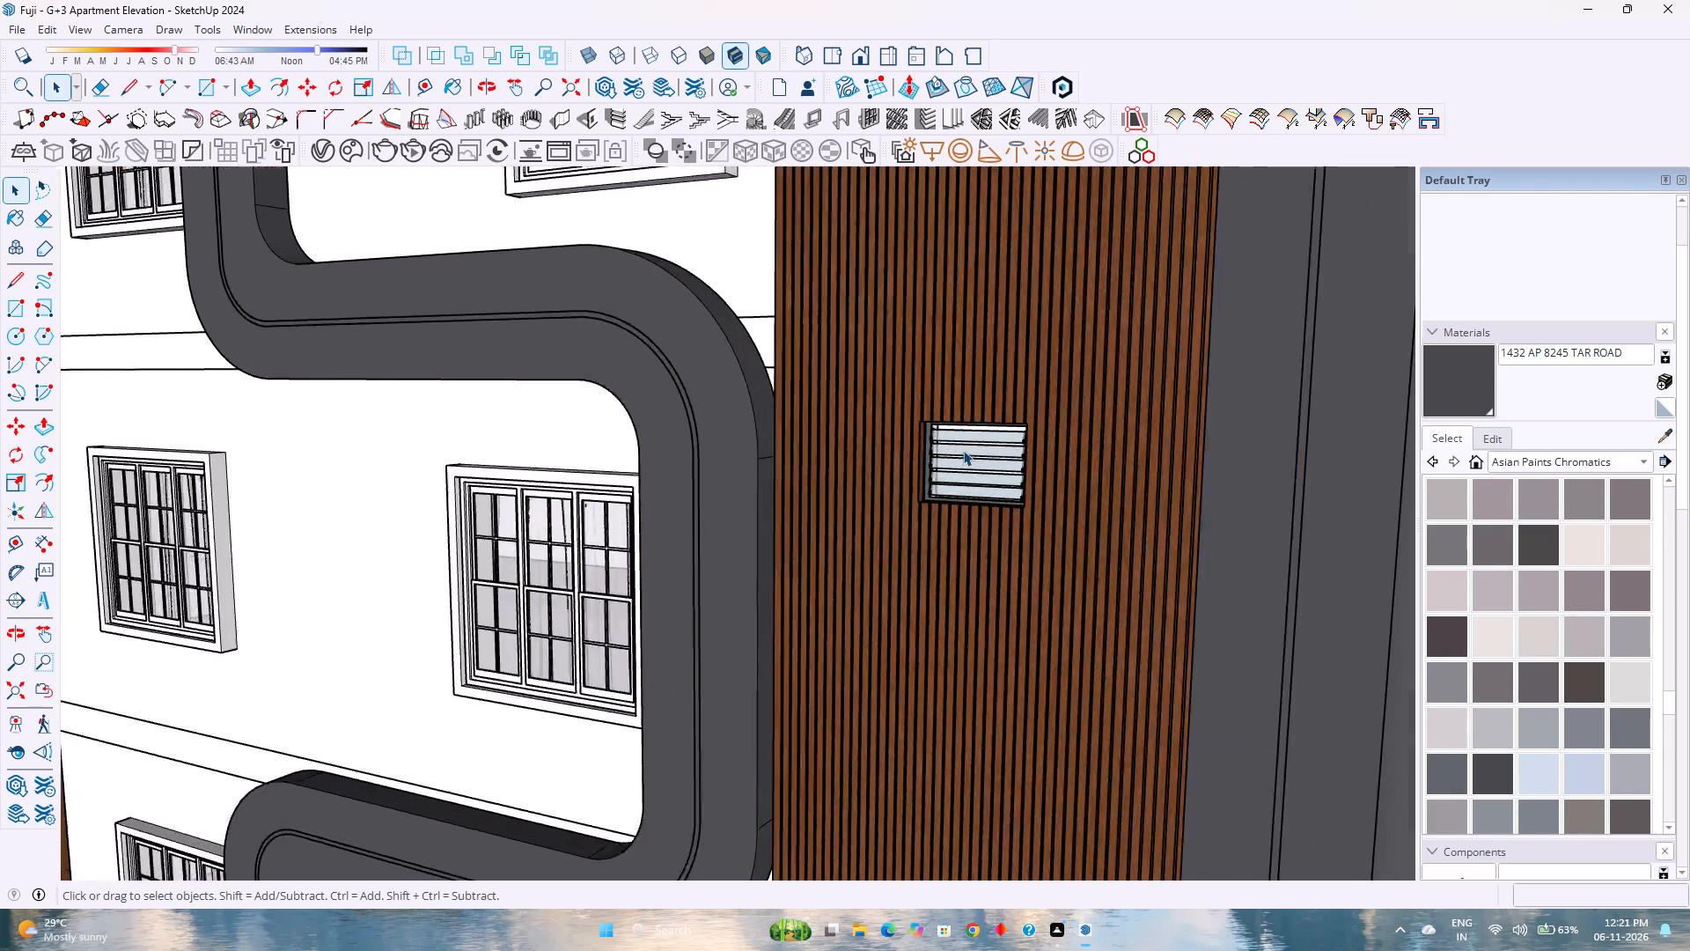
pyautogui.scroll(1, 963, 450)
pyautogui.moveTo(959, 440); pyautogui.dragTo(829, 542, button='middle')
pyautogui.middleClick(829, 542)
pyautogui.scroll(-3, 829, 542)
pyautogui.scroll(12, 889, 507)
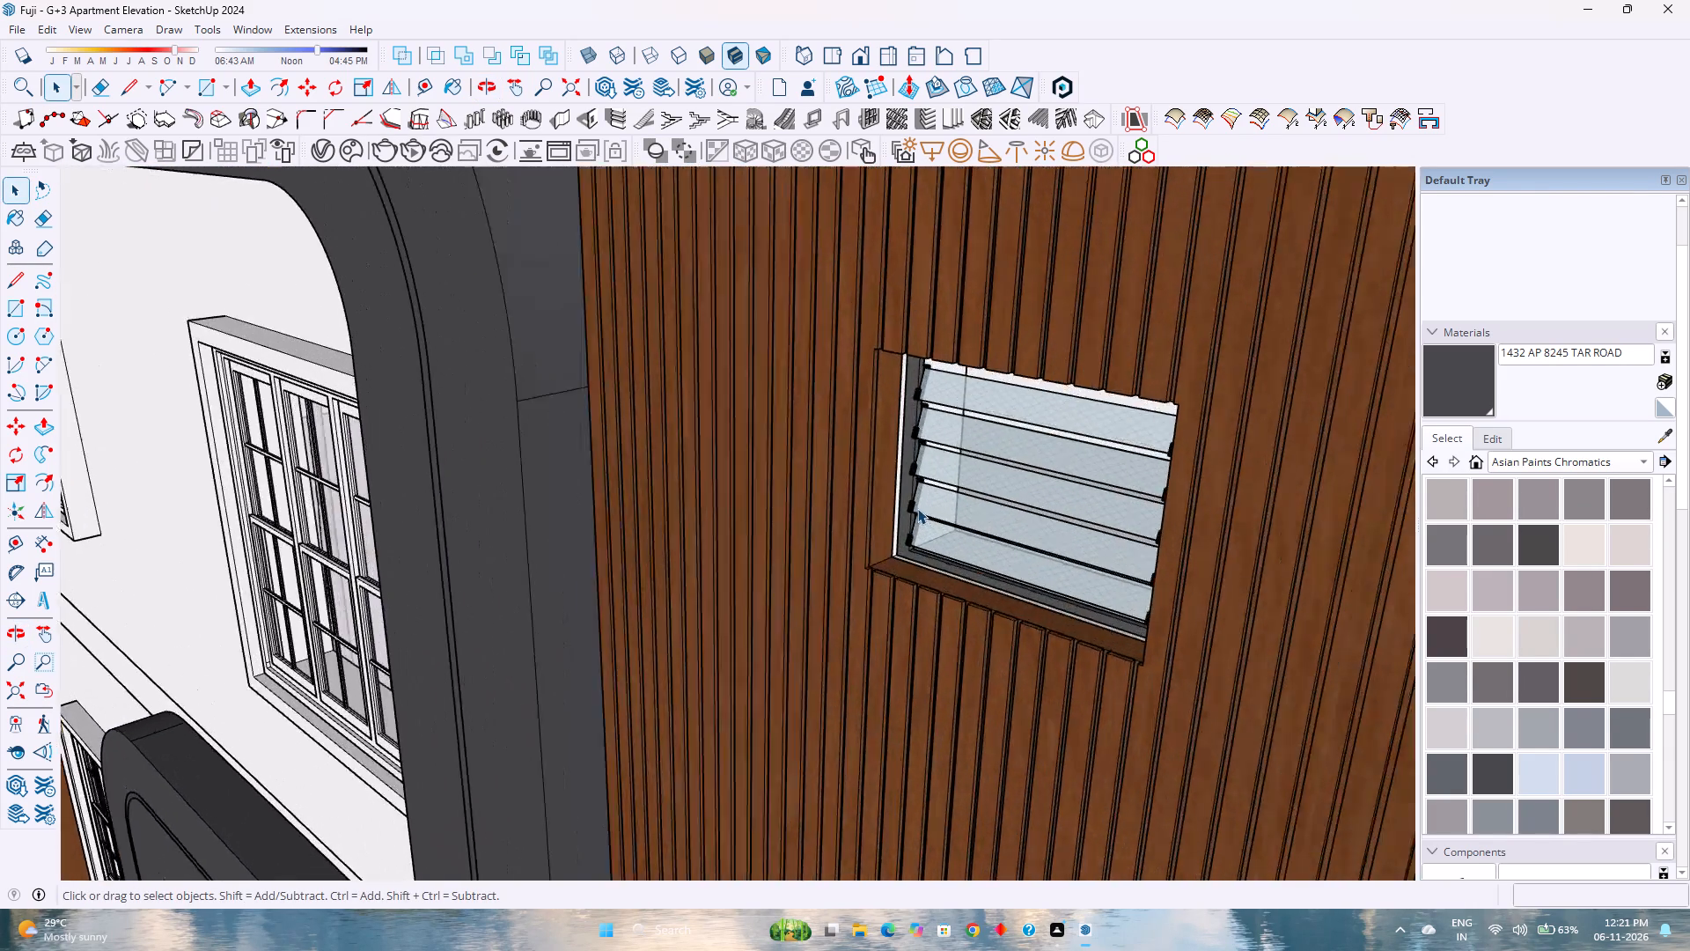
pyautogui.scroll(6, 917, 508)
pyautogui.scroll(-3, 901, 517)
pyautogui.scroll(7, 877, 561)
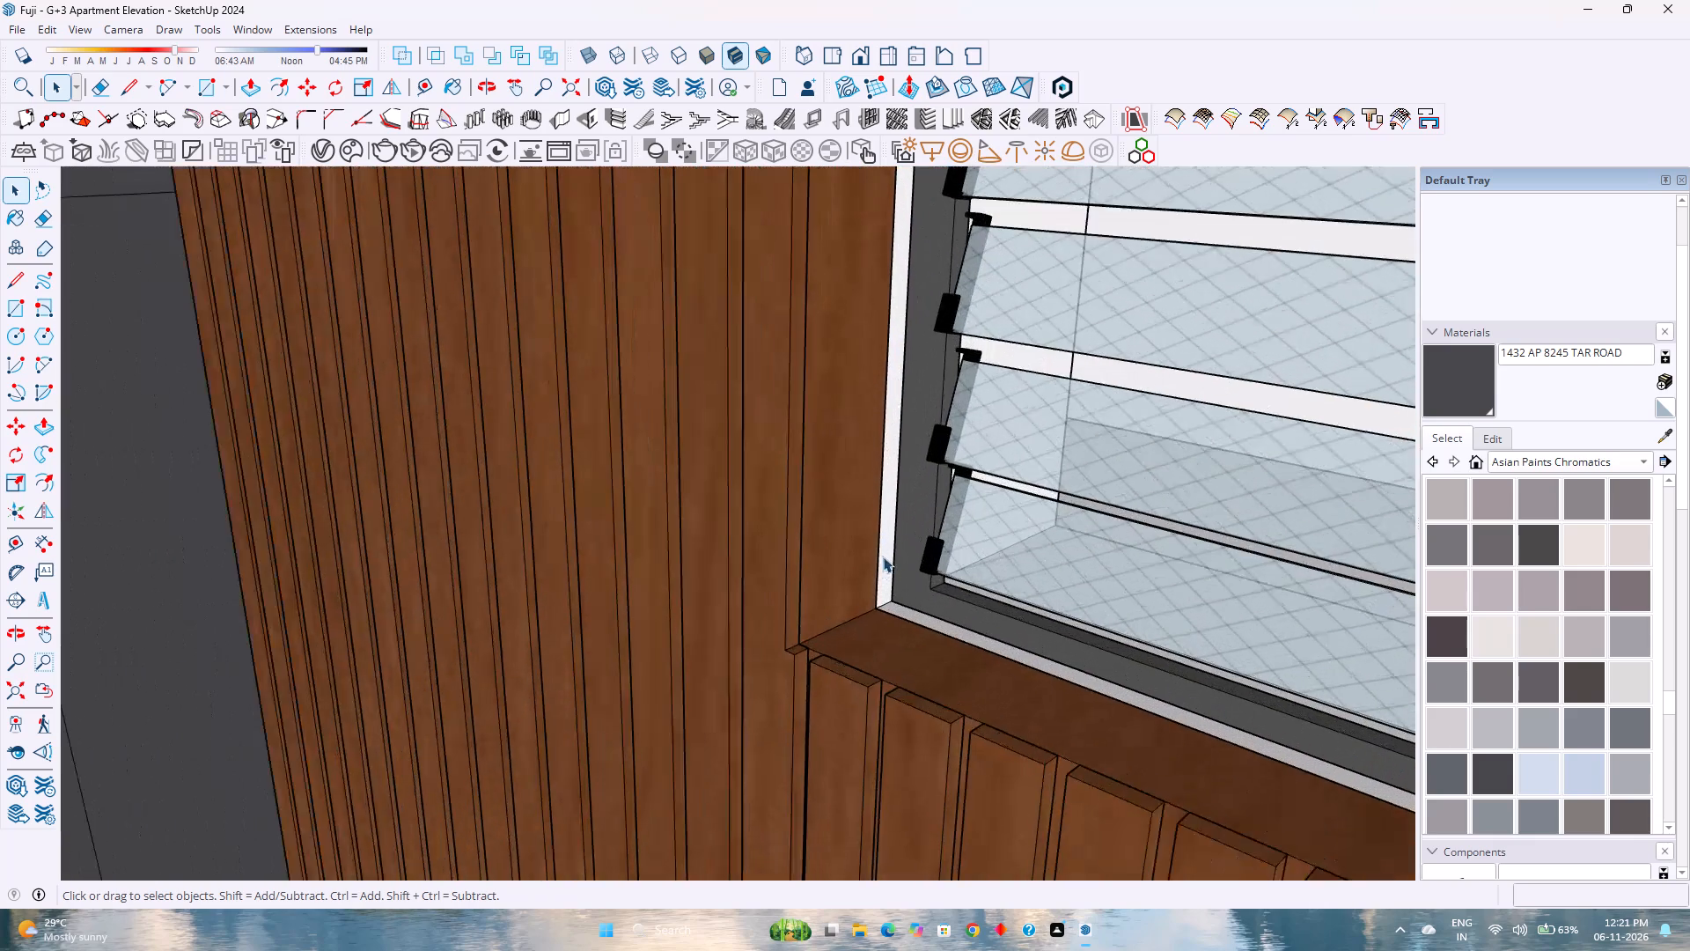
pyautogui.scroll(-19, 883, 549)
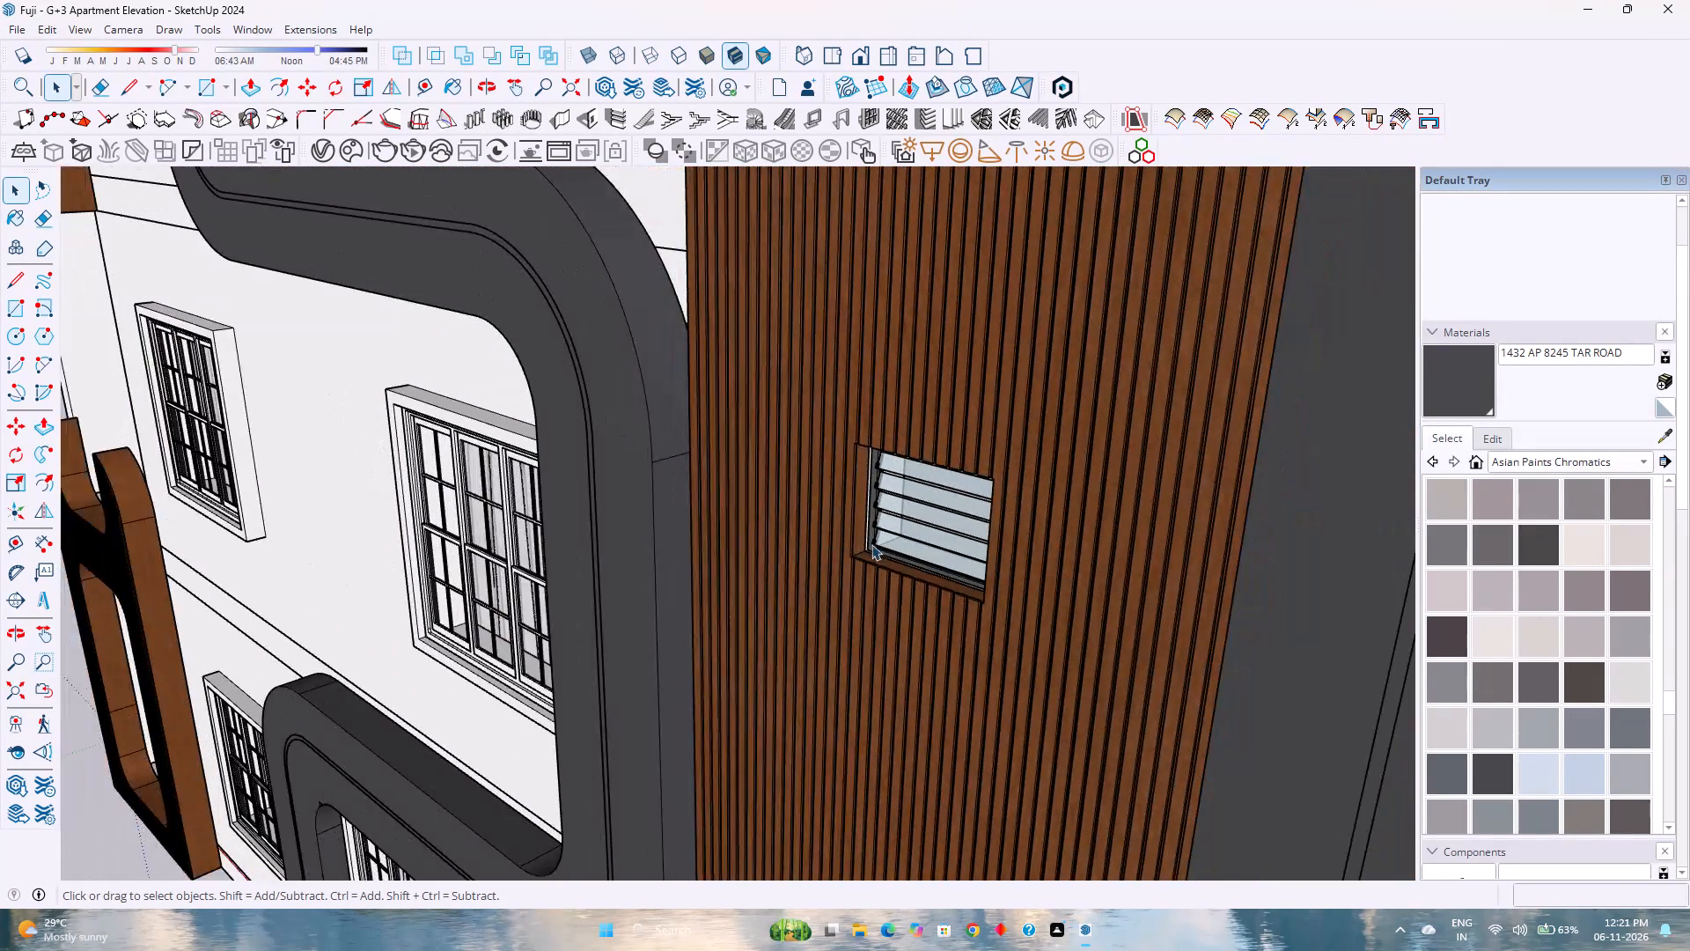
pyautogui.scroll(12, 881, 544)
pyautogui.moveTo(878, 565); pyautogui.dragTo(954, 601, button='middle')
pyautogui.scroll(7, 802, 593)
pyautogui.moveTo(896, 588); pyautogui.dragTo(636, 683, button='middle')
pyautogui.moveTo(641, 683); pyautogui.dragTo(856, 681, button='middle')
pyautogui.scroll(-2, 858, 671)
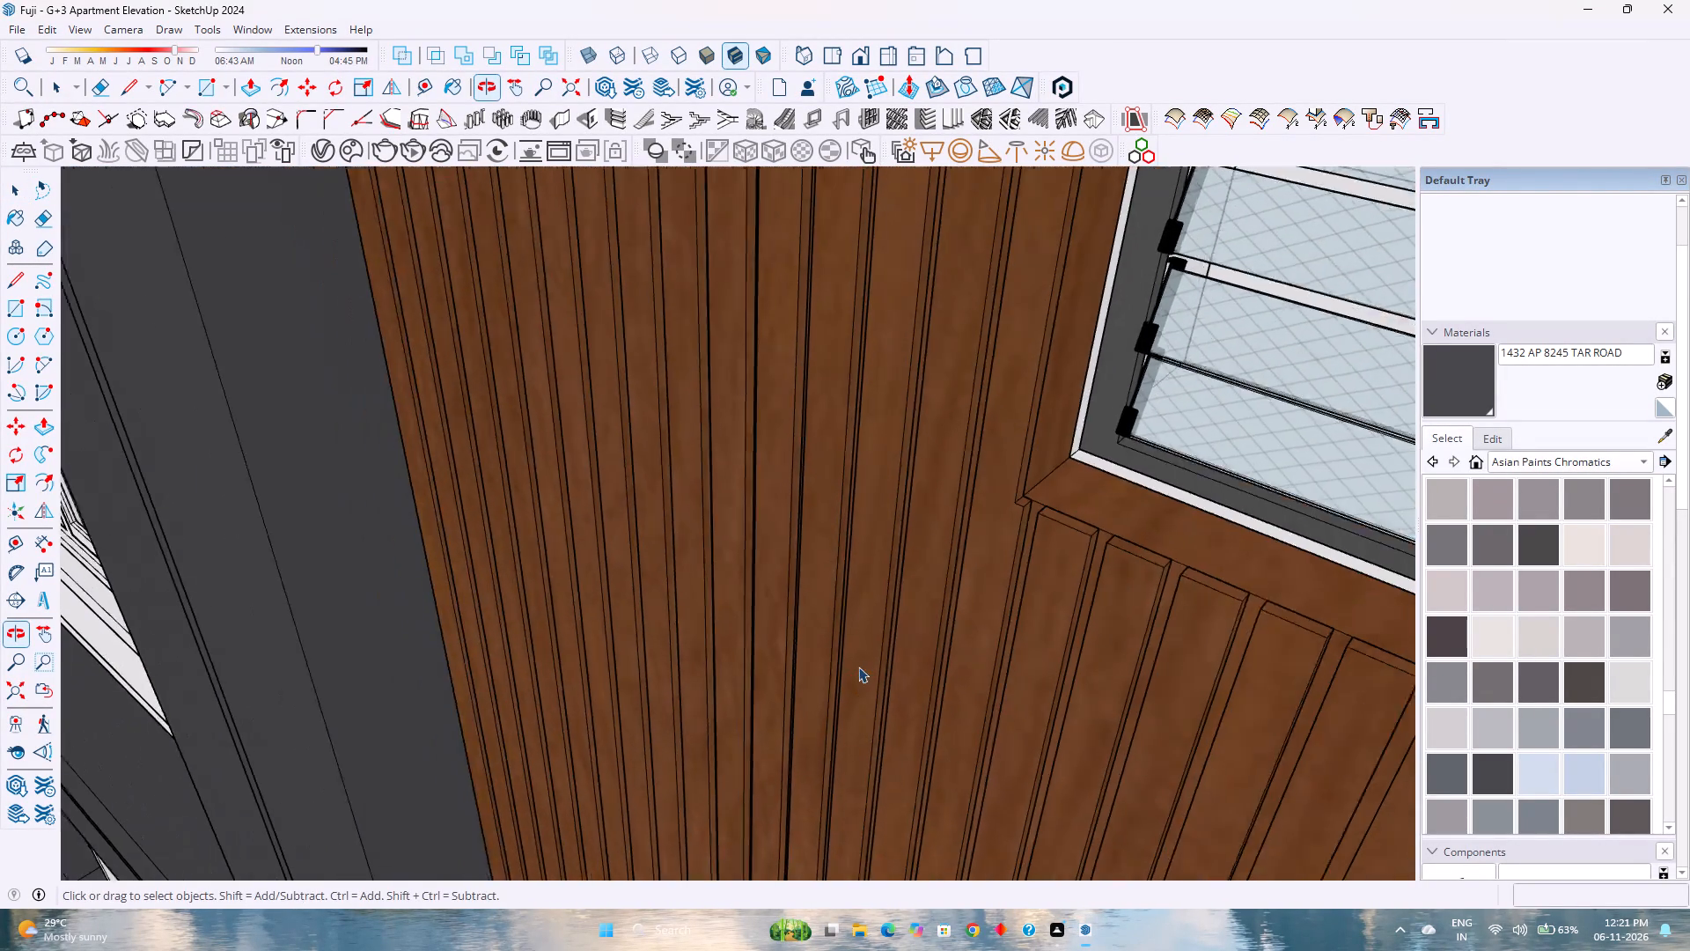
pyautogui.scroll(-8, 858, 667)
pyautogui.scroll(1, 841, 631)
pyautogui.scroll(-14, 839, 625)
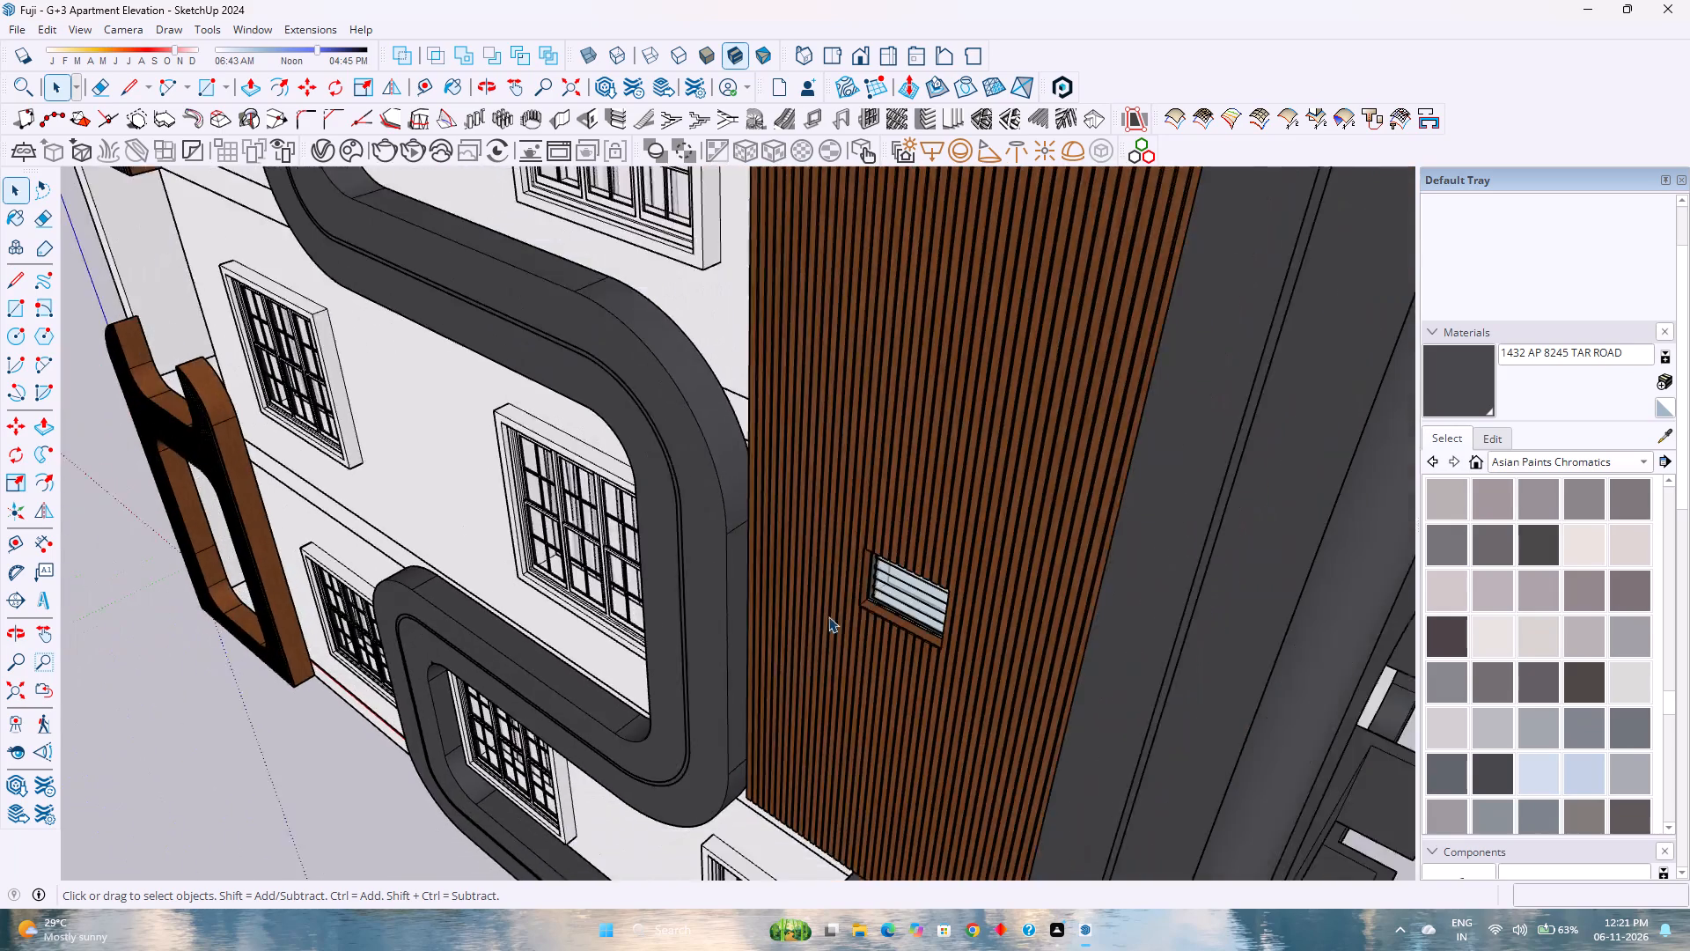
# Show the Wood material collection and open the nested ground-floor group inside the building for editing.
pyautogui.moveTo(688, 629); pyautogui.dragTo(966, 547, button='middle')
pyautogui.moveTo(979, 544); pyautogui.dragTo(987, 543, button='middle')
pyautogui.middleClick(988, 543)
pyautogui.scroll(-4, 979, 537)
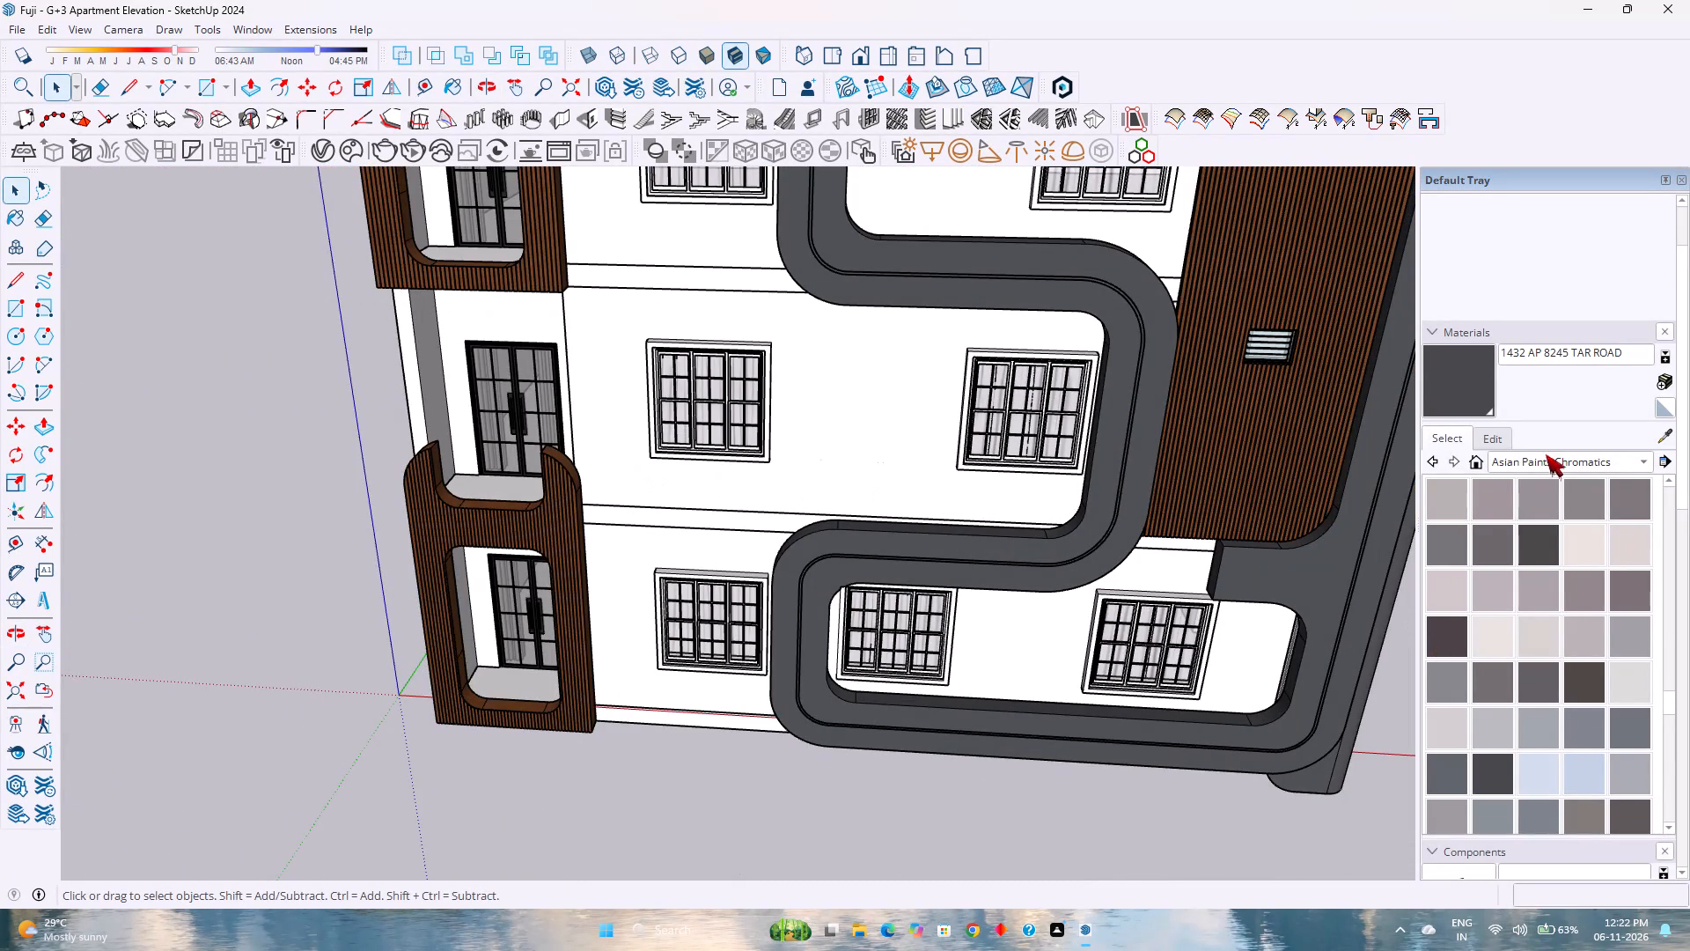
pyautogui.click(1544, 459)
pyautogui.click(1499, 859)
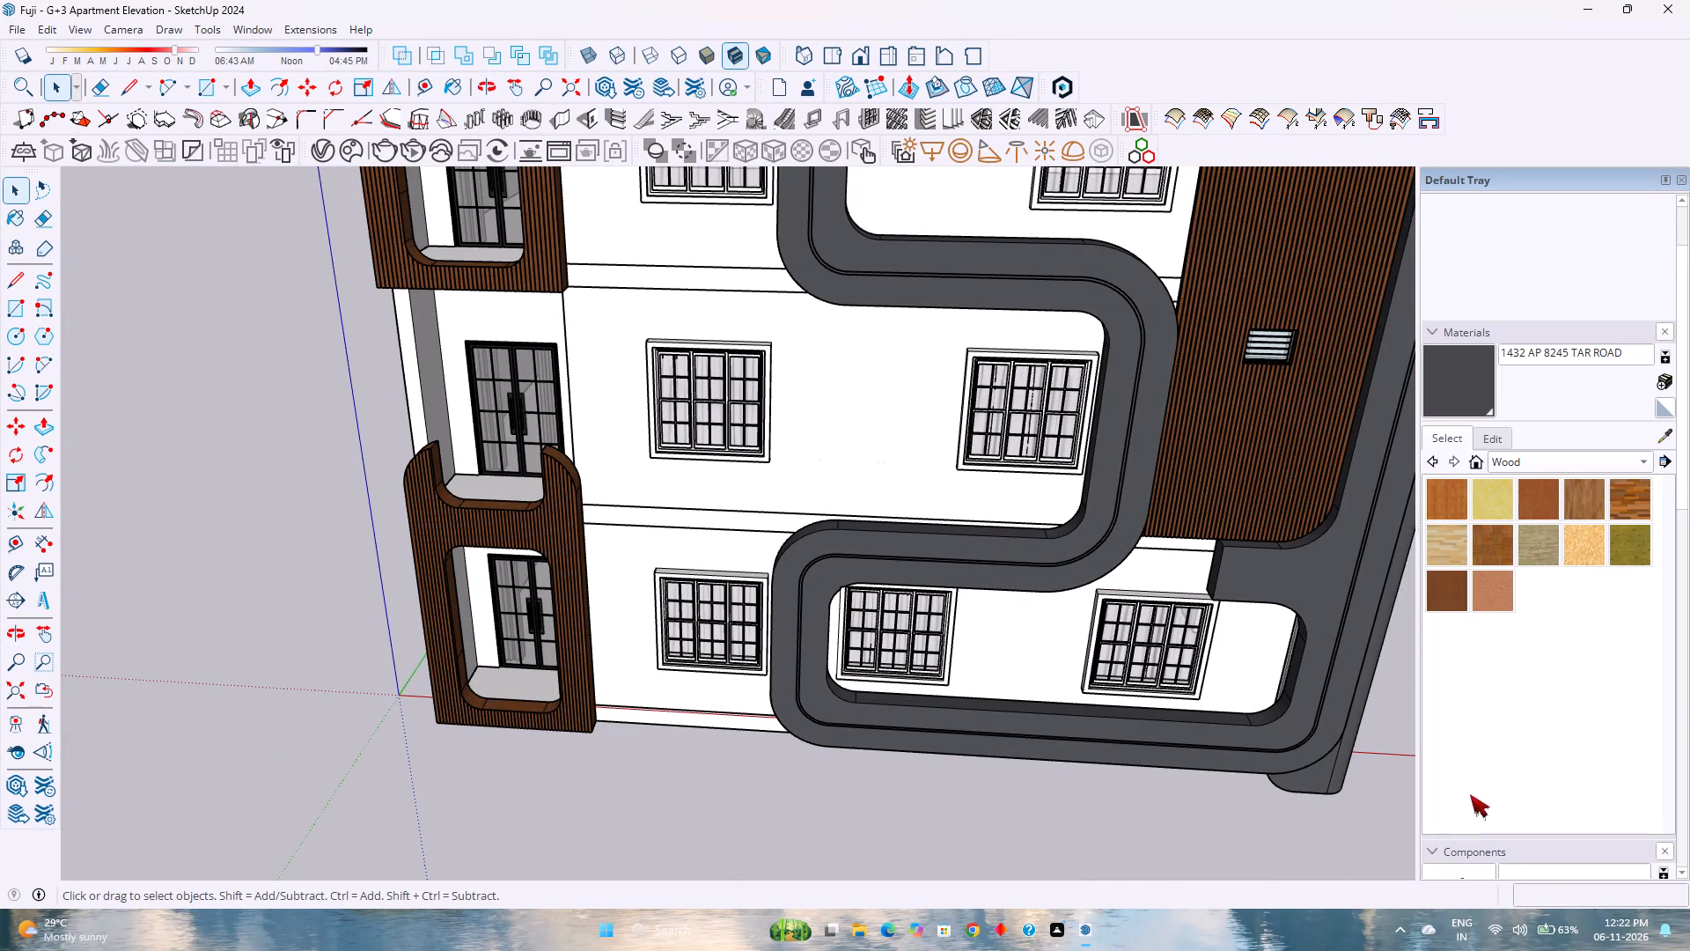
pyautogui.doubleClick(757, 581)
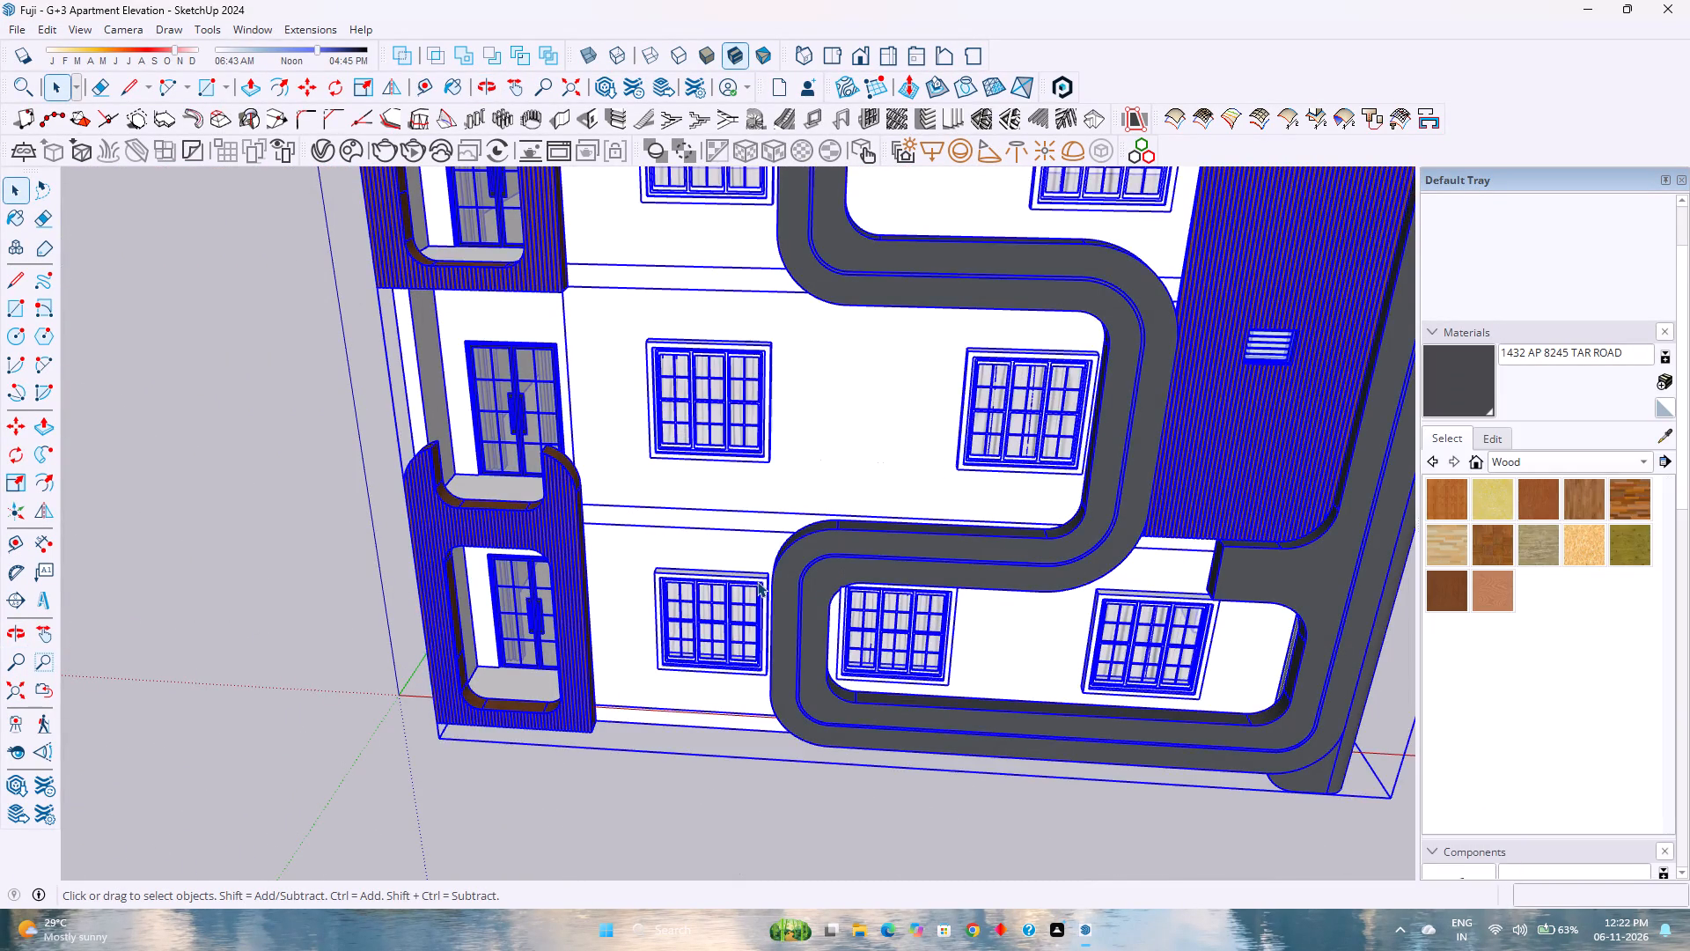
pyautogui.scroll(11, 757, 581)
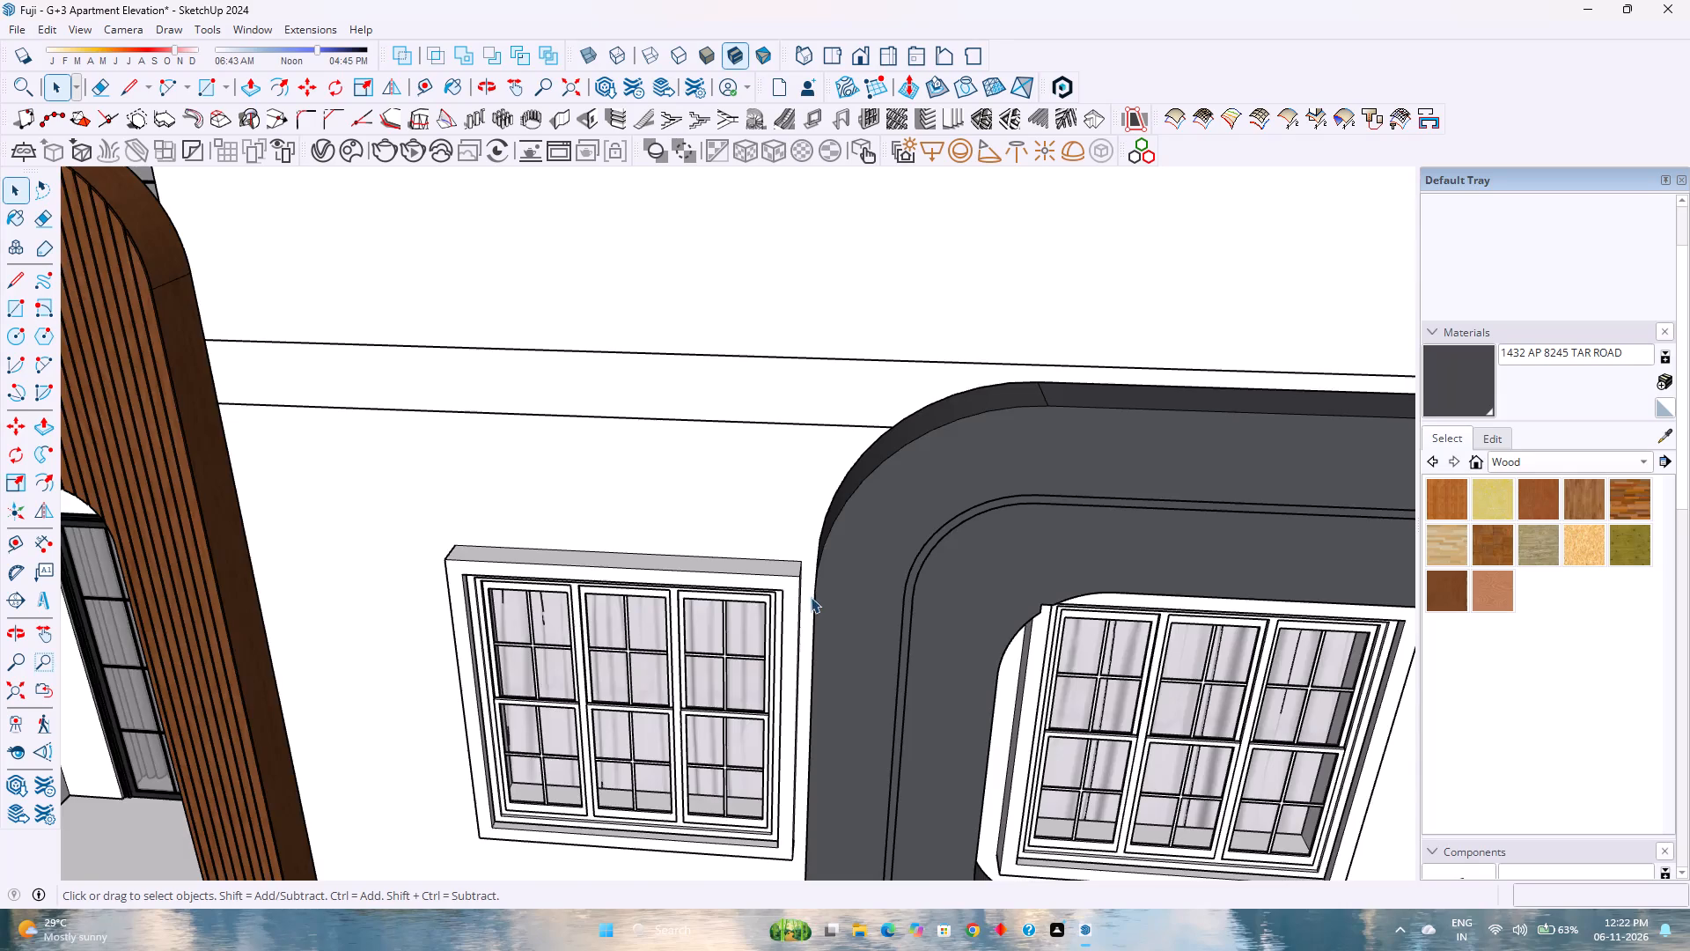
pyautogui.scroll(7, 811, 597)
pyautogui.doubleClick(772, 568)
pyautogui.scroll(3, 772, 568)
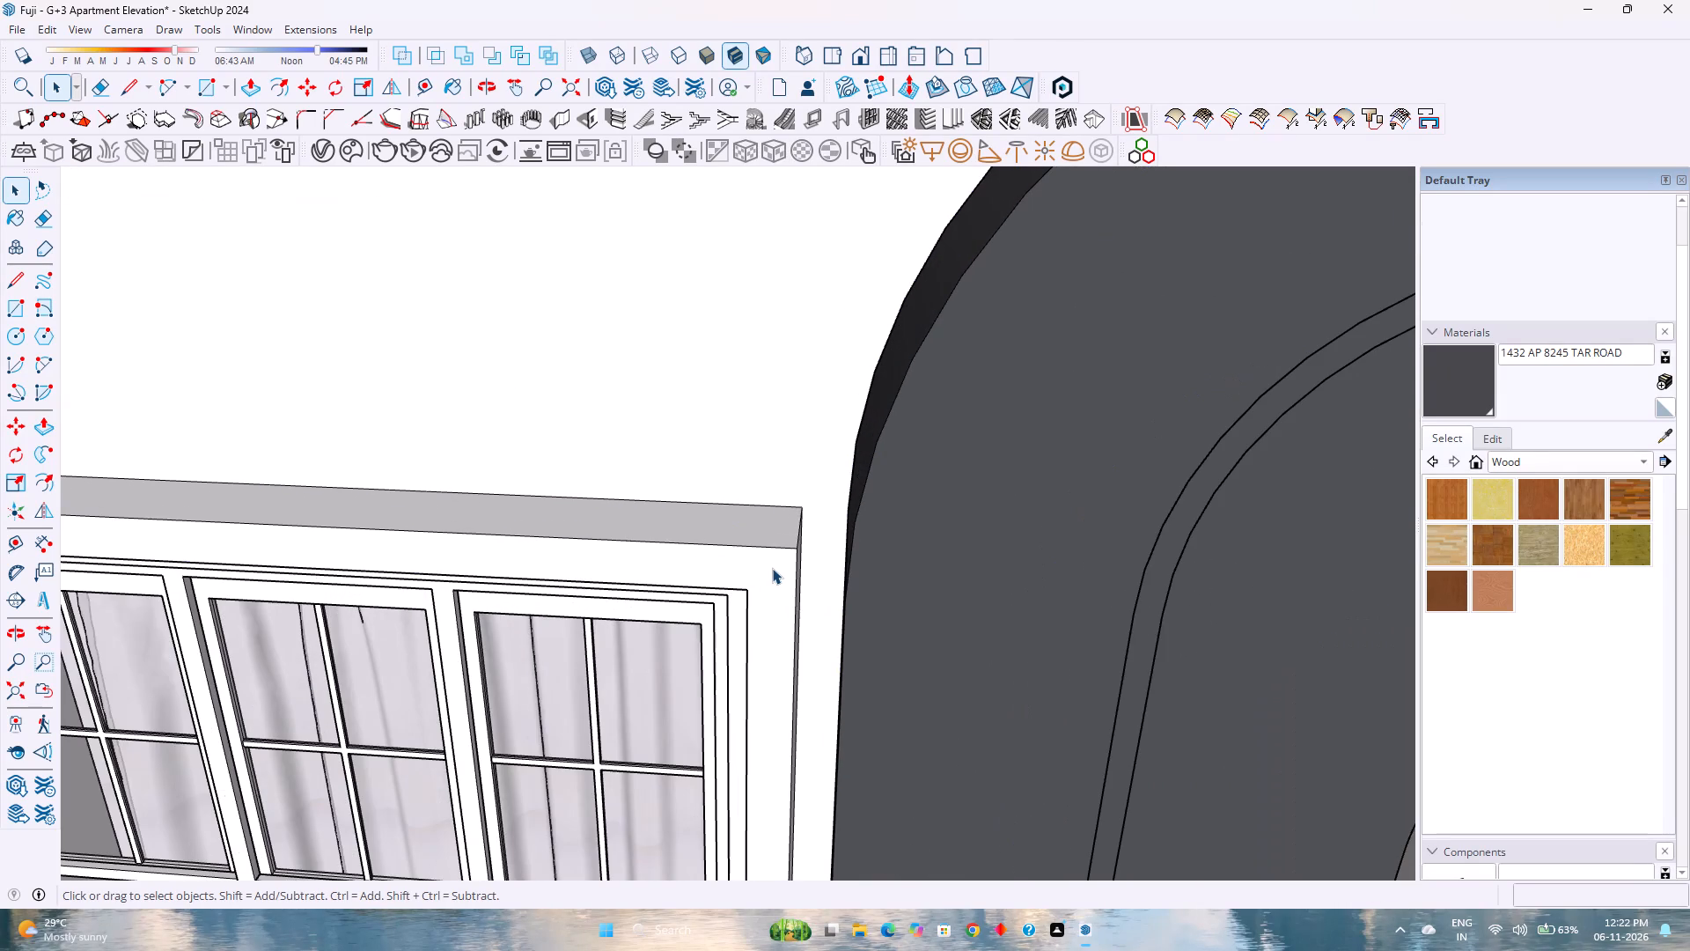
pyautogui.click(772, 568)
pyautogui.doubleClick(772, 568)
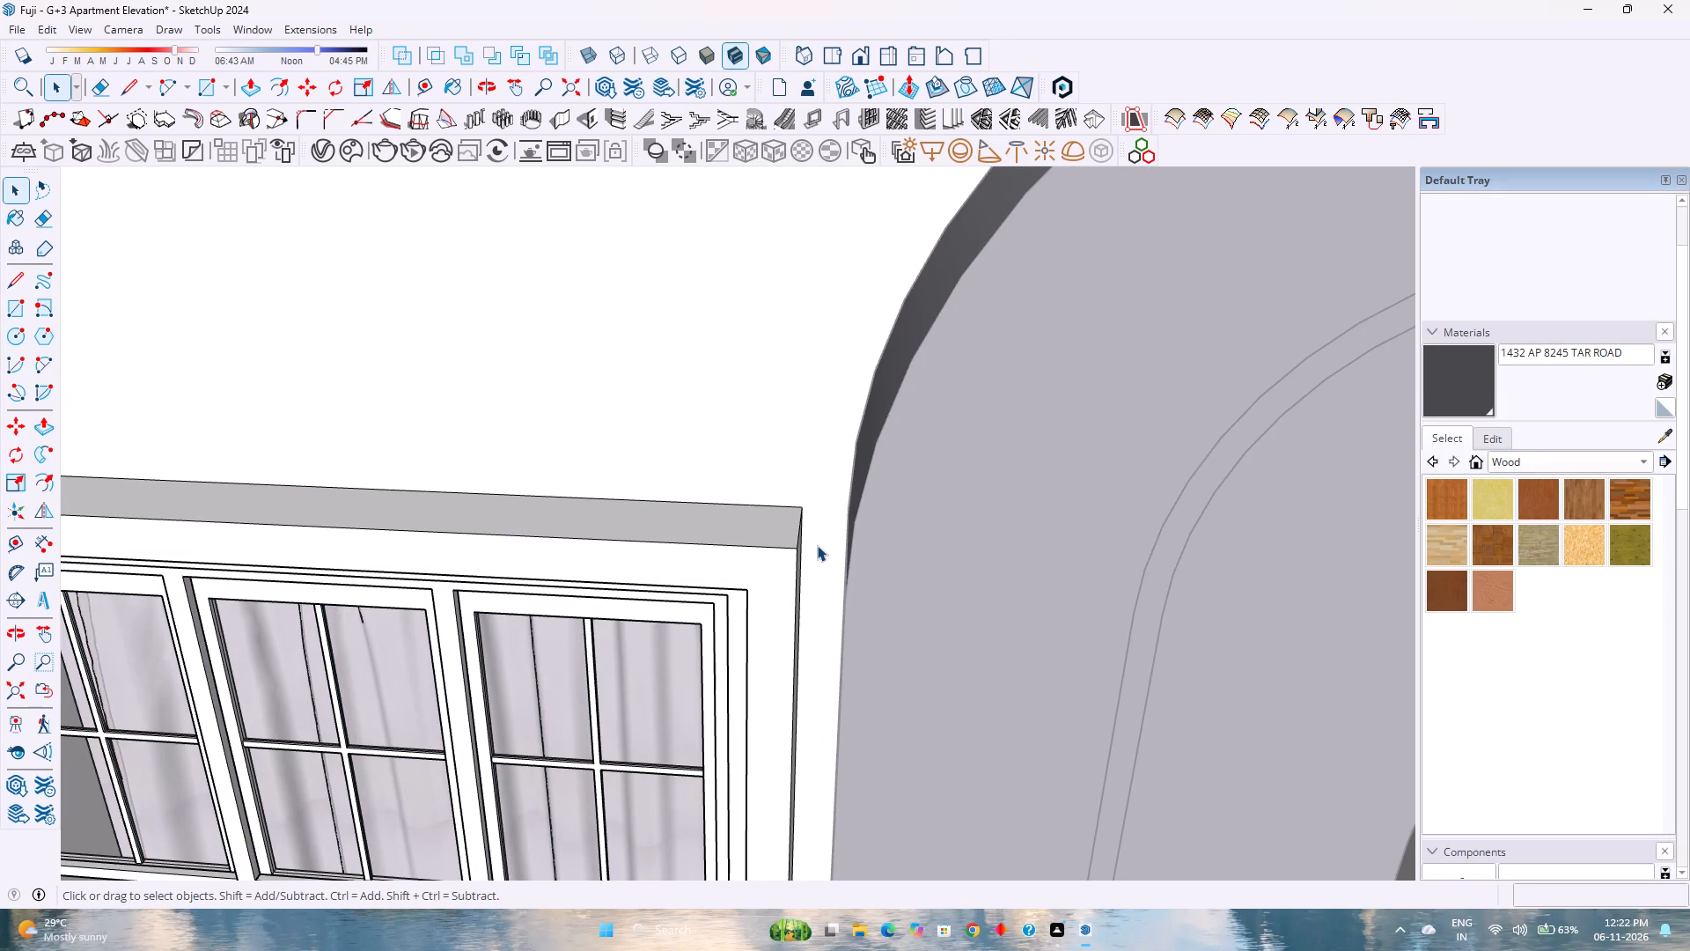
# Examine the row of ground-floor windows and their white surrounds beside and behind the rounded balcony frame.
pyautogui.scroll(-7, 817, 545)
pyautogui.moveTo(513, 620); pyautogui.dragTo(533, 622, button='middle')
pyautogui.moveTo(552, 622); pyautogui.dragTo(563, 622, button='middle')
pyautogui.moveTo(731, 616); pyautogui.dragTo(855, 605, button='middle')
pyautogui.middleClick(894, 601)
pyautogui.scroll(-4, 906, 601)
pyautogui.moveTo(681, 649); pyautogui.dragTo(789, 574, button='middle')
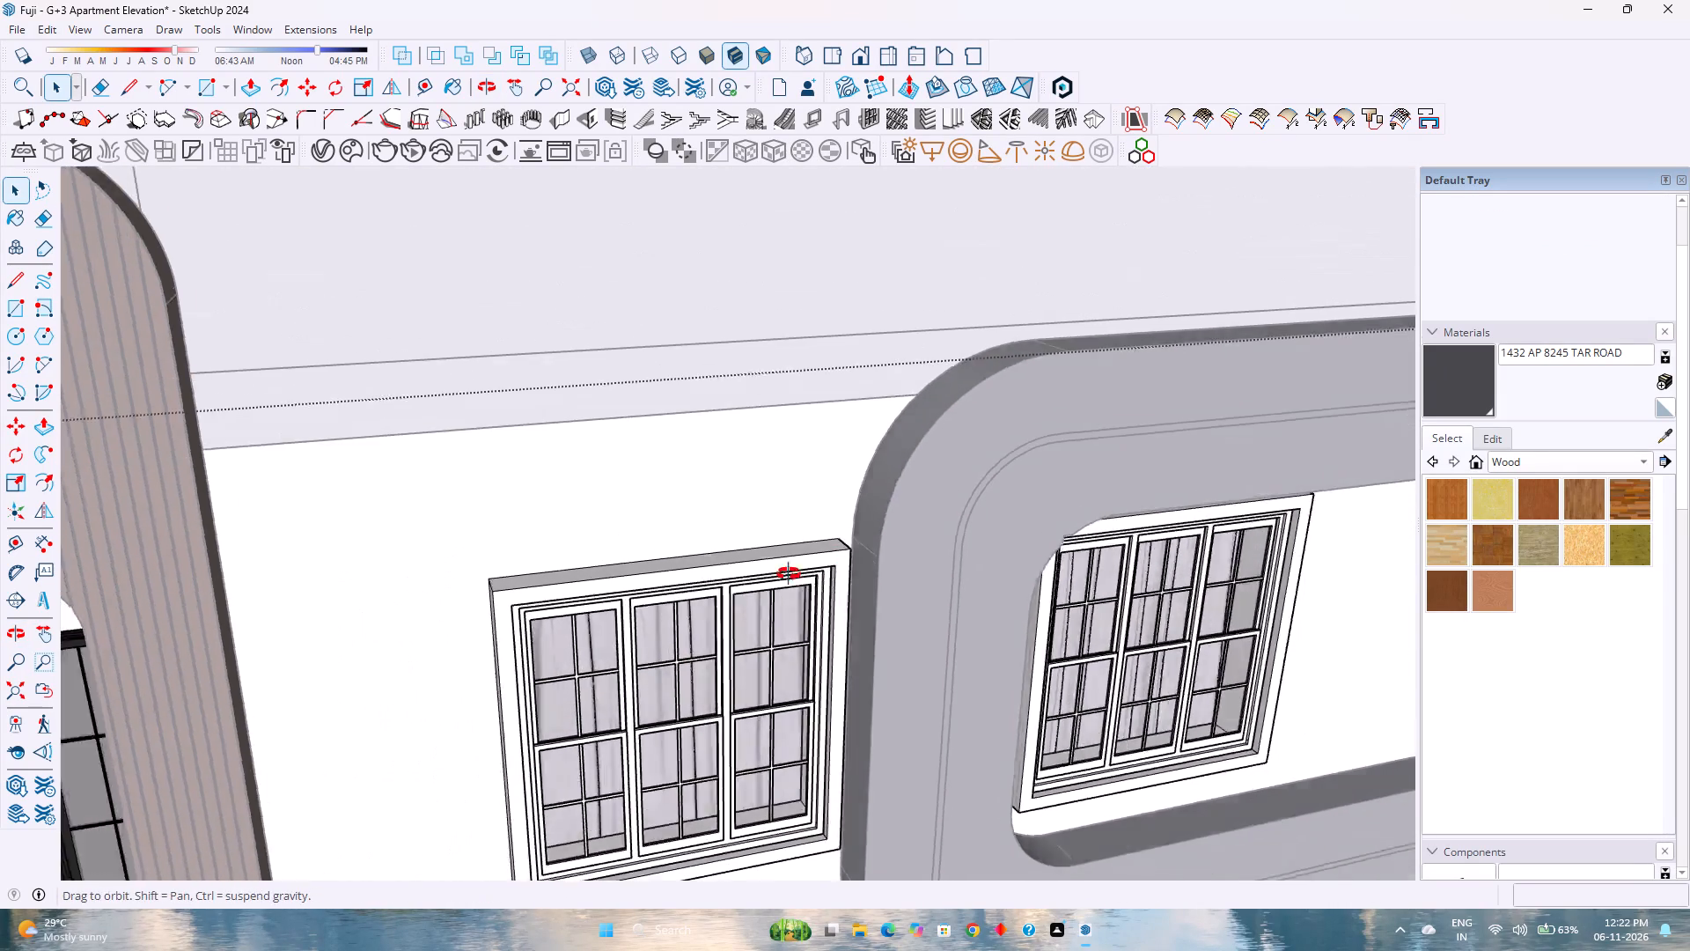
pyautogui.moveTo(789, 574); pyautogui.dragTo(929, 534, button='middle')
pyautogui.middleClick(977, 534)
pyautogui.middleClick(990, 534)
pyautogui.scroll(-4, 971, 579)
pyautogui.middleClick(942, 645)
pyautogui.moveTo(936, 645); pyautogui.dragTo(923, 642, button='middle')
pyautogui.moveTo(852, 616); pyautogui.dragTo(722, 564, button='middle')
pyautogui.middleClick(722, 564)
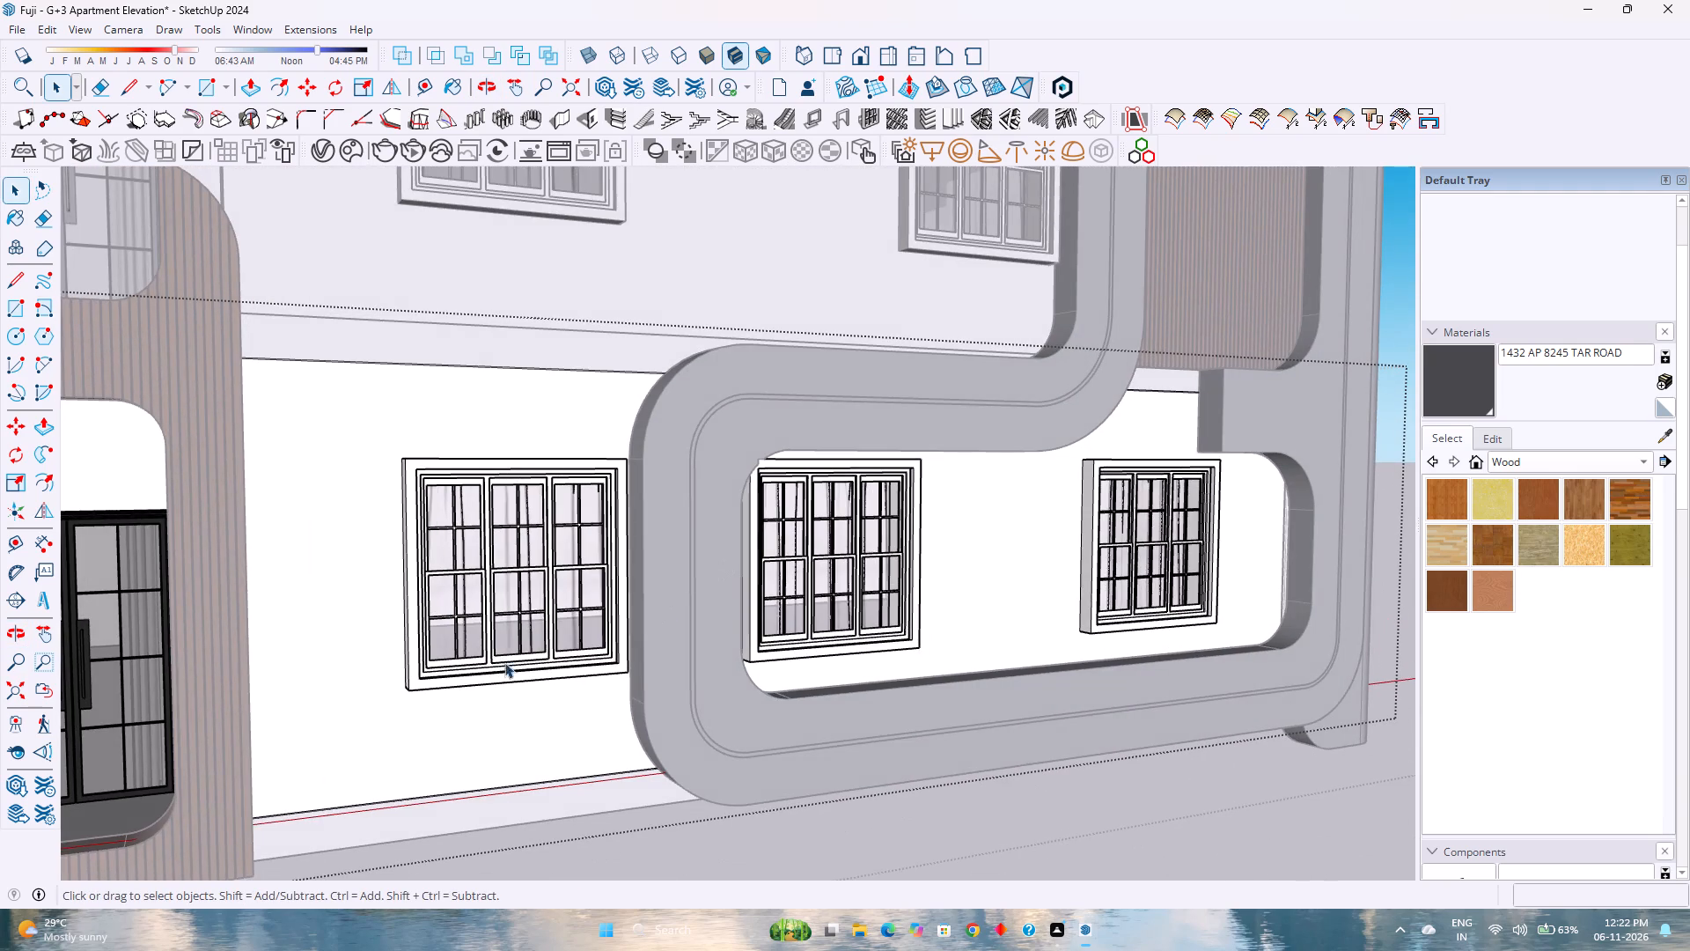
# Paint the outer side face of the surround on the ground-floor window nearest the slatted column with Wood Veneer 01.
pyautogui.scroll(6, 415, 706)
pyautogui.middleClick(422, 704)
pyautogui.moveTo(516, 702); pyautogui.dragTo(820, 748, button='middle')
pyautogui.middleClick(820, 748)
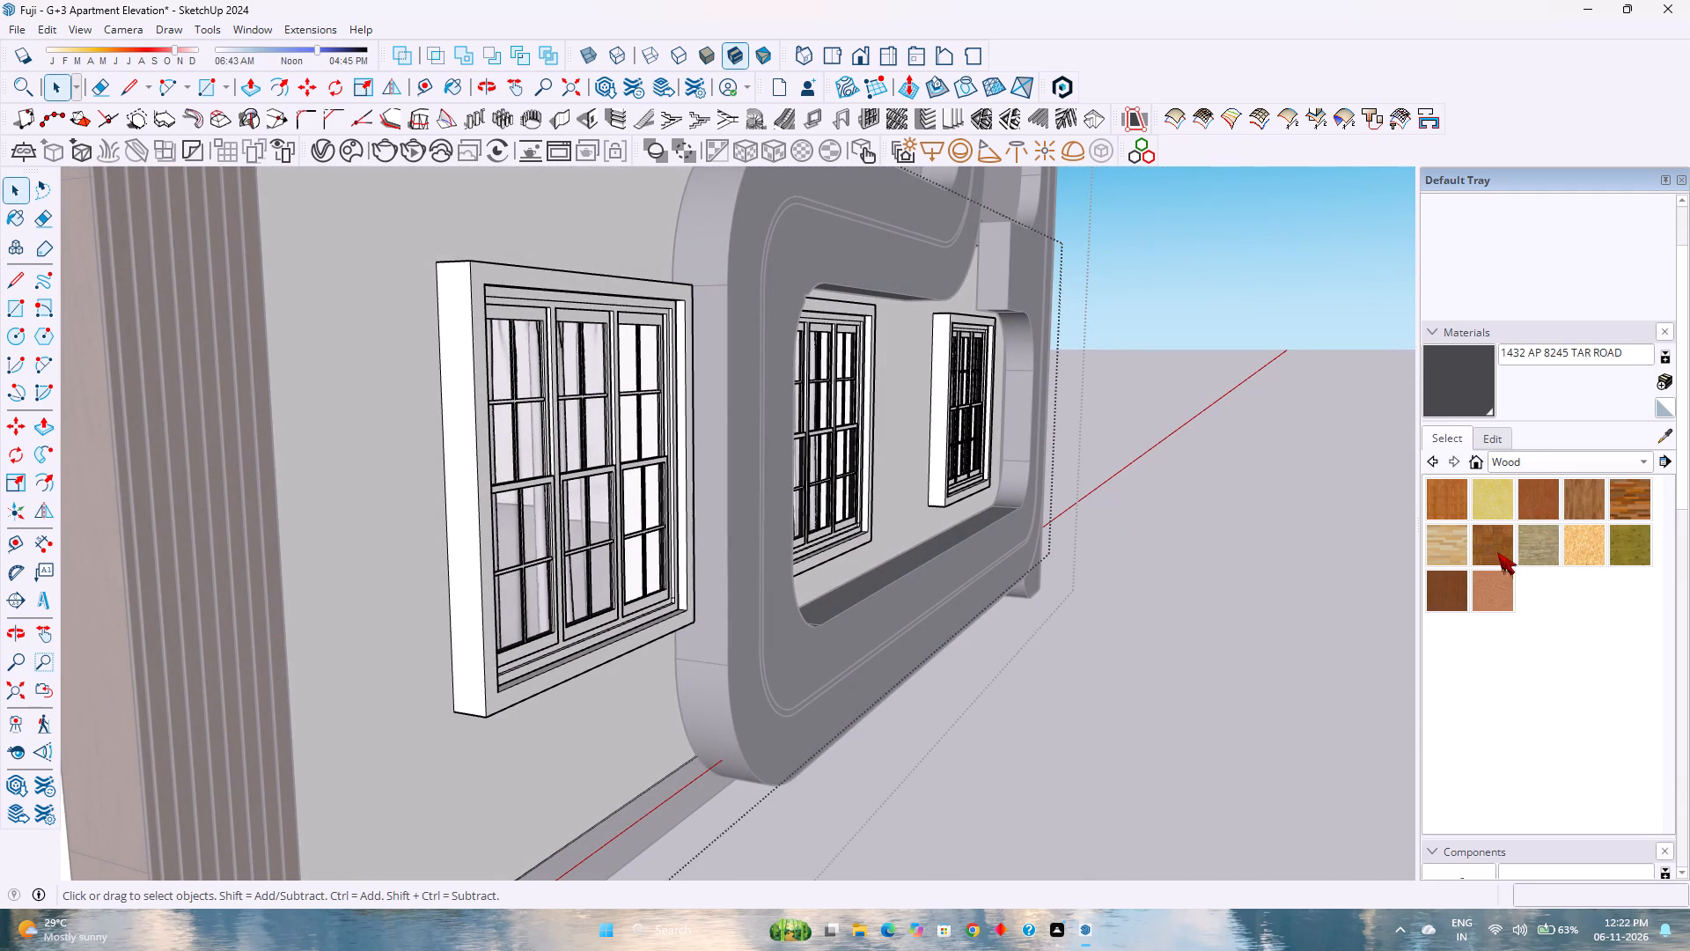
pyautogui.scroll(-3, 660, 649)
pyautogui.moveTo(665, 652); pyautogui.dragTo(575, 697, button='middle')
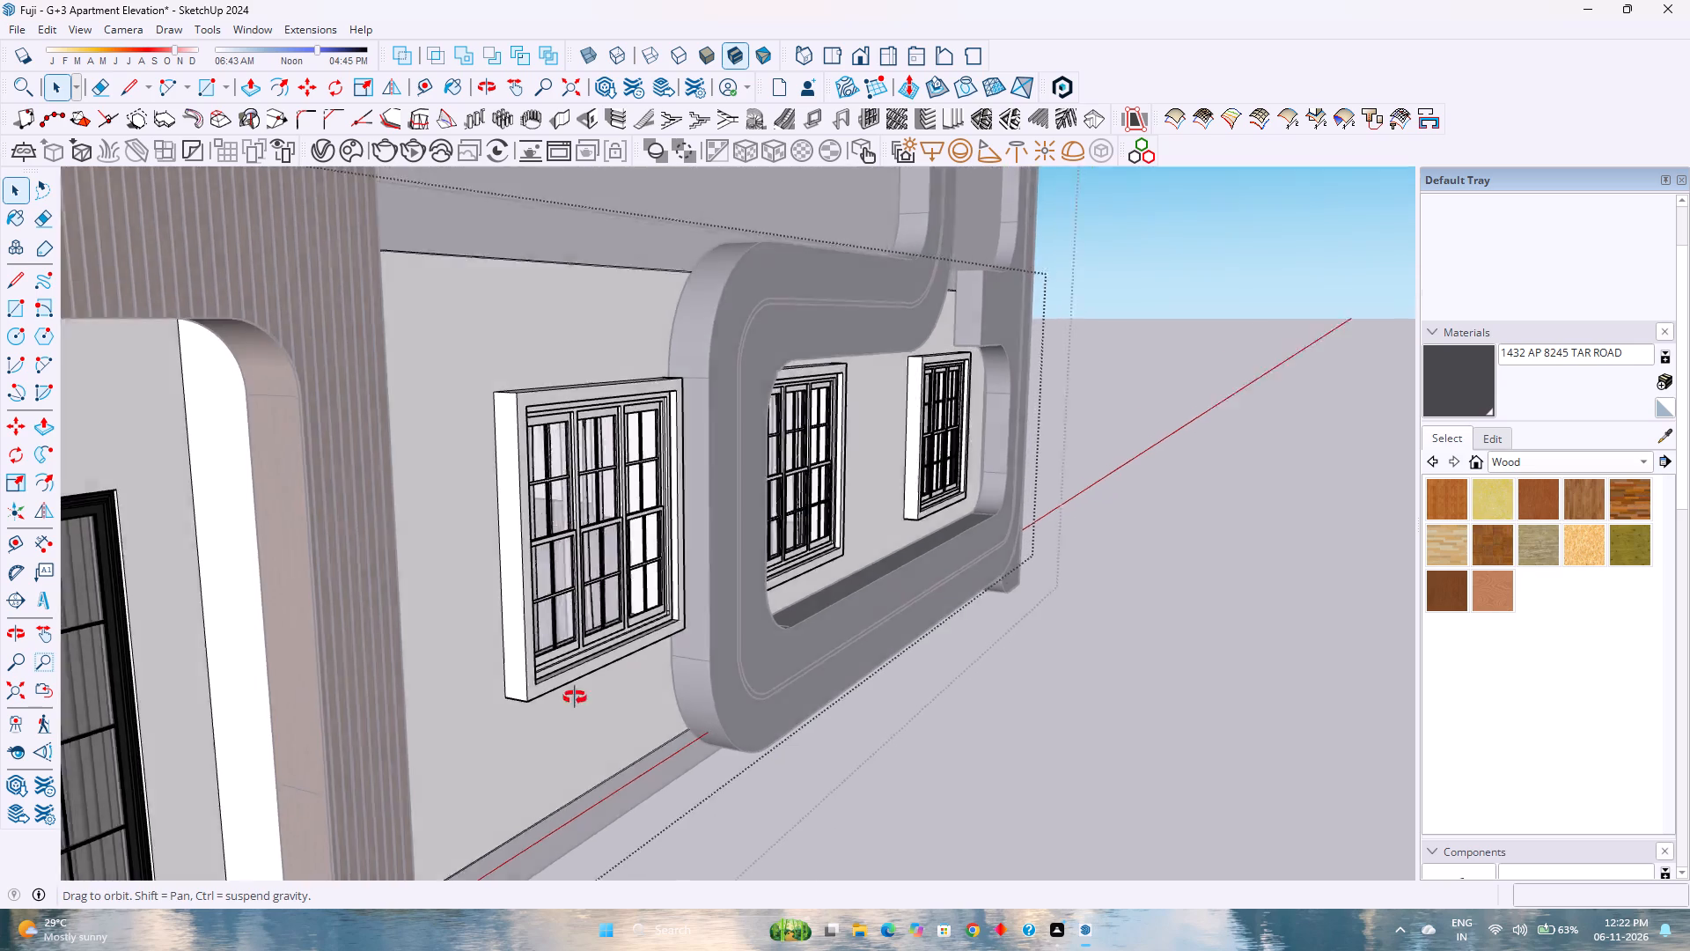
pyautogui.moveTo(575, 697); pyautogui.dragTo(663, 632, button='middle')
pyautogui.middleClick(663, 632)
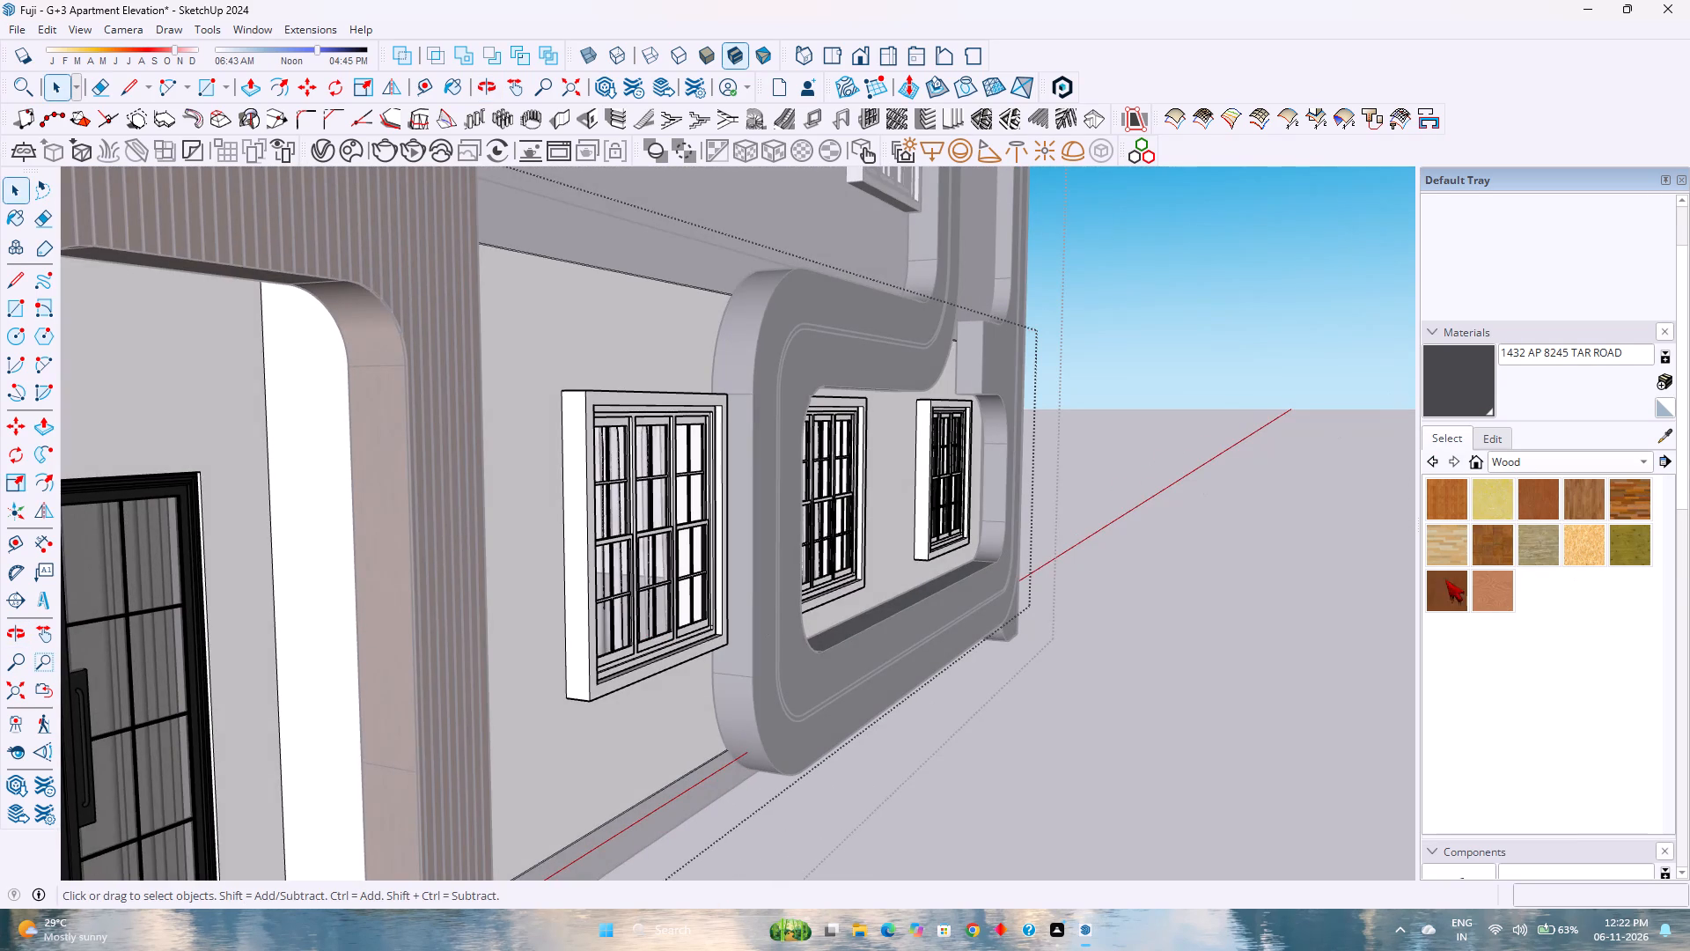
pyautogui.click(1434, 587)
pyautogui.scroll(3, 562, 567)
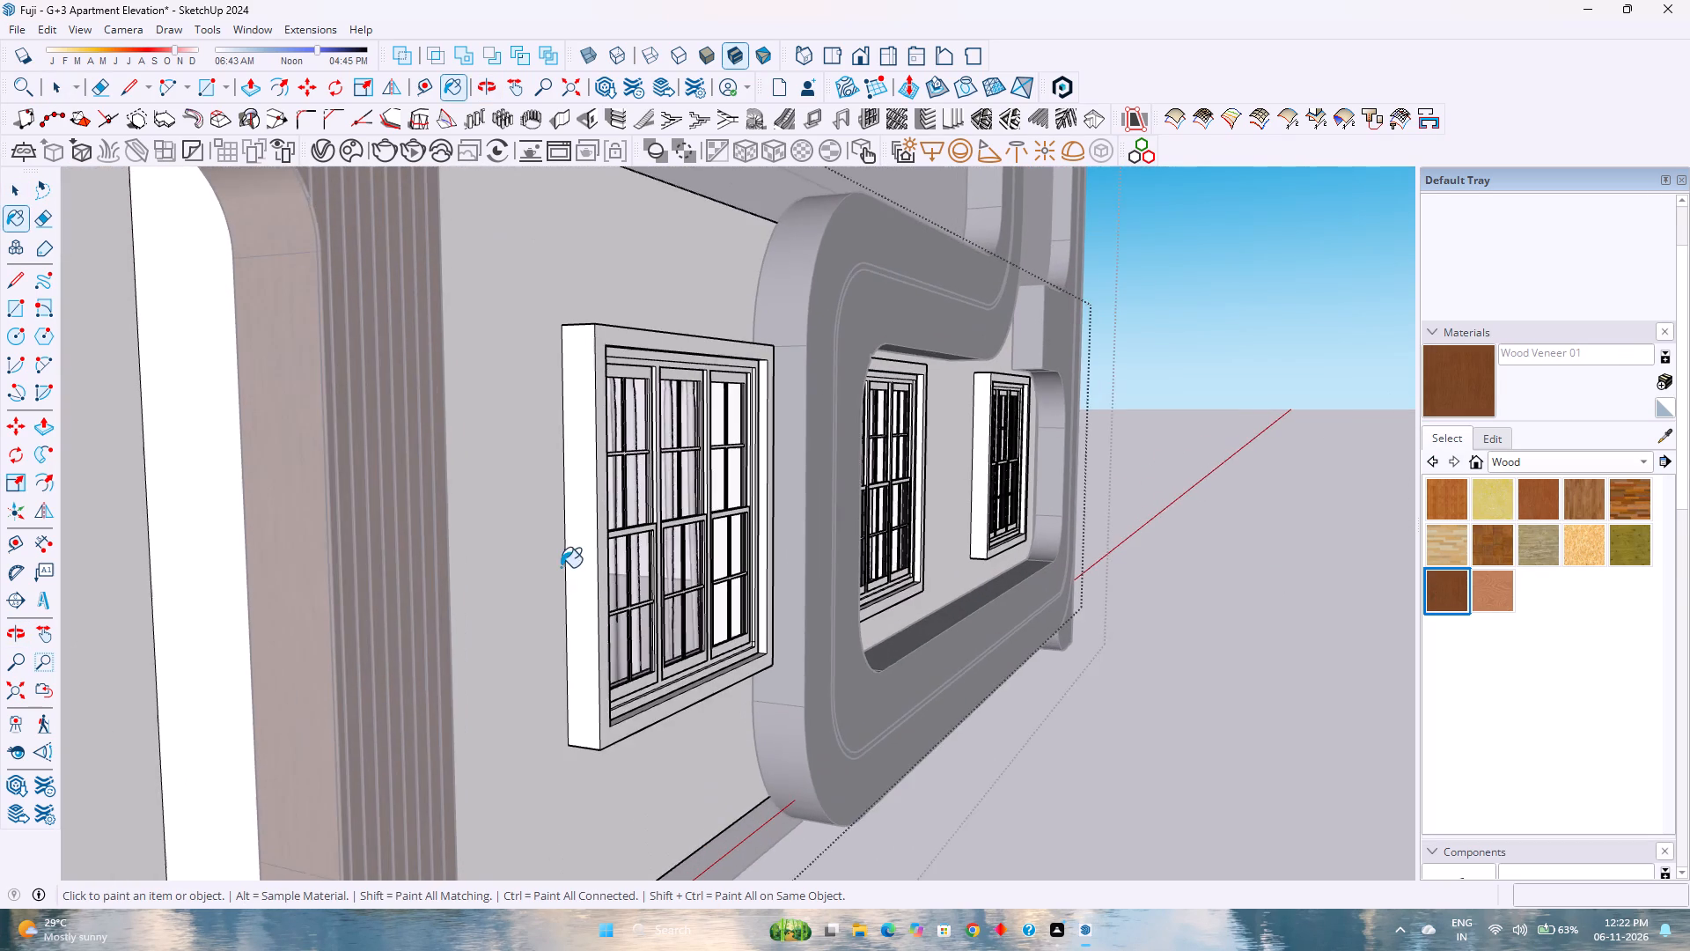
pyautogui.scroll(1, 587, 569)
pyautogui.click(589, 569)
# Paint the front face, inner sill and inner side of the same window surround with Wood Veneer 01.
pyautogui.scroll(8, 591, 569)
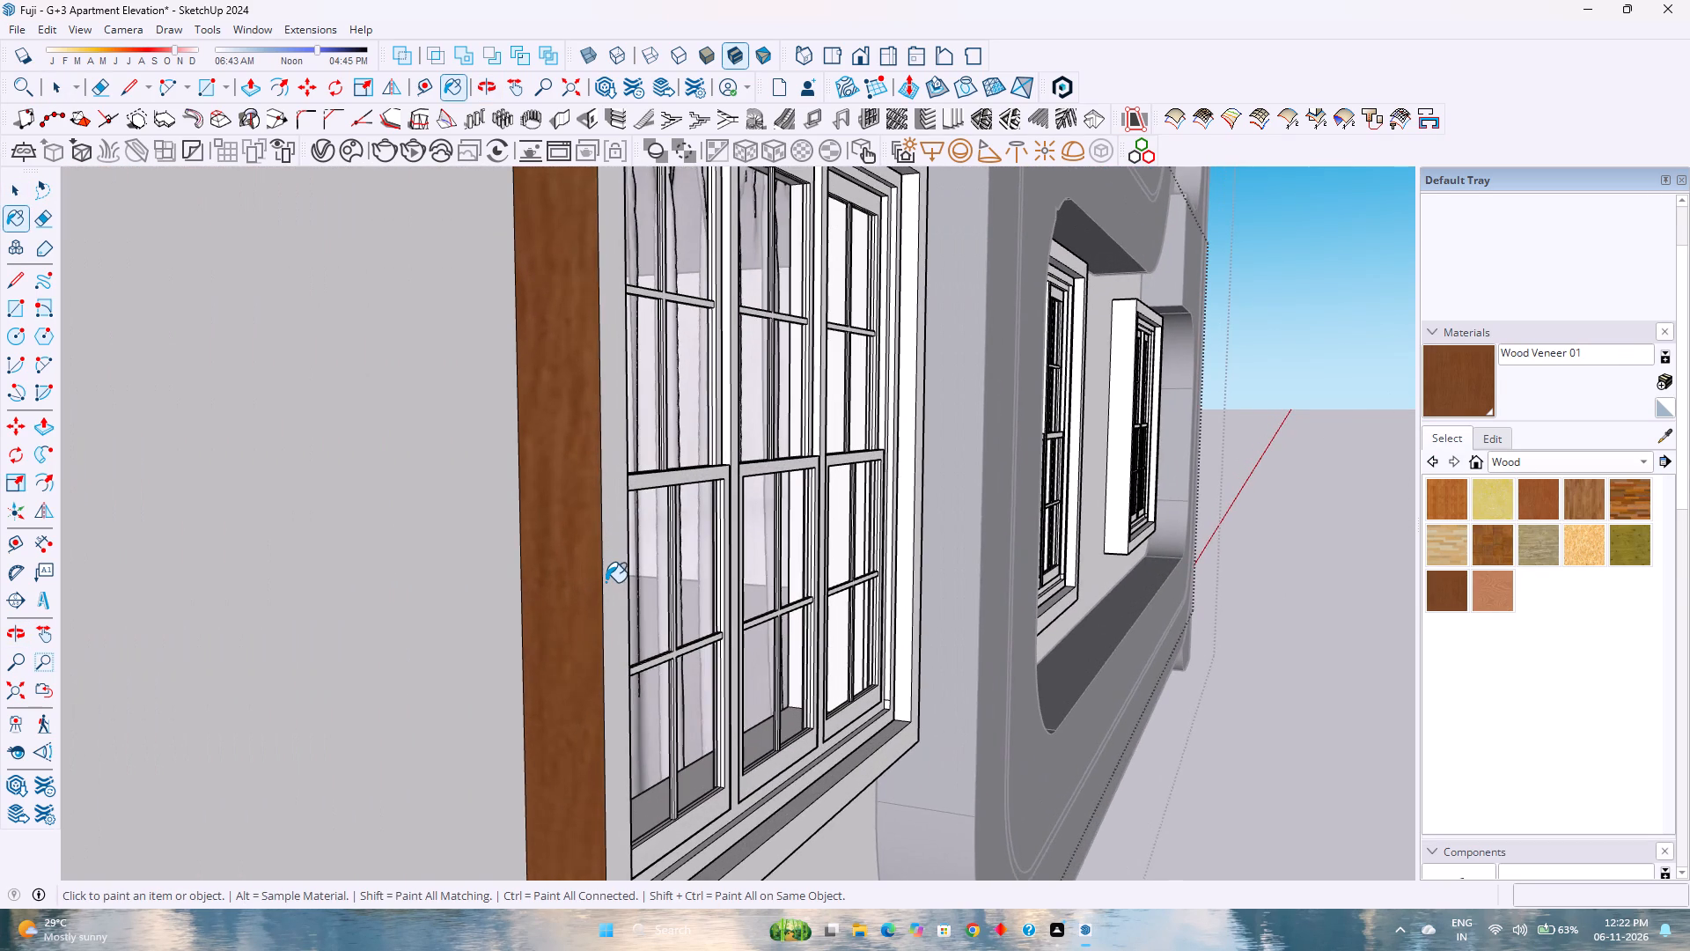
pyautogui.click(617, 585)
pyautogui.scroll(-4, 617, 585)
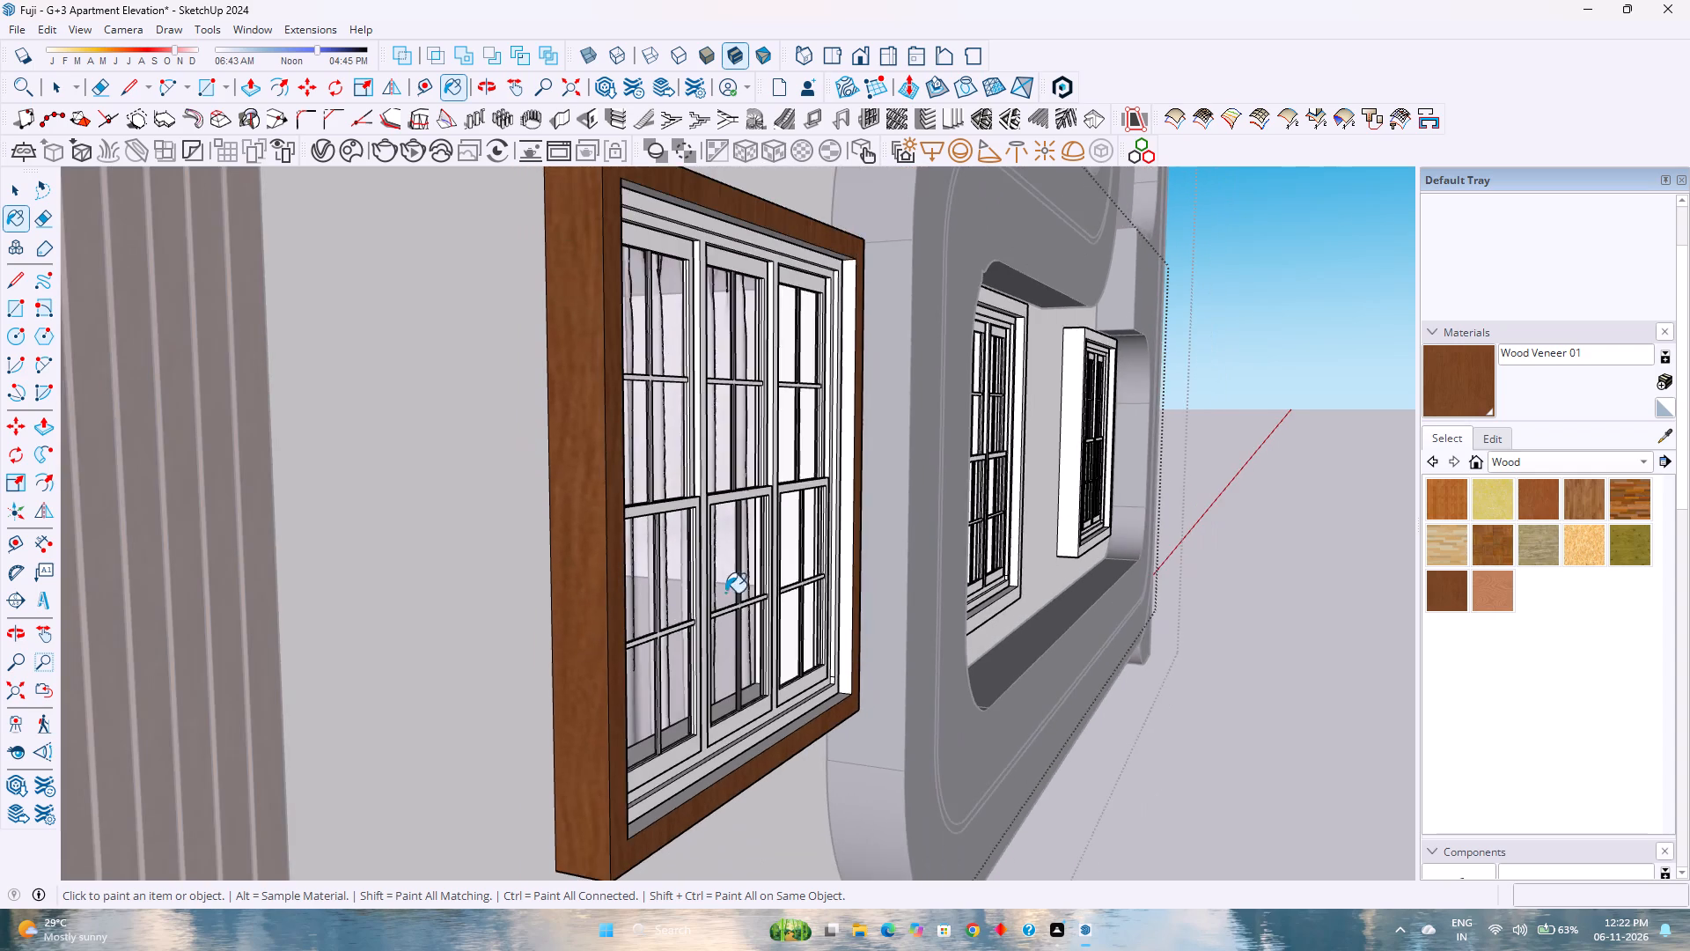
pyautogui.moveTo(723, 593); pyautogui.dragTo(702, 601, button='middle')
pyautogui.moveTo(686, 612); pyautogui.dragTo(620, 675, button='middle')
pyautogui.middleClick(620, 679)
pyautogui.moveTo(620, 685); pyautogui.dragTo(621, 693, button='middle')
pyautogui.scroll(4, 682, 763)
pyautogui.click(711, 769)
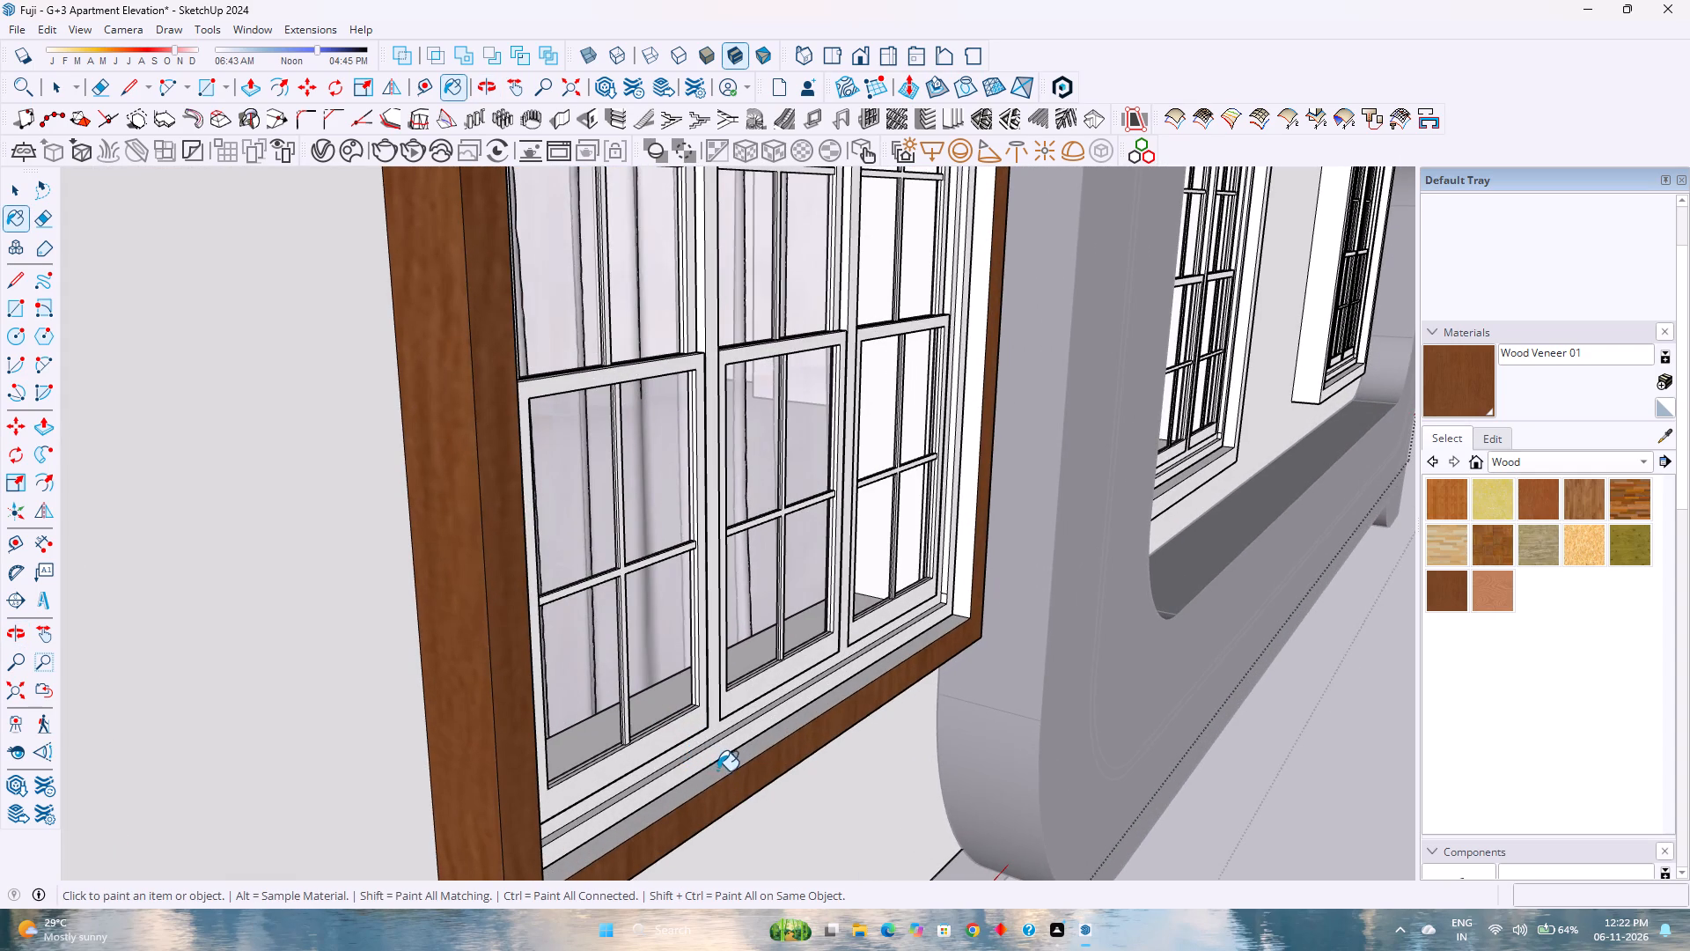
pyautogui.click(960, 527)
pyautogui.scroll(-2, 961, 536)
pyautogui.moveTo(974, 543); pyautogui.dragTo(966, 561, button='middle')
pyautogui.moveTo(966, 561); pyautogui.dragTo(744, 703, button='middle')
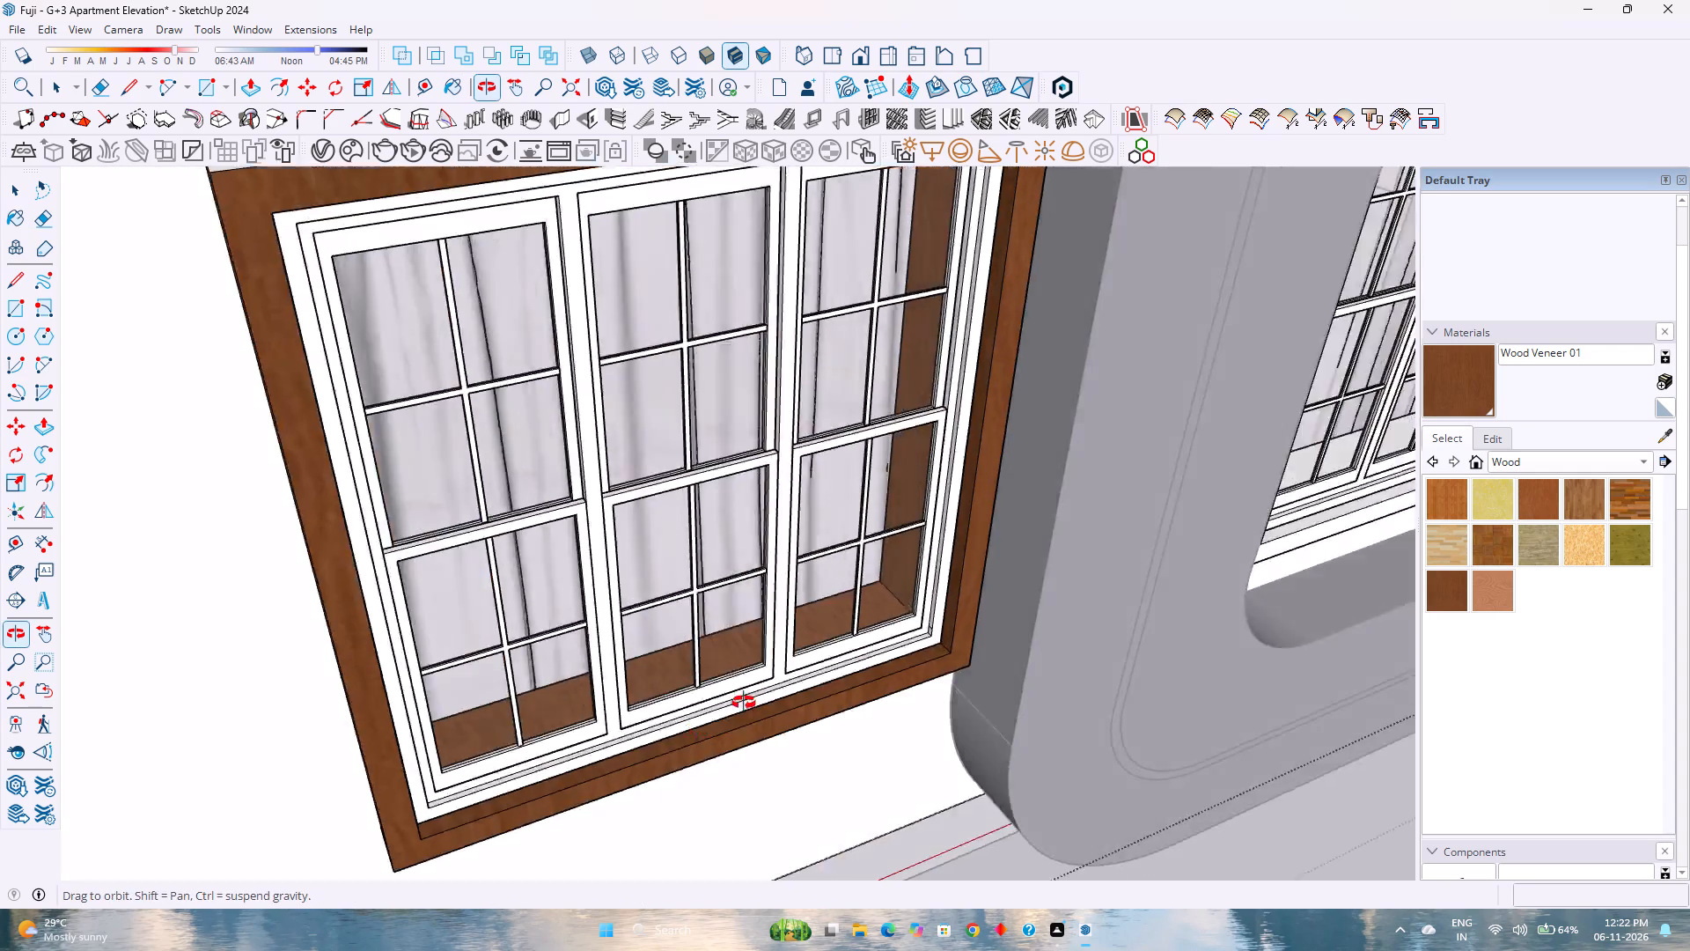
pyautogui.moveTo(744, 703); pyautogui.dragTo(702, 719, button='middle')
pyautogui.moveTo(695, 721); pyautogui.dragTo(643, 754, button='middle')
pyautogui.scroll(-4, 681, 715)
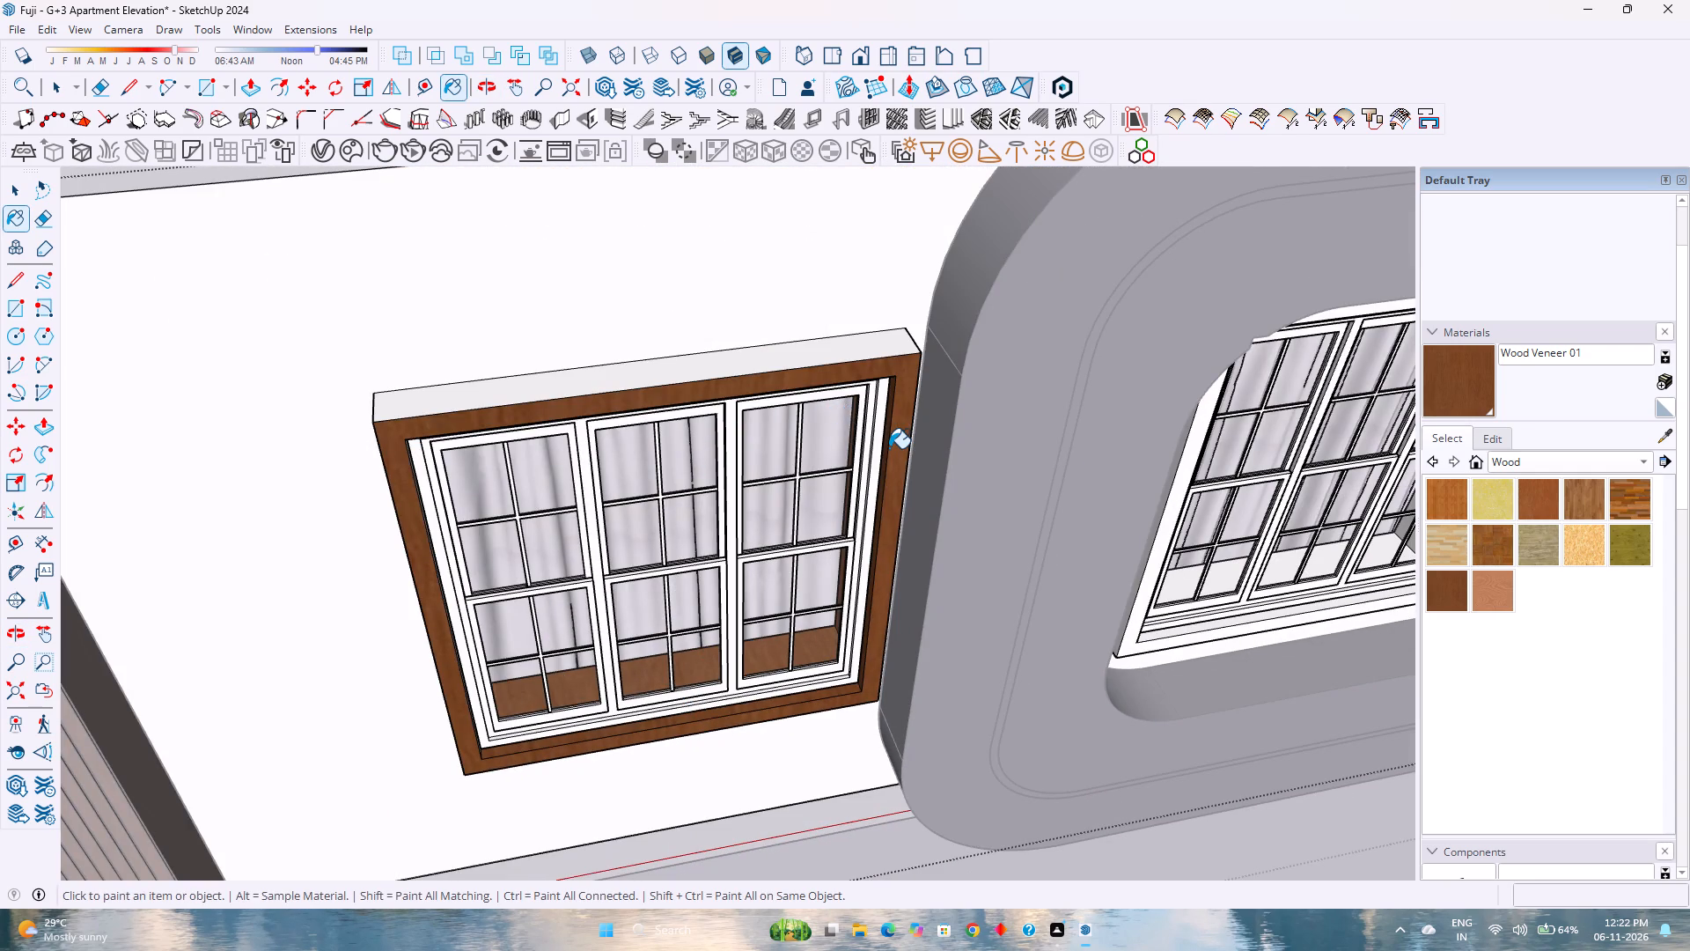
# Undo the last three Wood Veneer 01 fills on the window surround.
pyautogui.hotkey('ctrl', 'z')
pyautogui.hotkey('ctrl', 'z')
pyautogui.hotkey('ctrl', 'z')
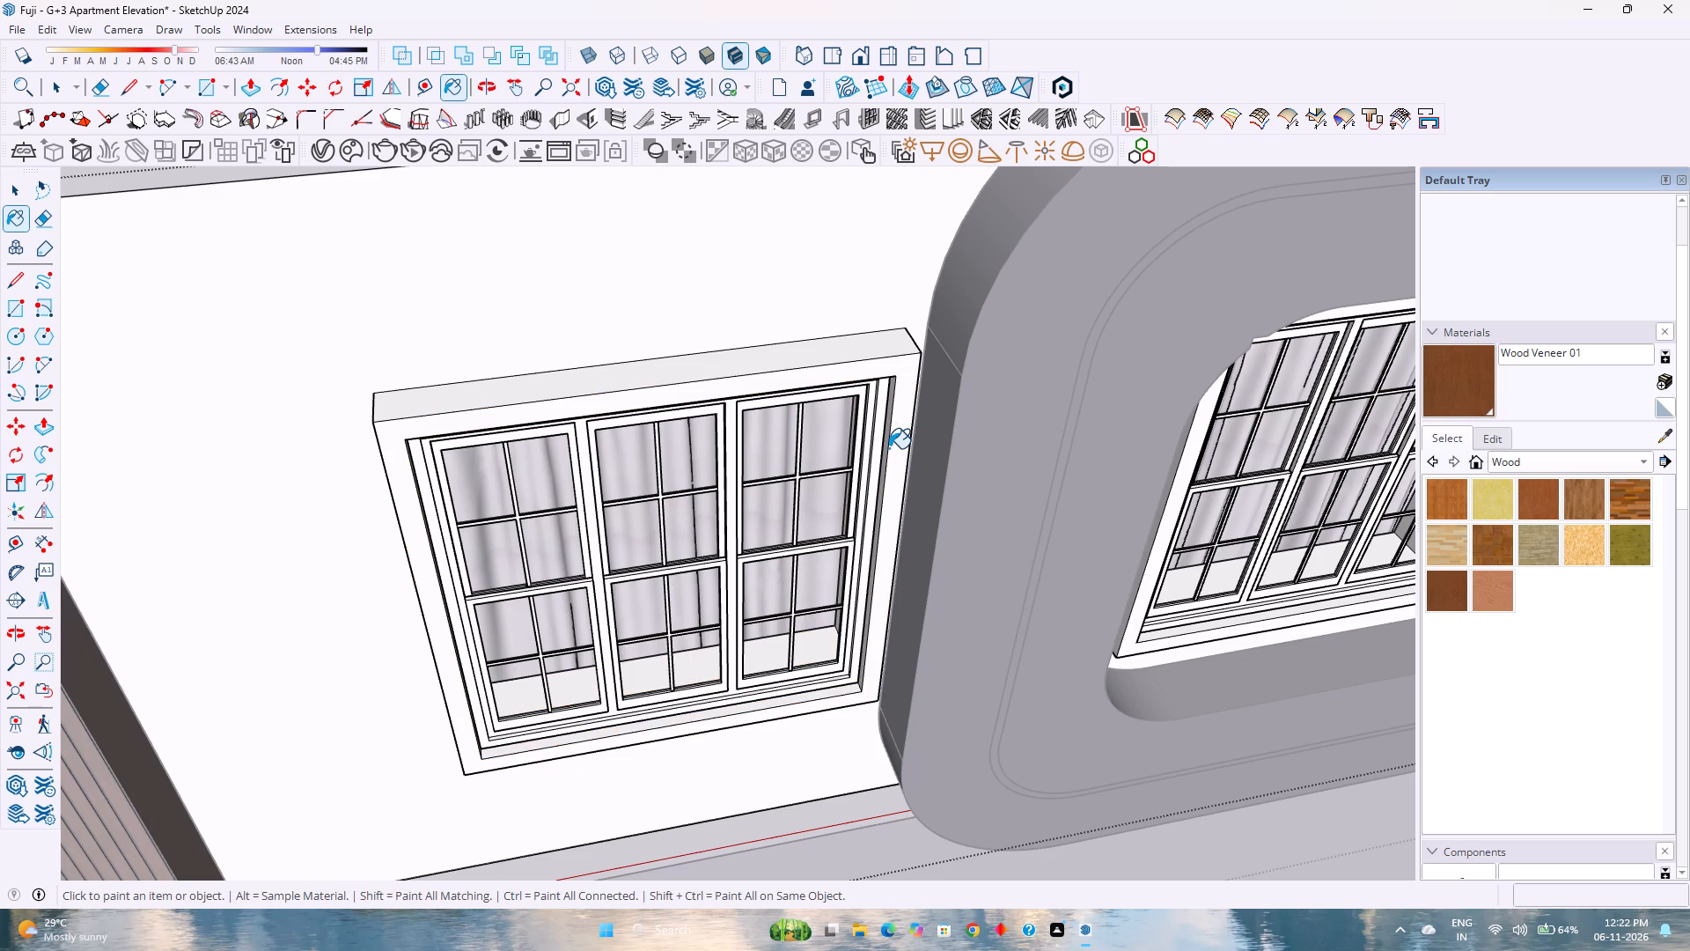
# Browse the Asian Paints Chromatics collection and pick the dark brown 1111 AP 9939 Brown seed-N as the paint material.
pyautogui.click(1523, 465)
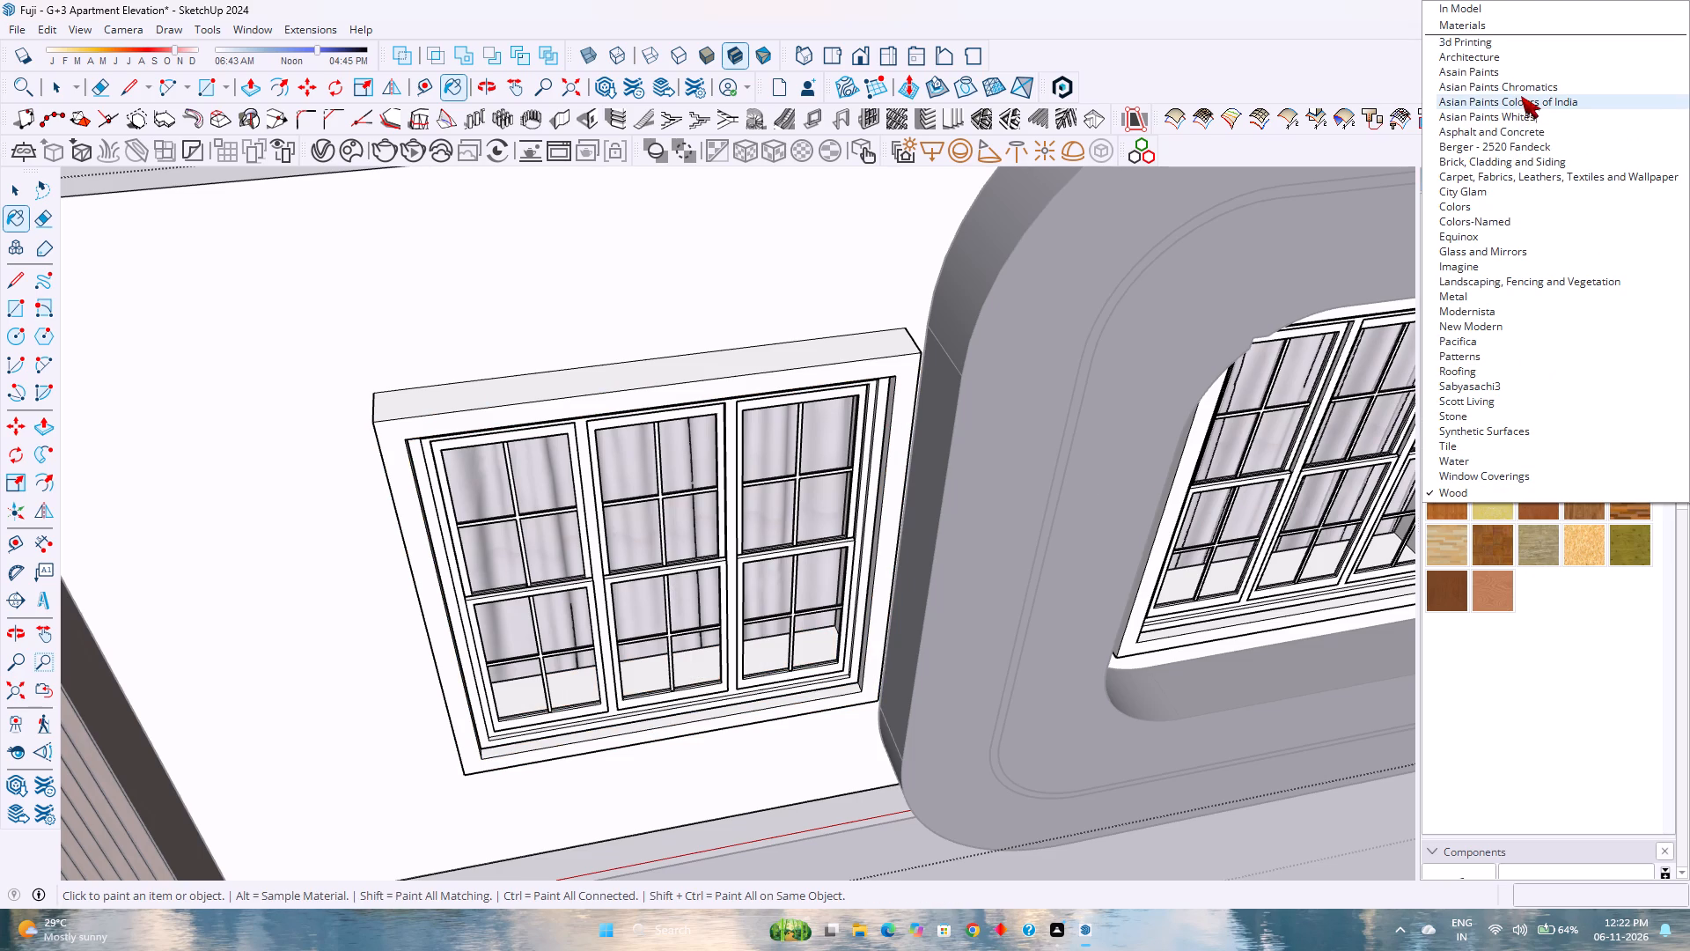
pyautogui.click(1557, 85)
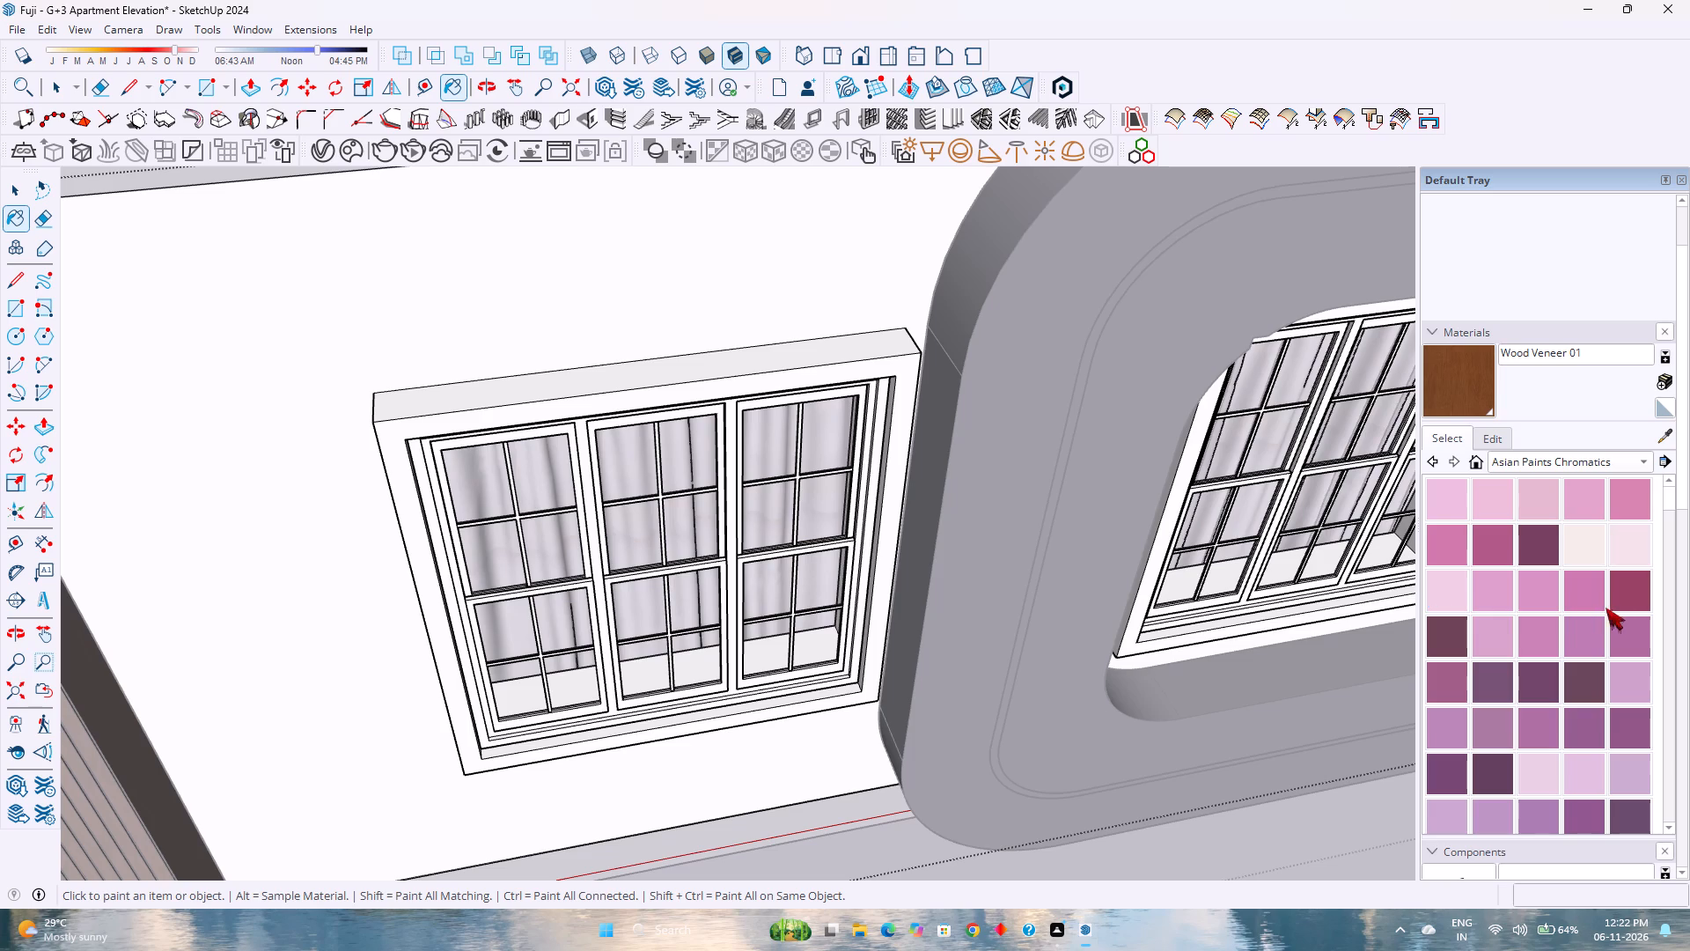
pyautogui.scroll(-7, 1558, 627)
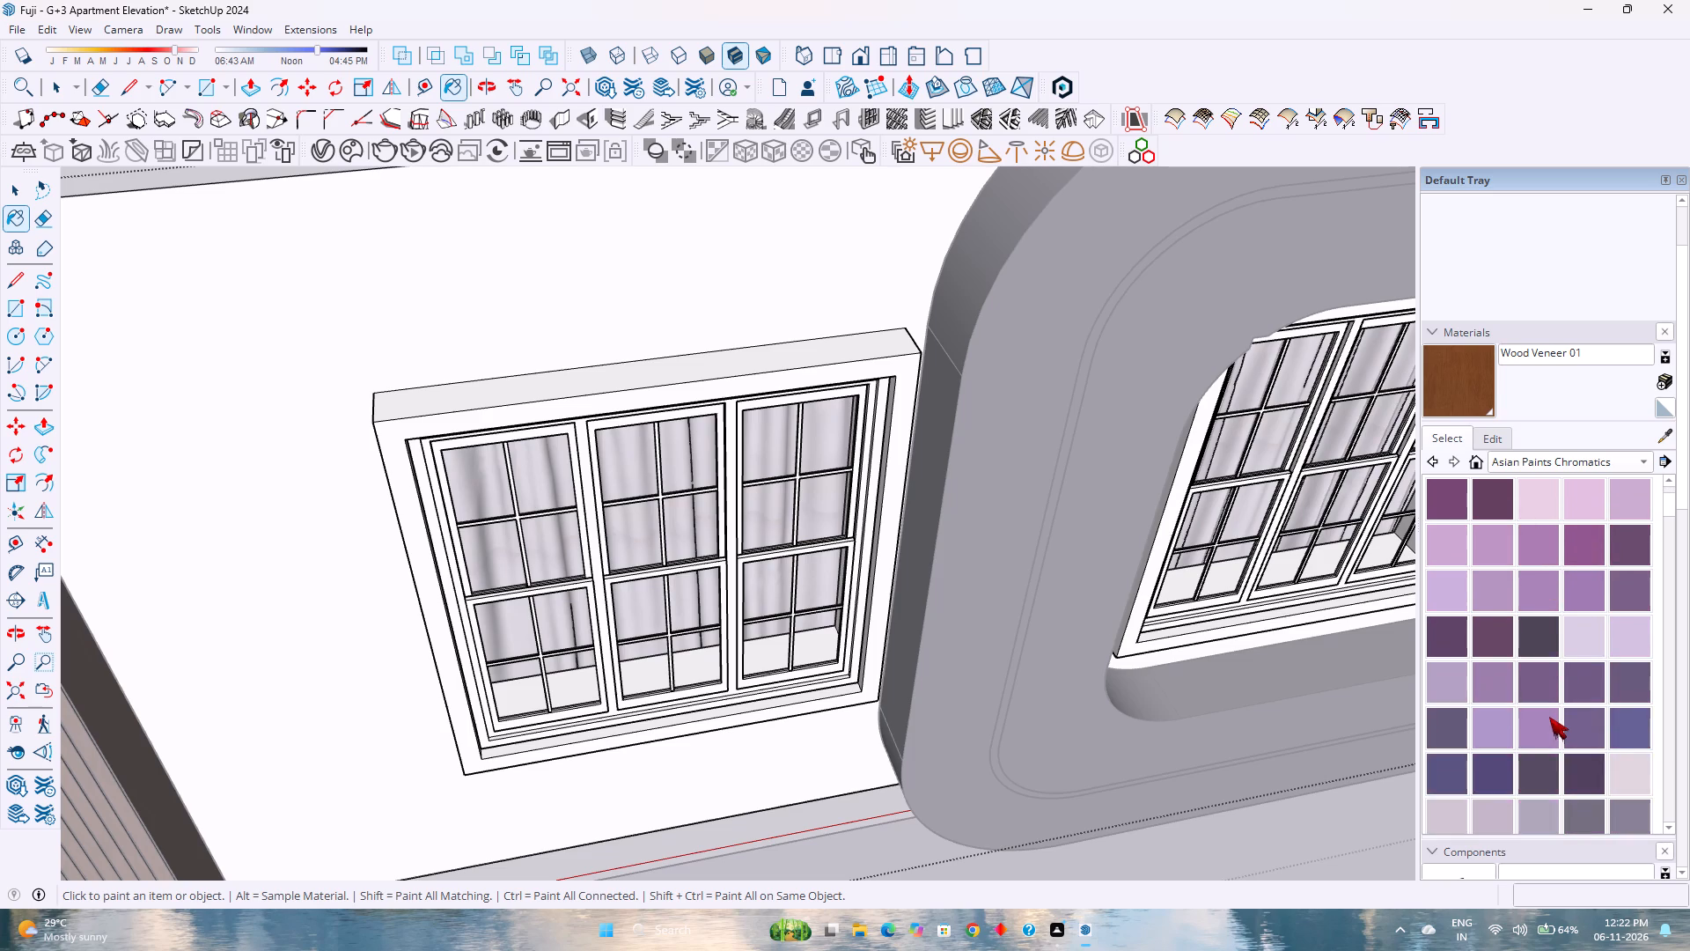
pyautogui.scroll(-5, 1552, 716)
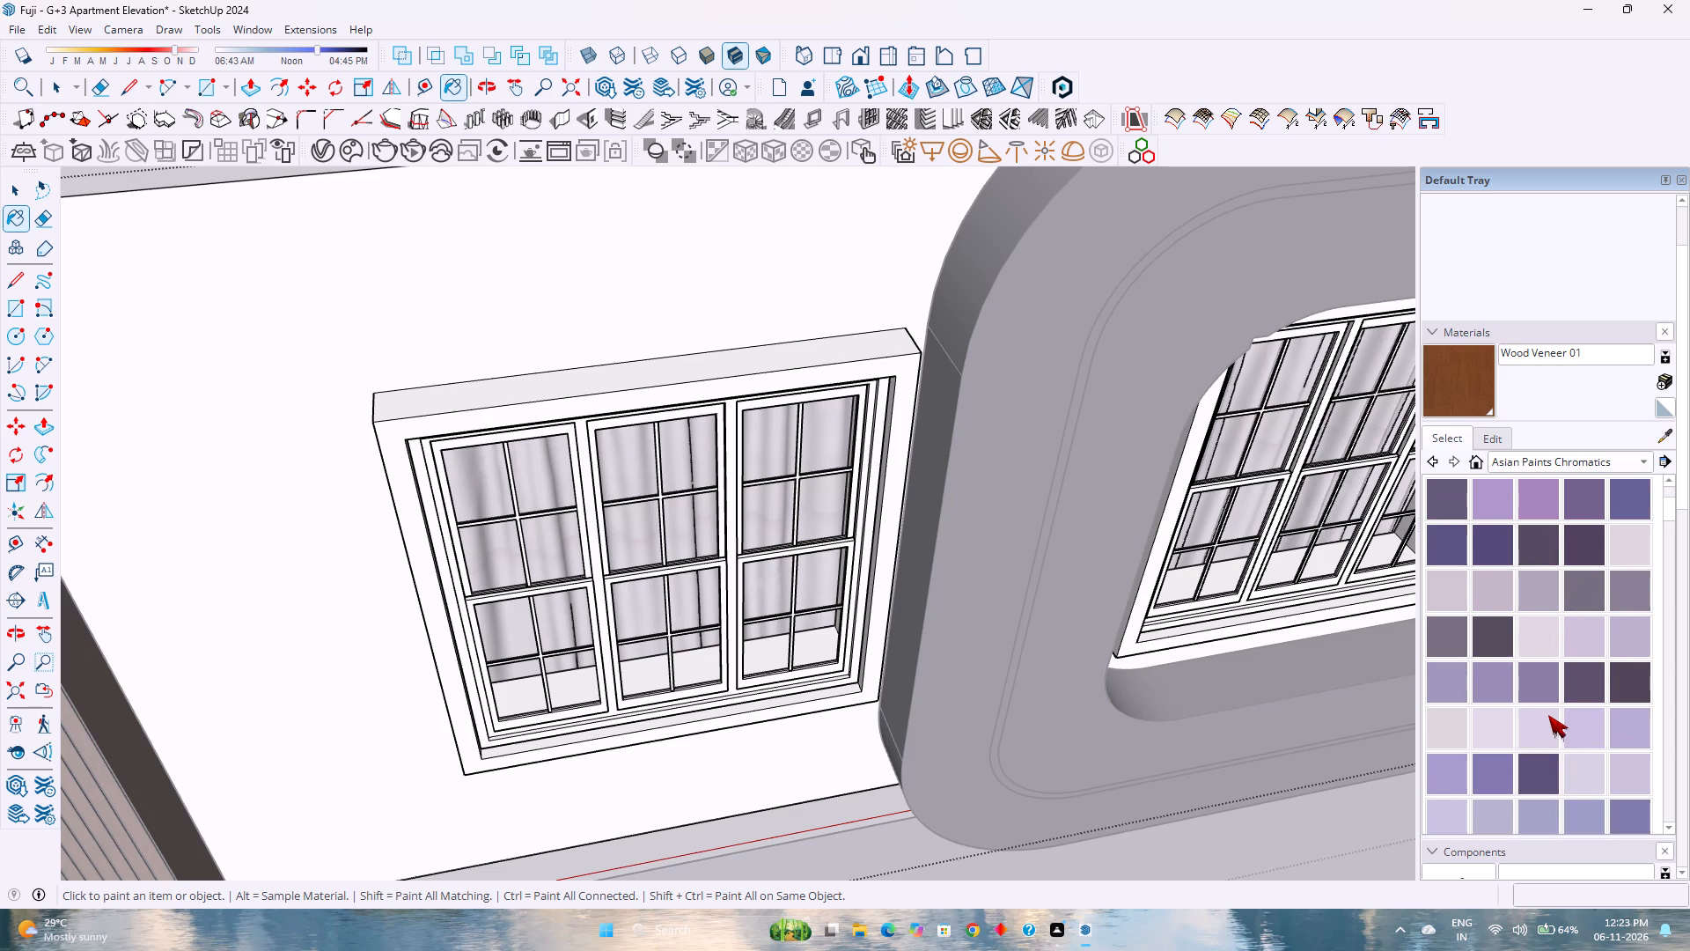
pyautogui.scroll(-10, 1548, 715)
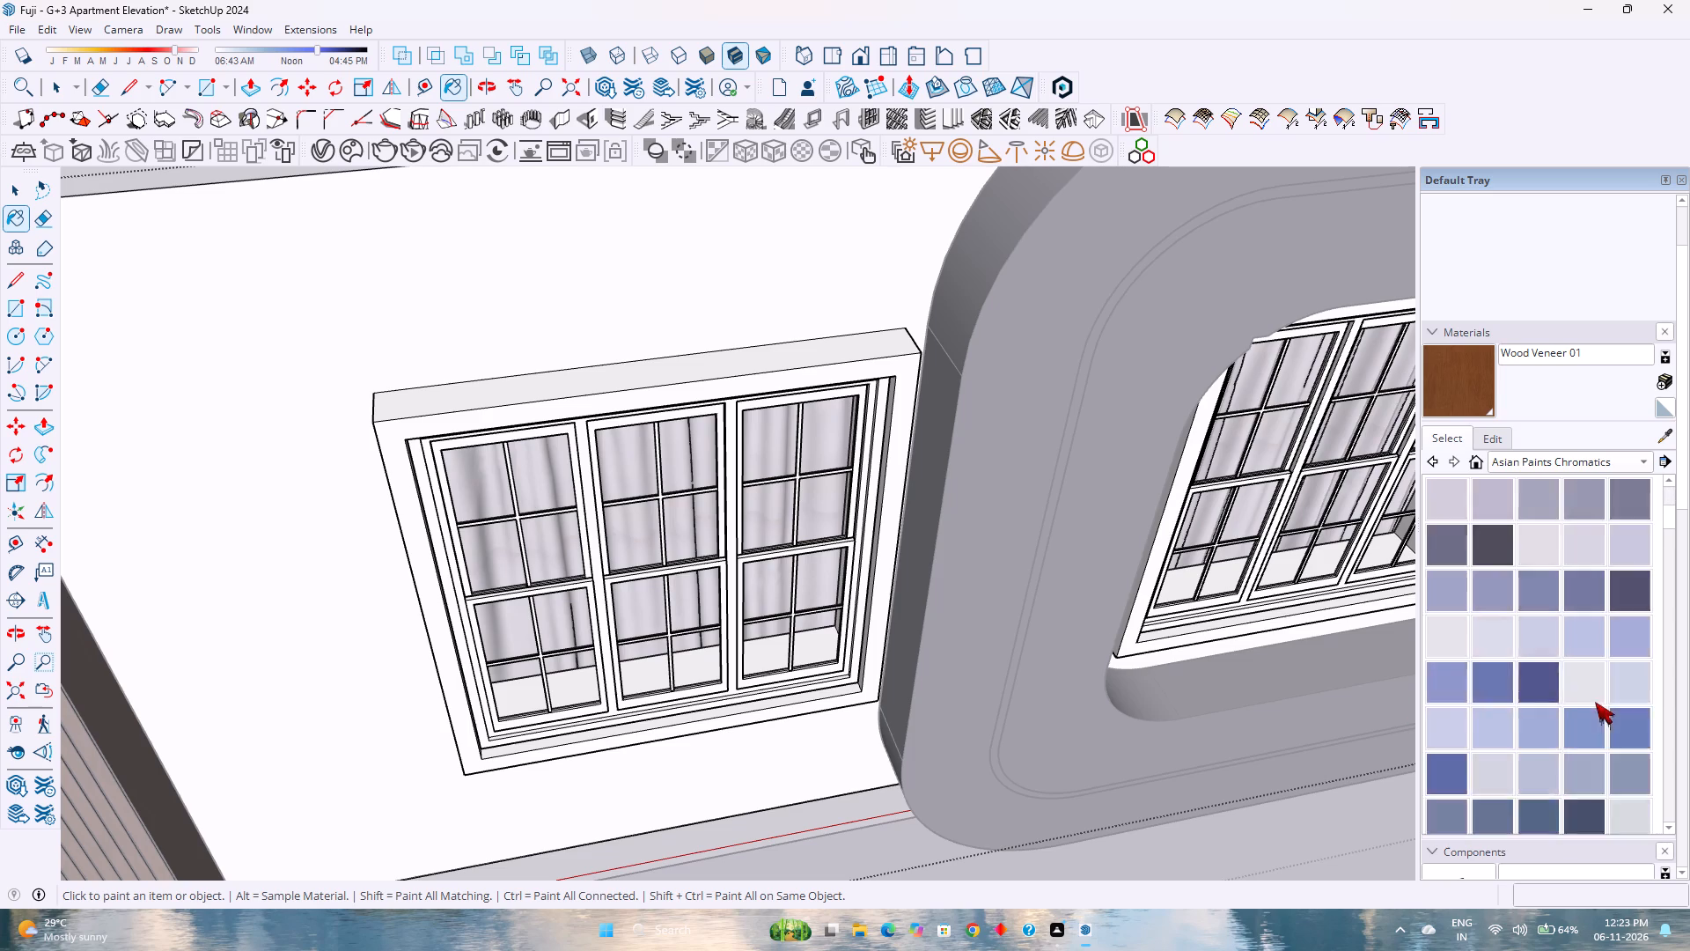
pyautogui.scroll(-4, 1595, 702)
pyautogui.moveTo(1665, 517); pyautogui.dragTo(1666, 551)
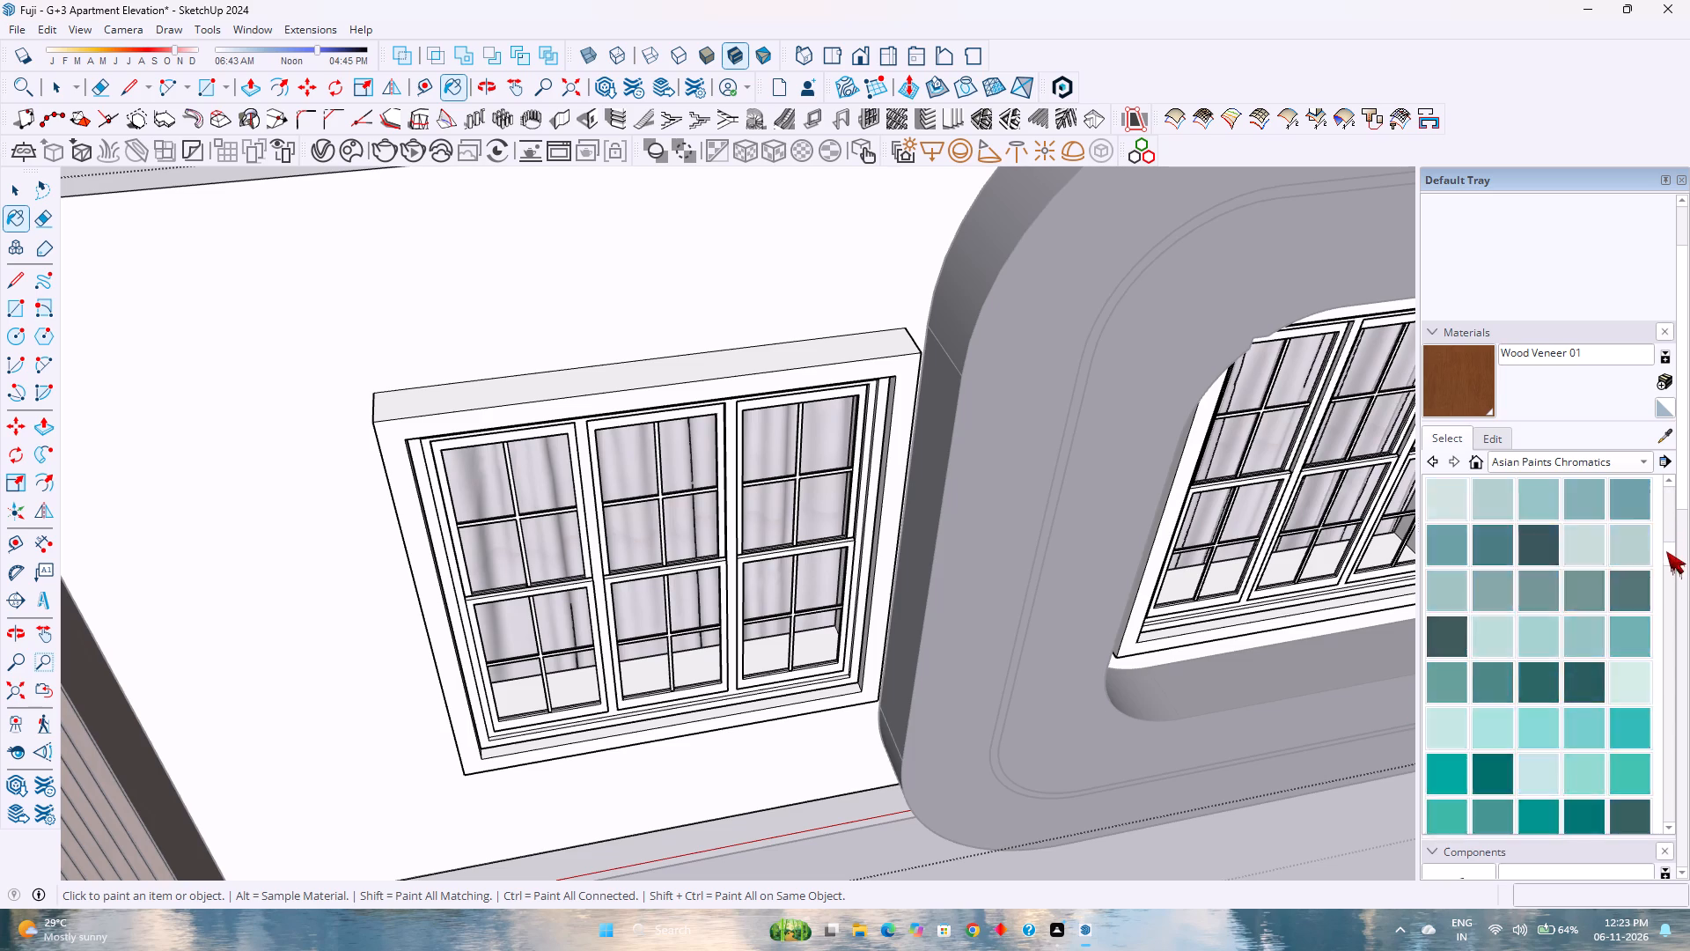
pyautogui.moveTo(1666, 551); pyautogui.dragTo(1669, 573)
pyautogui.scroll(-11, 1530, 695)
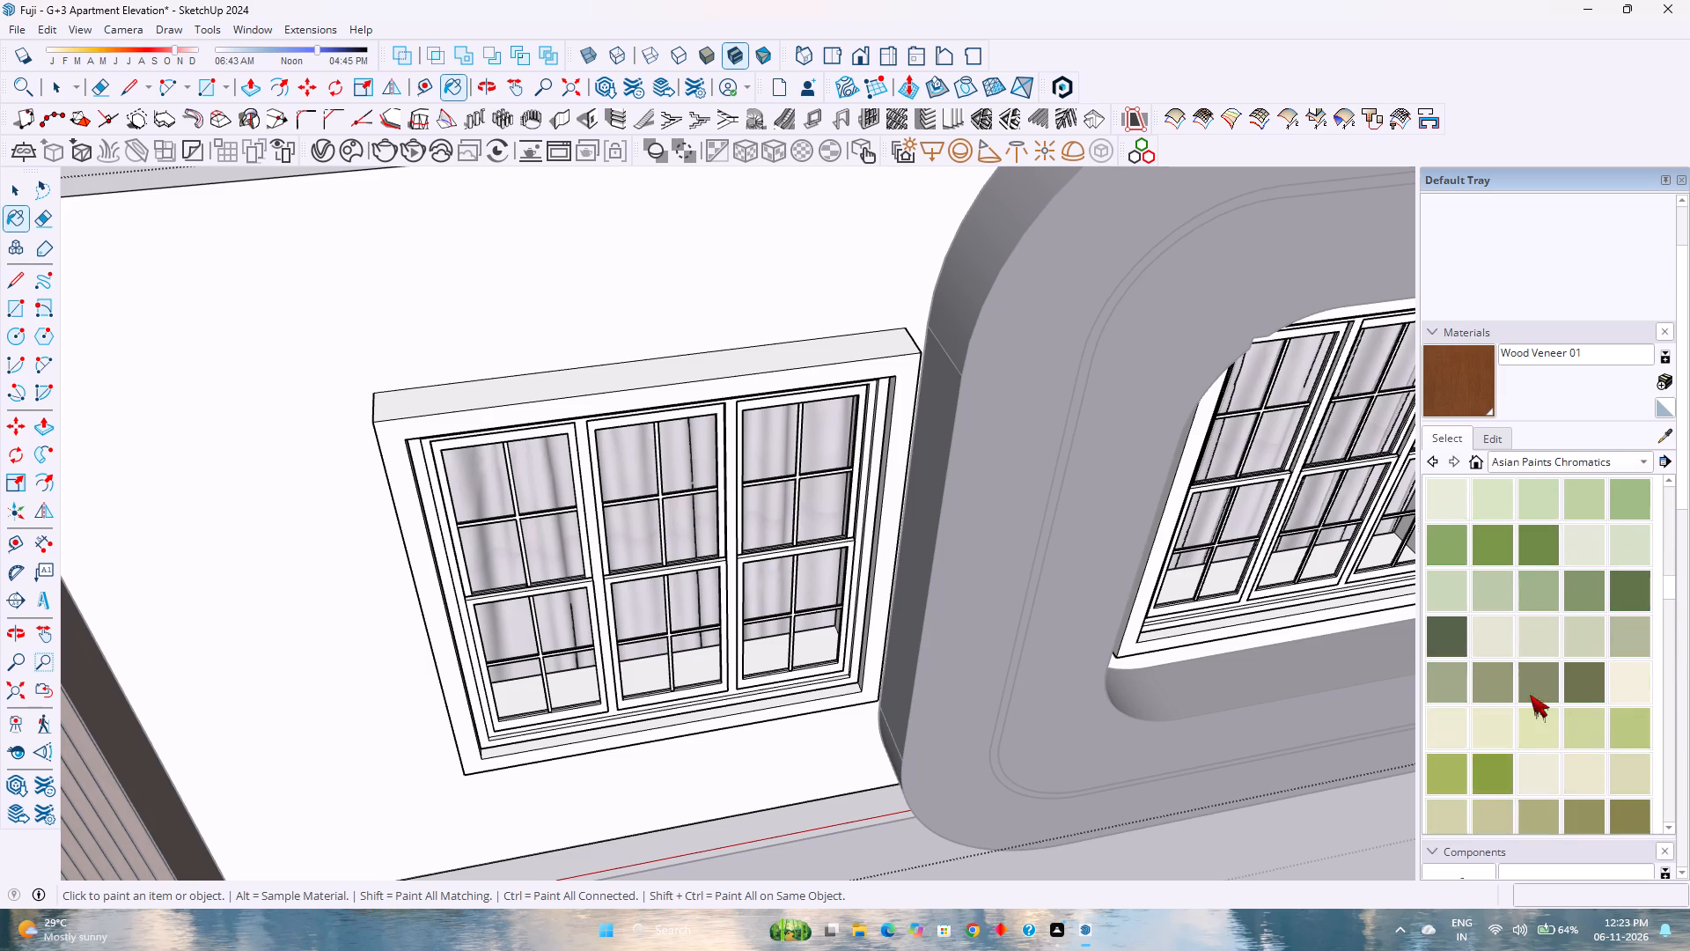
pyautogui.scroll(-14, 1530, 695)
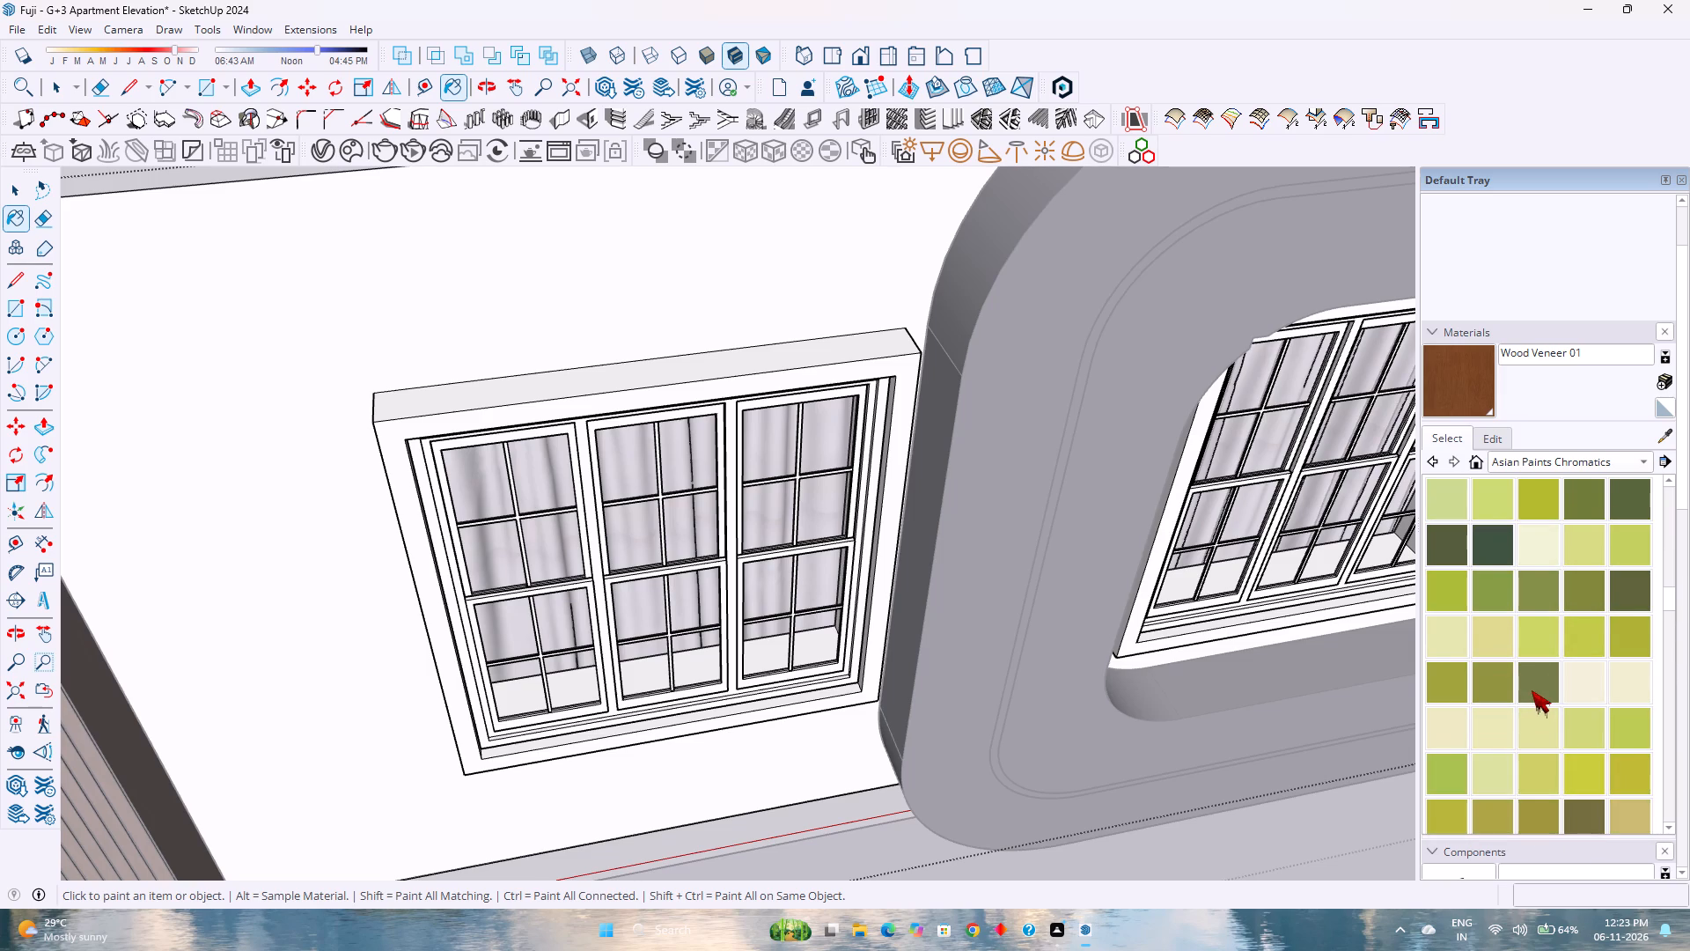
pyautogui.scroll(-14, 1532, 690)
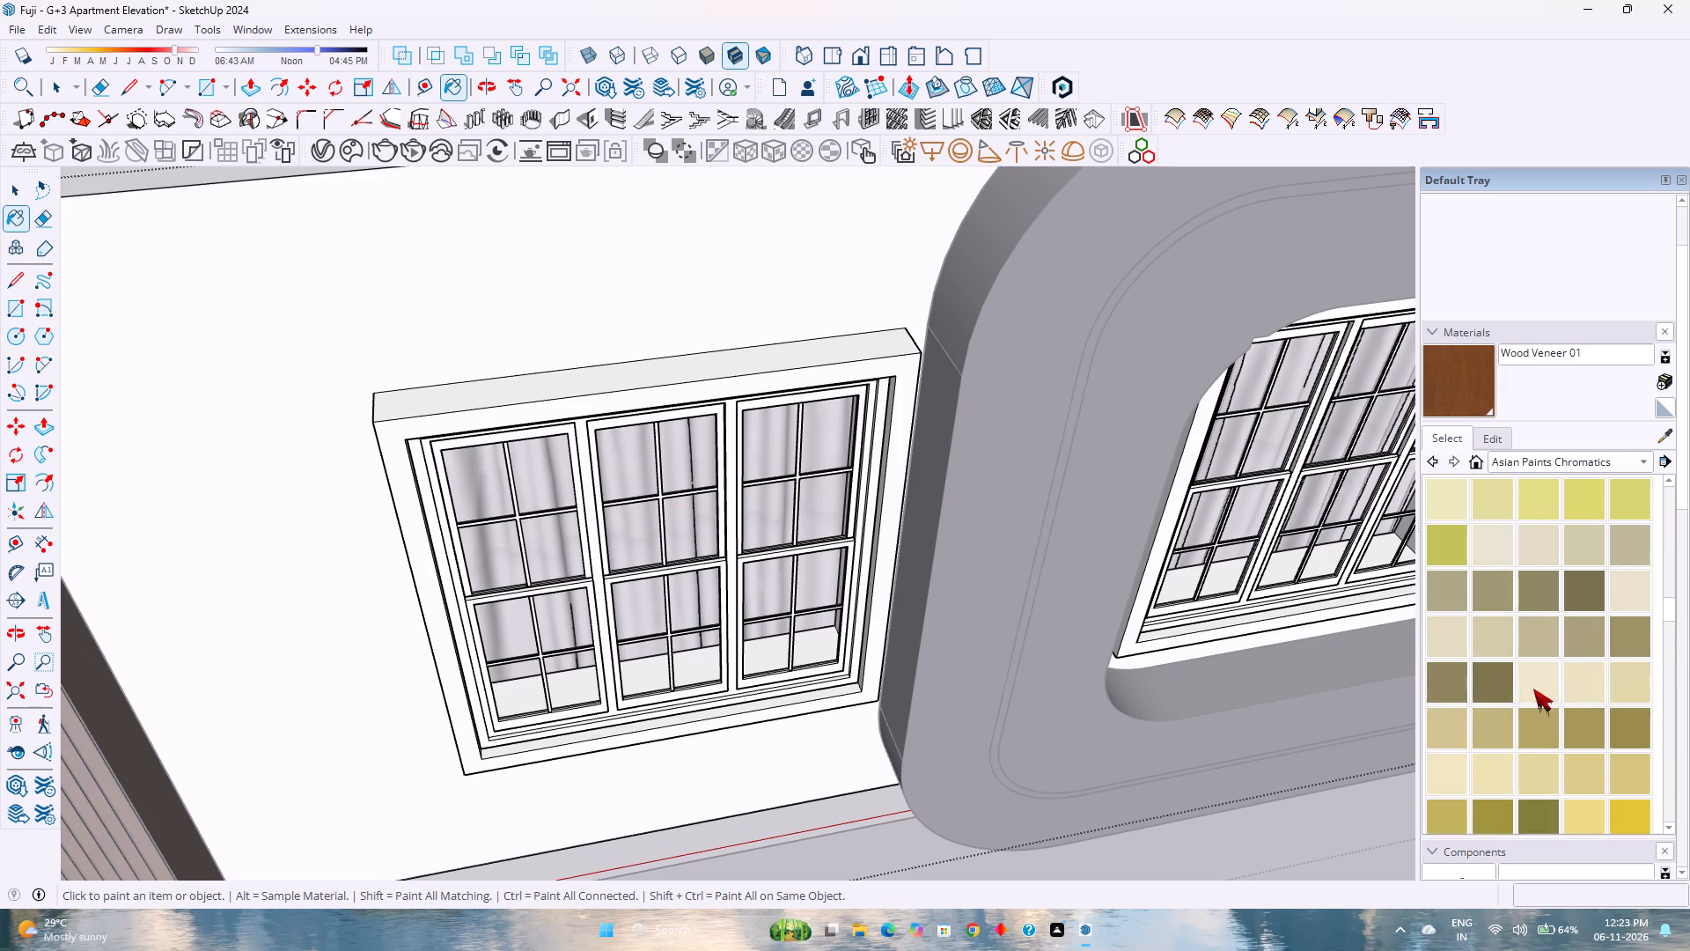
pyautogui.scroll(-8, 1533, 689)
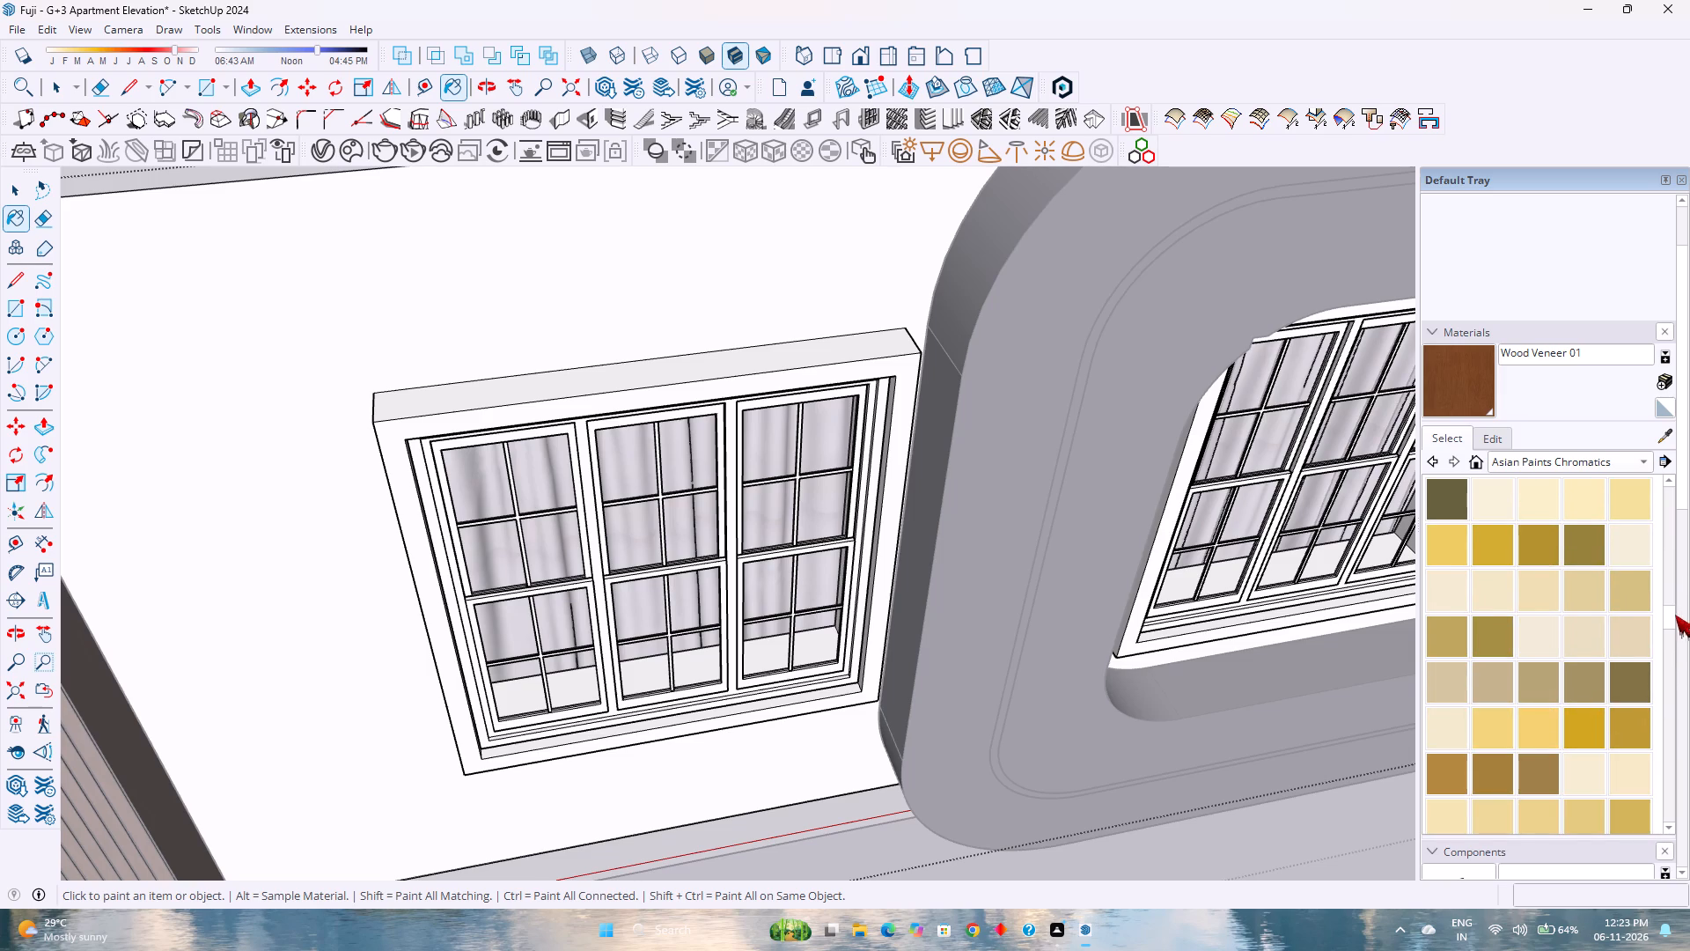
pyautogui.moveTo(1670, 618); pyautogui.dragTo(1670, 638)
pyautogui.scroll(-3, 1578, 675)
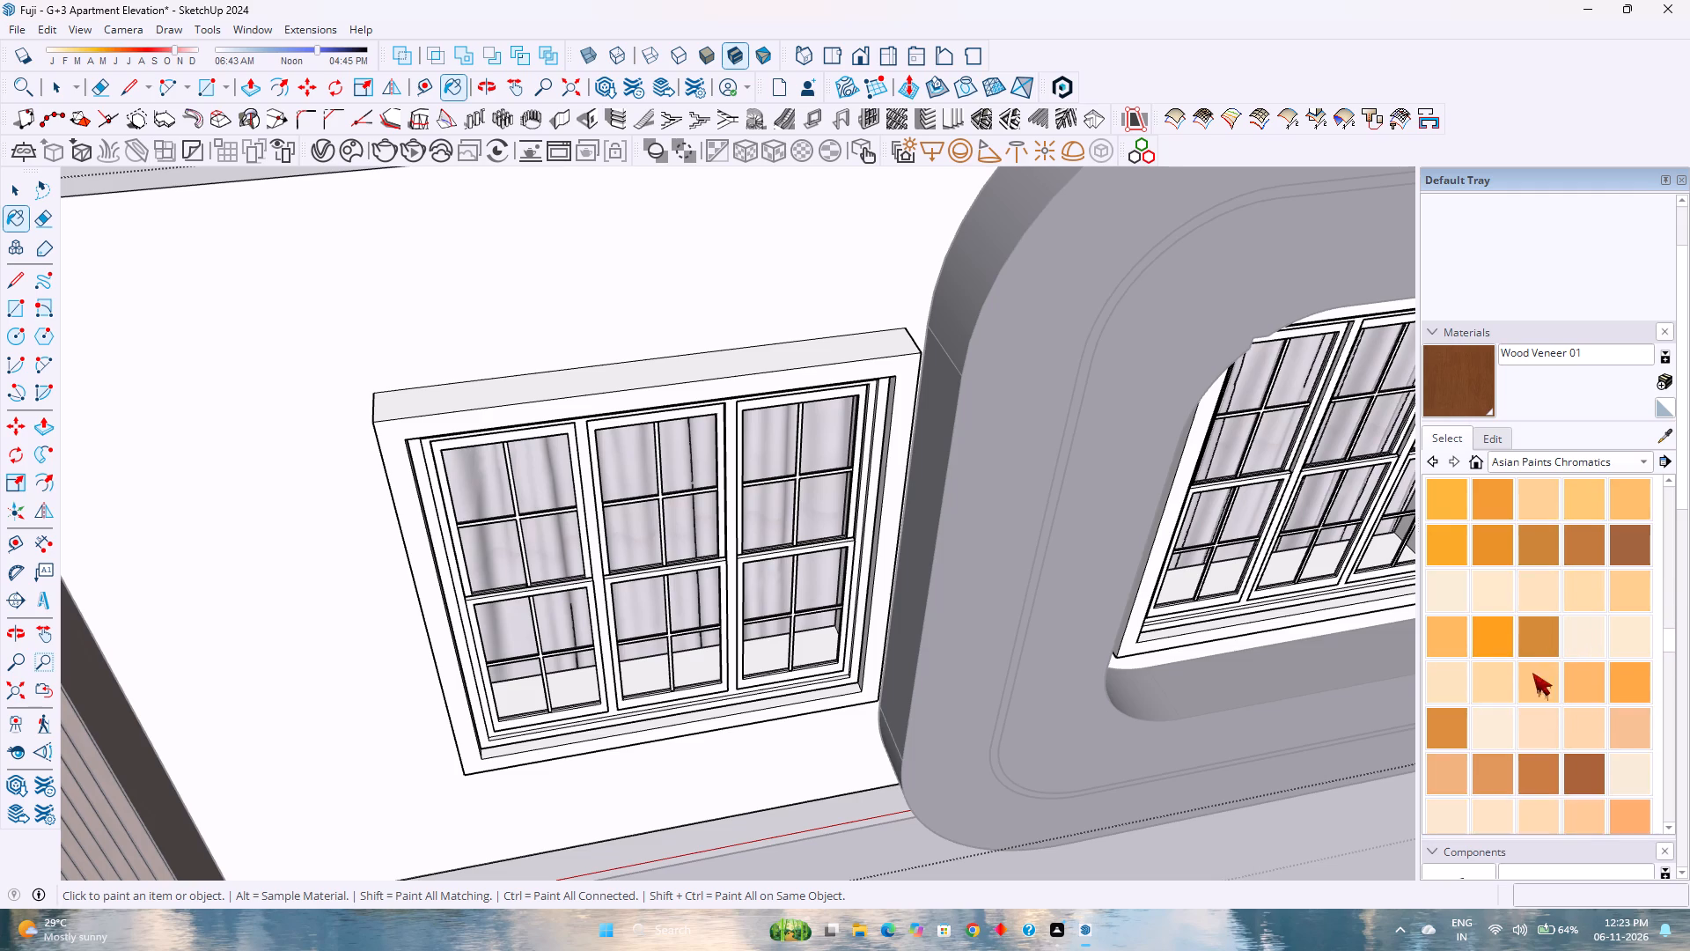
pyautogui.scroll(-7, 1532, 673)
pyautogui.scroll(-2, 1444, 674)
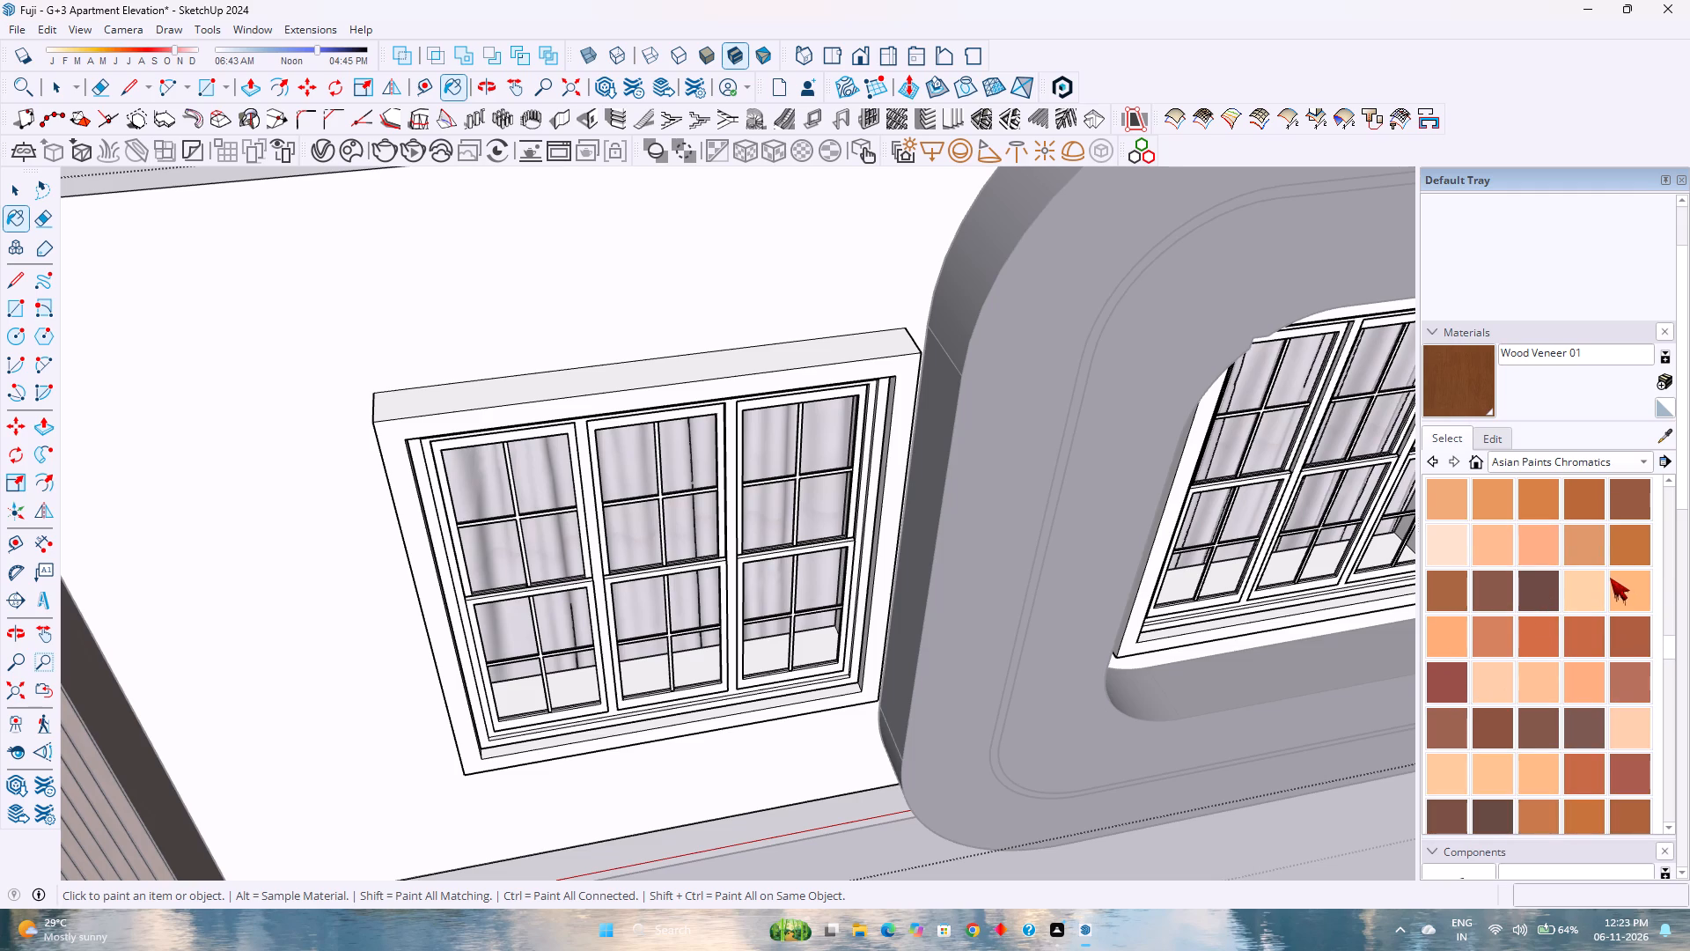
pyautogui.scroll(-2, 1541, 650)
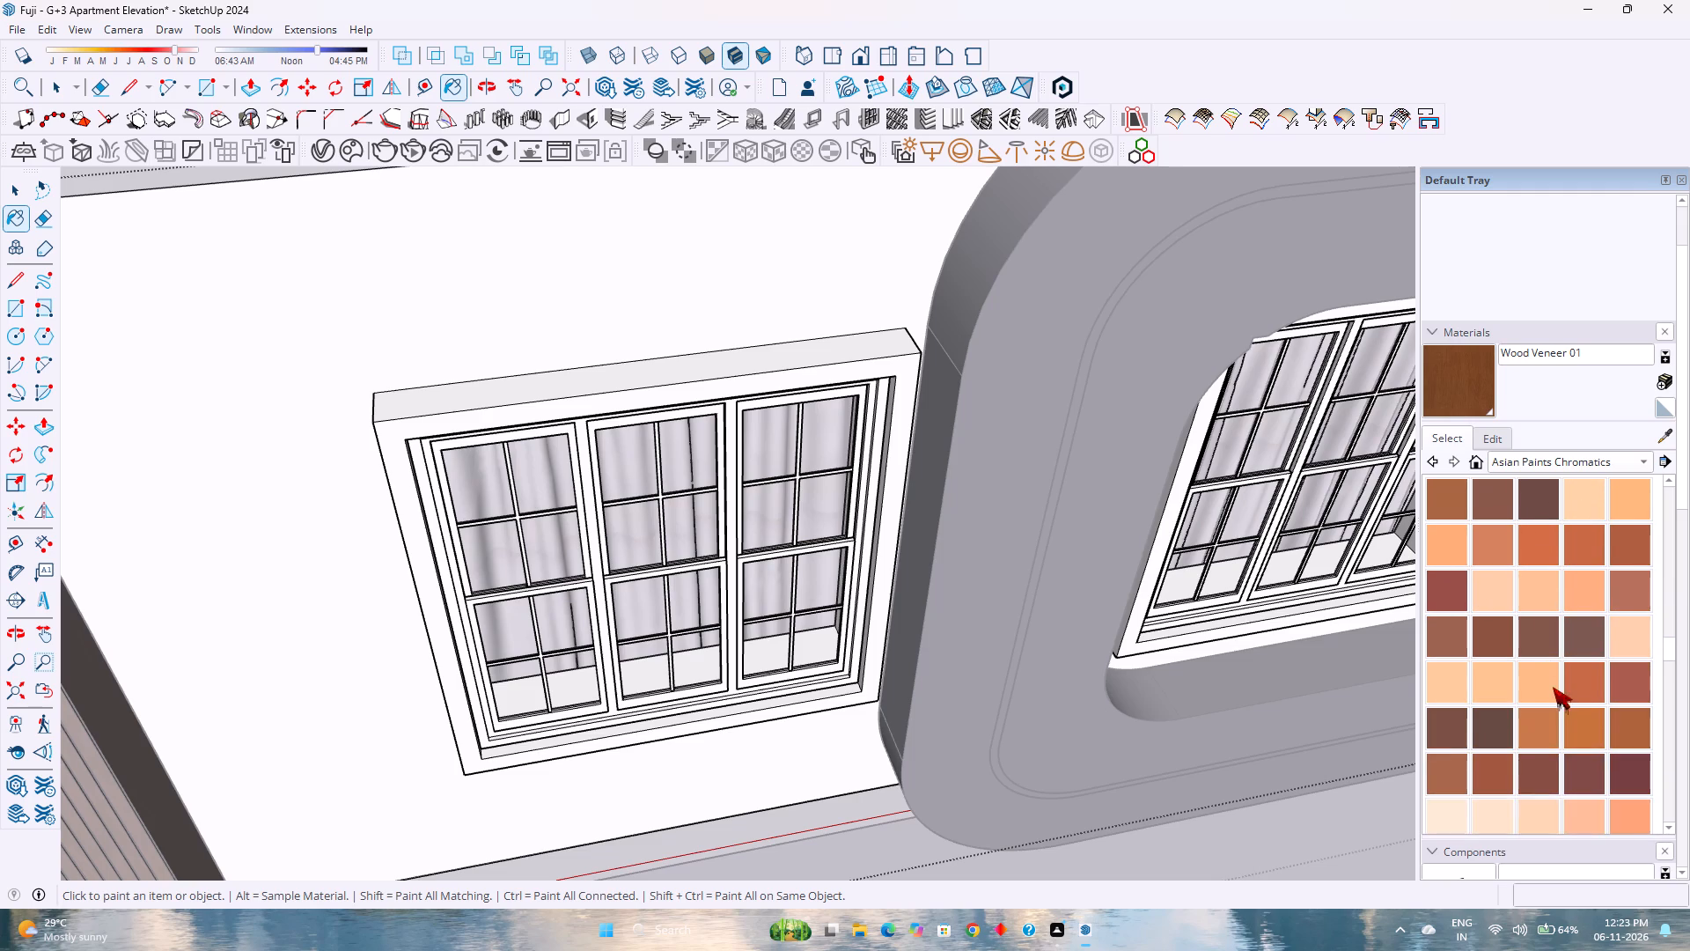
pyautogui.middleClick(1556, 689)
pyautogui.moveTo(1557, 689); pyautogui.dragTo(1431, 652, button='middle')
pyautogui.middleClick(1431, 652)
pyautogui.scroll(-2, 1512, 663)
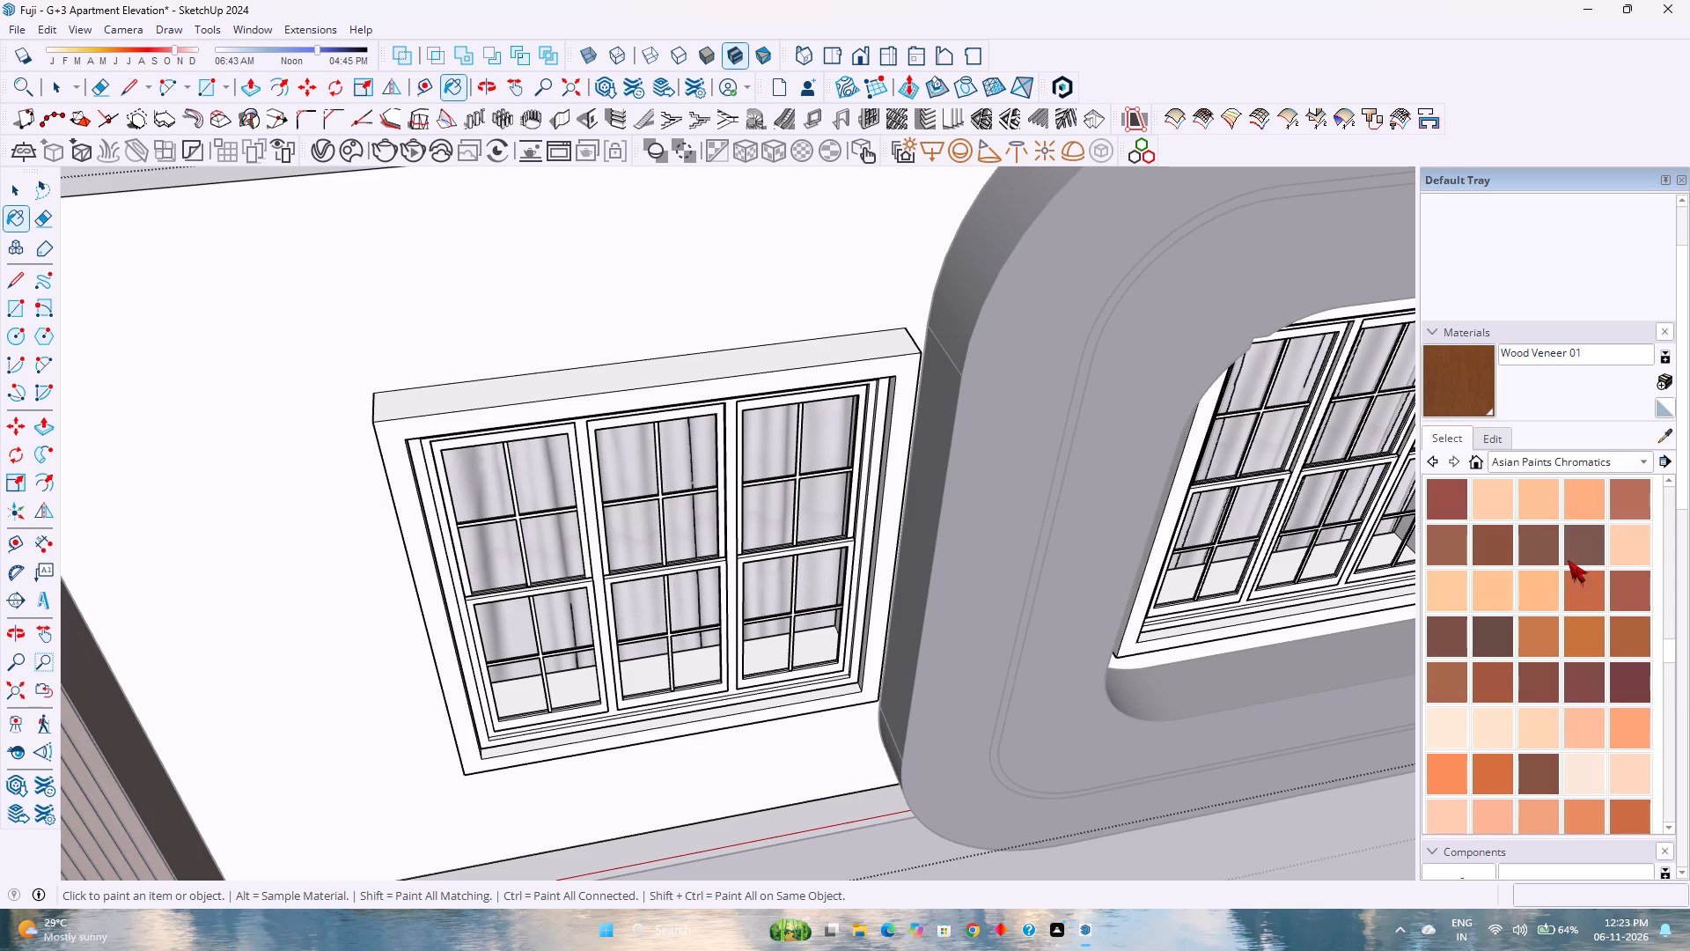
pyautogui.scroll(-1, 1536, 679)
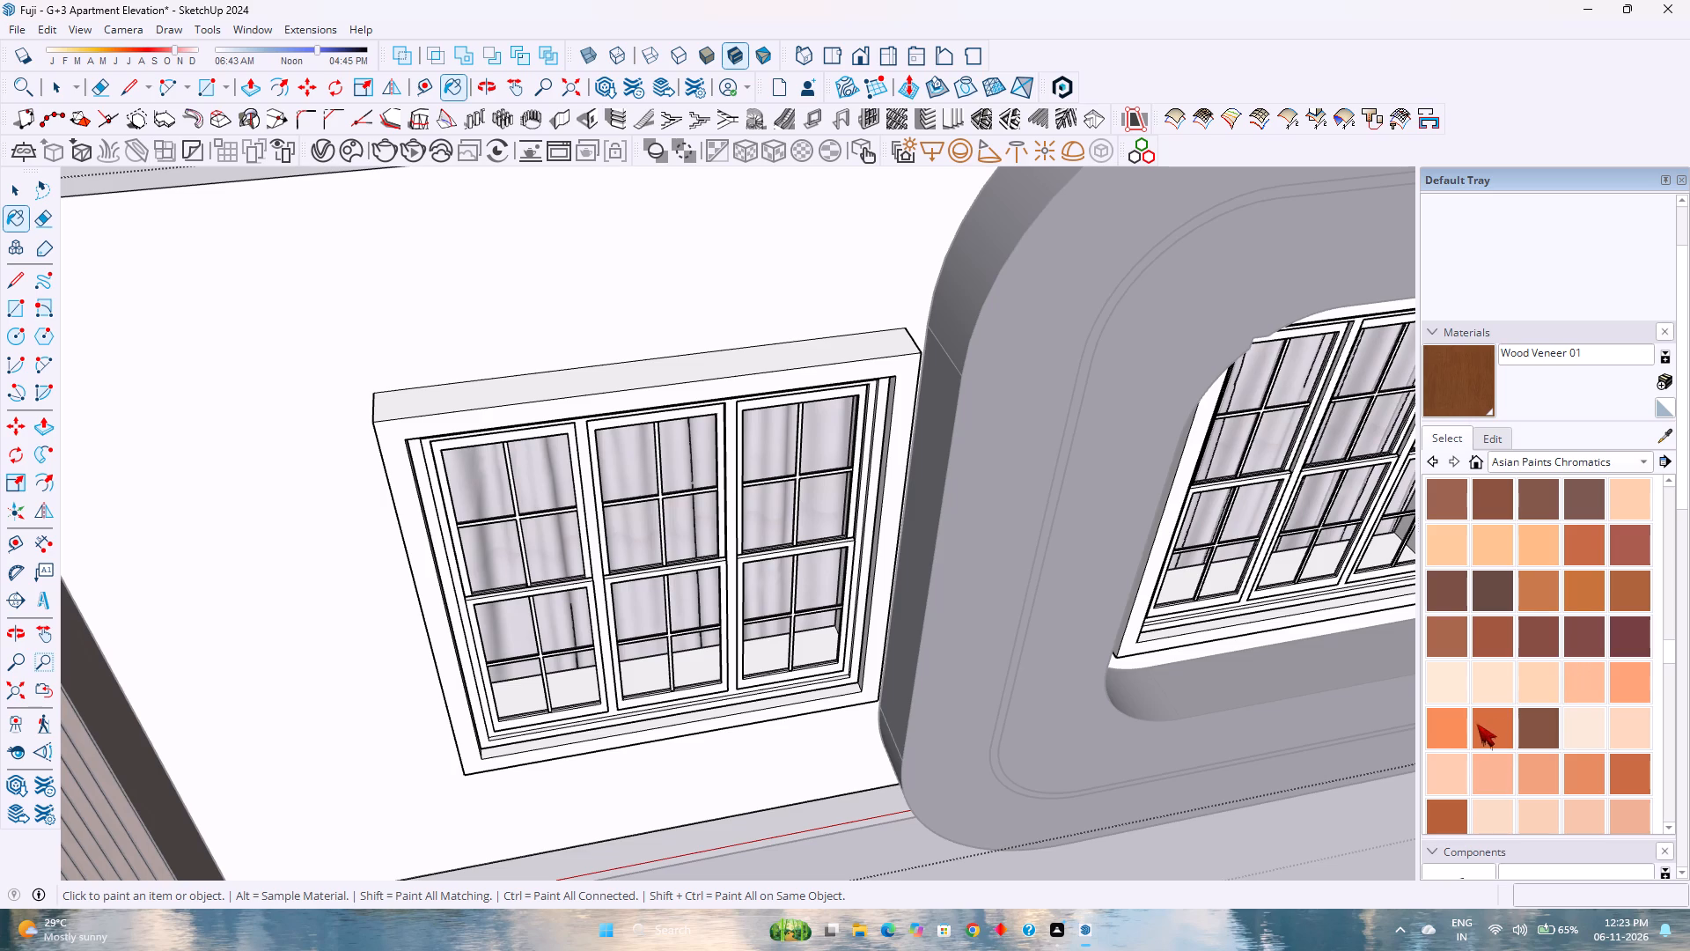
pyautogui.click(1444, 593)
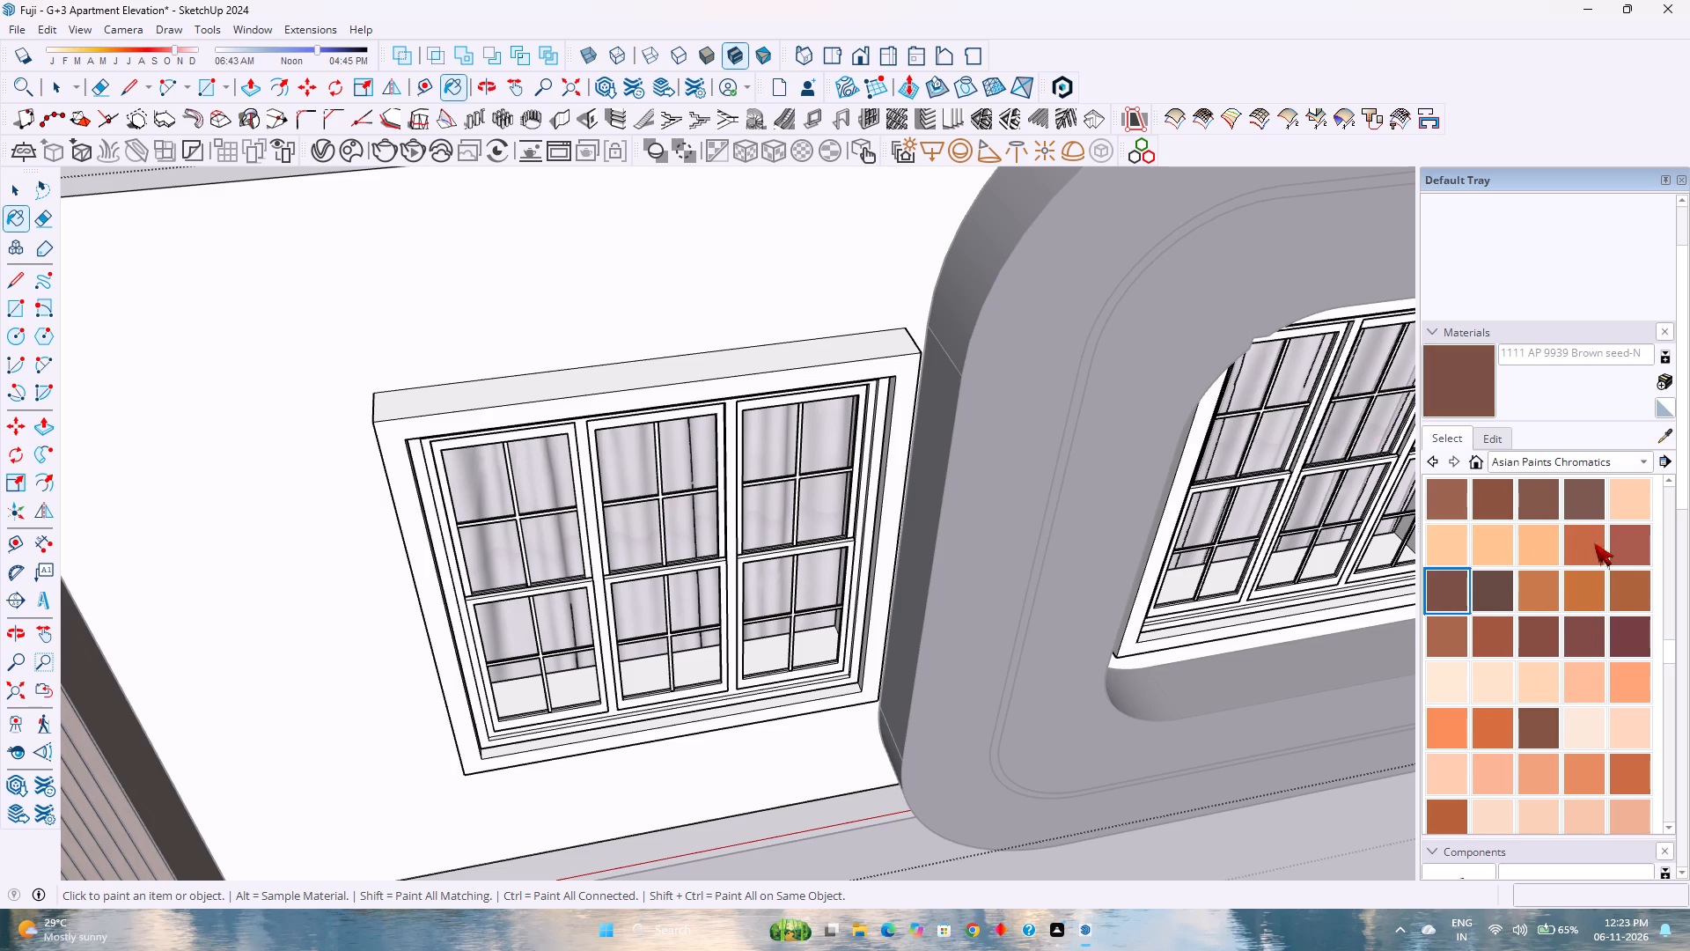
# Paint the front and top faces of the ground-floor window surround with AP 9939 Brown seed-N.
pyautogui.click(780, 384)
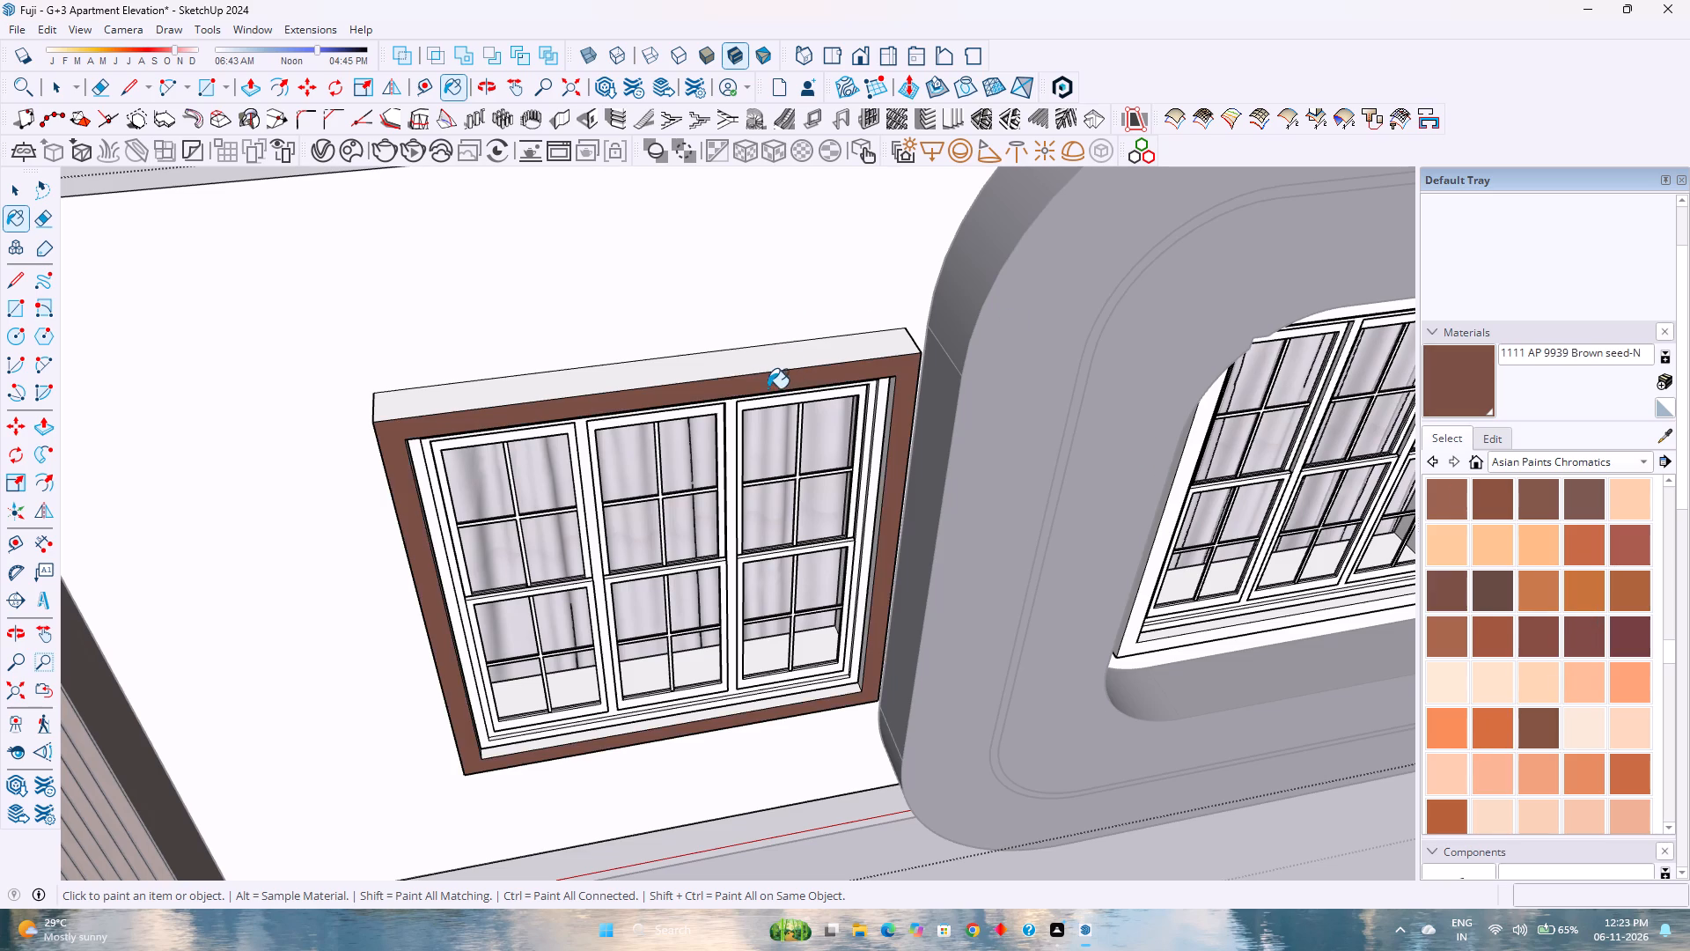
pyautogui.click(733, 370)
# Paint the surround's inner sill and the inner side nearest the balcony frame with AP 9939 Brown seed-N.
pyautogui.scroll(1, 295, 468)
pyautogui.middleClick(295, 468)
pyautogui.middleClick(295, 469)
pyautogui.moveTo(295, 469); pyautogui.dragTo(618, 468, button='middle')
pyautogui.middleClick(618, 468)
pyautogui.middleClick(618, 468)
pyautogui.scroll(-2, 745, 568)
pyautogui.middleClick(837, 615)
pyautogui.moveTo(835, 615); pyautogui.dragTo(818, 603, button='middle')
pyautogui.moveTo(648, 518); pyautogui.dragTo(633, 512, button='middle')
pyautogui.middleClick(633, 512)
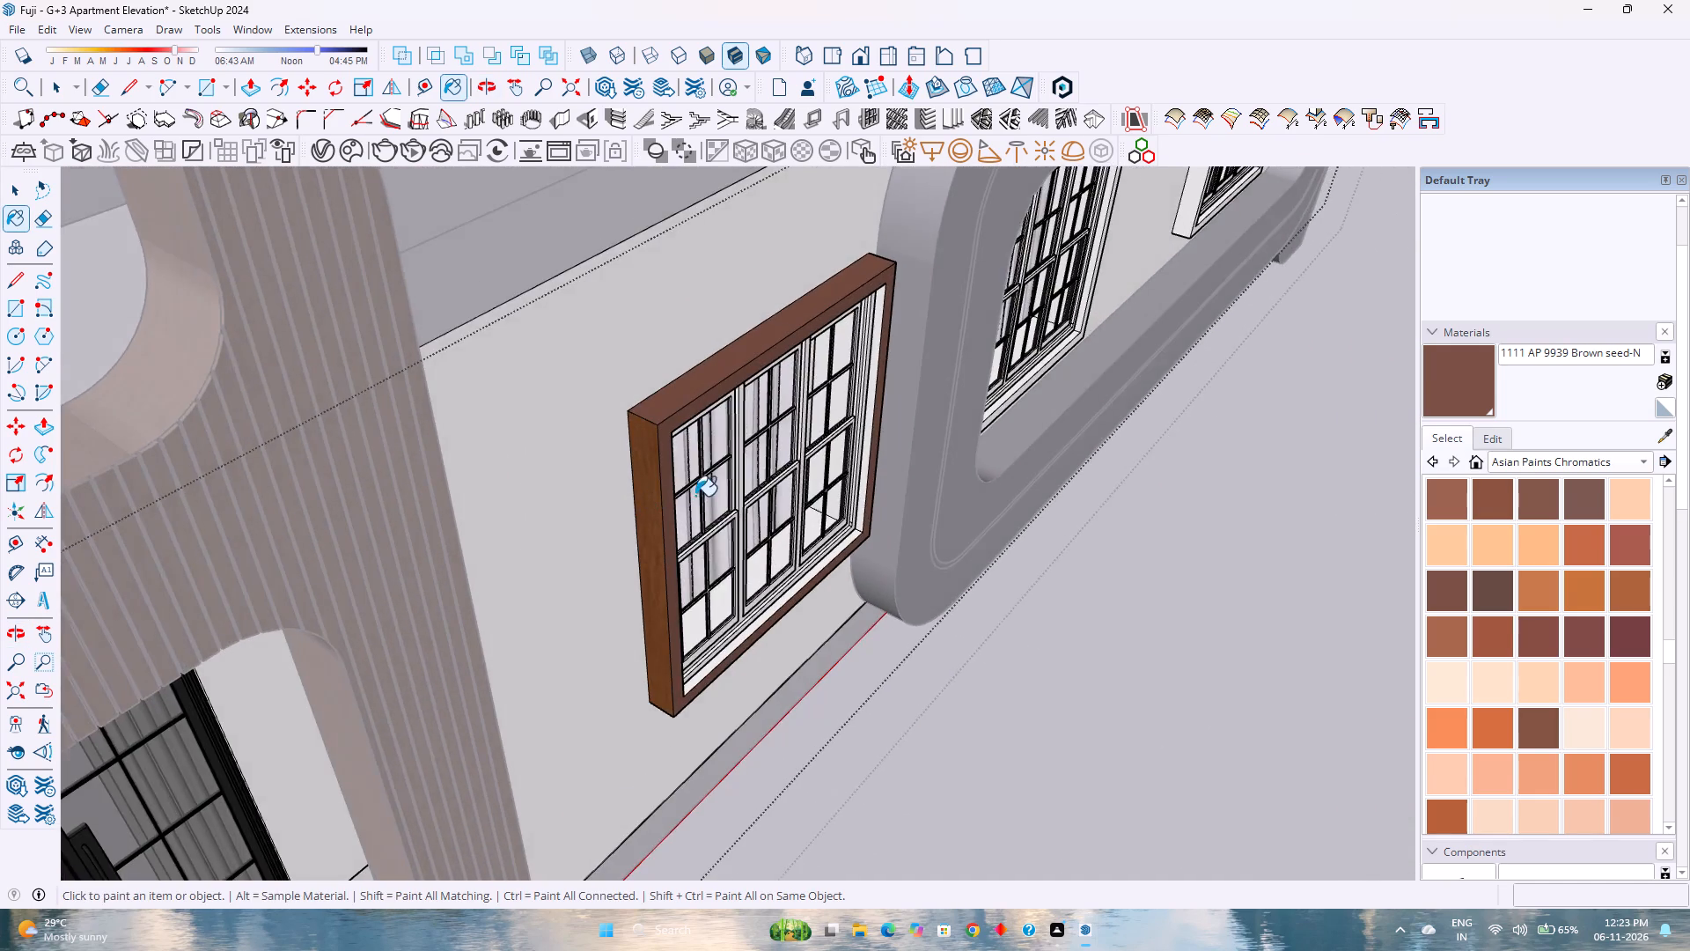
pyautogui.scroll(-3, 695, 496)
pyautogui.middleClick(751, 502)
pyautogui.moveTo(749, 502); pyautogui.dragTo(341, 518, button='middle')
pyautogui.middleClick(341, 518)
pyautogui.middleClick(334, 518)
pyautogui.scroll(-3, 599, 540)
pyautogui.scroll(6, 759, 560)
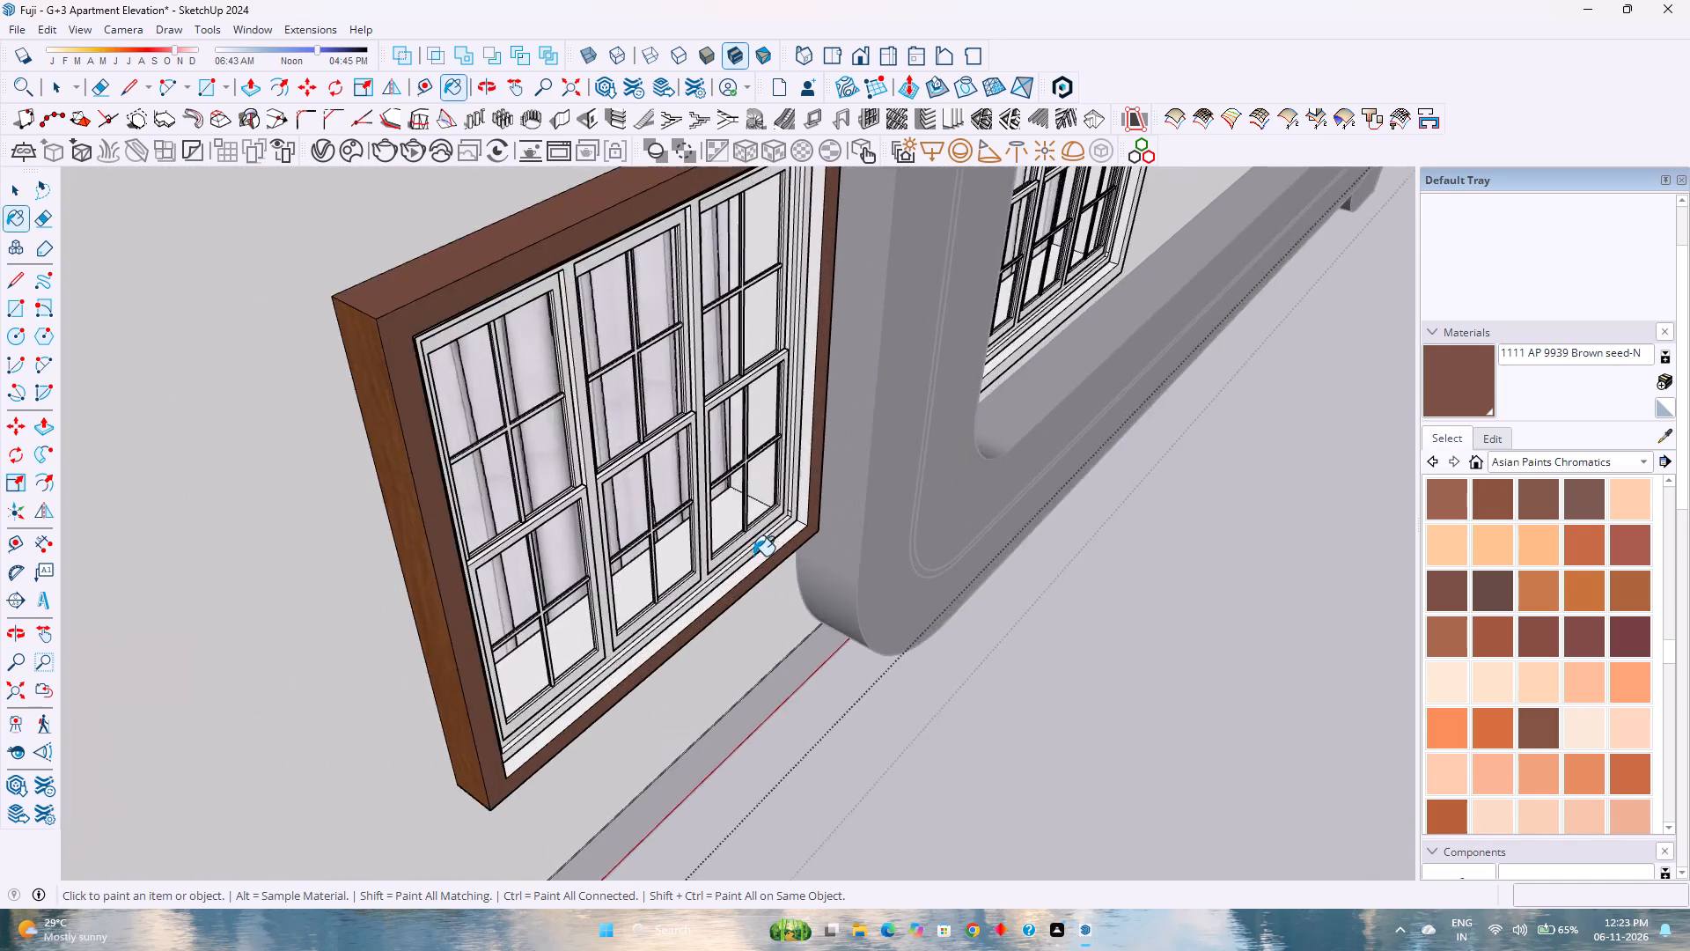
pyautogui.scroll(7, 753, 556)
pyautogui.click(770, 577)
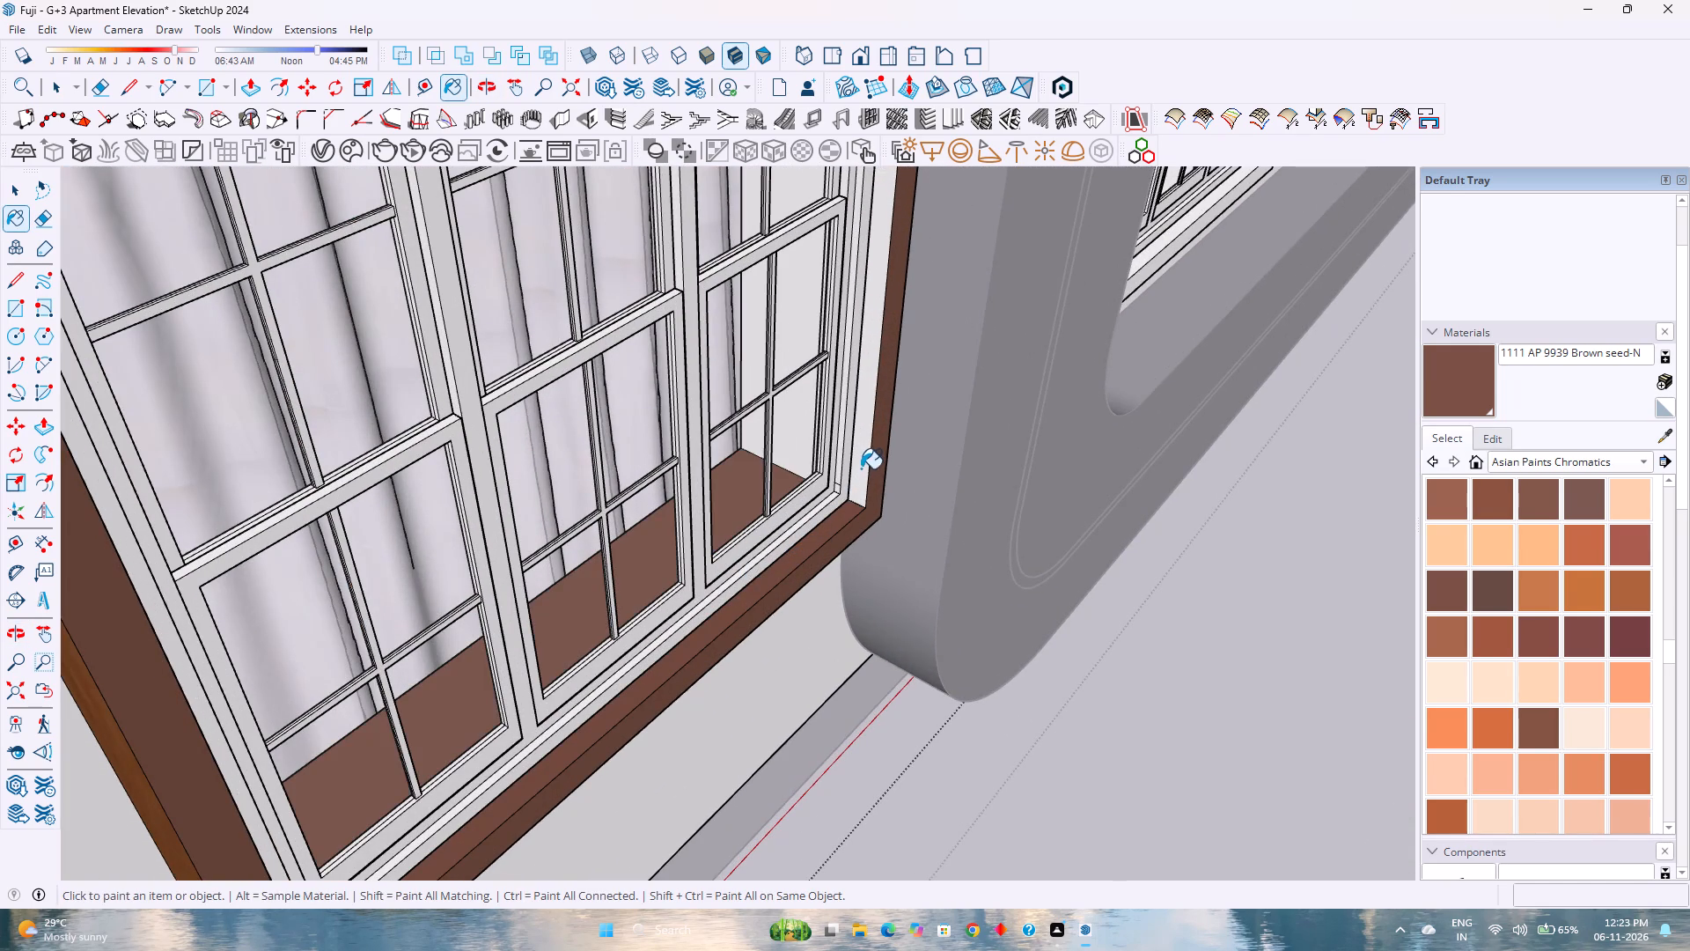
pyautogui.click(861, 466)
# Apply AP 9939 Brown seed-N to the opposite inner side and the outer side facing the balcony frame.
pyautogui.scroll(-3, 862, 486)
pyautogui.moveTo(893, 581); pyautogui.dragTo(253, 570, button='middle')
pyautogui.middleClick(253, 570)
pyautogui.scroll(3, 381, 391)
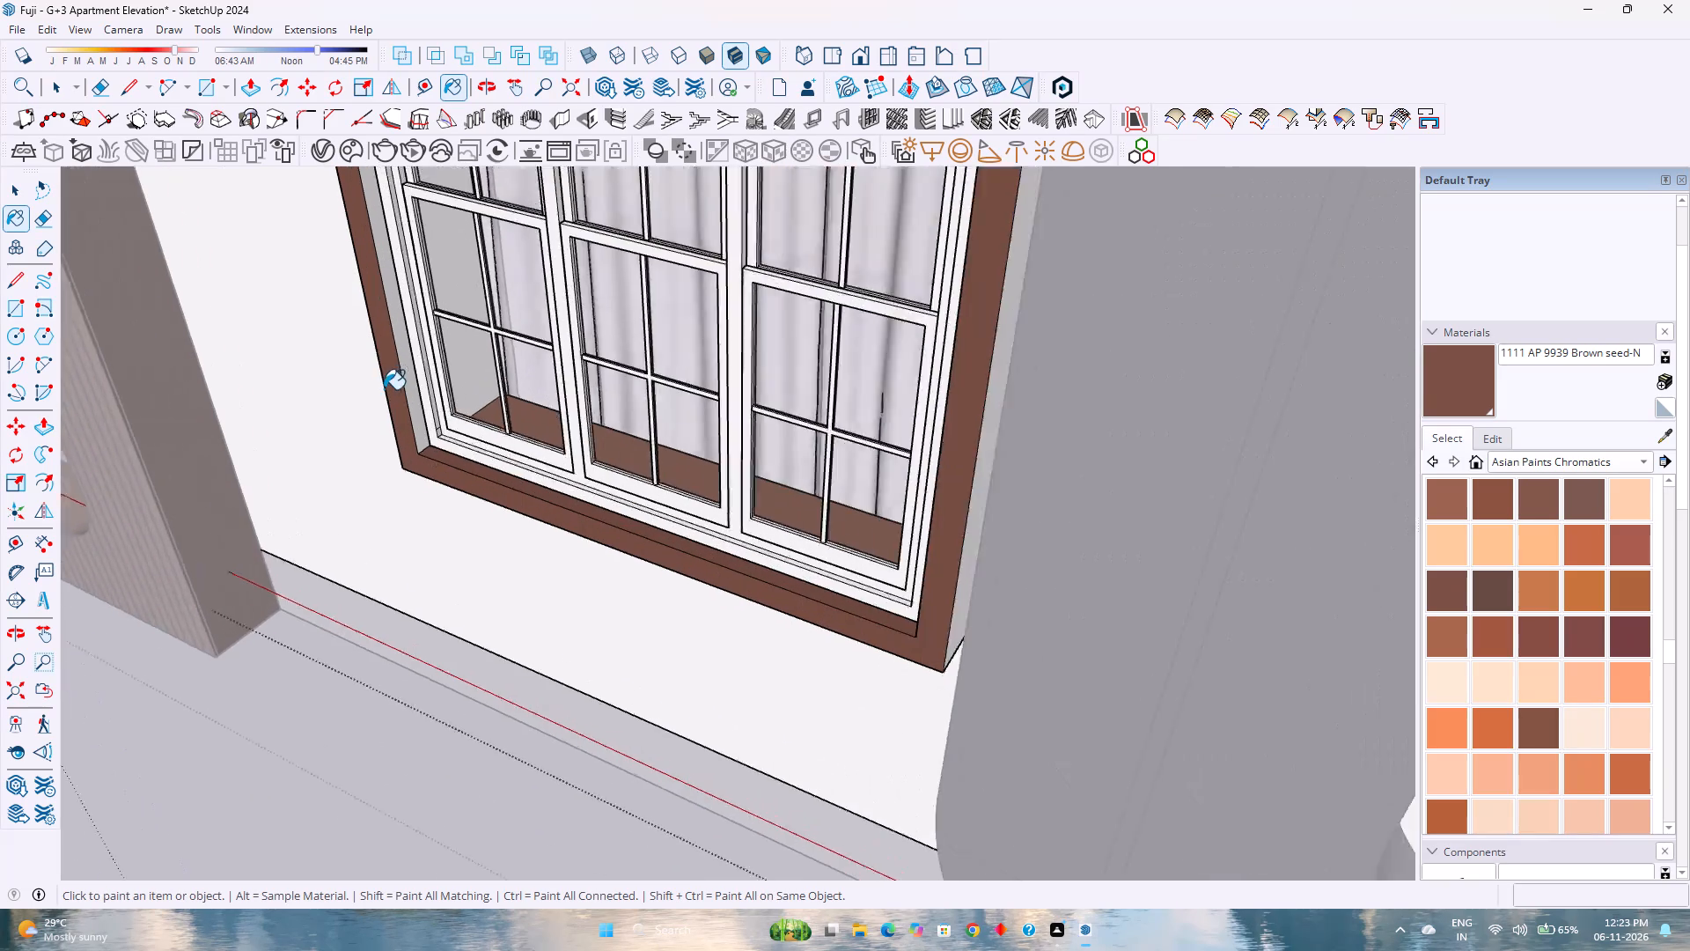
pyautogui.scroll(5, 384, 389)
pyautogui.click(412, 385)
pyautogui.scroll(-3, 411, 419)
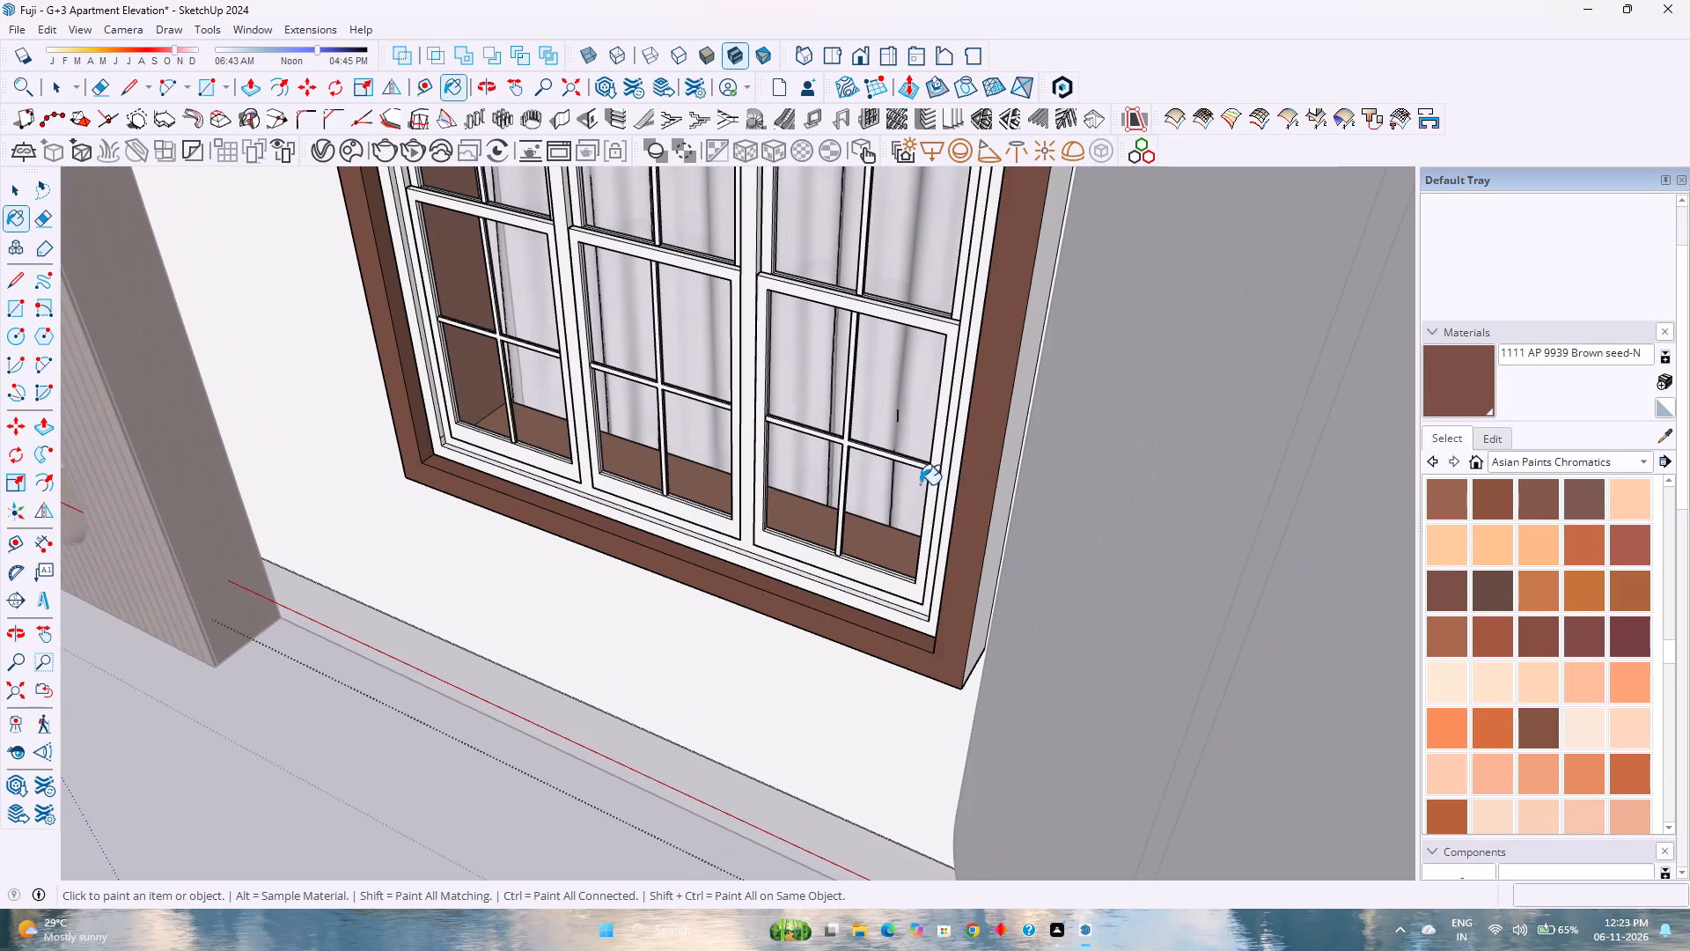
pyautogui.scroll(6, 947, 534)
pyautogui.click(1004, 550)
pyautogui.scroll(-8, 850, 542)
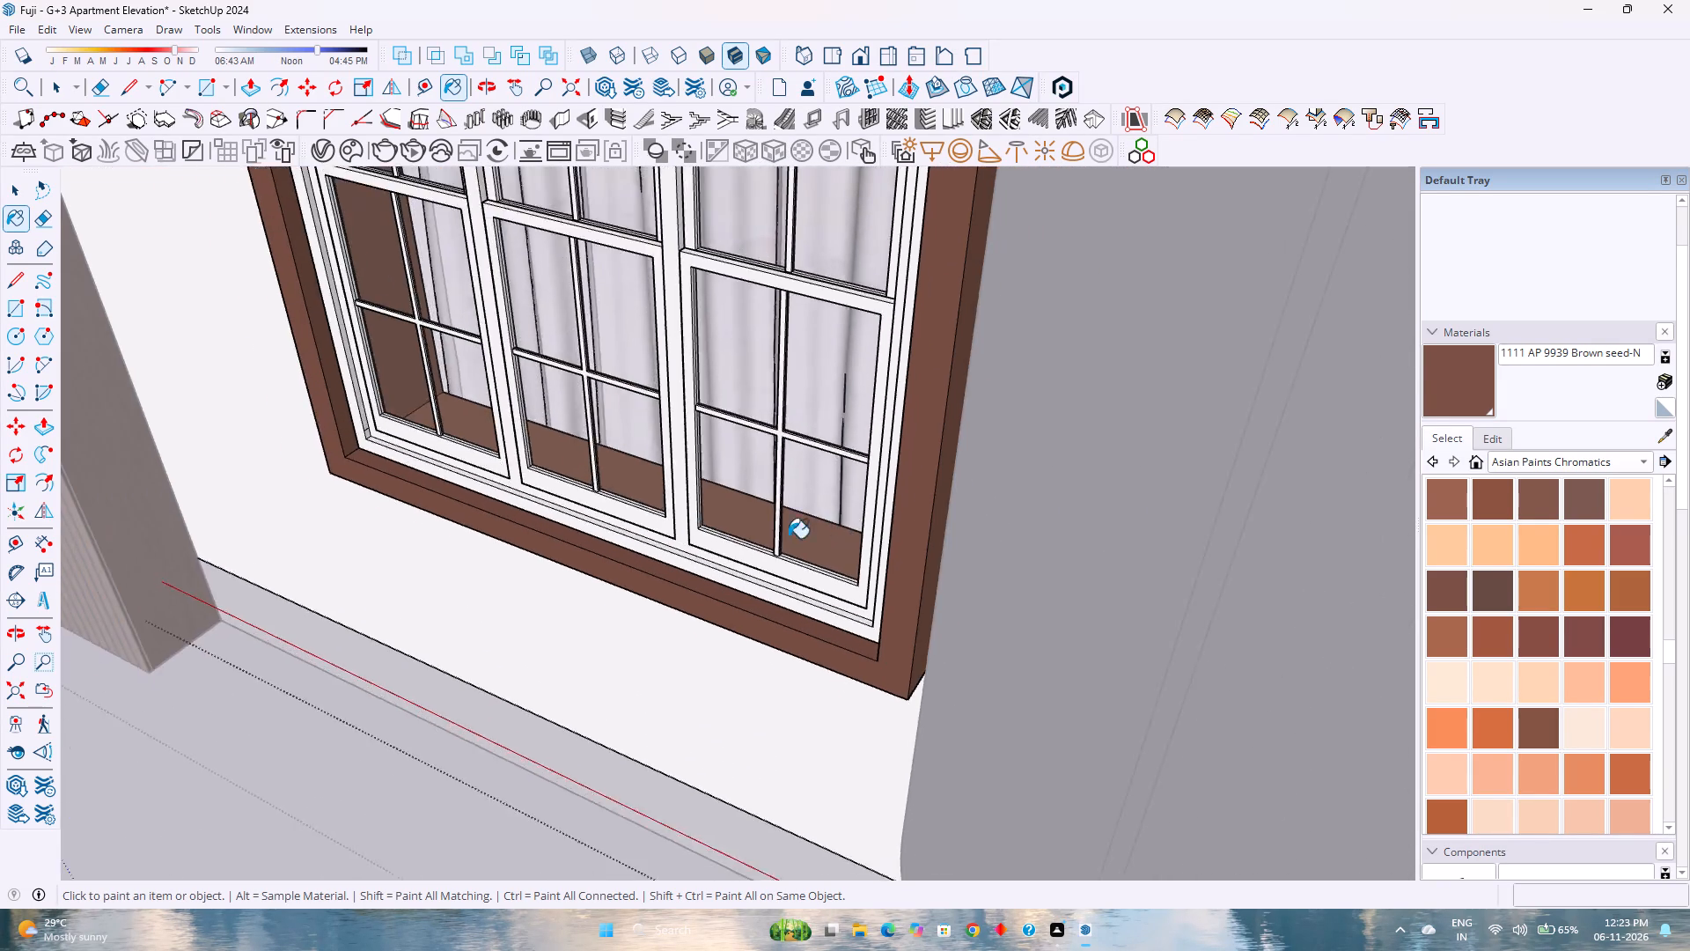
# Paint the front face and inner sill of the second ground-floor window surround, inside the curved band, with AP 9939 Brown seed-N.
pyautogui.scroll(-5, 788, 538)
pyautogui.moveTo(621, 531); pyautogui.dragTo(1055, 458, button='middle')
pyautogui.scroll(3, 1056, 468)
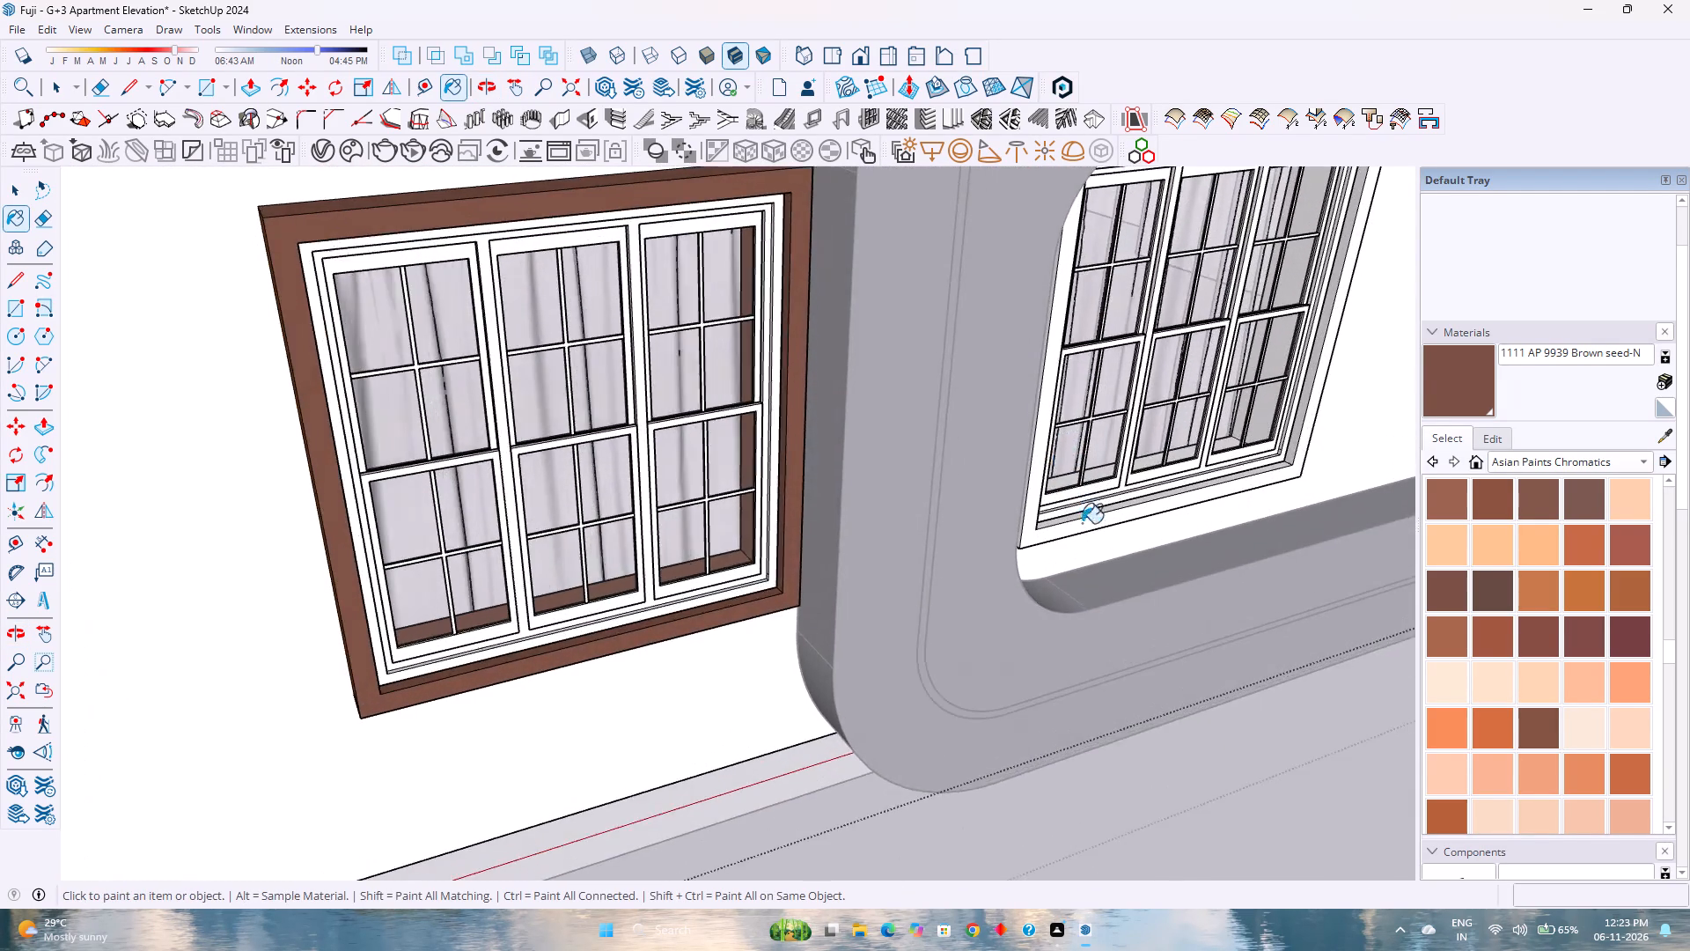
pyautogui.scroll(5, 1082, 523)
pyautogui.click(1081, 525)
pyautogui.scroll(3, 1080, 522)
pyautogui.middleClick(1080, 522)
pyautogui.moveTo(1076, 522); pyautogui.dragTo(831, 597, button='middle')
pyautogui.middleClick(831, 597)
pyautogui.scroll(1, 890, 577)
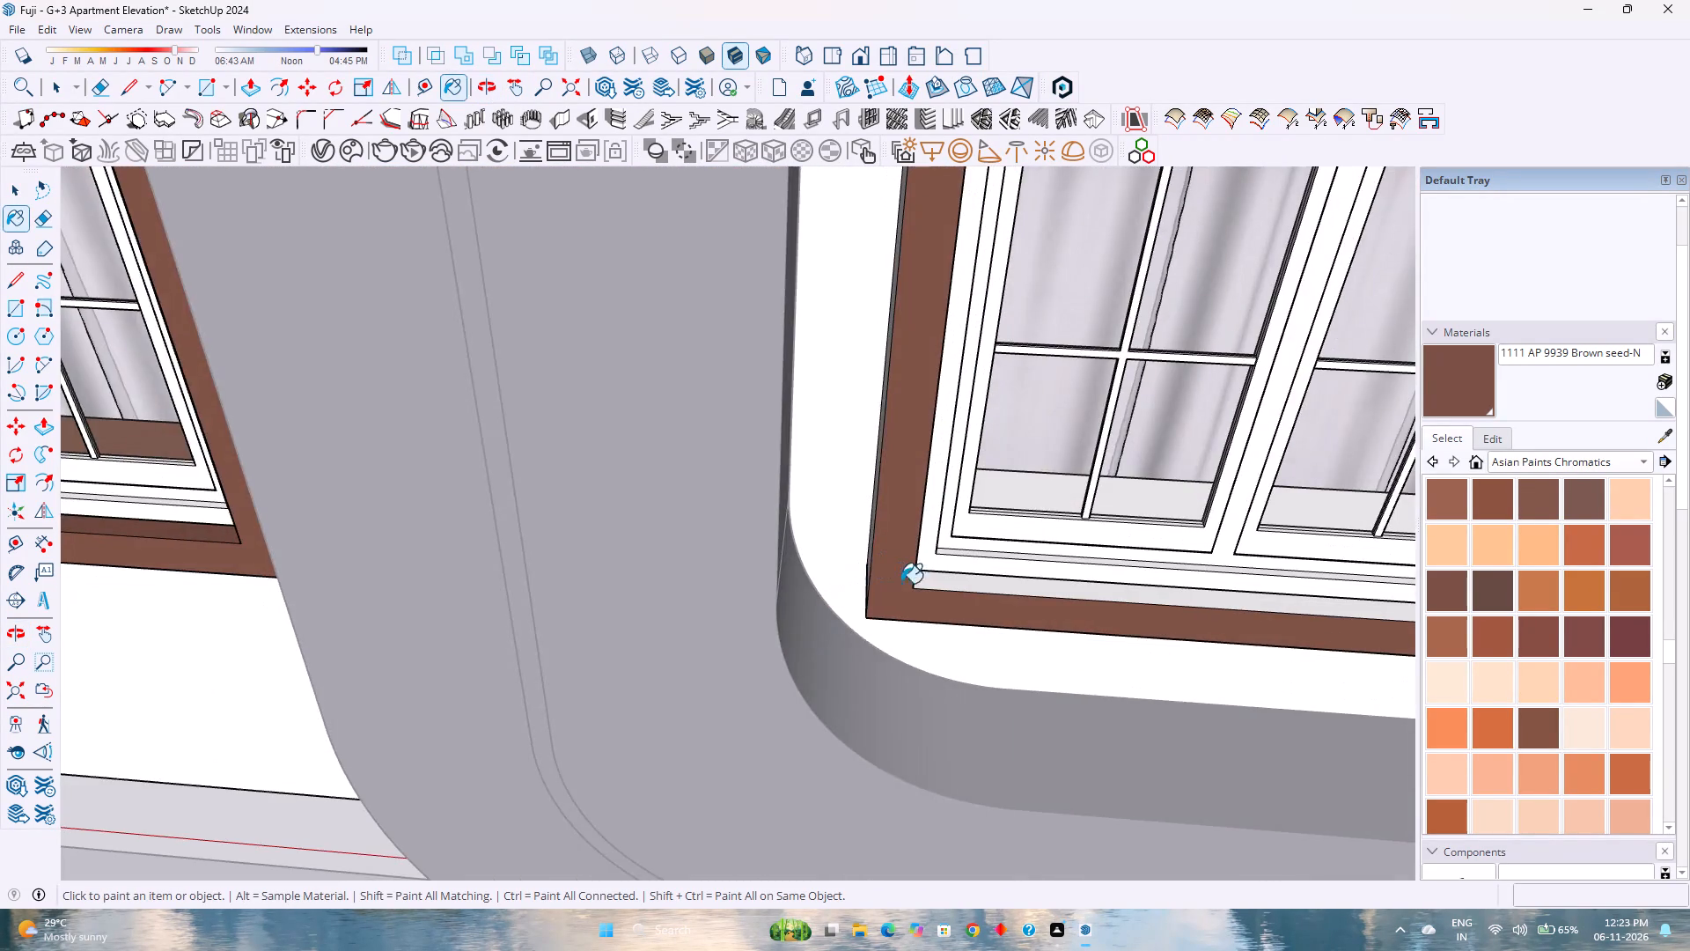
pyautogui.scroll(2, 901, 583)
pyautogui.click(983, 583)
# Apply AP 9939 Brown seed-N to that surround's inner and outer sides nearest the band's vertical part.
pyautogui.middleClick(966, 582)
pyautogui.moveTo(959, 577); pyautogui.dragTo(949, 571, button='middle')
pyautogui.moveTo(796, 532); pyautogui.dragTo(690, 519, button='middle')
pyautogui.scroll(5, 905, 547)
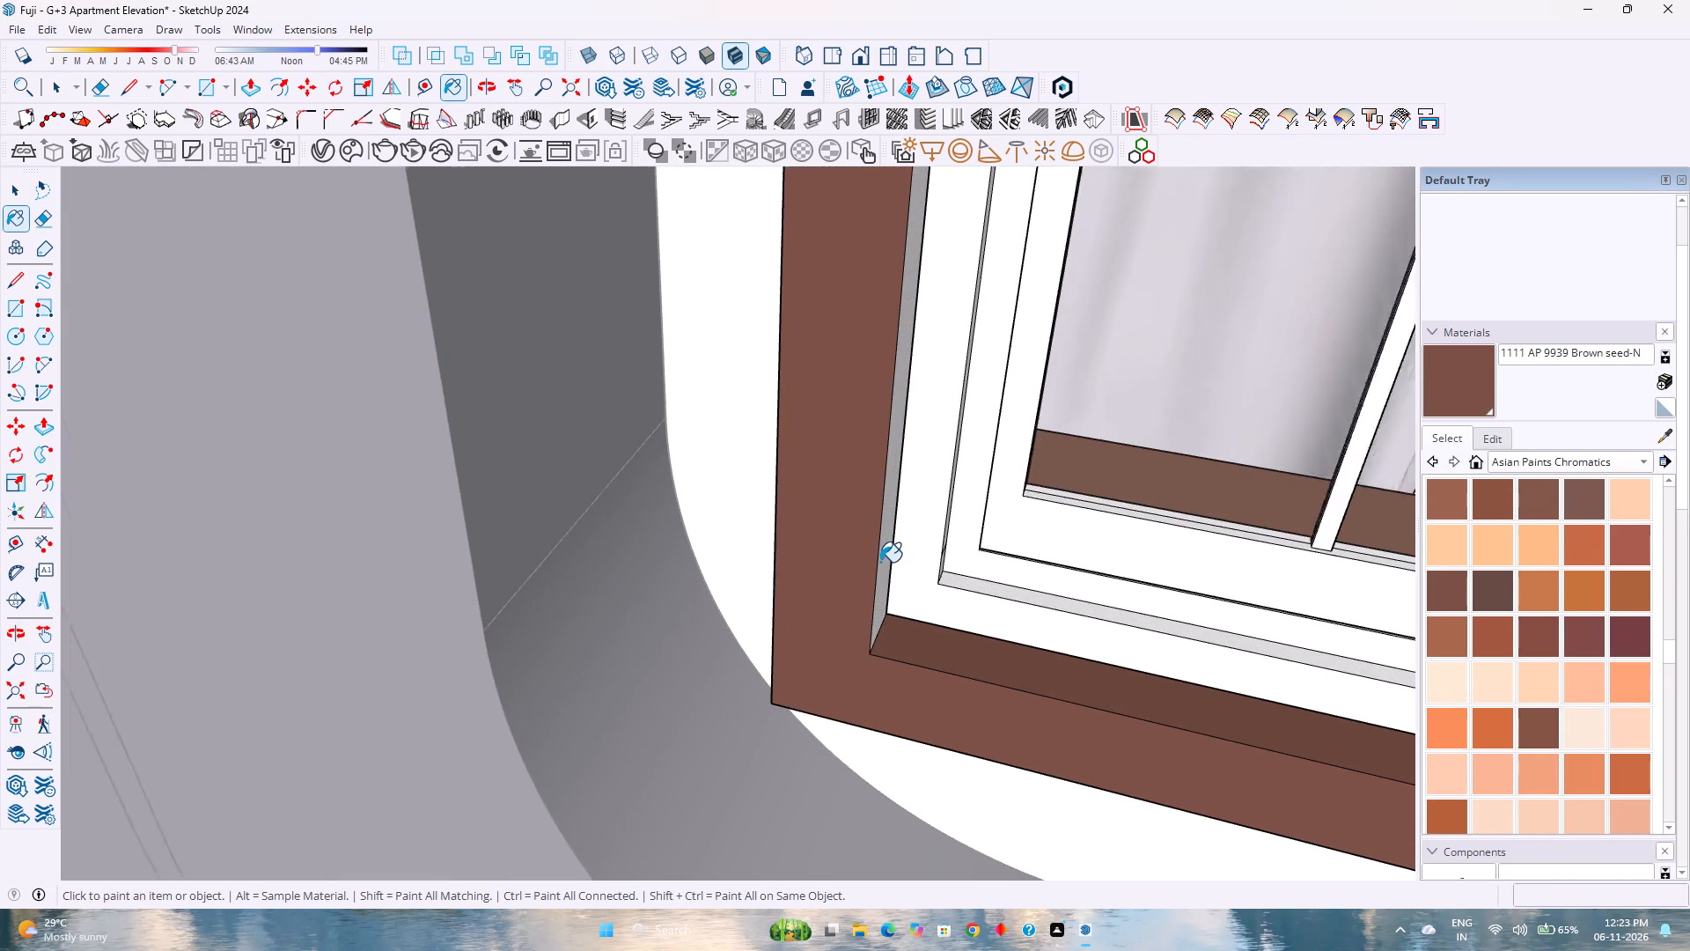
pyautogui.scroll(1, 880, 562)
pyautogui.click(887, 563)
pyautogui.scroll(1, 820, 571)
pyautogui.moveTo(820, 571); pyautogui.dragTo(1080, 601, button='middle')
pyautogui.middleClick(1142, 592)
pyautogui.middleClick(1150, 590)
pyautogui.middleClick(1153, 589)
pyautogui.click(740, 541)
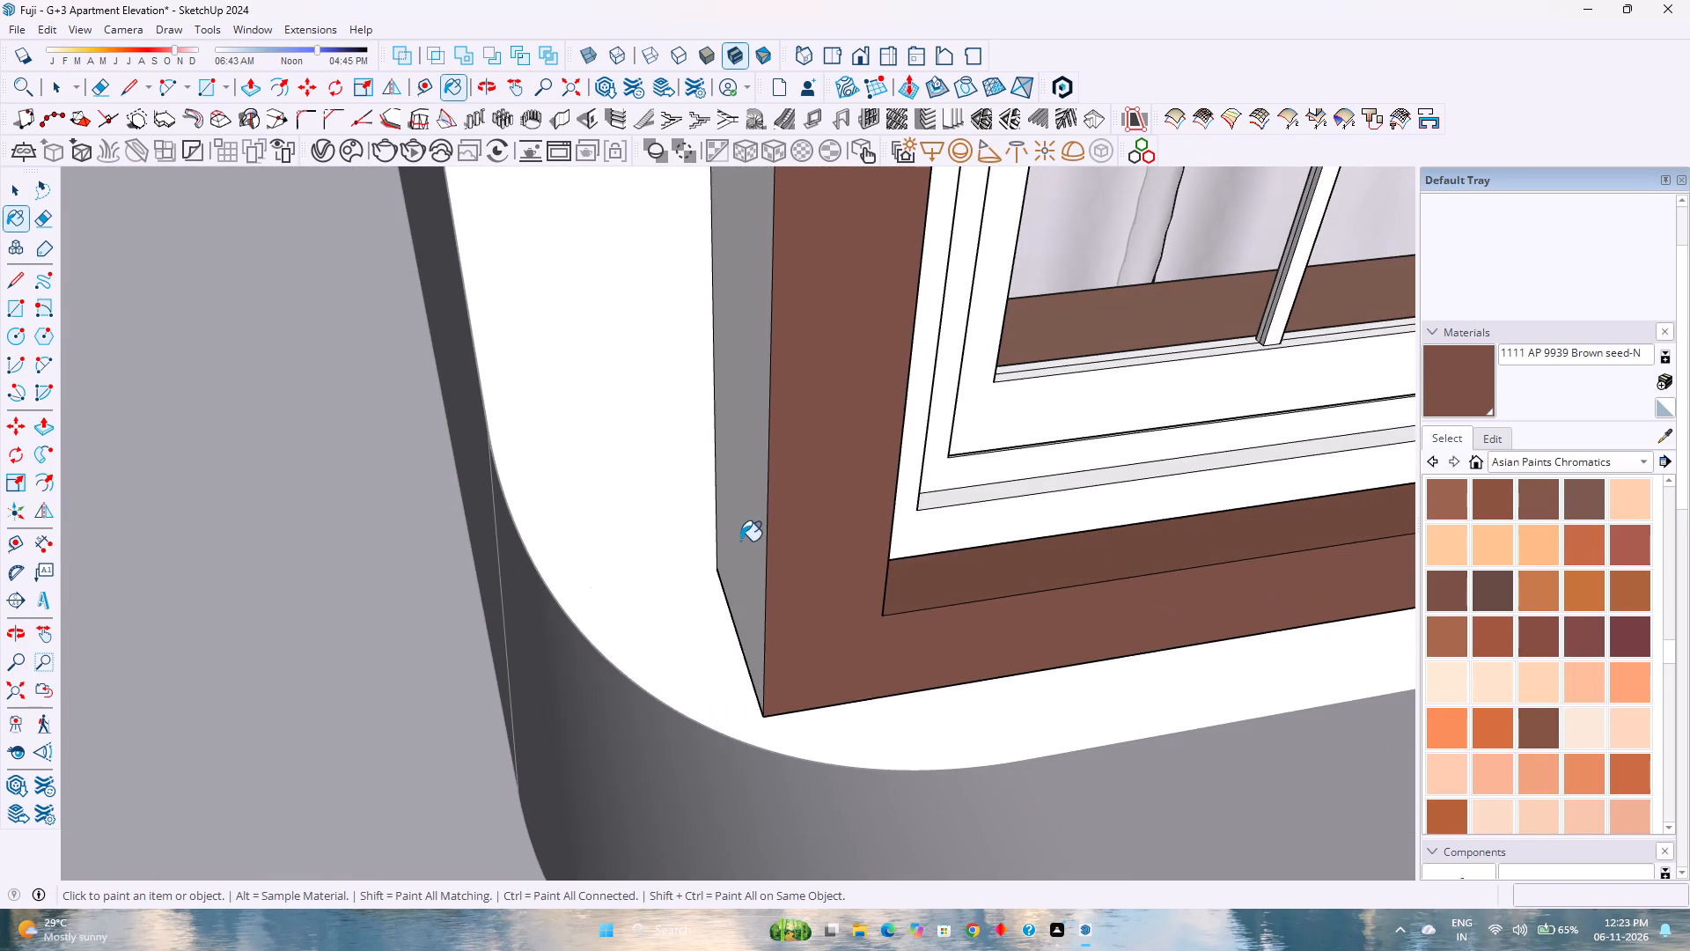
# Apply AP 9939 Brown seed-N to the same surround's opposite inner side and the outer side facing the third window.
pyautogui.scroll(-20, 725, 545)
pyautogui.scroll(-1, 725, 545)
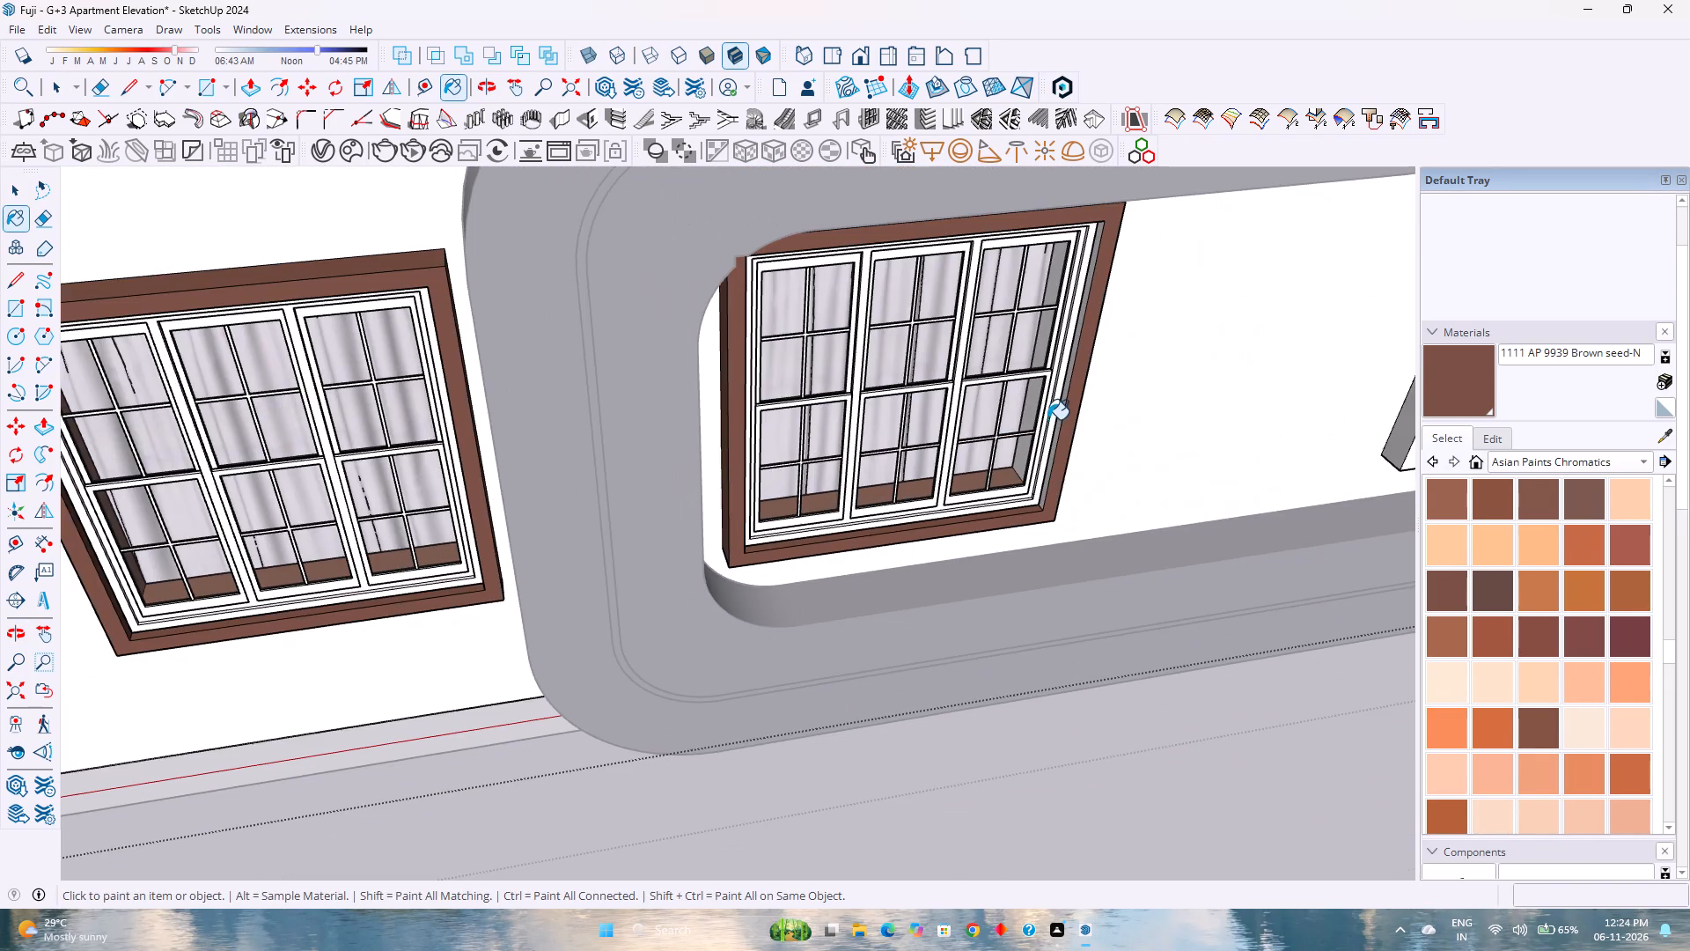
pyautogui.scroll(9, 1051, 426)
pyautogui.click(1069, 427)
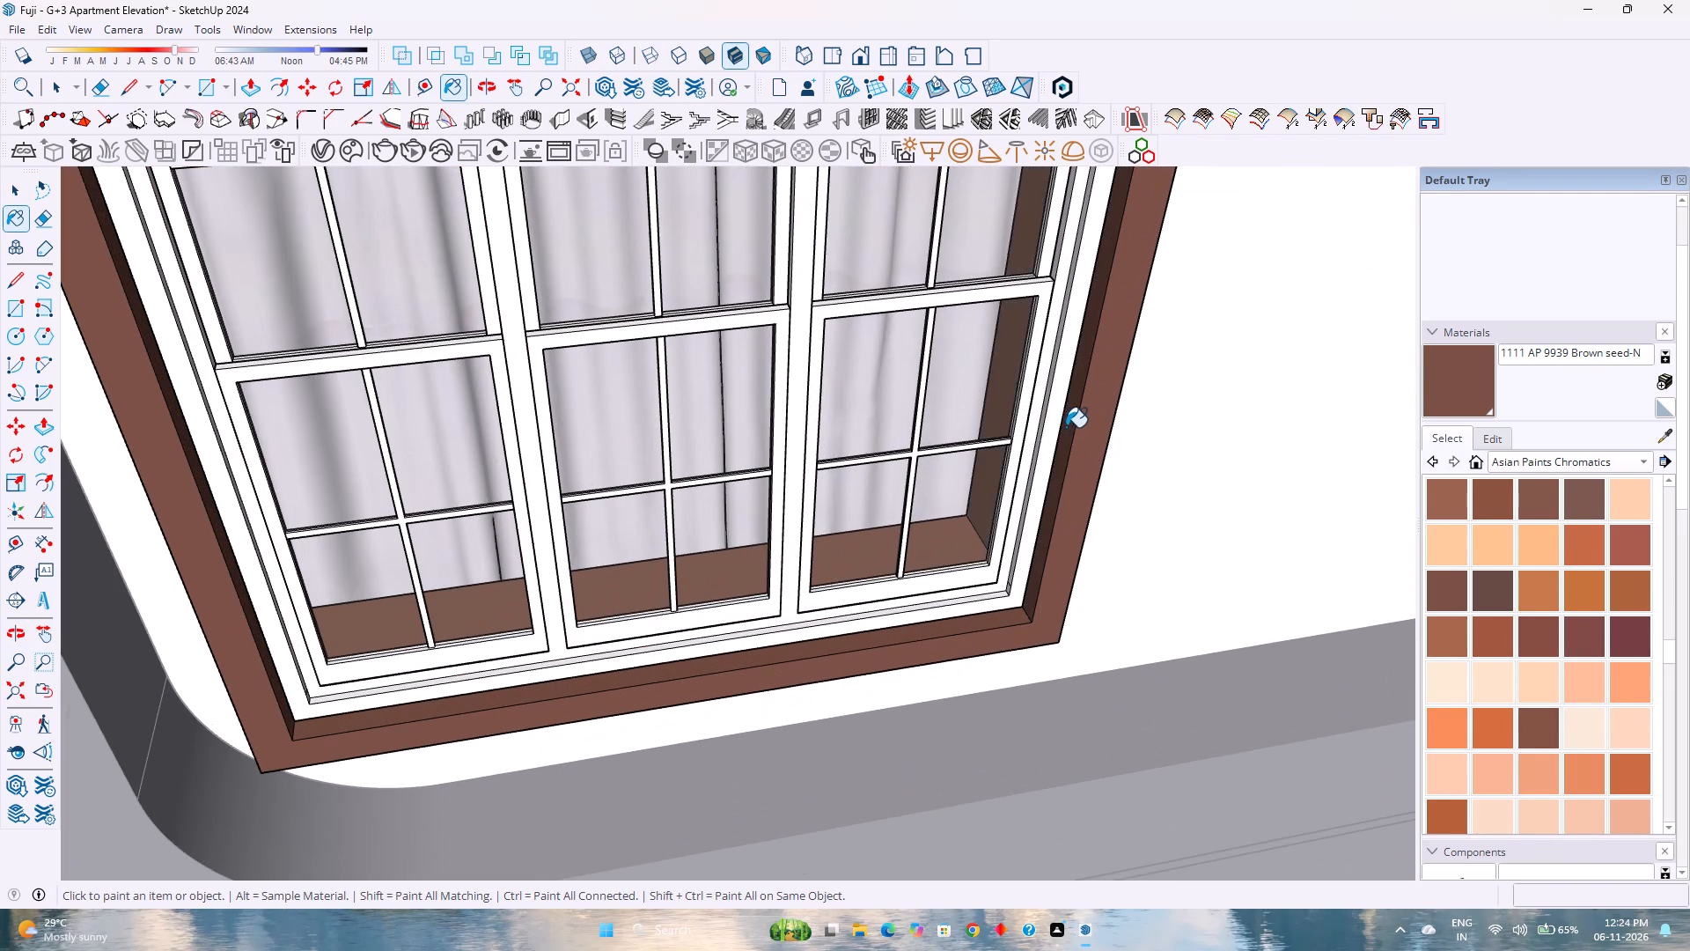
pyautogui.scroll(-7, 987, 475)
pyautogui.moveTo(1060, 505); pyautogui.dragTo(520, 428, button='middle')
pyautogui.scroll(4, 897, 542)
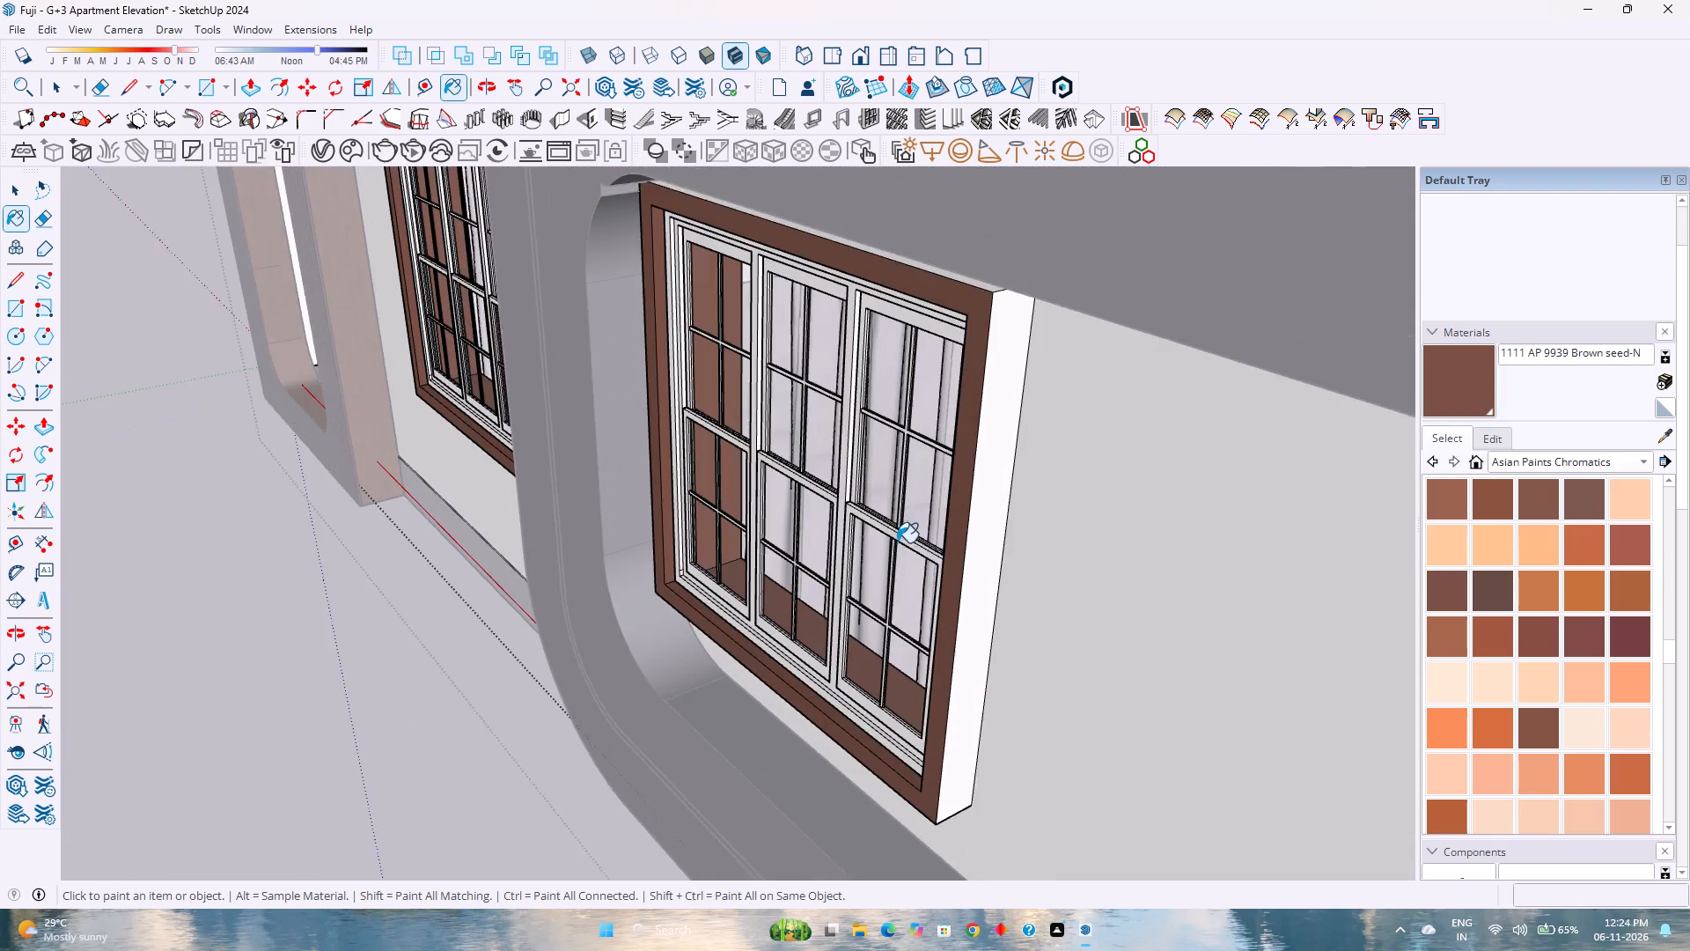
pyautogui.click(985, 518)
# Paint the top face and underside of the second ground-floor window surround with AP 9939 Brown seed-N.
pyautogui.scroll(2, 961, 338)
pyautogui.moveTo(961, 334); pyautogui.dragTo(981, 296, button='middle')
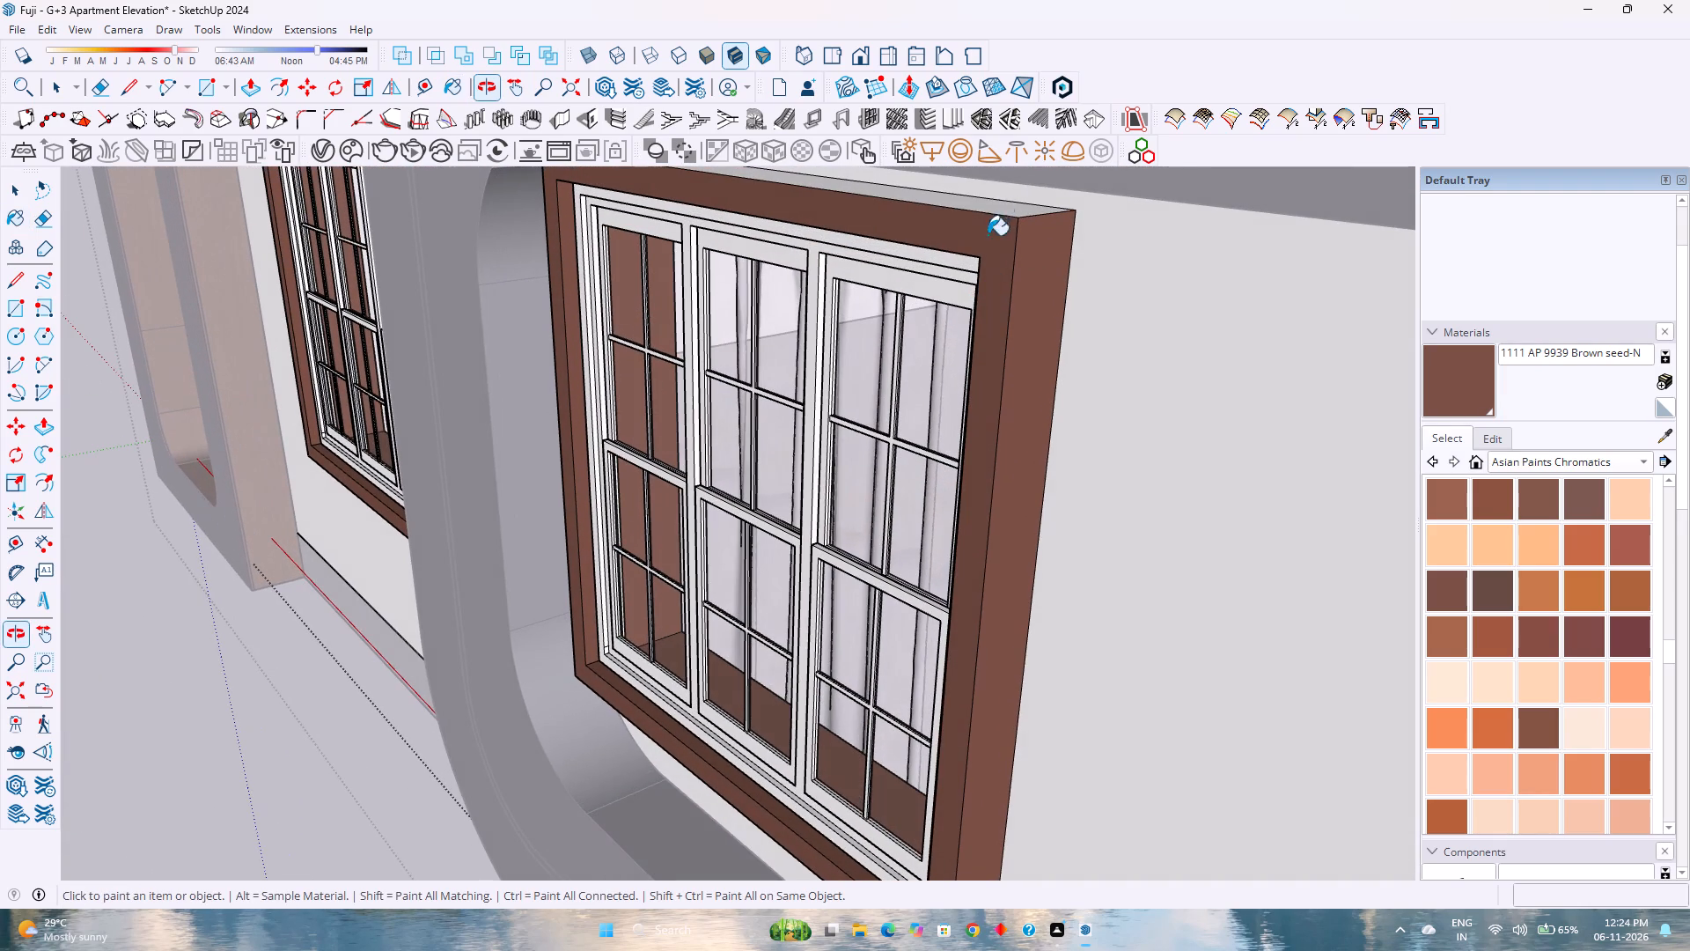
pyautogui.click(997, 211)
pyautogui.scroll(-4, 938, 423)
pyautogui.moveTo(747, 693); pyautogui.dragTo(765, 676, button='middle')
pyautogui.moveTo(771, 670); pyautogui.dragTo(781, 658, button='middle')
pyautogui.moveTo(787, 653); pyautogui.dragTo(937, 506, button='middle')
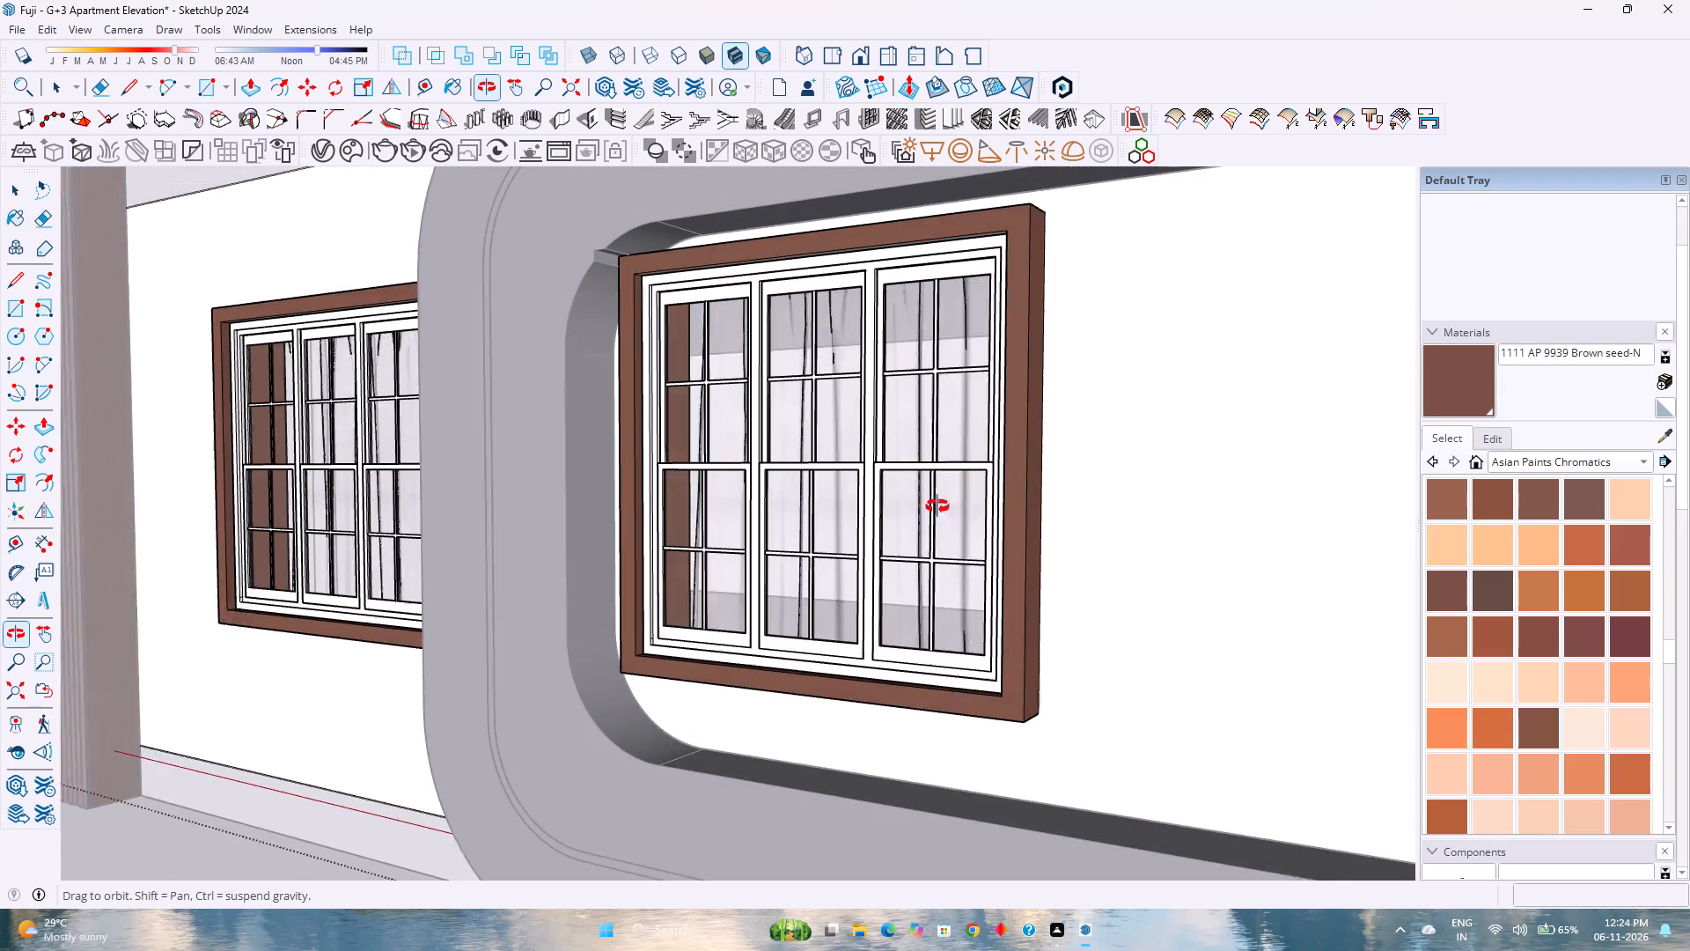
pyautogui.moveTo(937, 506); pyautogui.dragTo(938, 506, button='middle')
pyautogui.scroll(6, 917, 667)
pyautogui.moveTo(856, 653); pyautogui.dragTo(981, 550, button='middle')
pyautogui.scroll(2, 914, 693)
pyautogui.moveTo(914, 677); pyautogui.dragTo(1037, 560, button='middle')
pyautogui.middleClick(1038, 560)
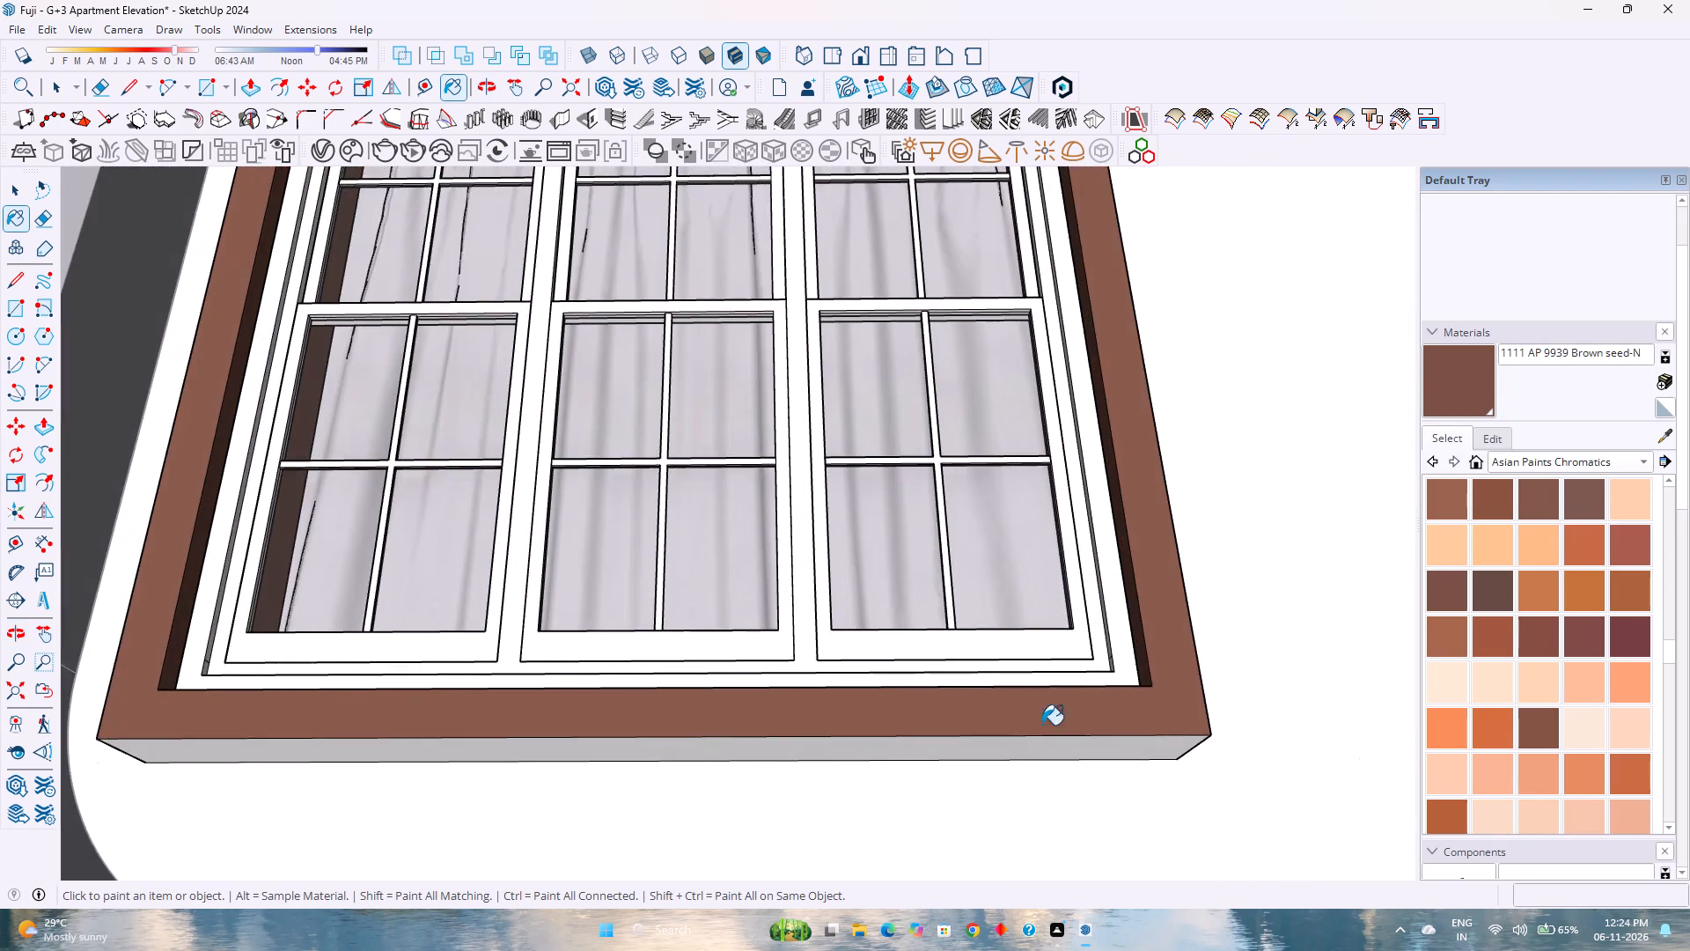
pyautogui.scroll(4, 1040, 764)
pyautogui.click(1047, 745)
# Paint the third ground-floor surround's front face, underside and outer side facing the second window with AP 9939 Brown seed-N.
pyautogui.scroll(-17, 847, 643)
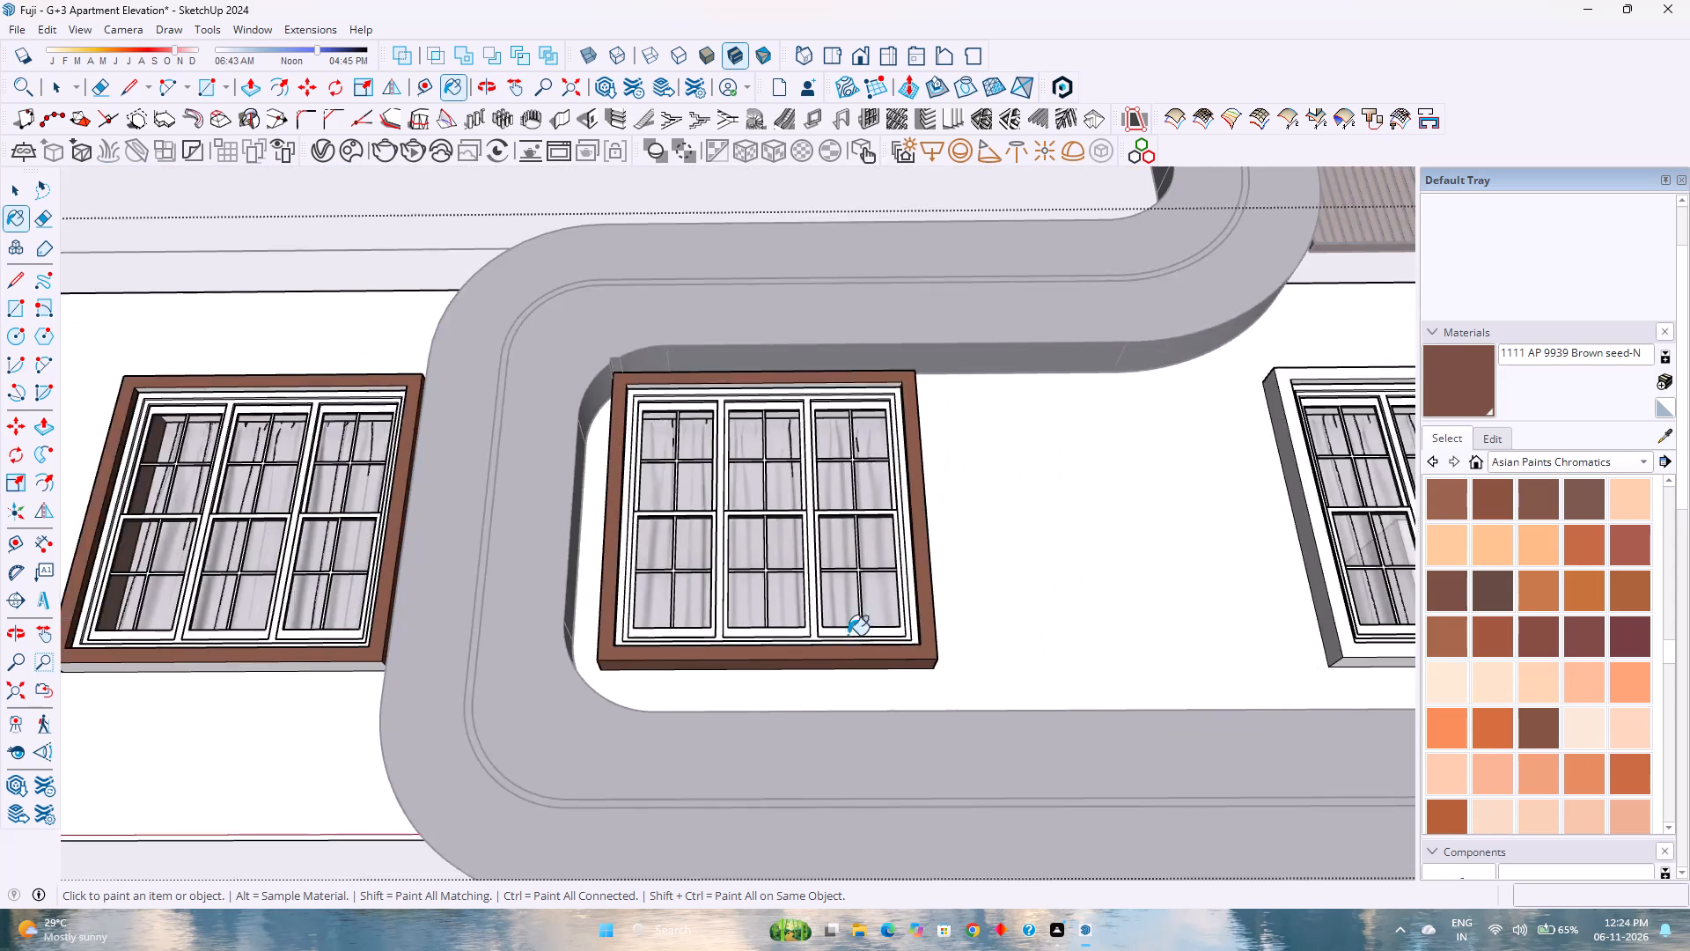
pyautogui.scroll(-4, 848, 635)
pyautogui.scroll(2, 1282, 719)
pyautogui.scroll(8, 1253, 622)
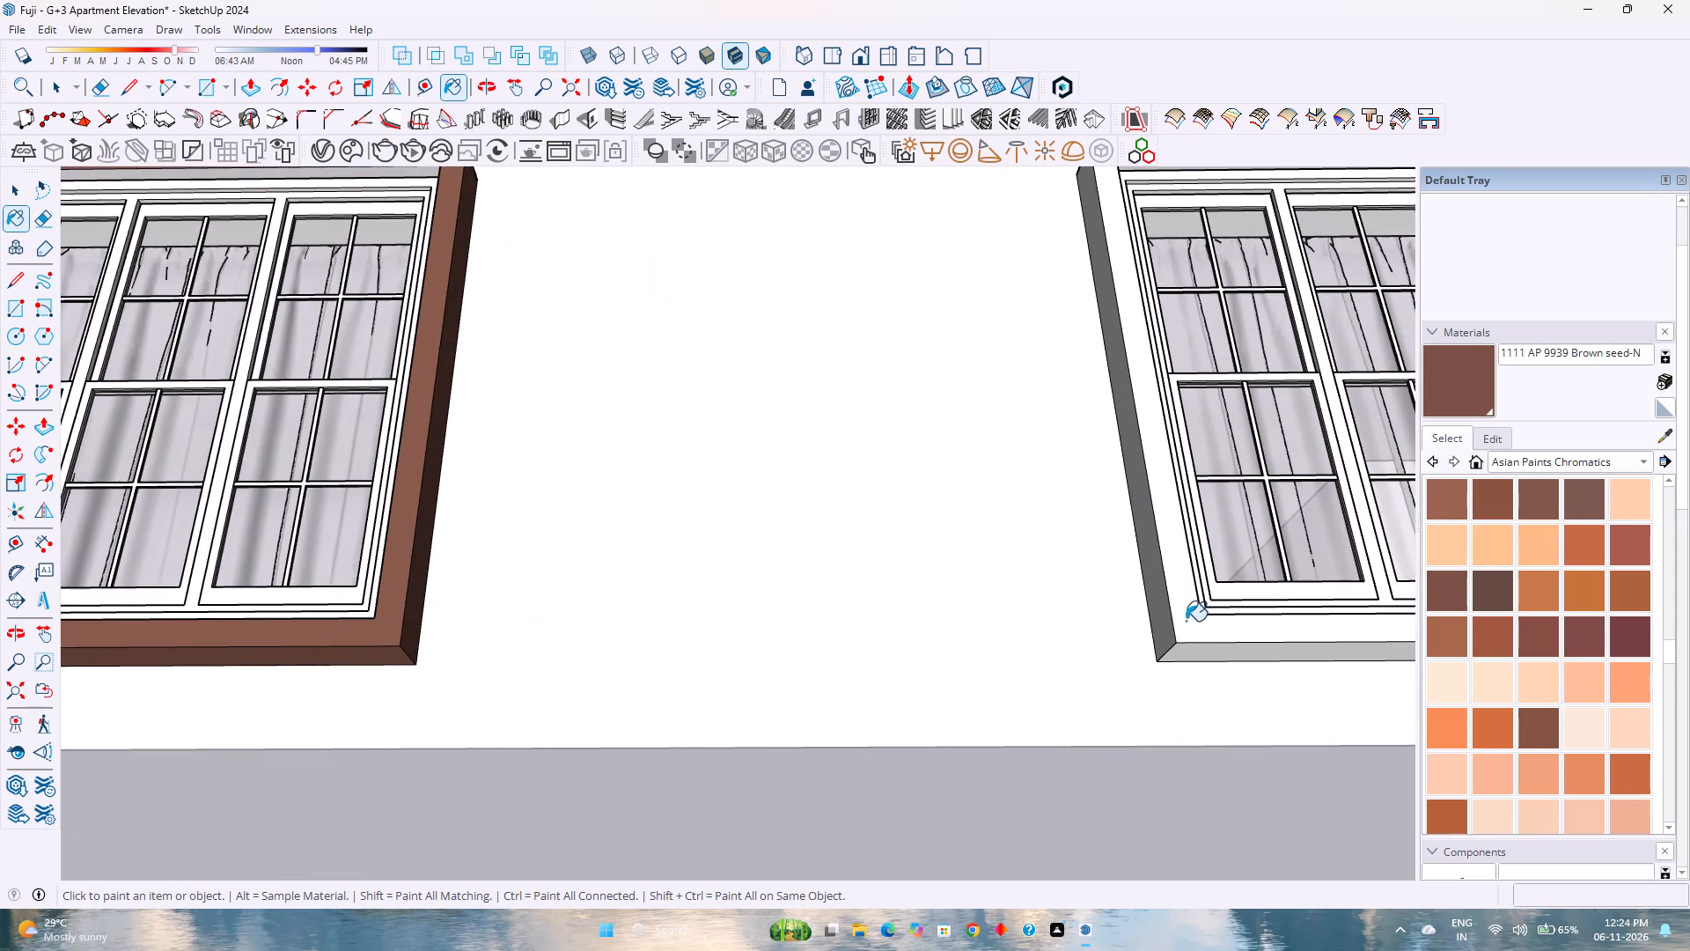
pyautogui.click(1186, 621)
pyautogui.scroll(4, 1189, 669)
pyautogui.click(1190, 648)
pyautogui.click(1155, 613)
# Apply AP 9939 Brown seed-N to the third surround's far outer side and the inner side nearest the second window.
pyautogui.scroll(-4, 794, 598)
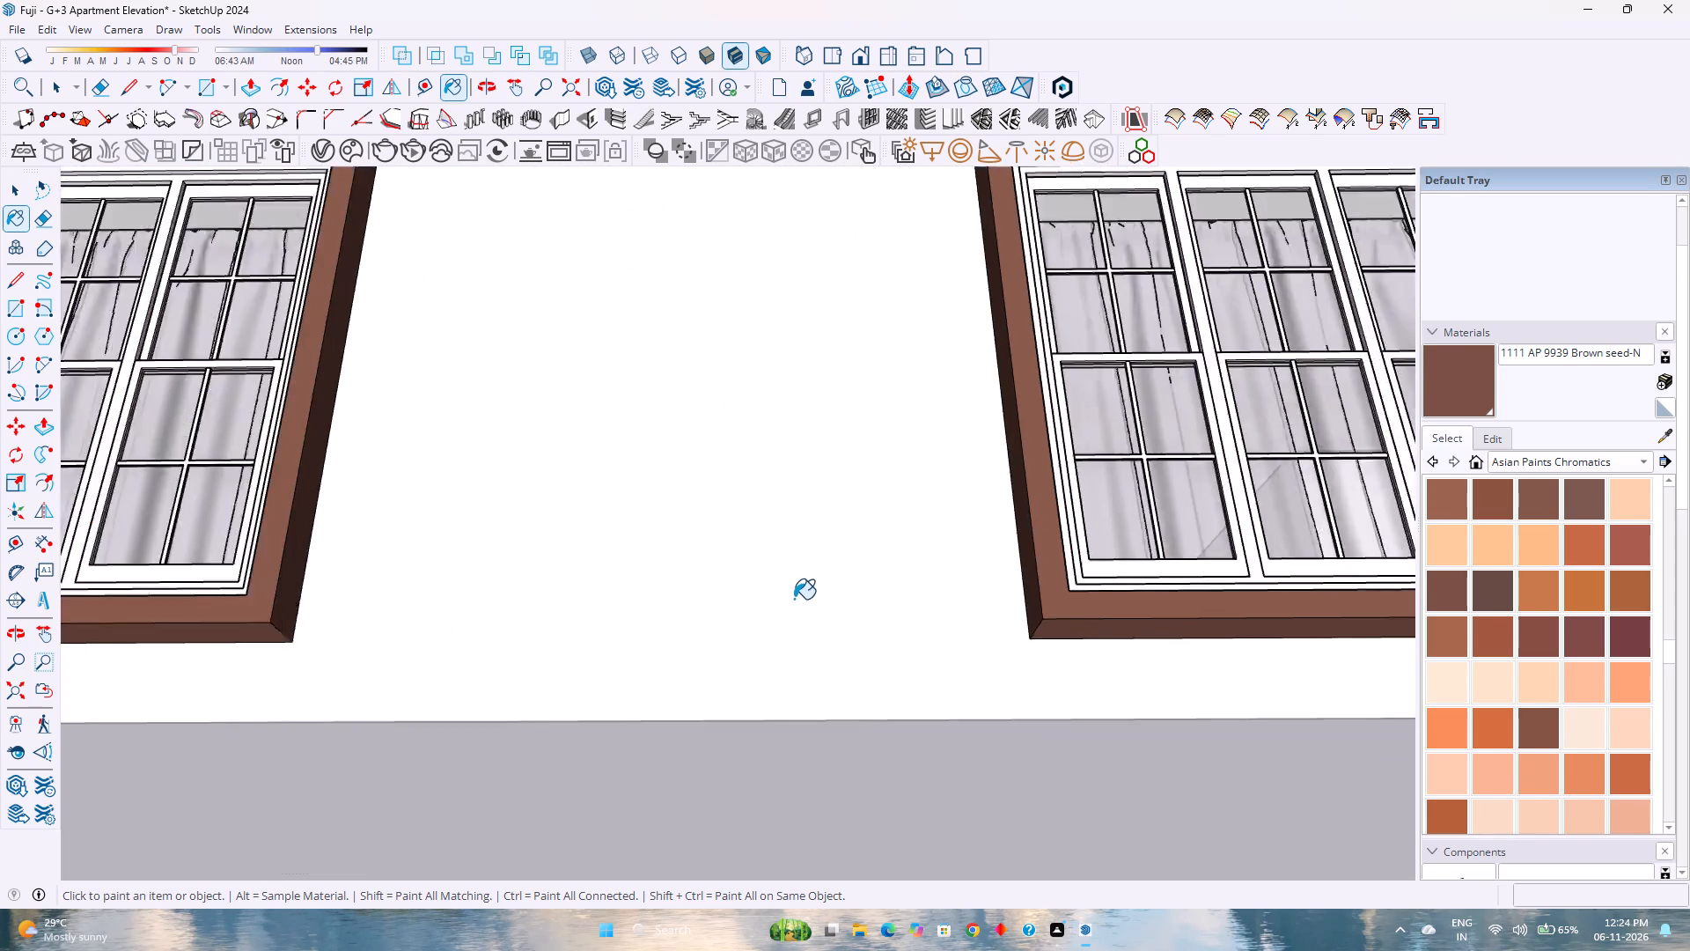
pyautogui.scroll(-8, 794, 599)
pyautogui.moveTo(917, 557); pyautogui.dragTo(458, 680, button='middle')
pyautogui.moveTo(392, 719); pyautogui.dragTo(385, 726, button='middle')
pyautogui.middleClick(385, 726)
pyautogui.scroll(5, 1122, 473)
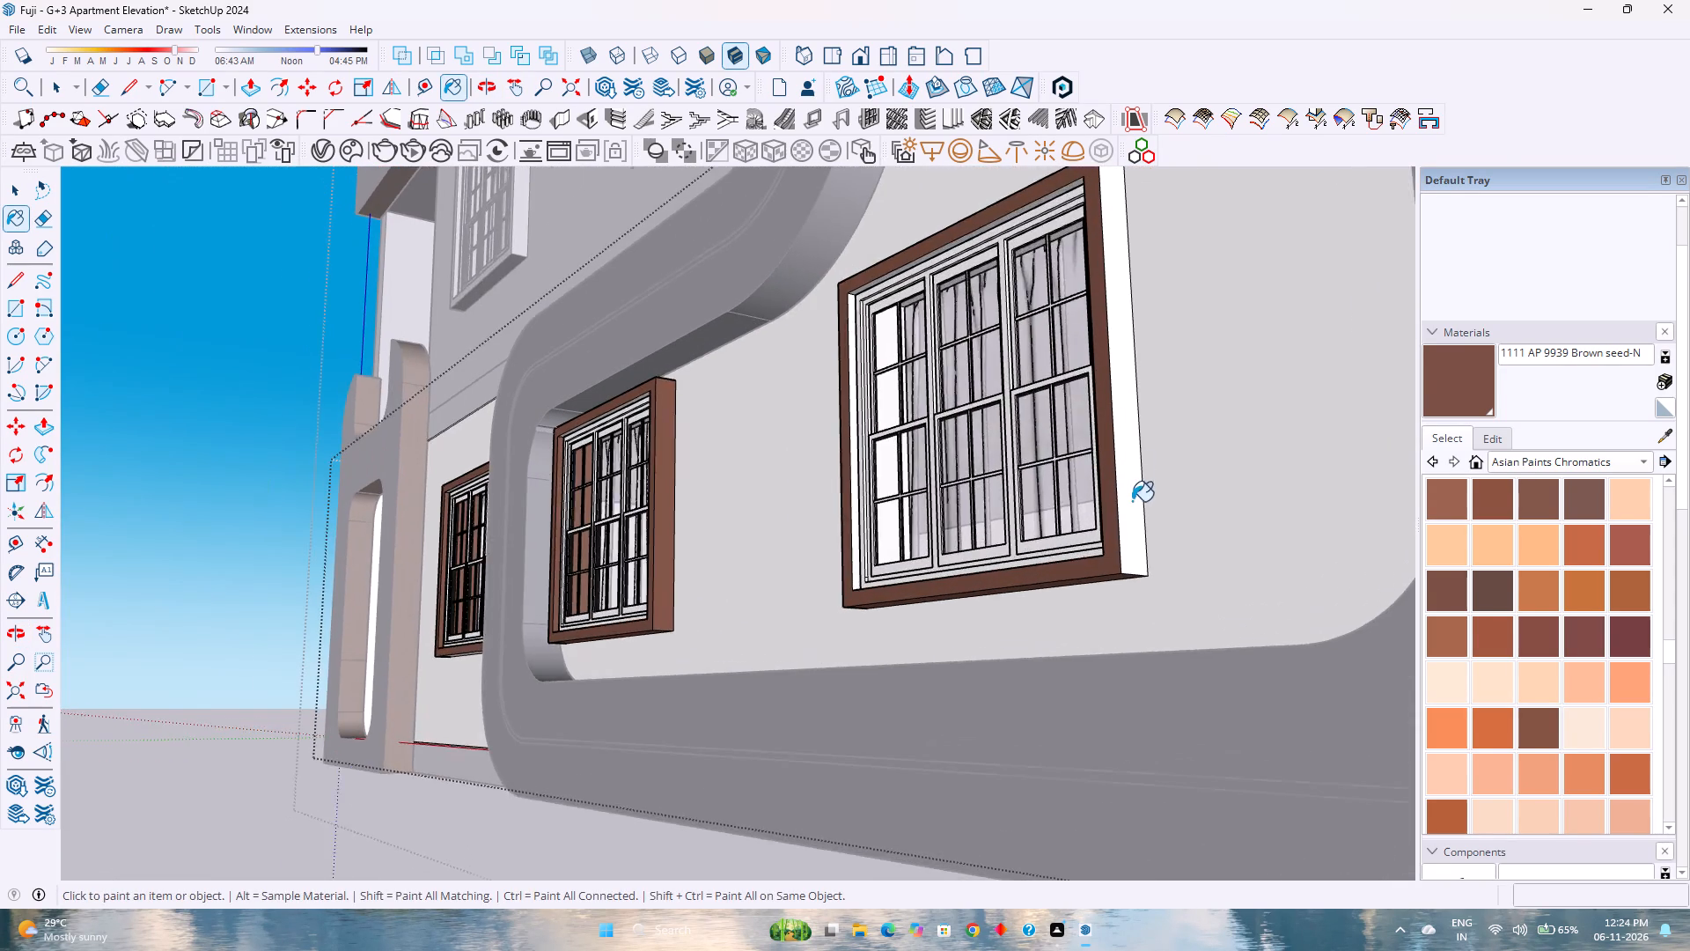
pyautogui.scroll(1, 1132, 501)
pyautogui.click(1132, 501)
pyautogui.scroll(-3, 952, 399)
pyautogui.scroll(7, 817, 412)
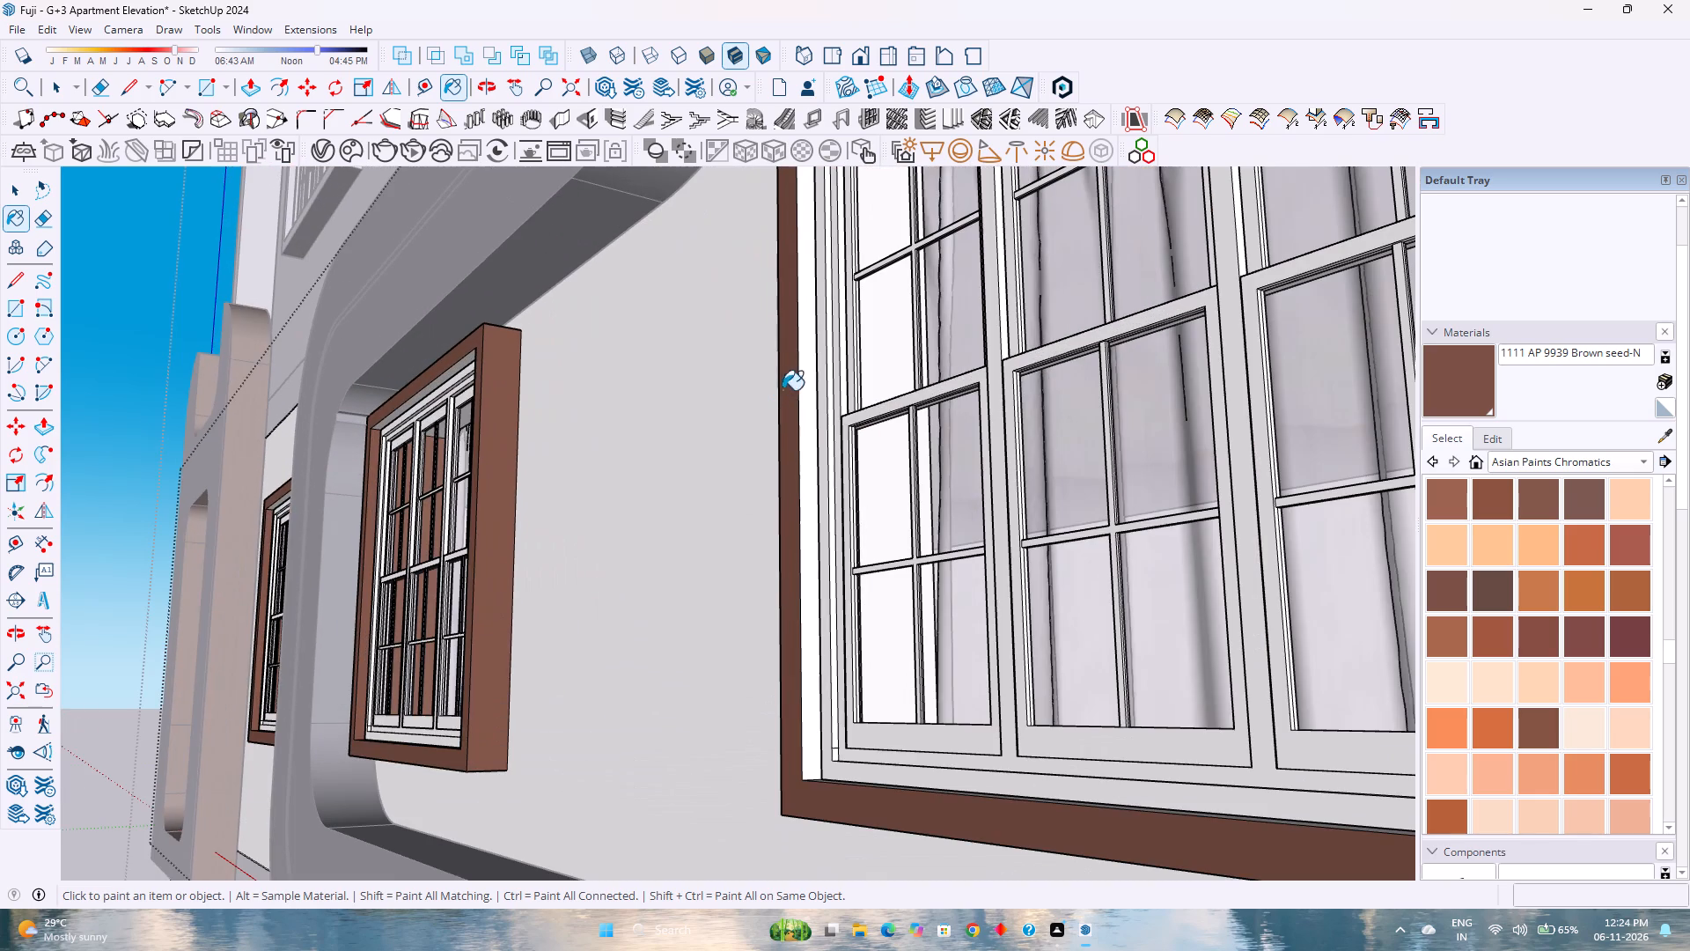
pyautogui.click(807, 377)
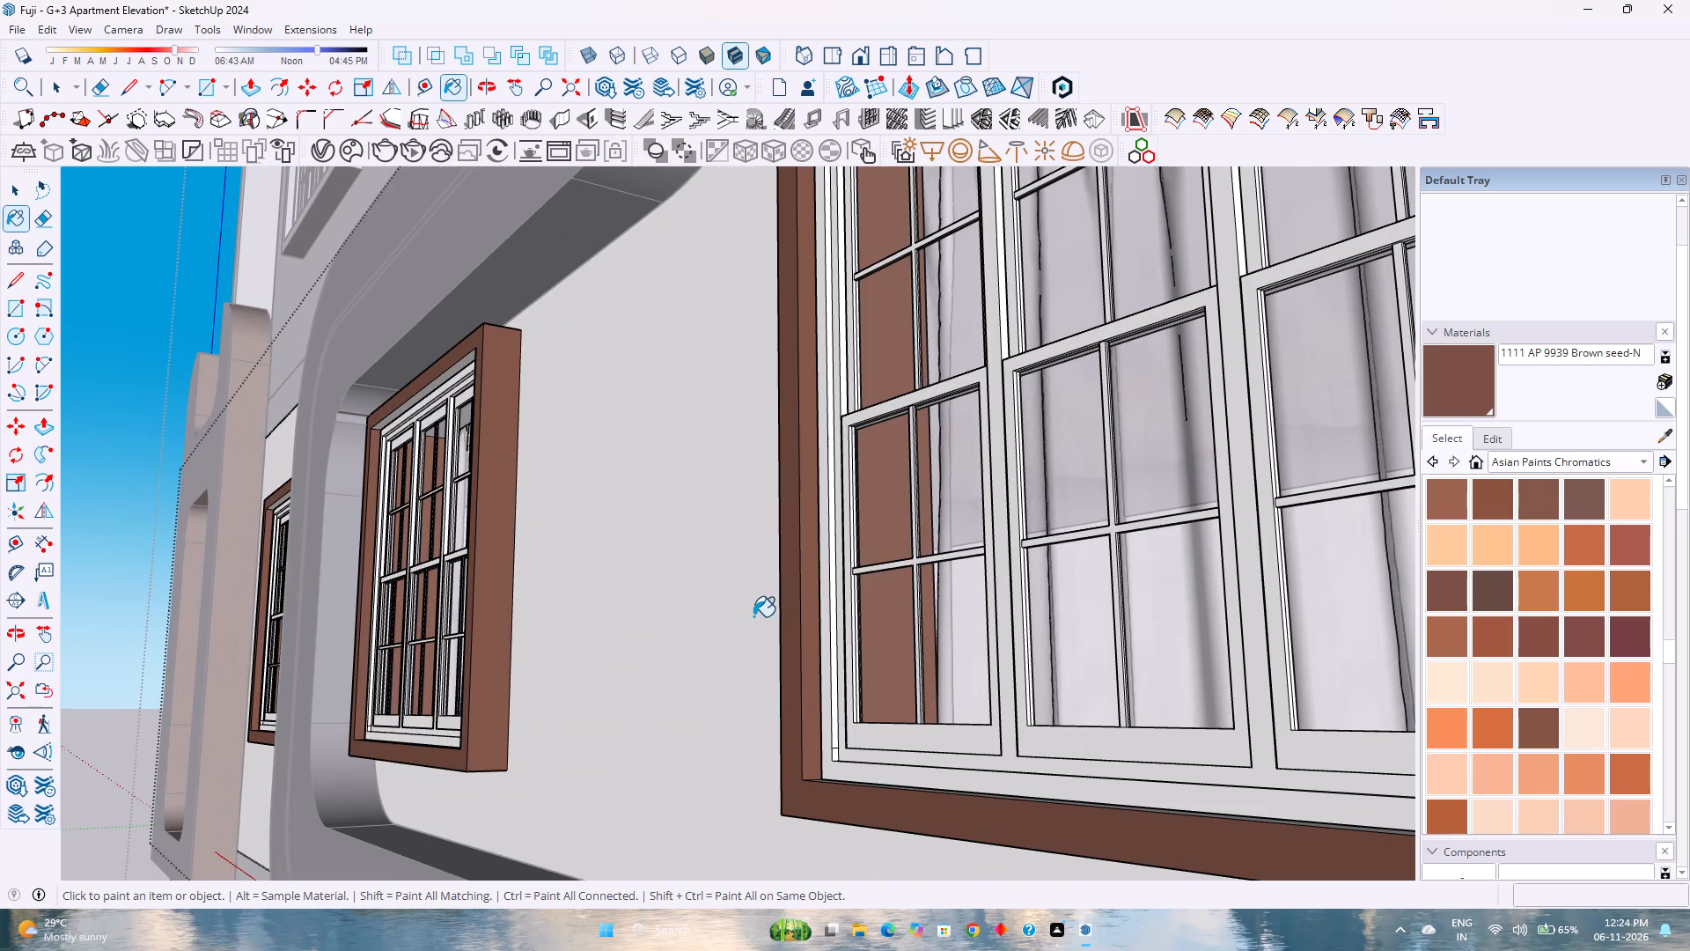
# Paint the third surround's inner sill, remaining inner side and top face with AP 9939 Brown seed-N.
pyautogui.scroll(-4, 753, 616)
pyautogui.moveTo(753, 611); pyautogui.dragTo(830, 796, button='middle')
pyautogui.middleClick(834, 806)
pyautogui.scroll(7, 839, 777)
pyautogui.click(820, 757)
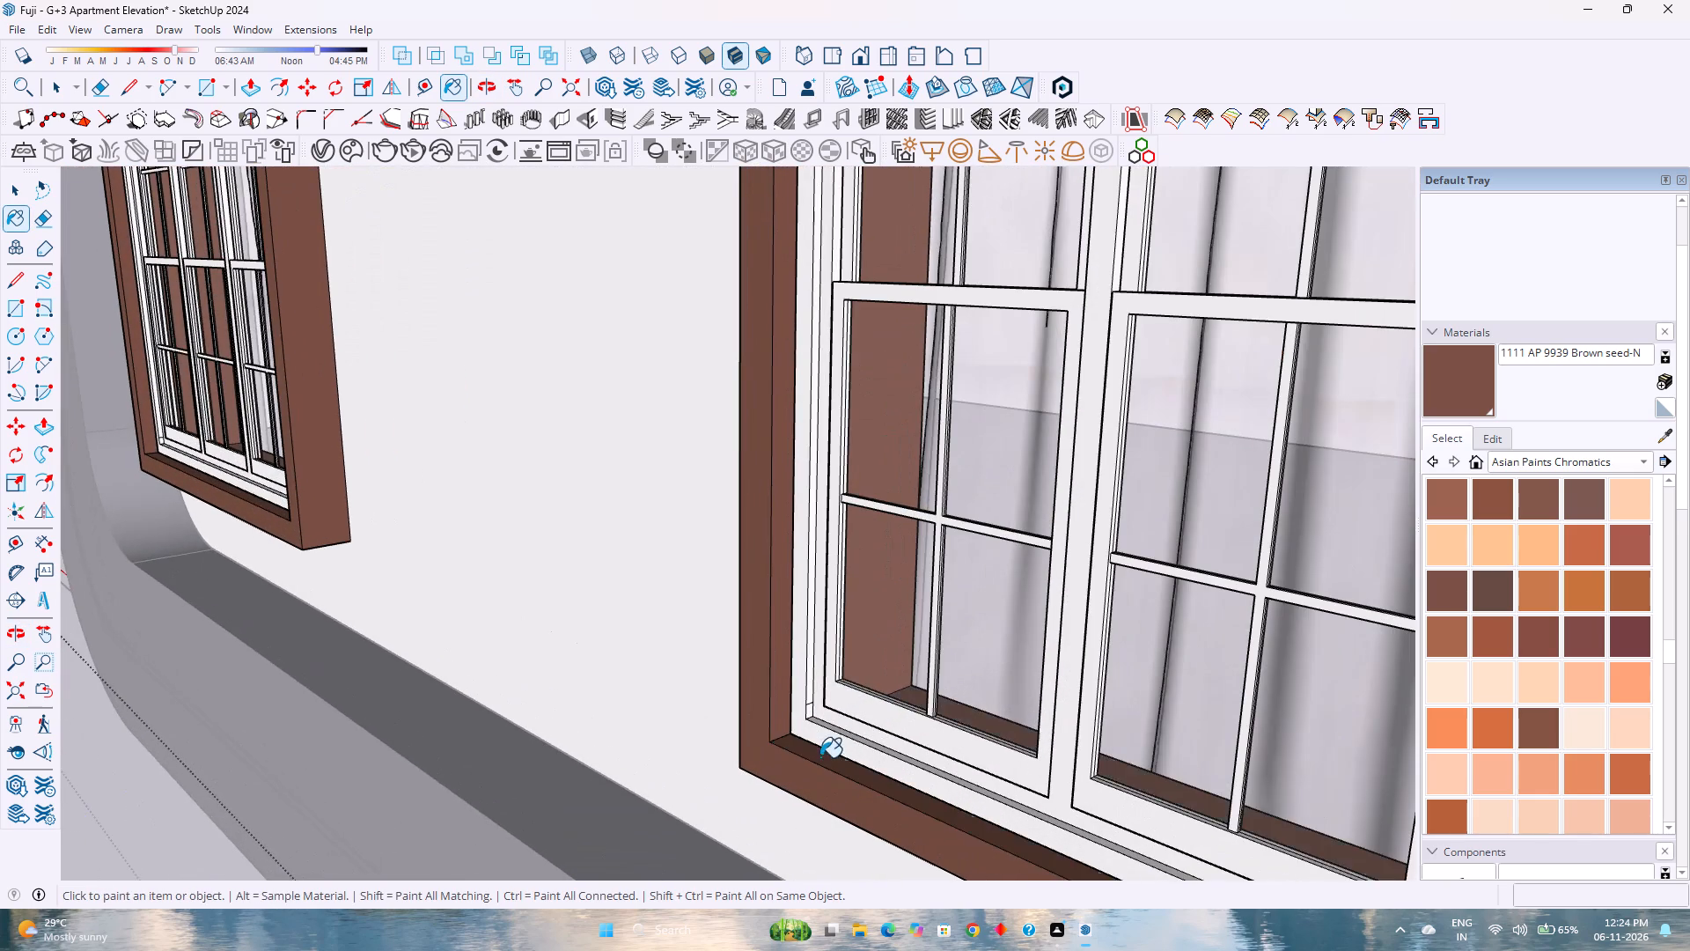
pyautogui.scroll(-8, 614, 670)
pyautogui.moveTo(577, 604); pyautogui.dragTo(1156, 749, button='middle')
pyautogui.middleClick(1156, 749)
pyautogui.scroll(-1, 1150, 720)
pyautogui.scroll(3, 1088, 468)
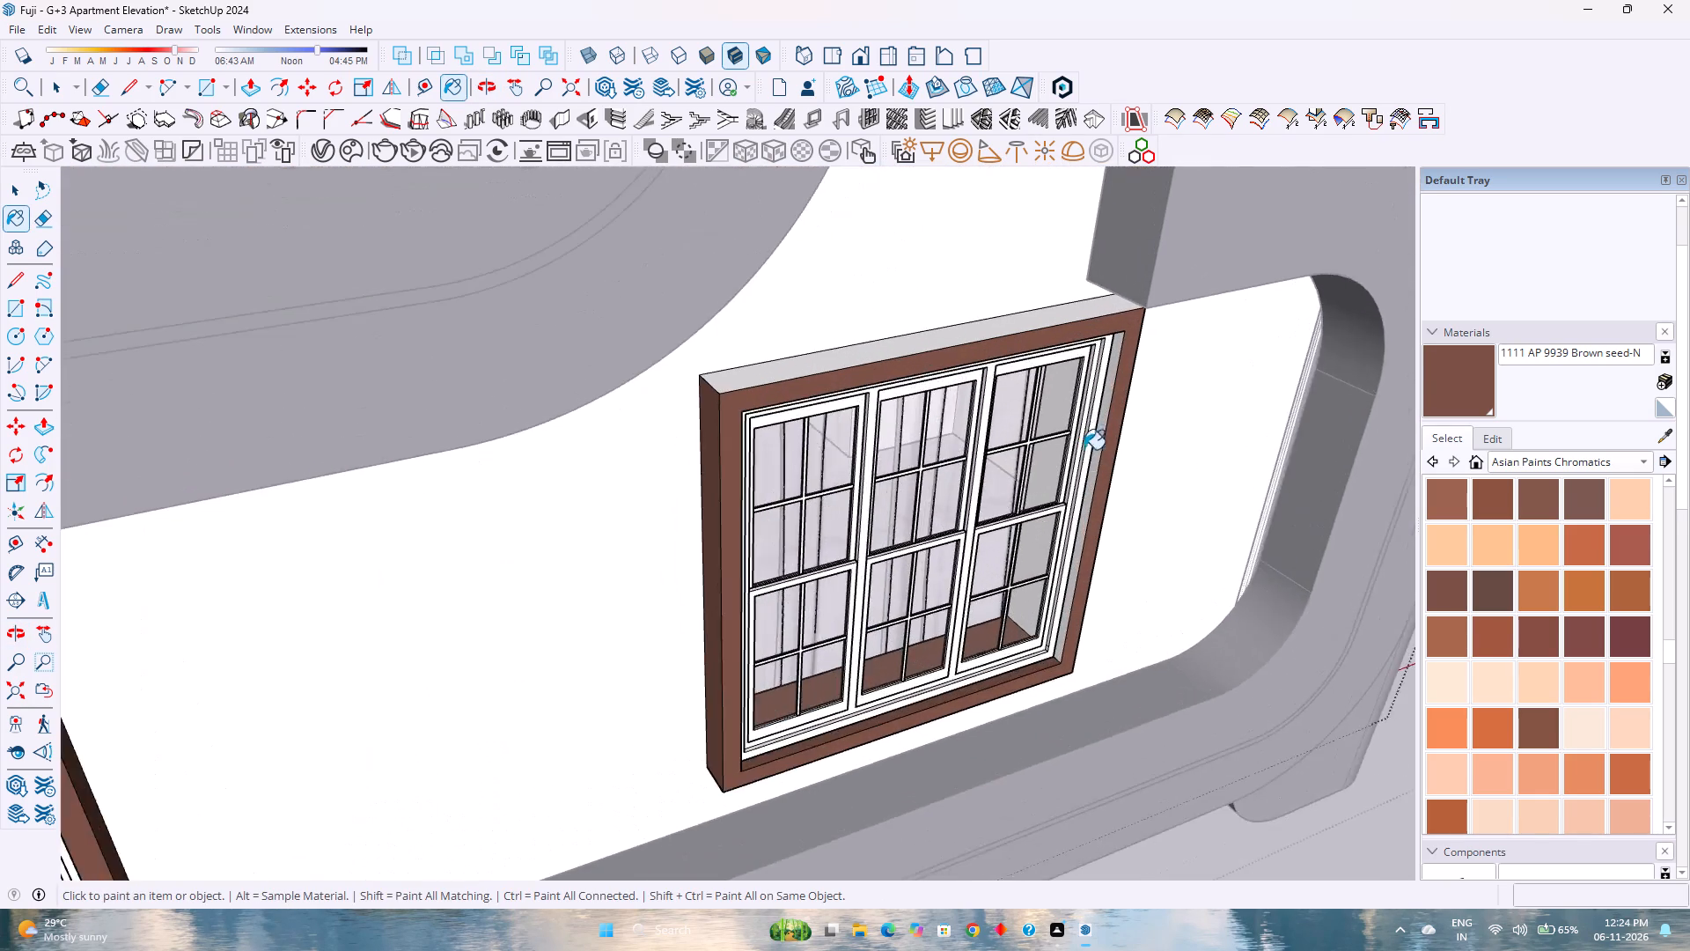
pyautogui.scroll(6, 1084, 449)
pyautogui.click(1118, 412)
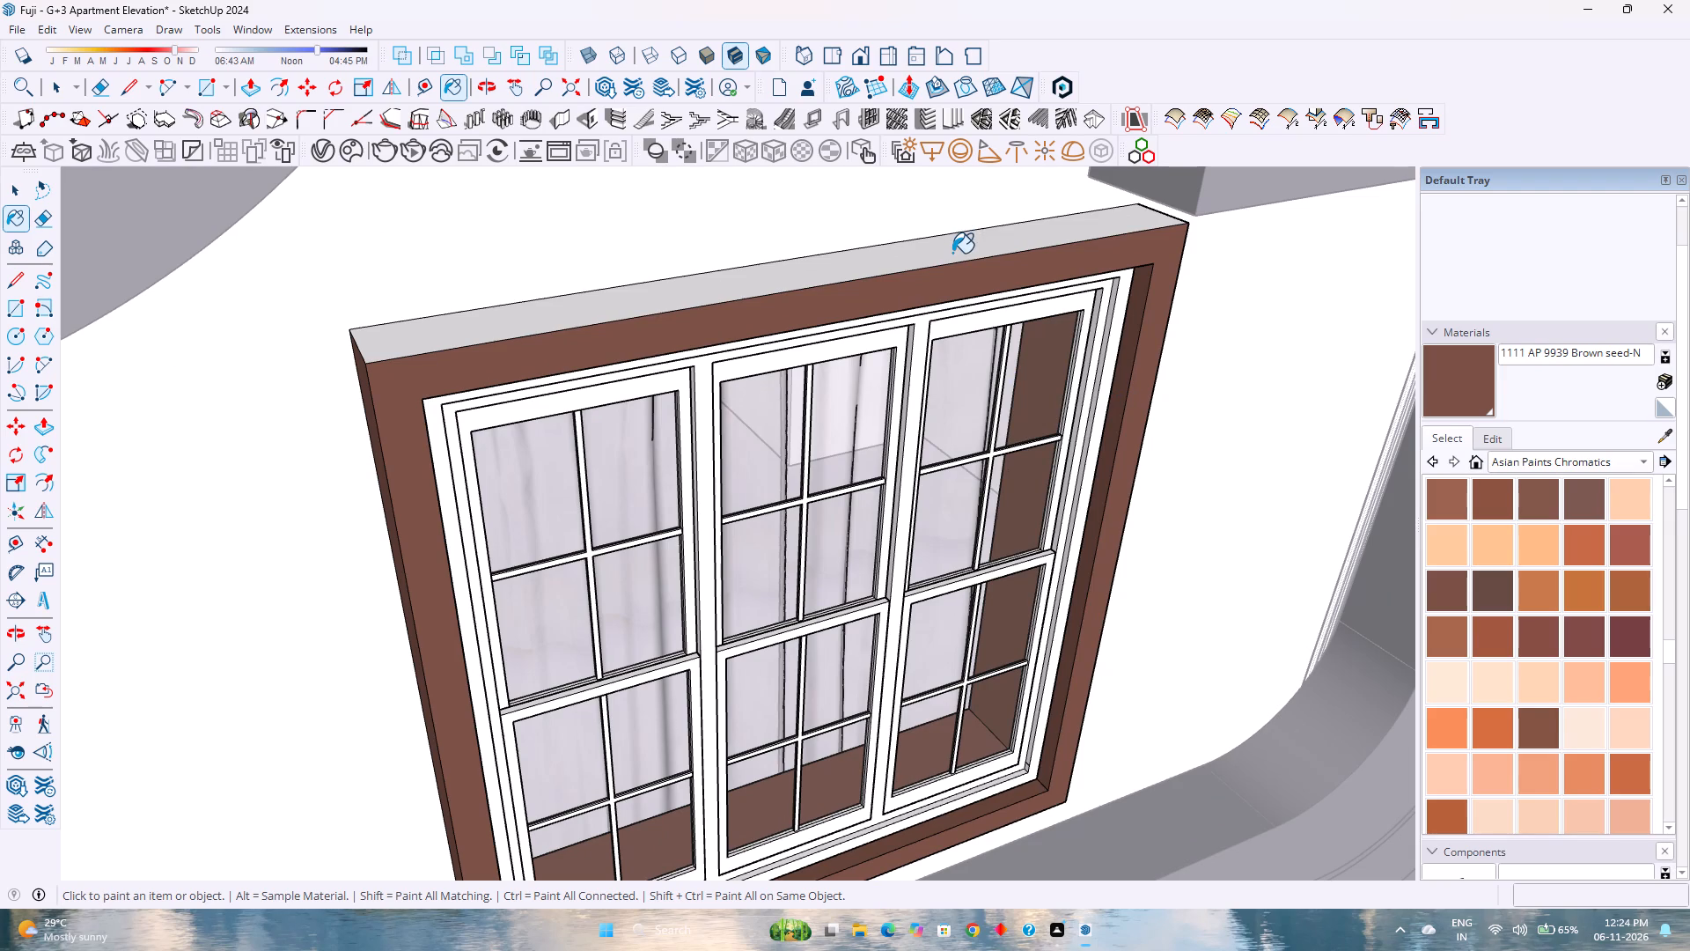
pyautogui.click(952, 253)
# Leave the ground-floor group and open the first-floor group for editing.
pyautogui.scroll(-16, 742, 515)
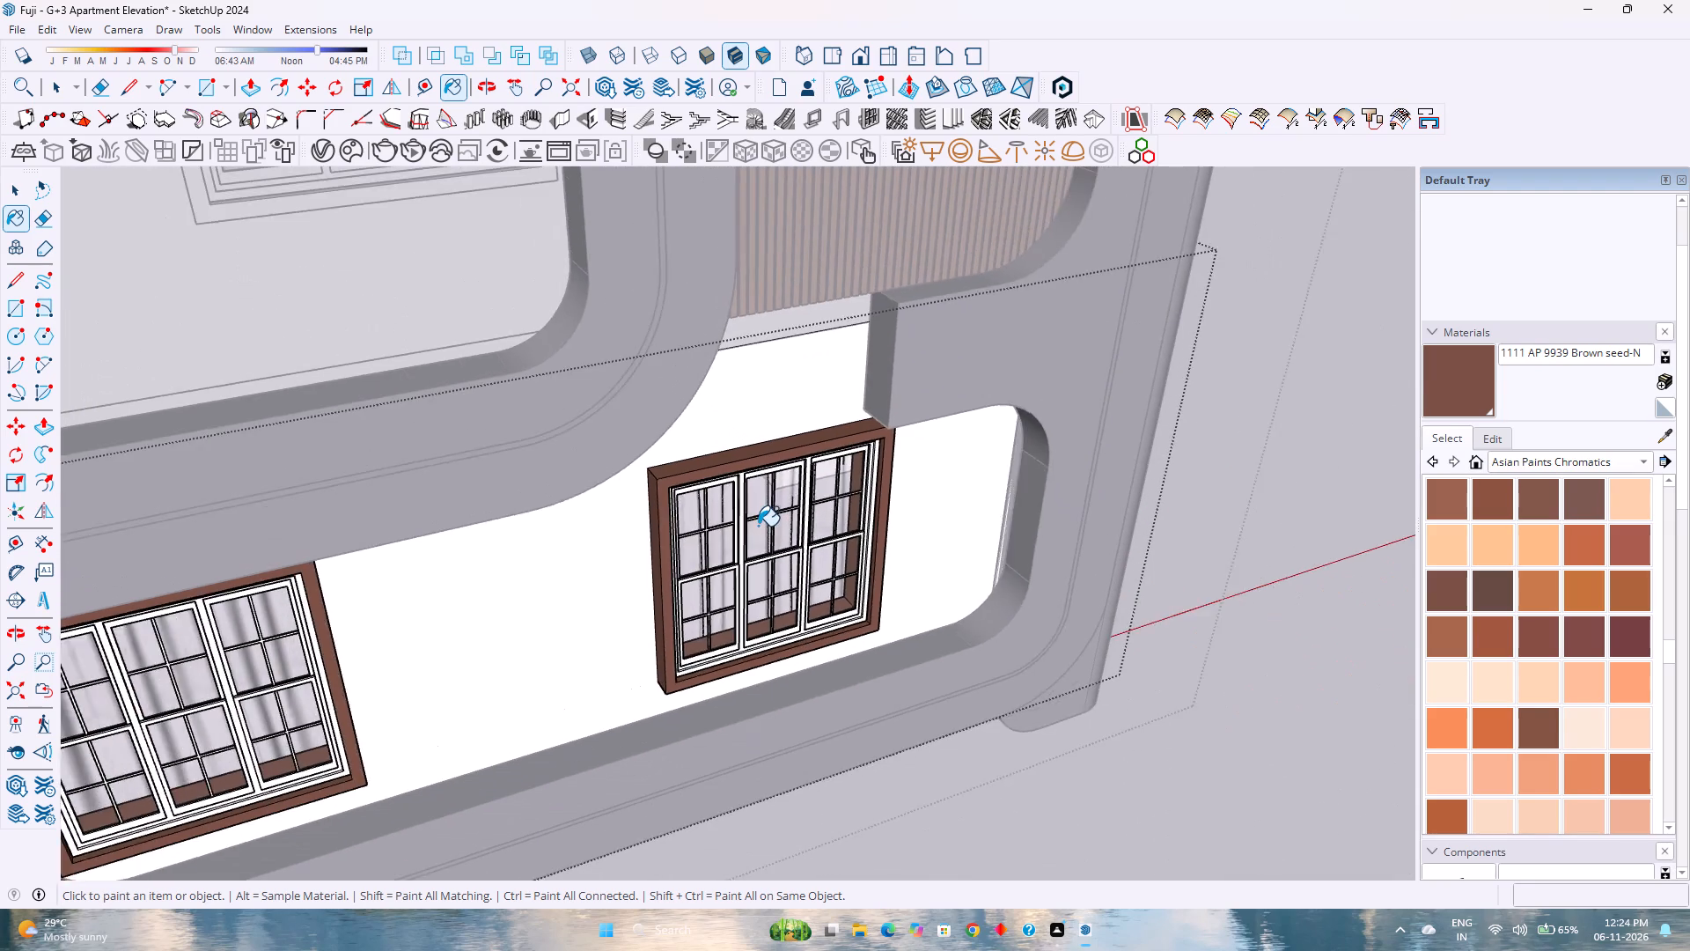
pyautogui.scroll(-11, 755, 535)
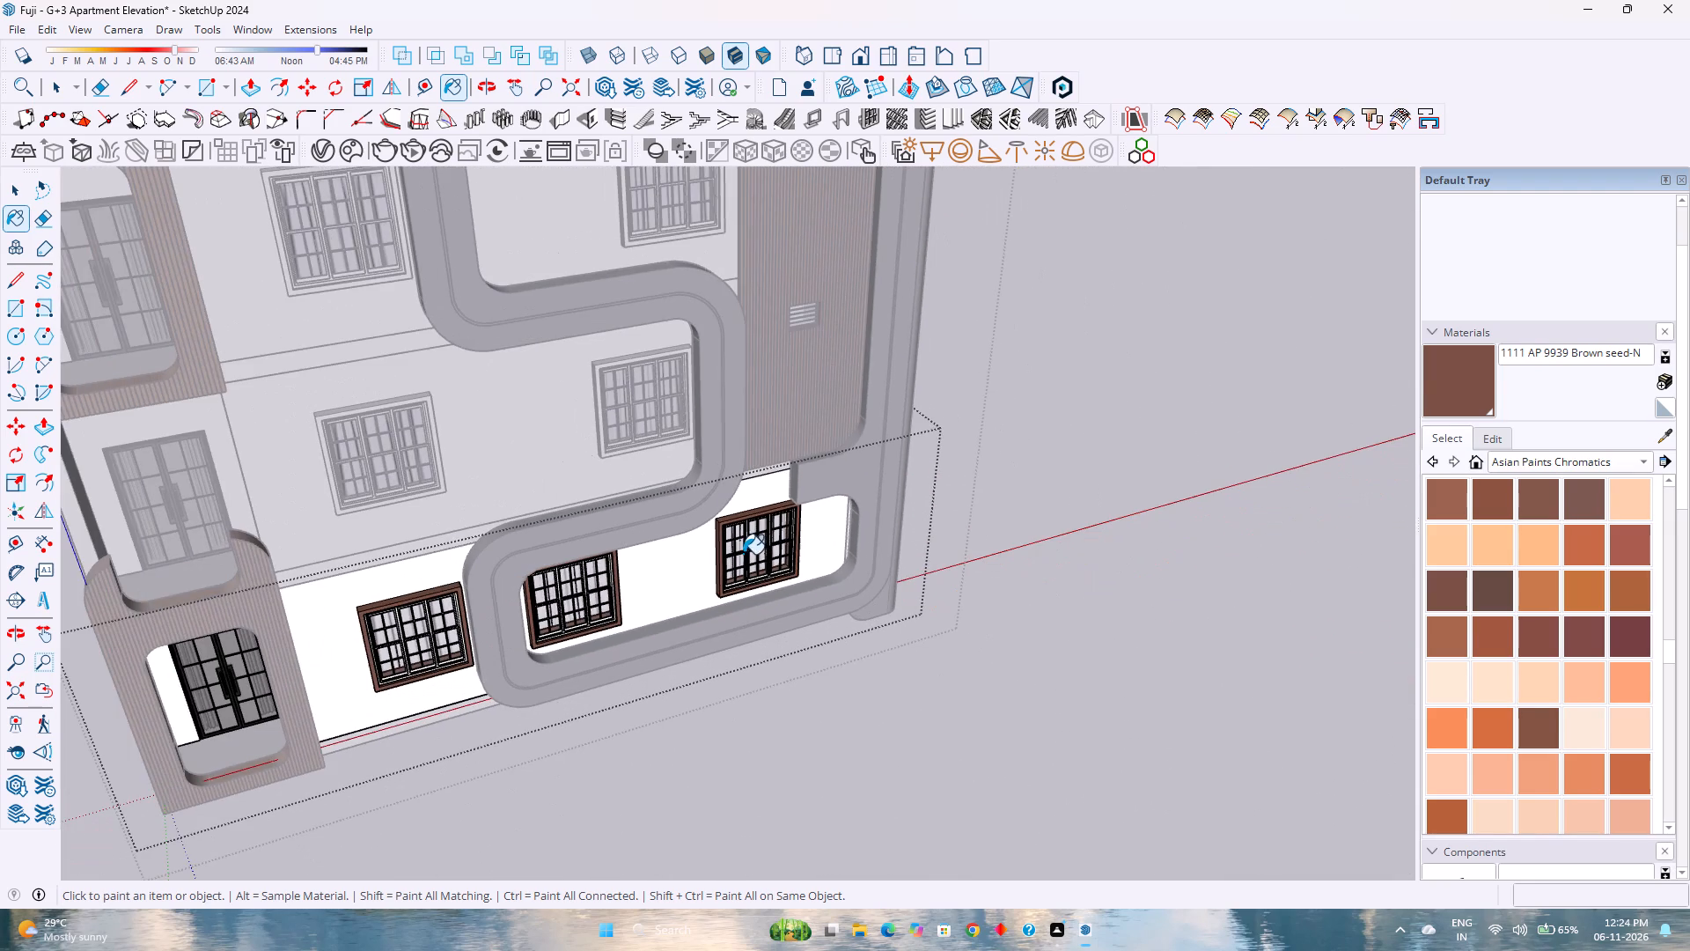
pyautogui.press('space')
pyautogui.scroll(-2, 728, 566)
pyautogui.keyDown('shift'); pyautogui.moveTo(648, 557); pyautogui.dragTo(654, 565, button='middle'); pyautogui.keyUp('shift')
pyautogui.keyDown('shift'); pyautogui.scroll(-1, 648, 557); pyautogui.keyUp('shift')
pyautogui.keyDown('shift'); pyautogui.middleClick(663, 576); pyautogui.keyUp('shift')
pyautogui.keyDown('shift'); pyautogui.middleClick(663, 576); pyautogui.keyUp('shift')
pyautogui.keyDown('shift'); pyautogui.moveTo(686, 604); pyautogui.dragTo(727, 650, button='middle'); pyautogui.keyUp('shift')
pyautogui.keyDown('shift'); pyautogui.middleClick(730, 652); pyautogui.keyUp('shift')
pyautogui.click(1010, 672)
pyautogui.scroll(1, 452, 440)
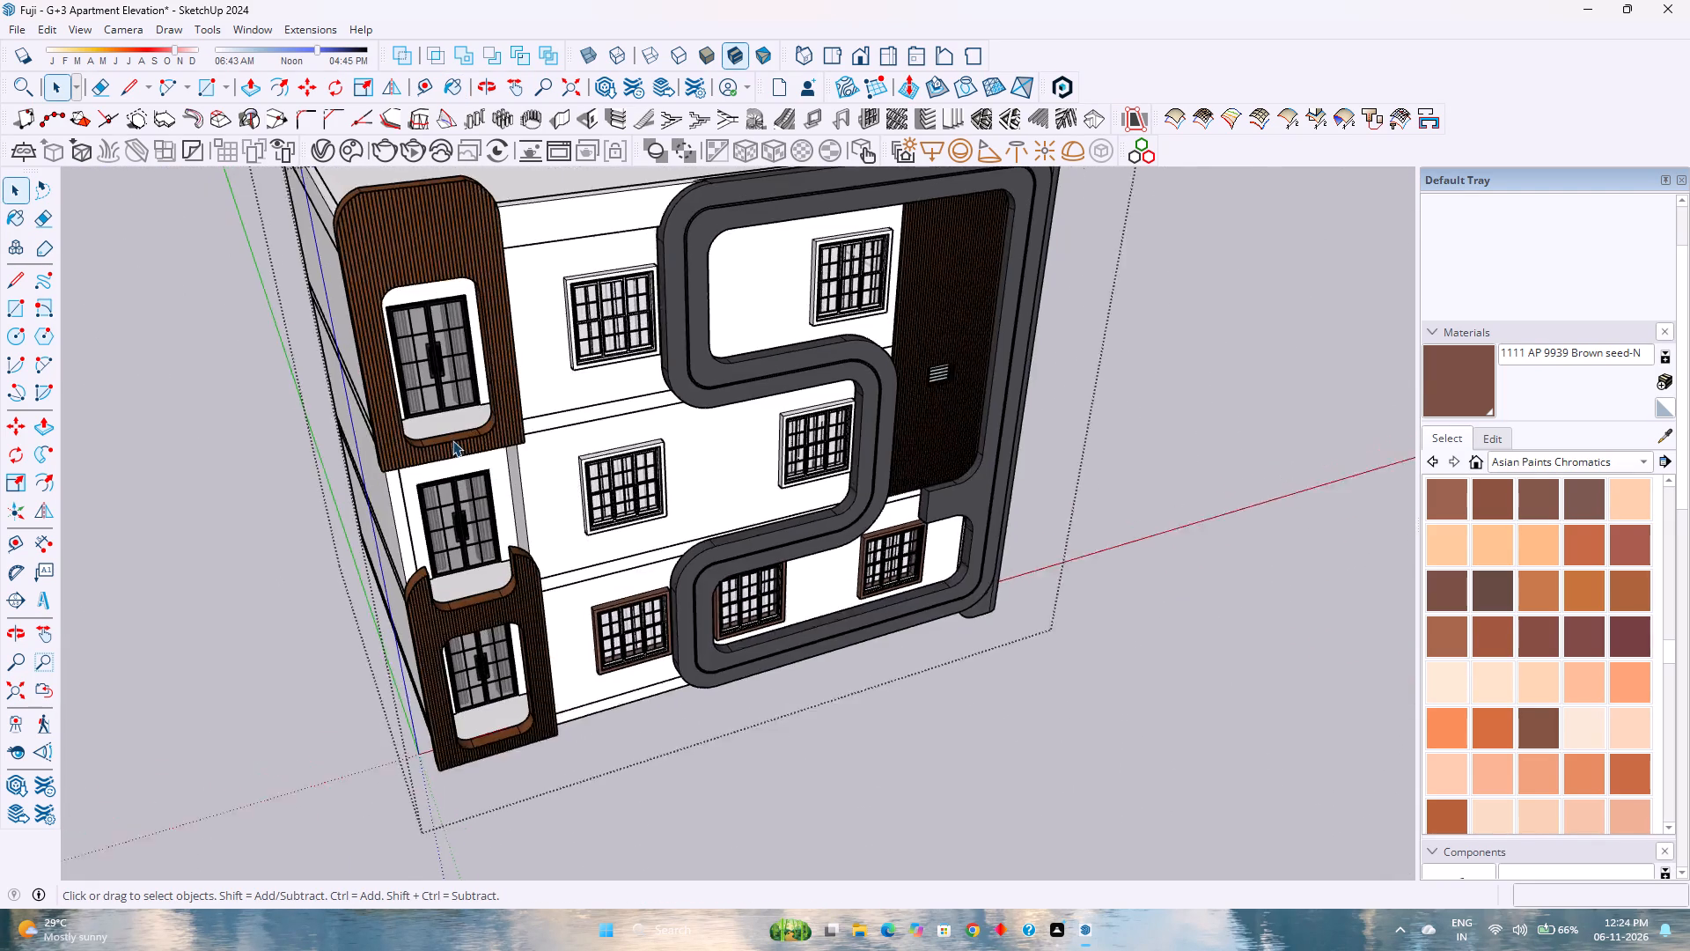
pyautogui.scroll(10, 452, 440)
pyautogui.keyDown('shift'); pyautogui.moveTo(592, 490); pyautogui.dragTo(443, 571, button='middle'); pyautogui.keyUp('shift')
pyautogui.keyDown('shift'); pyautogui.middleClick(443, 571); pyautogui.keyUp('shift')
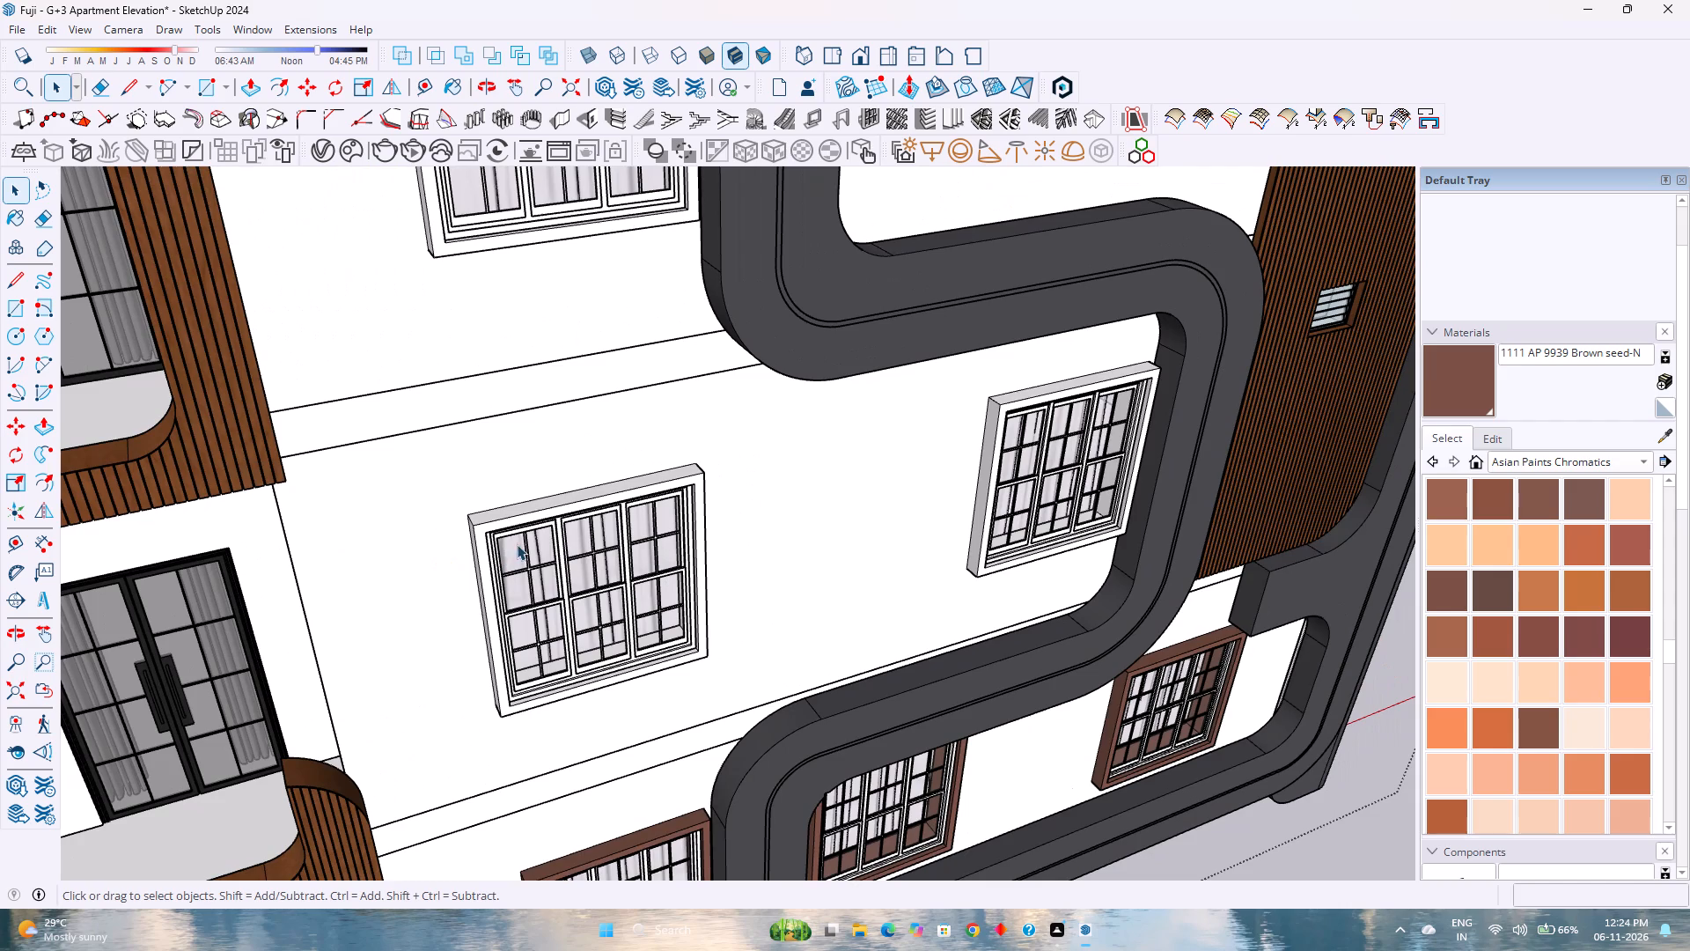
pyautogui.scroll(2, 563, 624)
pyautogui.scroll(3, 518, 464)
pyautogui.doubleClick(503, 492)
# Paint the front, top and balcony-facing outer side of the first-floor window surround nearest the balcony with AP 9939 Brown seed-N.
pyautogui.scroll(3, 499, 493)
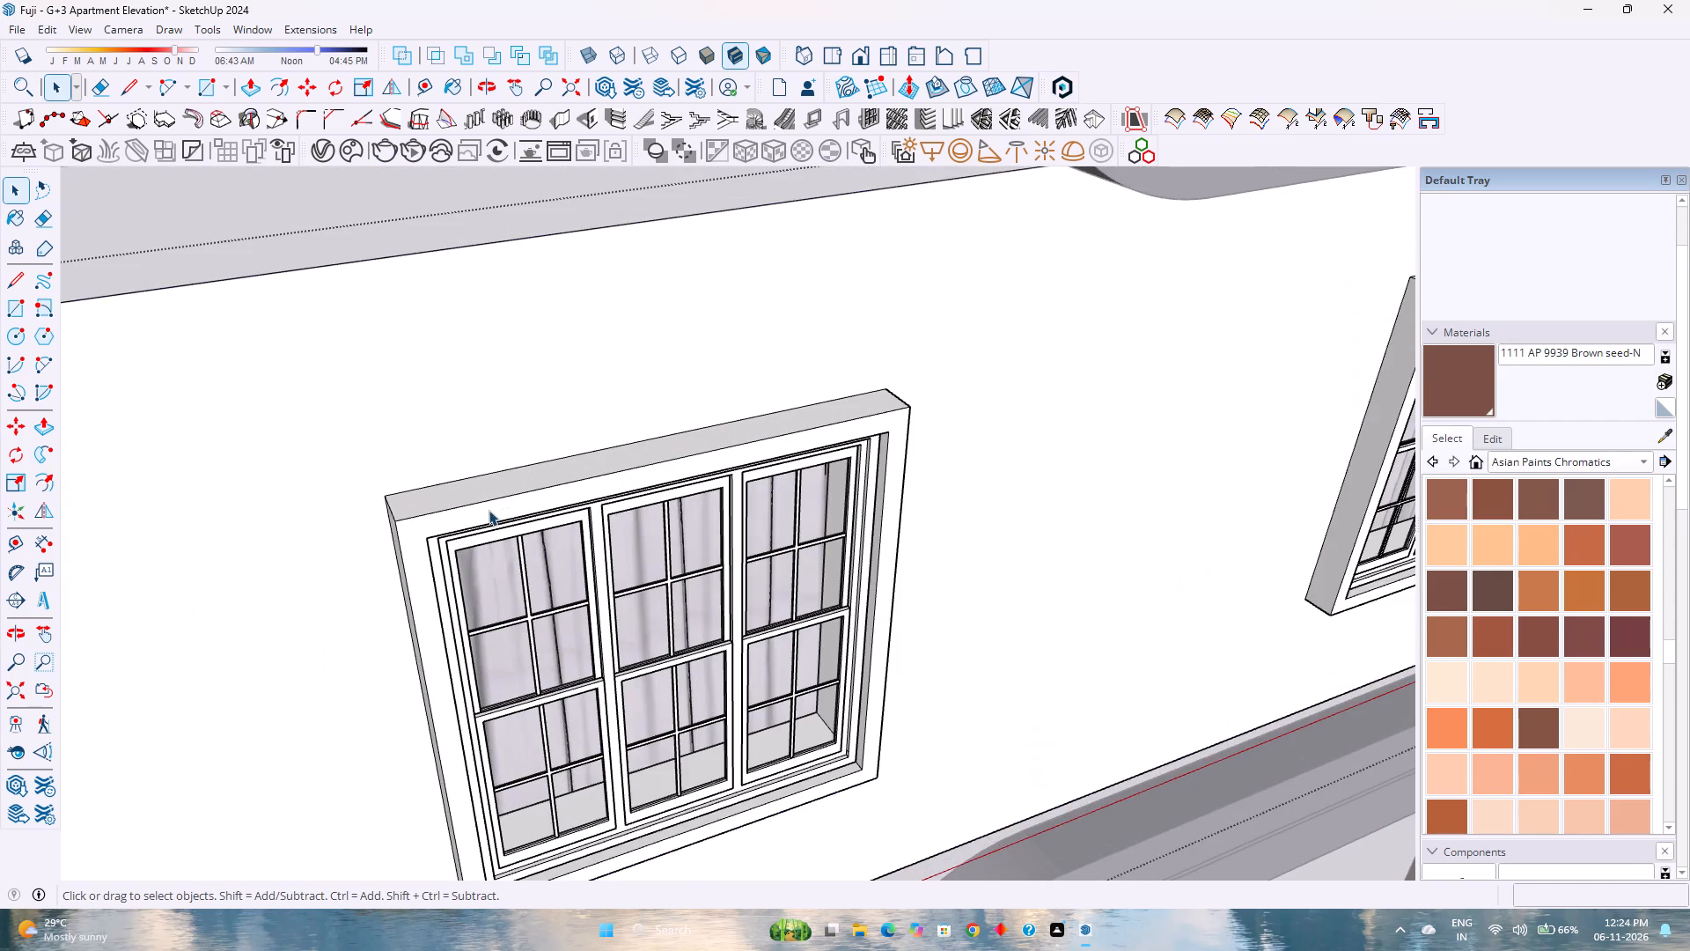
pyautogui.click(489, 510)
pyautogui.scroll(3, 489, 510)
pyautogui.click(1472, 356)
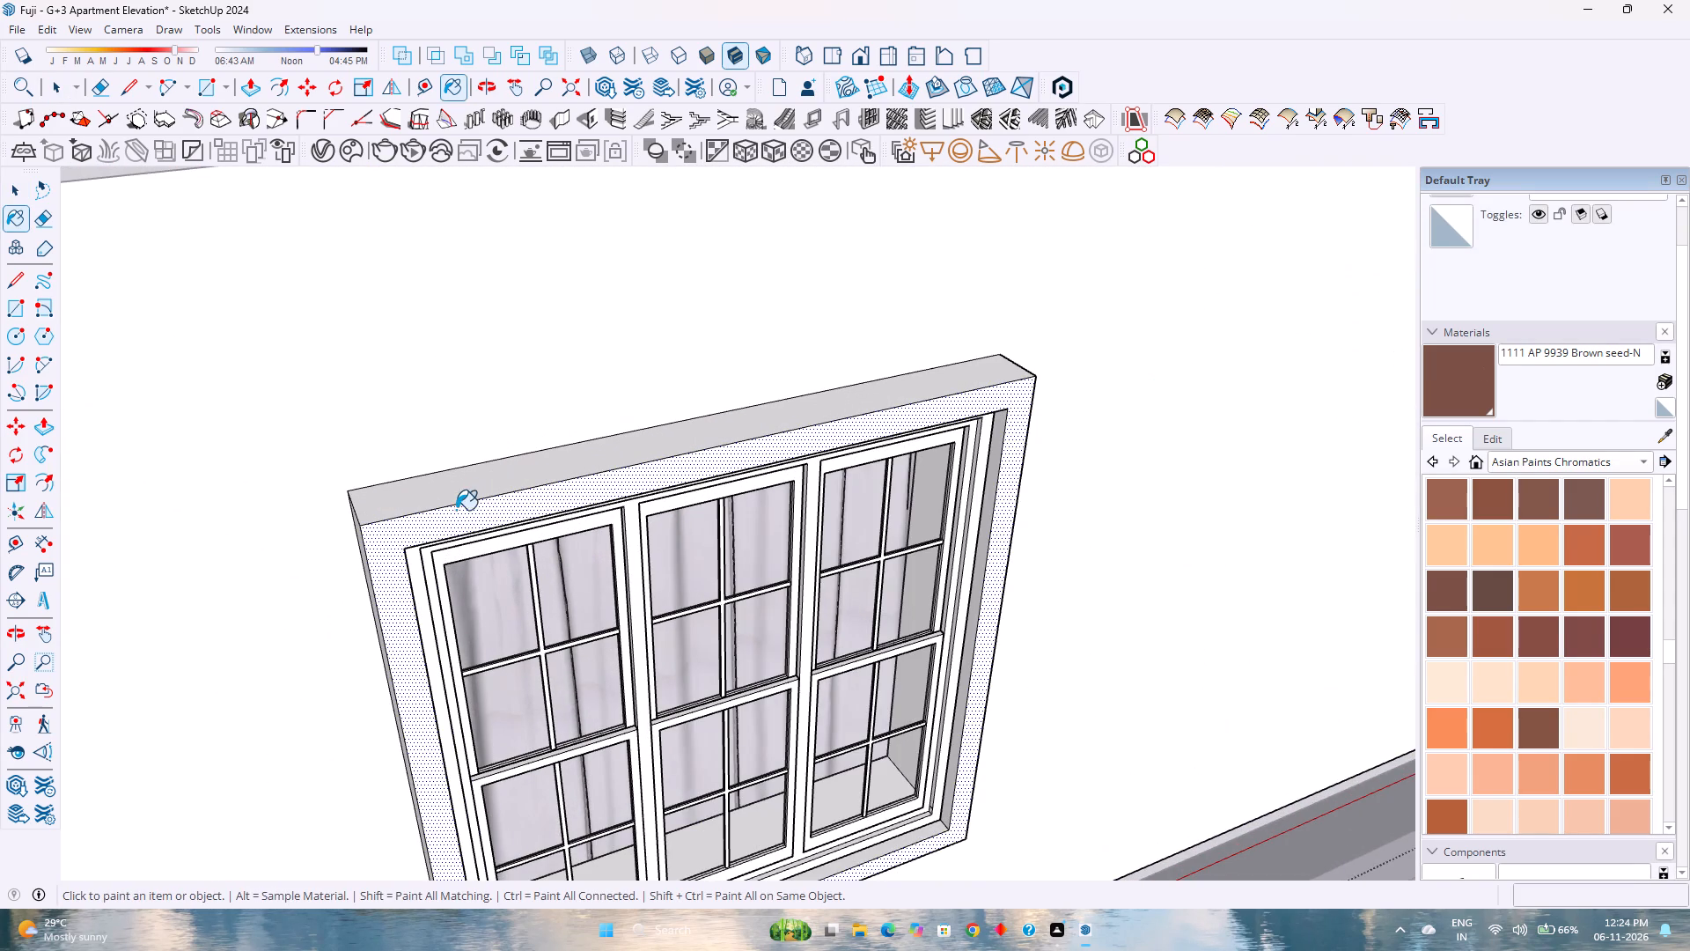
pyautogui.click(455, 516)
pyautogui.click(454, 486)
pyautogui.moveTo(327, 507); pyautogui.dragTo(338, 505, button='middle')
pyautogui.moveTo(349, 503); pyautogui.dragTo(477, 483, button='middle')
pyautogui.middleClick(491, 480)
pyautogui.click(365, 590)
# Apply AP 9939 Brown seed-N to that first-floor surround's inner side farthest from the balcony and its inner sill.
pyautogui.scroll(-4, 402, 543)
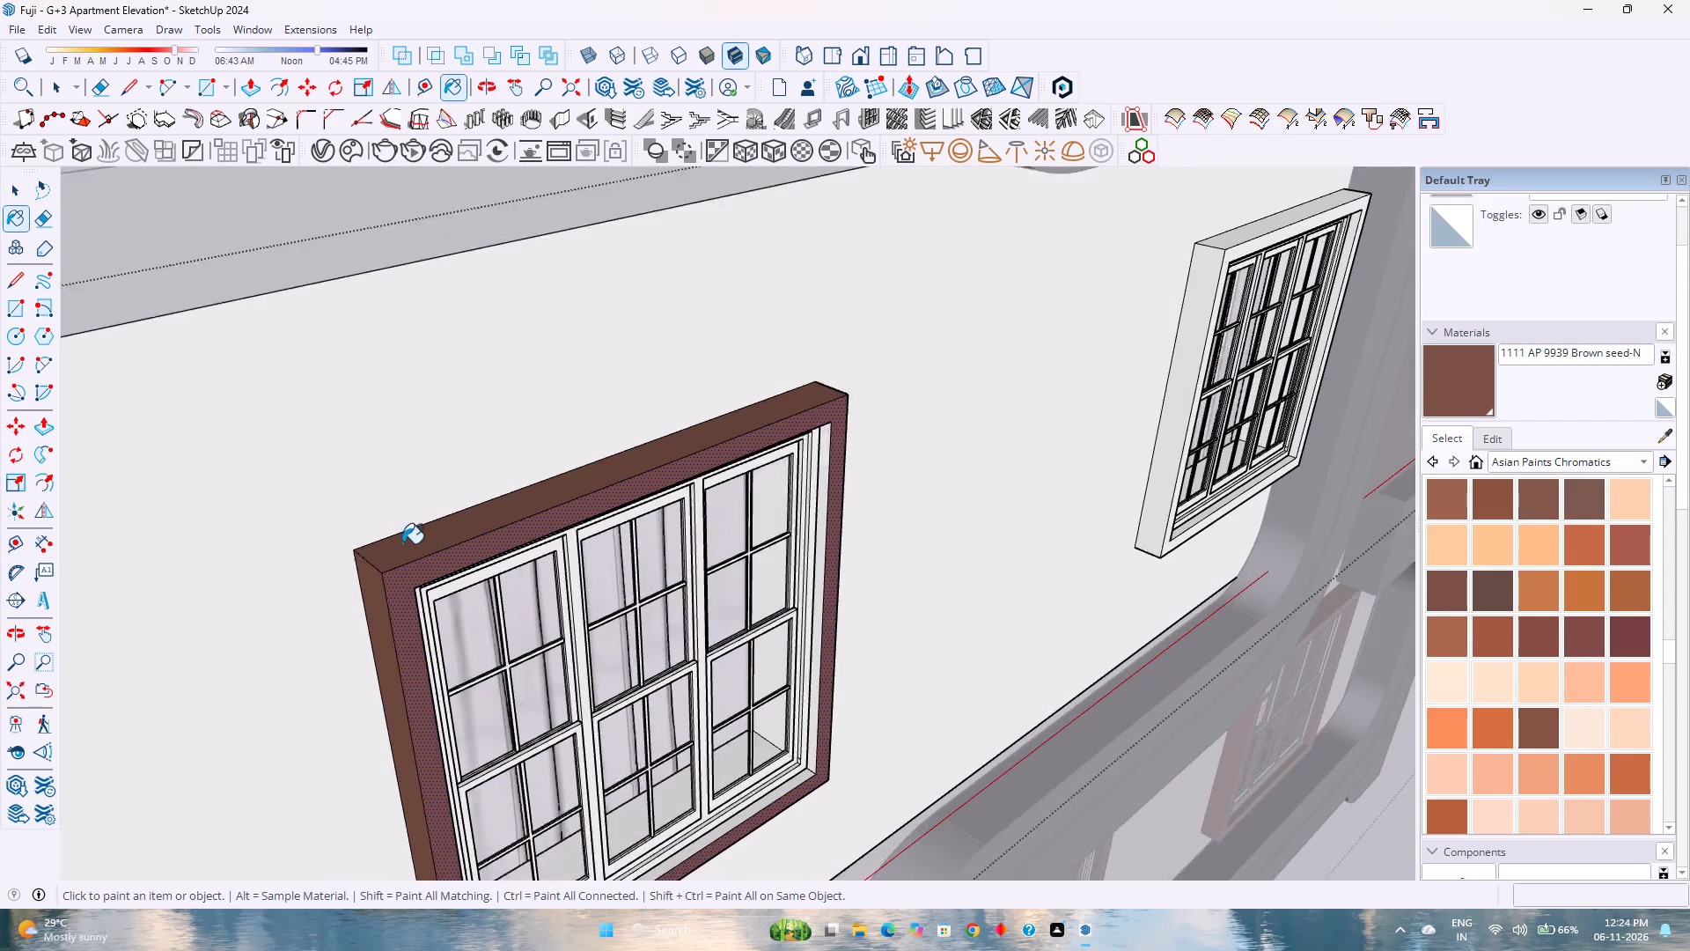
pyautogui.scroll(7, 831, 652)
pyautogui.click(738, 627)
pyautogui.scroll(-5, 738, 623)
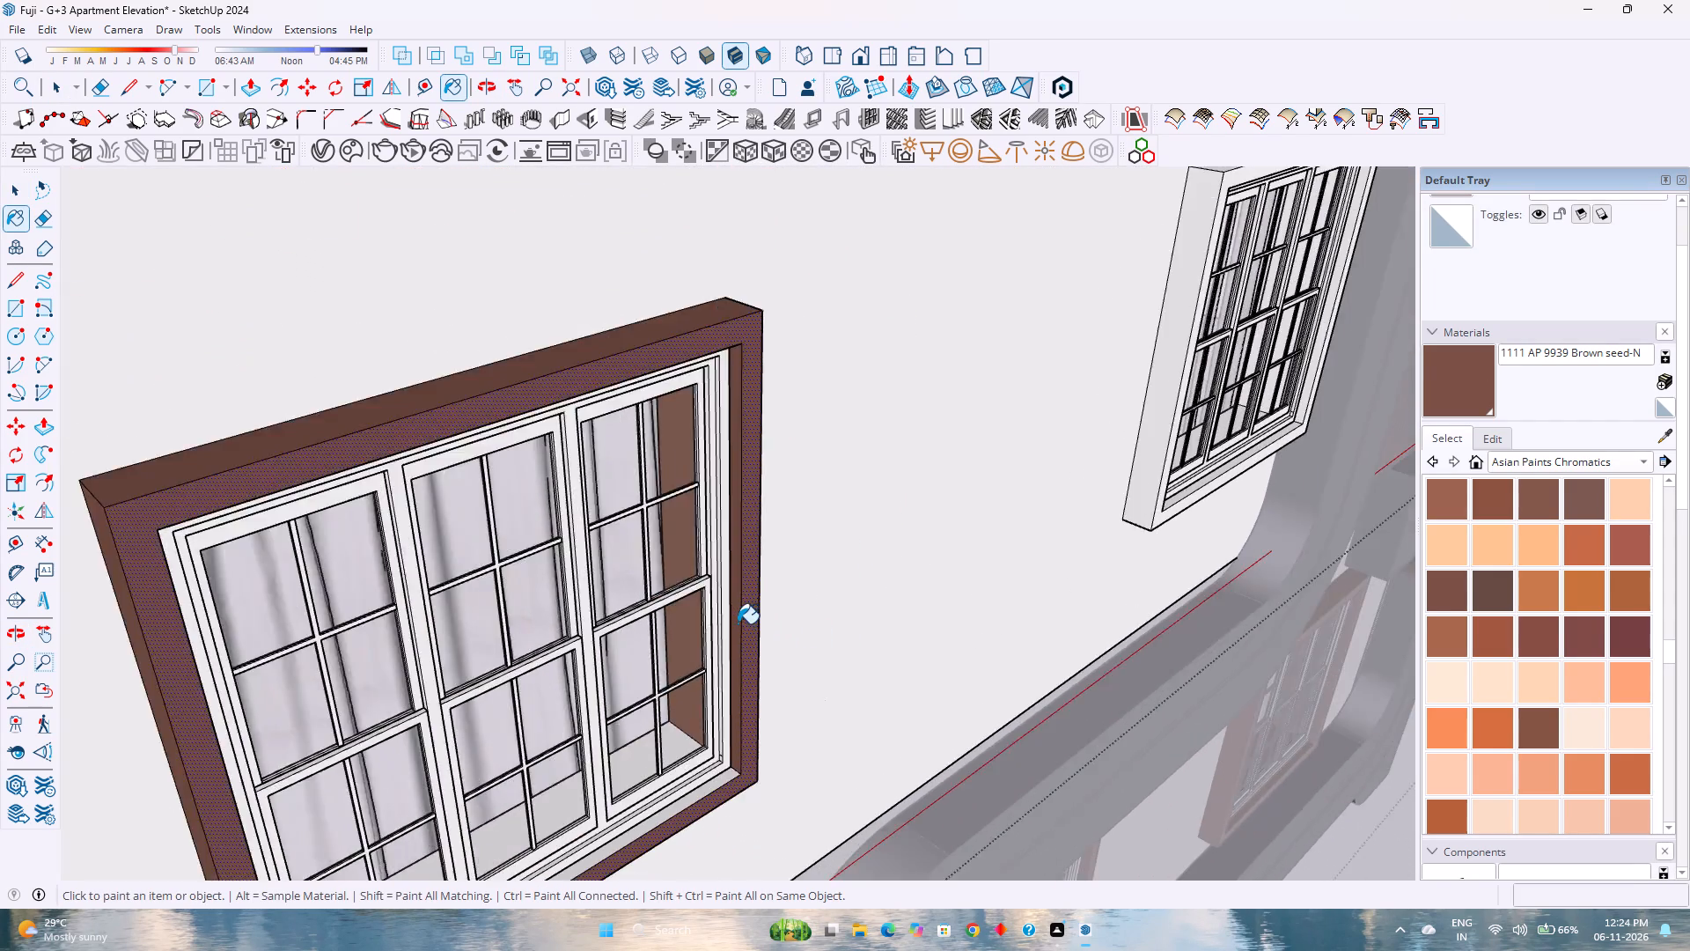
pyautogui.scroll(-4, 738, 623)
pyautogui.scroll(11, 671, 732)
pyautogui.click(682, 765)
# Apply AP 9939 Brown seed-N to the inner side nearest the balcony and the outer side facing the second first-floor window.
pyautogui.scroll(-6, 687, 741)
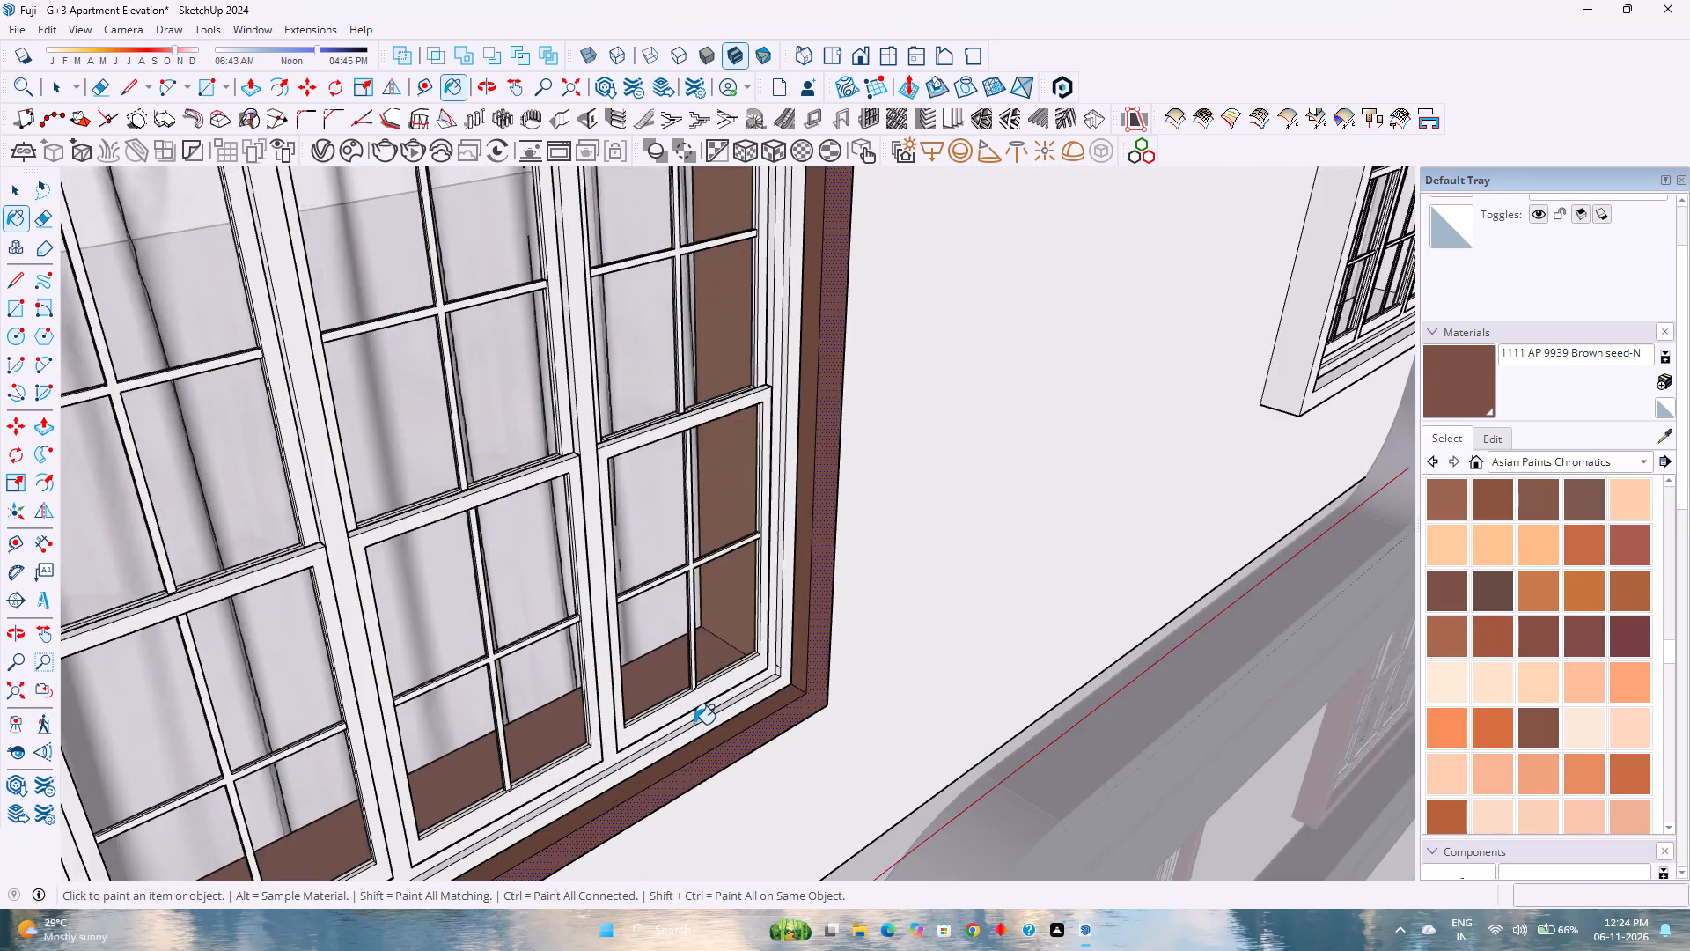
pyautogui.scroll(-3, 694, 724)
pyautogui.moveTo(694, 724); pyautogui.dragTo(680, 724, button='middle')
pyautogui.moveTo(481, 709); pyautogui.dragTo(147, 682, button='middle')
pyautogui.middleClick(139, 682)
pyautogui.scroll(5, 314, 670)
pyautogui.moveTo(338, 720); pyautogui.dragTo(156, 689, button='middle')
pyautogui.middleClick(156, 689)
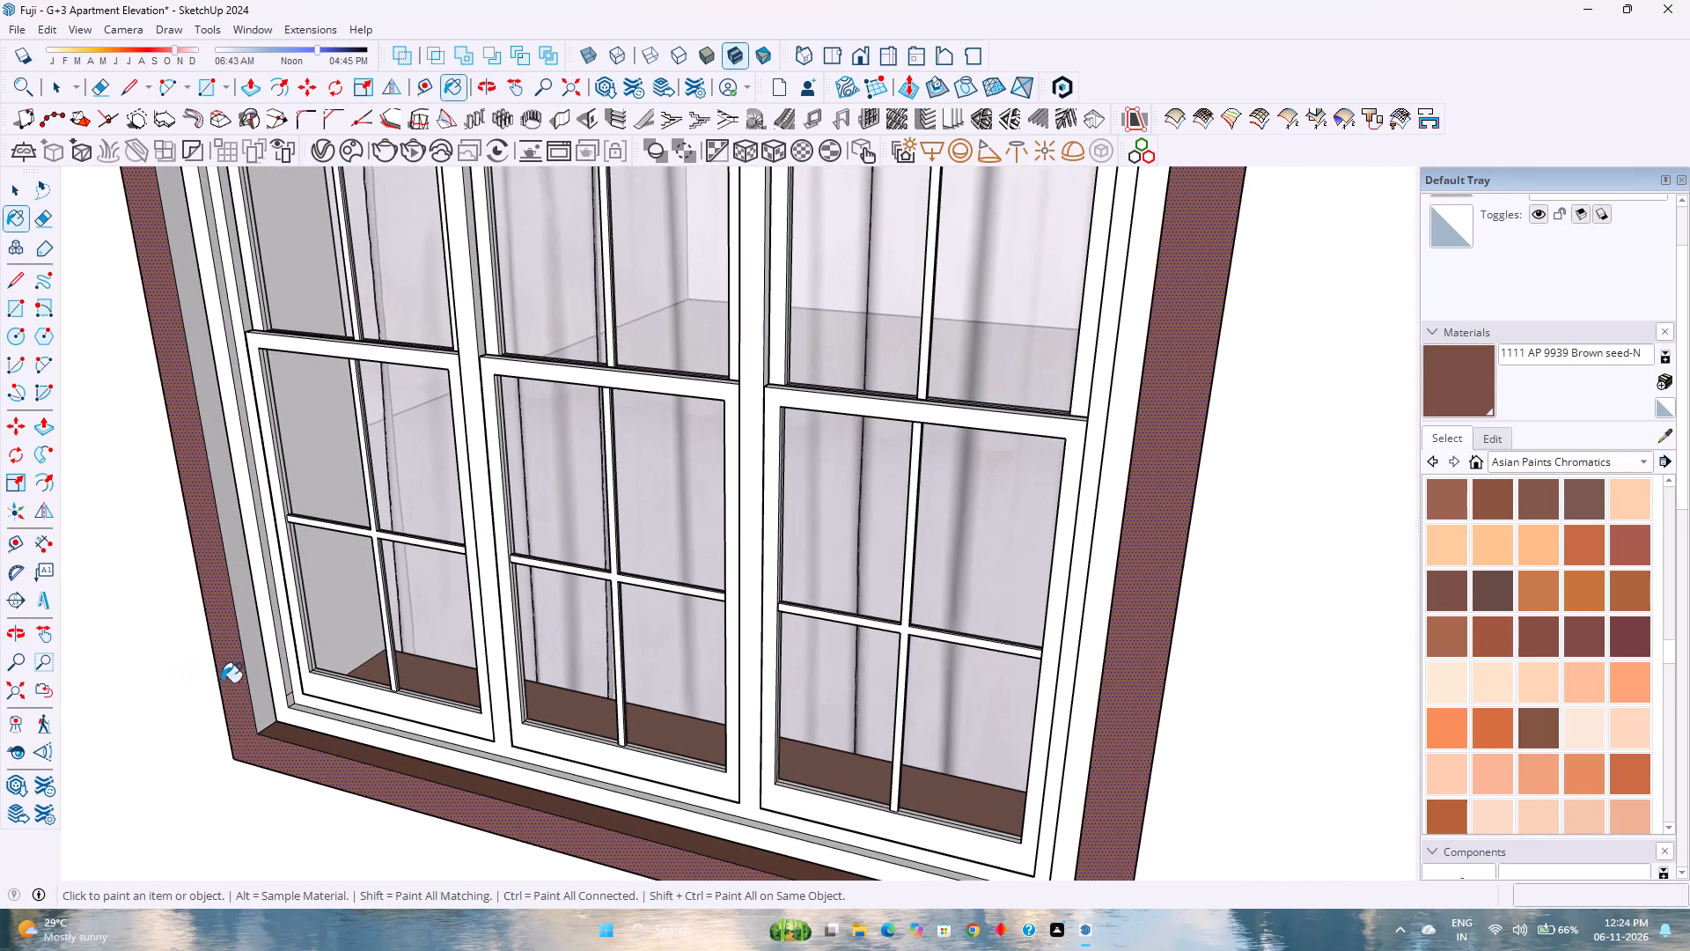
pyautogui.click(262, 674)
pyautogui.scroll(-8, 262, 674)
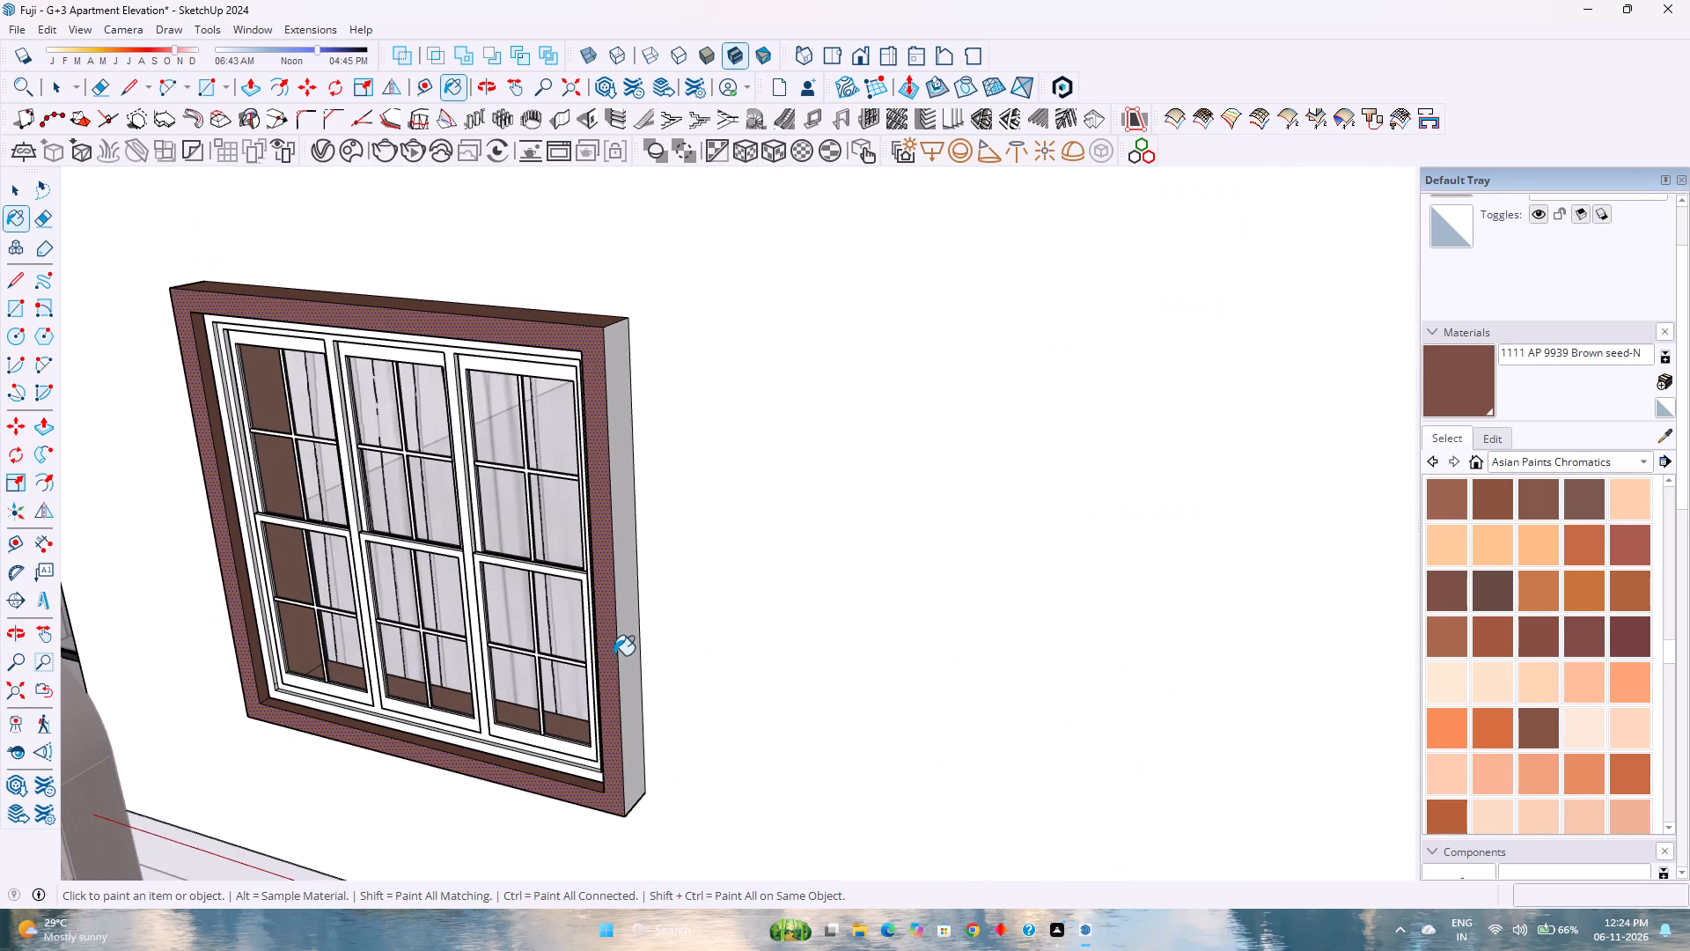
pyautogui.scroll(3, 621, 651)
pyautogui.click(623, 645)
# Paint the underside of the same first-floor window surround with AP 9939 Brown seed-N.
pyautogui.scroll(-4, 623, 645)
pyautogui.moveTo(375, 742); pyautogui.dragTo(815, 491, button='middle')
pyautogui.middleClick(819, 490)
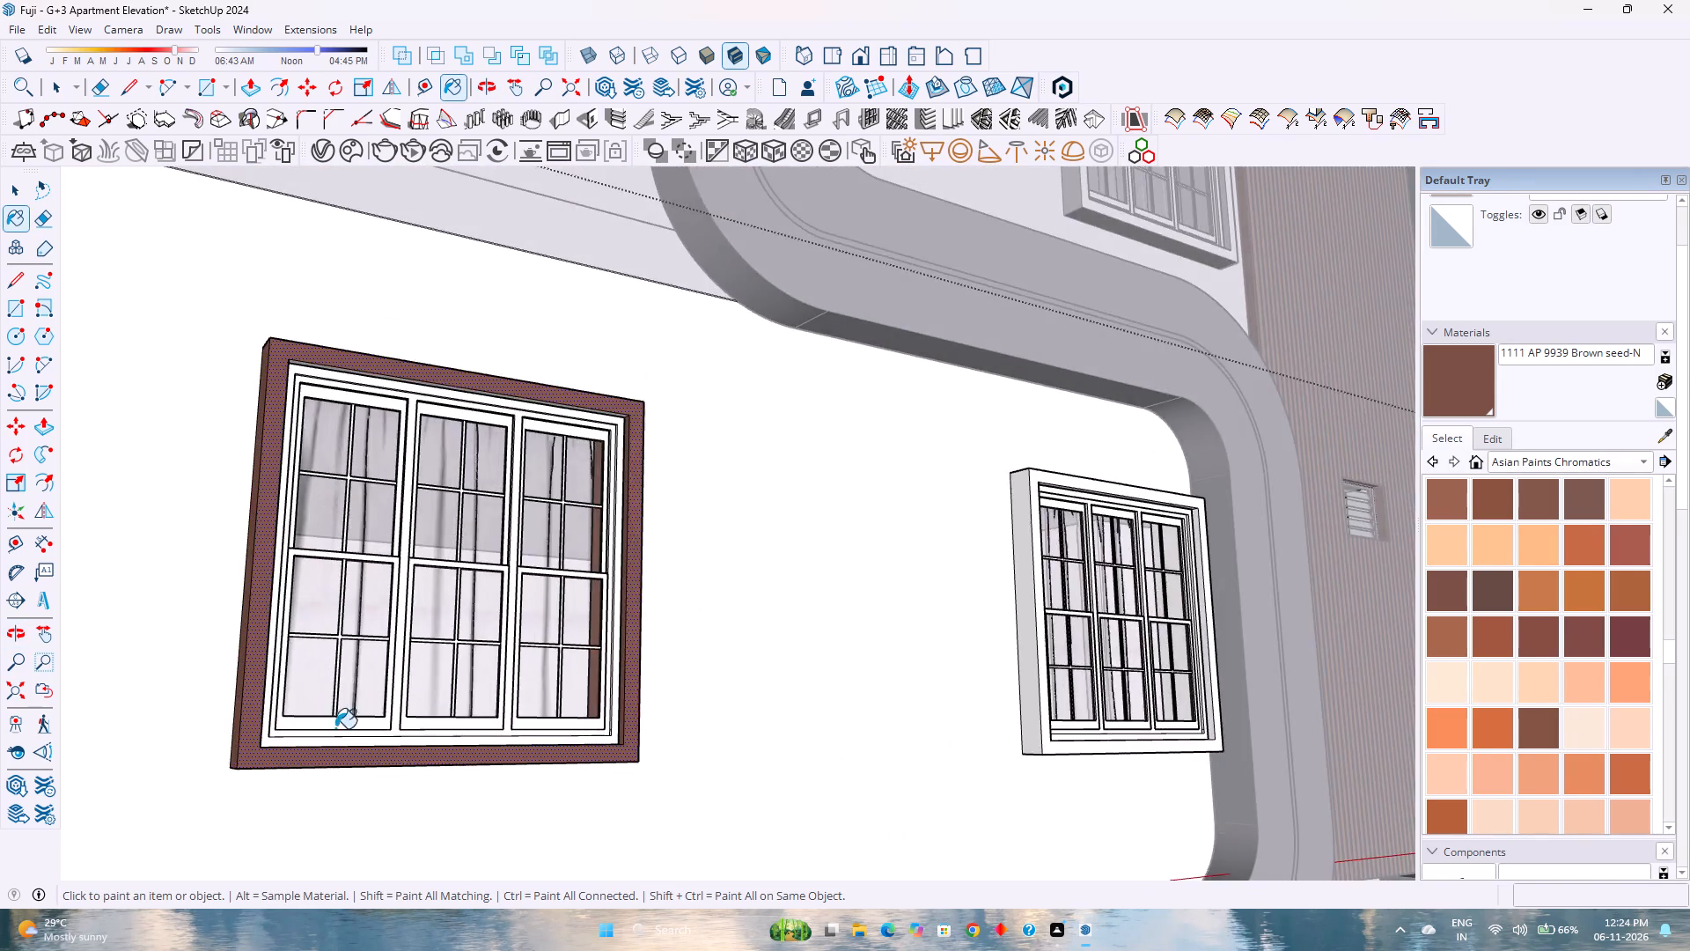
pyautogui.scroll(9, 333, 728)
pyautogui.moveTo(239, 770); pyautogui.dragTo(456, 633, button='middle')
pyautogui.scroll(4, 209, 798)
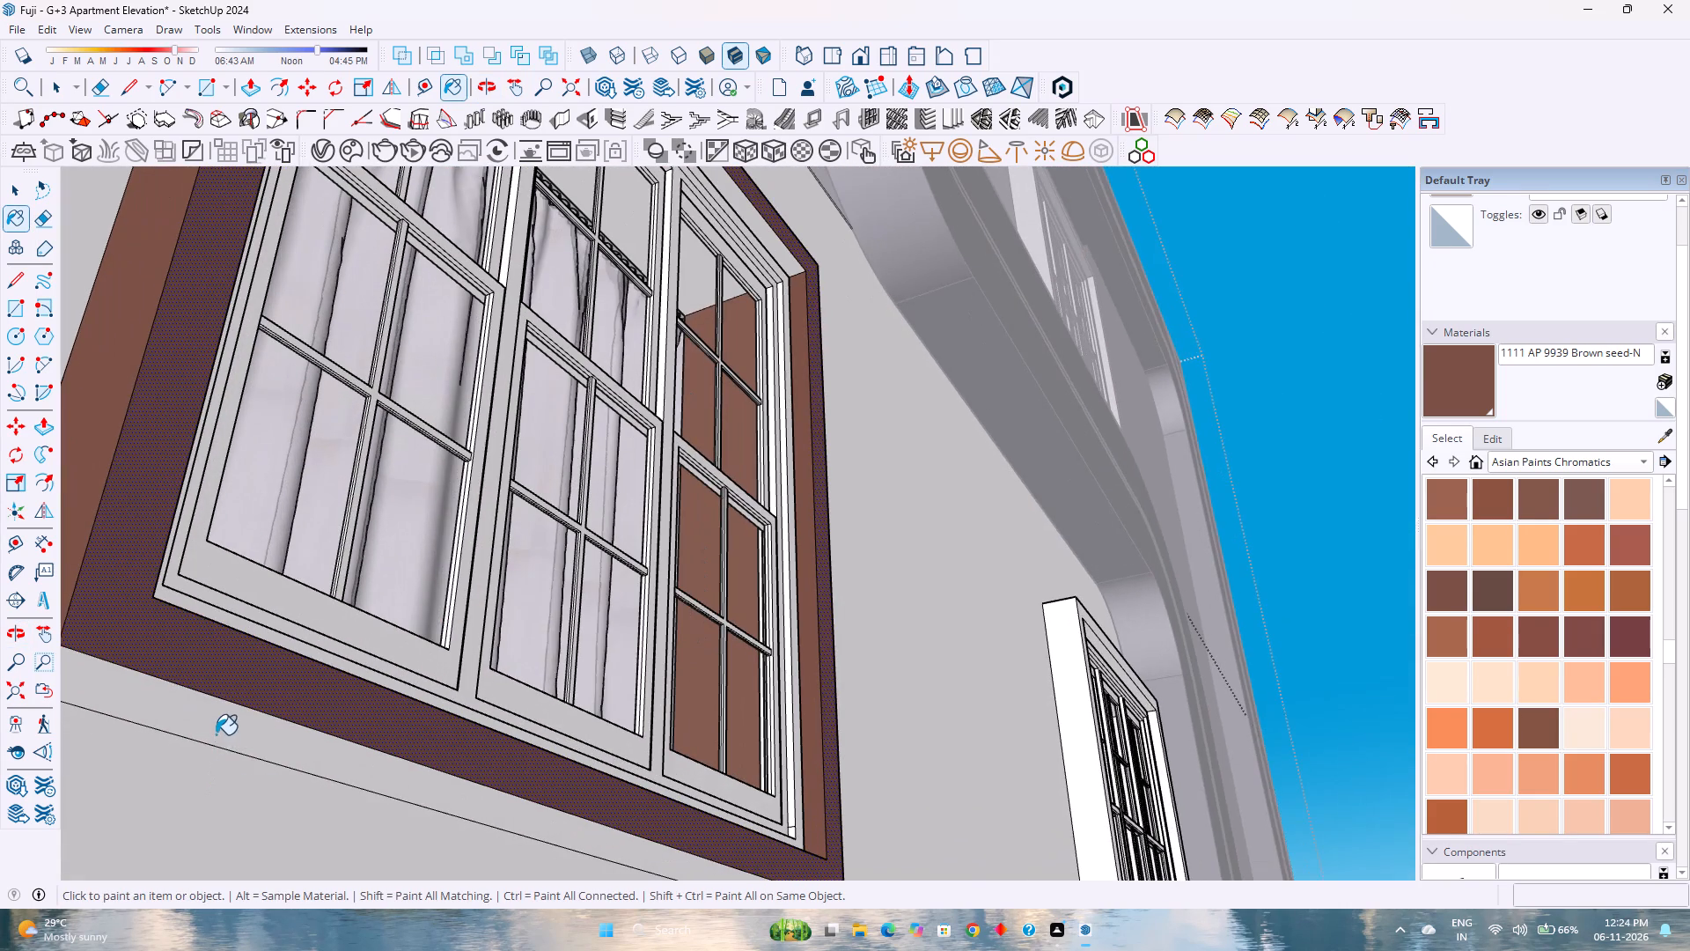
pyautogui.click(216, 734)
# Paint the balcony-facing outer side, front and top of the second first-floor window surround with AP 9939 Brown seed-N.
pyautogui.scroll(-13, 215, 732)
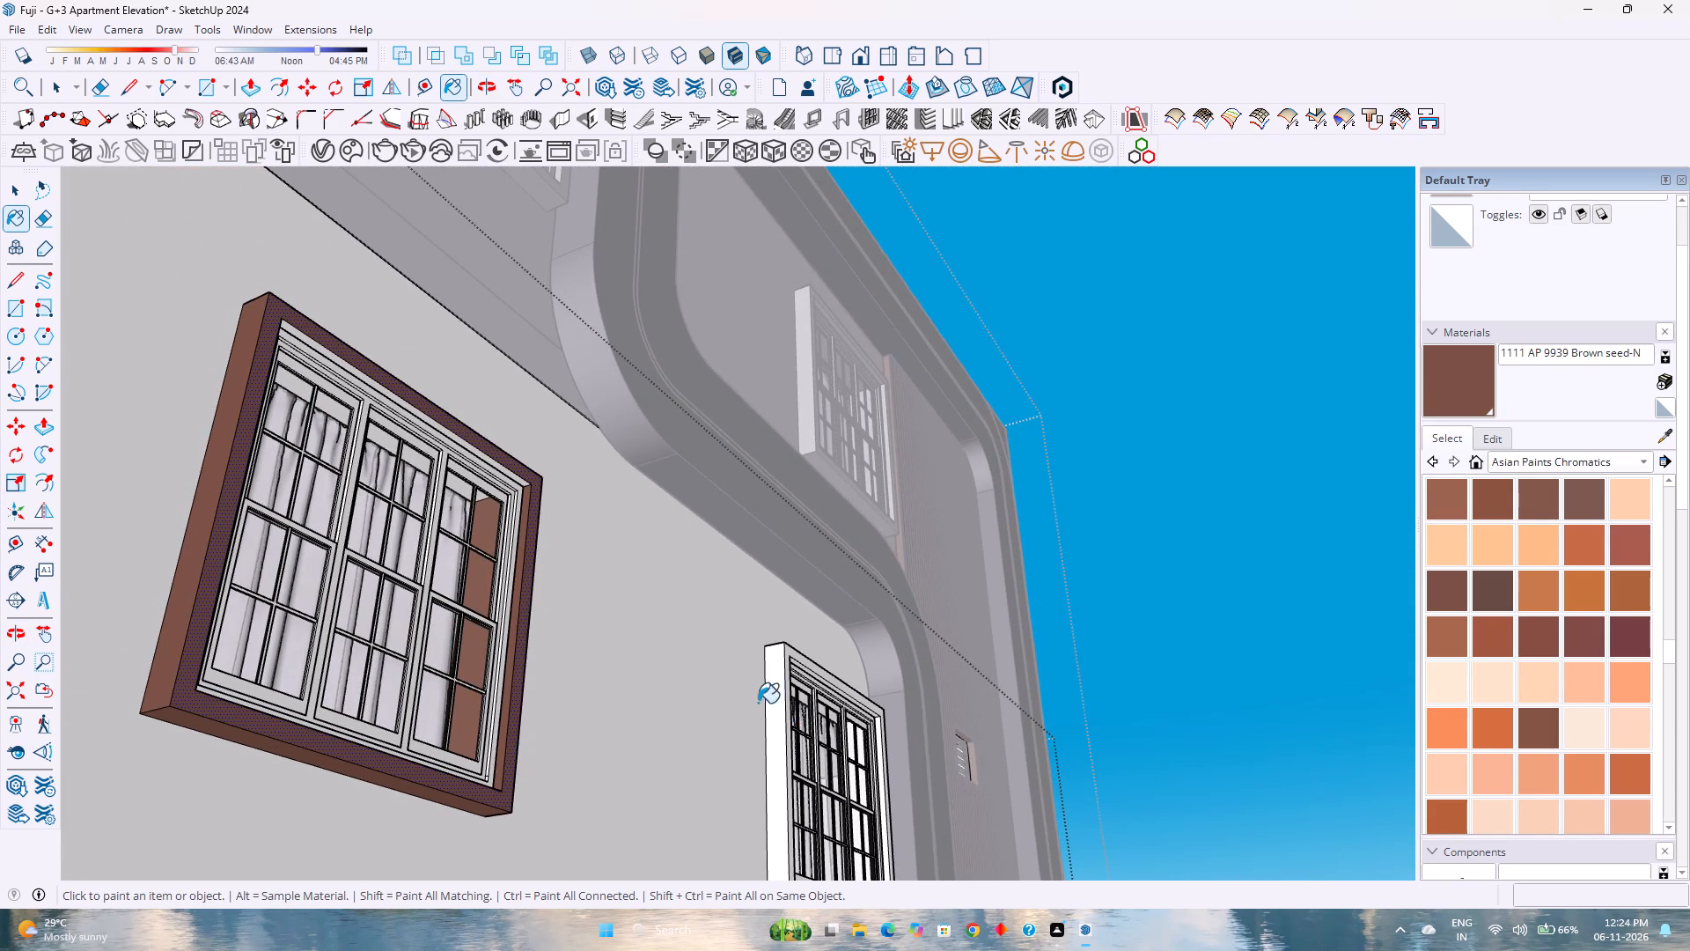
pyautogui.scroll(5, 752, 689)
pyautogui.click(787, 668)
pyautogui.scroll(5, 824, 600)
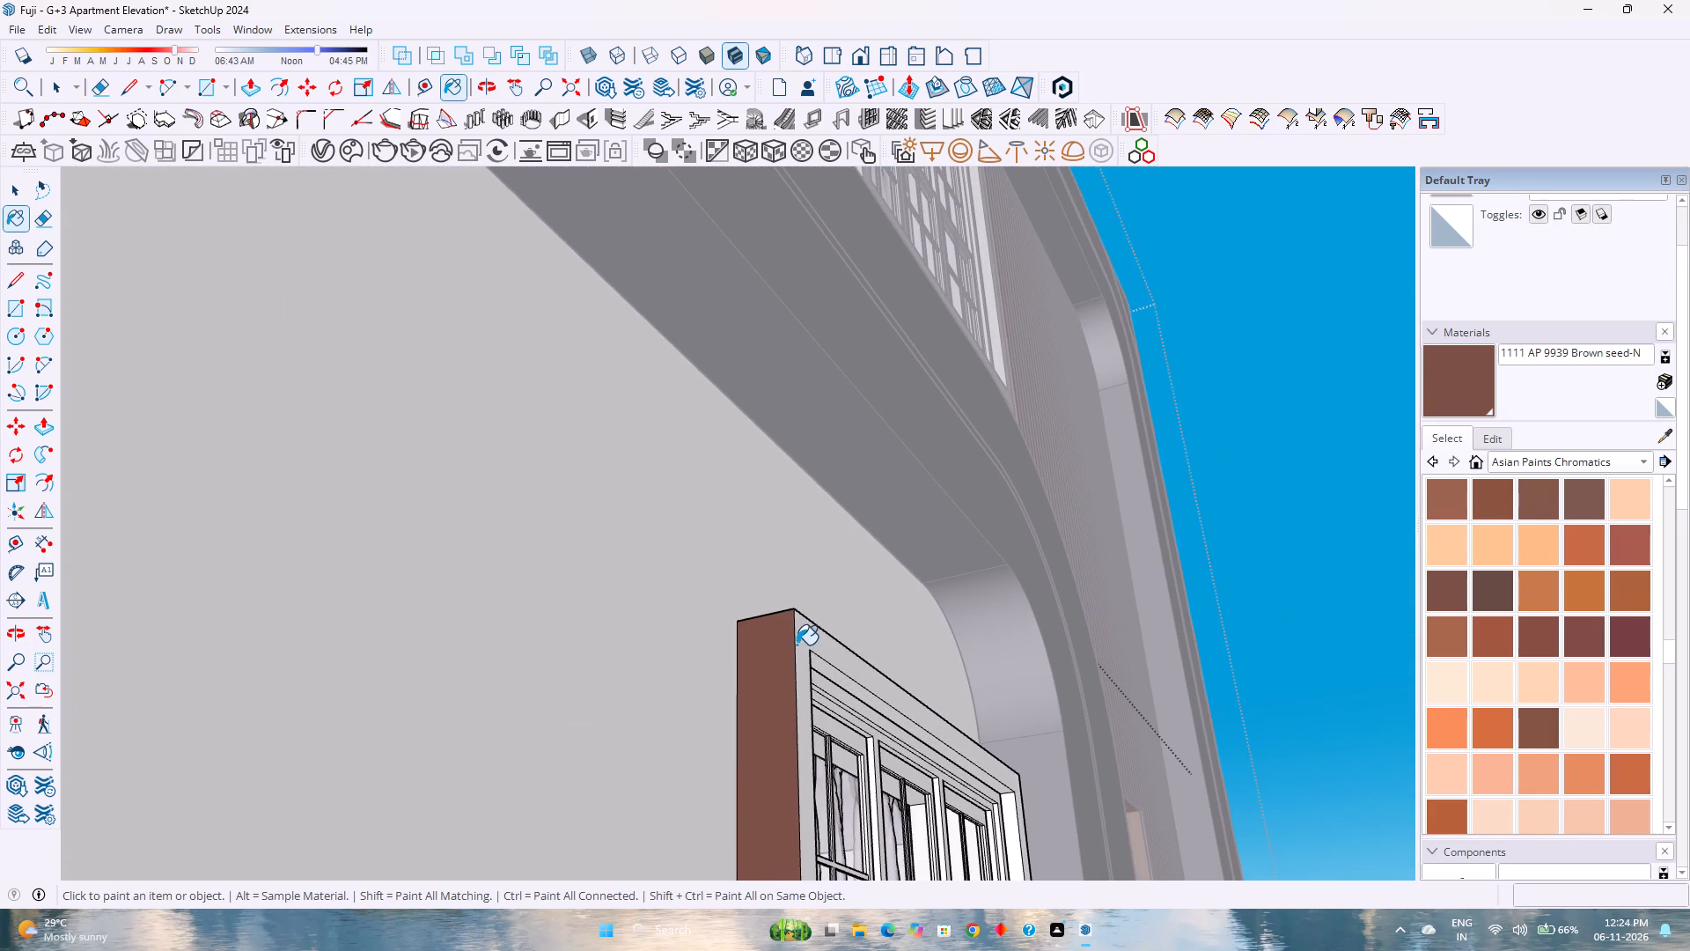
pyautogui.click(802, 641)
pyautogui.moveTo(802, 641); pyautogui.dragTo(424, 911, button='middle')
pyautogui.middleClick(424, 911)
pyautogui.scroll(4, 815, 611)
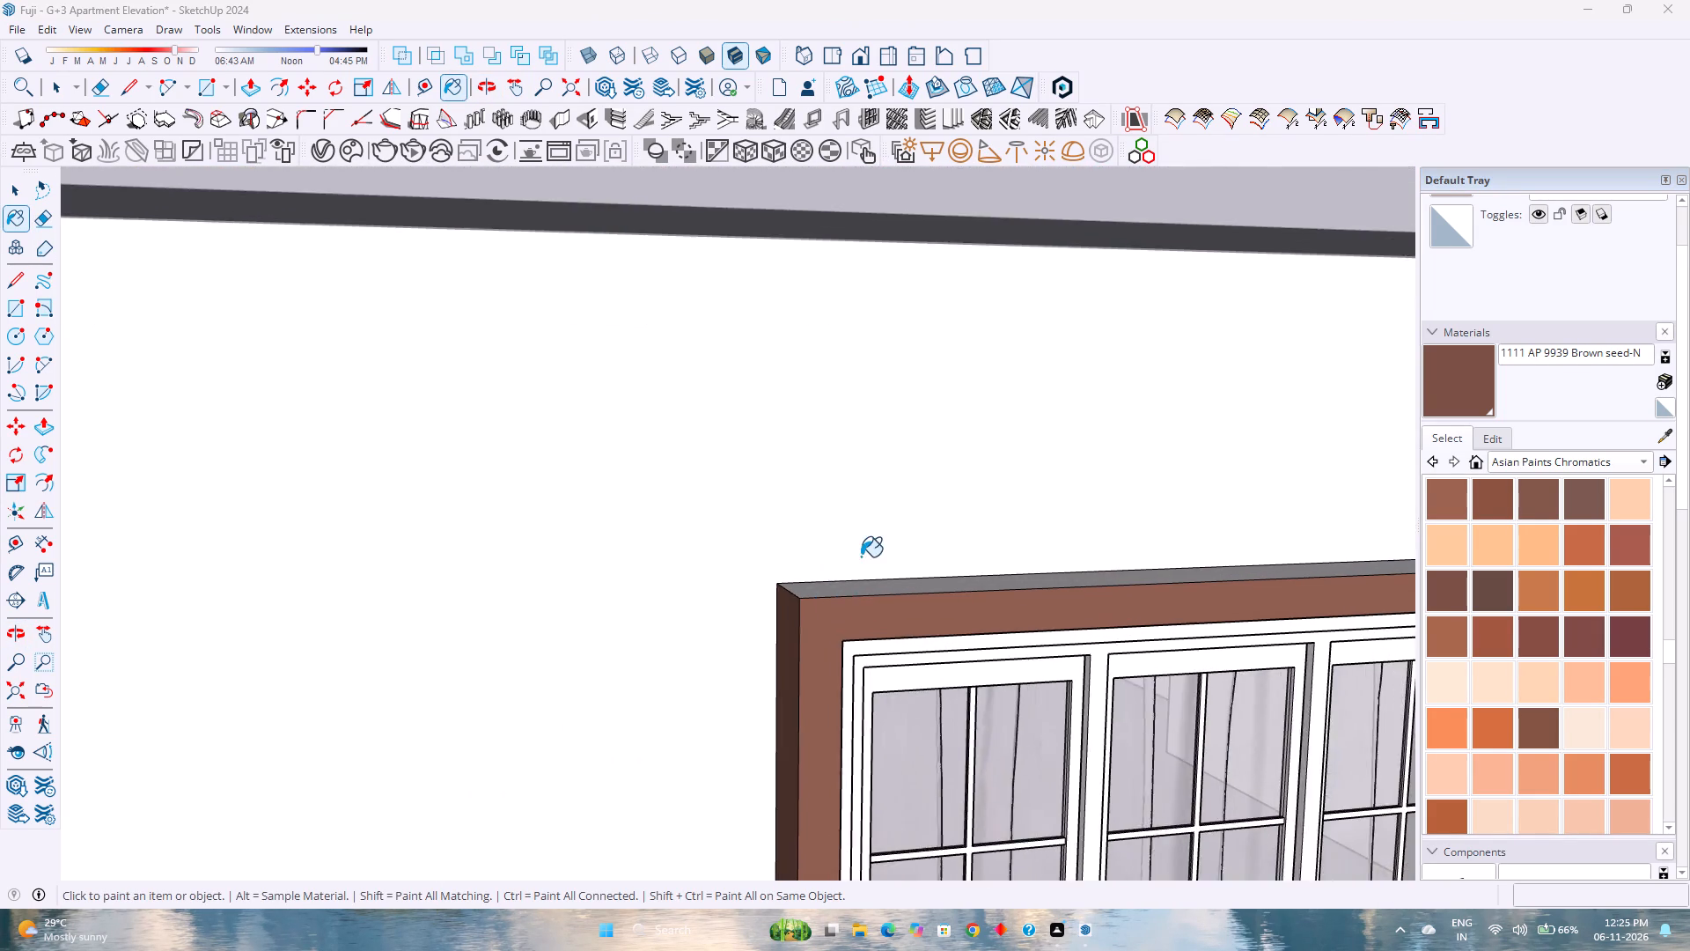
pyautogui.scroll(2, 861, 557)
pyautogui.moveTo(861, 557); pyautogui.dragTo(871, 629, button='middle')
pyautogui.middleClick(871, 629)
pyautogui.middleClick(871, 629)
pyautogui.click(823, 494)
# Apply AP 9939 Brown seed-N to both inner sides and the inner sill of the second first-floor window surround.
pyautogui.scroll(-5, 823, 498)
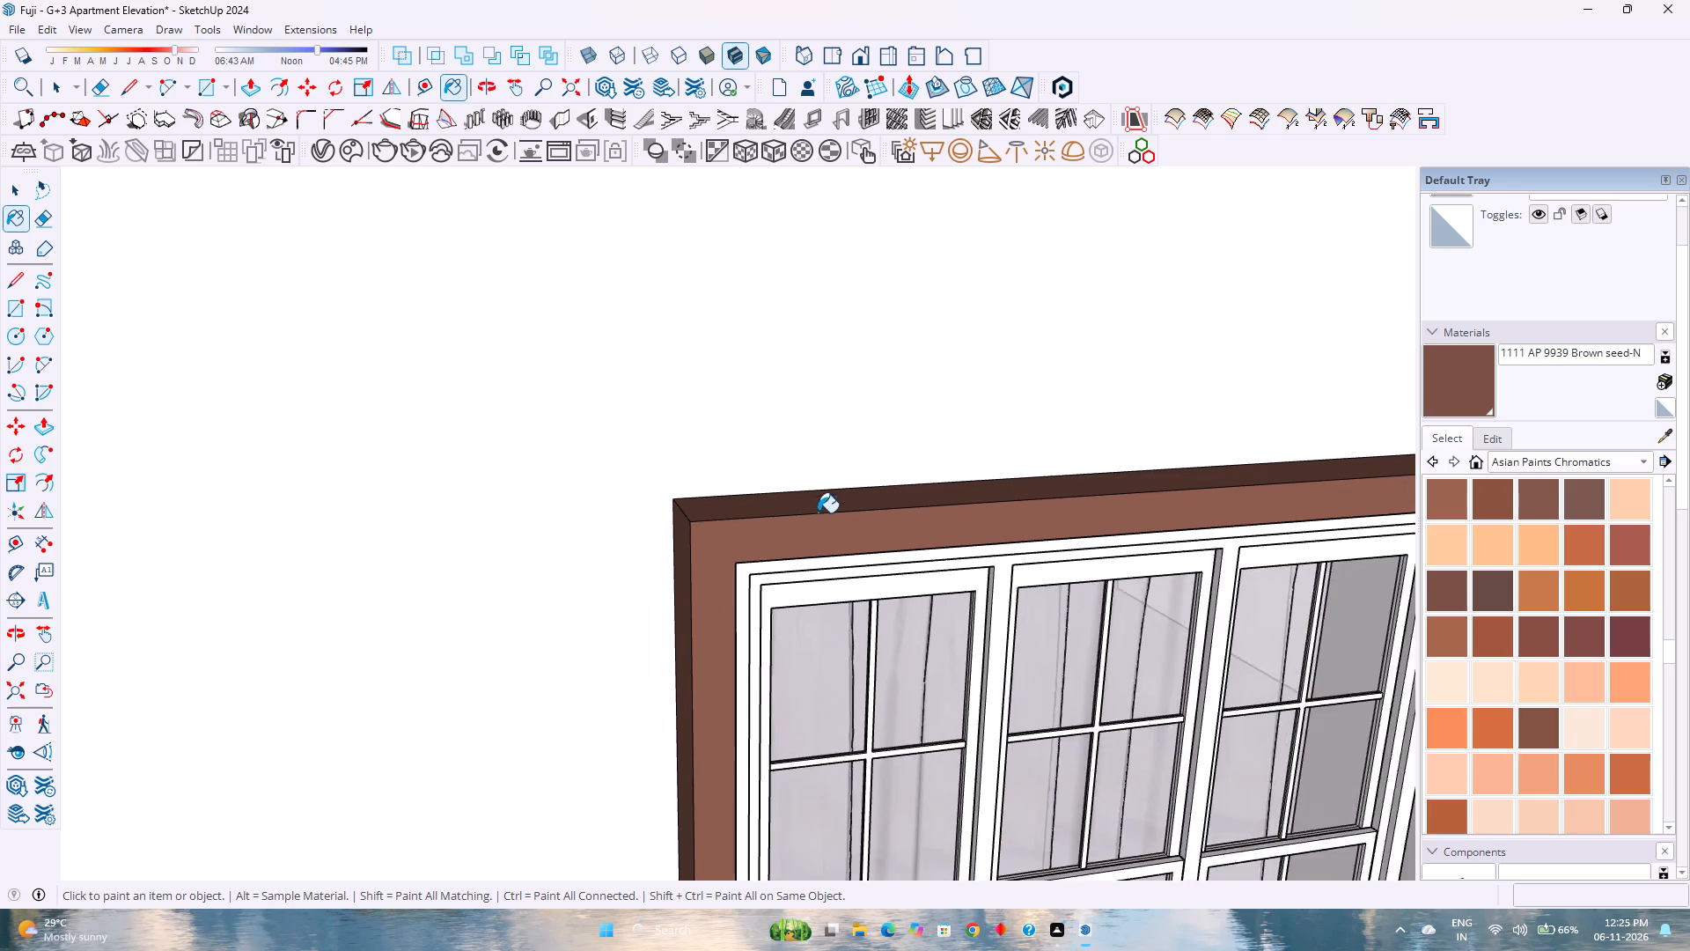
pyautogui.moveTo(957, 583); pyautogui.dragTo(793, 512, button='middle')
pyautogui.middleClick(792, 512)
pyautogui.scroll(-3, 828, 542)
pyautogui.scroll(4, 1032, 682)
pyautogui.moveTo(880, 652); pyautogui.dragTo(745, 652, button='middle')
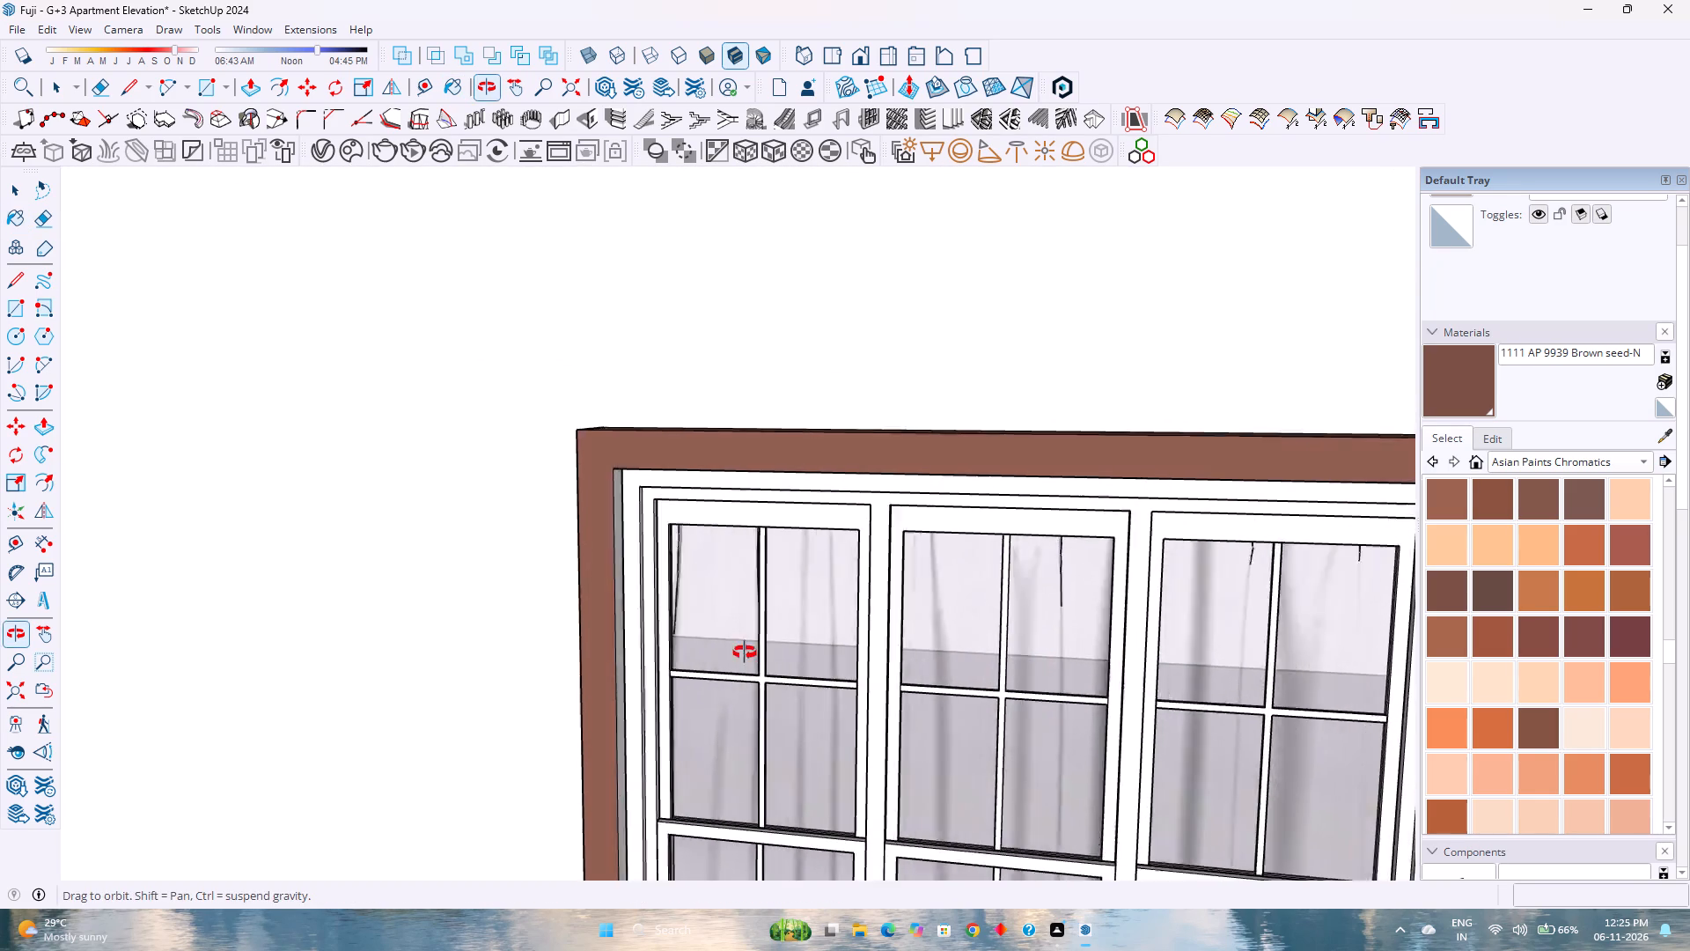
pyautogui.moveTo(745, 652); pyautogui.dragTo(594, 652, button='middle')
pyautogui.middleClick(594, 652)
pyautogui.scroll(7, 662, 608)
pyautogui.click(672, 598)
pyautogui.scroll(-9, 643, 597)
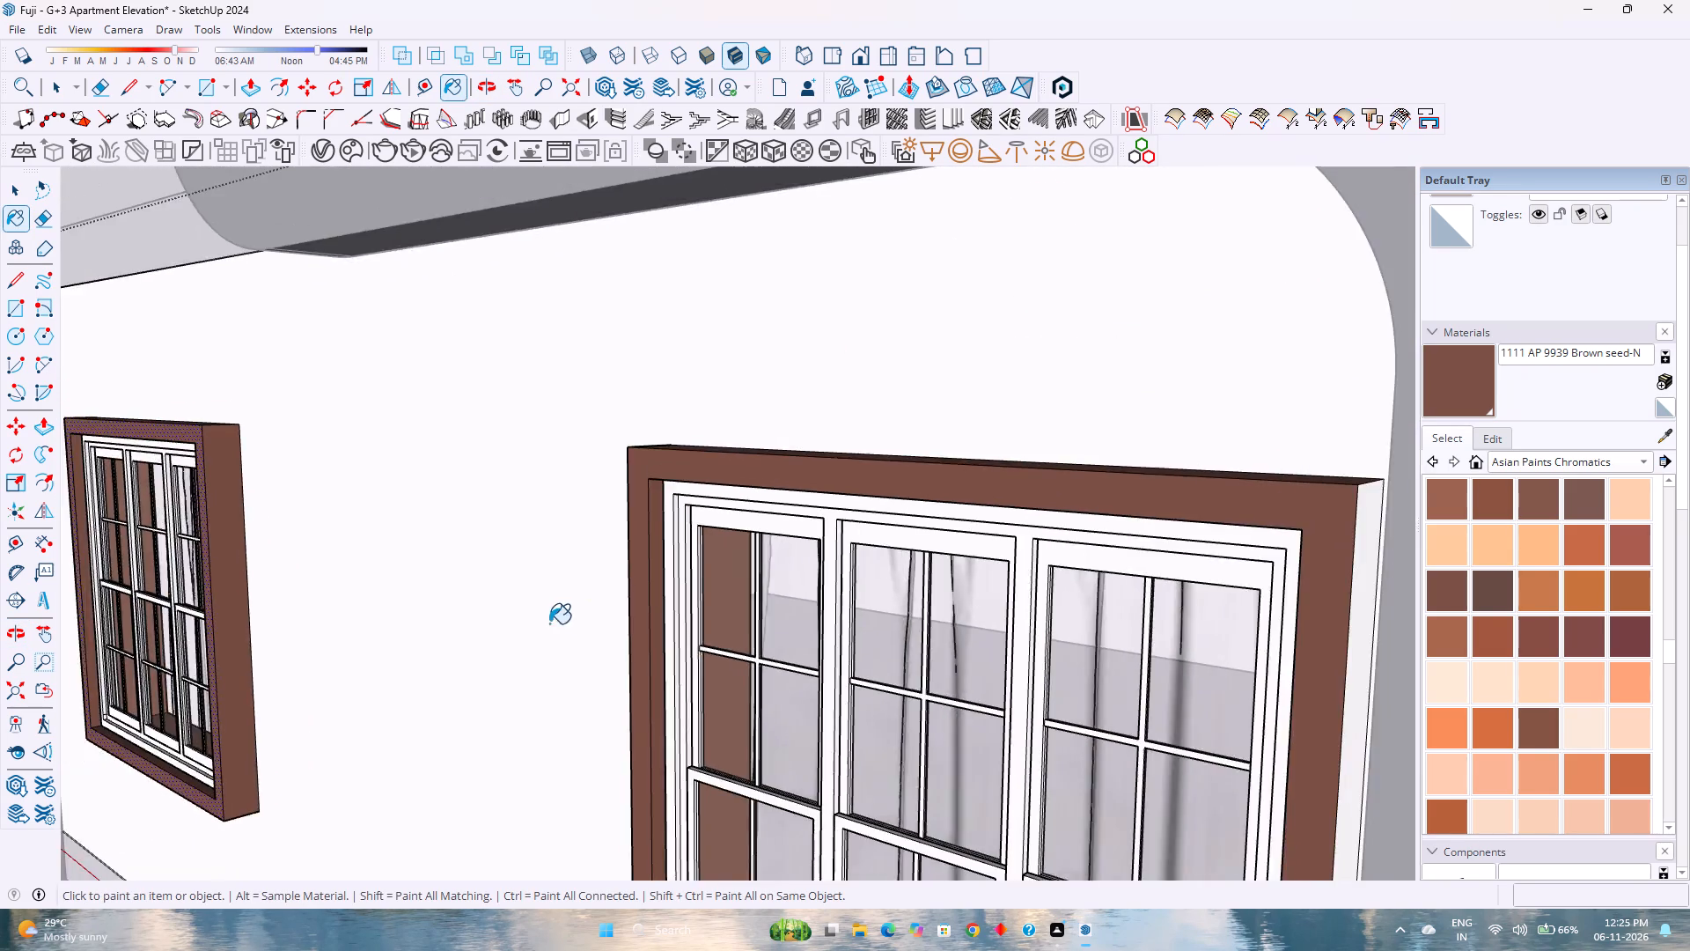
pyautogui.moveTo(549, 623); pyautogui.dragTo(1110, 625, button='middle')
pyautogui.middleClick(1117, 624)
pyautogui.scroll(10, 1135, 599)
pyautogui.click(1106, 585)
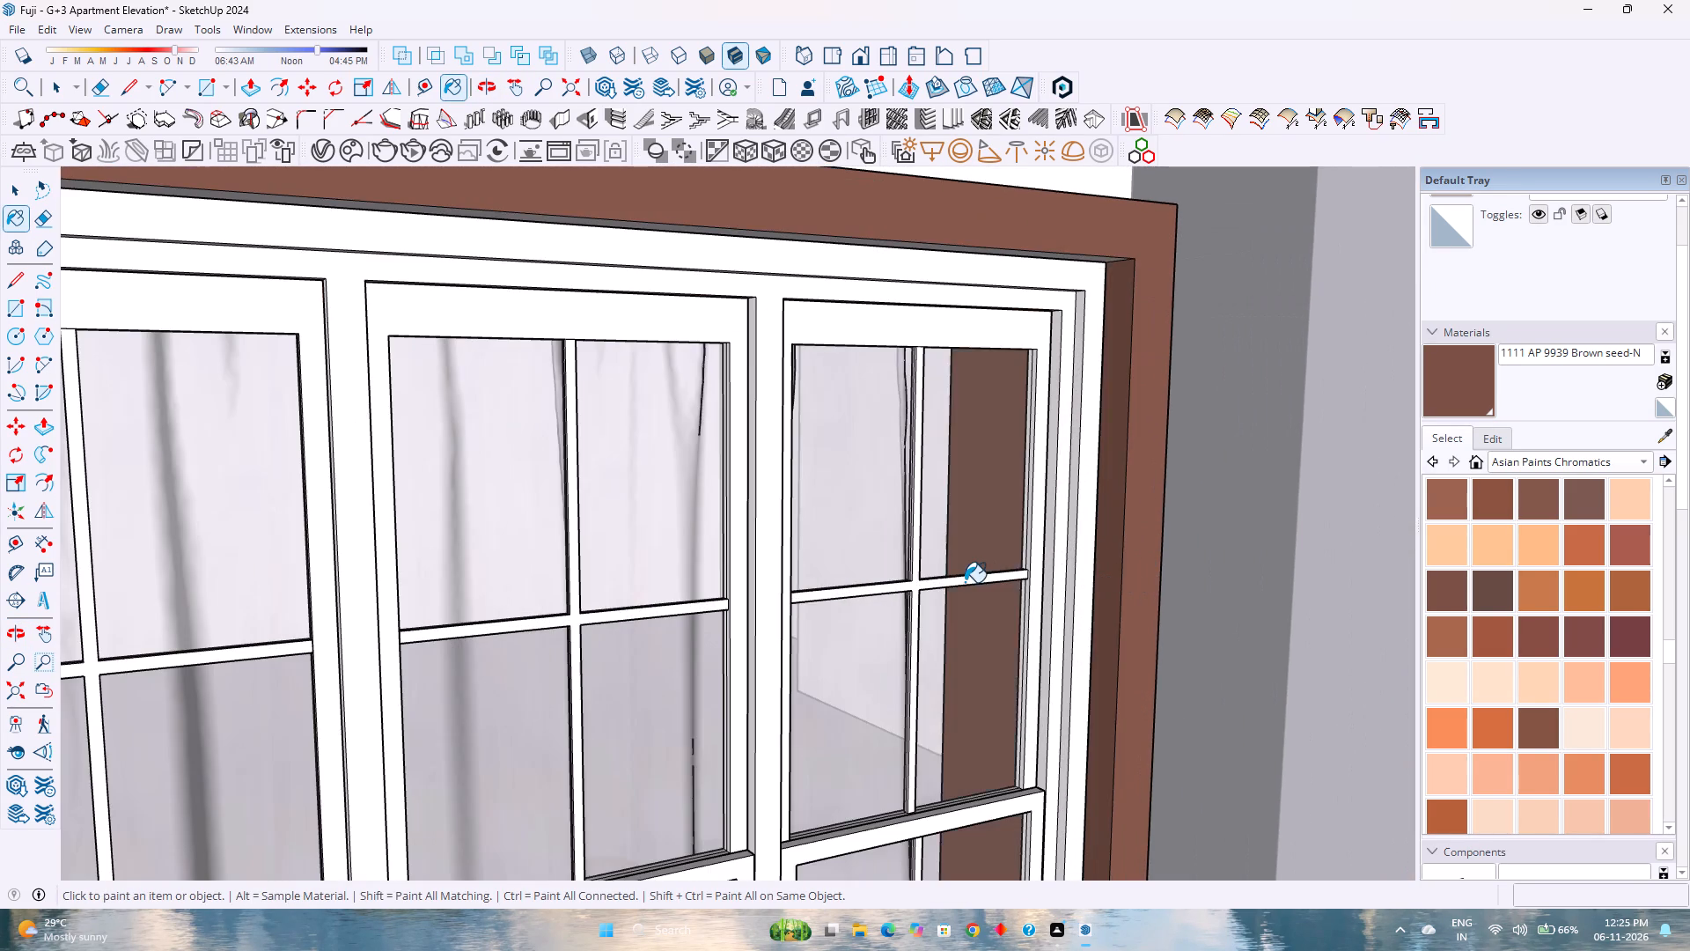
pyautogui.scroll(-15, 965, 582)
pyautogui.scroll(3, 942, 830)
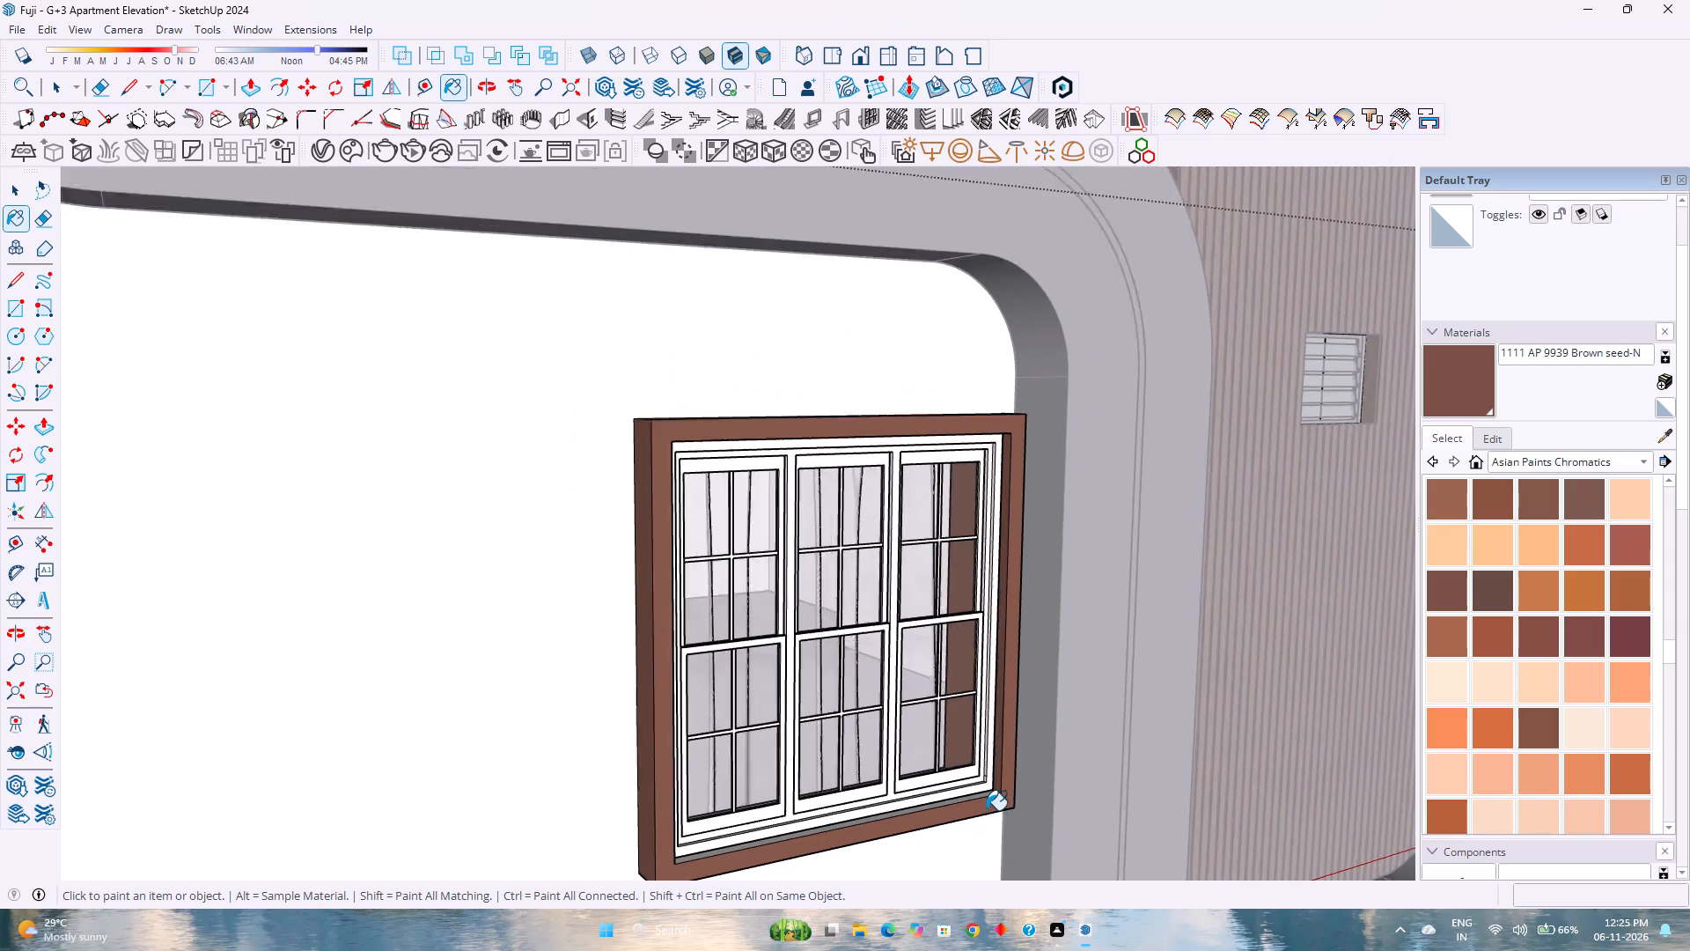
pyautogui.scroll(9, 986, 810)
pyautogui.click(966, 791)
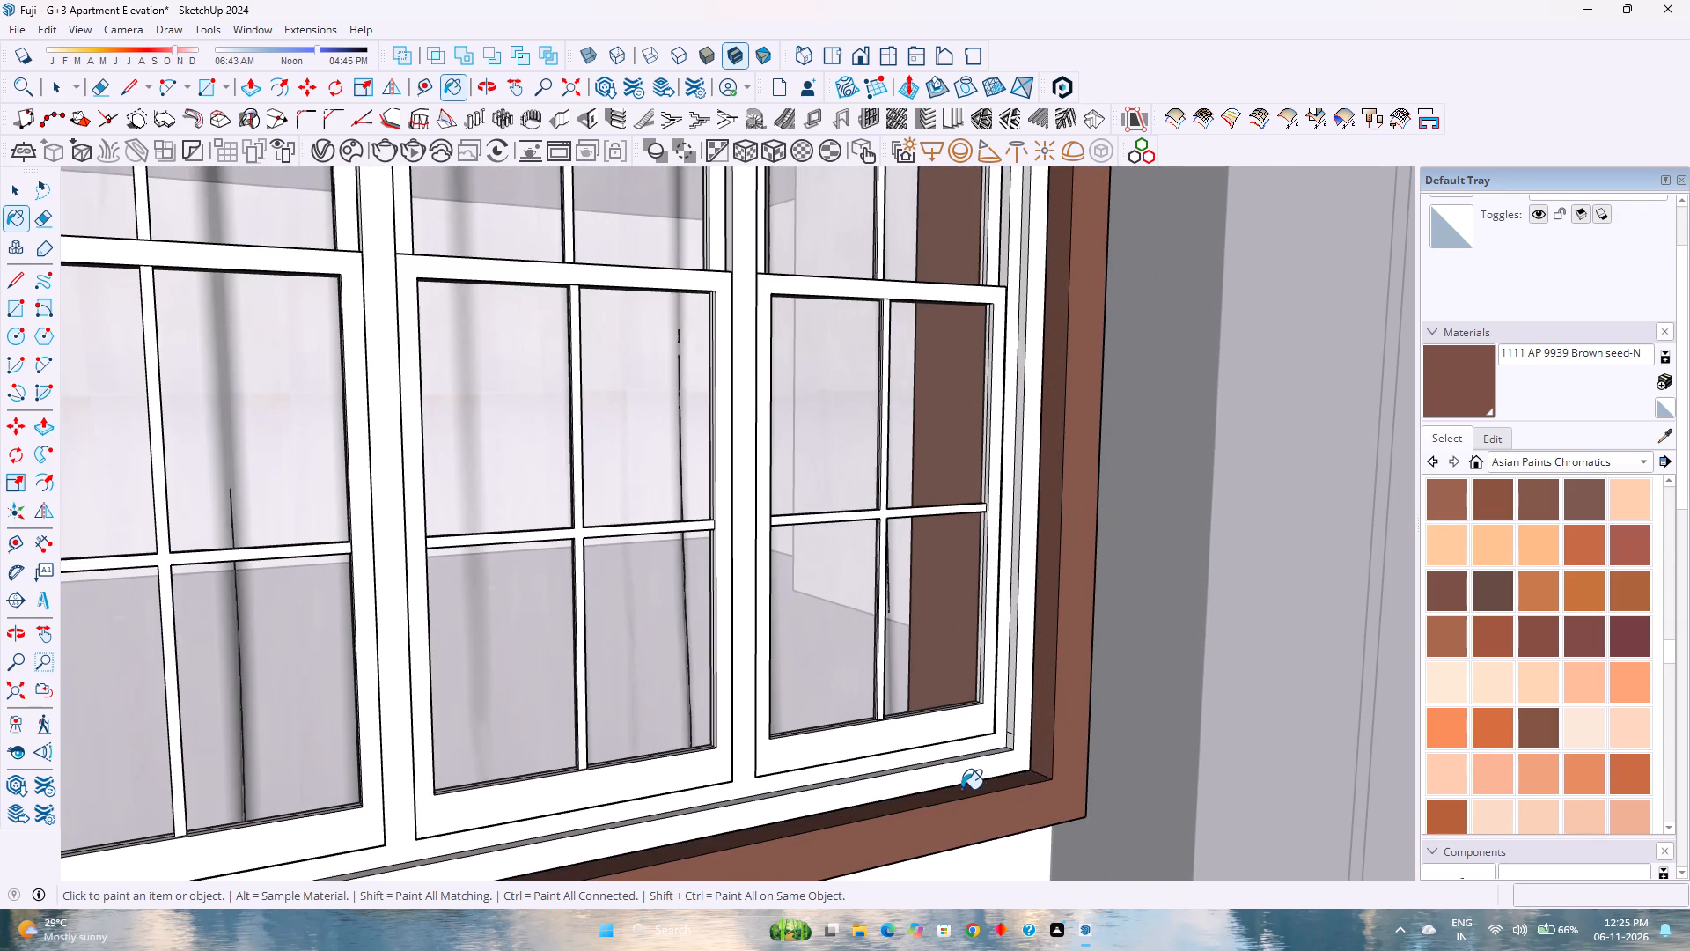
# Paint the inner underside of that surround's head with AP 9939 Brown seed-N and leave the group.
pyautogui.scroll(-5, 959, 786)
pyautogui.keyDown('shift'); pyautogui.moveTo(915, 543); pyautogui.dragTo(937, 618, button='middle'); pyautogui.keyUp('shift')
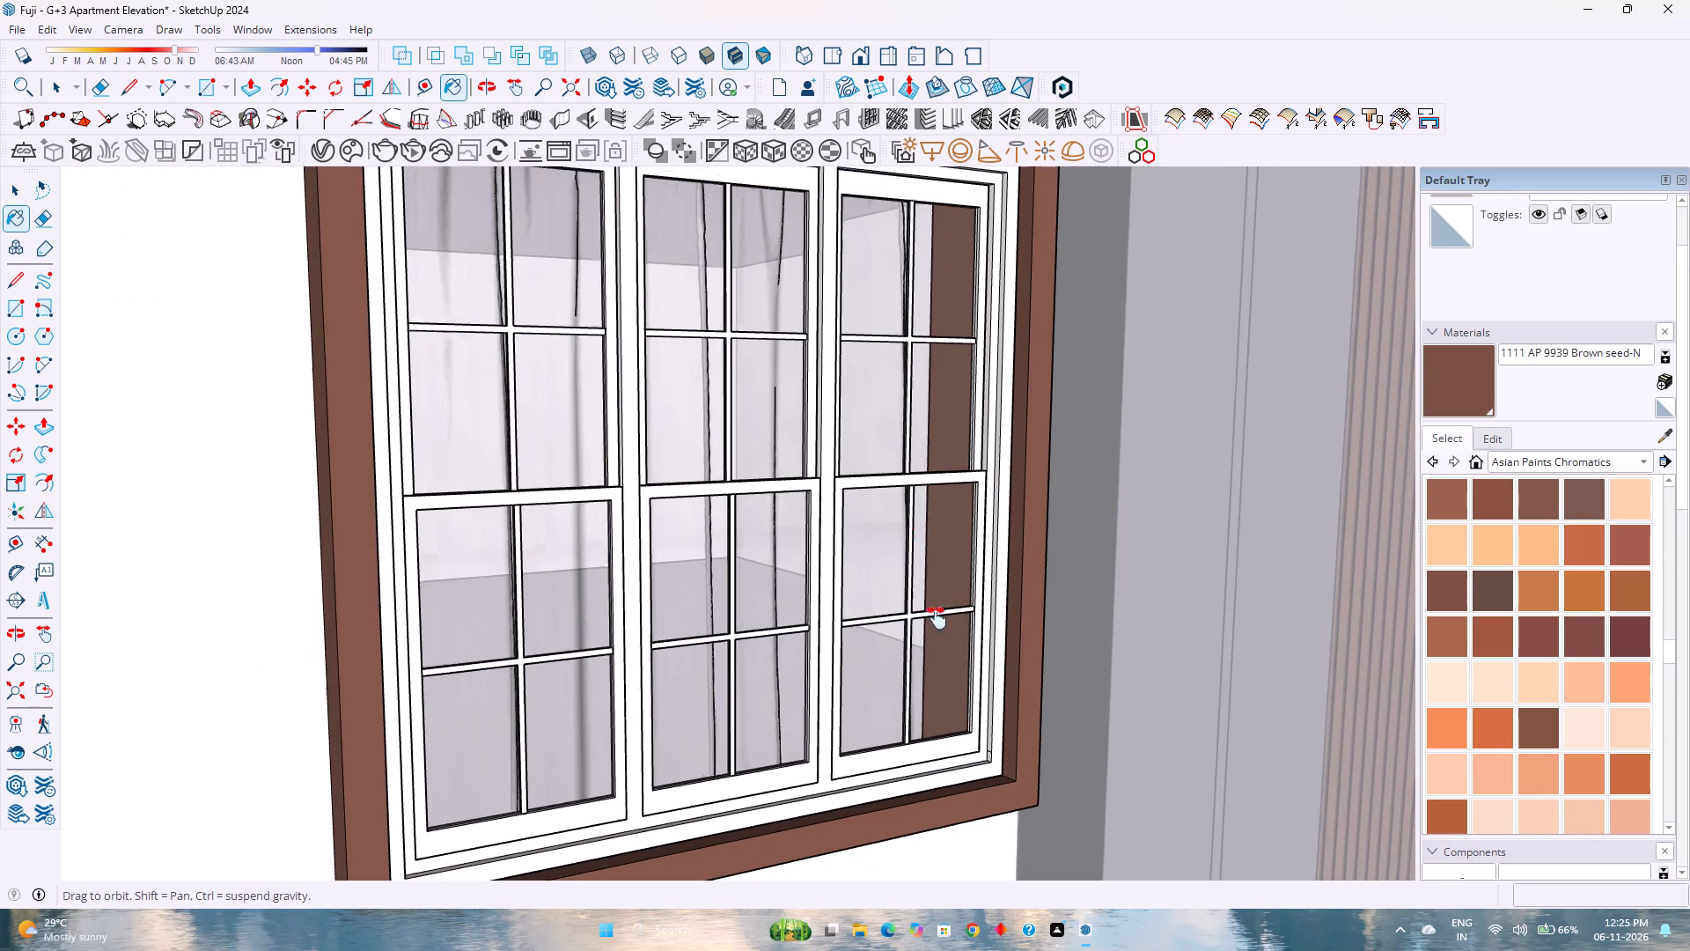
pyautogui.keyDown('shift'); pyautogui.moveTo(937, 618); pyautogui.dragTo(933, 824, button='middle'); pyautogui.keyUp('shift')
pyautogui.keyDown('shift'); pyautogui.middleClick(932, 824); pyautogui.keyUp('shift')
pyautogui.moveTo(823, 692); pyautogui.dragTo(891, 587, button='middle')
pyautogui.moveTo(900, 577); pyautogui.dragTo(931, 545, button='middle')
pyautogui.moveTo(961, 513); pyautogui.dragTo(969, 502, button='middle')
pyautogui.scroll(5, 937, 525)
pyautogui.scroll(8, 1019, 384)
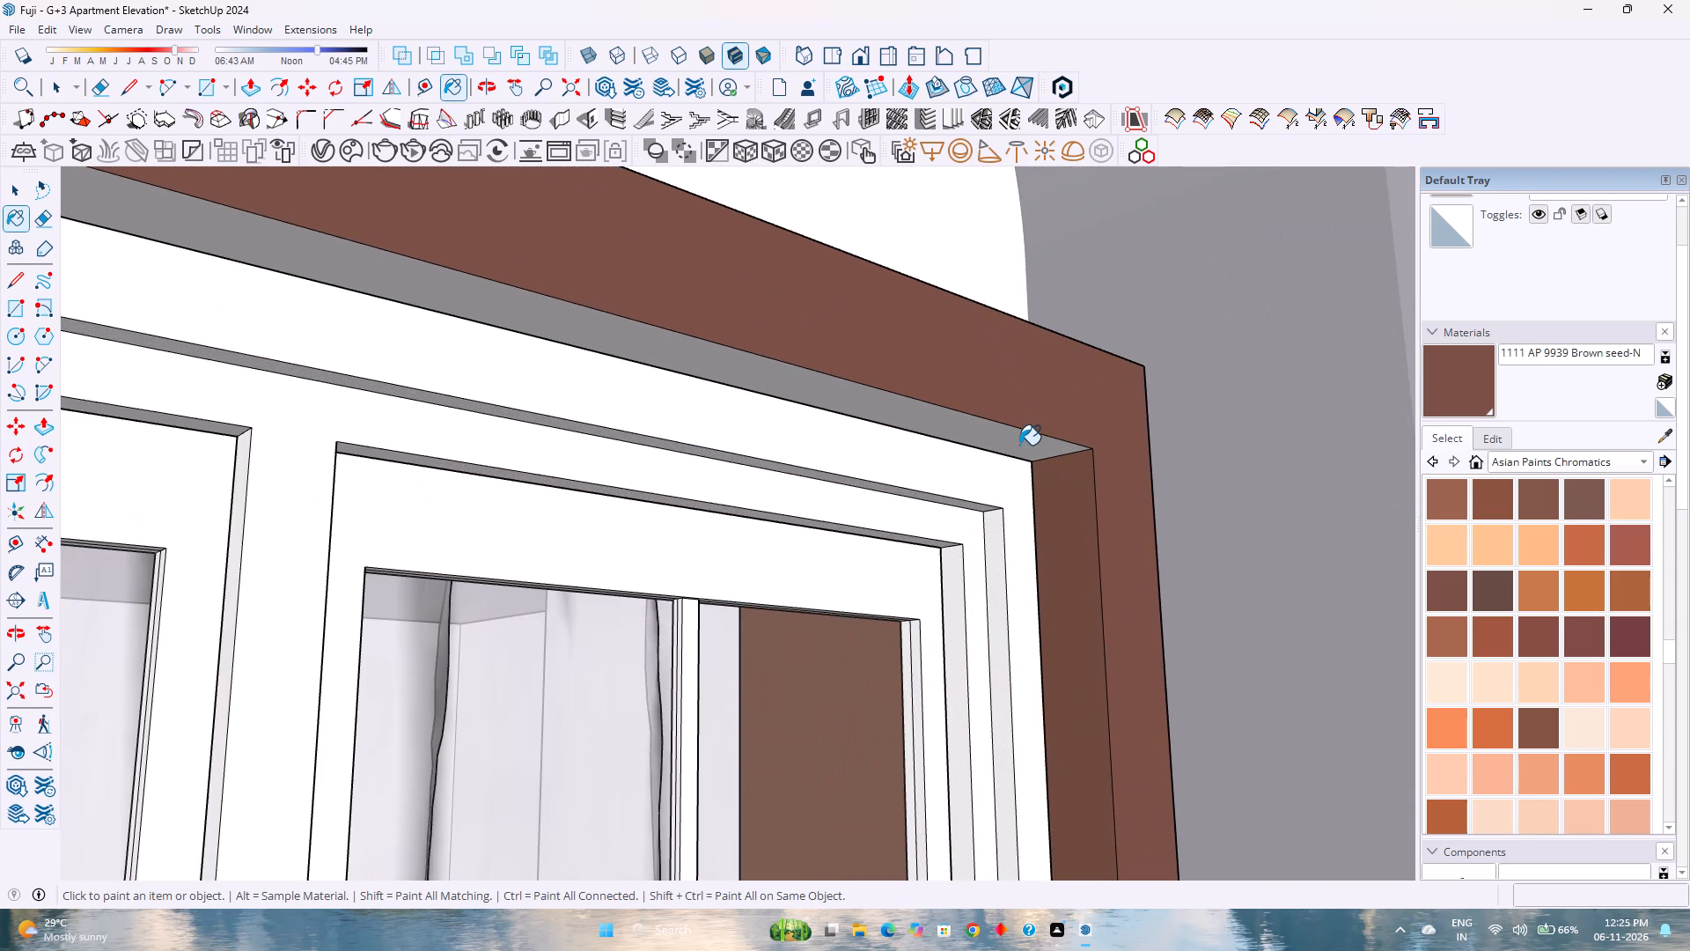
pyautogui.click(1026, 446)
pyautogui.scroll(-20, 992, 419)
pyautogui.scroll(-1, 992, 419)
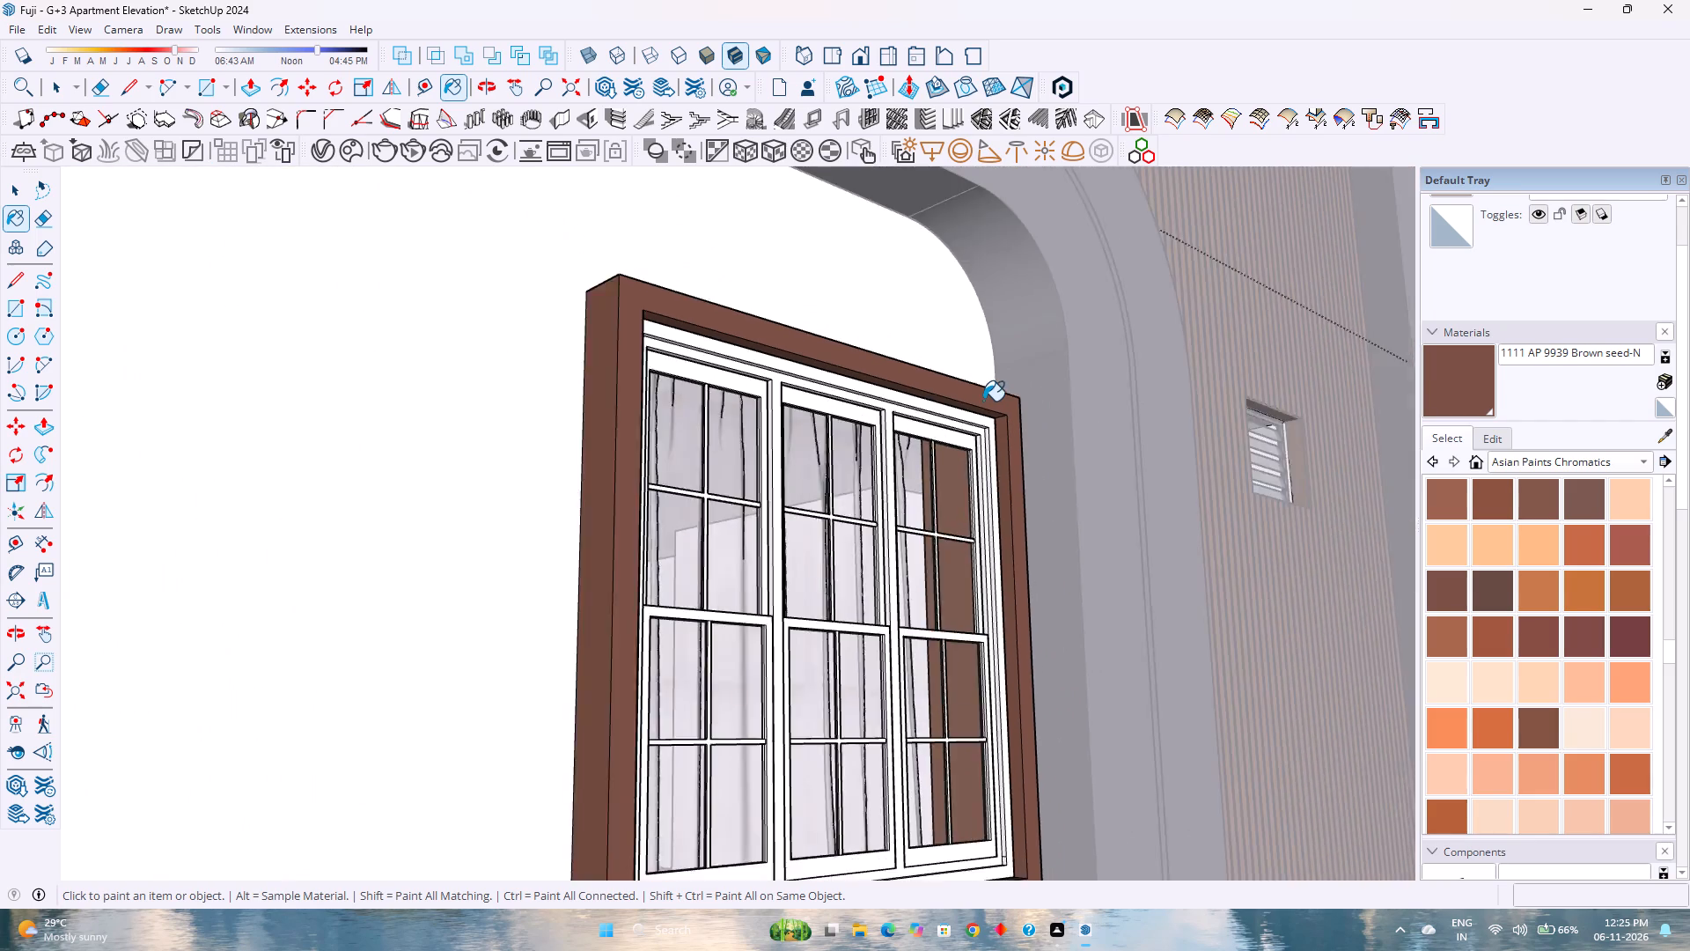
pyautogui.scroll(-7, 983, 401)
pyautogui.press('space')
pyautogui.scroll(-6, 982, 400)
pyautogui.click(1215, 290)
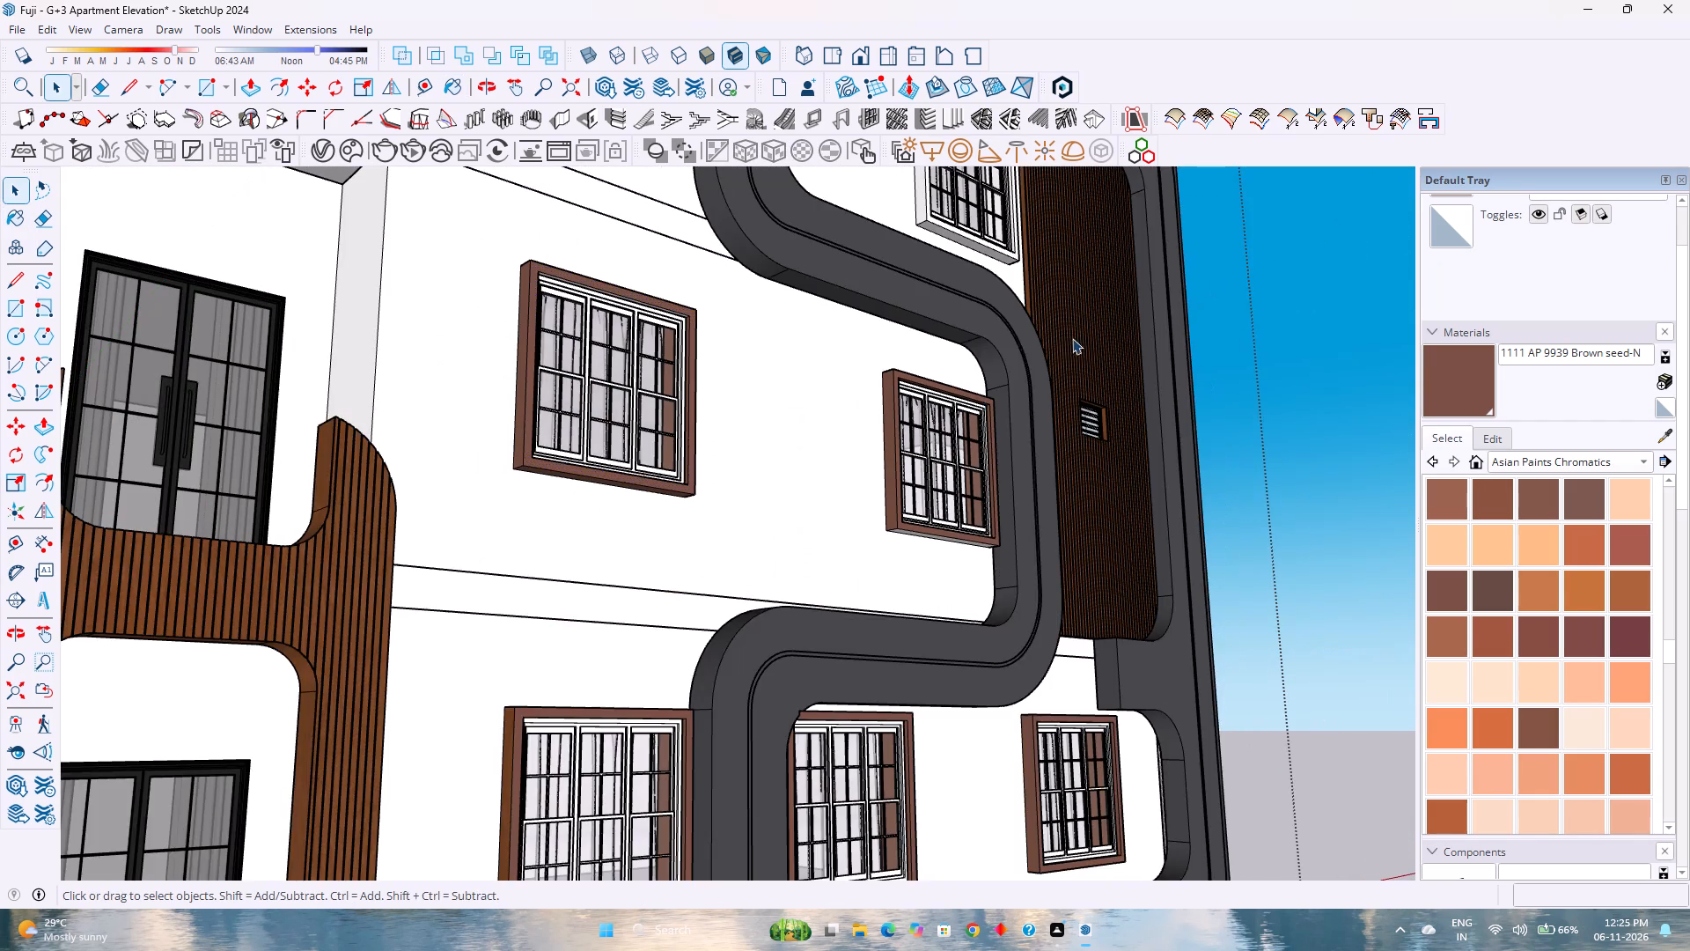
# Open the top-floor window surround nearest the balcony and paint its top, front and balcony-facing outer side with AP 9939 Brown seed-N.
pyautogui.keyDown('shift'); pyautogui.moveTo(950, 349); pyautogui.dragTo(1003, 579, button='middle'); pyautogui.keyUp('shift')
pyautogui.moveTo(985, 470); pyautogui.dragTo(881, 631, button='middle')
pyautogui.scroll(2, 678, 601)
pyautogui.keyDown('shift'); pyautogui.moveTo(517, 638); pyautogui.dragTo(800, 545, button='middle'); pyautogui.keyUp('shift')
pyautogui.keyDown('shift'); pyautogui.middleClick(800, 545); pyautogui.keyUp('shift')
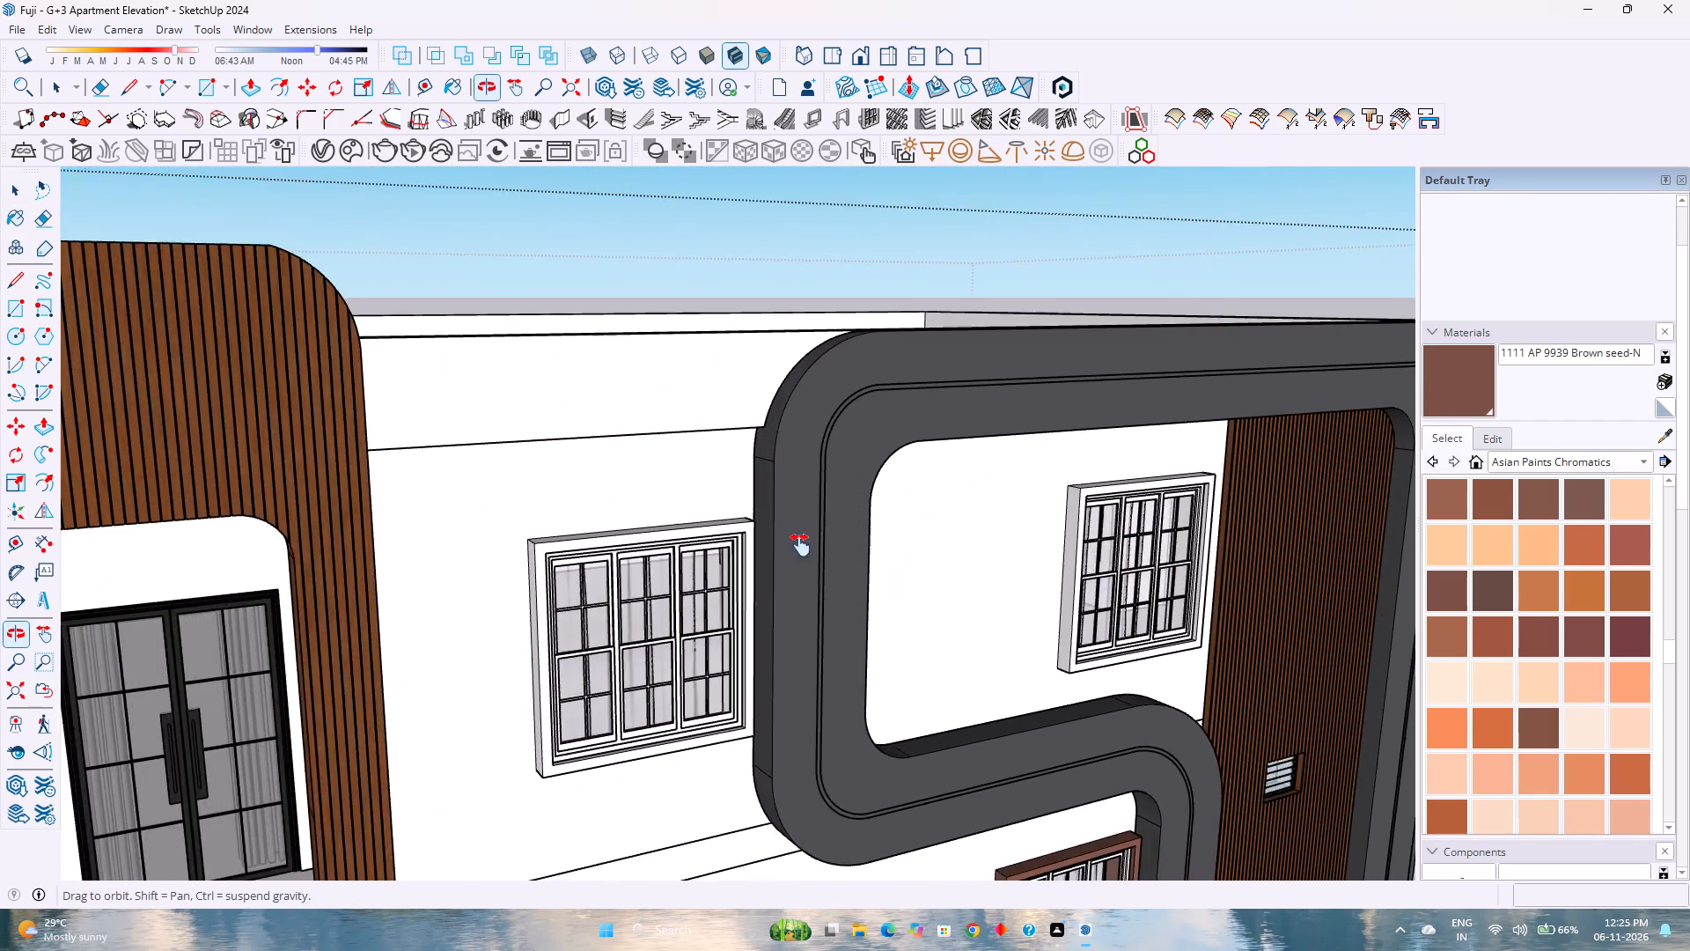
pyautogui.scroll(10, 674, 564)
pyautogui.doubleClick(636, 525)
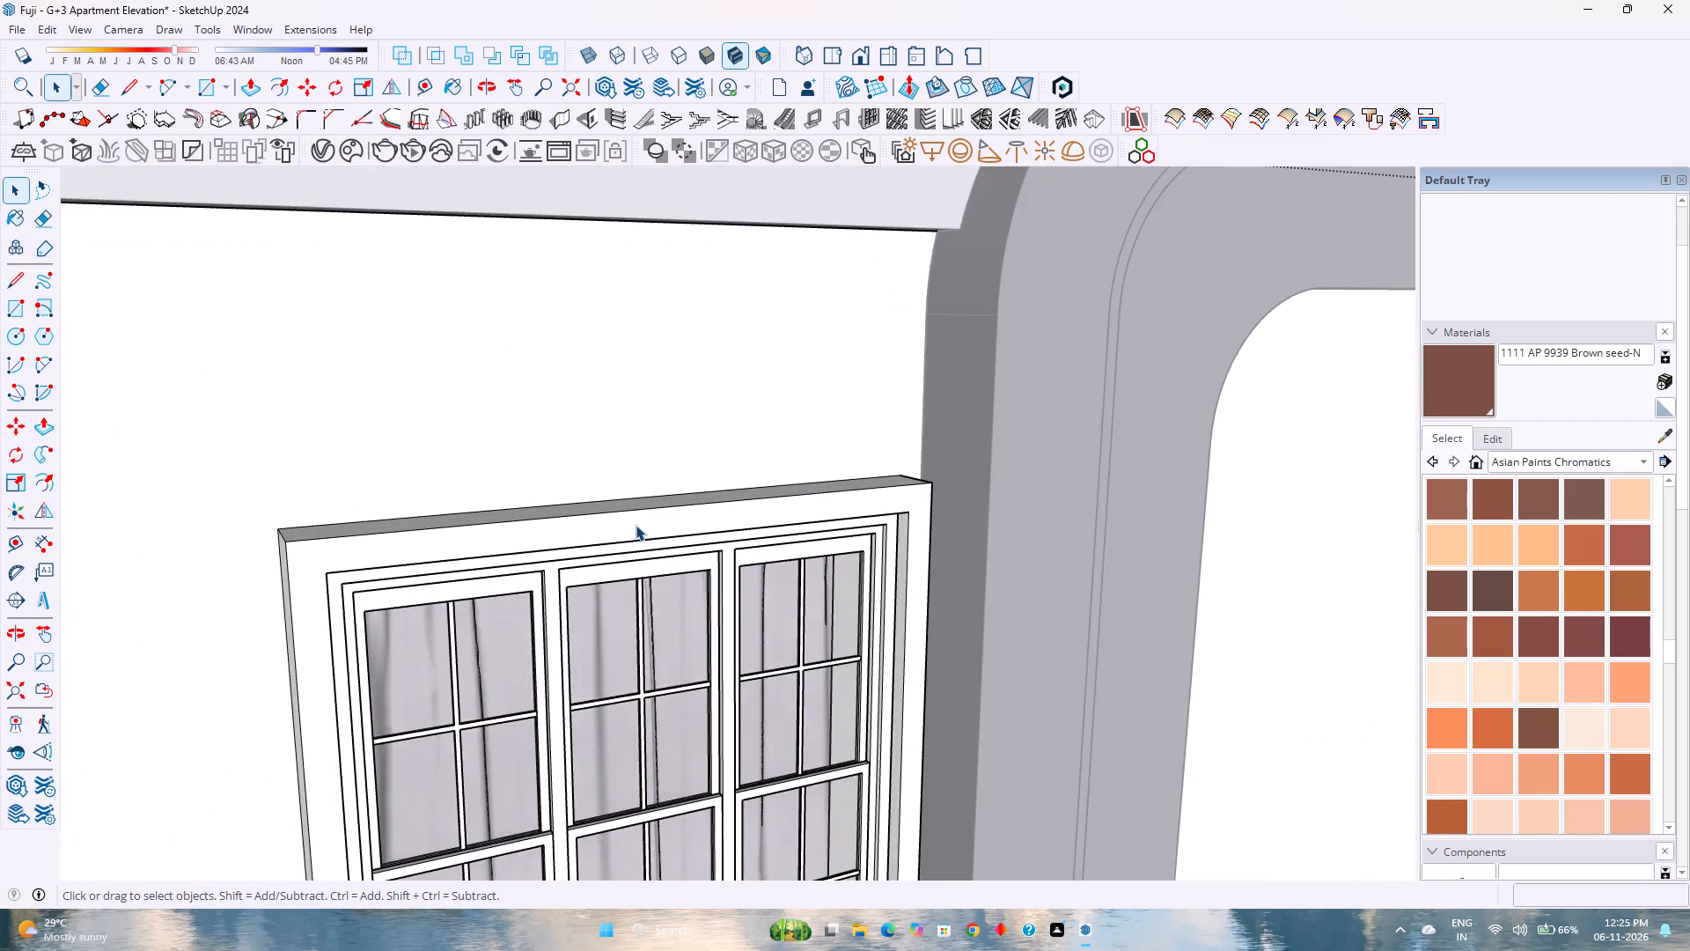
pyautogui.scroll(4, 636, 525)
pyautogui.moveTo(636, 525); pyautogui.dragTo(836, 631, button='middle')
pyautogui.click(1429, 402)
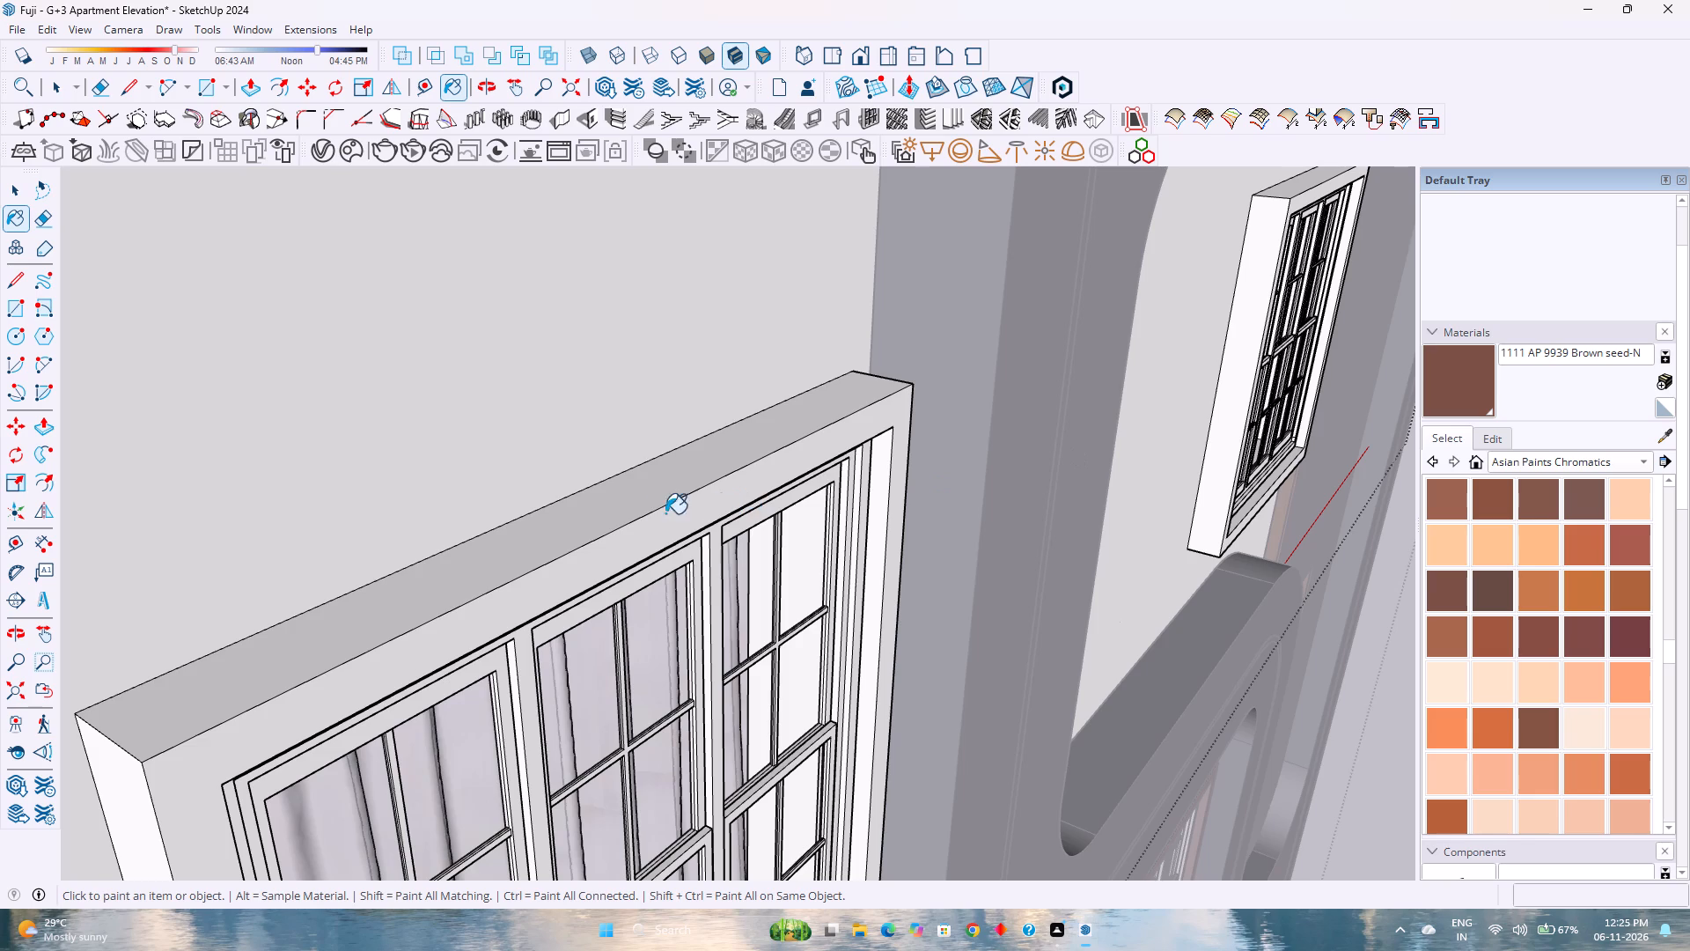
pyautogui.click(647, 506)
pyautogui.click(568, 571)
pyautogui.keyDown('shift'); pyautogui.moveTo(522, 577); pyautogui.dragTo(881, 402, button='middle'); pyautogui.keyUp('shift')
pyautogui.keyDown('shift'); pyautogui.middleClick(890, 398); pyautogui.keyUp('shift')
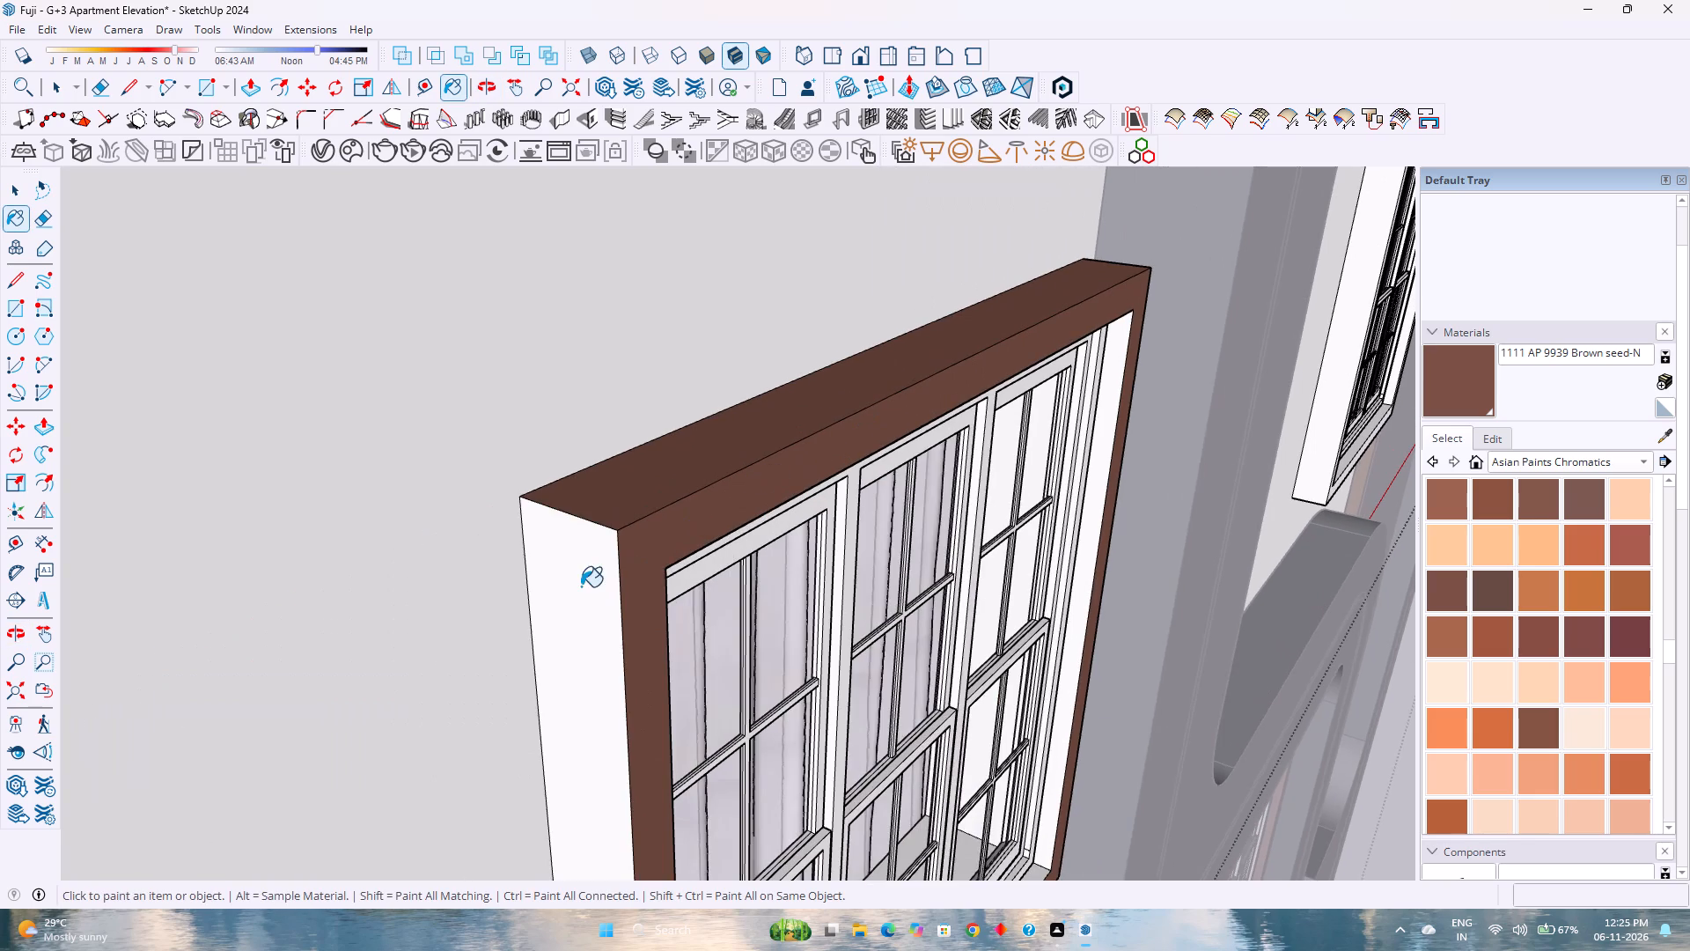
pyautogui.click(581, 586)
# Apply AP 9939 Brown seed-N to that top-floor surround's inner side farthest from the balcony and its inner sill.
pyautogui.scroll(-3, 675, 588)
pyautogui.keyDown('shift'); pyautogui.moveTo(893, 594); pyautogui.dragTo(808, 534, button='middle'); pyautogui.keyUp('shift')
pyautogui.keyDown('shift'); pyautogui.moveTo(798, 533); pyautogui.dragTo(762, 520, button='middle'); pyautogui.keyUp('shift')
pyautogui.scroll(6, 978, 576)
pyautogui.click(896, 549)
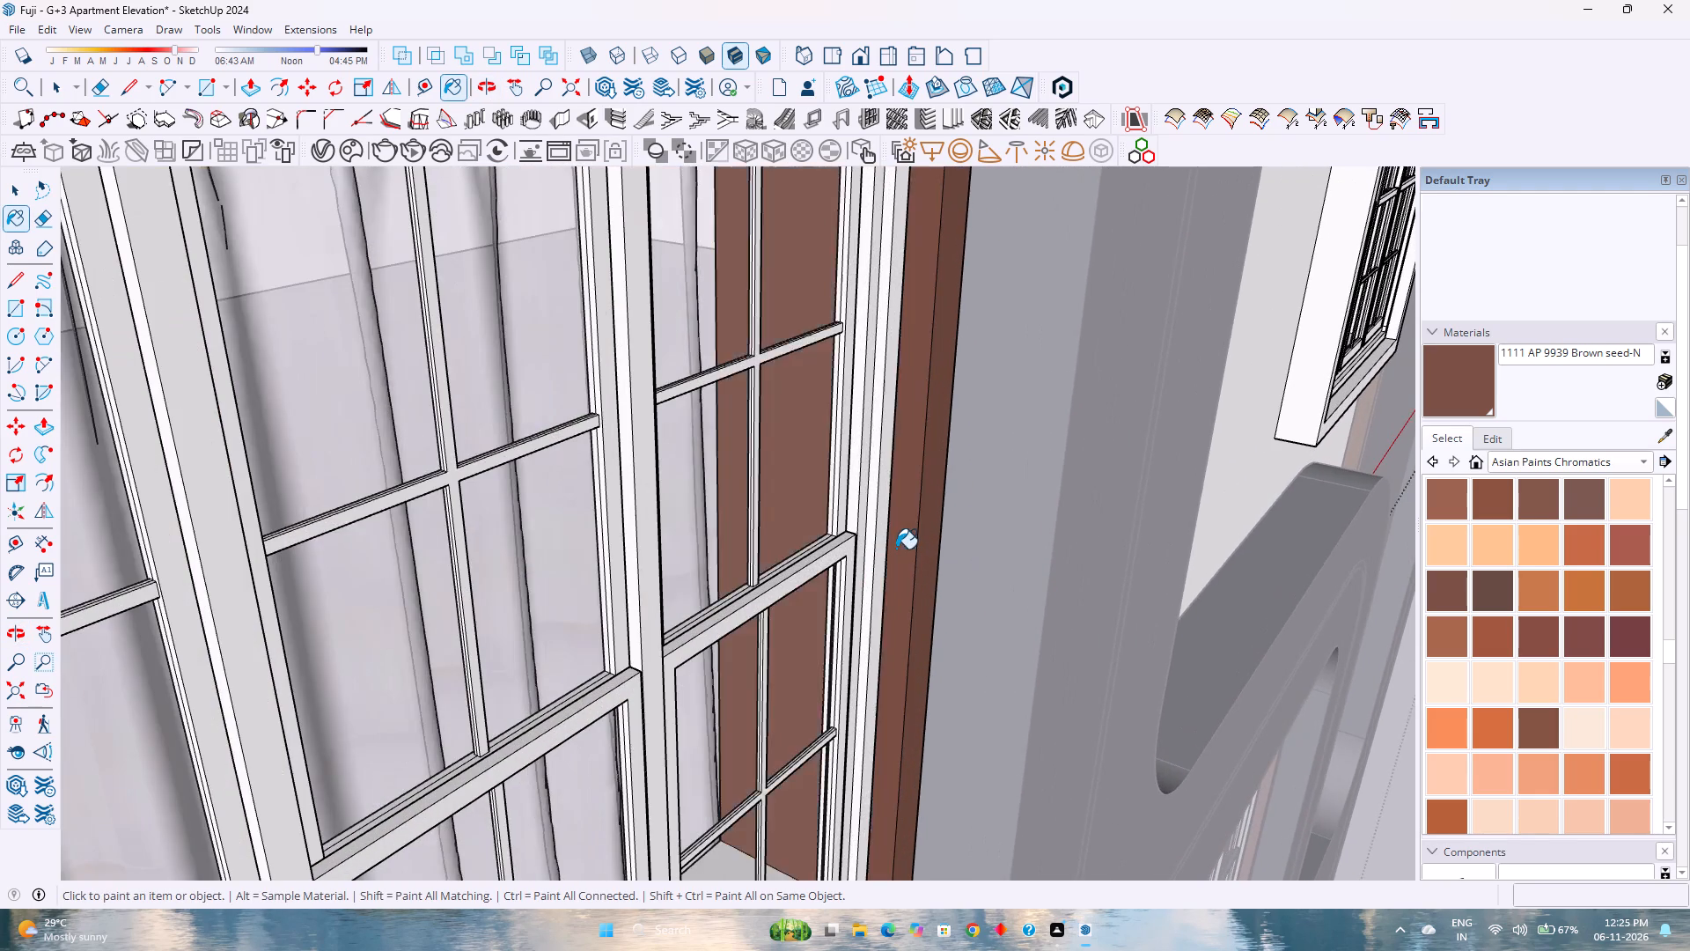
pyautogui.scroll(-5, 896, 549)
pyautogui.keyDown('shift'); pyautogui.moveTo(817, 608); pyautogui.dragTo(859, 479, button='middle'); pyautogui.keyUp('shift')
pyautogui.keyDown('shift'); pyautogui.middleClick(867, 473); pyautogui.keyUp('shift')
pyautogui.middleClick(914, 655)
pyautogui.moveTo(910, 655); pyautogui.dragTo(756, 566, button='middle')
pyautogui.middleClick(756, 566)
pyautogui.scroll(1, 737, 754)
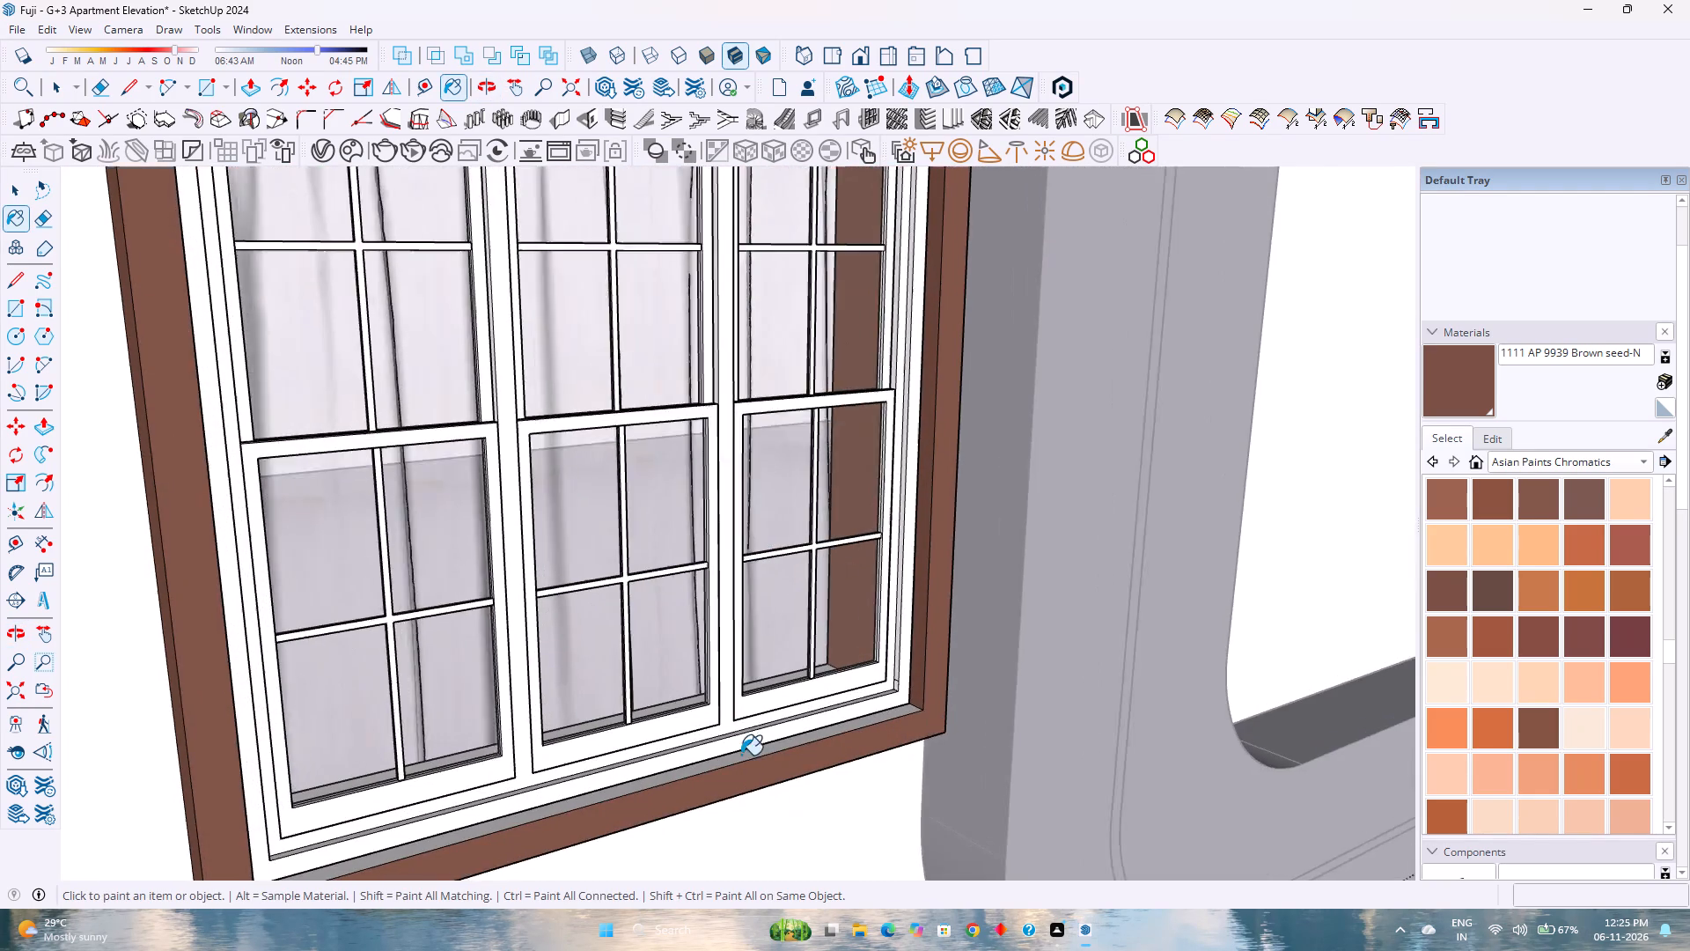
pyautogui.scroll(5, 741, 755)
pyautogui.moveTo(753, 747); pyautogui.dragTo(801, 810, button='middle')
pyautogui.click(788, 756)
# Paint the inner side nearest the balcony of the same top-floor window surround with AP 9939 Brown seed-N.
pyautogui.scroll(-3, 793, 736)
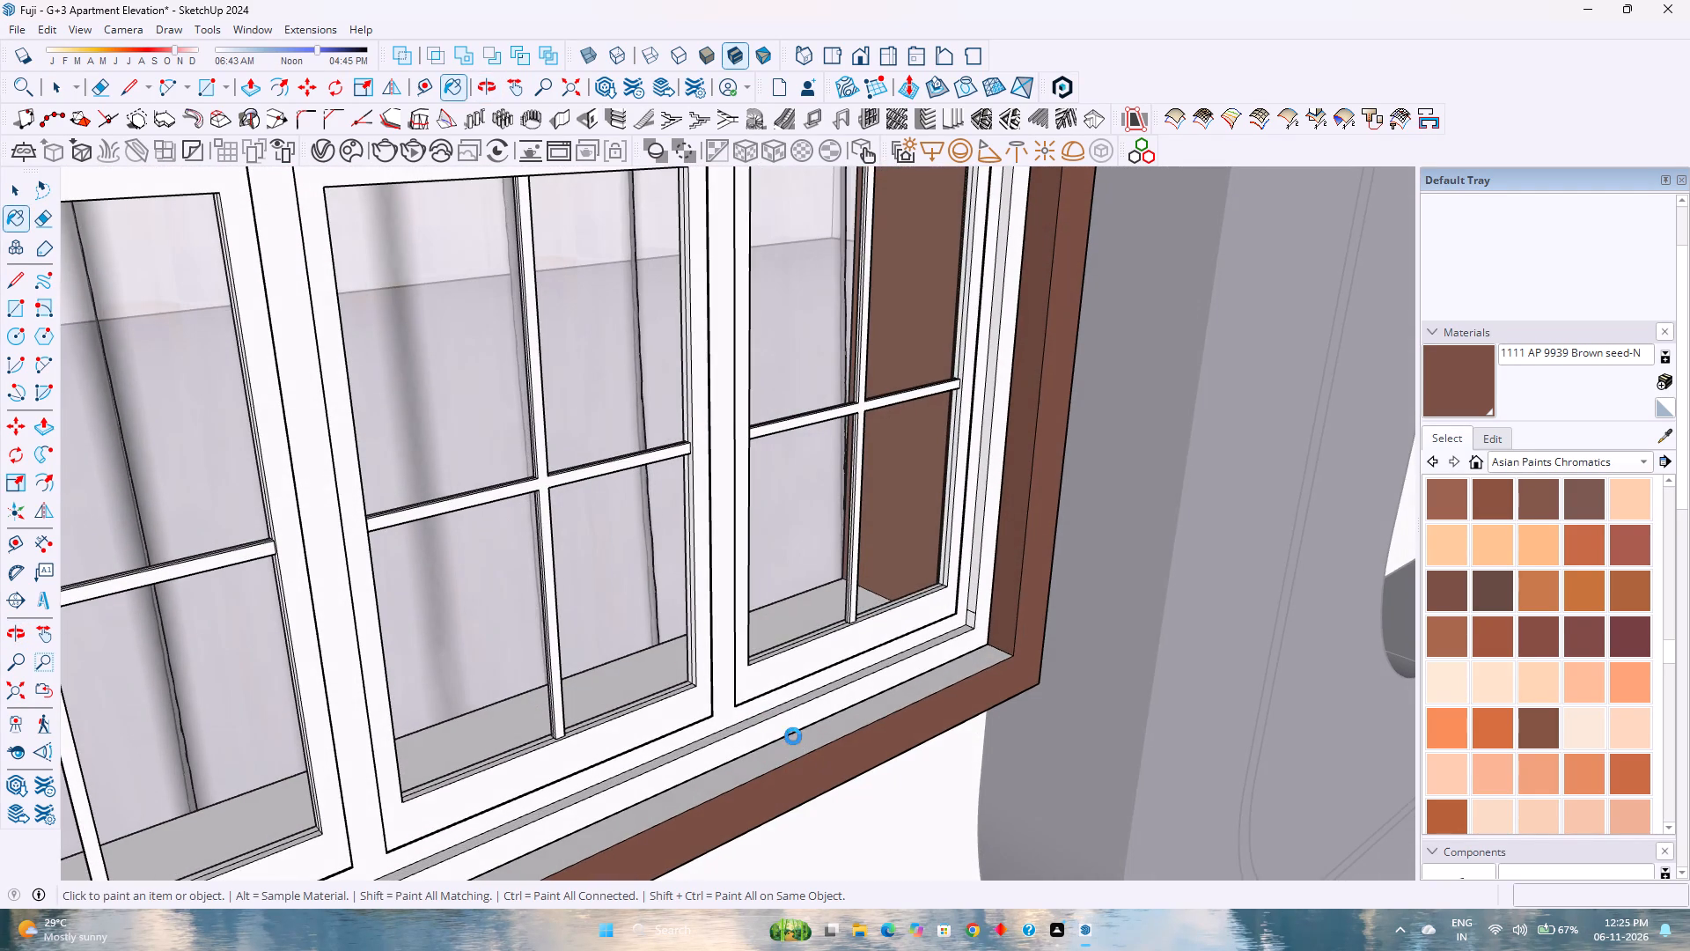
pyautogui.scroll(-1, 793, 736)
pyautogui.scroll(2, 799, 736)
pyautogui.scroll(-8, 816, 727)
pyautogui.keyDown('shift'); pyautogui.middleClick(821, 721); pyautogui.keyUp('shift')
pyautogui.keyDown('shift'); pyautogui.moveTo(833, 715); pyautogui.dragTo(959, 681, button='middle'); pyautogui.keyUp('shift')
pyautogui.keyDown('shift'); pyautogui.moveTo(1023, 664); pyautogui.dragTo(1067, 652, button='middle'); pyautogui.keyUp('shift')
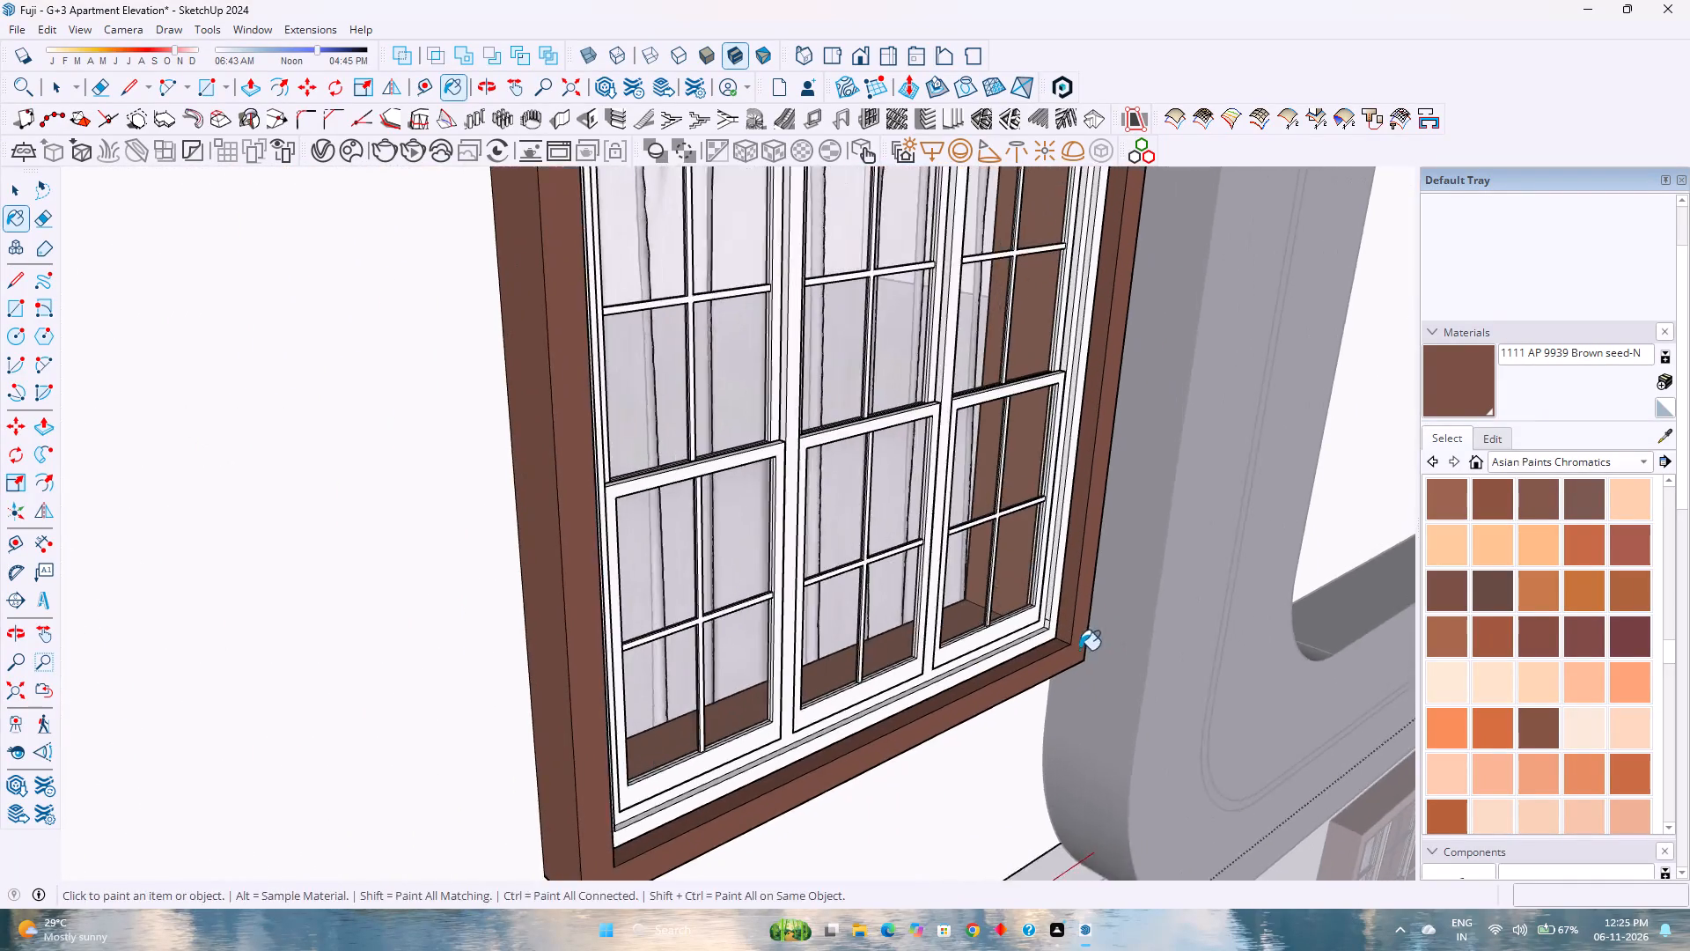
pyautogui.moveTo(1072, 655); pyautogui.dragTo(653, 712, button='middle')
pyautogui.moveTo(638, 712); pyautogui.dragTo(558, 712, button='middle')
pyautogui.moveTo(553, 712); pyautogui.dragTo(544, 712, button='middle')
pyautogui.scroll(7, 493, 622)
pyautogui.click(477, 628)
pyautogui.scroll(-4, 494, 619)
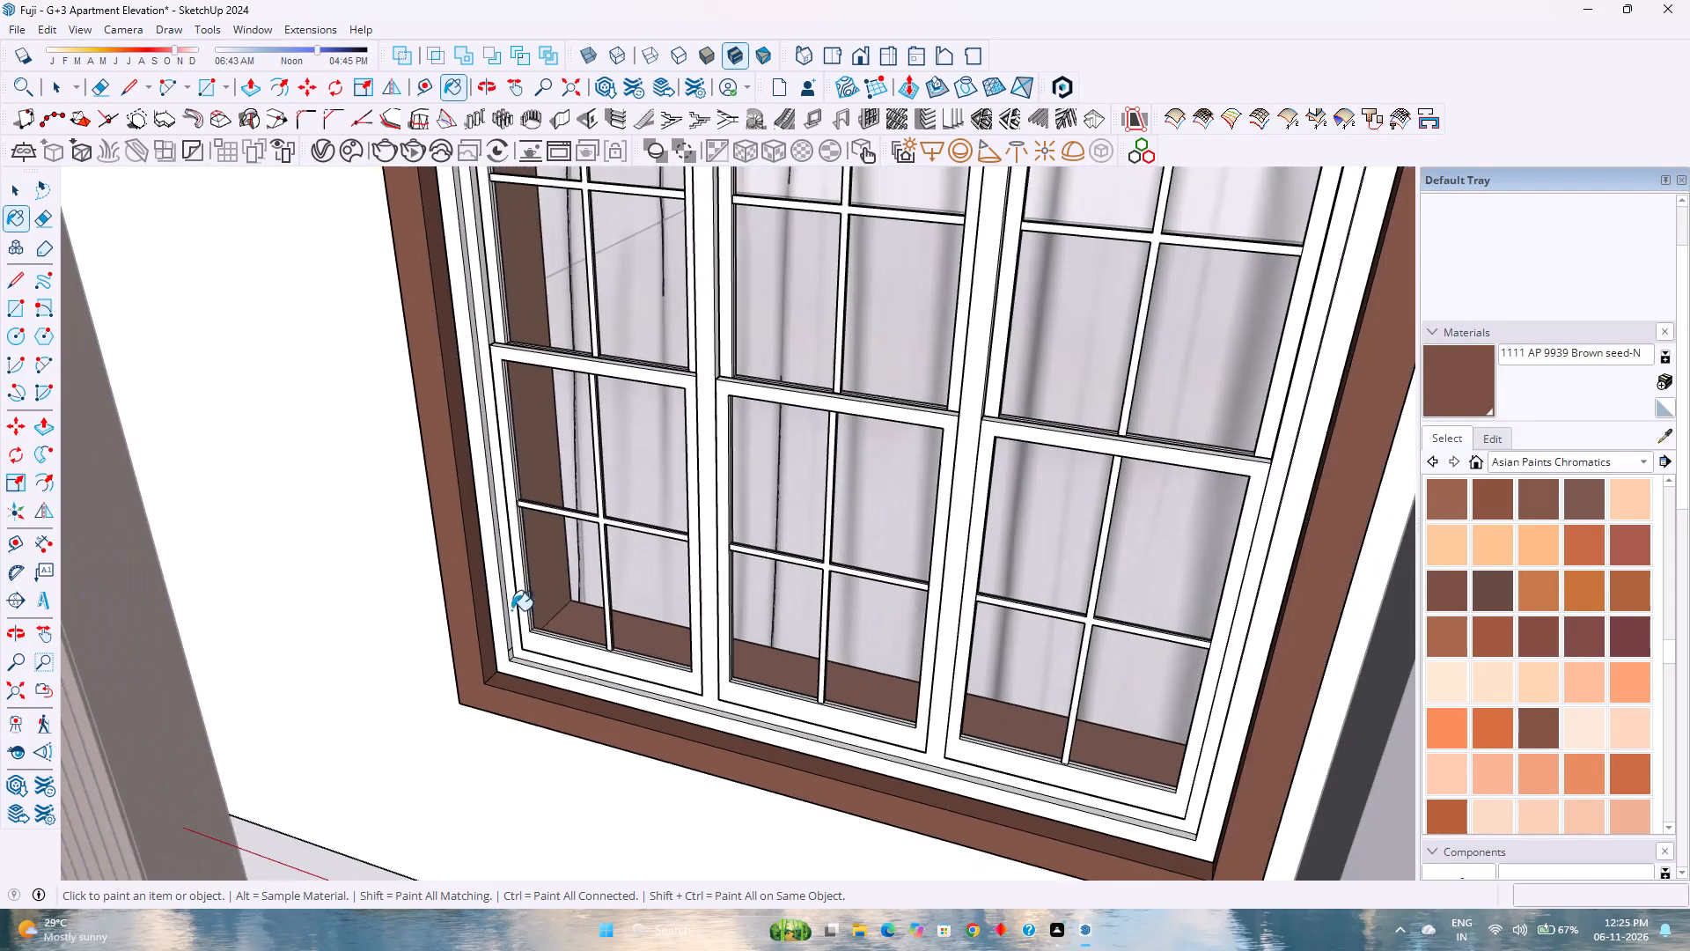
# Paint the inner underside of the same top-floor surround's head with AP 9939 Brown seed-N and leave the group.
pyautogui.keyDown('shift'); pyautogui.moveTo(722, 542); pyautogui.dragTo(651, 753, button='middle'); pyautogui.keyUp('shift')
pyautogui.moveTo(649, 675); pyautogui.dragTo(1103, 438, button='middle')
pyautogui.middleClick(1119, 429)
pyautogui.keyDown('shift'); pyautogui.moveTo(1045, 455); pyautogui.dragTo(1049, 664, button='middle'); pyautogui.keyUp('shift')
pyautogui.keyDown('shift'); pyautogui.middleClick(1049, 664); pyautogui.keyUp('shift')
pyautogui.moveTo(1011, 526); pyautogui.dragTo(1140, 365, button='middle')
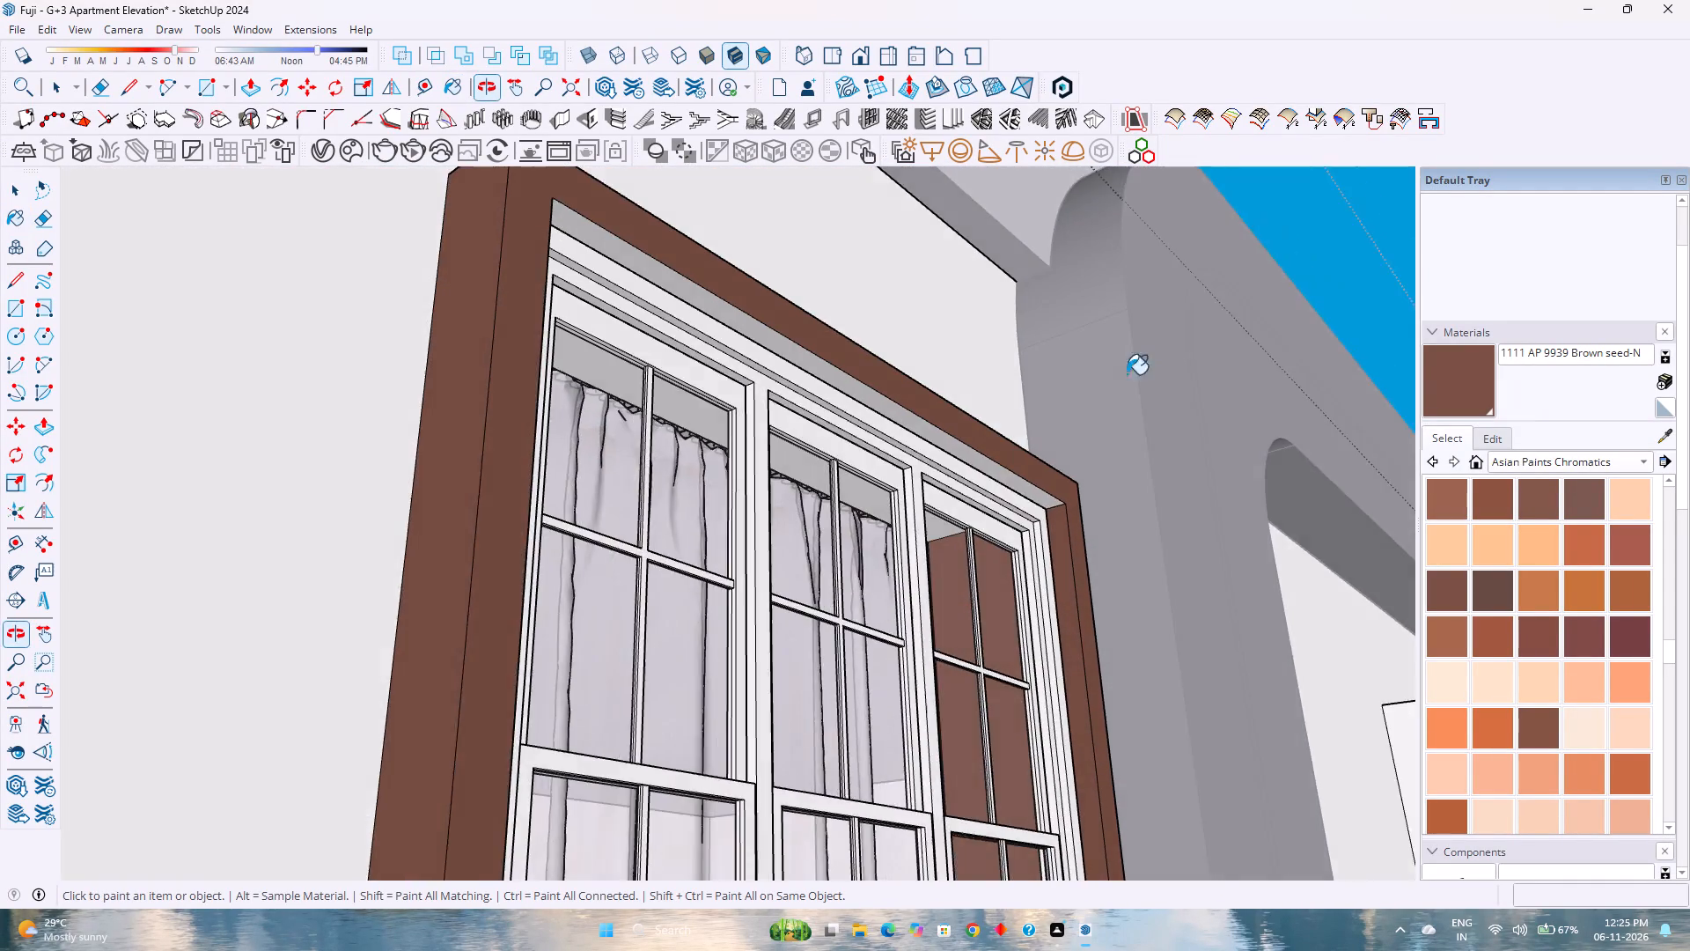
pyautogui.scroll(4, 1021, 517)
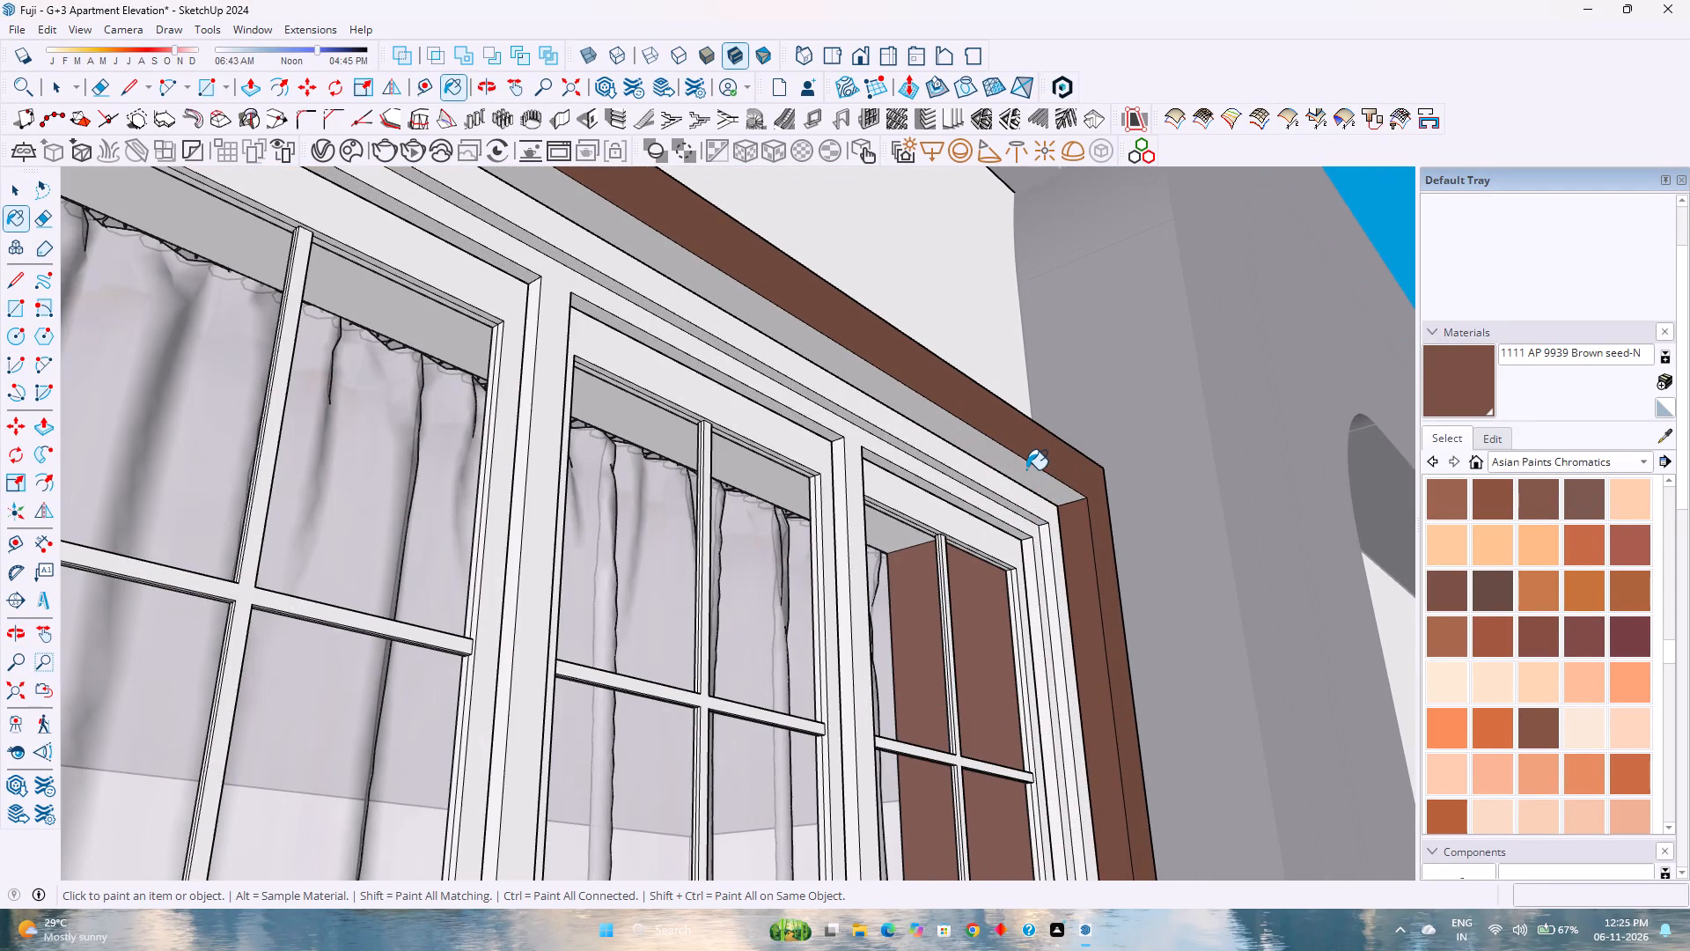
pyautogui.click(1026, 469)
pyautogui.scroll(-4, 1001, 485)
pyautogui.press('space')
pyautogui.scroll(-5, 987, 495)
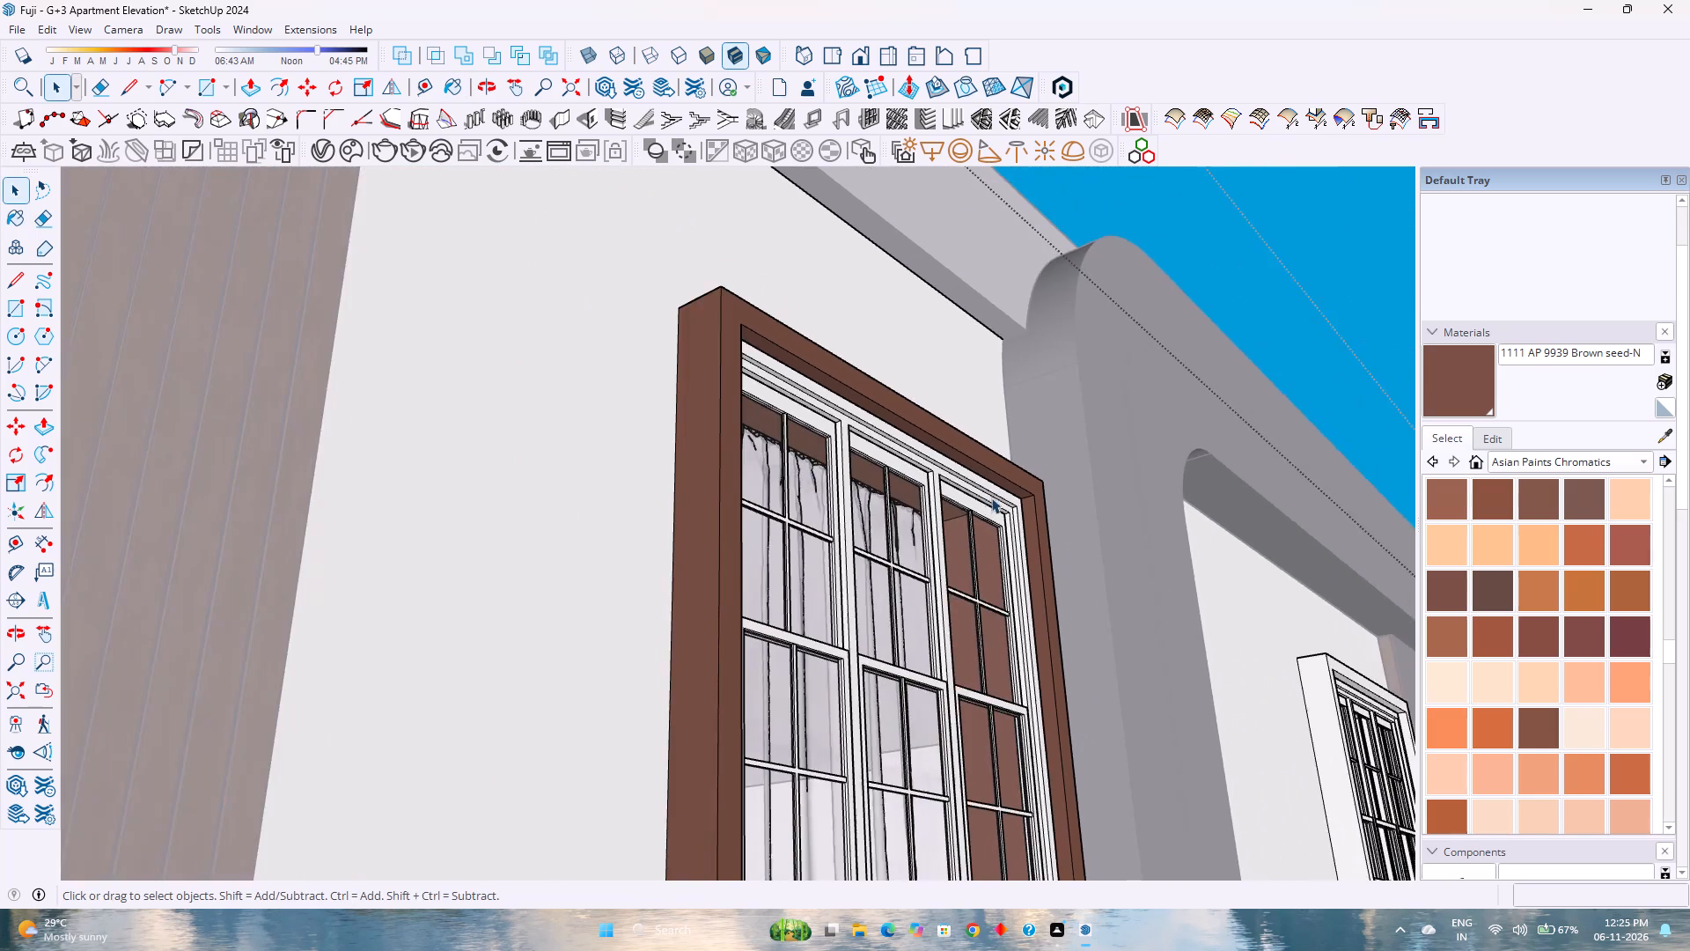
pyautogui.moveTo(990, 498); pyautogui.dragTo(818, 550, button='middle')
pyautogui.moveTo(771, 565); pyautogui.dragTo(760, 568, button='middle')
pyautogui.moveTo(751, 571); pyautogui.dragTo(734, 576, button='middle')
pyautogui.middleClick(731, 577)
pyautogui.scroll(-9, 727, 574)
pyautogui.moveTo(727, 570); pyautogui.dragTo(695, 597, button='middle')
pyautogui.moveTo(668, 618); pyautogui.dragTo(515, 714, button='middle')
pyautogui.middleClick(512, 716)
pyautogui.scroll(-3, 511, 710)
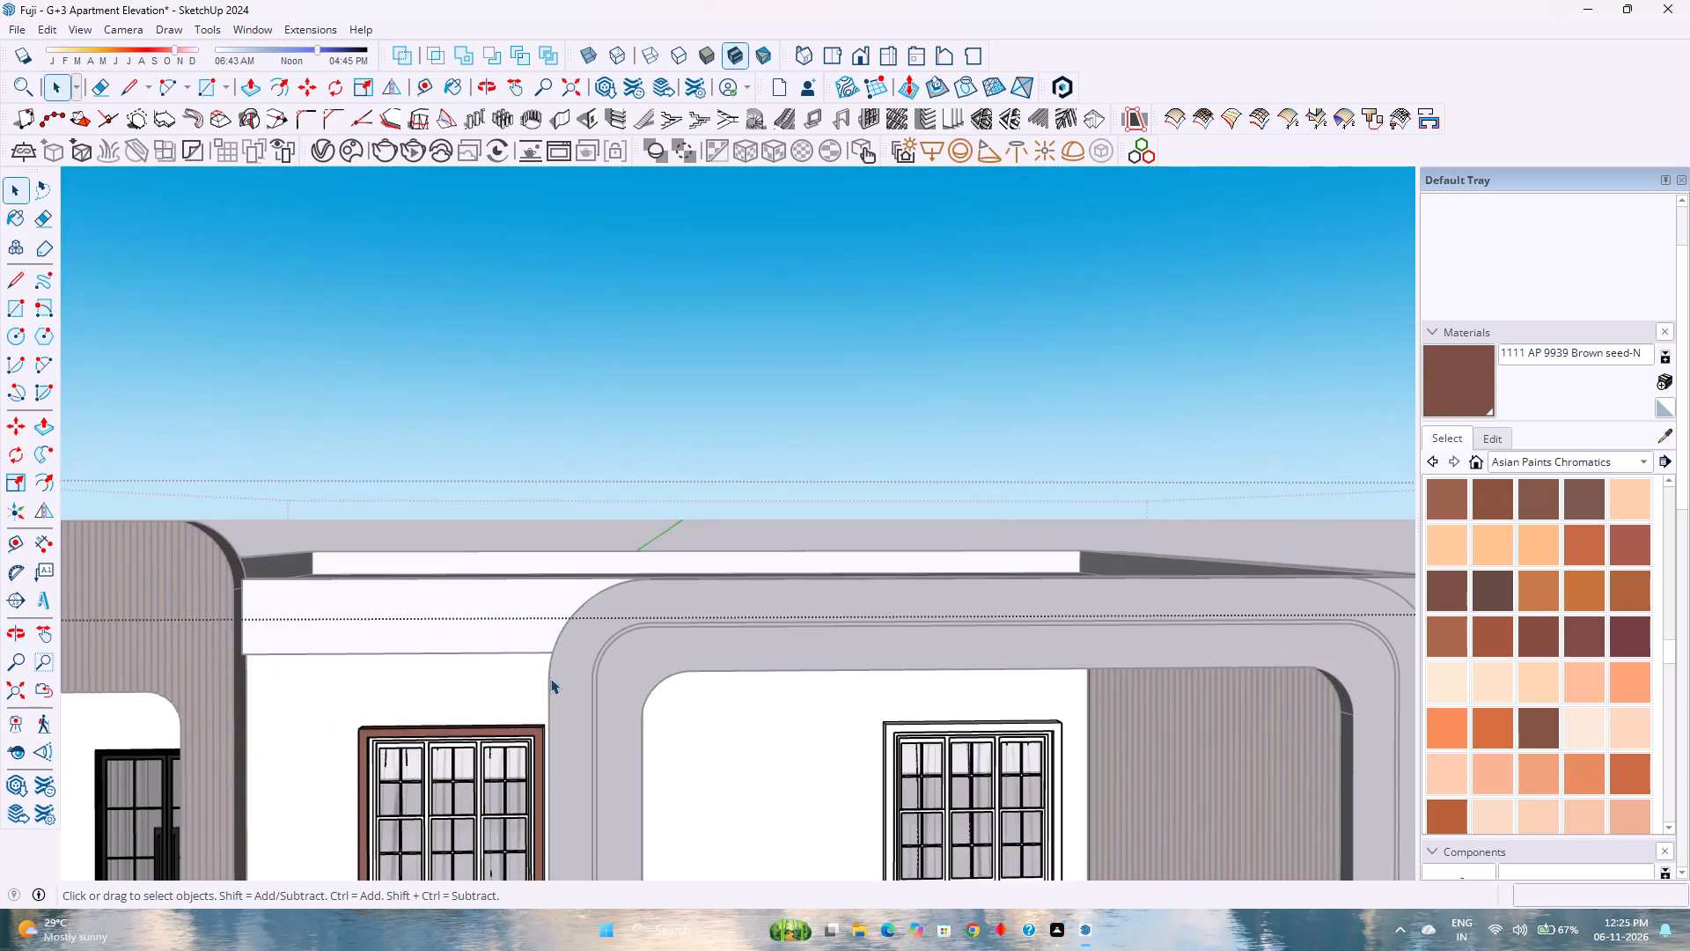
pyautogui.scroll(-4, 550, 678)
pyautogui.scroll(1, 588, 682)
pyautogui.moveTo(591, 682); pyautogui.dragTo(811, 584, button='middle')
pyautogui.middleClick(813, 582)
pyautogui.scroll(2, 1071, 660)
pyautogui.click(1312, 558)
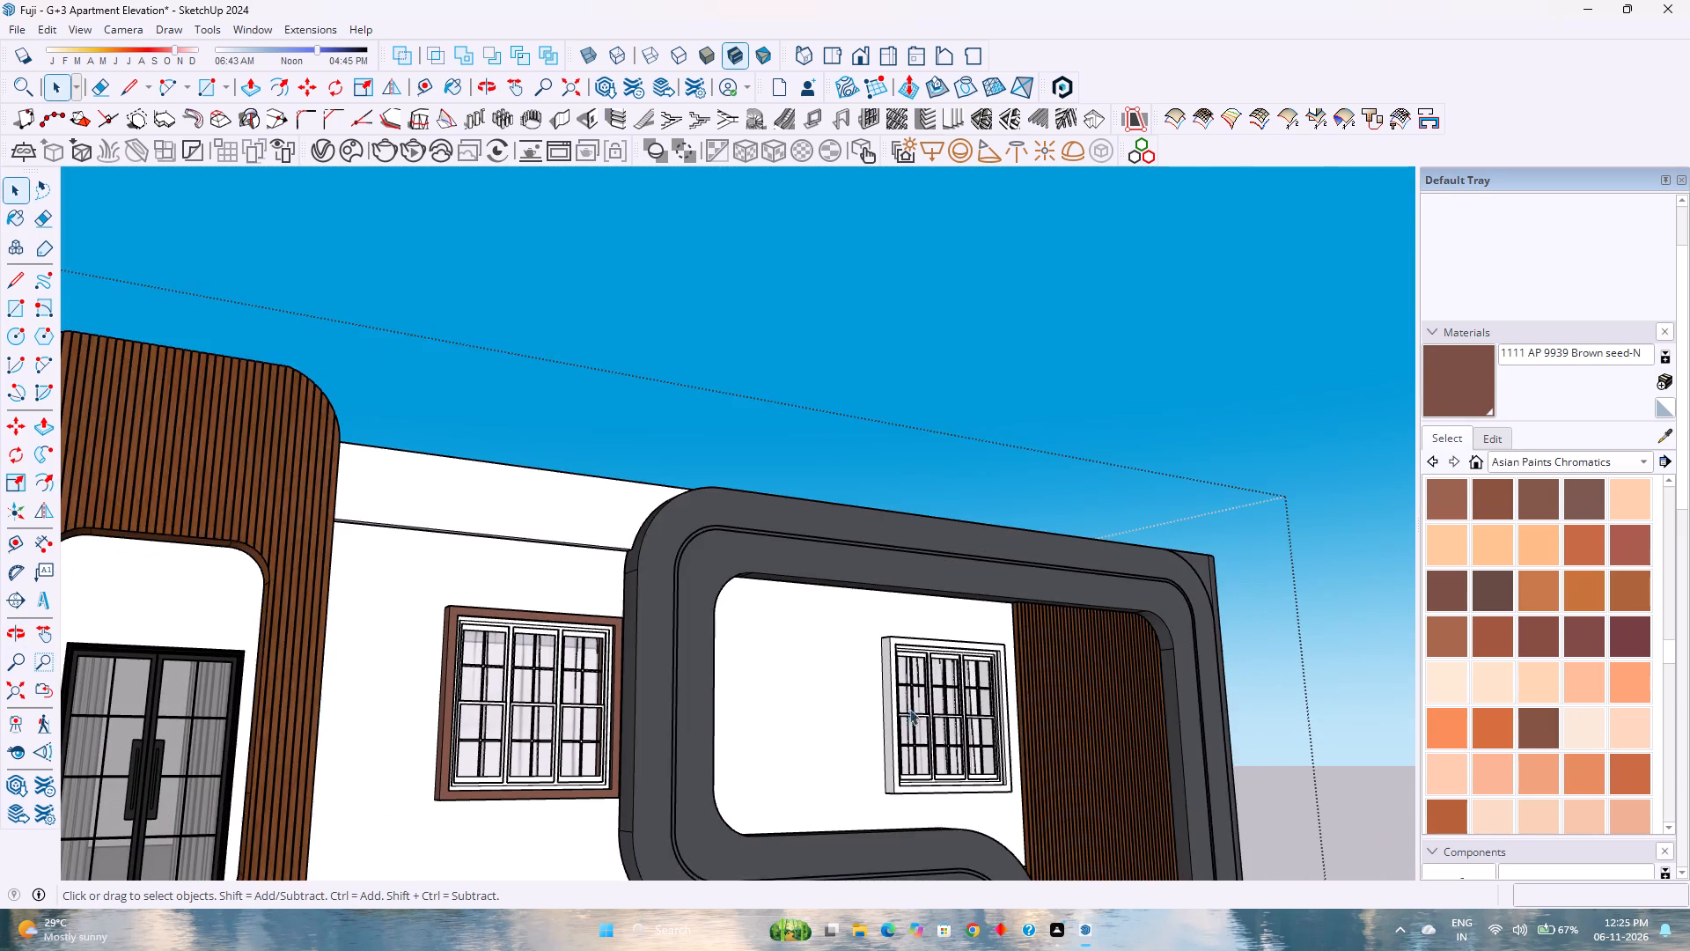
# Open the top-floor window surround beside the fluted wood panel and paint its balcony-facing outer side, front and top with AP 9939 Brown seed-N.
pyautogui.scroll(6, 805, 715)
pyautogui.doubleClick(944, 654)
pyautogui.scroll(3, 944, 654)
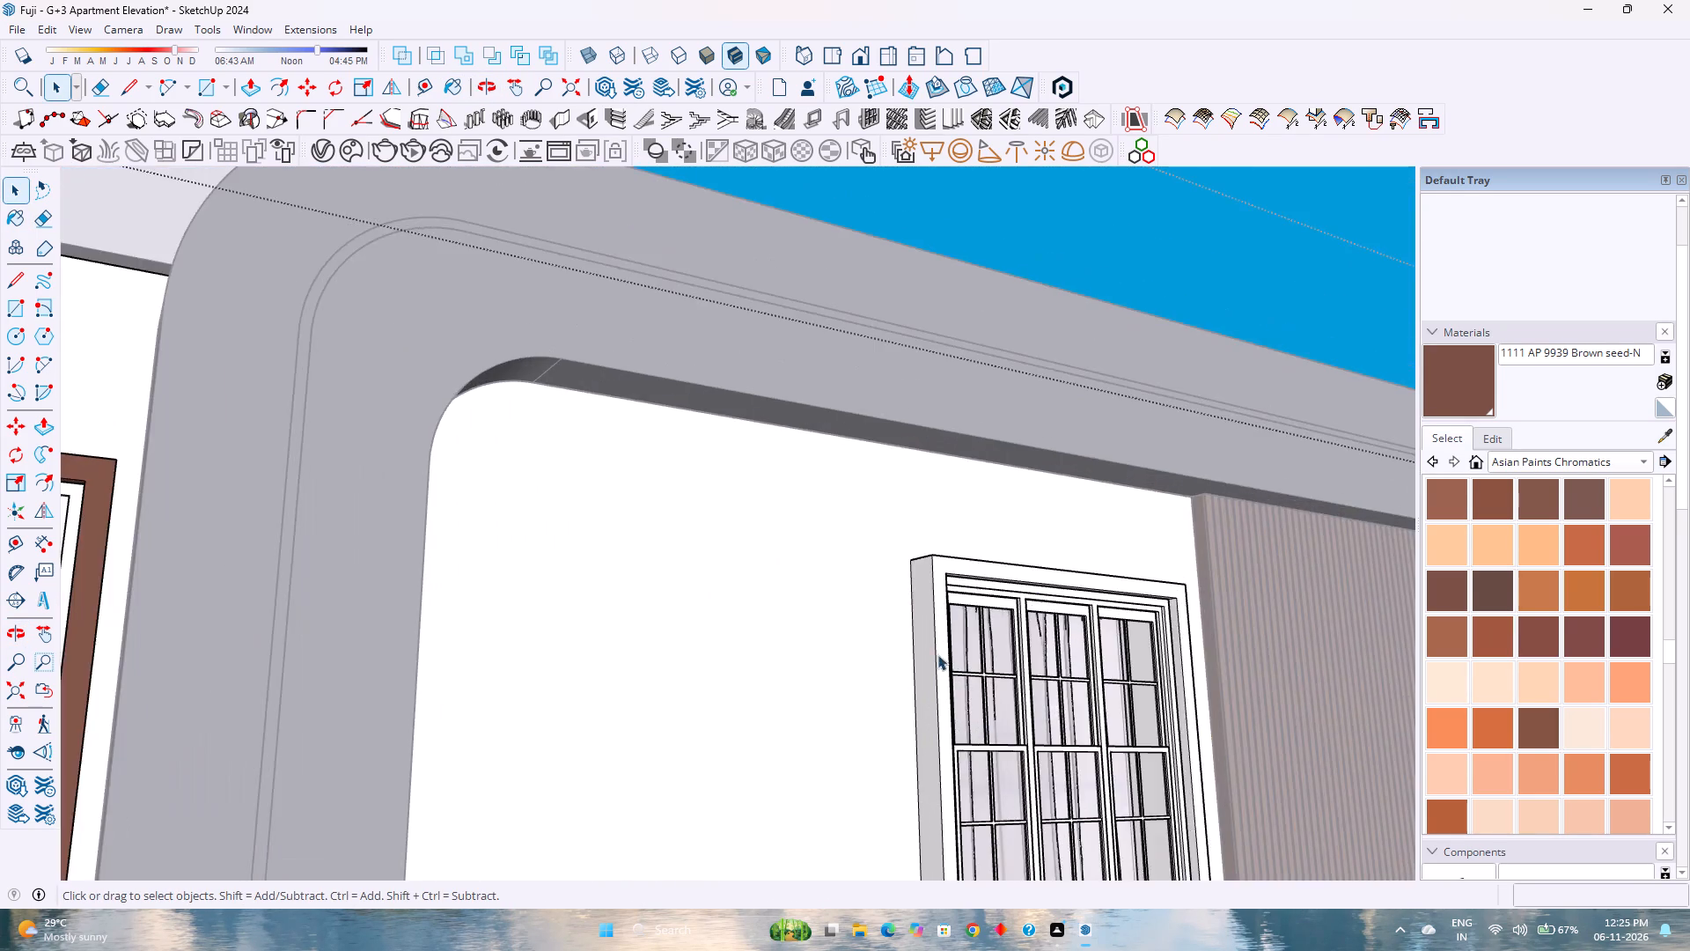
pyautogui.scroll(2, 937, 654)
pyautogui.moveTo(937, 654); pyautogui.dragTo(984, 737, button='middle')
pyautogui.click(1455, 372)
pyautogui.scroll(1, 959, 596)
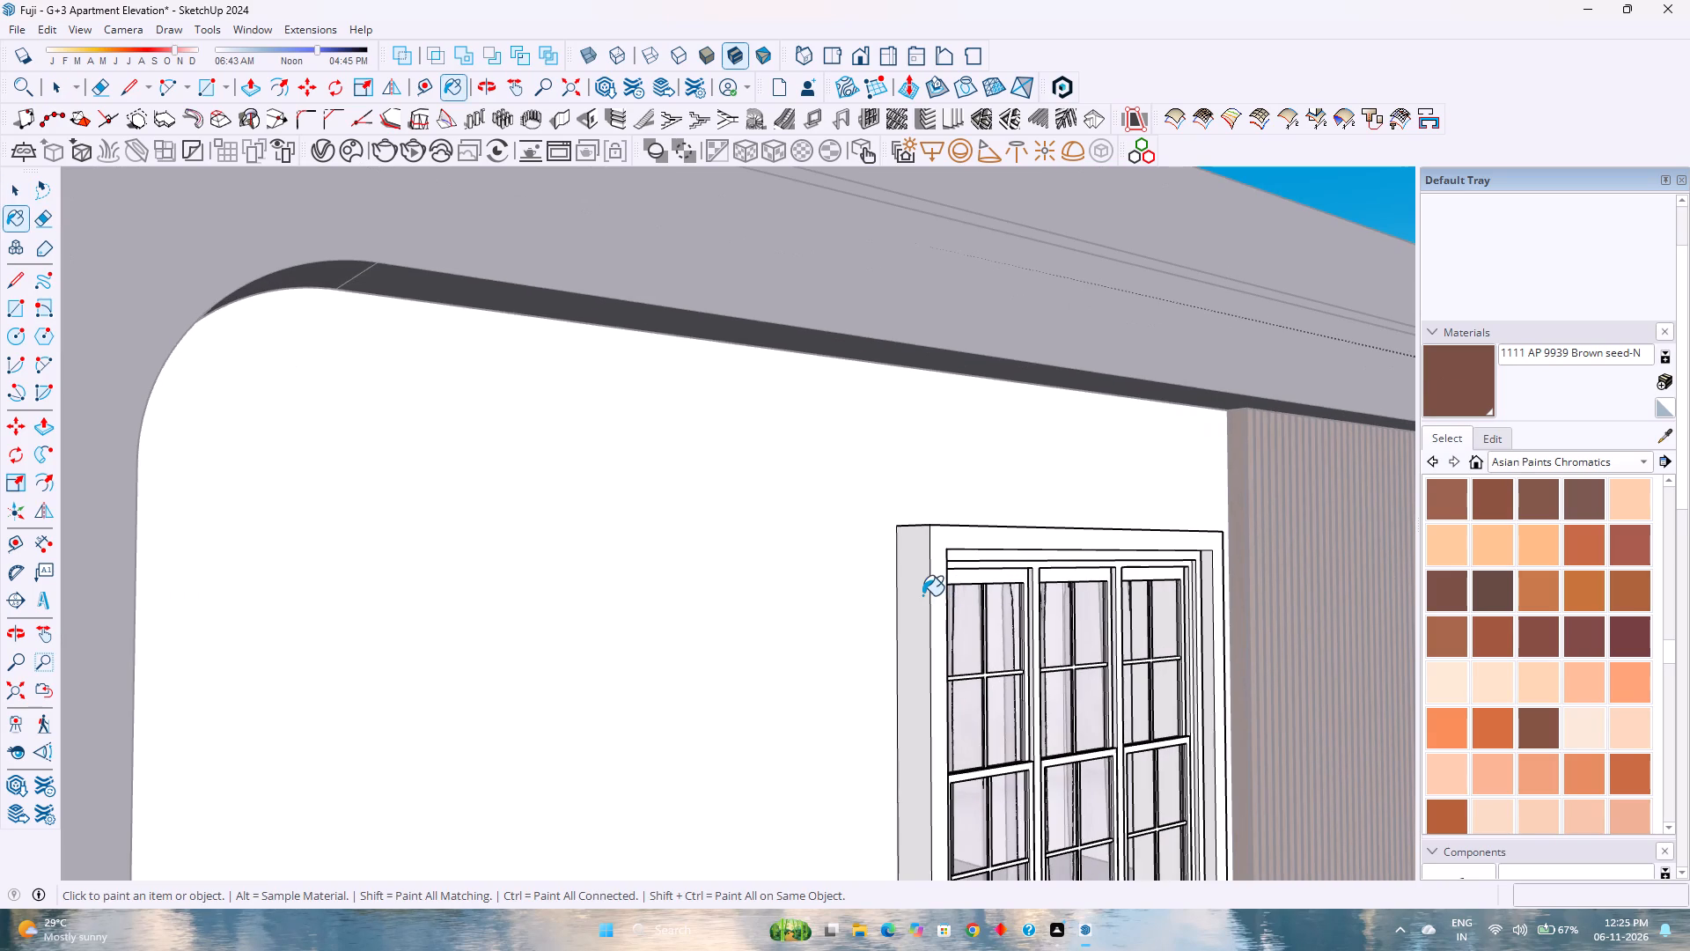
pyautogui.click(922, 595)
pyautogui.click(935, 539)
pyautogui.moveTo(944, 536); pyautogui.dragTo(957, 552, button='middle')
pyautogui.moveTo(957, 552); pyautogui.dragTo(973, 666, button='middle')
pyautogui.middleClick(973, 666)
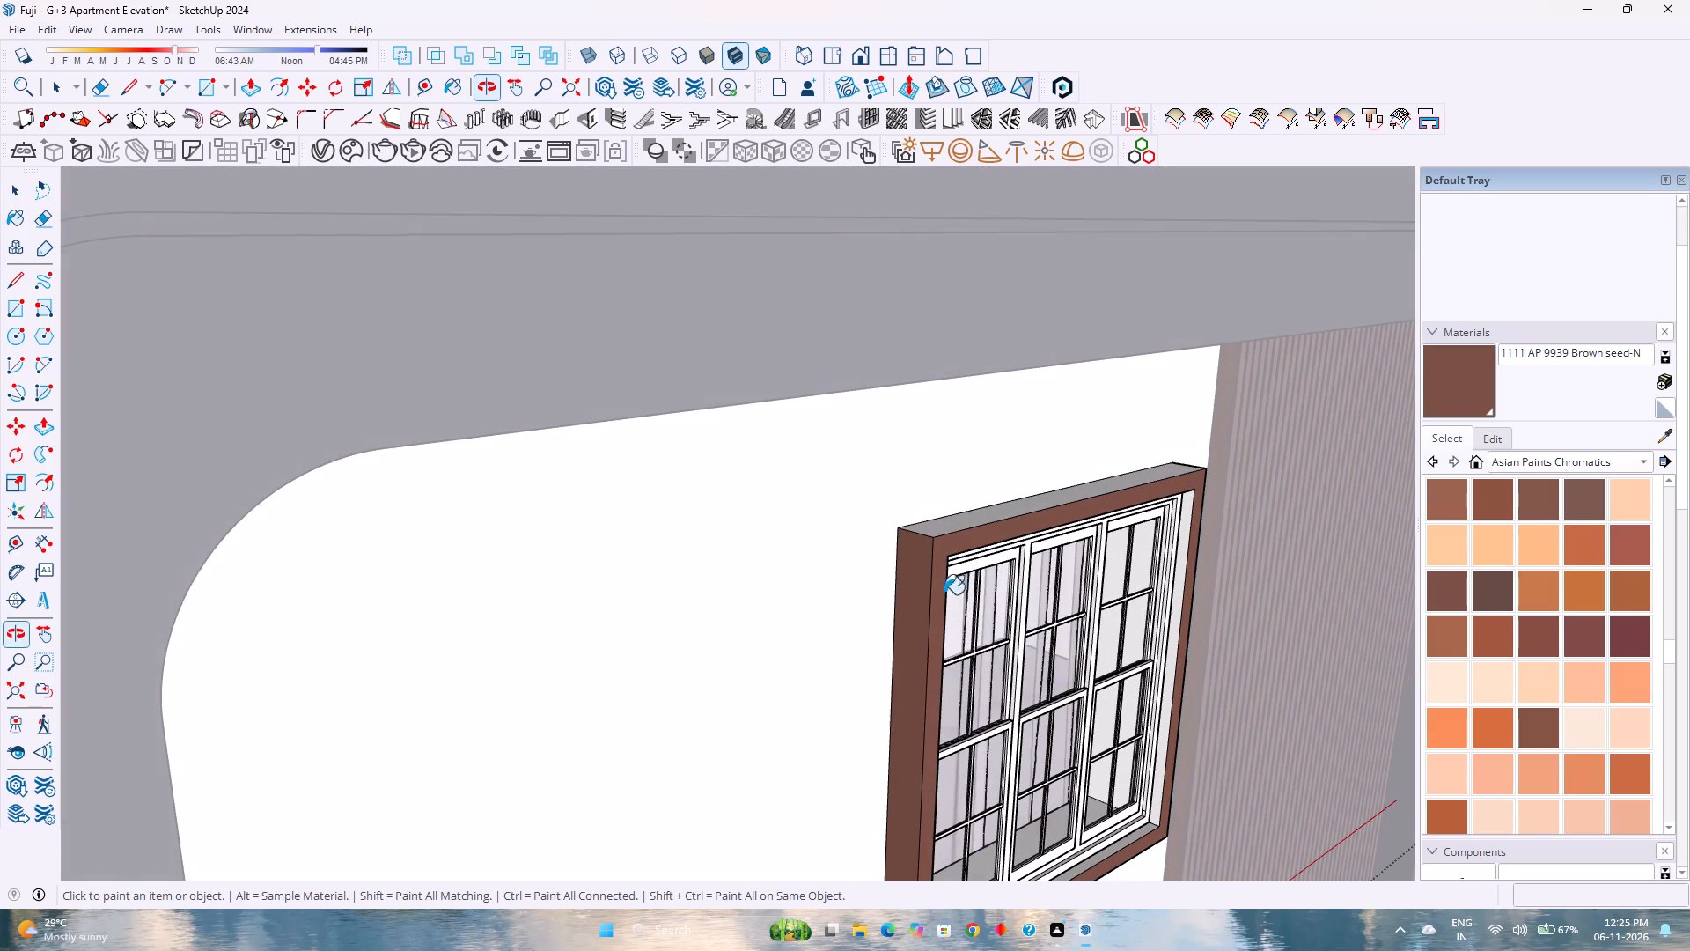
pyautogui.click(947, 528)
# Apply AP 9939 Brown seed-N to the inner sill and both inner sides of the top-floor surround beside the fluted panel.
pyautogui.scroll(-6, 947, 528)
pyautogui.scroll(4, 937, 770)
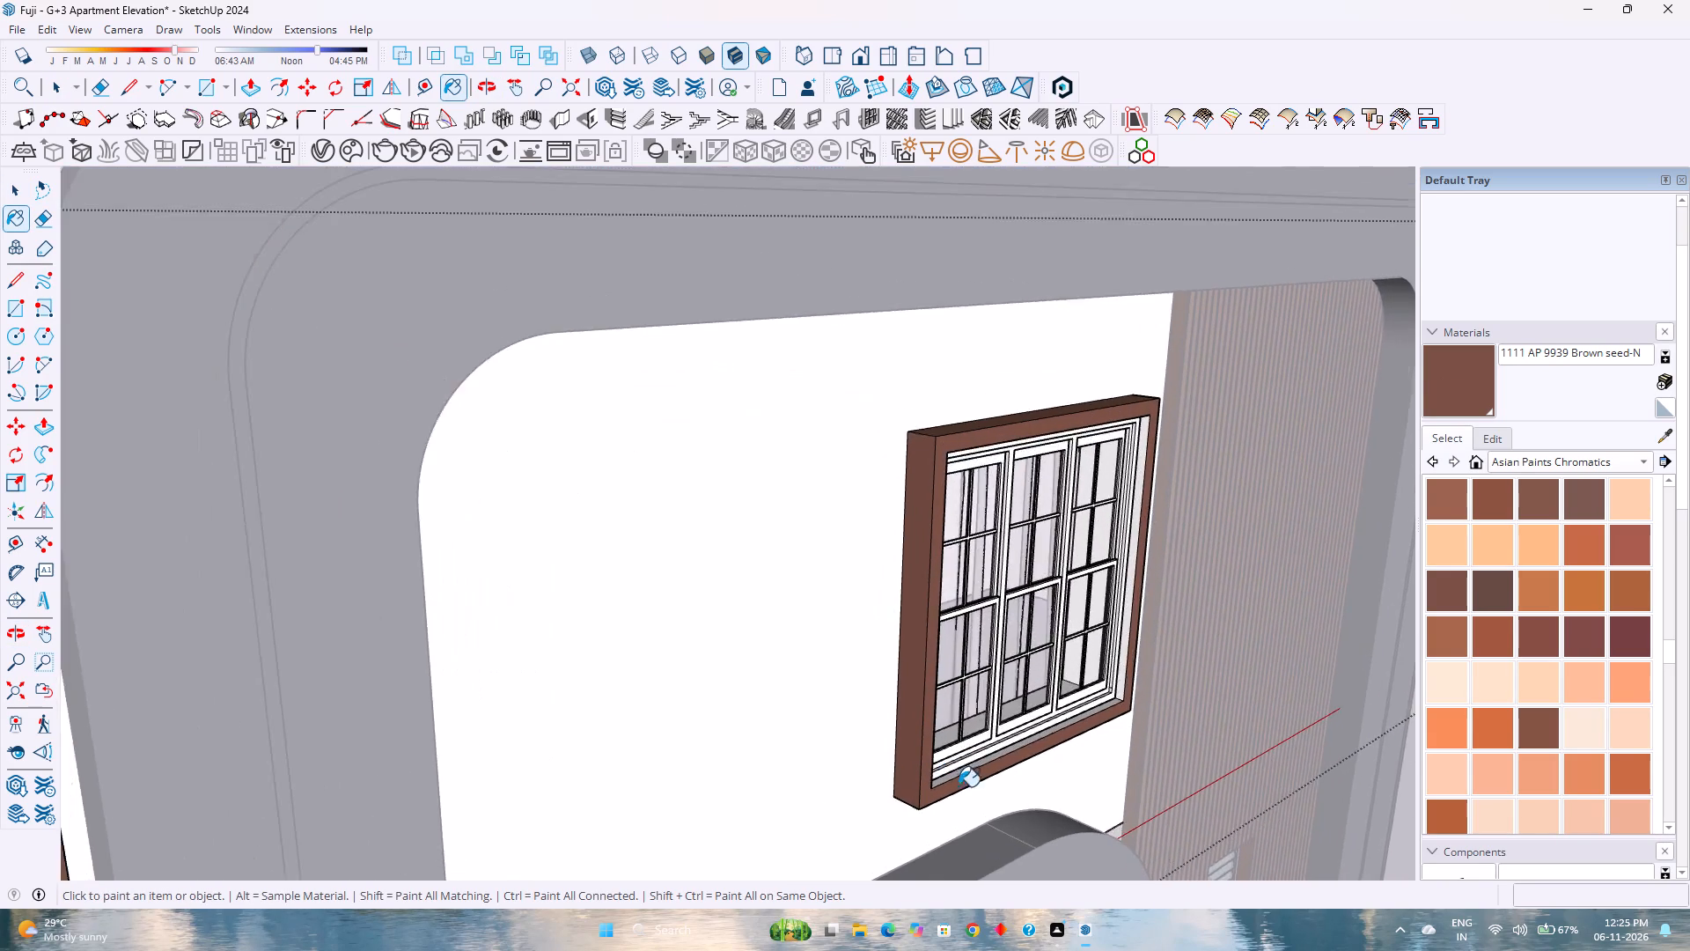
pyautogui.scroll(10, 959, 786)
pyautogui.click(954, 773)
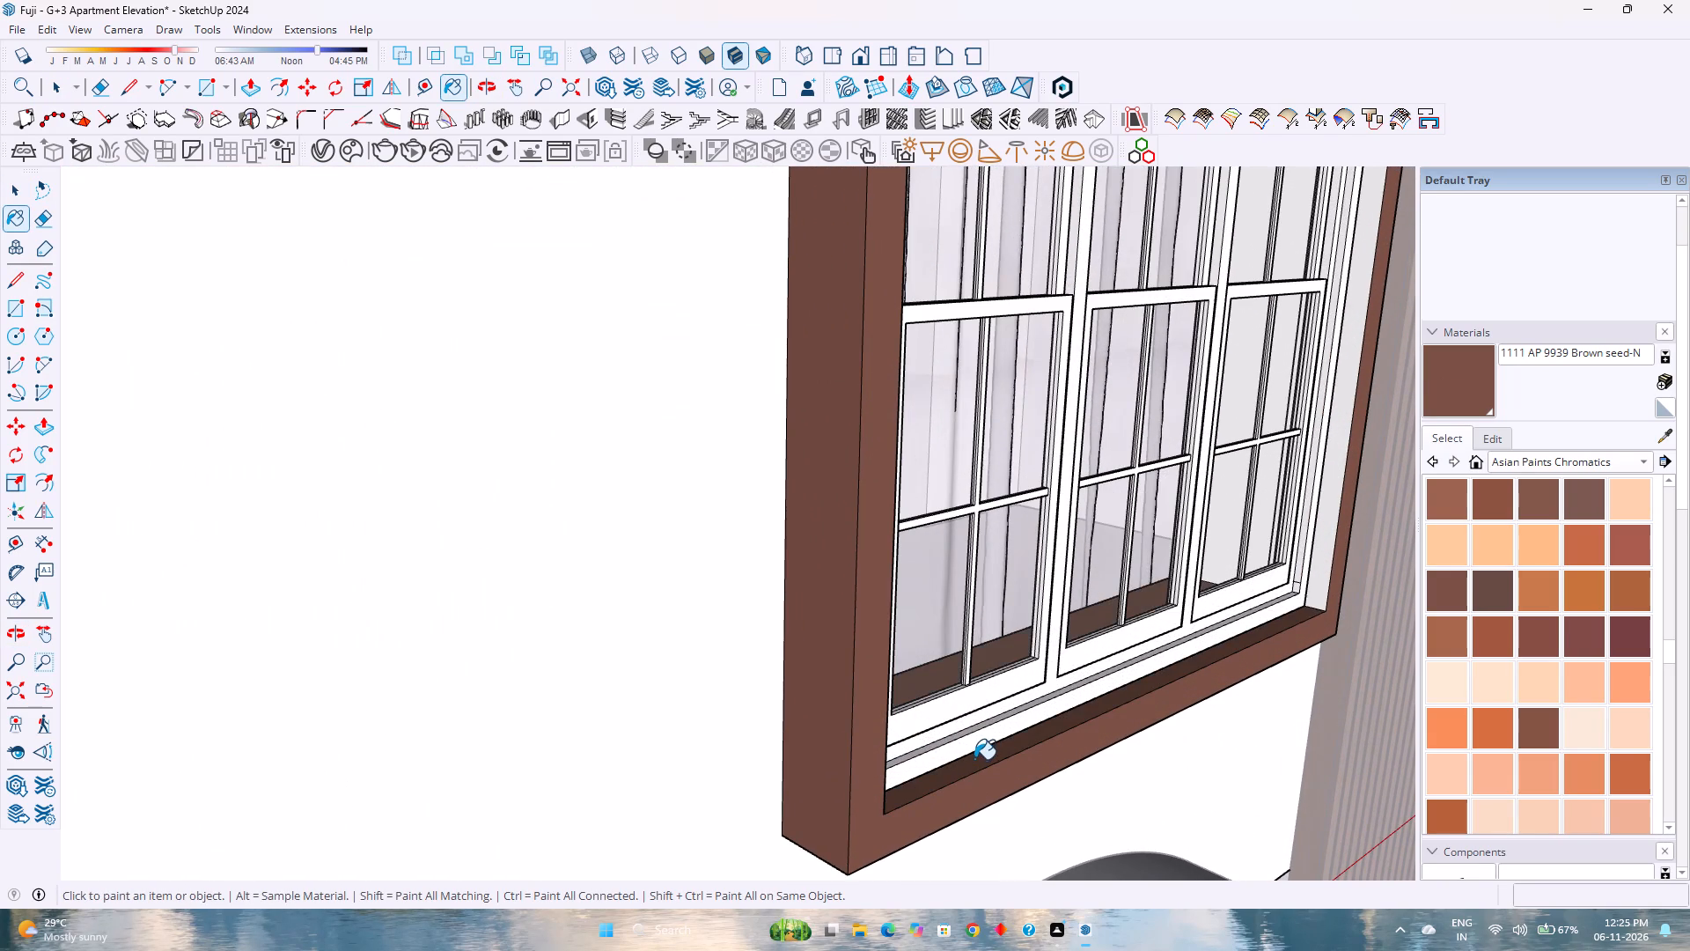
pyautogui.moveTo(974, 759); pyautogui.dragTo(409, 837, button='middle')
pyautogui.middleClick(408, 837)
pyautogui.scroll(3, 626, 741)
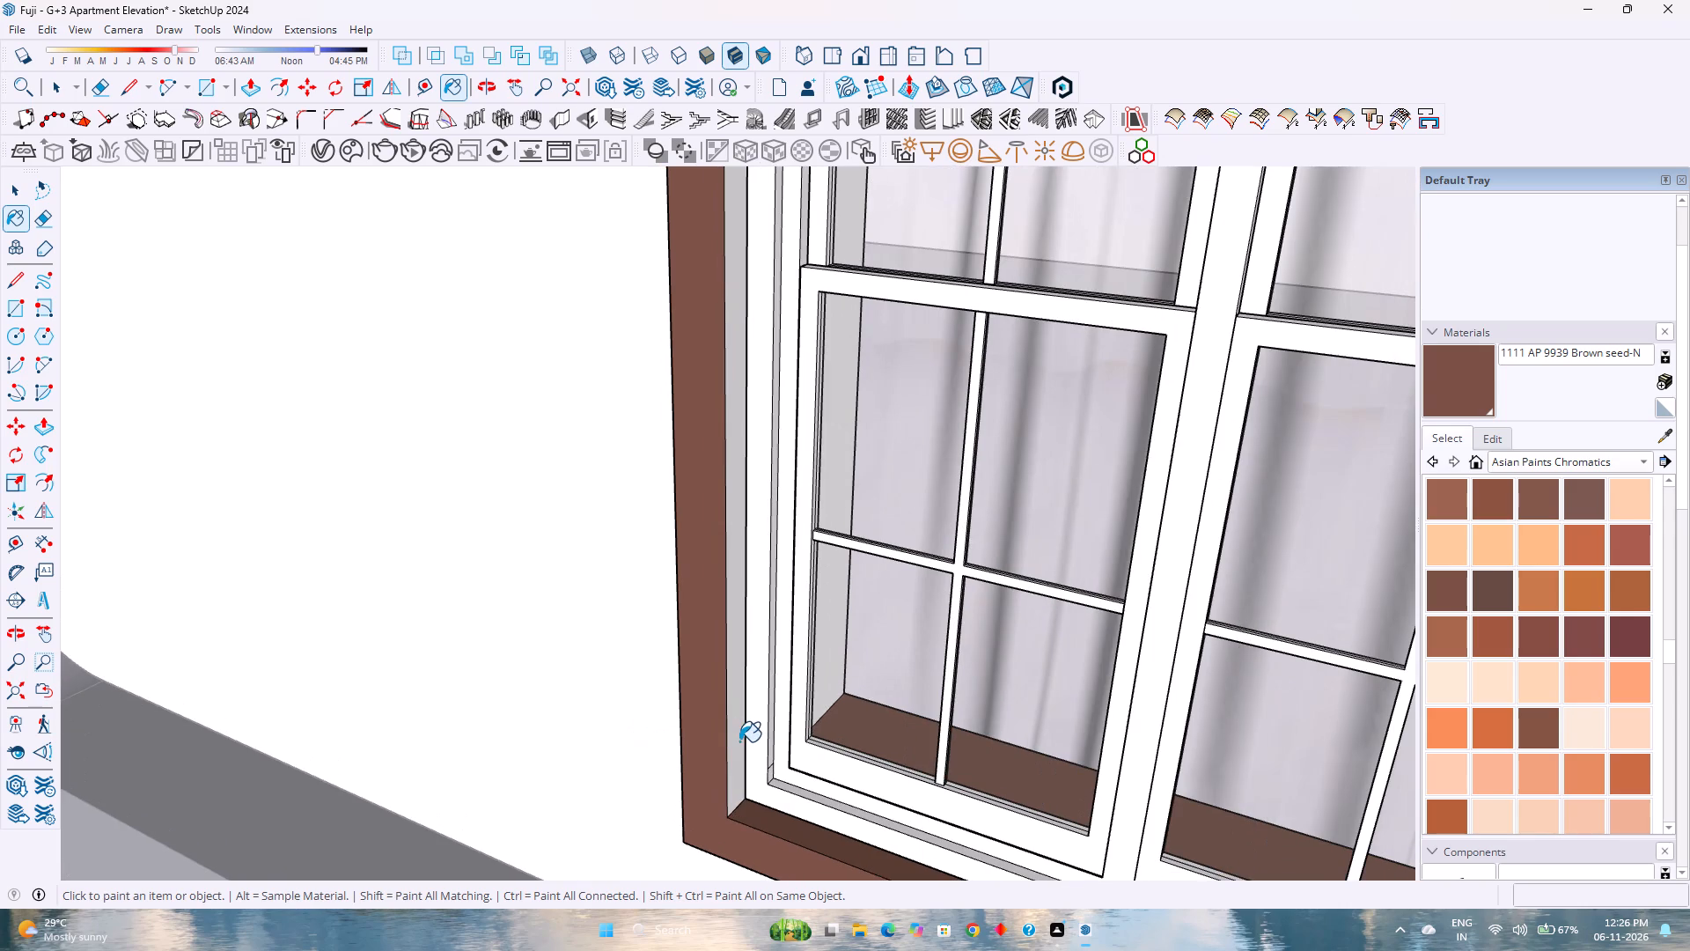
pyautogui.click(739, 741)
pyautogui.scroll(-9, 640, 741)
pyautogui.moveTo(639, 739); pyautogui.dragTo(1161, 704, button='middle')
pyautogui.middleClick(1187, 699)
pyautogui.middleClick(1194, 696)
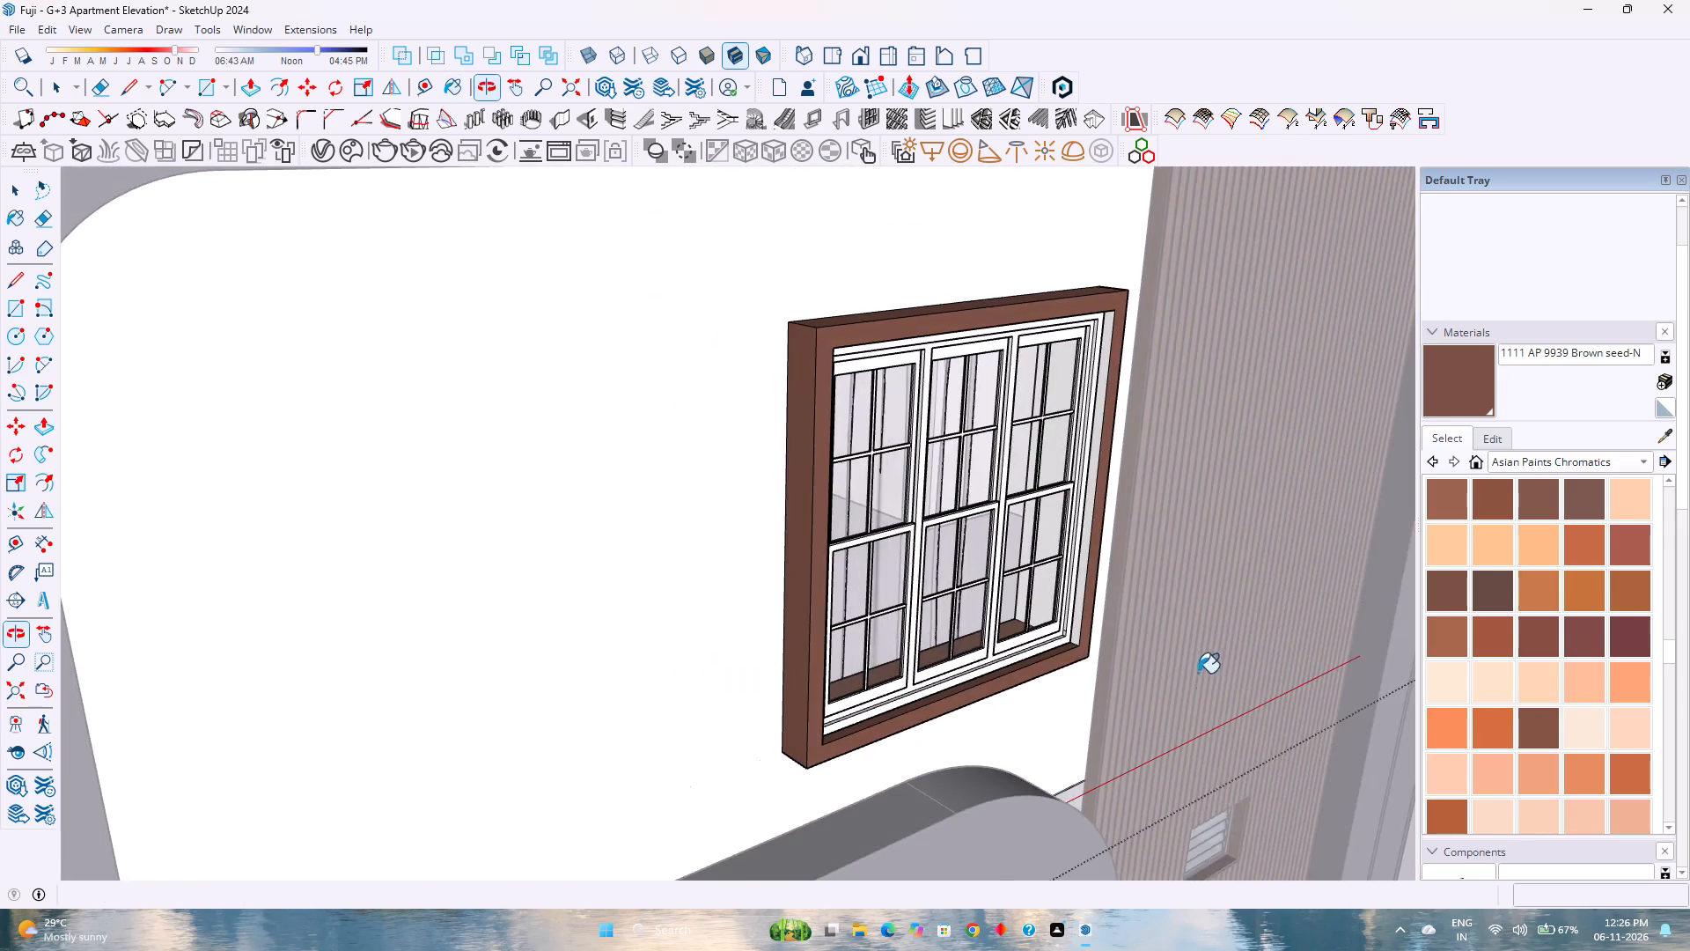
pyautogui.scroll(3, 1108, 599)
pyautogui.click(1069, 572)
pyautogui.scroll(1, 1075, 571)
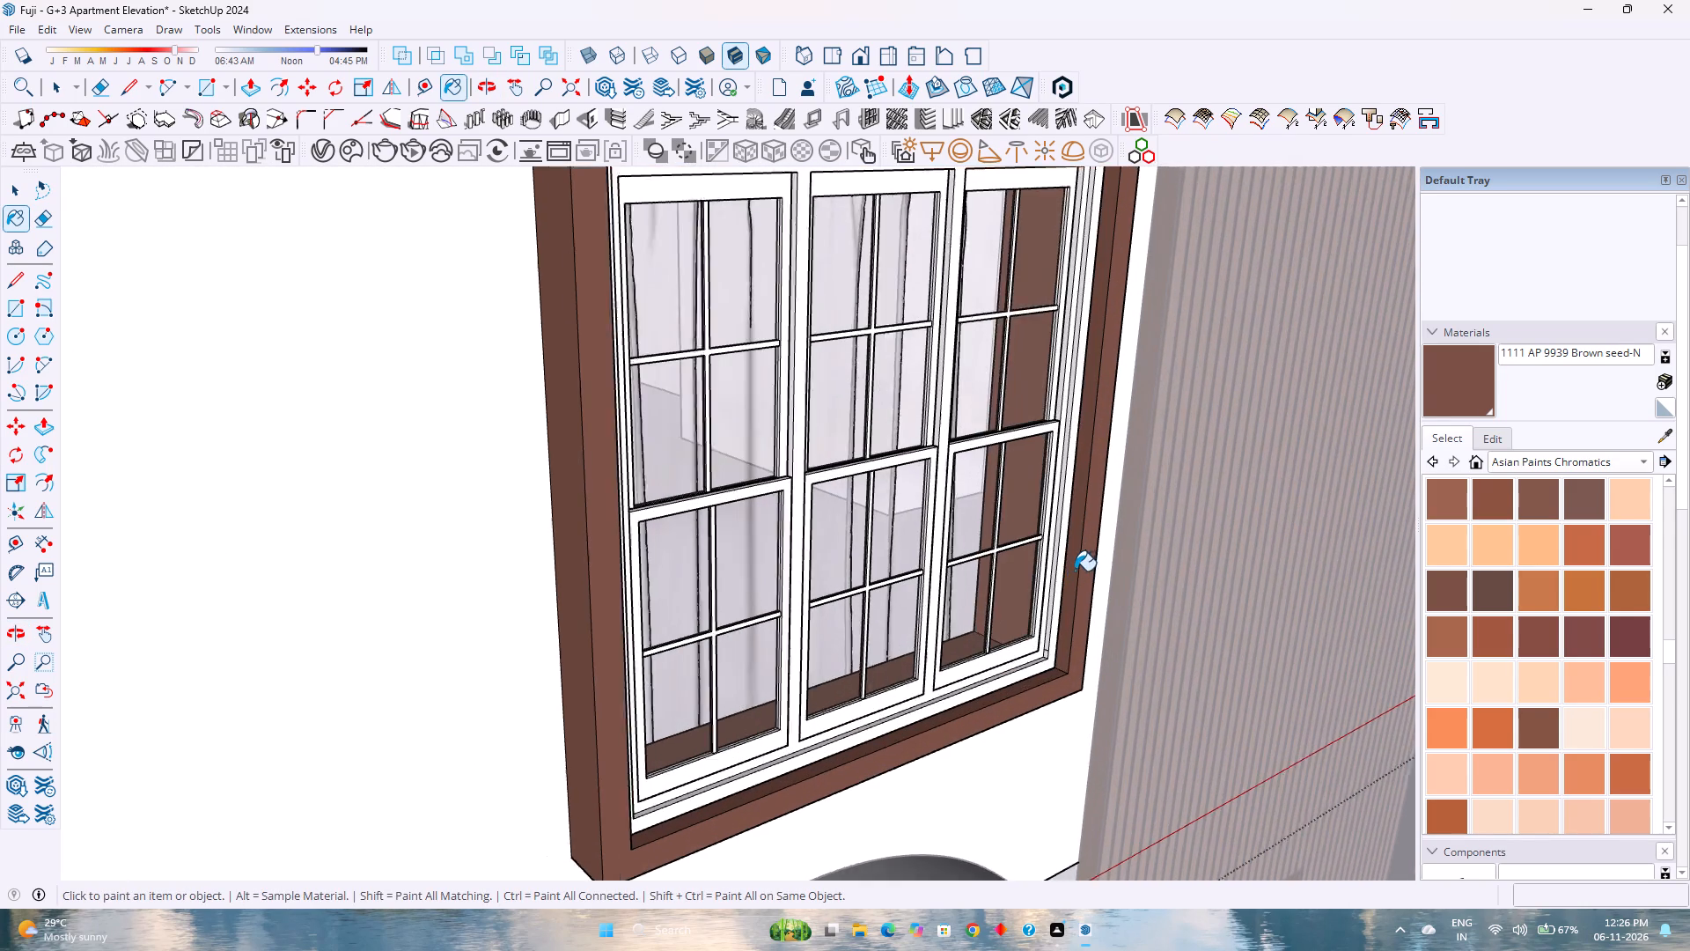
# Paint the outer side facing the fluted panel of the top-floor window surround with AP 9939 Brown seed-N.
pyautogui.scroll(1, 1075, 571)
pyautogui.moveTo(1076, 593); pyautogui.dragTo(786, 719, button='middle')
pyautogui.moveTo(745, 730); pyautogui.dragTo(734, 733, button='middle')
pyautogui.moveTo(724, 735); pyautogui.dragTo(682, 743, button='middle')
pyautogui.middleClick(682, 743)
pyautogui.scroll(3, 1002, 613)
pyautogui.moveTo(1003, 623); pyautogui.dragTo(616, 549, button='middle')
pyautogui.middleClick(616, 549)
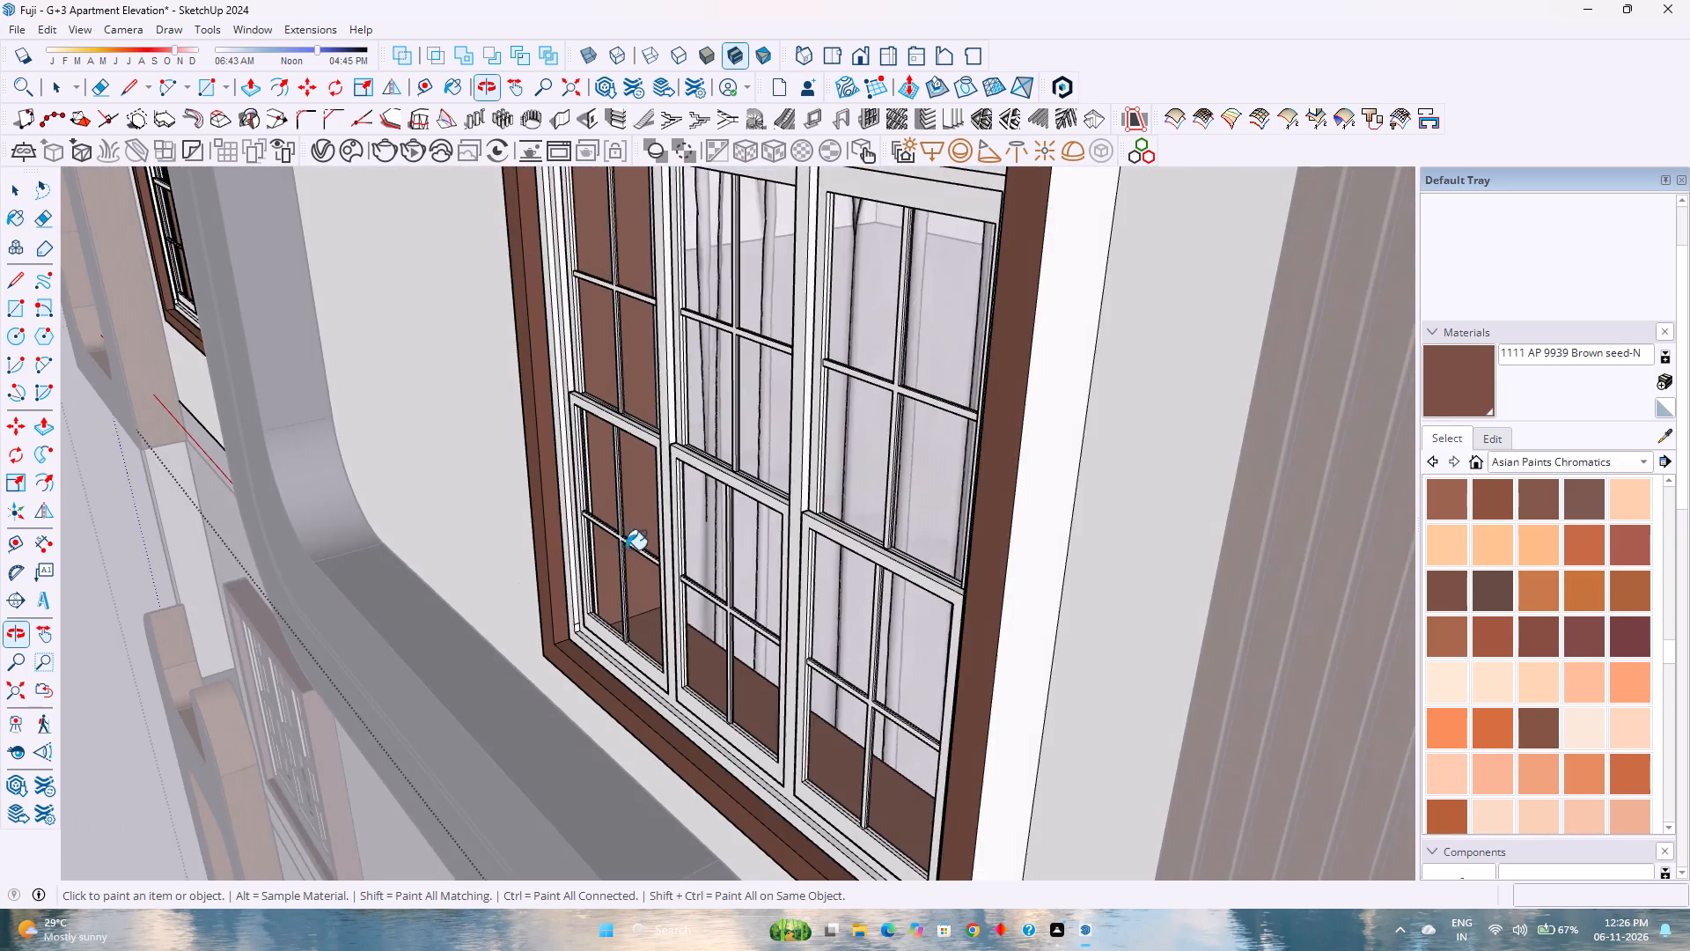
pyautogui.scroll(-4, 644, 541)
pyautogui.click(881, 544)
# Paint the outer underside of the same top-floor surround beside the fluted panel with AP 9939 Brown seed-N.
pyautogui.scroll(-1, 752, 647)
pyautogui.moveTo(597, 708); pyautogui.dragTo(985, 508, button='middle')
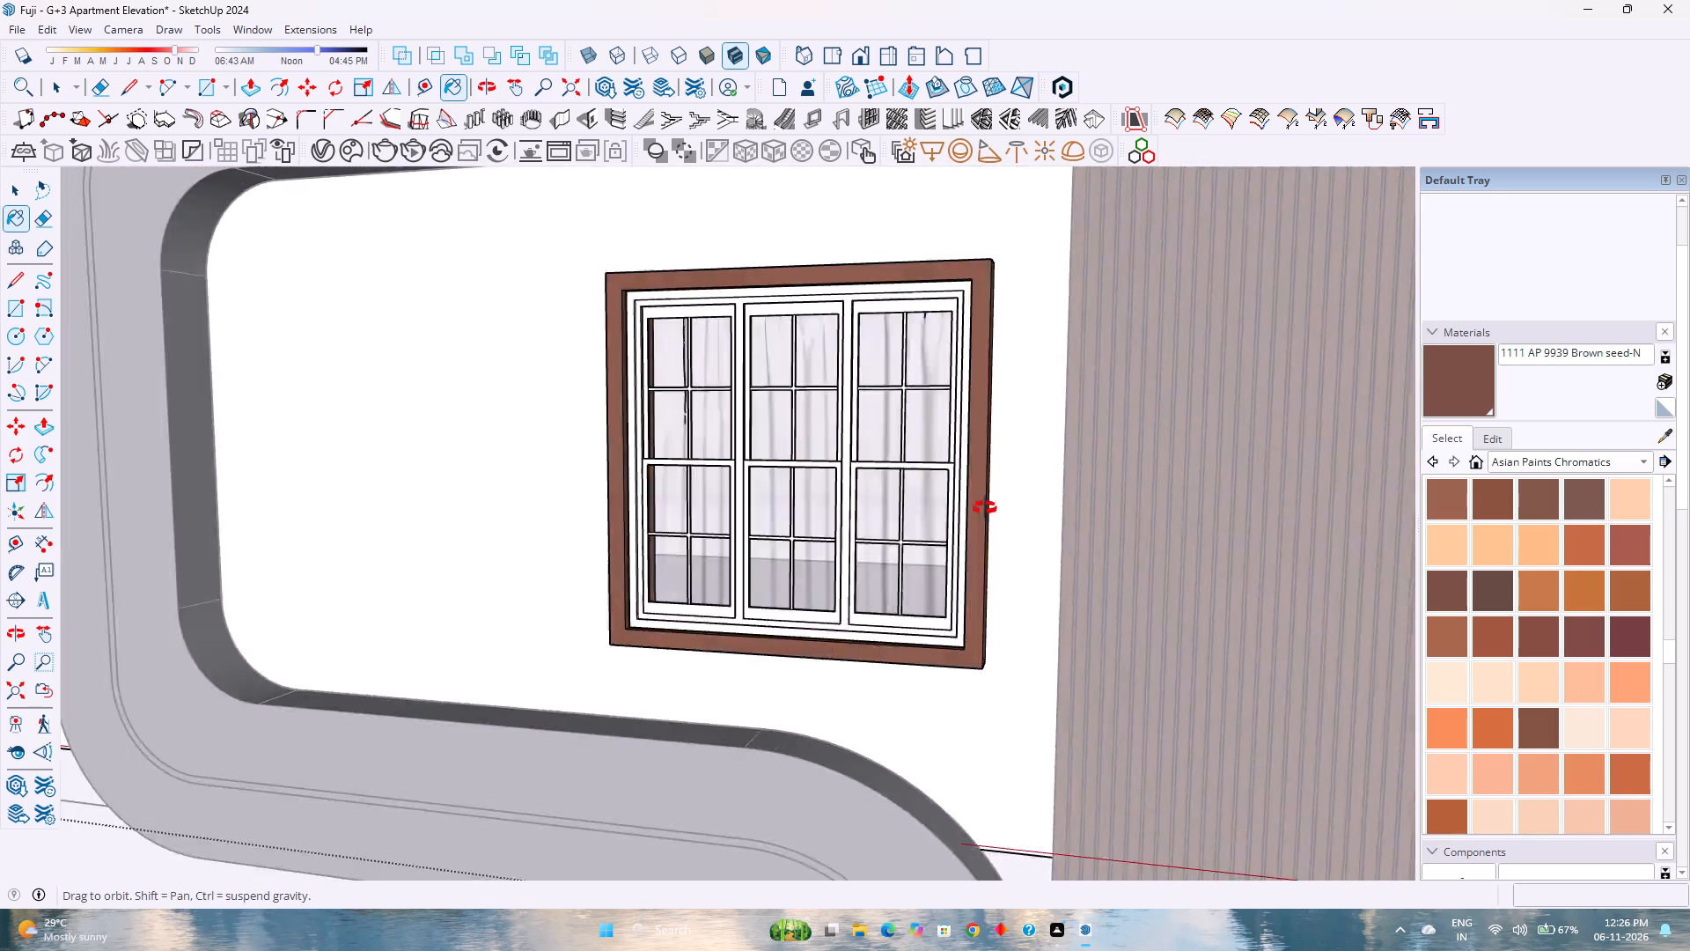
pyautogui.moveTo(985, 508); pyautogui.dragTo(1033, 485, button='middle')
pyautogui.middleClick(1038, 483)
pyautogui.scroll(2, 829, 577)
pyautogui.moveTo(716, 669); pyautogui.dragTo(1030, 486, button='middle')
pyautogui.scroll(2, 697, 658)
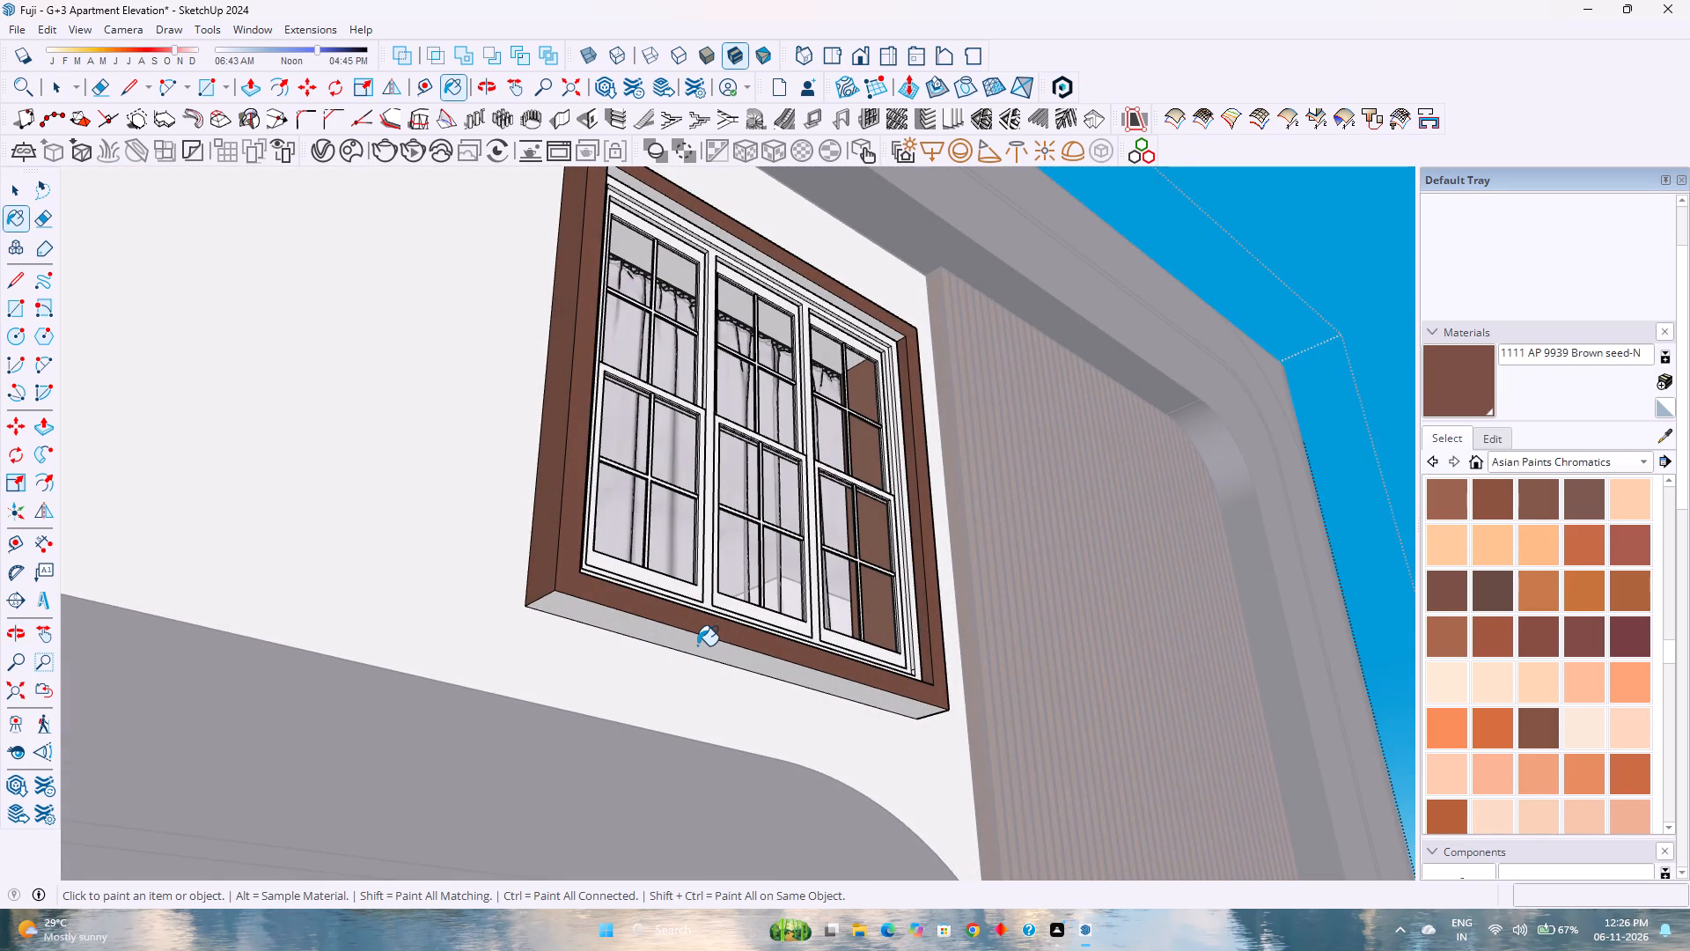
pyautogui.click(697, 645)
# Paint the outer underside of the top-floor window surround nearest the balcony with AP 9939 Brown seed-N and leave the floor group.
pyautogui.scroll(-13, 697, 645)
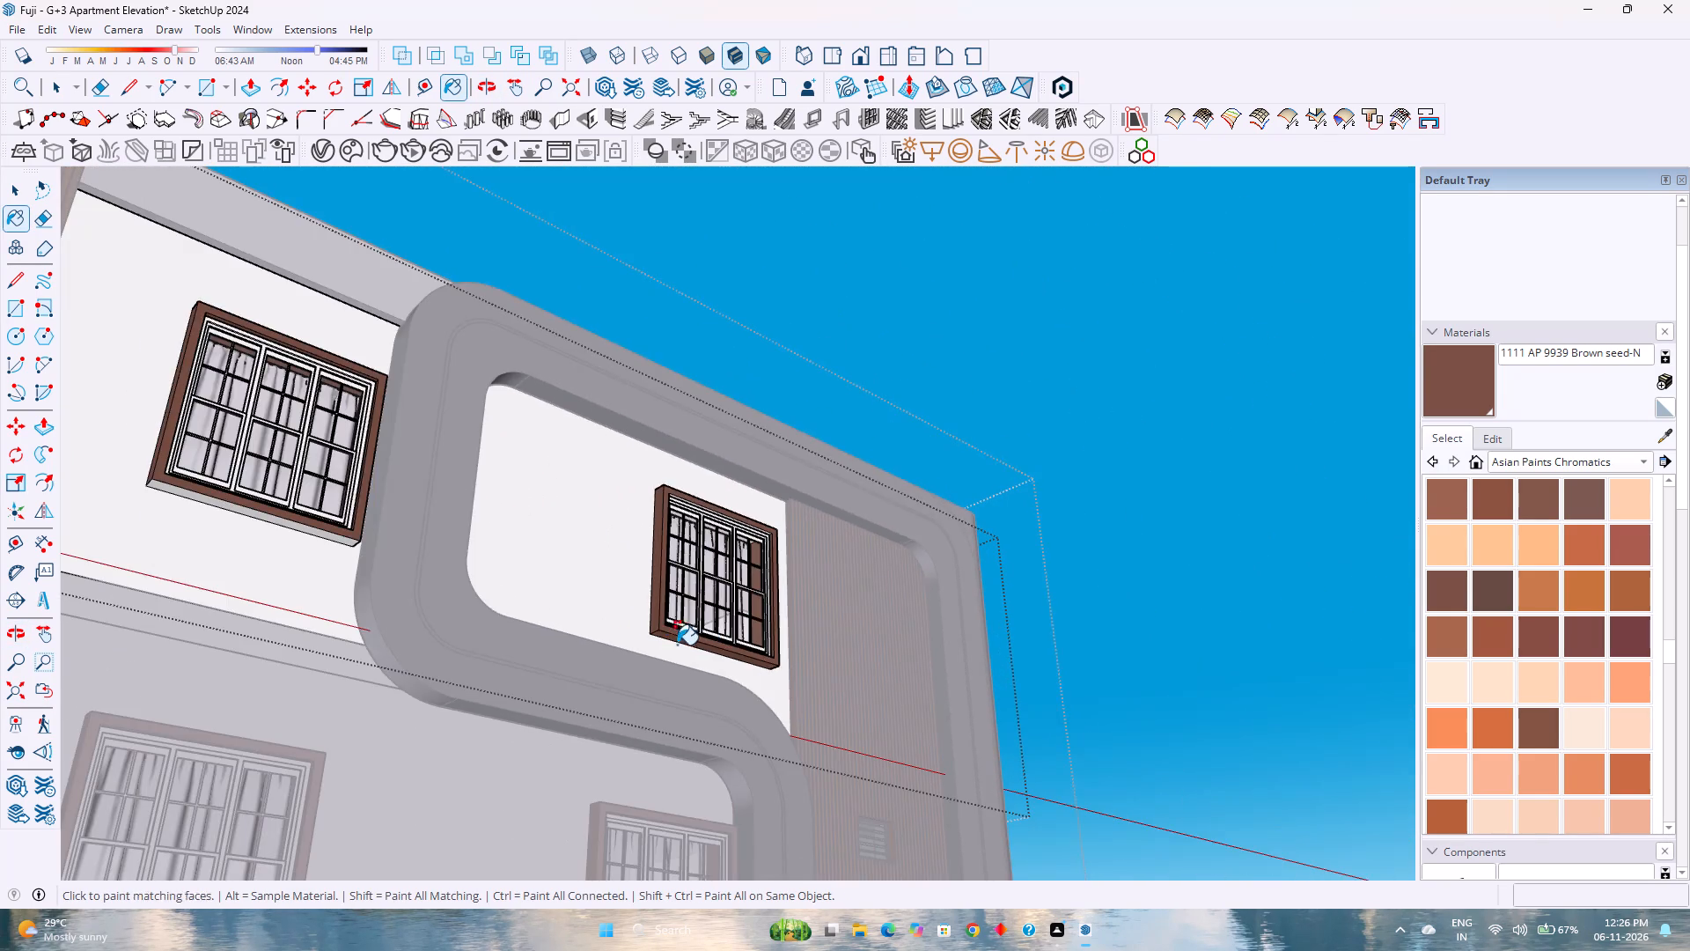
pyautogui.keyDown('shift'); pyautogui.moveTo(677, 645); pyautogui.dragTo(1290, 719, button='middle'); pyautogui.keyUp('shift')
pyautogui.keyDown('shift'); pyautogui.middleClick(1290, 719); pyautogui.keyUp('shift')
pyautogui.scroll(7, 1076, 561)
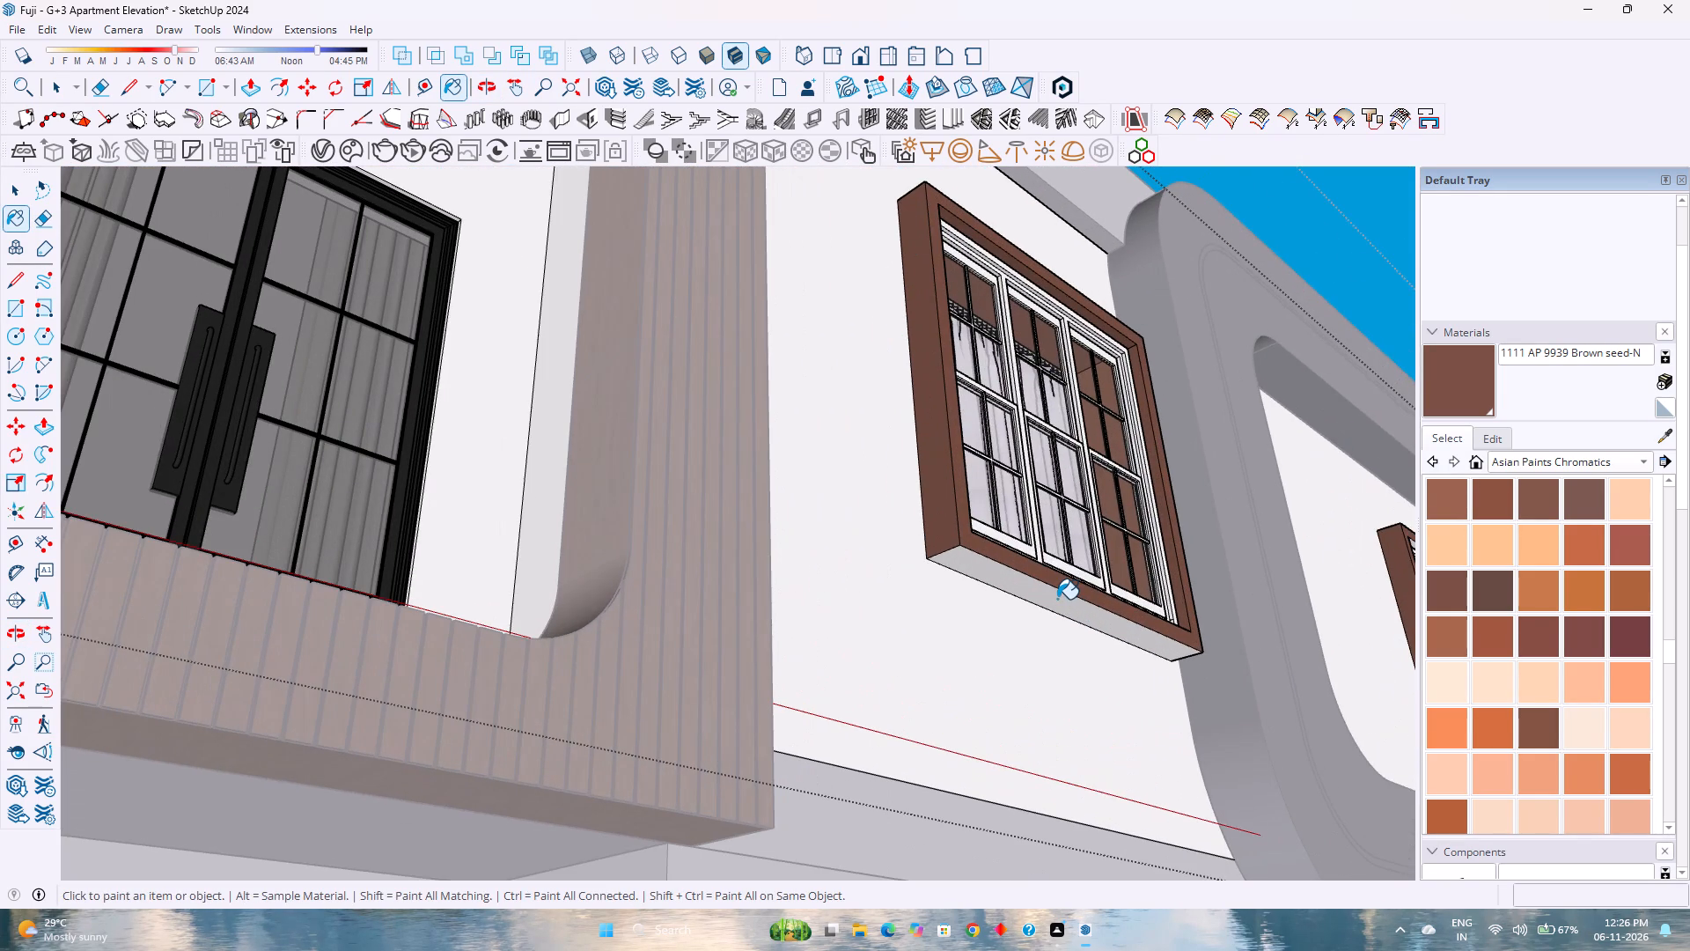
pyautogui.click(1057, 599)
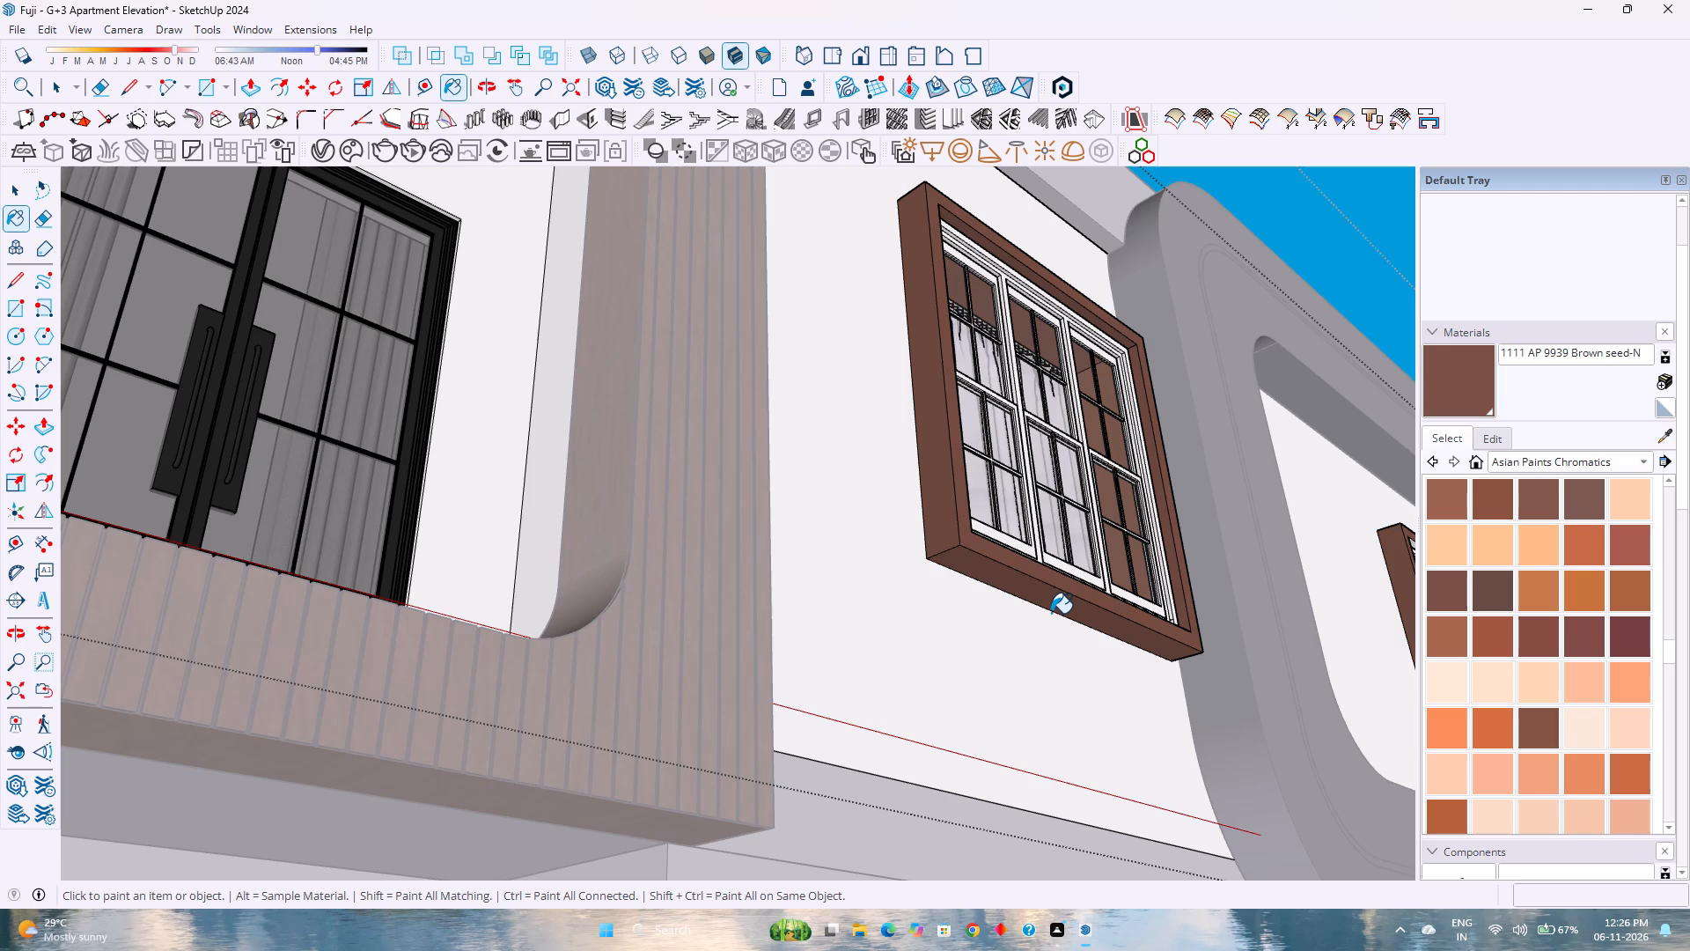
pyautogui.scroll(-5, 1032, 622)
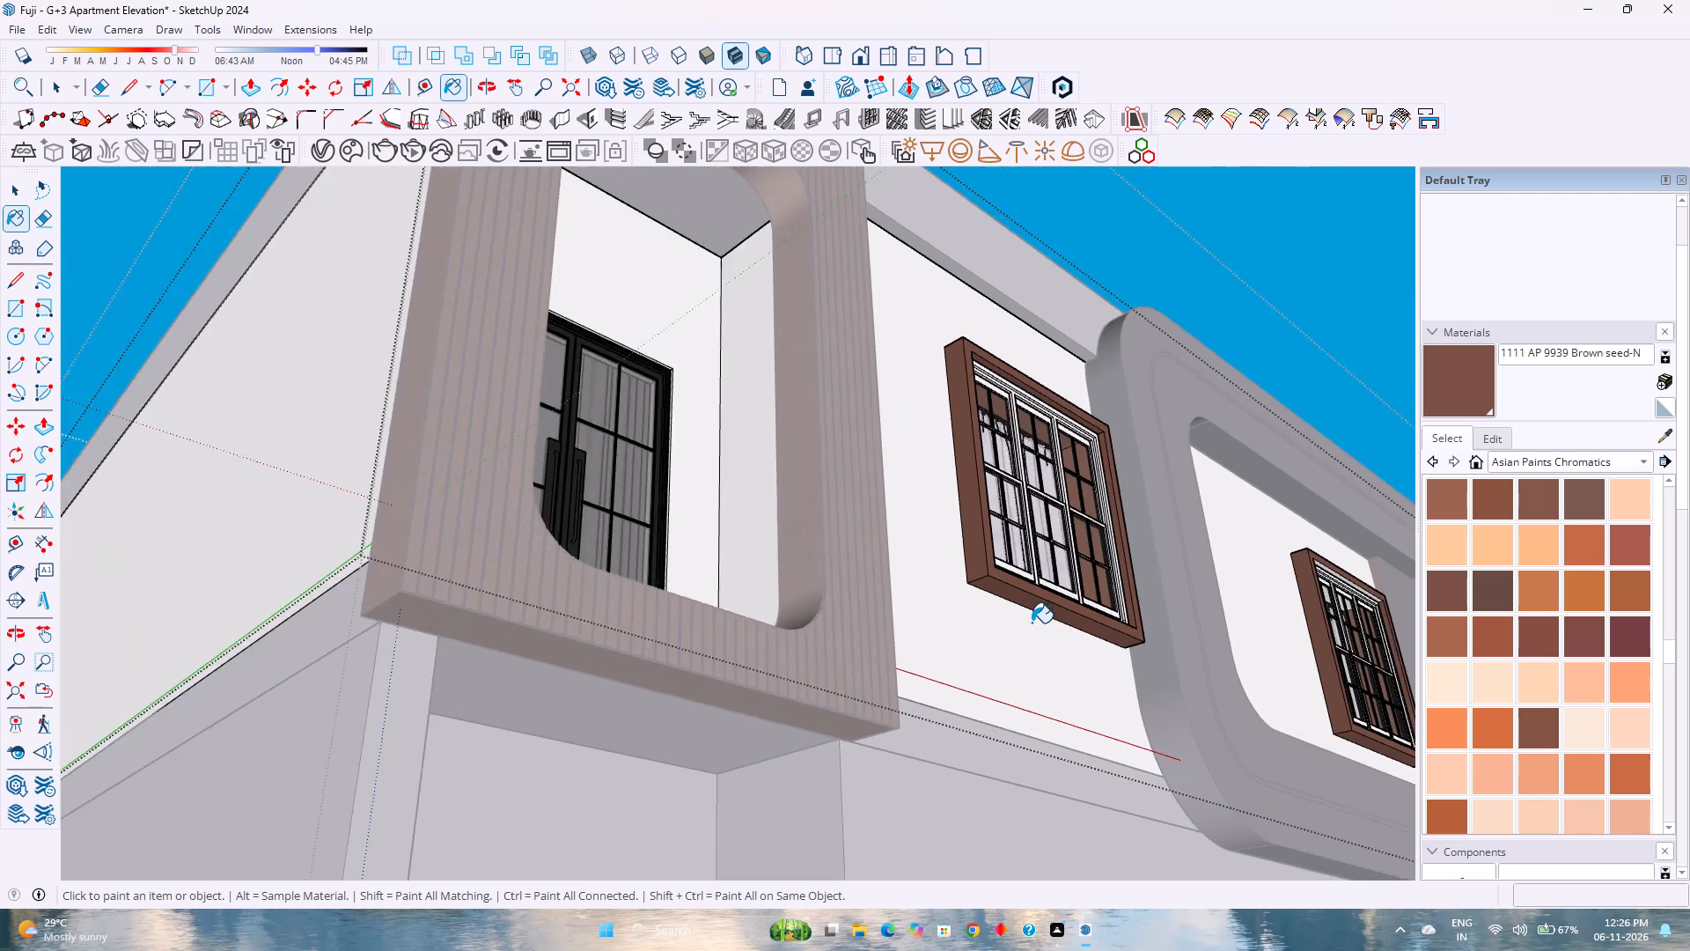
pyautogui.scroll(-4, 1032, 623)
pyautogui.scroll(1, 1032, 624)
pyautogui.scroll(-10, 1032, 624)
pyautogui.keyDown('shift'); pyautogui.moveTo(1061, 611); pyautogui.dragTo(802, 519, button='middle'); pyautogui.keyUp('shift')
pyautogui.keyDown('shift'); pyautogui.moveTo(797, 517); pyautogui.dragTo(787, 512, button='middle'); pyautogui.keyUp('shift')
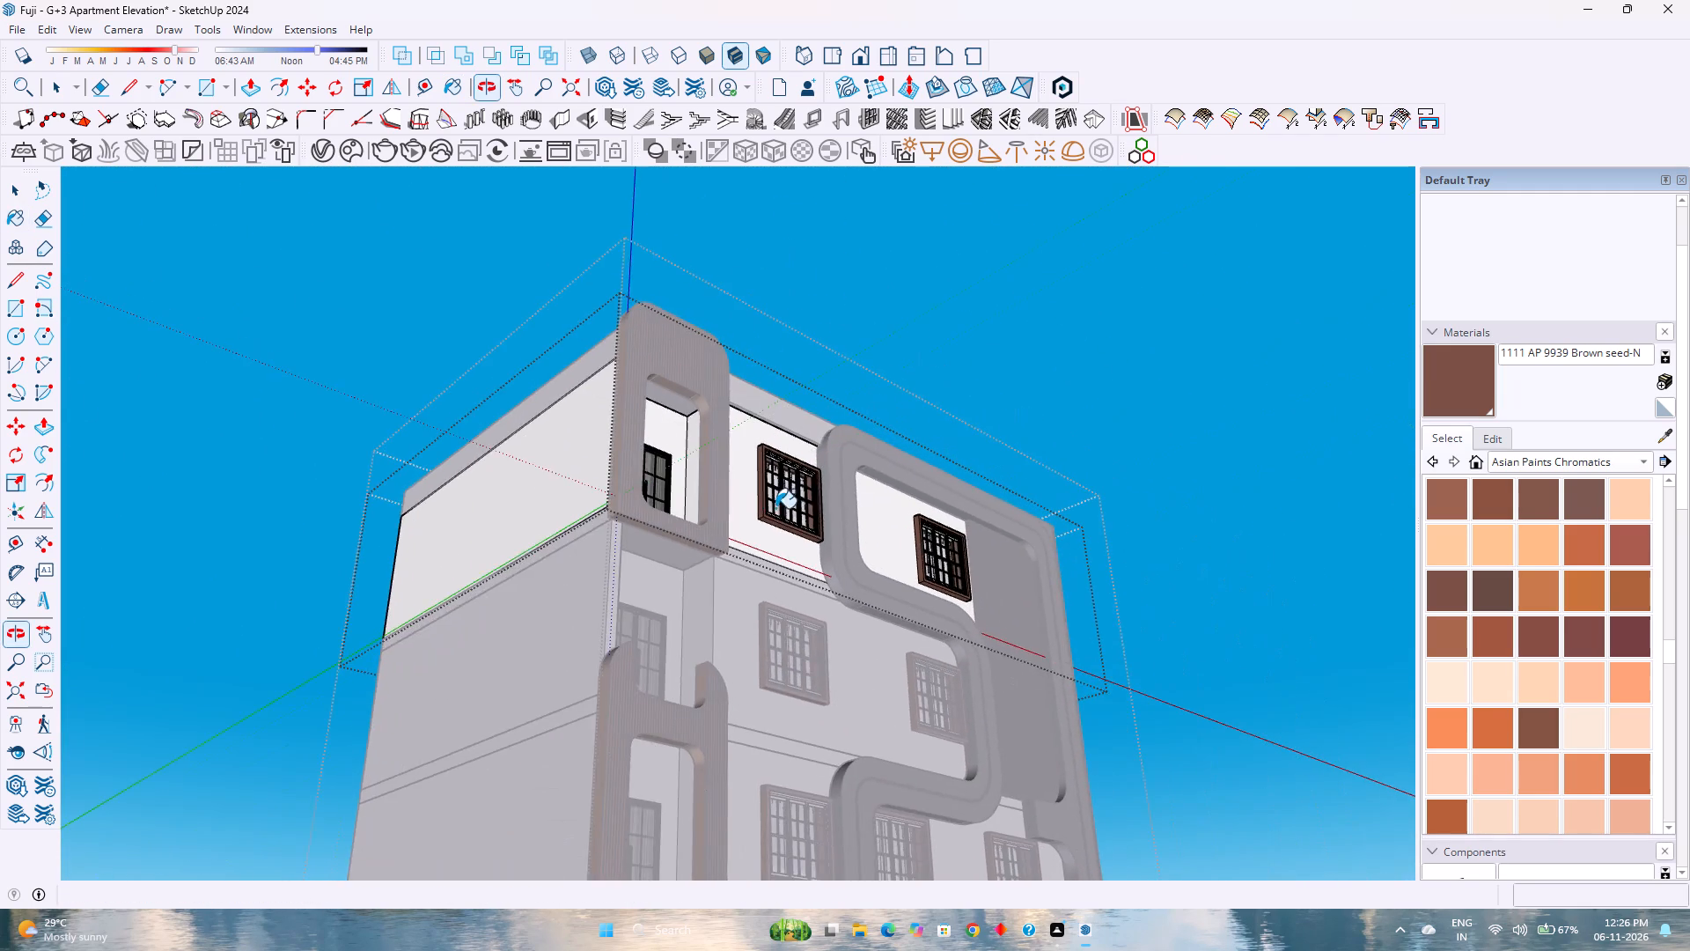
pyautogui.scroll(-1, 794, 498)
pyautogui.keyDown('shift'); pyautogui.middleClick(797, 675); pyautogui.keyUp('shift')
pyautogui.keyDown('shift'); pyautogui.moveTo(790, 671); pyautogui.dragTo(645, 579, button='middle'); pyautogui.keyUp('shift')
pyautogui.keyDown('shift'); pyautogui.middleClick(643, 577); pyautogui.keyUp('shift')
pyautogui.scroll(12, 827, 773)
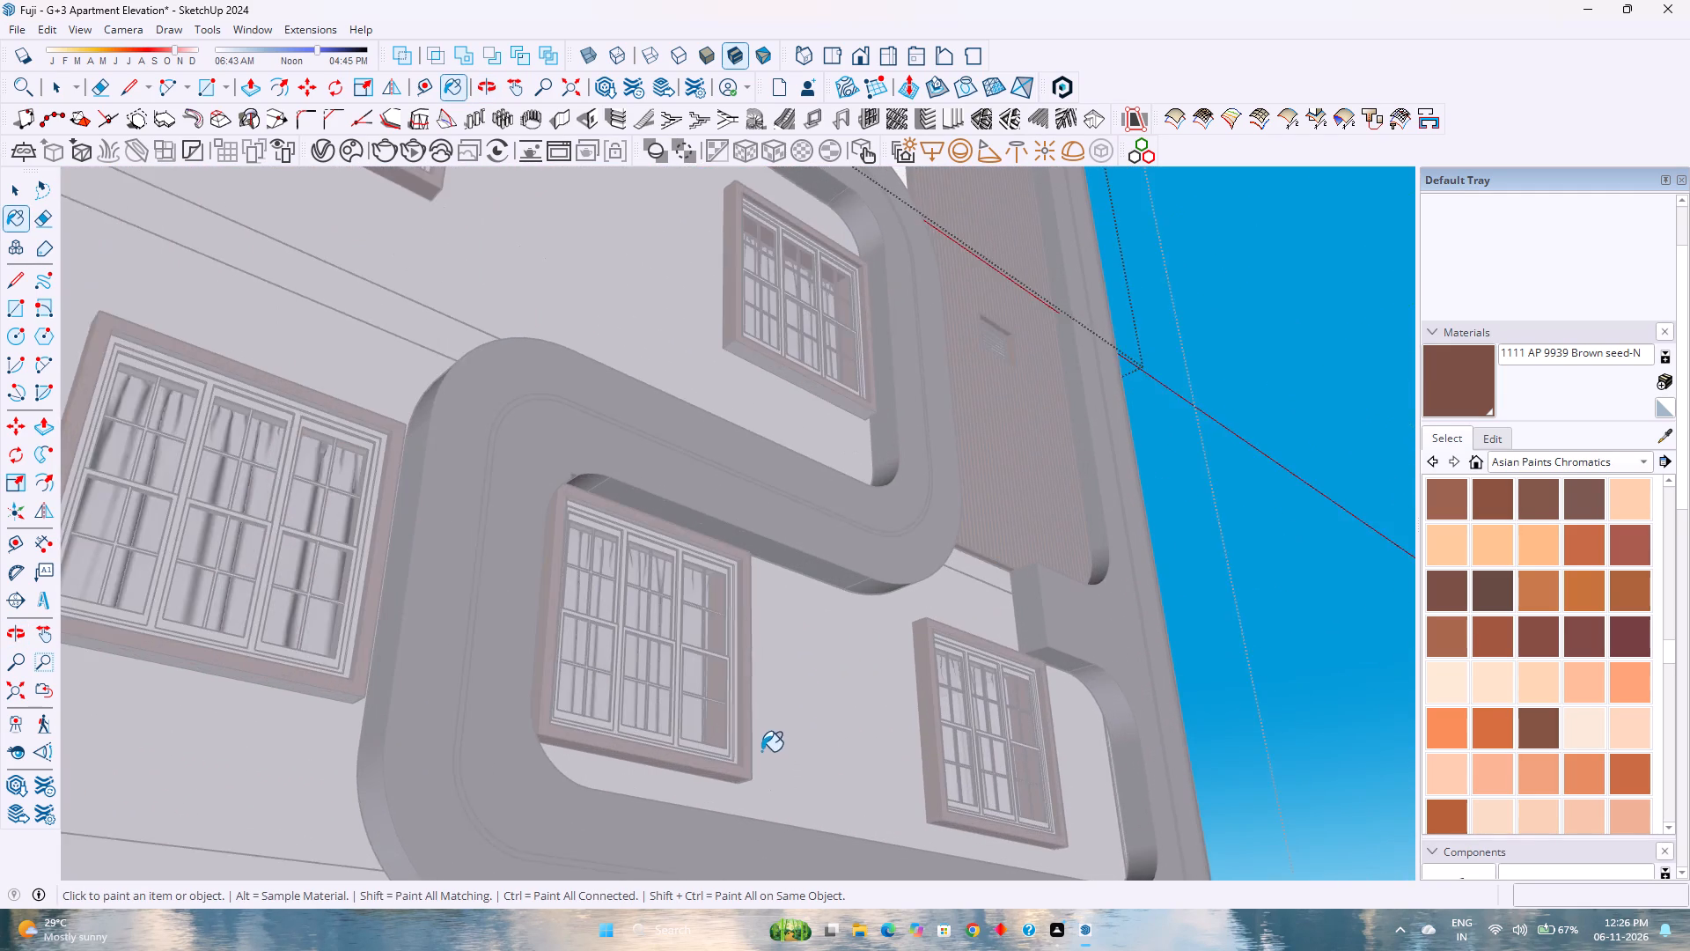
pyautogui.press('space')
pyautogui.press('space')
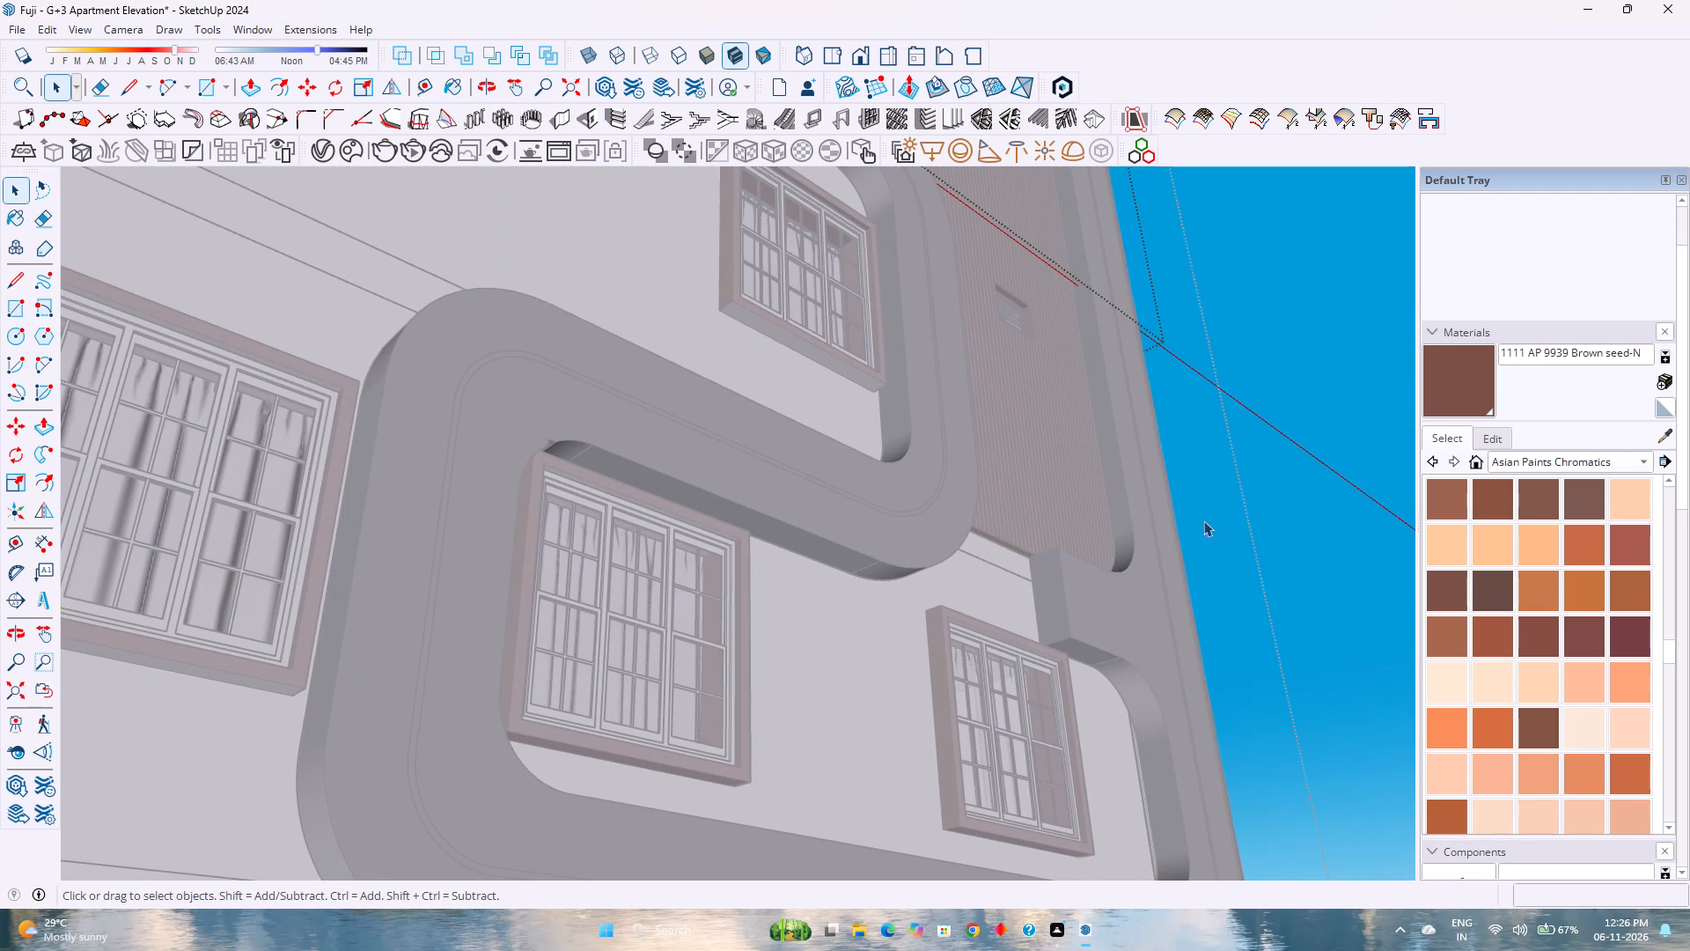
pyautogui.click(1274, 509)
# Open the floor below the top one, paint the underside of its window surround inside the curved frame AP 9939 Brown seed-N, and leave the group.
pyautogui.keyDown('shift'); pyautogui.moveTo(831, 446); pyautogui.dragTo(1091, 557, button='middle'); pyautogui.keyUp('shift')
pyautogui.keyDown('shift'); pyautogui.middleClick(1091, 557); pyautogui.keyUp('shift')
pyautogui.doubleClick(1049, 439)
pyautogui.scroll(3, 1048, 441)
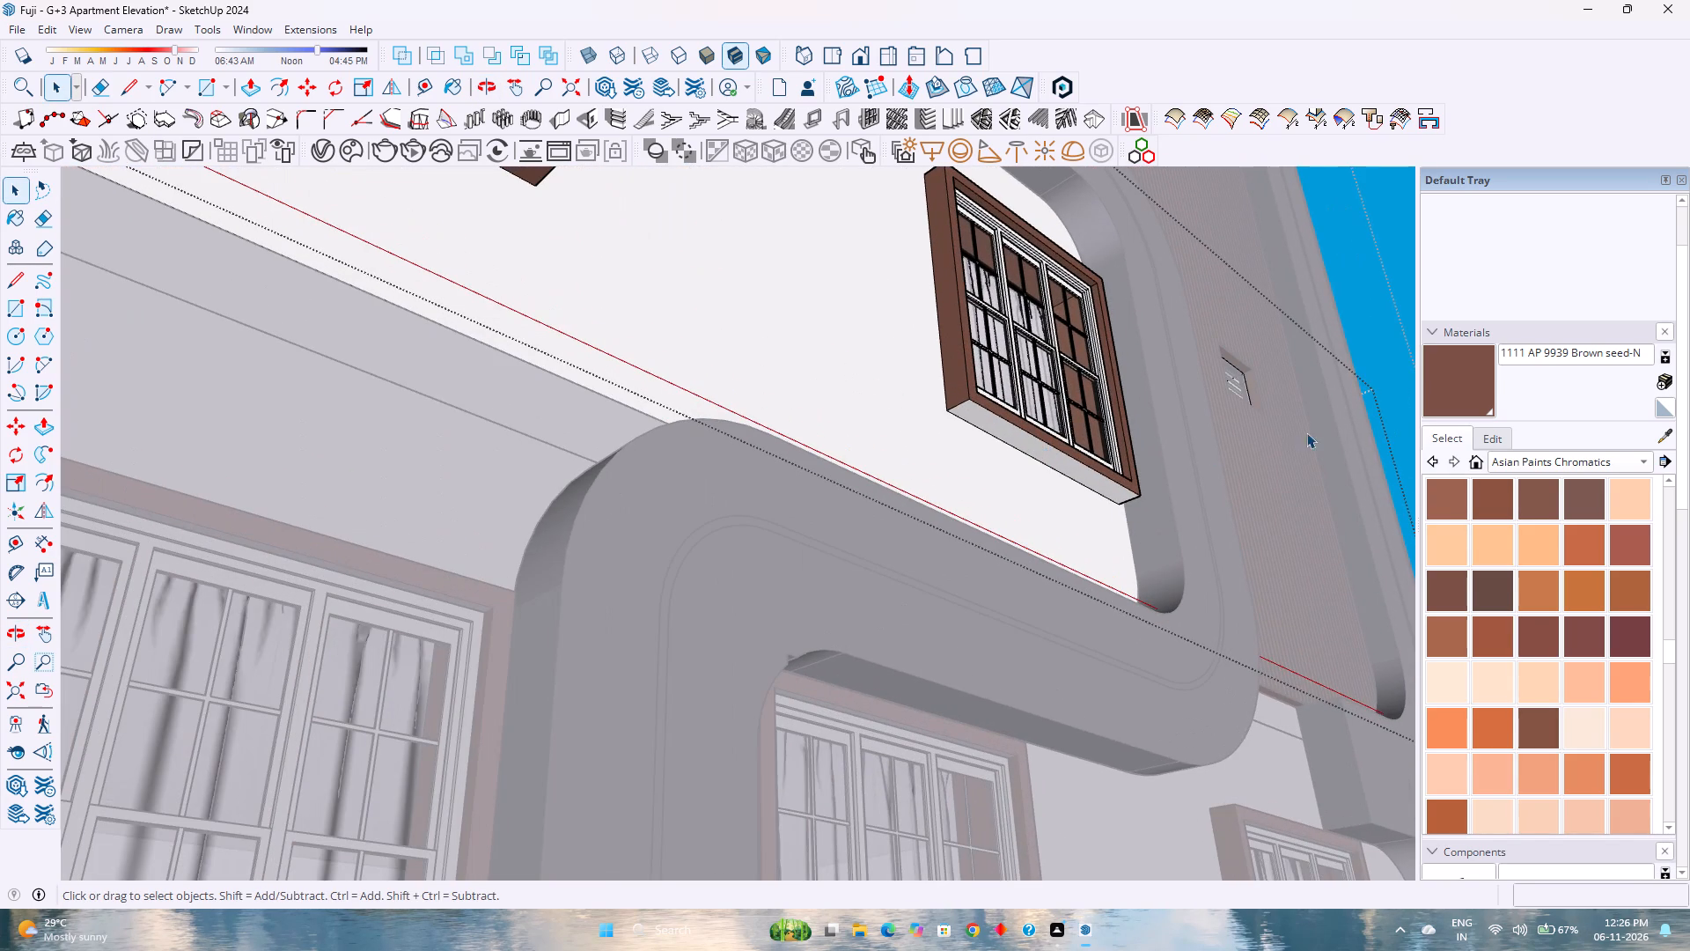
pyautogui.click(1474, 369)
pyautogui.scroll(4, 1056, 459)
pyautogui.click(1056, 459)
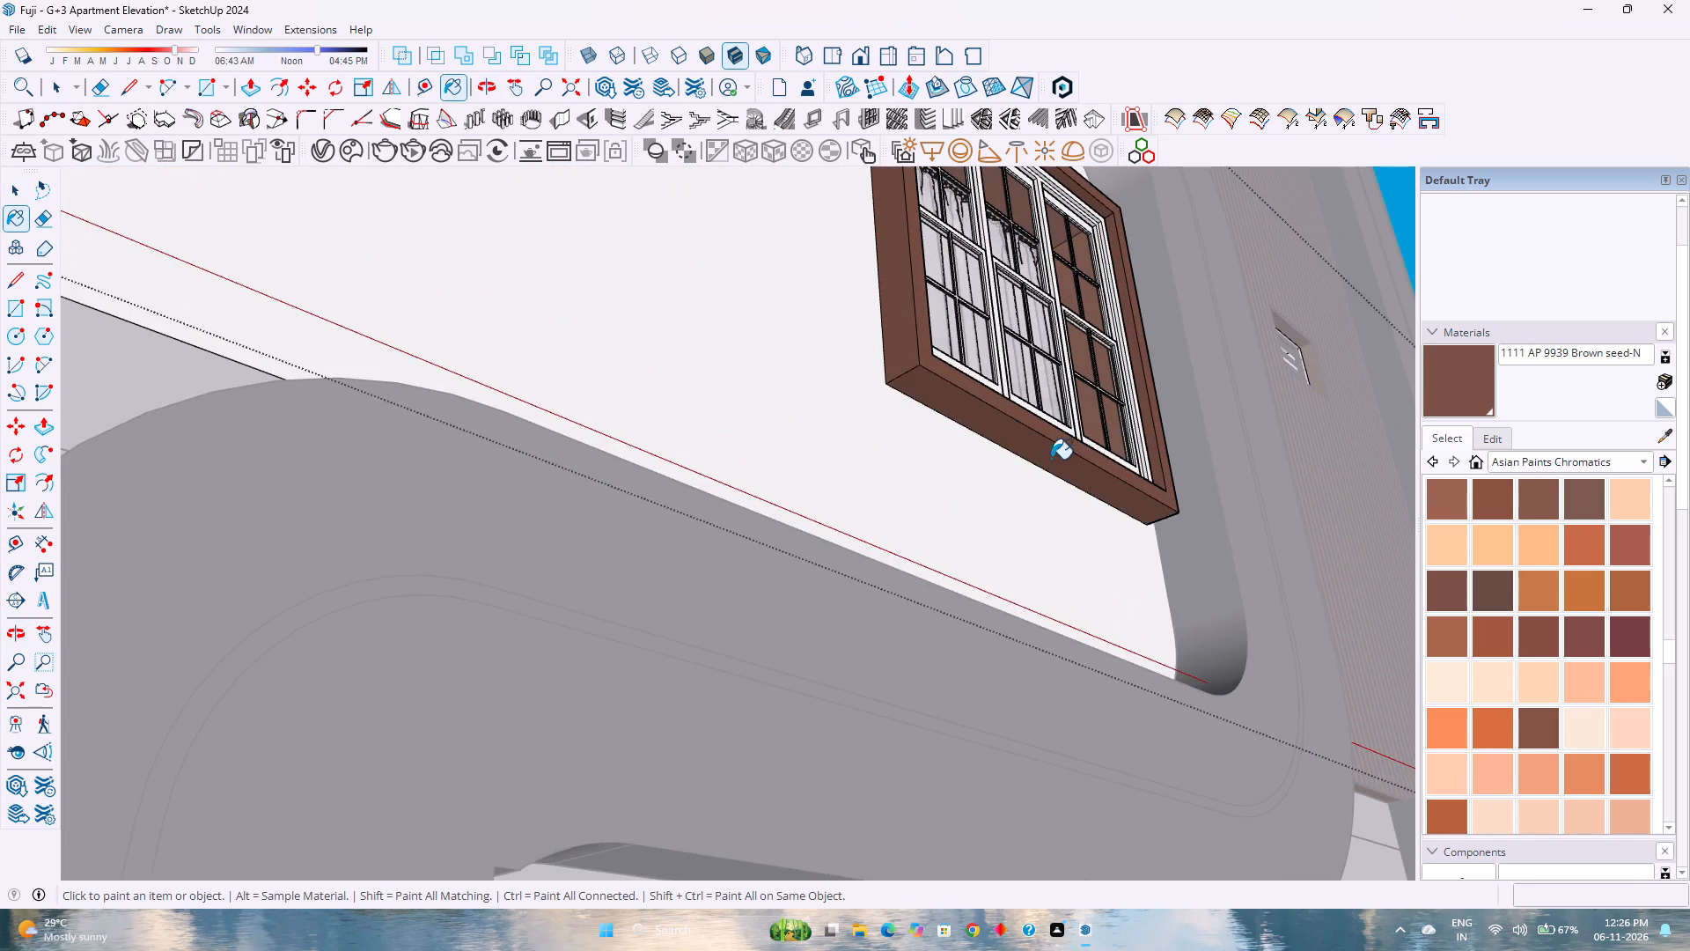
pyautogui.scroll(-4, 994, 453)
pyautogui.press('space')
pyautogui.scroll(-13, 886, 455)
pyautogui.click(1272, 463)
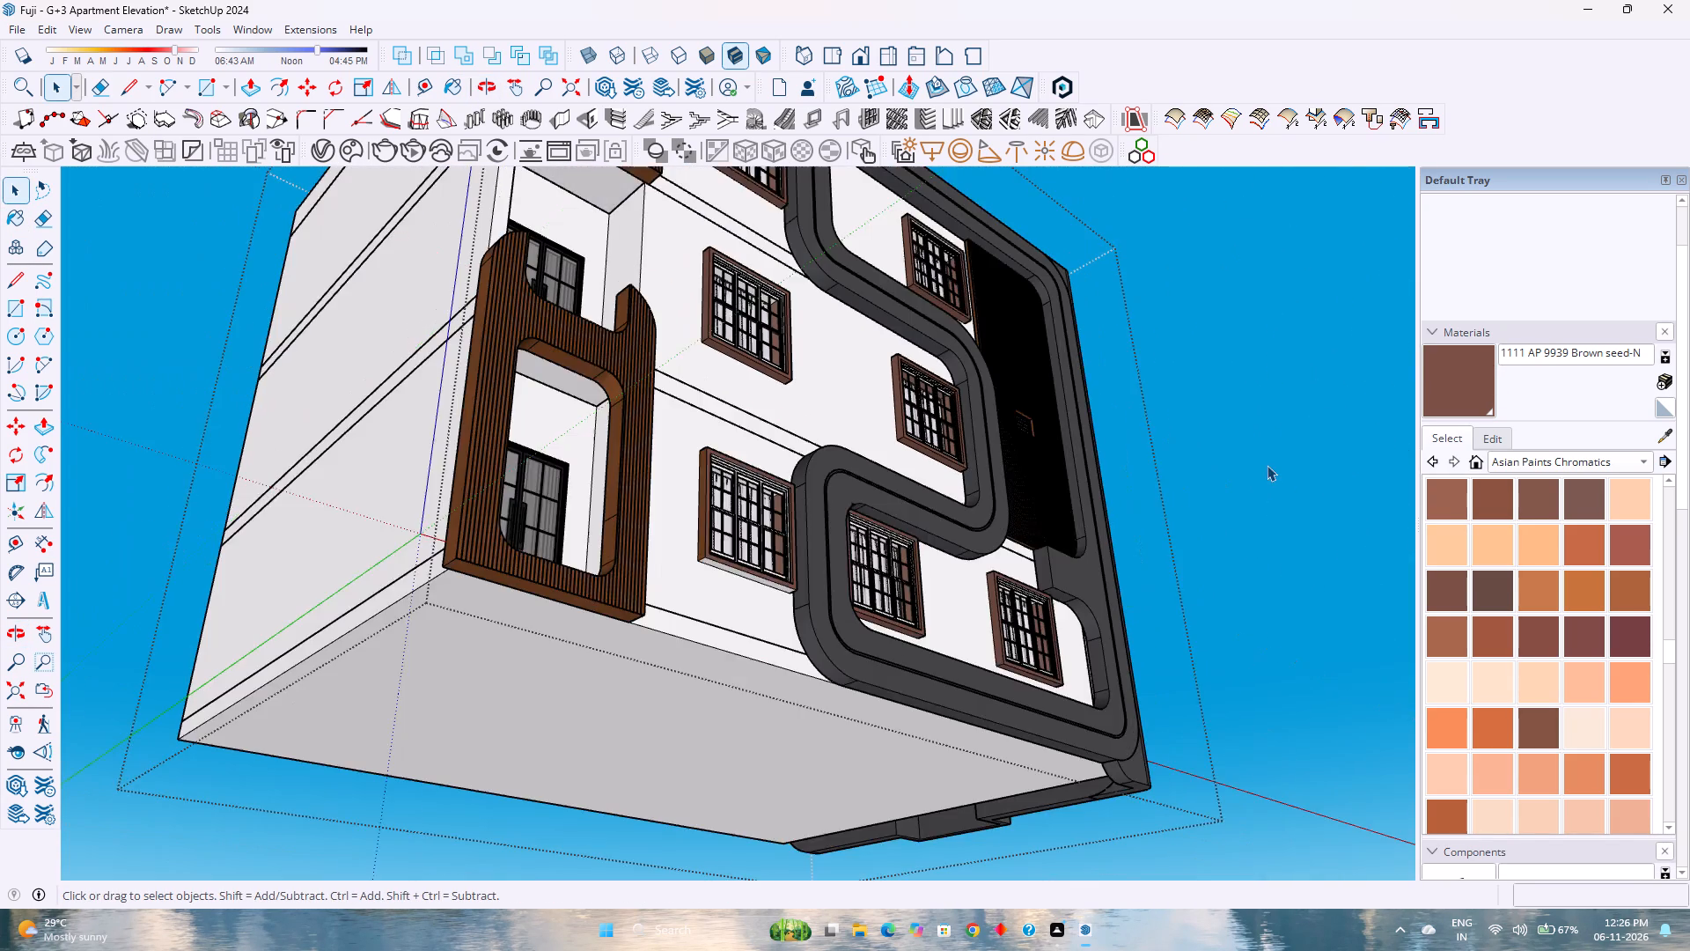
# Open the lowest floor with three windows and paint the outer underside of the surround nearest the balcony with AP 9939 Brown seed-N.
pyautogui.scroll(5, 726, 594)
pyautogui.doubleClick(745, 560)
pyautogui.scroll(3, 743, 560)
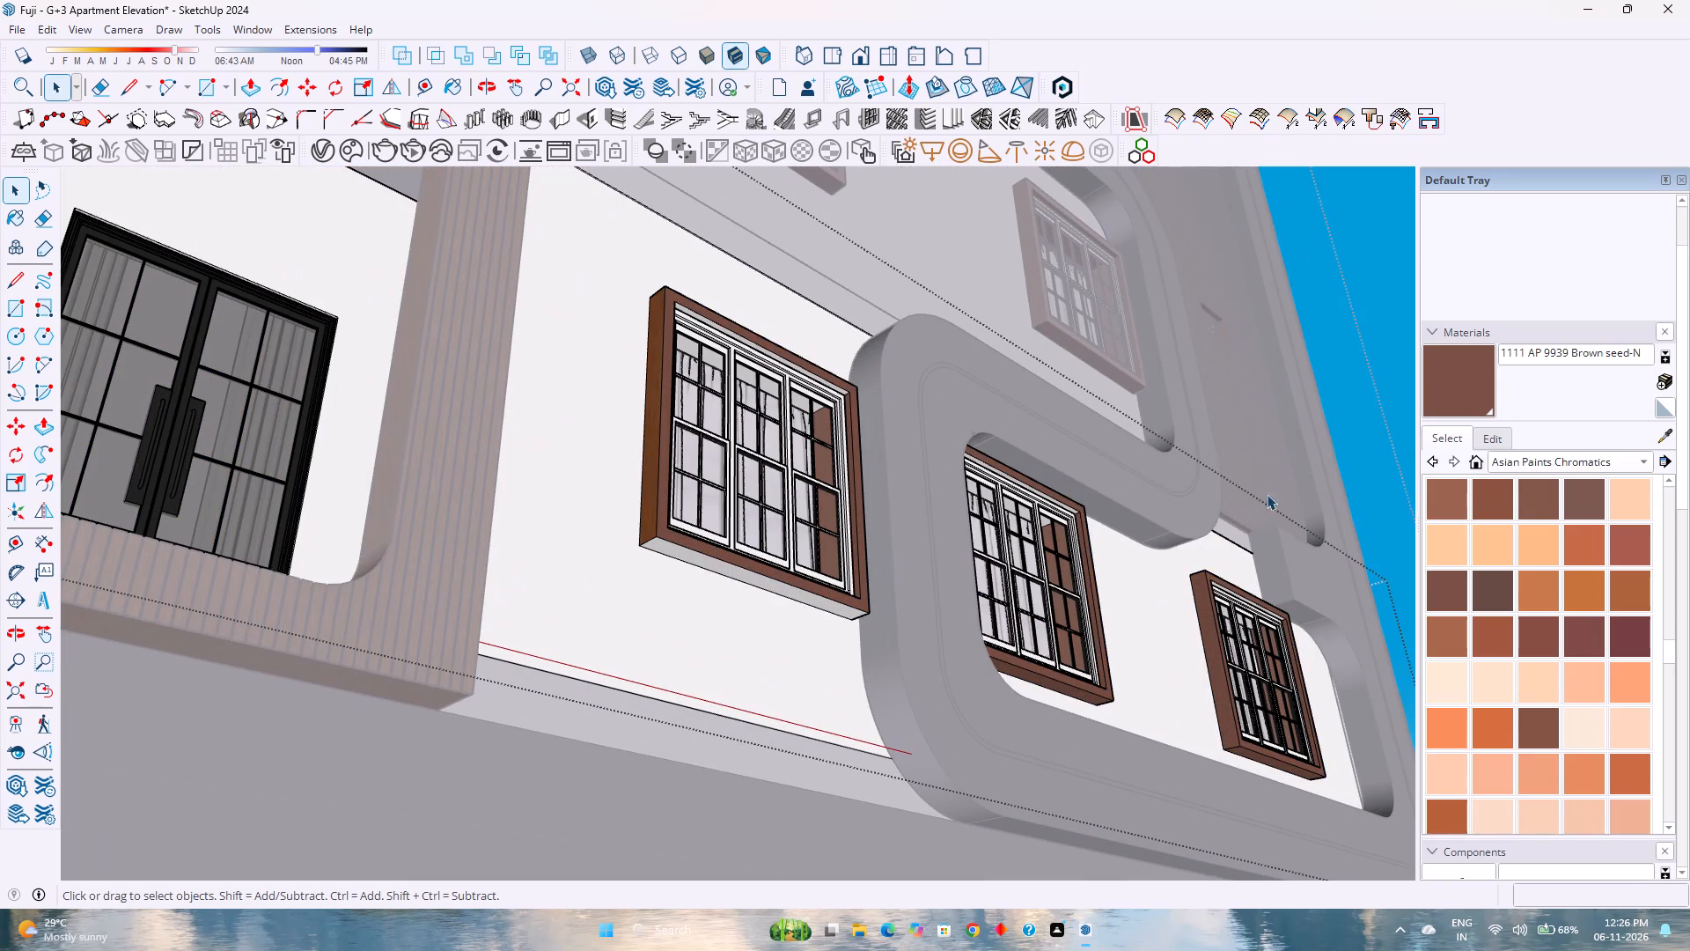
pyautogui.click(1450, 387)
pyautogui.scroll(5, 887, 511)
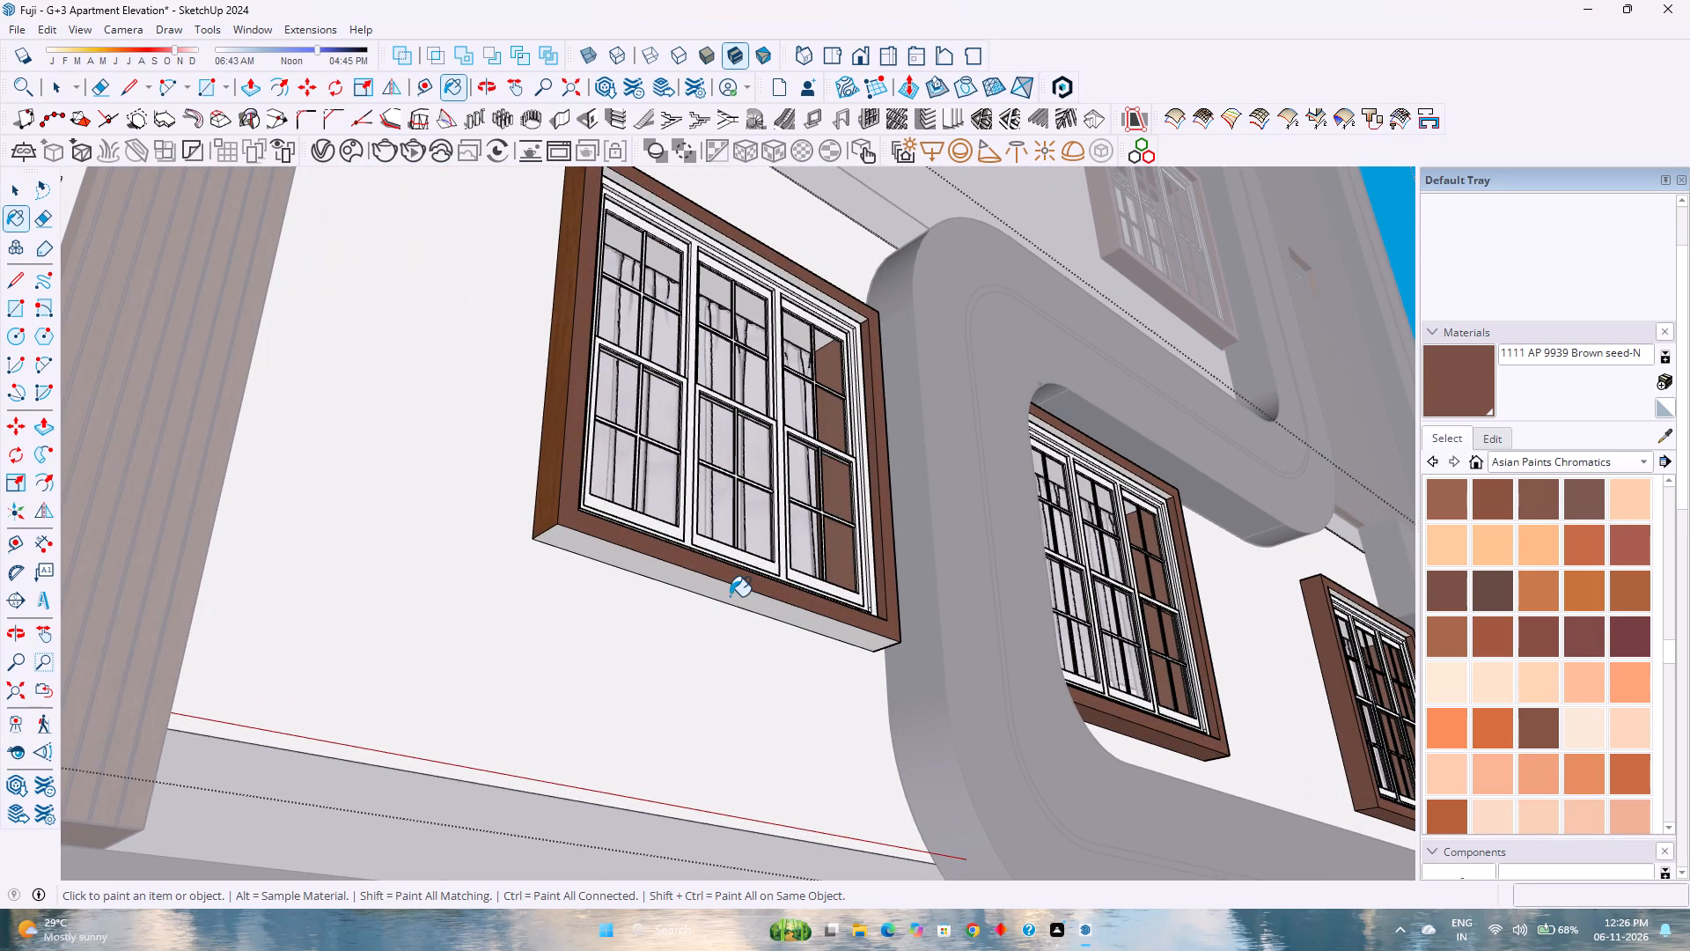
pyautogui.click(730, 596)
pyautogui.press('space')
# Paint the inner underside of the head on the same balcony-side window surround with AP 9939 Brown seed-N.
pyautogui.scroll(-9, 680, 566)
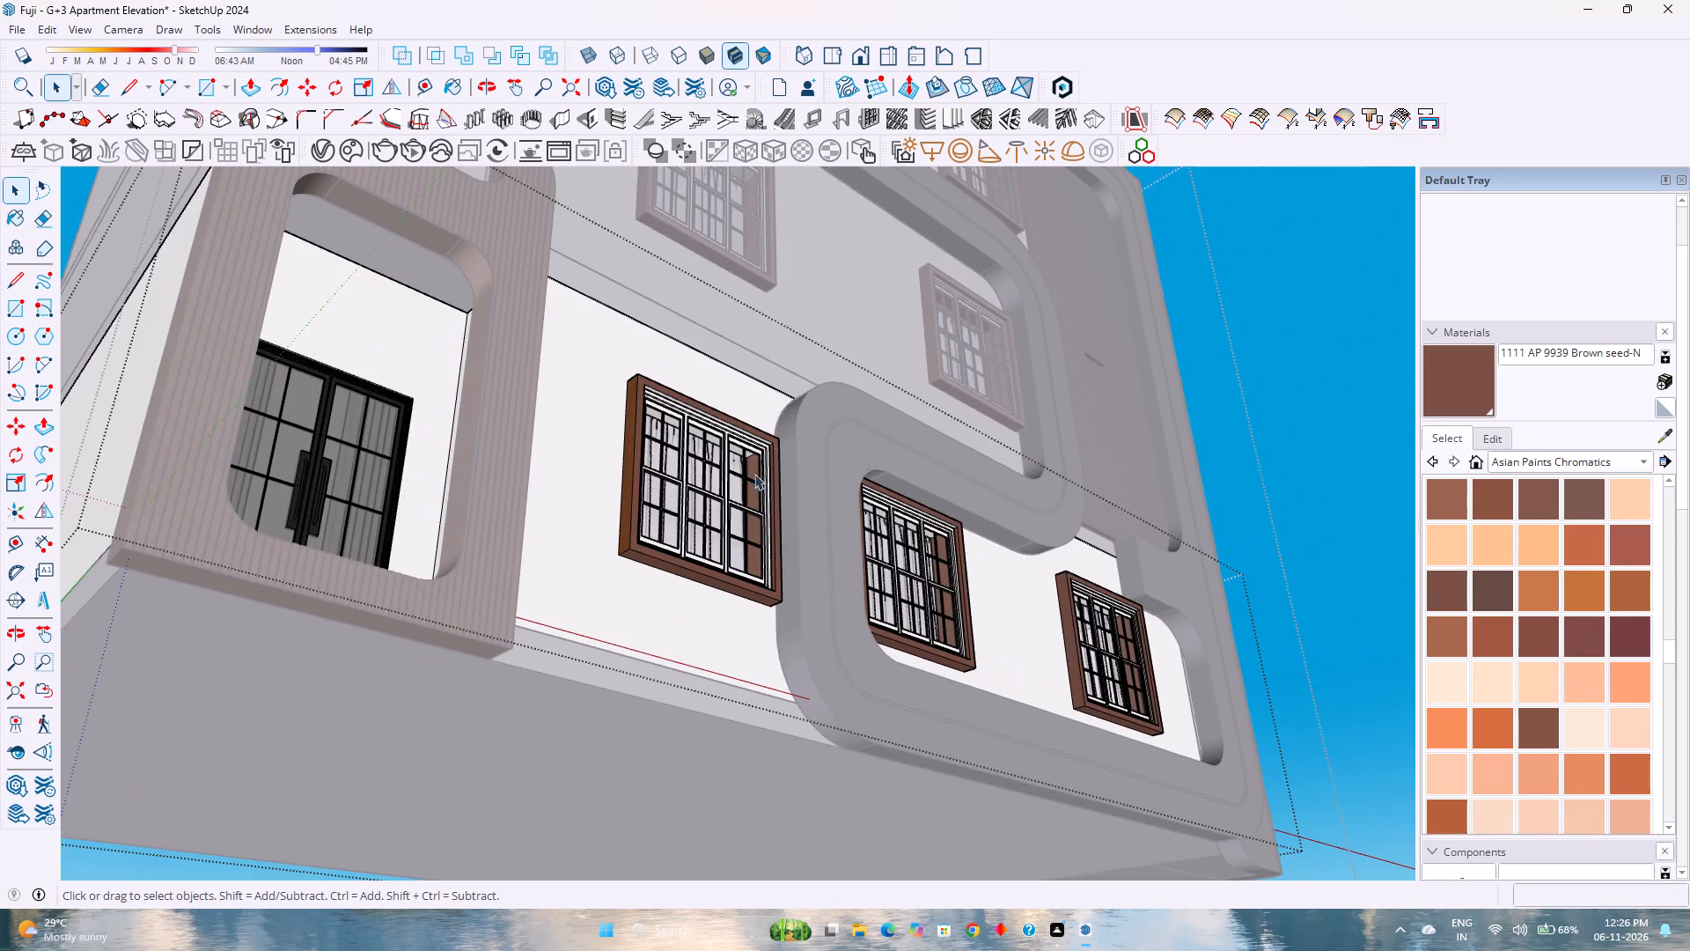
pyautogui.scroll(4, 775, 416)
pyautogui.scroll(2, 1066, 397)
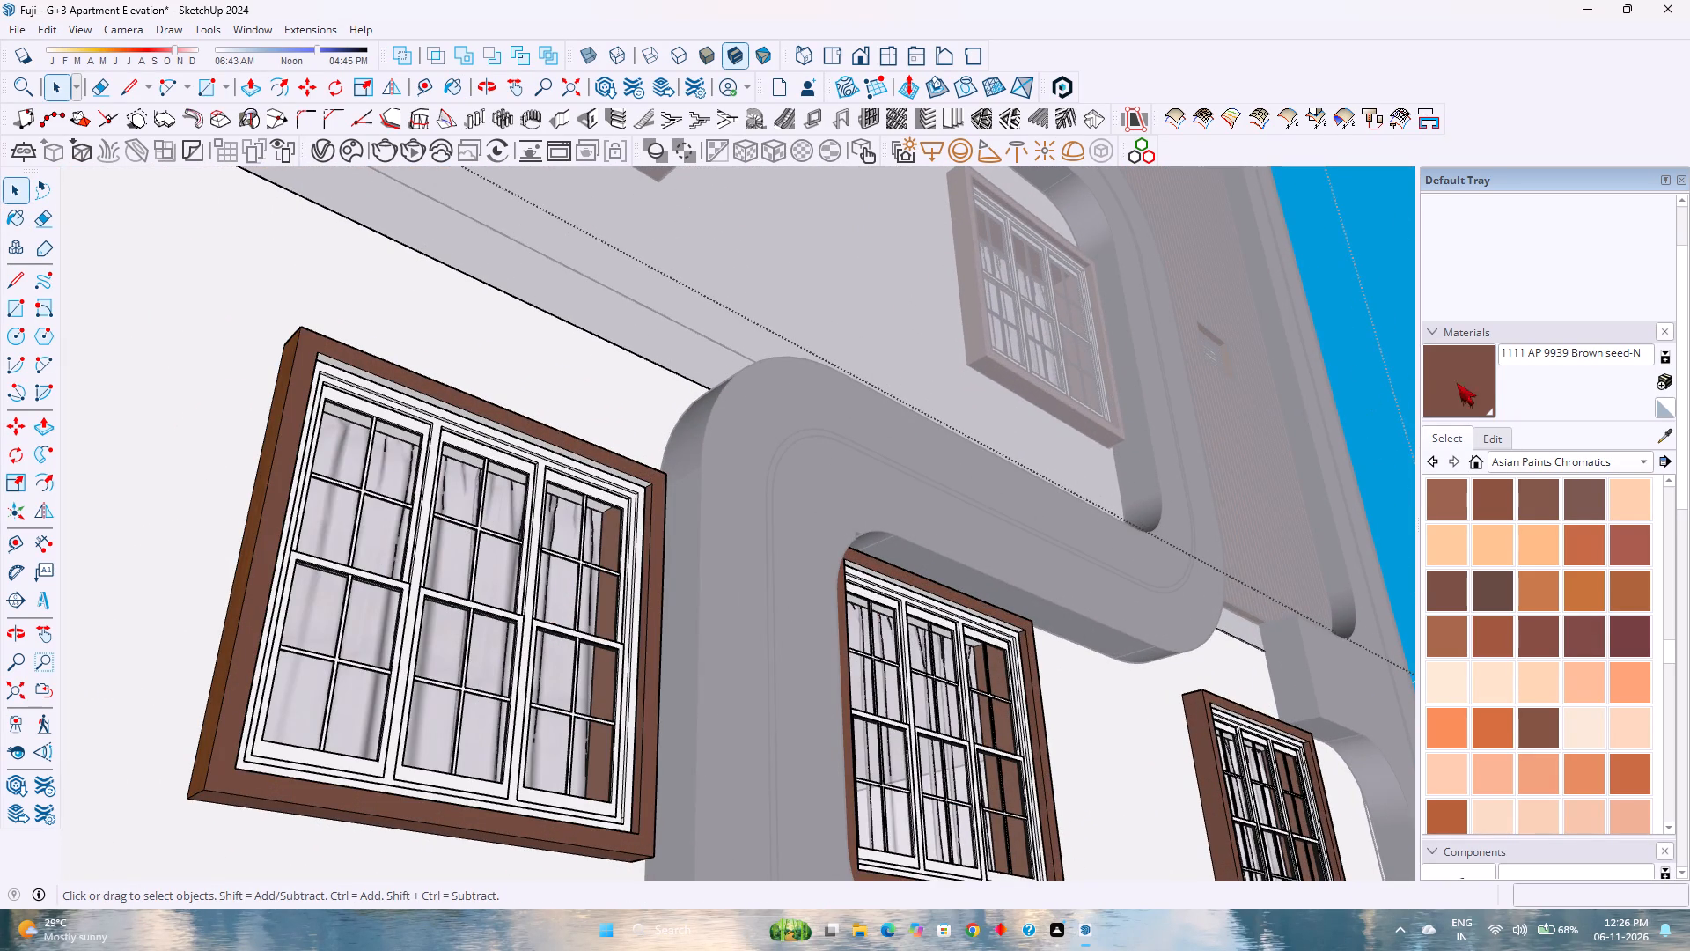
pyautogui.click(1495, 381)
pyautogui.click(1435, 389)
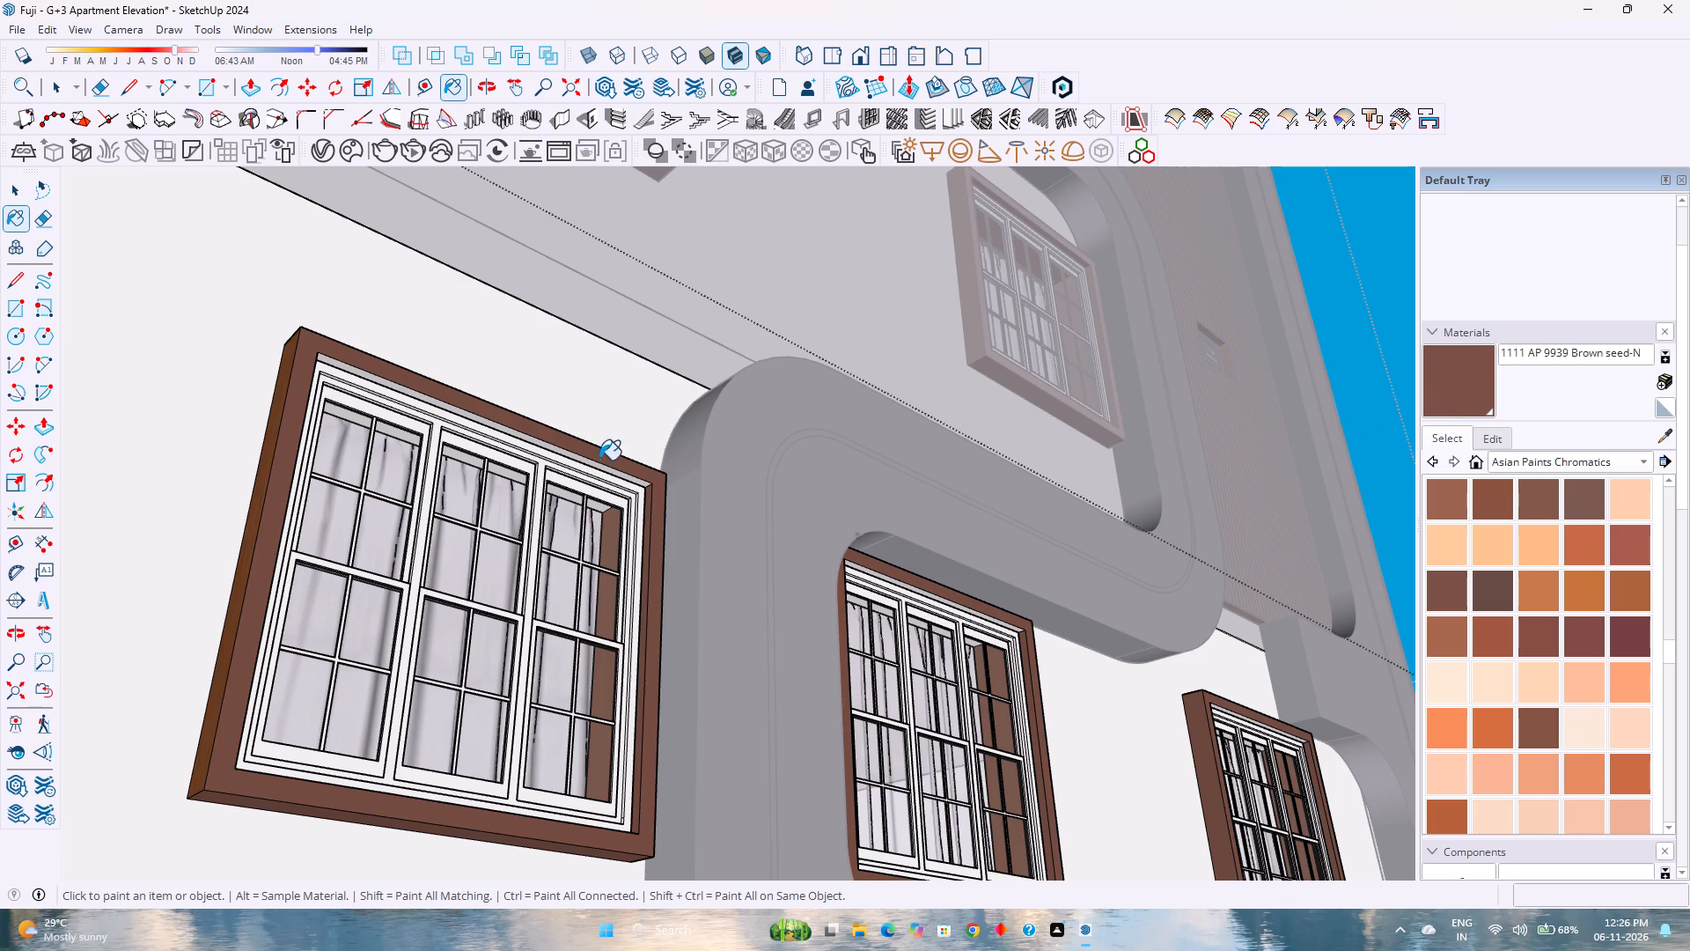
pyautogui.scroll(8, 621, 474)
pyautogui.middleClick(597, 488)
pyautogui.moveTo(597, 488); pyautogui.dragTo(693, 462, button='middle')
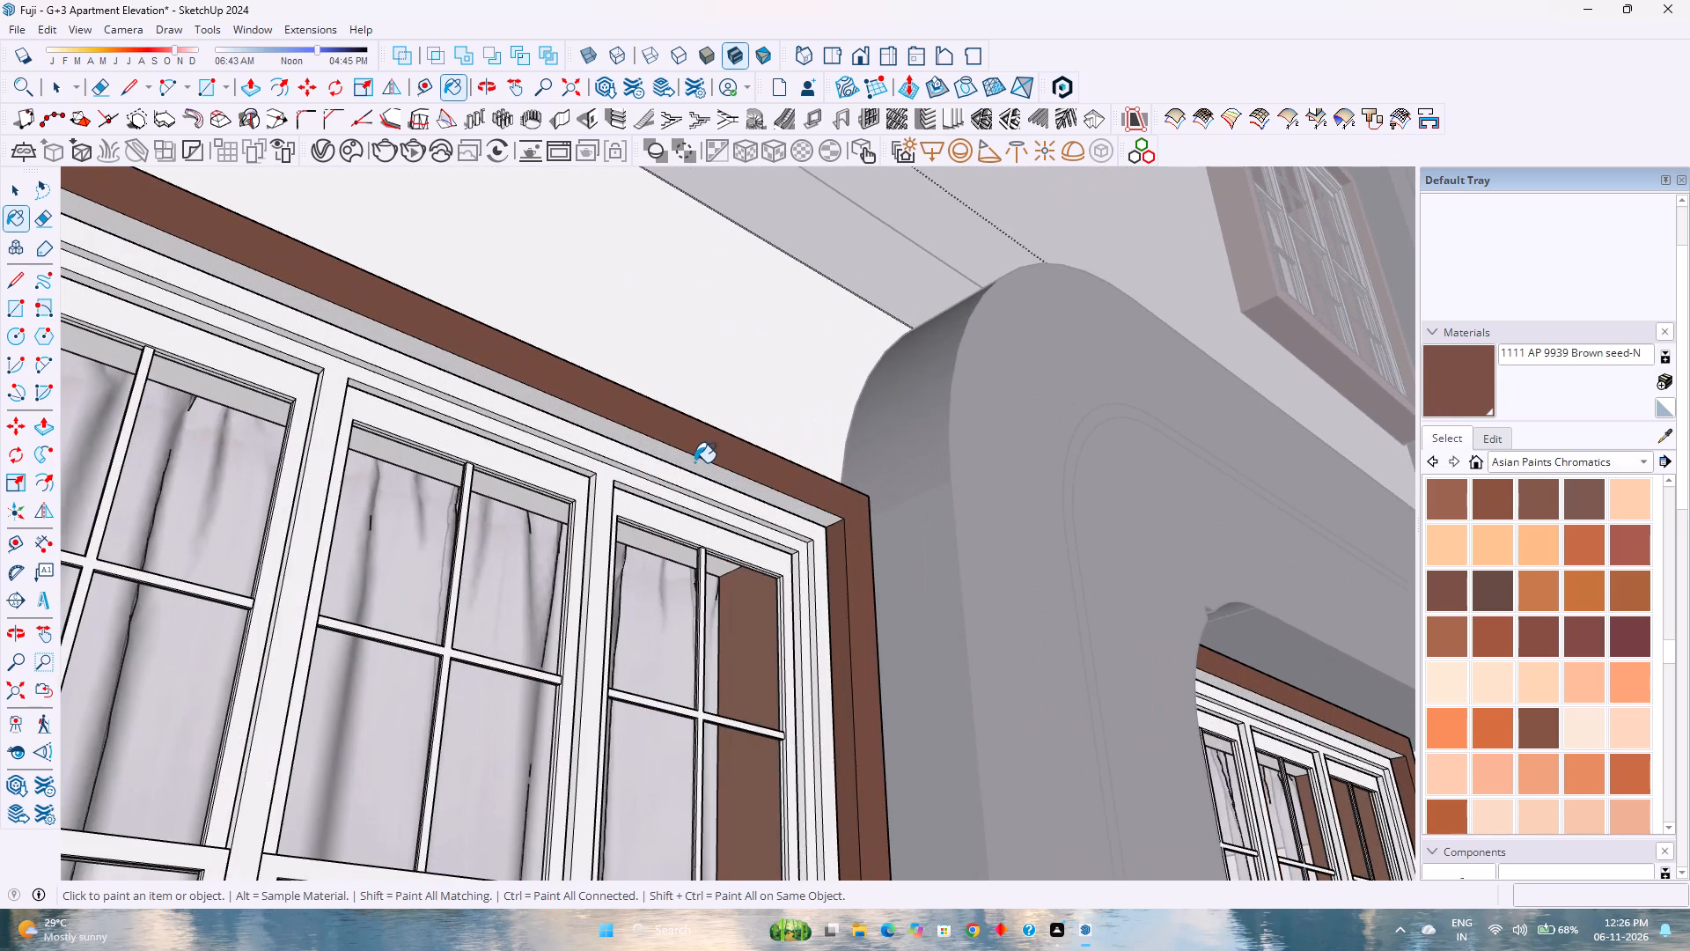
pyautogui.scroll(4, 864, 490)
pyautogui.click(809, 521)
# Paint the inner head underside of the lowest-floor window surround enclosed by the curved frame with AP 9939 Brown seed-N.
pyautogui.scroll(-6, 616, 512)
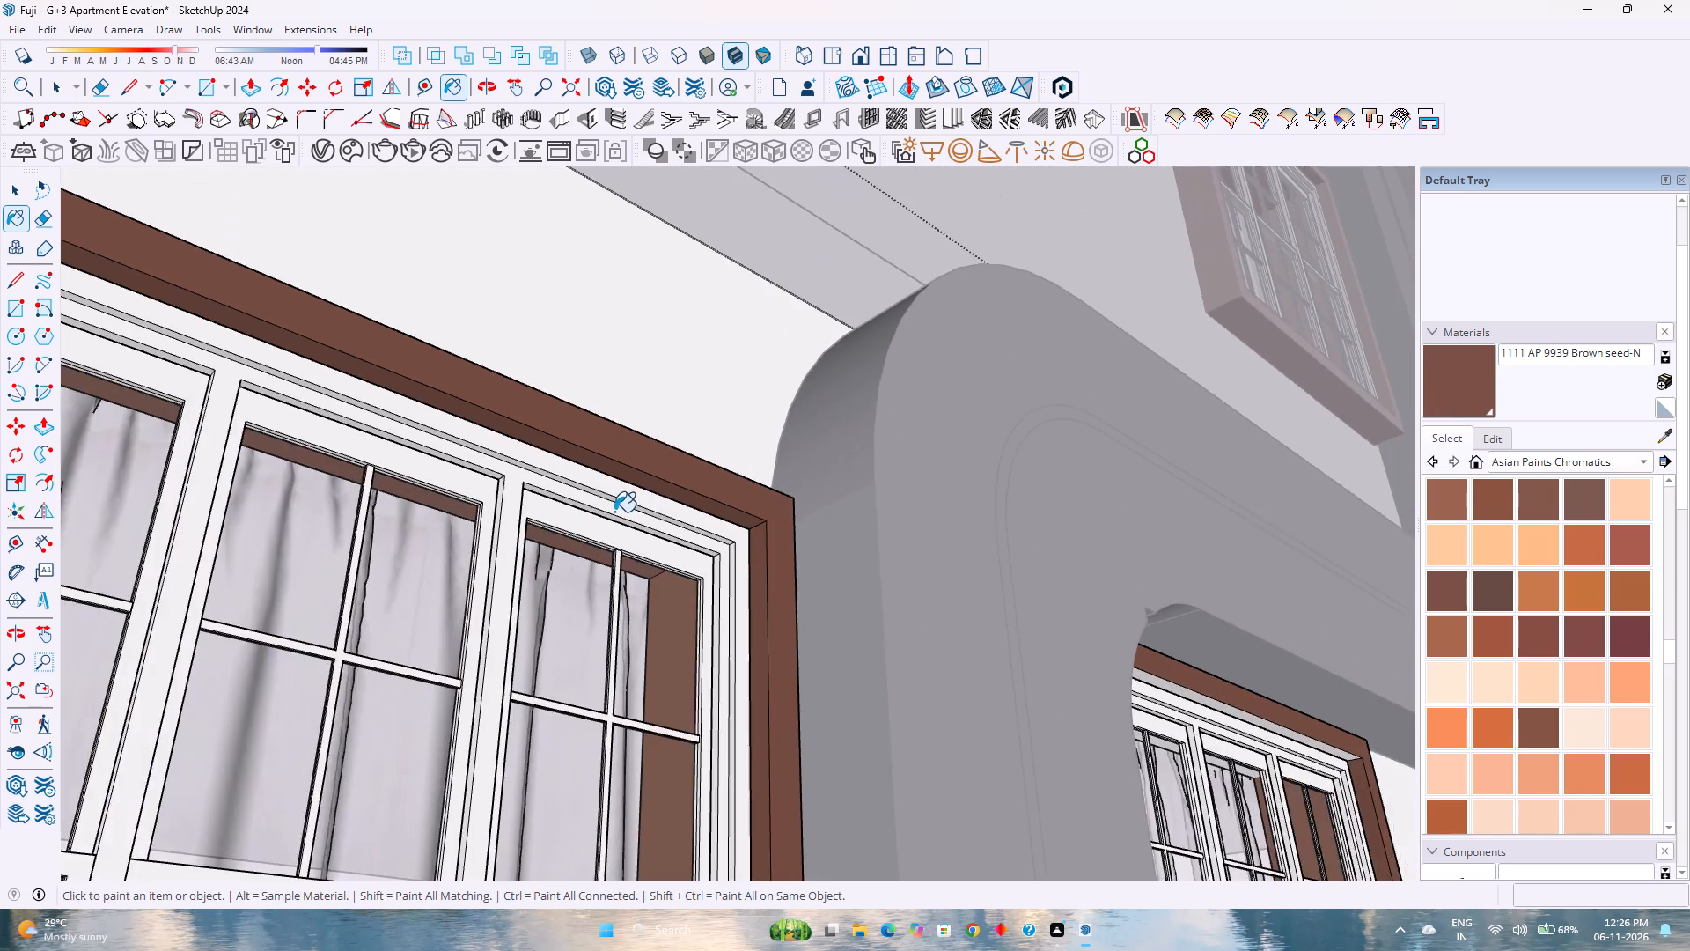
pyautogui.scroll(-3, 614, 512)
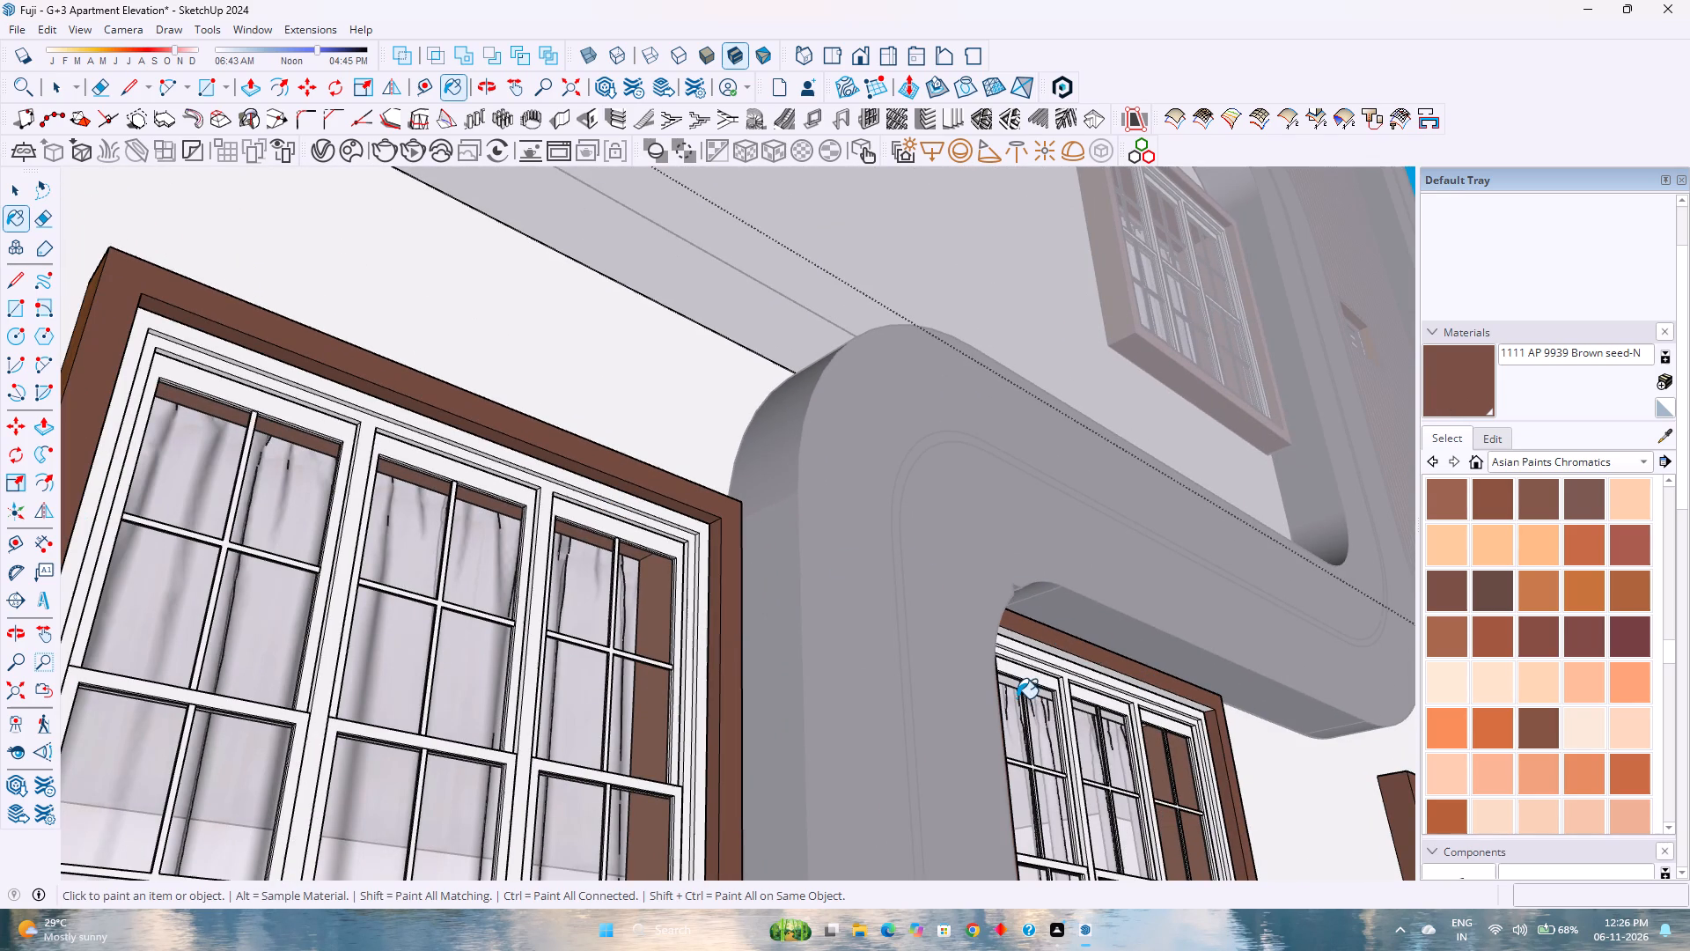
pyautogui.scroll(9, 1205, 713)
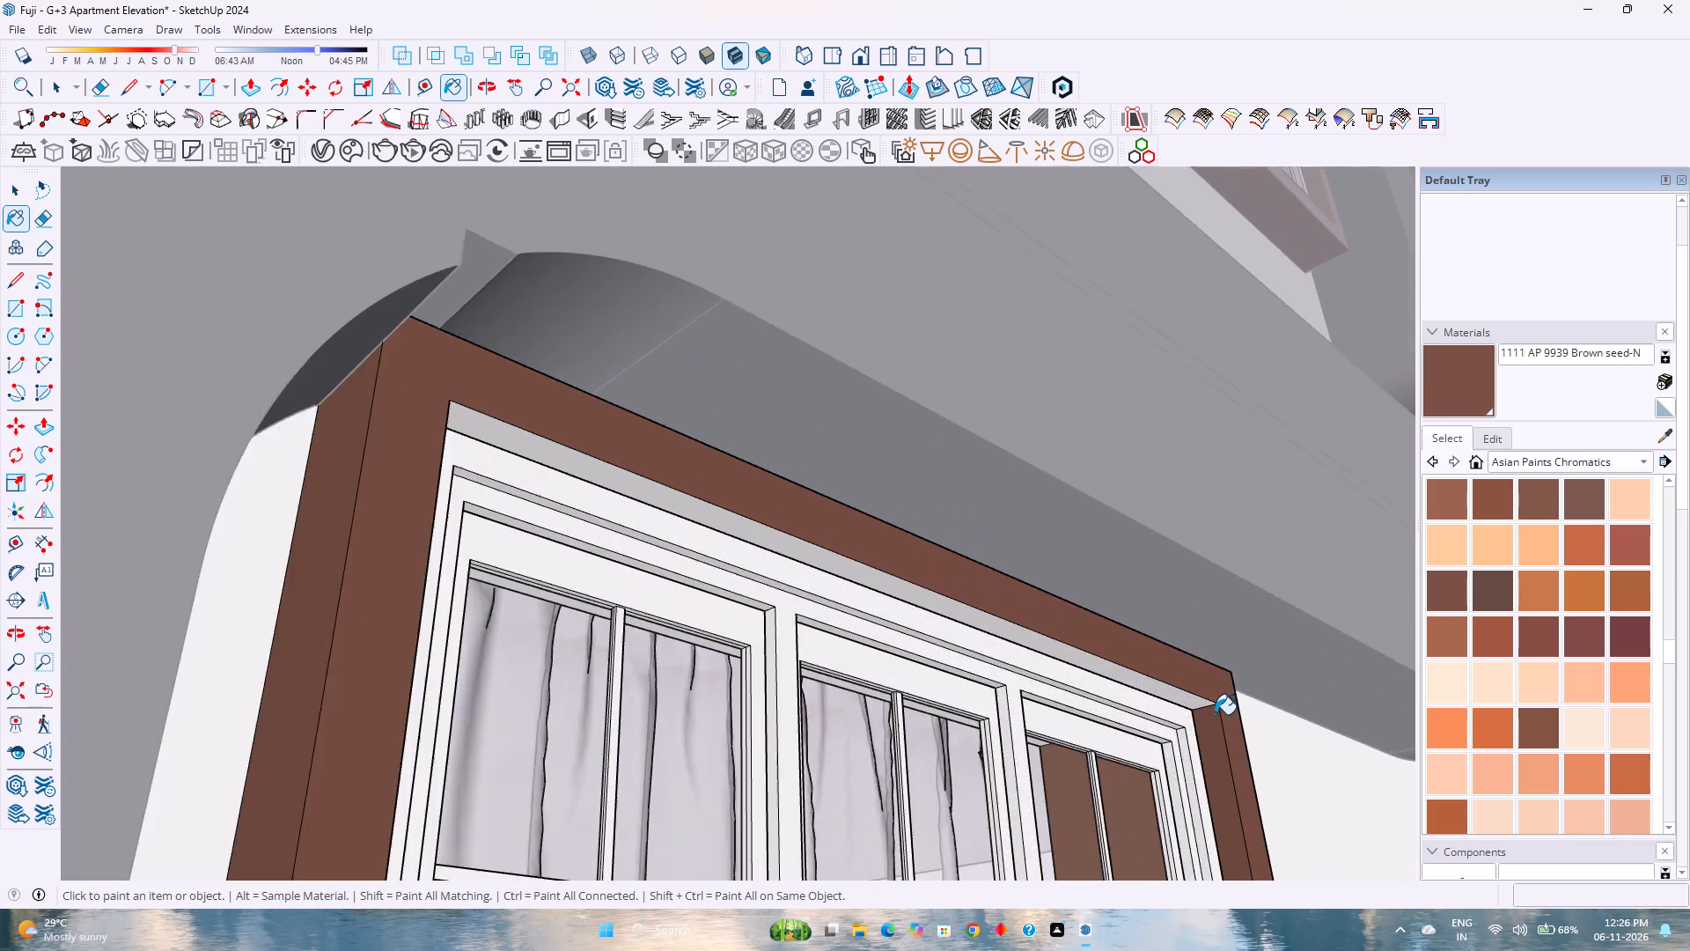
pyautogui.scroll(5, 1215, 714)
pyautogui.click(1186, 694)
# Paint the inner head underside of the third, narrower window surround on the lowest floor with AP 9939 Brown seed-N and leave the group.
pyautogui.scroll(-9, 776, 689)
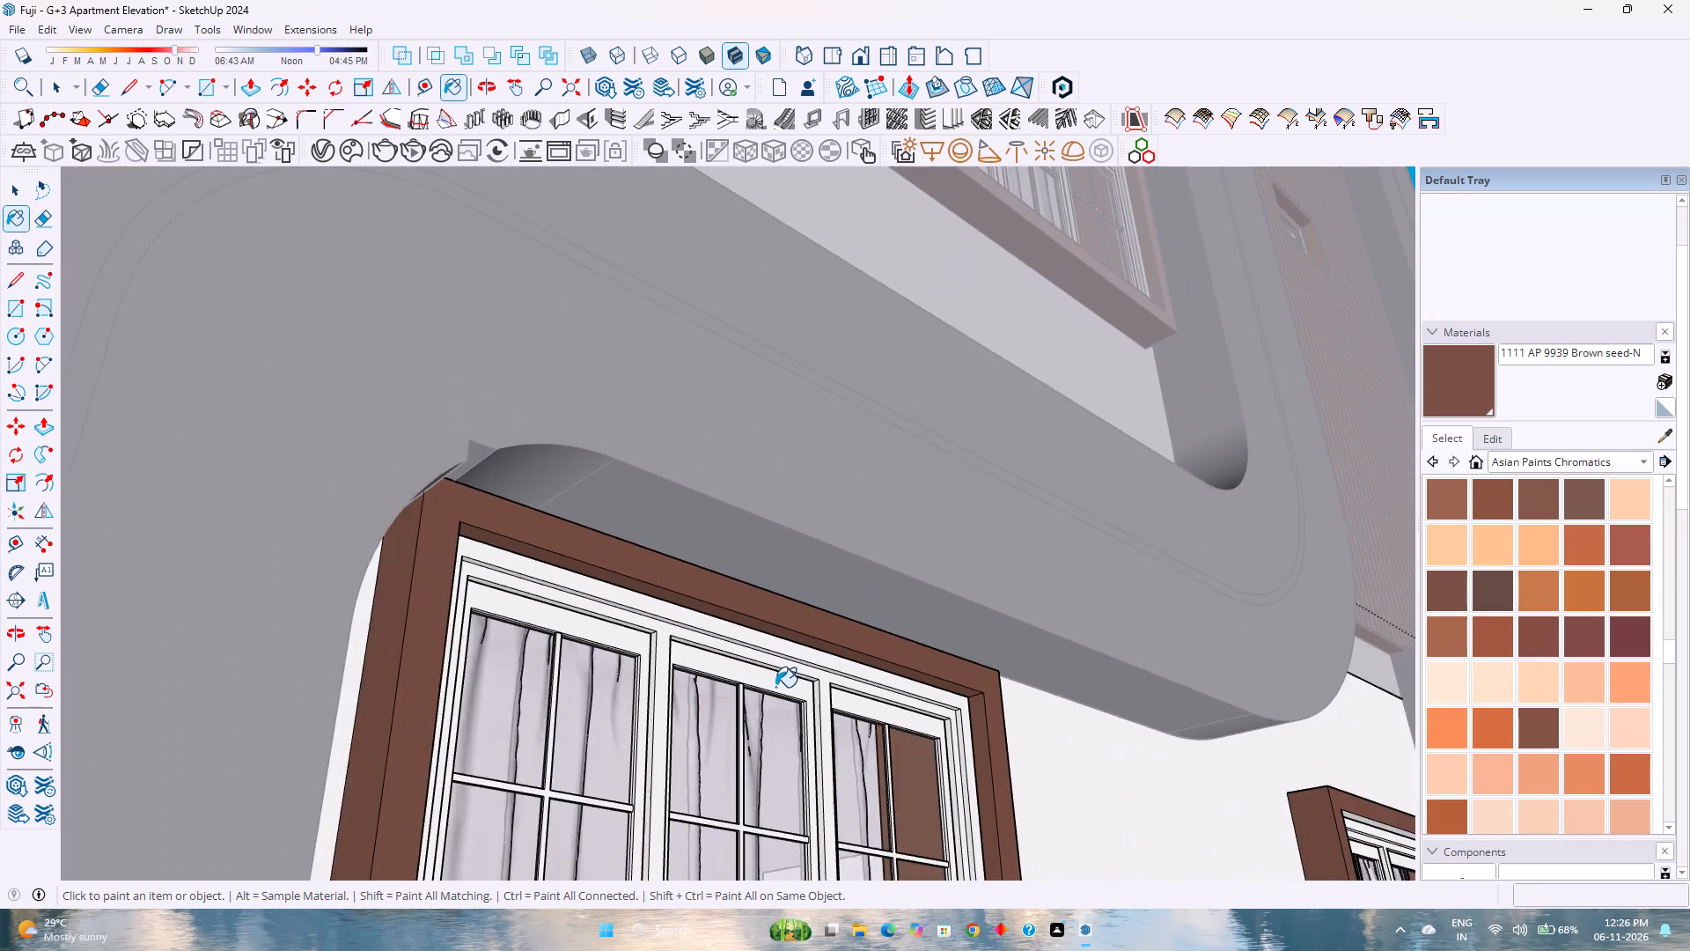
pyautogui.scroll(-8, 775, 687)
pyautogui.scroll(13, 1287, 798)
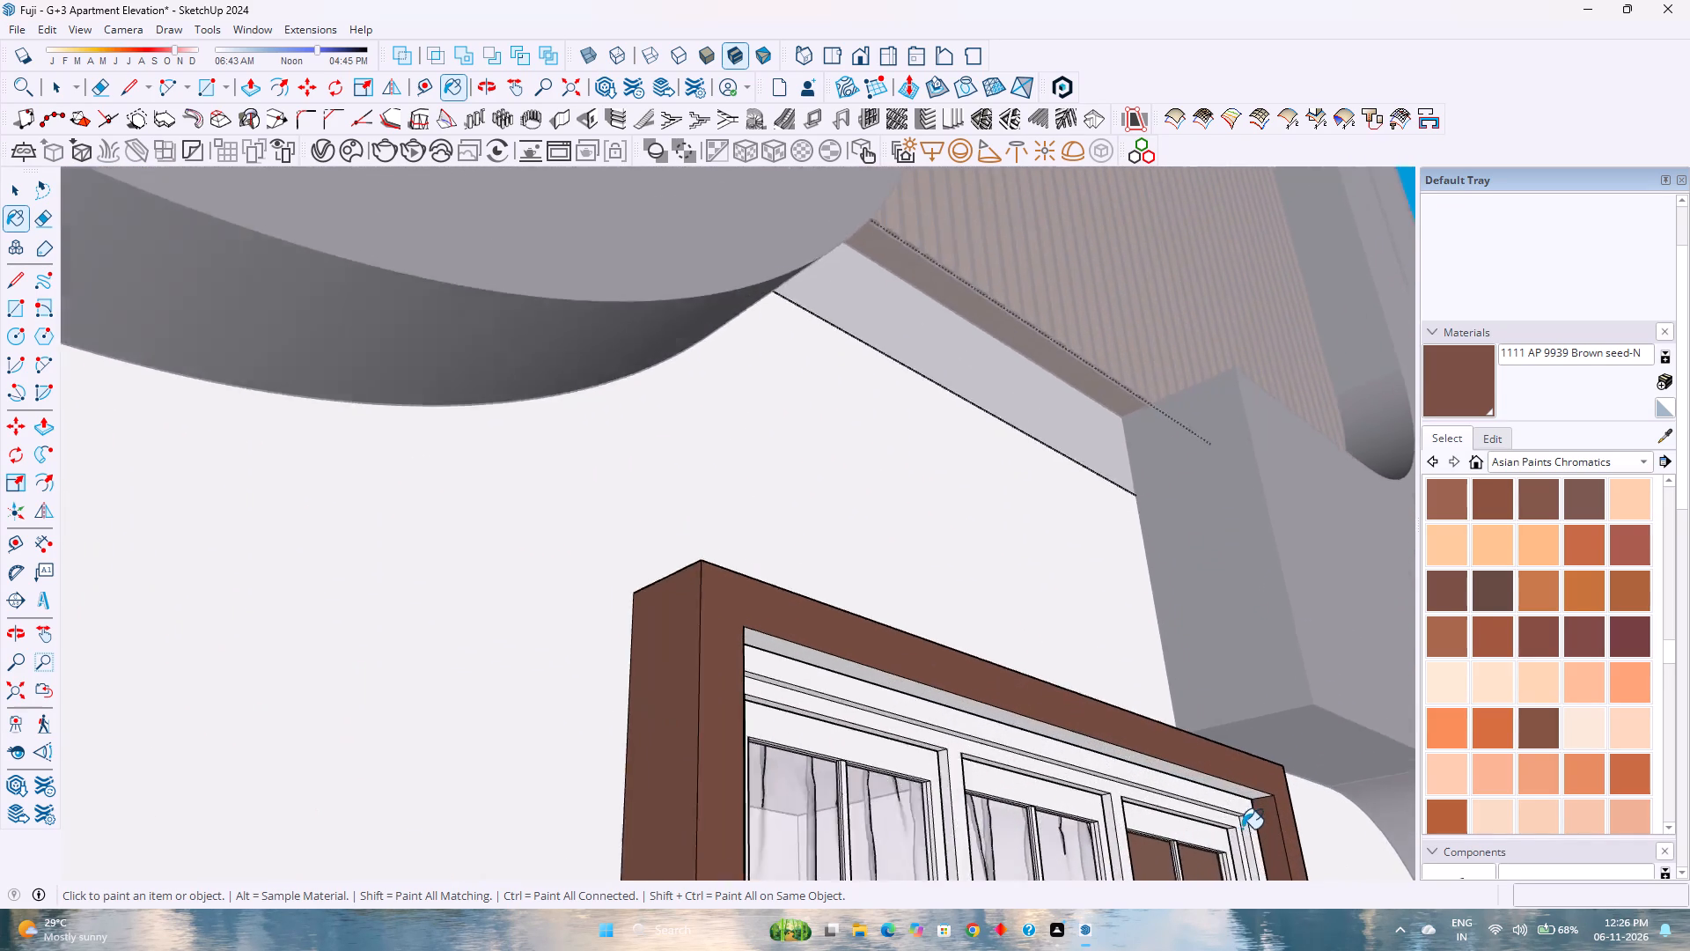
pyautogui.scroll(5, 1242, 829)
pyautogui.moveTo(1246, 822); pyautogui.dragTo(1260, 800, button='middle')
pyautogui.middleClick(1260, 800)
pyautogui.click(1250, 772)
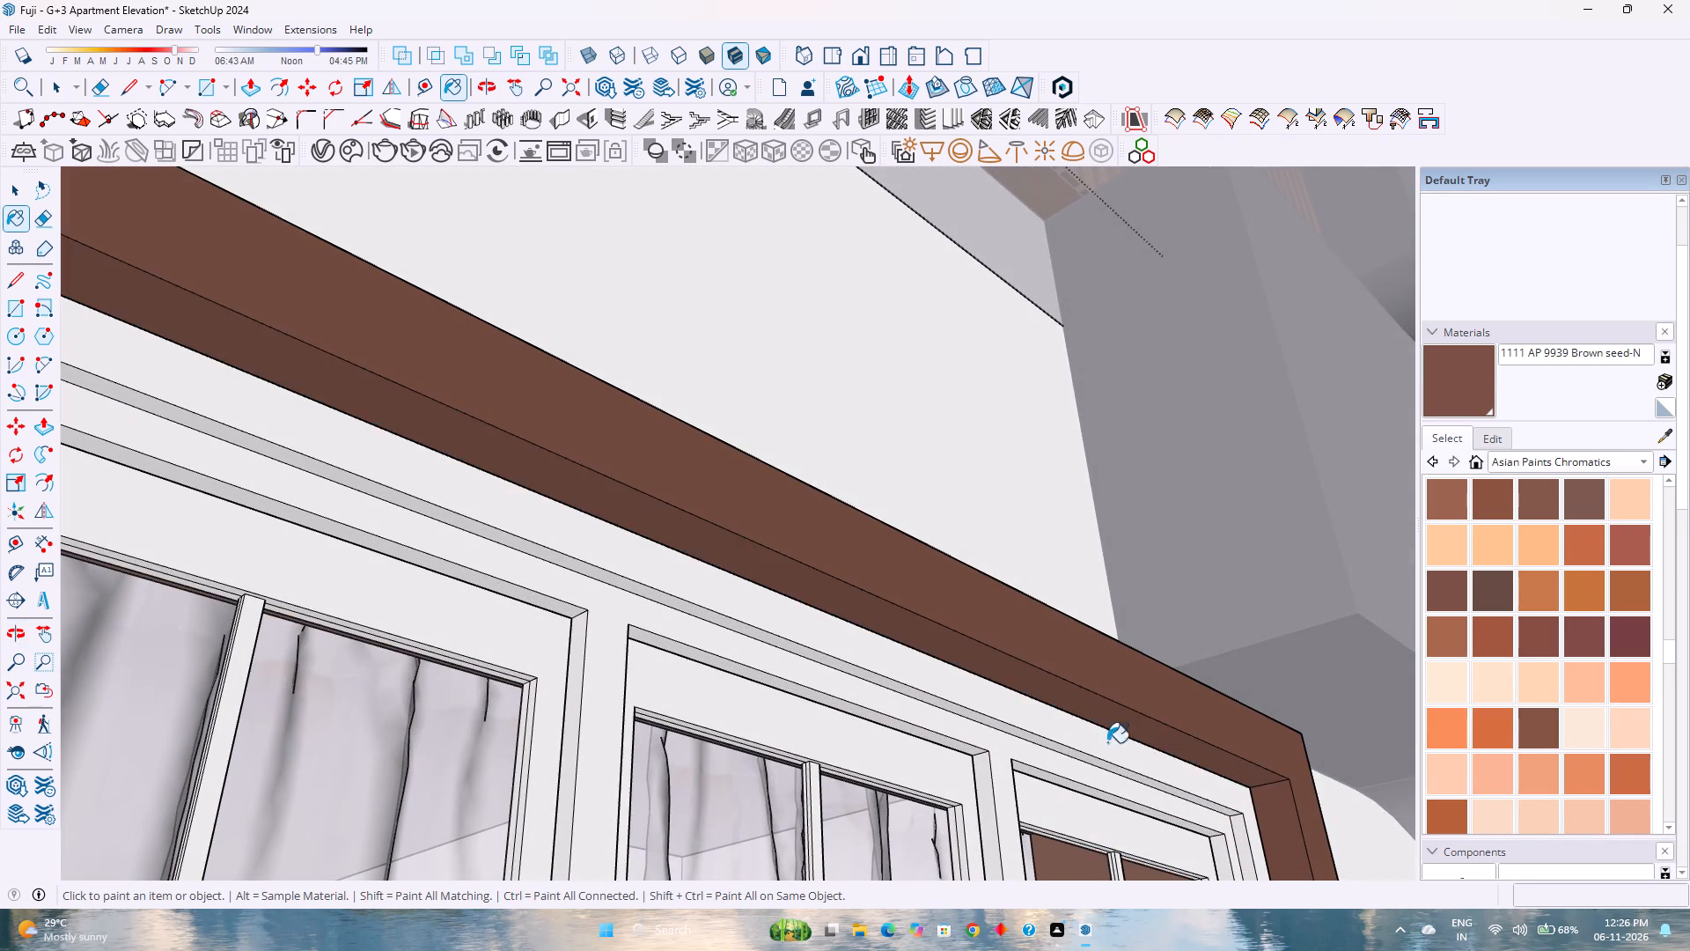
pyautogui.scroll(-14, 996, 702)
pyautogui.press('space')
pyautogui.scroll(-4, 703, 549)
pyautogui.keyDown('shift'); pyautogui.moveTo(614, 479); pyautogui.dragTo(658, 653, button='middle'); pyautogui.keyUp('shift')
pyautogui.keyDown('shift'); pyautogui.middleClick(658, 660); pyautogui.keyUp('shift')
pyautogui.scroll(-4, 661, 635)
pyautogui.moveTo(682, 580); pyautogui.dragTo(697, 649, button='middle')
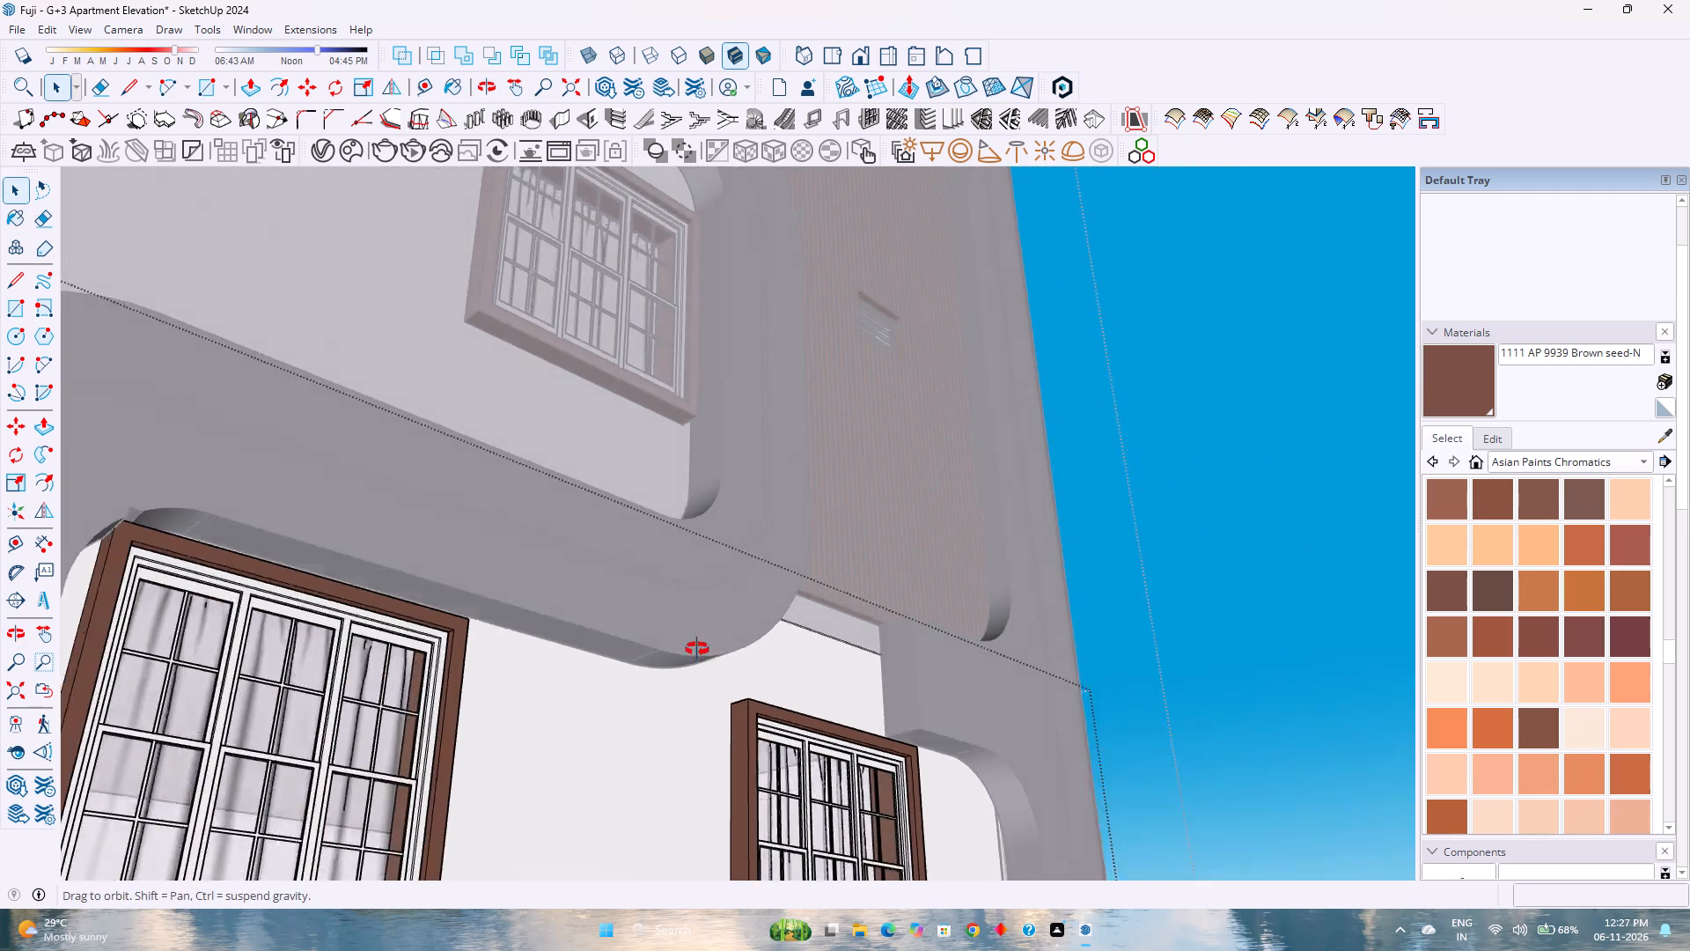
pyautogui.moveTo(697, 649); pyautogui.dragTo(711, 758, button='middle')
pyautogui.middleClick(711, 758)
pyautogui.scroll(-2, 725, 533)
pyautogui.click(1263, 444)
# Open the middle floor and paint the inner head underside of its wide window surround nearest the balcony with AP 9939 Brown seed-N.
pyautogui.keyDown('shift'); pyautogui.moveTo(710, 325); pyautogui.dragTo(893, 546, button='middle'); pyautogui.keyUp('shift')
pyautogui.middleClick(900, 541)
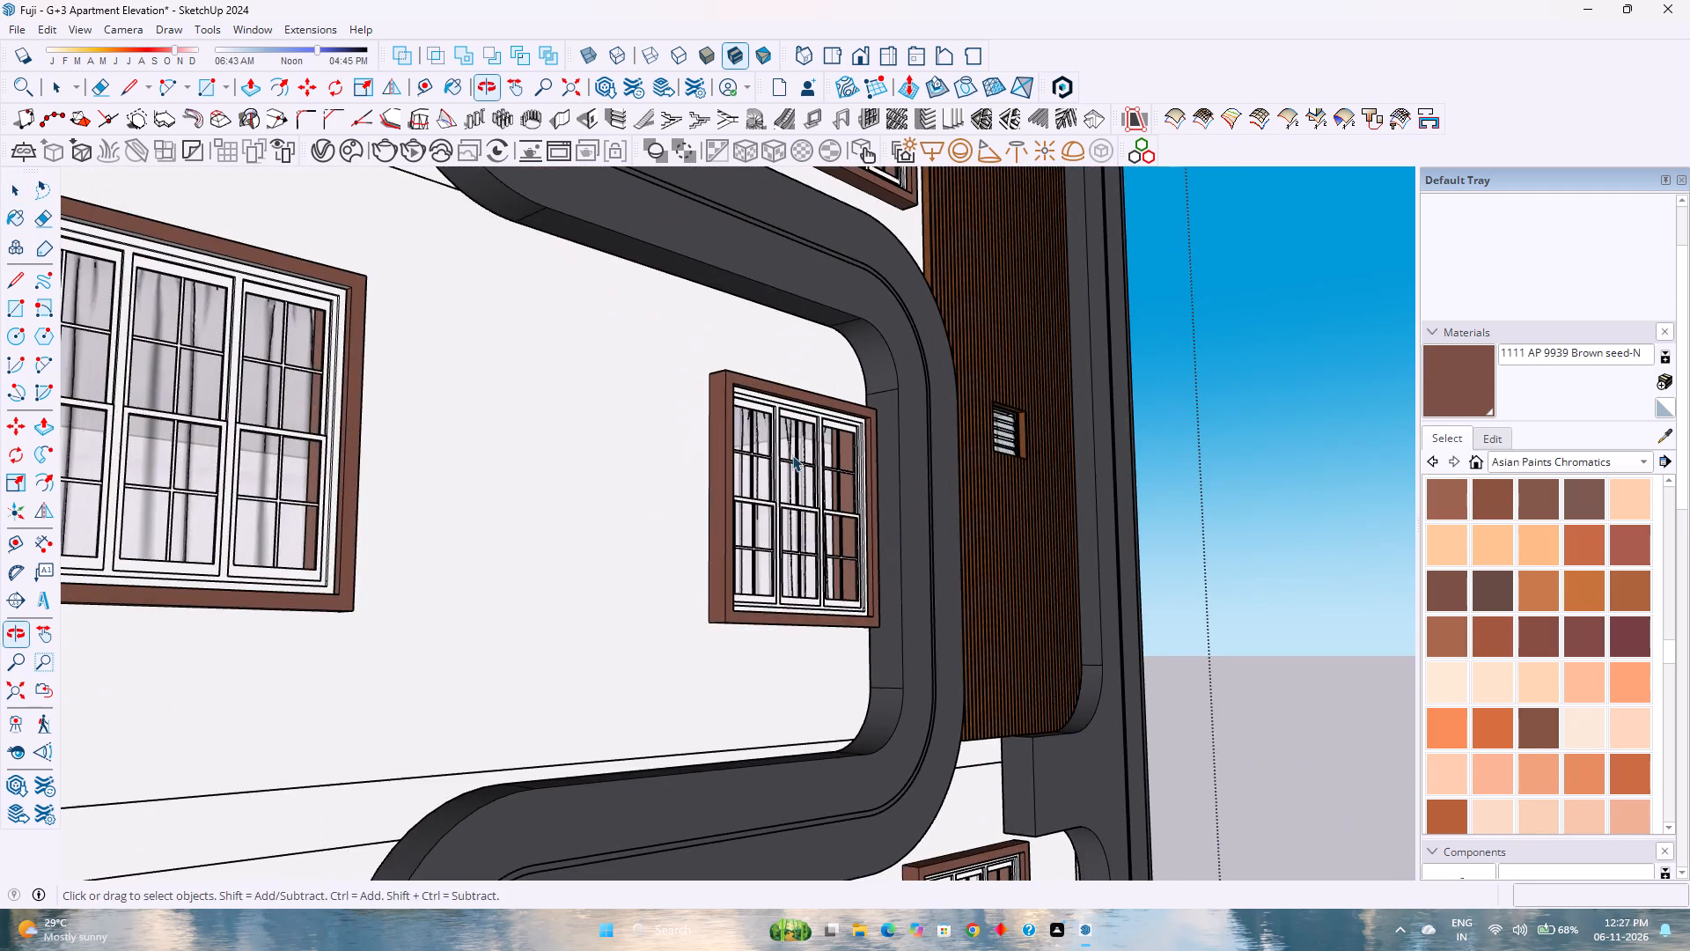
pyautogui.moveTo(650, 414); pyautogui.dragTo(800, 359, button='middle')
pyautogui.scroll(2, 707, 344)
pyautogui.keyDown('shift'); pyautogui.moveTo(753, 382); pyautogui.dragTo(934, 534, button='middle'); pyautogui.keyUp('shift')
pyautogui.keyDown('shift'); pyautogui.middleClick(934, 534); pyautogui.keyUp('shift')
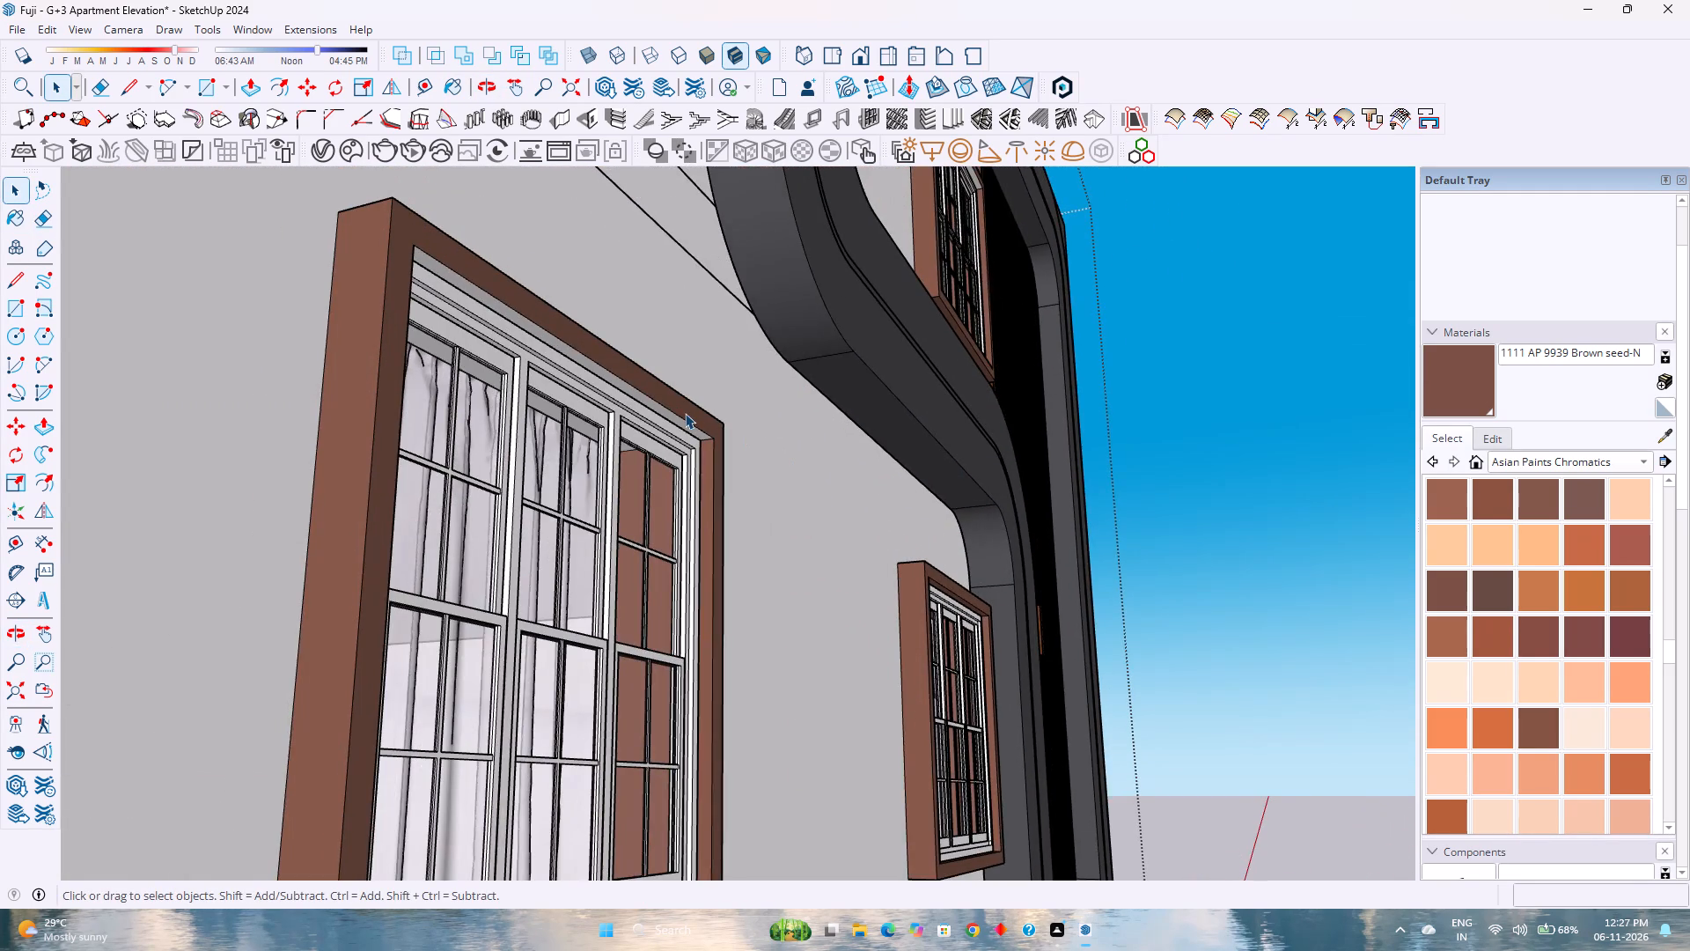
pyautogui.doubleClick(685, 413)
pyautogui.scroll(7, 685, 413)
pyautogui.click(695, 435)
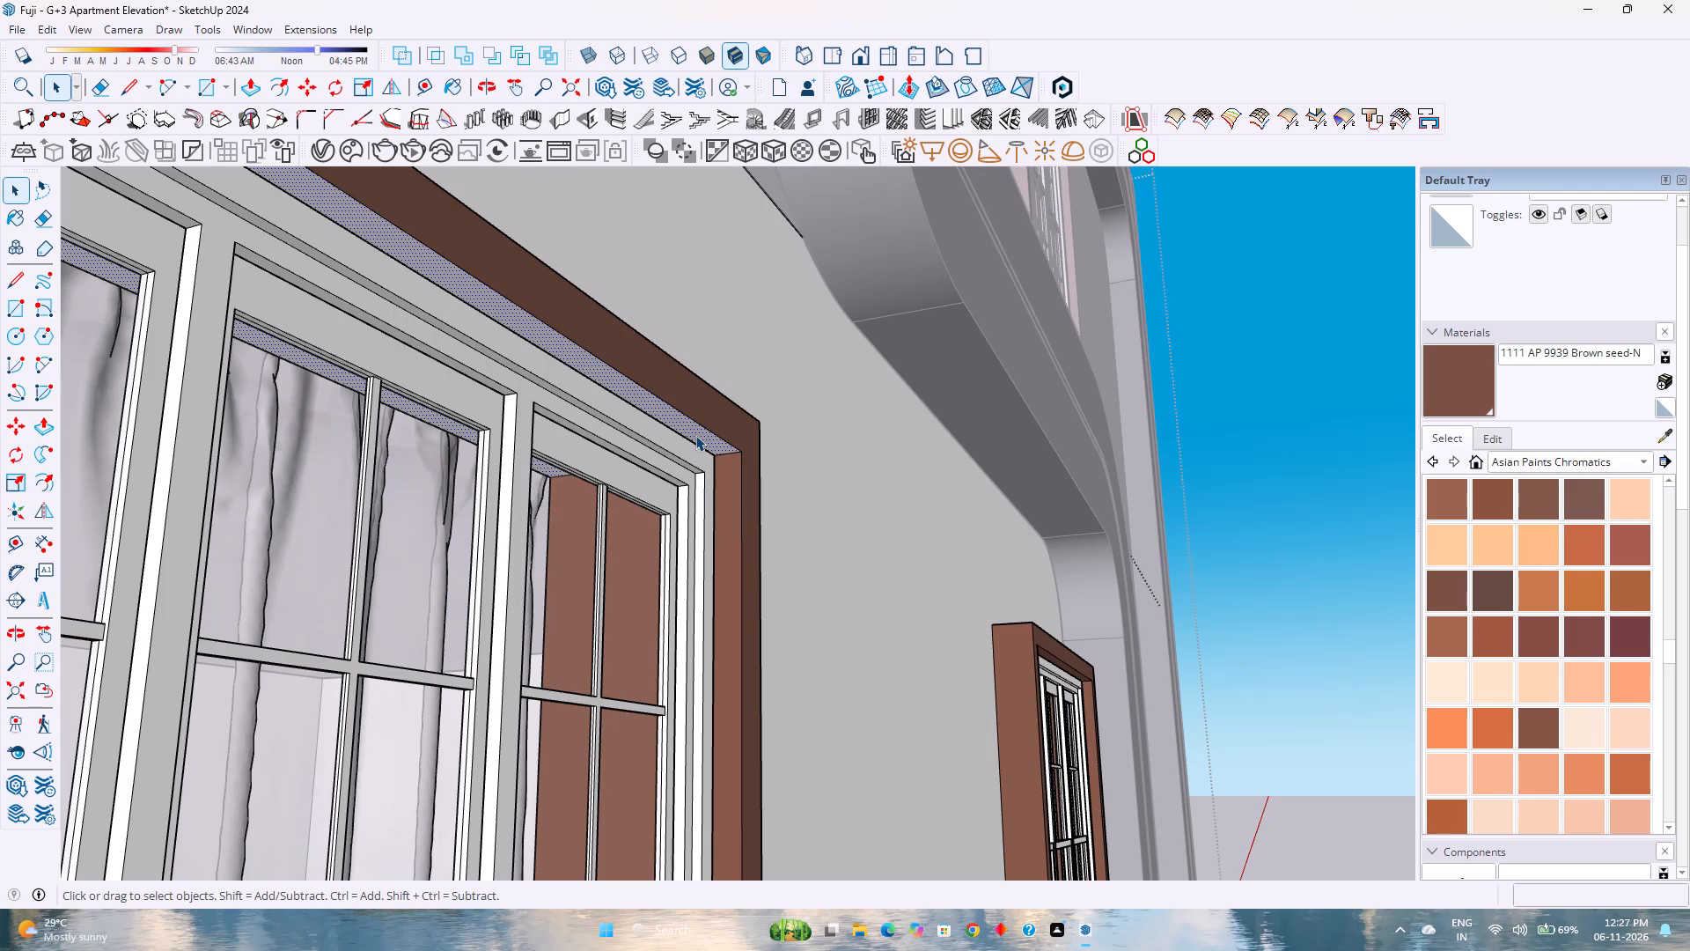
pyautogui.click(1446, 386)
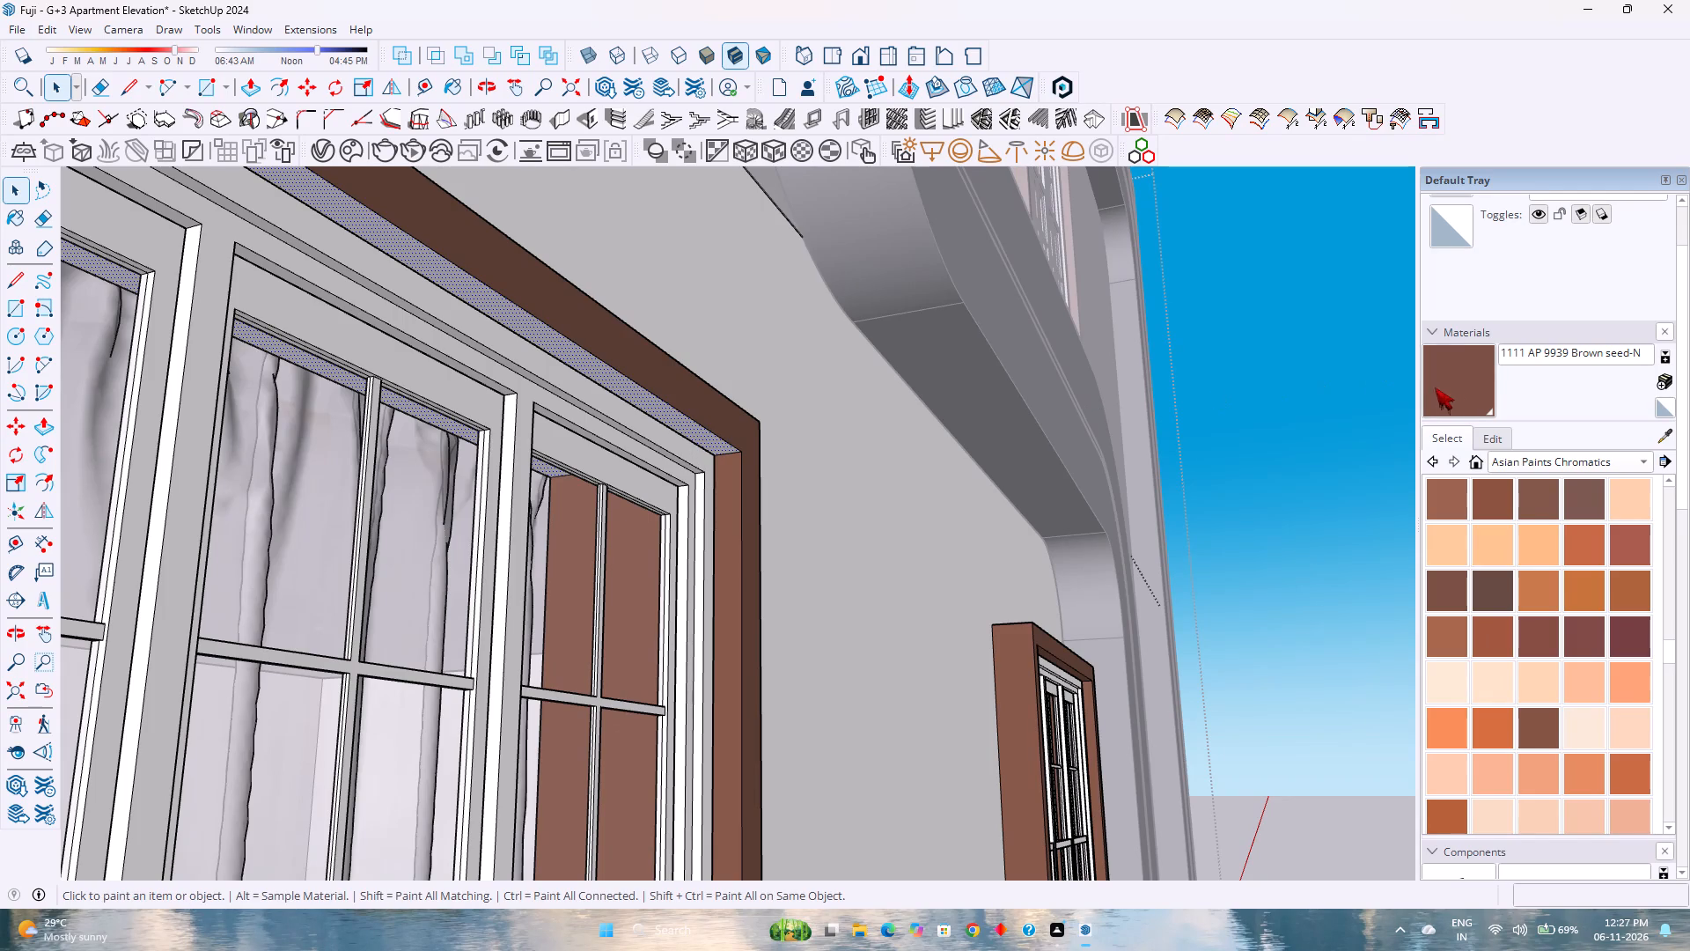
pyautogui.scroll(1, 621, 428)
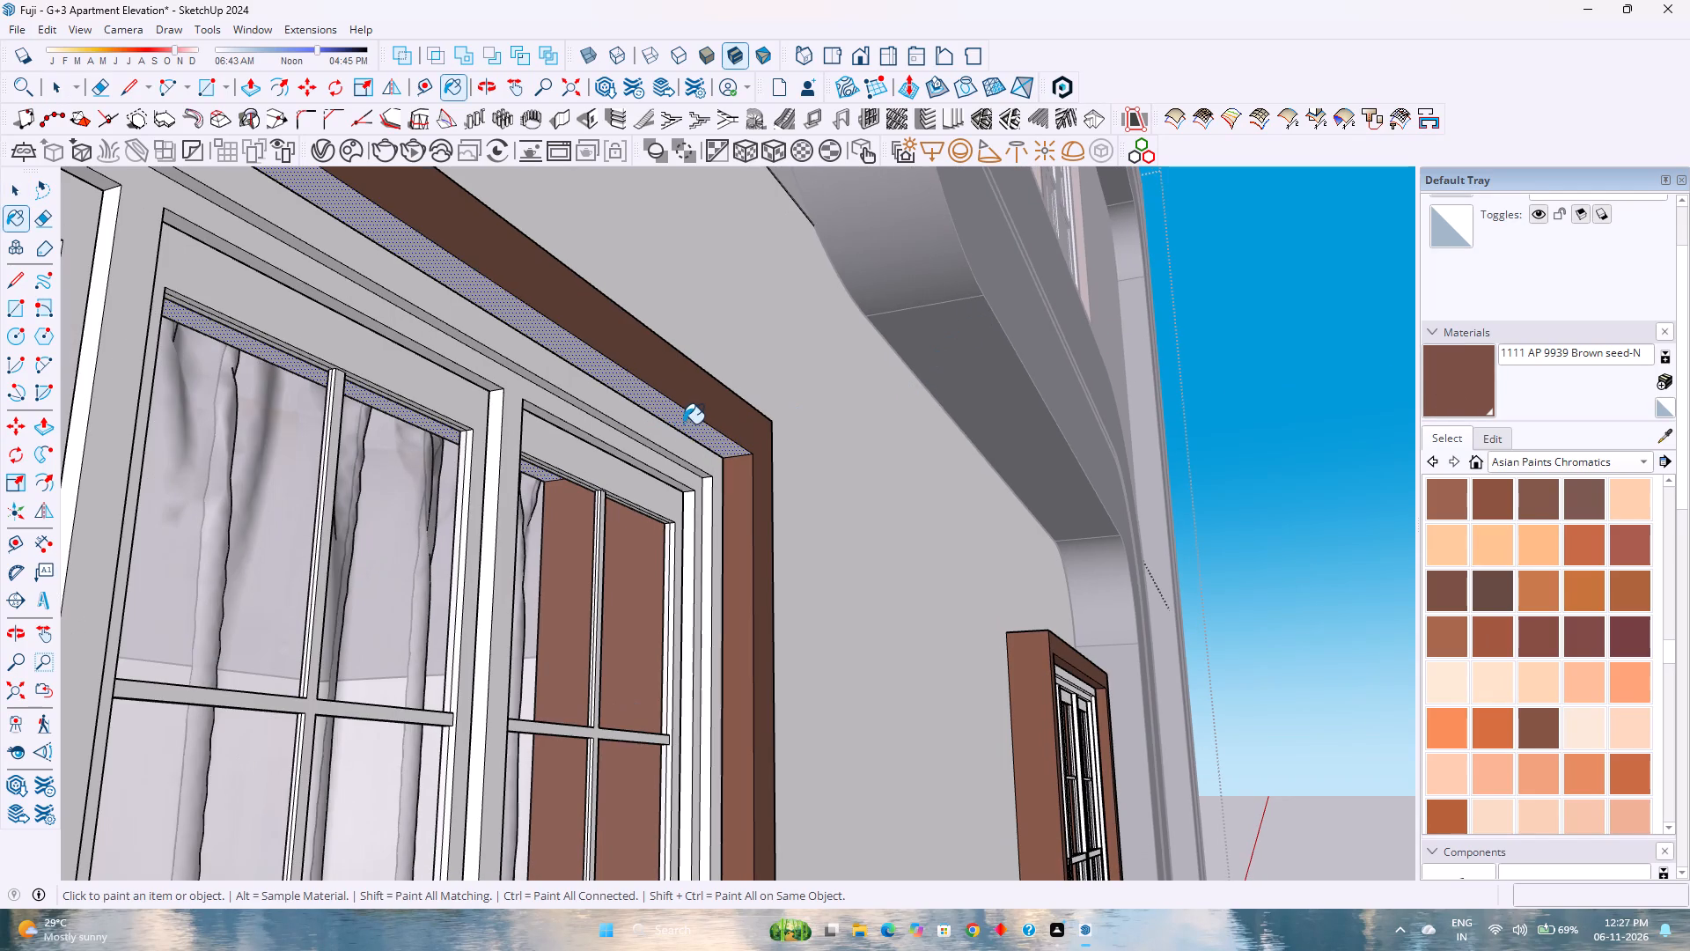
pyautogui.click(684, 424)
pyautogui.press('space')
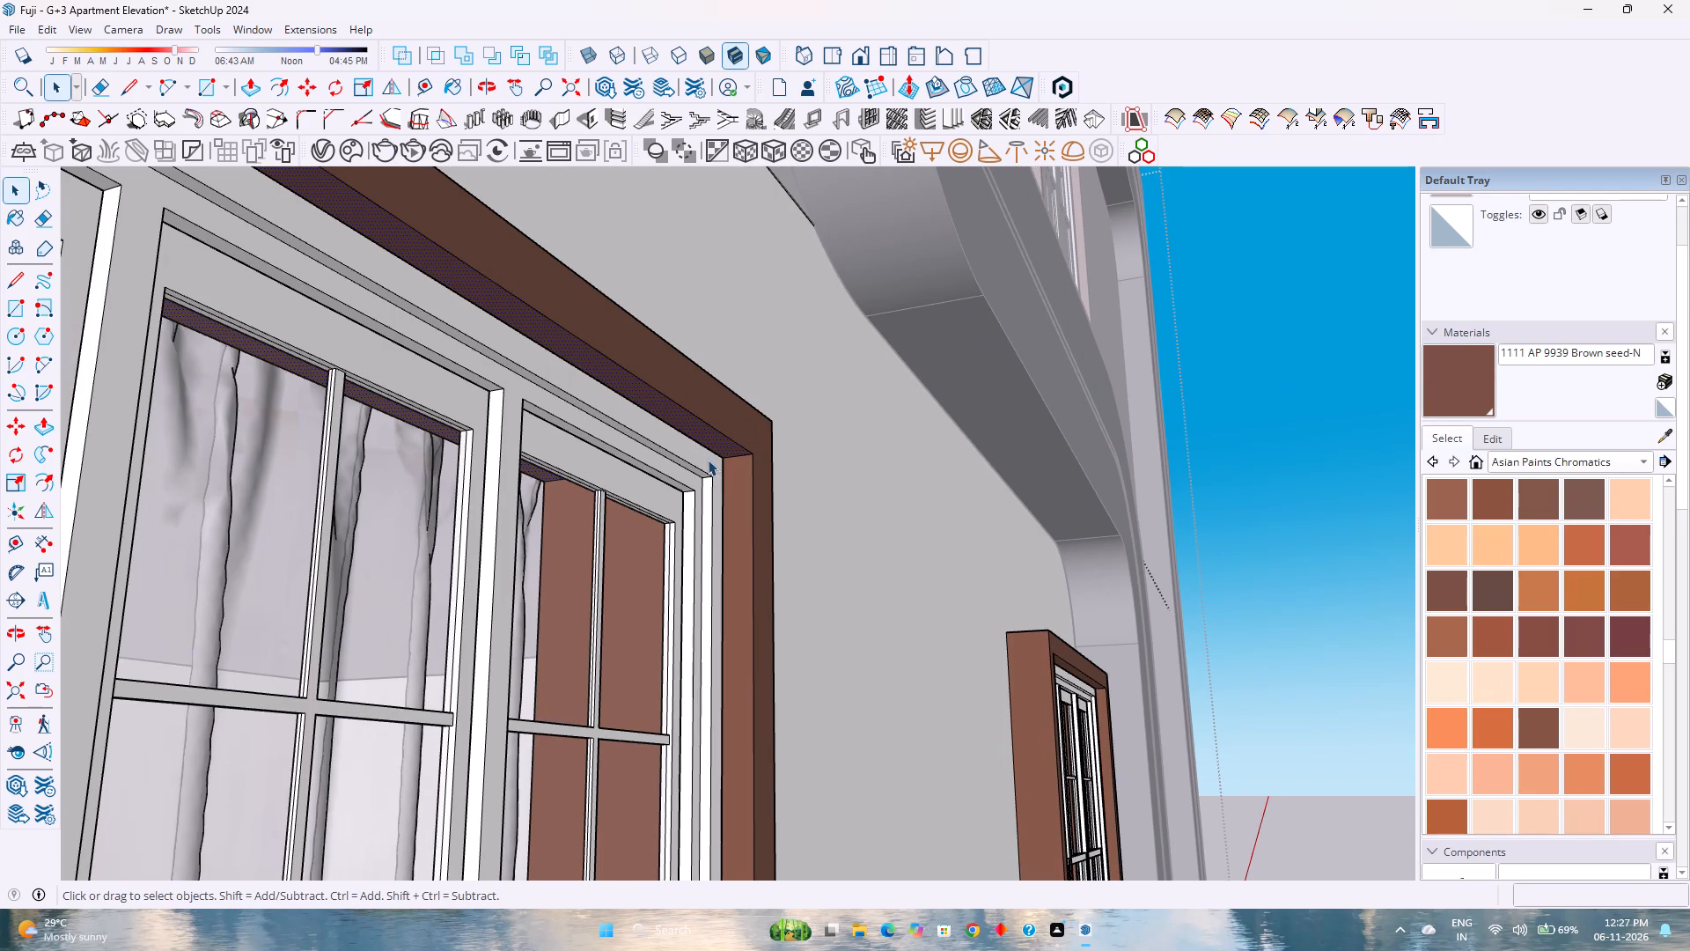
# Examine the middle floor's two window surrounds for unpainted faces and leave the floor group.
pyautogui.scroll(-5, 709, 461)
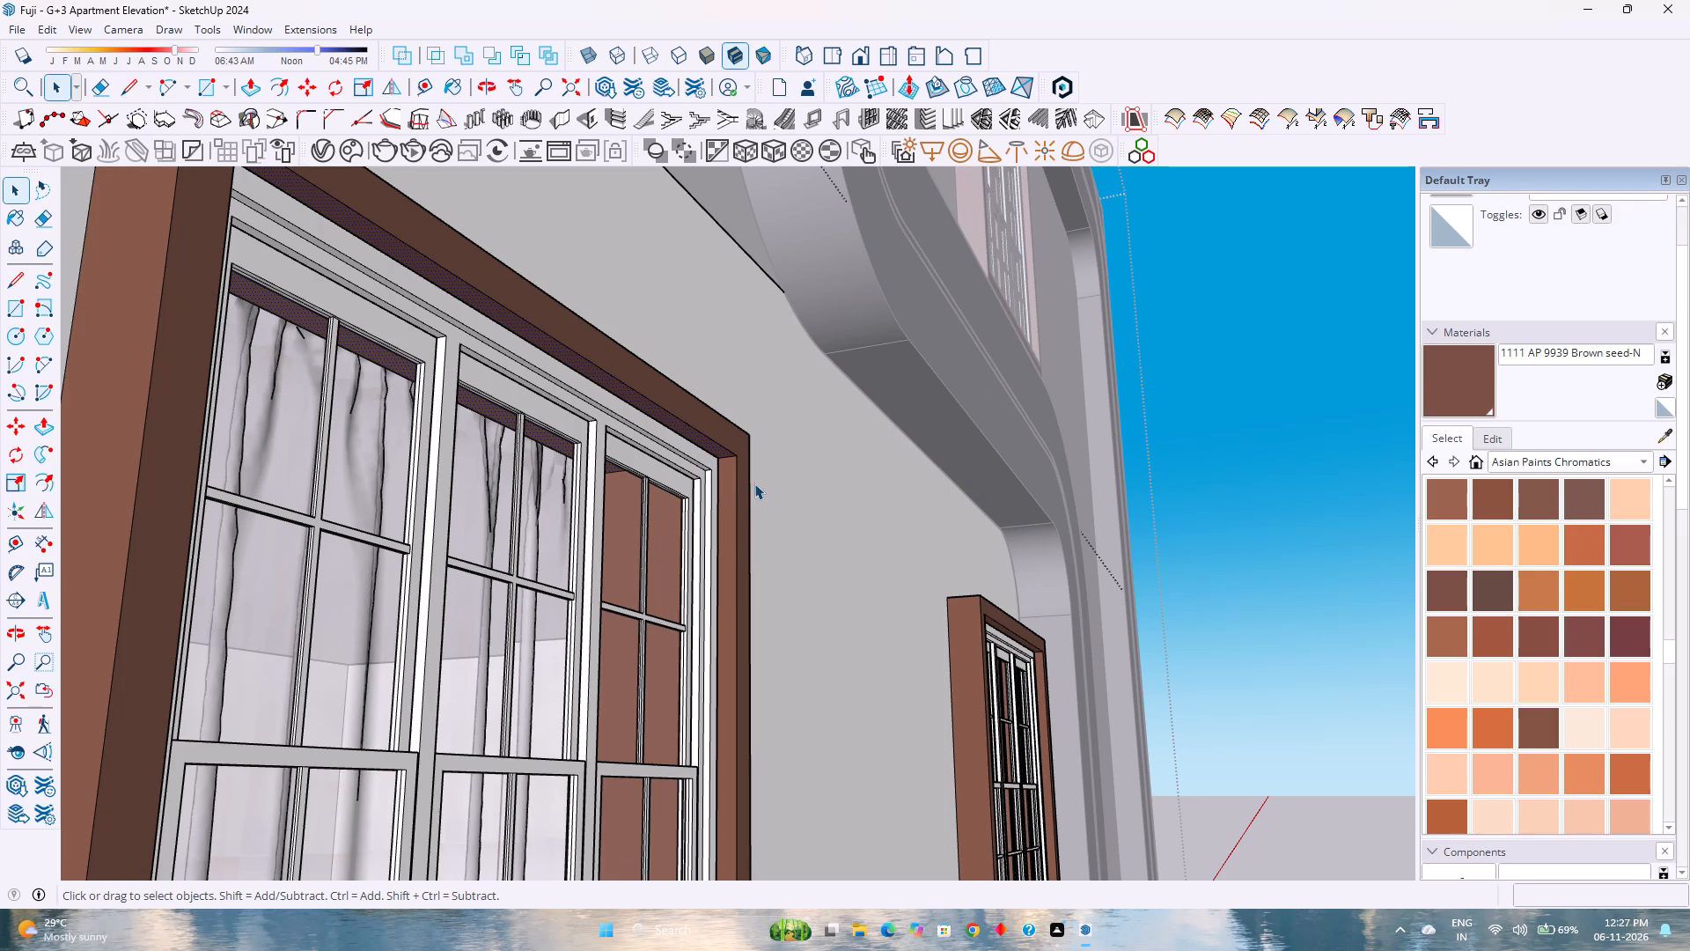
pyautogui.scroll(-5, 754, 483)
pyautogui.moveTo(834, 504); pyautogui.dragTo(776, 517, button='middle')
pyautogui.moveTo(766, 520); pyautogui.dragTo(756, 521, button='middle')
pyautogui.moveTo(716, 528); pyautogui.dragTo(692, 534, button='middle')
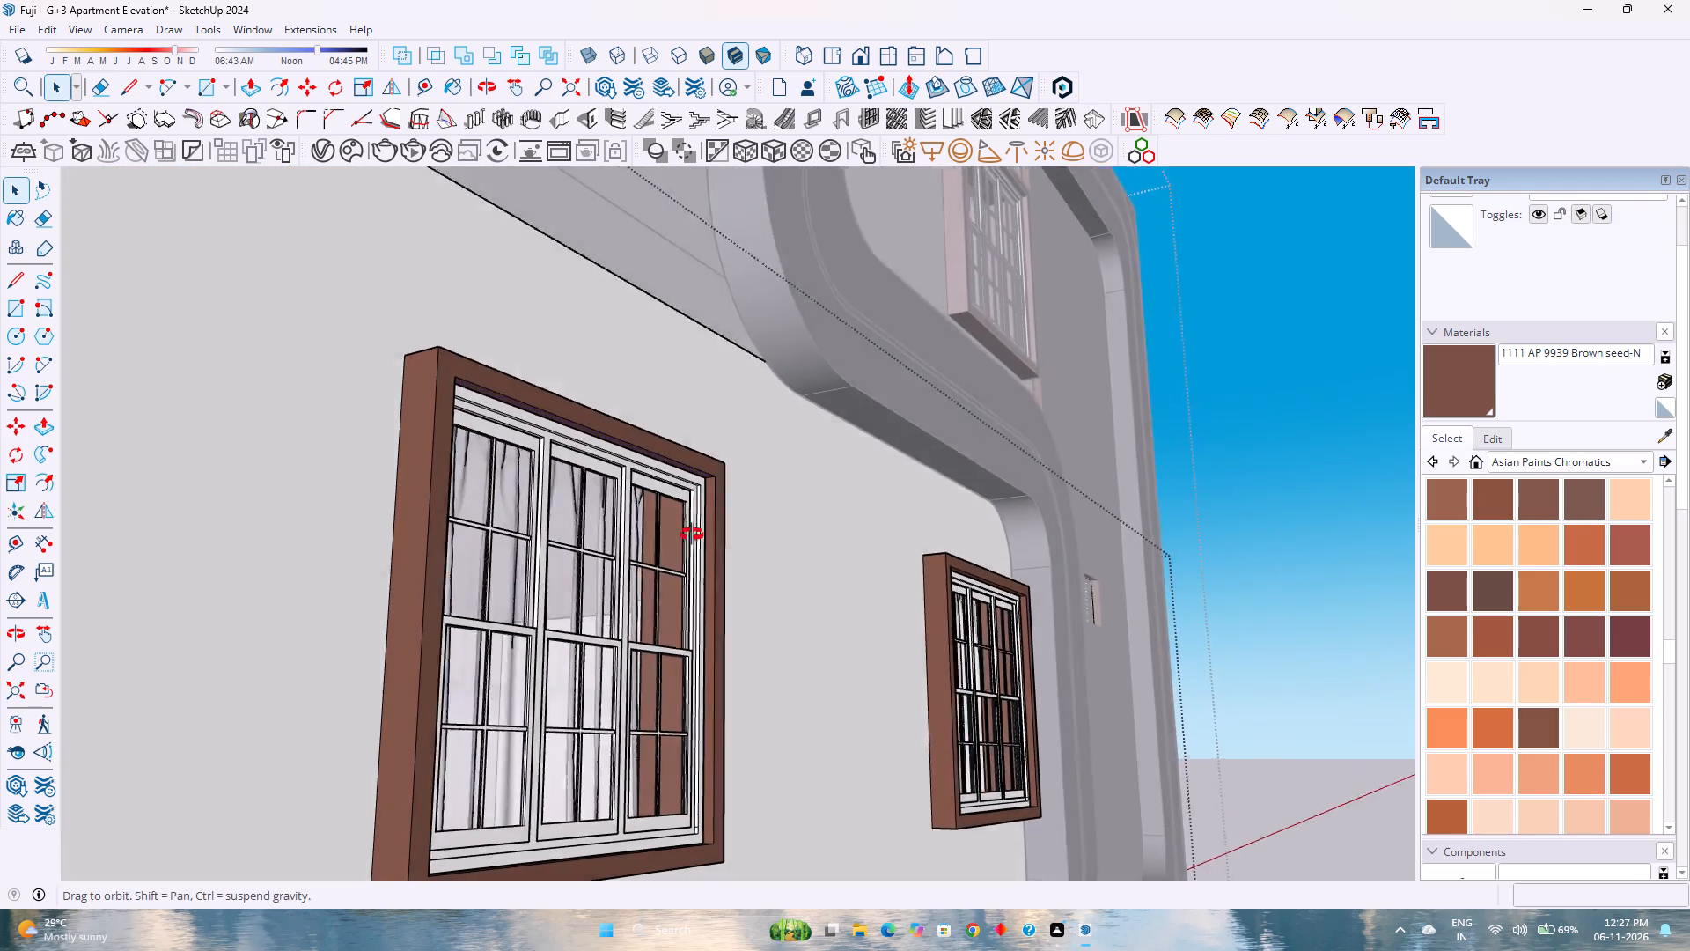
pyautogui.moveTo(692, 534); pyautogui.dragTo(667, 537, button='middle')
pyautogui.middleClick(667, 537)
pyautogui.scroll(9, 989, 564)
pyautogui.middleClick(1076, 593)
pyautogui.middleClick(1069, 594)
pyautogui.middleClick(1065, 595)
pyautogui.moveTo(1058, 595); pyautogui.dragTo(871, 569, button='middle')
pyautogui.middleClick(855, 566)
pyautogui.middleClick(855, 566)
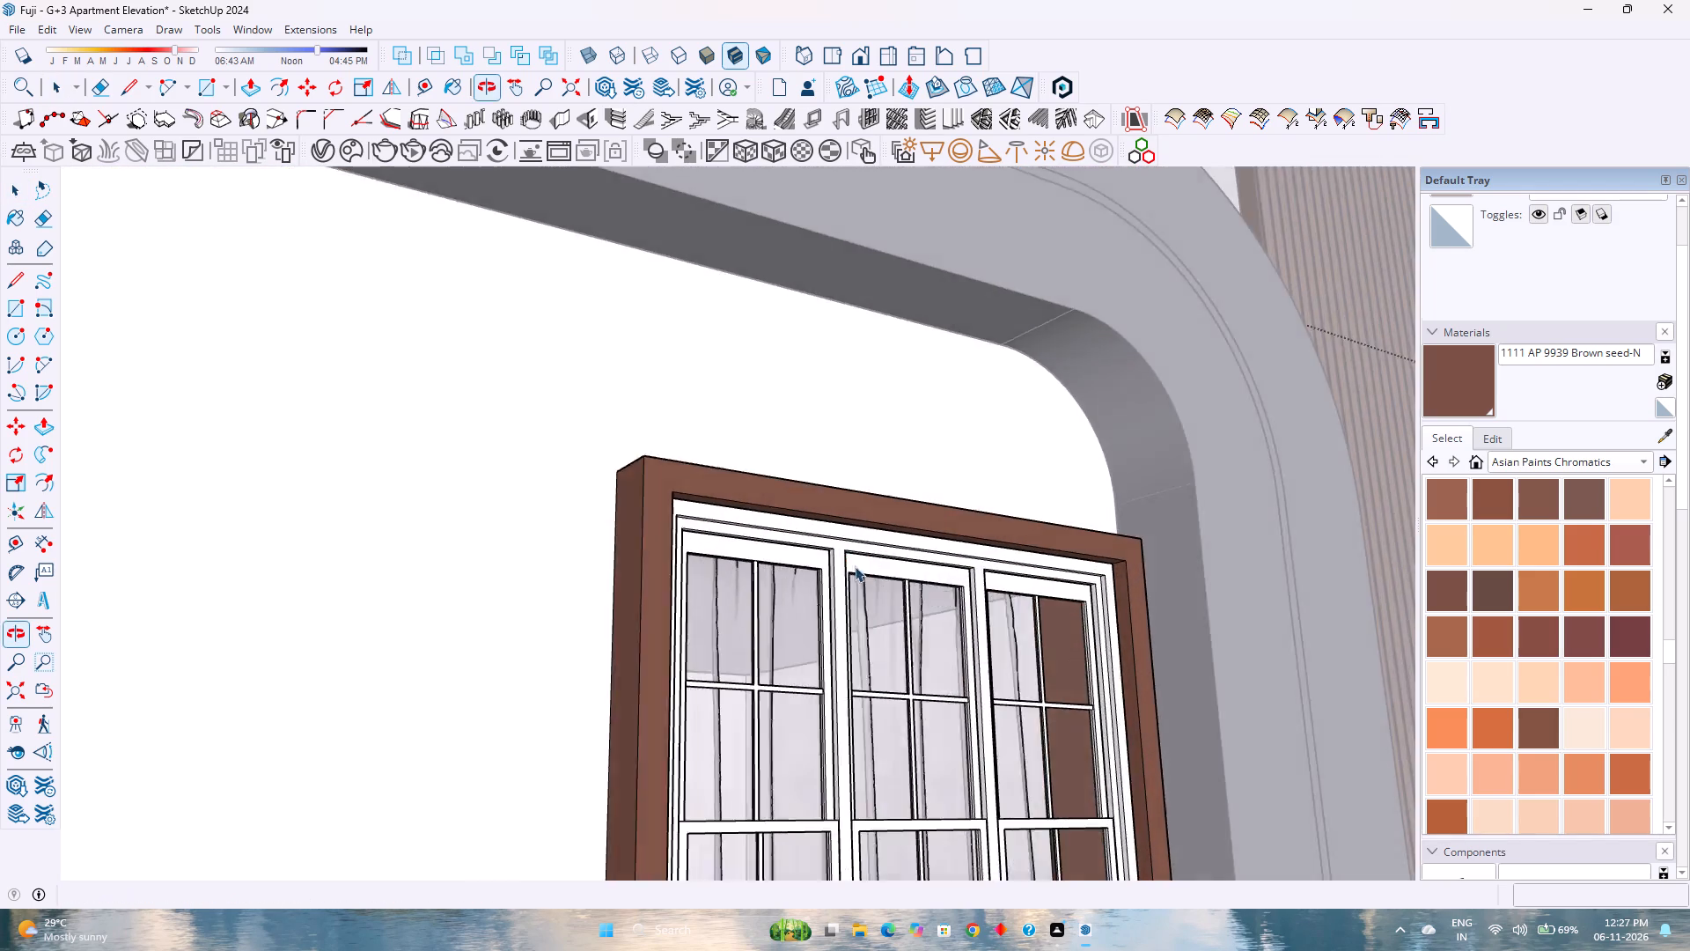
pyautogui.scroll(-16, 855, 566)
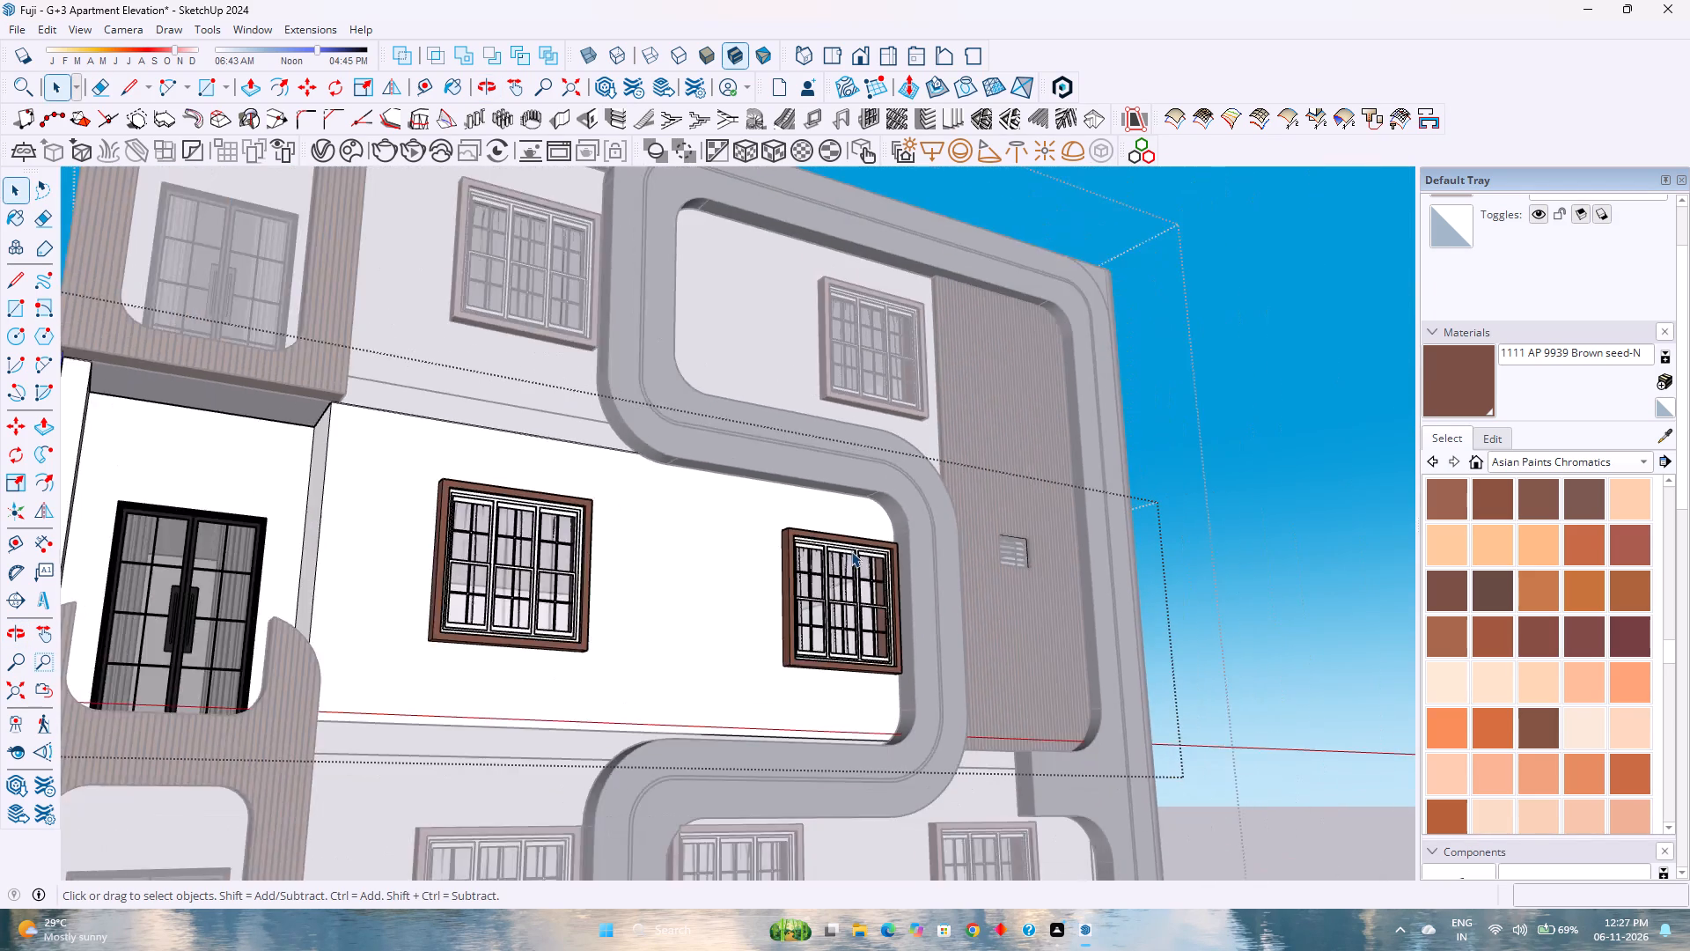
pyautogui.scroll(-4, 851, 551)
pyautogui.click(1098, 422)
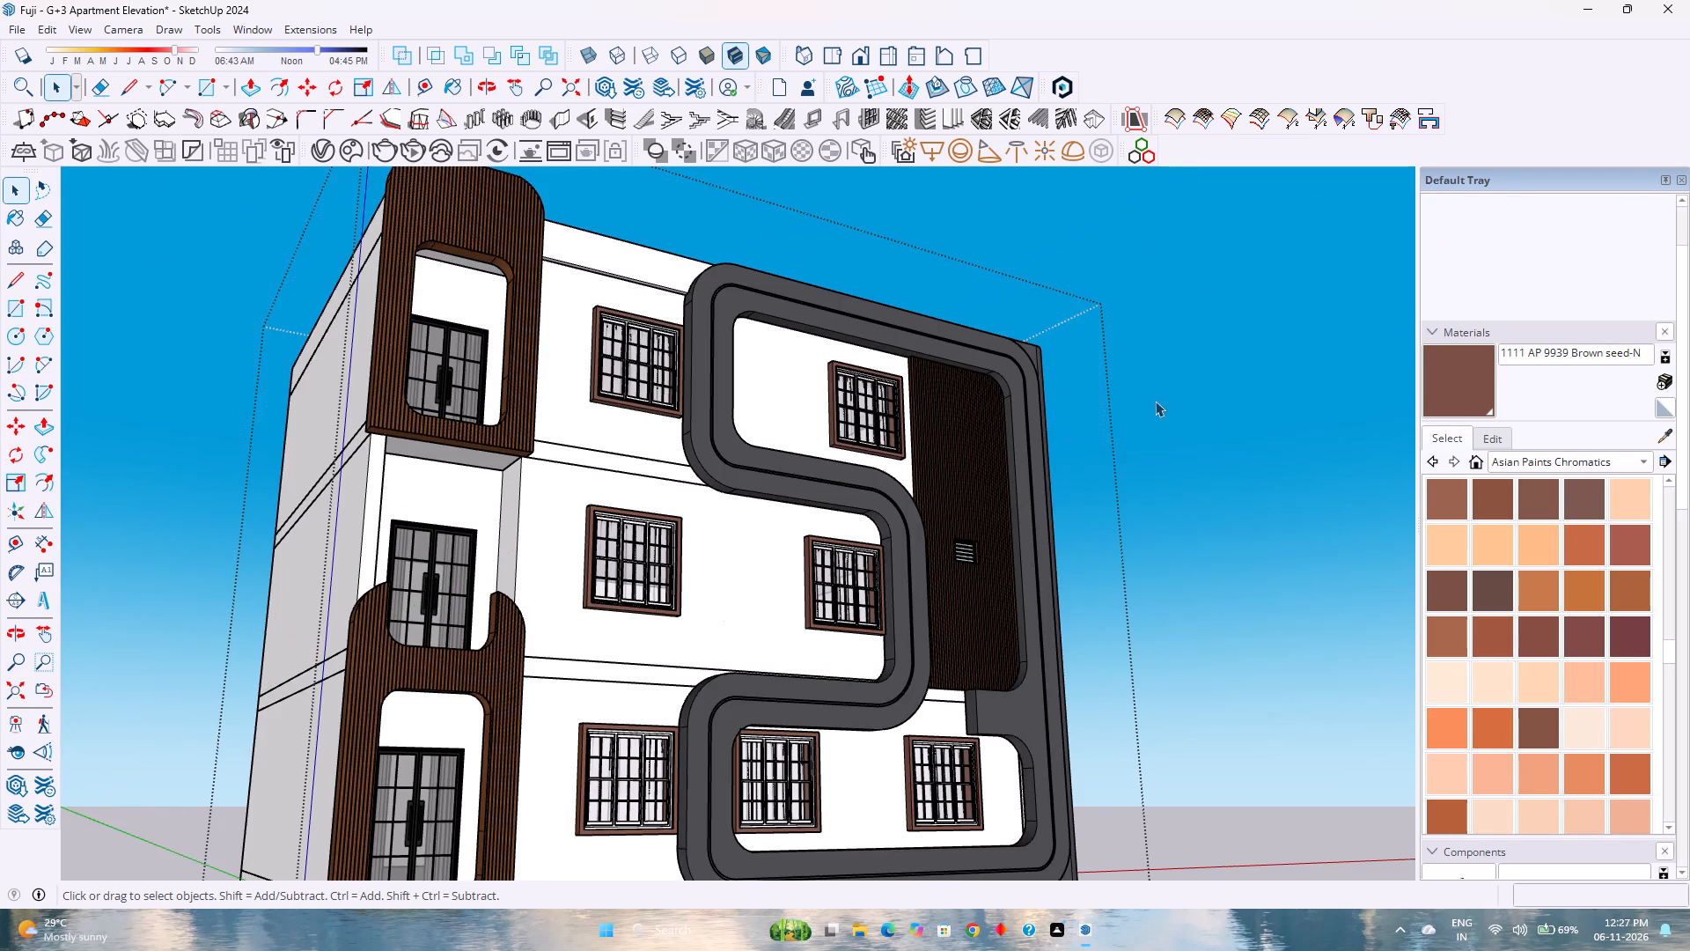
# Adjust the AP 9939 Brown seed-N material's colour to saturation 24 and lightness 38 in HLS, keeping hue 14.
pyautogui.scroll(-1, 1156, 409)
pyautogui.moveTo(1157, 408); pyautogui.dragTo(961, 480, button='middle')
pyautogui.middleClick(959, 481)
pyautogui.middleClick(957, 482)
pyautogui.scroll(-3, 1133, 424)
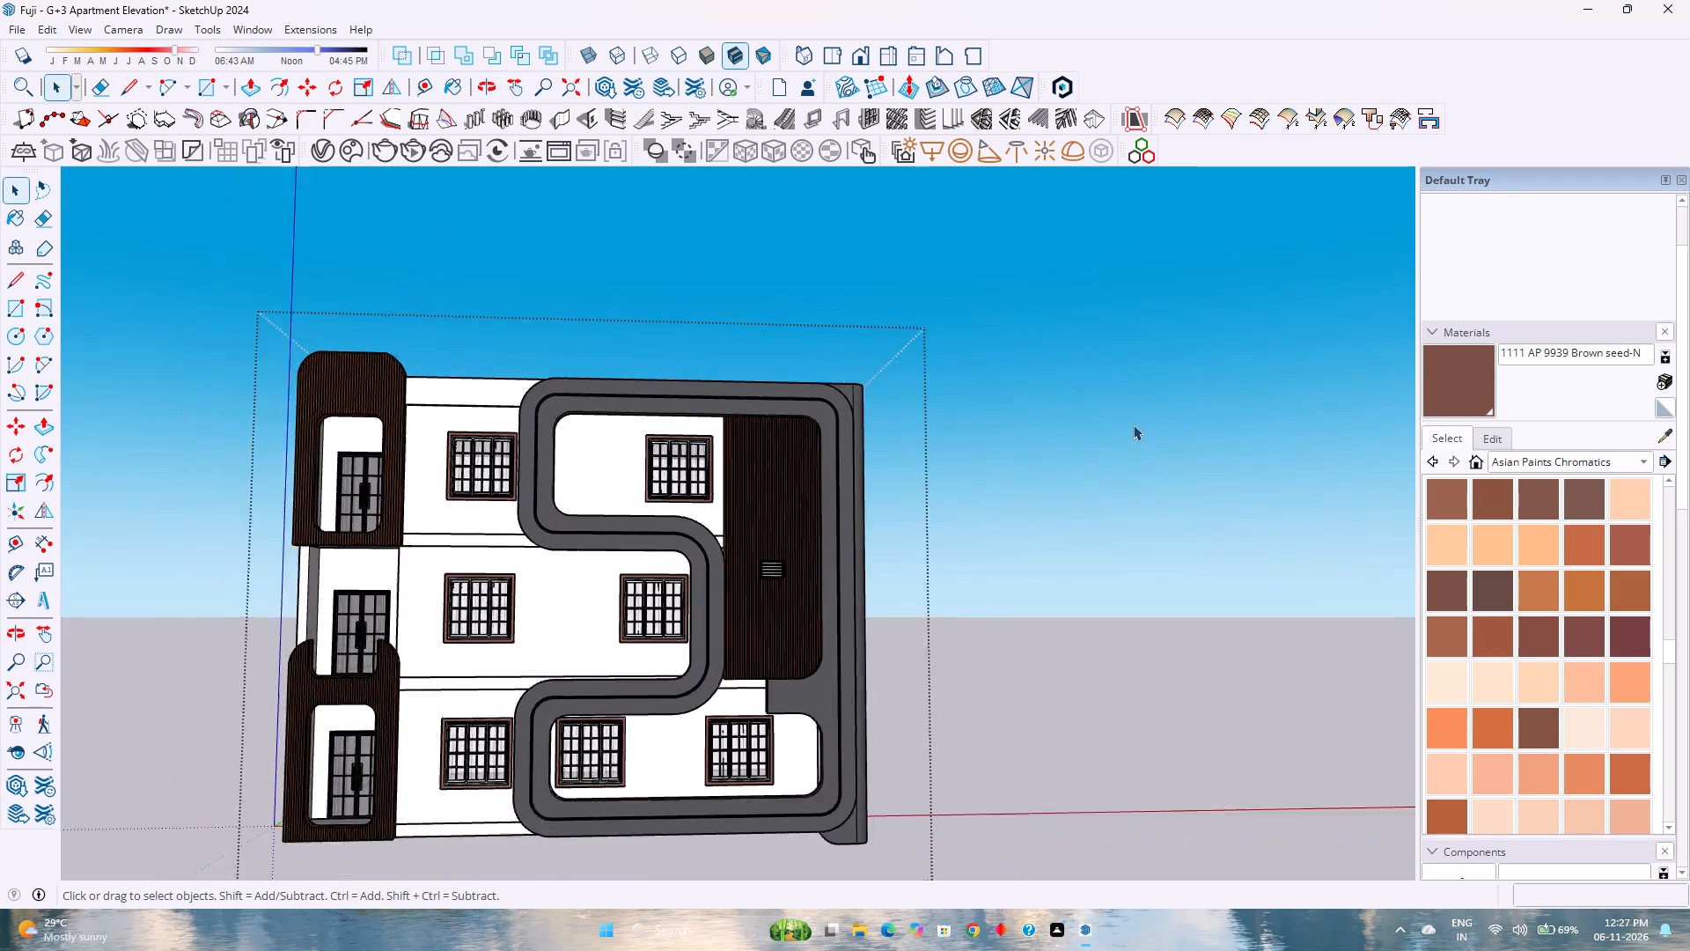
pyautogui.scroll(-2, 1133, 424)
pyautogui.moveTo(1095, 481); pyautogui.dragTo(816, 558, button='middle')
pyautogui.middleClick(816, 558)
pyautogui.click(1046, 458)
pyautogui.scroll(4, 725, 545)
pyautogui.moveTo(677, 586); pyautogui.dragTo(694, 555, button='middle')
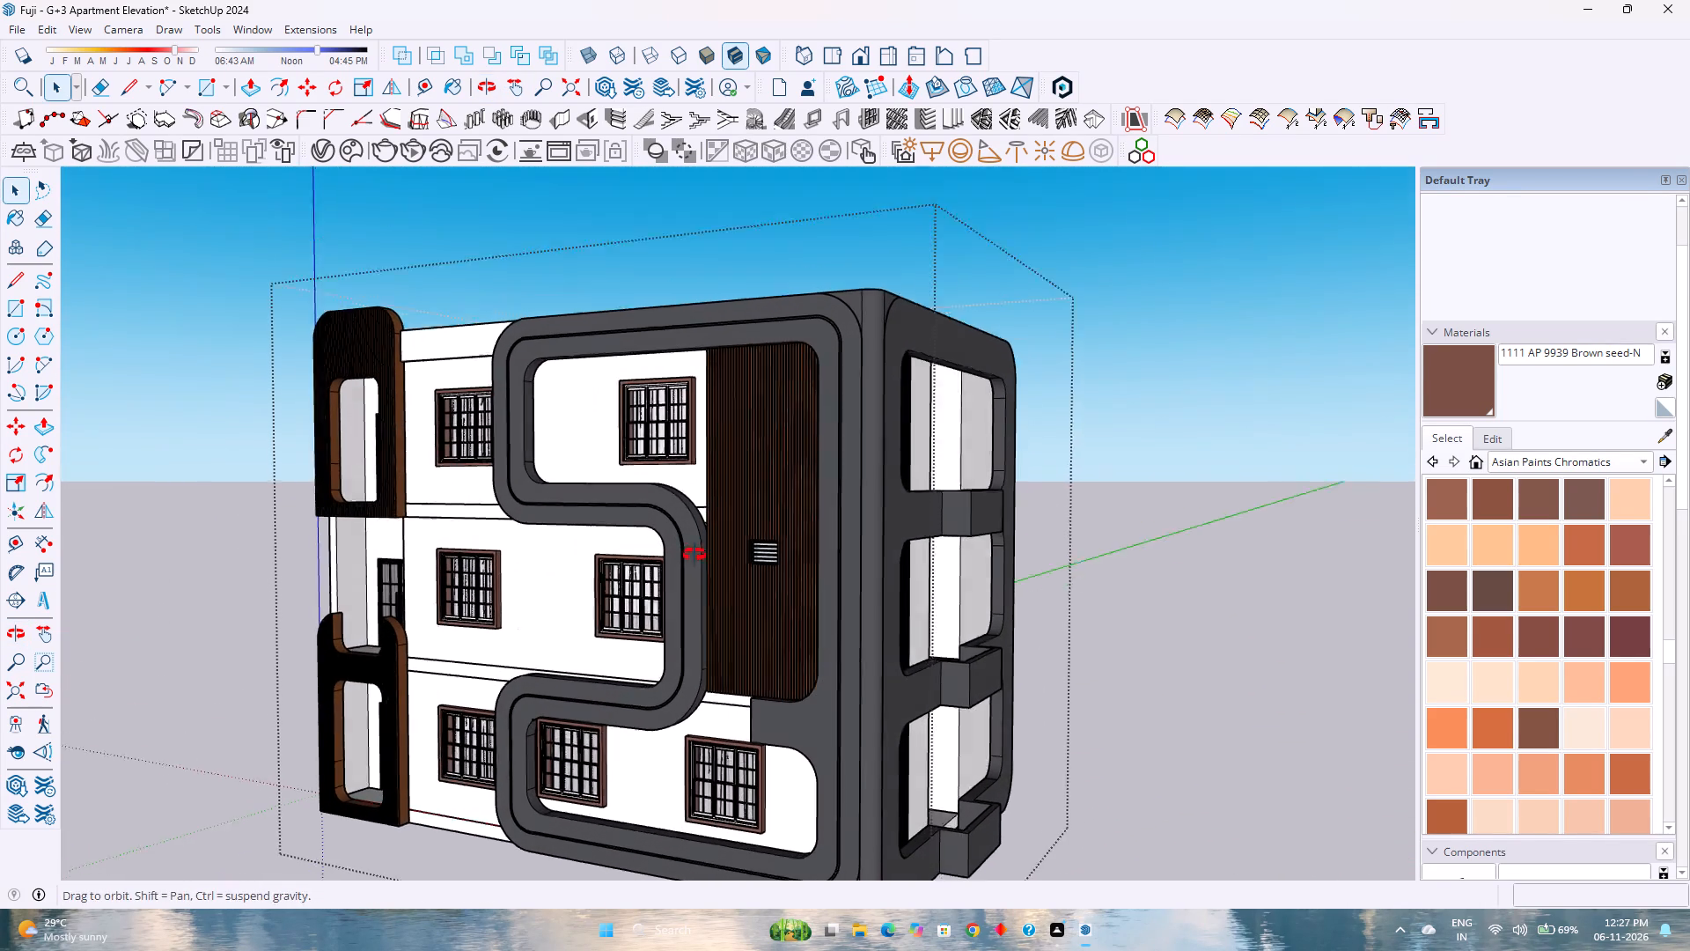
pyautogui.moveTo(694, 555); pyautogui.dragTo(702, 538, button='middle')
pyautogui.middleClick(702, 537)
pyautogui.click(1488, 439)
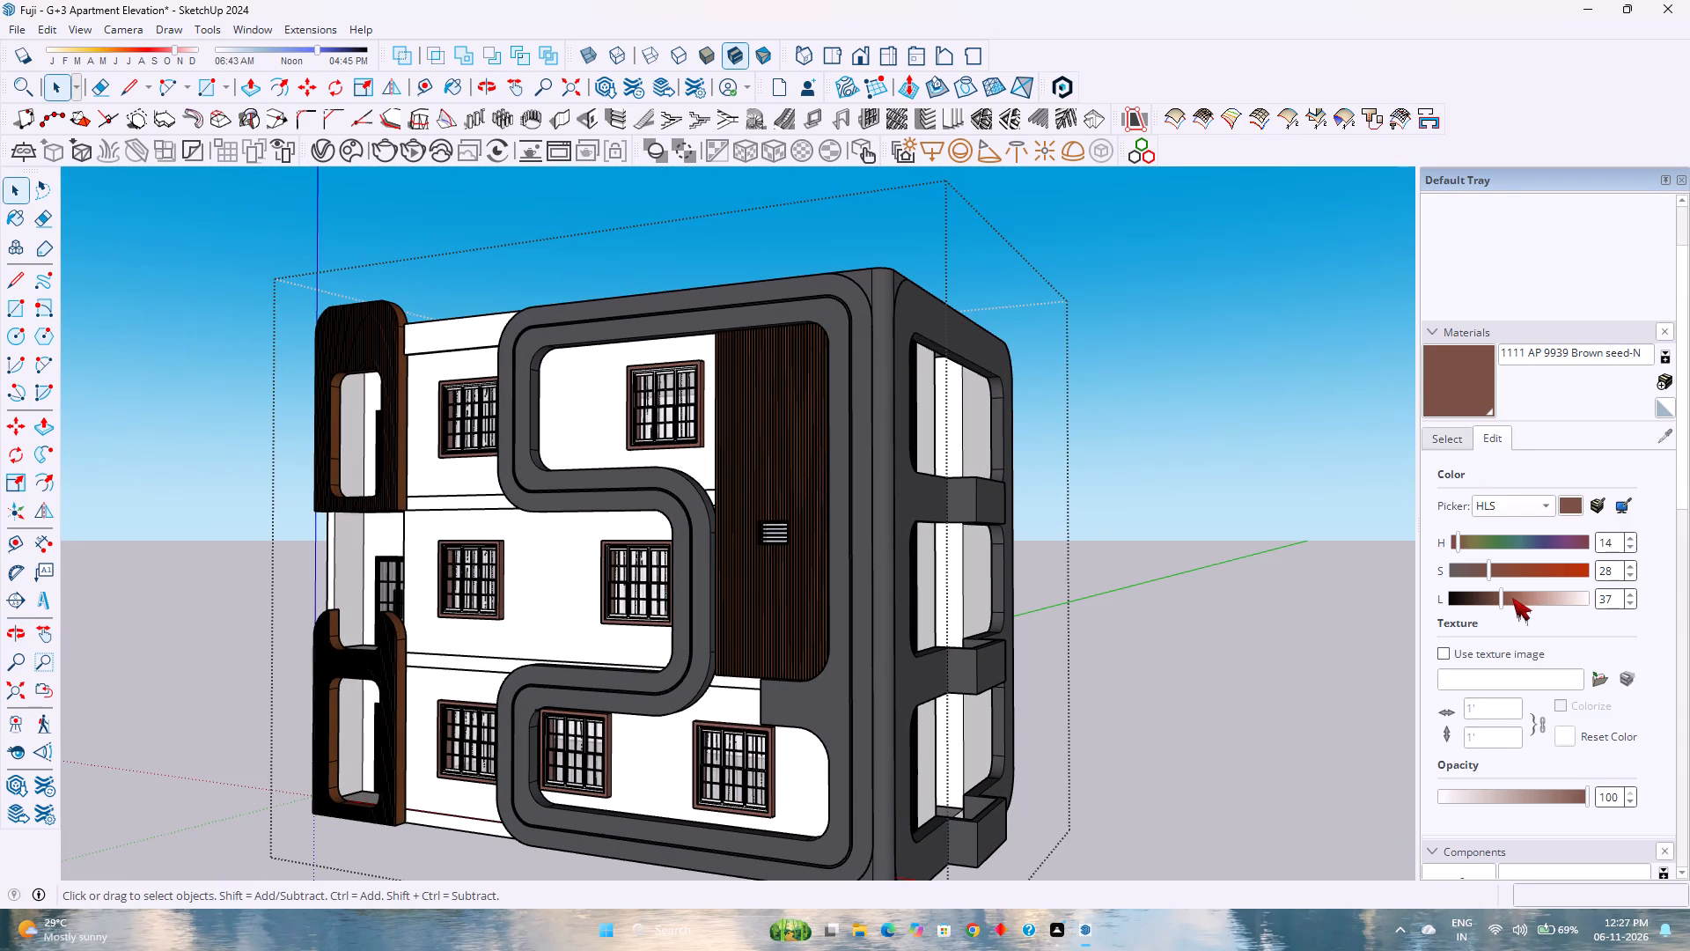
pyautogui.click(1499, 601)
pyautogui.click(1488, 571)
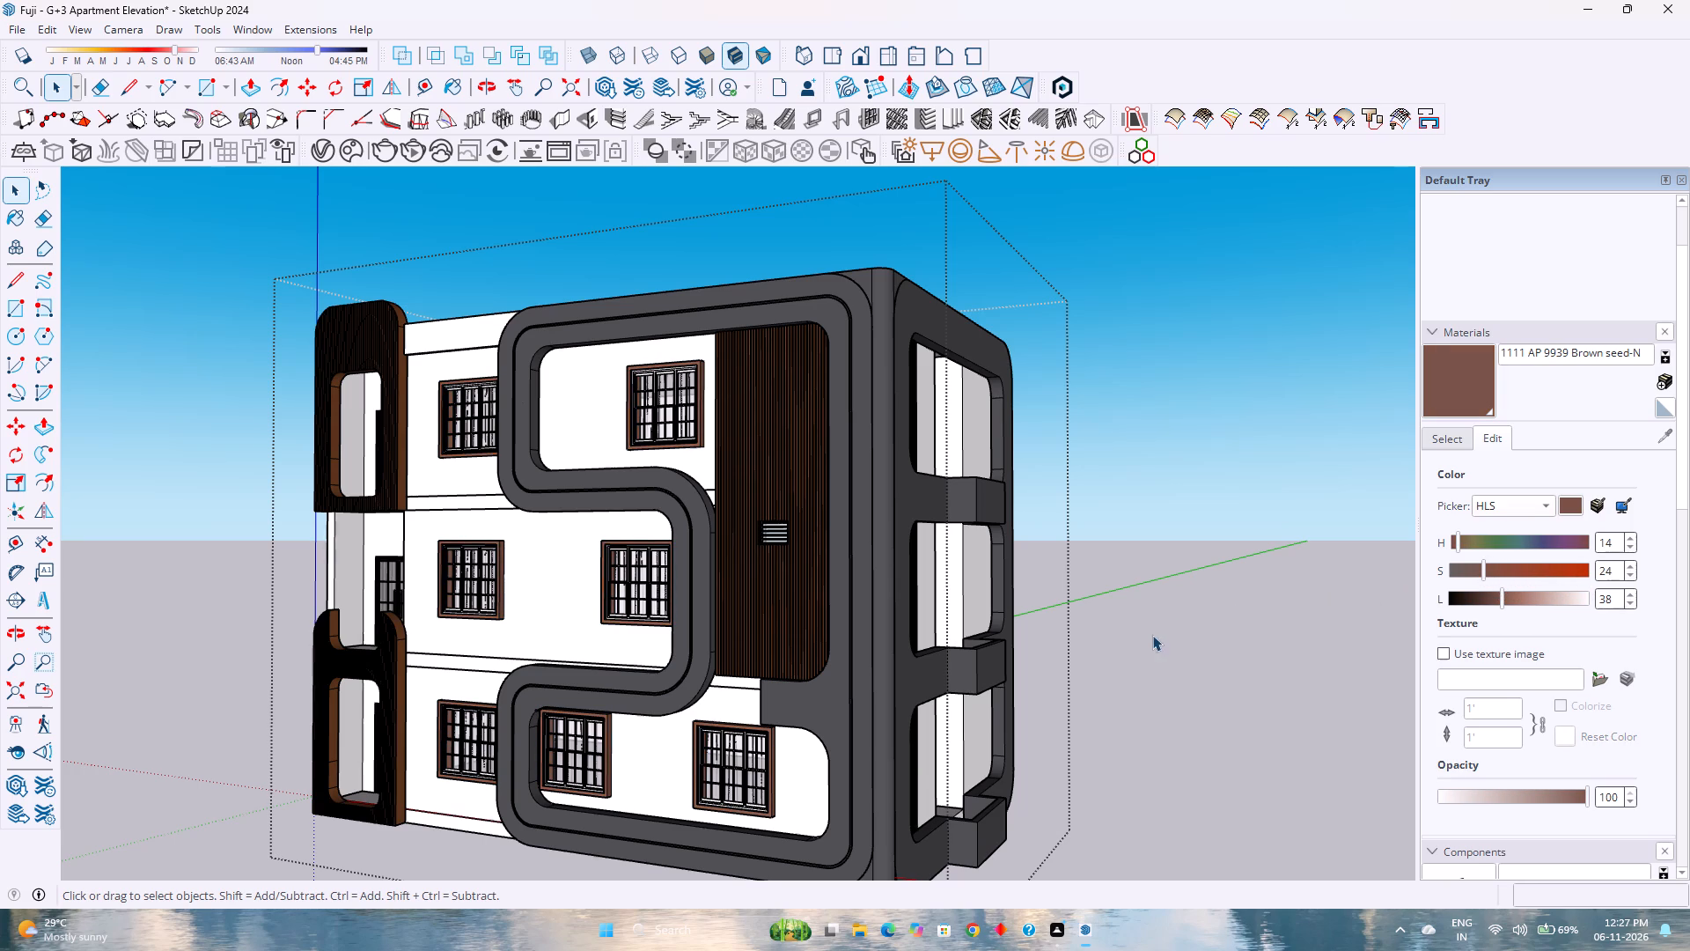
# Save the apartment elevation model.
pyautogui.press('space')
pyautogui.hotkey('ctrl', 's')
# Examine the recoloured window surrounds and wood cladding on the front elevation and around the corner side.
pyautogui.scroll(-5, 1002, 678)
pyautogui.middleClick(717, 692)
pyautogui.middleClick(717, 692)
pyautogui.moveTo(717, 692); pyautogui.dragTo(1043, 720, button='middle')
pyautogui.middleClick(1043, 720)
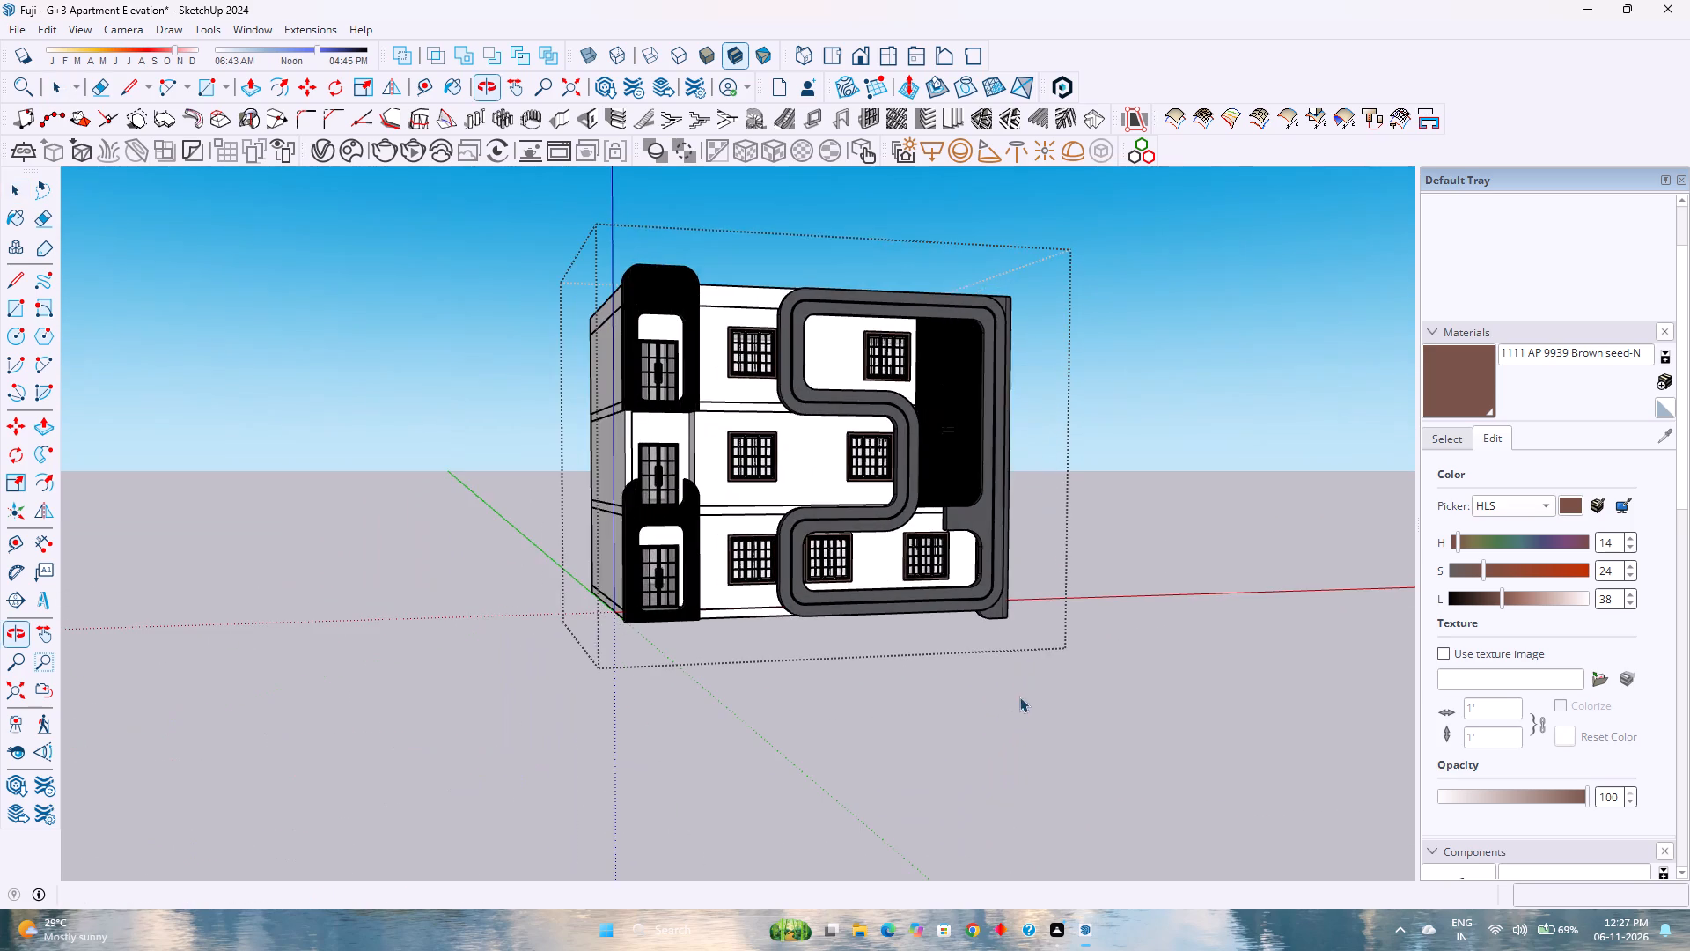
pyautogui.scroll(5, 562, 614)
pyautogui.scroll(2, 555, 392)
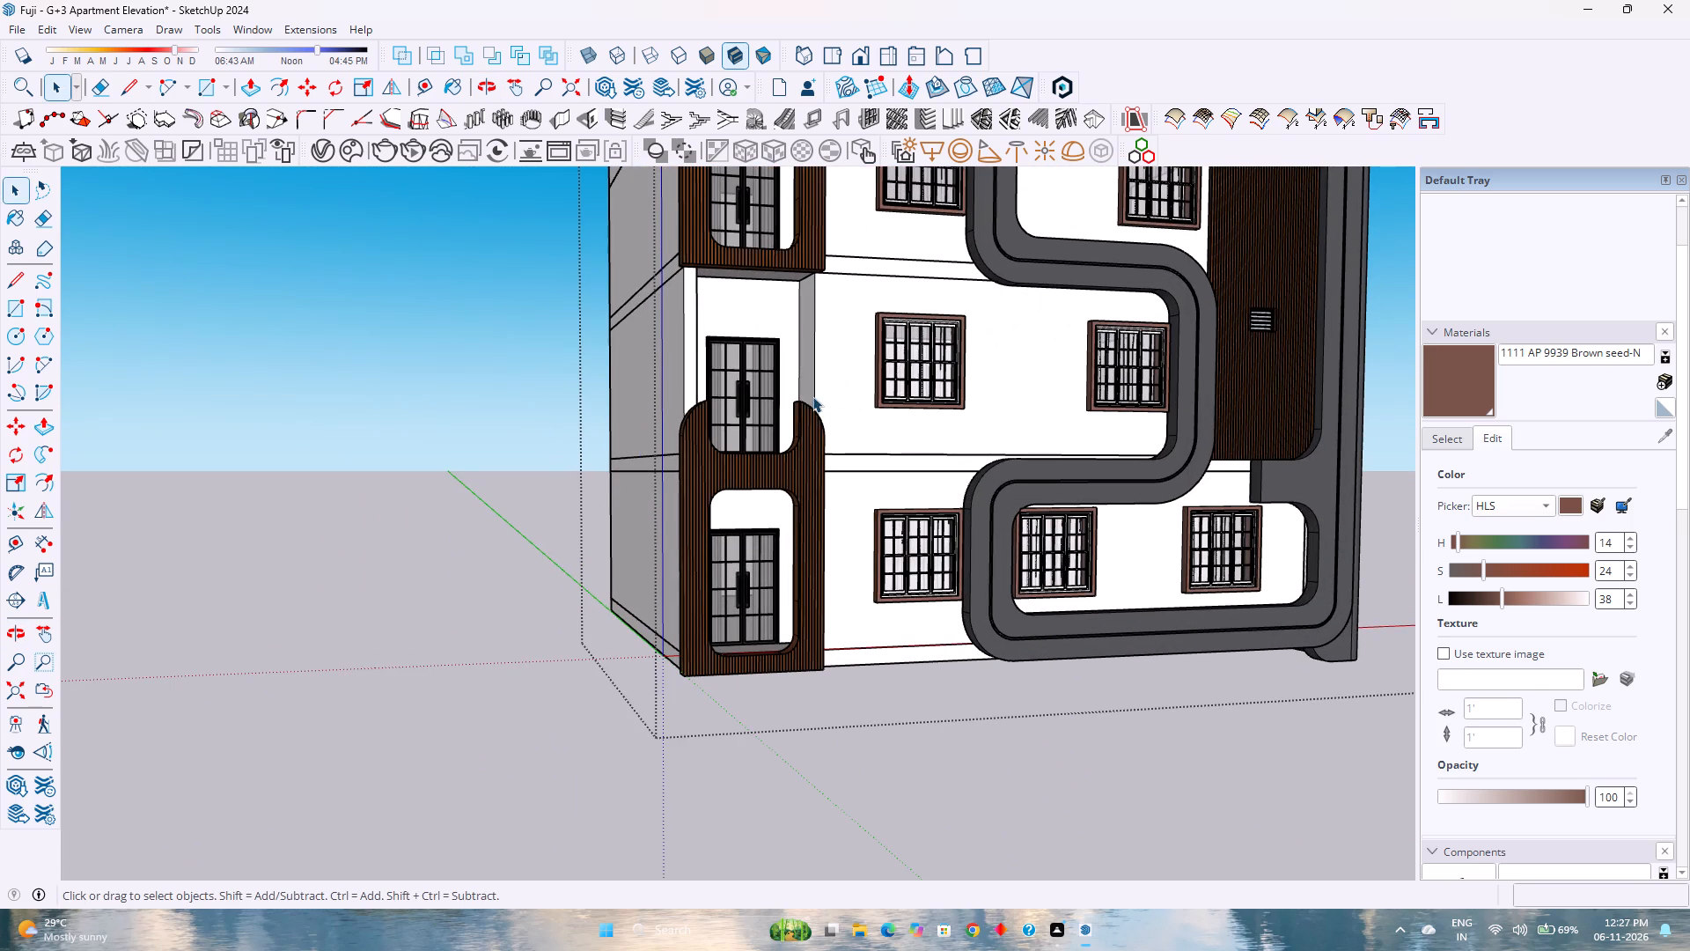
pyautogui.scroll(-2, 812, 396)
pyautogui.moveTo(818, 408); pyautogui.dragTo(433, 505, button='middle')
pyautogui.middleClick(433, 505)
pyautogui.middleClick(433, 505)
pyautogui.scroll(-10, 435, 503)
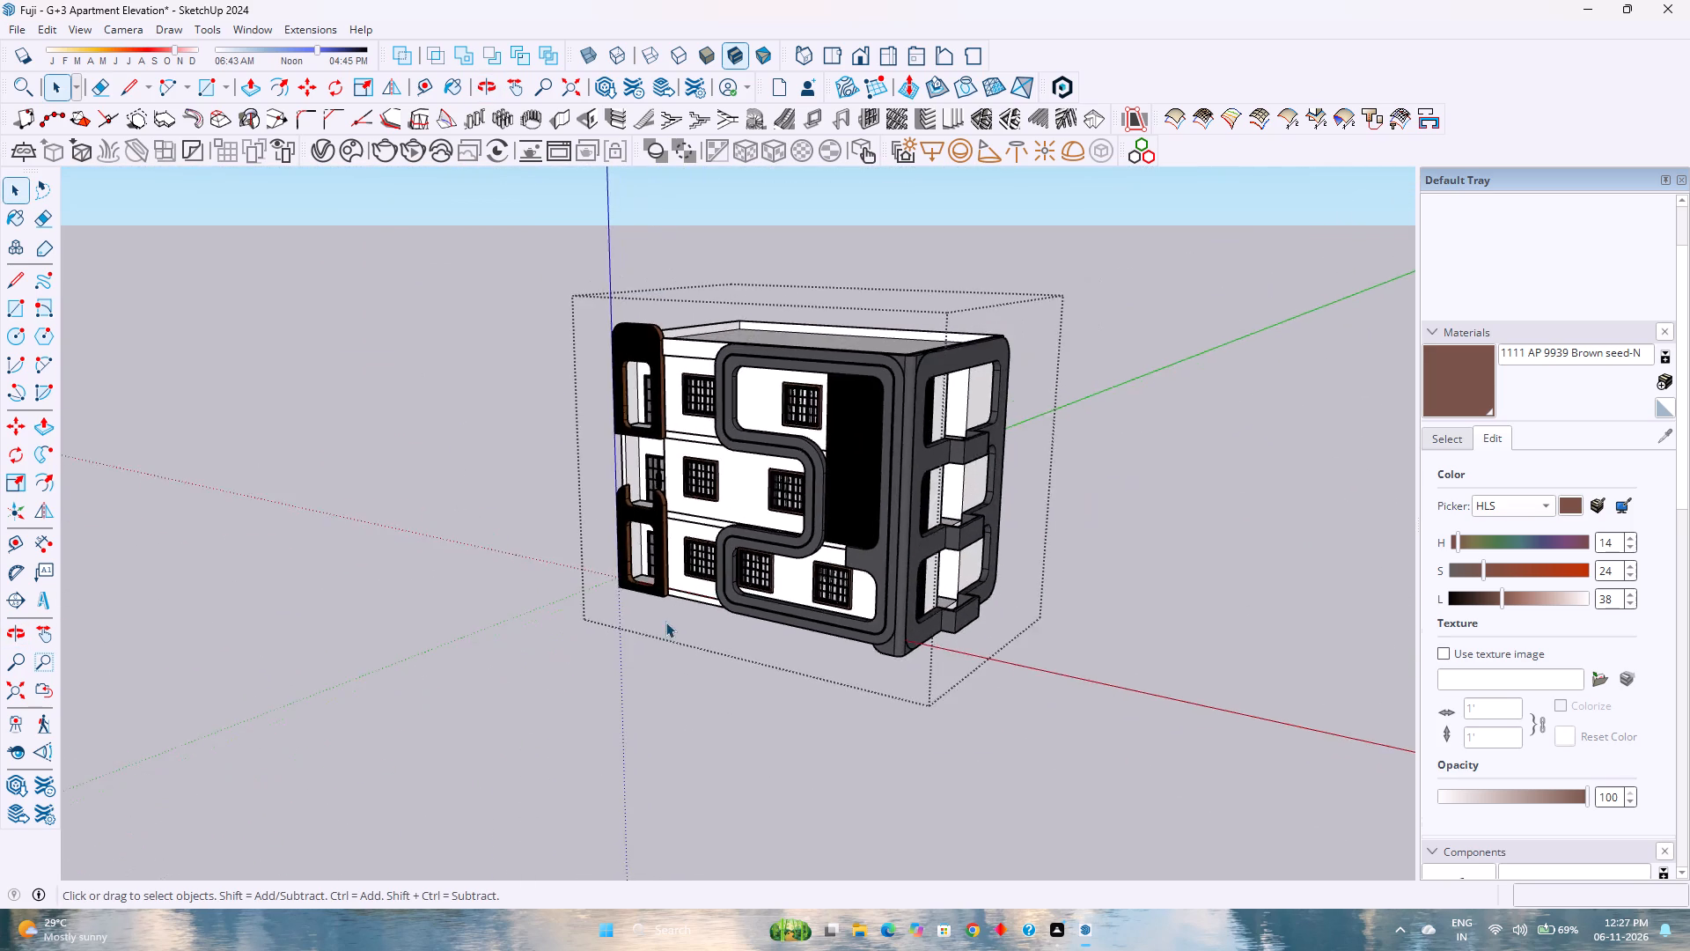
pyautogui.moveTo(653, 612); pyautogui.dragTo(572, 509, button='middle')
pyautogui.middleClick(572, 509)
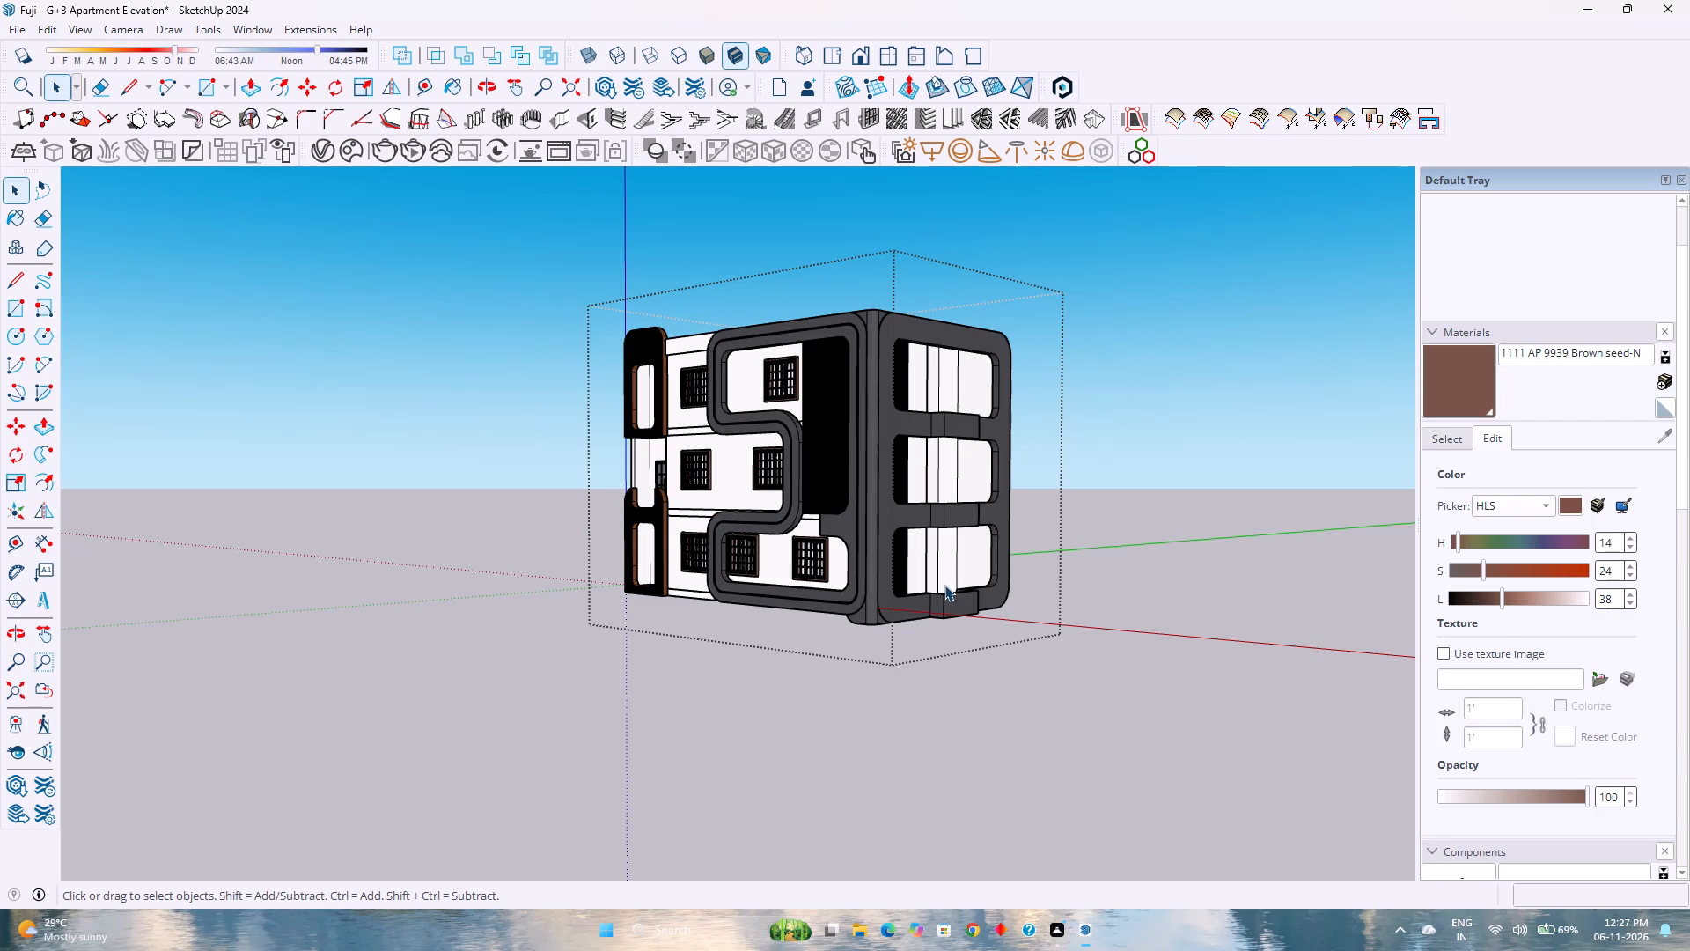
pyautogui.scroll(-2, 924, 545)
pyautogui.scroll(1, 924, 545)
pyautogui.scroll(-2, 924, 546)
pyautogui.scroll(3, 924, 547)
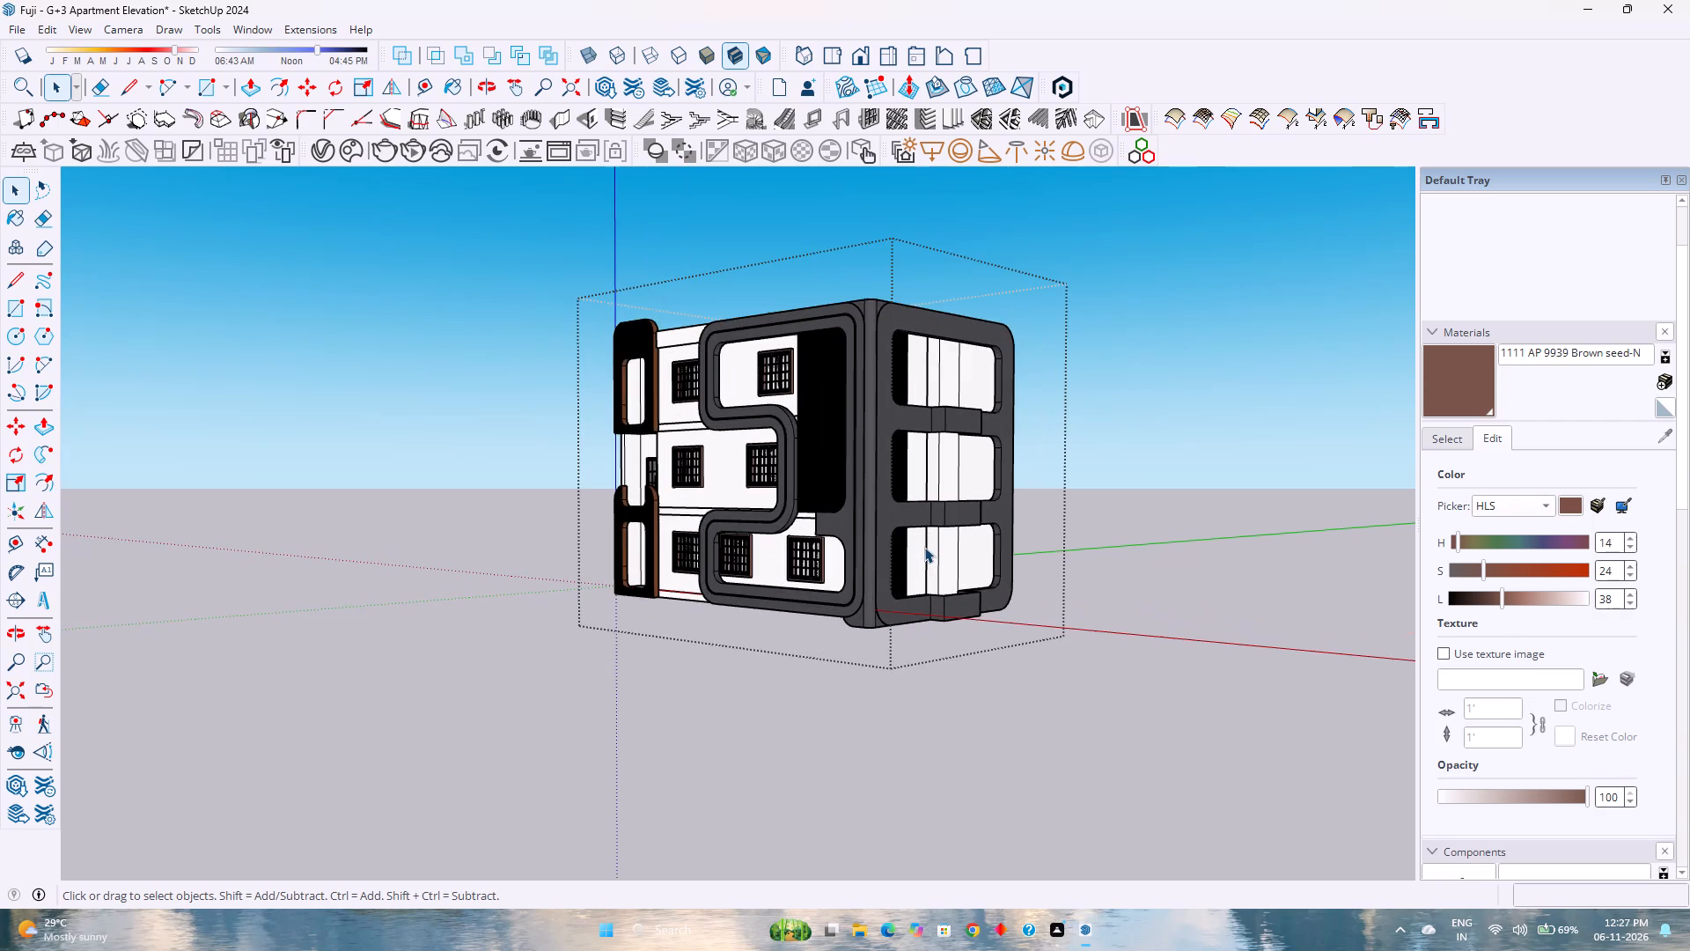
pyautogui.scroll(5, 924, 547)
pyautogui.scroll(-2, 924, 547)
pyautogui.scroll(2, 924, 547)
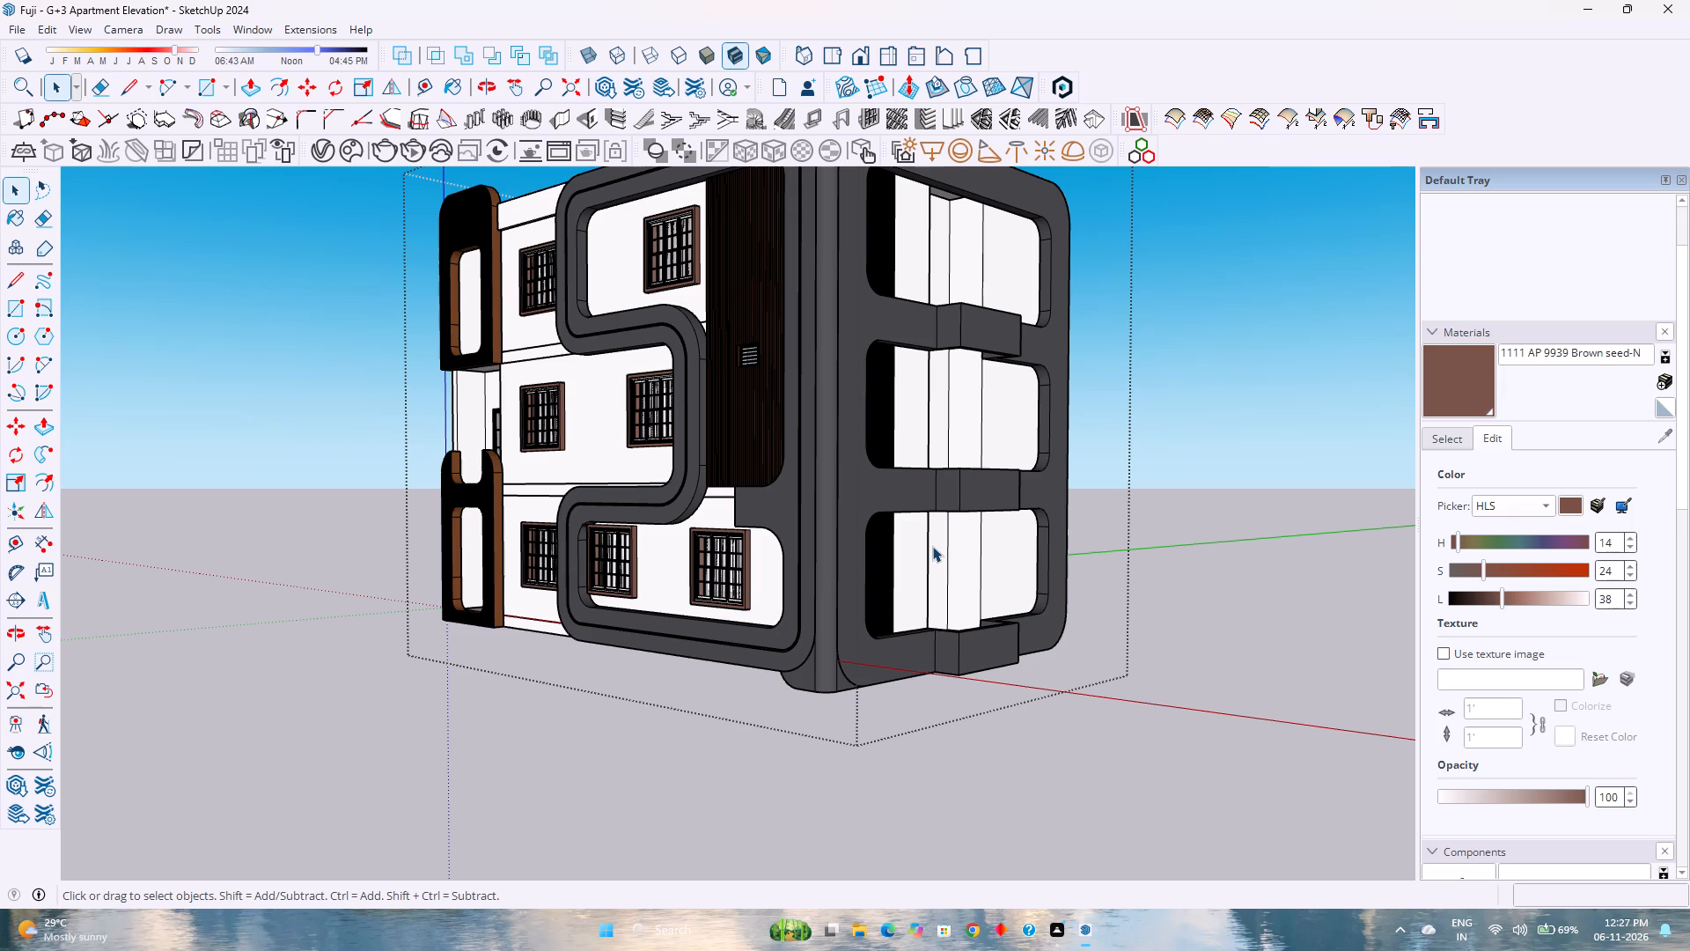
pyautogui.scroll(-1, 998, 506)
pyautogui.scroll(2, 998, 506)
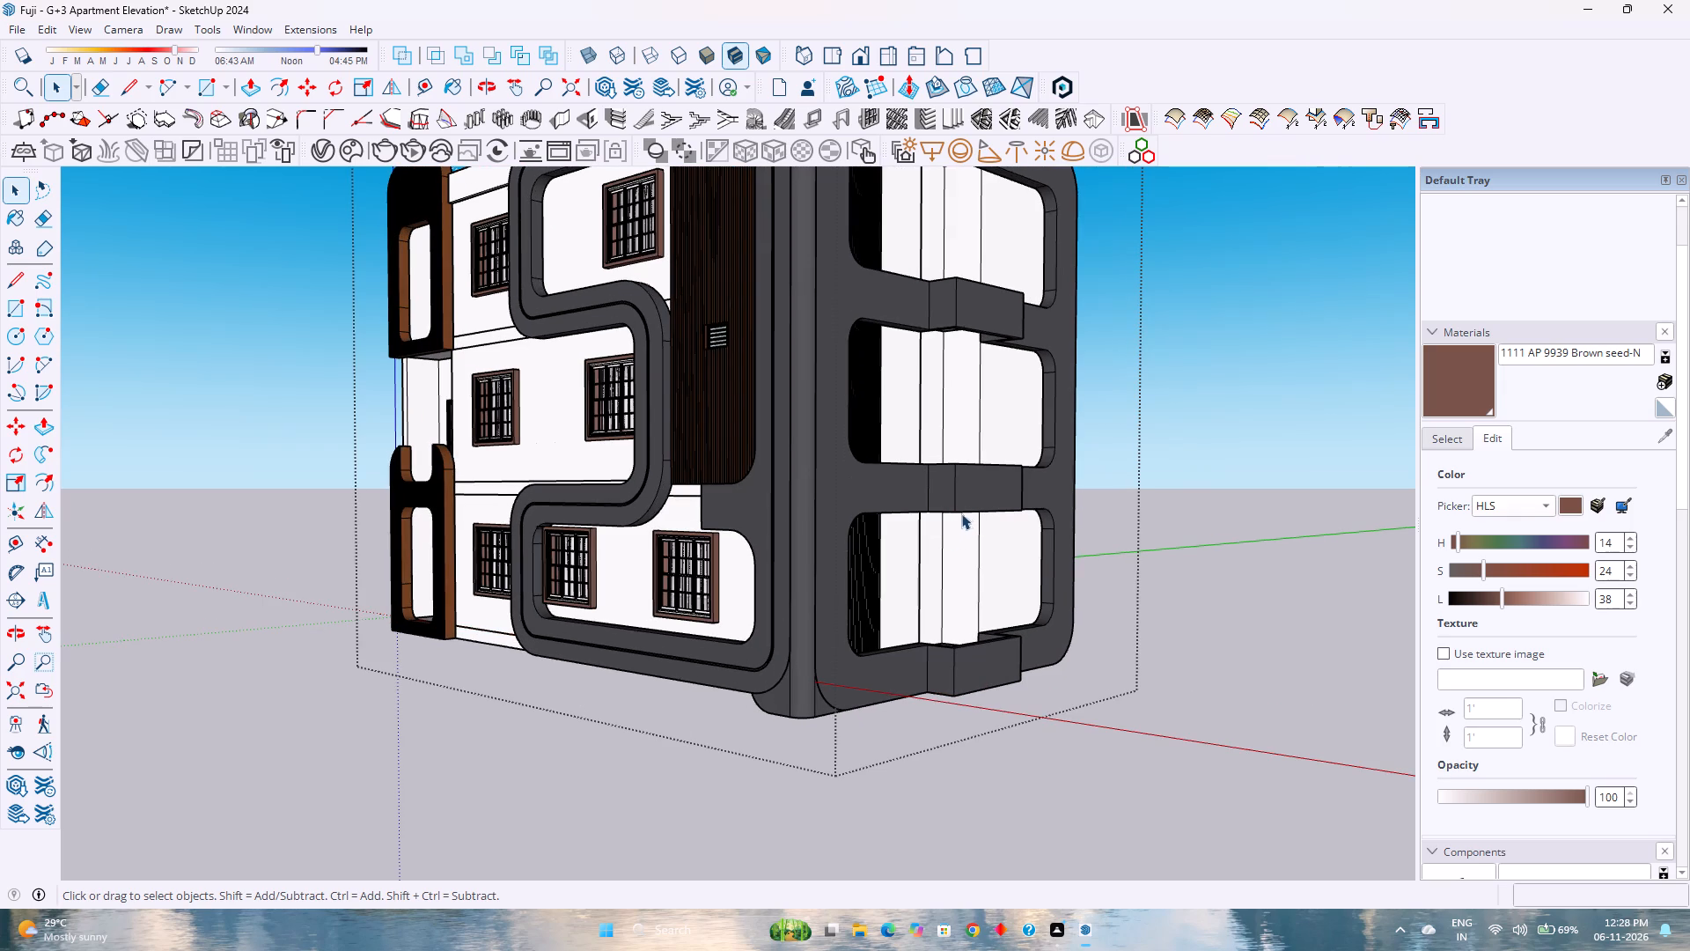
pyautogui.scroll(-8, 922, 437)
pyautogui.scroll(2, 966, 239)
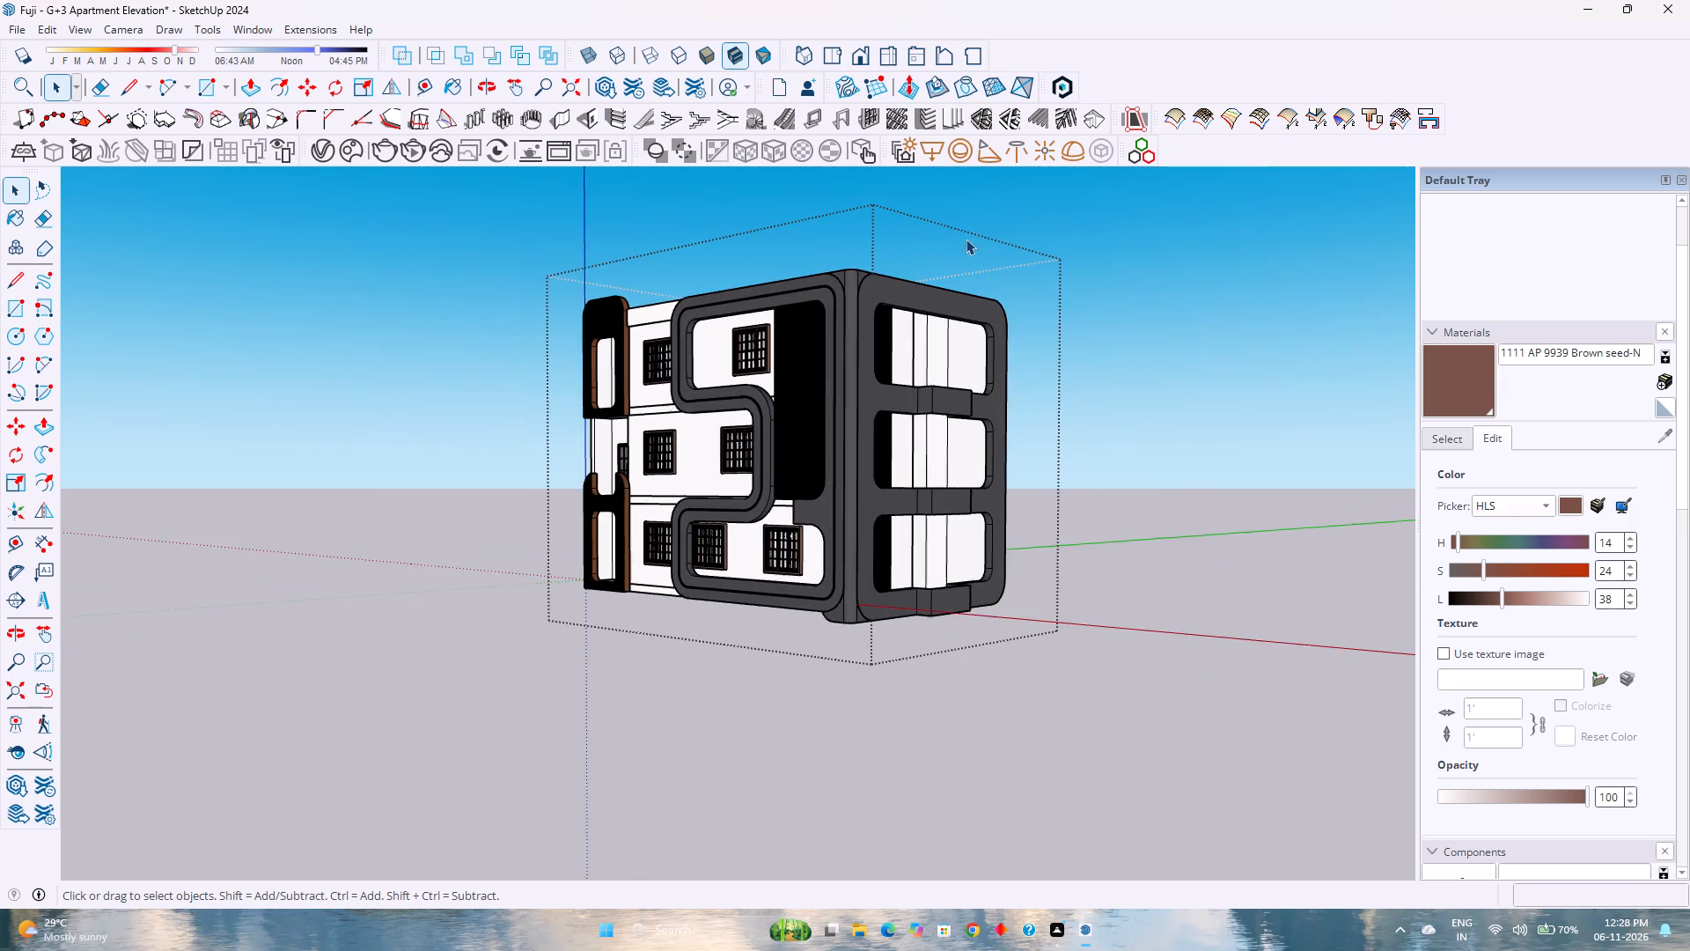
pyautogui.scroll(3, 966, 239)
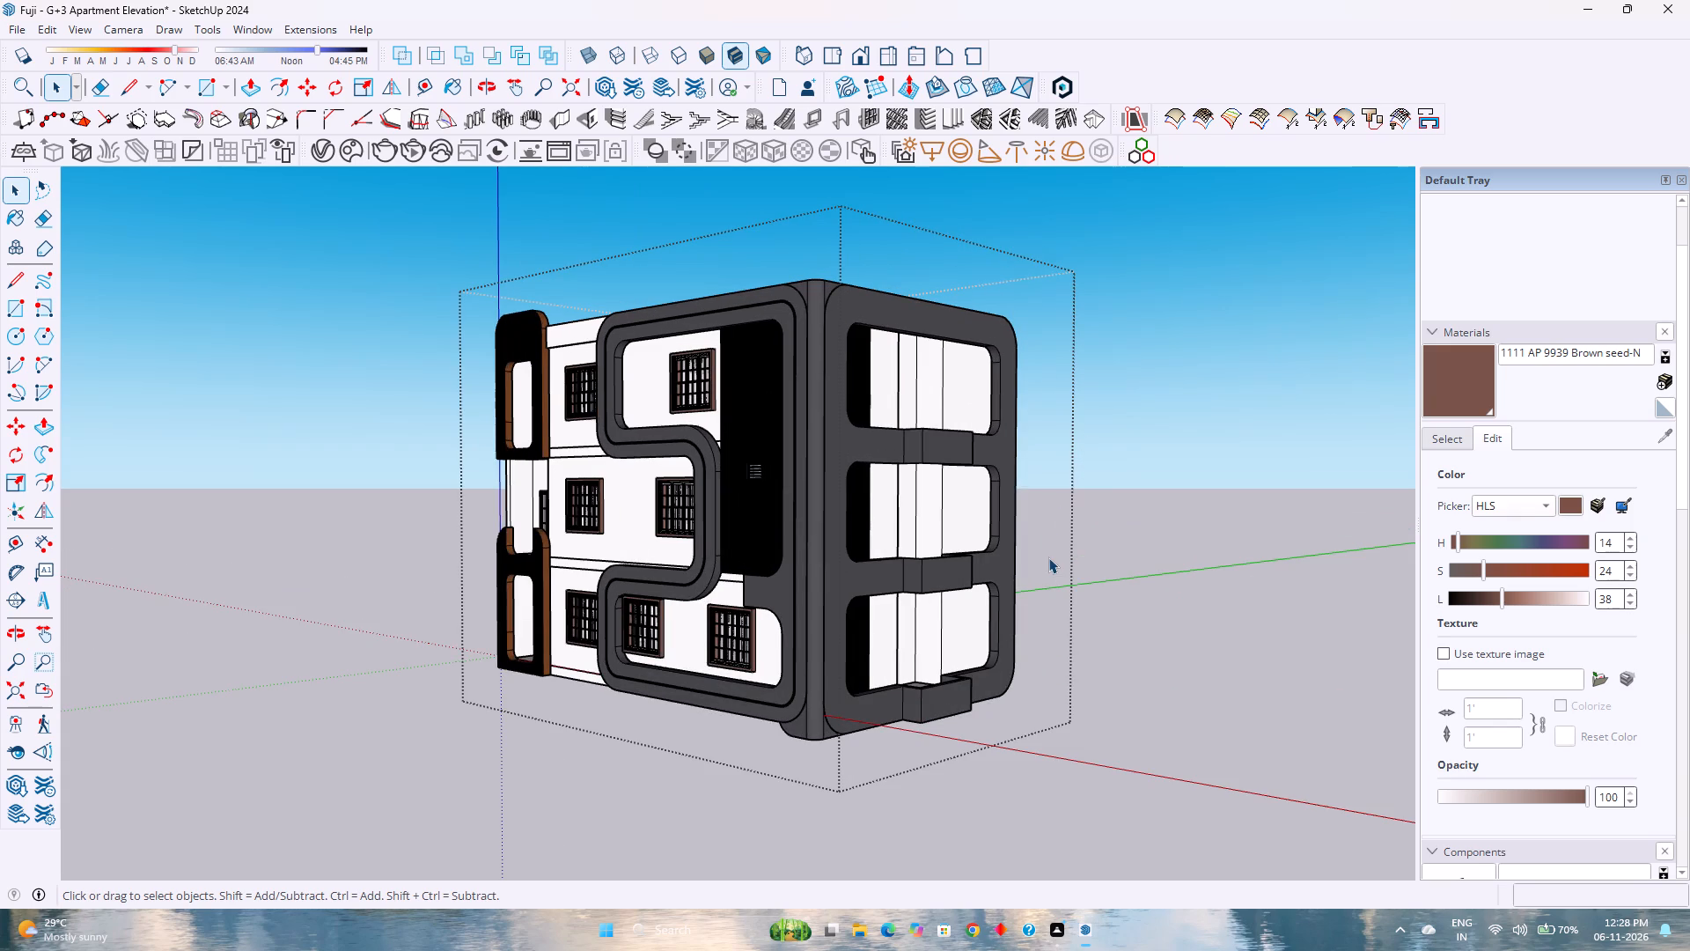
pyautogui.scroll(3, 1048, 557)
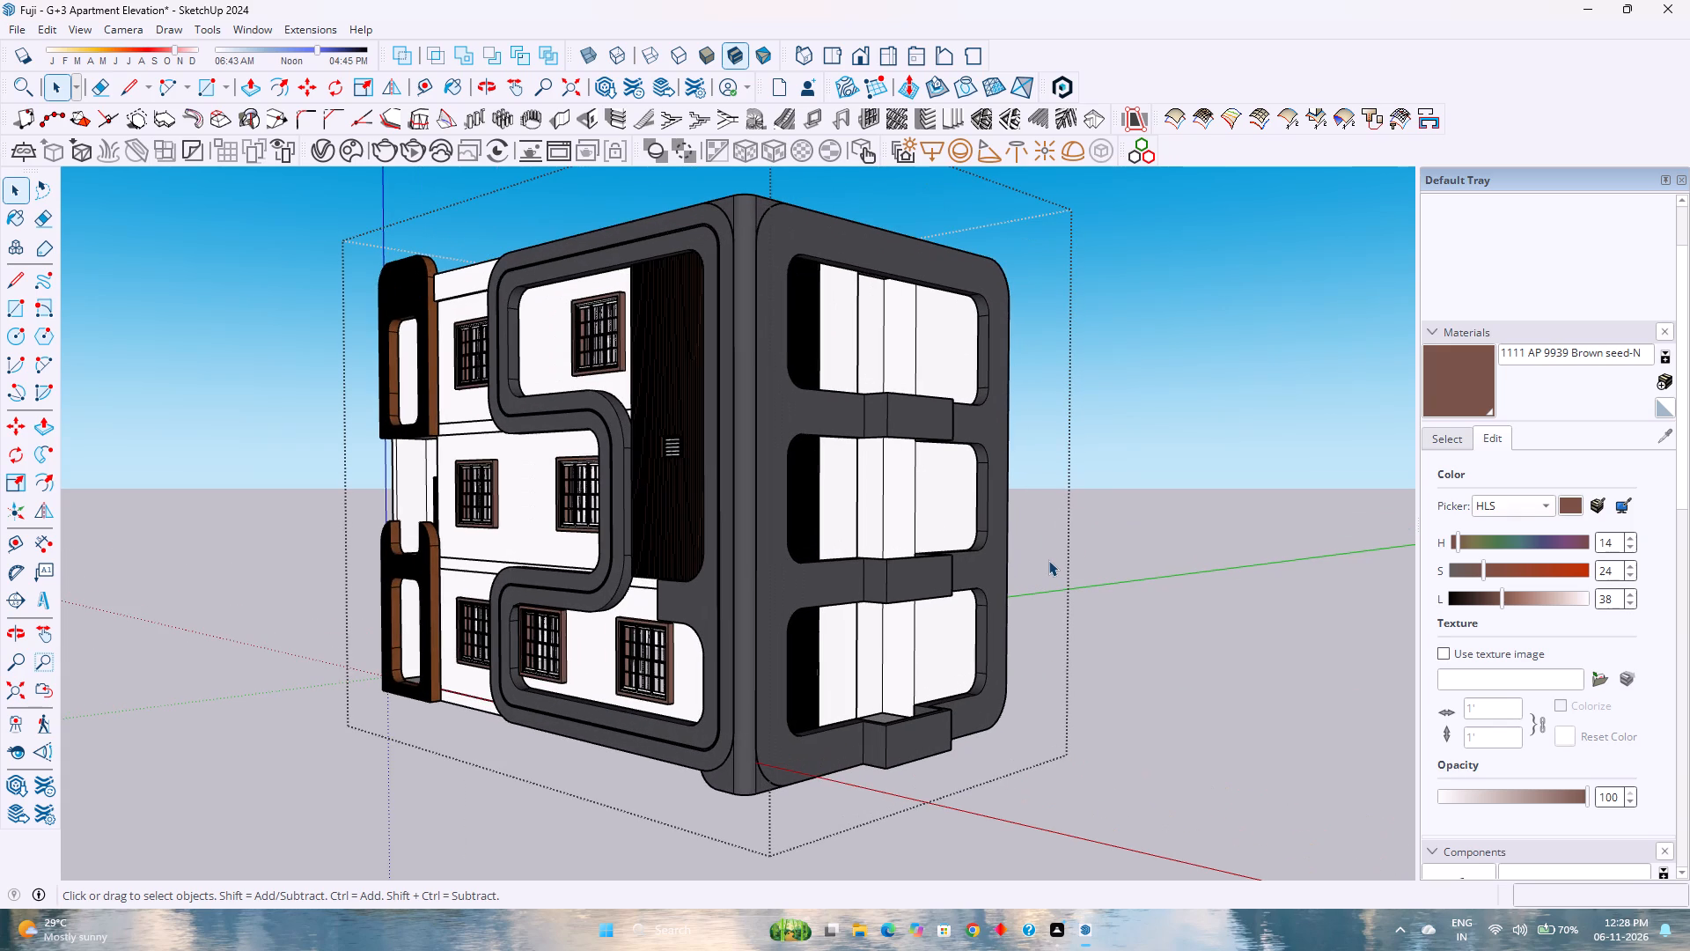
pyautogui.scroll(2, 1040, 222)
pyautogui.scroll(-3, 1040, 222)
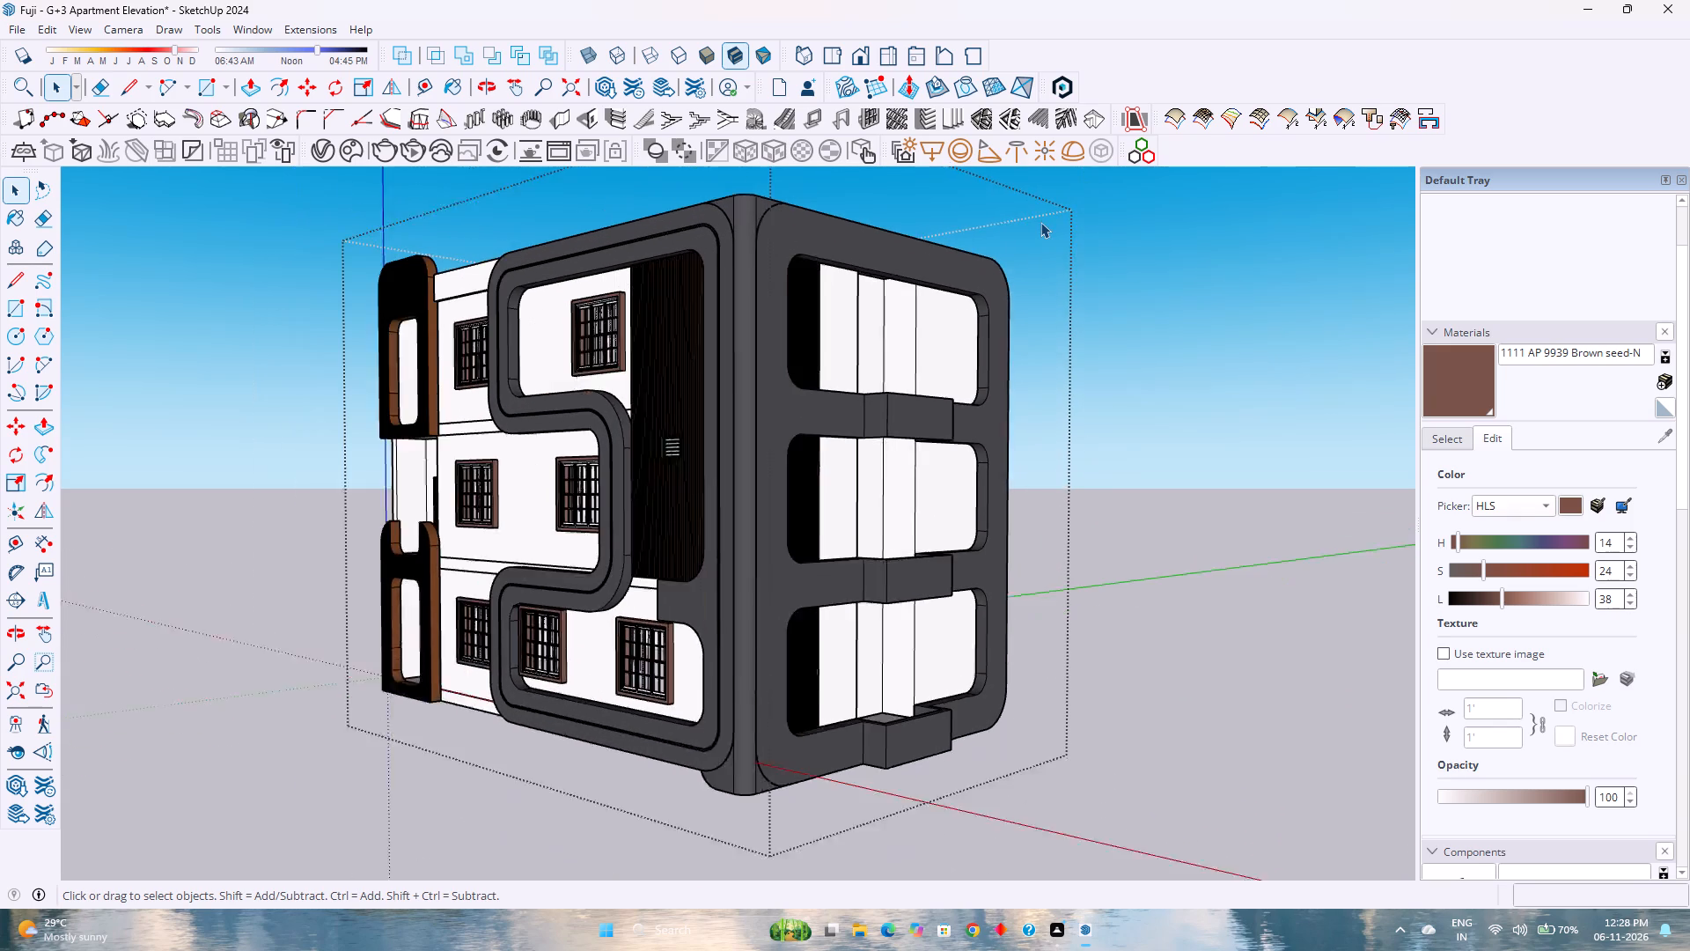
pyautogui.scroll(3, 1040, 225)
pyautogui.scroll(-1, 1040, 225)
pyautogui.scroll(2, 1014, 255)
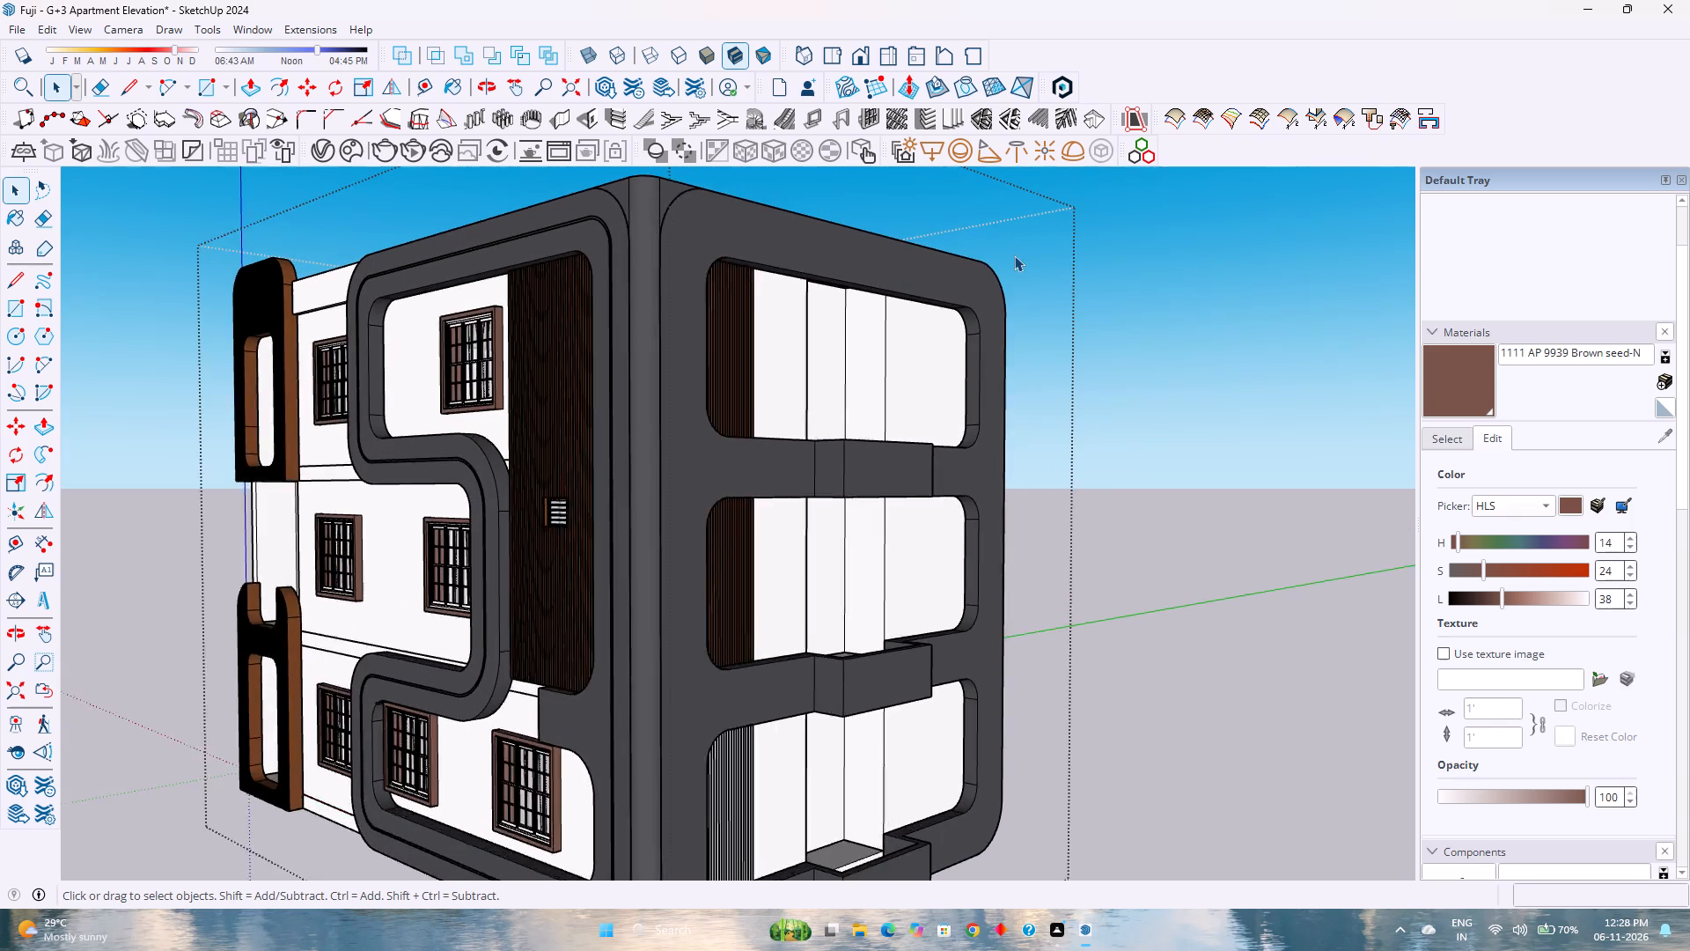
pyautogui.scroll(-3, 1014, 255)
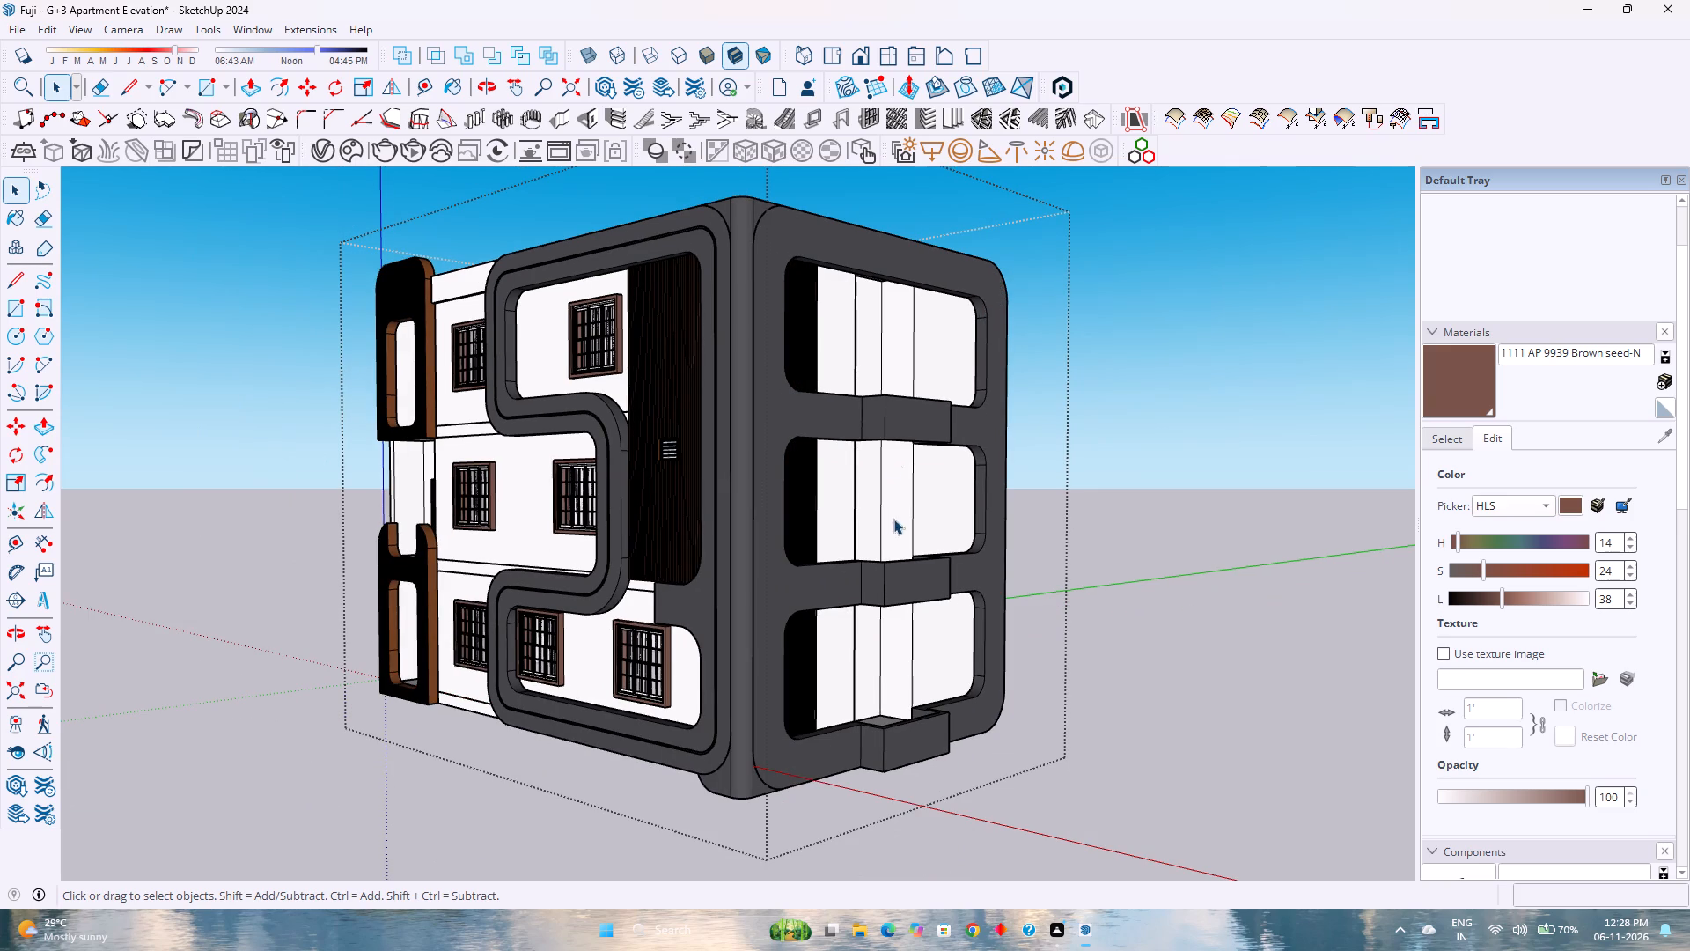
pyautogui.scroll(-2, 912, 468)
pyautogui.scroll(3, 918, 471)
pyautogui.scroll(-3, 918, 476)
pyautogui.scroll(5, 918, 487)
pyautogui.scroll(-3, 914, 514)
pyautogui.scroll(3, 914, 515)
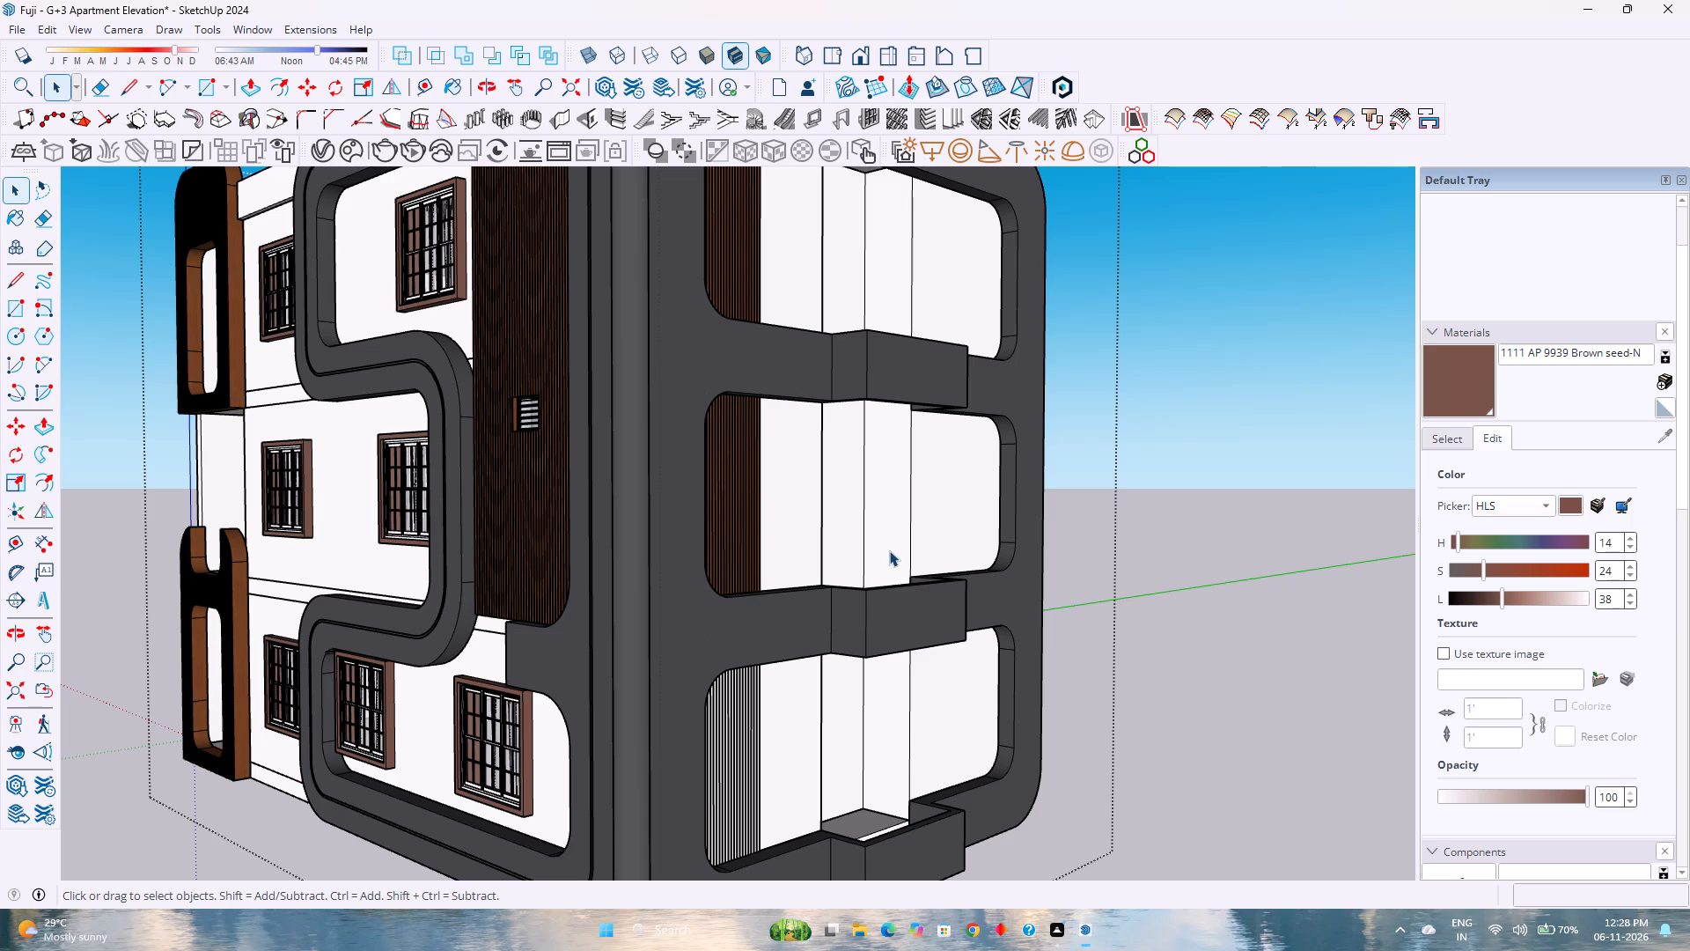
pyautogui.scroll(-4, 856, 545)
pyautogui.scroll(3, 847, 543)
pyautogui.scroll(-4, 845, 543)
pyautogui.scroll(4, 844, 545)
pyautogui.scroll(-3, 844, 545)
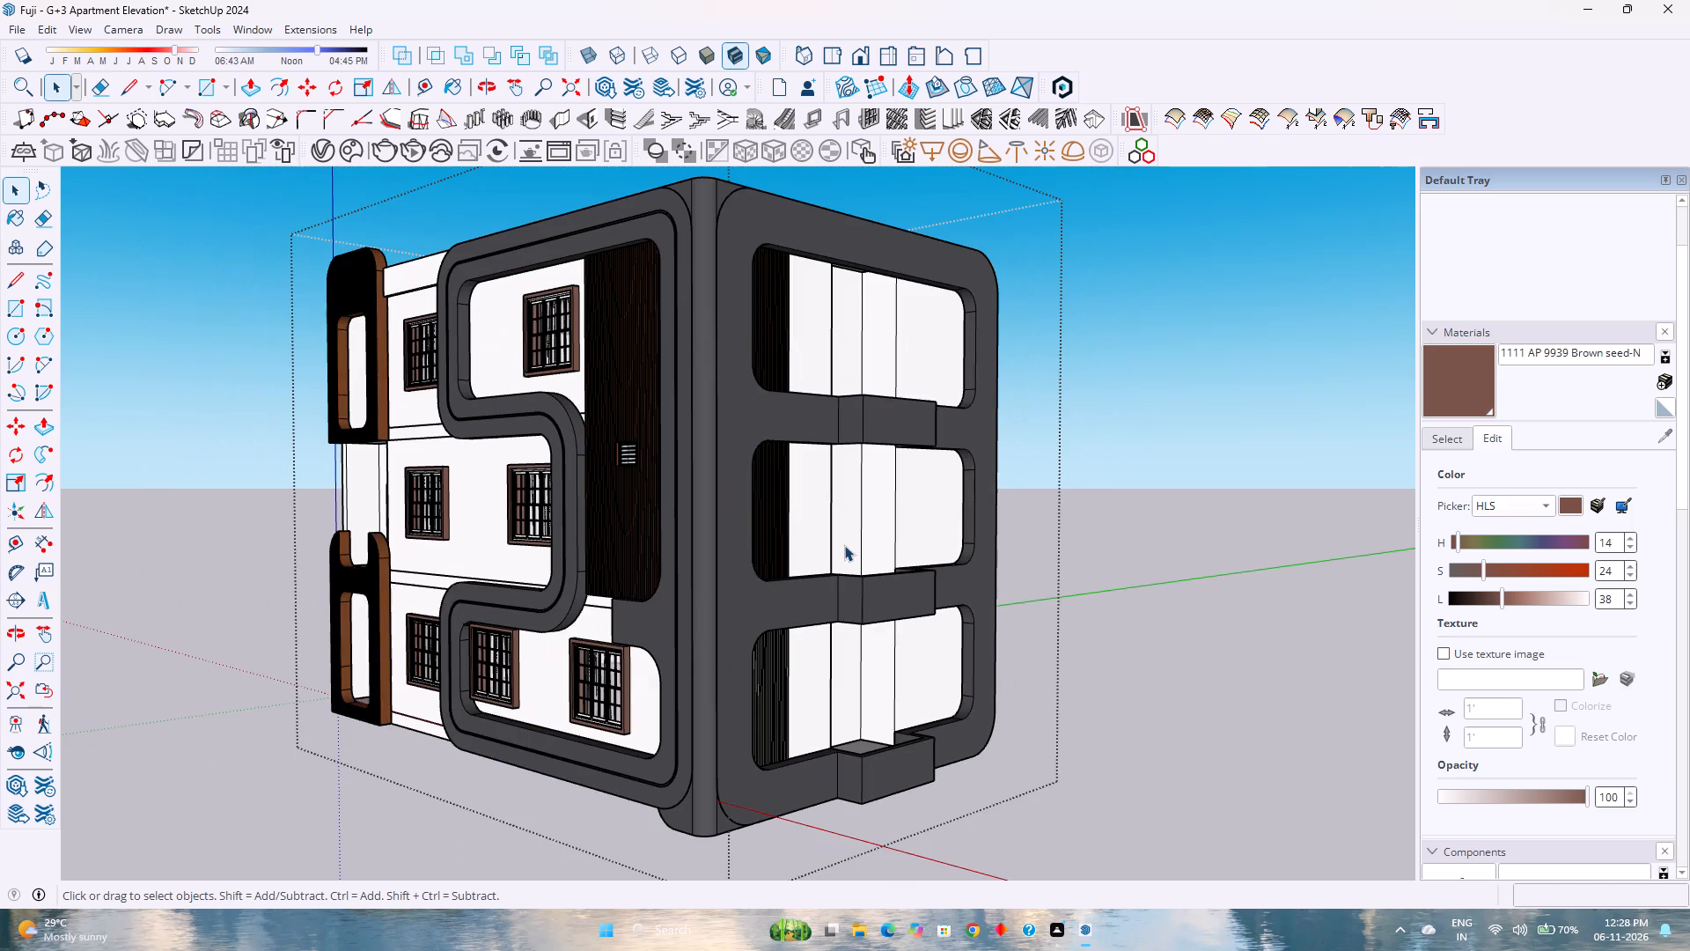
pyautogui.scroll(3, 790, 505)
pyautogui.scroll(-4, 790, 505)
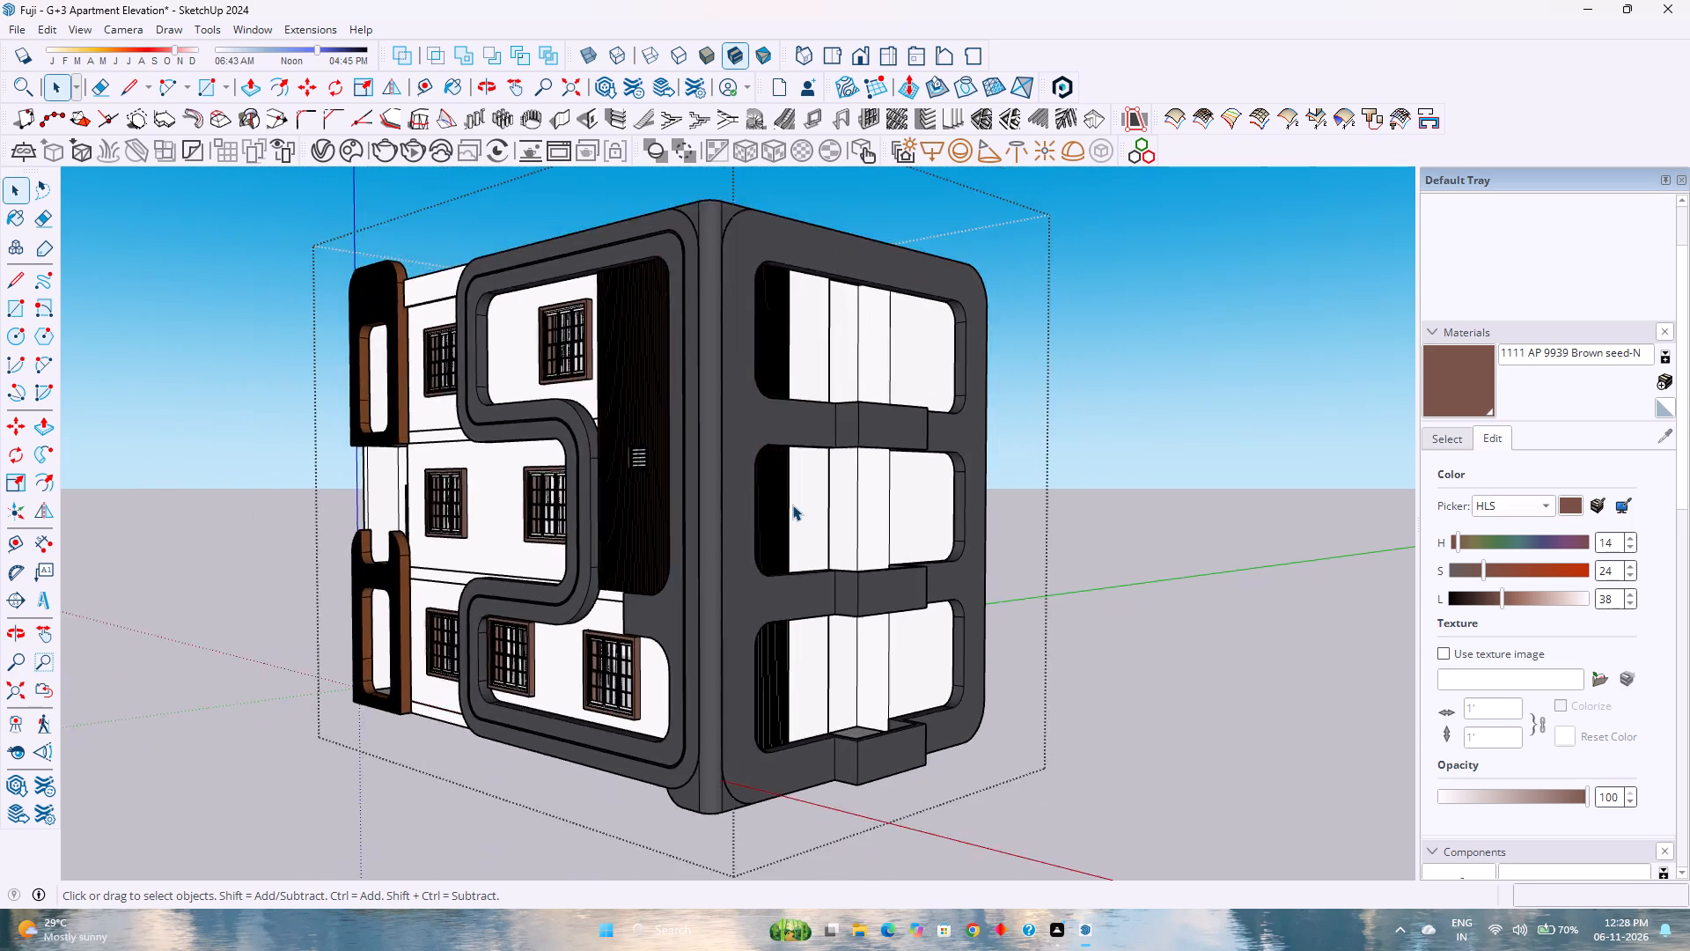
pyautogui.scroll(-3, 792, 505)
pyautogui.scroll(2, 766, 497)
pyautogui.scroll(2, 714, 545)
# Examine the overall material scheme of the building from the front and from the corner with the side frames.
pyautogui.middleClick(717, 541)
pyautogui.moveTo(721, 541); pyautogui.dragTo(895, 548, button='middle')
pyautogui.moveTo(895, 548); pyautogui.dragTo(908, 549, button='middle')
pyautogui.moveTo(908, 549); pyautogui.dragTo(940, 553, button='middle')
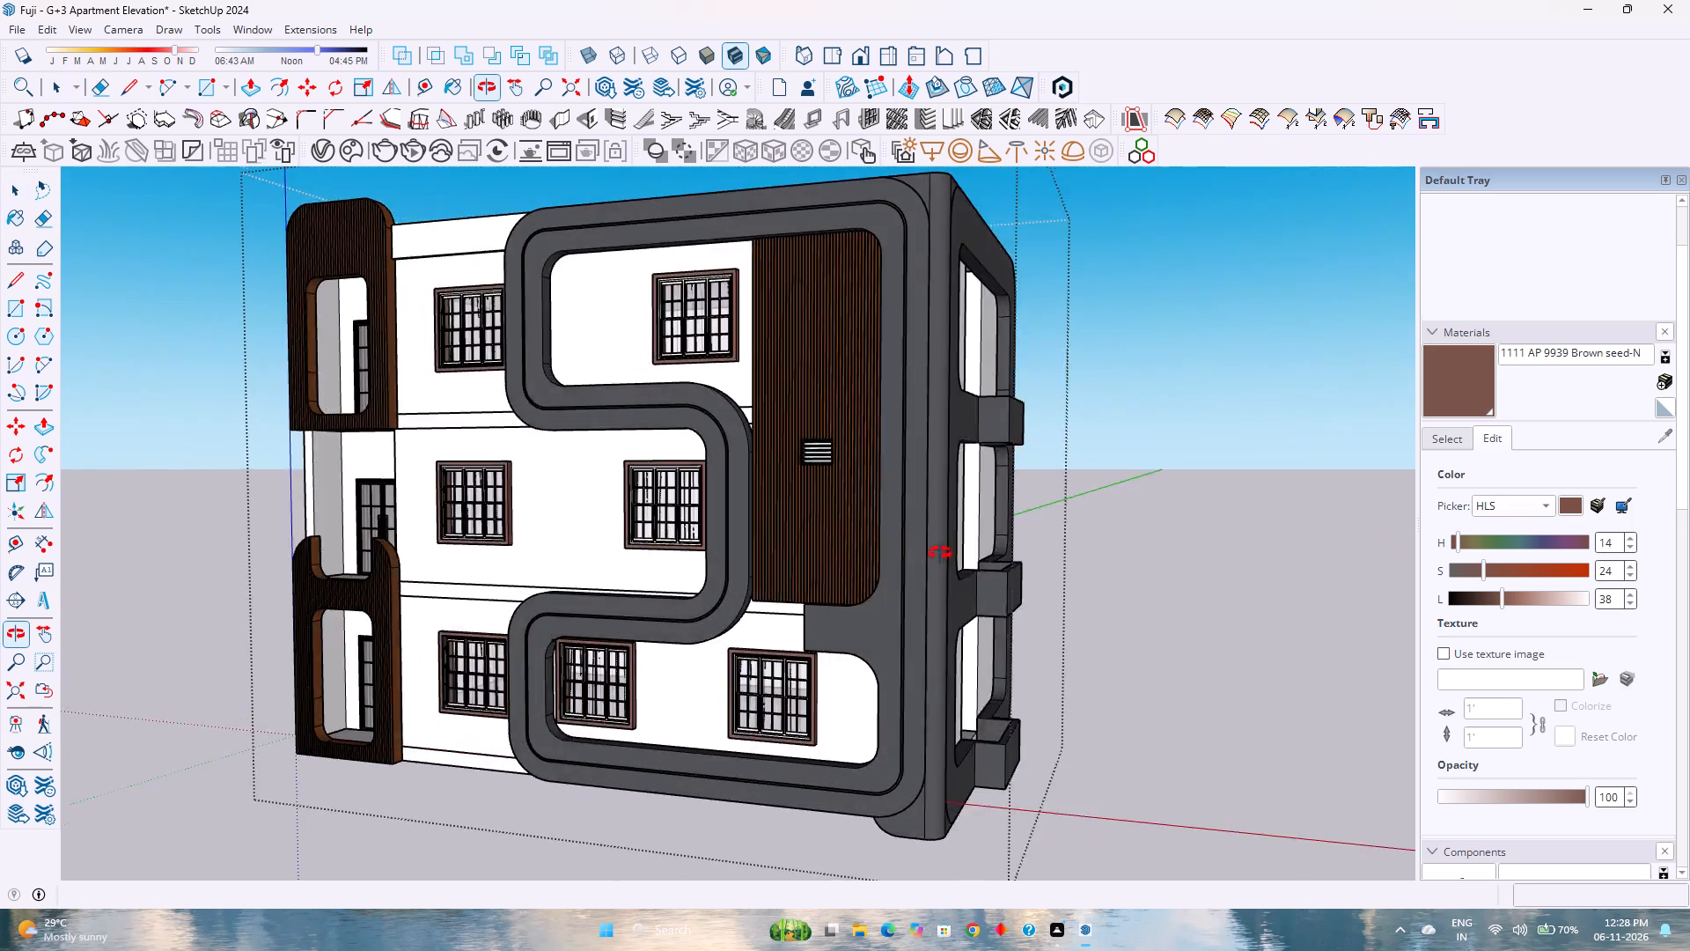
pyautogui.moveTo(940, 553); pyautogui.dragTo(973, 561, button='middle')
pyautogui.moveTo(984, 563); pyautogui.dragTo(1172, 567, button='middle')
pyautogui.middleClick(1173, 567)
pyautogui.scroll(-2, 913, 560)
pyautogui.scroll(4, 858, 603)
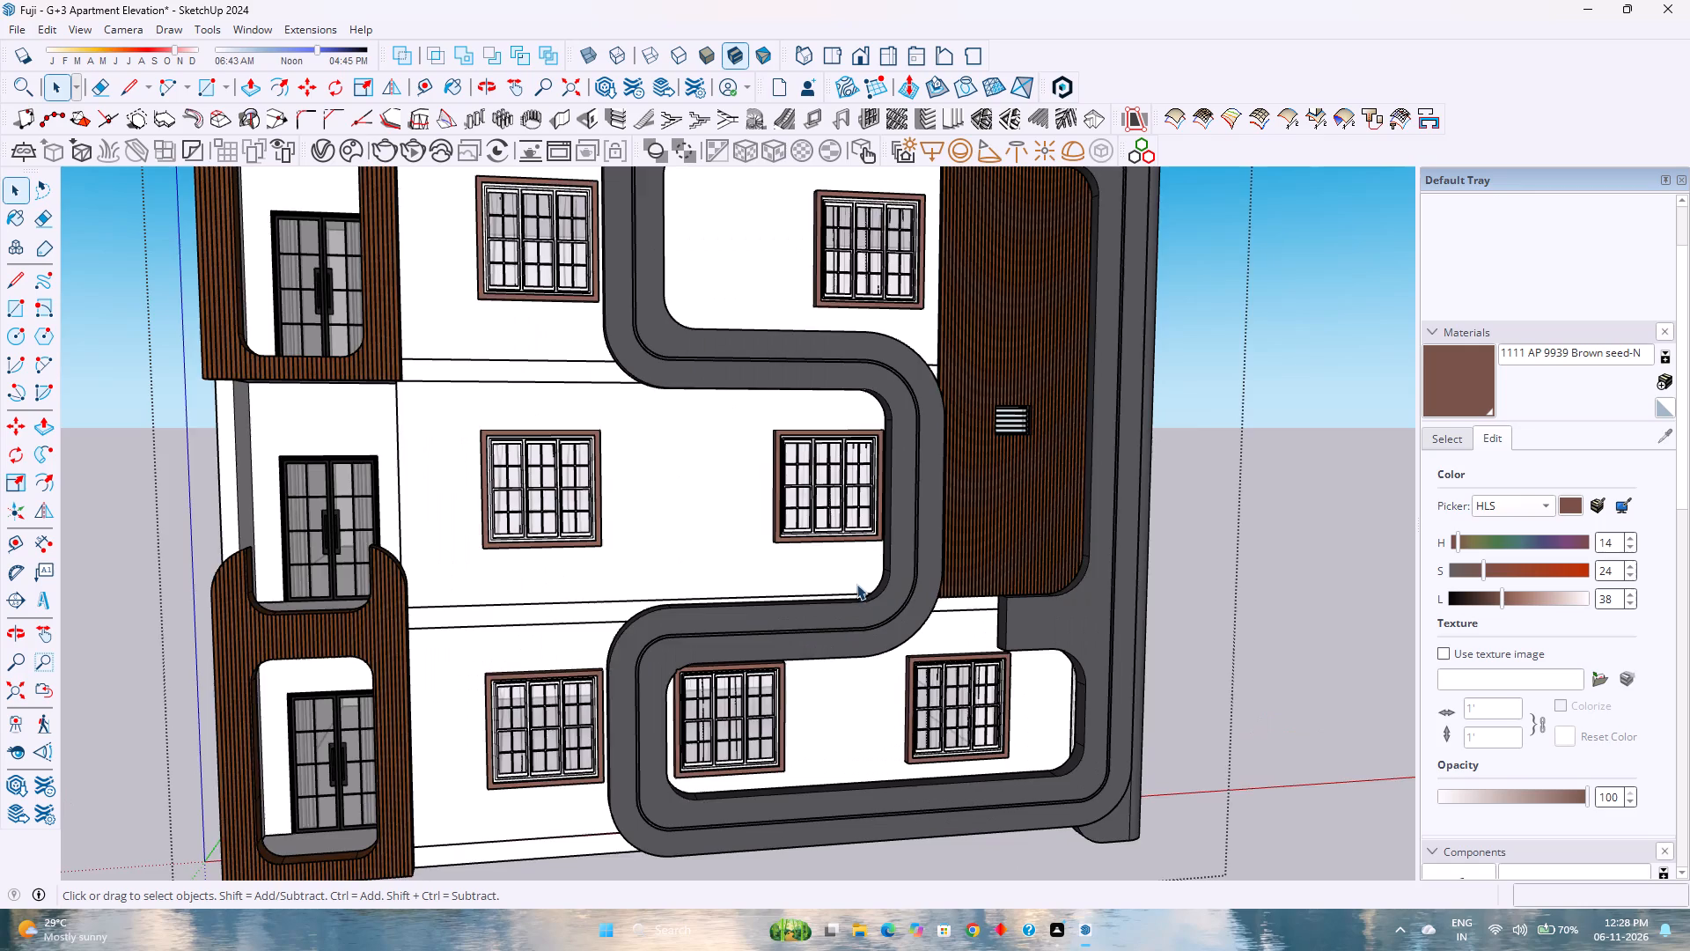
pyautogui.scroll(-4, 856, 584)
pyautogui.moveTo(923, 567); pyautogui.dragTo(426, 645, button='middle')
pyautogui.middleClick(426, 645)
pyautogui.scroll(4, 432, 638)
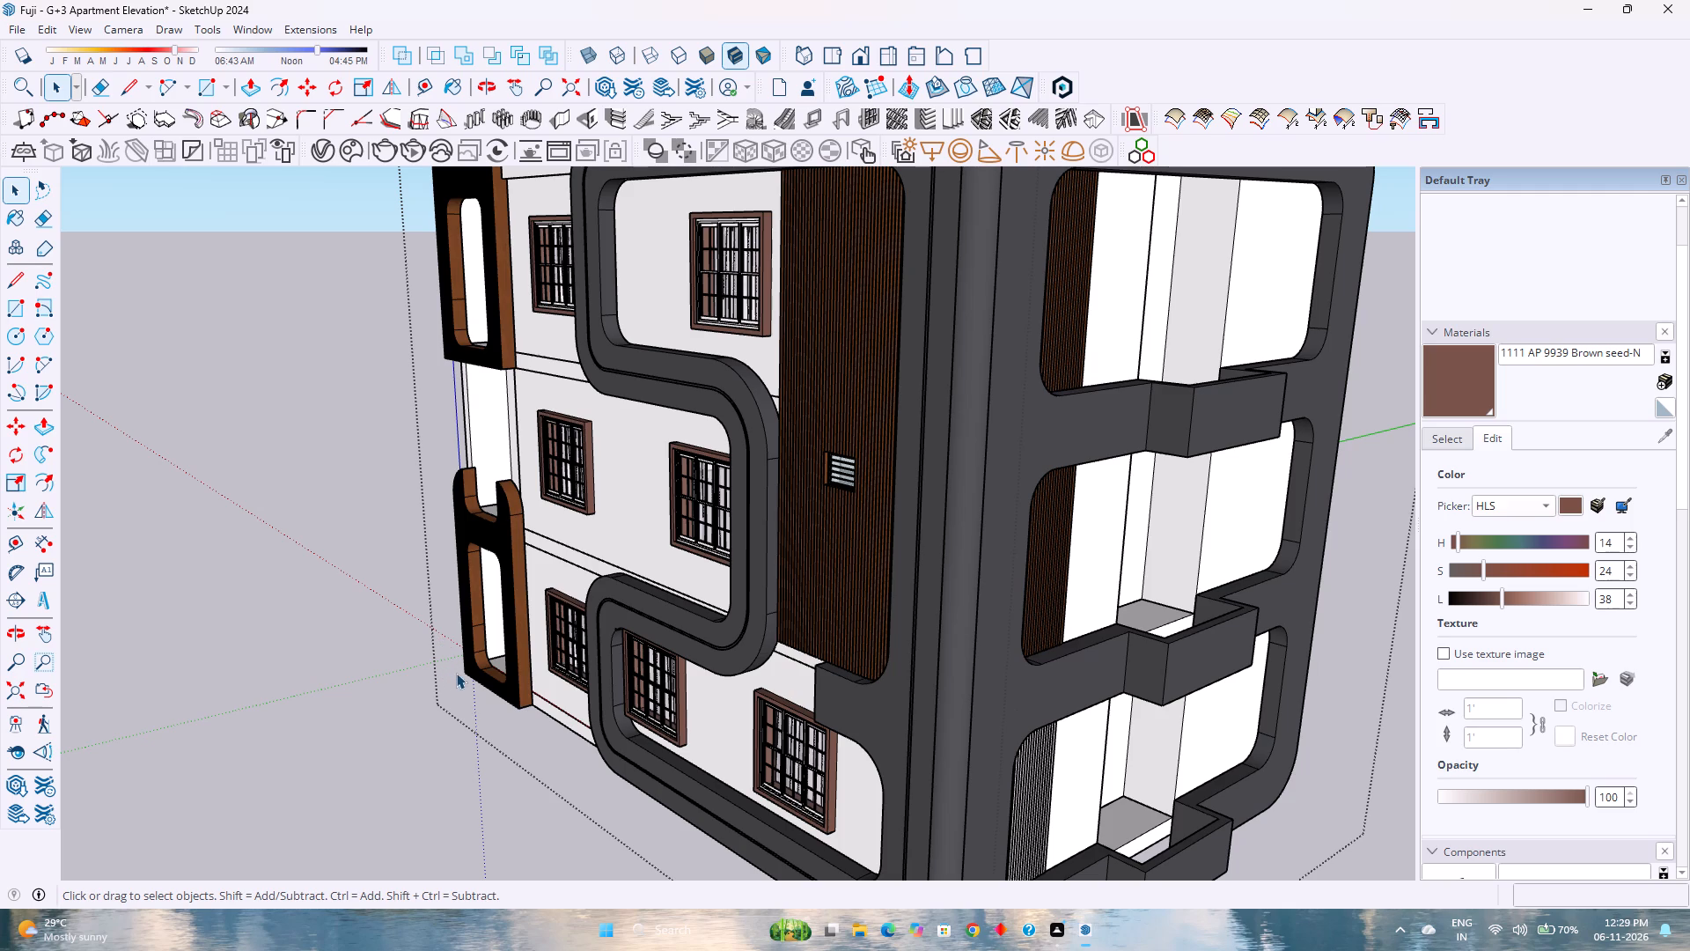
pyautogui.scroll(-4, 477, 642)
pyautogui.scroll(3, 477, 642)
pyautogui.scroll(-3, 477, 638)
pyautogui.scroll(1, 471, 638)
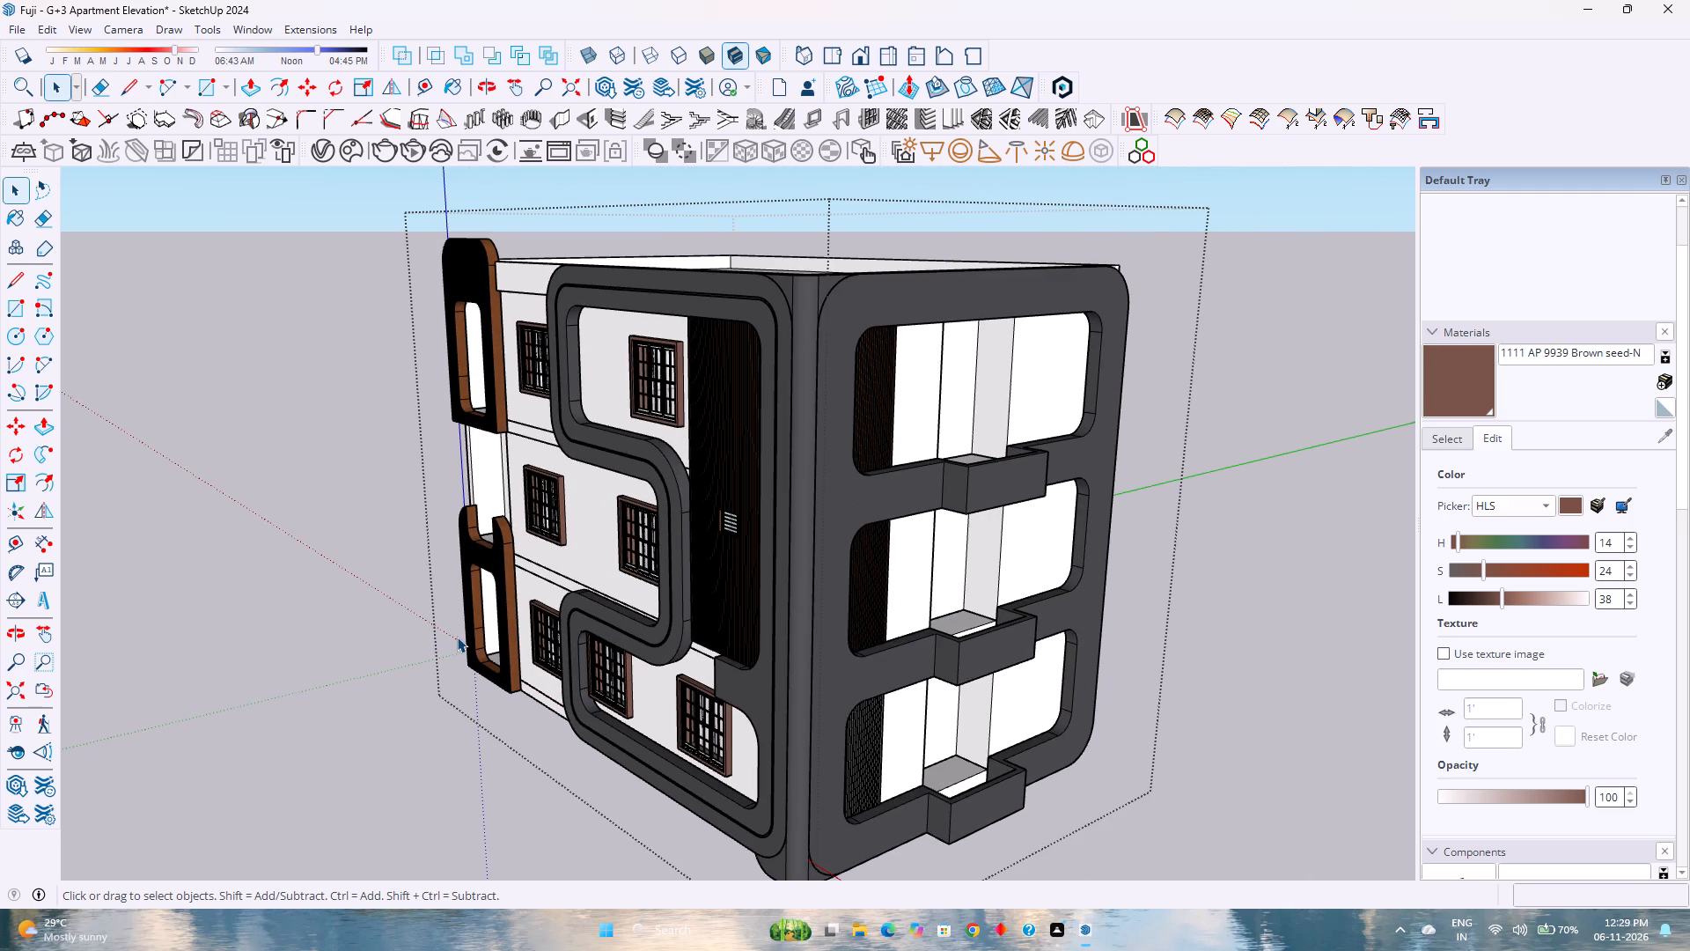
pyautogui.scroll(-3, 457, 637)
pyautogui.scroll(1, 451, 630)
pyautogui.scroll(-3, 450, 616)
pyautogui.scroll(1, 450, 616)
pyautogui.scroll(-1, 413, 617)
pyautogui.moveTo(434, 645); pyautogui.dragTo(718, 634, button='middle')
pyautogui.moveTo(722, 631); pyautogui.dragTo(860, 565, button='middle')
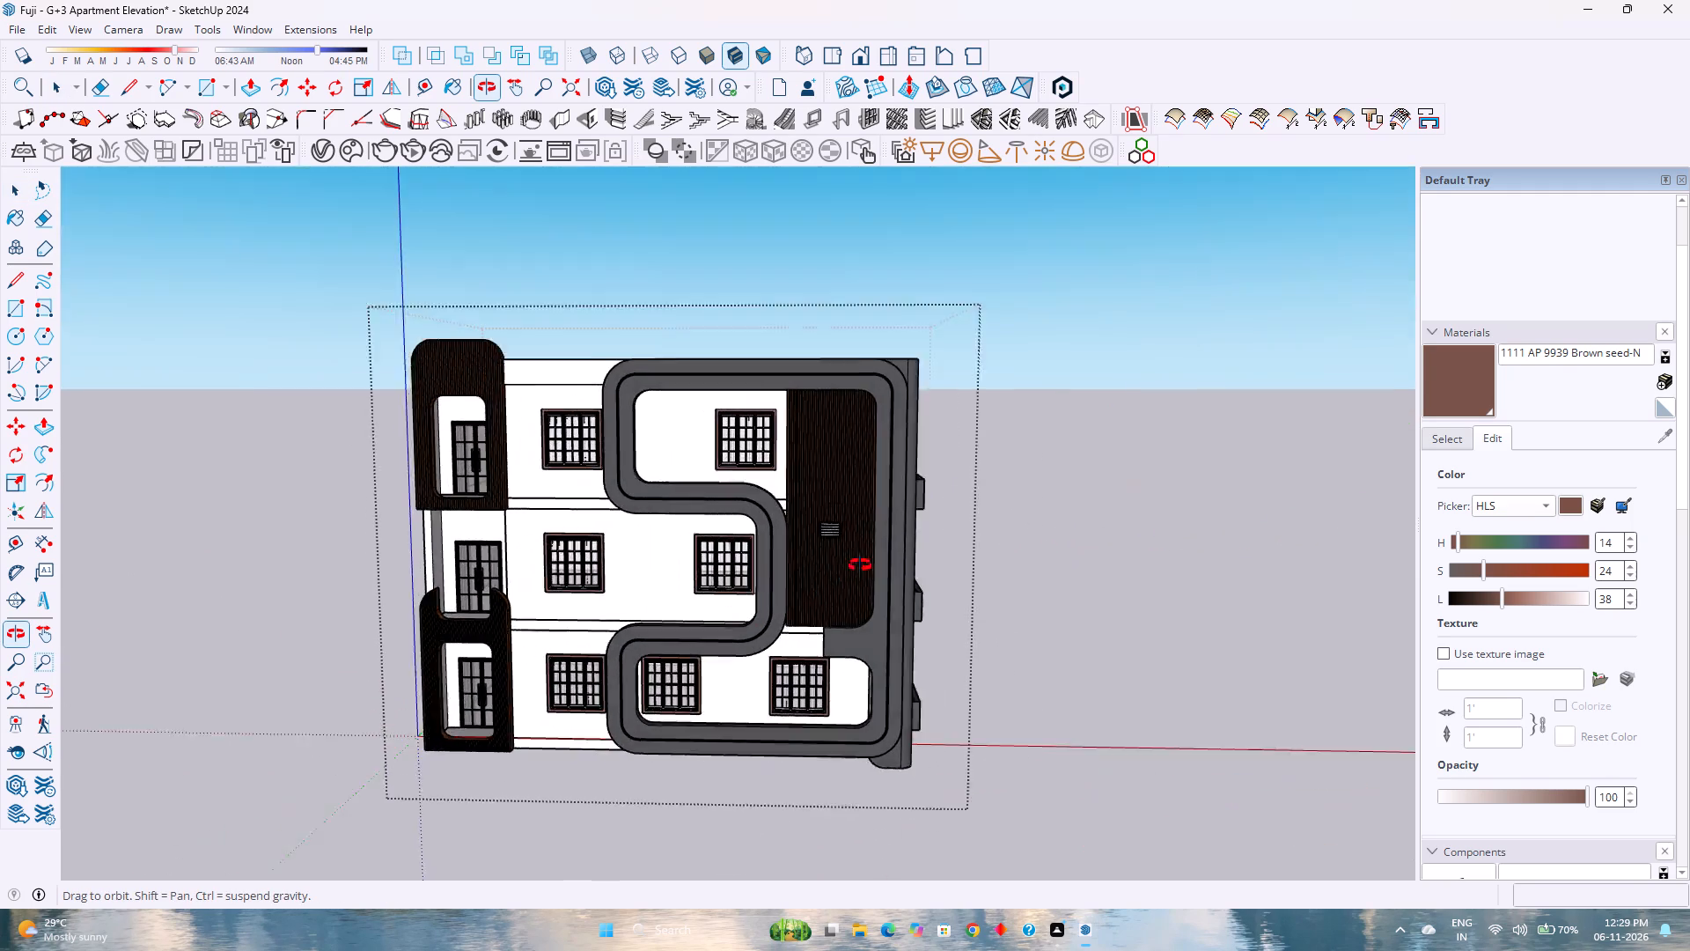
pyautogui.moveTo(860, 565); pyautogui.dragTo(885, 551, button='middle')
pyautogui.scroll(-3, 949, 535)
pyautogui.moveTo(986, 542); pyautogui.dragTo(496, 584, button='middle')
pyautogui.middleClick(496, 585)
pyautogui.scroll(-4, 503, 589)
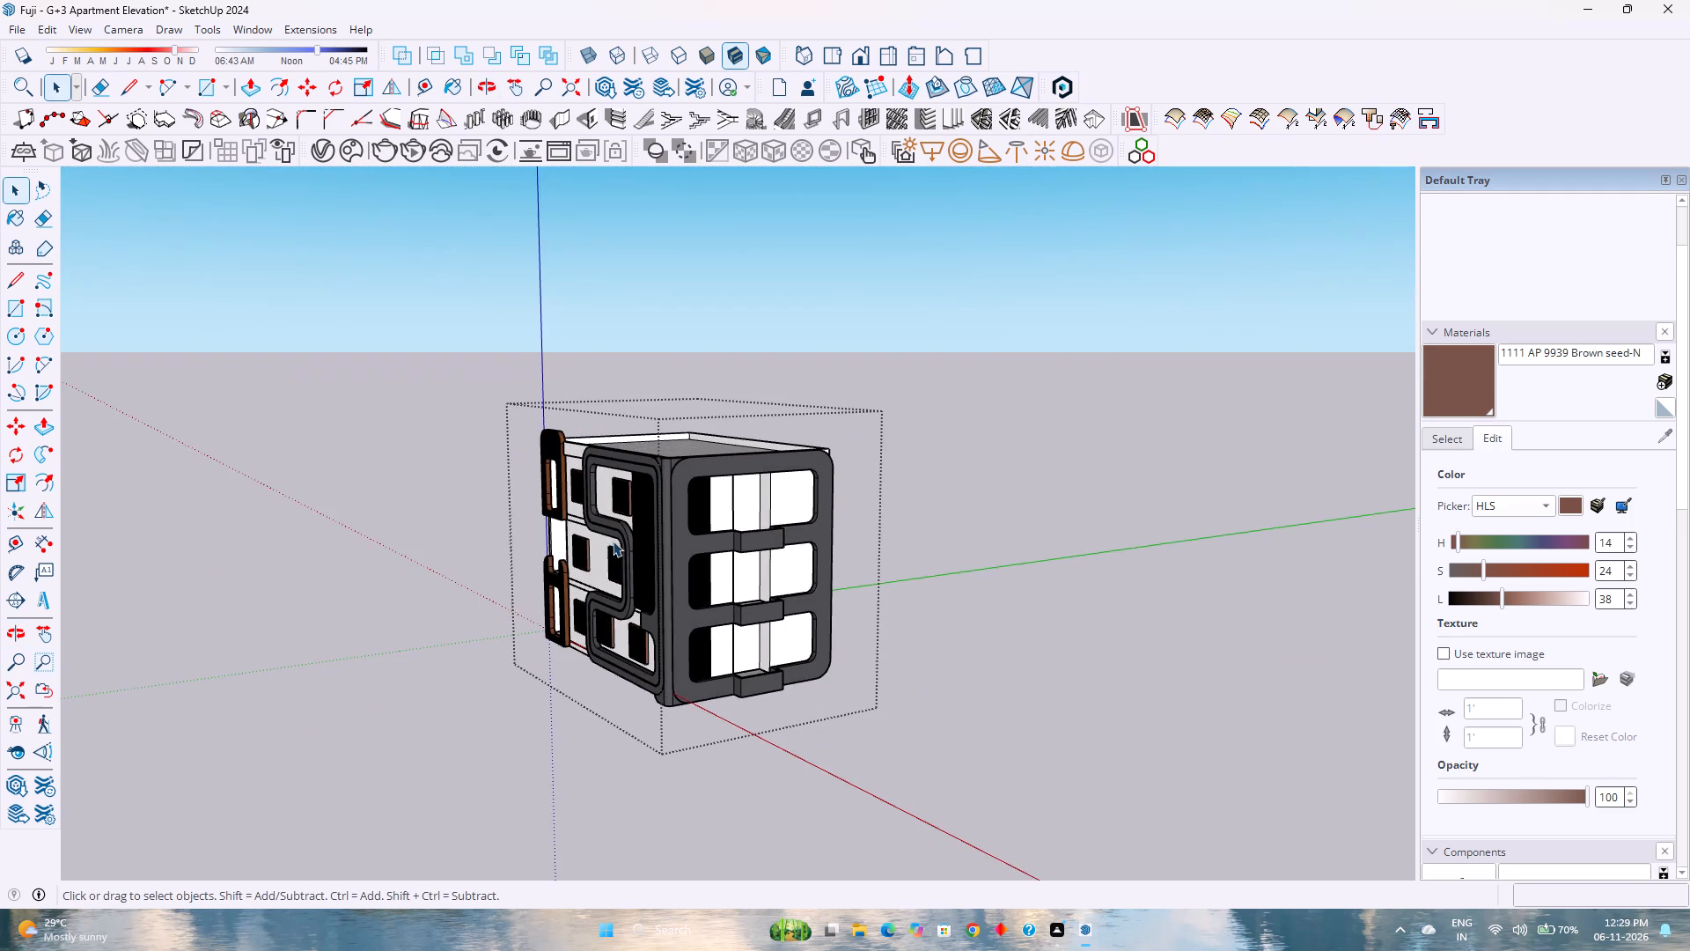
pyautogui.scroll(3, 651, 509)
pyautogui.moveTo(636, 546); pyautogui.dragTo(992, 502, button='middle')
pyautogui.middleClick(992, 502)
pyautogui.middleClick(992, 502)
pyautogui.scroll(-4, 520, 552)
pyautogui.scroll(1, 520, 552)
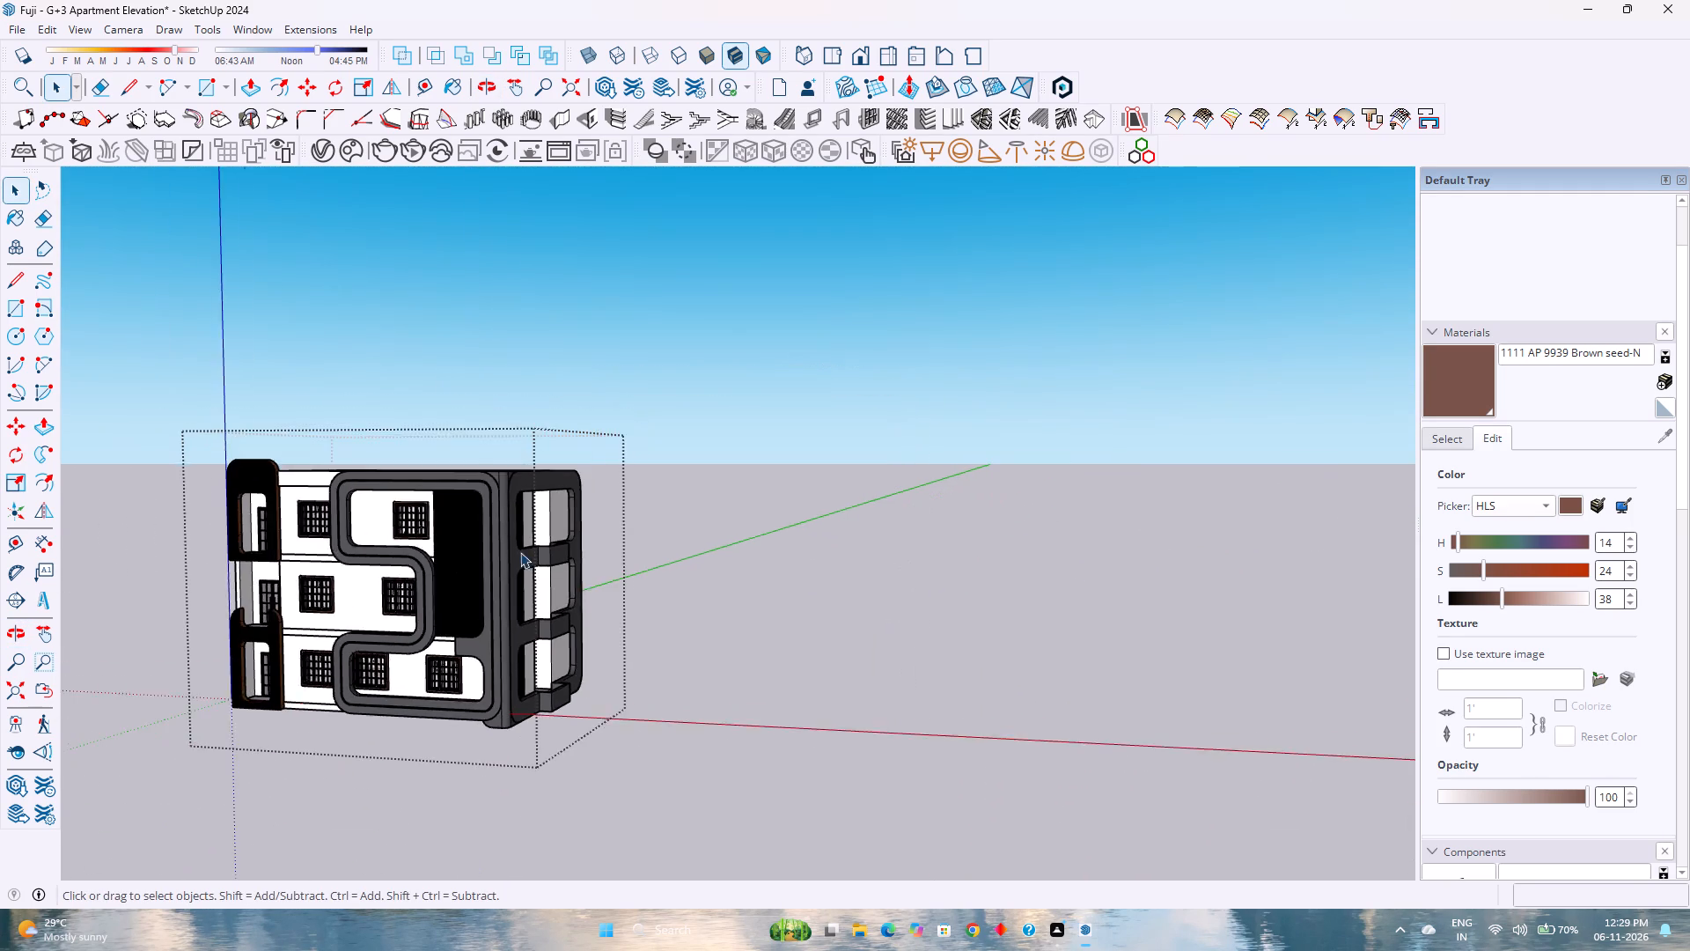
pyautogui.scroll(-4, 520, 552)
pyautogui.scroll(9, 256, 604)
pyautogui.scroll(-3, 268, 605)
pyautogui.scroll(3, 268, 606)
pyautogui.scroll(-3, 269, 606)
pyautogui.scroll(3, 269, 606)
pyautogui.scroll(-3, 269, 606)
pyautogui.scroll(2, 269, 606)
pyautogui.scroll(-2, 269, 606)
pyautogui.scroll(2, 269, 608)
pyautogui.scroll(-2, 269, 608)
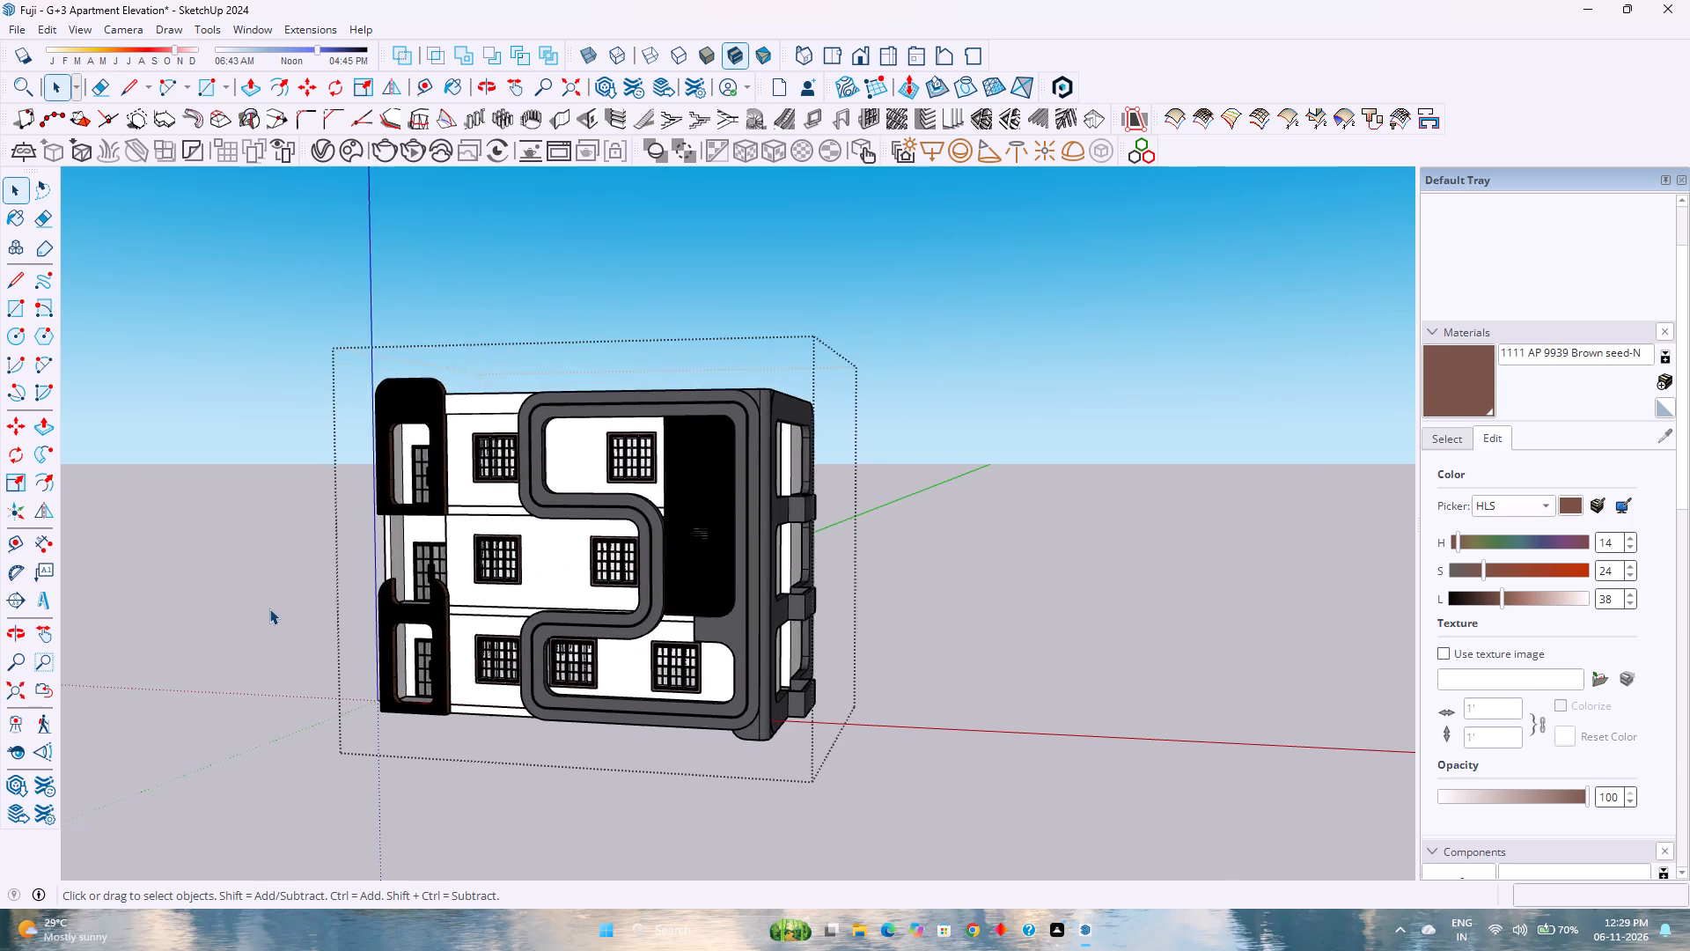
# Examine the building's front elevation and its plain white side wall from several angles.
pyautogui.scroll(3, 269, 608)
pyautogui.scroll(-3, 269, 608)
pyautogui.scroll(3, 269, 610)
pyautogui.scroll(-1, 269, 612)
pyautogui.scroll(2, 269, 612)
pyautogui.scroll(-3, 269, 612)
pyautogui.moveTo(270, 616); pyautogui.dragTo(935, 624, button='middle')
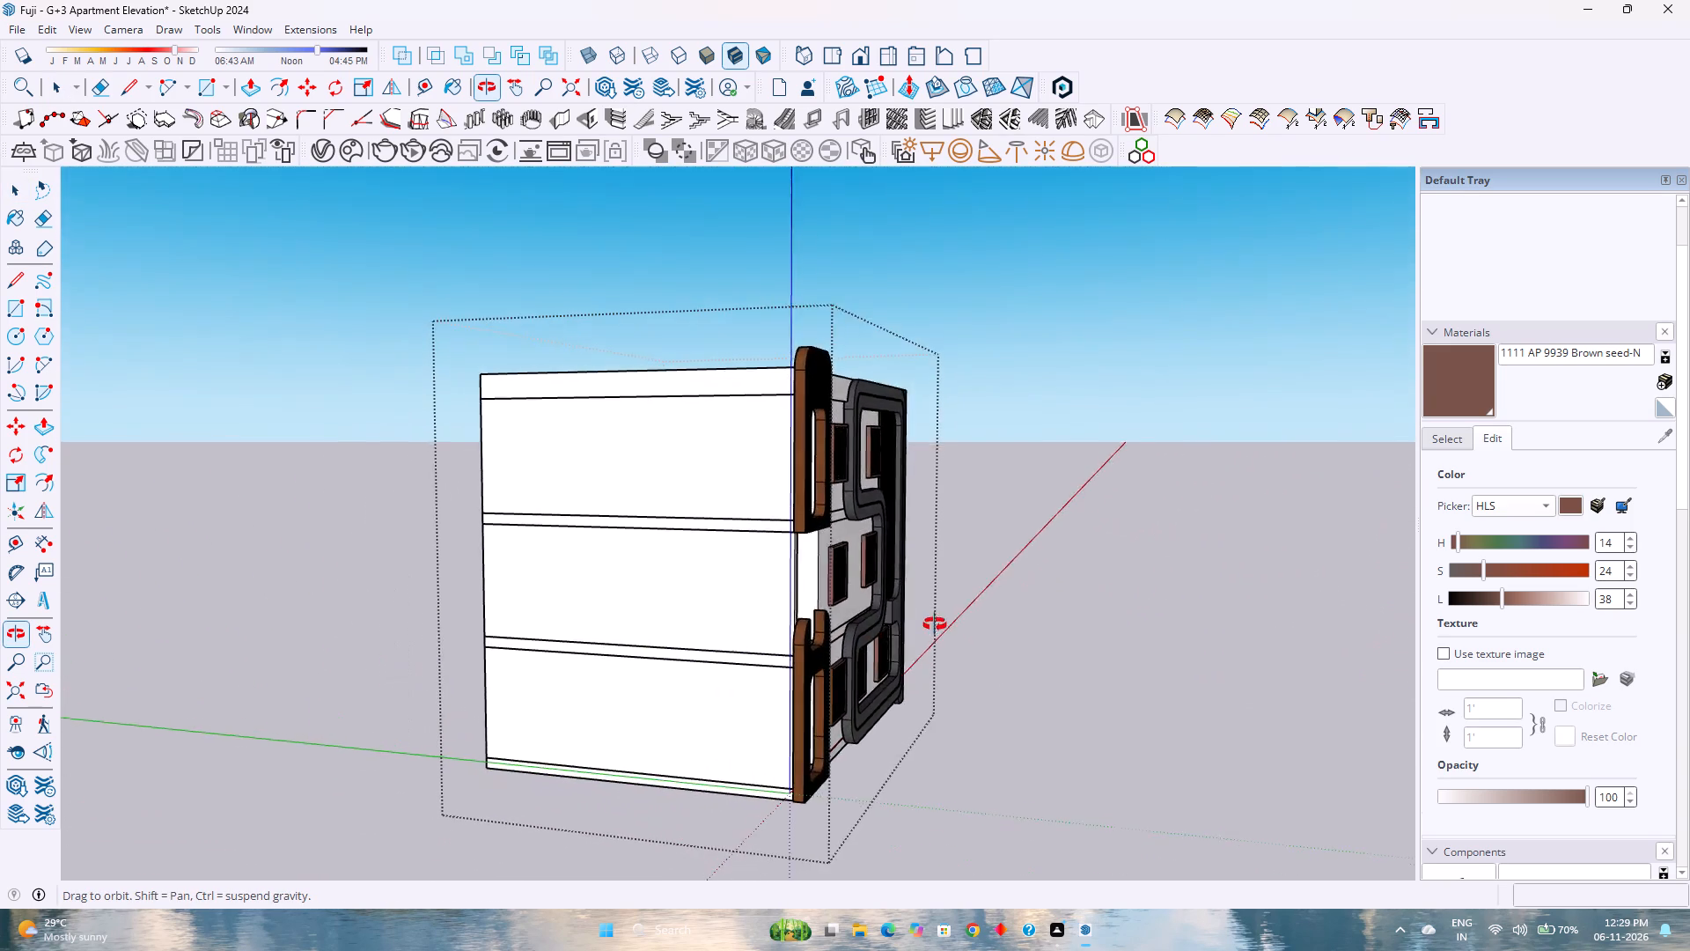
pyautogui.moveTo(935, 624); pyautogui.dragTo(400, 624, button='middle')
pyautogui.scroll(5, 755, 550)
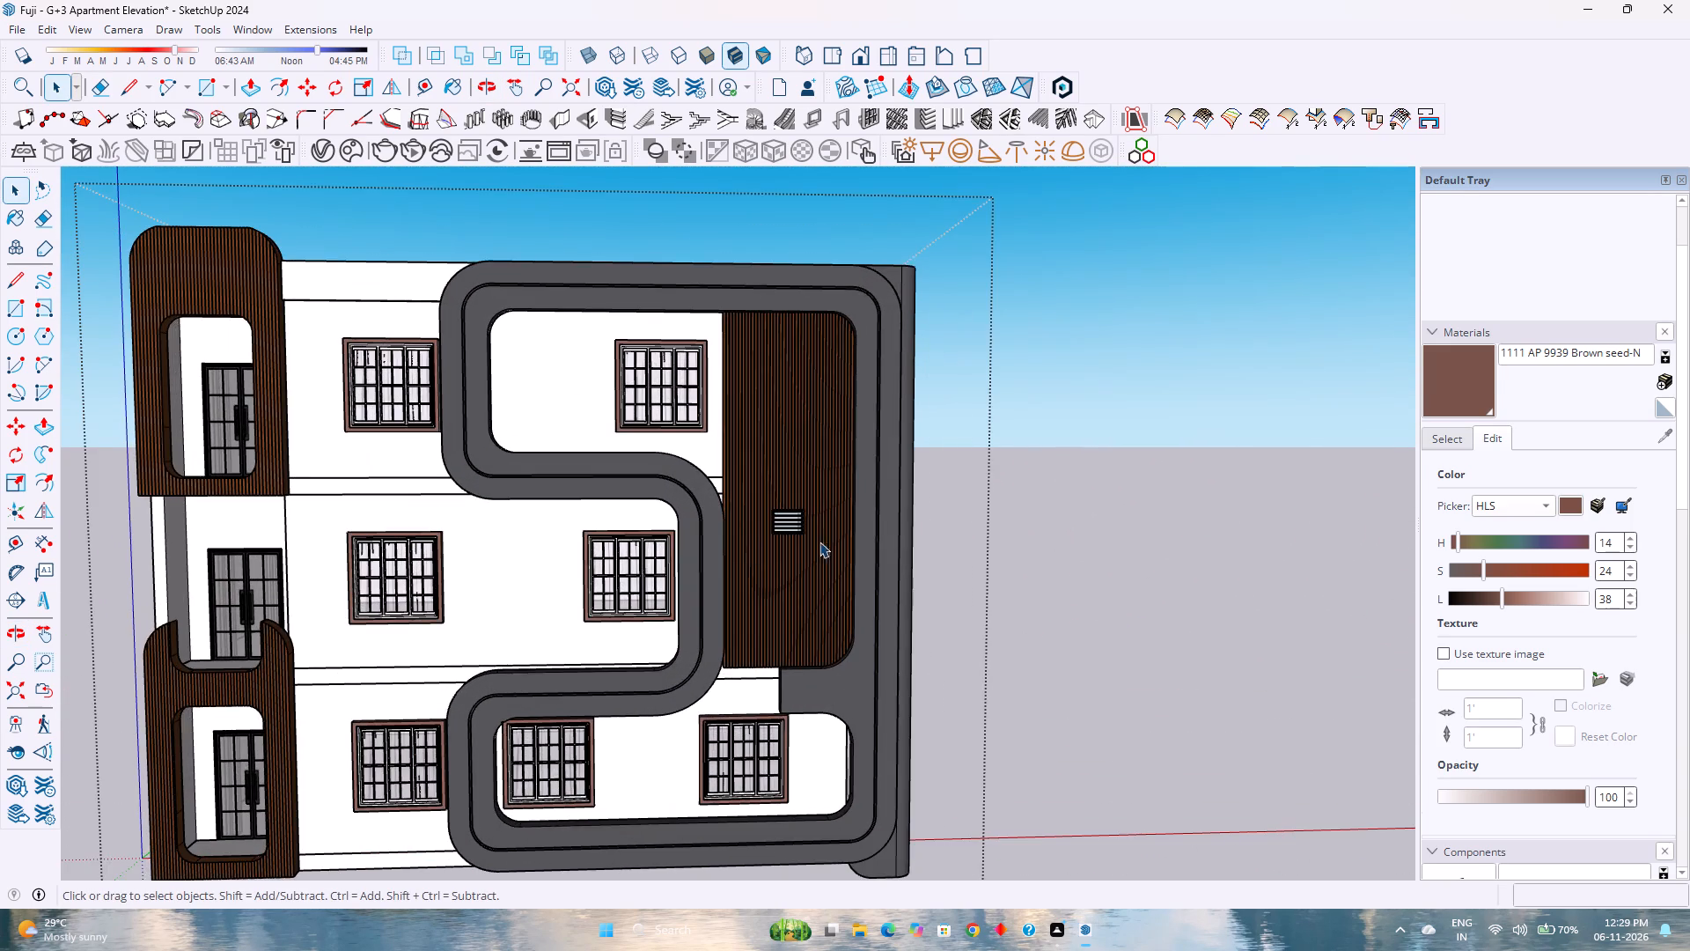
pyautogui.scroll(-3, 681, 481)
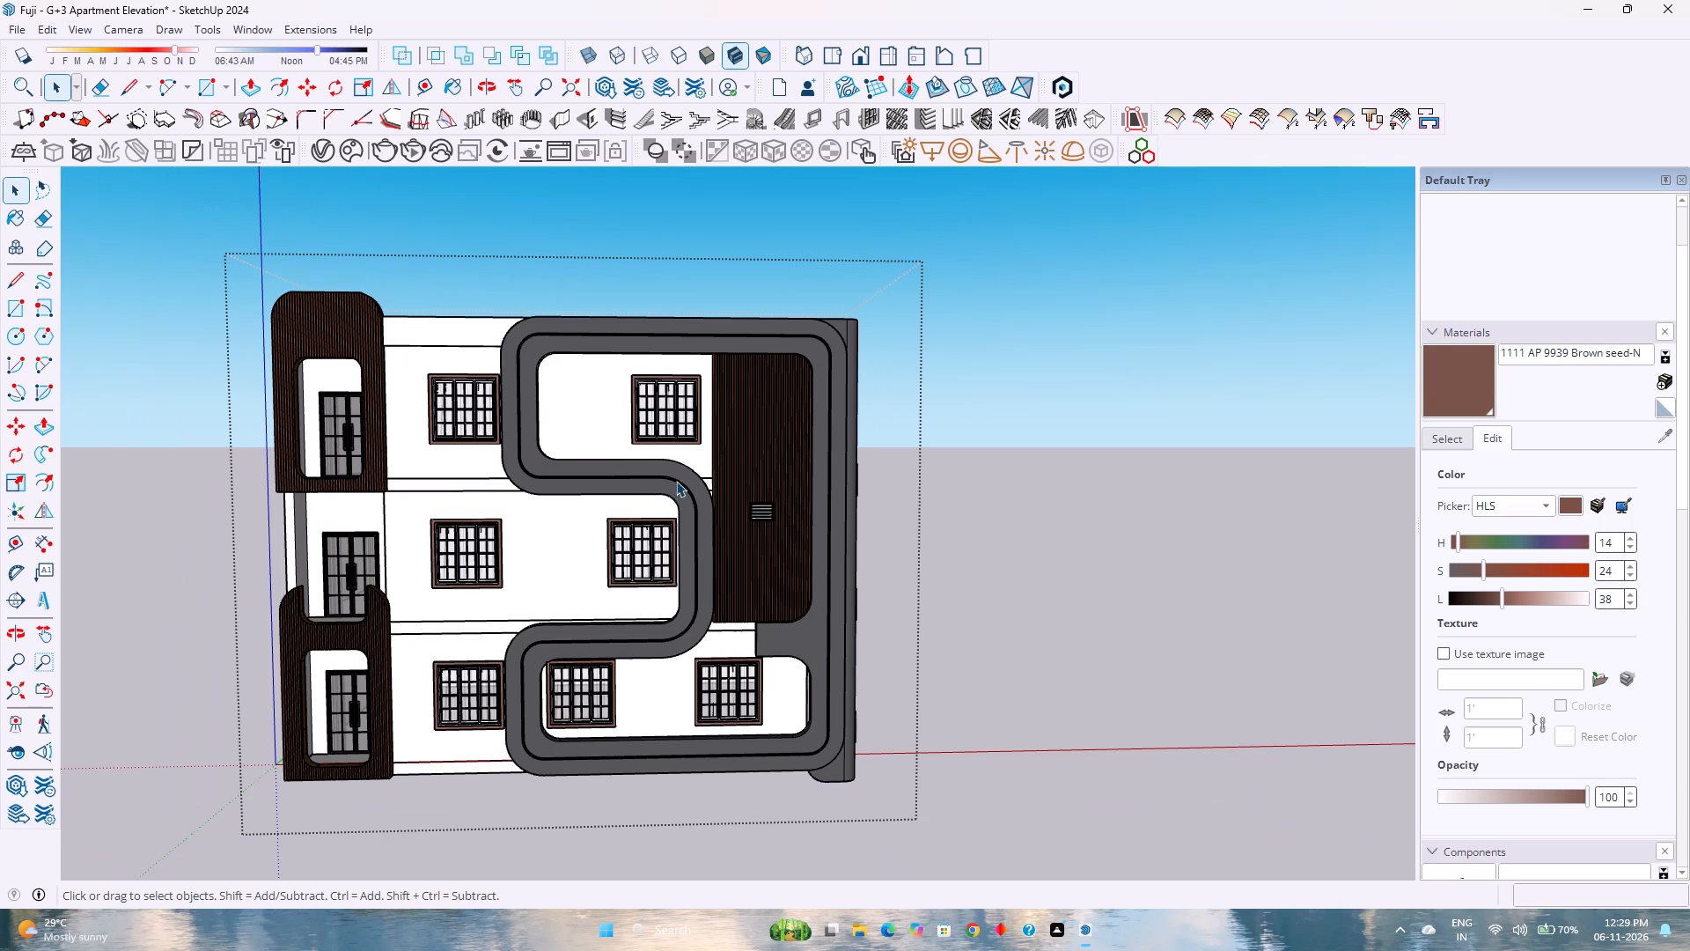
# Enter the grey S-shaped frame's nested group and select the thin strip solid running along the frame's centre groove.
pyautogui.scroll(6, 612, 459)
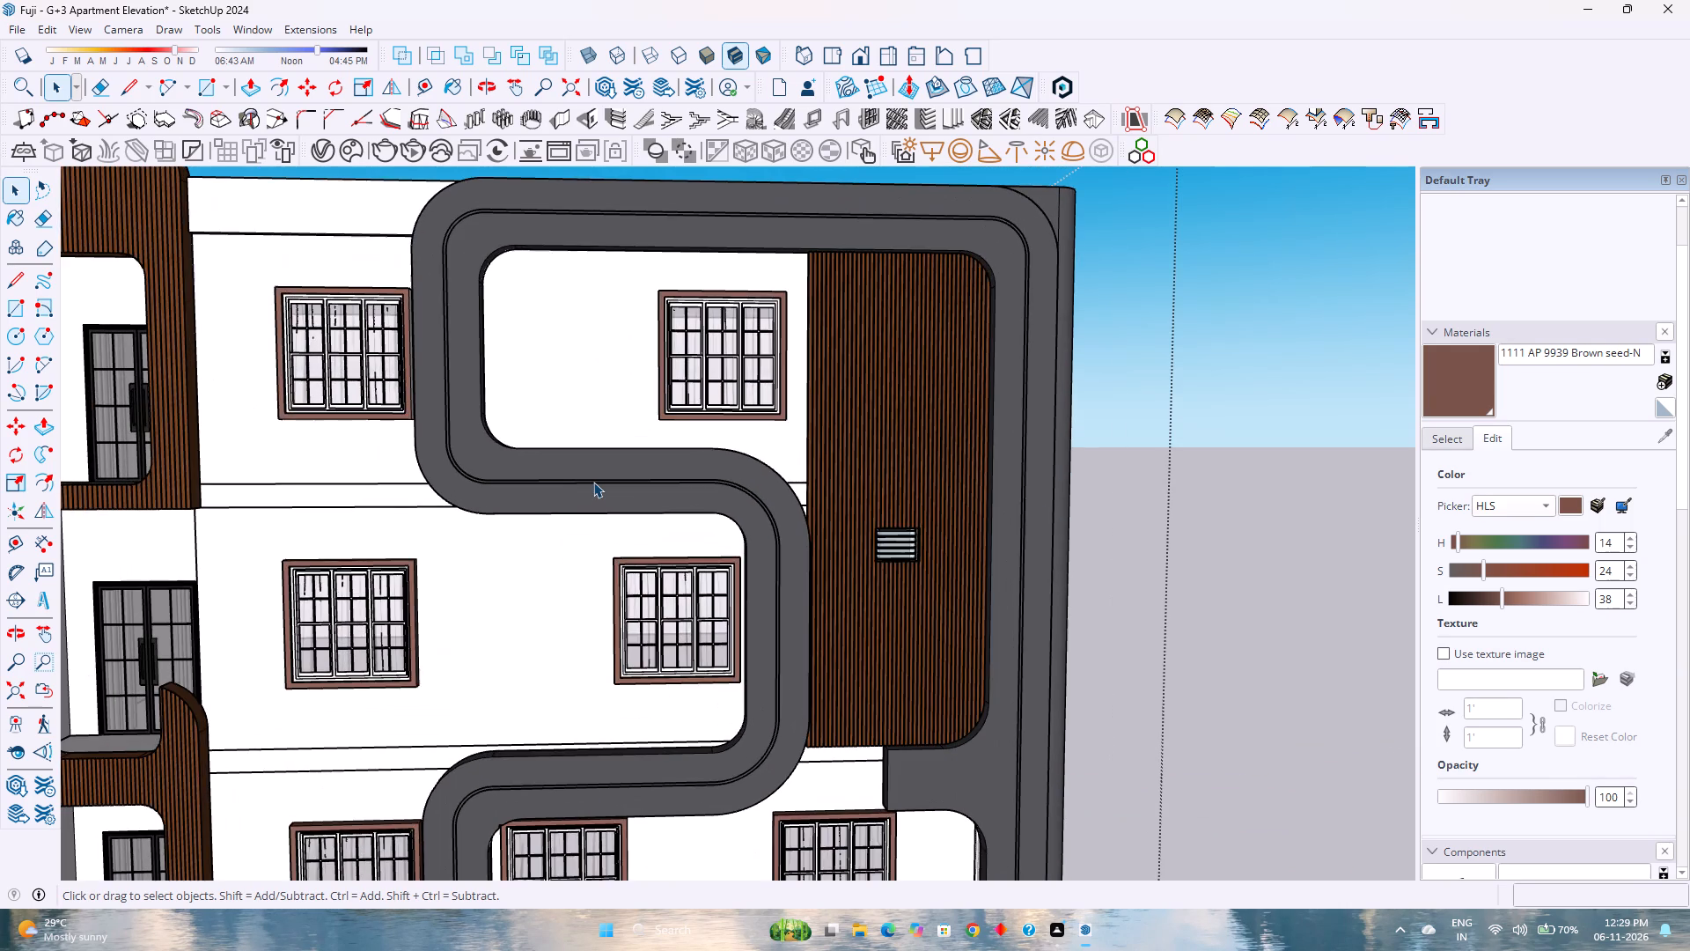
pyautogui.doubleClick(593, 482)
pyautogui.doubleClick(592, 483)
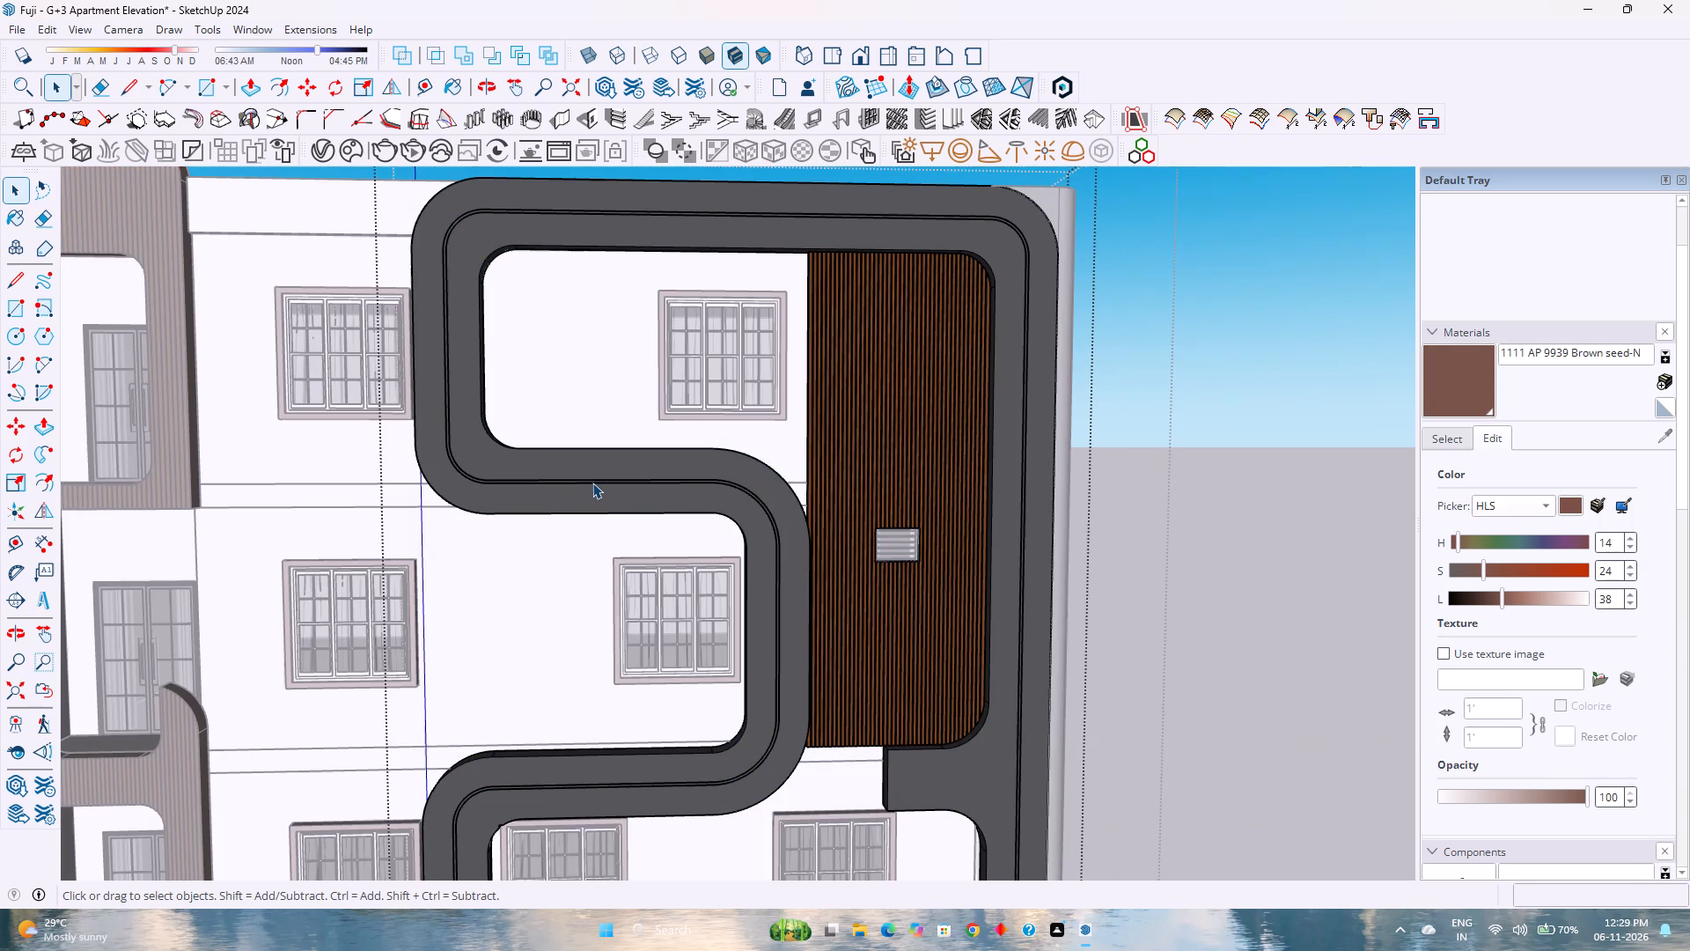
pyautogui.click(593, 485)
pyautogui.scroll(7, 593, 485)
pyautogui.press('Escape')
pyautogui.click(406, 481)
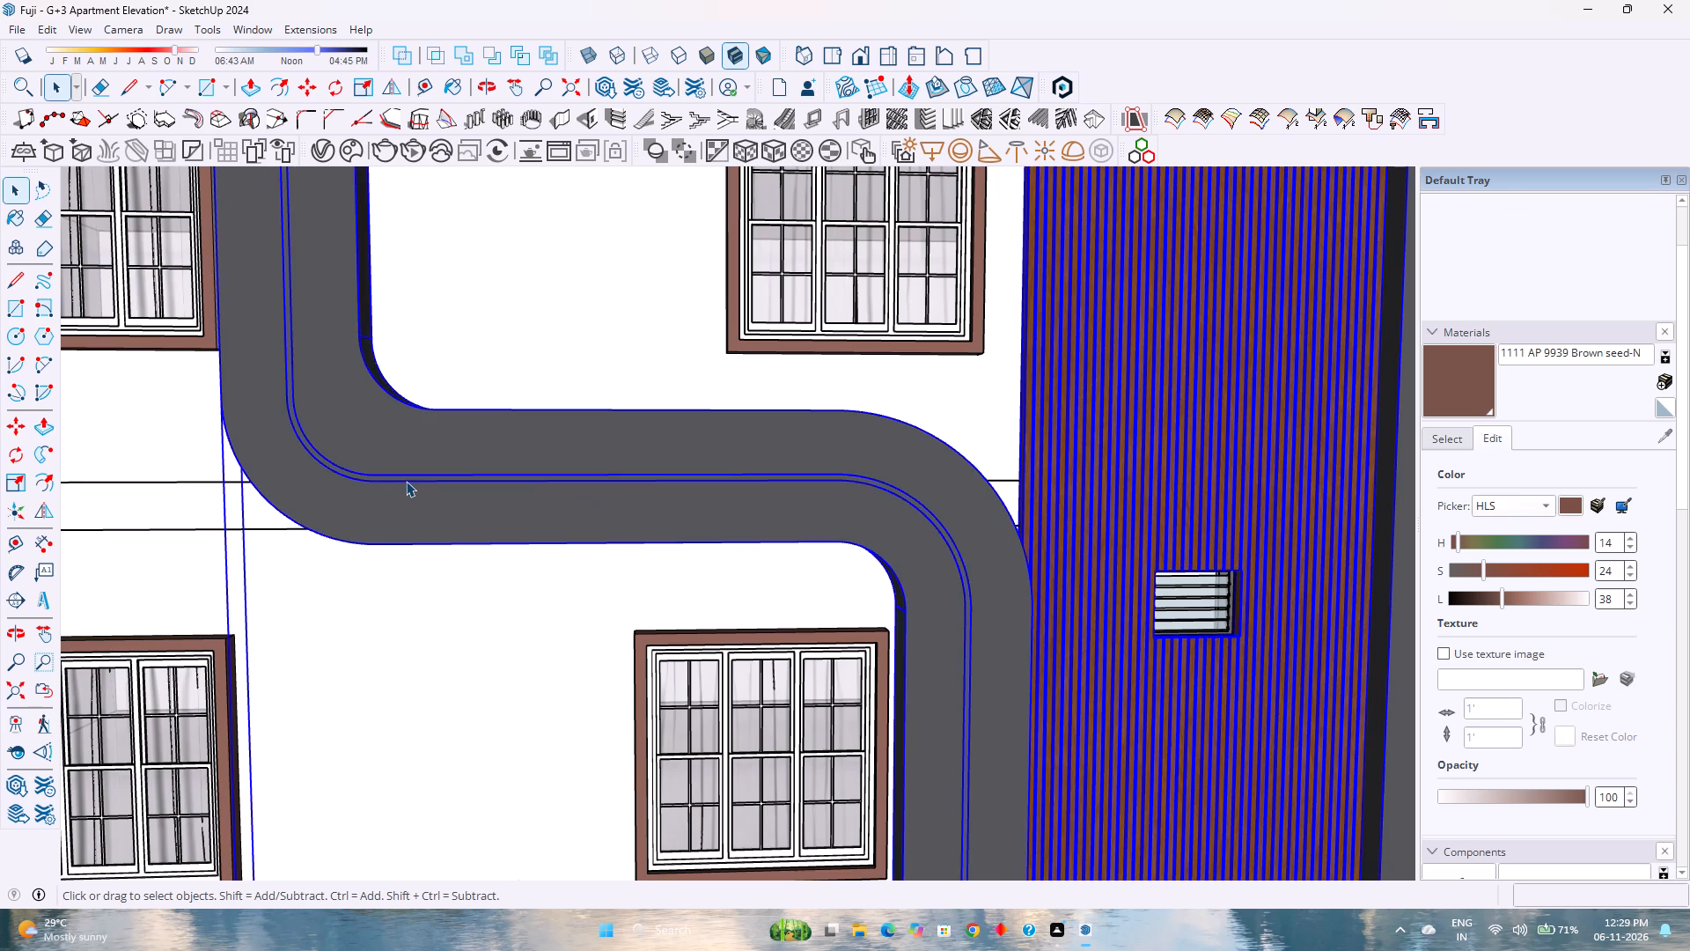
pyautogui.doubleClick(408, 479)
pyautogui.click(408, 479)
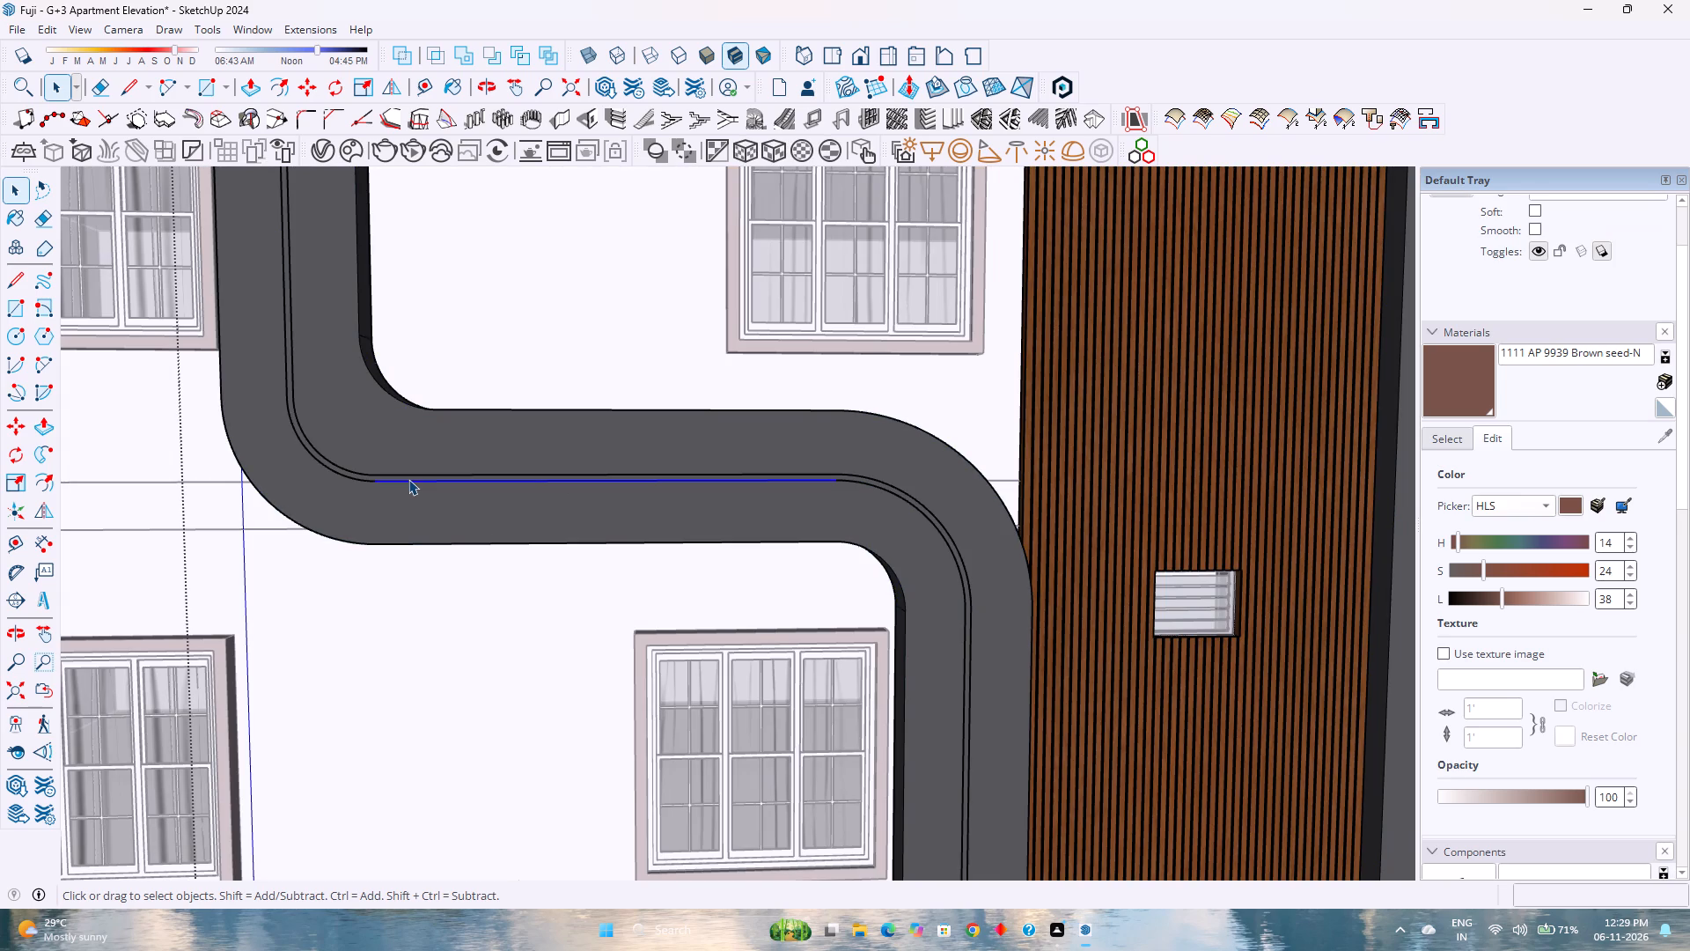
pyautogui.scroll(7, 408, 477)
pyautogui.click(404, 478)
pyautogui.scroll(2, 405, 478)
pyautogui.scroll(-4, 405, 478)
pyautogui.scroll(1, 405, 478)
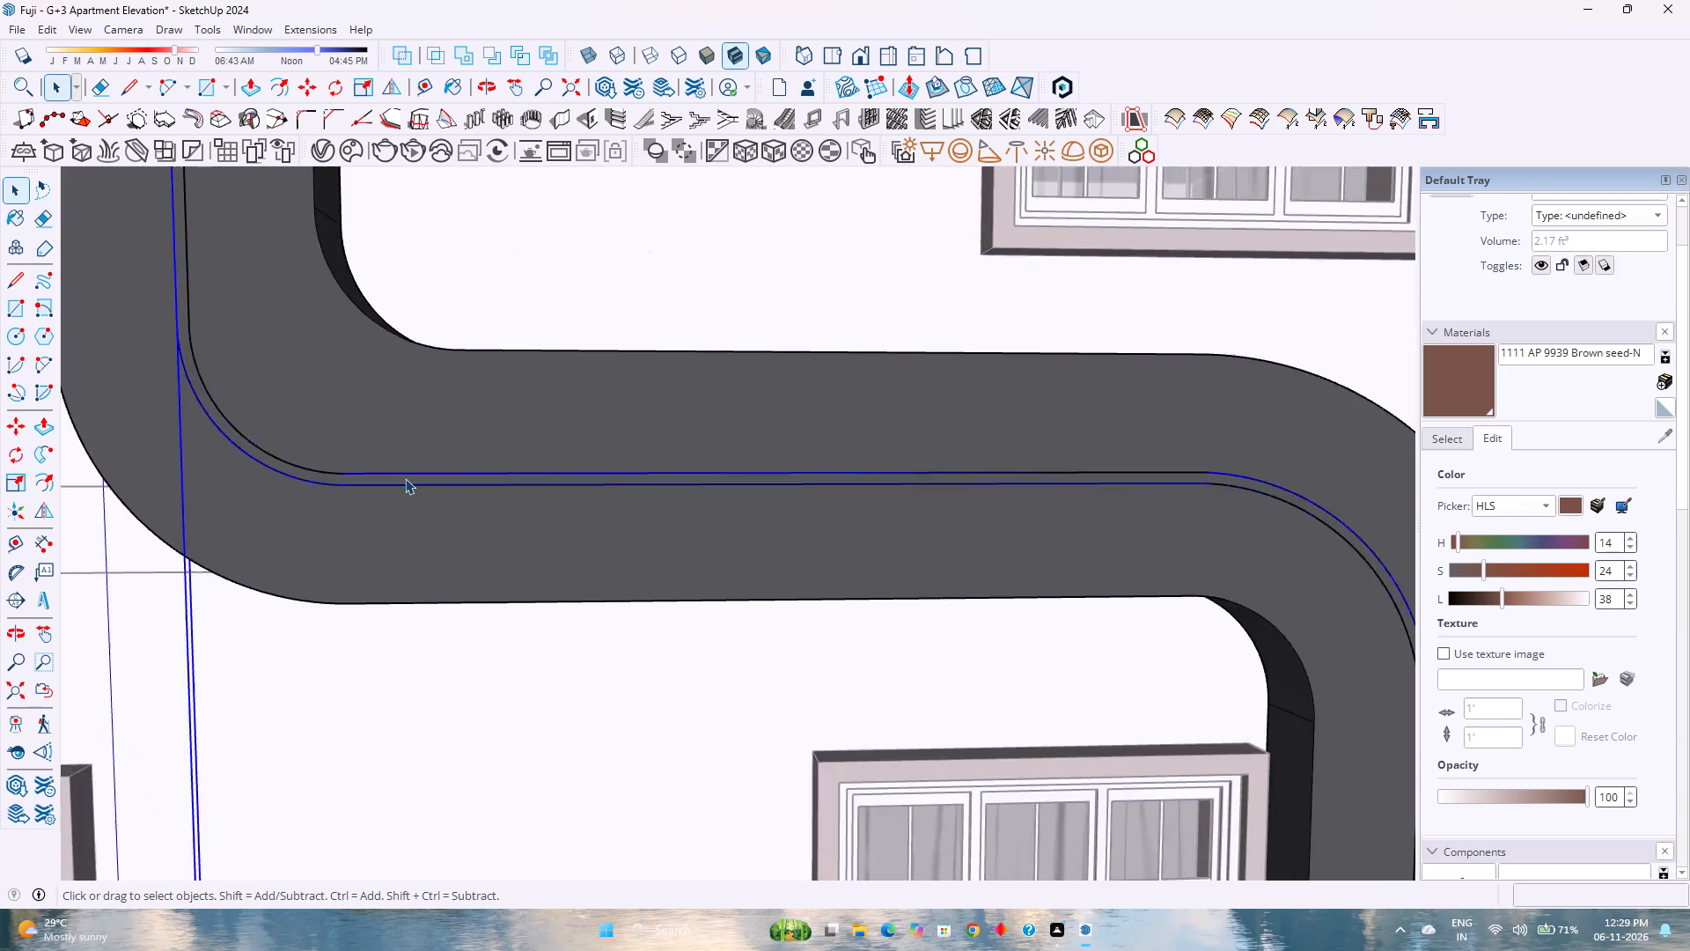
pyautogui.scroll(-16, 405, 478)
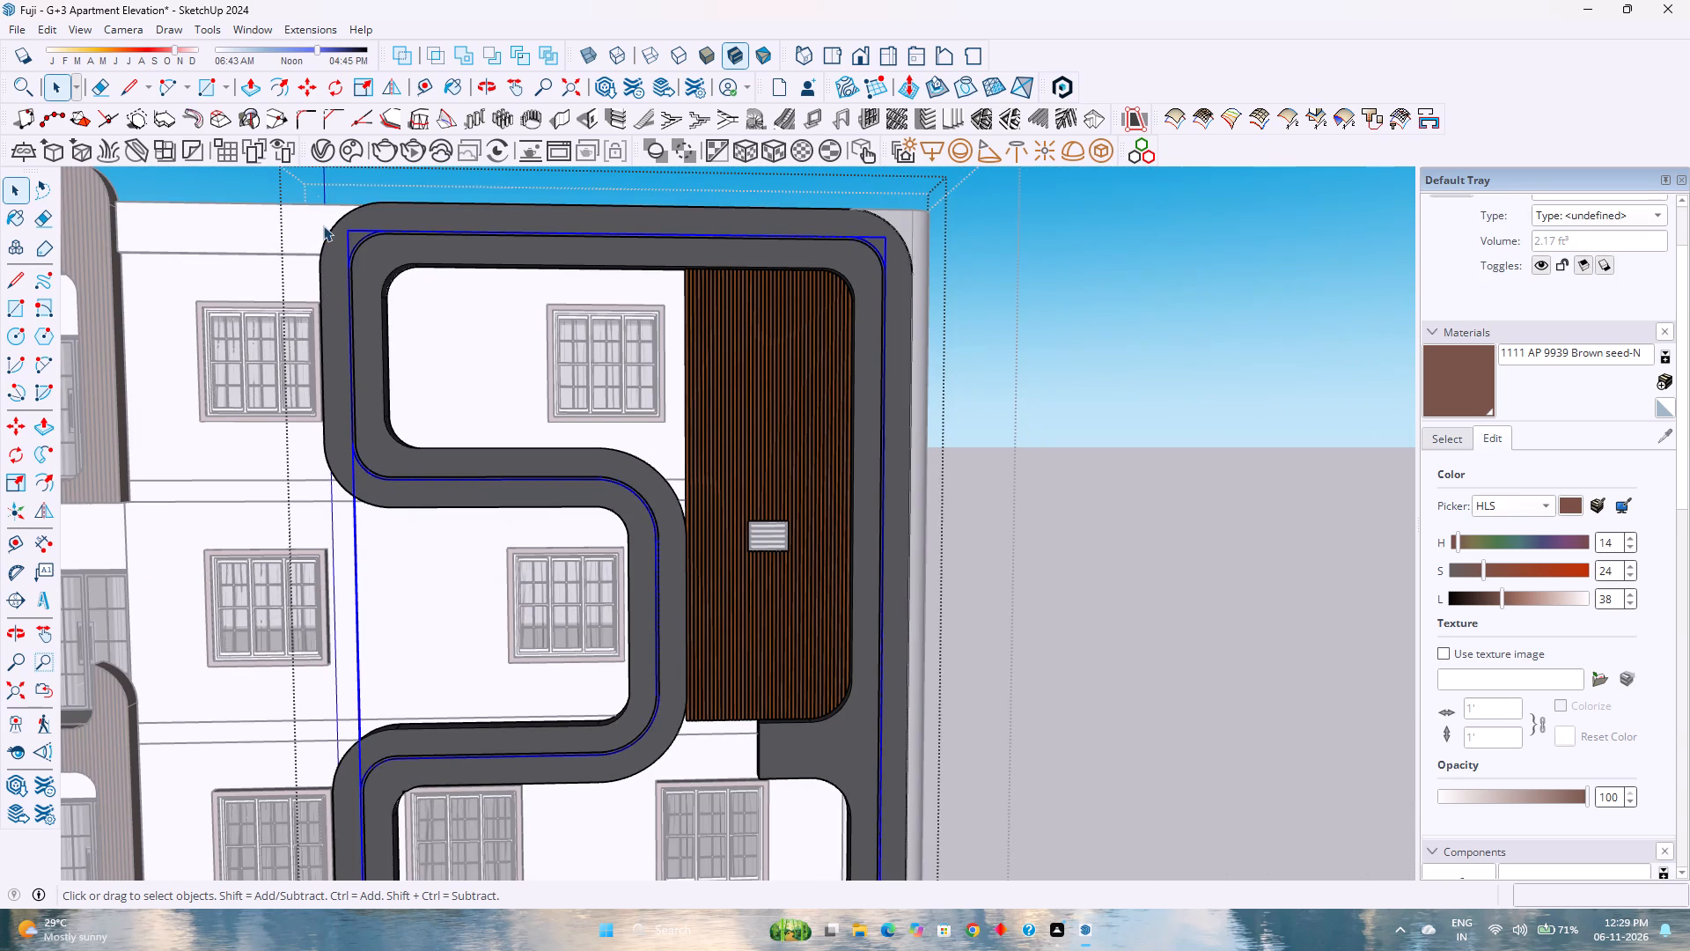
# Create a new V-Ray Emissive material.
pyautogui.click(332, 155)
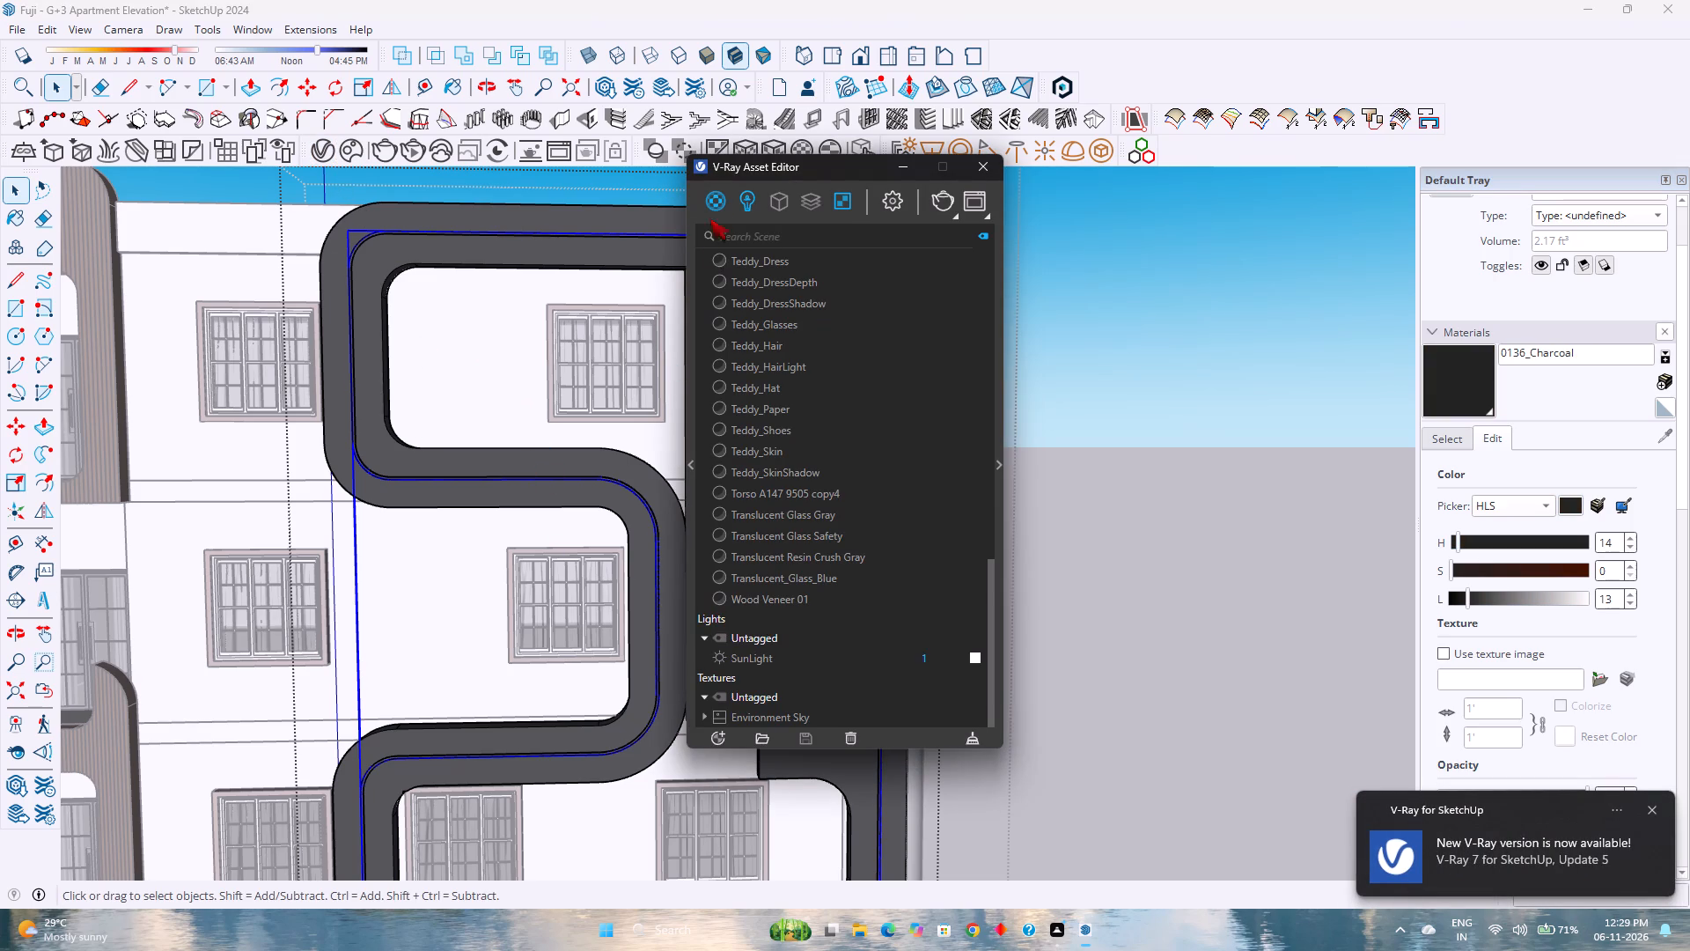
pyautogui.rightClick(713, 201)
pyautogui.click(756, 263)
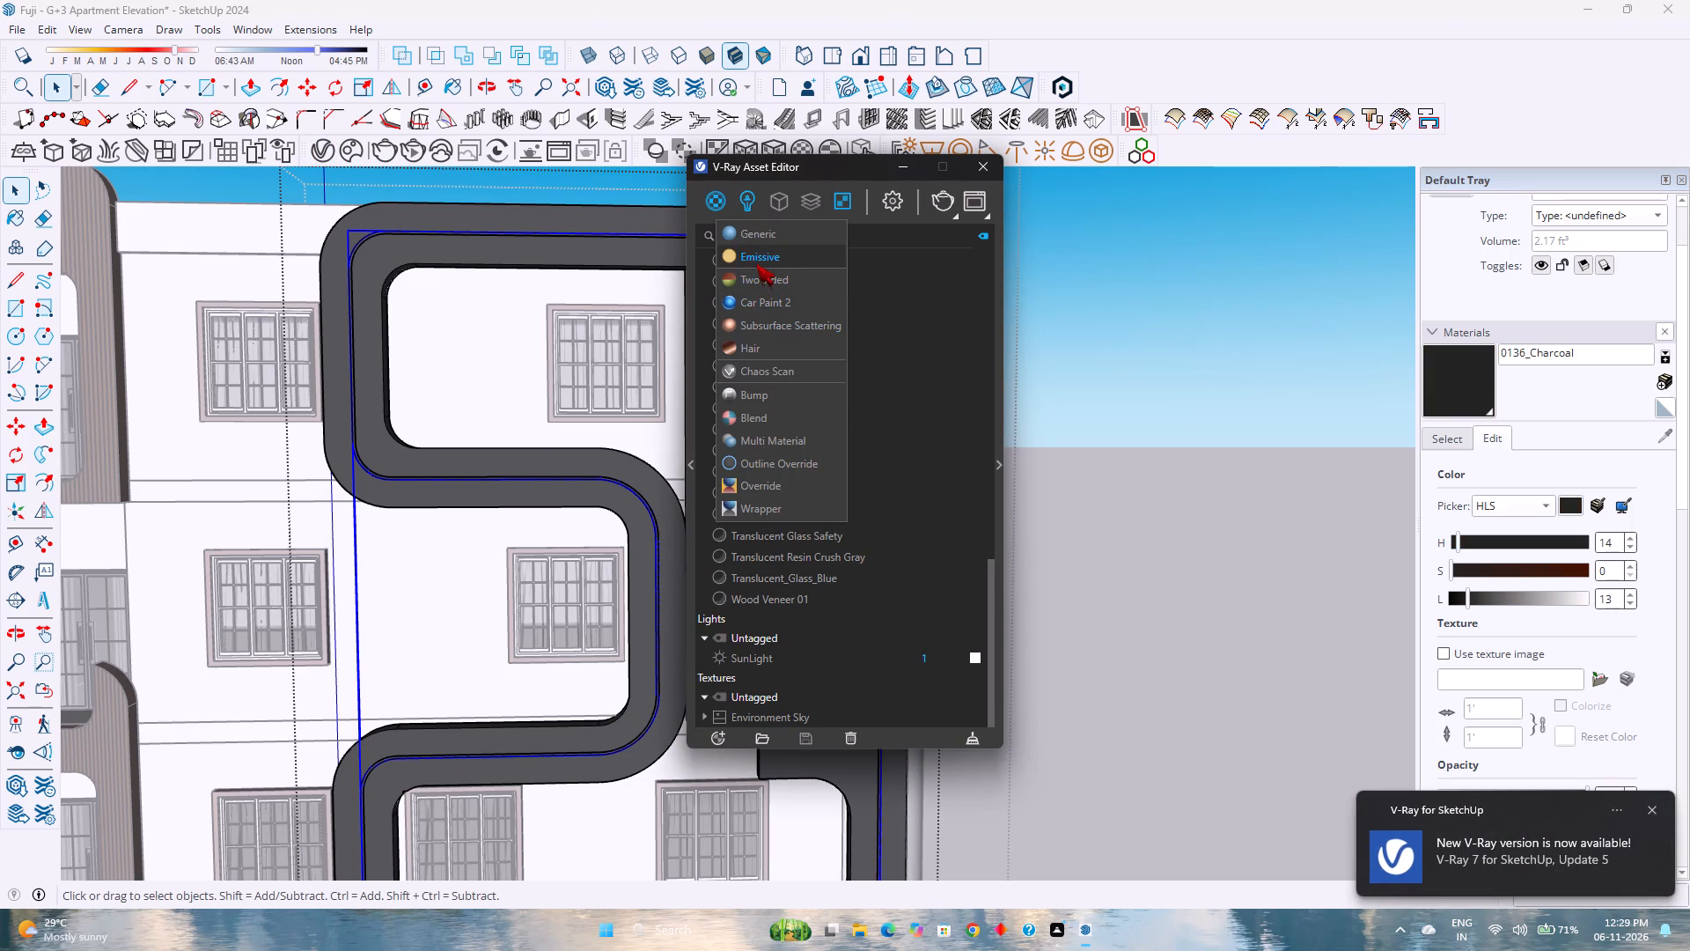
# Rename the new emissive material as Outer Light.
pyautogui.rightClick(753, 627)
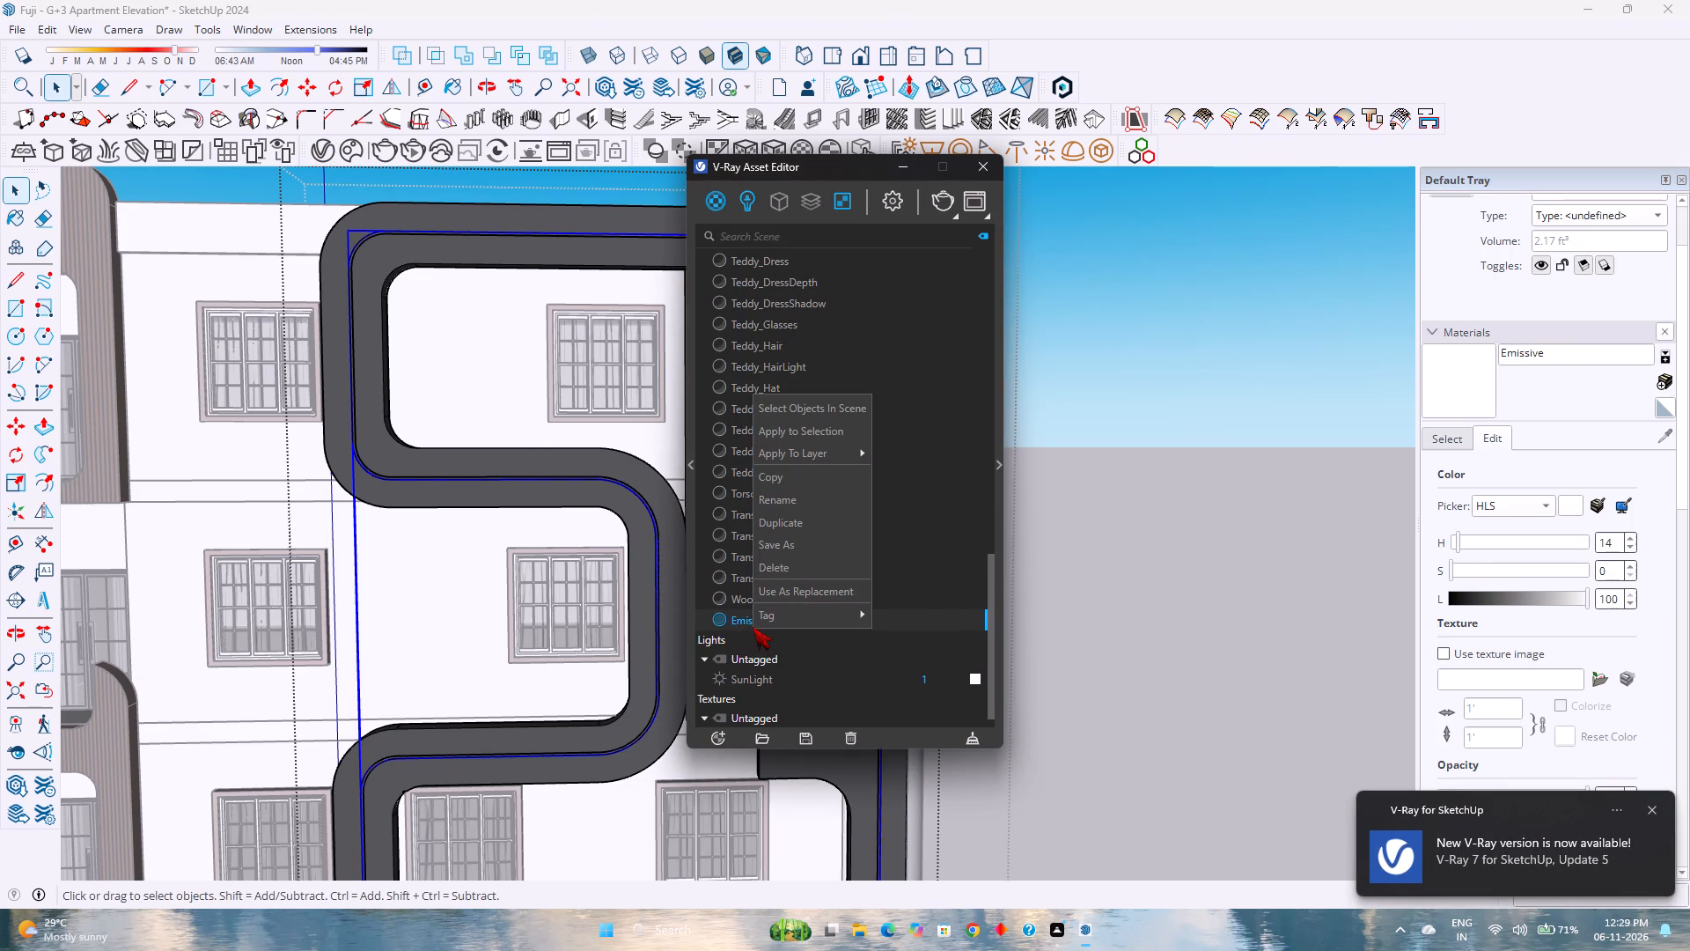
pyautogui.click(804, 498)
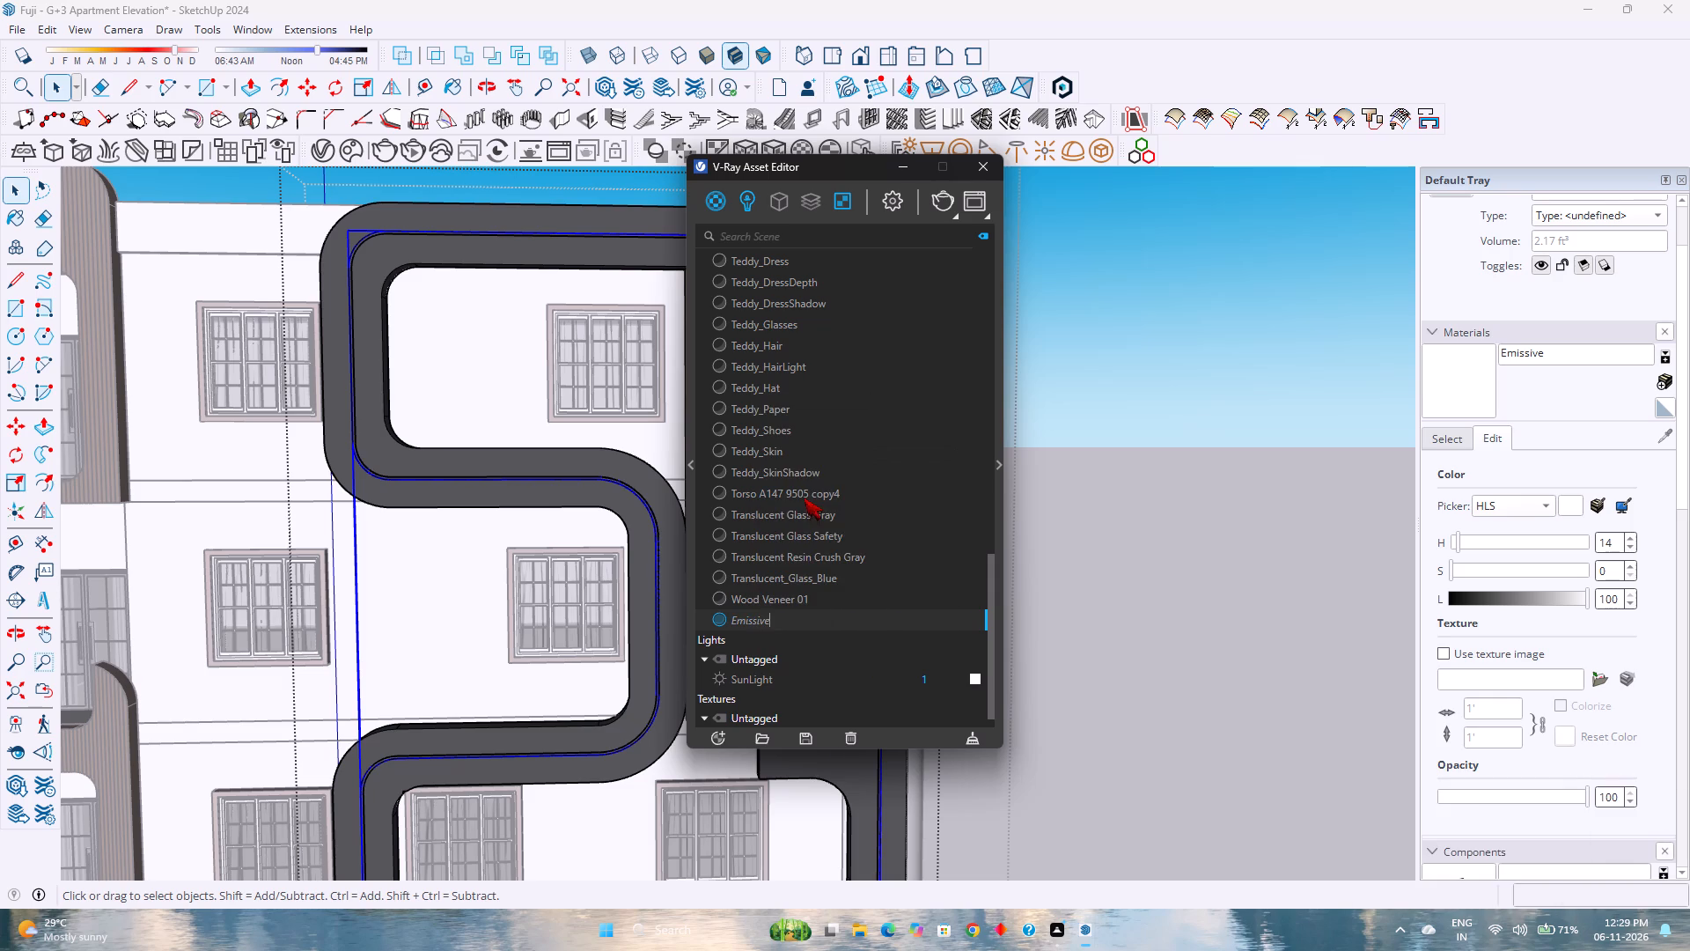
pyautogui.press('BackSpace')
pyautogui.press('BackSpace')
pyautogui.press('BackSpace')
pyautogui.press('BackSpace')
pyautogui.press('BackSpace')
pyautogui.press('BackSpace')
pyautogui.press('BackSpace')
pyautogui.press('BackSpace')
pyautogui.press('BackSpace')
pyautogui.press('BackSpace')
pyautogui.press('BackSpace')
pyautogui.press('BackSpace')
pyautogui.press('BackSpace')
pyautogui.press('BackSpace')
pyautogui.press('BackSpace')
pyautogui.write('Outer')
pyautogui.press('space')
pyautogui.press('Return')
pyautogui.write('light')
pyautogui.rightClick(805, 619)
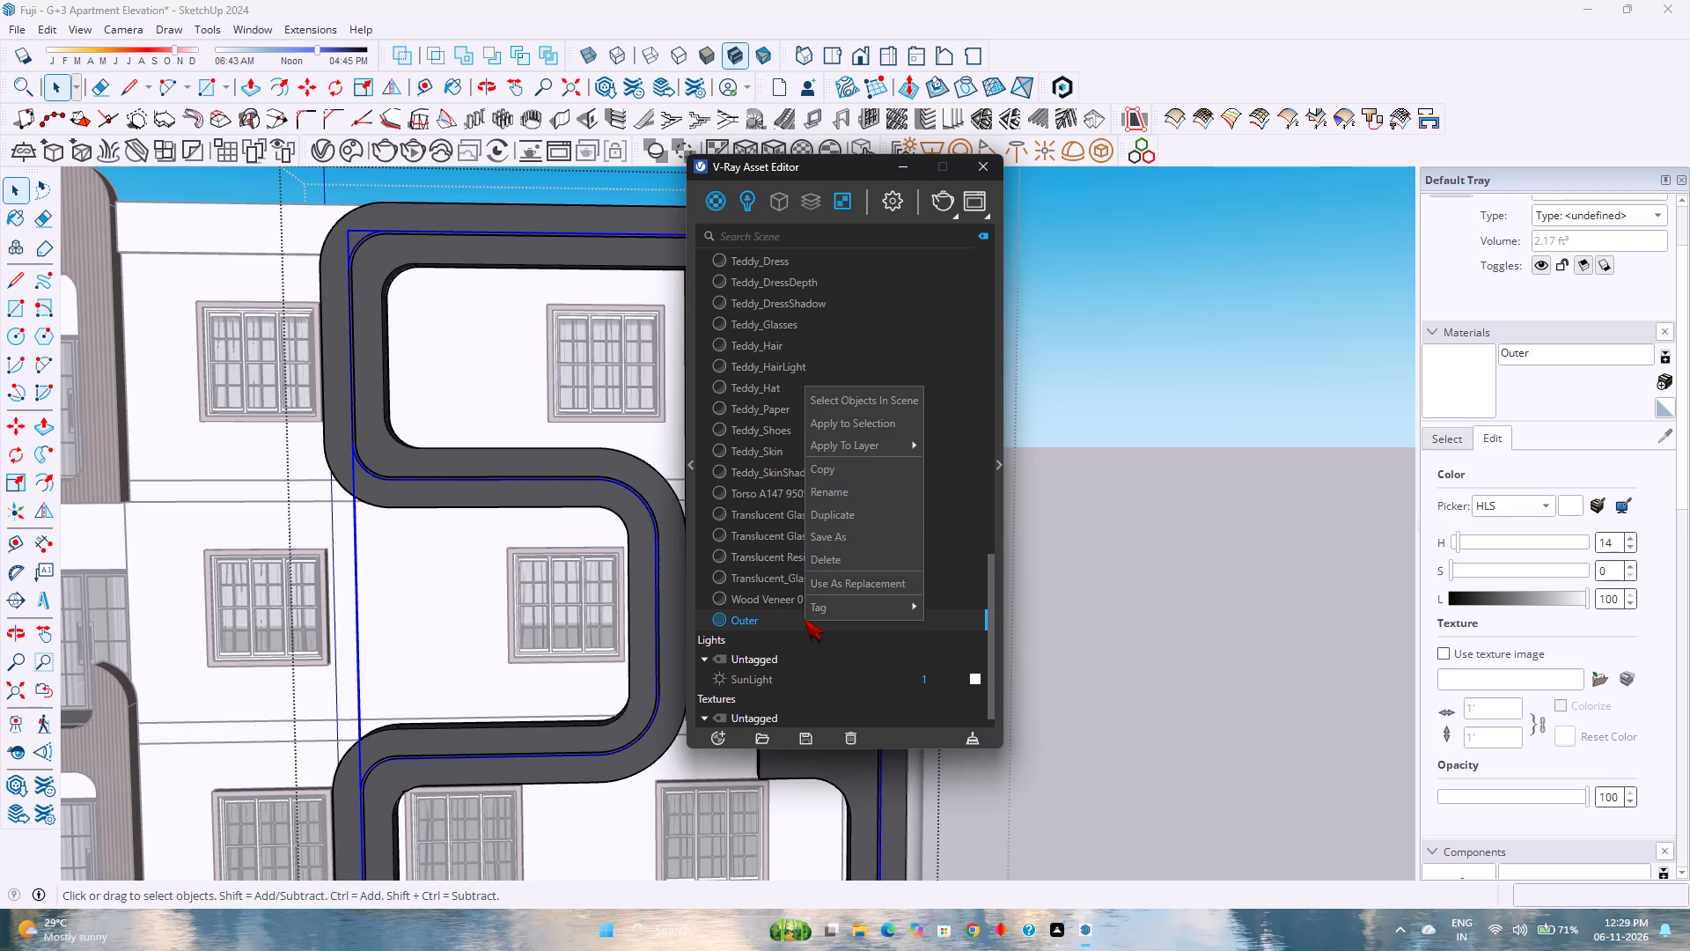
pyautogui.click(848, 496)
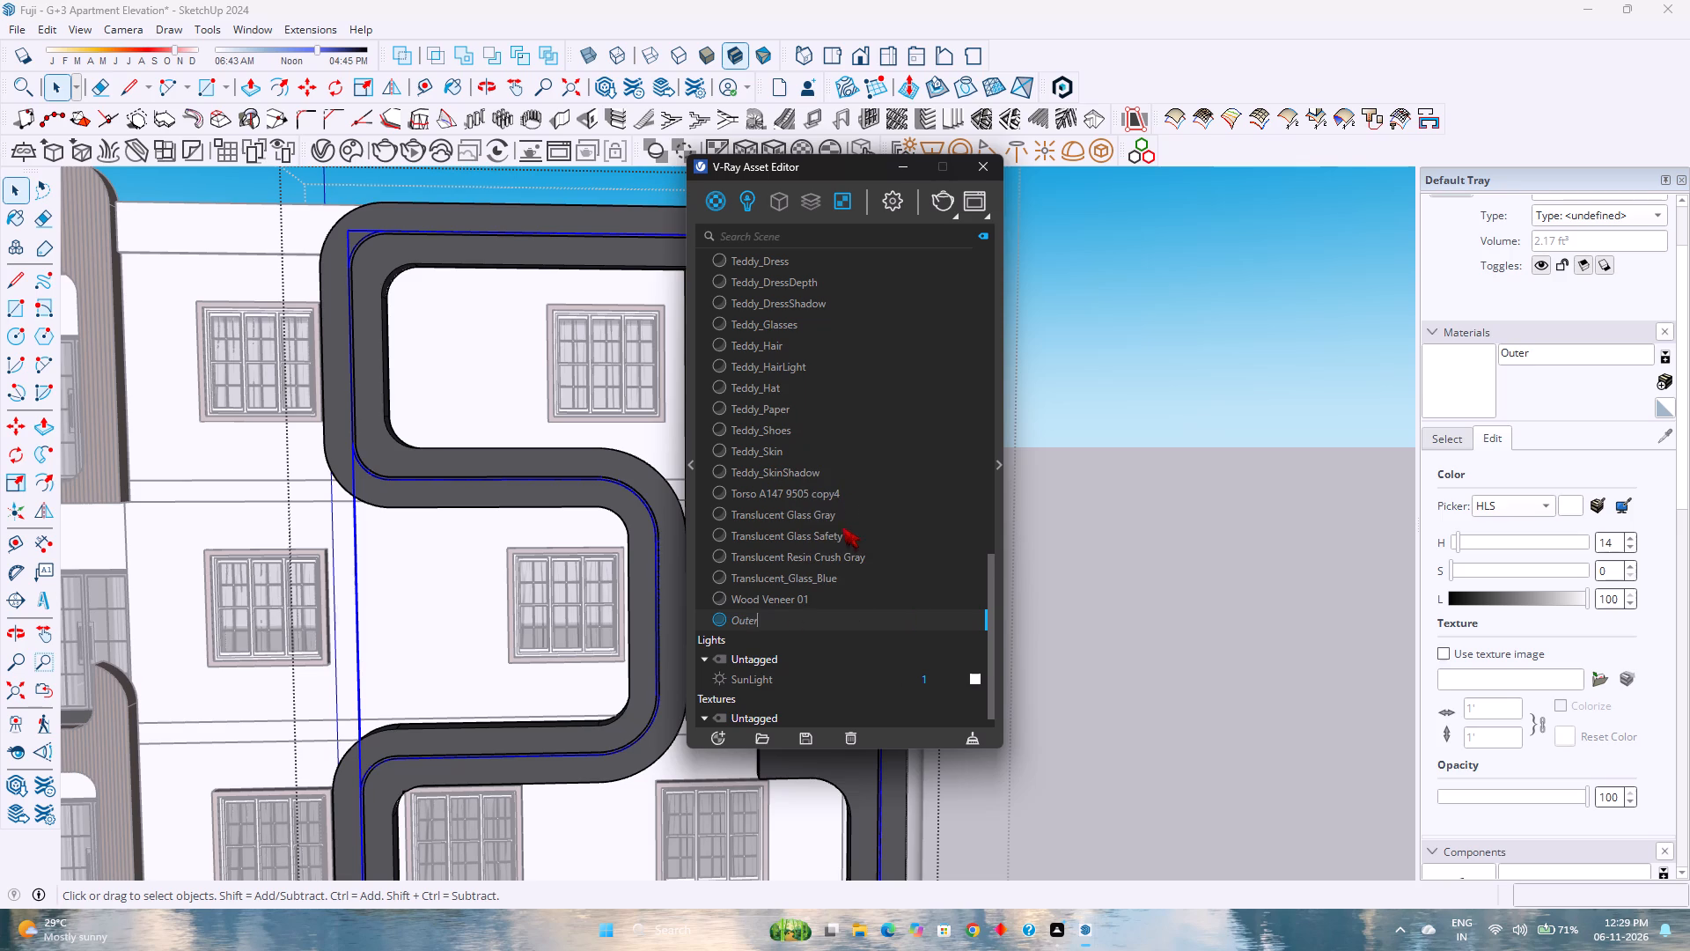
pyautogui.press('space')
pyautogui.press('Return')
pyautogui.write('light')
pyautogui.rightClick(802, 617)
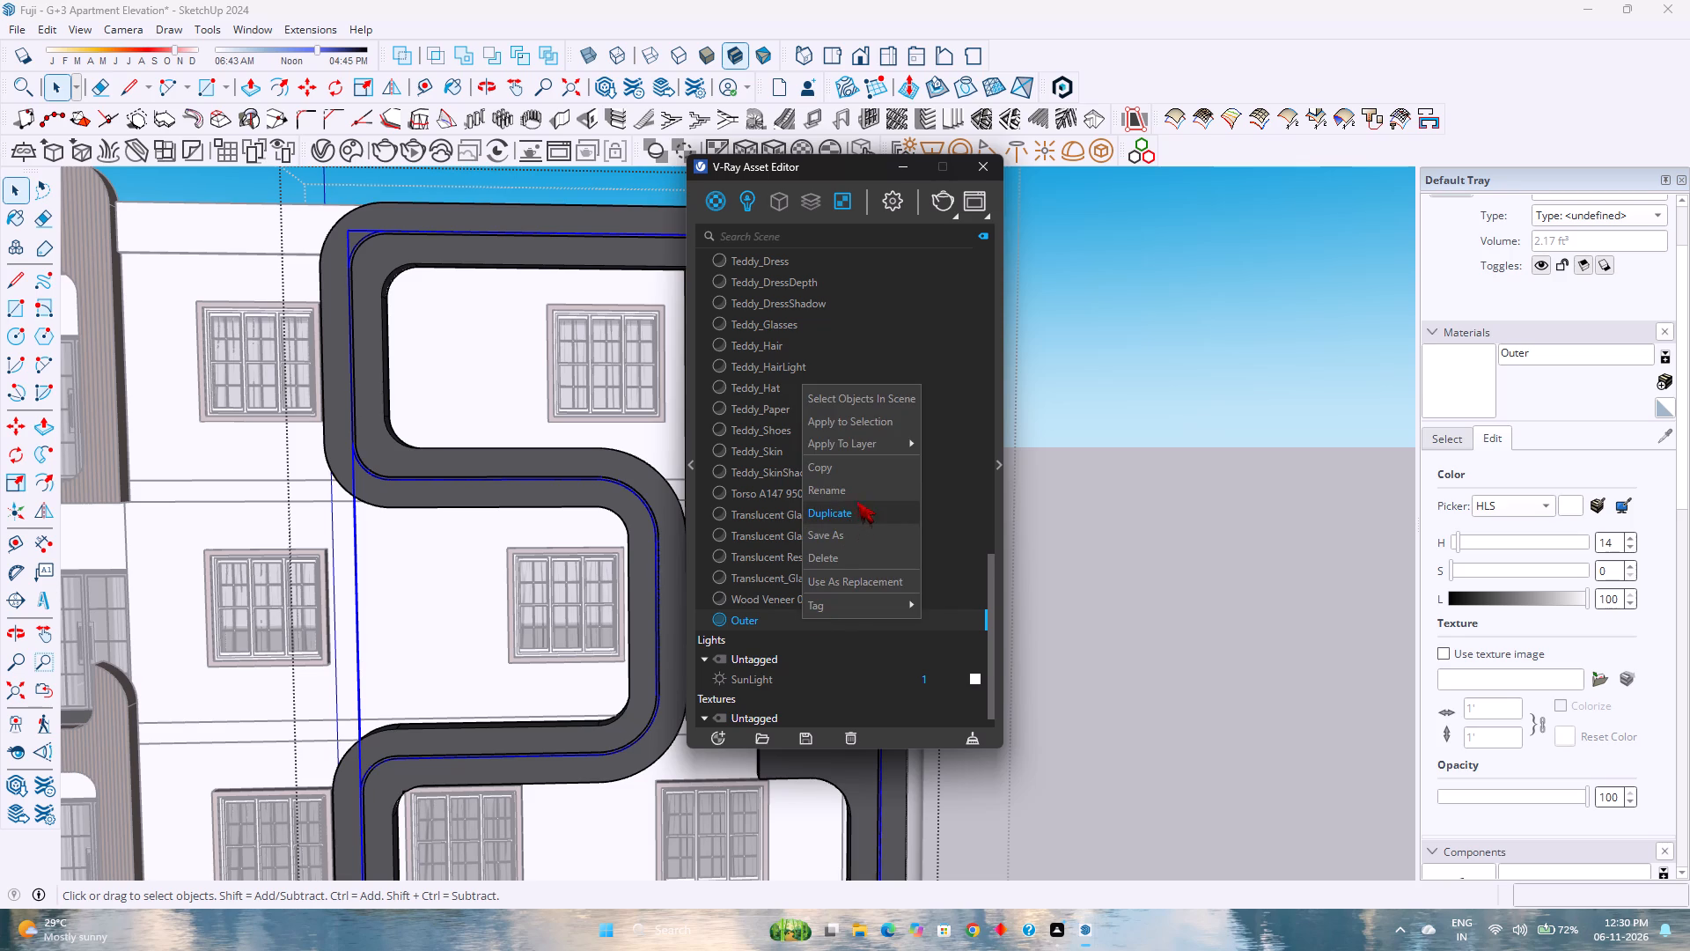
pyautogui.click(856, 494)
pyautogui.click(786, 614)
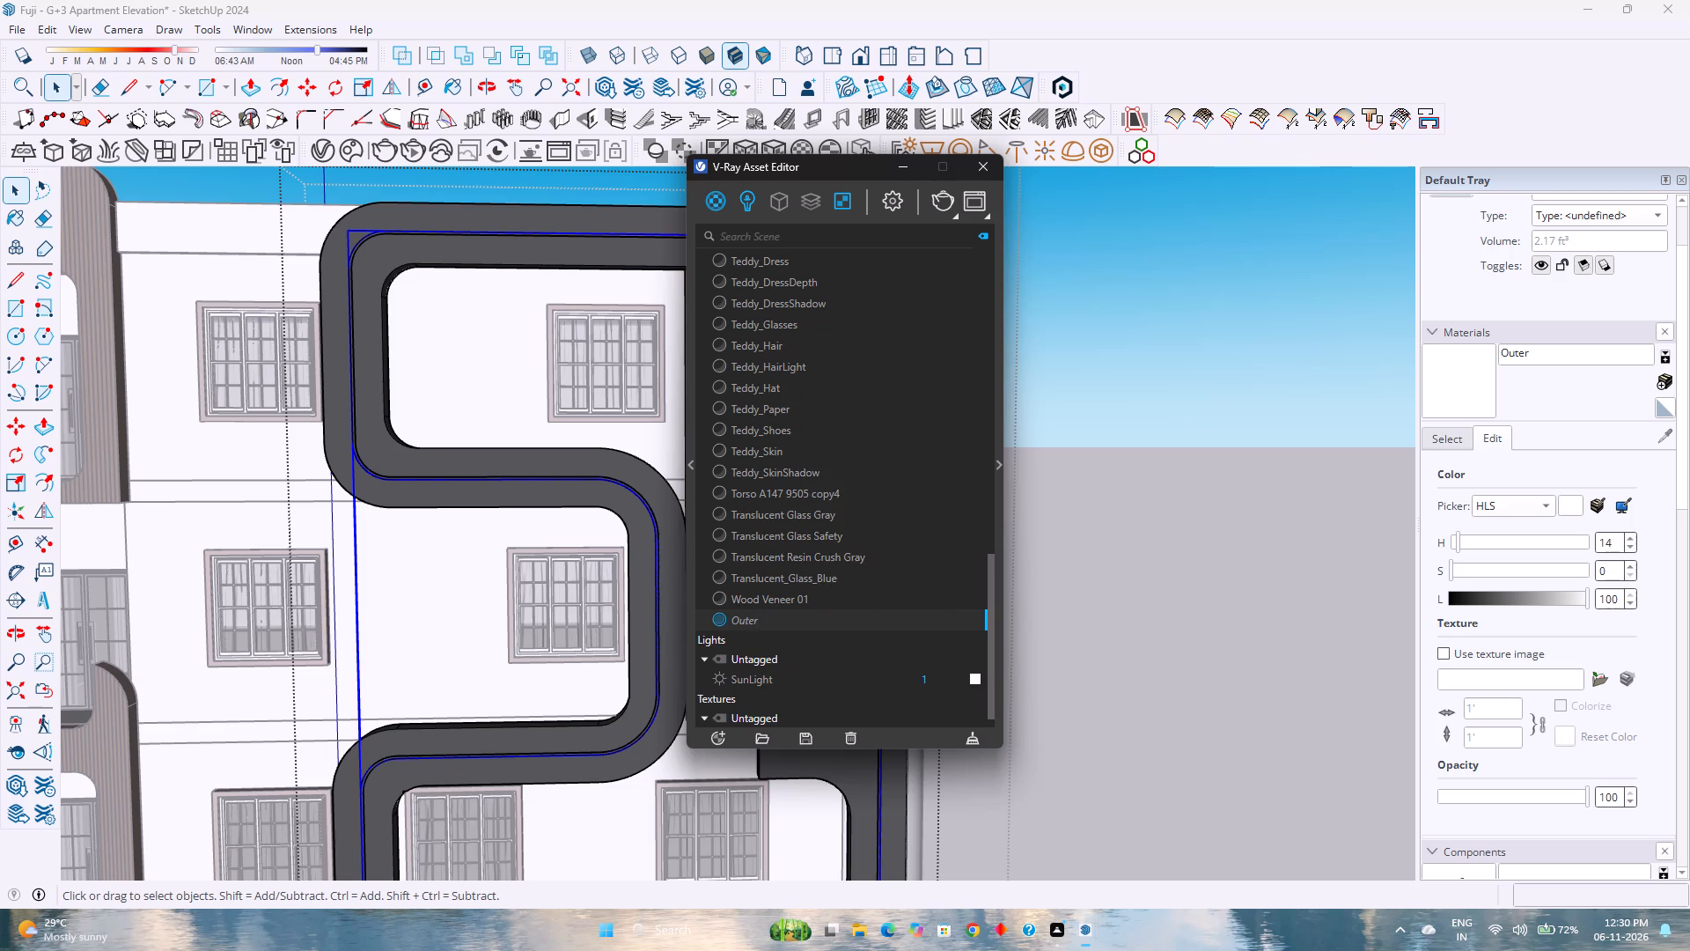
pyautogui.press('space')
pyautogui.write('Light')
pyautogui.press('Return')
# Set the Outer Light material's emissive colour to a warm cream, about R 0.987, G 0.895, B 0.748.
pyautogui.click(995, 470)
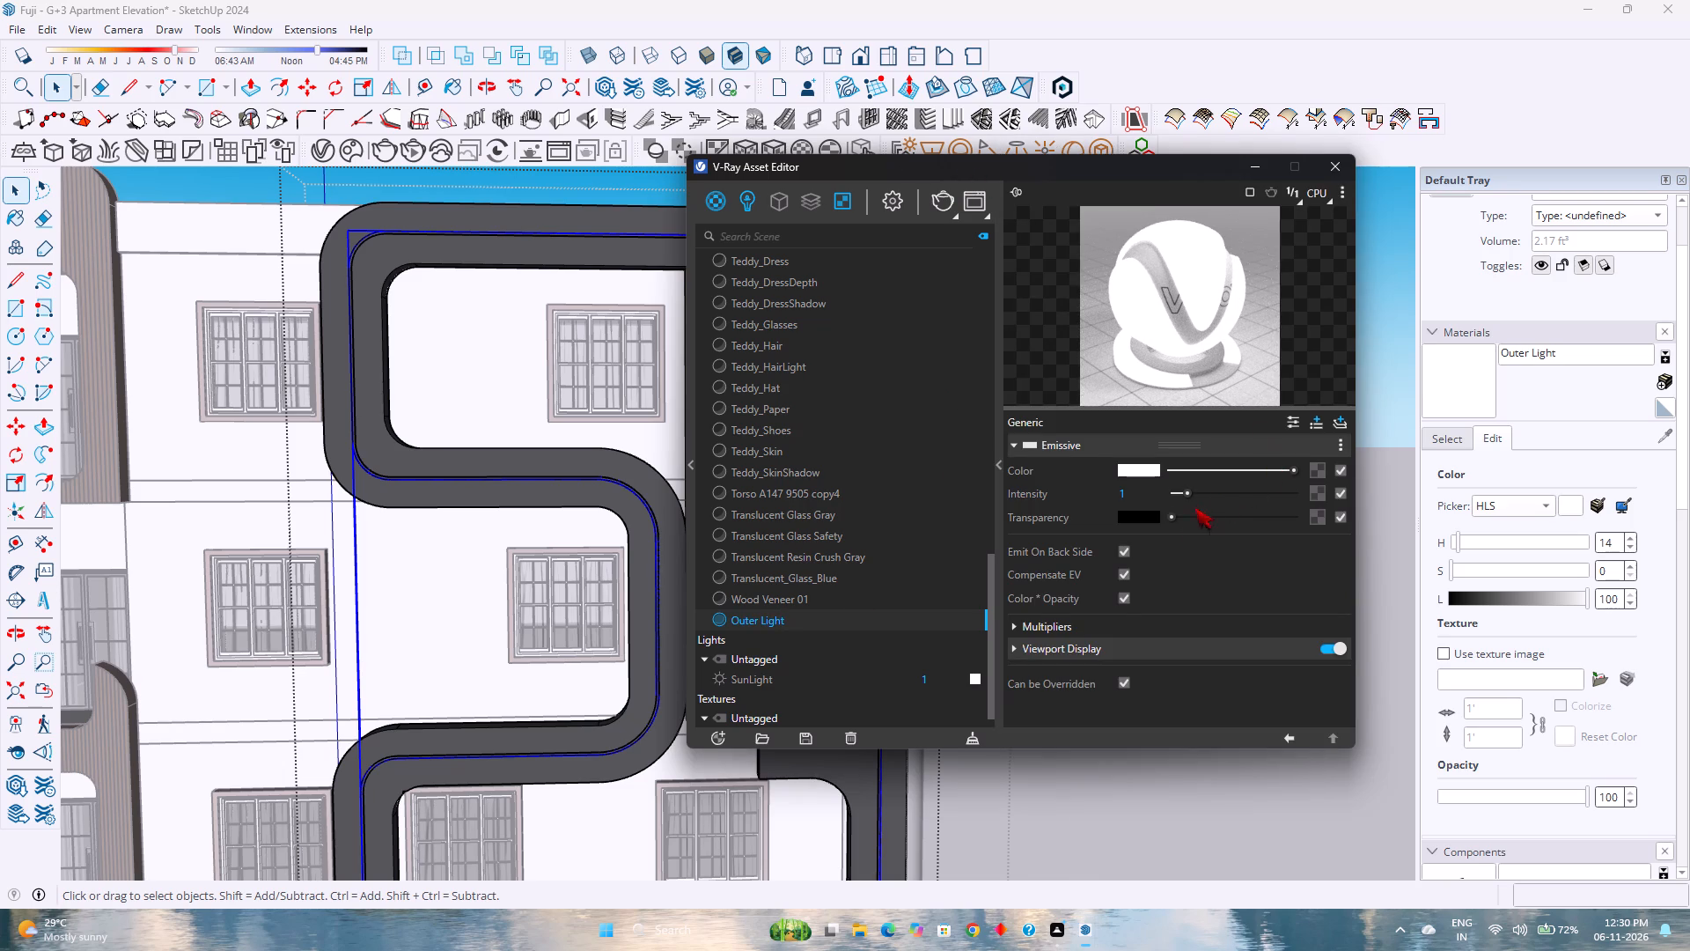
pyautogui.click(1150, 472)
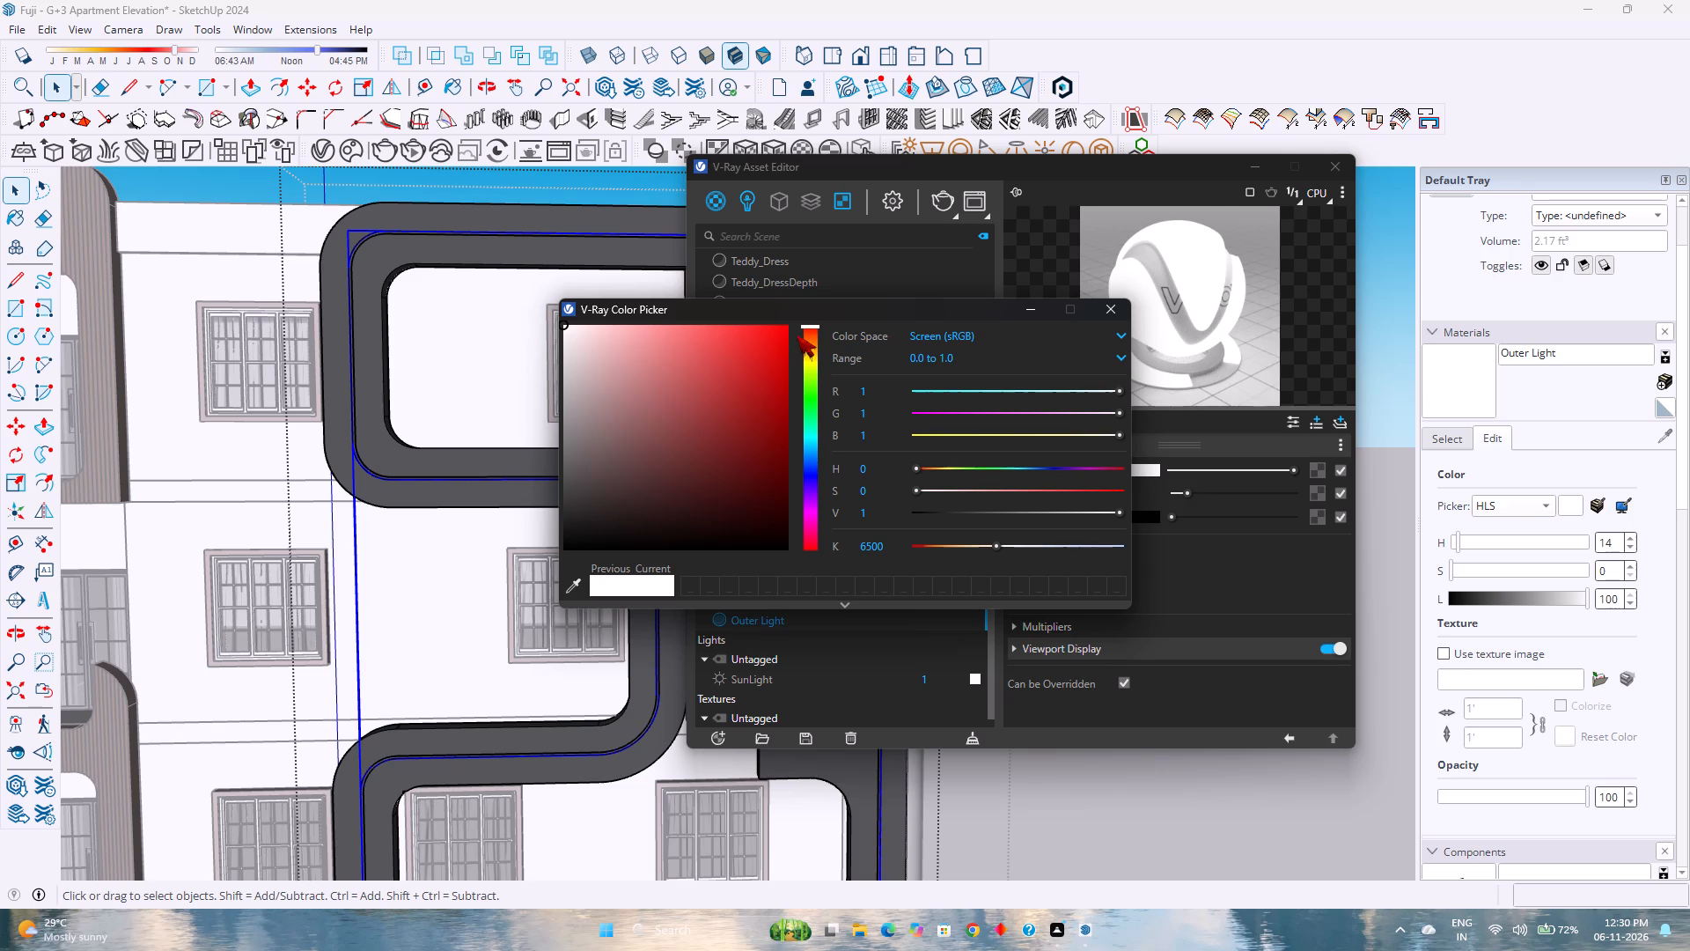
pyautogui.click(810, 347)
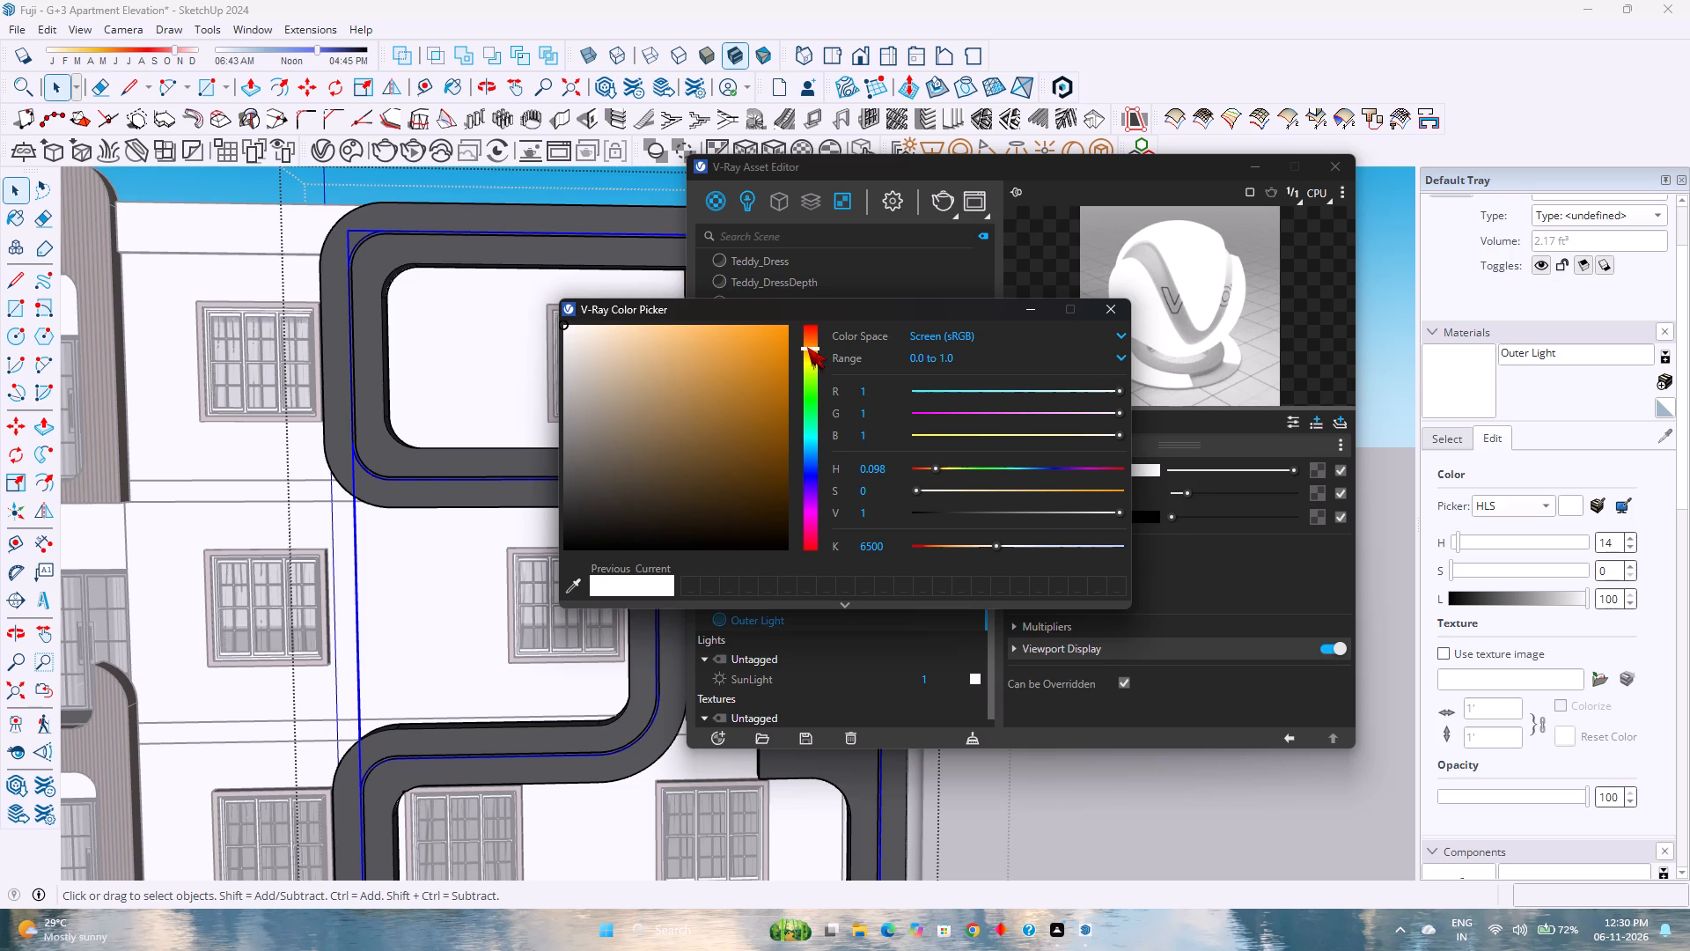
pyautogui.click(807, 344)
pyautogui.click(807, 348)
pyautogui.click(606, 328)
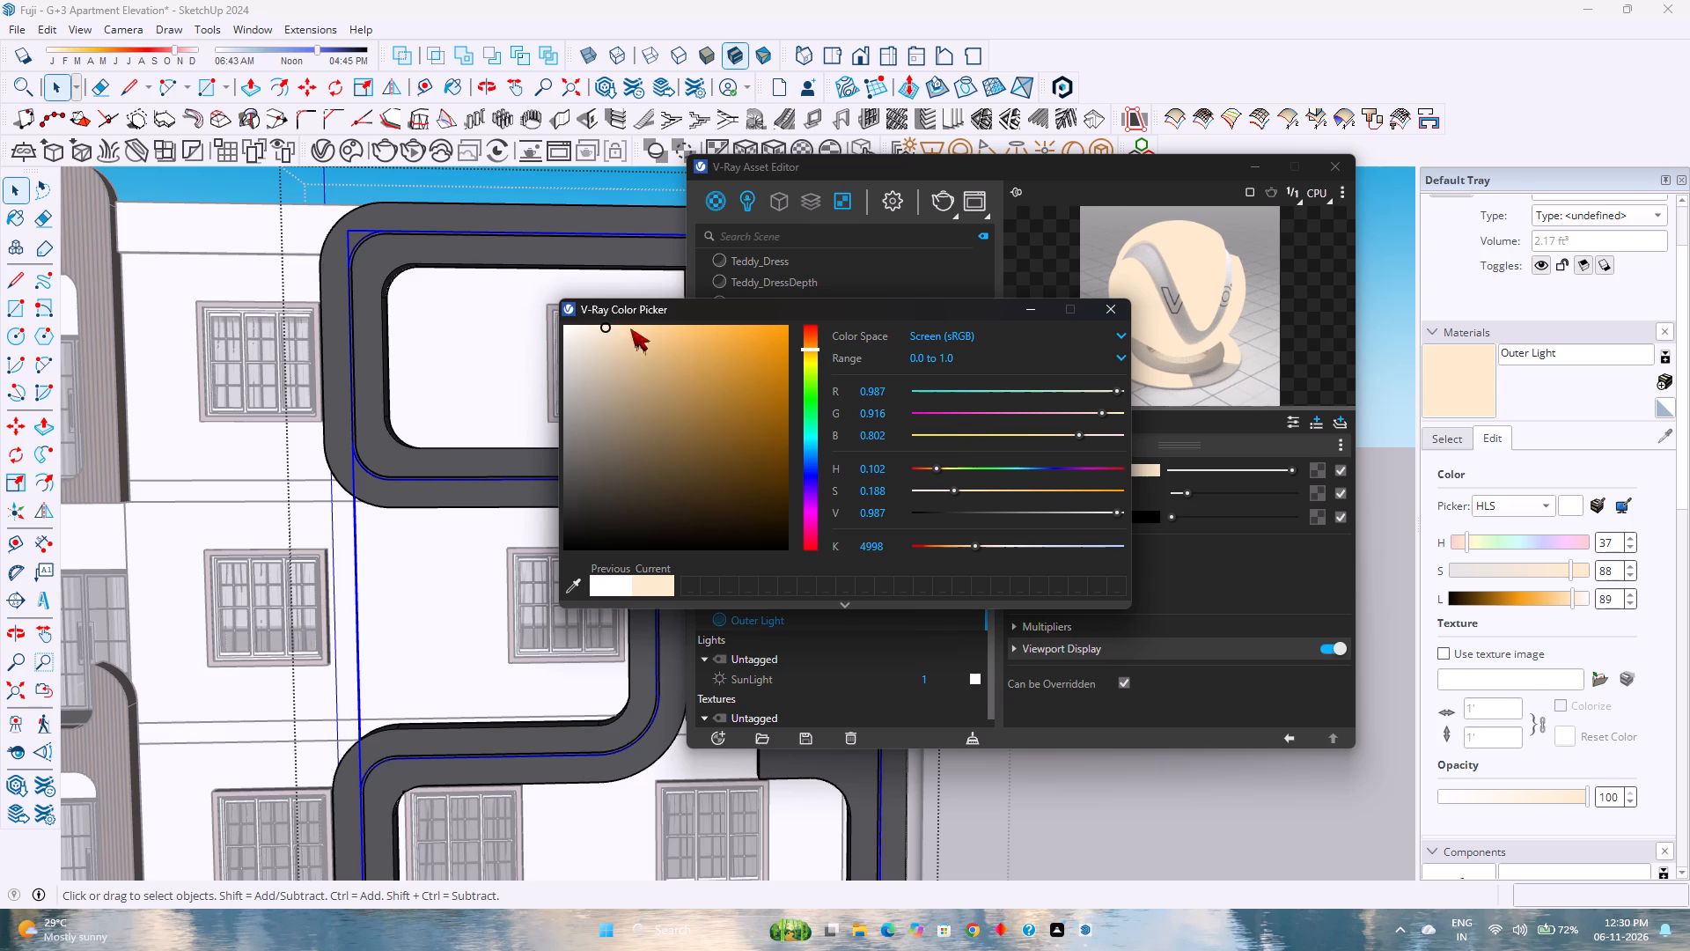
pyautogui.click(618, 328)
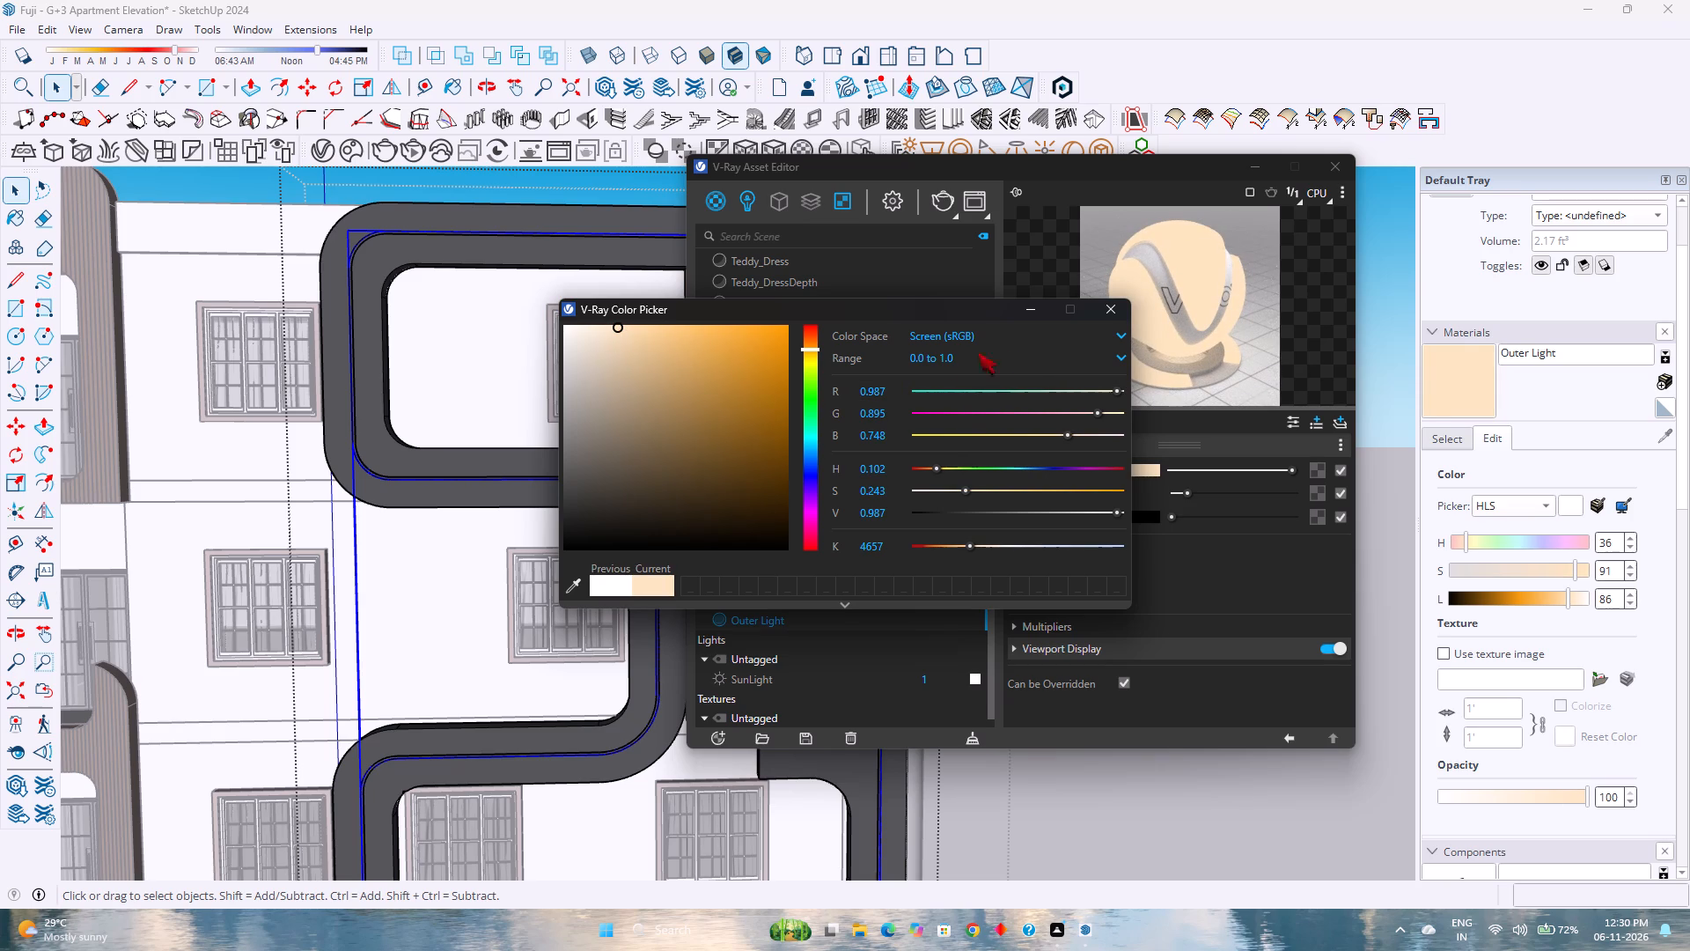
pyautogui.click(1033, 317)
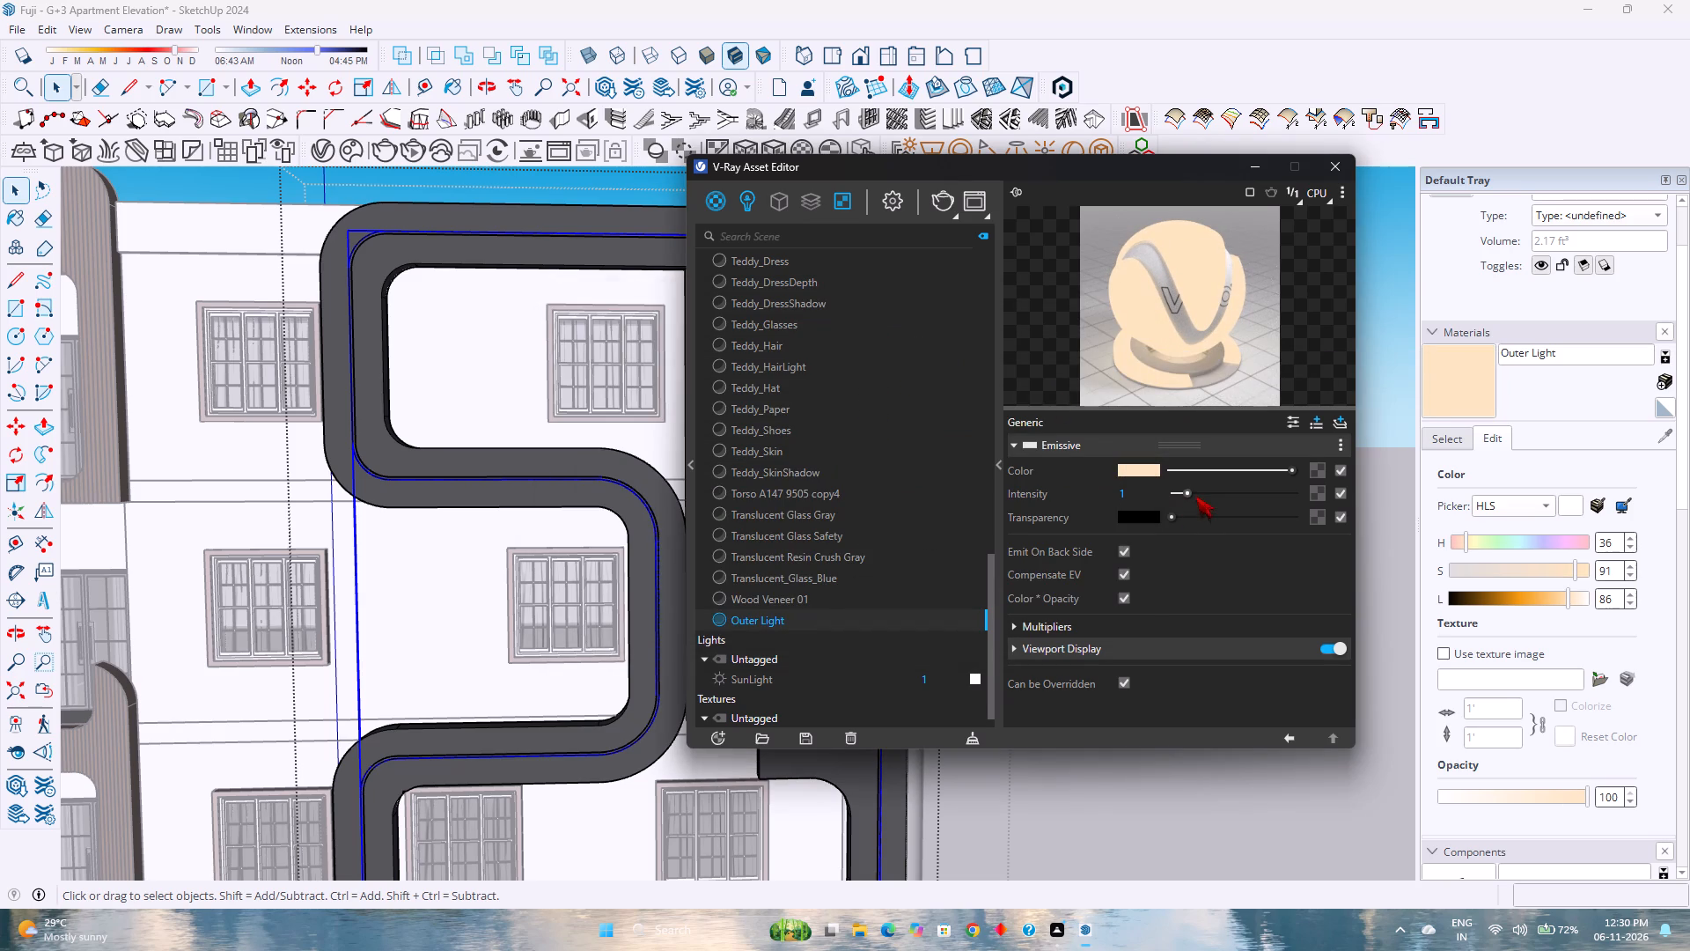
# Set the Outer Light material's emissive intensity to 8.1.
pyautogui.moveTo(1188, 492); pyautogui.dragTo(1267, 494)
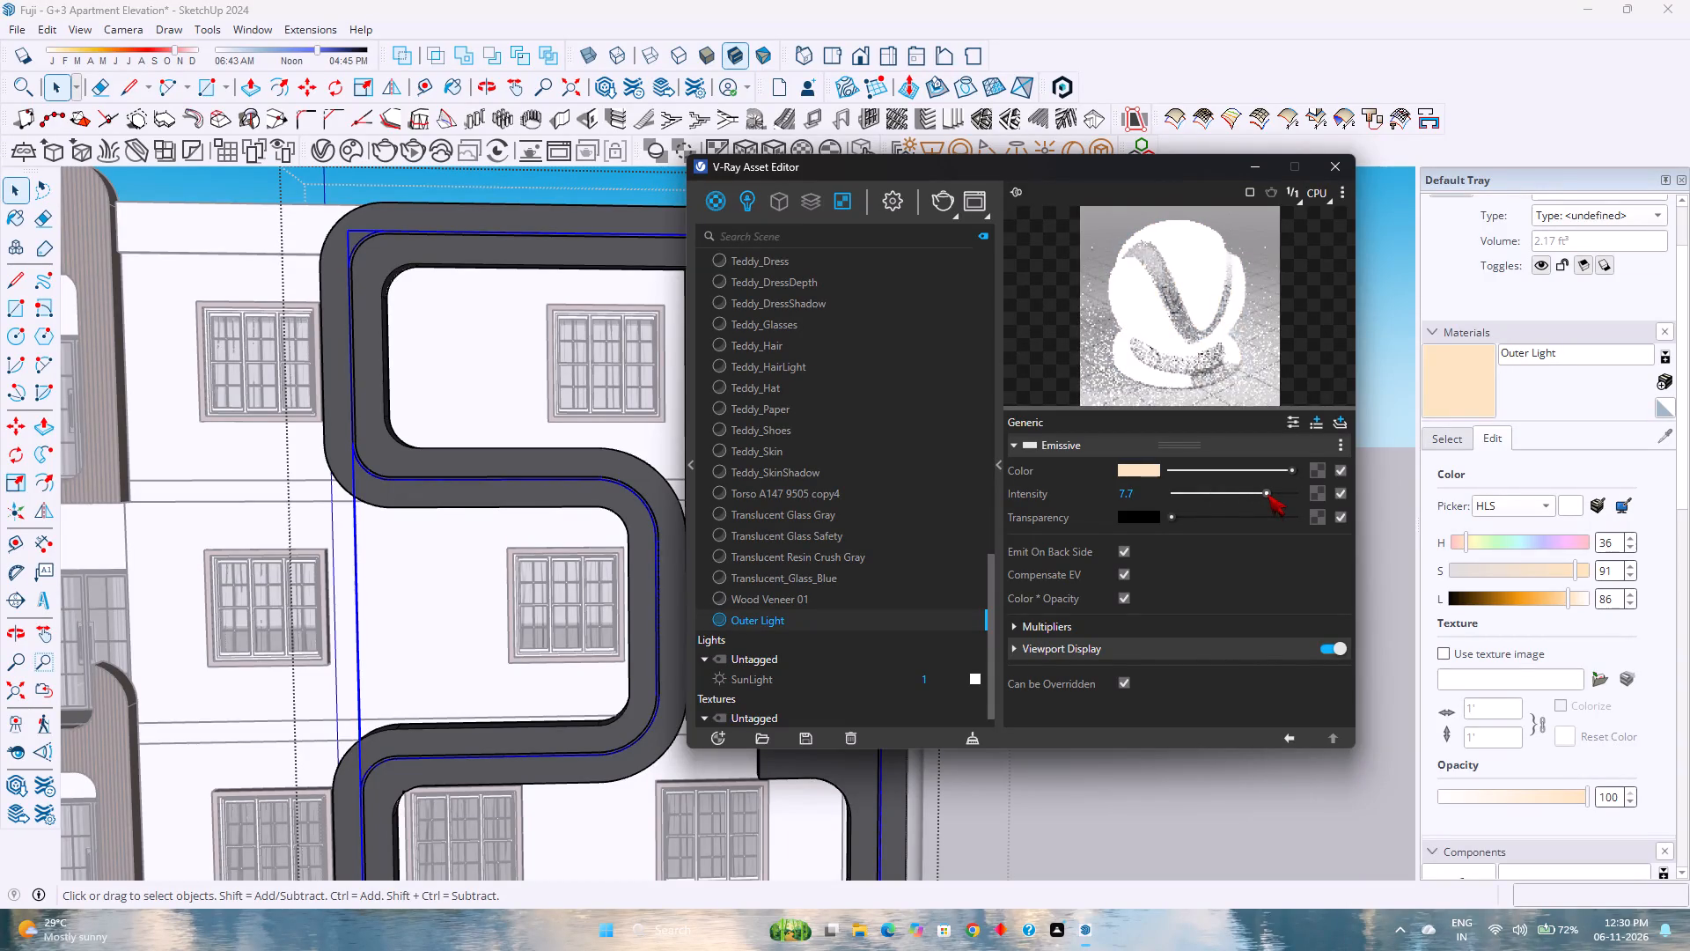
pyautogui.moveTo(1267, 494); pyautogui.dragTo(1271, 495)
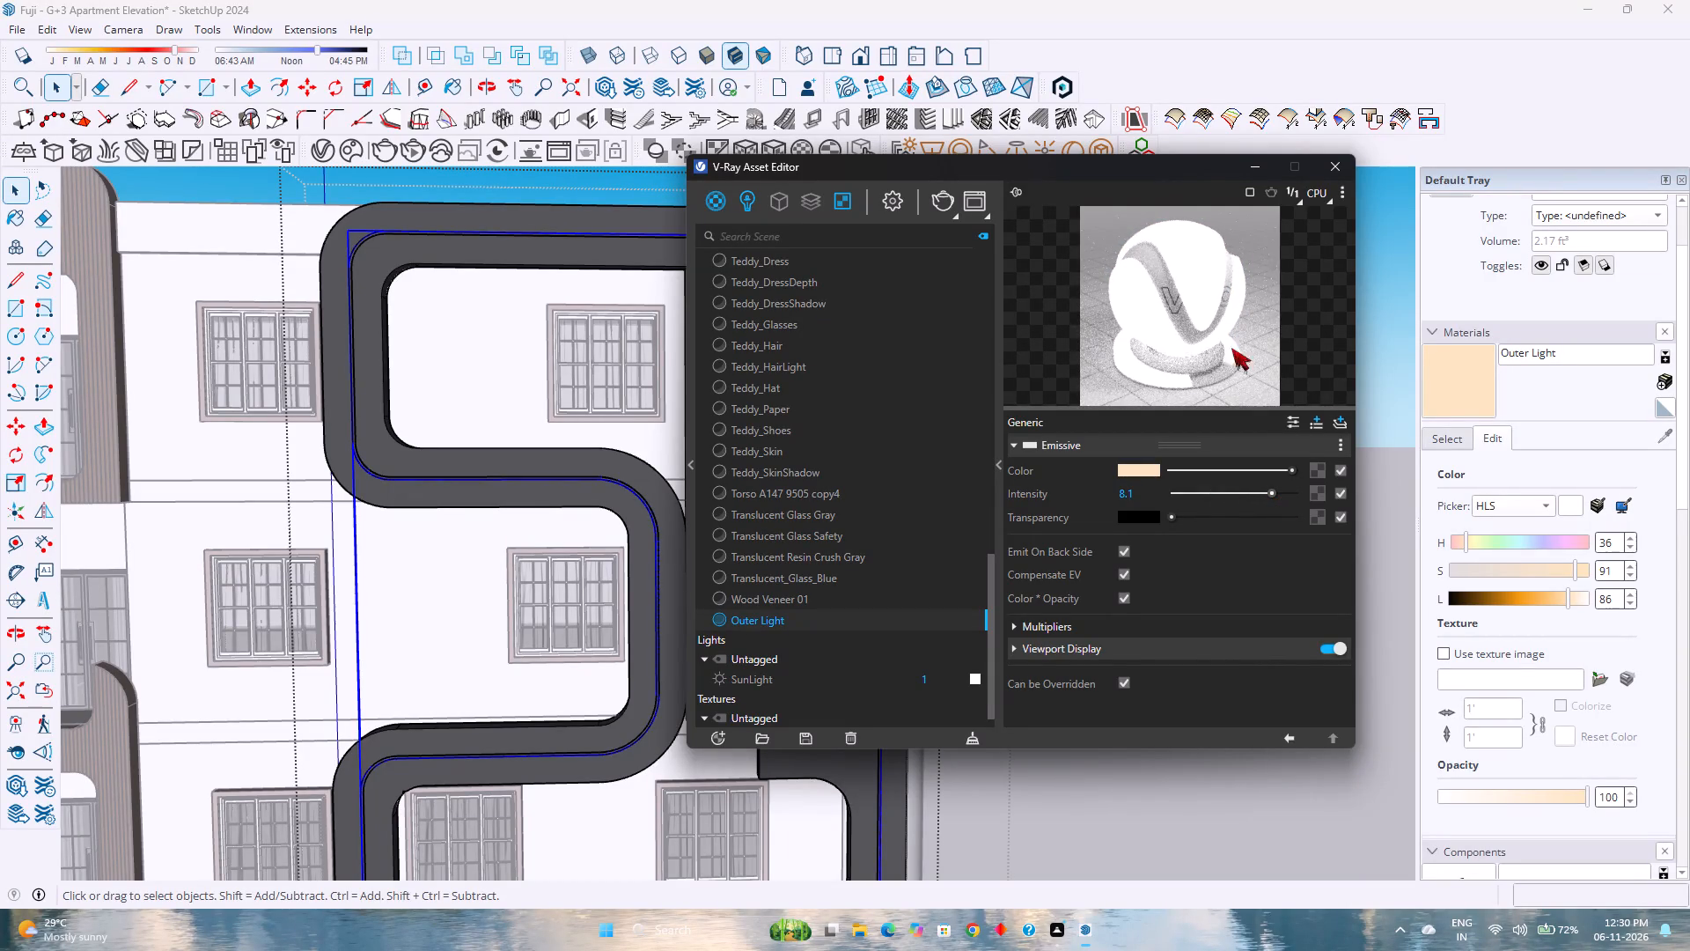
# Apply the Outer Light material to the selected groove strip of the S-shaped frame and return to the model.
pyautogui.rightClick(775, 621)
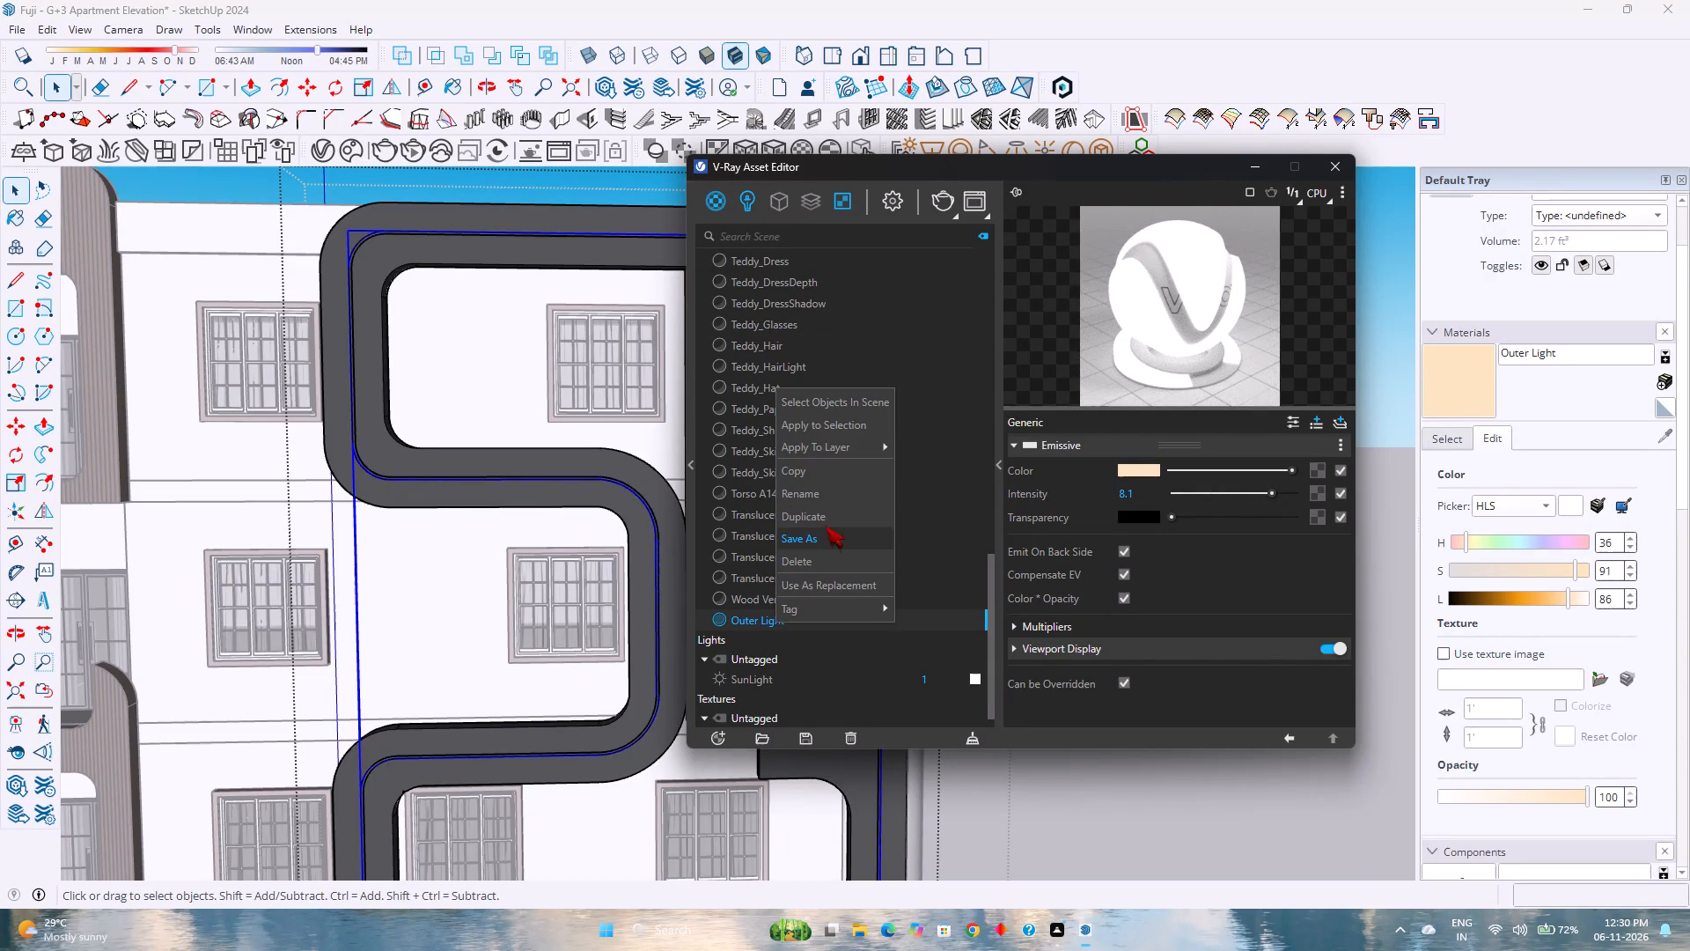
pyautogui.click(837, 429)
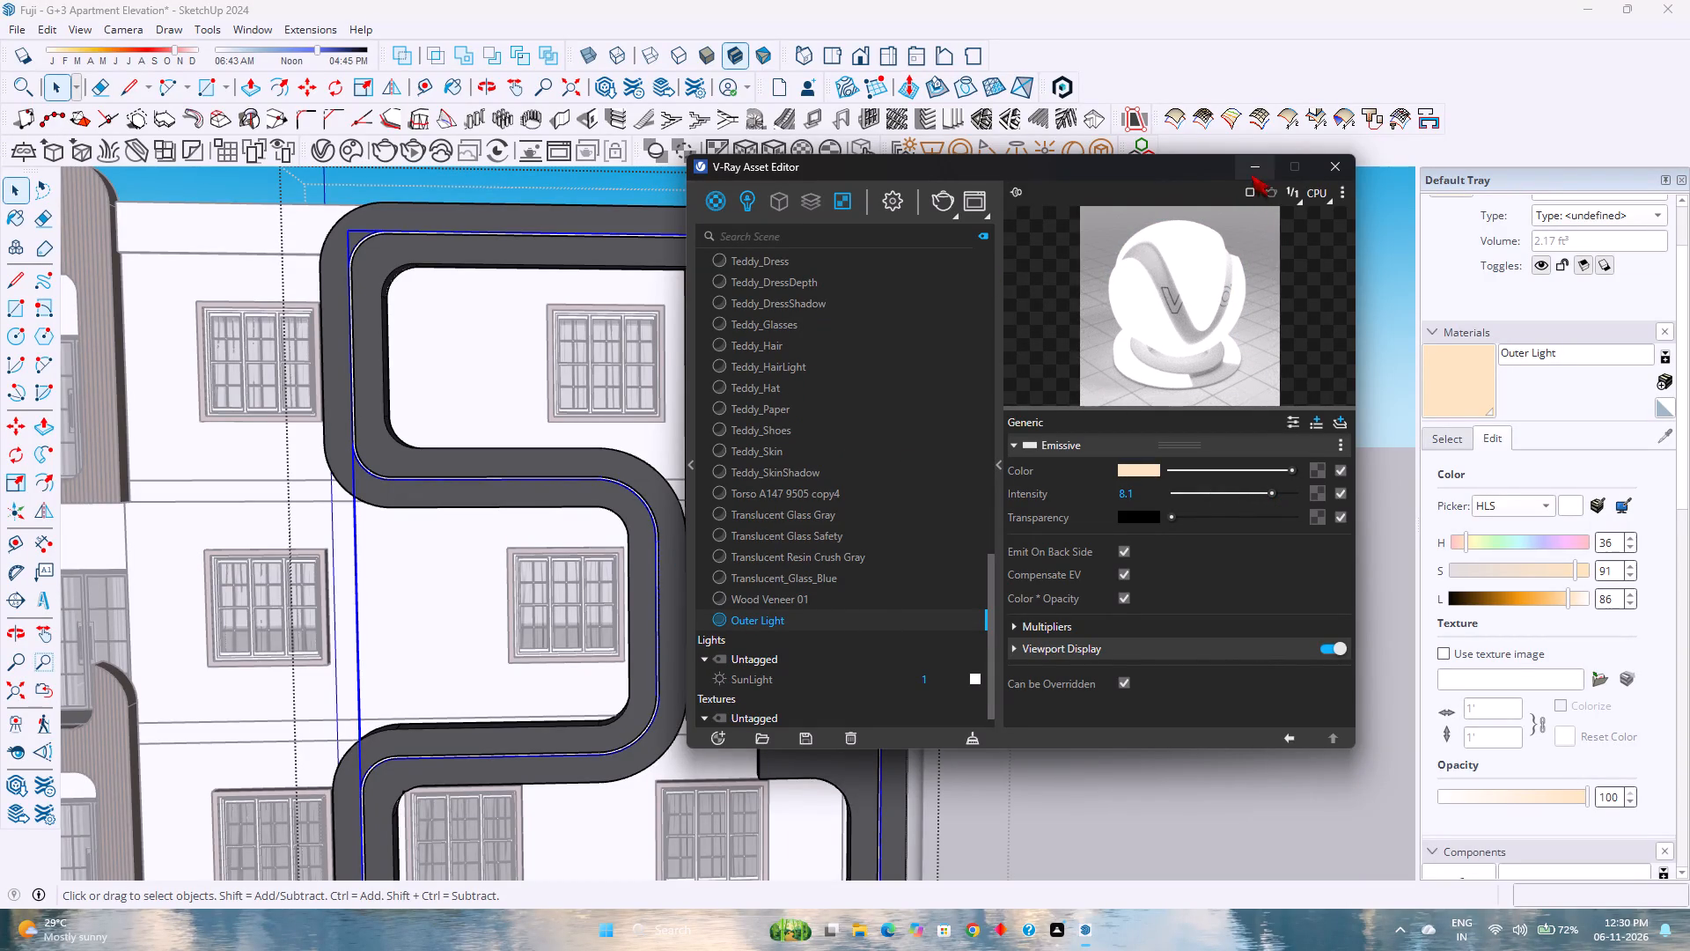
pyautogui.click(1251, 174)
pyautogui.click(1097, 549)
pyautogui.scroll(-4, 1091, 561)
pyautogui.moveTo(1109, 593); pyautogui.dragTo(905, 603, button='middle')
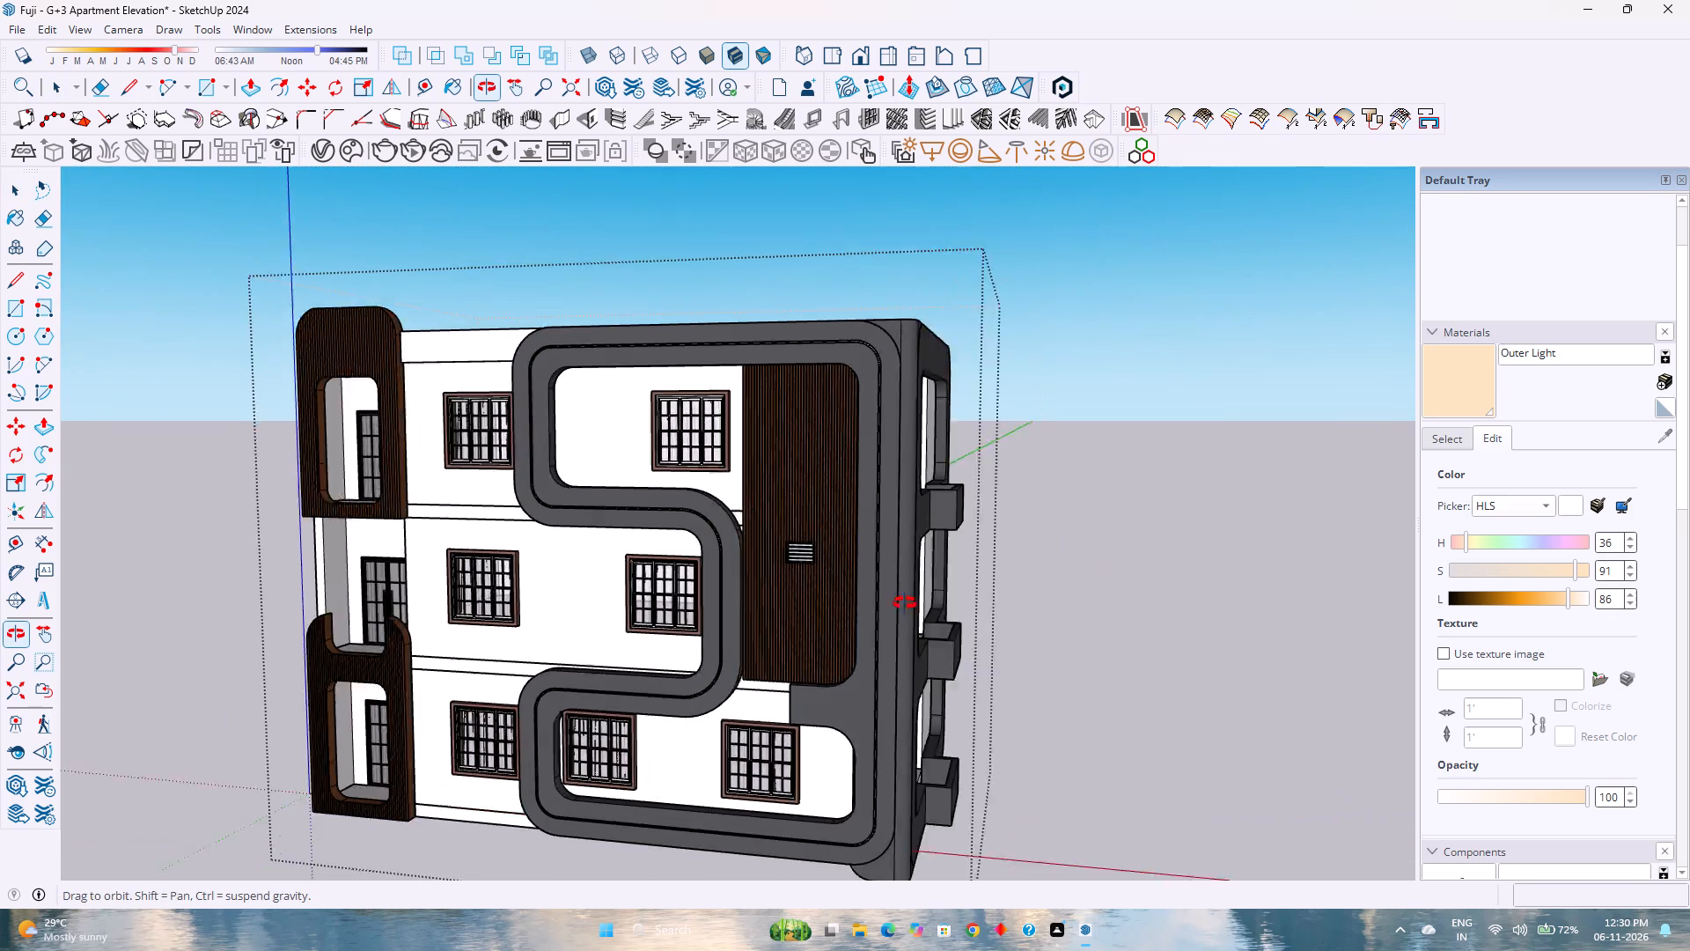
# Start a V-Ray interactive render of the building from a corner view showing the front facade and side balconies.
pyautogui.moveTo(905, 603); pyautogui.dragTo(827, 603, button='middle')
pyautogui.scroll(2, 643, 674)
pyautogui.moveTo(643, 674); pyautogui.dragTo(653, 660, button='middle')
pyautogui.middleClick(654, 659)
pyautogui.scroll(-3, 658, 652)
pyautogui.moveTo(666, 717); pyautogui.dragTo(672, 675, button='middle')
pyautogui.middleClick(672, 675)
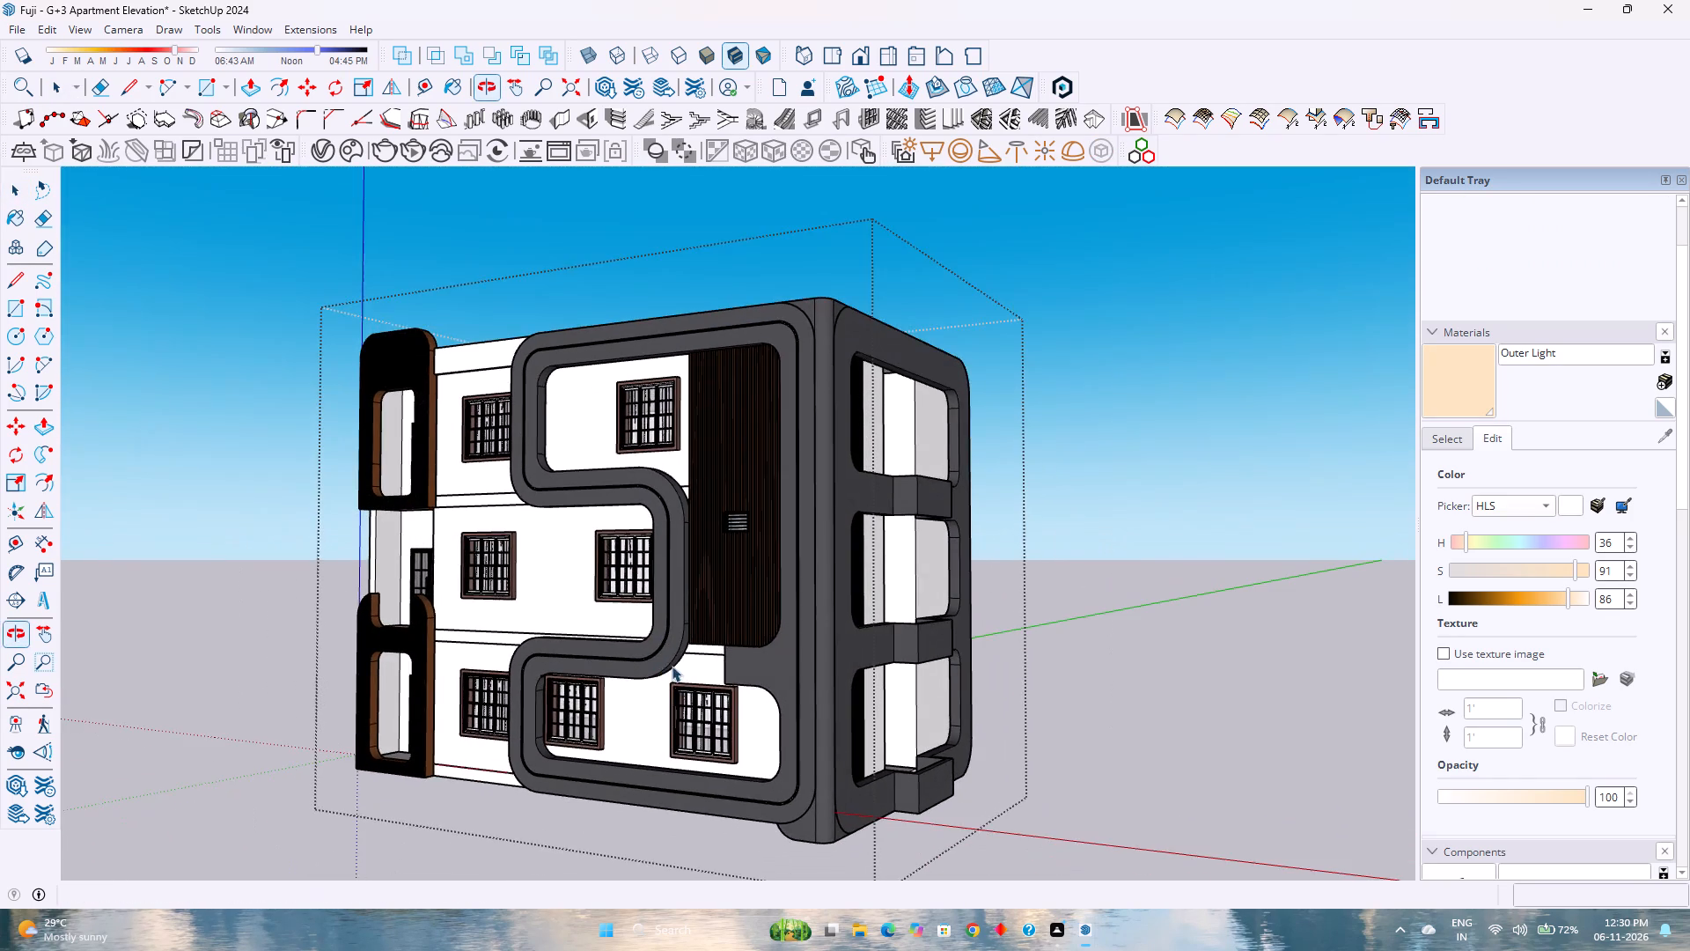
pyautogui.scroll(2, 670, 660)
pyautogui.moveTo(662, 669); pyautogui.dragTo(668, 650, button='middle')
pyautogui.middleClick(668, 650)
pyautogui.scroll(-3, 668, 648)
pyautogui.moveTo(516, 741); pyautogui.dragTo(507, 751, button='middle')
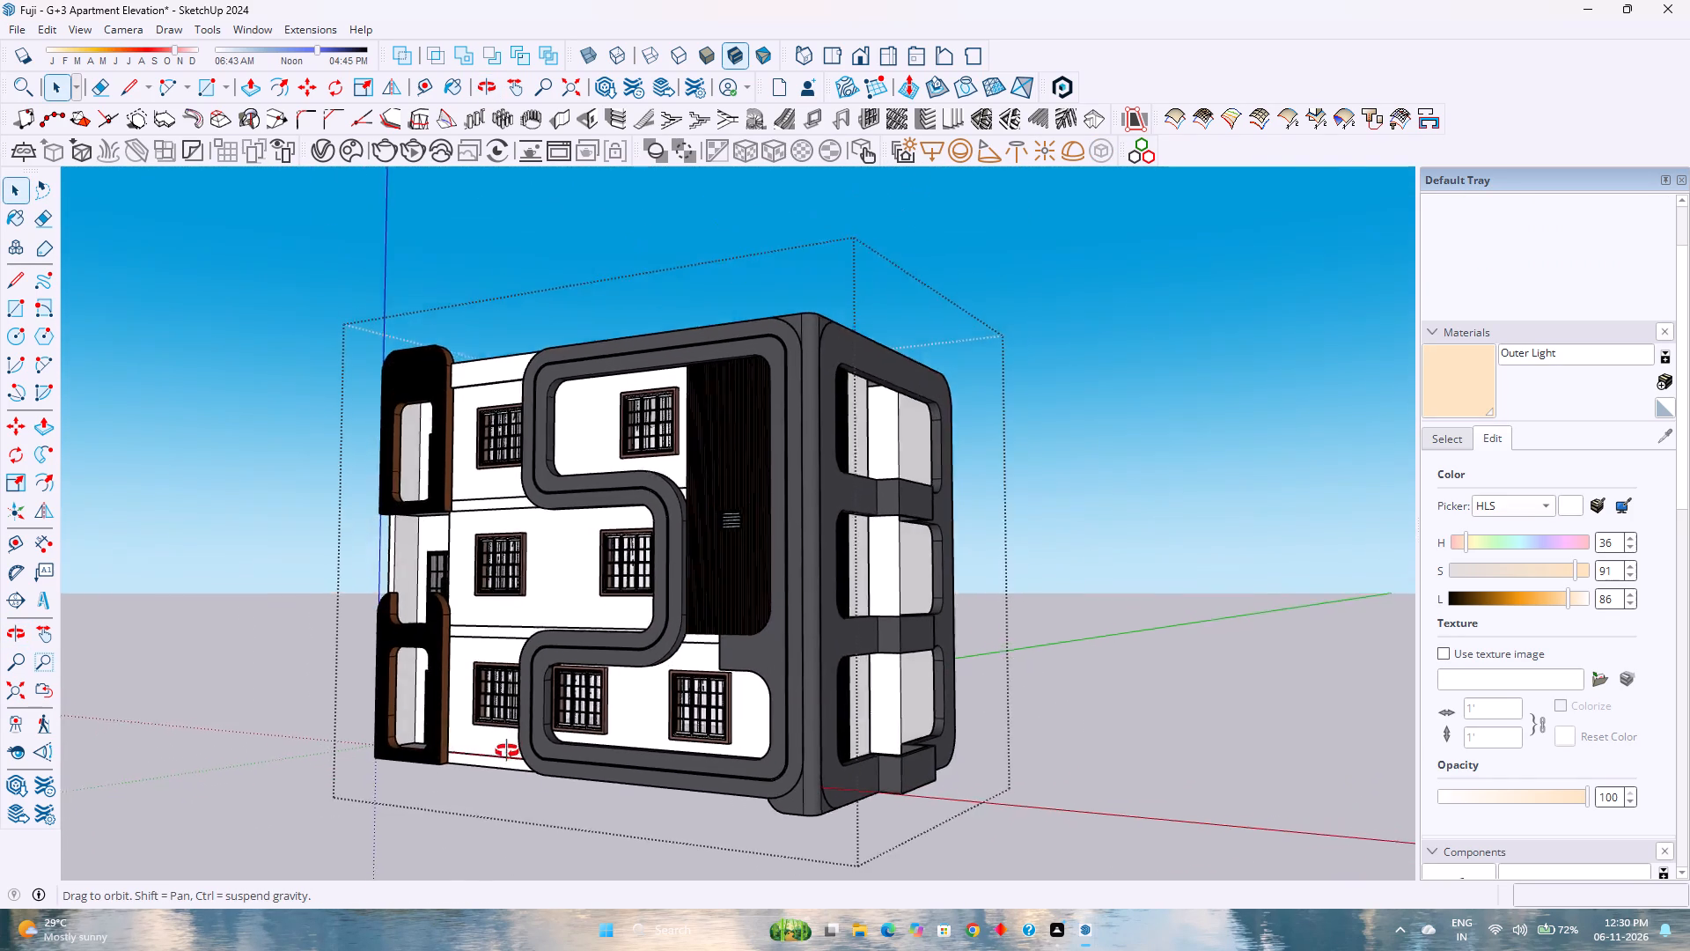
pyautogui.moveTo(507, 751); pyautogui.dragTo(754, 701, button='middle')
pyautogui.scroll(-2, 776, 717)
pyautogui.scroll(3, 780, 745)
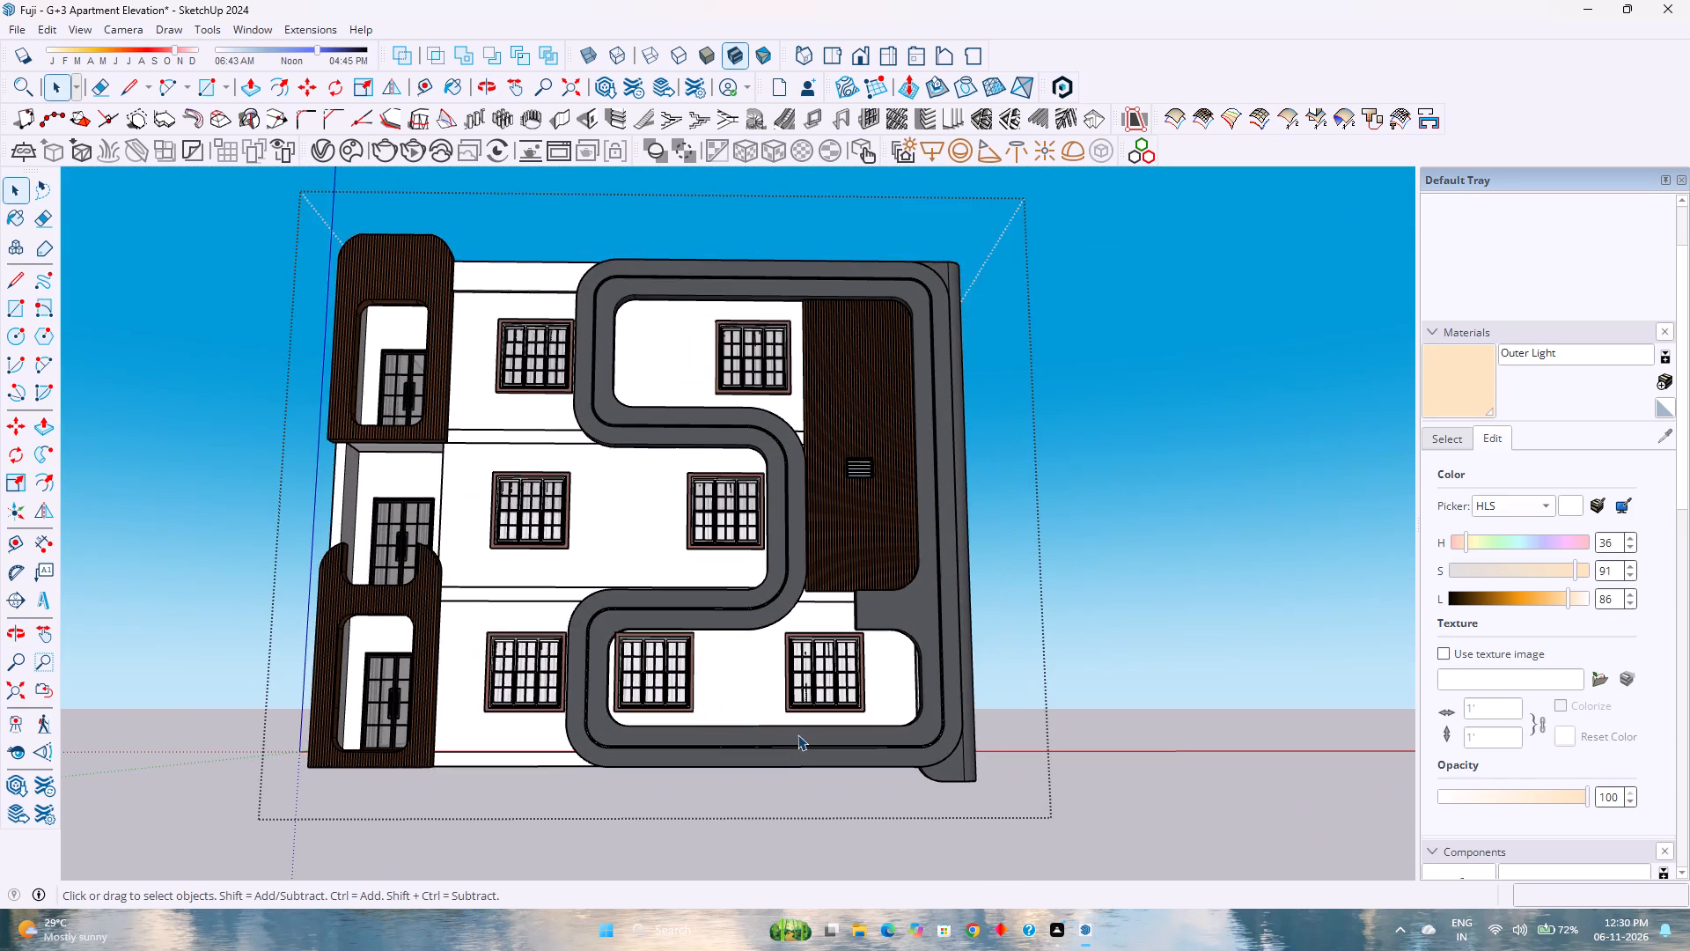
pyautogui.scroll(-5, 788, 731)
pyautogui.moveTo(636, 770); pyautogui.dragTo(428, 768, button='middle')
pyautogui.middleClick(428, 768)
pyautogui.middleClick(428, 768)
pyautogui.scroll(-2, 760, 758)
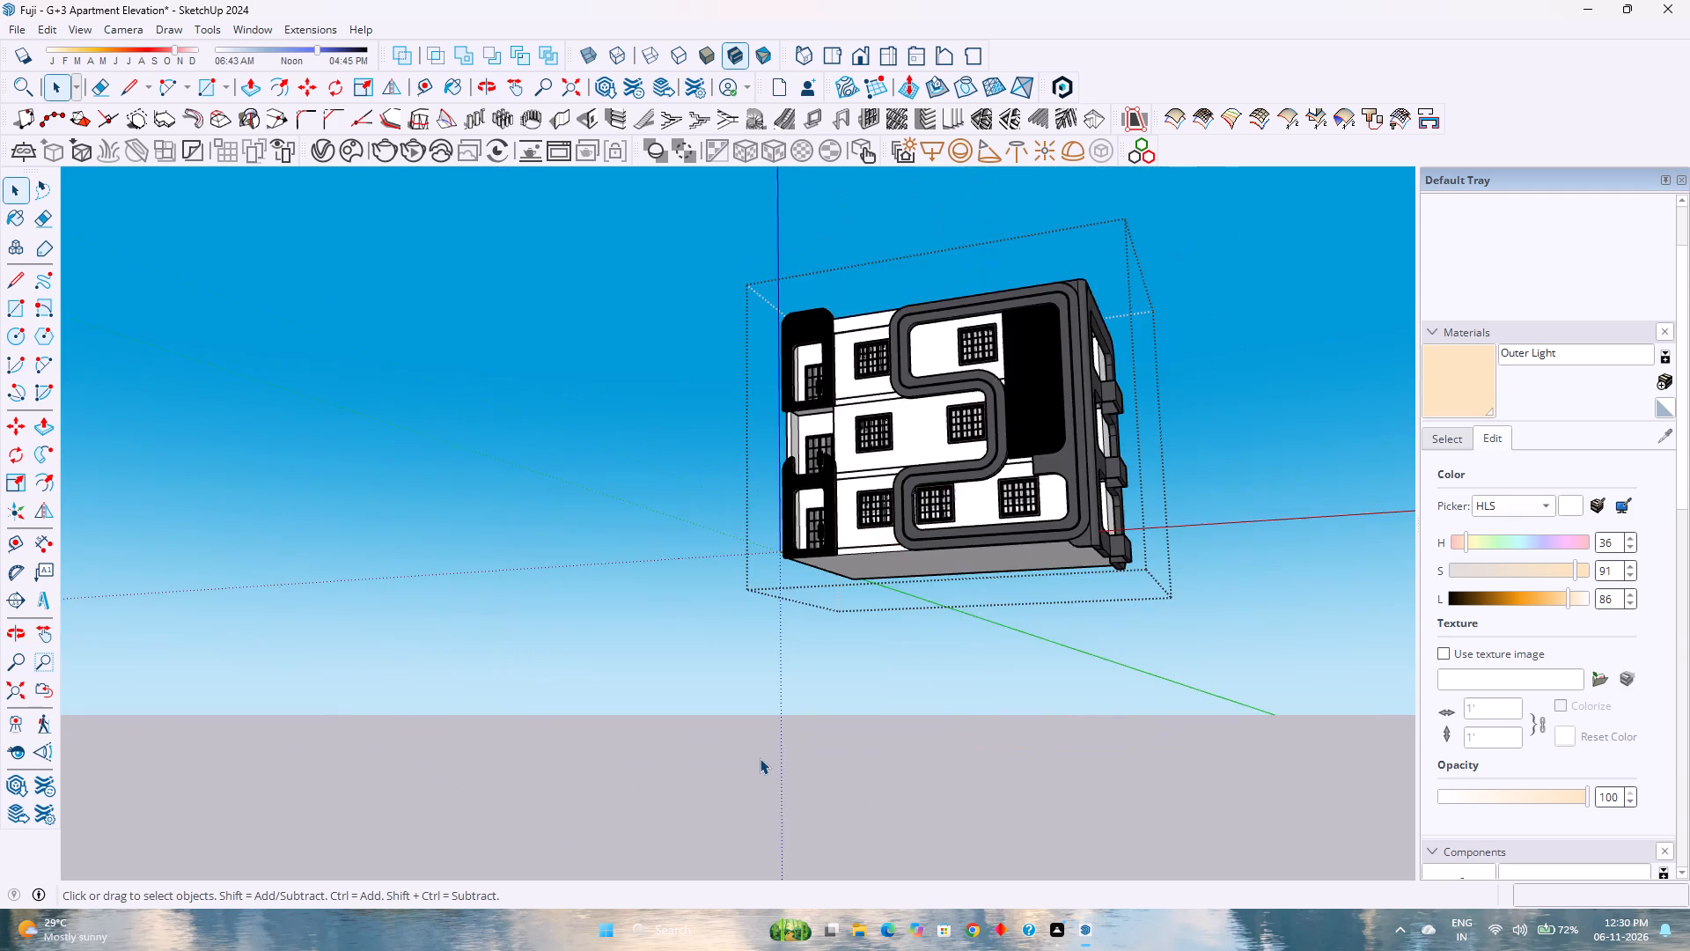
pyautogui.scroll(-5, 760, 758)
pyautogui.scroll(8, 988, 557)
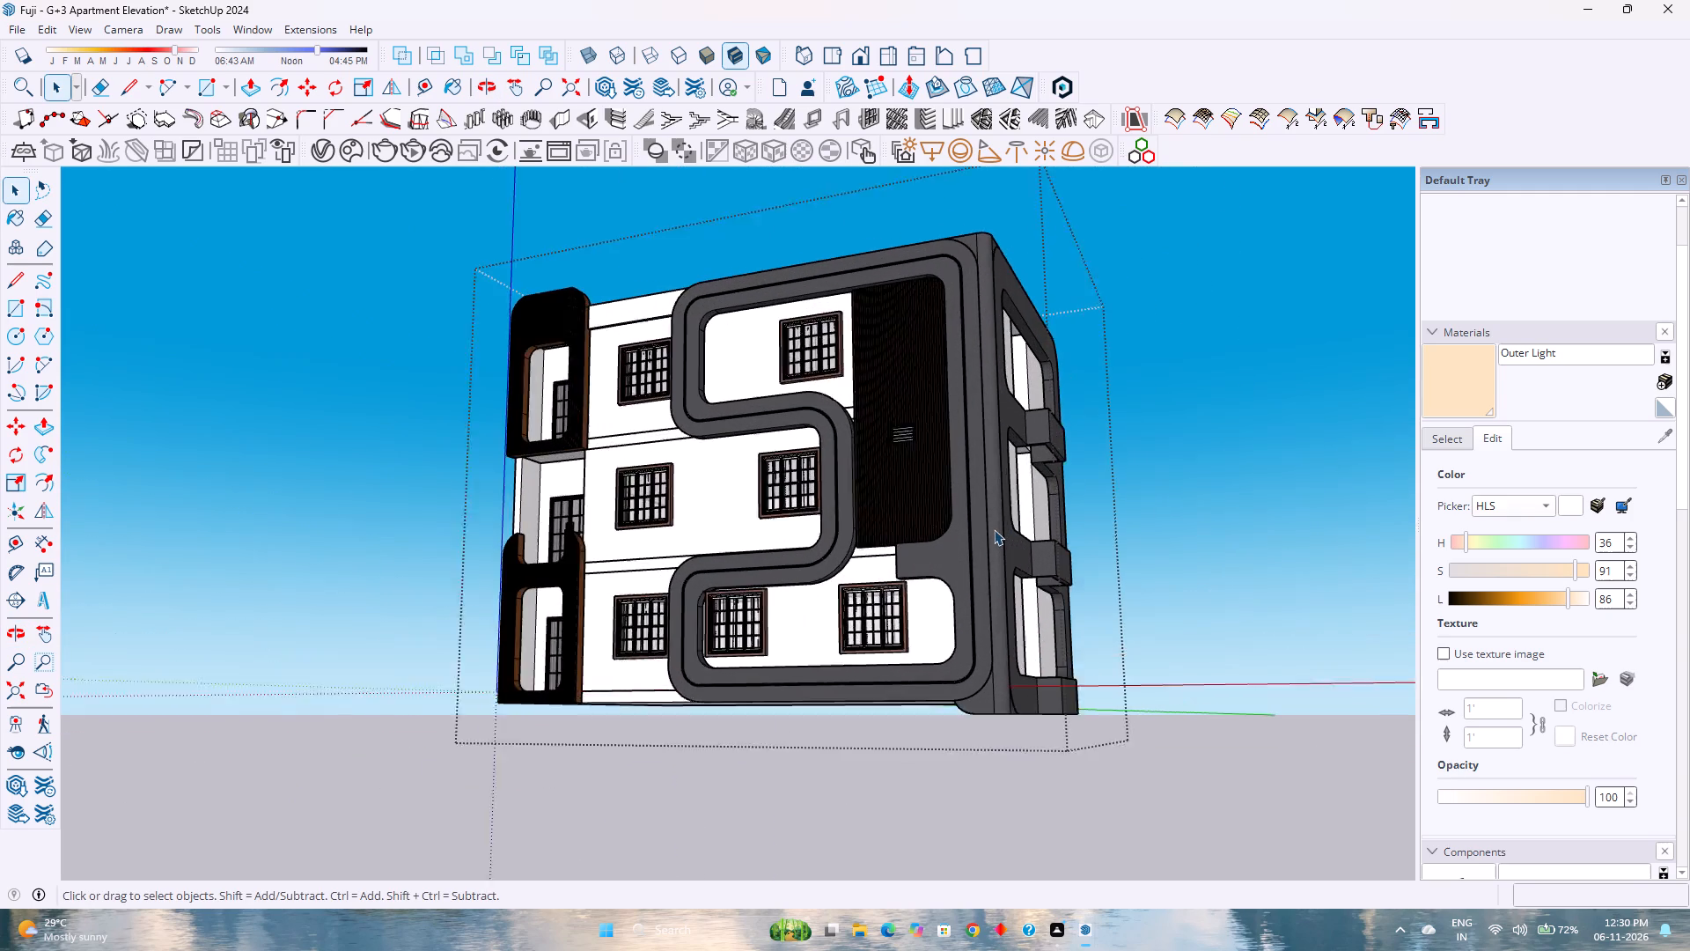
pyautogui.scroll(4, 994, 529)
pyautogui.moveTo(1003, 533); pyautogui.dragTo(961, 591, button='middle')
pyautogui.scroll(-2, 961, 591)
pyautogui.scroll(3, 1246, 504)
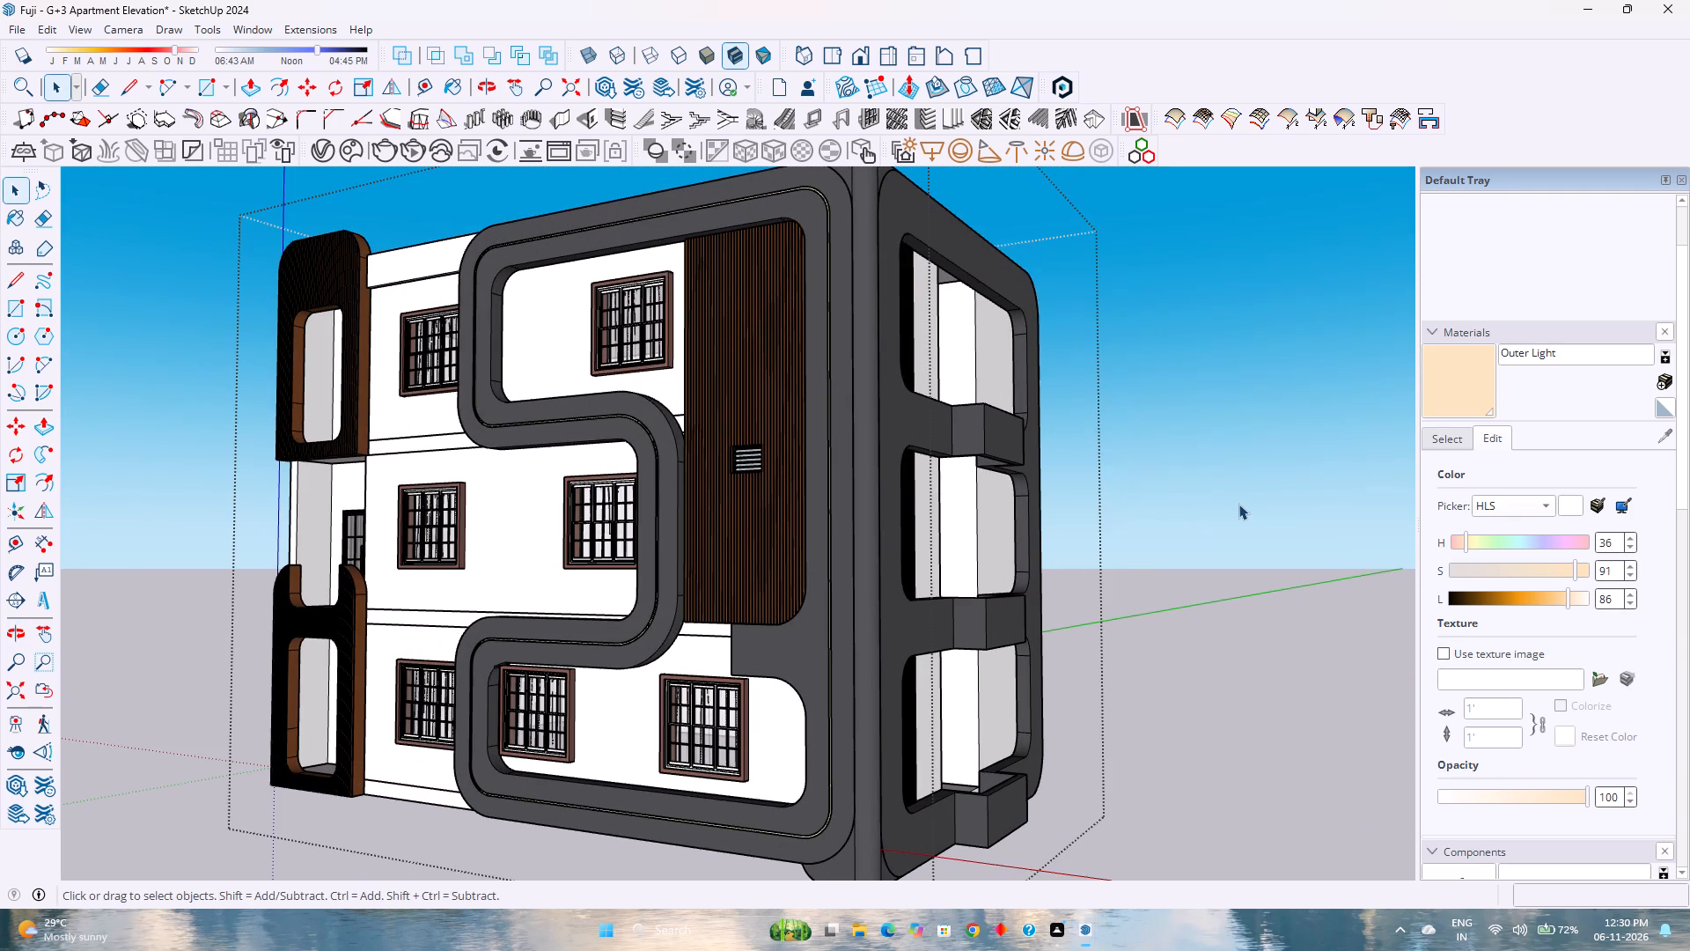
pyautogui.click(413, 147)
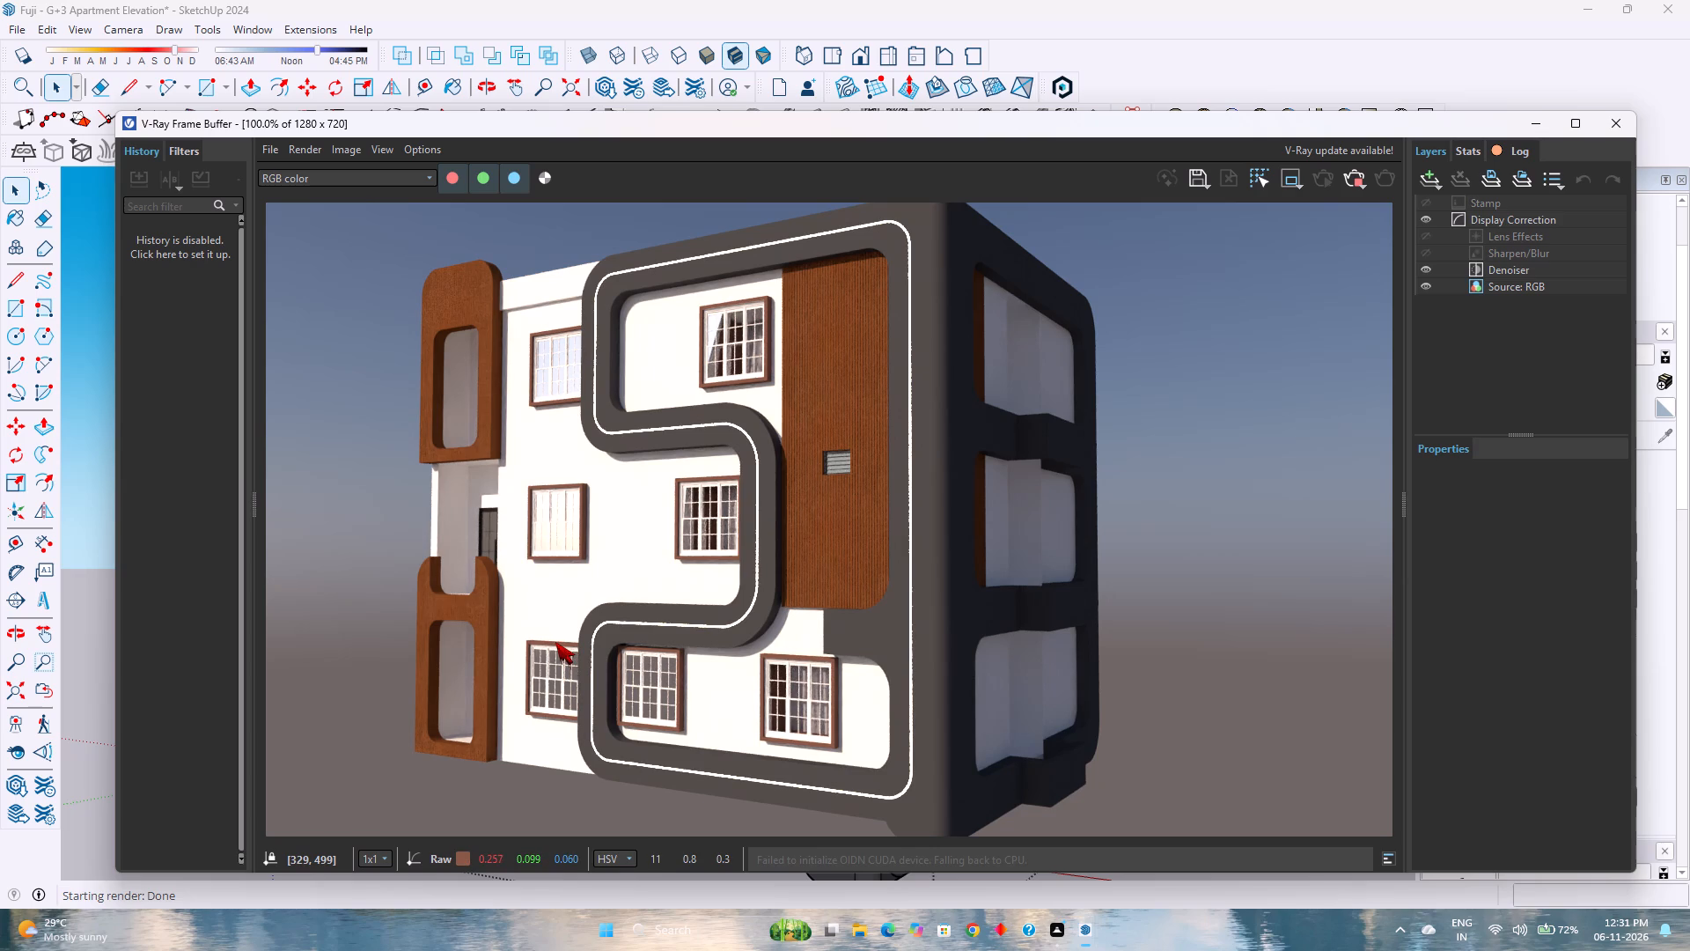
pyautogui.scroll(-1, 558, 648)
pyautogui.scroll(1, 558, 648)
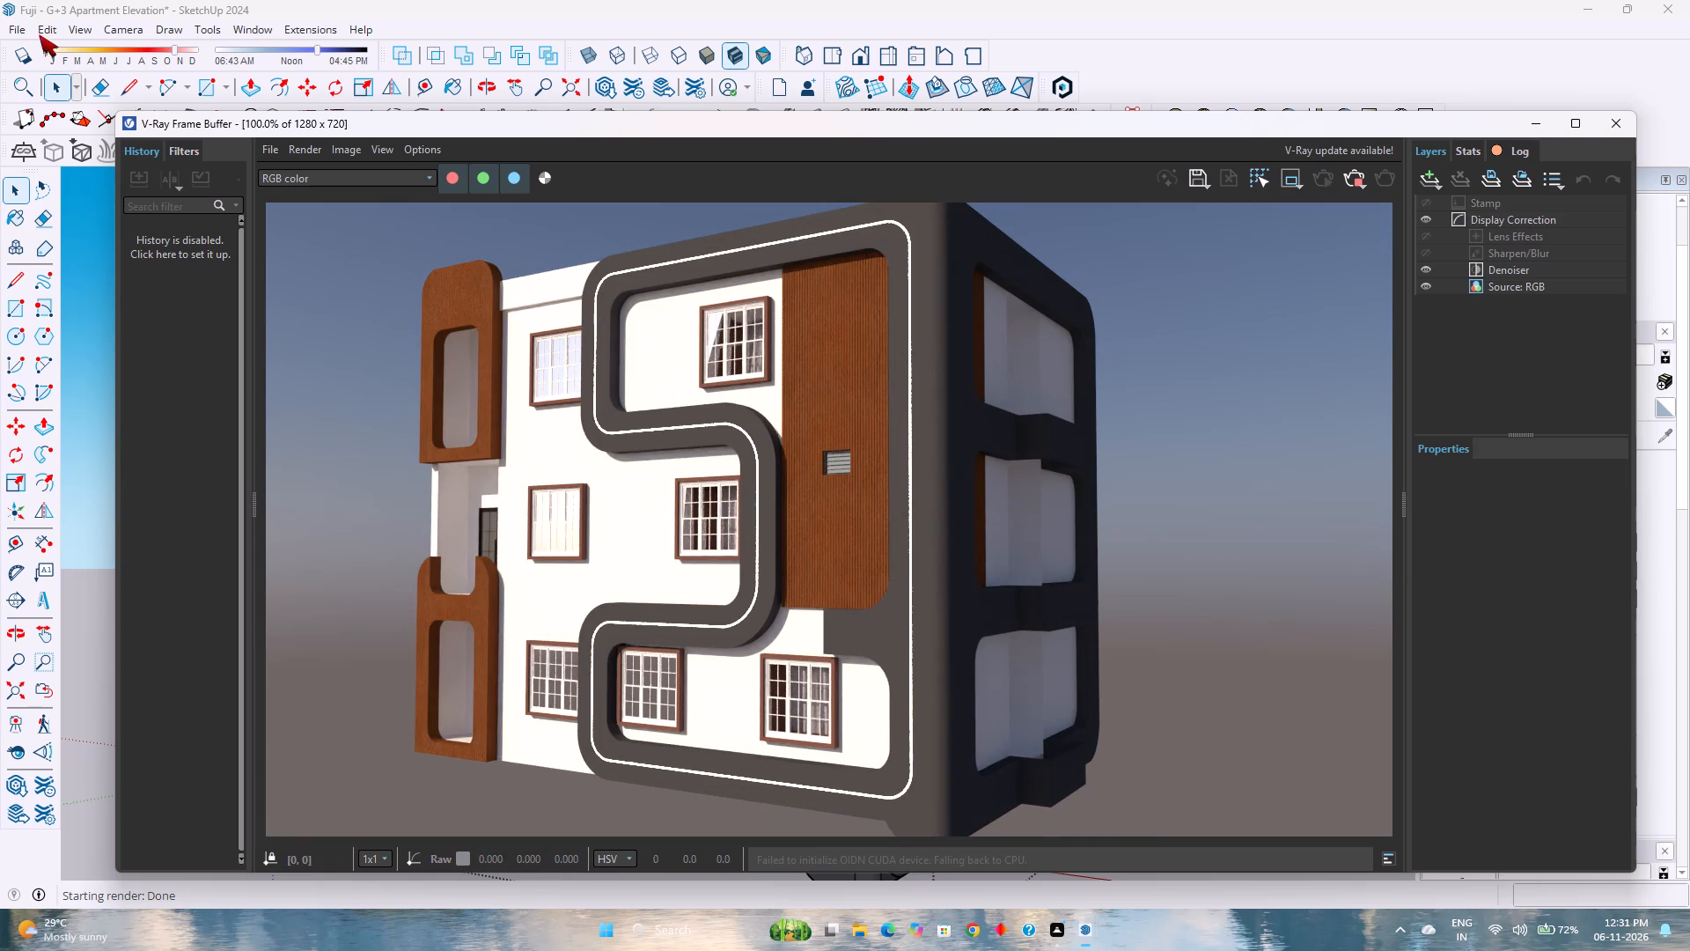
# Arrange the V-Ray Asset Editor beside the live render so the Outer Light settings and facade are both visible.
pyautogui.moveTo(823, 133); pyautogui.dragTo(728, 190)
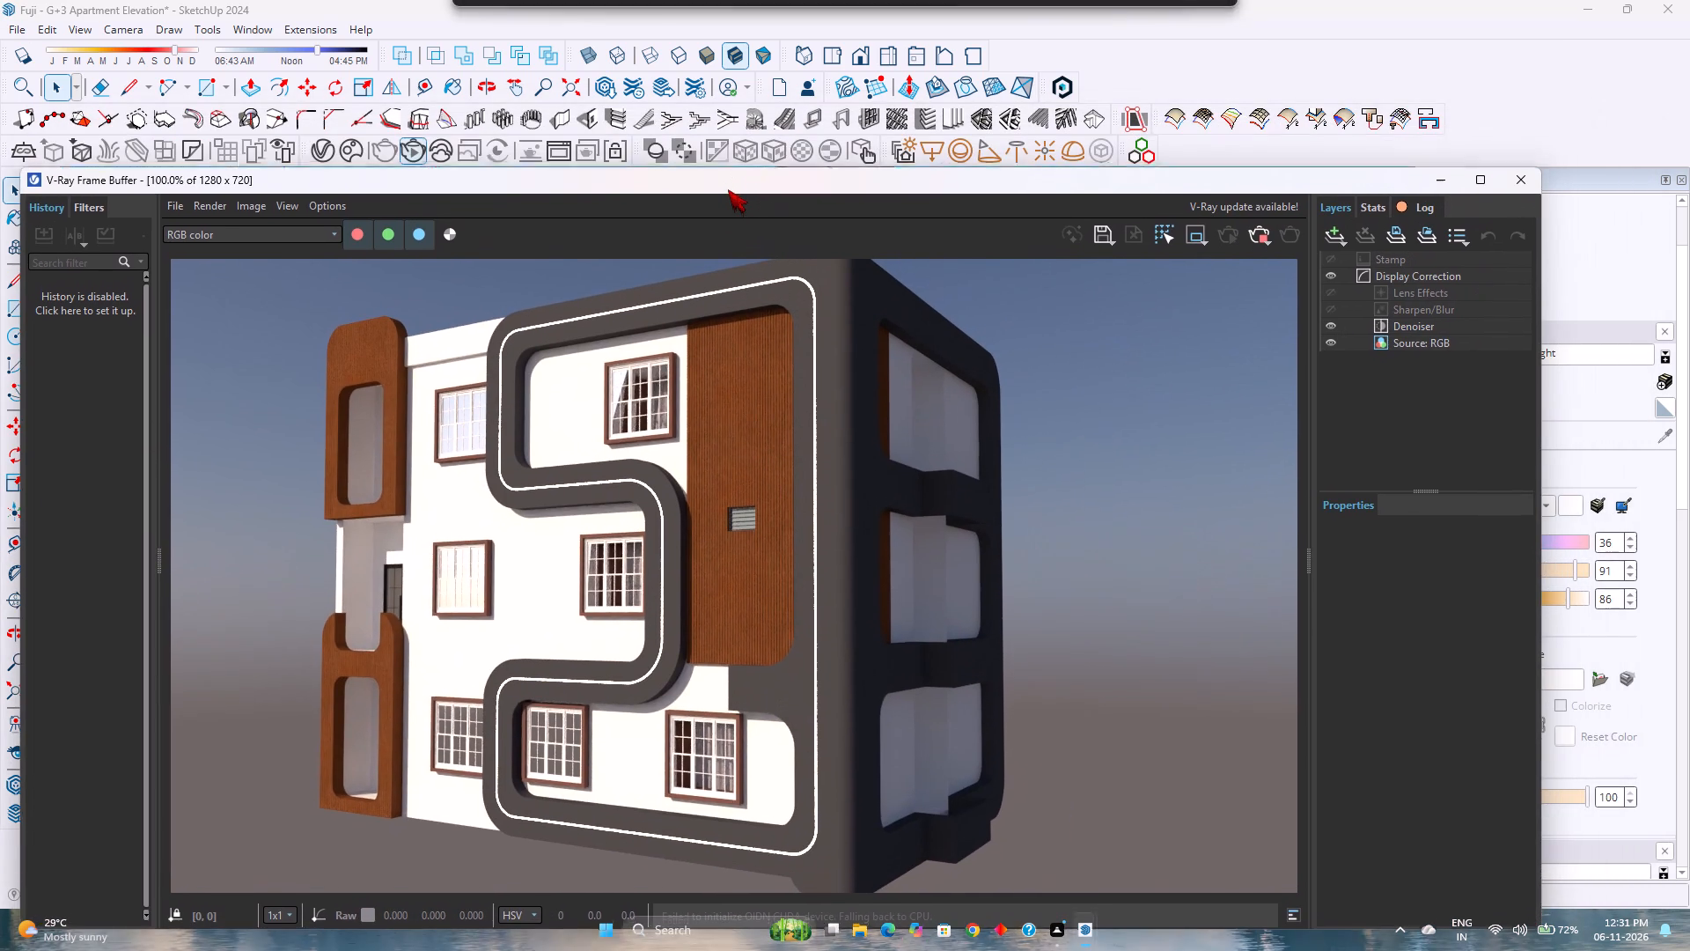
pyautogui.moveTo(728, 190); pyautogui.dragTo(728, 195)
pyautogui.click(327, 153)
pyautogui.moveTo(456, 192); pyautogui.dragTo(440, 158)
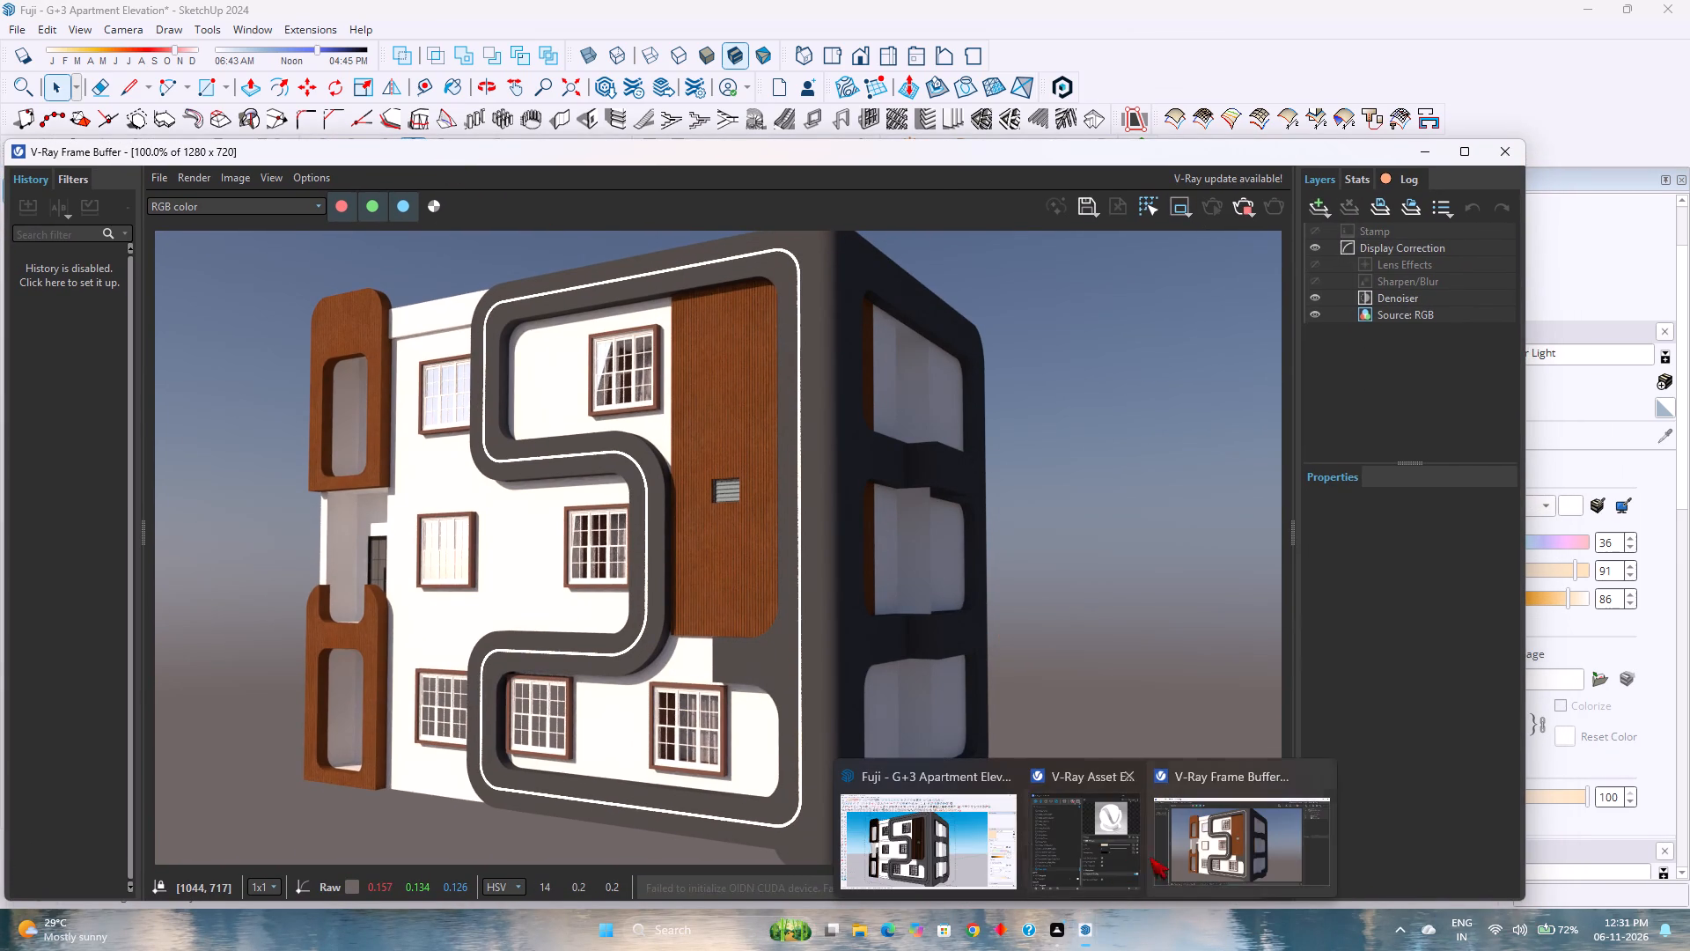
pyautogui.click(1120, 854)
pyautogui.moveTo(935, 167); pyautogui.dragTo(972, 164)
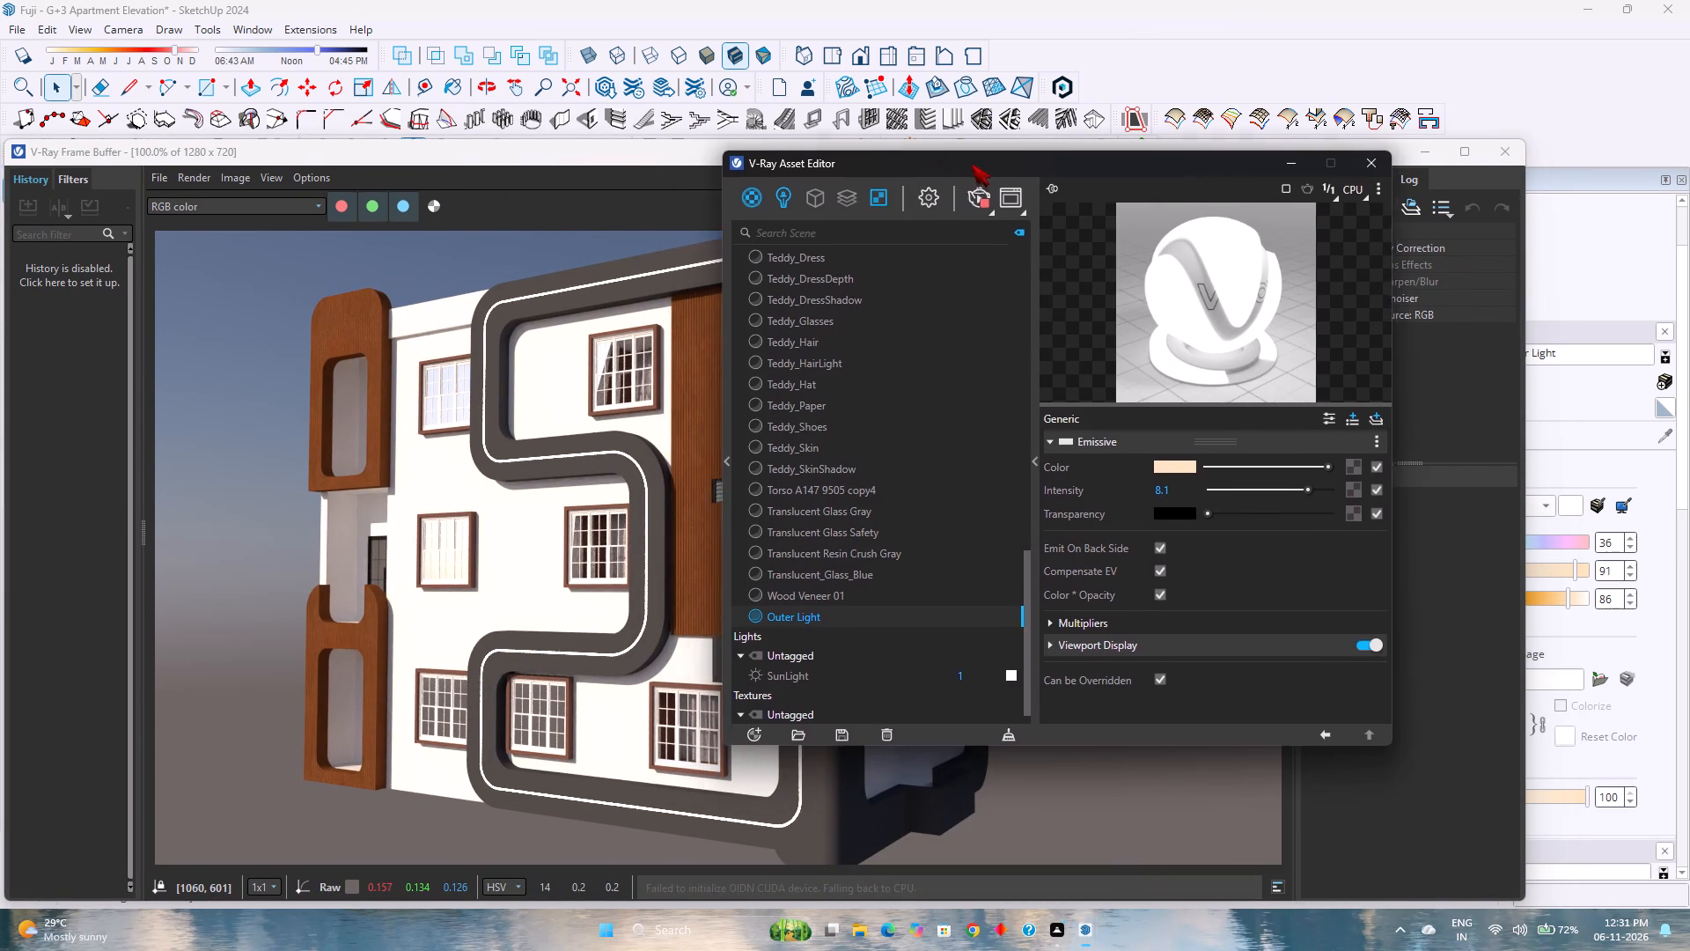
pyautogui.moveTo(972, 164); pyautogui.dragTo(1042, 175)
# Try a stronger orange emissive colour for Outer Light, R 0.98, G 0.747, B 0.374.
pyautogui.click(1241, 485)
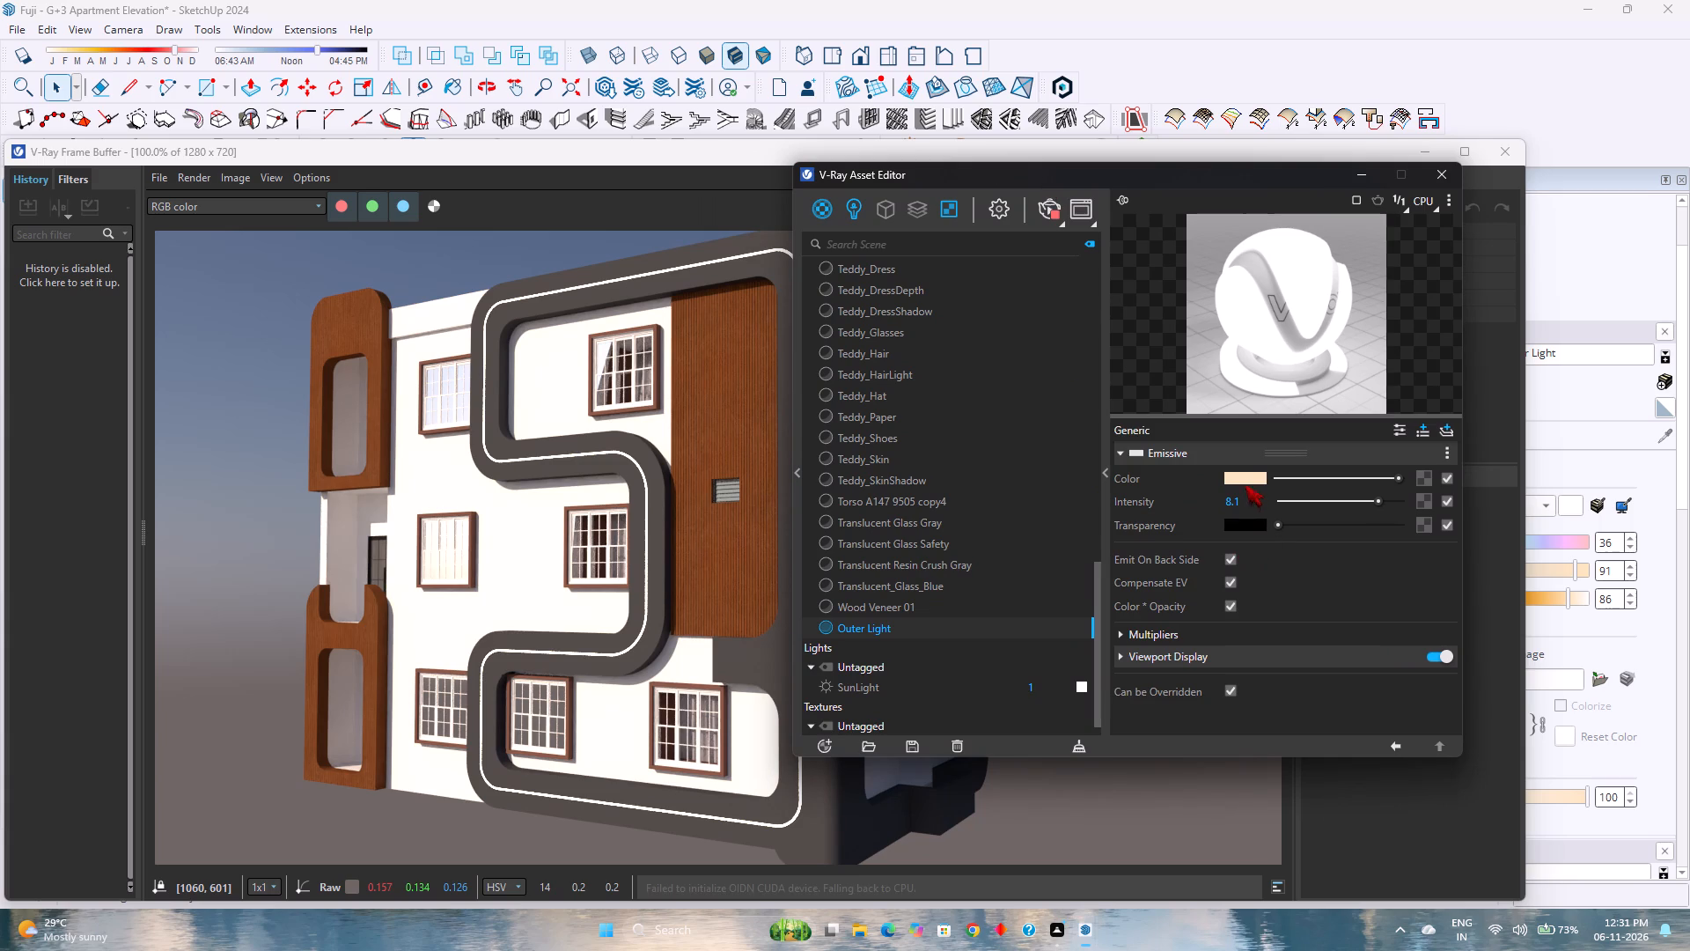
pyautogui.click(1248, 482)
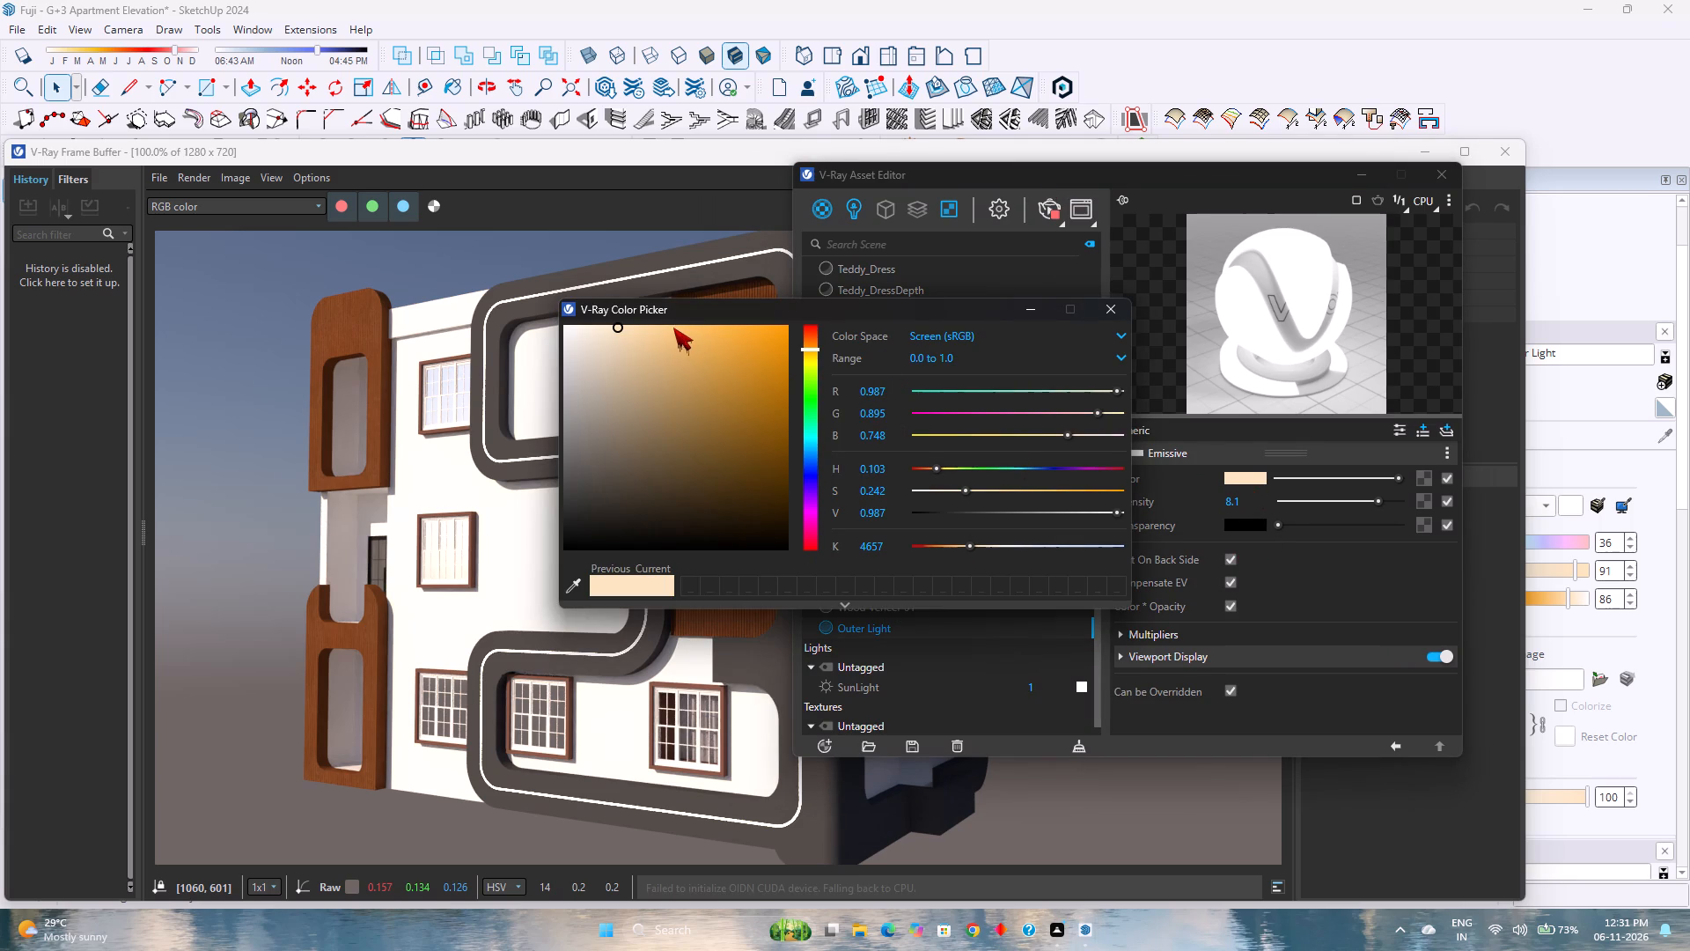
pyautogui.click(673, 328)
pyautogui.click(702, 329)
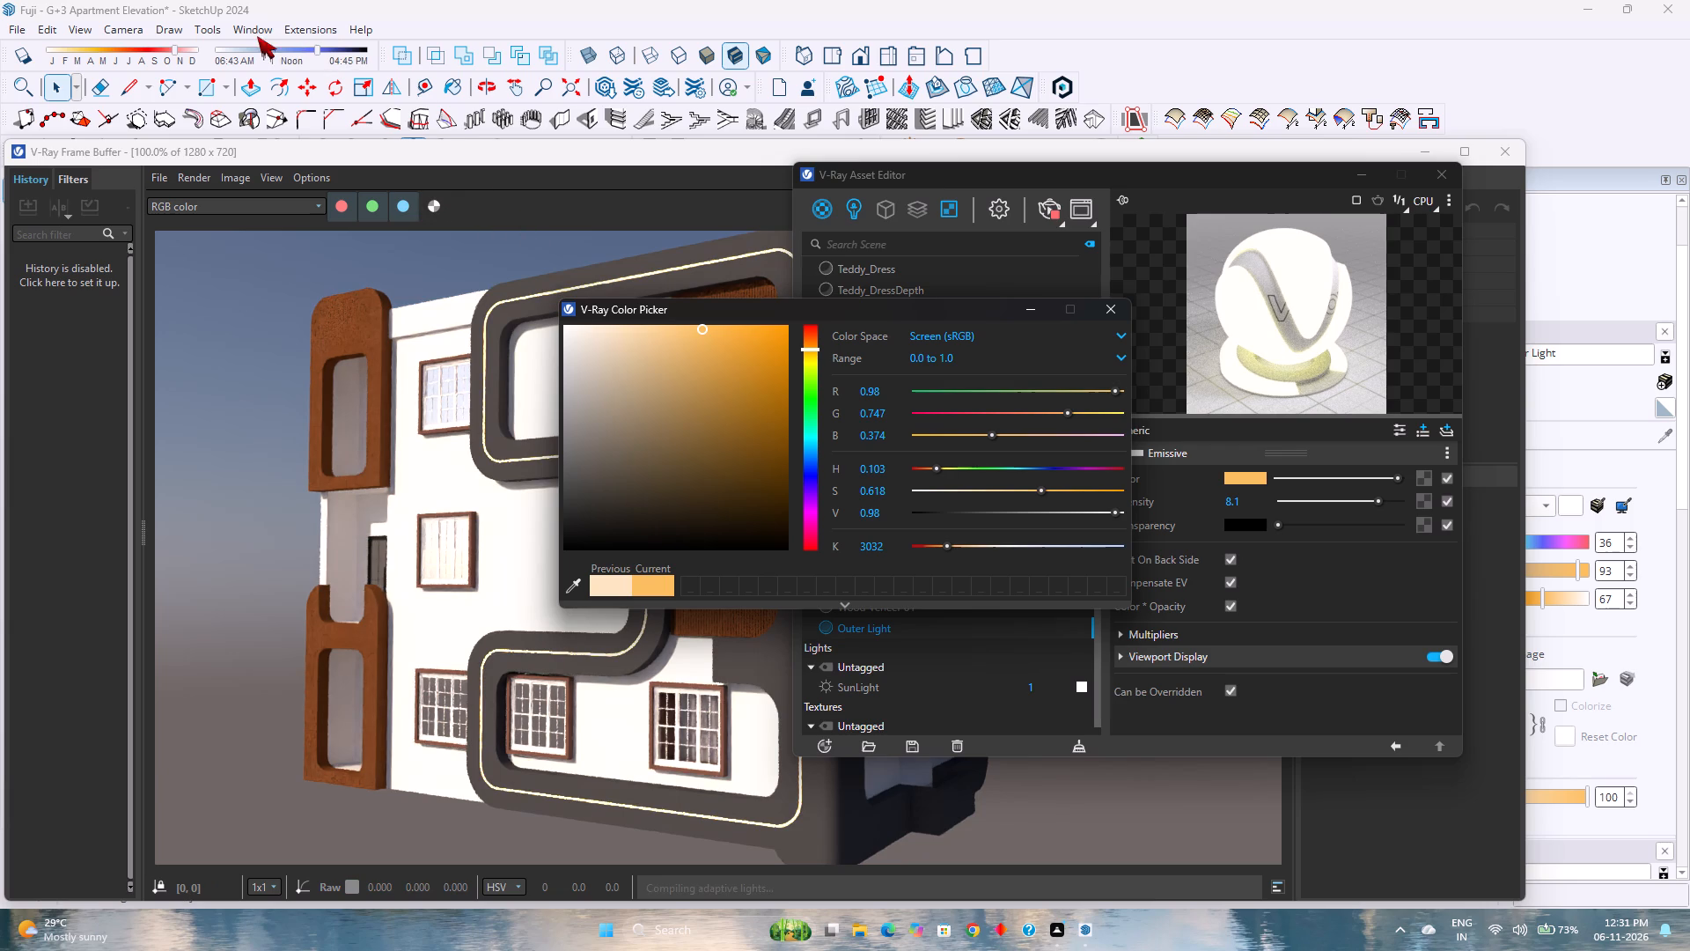
# Shift the model's shadow time of day to late afternoon for a lower, warmer sun.
pyautogui.rightClick(318, 46)
pyautogui.click(318, 46)
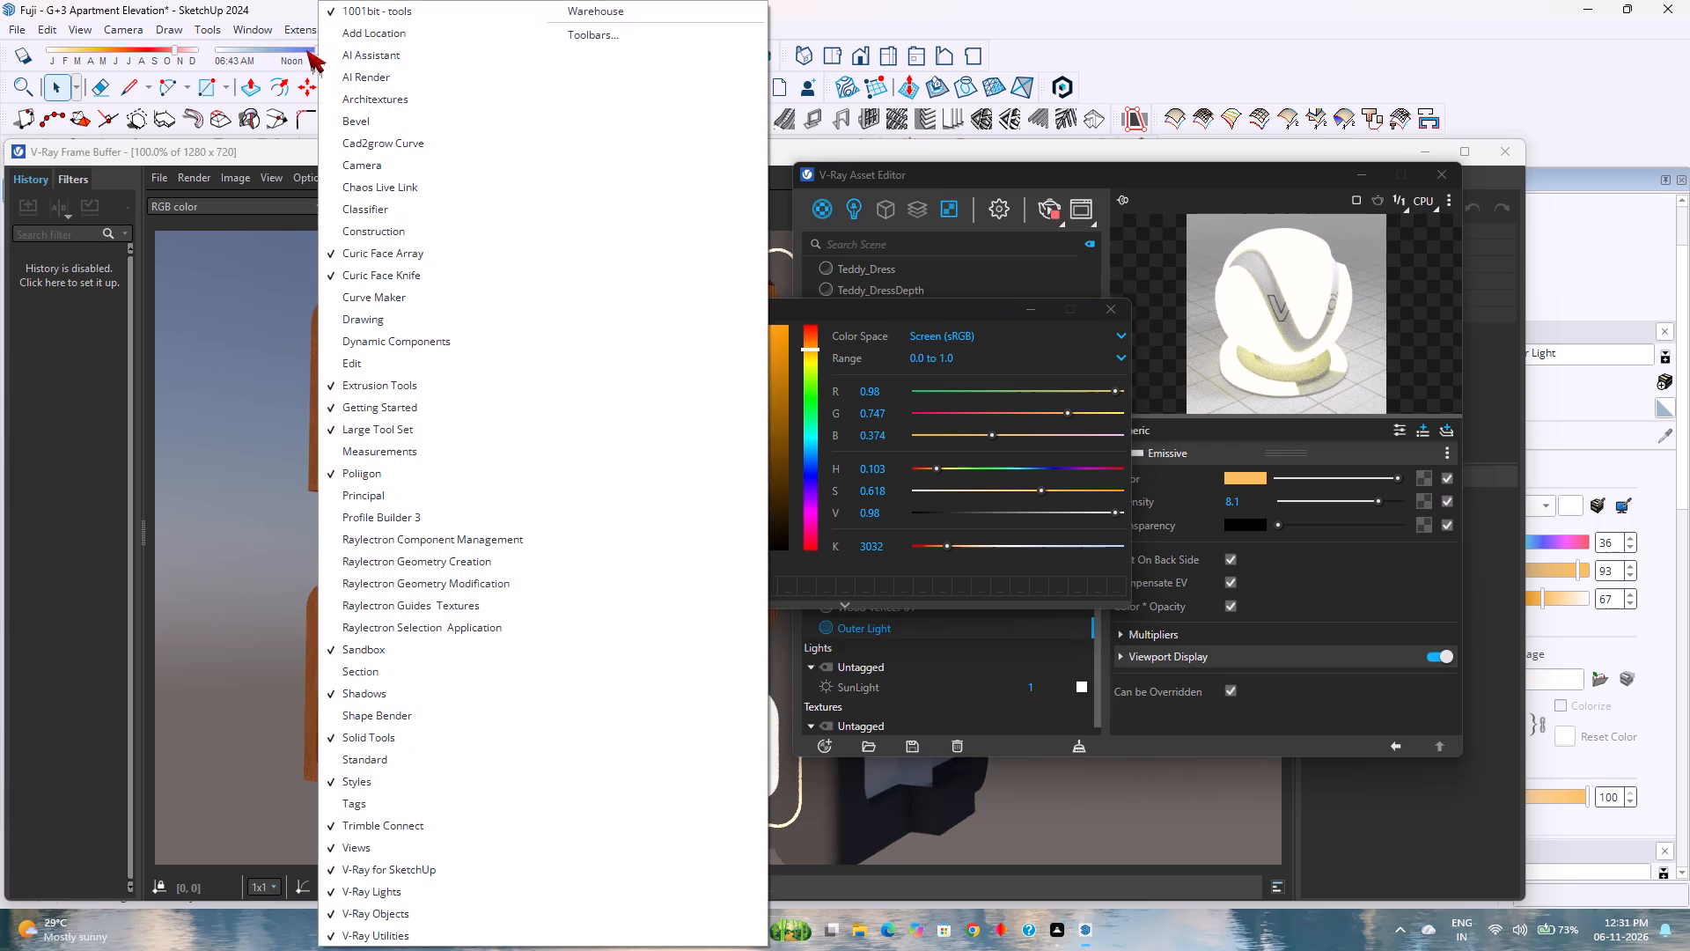
pyautogui.click(306, 50)
pyautogui.moveTo(311, 50); pyautogui.dragTo(375, 55)
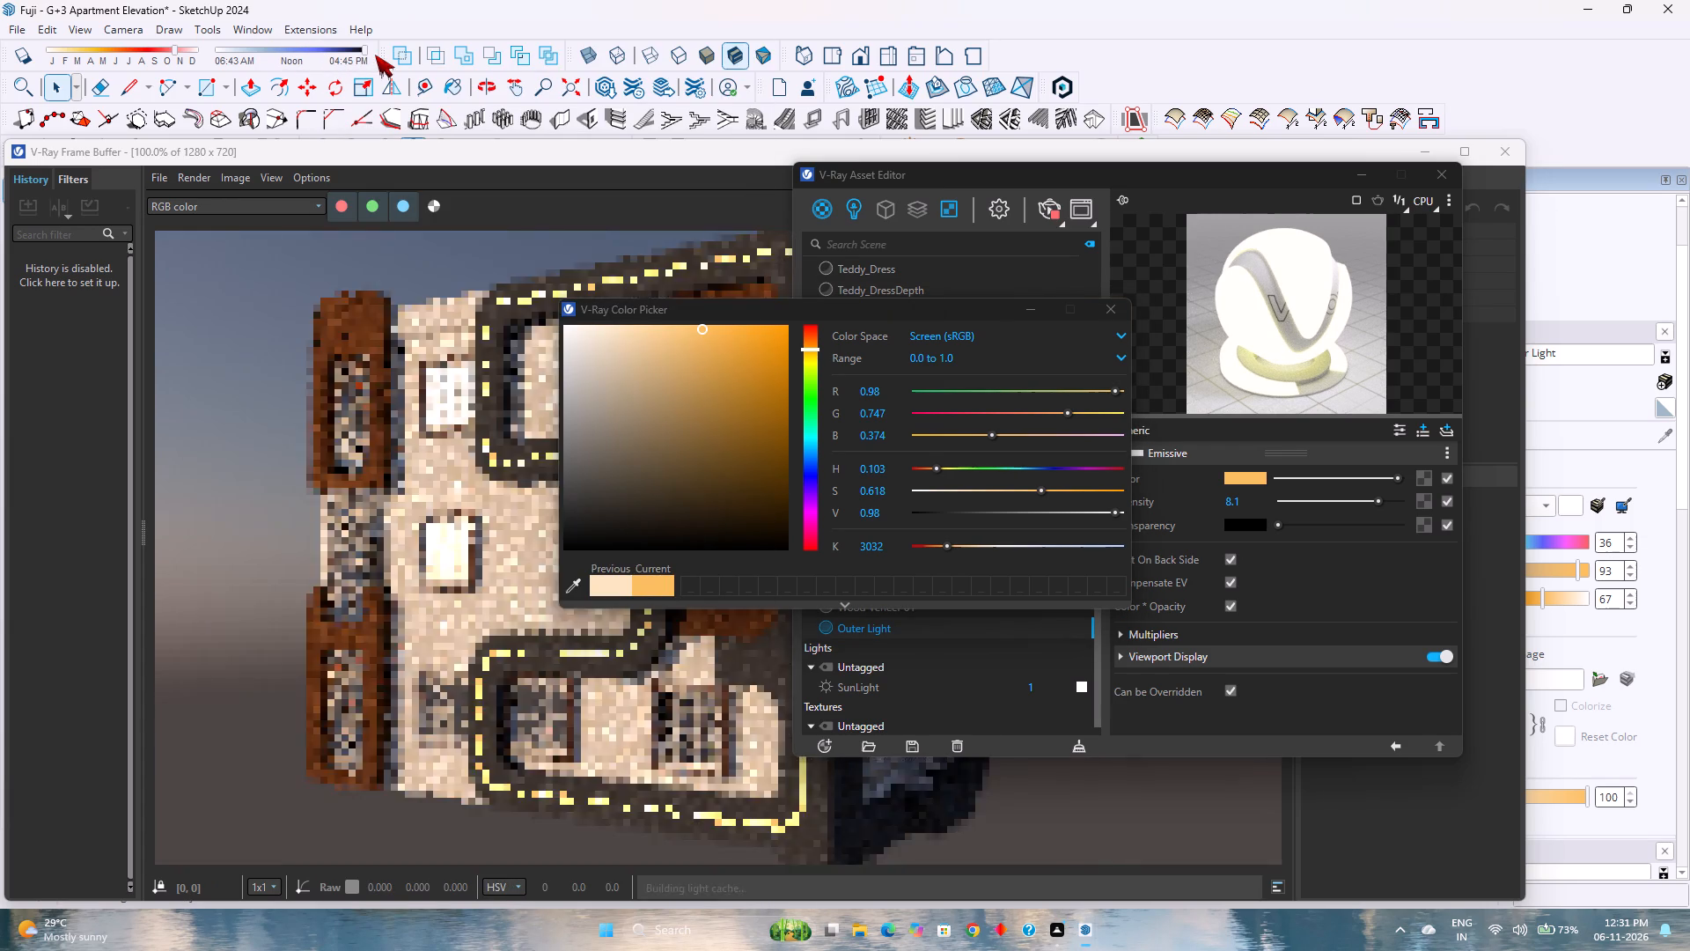
pyautogui.moveTo(375, 55); pyautogui.dragTo(348, 60)
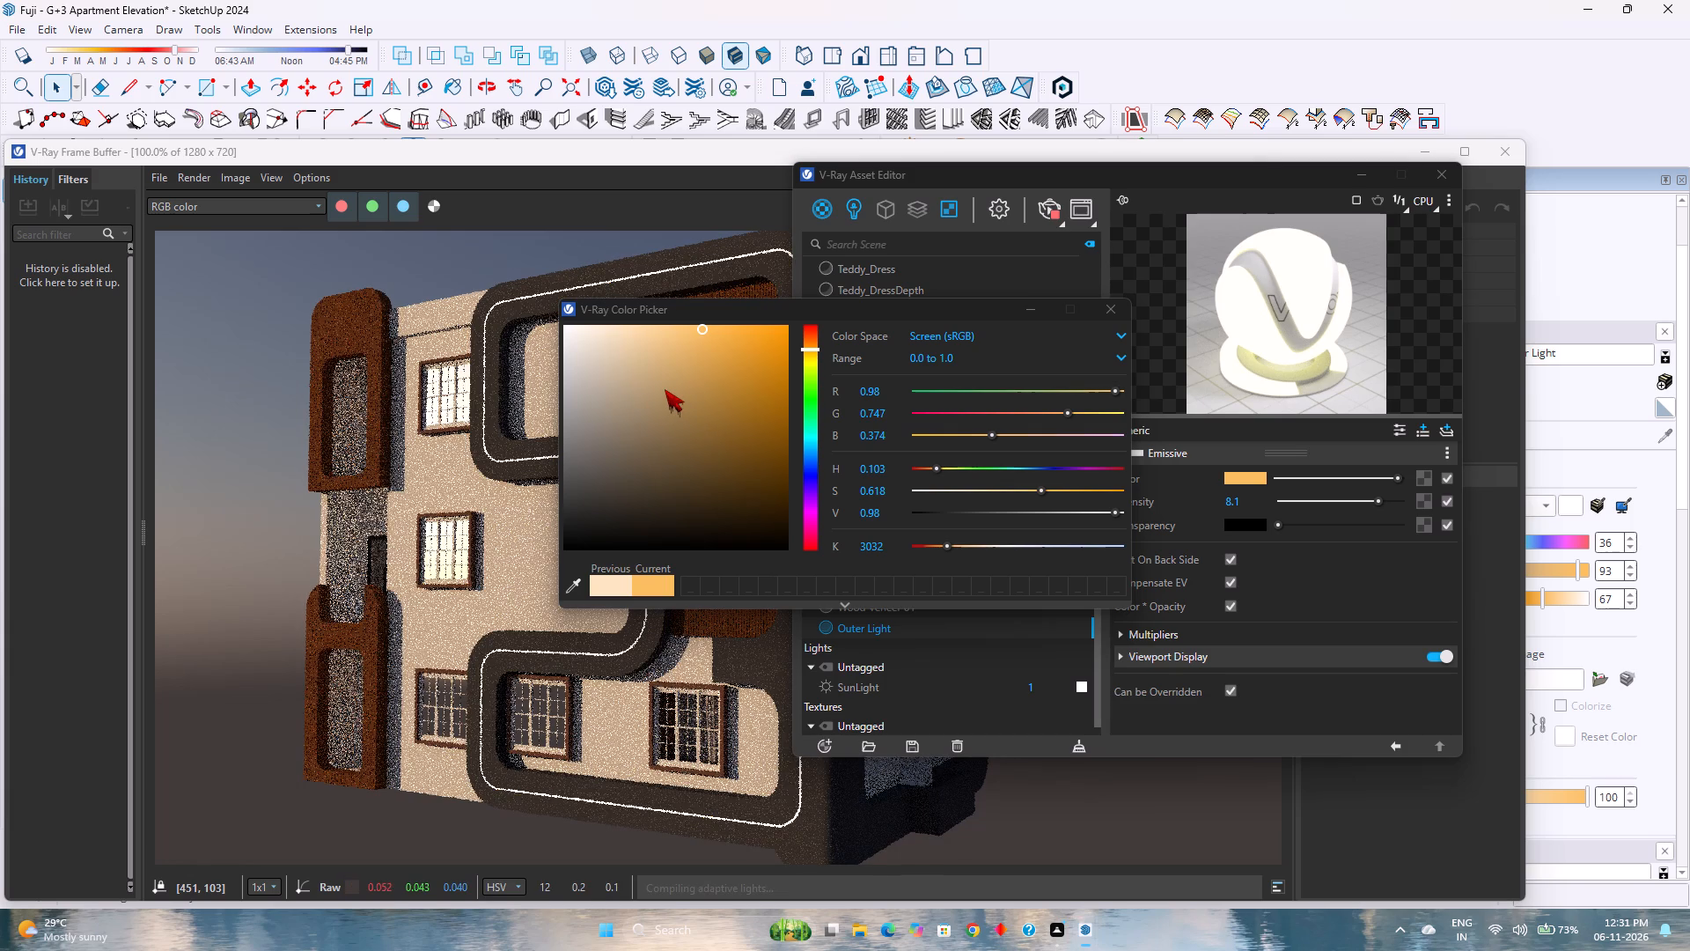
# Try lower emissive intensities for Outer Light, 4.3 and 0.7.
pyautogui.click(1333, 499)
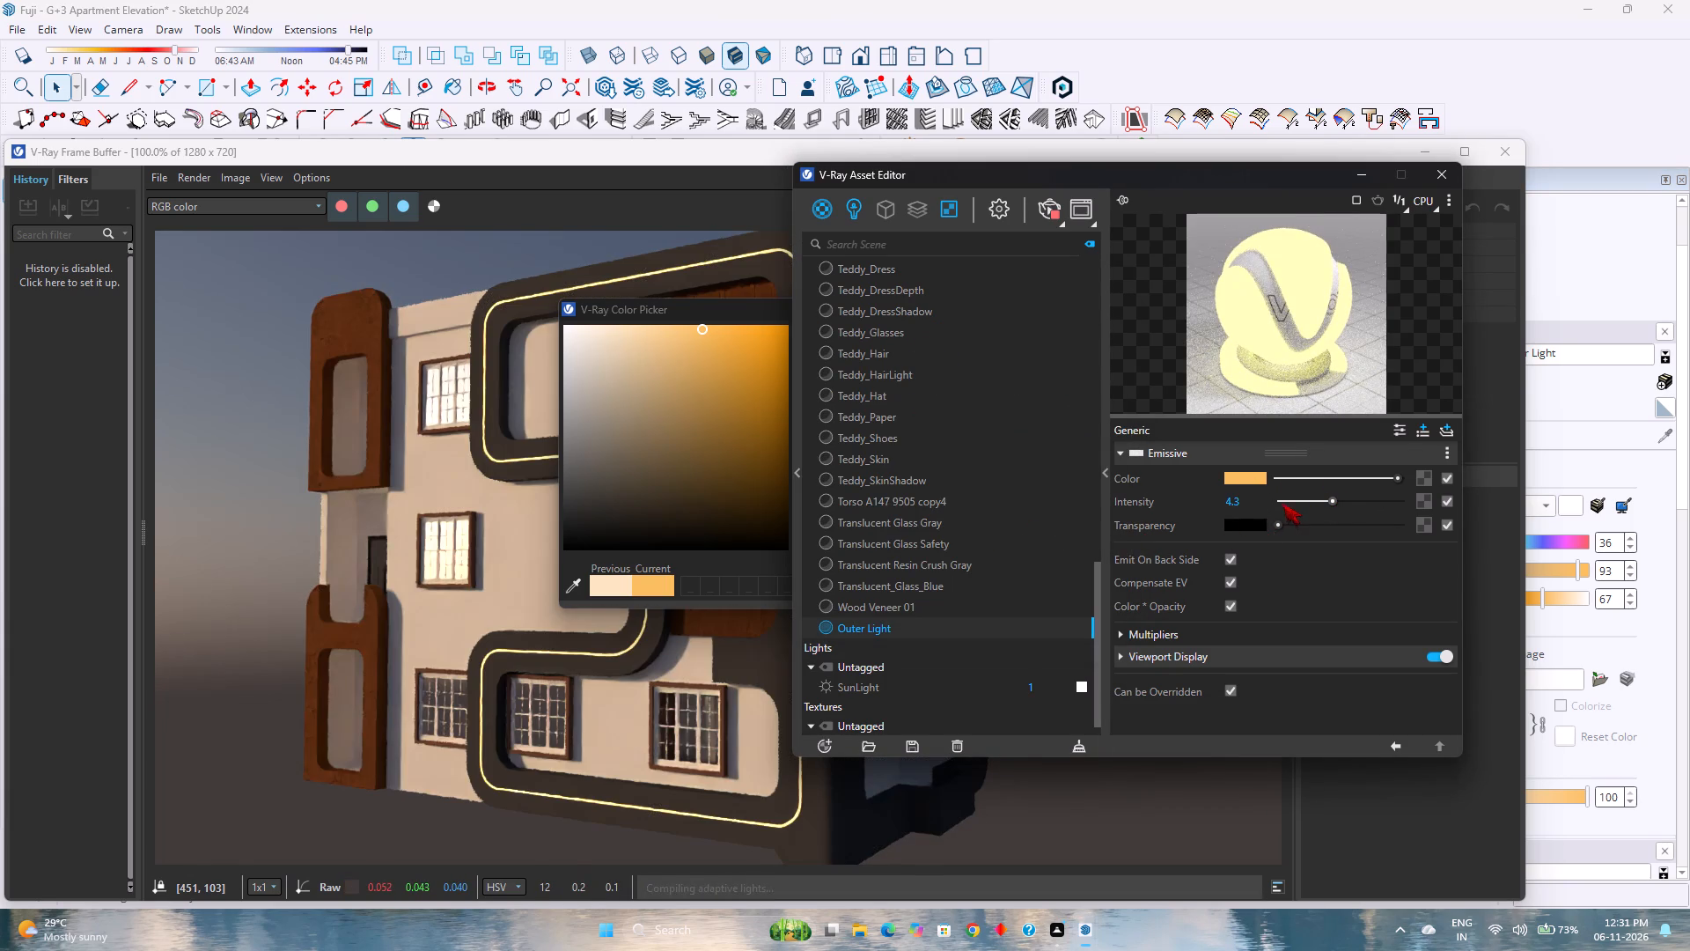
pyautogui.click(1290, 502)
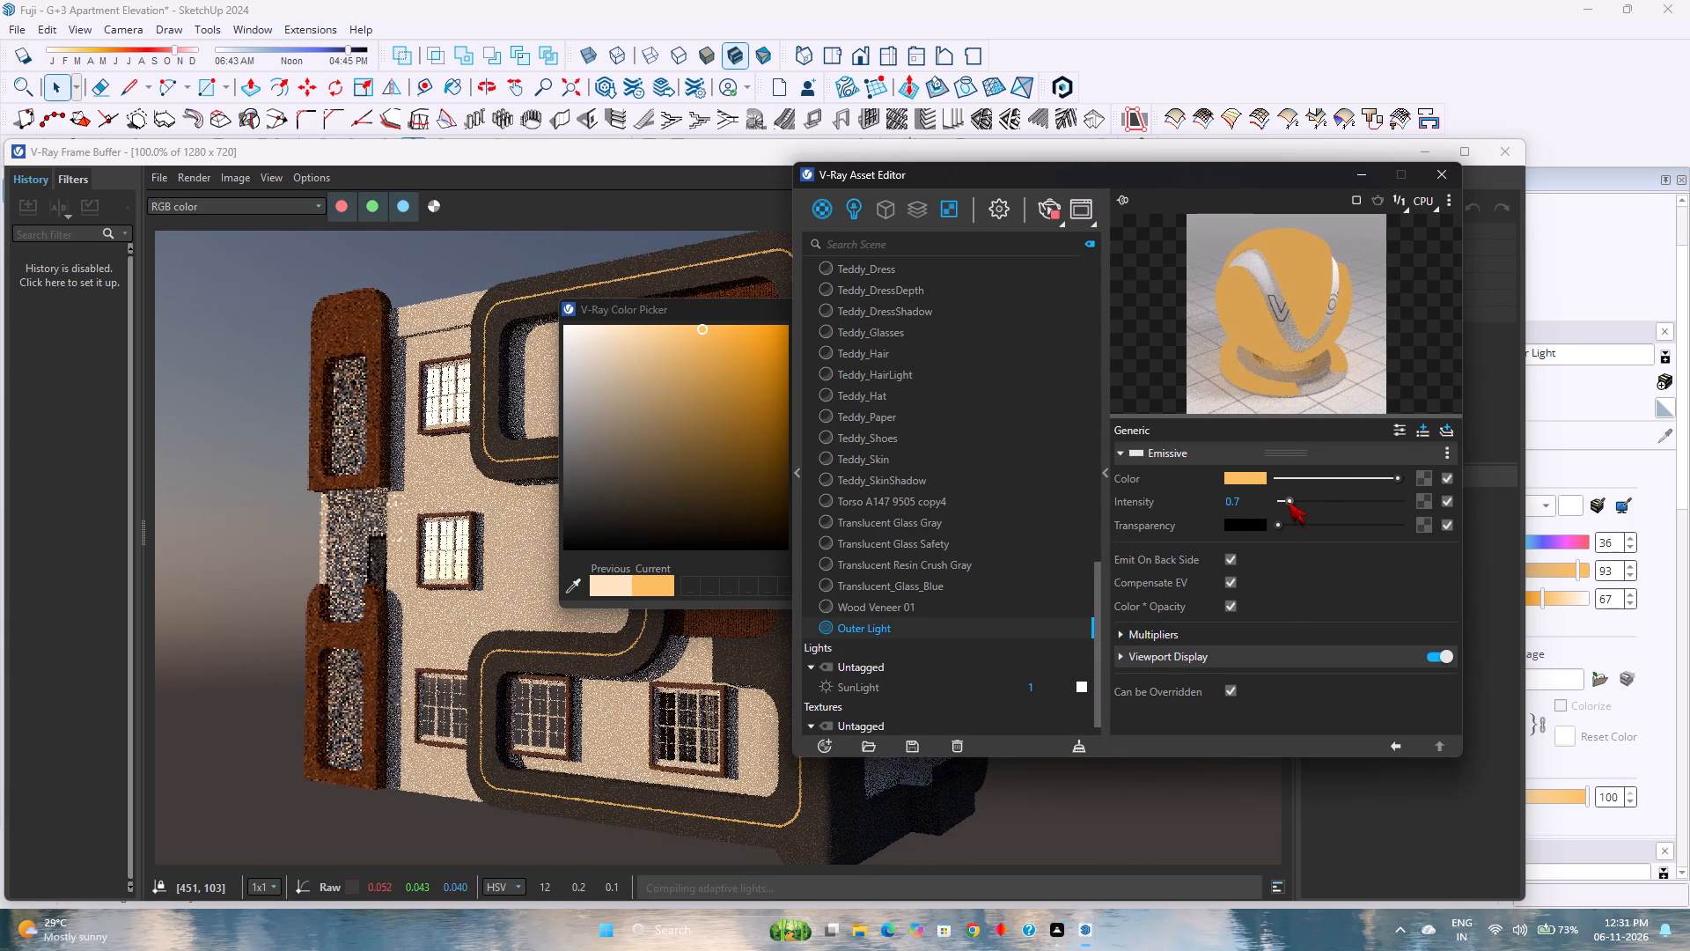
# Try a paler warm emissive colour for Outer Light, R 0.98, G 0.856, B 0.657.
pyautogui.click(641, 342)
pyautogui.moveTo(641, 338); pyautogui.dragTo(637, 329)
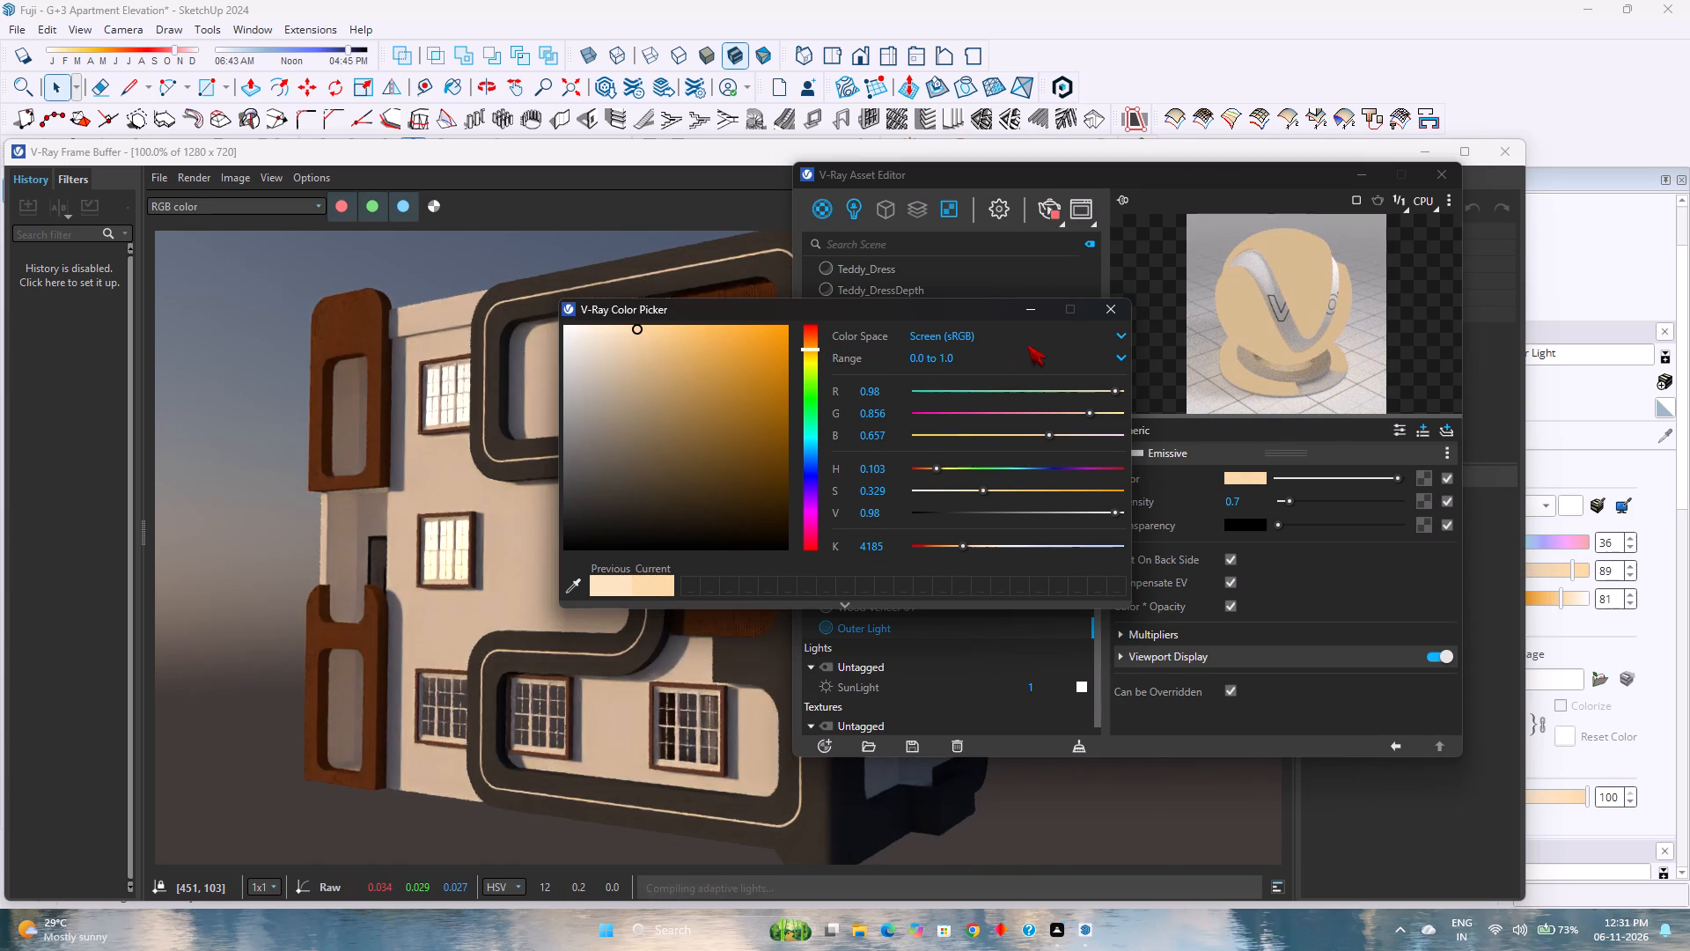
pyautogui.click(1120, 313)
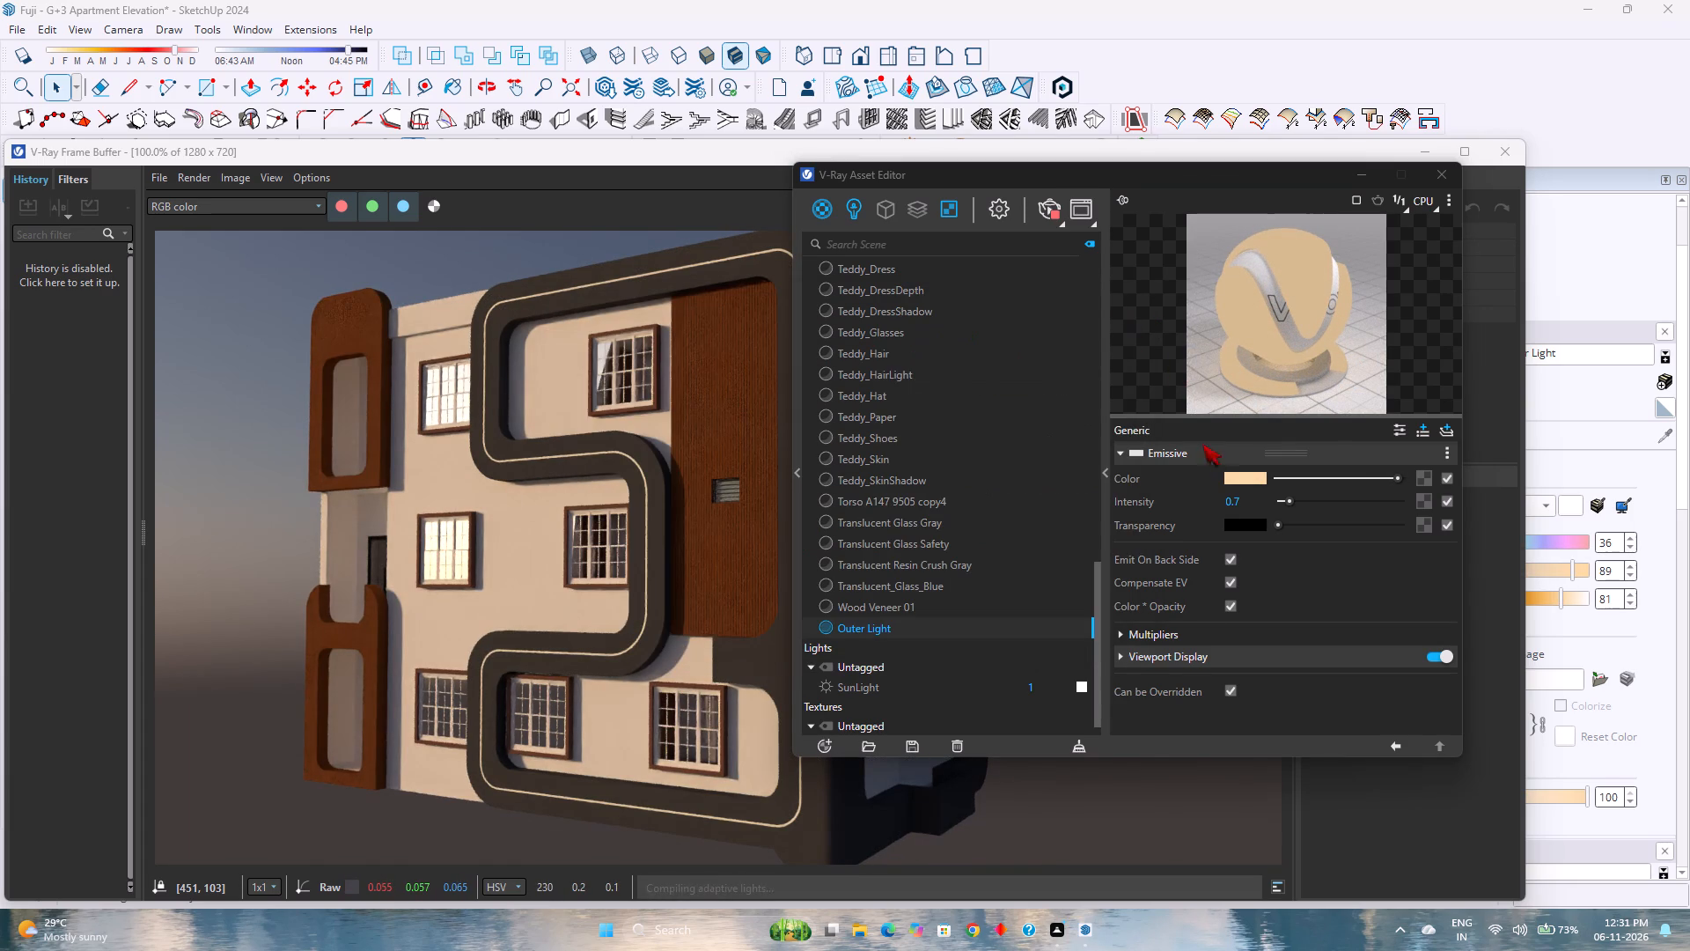
# Try an emissive intensity of 2 for Outer Light, and settle on 1.
pyautogui.doubleClick(1250, 501)
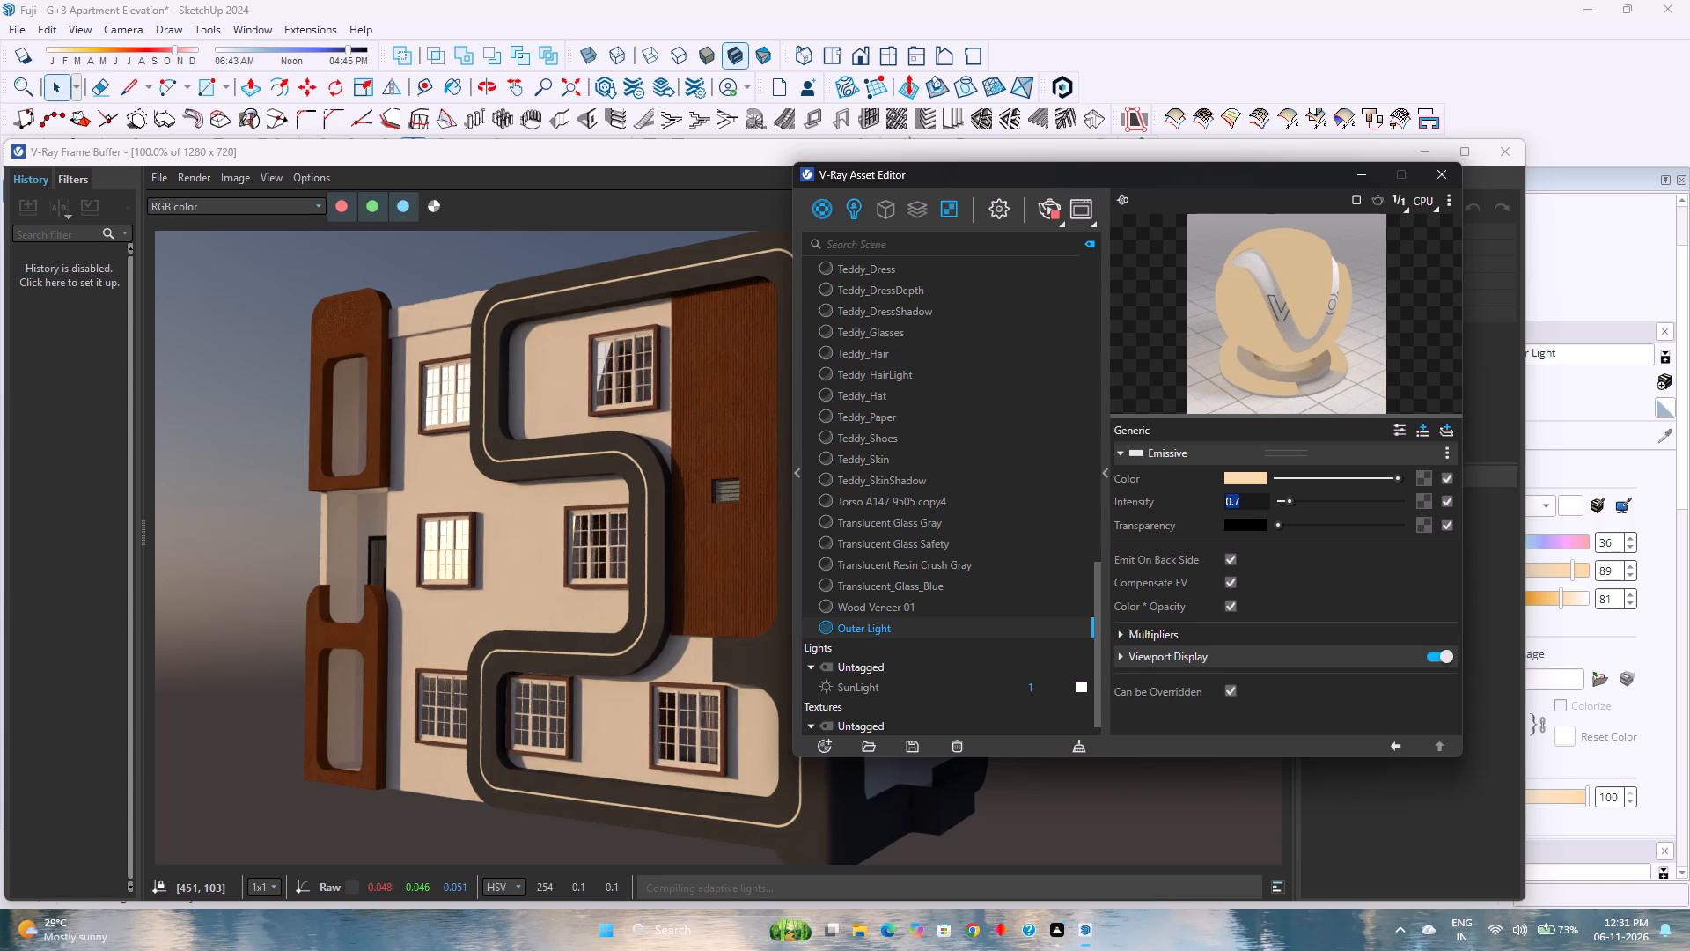
pyautogui.press('2')
pyautogui.press('Return')
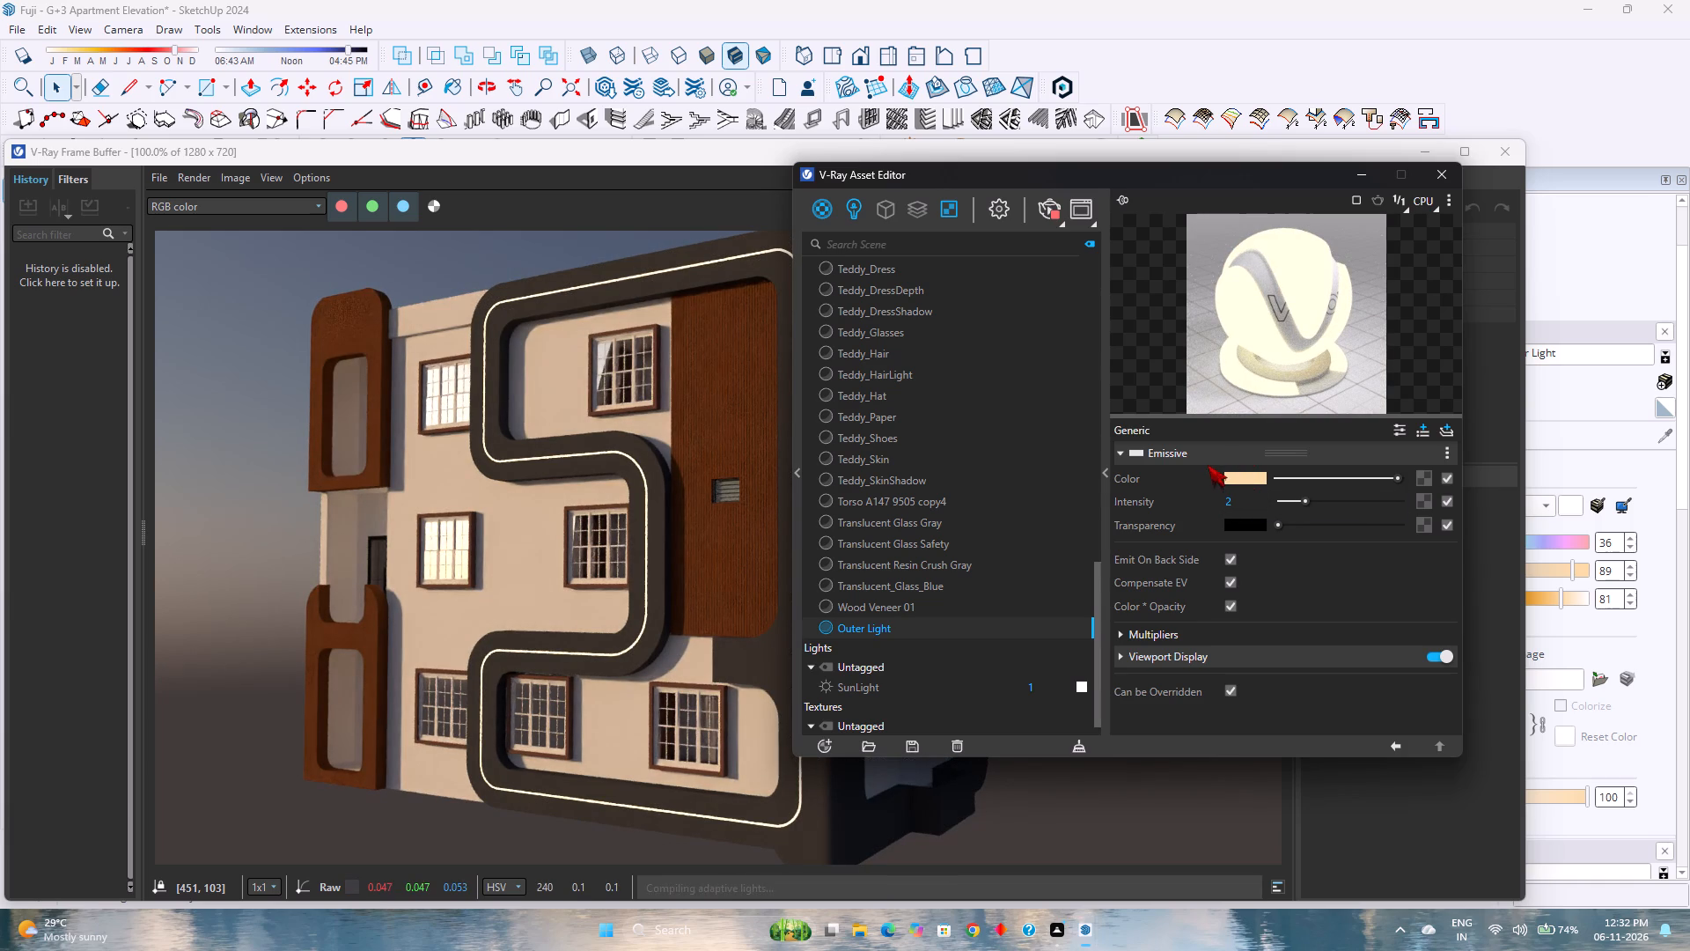
pyautogui.doubleClick(1245, 500)
pyautogui.press('1')
pyautogui.press('Return')
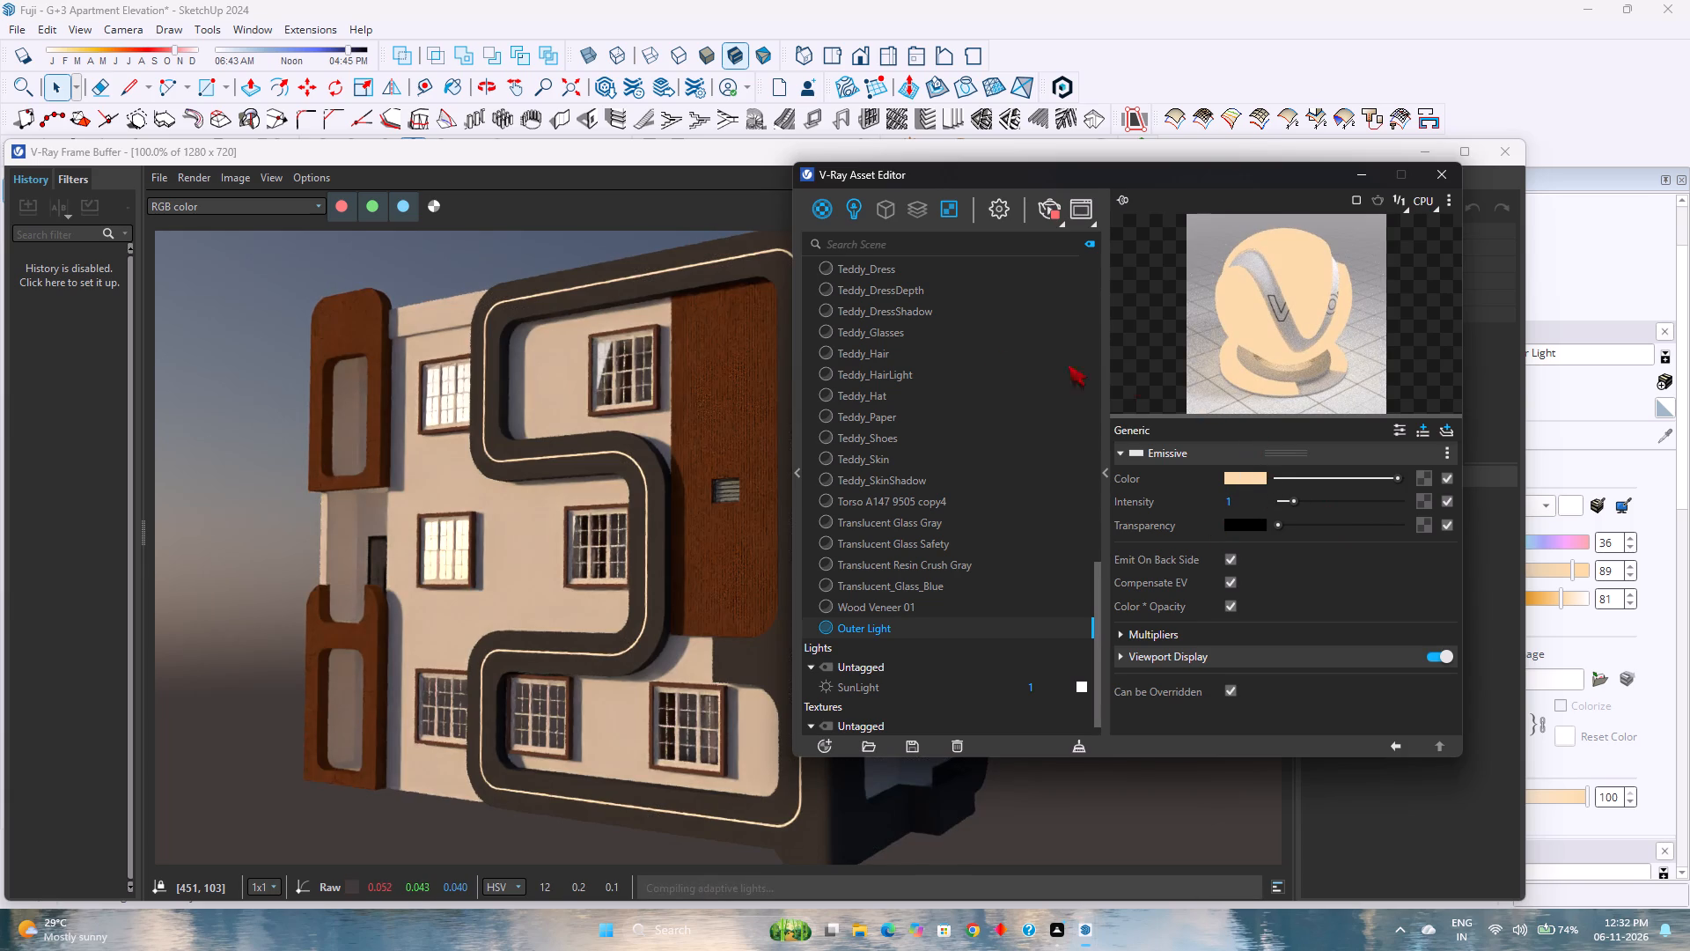
# Set Outer Light's emissive colour to a warm yellow-orange tint, R 0.984, G 0.852, B 0.595.
pyautogui.click(1253, 482)
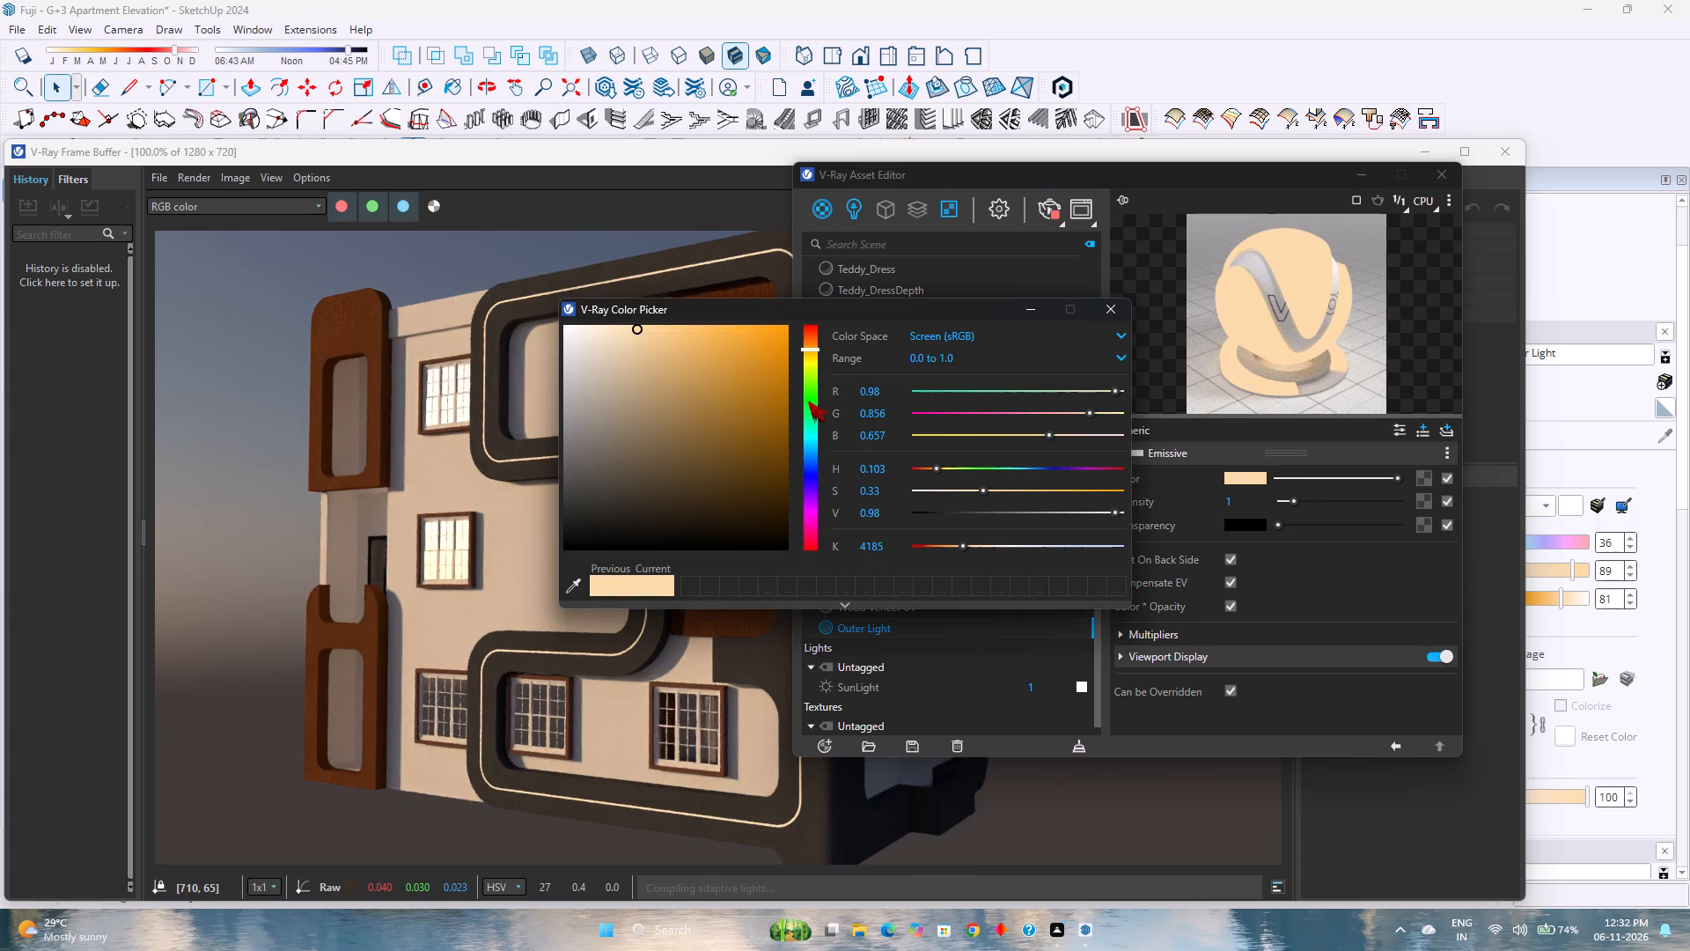
pyautogui.click(806, 353)
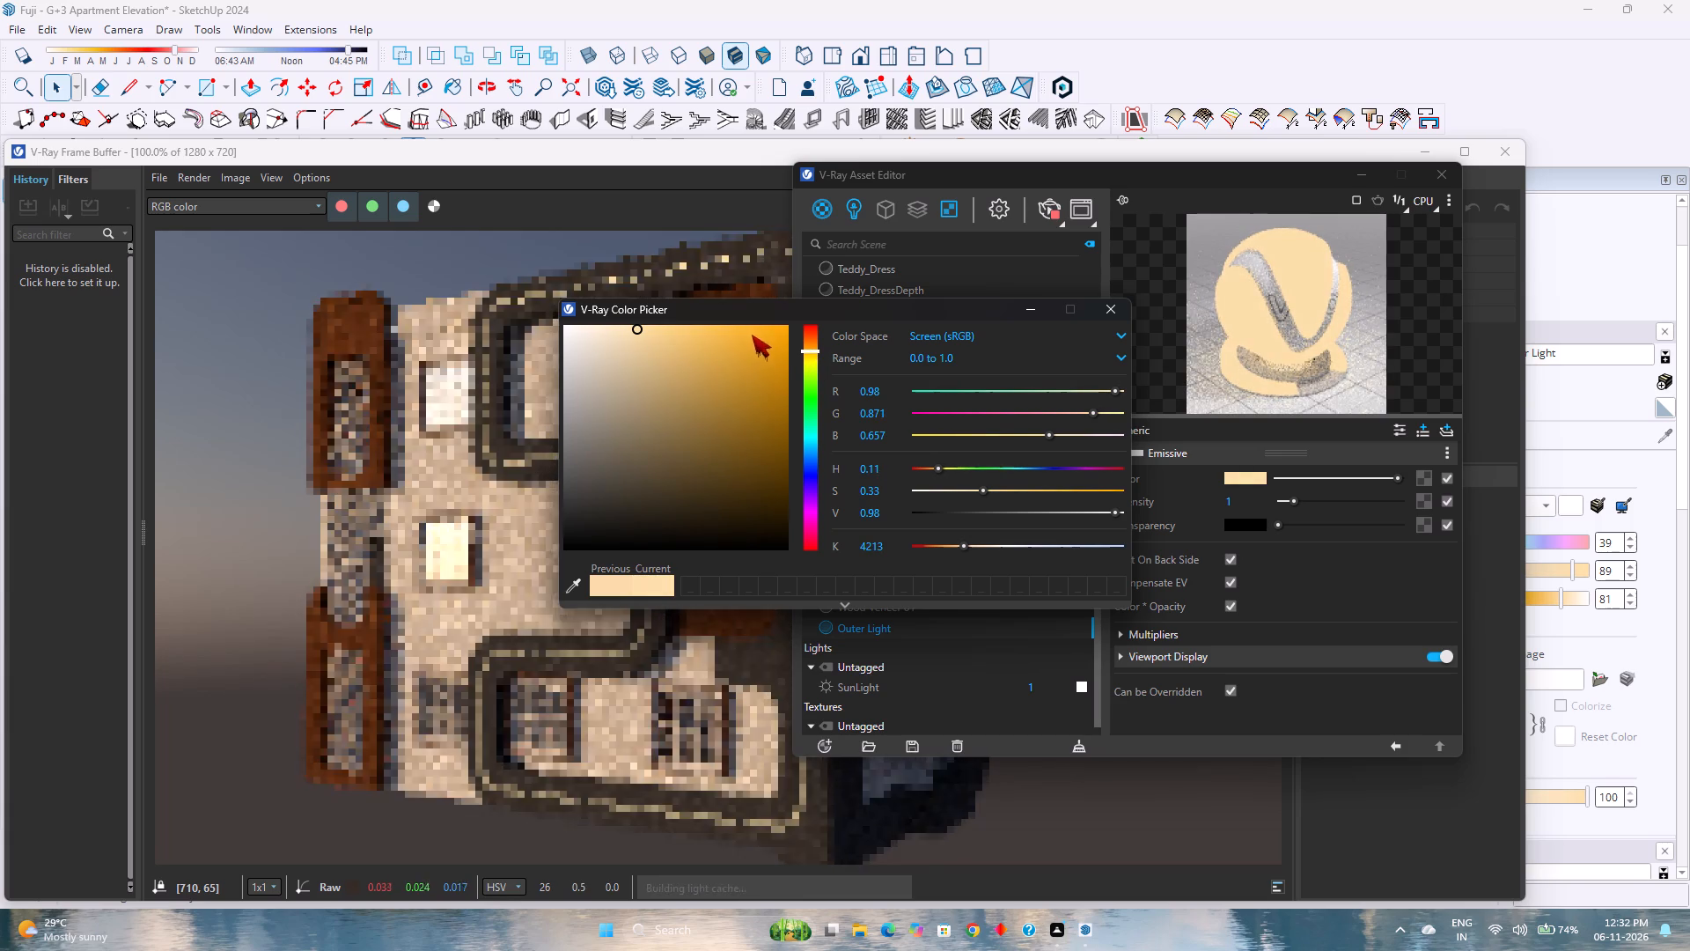
pyautogui.click(781, 331)
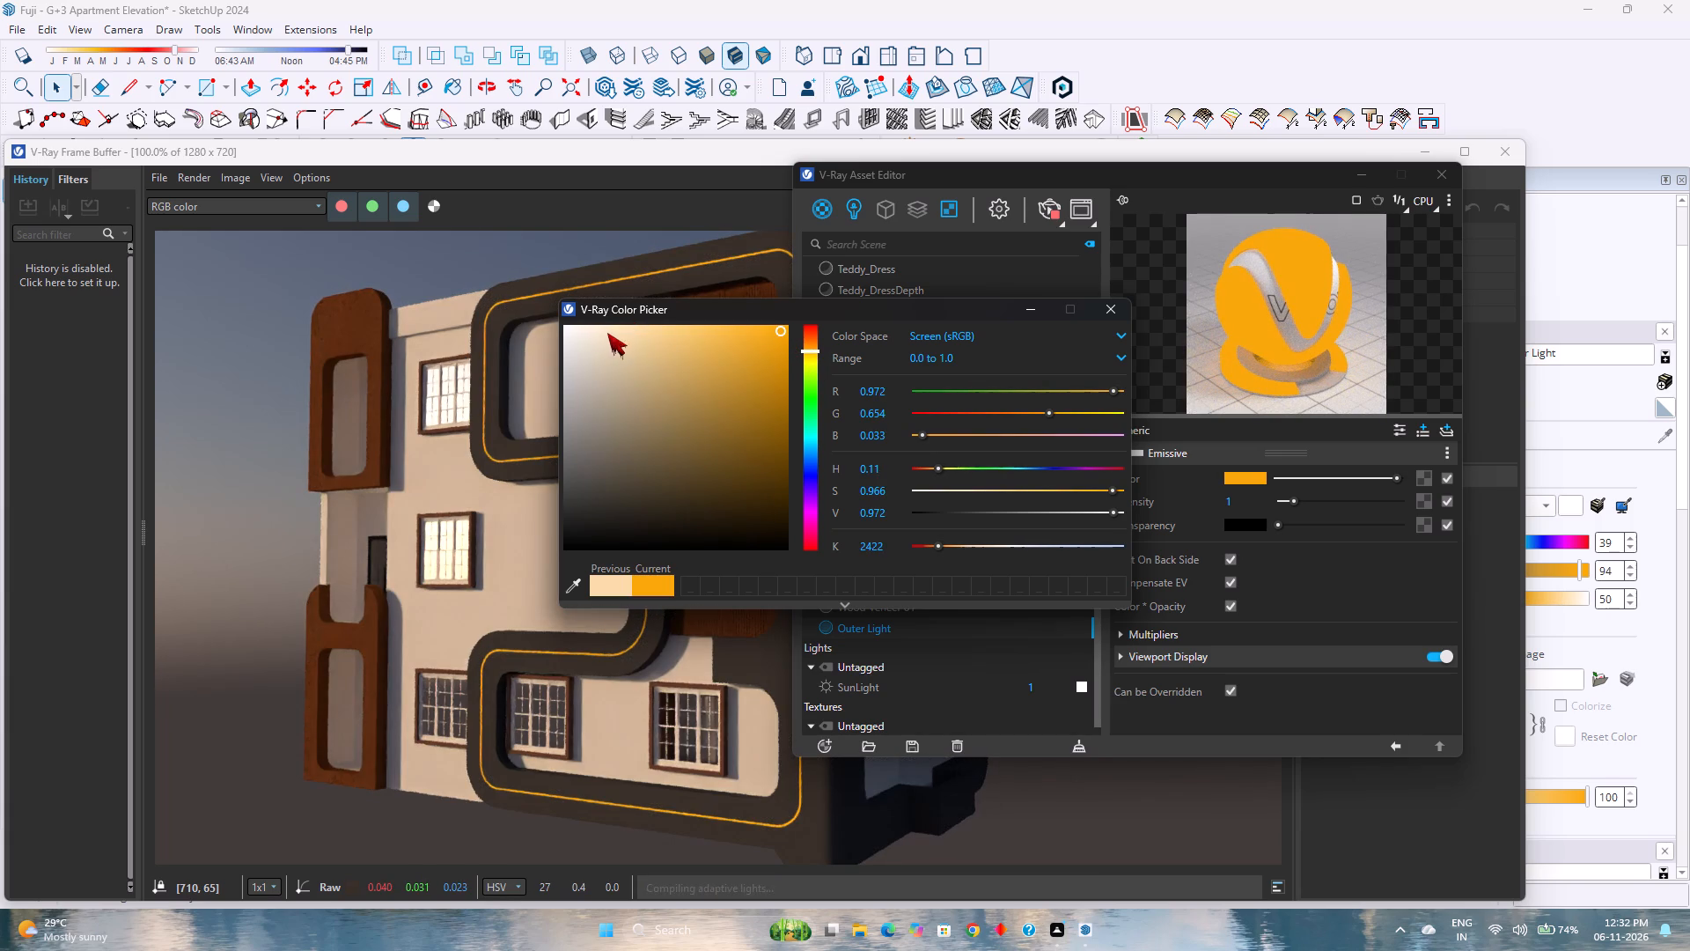
pyautogui.click(641, 331)
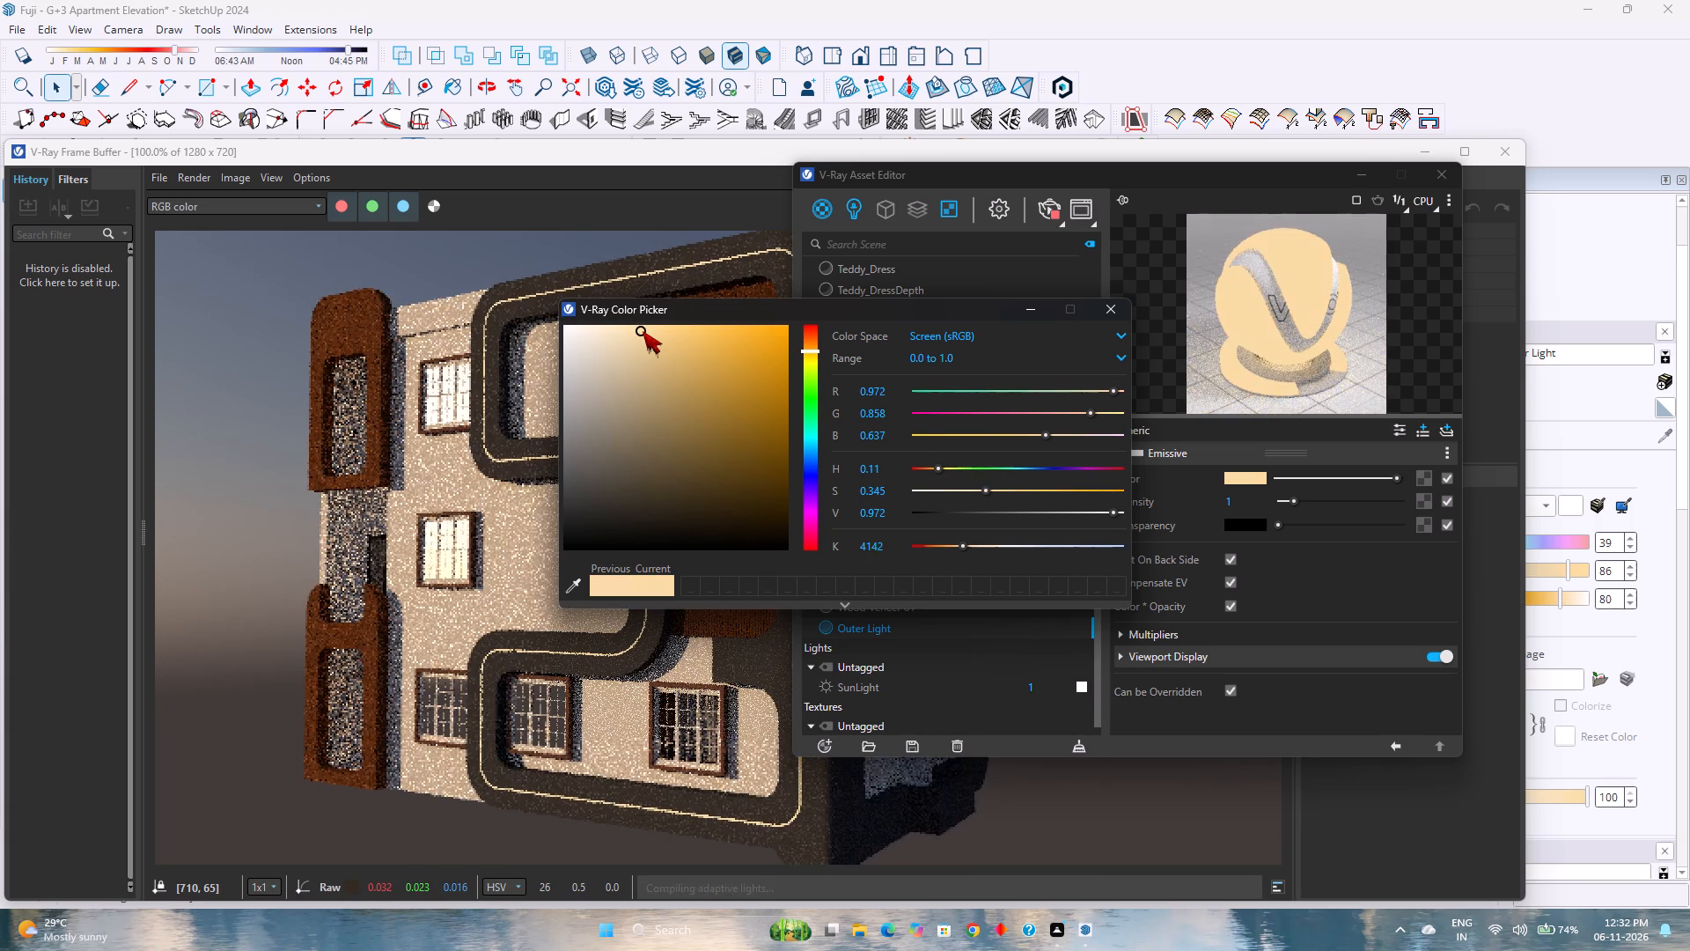
pyautogui.click(652, 328)
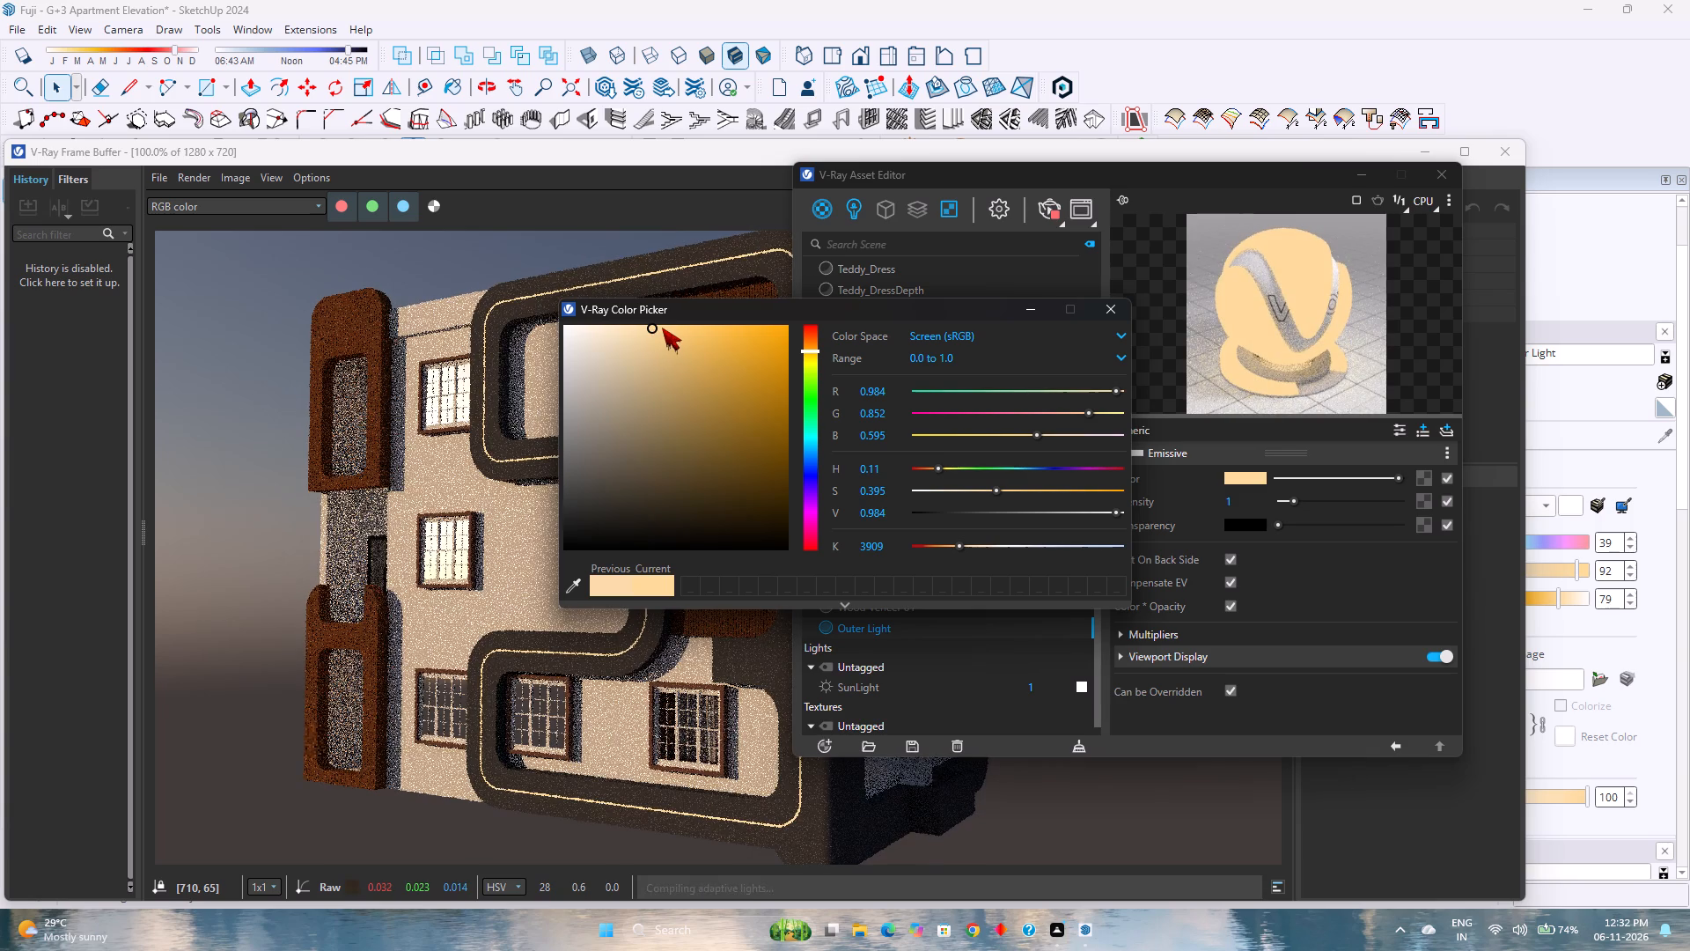
pyautogui.click(1107, 301)
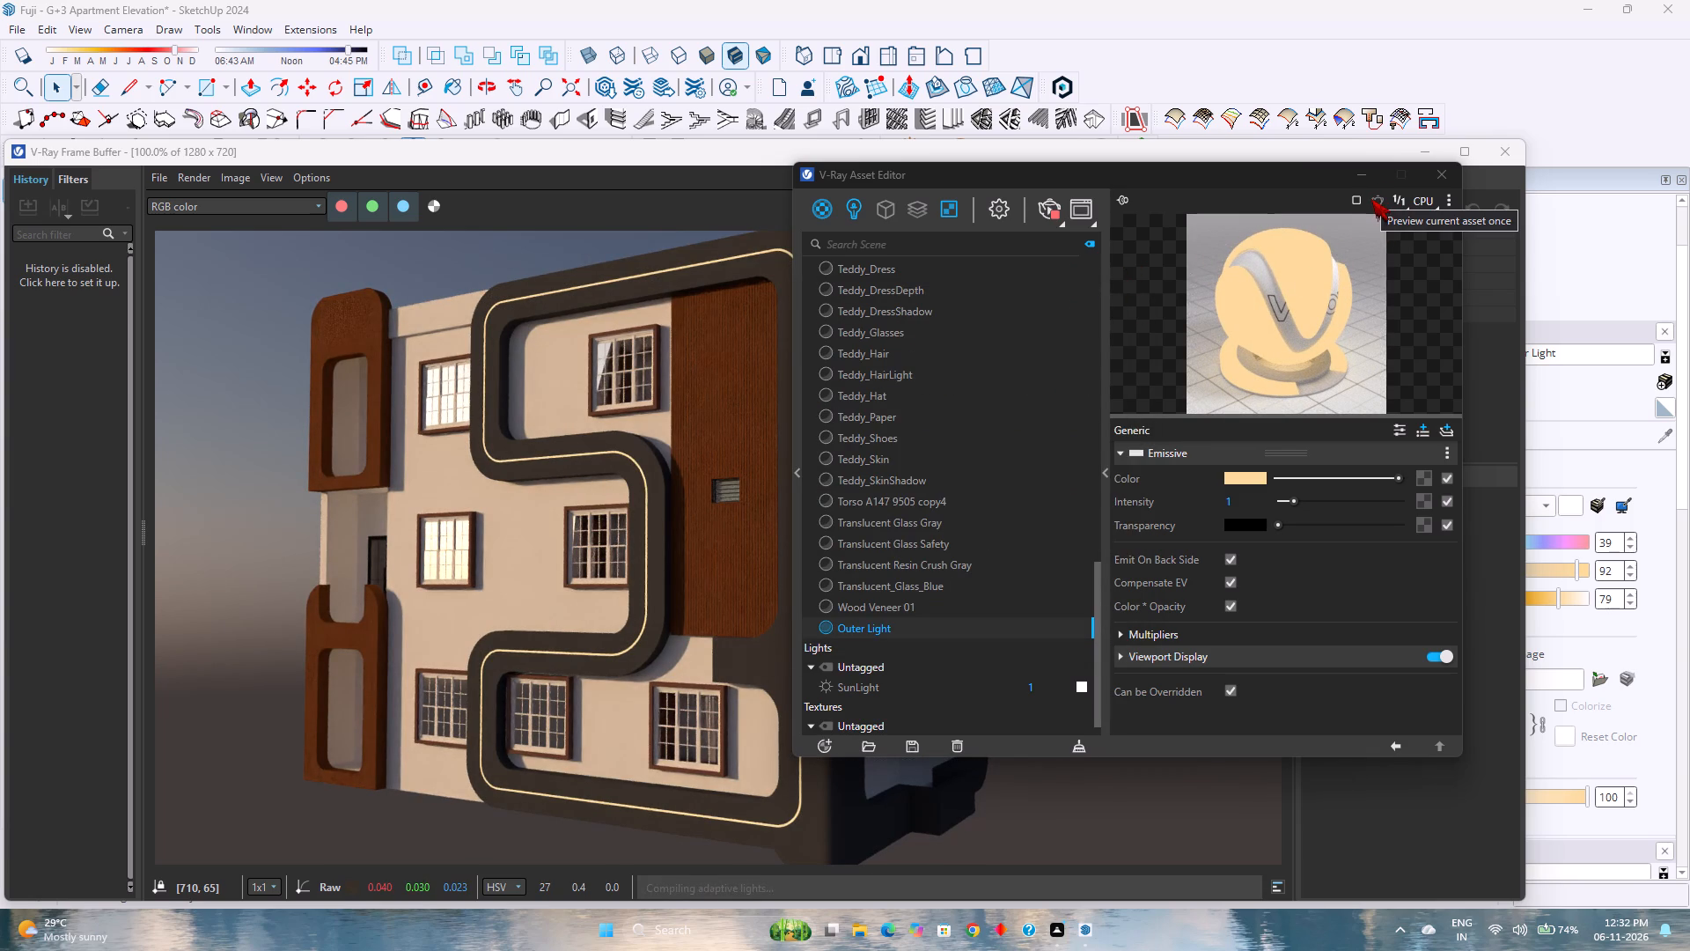
# Minimize the Asset Editor and the render window to return to the model.
pyautogui.click(1364, 169)
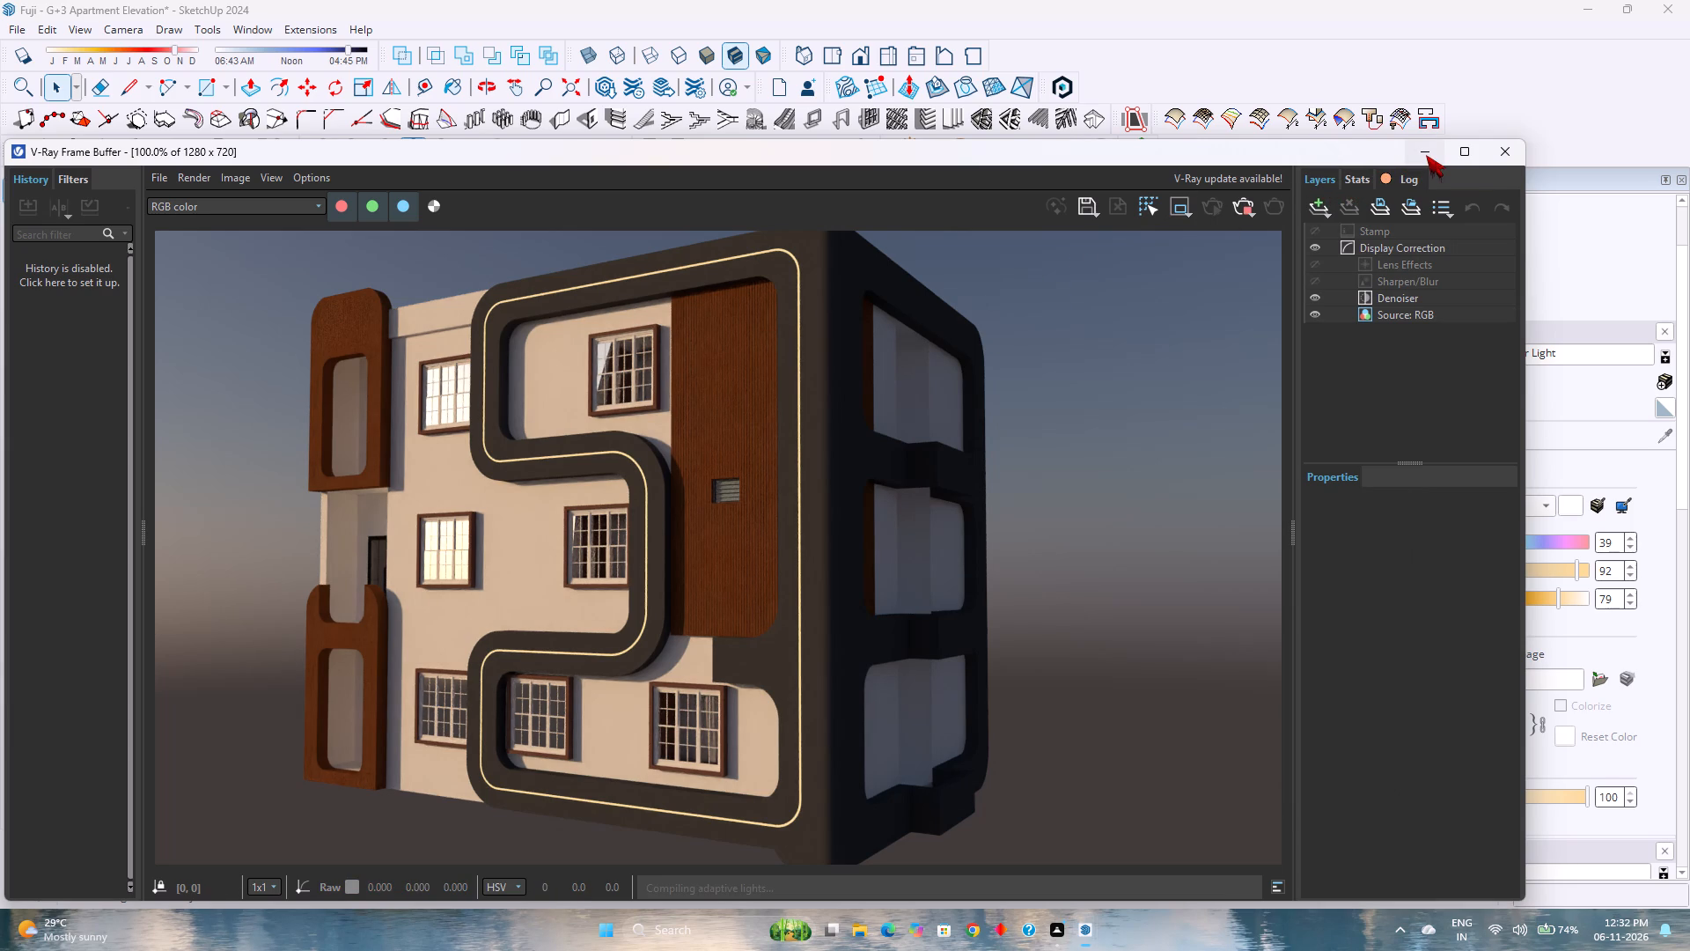
pyautogui.click(1426, 155)
# Examine the front facade's windows, S-shaped frame and light strip up close and from above.
pyautogui.scroll(4, 460, 508)
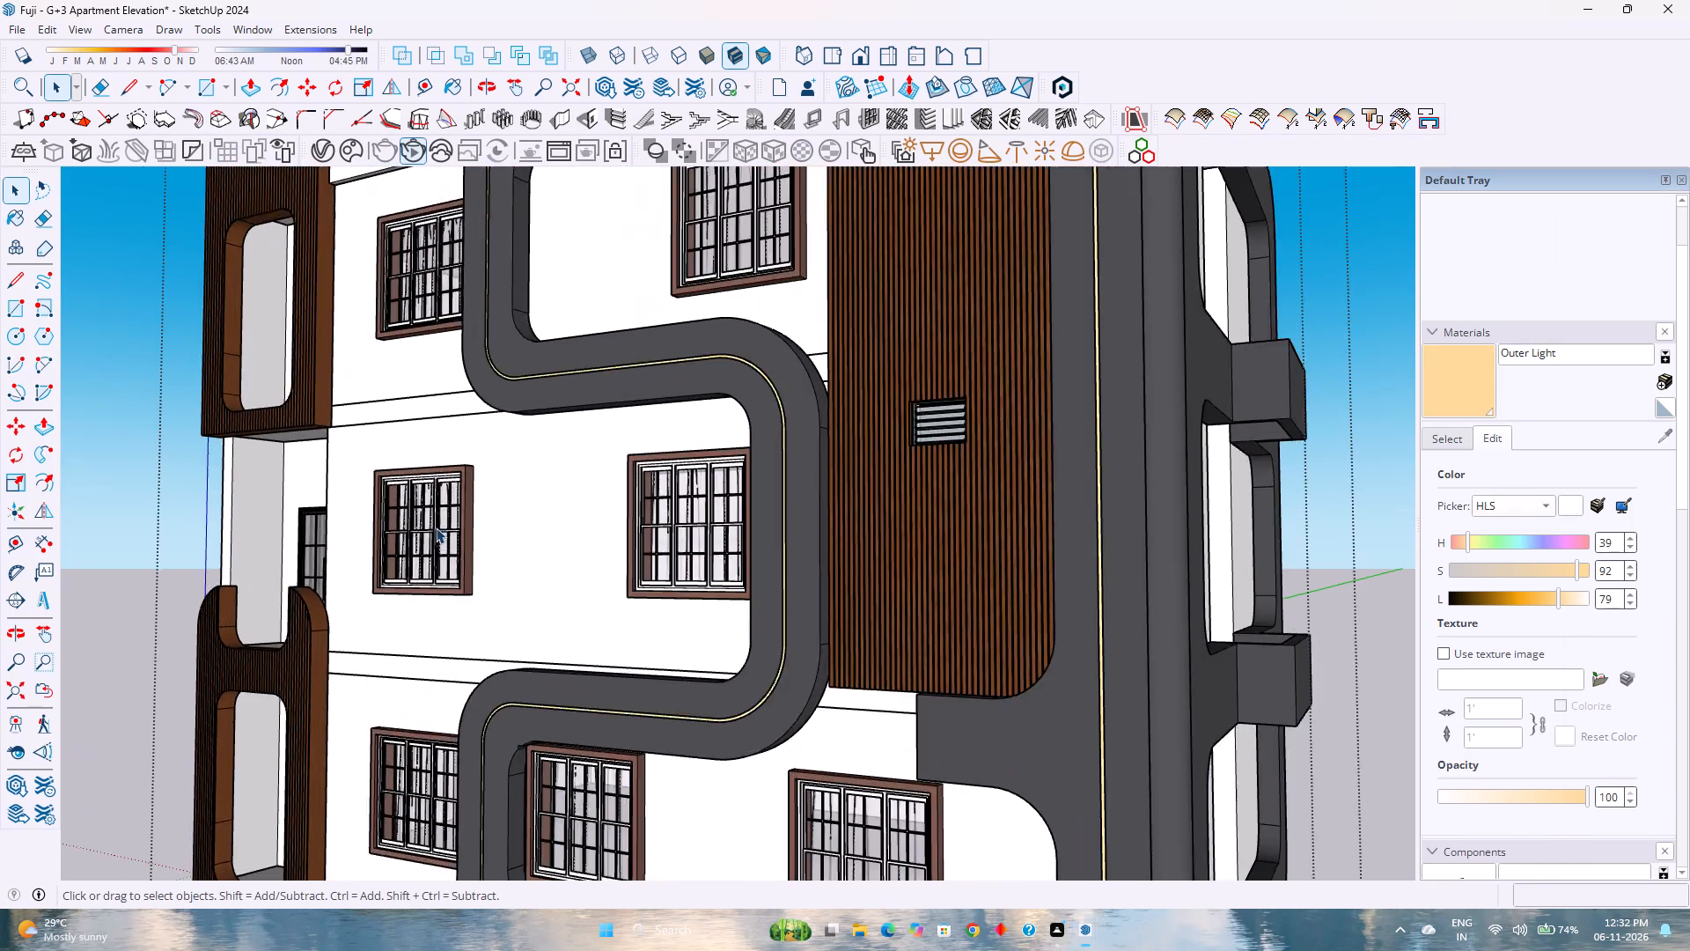
pyautogui.scroll(6, 436, 527)
pyautogui.moveTo(436, 527); pyautogui.dragTo(436, 657, button='middle')
pyautogui.middleClick(436, 657)
pyautogui.scroll(-5, 436, 640)
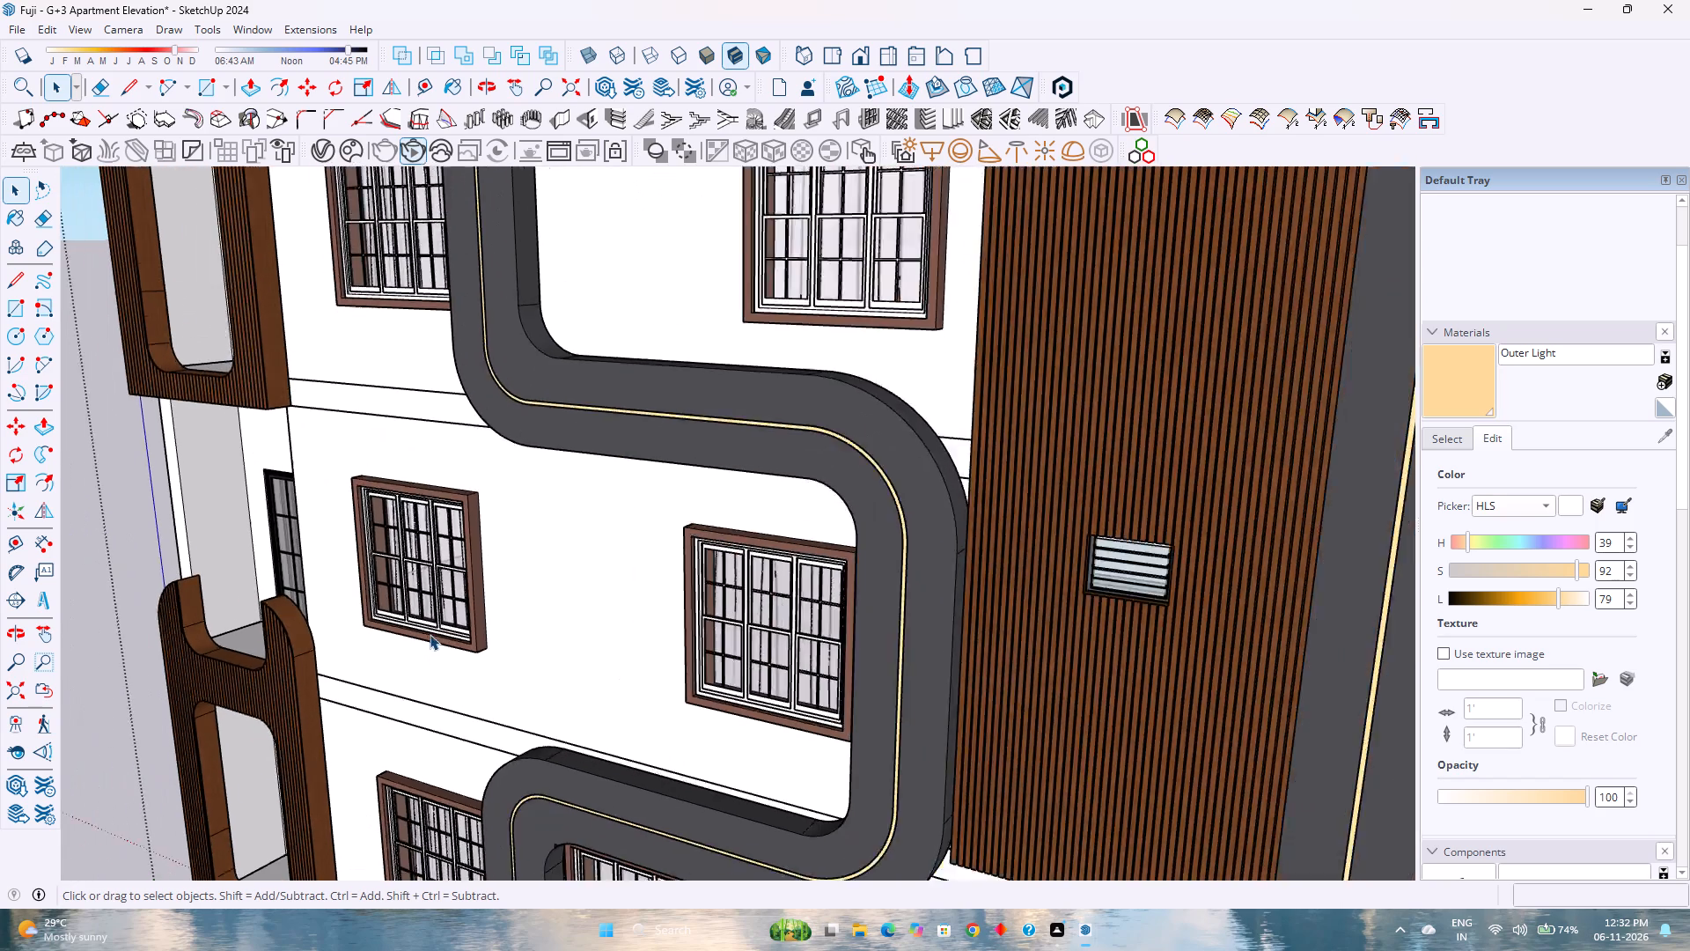
pyautogui.scroll(-2, 430, 634)
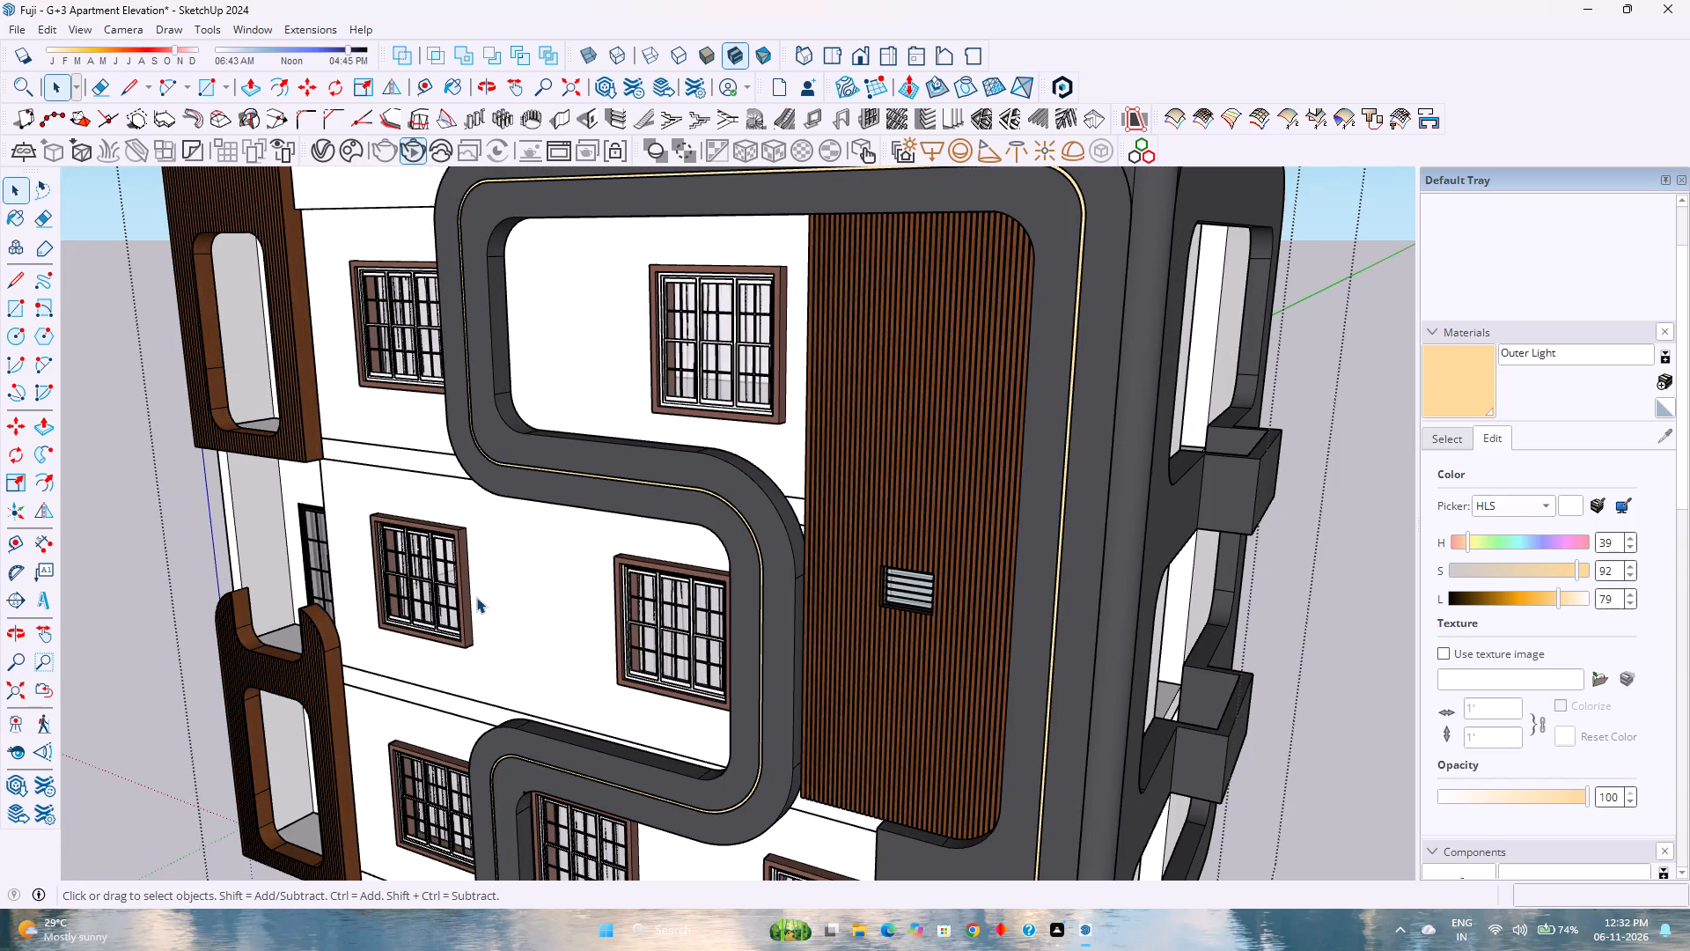
pyautogui.scroll(-3, 552, 586)
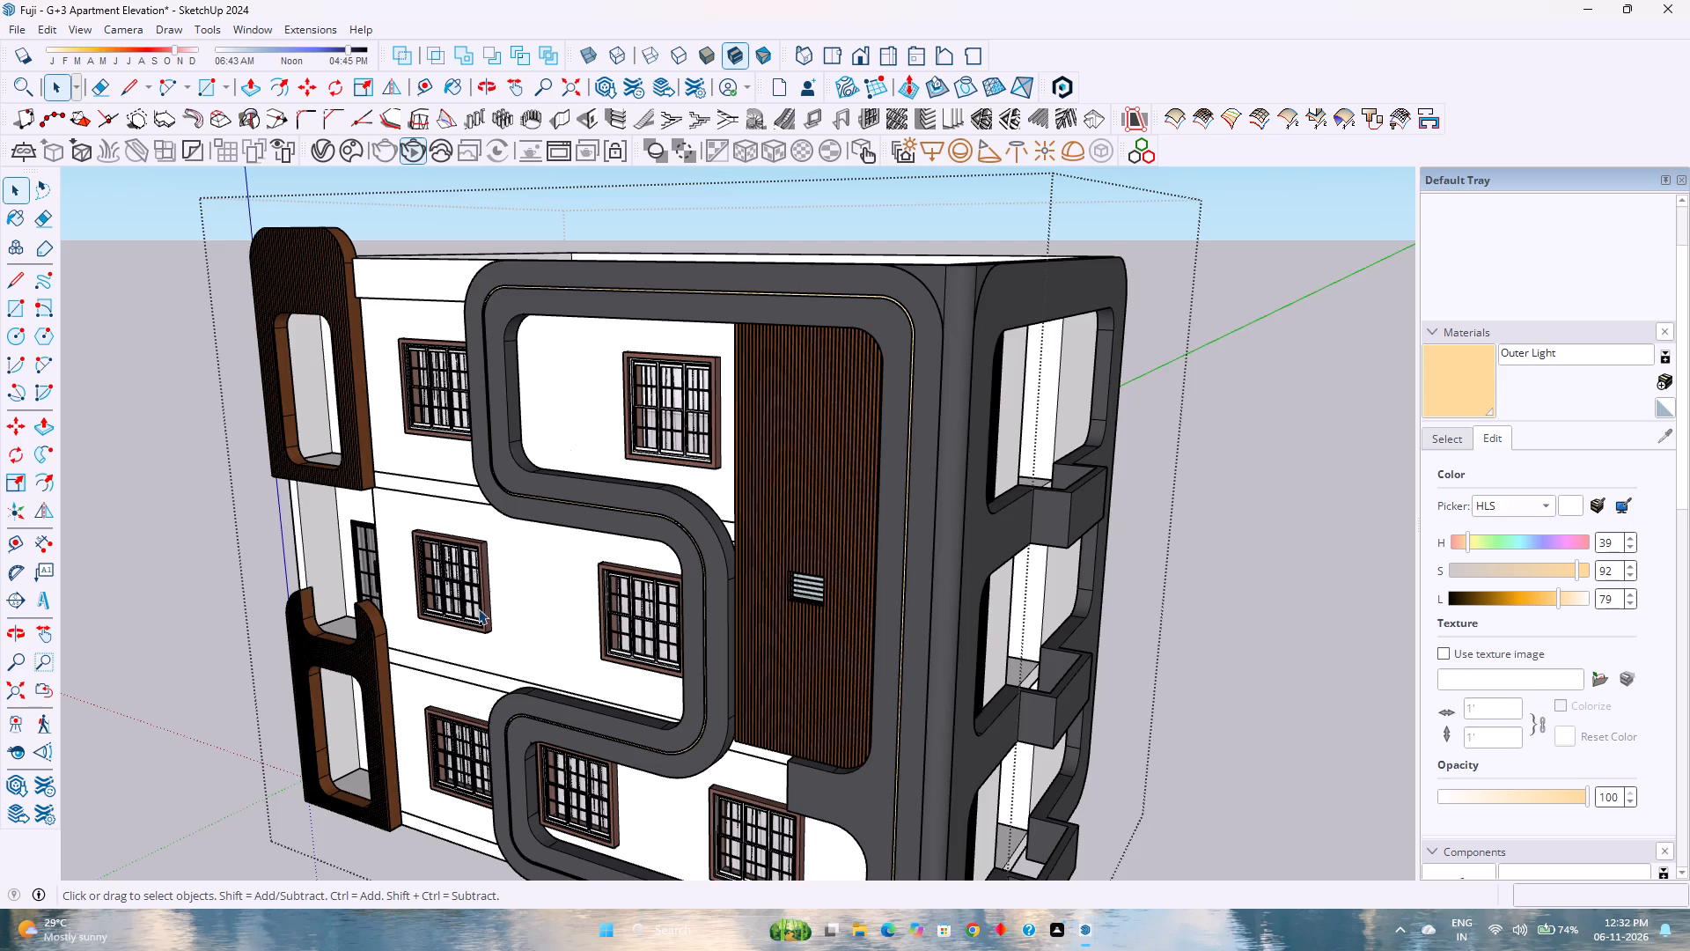
# Examine the whole front facade from a lower, near eye-level viewpoint.
pyautogui.moveTo(479, 608); pyautogui.dragTo(520, 557, button='middle')
pyautogui.moveTo(524, 553); pyautogui.dragTo(561, 520, button='middle')
pyautogui.scroll(-4, 565, 512)
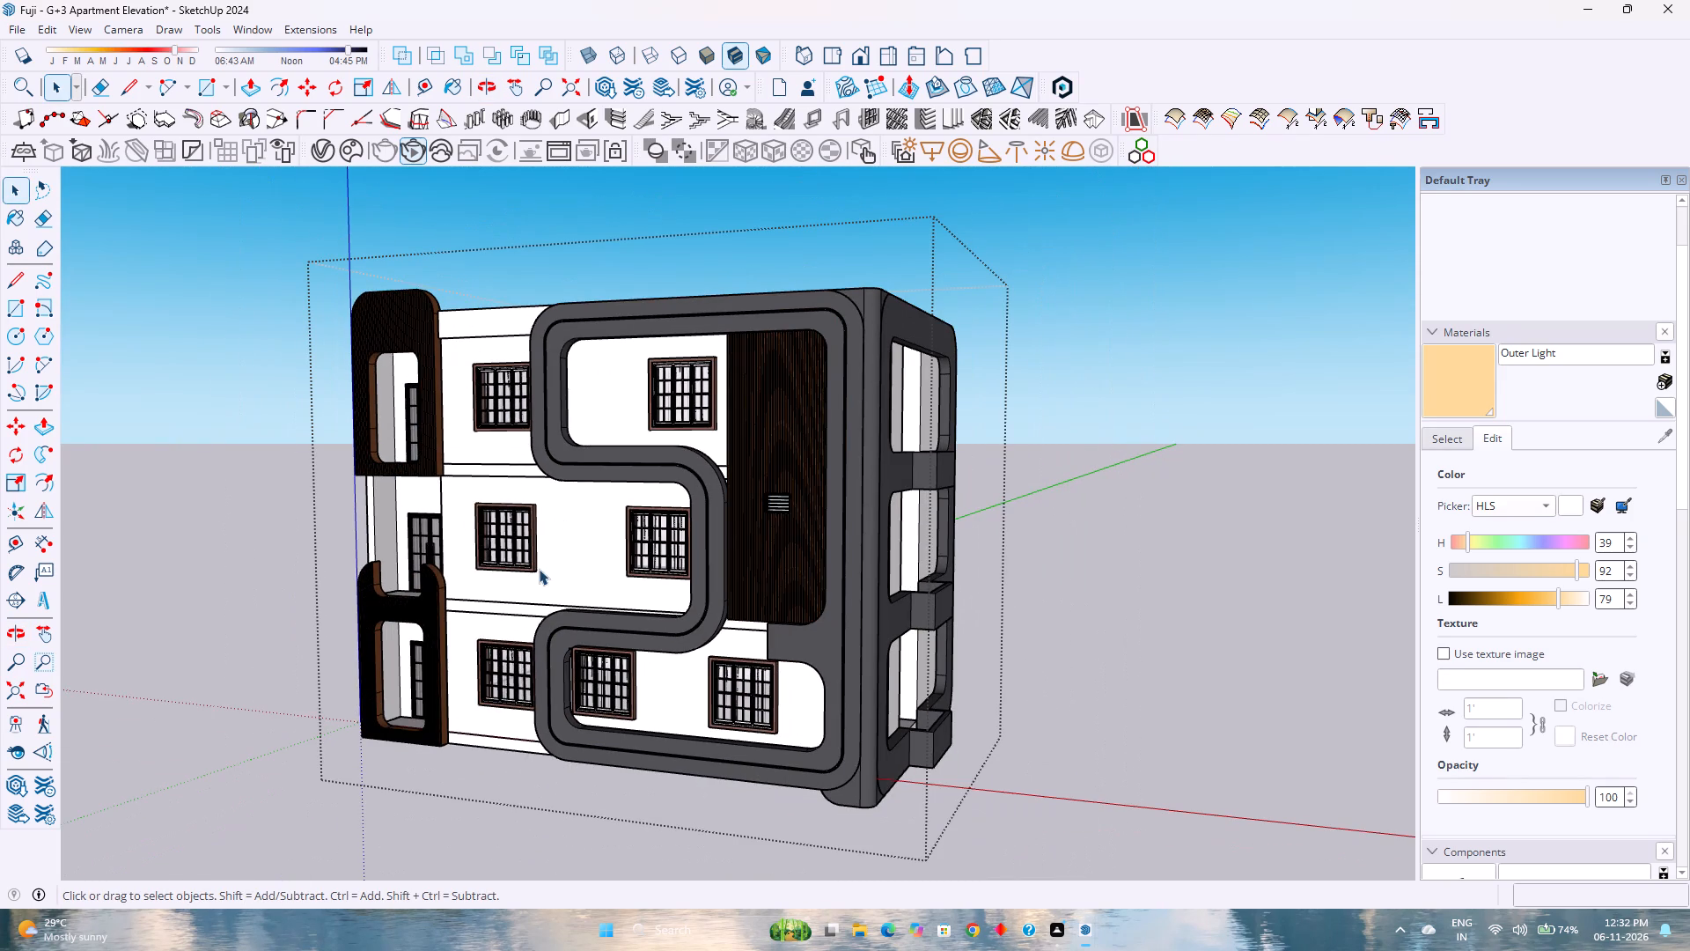
pyautogui.scroll(-1, 539, 546)
pyautogui.scroll(4, 541, 544)
pyautogui.scroll(-1, 541, 544)
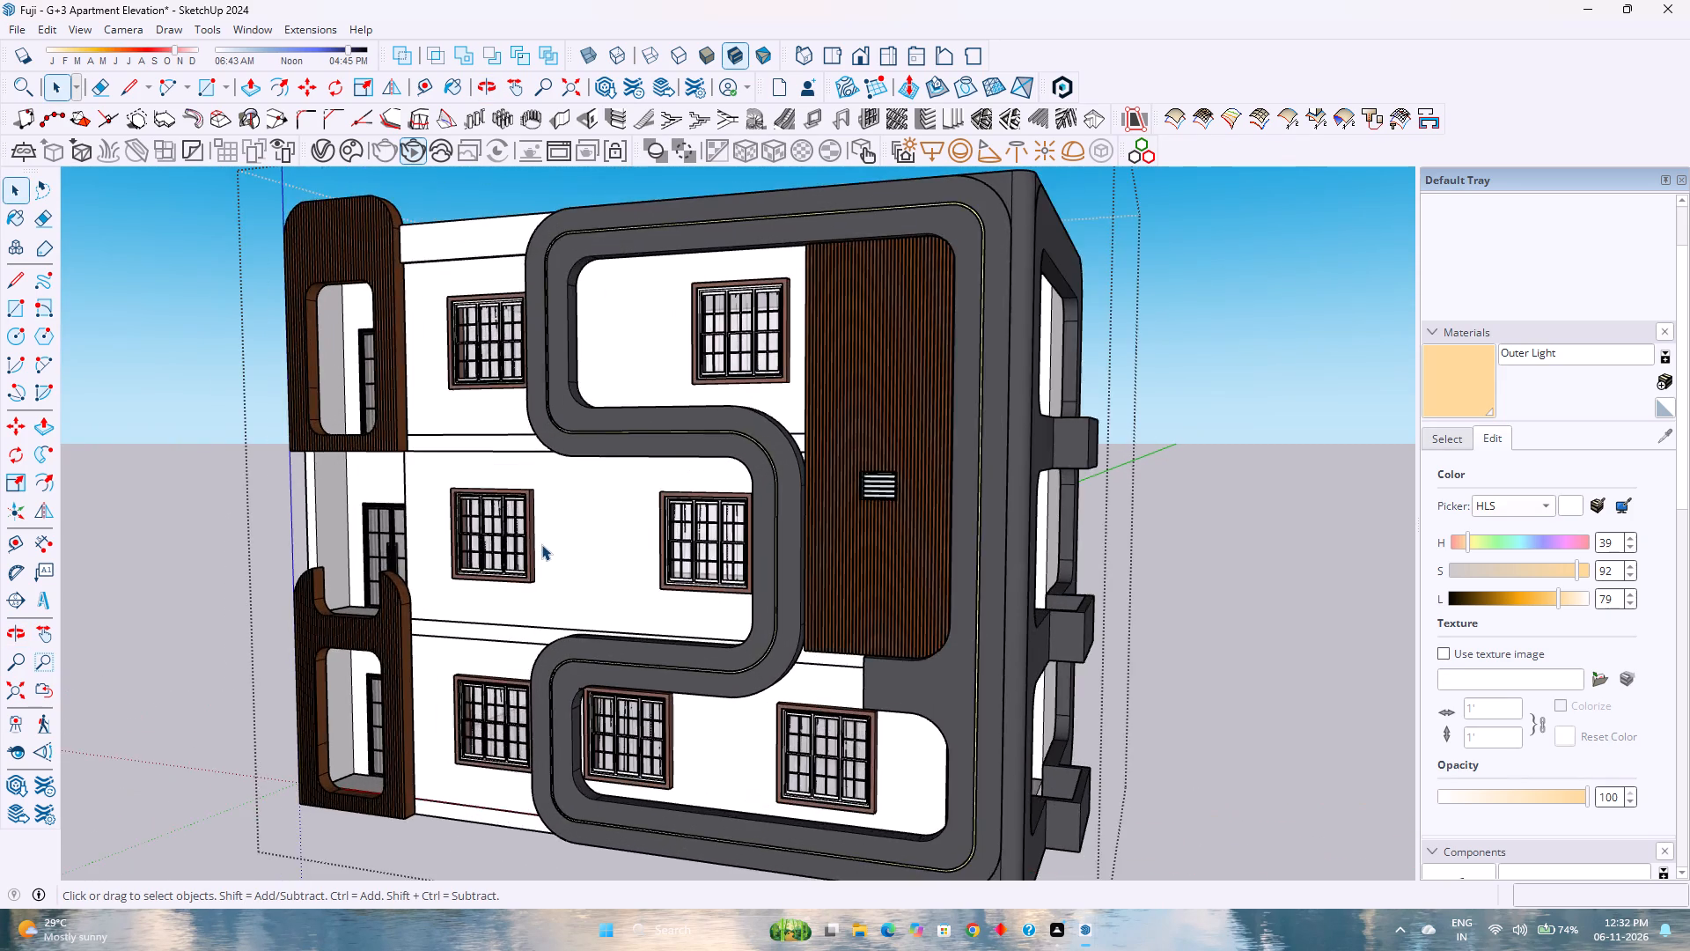
pyautogui.scroll(-4, 541, 544)
pyautogui.middleClick(548, 568)
pyautogui.moveTo(562, 554); pyautogui.dragTo(606, 509, button='middle')
pyautogui.middleClick(607, 508)
pyautogui.scroll(-2, 609, 508)
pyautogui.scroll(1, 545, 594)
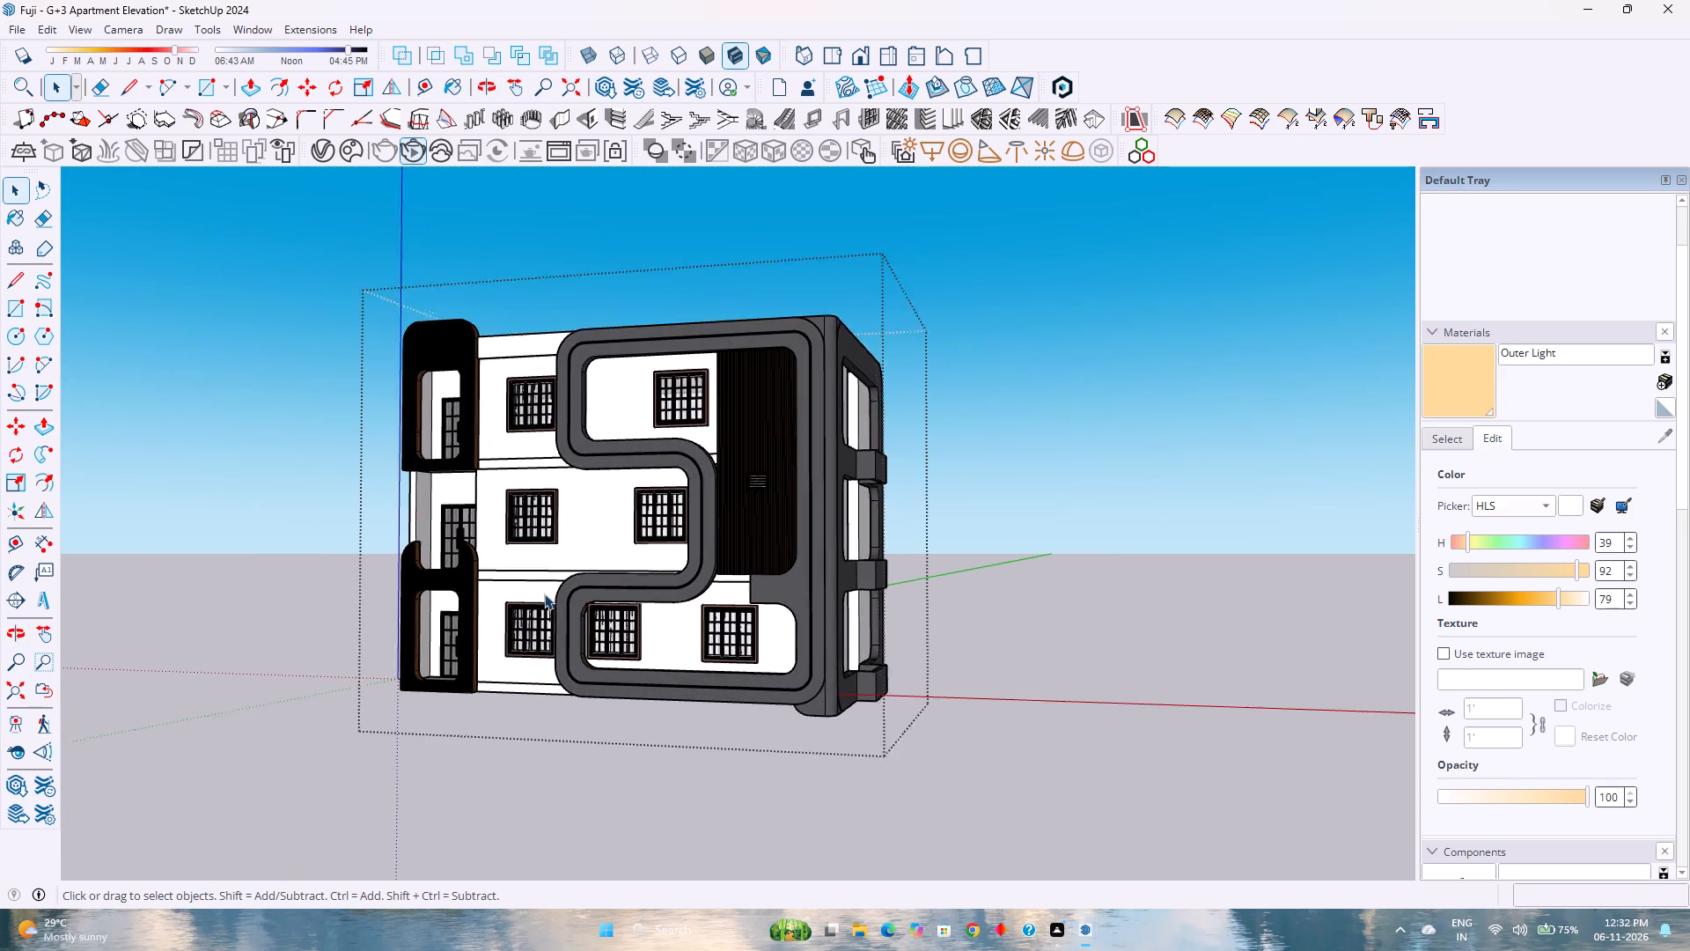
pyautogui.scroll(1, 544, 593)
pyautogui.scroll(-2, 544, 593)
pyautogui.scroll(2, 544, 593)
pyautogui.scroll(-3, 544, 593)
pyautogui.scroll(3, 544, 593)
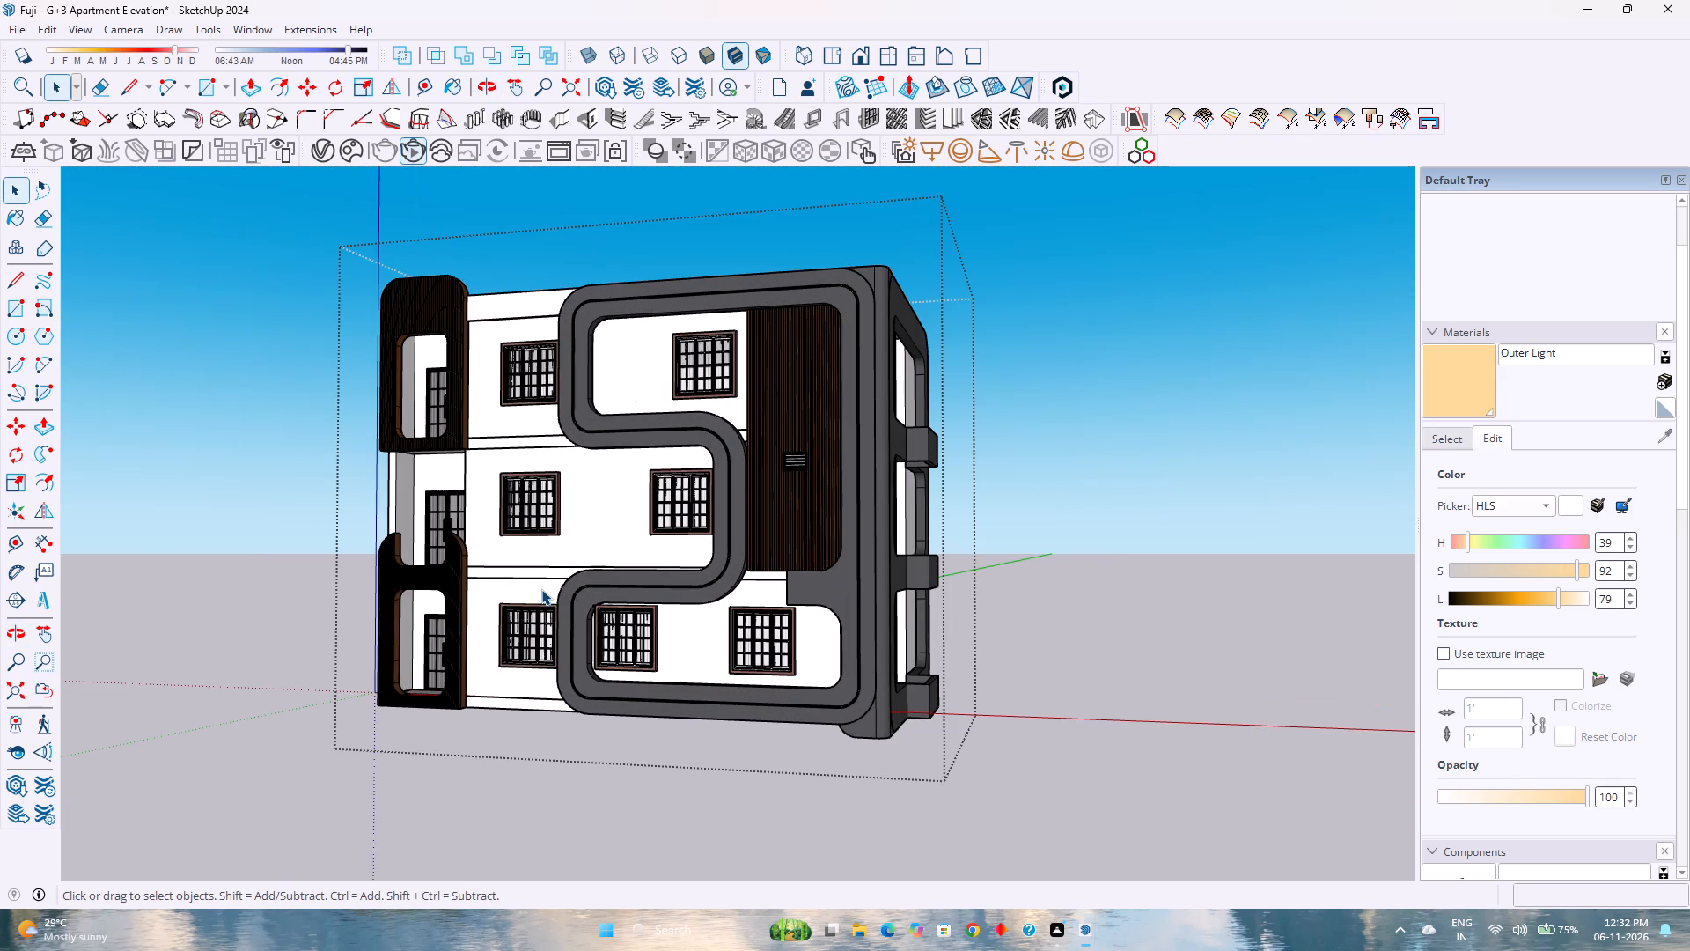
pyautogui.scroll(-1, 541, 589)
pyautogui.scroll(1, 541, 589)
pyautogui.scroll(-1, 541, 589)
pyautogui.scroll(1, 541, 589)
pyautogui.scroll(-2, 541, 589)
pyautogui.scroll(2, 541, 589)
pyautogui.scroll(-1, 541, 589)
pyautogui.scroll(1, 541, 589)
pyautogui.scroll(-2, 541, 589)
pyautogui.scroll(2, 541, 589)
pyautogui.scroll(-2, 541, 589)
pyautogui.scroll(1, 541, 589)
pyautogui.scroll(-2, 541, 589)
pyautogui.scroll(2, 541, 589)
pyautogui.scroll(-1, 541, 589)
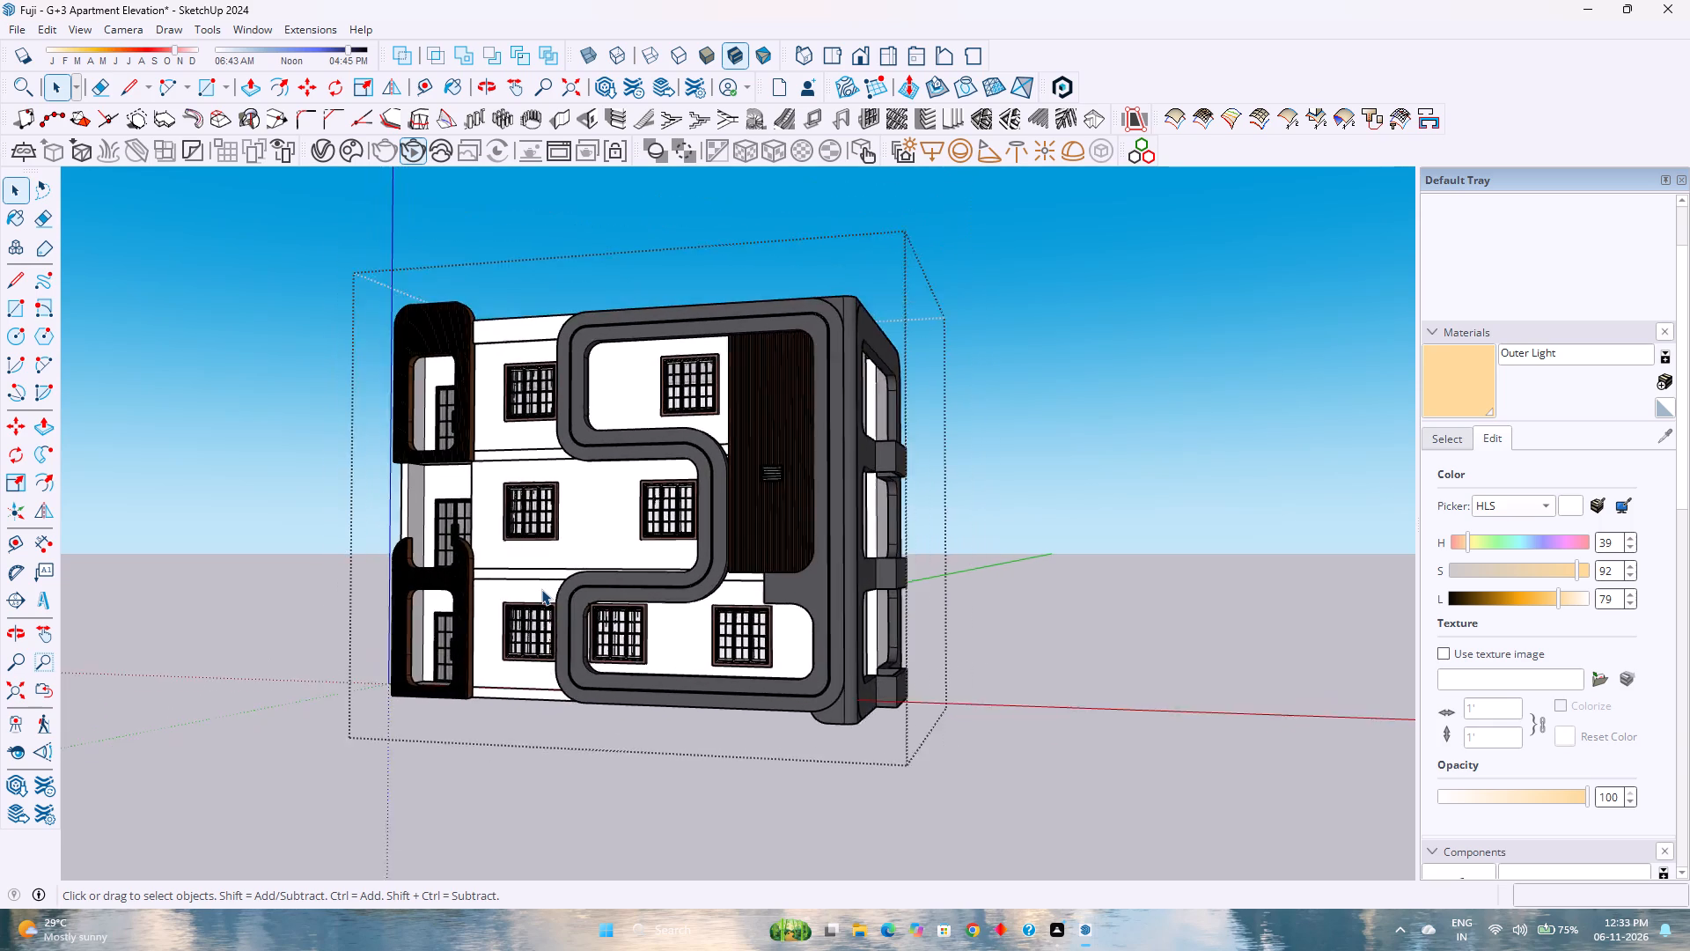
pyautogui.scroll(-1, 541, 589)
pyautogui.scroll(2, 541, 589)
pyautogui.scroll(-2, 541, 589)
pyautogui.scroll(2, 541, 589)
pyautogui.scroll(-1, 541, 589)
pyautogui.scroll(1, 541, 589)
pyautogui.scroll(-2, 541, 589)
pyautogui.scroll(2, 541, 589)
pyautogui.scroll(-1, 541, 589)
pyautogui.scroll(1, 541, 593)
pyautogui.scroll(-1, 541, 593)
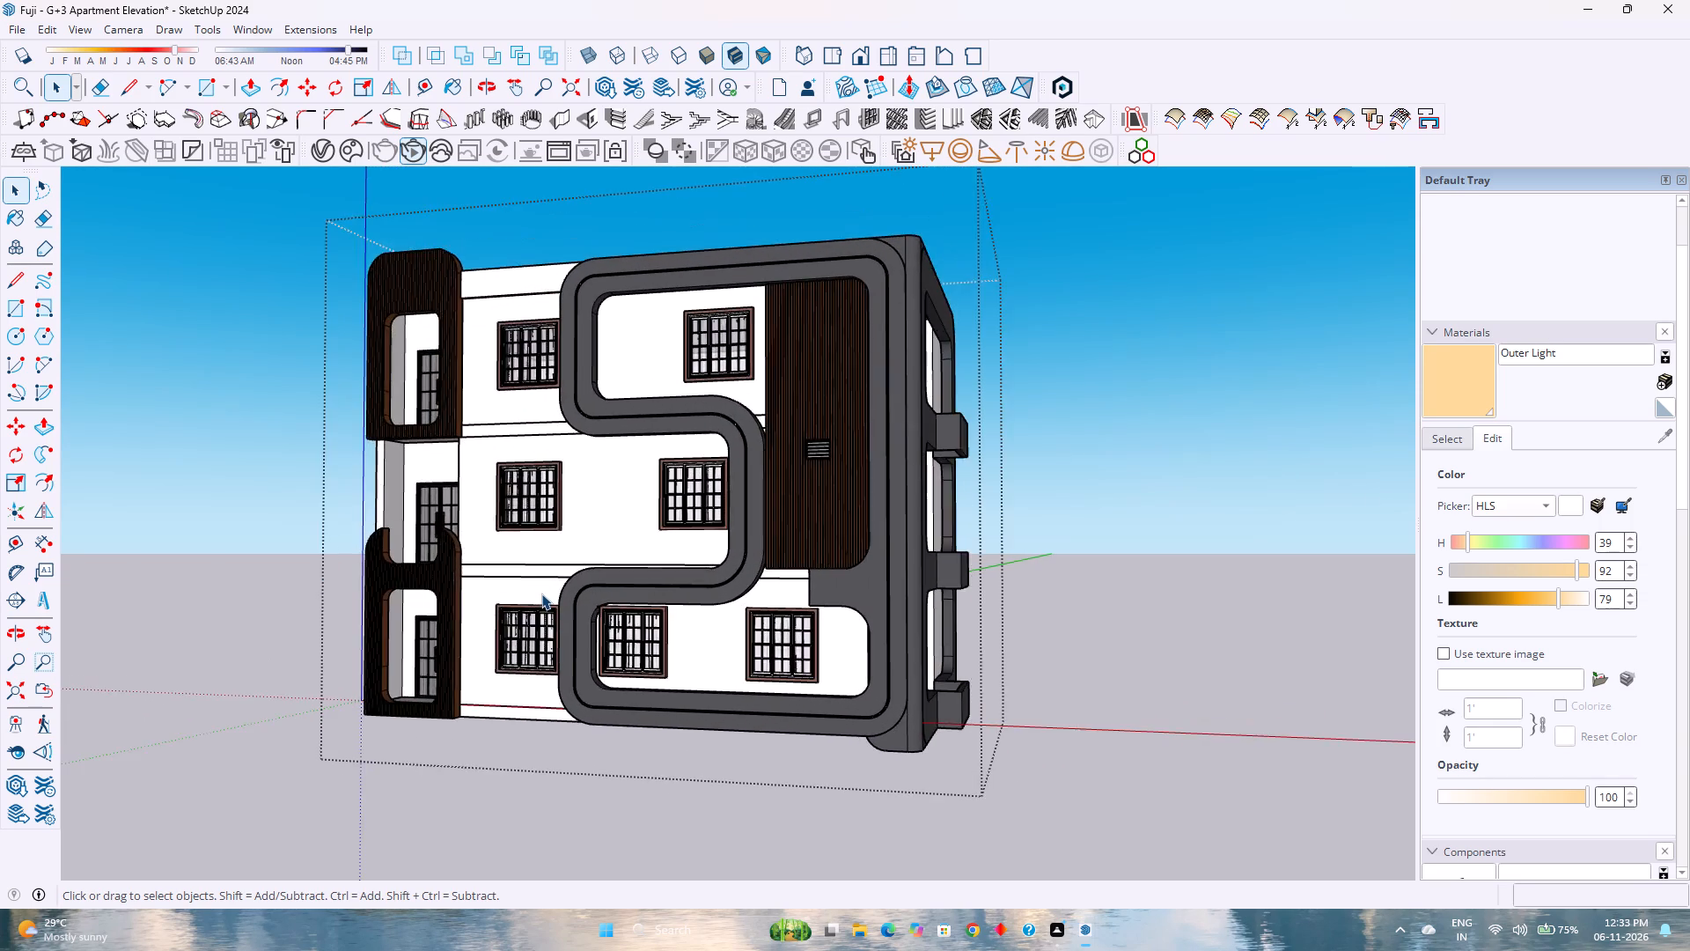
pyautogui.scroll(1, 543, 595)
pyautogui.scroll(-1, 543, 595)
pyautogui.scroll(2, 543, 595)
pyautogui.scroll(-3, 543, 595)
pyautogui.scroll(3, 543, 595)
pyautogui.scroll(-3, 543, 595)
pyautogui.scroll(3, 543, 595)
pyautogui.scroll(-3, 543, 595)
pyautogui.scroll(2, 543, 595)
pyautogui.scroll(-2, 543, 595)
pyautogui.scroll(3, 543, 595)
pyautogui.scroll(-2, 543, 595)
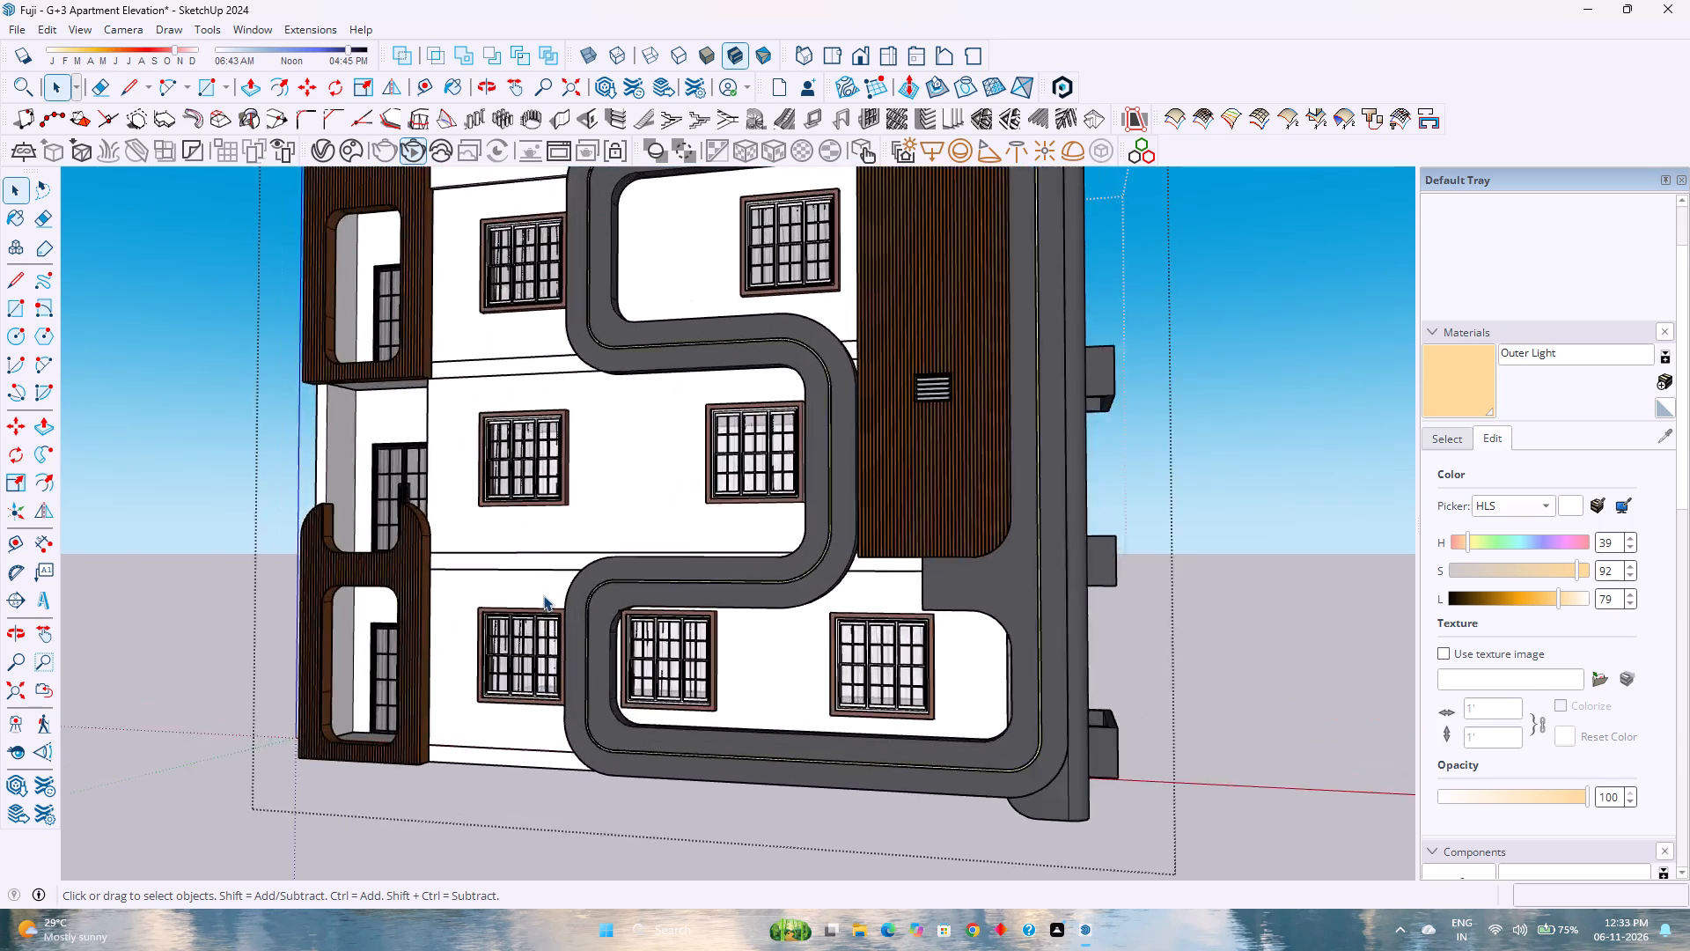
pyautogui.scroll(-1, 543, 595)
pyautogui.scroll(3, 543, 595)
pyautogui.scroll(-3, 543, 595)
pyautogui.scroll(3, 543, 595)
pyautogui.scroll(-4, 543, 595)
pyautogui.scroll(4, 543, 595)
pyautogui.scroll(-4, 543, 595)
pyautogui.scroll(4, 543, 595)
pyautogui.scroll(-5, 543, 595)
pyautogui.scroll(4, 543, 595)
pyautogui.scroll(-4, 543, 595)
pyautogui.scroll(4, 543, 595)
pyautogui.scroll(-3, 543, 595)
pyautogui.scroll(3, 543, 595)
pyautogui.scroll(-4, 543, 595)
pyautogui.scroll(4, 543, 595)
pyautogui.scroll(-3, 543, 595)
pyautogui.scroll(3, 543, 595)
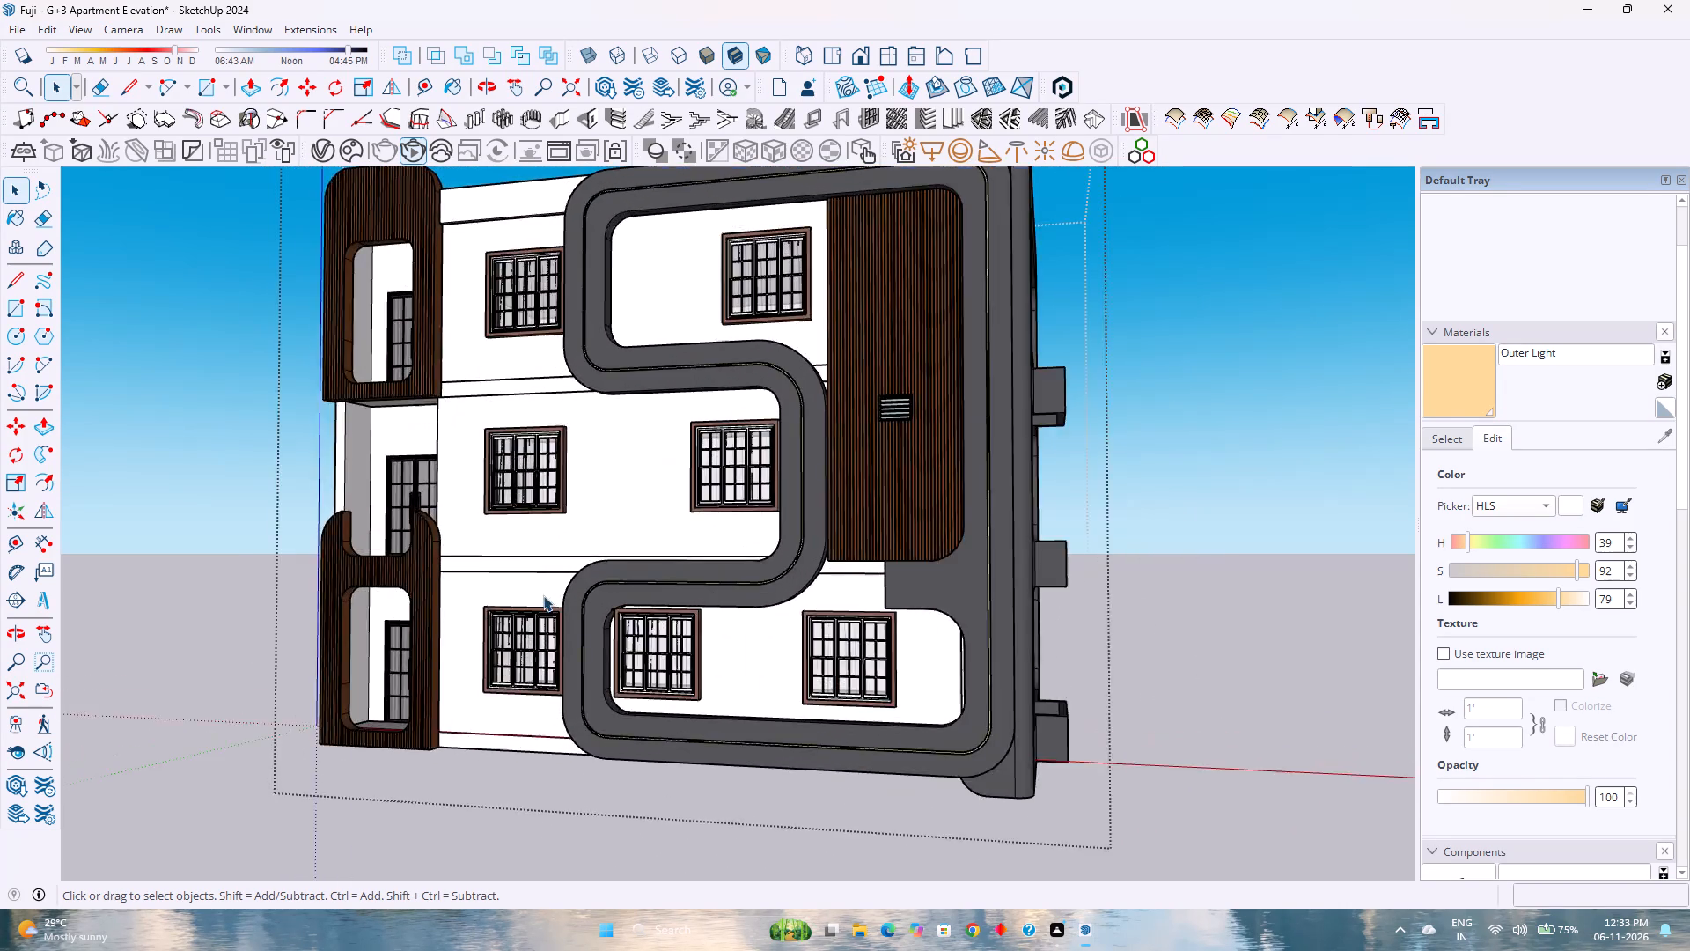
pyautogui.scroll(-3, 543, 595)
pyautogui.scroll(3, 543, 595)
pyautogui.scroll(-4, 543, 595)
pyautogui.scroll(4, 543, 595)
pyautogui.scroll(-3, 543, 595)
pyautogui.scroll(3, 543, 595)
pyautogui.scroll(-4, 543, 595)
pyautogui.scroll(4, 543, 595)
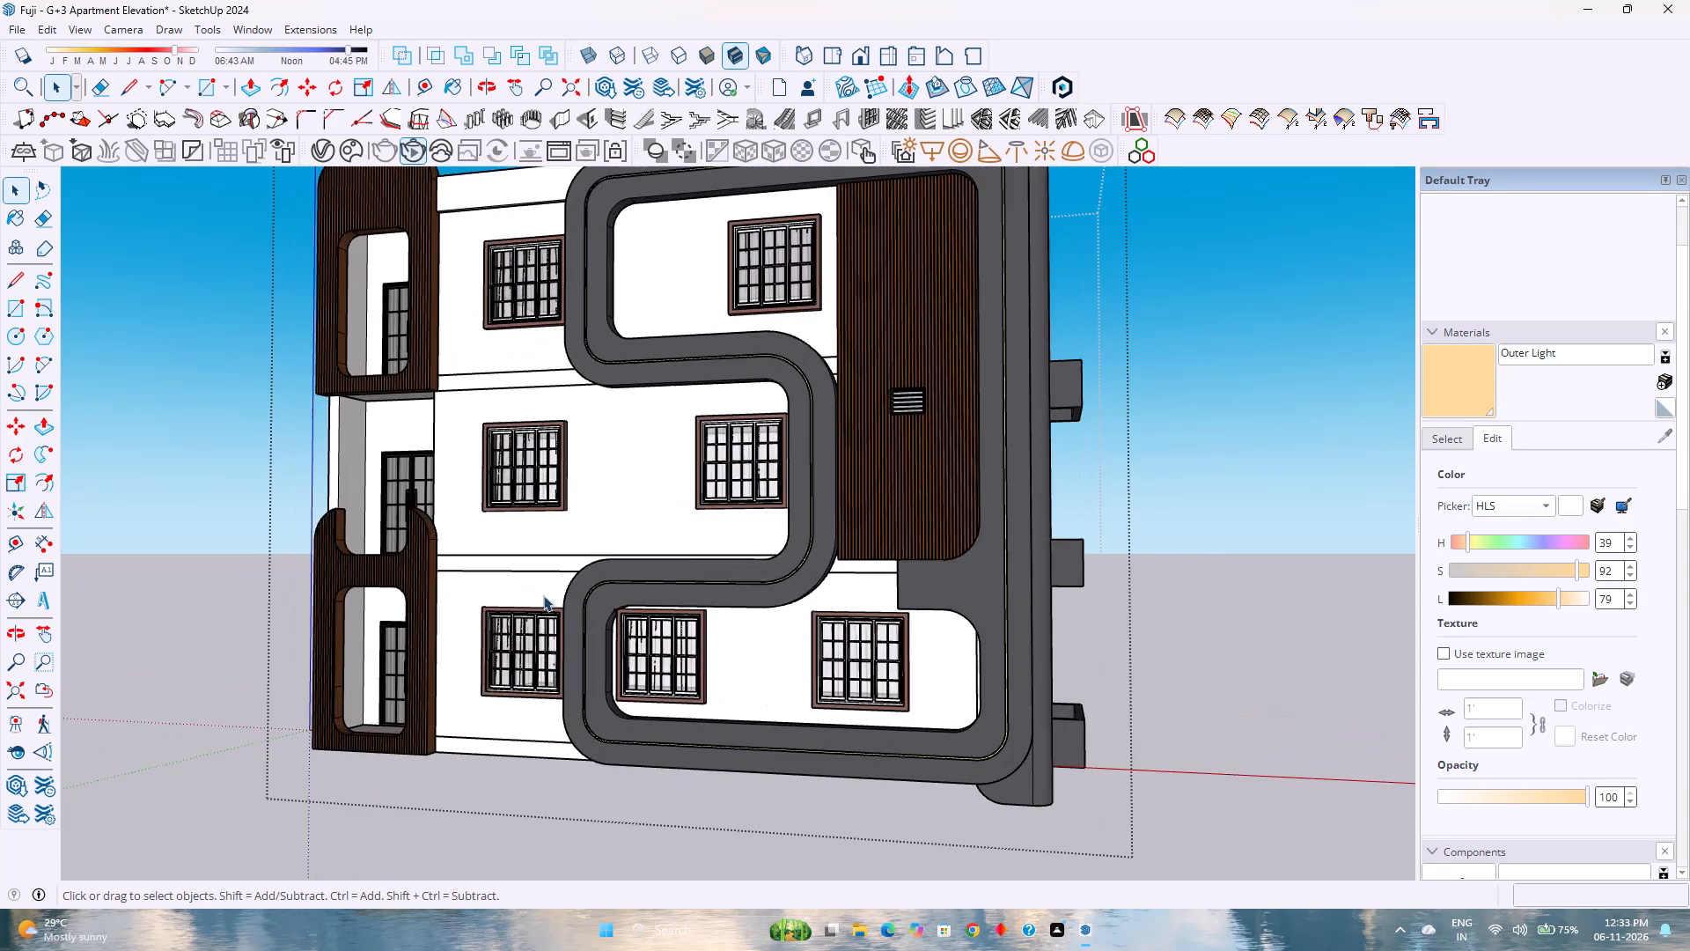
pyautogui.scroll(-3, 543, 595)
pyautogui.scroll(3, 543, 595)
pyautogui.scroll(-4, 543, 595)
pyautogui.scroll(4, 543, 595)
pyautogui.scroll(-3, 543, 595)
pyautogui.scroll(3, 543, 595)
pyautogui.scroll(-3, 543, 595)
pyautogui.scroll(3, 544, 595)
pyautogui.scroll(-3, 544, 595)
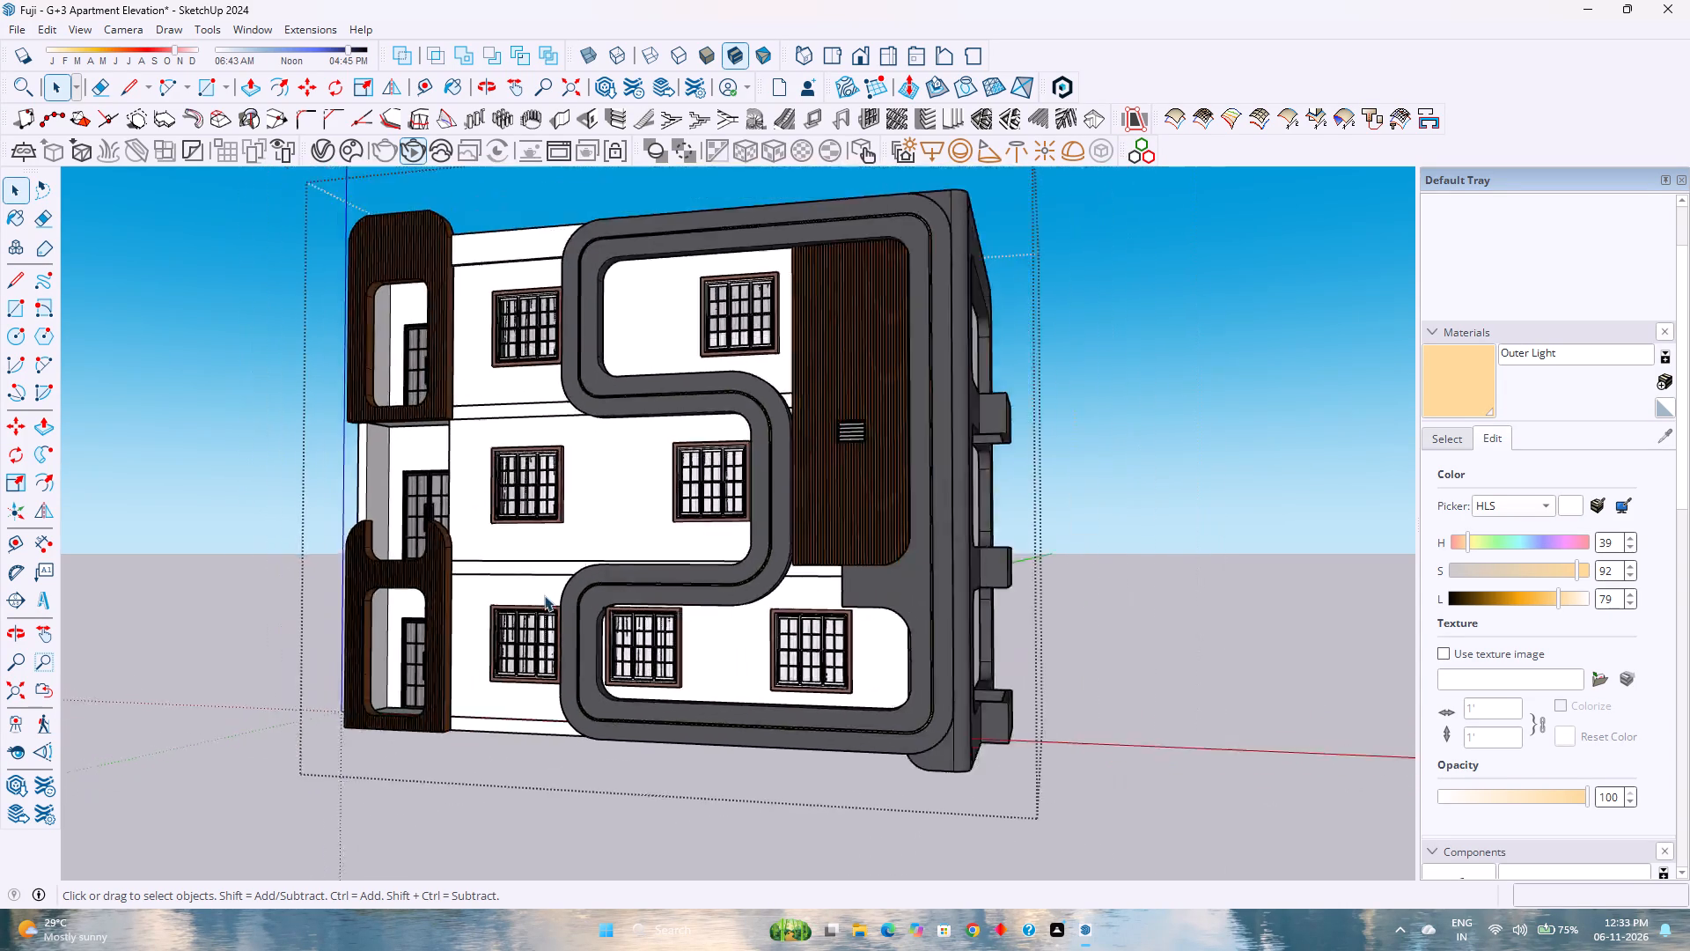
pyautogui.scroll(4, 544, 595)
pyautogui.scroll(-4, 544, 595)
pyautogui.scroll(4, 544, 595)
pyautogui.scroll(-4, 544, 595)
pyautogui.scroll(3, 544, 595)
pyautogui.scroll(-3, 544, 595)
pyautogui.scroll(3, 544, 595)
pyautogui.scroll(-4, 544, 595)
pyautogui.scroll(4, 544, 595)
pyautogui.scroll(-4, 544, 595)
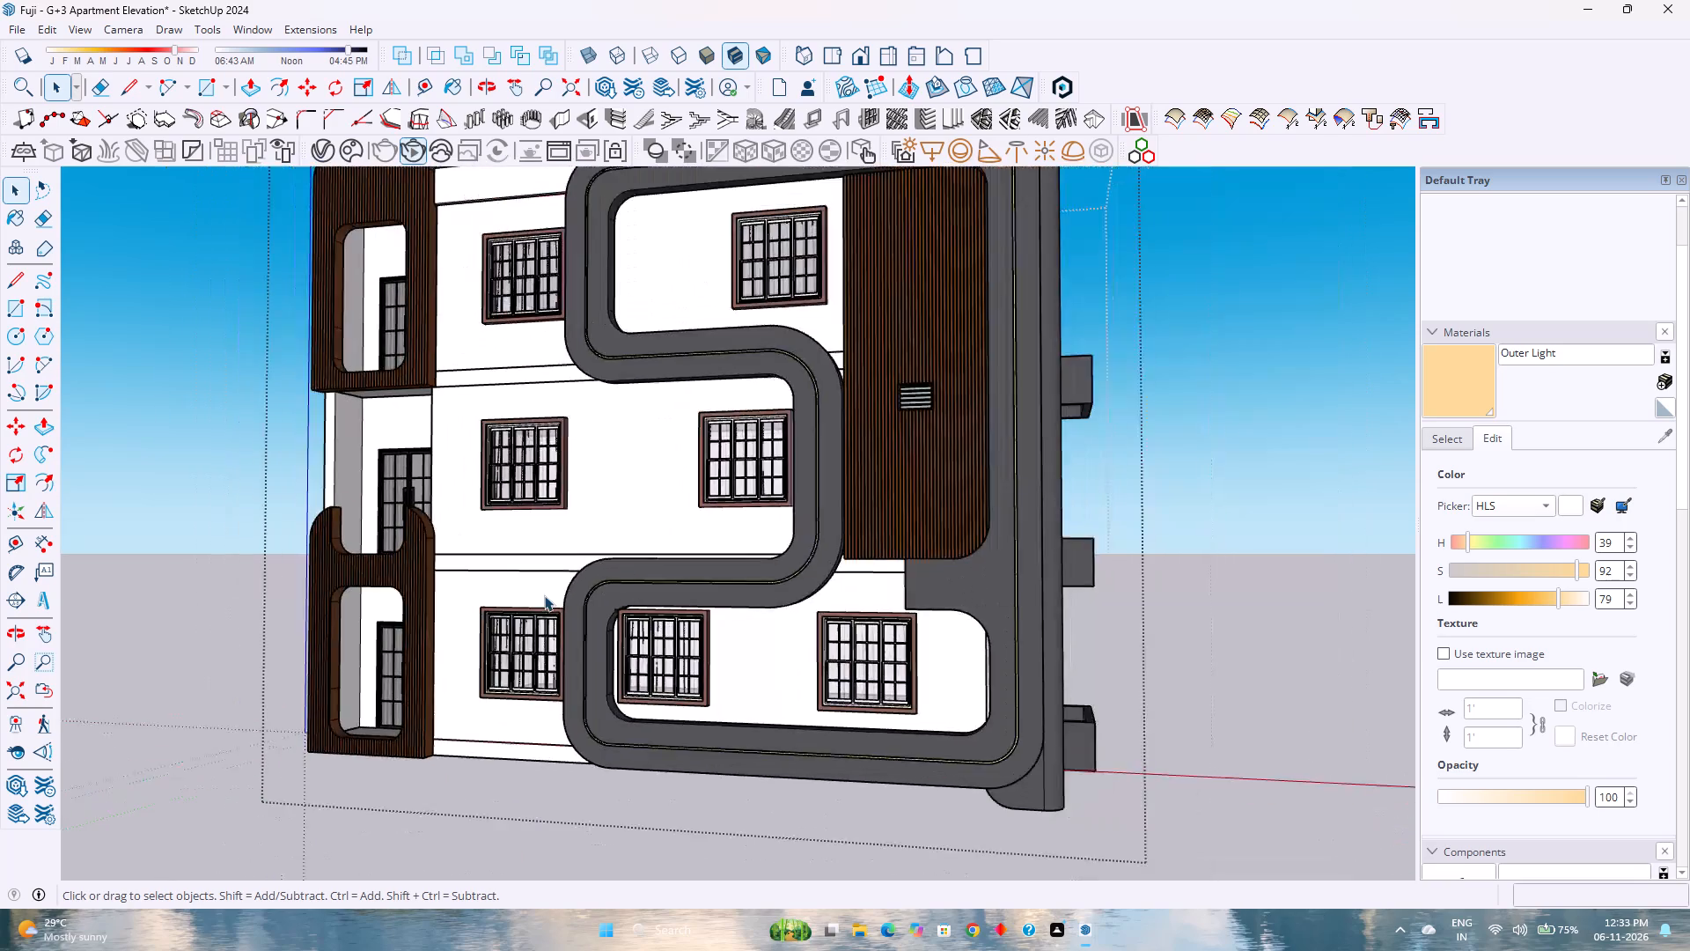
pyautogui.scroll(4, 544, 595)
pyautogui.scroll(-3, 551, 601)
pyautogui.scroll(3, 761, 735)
# Examine the side balconies and the front S-shaped frame from around the building's corner.
pyautogui.moveTo(804, 676); pyautogui.dragTo(781, 678, button='middle')
pyautogui.moveTo(763, 678); pyautogui.dragTo(624, 678, button='middle')
pyautogui.scroll(-4, 624, 678)
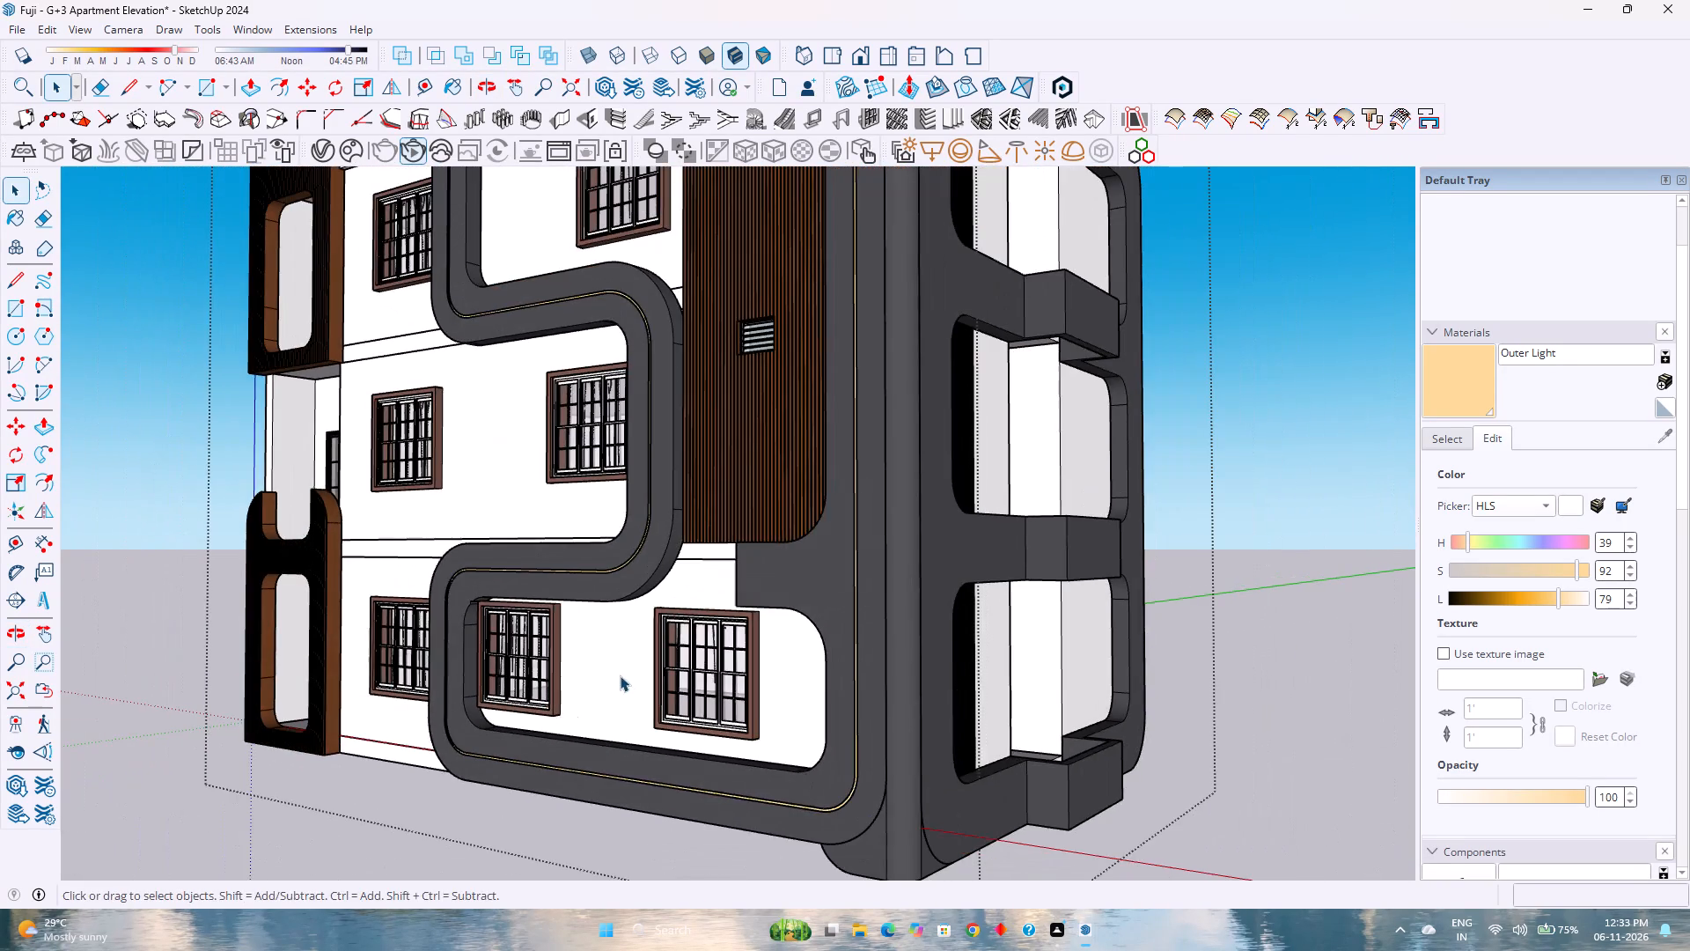
pyautogui.middleClick(614, 666)
pyautogui.moveTo(614, 666); pyautogui.dragTo(621, 666, button='middle')
pyautogui.moveTo(627, 666); pyautogui.dragTo(776, 664, button='middle')
pyautogui.middleClick(778, 664)
pyautogui.middleClick(782, 662)
pyautogui.middleClick(788, 661)
pyautogui.middleClick(788, 661)
pyautogui.scroll(-6, 779, 657)
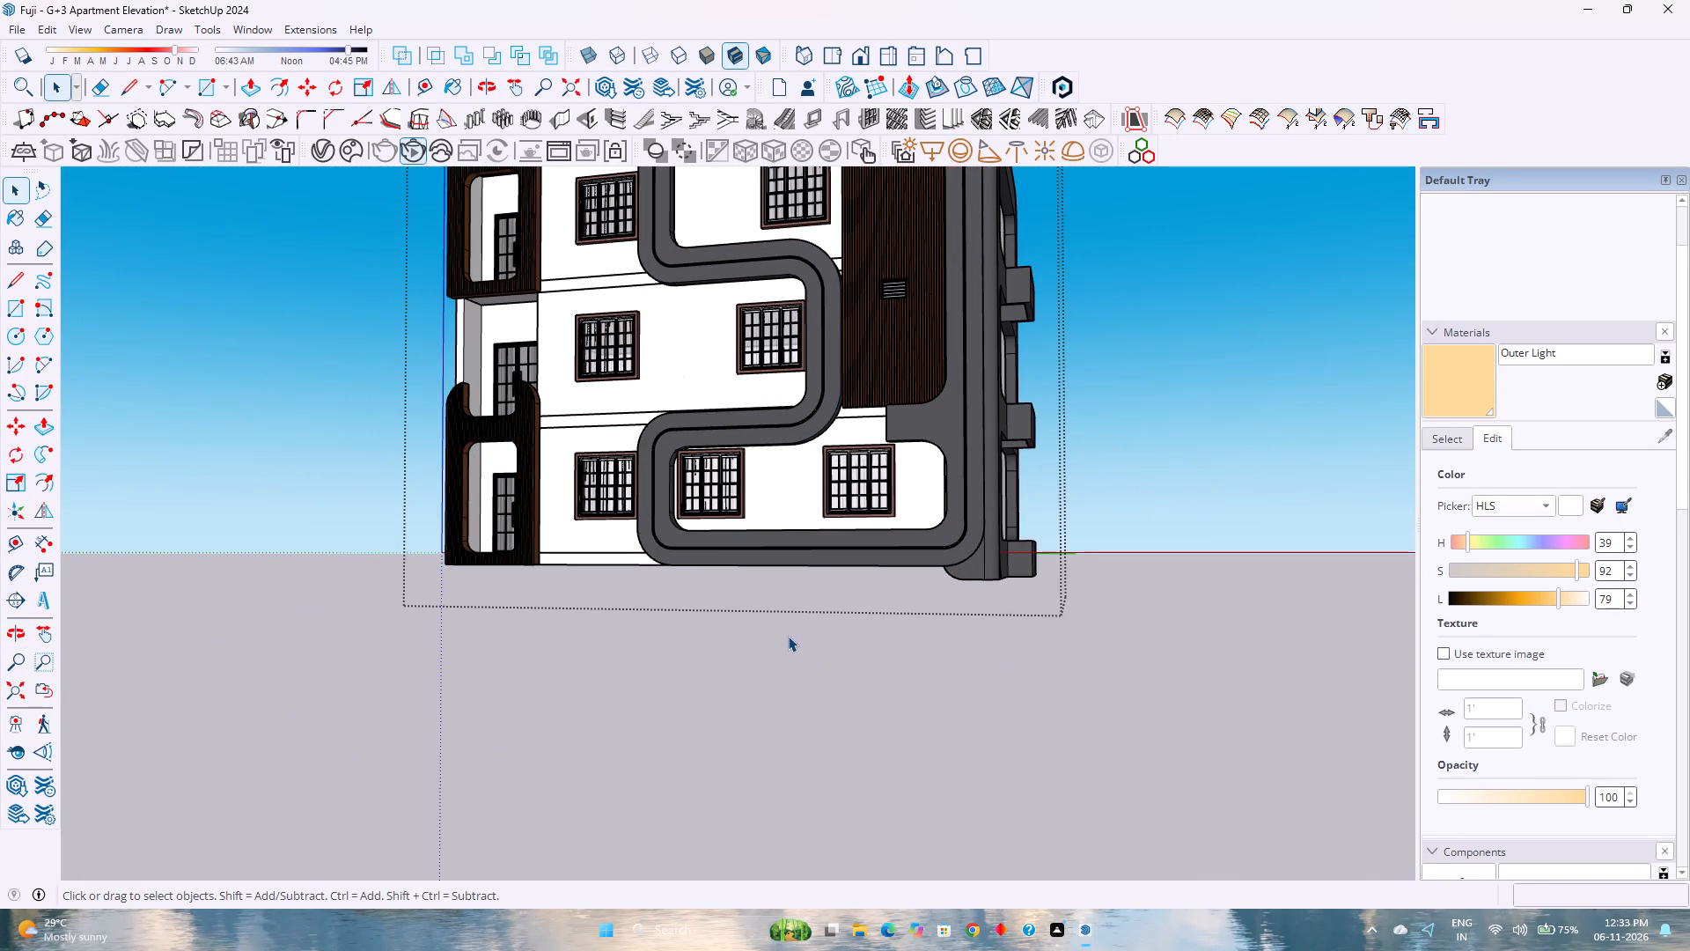
pyautogui.keyDown('shift'); pyautogui.middleClick(835, 570); pyautogui.keyUp('shift')
pyautogui.keyDown('shift'); pyautogui.moveTo(836, 576); pyautogui.dragTo(825, 692, button='middle'); pyautogui.keyUp('shift')
pyautogui.moveTo(890, 640); pyautogui.dragTo(786, 692, button='middle')
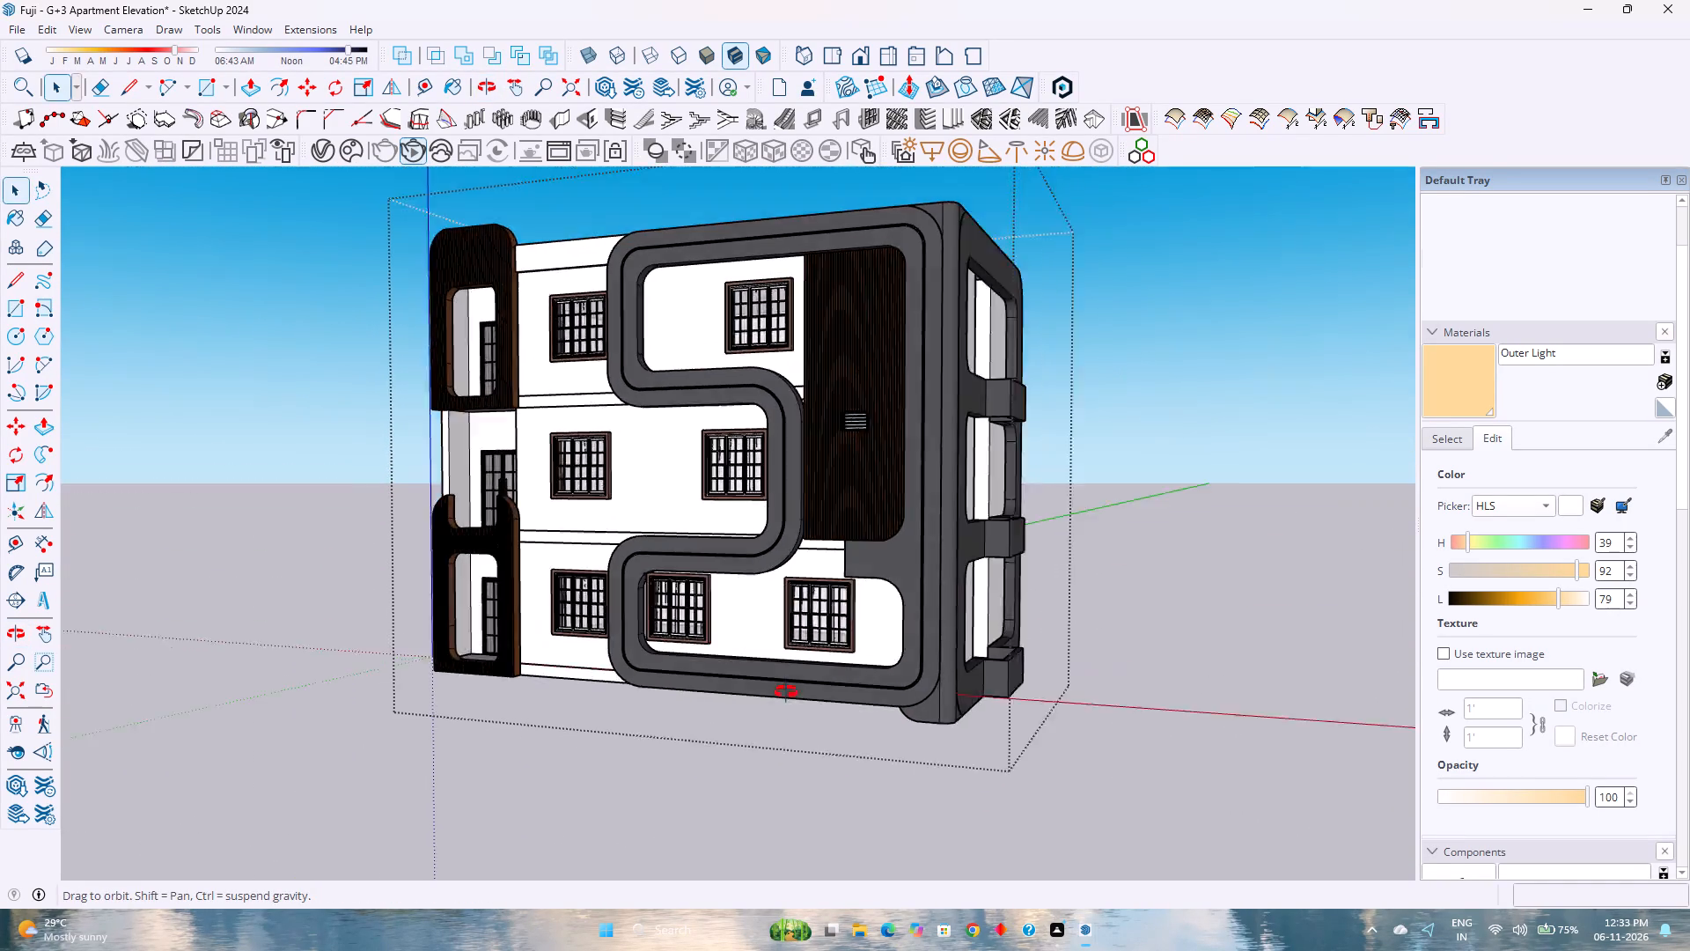
pyautogui.moveTo(786, 692); pyautogui.dragTo(643, 724, button='middle')
pyautogui.middleClick(640, 724)
pyautogui.scroll(-3, 610, 697)
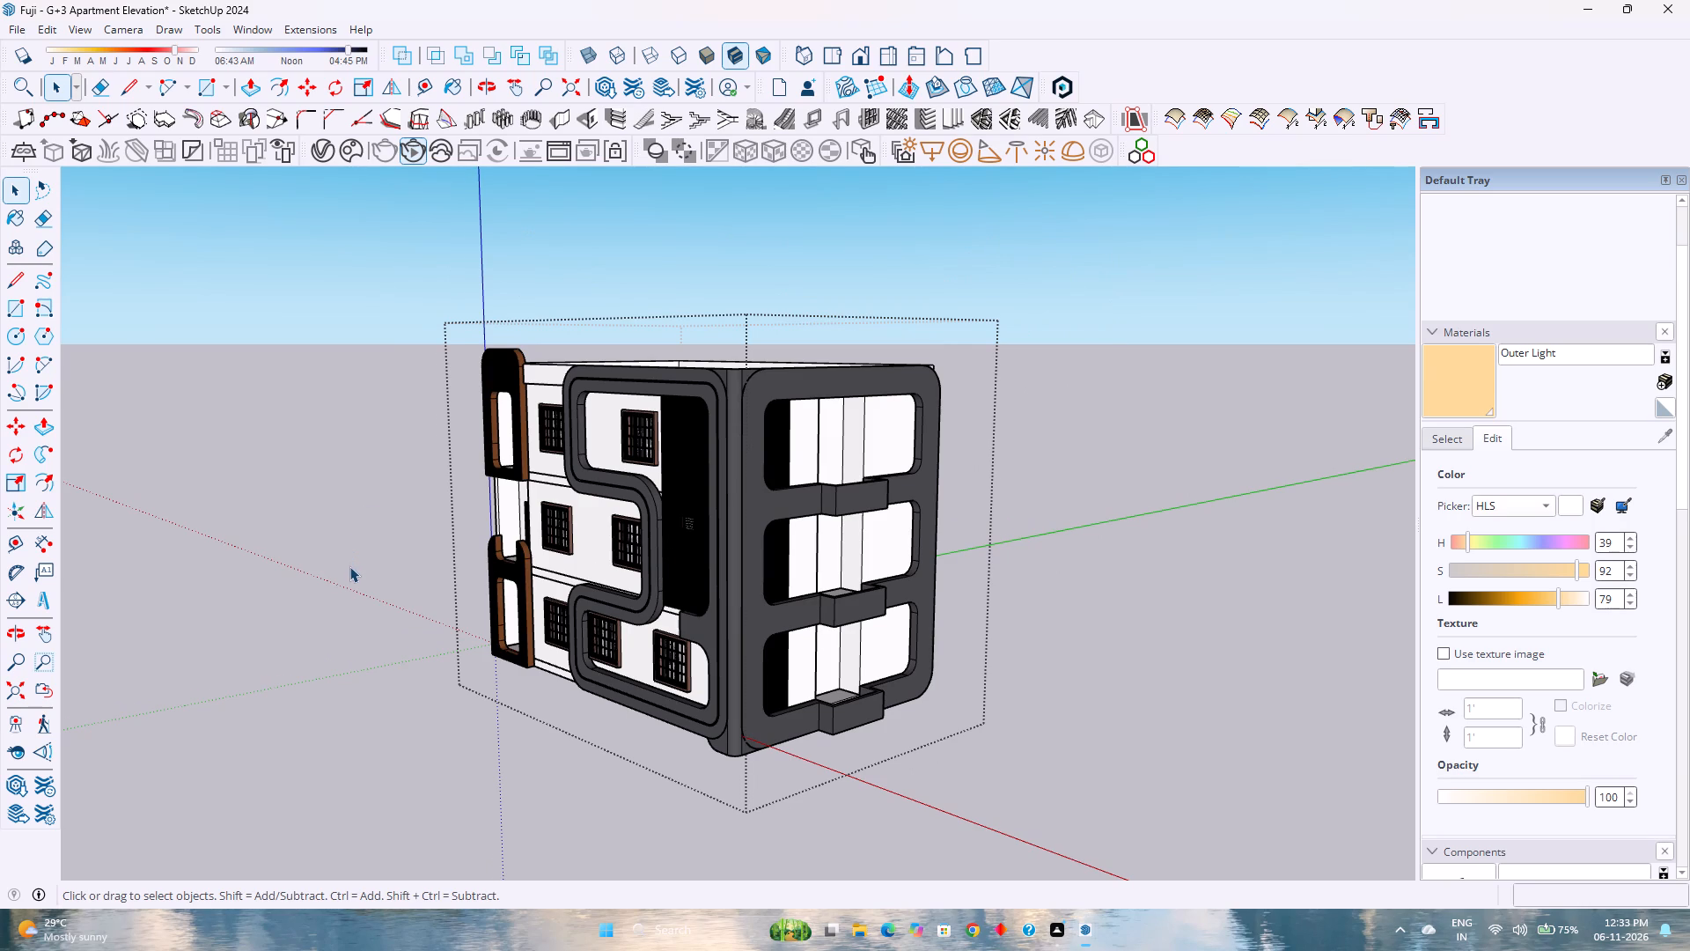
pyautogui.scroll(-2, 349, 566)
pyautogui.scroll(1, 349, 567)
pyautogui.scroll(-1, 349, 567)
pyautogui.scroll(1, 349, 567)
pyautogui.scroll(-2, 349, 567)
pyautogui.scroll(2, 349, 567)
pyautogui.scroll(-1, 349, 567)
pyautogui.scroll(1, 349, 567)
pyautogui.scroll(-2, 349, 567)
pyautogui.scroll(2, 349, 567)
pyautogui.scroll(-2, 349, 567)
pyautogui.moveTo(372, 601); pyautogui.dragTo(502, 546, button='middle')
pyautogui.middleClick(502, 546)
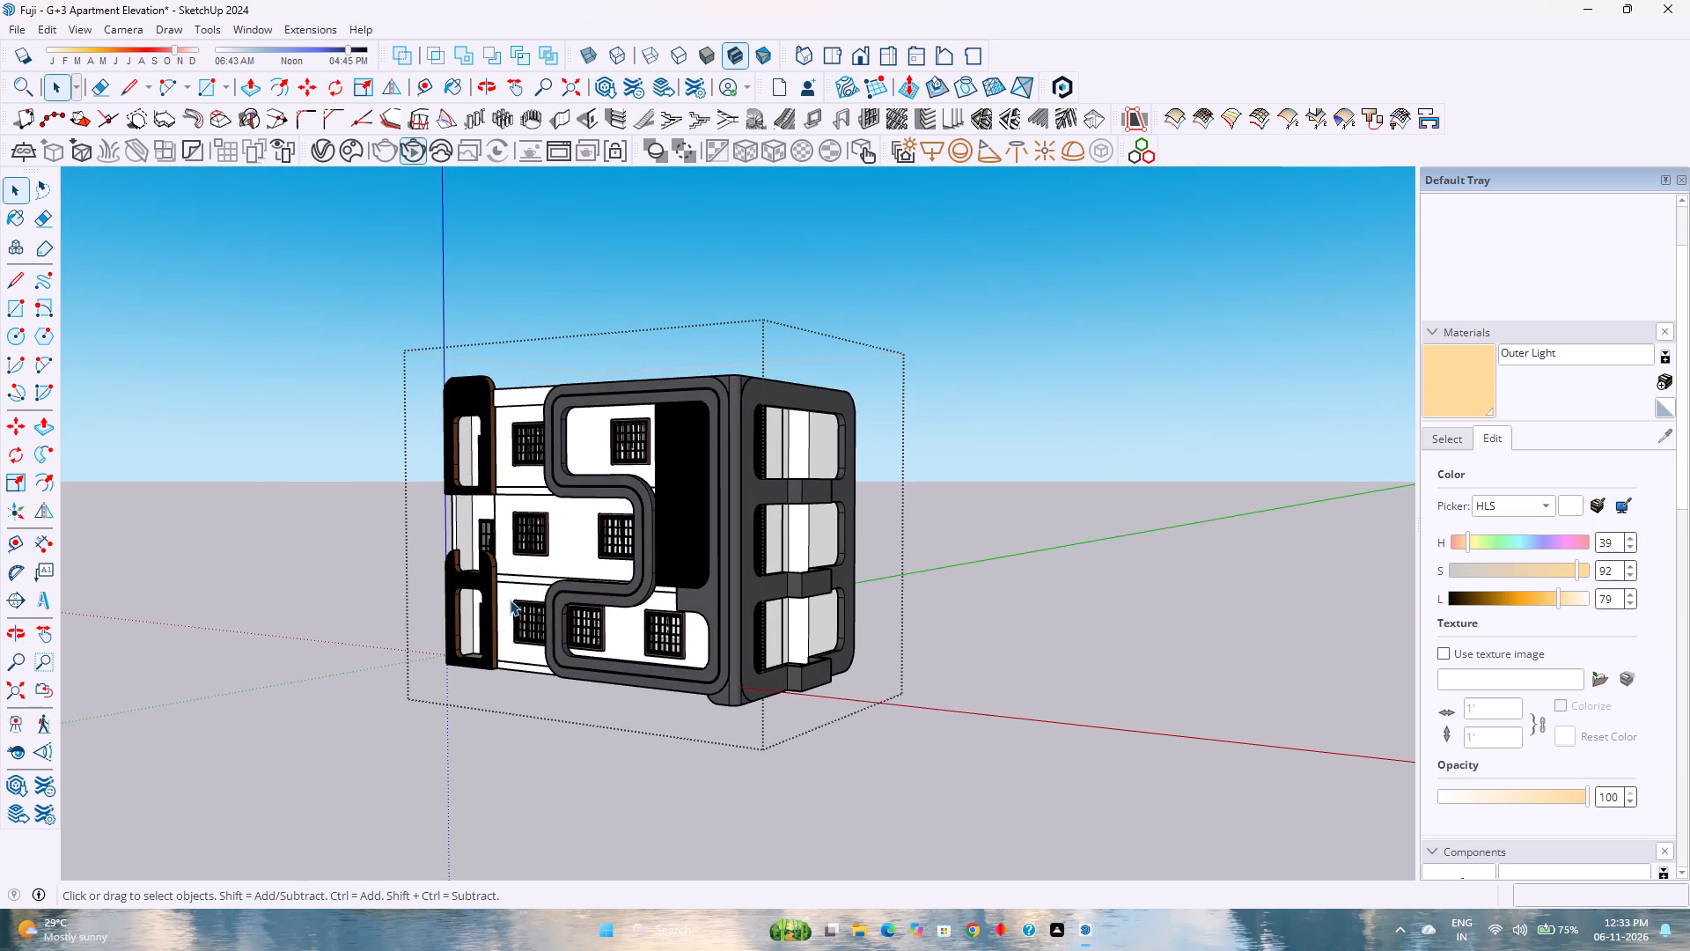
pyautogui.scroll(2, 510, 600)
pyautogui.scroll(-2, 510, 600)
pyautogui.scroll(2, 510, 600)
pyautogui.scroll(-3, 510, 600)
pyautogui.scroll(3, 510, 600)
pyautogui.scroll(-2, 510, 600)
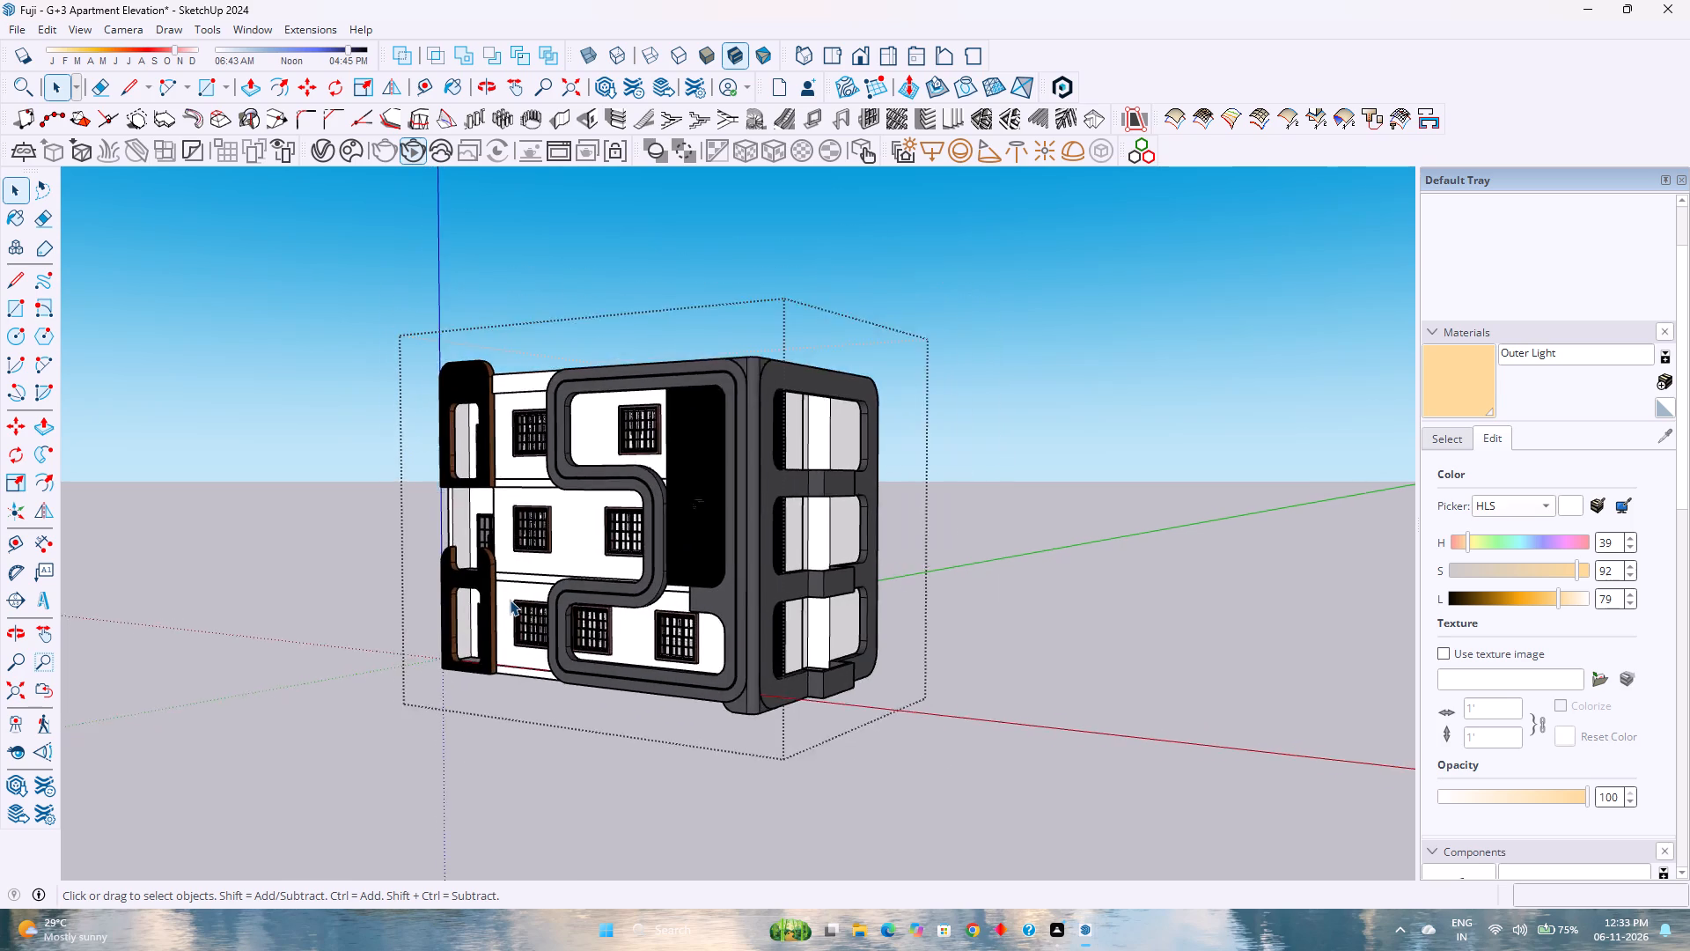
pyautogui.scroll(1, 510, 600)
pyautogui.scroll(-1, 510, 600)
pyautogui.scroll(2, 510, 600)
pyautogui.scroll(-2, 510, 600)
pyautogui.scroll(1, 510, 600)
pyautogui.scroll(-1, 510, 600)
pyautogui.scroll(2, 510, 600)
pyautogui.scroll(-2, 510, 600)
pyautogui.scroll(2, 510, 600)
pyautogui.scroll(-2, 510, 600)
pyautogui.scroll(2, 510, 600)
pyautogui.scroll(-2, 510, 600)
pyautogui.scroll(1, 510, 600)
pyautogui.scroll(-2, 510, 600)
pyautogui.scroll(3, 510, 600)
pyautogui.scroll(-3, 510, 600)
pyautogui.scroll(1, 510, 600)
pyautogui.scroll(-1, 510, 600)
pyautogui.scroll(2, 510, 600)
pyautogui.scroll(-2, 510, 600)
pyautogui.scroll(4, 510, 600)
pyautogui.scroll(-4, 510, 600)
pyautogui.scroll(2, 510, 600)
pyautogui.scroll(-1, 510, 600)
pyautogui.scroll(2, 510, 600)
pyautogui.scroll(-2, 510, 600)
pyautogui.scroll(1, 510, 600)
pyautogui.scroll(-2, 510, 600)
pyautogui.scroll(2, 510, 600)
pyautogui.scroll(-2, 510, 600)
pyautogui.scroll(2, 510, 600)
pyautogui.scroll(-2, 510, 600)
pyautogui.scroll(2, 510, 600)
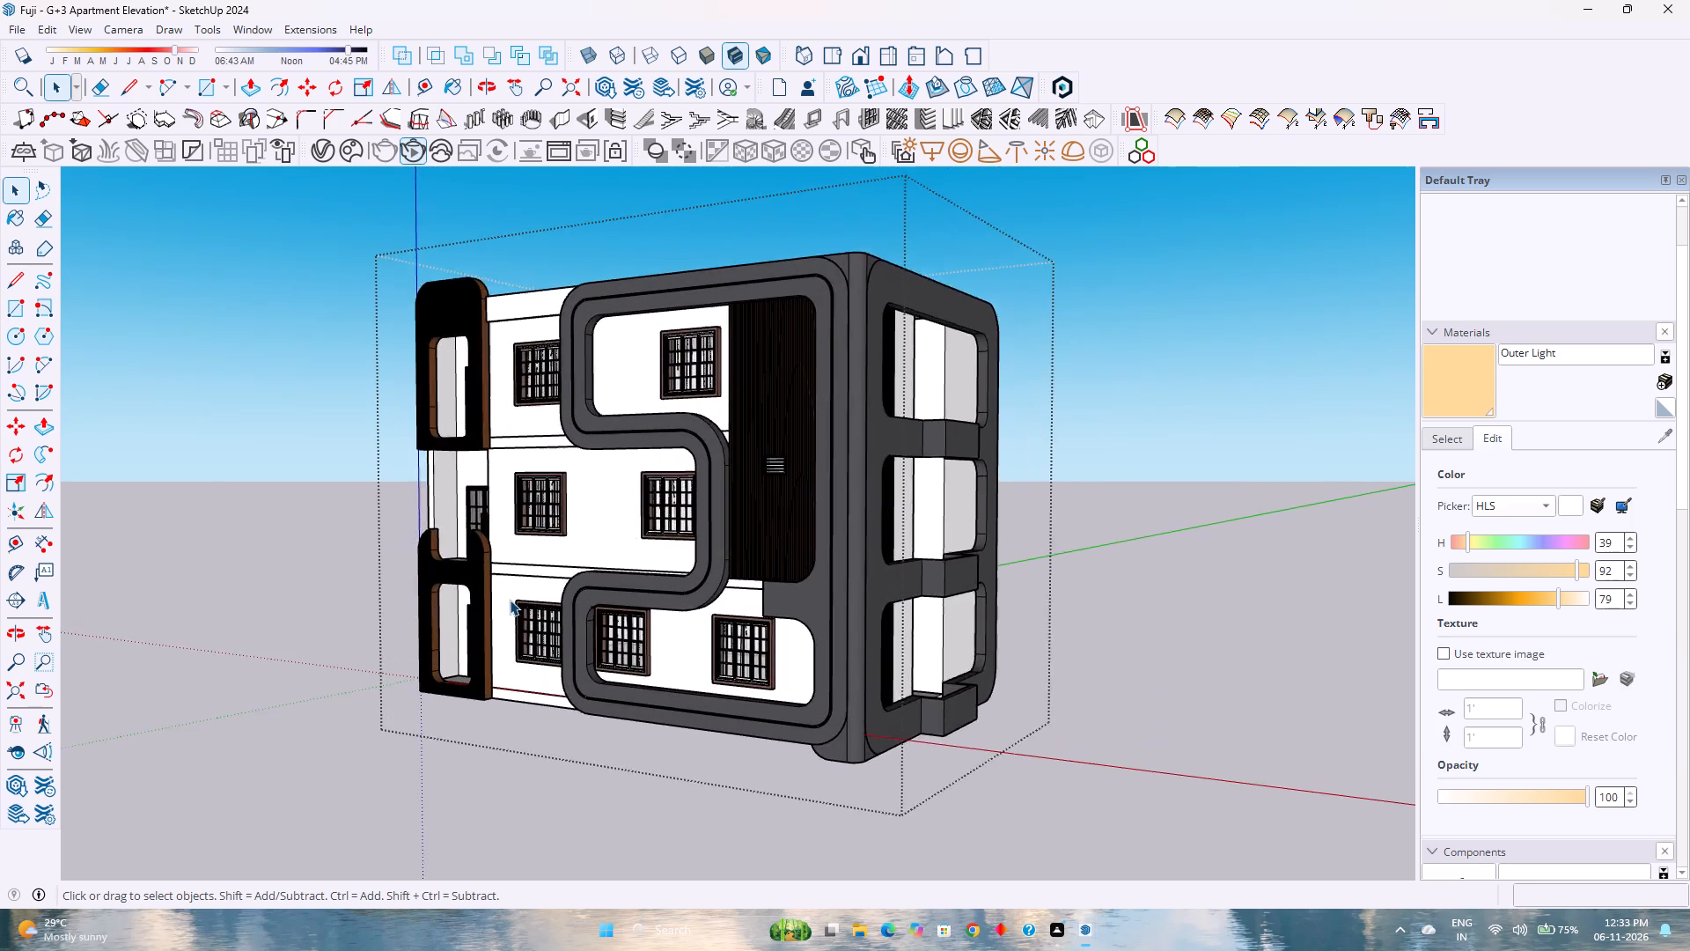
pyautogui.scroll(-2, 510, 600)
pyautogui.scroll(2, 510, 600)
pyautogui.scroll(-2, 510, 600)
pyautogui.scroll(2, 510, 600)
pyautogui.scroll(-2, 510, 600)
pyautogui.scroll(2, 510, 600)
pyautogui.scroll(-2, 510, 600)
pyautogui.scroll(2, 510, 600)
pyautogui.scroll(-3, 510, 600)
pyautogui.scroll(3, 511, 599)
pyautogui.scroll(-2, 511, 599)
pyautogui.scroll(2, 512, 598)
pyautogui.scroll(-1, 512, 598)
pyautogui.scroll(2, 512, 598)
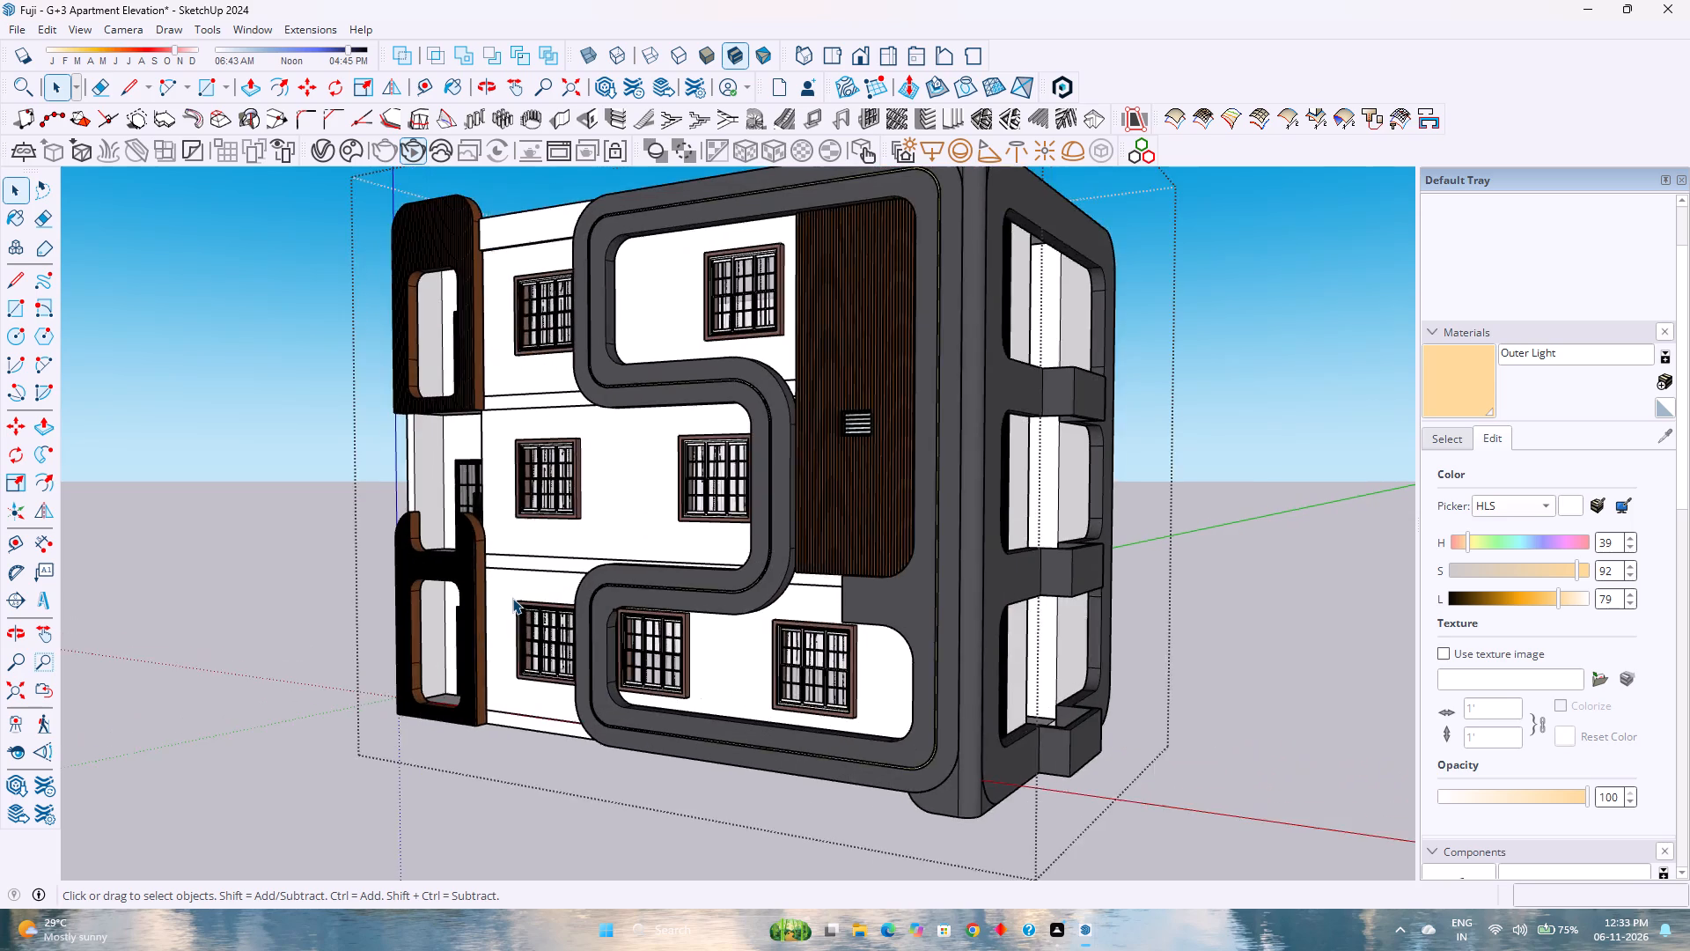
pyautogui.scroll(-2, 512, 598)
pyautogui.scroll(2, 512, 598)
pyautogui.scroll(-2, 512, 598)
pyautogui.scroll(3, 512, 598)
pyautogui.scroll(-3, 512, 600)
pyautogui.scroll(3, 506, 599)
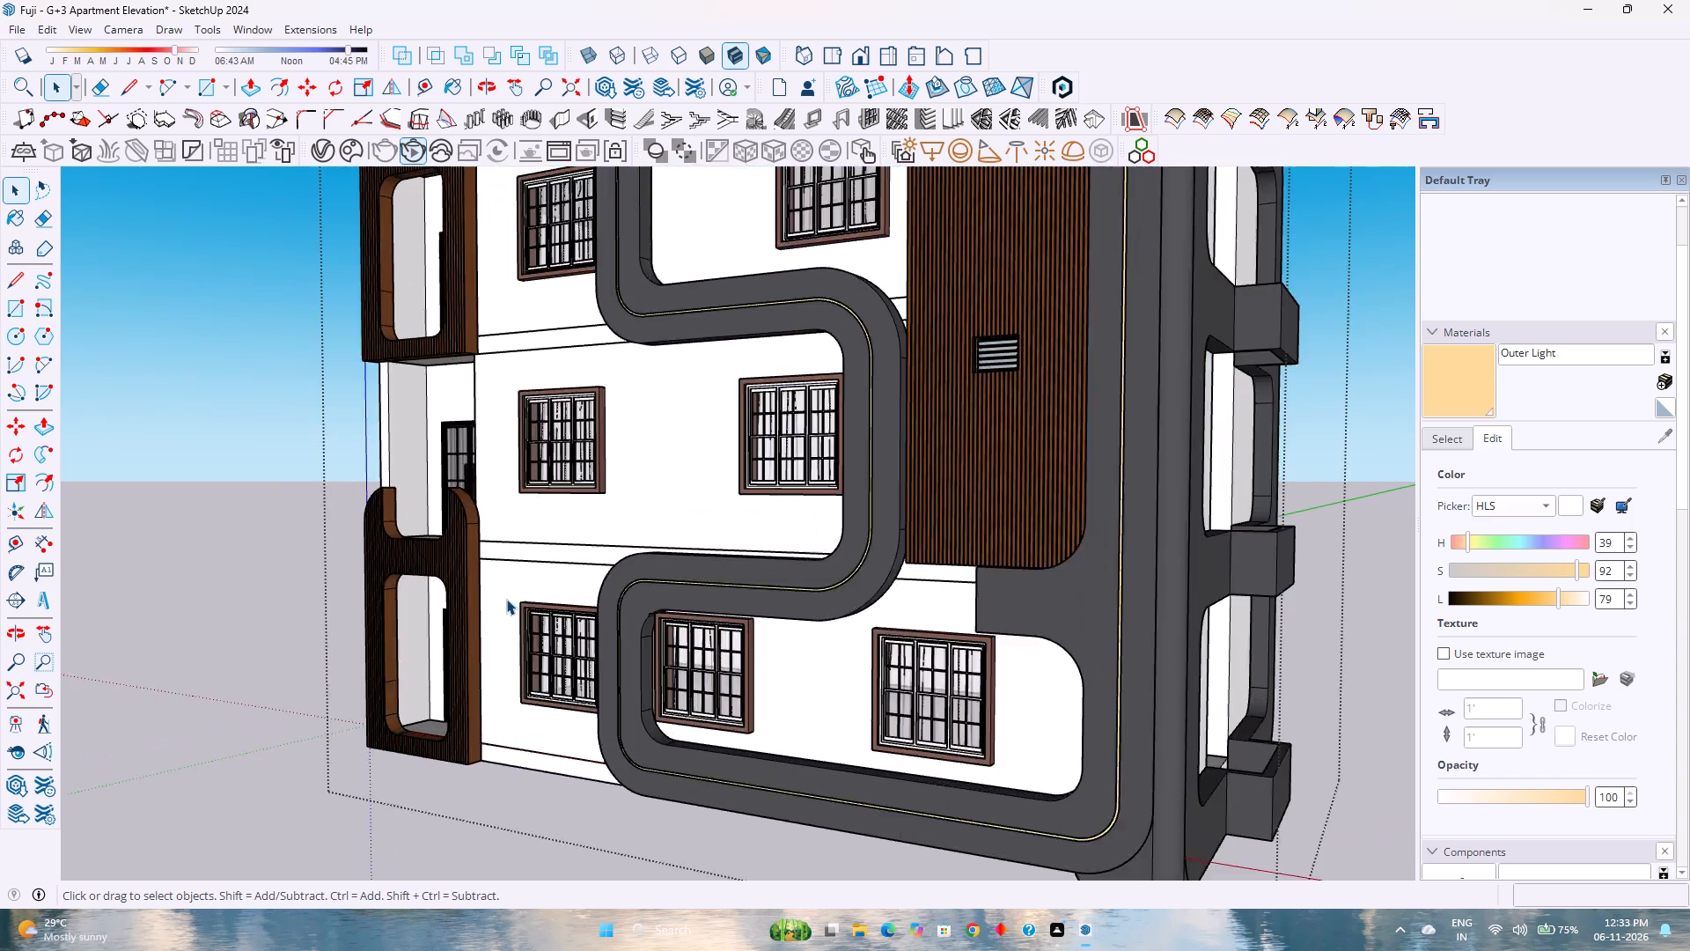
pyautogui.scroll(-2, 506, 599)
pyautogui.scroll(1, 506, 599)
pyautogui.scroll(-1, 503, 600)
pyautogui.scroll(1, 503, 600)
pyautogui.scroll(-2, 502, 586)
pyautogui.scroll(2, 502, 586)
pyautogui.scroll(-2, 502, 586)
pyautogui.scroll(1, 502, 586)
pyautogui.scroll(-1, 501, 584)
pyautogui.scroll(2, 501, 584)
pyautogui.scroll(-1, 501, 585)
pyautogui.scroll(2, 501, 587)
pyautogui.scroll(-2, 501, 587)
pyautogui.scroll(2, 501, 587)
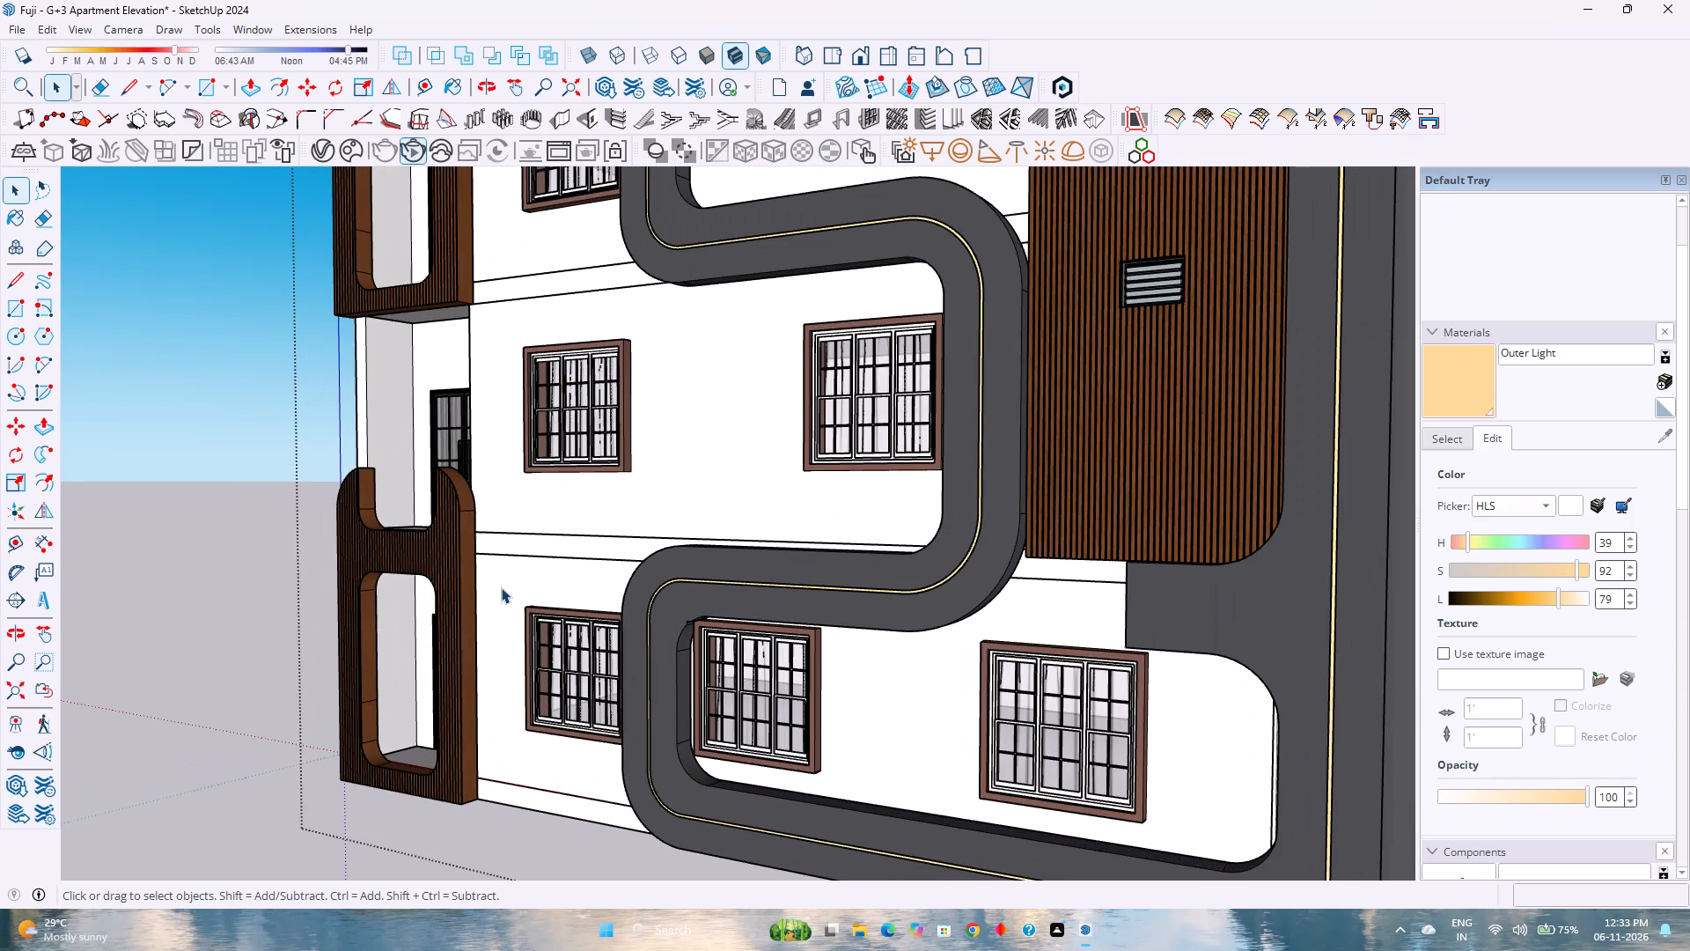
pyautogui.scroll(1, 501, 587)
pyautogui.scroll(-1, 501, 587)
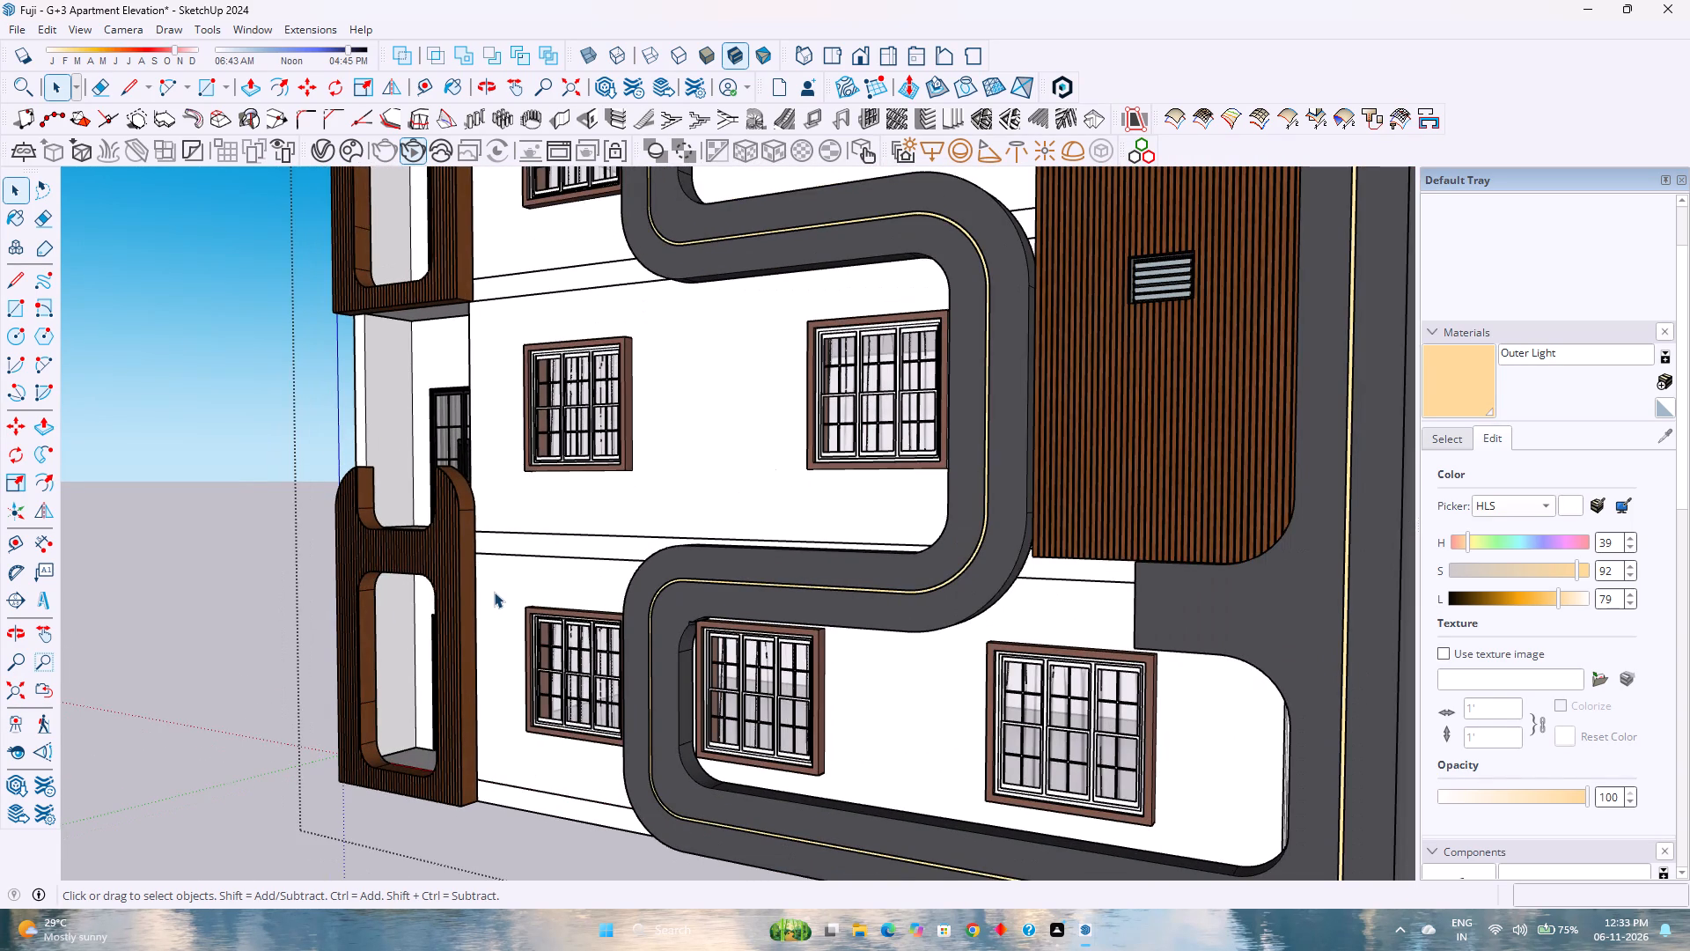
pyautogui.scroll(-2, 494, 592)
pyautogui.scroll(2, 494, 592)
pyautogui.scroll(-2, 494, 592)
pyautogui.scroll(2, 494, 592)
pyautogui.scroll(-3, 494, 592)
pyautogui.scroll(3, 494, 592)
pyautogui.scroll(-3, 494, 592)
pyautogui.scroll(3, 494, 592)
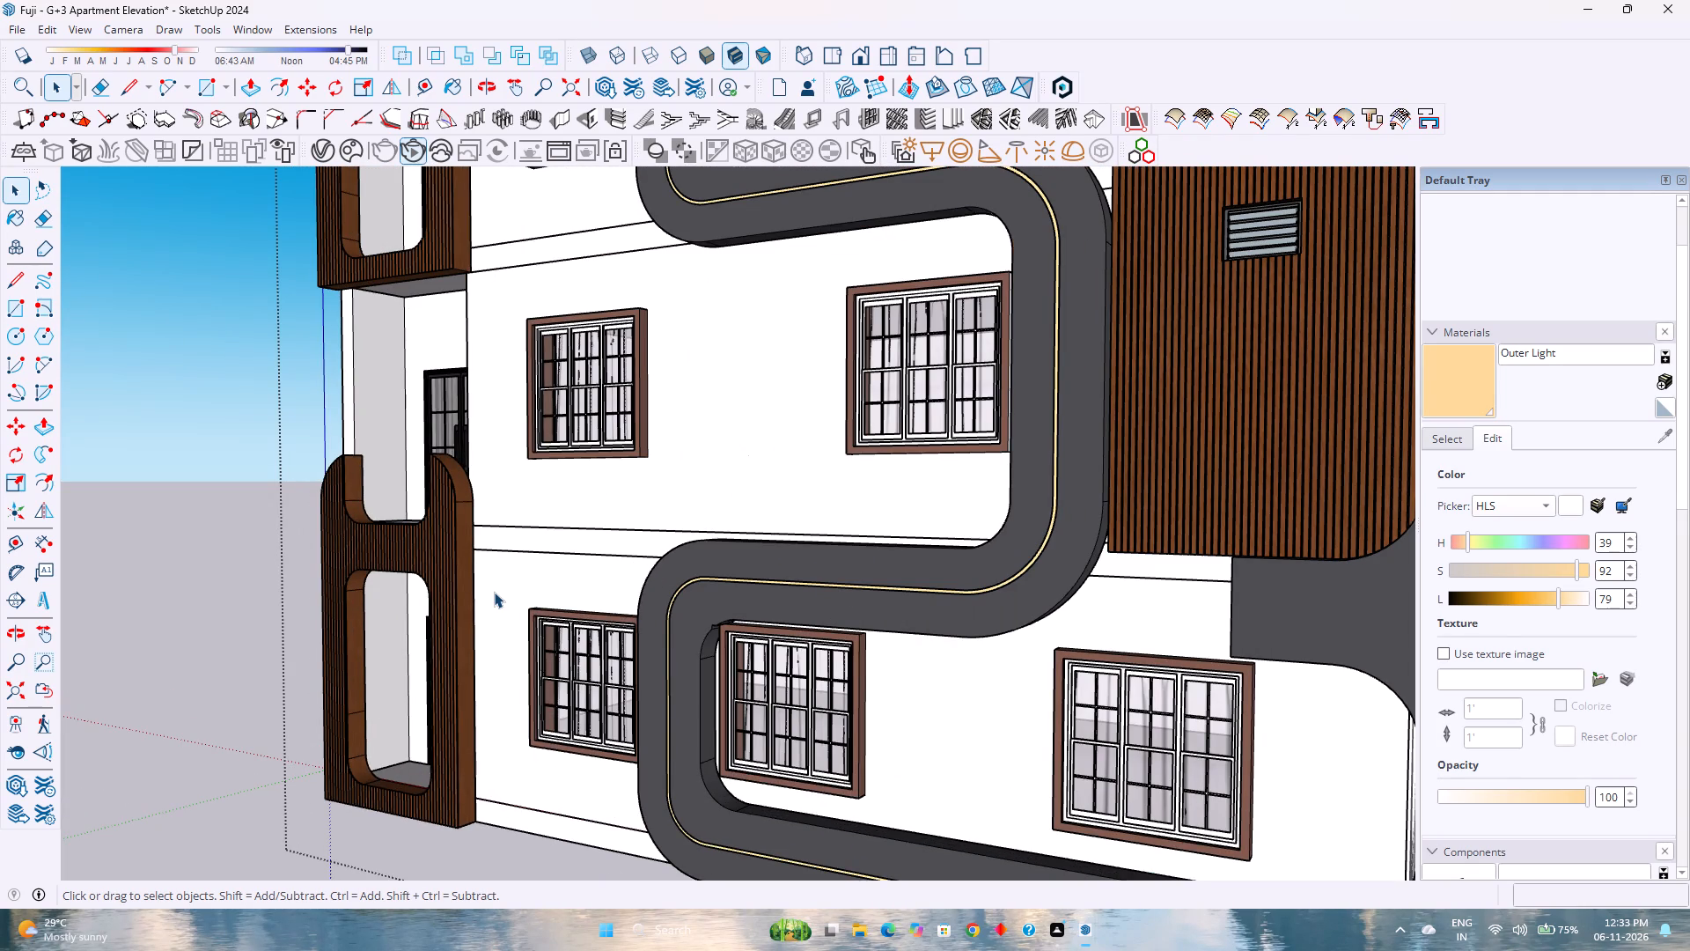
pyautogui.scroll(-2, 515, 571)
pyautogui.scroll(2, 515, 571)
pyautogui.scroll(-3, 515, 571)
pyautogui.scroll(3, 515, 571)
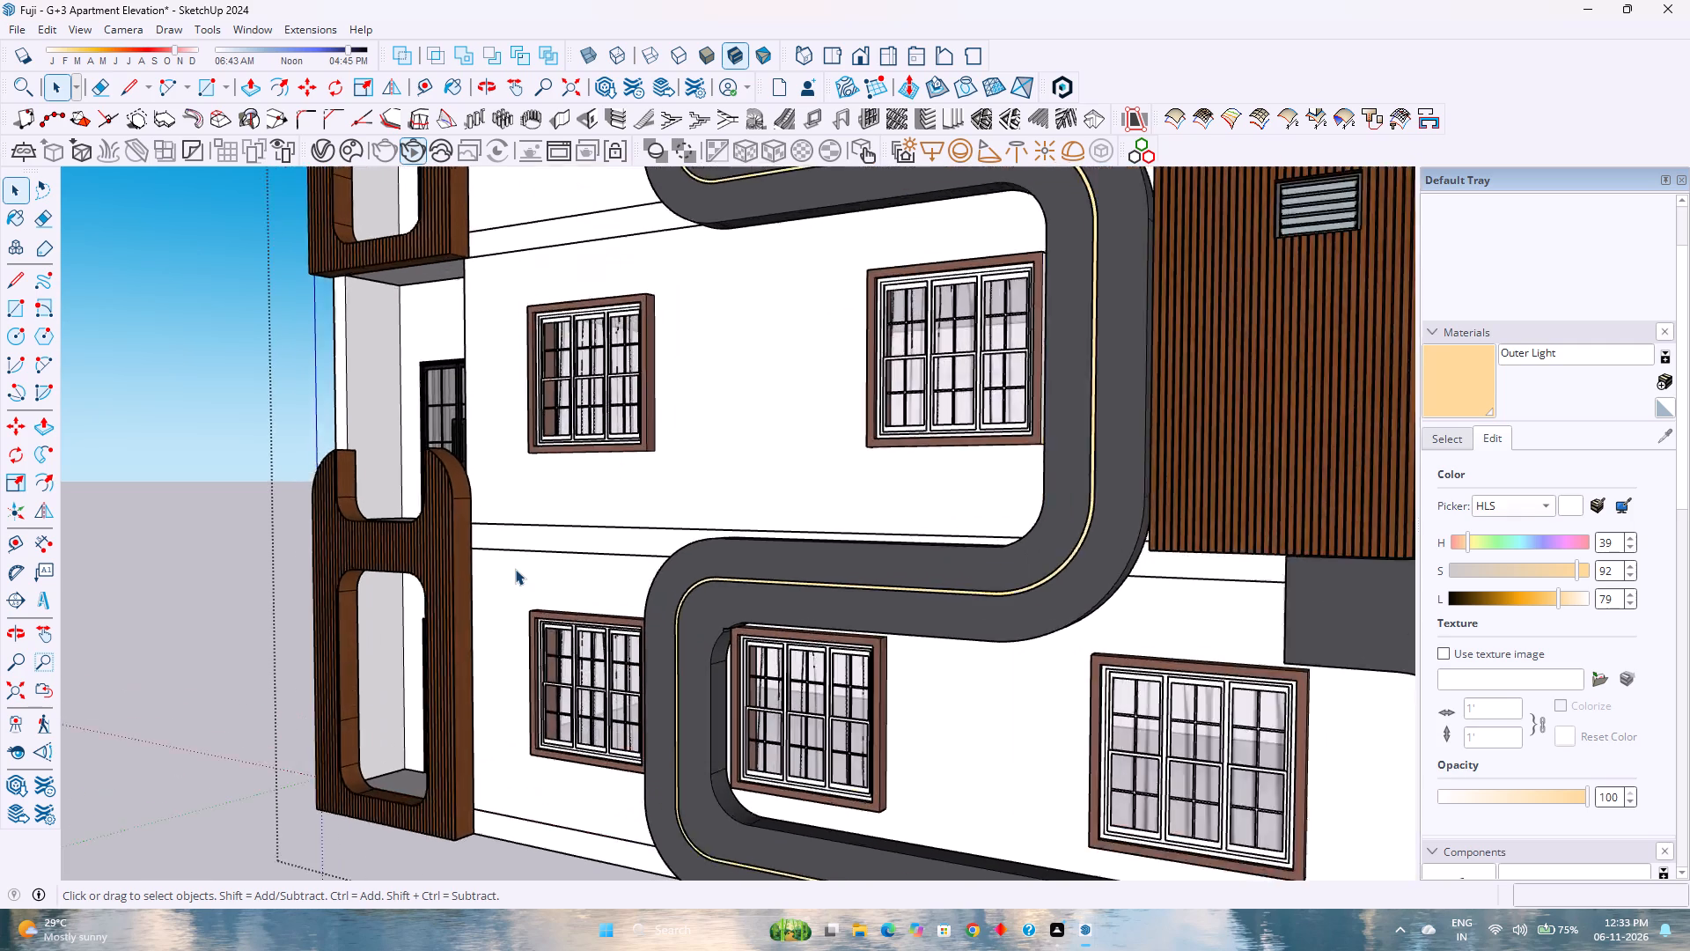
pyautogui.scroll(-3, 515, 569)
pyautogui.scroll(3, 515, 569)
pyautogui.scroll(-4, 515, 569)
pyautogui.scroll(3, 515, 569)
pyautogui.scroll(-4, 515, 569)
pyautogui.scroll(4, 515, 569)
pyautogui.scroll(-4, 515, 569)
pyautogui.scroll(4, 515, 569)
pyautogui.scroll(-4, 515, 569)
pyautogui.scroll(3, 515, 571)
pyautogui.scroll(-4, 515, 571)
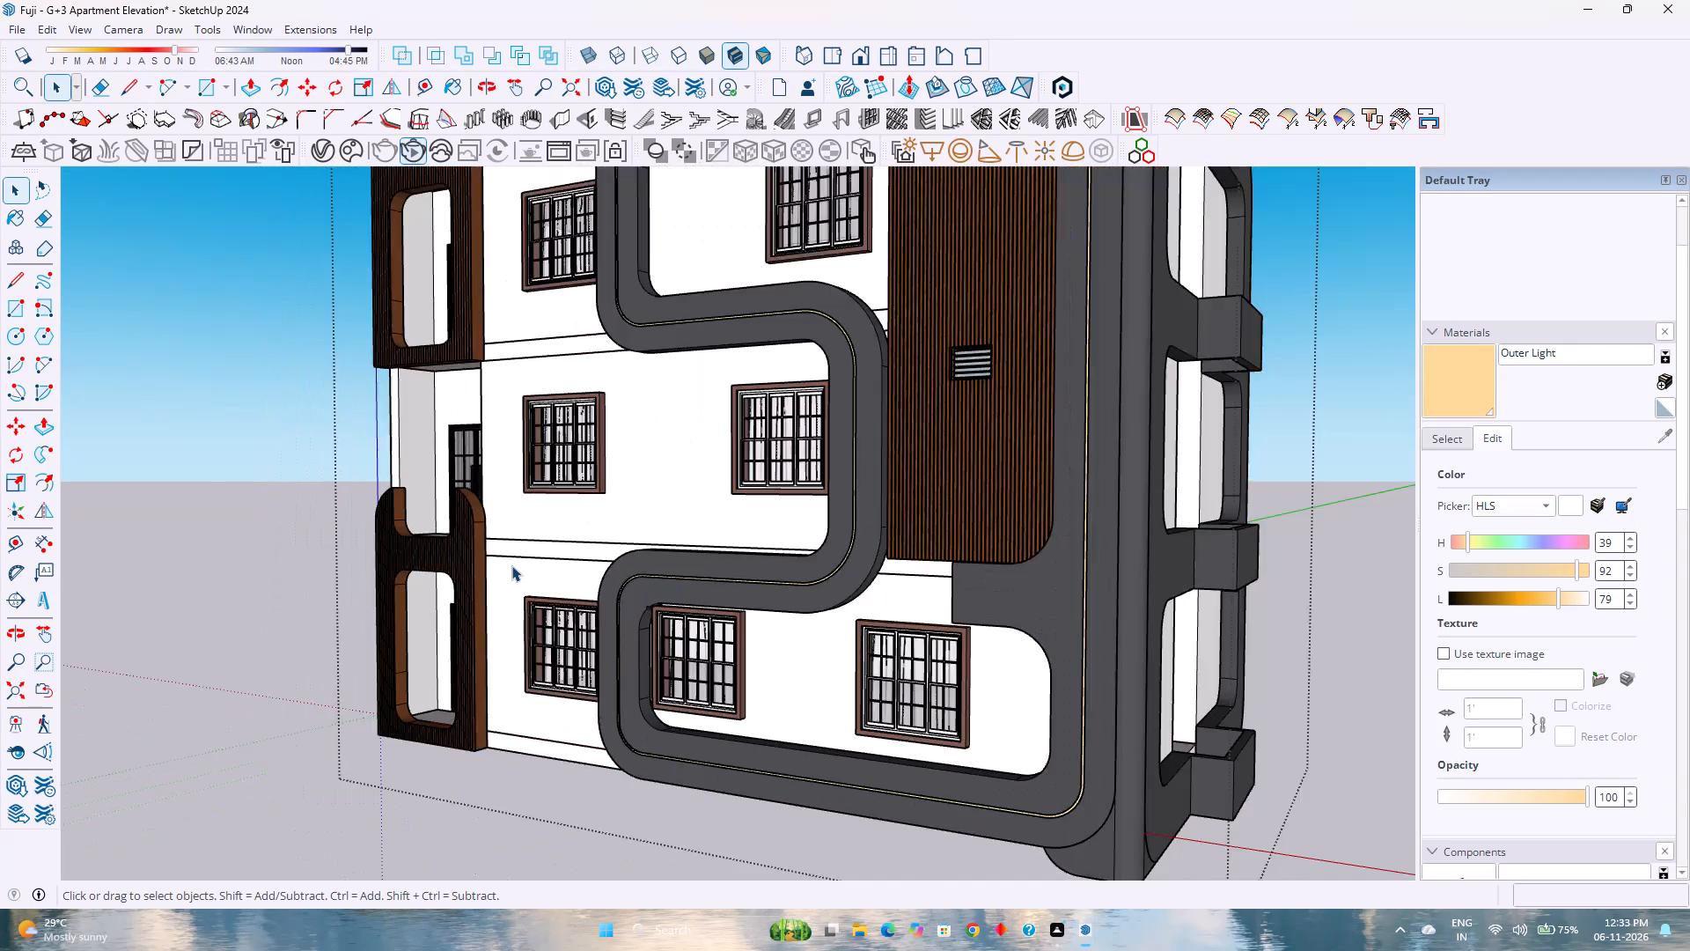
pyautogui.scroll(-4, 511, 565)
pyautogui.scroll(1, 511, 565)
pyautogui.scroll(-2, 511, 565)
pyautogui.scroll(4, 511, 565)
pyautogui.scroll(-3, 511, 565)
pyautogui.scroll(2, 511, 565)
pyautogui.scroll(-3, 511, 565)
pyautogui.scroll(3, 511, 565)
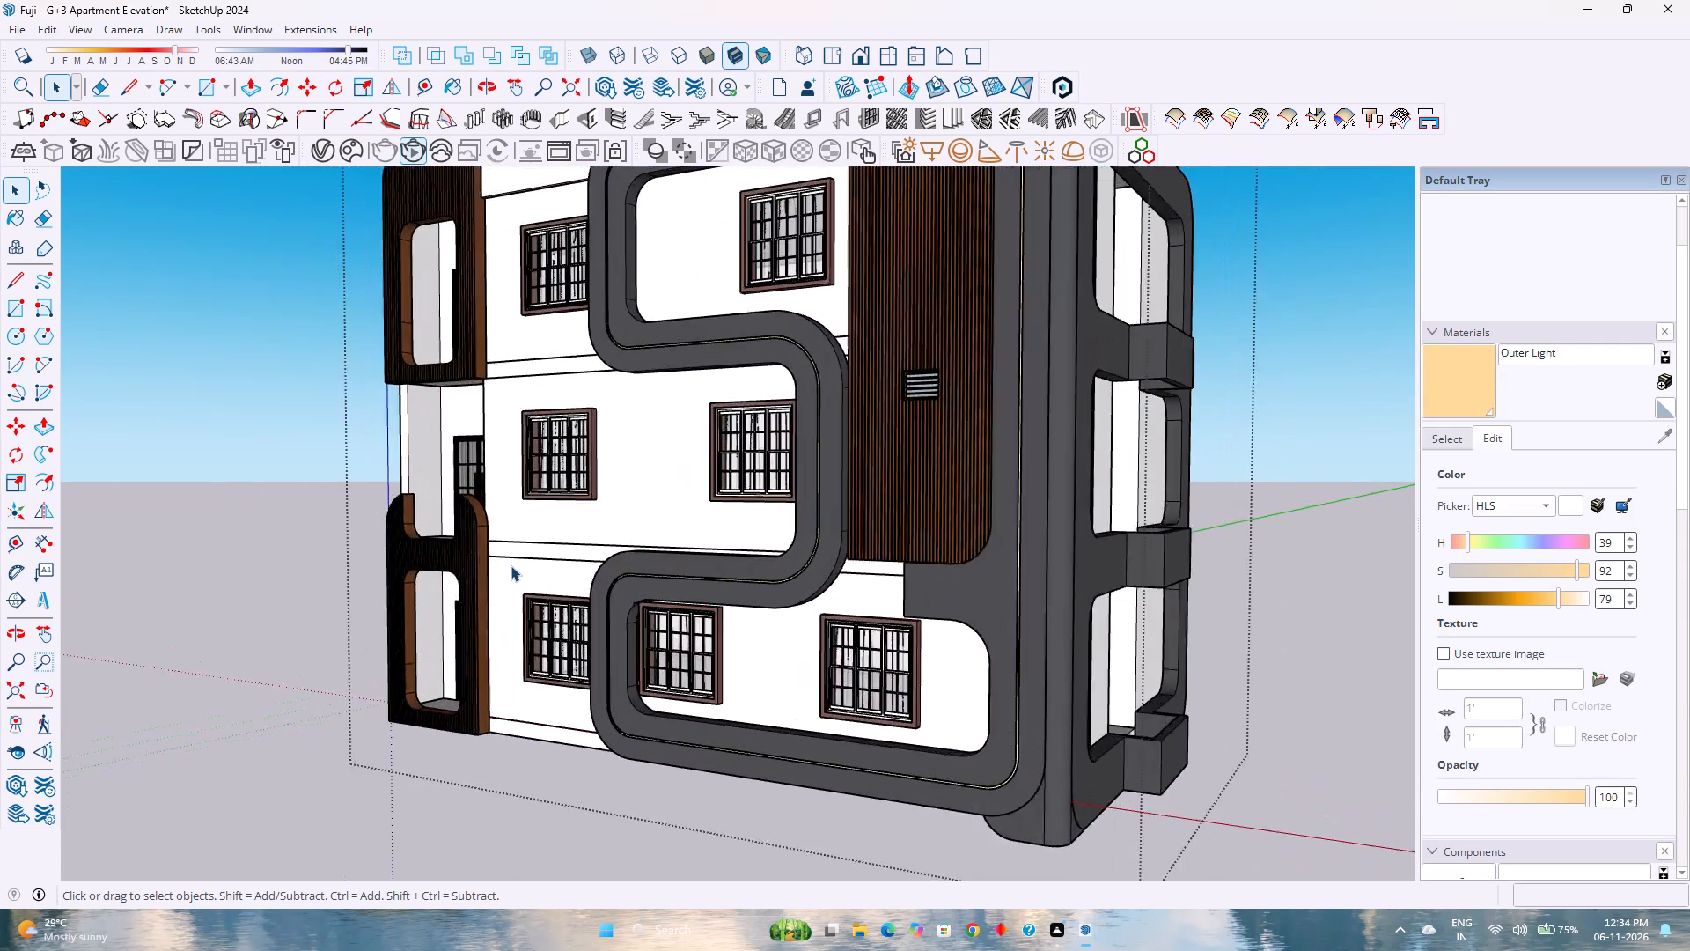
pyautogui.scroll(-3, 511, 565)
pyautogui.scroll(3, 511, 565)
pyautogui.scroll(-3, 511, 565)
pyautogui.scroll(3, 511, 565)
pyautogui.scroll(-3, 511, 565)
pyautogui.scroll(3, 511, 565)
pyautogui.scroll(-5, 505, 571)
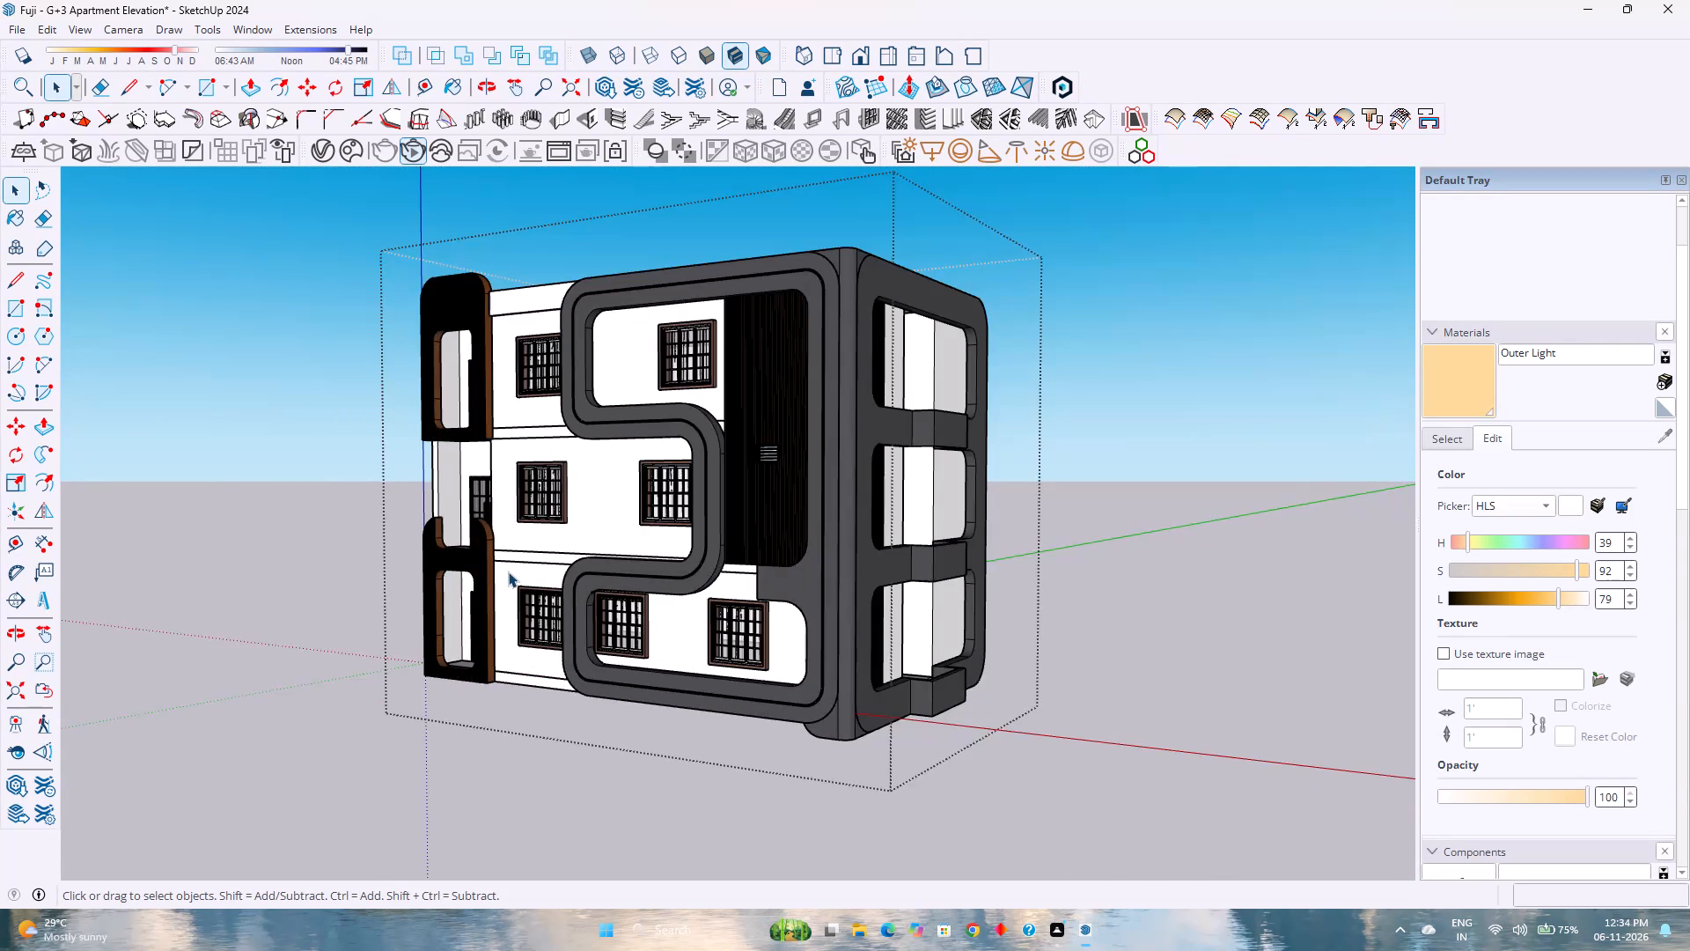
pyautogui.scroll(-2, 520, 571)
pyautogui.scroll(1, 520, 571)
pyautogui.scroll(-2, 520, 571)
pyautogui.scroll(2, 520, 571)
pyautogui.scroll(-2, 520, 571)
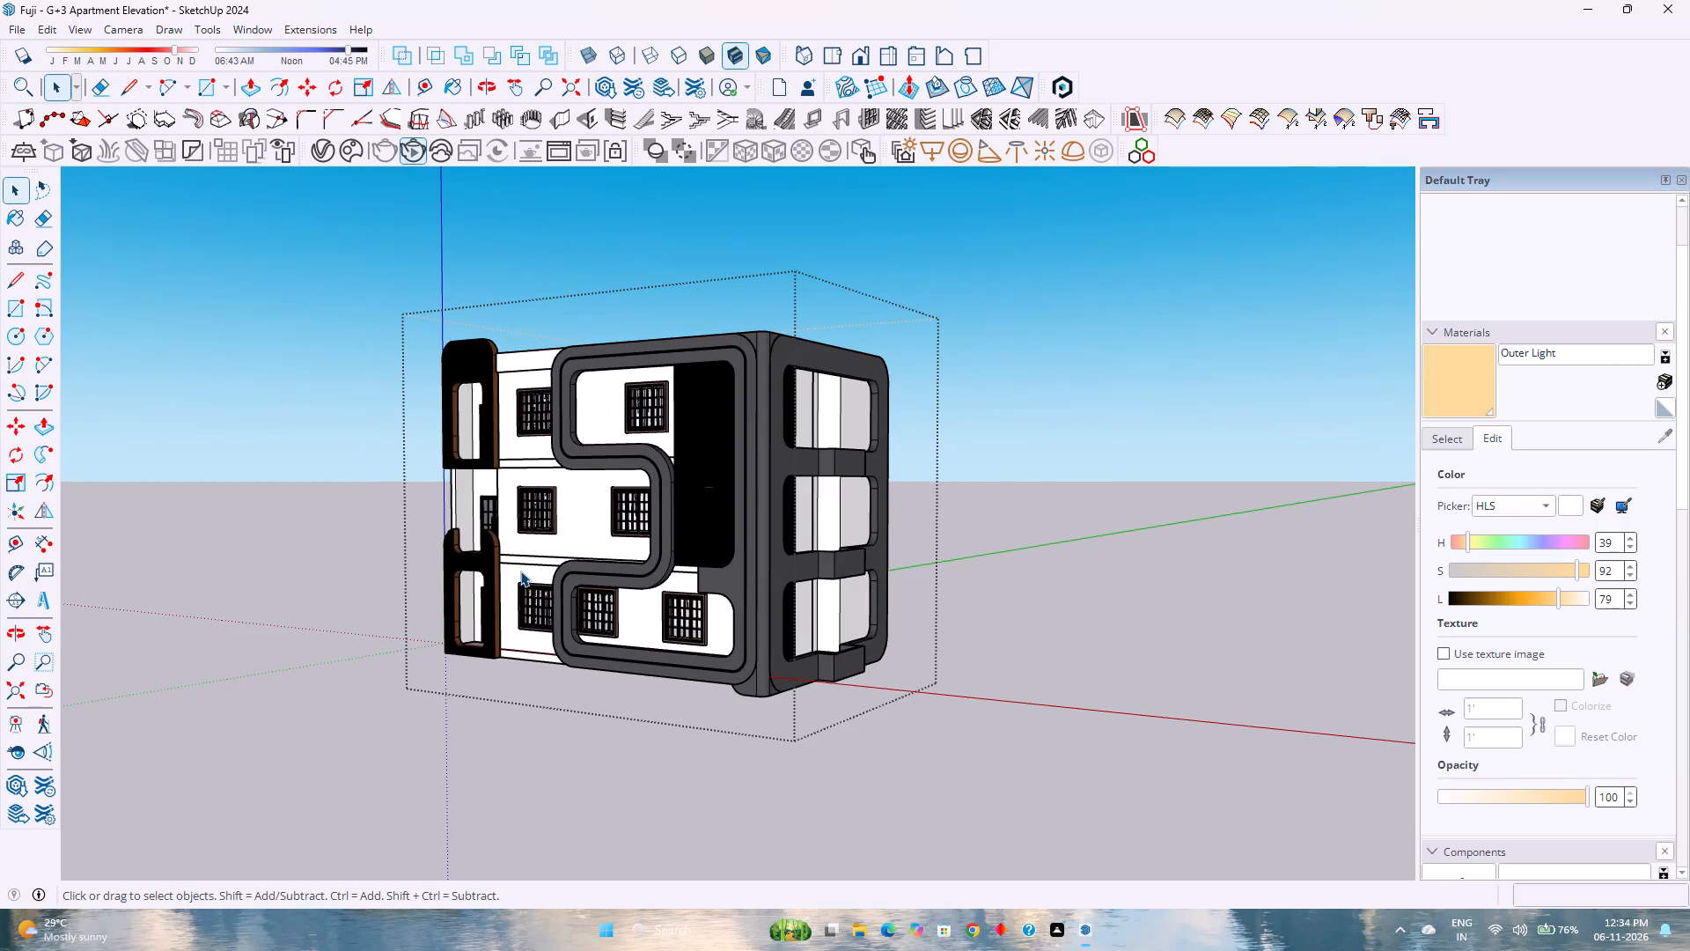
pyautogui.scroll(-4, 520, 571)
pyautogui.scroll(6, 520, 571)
# Examine the building's side balconies and the whole front facade by circling between the two elevations.
pyautogui.moveTo(544, 590); pyautogui.dragTo(918, 544, button='middle')
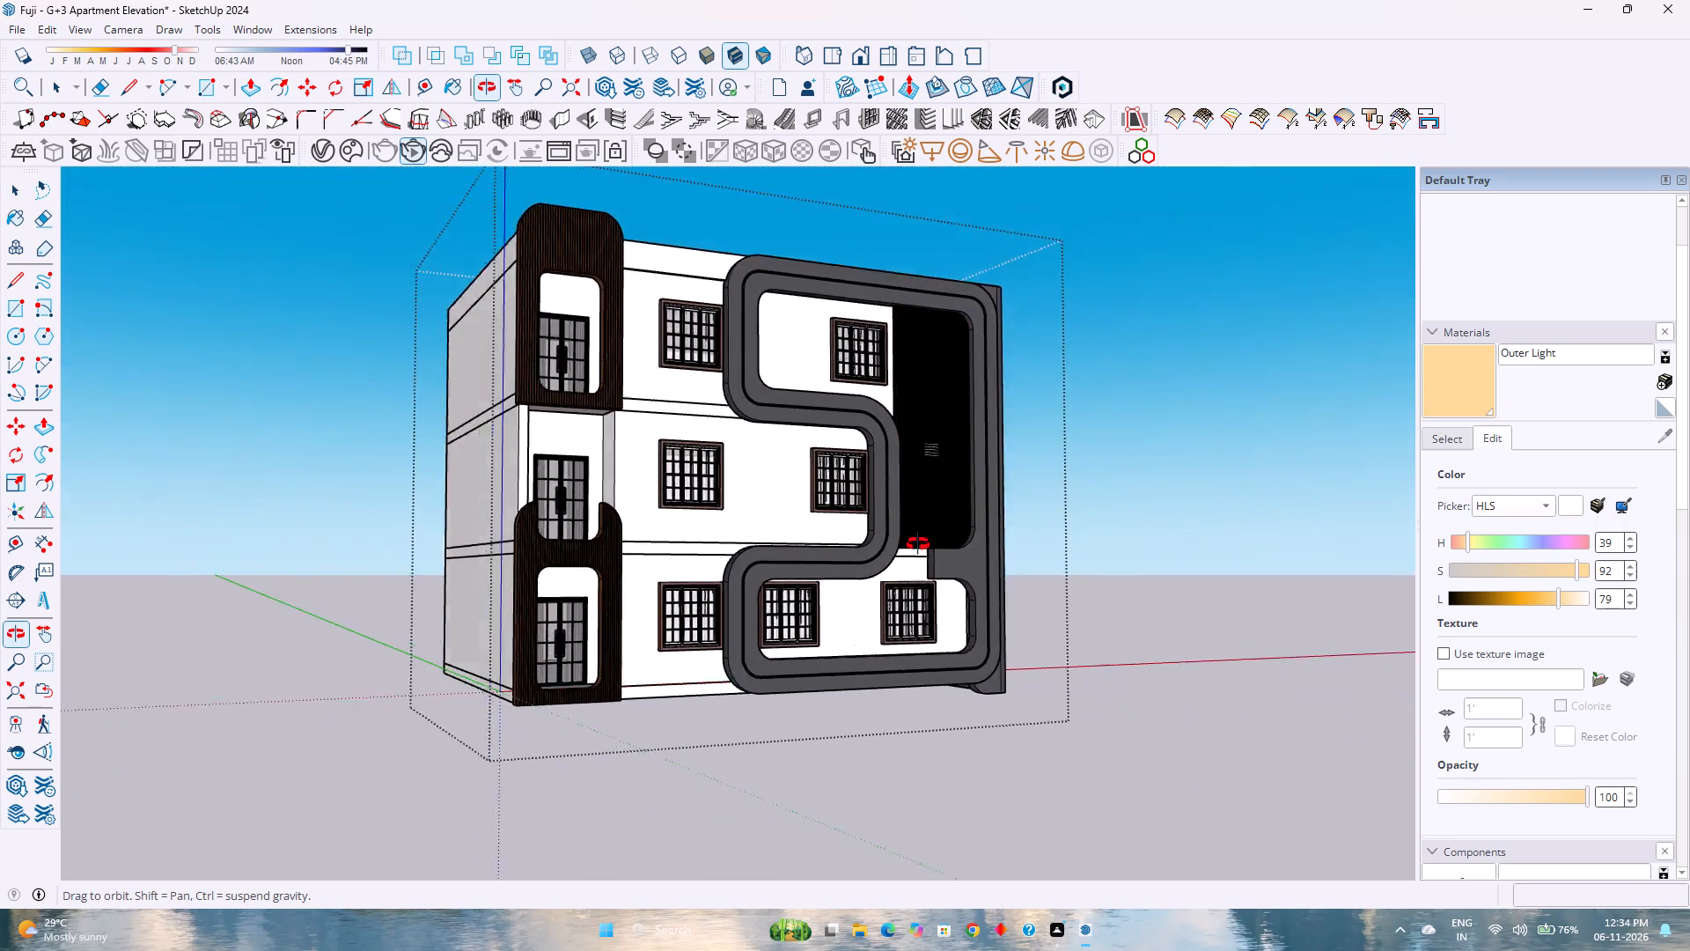
pyautogui.moveTo(918, 544); pyautogui.dragTo(212, 550, button='middle')
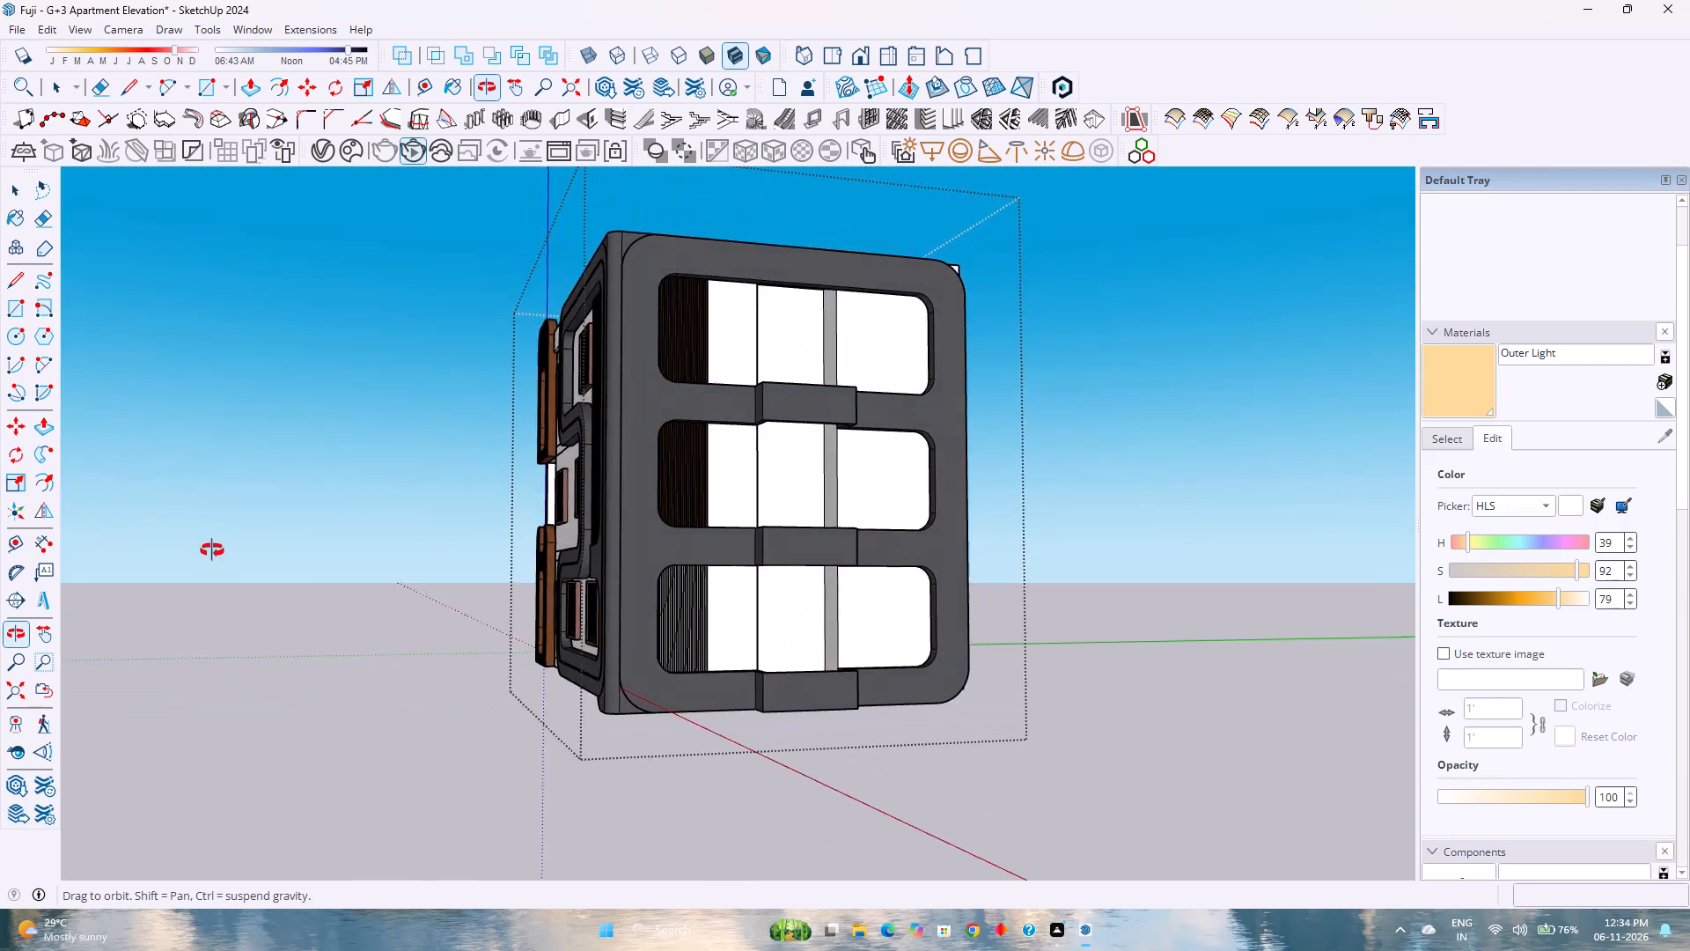
pyautogui.moveTo(212, 550); pyautogui.dragTo(884, 532, button='middle')
pyautogui.moveTo(885, 538); pyautogui.dragTo(786, 565, button='middle')
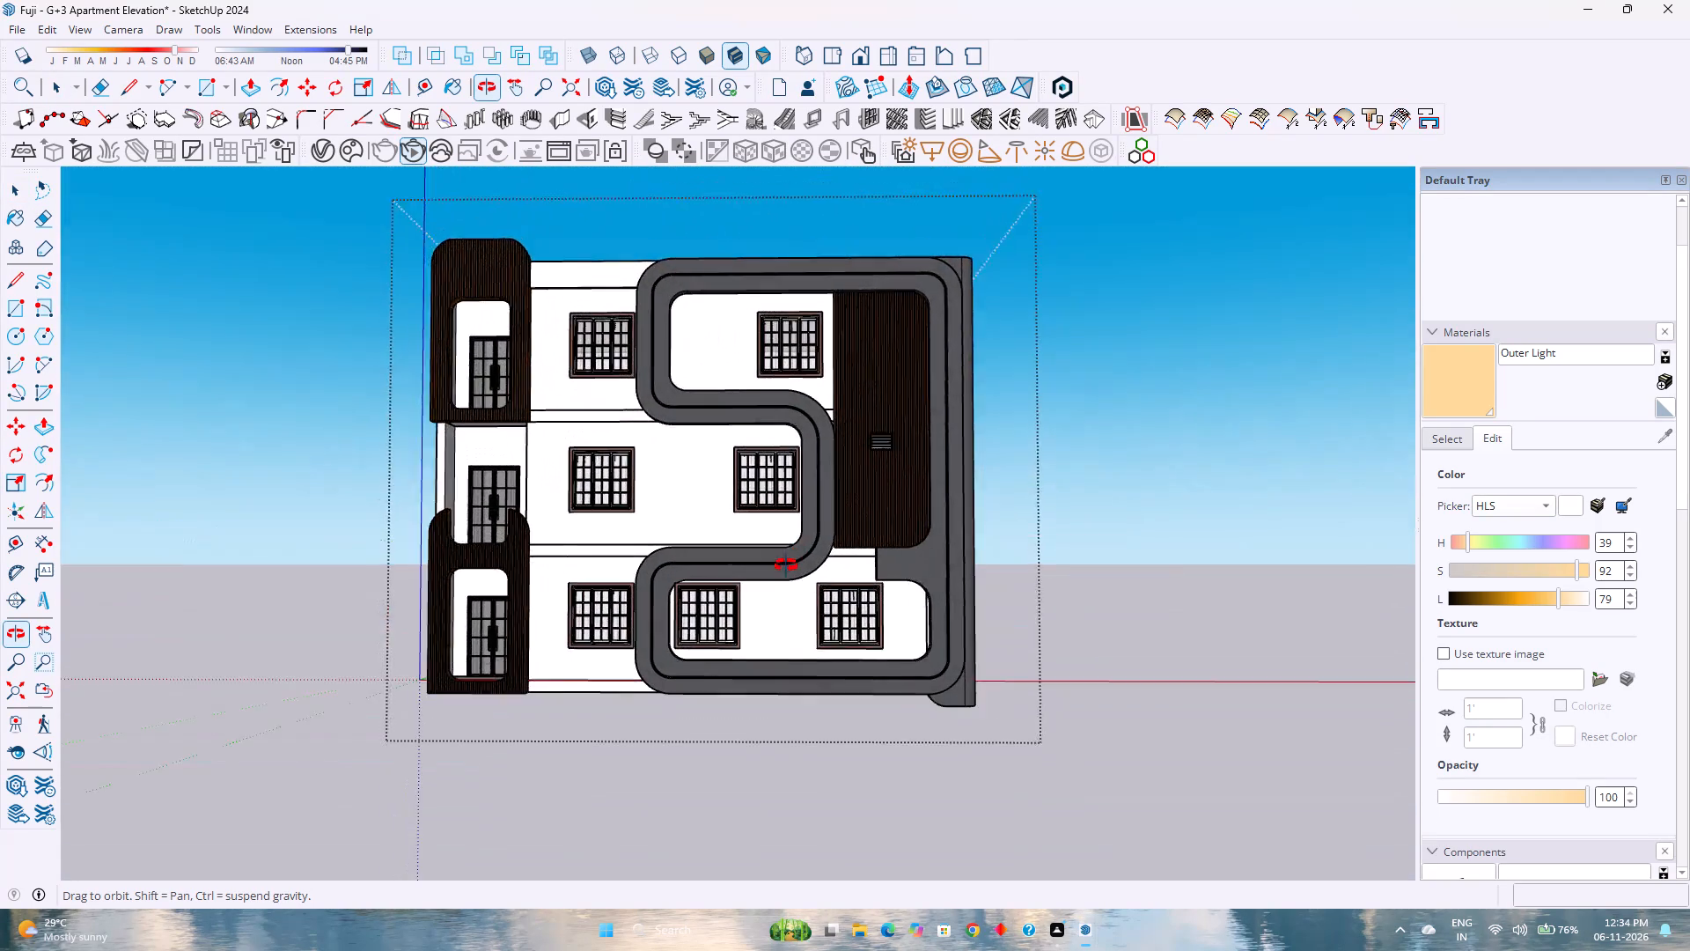
pyautogui.moveTo(786, 565); pyautogui.dragTo(748, 587, button='middle')
pyautogui.moveTo(742, 587); pyautogui.dragTo(728, 587, button='middle')
pyautogui.scroll(2, 690, 562)
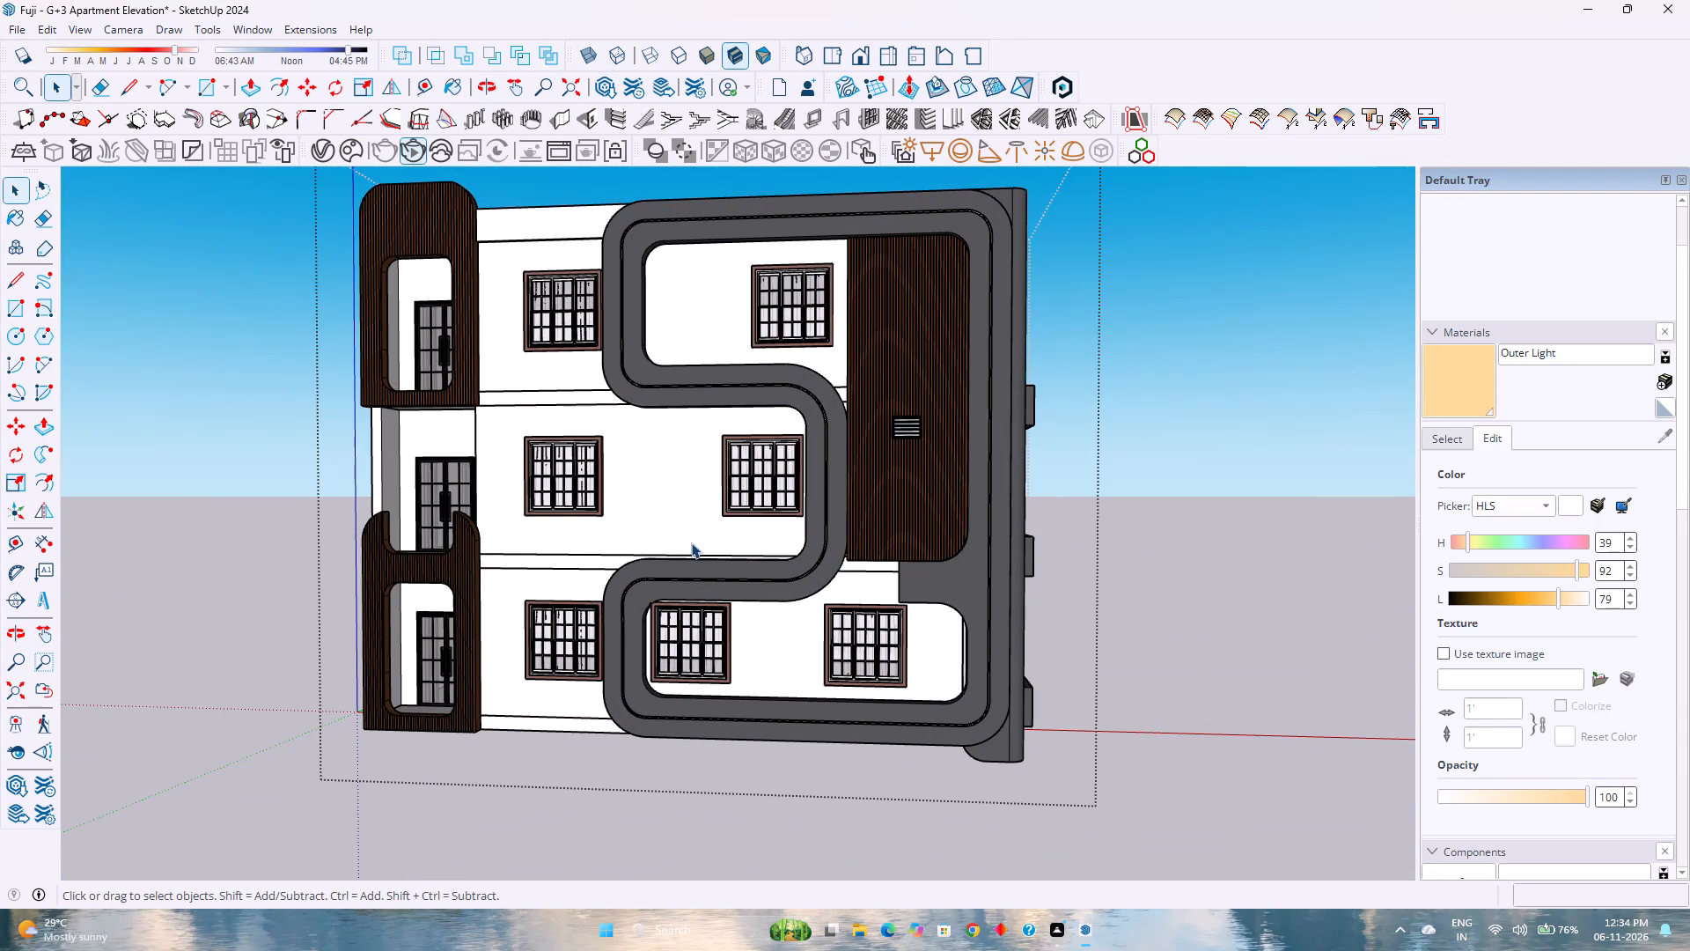
pyautogui.scroll(-2, 694, 543)
pyautogui.scroll(2, 774, 538)
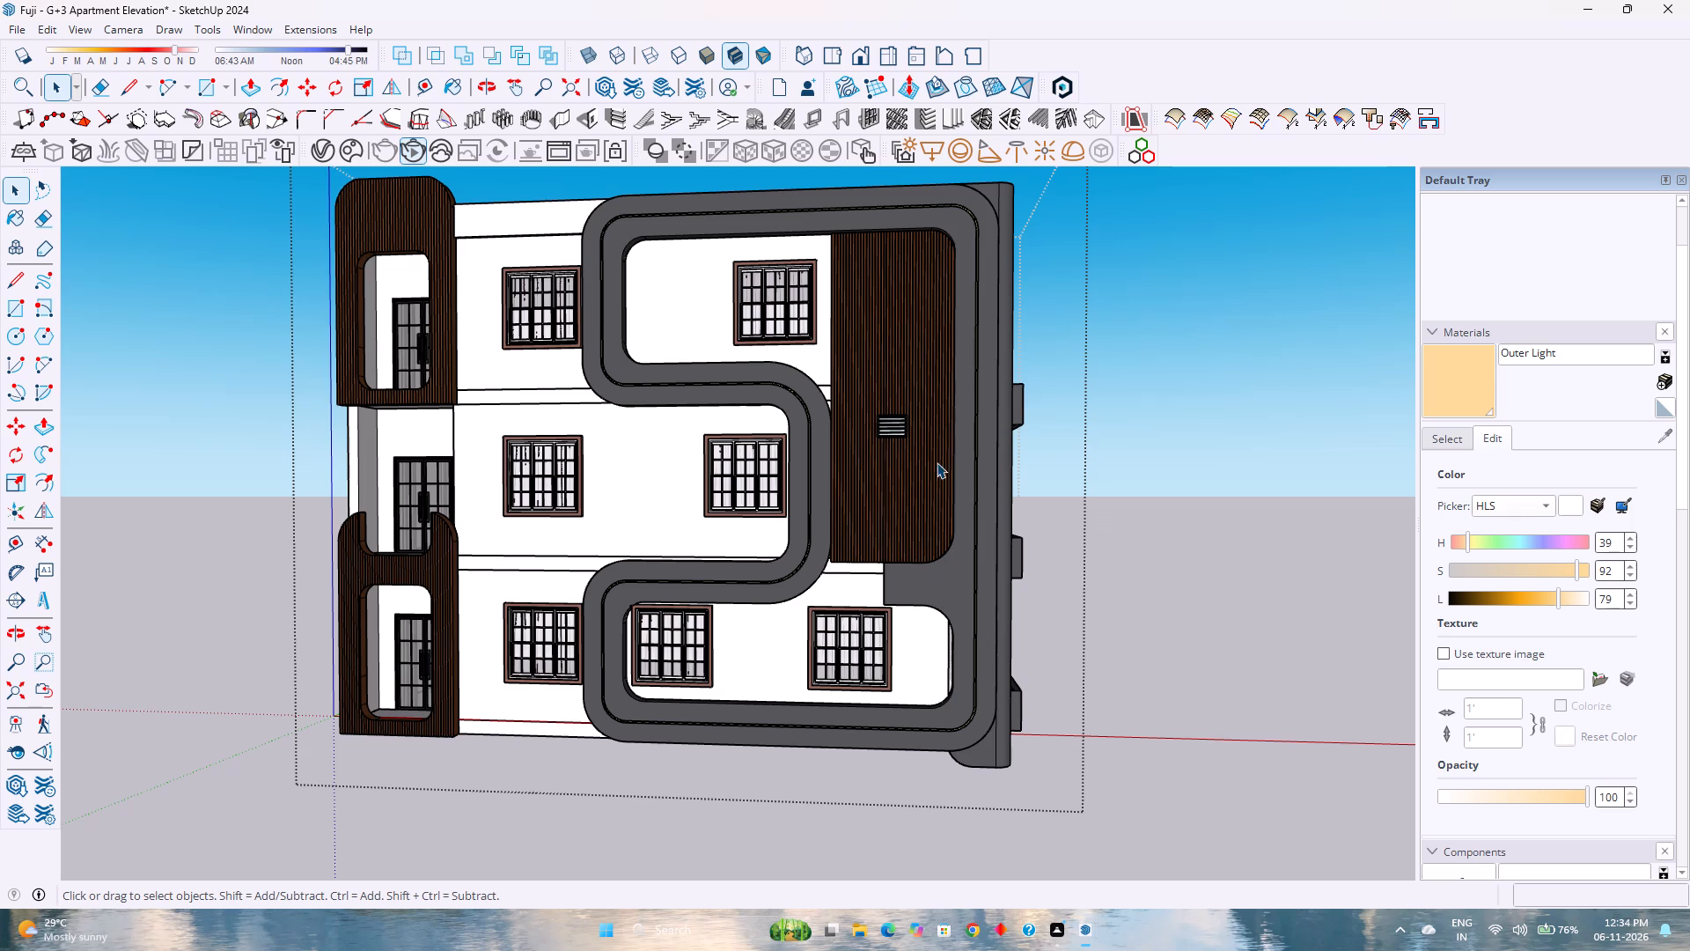
# Open the middle floor's group for editing from the side-balcony elevation.
pyautogui.middleClick(937, 462)
pyautogui.moveTo(937, 462); pyautogui.dragTo(658, 461, button='middle')
pyautogui.middleClick(658, 461)
pyautogui.scroll(-2, 658, 461)
pyautogui.moveTo(730, 493); pyautogui.dragTo(289, 476, button='middle')
pyautogui.middleClick(287, 476)
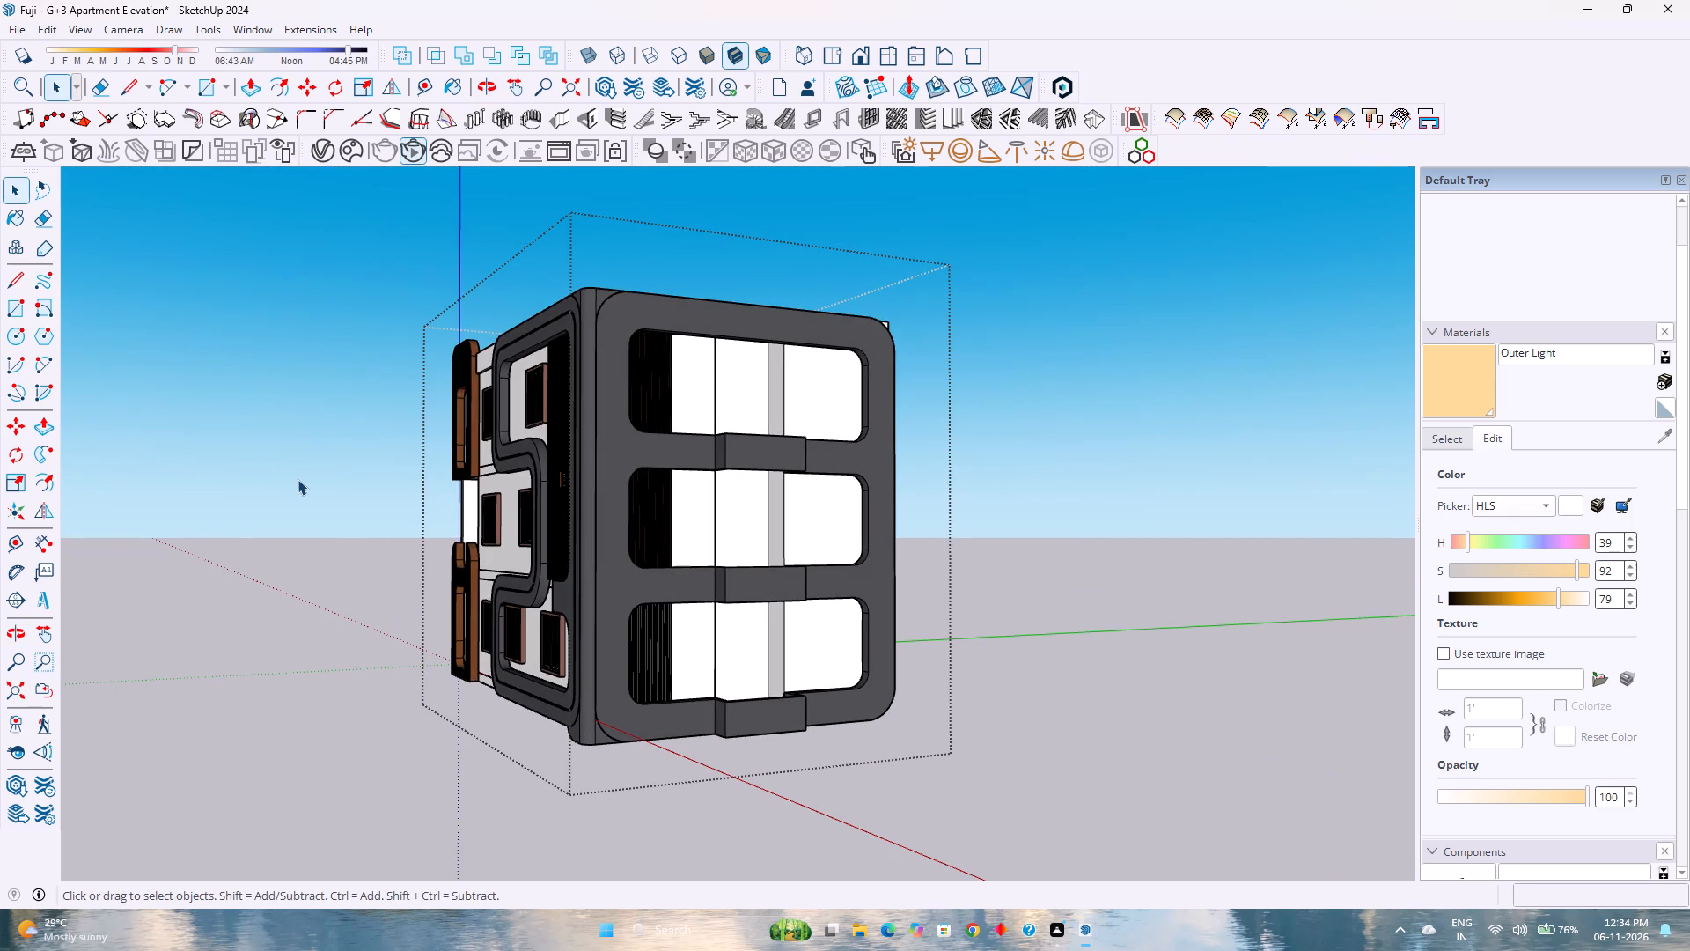
pyautogui.doubleClick(720, 495)
pyautogui.scroll(1, 708, 494)
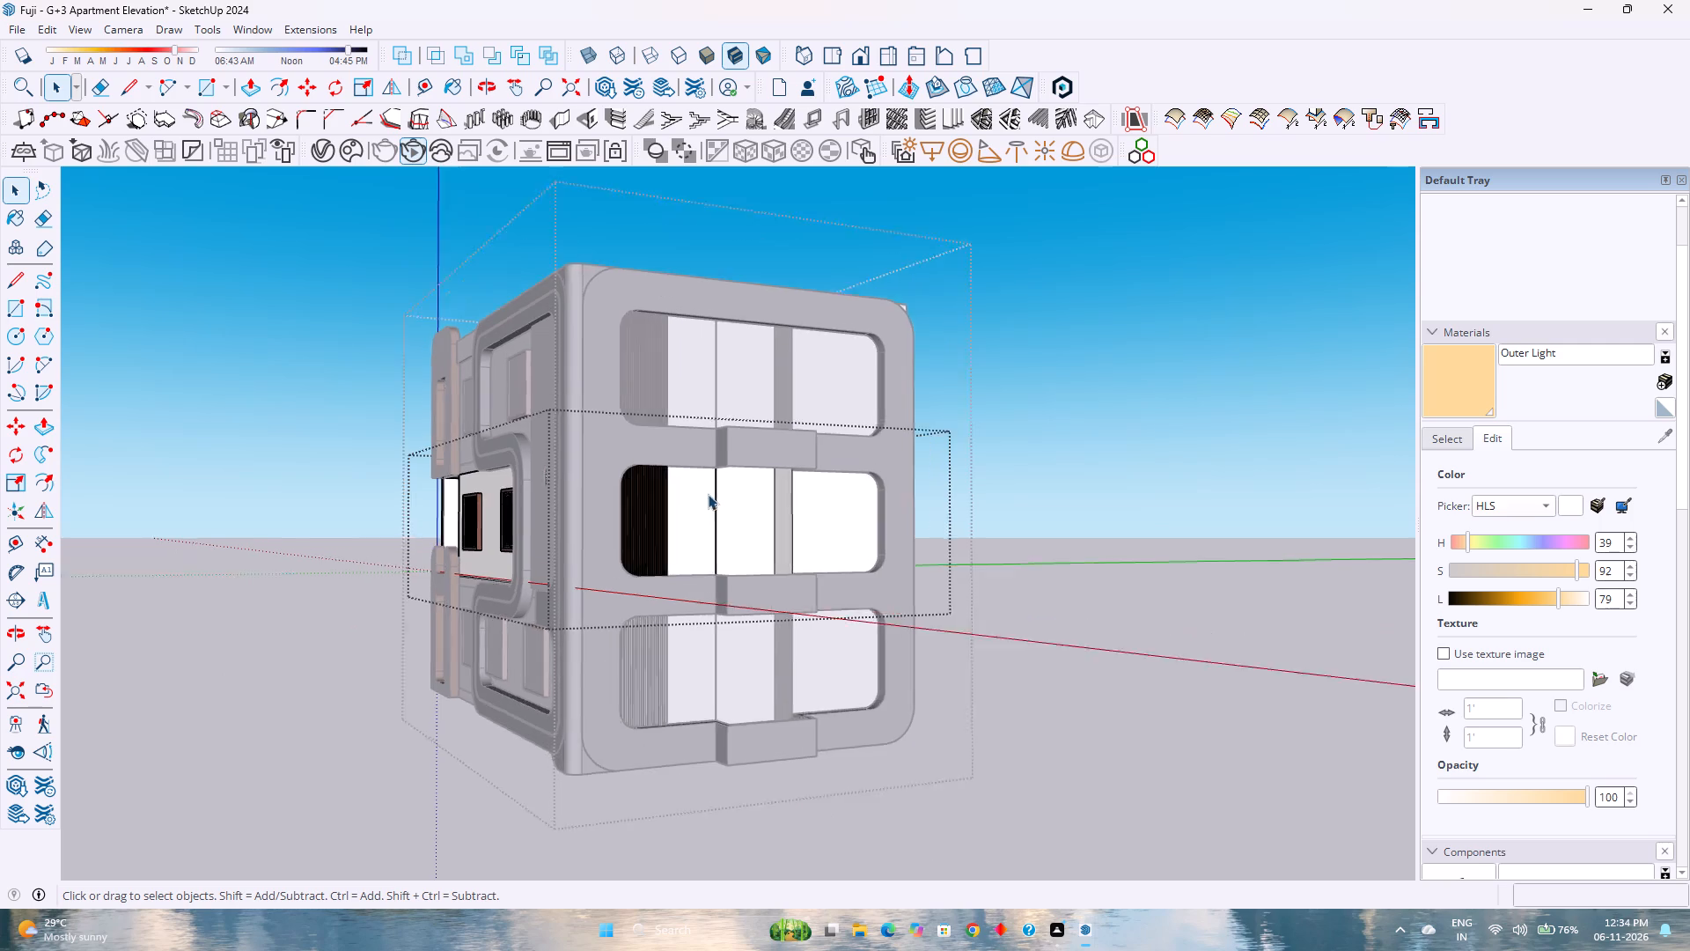
pyautogui.scroll(2, 708, 494)
# Browse the Stone and the Brick, Cladding and Siding material collections for a balcony wall finish.
pyautogui.click(1451, 439)
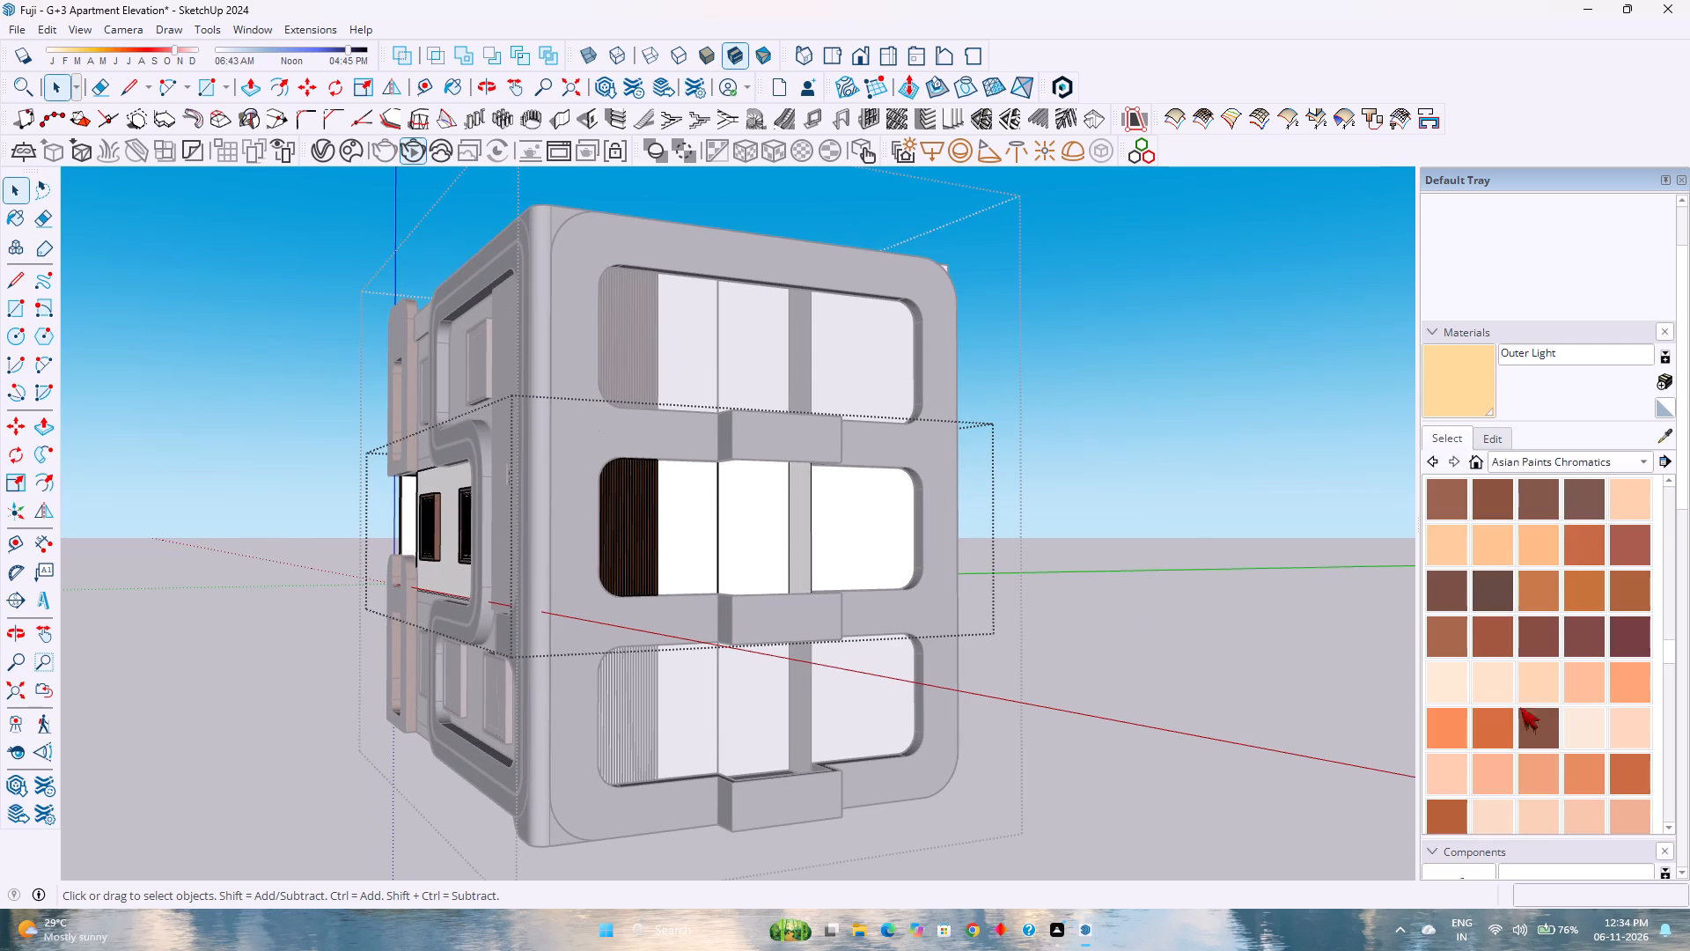
pyautogui.click(1609, 461)
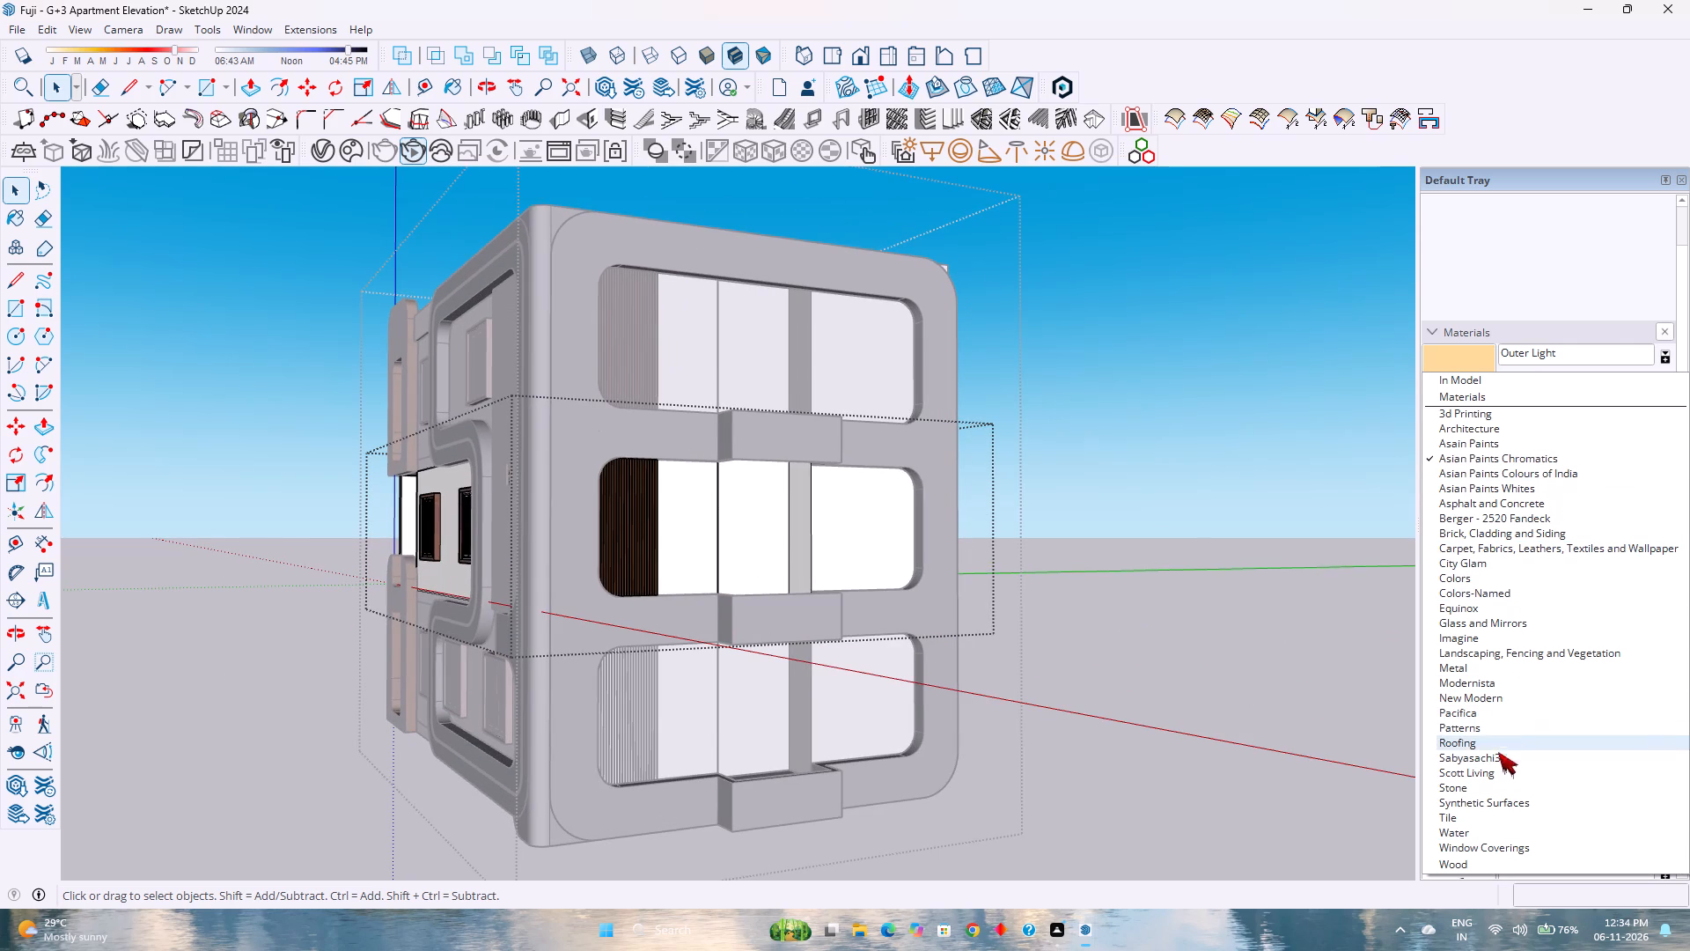
pyautogui.click(1474, 785)
pyautogui.click(1591, 457)
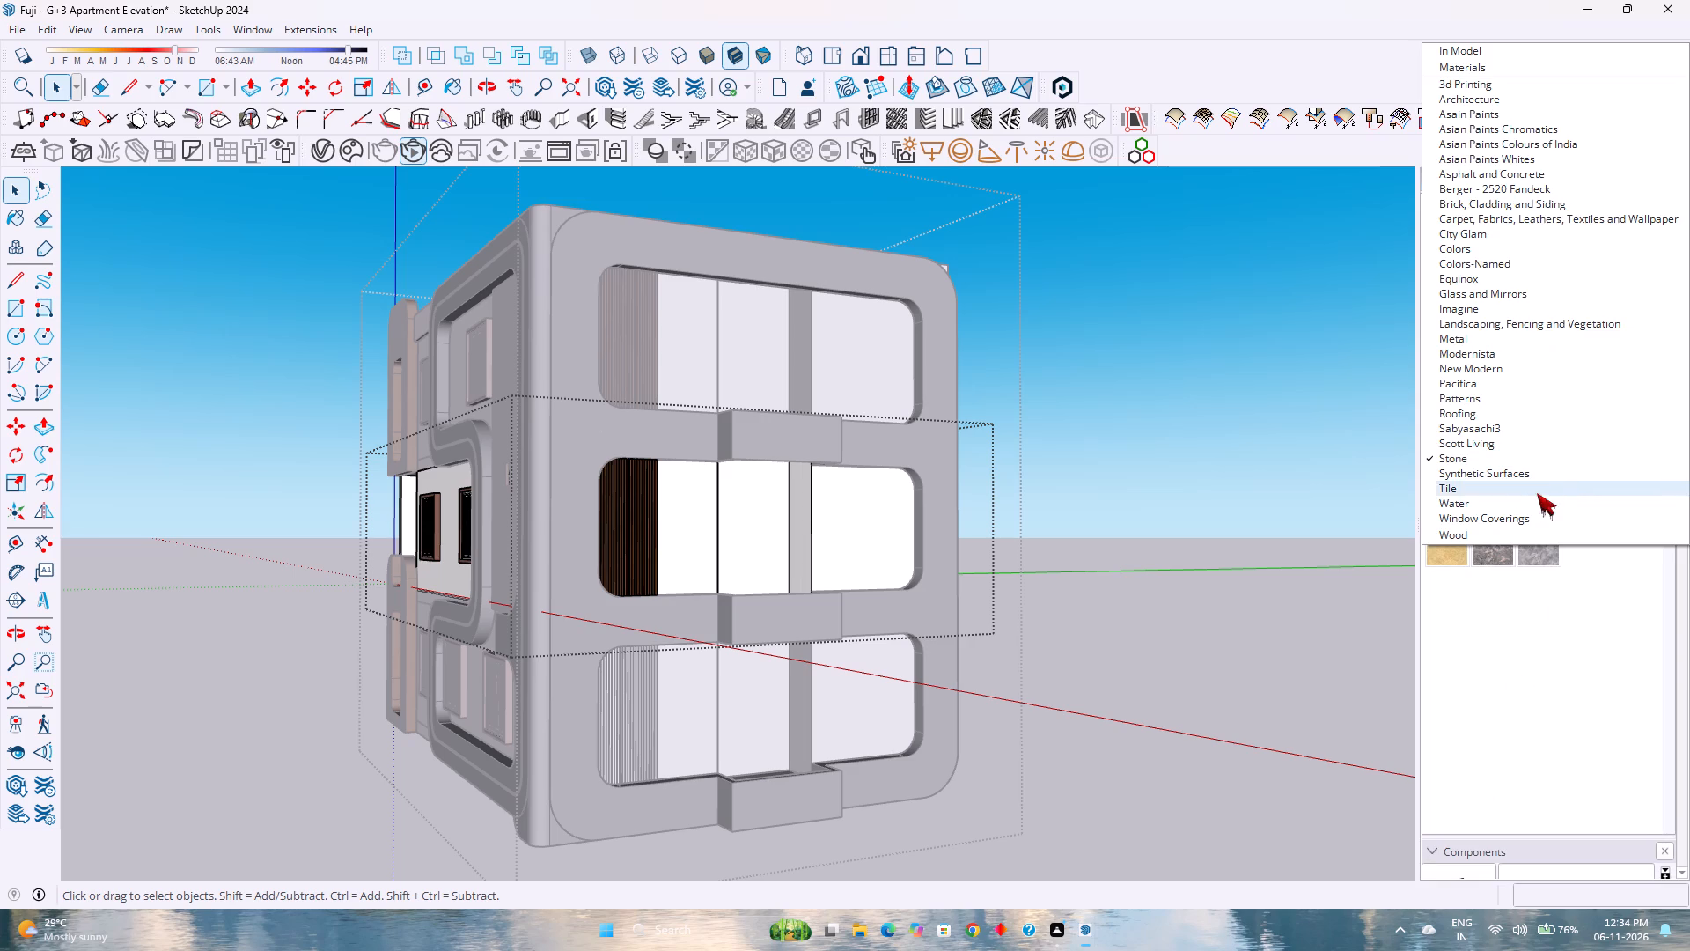
pyautogui.click(1451, 206)
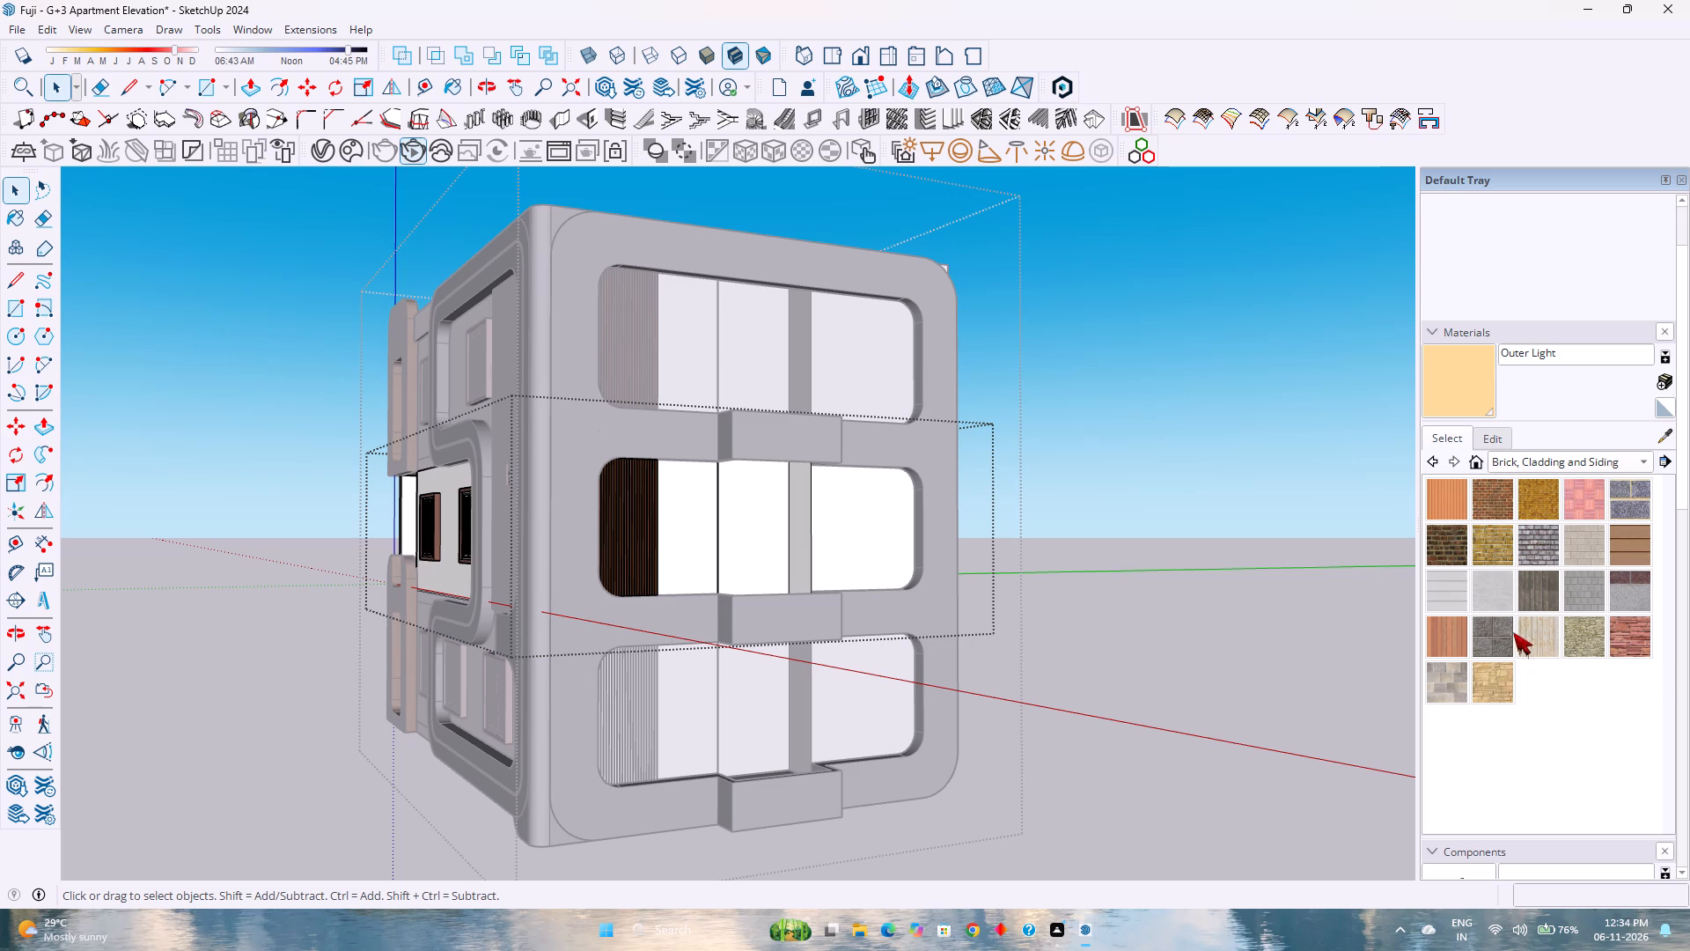
pyautogui.scroll(-2, 1525, 627)
pyautogui.scroll(1, 1514, 625)
pyautogui.scroll(-4, 1513, 625)
pyautogui.scroll(3, 1511, 625)
# Examine the middle floor's side balcony walls and wood-slat panel up close.
pyautogui.scroll(-2, 972, 691)
pyautogui.scroll(1, 971, 691)
pyautogui.scroll(-1, 966, 691)
pyautogui.scroll(2, 963, 692)
pyautogui.scroll(-1, 790, 716)
pyautogui.scroll(1, 790, 716)
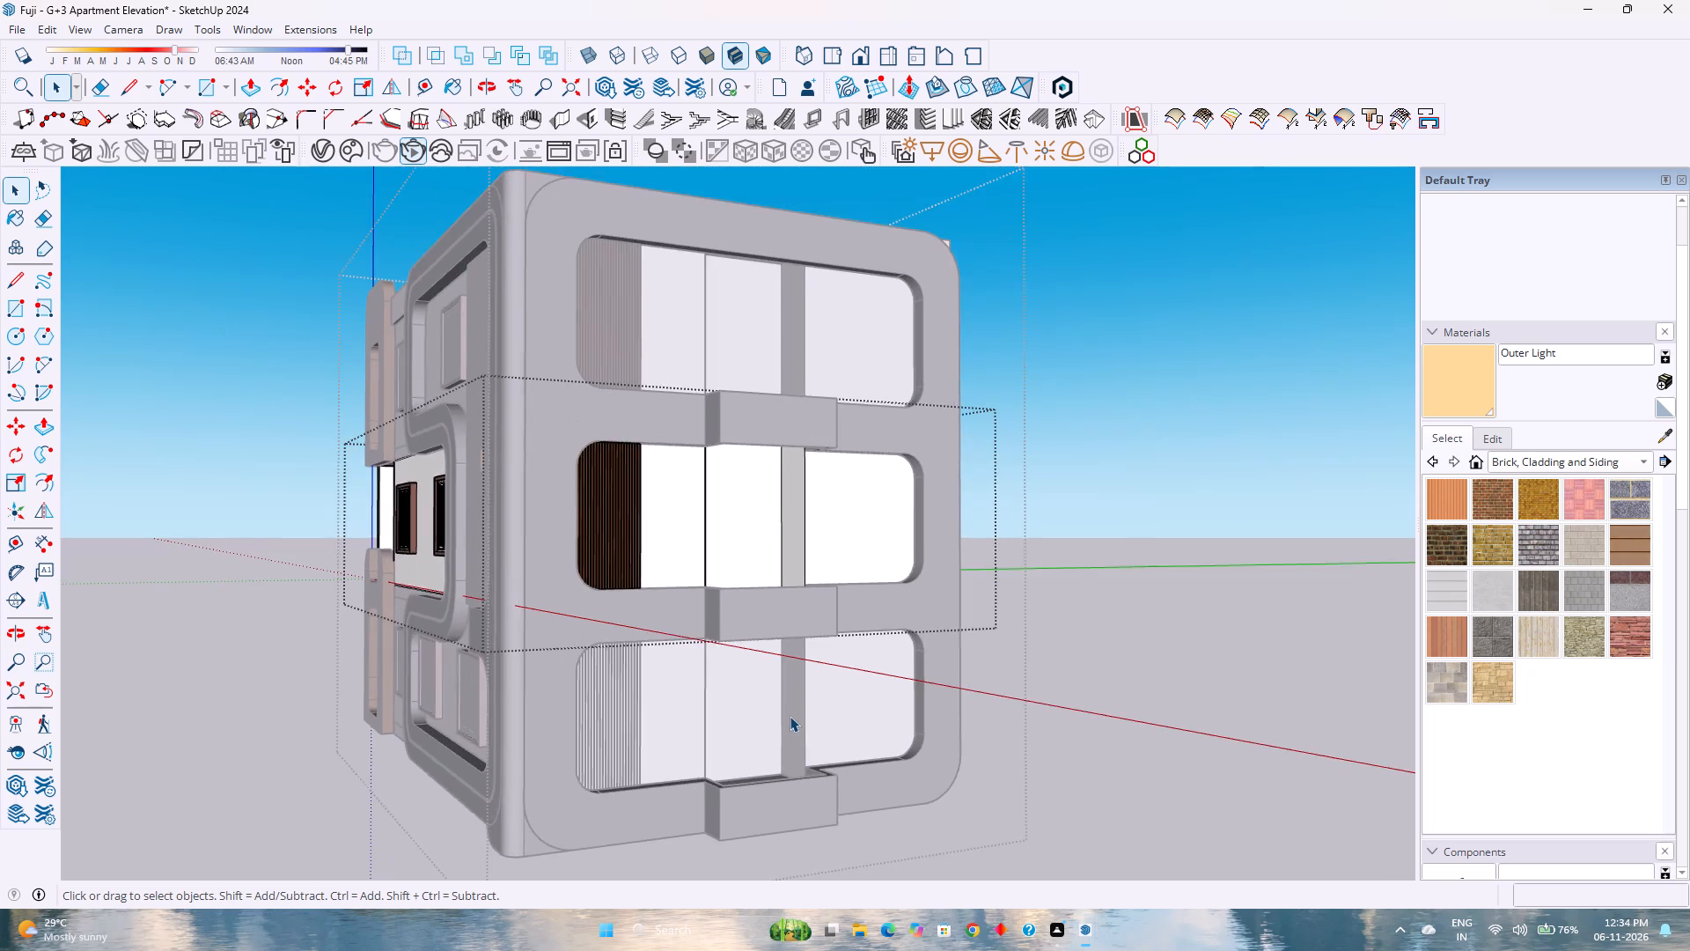
pyautogui.scroll(-1, 790, 716)
pyautogui.scroll(2, 790, 716)
pyautogui.scroll(-1, 791, 716)
pyautogui.scroll(2, 791, 716)
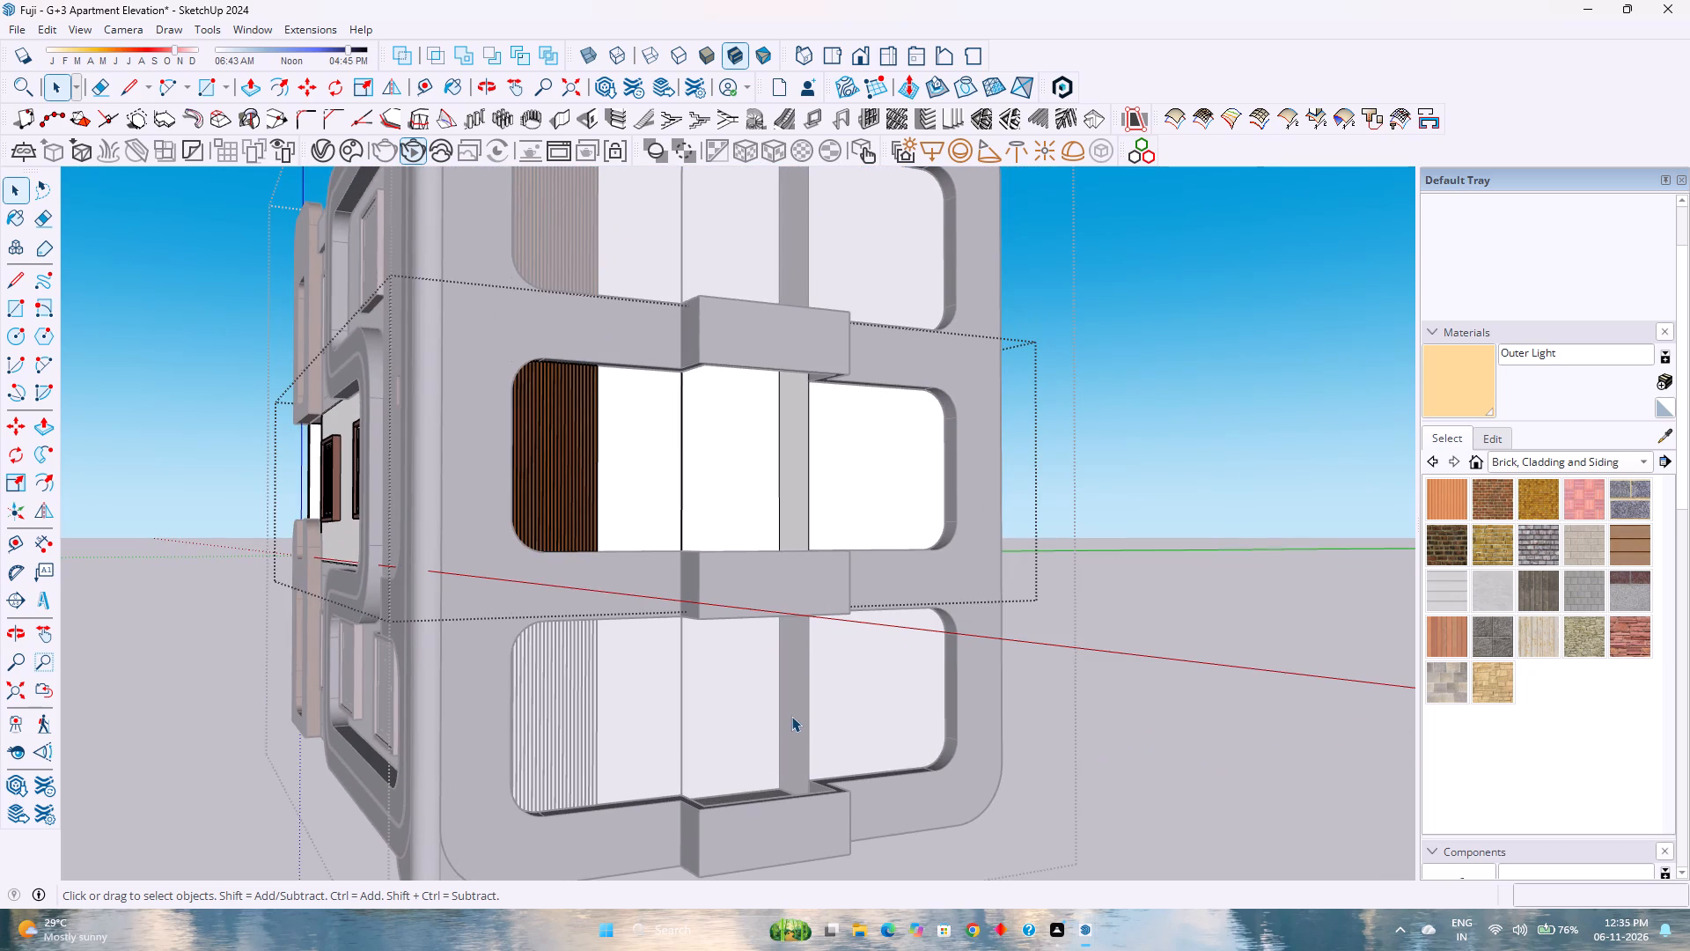
pyautogui.scroll(3, 795, 715)
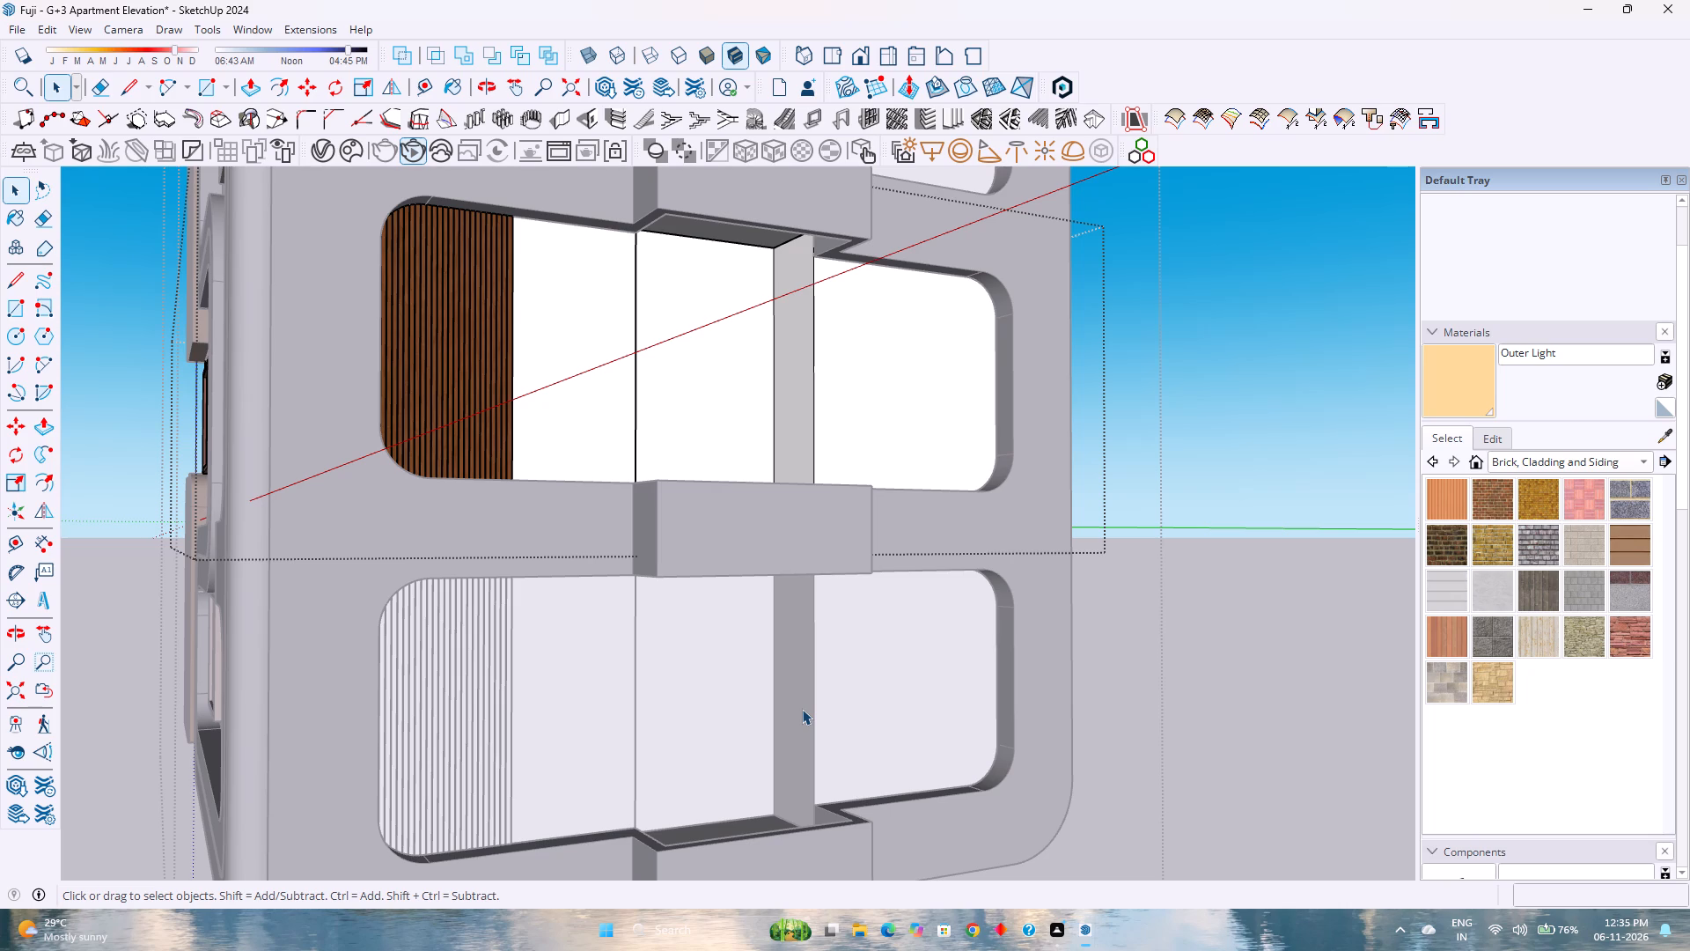
pyautogui.scroll(-1, 1480, 716)
# Display the Imagine material collection.
pyautogui.click(1597, 458)
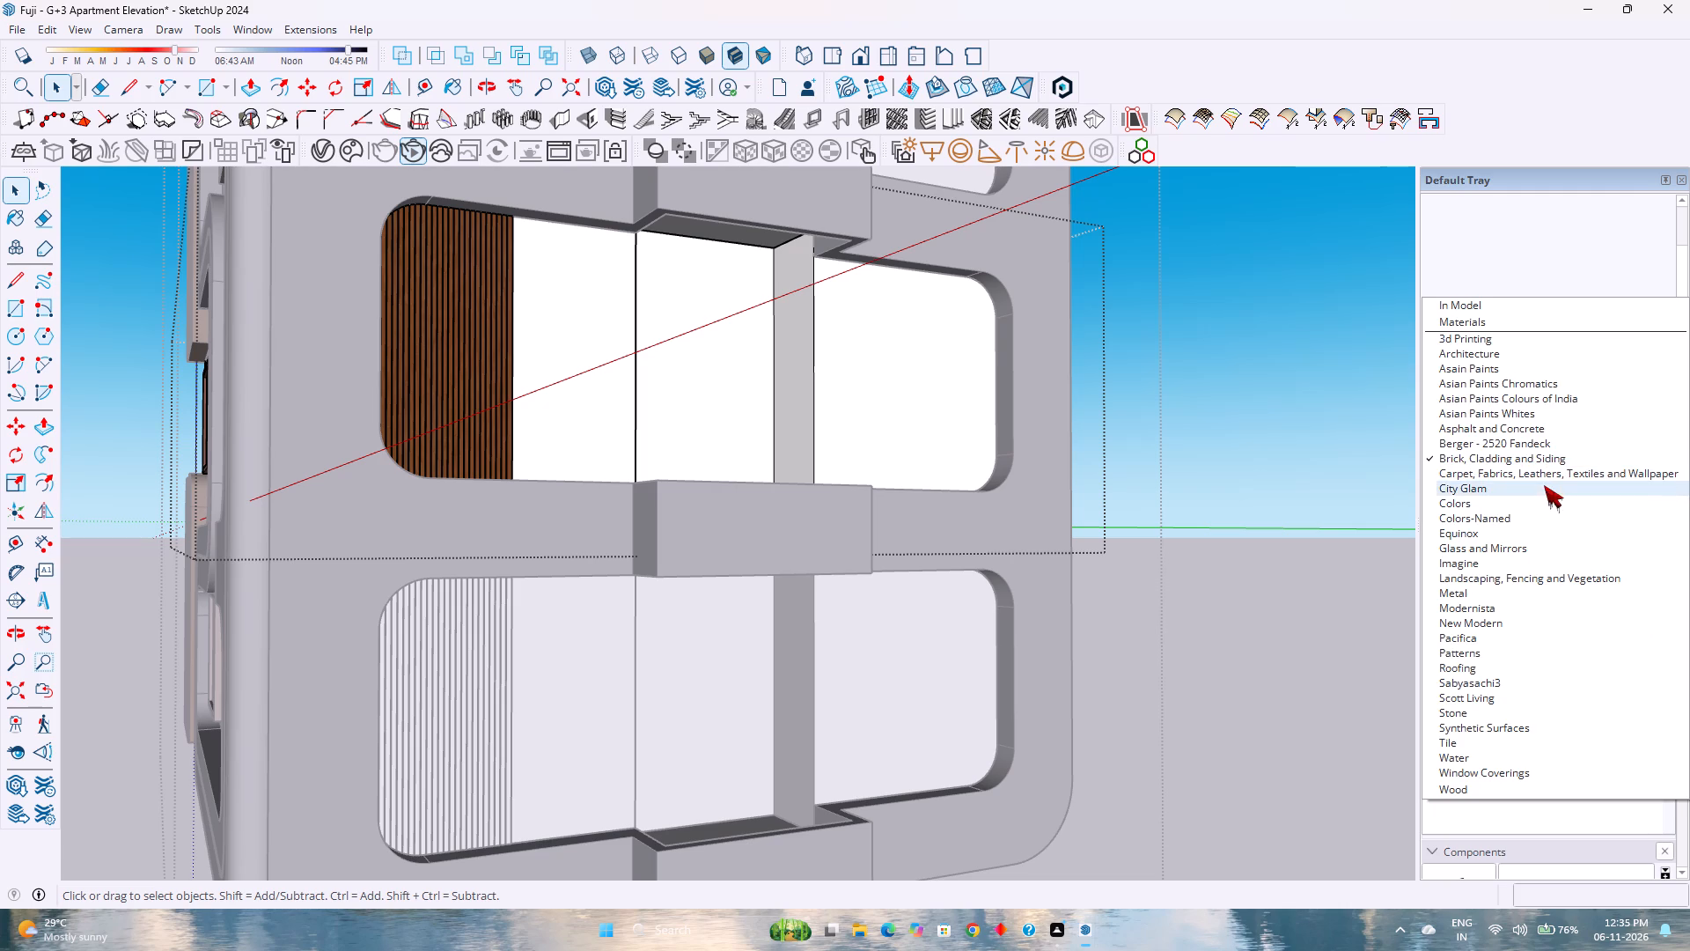
pyautogui.moveTo(1513, 492); pyautogui.dragTo(1473, 546, button='right')
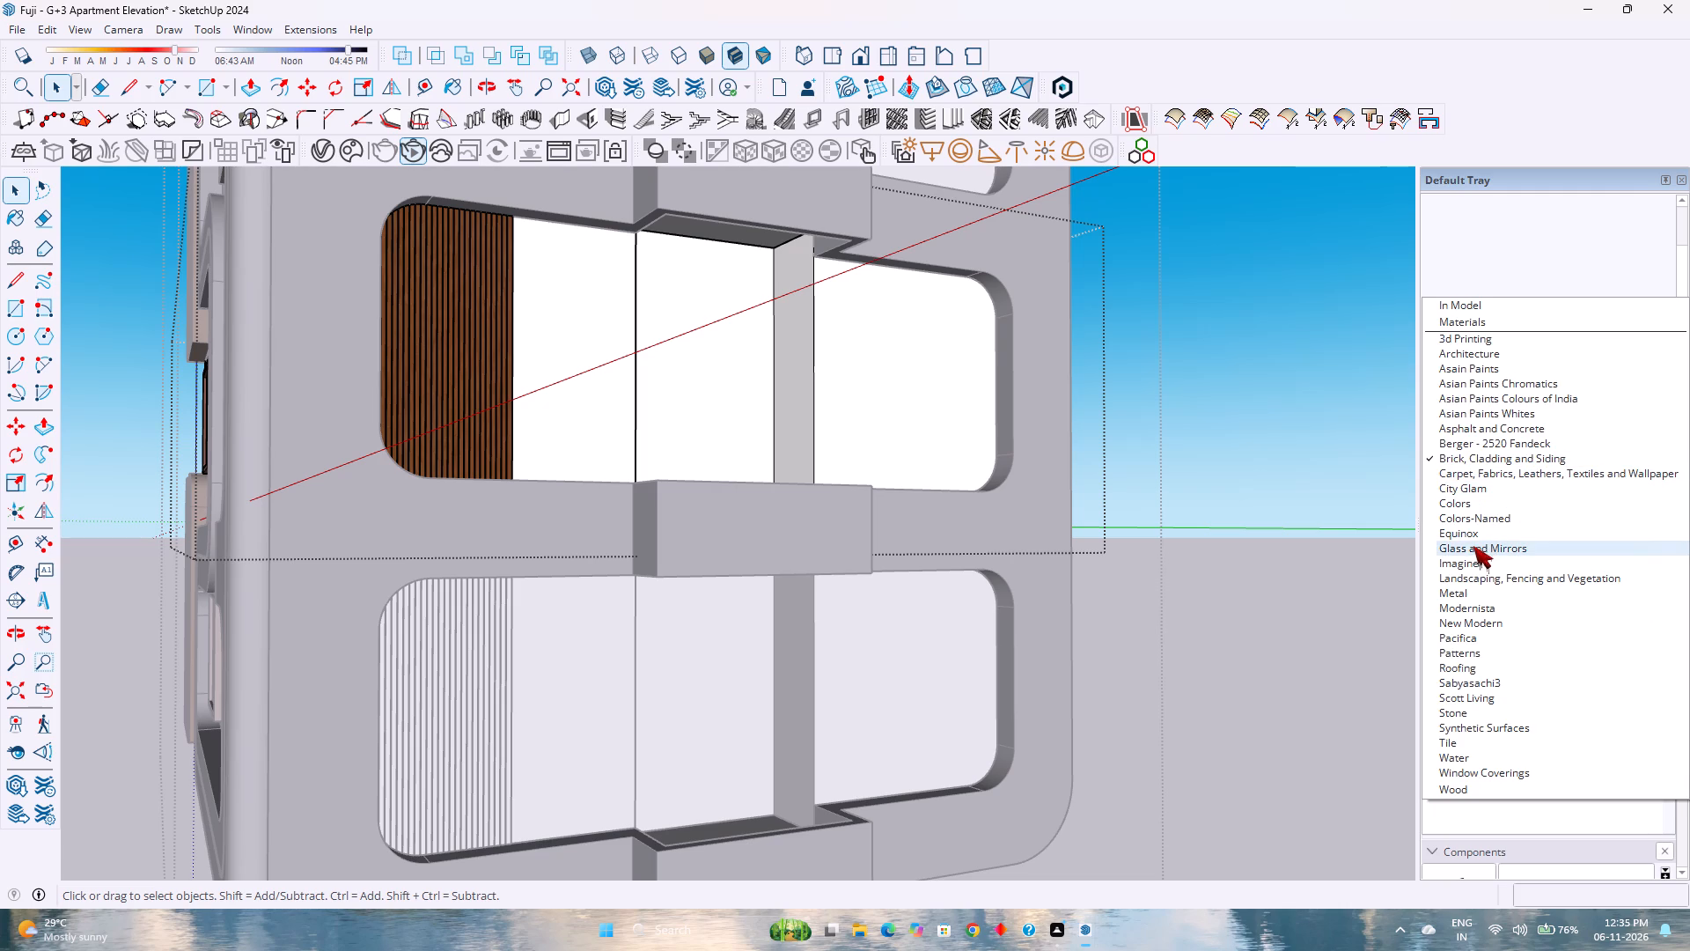
pyautogui.moveTo(1473, 546); pyautogui.dragTo(1470, 556, button='right')
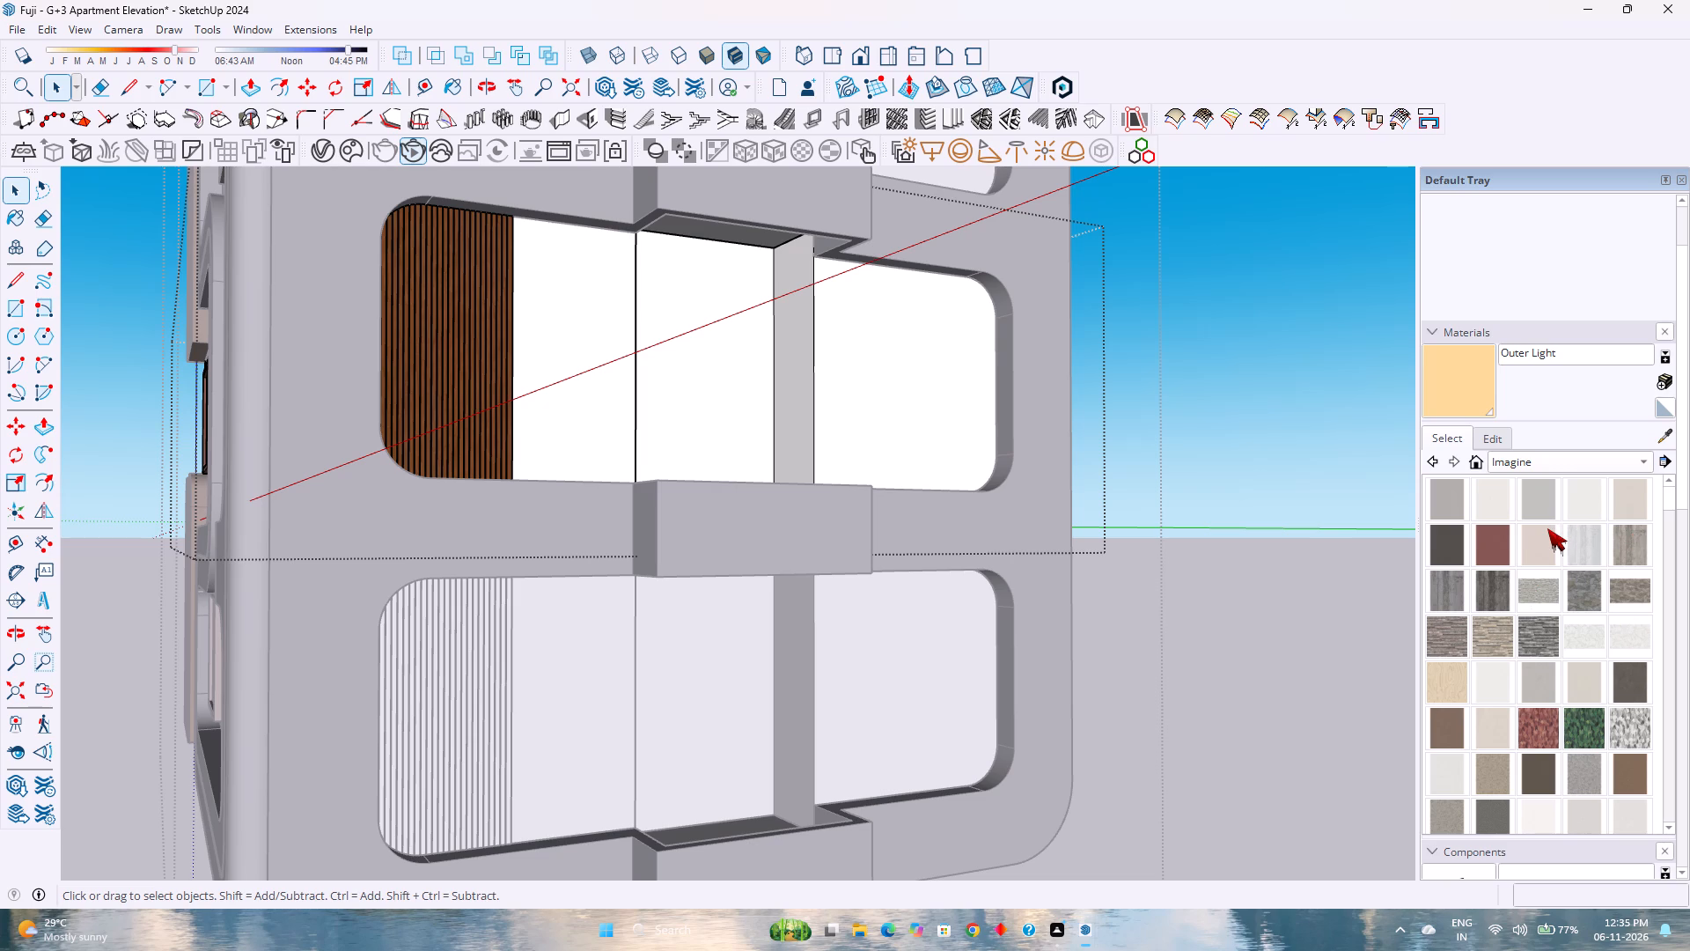
# Browse the Imagine material collection for a side balcony wall finish and compare it against the middle floor's walls.
pyautogui.scroll(-6, 1571, 619)
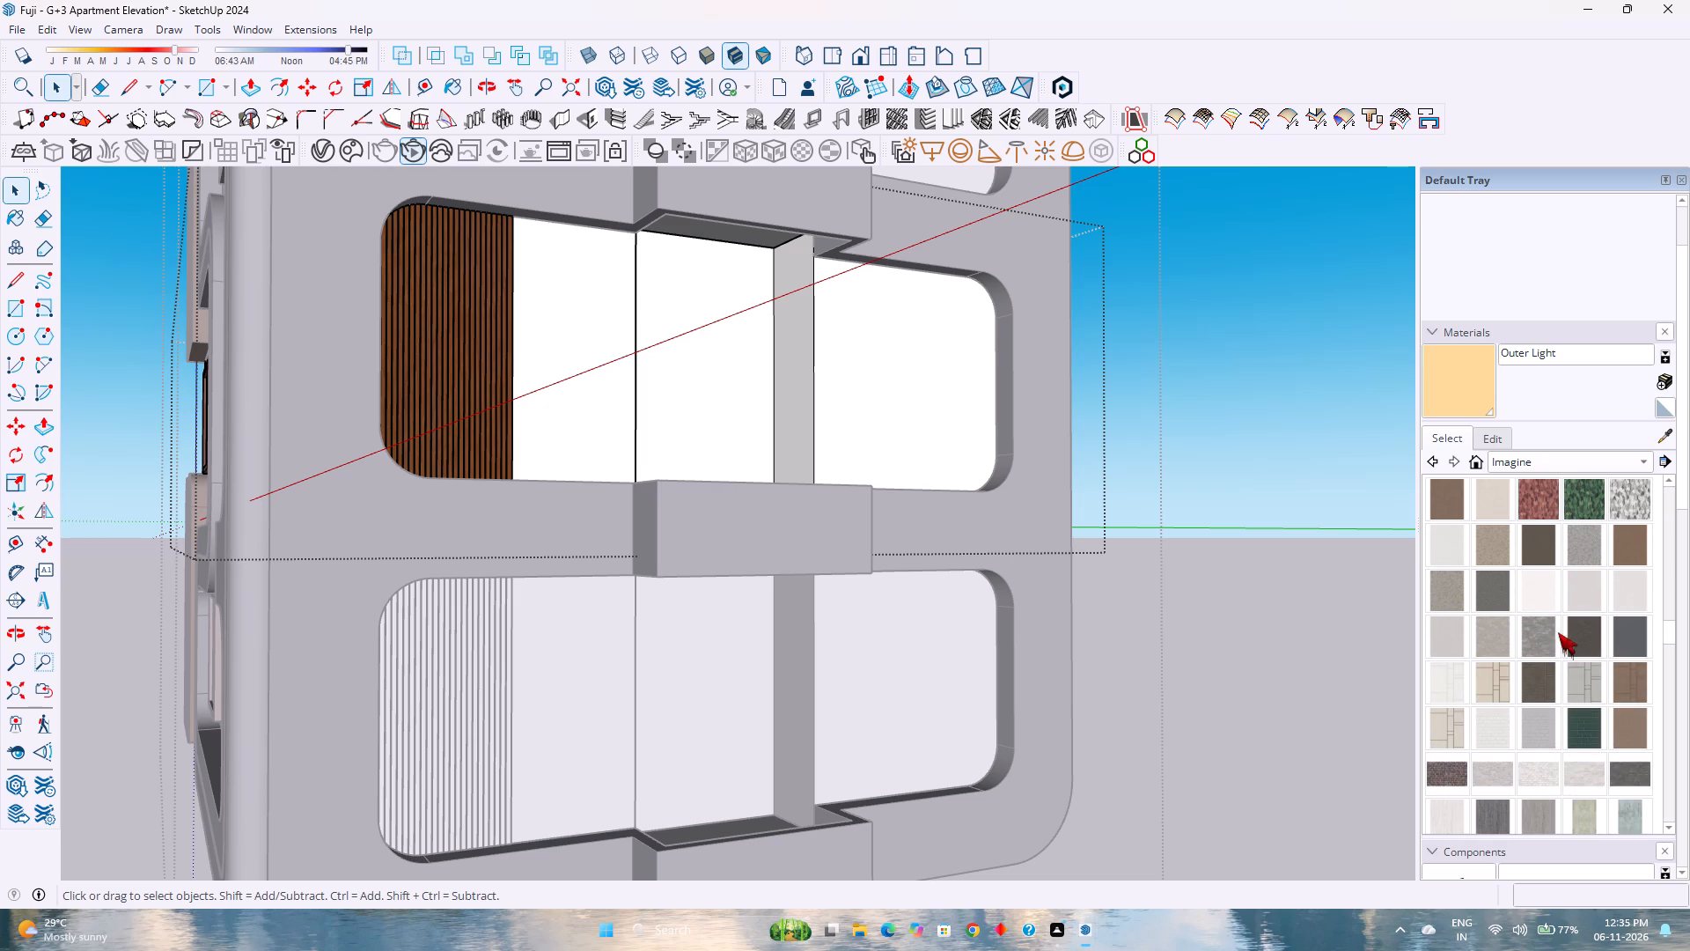
pyautogui.scroll(-4, 1432, 704)
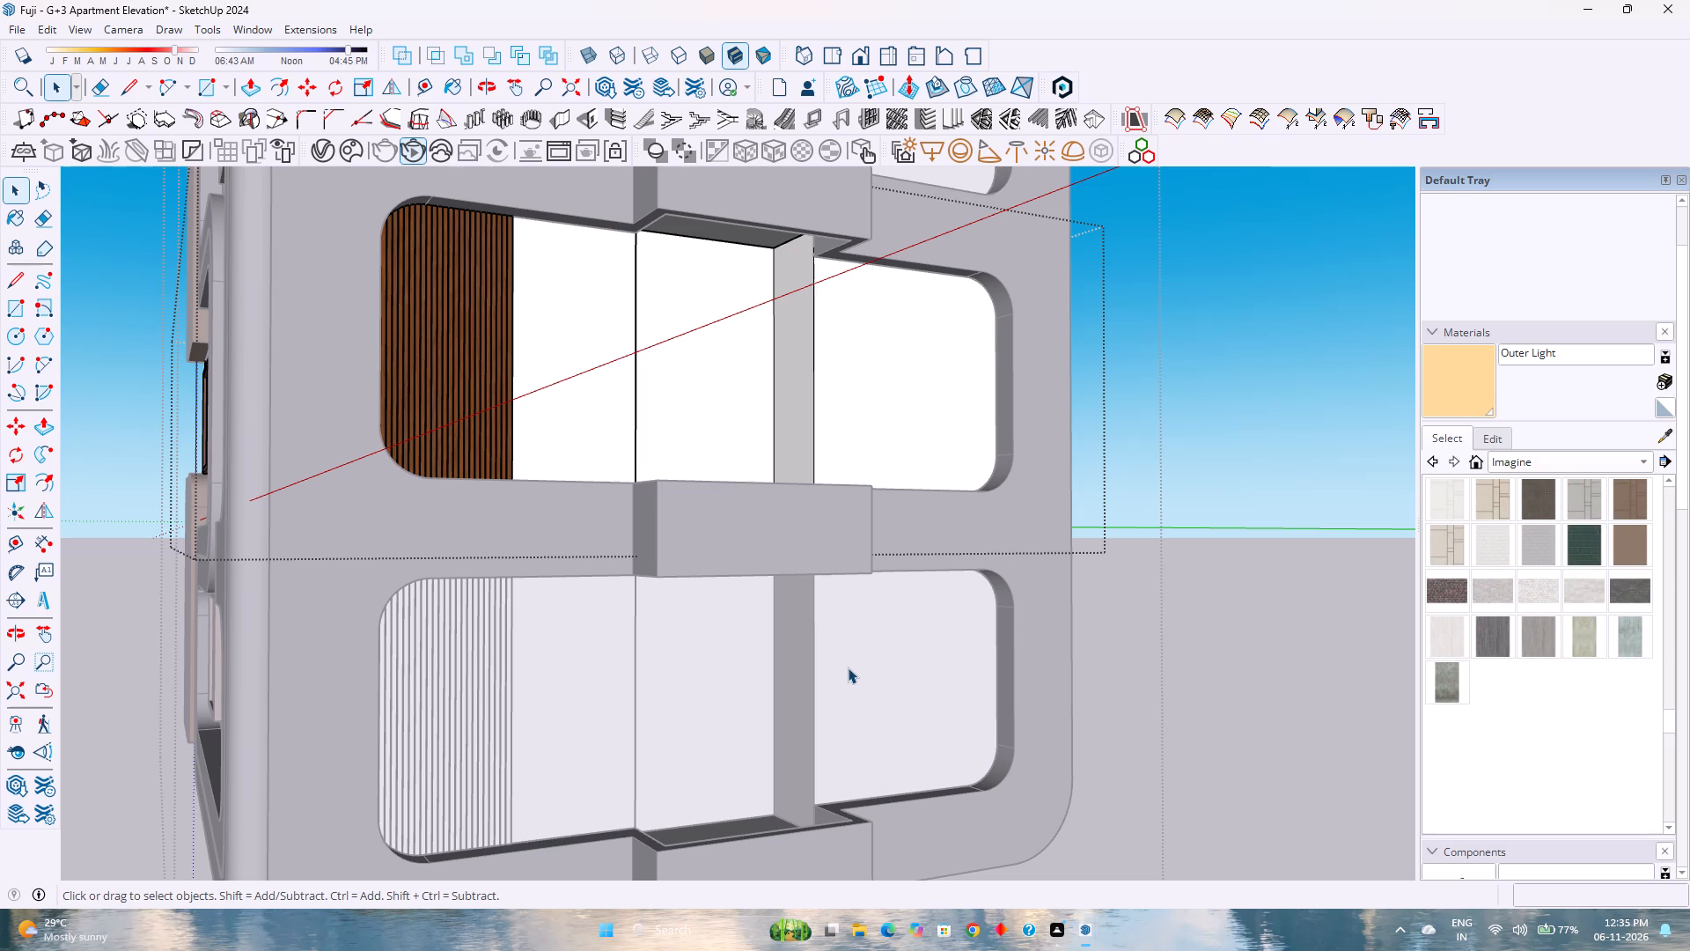
pyautogui.scroll(-1, 849, 667)
pyautogui.scroll(2, 849, 667)
pyautogui.scroll(-2, 849, 666)
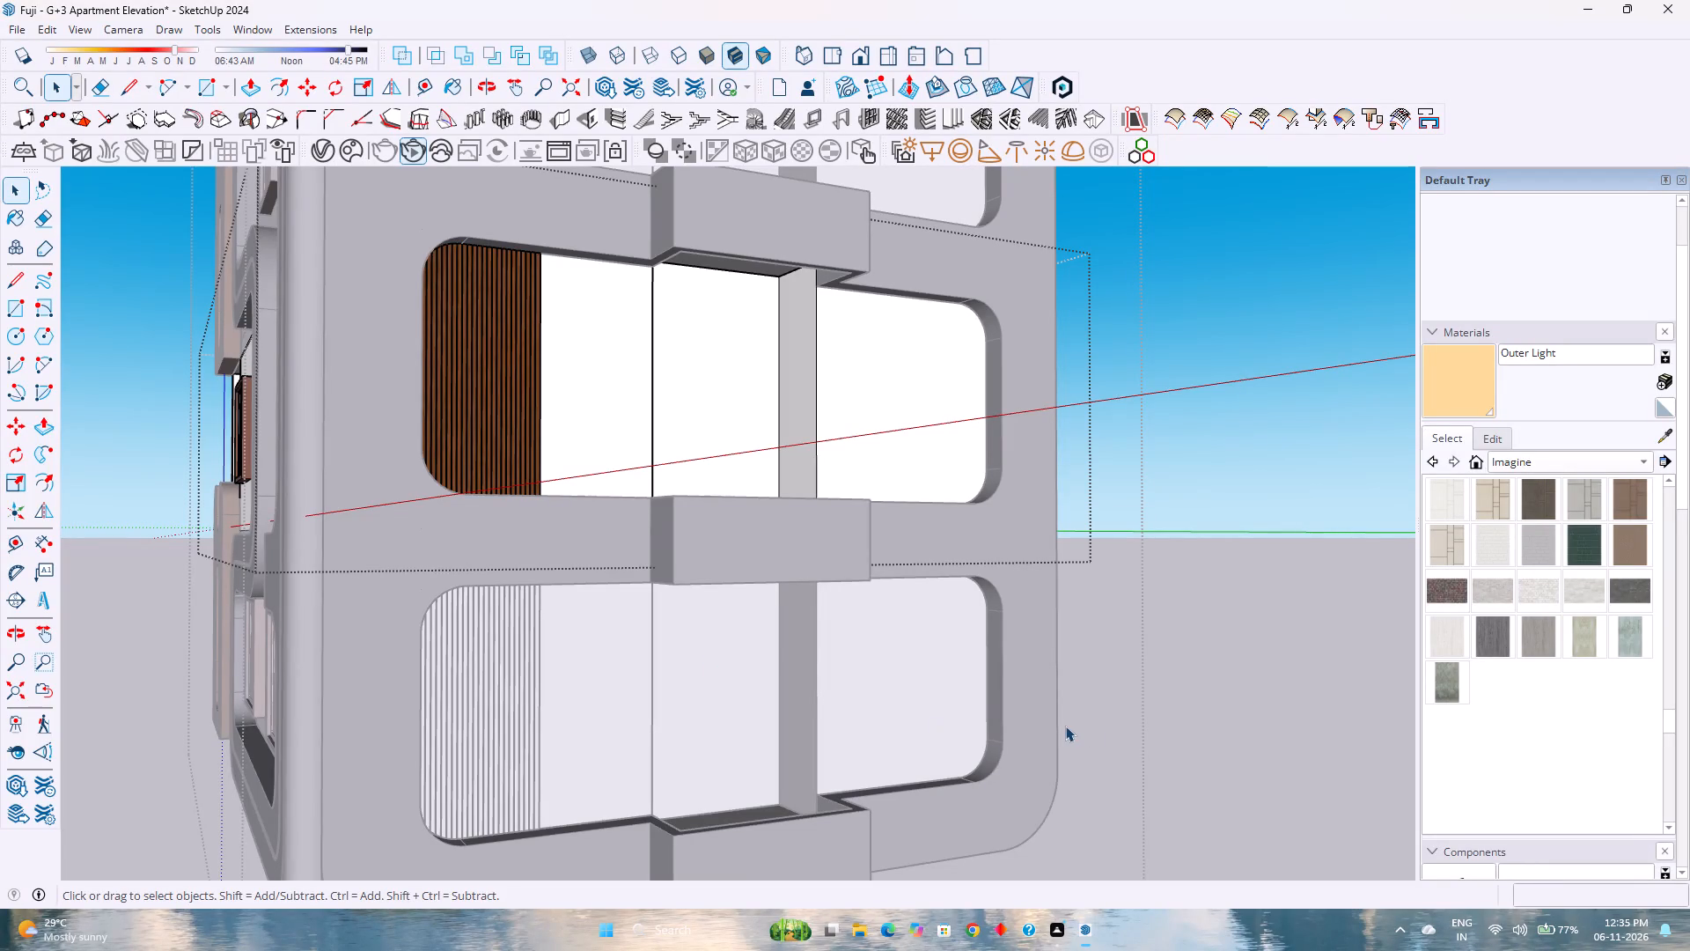
# Browse the Landscaping, Fencing and Vegetation material collection for a wall finish, picking Asphalt Stamped Brick as a sample.
pyautogui.click(1572, 461)
pyautogui.click(1474, 475)
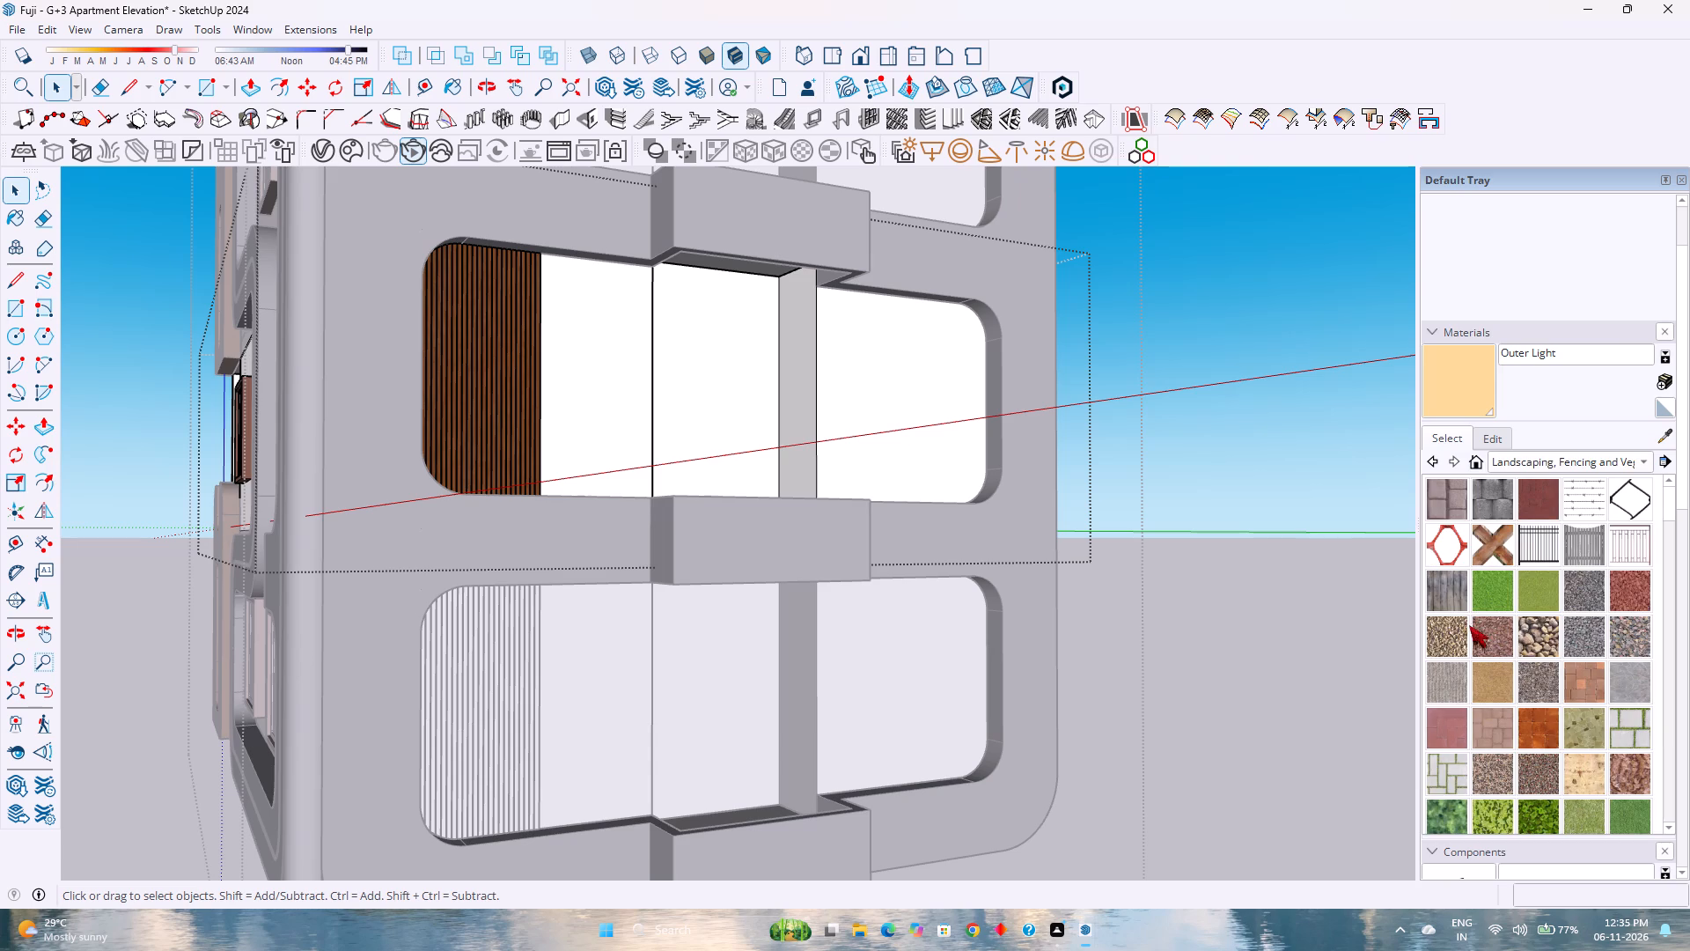
pyautogui.click(1445, 498)
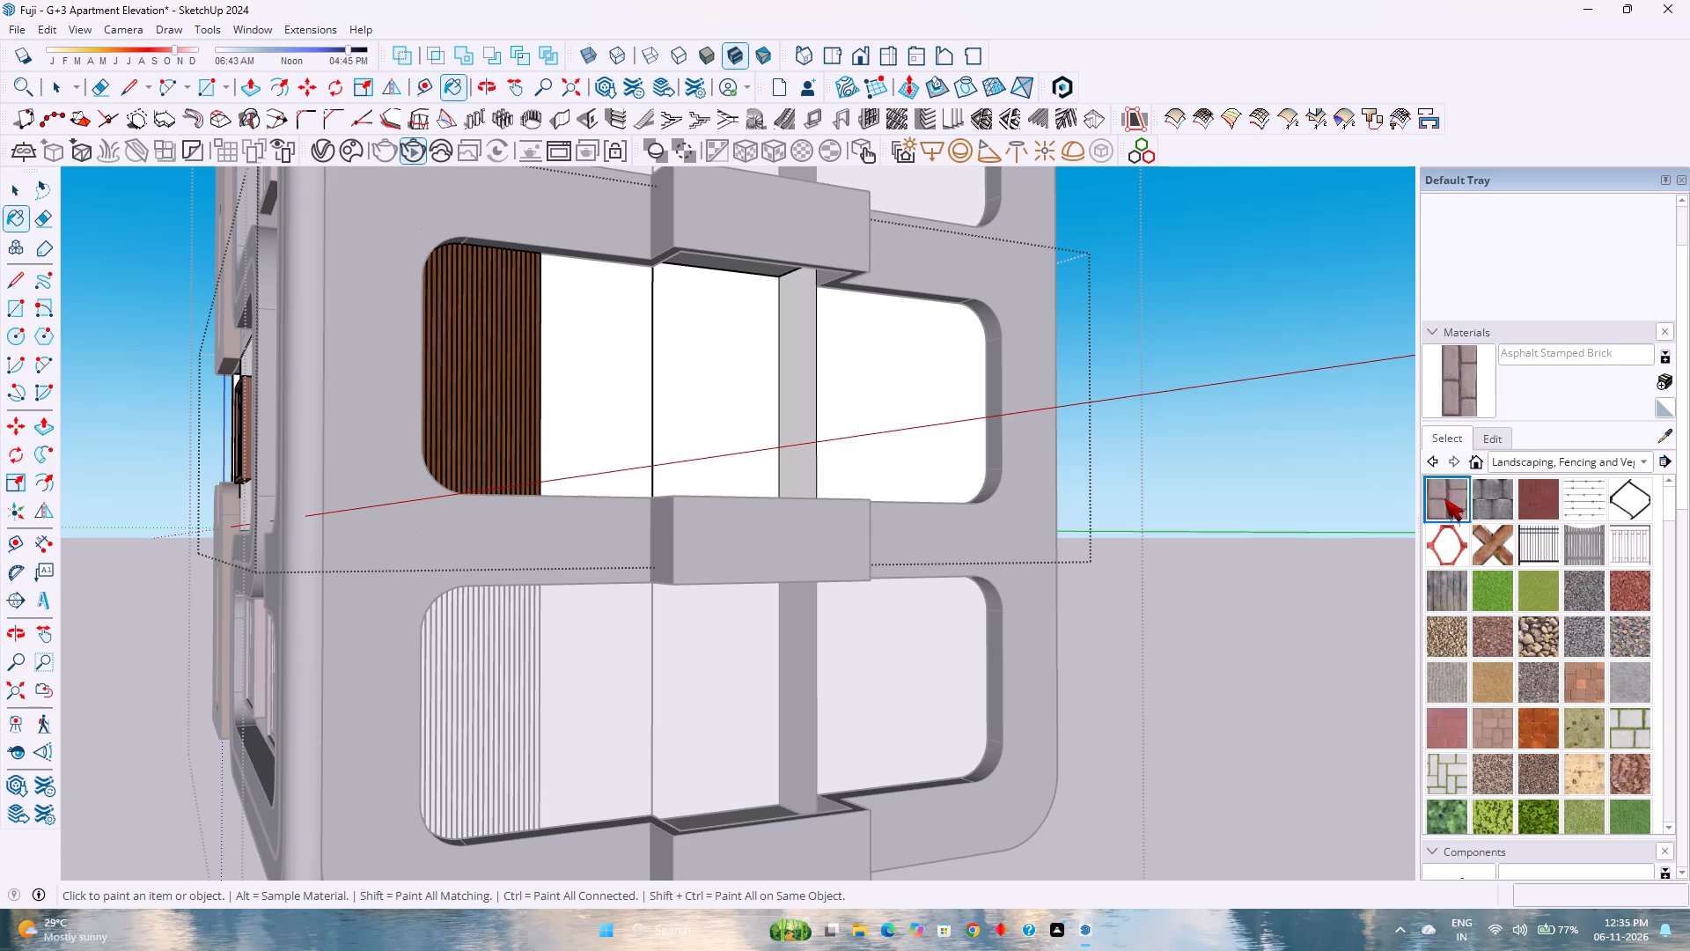
pyautogui.scroll(-4, 1481, 701)
pyautogui.scroll(2, 1474, 696)
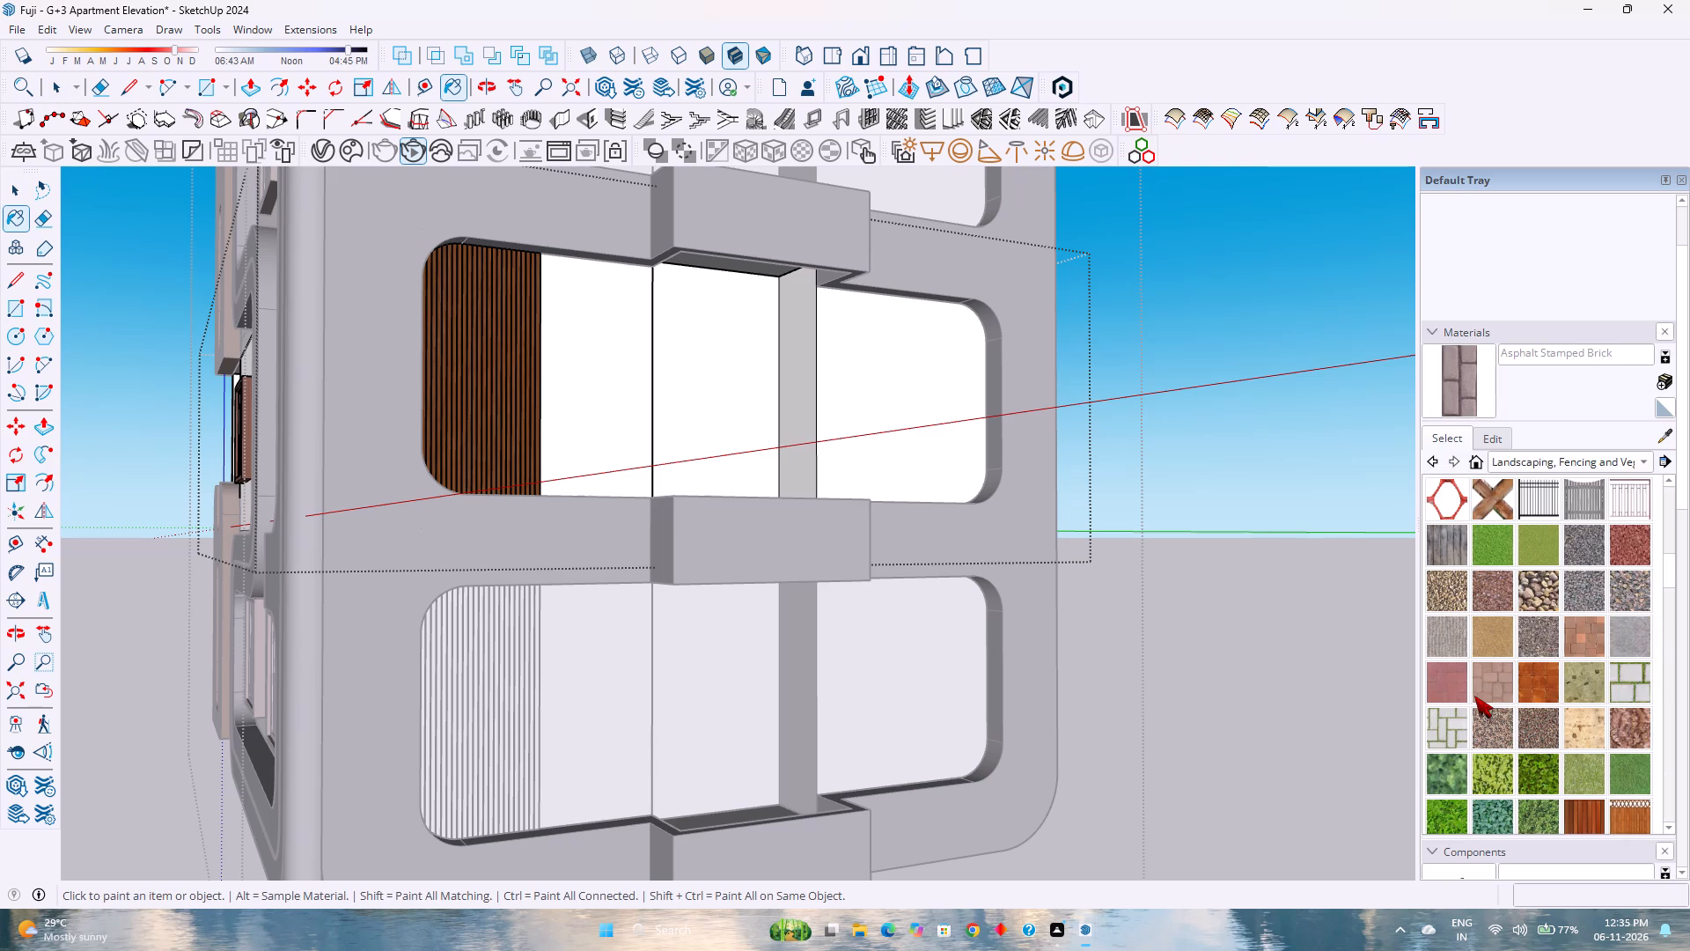
pyautogui.scroll(1, 1470, 695)
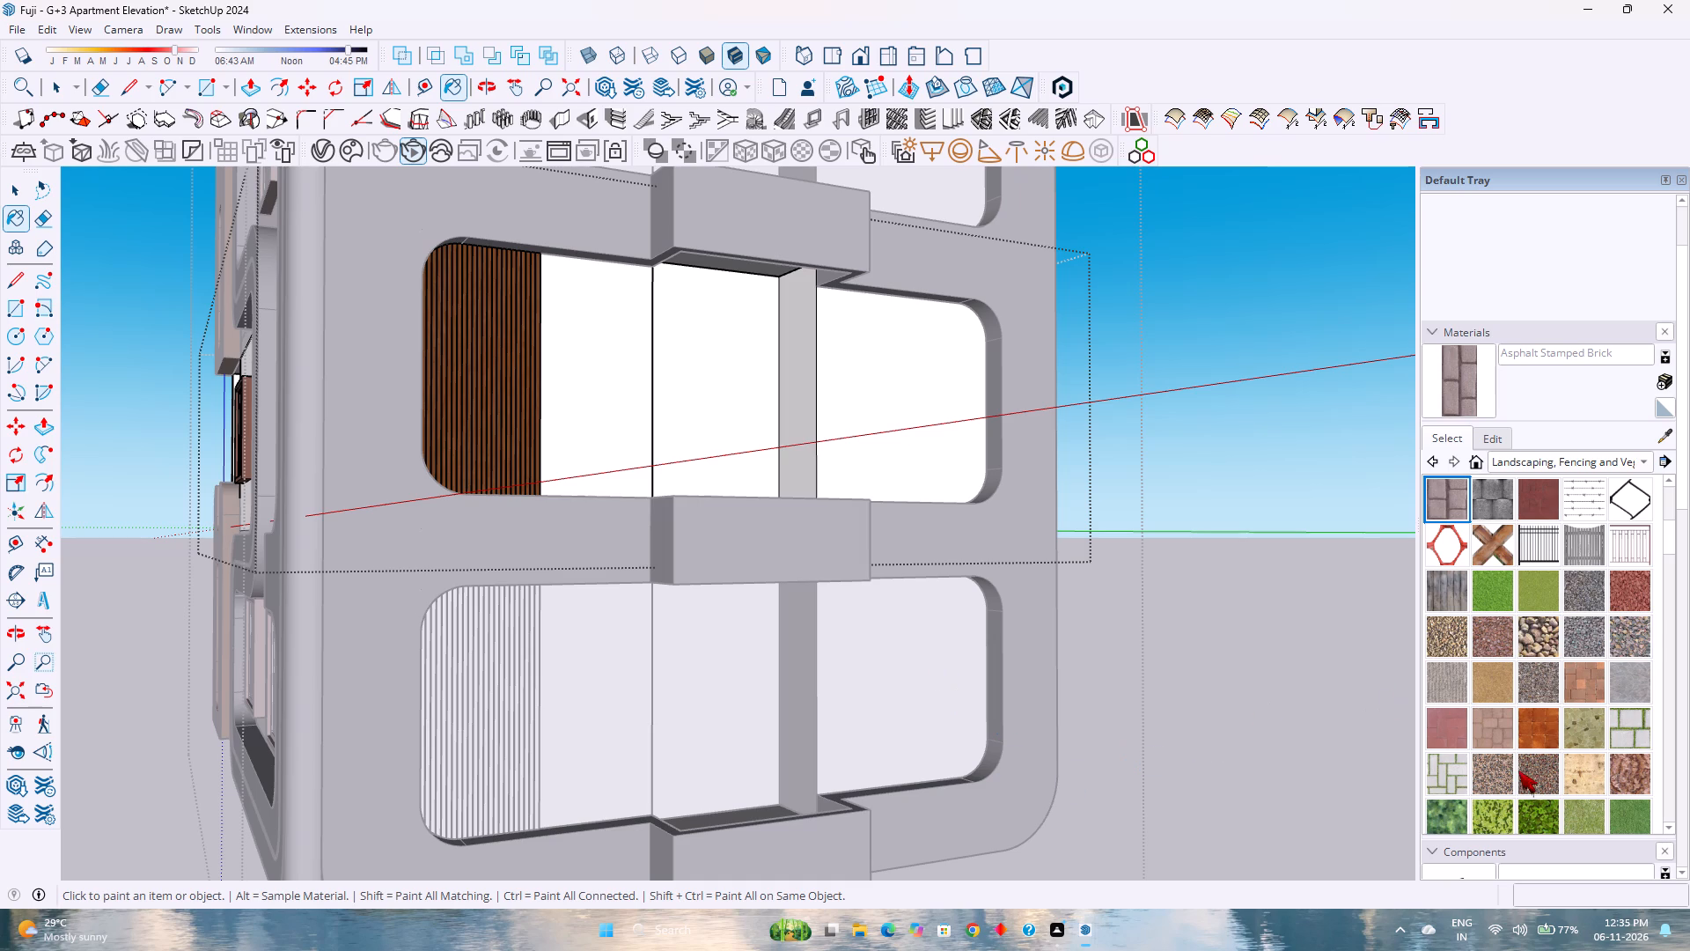
pyautogui.scroll(-3, 1518, 770)
pyautogui.scroll(5, 1516, 767)
# Open Google Chrome with the Lucifer profile and place its reduced window beside the balcony view.
pyautogui.click(966, 935)
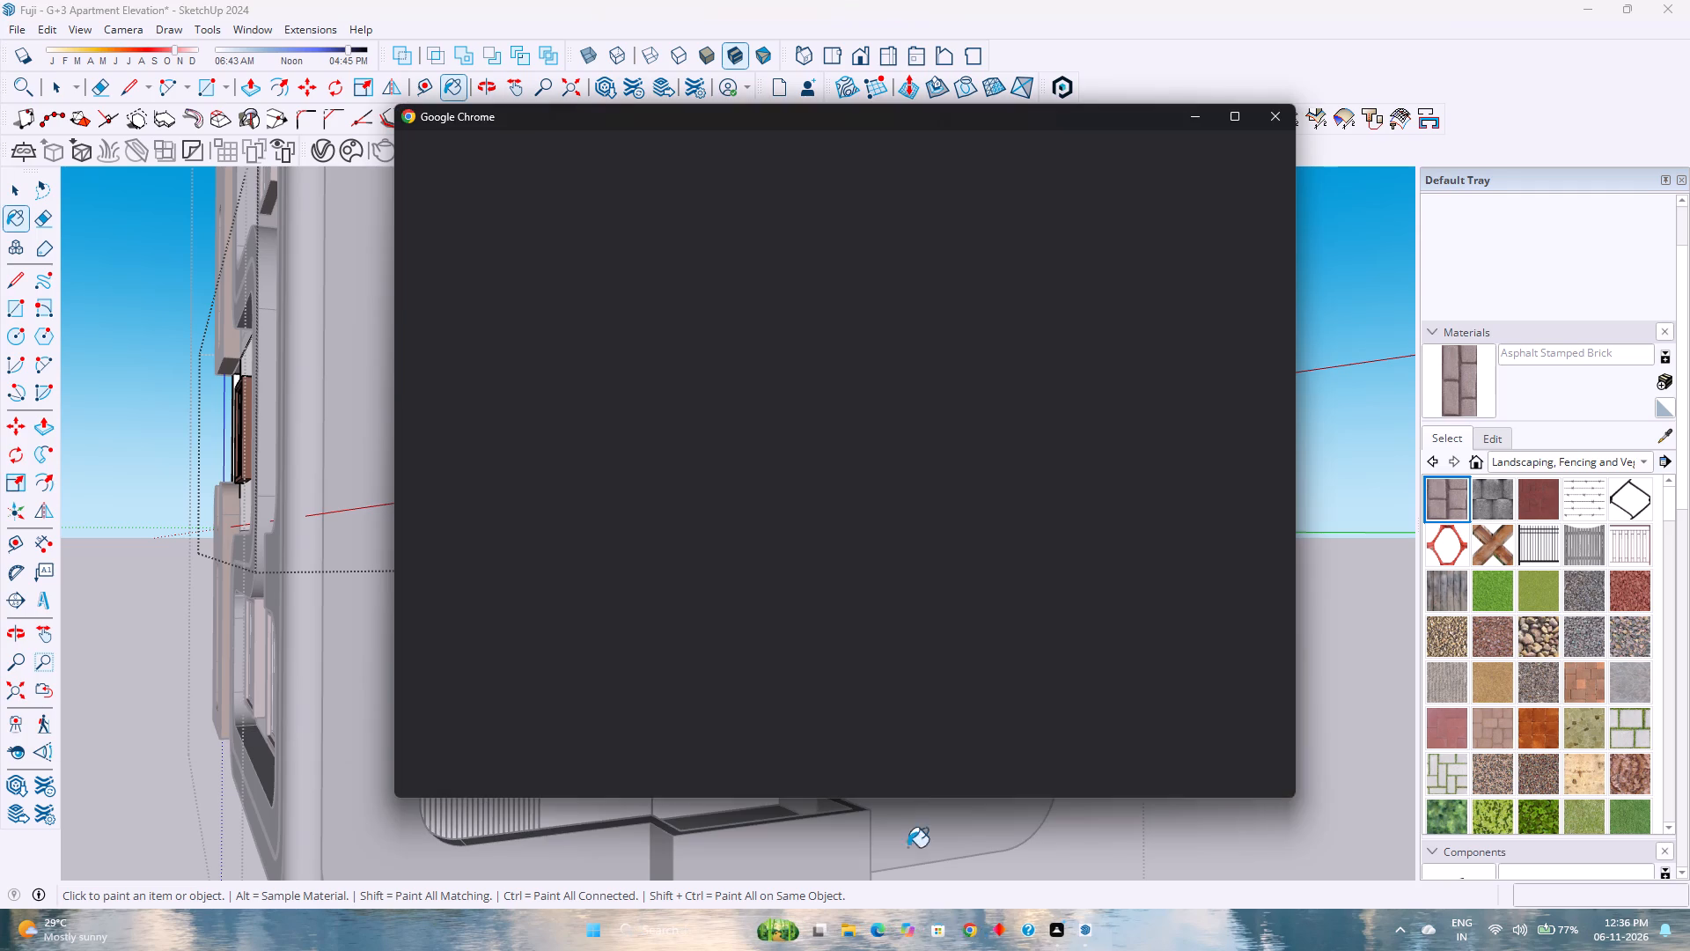
pyautogui.moveTo(984, 117); pyautogui.dragTo(1352, 108)
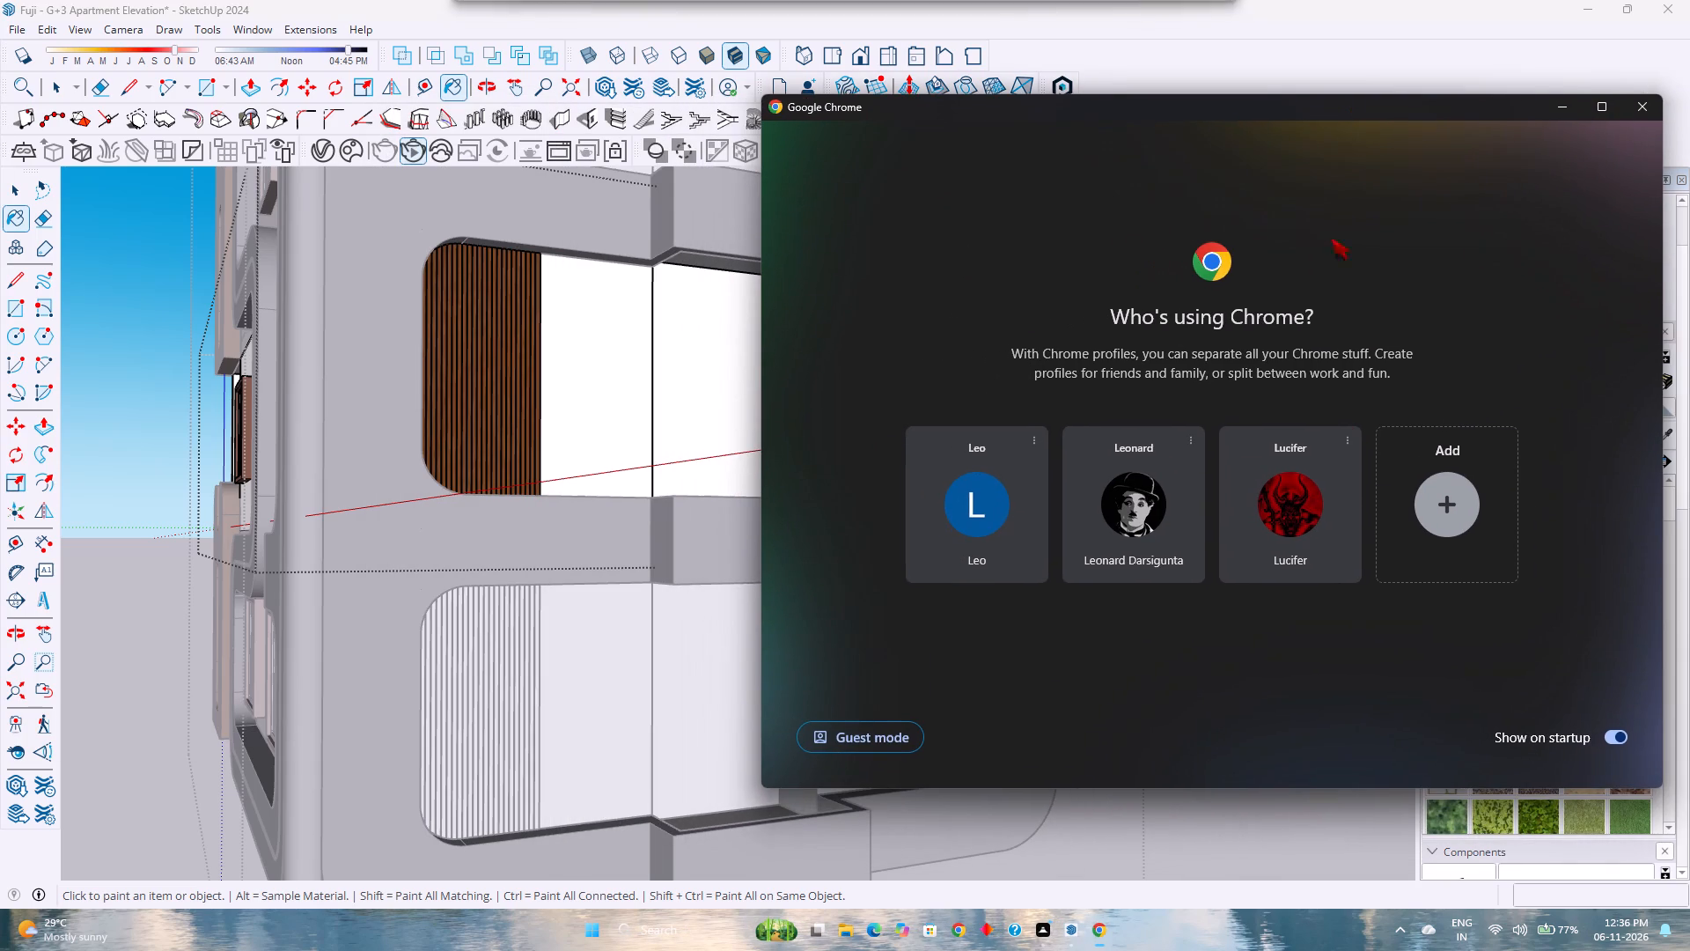
pyautogui.click(1319, 503)
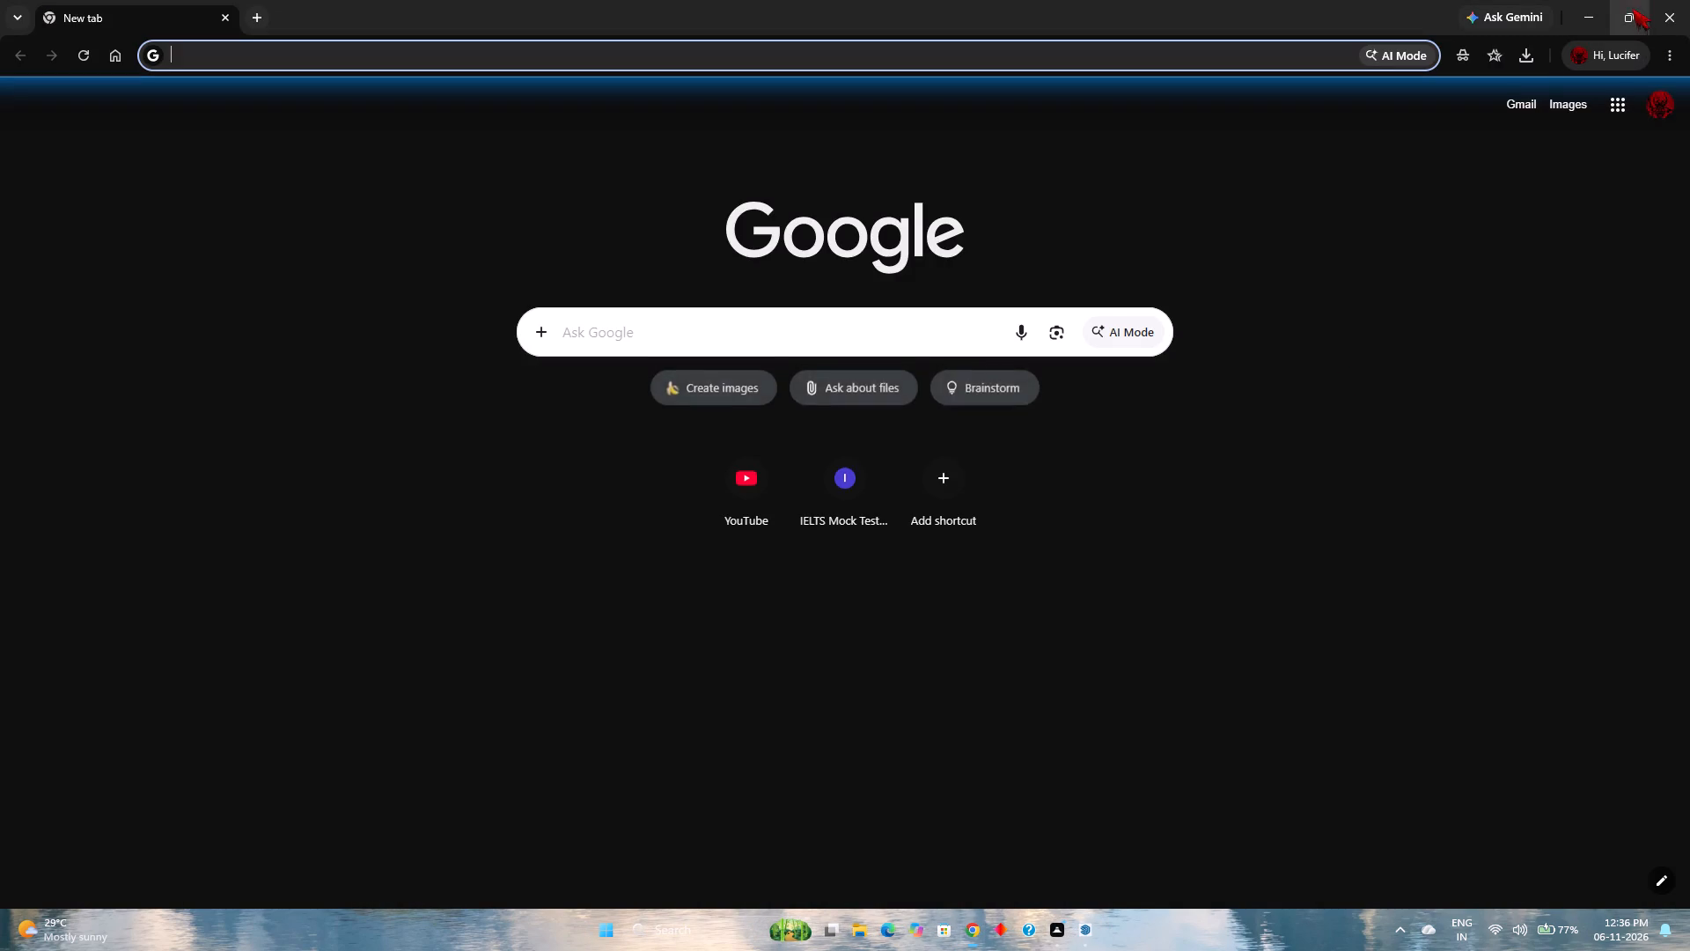
pyautogui.click(1632, 8)
pyautogui.moveTo(1060, 136); pyautogui.dragTo(1155, 135)
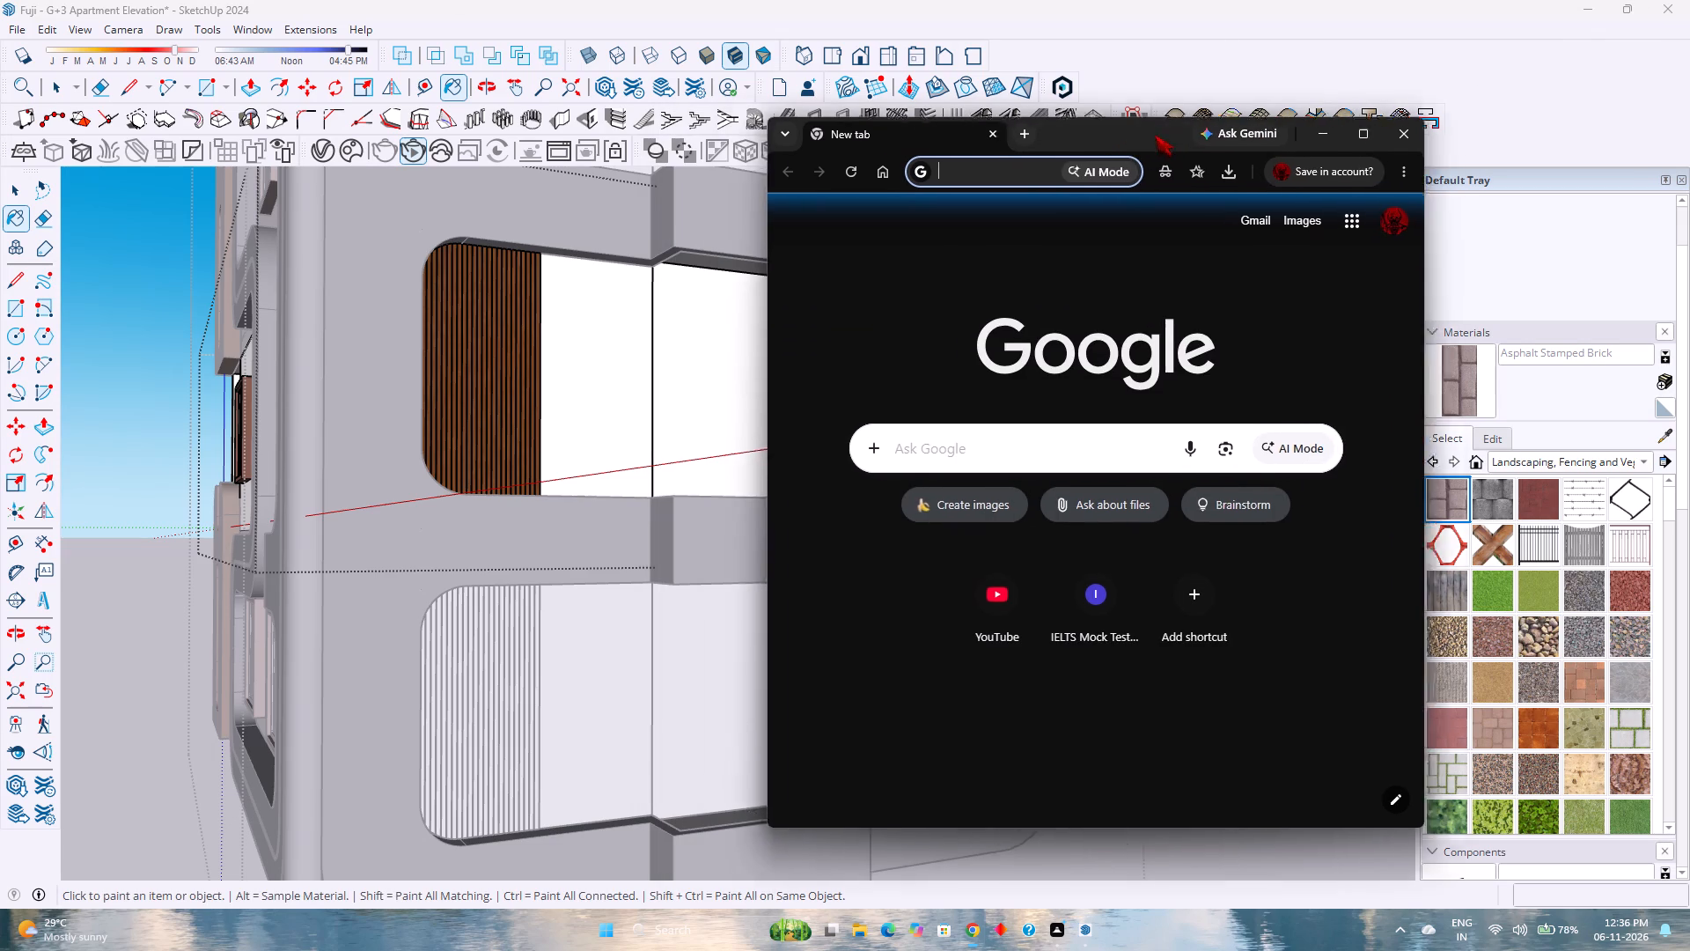
pyautogui.moveTo(1155, 135); pyautogui.dragTo(1395, 141)
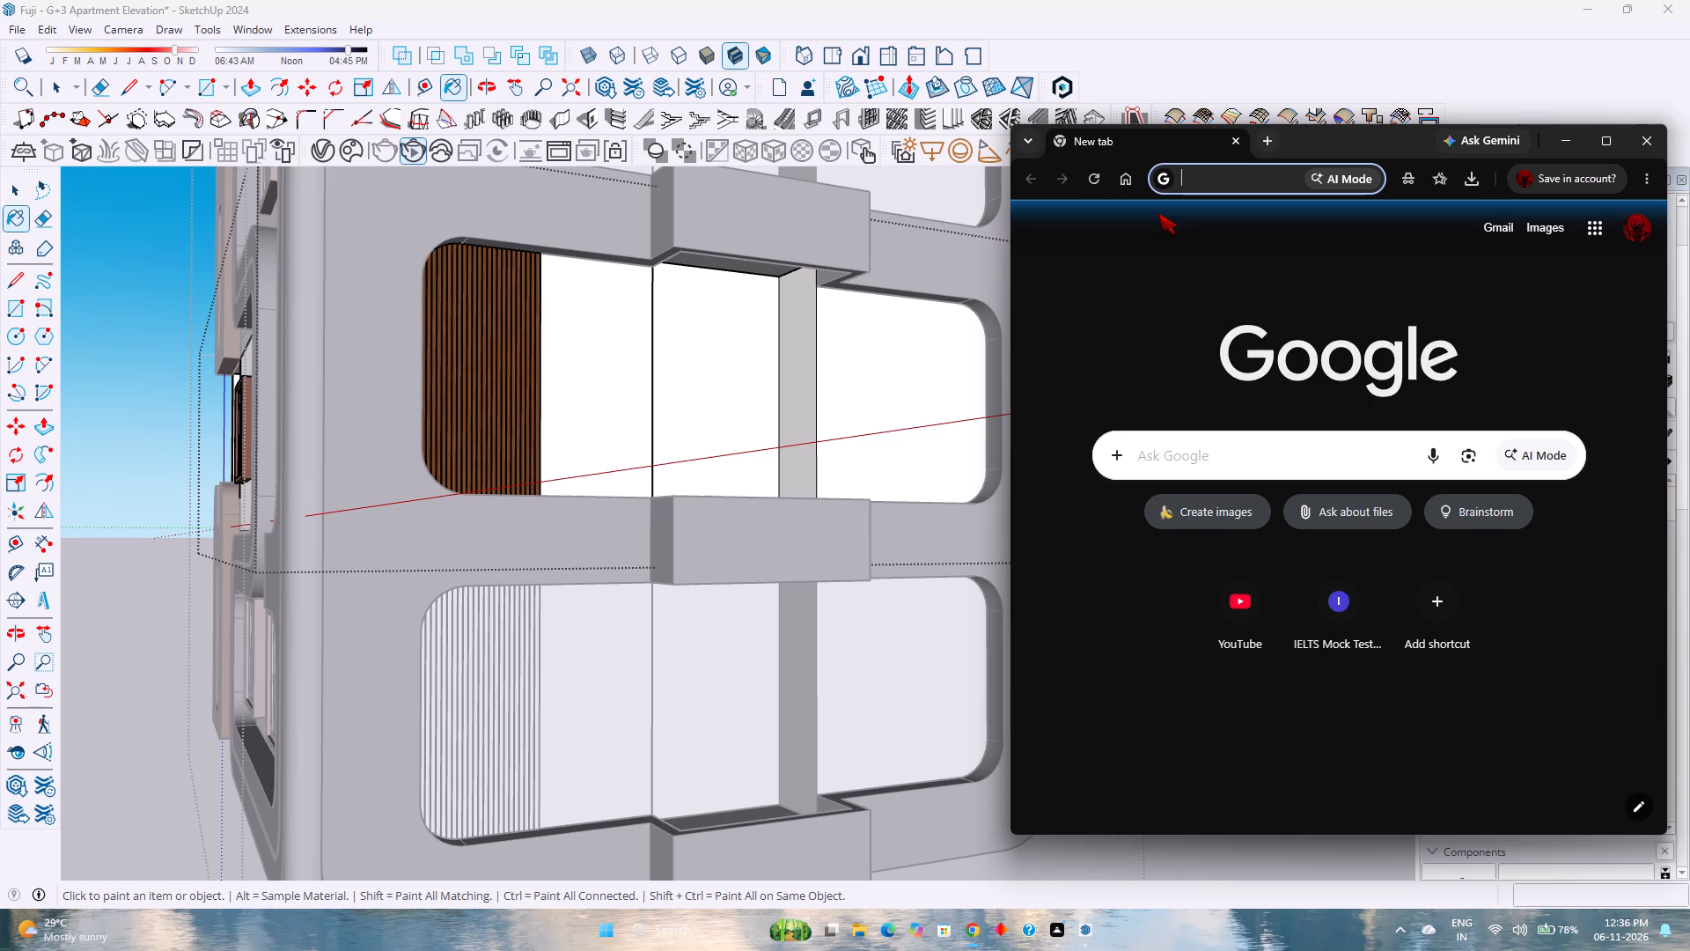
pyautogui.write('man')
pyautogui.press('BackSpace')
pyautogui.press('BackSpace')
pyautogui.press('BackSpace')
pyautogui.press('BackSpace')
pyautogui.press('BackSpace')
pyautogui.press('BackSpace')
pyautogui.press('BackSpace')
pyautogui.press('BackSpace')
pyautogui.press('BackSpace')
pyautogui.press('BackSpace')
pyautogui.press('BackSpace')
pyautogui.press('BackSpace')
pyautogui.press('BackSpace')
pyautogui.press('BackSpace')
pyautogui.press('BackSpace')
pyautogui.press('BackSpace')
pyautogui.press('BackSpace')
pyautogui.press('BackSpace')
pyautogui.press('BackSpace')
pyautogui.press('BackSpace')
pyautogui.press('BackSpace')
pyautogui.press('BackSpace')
# Open the textures page of sketchuptextureclub.com.
pyautogui.write('Ske')
pyautogui.press('Return')
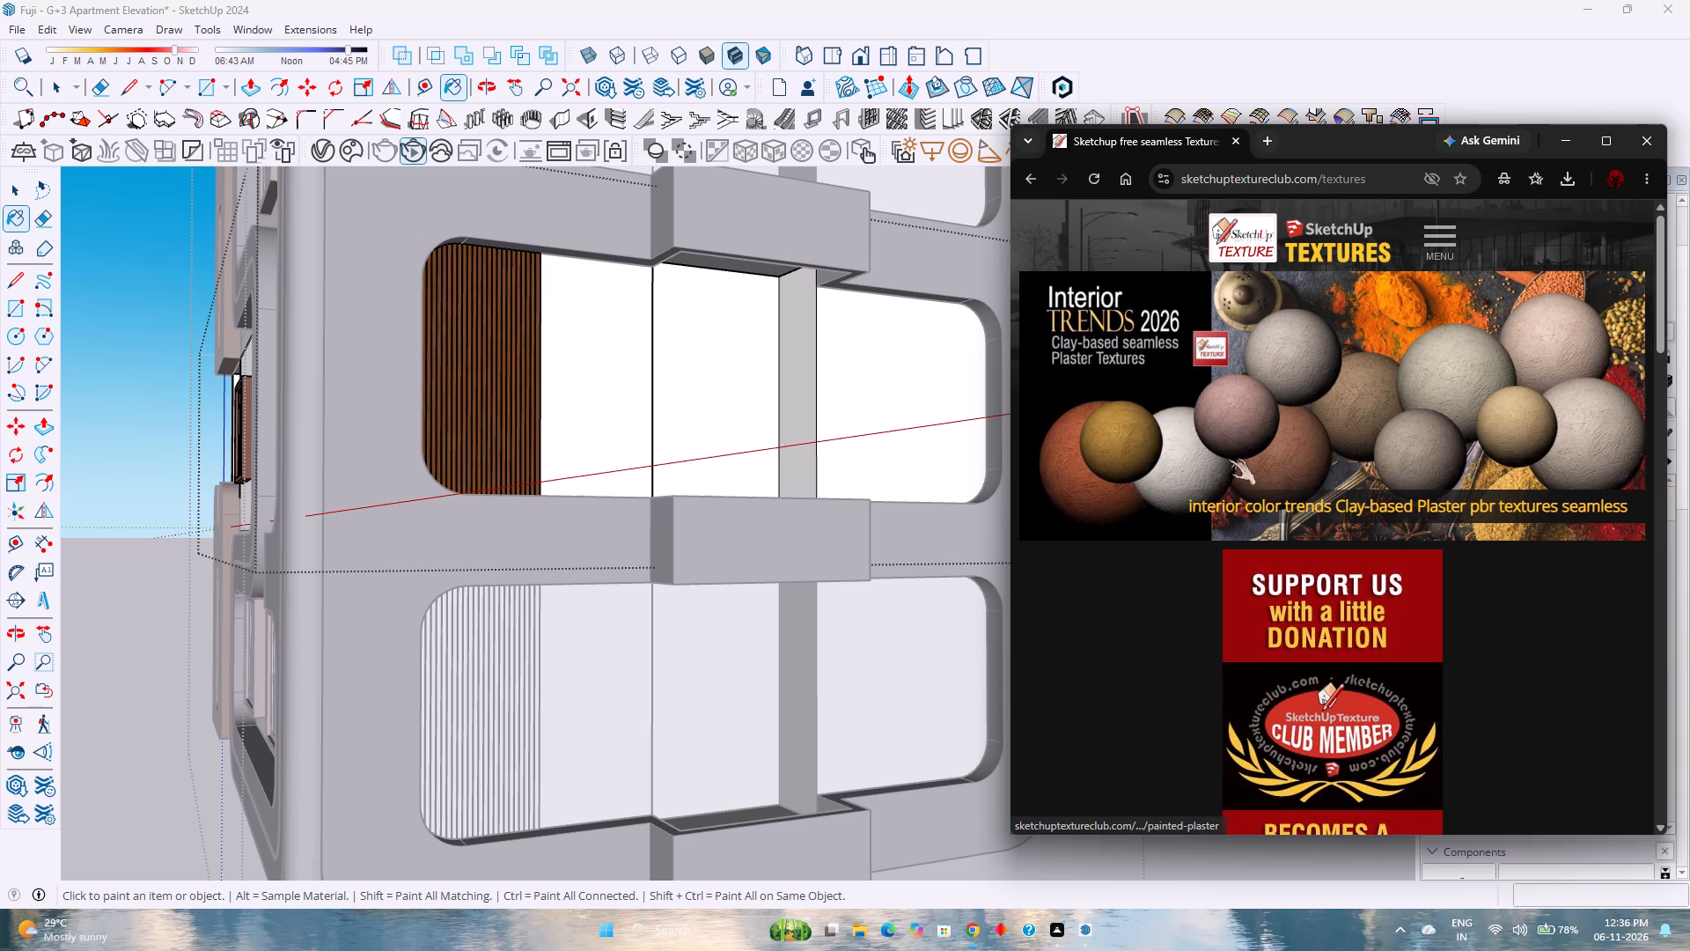
# Open the Free PBR Textures category from the site's texture overview.
pyautogui.scroll(-5, 1249, 520)
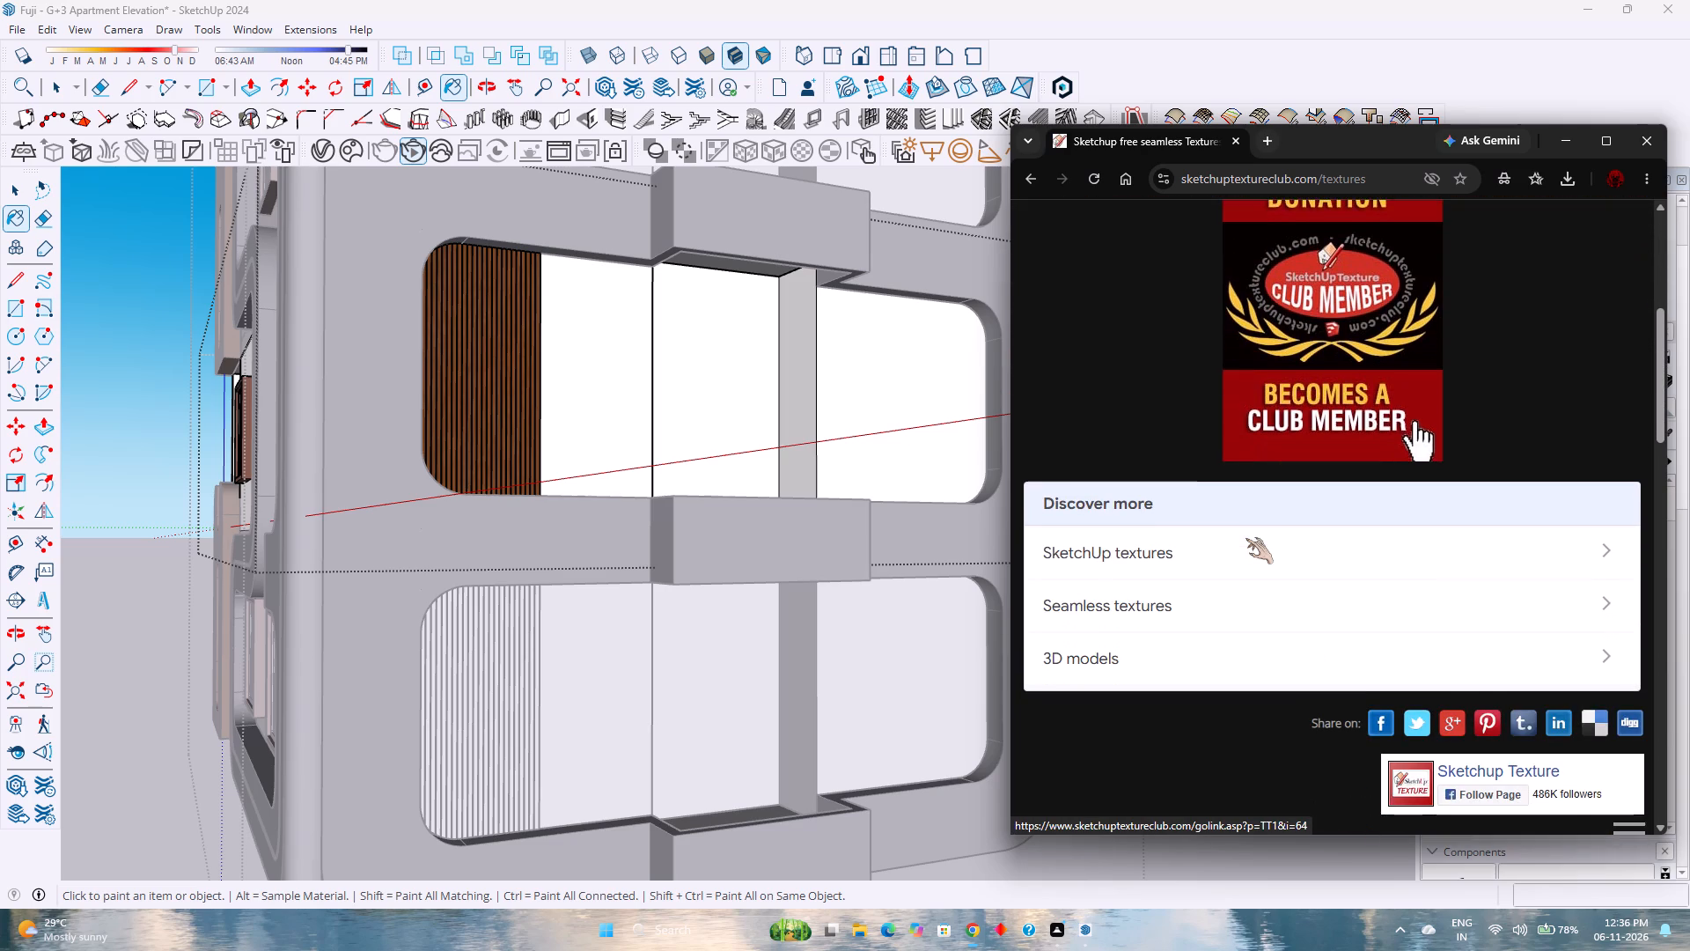
pyautogui.scroll(-1, 1245, 538)
pyautogui.scroll(-5, 1135, 488)
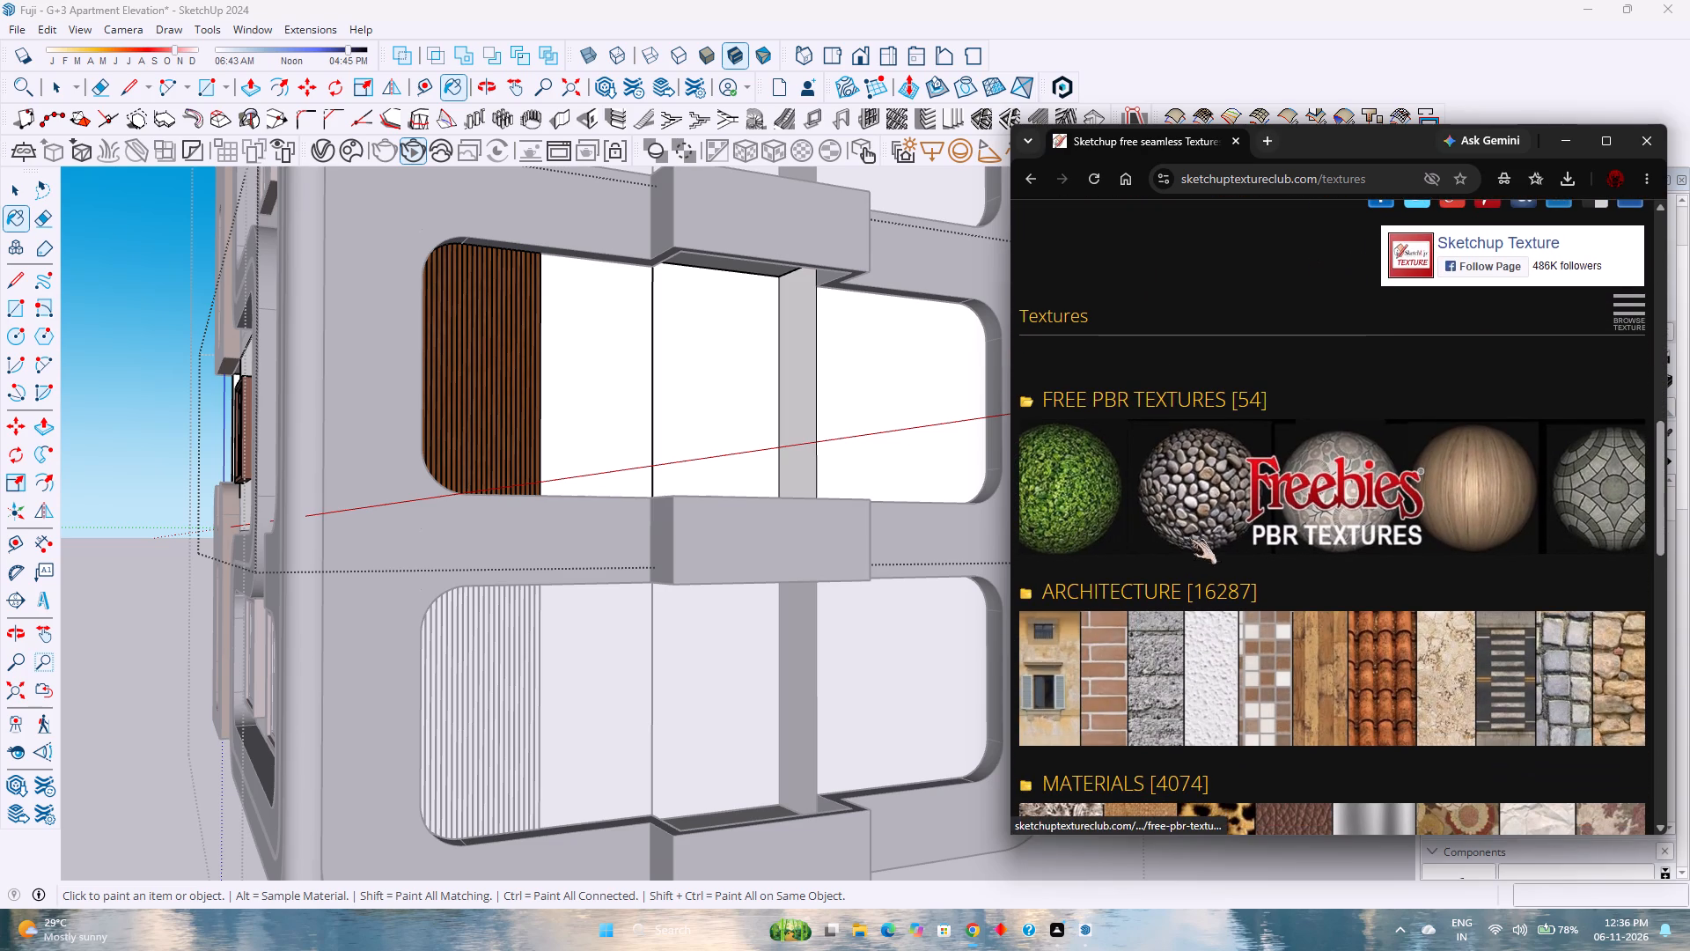
pyautogui.scroll(-1, 1174, 483)
pyautogui.scroll(1, 1174, 484)
pyautogui.click(1174, 484)
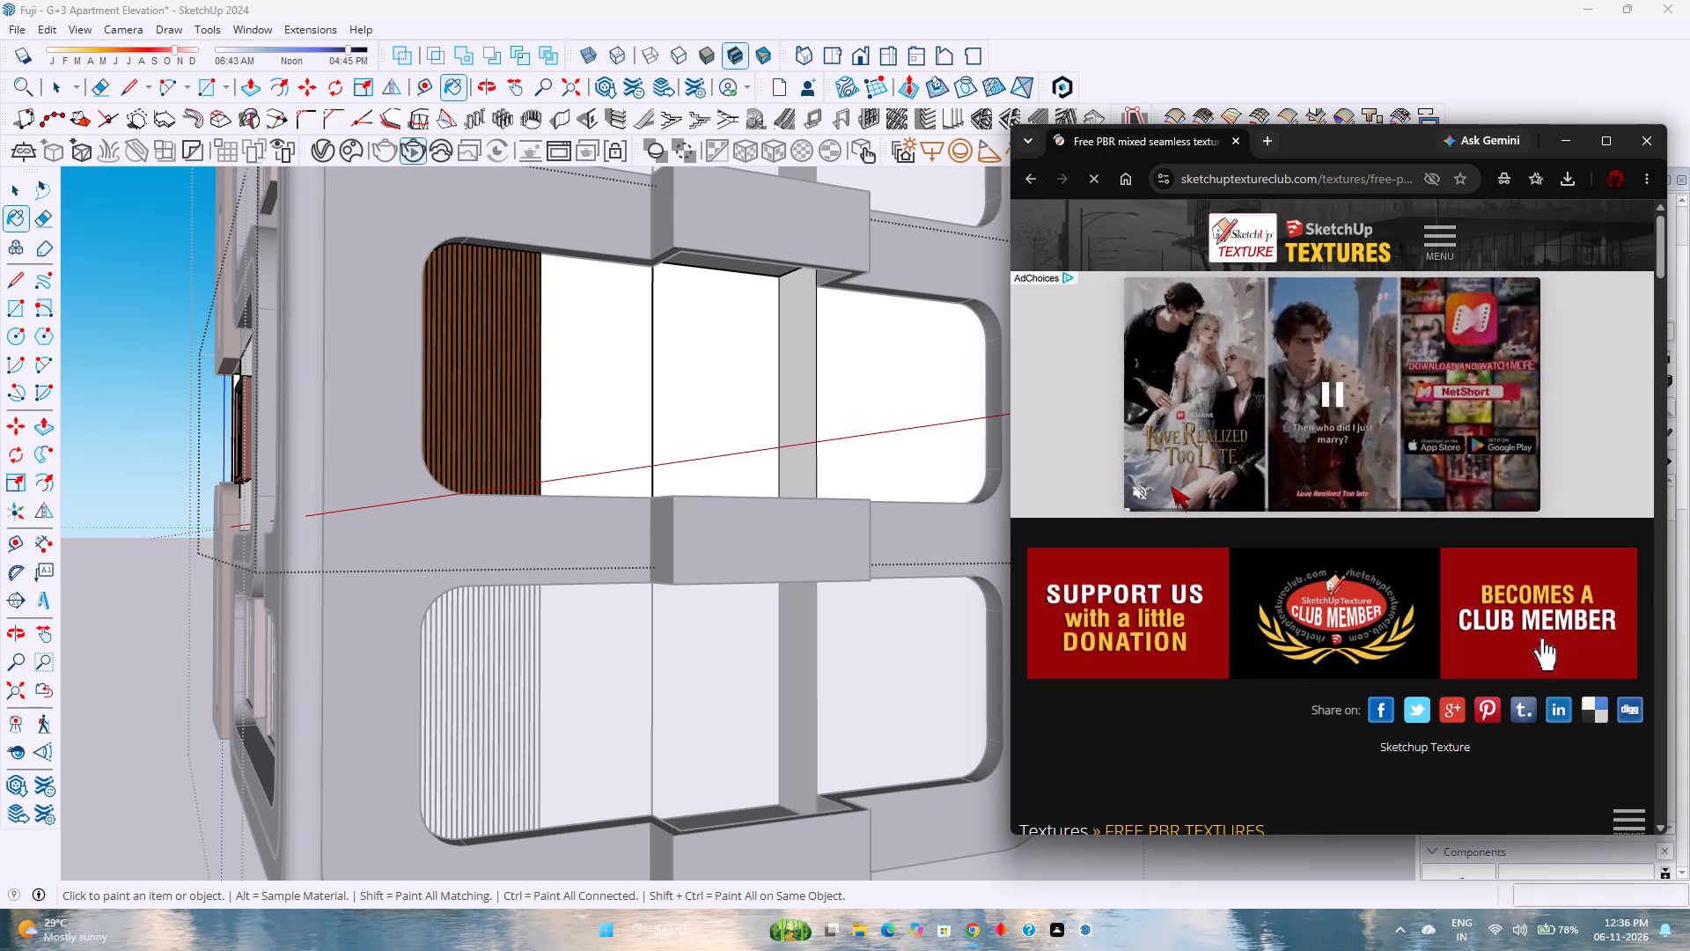
# Look through the whole Free PBR Textures gallery for a stone, brick or tile finish for the balcony walls.
pyautogui.scroll(-7, 1219, 534)
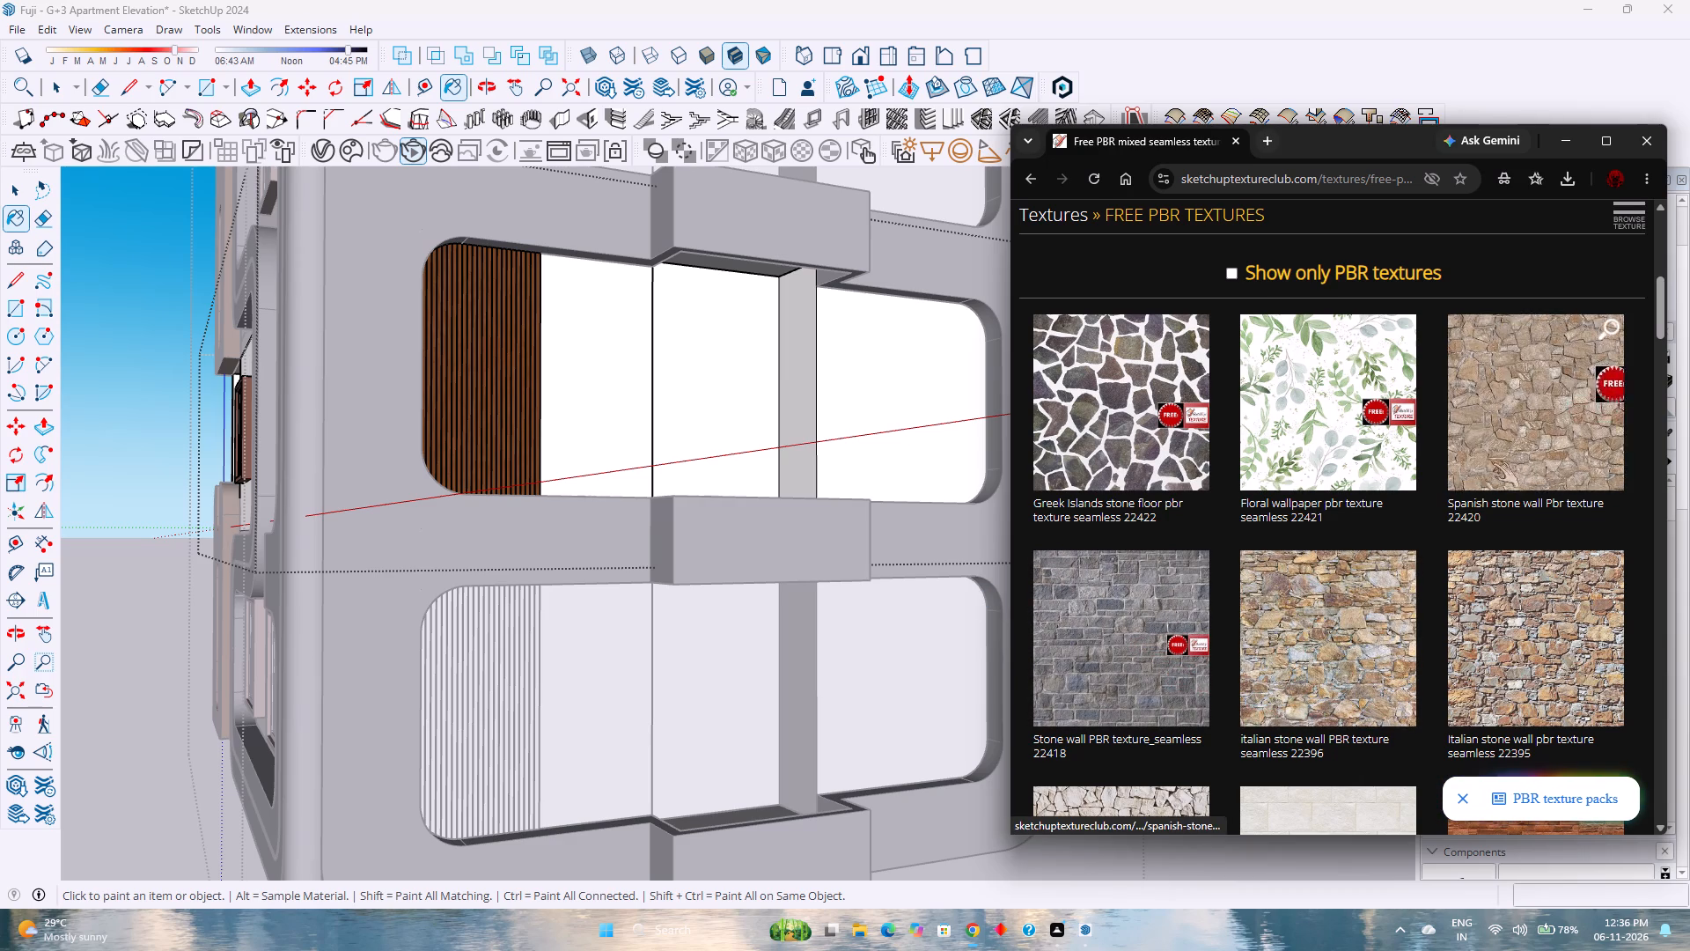
pyautogui.scroll(-6, 1304, 491)
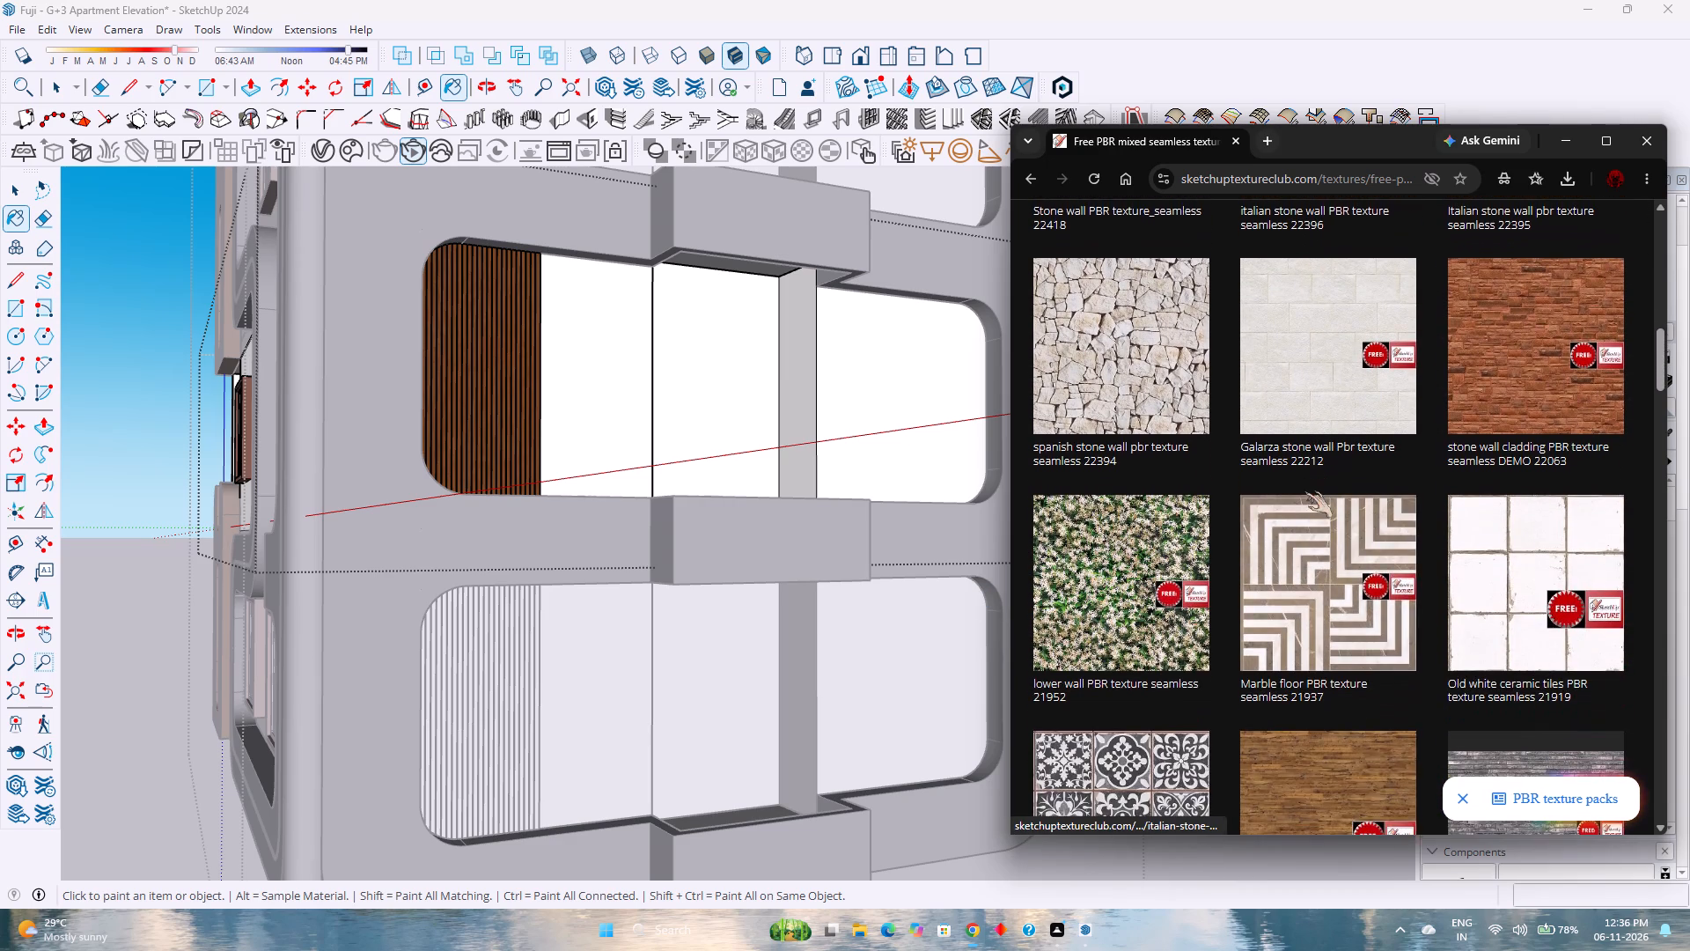
pyautogui.scroll(-5, 1301, 495)
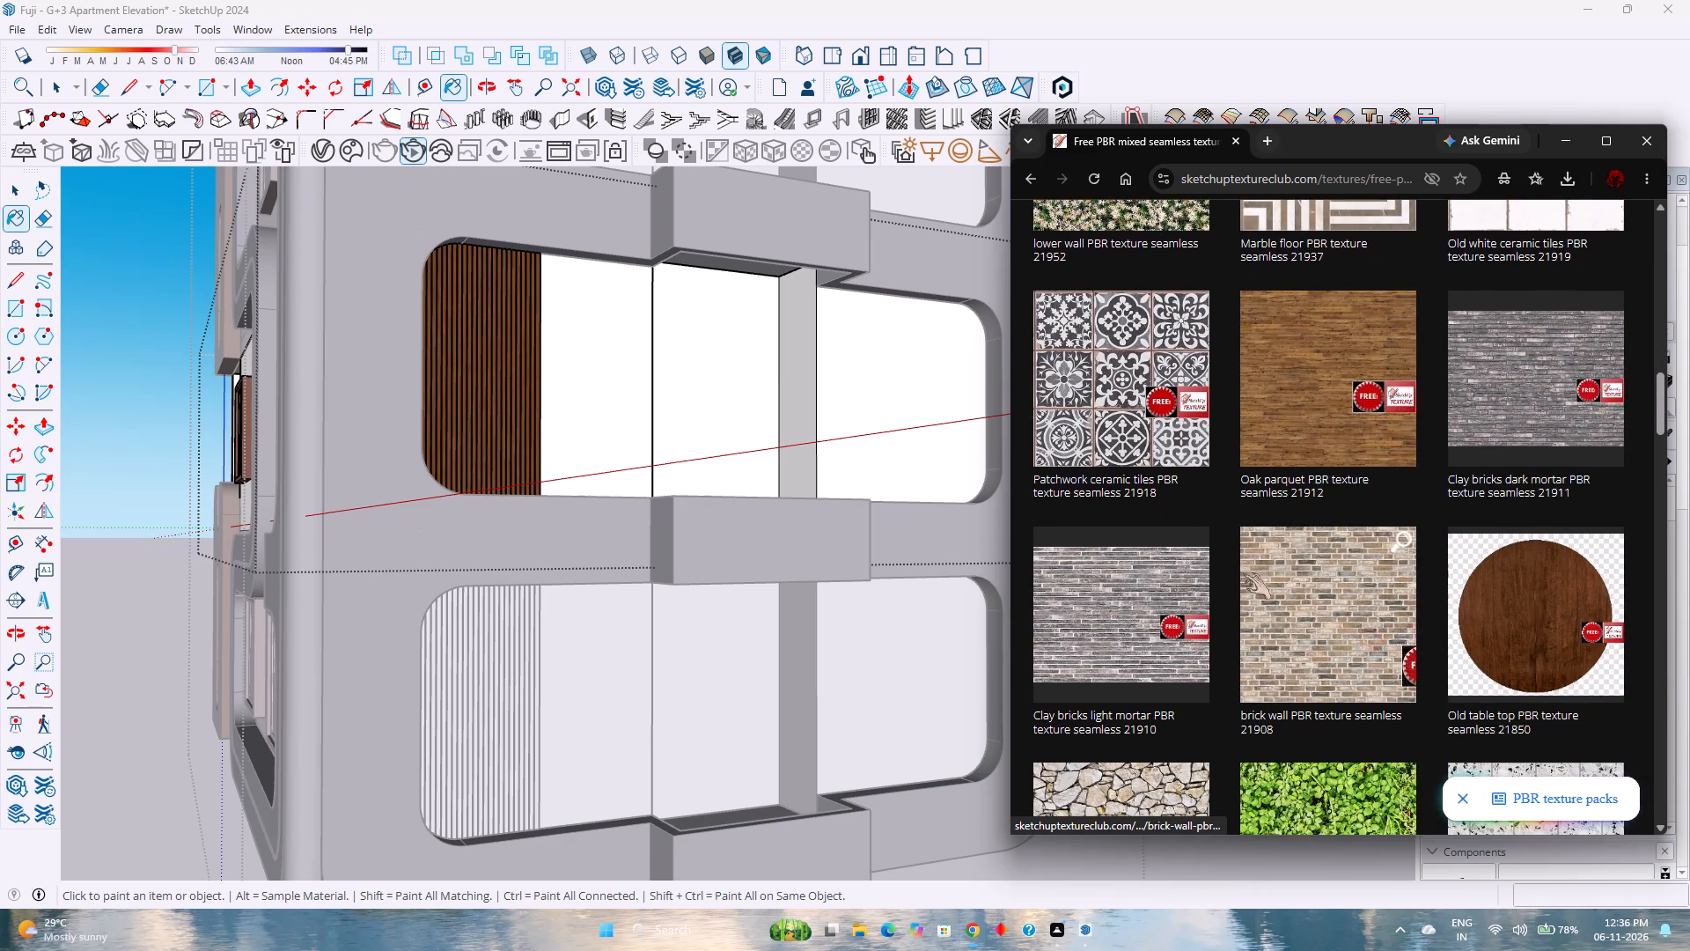
pyautogui.scroll(-8, 1243, 573)
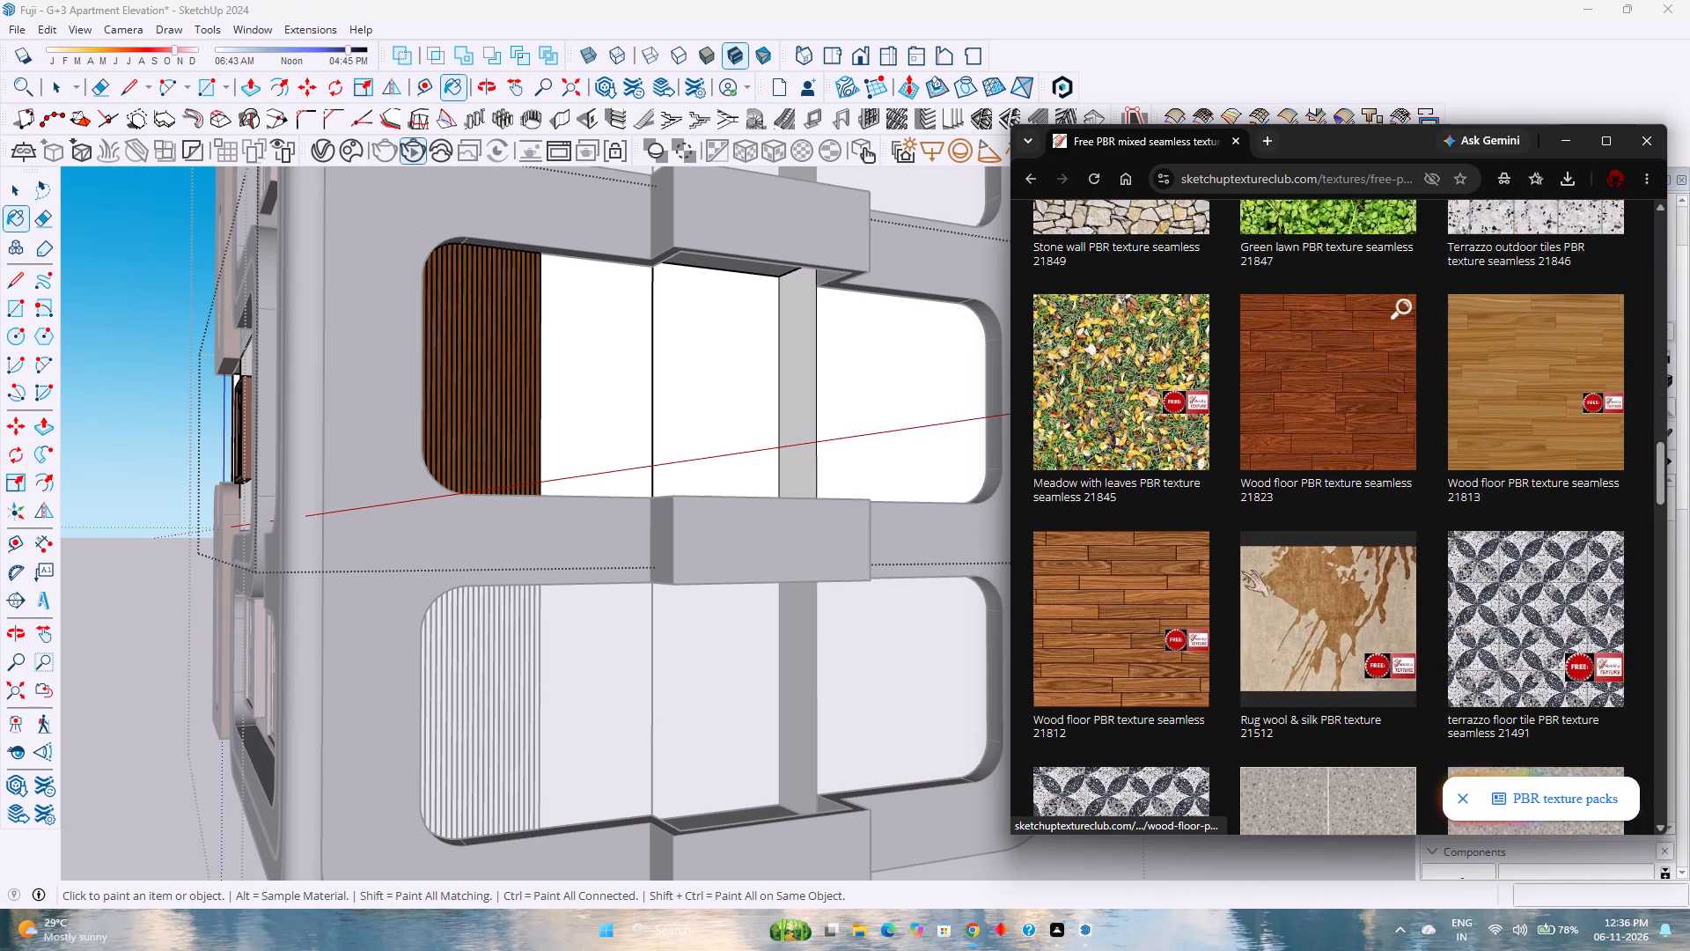
pyautogui.scroll(-7, 1241, 571)
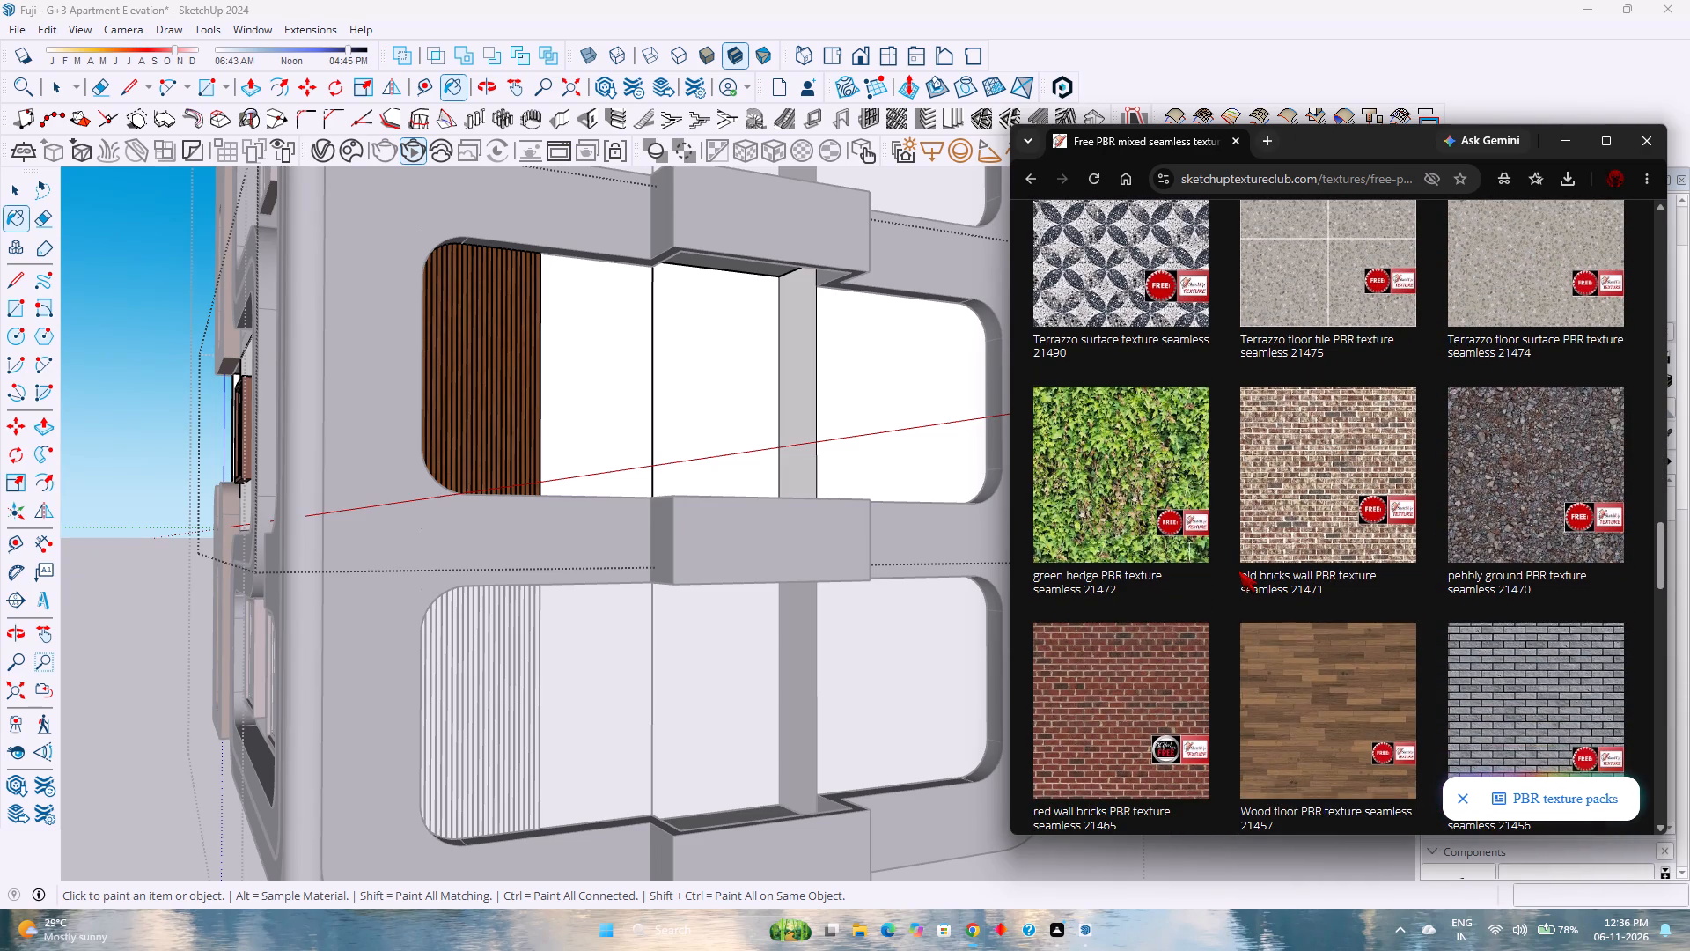
pyautogui.scroll(-4, 1238, 571)
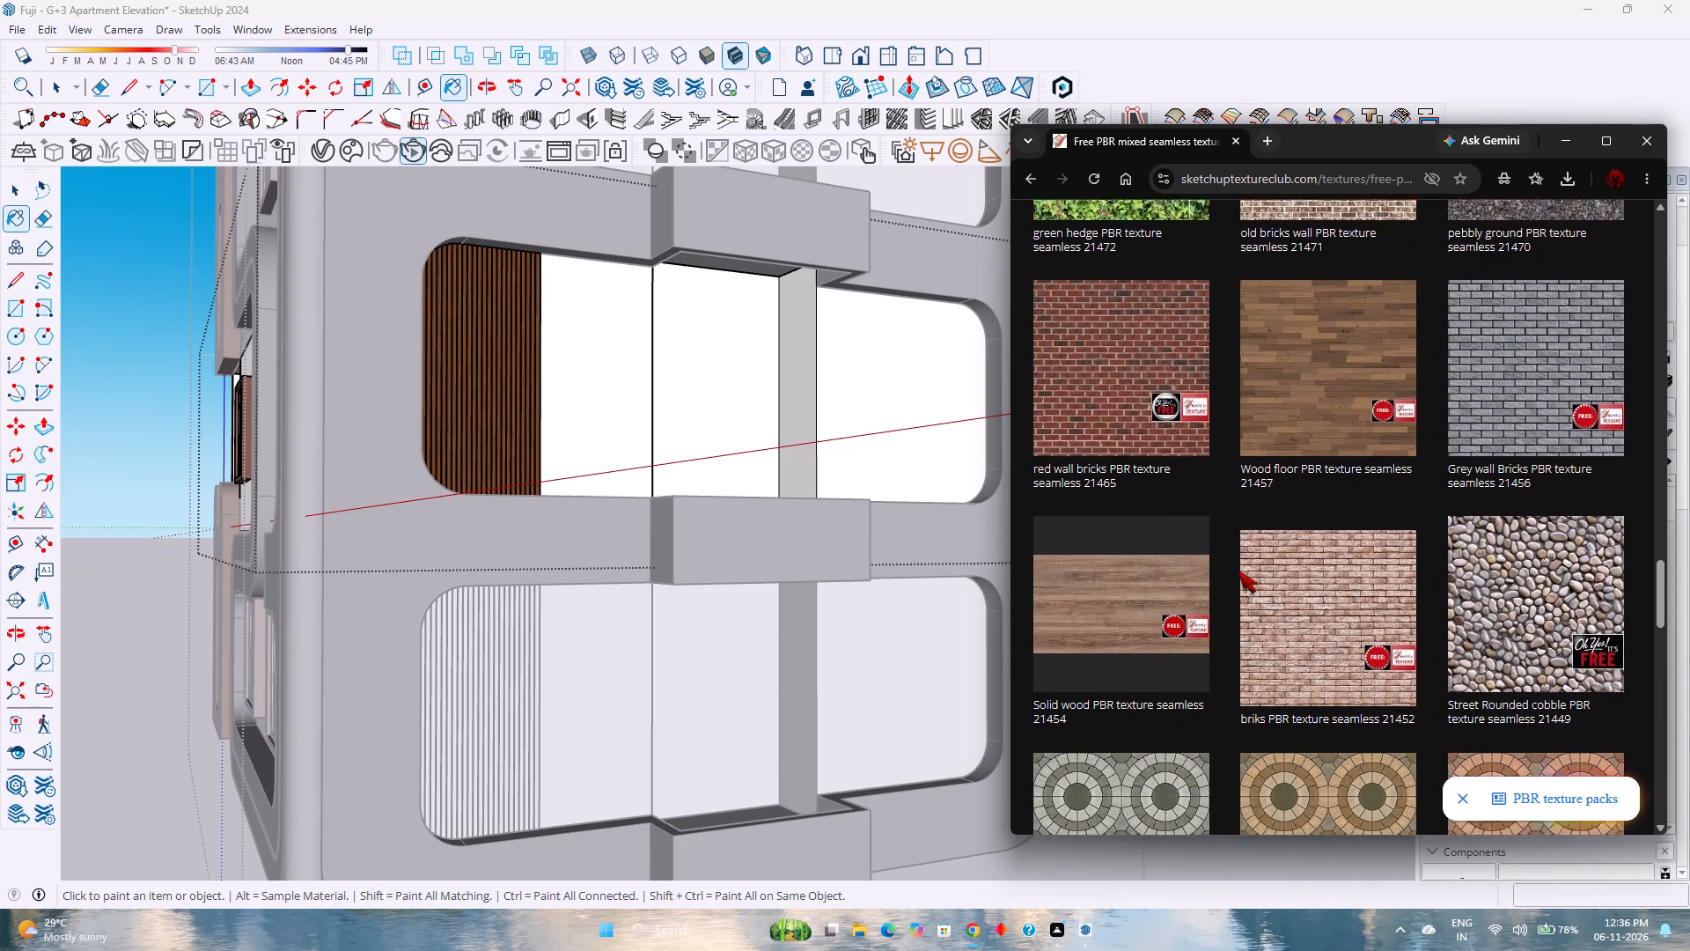
pyautogui.scroll(-6, 1238, 571)
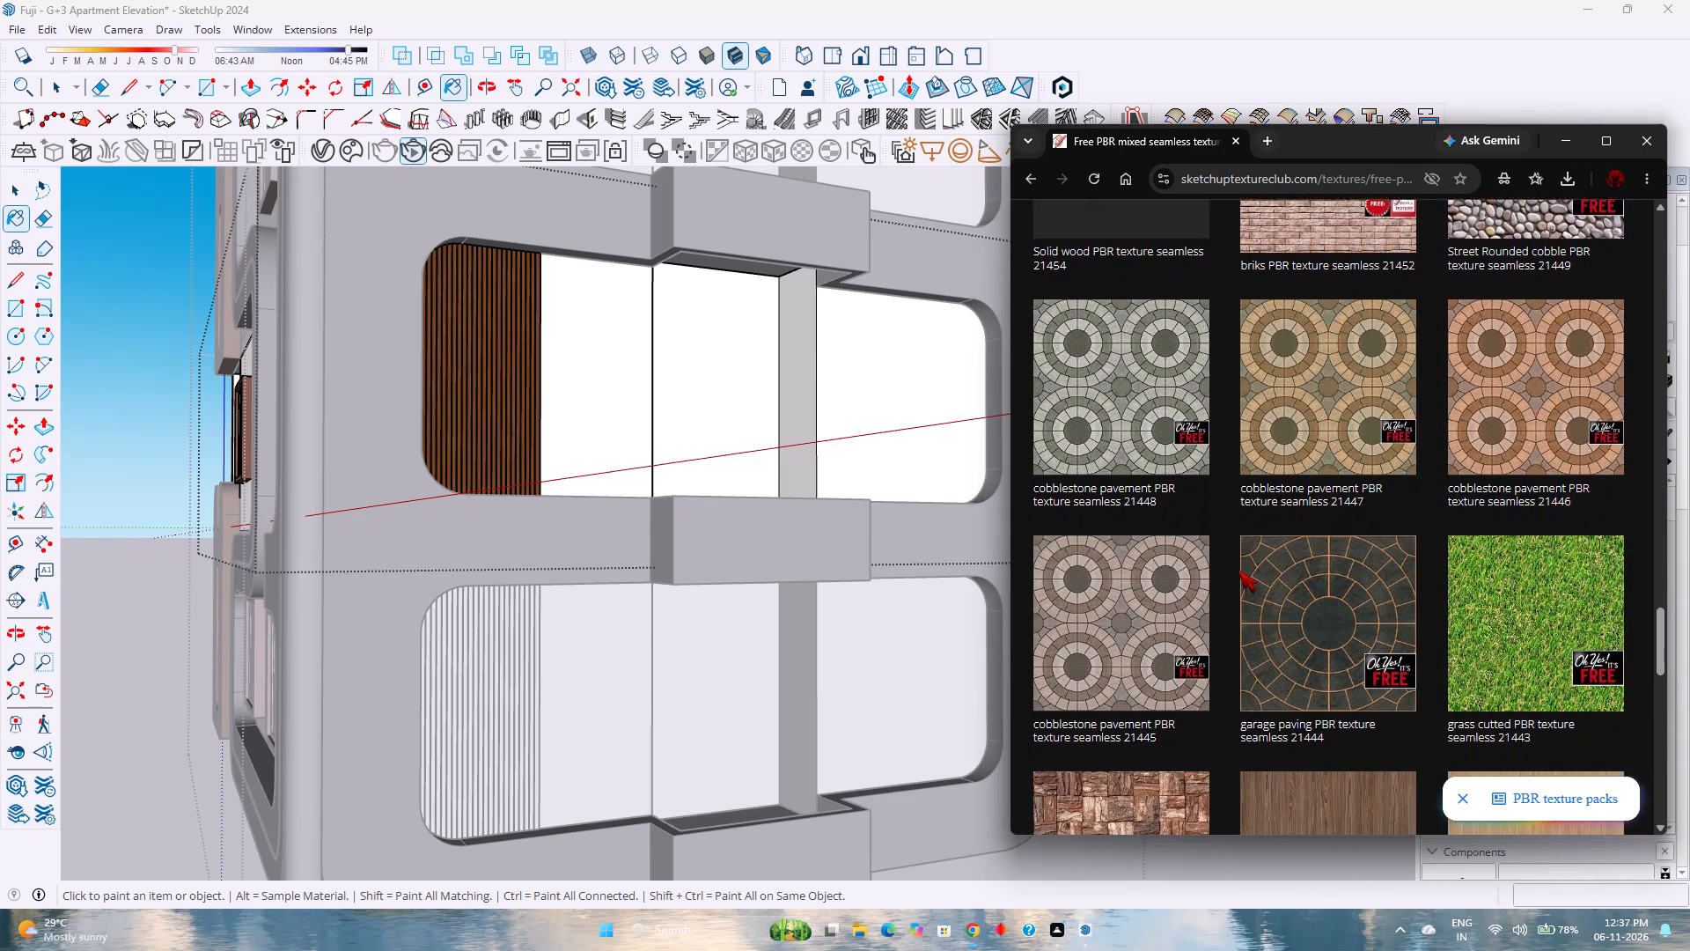
pyautogui.scroll(-4, 1238, 570)
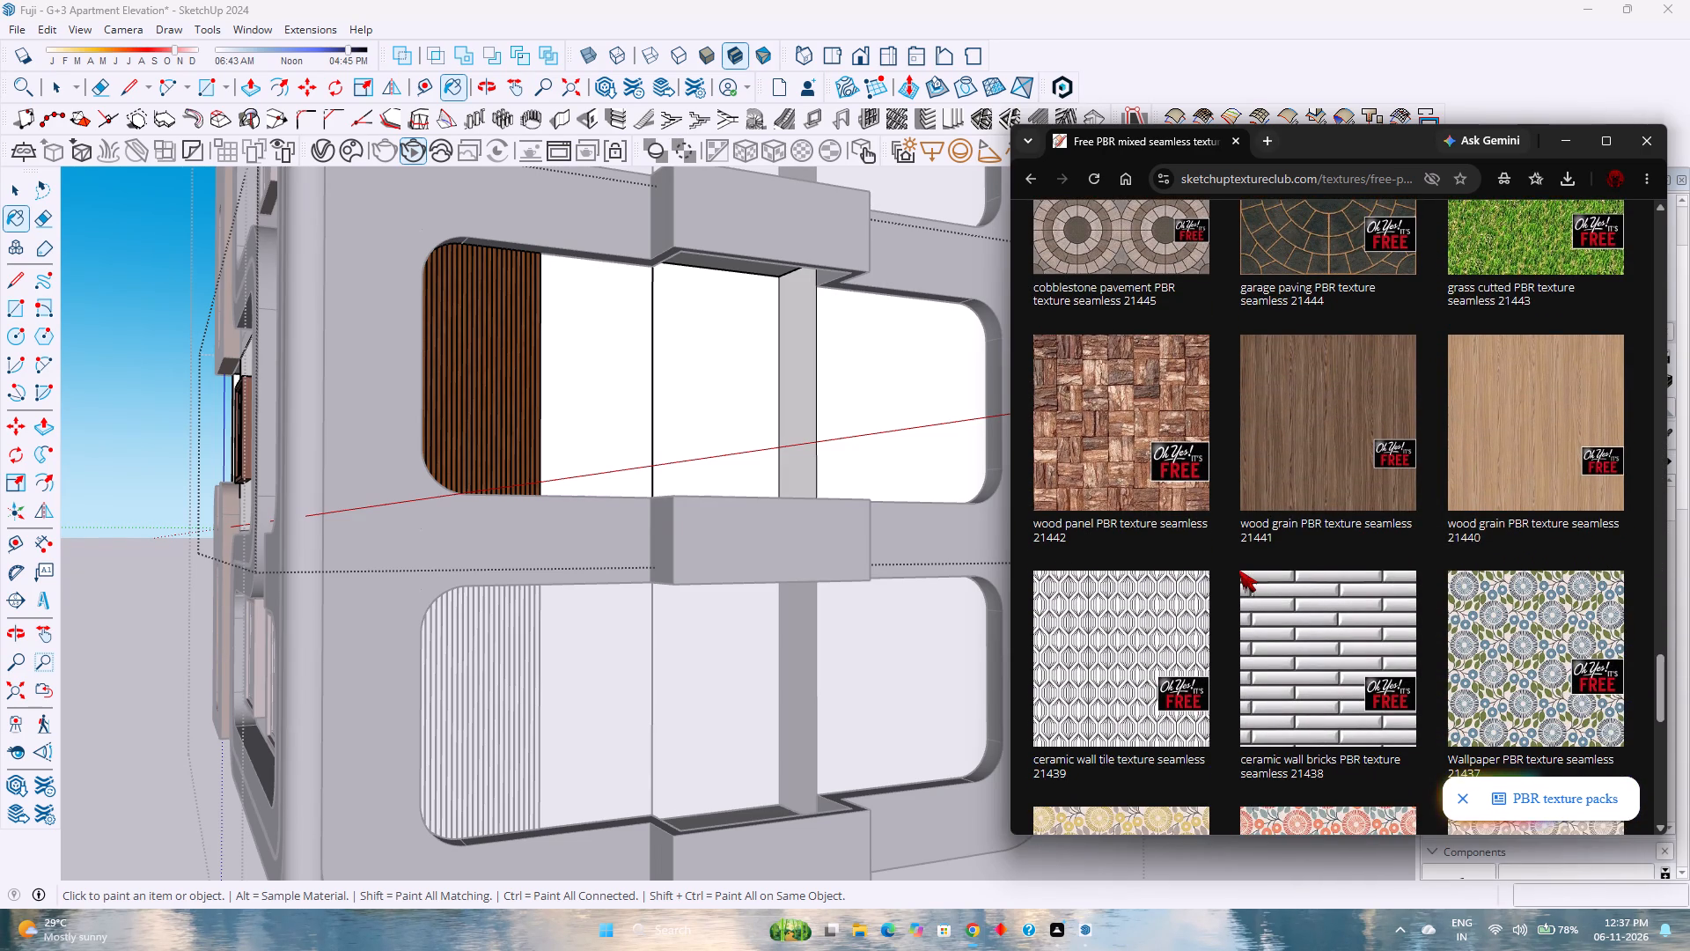
pyautogui.scroll(-8, 1238, 570)
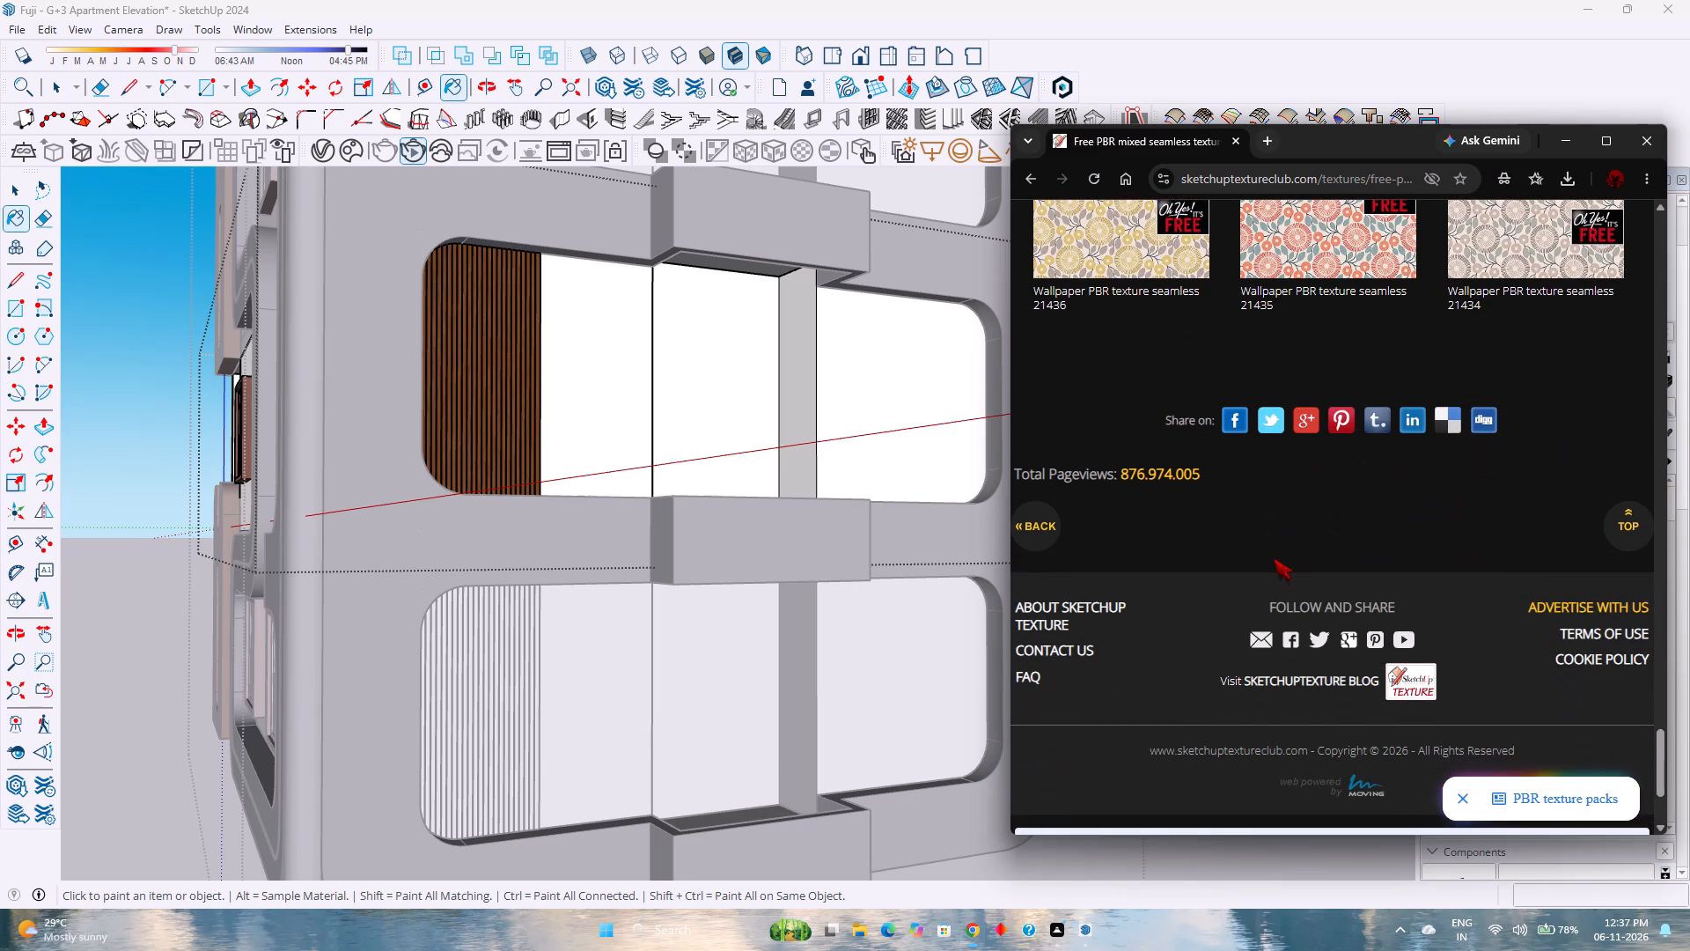
pyautogui.scroll(-1, 1223, 531)
# Review the Free PBR Textures gallery again from its end back to its beginning for a suitable wall texture.
pyautogui.scroll(3, 1223, 531)
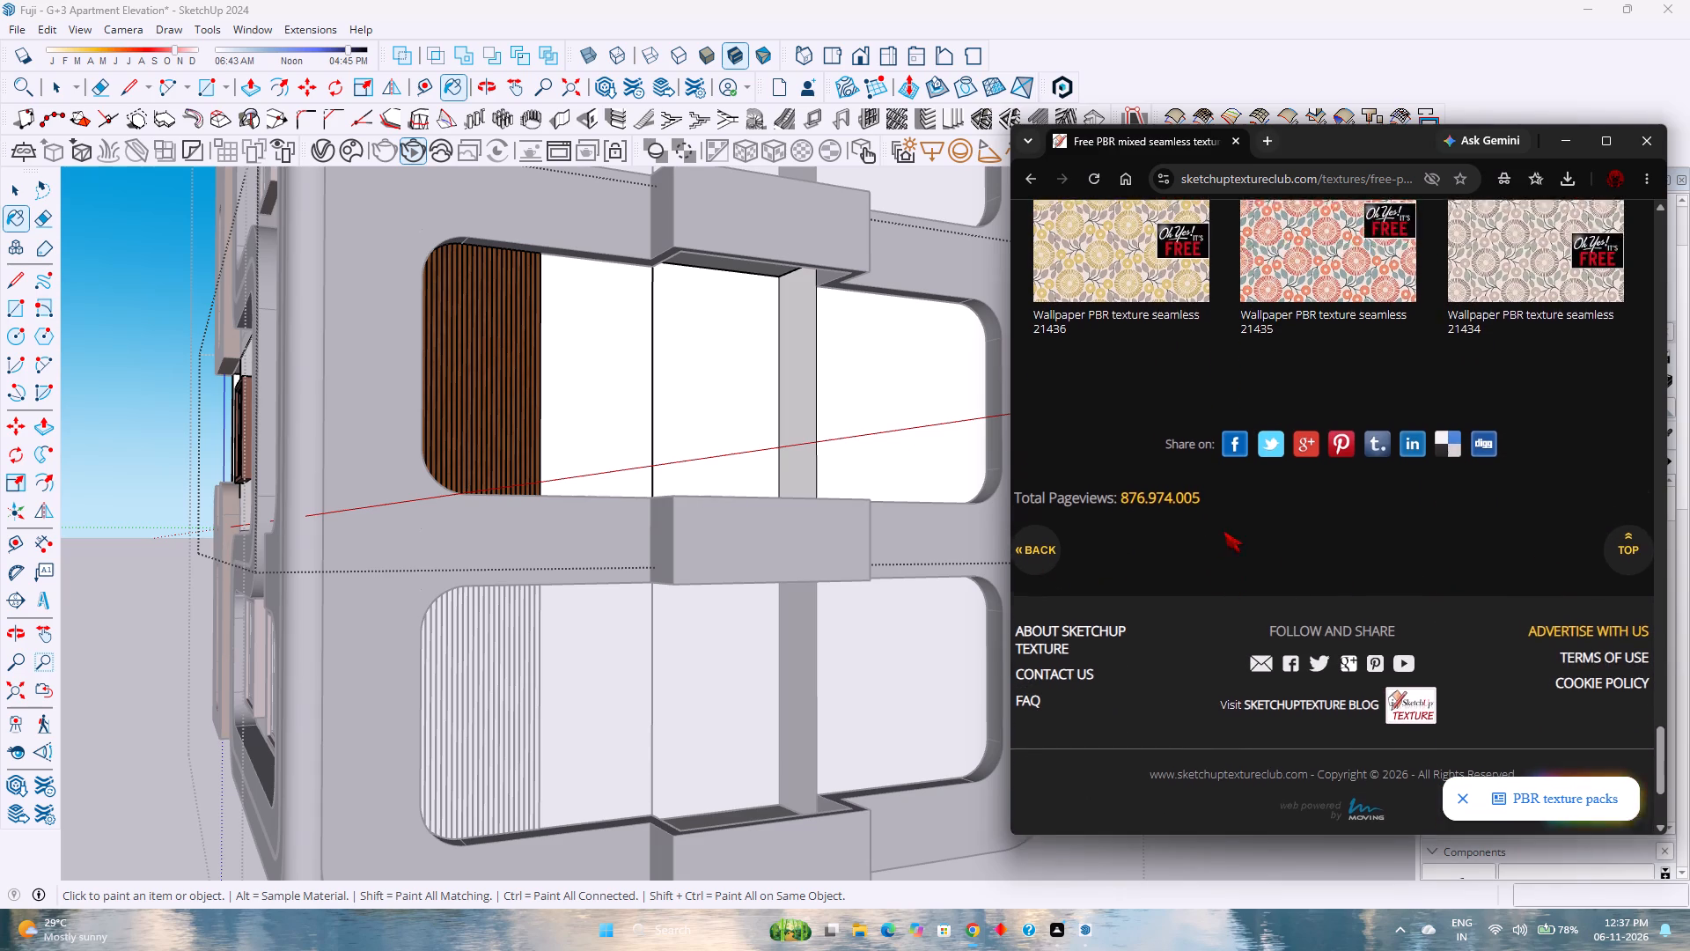
pyautogui.scroll(3, 1223, 533)
pyautogui.scroll(-1, 1219, 534)
pyautogui.scroll(1, 1219, 534)
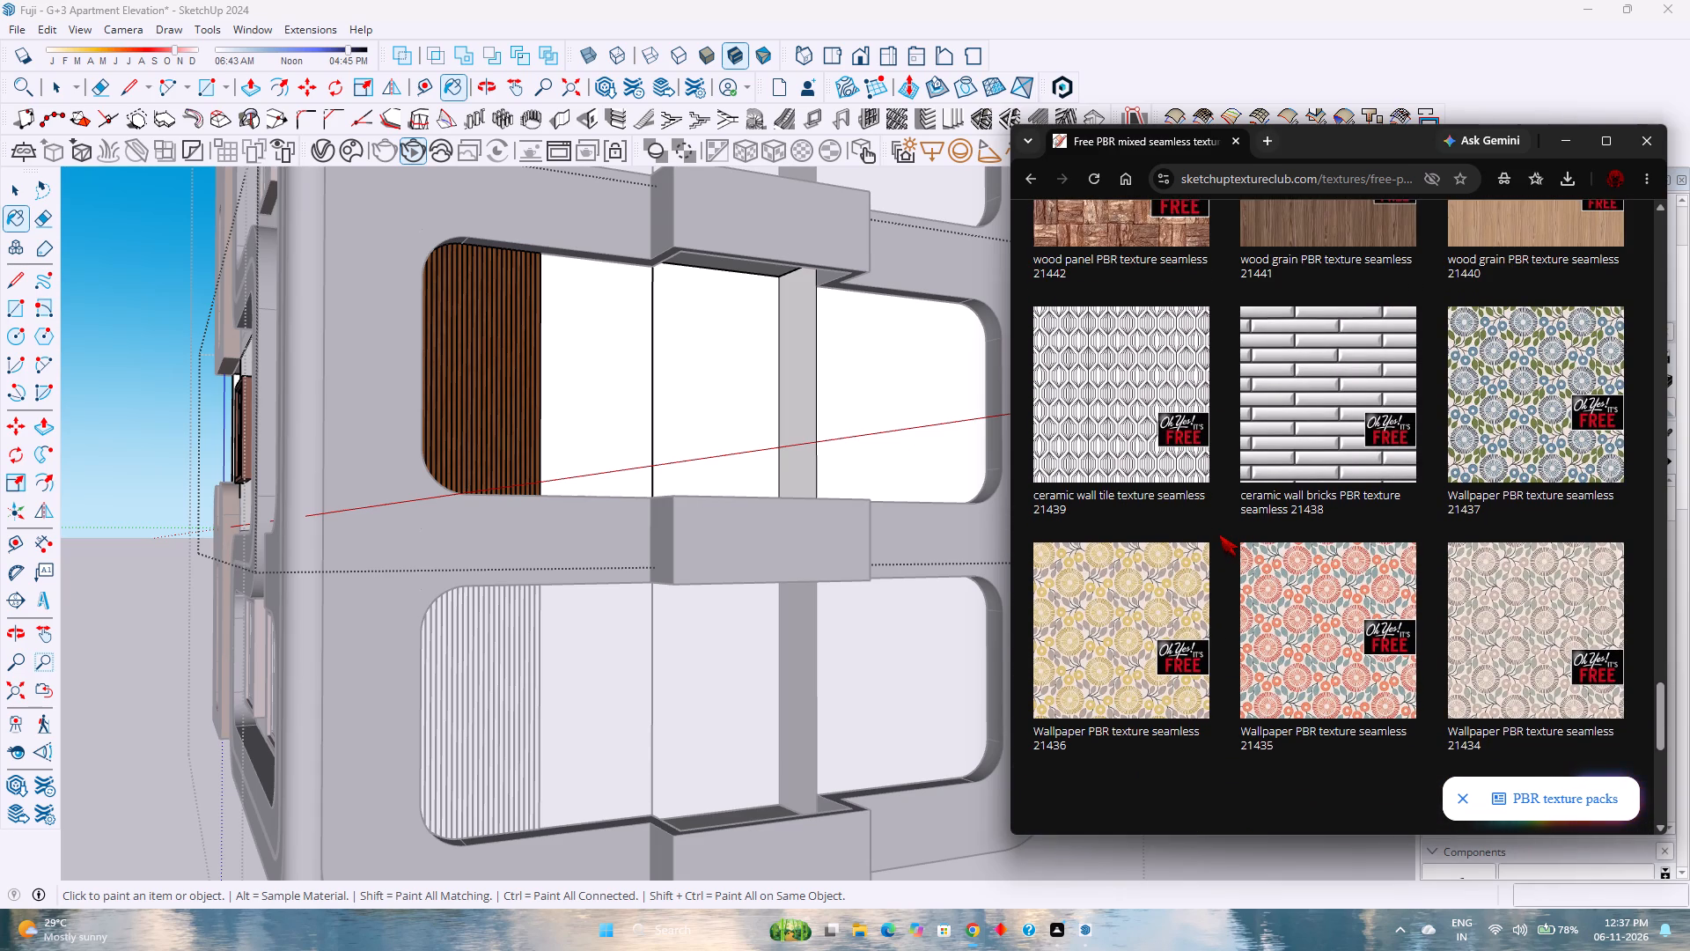
pyautogui.scroll(-1, 1219, 534)
pyautogui.scroll(9, 1219, 535)
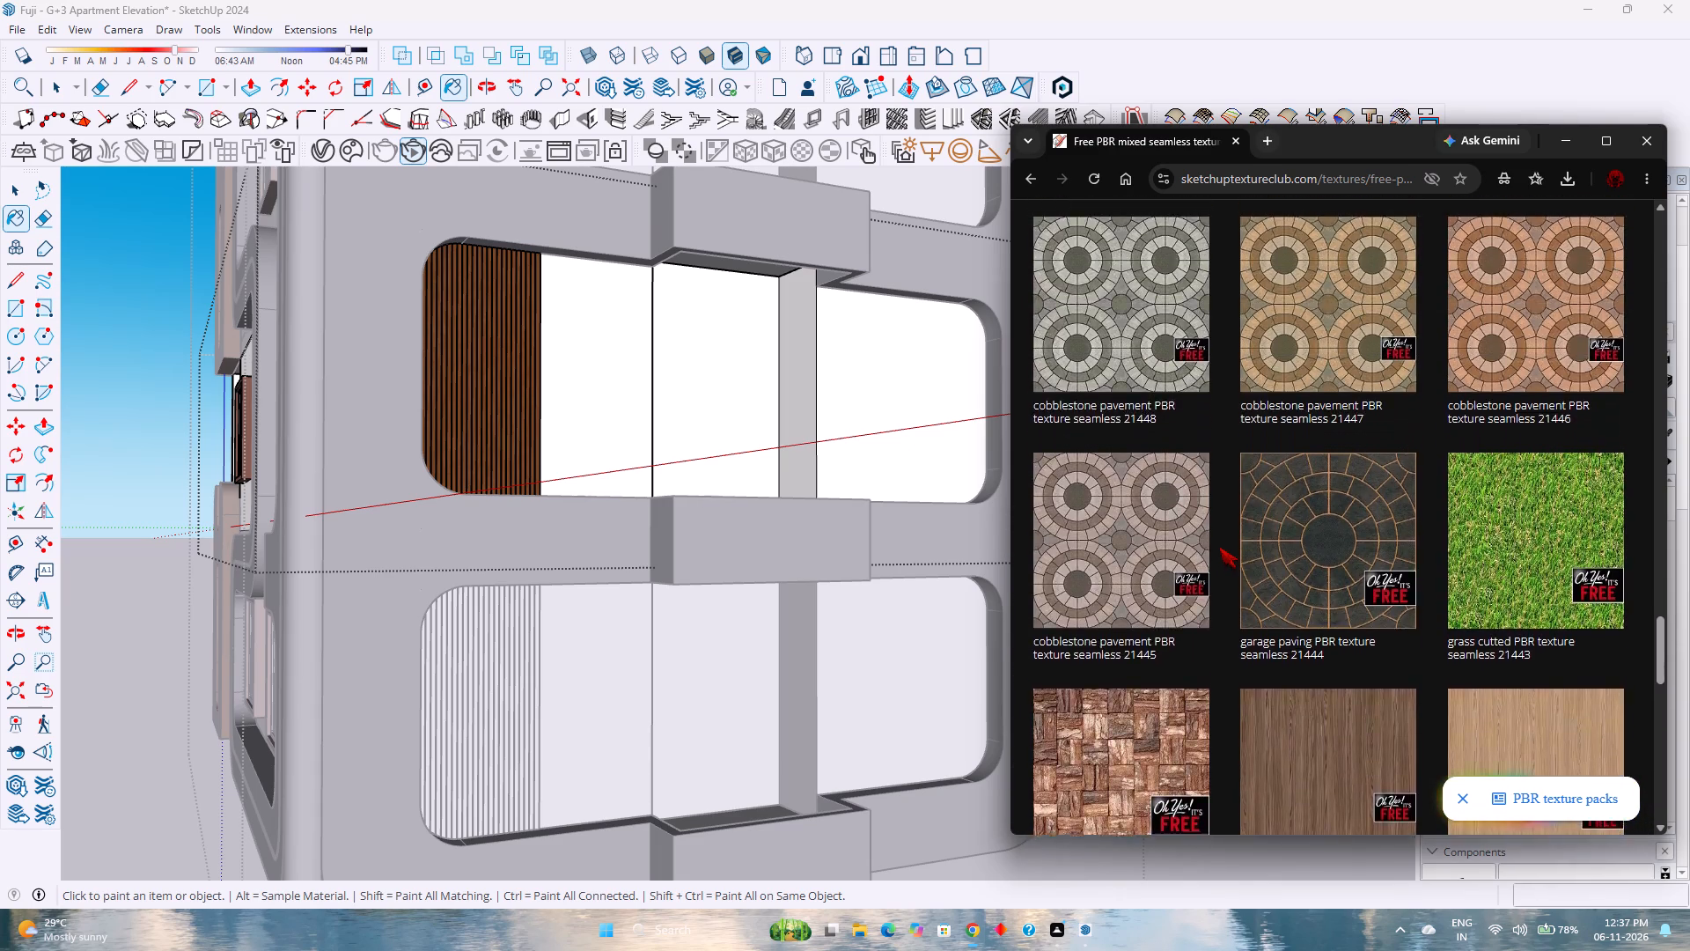
pyautogui.scroll(15, 1219, 547)
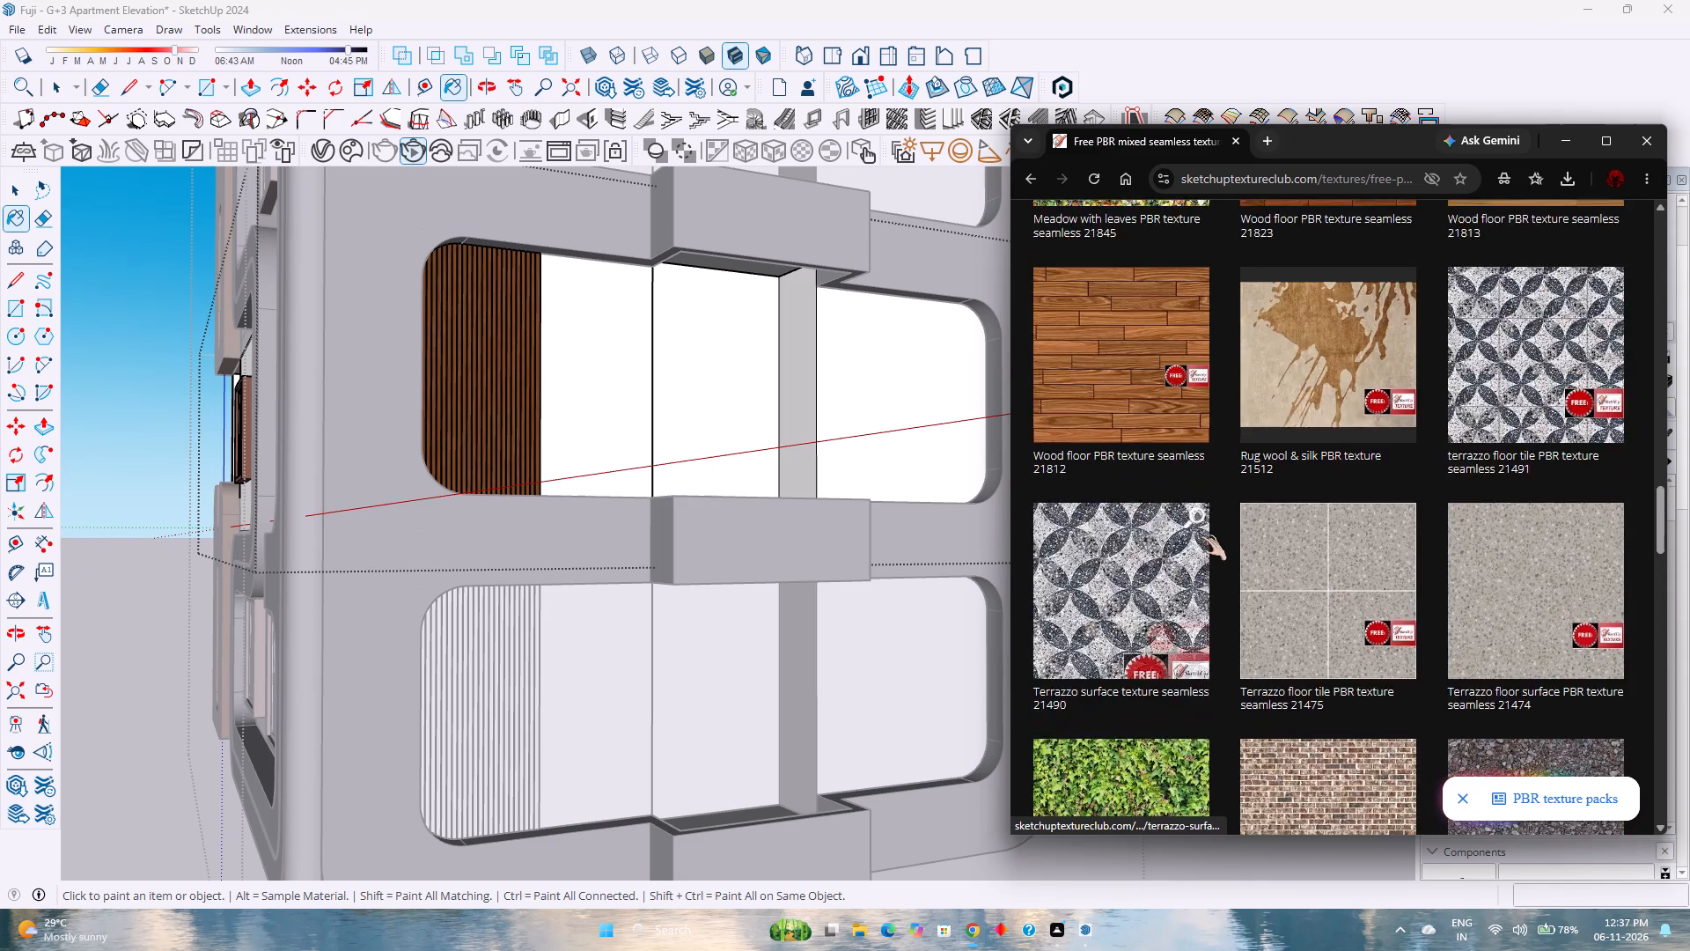
pyautogui.scroll(12, 1199, 534)
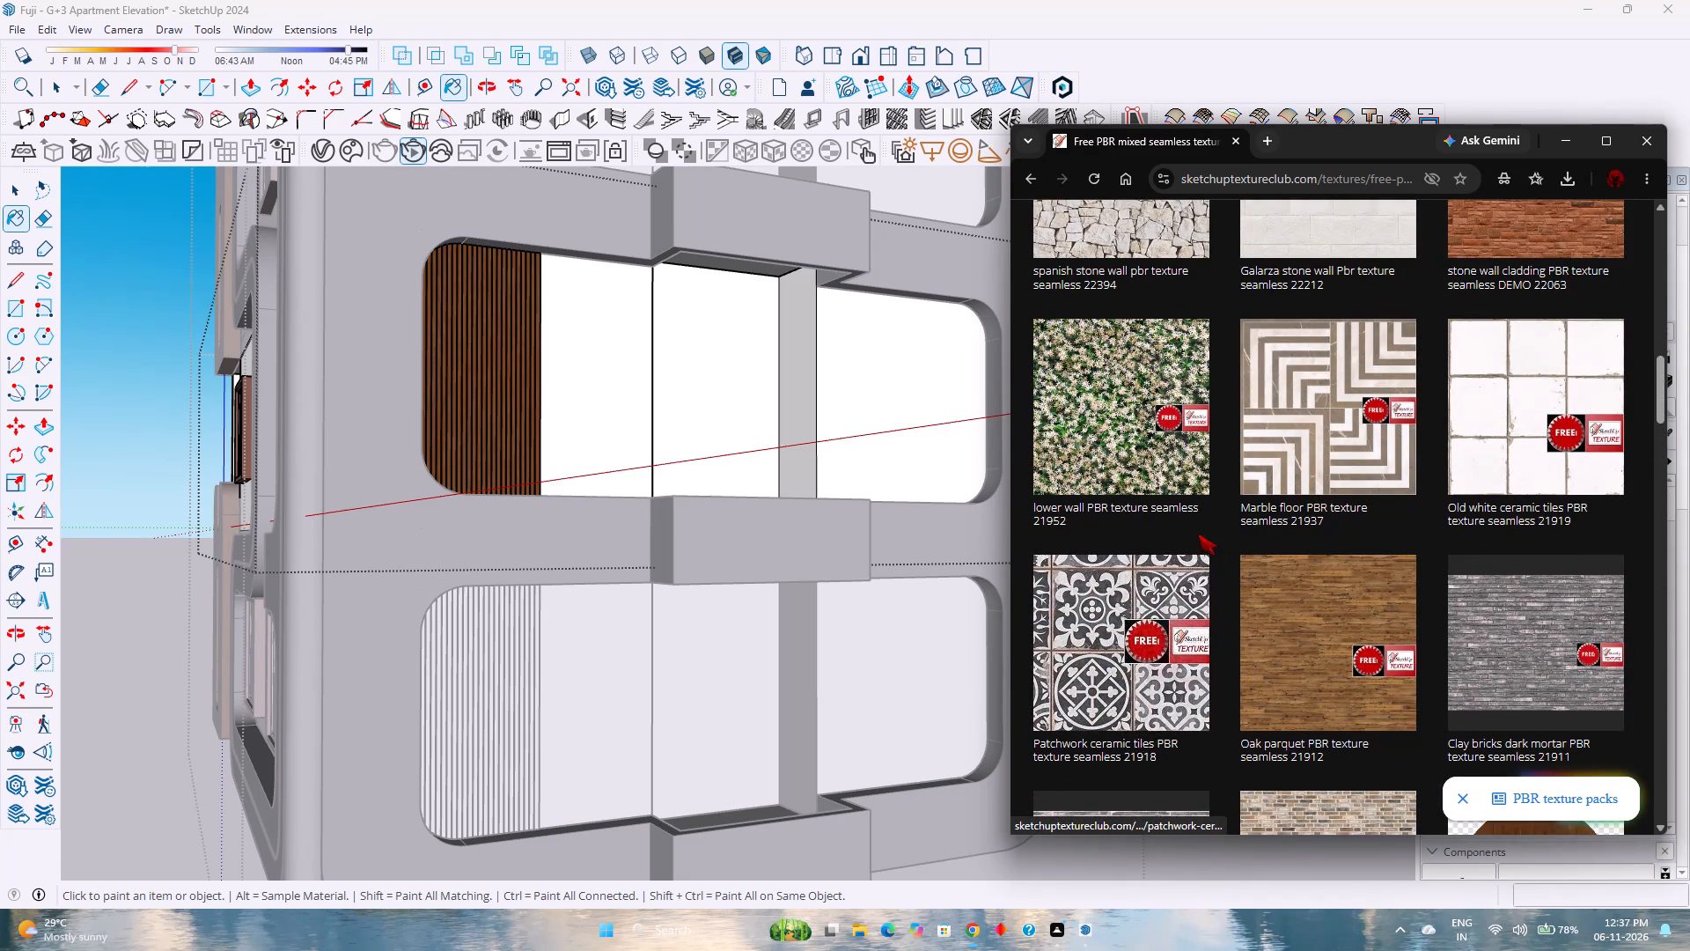
pyautogui.scroll(11, 1198, 534)
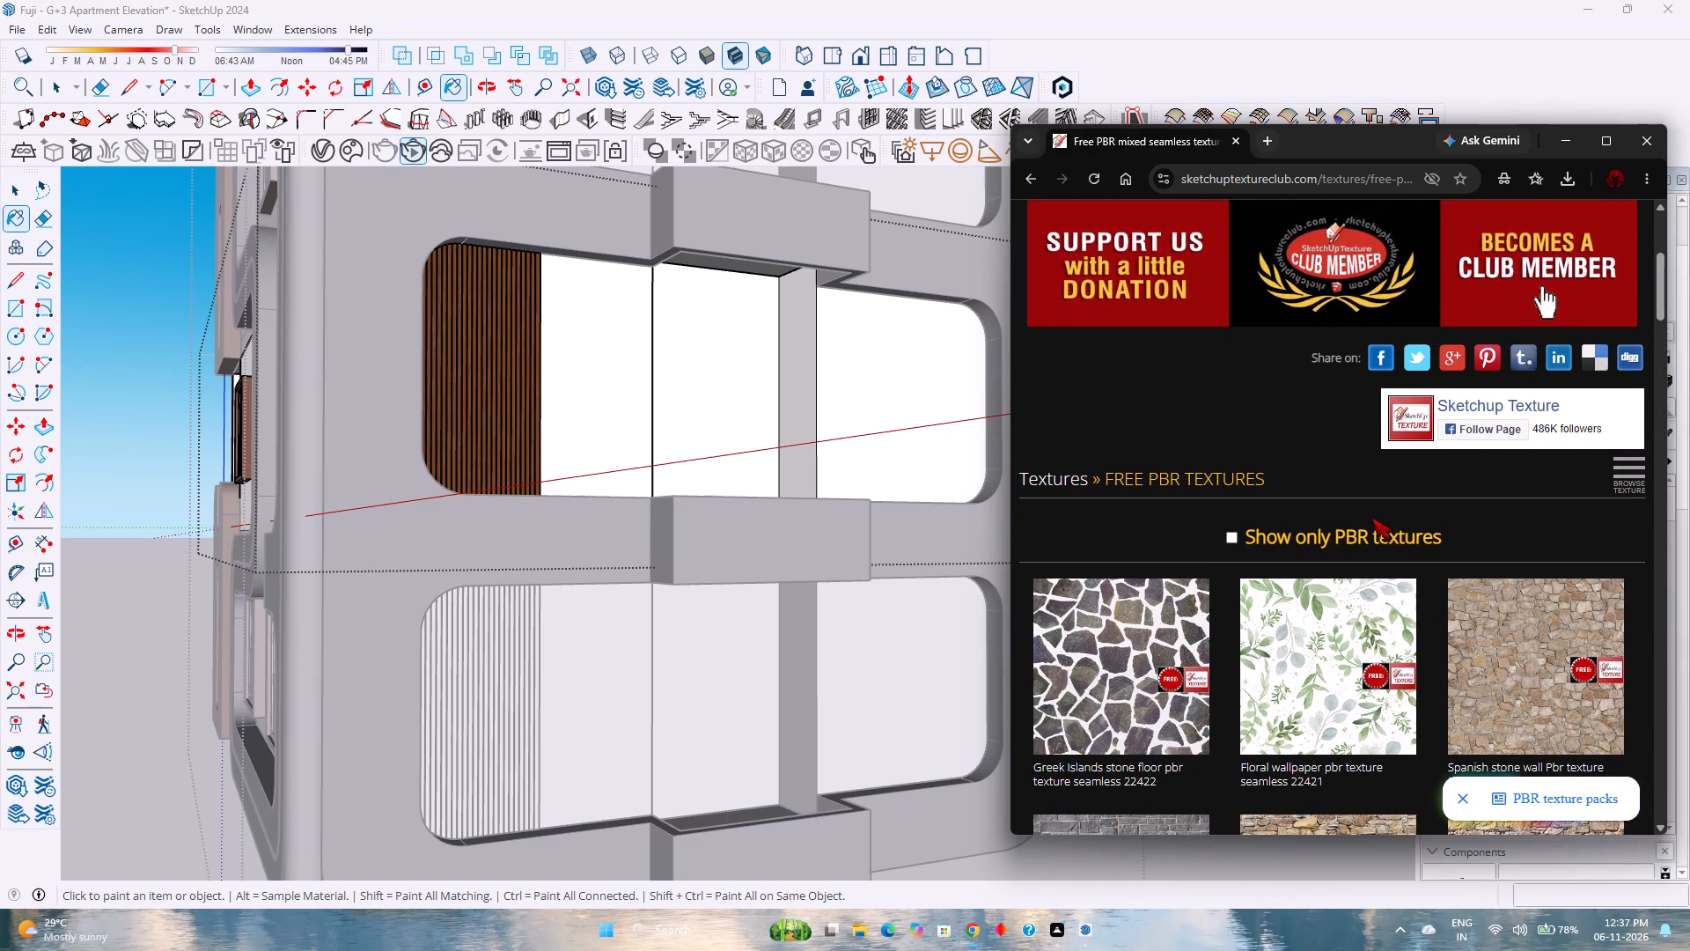
# Return to the main Textures overview of the site, closing the advertisement on the way.
pyautogui.click(1069, 483)
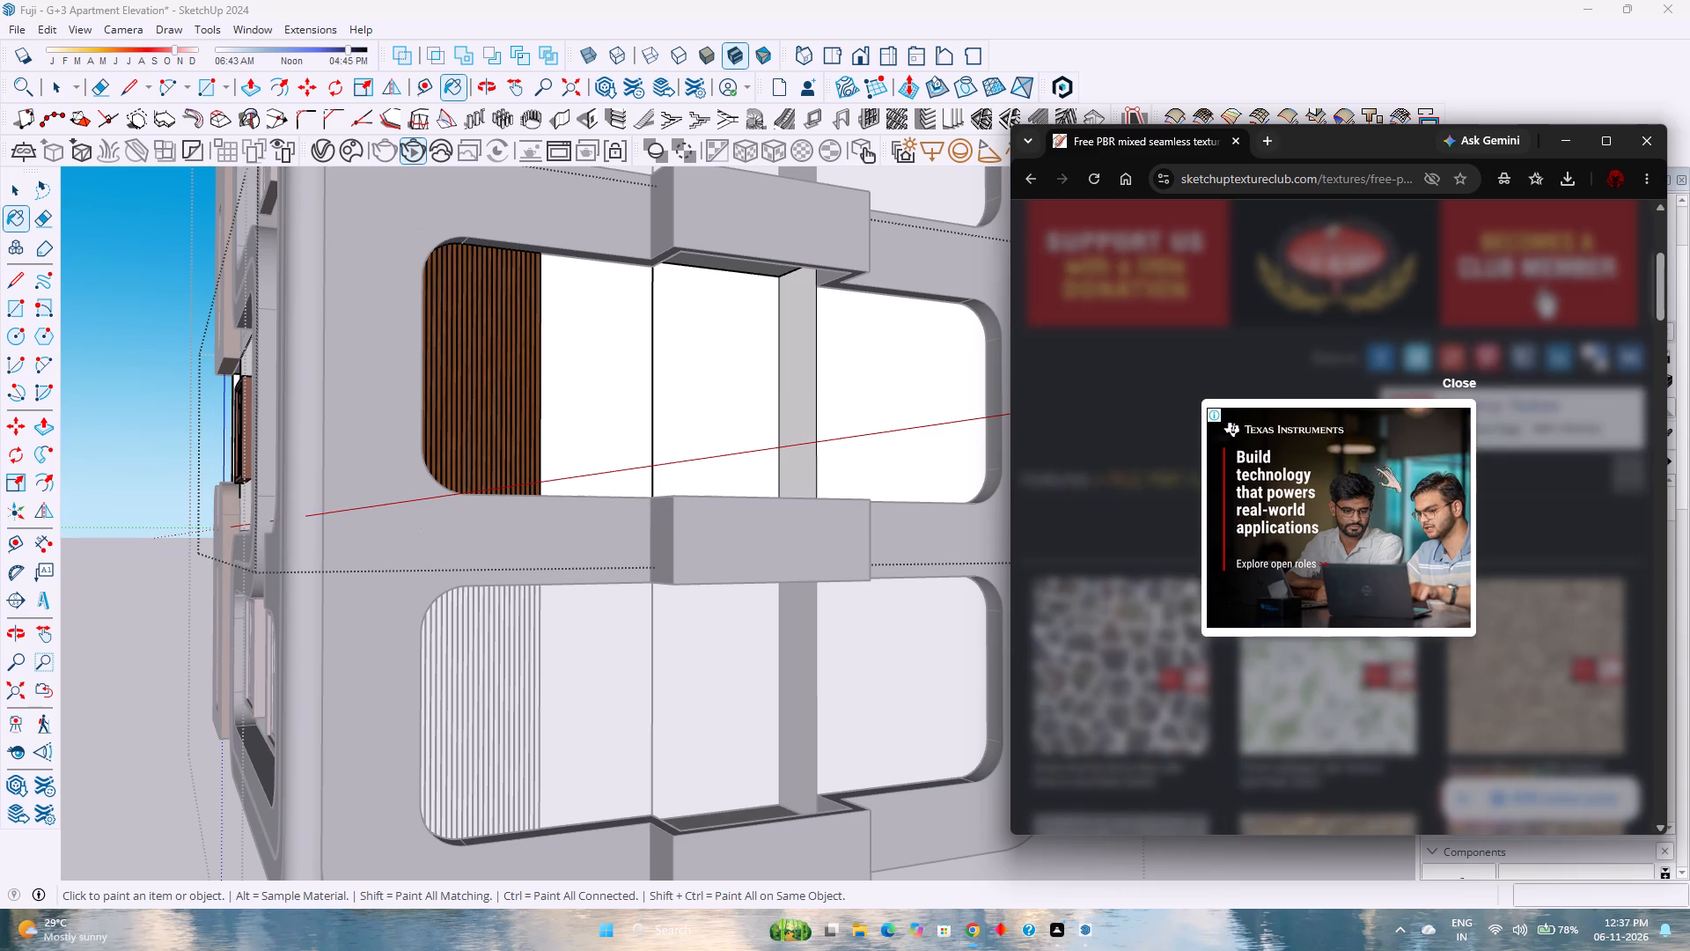
pyautogui.click(1463, 387)
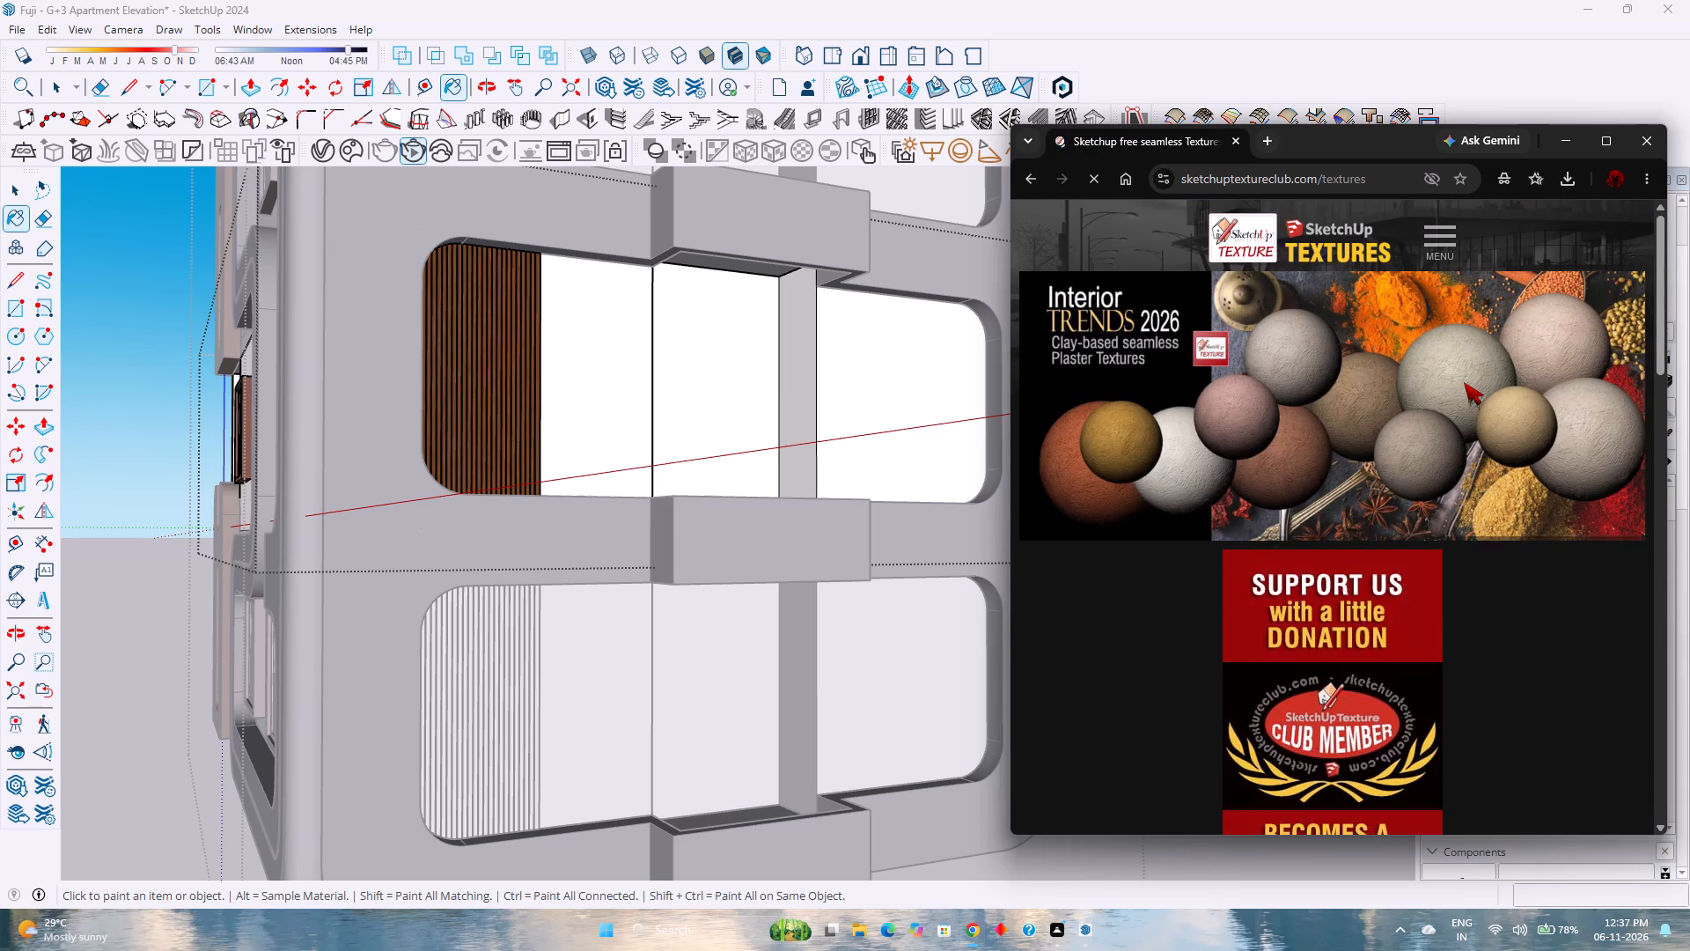
# Open the Architecture category from the Textures overview.
pyautogui.scroll(-10, 1192, 648)
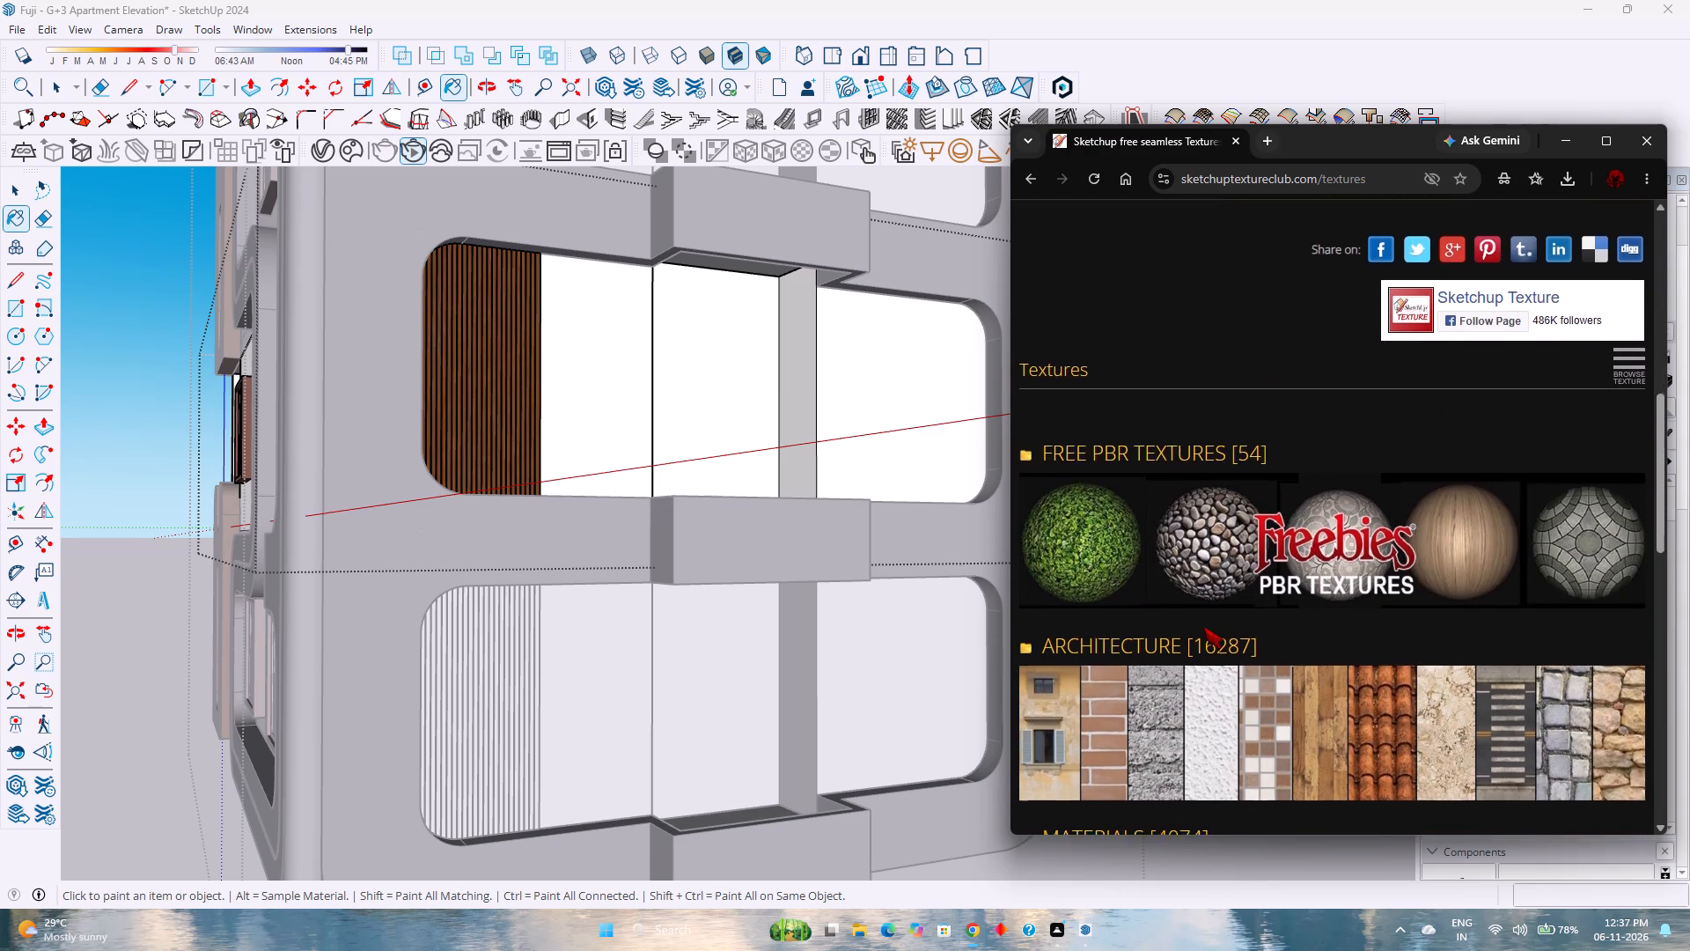
pyautogui.scroll(-2, 1204, 627)
pyautogui.click(1169, 400)
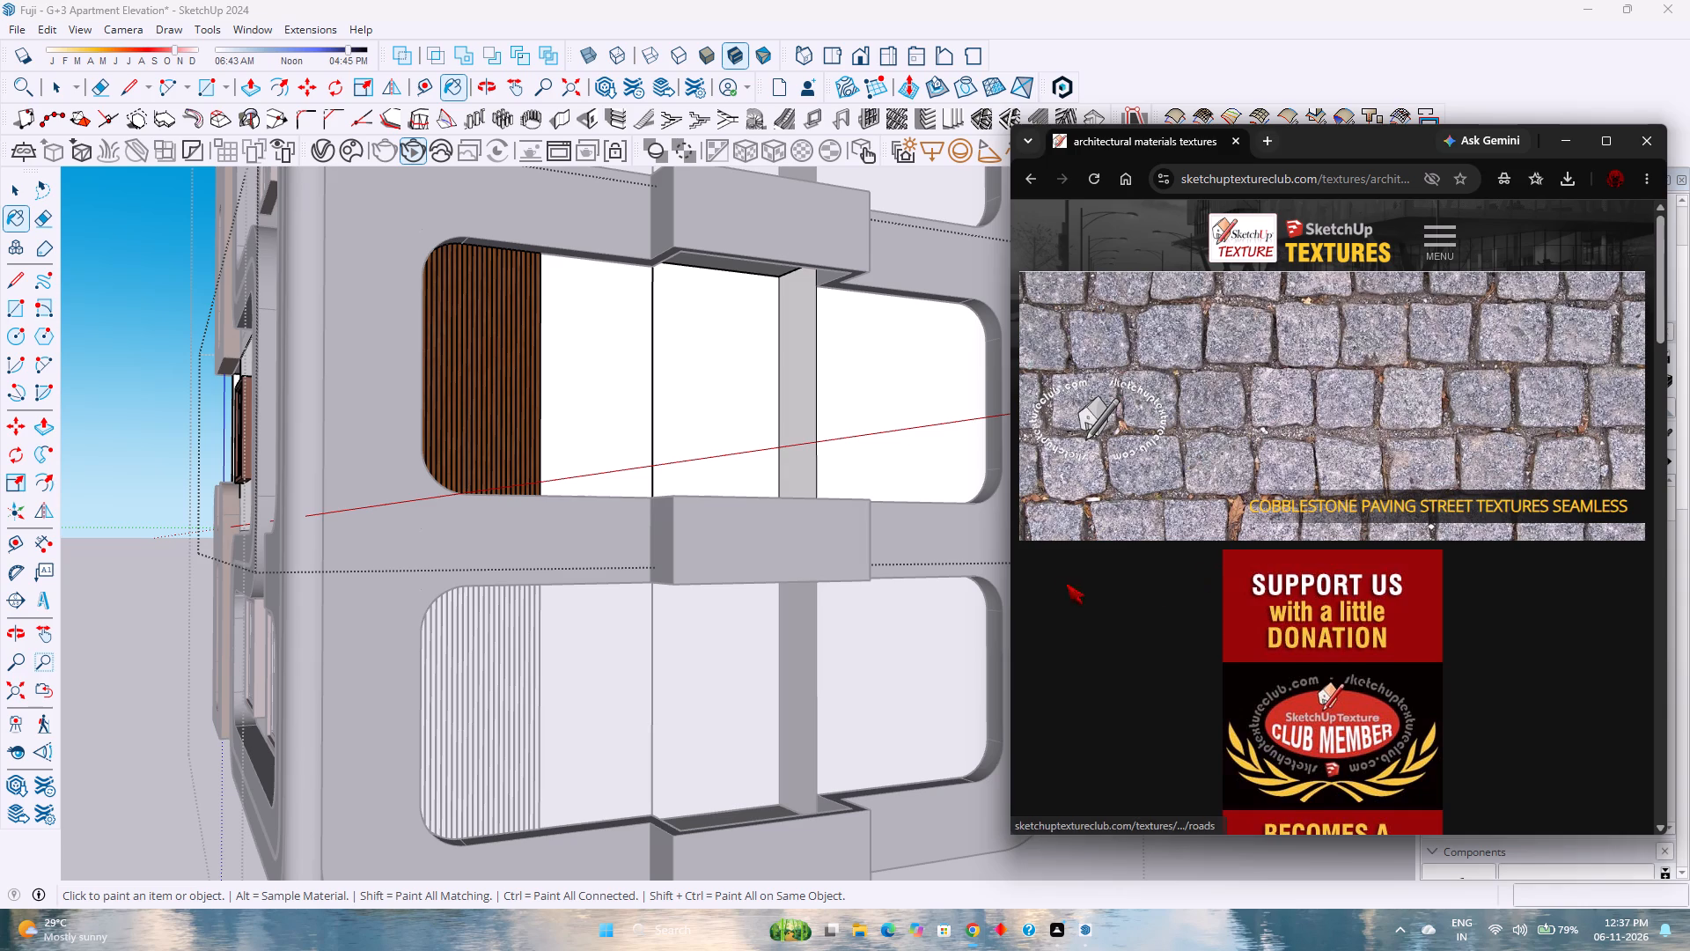
# Look through all the Architecture subcategories for a suitable balcony wall finish.
pyautogui.scroll(-12, 1138, 575)
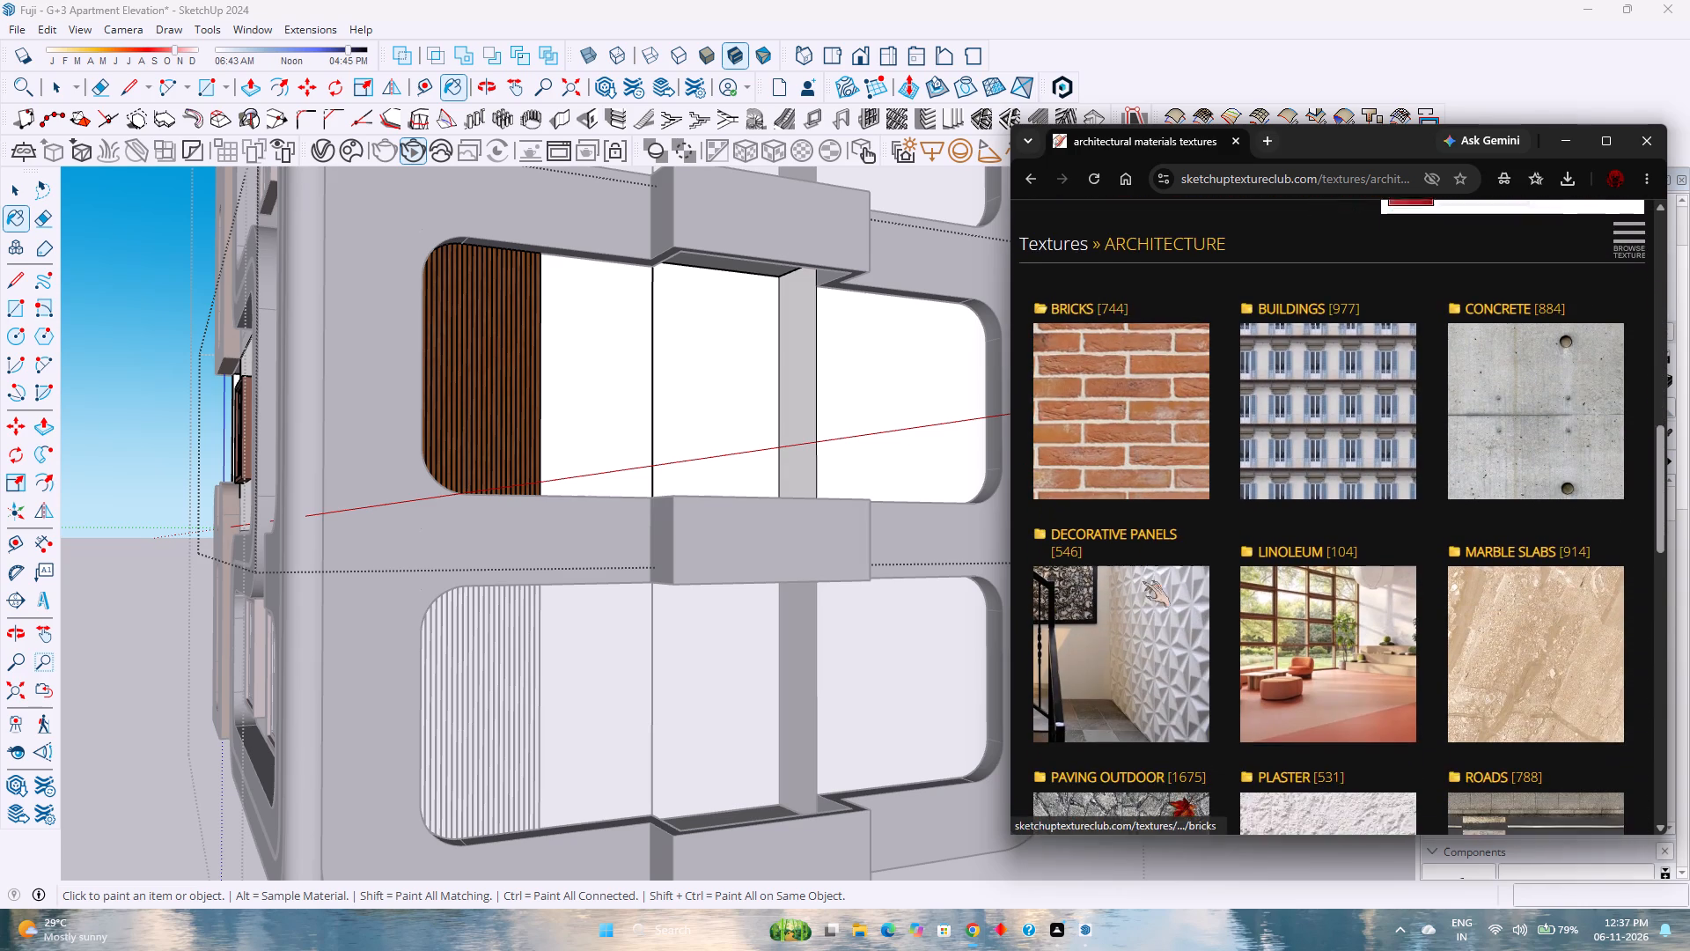
pyautogui.scroll(-2, 1143, 581)
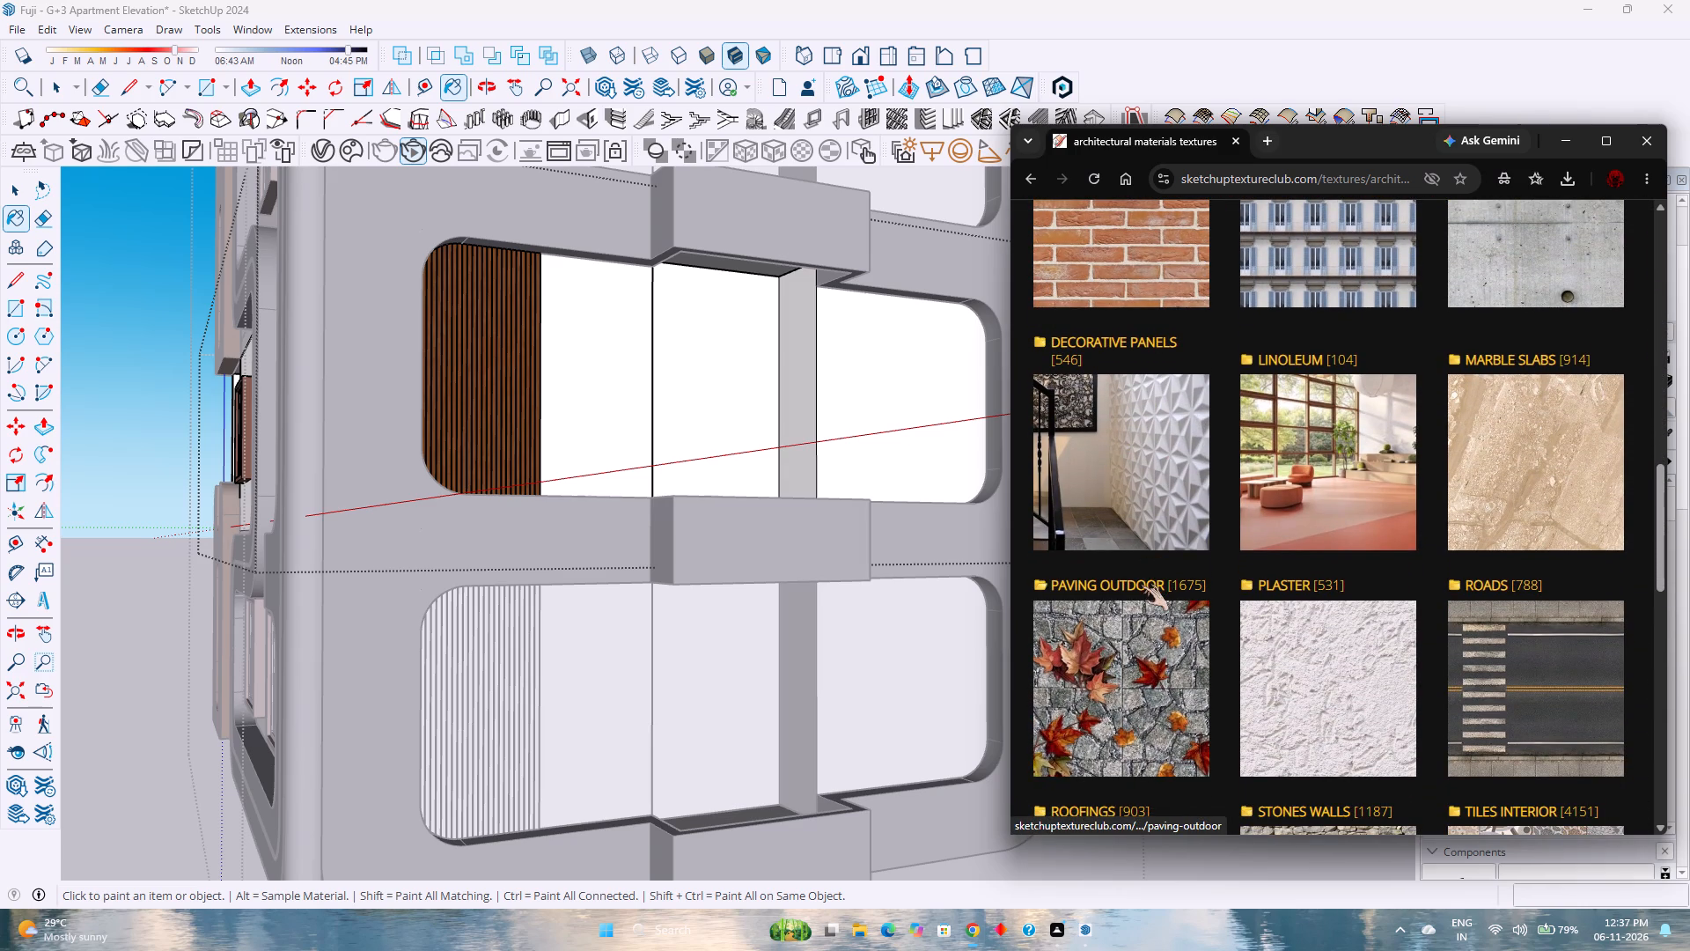
pyautogui.scroll(-1, 1141, 585)
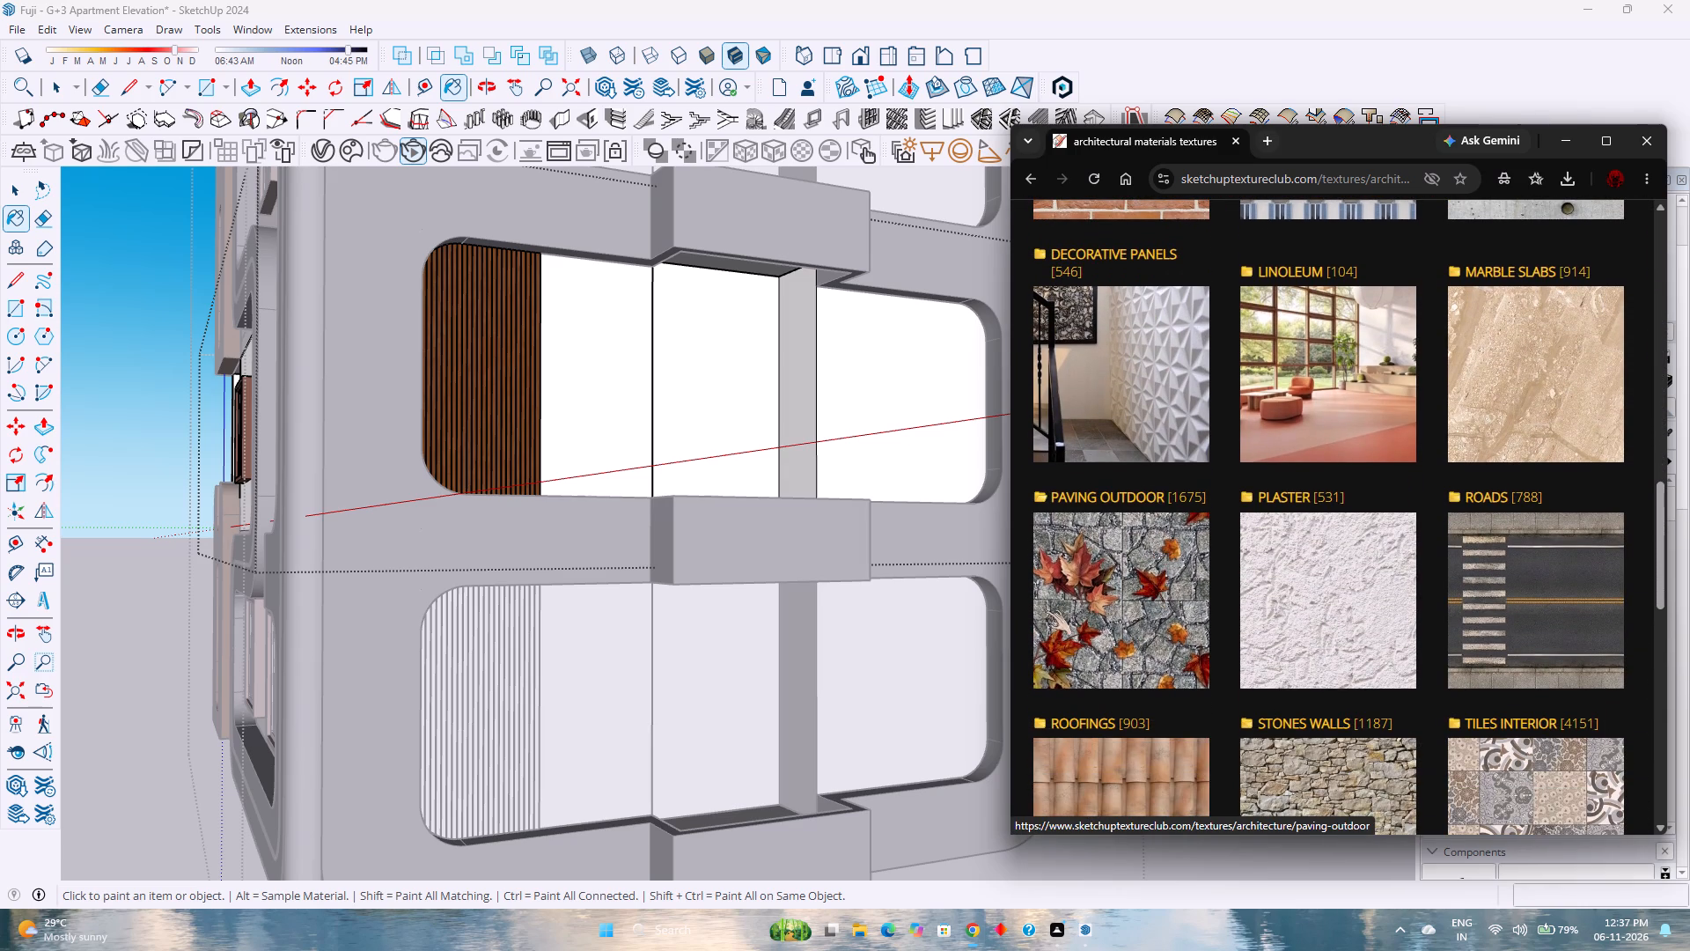
pyautogui.scroll(3, 1276, 588)
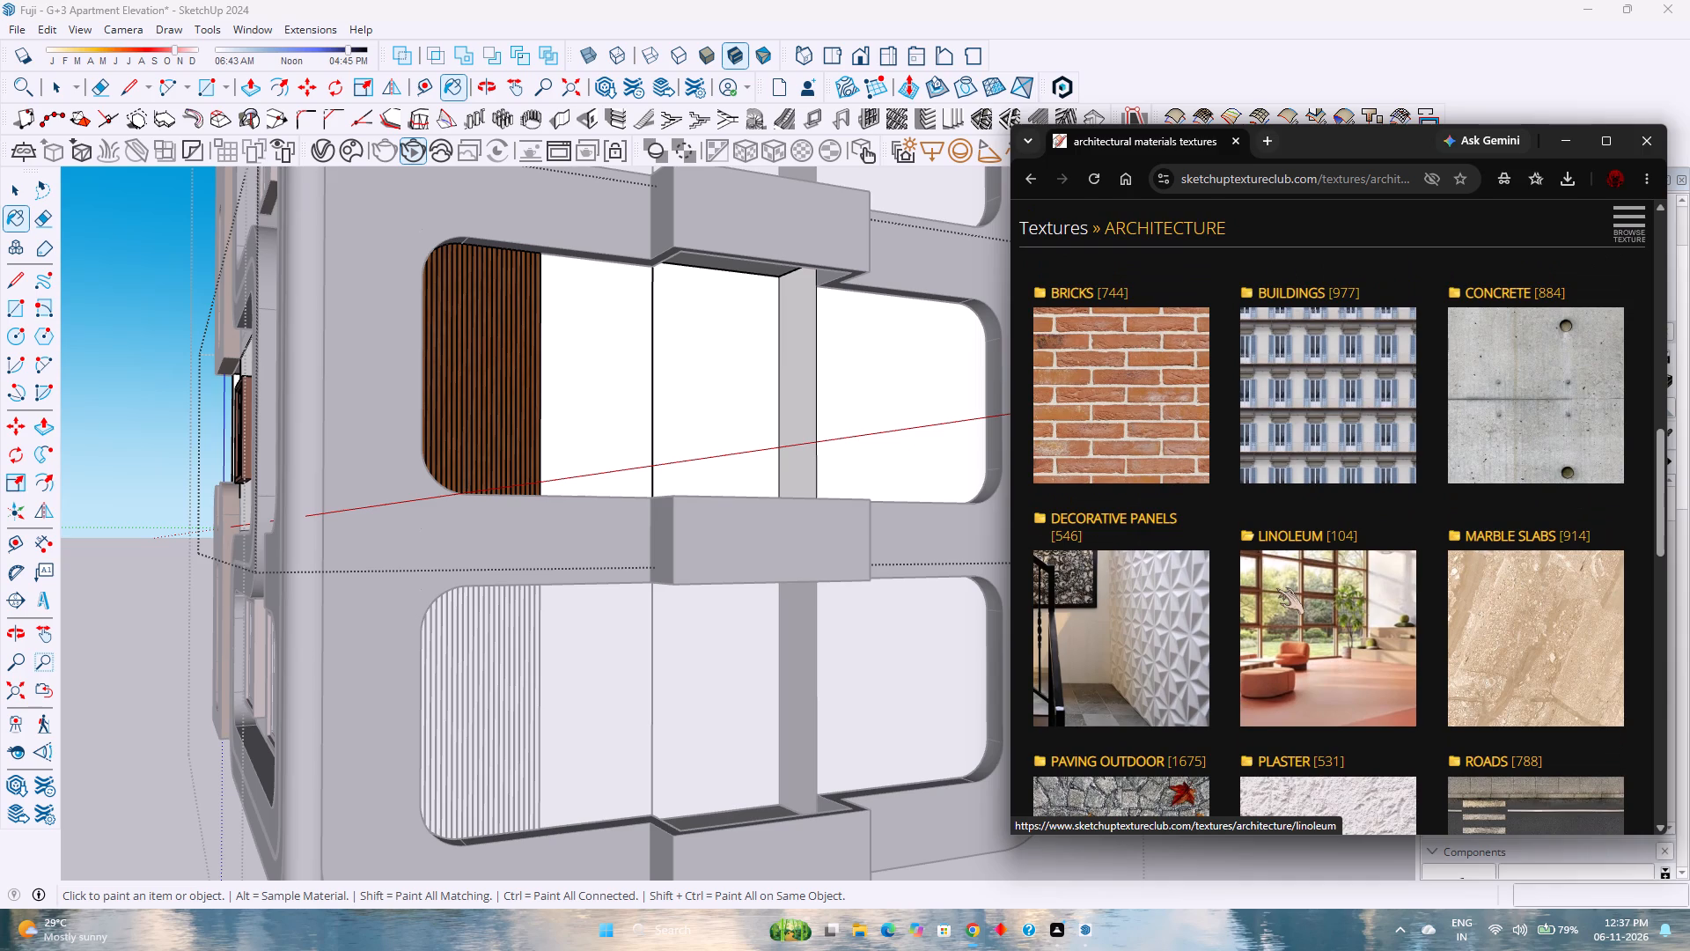
pyautogui.scroll(-7, 1276, 588)
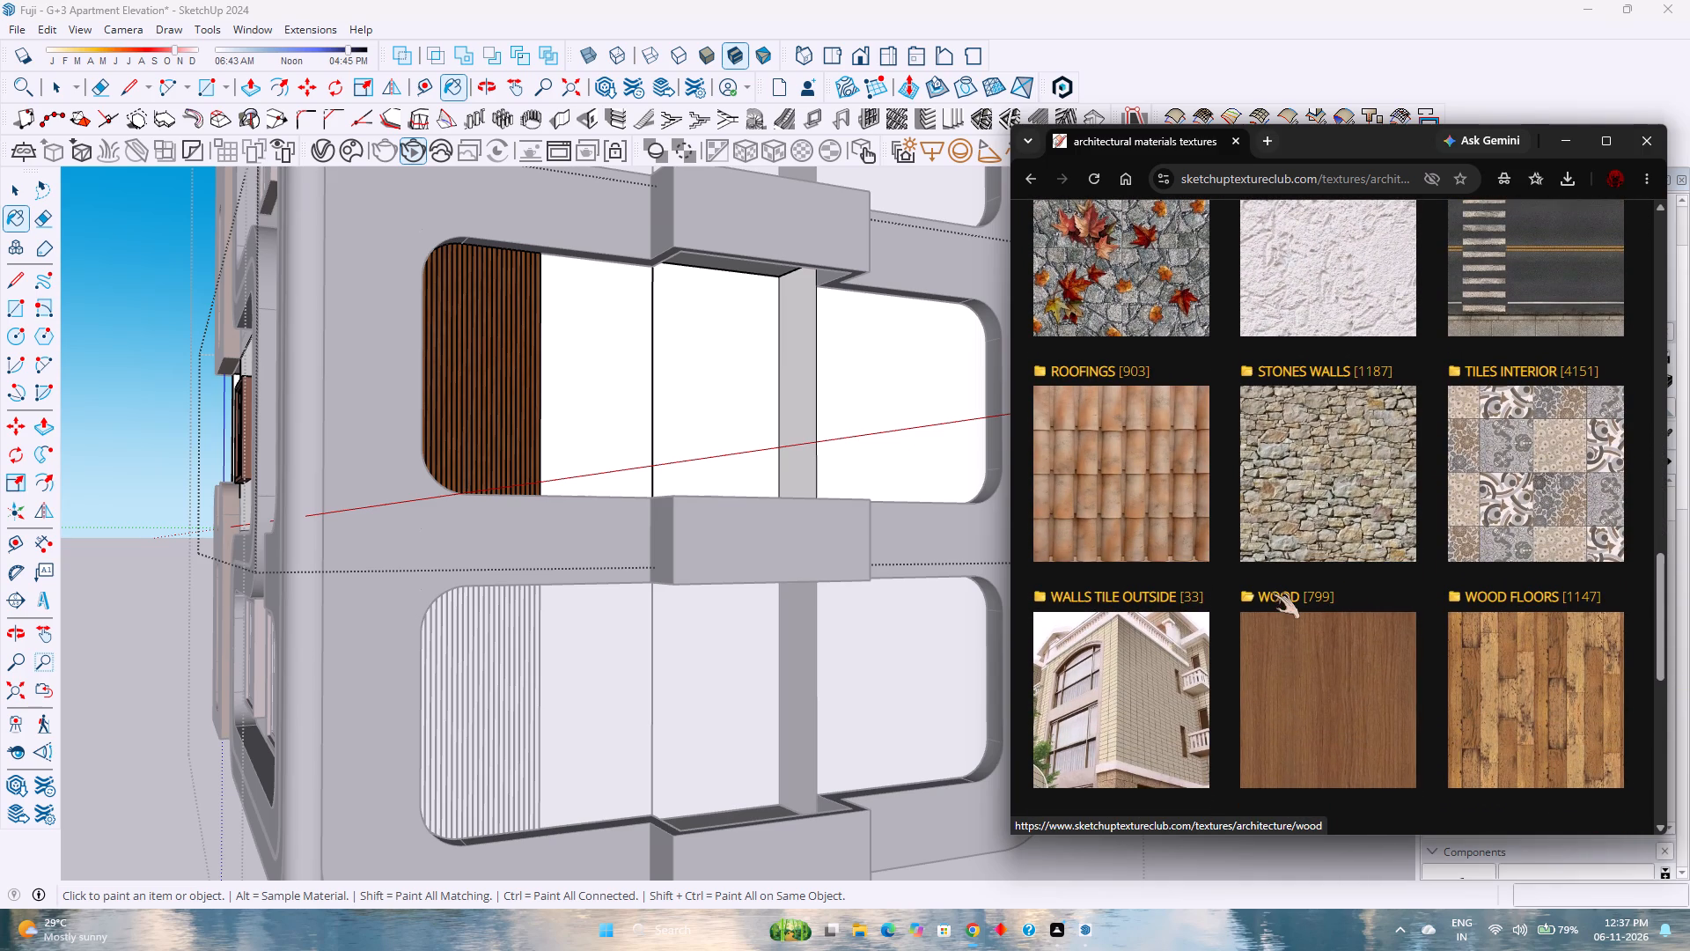
pyautogui.scroll(-6, 1272, 593)
pyautogui.scroll(4, 1272, 593)
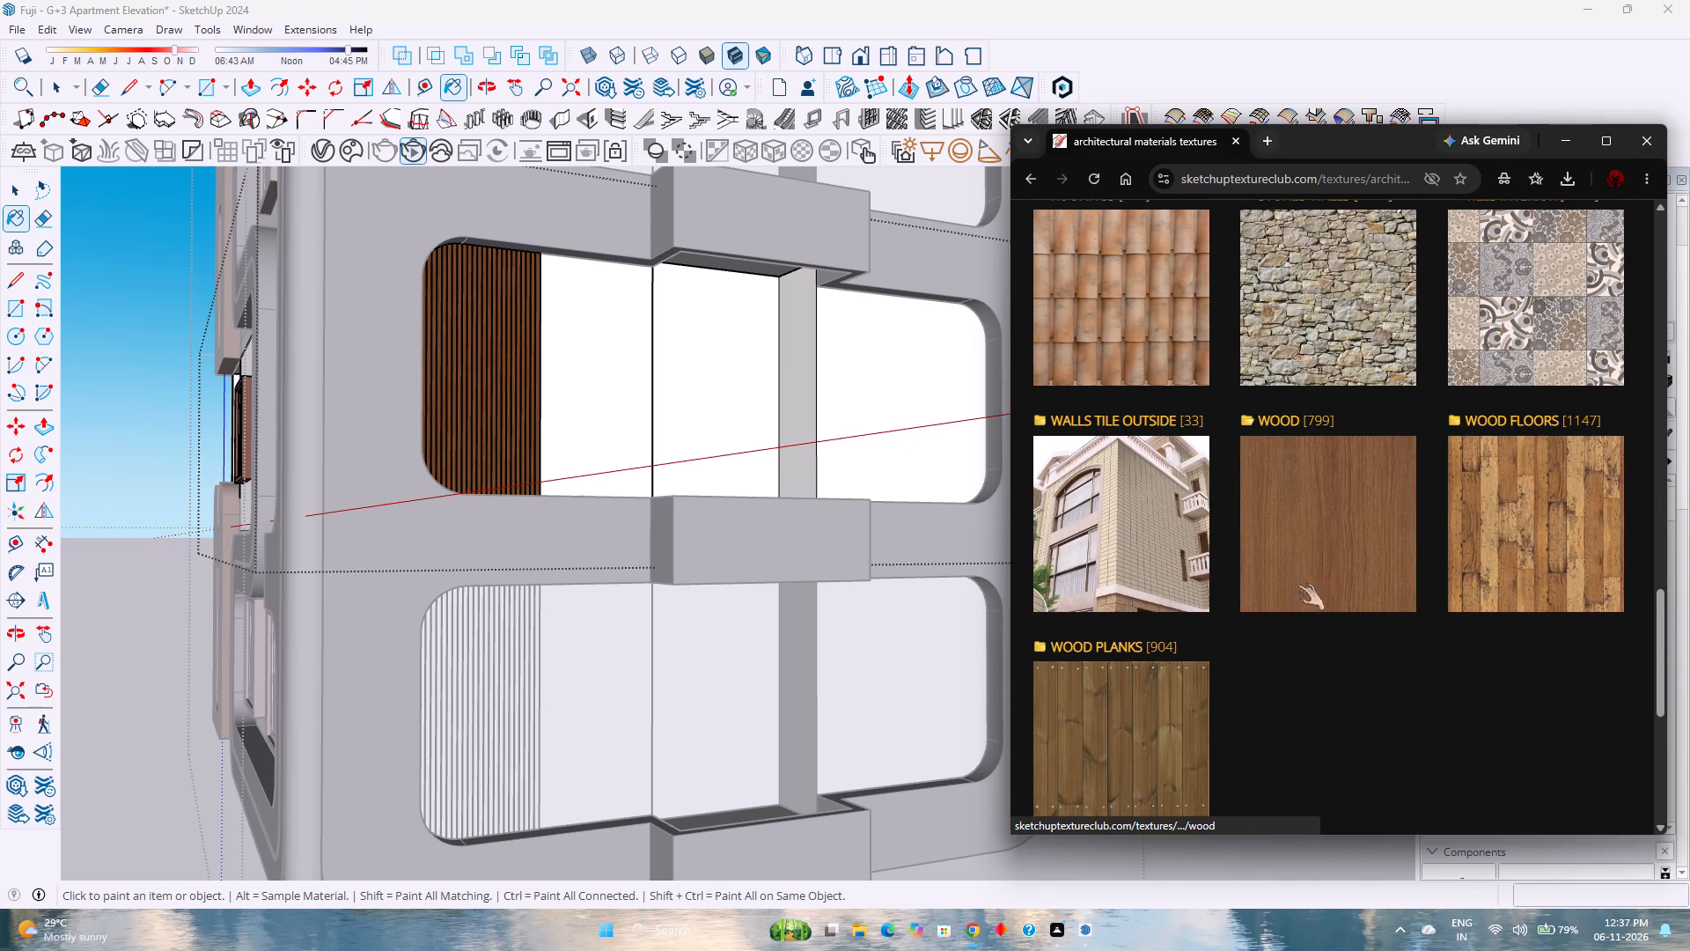
pyautogui.scroll(11, 1354, 579)
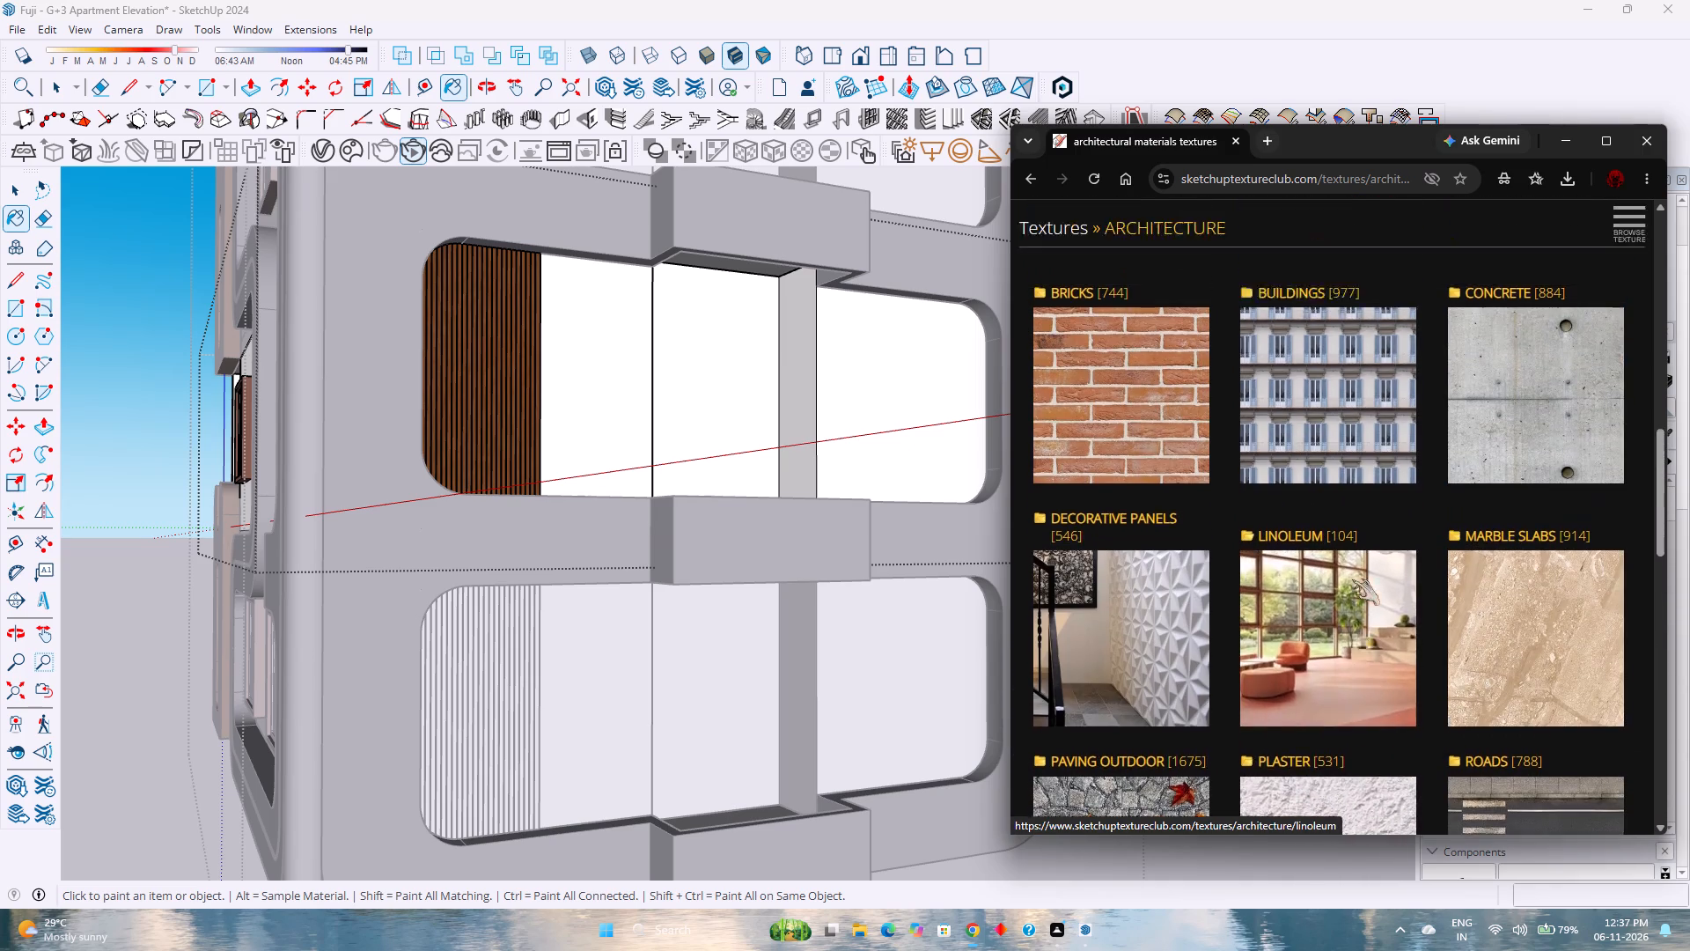
pyautogui.scroll(3, 1352, 579)
pyautogui.scroll(-1, 1352, 579)
pyautogui.scroll(-2, 1258, 607)
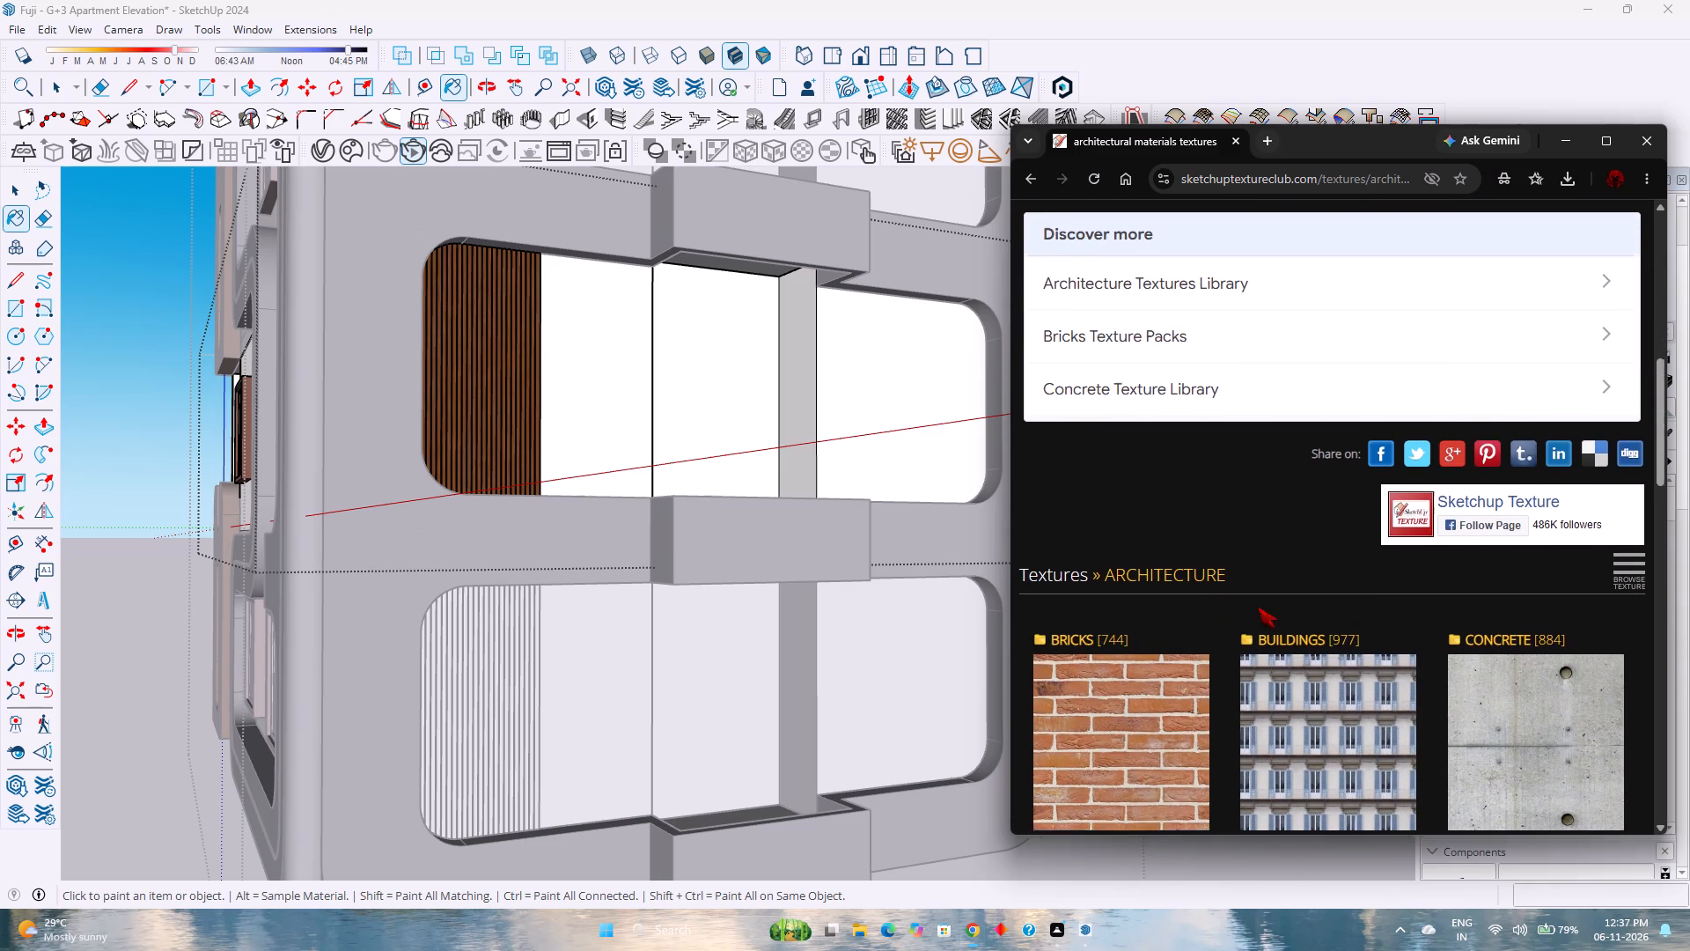
pyautogui.scroll(-2, 1258, 607)
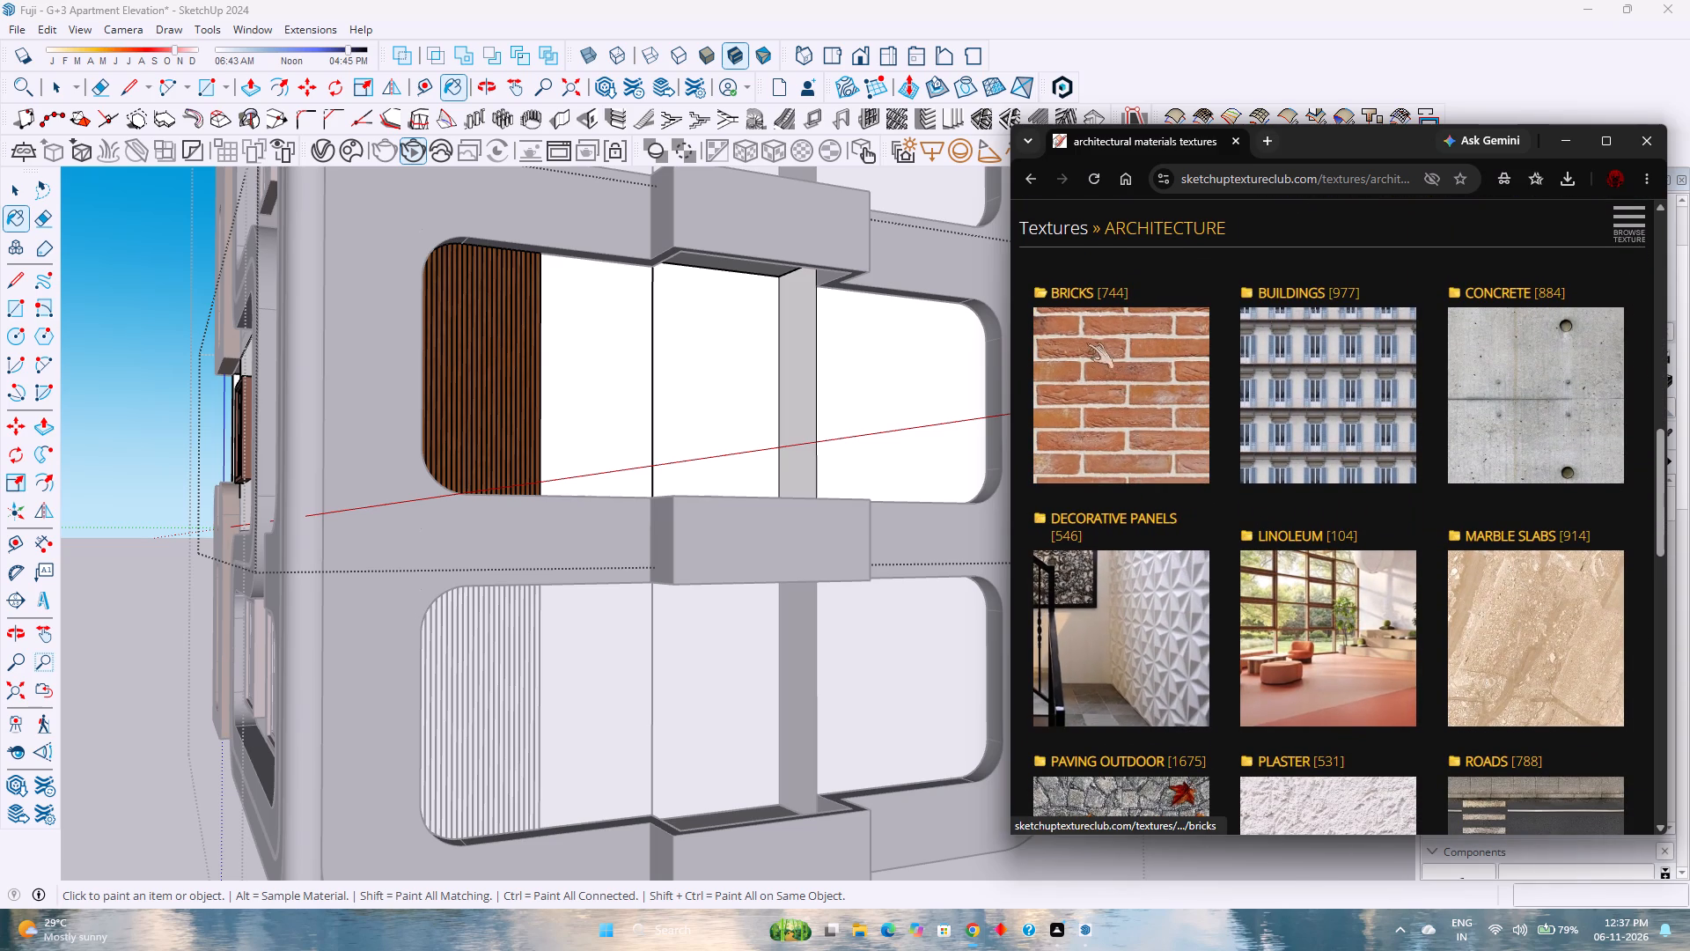
# Open the Bricks subcategory and look over its brick types for a balcony wall texture.
pyautogui.click(1098, 379)
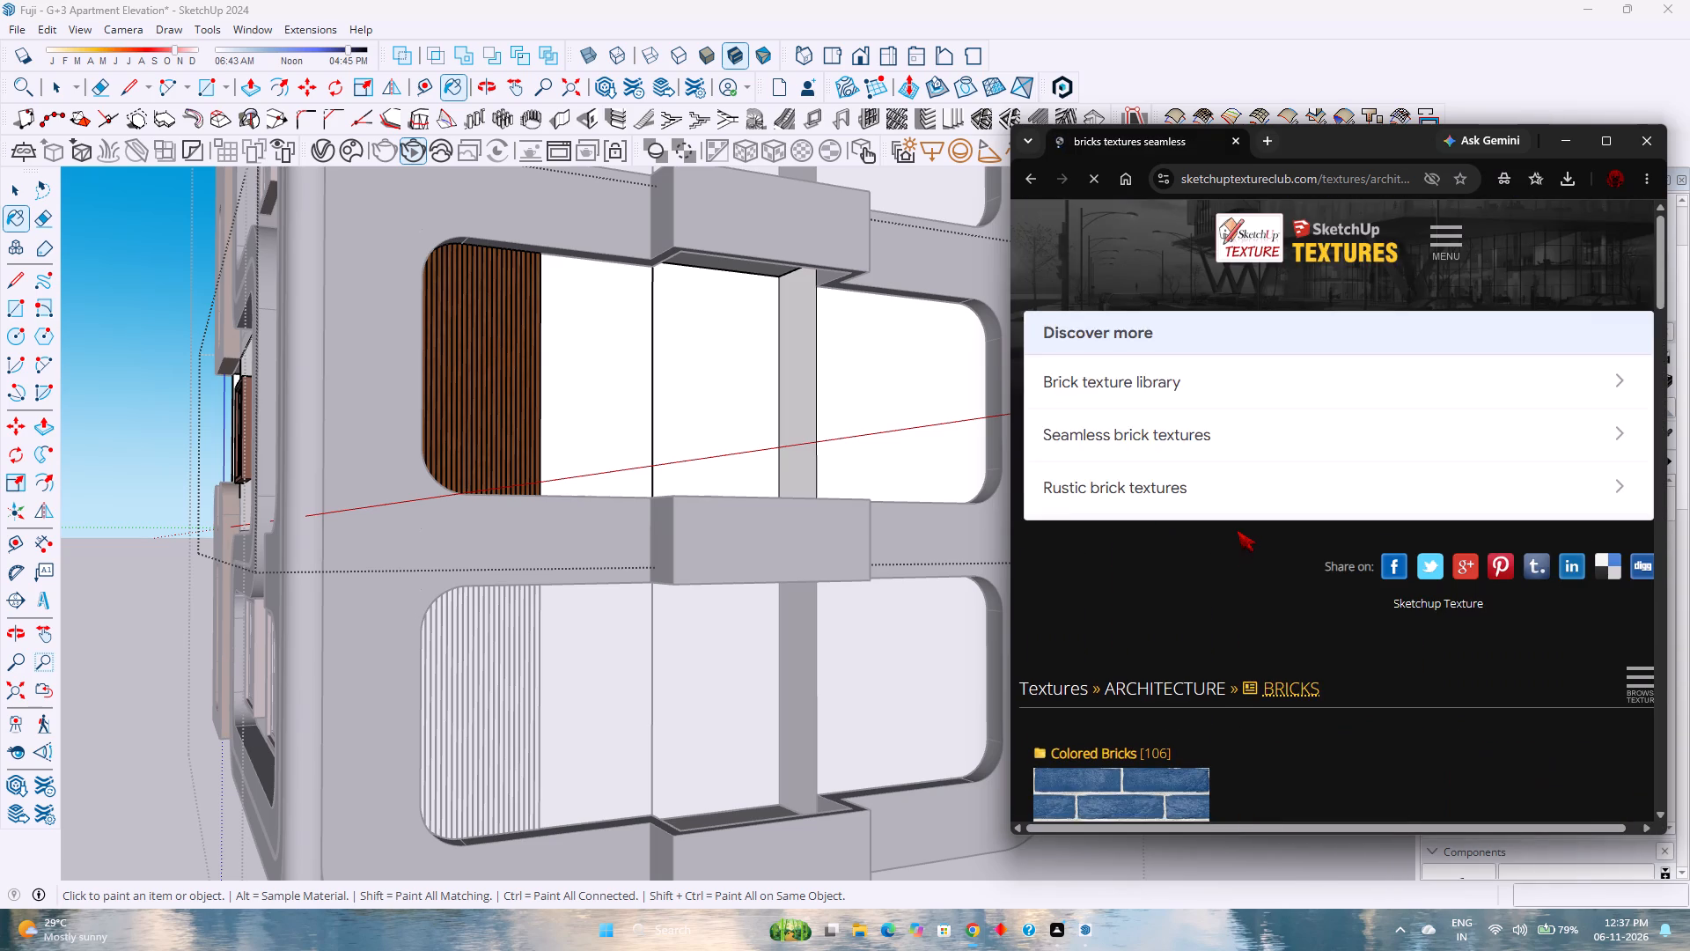
pyautogui.scroll(-6, 1237, 530)
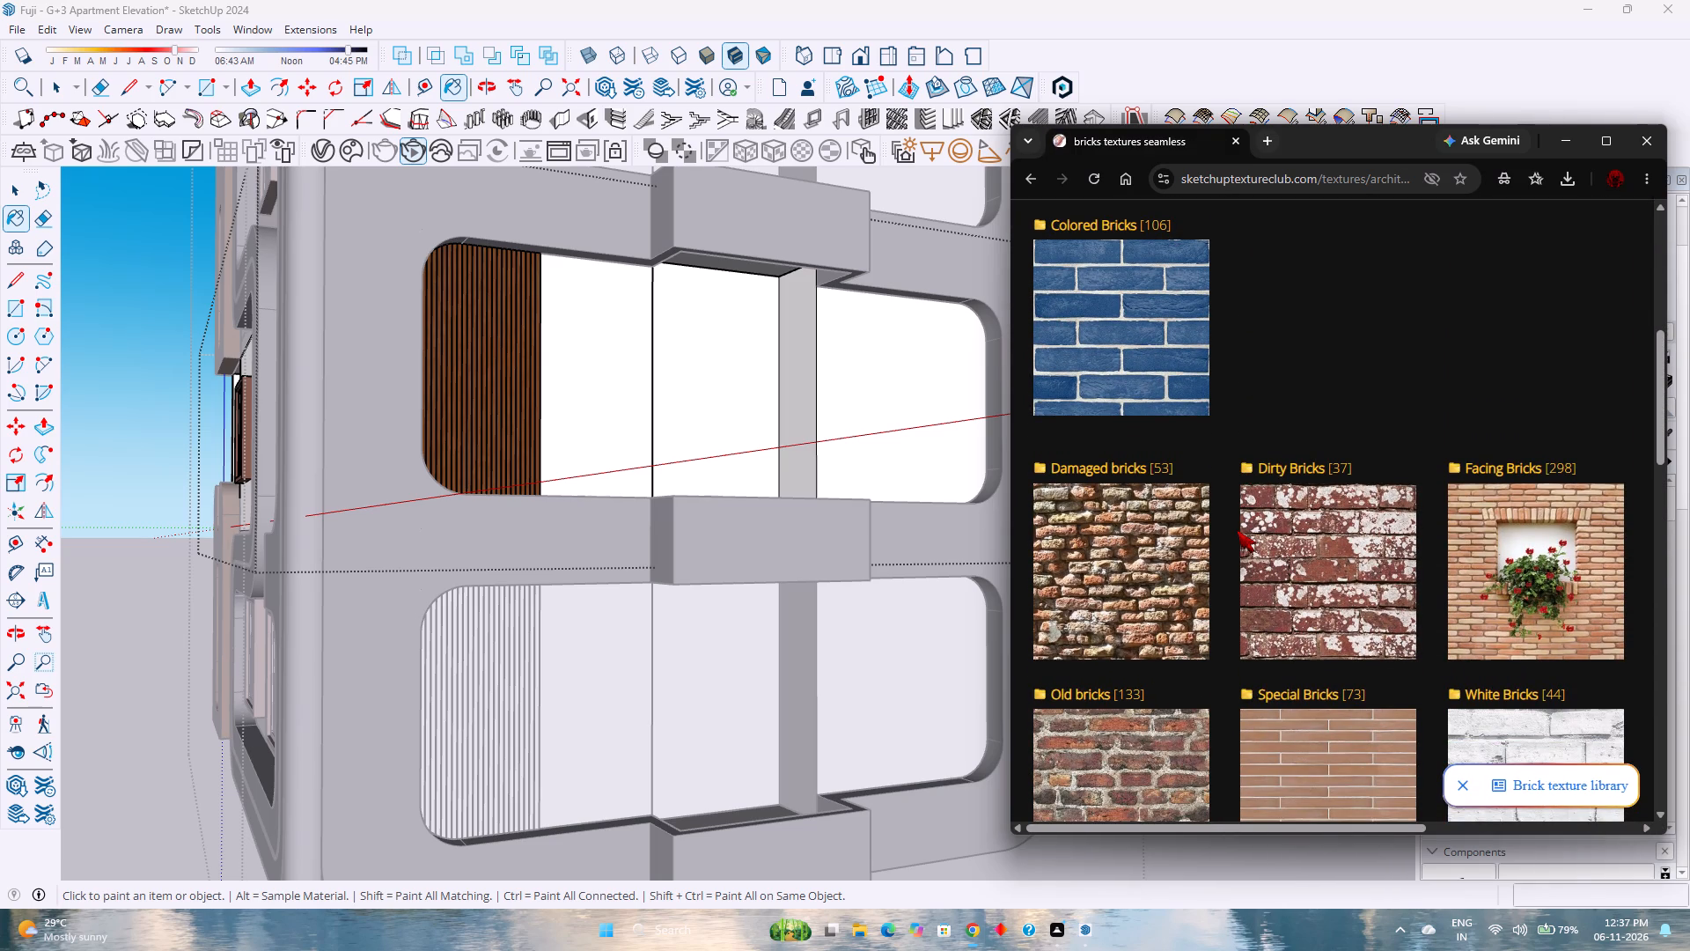
pyautogui.scroll(-3, 1237, 530)
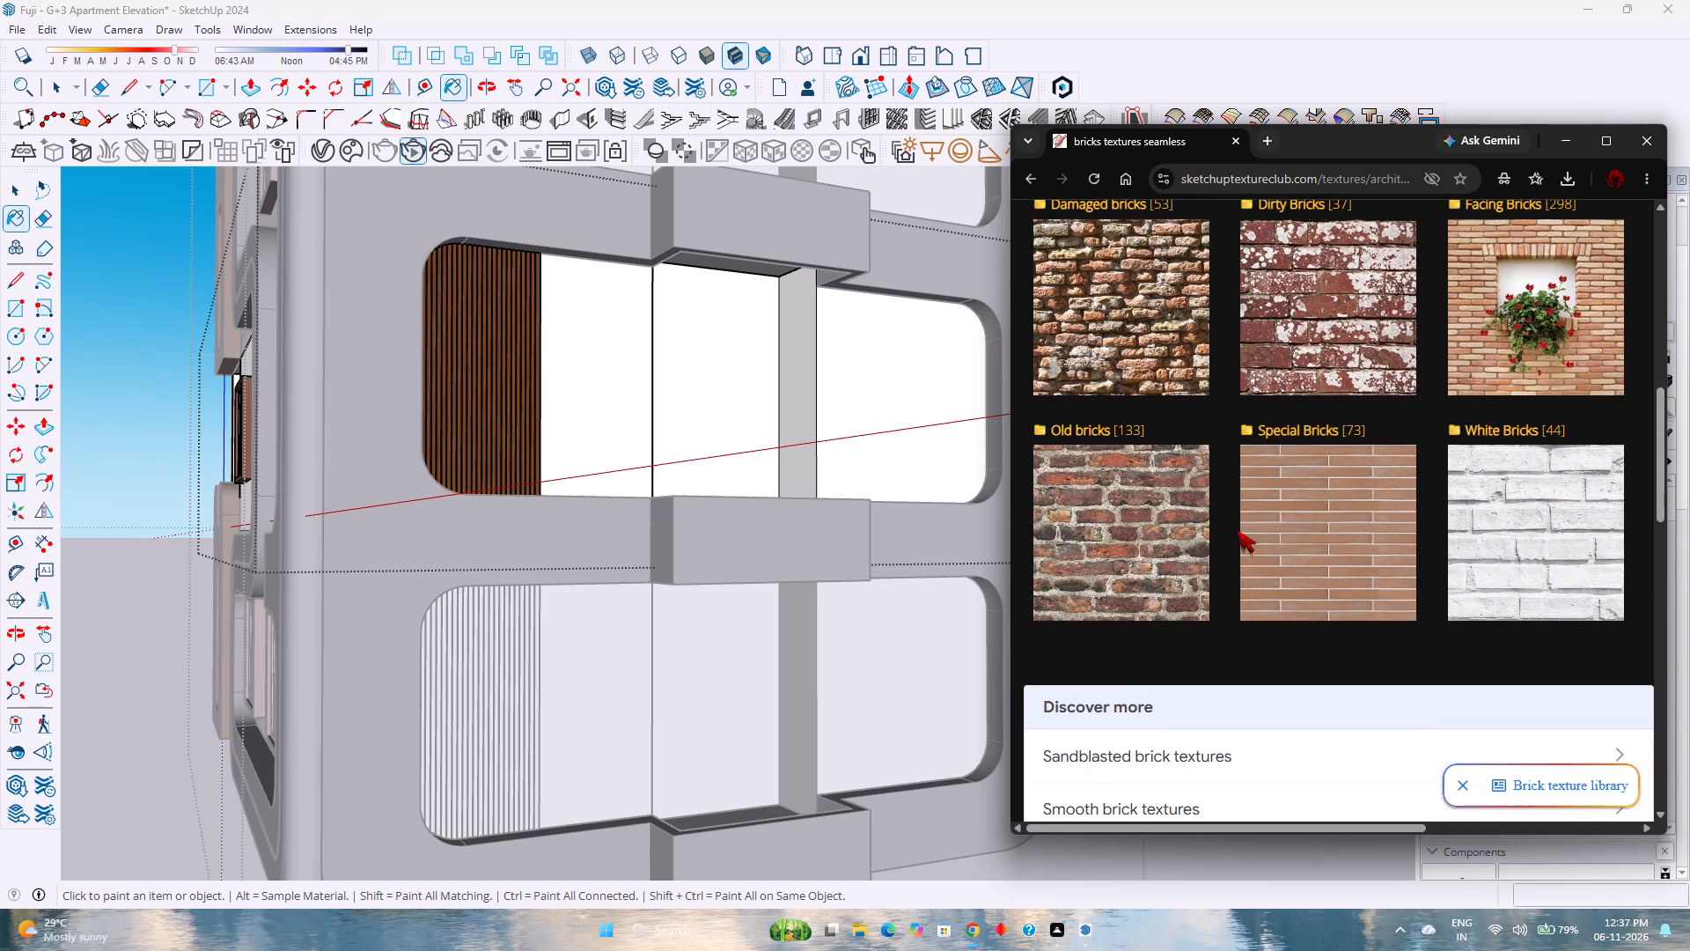
pyautogui.scroll(5, 1237, 530)
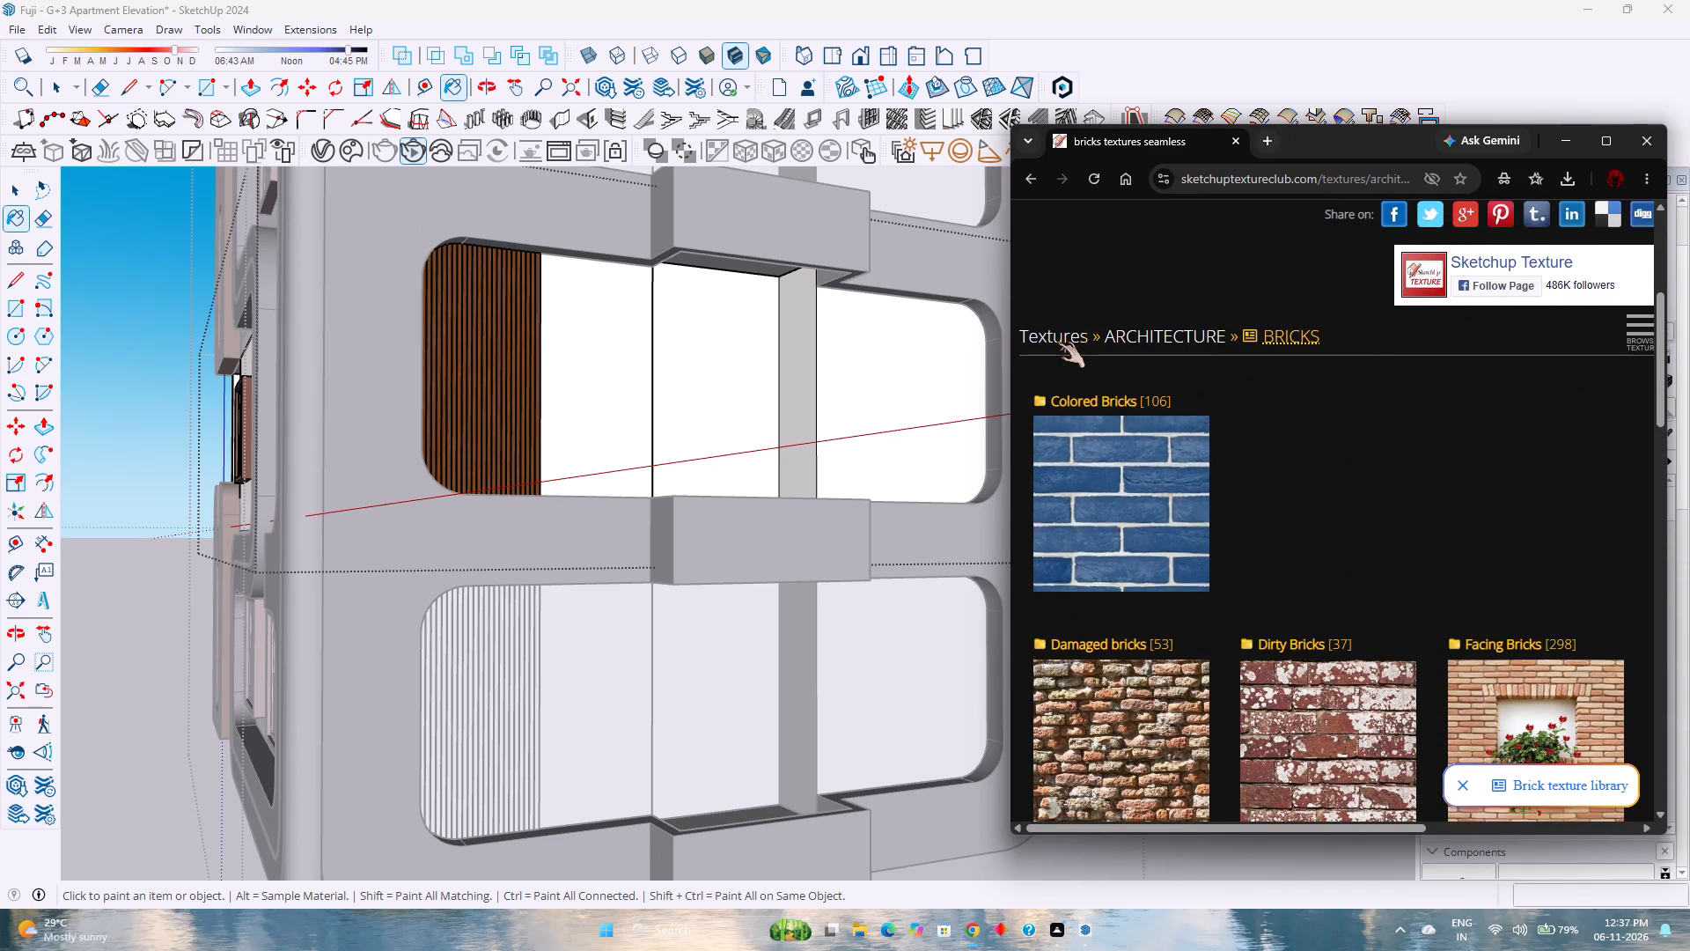
# Return to the main Textures overview and reopen the Architecture category.
pyautogui.click(1057, 340)
pyautogui.scroll(-4, 1231, 550)
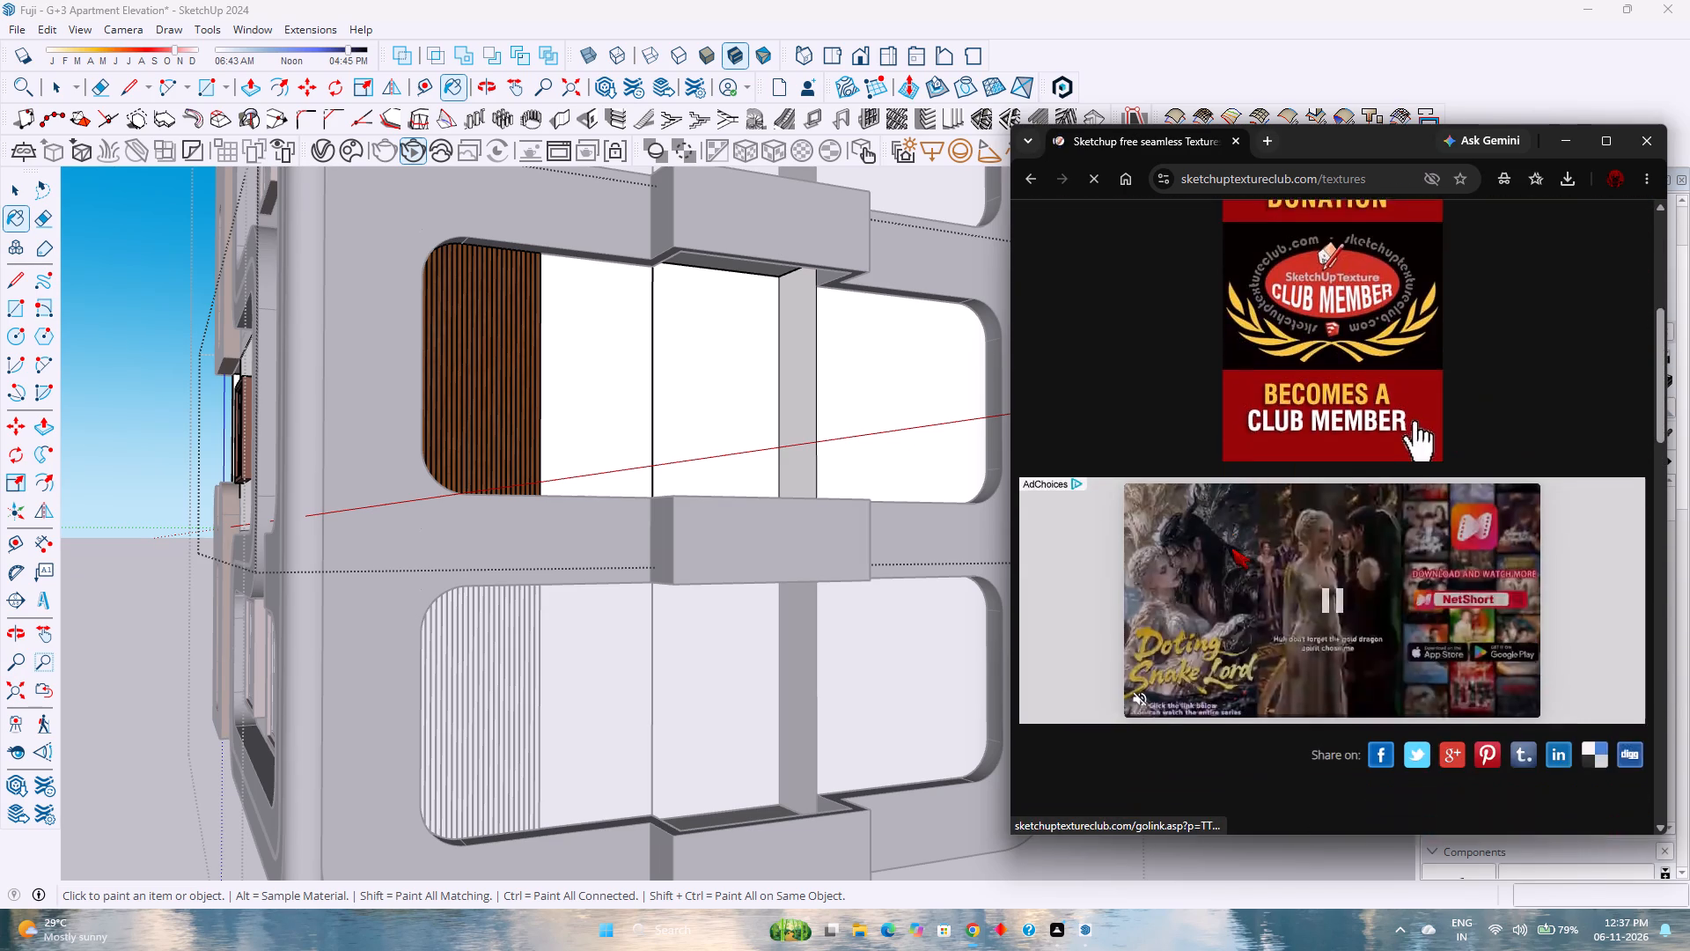
pyautogui.scroll(-9, 1231, 548)
pyautogui.scroll(1, 1229, 550)
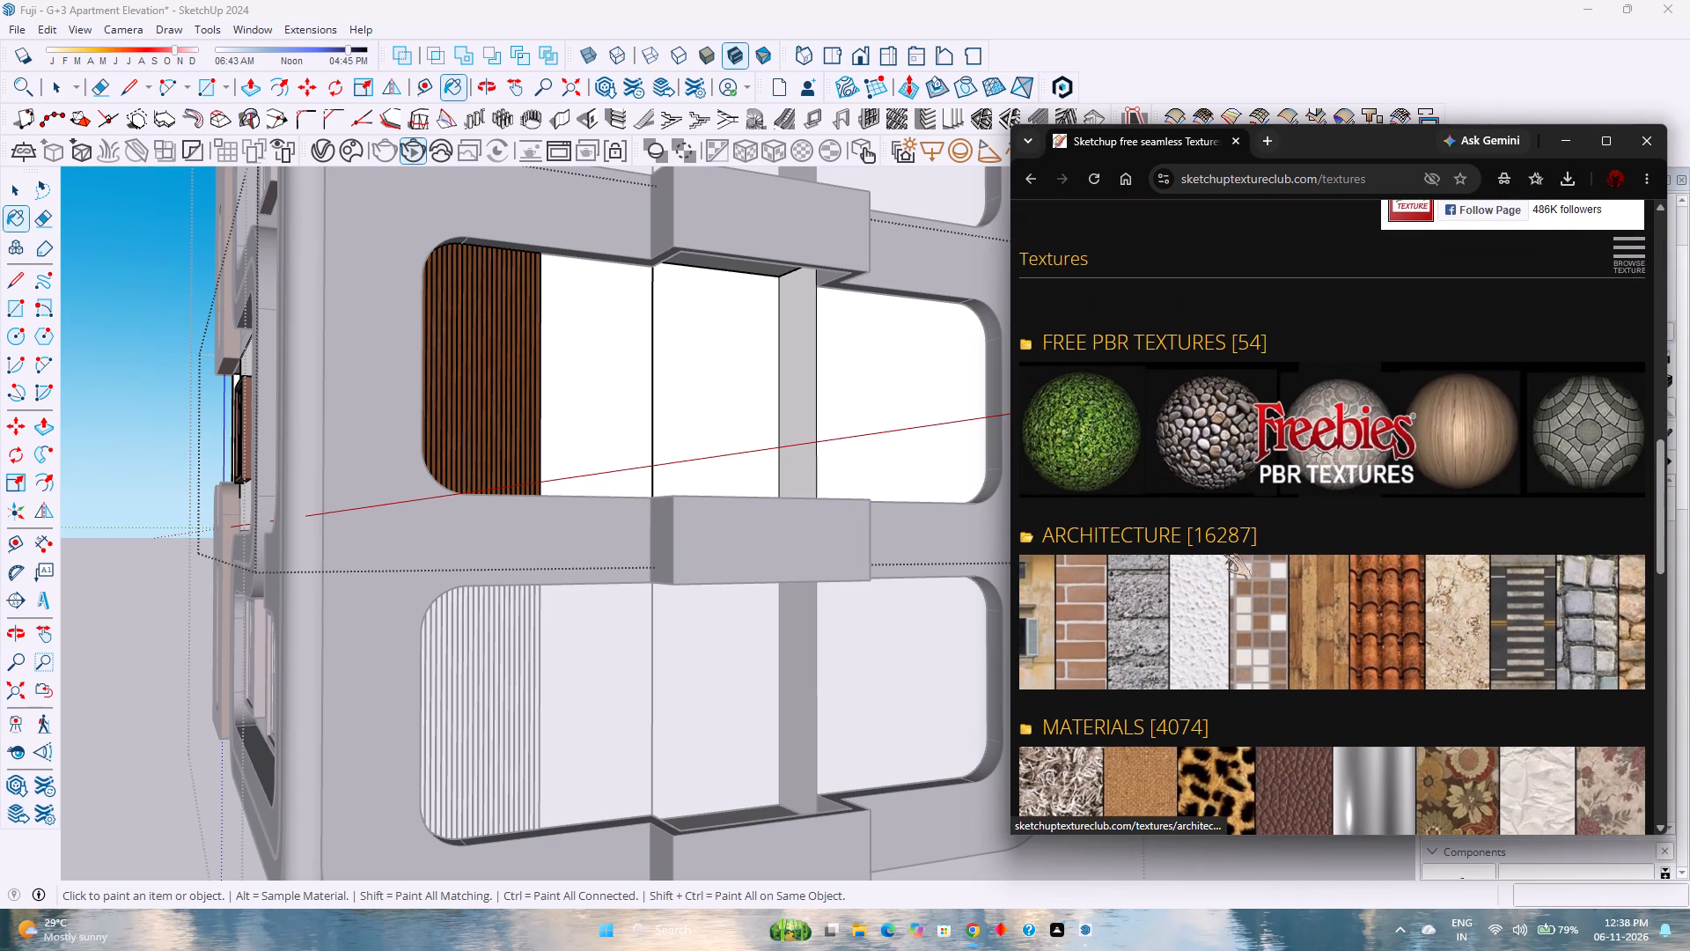
pyautogui.click(1207, 579)
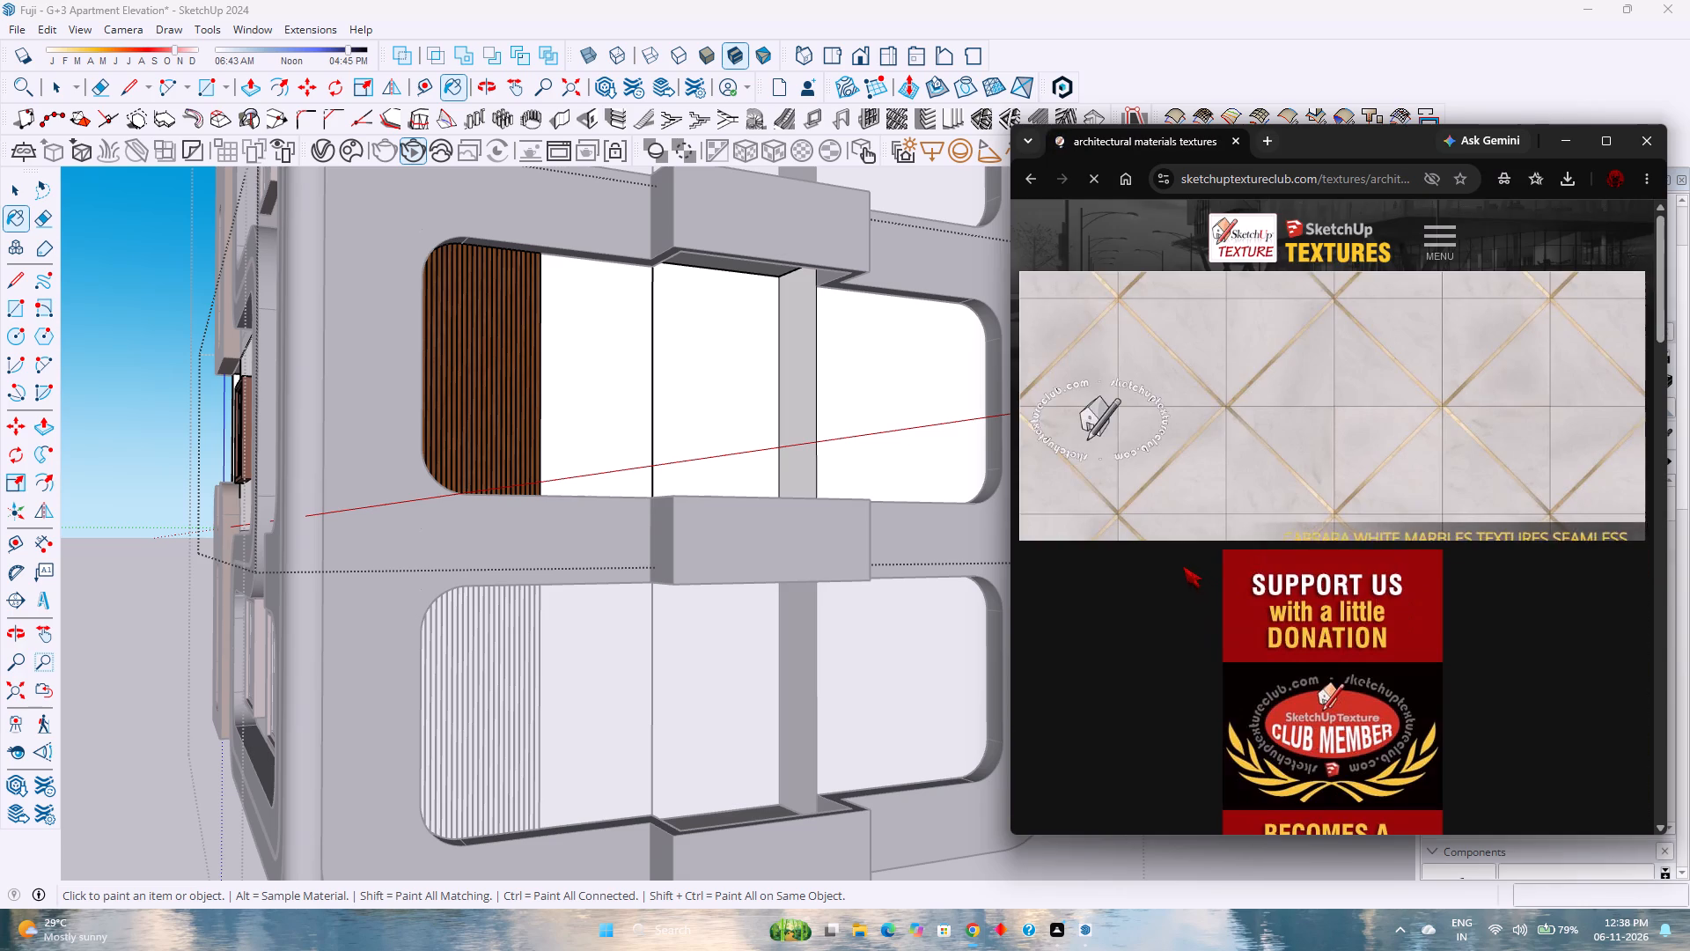
# Open the Stone blocks gallery within the Stones Walls subcategory of Architecture.
pyautogui.scroll(-10, 1183, 566)
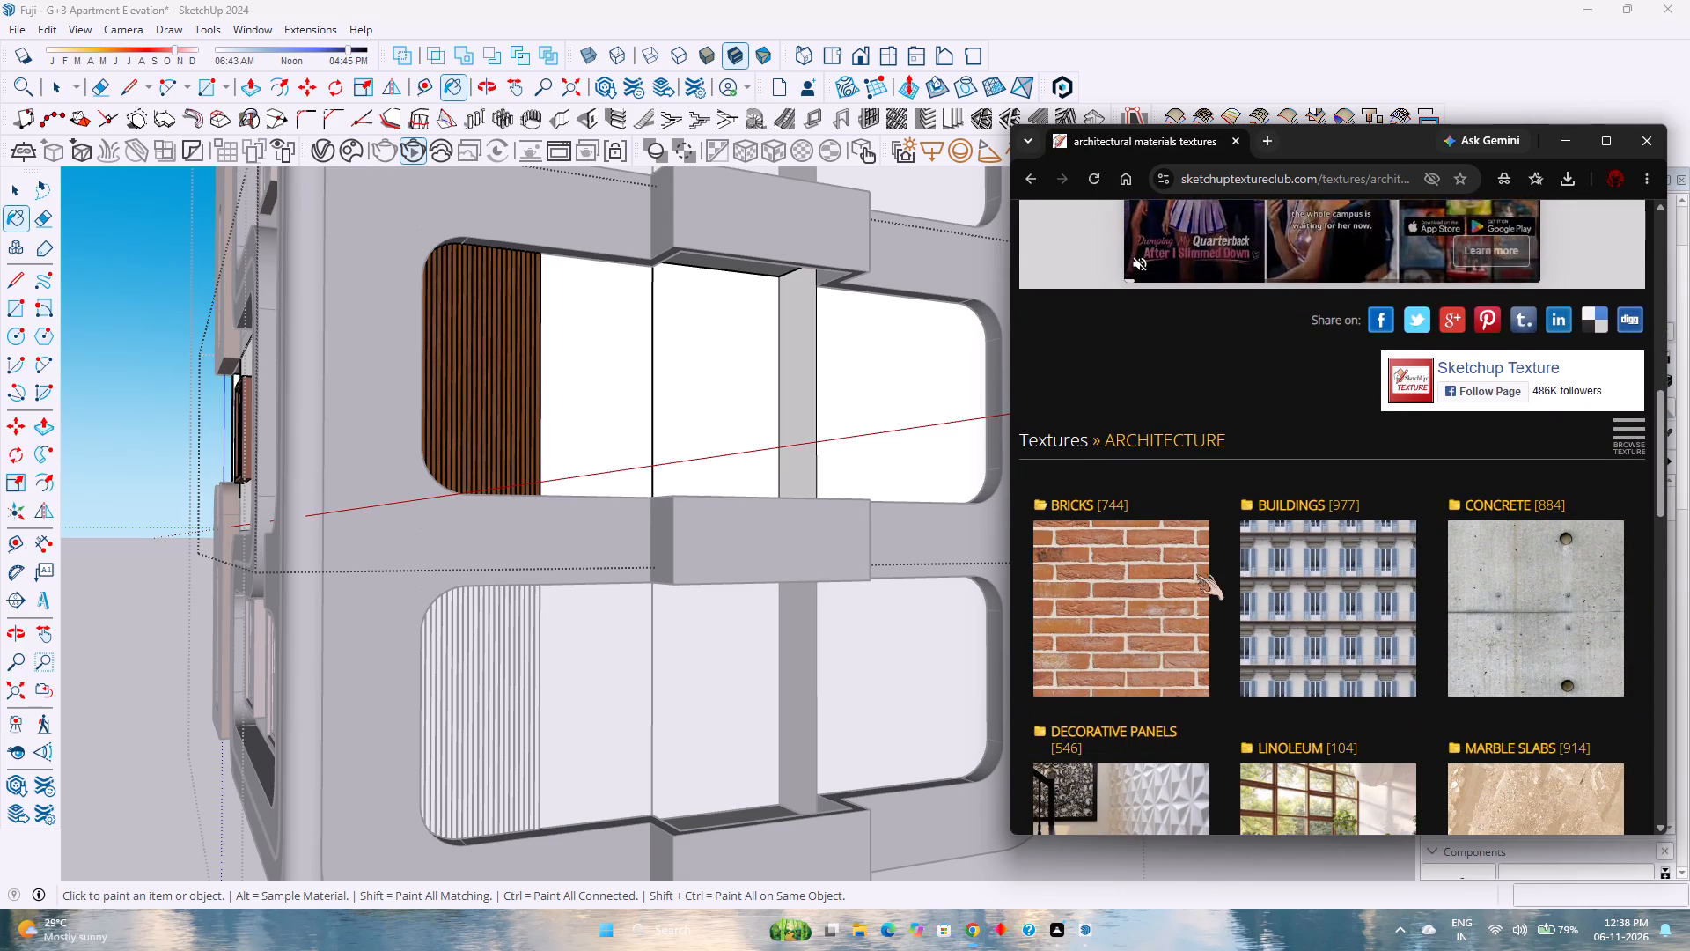
pyautogui.scroll(-6, 1196, 574)
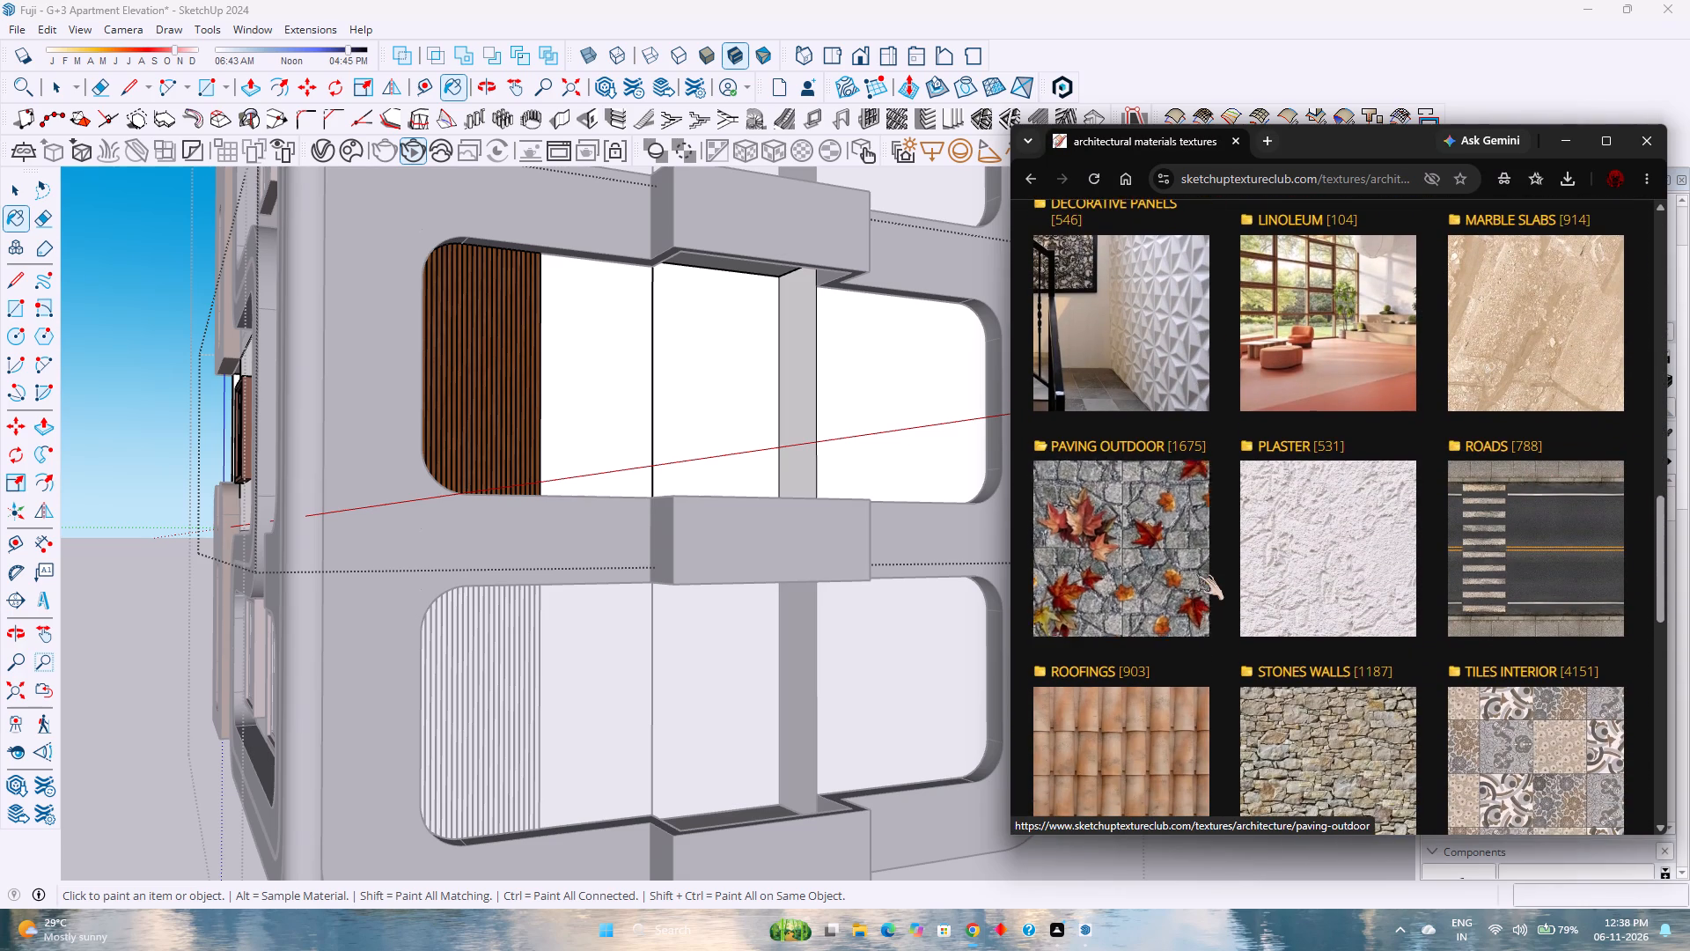
pyautogui.scroll(-3, 1196, 574)
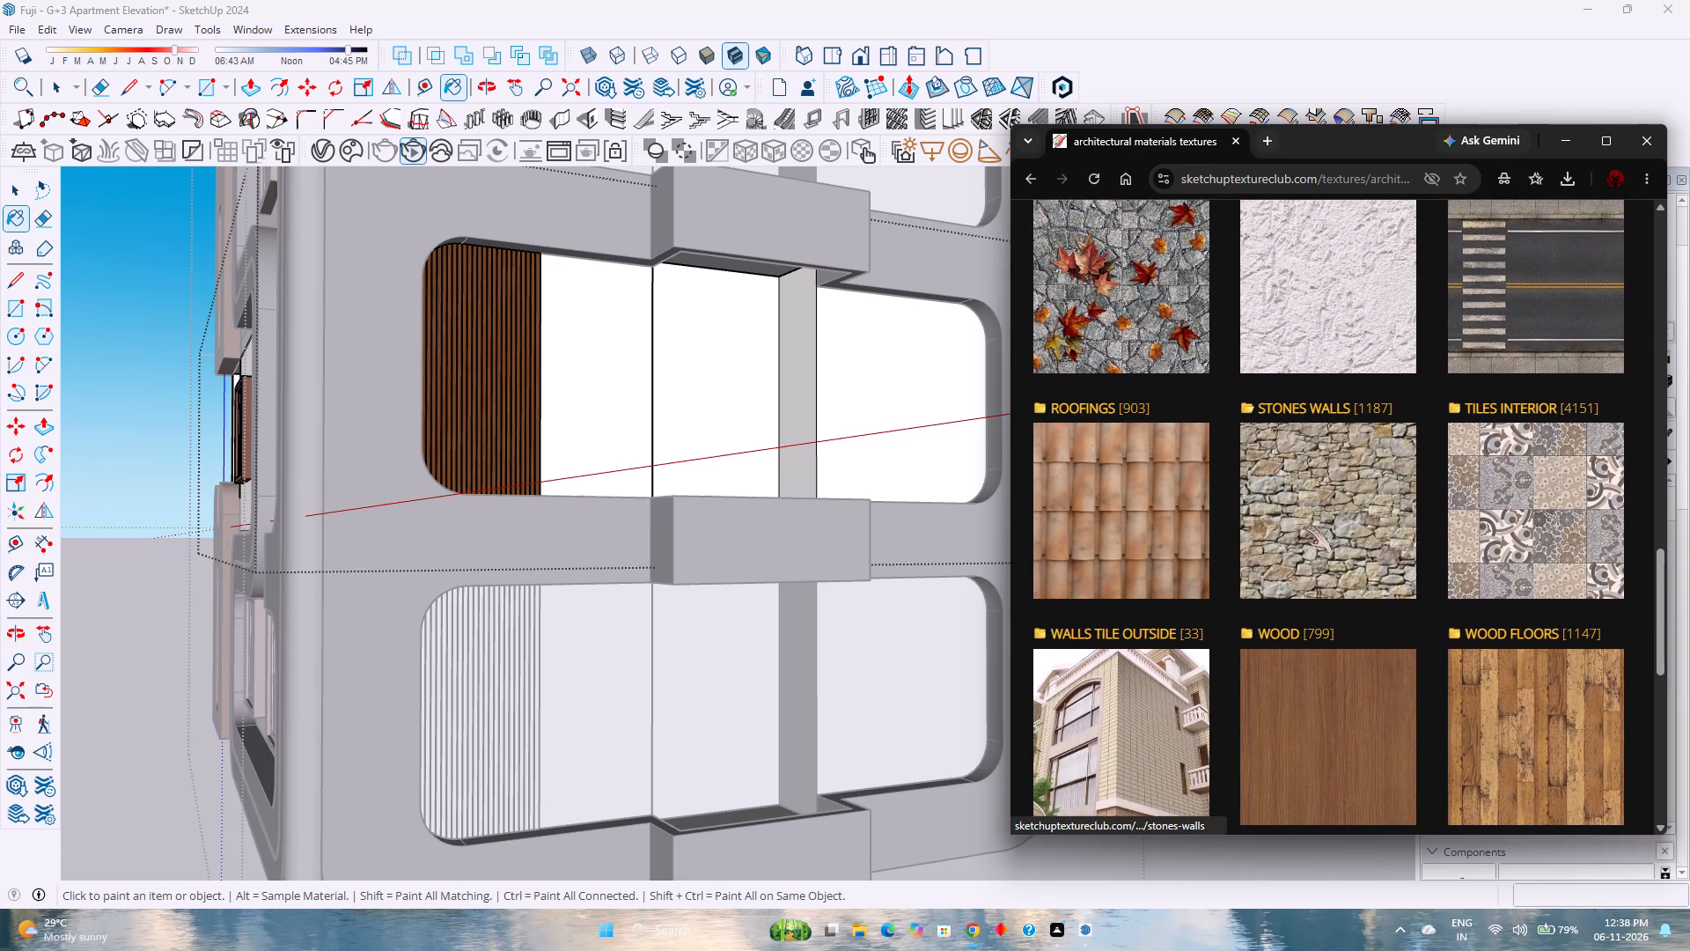
pyautogui.click(1304, 526)
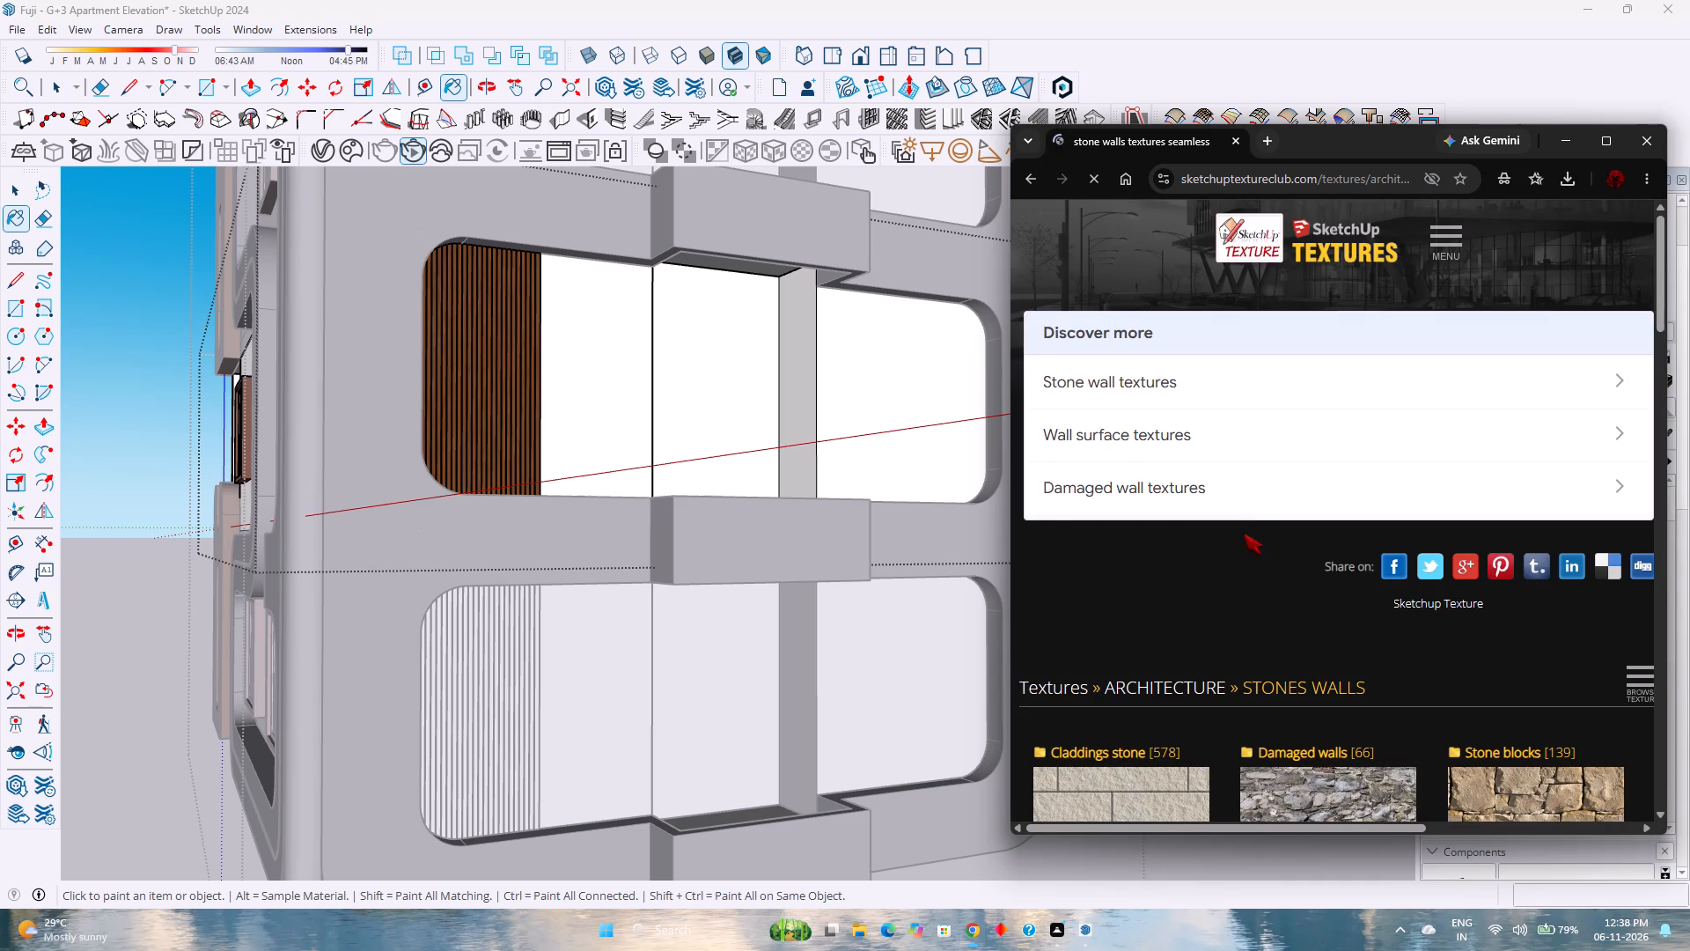
pyautogui.scroll(-4, 1259, 567)
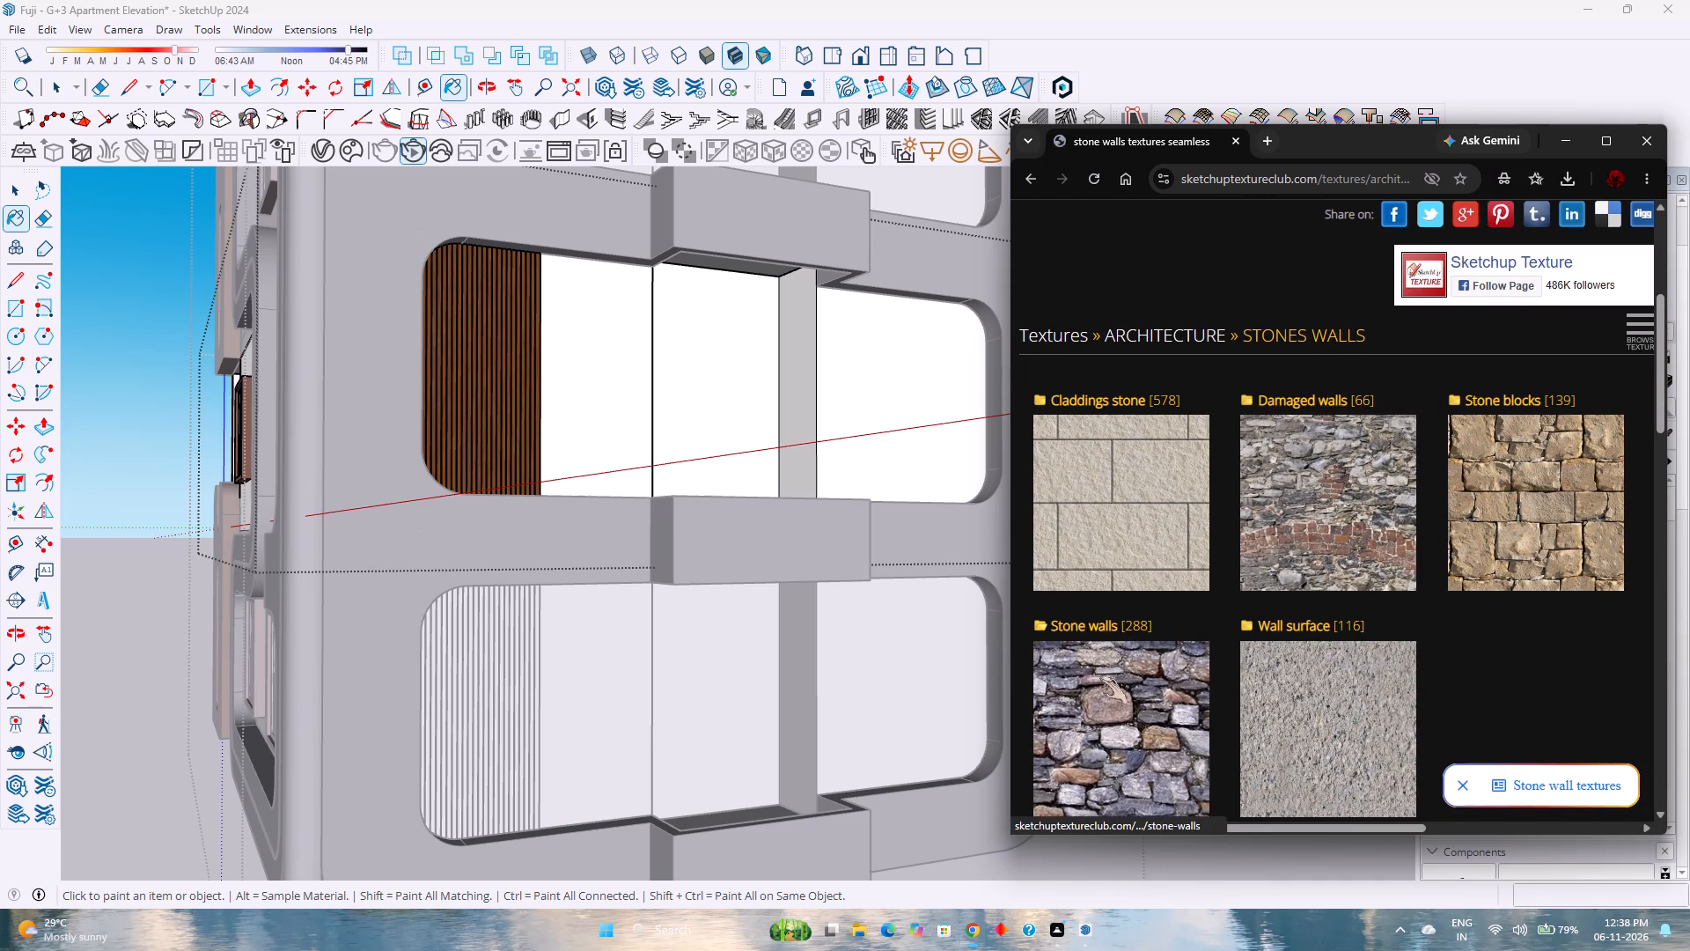
pyautogui.click(1519, 481)
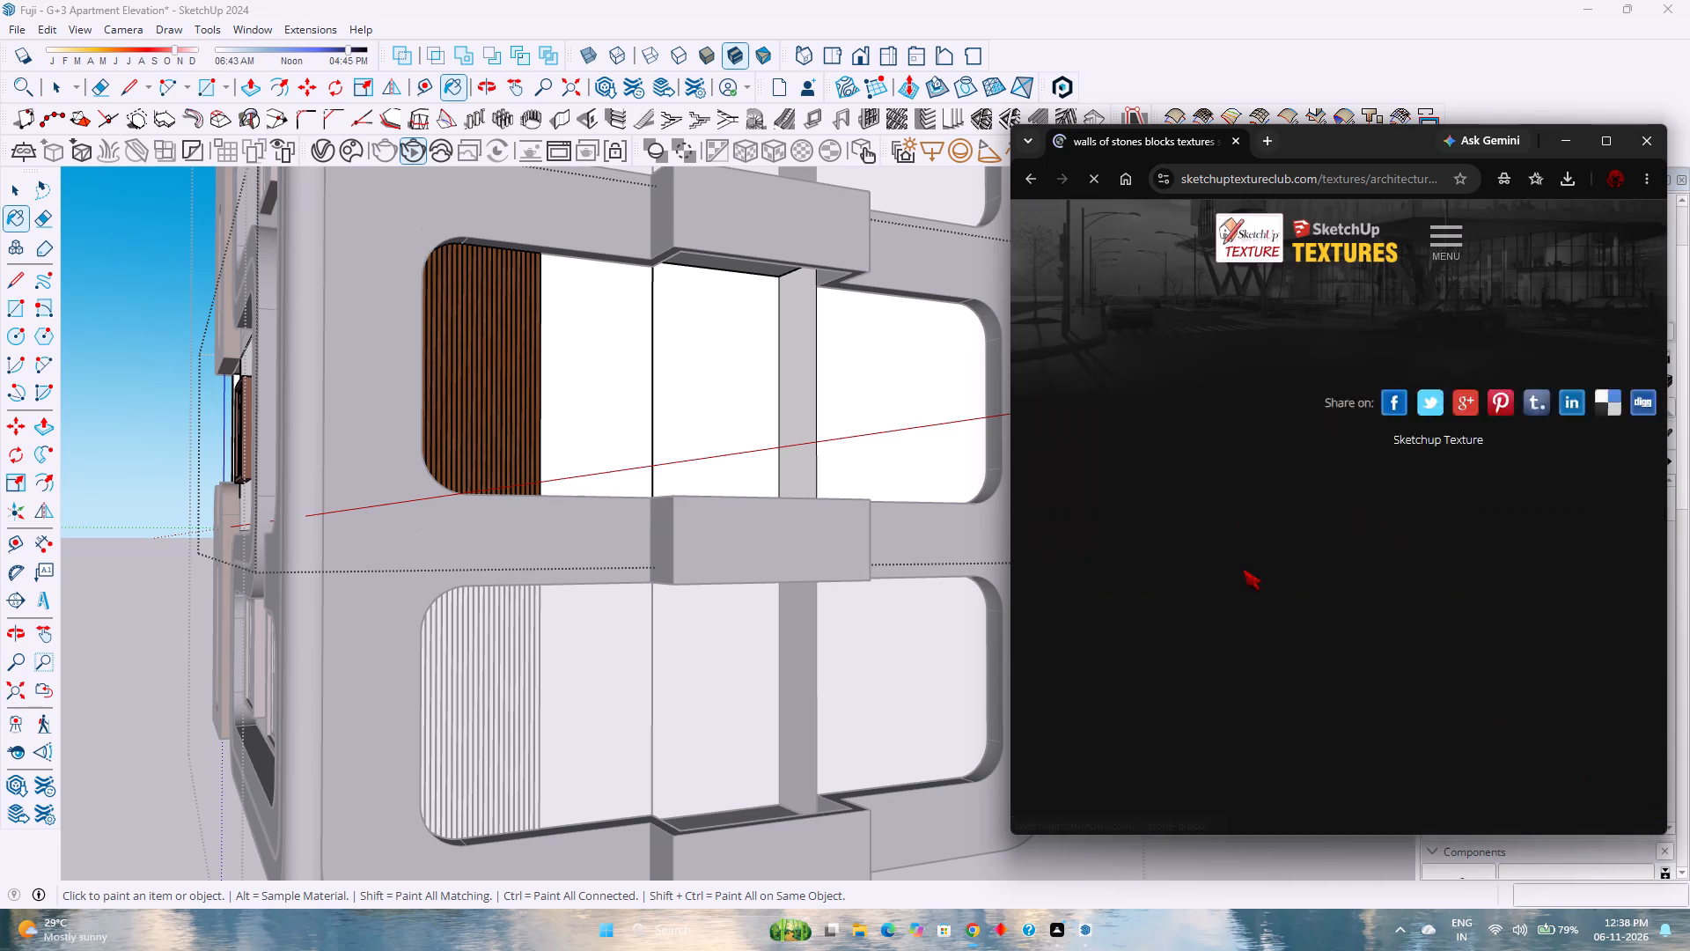
# Look through the Stone blocks gallery for a seamless stone texture suited to the side balcony walls.
pyautogui.scroll(-4, 1201, 631)
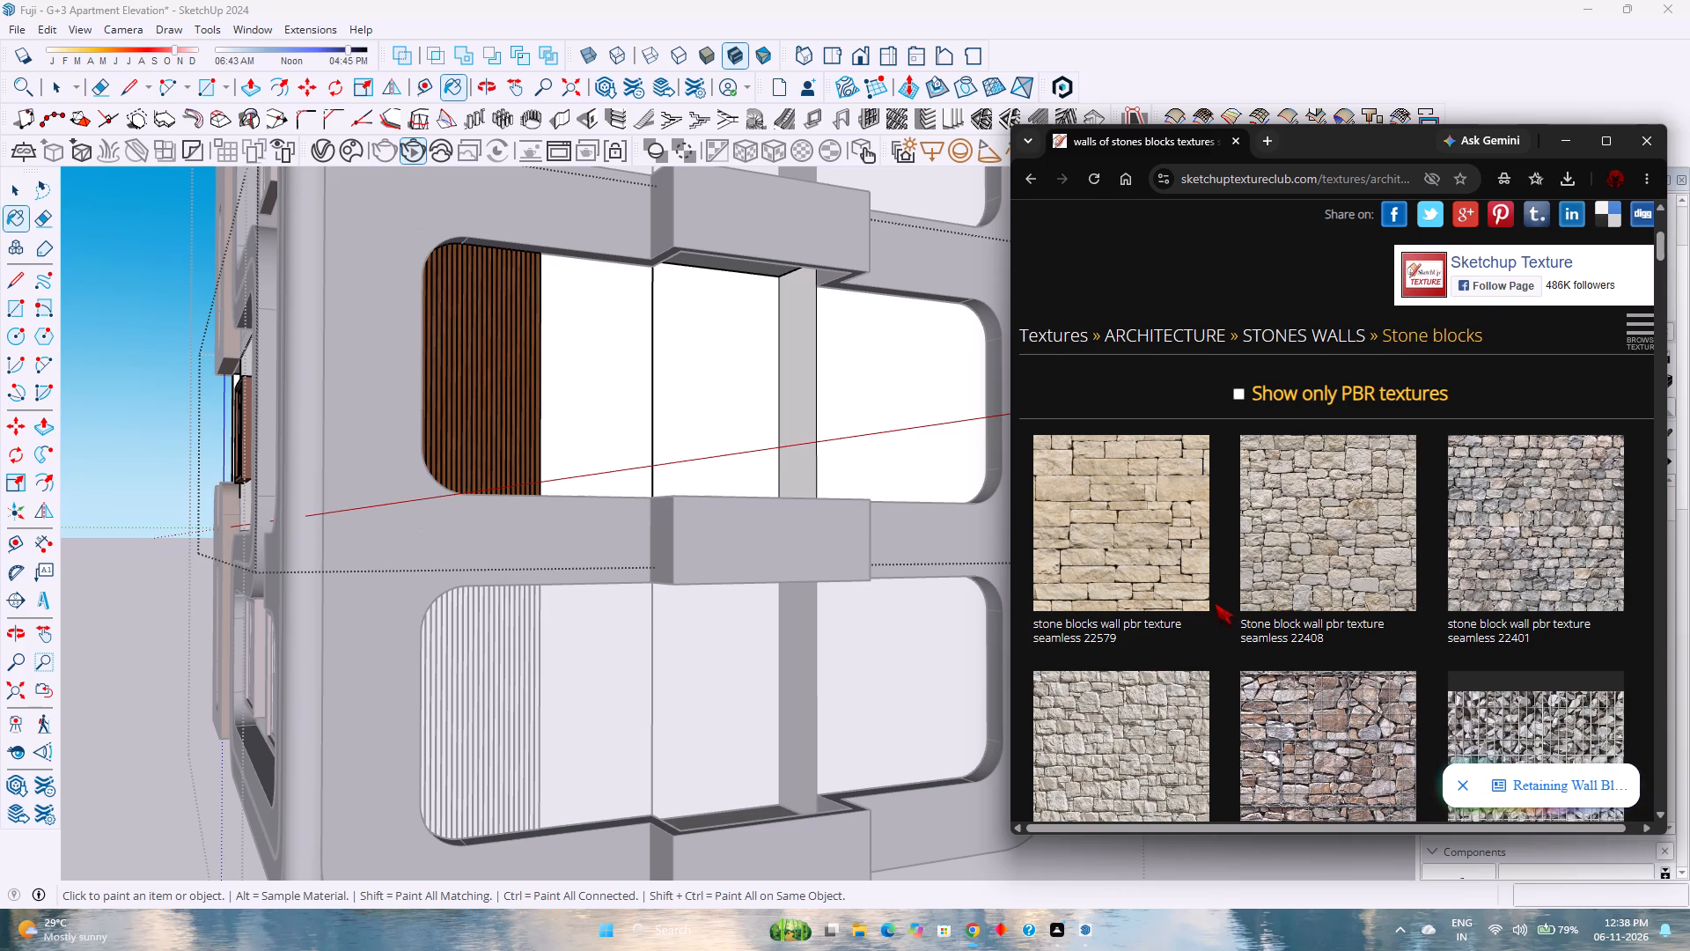
pyautogui.scroll(-2, 1213, 596)
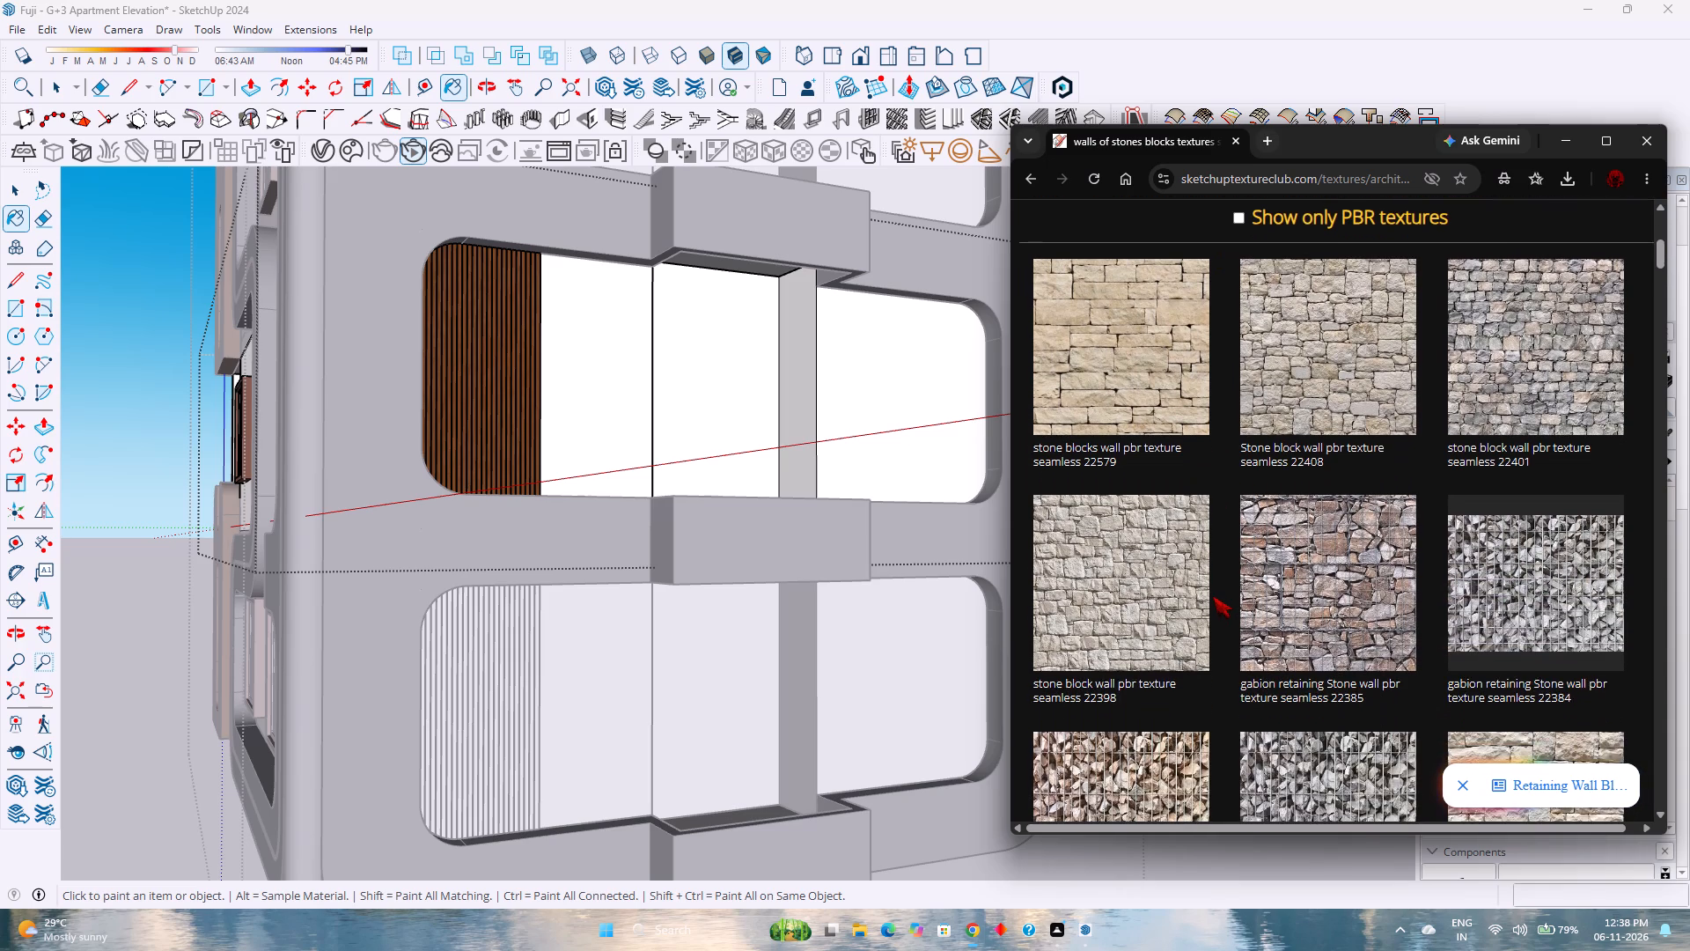
pyautogui.scroll(-7, 1213, 594)
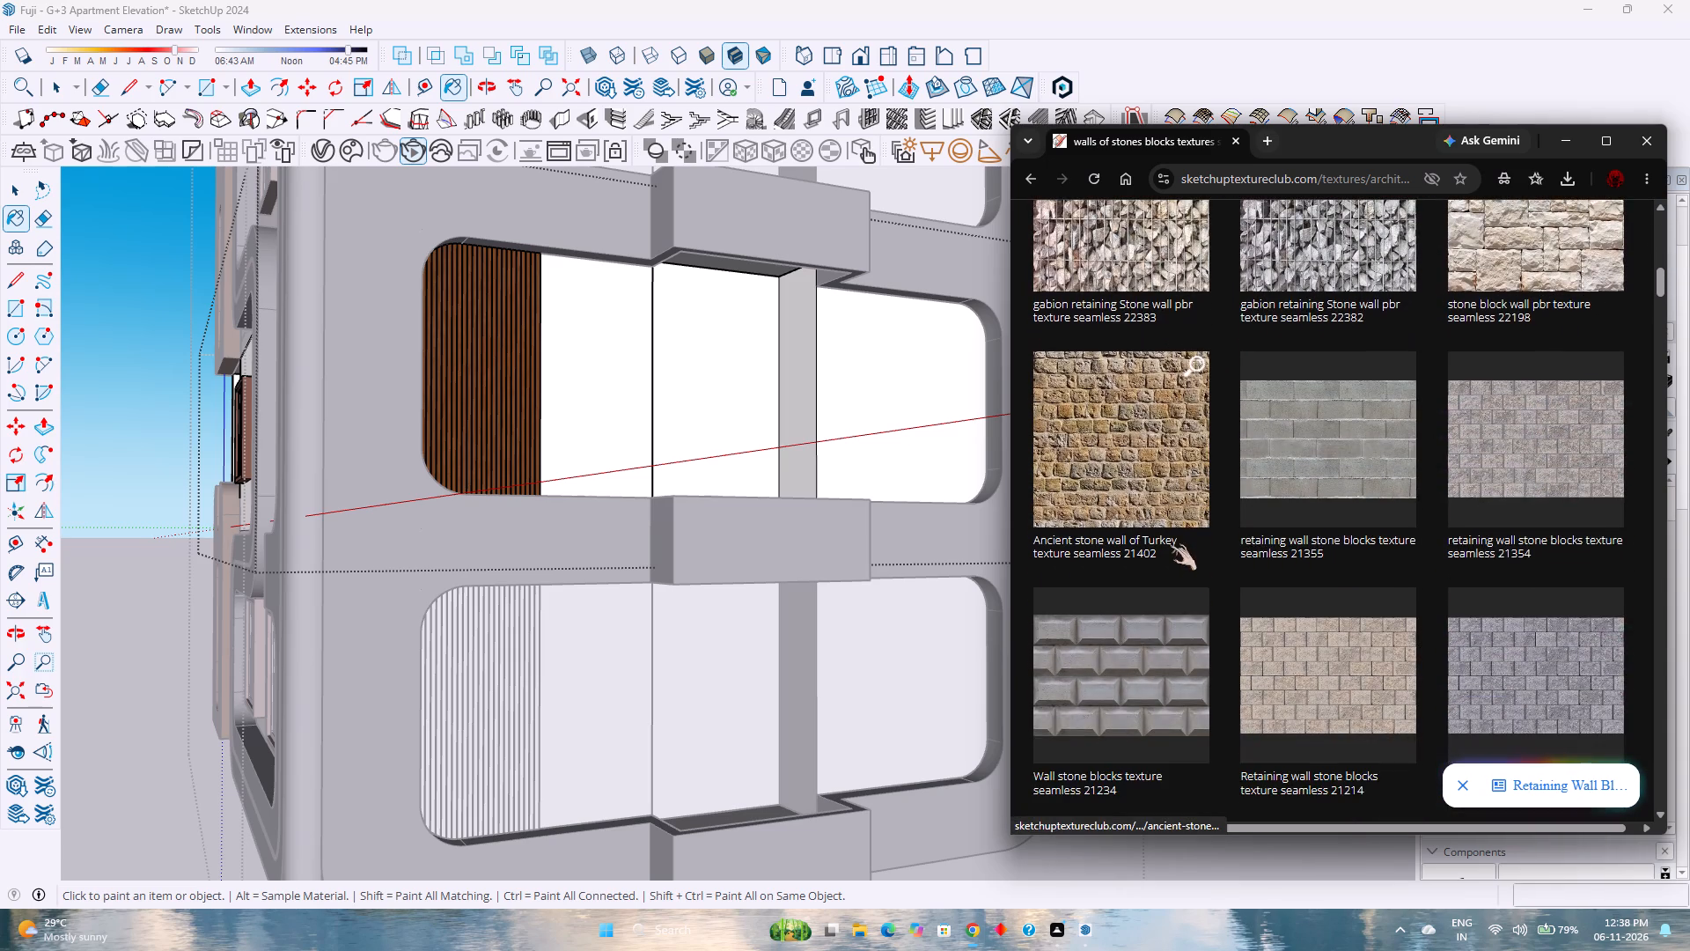
pyautogui.scroll(-5, 1169, 544)
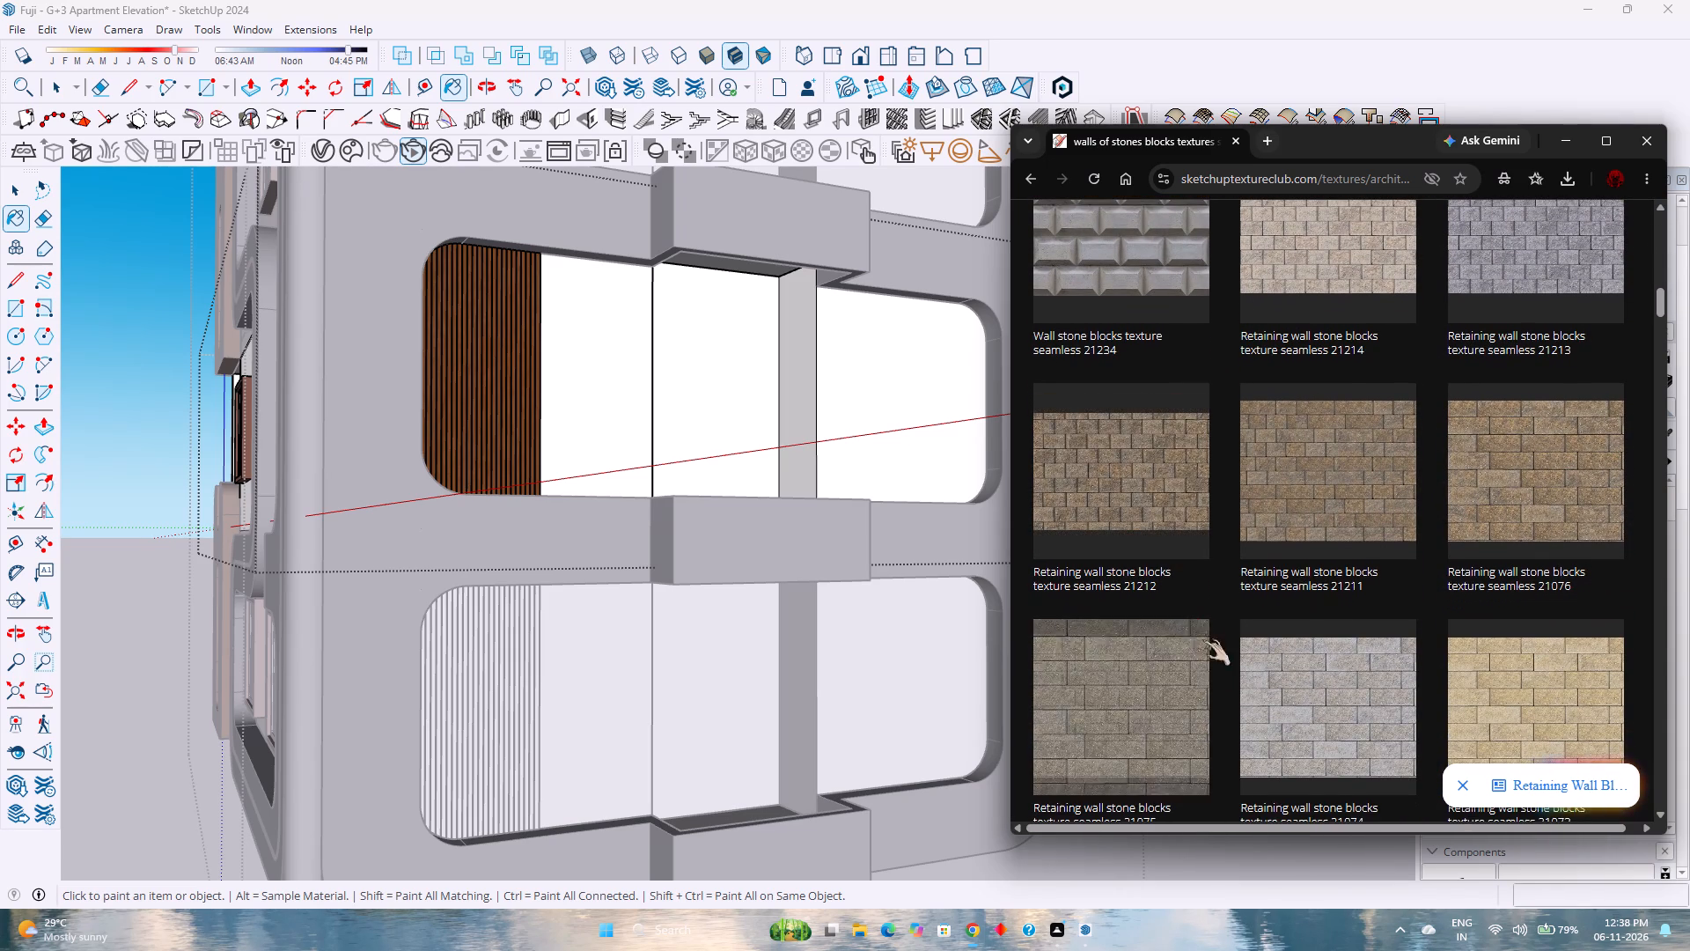
pyautogui.scroll(-7, 1199, 608)
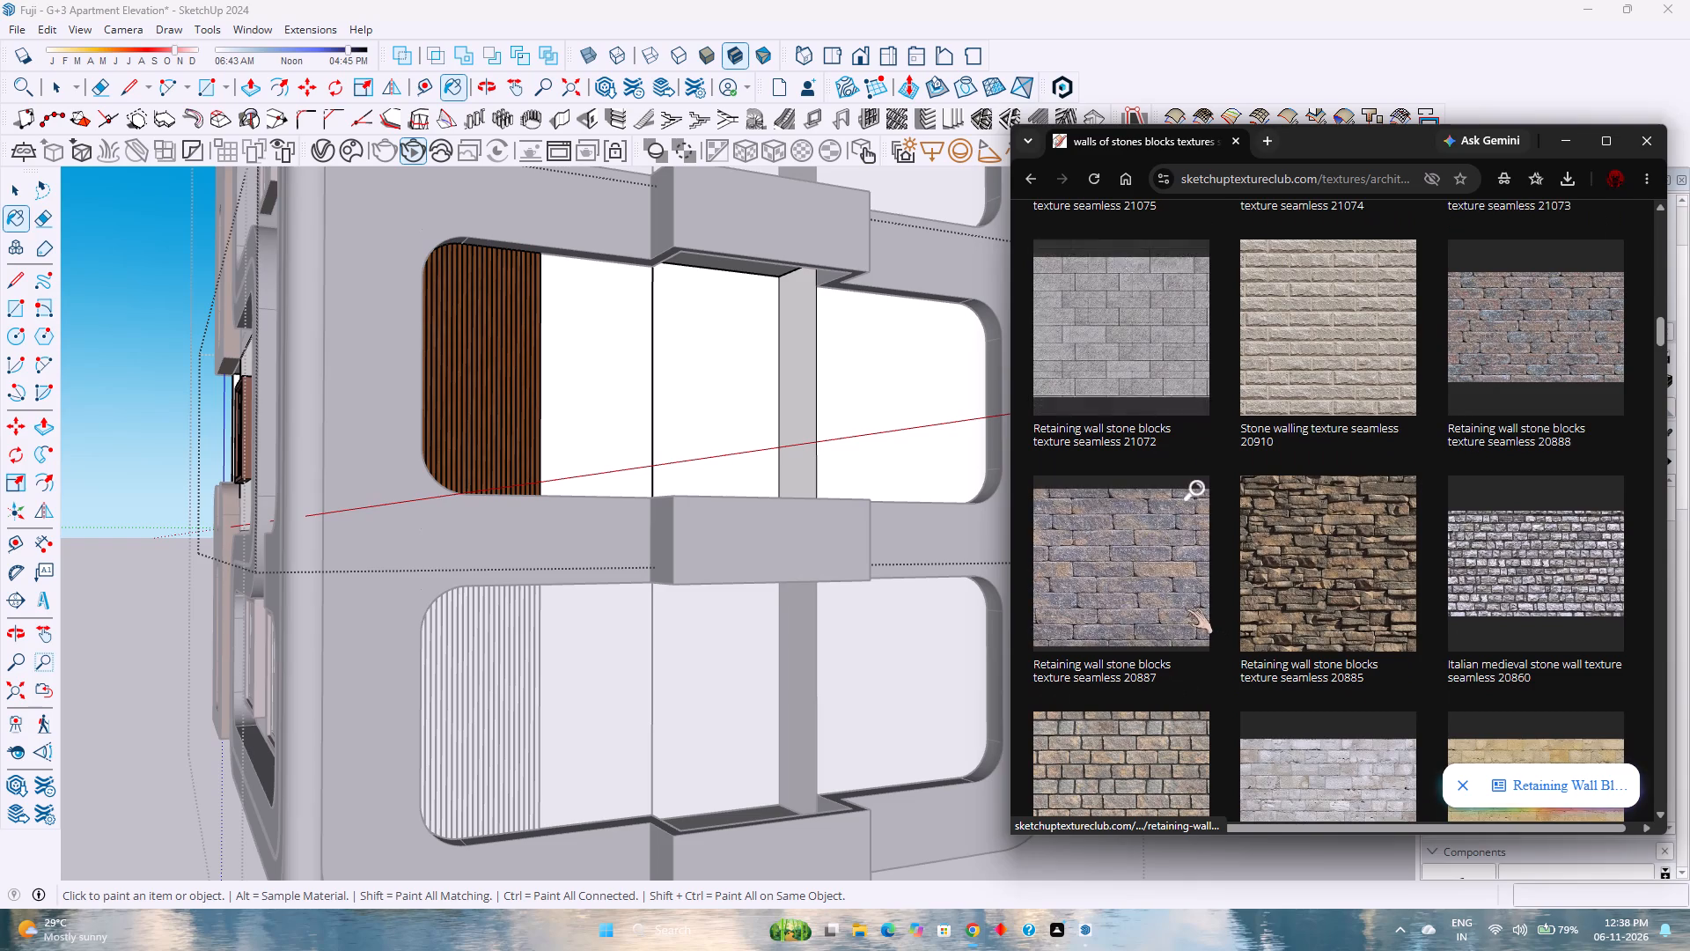
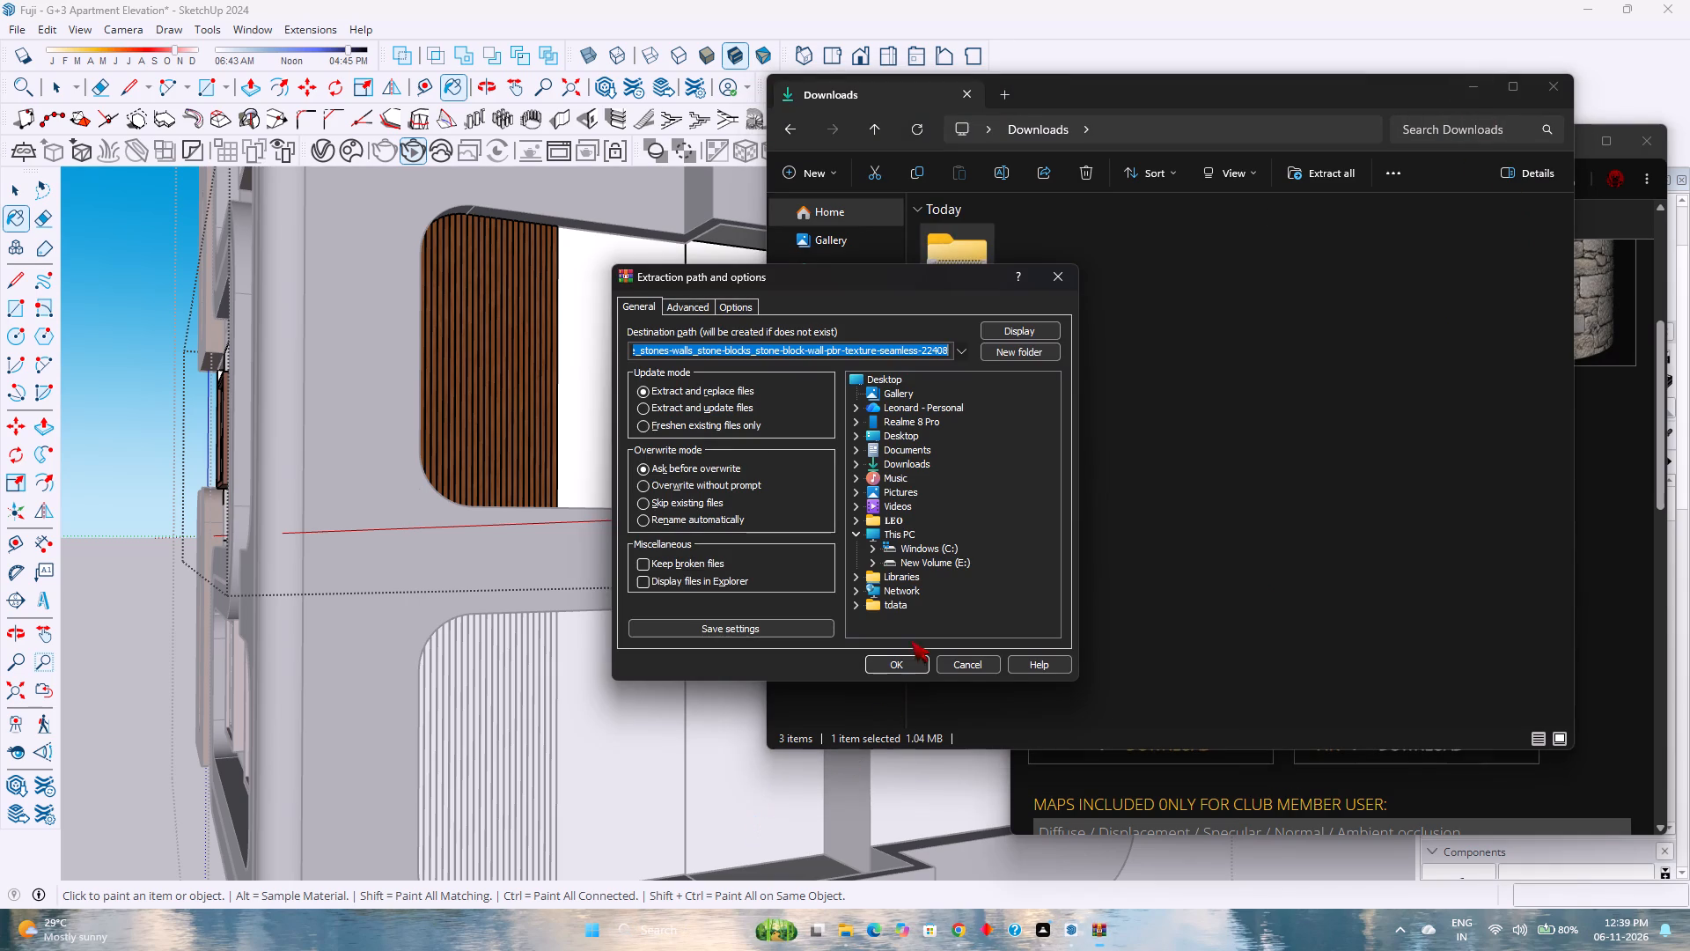
# Extract the stone block wall texture archive into its own folder in Downloads and return to the SketchUp model.
pyautogui.click(890, 663)
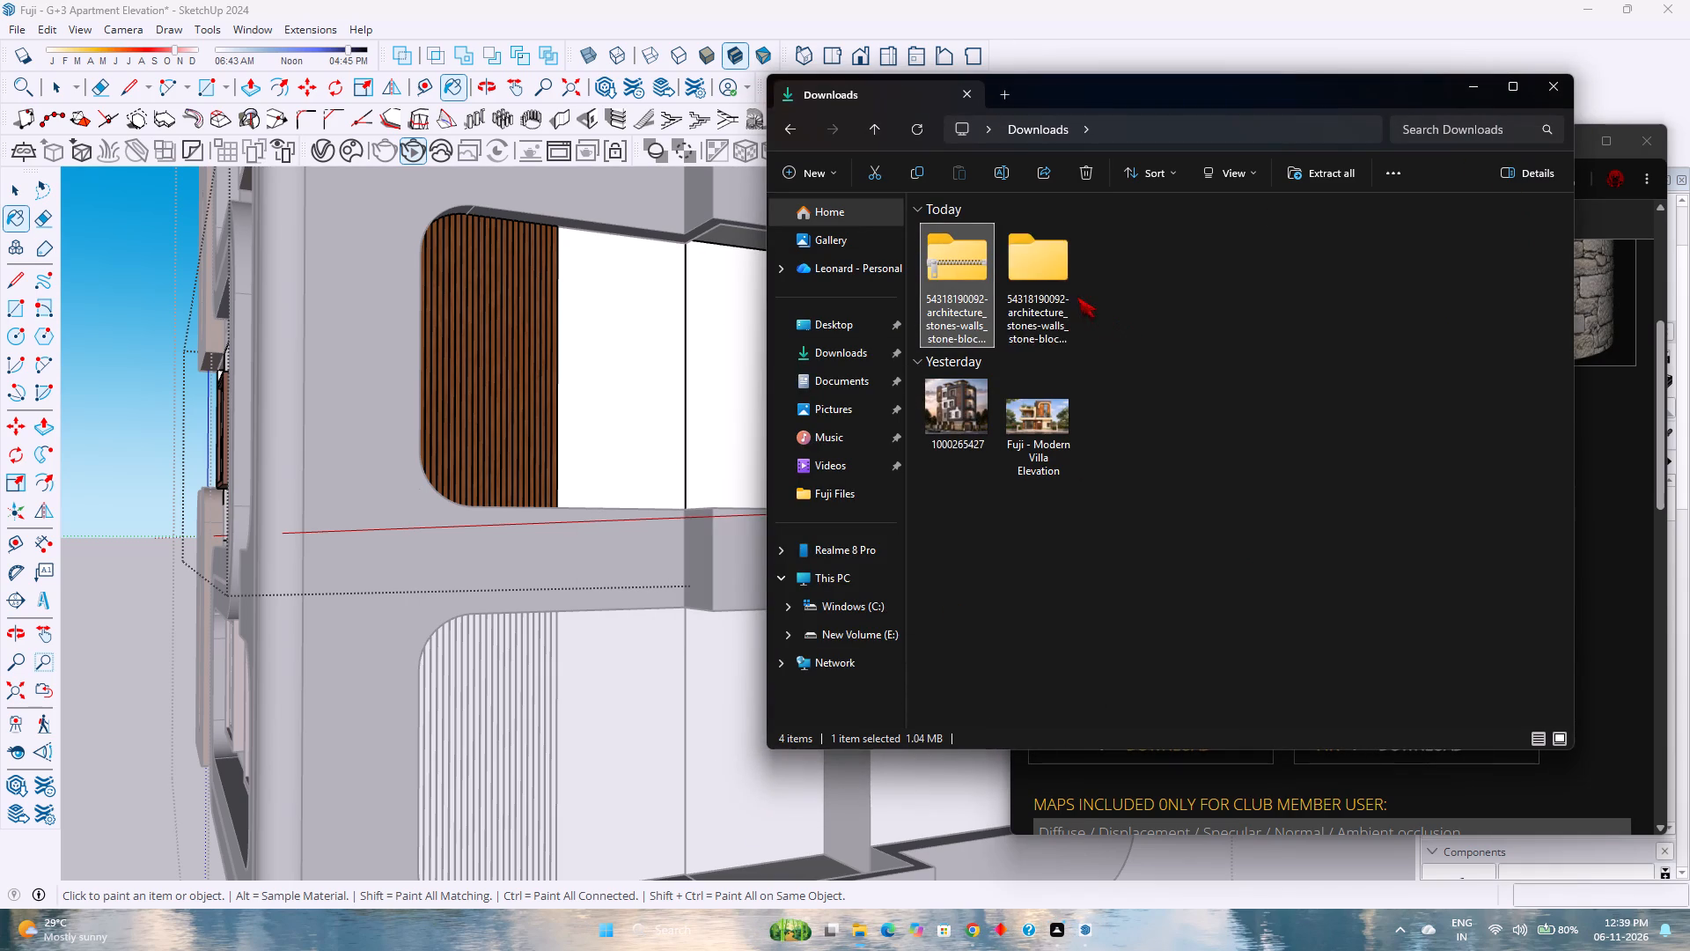
pyautogui.click(1476, 95)
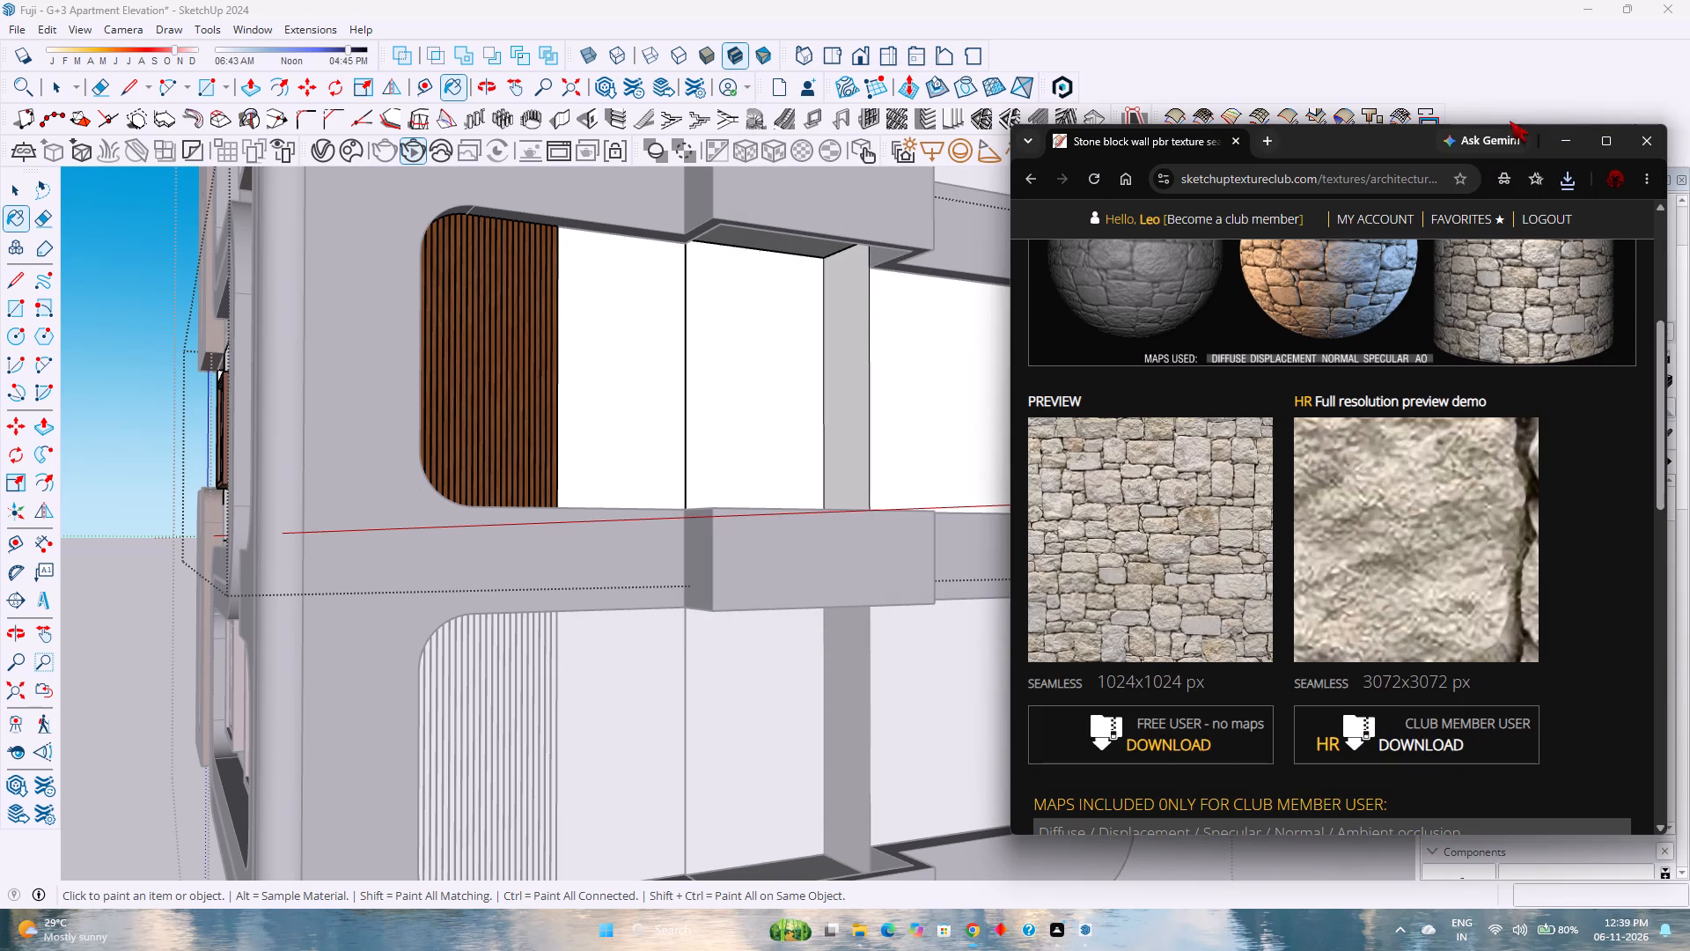
pyautogui.click(1578, 150)
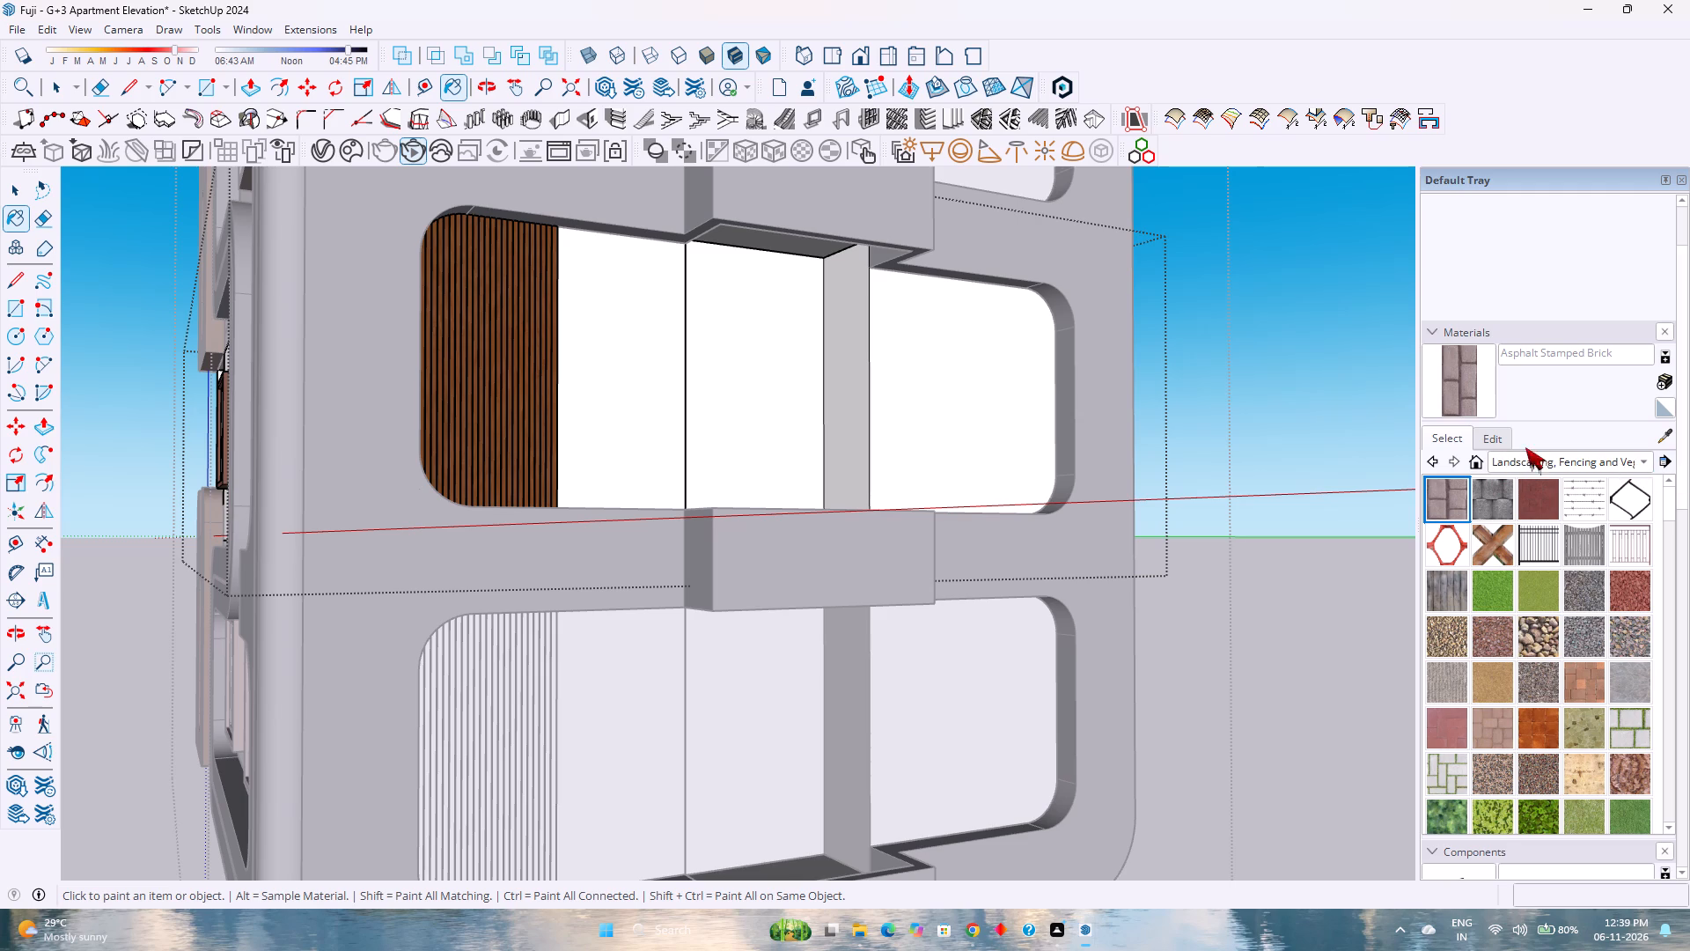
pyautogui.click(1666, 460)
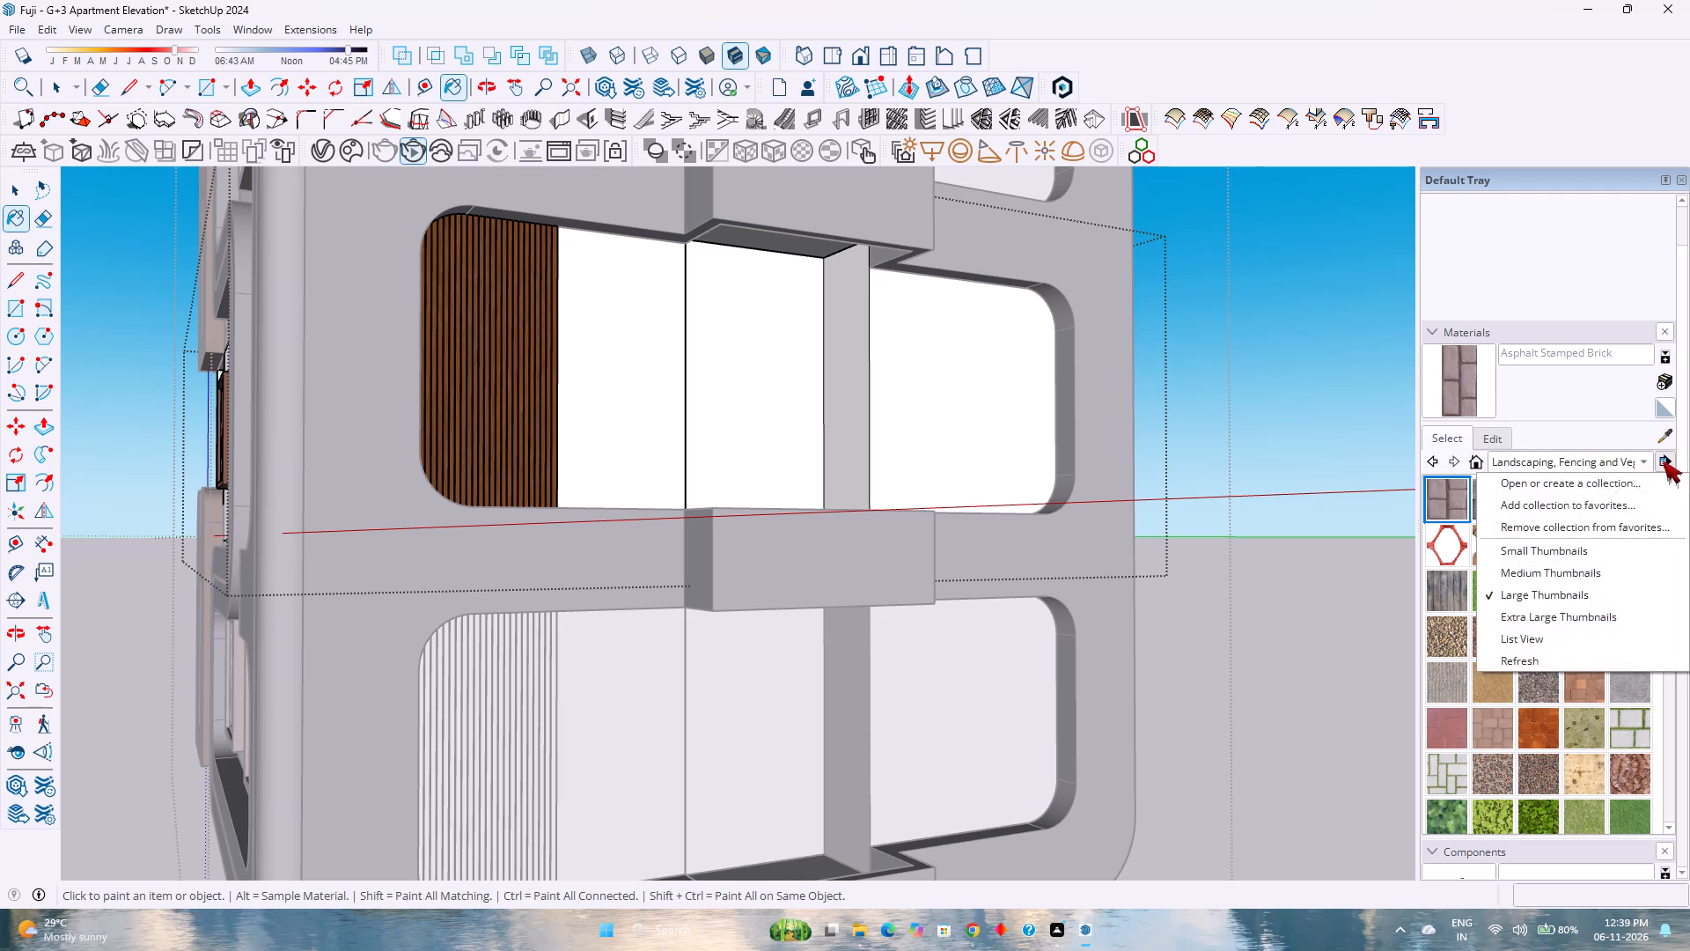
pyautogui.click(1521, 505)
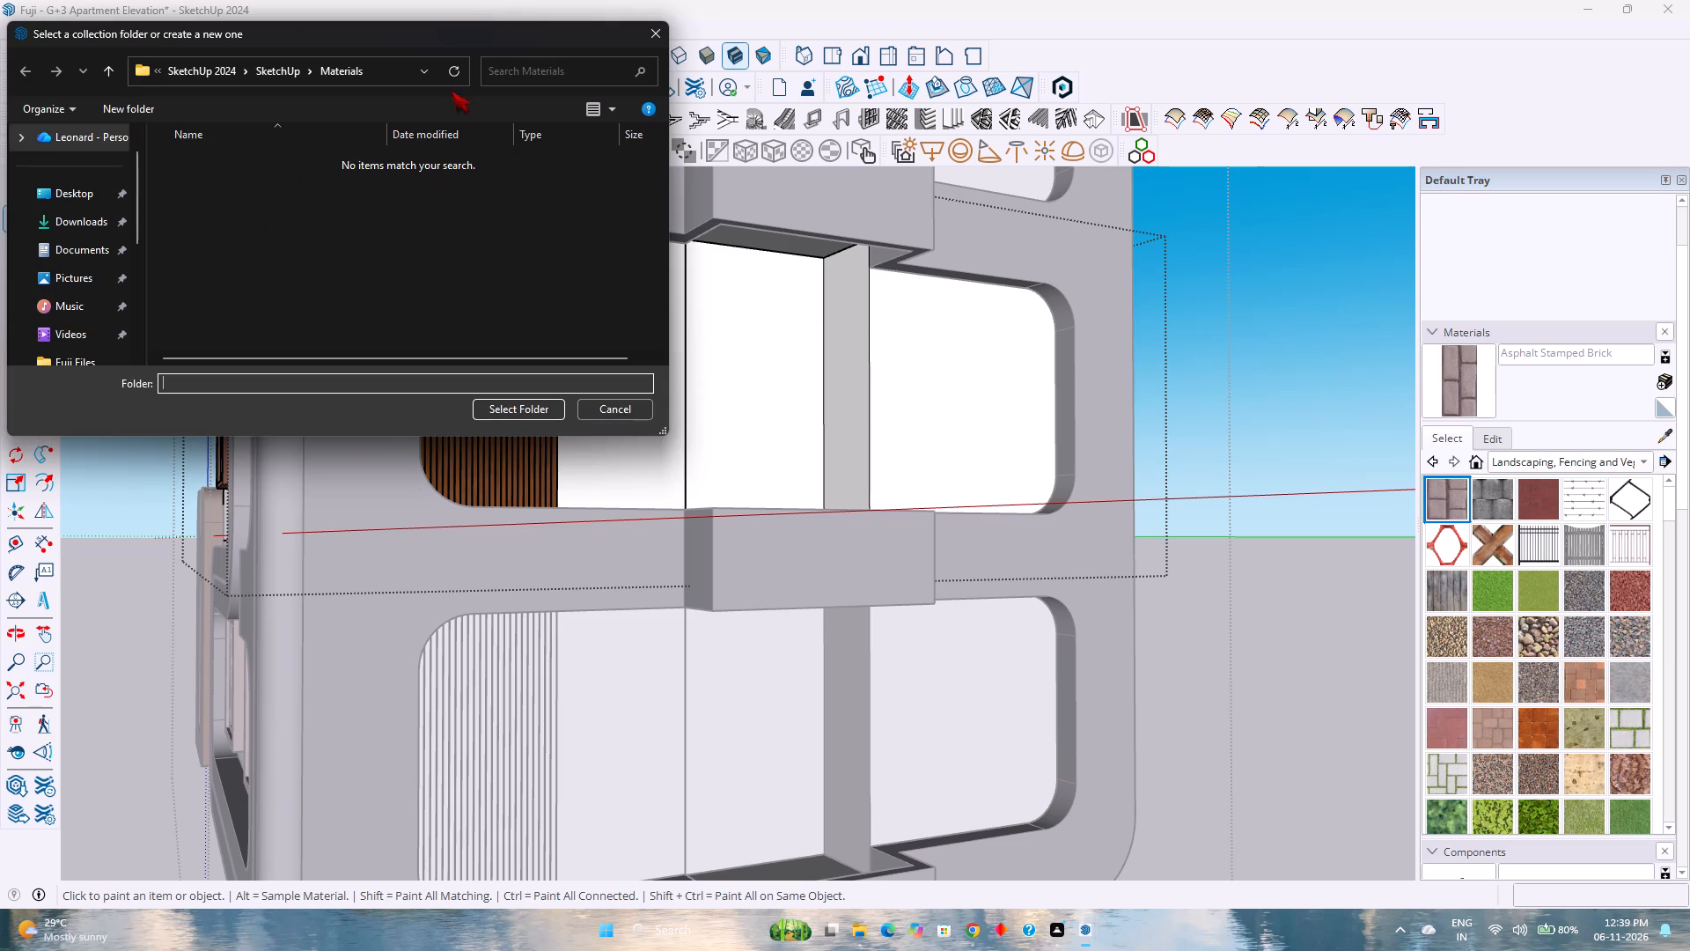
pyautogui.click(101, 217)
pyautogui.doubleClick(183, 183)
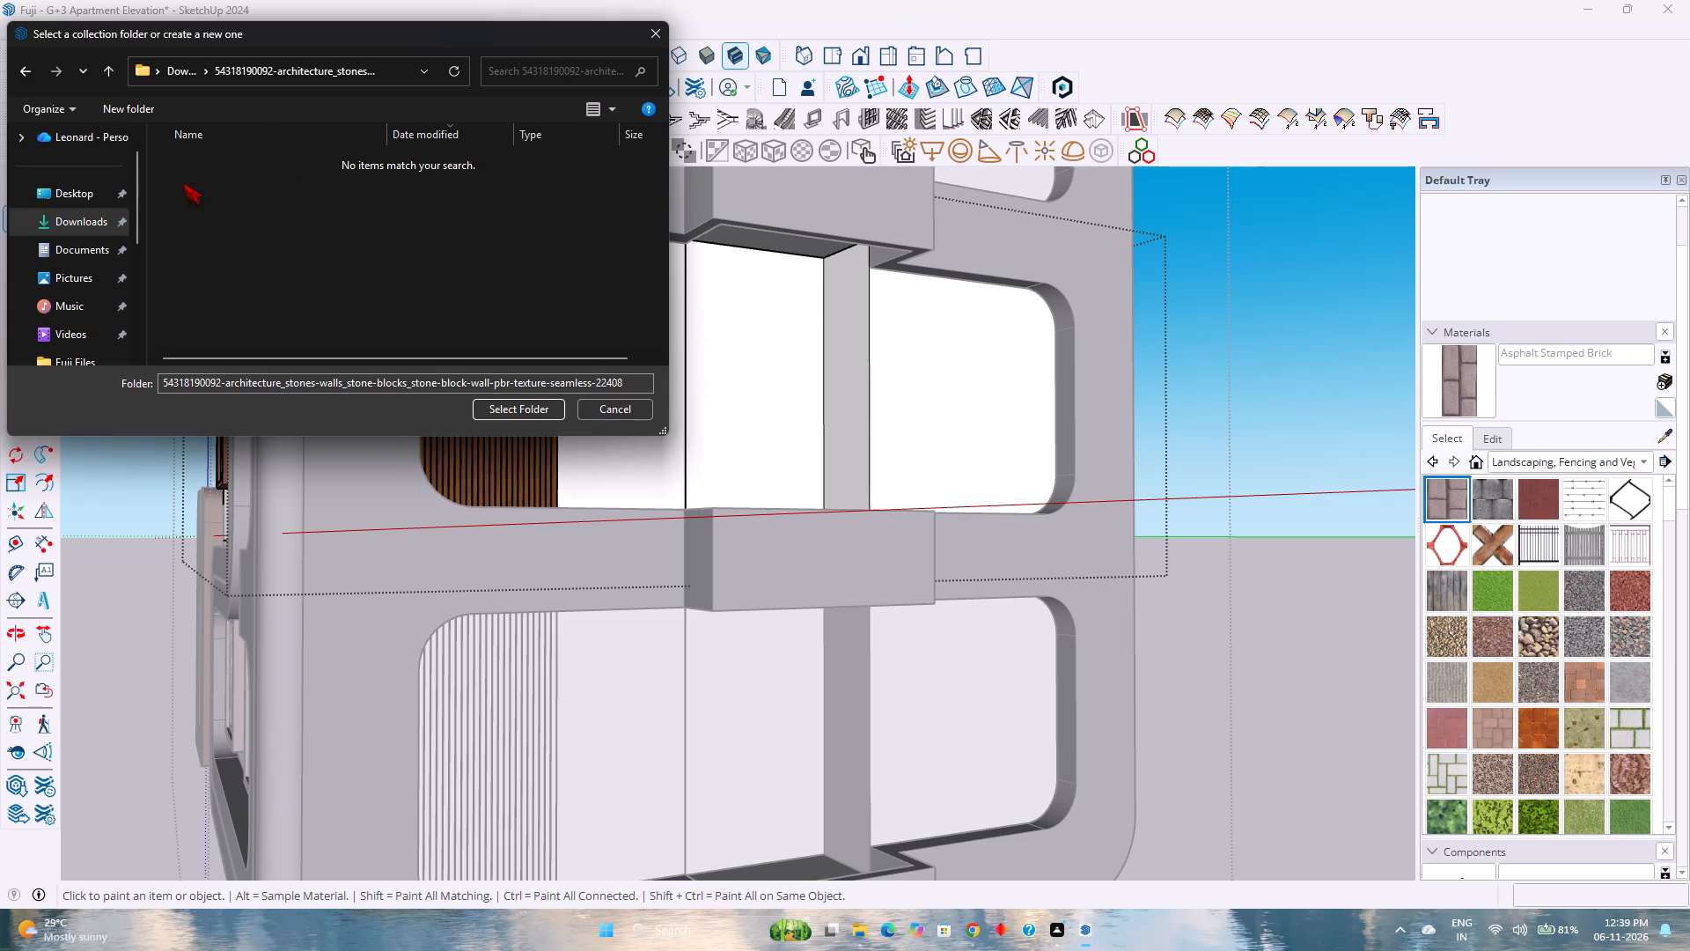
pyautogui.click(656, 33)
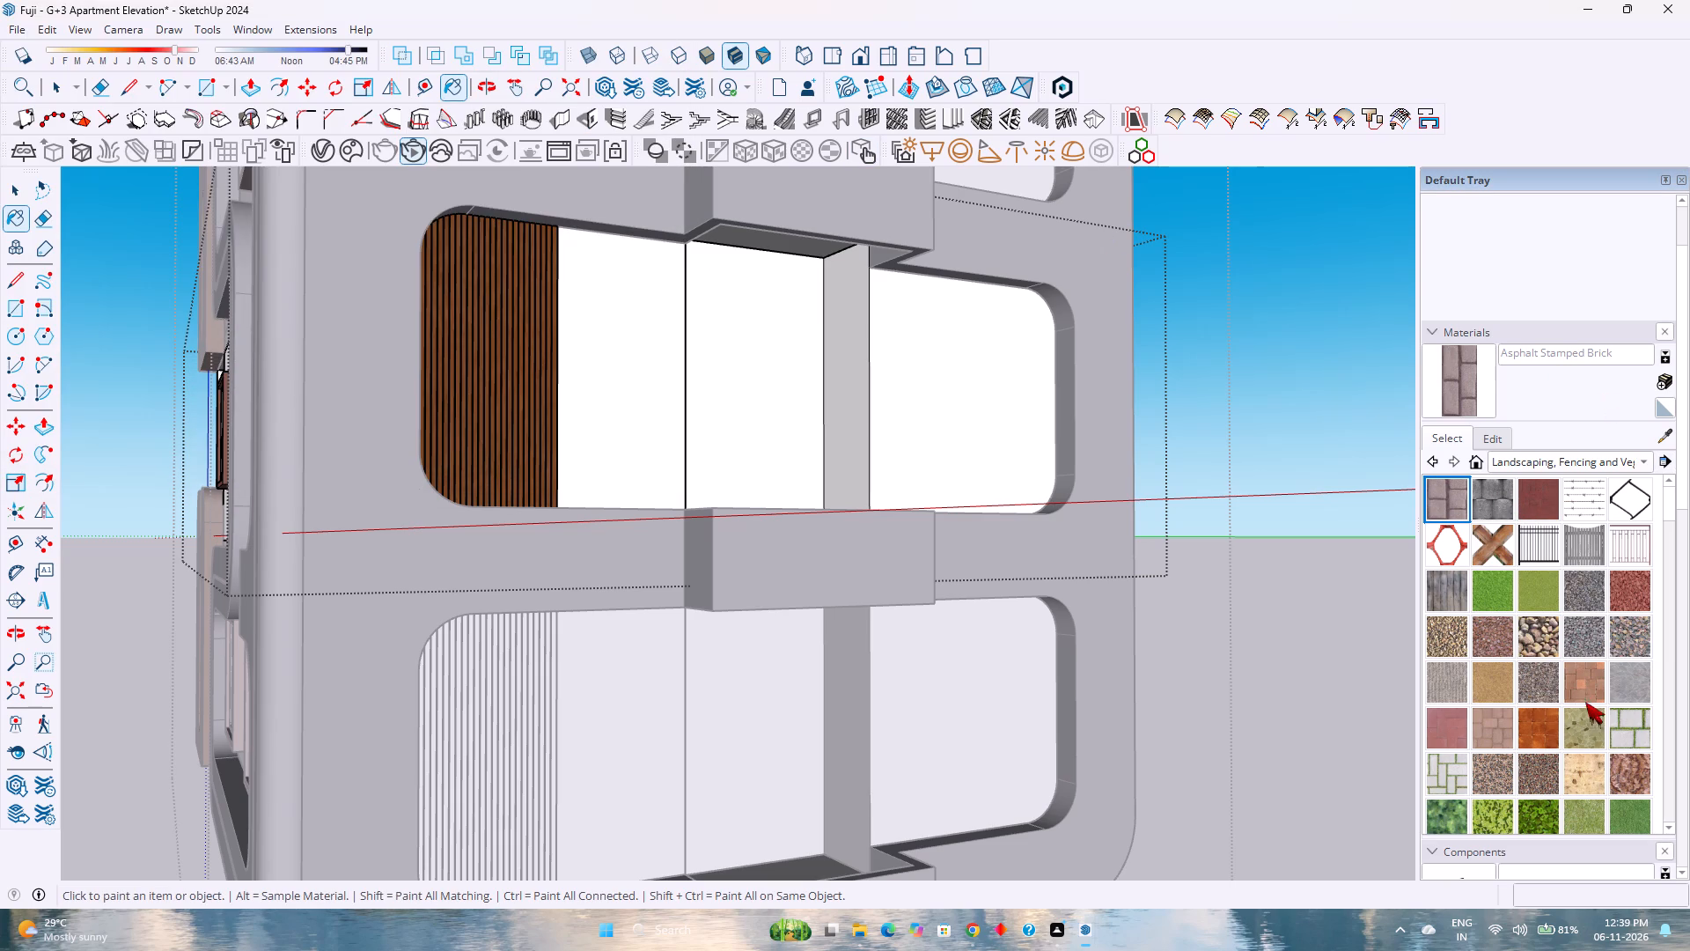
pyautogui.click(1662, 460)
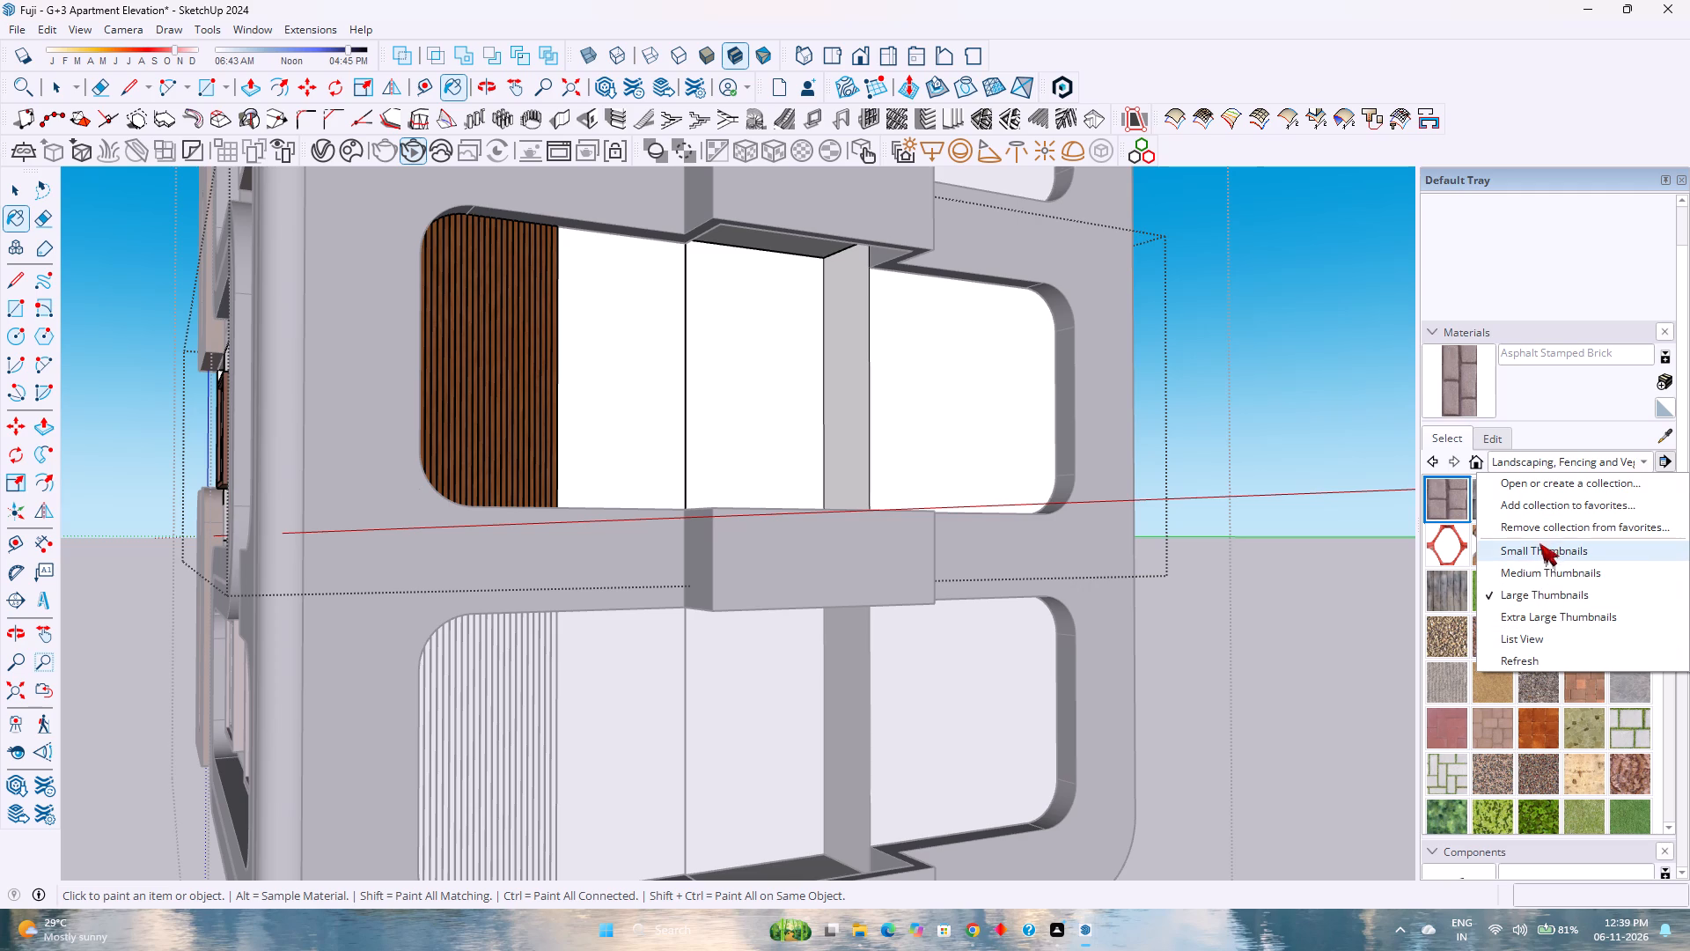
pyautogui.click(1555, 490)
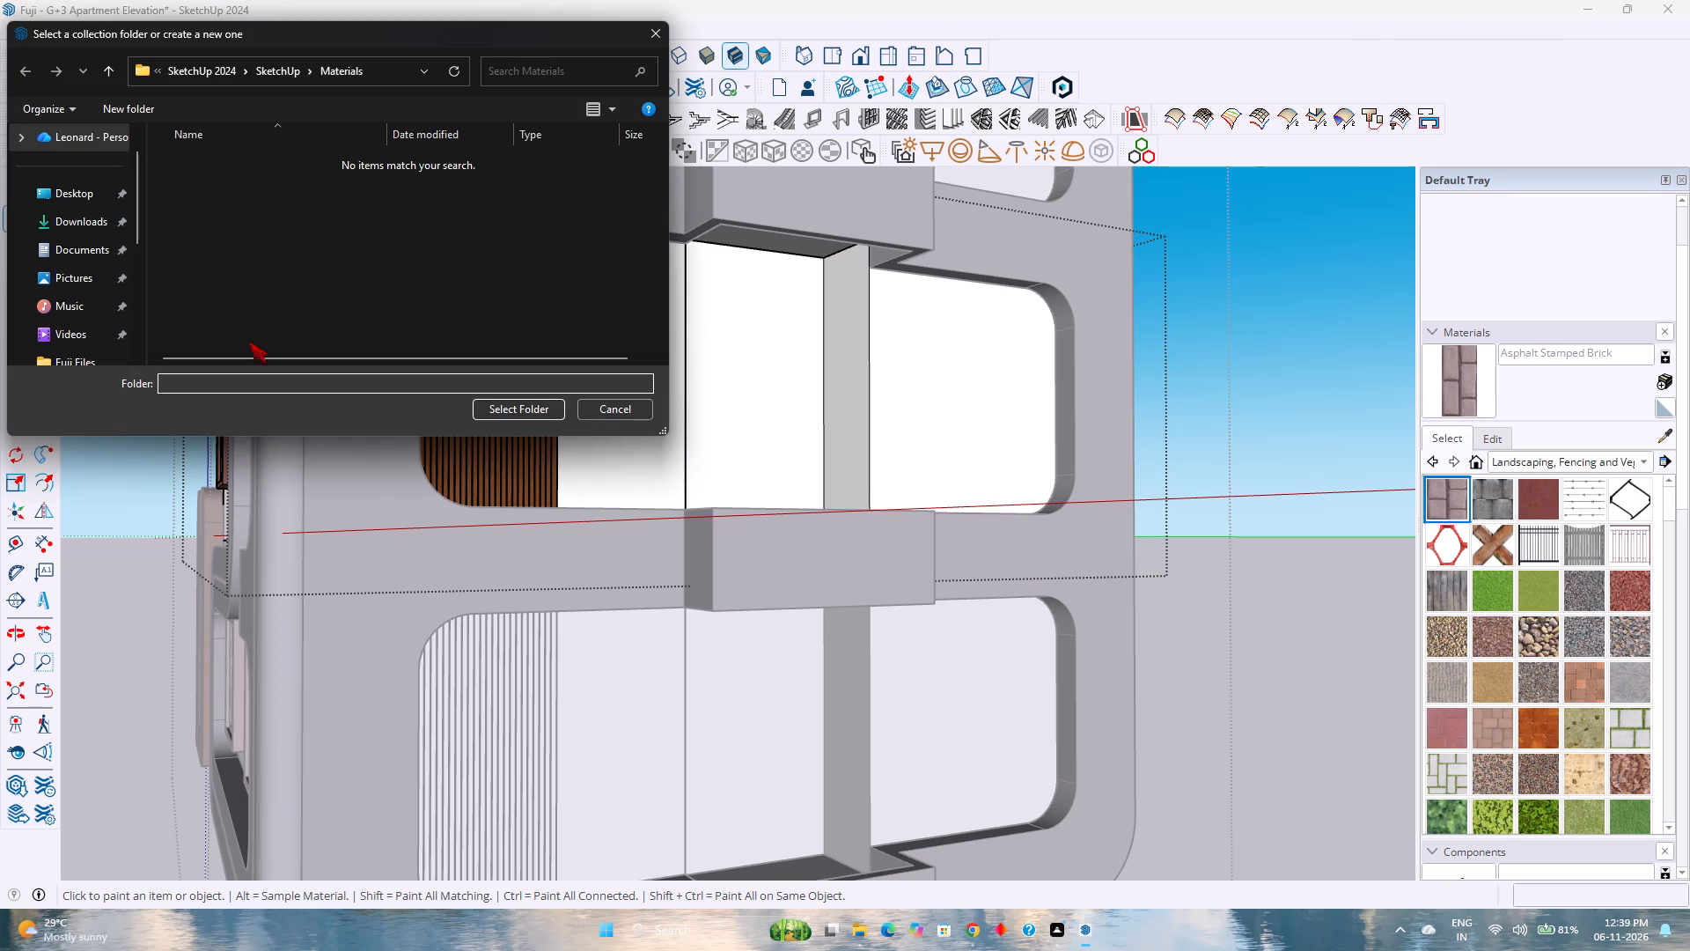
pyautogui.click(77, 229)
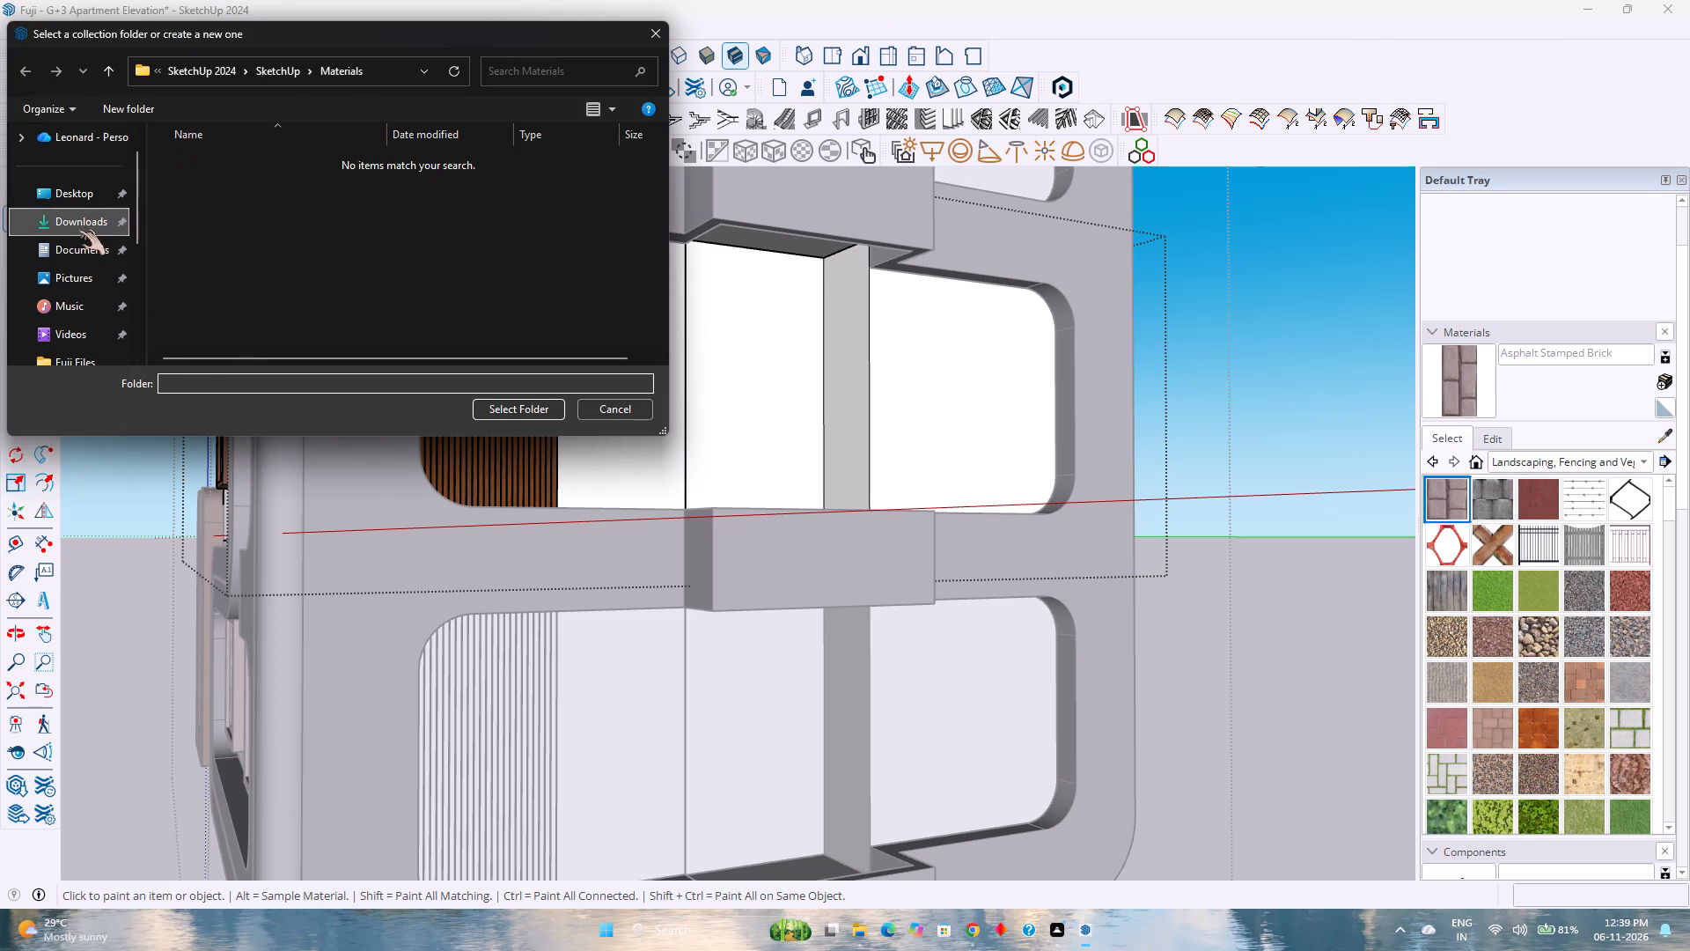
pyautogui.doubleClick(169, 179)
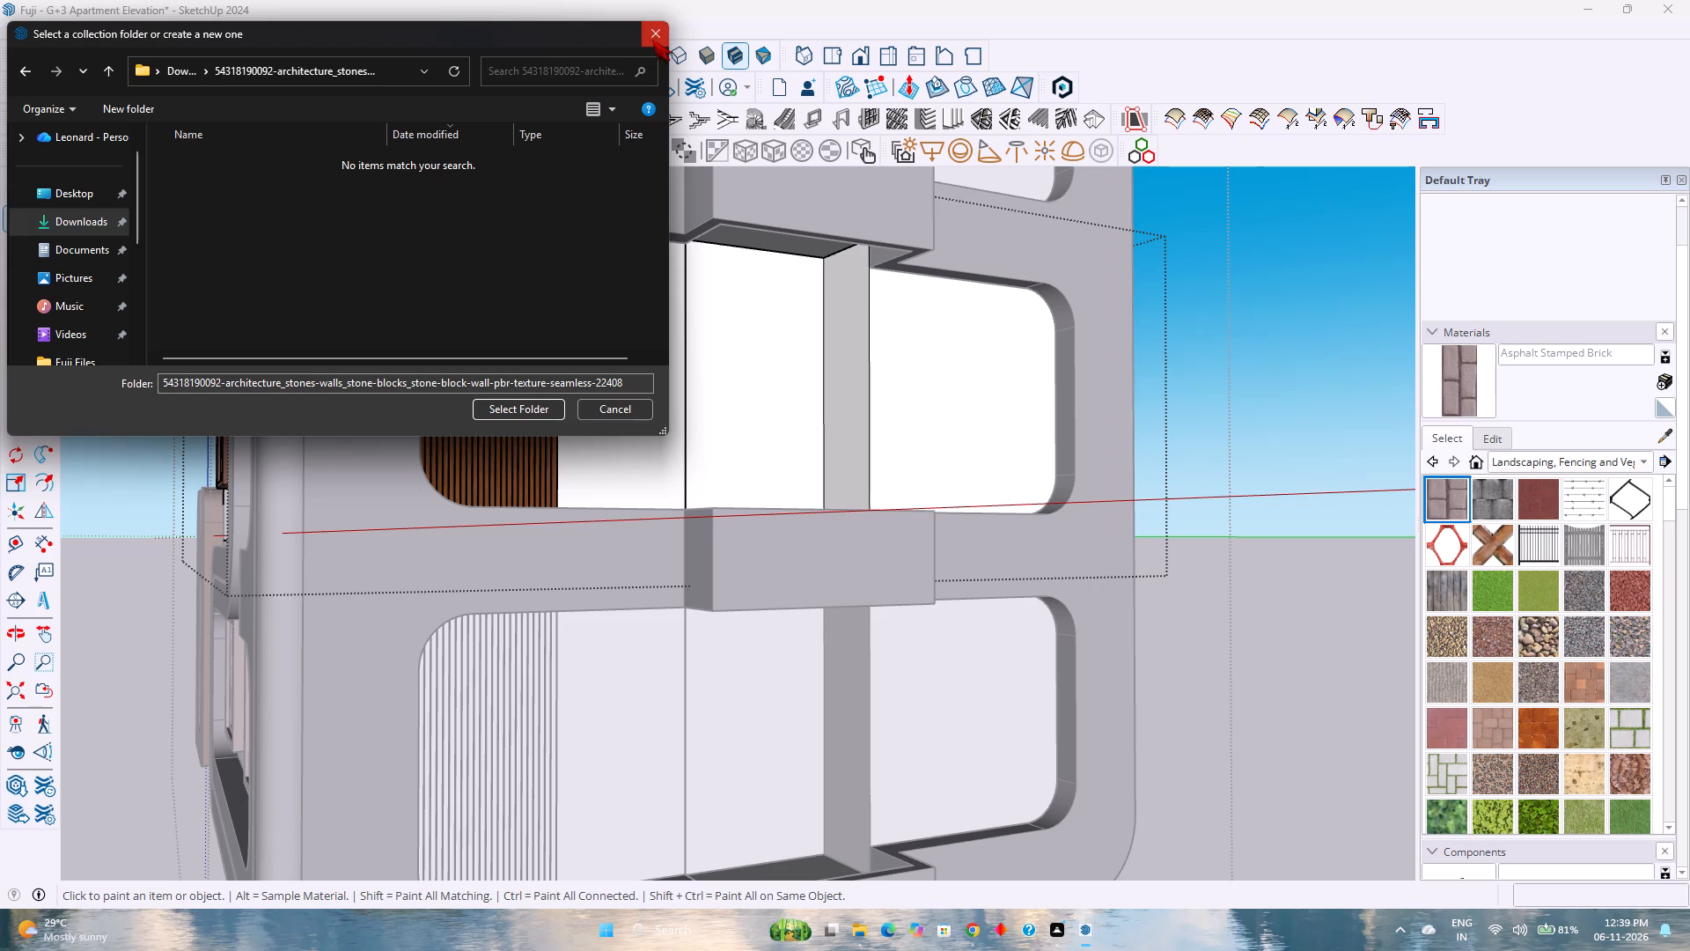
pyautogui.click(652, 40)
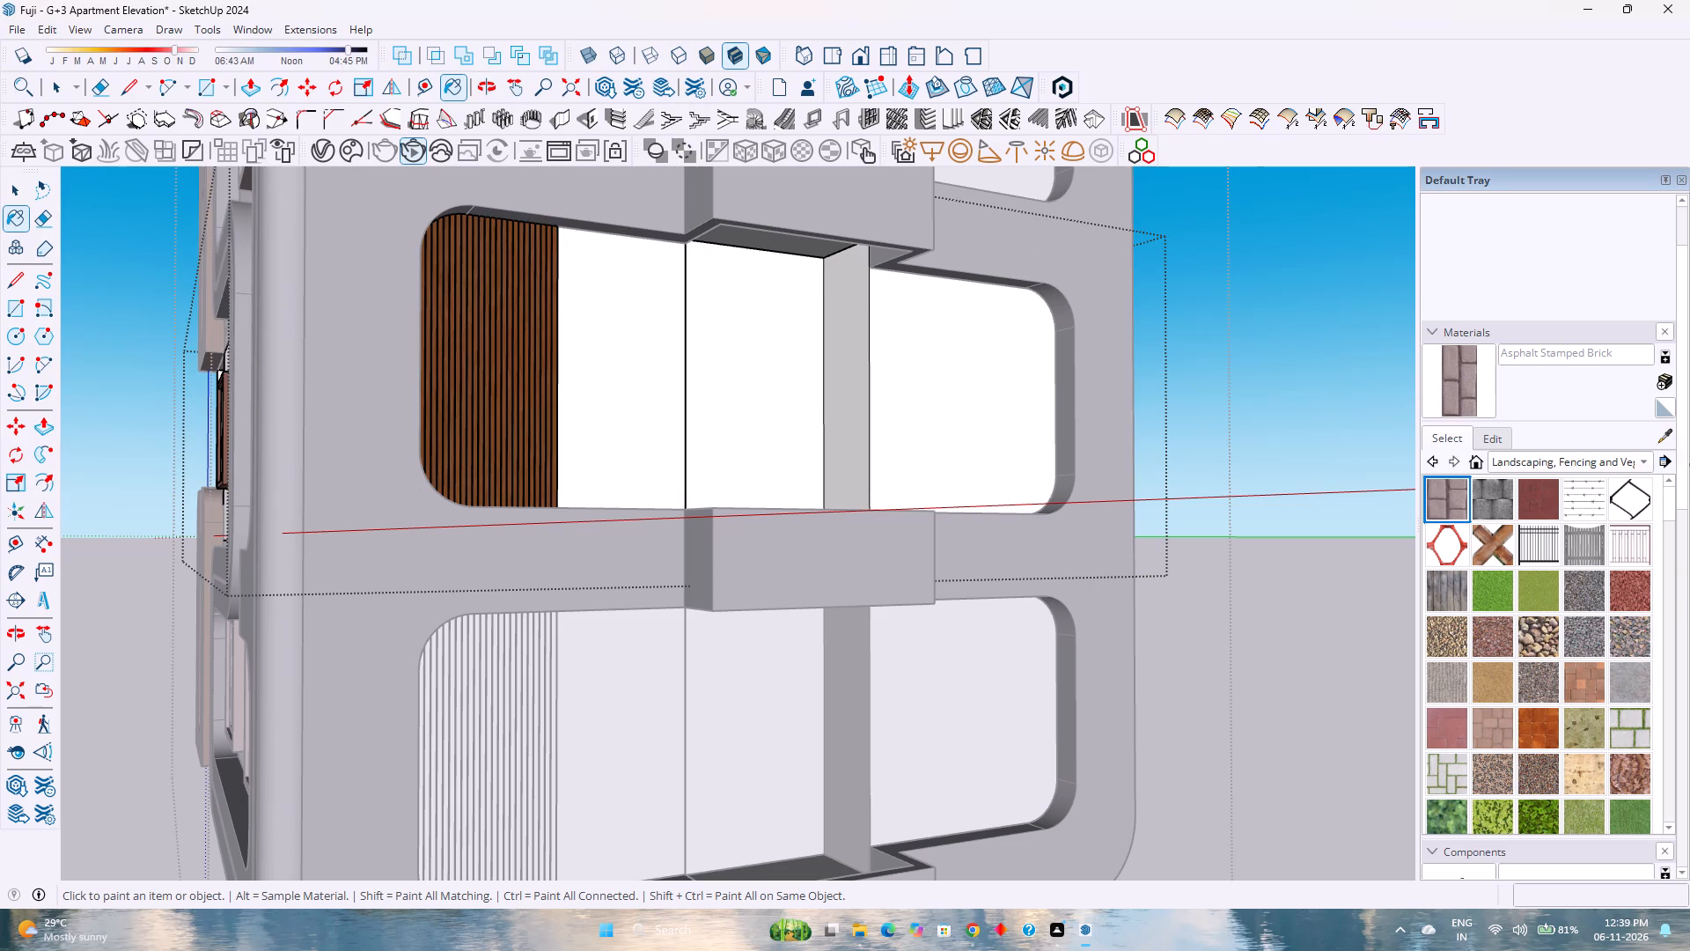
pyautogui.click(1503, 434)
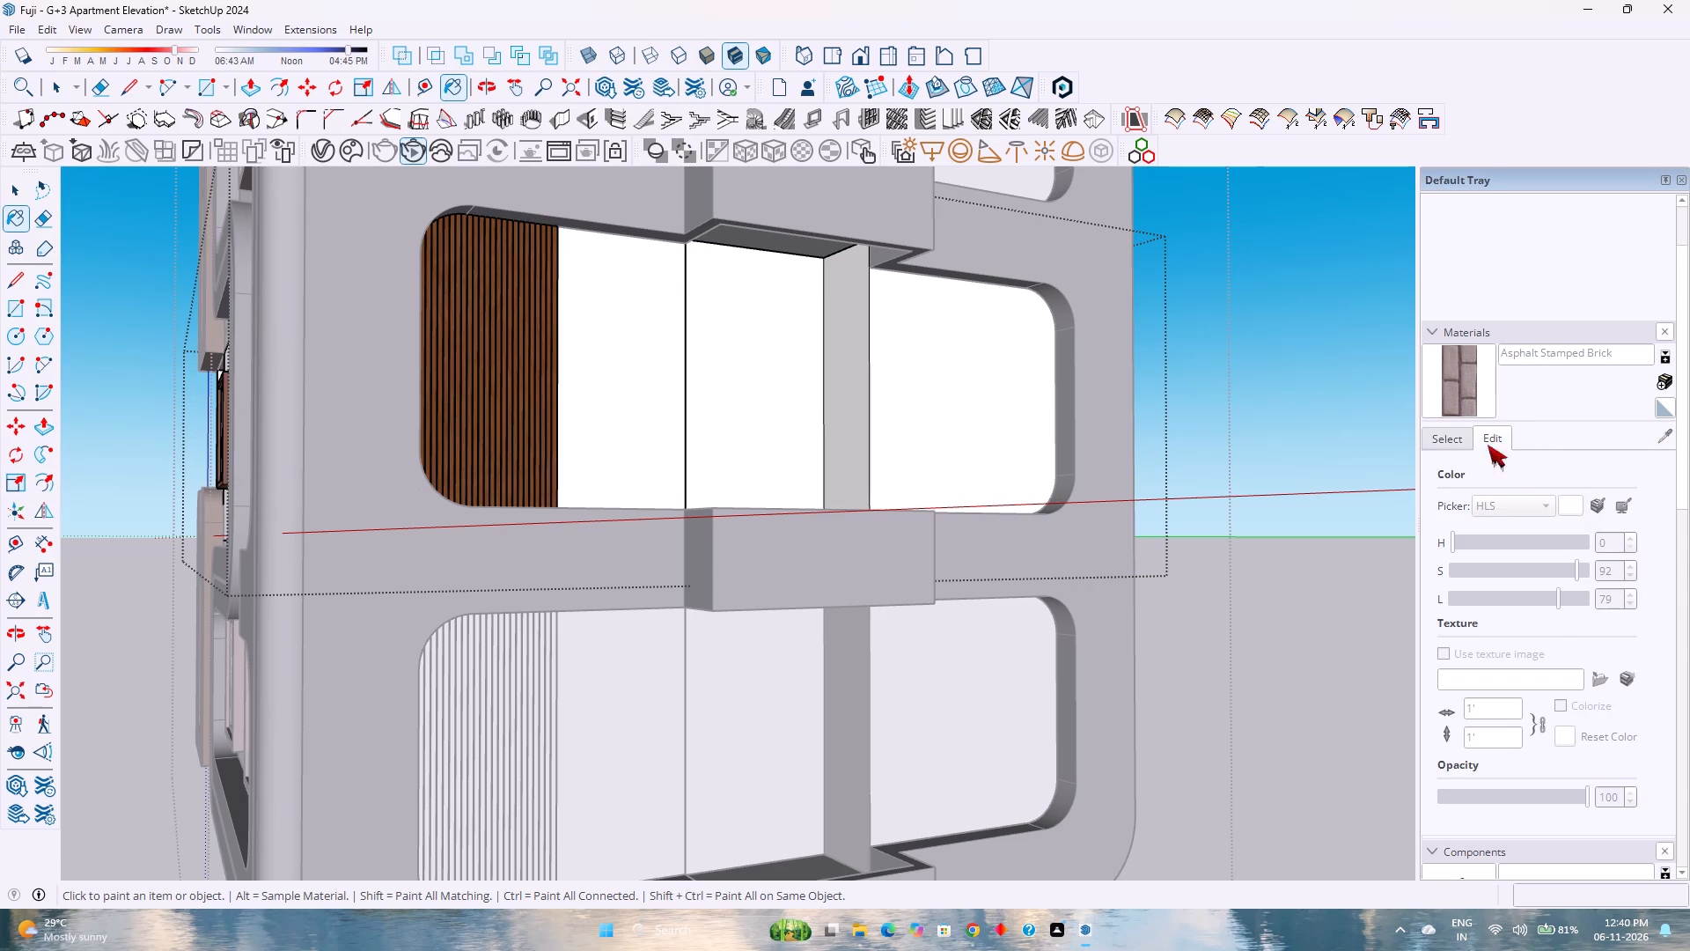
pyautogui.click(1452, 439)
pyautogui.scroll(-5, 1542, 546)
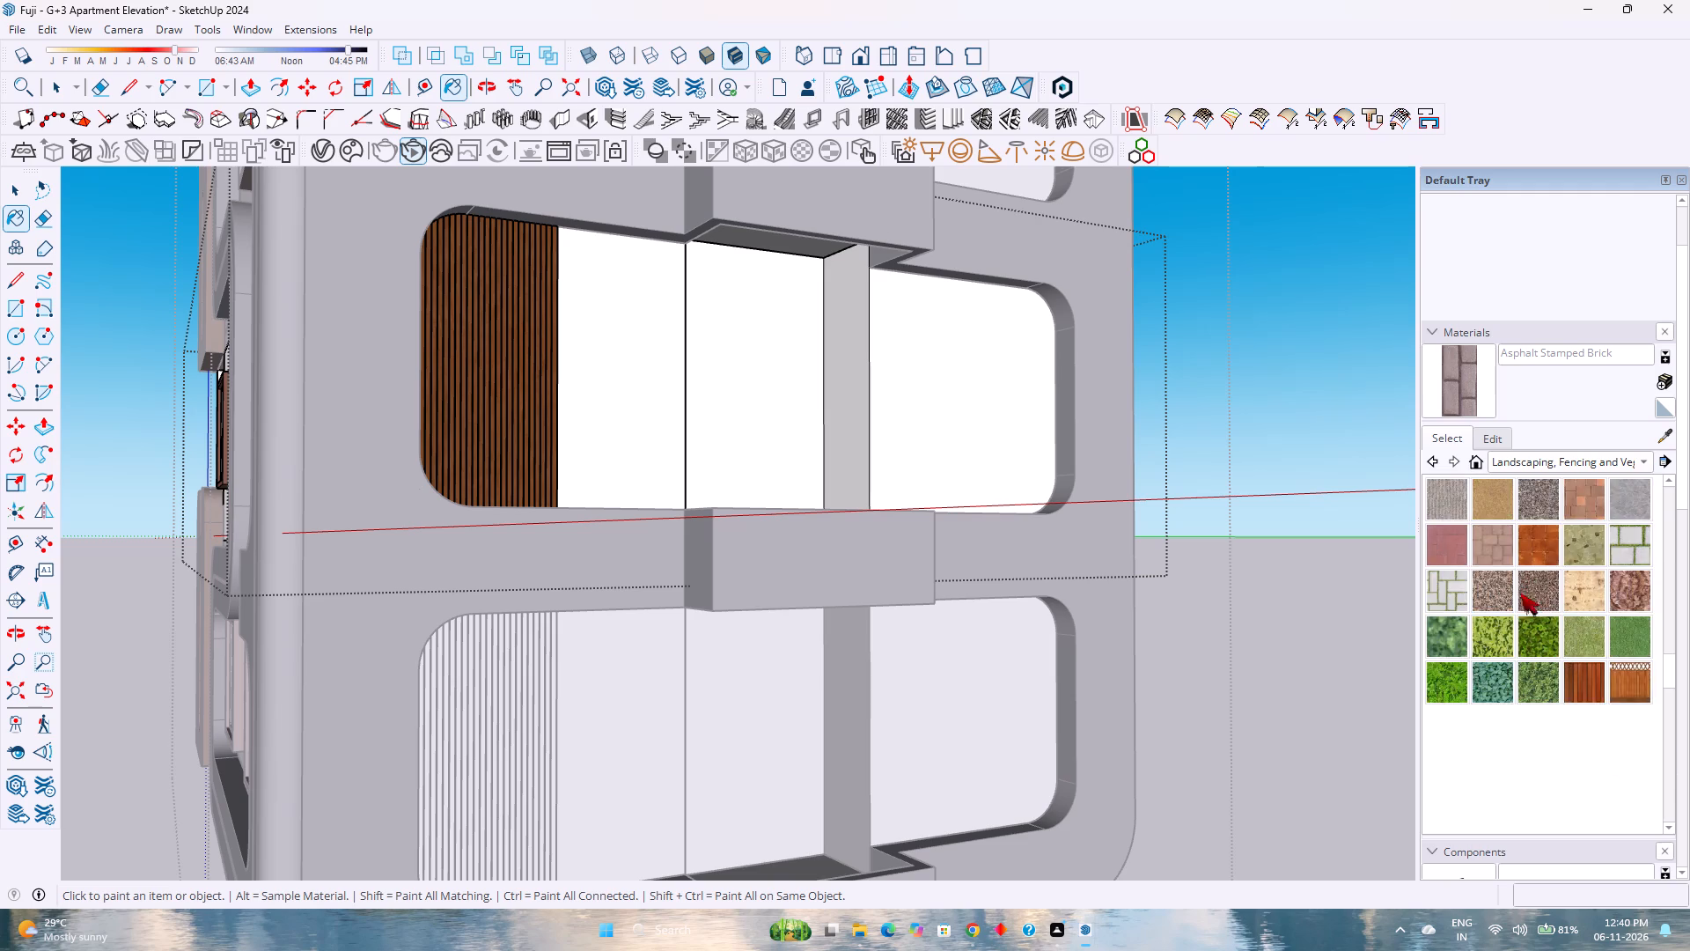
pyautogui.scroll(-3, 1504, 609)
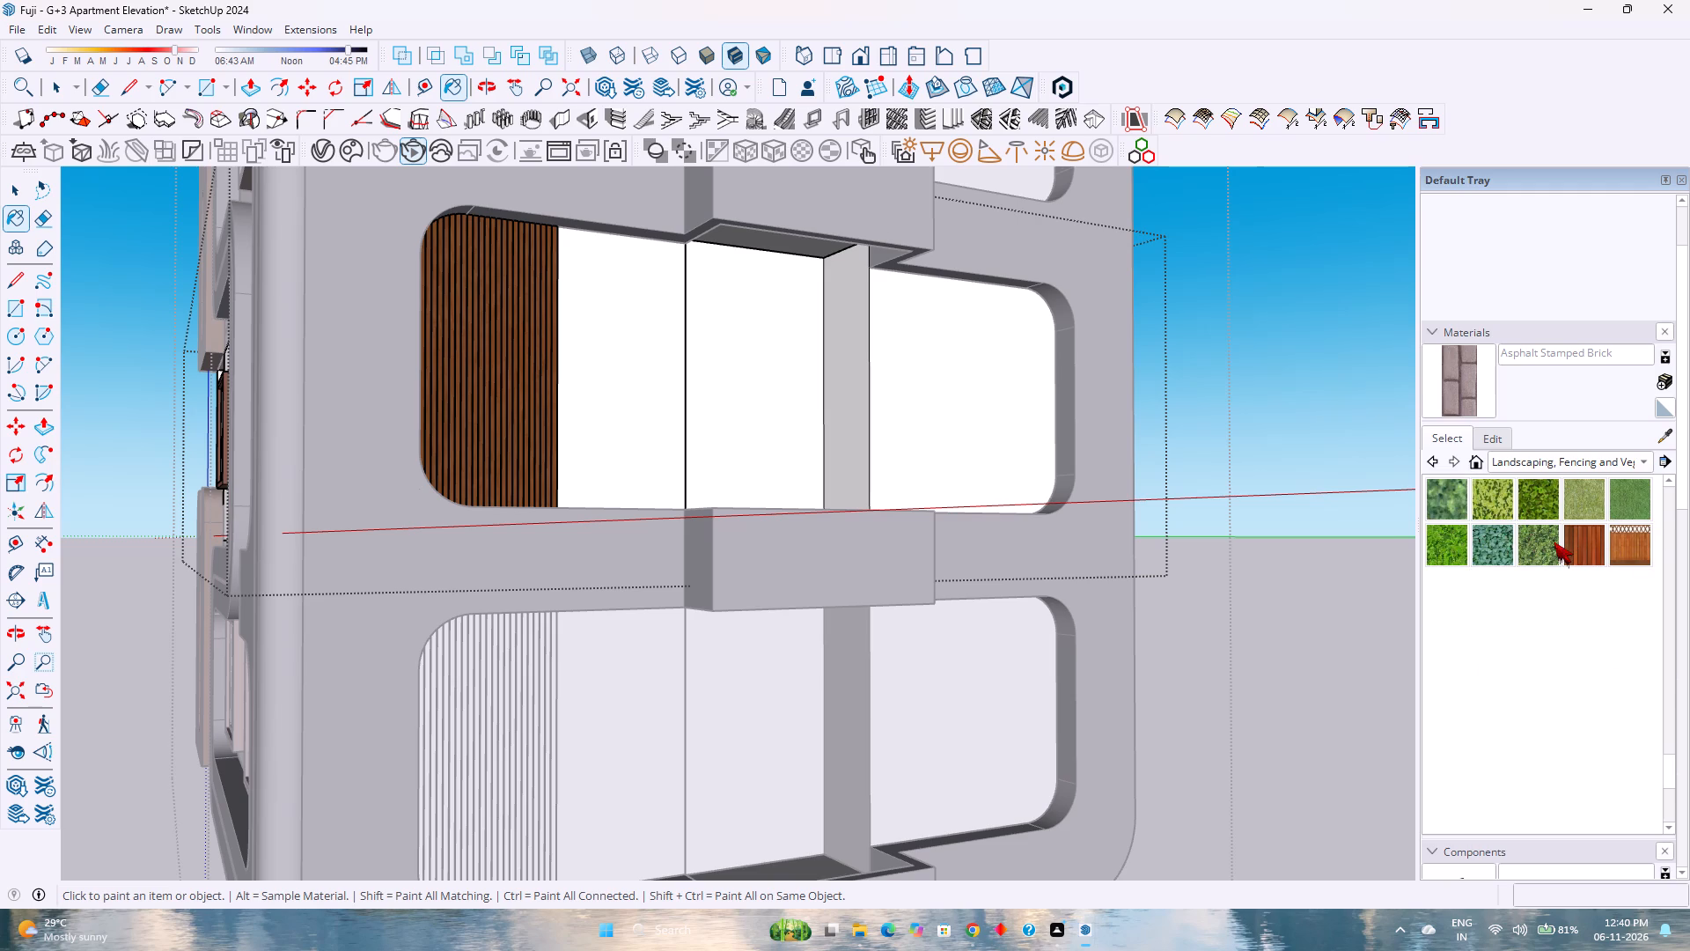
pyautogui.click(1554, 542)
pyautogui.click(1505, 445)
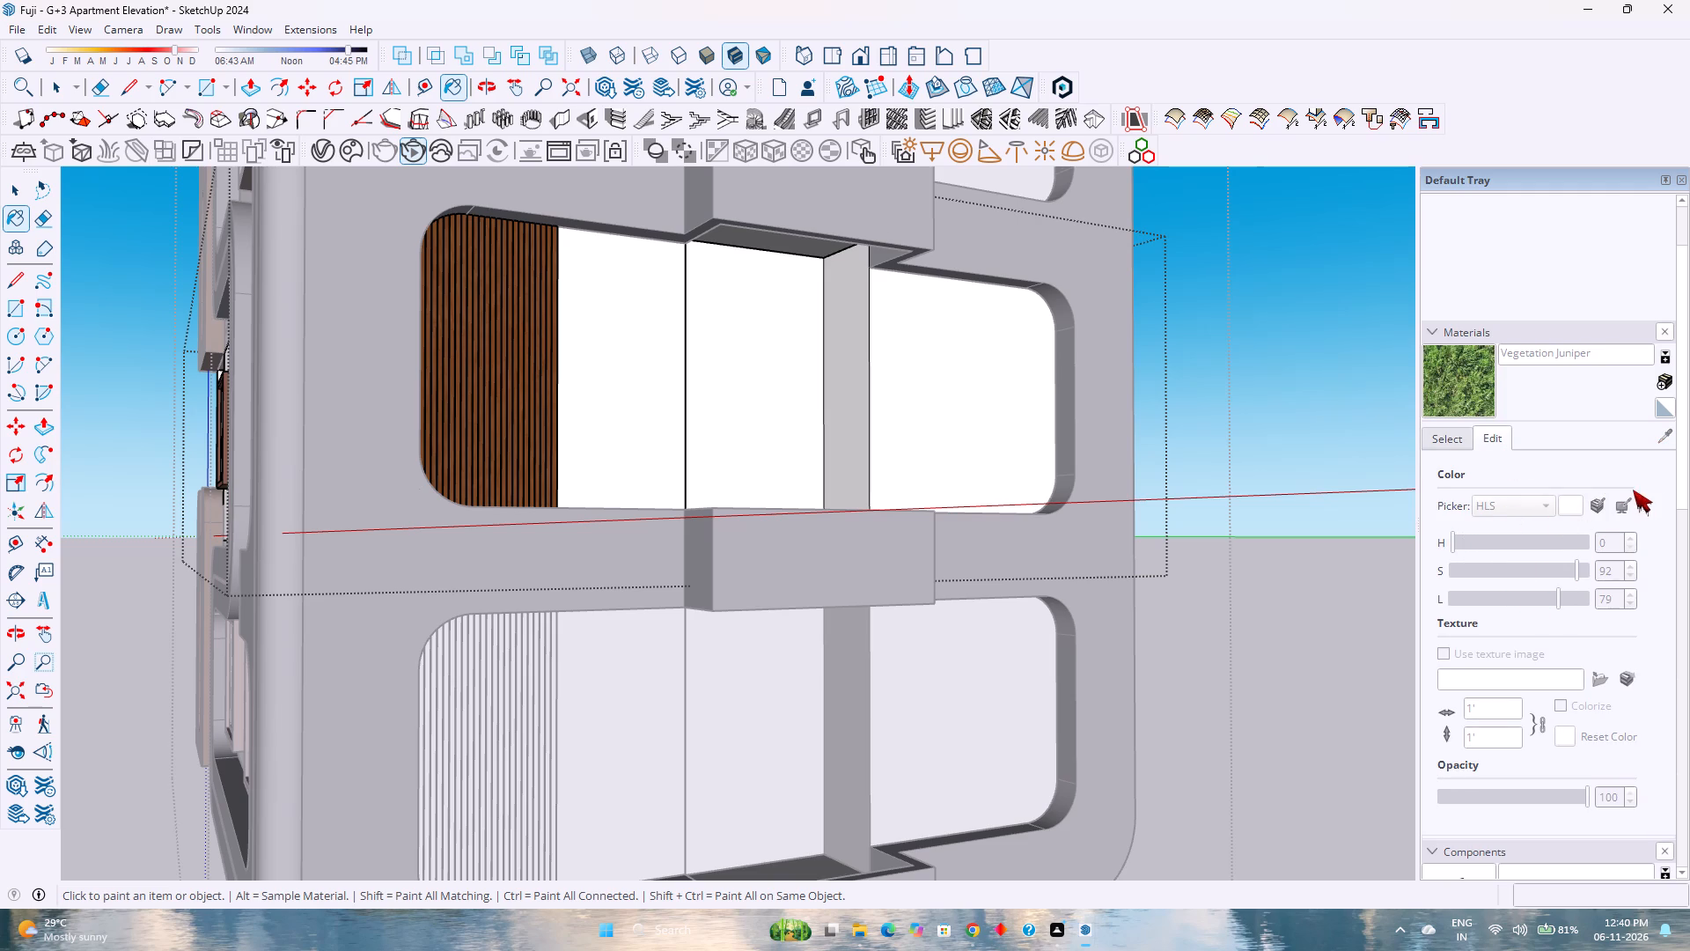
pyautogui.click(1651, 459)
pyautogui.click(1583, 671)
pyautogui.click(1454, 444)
# Create a new Generic material in the V-Ray Asset Editor.
pyautogui.click(323, 143)
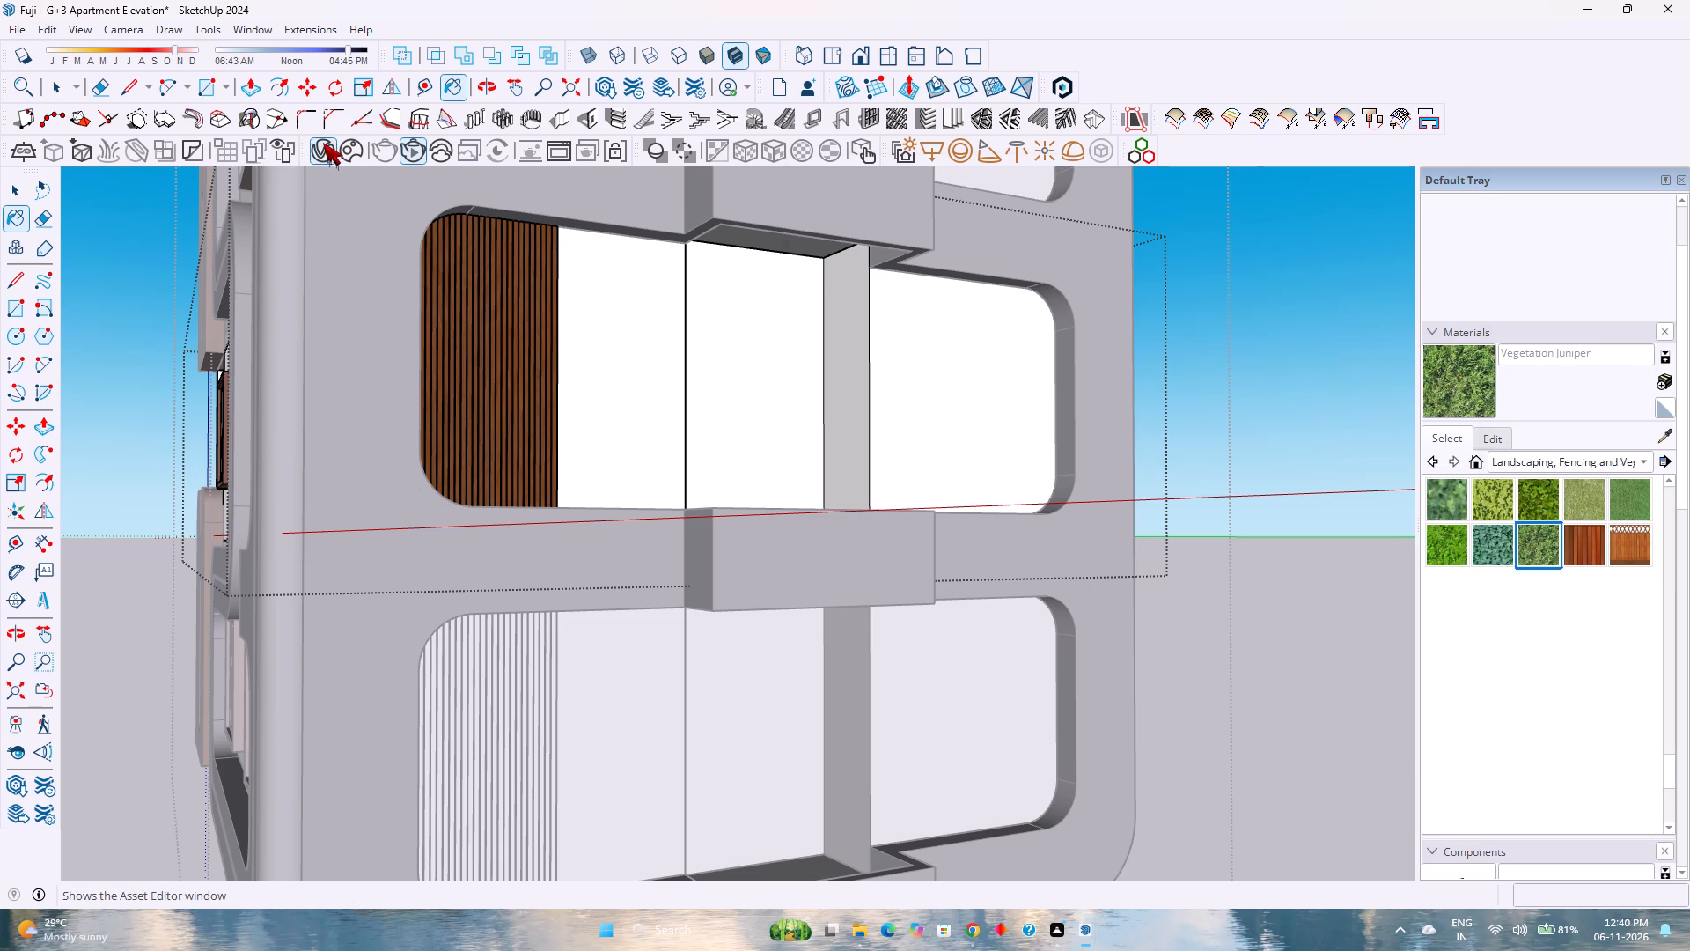
pyautogui.click(833, 215)
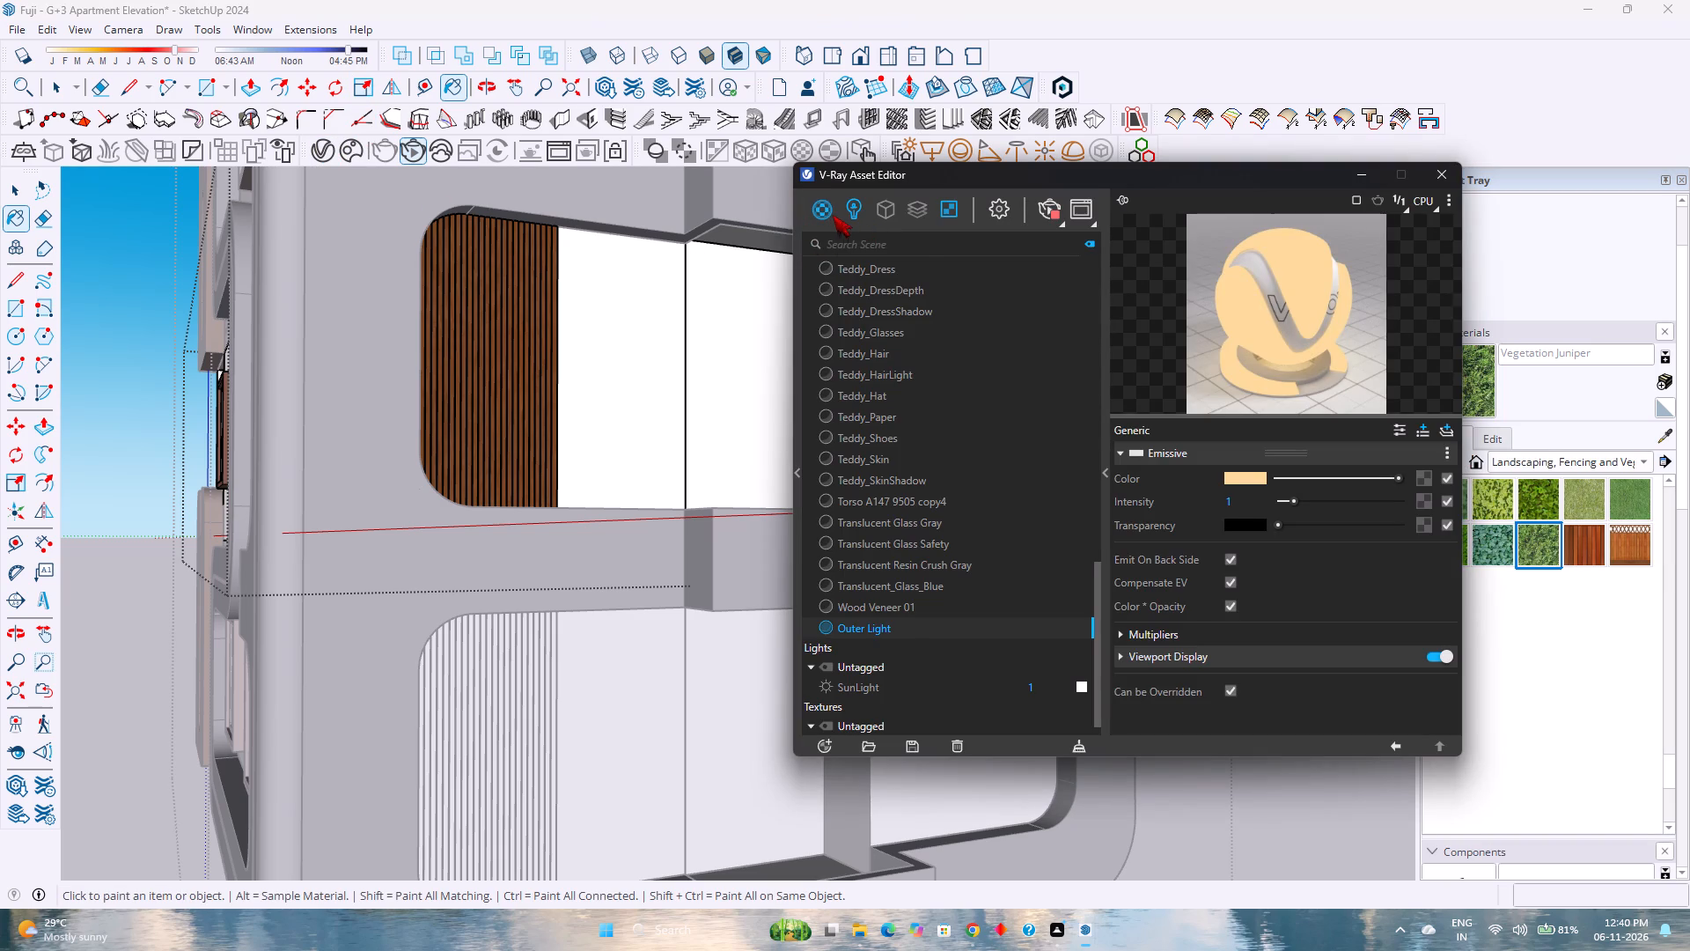
pyautogui.rightClick(816, 212)
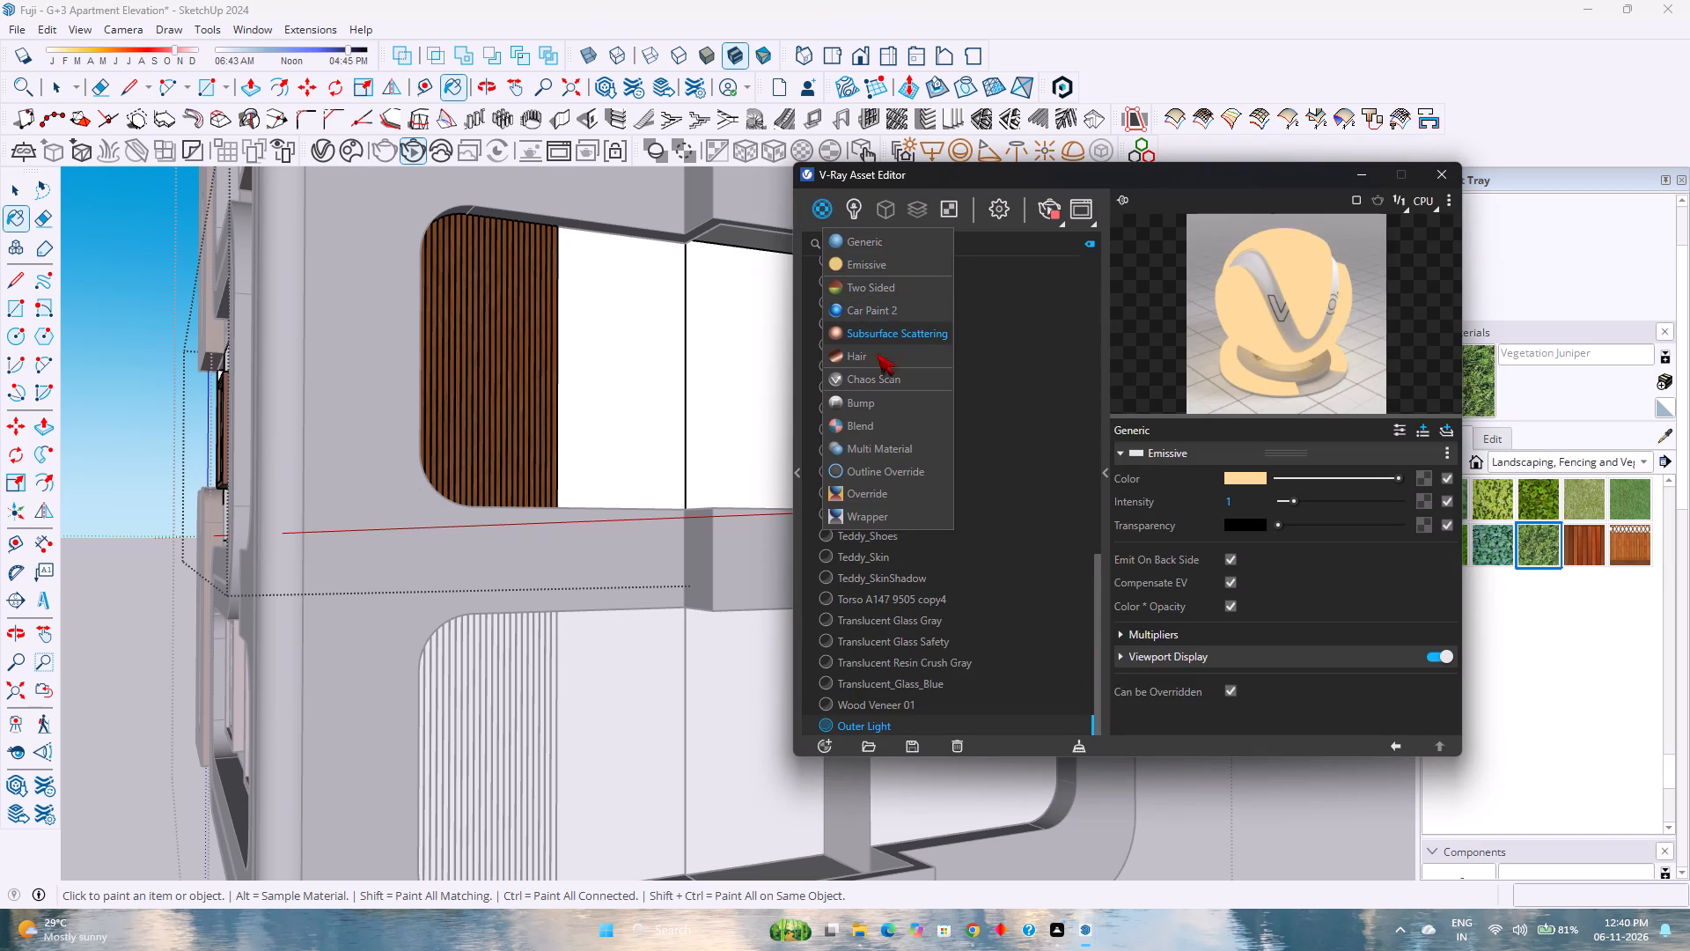
pyautogui.click(897, 244)
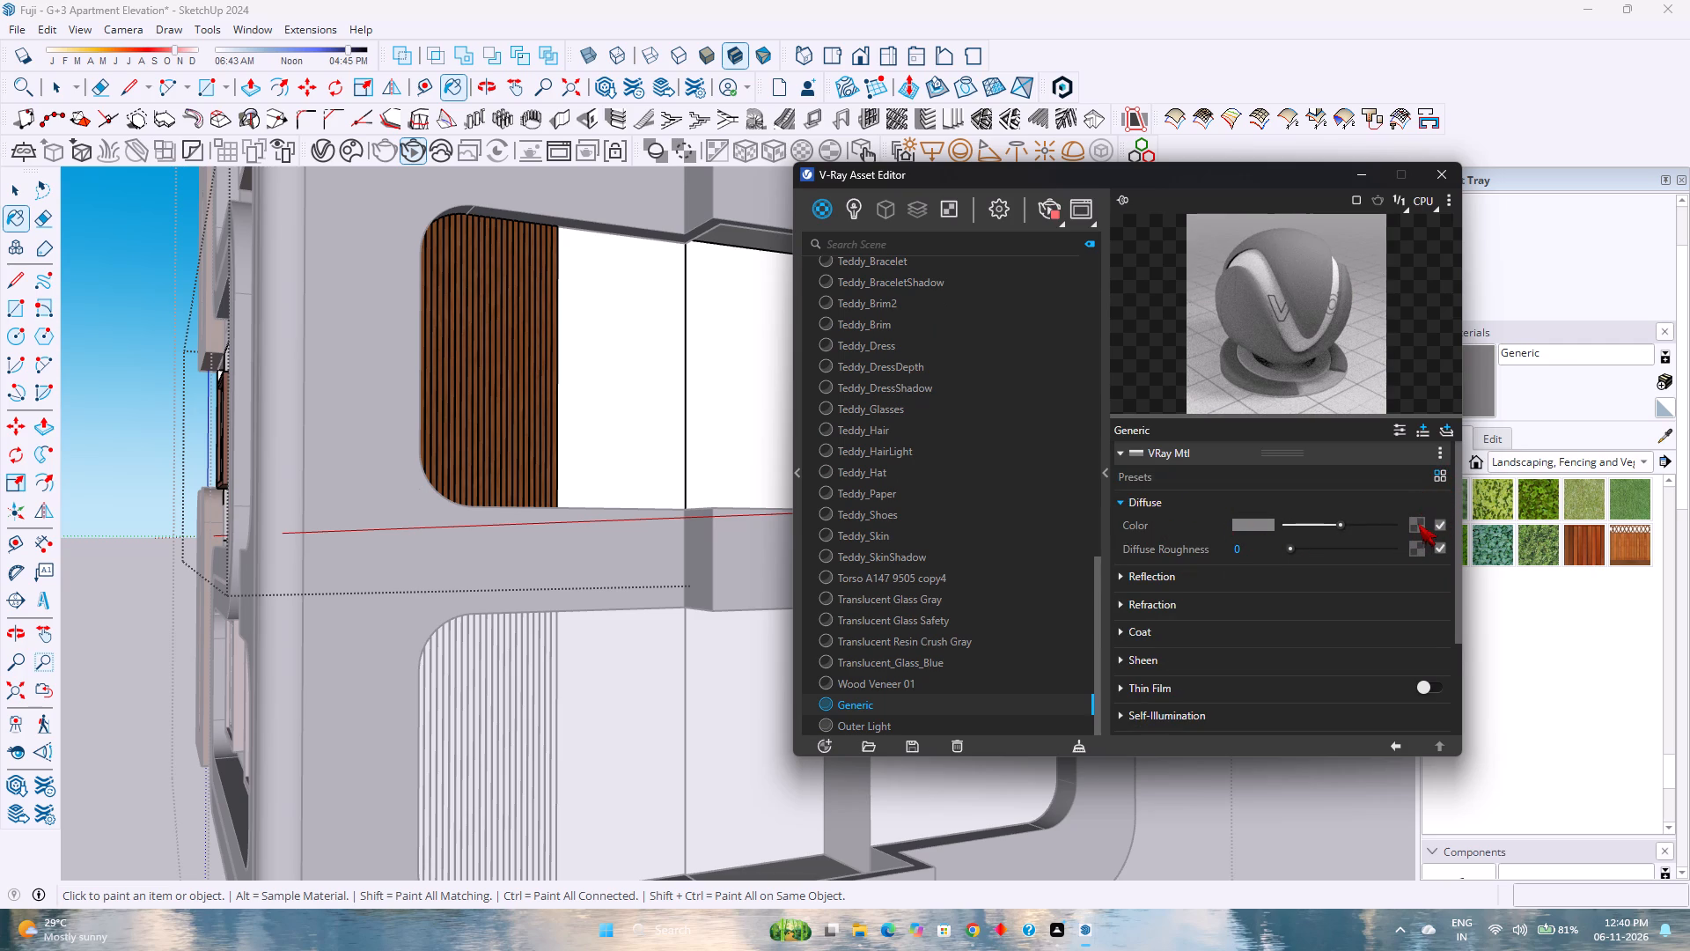
# Assign the downloaded 139_stone block wall pbr texture-seamless image as a bitmap to the Generic material's diffuse color.
pyautogui.click(1418, 524)
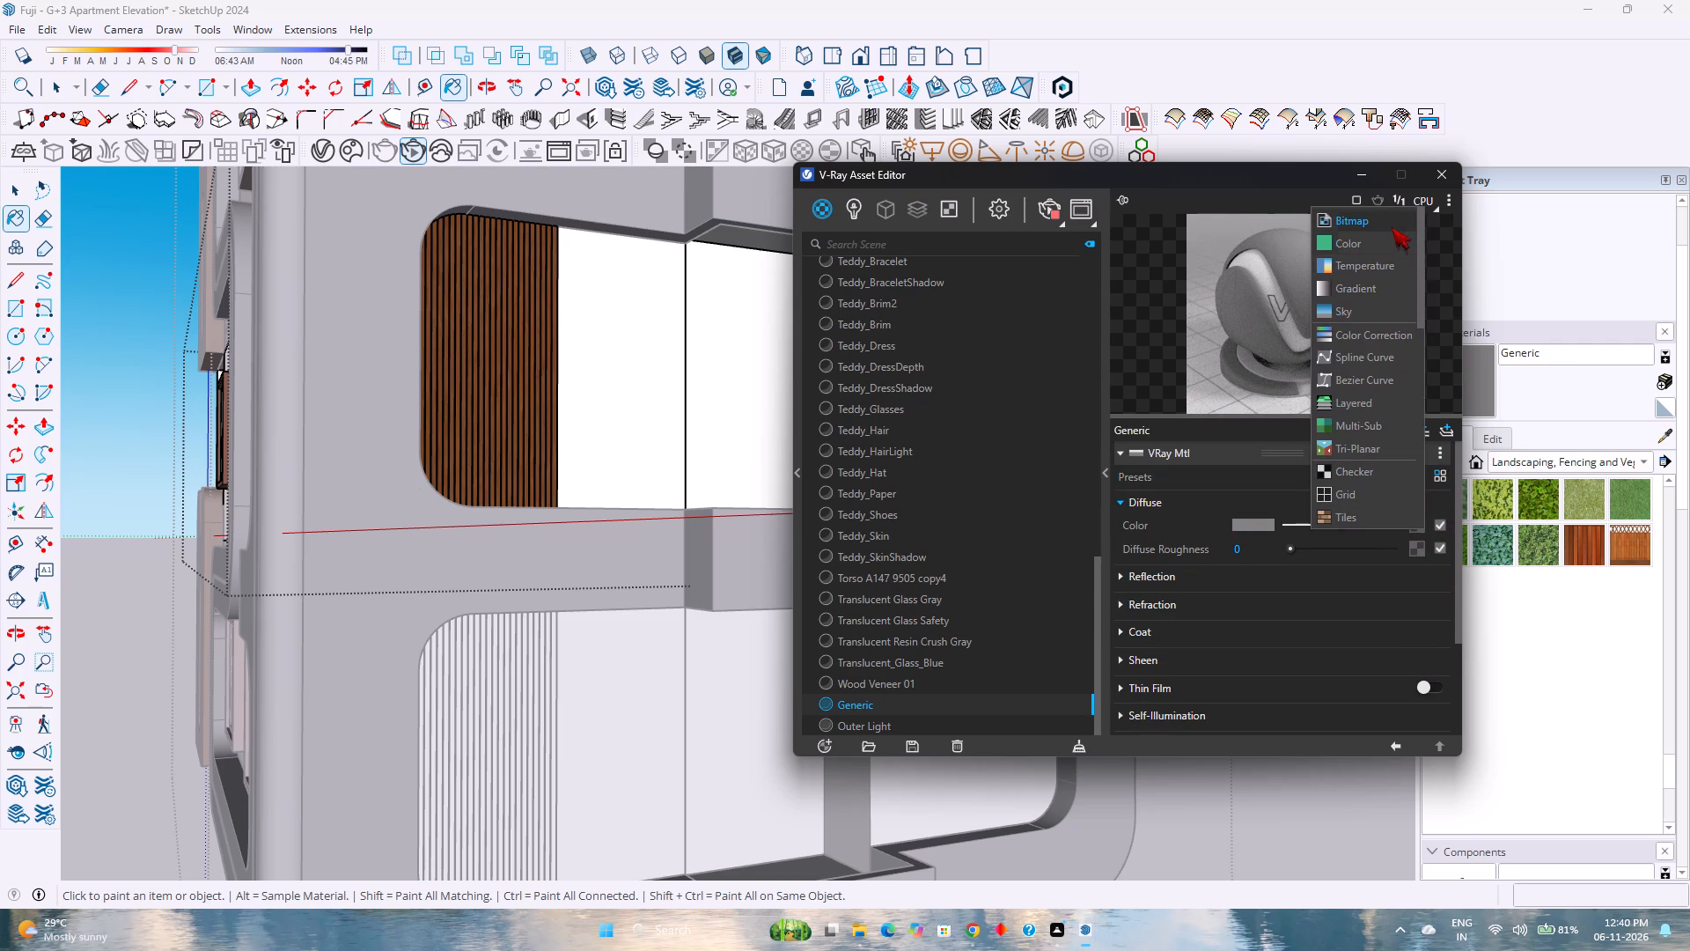
pyautogui.click(1391, 225)
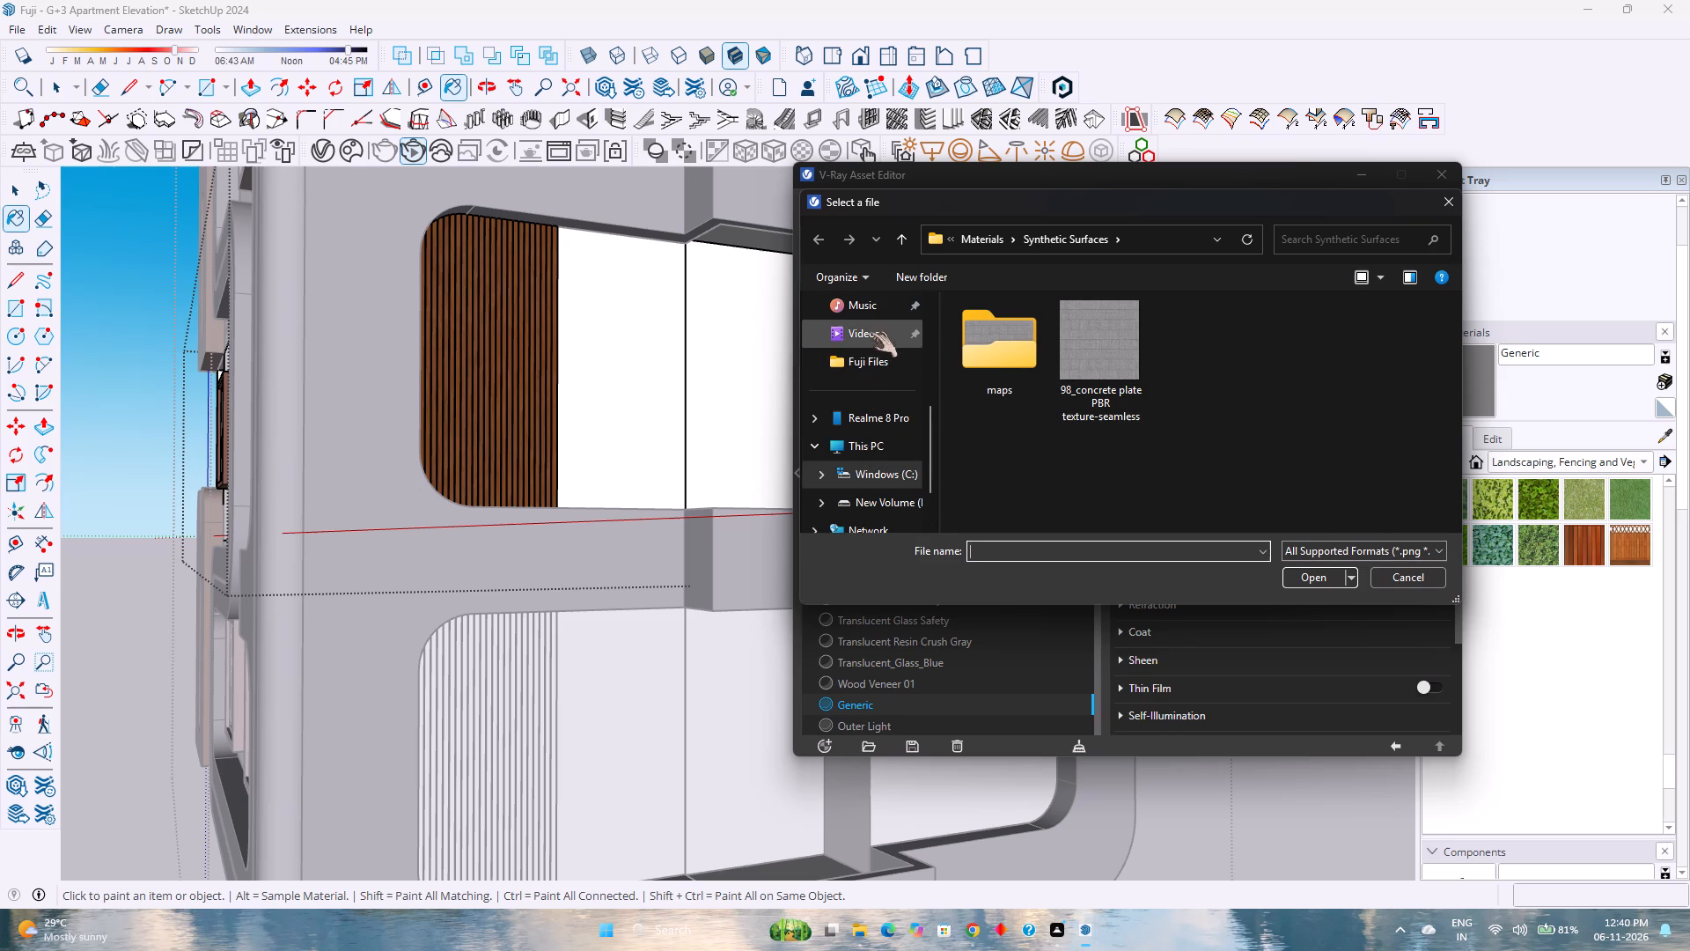
pyautogui.scroll(2, 855, 421)
pyautogui.click(867, 394)
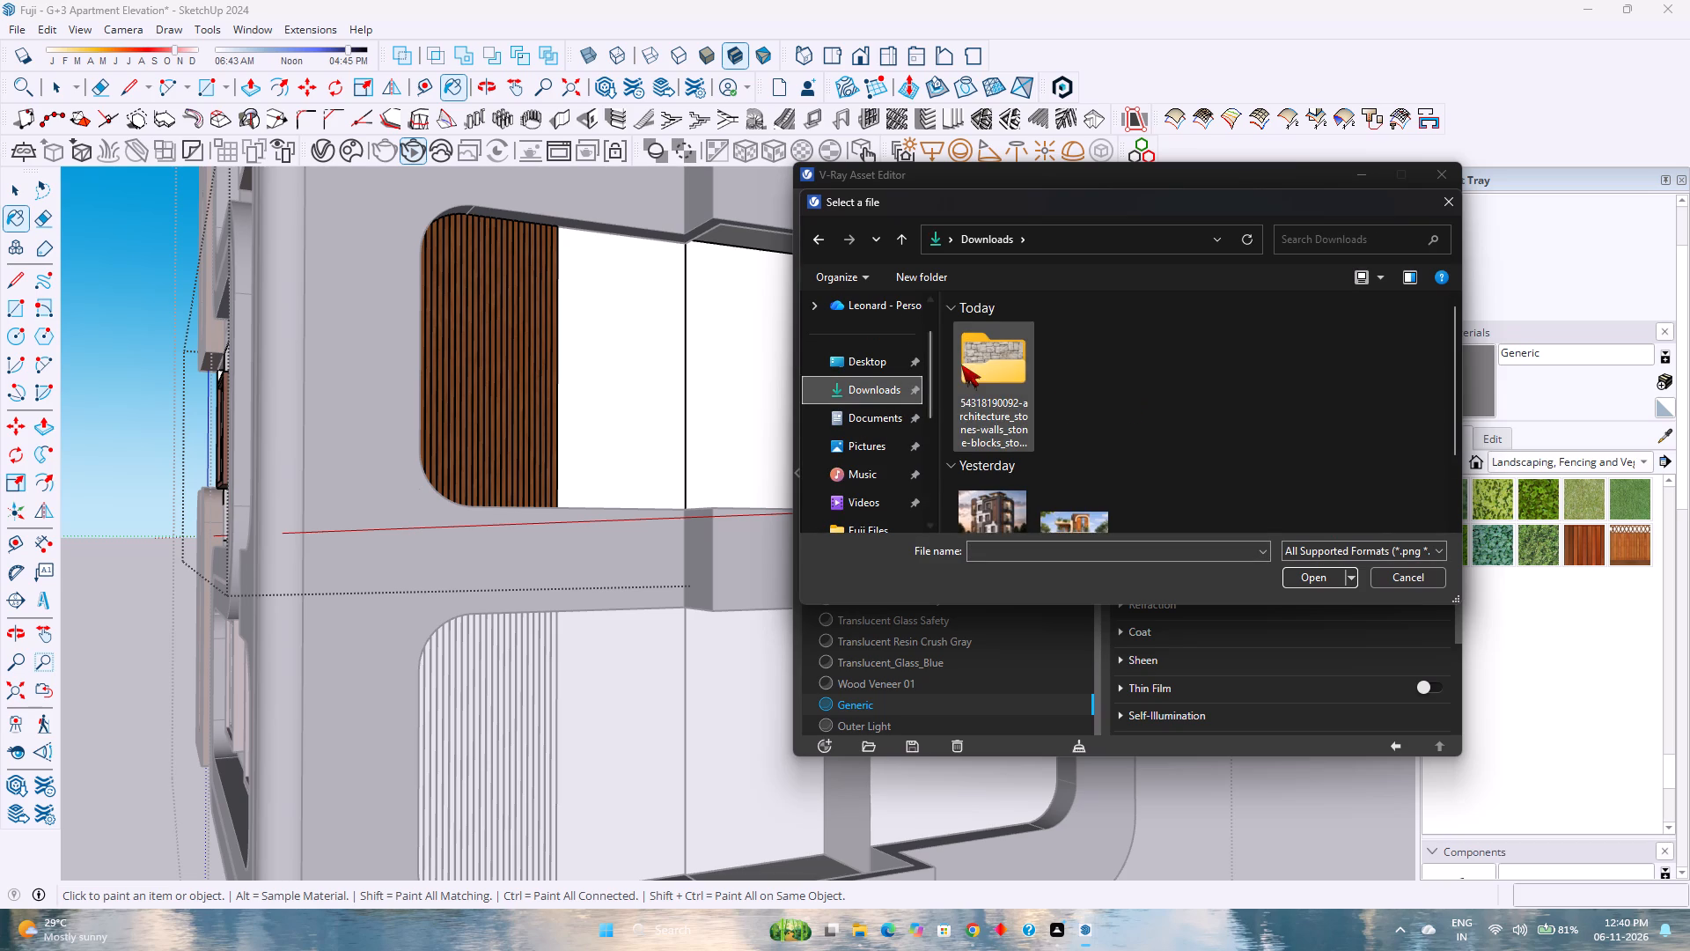
pyautogui.doubleClick(975, 358)
pyautogui.click(1011, 360)
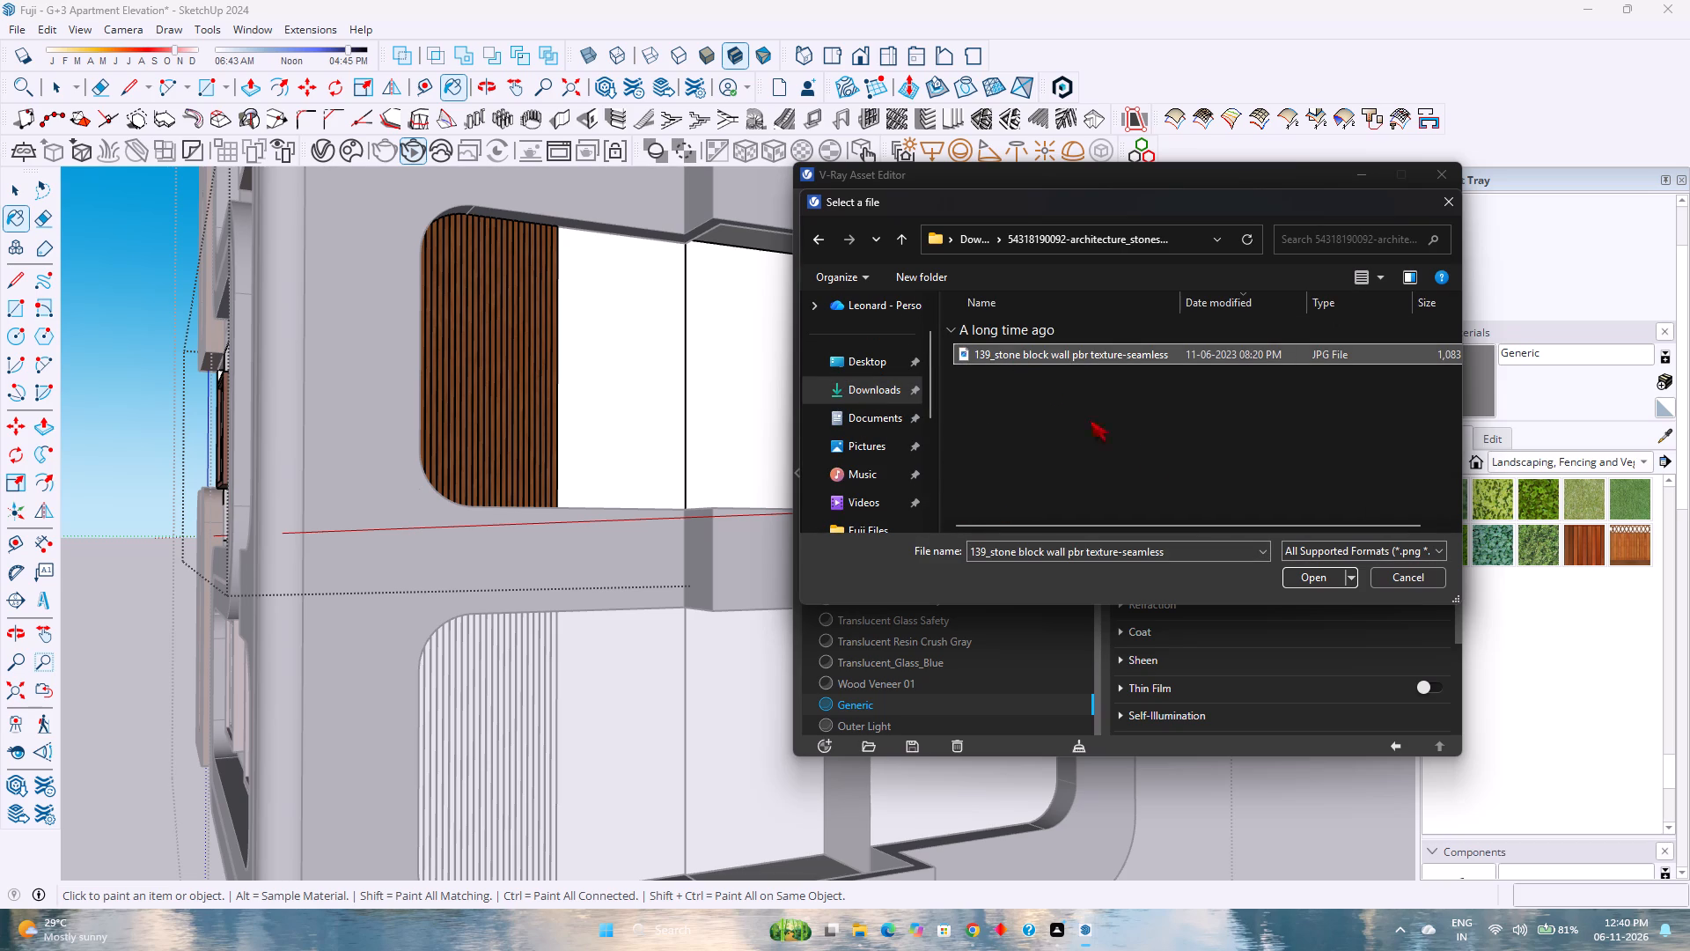
pyautogui.click(1375, 279)
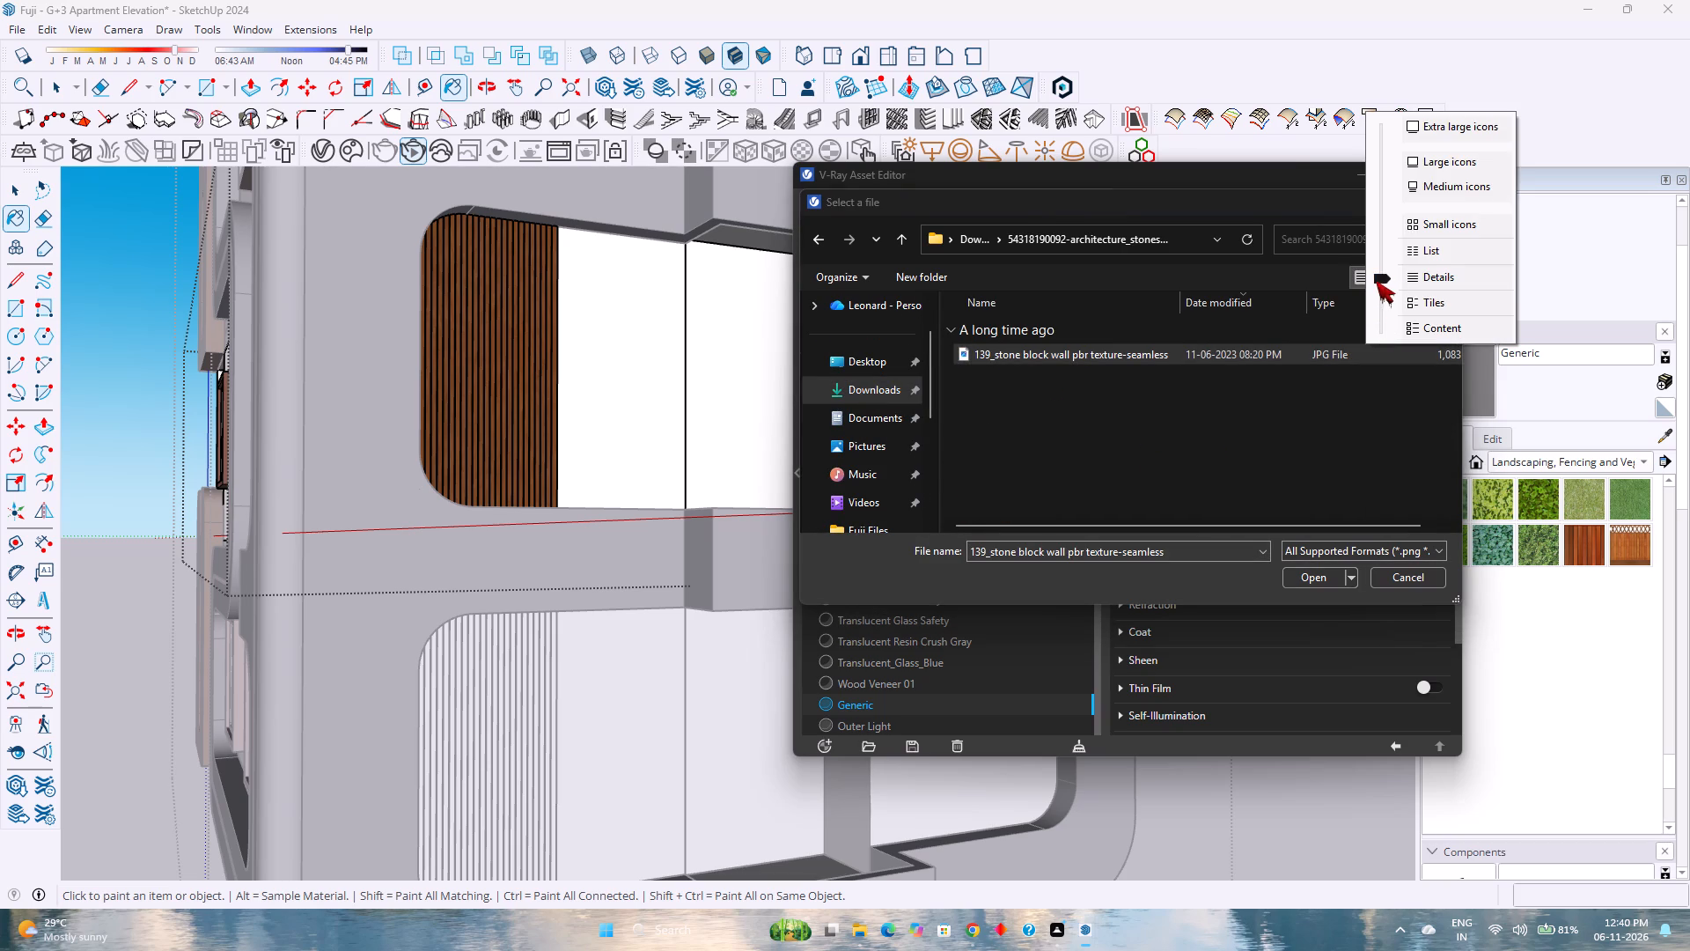
pyautogui.click(1423, 157)
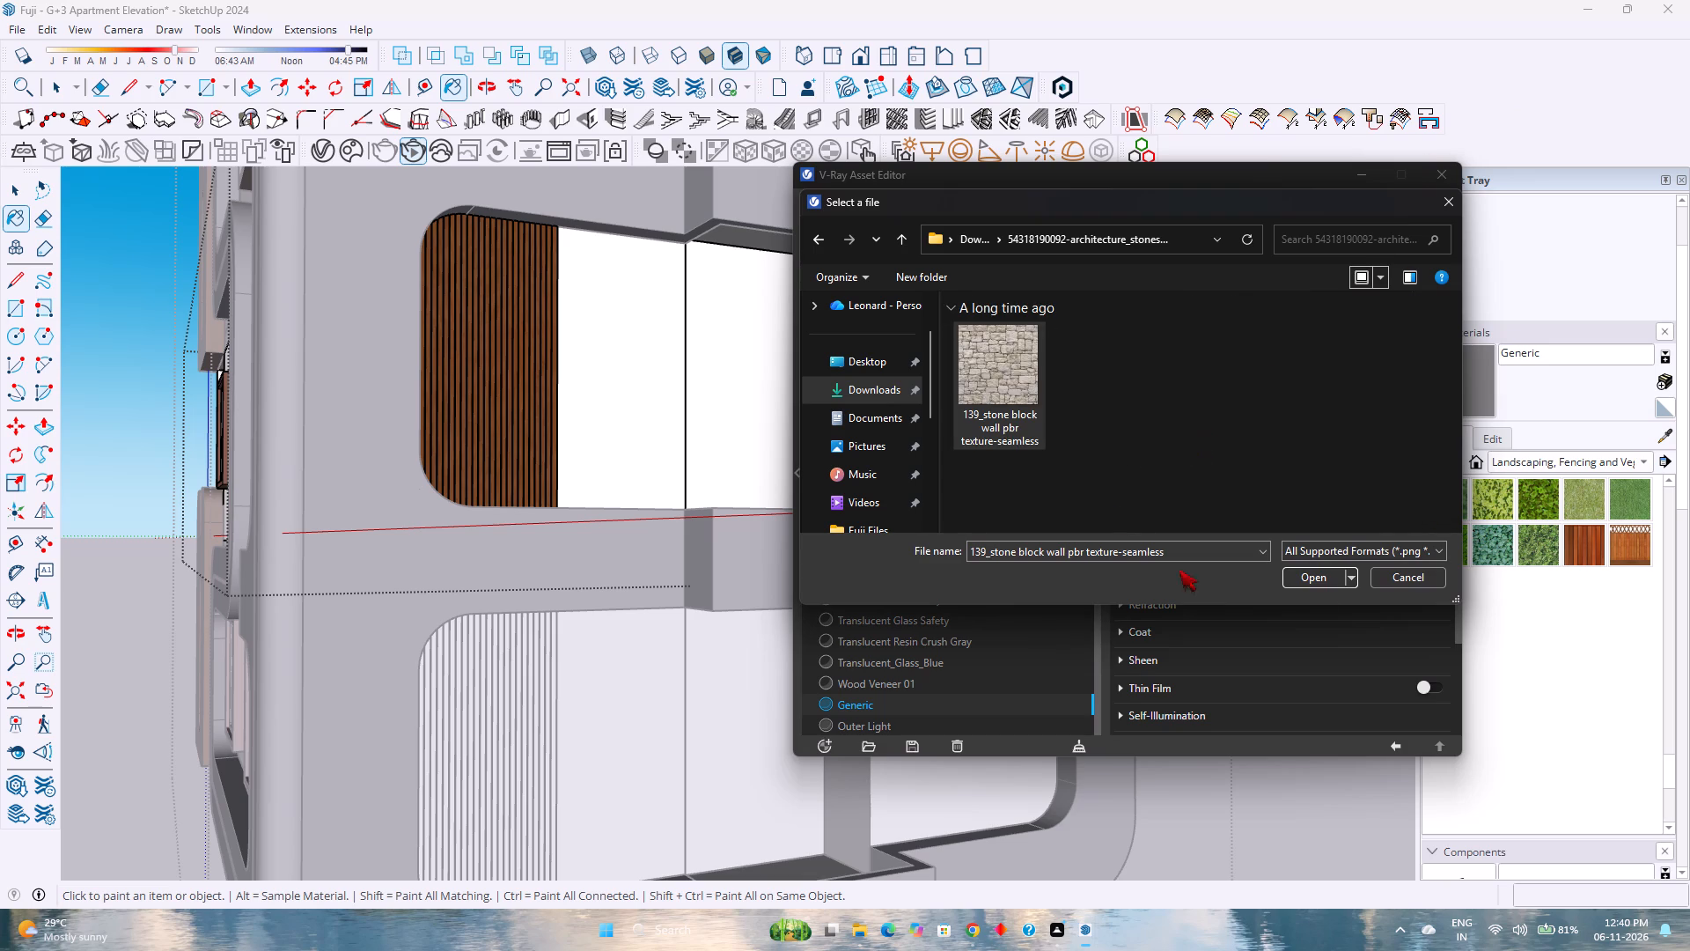
pyautogui.click(1326, 579)
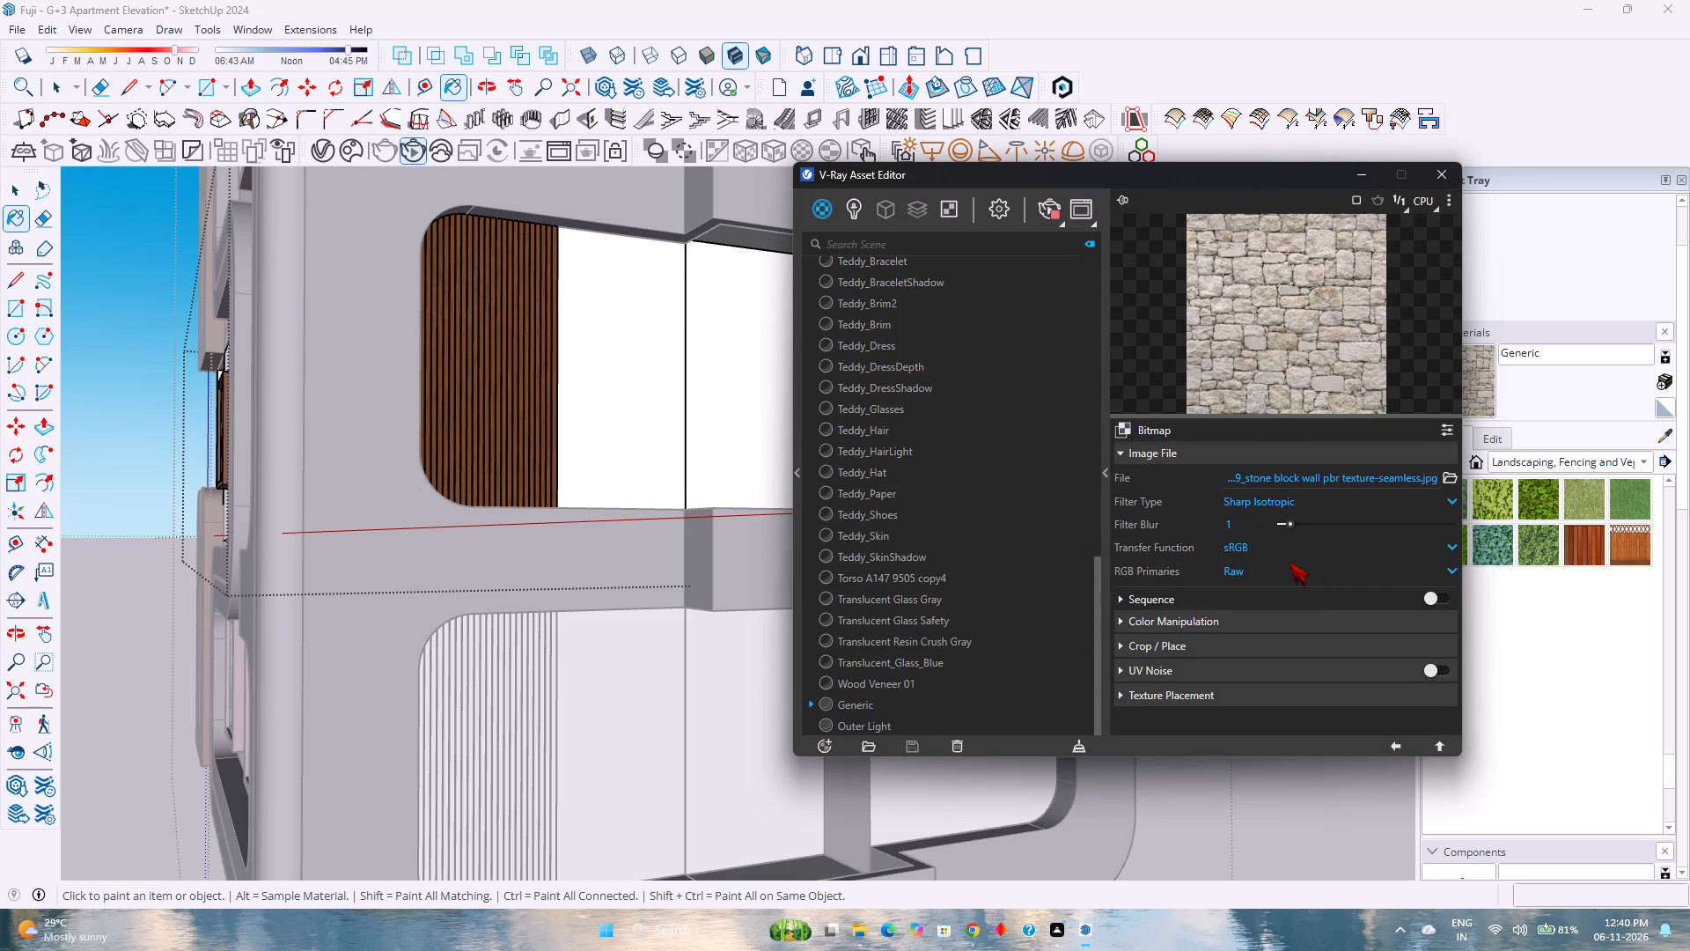
# Enable the stone bitmap's Sequence option with start frame 0, playback speed 0 and playback type Loop.
pyautogui.click(1372, 598)
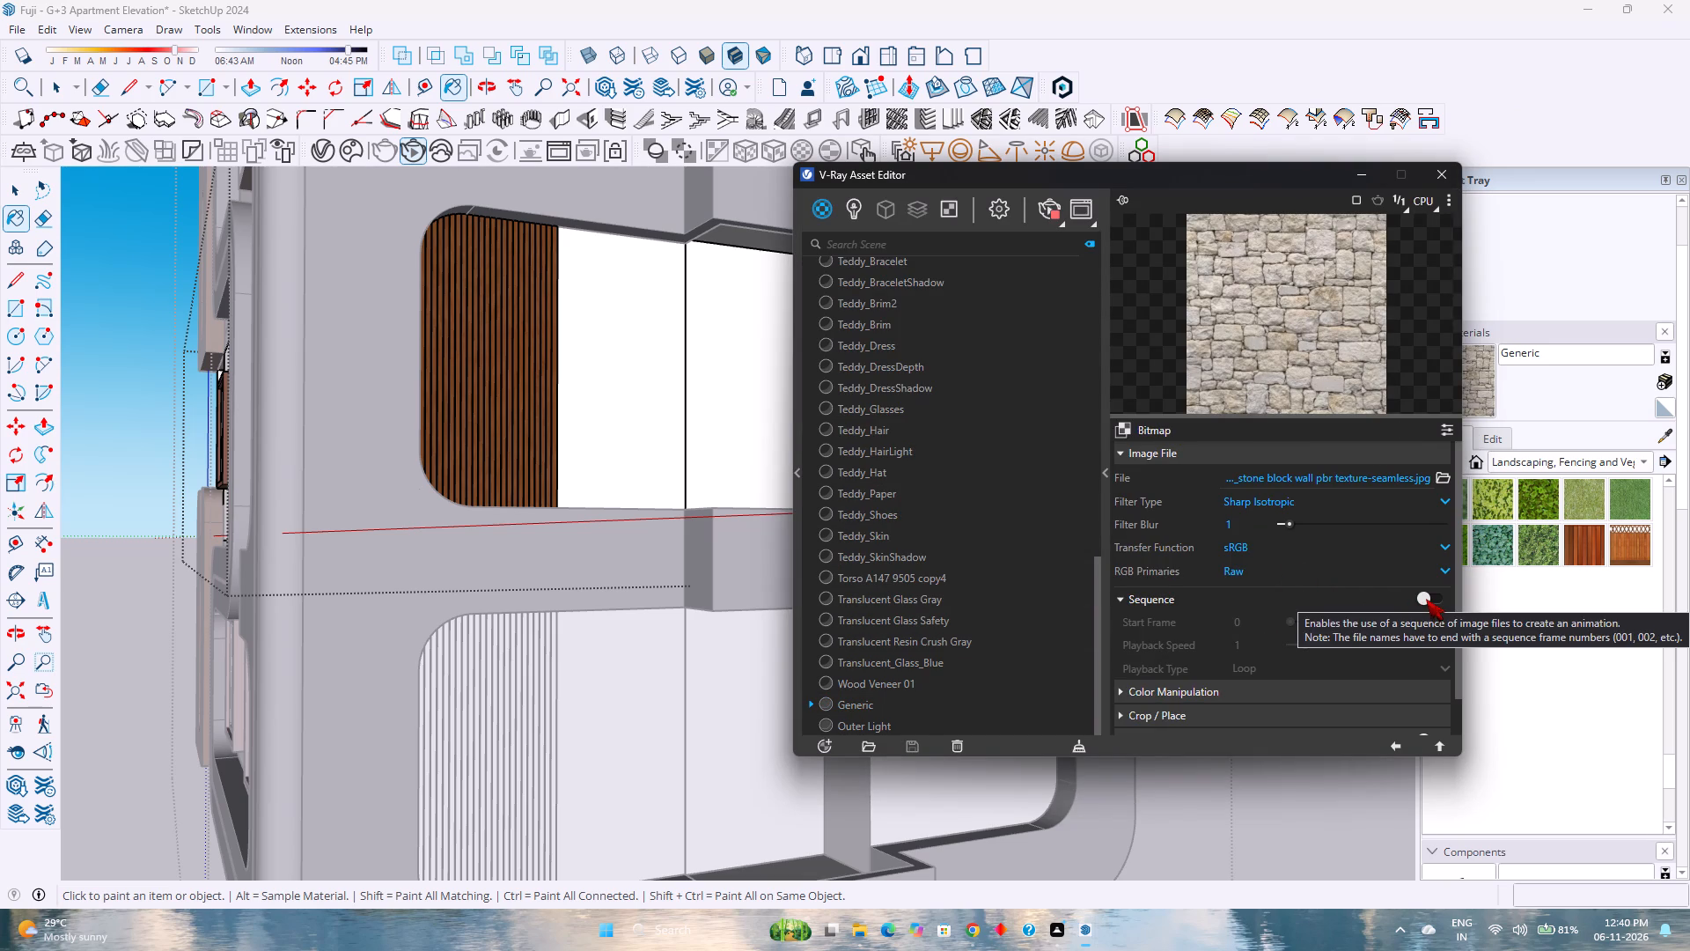
pyautogui.click(1426, 599)
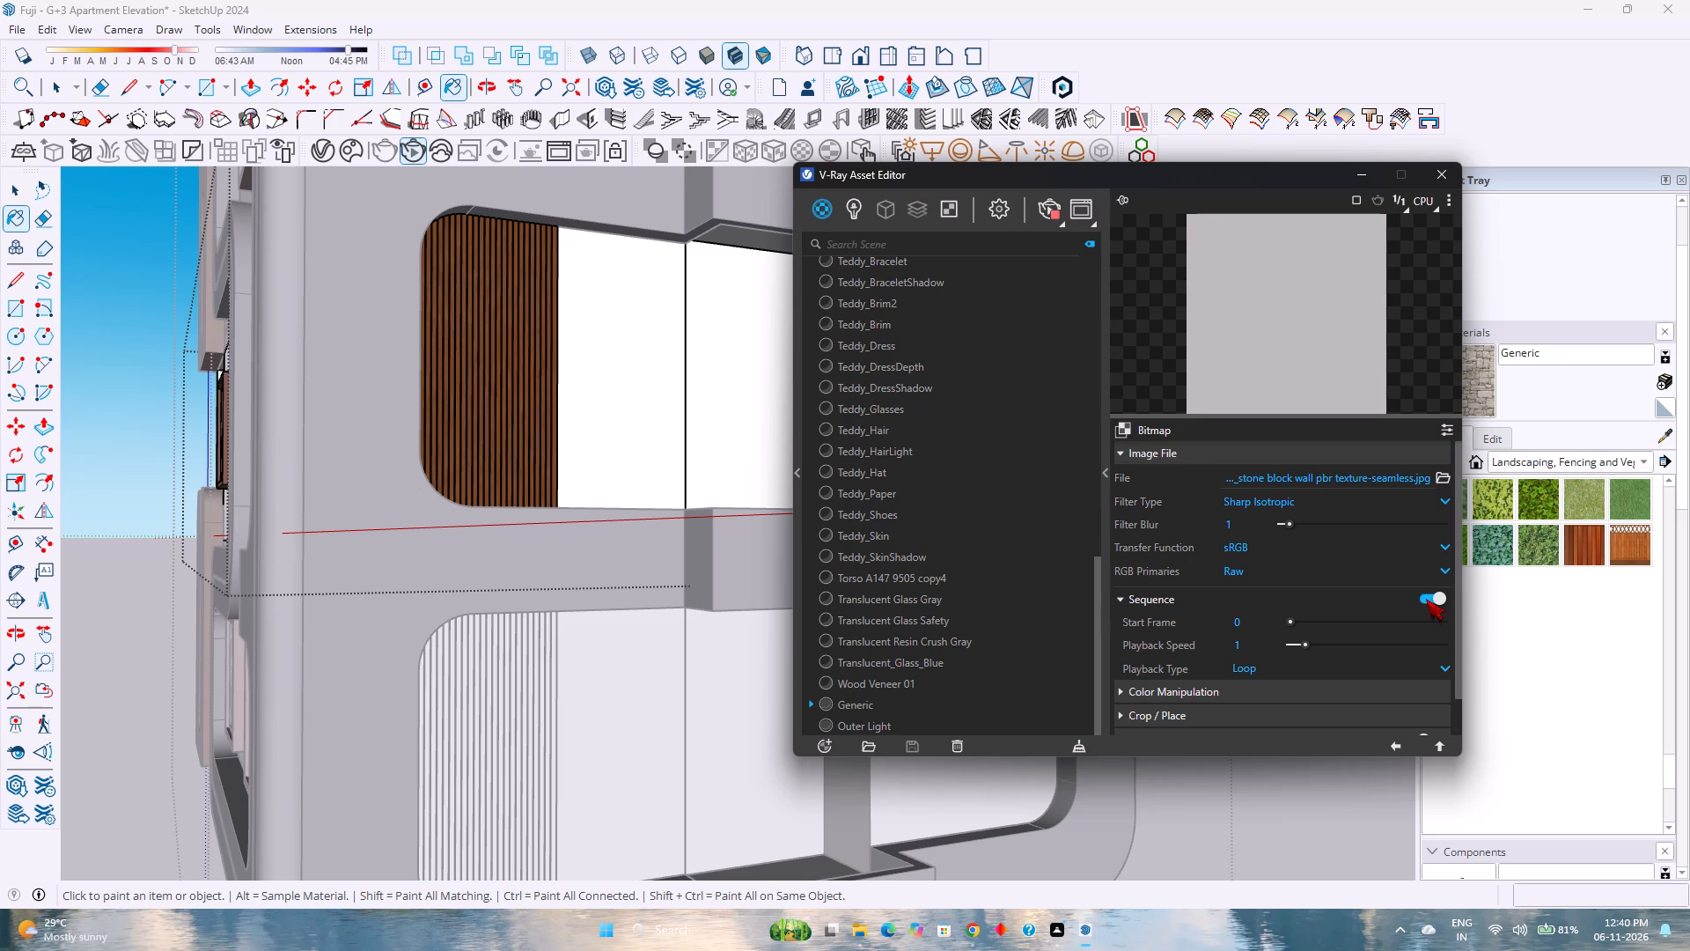
pyautogui.click(1426, 599)
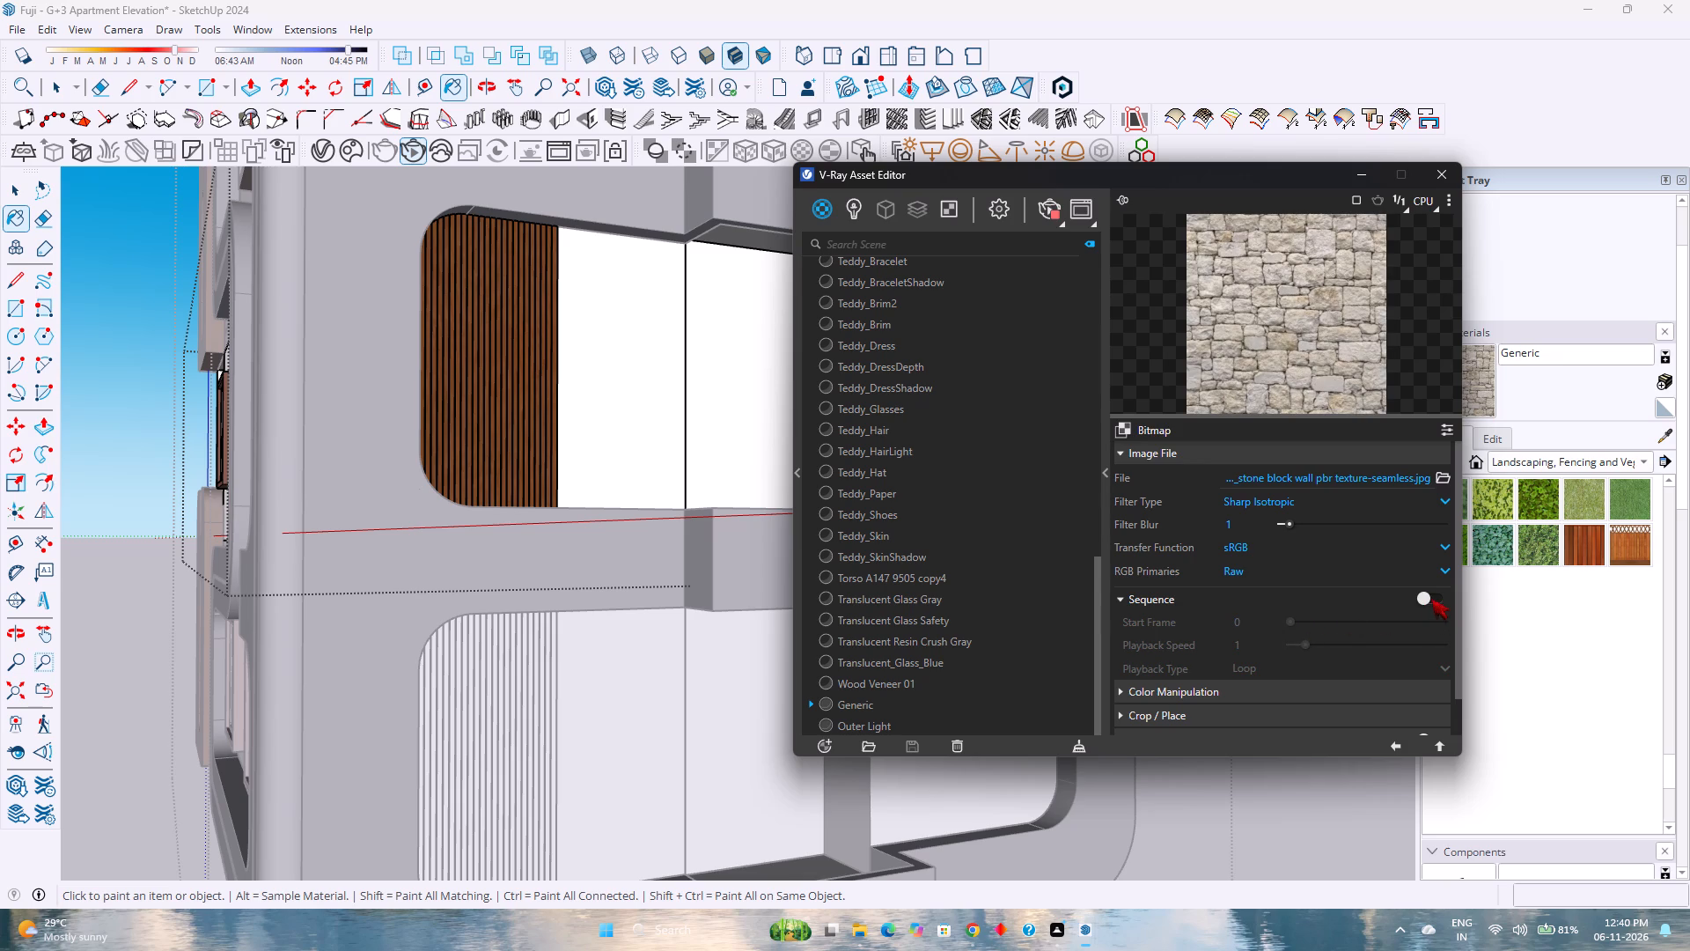
pyautogui.click(1430, 597)
pyautogui.moveTo(1297, 619); pyautogui.dragTo(1309, 623)
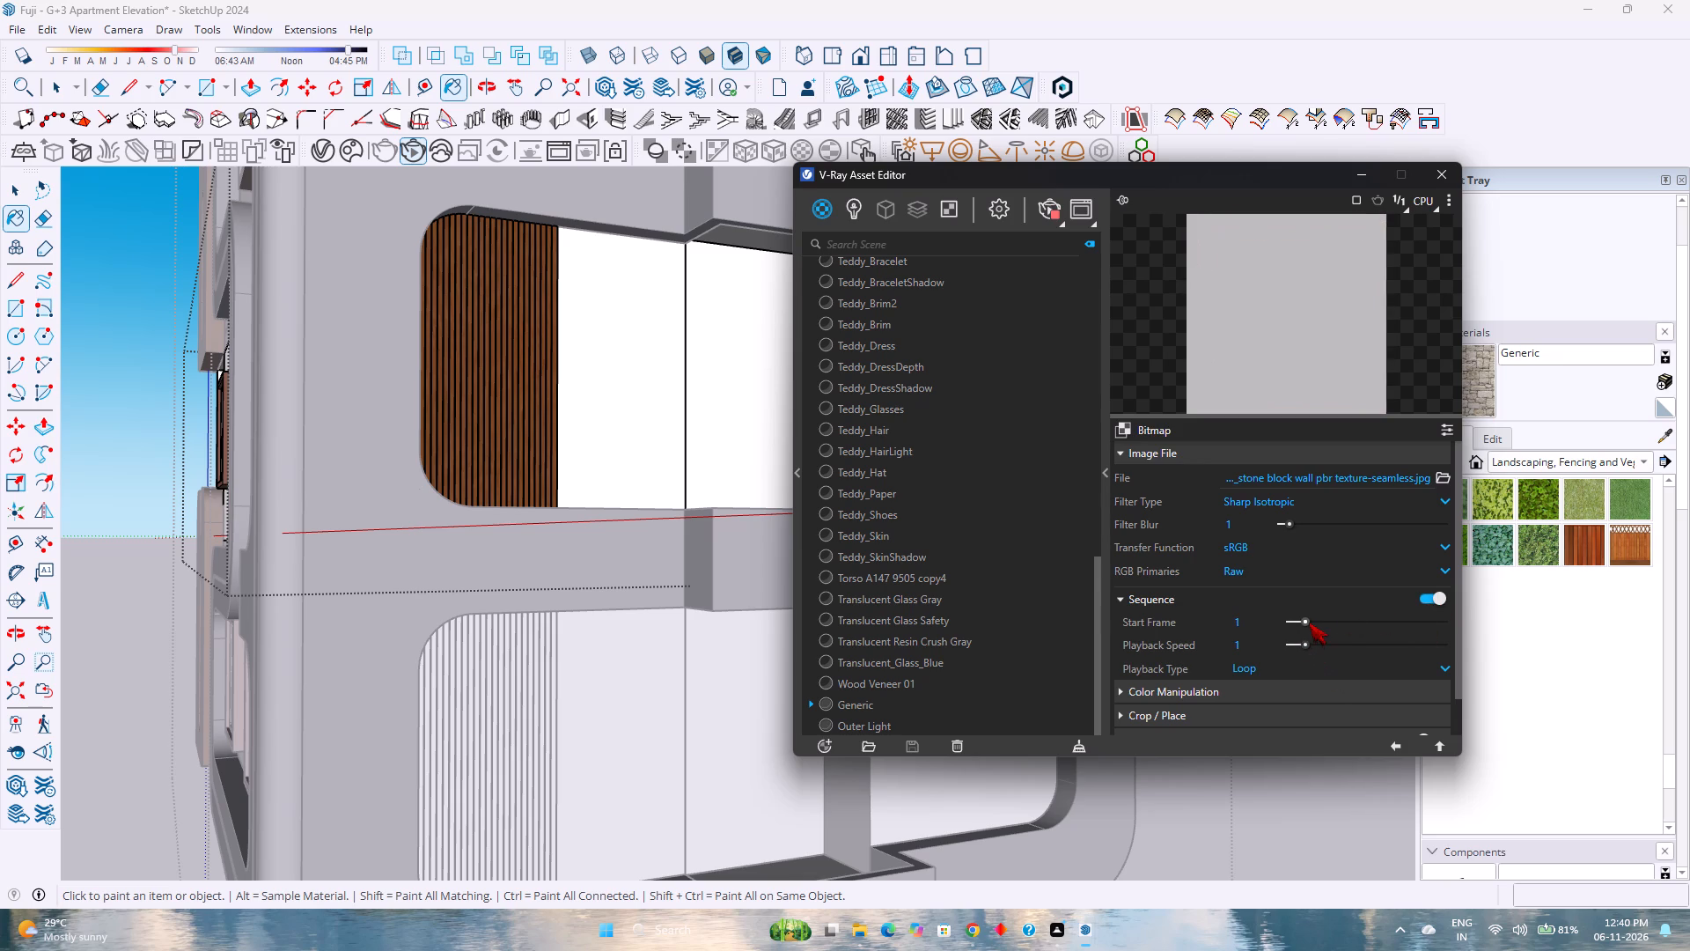
pyautogui.moveTo(1309, 623); pyautogui.dragTo(1309, 623)
pyautogui.moveTo(1297, 616); pyautogui.dragTo(1285, 620)
pyautogui.moveTo(1296, 642); pyautogui.dragTo(1285, 644)
pyautogui.click(1268, 661)
pyautogui.click(1264, 623)
pyautogui.click(1270, 665)
pyautogui.click(1269, 649)
pyautogui.click(1269, 664)
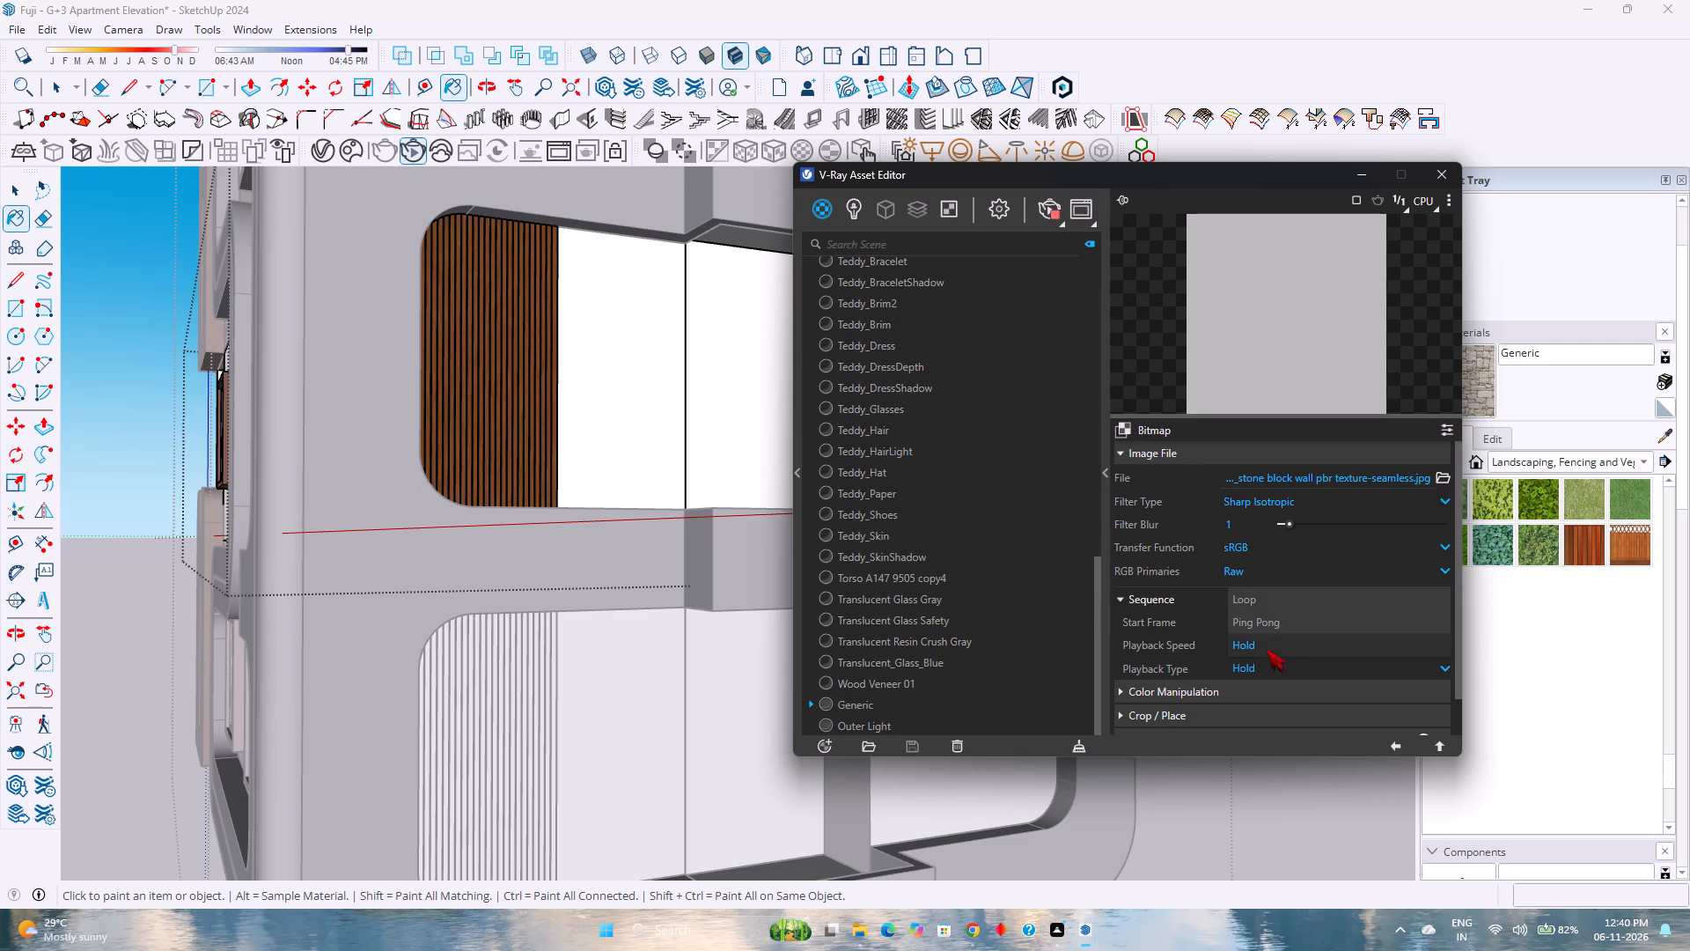
pyautogui.click(1270, 604)
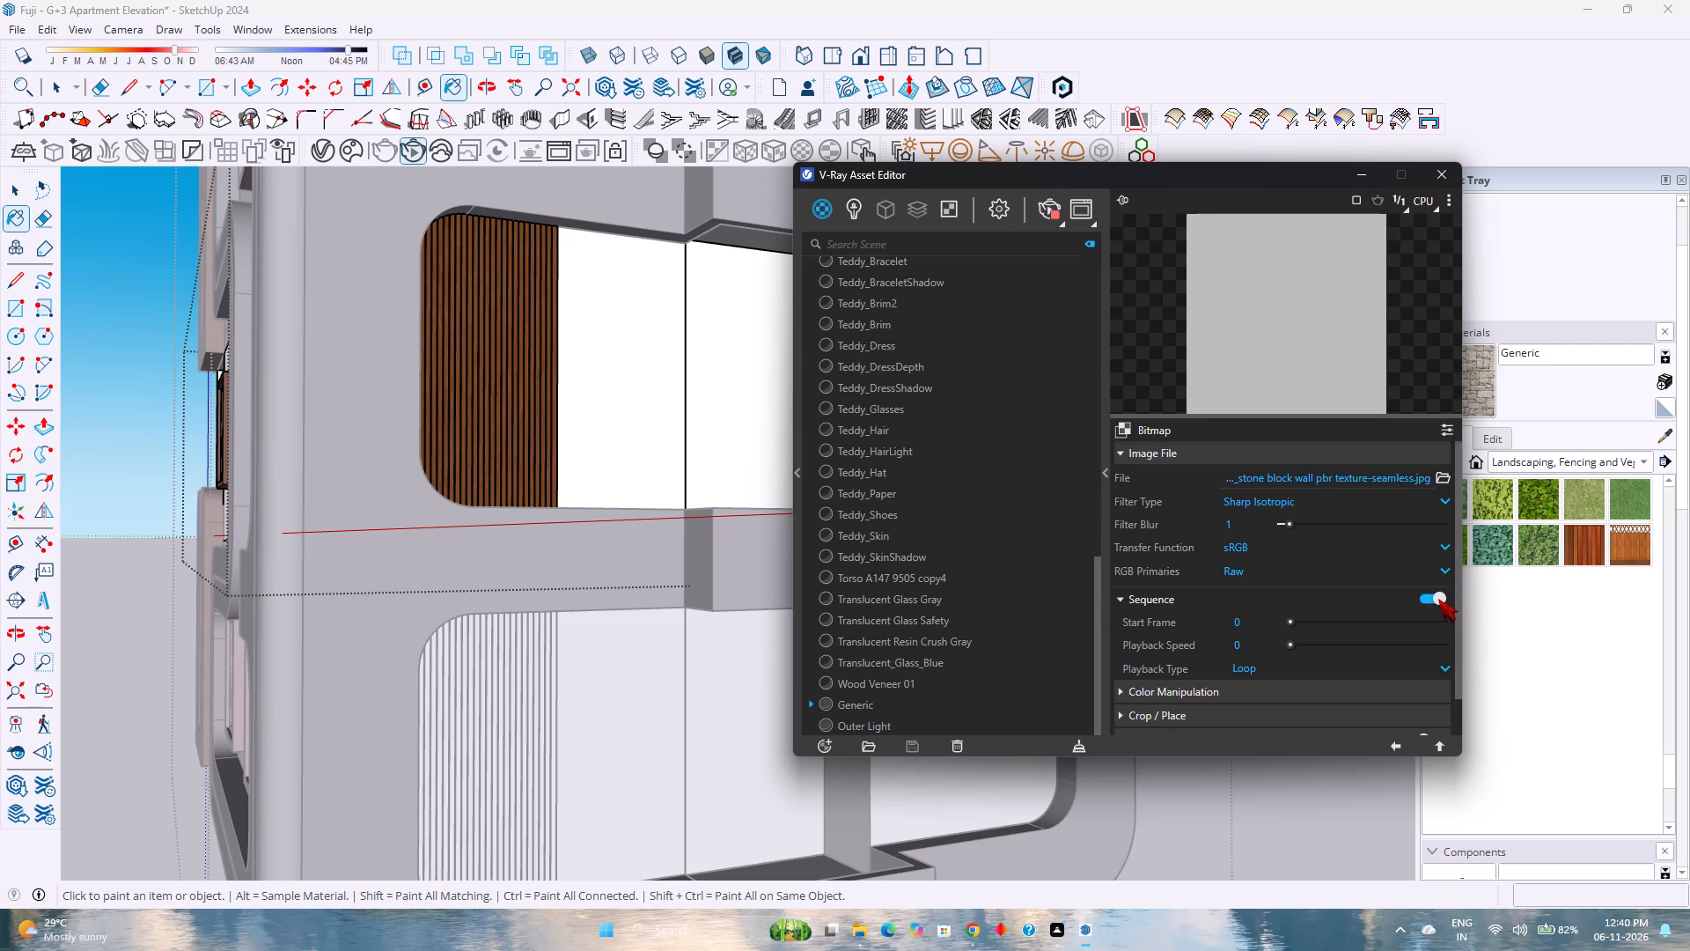
# Disable the Sequence option of the stone block wall bitmap.
pyautogui.click(1438, 599)
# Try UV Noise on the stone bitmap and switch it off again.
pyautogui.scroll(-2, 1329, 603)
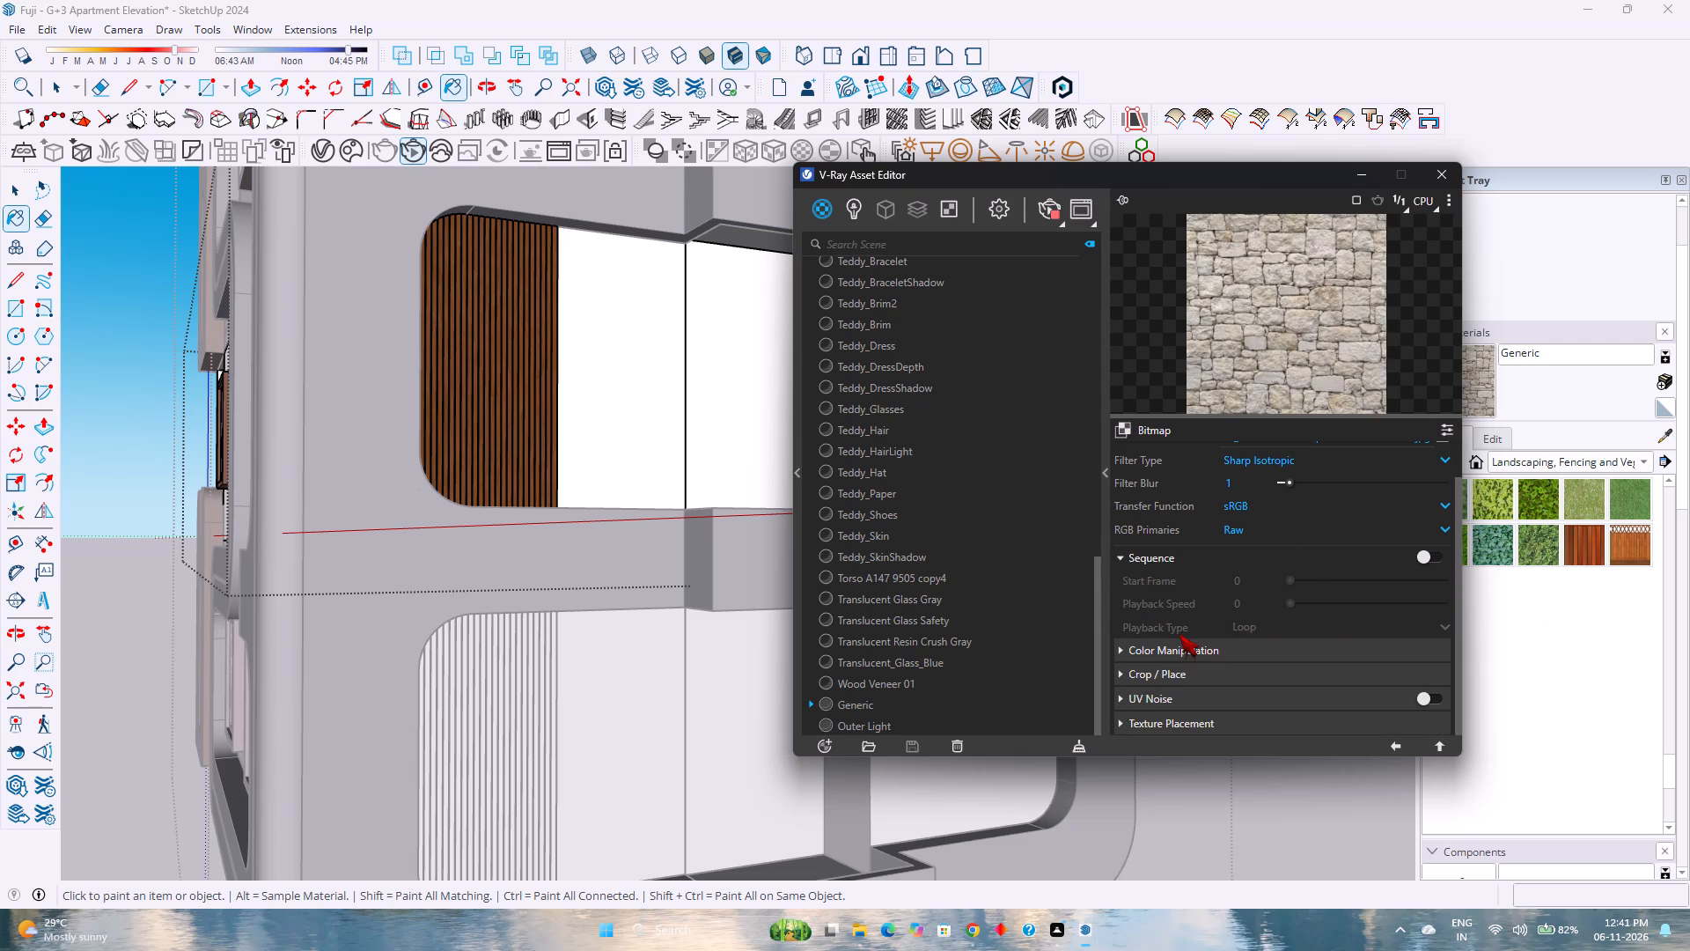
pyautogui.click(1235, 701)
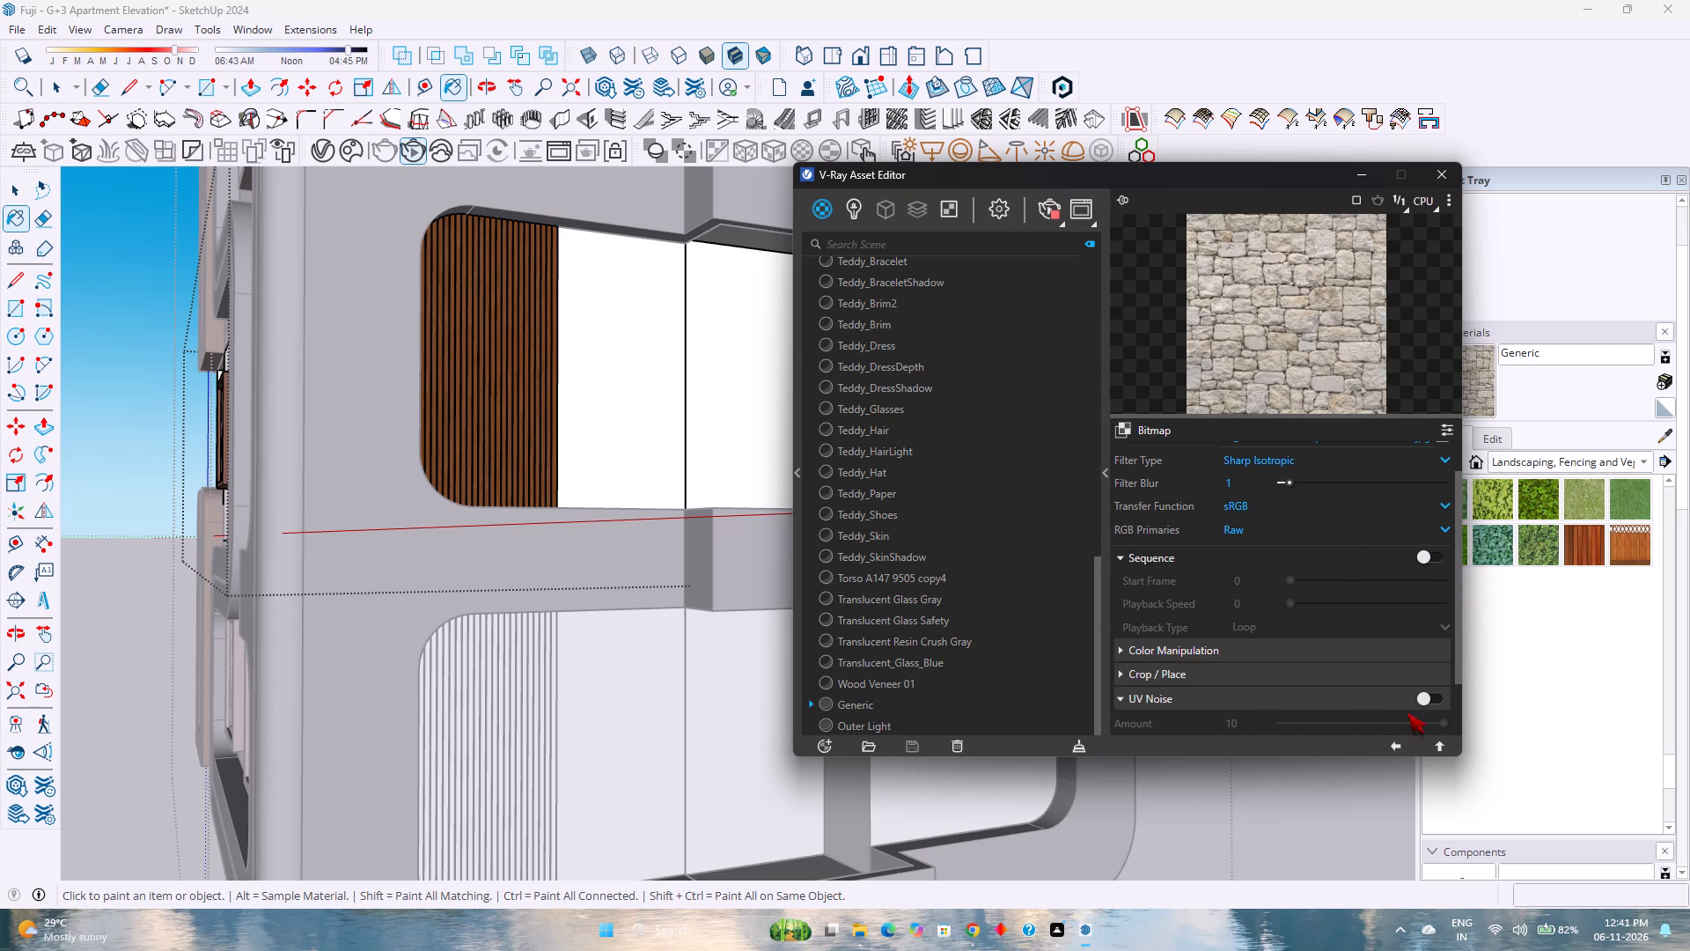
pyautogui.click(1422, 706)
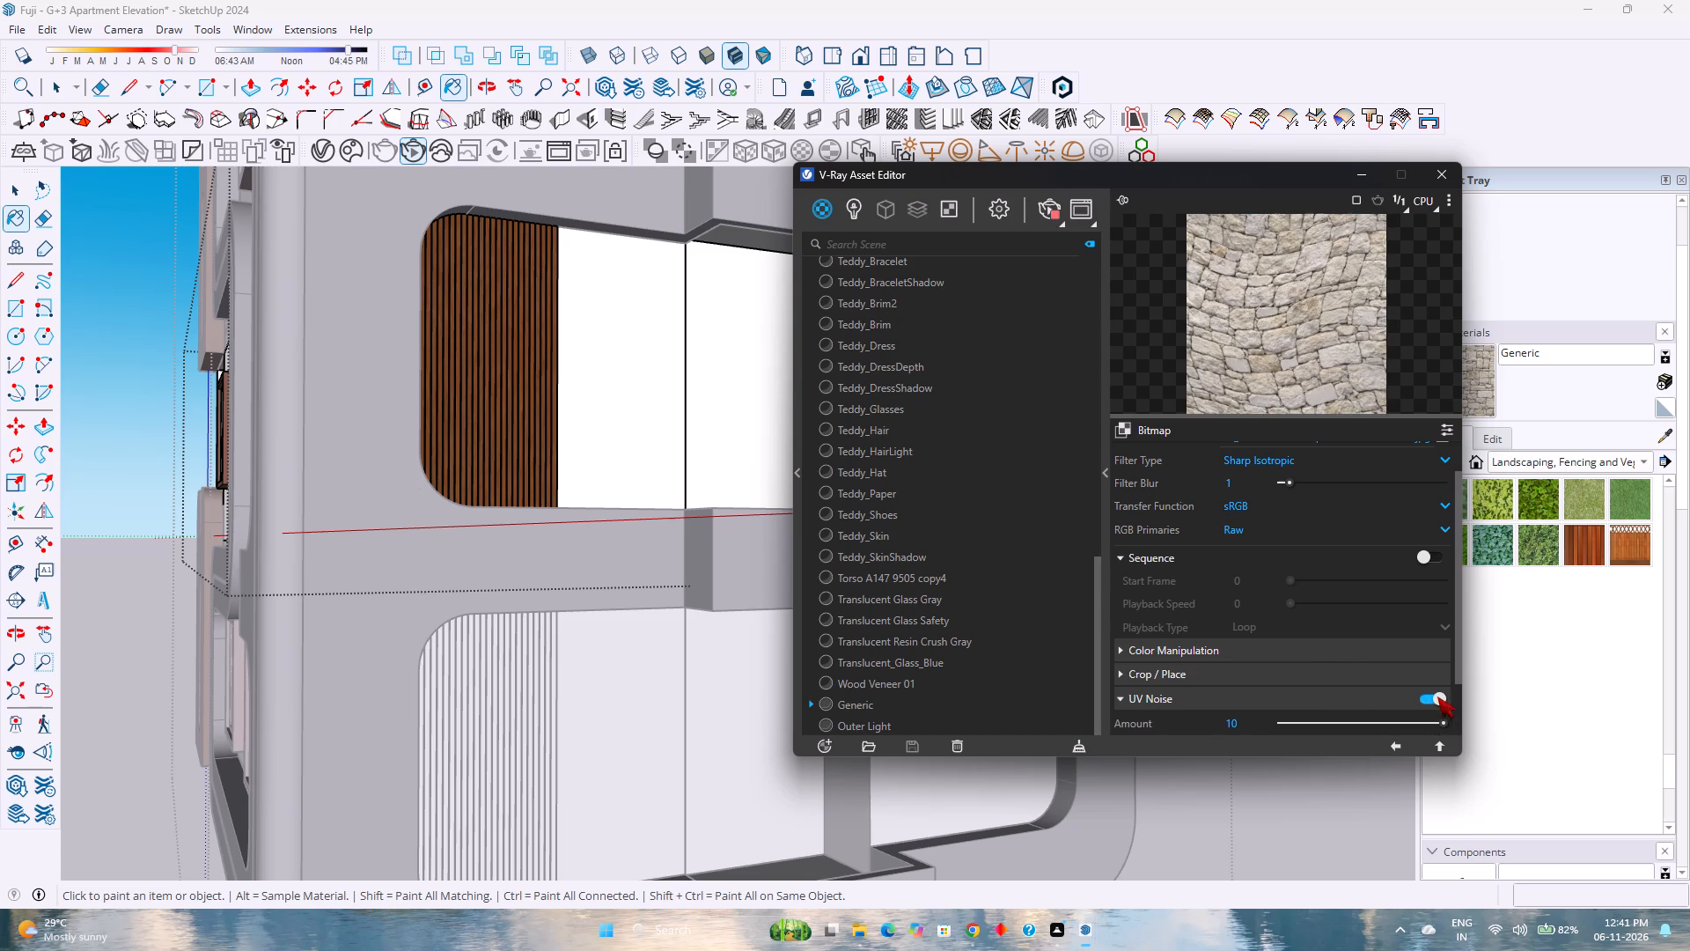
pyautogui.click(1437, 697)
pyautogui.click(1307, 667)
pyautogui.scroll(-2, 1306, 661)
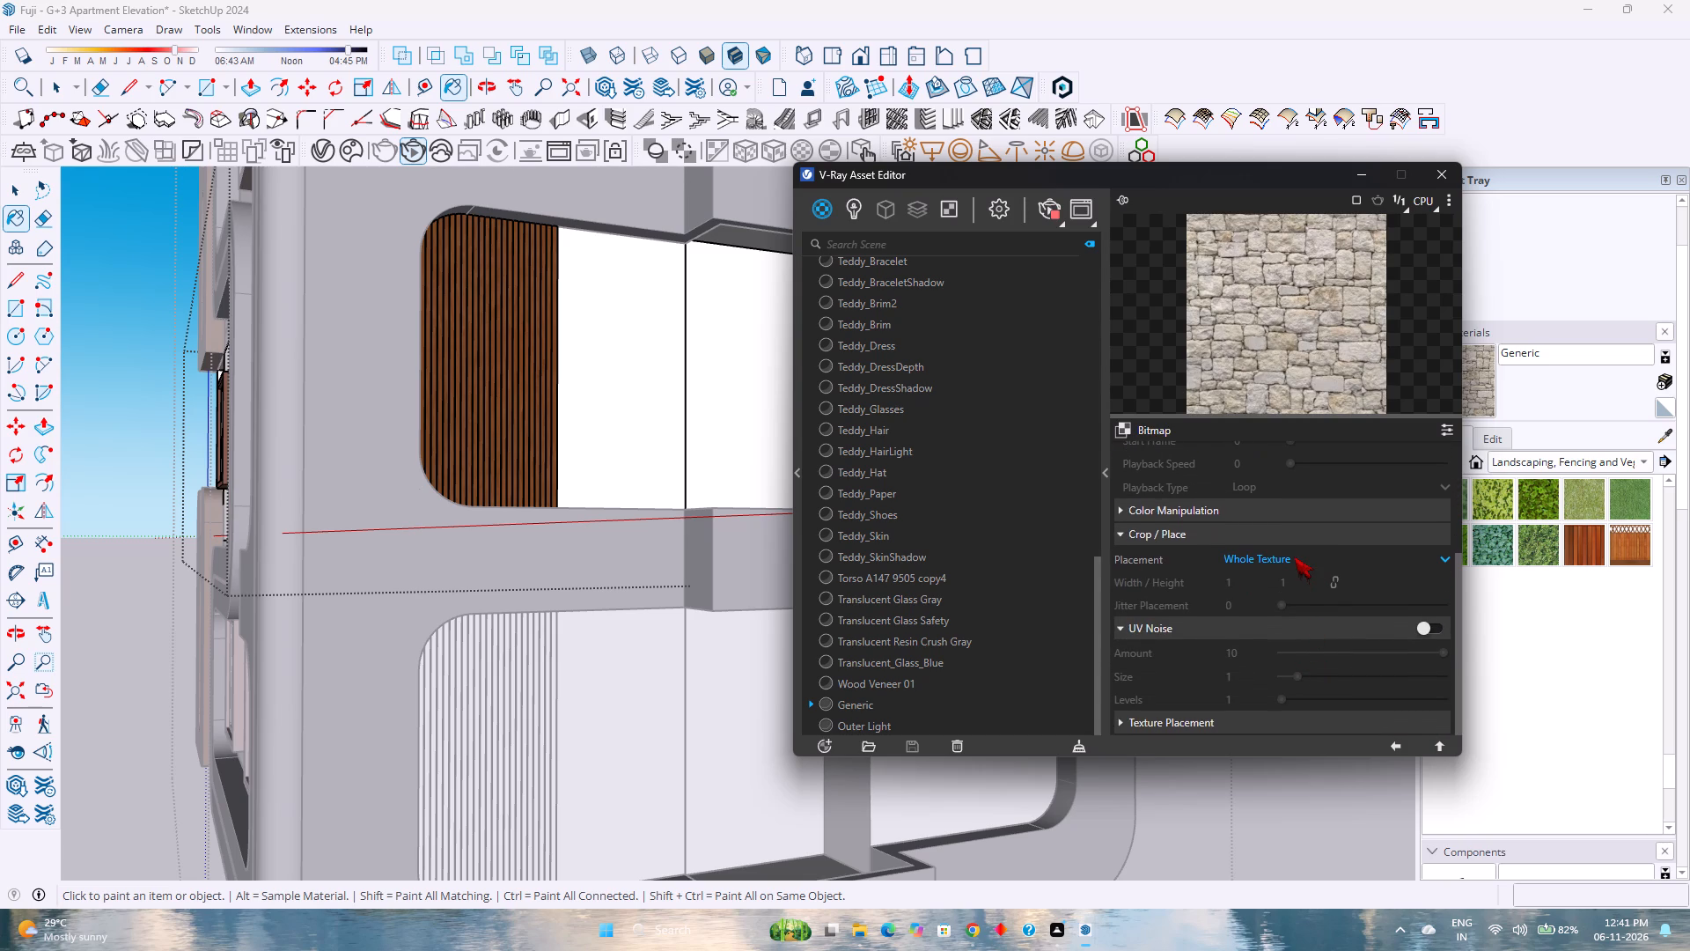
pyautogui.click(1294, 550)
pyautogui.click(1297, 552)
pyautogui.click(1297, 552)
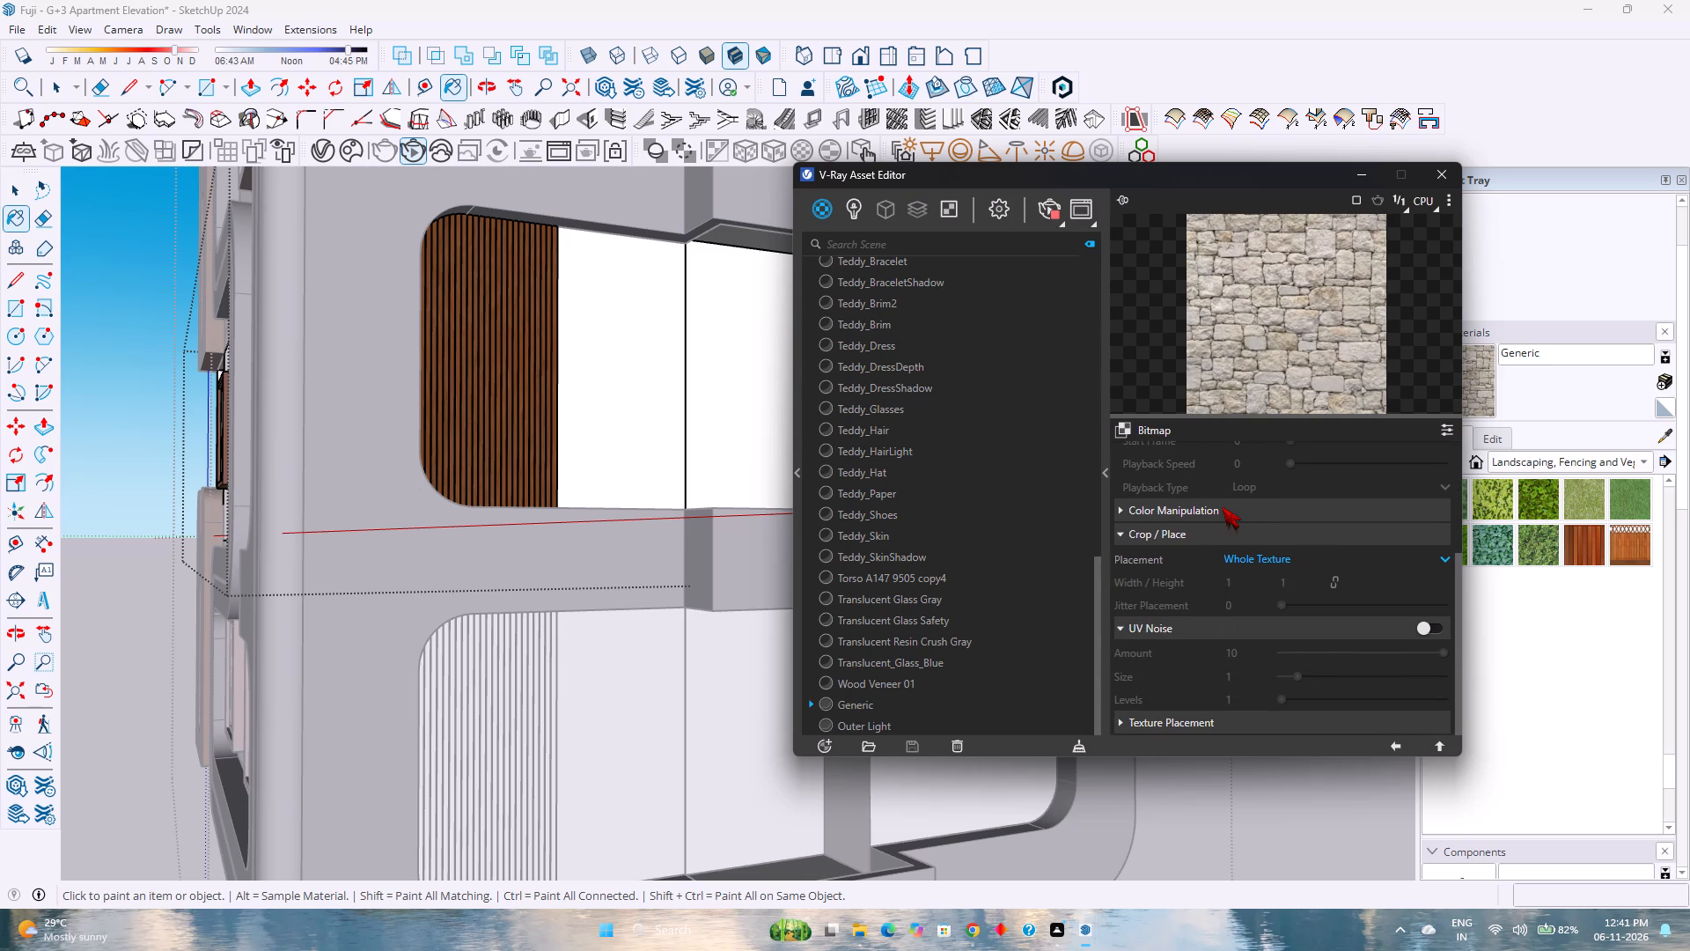
# Enable Invert Alpha and Alpha from Intensity in the stone bitmap's color manipulation settings.
pyautogui.click(1221, 506)
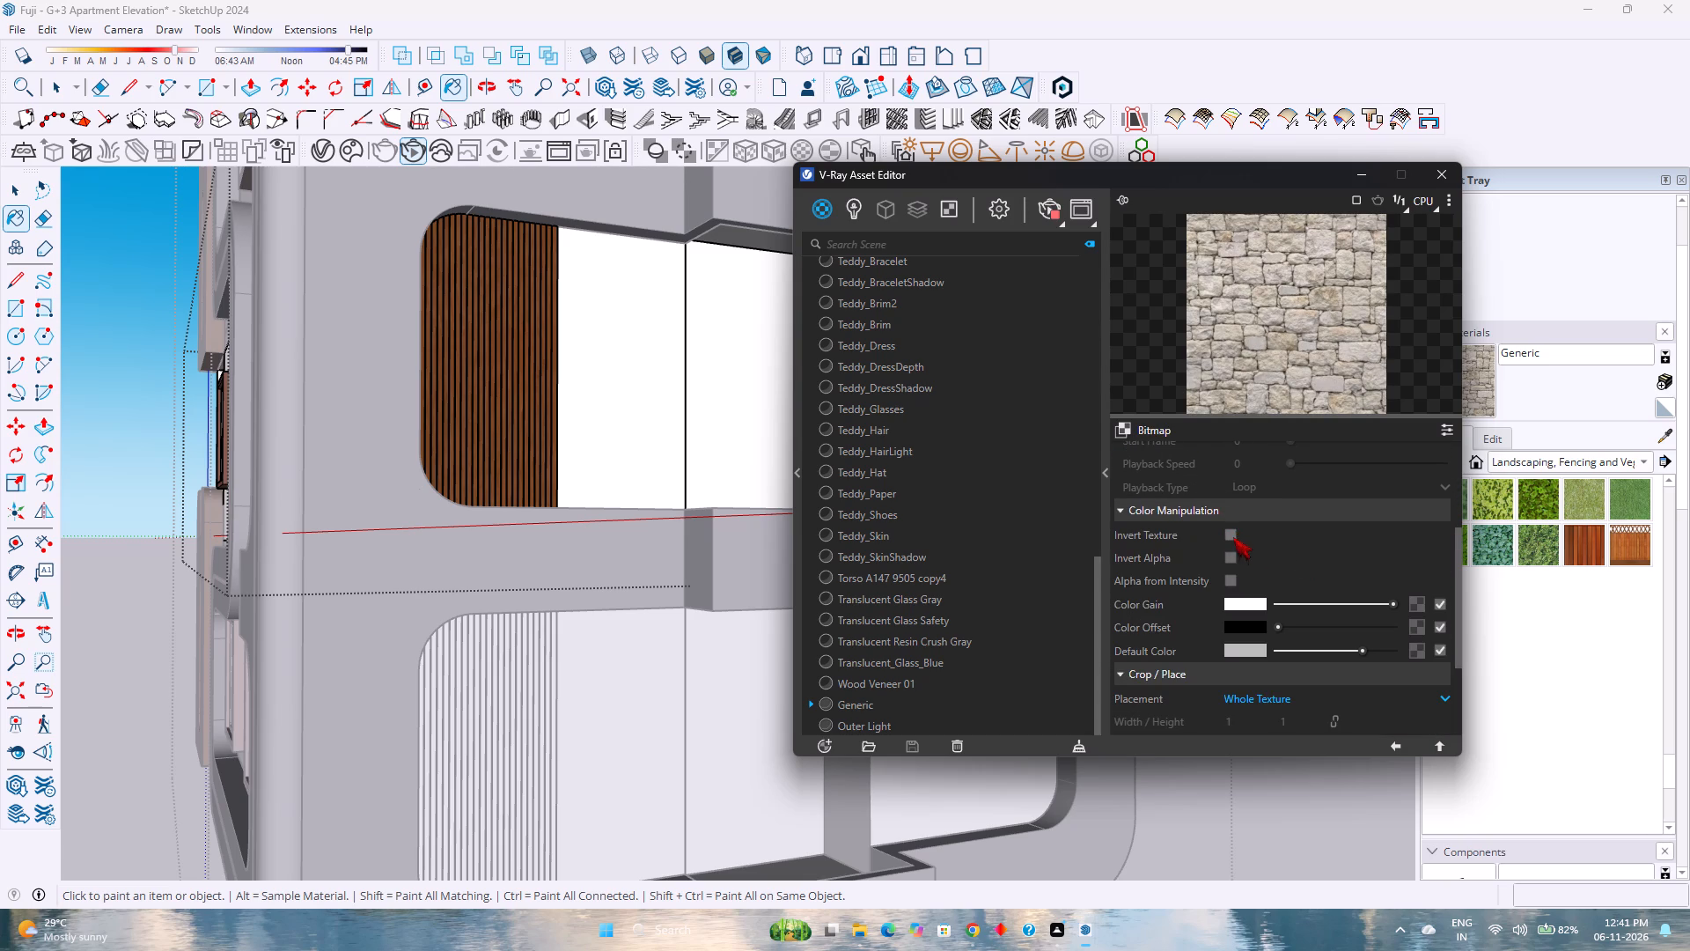
pyautogui.click(1230, 559)
pyautogui.click(1229, 581)
pyautogui.click(1125, 506)
pyautogui.scroll(-4, 1198, 618)
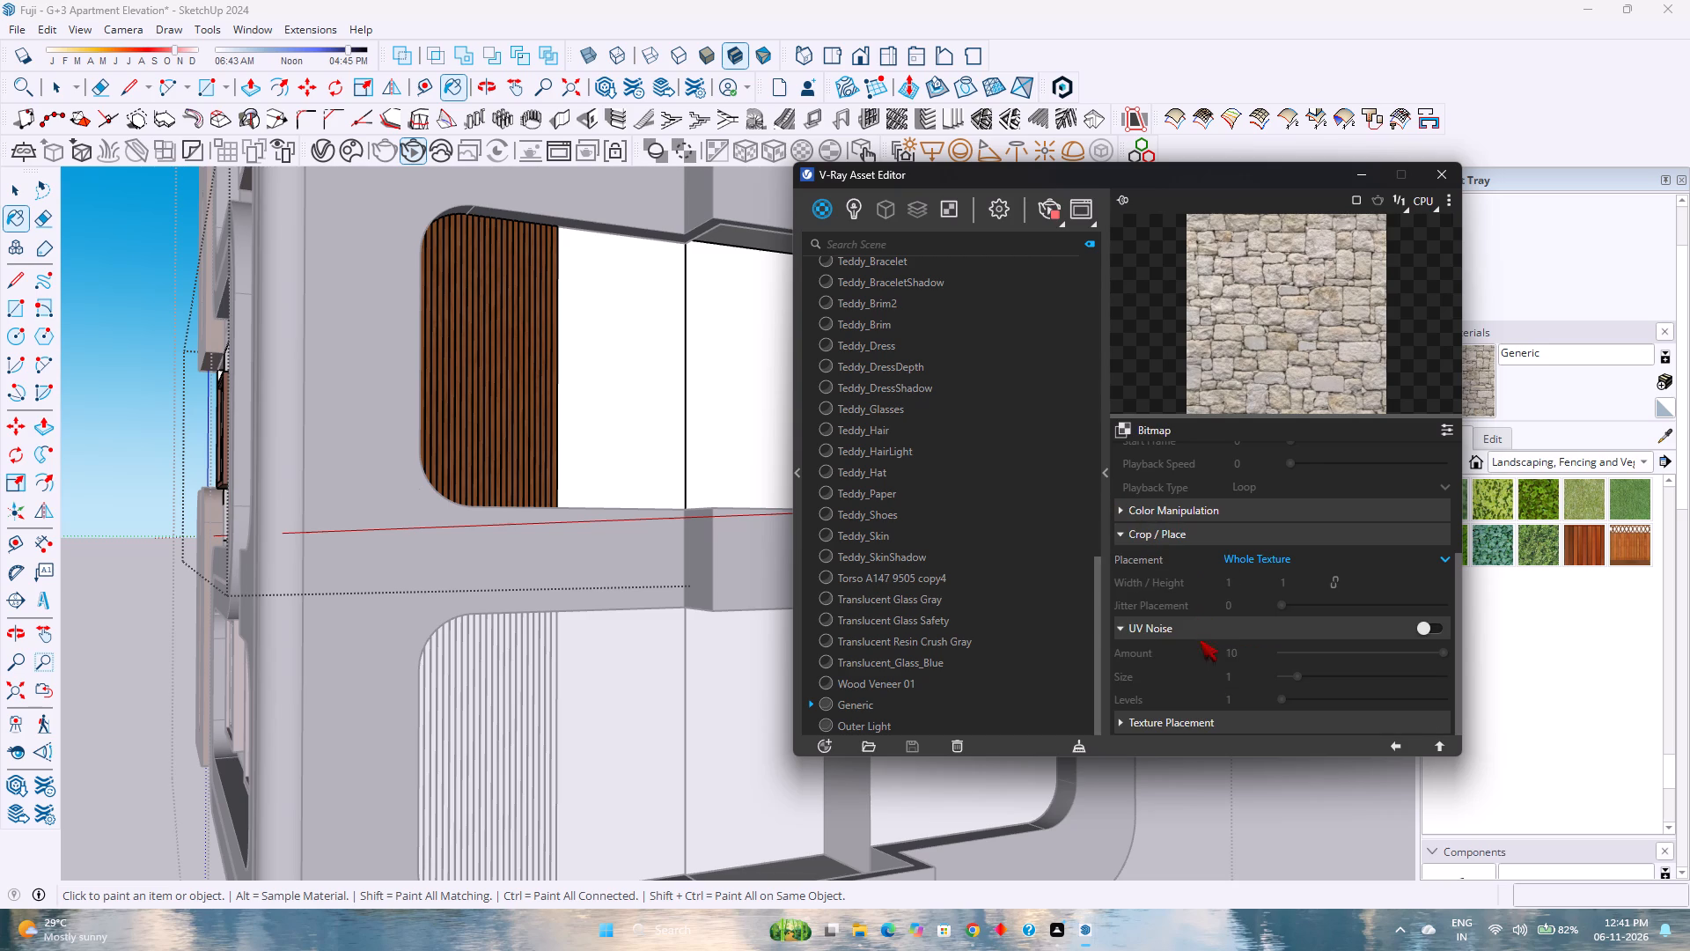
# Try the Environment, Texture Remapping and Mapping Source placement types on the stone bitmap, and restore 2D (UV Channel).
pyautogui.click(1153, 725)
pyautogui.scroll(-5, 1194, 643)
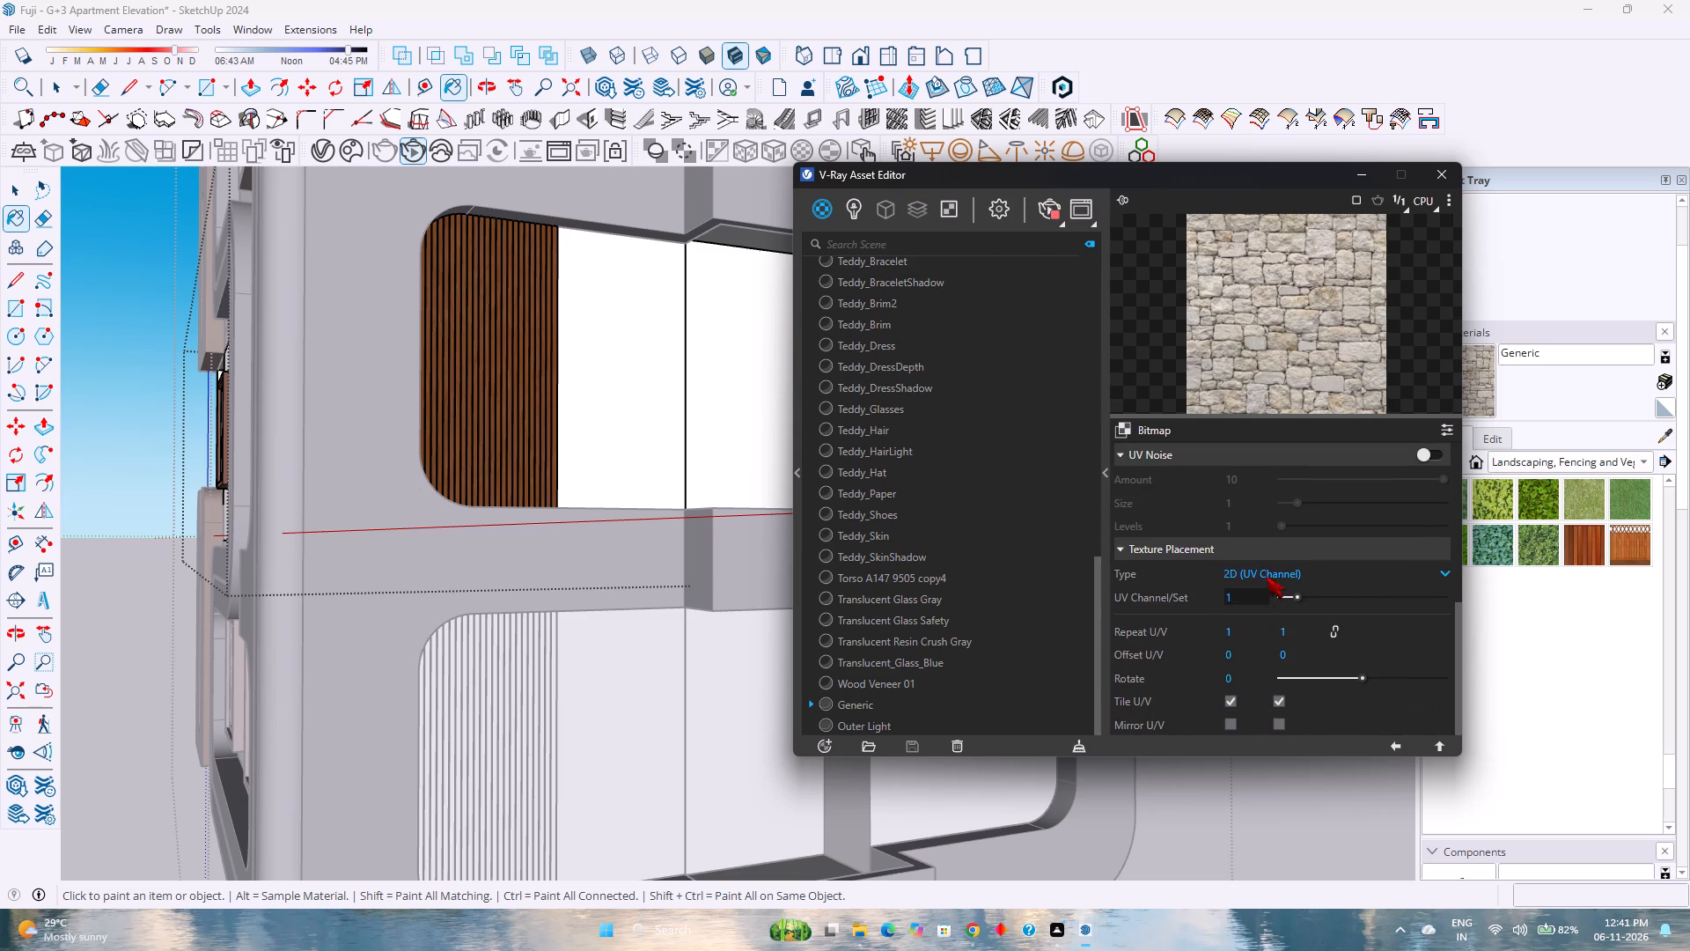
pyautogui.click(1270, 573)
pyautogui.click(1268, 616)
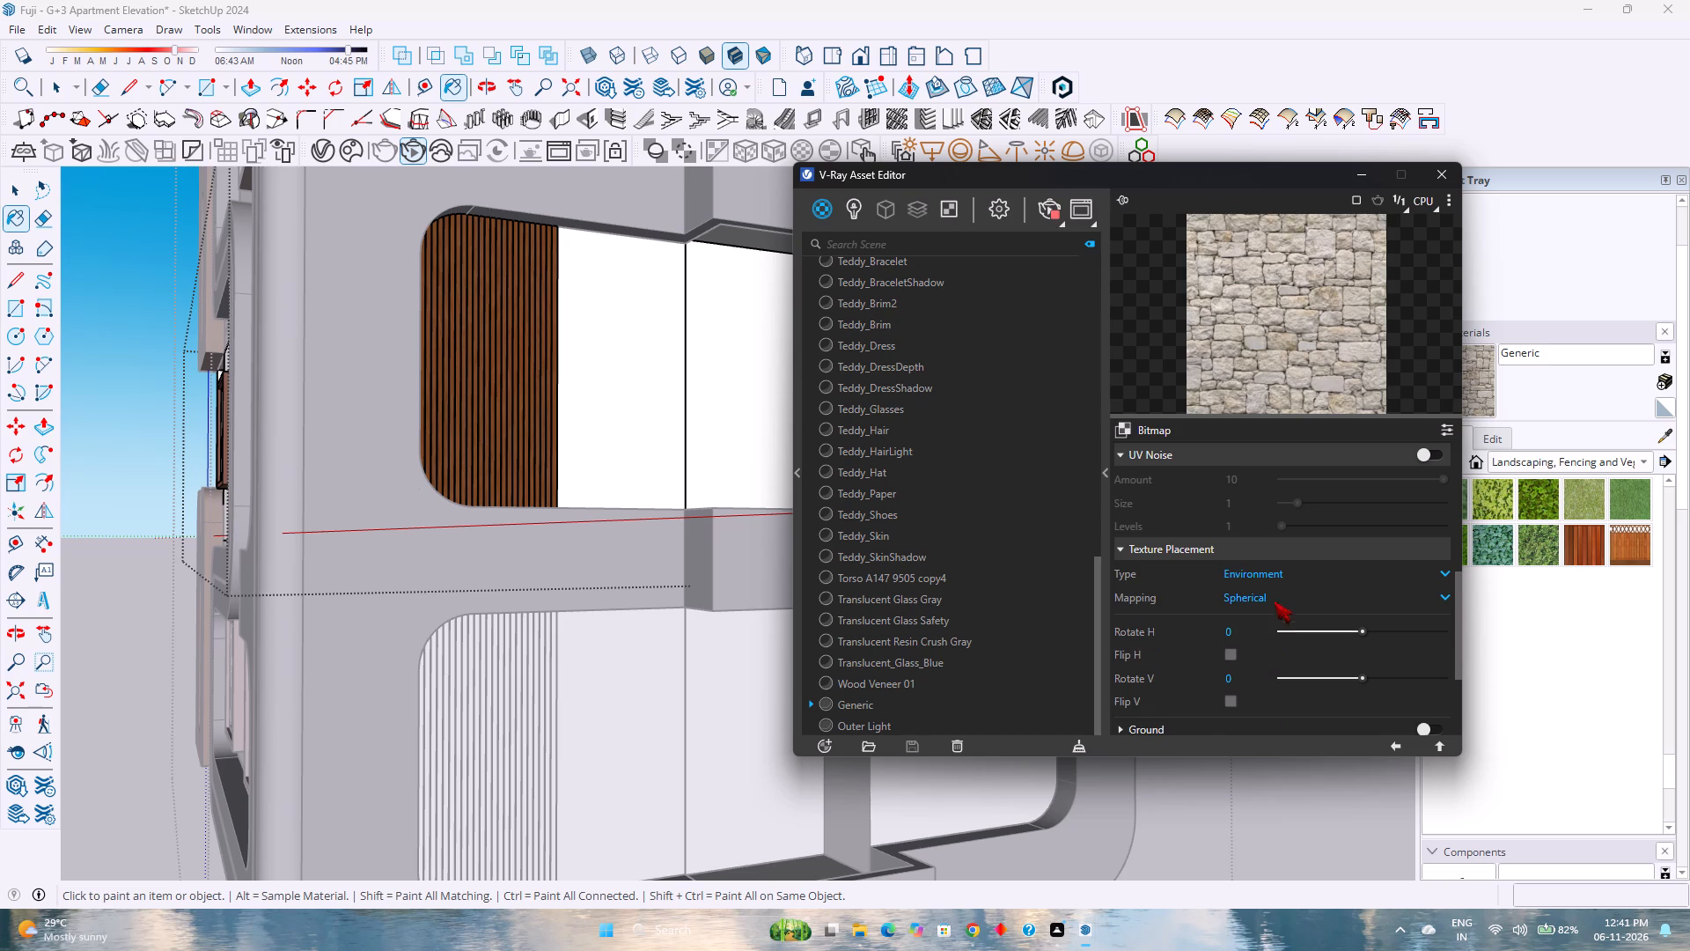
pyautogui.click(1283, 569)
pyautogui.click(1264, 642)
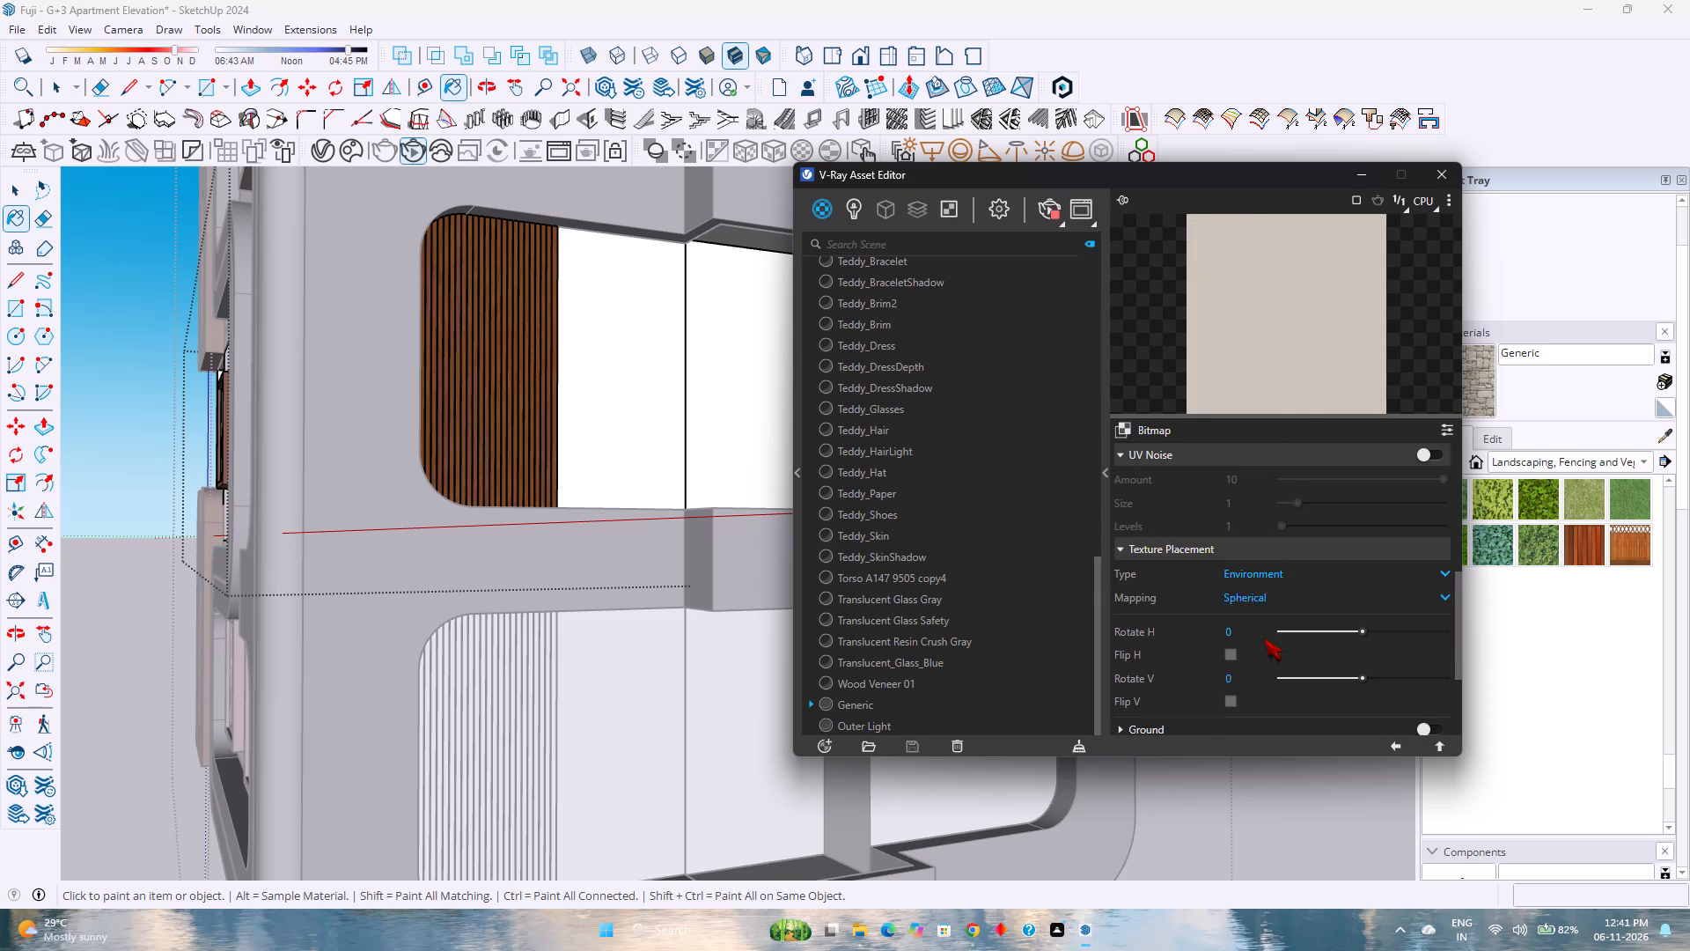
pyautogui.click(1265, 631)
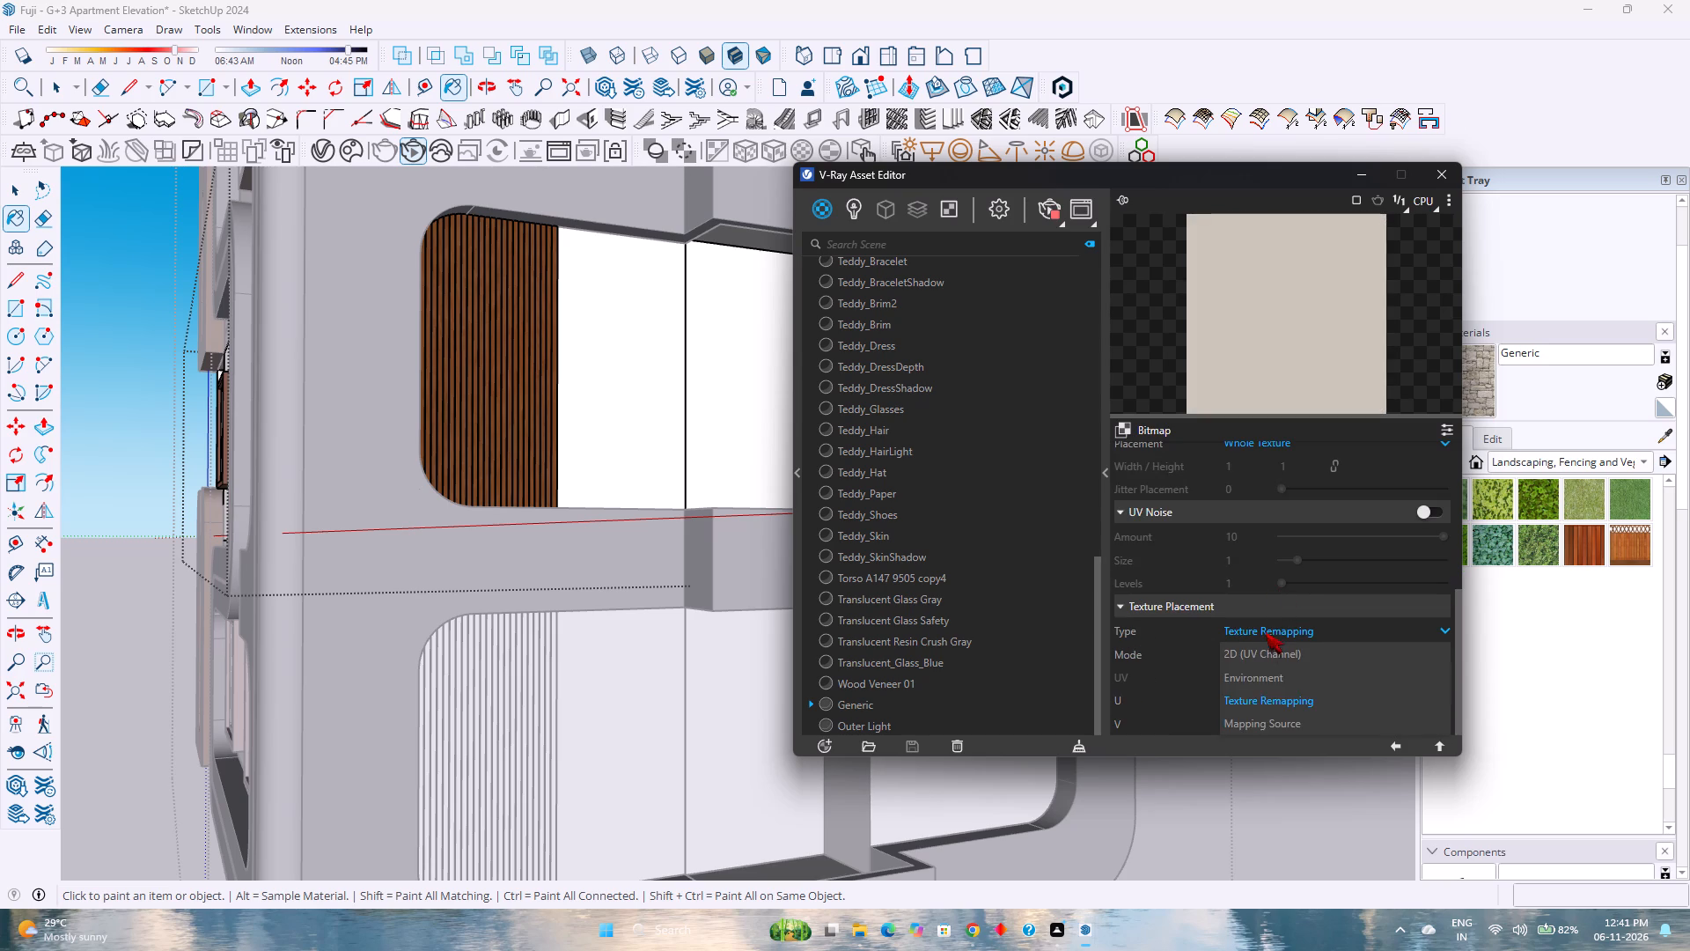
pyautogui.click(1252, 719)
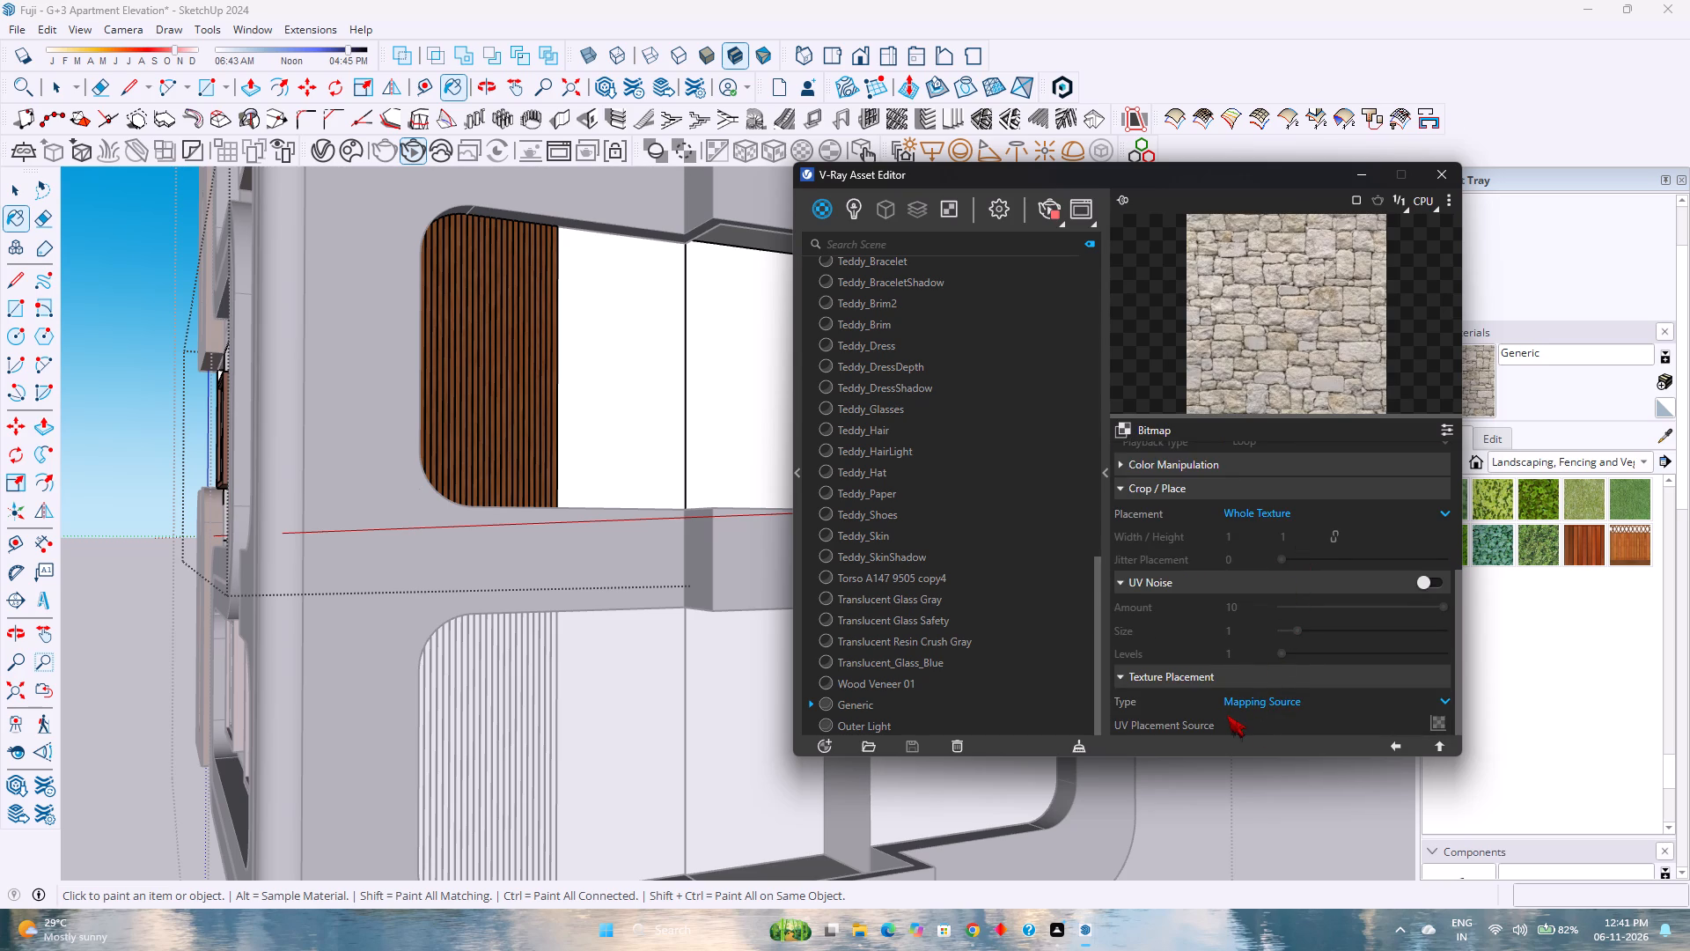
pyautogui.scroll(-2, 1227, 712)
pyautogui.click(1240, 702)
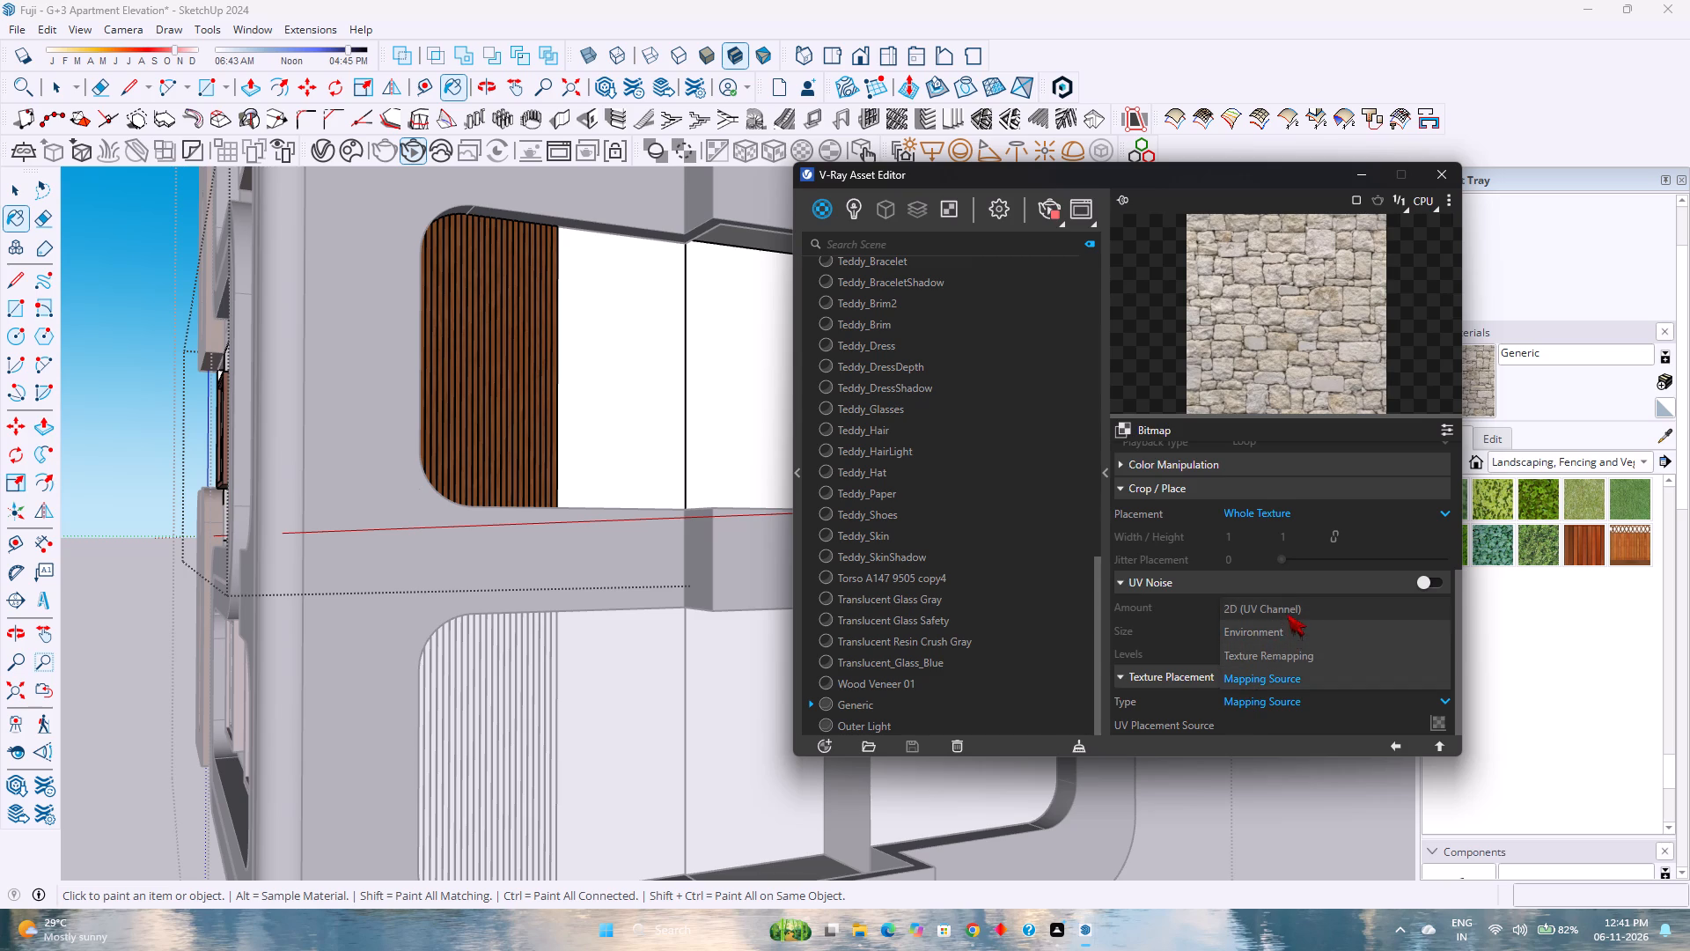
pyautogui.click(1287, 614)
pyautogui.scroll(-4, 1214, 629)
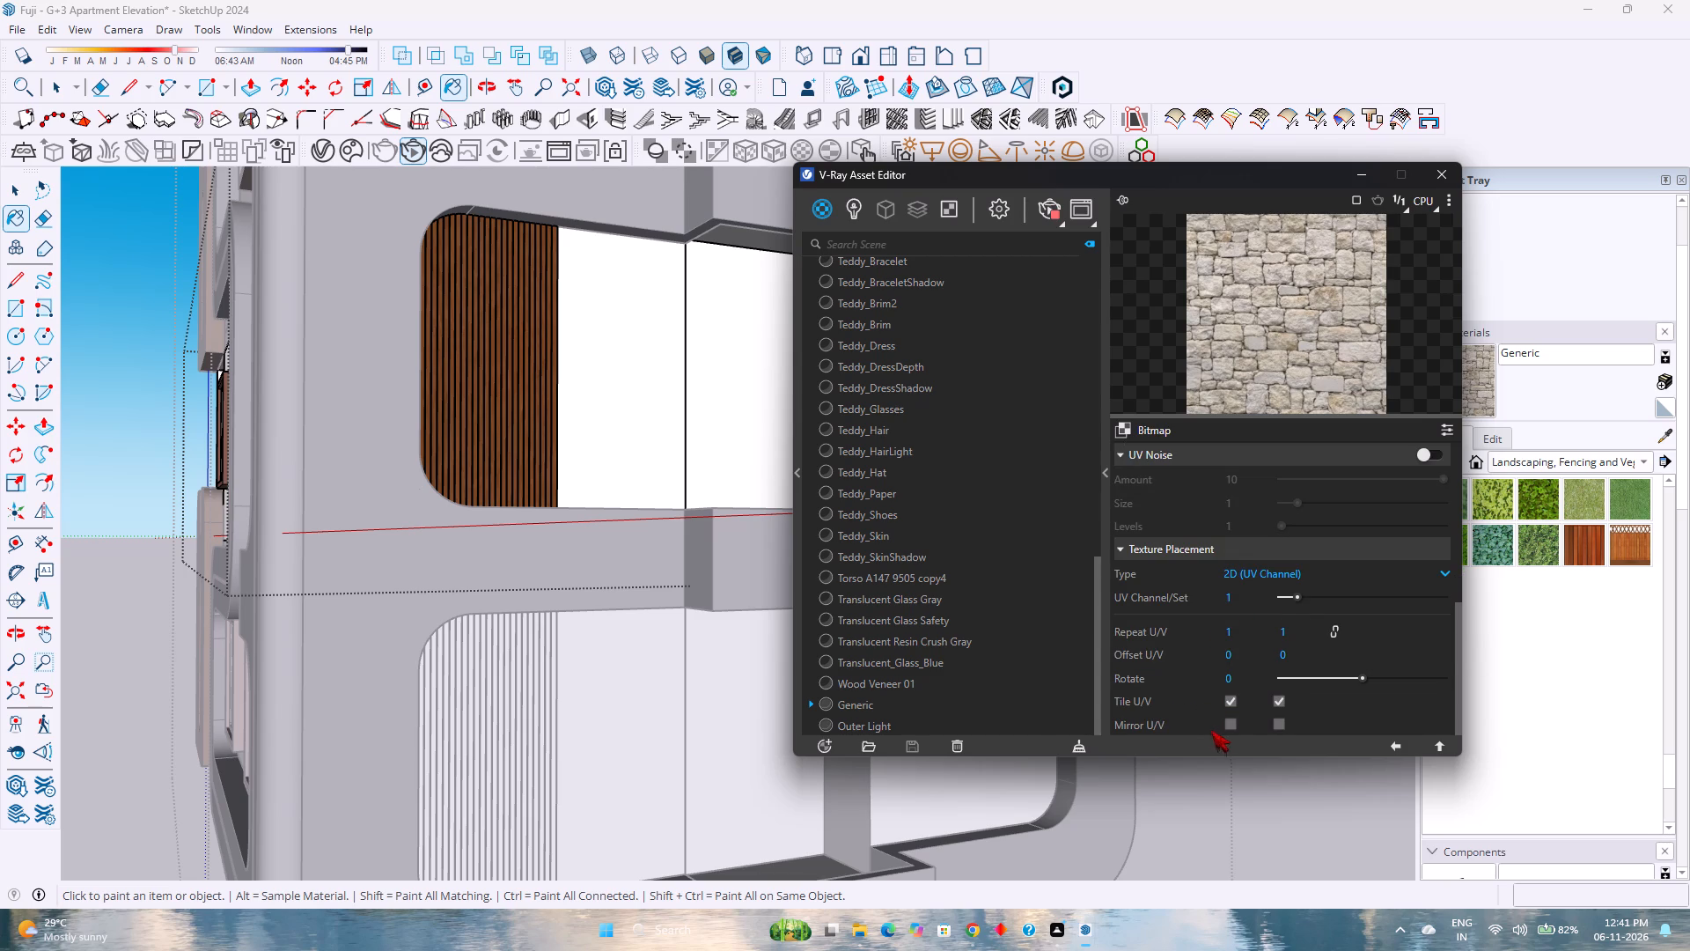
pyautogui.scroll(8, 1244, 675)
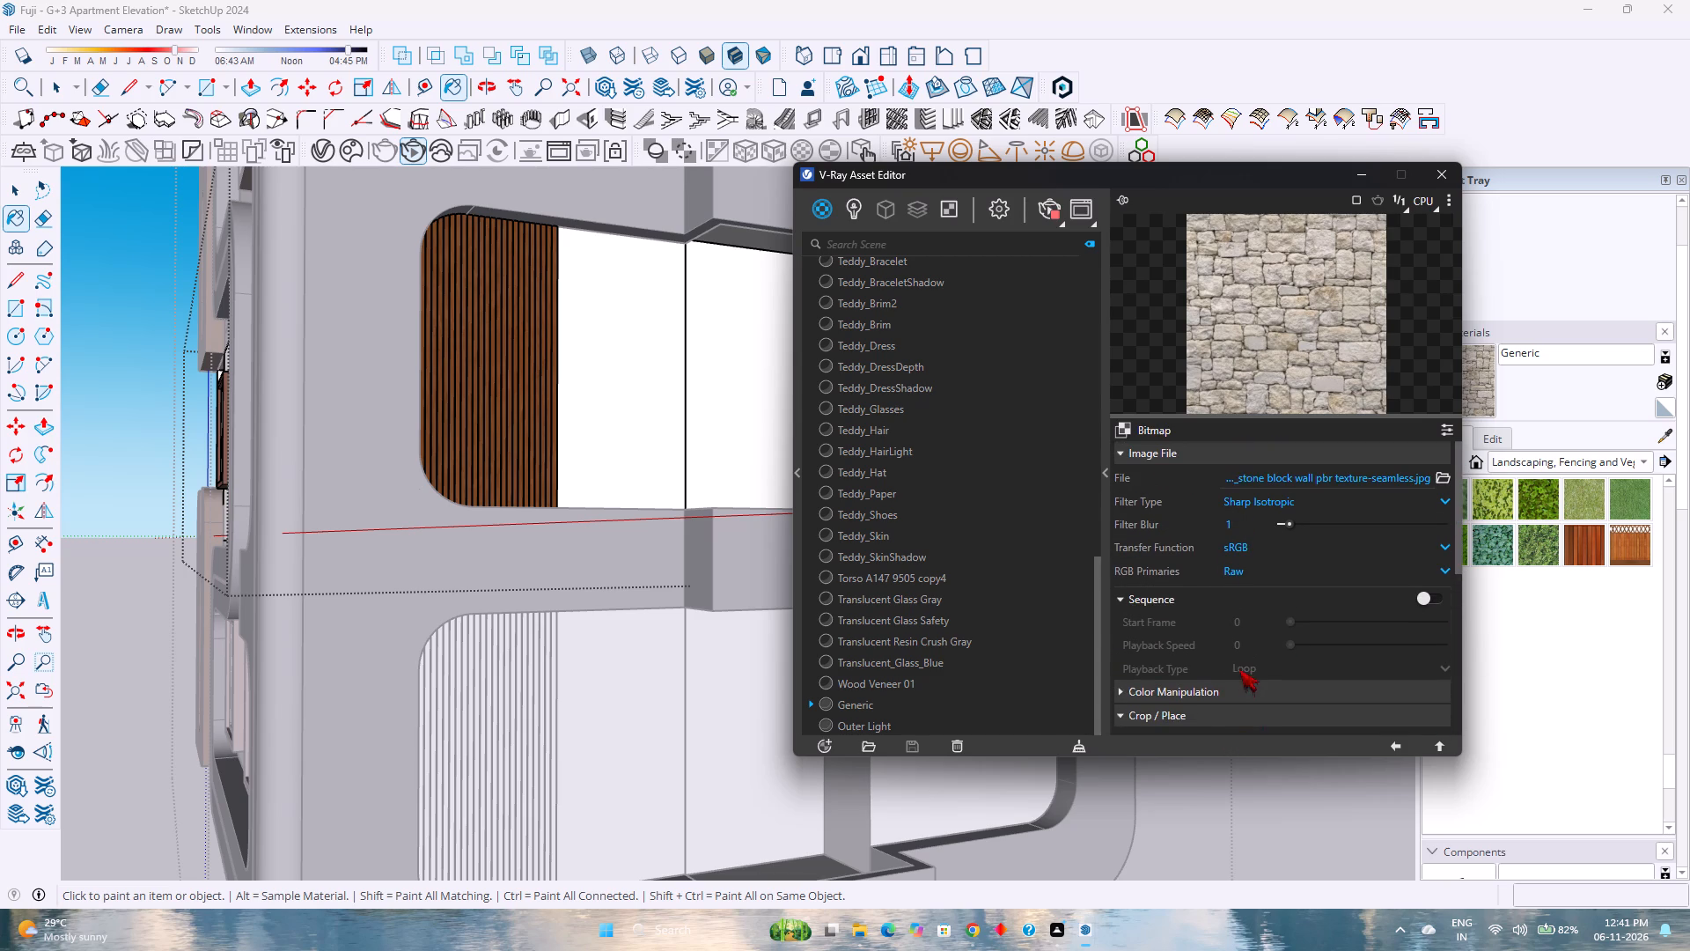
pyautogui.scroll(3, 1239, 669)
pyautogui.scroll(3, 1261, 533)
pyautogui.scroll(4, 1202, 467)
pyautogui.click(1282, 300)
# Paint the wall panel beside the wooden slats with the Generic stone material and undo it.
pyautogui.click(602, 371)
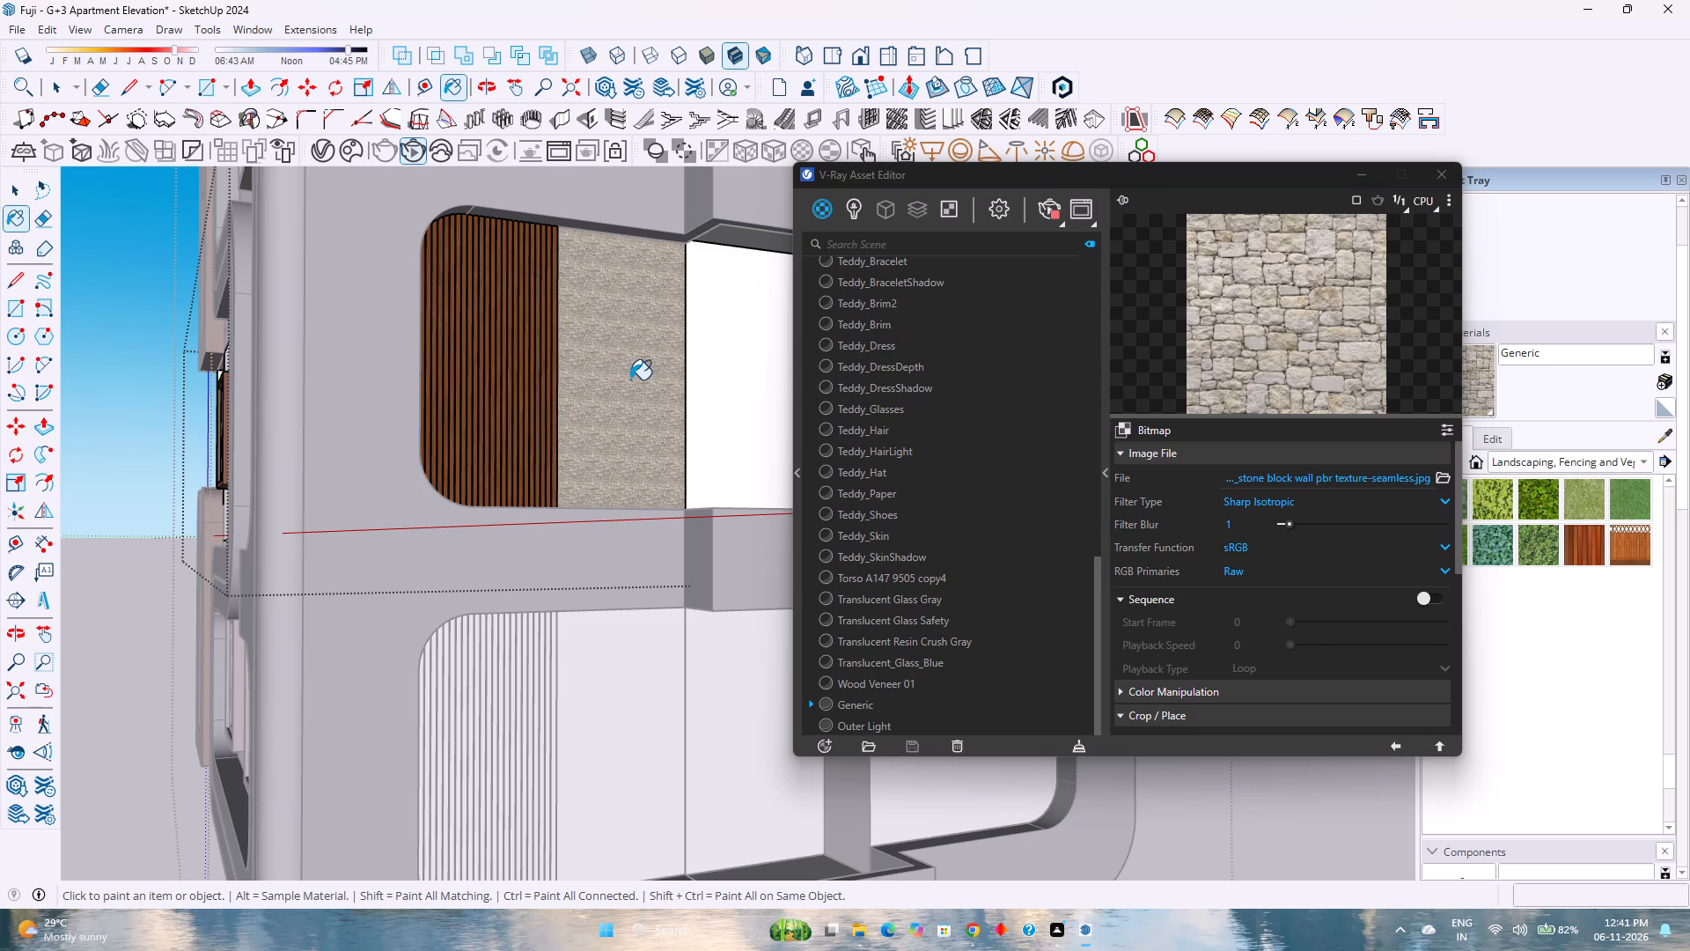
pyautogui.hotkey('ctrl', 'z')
# Paint the two wall panels of the open floor group, beside the slats and at the far end, with the Generic stone material.
pyautogui.scroll(-2, 678, 503)
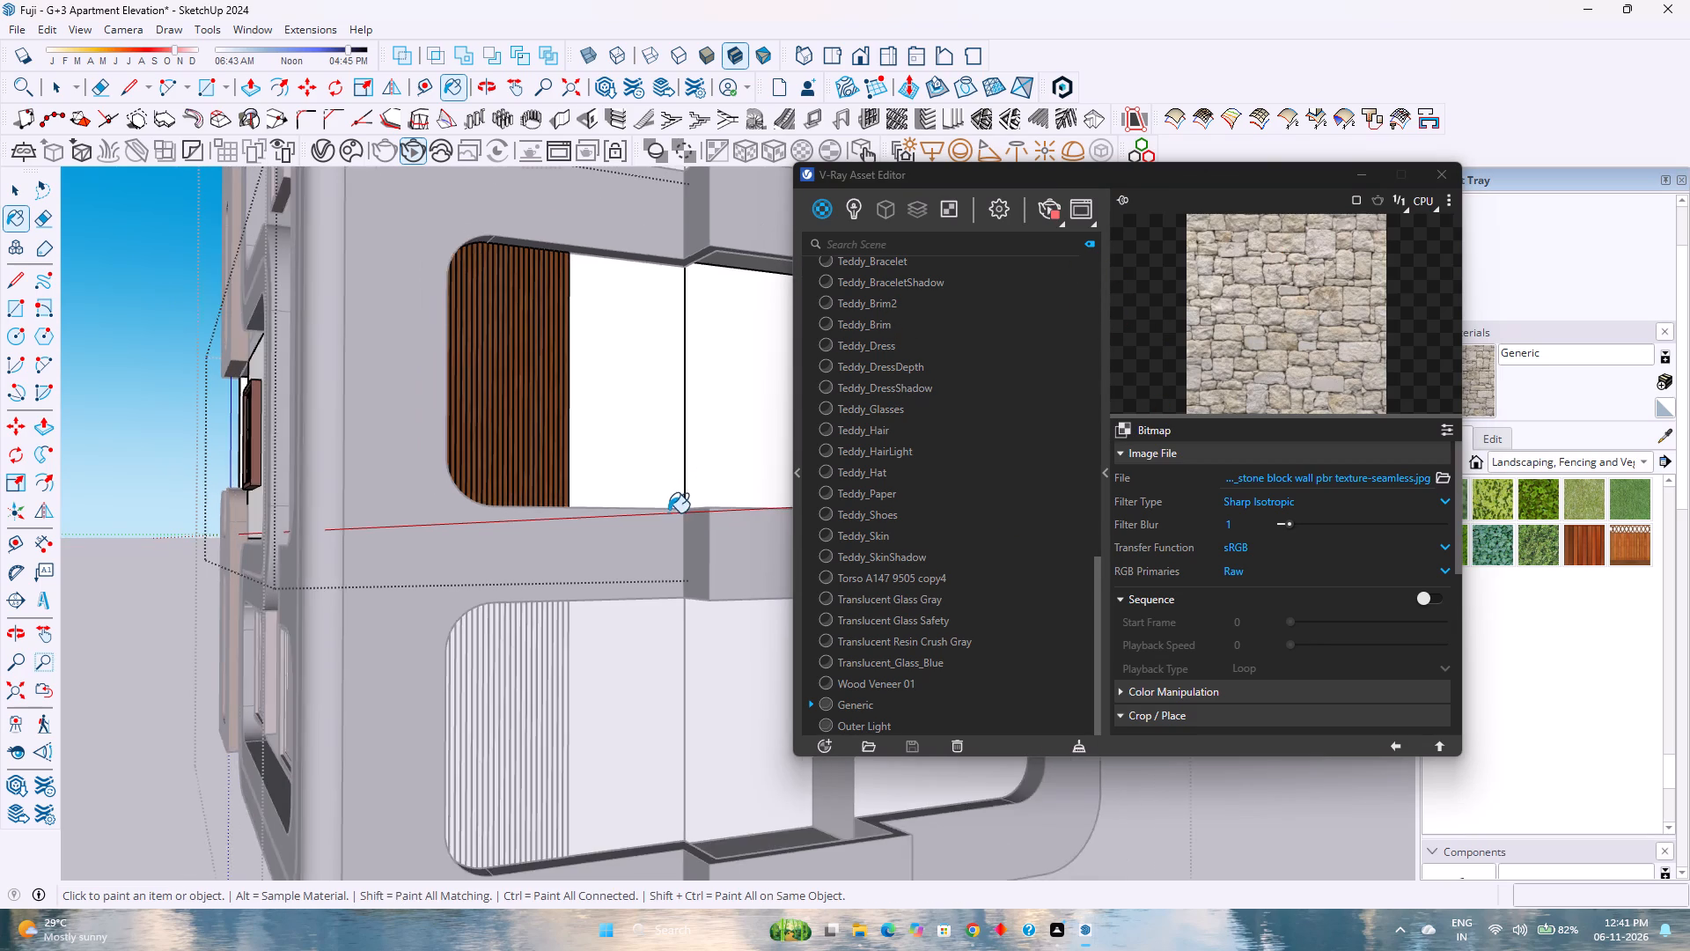
pyautogui.scroll(-1, 668, 512)
pyautogui.keyDown('shift'); pyautogui.moveTo(655, 534); pyautogui.dragTo(268, 569, button='middle'); pyautogui.keyUp('shift')
pyautogui.click(251, 508)
pyautogui.click(515, 475)
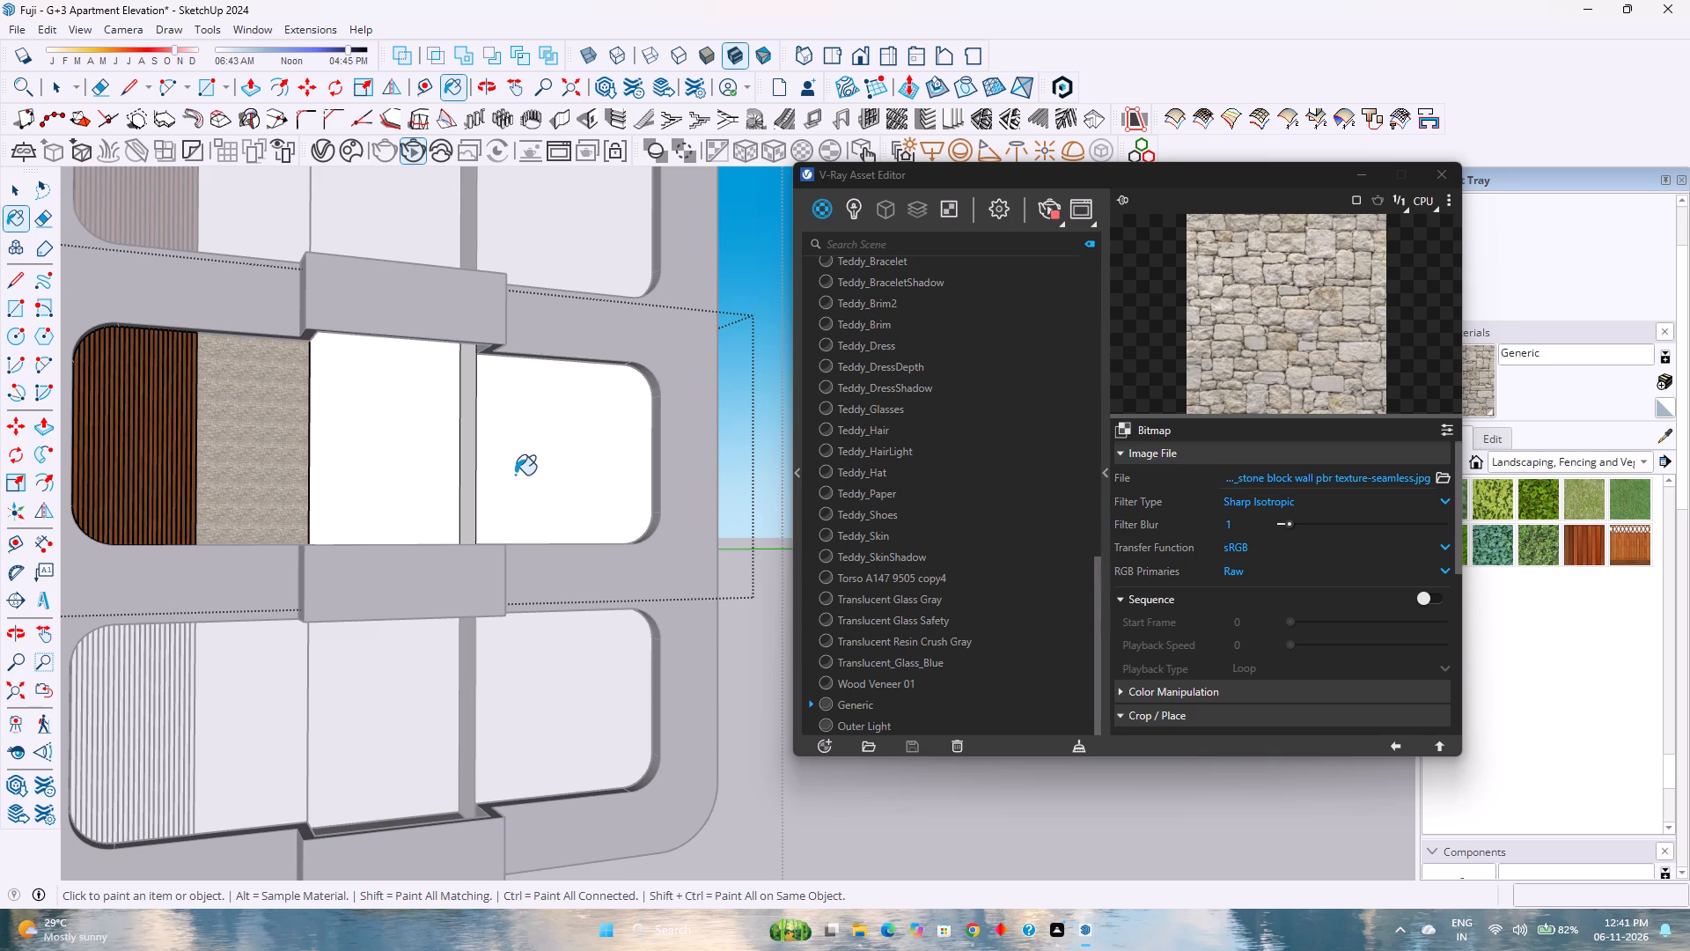
pyautogui.keyDown('shift'); pyautogui.moveTo(515, 475); pyautogui.dragTo(520, 492, button='middle'); pyautogui.keyUp('shift')
pyautogui.keyDown('shift'); pyautogui.moveTo(530, 526); pyautogui.dragTo(533, 534, button='middle'); pyautogui.keyUp('shift')
pyautogui.keyDown('shift'); pyautogui.moveTo(533, 534); pyautogui.dragTo(591, 647, button='middle'); pyautogui.keyUp('shift')
# Paint the matching two wall panels in the floor group above with the Generic stone material, and leave the group.
pyautogui.click(647, 343)
pyautogui.click(290, 311)
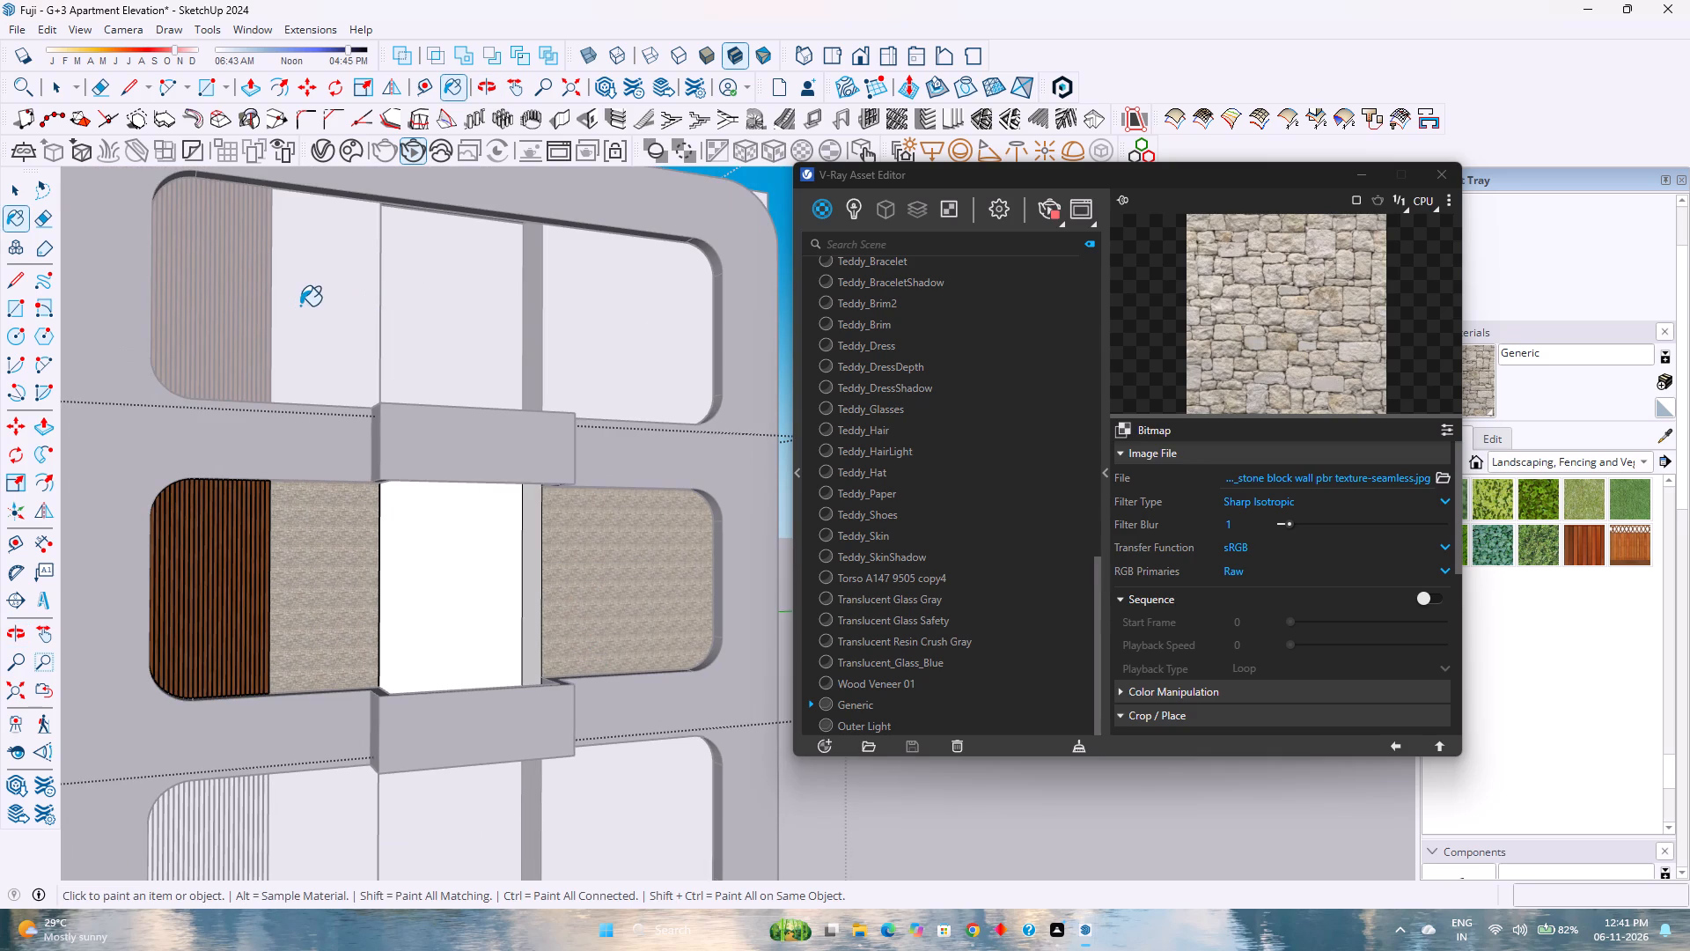
pyautogui.press('space')
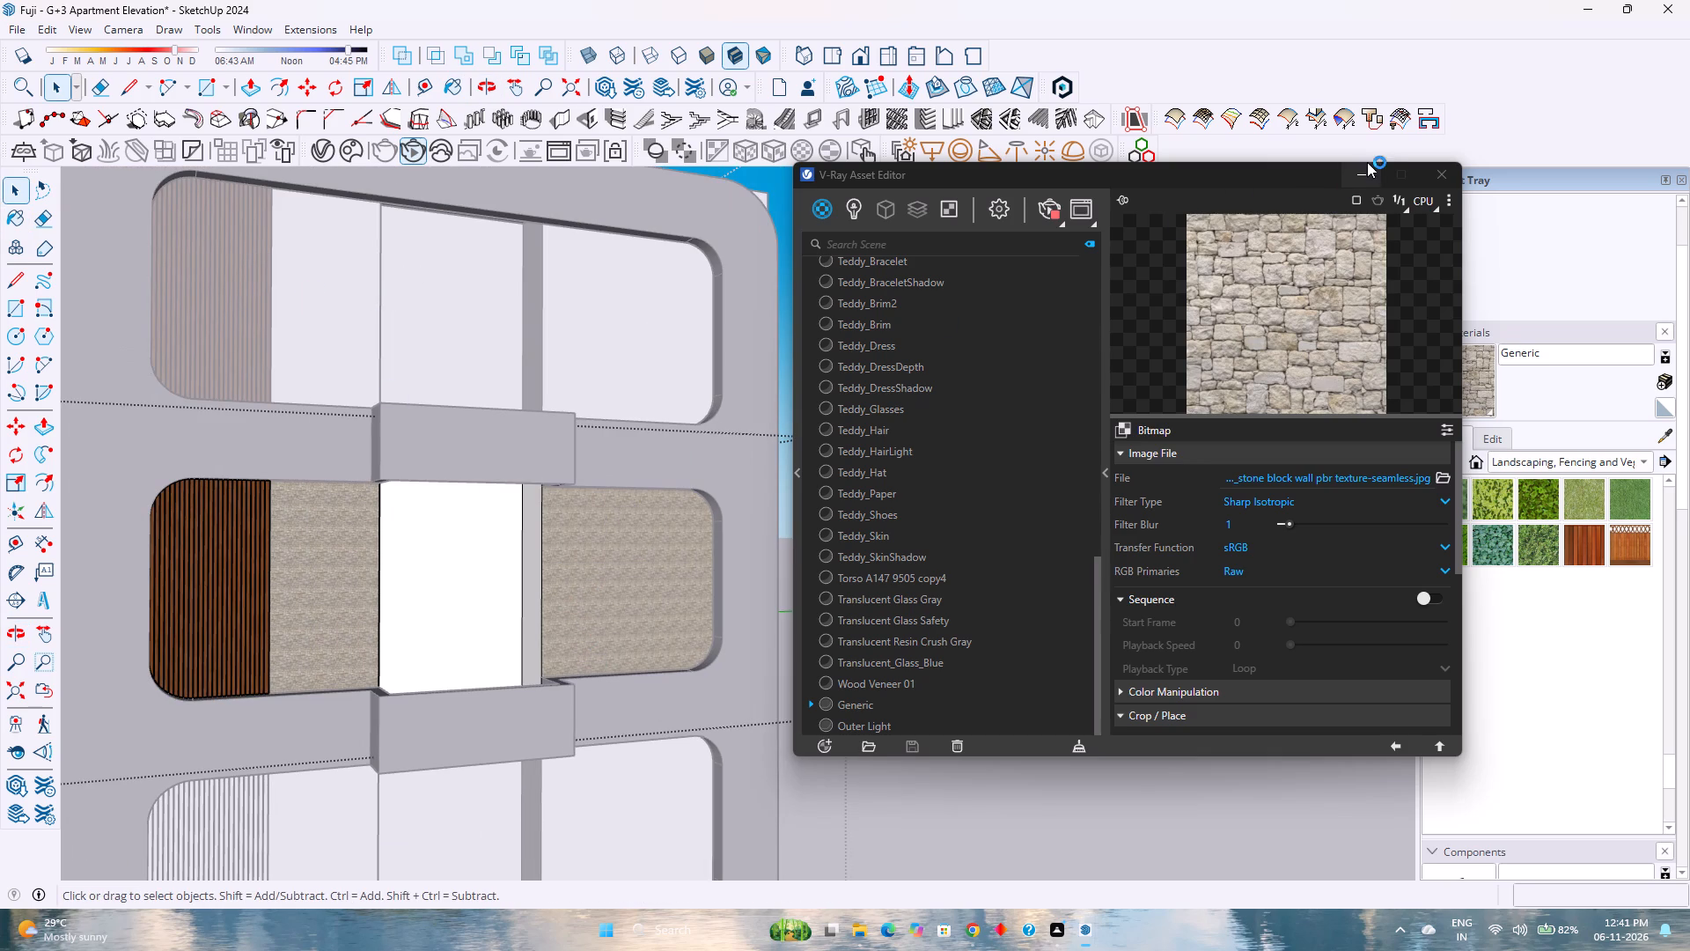
pyautogui.click(1363, 173)
pyautogui.doubleClick(341, 313)
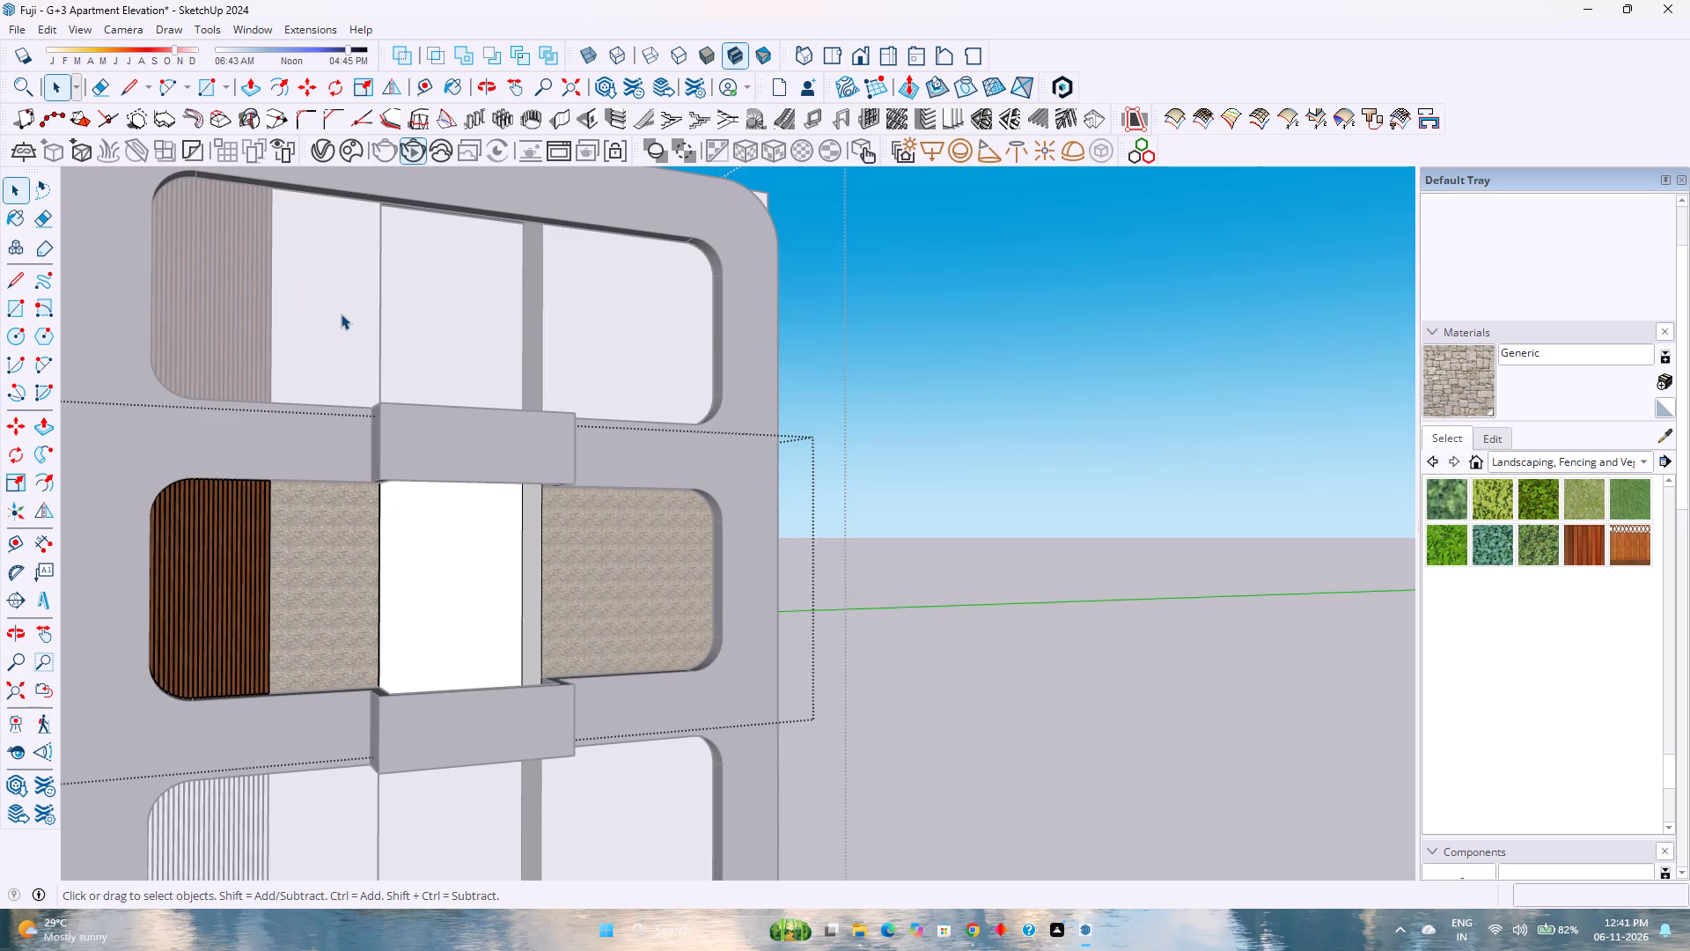
pyautogui.scroll(2, 341, 313)
pyautogui.click(341, 313)
pyautogui.click(1436, 390)
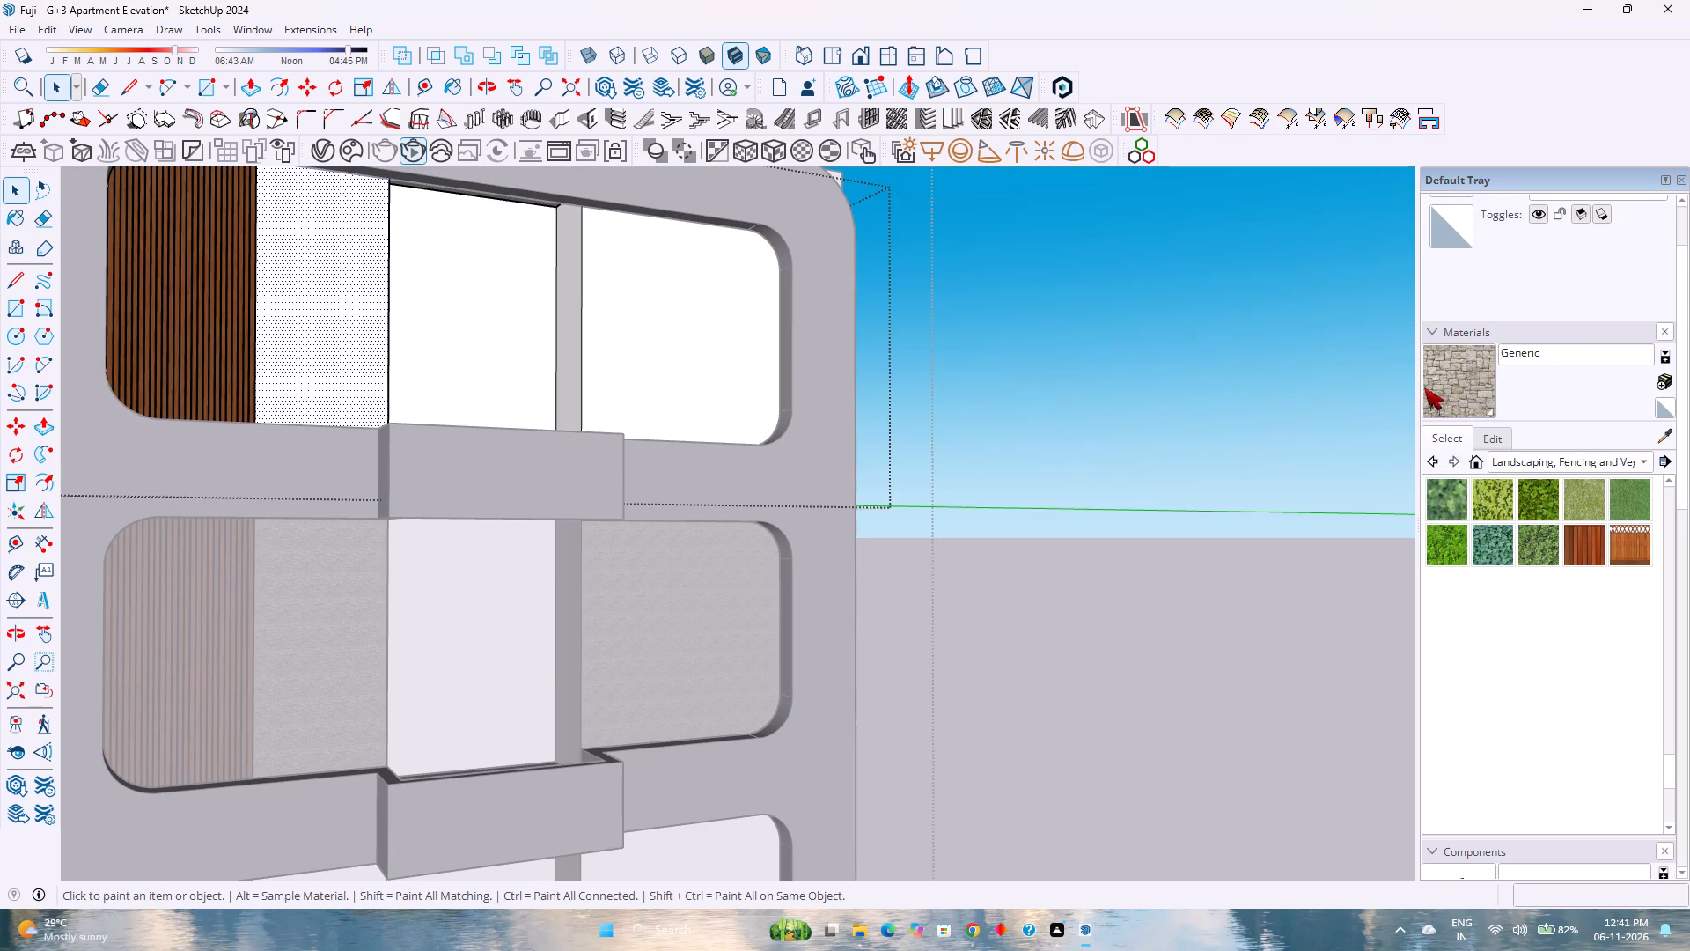
pyautogui.click(367, 276)
pyautogui.click(709, 313)
pyautogui.scroll(-4, 709, 313)
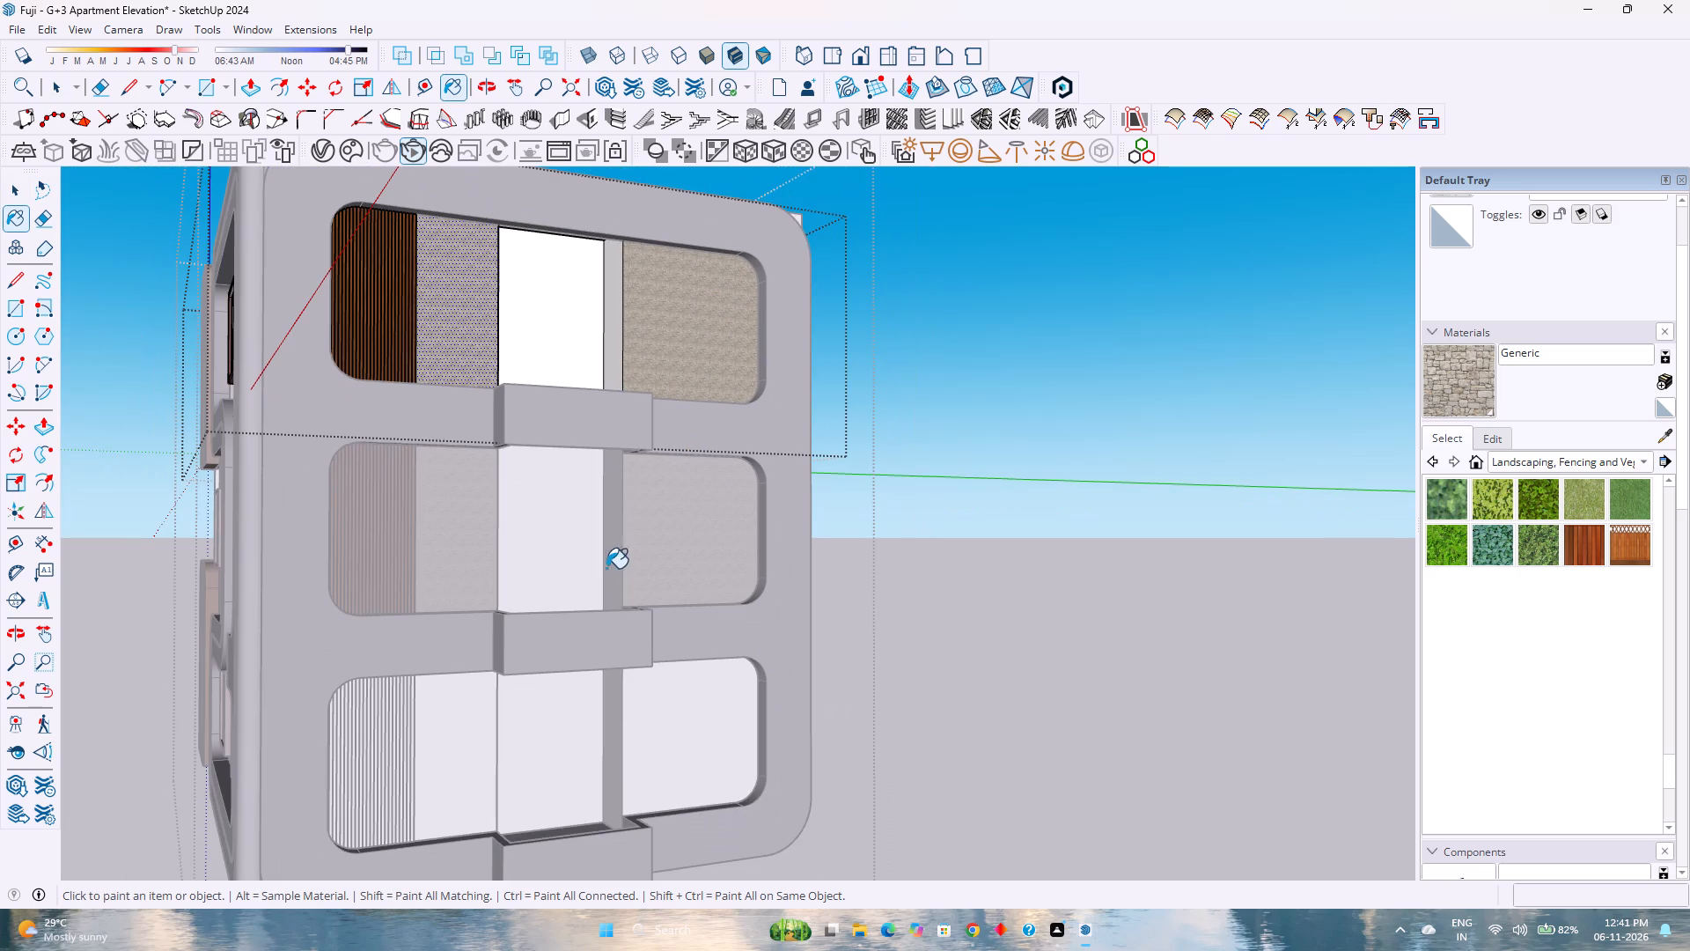
pyautogui.press('space')
pyautogui.press('Escape')
# Paint the matching two wall panels in the floor group below the middle one with the Generic stone material.
pyautogui.doubleClick(654, 721)
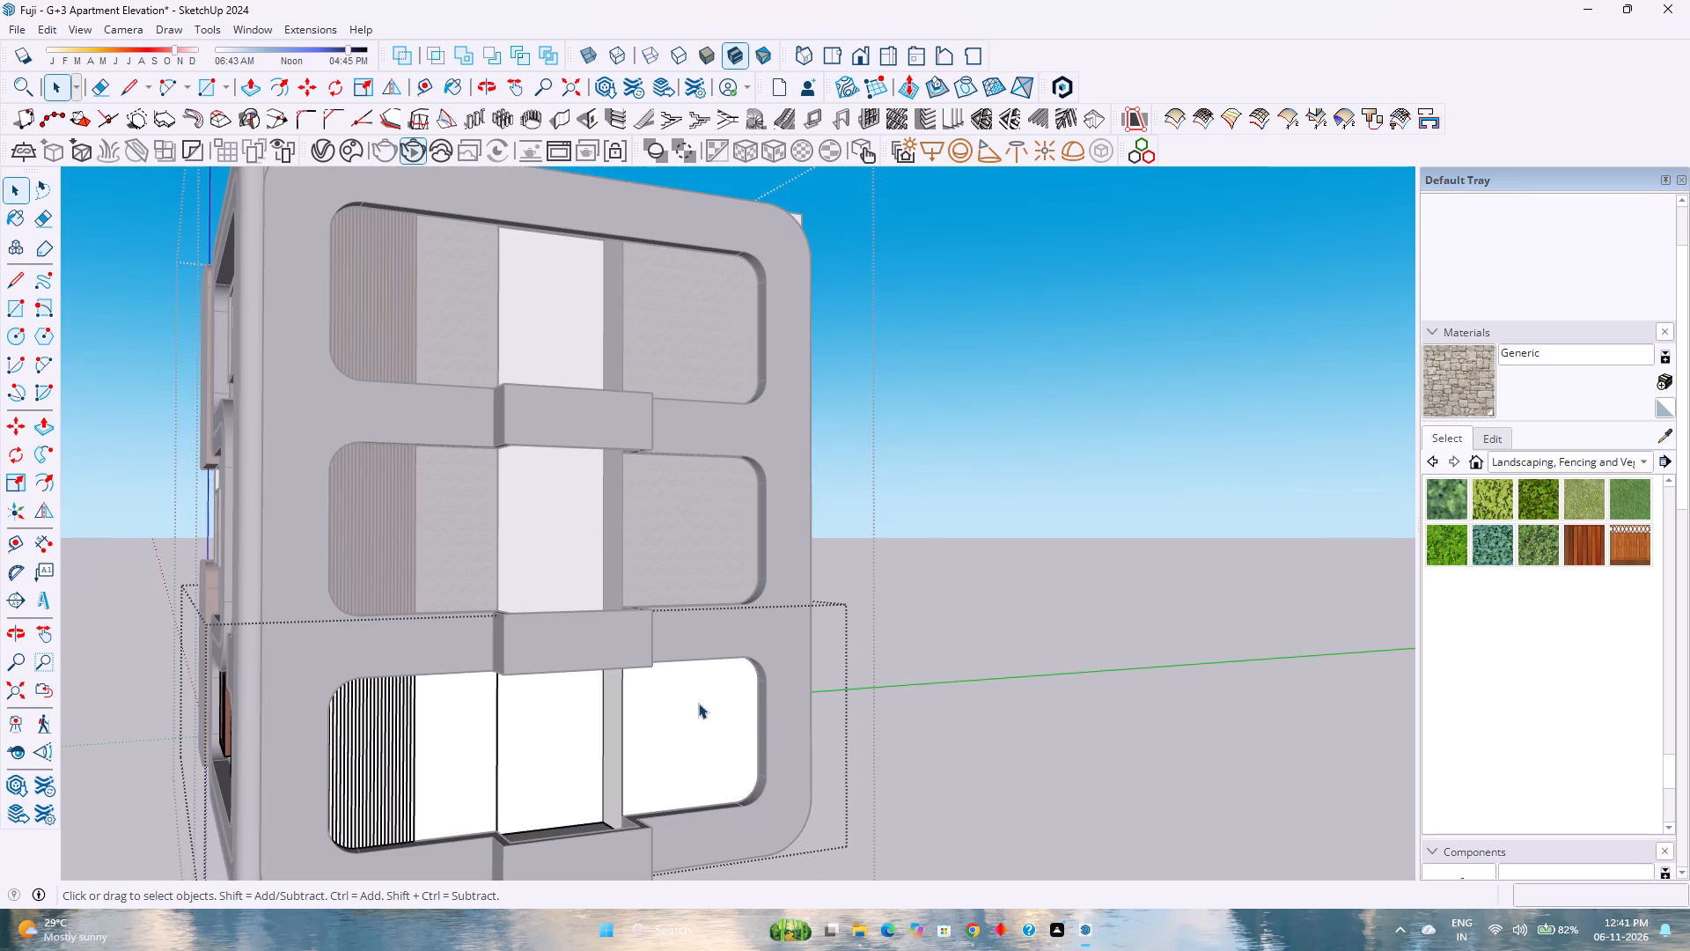
pyautogui.click(1471, 382)
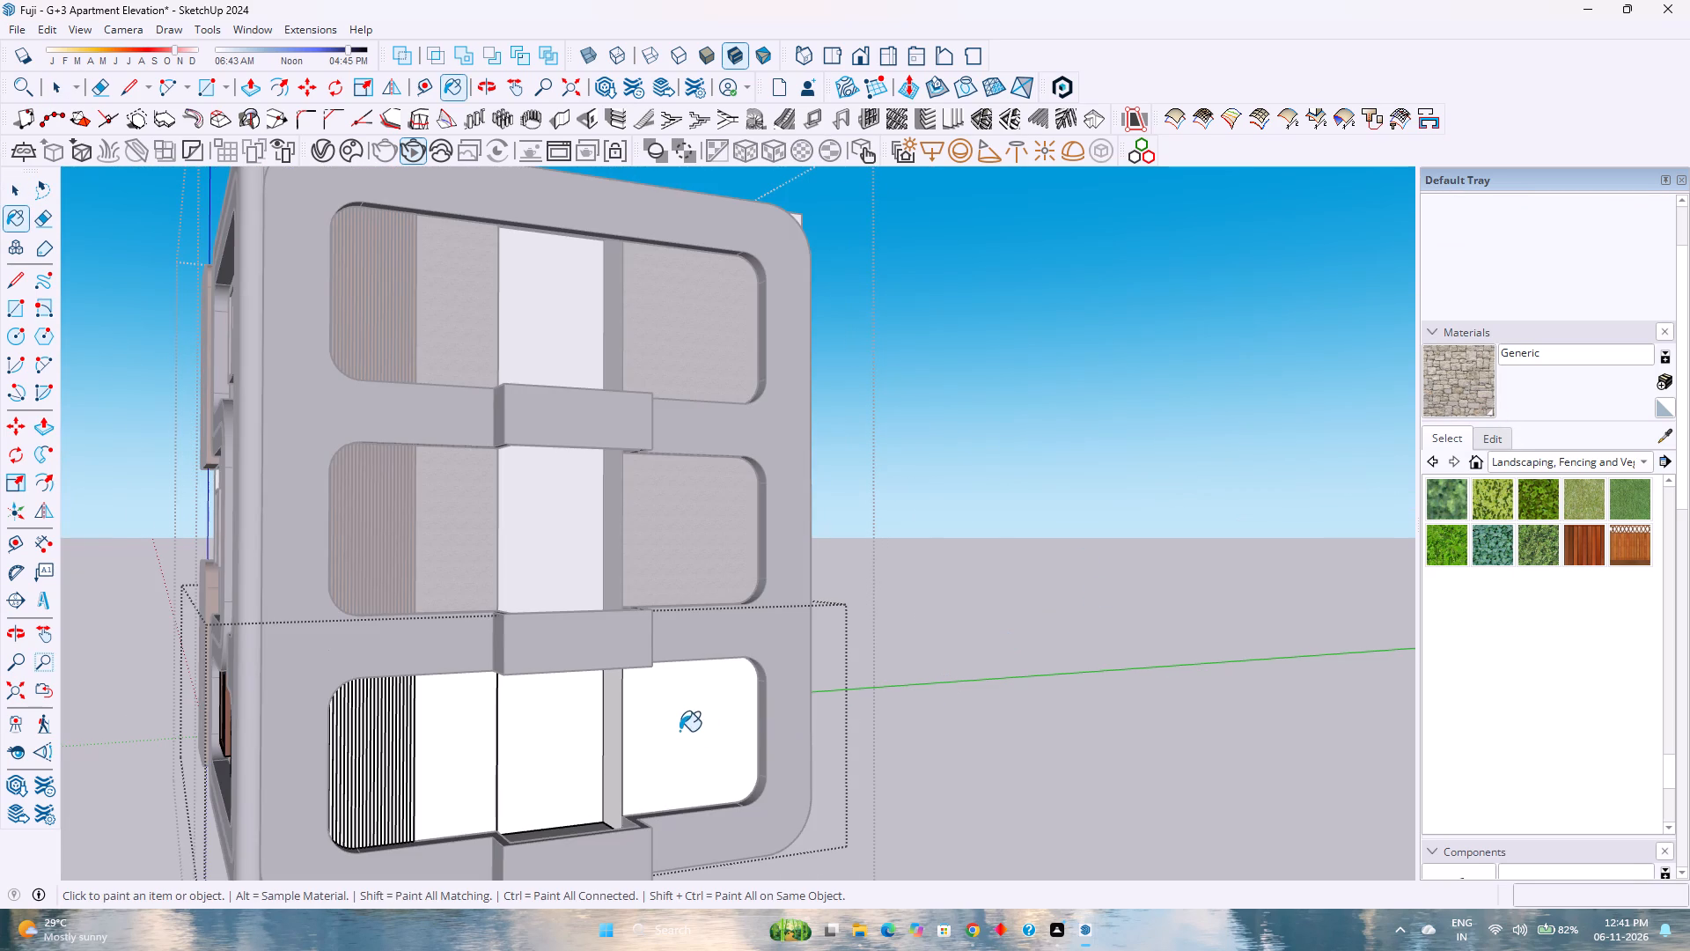
pyautogui.click(680, 731)
pyautogui.click(462, 730)
pyautogui.press('space')
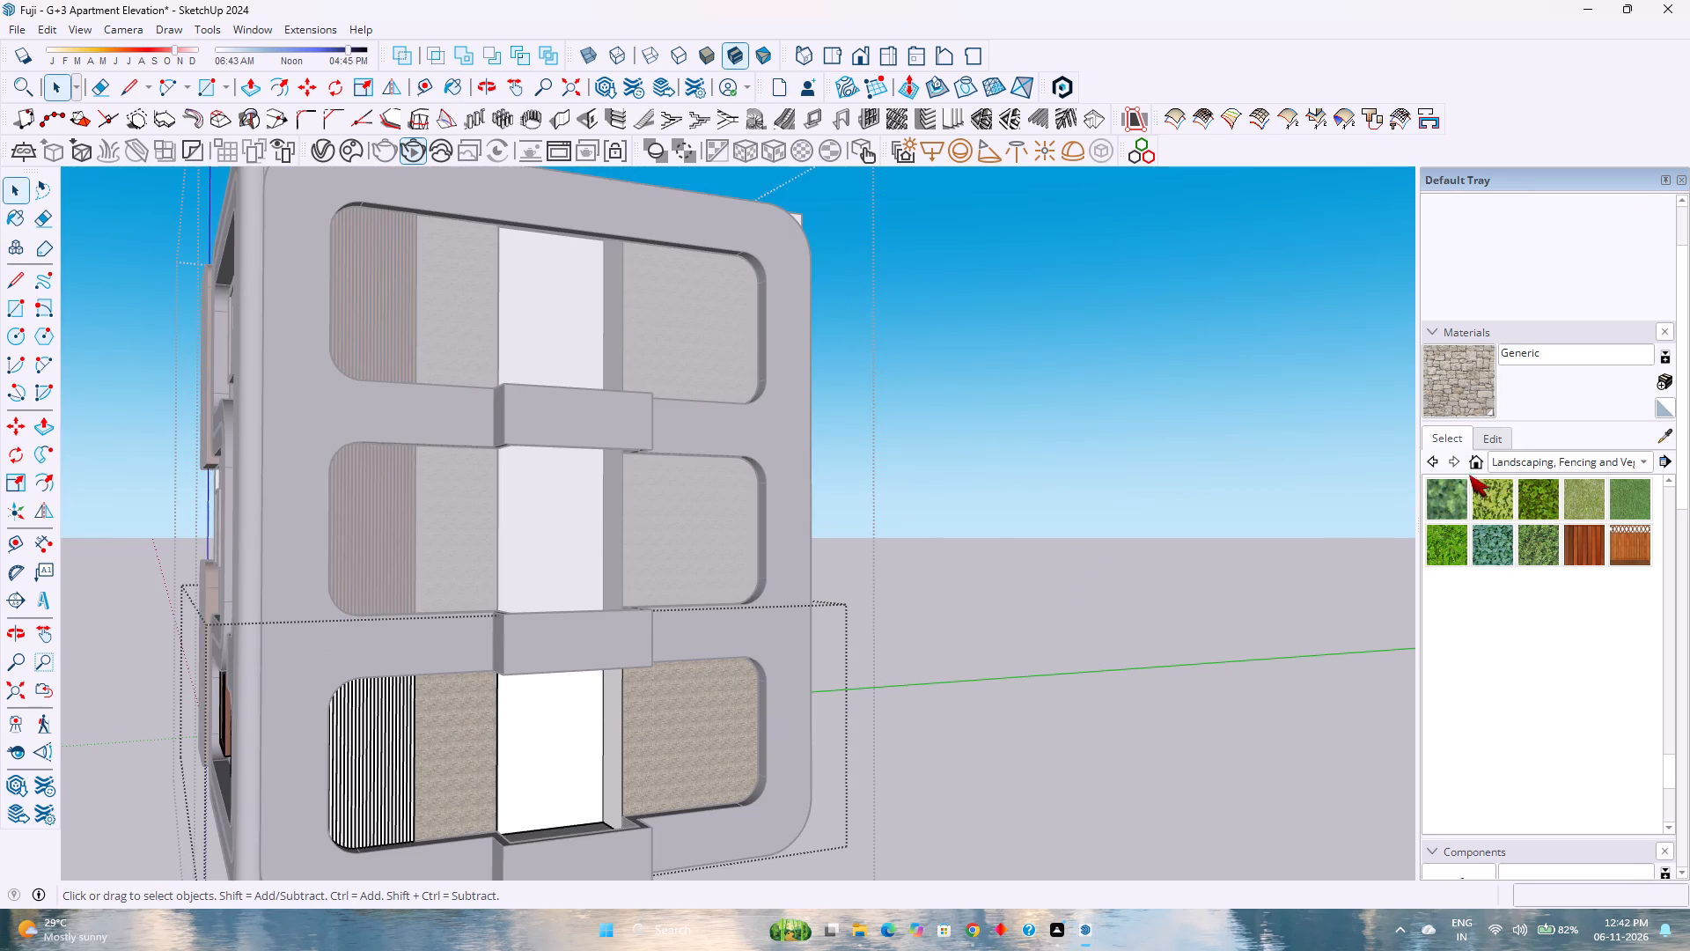
# Resize the Generic stone material's texture, trying a width of 10' before setting the width to 2' with linked proportions.
pyautogui.click(1503, 438)
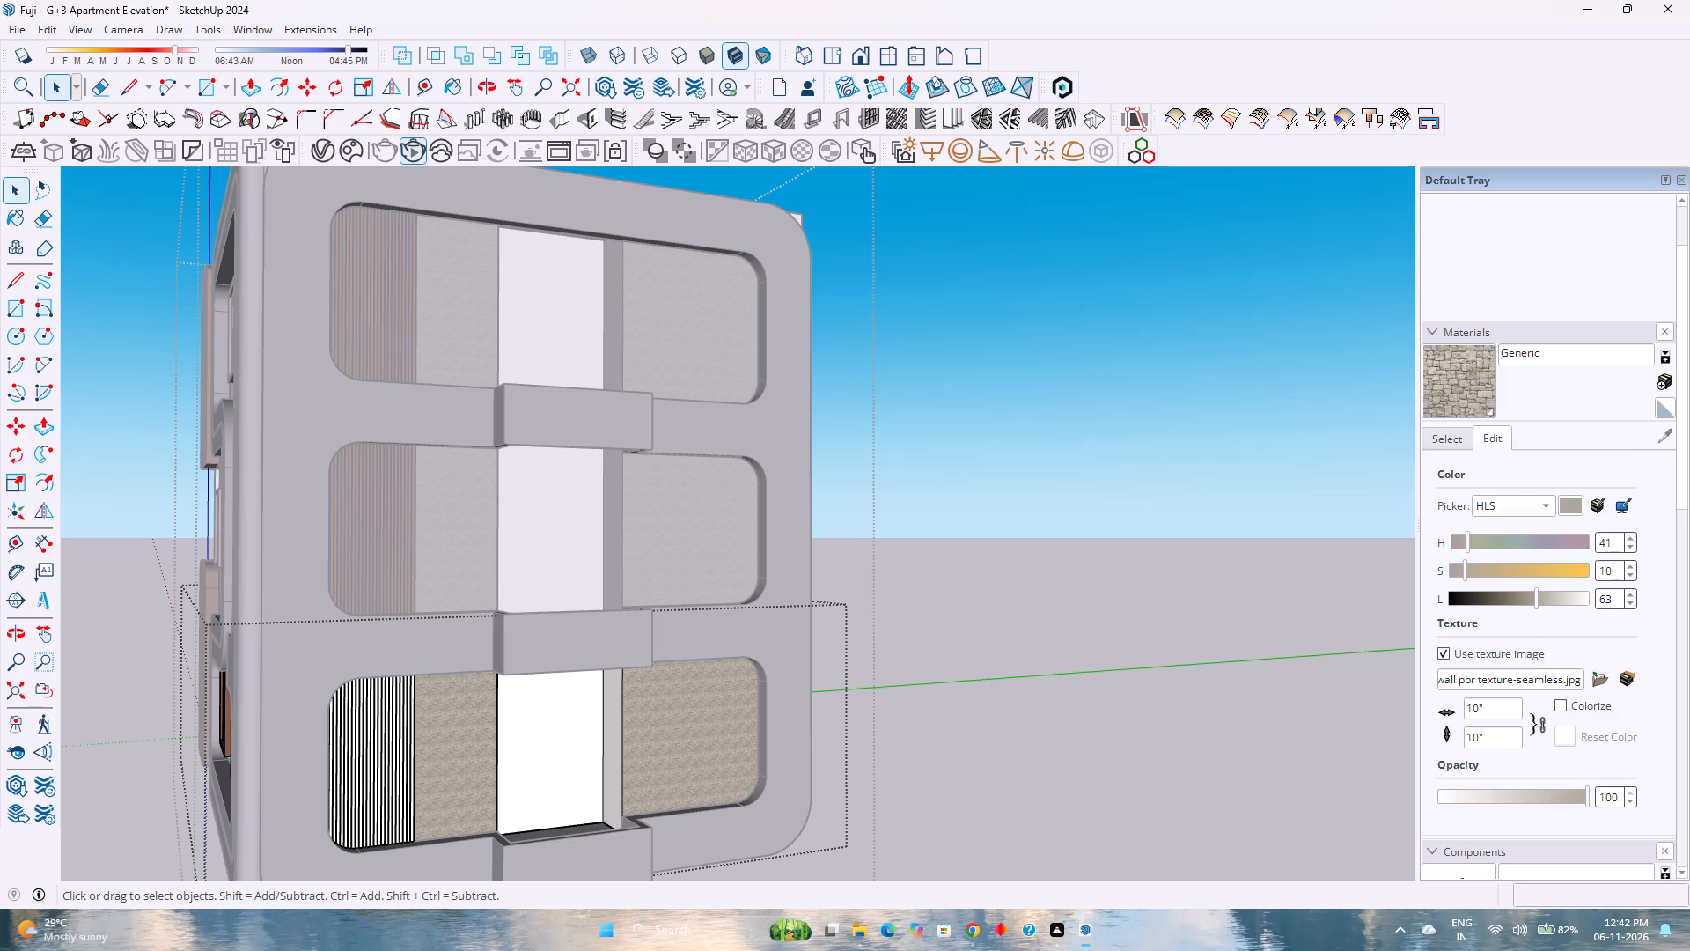
pyautogui.moveTo(1481, 705); pyautogui.dragTo(1451, 715)
pyautogui.press('BackSpace')
pyautogui.press("'")
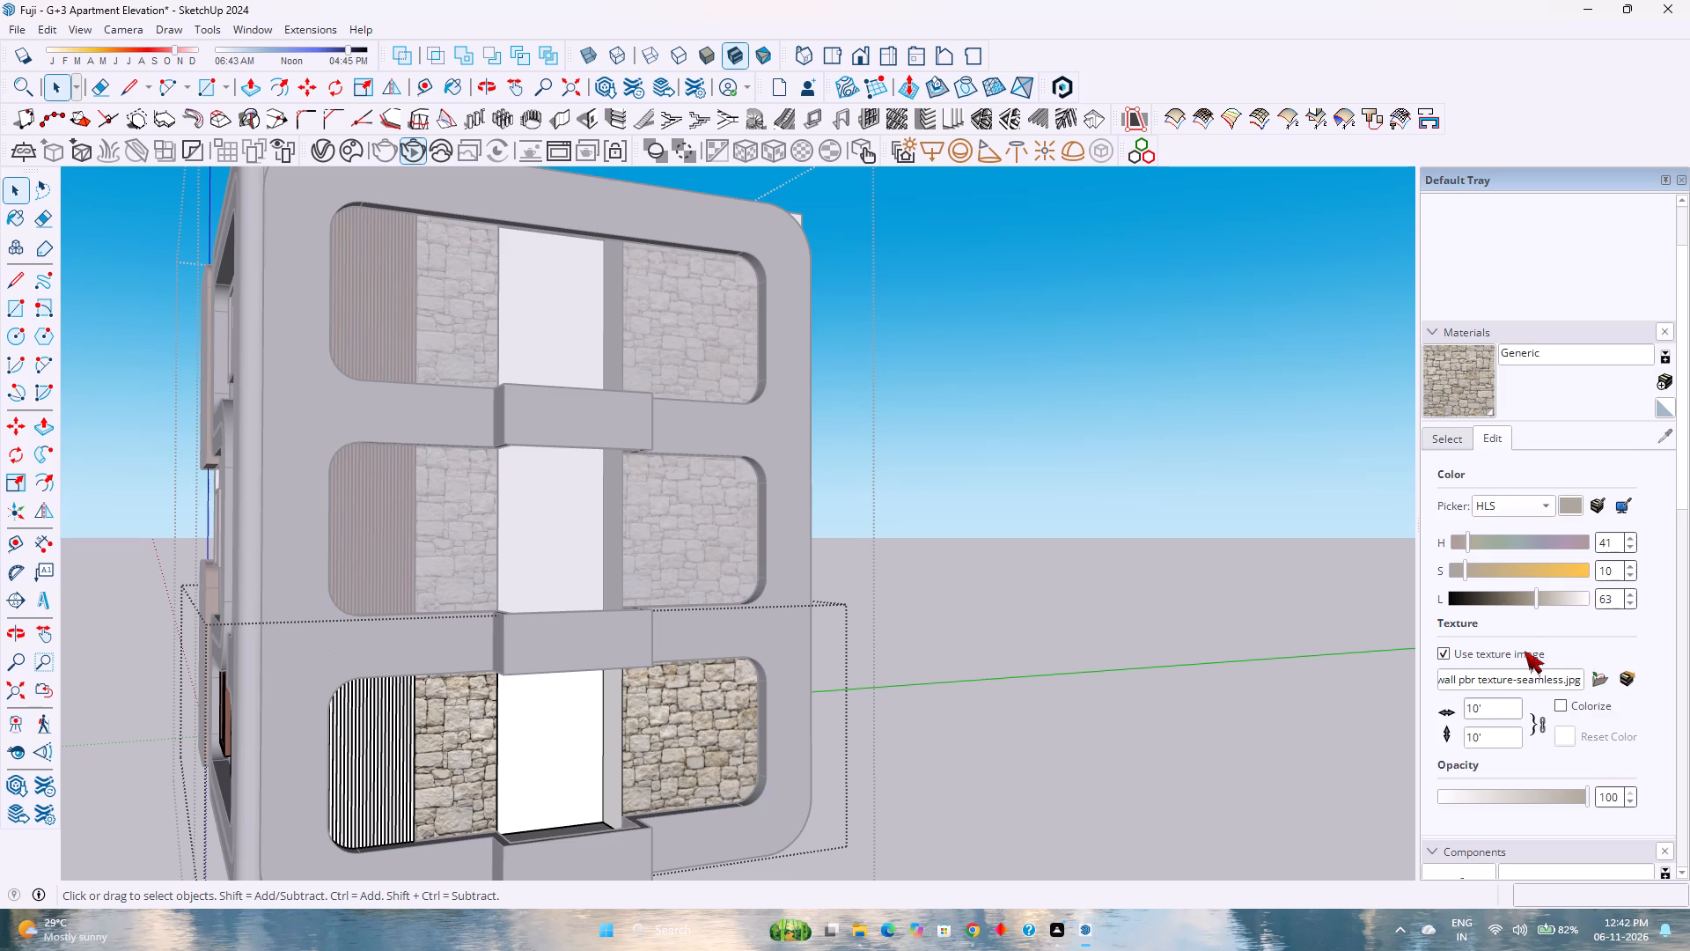
pyautogui.press('BackSpace')
pyautogui.press('BackSpace')
pyautogui.press('BackSpace')
pyautogui.press('BackSpace')
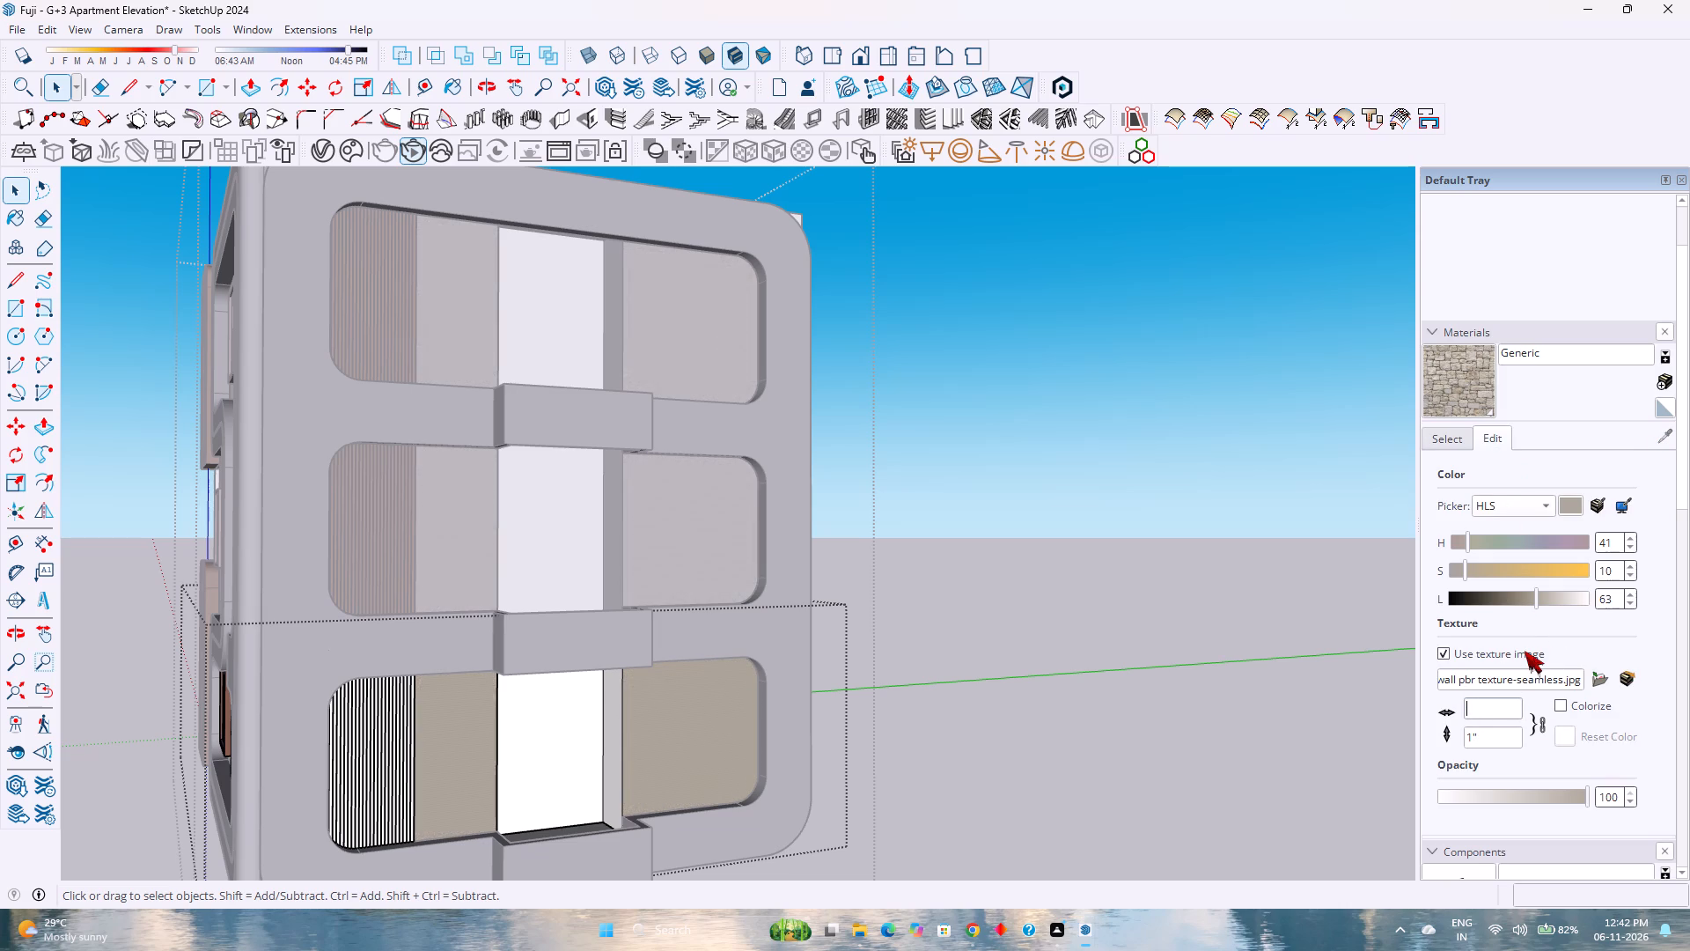
pyautogui.write("1'")
pyautogui.press('BackSpace')
pyautogui.press('BackSpace')
pyautogui.press('BackSpace')
pyautogui.write("2'")
pyautogui.press('Return')
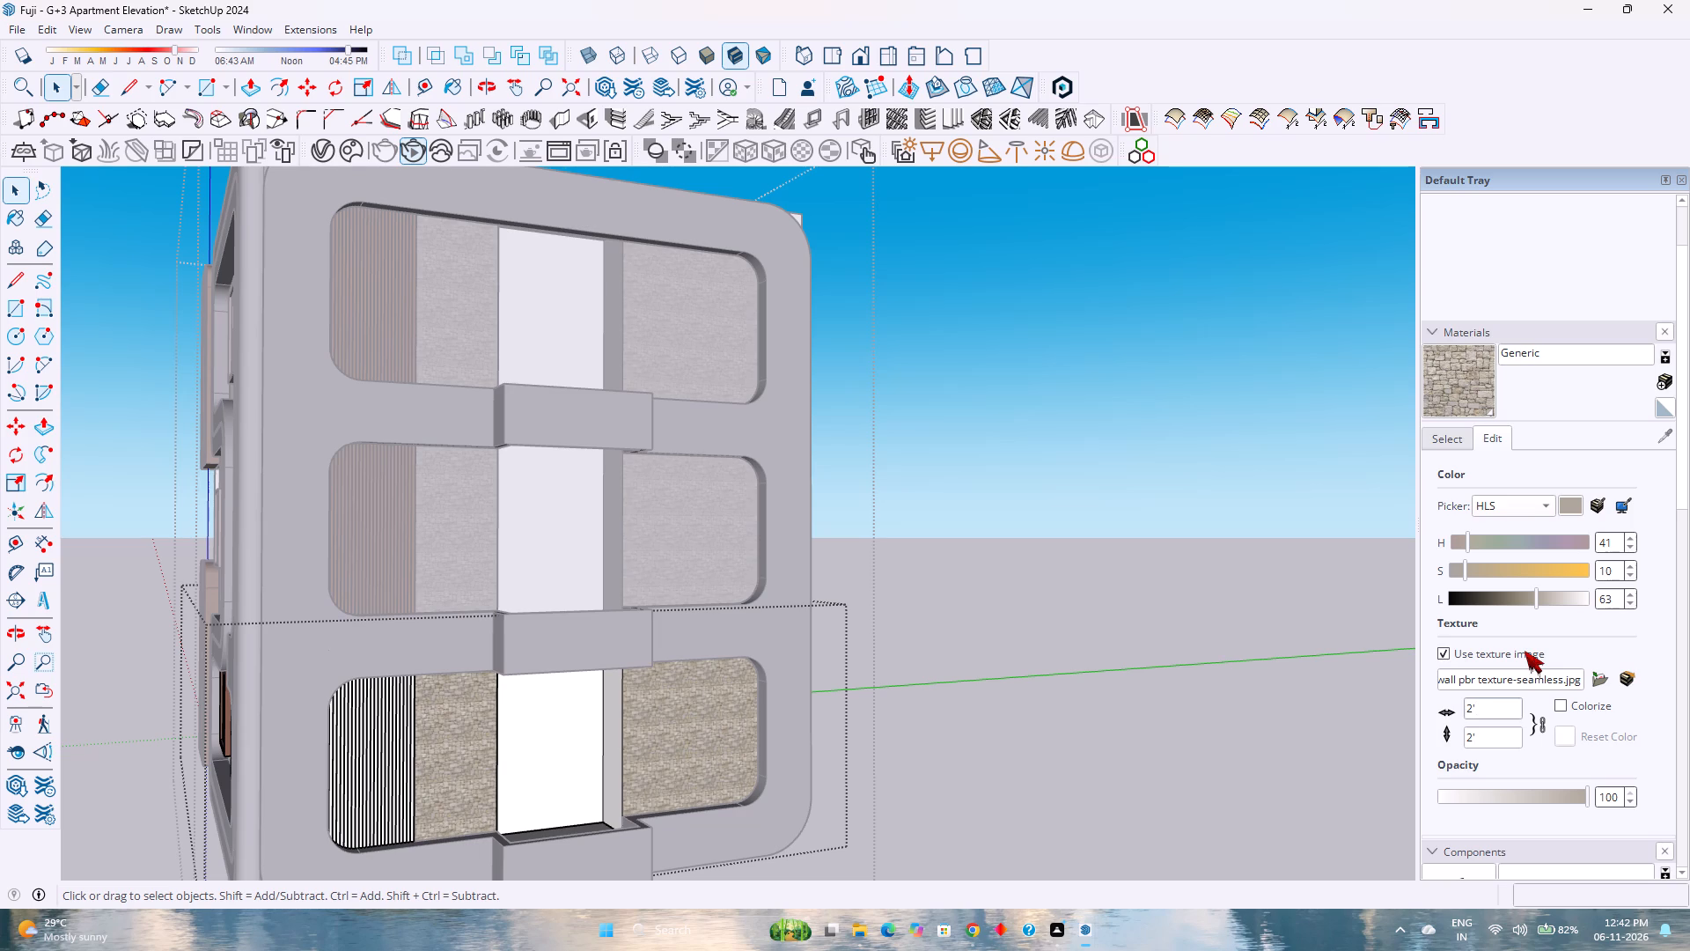
# Set the Generic stone material's texture width to 5' with linked proportions, and leave the floor group.
pyautogui.press('BackSpace')
pyautogui.press('BackSpace')
pyautogui.press('BackSpace')
pyautogui.write("5'")
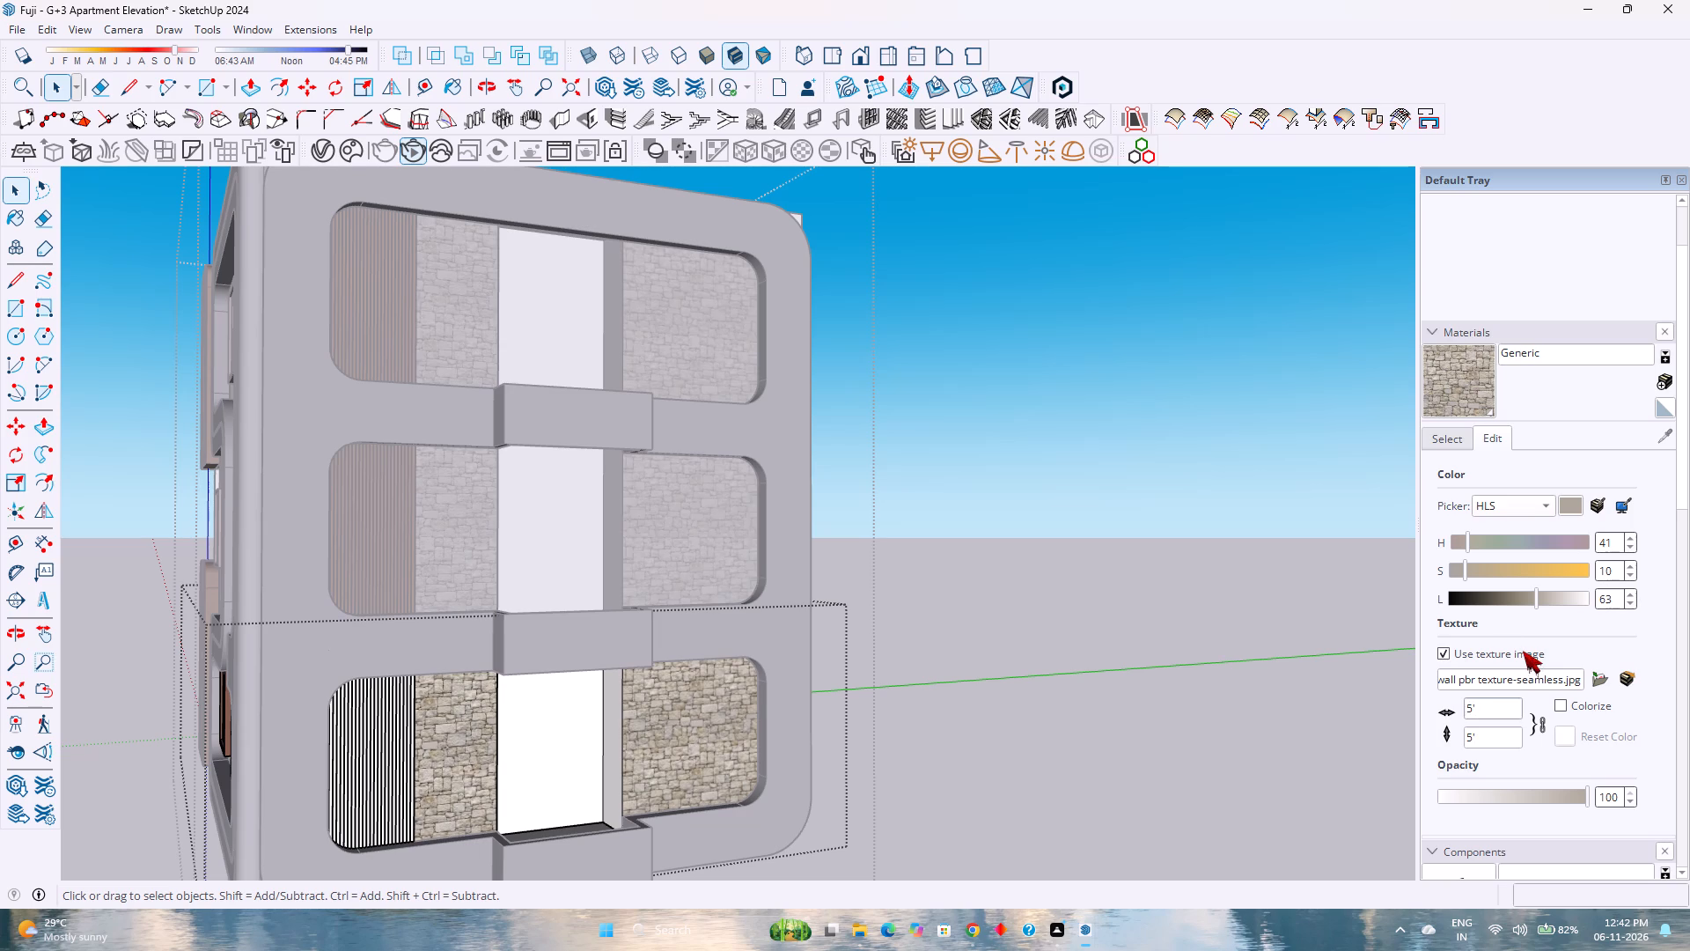
pyautogui.press('space')
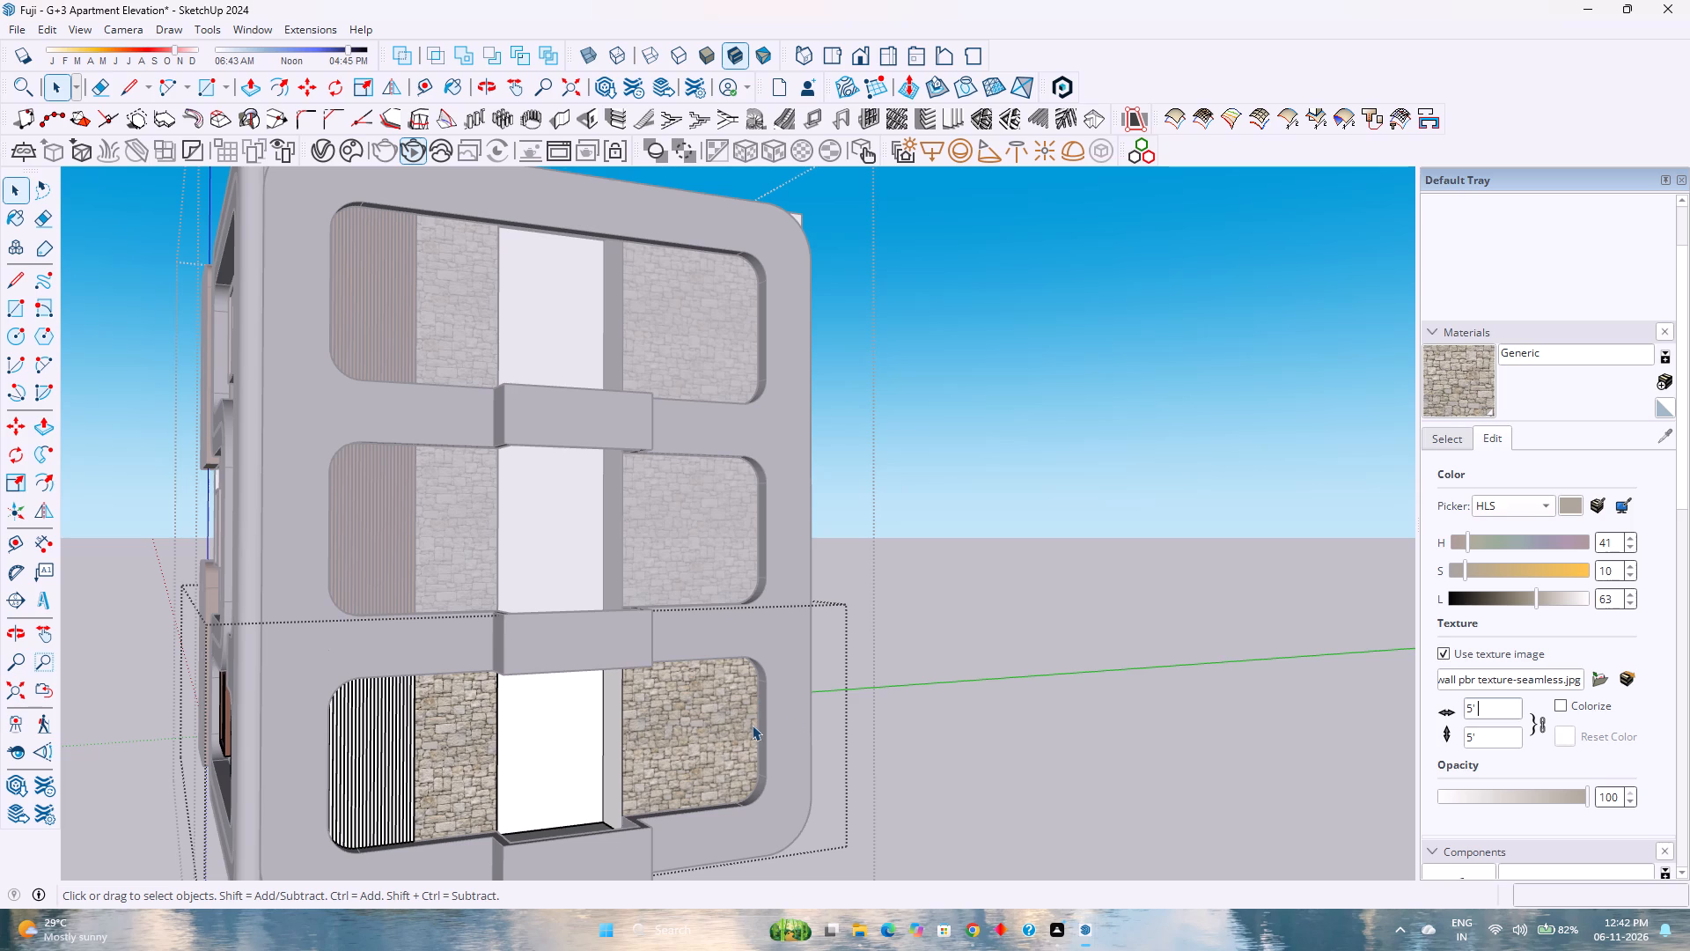
pyautogui.click(752, 725)
pyautogui.press('Escape')
# Examine the rescaled stone texture on all the floors' wall panels from the side and from the building's corner.
pyautogui.scroll(-6, 956, 711)
pyautogui.moveTo(980, 695); pyautogui.dragTo(1037, 688, button='middle')
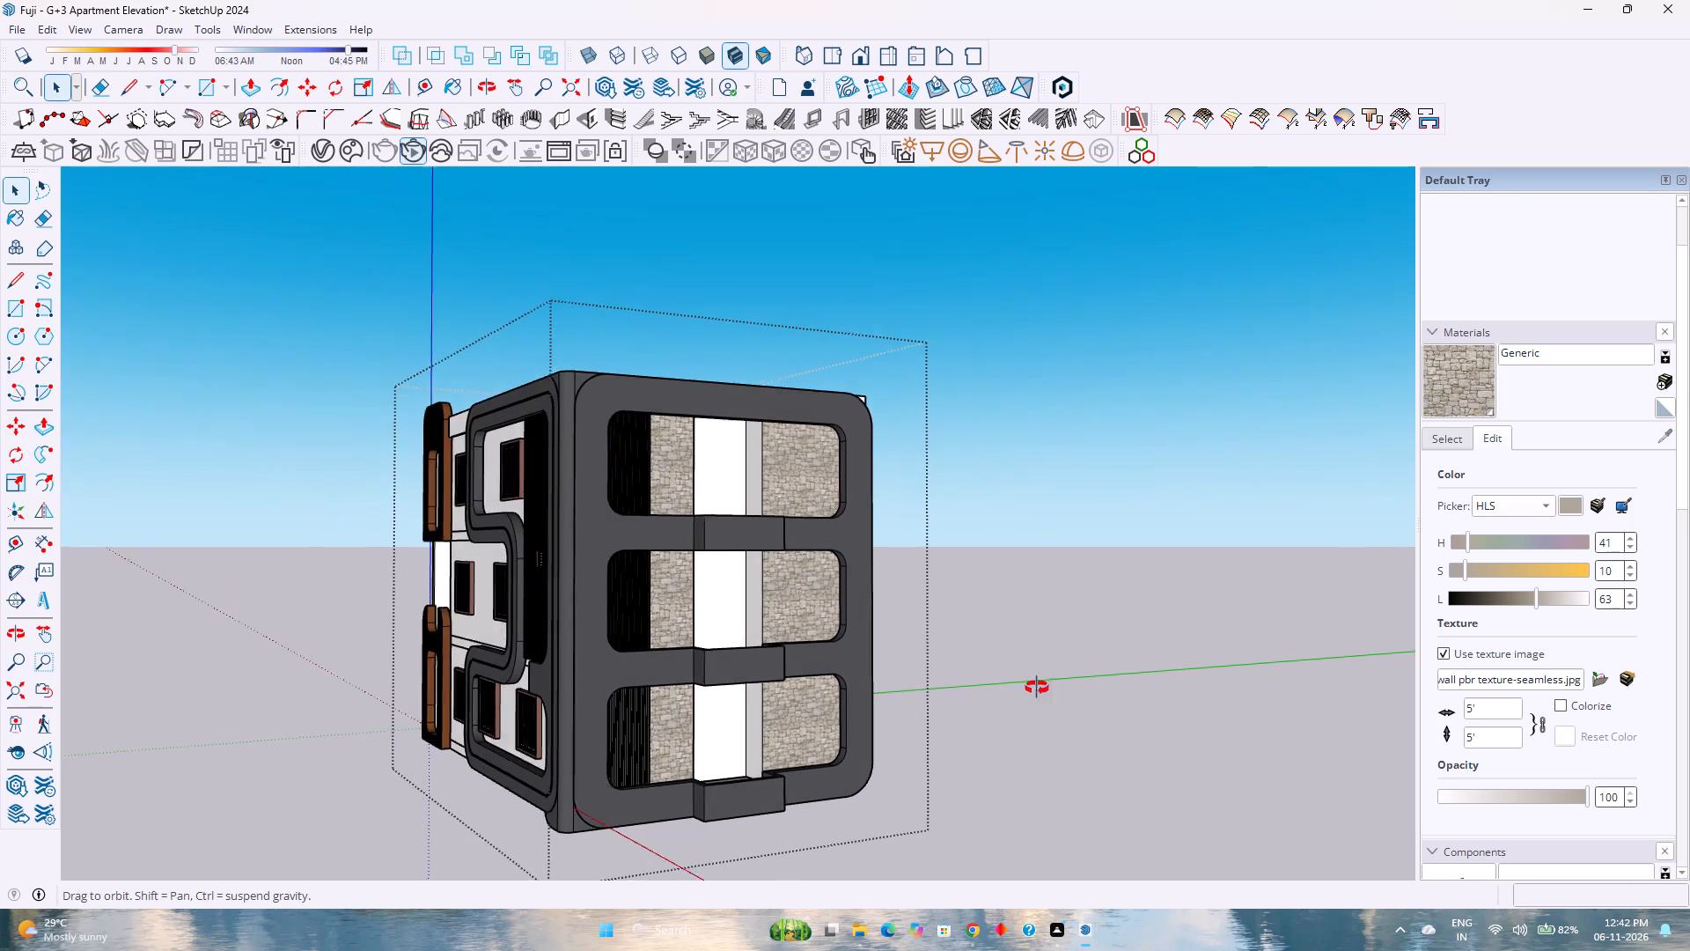
pyautogui.moveTo(1037, 688); pyautogui.dragTo(1017, 689, button='middle')
pyautogui.middleClick(1178, 682)
pyautogui.scroll(2, 778, 471)
pyautogui.keyDown('shift'); pyautogui.middleClick(768, 480); pyautogui.keyUp('shift')
pyautogui.keyDown('shift'); pyautogui.moveTo(769, 480); pyautogui.dragTo(1090, 429, button='middle'); pyautogui.keyUp('shift')
pyautogui.moveTo(927, 440); pyautogui.dragTo(1029, 435, button='middle')
pyautogui.scroll(4, 1192, 421)
# Save the apartment elevation model.
pyautogui.hotkey('ctrl', 's')
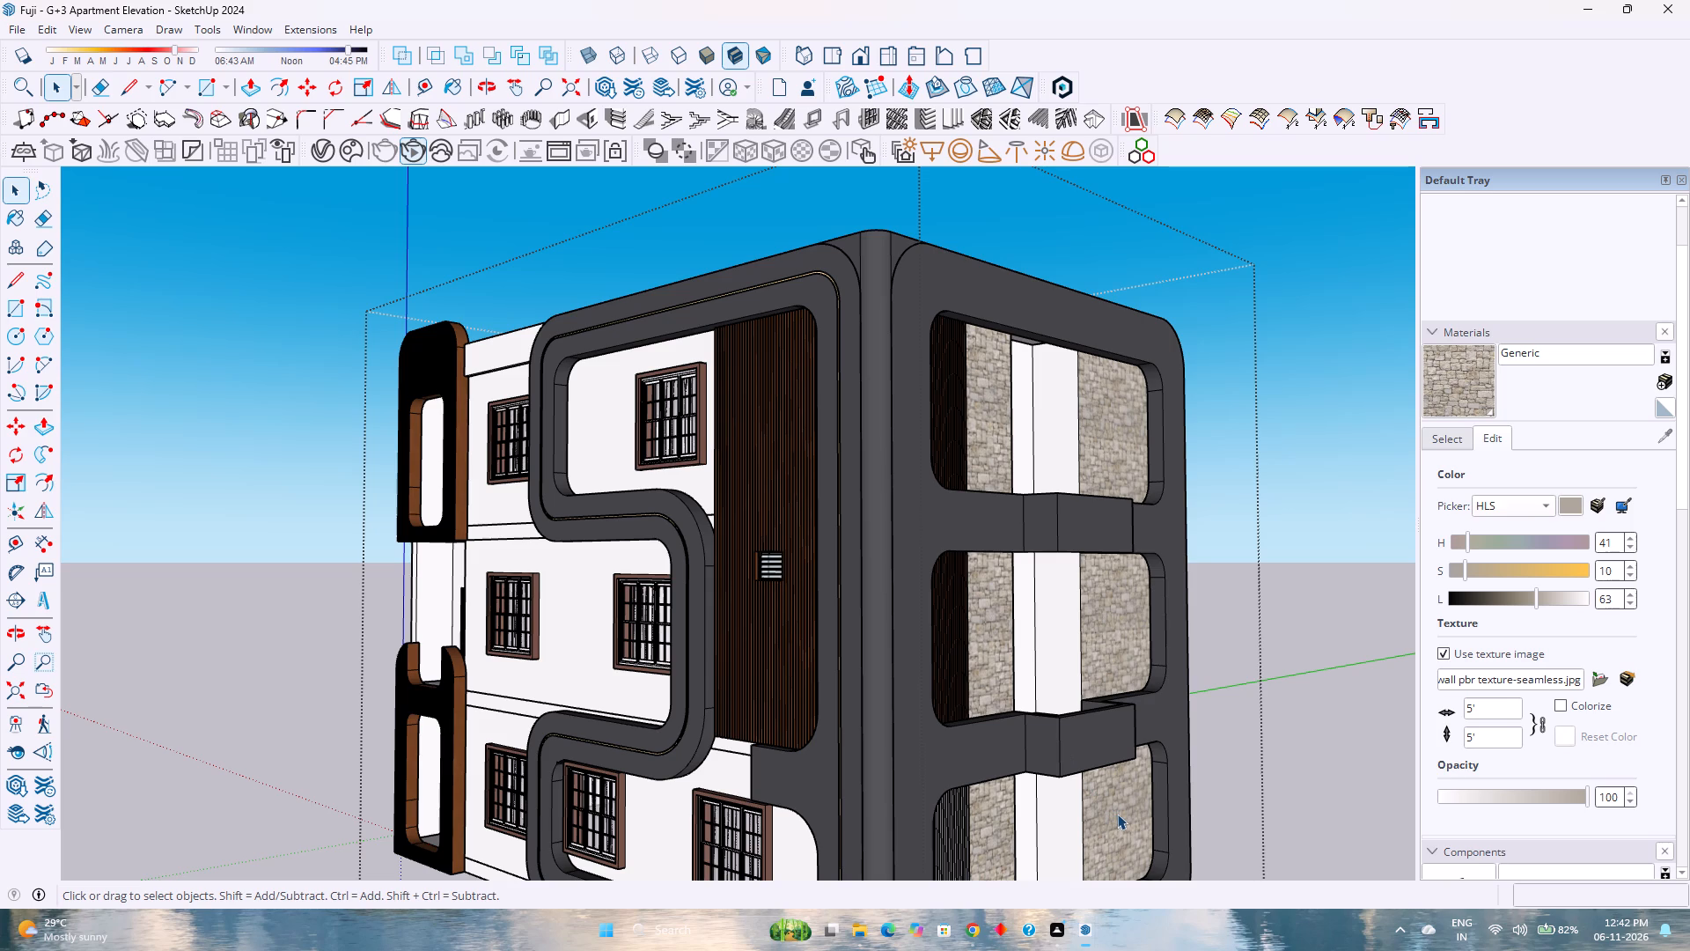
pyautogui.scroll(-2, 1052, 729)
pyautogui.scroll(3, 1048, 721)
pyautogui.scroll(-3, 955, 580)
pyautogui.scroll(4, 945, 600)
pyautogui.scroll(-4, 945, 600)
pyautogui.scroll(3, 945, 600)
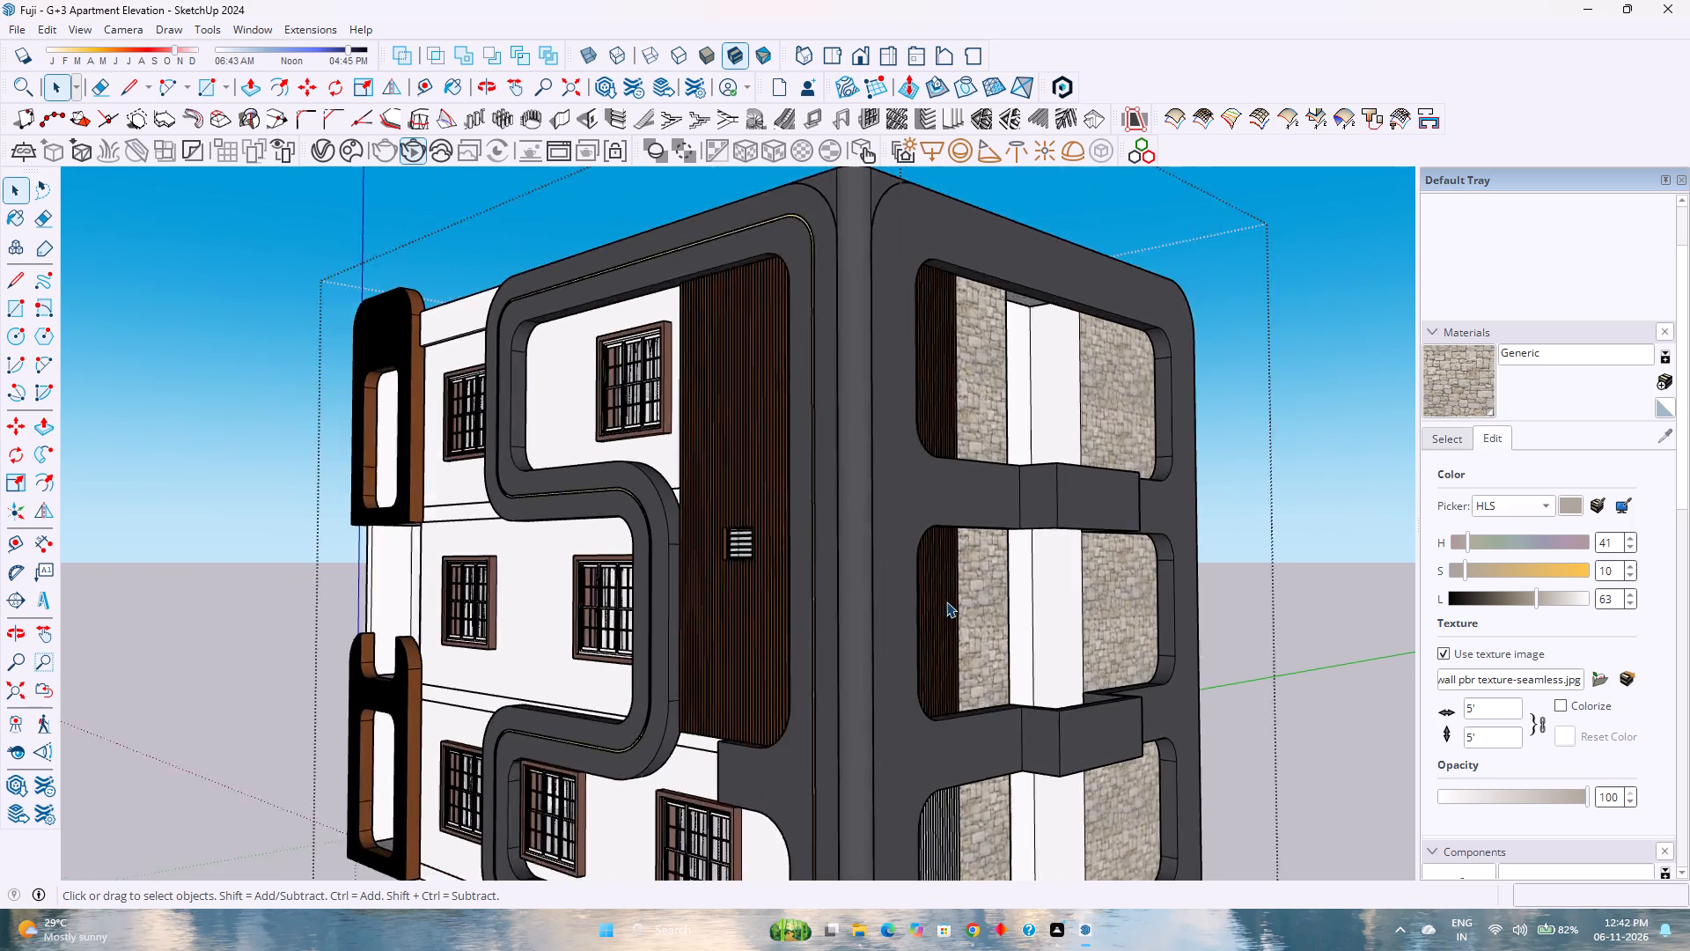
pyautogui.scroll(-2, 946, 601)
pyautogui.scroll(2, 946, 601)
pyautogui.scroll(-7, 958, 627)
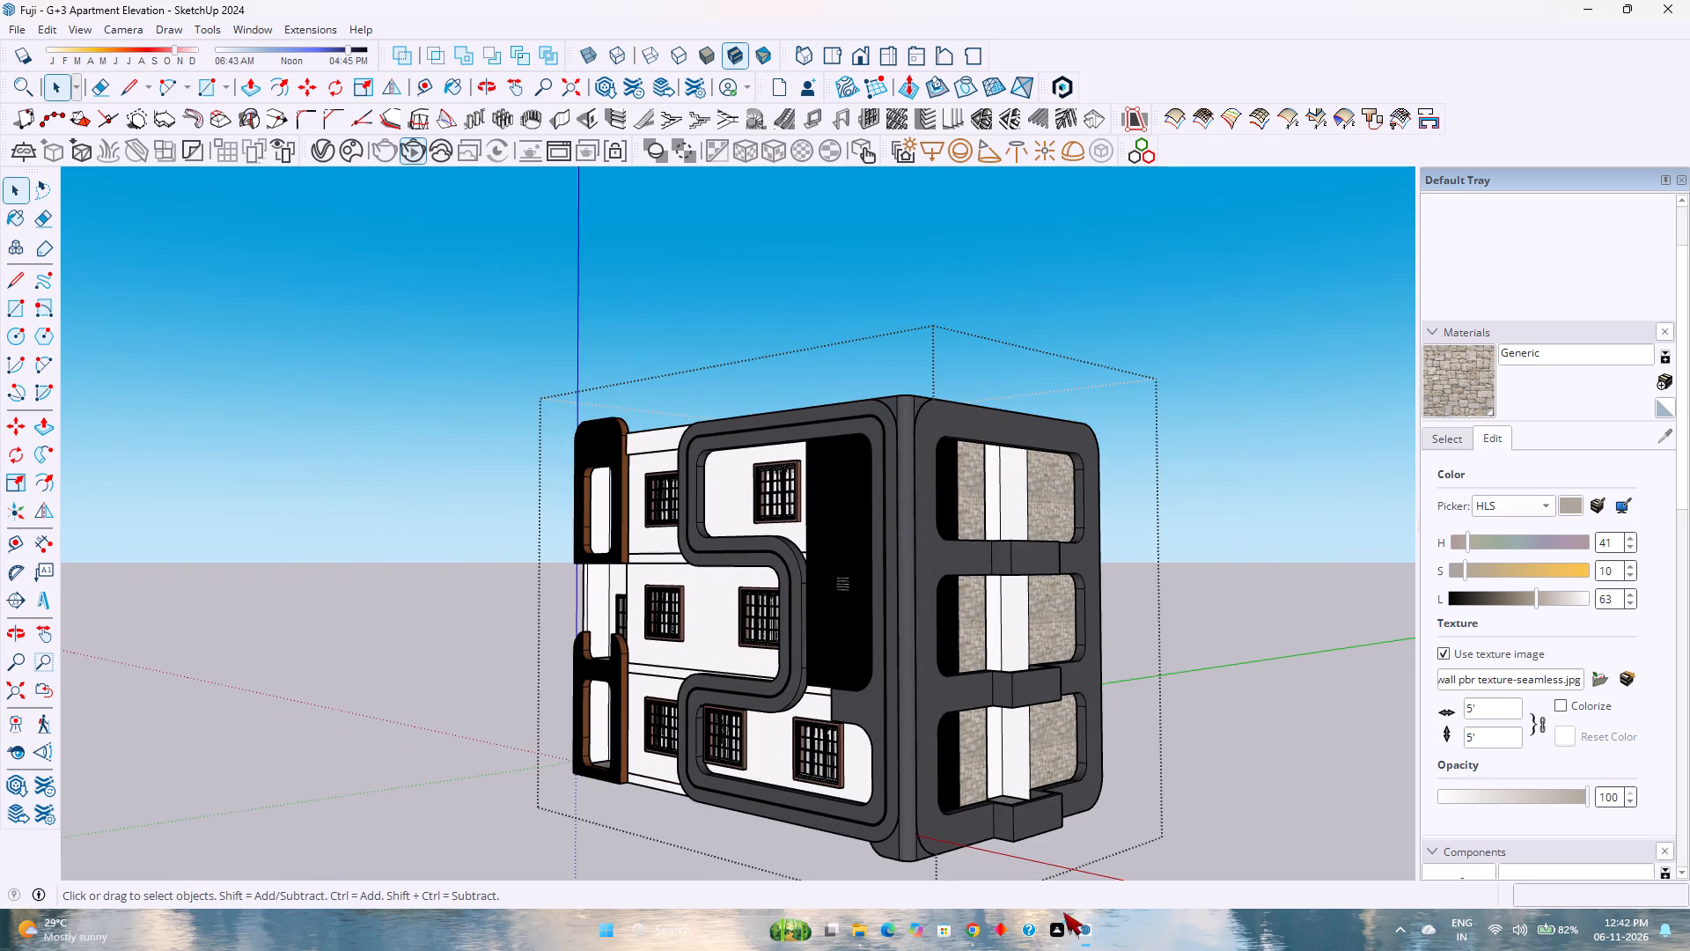
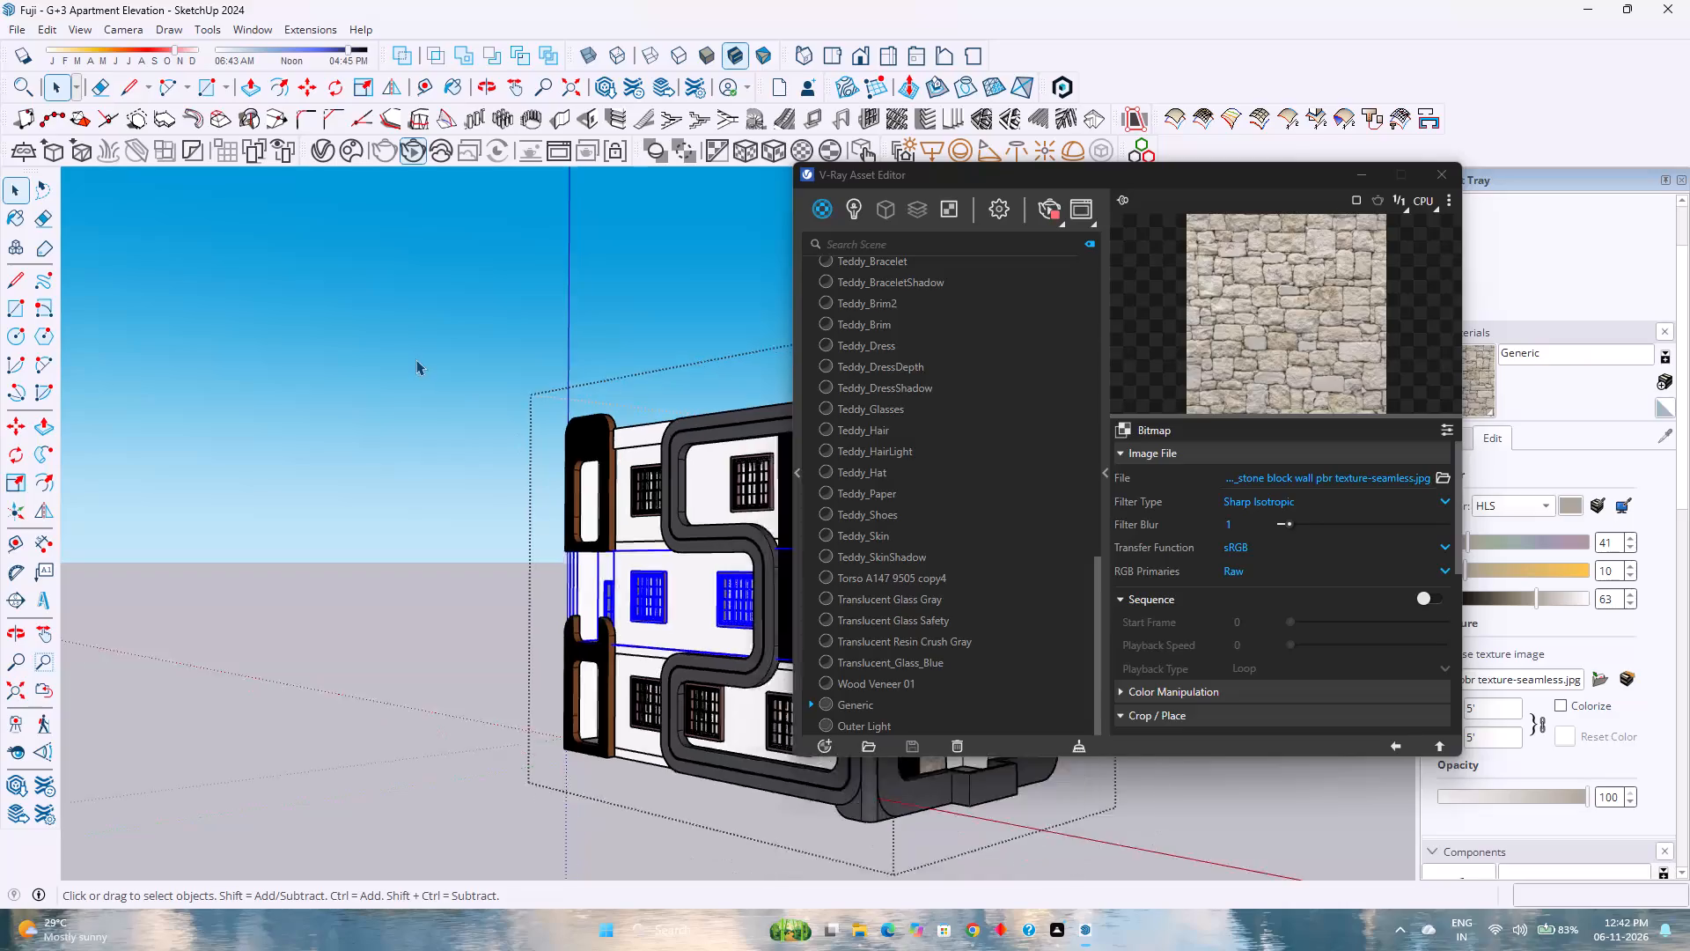
# Minimize the V-Ray Asset Editor to clear the view of the apartment building.
pyautogui.scroll(2, 415, 359)
pyautogui.click(1357, 172)
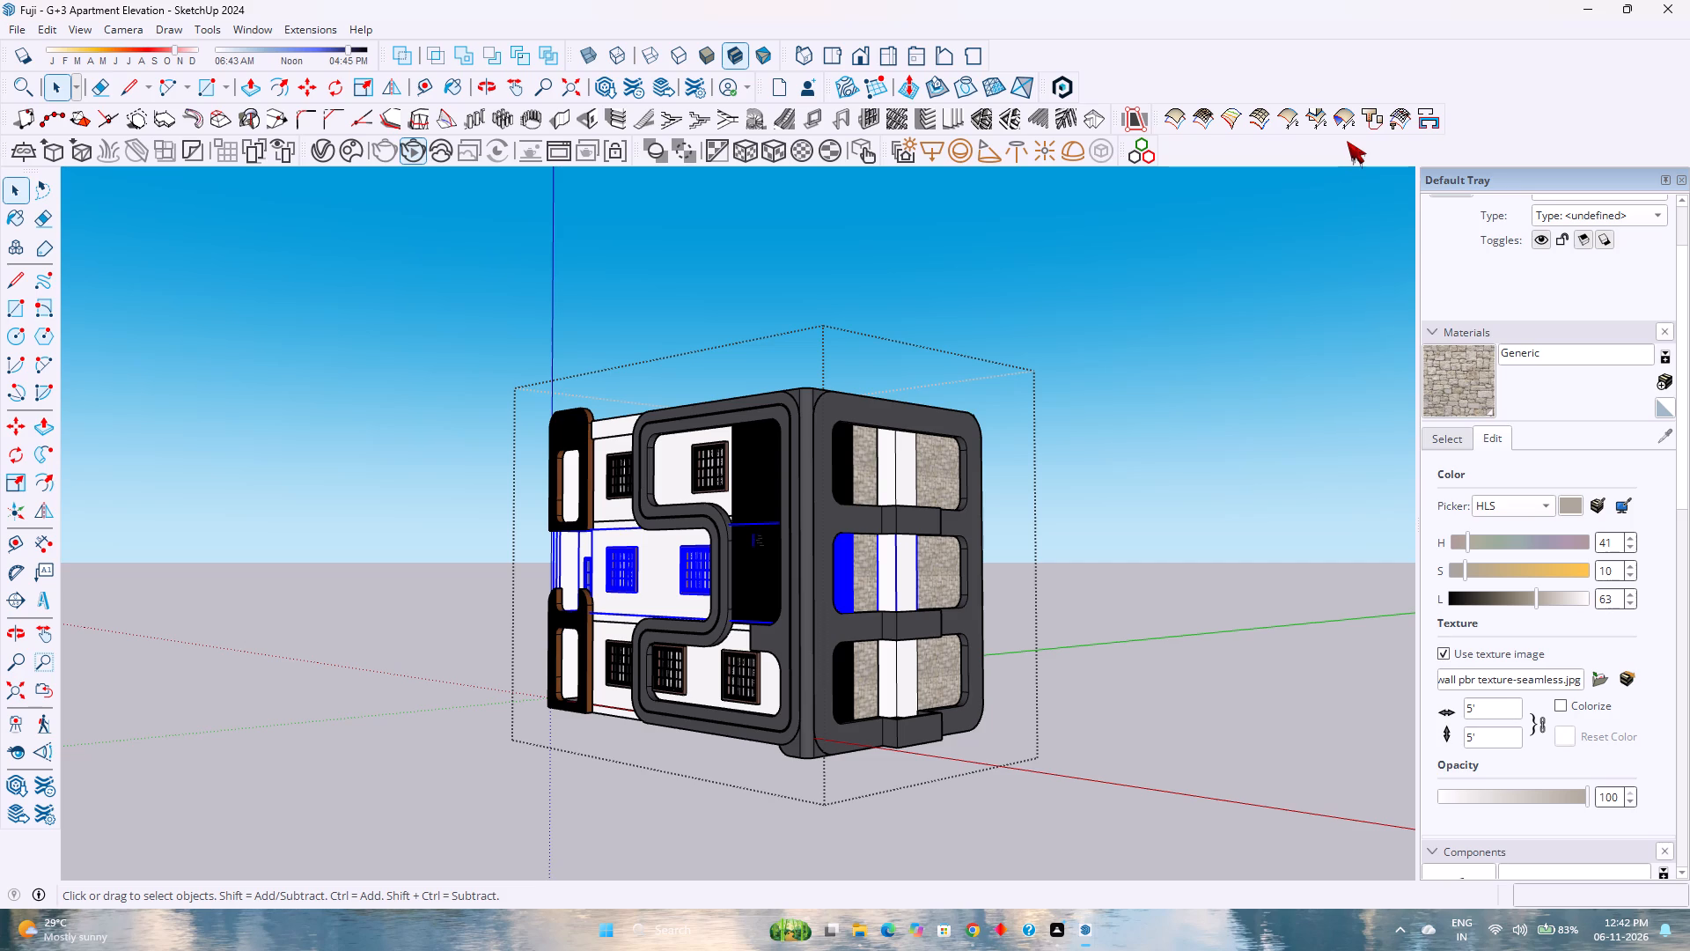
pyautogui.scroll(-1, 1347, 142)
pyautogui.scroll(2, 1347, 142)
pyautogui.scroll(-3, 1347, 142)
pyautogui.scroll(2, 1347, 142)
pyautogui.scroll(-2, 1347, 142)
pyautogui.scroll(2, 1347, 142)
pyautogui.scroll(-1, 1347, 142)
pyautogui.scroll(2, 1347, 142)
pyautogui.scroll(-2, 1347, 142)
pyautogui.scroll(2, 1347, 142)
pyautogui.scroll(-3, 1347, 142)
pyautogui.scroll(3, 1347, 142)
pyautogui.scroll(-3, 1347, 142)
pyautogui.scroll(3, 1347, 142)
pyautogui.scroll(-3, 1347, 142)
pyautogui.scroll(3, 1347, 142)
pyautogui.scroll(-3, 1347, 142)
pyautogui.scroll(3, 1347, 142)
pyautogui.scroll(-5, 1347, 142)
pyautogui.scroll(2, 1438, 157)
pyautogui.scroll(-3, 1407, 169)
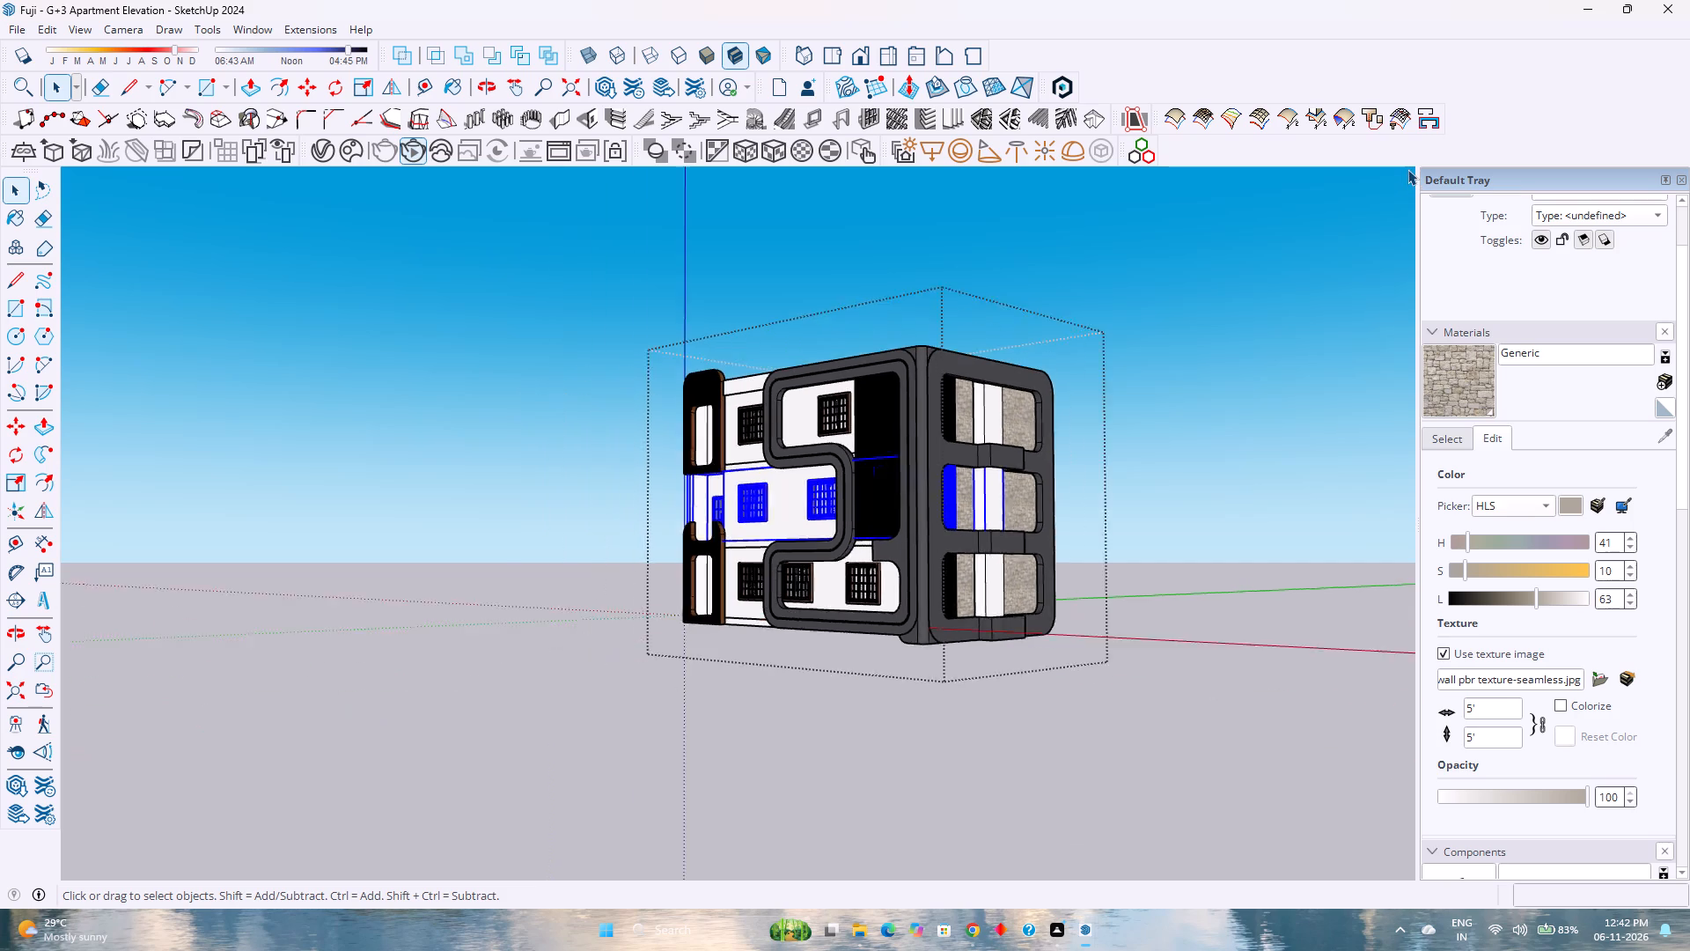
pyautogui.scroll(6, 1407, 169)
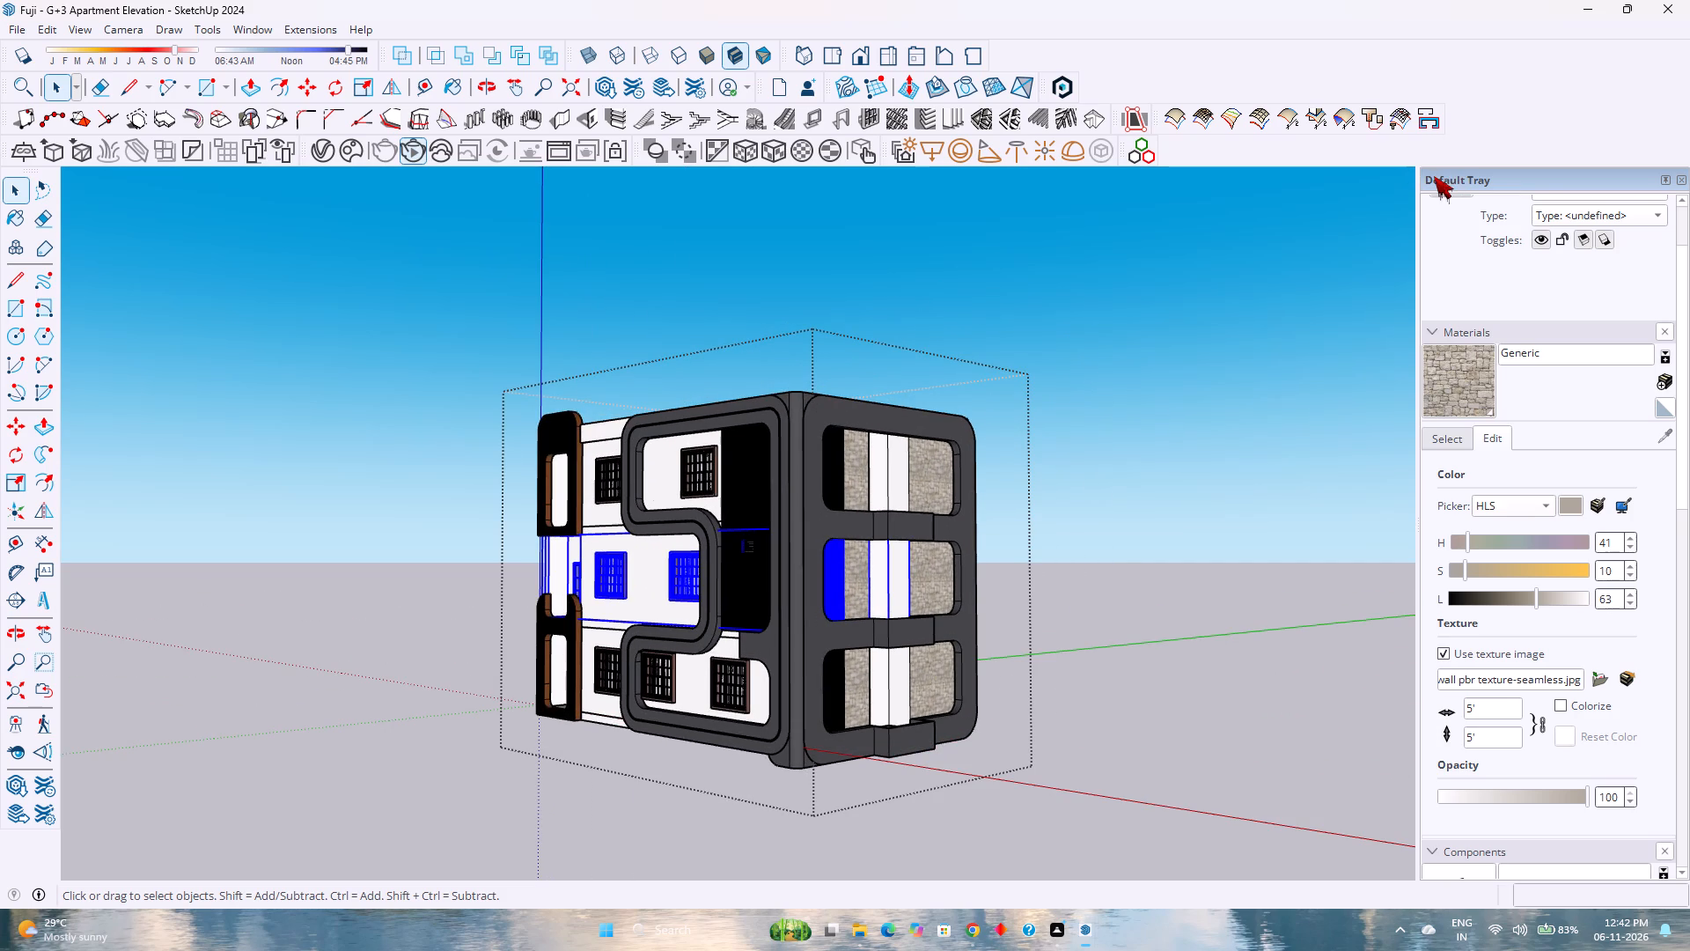
# Deselect the apartment building's middle floor.
pyautogui.rightClick(1208, 323)
pyautogui.doubleClick(1208, 323)
pyautogui.scroll(-14, 1208, 323)
pyautogui.scroll(3, 1209, 328)
pyautogui.click(1103, 453)
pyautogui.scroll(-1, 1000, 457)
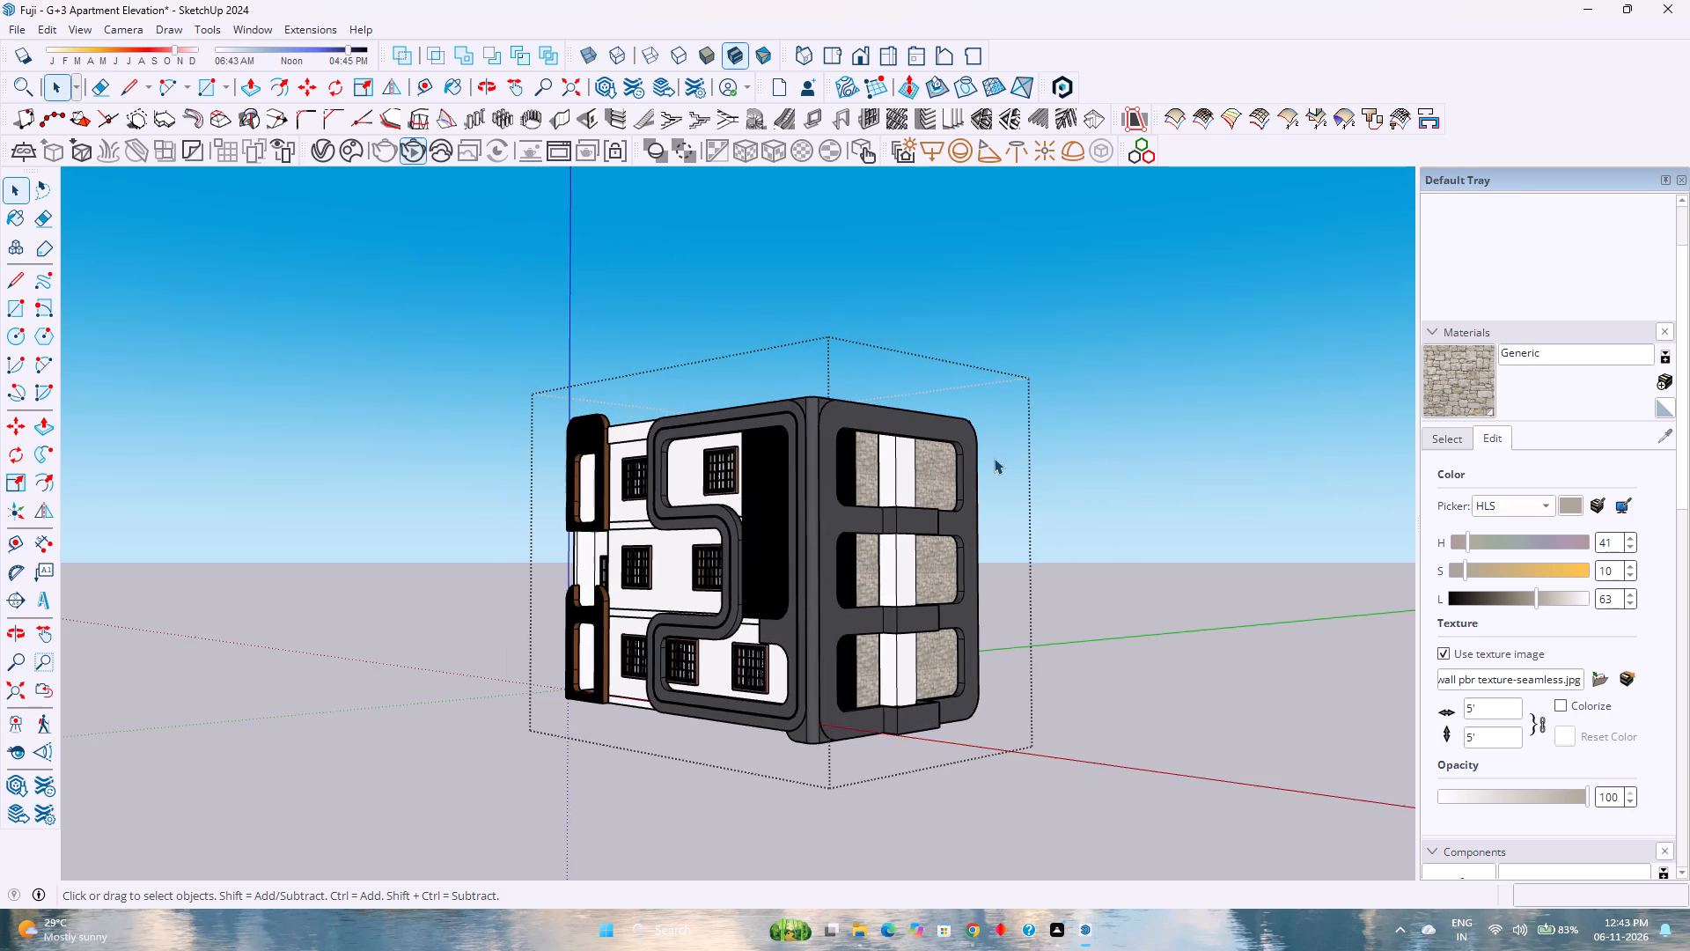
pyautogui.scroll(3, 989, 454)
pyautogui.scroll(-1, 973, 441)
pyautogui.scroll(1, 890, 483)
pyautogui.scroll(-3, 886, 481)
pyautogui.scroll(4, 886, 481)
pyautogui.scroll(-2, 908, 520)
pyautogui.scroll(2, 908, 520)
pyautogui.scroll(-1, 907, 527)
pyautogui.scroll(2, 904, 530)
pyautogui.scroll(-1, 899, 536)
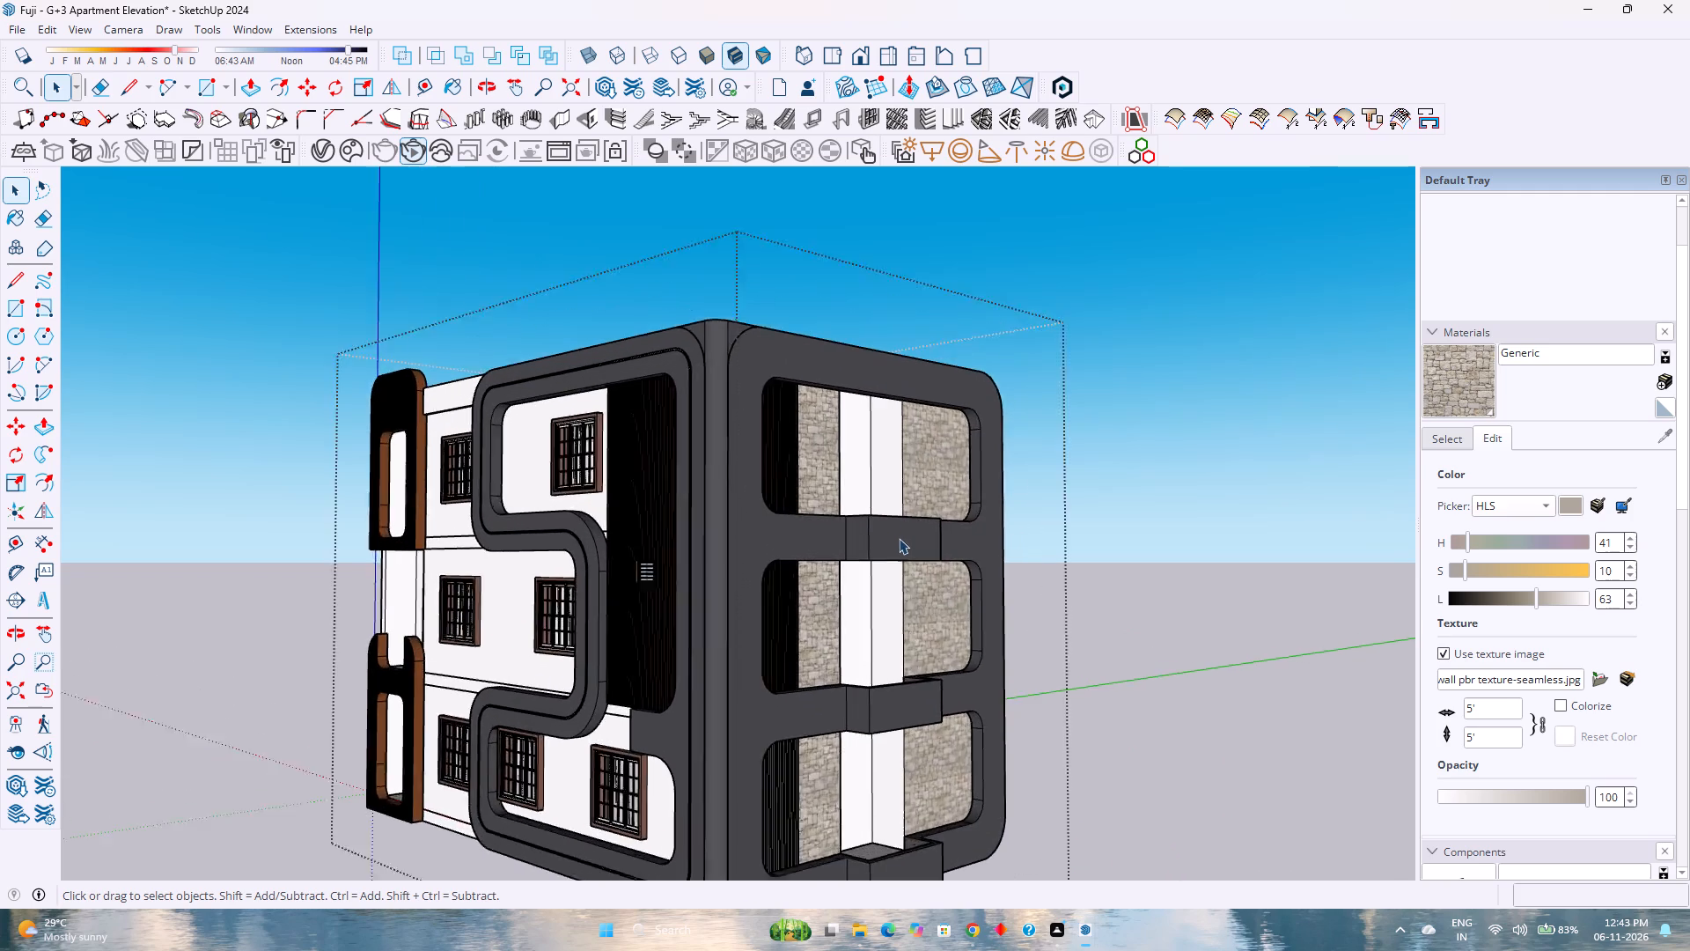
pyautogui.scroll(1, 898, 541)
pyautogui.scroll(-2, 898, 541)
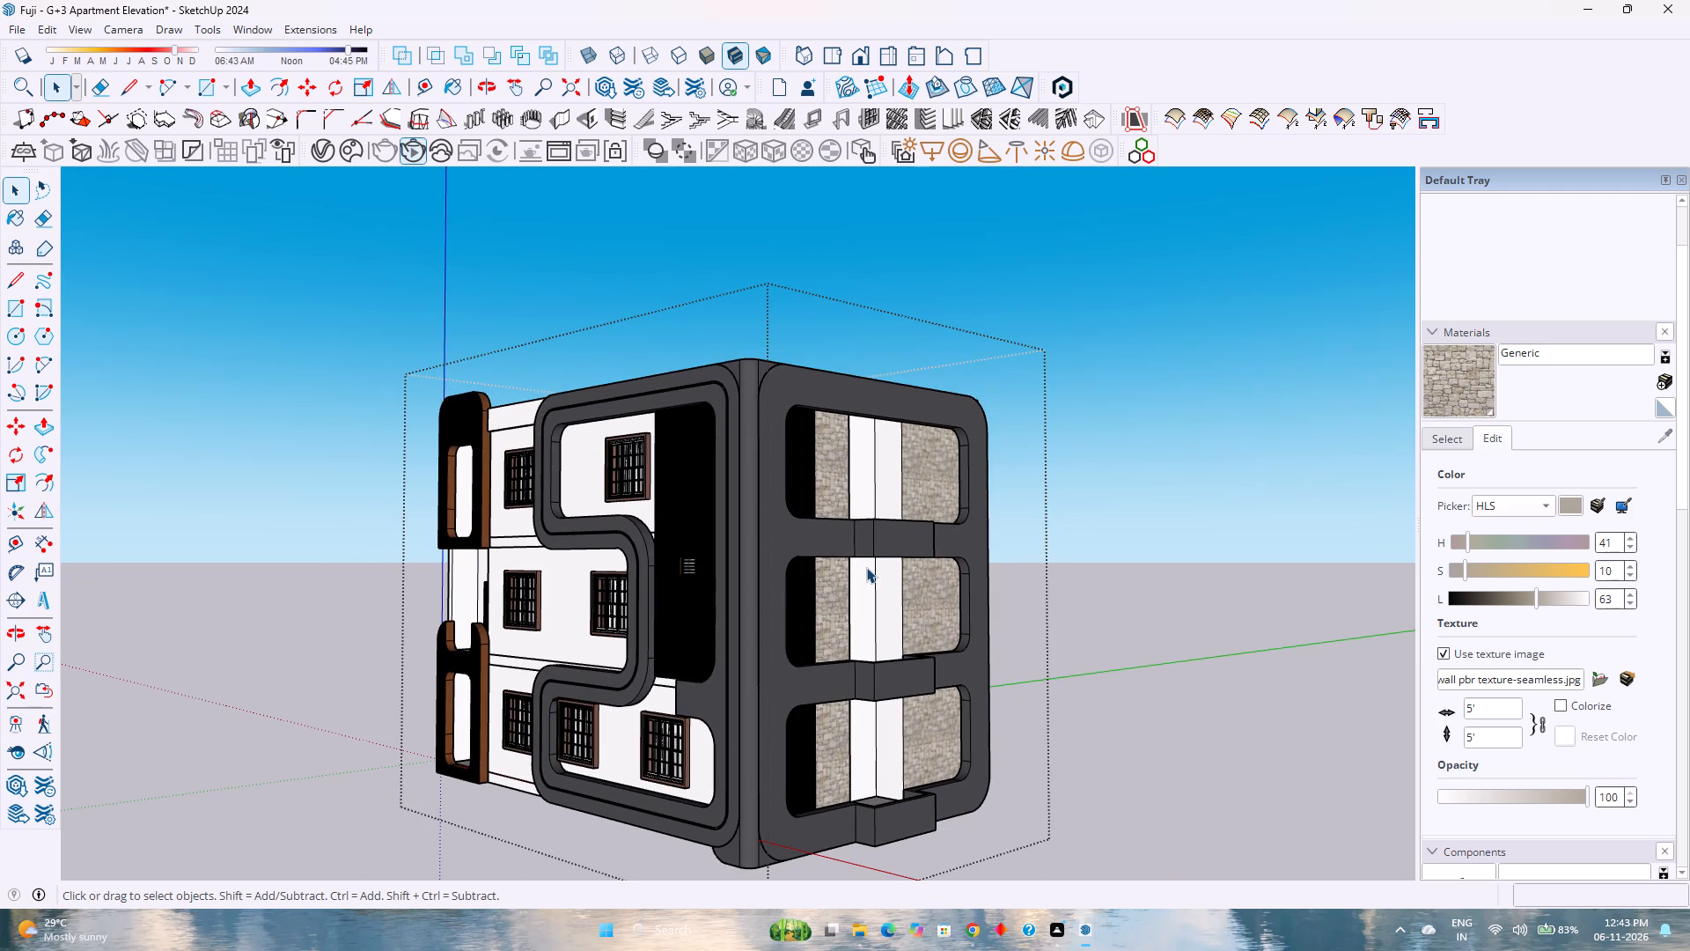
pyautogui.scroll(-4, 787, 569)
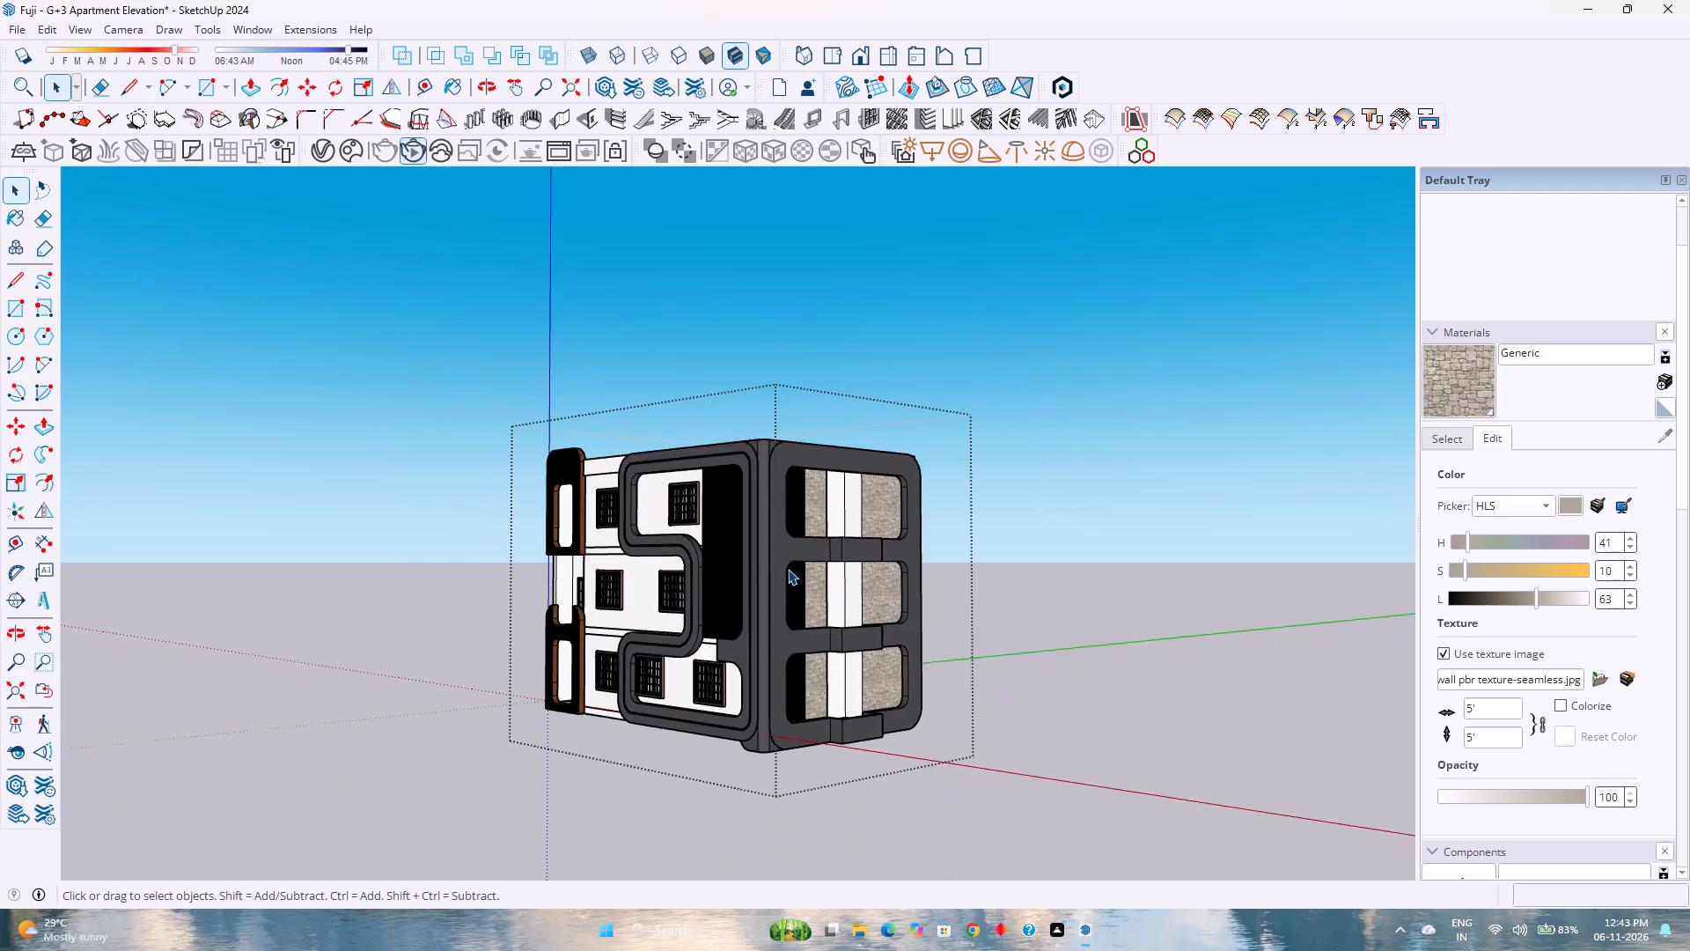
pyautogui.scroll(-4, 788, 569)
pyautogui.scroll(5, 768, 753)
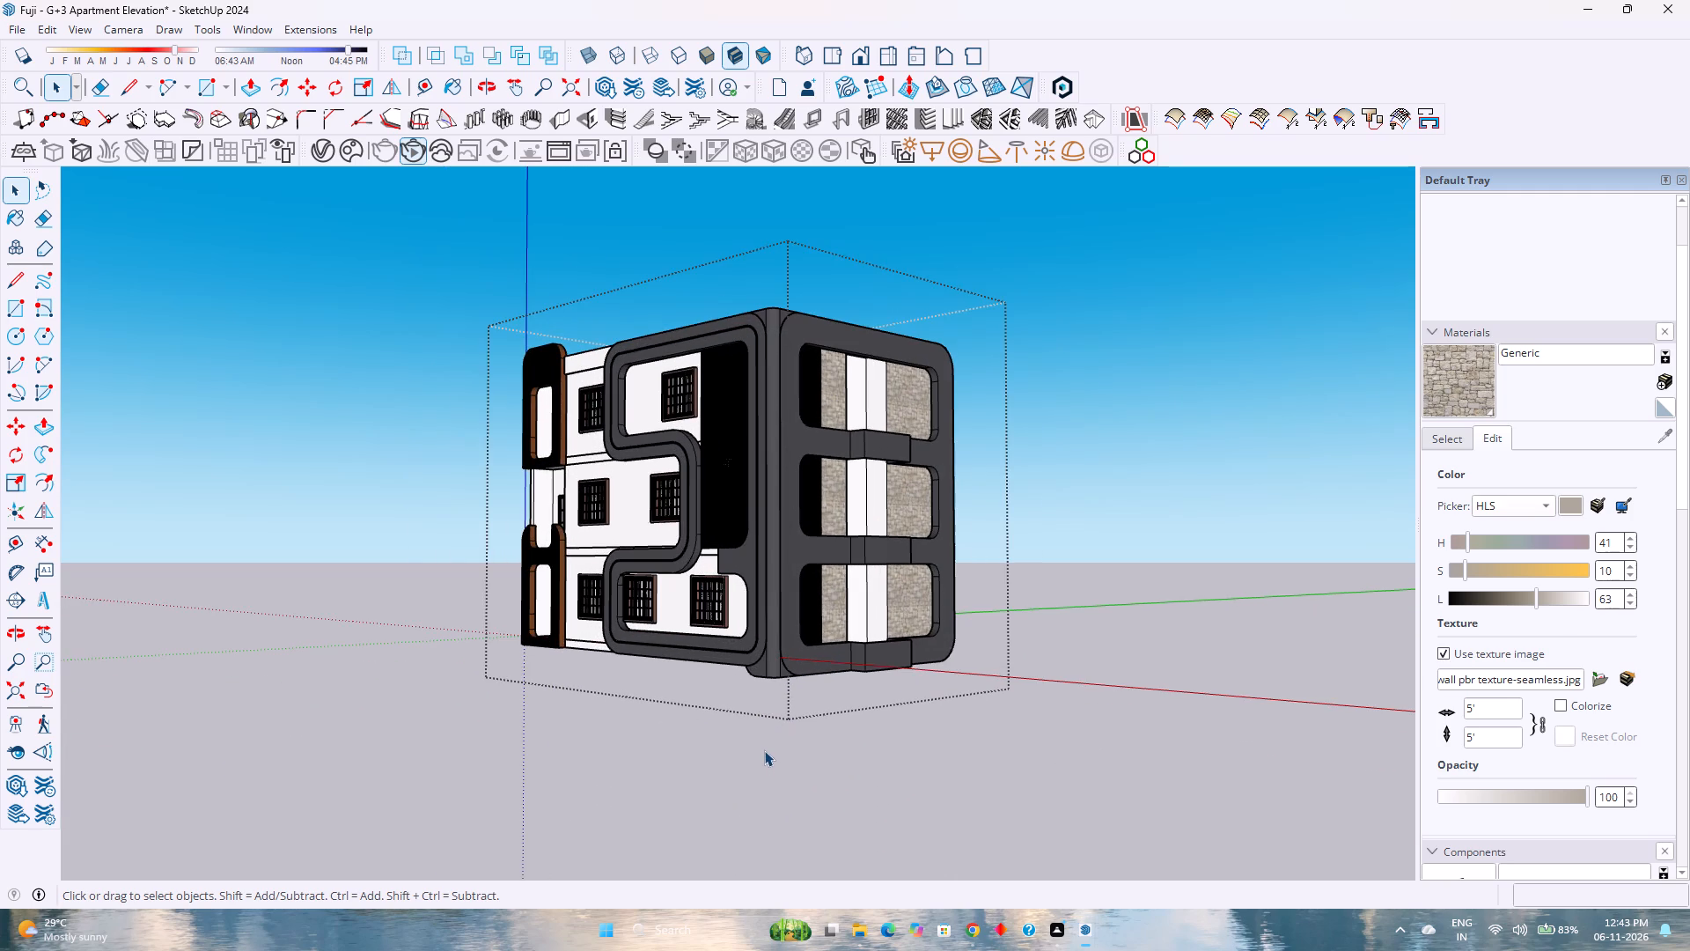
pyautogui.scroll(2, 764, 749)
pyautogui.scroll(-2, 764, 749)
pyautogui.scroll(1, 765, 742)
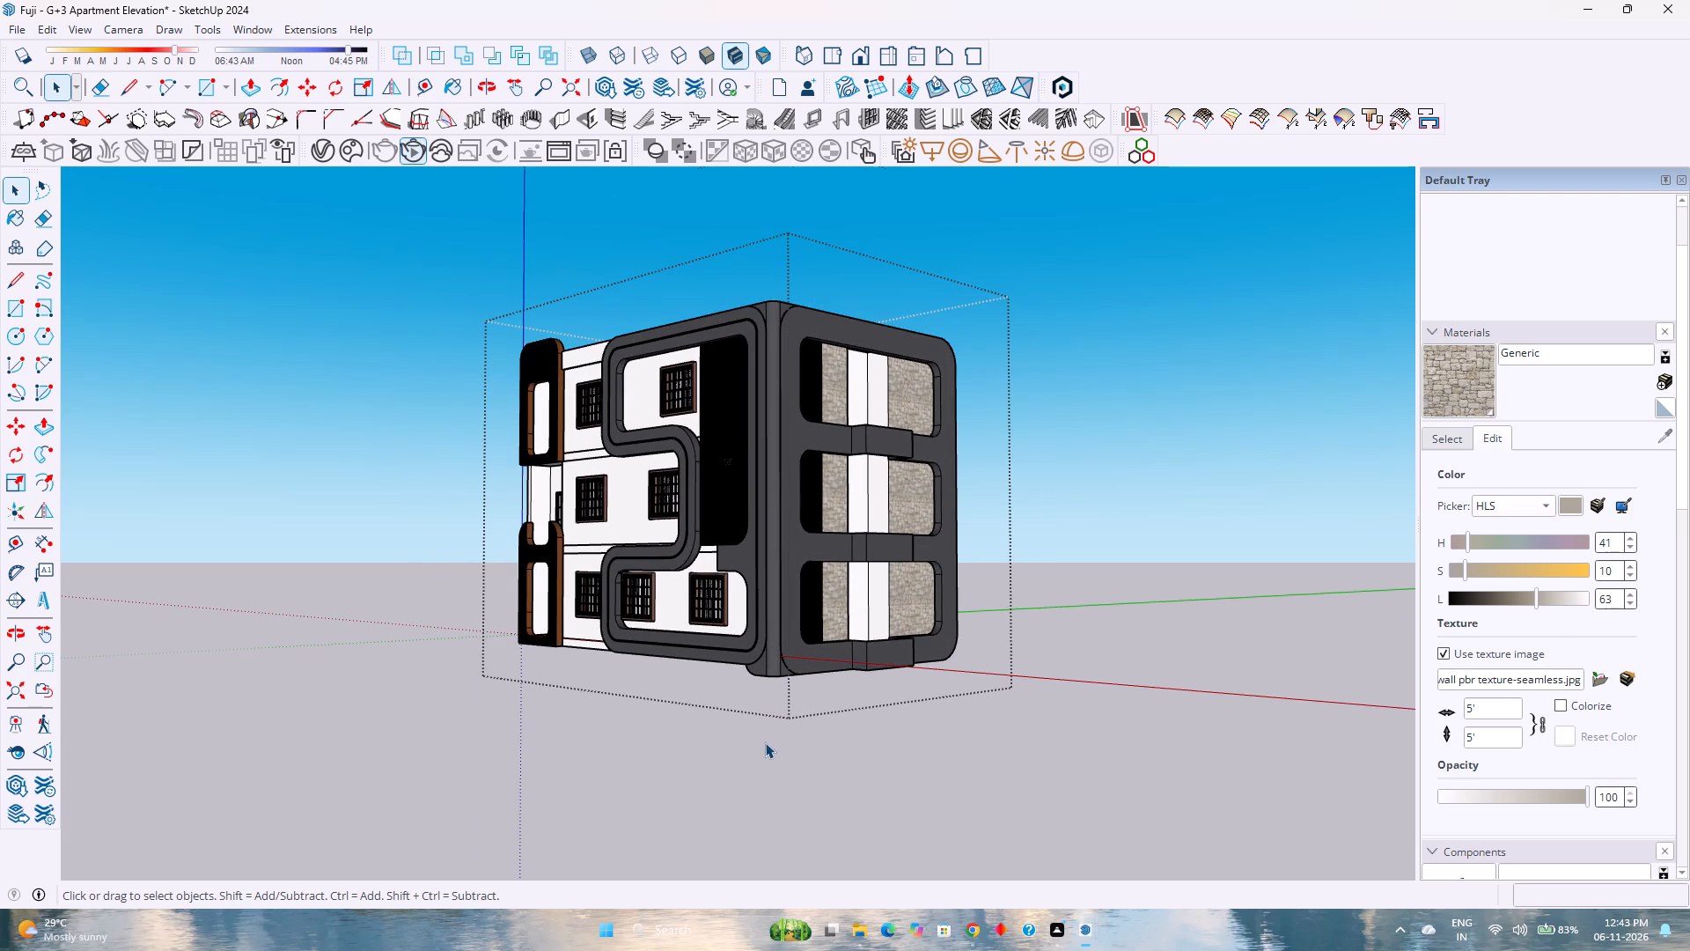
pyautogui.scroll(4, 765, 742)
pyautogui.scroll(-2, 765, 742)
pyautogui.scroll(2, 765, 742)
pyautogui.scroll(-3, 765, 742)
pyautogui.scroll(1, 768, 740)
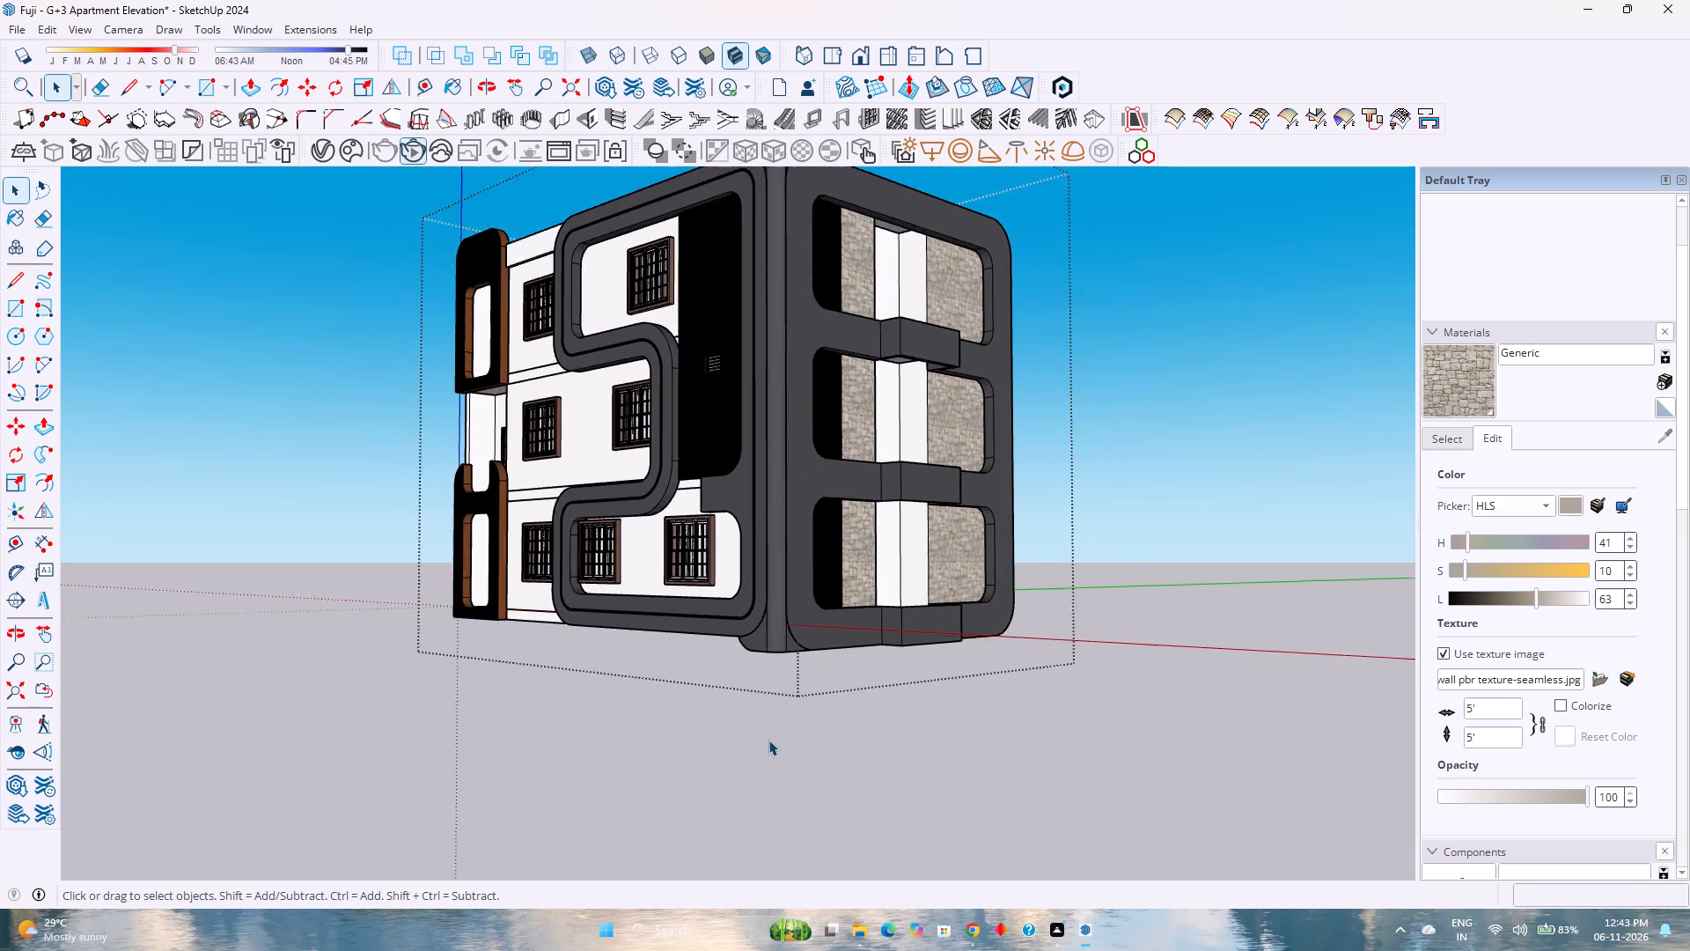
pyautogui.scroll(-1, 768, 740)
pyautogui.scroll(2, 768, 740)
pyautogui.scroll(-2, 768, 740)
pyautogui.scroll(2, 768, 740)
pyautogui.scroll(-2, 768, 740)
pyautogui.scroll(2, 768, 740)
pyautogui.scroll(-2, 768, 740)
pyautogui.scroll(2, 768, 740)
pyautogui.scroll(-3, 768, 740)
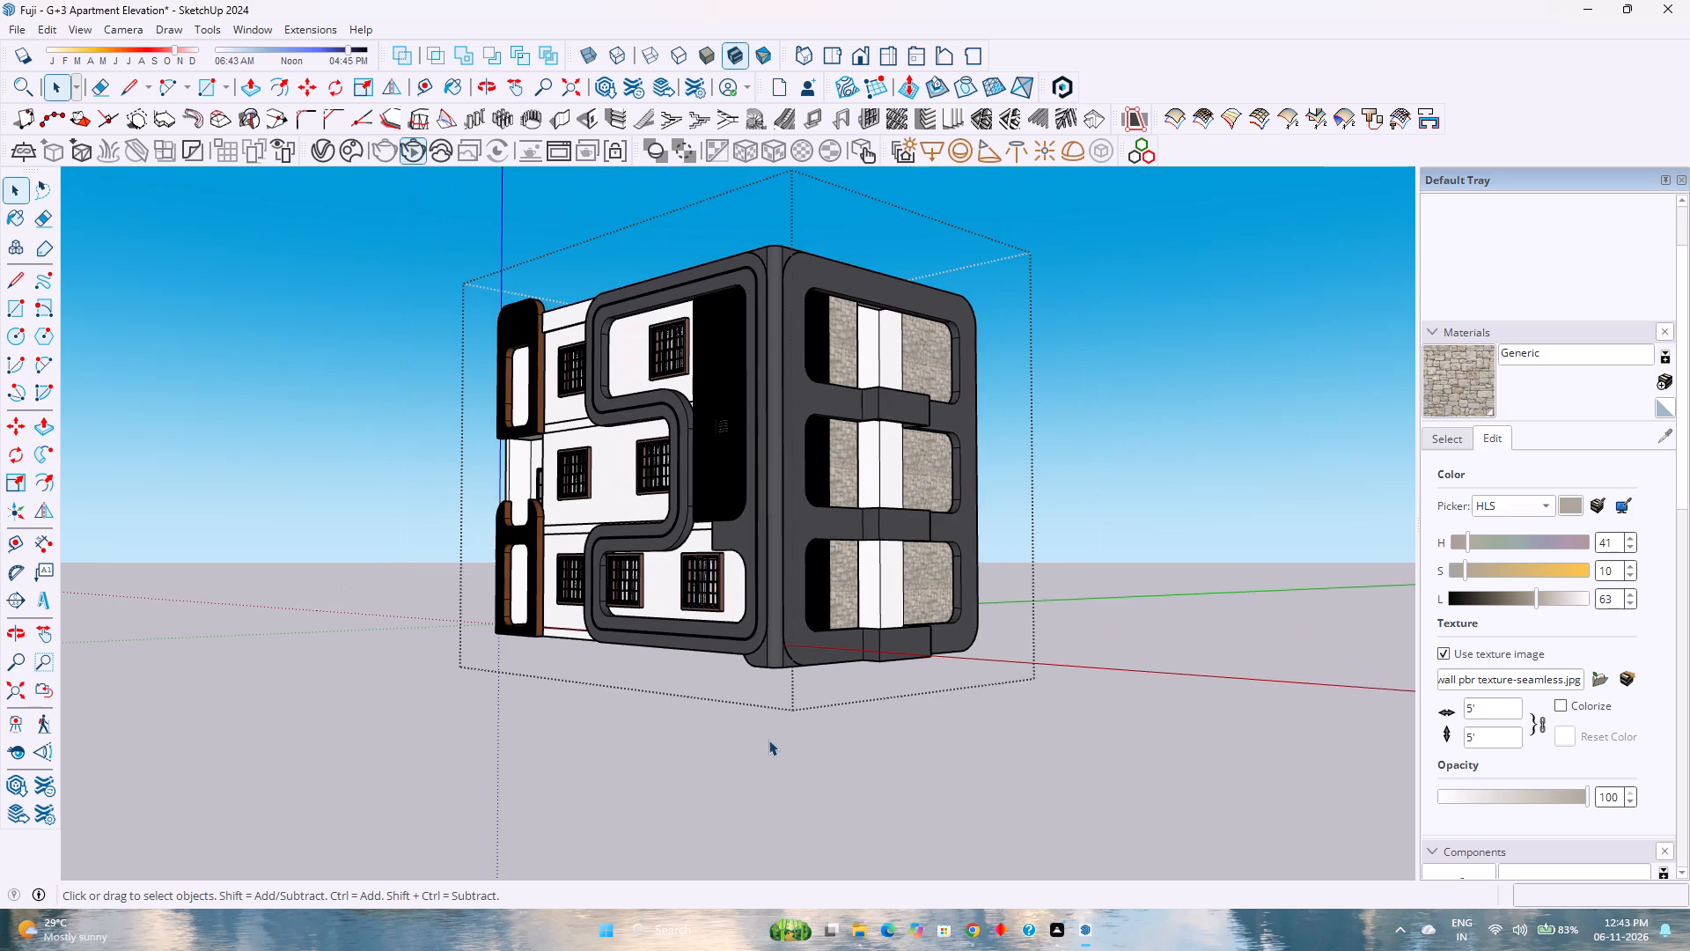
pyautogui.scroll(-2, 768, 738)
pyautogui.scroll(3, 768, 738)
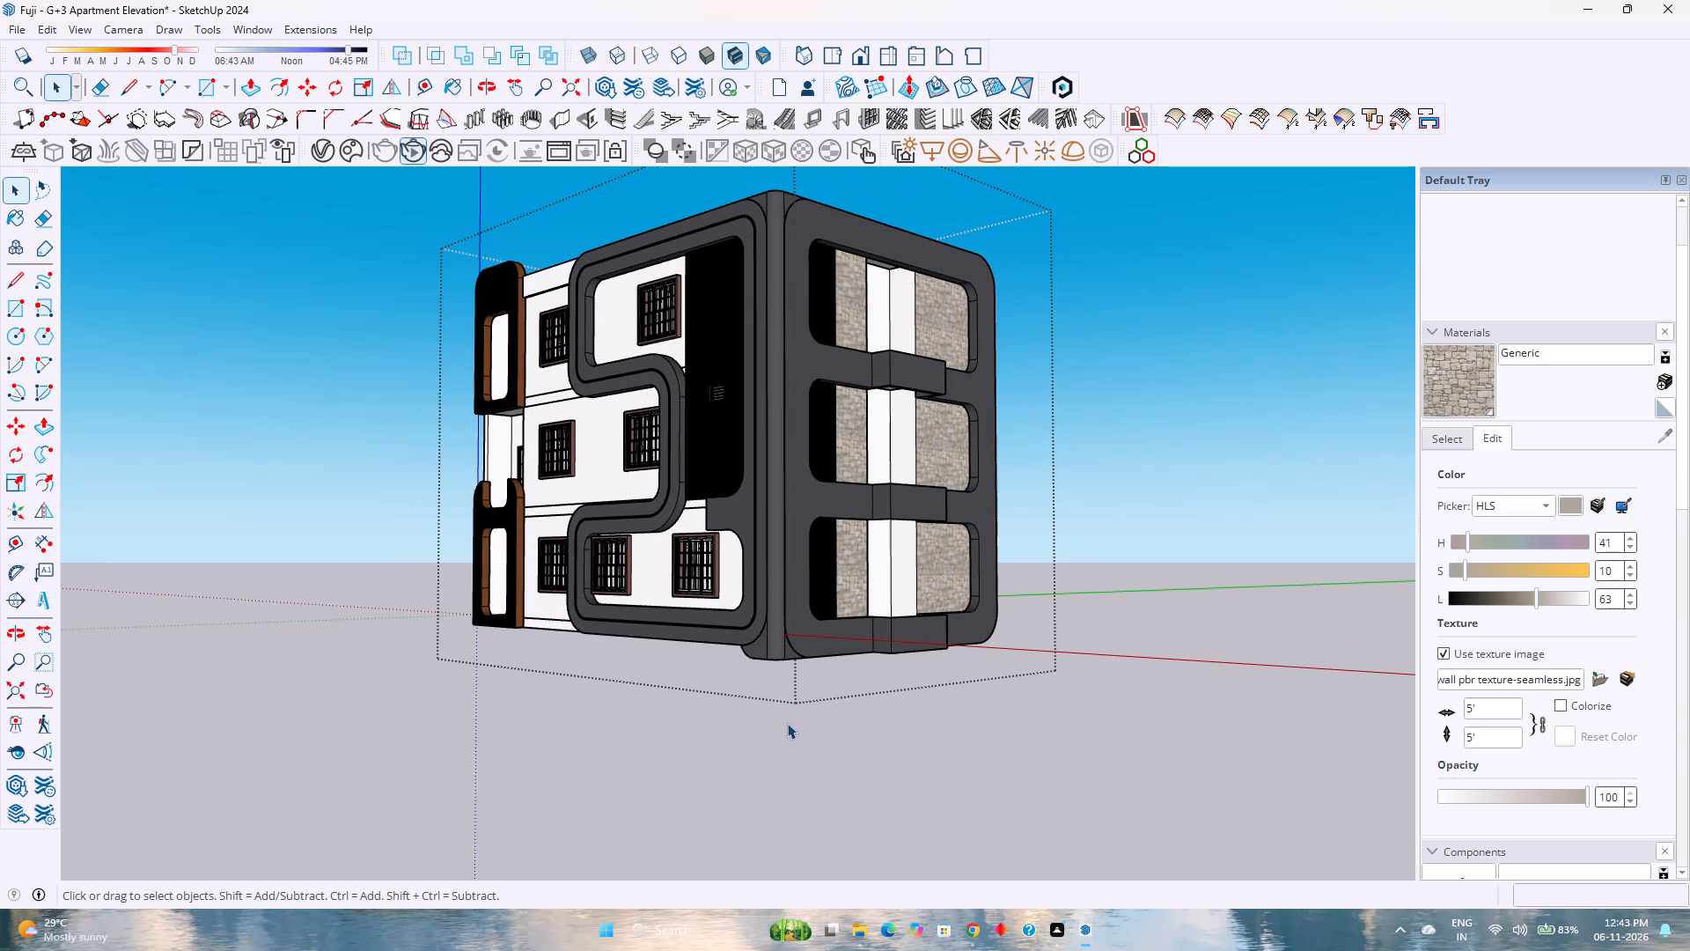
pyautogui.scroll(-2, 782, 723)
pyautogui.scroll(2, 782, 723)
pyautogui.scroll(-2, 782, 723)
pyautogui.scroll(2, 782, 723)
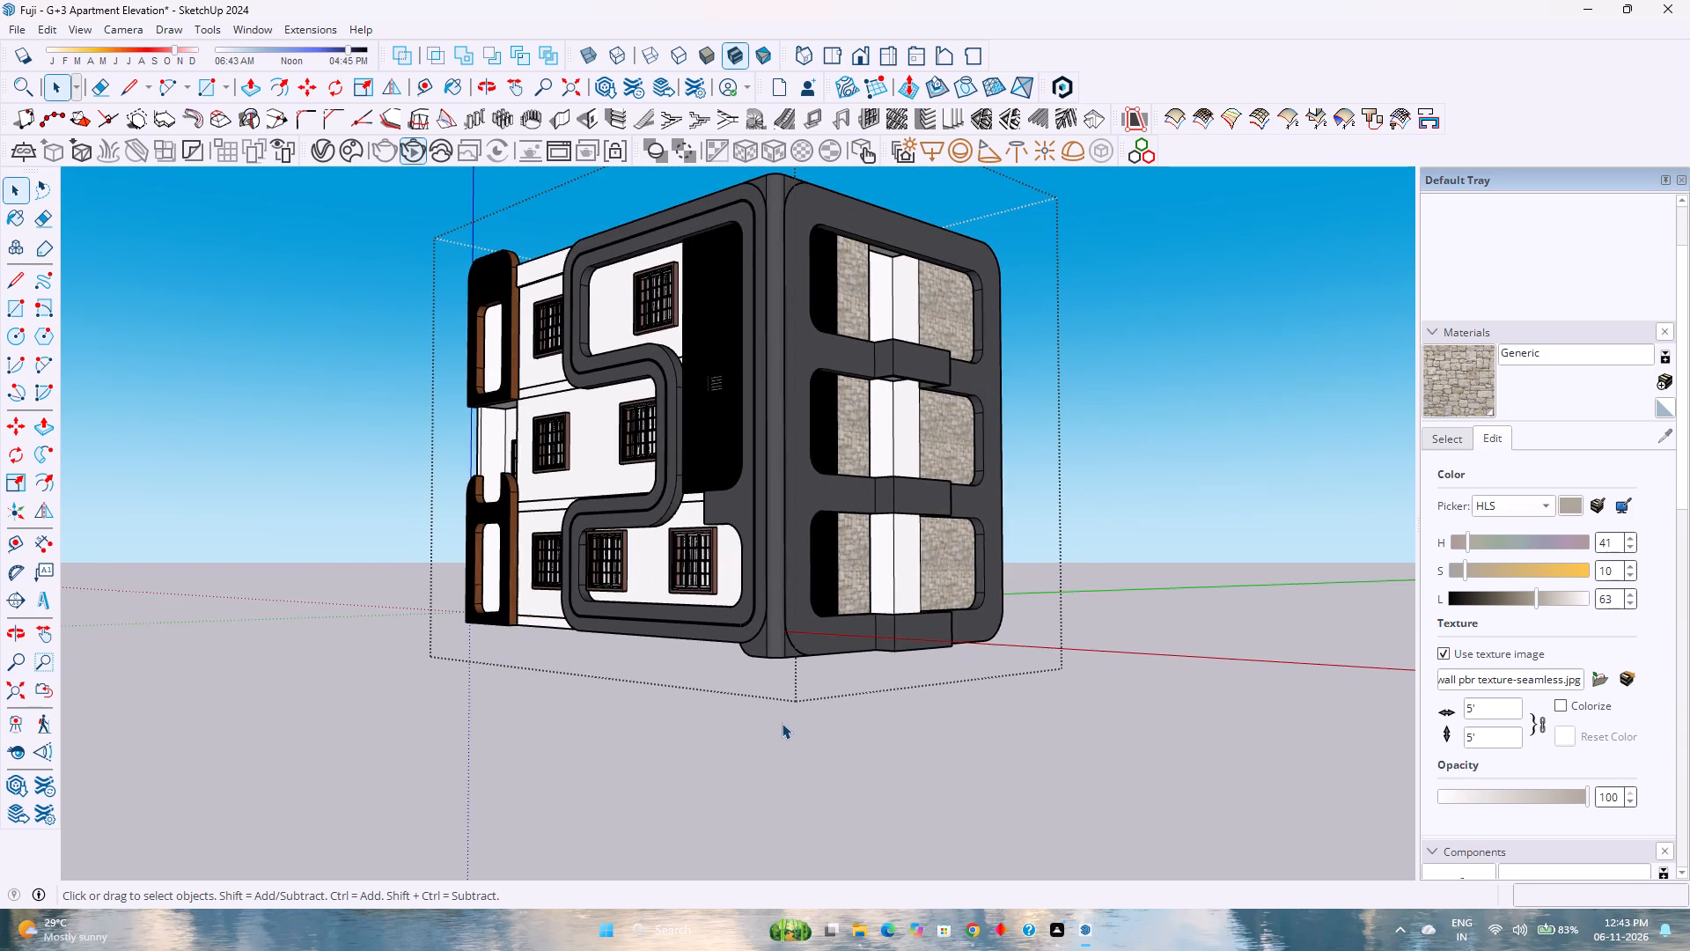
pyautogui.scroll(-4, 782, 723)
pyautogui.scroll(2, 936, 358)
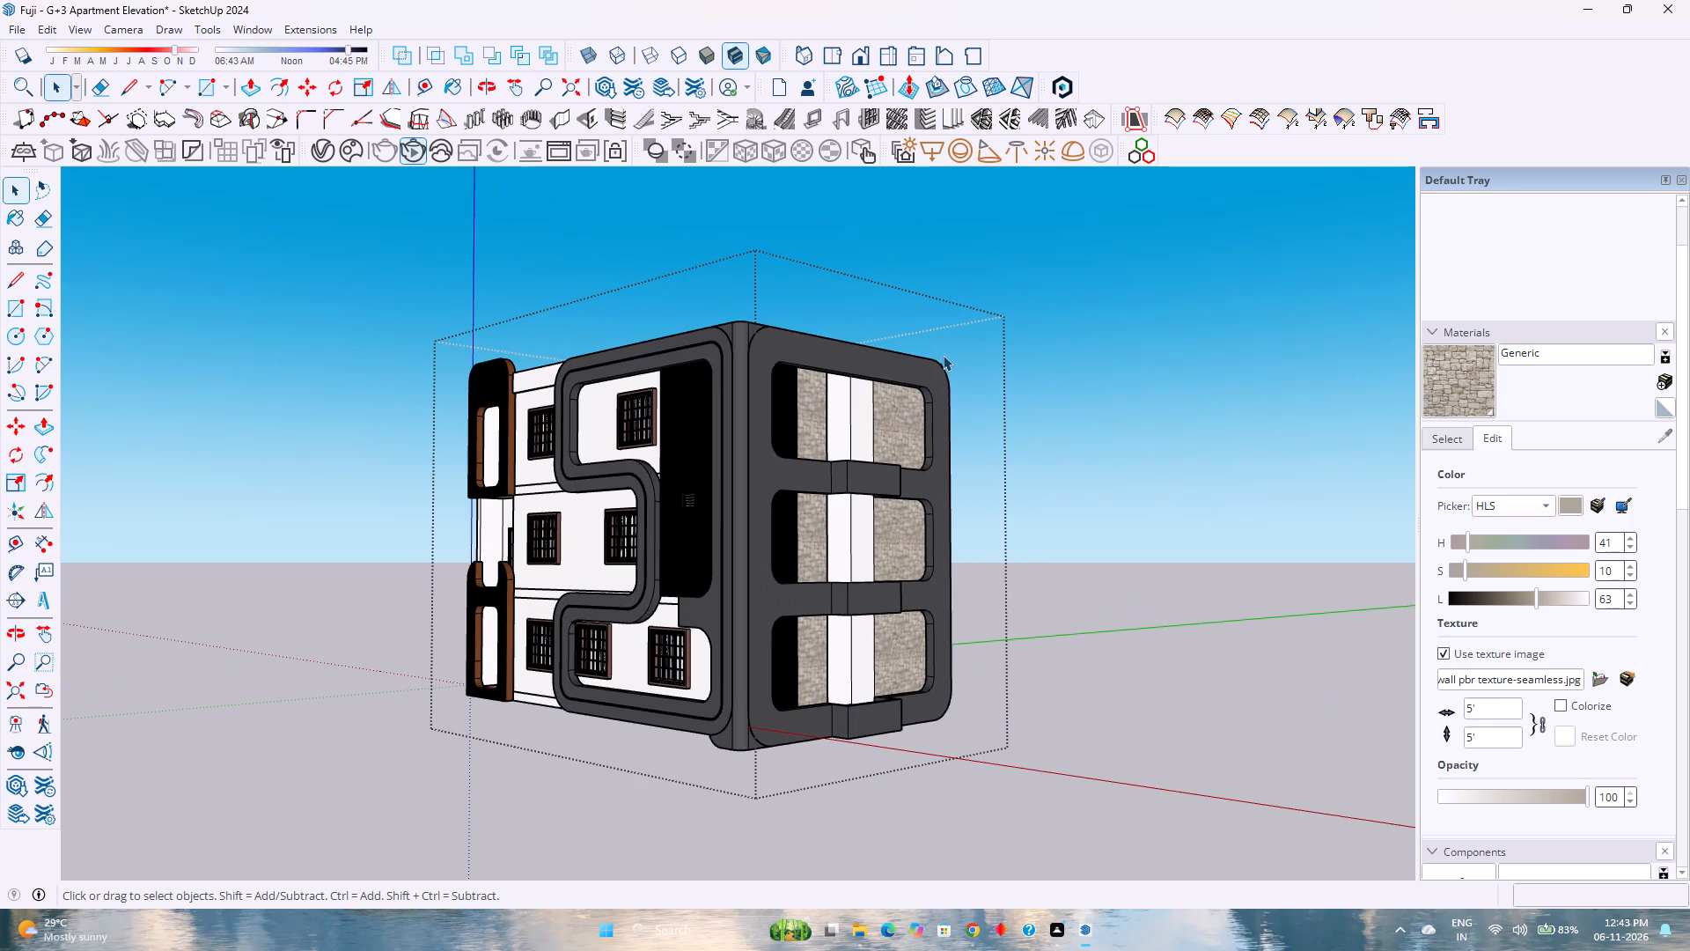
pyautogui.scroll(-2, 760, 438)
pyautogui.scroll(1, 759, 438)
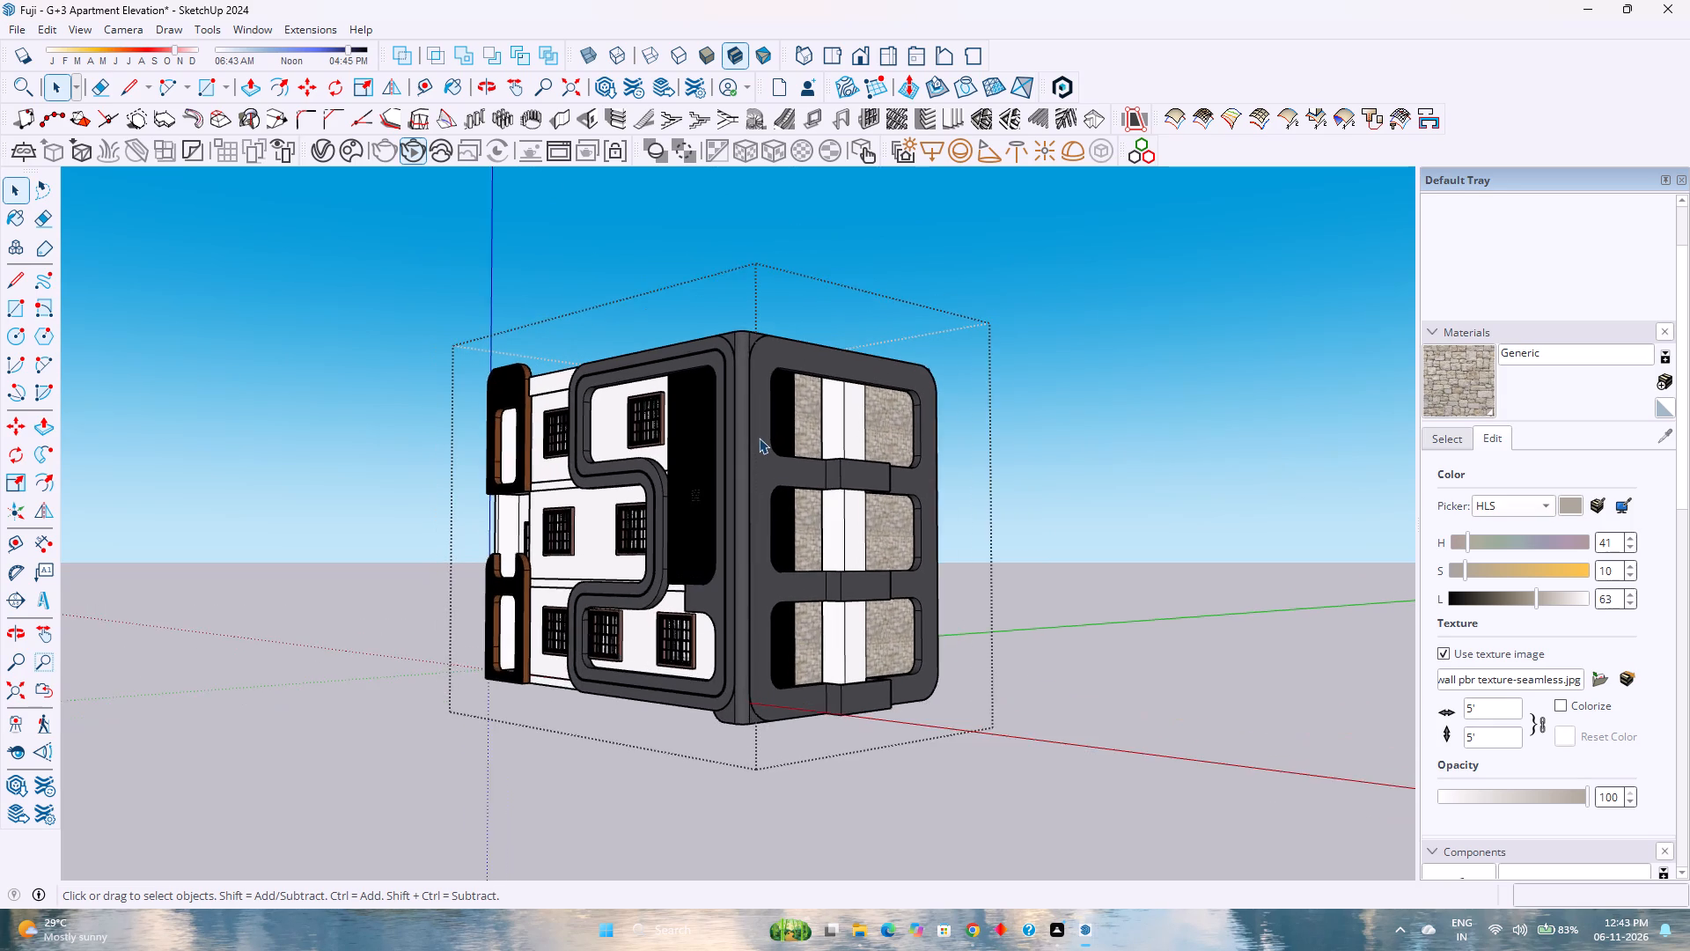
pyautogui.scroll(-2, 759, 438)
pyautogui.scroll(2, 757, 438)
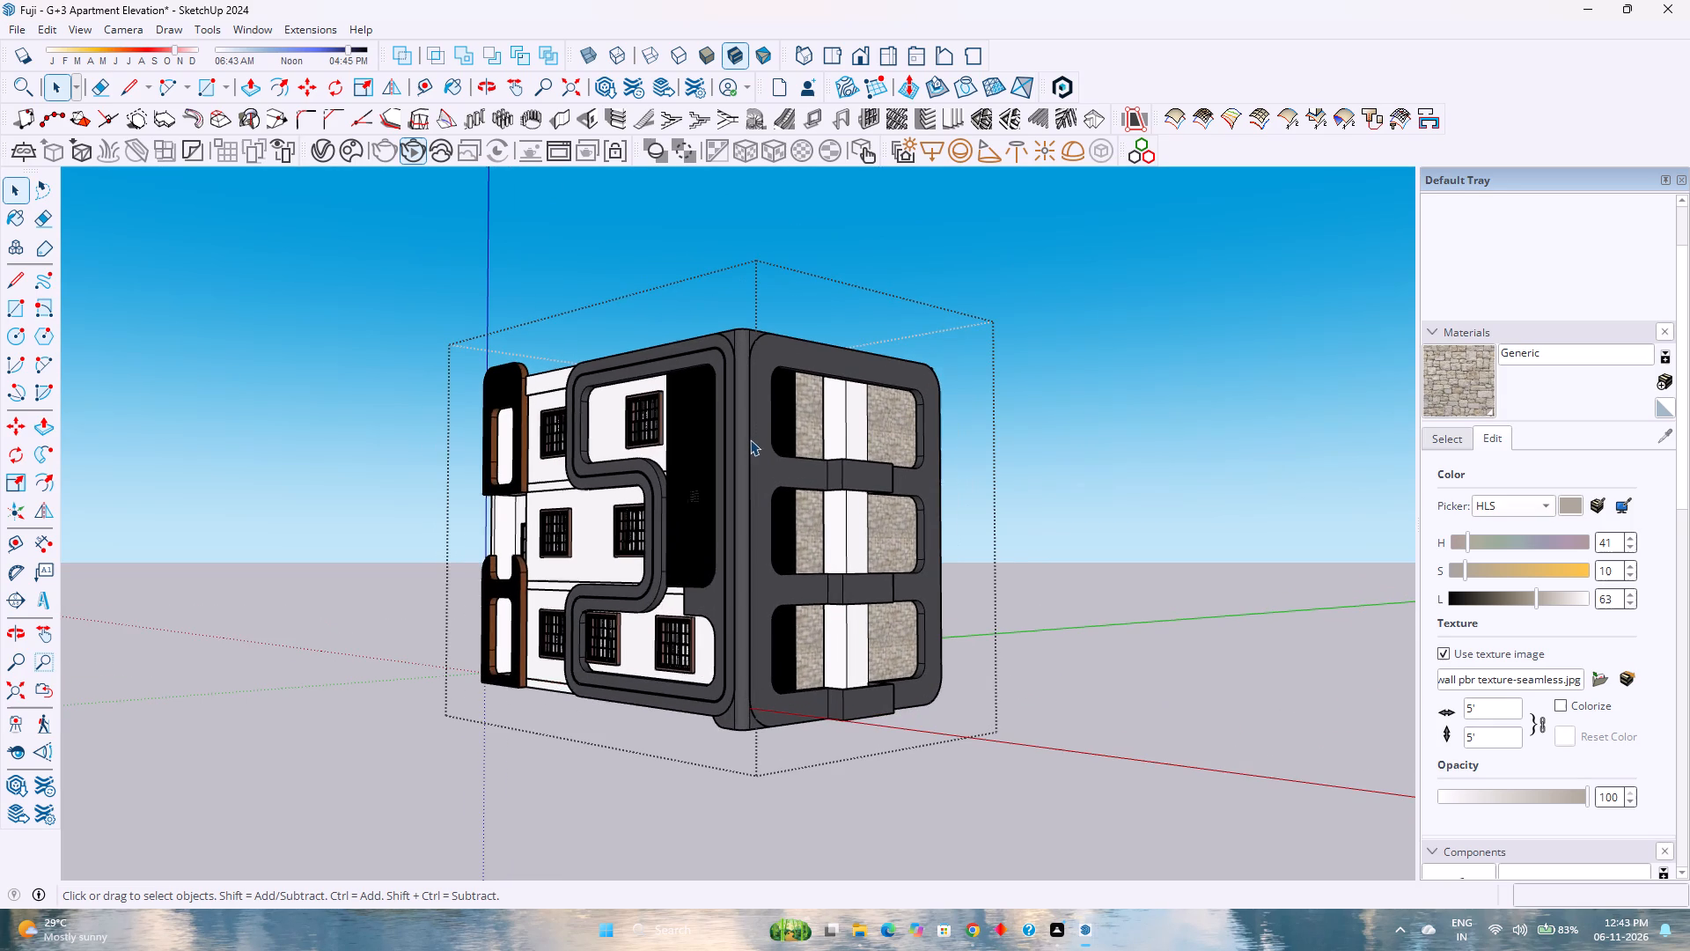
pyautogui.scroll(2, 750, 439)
# Examine the building's front facade and the stone wall panels on its side from several angles.
pyautogui.moveTo(737, 450); pyautogui.dragTo(981, 433, button='middle')
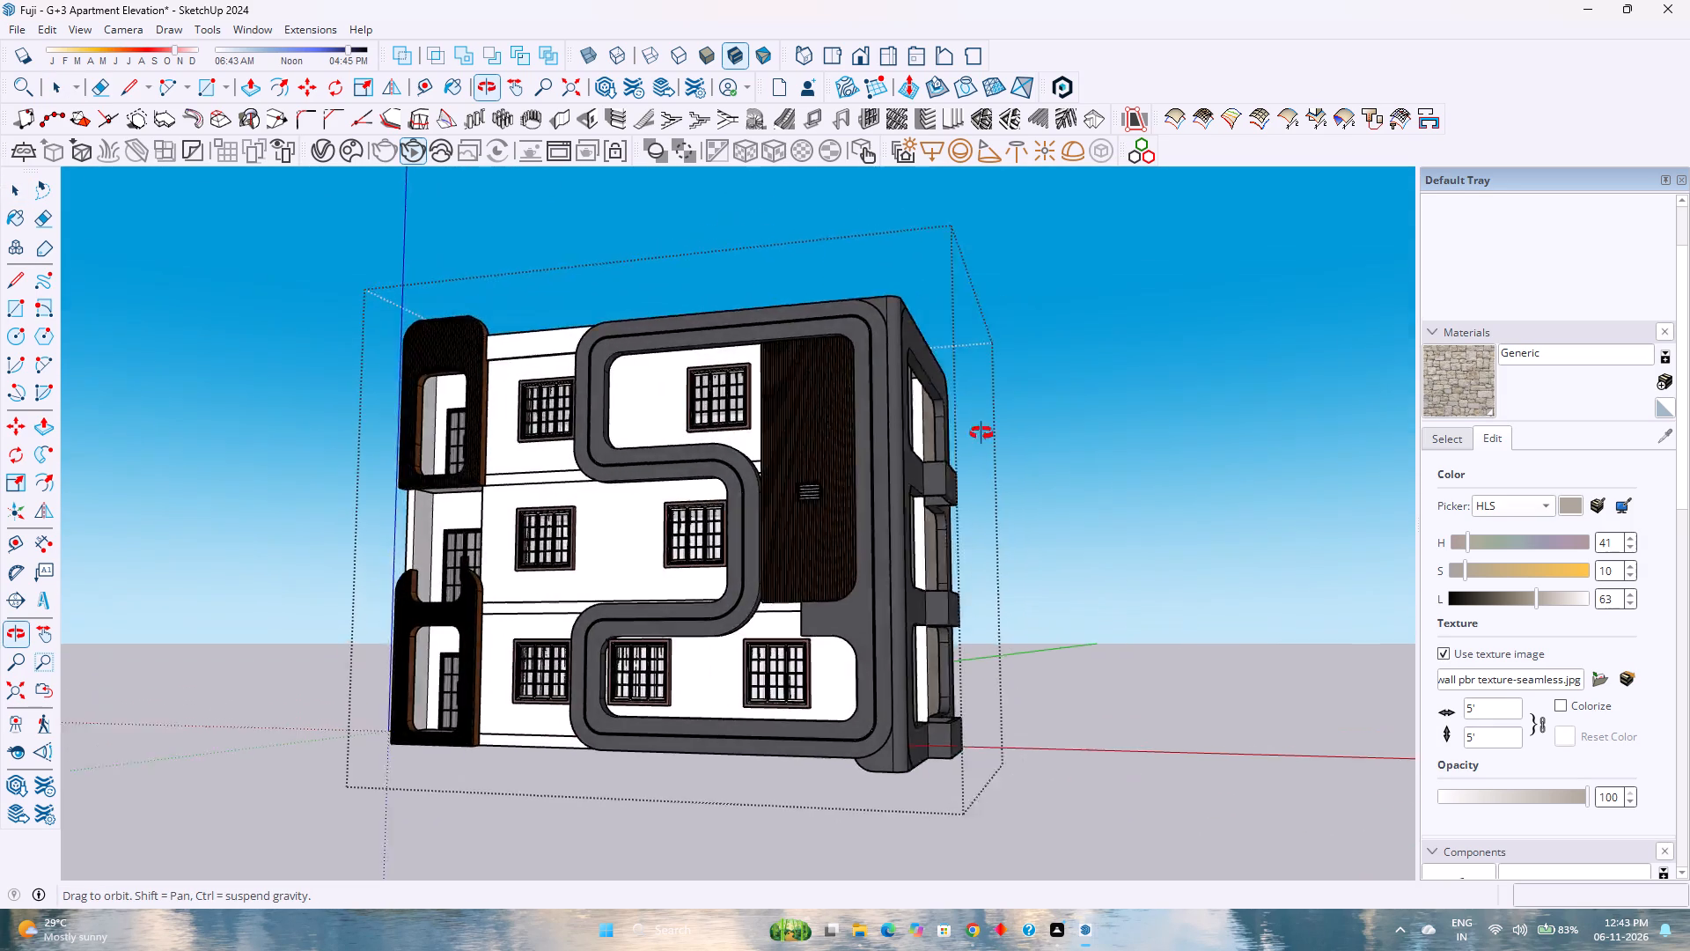
pyautogui.moveTo(981, 433); pyautogui.dragTo(783, 491, button='middle')
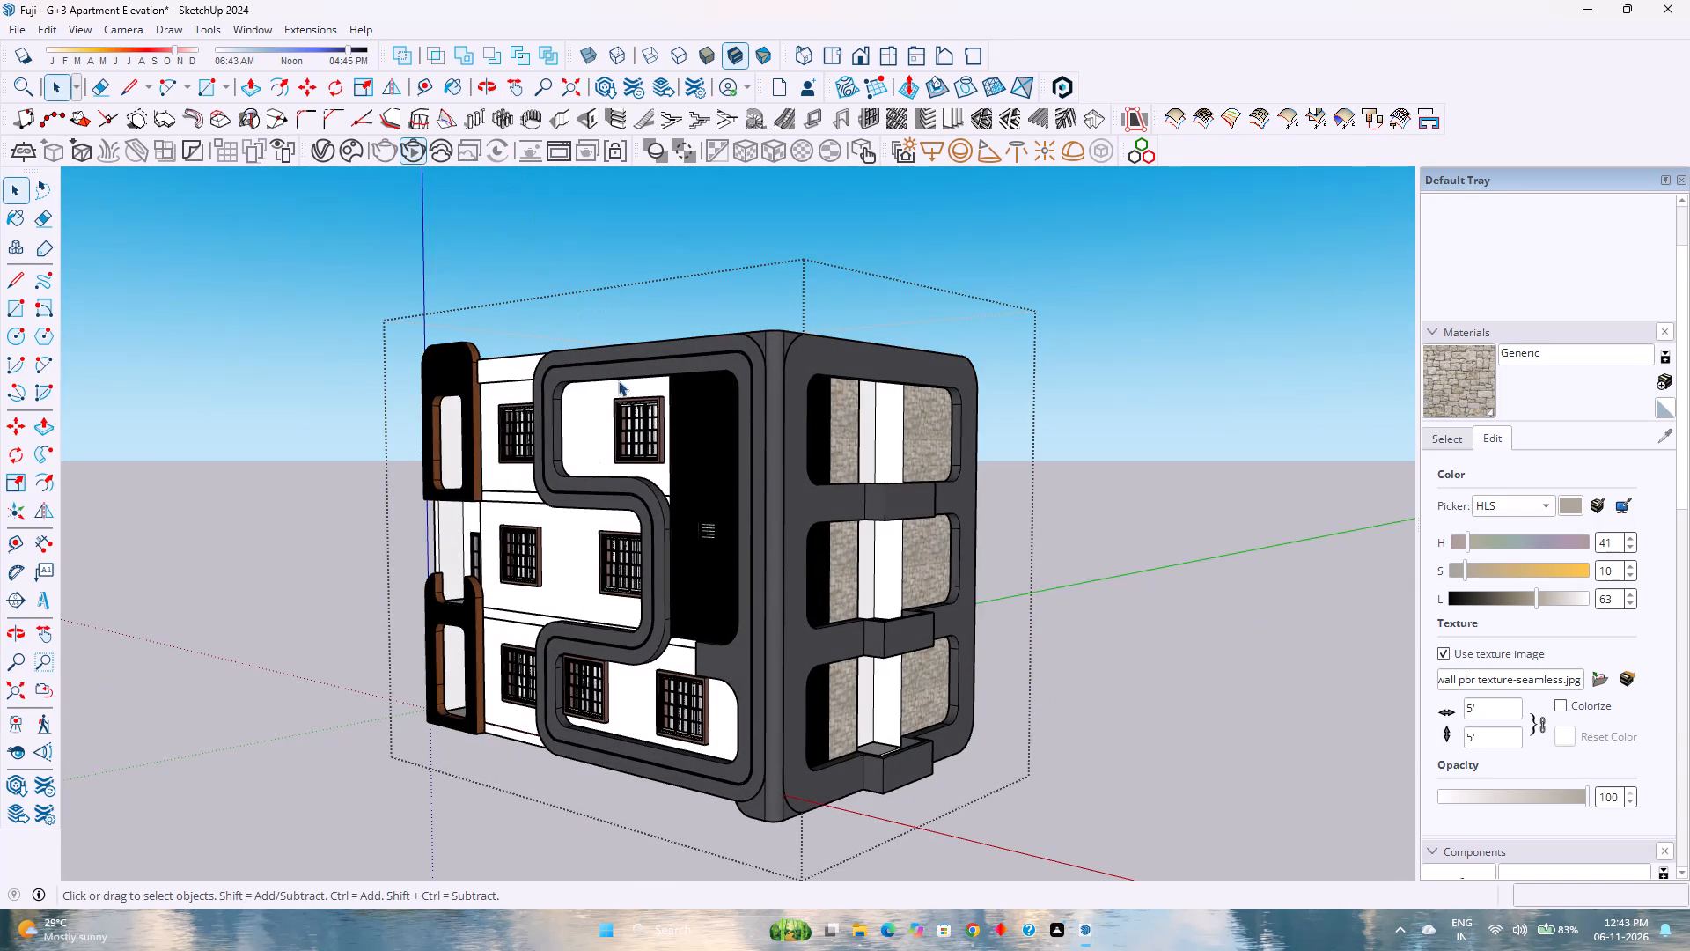
pyautogui.scroll(-4, 639, 387)
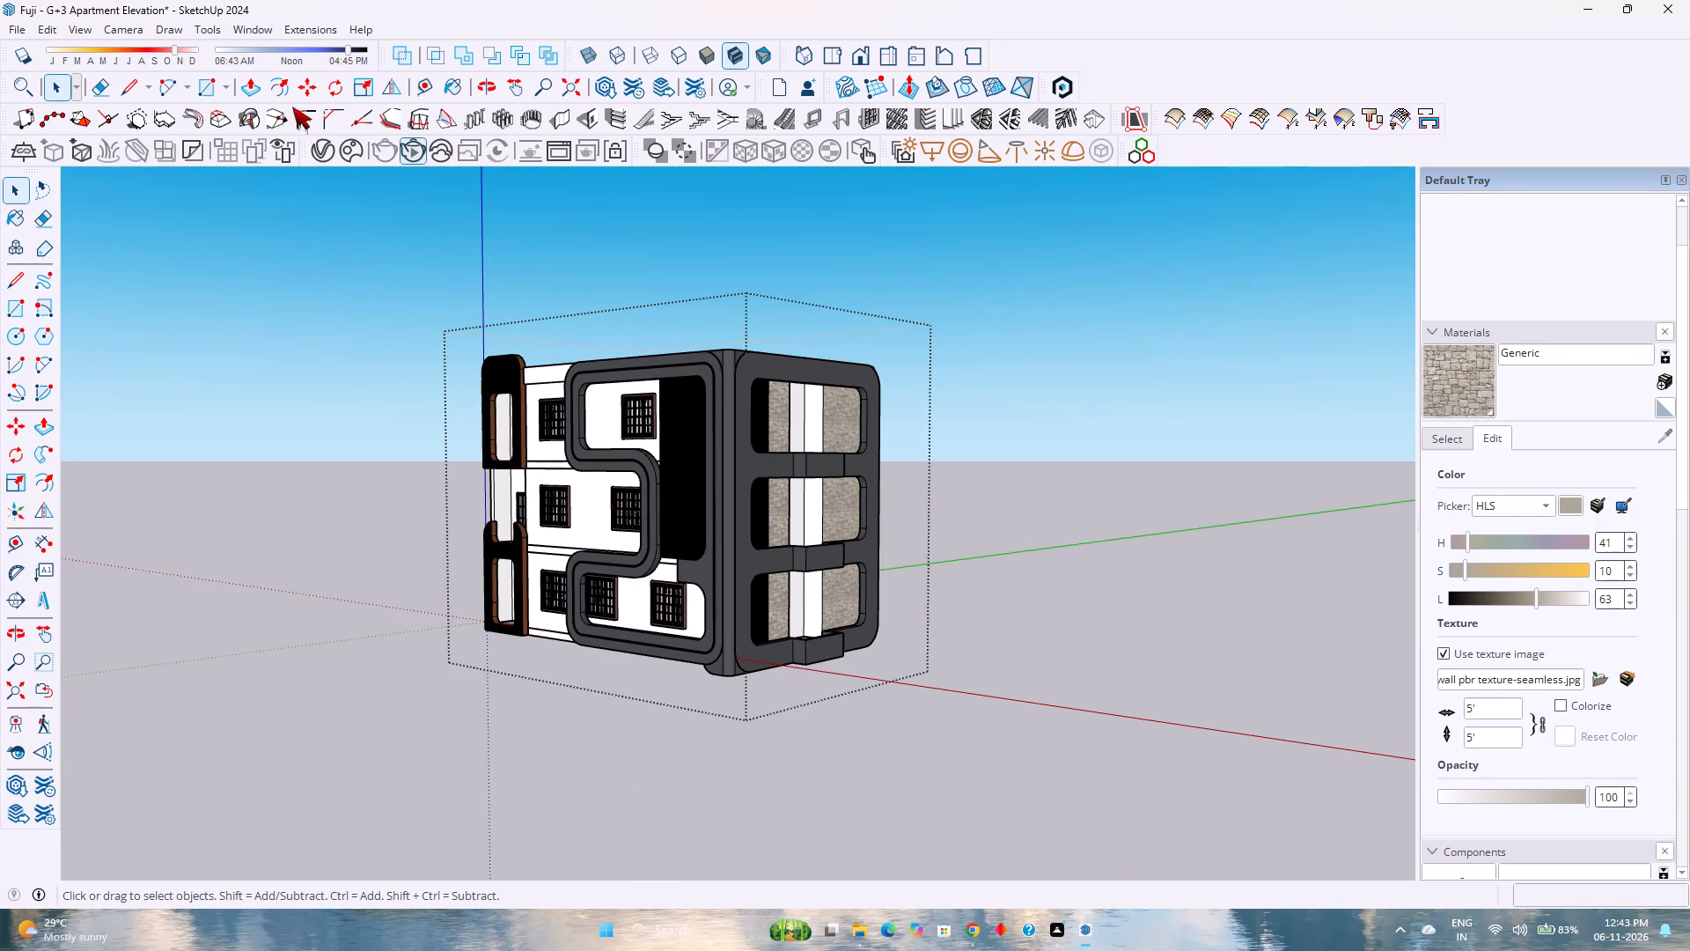
pyautogui.scroll(1, 606, 442)
pyautogui.moveTo(614, 446); pyautogui.dragTo(699, 395, button='middle')
pyautogui.middleClick(700, 395)
pyautogui.scroll(-3, 705, 395)
pyautogui.scroll(3, 784, 464)
pyautogui.scroll(-2, 784, 464)
pyautogui.moveTo(715, 475); pyautogui.dragTo(272, 453, button='middle')
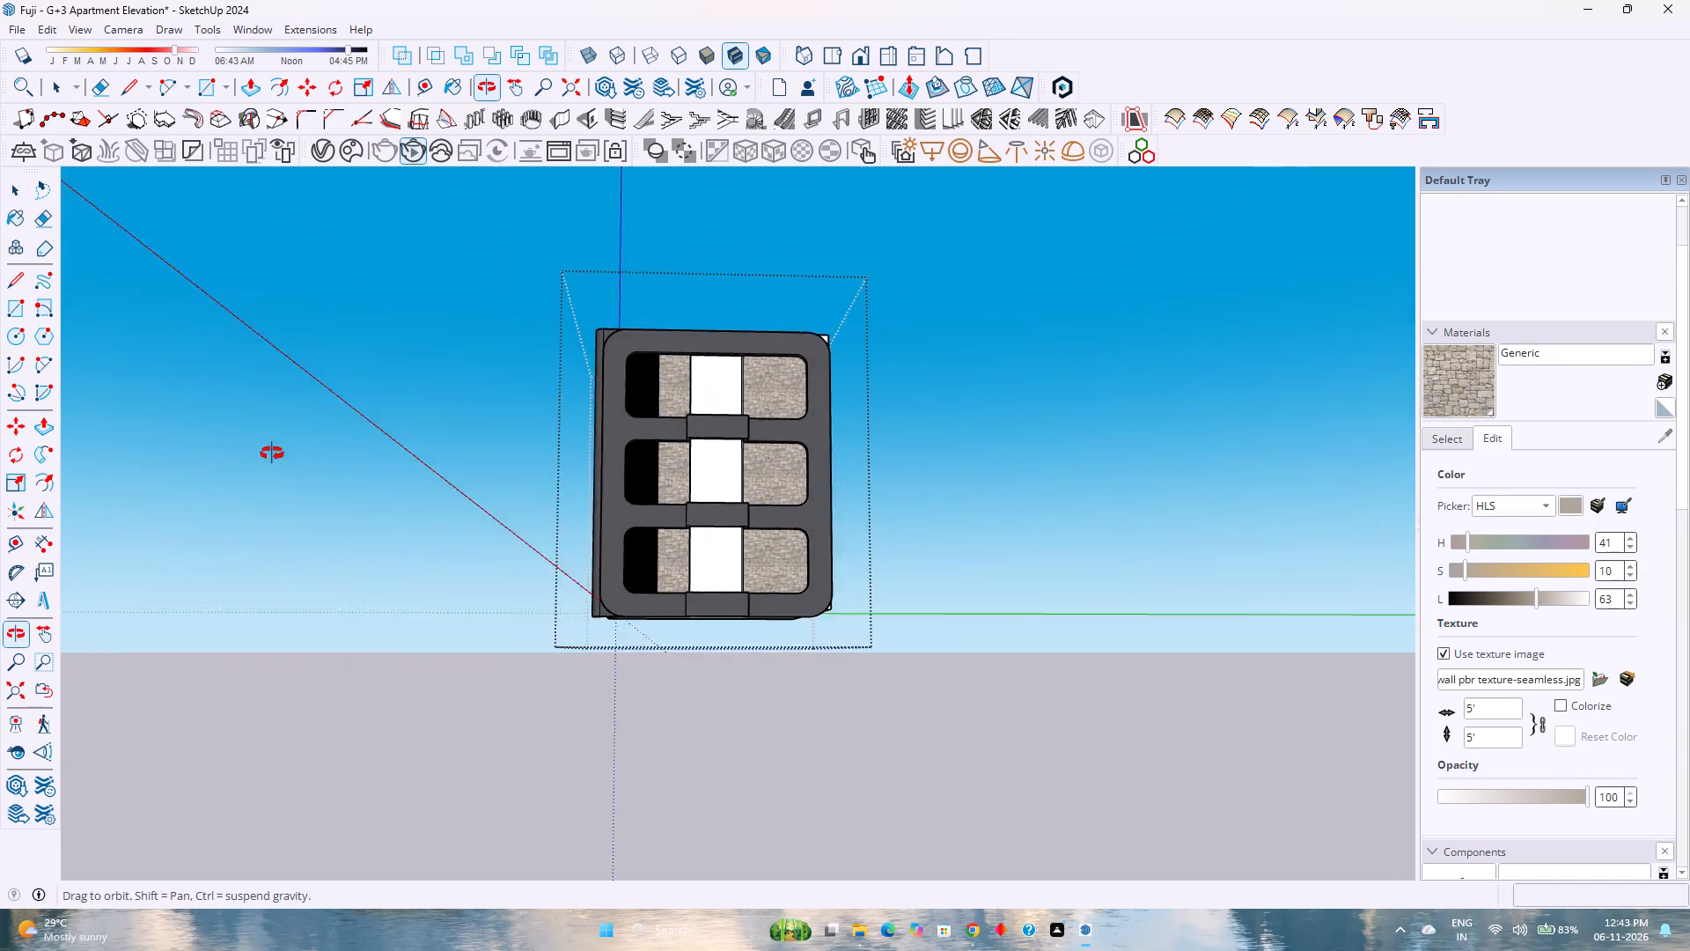
pyautogui.moveTo(272, 453); pyautogui.dragTo(745, 346, button='middle')
pyautogui.moveTo(732, 340); pyautogui.dragTo(582, 483, button='middle')
pyautogui.moveTo(690, 495); pyautogui.dragTo(833, 453, button='middle')
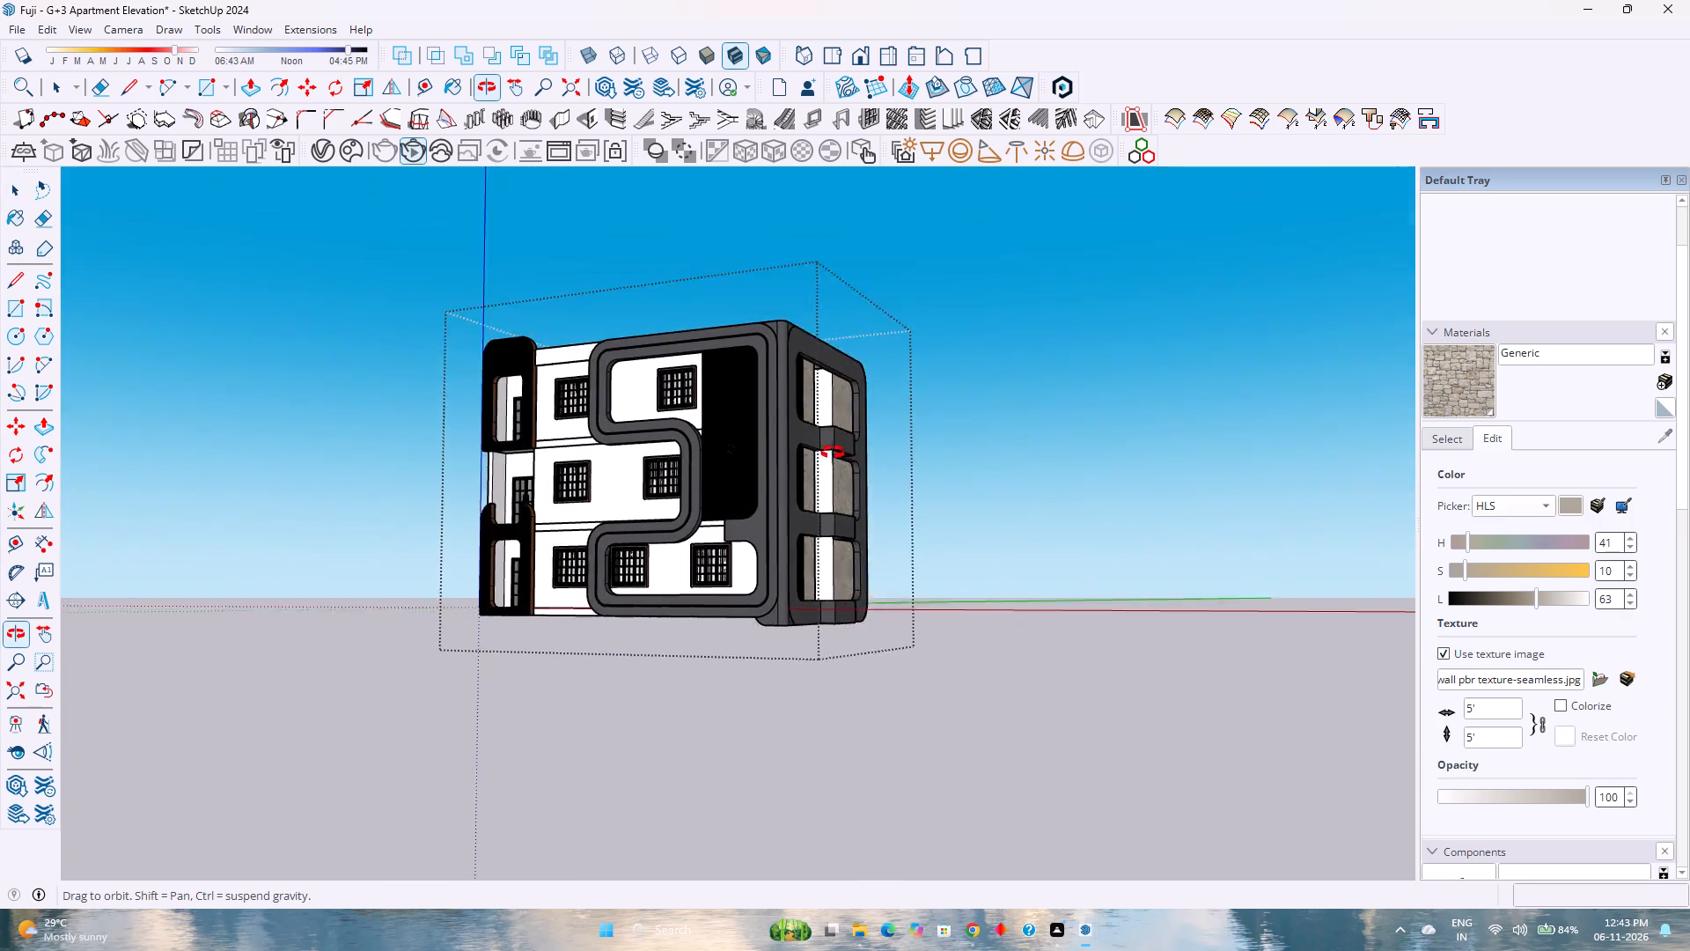
pyautogui.moveTo(833, 453); pyautogui.dragTo(801, 464, button='middle')
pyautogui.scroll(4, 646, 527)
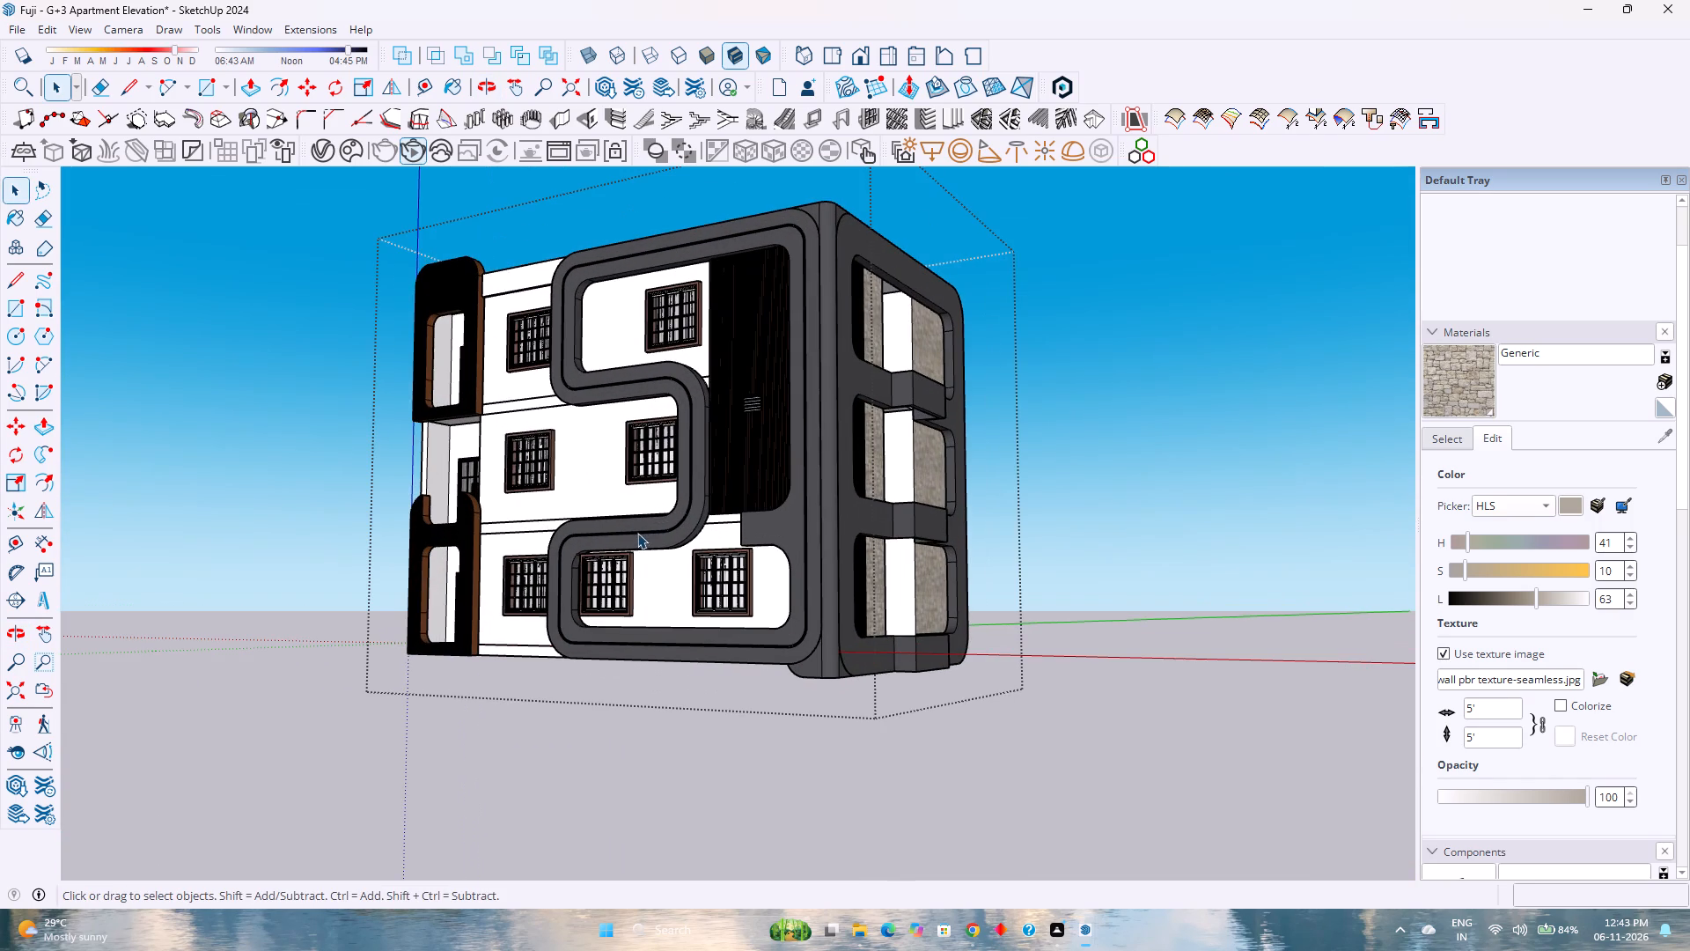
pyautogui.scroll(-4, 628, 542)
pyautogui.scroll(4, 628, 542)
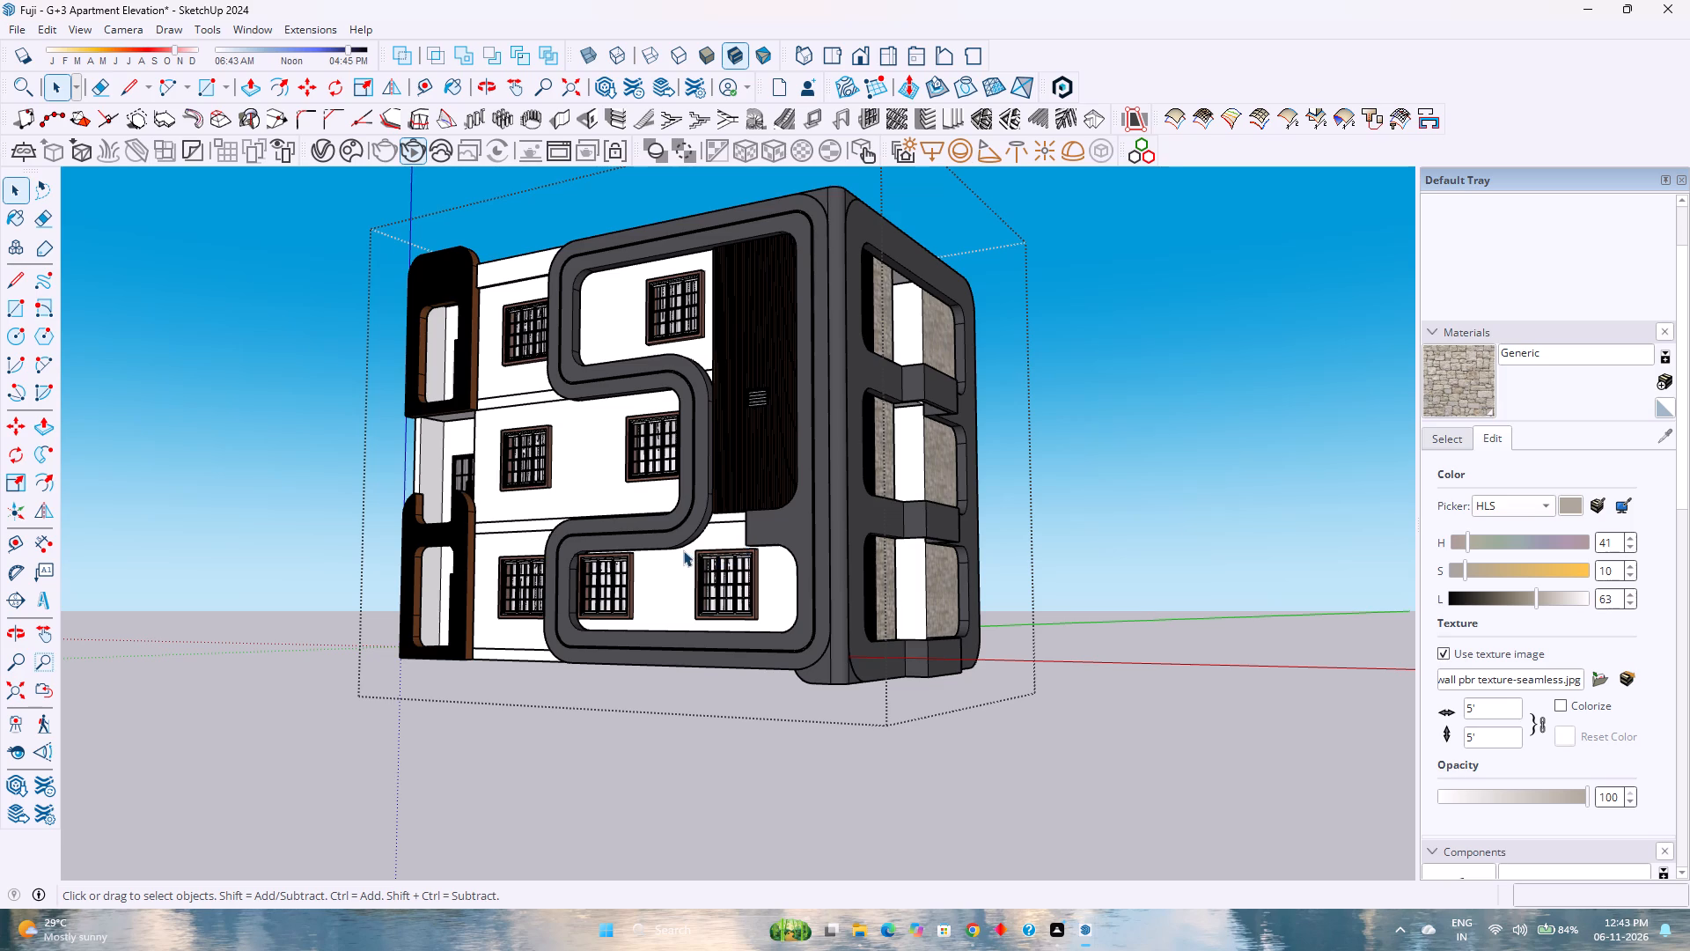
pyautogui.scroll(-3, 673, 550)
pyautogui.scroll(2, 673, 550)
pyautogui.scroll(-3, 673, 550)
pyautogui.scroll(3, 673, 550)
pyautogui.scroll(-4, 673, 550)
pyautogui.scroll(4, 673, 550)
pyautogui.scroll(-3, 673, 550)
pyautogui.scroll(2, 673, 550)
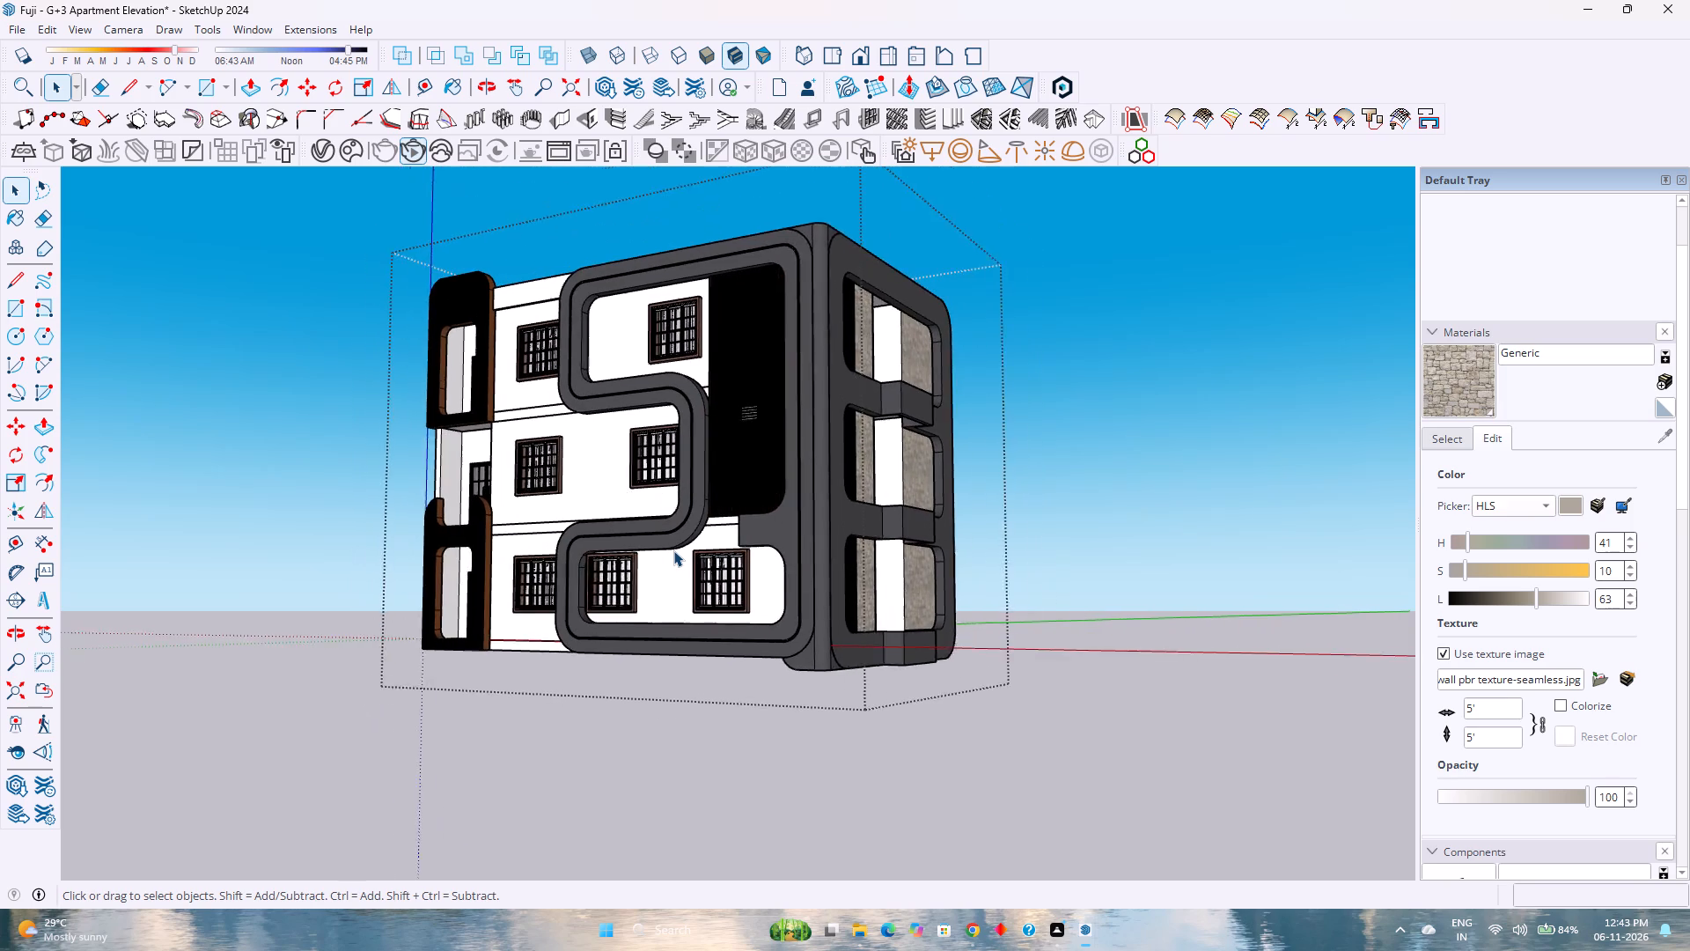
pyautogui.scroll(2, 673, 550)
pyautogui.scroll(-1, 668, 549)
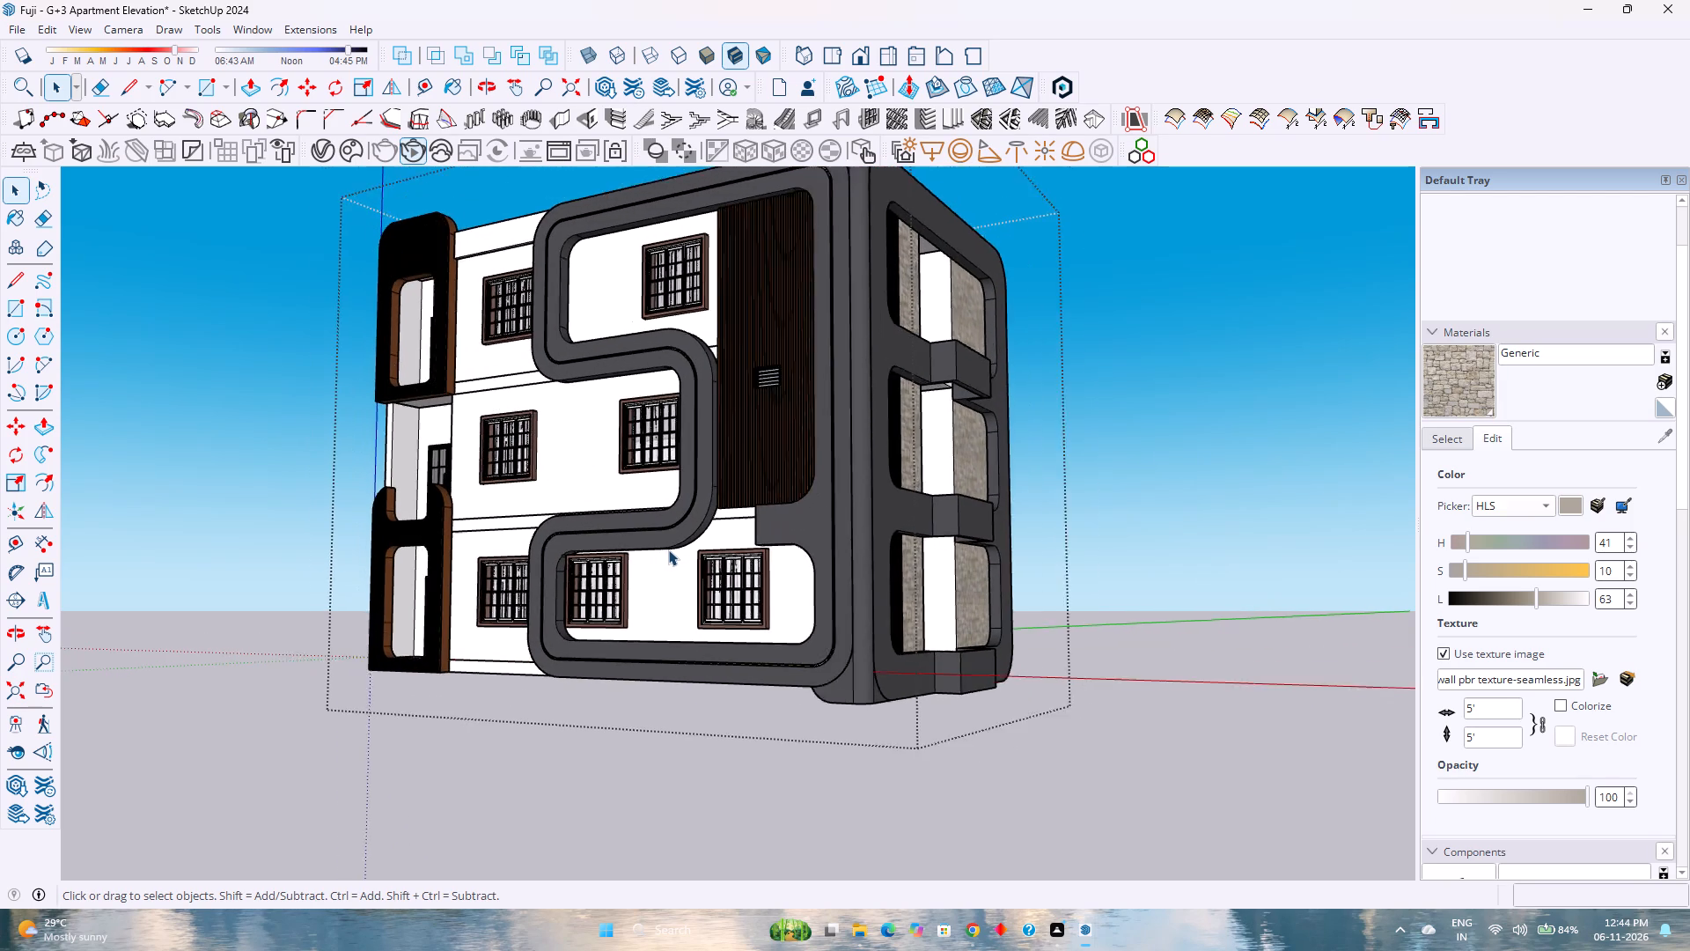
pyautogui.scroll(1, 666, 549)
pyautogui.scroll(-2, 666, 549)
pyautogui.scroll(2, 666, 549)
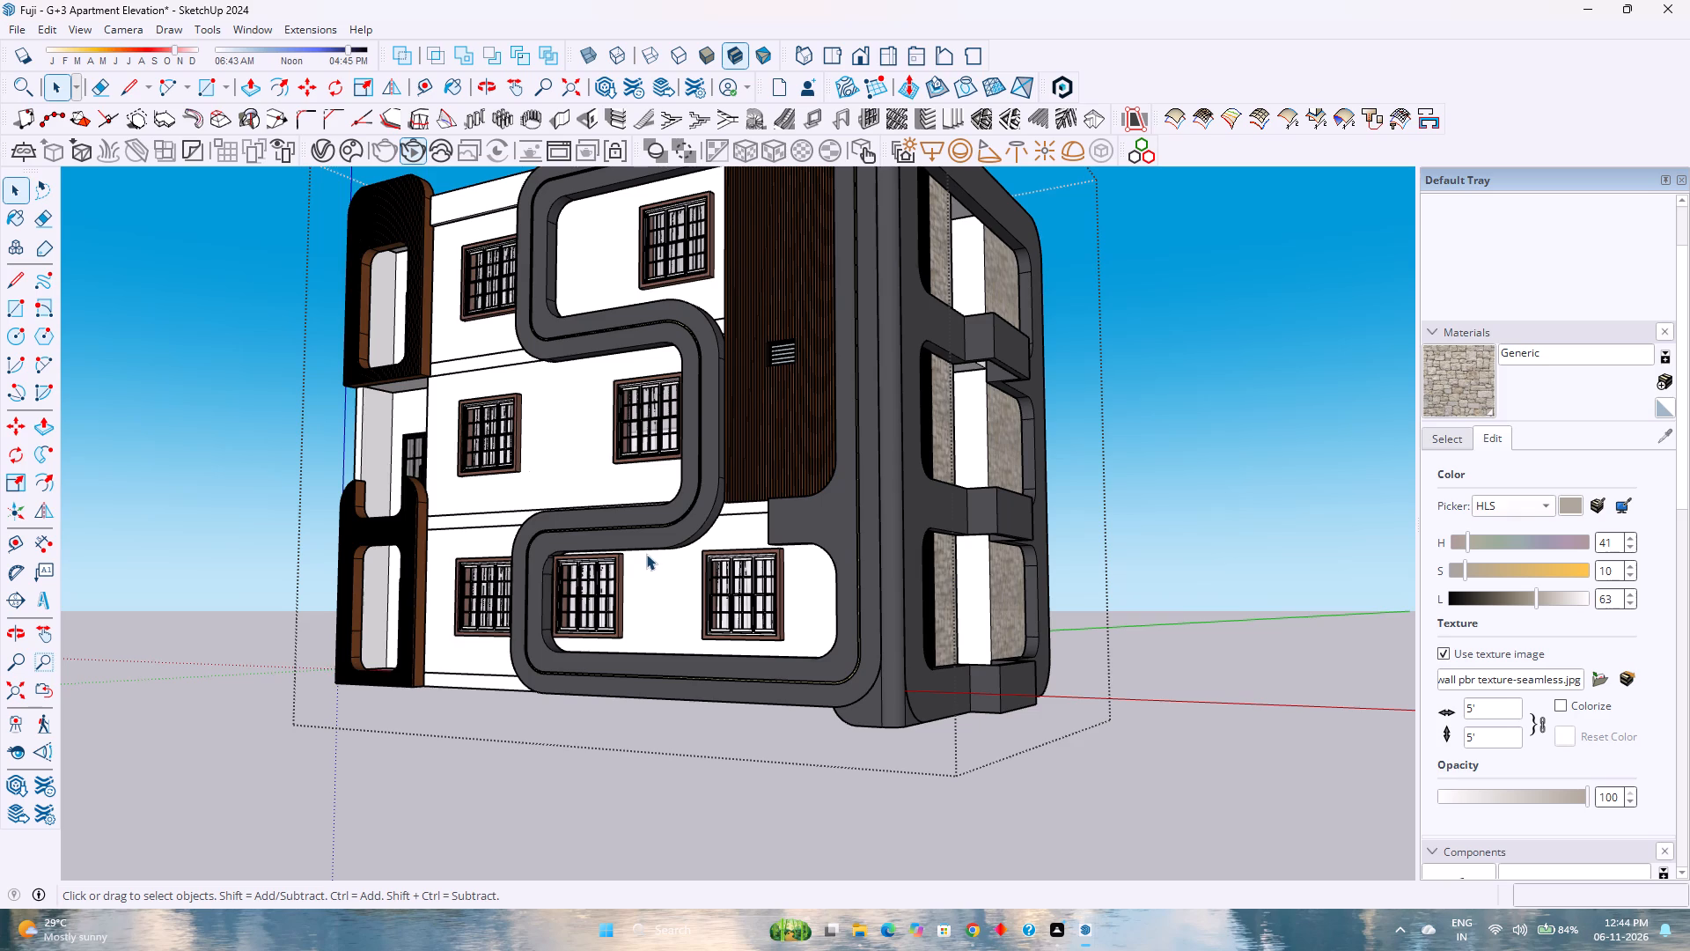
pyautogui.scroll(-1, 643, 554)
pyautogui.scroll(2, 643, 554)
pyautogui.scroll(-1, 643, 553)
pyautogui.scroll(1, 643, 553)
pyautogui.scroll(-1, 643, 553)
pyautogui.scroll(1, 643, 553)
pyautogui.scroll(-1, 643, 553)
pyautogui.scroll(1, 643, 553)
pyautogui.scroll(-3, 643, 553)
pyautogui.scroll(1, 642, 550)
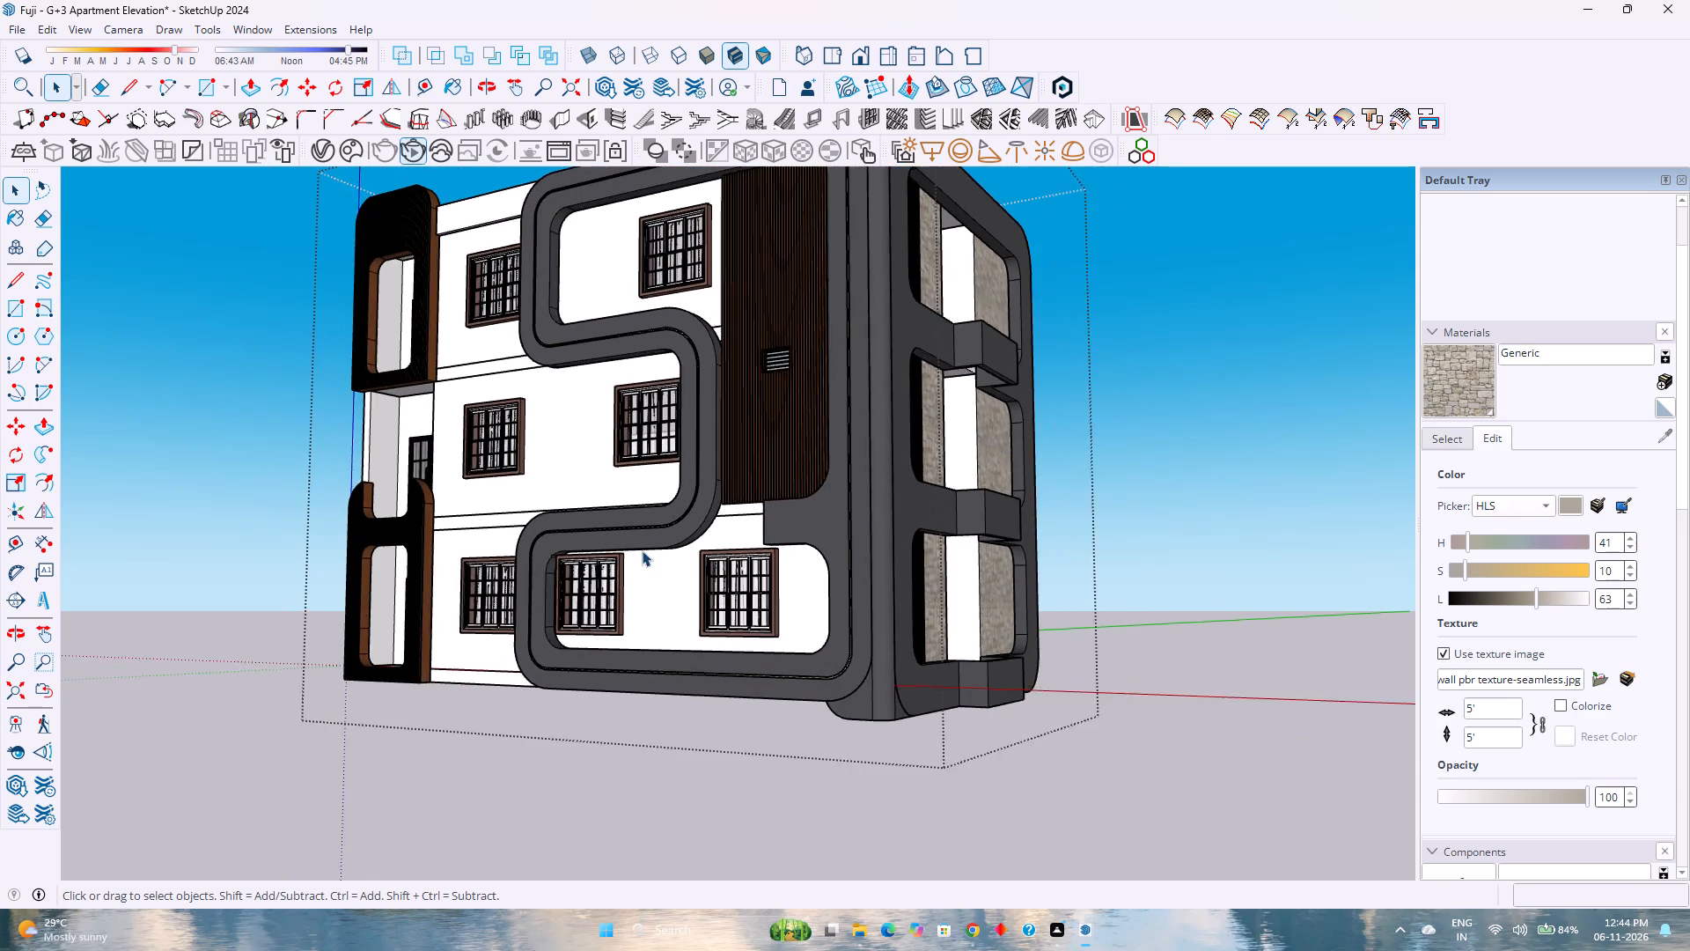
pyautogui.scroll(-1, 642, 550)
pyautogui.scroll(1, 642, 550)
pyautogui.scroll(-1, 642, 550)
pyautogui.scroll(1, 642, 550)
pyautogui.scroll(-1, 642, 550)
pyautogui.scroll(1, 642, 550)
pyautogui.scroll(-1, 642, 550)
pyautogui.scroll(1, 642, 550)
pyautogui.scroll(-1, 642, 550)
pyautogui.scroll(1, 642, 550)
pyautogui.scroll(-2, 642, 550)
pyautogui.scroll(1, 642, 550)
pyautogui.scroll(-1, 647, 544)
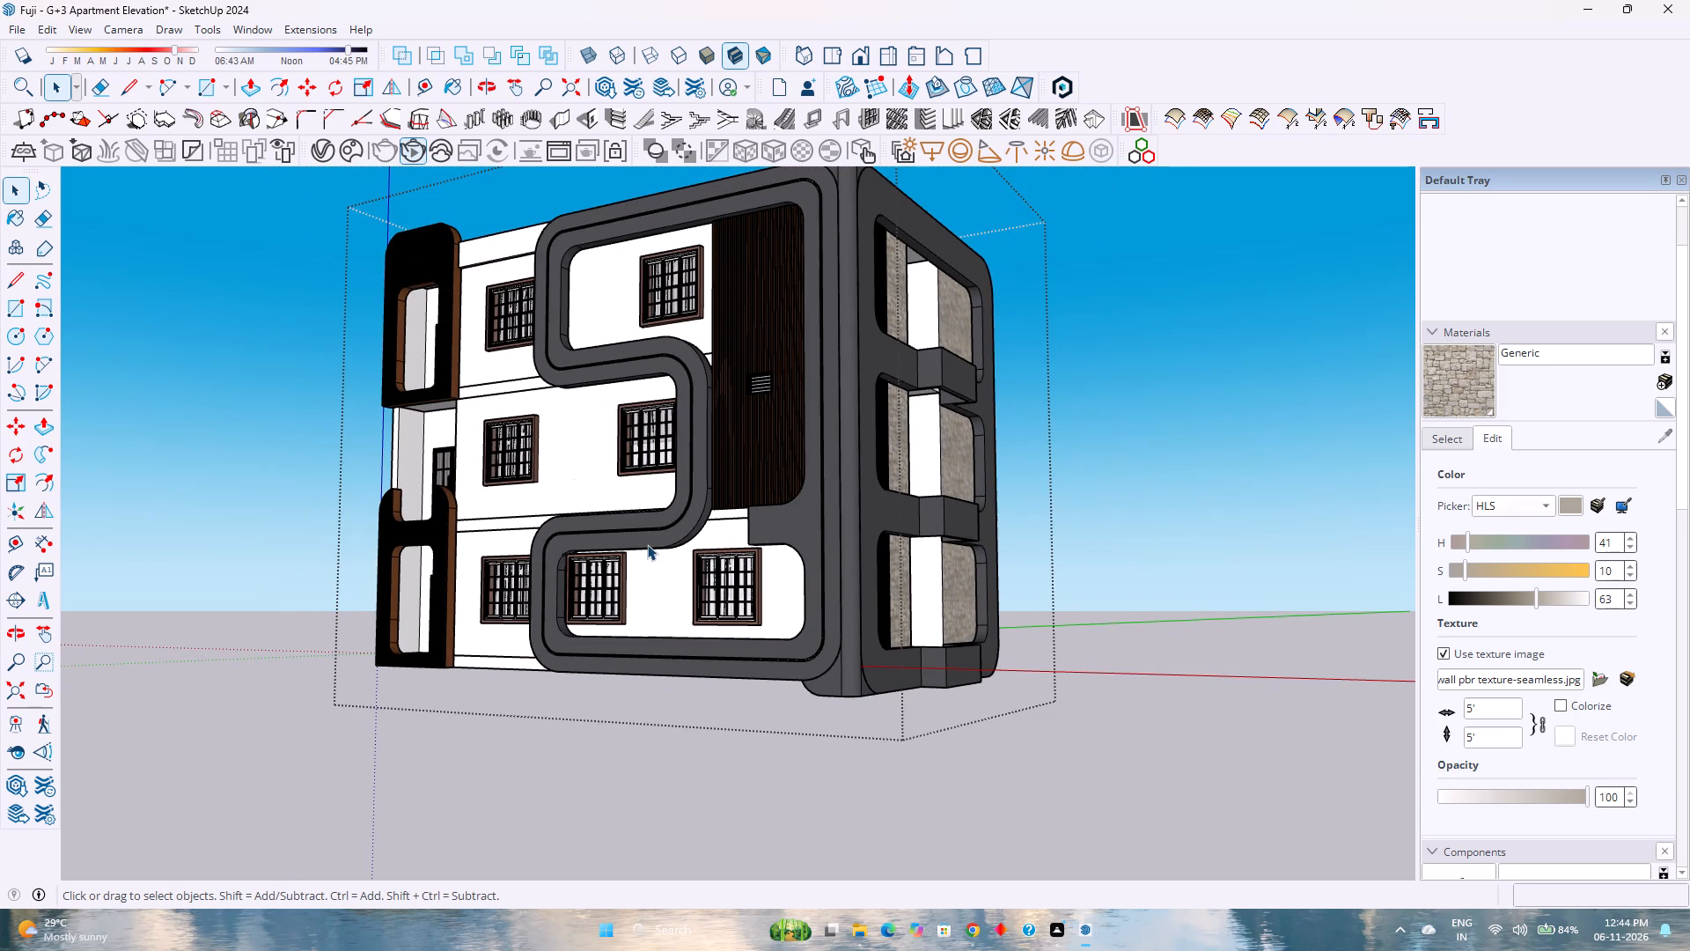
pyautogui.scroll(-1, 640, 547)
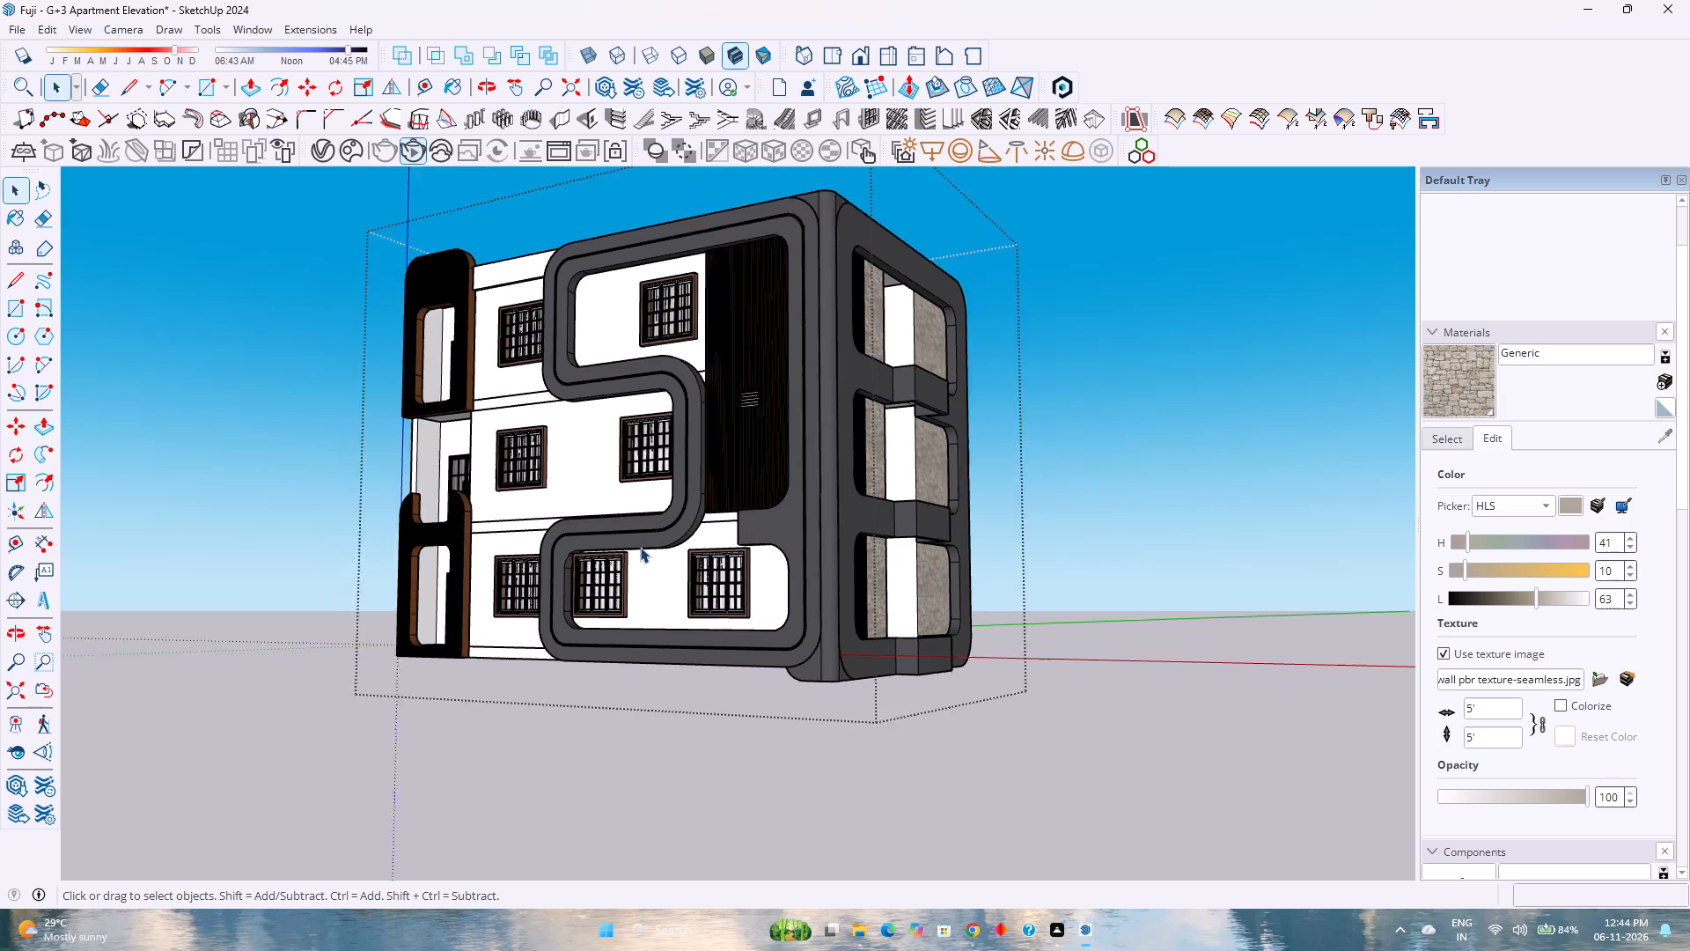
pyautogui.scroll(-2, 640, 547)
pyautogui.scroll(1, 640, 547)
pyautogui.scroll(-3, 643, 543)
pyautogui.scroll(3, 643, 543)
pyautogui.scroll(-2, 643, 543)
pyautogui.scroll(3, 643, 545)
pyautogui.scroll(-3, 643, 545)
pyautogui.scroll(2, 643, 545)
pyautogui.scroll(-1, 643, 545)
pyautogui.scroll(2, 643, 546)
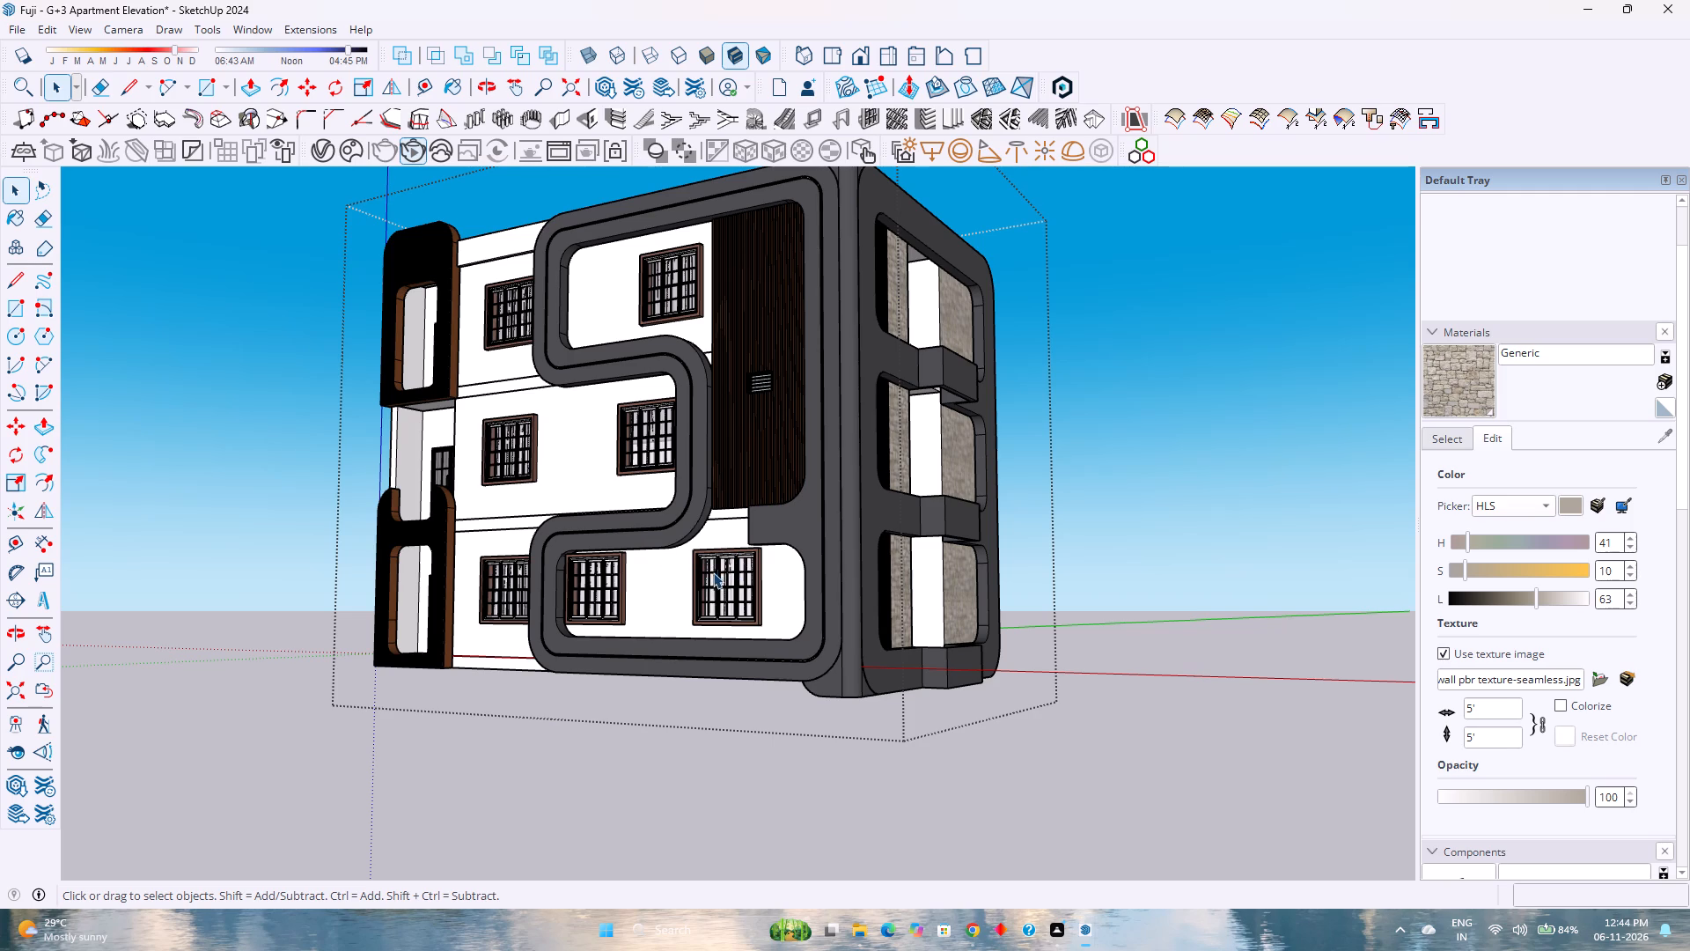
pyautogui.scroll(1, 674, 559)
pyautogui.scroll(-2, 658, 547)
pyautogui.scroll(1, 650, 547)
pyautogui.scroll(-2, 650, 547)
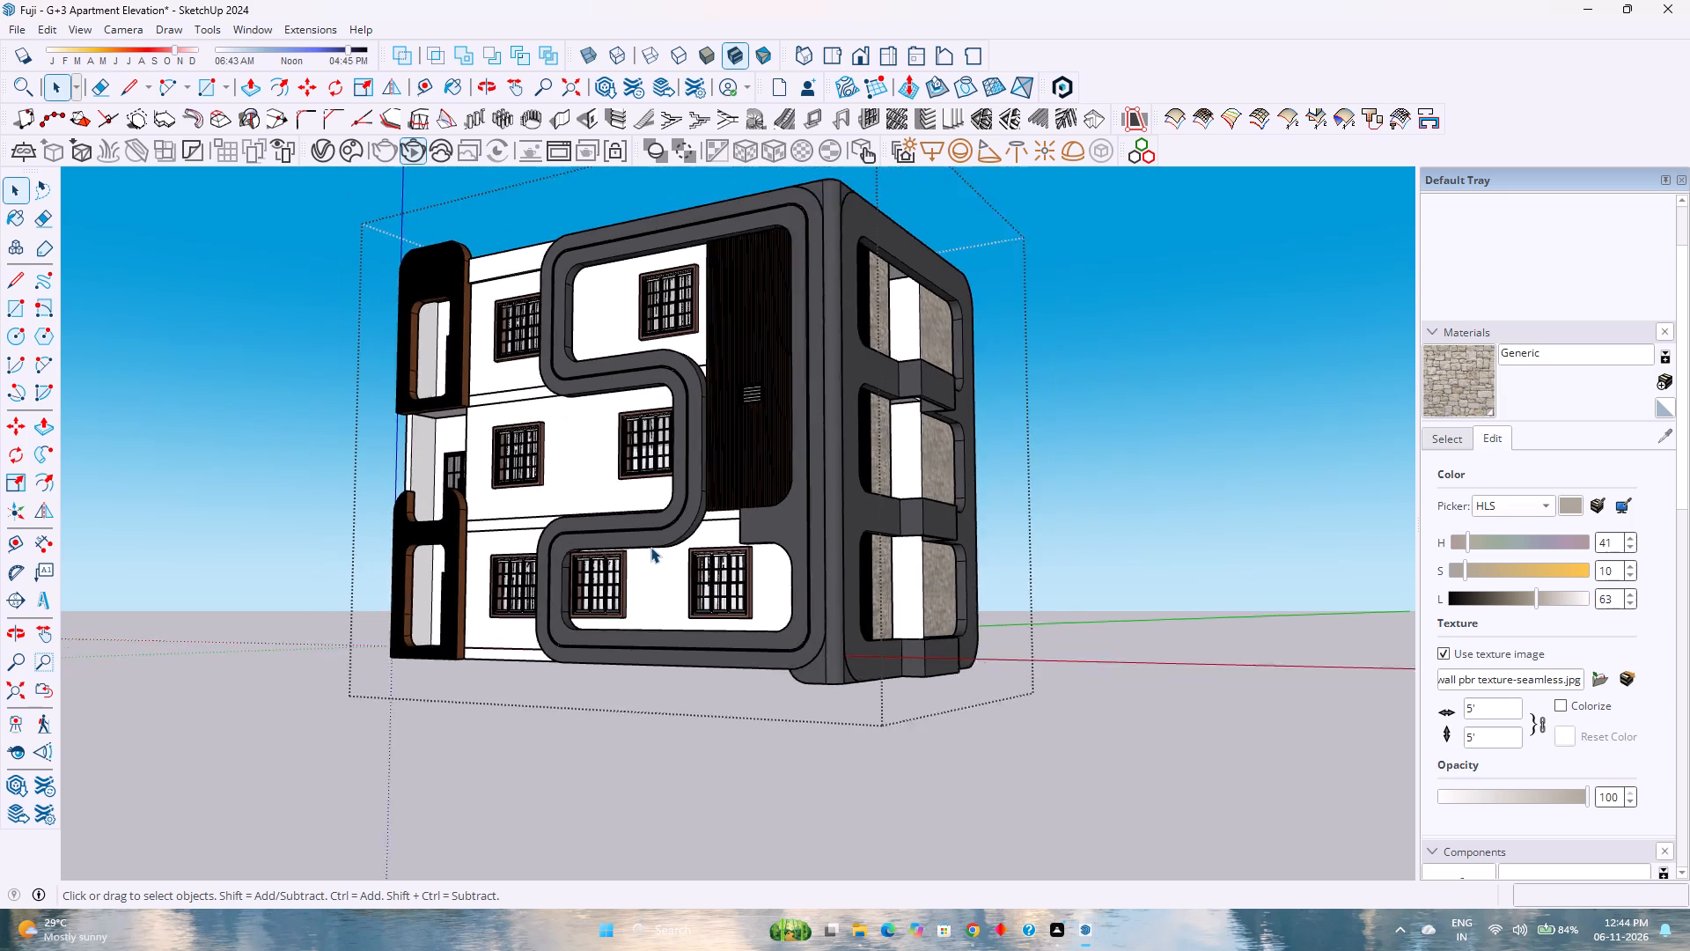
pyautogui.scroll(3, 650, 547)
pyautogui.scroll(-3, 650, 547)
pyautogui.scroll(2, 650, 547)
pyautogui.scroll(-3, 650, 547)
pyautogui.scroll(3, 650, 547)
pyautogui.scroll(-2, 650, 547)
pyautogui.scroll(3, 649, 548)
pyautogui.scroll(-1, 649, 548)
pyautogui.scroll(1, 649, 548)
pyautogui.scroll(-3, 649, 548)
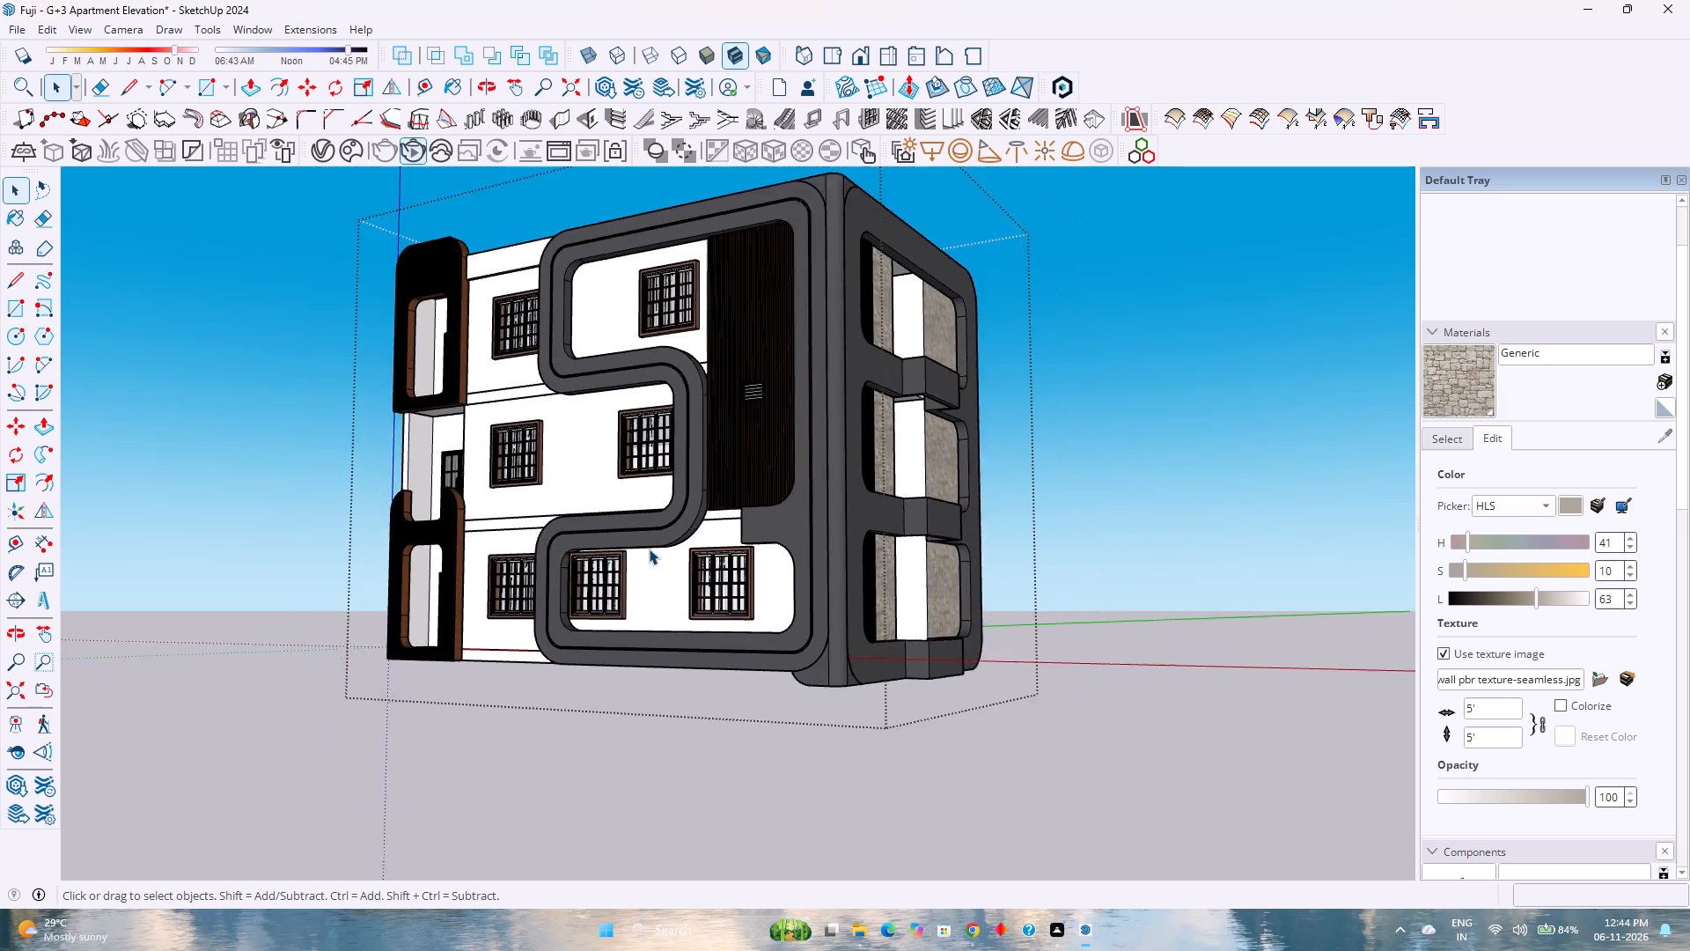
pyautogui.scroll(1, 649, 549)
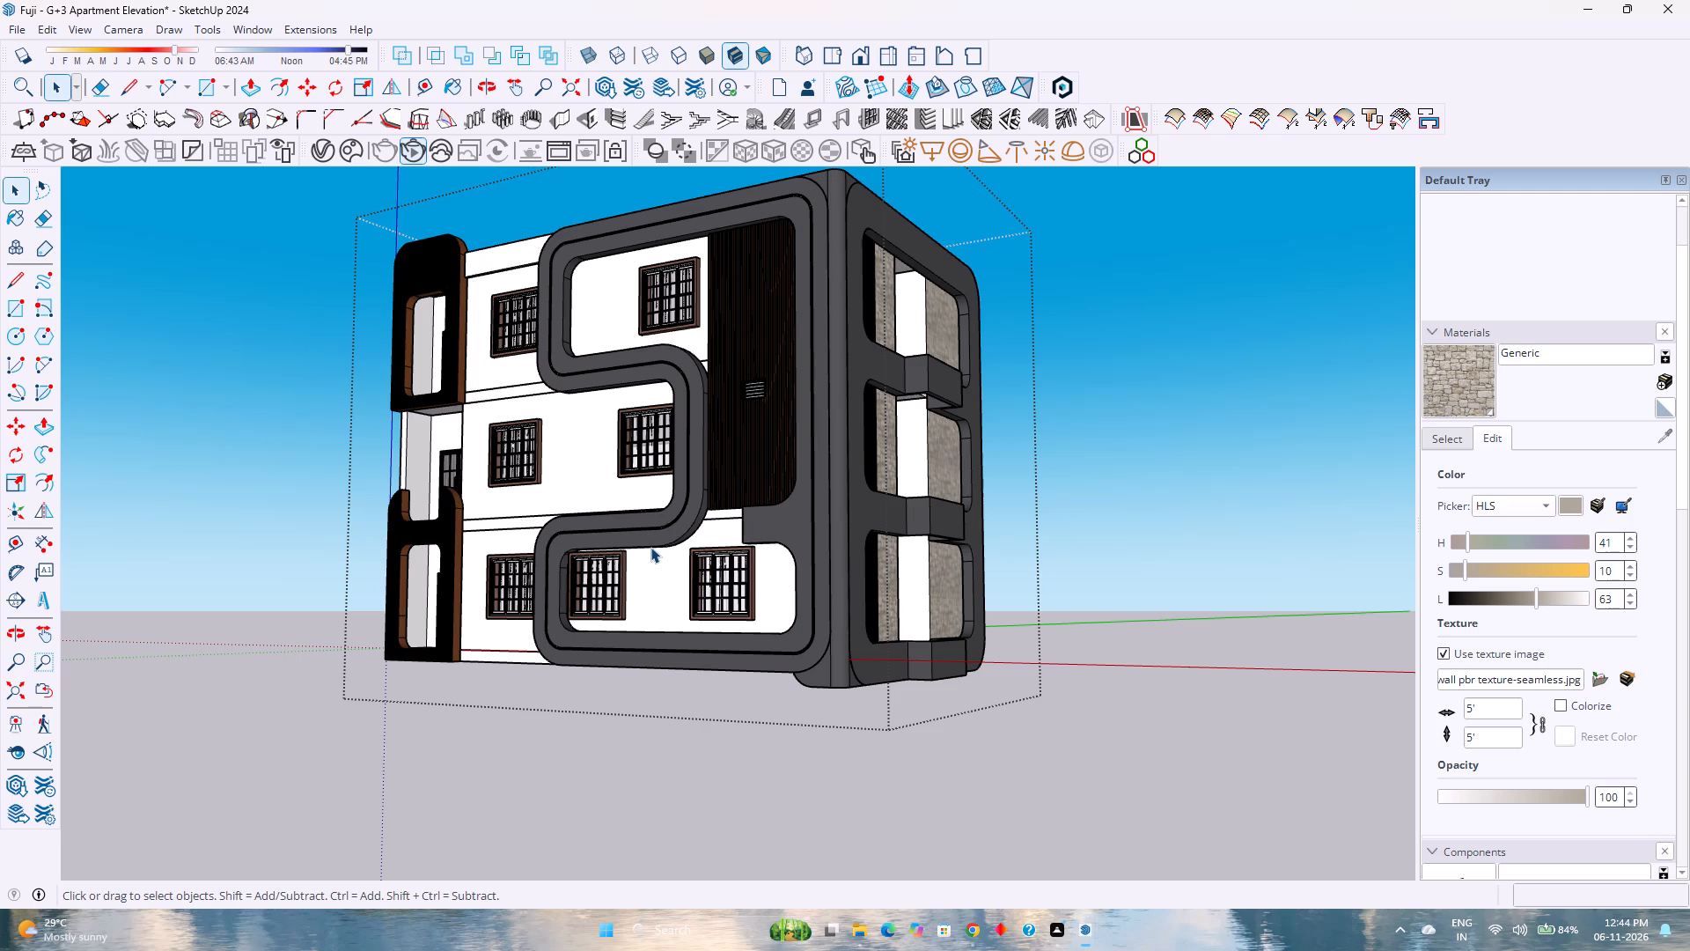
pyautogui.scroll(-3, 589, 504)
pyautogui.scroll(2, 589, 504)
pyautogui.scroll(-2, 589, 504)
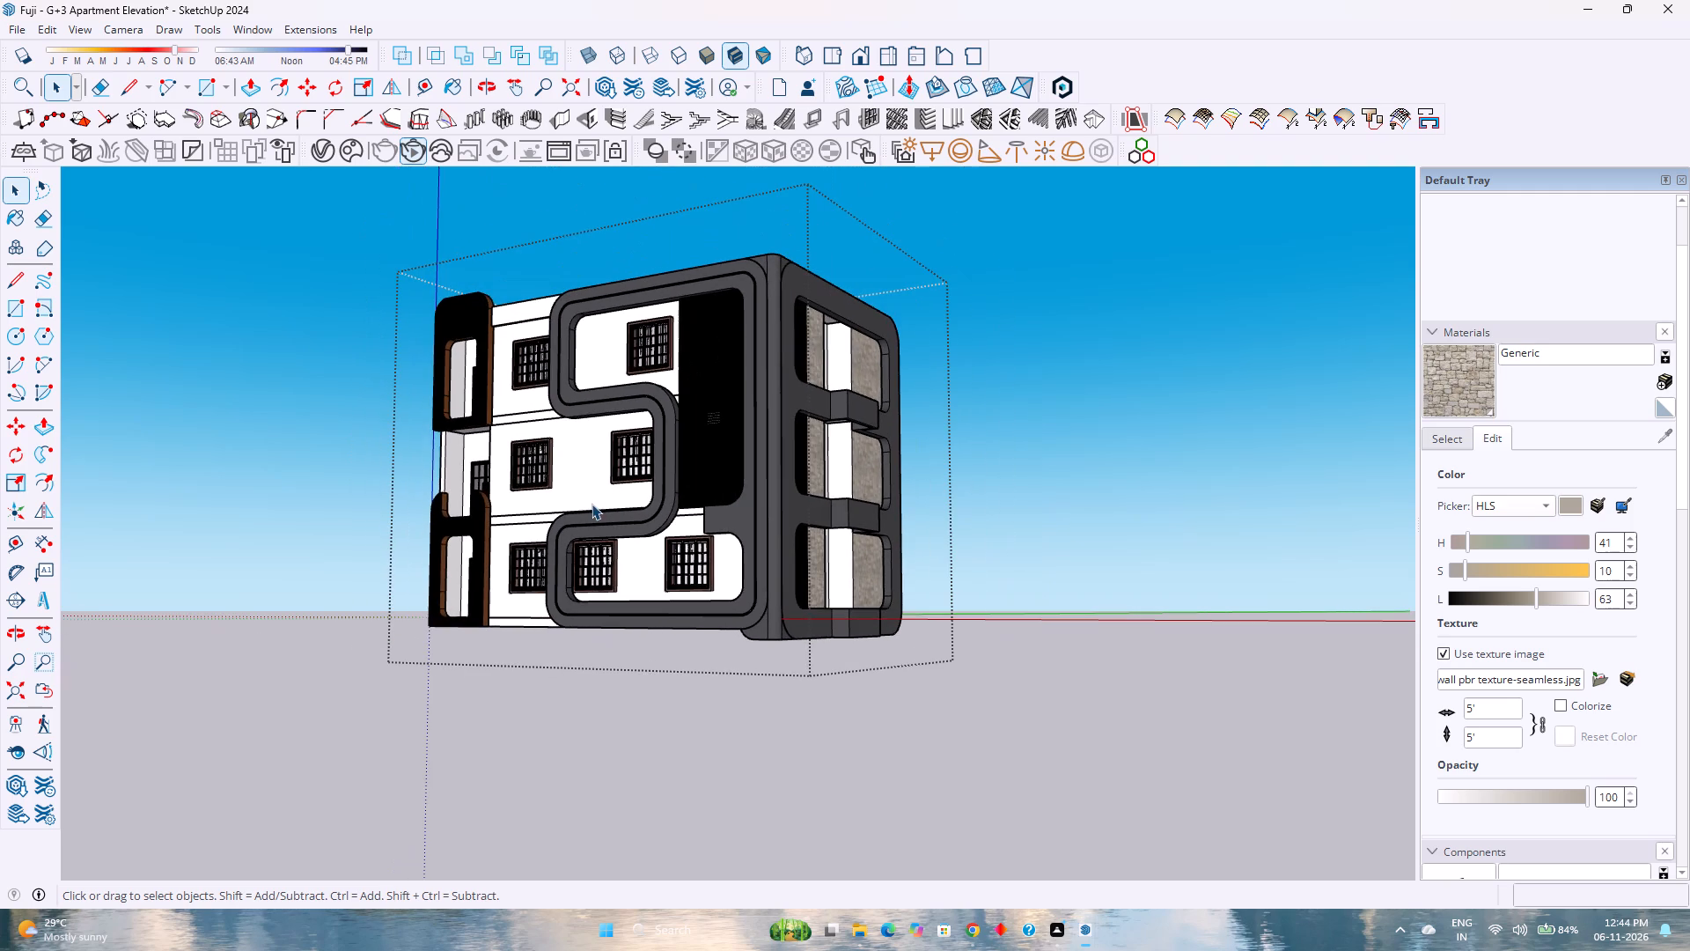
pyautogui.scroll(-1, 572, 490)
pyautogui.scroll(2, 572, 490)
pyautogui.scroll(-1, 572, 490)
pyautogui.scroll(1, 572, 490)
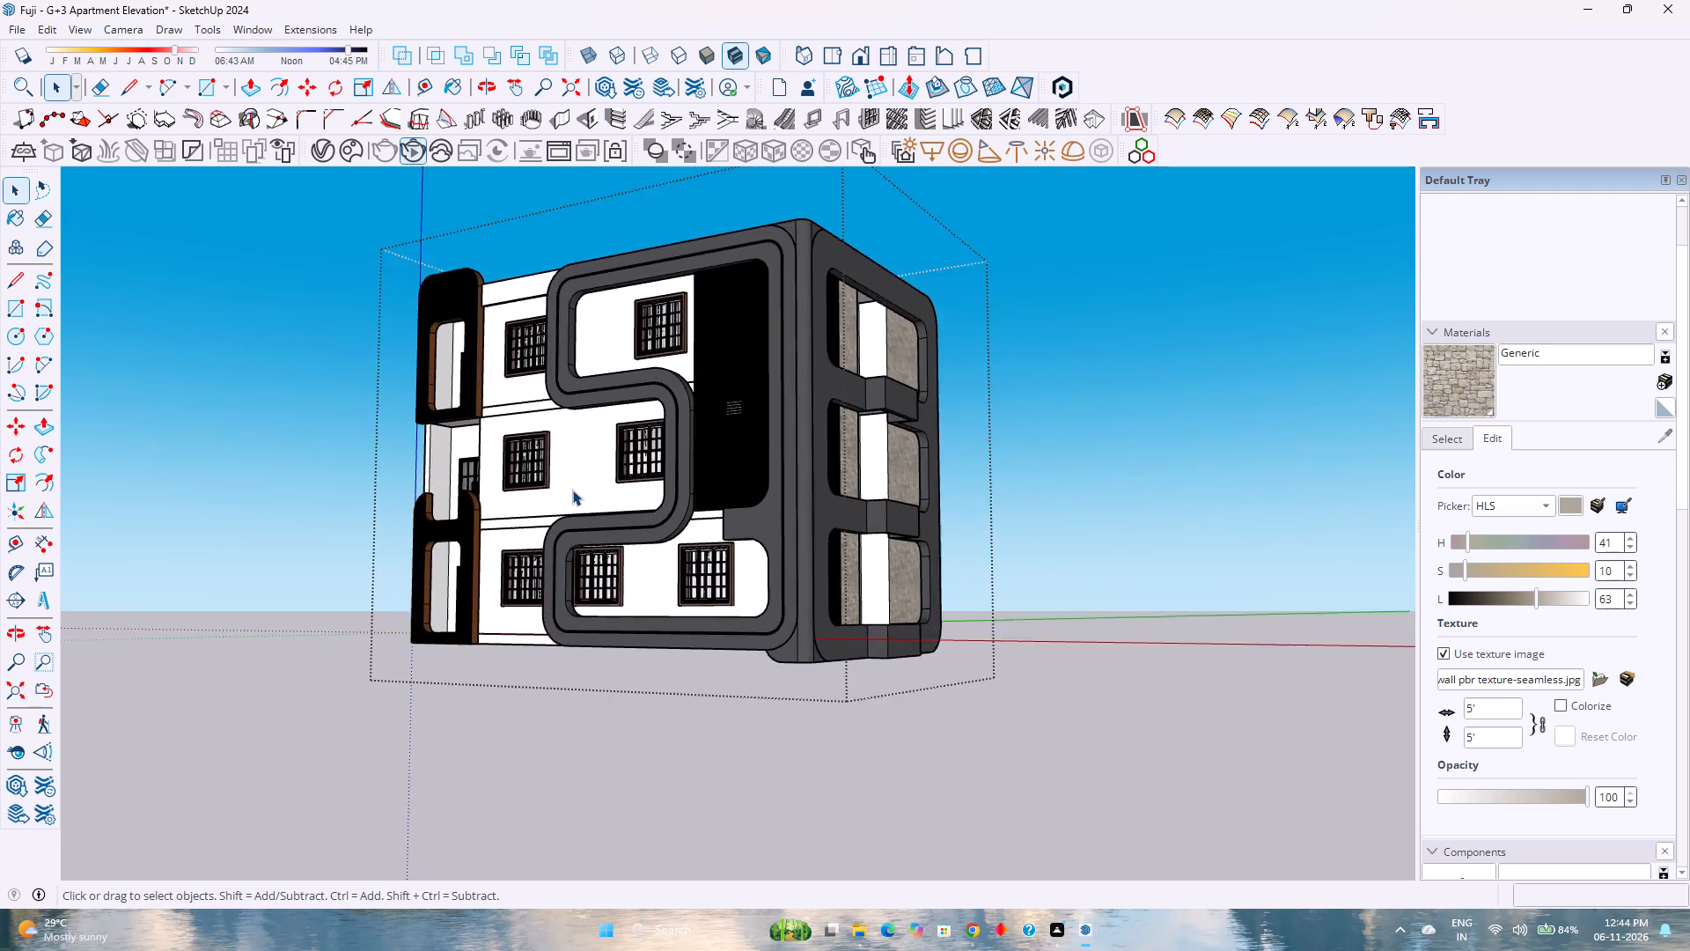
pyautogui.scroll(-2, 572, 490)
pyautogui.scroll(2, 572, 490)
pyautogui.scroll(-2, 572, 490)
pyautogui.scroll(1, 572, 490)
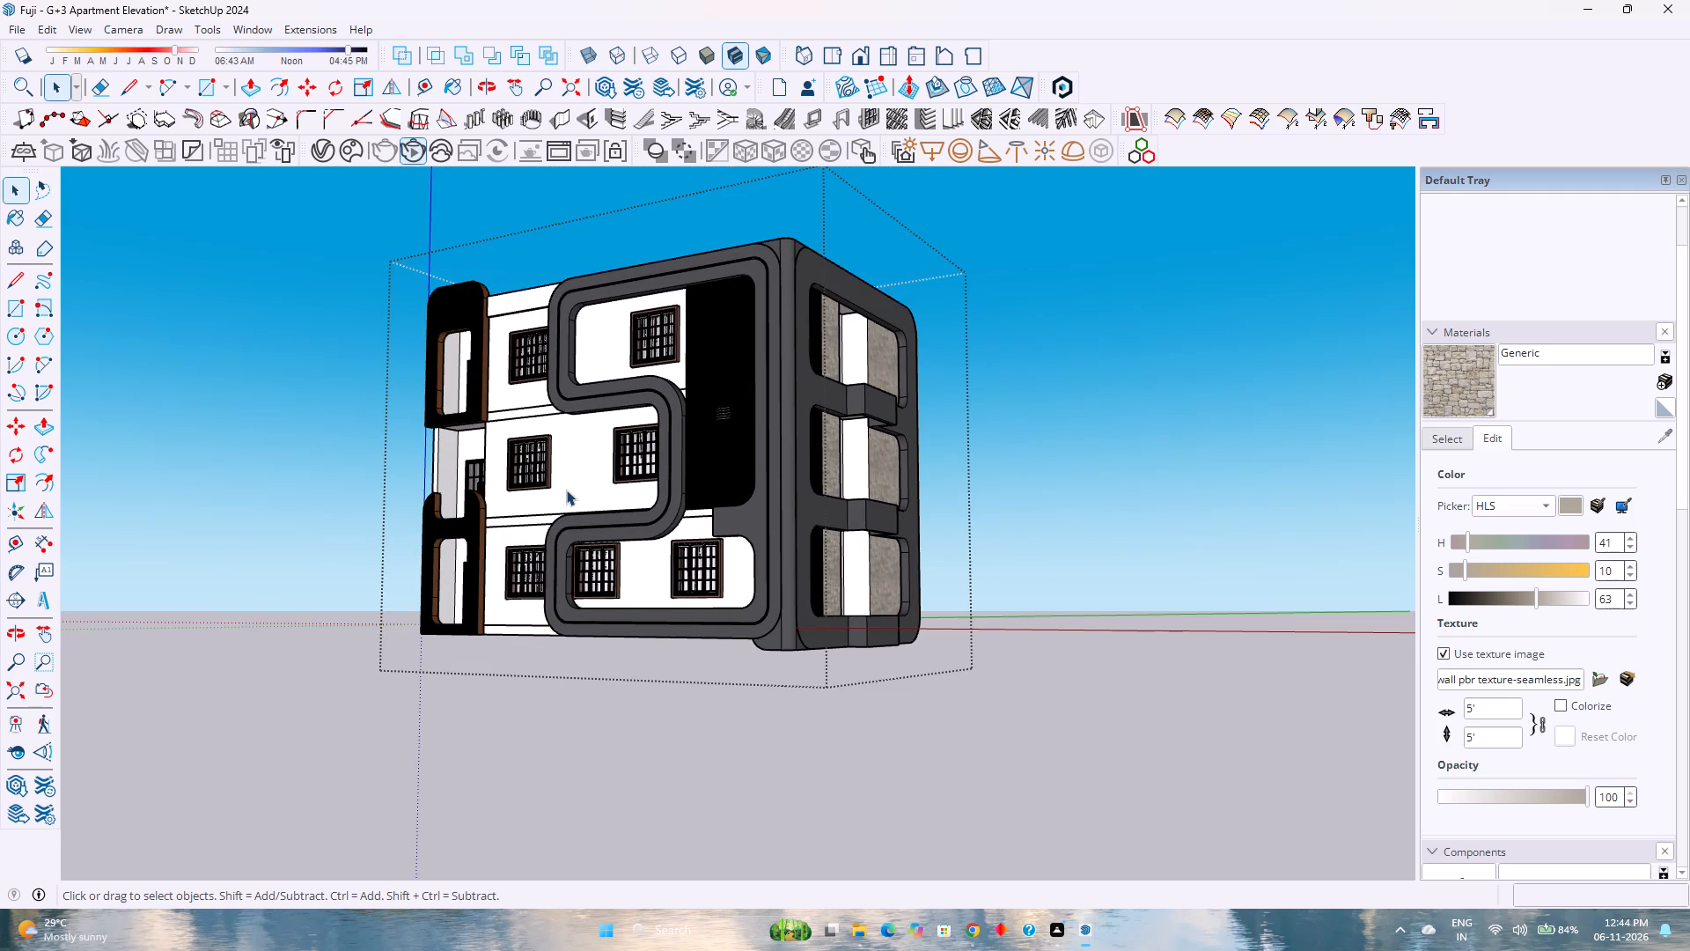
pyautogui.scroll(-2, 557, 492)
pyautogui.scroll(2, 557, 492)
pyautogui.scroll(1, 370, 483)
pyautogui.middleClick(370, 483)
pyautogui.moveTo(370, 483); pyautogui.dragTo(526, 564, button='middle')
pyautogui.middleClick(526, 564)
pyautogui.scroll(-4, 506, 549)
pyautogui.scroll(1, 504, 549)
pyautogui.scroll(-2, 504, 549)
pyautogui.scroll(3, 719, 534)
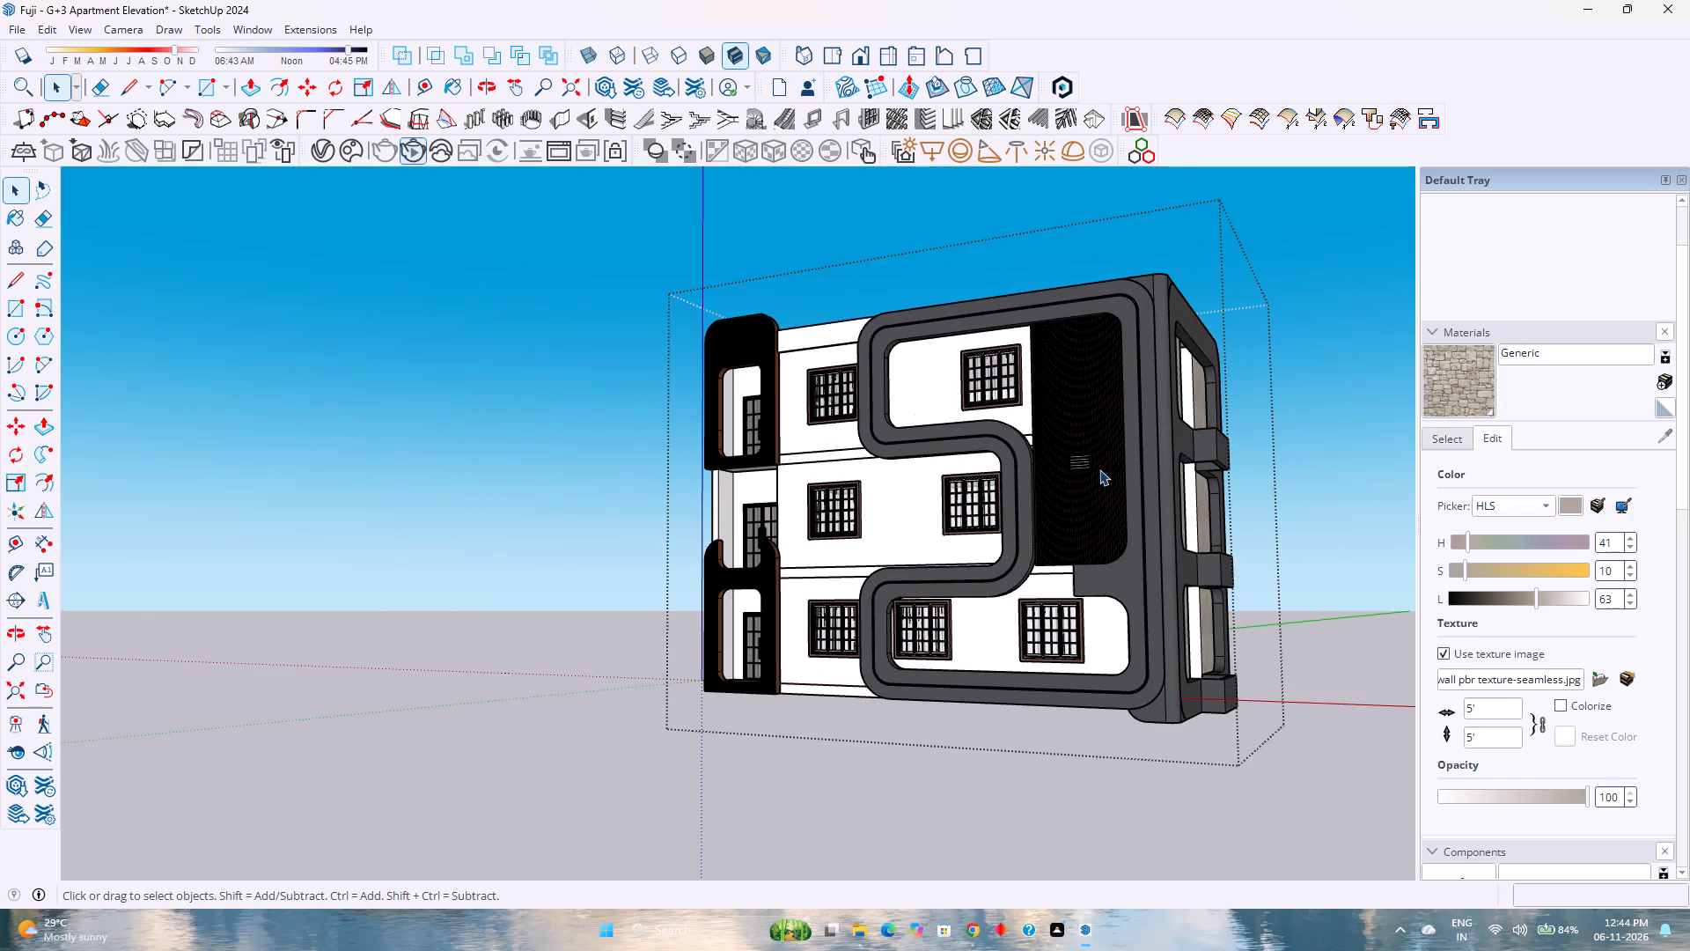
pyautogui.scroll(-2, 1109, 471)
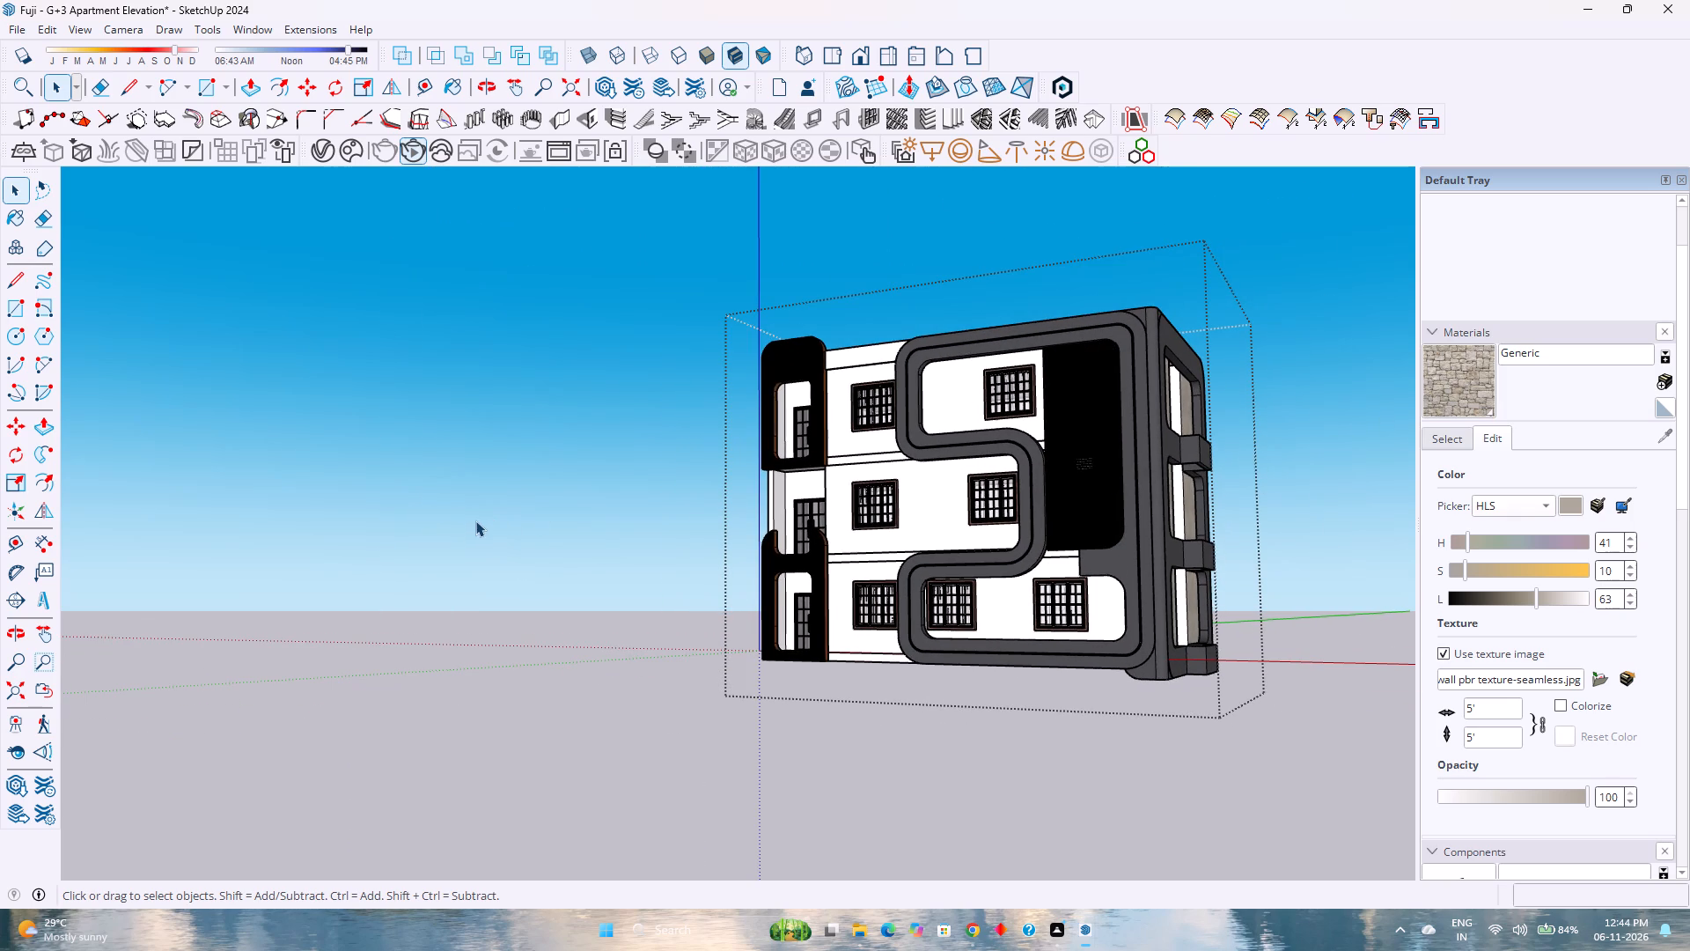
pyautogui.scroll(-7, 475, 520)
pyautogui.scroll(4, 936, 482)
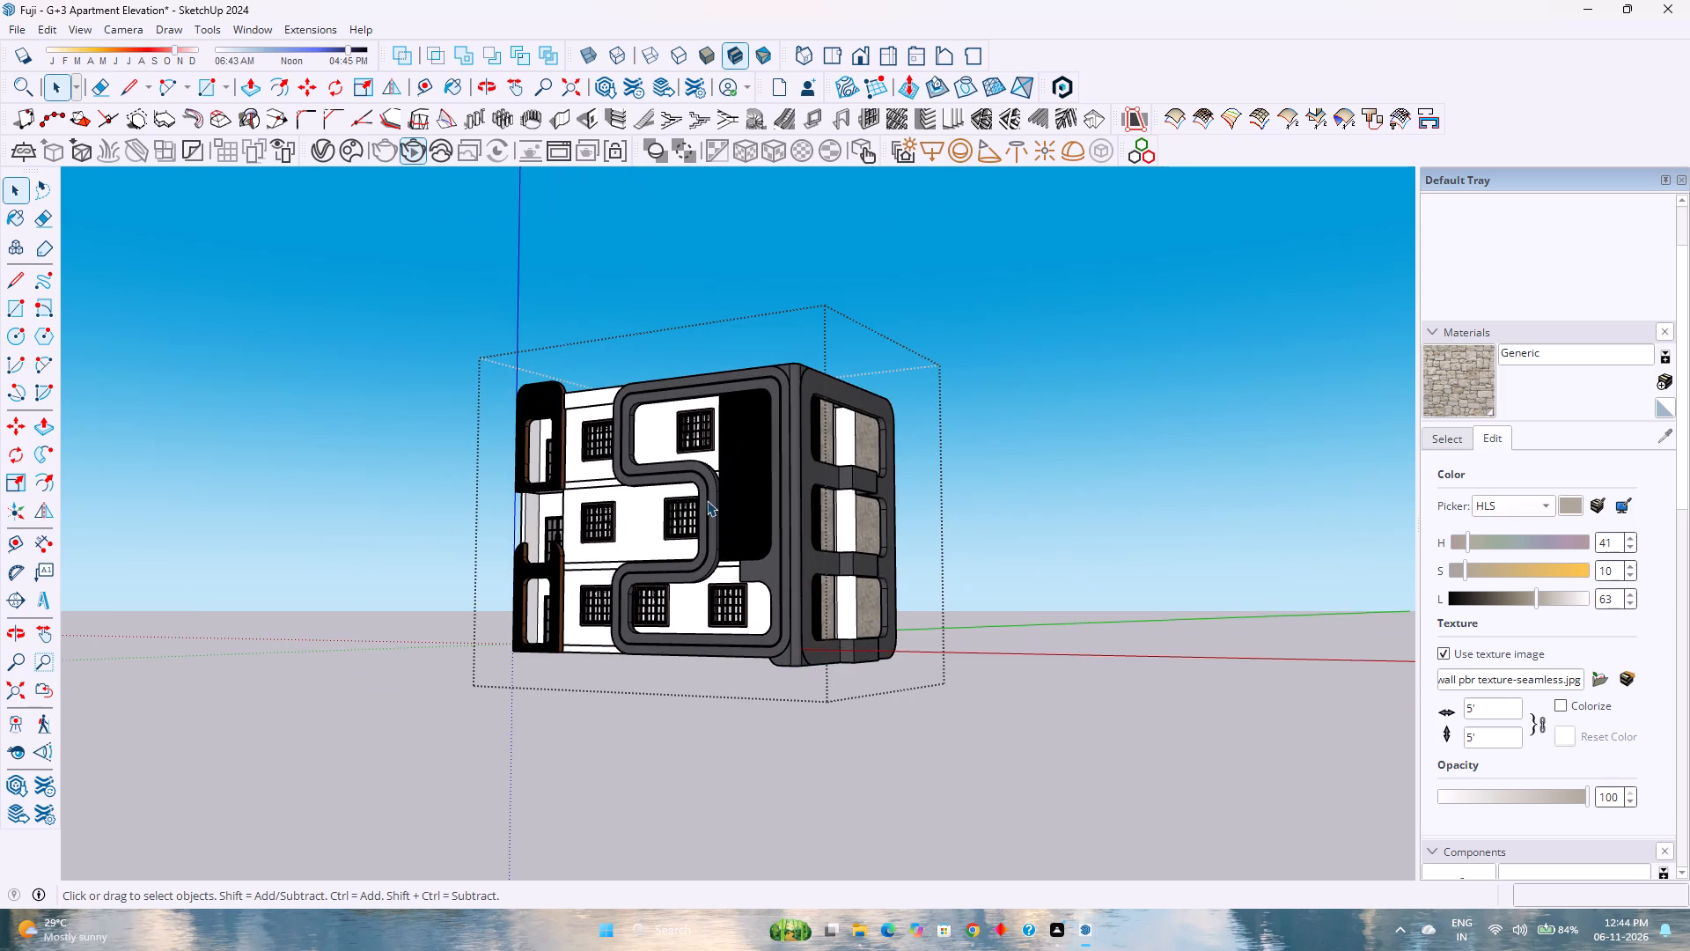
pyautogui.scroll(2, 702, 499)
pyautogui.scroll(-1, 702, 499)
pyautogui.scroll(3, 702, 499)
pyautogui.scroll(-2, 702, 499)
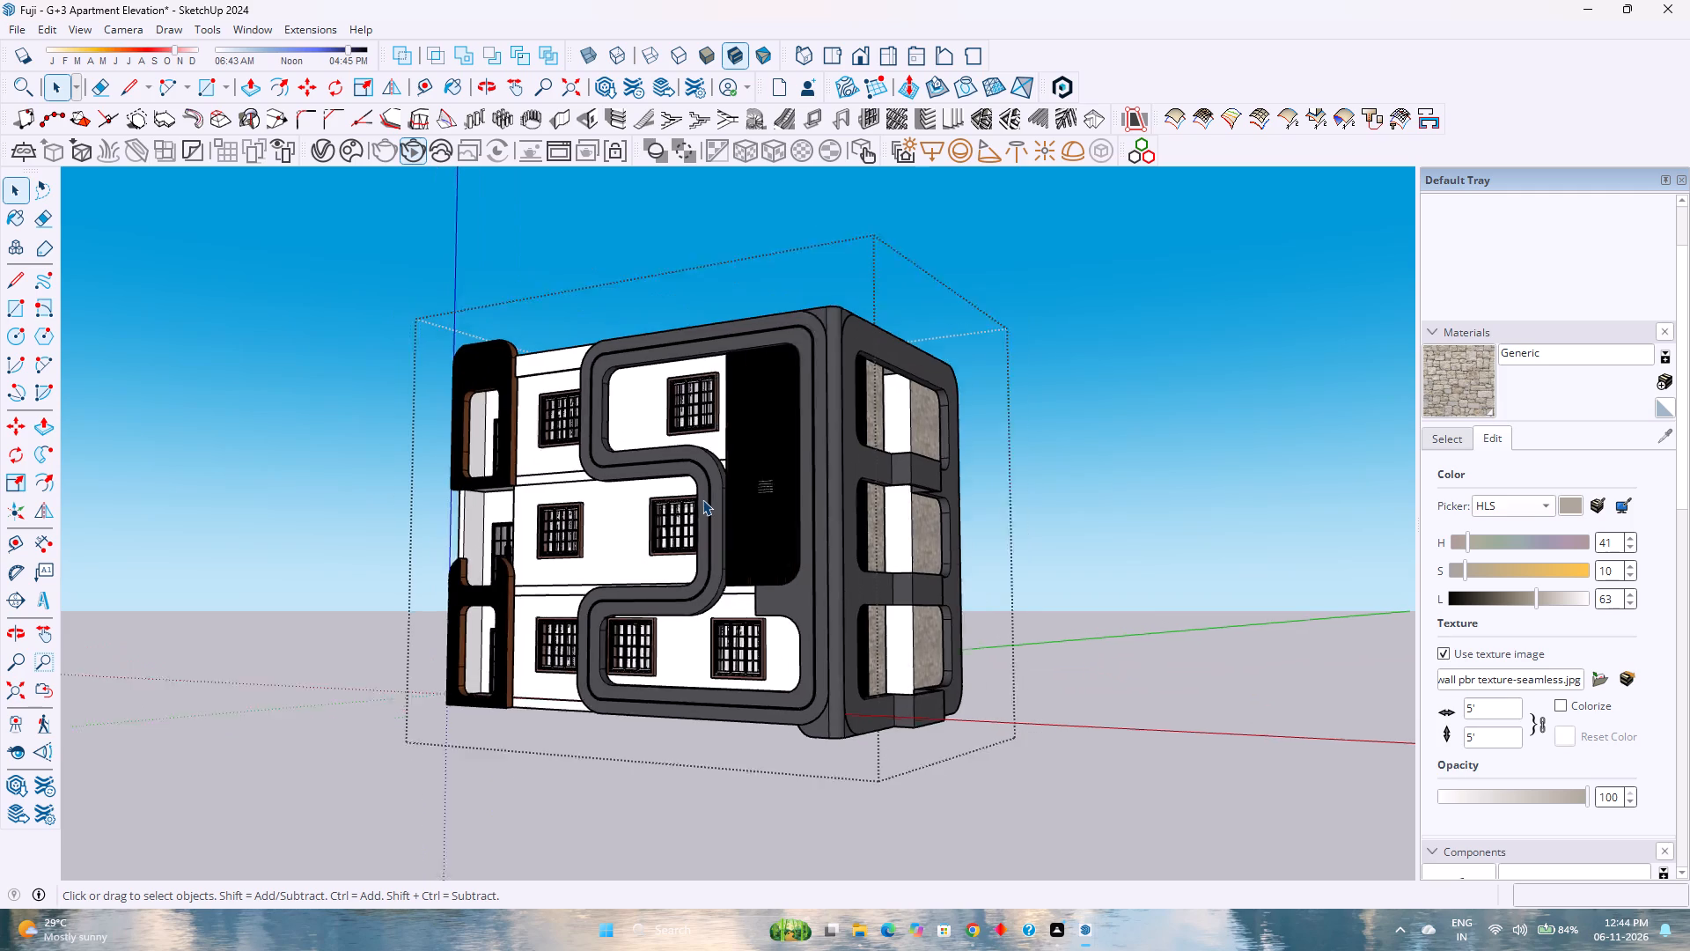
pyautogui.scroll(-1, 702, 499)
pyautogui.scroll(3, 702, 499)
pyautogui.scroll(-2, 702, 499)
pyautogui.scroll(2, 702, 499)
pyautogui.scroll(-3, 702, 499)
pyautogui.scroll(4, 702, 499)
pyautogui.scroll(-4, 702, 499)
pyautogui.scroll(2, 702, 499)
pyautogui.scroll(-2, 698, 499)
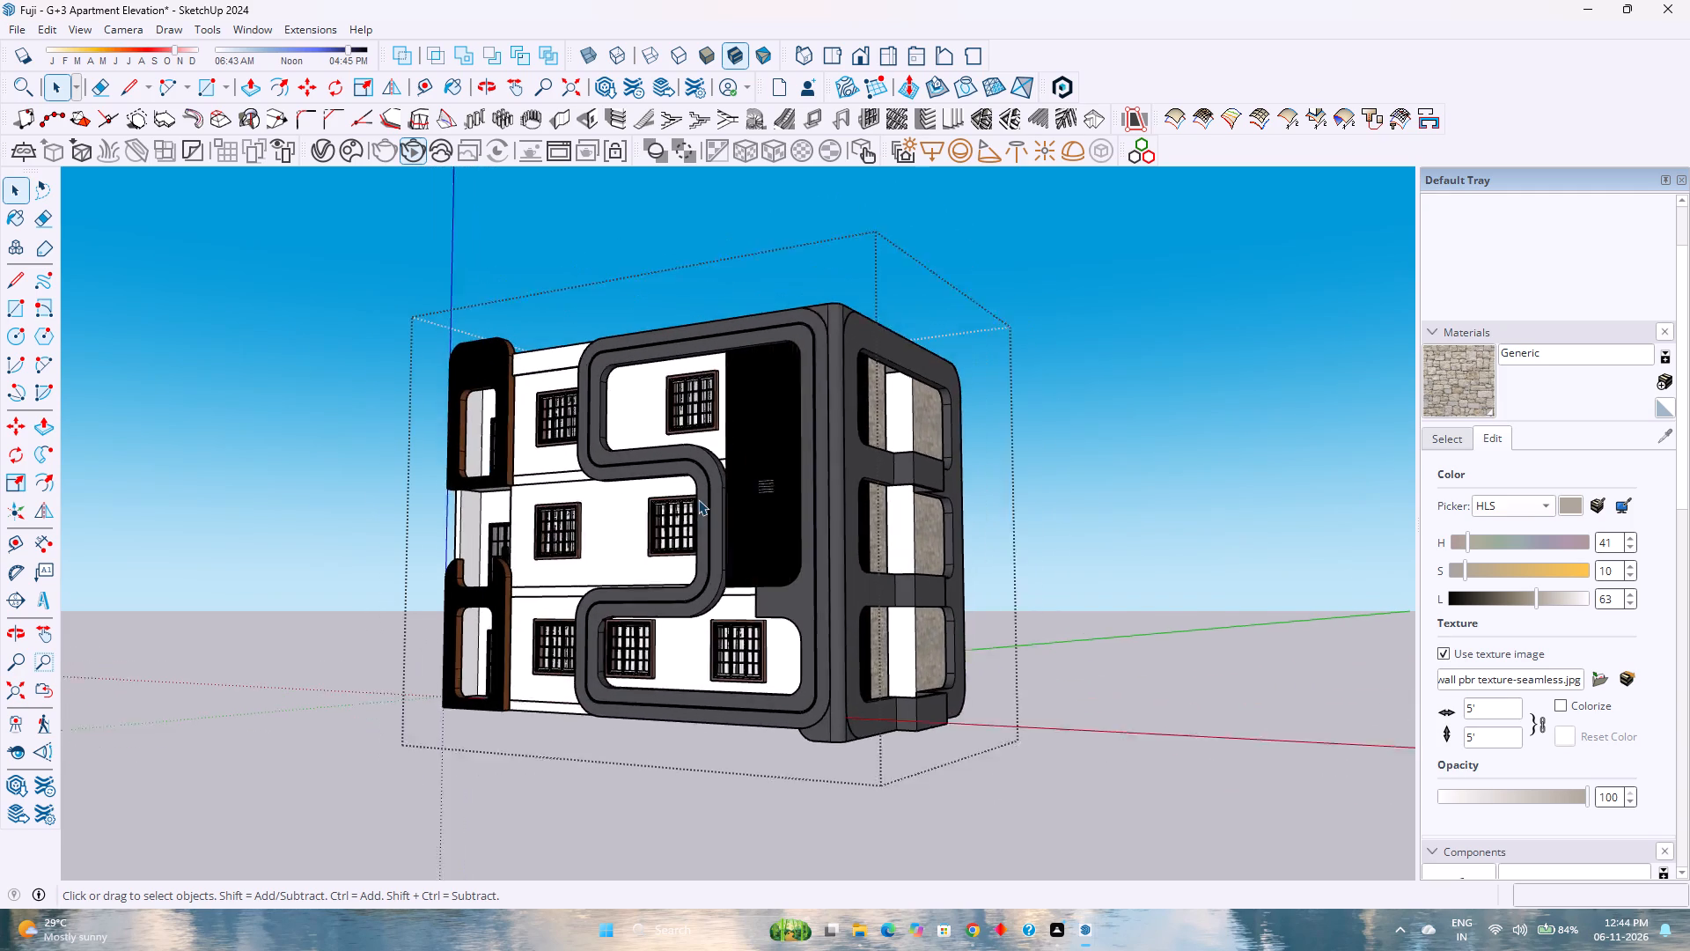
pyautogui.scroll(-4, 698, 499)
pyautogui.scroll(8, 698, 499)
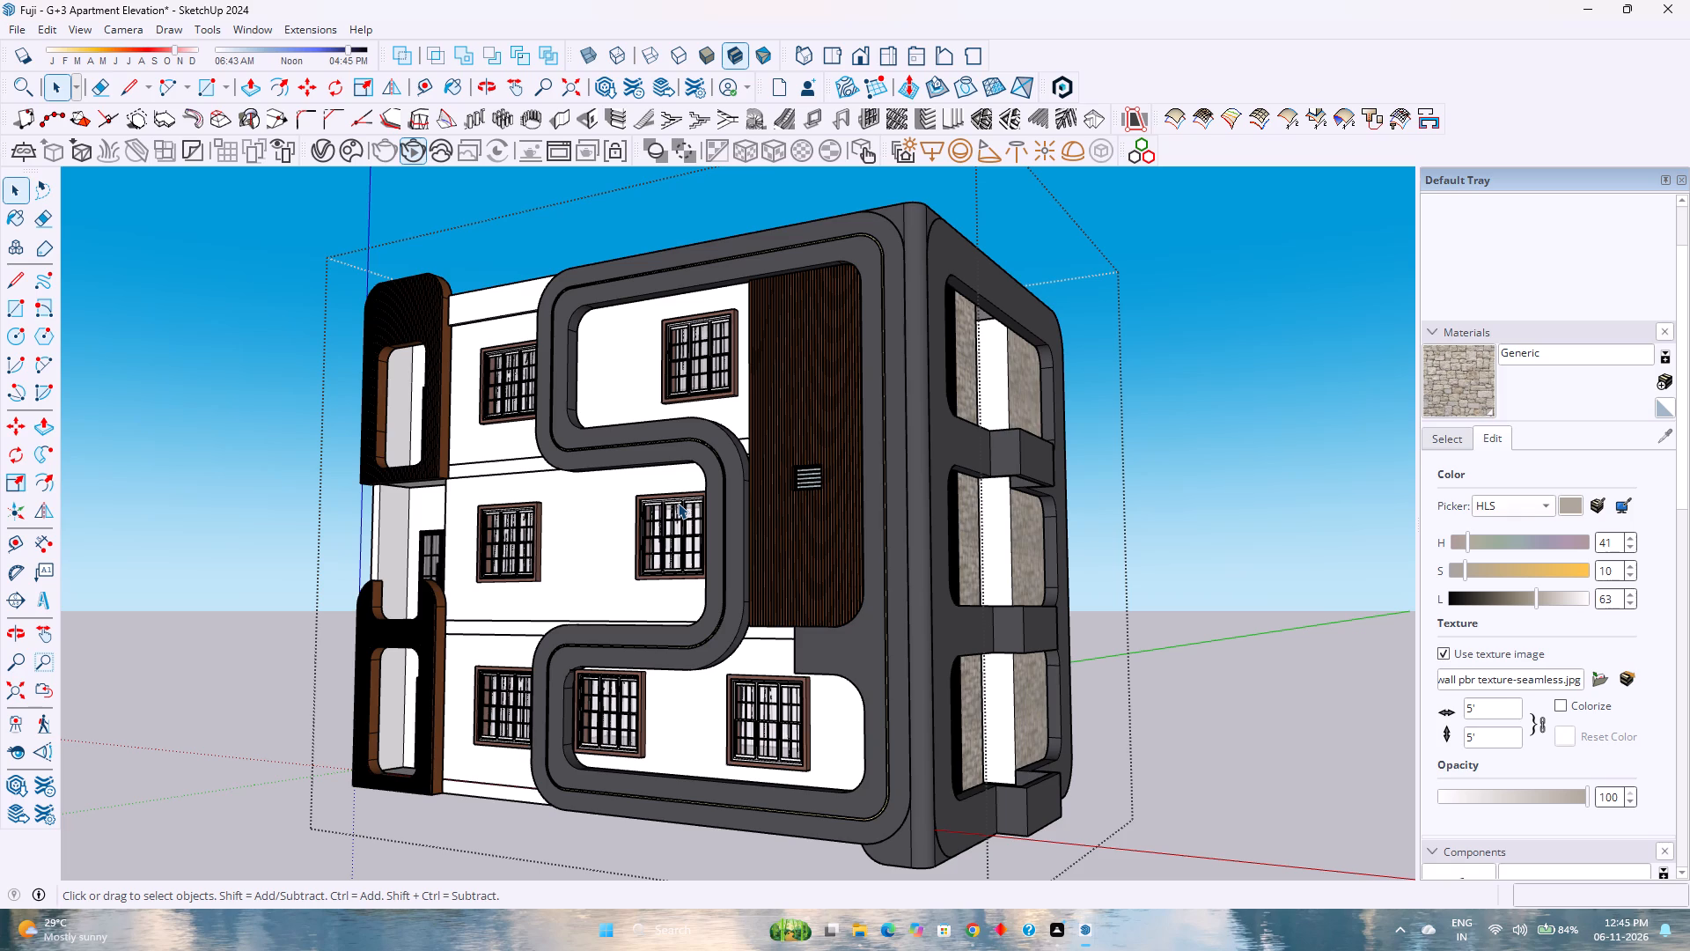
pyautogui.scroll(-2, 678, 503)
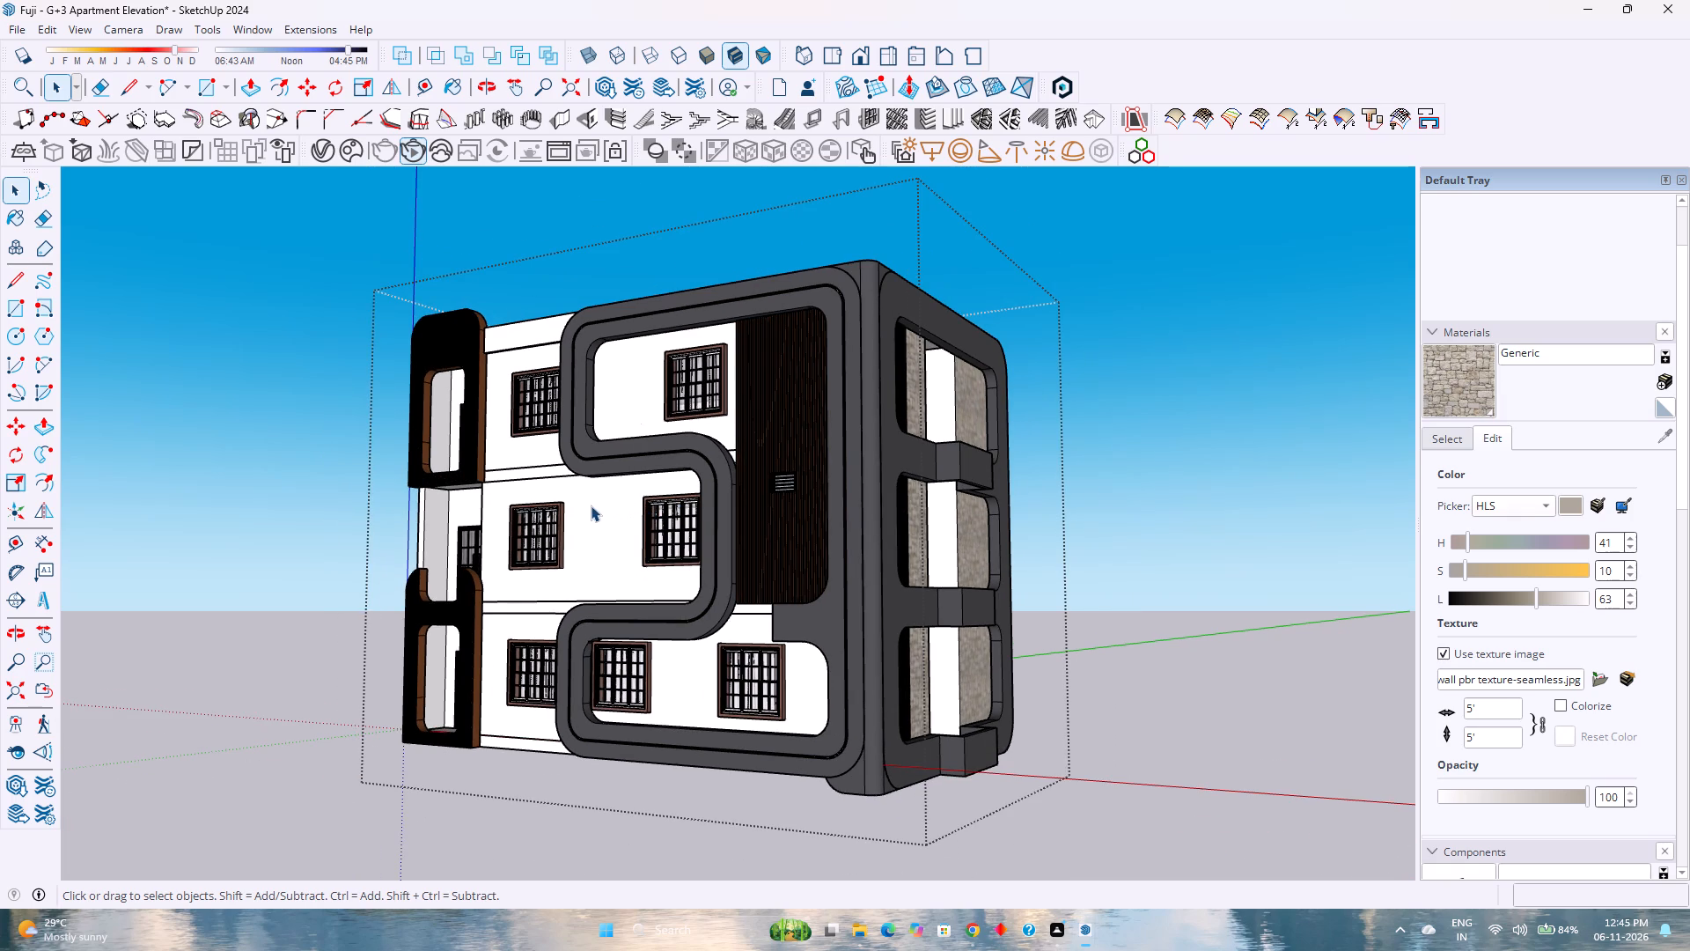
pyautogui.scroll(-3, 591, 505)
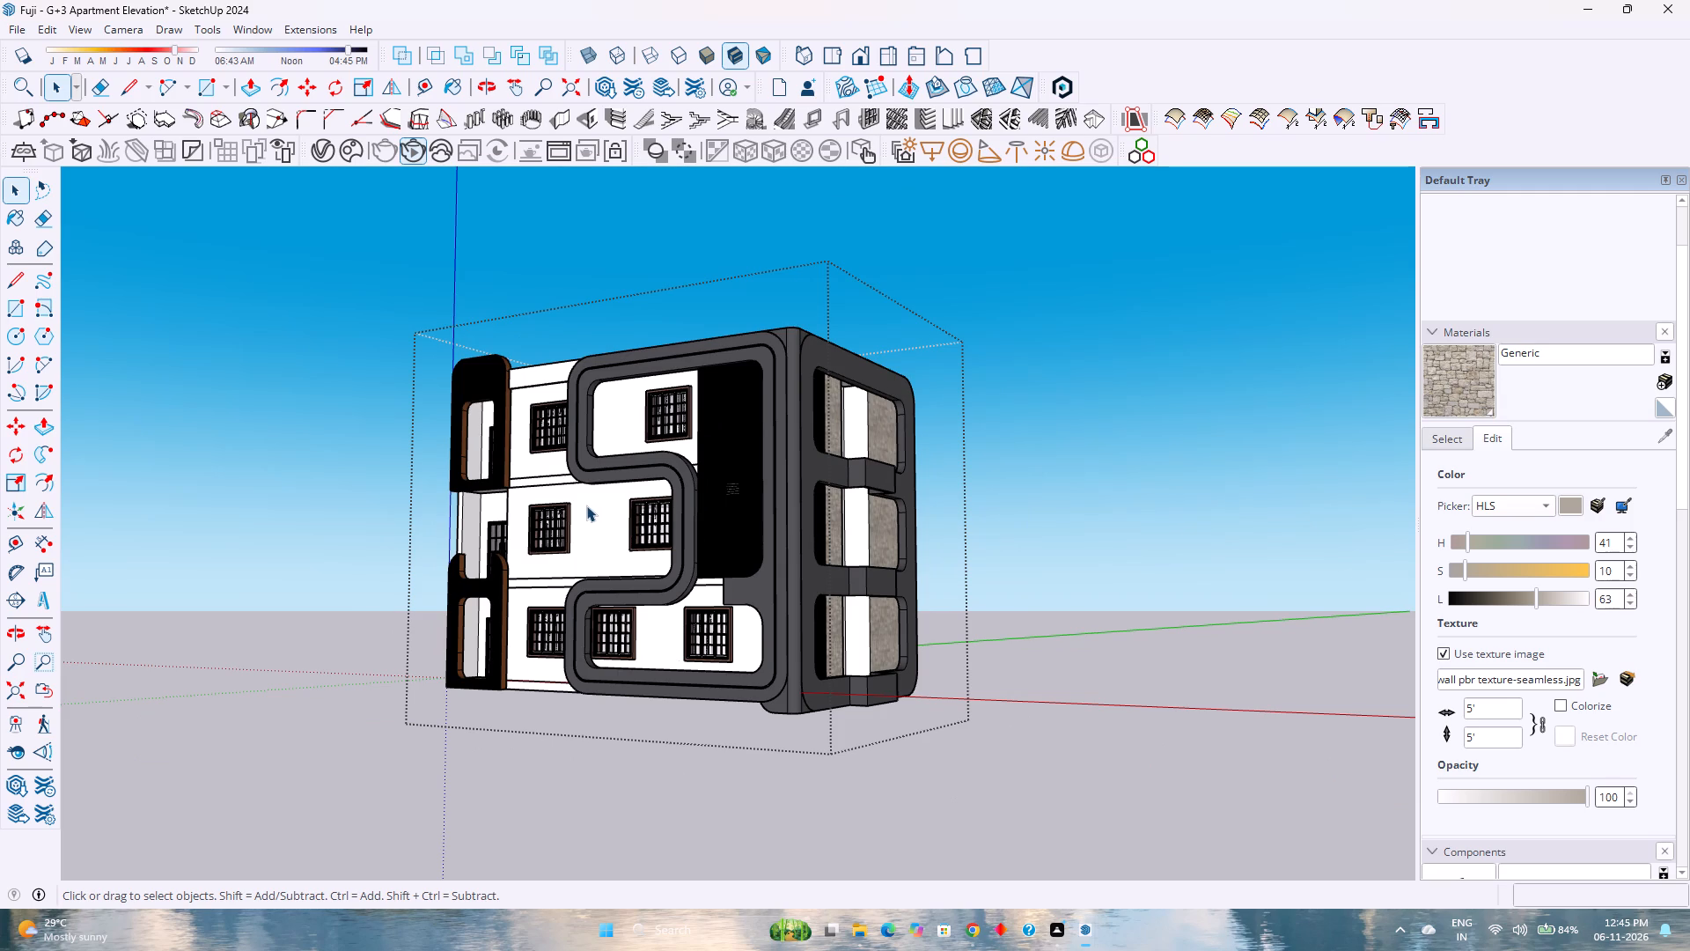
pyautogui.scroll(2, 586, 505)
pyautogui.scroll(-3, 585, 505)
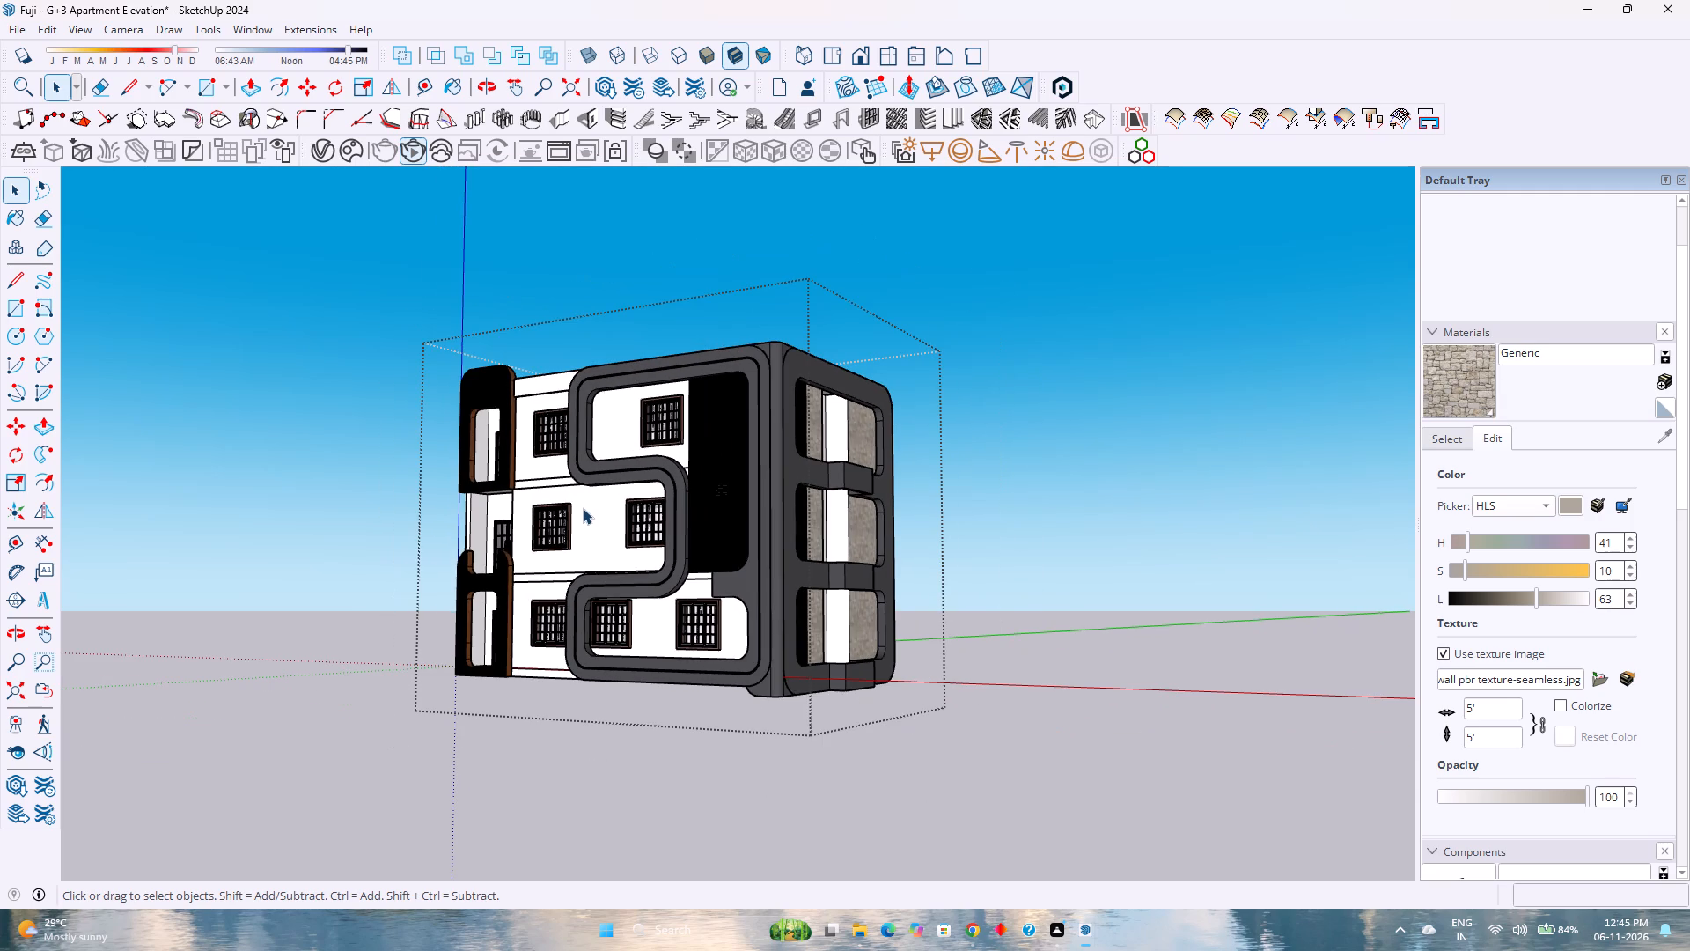
# Inspect the stone wall panels and vertical wood slats in the building's side openings up close.
pyautogui.scroll(5, 815, 522)
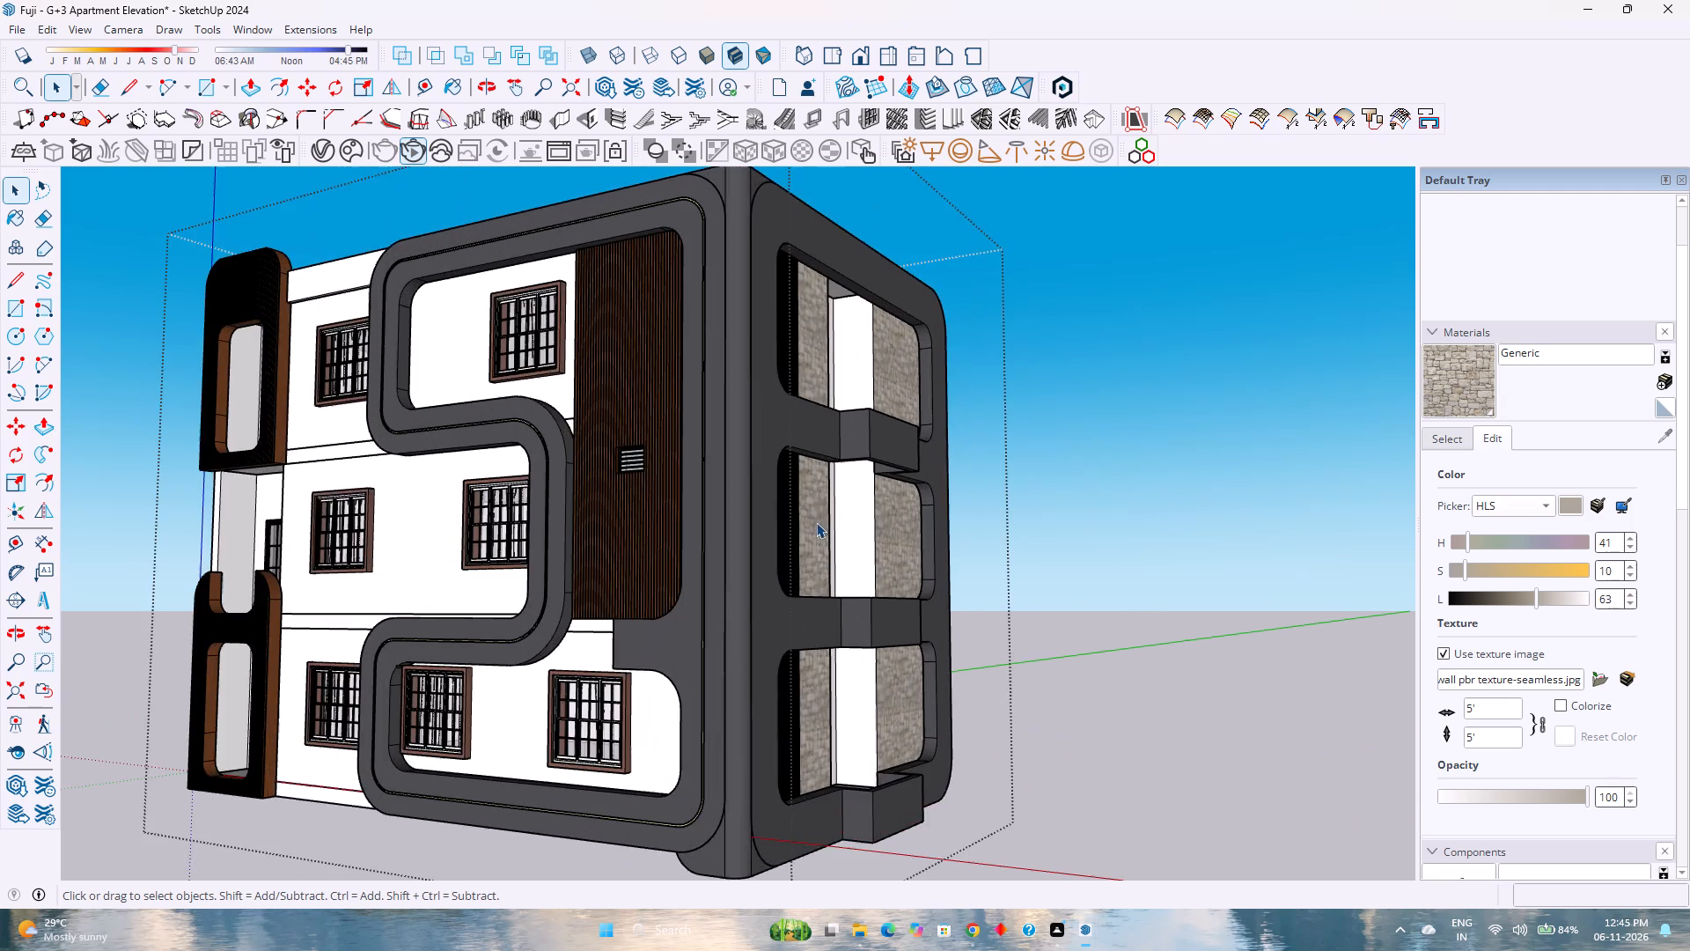
pyautogui.scroll(6, 816, 522)
pyautogui.moveTo(846, 548); pyautogui.dragTo(698, 586, button='middle')
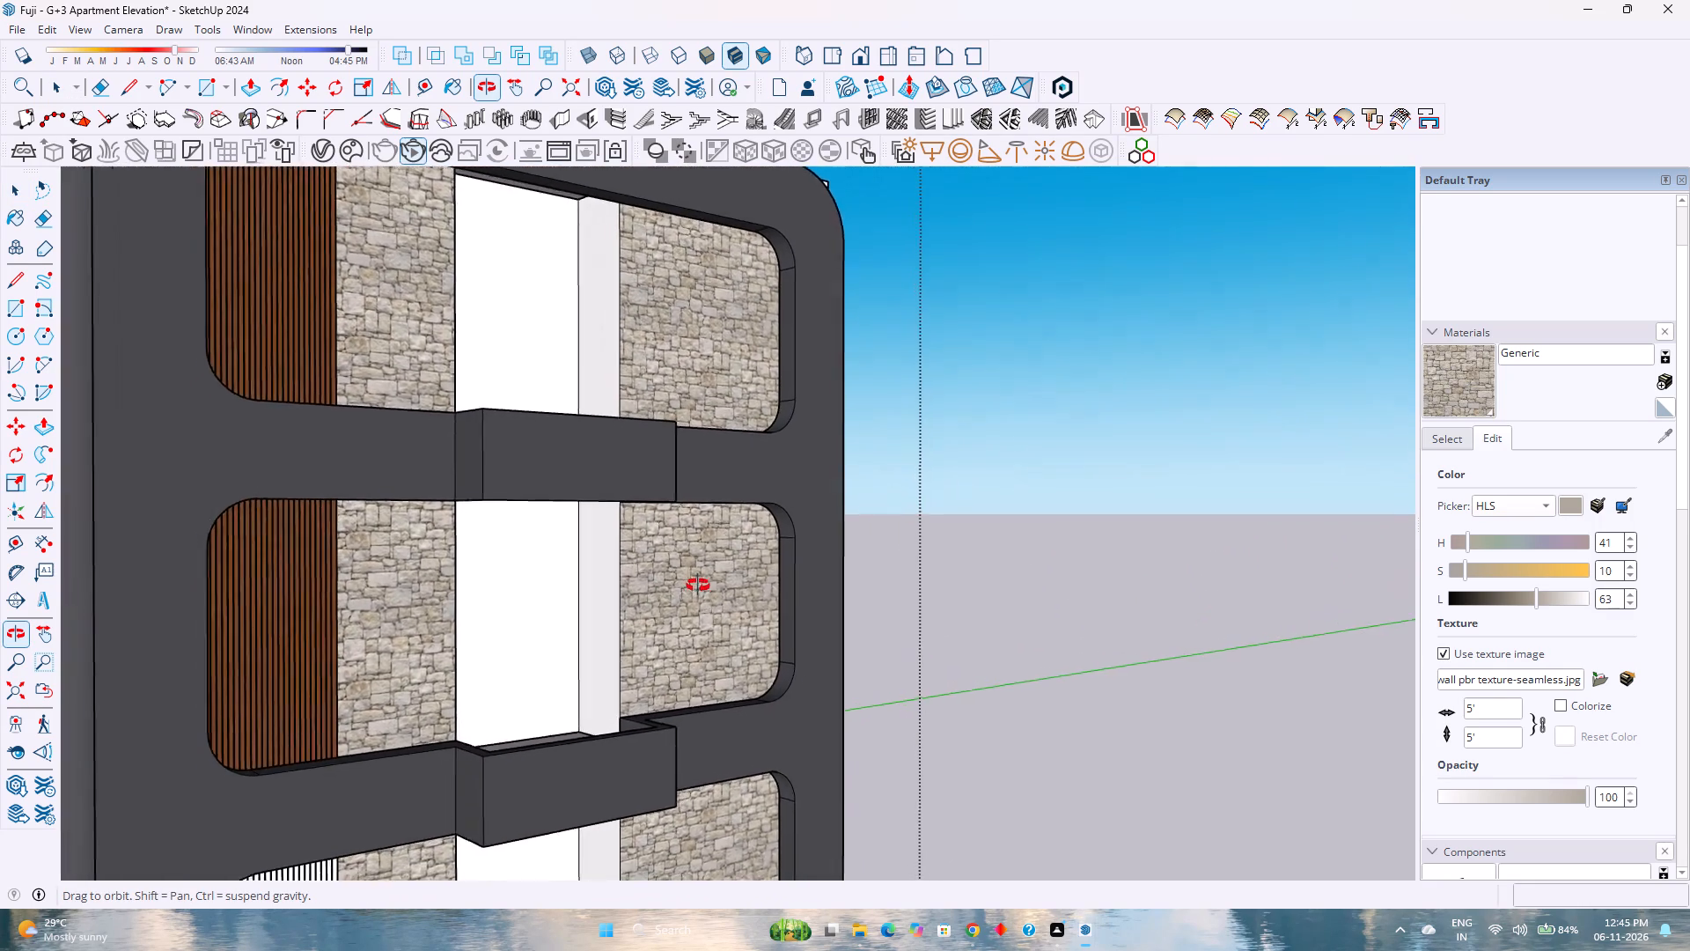
pyautogui.moveTo(698, 586); pyautogui.dragTo(894, 553, button='middle')
pyautogui.middleClick(894, 553)
pyautogui.scroll(-4, 894, 553)
pyautogui.scroll(5, 973, 543)
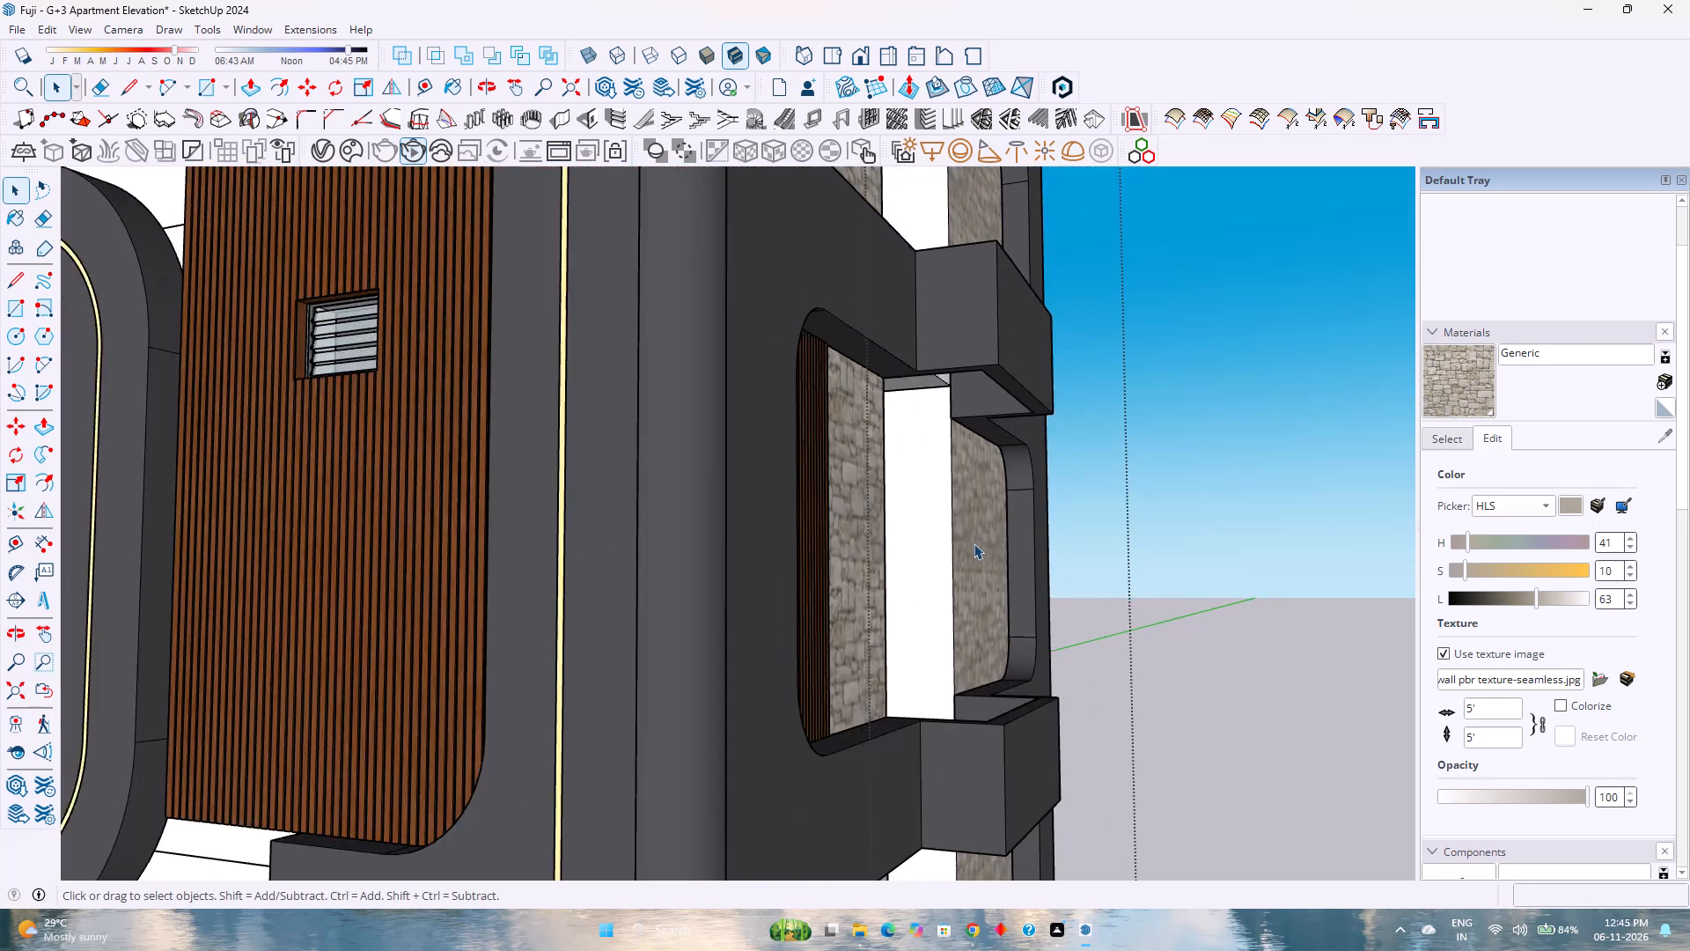
pyautogui.scroll(11, 974, 543)
pyautogui.scroll(-6, 981, 543)
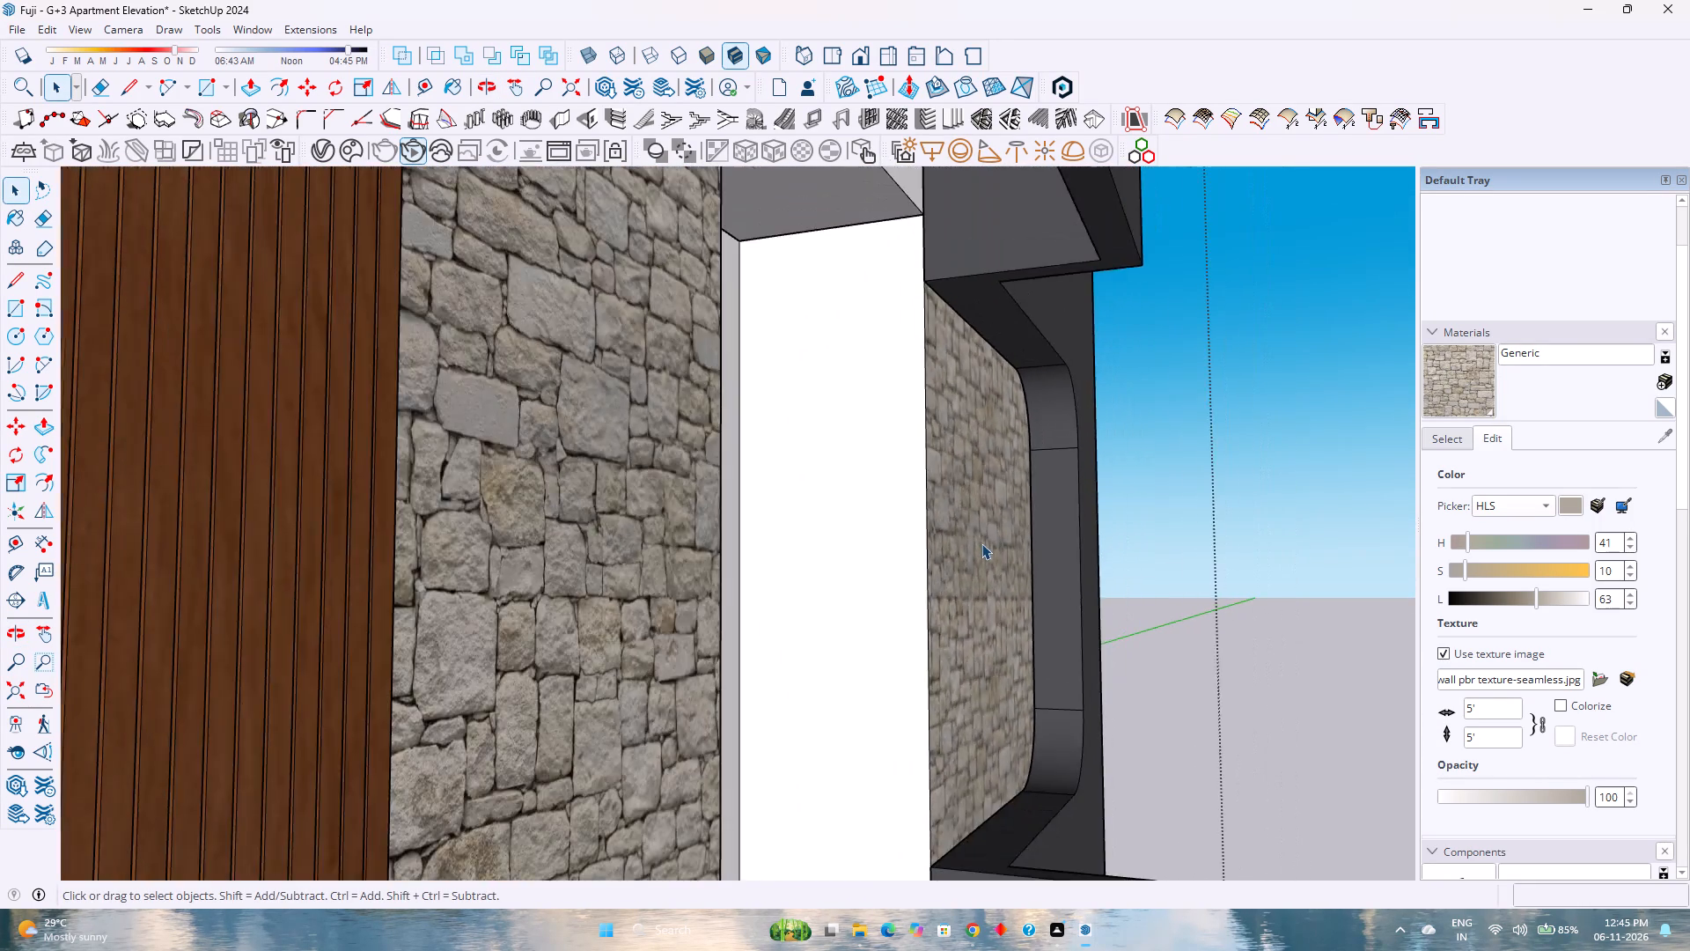
pyautogui.scroll(-2, 981, 543)
pyautogui.scroll(-4, 893, 534)
pyautogui.moveTo(858, 531); pyautogui.dragTo(685, 534, button='middle')
pyautogui.middleClick(685, 534)
pyautogui.scroll(-4, 323, 536)
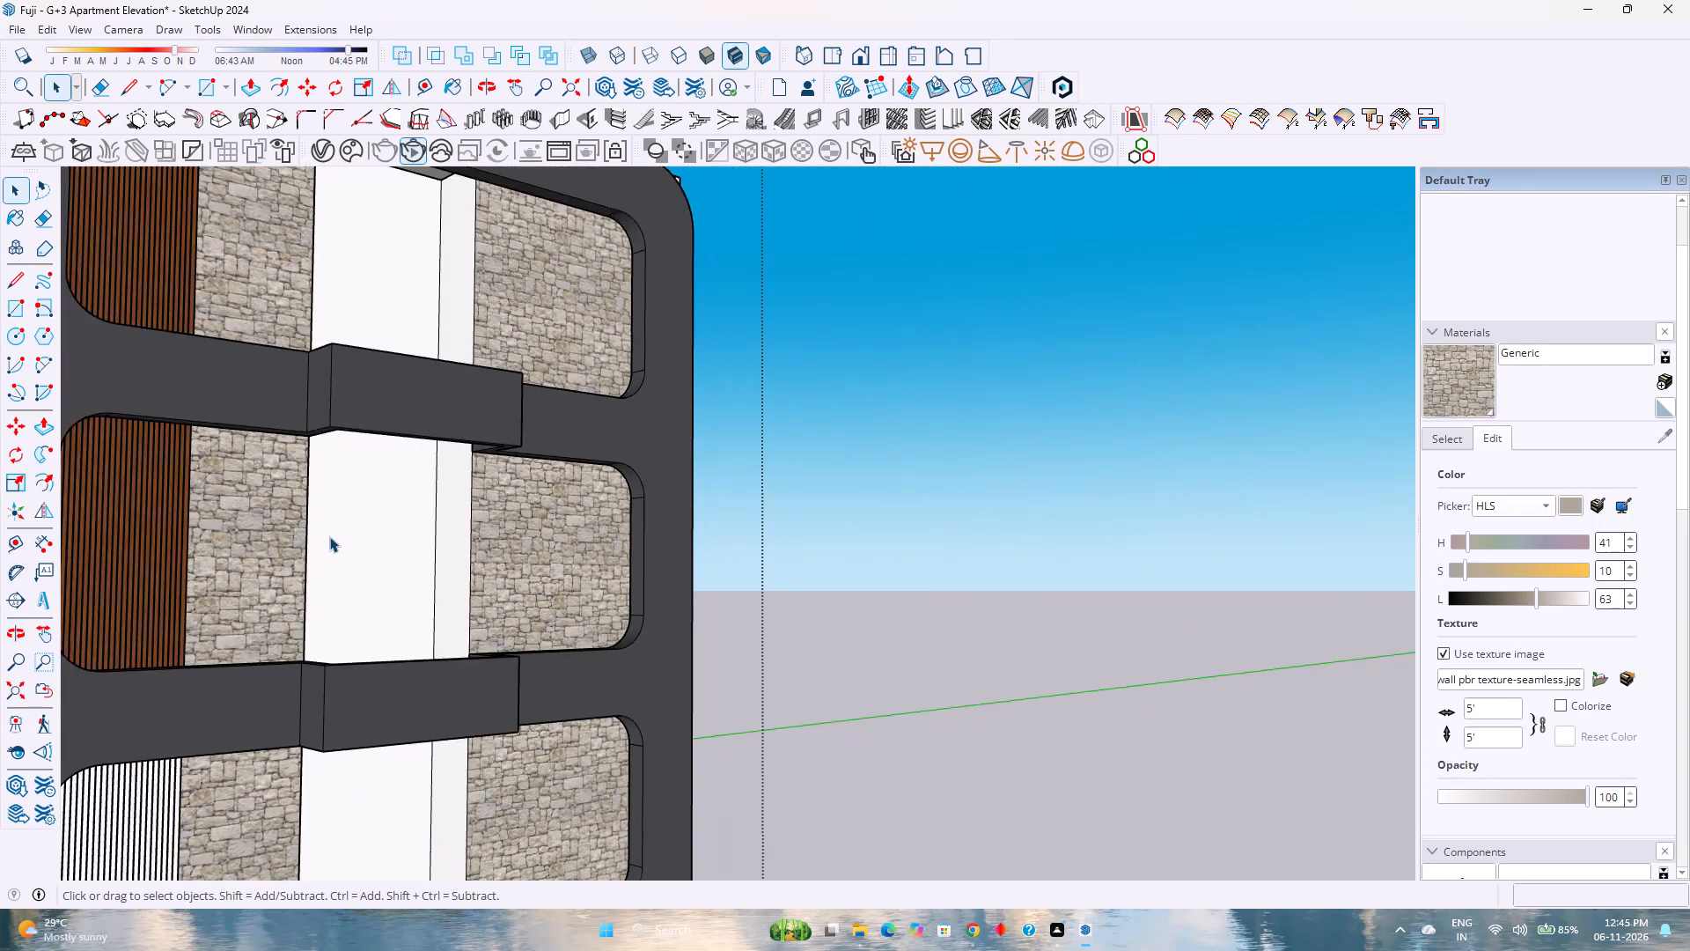
pyautogui.scroll(-9, 329, 536)
pyautogui.scroll(9, 127, 540)
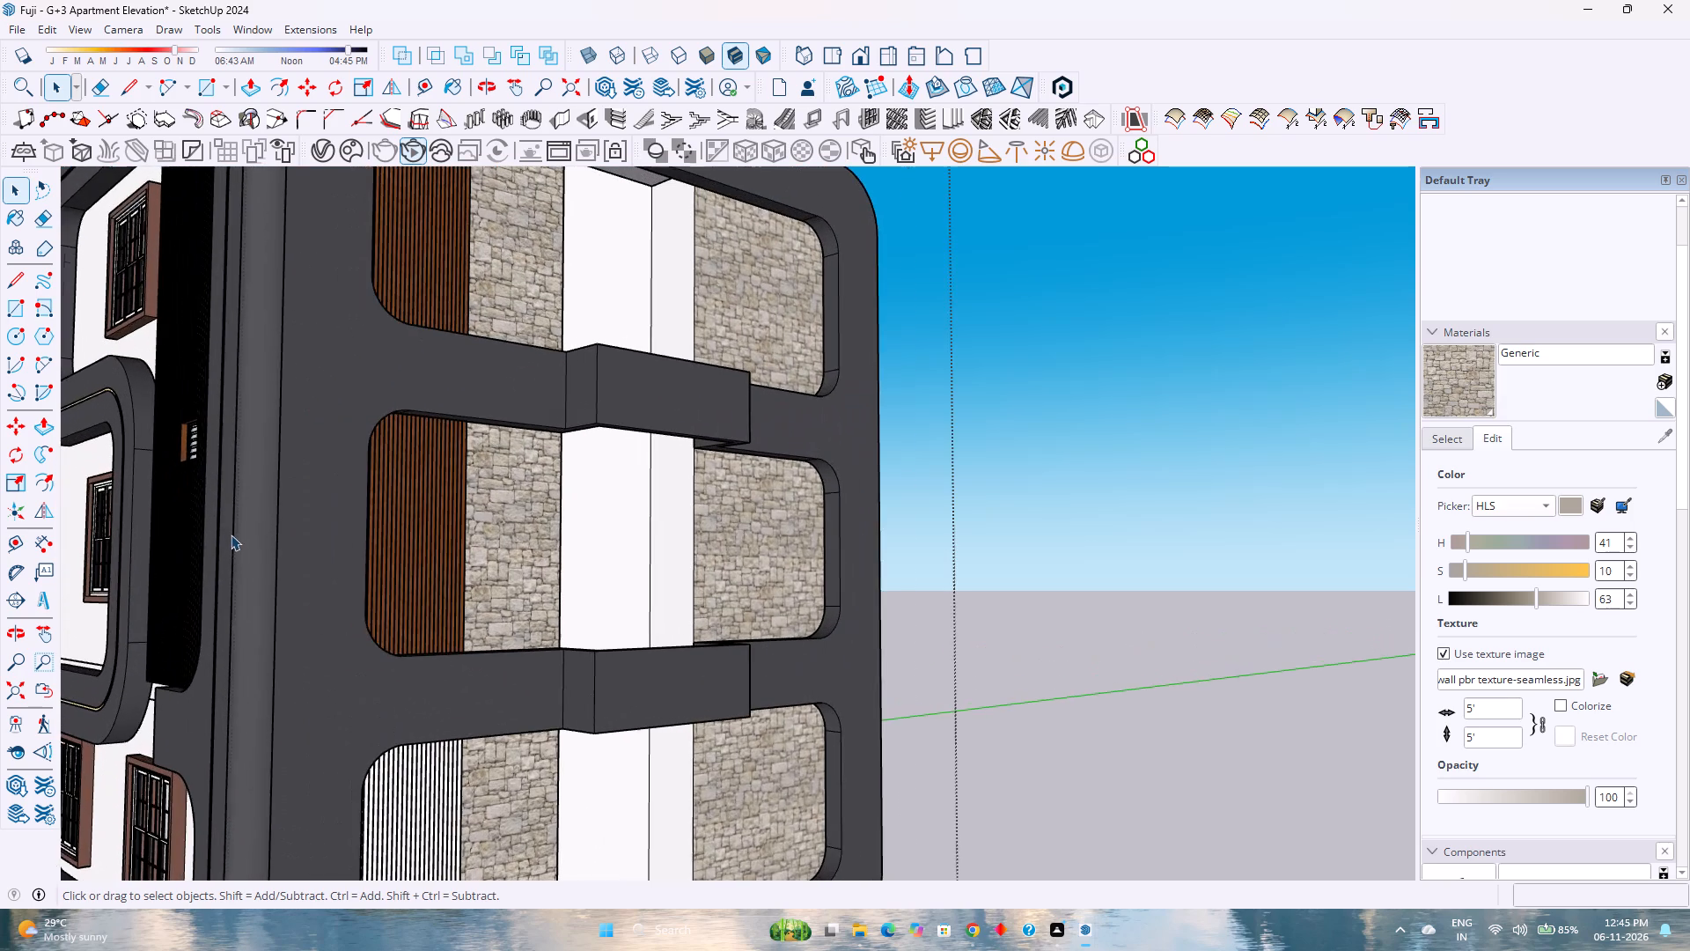
pyautogui.scroll(2, 503, 535)
pyautogui.scroll(-2, 503, 535)
pyautogui.scroll(2, 503, 535)
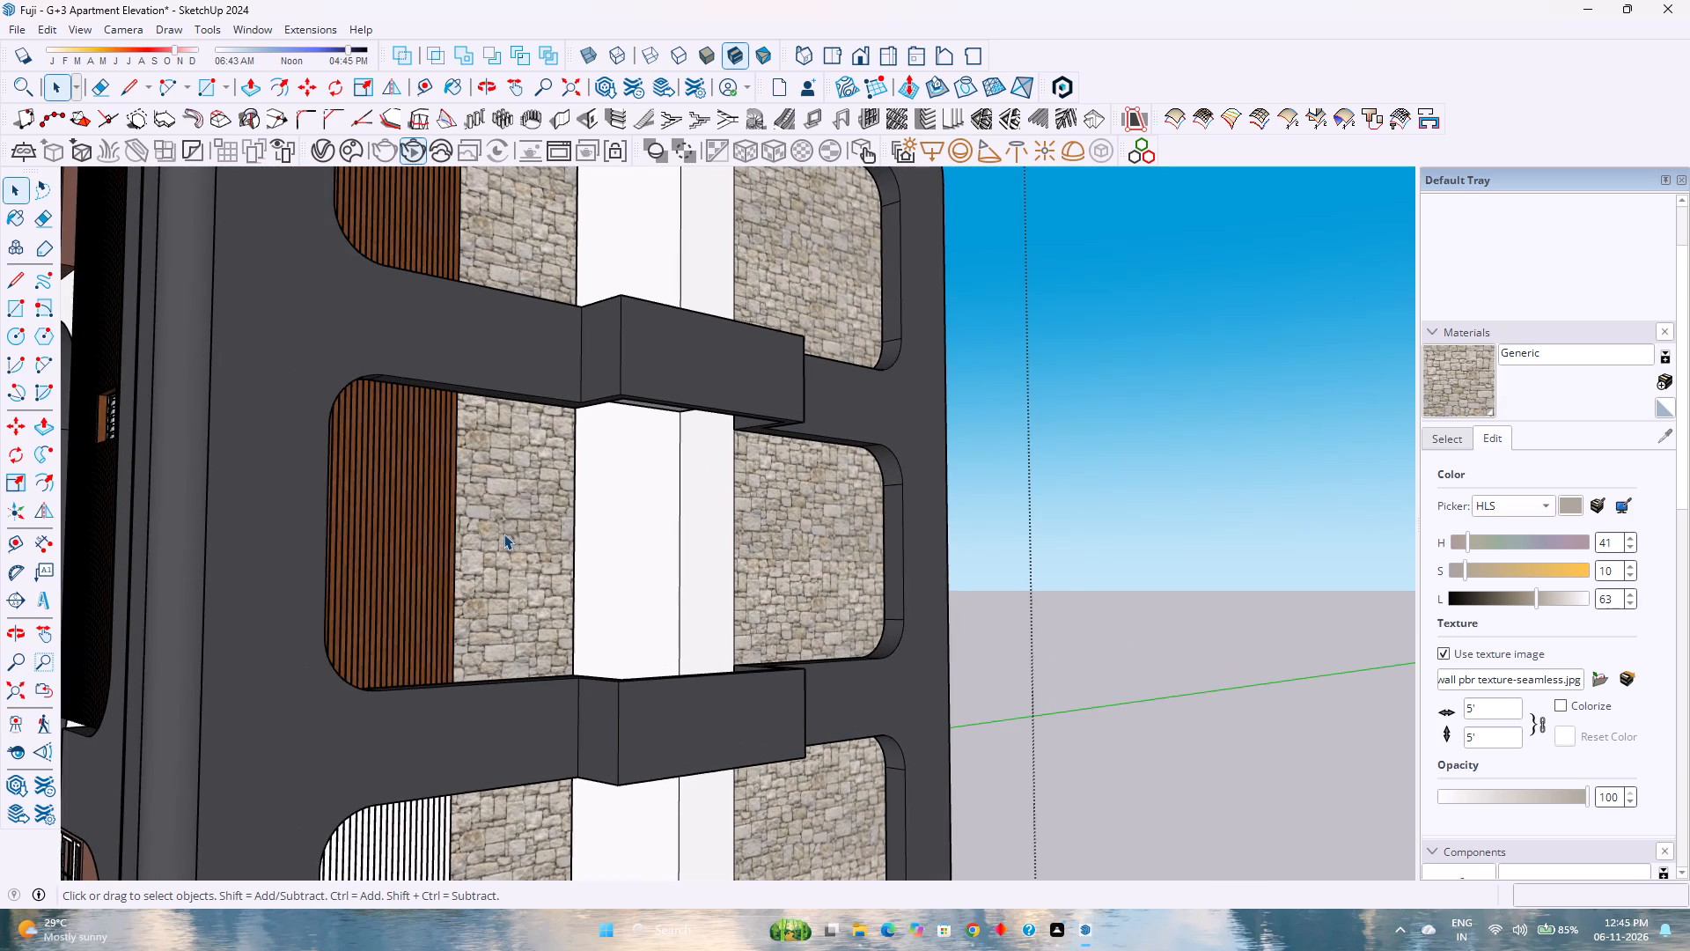
pyautogui.scroll(1, 503, 533)
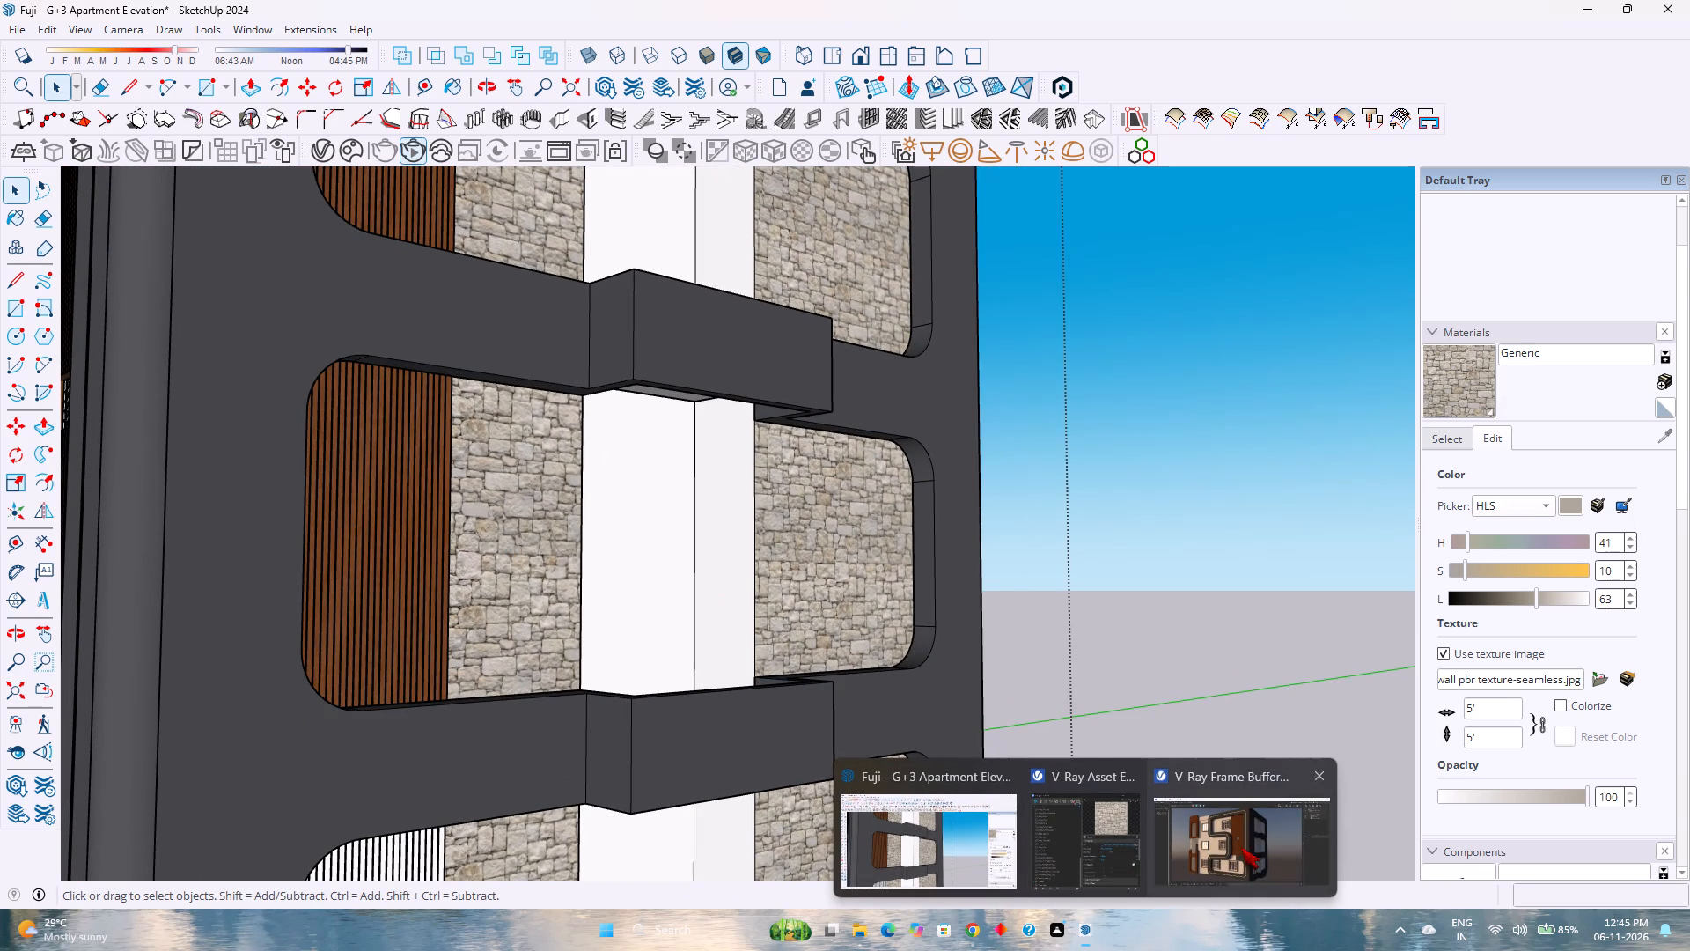
# Check how the side's stone and wood panels look in the V-Ray Frame Buffer render, then minimize it.
pyautogui.click(943, 851)
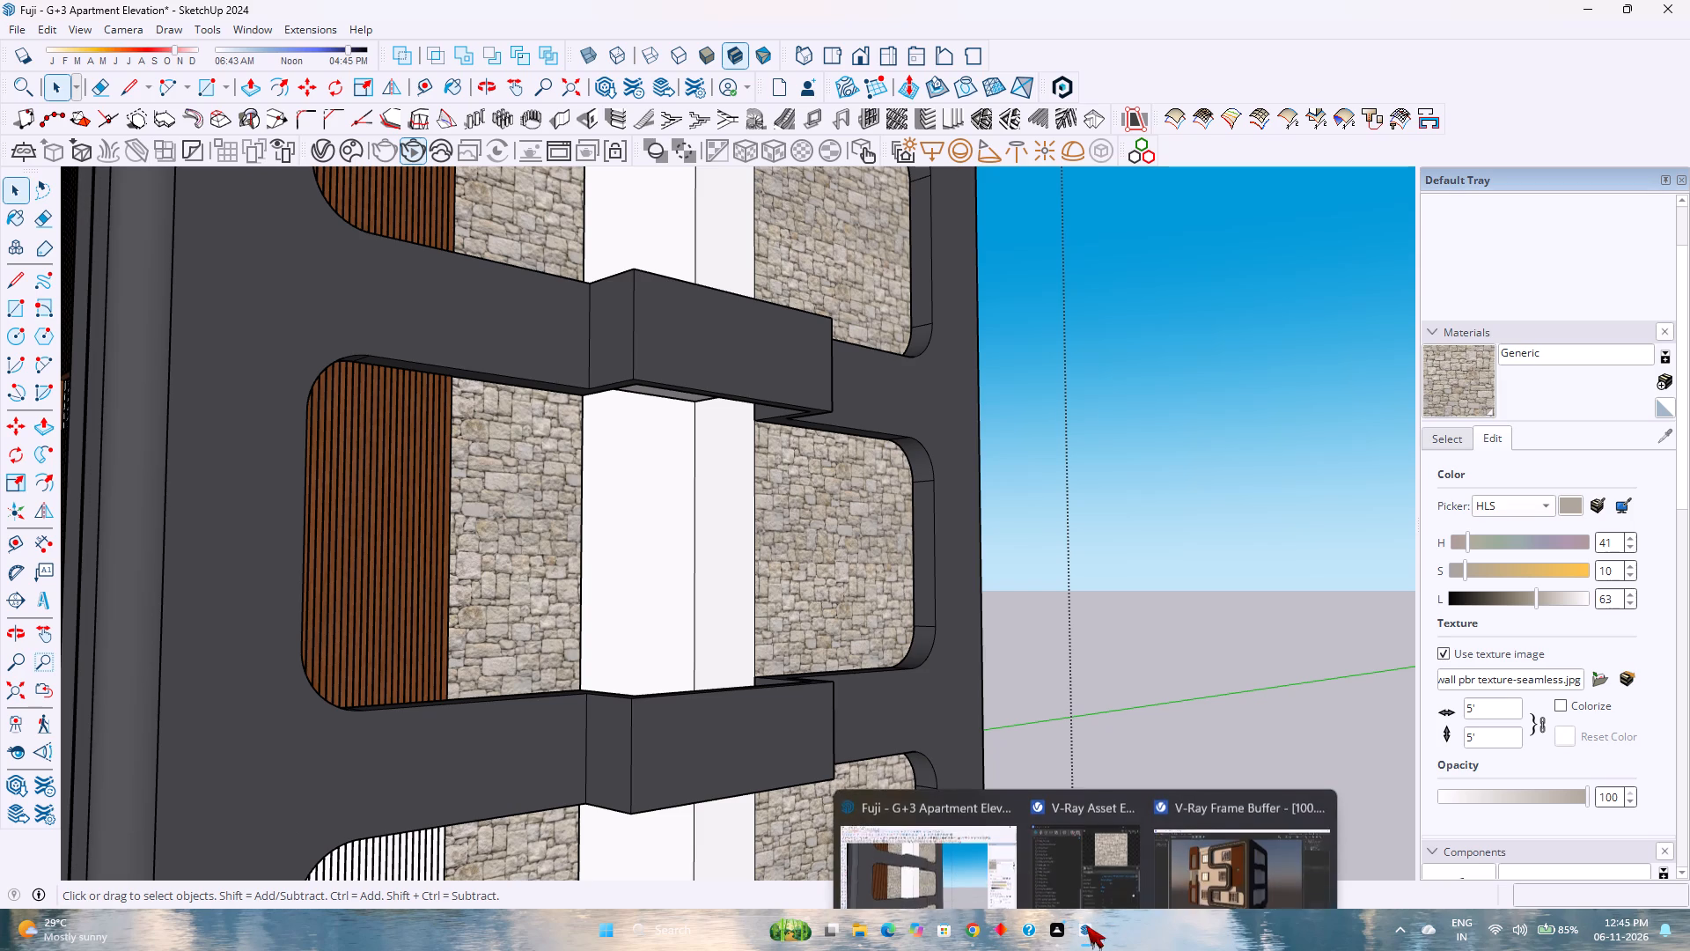
pyautogui.click(1201, 867)
pyautogui.scroll(-2, 733, 652)
pyautogui.scroll(1, 733, 652)
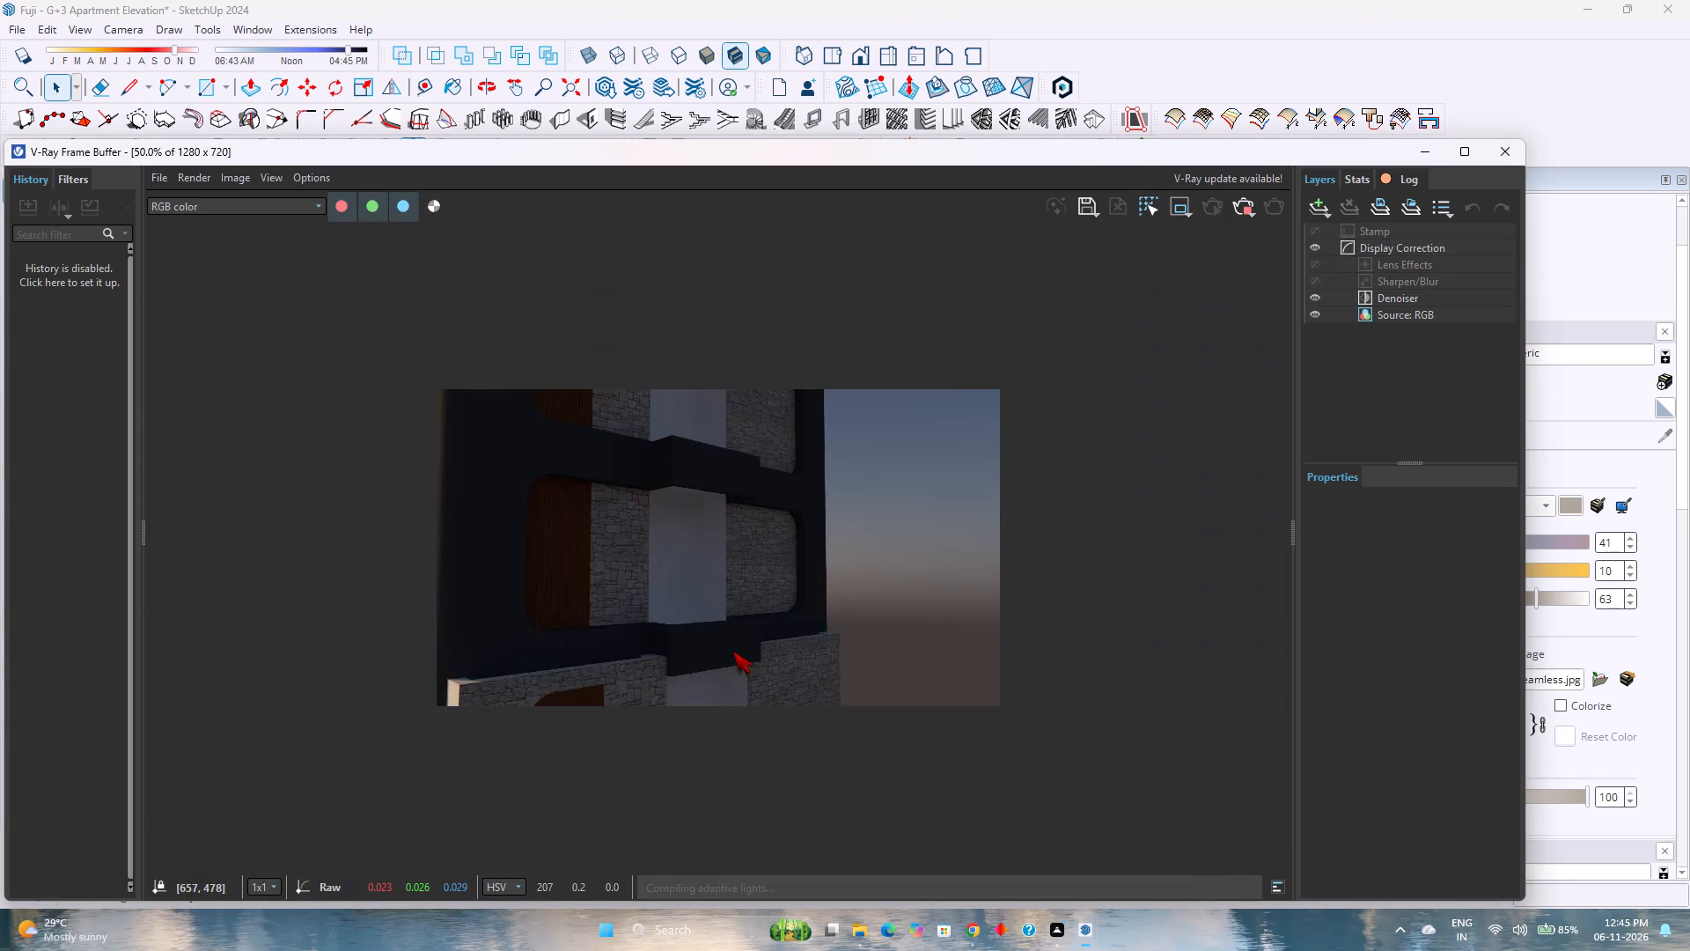
pyautogui.scroll(1, 733, 652)
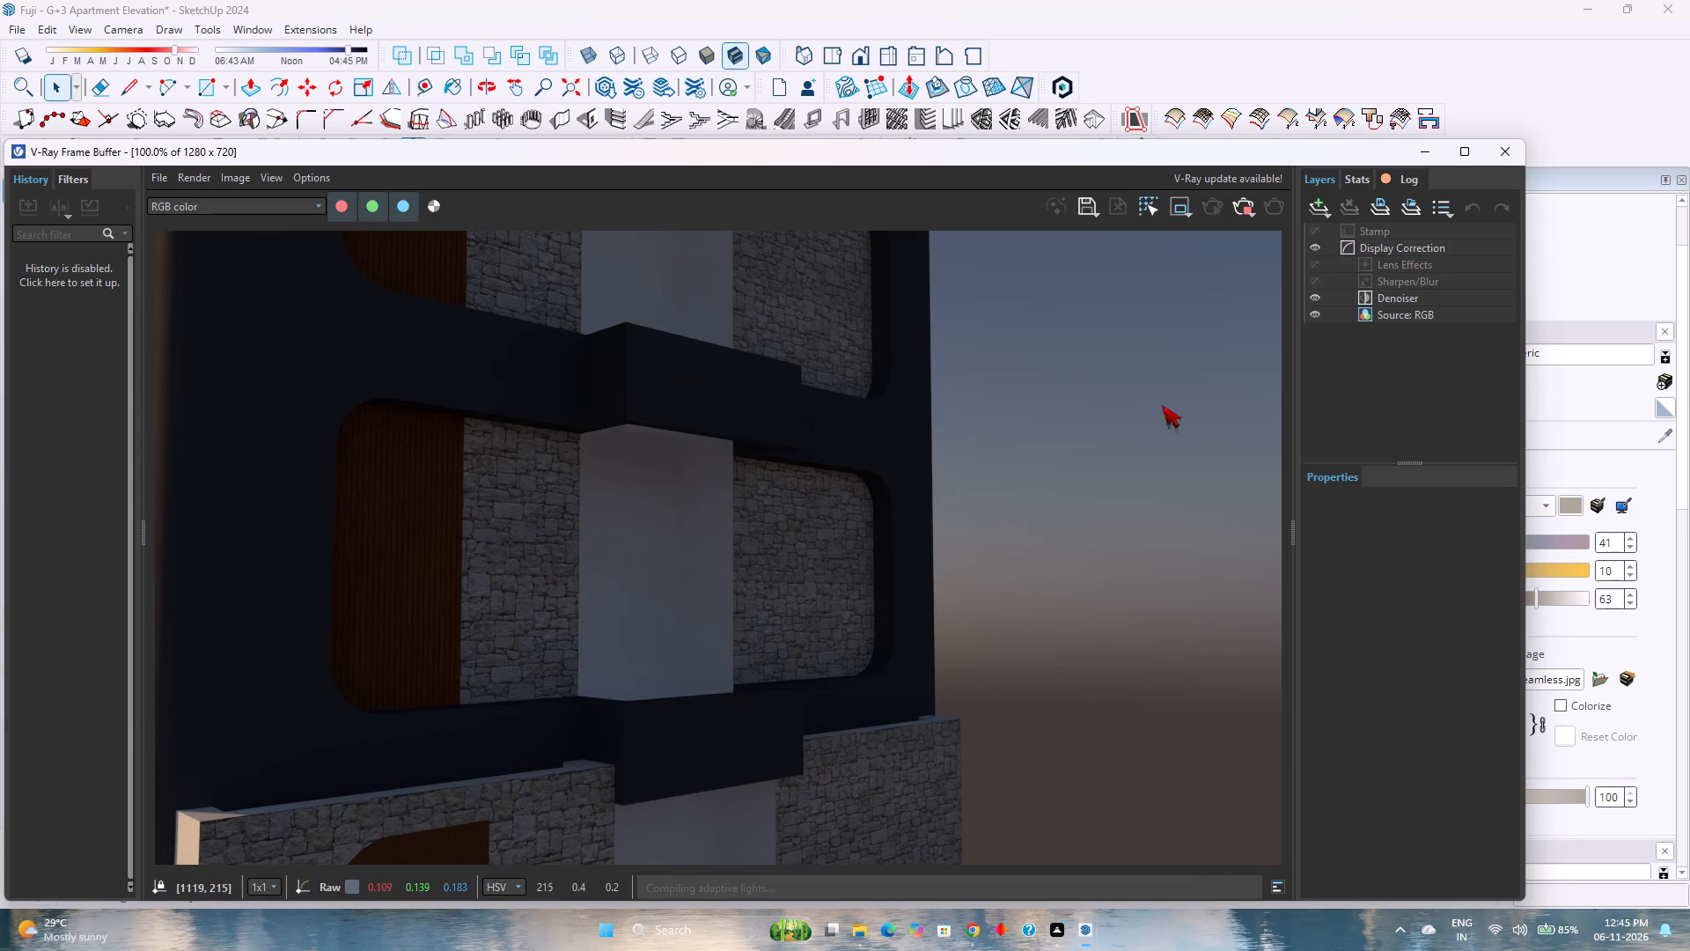
pyautogui.click(1411, 149)
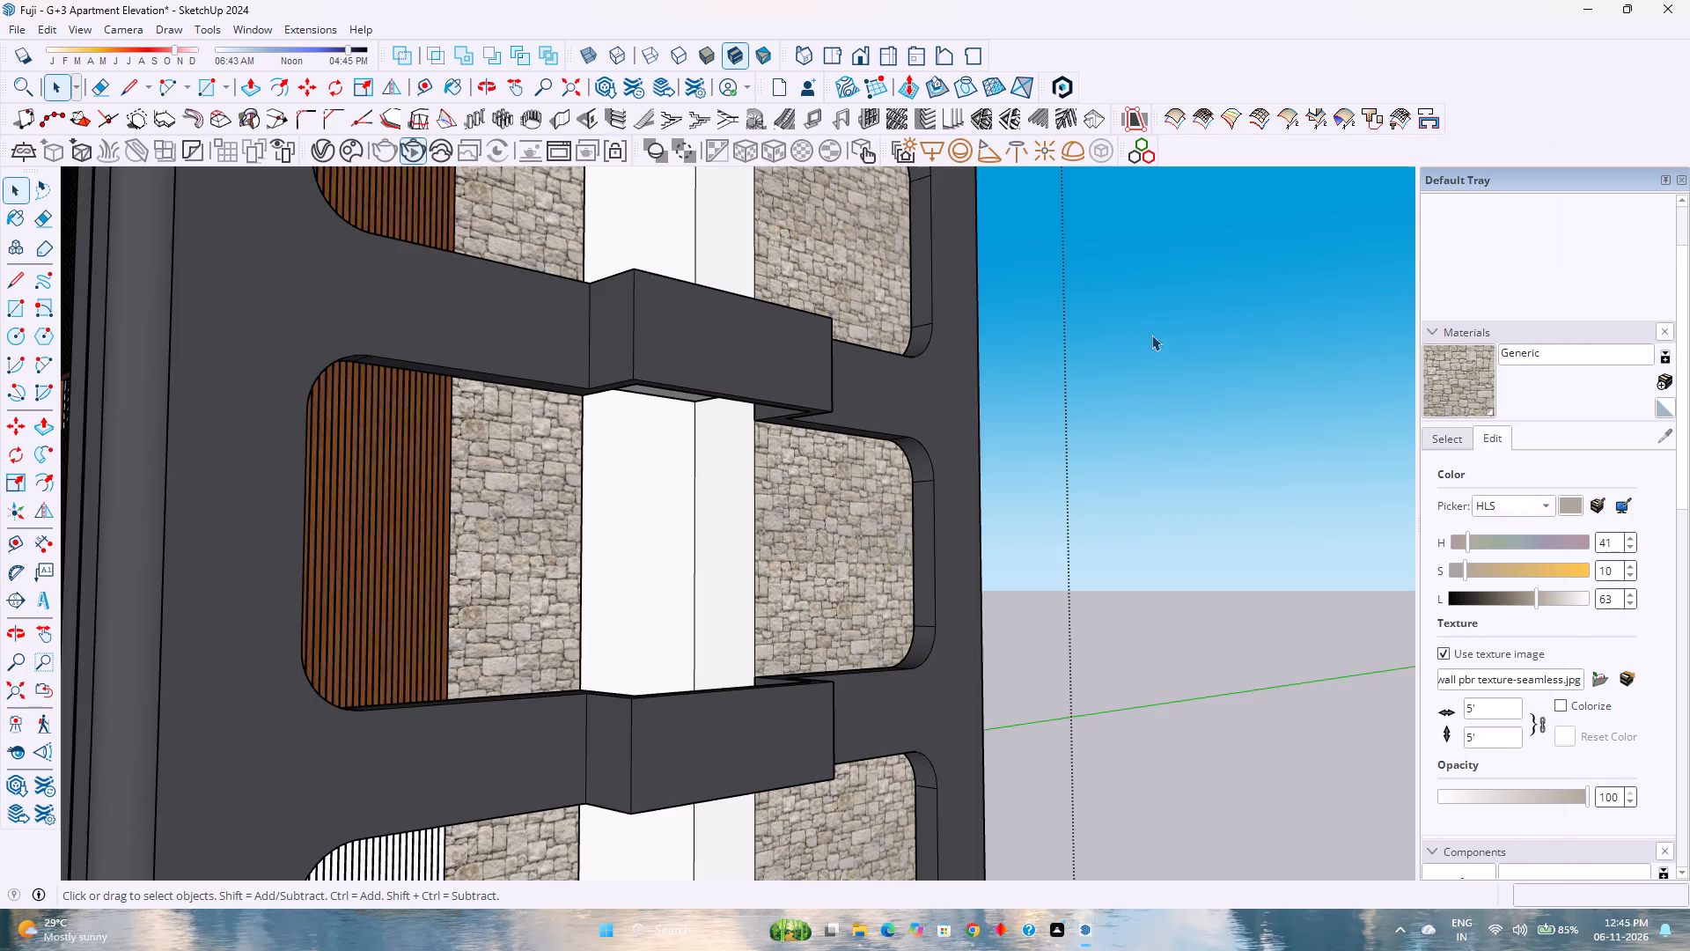
# Examine the whole building from the corner between the front facade and the stone-panelled side.
pyautogui.scroll(-12, 606, 739)
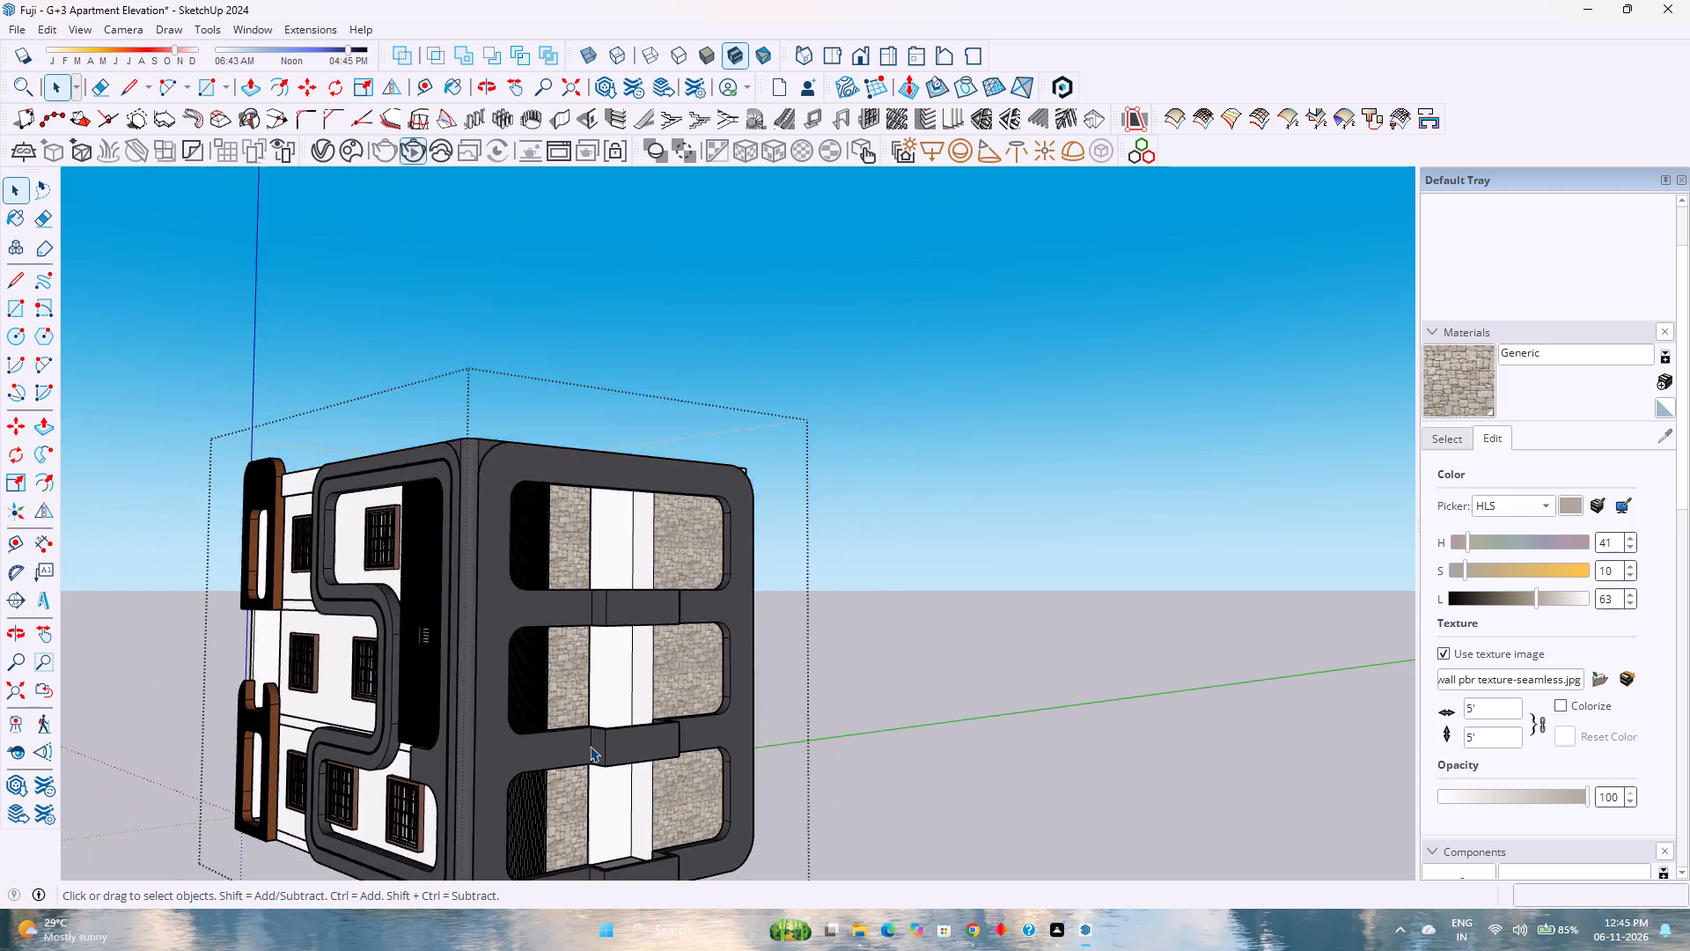
pyautogui.scroll(1, 590, 746)
pyautogui.scroll(-3, 590, 746)
pyautogui.scroll(5, 515, 822)
pyautogui.middleClick(515, 810)
pyautogui.middleClick(515, 808)
pyautogui.middleClick(515, 807)
pyautogui.moveTo(518, 802); pyautogui.dragTo(552, 731, button='middle')
pyautogui.moveTo(552, 731); pyautogui.dragTo(565, 716, button='middle')
pyautogui.middleClick(570, 711)
pyautogui.scroll(-4, 574, 708)
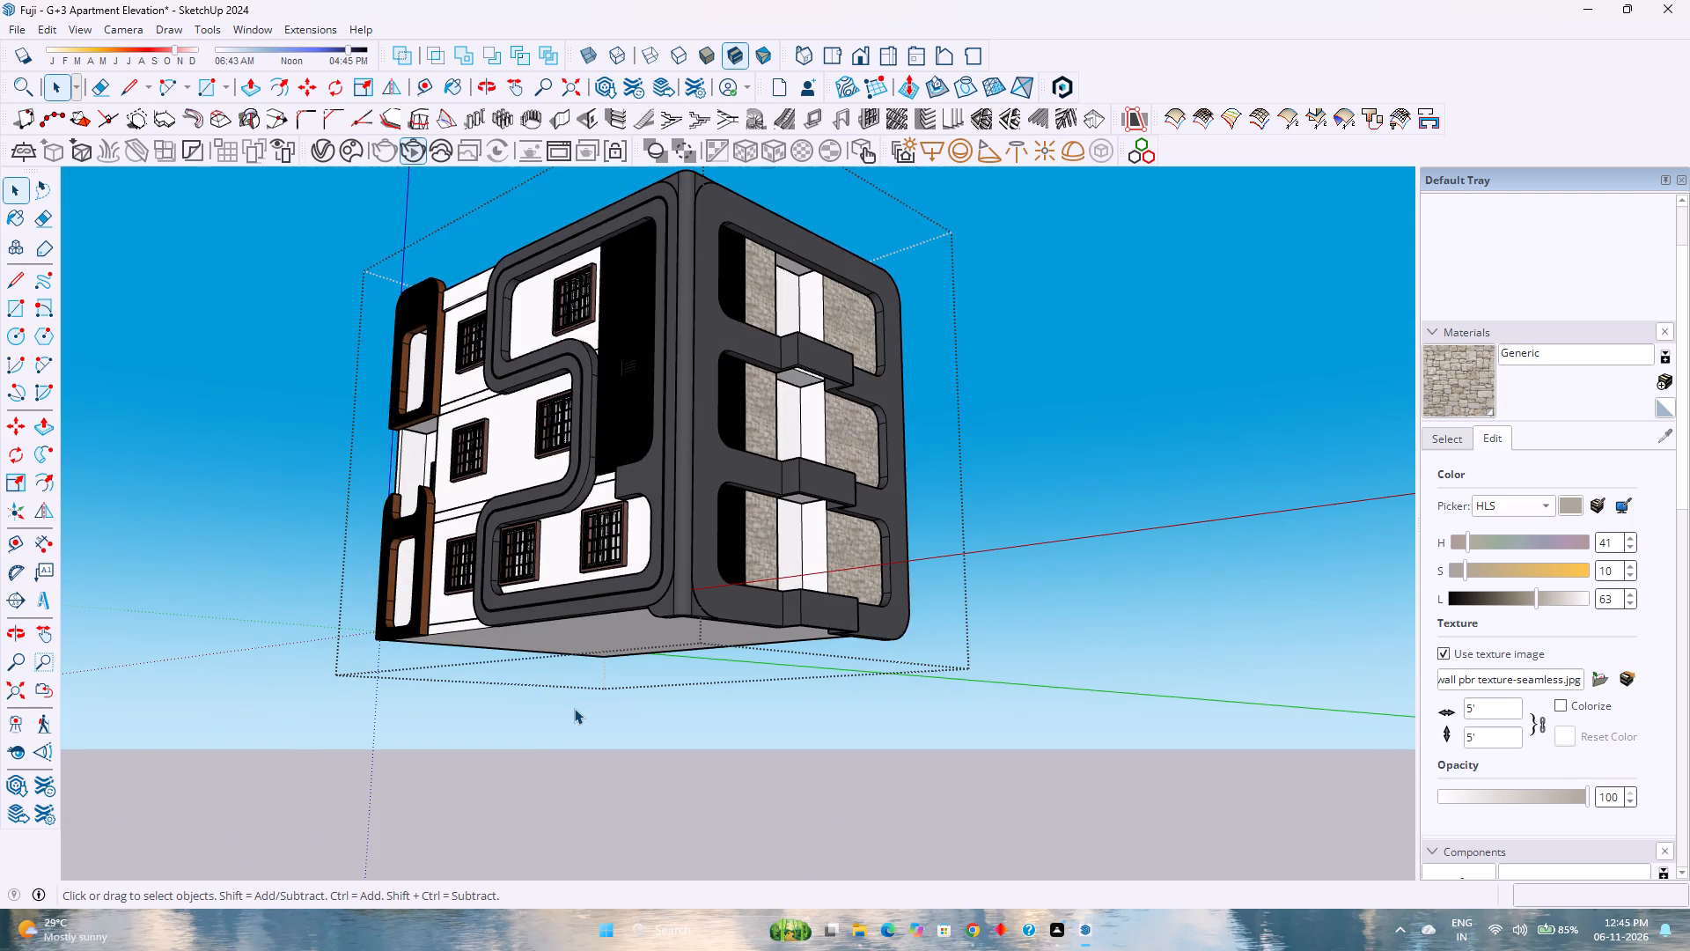
# Paint the unpainted vertical slats in the lowest side opening with the in-model Wood Veneer 01 material.
pyautogui.middleClick(675, 592)
pyautogui.moveTo(674, 592); pyautogui.dragTo(0, 827, button='middle')
pyautogui.middleClick(0, 828)
pyautogui.scroll(-2, 547, 446)
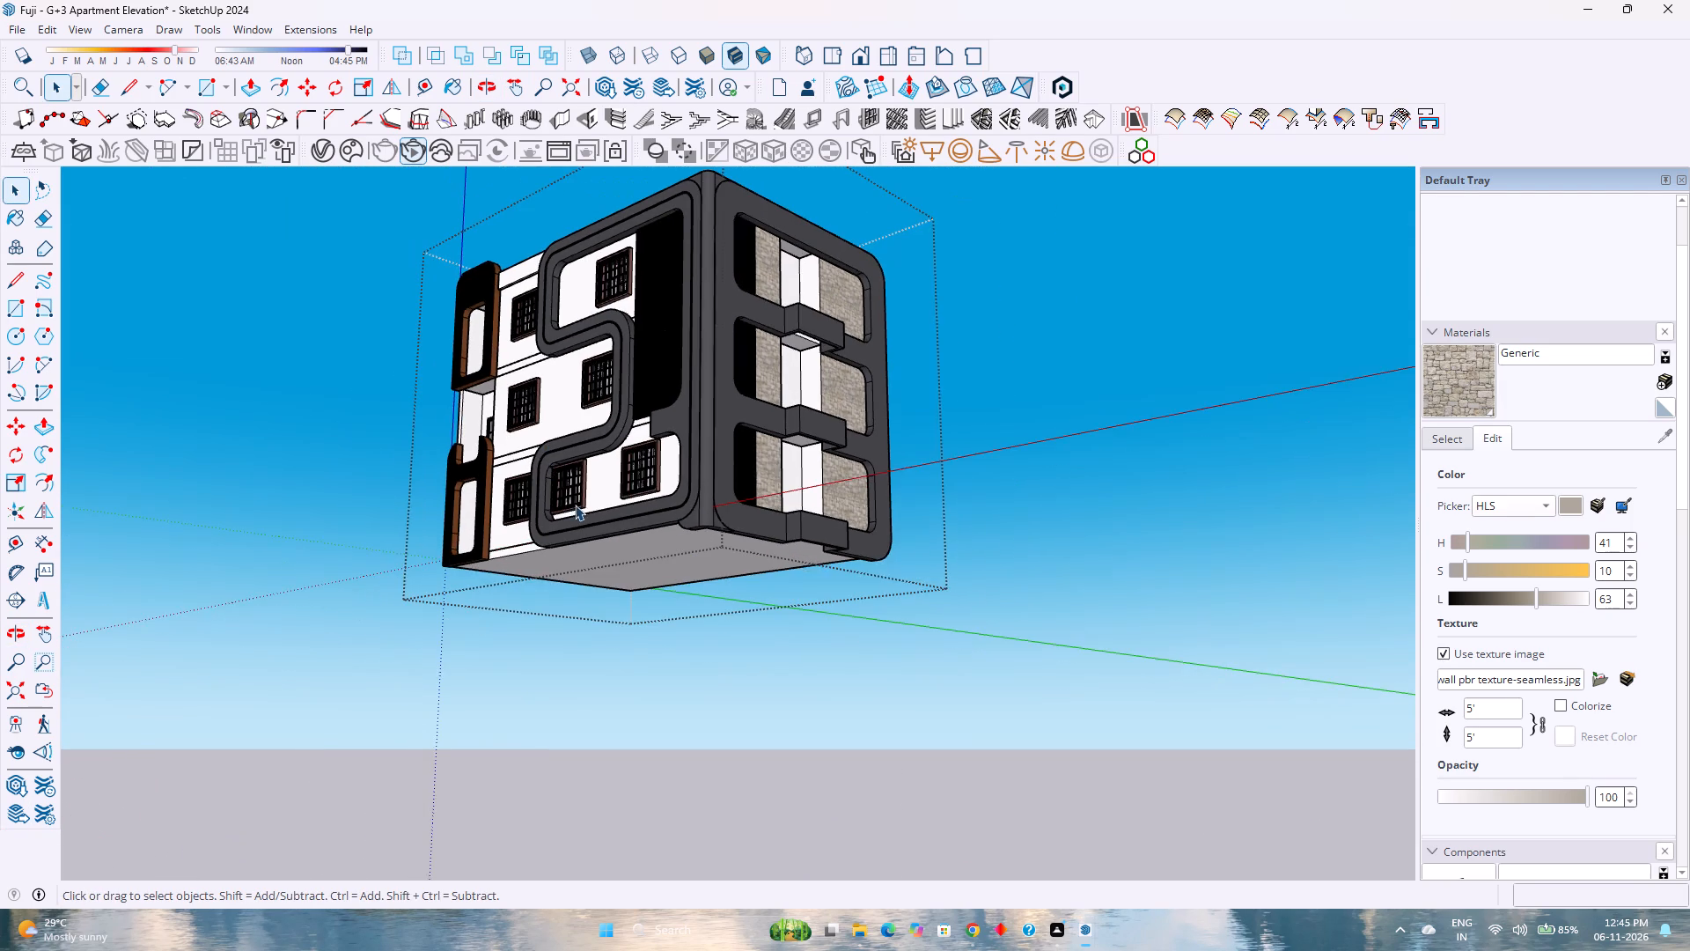
pyautogui.middleClick(753, 481)
pyautogui.moveTo(753, 481); pyautogui.dragTo(231, 667, button='middle')
pyautogui.middleClick(220, 669)
pyautogui.scroll(-4, 591, 524)
pyautogui.scroll(4, 716, 504)
pyautogui.moveTo(716, 503); pyautogui.dragTo(319, 640, button='middle')
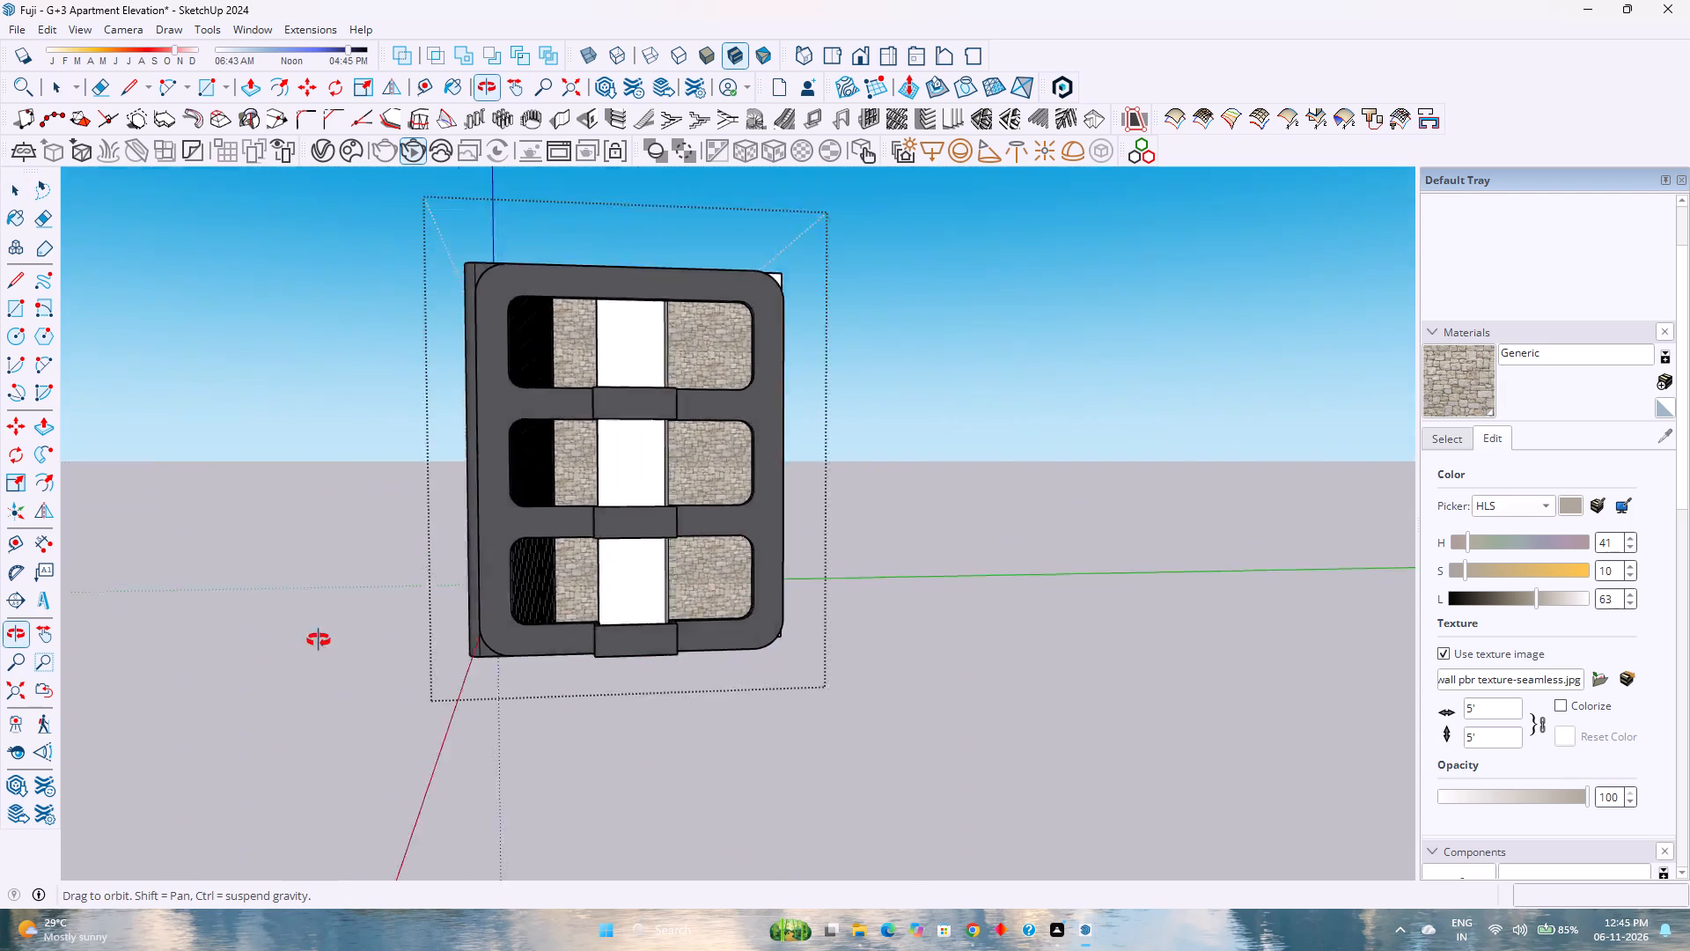
pyautogui.moveTo(319, 640); pyautogui.dragTo(268, 652, button='middle')
pyautogui.middleClick(268, 652)
pyautogui.scroll(9, 418, 619)
pyautogui.doubleClick(539, 572)
pyautogui.scroll(4, 539, 572)
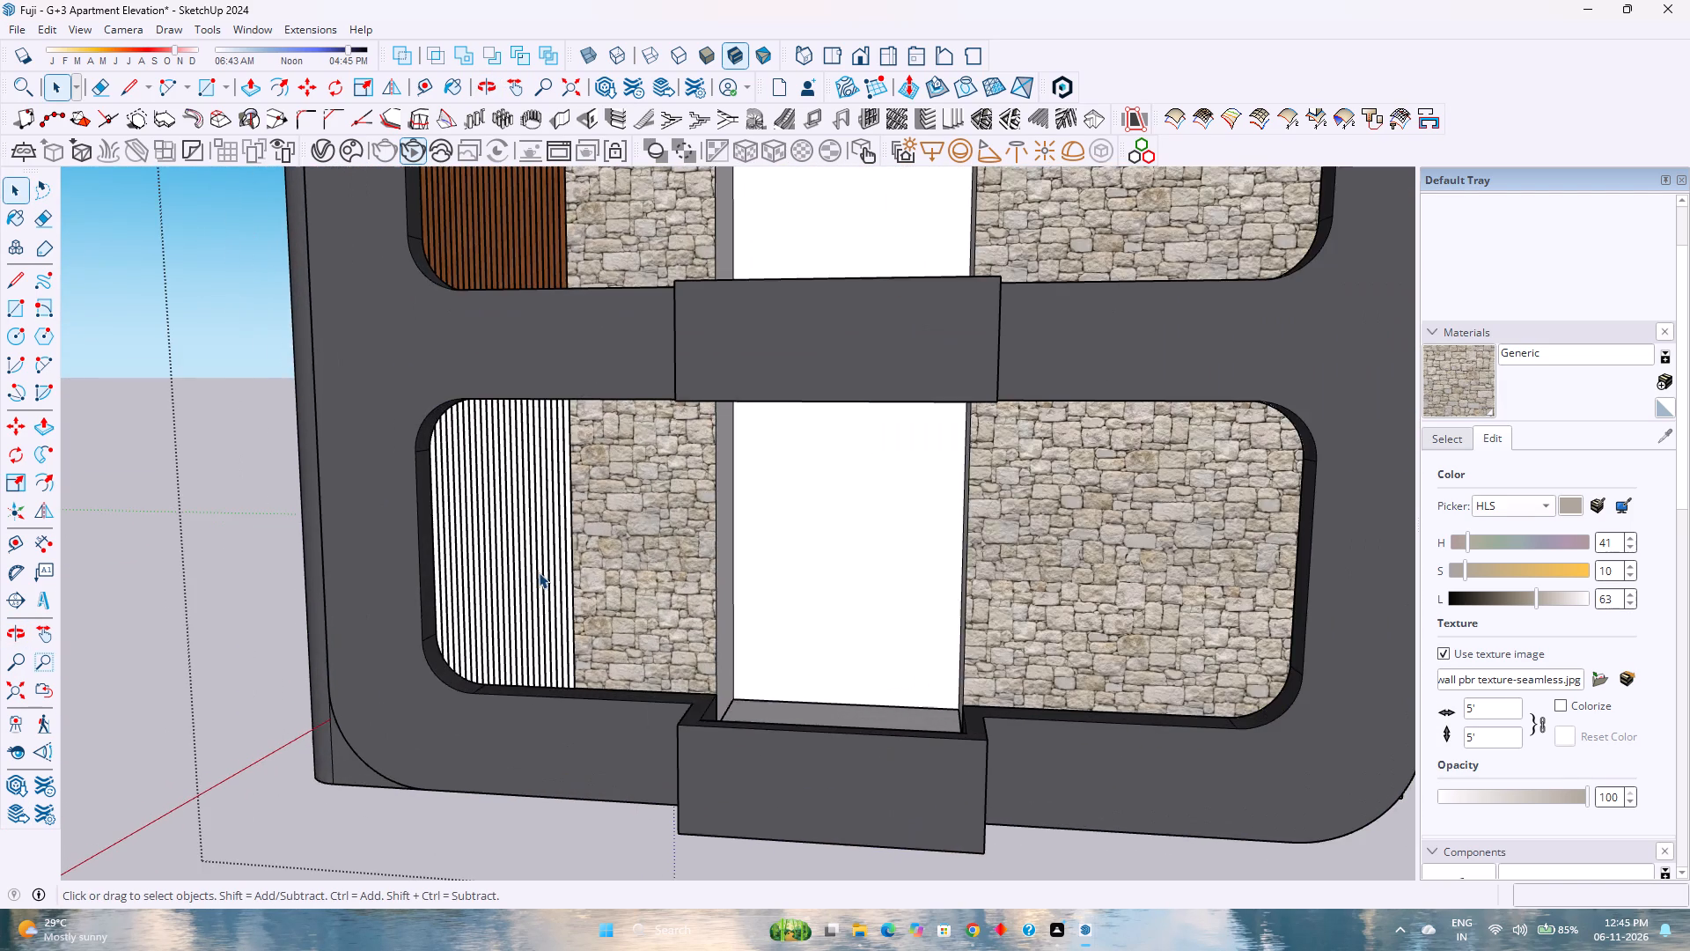
pyautogui.click(539, 572)
pyautogui.scroll(3, 538, 572)
pyautogui.doubleClick(538, 572)
pyautogui.click(538, 572)
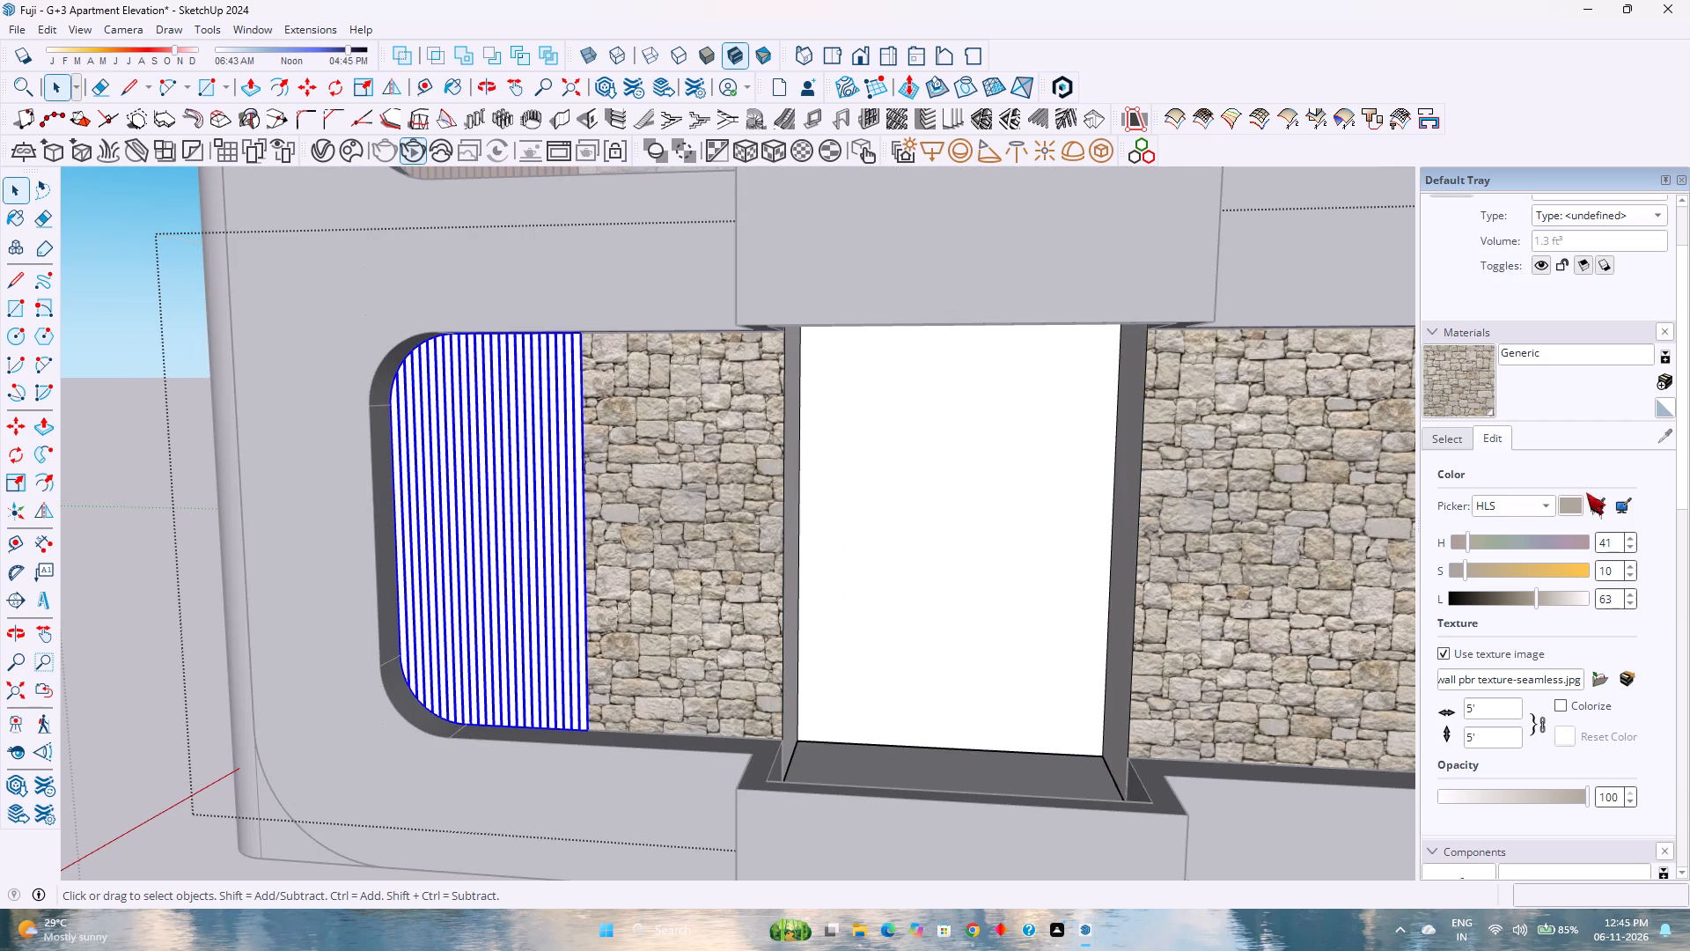
pyautogui.click(1439, 444)
pyautogui.click(1513, 463)
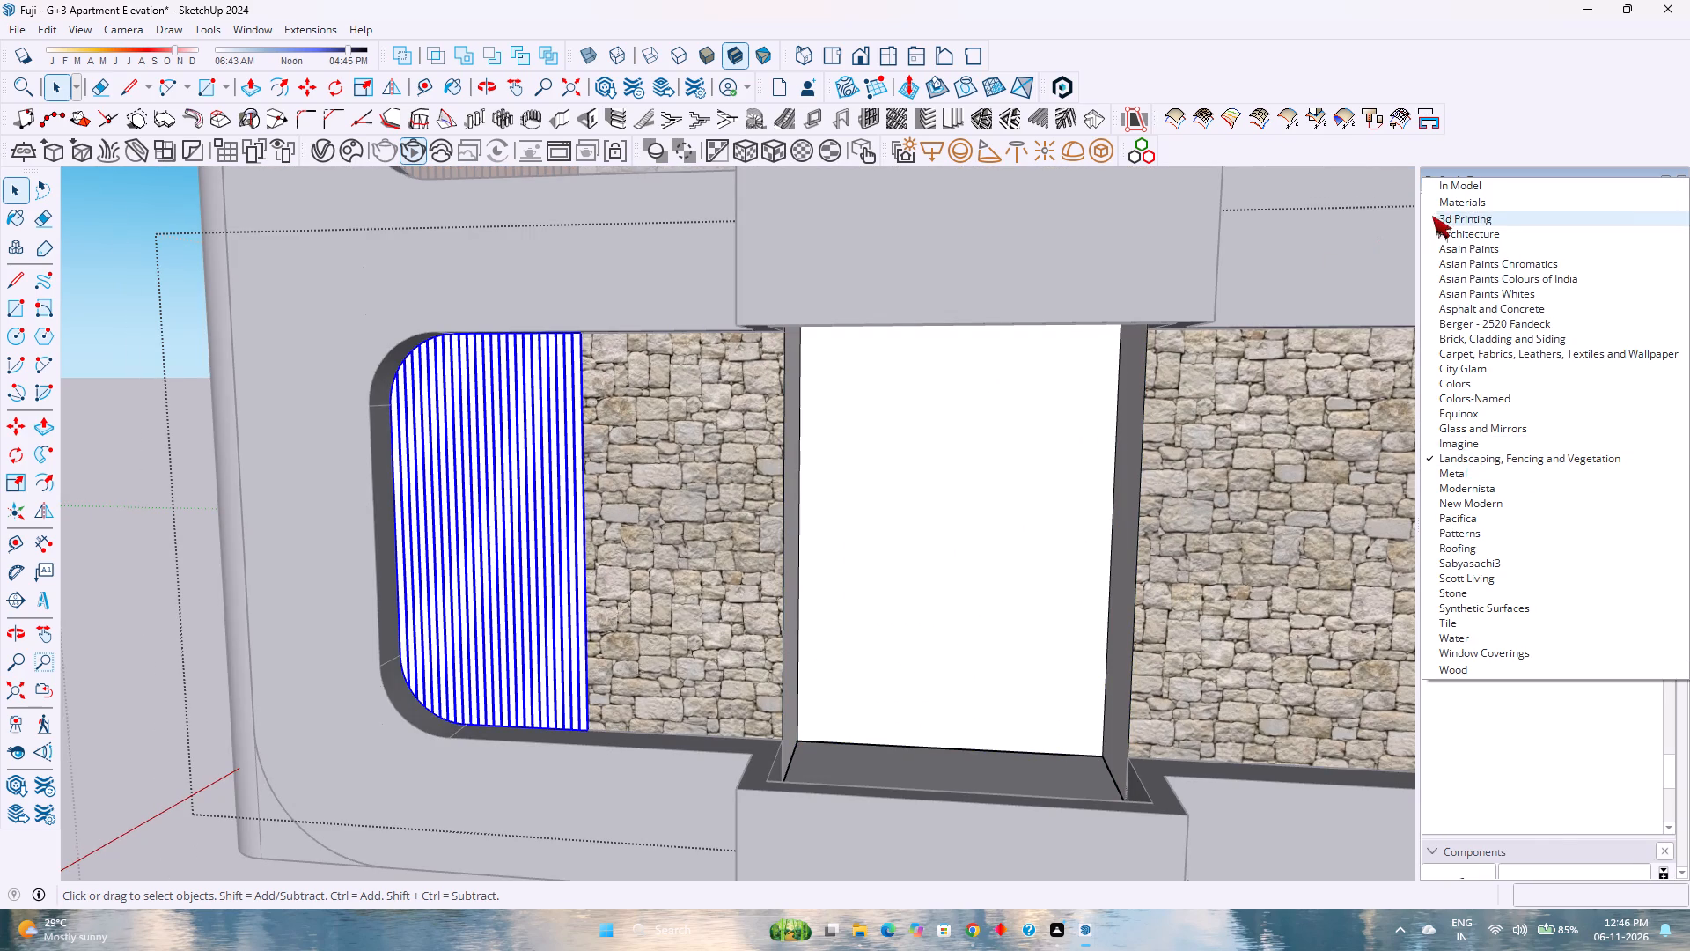
pyautogui.click(1459, 188)
pyautogui.scroll(-6, 1539, 717)
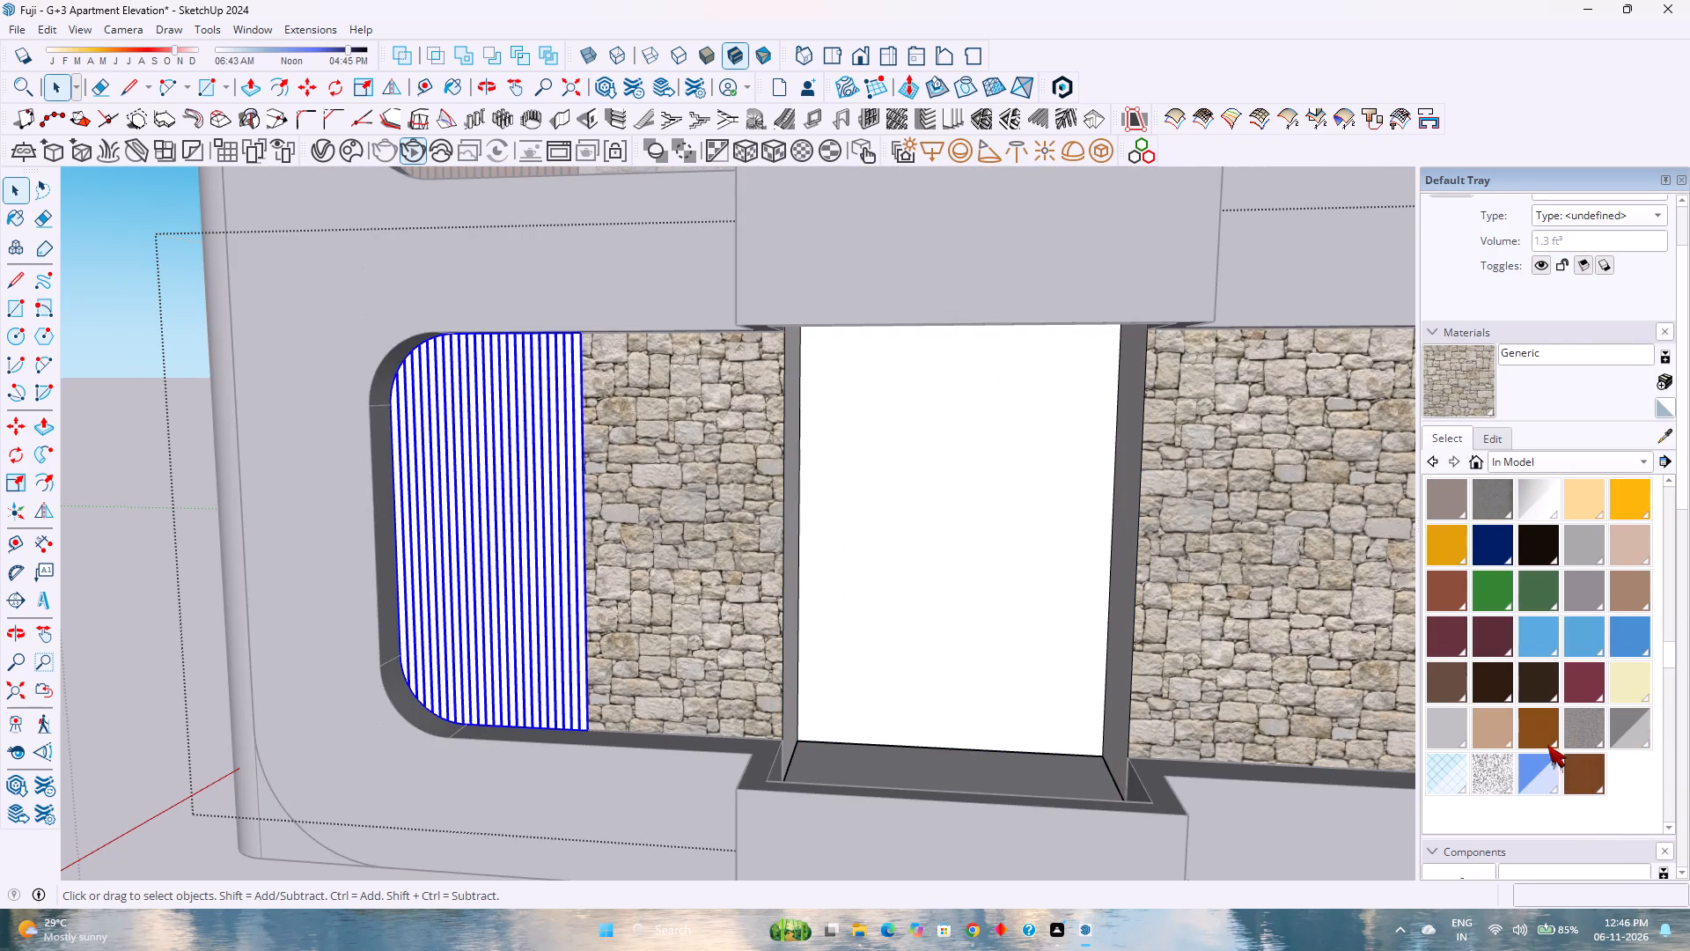
pyautogui.click(1585, 771)
pyautogui.click(473, 590)
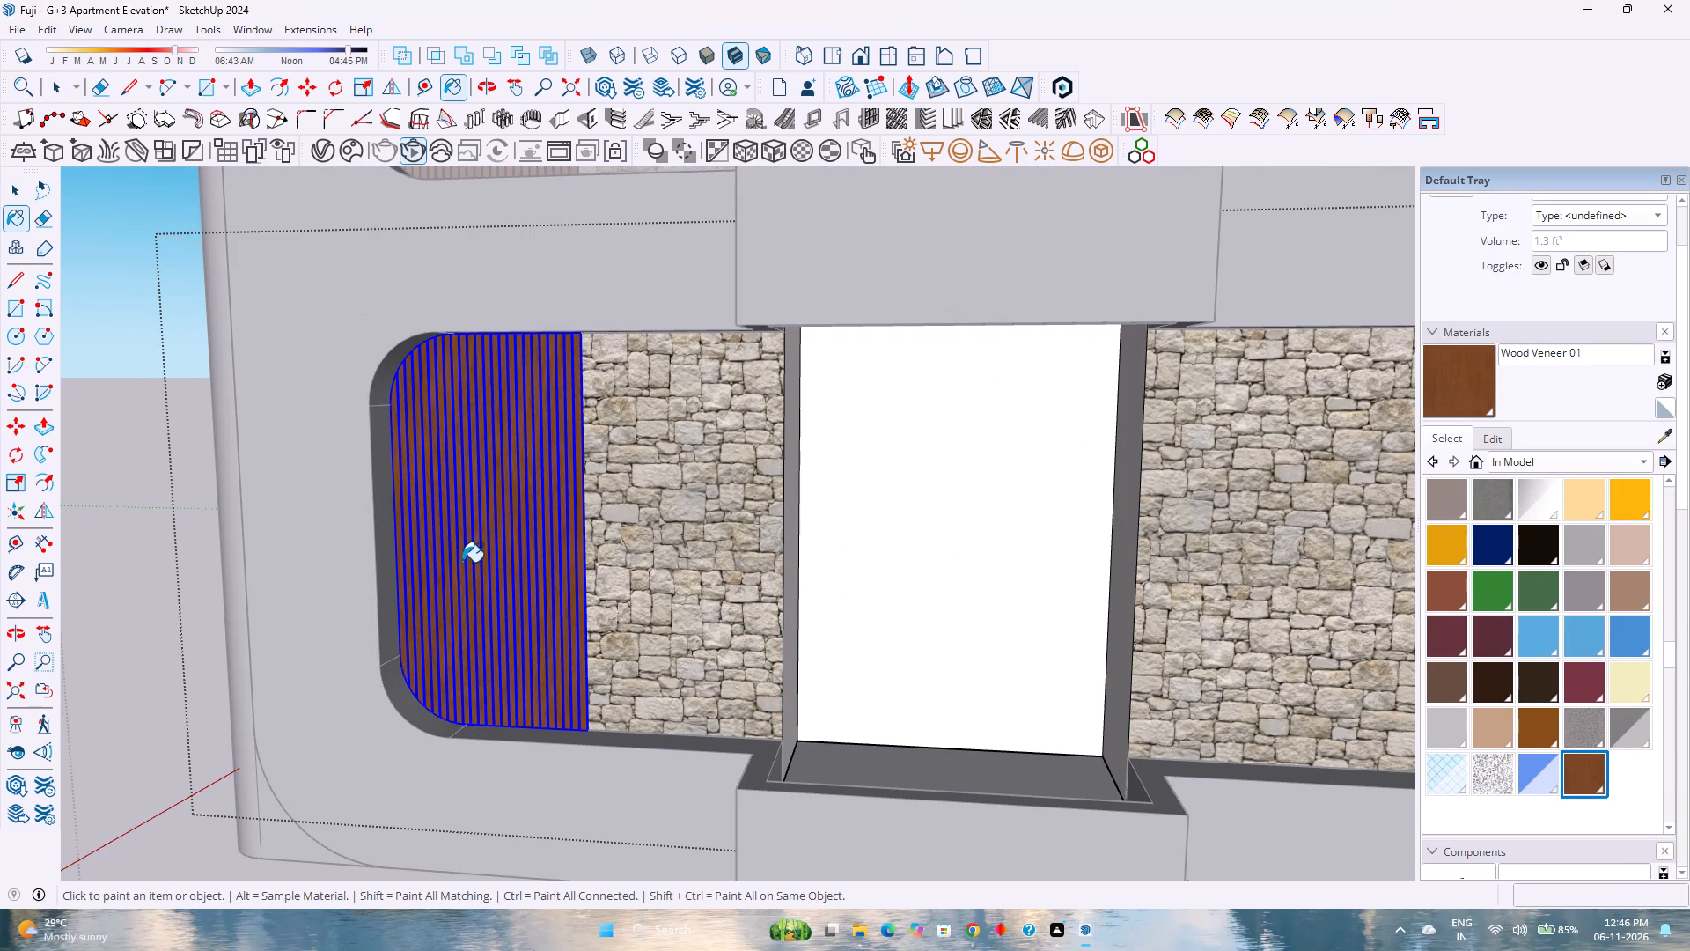
# Clear the slat selection and examine the whole building from the corner between the front facade and the stone-panelled side.
pyautogui.press('space')
pyautogui.scroll(-5, 462, 562)
pyautogui.scroll(1, 466, 562)
pyautogui.scroll(-8, 466, 562)
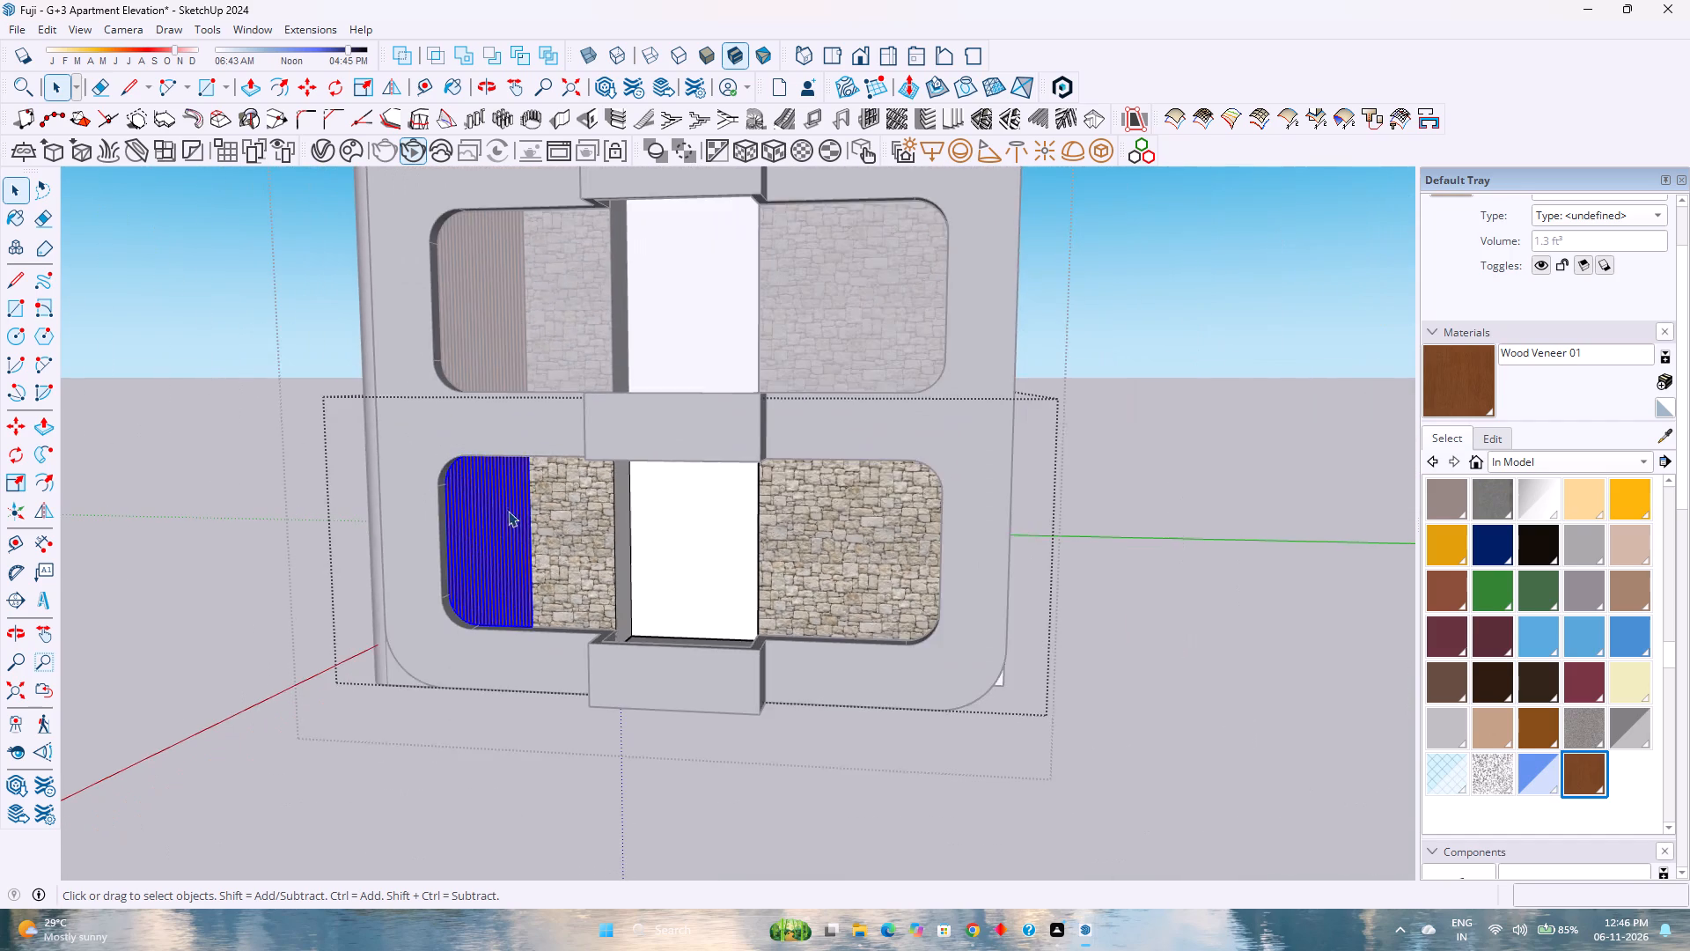
pyautogui.scroll(-3, 508, 511)
pyautogui.click(216, 701)
pyautogui.moveTo(240, 685); pyautogui.dragTo(474, 716, button='middle')
pyautogui.moveTo(474, 716); pyautogui.dragTo(709, 772, button='middle')
pyautogui.scroll(-2, 709, 772)
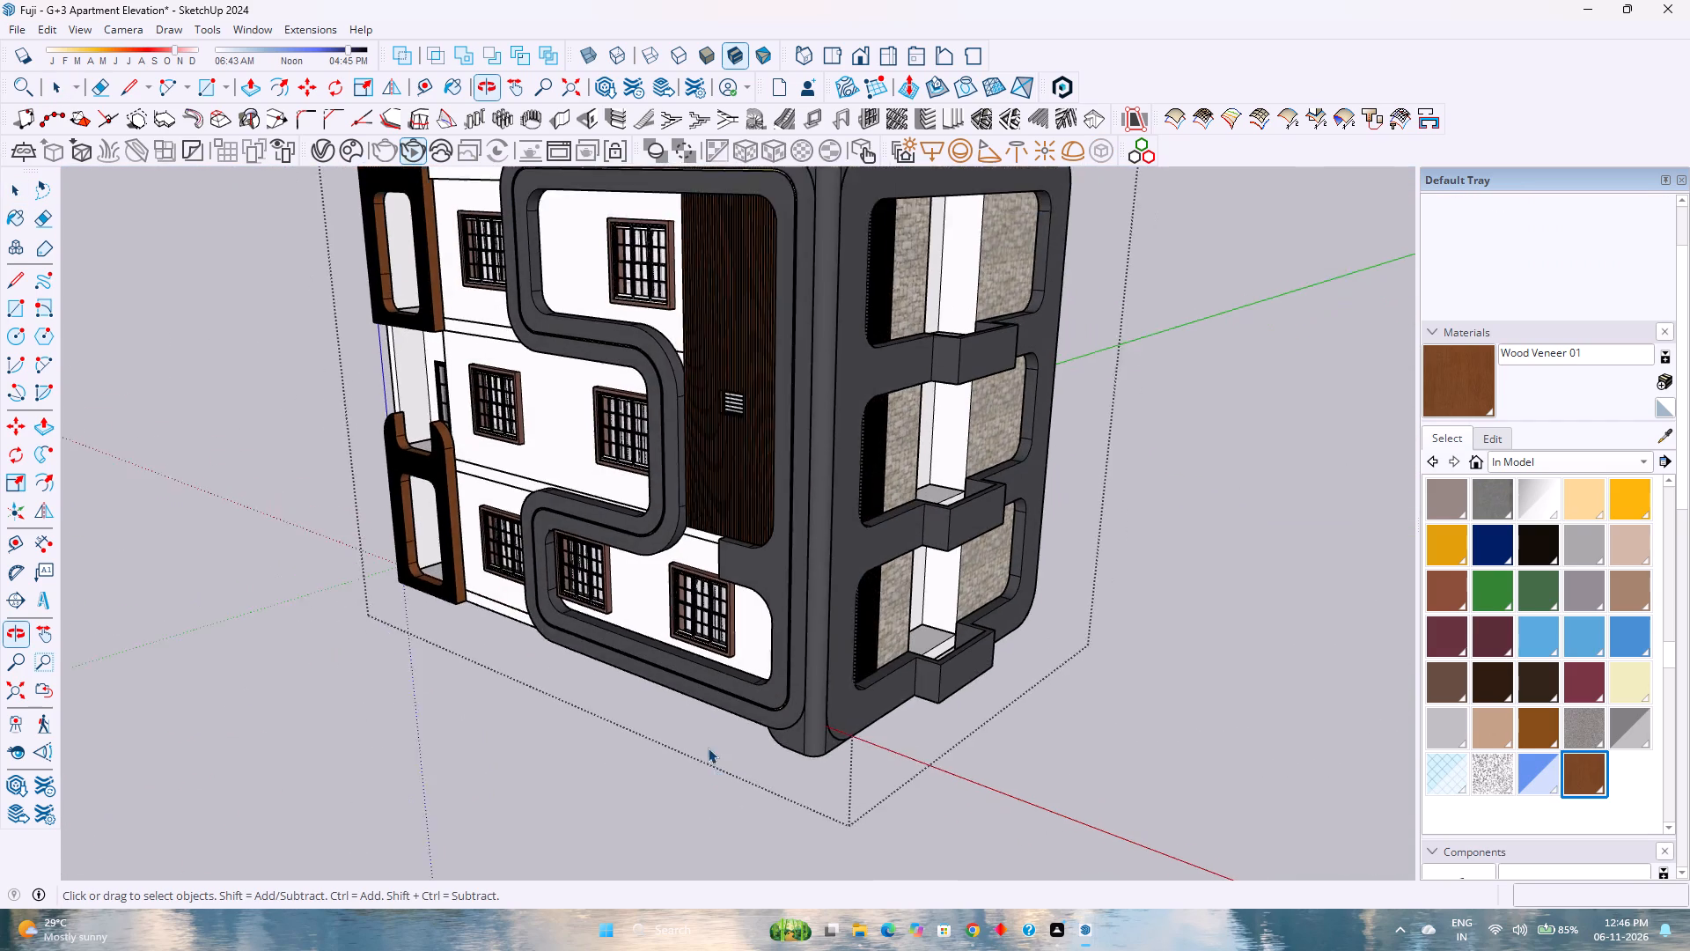
pyautogui.scroll(-2, 708, 748)
pyautogui.scroll(5, 881, 438)
pyautogui.moveTo(795, 489); pyautogui.dragTo(776, 449, button='middle')
pyautogui.scroll(-2, 768, 451)
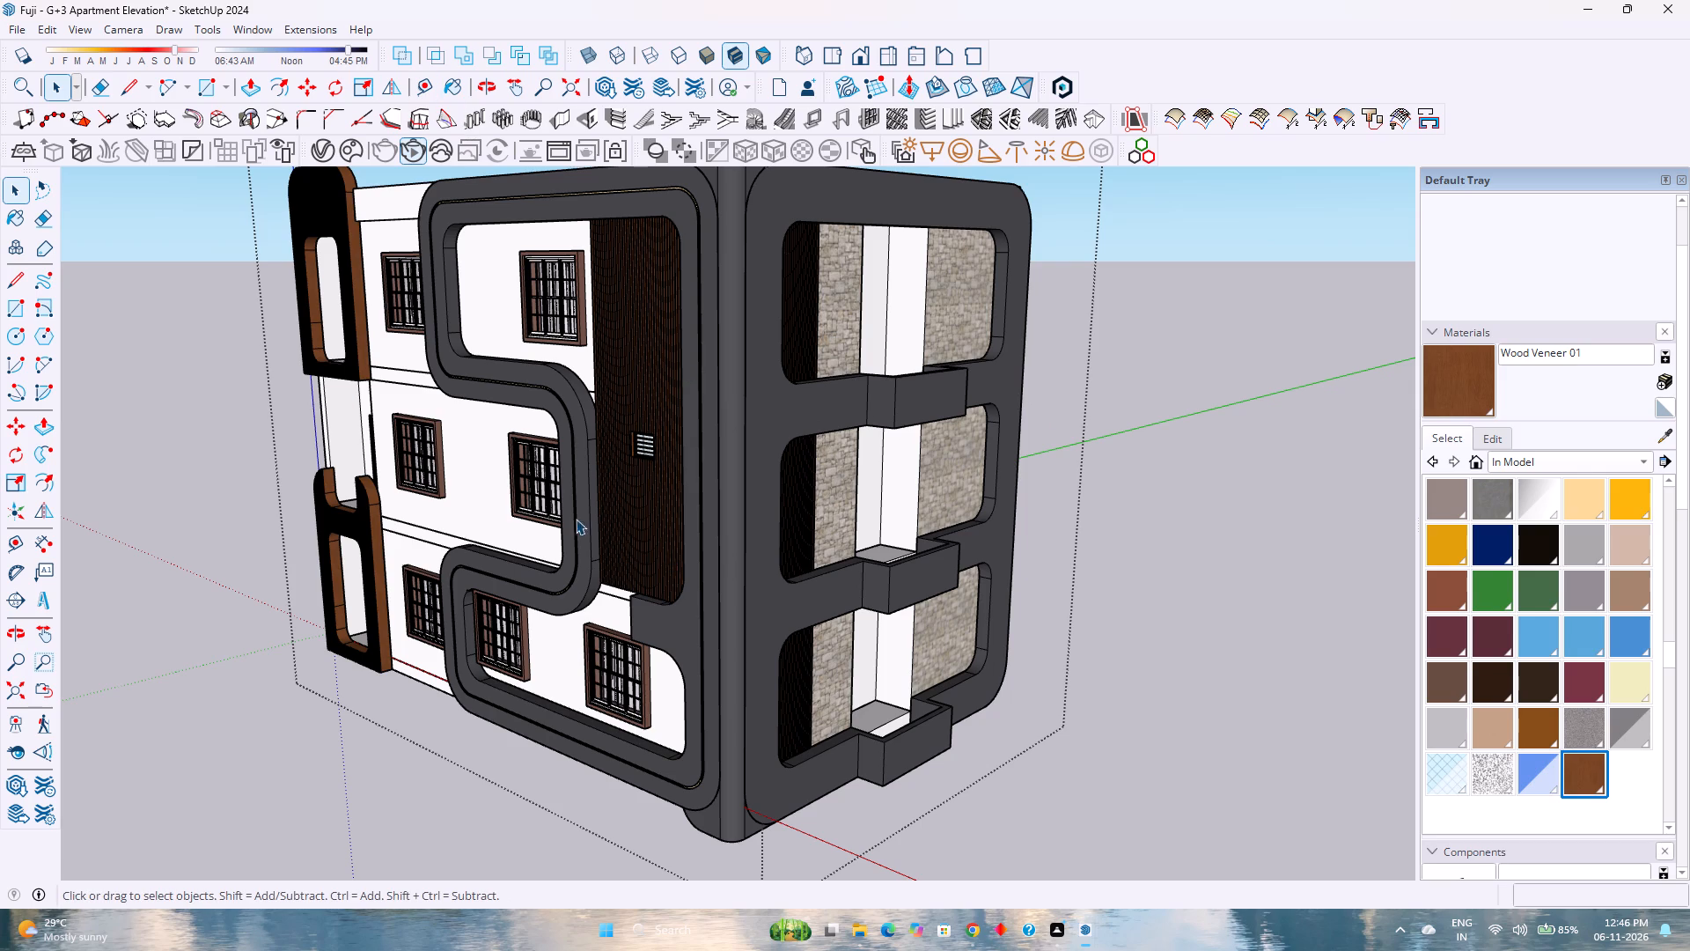
# Save the apartment elevation model.
pyautogui.click(21, 34)
pyautogui.click(67, 124)
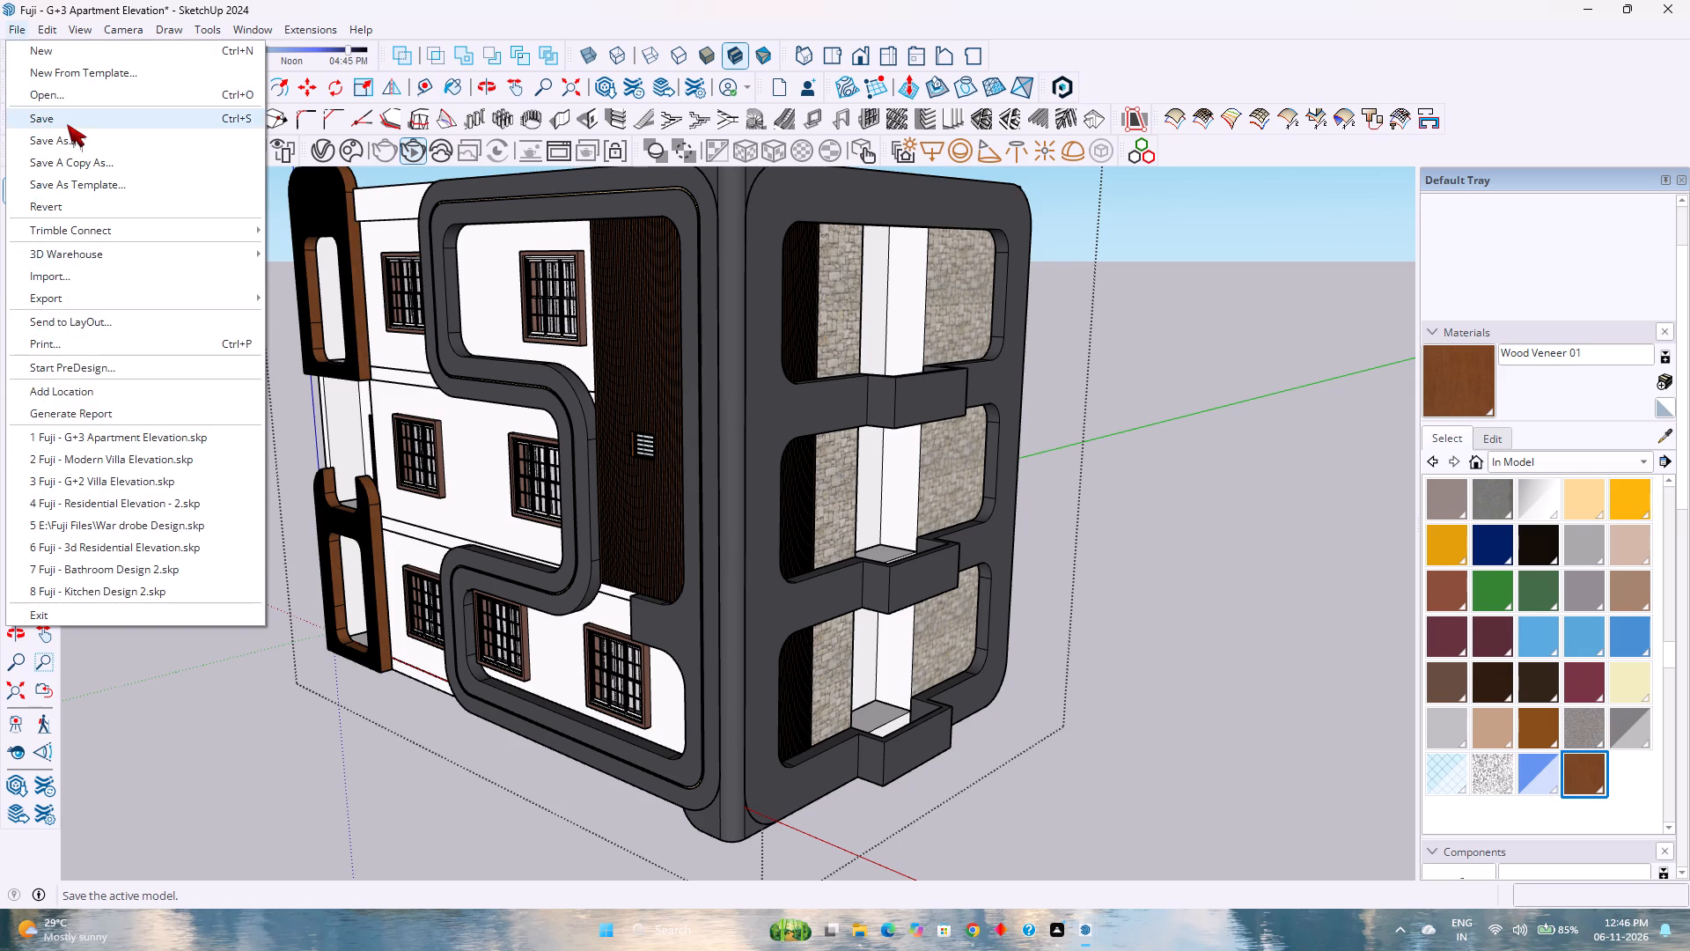
# Enable Thin Film on the stone wall's Generic material in the V-Ray Asset Editor.
pyautogui.click(334, 151)
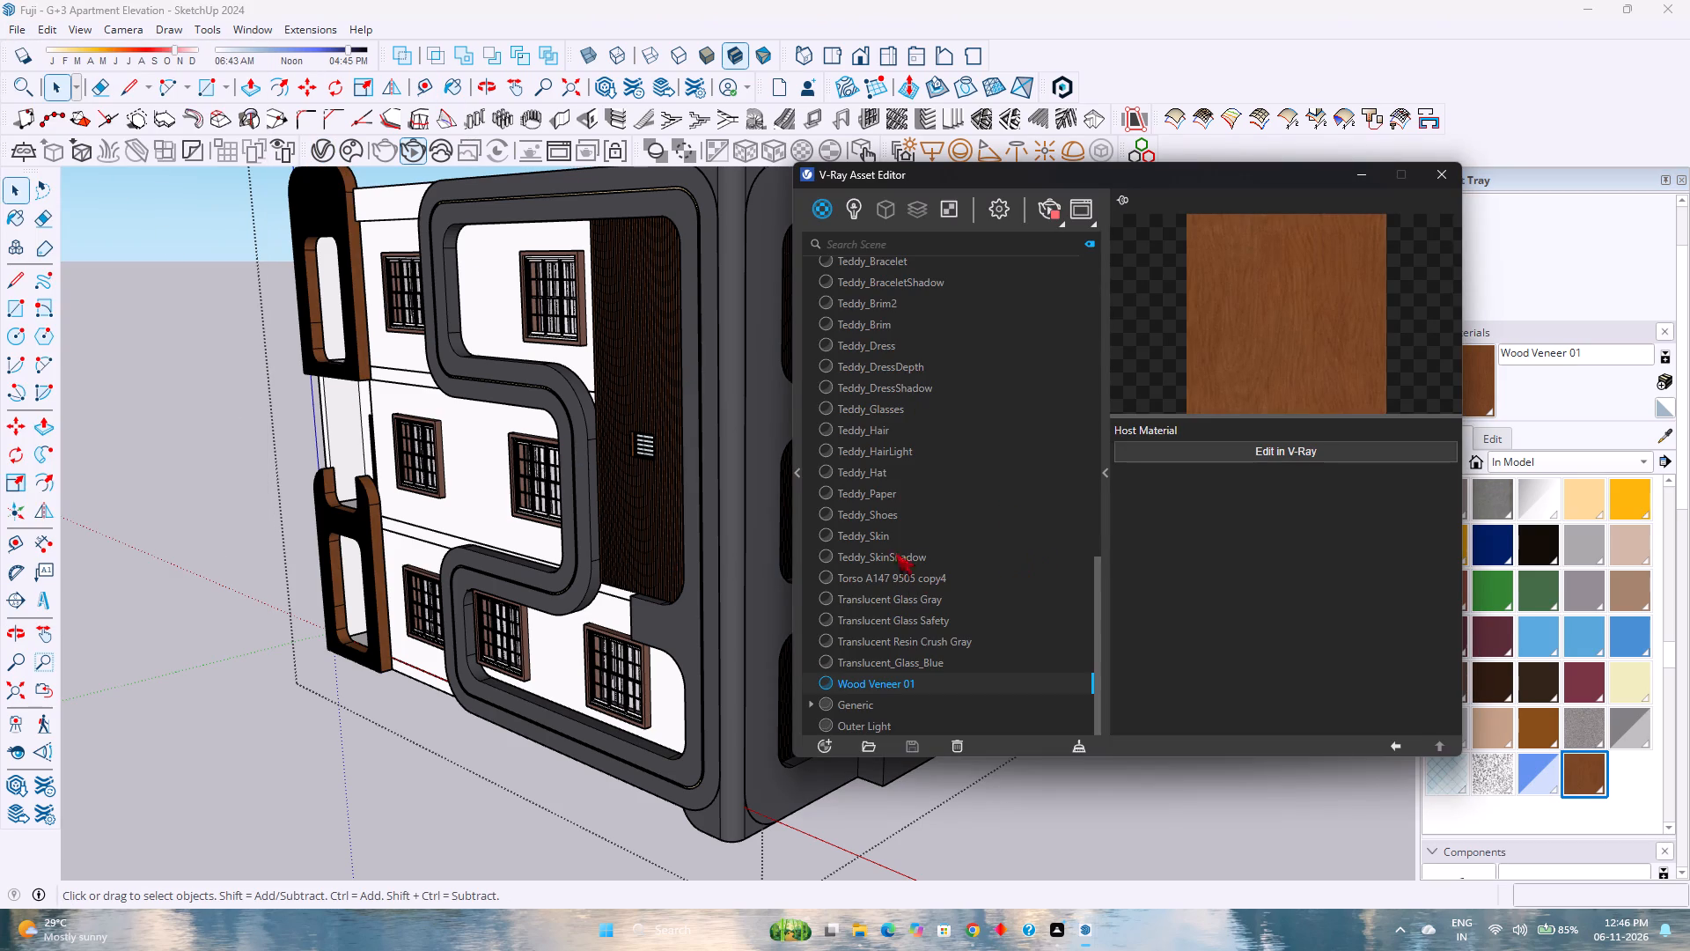
pyautogui.click(856, 702)
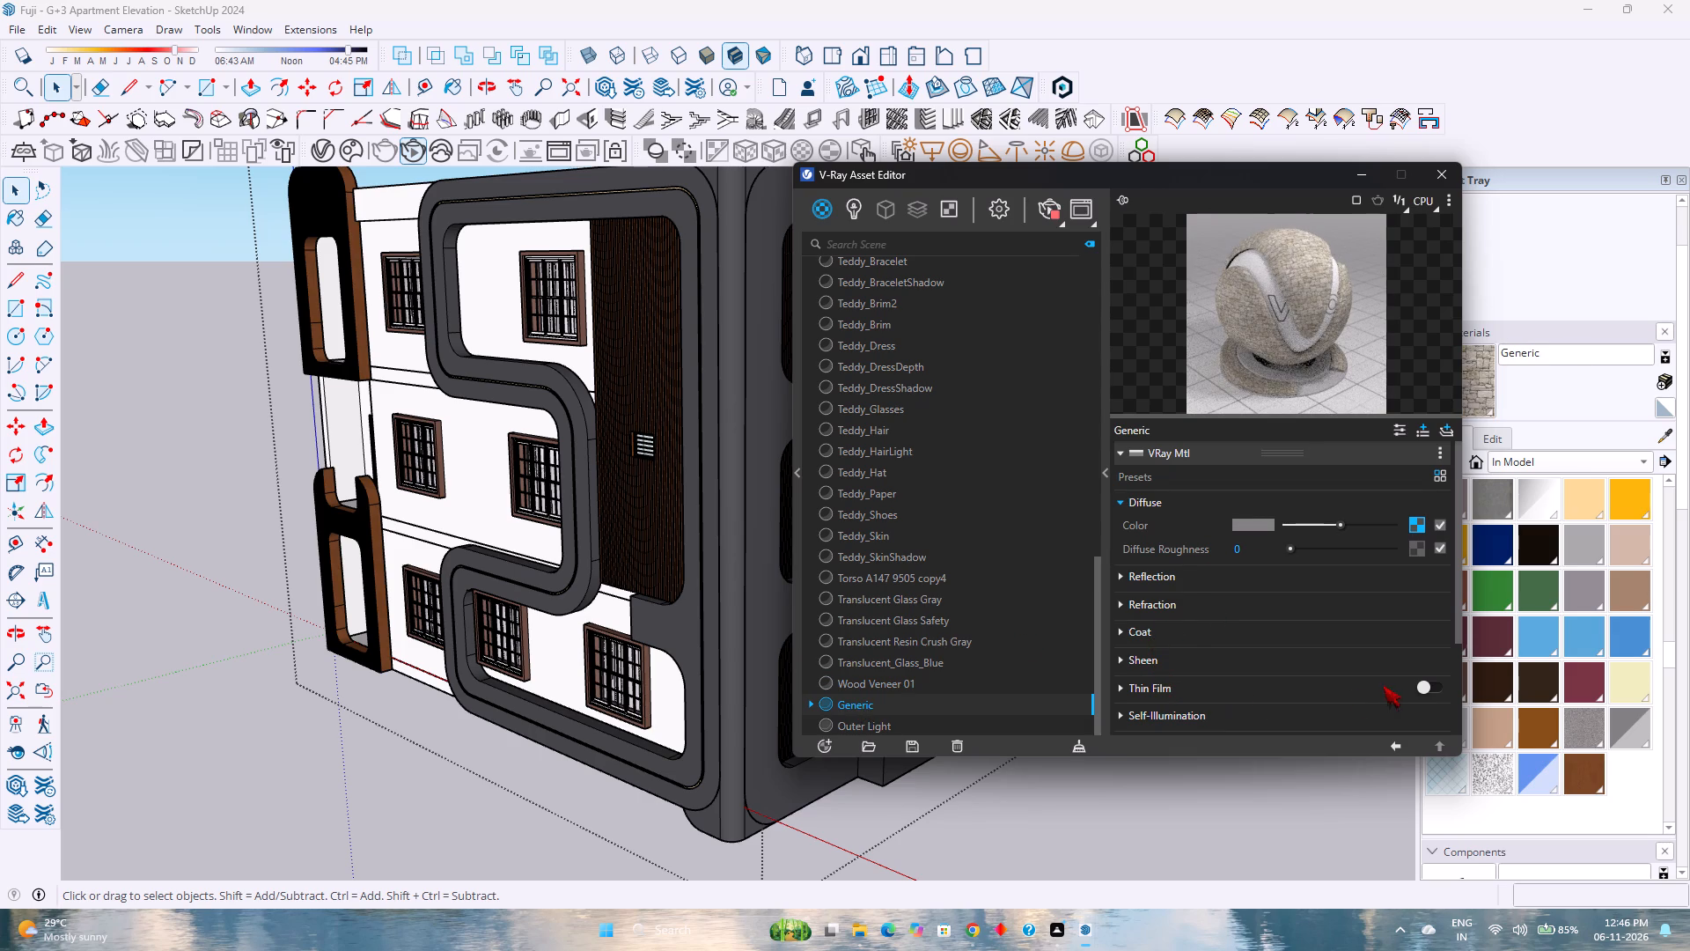
pyautogui.click(1432, 689)
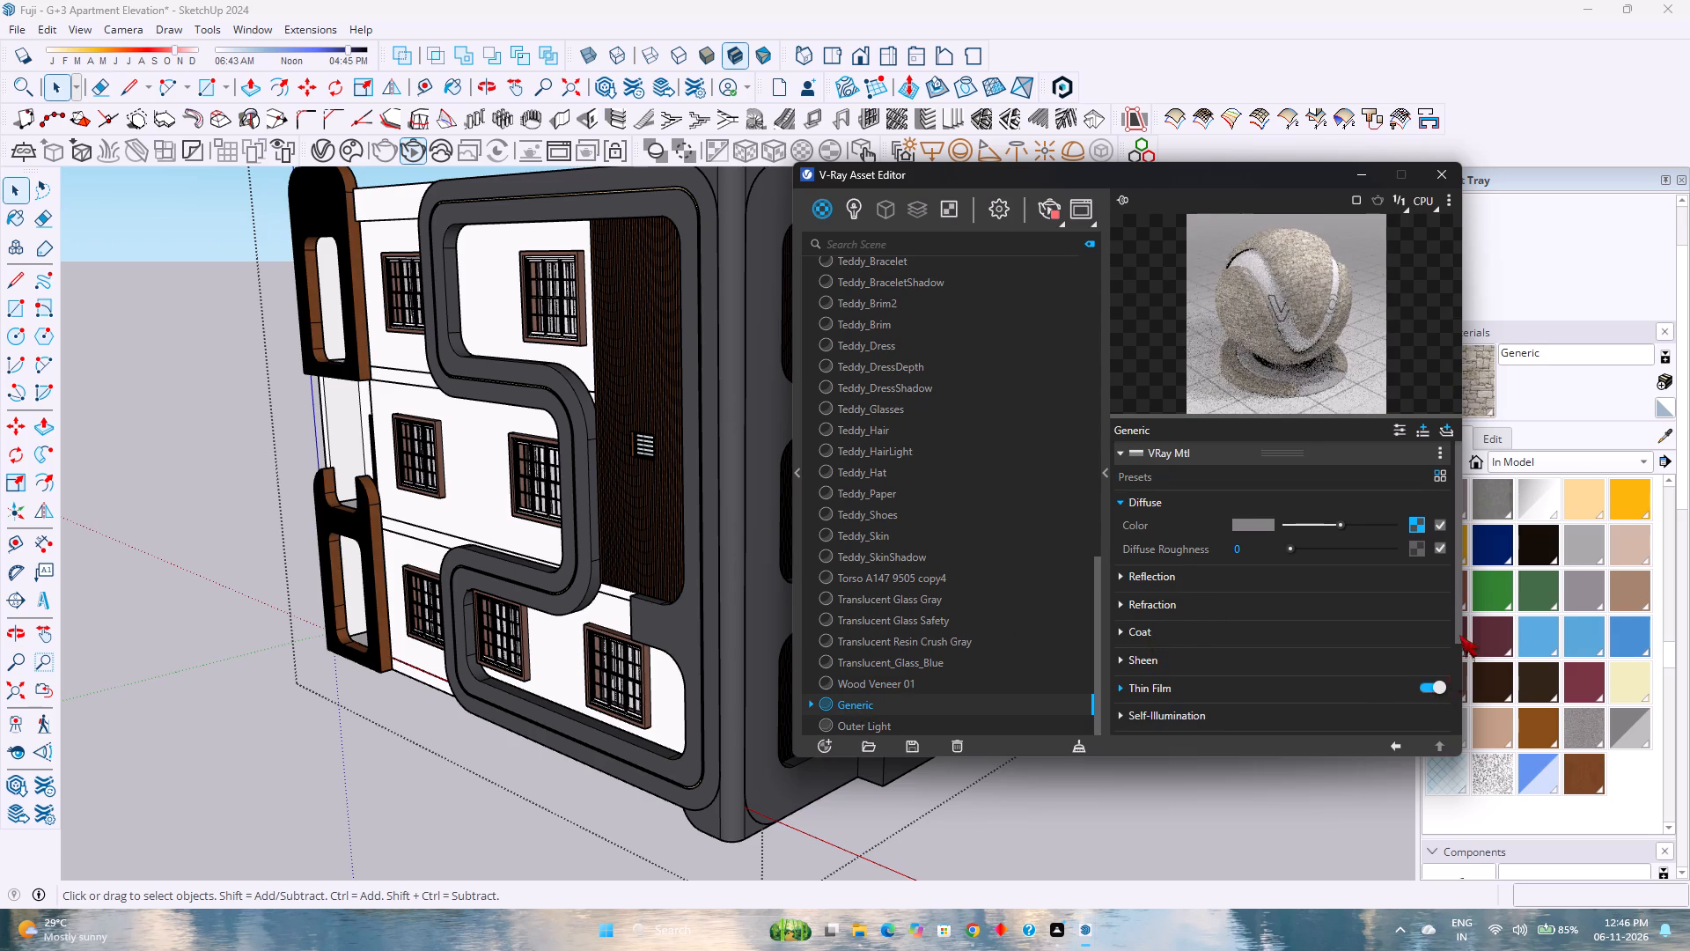
# Raise the Generic stone material's bump amount to 1.83.
pyautogui.scroll(-2, 1247, 615)
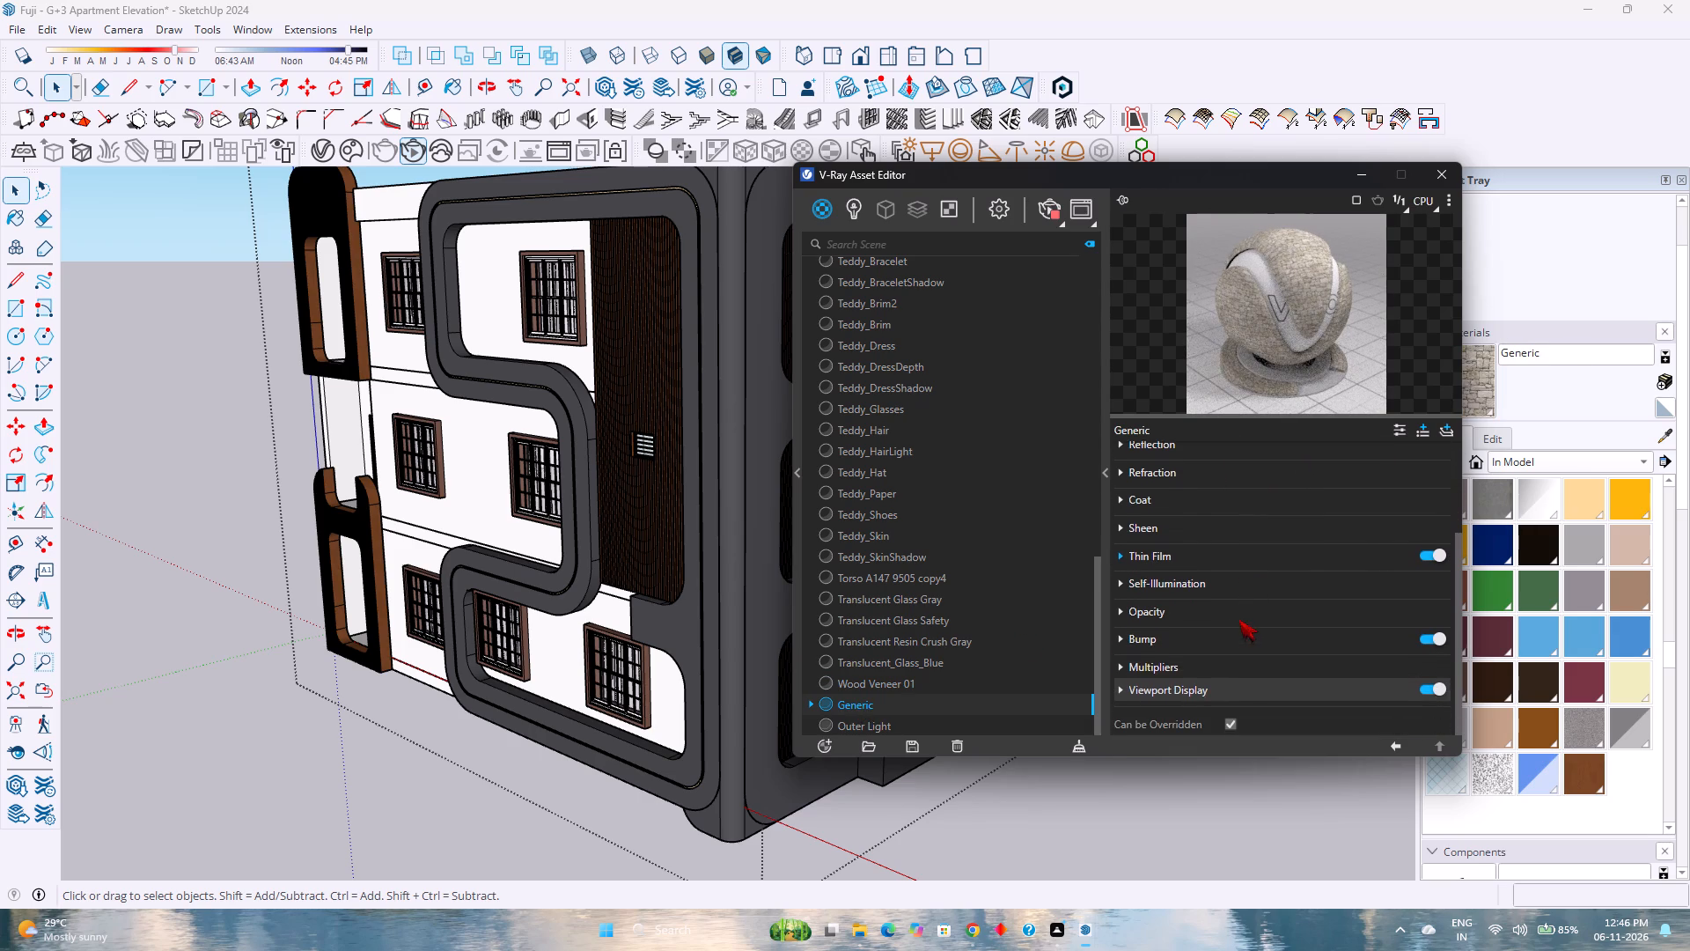
pyautogui.click(1190, 639)
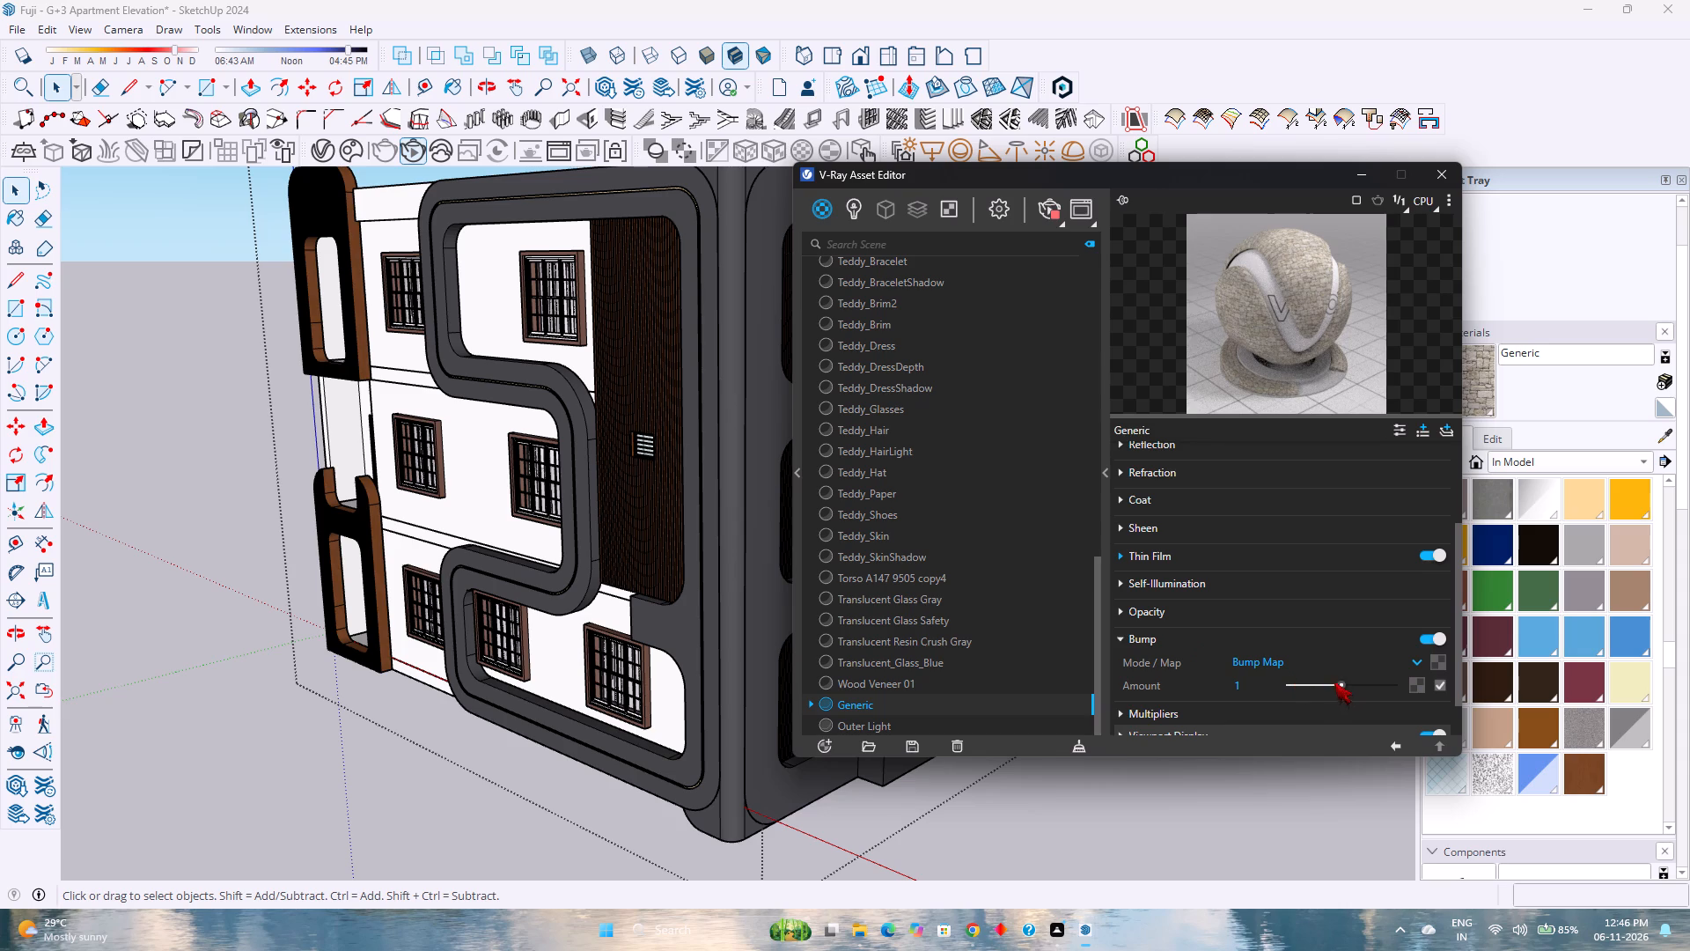
pyautogui.moveTo(1341, 683); pyautogui.dragTo(1385, 690)
# Load the image "139_stone block wall pbr texture-seamless" as the bitmap for the Generic material's bump map.
pyautogui.click(1421, 663)
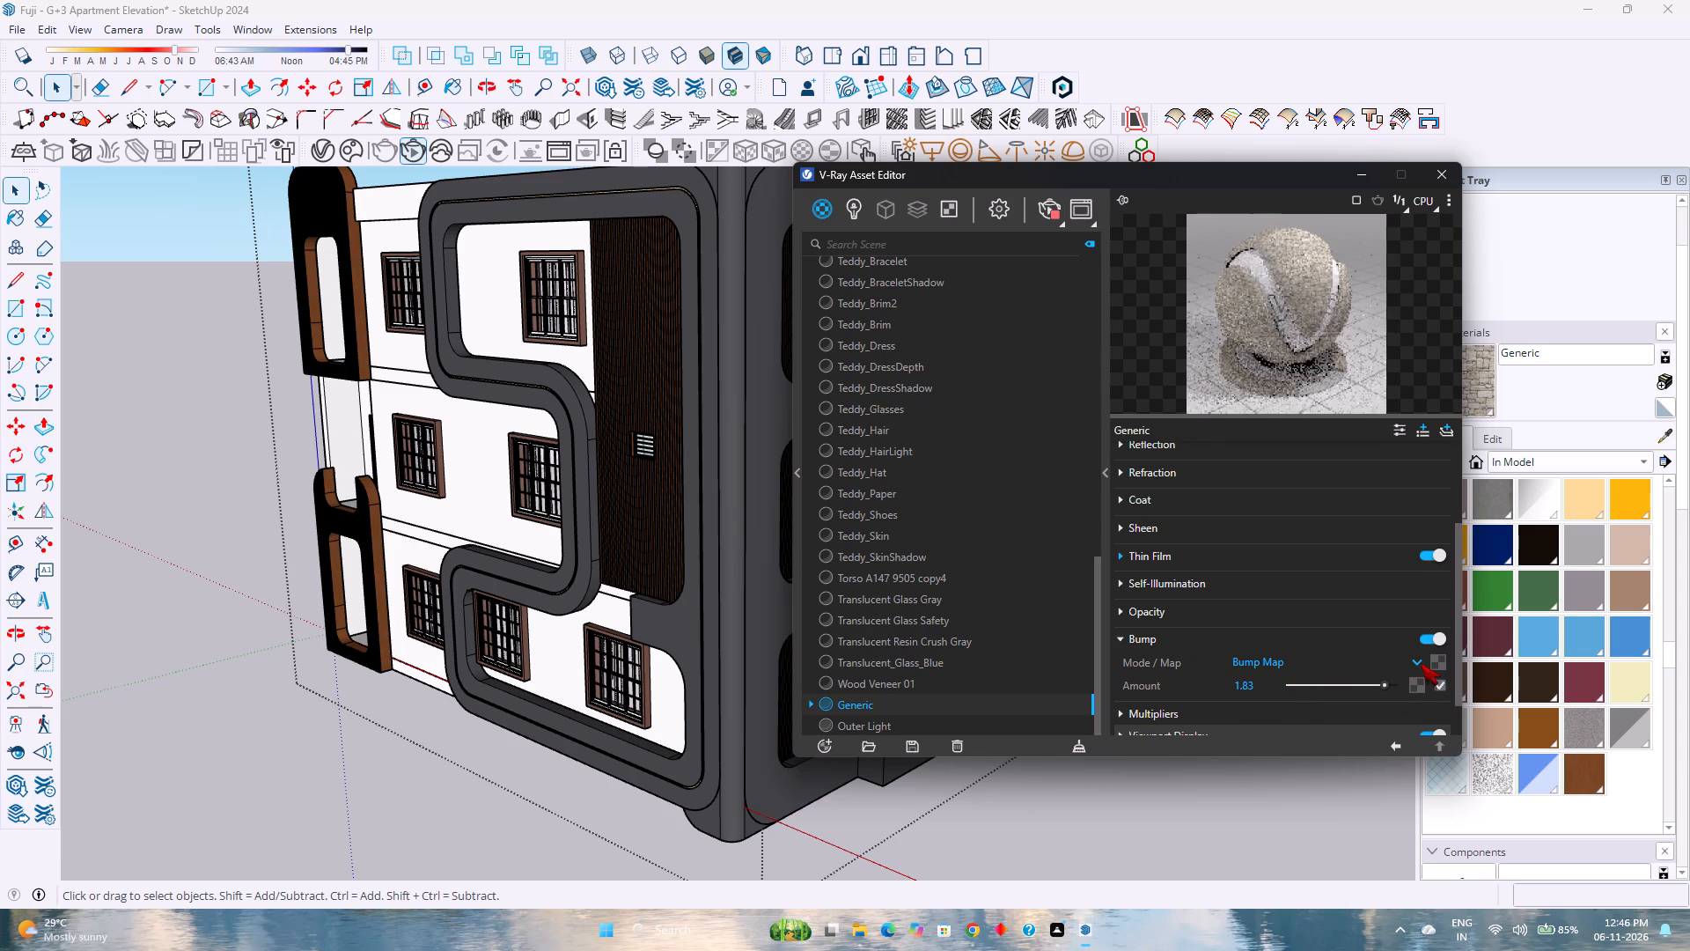
pyautogui.click(1348, 681)
pyautogui.click(1438, 664)
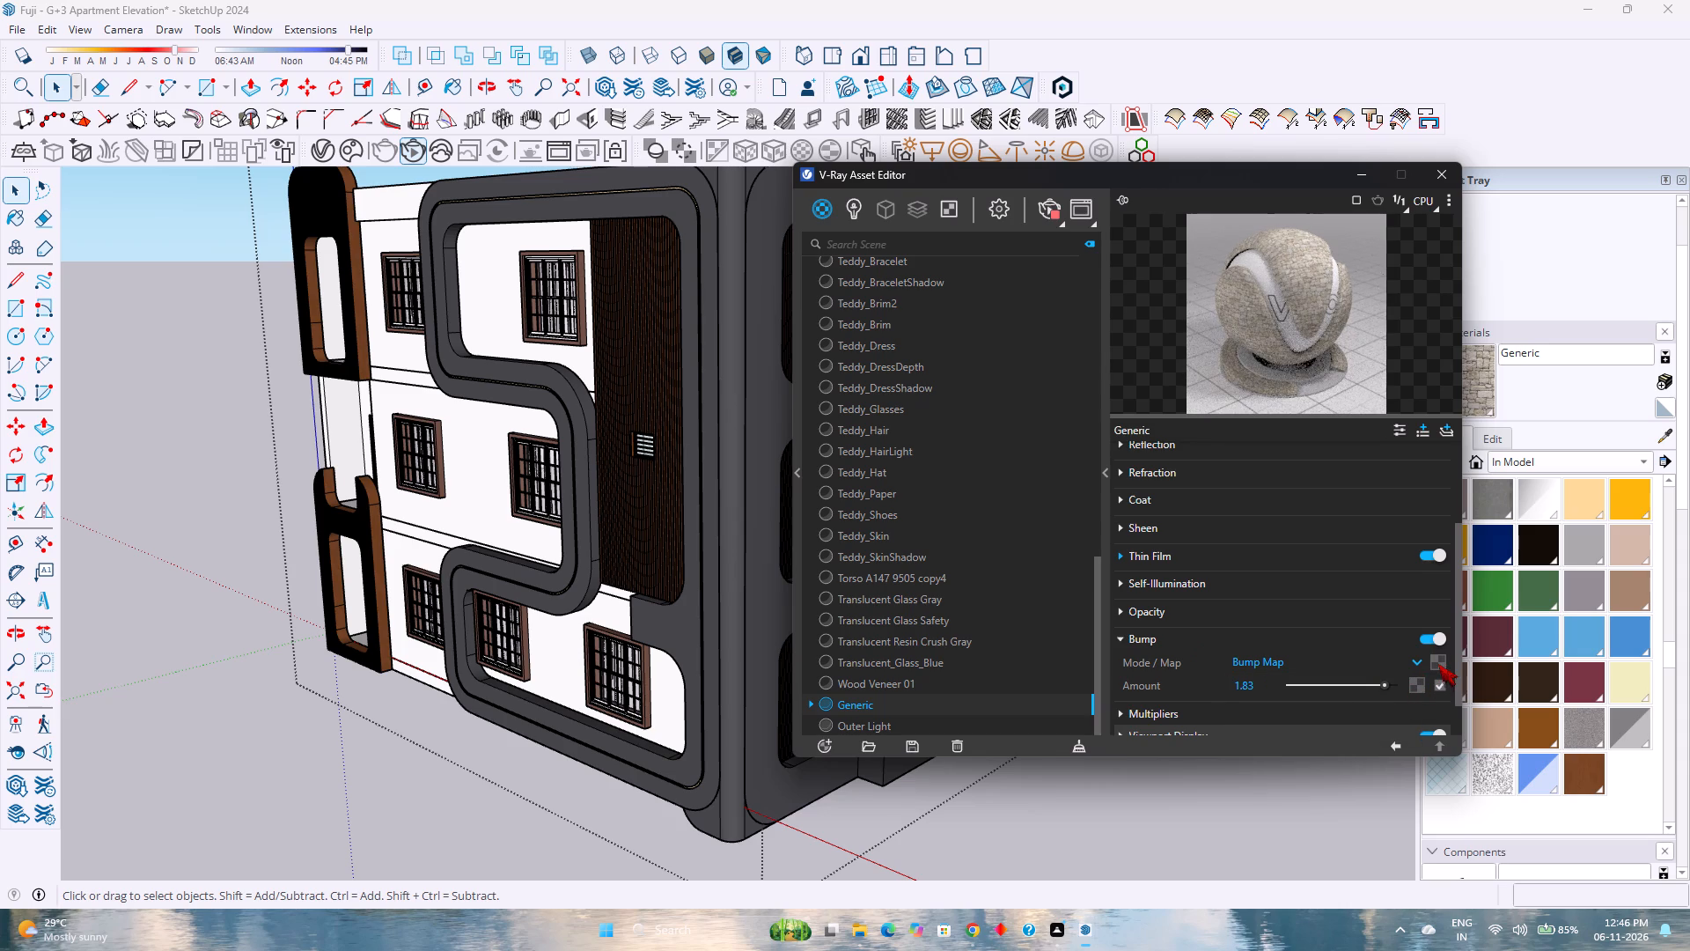
pyautogui.click(1368, 219)
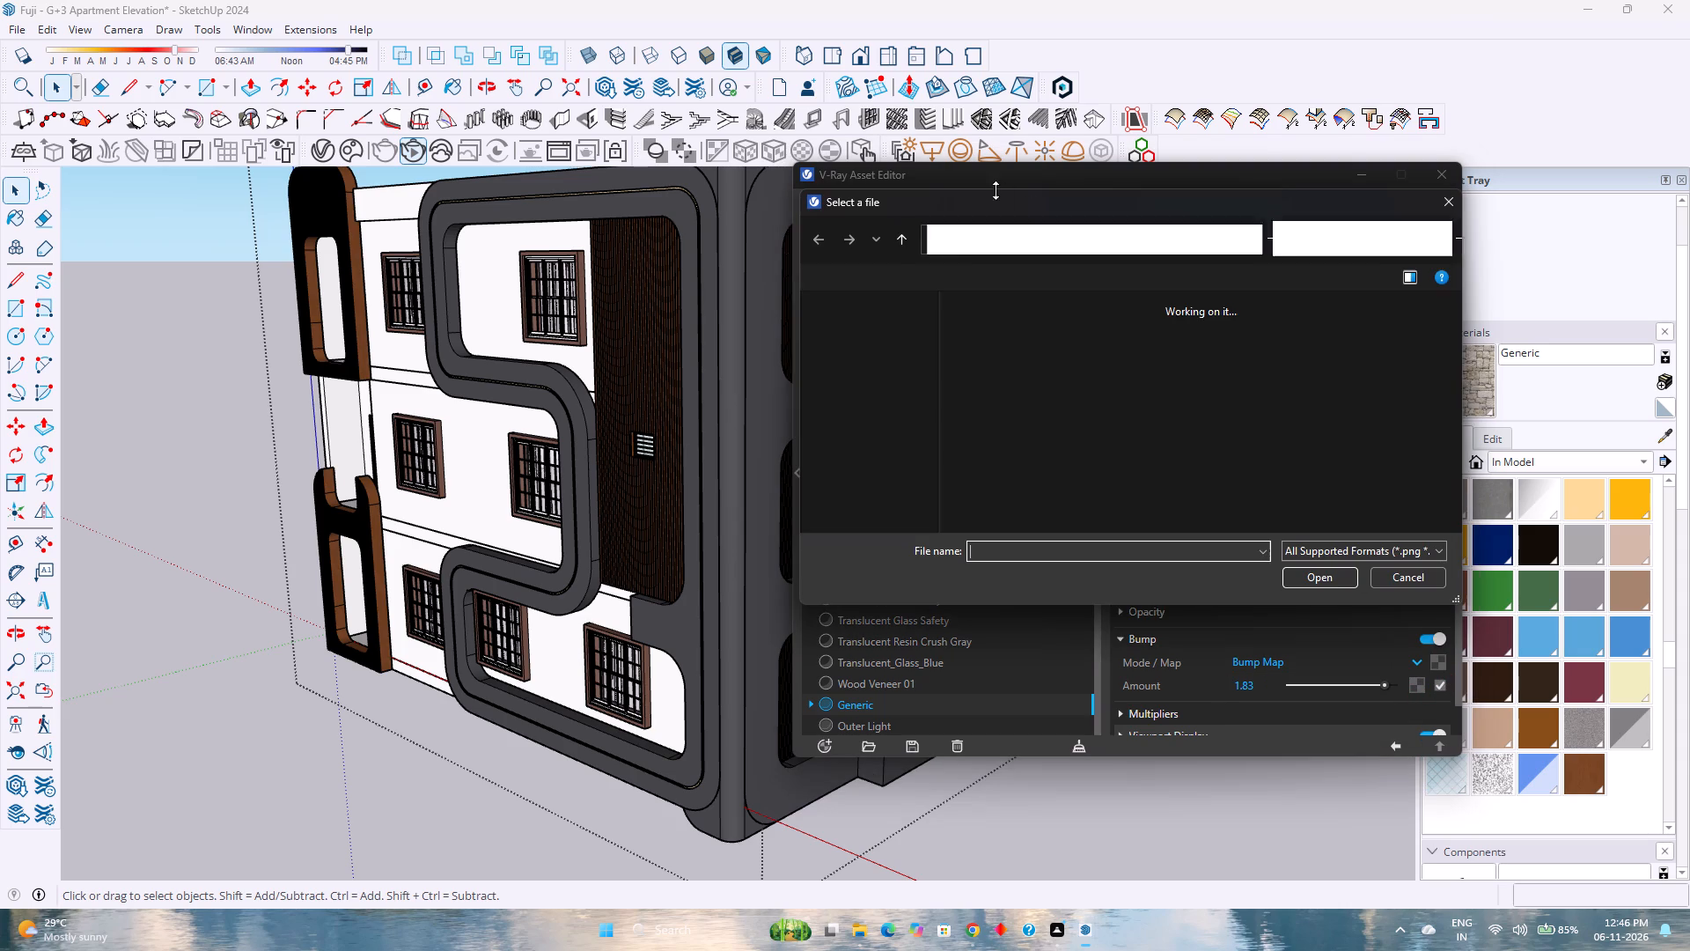
pyautogui.click(1002, 397)
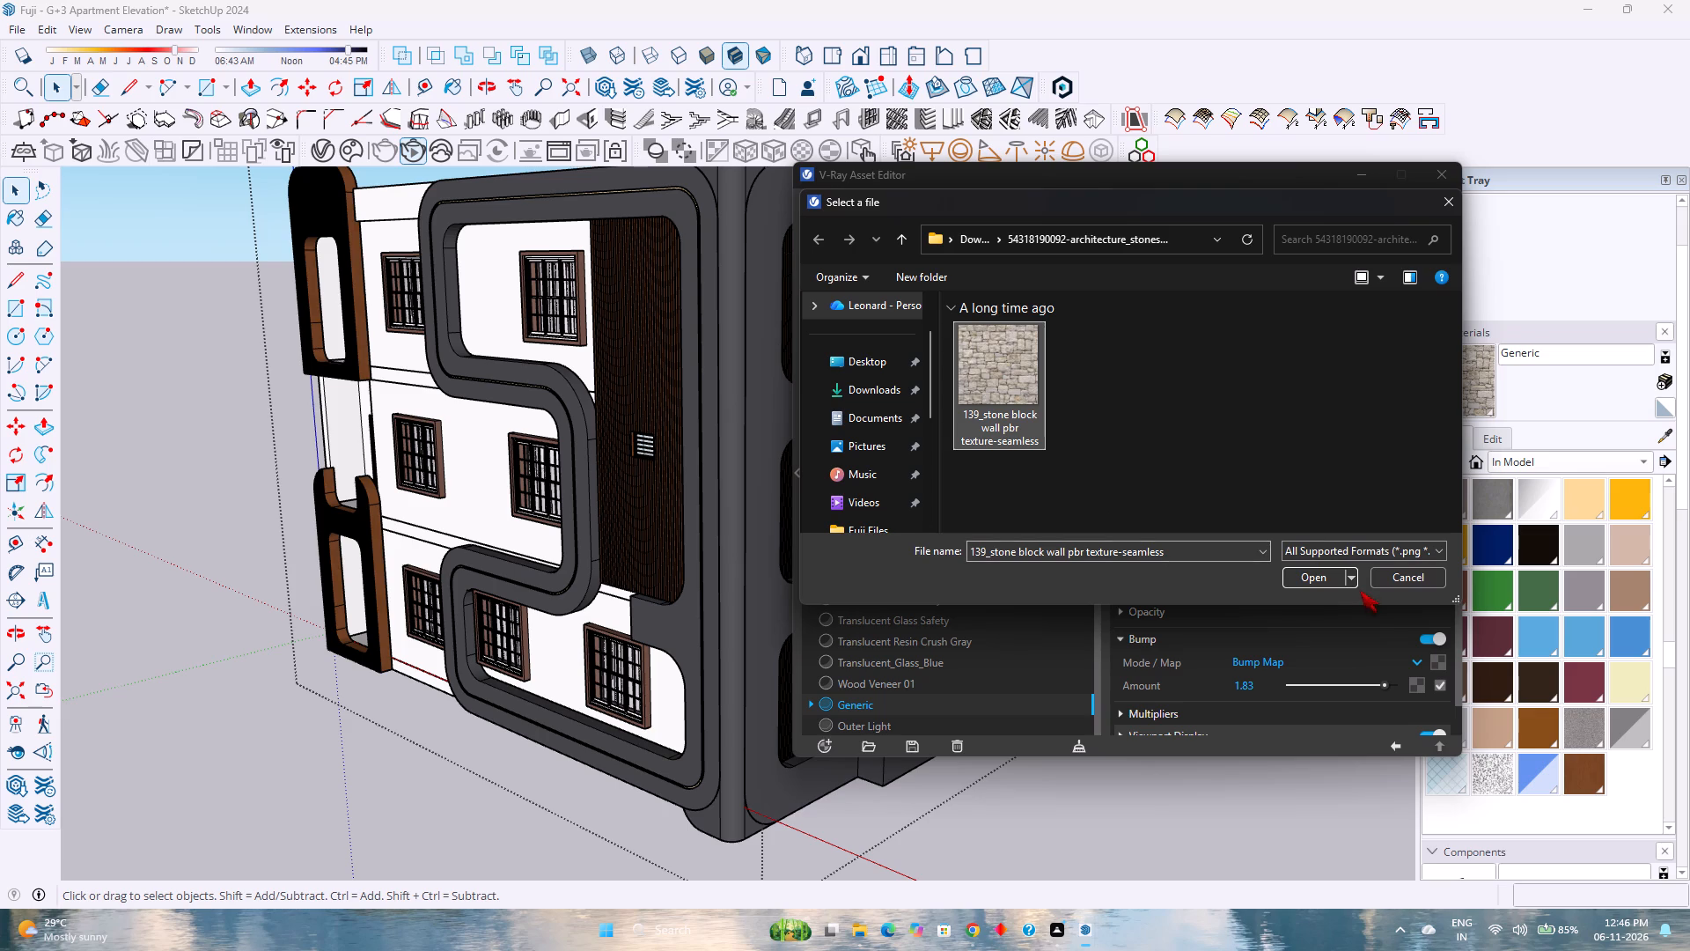
pyautogui.click(1326, 579)
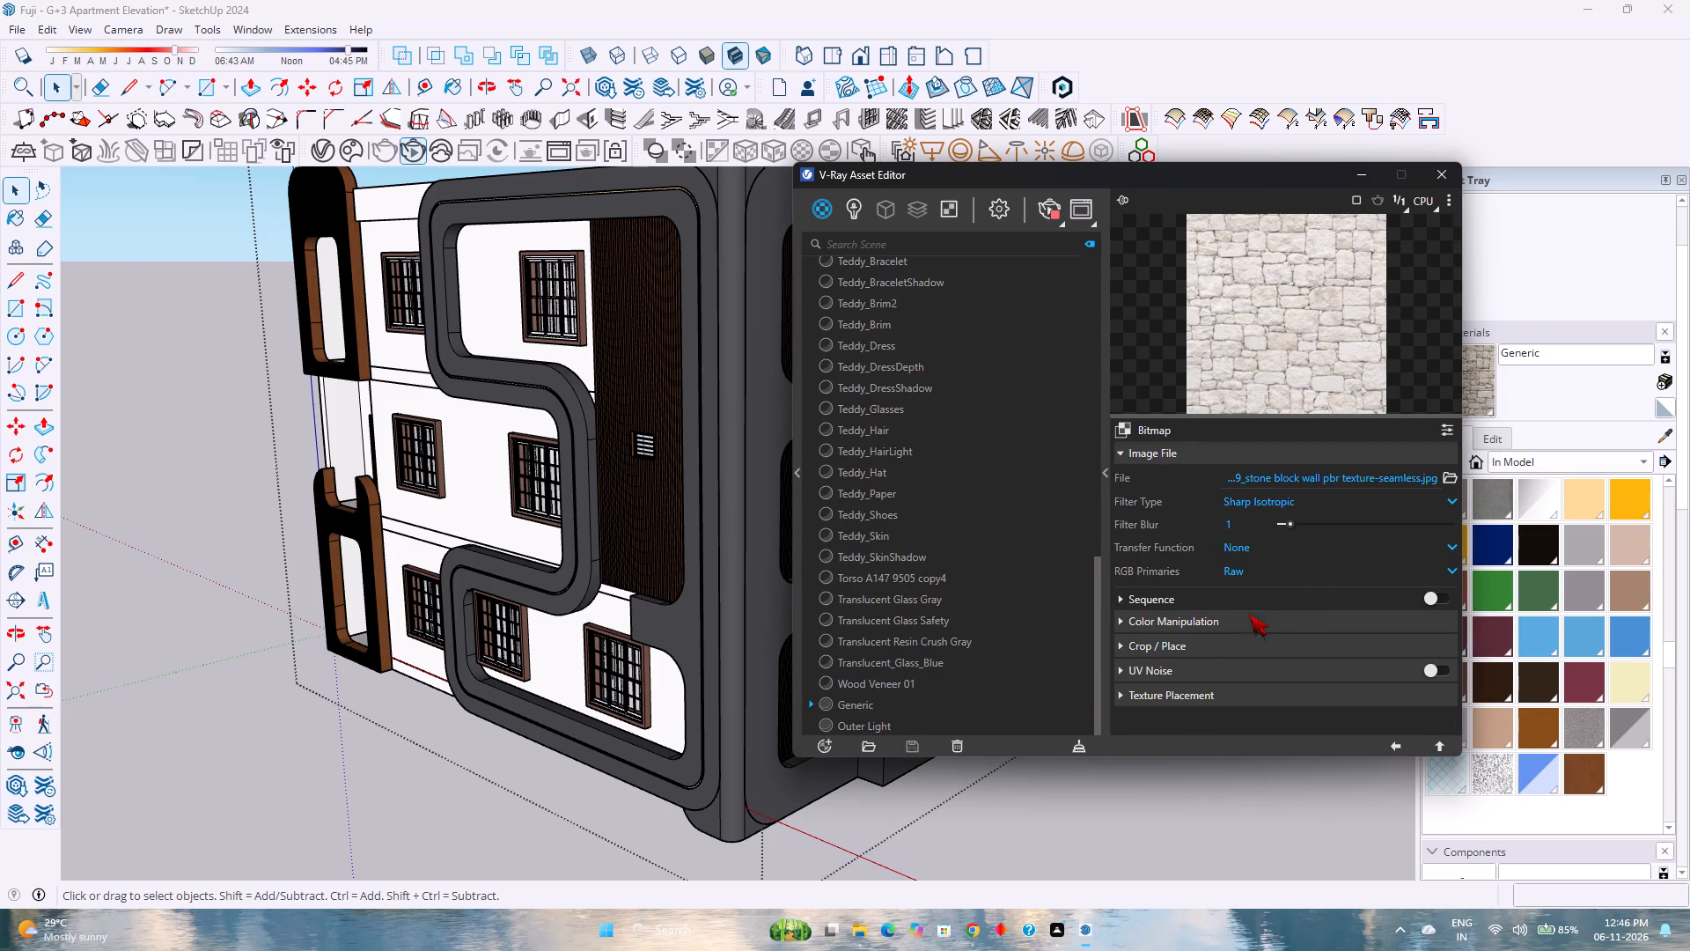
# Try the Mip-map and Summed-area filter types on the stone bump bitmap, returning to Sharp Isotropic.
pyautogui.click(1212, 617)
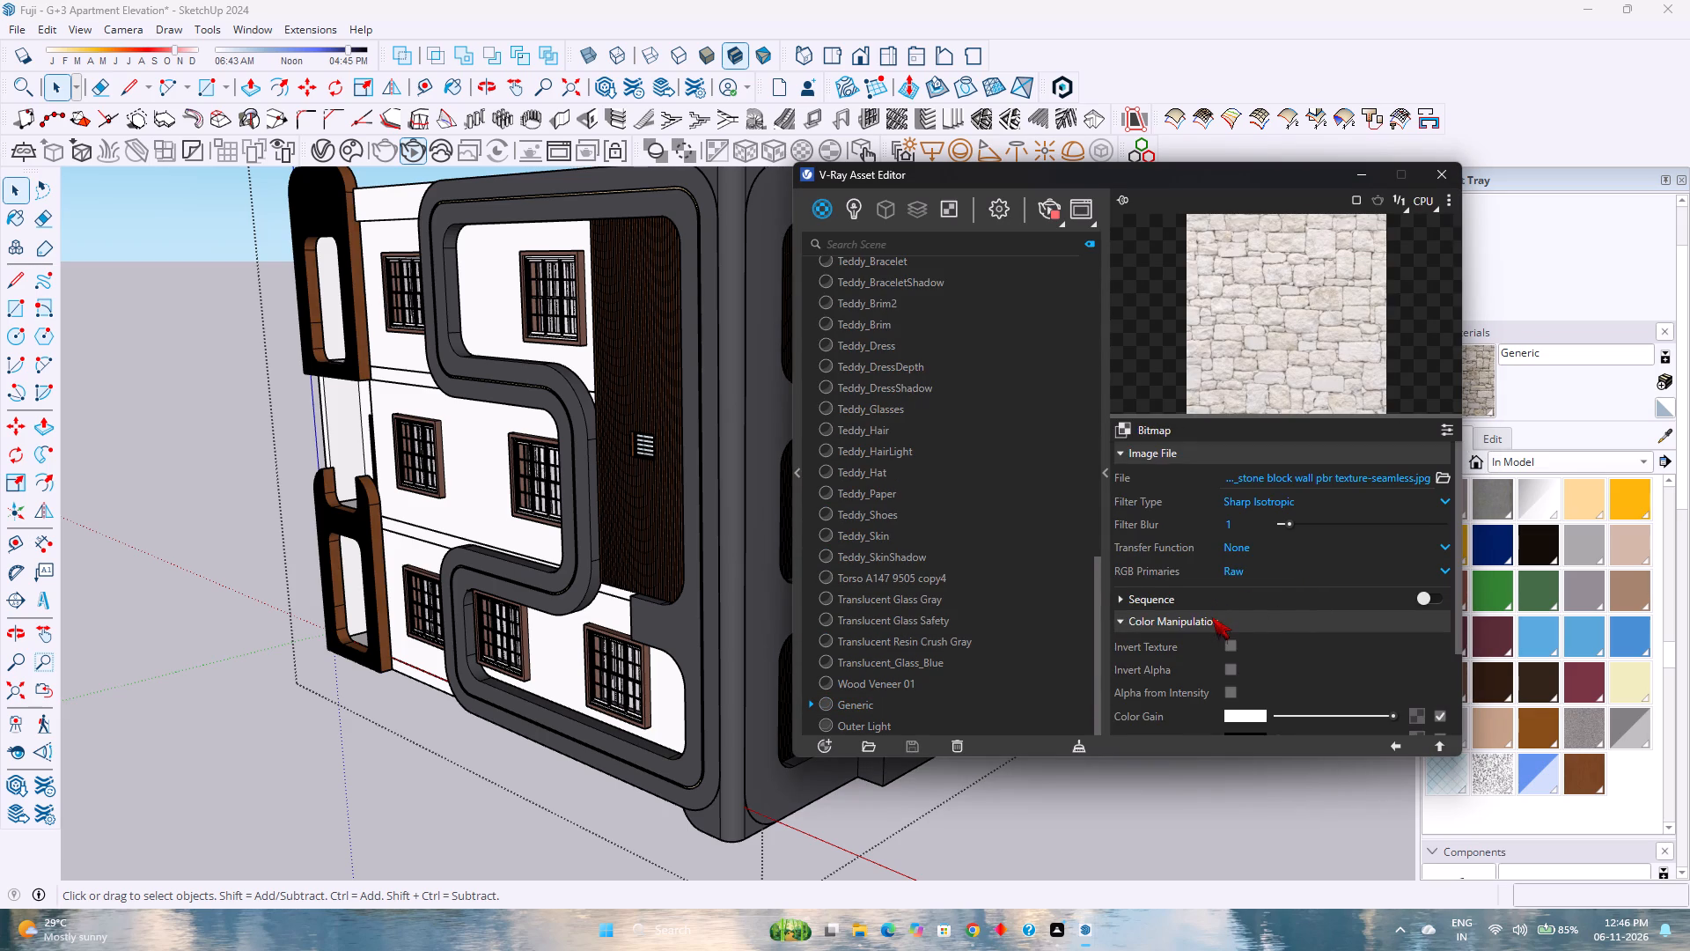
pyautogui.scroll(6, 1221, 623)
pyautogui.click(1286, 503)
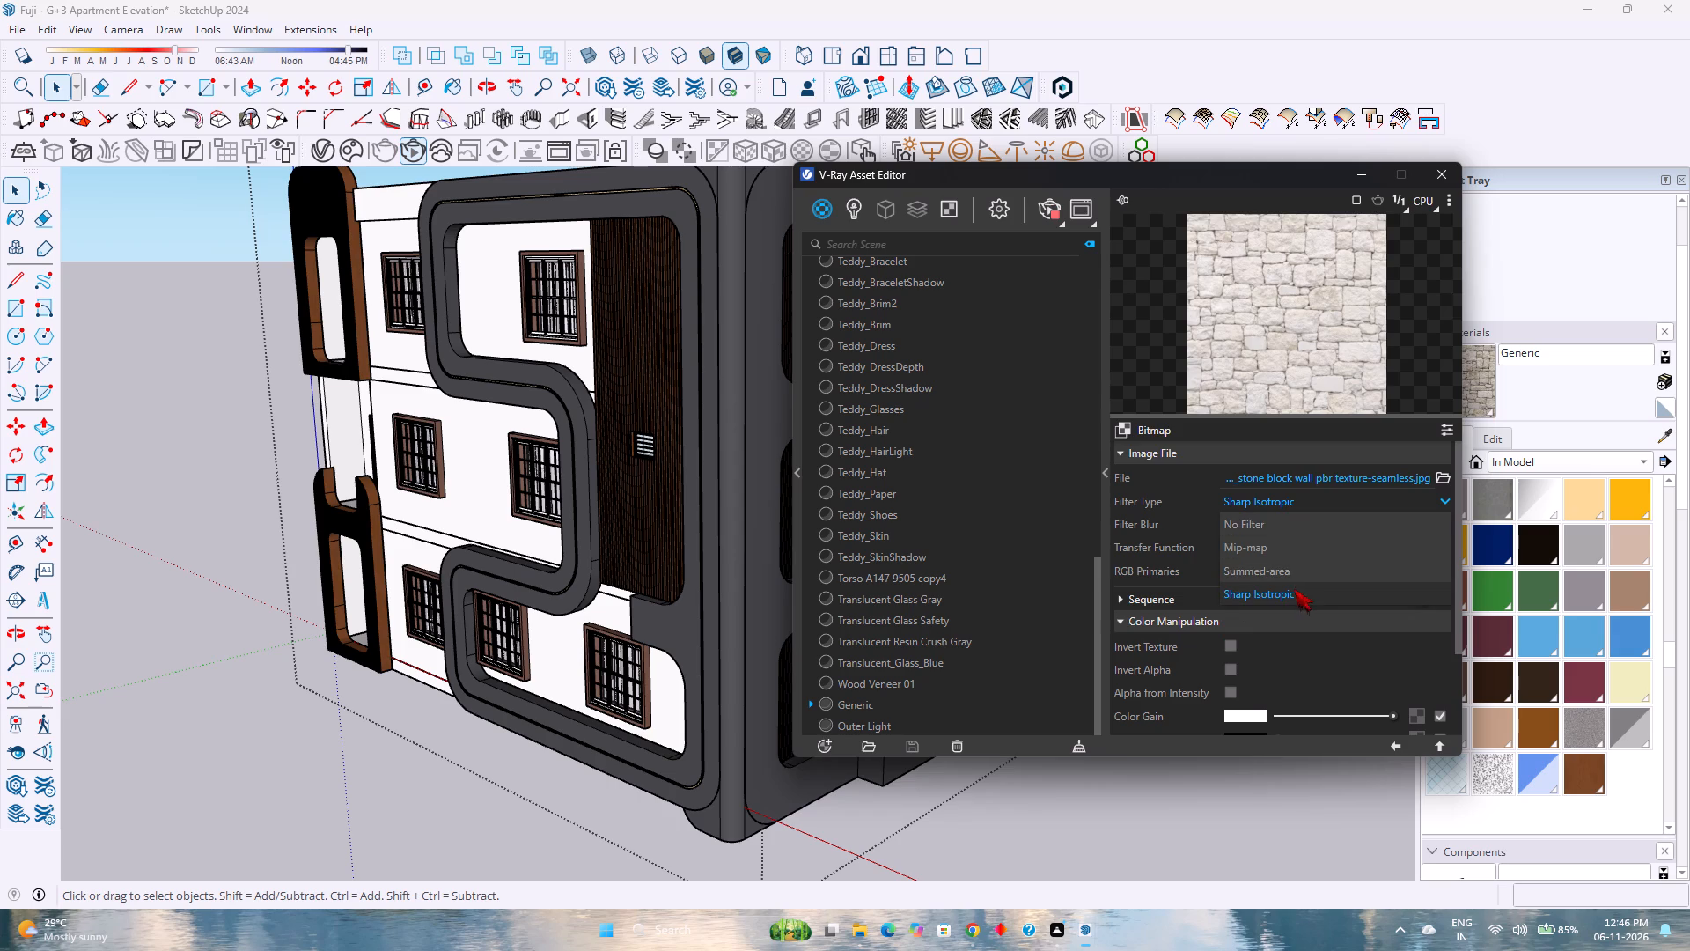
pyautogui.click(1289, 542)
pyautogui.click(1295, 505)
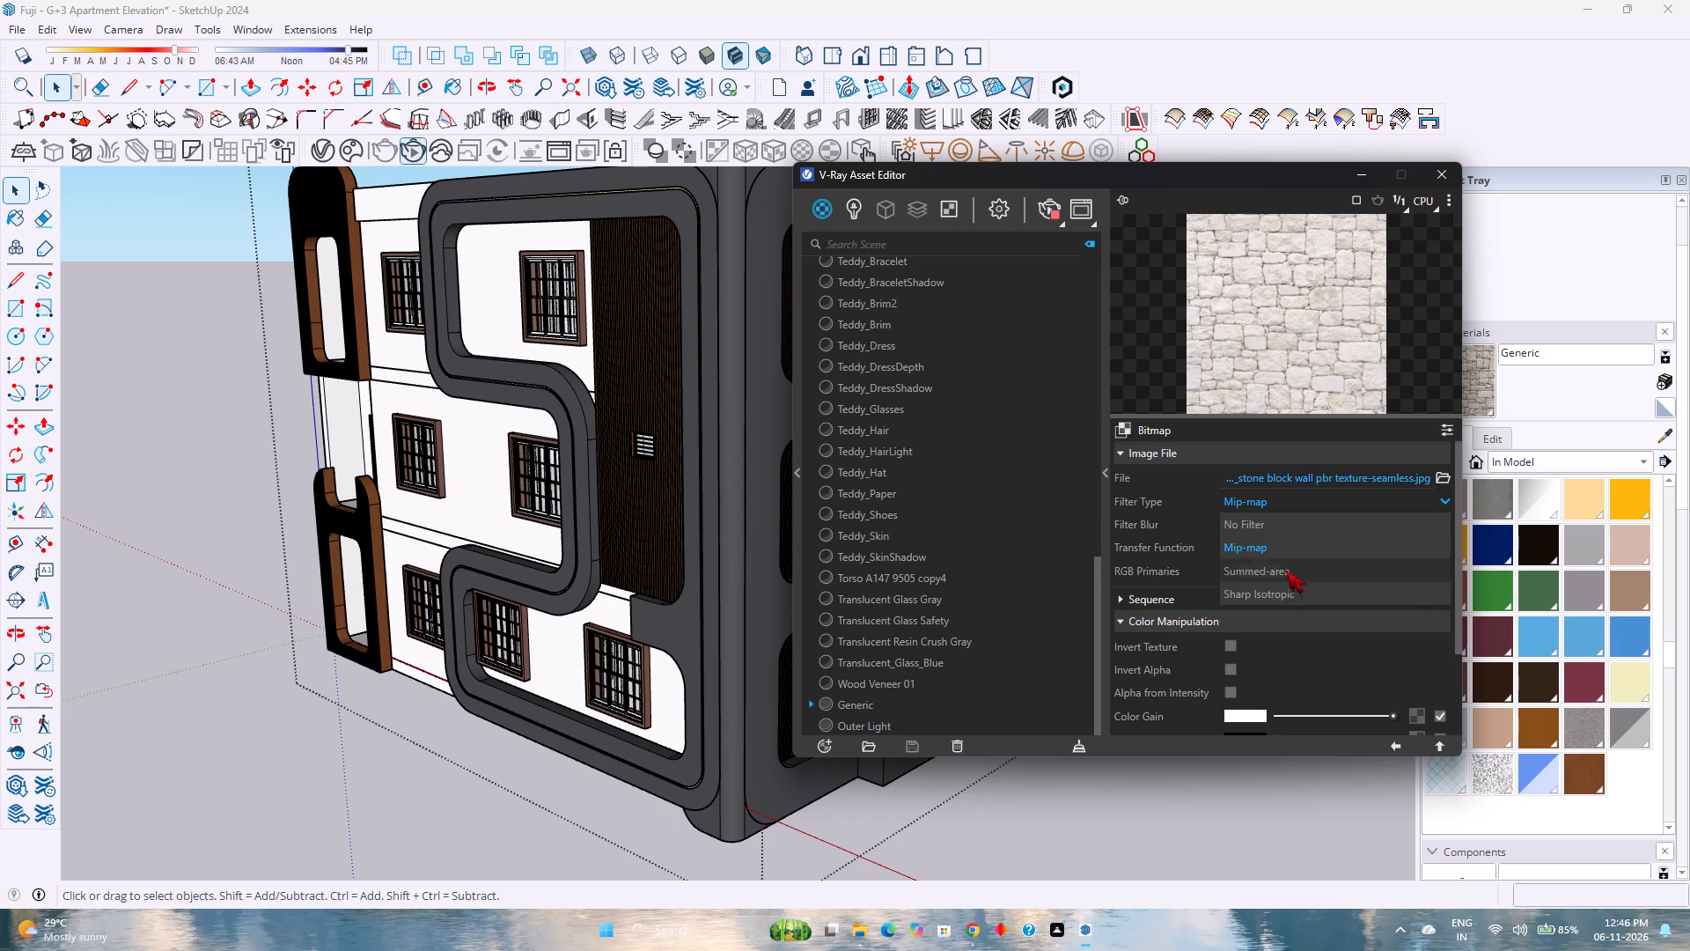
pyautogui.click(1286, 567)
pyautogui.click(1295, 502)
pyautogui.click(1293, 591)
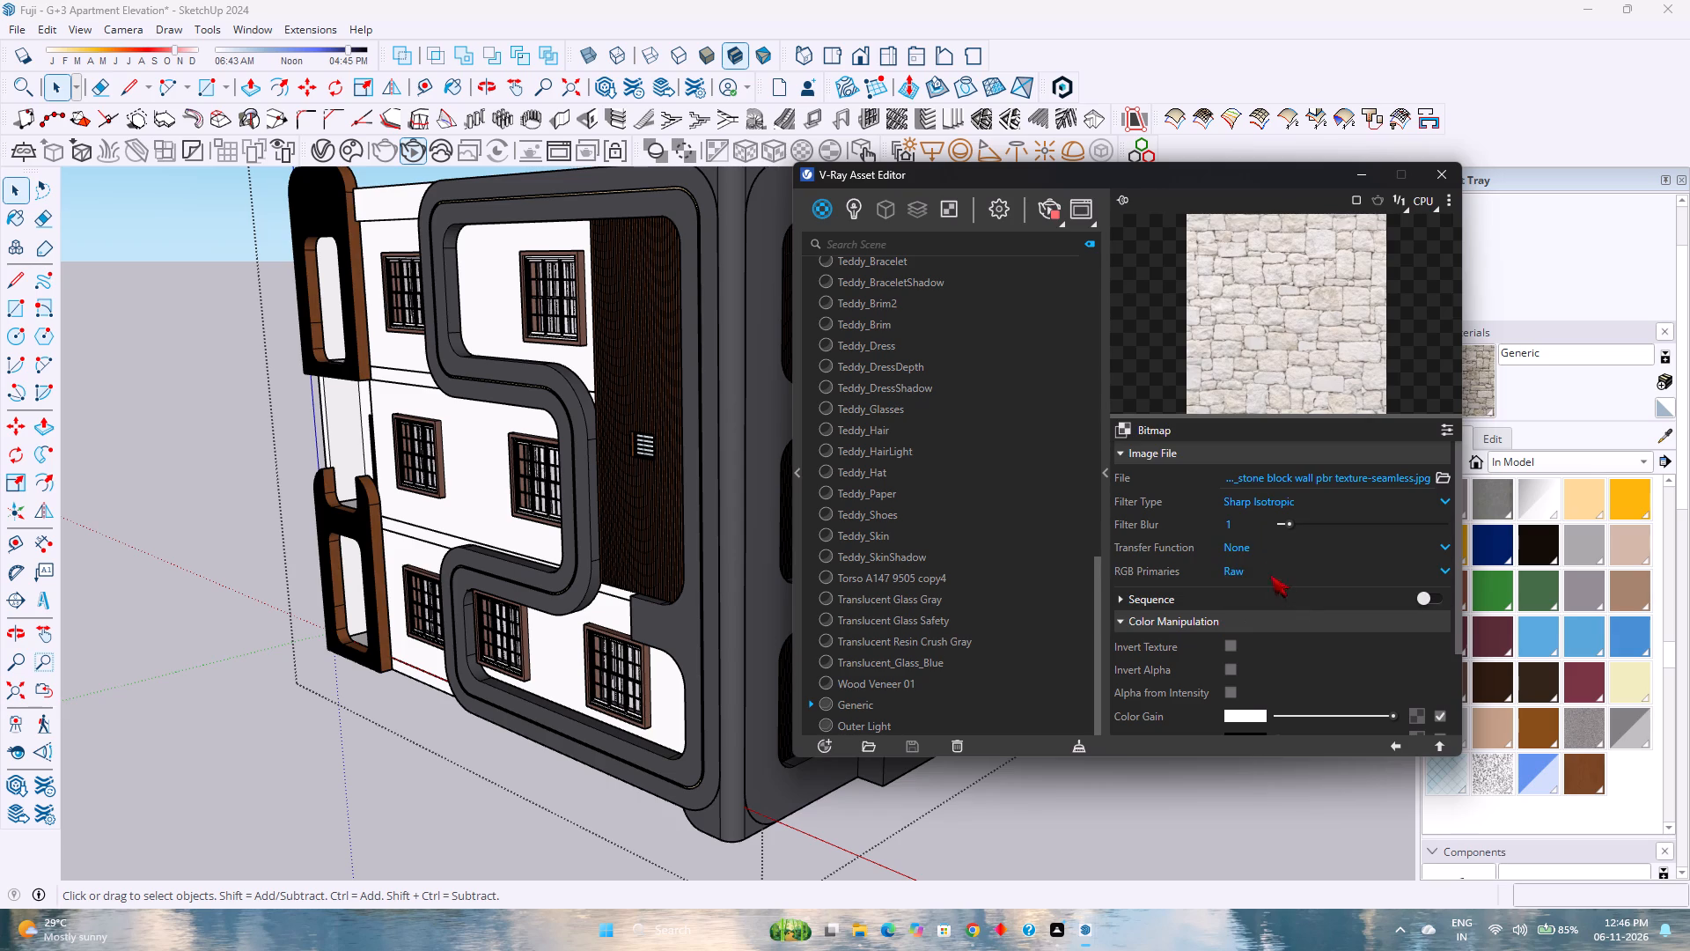
# Set the stone bump bitmap's filter blur to 0.45.
pyautogui.moveTo(1289, 525); pyautogui.dragTo(1281, 528)
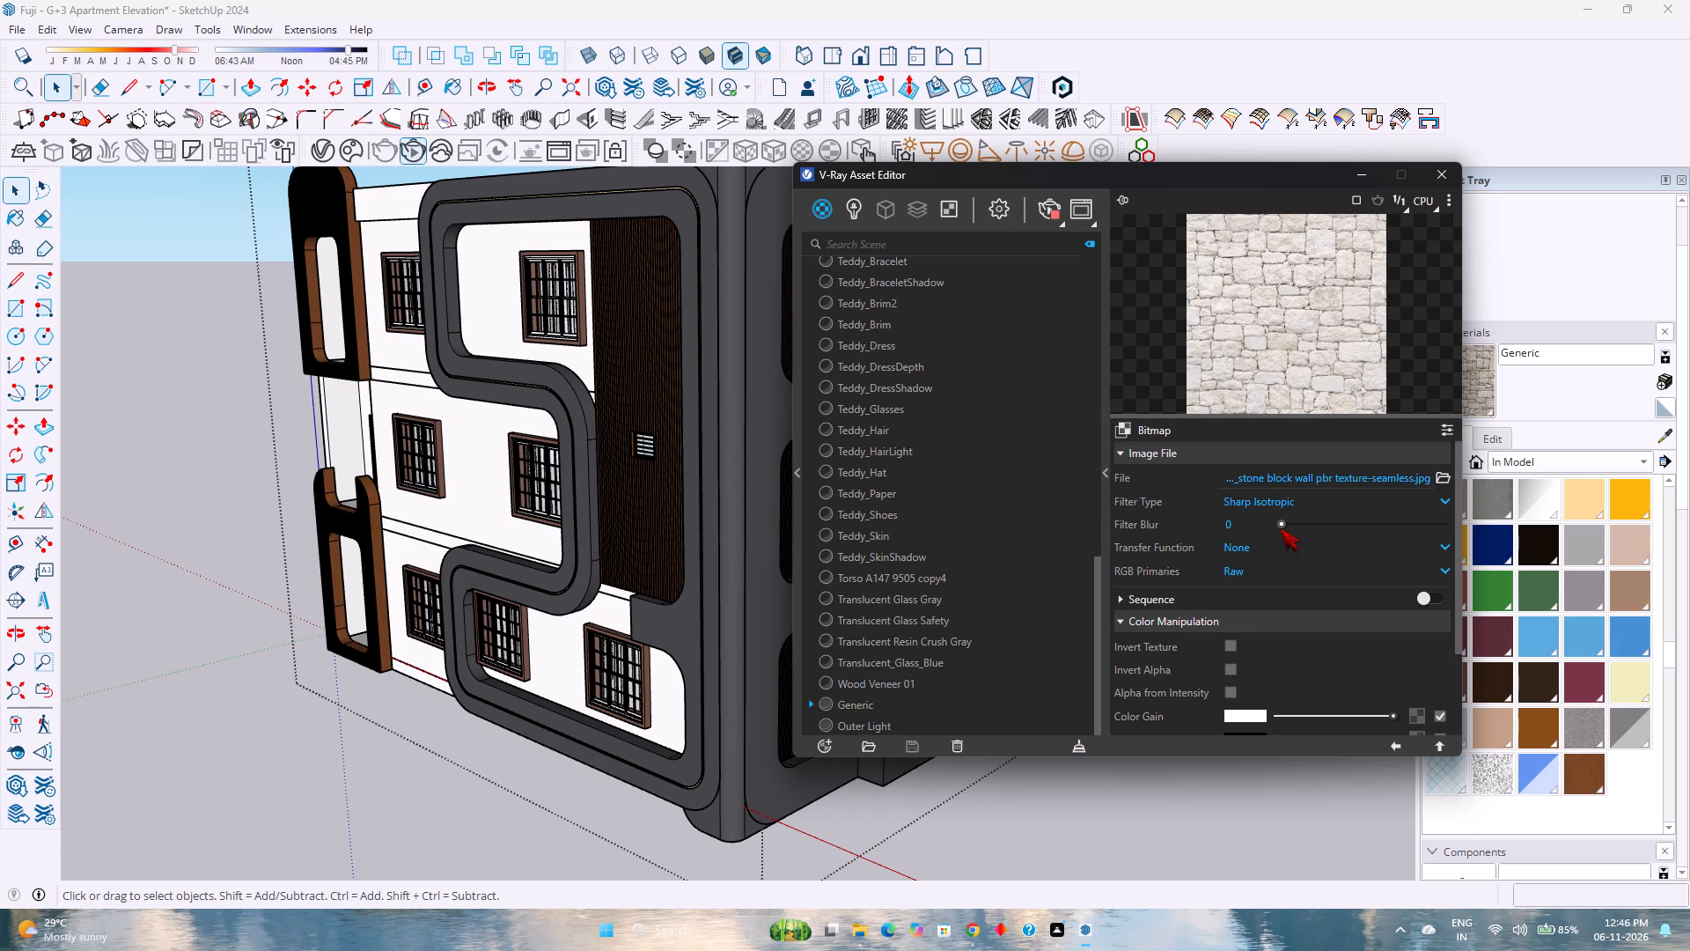
pyautogui.click(1283, 522)
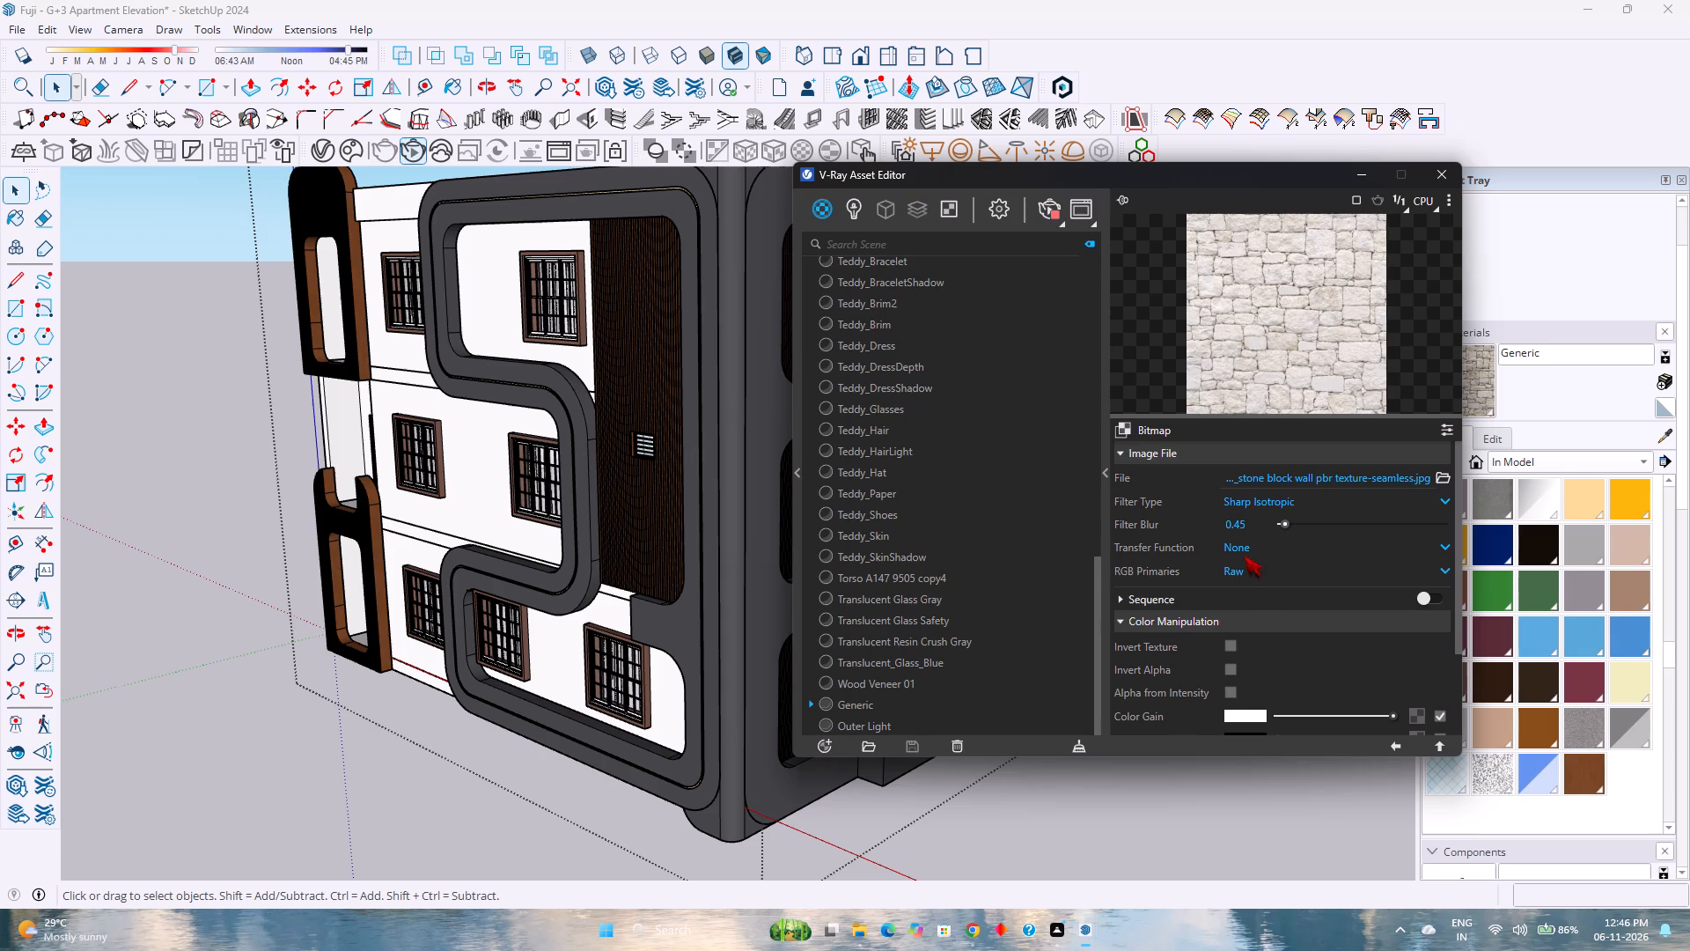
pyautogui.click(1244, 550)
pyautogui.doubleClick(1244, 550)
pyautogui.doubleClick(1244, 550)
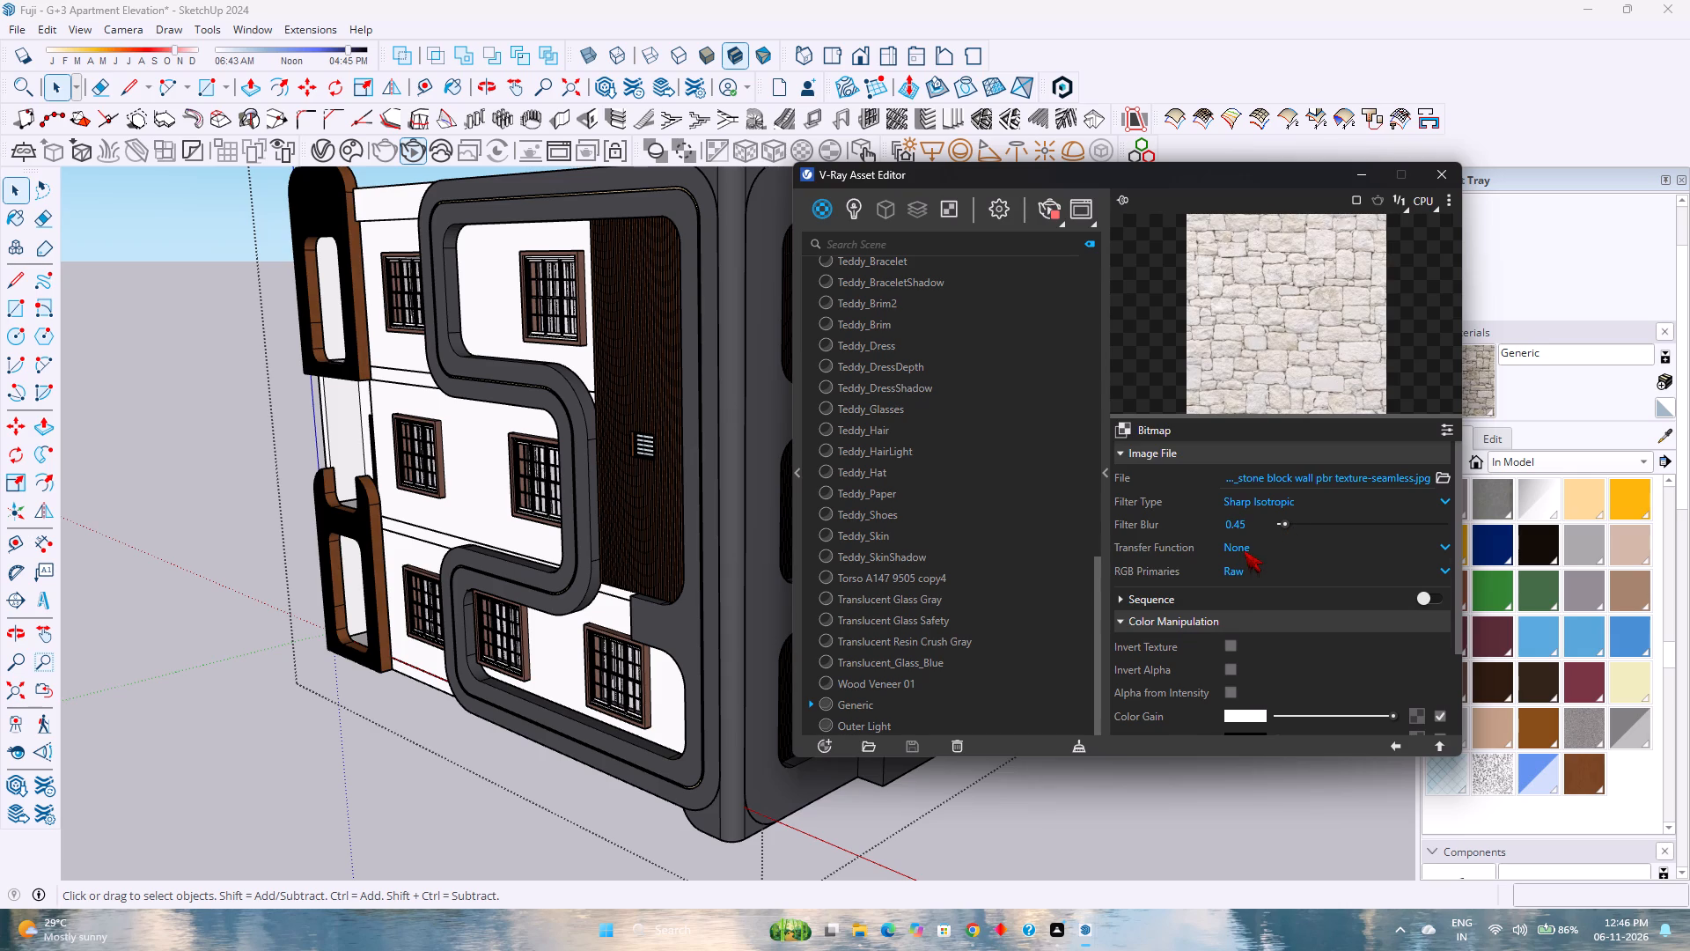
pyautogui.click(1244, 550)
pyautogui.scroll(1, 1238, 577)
# Enable Alpha from Intensity in the stone bump bitmap's color manipulation settings, leaving Invert Texture off.
pyautogui.scroll(-2, 1209, 694)
pyautogui.click(1232, 574)
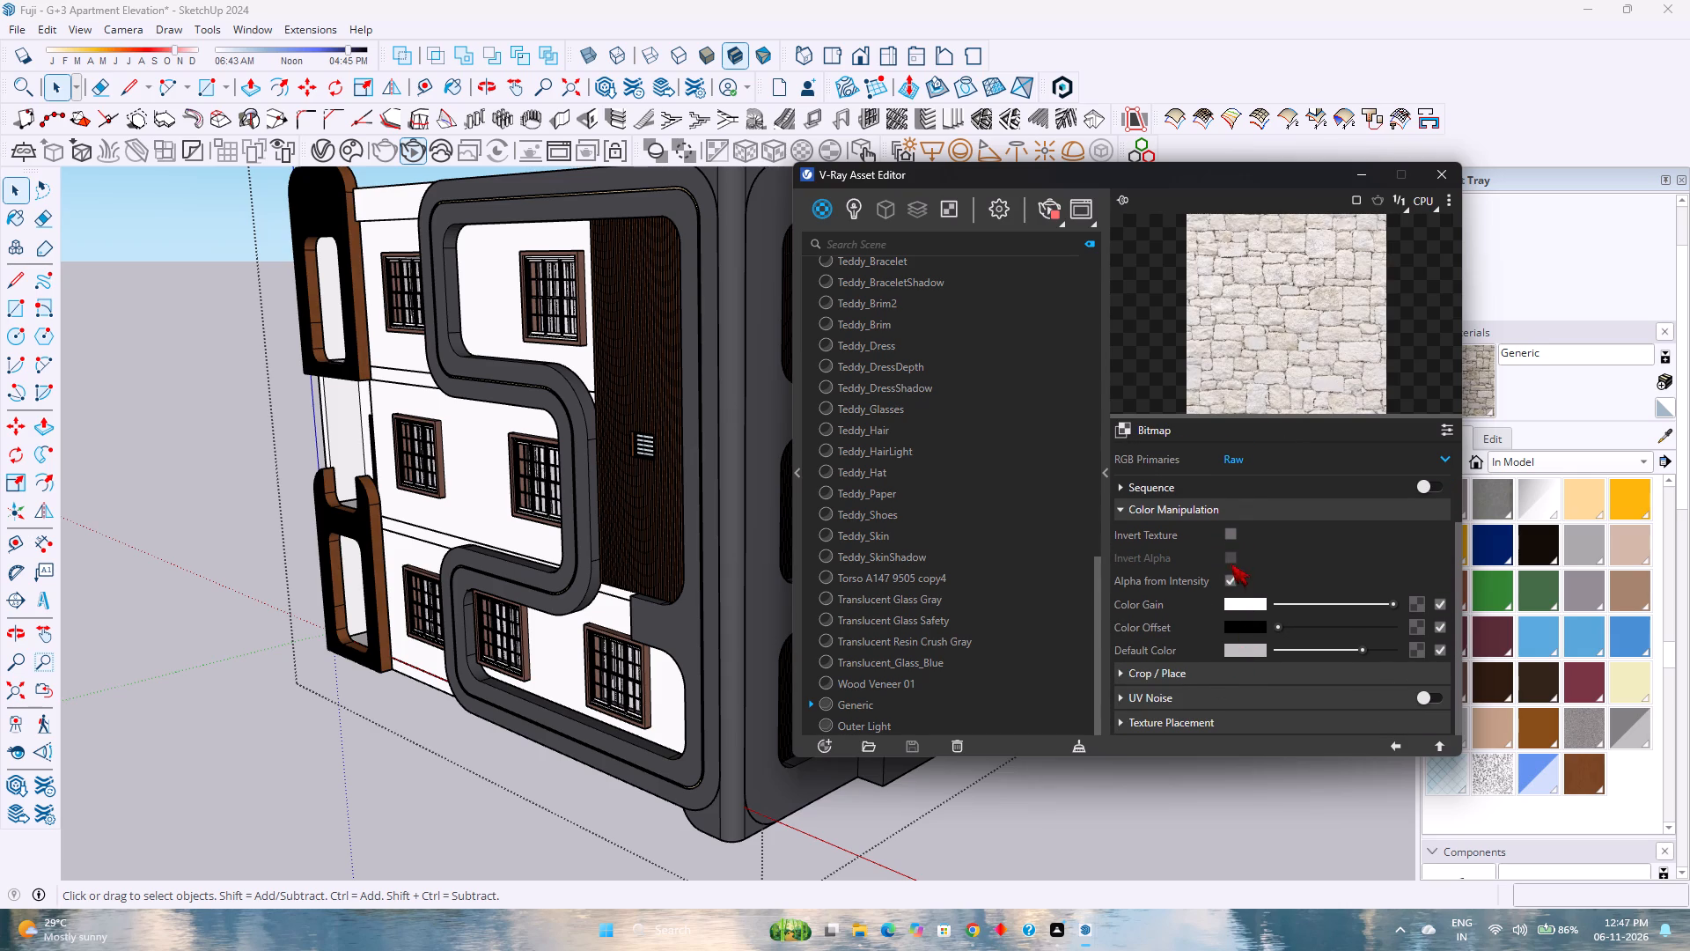
pyautogui.click(1229, 535)
pyautogui.click(1231, 535)
pyautogui.scroll(-4, 1222, 610)
pyautogui.scroll(-2, 1187, 685)
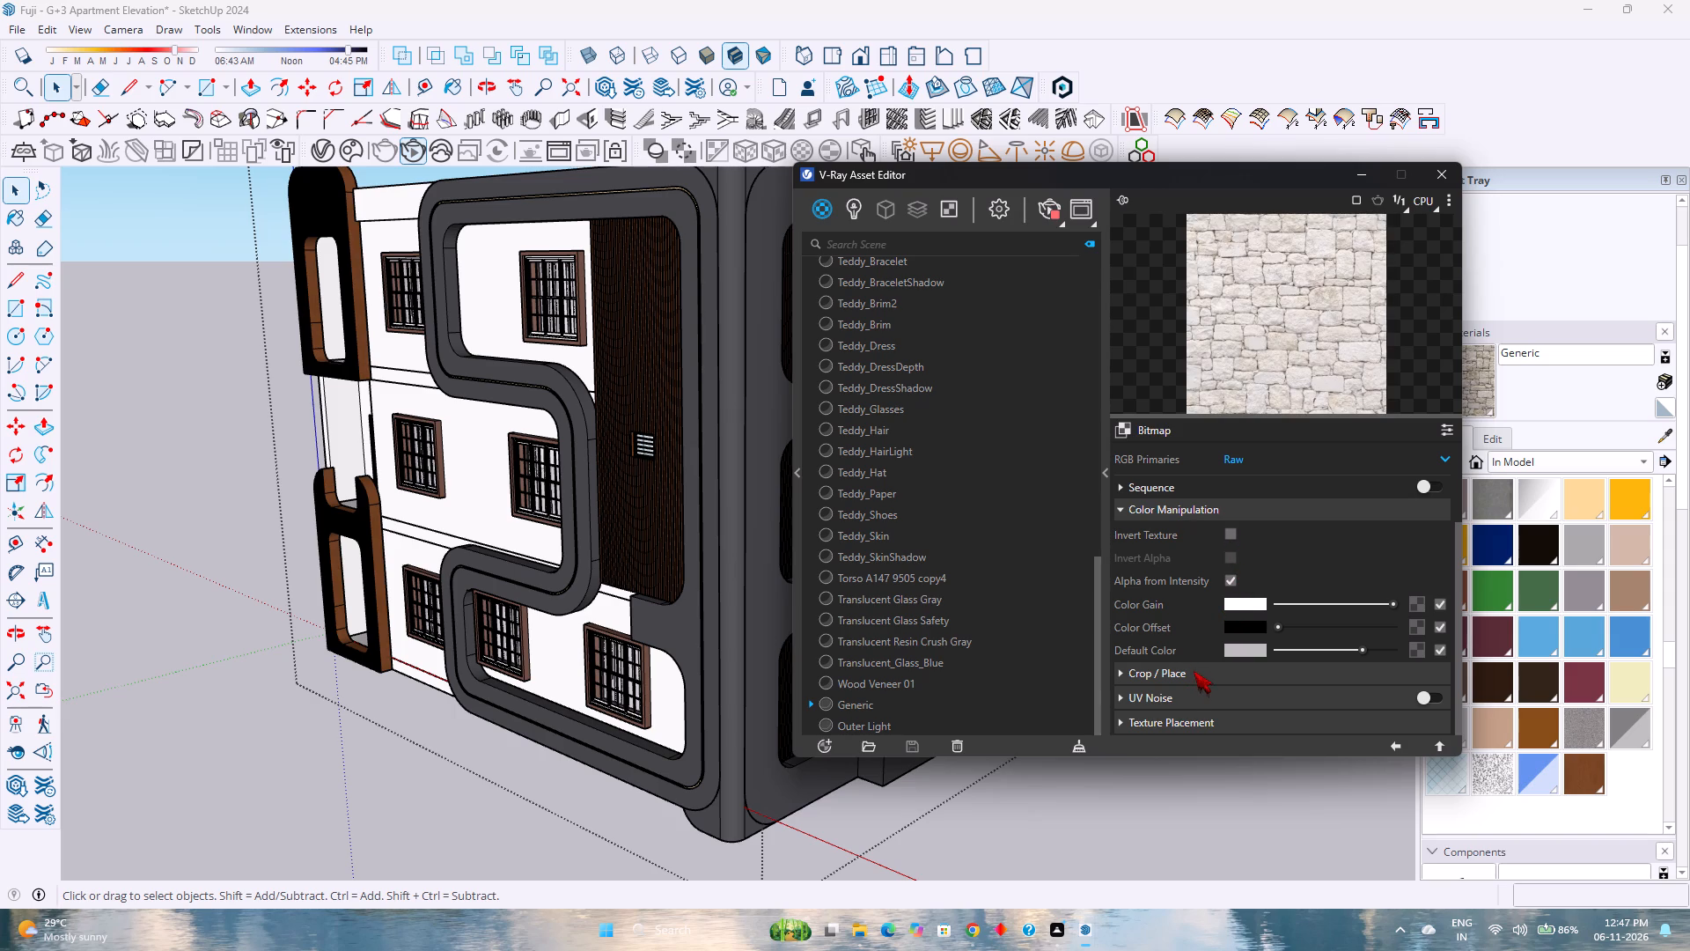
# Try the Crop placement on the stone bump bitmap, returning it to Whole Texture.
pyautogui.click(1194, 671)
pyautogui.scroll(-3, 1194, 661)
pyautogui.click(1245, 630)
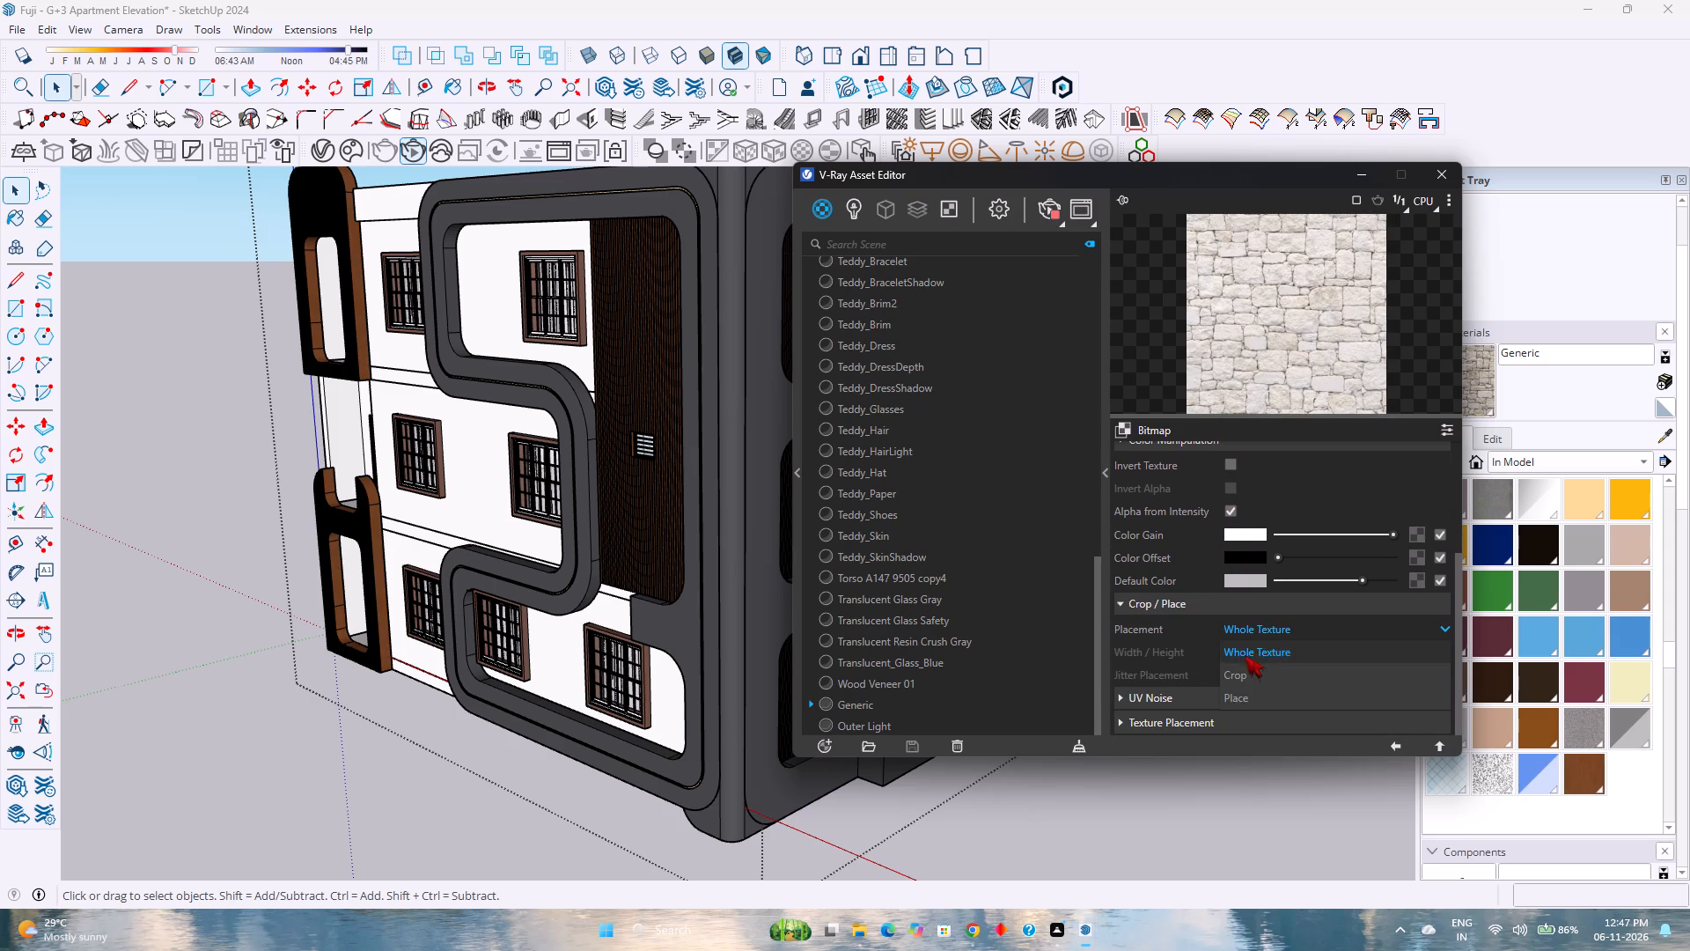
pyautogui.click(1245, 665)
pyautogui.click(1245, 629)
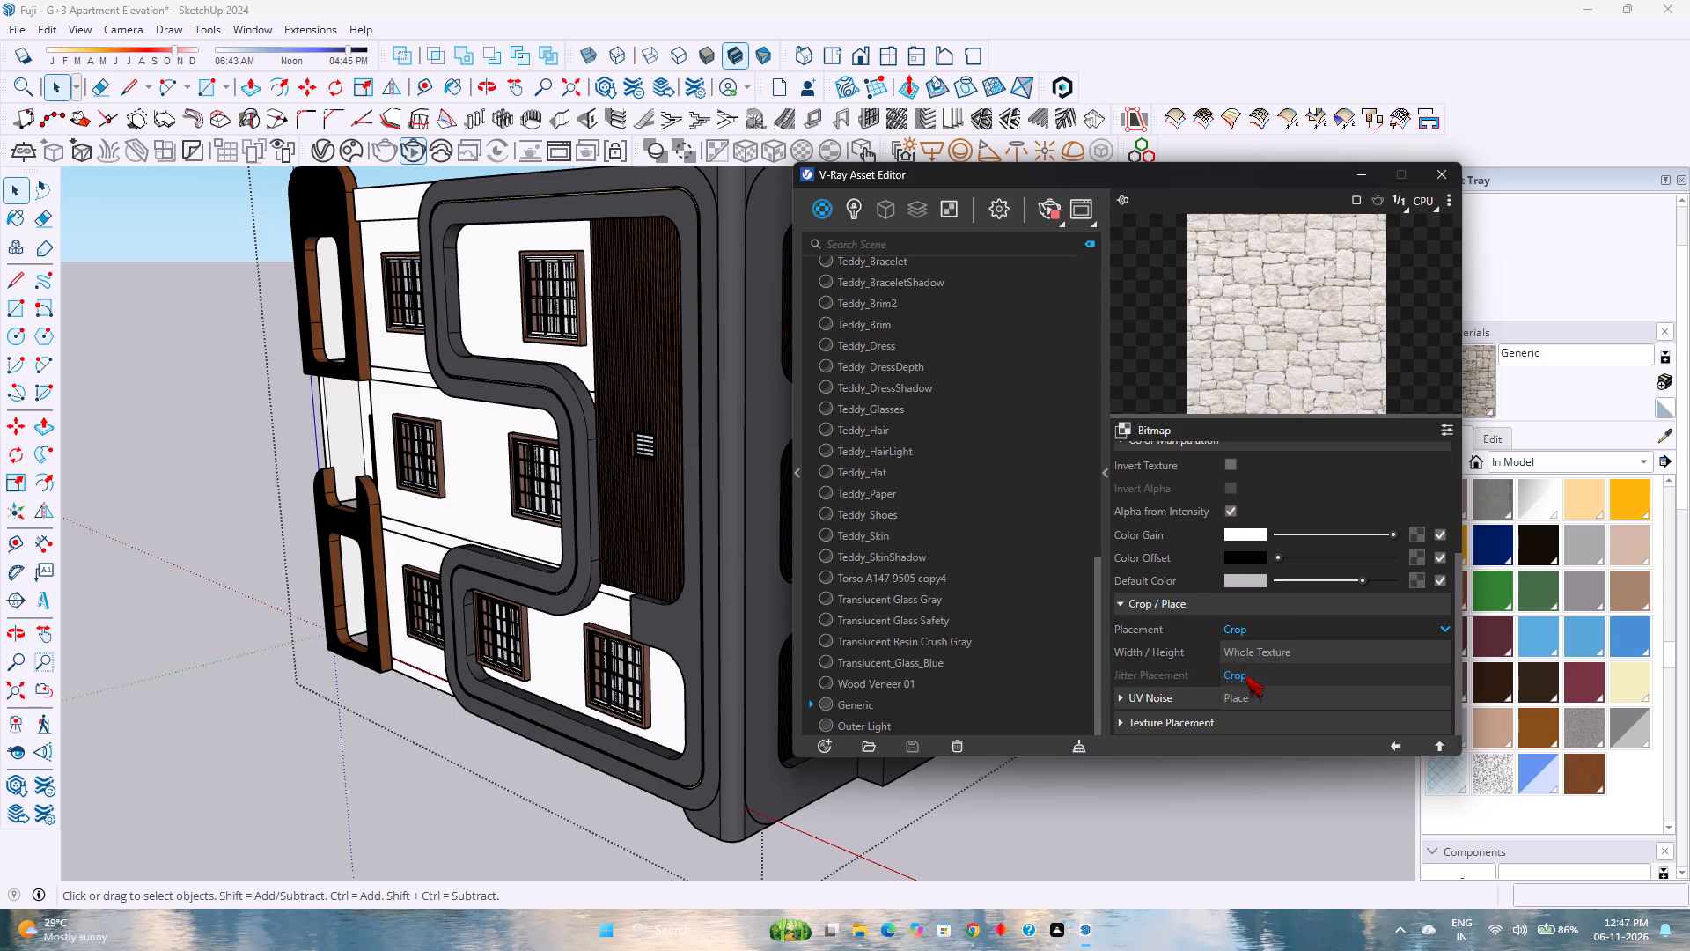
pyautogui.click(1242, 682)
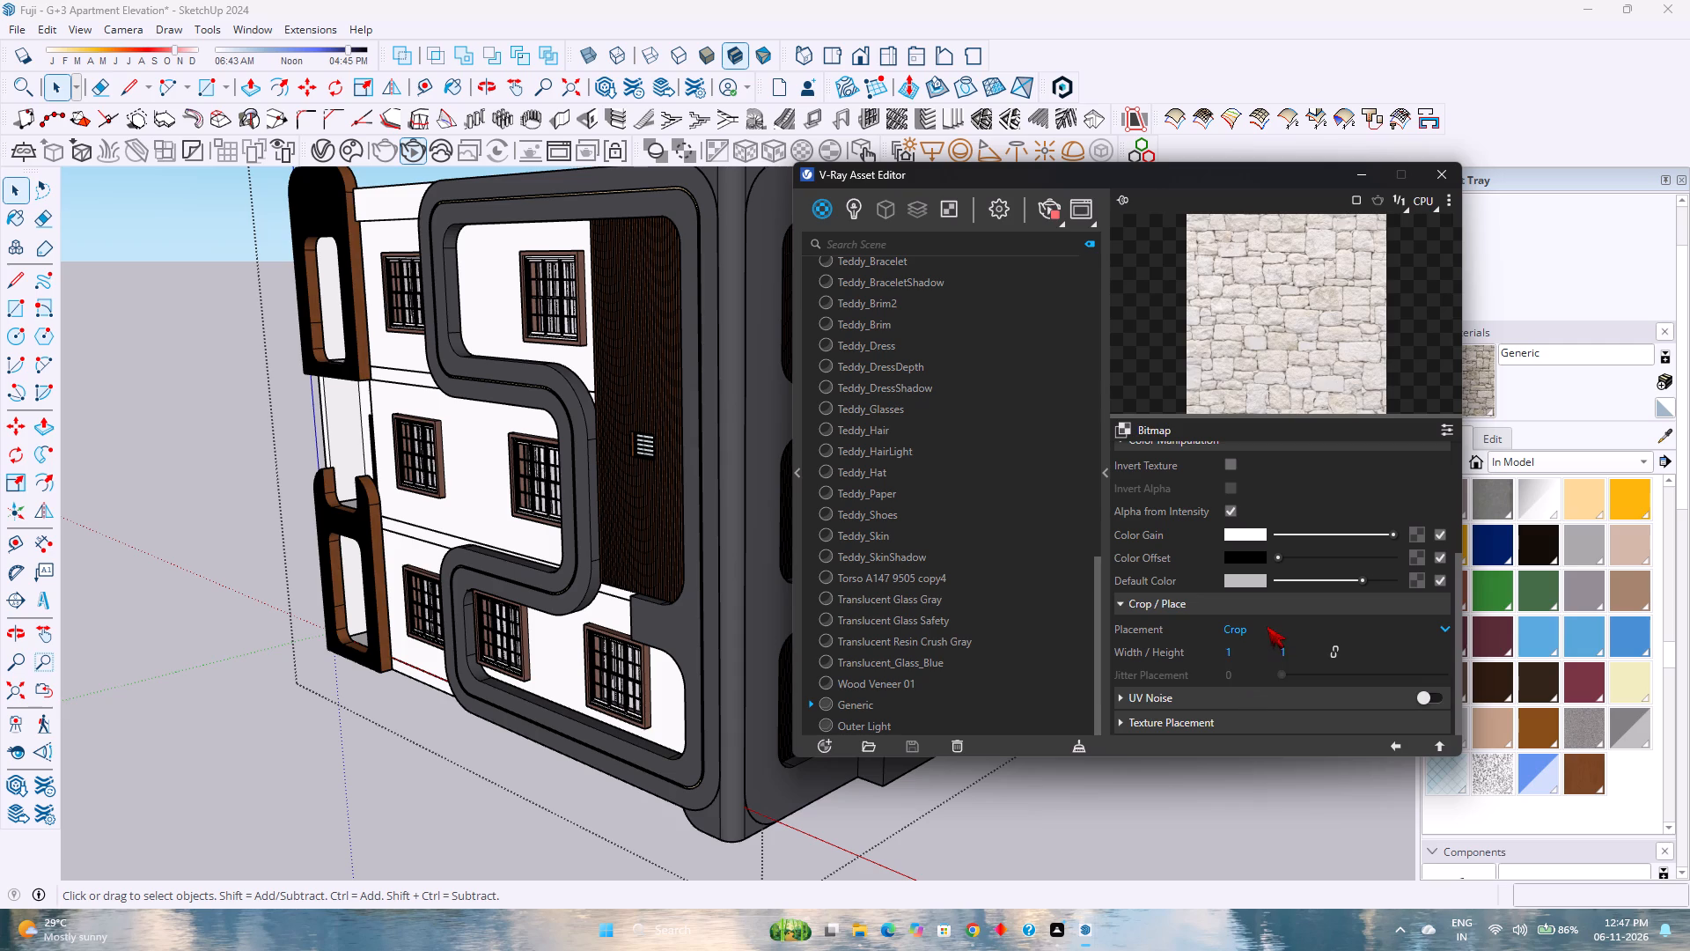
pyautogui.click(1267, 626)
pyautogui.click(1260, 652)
# Review the stone bump bitmap's color manipulation, crop placement and UV noise settings.
pyautogui.scroll(2, 1197, 640)
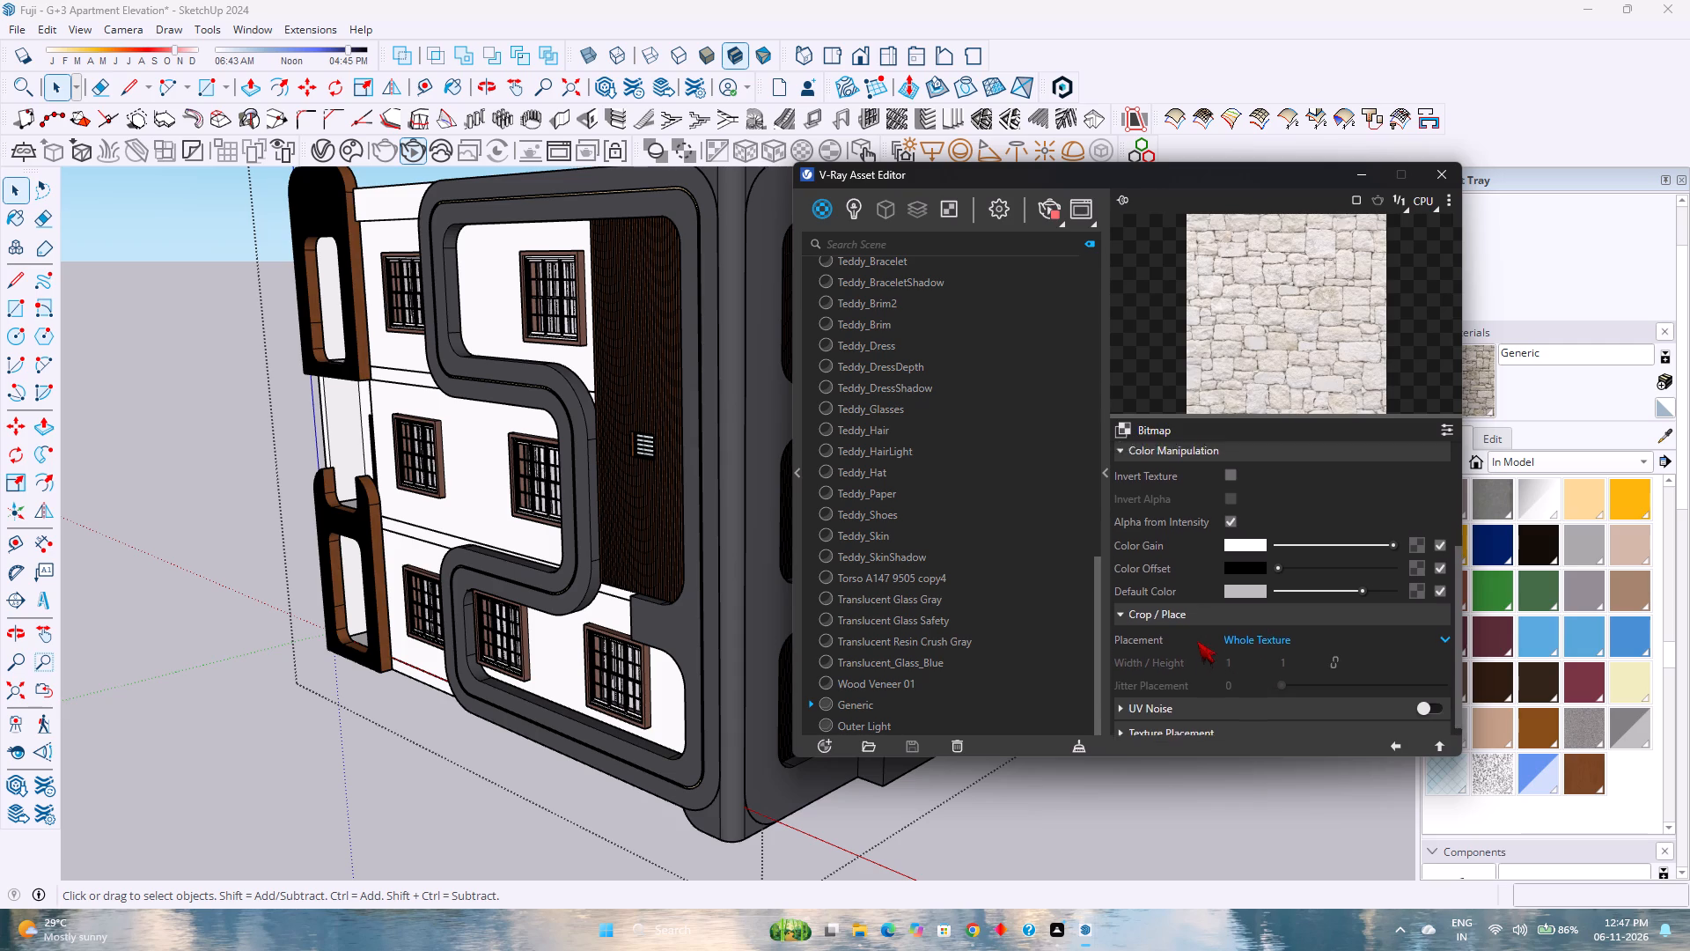
pyautogui.scroll(4, 1197, 641)
pyautogui.scroll(-5, 1196, 644)
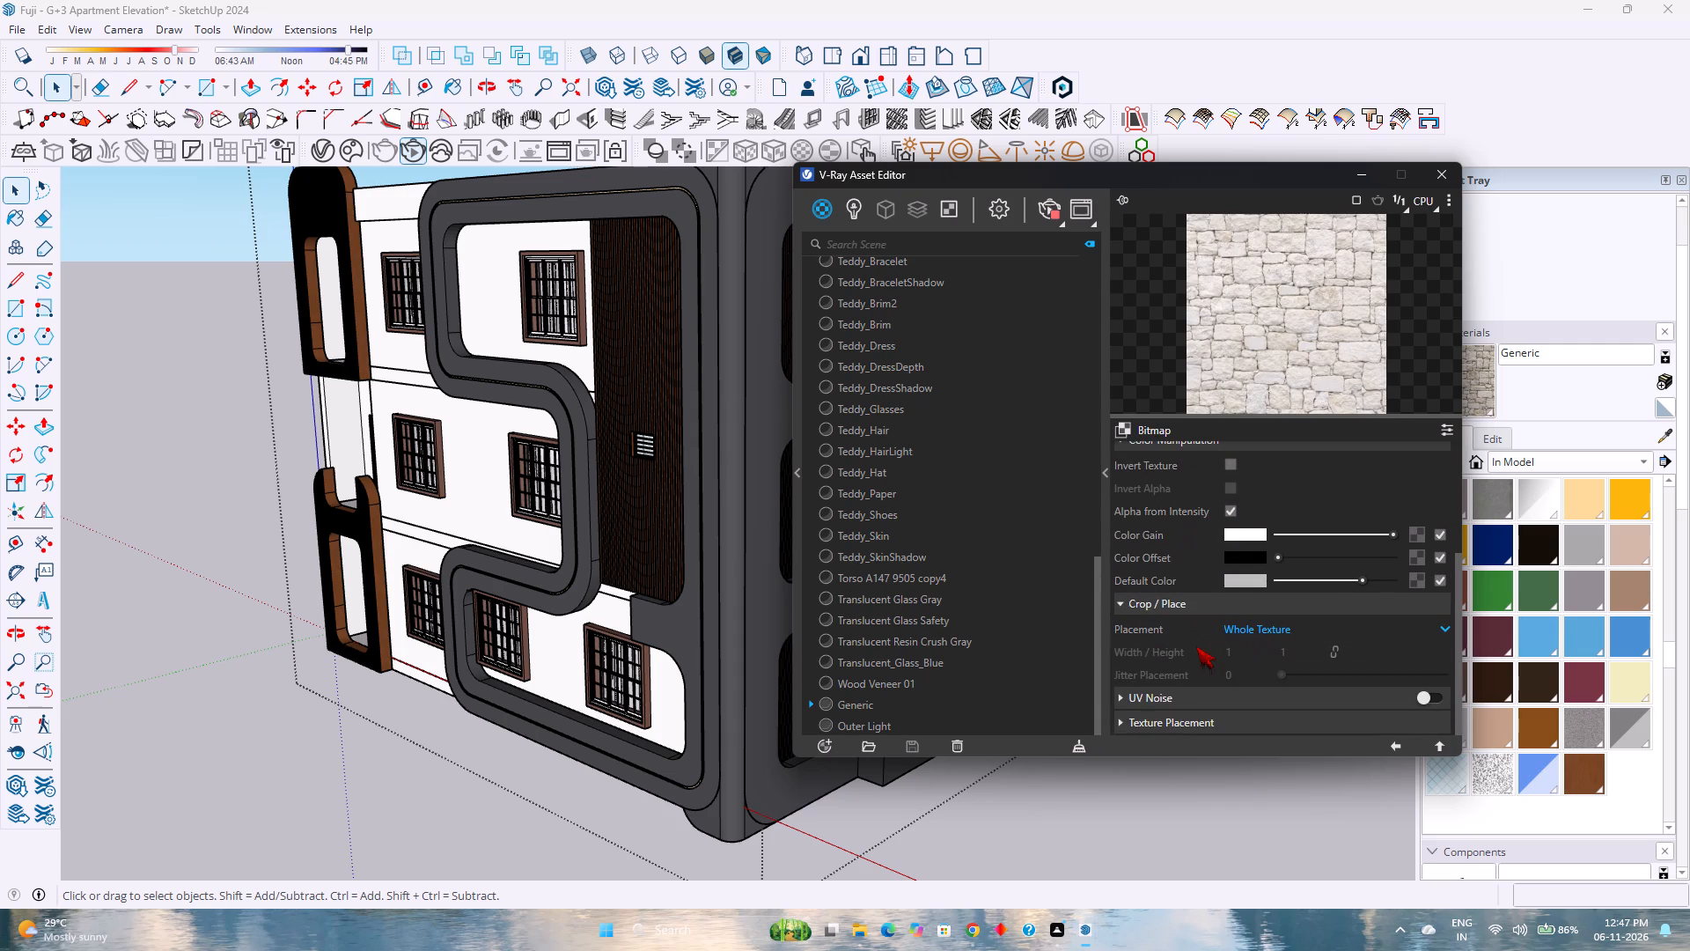
pyautogui.scroll(-6, 1196, 646)
pyautogui.click(1195, 691)
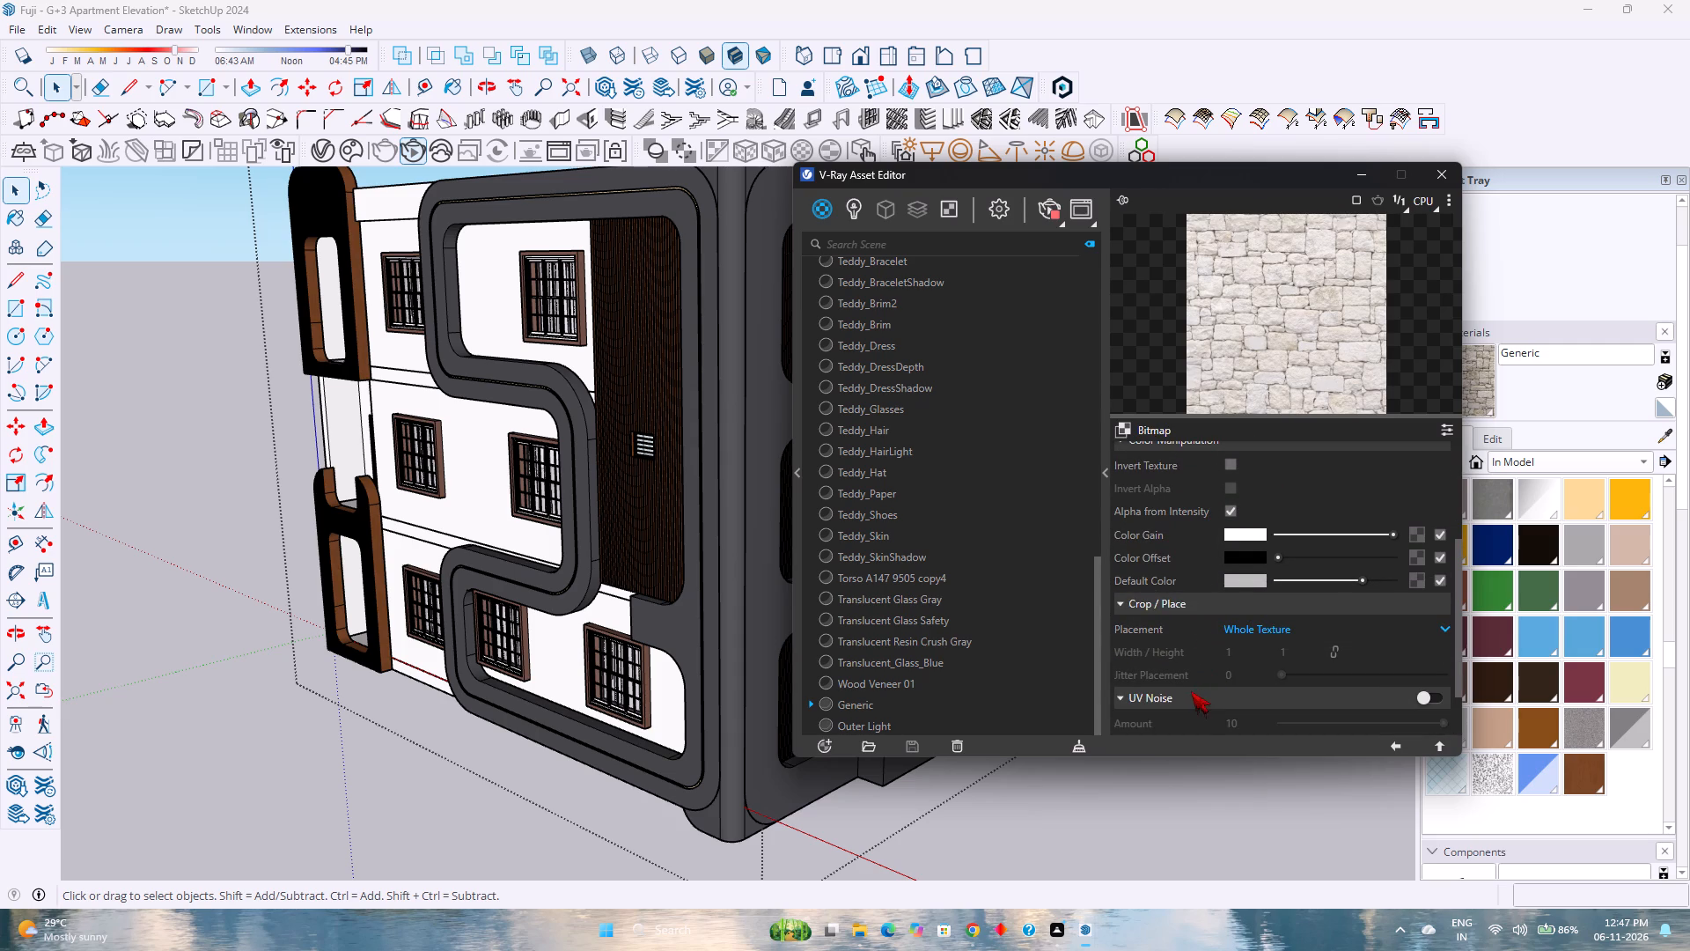
pyautogui.scroll(-4, 1190, 682)
# Try the Environment and Texture Remapping placement types on the stone bump bitmap, settling on Mapping Source.
pyautogui.click(1186, 726)
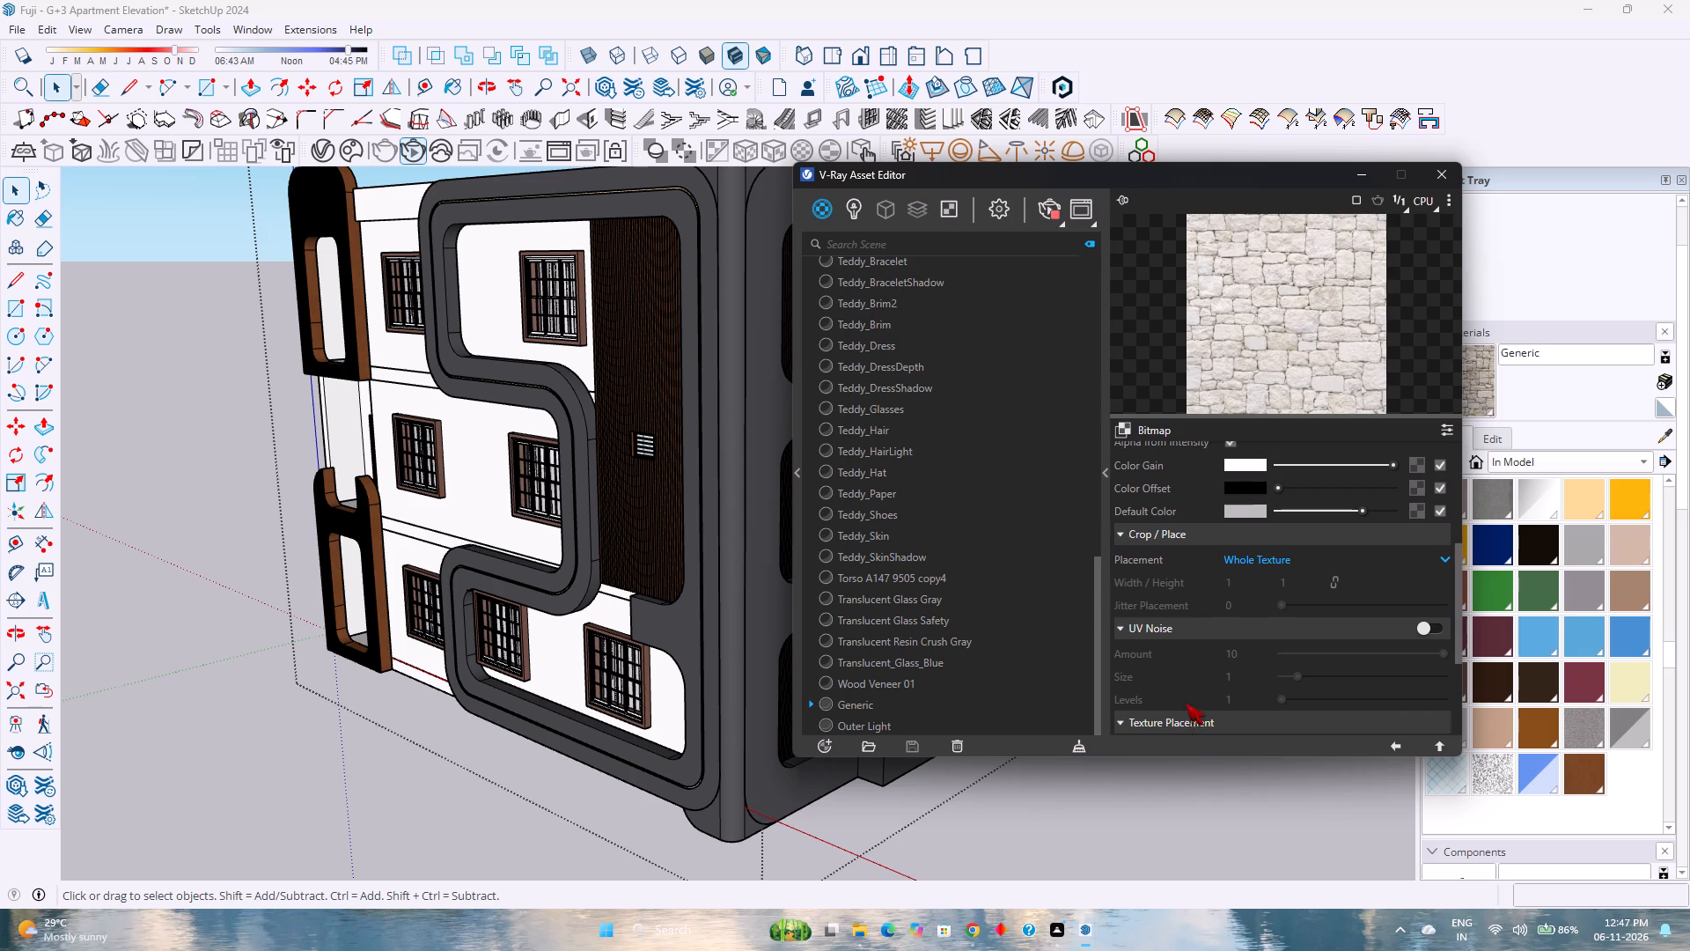
pyautogui.scroll(-4, 1188, 680)
pyautogui.click(1267, 582)
pyautogui.click(1268, 577)
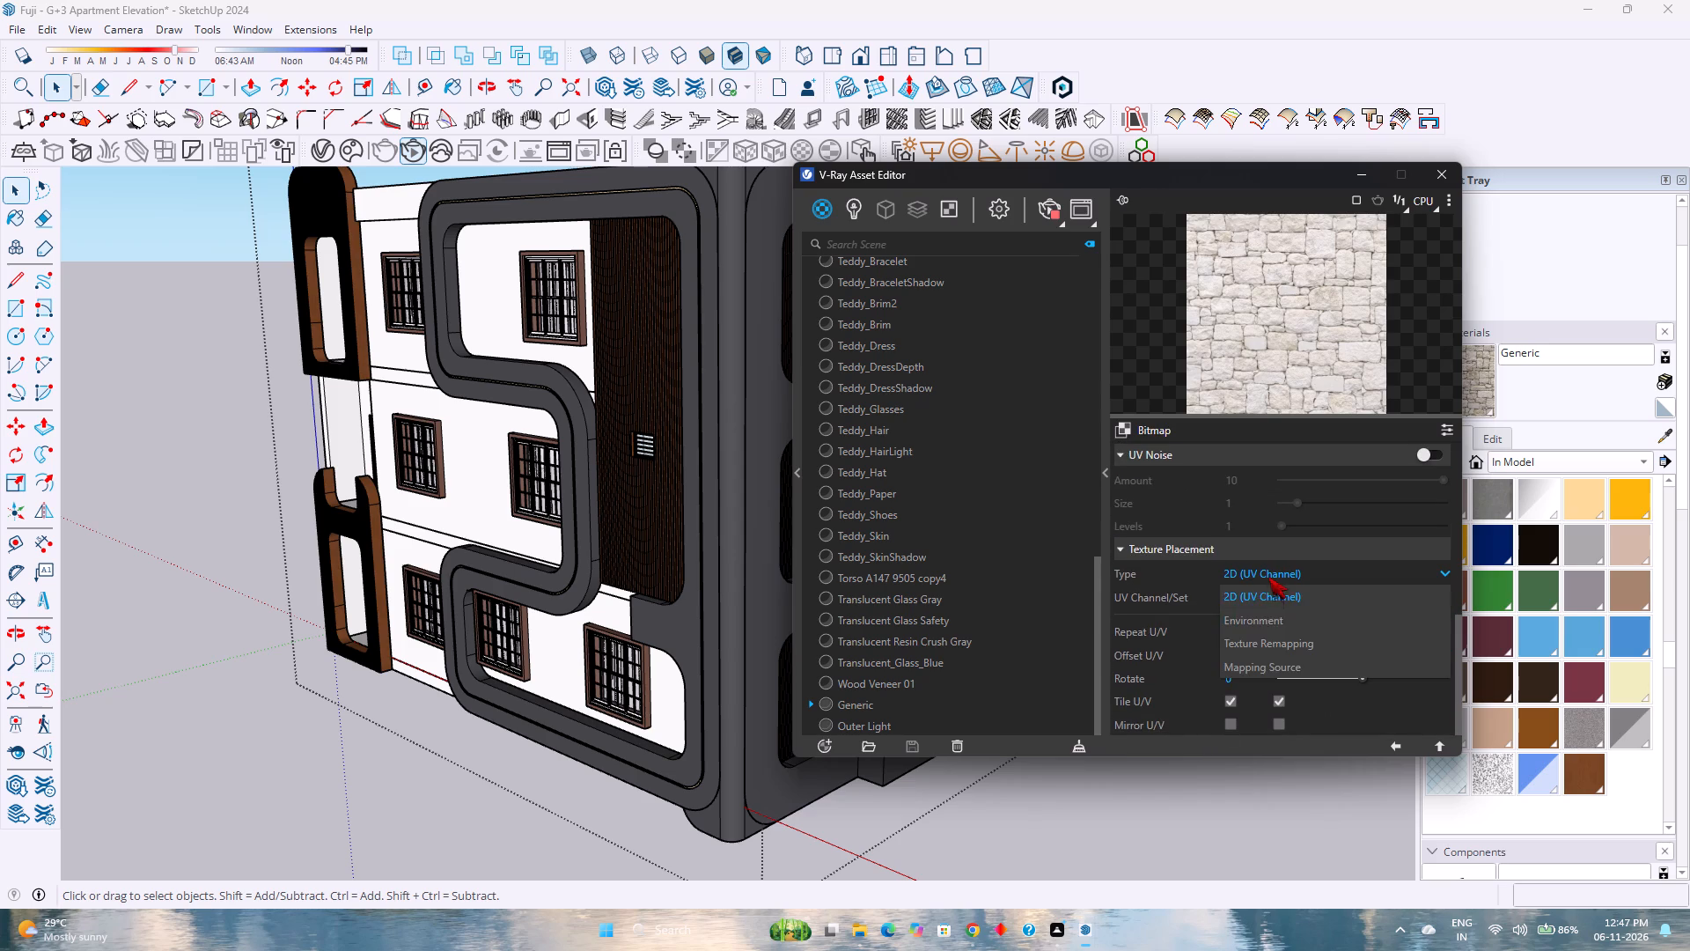
pyautogui.click(1269, 612)
pyautogui.click(1273, 576)
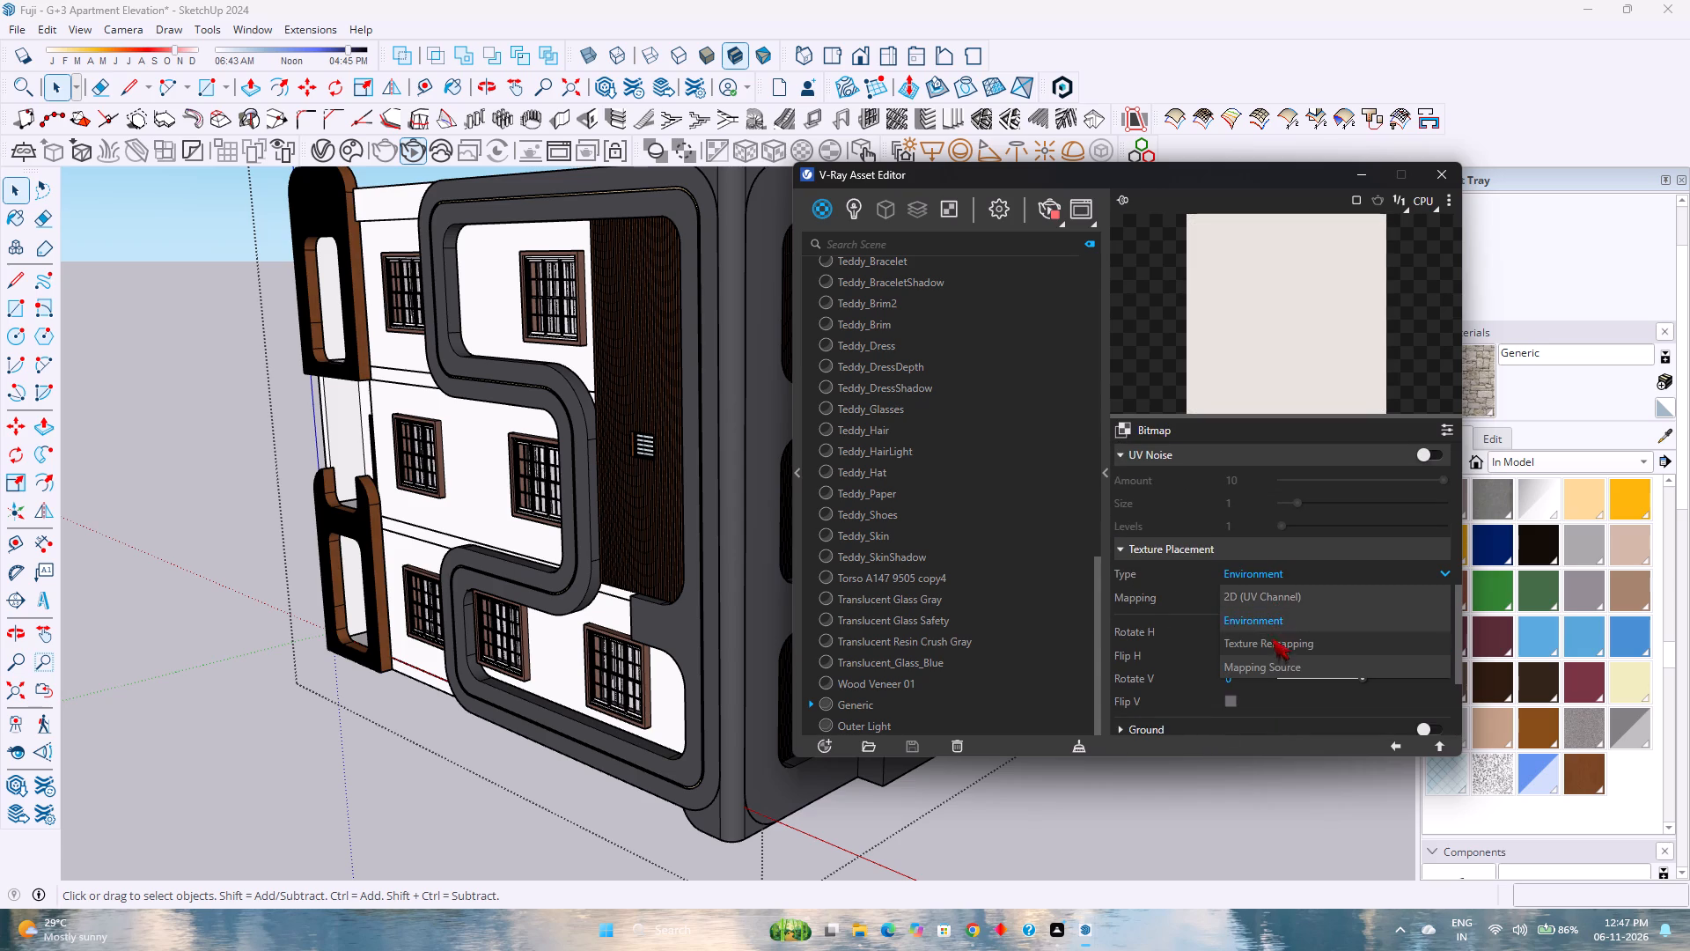
pyautogui.click(1272, 648)
pyautogui.click(1275, 630)
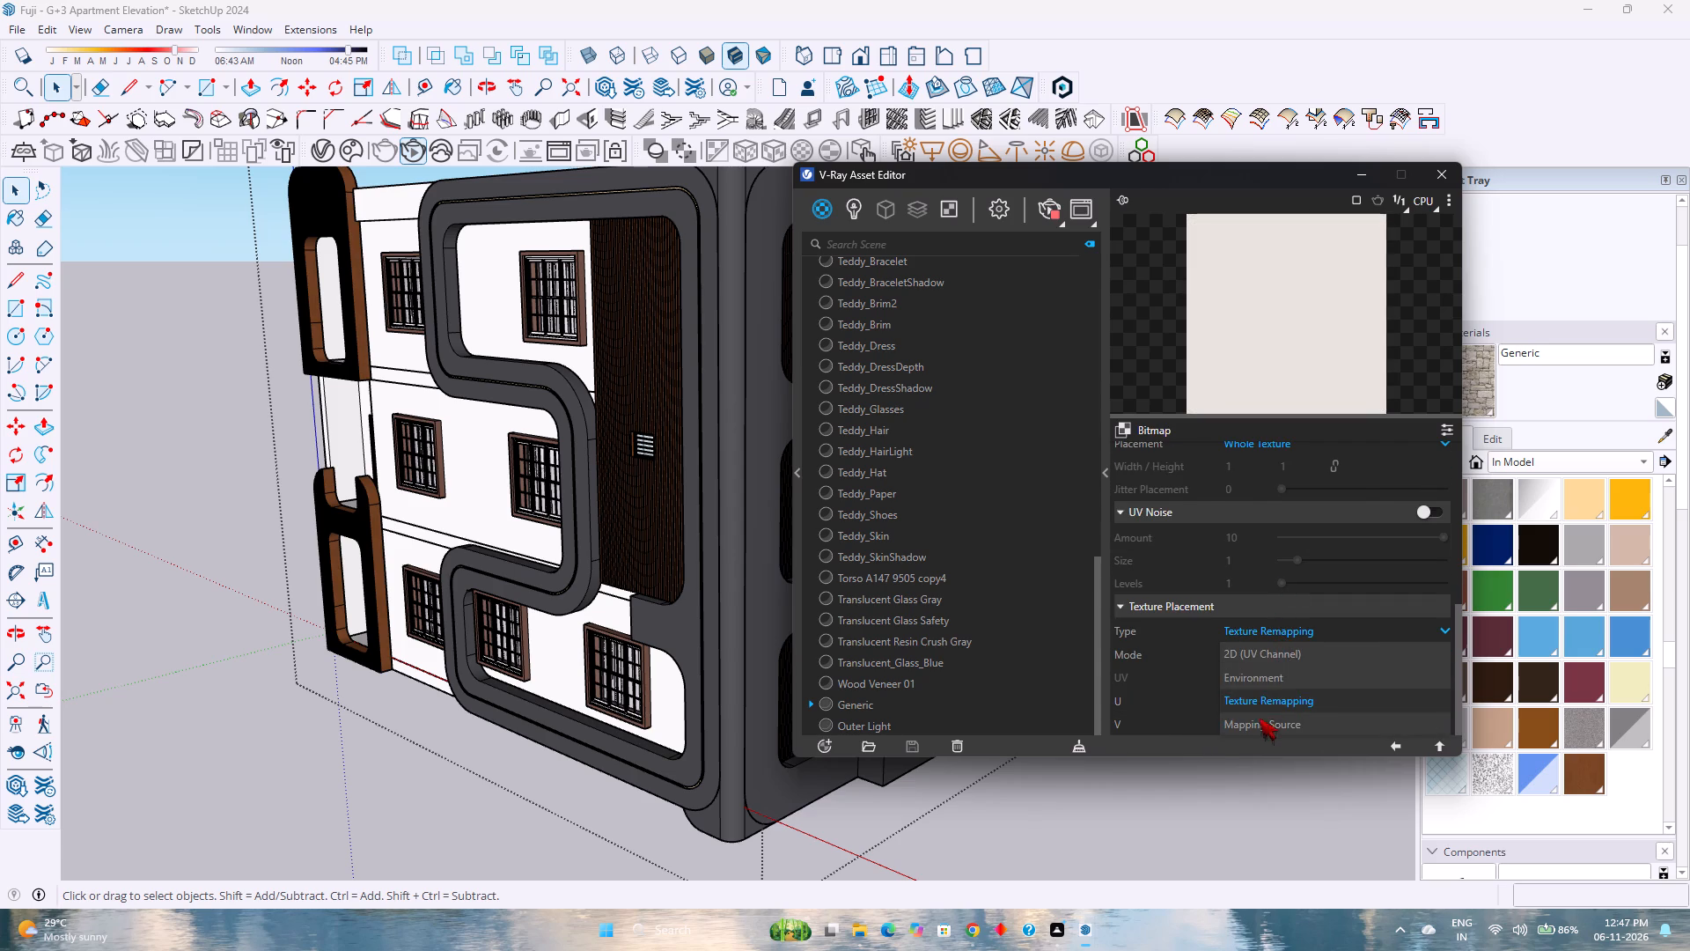
pyautogui.click(1259, 718)
pyautogui.scroll(-2, 1275, 647)
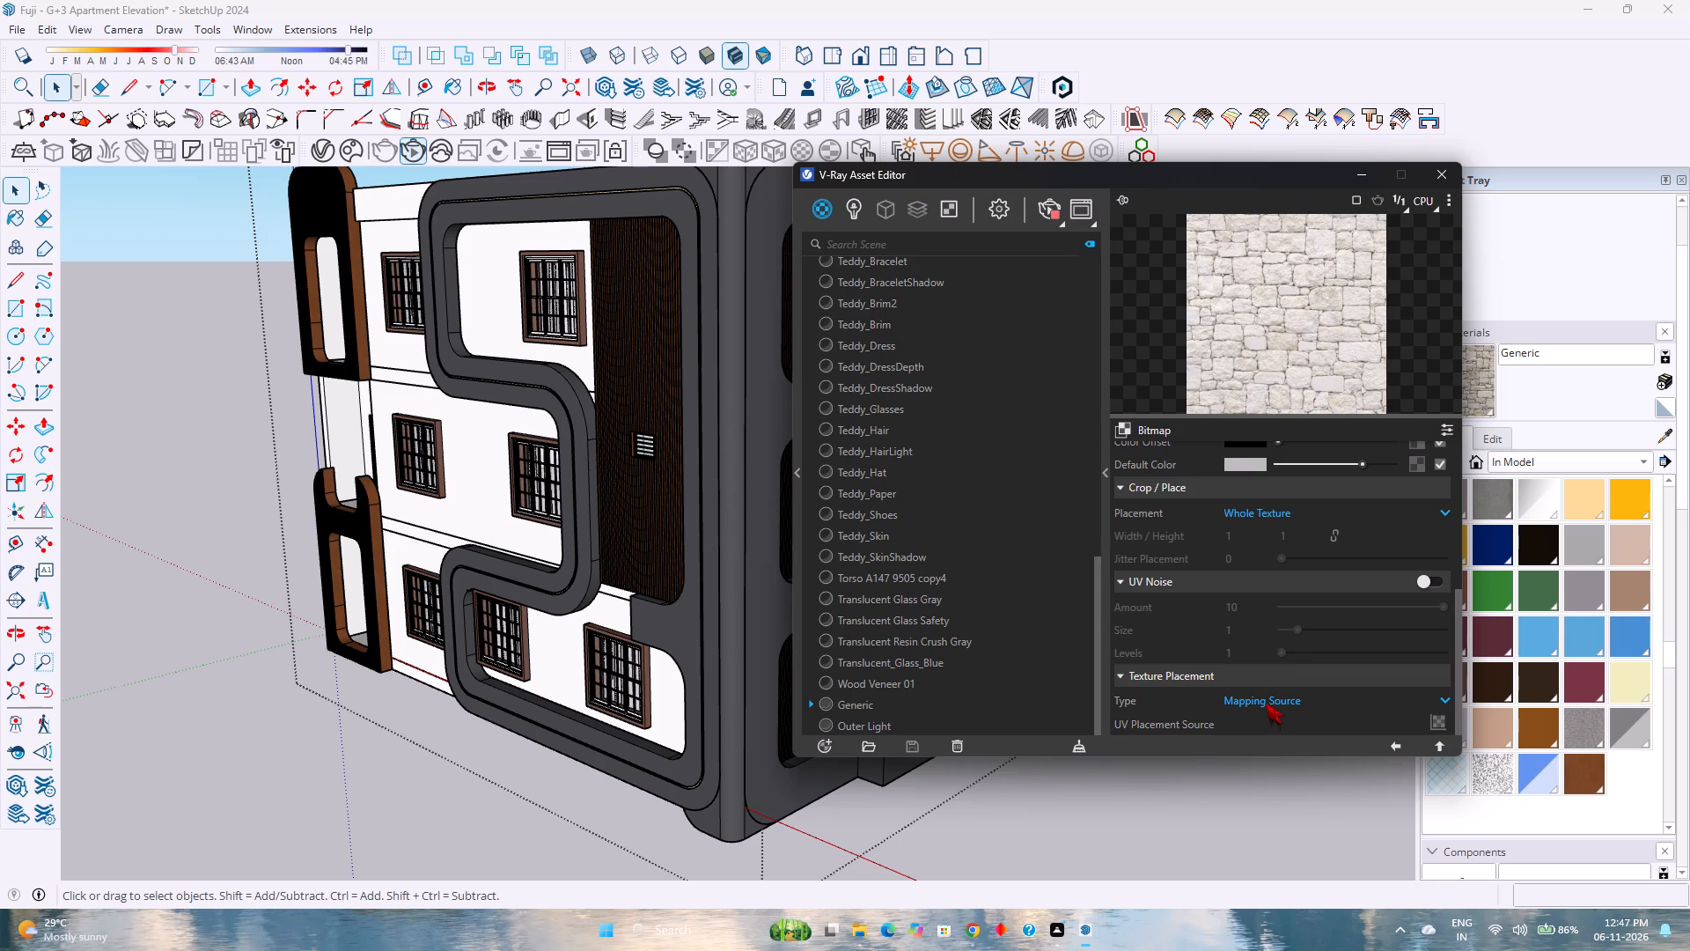
# Try the Summed-area and Mip-map filter types on the stone bump bitmap, settling on No Filter.
pyautogui.scroll(6, 1213, 685)
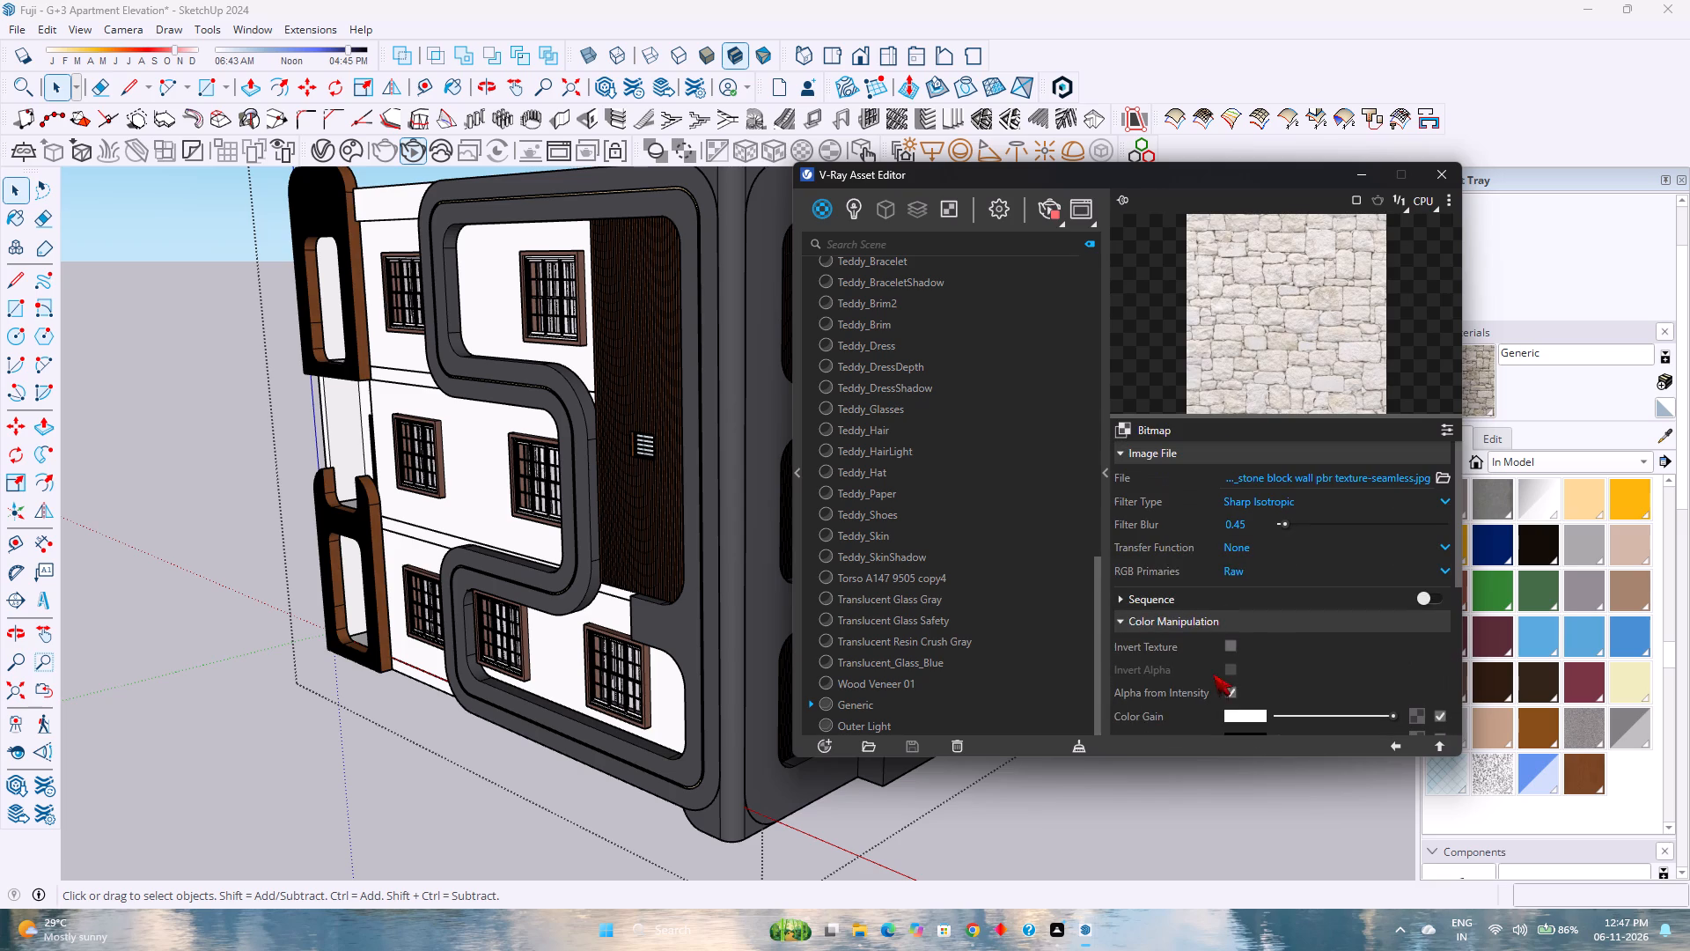
pyautogui.scroll(6, 1213, 674)
pyautogui.scroll(3, 1252, 504)
pyautogui.click(1296, 504)
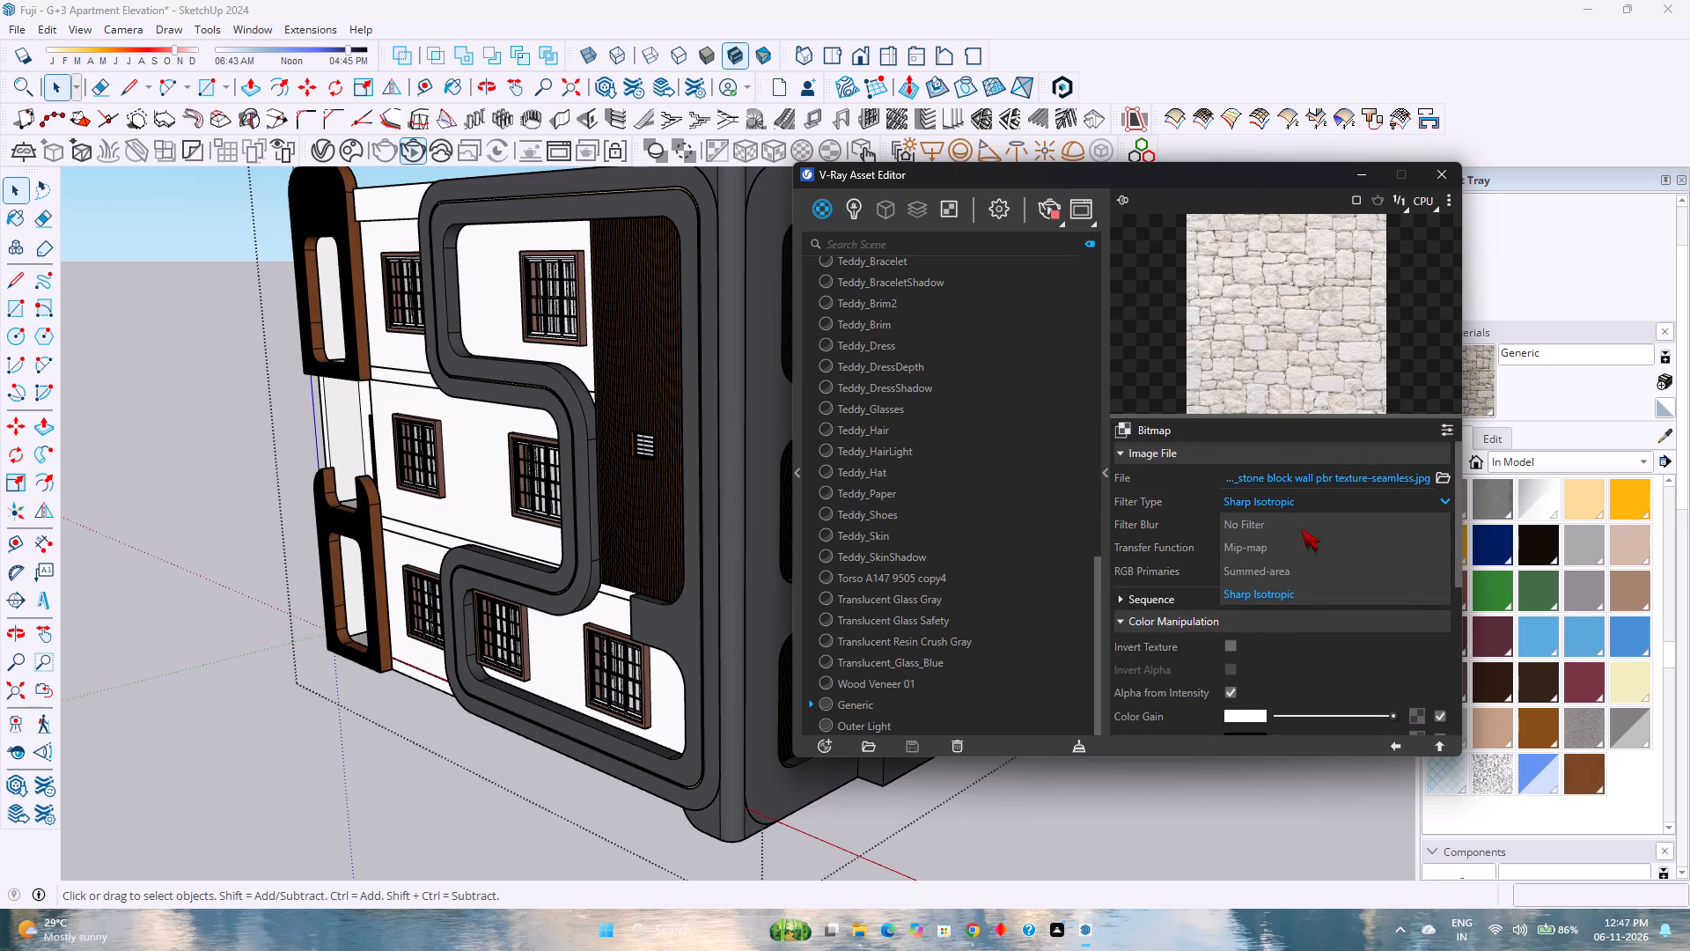
pyautogui.click(1301, 587)
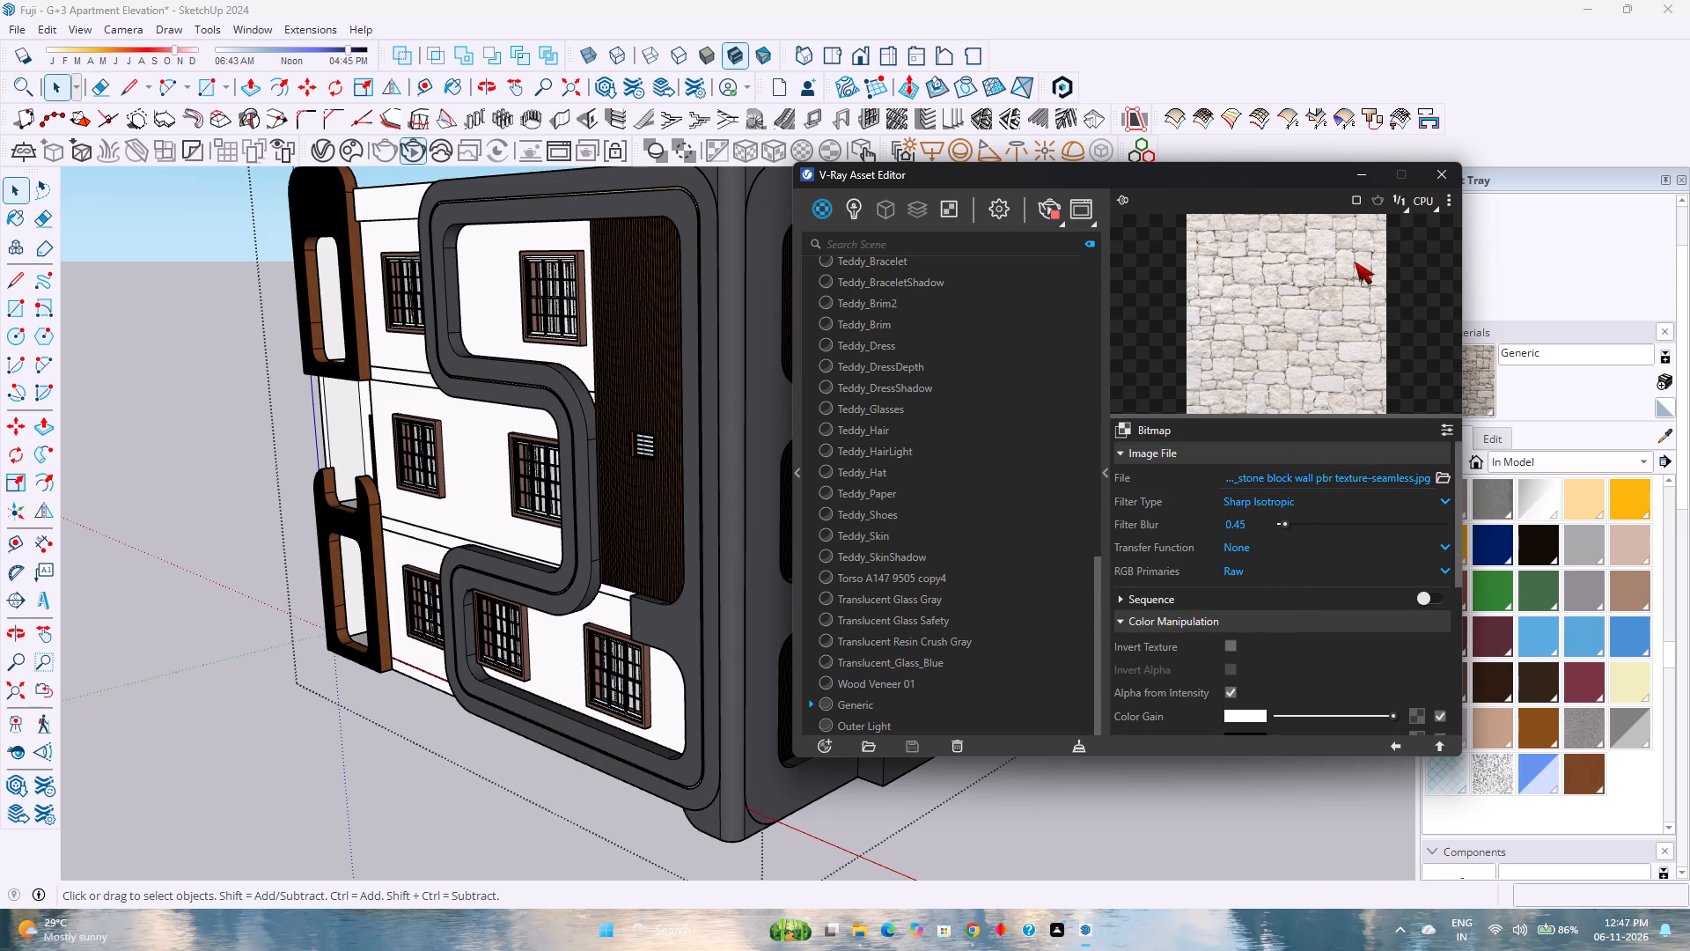
pyautogui.click(1280, 500)
pyautogui.click(1223, 571)
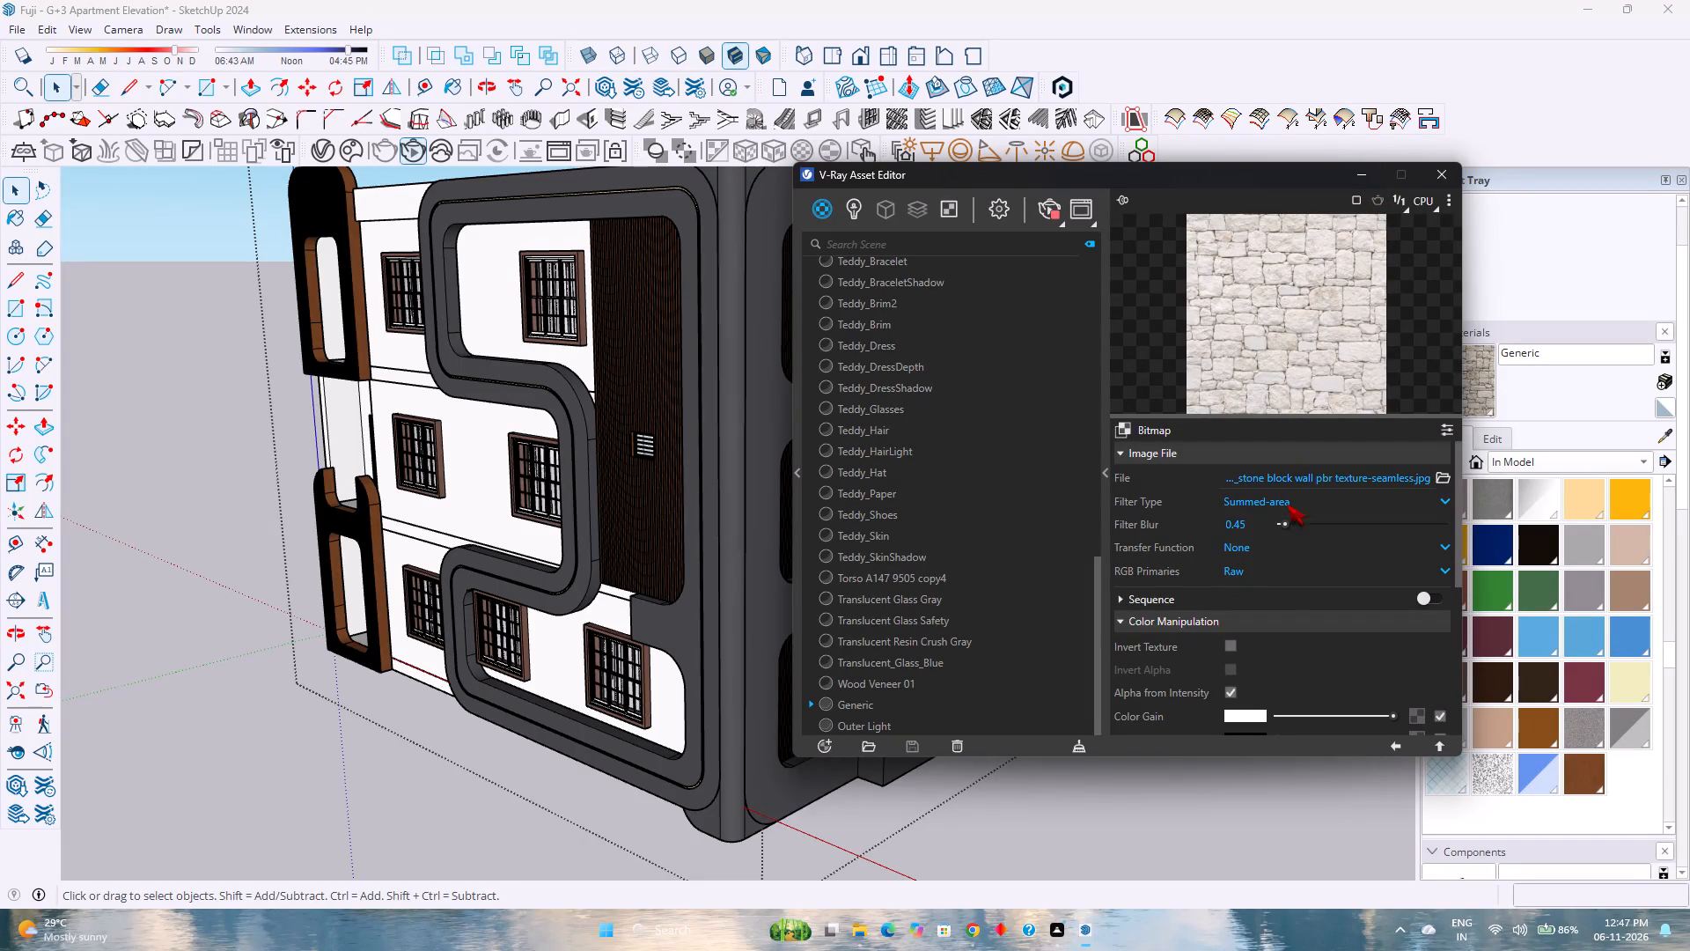
pyautogui.click(1290, 504)
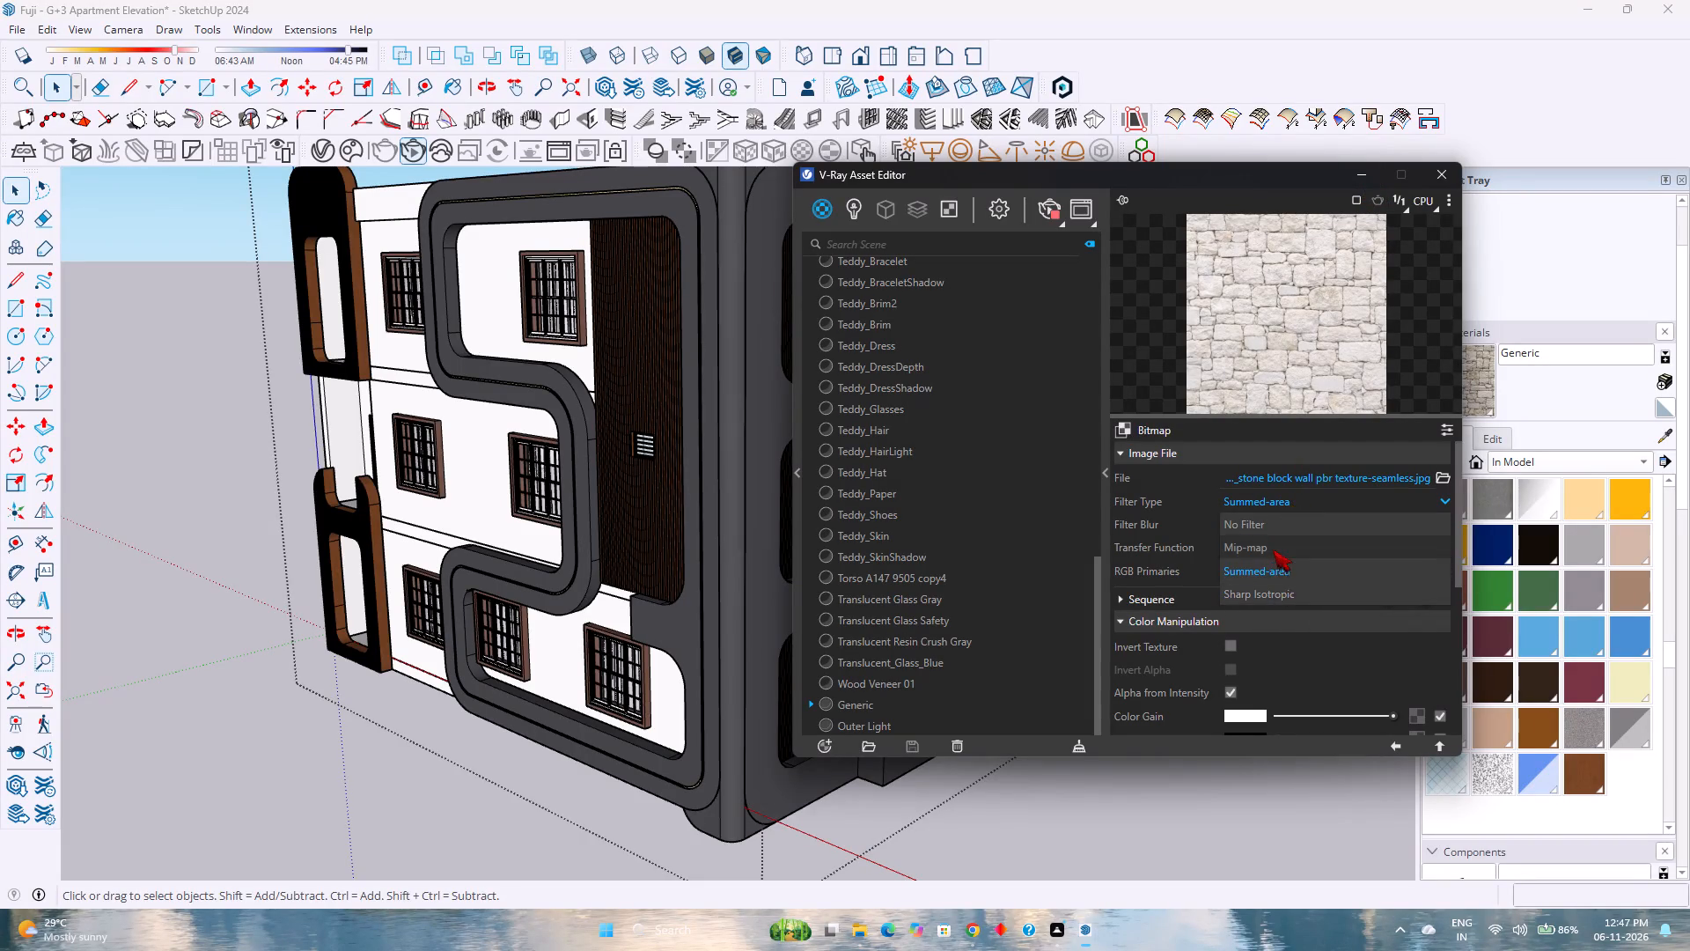
pyautogui.click(1273, 549)
pyautogui.click(1279, 499)
pyautogui.click(1277, 536)
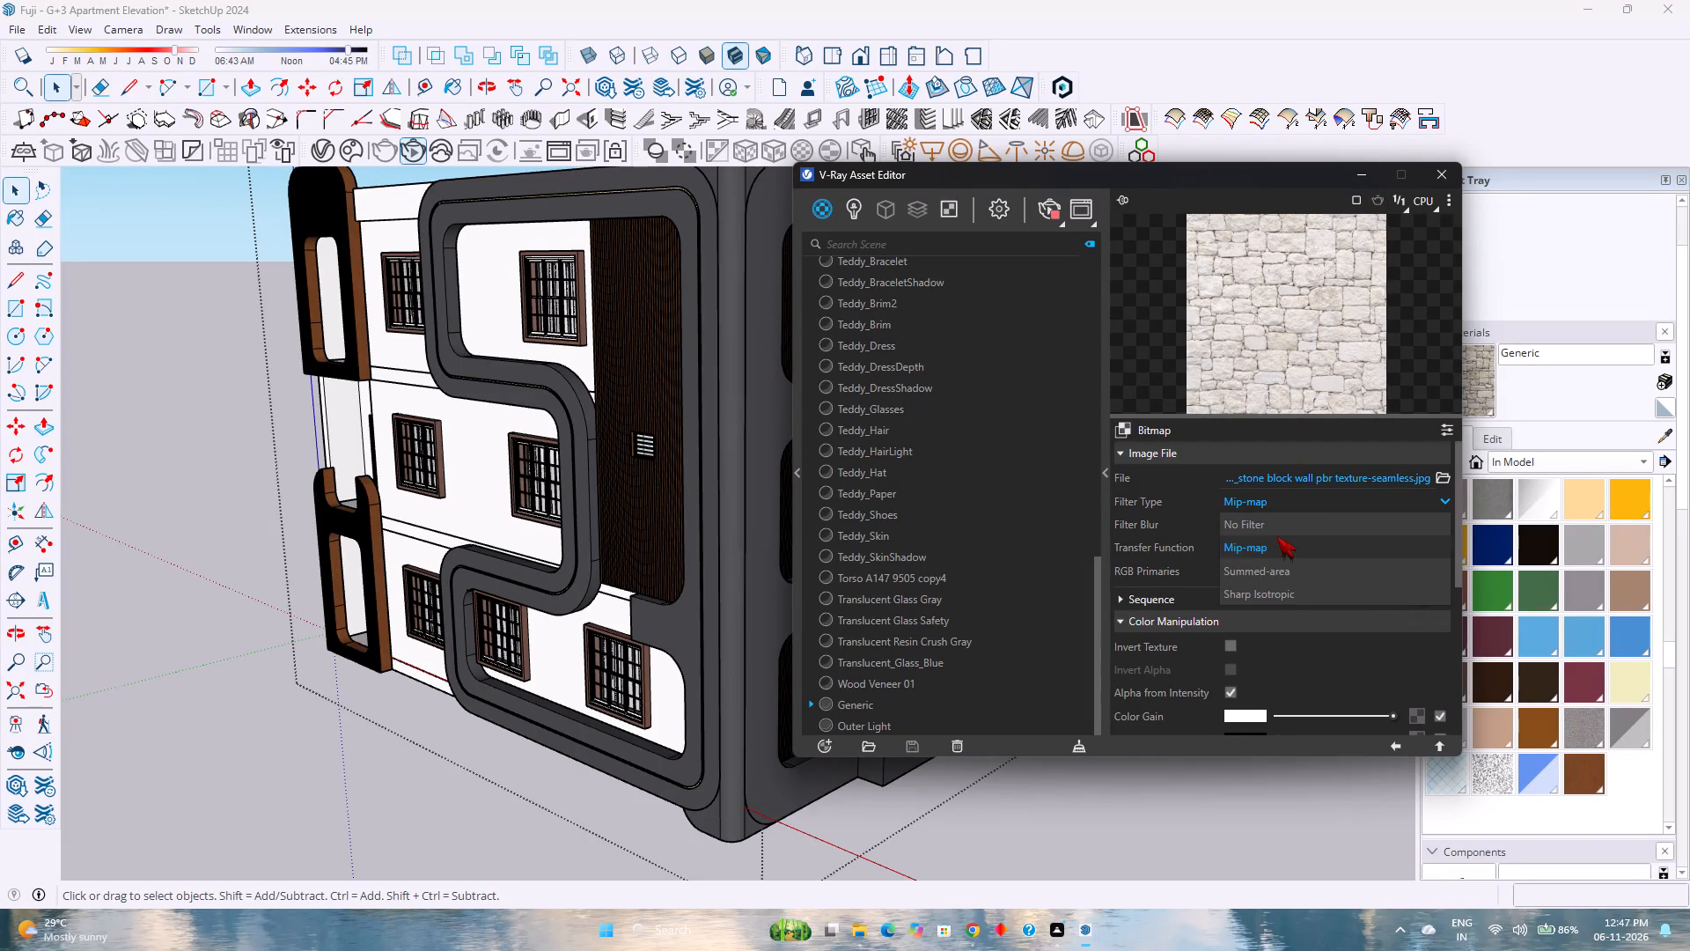
pyautogui.click(1282, 503)
pyautogui.click(1282, 522)
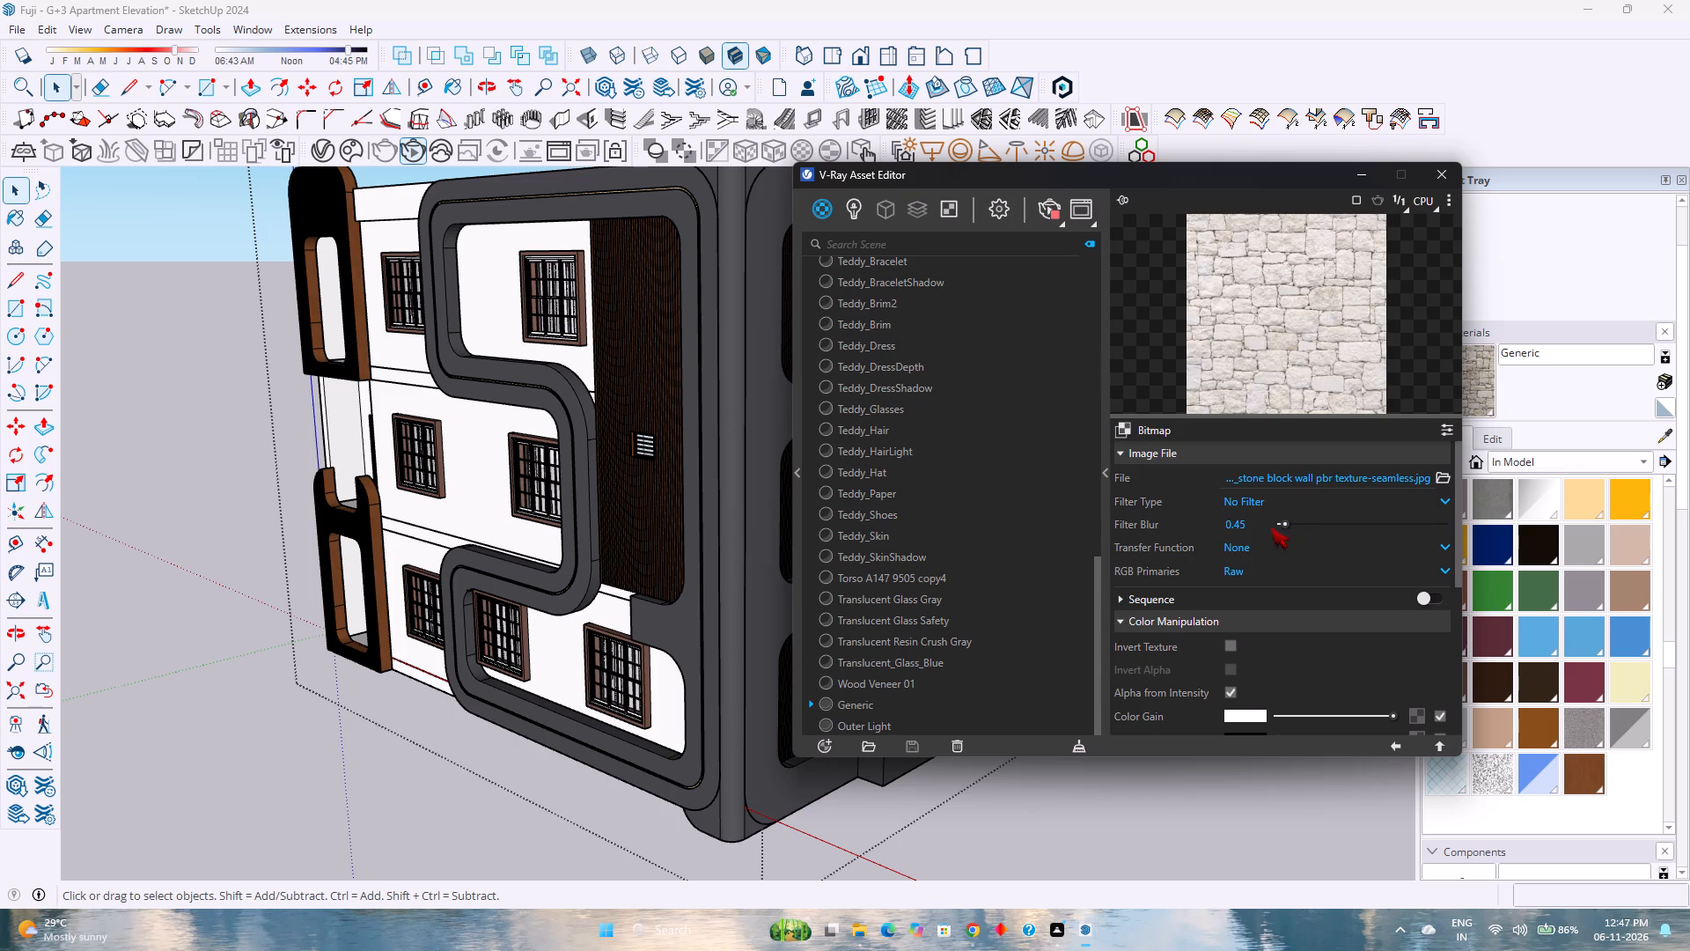
# Collapse the stone bump bitmap's settings sections, leaving only the Image File section expanded.
pyautogui.scroll(6, 1203, 583)
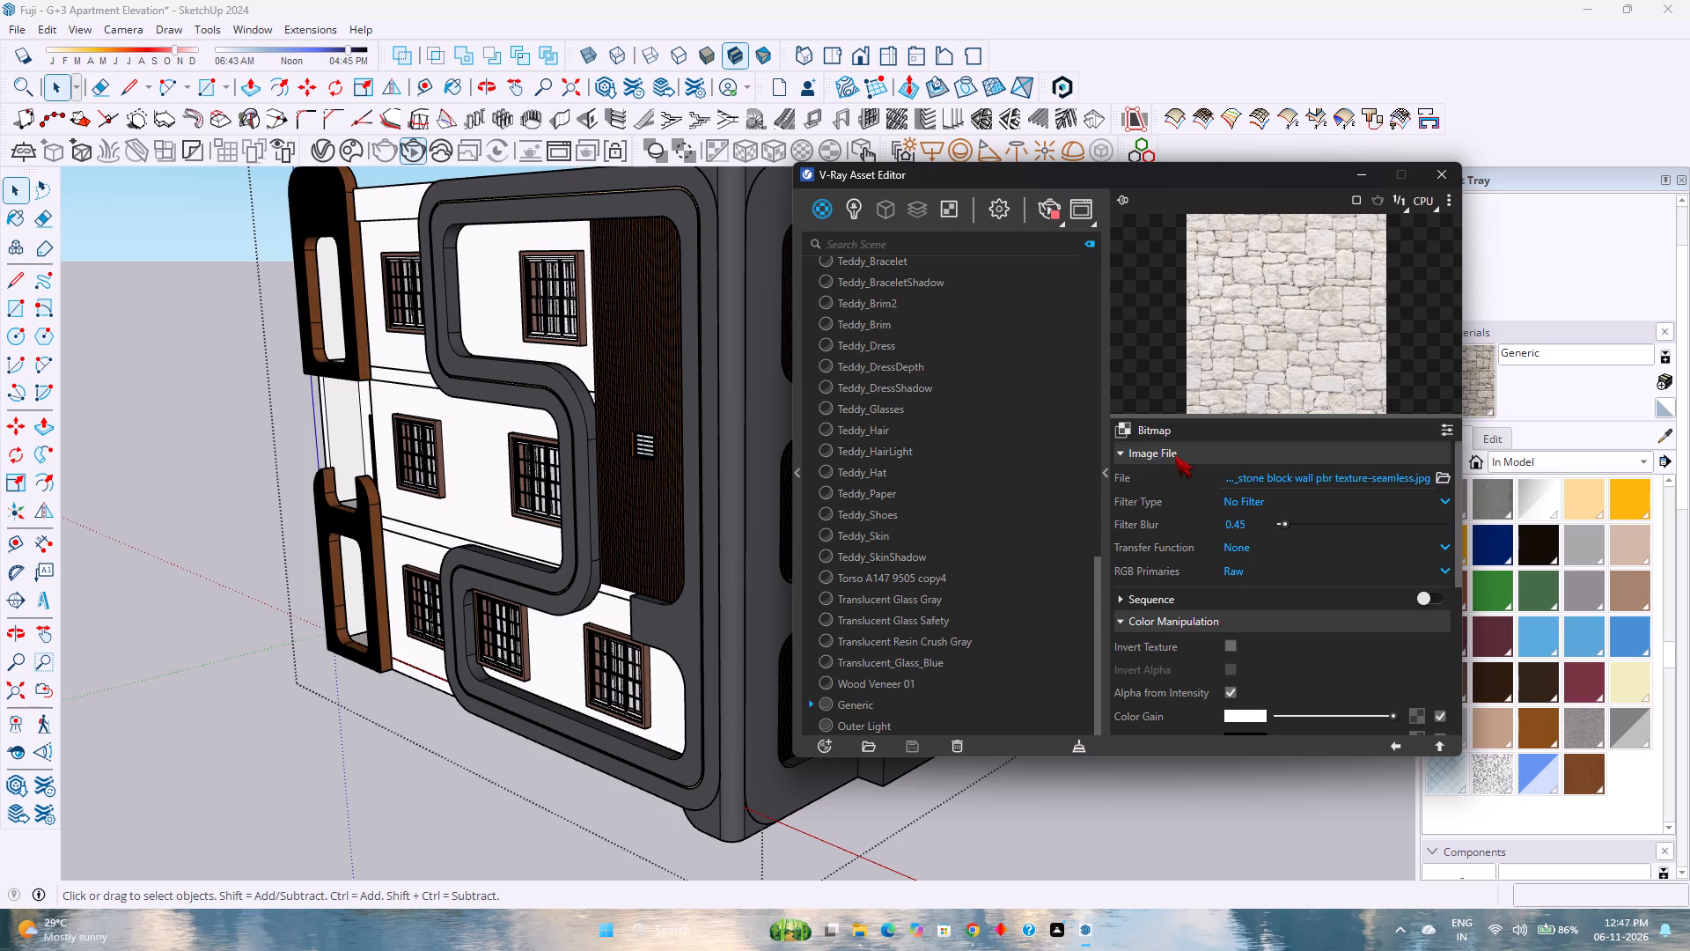
pyautogui.click(1176, 452)
pyautogui.scroll(6, 1177, 531)
pyautogui.click(1220, 475)
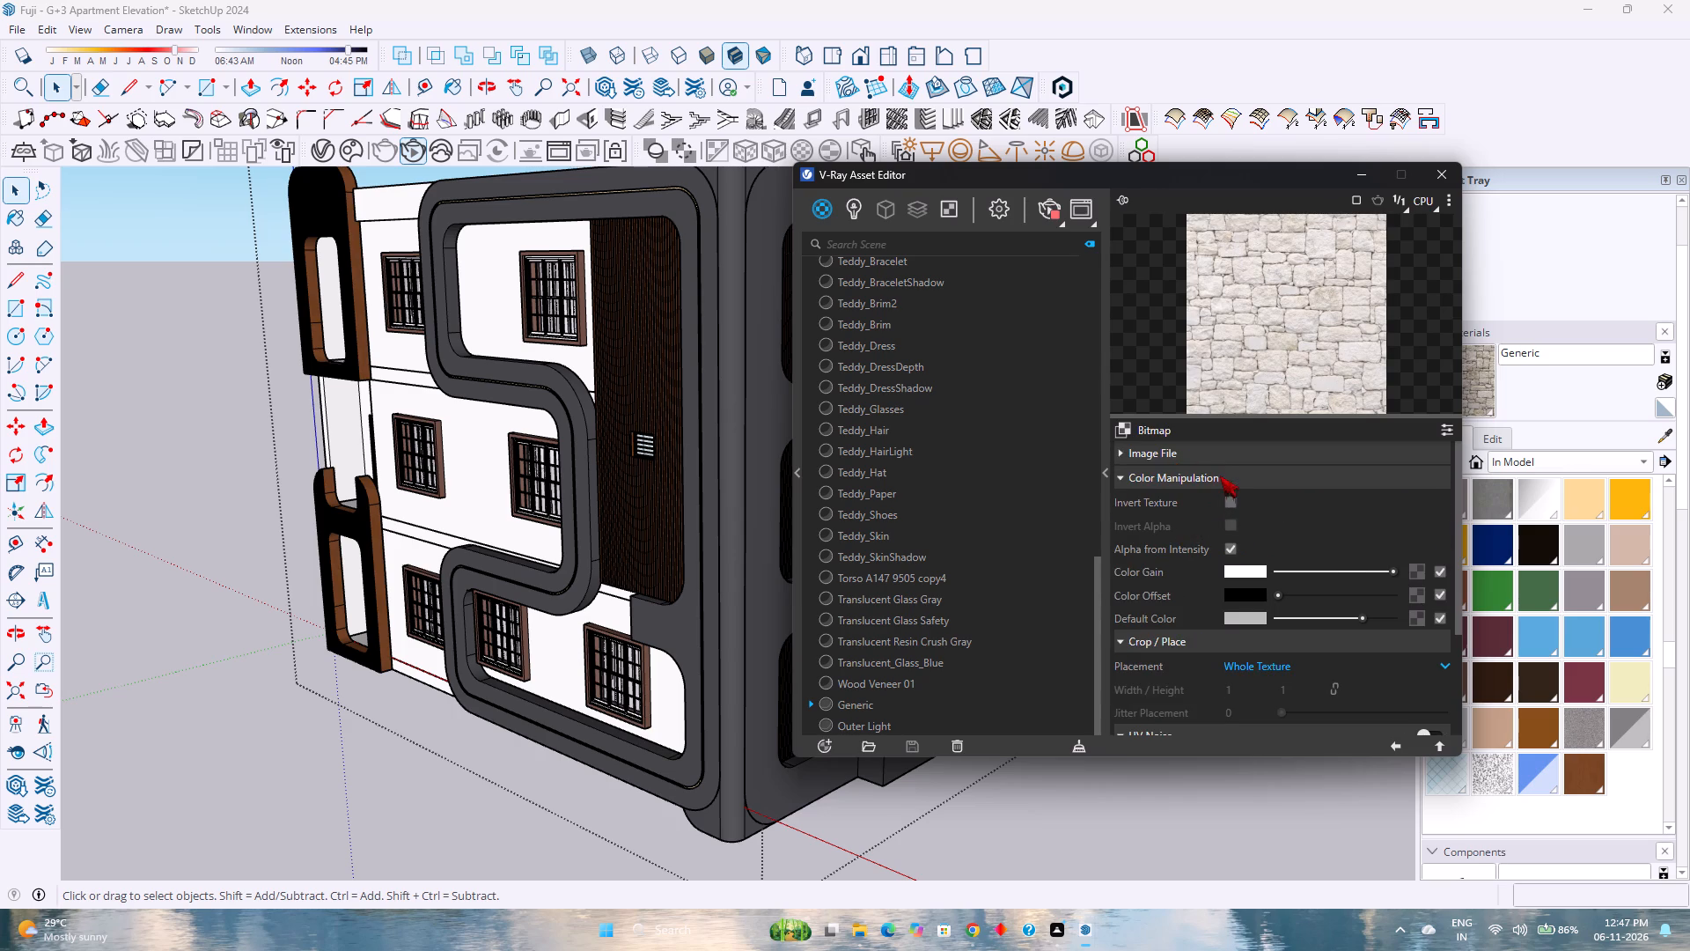
pyautogui.click(1209, 498)
pyautogui.click(1199, 524)
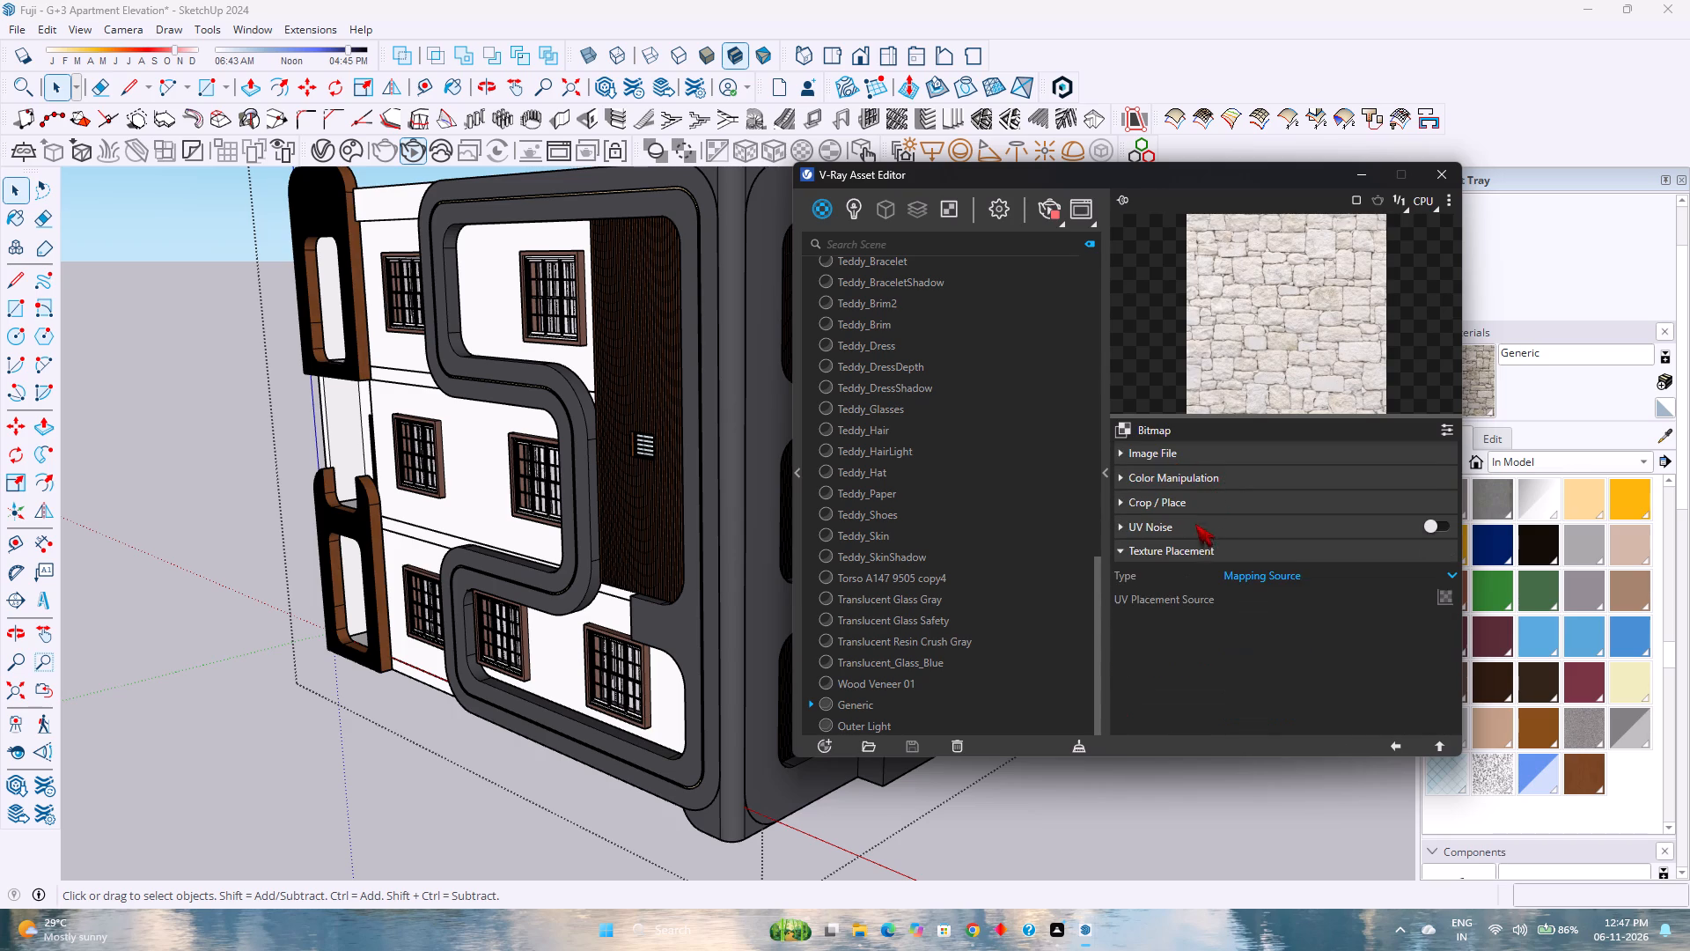
pyautogui.click(1193, 546)
pyautogui.scroll(3, 1202, 546)
pyautogui.click(1220, 452)
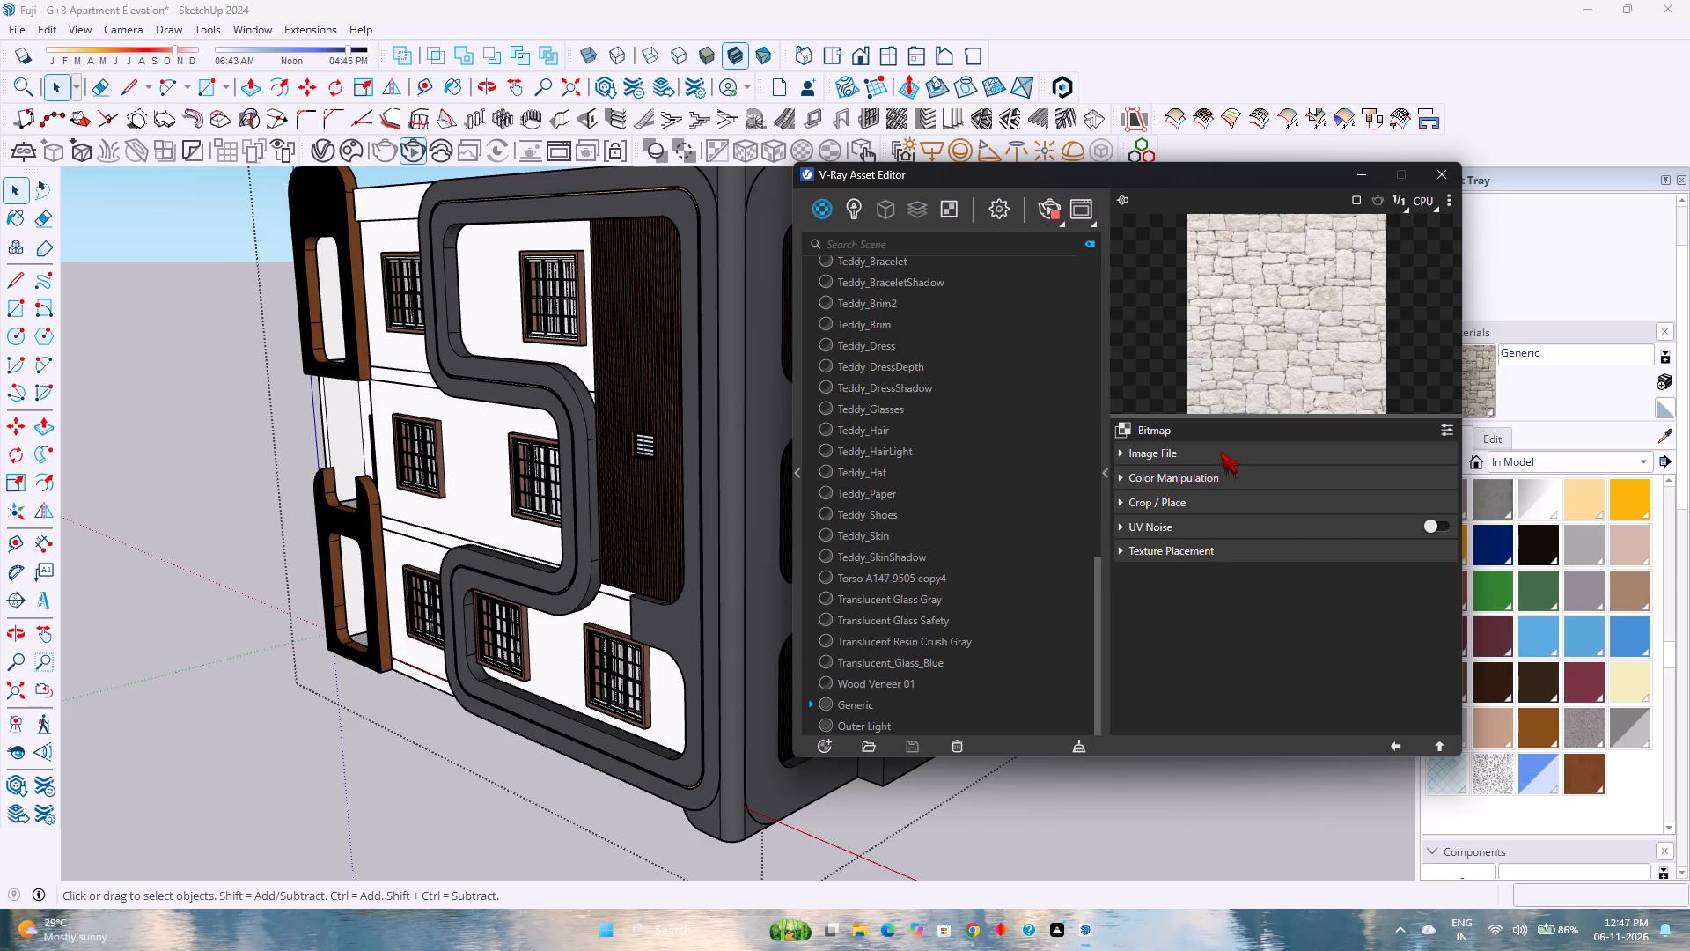
pyautogui.click(1220, 451)
pyautogui.click(1220, 451)
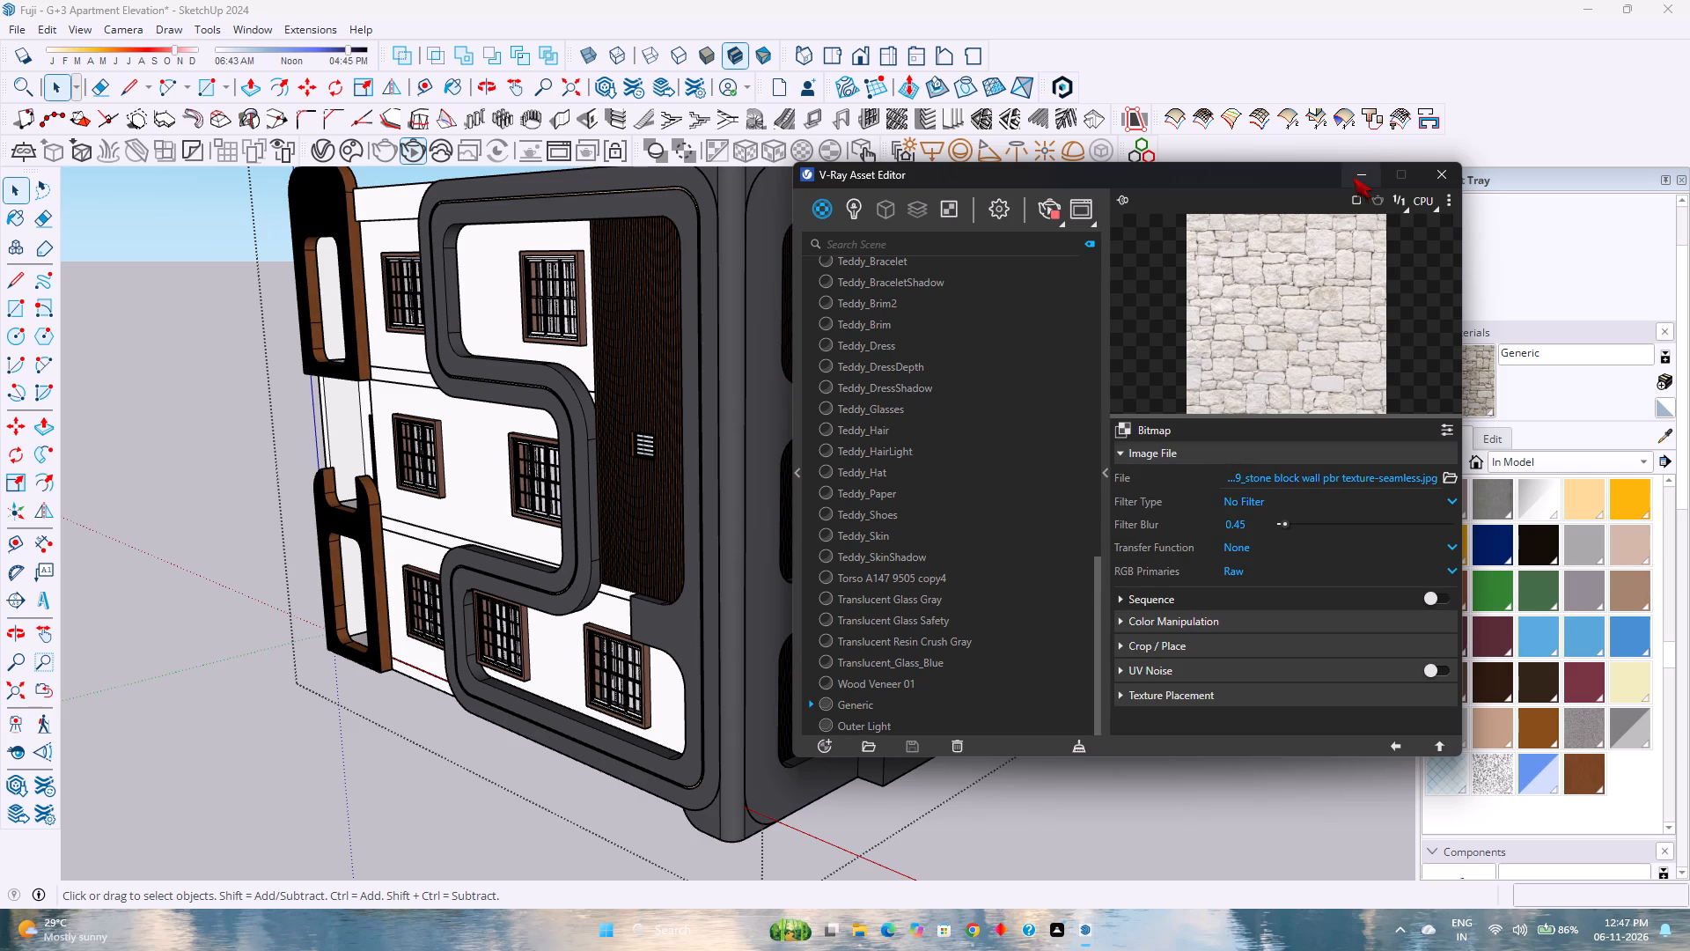
# Minimize the V-Ray Asset Editor and examine the stone and wood wall surfaces behind the balconies up close.
pyautogui.click(1356, 173)
pyautogui.scroll(4, 867, 284)
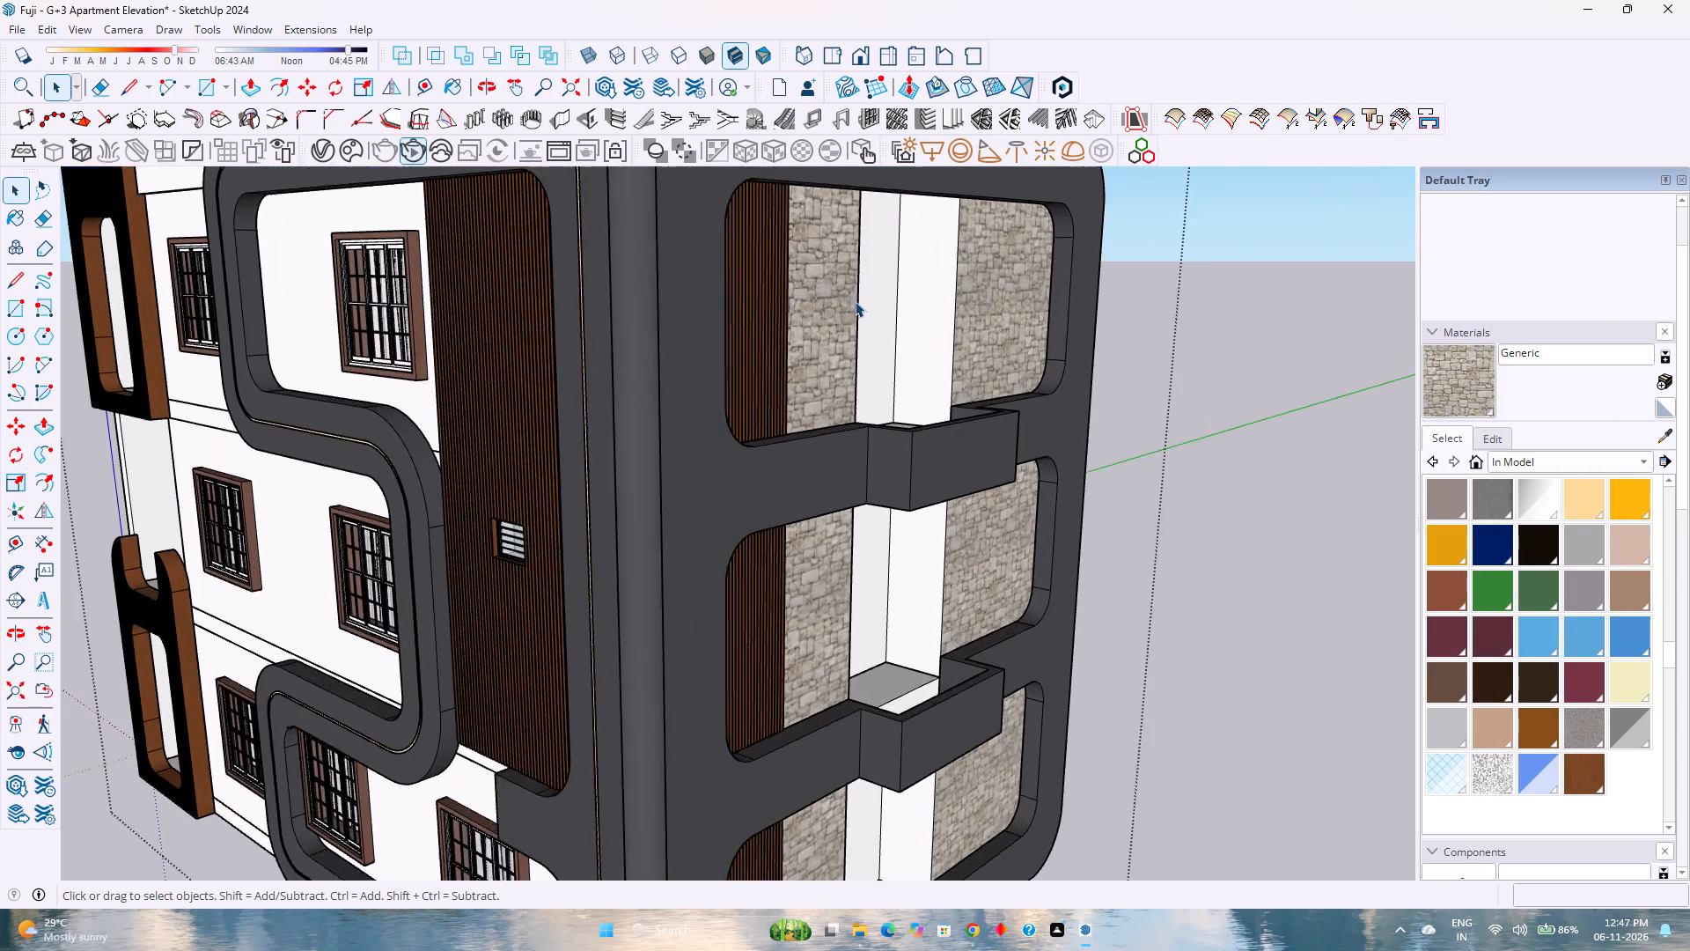
pyautogui.scroll(2, 855, 301)
pyautogui.moveTo(823, 327); pyautogui.dragTo(620, 358, button='middle')
pyautogui.scroll(-1, 620, 358)
pyautogui.scroll(2, 699, 370)
pyautogui.scroll(-1, 699, 371)
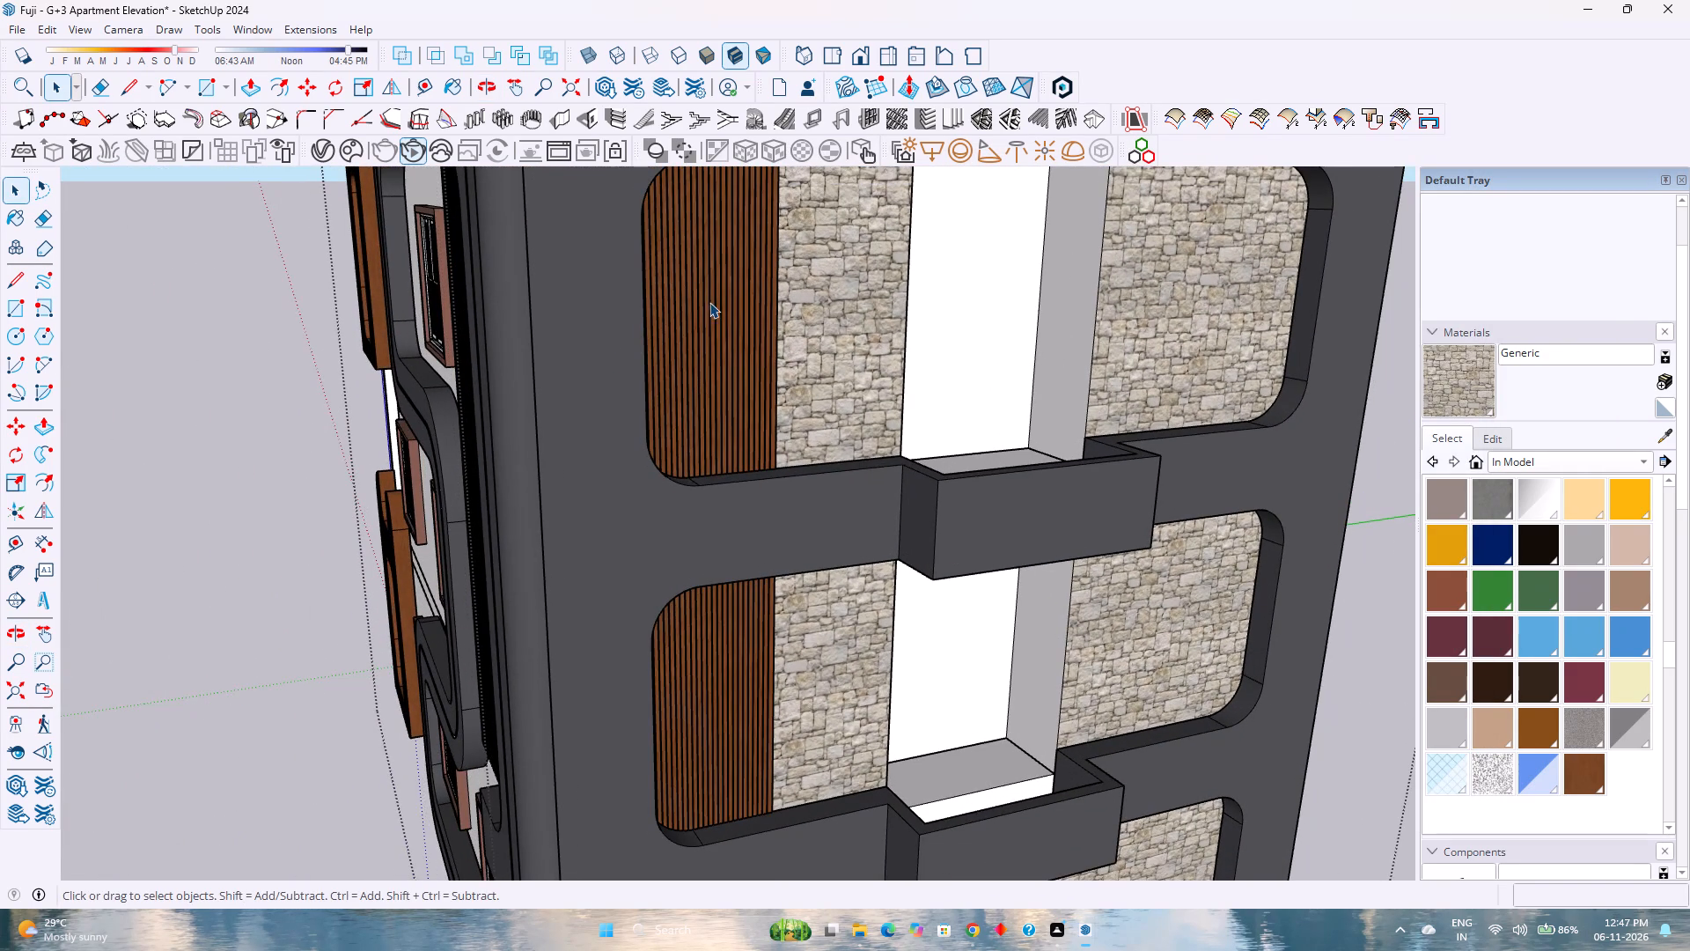
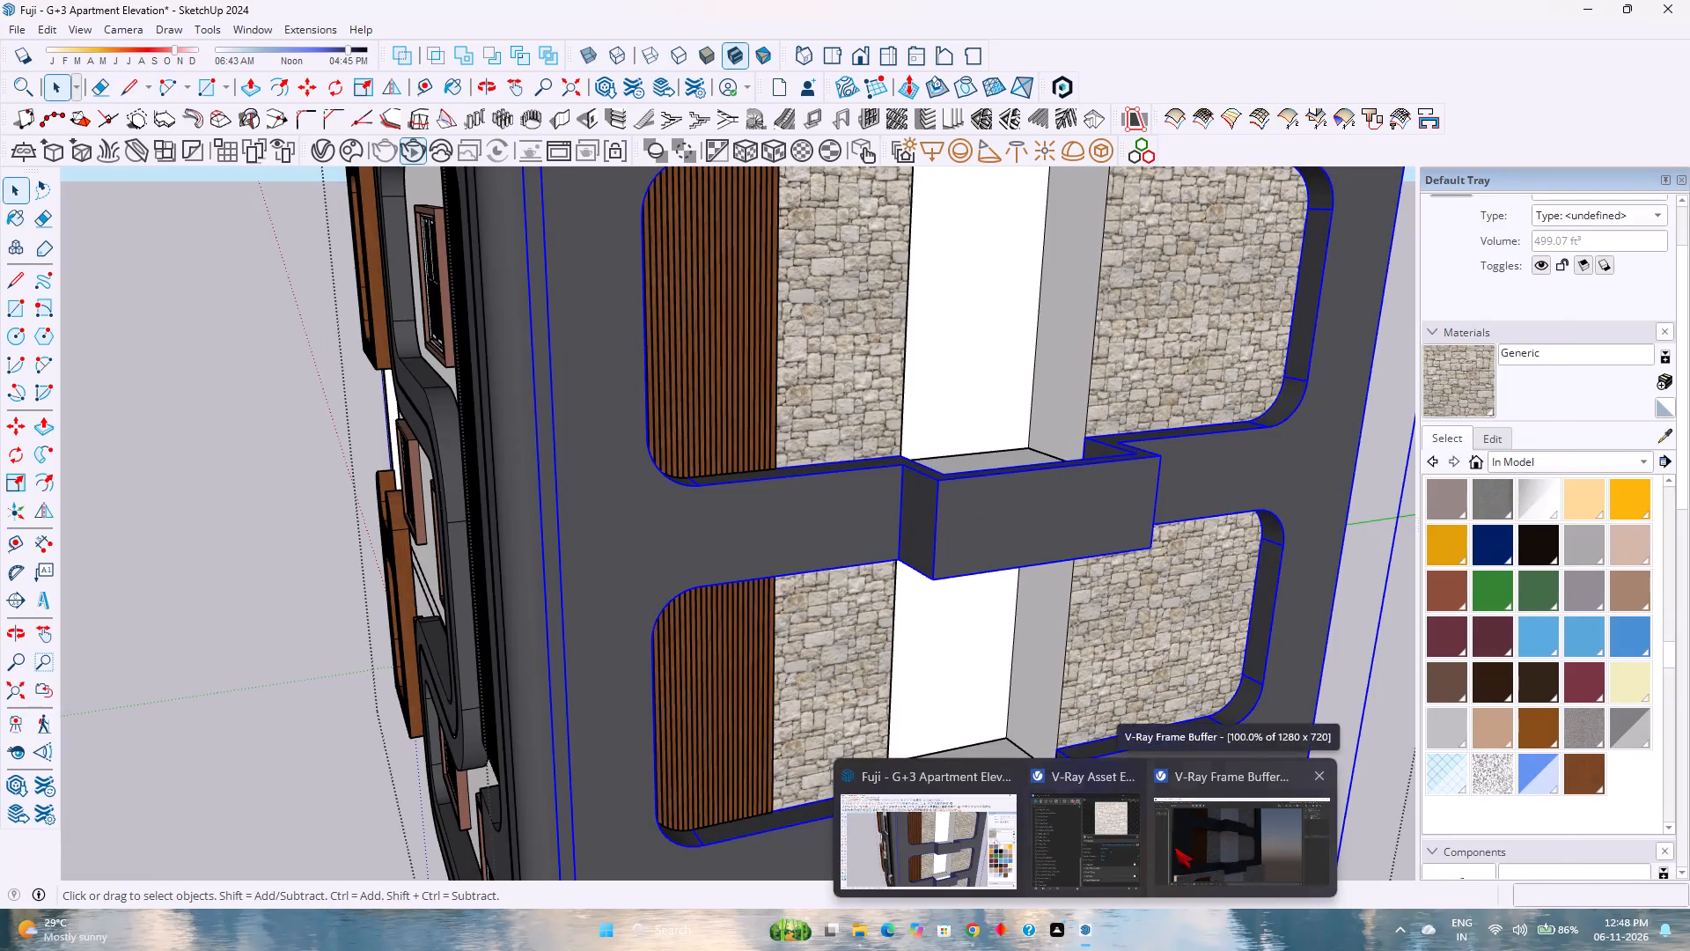
# Bring up the V-Ray Frame Buffer, examine the rendered stone and wood balcony walls up close, and close it.
pyautogui.click(1234, 846)
pyautogui.scroll(-3, 1012, 711)
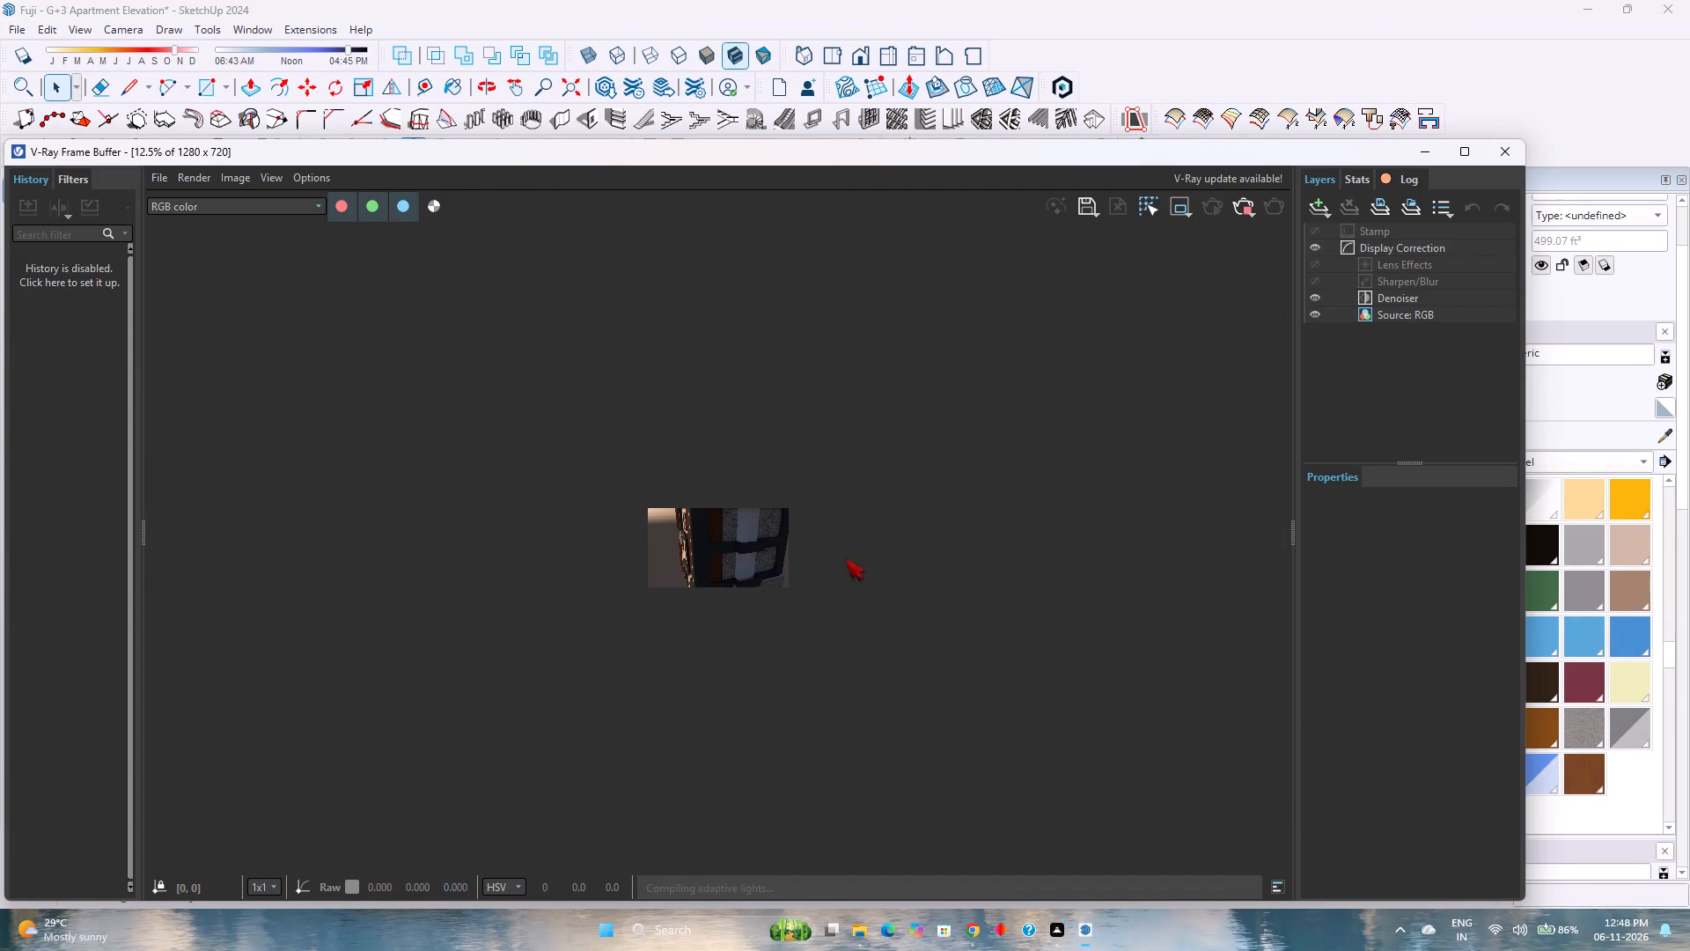
pyautogui.scroll(4, 747, 527)
pyautogui.scroll(-1, 762, 569)
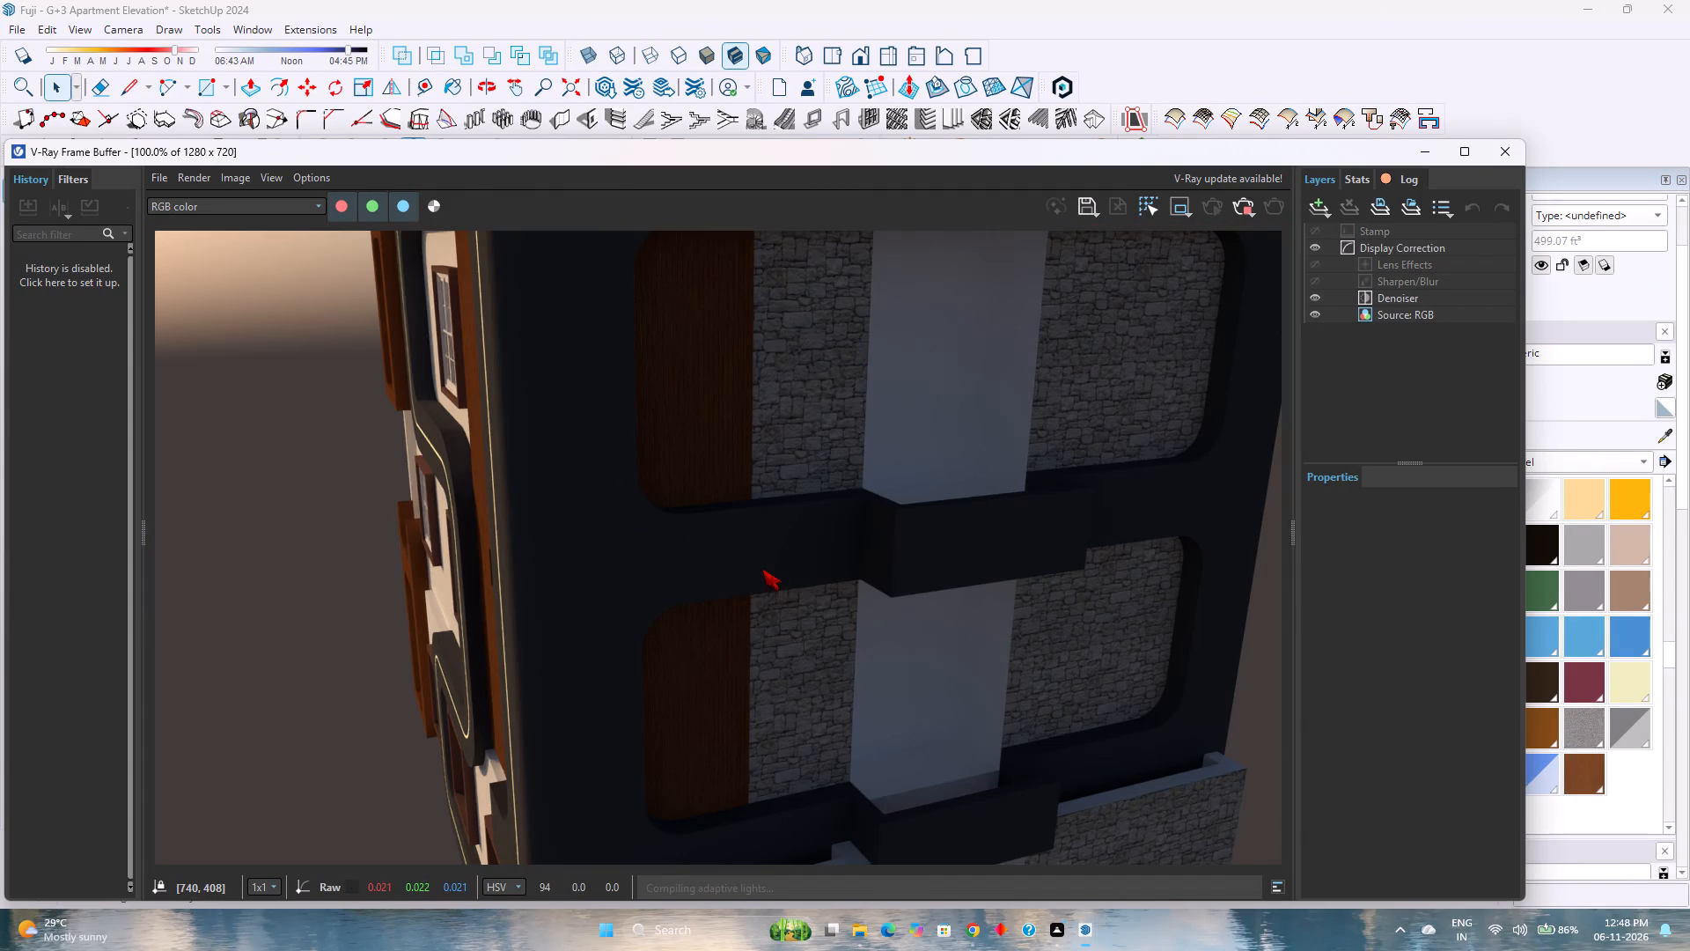
pyautogui.scroll(-1, 763, 569)
pyautogui.scroll(2, 796, 557)
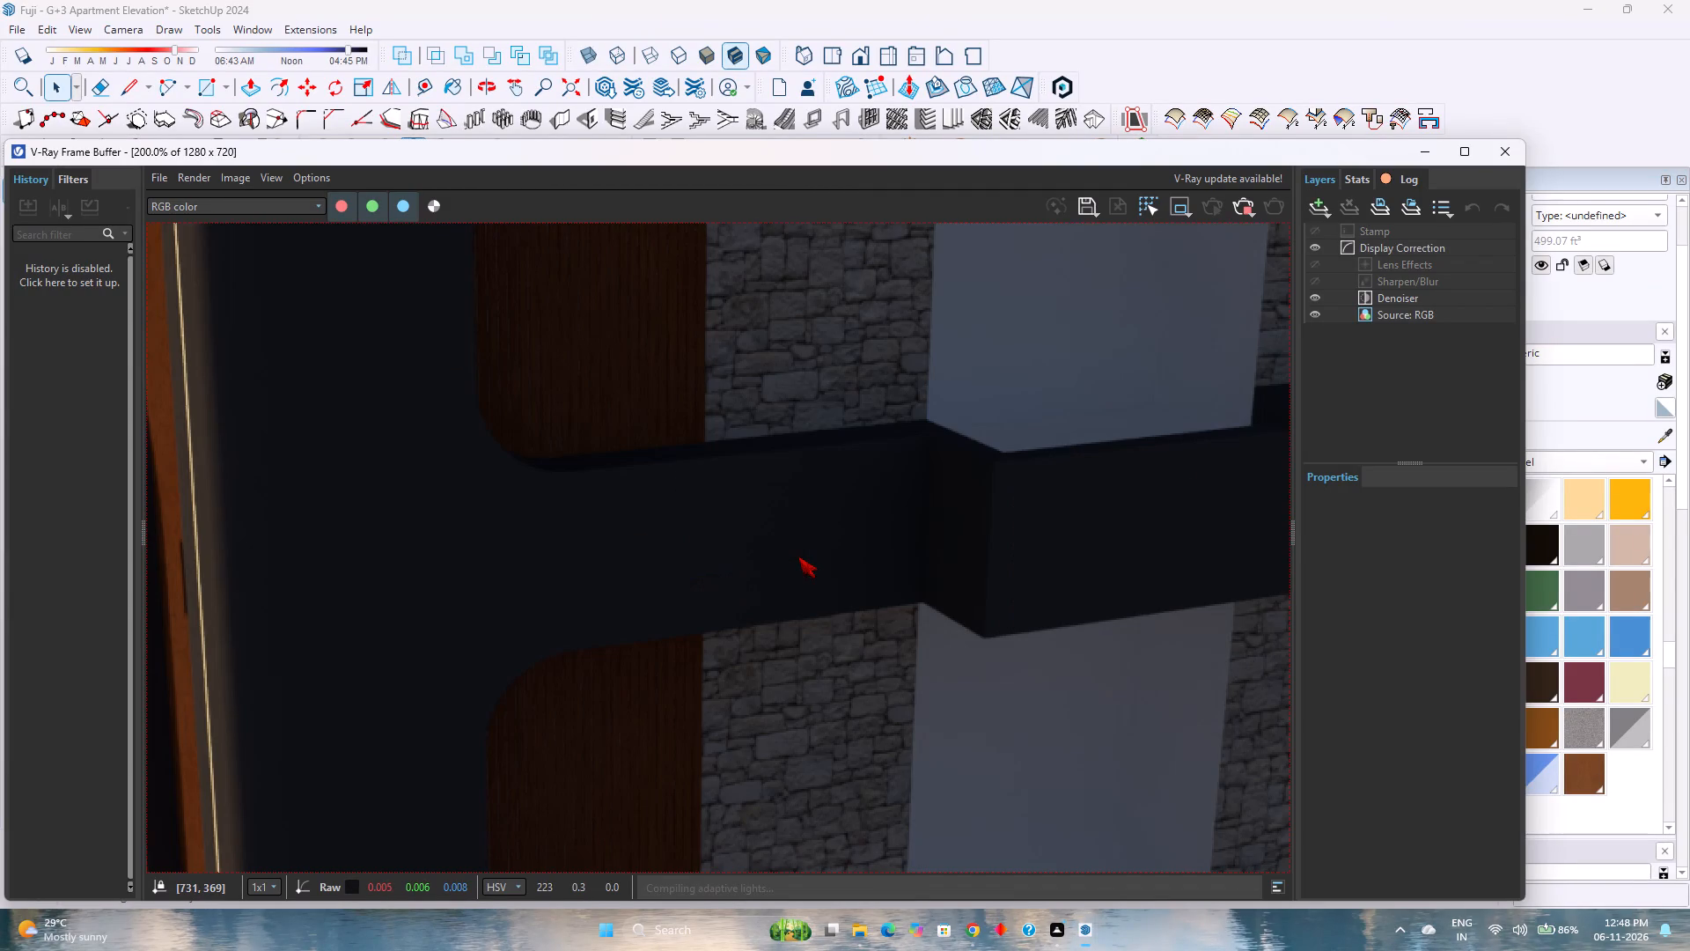
pyautogui.scroll(-1, 798, 557)
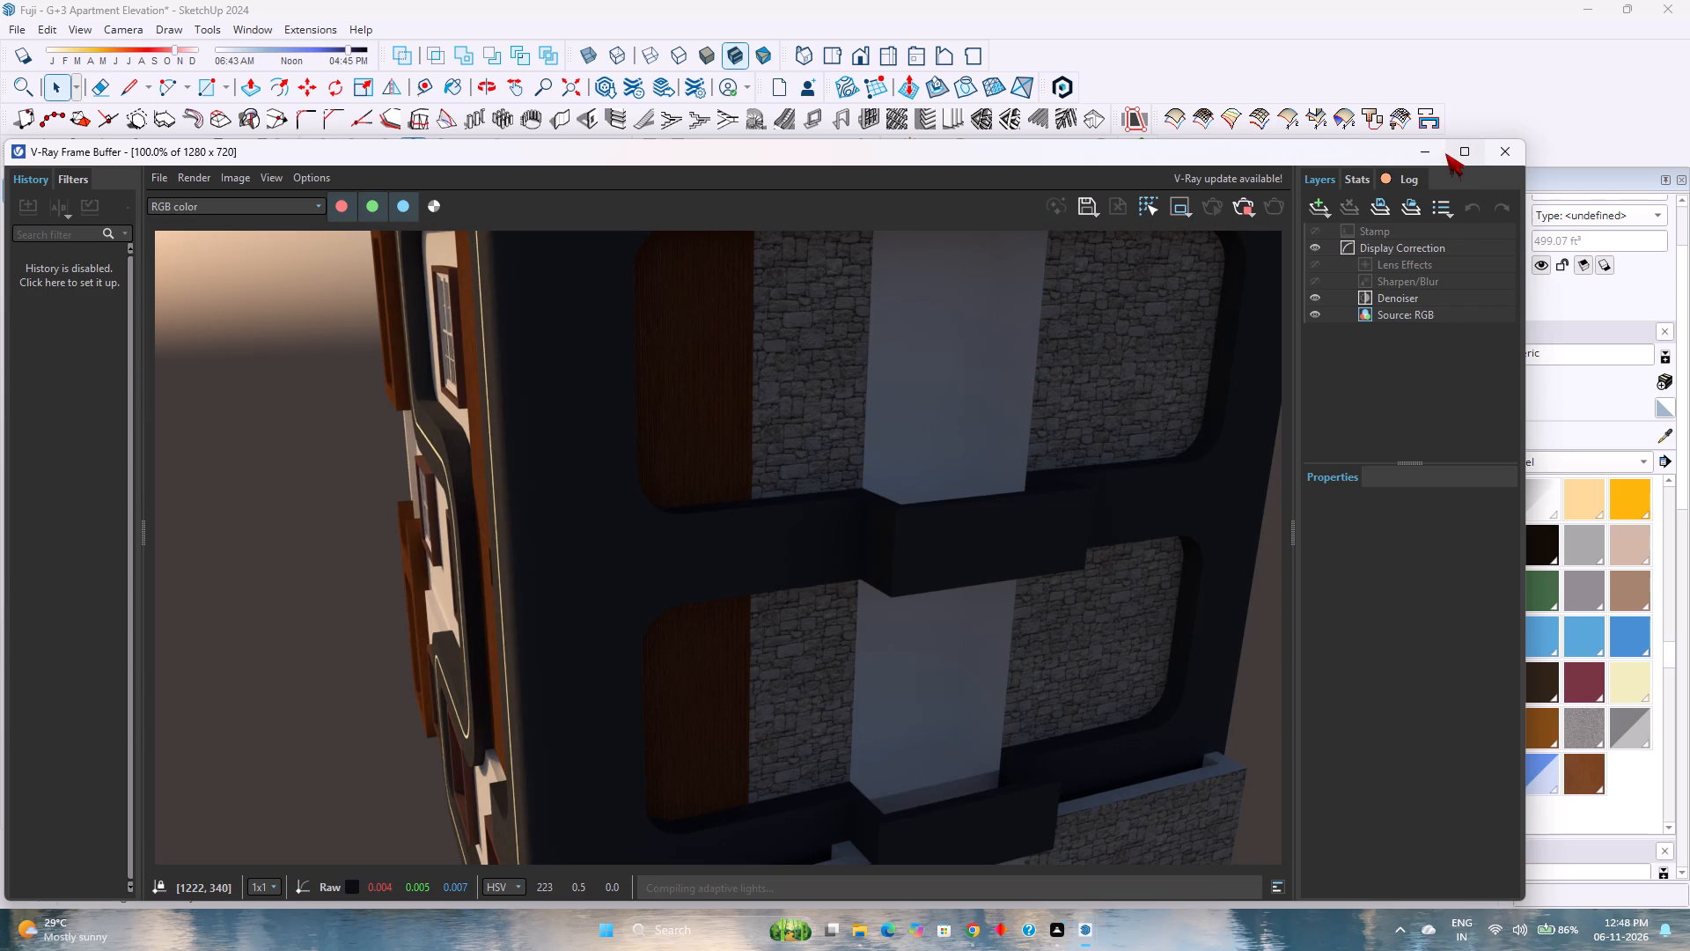
pyautogui.click(1505, 154)
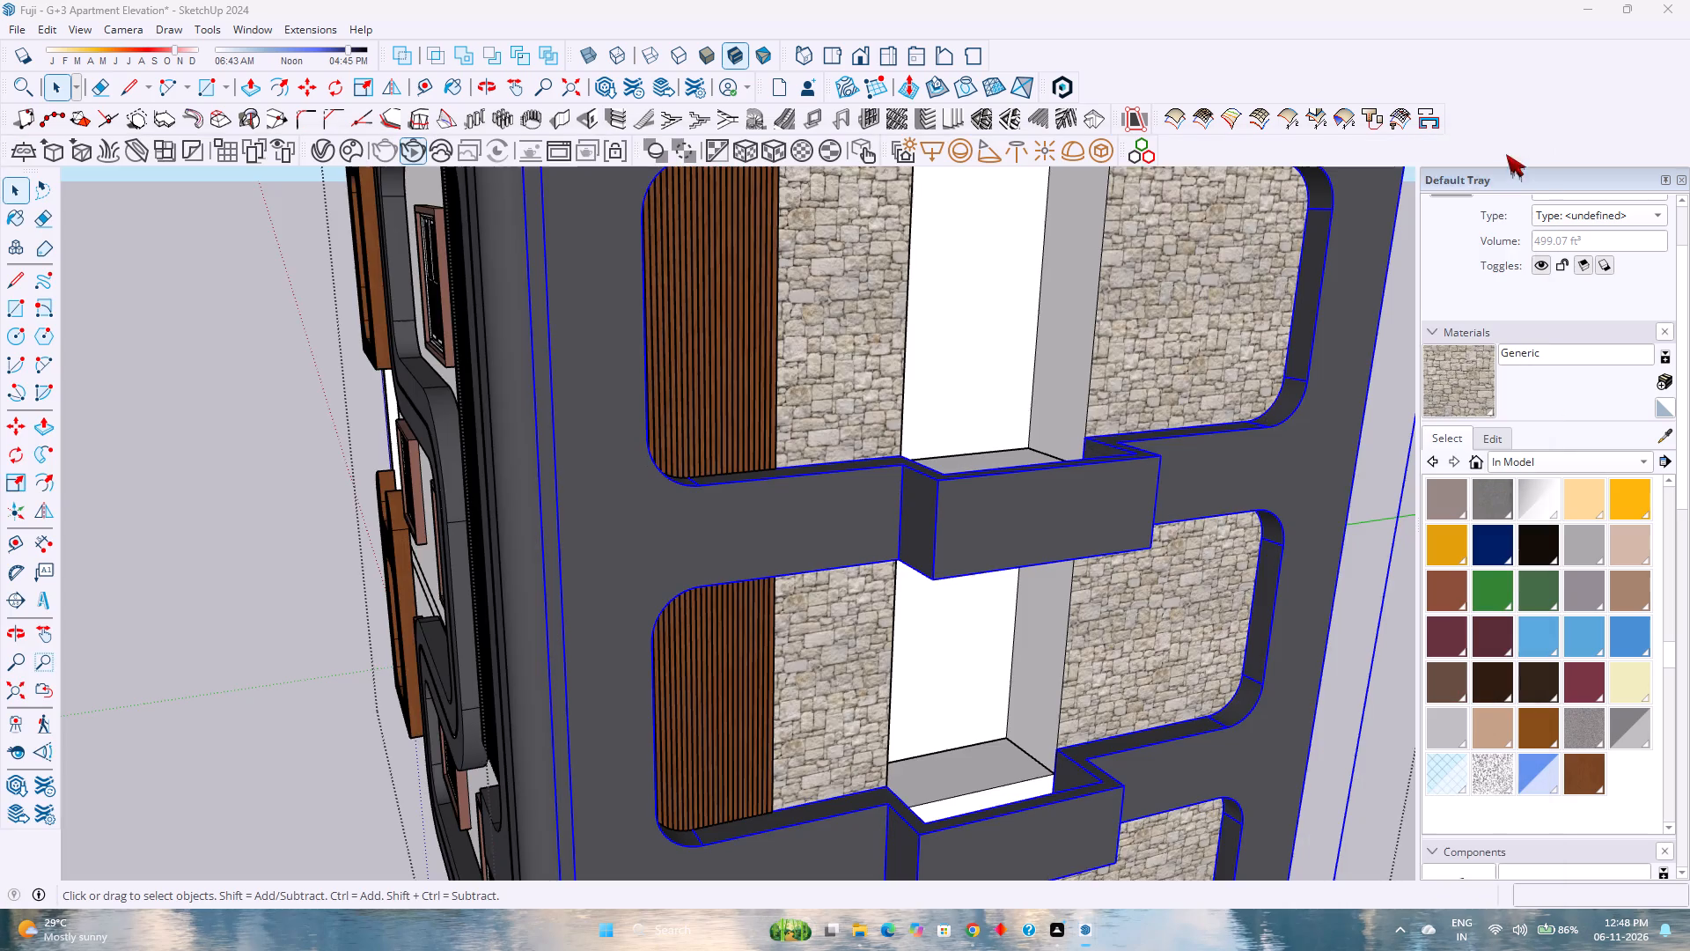
# Clear the selection and examine the whole building from the corner between the window facade and the balcony side.
pyautogui.scroll(-7, 904, 582)
pyautogui.click(1185, 609)
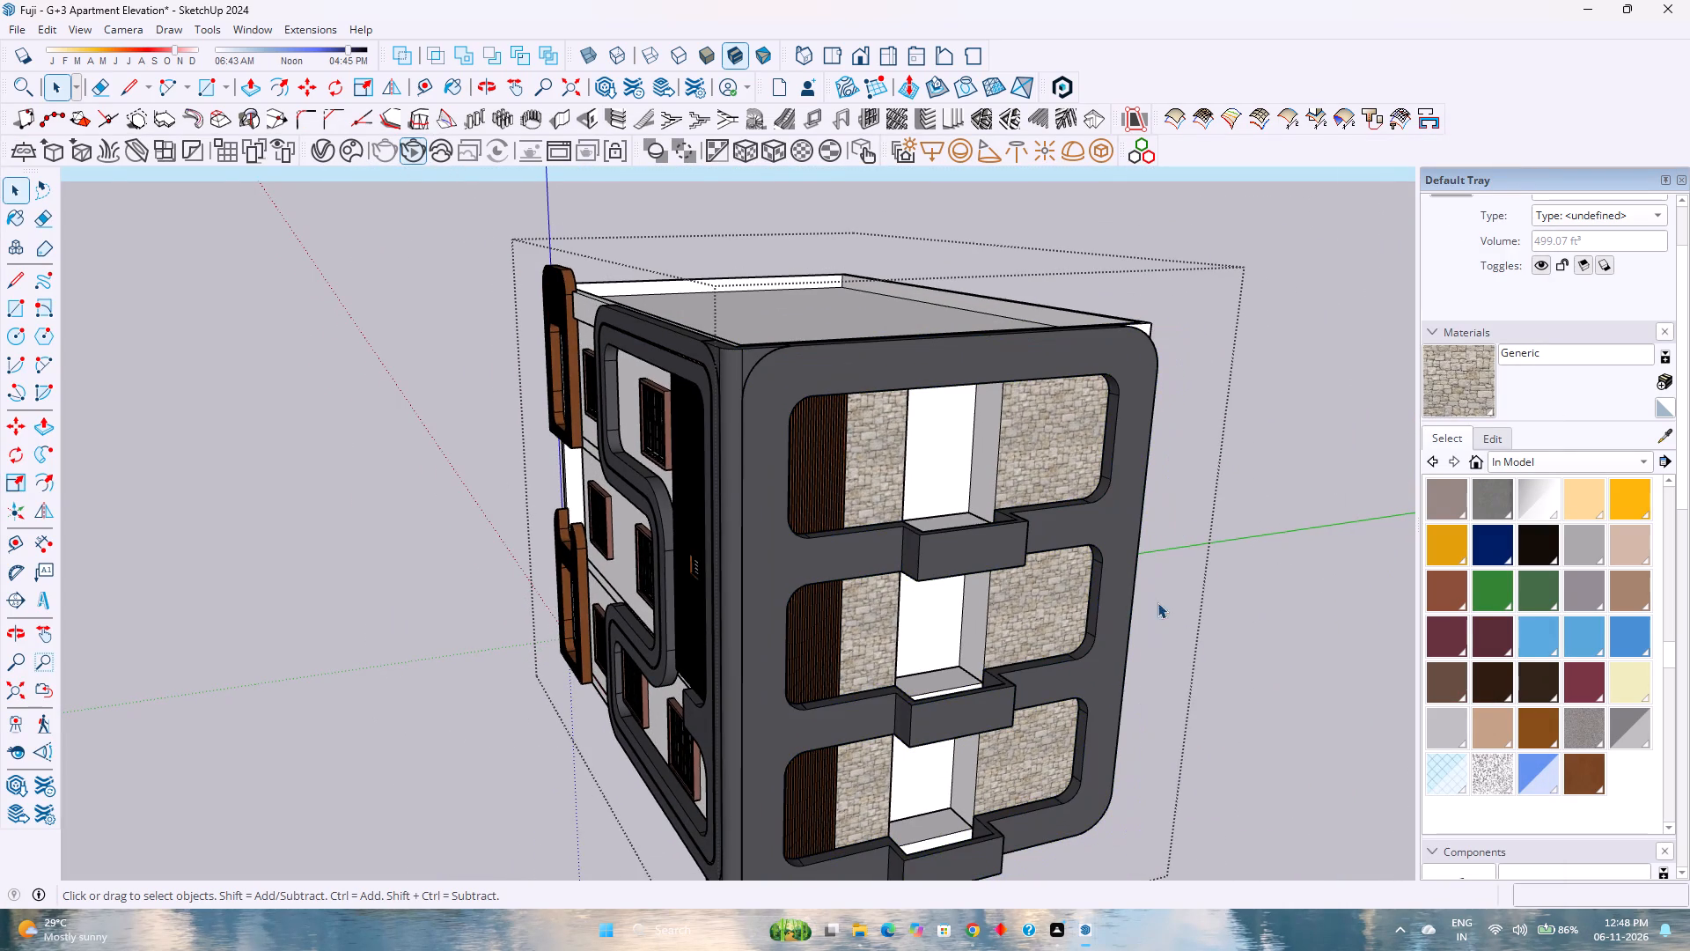
pyautogui.moveTo(797, 623); pyautogui.dragTo(946, 593, button='middle')
pyautogui.moveTo(970, 588); pyautogui.dragTo(1006, 581, button='middle')
pyautogui.scroll(-2, 1021, 579)
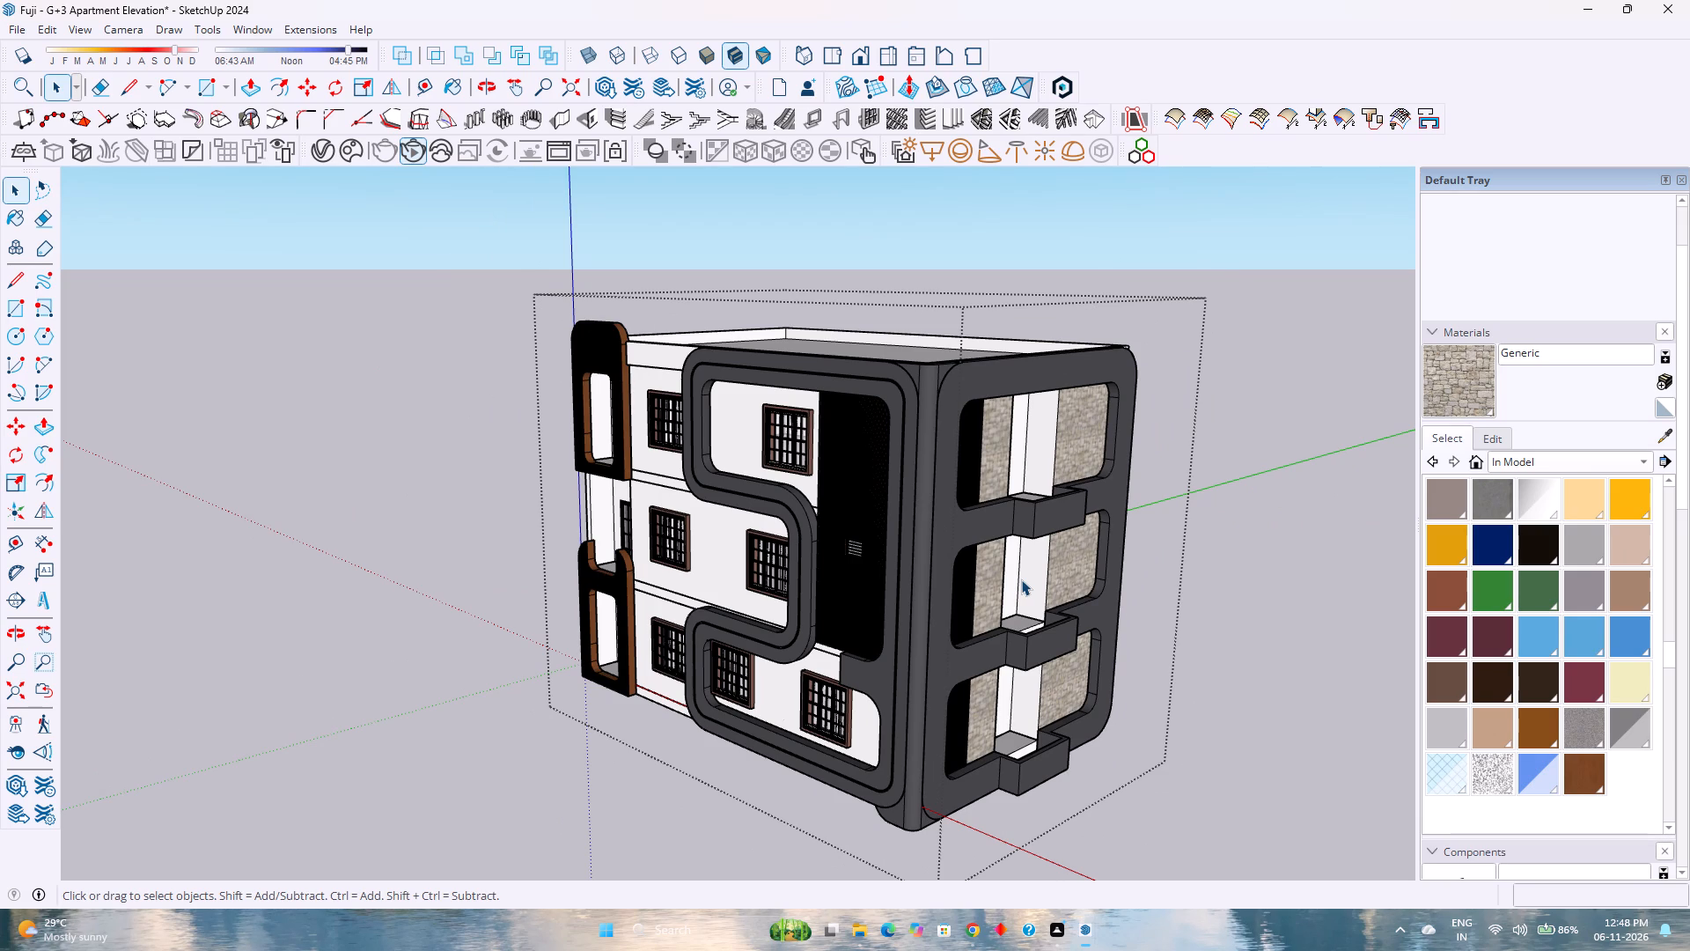
pyautogui.scroll(-3, 1008, 584)
pyautogui.scroll(4, 988, 586)
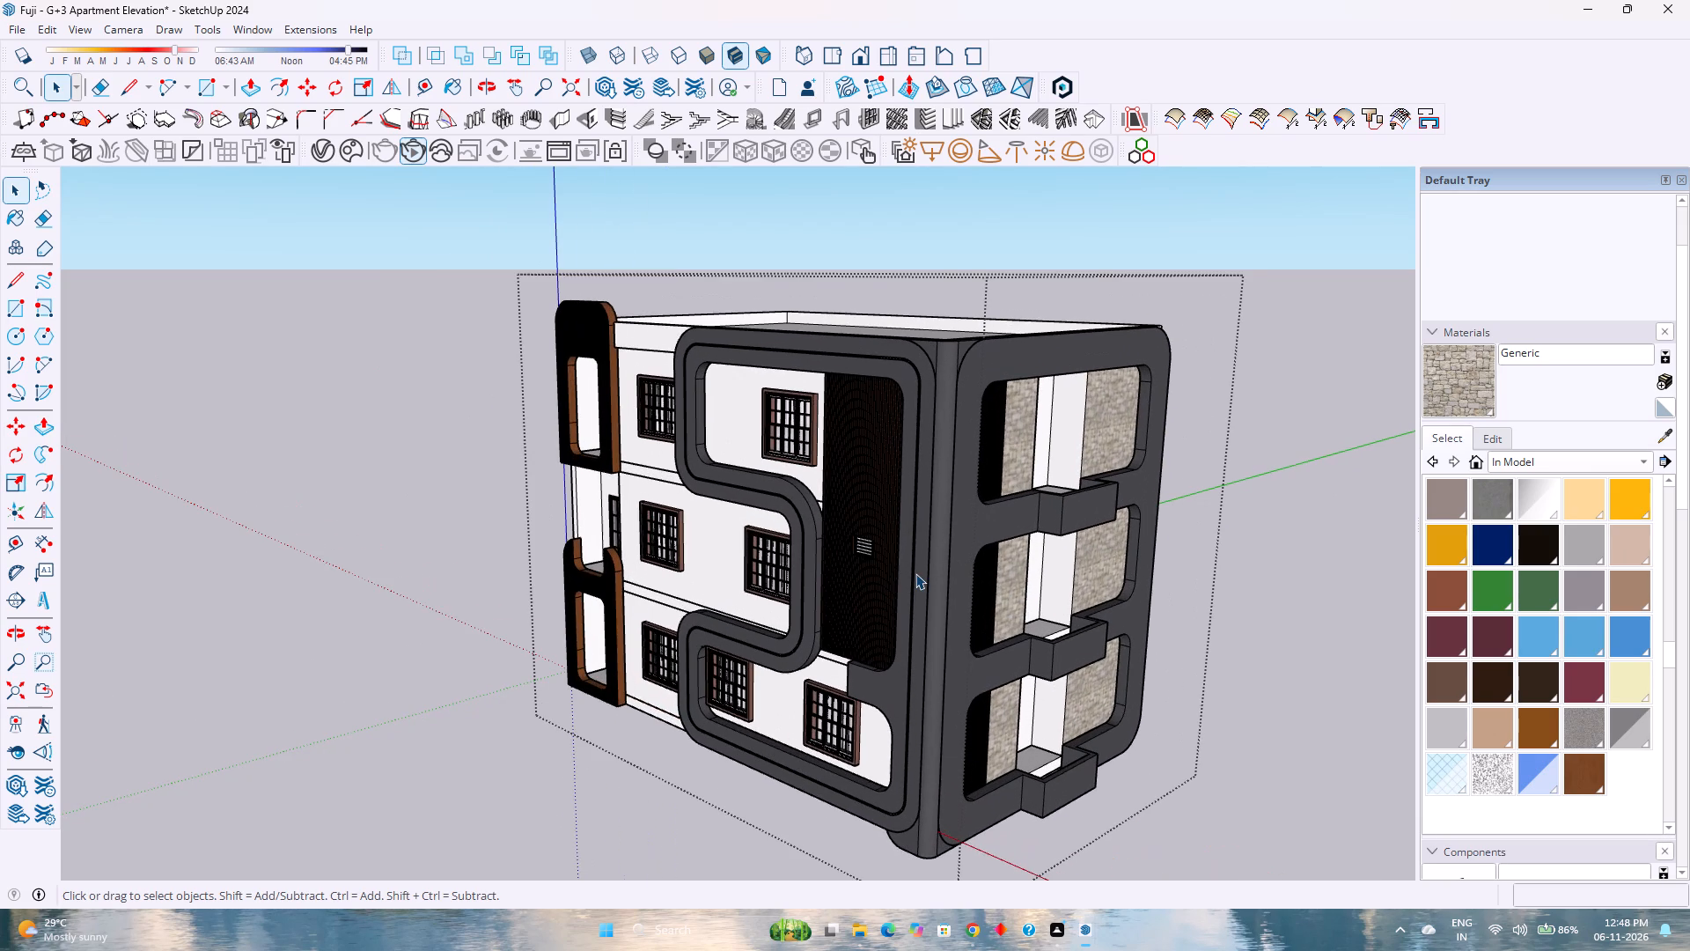
pyautogui.scroll(-3, 915, 573)
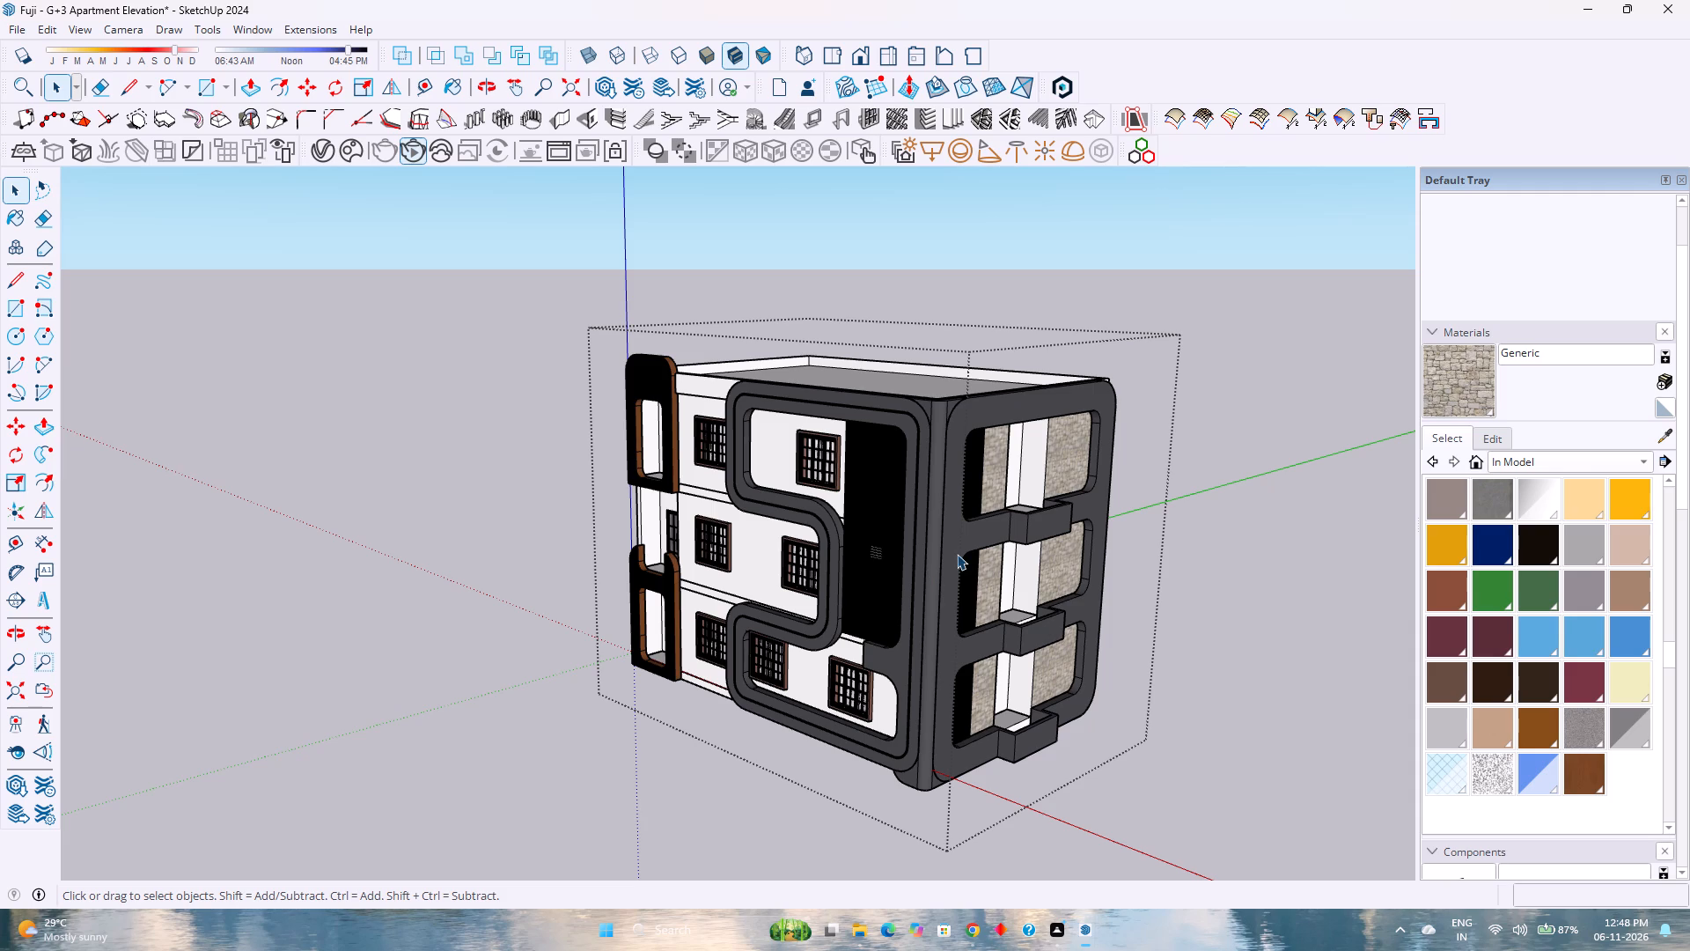
pyautogui.scroll(-2, 1011, 689)
pyautogui.scroll(5, 977, 661)
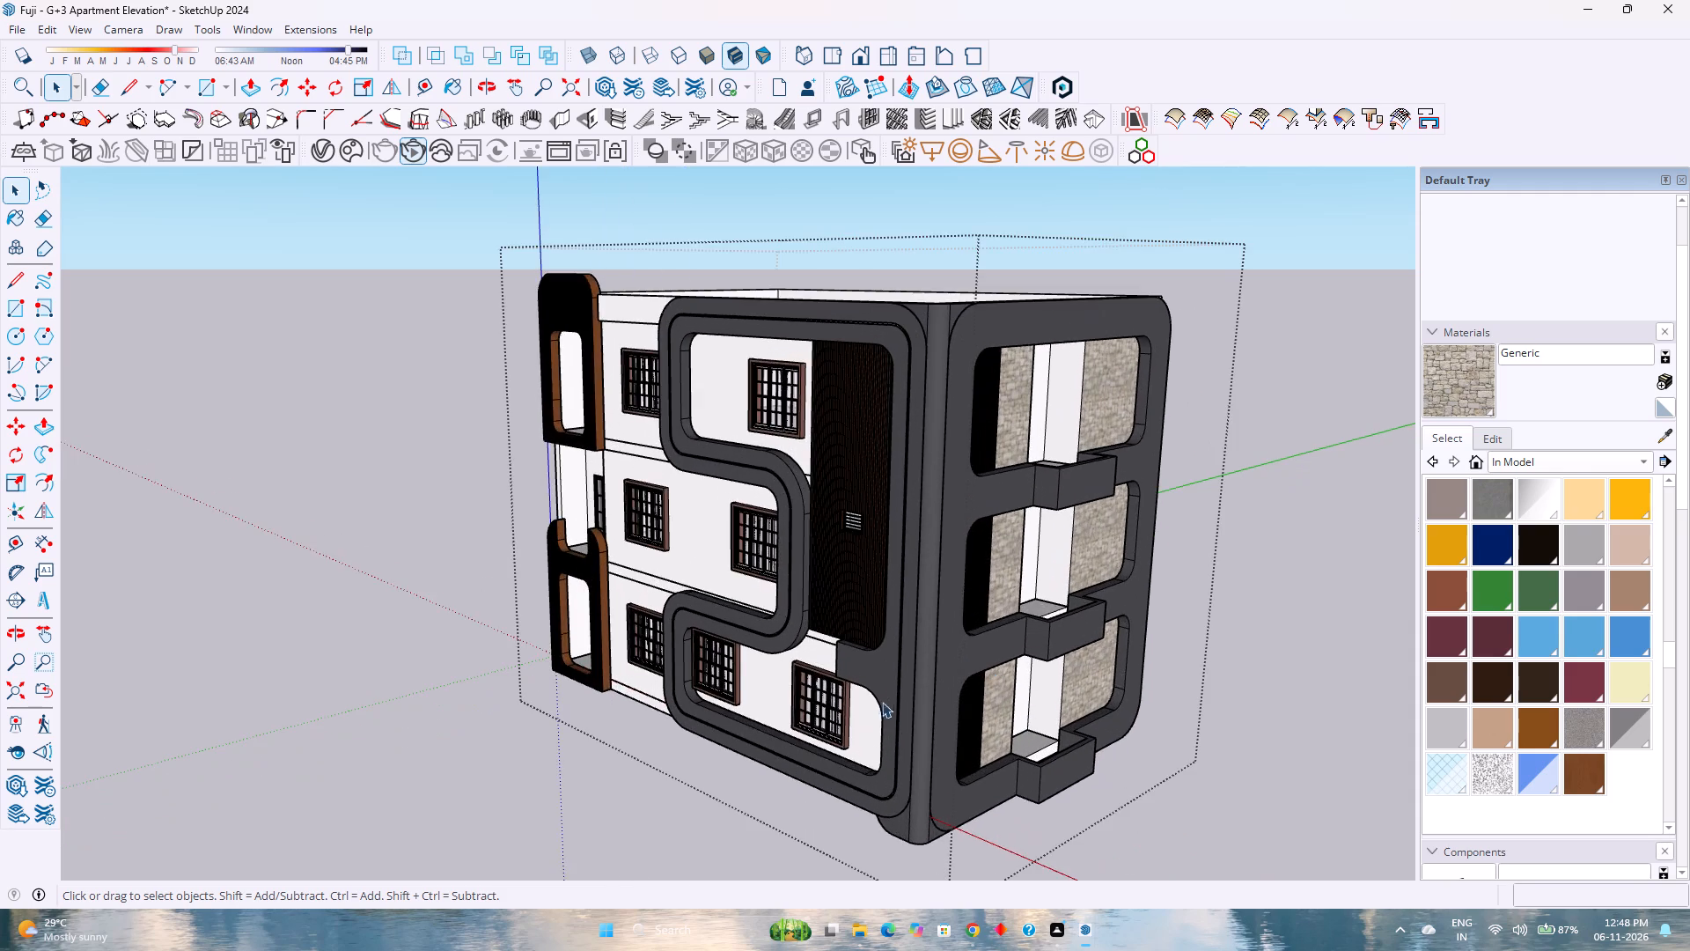
# Examine the front elevation head-on, covering its windows, doors, curved grey frame and wood-clad panels.
pyautogui.moveTo(878, 702); pyautogui.dragTo(980, 602, button='middle')
pyautogui.scroll(-2, 982, 600)
pyautogui.moveTo(831, 704); pyautogui.dragTo(1142, 660, button='middle')
pyautogui.scroll(3, 944, 567)
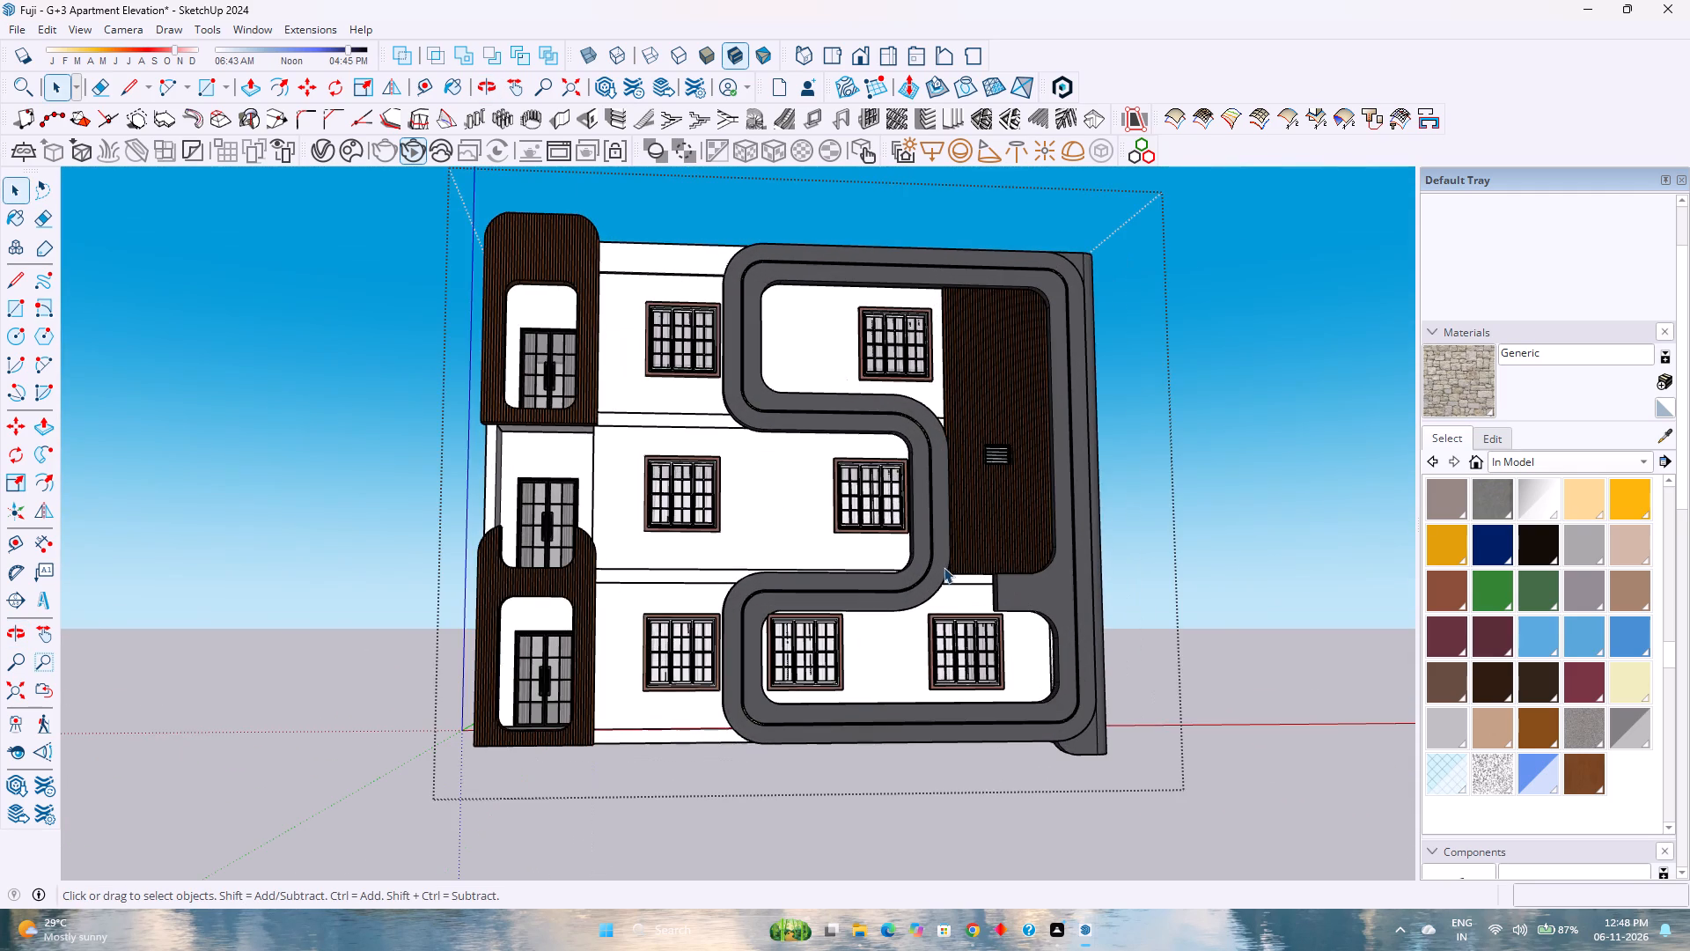
pyautogui.scroll(3, 944, 578)
pyautogui.scroll(-2, 944, 579)
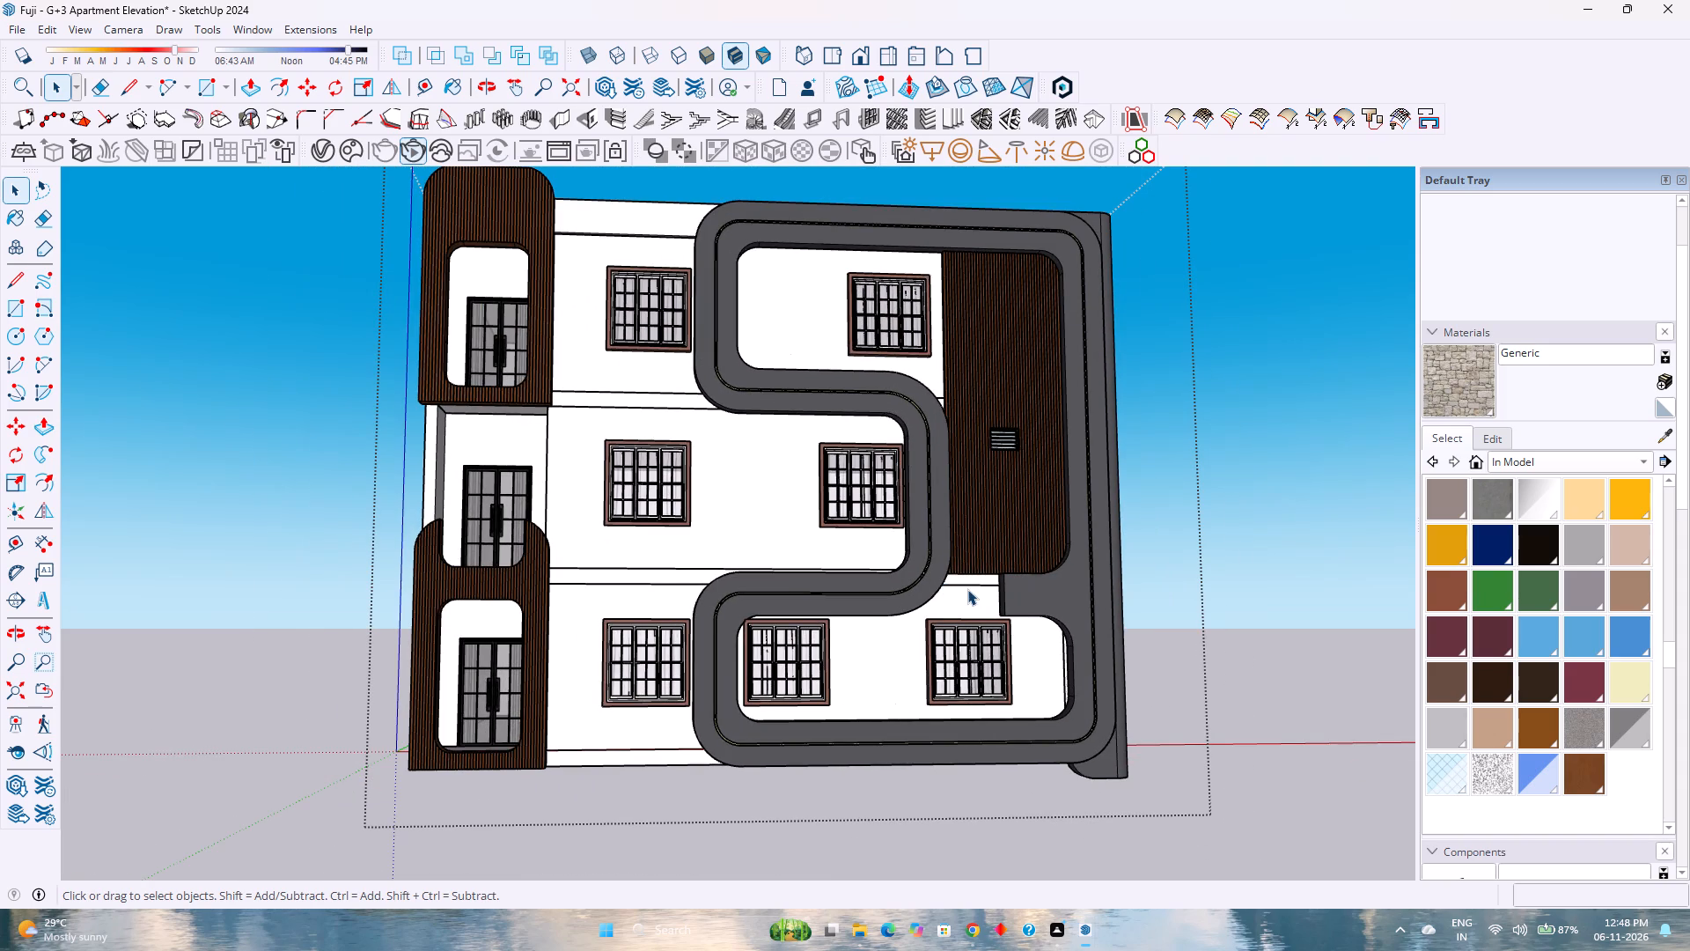
pyautogui.scroll(-1, 967, 589)
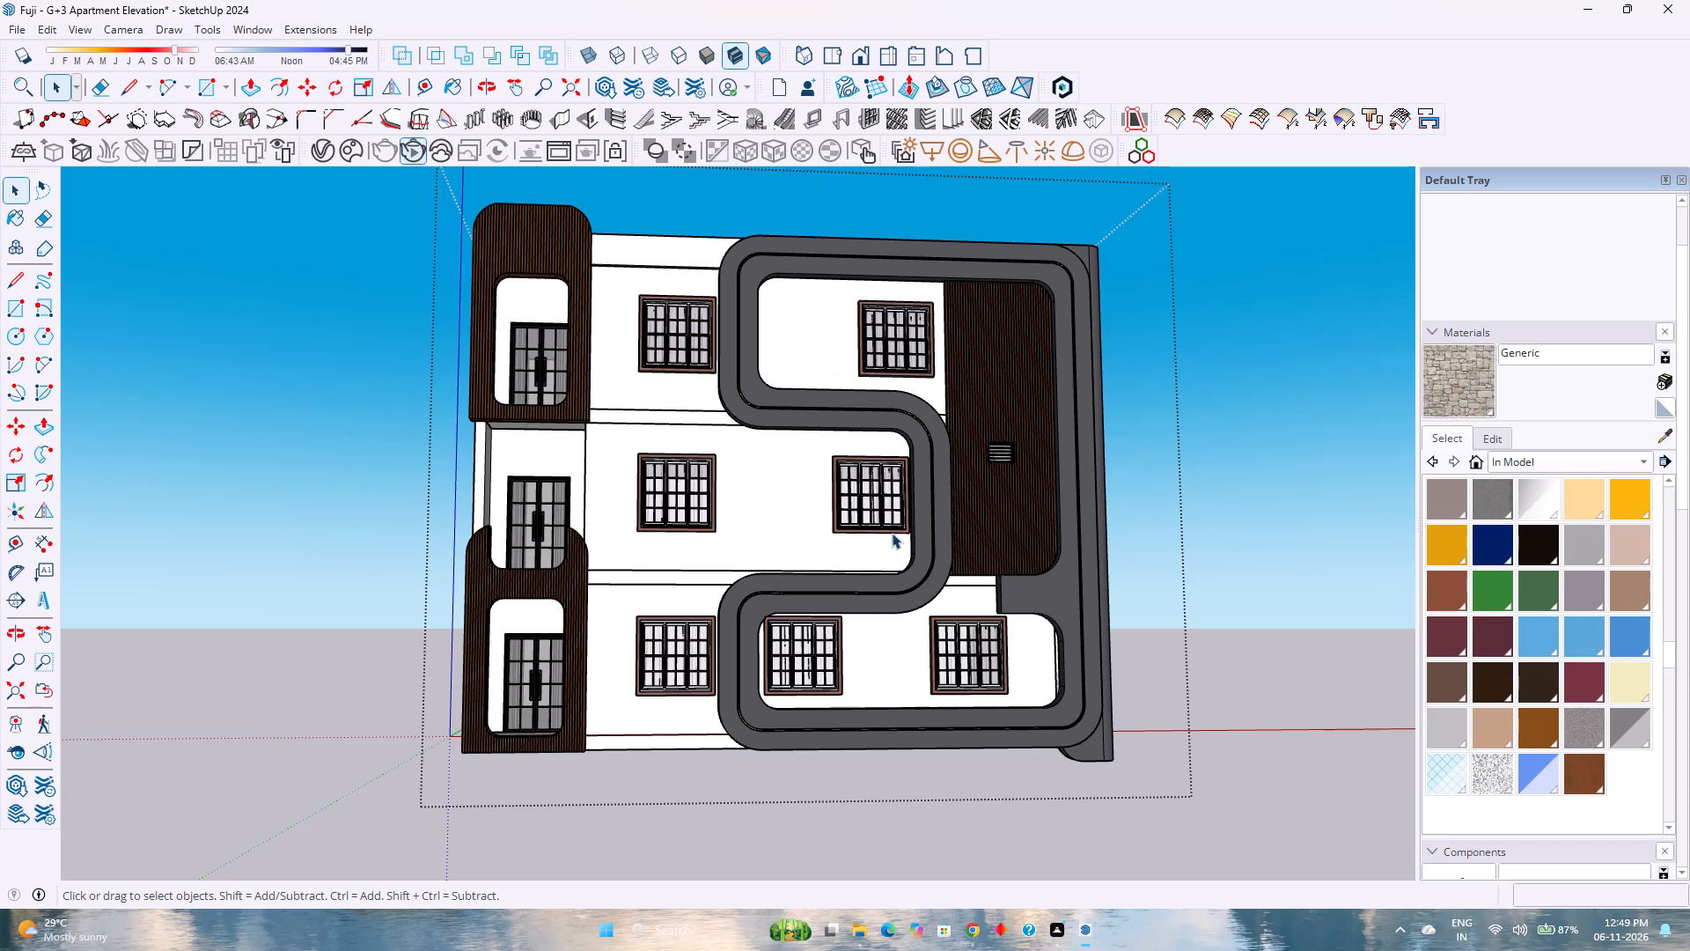
pyautogui.scroll(-3, 702, 571)
pyautogui.scroll(3, 710, 571)
pyautogui.scroll(-2, 724, 573)
pyautogui.scroll(2, 726, 573)
pyautogui.scroll(-3, 930, 691)
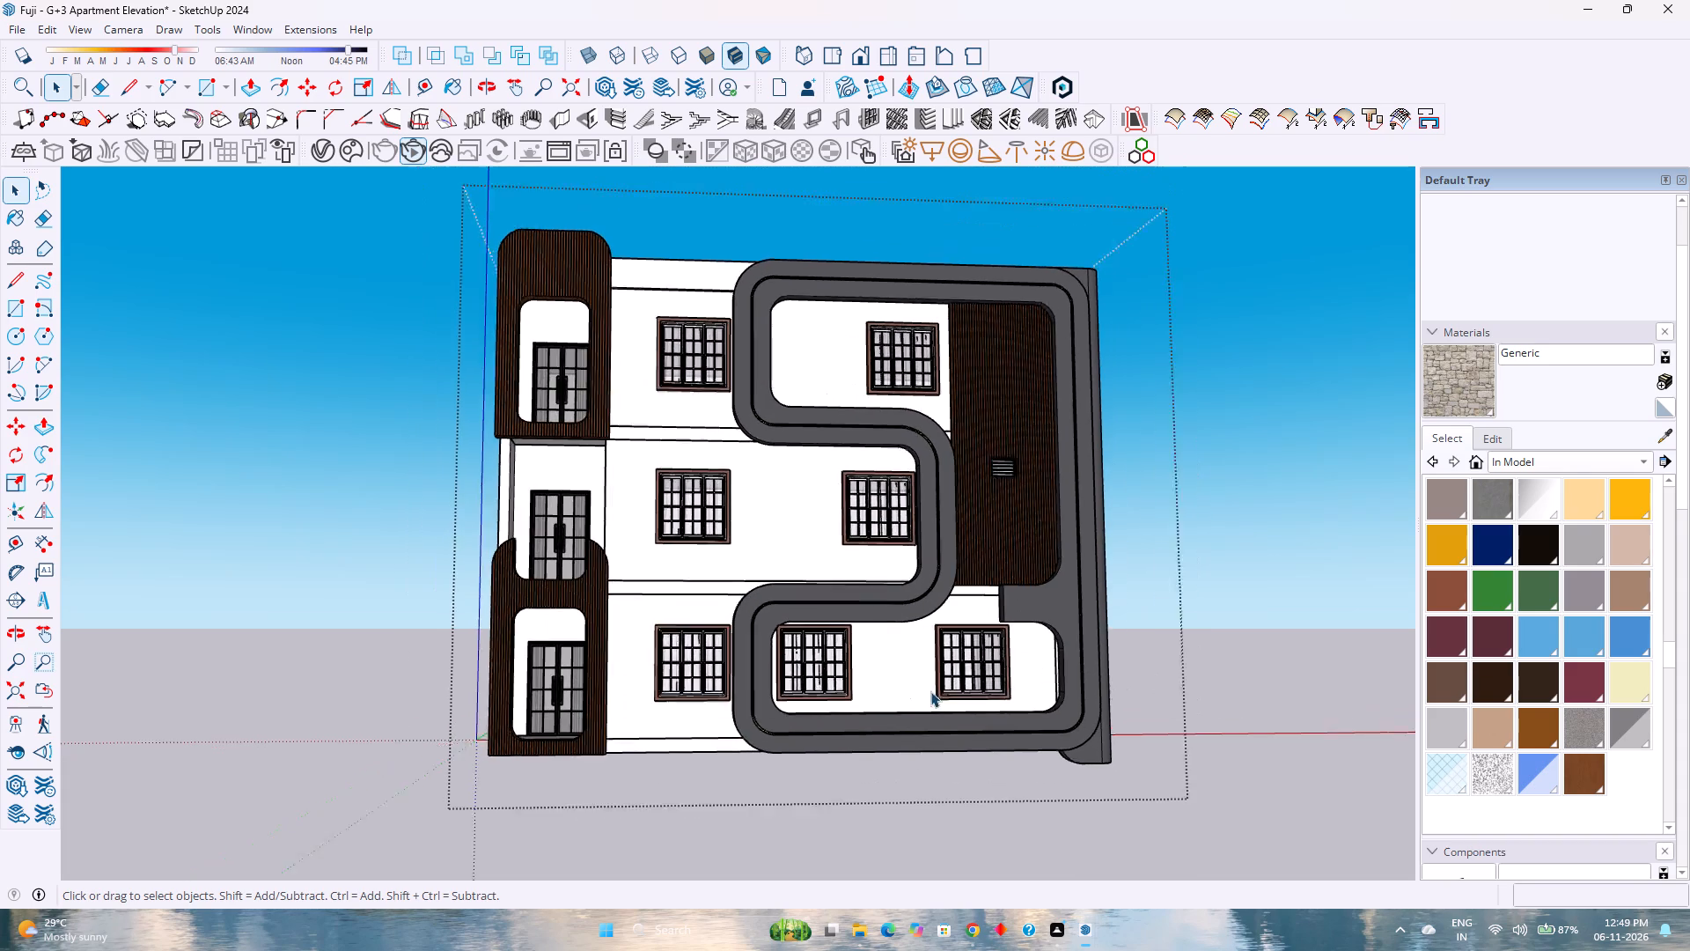
pyautogui.scroll(-1, 930, 691)
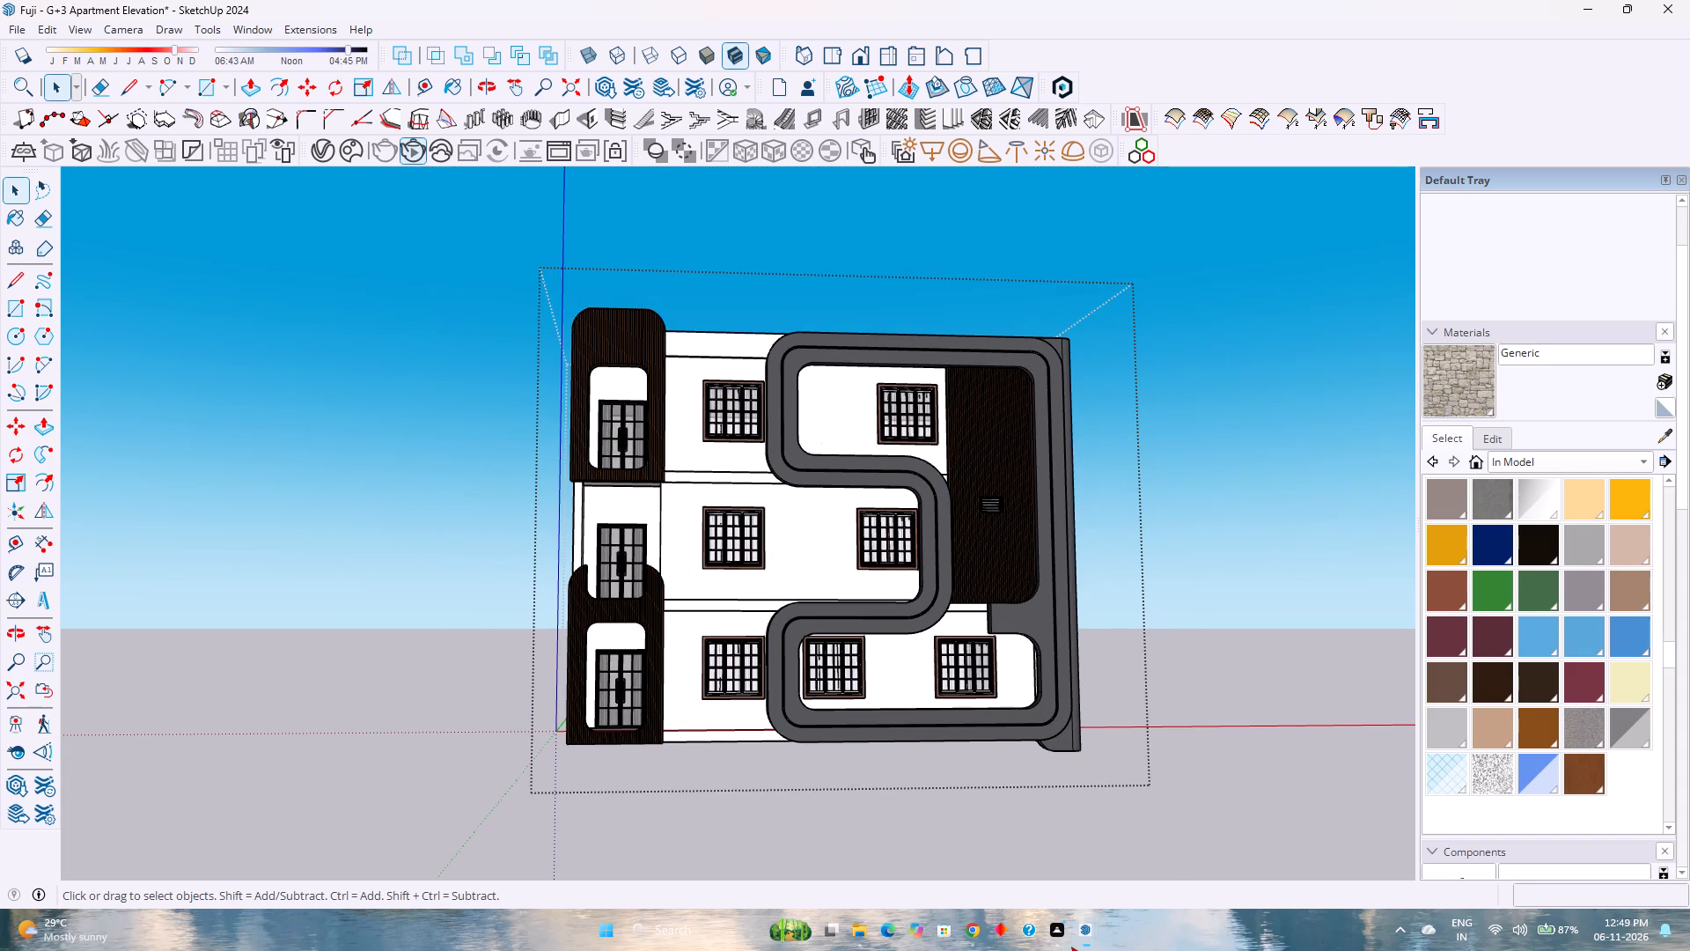
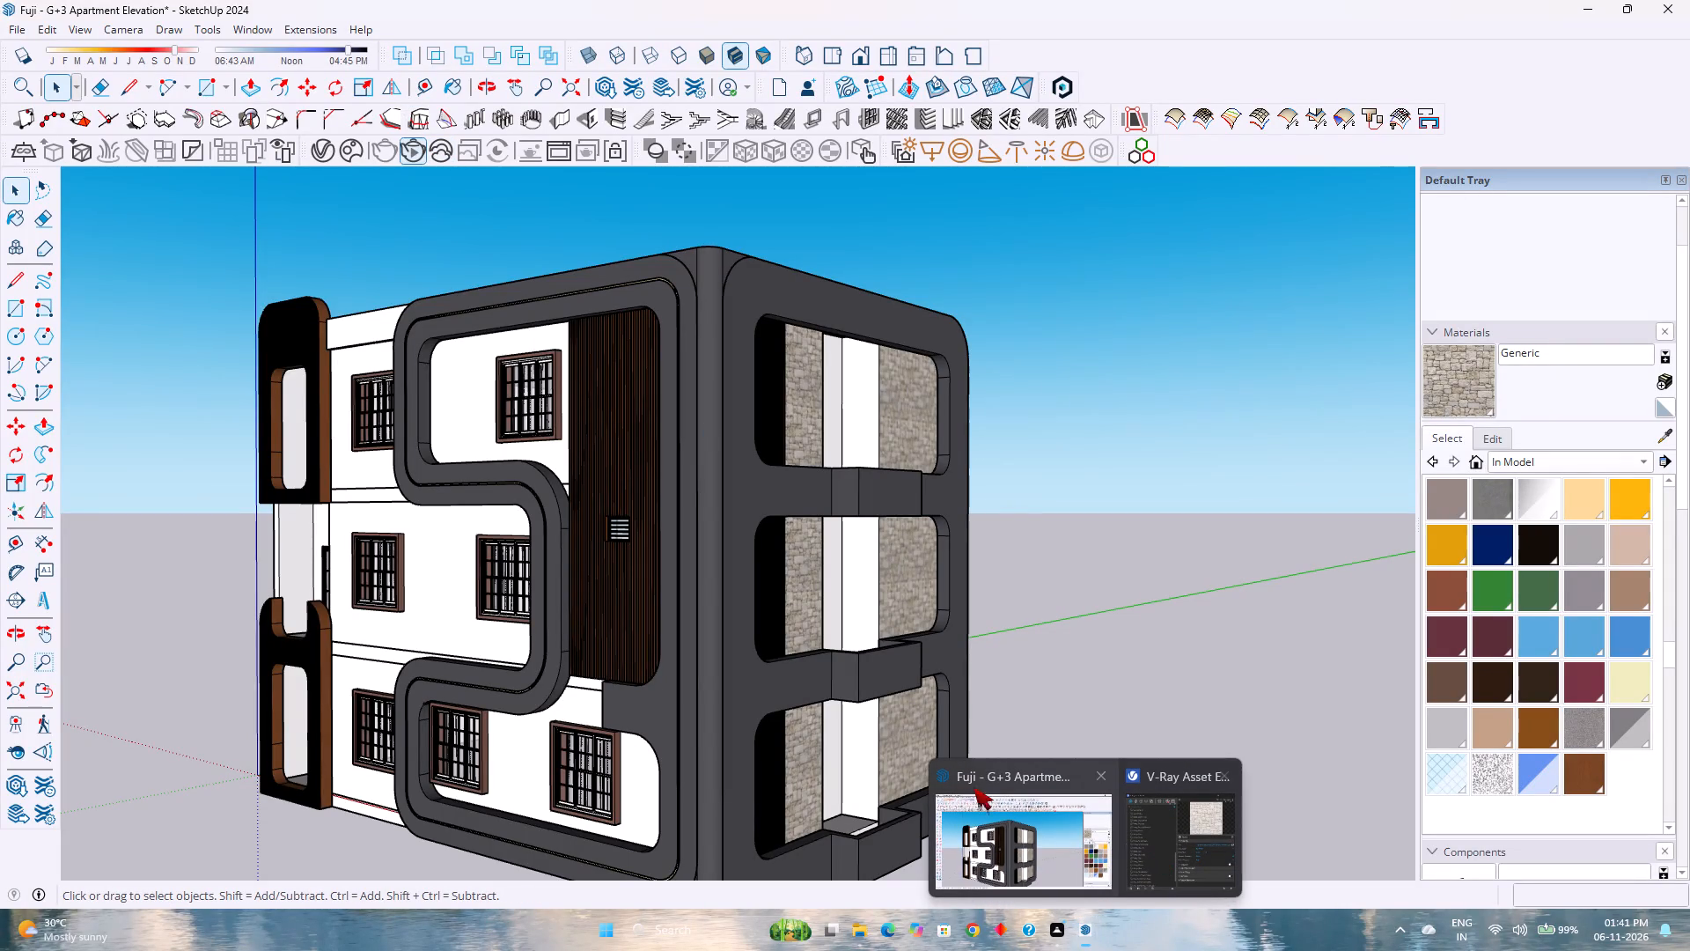
# Start a V-Ray interactive render, examine the window facade and shaded balcony side up close, and minimise the frame buffer.
pyautogui.click(413, 155)
pyautogui.click(410, 158)
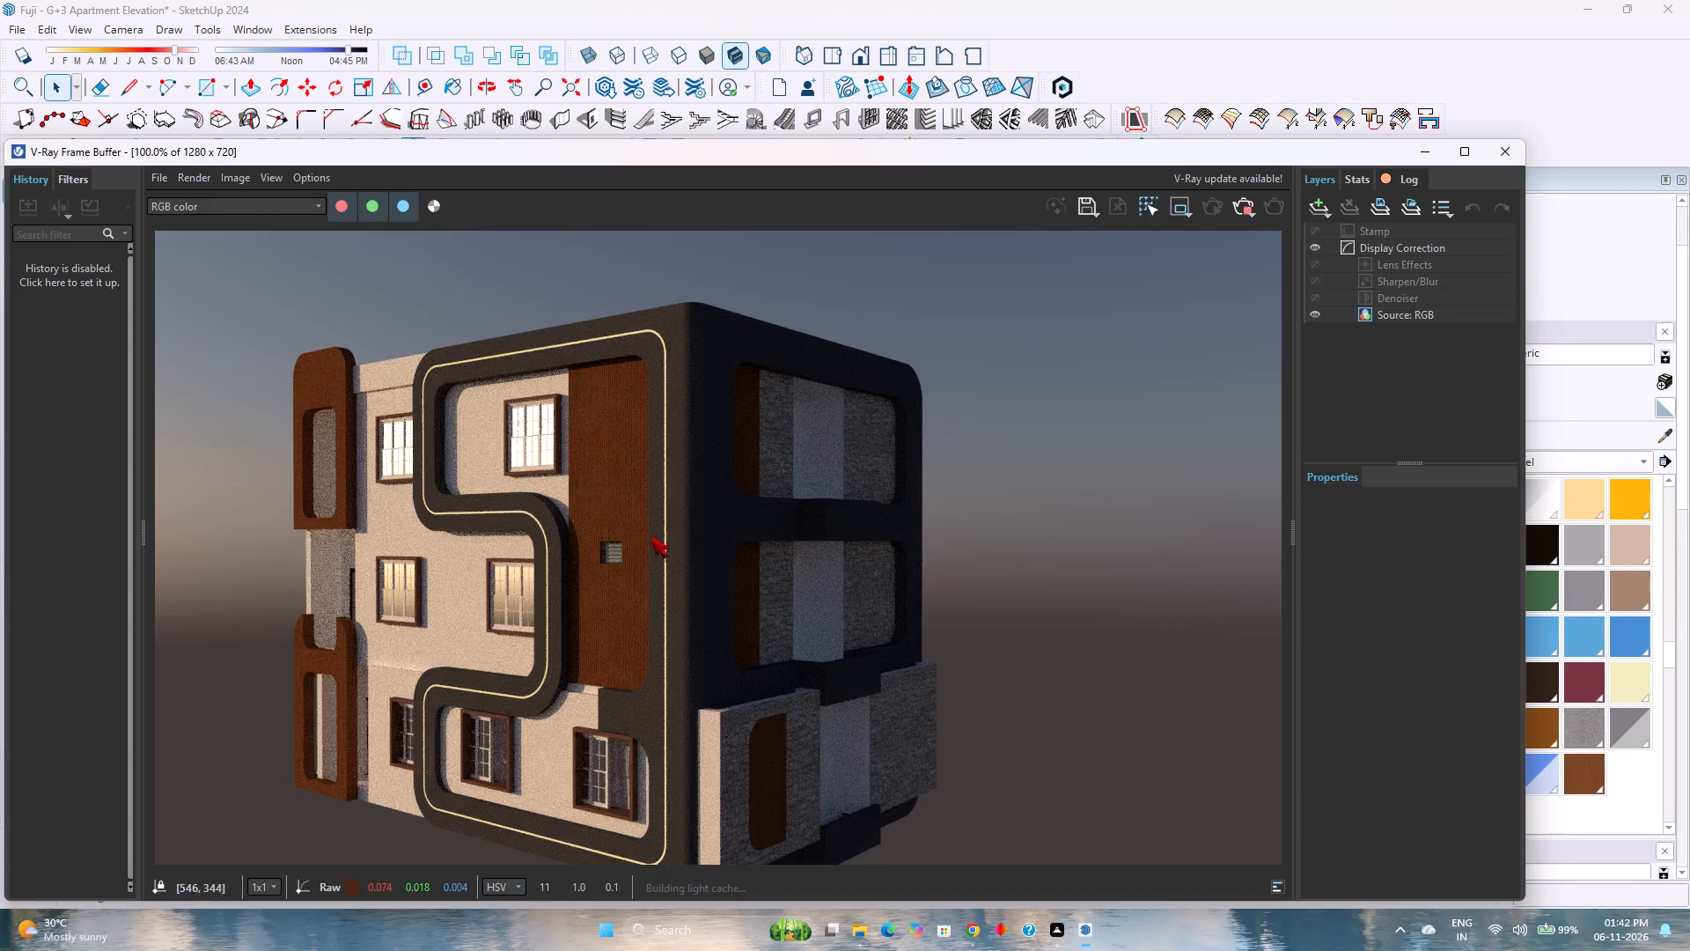
pyautogui.scroll(-2, 648, 556)
pyautogui.scroll(3, 648, 556)
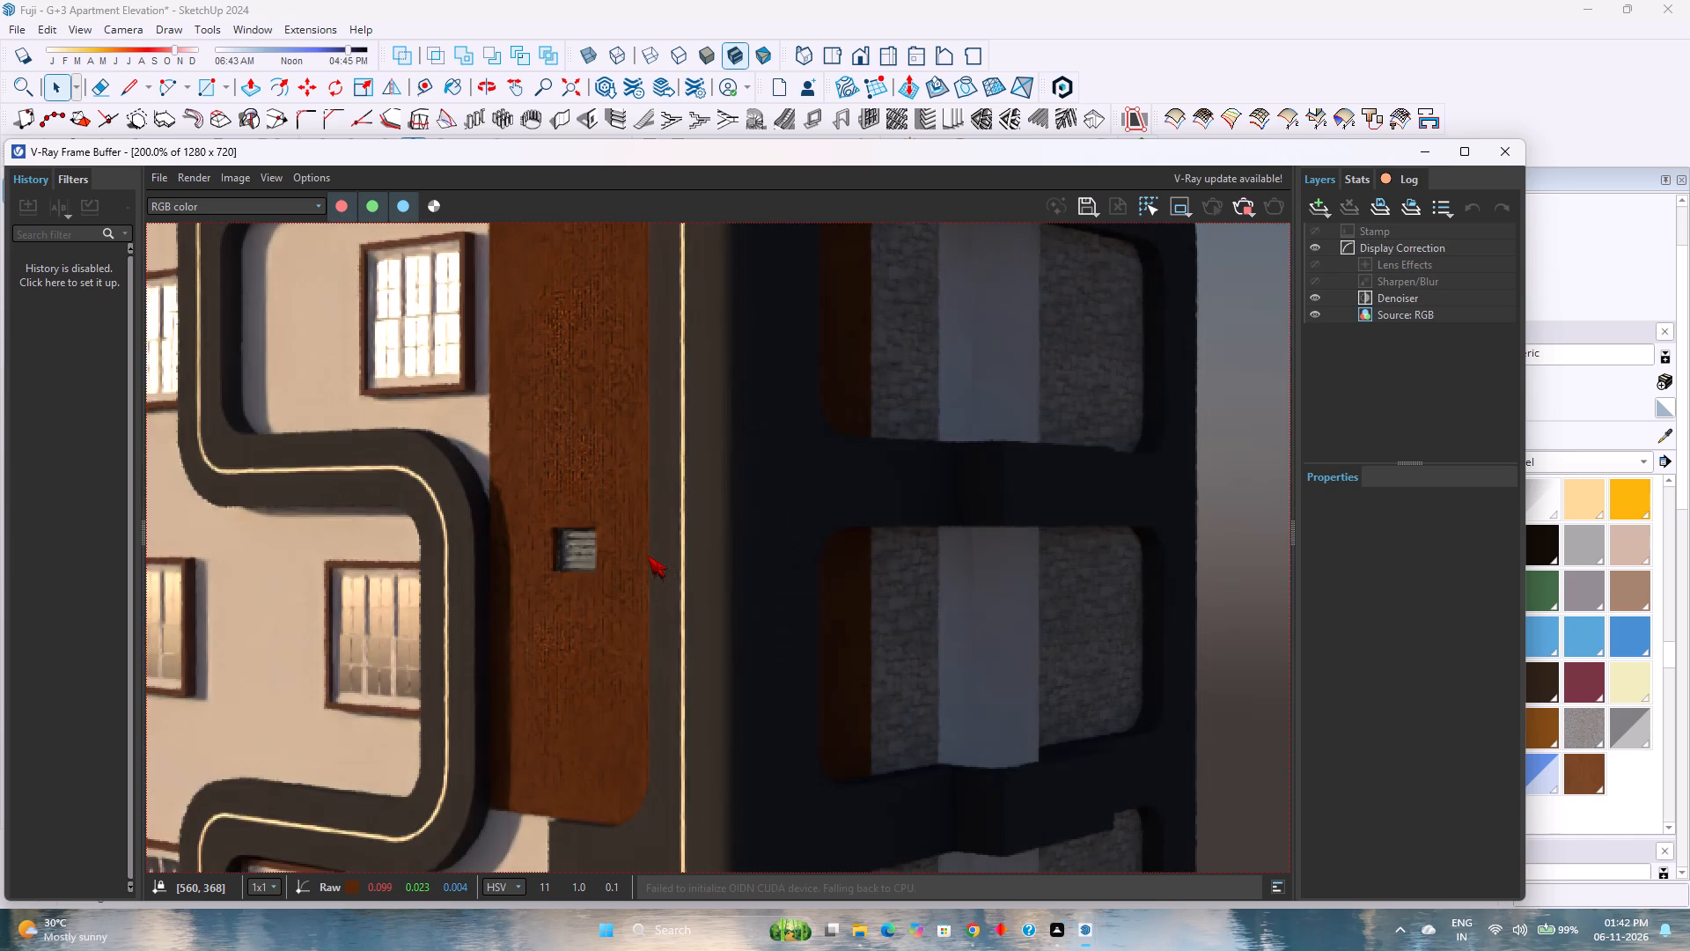
pyautogui.scroll(-1, 648, 556)
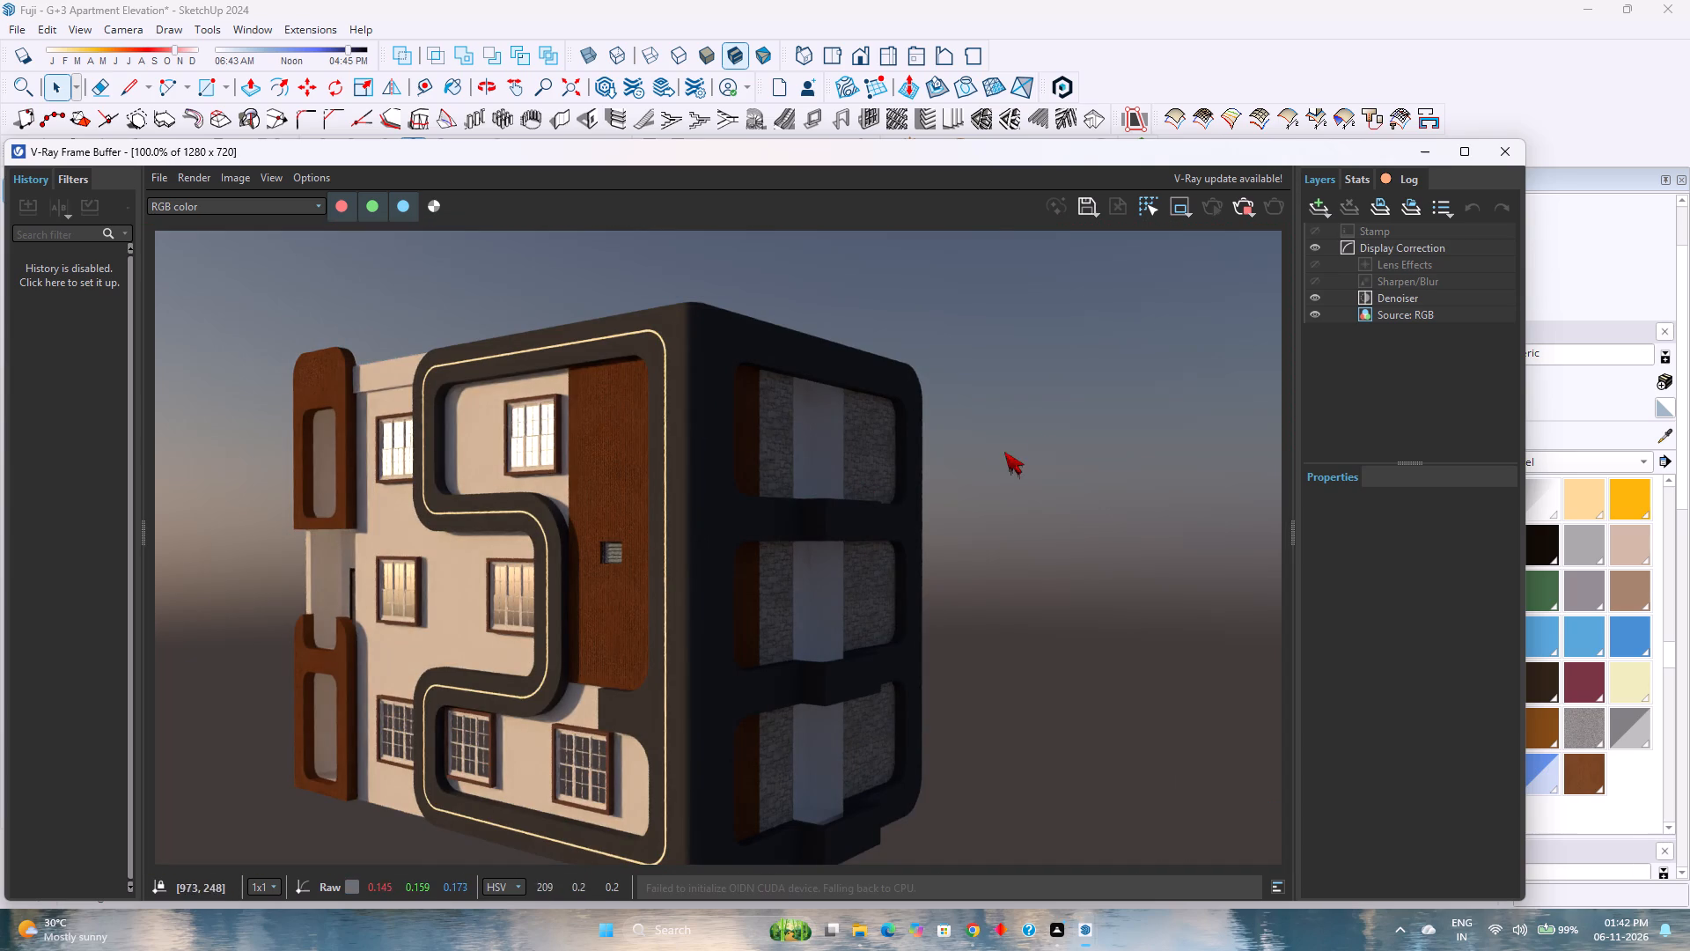
pyautogui.click(1429, 153)
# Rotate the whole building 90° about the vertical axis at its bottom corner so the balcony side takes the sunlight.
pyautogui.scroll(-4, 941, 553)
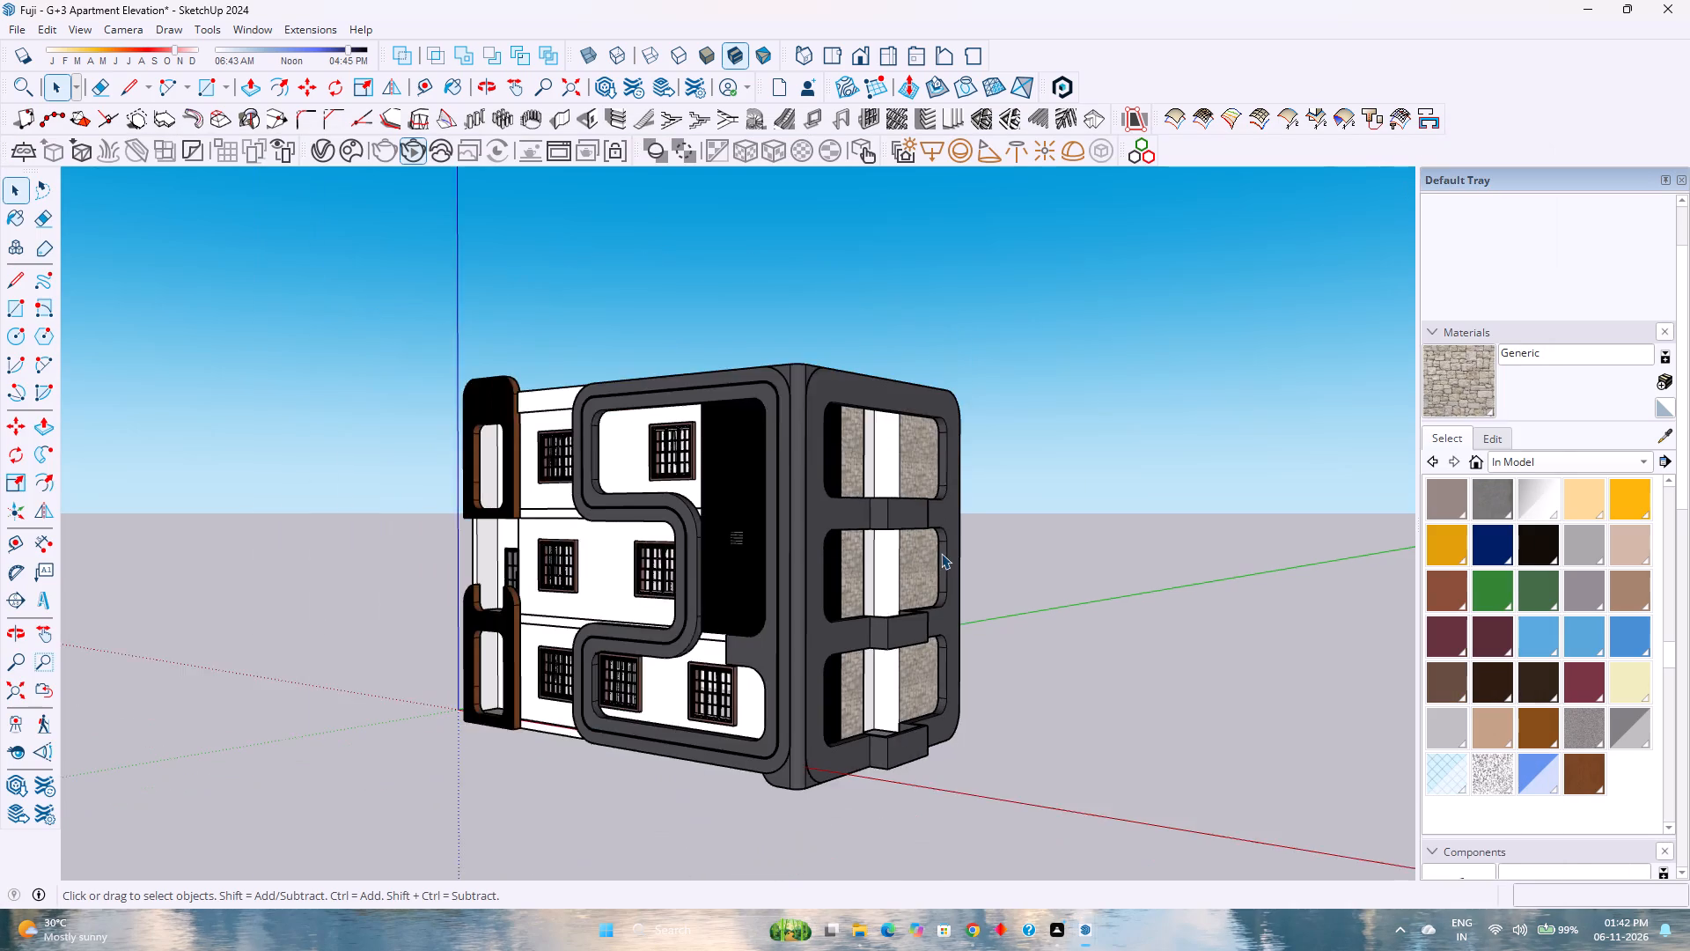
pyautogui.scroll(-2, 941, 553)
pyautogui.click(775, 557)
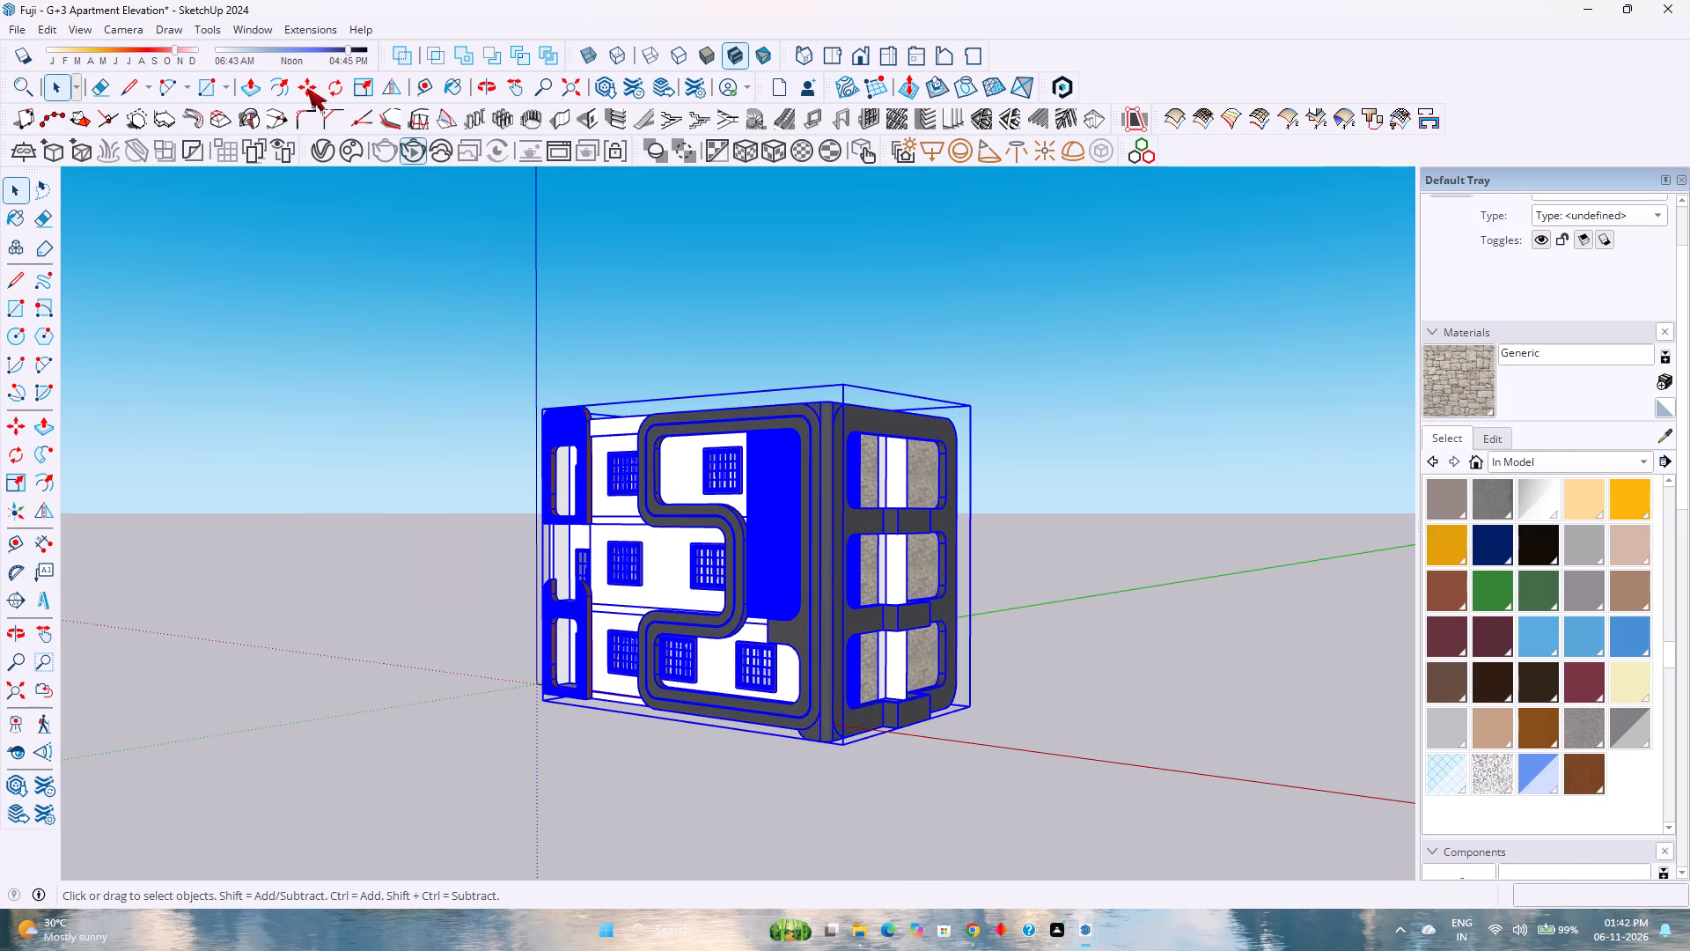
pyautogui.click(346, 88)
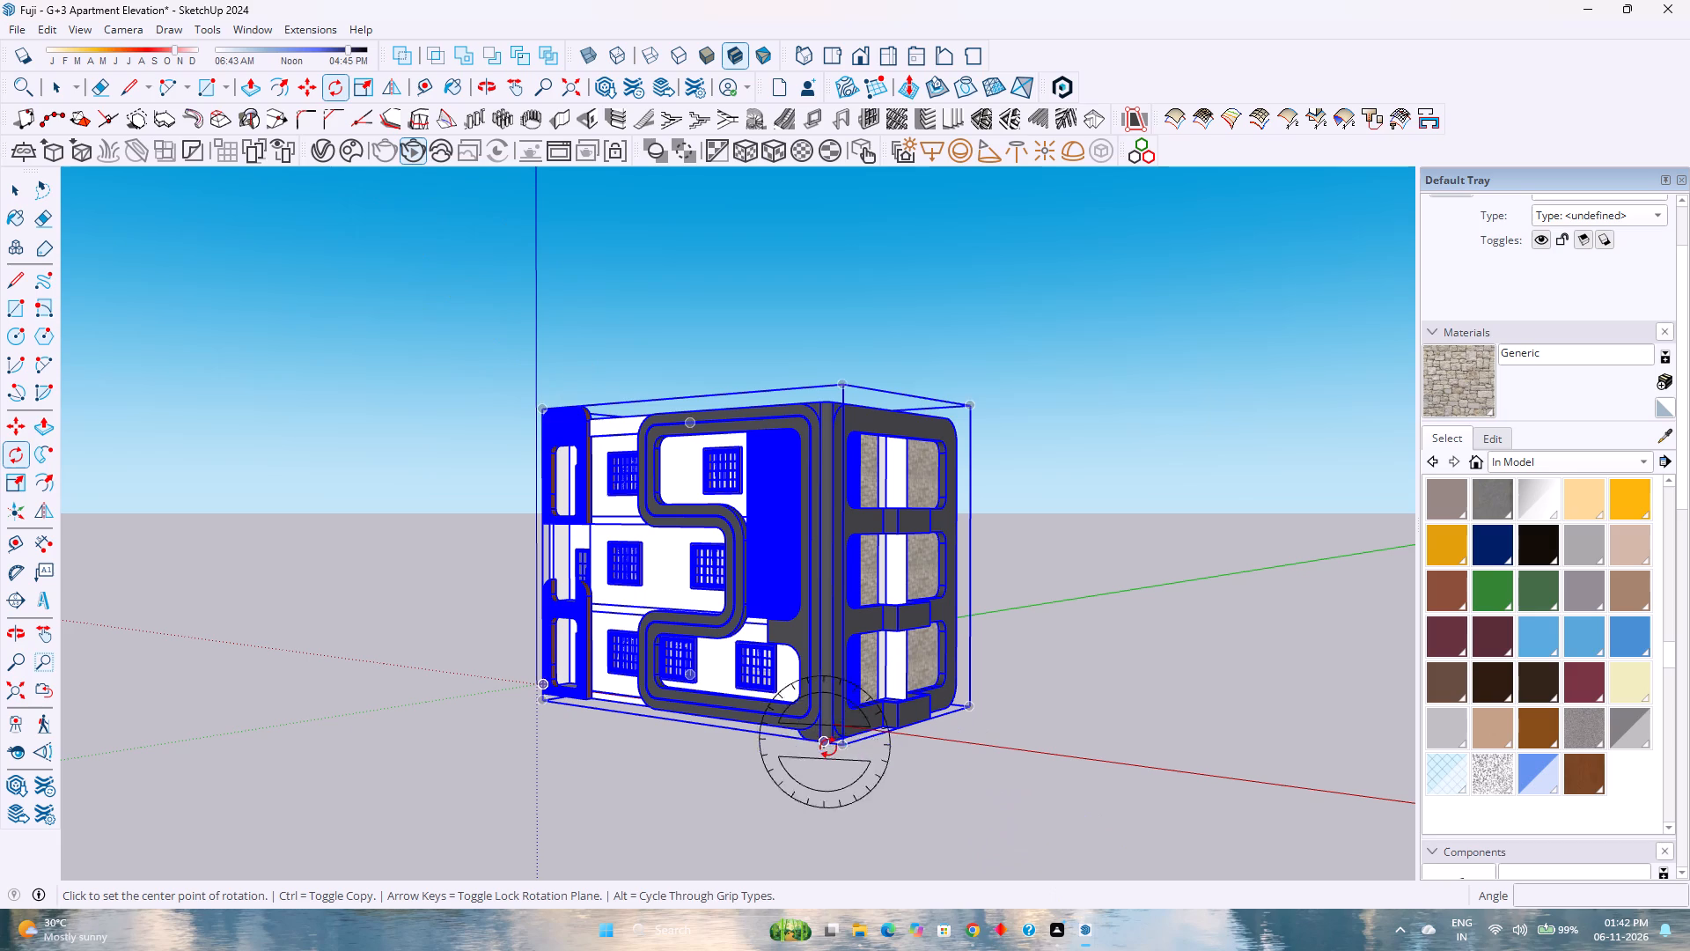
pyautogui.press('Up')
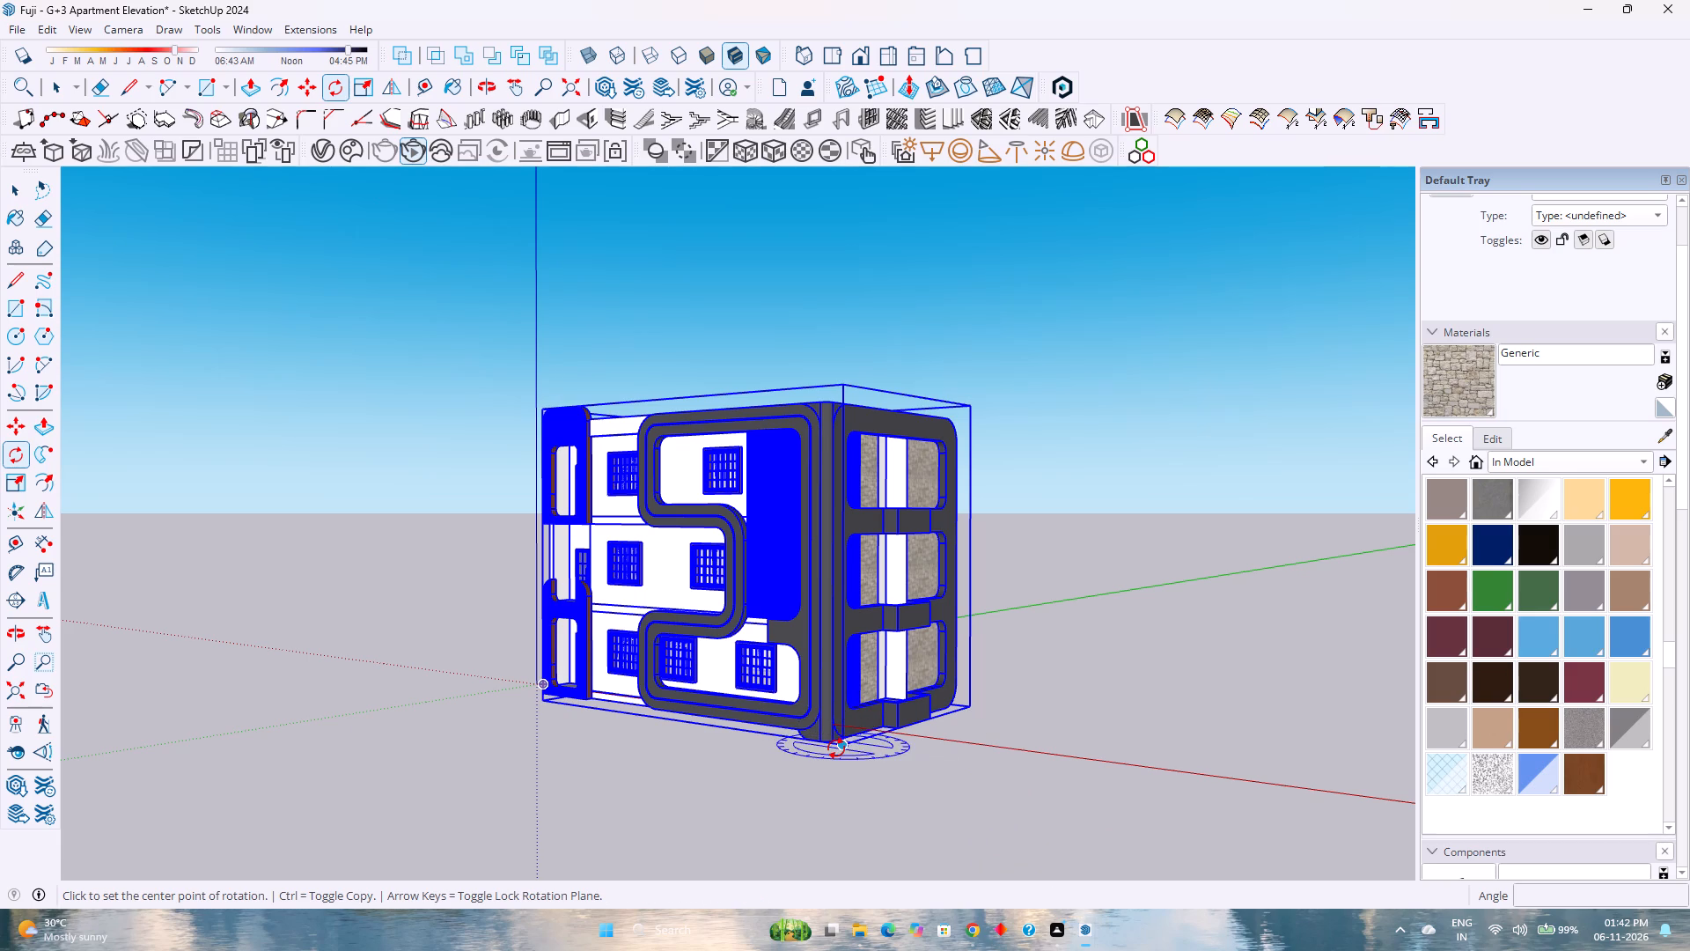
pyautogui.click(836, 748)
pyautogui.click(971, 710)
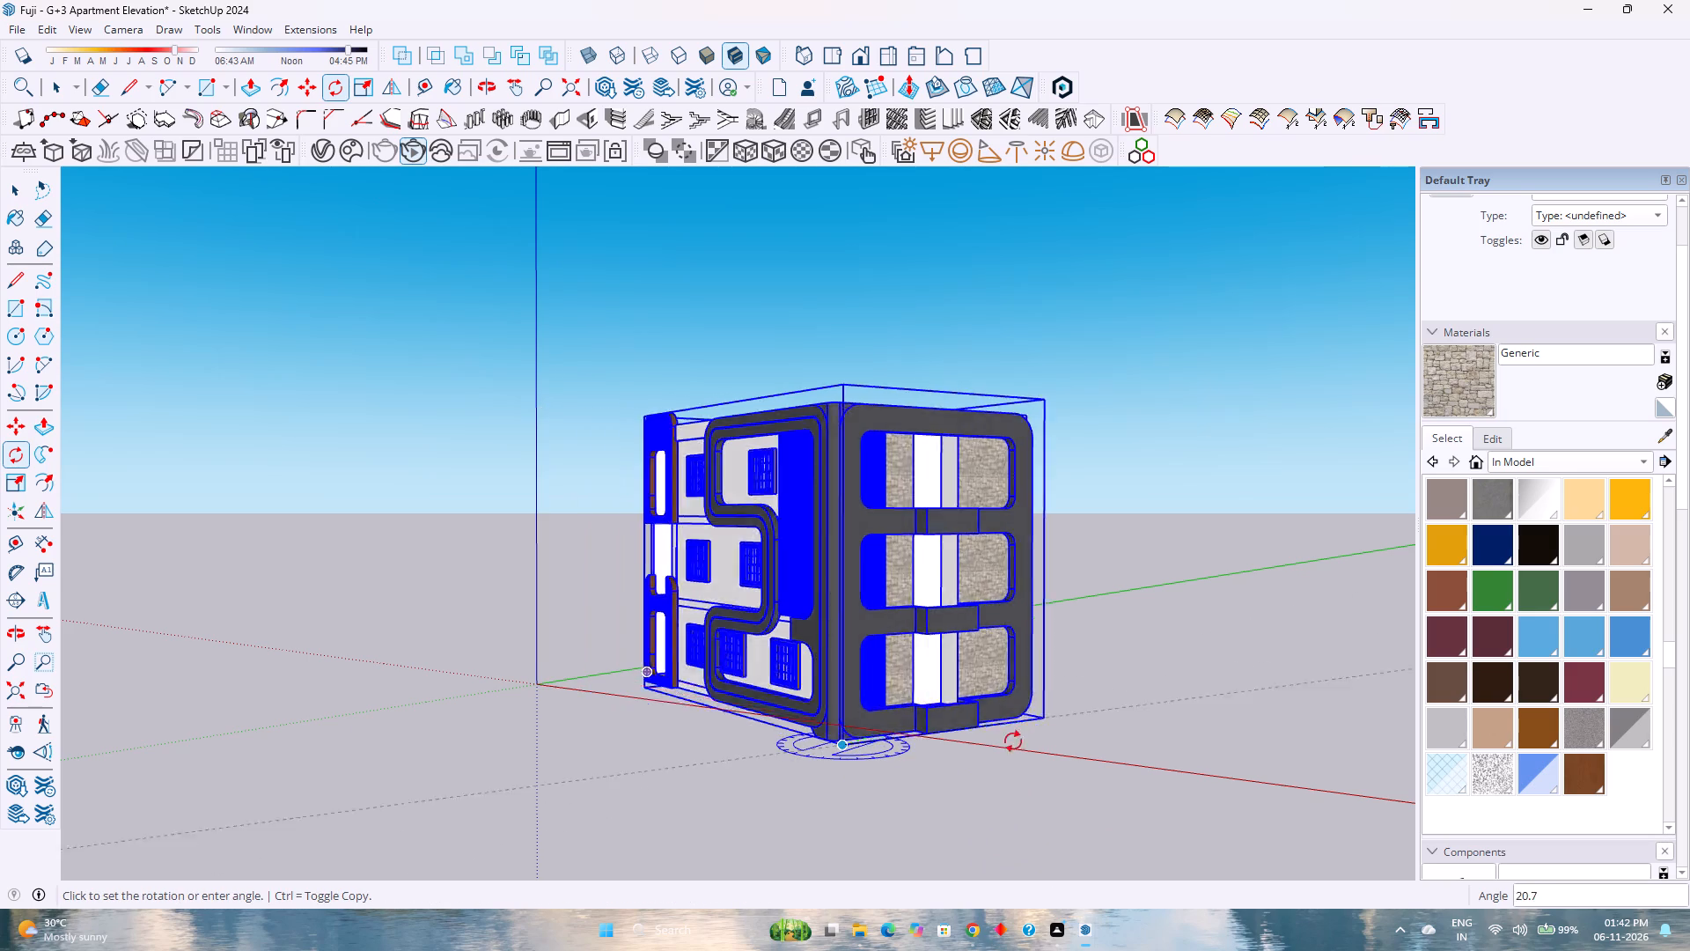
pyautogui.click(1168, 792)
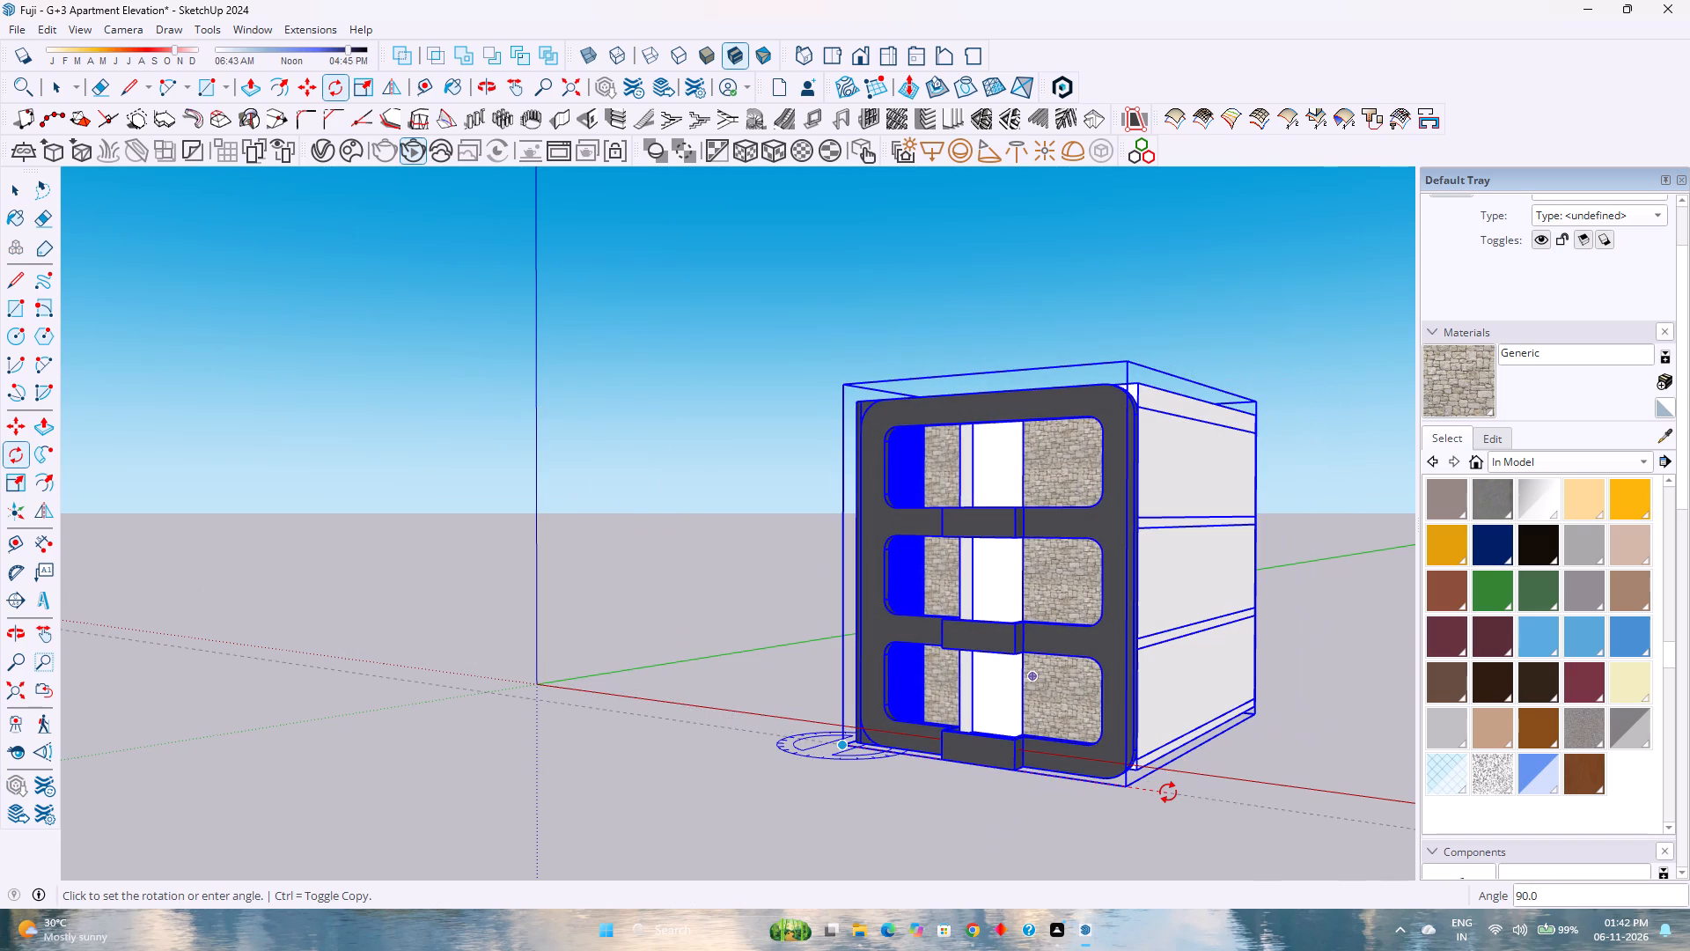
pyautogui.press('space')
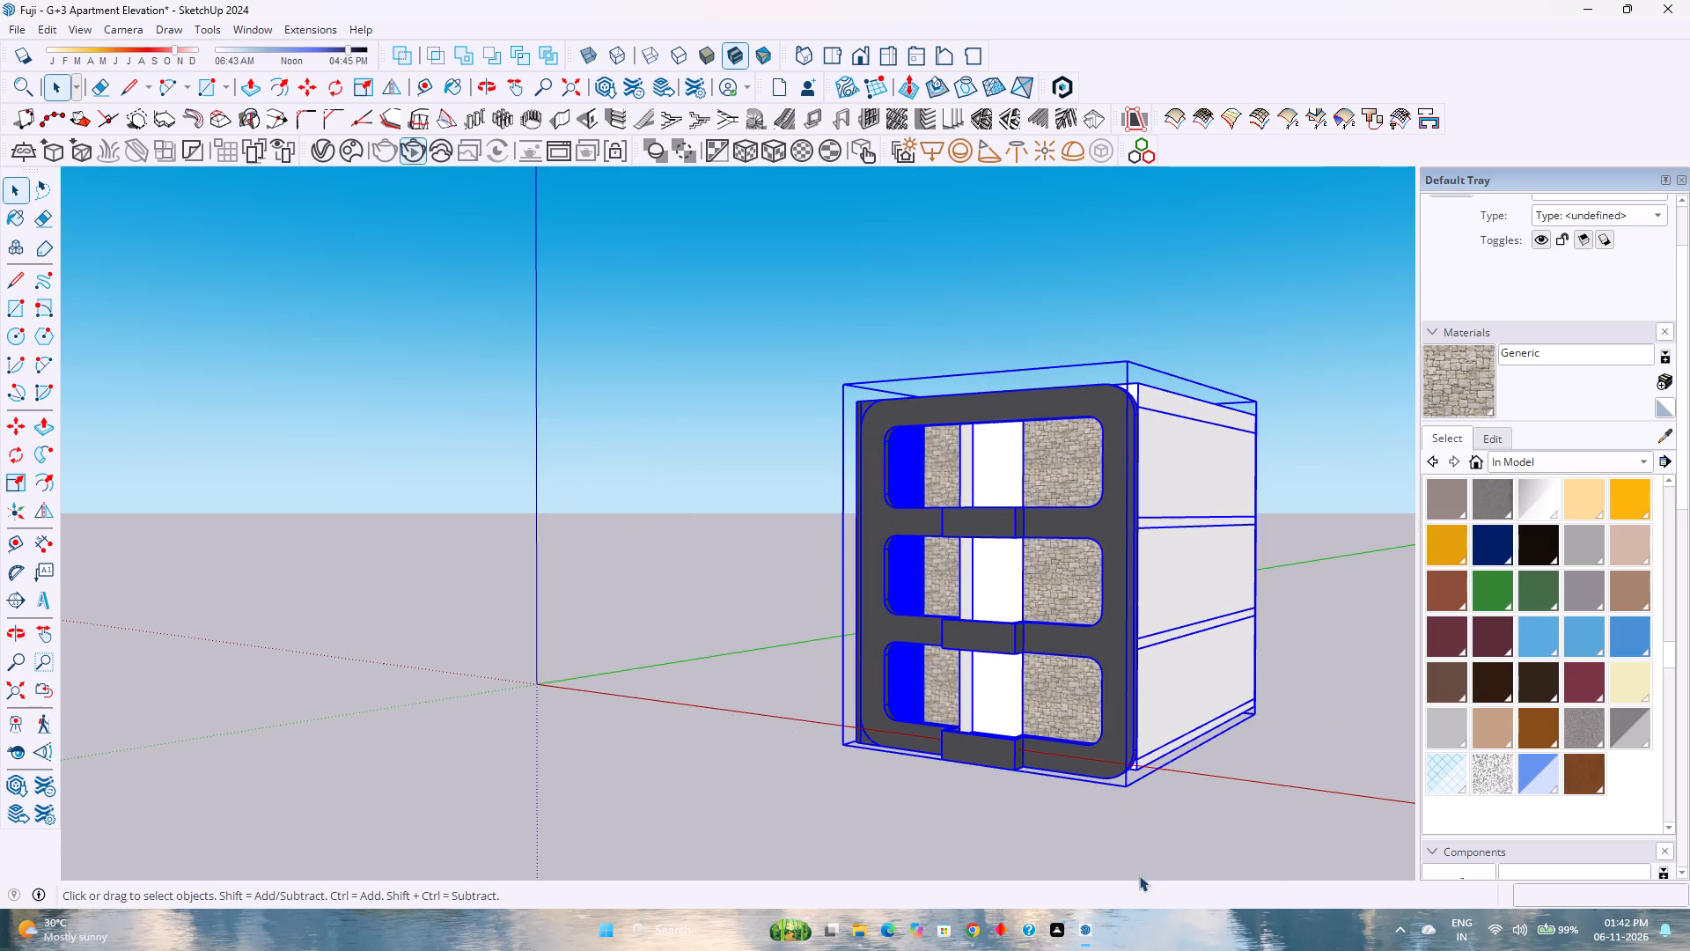
# Bring up the V-Ray Frame Buffer, examine the sunlit stone and wood balcony walls up close and as a whole, and close it.
pyautogui.click(1258, 863)
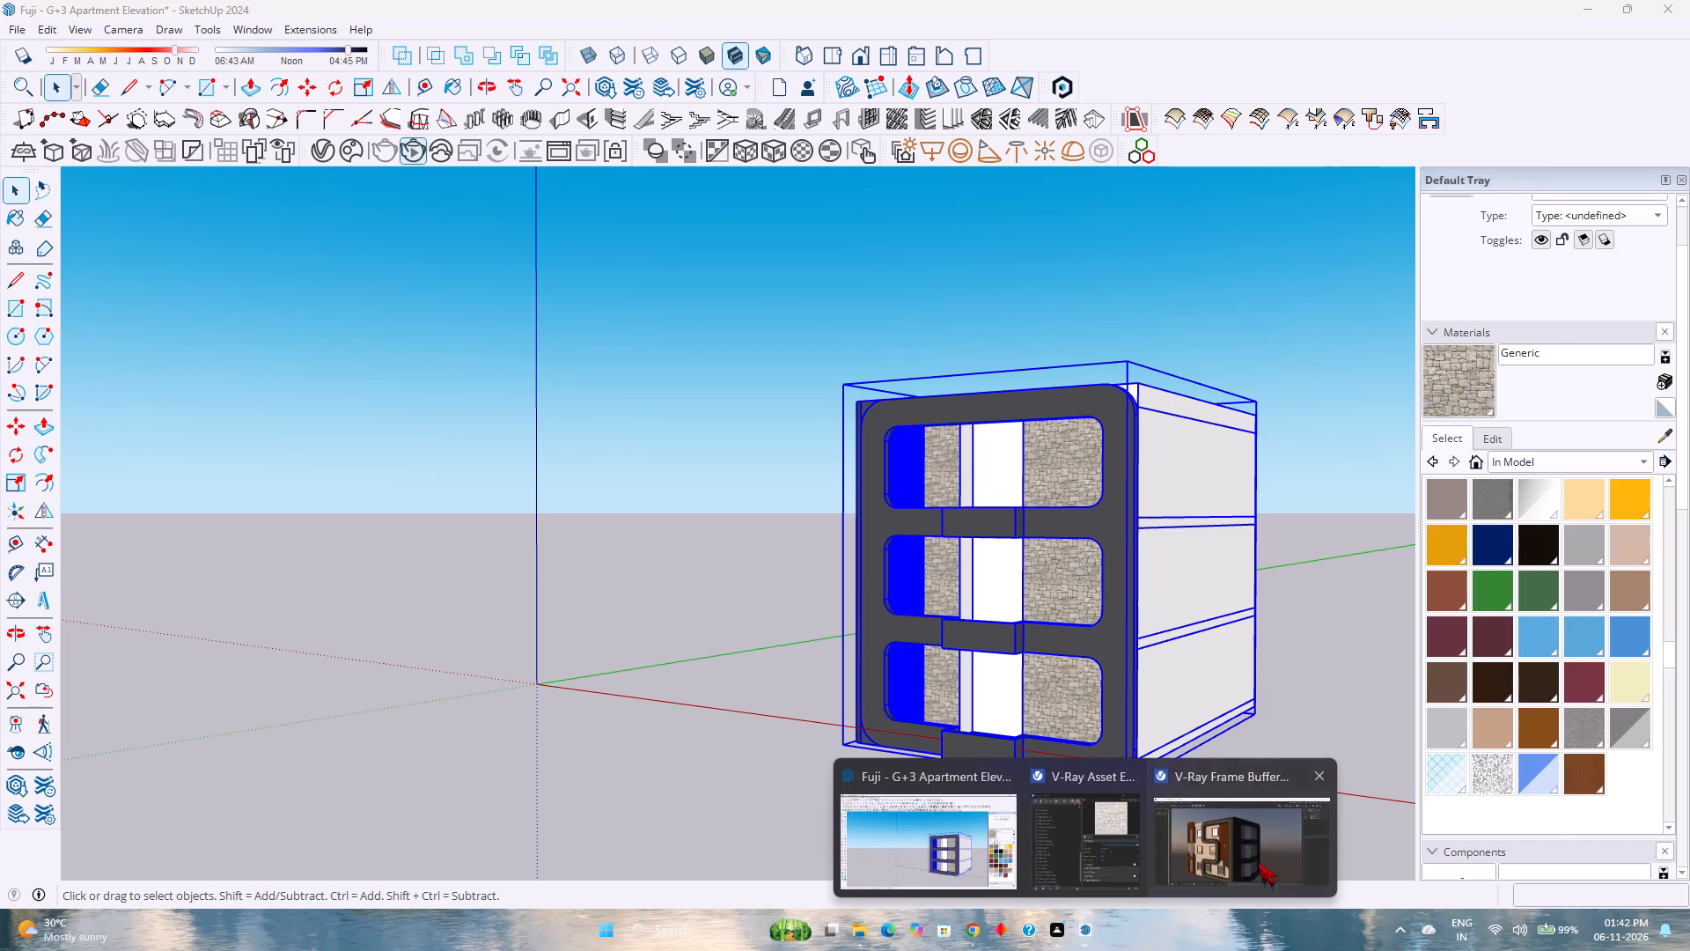
pyautogui.scroll(2, 1064, 744)
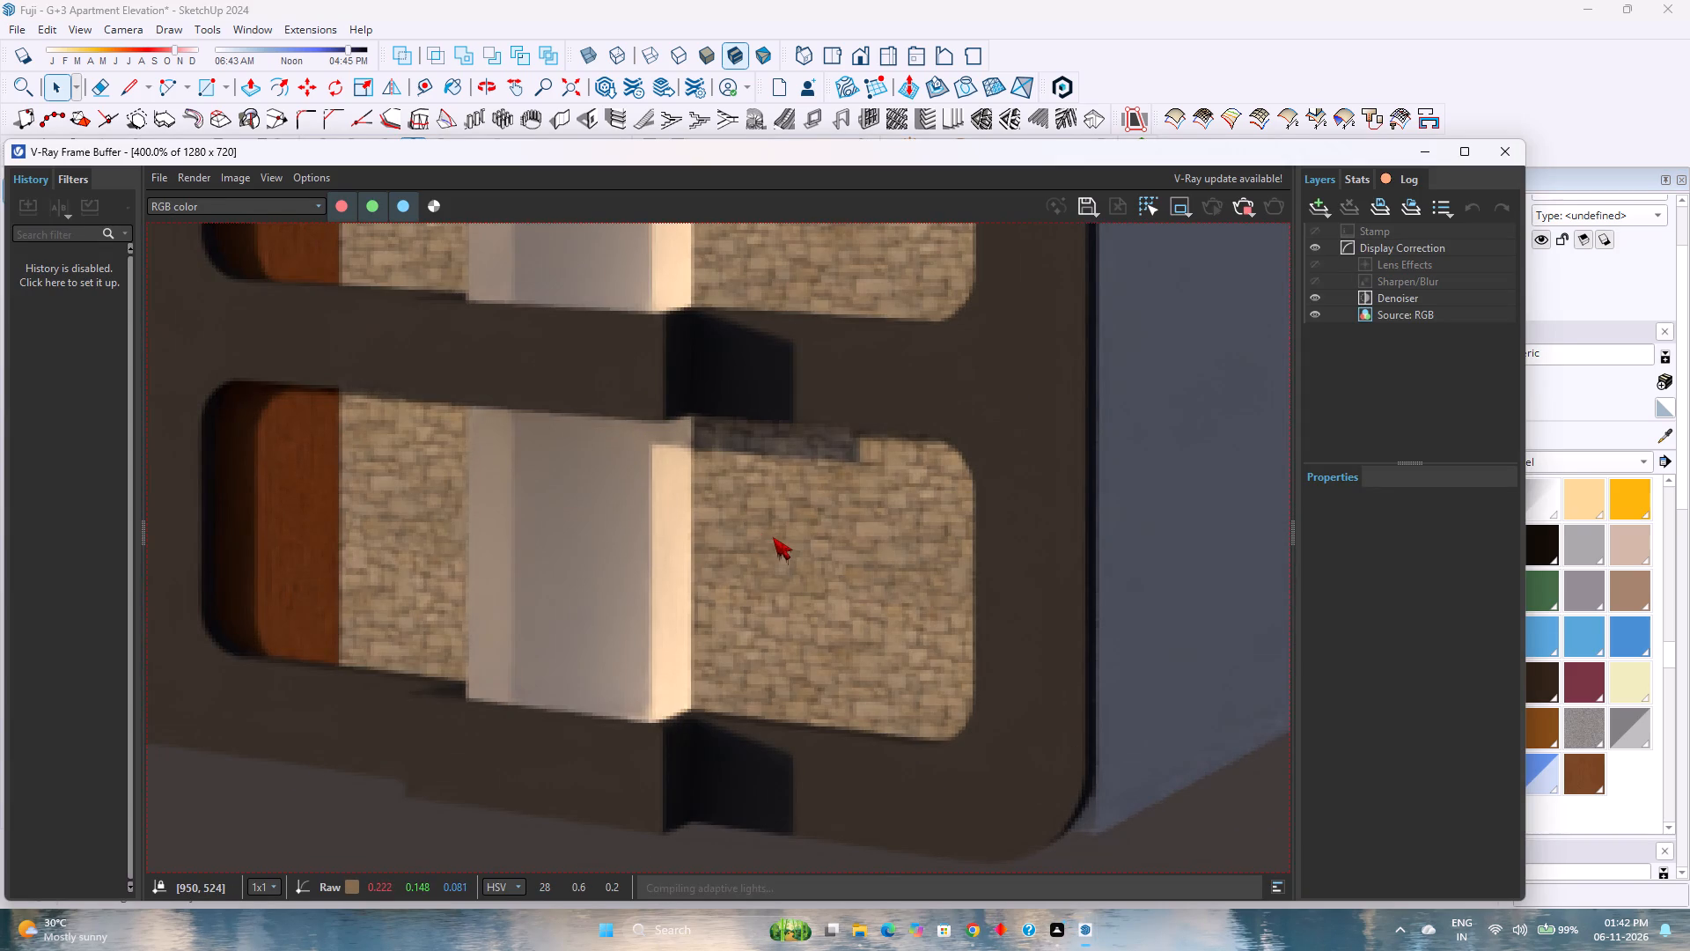
pyautogui.scroll(-1, 773, 537)
pyautogui.scroll(-3, 721, 421)
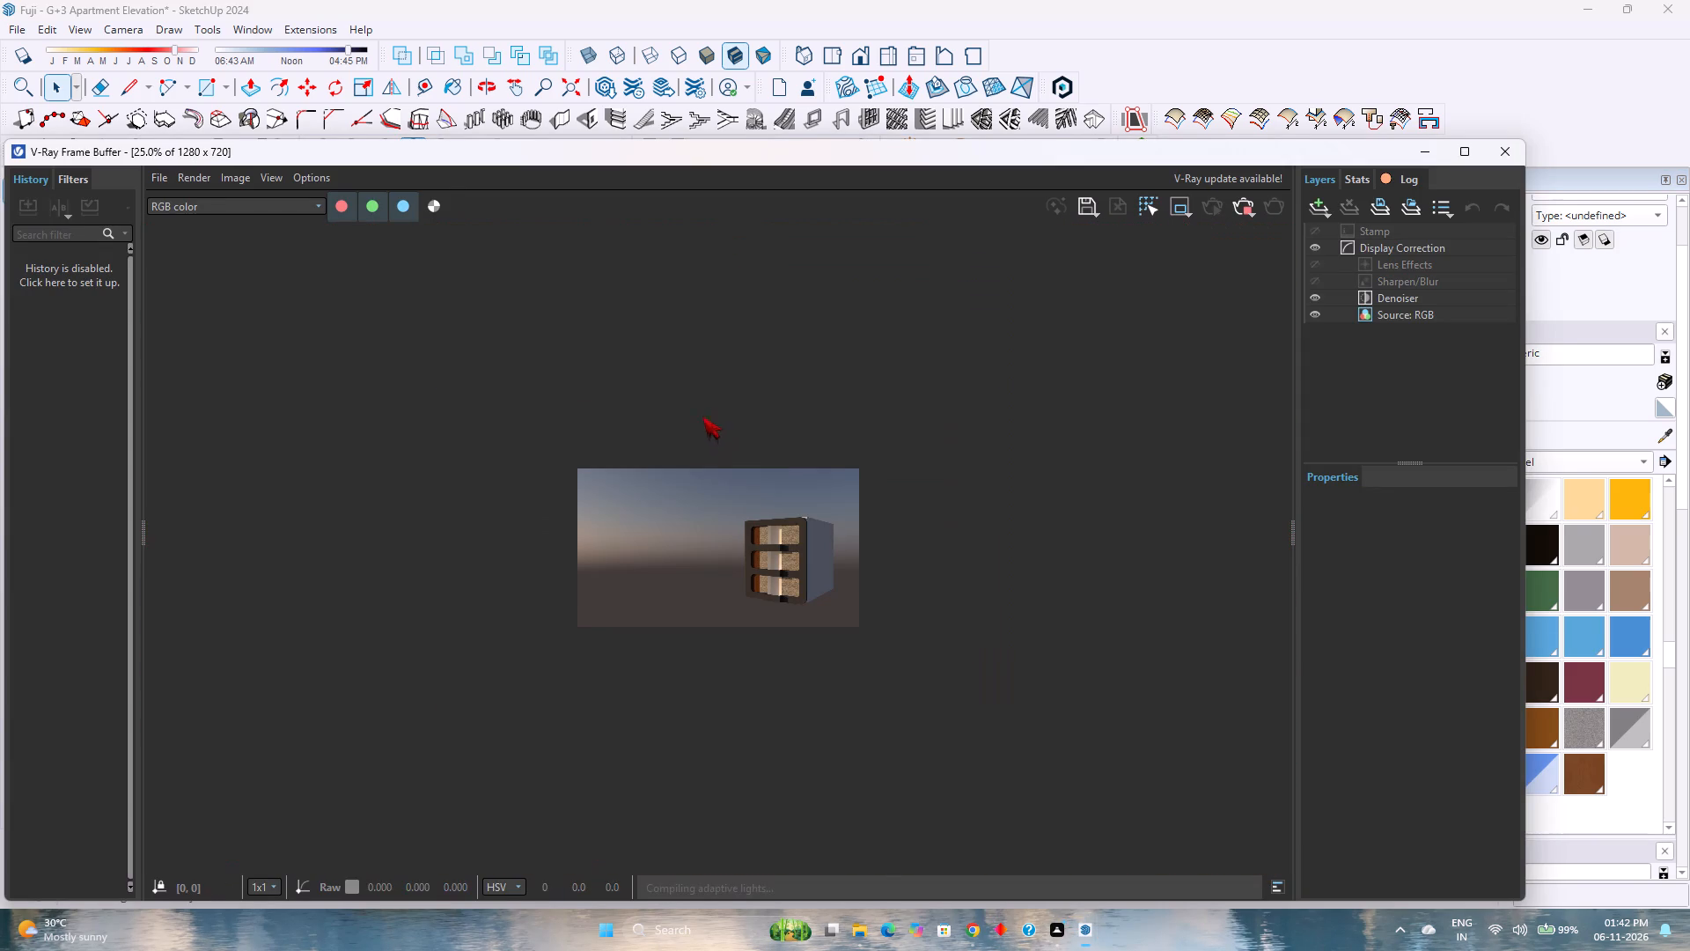
pyautogui.scroll(3, 784, 517)
pyautogui.scroll(-2, 1001, 604)
pyautogui.scroll(1, 892, 607)
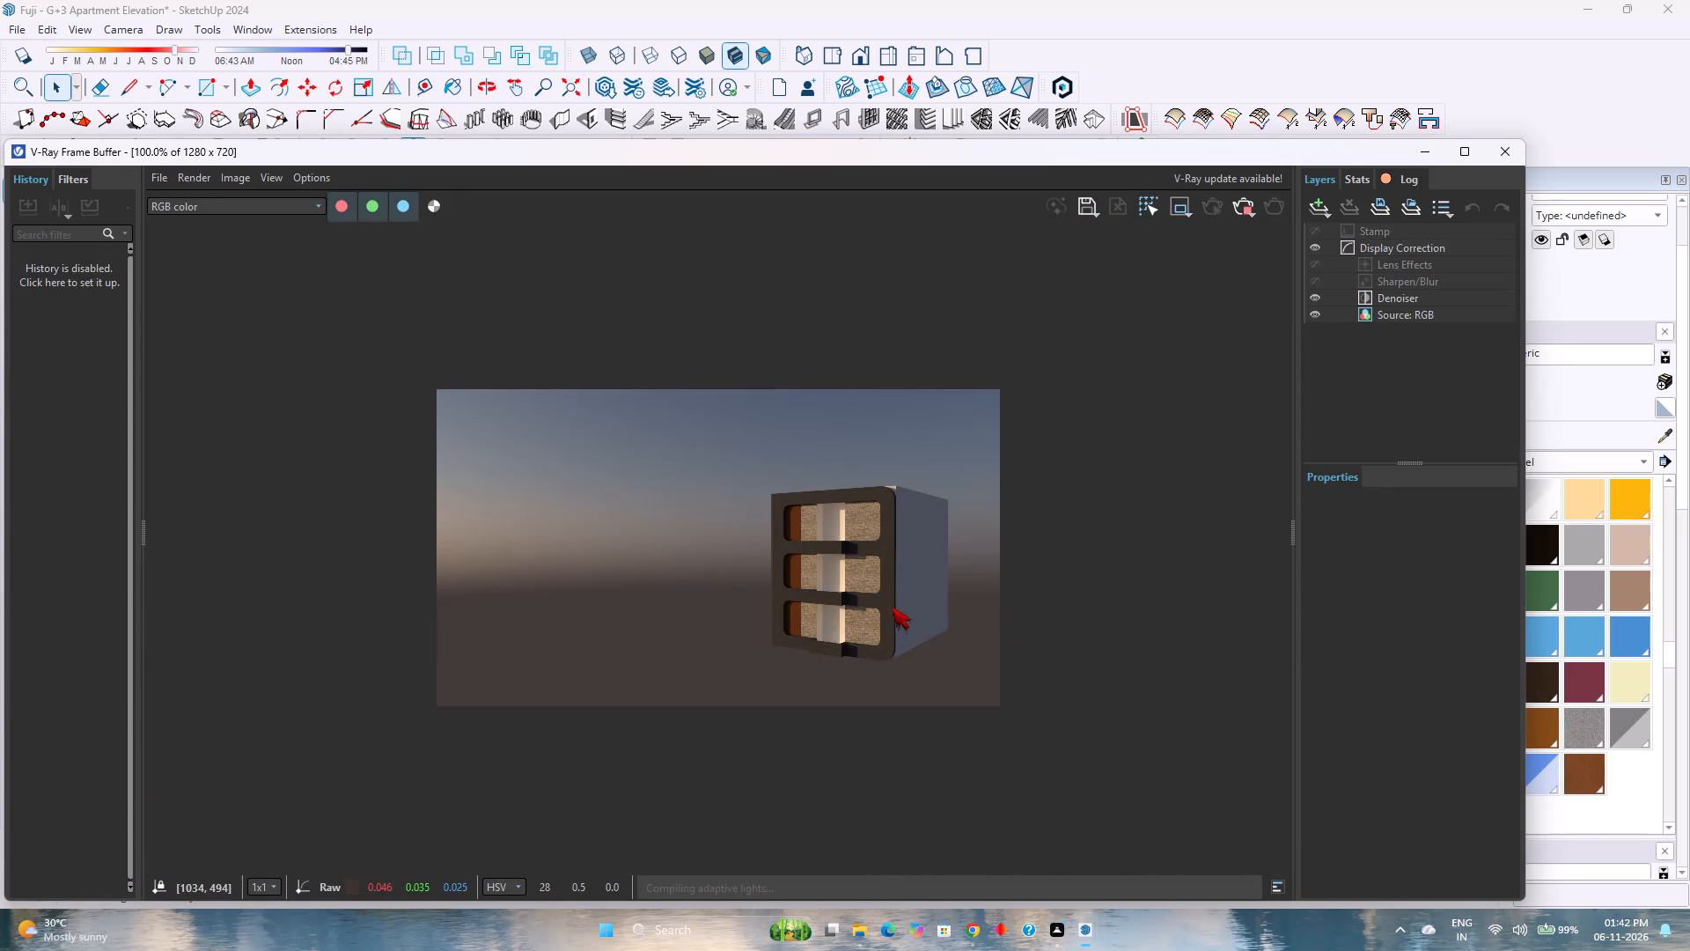
pyautogui.scroll(1, 1096, 614)
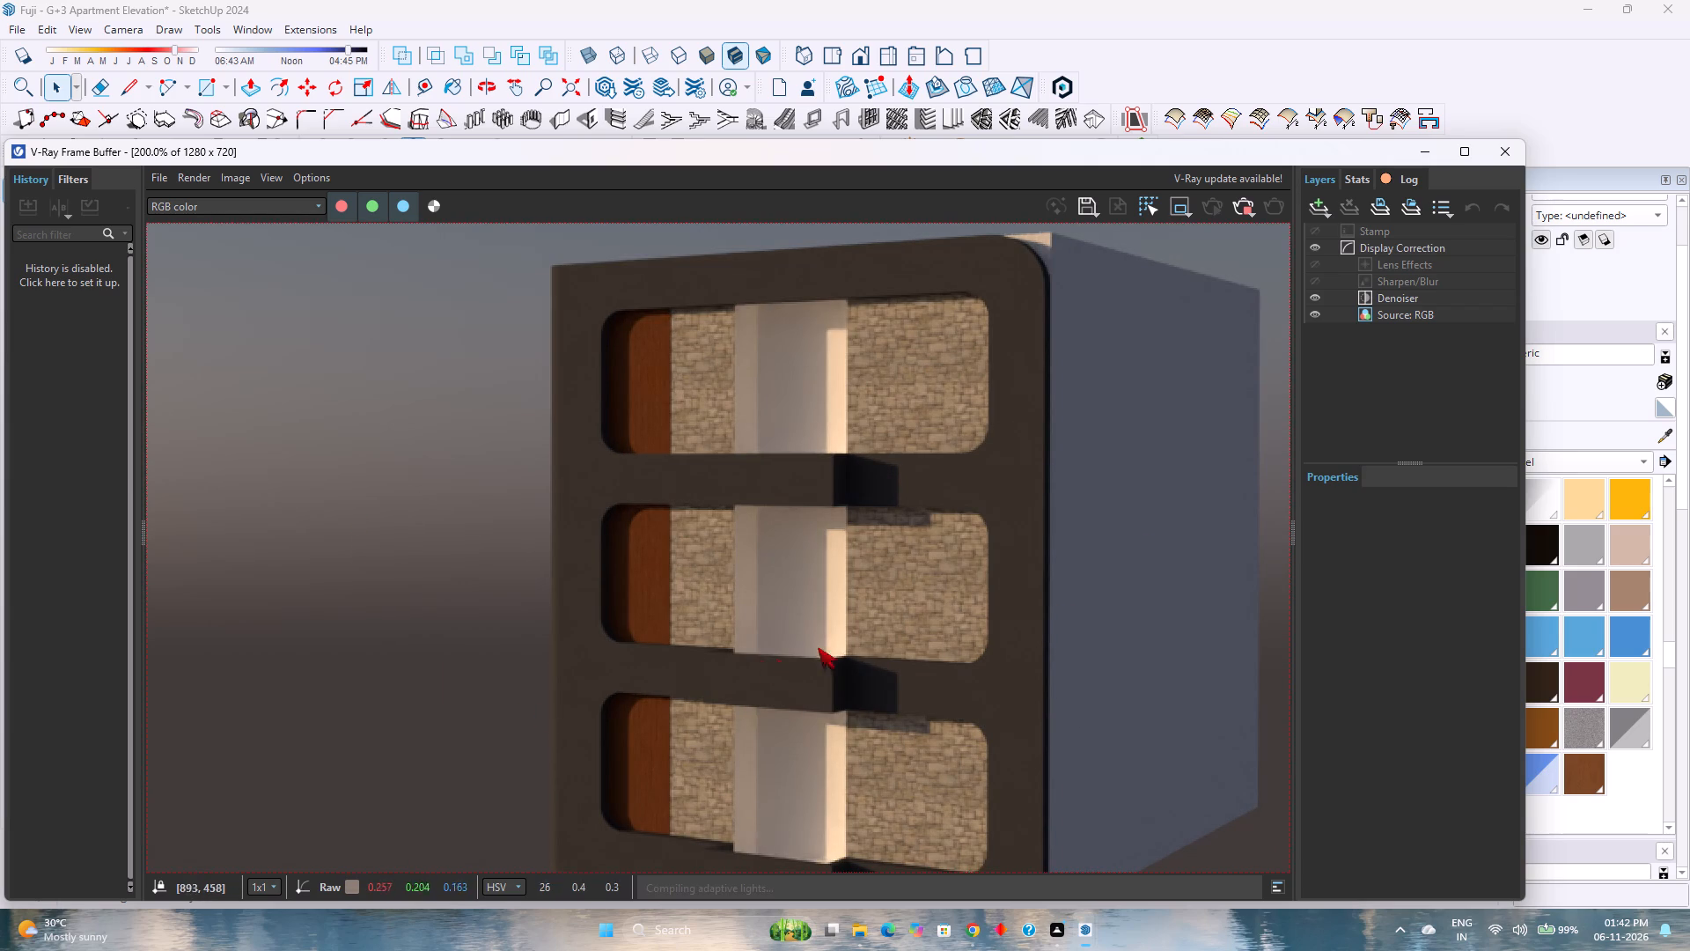
pyautogui.scroll(-2, 835, 640)
pyautogui.scroll(1, 835, 640)
pyautogui.scroll(-1, 855, 640)
pyautogui.scroll(2, 855, 640)
pyautogui.scroll(-2, 855, 640)
pyautogui.scroll(2, 855, 640)
pyautogui.scroll(-2, 855, 640)
pyautogui.scroll(1, 855, 640)
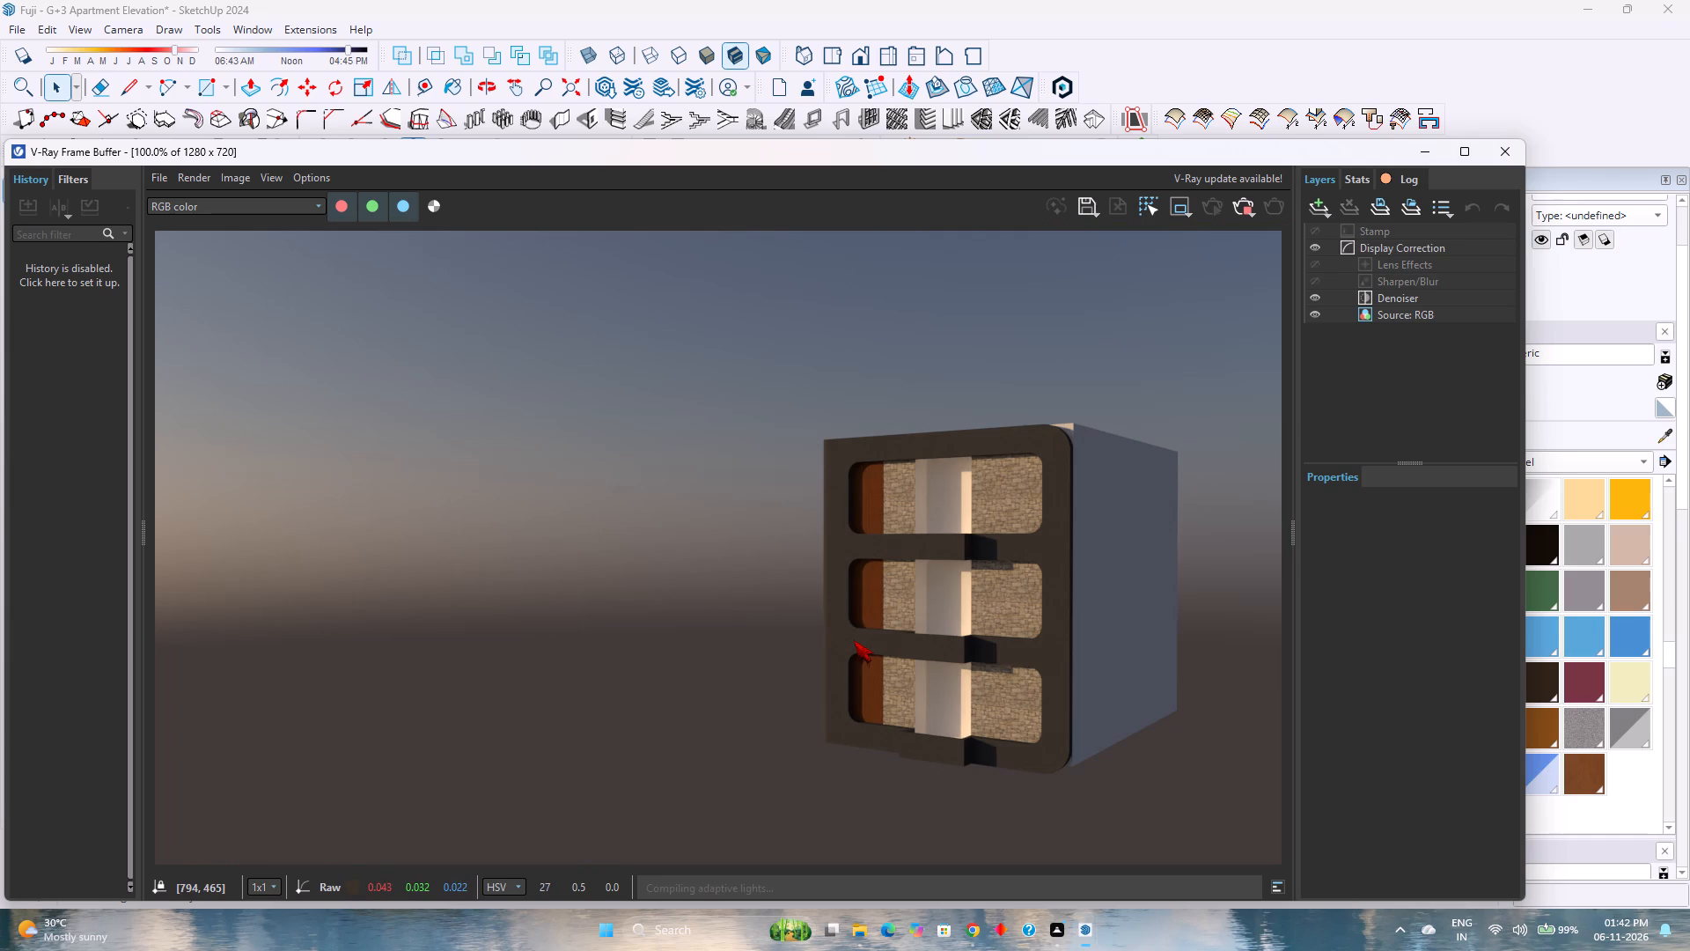
pyautogui.click(1505, 149)
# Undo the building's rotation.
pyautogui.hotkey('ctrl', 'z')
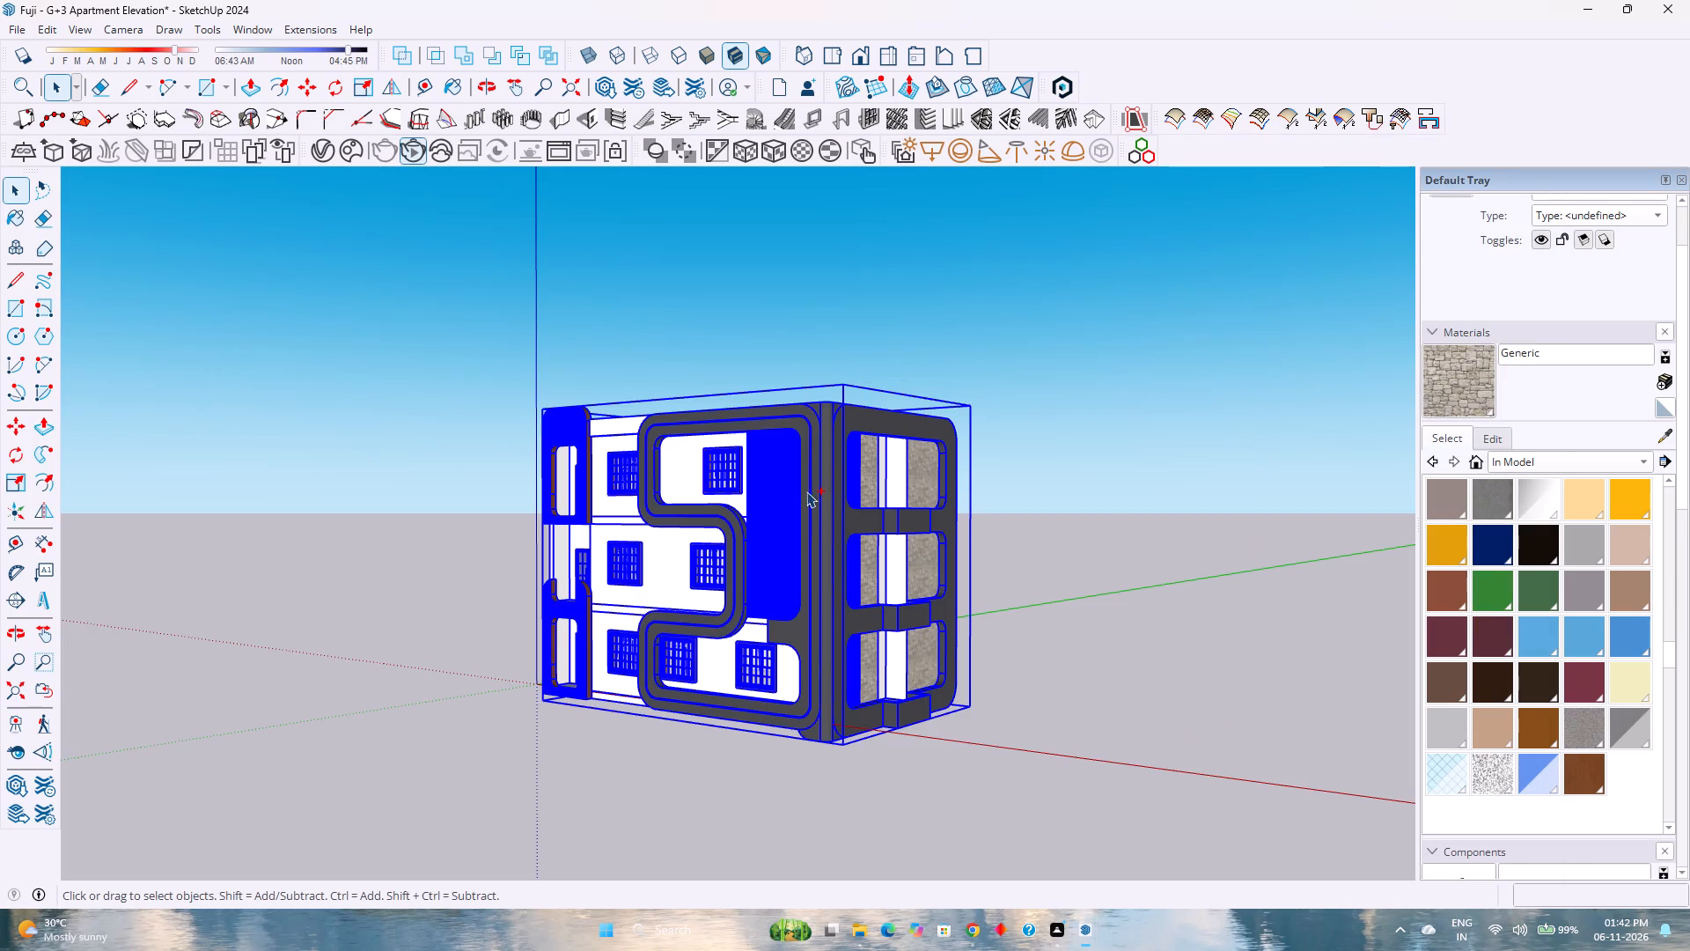
# Open the building group for editing.
pyautogui.doubleClick(777, 647)
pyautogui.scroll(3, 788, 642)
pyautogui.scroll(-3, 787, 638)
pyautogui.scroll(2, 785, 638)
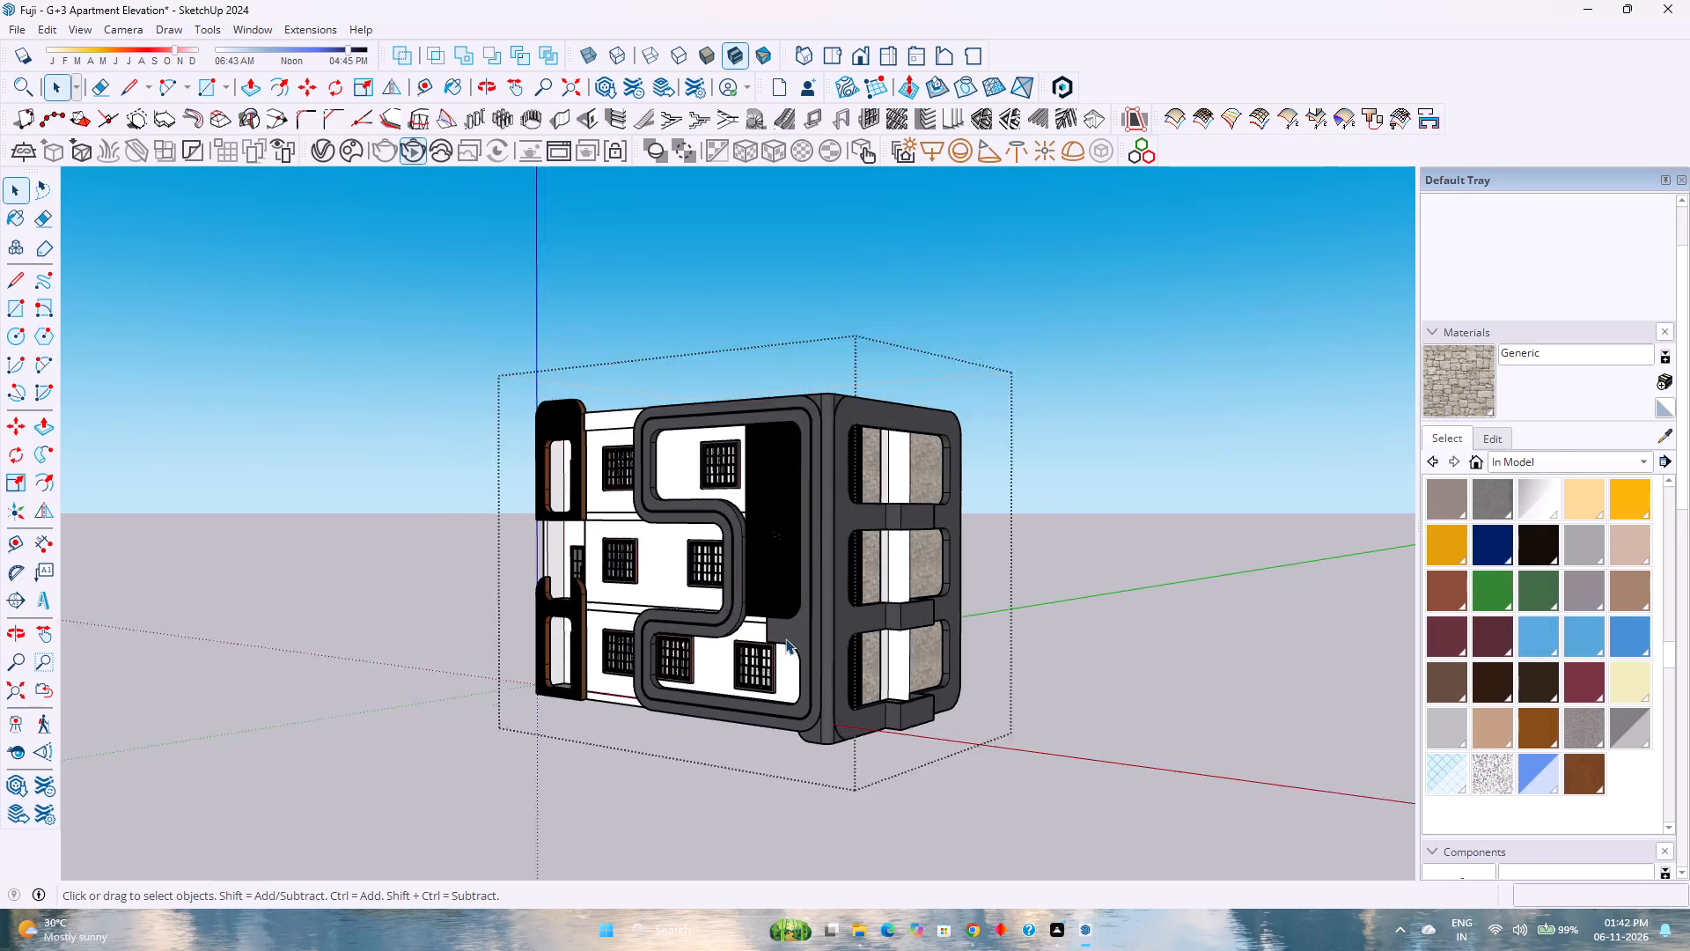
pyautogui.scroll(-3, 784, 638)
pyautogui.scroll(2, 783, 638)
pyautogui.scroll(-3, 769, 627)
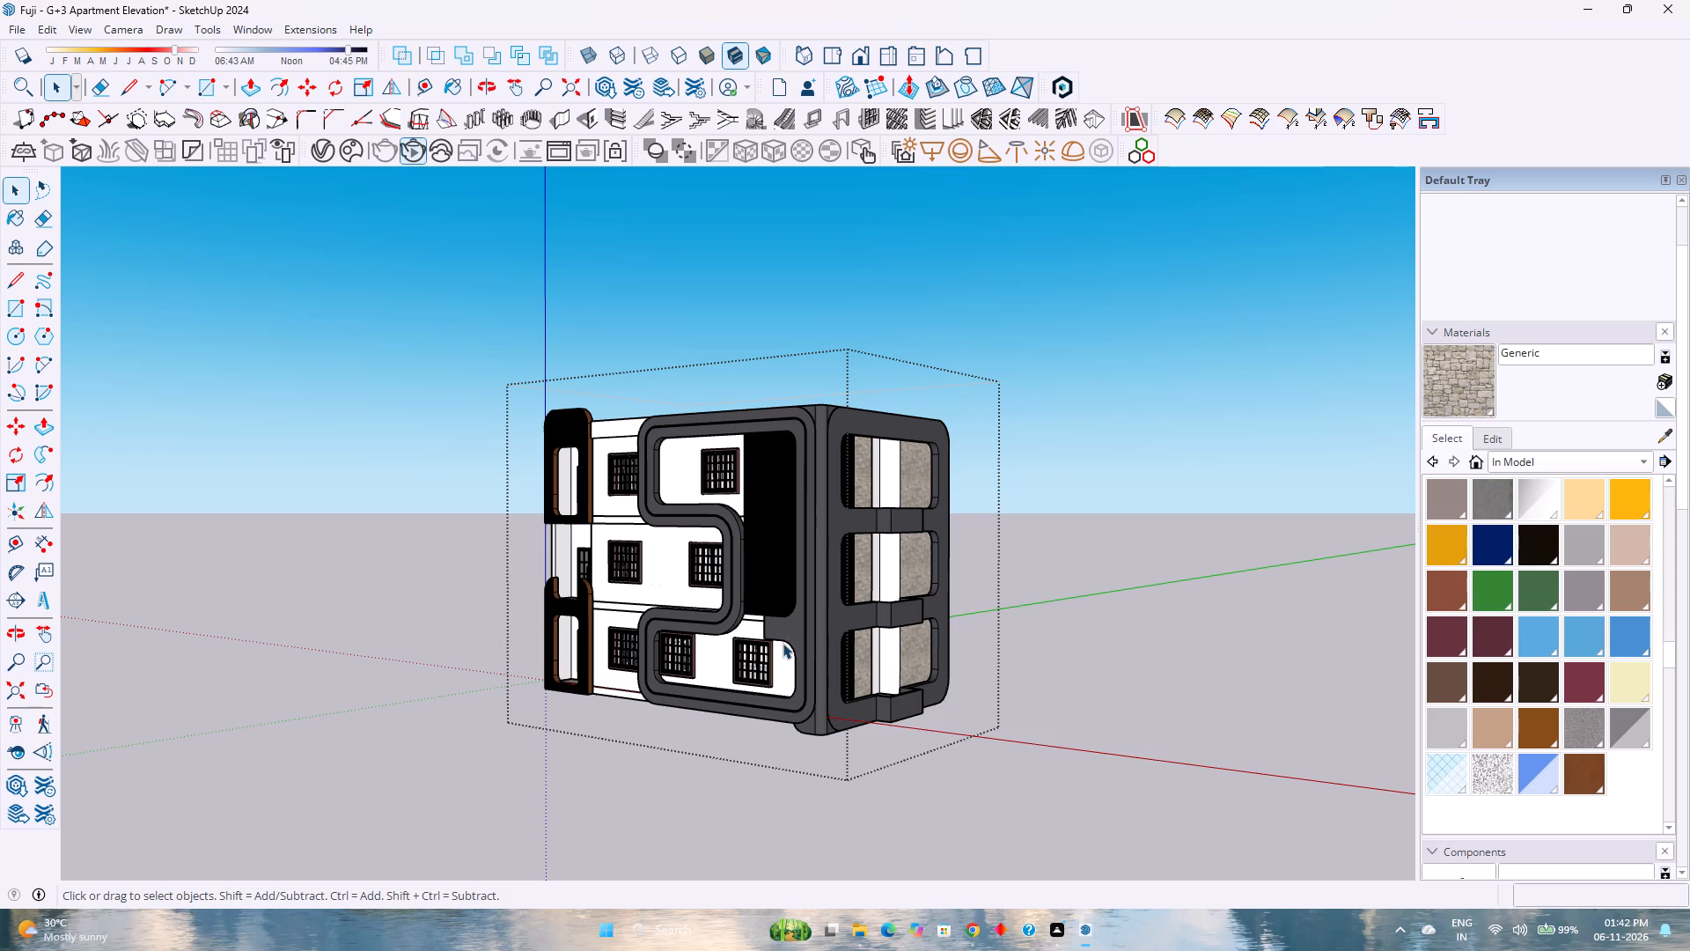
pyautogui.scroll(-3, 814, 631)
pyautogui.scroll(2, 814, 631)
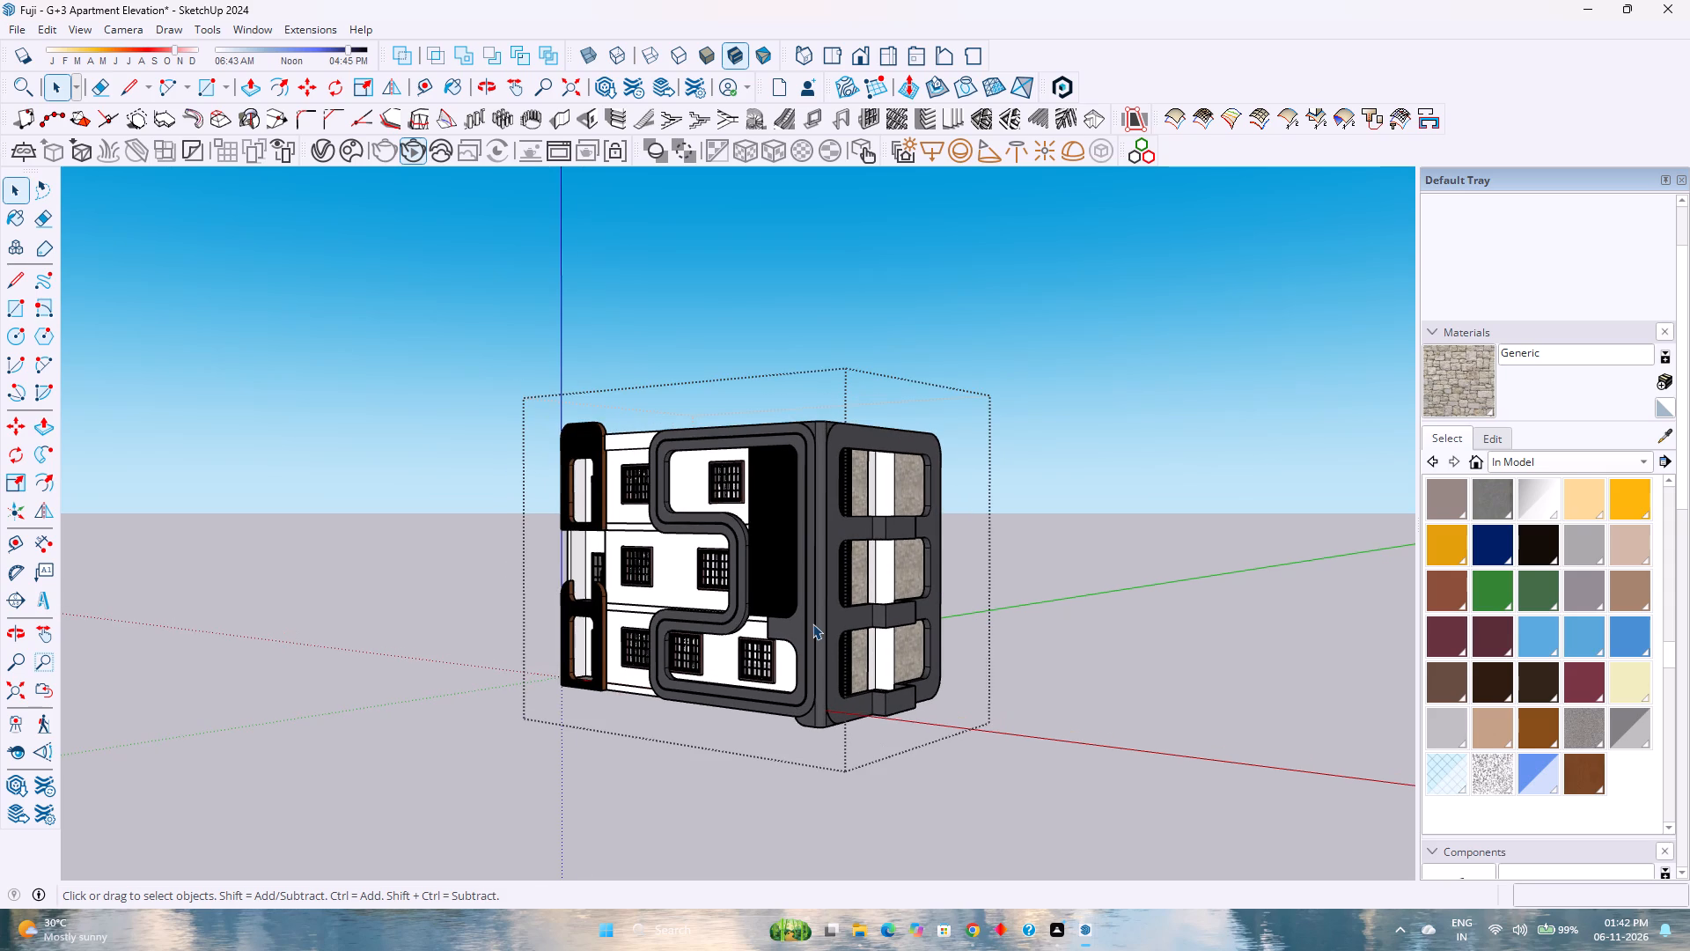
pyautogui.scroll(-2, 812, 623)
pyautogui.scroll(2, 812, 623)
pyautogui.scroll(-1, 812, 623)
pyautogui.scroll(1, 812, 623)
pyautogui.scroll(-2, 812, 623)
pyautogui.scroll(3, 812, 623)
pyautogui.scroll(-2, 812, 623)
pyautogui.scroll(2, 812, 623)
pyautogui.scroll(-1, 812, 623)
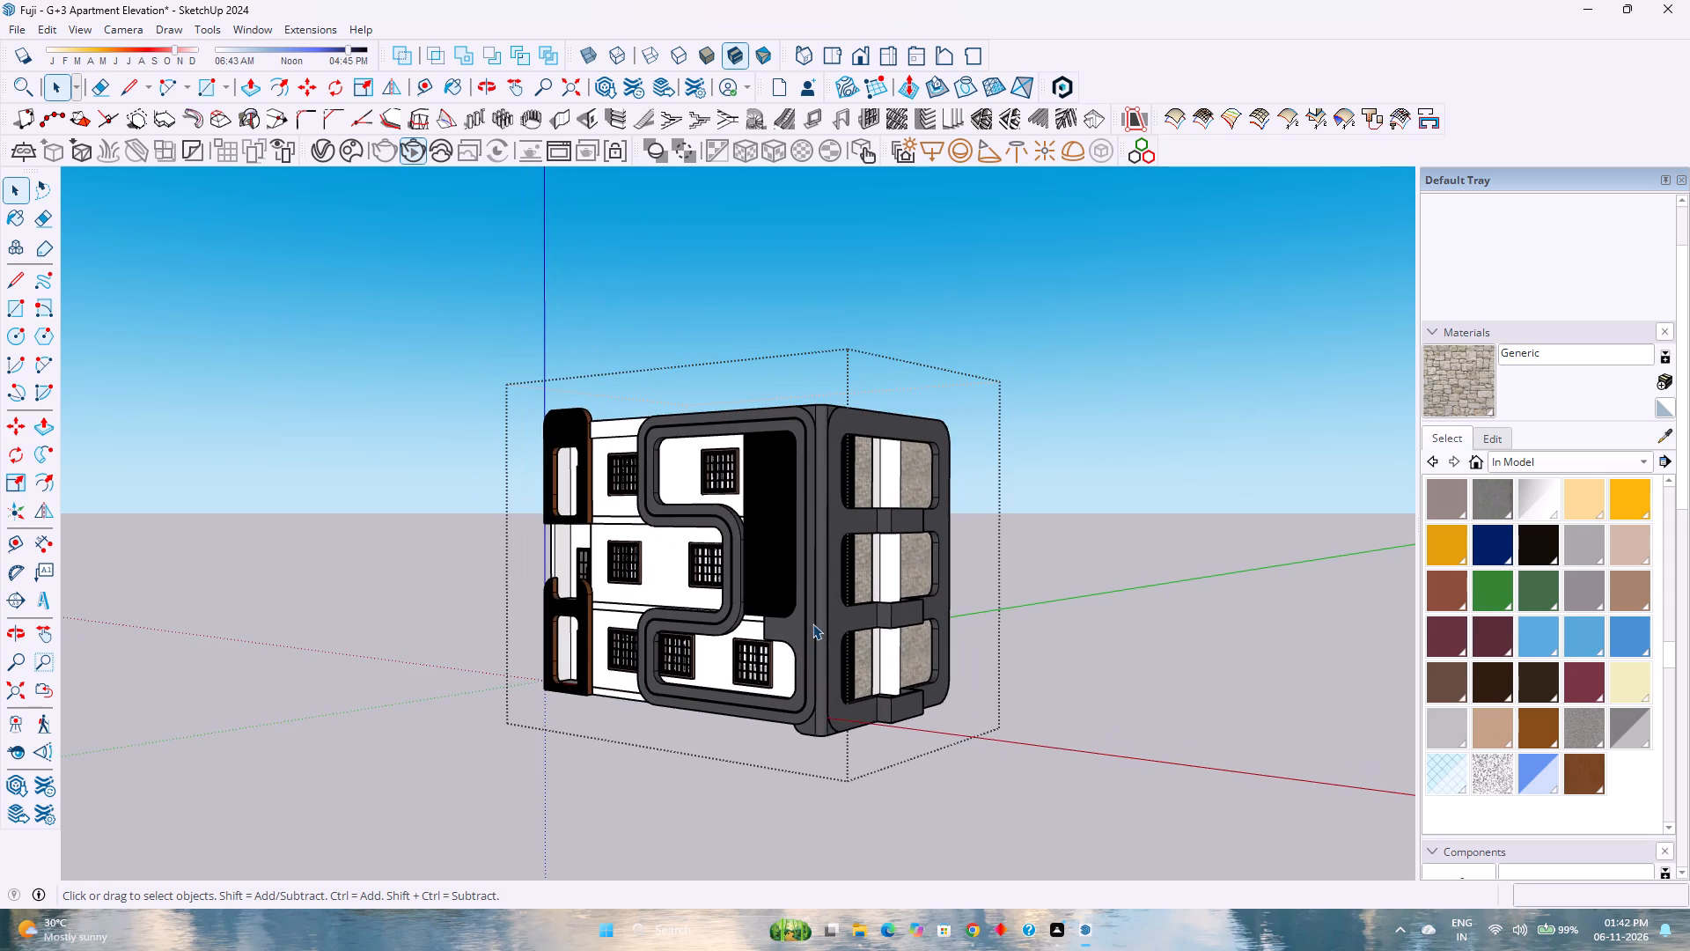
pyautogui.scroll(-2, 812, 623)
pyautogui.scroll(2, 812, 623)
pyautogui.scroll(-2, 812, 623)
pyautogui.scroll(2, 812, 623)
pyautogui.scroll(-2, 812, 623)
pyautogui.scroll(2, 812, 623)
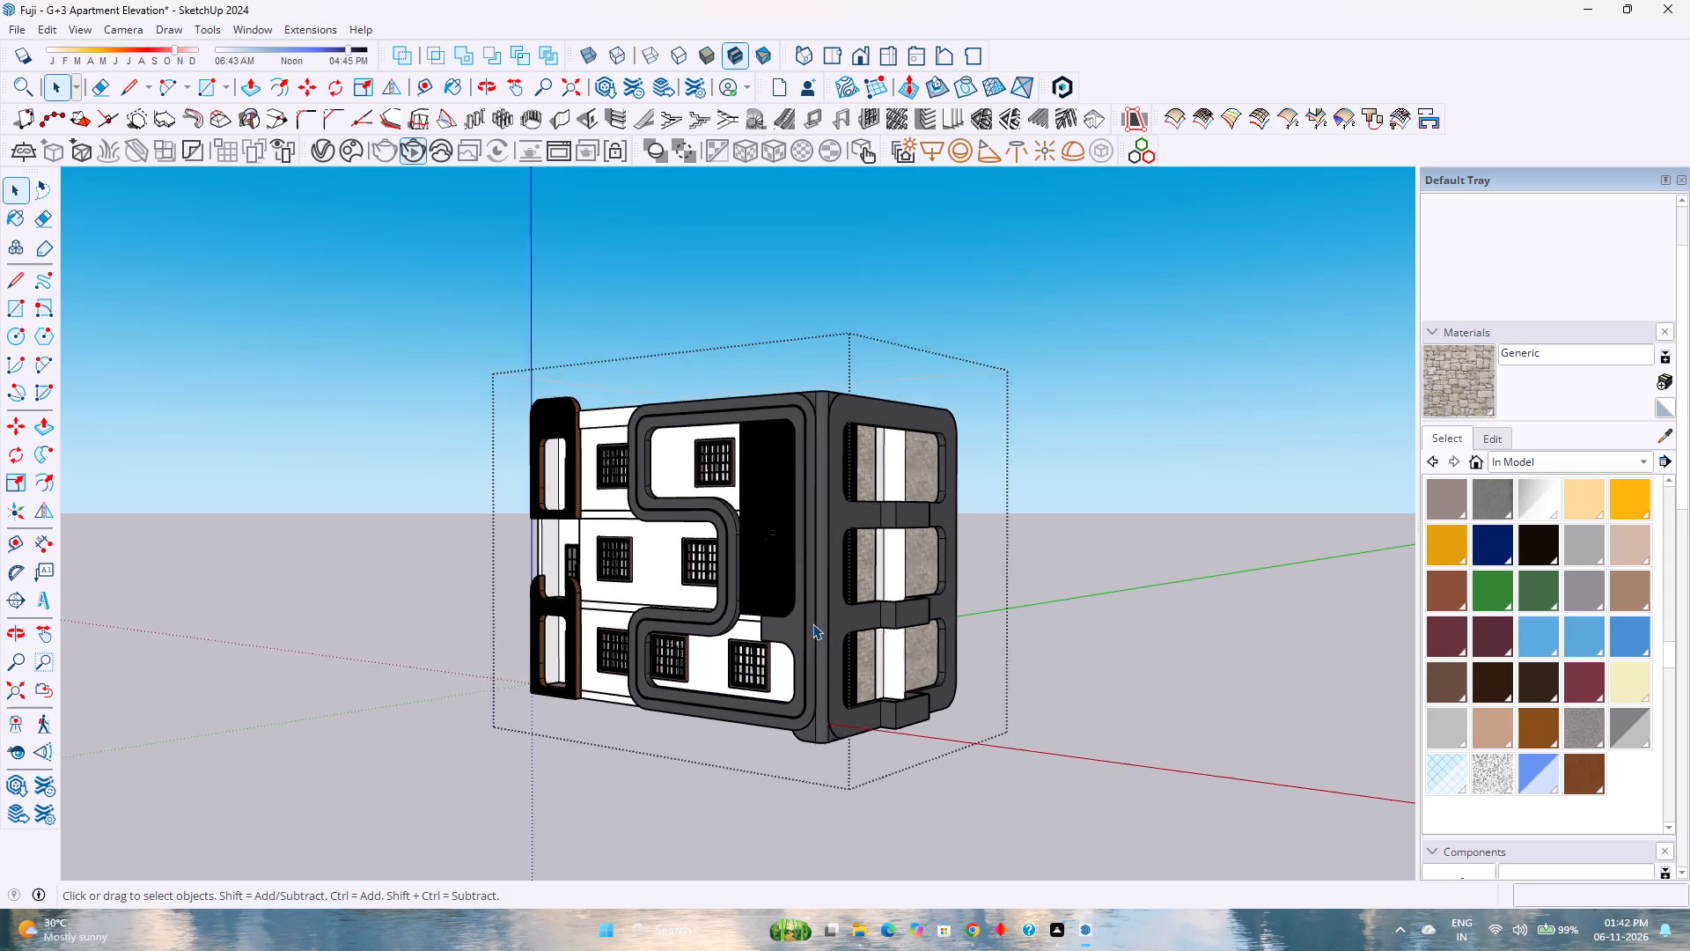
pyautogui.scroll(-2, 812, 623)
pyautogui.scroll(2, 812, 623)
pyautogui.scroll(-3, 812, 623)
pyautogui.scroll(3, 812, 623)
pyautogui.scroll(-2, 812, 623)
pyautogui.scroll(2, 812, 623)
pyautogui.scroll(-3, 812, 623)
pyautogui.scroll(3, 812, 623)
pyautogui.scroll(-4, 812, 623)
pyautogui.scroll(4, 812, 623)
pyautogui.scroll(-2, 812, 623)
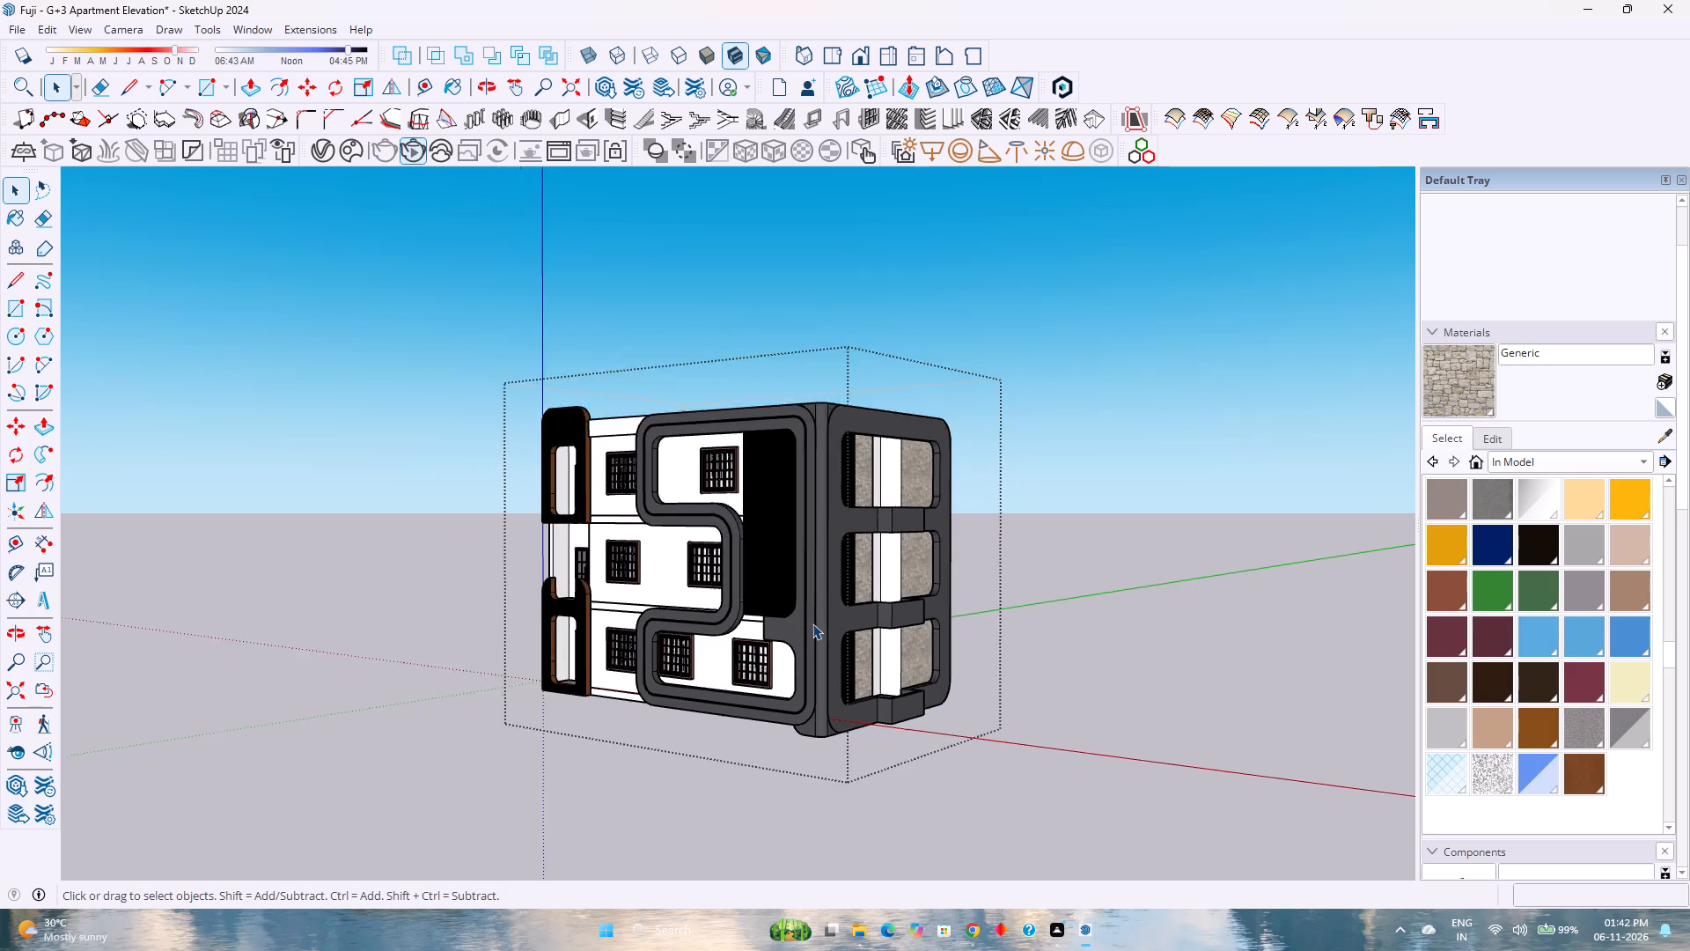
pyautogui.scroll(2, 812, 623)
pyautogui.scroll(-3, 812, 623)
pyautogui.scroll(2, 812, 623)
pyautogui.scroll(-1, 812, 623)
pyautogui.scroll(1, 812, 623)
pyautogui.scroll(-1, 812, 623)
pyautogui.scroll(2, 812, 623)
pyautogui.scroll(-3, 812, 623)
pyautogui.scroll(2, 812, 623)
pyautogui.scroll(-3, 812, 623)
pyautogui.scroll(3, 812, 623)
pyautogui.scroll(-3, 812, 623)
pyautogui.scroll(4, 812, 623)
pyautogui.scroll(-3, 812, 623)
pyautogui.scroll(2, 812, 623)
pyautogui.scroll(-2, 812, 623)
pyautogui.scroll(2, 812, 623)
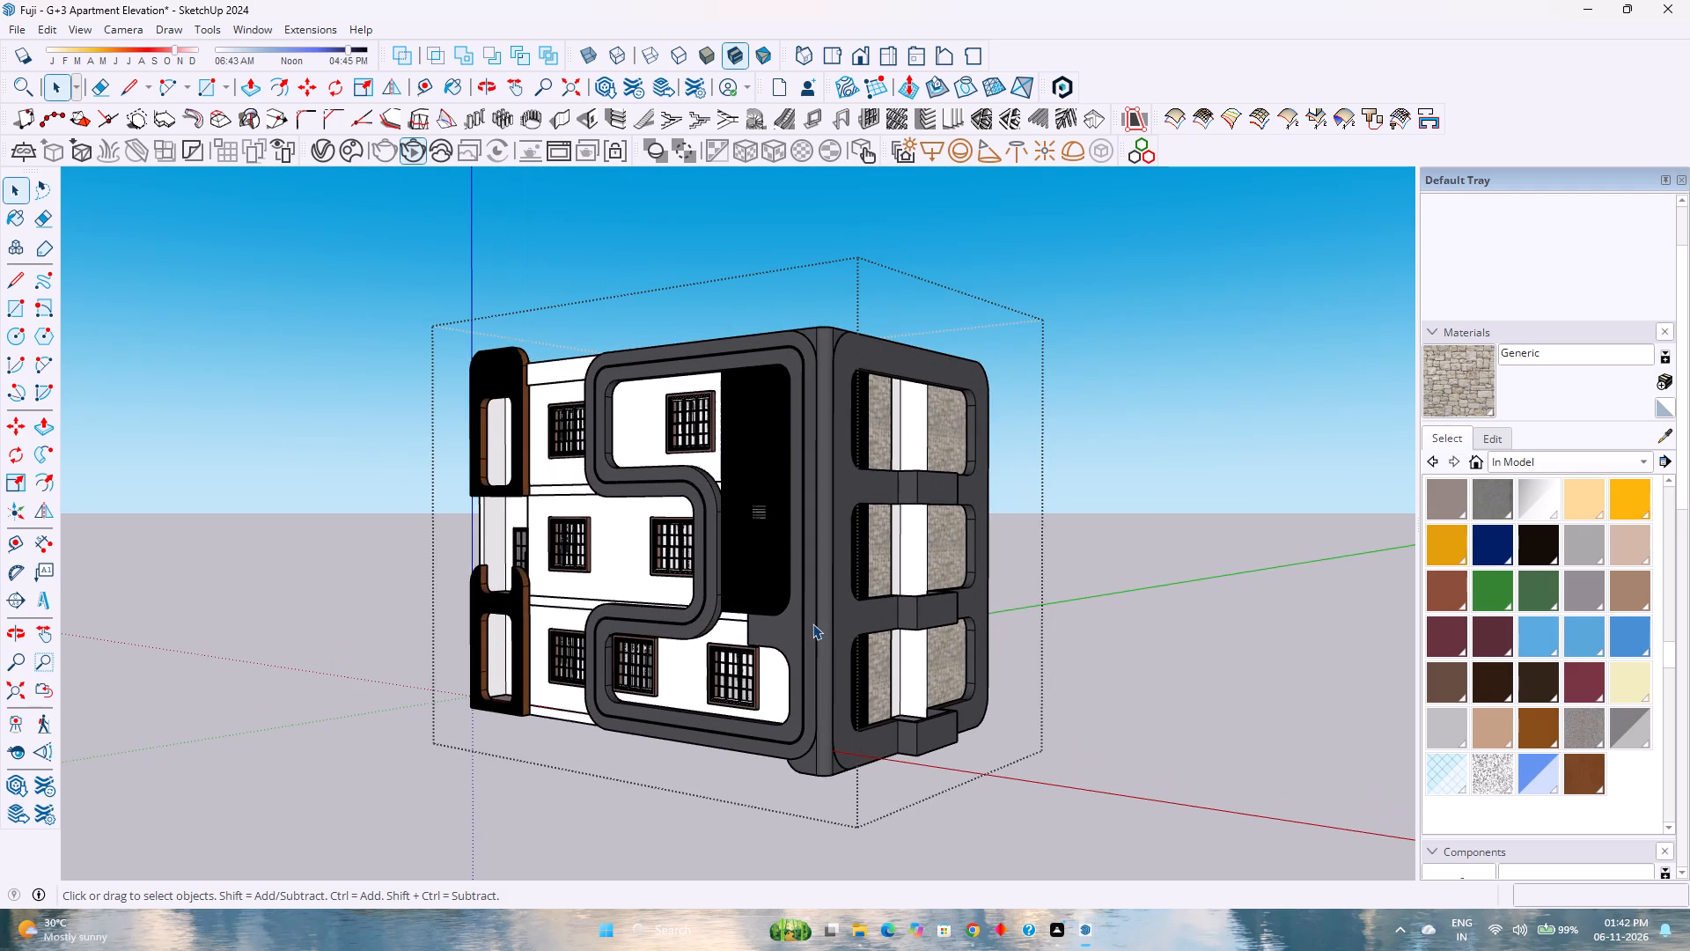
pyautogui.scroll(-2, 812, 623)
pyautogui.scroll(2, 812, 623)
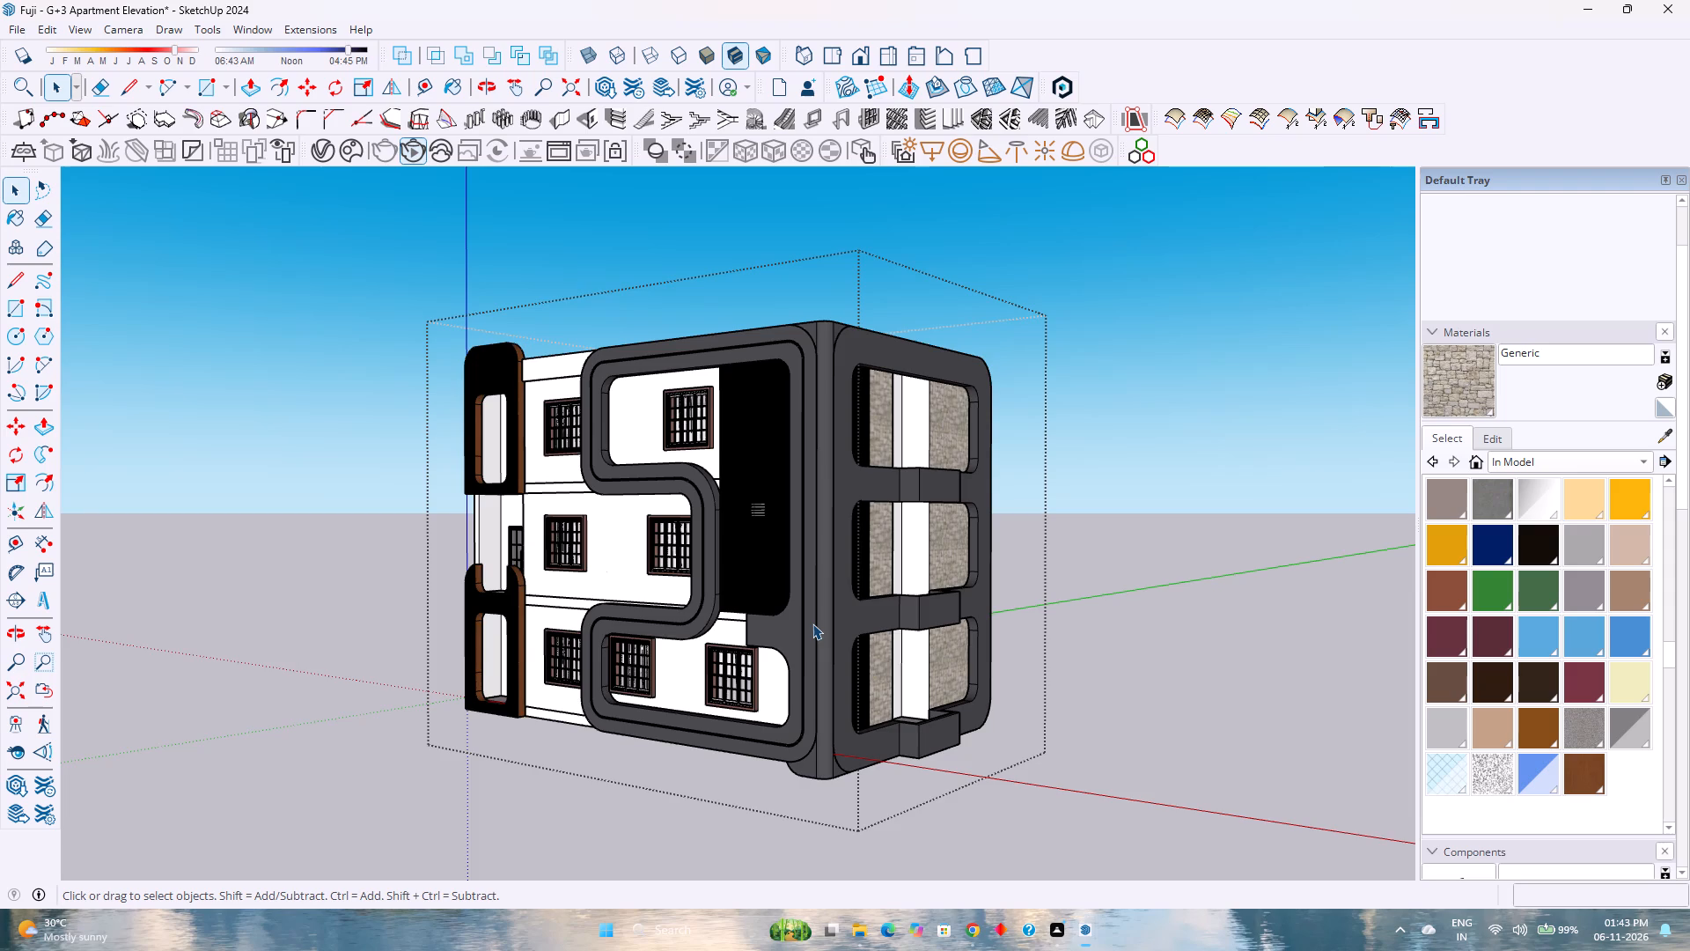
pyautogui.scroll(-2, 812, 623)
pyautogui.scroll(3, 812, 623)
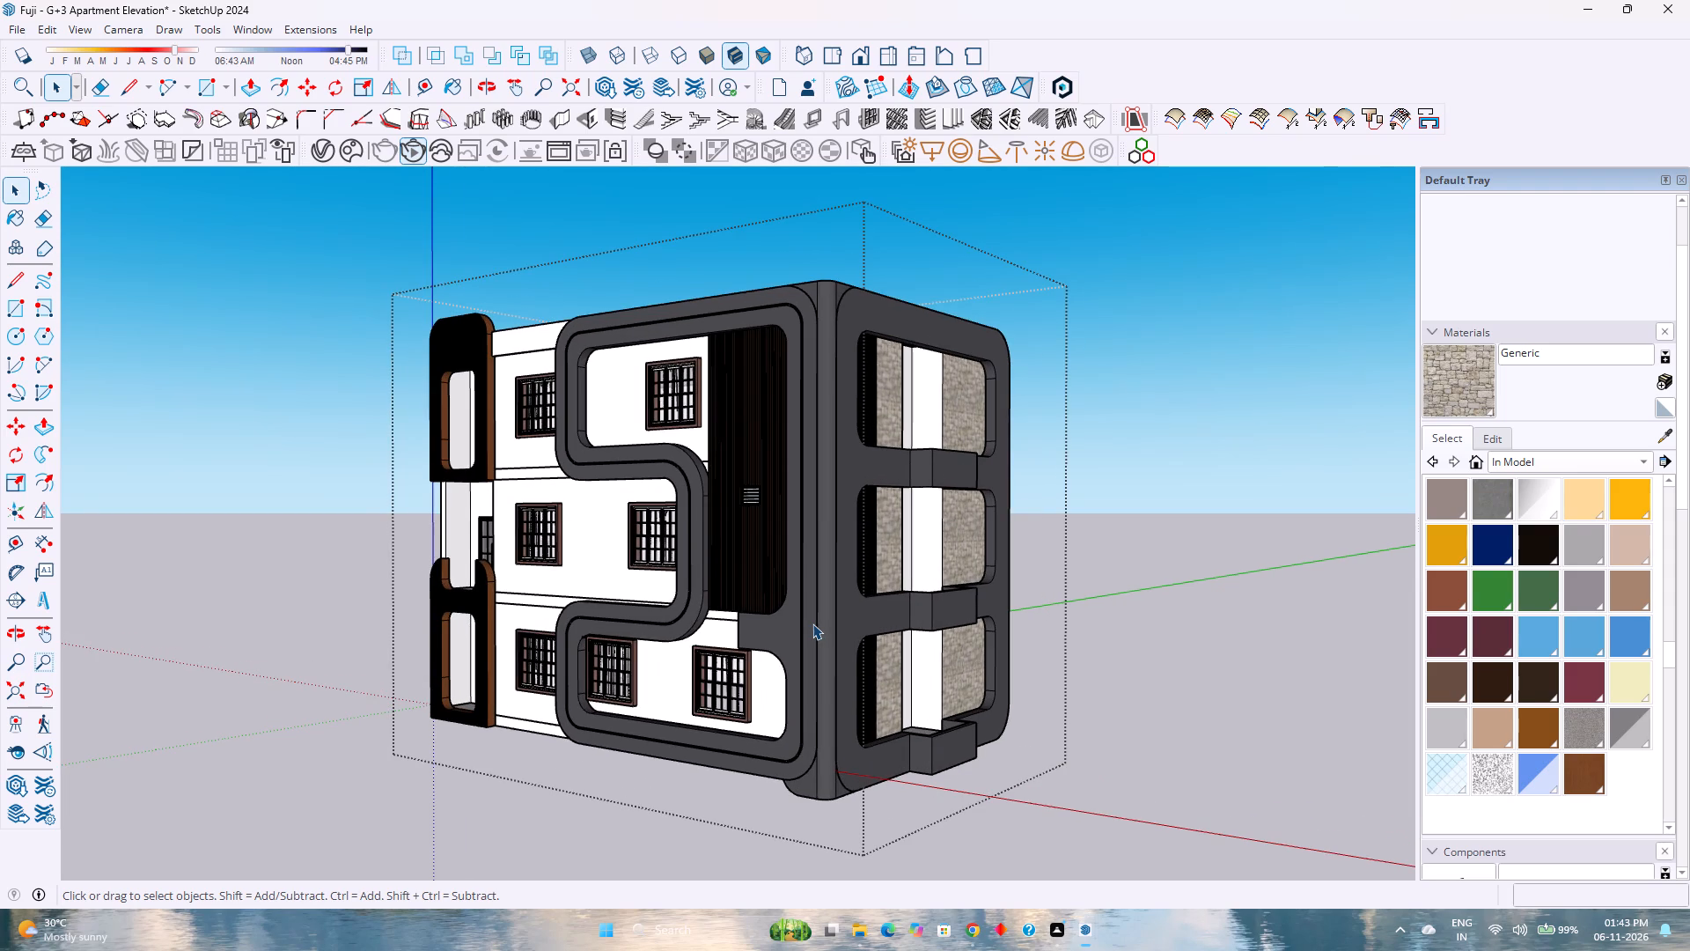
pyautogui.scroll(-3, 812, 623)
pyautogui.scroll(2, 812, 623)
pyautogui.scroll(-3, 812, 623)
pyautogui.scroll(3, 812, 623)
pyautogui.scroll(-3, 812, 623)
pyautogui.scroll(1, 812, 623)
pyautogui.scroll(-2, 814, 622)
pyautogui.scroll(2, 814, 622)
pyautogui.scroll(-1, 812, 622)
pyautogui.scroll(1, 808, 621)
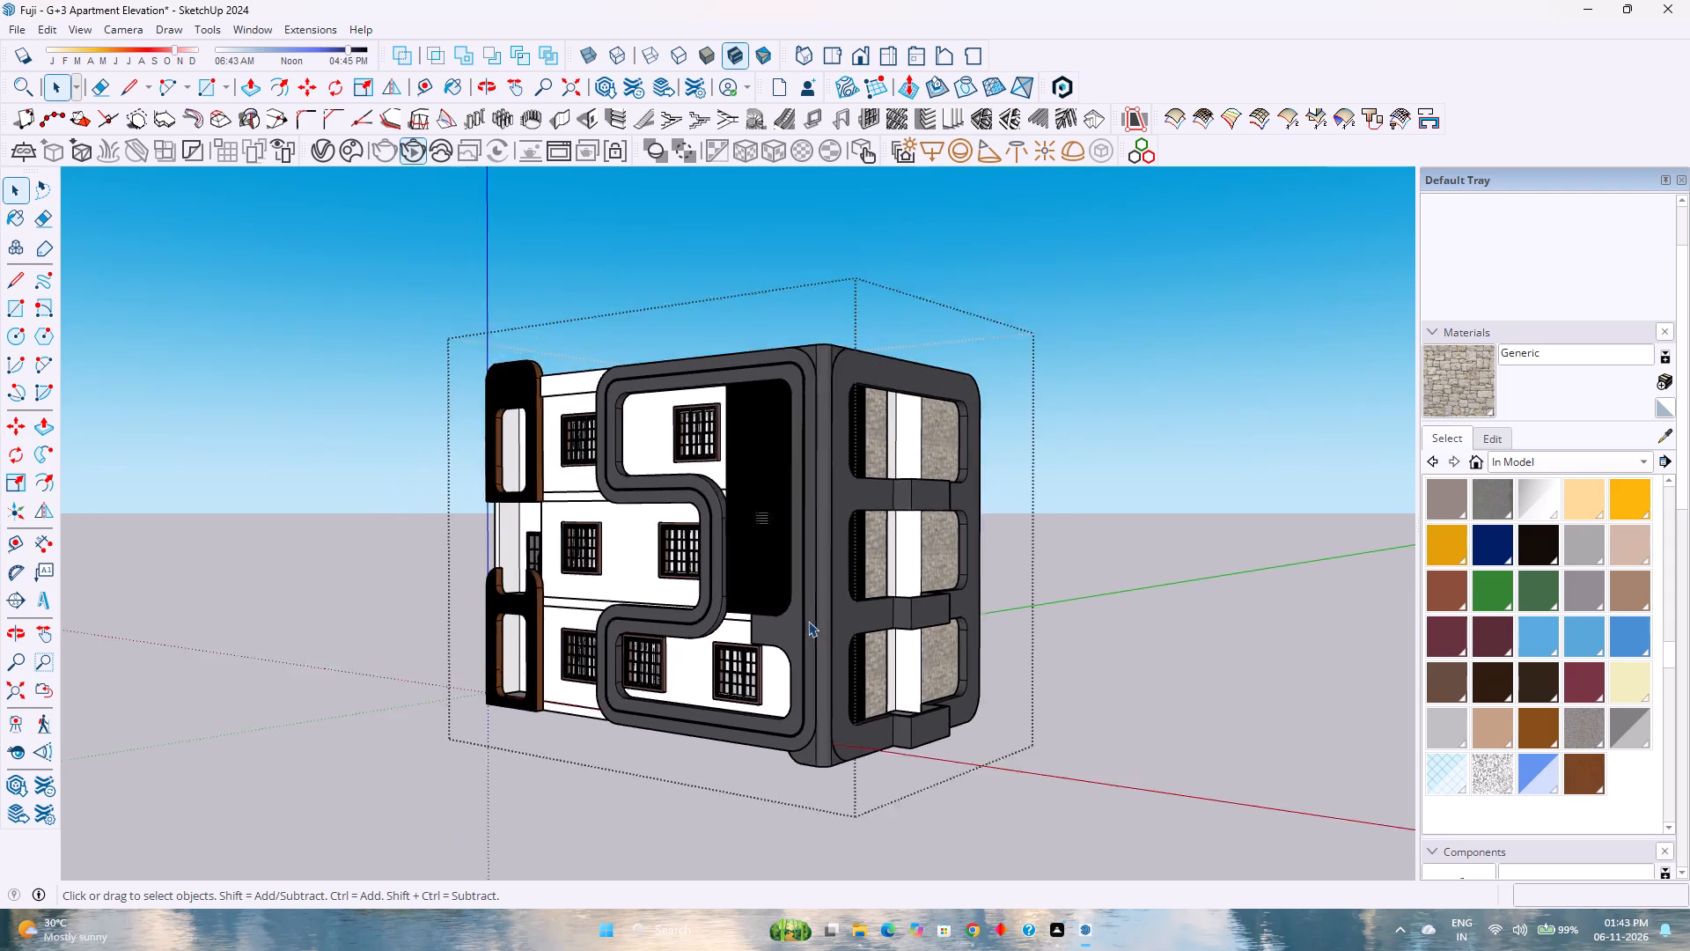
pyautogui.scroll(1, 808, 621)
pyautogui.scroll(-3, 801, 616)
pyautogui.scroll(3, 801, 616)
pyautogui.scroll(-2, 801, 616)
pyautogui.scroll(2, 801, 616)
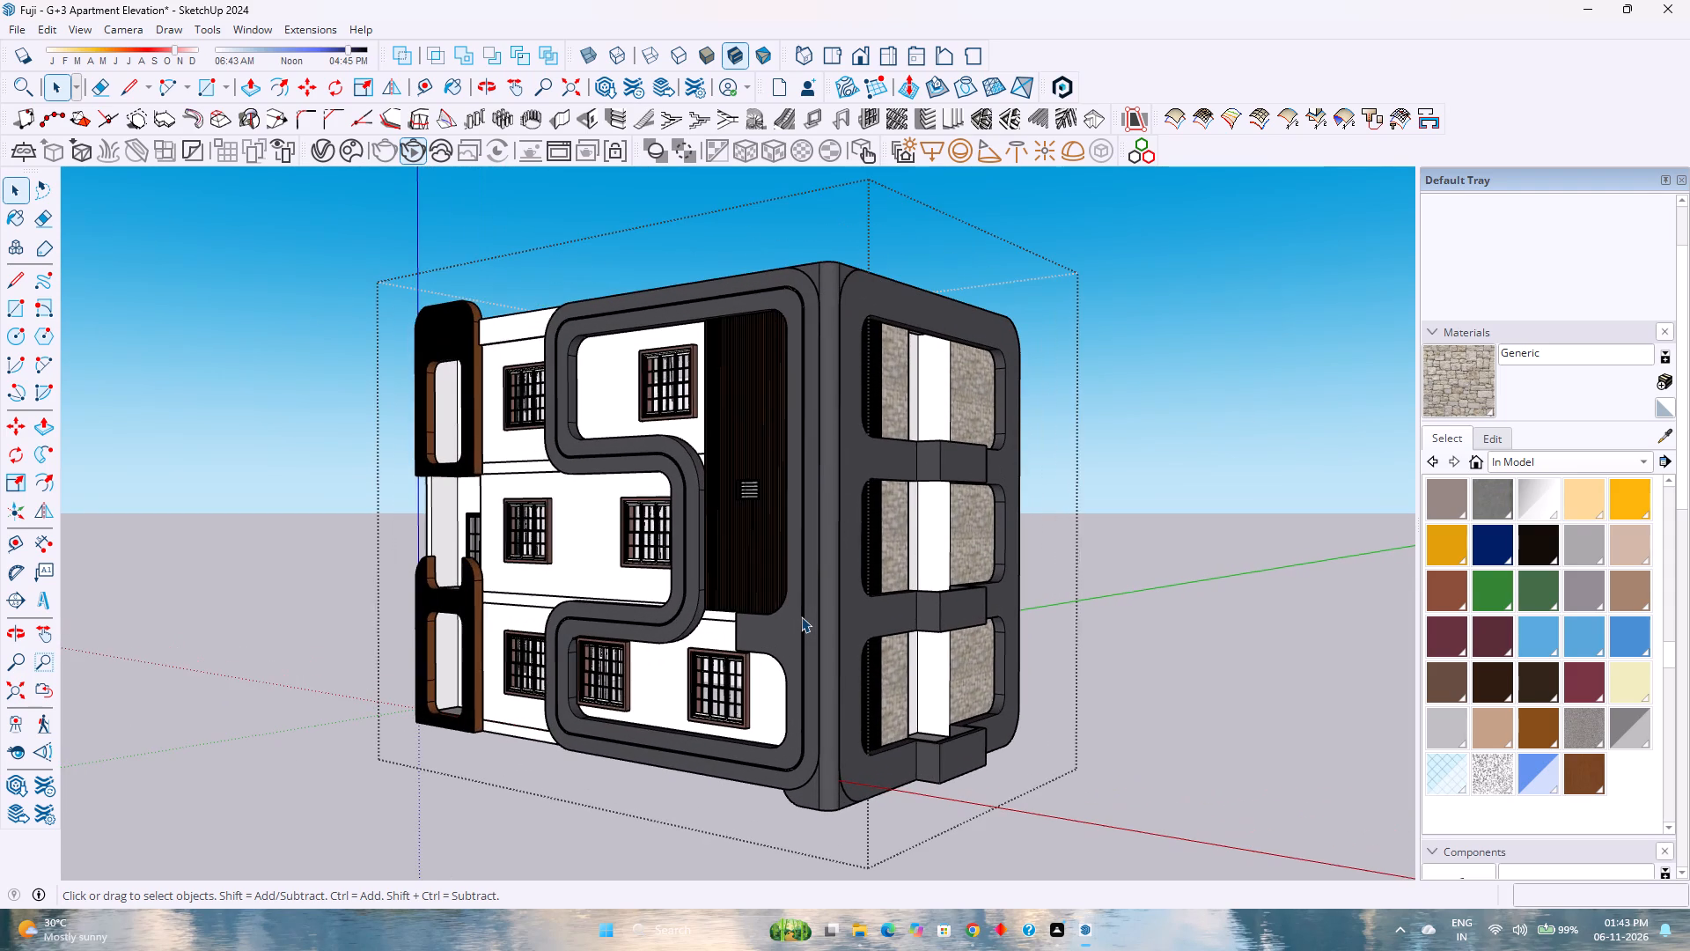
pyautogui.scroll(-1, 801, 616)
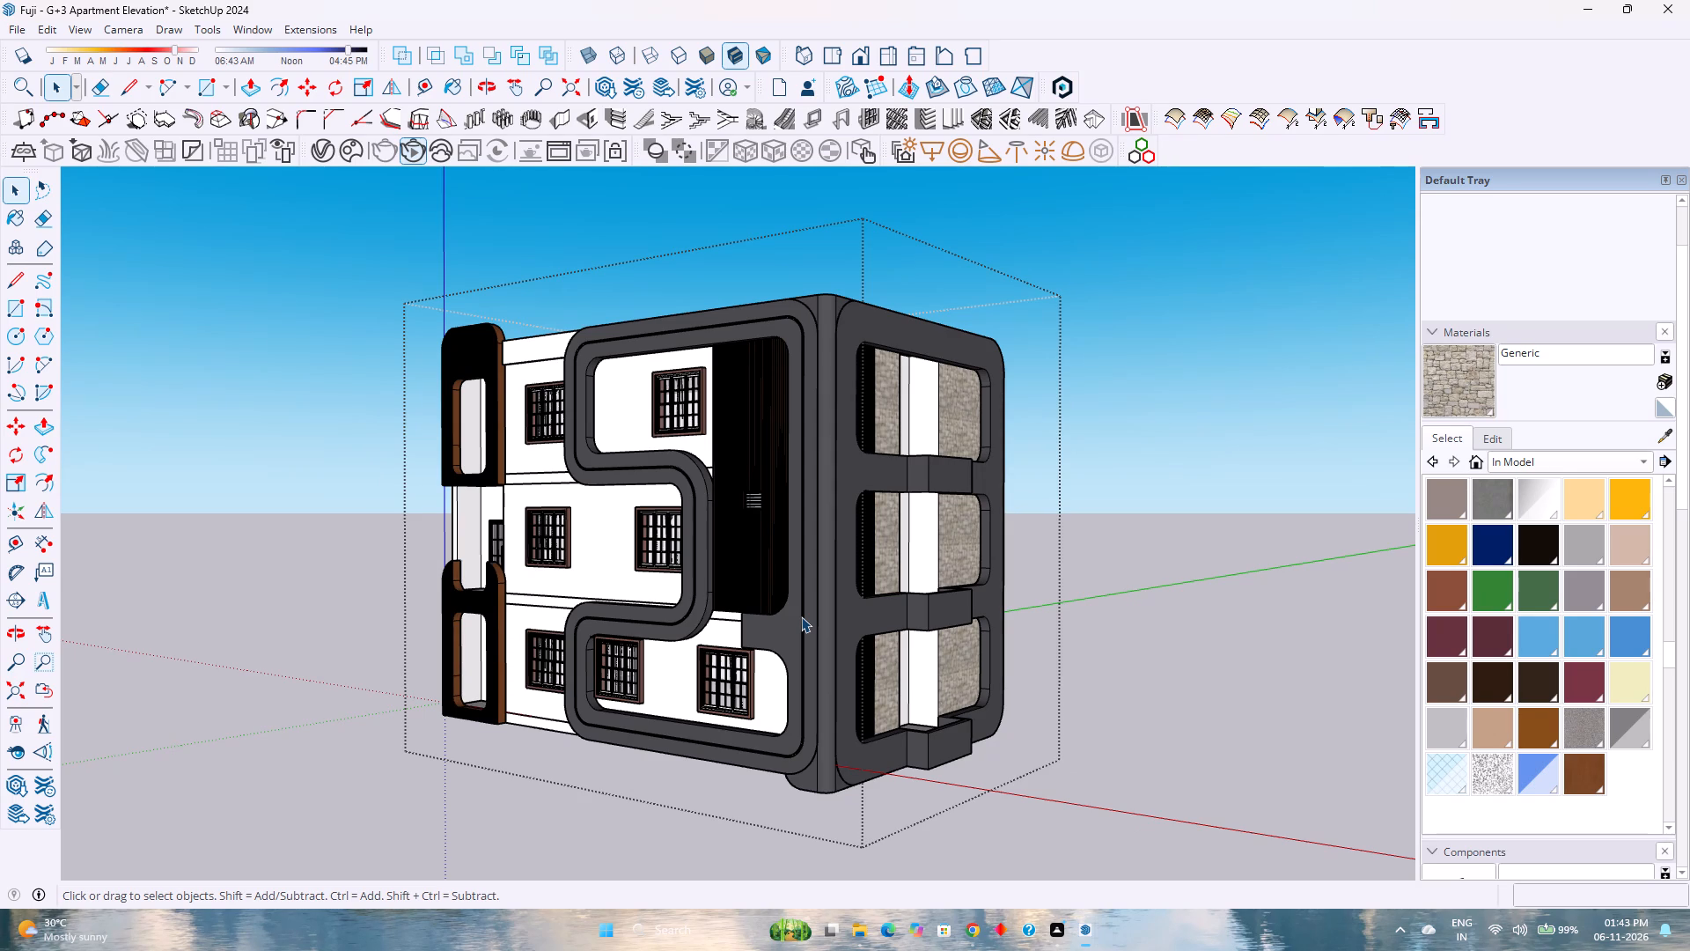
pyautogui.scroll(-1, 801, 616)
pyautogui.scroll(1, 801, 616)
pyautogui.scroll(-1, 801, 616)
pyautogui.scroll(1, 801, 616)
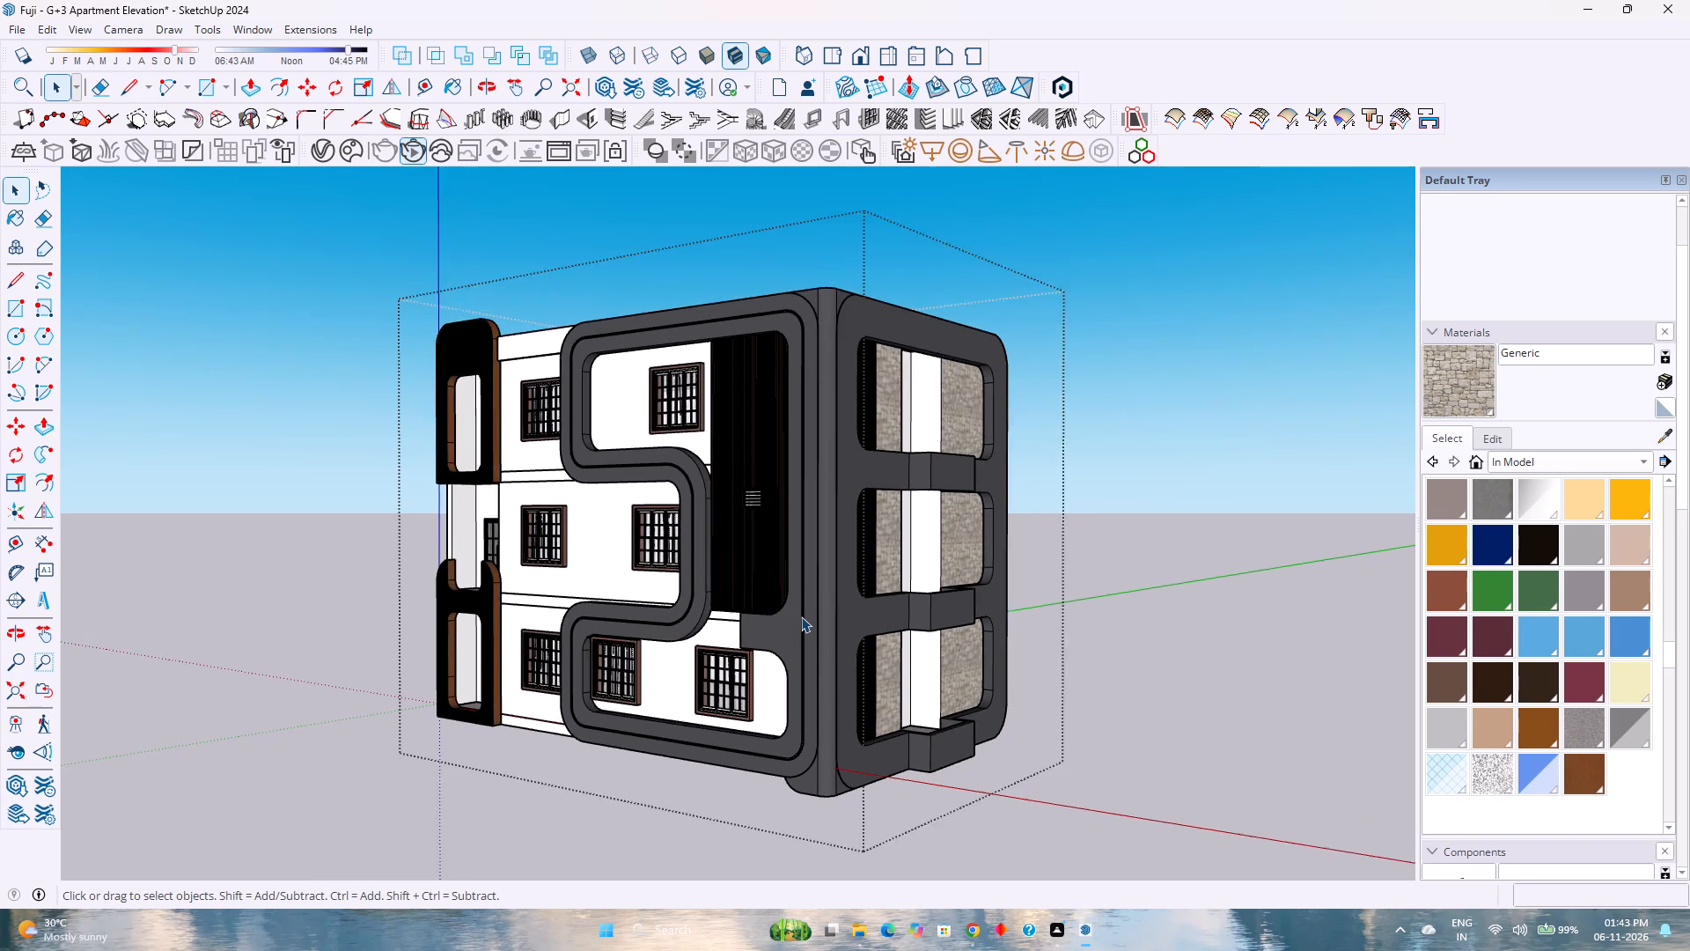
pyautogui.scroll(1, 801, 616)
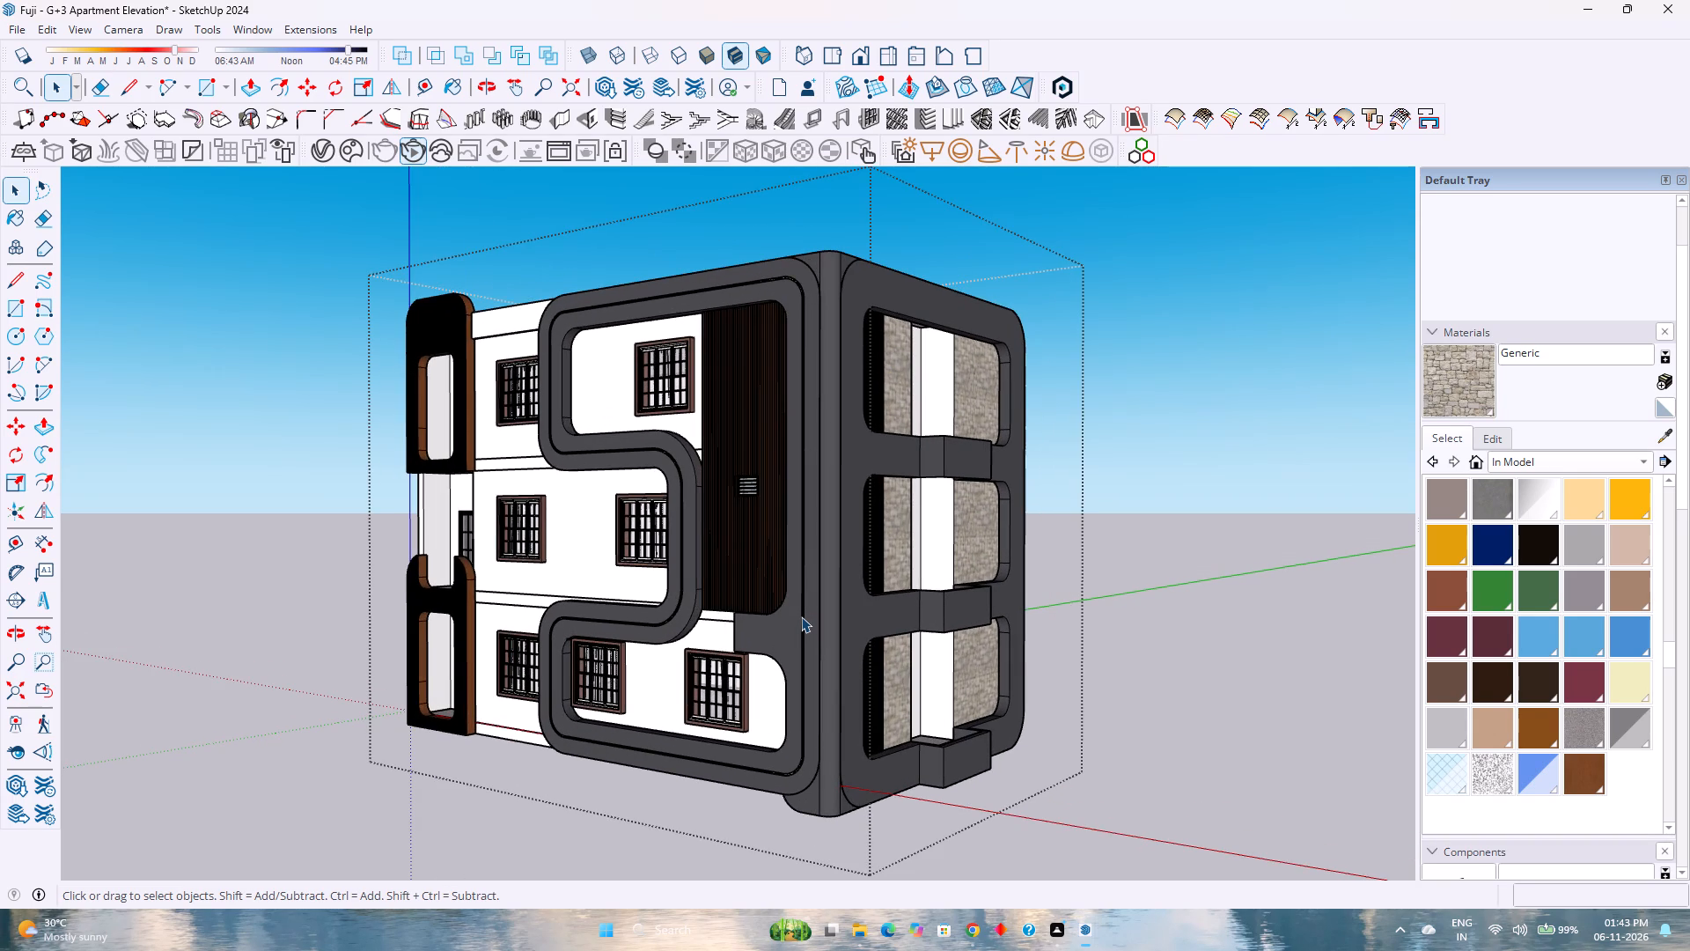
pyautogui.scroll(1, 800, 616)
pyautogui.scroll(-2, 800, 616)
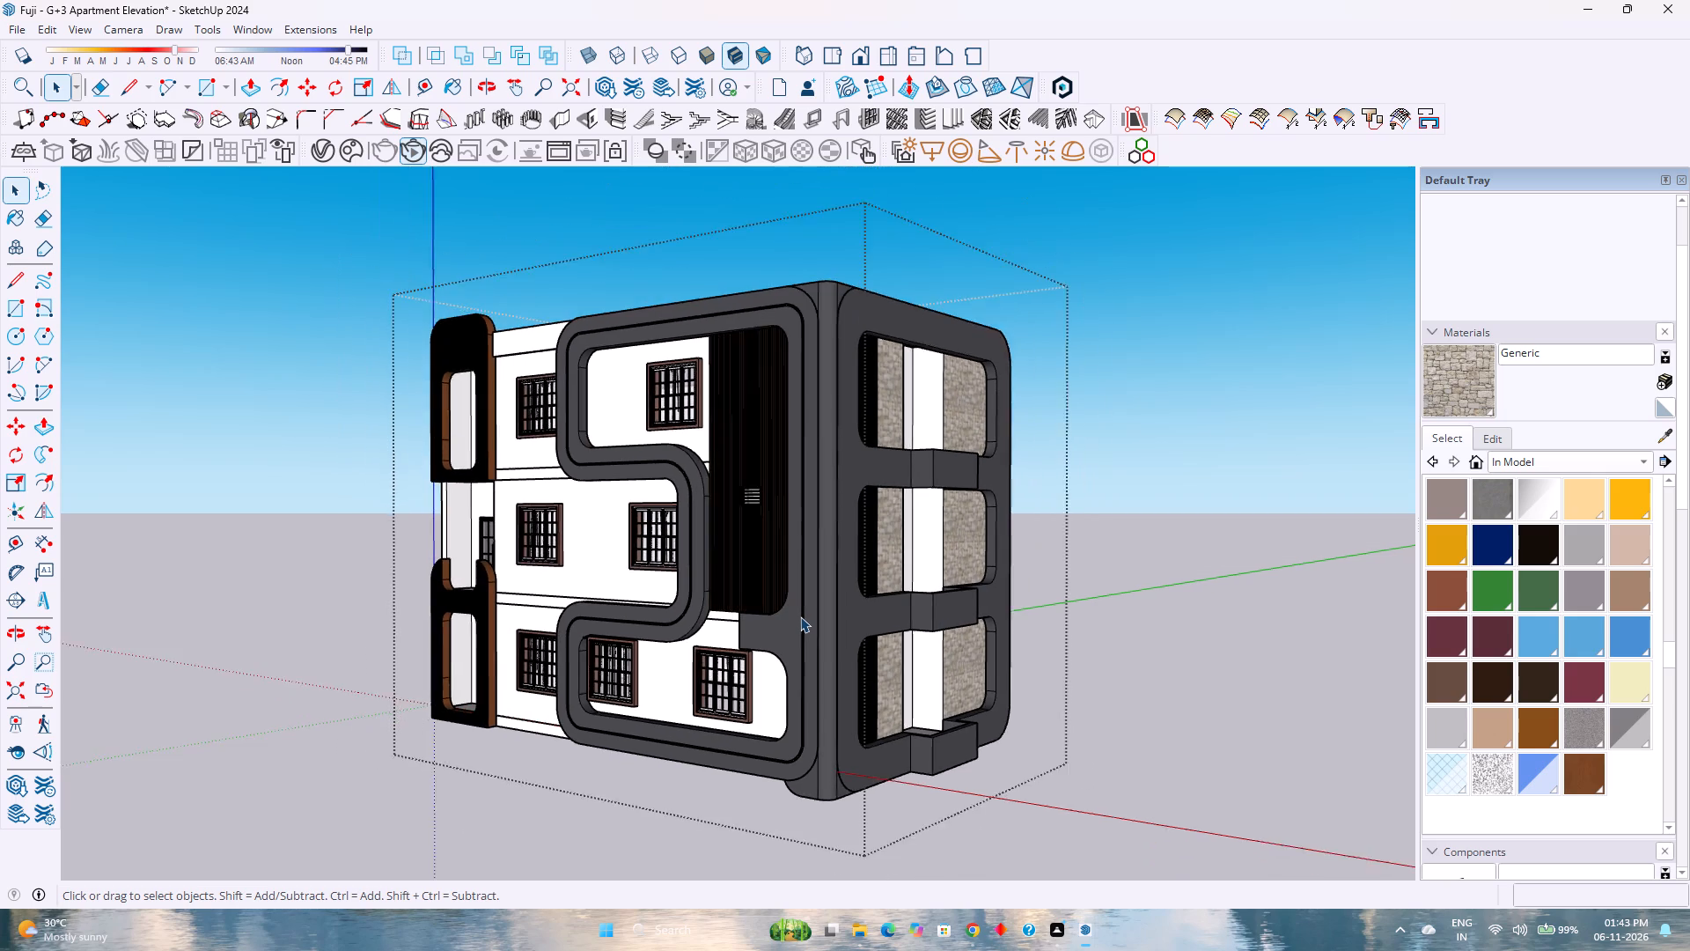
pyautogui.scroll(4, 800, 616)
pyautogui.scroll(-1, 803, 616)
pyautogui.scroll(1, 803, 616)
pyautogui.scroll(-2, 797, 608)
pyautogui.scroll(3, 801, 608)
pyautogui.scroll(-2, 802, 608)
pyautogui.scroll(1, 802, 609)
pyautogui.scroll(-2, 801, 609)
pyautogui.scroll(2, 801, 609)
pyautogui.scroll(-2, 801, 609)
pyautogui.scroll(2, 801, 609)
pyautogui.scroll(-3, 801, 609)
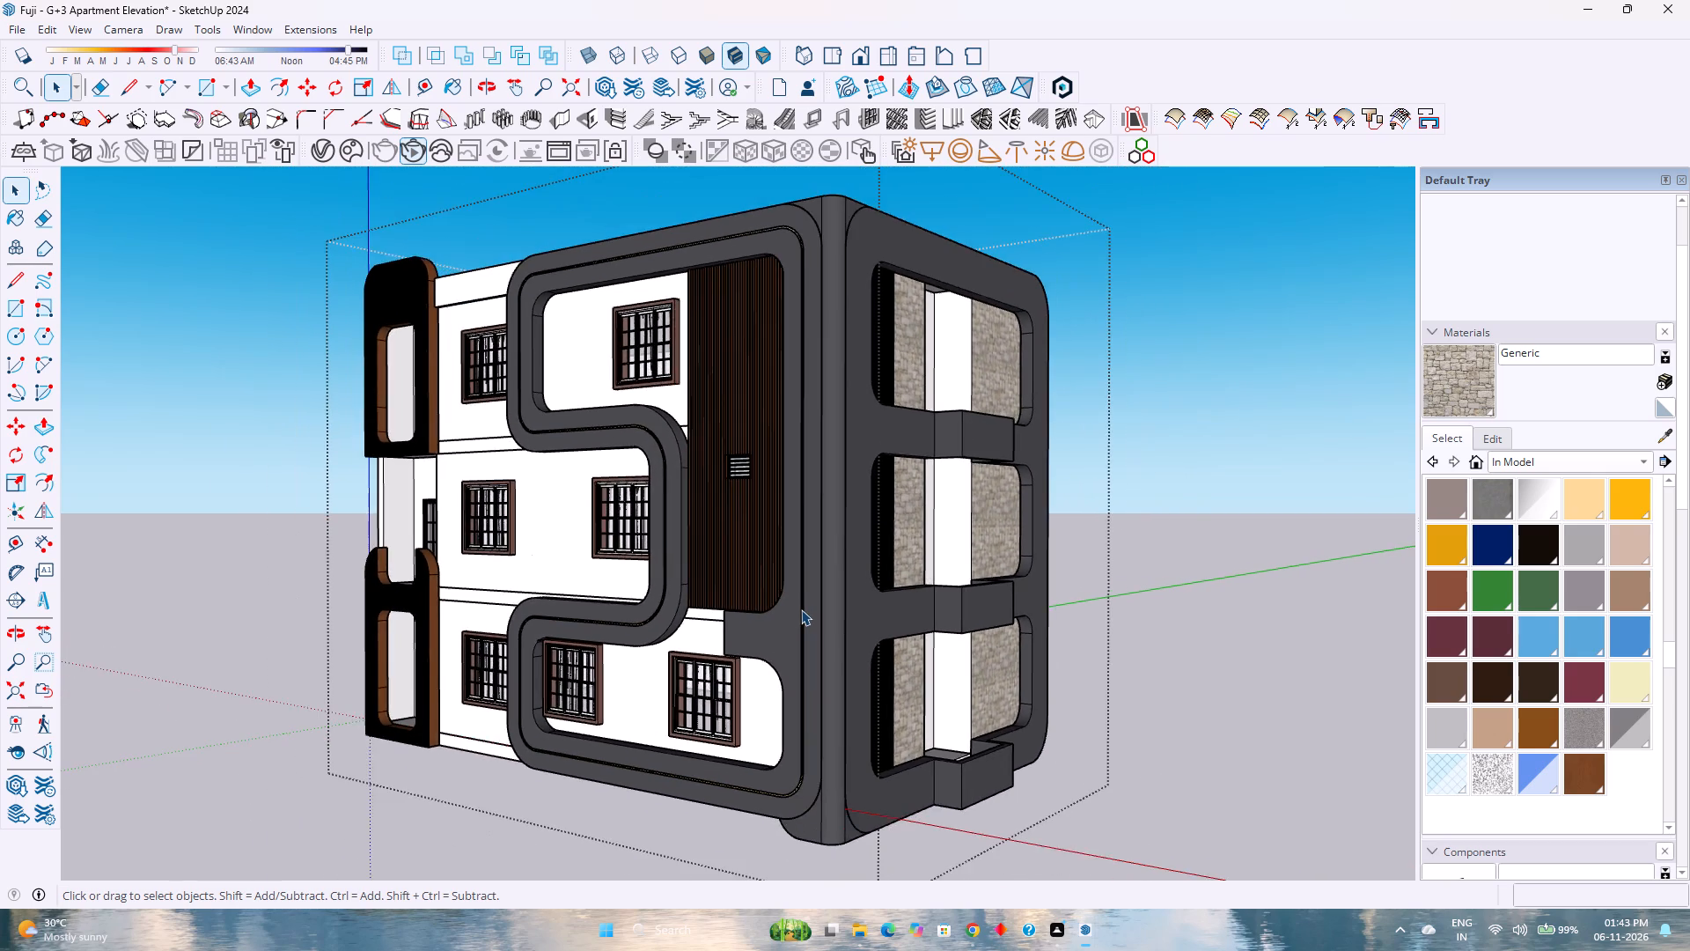
# Examine the building's window facade and stone balcony side from several angles and distances.
pyautogui.scroll(-2, 801, 609)
pyautogui.scroll(2, 800, 611)
pyautogui.scroll(-6, 799, 611)
pyautogui.middleClick(649, 644)
pyautogui.moveTo(649, 644); pyautogui.dragTo(905, 683, button='middle')
pyautogui.middleClick(906, 683)
pyautogui.middleClick(906, 683)
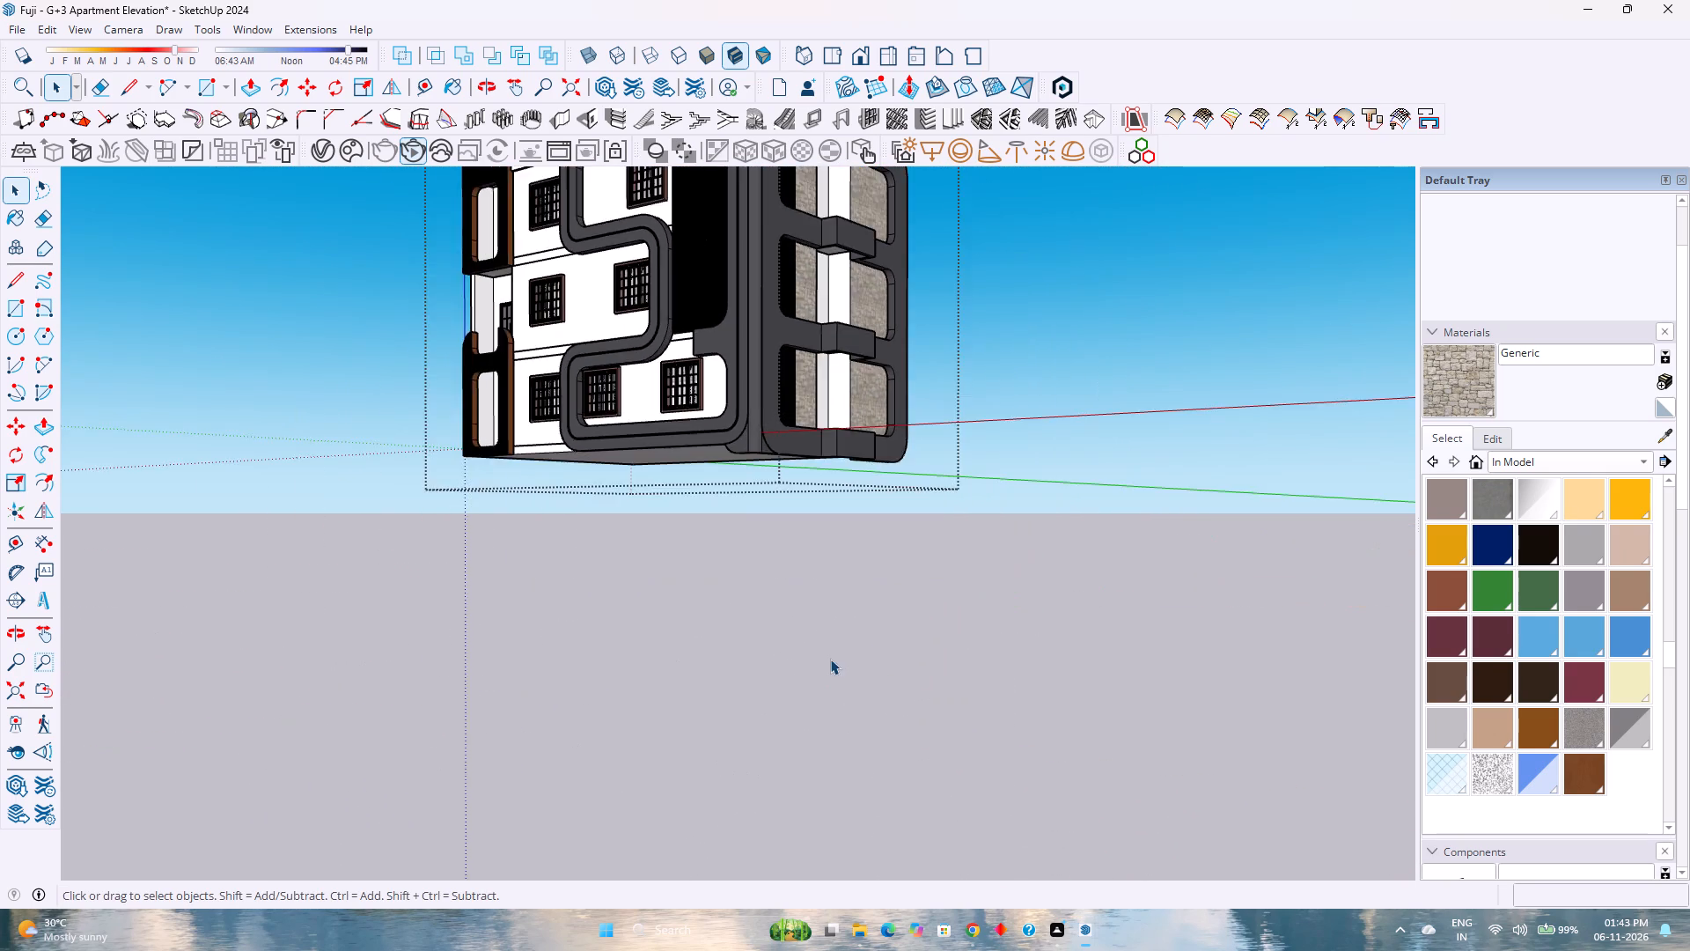
pyautogui.scroll(-11, 830, 659)
pyautogui.middleClick(585, 627)
pyautogui.moveTo(602, 654); pyautogui.dragTo(1067, 643, button='middle')
pyautogui.middleClick(1067, 643)
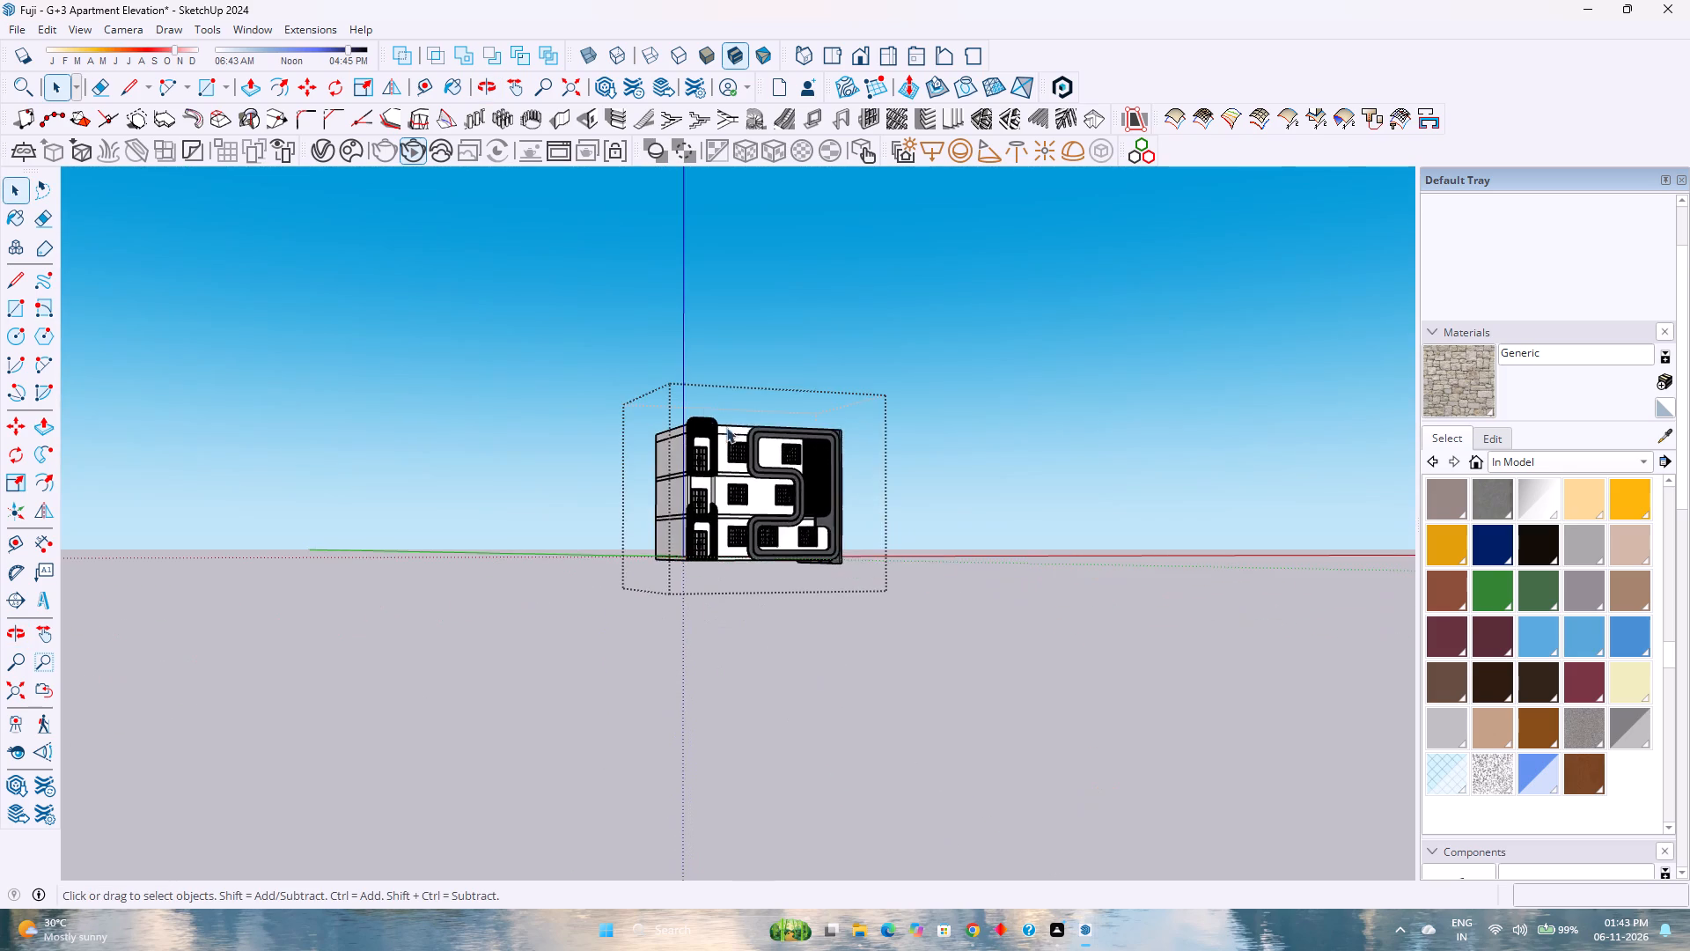
pyautogui.scroll(6, 703, 399)
pyautogui.middleClick(963, 680)
pyautogui.moveTo(957, 681); pyautogui.dragTo(320, 682, button='middle')
pyautogui.middleClick(320, 682)
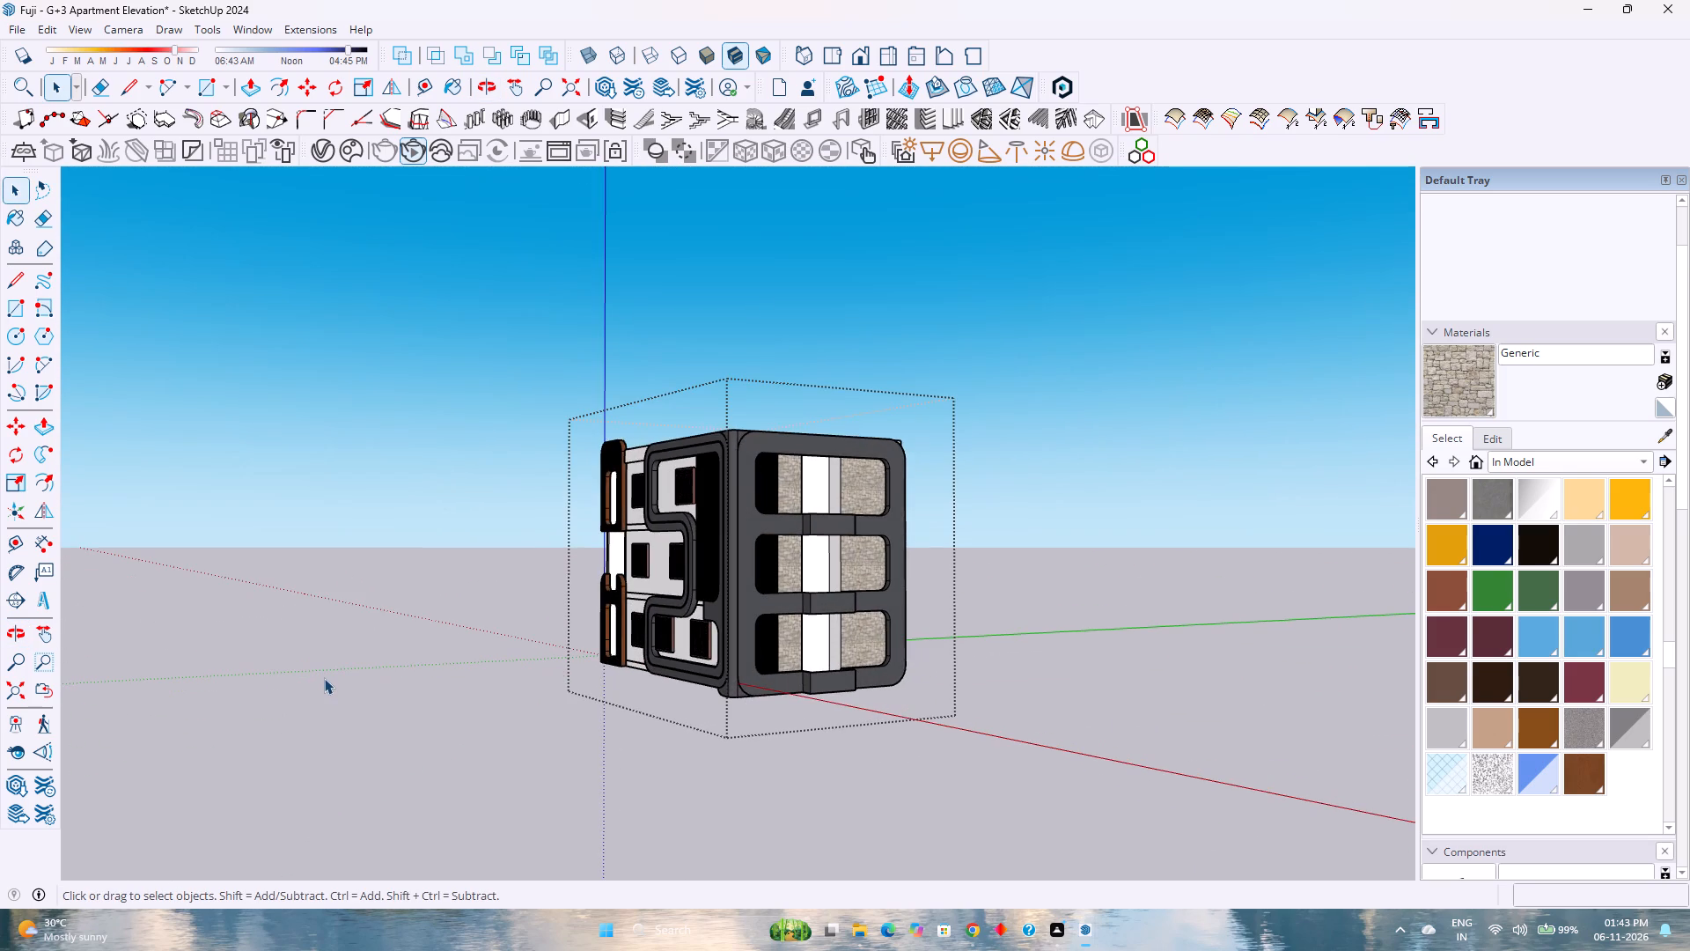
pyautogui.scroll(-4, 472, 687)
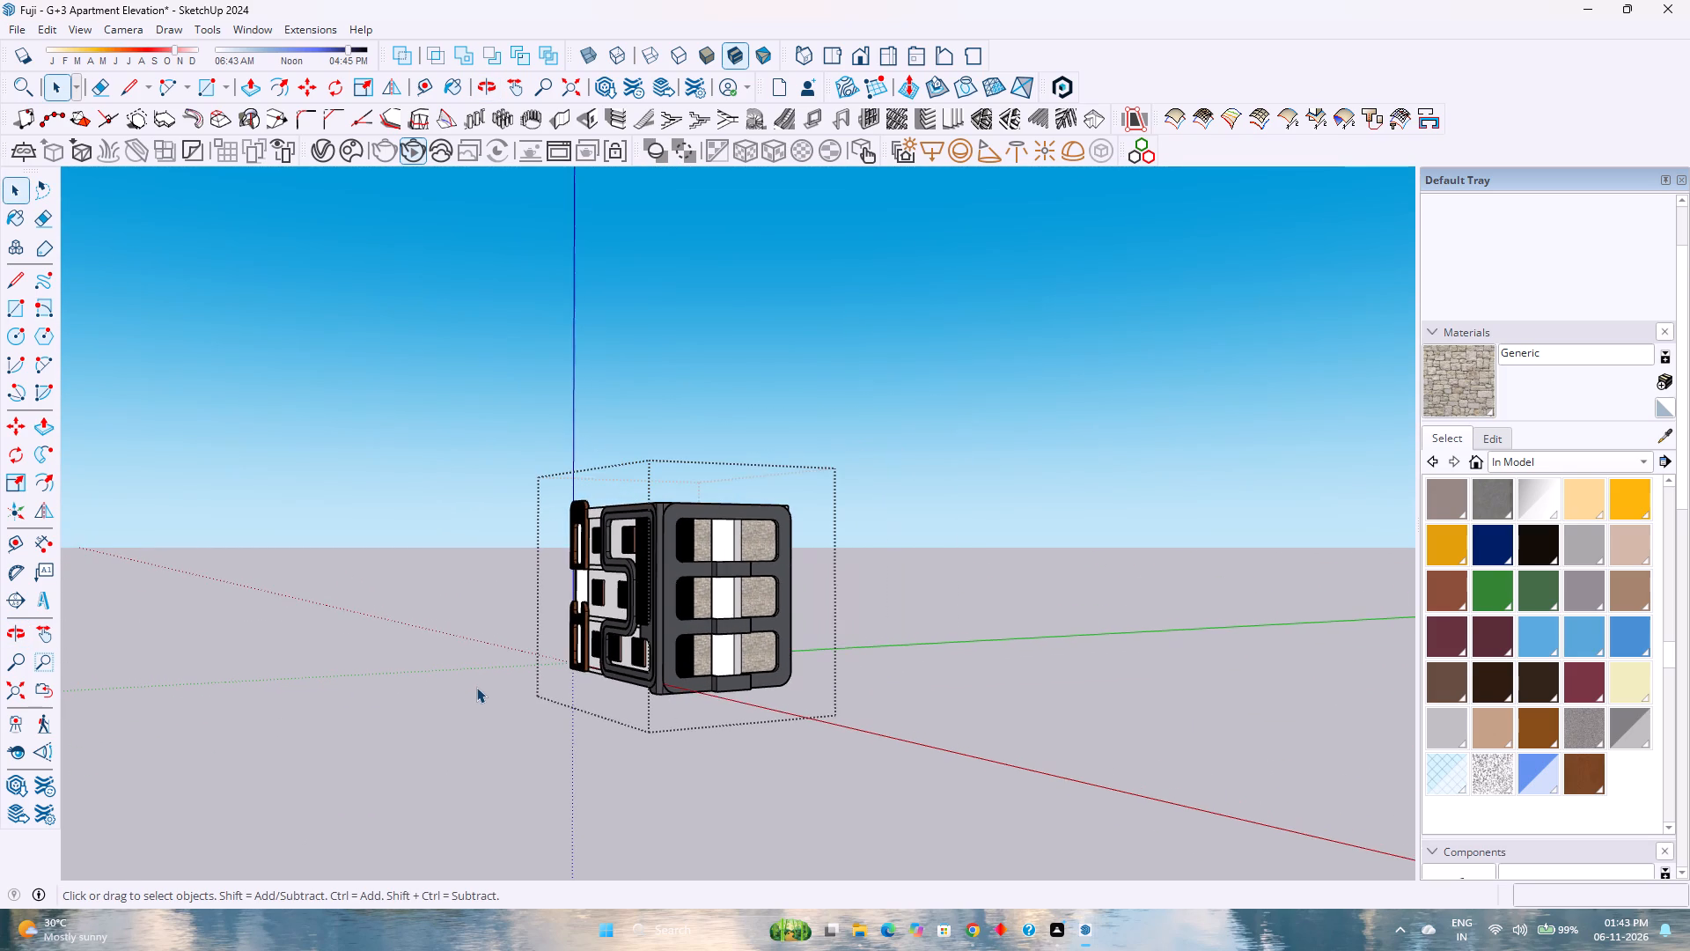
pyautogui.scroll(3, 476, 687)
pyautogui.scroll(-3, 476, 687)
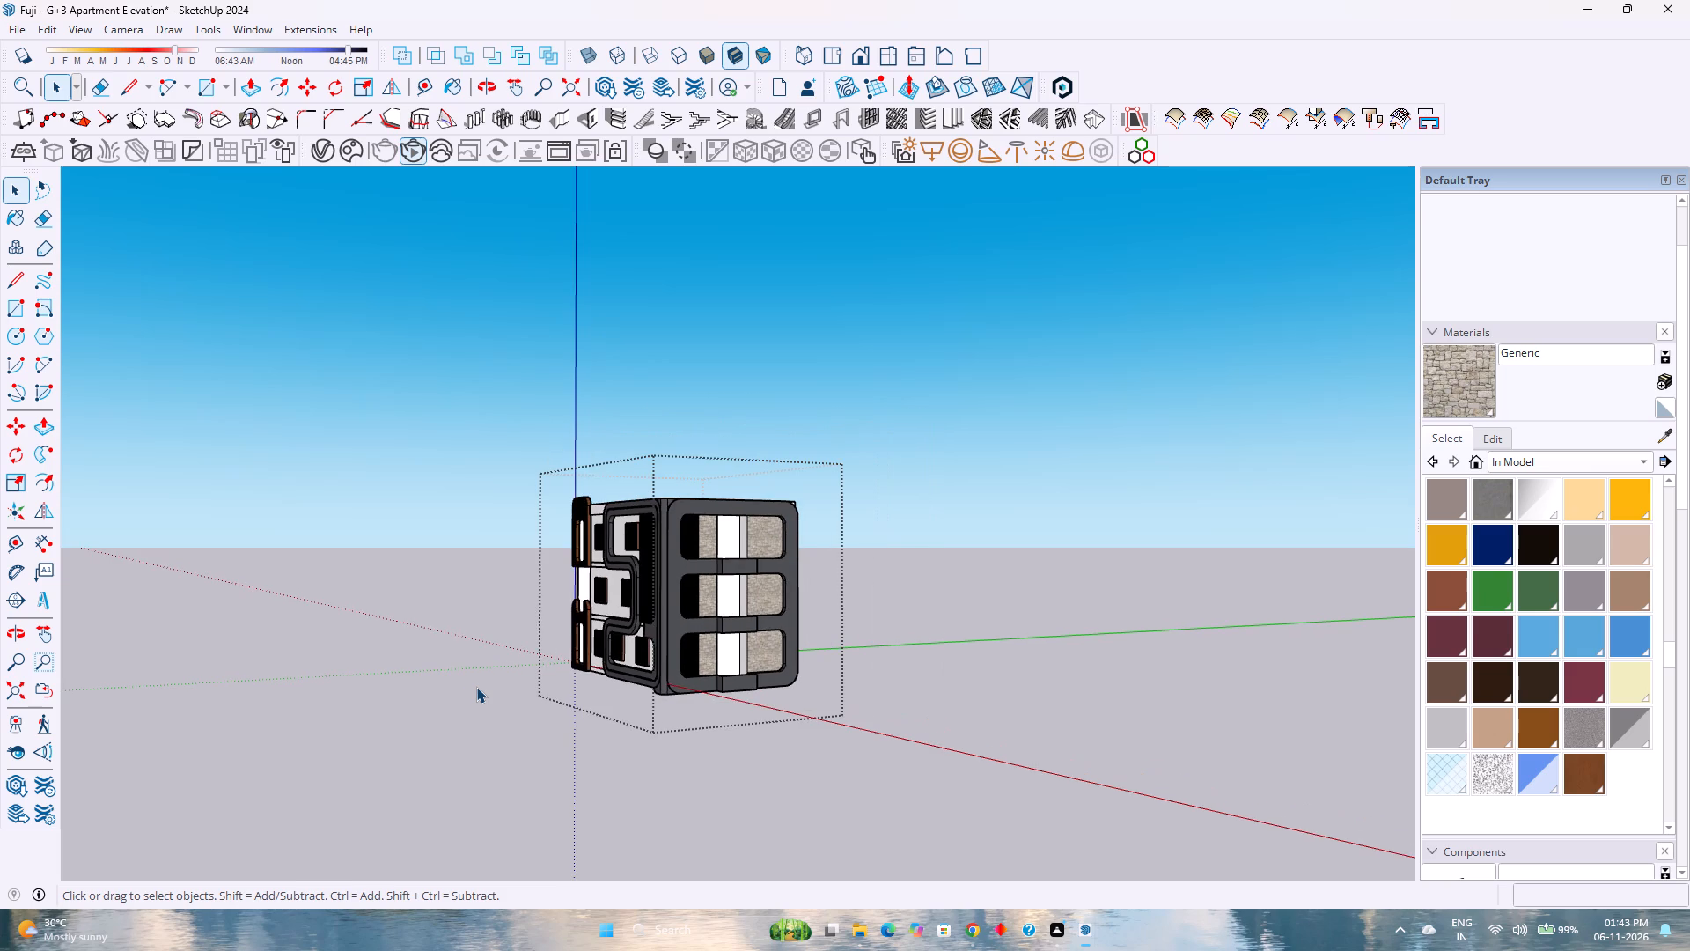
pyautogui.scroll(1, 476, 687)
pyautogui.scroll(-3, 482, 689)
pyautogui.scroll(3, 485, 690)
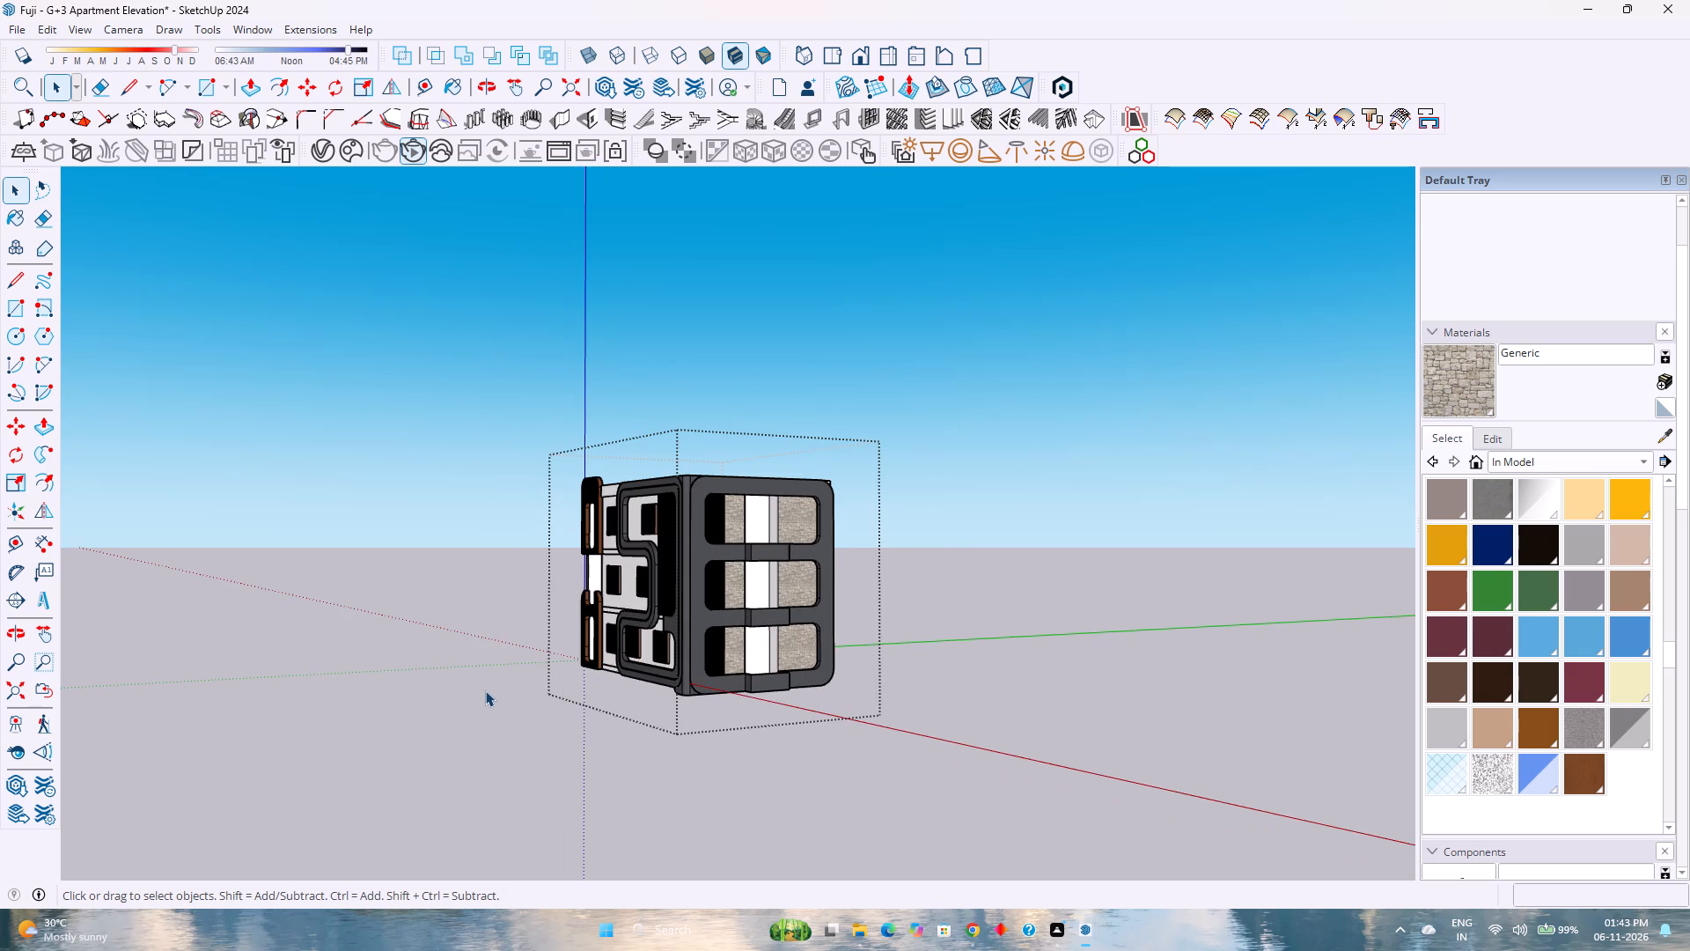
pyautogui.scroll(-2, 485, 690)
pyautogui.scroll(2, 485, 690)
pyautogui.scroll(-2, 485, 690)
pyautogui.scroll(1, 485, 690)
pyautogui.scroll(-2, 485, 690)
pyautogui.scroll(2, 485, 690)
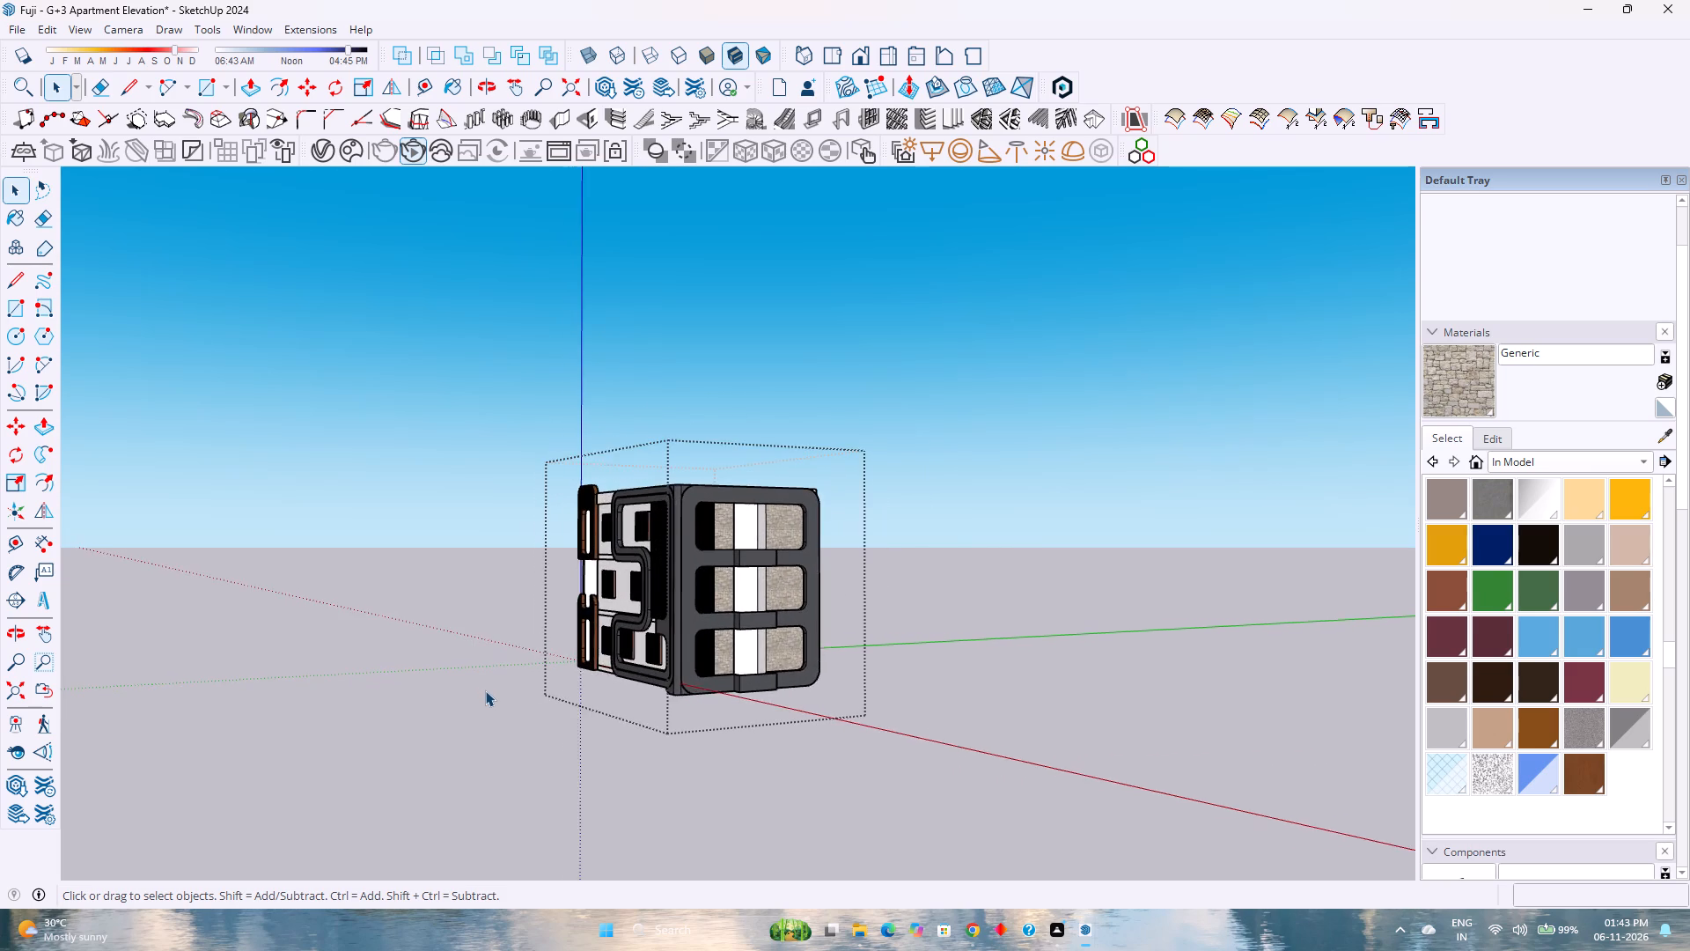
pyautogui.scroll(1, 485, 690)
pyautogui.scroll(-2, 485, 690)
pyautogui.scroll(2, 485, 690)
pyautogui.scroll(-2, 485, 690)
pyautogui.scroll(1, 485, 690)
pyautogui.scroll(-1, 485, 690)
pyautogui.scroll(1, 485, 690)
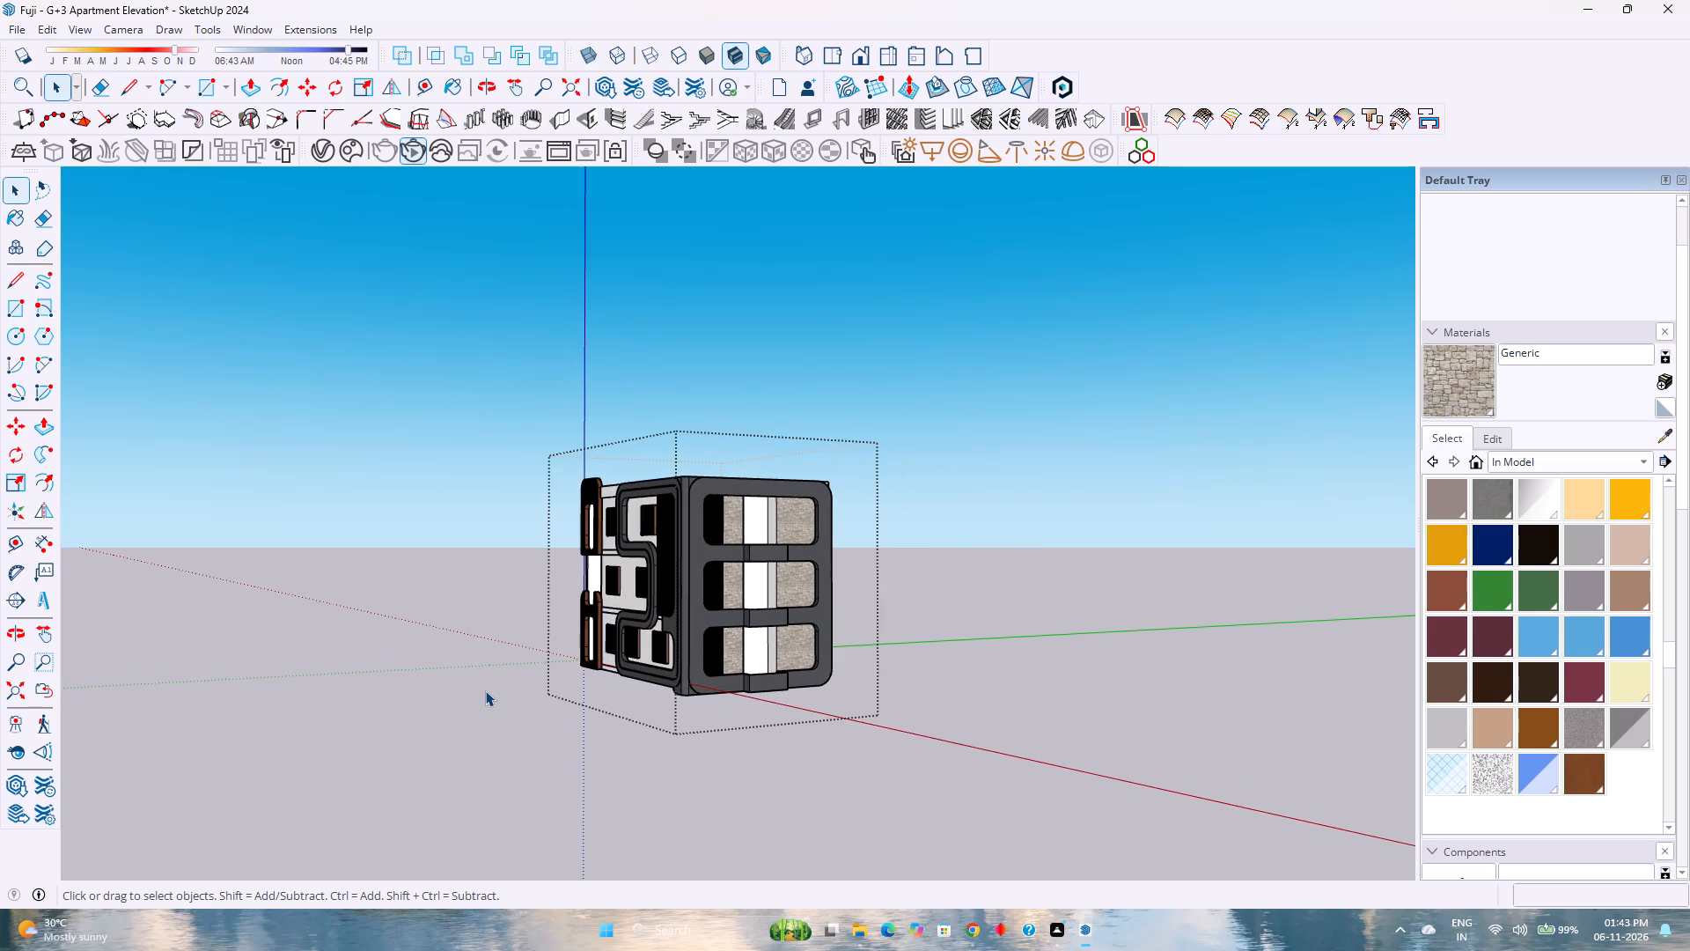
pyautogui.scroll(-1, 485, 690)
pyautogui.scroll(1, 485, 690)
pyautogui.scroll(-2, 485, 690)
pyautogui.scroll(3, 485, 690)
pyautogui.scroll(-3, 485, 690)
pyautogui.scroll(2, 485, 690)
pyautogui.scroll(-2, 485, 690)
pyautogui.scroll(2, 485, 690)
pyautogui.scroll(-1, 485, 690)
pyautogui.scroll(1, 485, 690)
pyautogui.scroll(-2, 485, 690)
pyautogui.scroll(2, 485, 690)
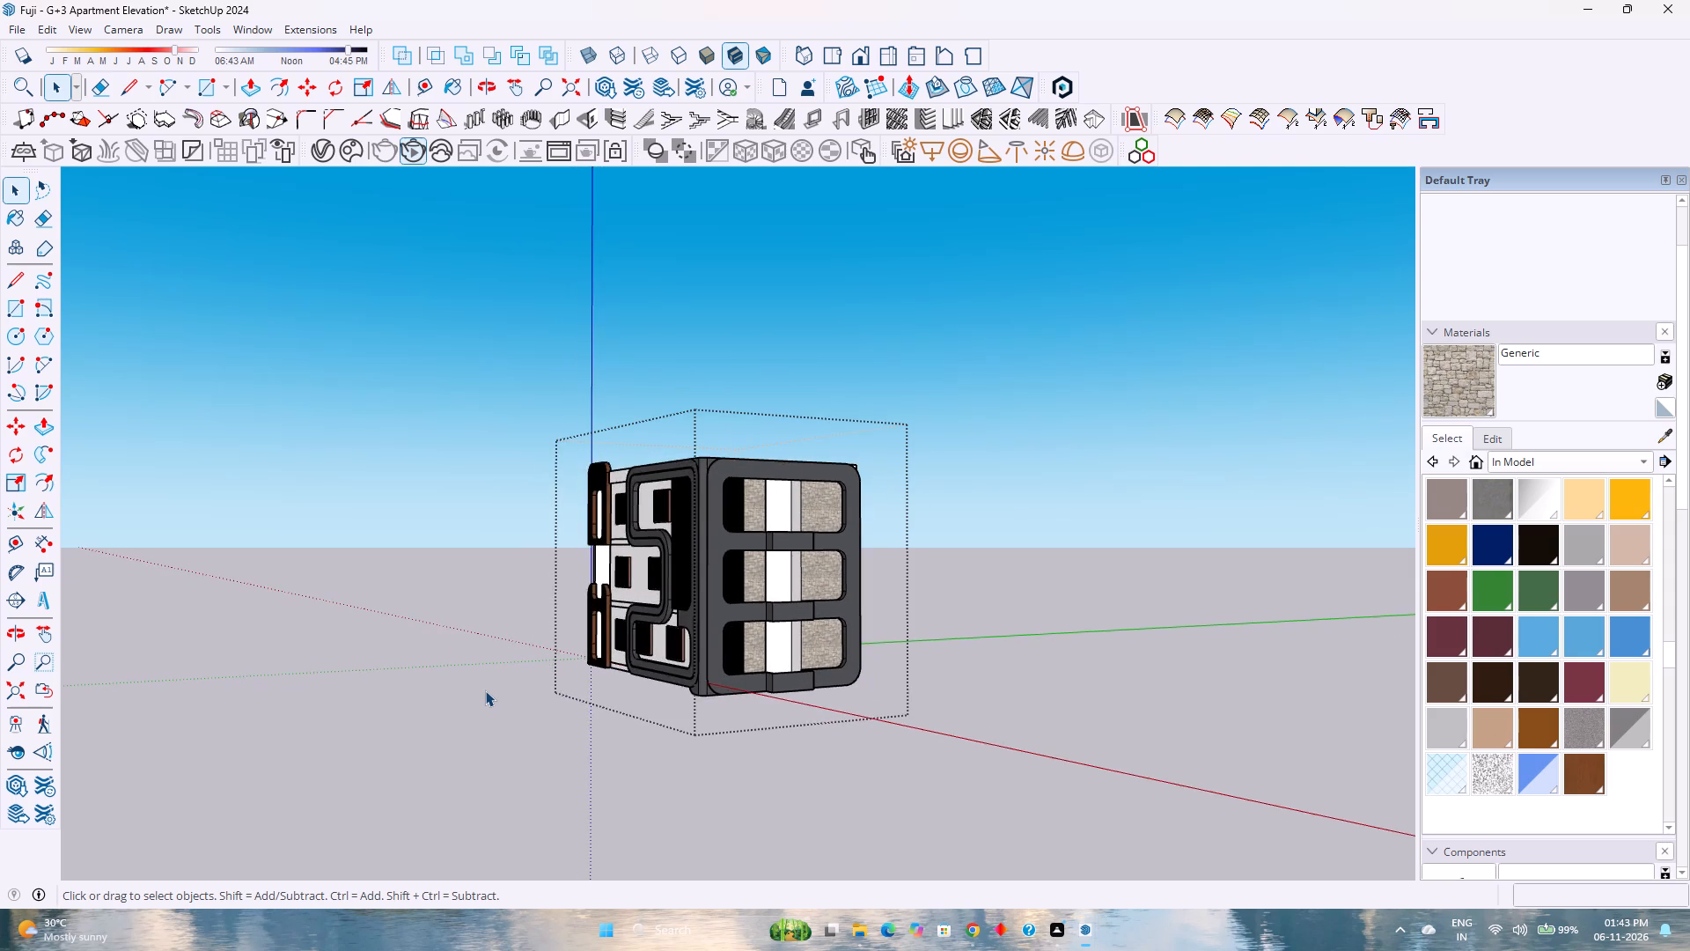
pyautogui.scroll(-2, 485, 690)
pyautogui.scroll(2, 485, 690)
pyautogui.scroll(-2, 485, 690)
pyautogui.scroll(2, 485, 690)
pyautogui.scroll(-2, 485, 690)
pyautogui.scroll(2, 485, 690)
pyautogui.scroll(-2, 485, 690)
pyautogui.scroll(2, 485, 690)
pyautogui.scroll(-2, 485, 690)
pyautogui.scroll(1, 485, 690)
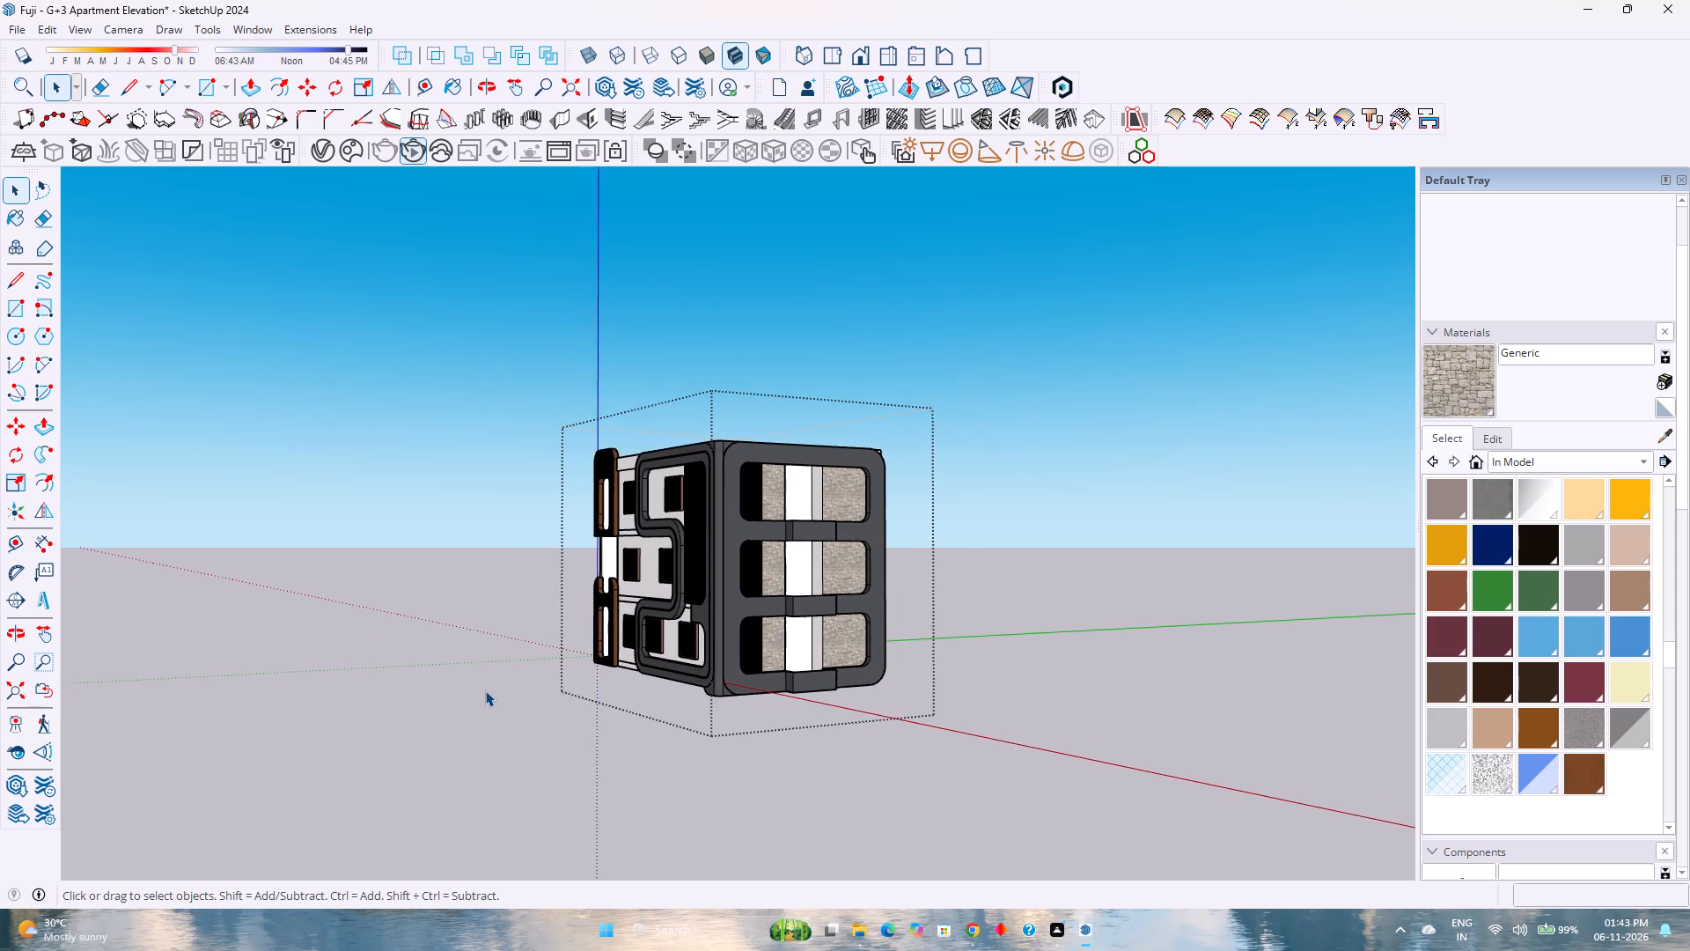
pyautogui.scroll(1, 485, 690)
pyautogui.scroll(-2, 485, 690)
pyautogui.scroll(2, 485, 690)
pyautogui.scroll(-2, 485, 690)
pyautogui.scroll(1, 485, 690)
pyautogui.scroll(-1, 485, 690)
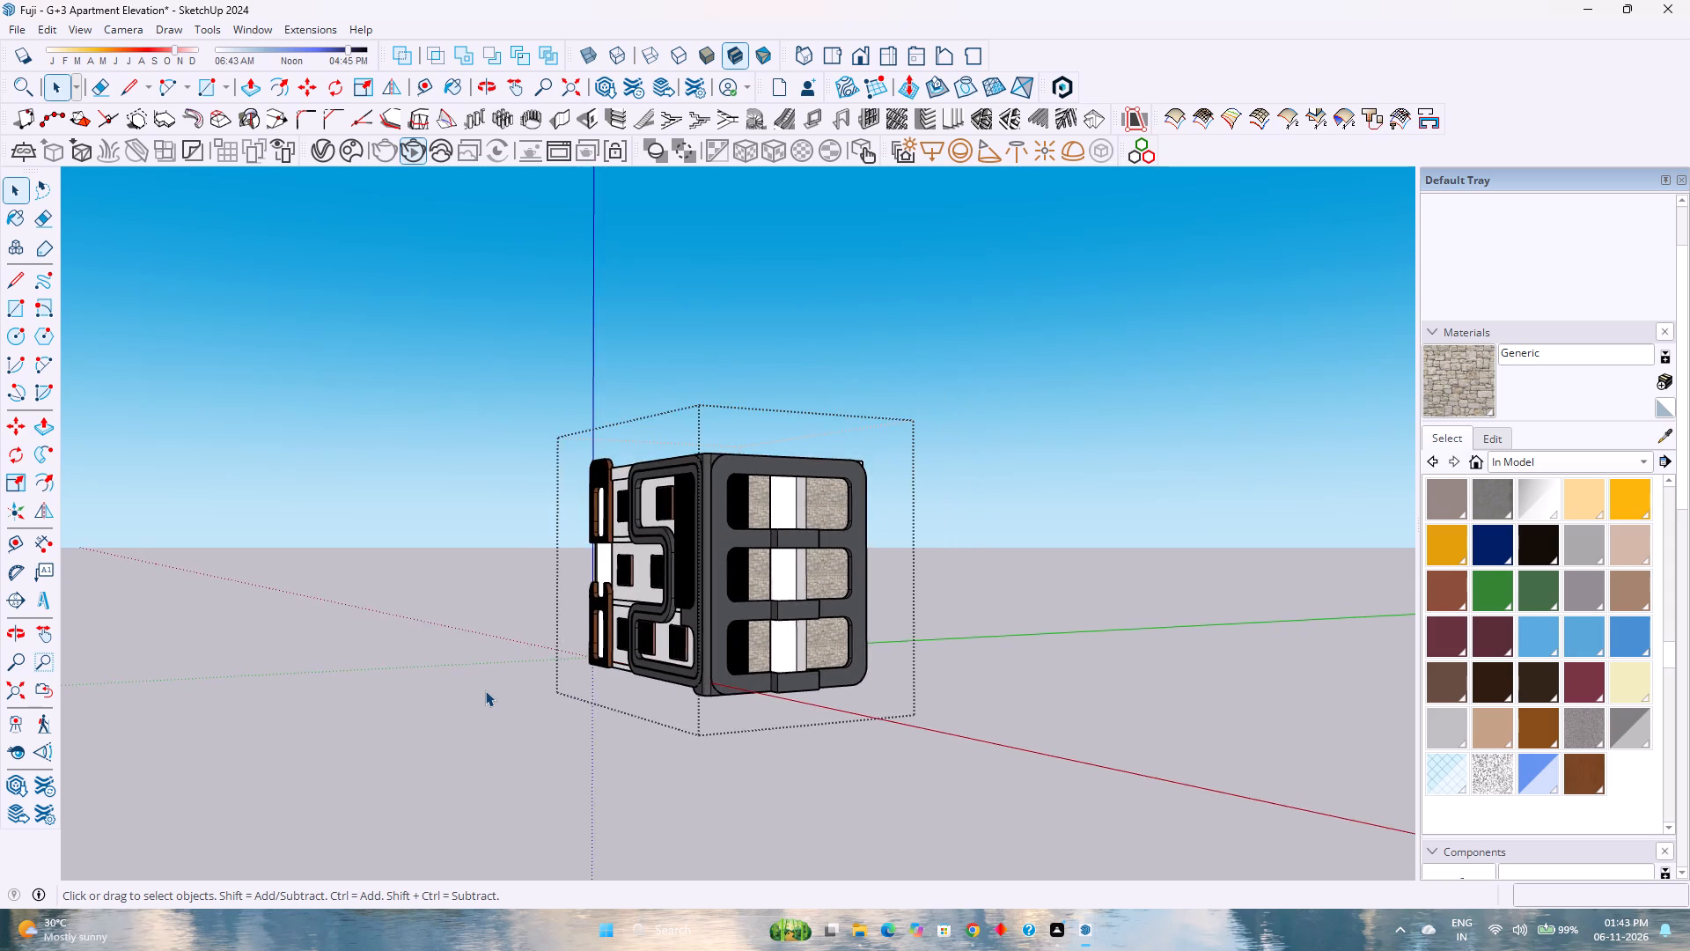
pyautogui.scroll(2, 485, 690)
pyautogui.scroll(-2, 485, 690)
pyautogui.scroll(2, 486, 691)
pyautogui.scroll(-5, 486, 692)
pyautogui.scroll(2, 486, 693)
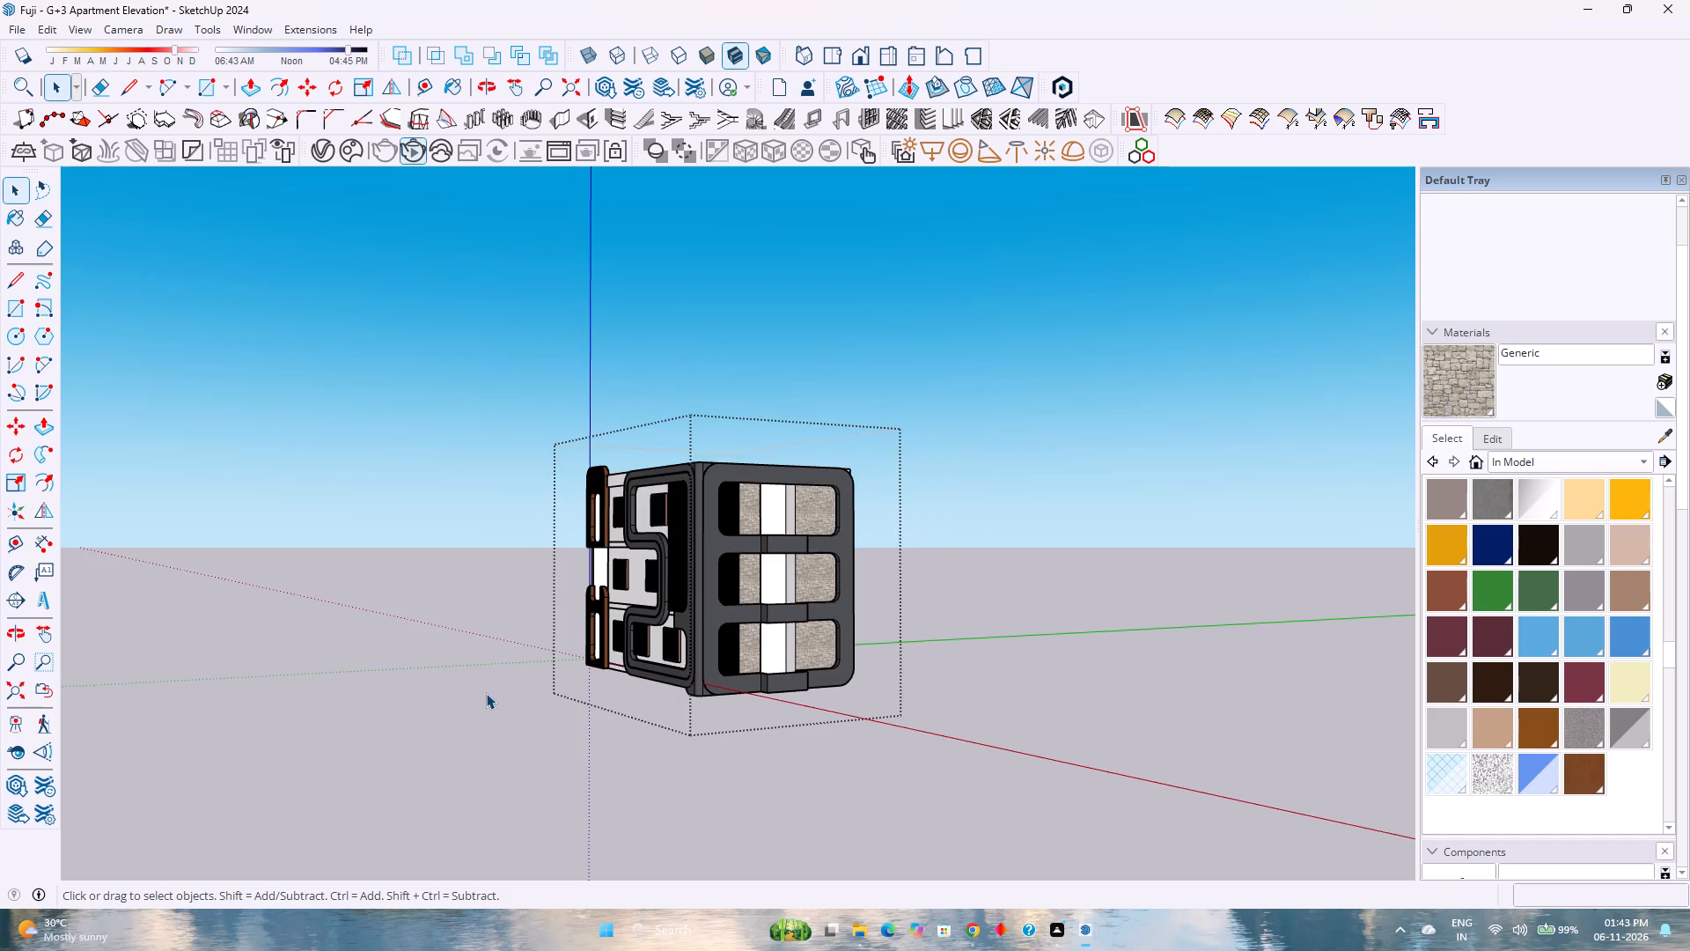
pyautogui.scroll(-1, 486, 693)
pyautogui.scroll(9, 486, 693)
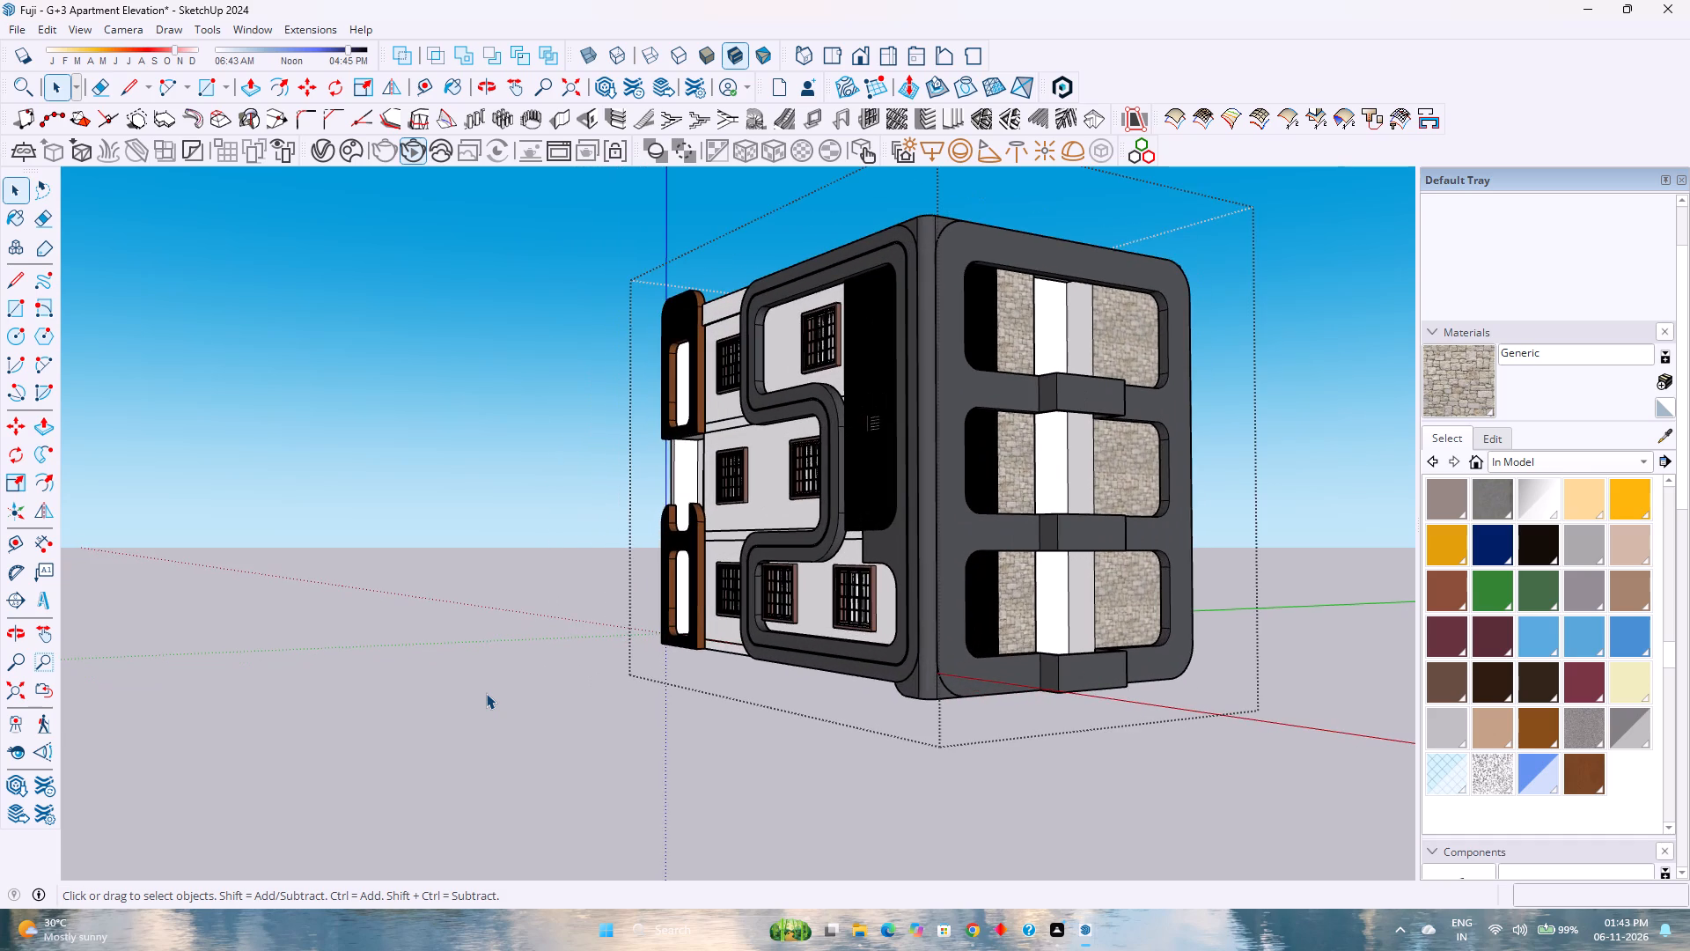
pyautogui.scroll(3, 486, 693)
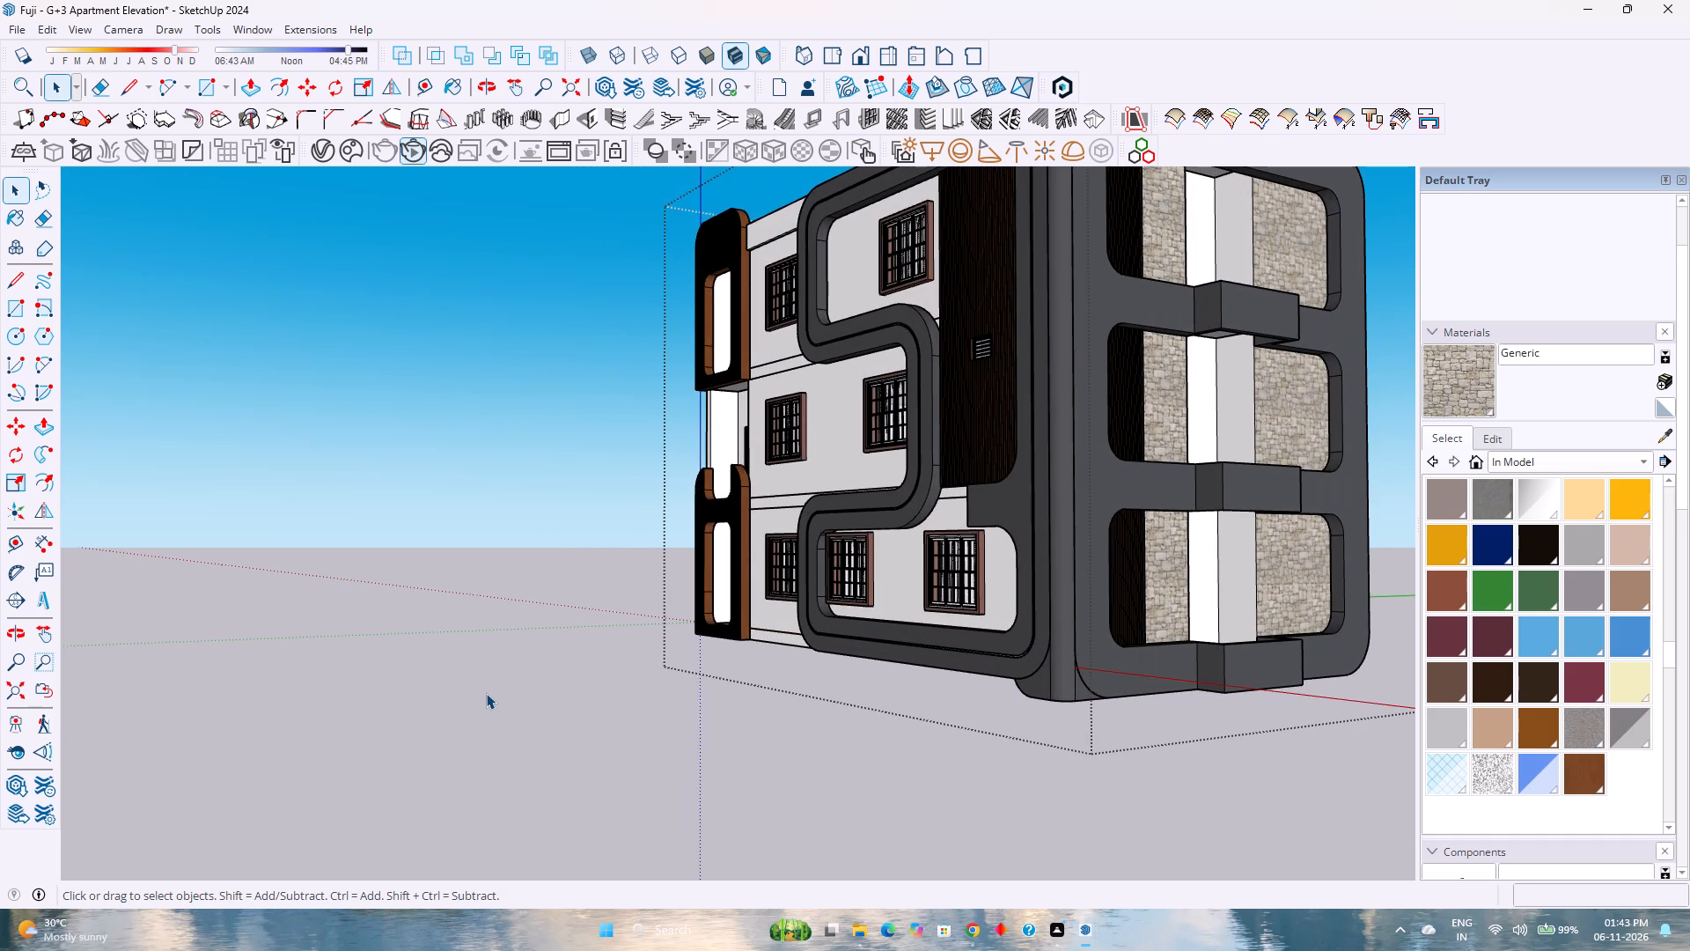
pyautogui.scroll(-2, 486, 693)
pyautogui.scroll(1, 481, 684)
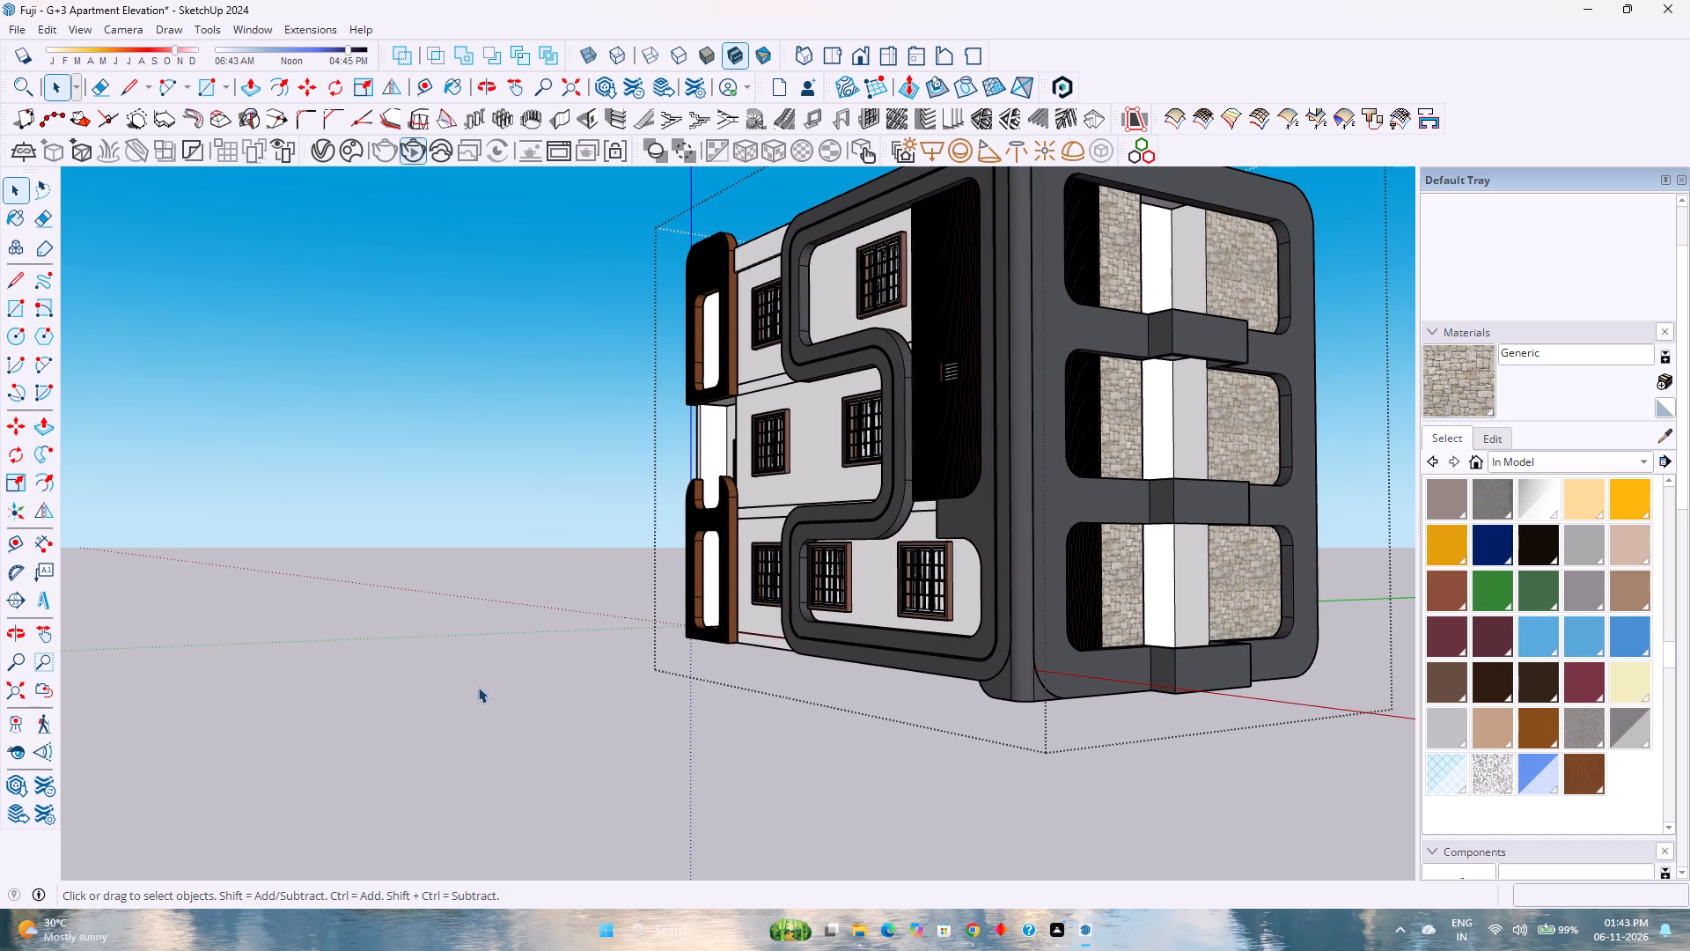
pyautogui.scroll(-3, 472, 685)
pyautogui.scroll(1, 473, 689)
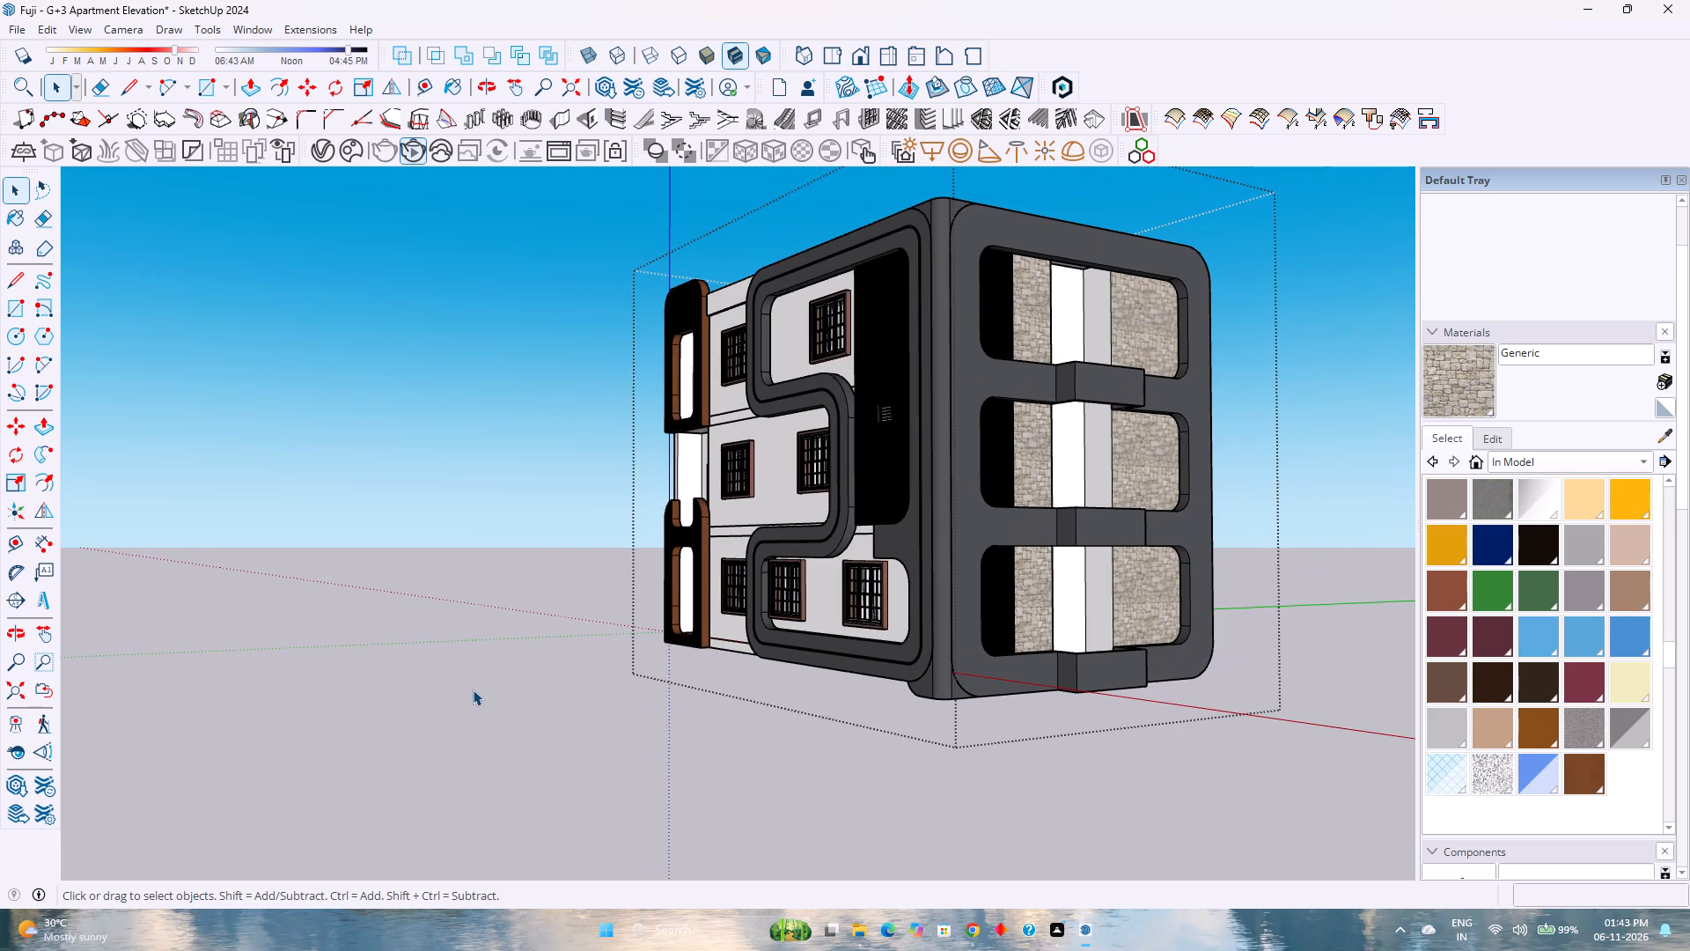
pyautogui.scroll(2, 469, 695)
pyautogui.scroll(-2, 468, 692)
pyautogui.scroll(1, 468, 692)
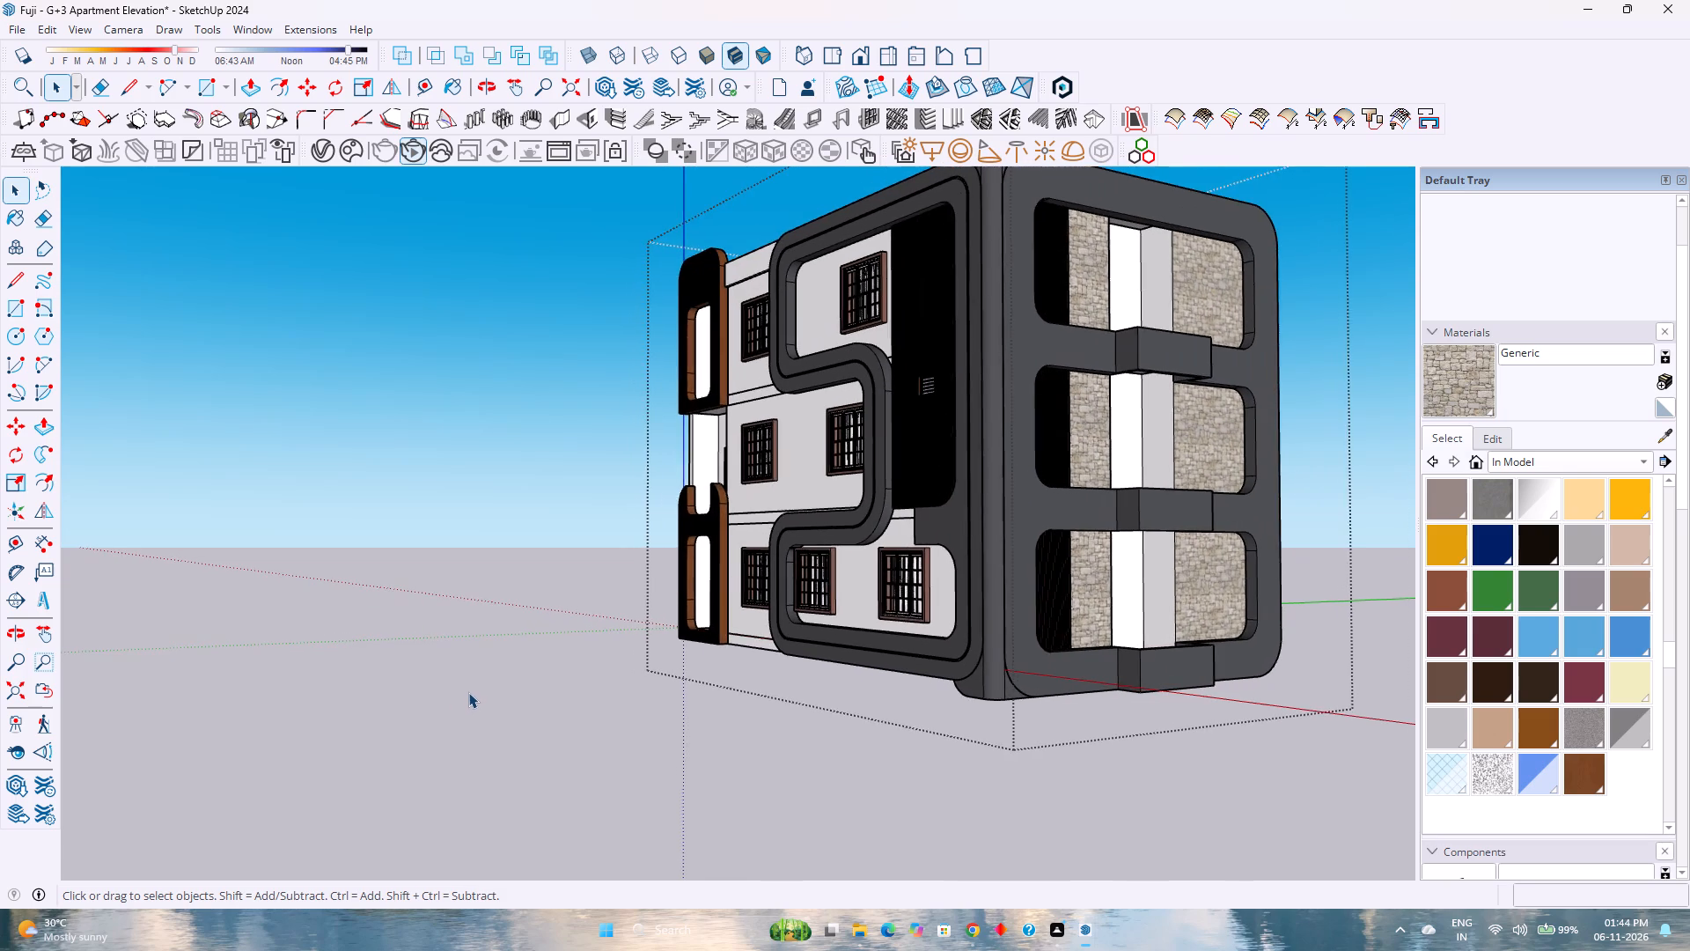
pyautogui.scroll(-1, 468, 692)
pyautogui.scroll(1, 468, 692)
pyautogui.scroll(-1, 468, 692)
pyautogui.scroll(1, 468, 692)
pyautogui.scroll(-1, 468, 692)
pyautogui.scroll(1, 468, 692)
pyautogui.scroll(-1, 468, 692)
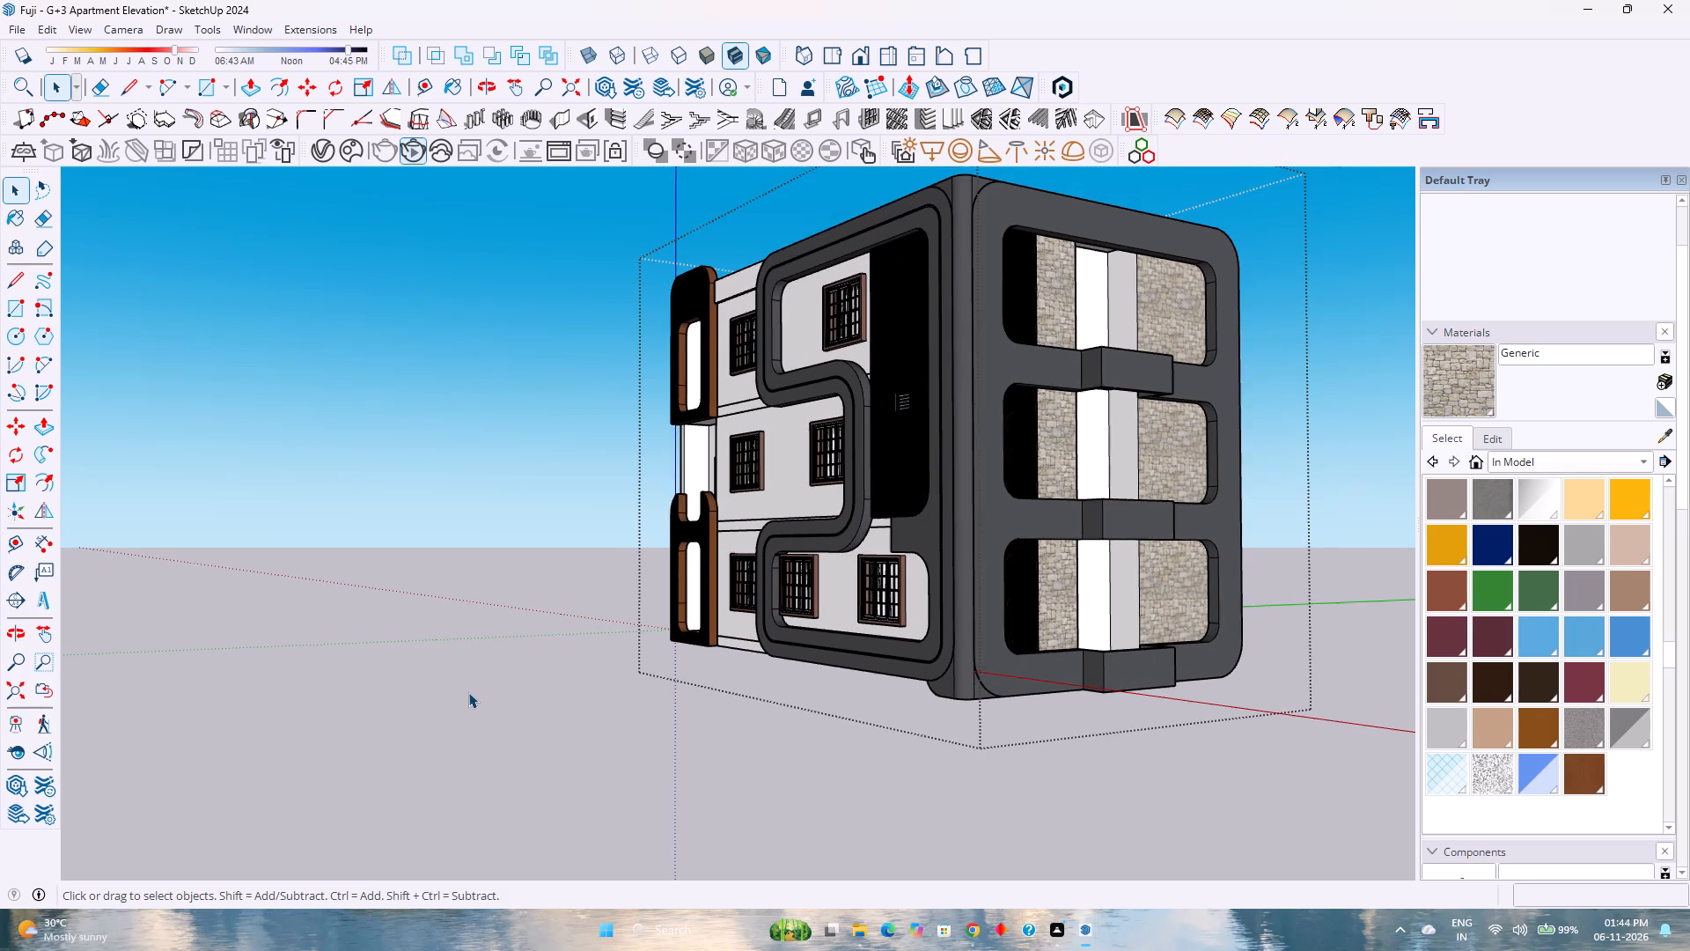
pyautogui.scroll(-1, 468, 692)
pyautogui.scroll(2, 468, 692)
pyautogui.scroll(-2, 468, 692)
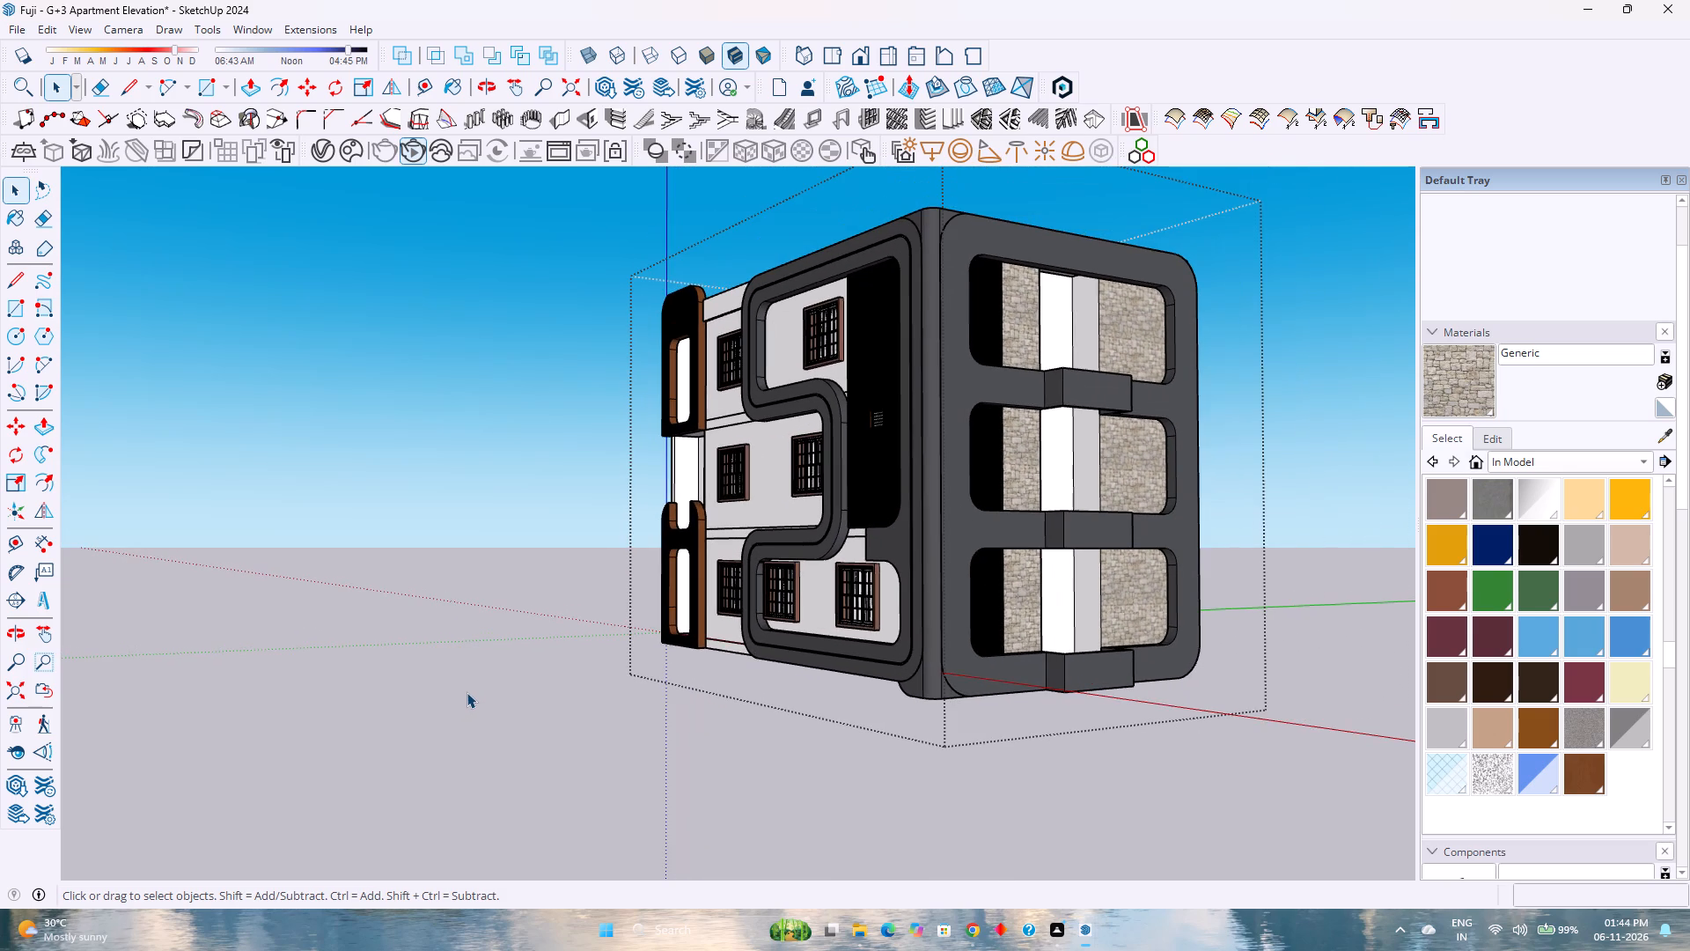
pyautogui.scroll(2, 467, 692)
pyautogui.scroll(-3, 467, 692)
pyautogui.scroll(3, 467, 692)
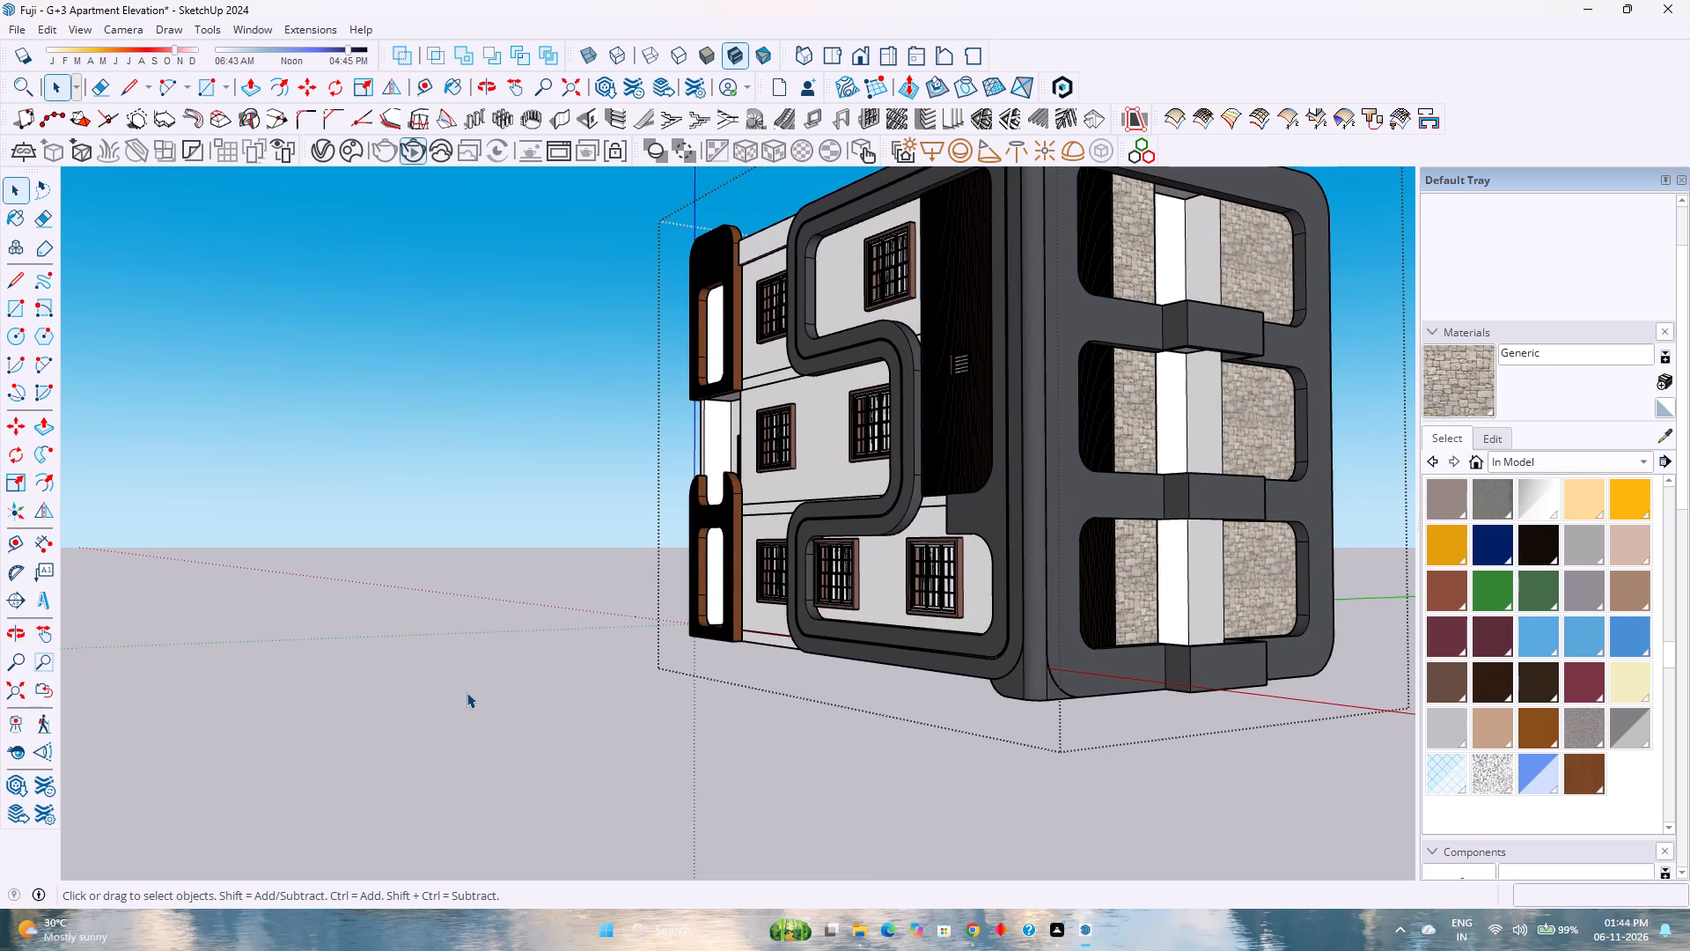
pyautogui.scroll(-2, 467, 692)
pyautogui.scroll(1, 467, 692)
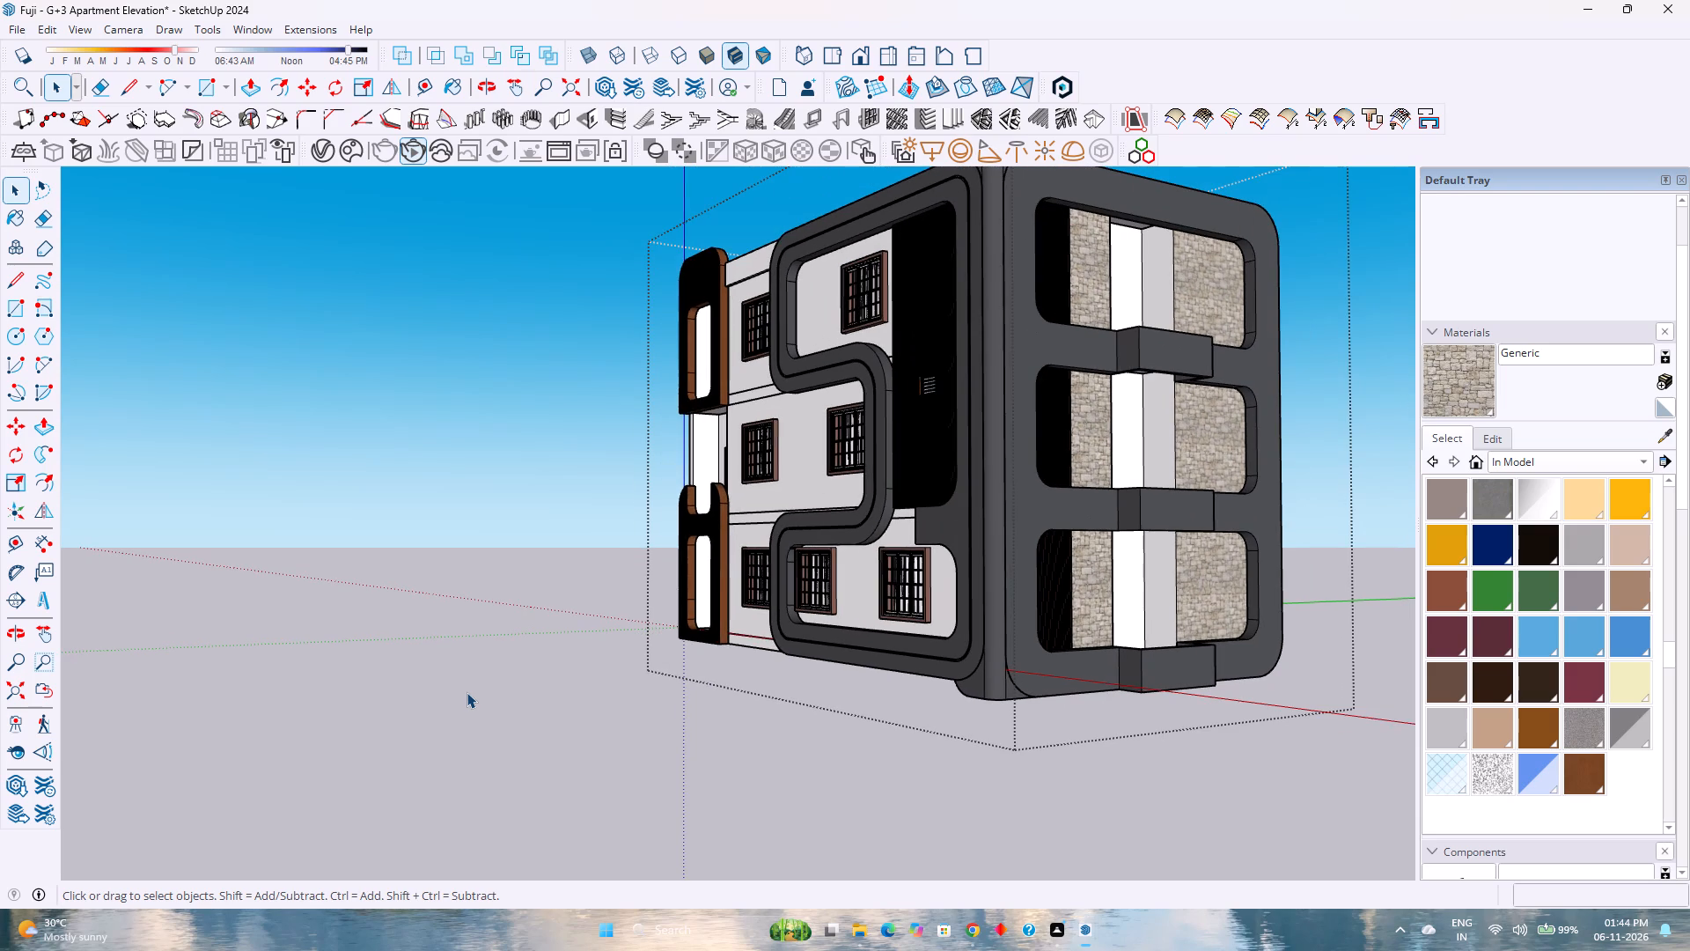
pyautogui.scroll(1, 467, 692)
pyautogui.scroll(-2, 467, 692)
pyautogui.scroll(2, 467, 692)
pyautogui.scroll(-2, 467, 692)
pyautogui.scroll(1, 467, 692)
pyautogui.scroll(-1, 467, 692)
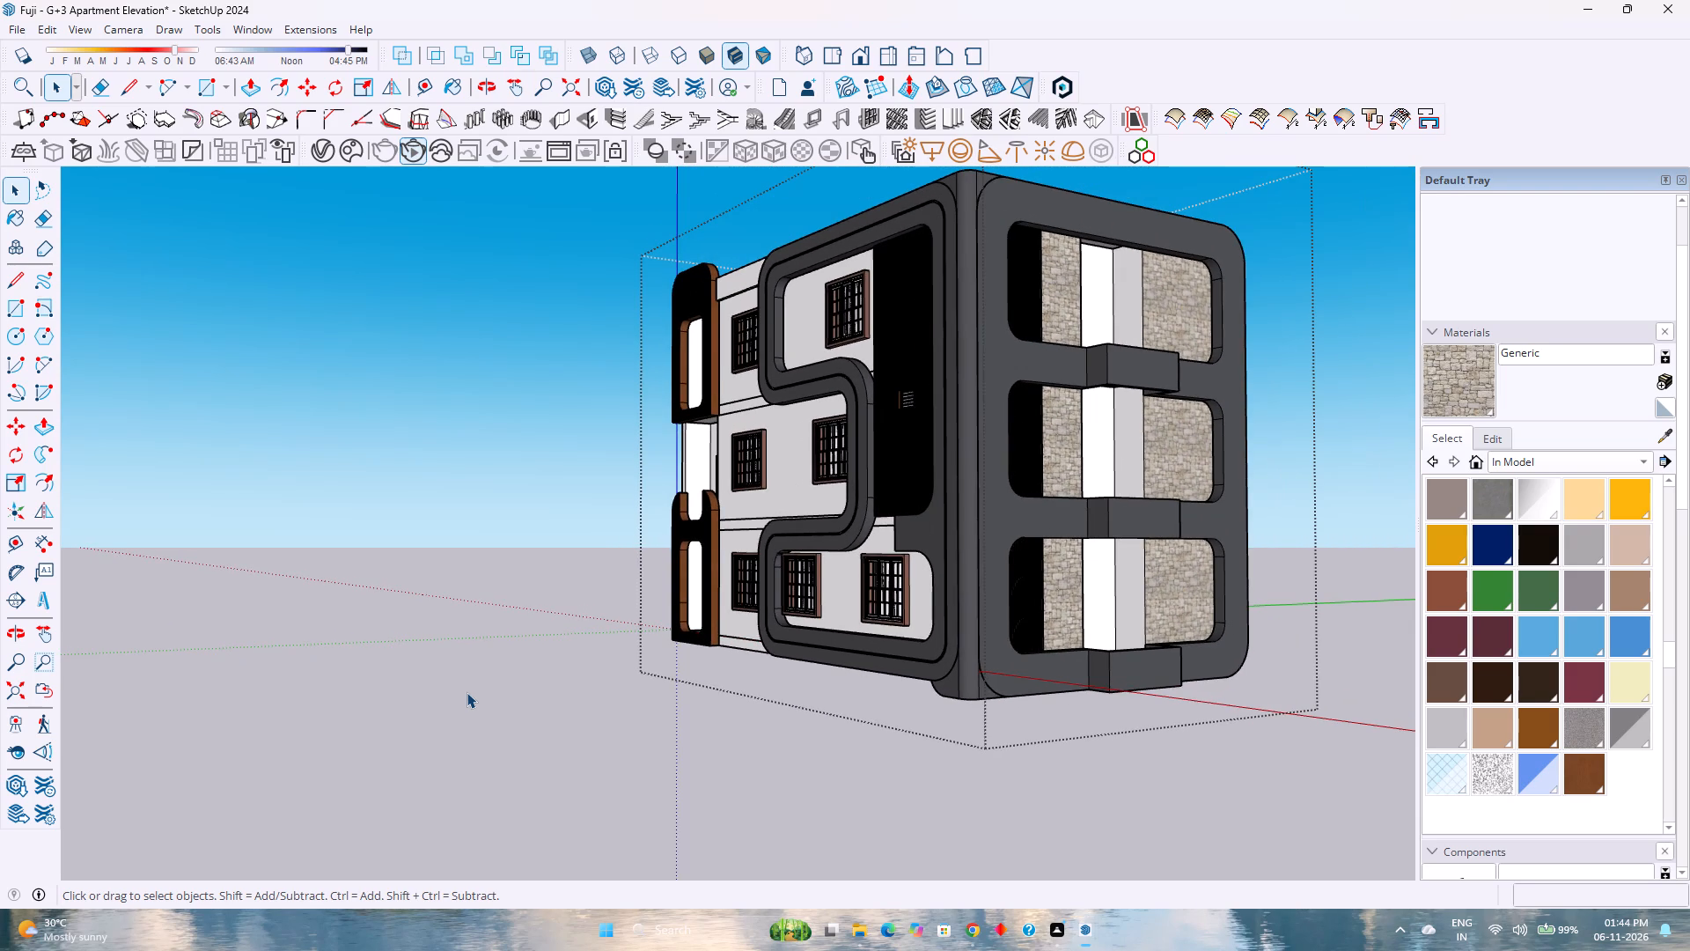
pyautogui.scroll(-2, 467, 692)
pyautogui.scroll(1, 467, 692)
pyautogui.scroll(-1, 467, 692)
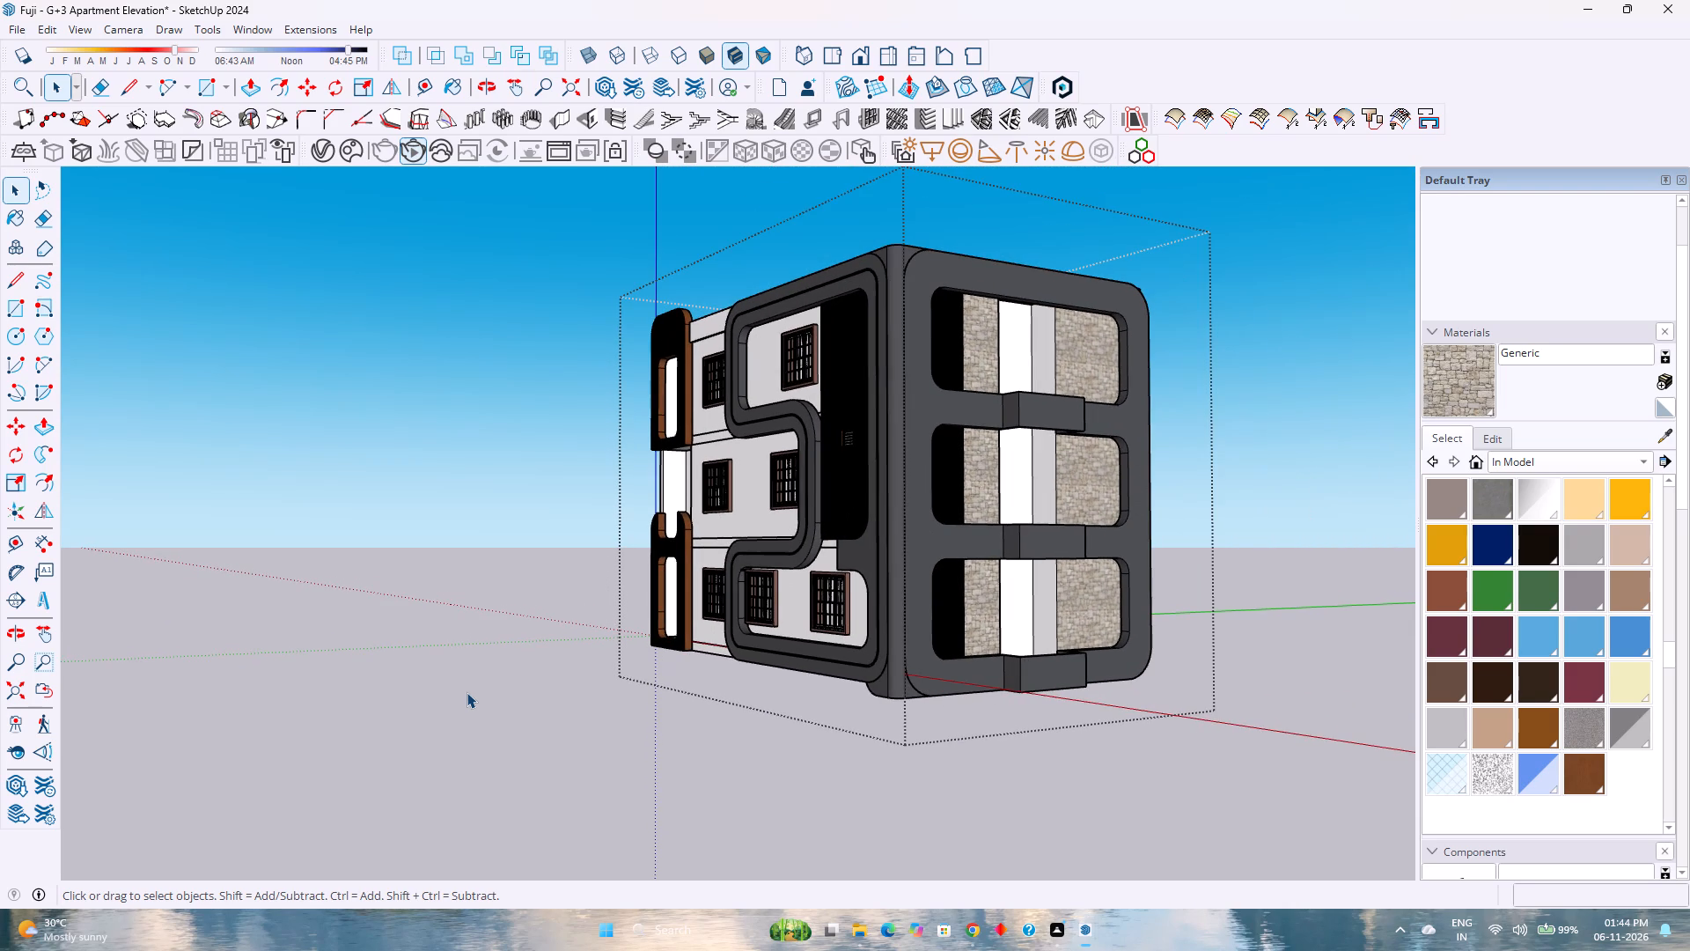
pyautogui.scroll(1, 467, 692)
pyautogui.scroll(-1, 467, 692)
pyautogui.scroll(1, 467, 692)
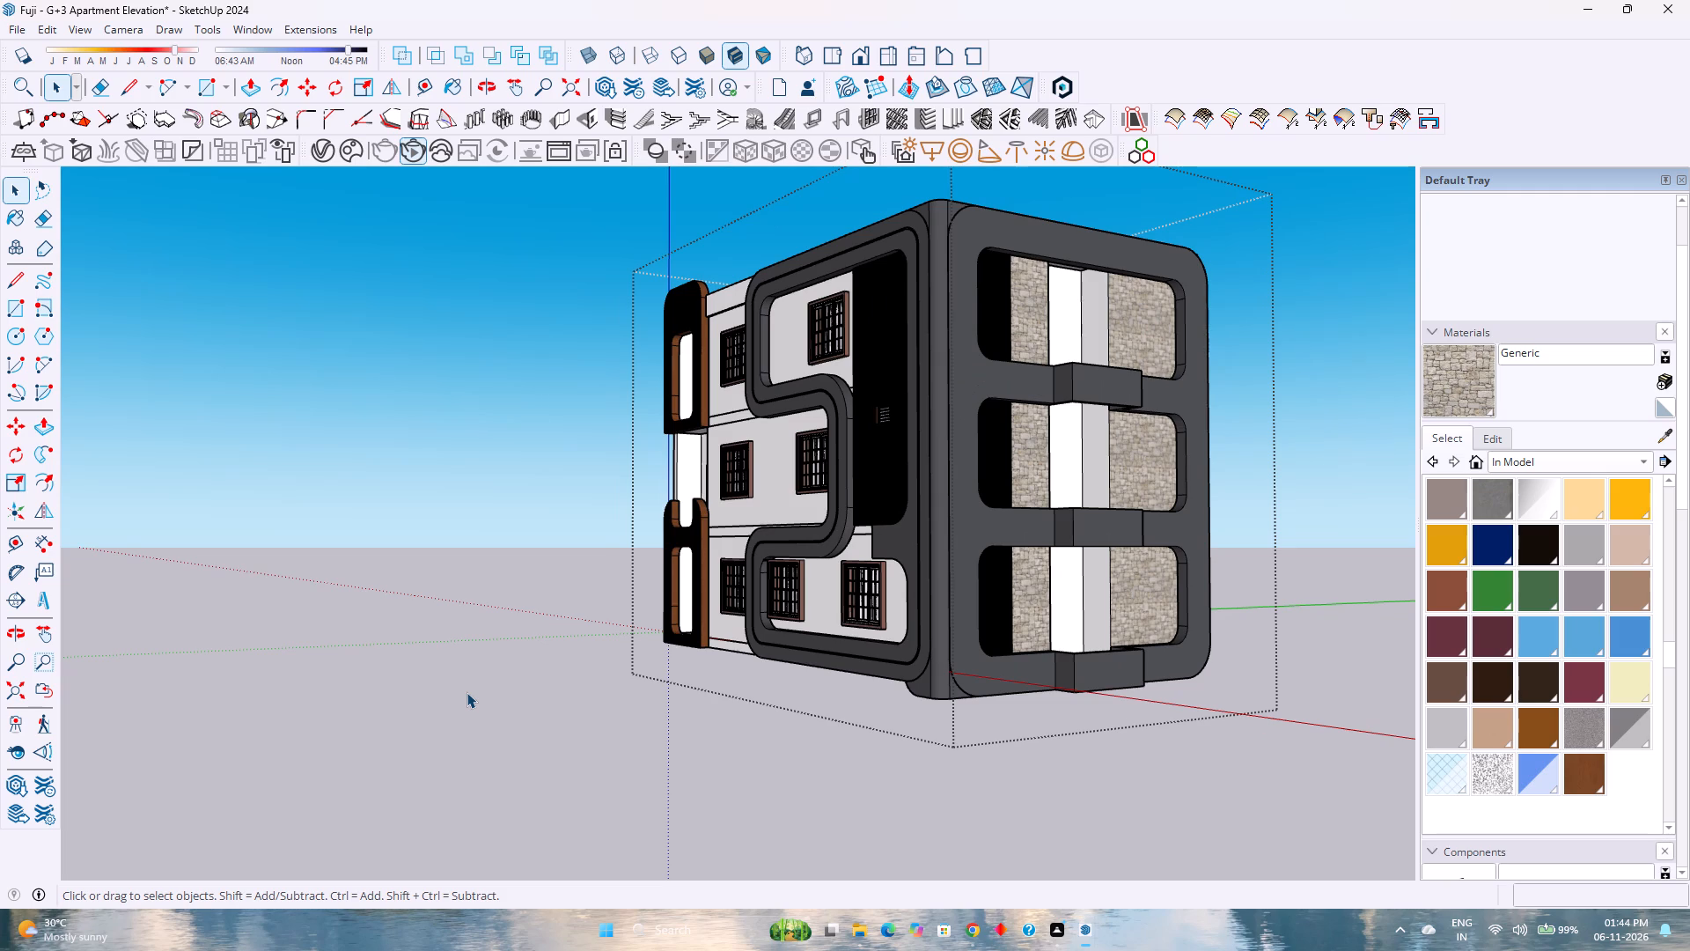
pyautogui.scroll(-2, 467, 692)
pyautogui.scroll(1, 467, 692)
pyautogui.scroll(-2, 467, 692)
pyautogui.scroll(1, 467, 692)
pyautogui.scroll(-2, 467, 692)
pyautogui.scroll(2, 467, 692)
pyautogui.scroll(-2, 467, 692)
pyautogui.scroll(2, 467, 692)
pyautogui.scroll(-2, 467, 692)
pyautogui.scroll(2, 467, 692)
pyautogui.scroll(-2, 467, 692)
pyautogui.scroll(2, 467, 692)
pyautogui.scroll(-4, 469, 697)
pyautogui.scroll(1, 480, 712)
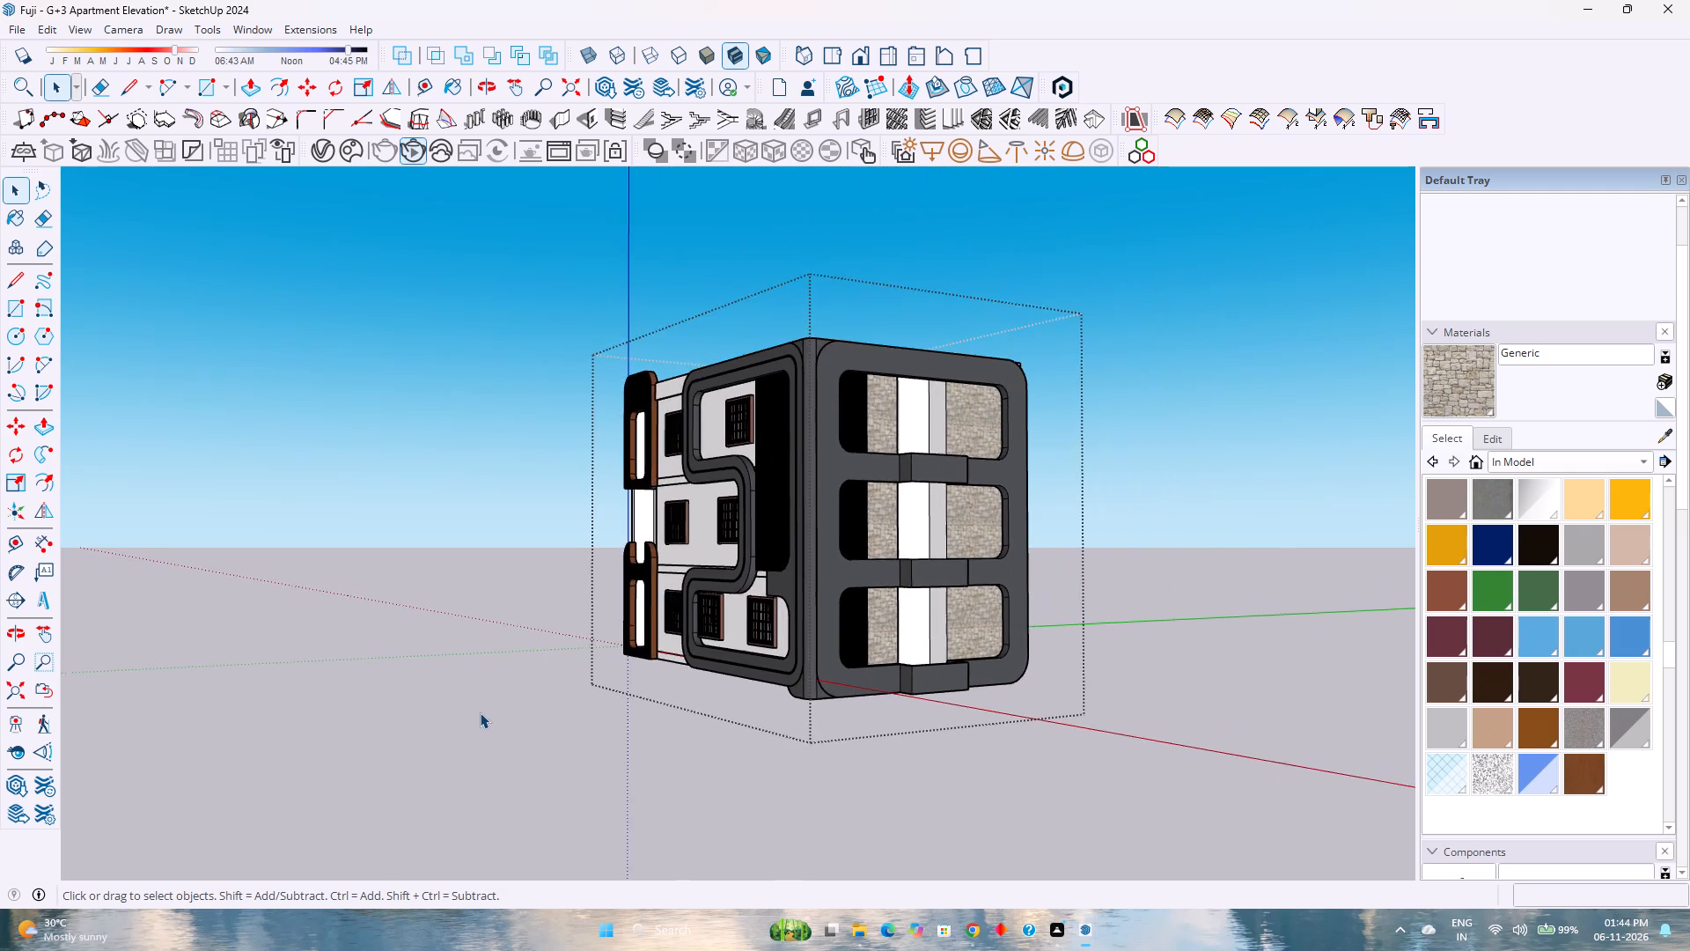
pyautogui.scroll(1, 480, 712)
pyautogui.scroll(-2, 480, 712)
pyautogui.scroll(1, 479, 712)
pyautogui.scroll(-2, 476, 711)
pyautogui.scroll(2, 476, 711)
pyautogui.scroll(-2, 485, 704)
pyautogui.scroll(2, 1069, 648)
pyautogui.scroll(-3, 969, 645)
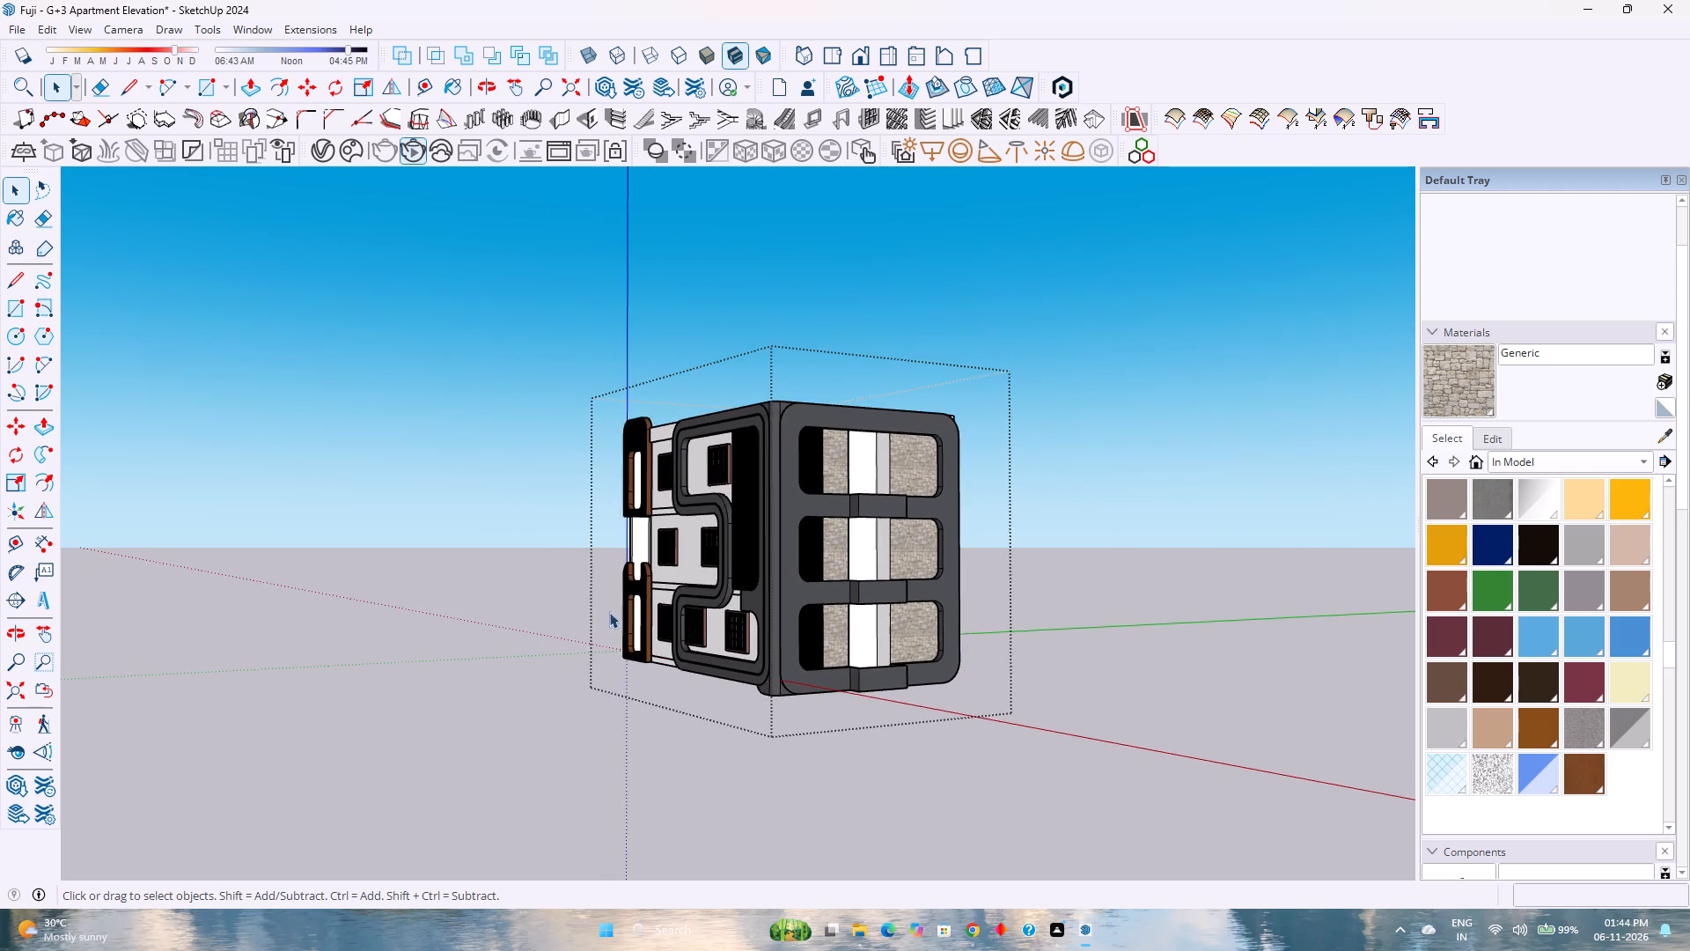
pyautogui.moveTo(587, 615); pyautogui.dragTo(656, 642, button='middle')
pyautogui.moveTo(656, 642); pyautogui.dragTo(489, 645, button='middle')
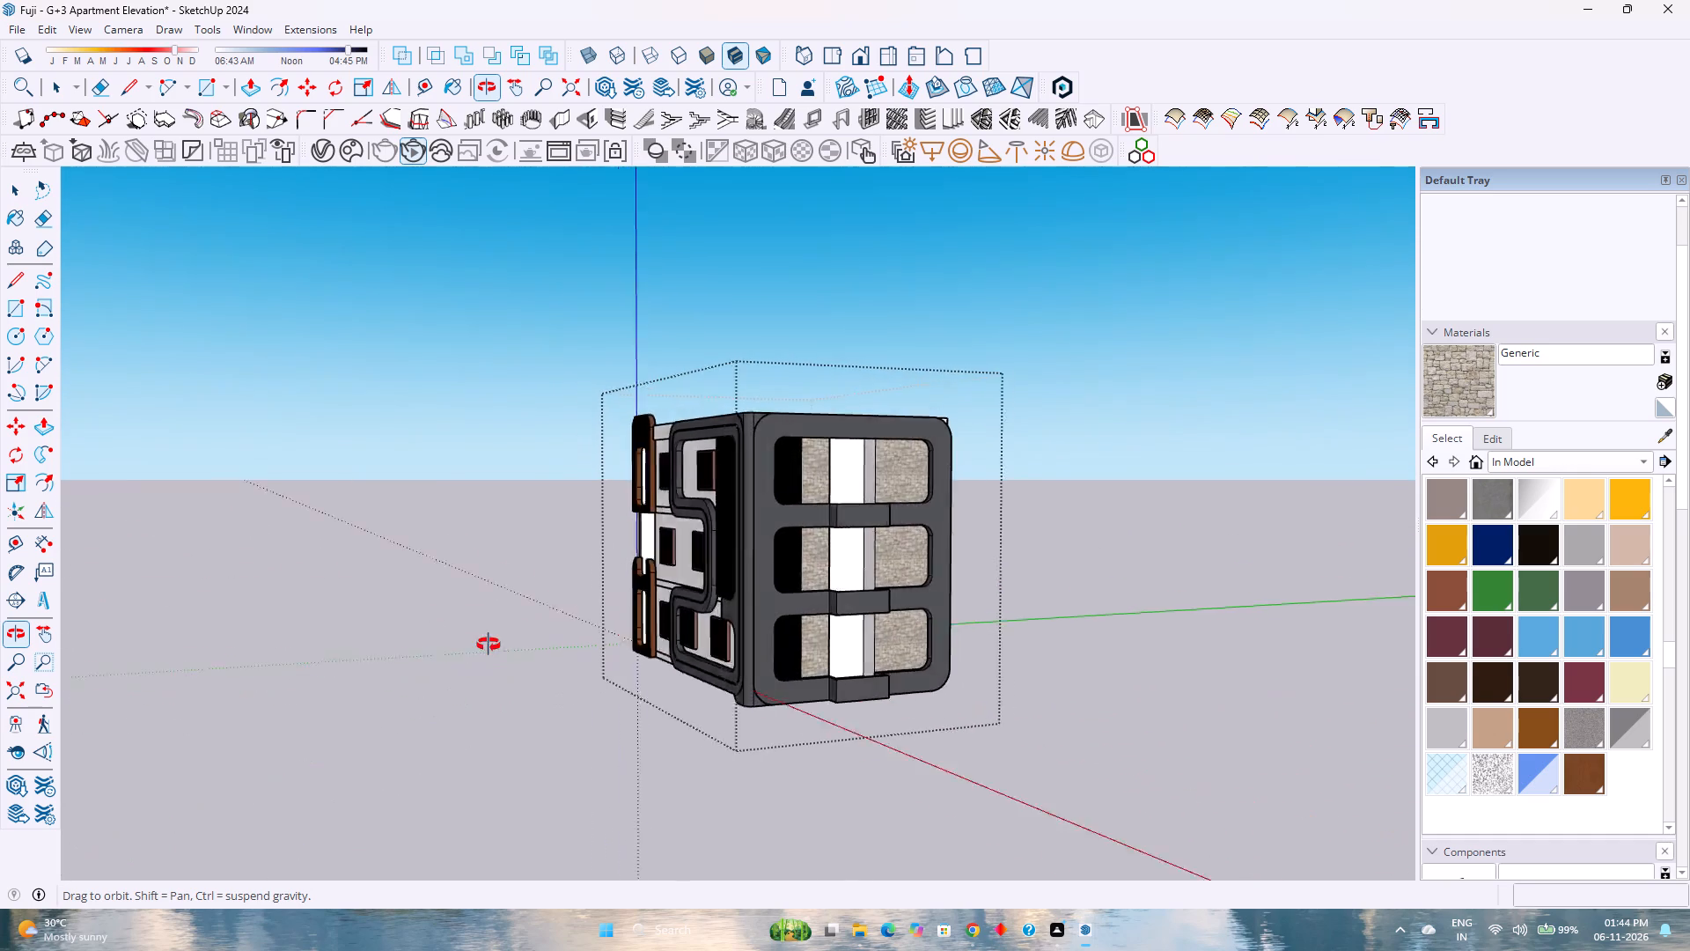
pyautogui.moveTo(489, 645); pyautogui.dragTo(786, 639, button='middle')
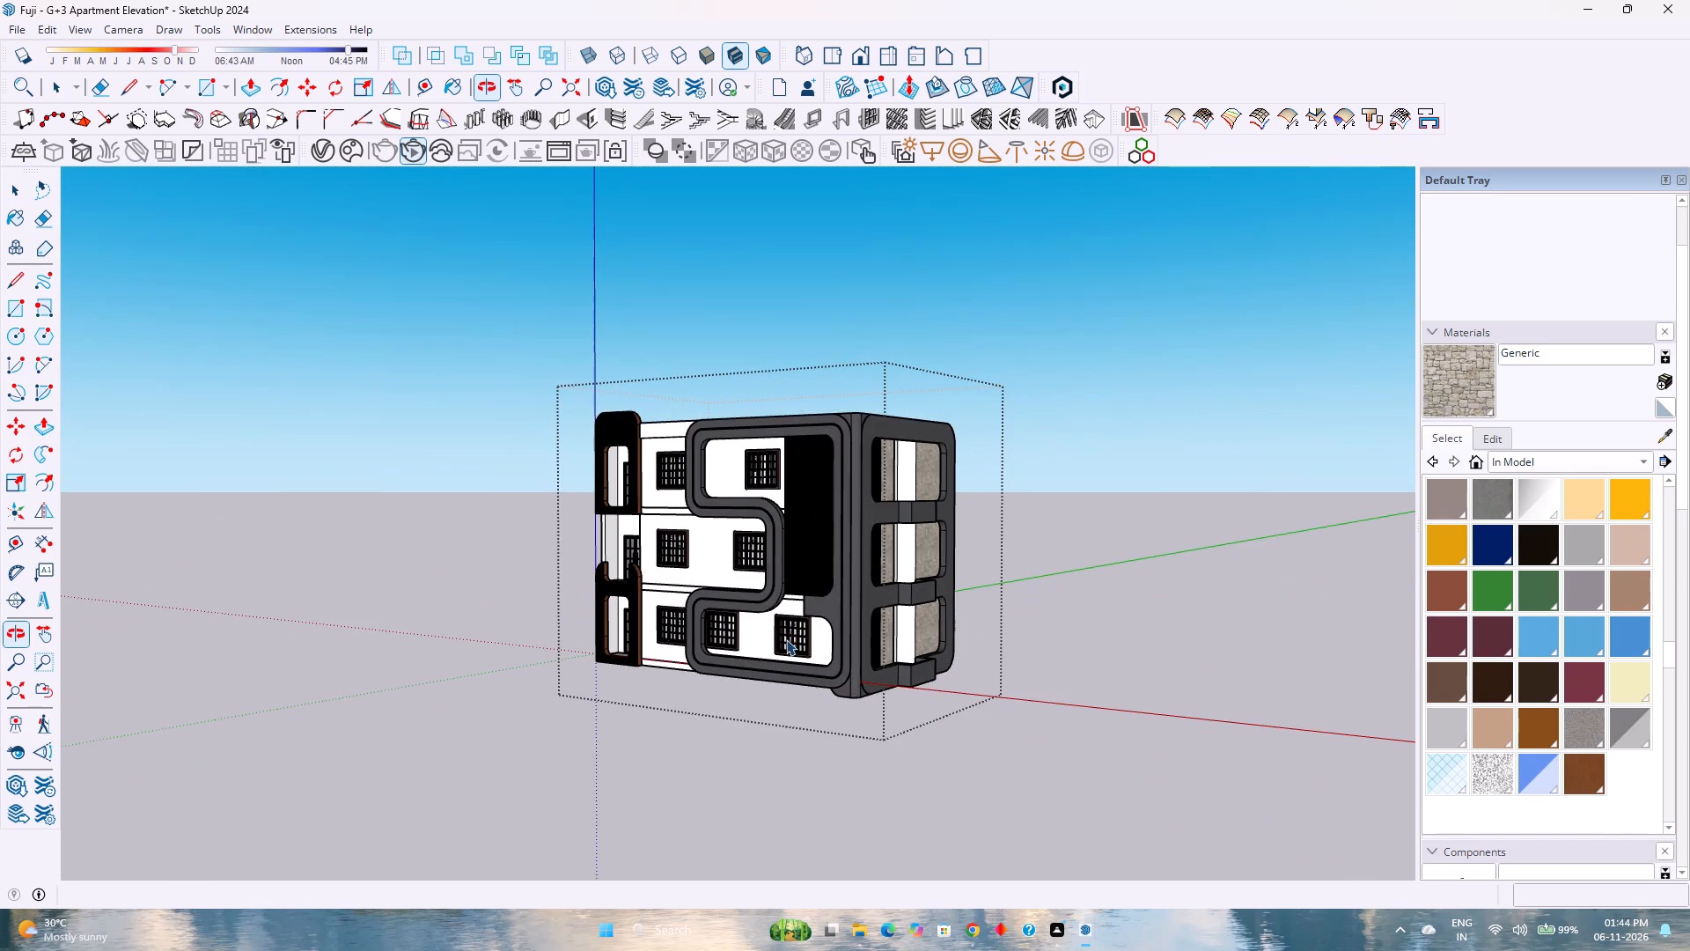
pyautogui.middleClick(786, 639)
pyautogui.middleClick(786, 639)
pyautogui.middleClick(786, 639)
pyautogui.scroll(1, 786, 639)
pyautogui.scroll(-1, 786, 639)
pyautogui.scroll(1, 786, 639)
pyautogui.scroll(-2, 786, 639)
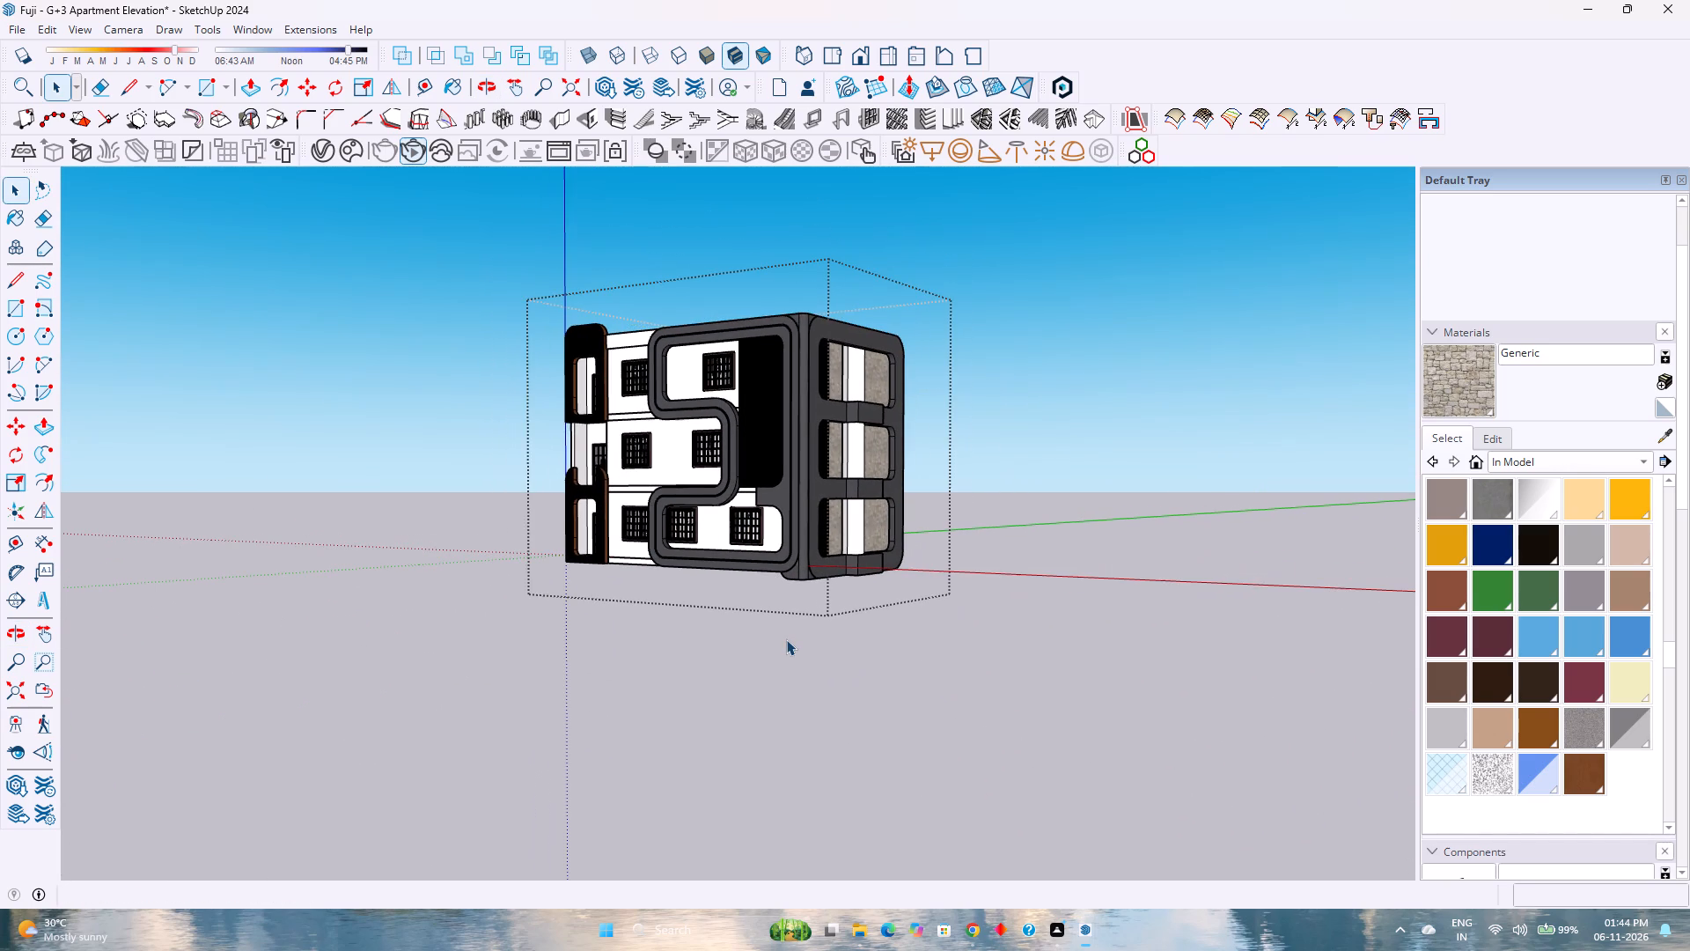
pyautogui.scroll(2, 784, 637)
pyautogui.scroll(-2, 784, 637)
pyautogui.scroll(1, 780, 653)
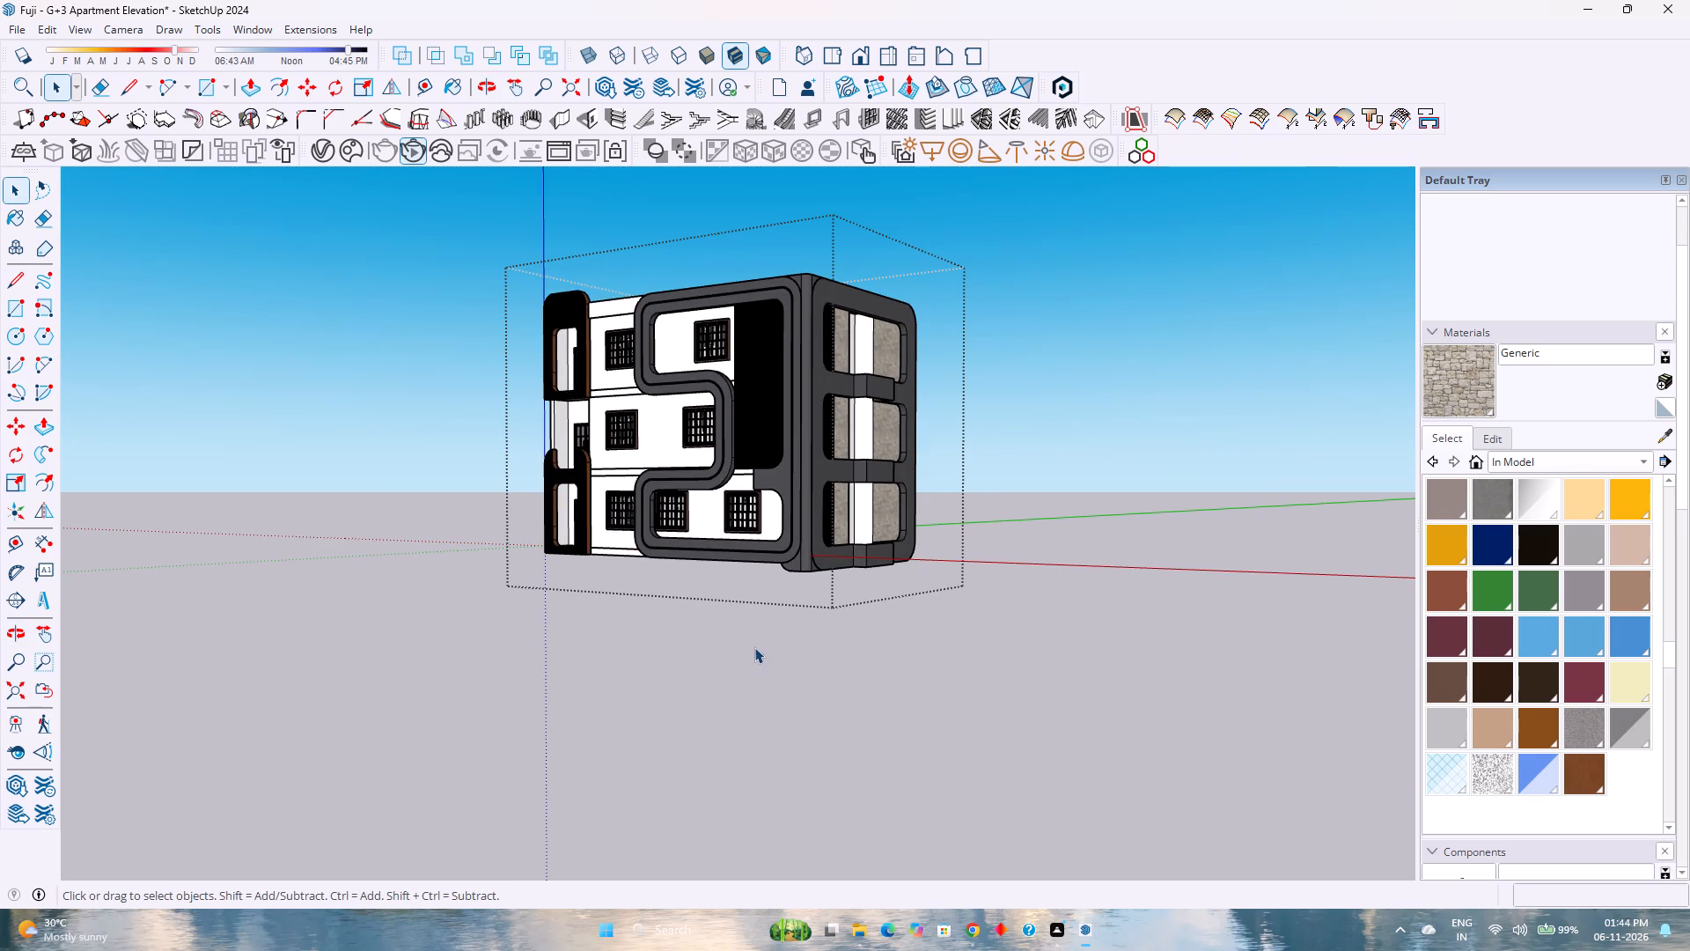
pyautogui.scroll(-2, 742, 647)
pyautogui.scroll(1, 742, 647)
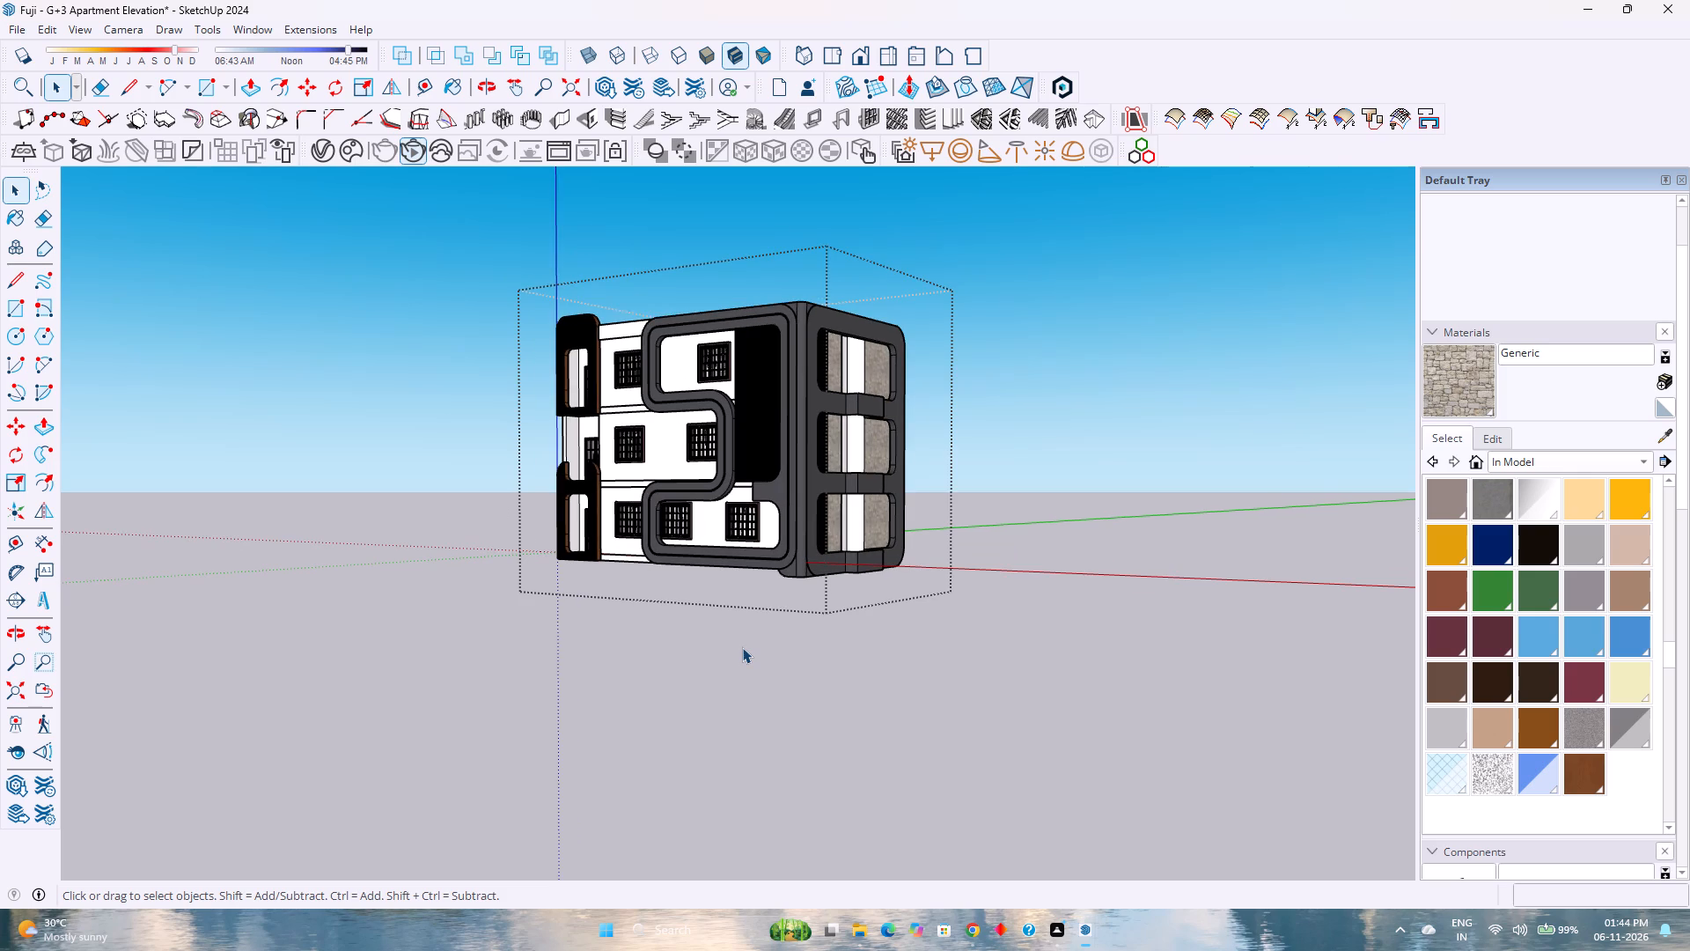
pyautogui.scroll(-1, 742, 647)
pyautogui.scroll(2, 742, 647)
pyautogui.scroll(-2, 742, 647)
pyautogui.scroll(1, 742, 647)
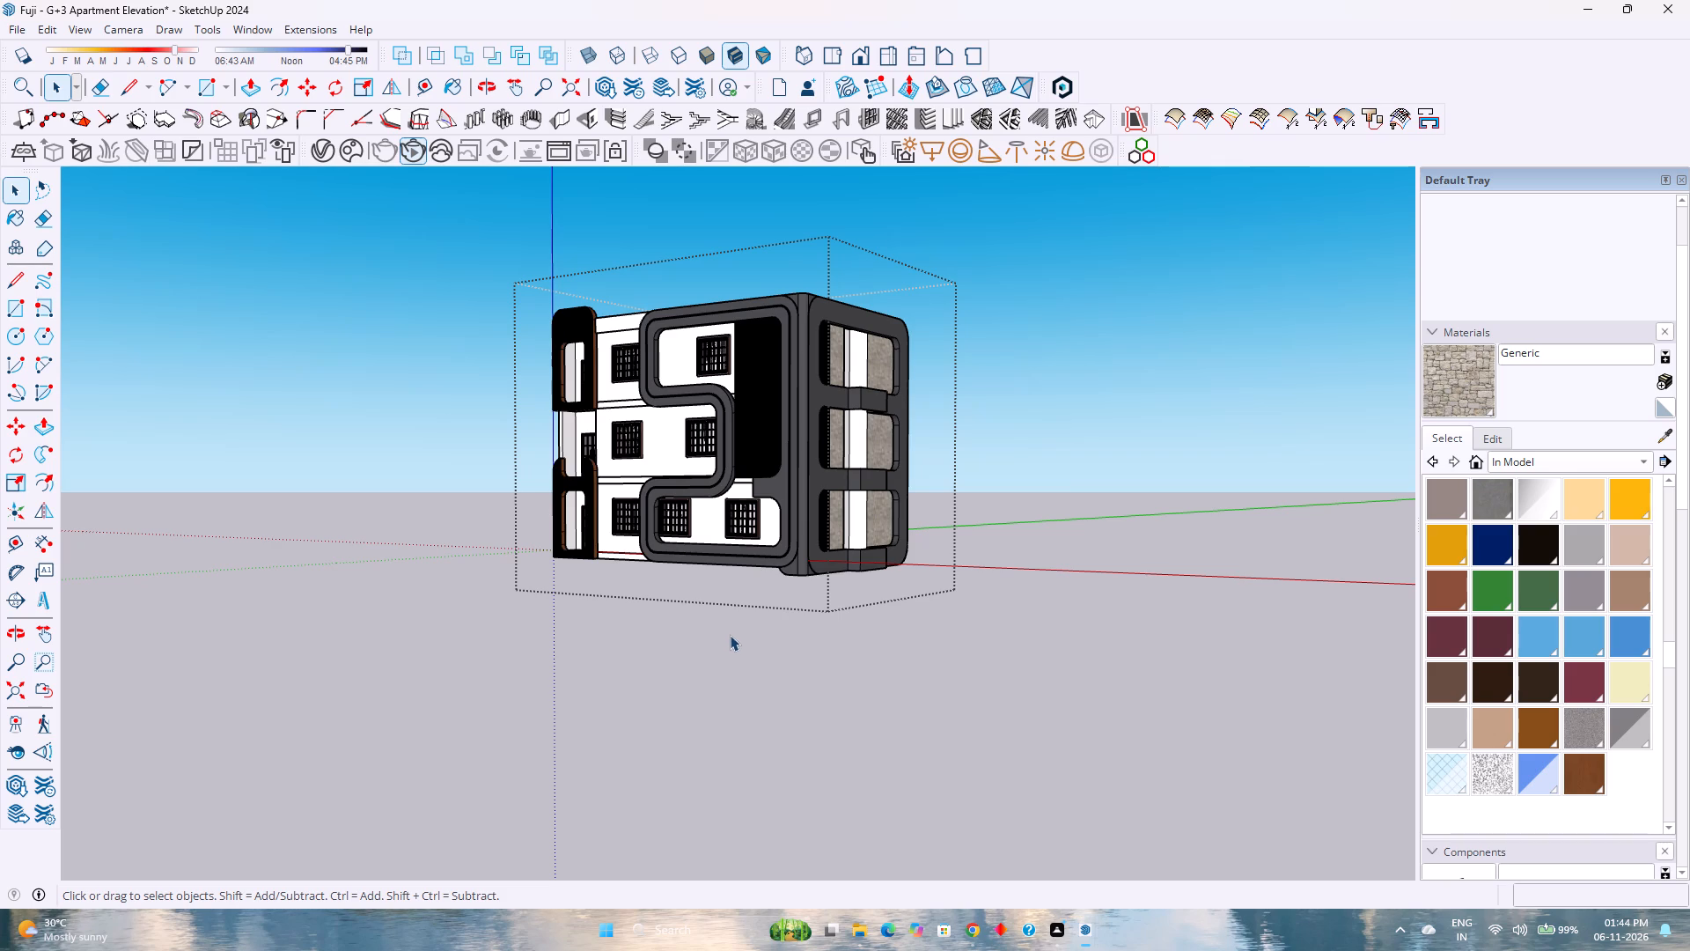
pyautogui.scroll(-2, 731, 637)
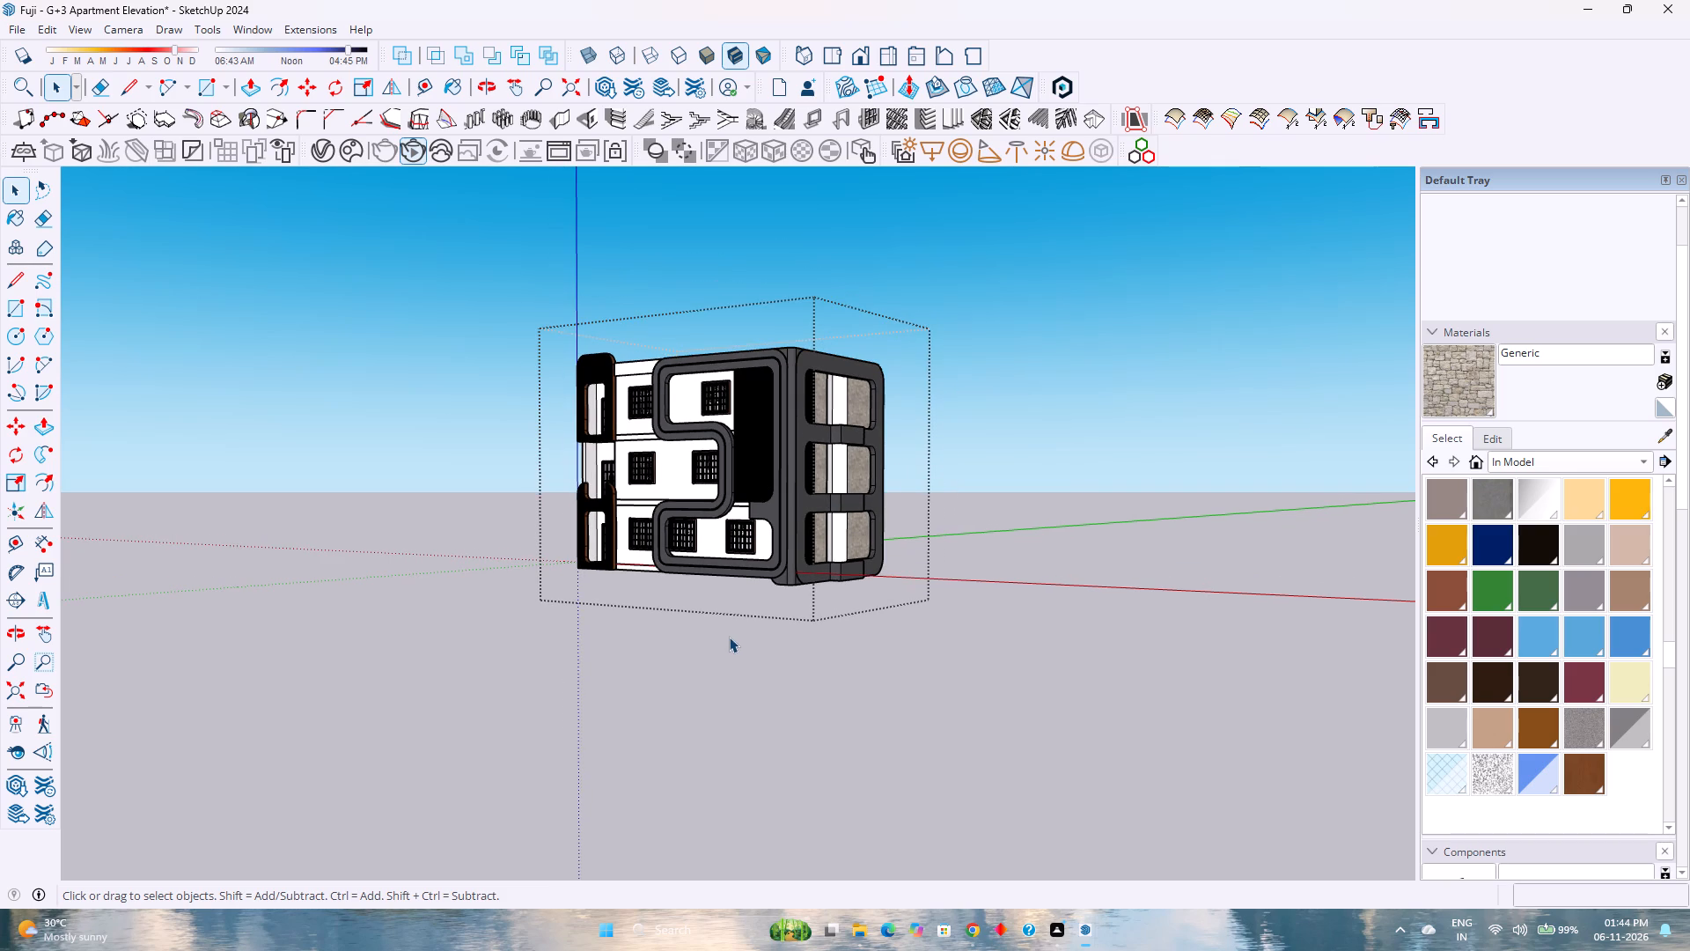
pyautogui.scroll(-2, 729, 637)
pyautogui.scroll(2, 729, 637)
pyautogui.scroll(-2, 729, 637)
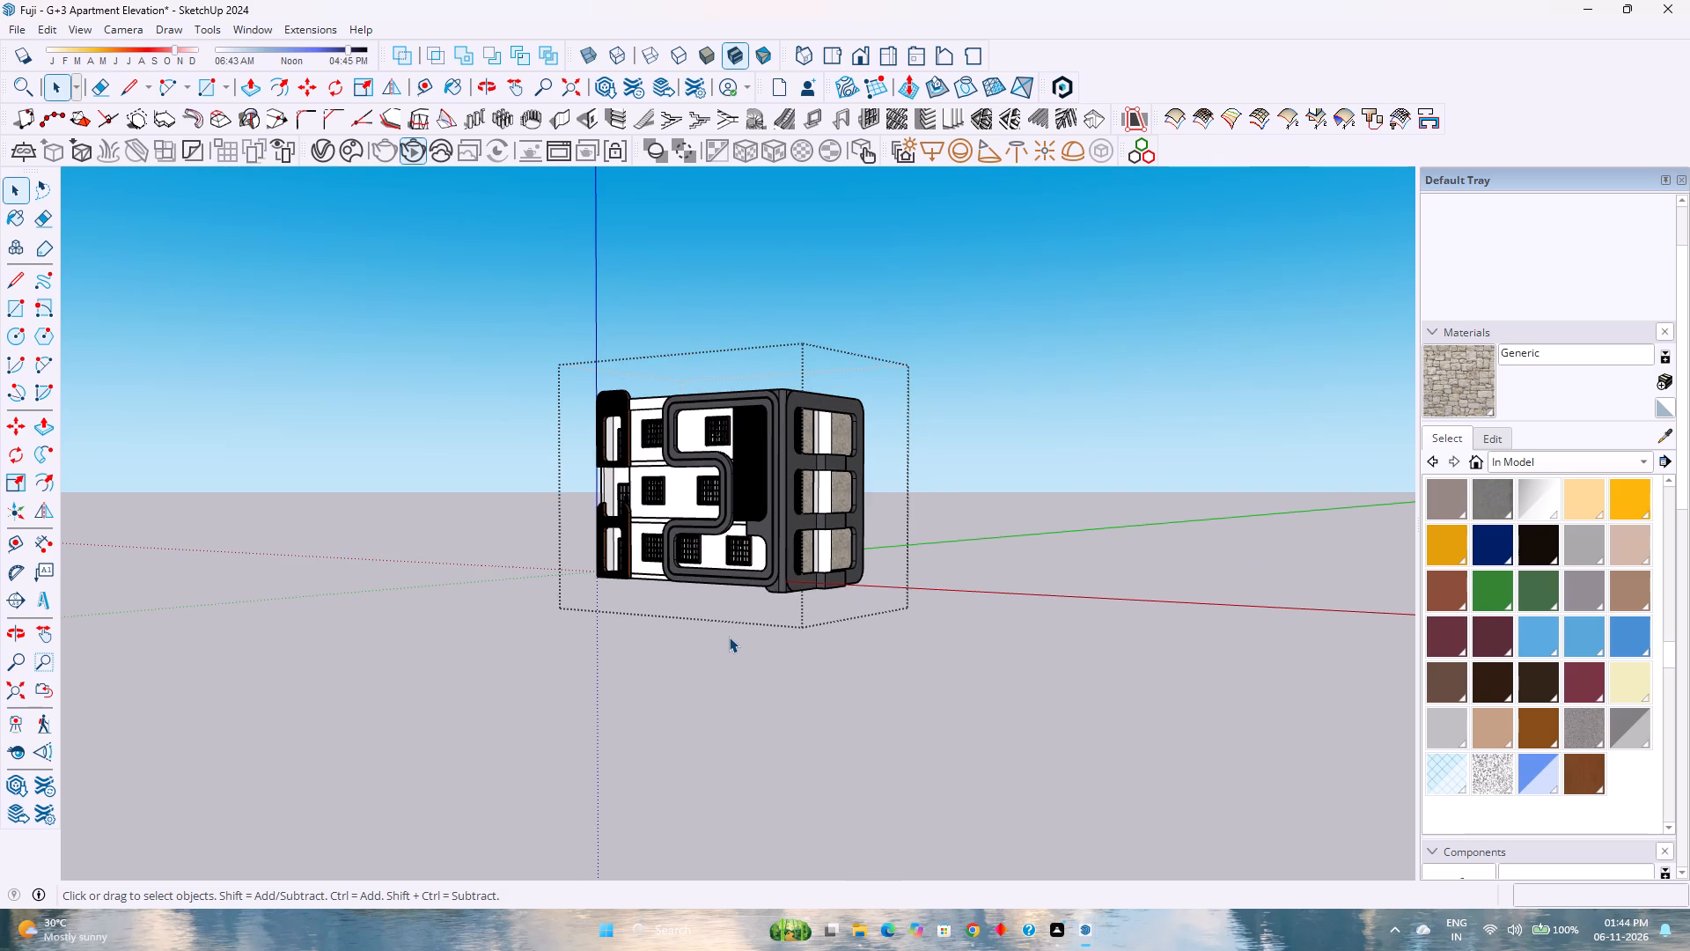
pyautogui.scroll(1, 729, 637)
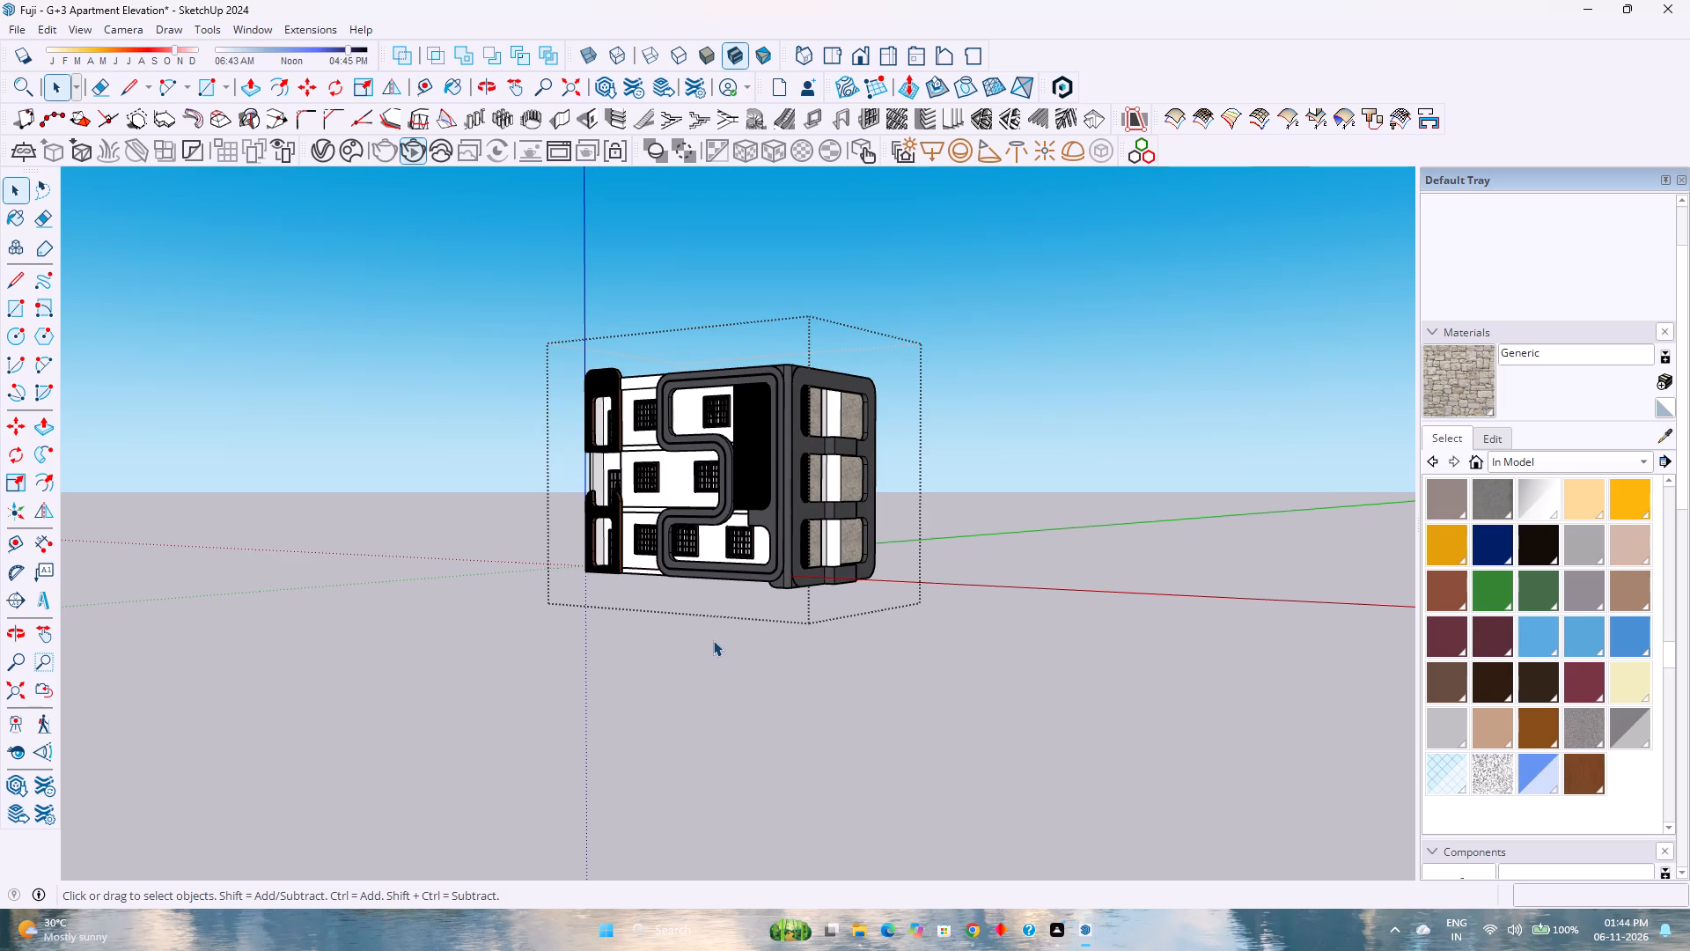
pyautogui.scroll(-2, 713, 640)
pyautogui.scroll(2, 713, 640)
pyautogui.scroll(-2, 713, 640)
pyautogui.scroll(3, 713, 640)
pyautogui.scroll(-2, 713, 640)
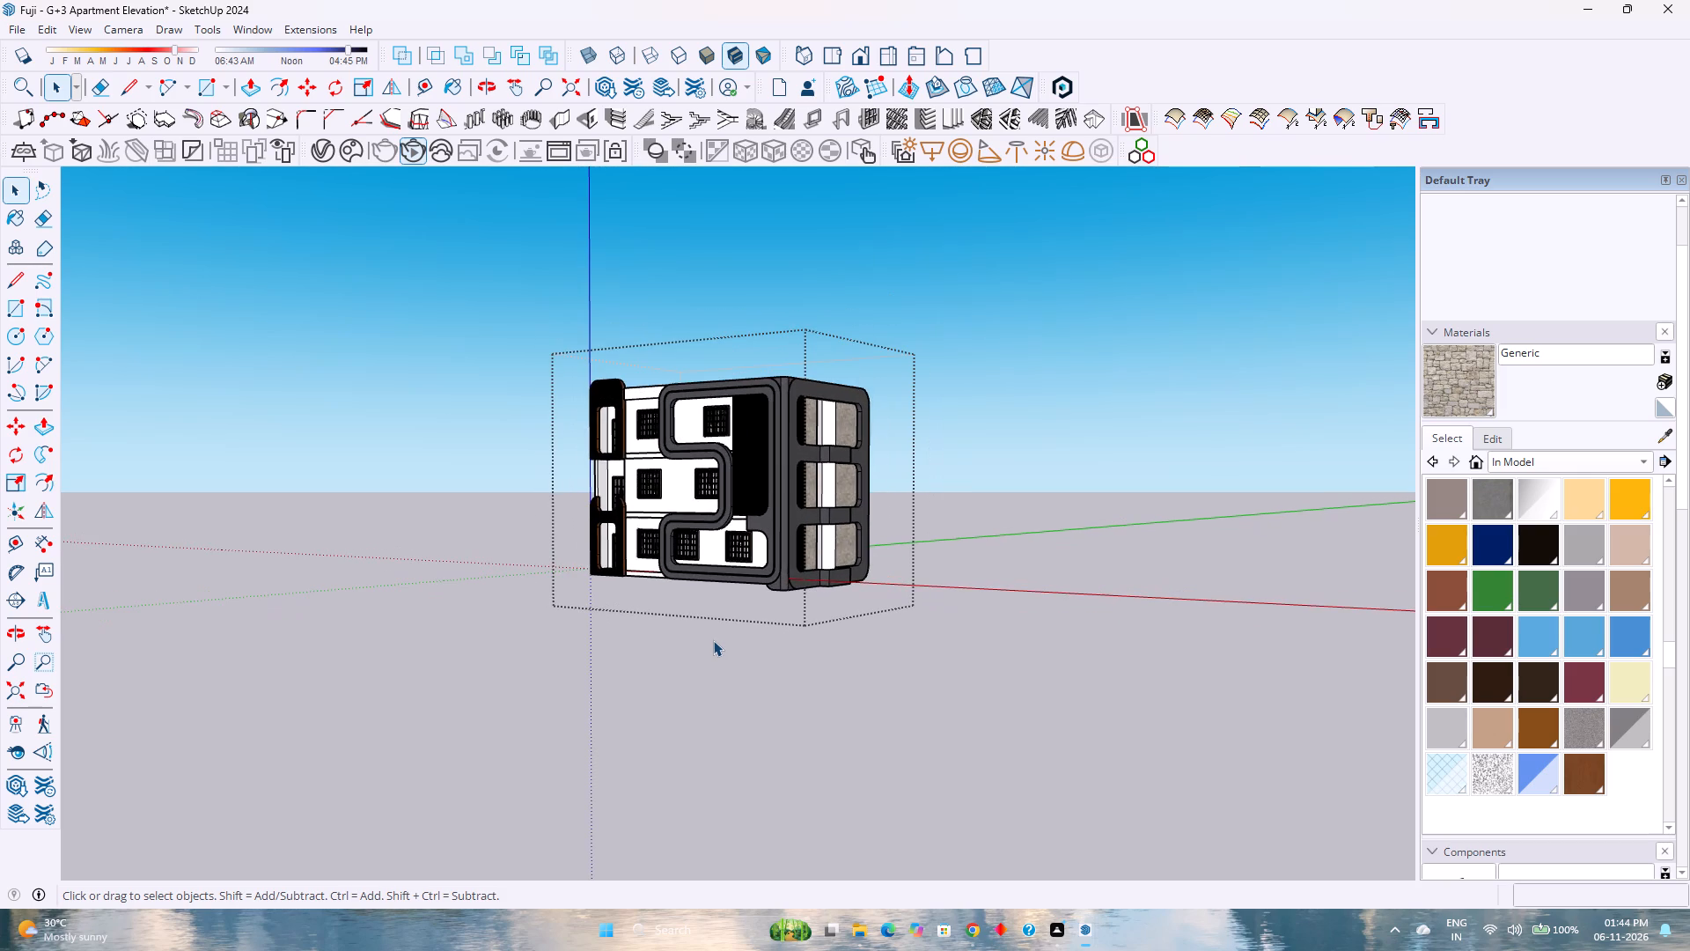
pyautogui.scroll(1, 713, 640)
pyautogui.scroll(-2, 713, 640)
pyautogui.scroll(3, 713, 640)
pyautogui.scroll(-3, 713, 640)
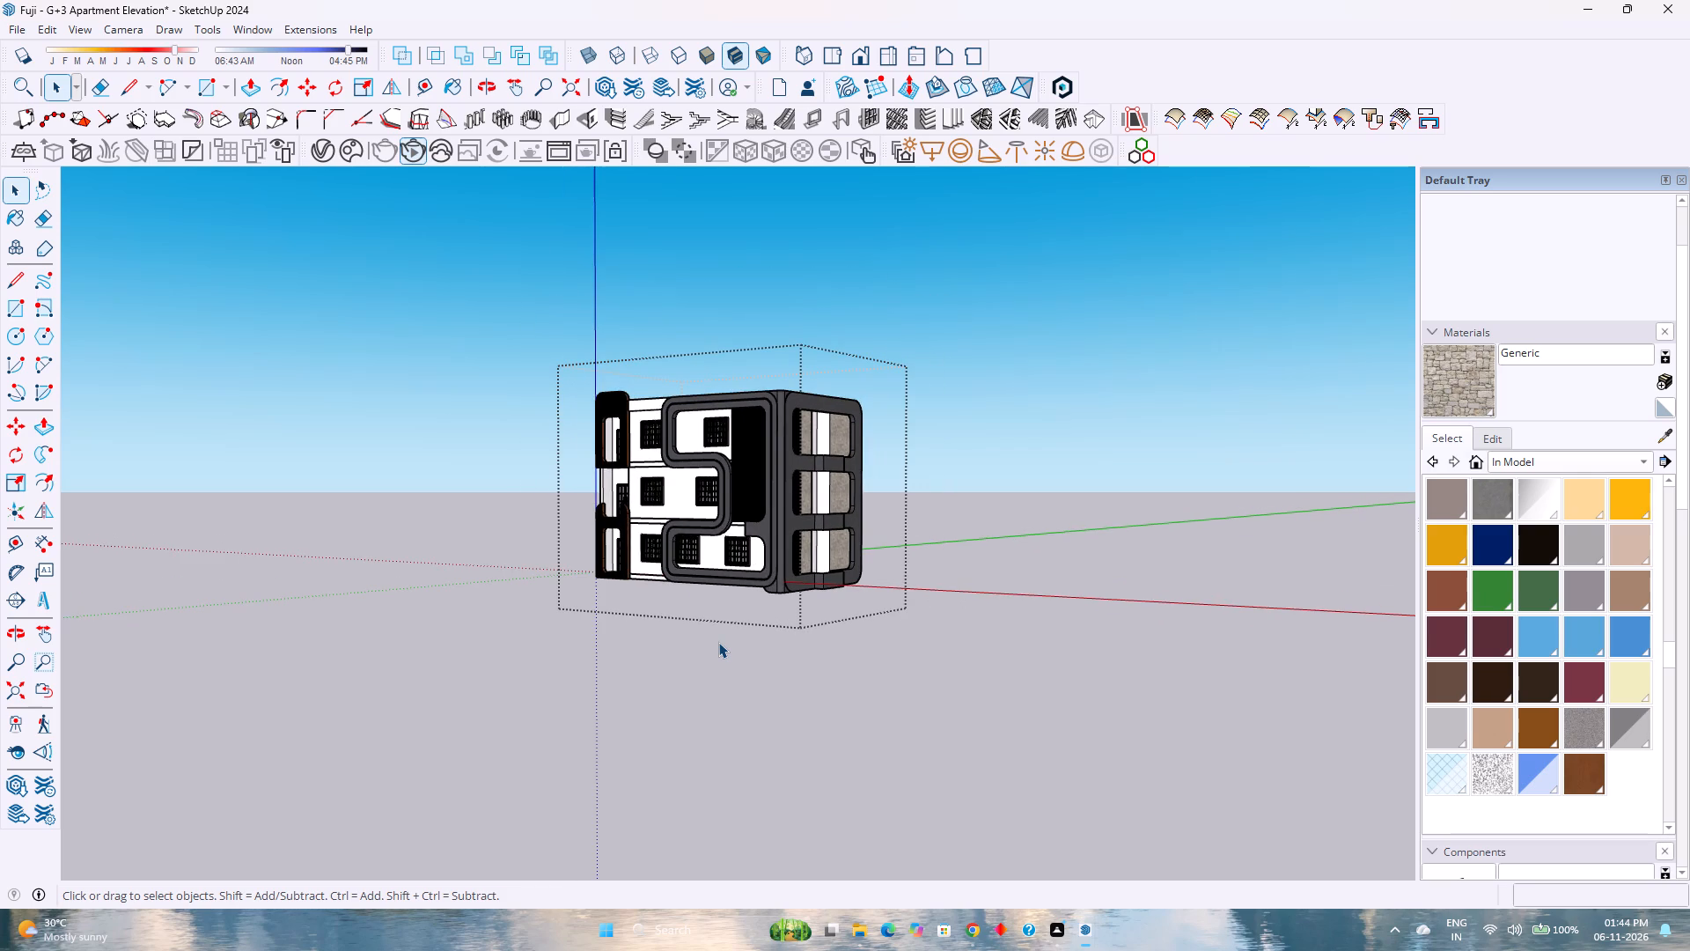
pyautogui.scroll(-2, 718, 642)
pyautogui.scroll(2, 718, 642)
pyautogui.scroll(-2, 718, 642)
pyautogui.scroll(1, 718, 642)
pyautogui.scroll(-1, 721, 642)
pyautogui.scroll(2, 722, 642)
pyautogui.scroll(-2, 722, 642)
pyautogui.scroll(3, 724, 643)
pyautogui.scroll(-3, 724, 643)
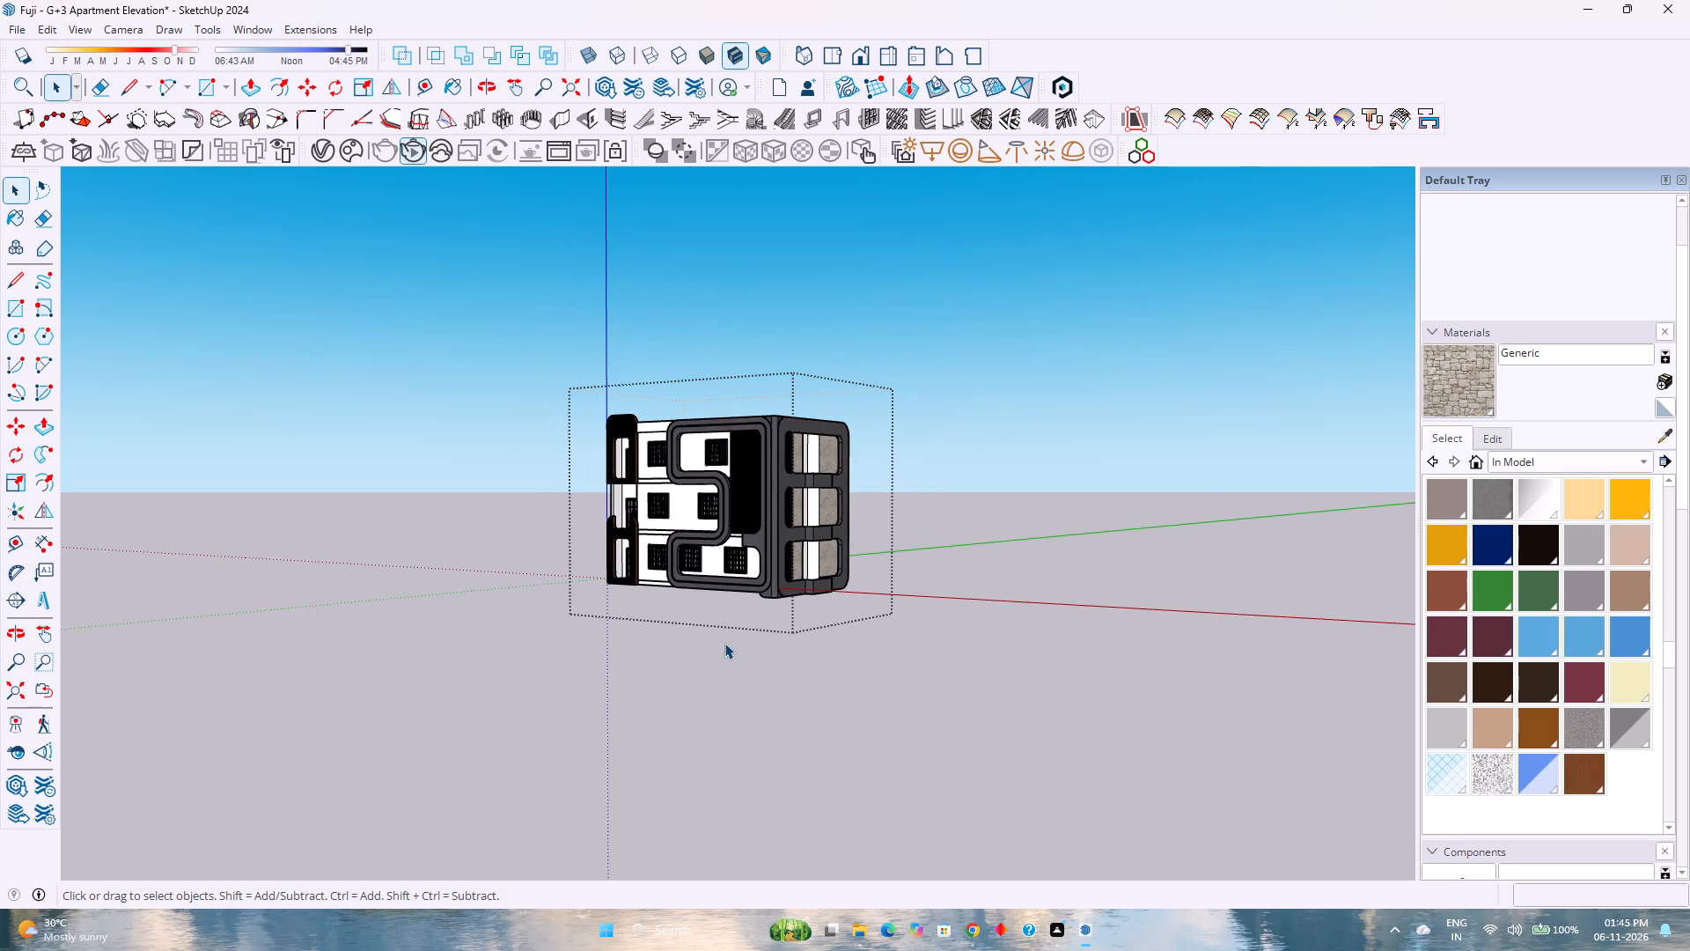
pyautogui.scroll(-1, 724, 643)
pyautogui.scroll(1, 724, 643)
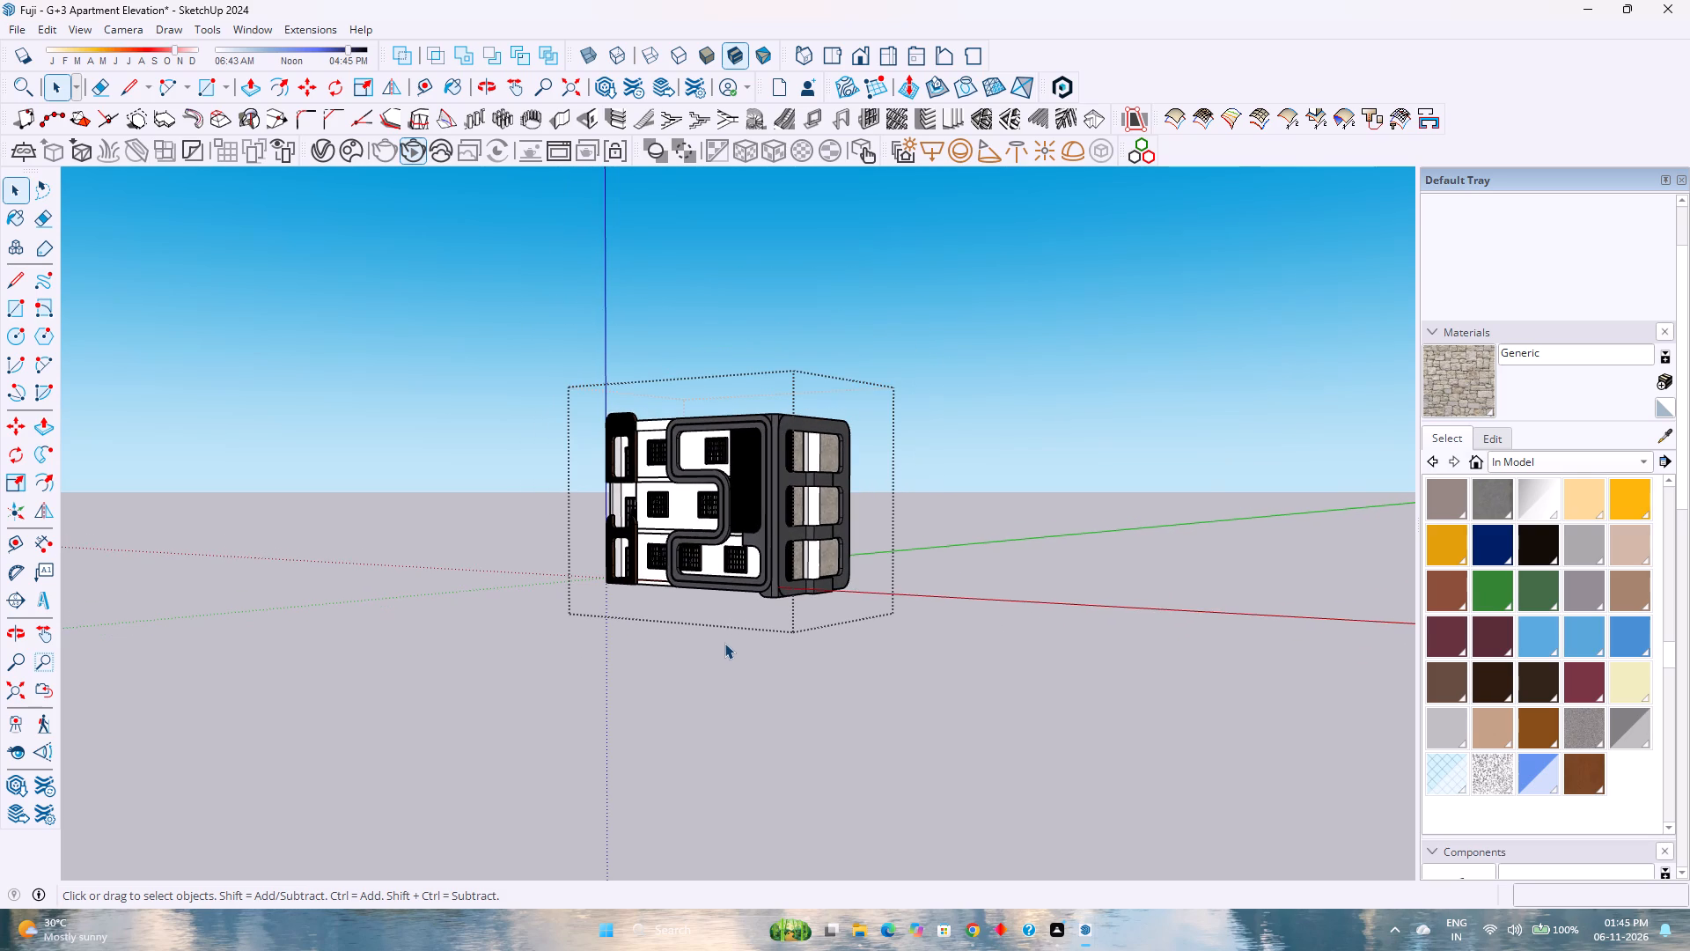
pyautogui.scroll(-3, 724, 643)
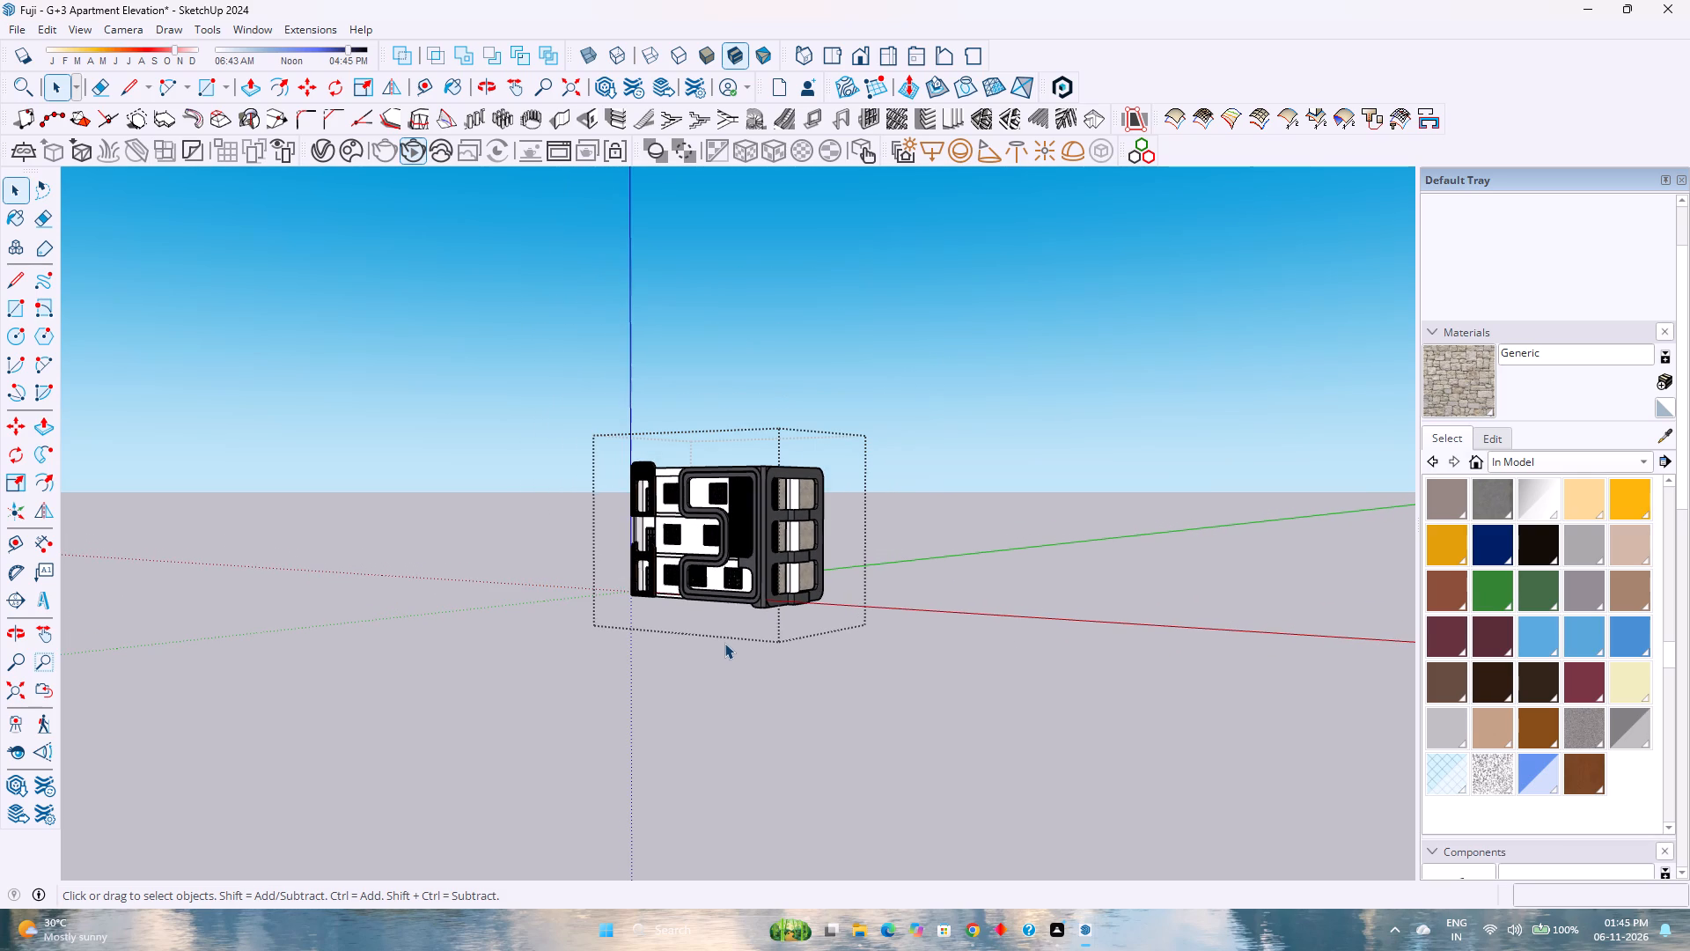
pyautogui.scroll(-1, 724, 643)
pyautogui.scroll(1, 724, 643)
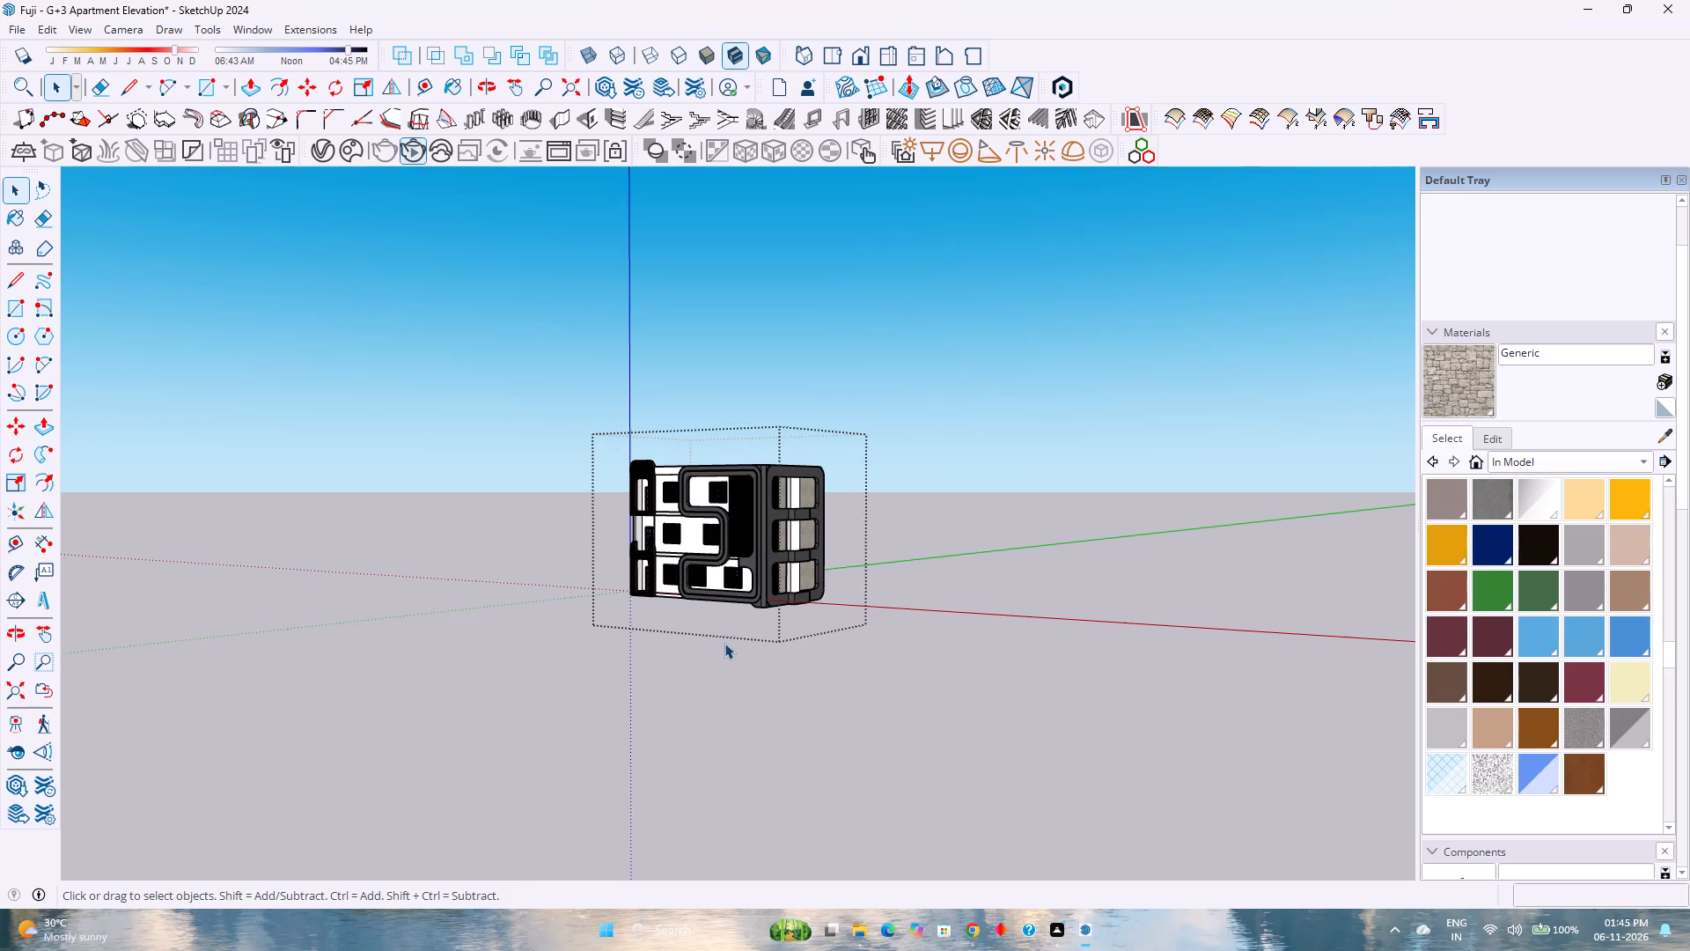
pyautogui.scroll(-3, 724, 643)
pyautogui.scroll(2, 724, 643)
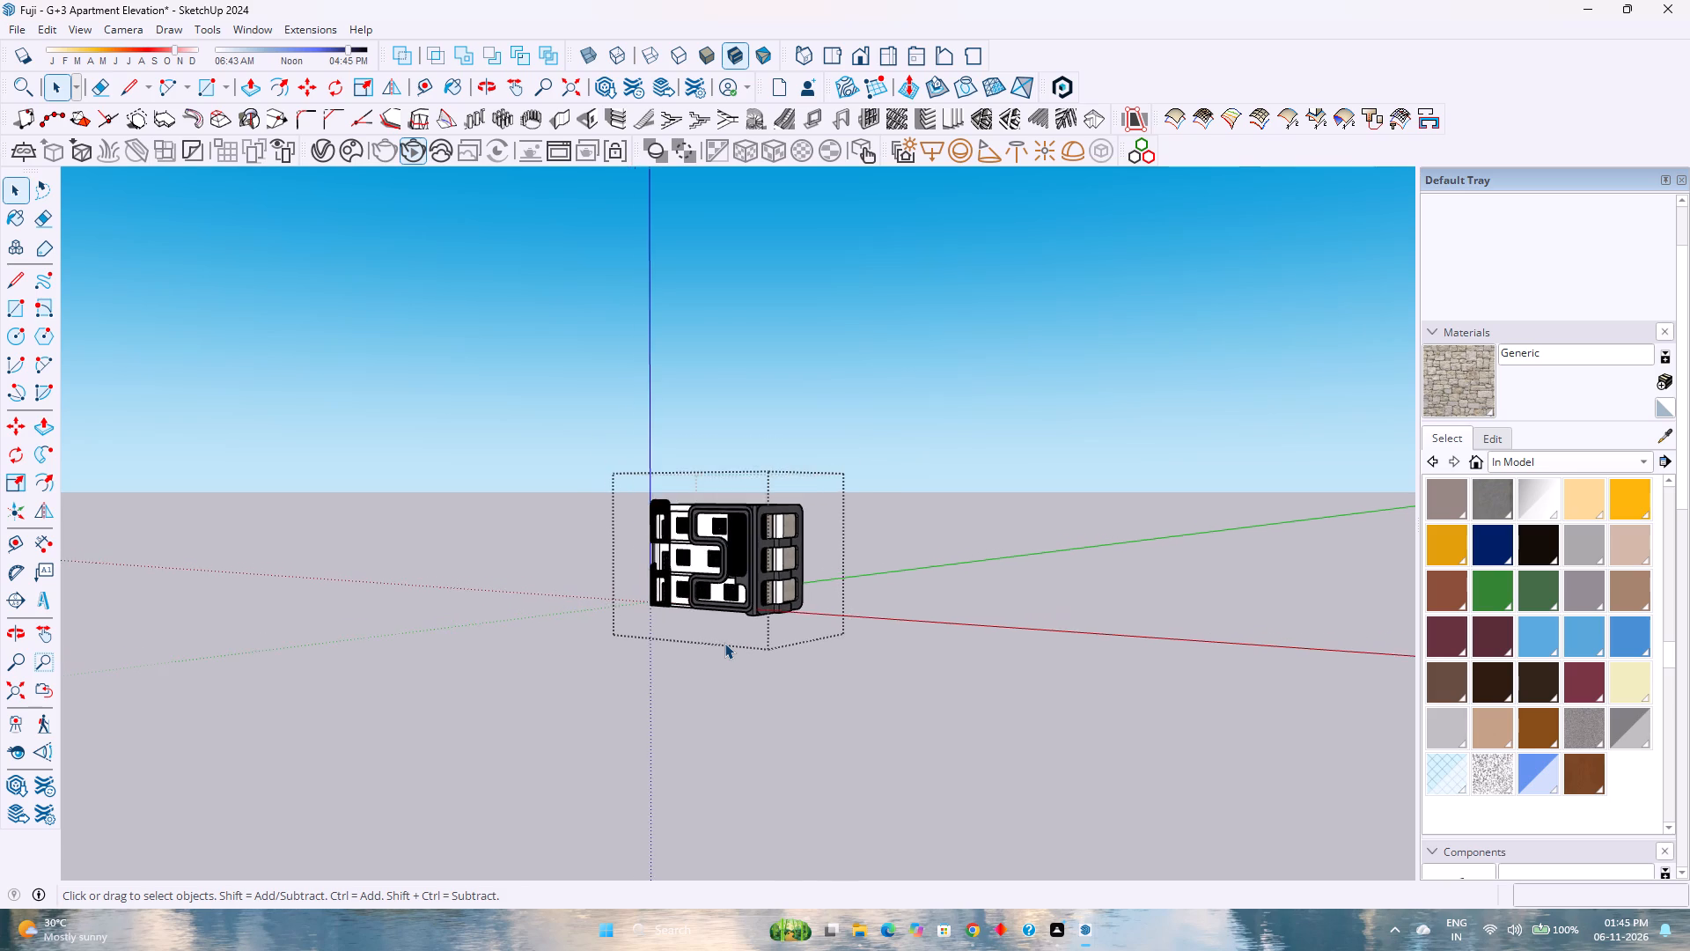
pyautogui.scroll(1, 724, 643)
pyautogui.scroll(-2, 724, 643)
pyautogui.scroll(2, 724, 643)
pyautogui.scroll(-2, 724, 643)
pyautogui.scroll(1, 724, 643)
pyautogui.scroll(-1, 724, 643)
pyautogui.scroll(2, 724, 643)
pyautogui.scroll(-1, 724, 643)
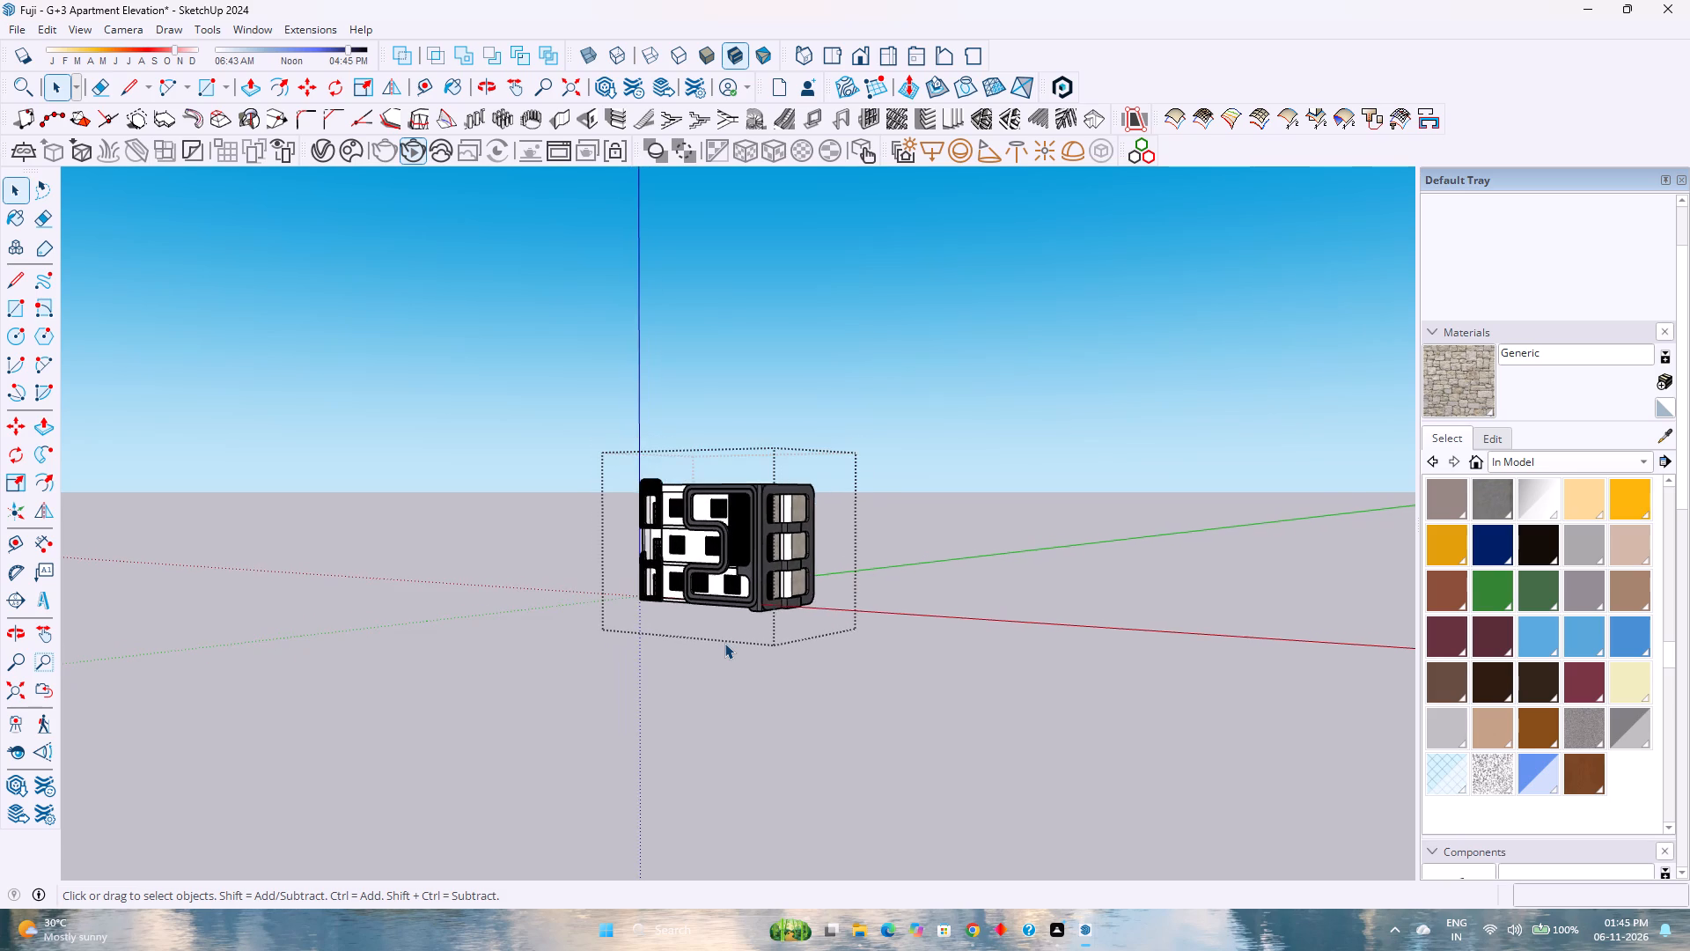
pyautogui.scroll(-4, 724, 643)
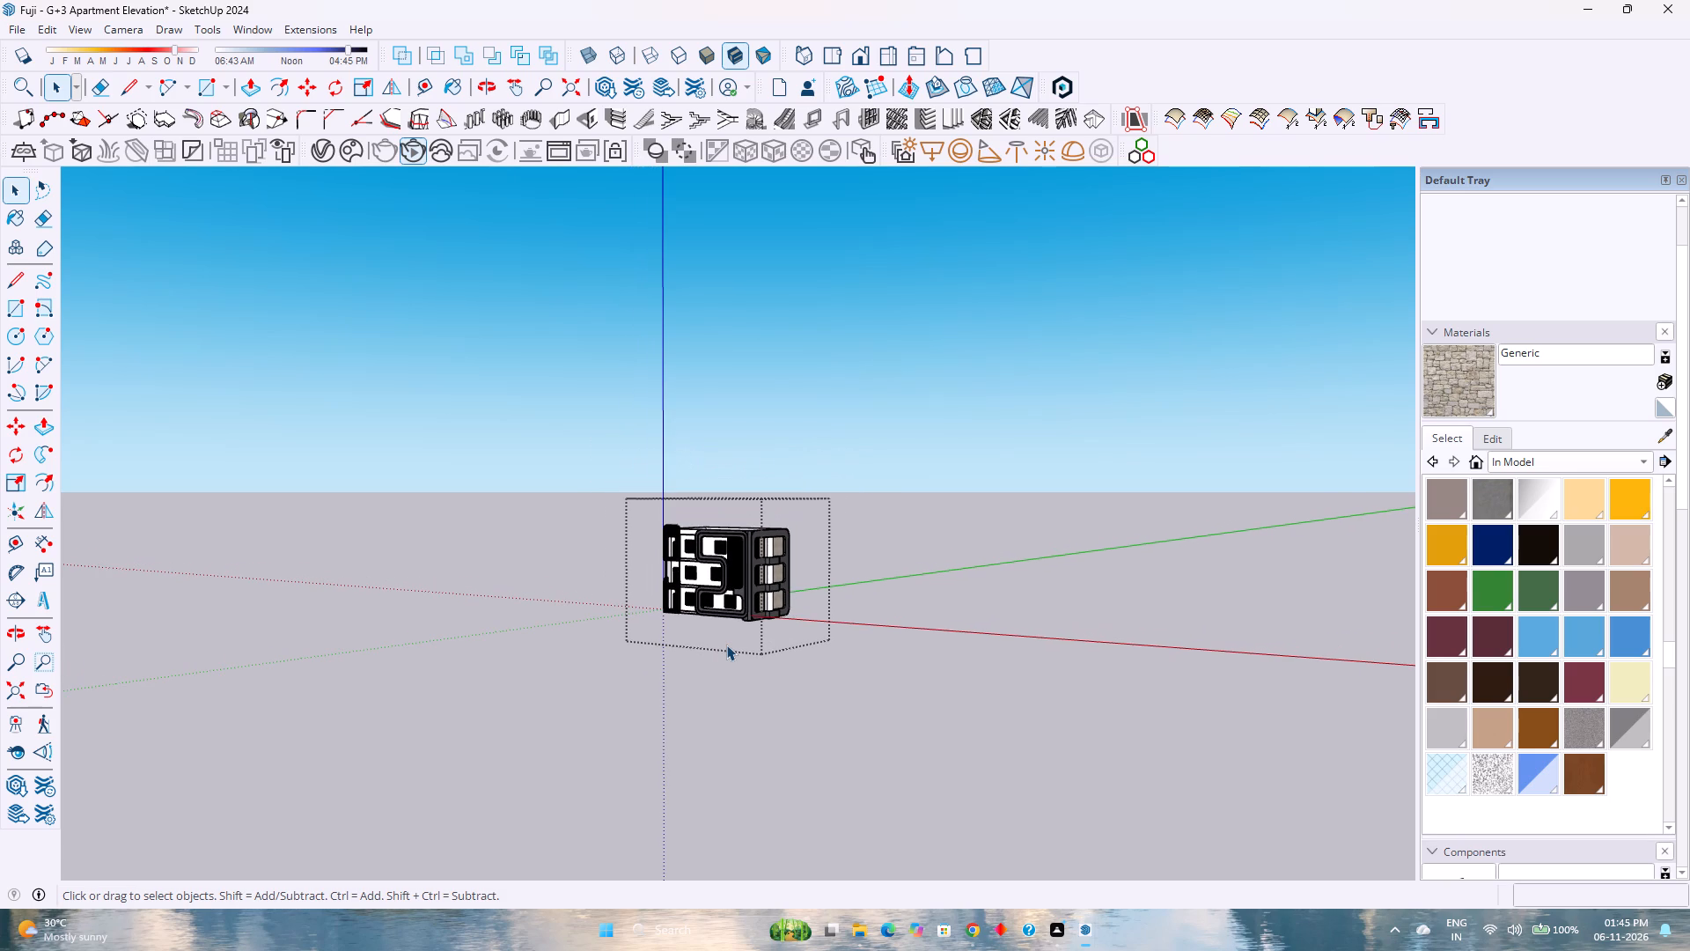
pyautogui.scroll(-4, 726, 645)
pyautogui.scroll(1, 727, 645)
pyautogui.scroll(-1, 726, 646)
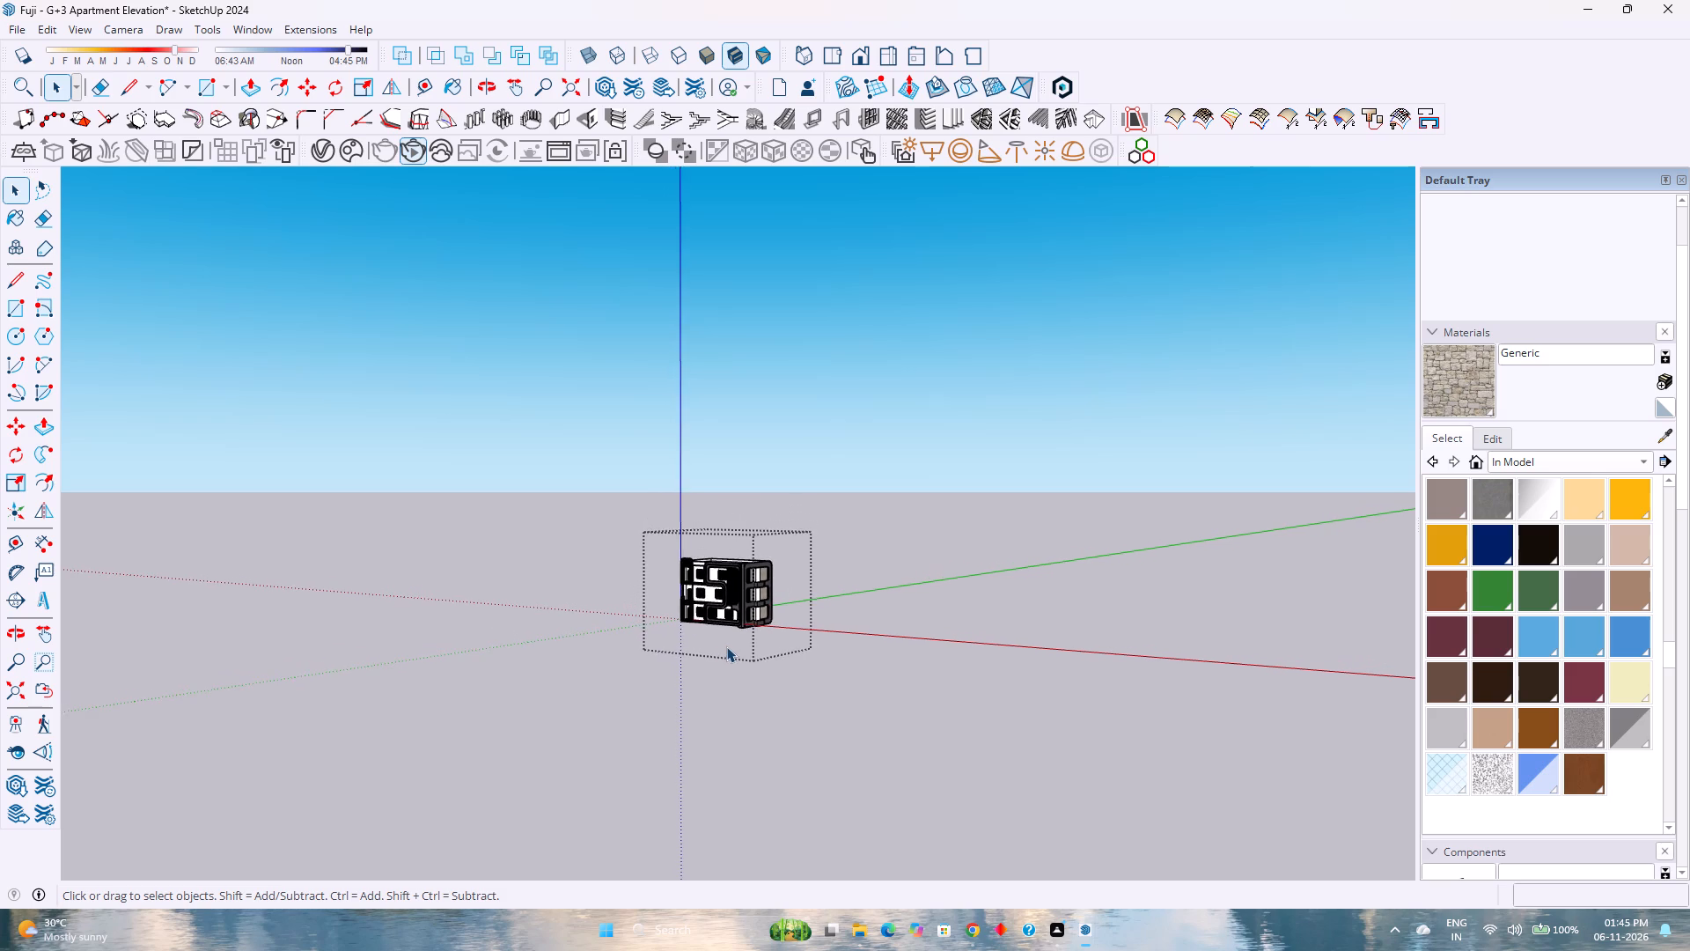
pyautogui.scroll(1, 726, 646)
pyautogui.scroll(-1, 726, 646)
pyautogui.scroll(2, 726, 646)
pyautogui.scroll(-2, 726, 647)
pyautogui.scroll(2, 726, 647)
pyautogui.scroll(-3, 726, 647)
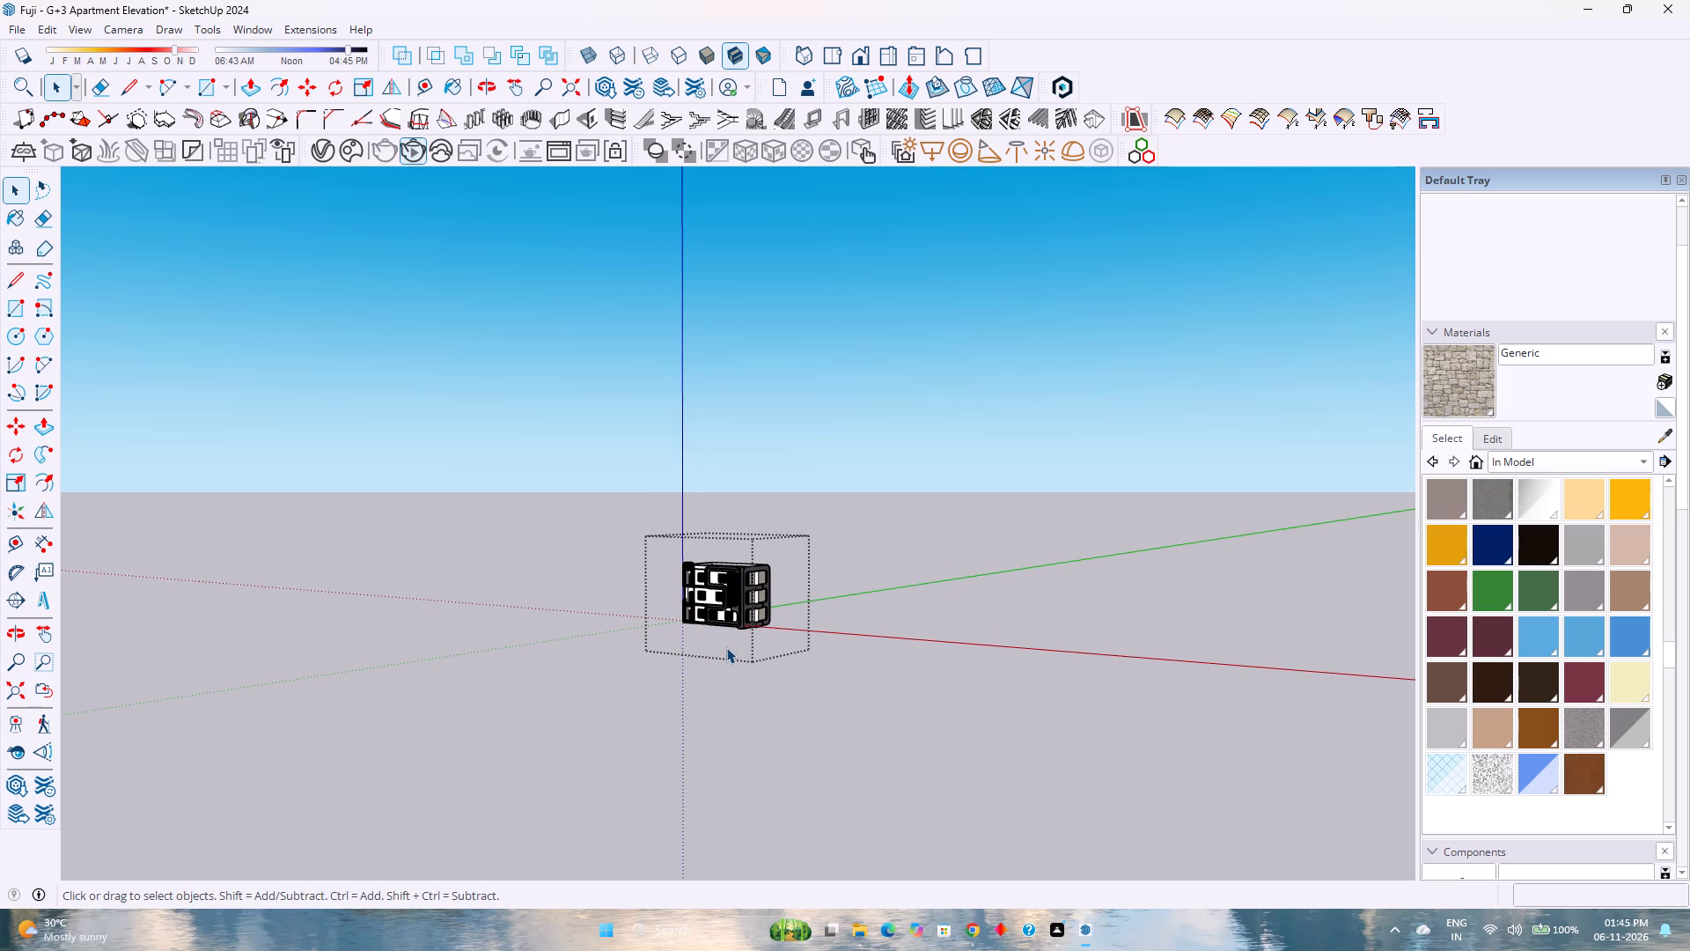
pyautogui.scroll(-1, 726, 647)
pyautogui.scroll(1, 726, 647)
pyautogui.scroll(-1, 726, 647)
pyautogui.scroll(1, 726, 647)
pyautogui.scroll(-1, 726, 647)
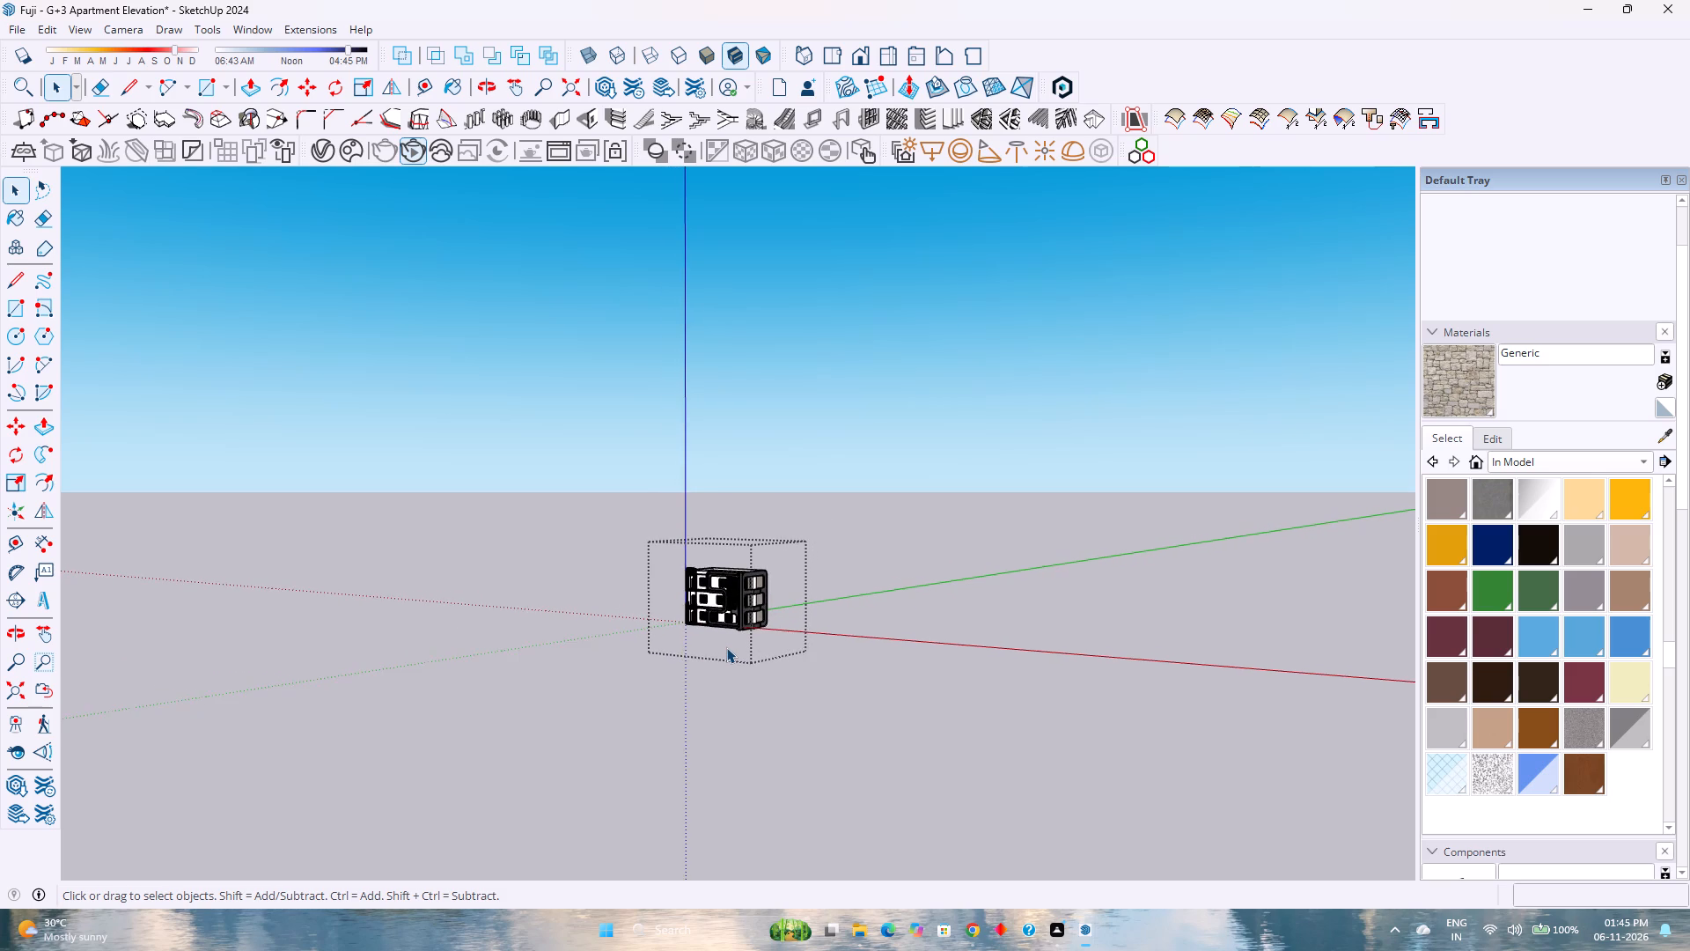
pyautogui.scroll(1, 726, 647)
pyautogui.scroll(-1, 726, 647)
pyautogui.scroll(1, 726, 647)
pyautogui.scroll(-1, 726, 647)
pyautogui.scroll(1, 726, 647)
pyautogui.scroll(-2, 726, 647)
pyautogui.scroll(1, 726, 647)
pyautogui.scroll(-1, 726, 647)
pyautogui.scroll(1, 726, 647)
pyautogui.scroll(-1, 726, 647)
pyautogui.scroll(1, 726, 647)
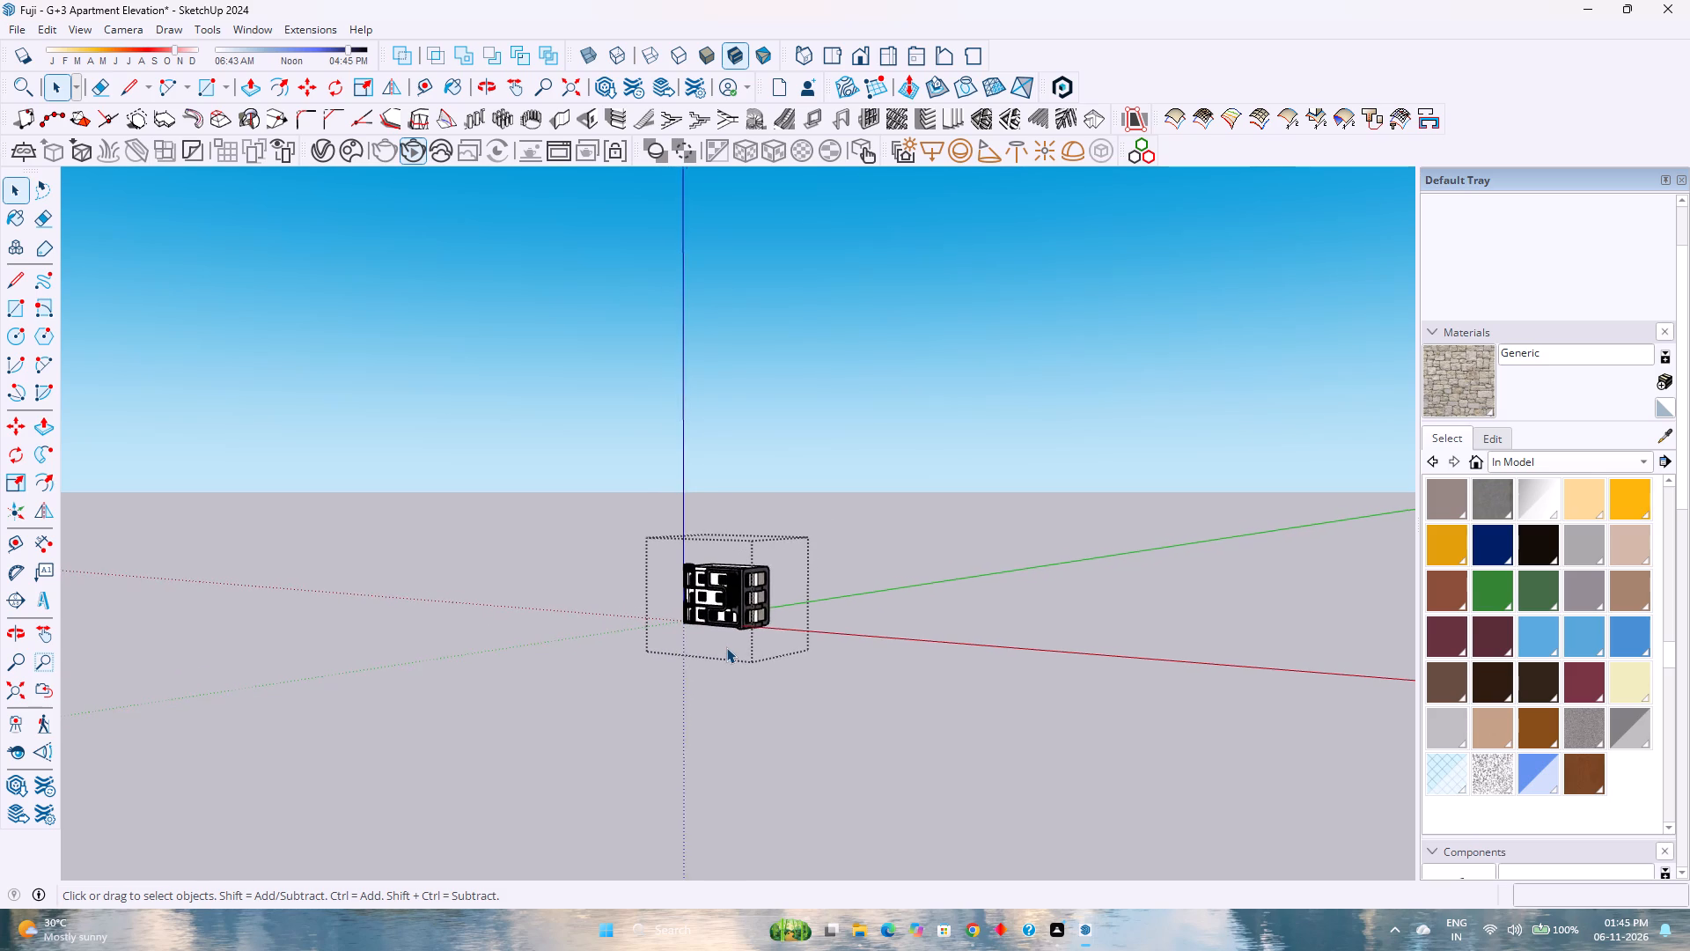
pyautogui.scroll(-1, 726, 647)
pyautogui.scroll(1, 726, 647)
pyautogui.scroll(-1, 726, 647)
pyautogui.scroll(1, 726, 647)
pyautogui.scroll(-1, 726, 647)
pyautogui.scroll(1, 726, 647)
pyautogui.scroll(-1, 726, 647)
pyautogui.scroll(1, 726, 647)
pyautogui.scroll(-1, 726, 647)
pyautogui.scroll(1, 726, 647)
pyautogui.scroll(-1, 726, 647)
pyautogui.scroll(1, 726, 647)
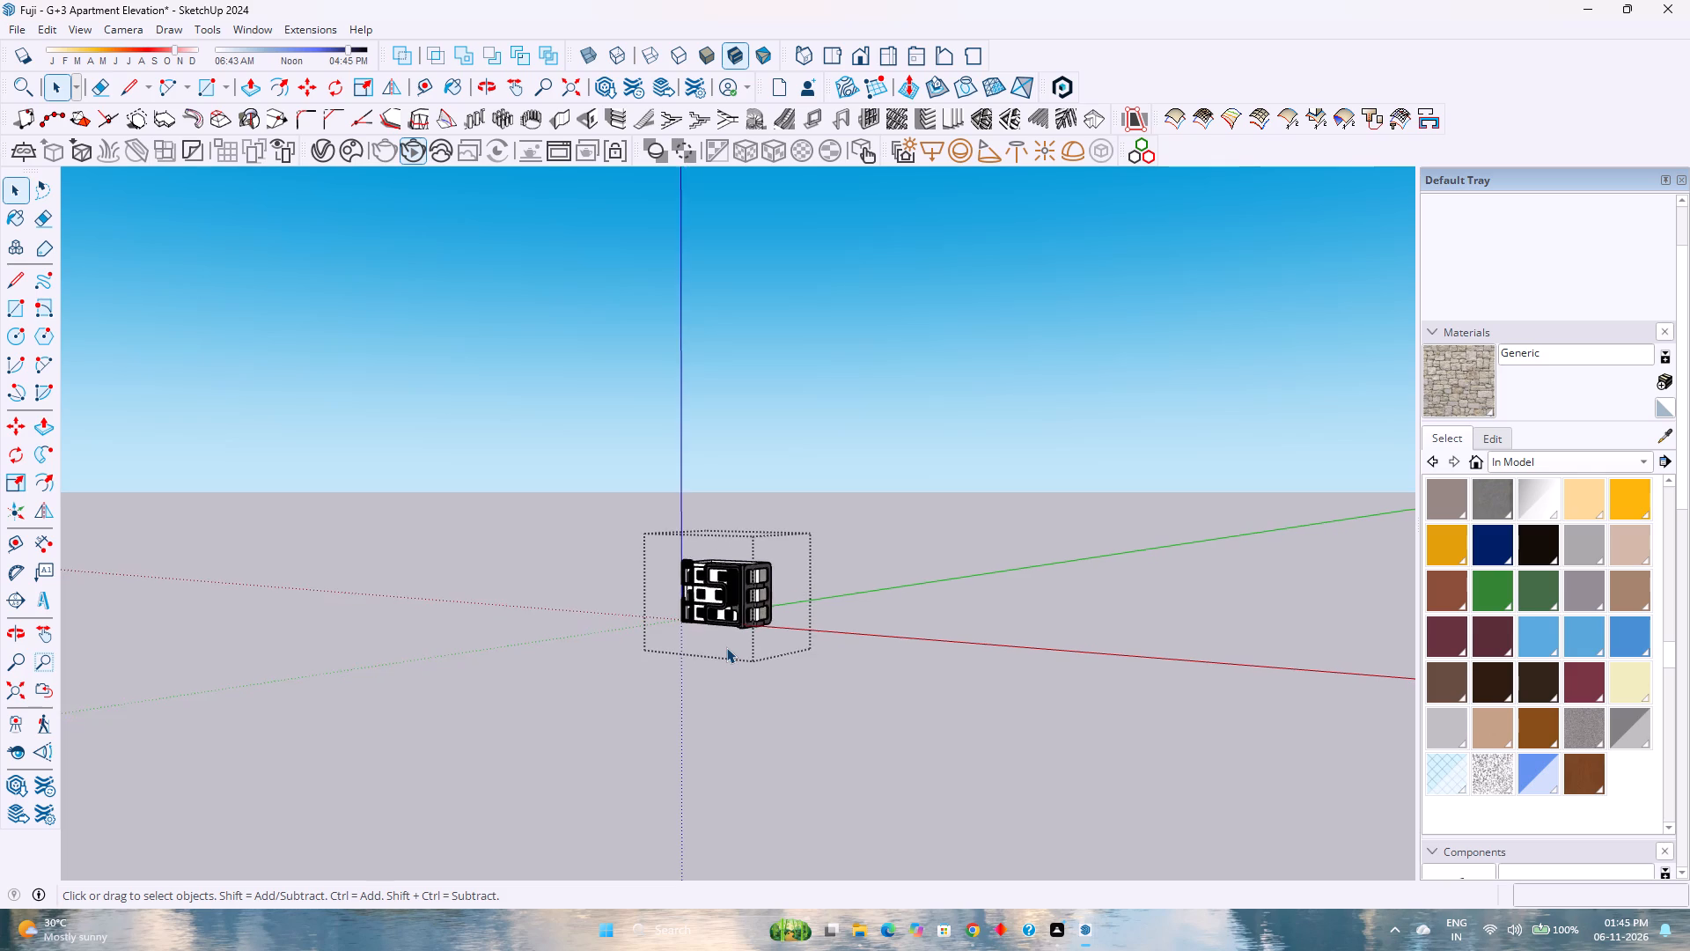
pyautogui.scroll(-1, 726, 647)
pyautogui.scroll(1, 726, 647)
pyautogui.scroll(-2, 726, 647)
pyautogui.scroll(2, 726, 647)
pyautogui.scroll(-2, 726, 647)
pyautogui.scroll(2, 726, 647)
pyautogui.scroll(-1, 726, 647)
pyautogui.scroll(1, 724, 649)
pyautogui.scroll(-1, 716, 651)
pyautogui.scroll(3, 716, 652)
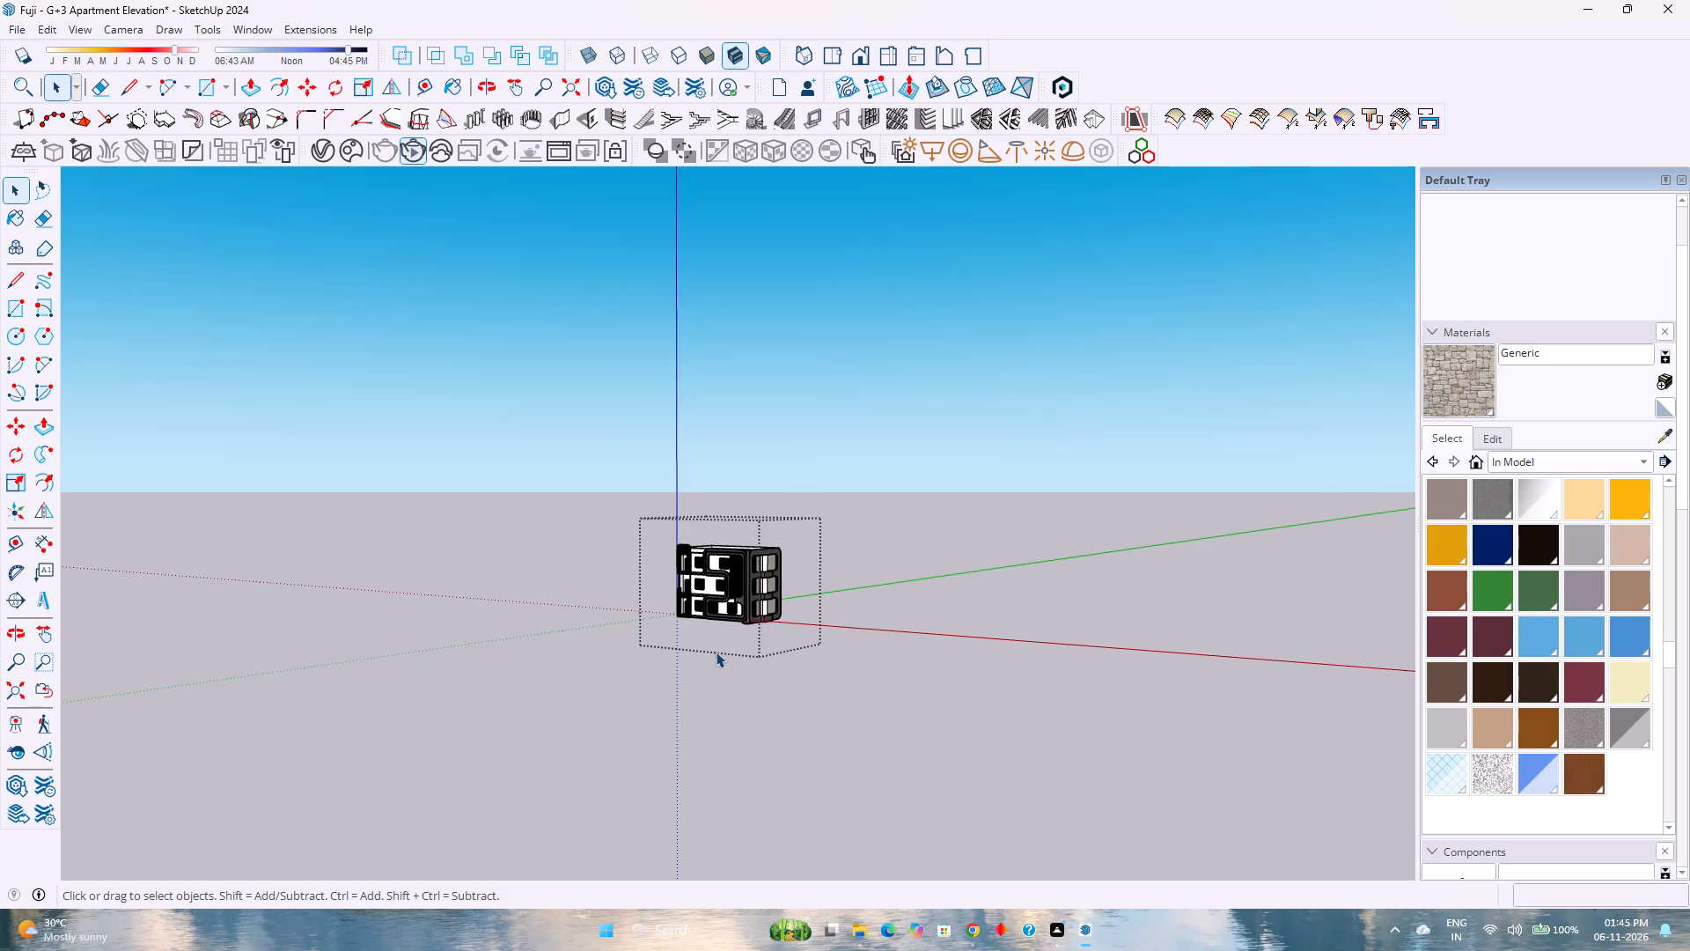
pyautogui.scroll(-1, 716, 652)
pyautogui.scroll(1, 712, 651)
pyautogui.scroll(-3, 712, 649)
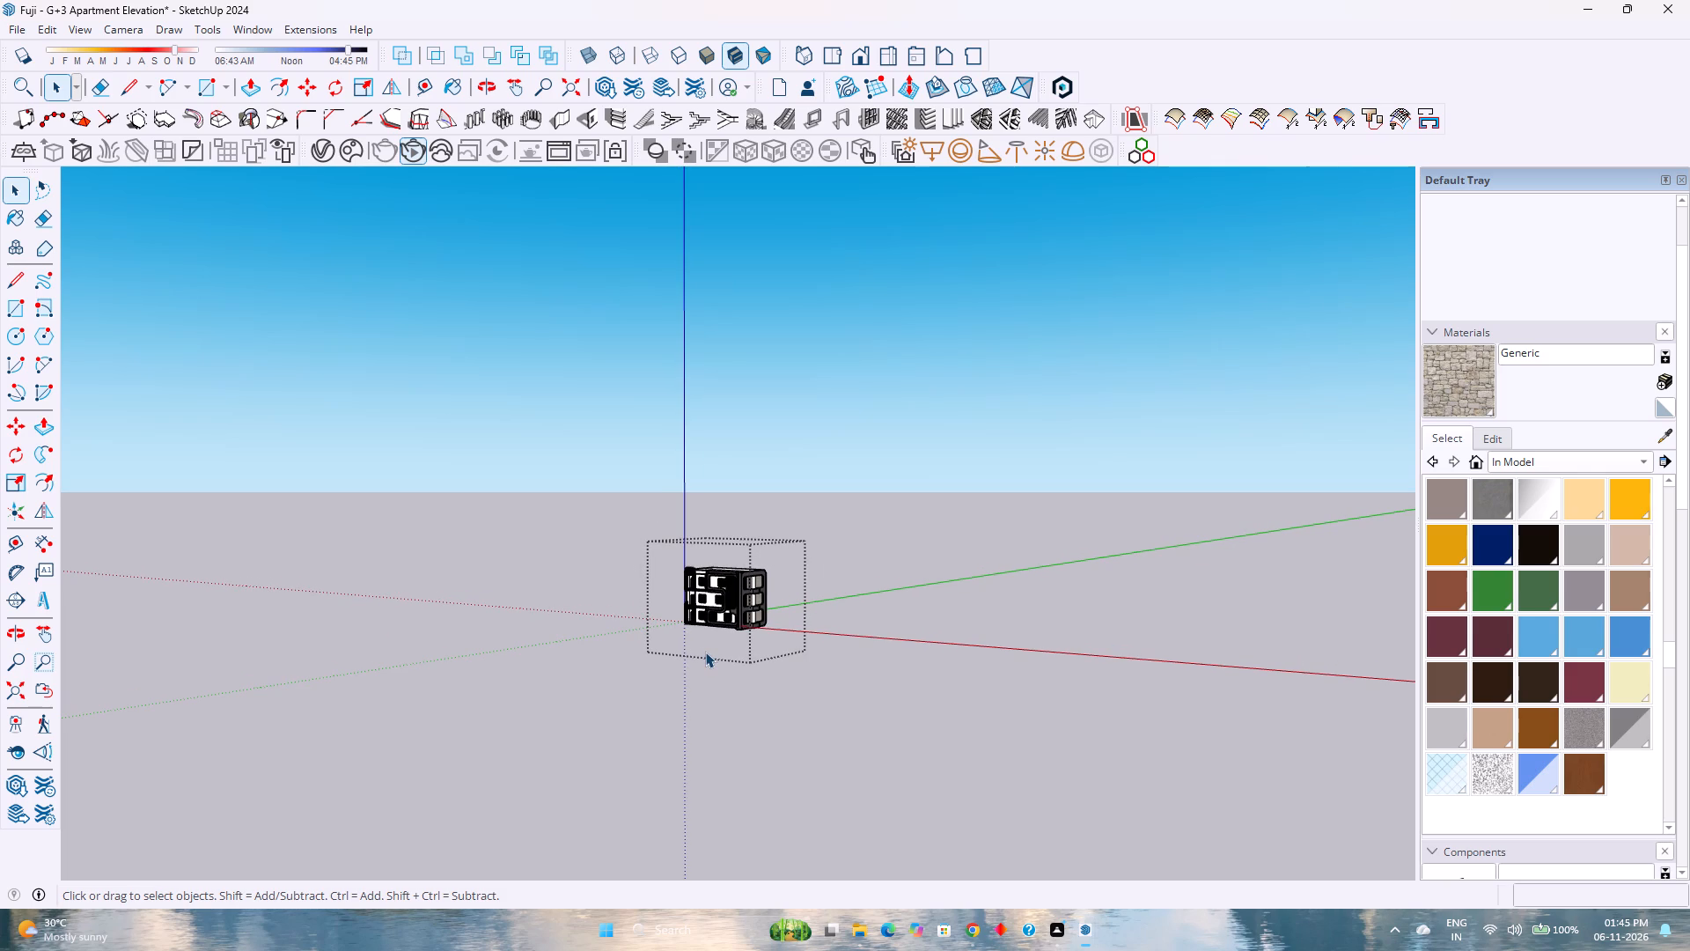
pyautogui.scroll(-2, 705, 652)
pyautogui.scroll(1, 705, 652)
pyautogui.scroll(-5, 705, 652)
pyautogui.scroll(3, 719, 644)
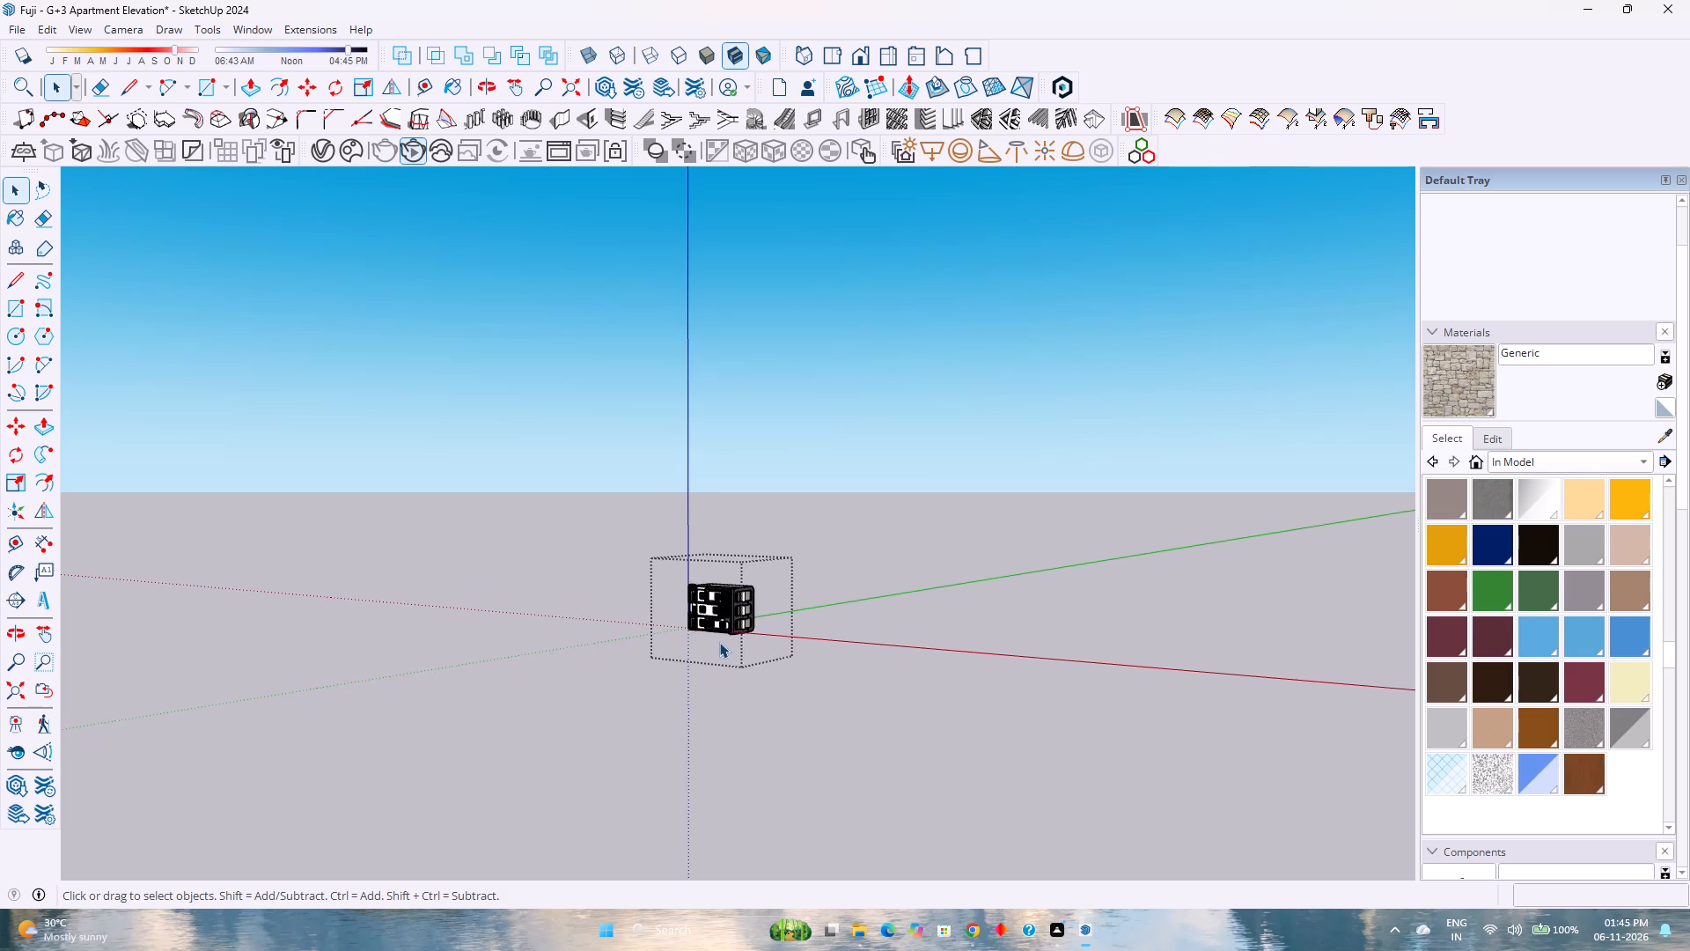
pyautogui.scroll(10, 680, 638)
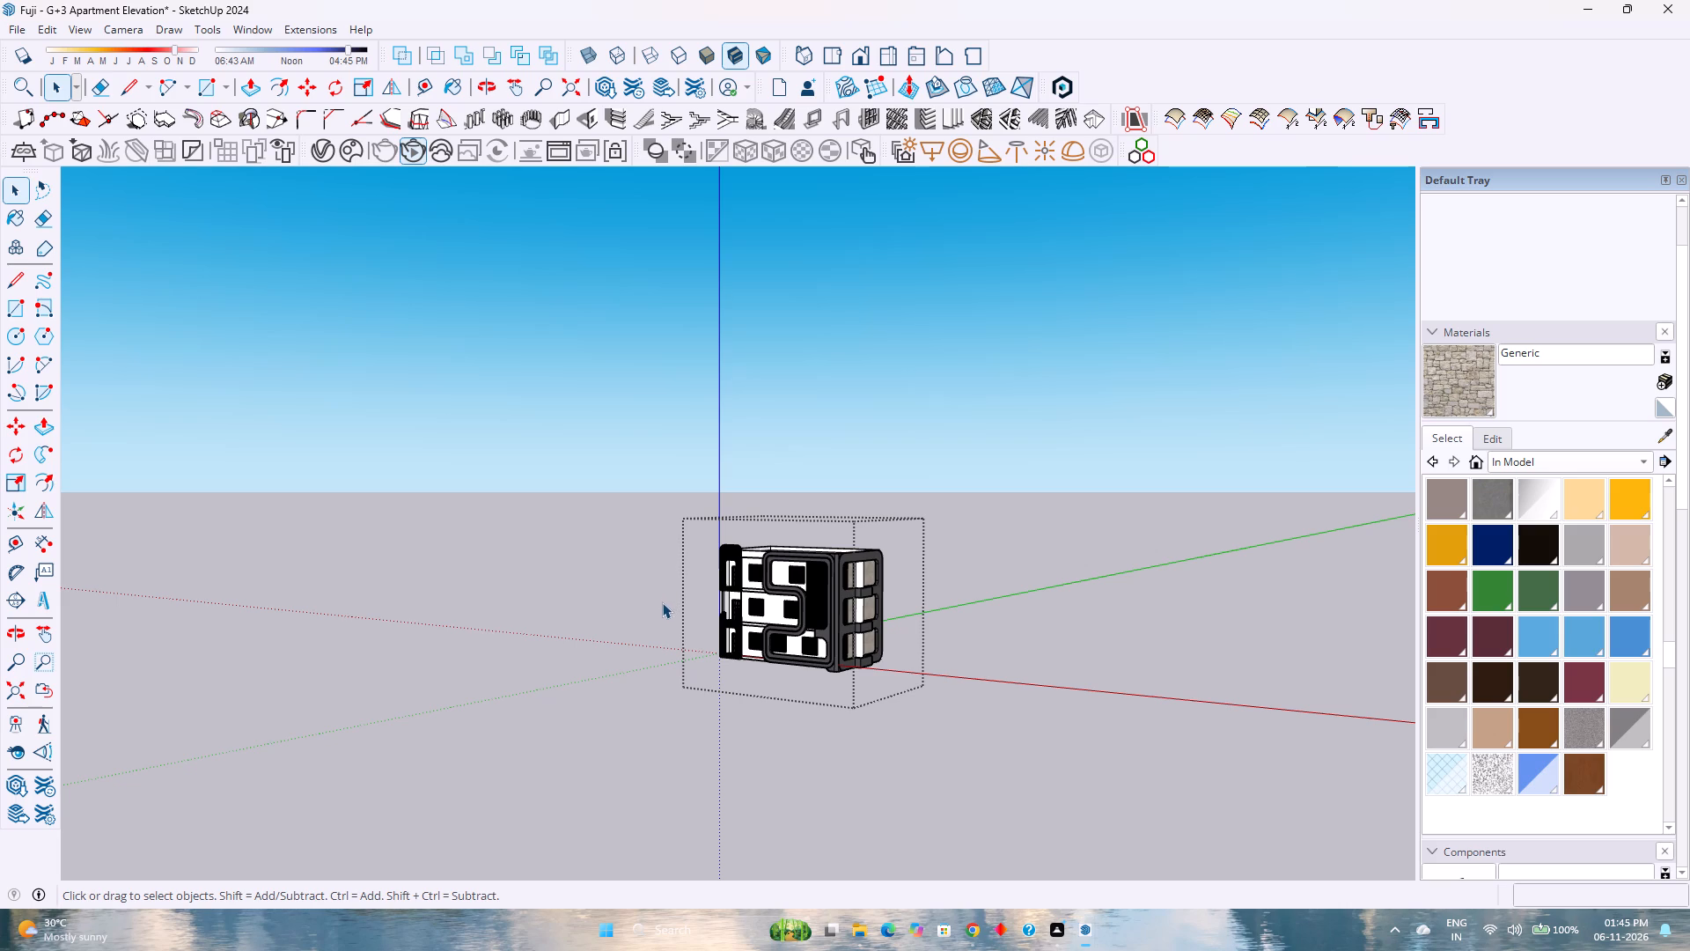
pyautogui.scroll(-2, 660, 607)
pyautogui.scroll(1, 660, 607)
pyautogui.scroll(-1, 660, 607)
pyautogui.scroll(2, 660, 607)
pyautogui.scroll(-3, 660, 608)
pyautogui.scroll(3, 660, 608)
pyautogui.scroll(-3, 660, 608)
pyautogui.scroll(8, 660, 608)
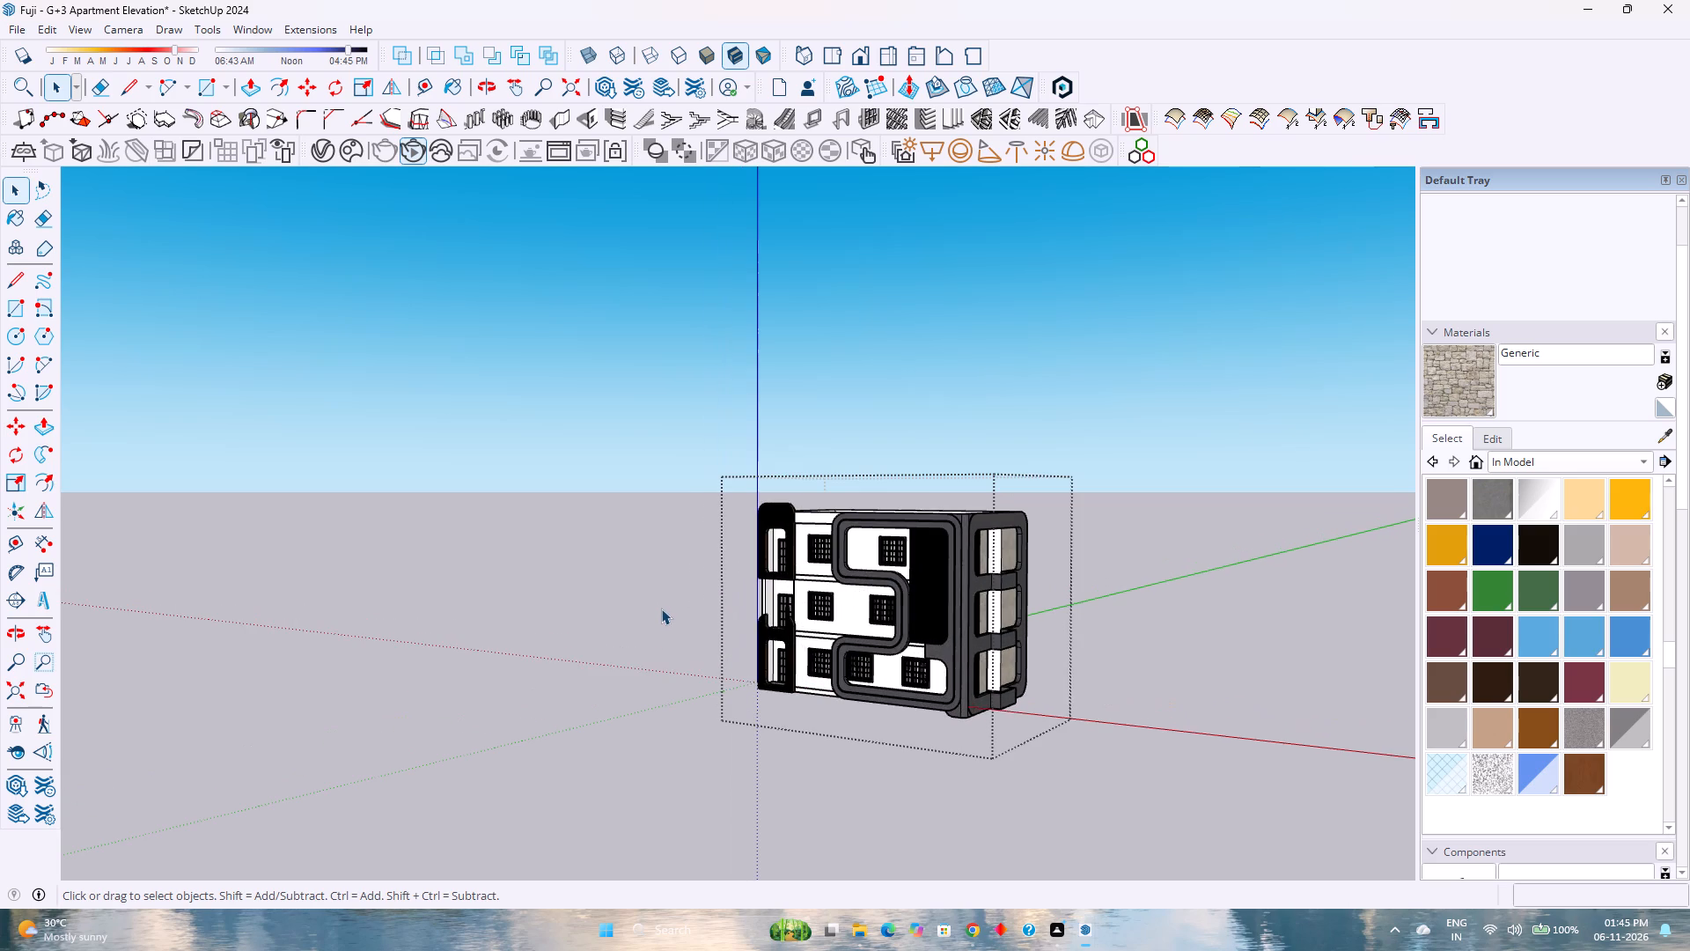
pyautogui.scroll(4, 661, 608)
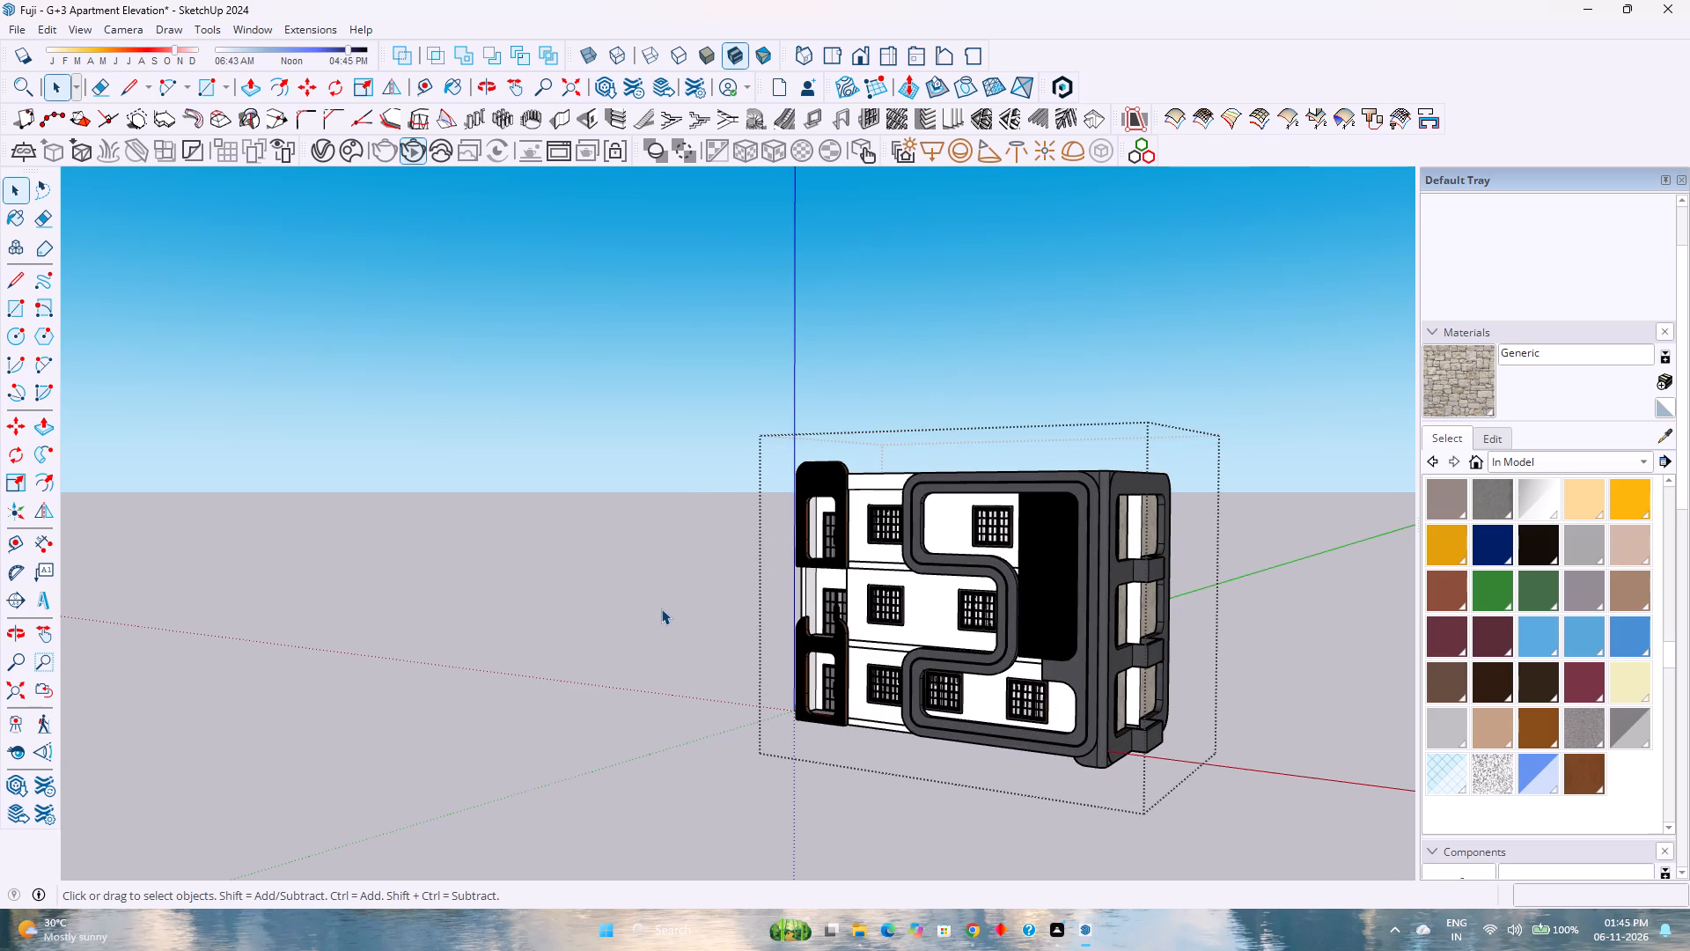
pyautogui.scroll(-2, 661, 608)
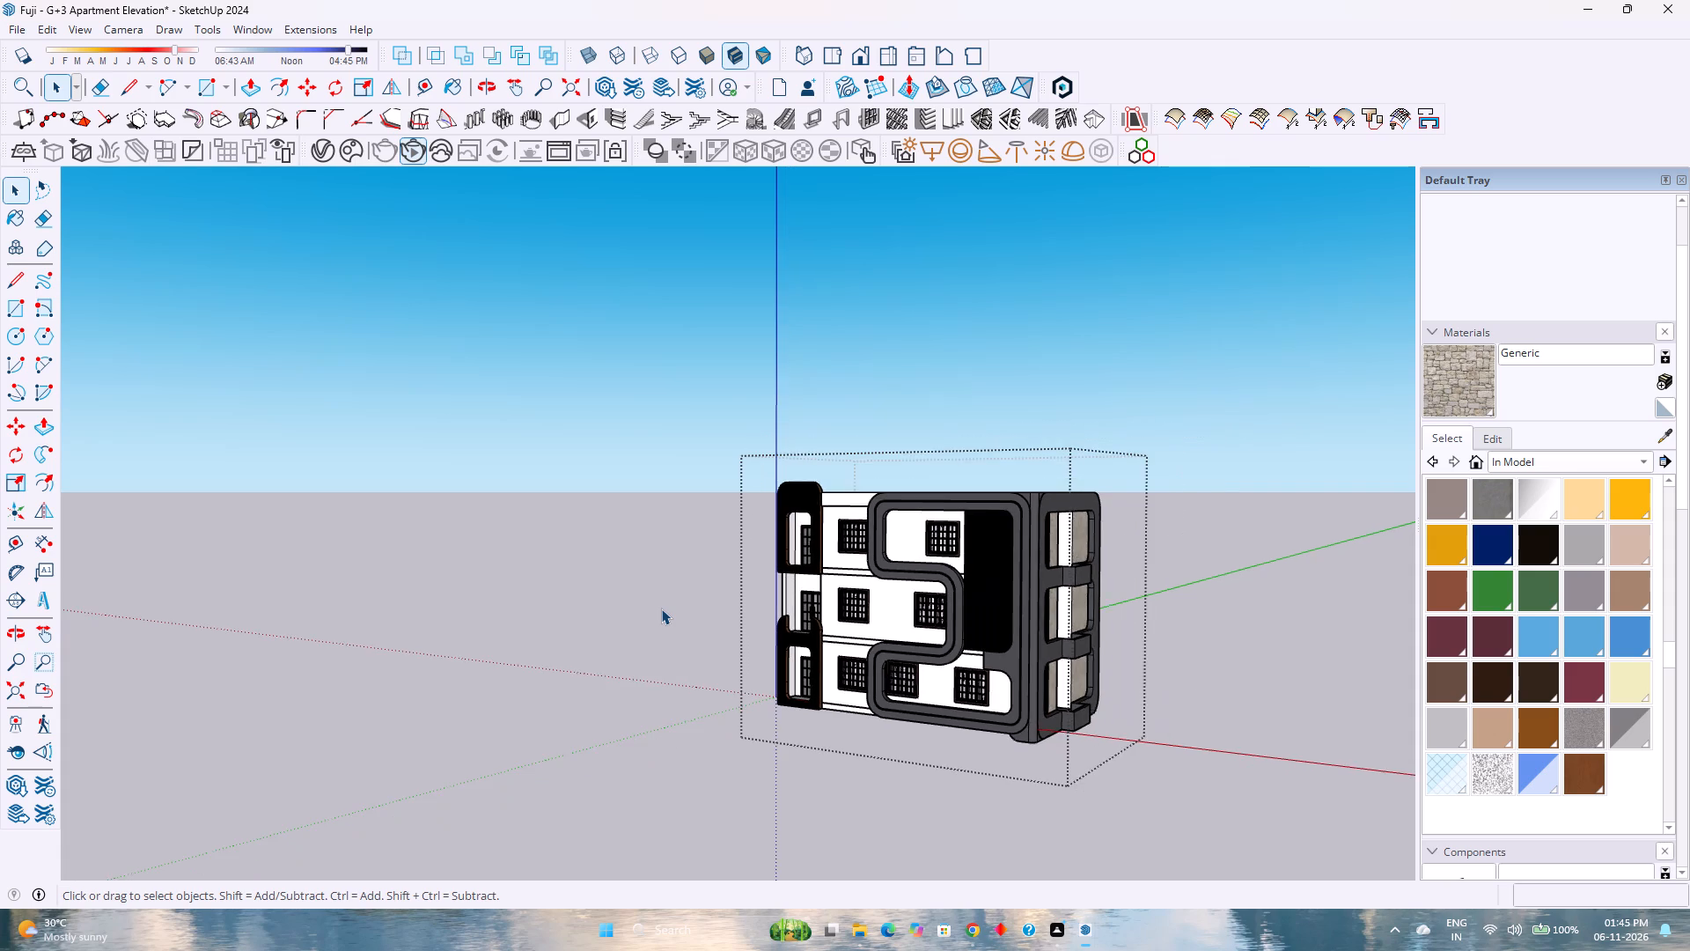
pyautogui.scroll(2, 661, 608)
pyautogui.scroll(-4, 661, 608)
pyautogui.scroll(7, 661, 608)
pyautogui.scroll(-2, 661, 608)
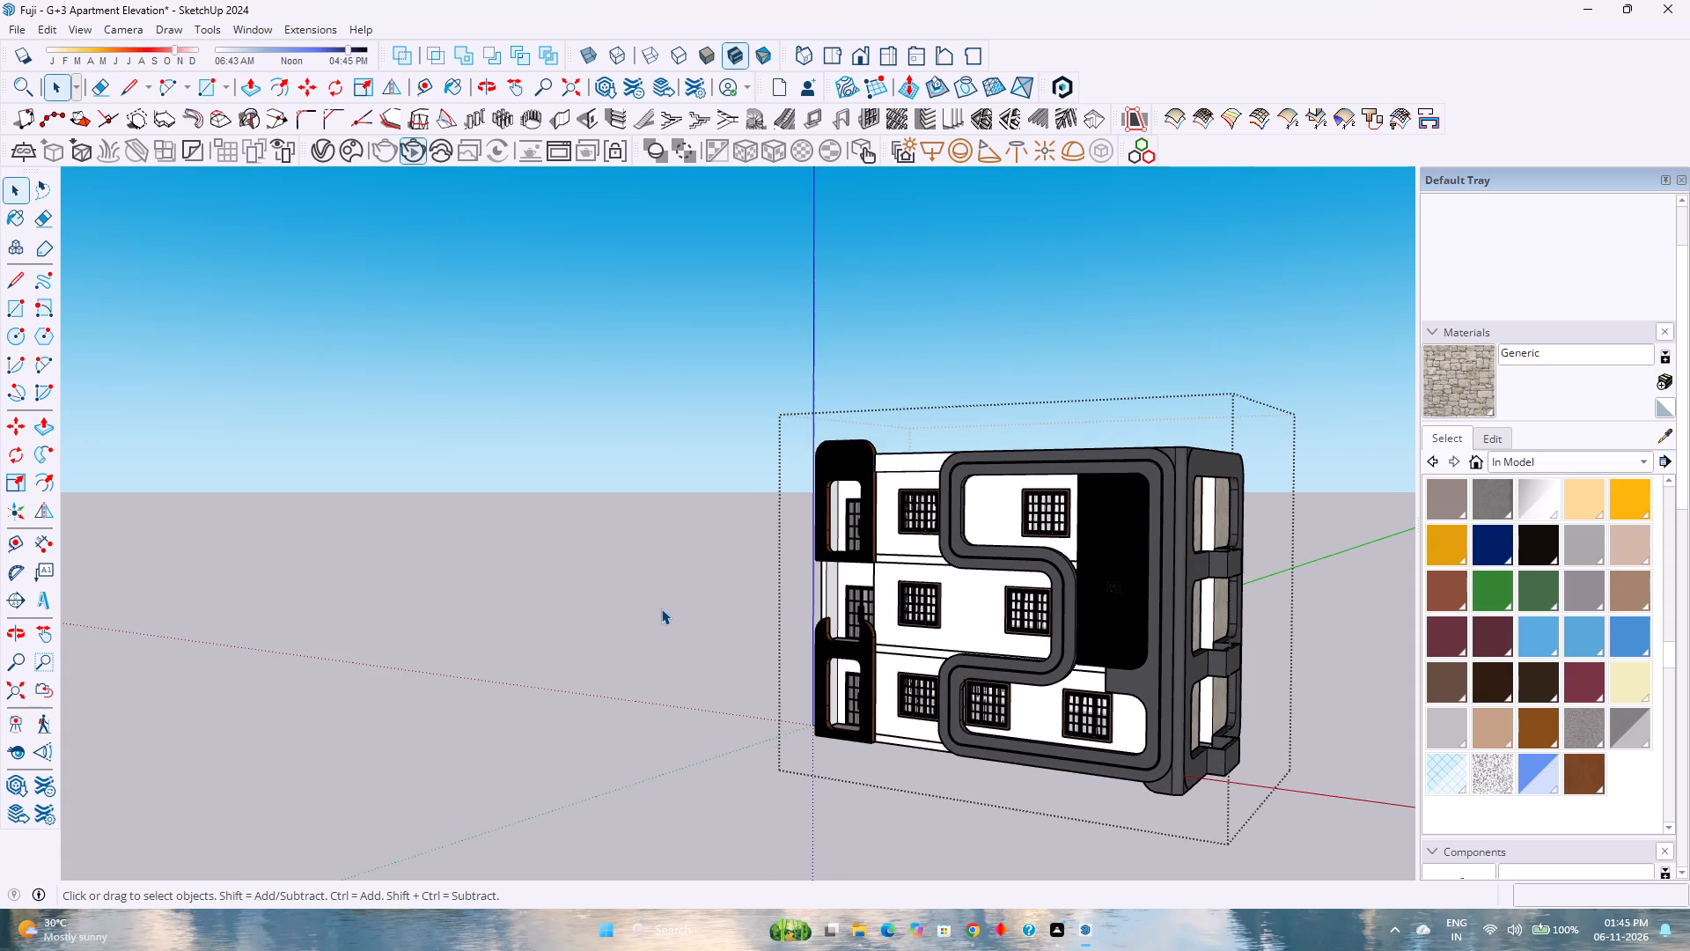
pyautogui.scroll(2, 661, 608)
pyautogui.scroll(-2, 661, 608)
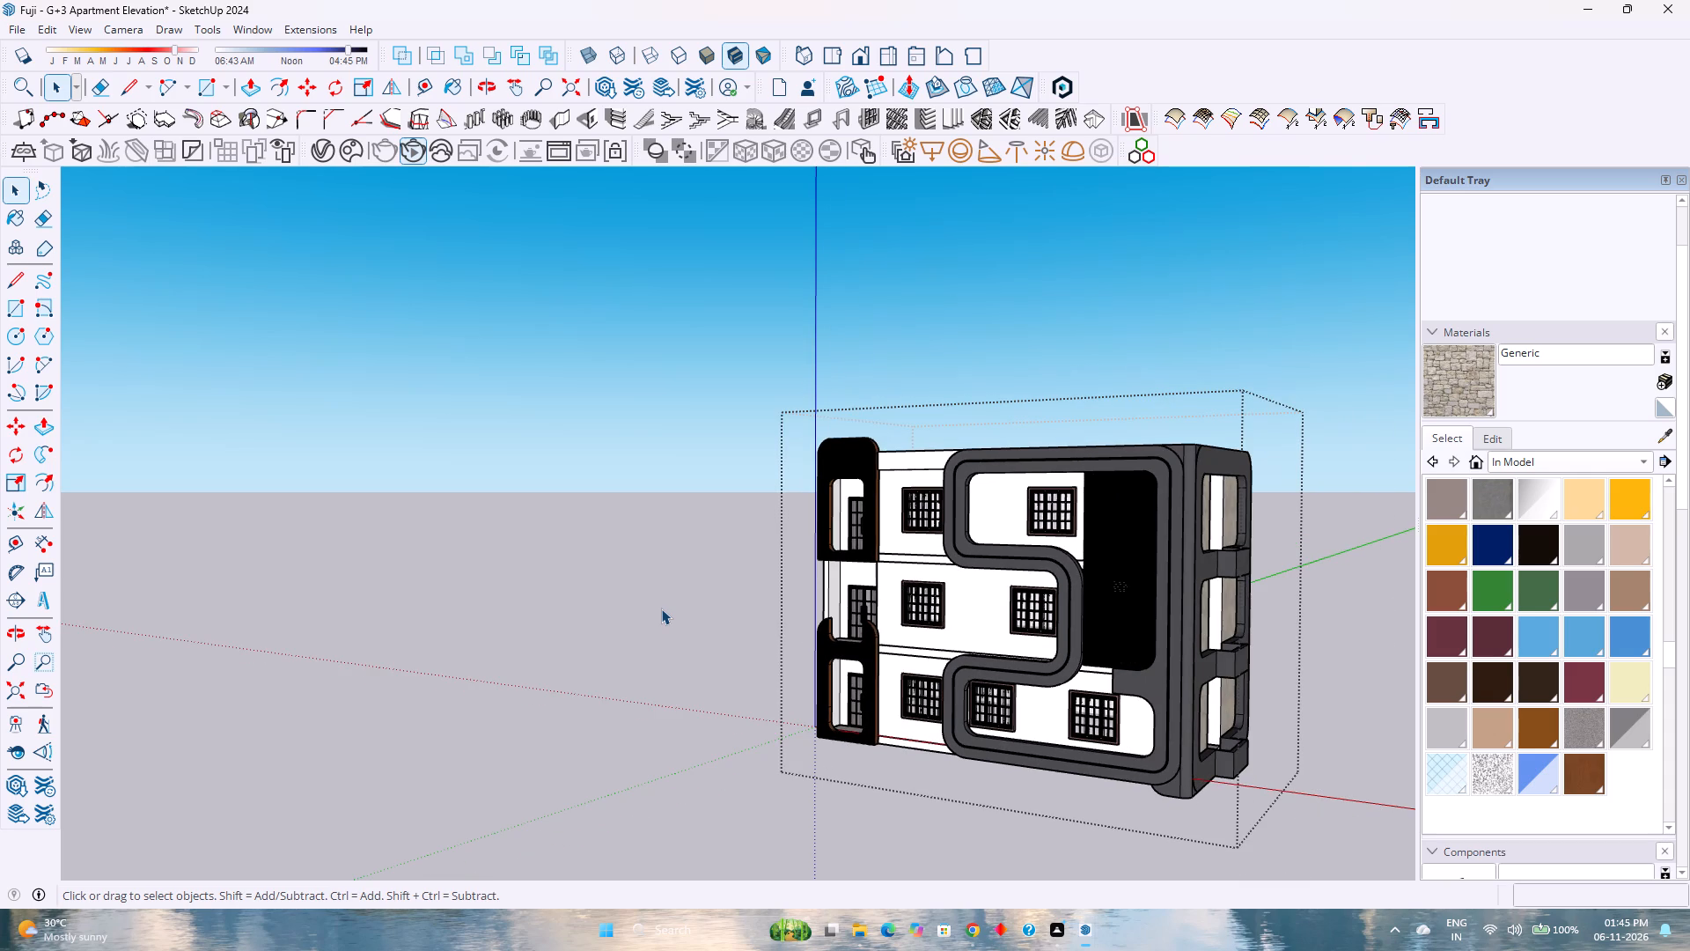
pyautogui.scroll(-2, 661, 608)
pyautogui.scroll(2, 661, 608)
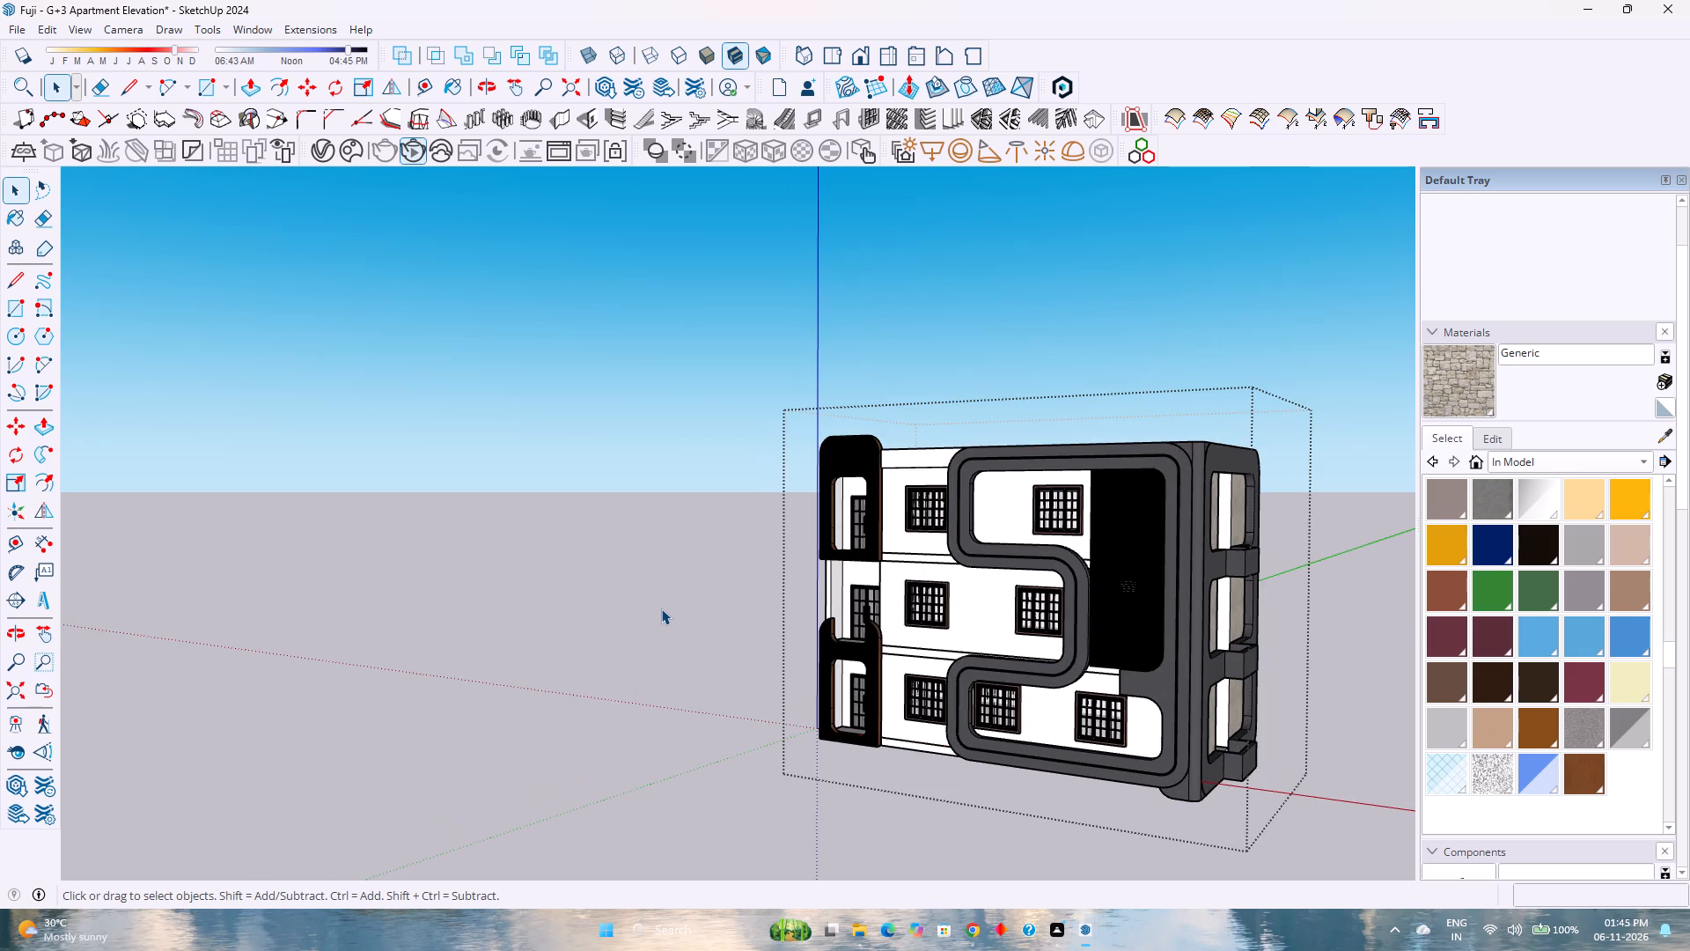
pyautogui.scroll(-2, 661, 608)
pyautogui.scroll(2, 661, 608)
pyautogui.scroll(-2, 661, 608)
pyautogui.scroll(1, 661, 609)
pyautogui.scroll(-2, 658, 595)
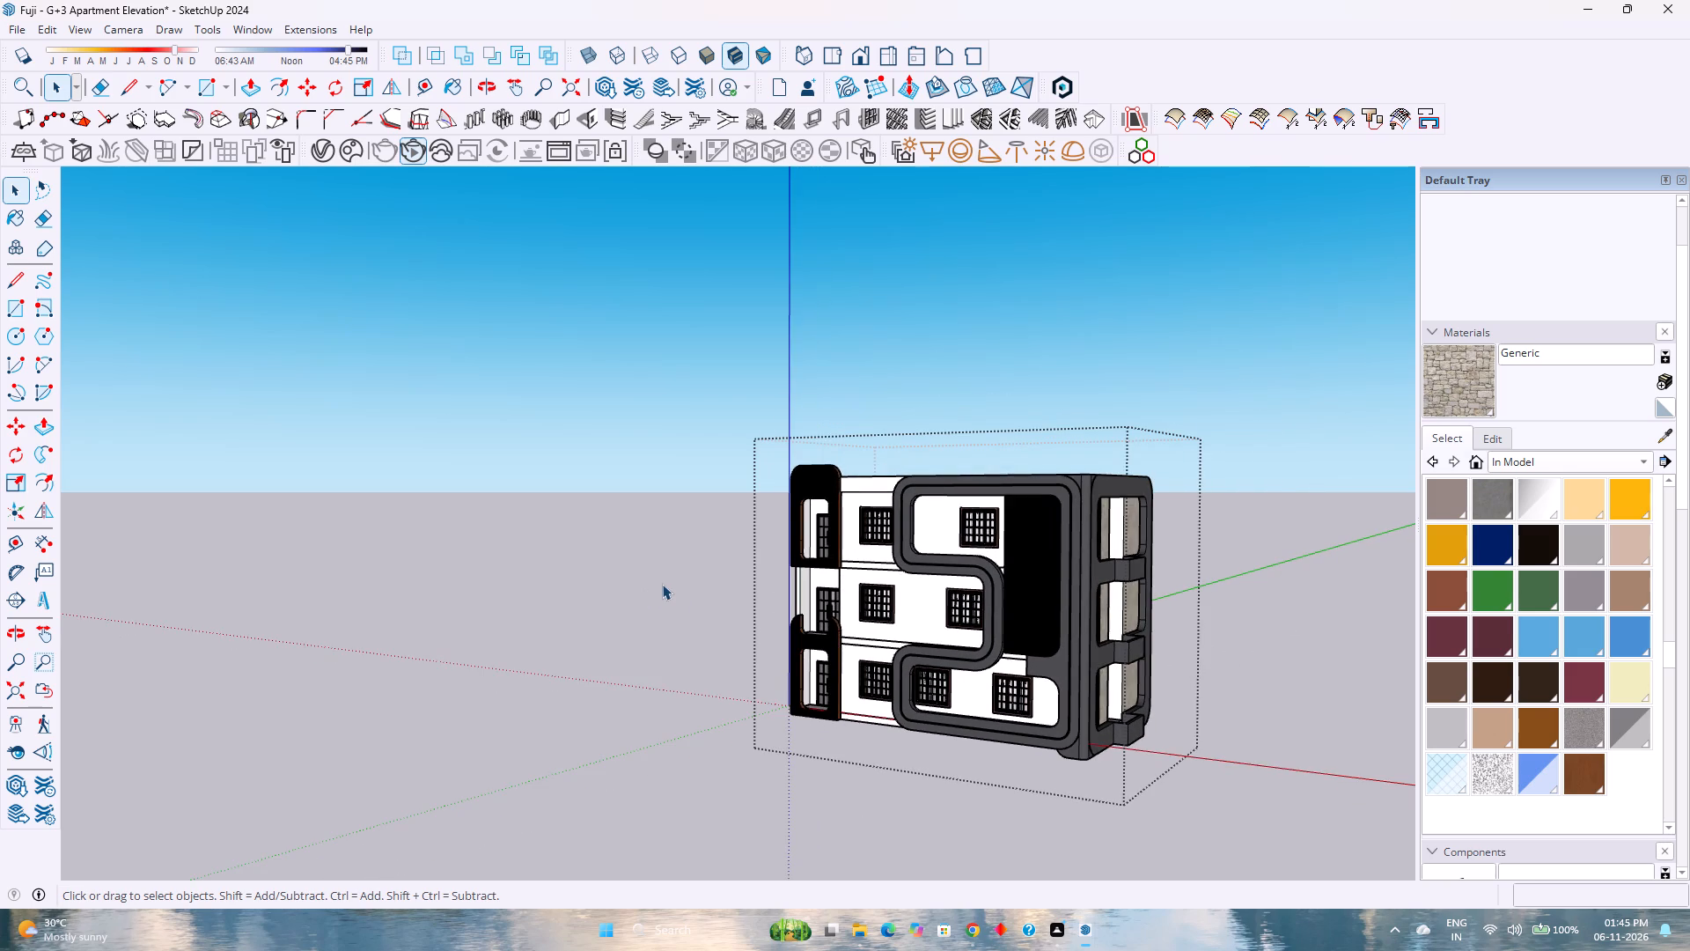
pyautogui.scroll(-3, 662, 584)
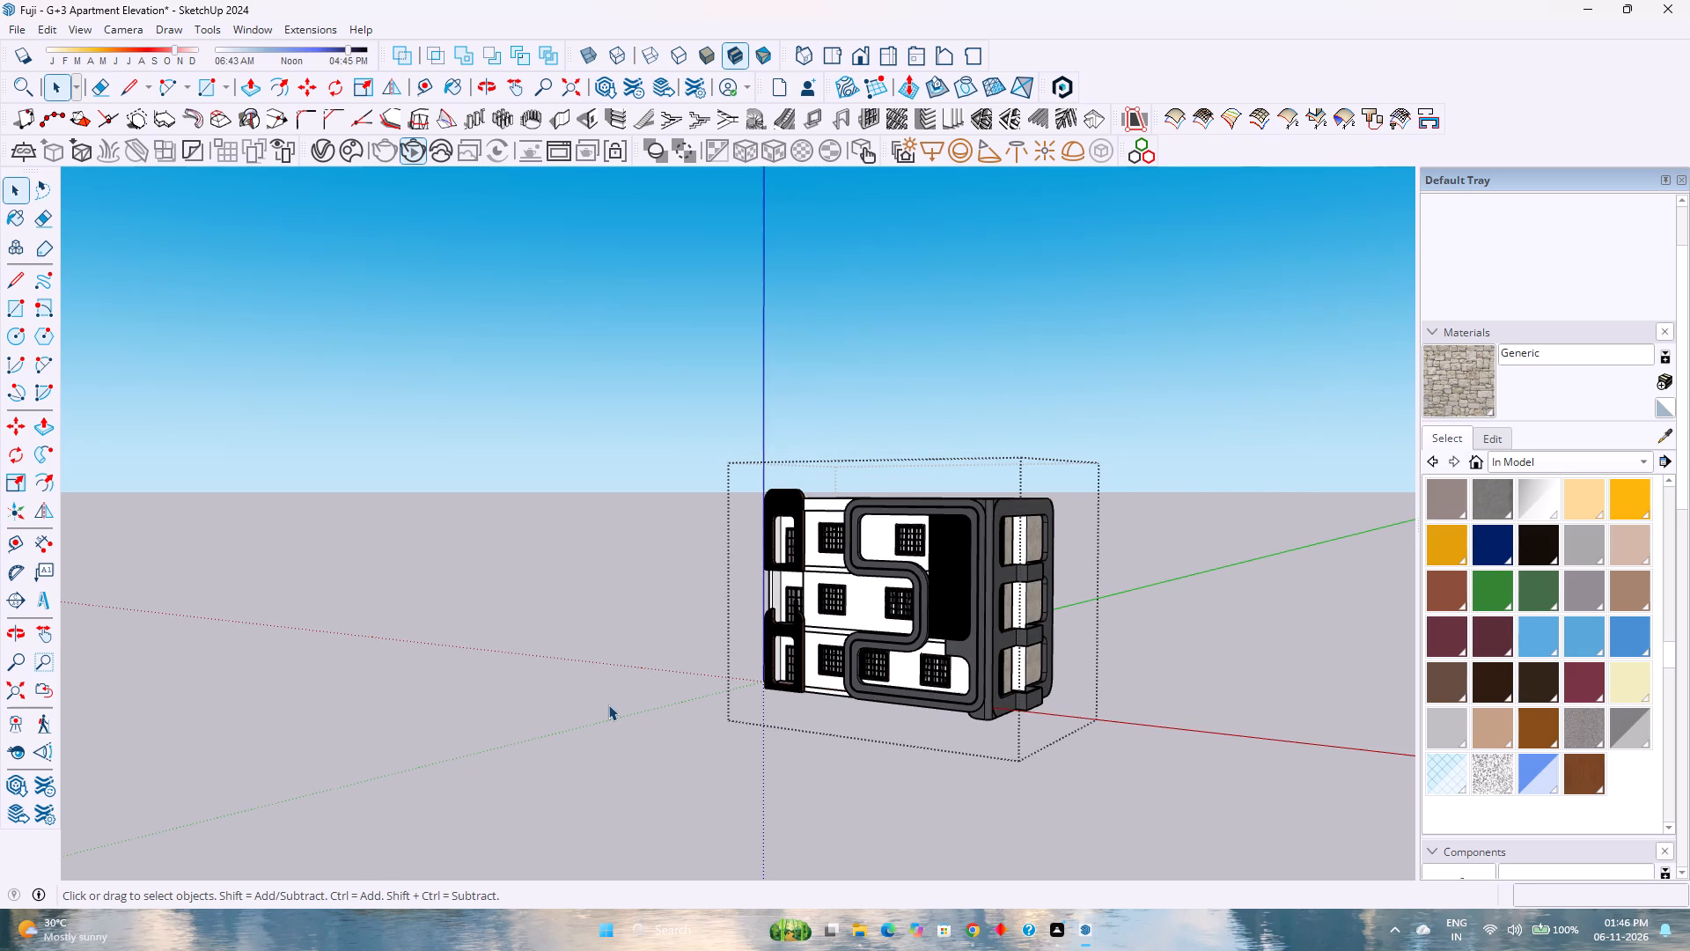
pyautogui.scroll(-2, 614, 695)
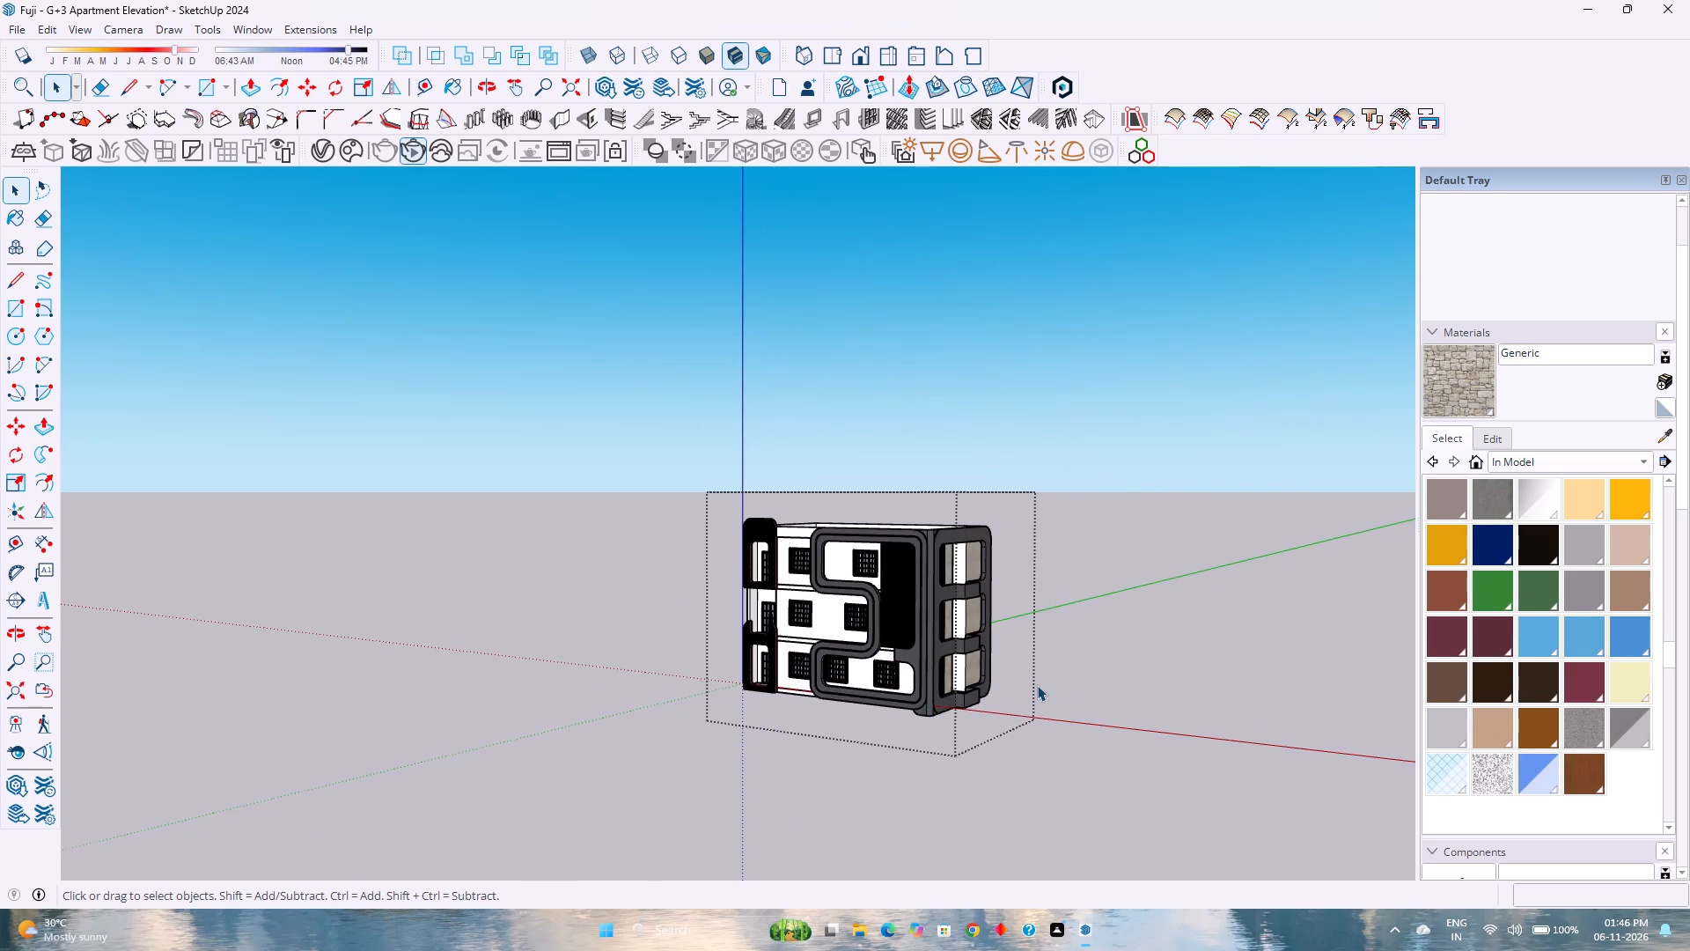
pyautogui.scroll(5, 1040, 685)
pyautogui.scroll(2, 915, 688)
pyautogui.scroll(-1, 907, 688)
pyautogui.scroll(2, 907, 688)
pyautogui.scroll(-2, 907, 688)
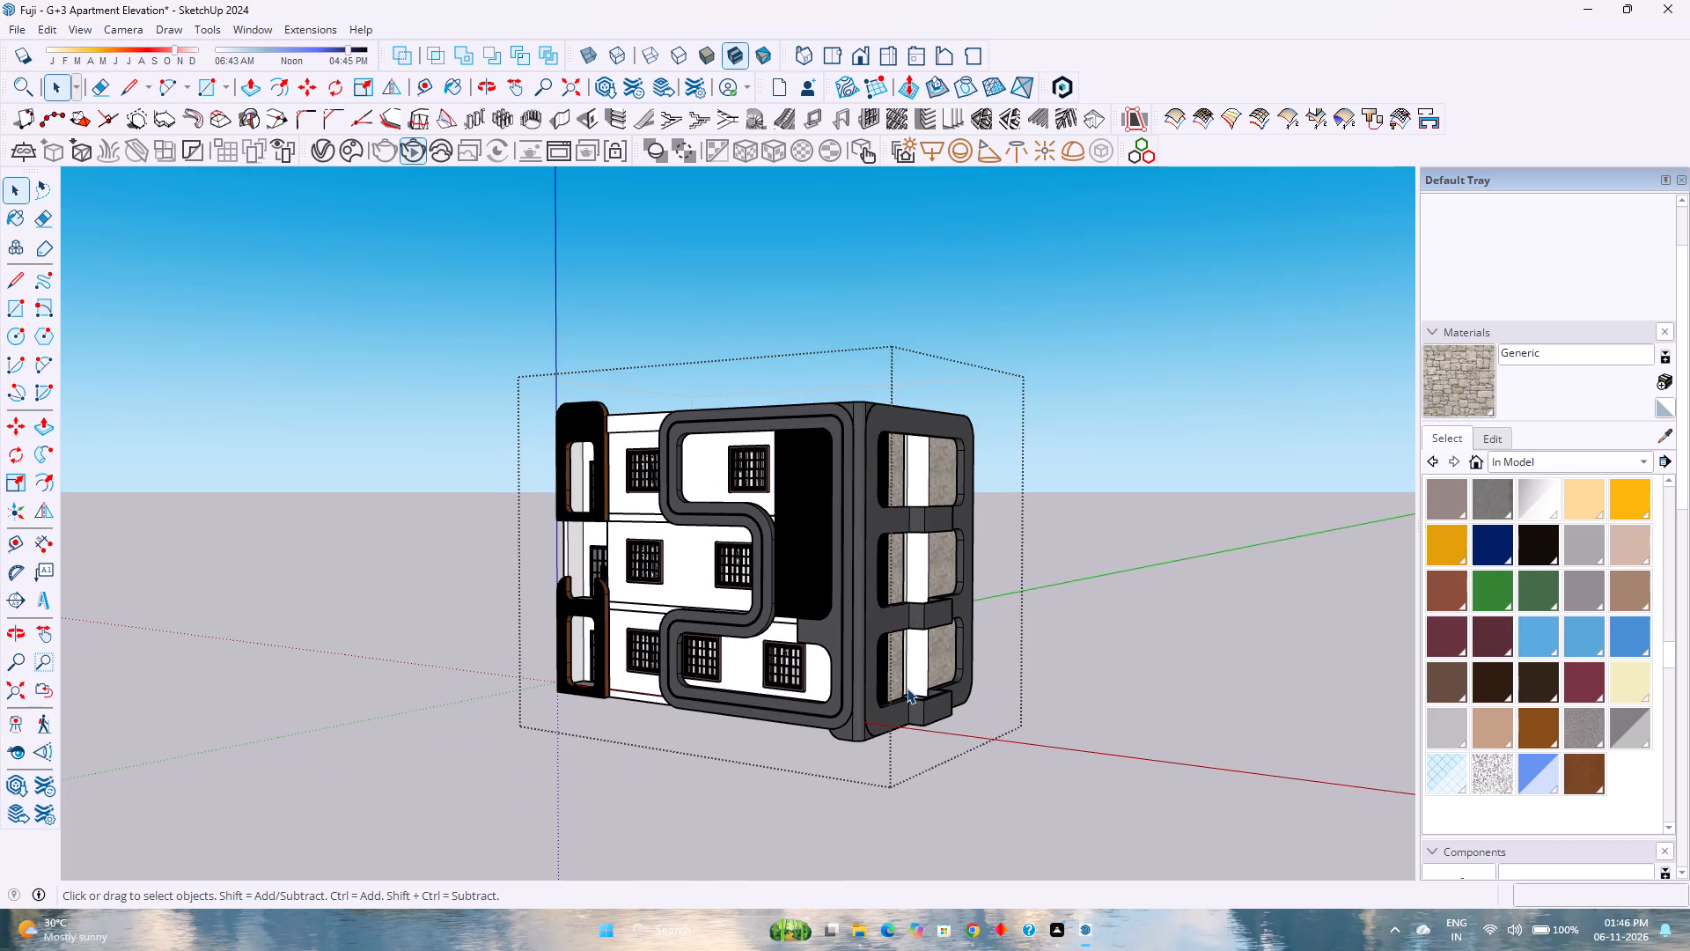
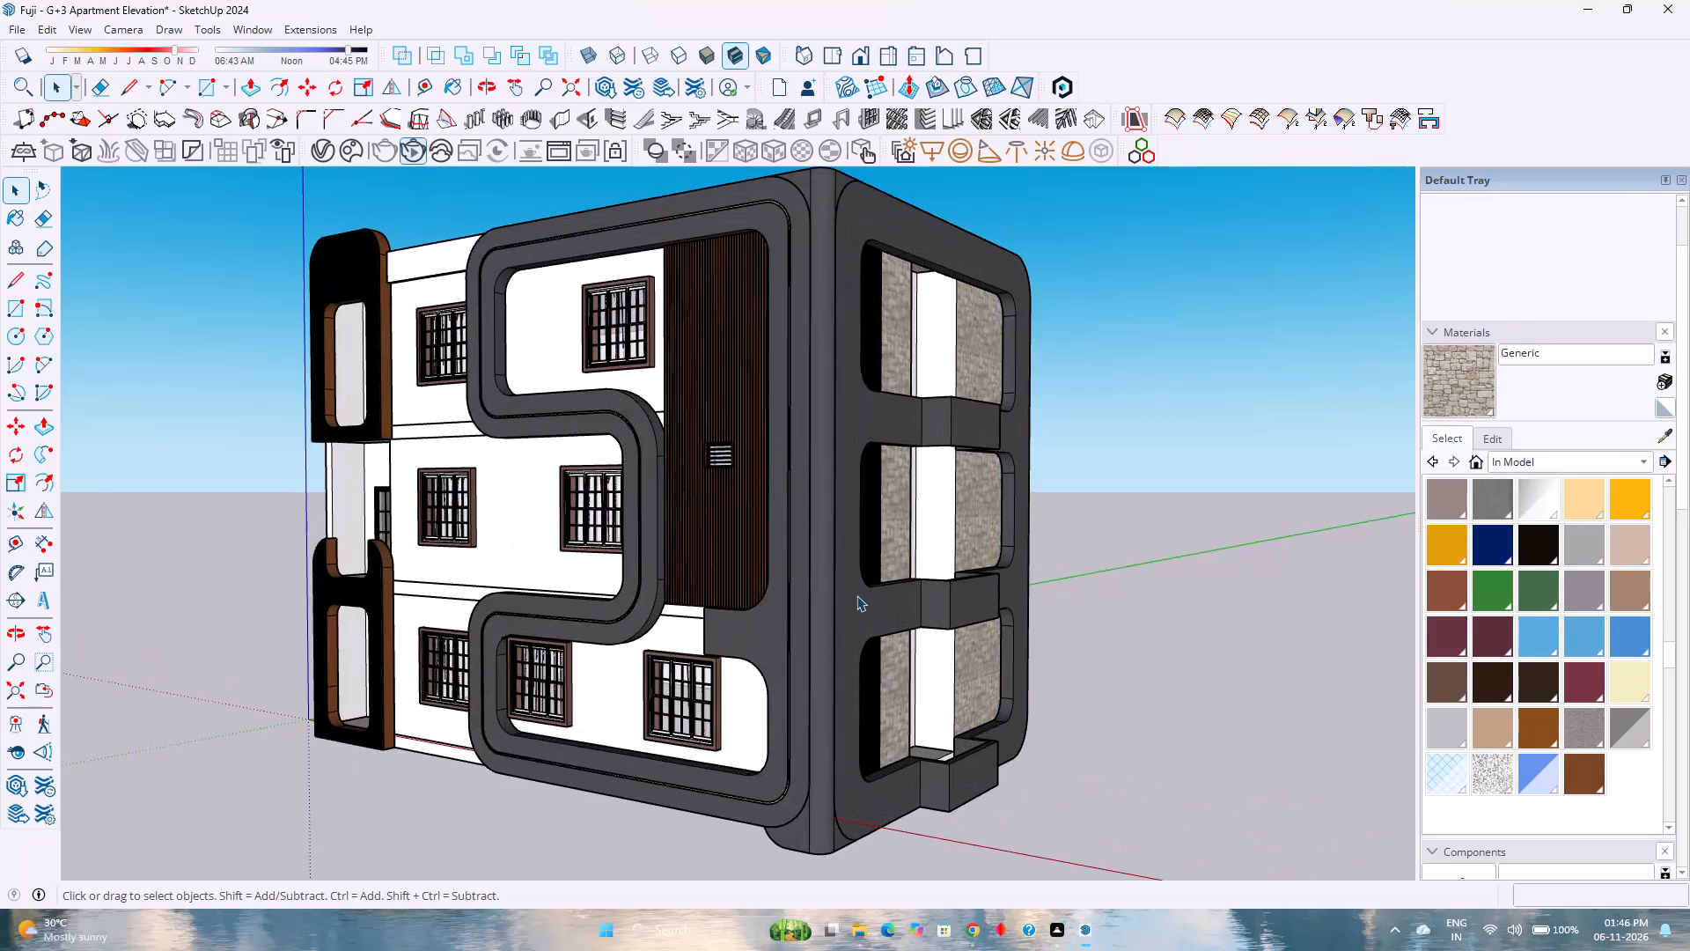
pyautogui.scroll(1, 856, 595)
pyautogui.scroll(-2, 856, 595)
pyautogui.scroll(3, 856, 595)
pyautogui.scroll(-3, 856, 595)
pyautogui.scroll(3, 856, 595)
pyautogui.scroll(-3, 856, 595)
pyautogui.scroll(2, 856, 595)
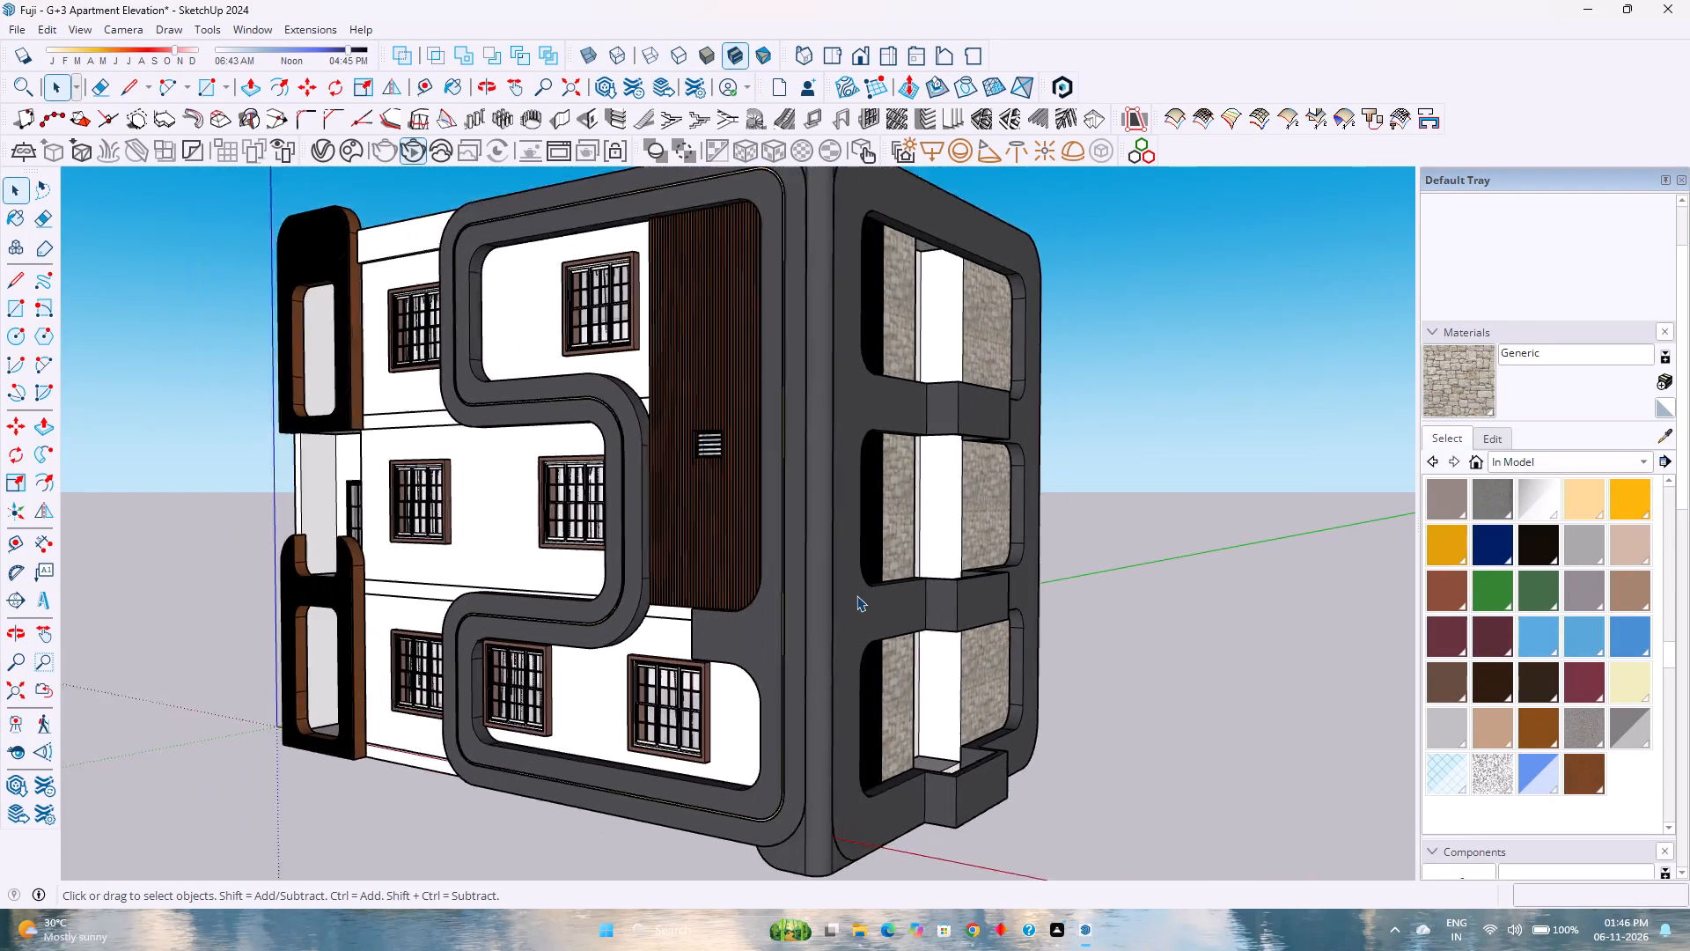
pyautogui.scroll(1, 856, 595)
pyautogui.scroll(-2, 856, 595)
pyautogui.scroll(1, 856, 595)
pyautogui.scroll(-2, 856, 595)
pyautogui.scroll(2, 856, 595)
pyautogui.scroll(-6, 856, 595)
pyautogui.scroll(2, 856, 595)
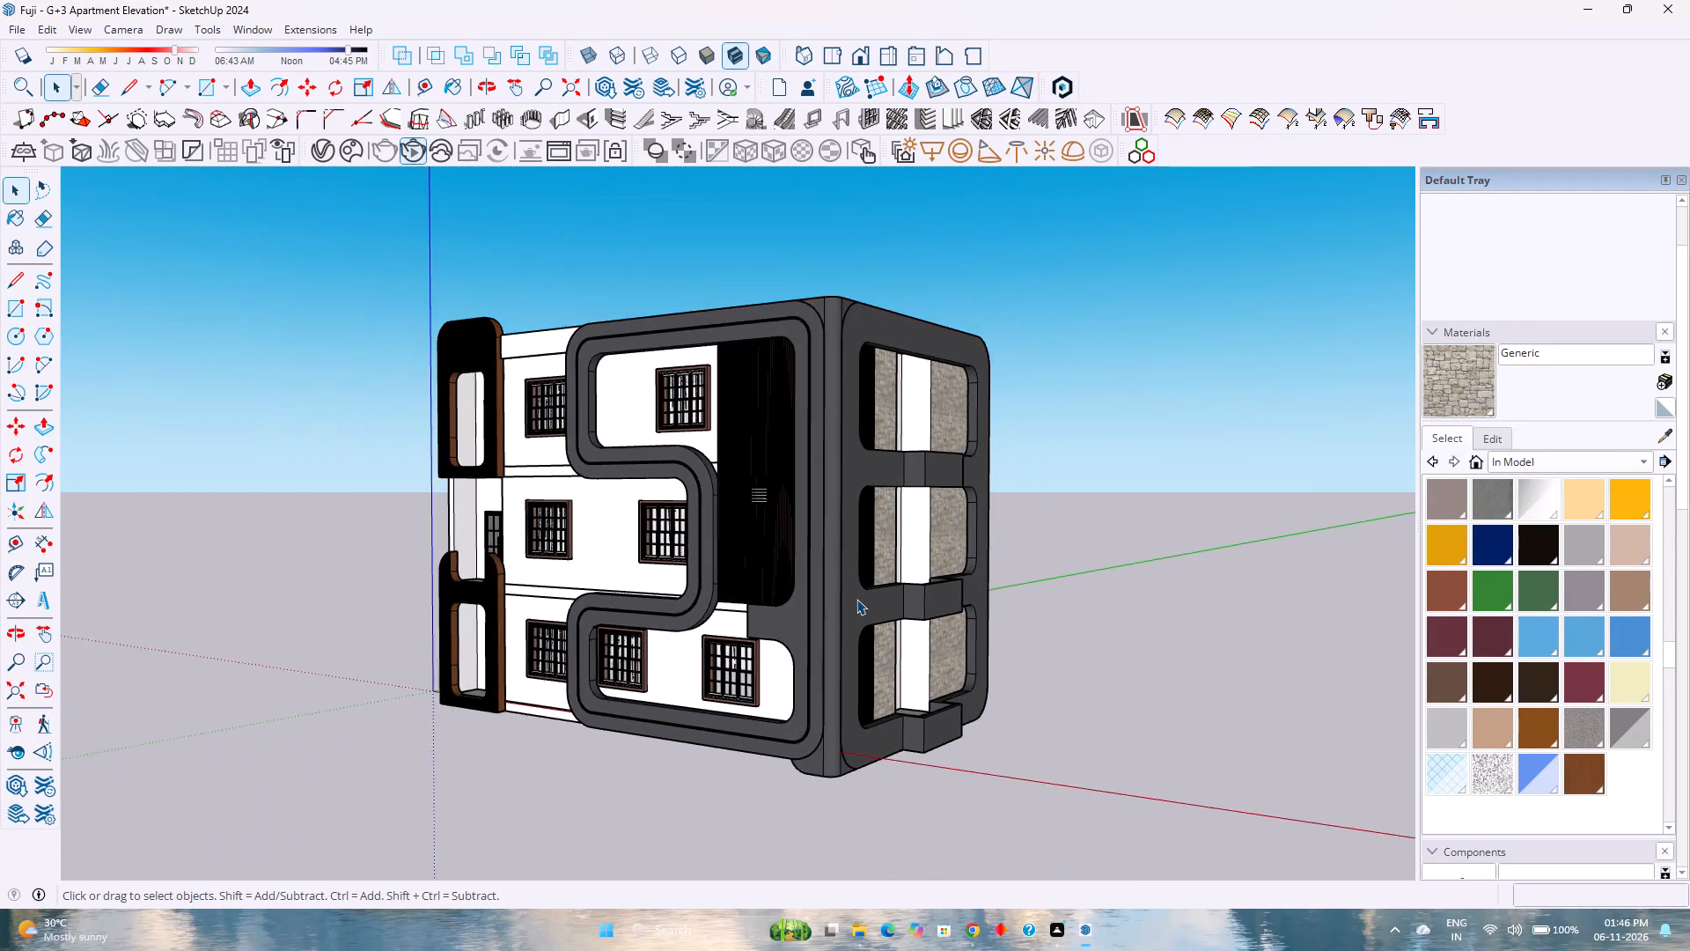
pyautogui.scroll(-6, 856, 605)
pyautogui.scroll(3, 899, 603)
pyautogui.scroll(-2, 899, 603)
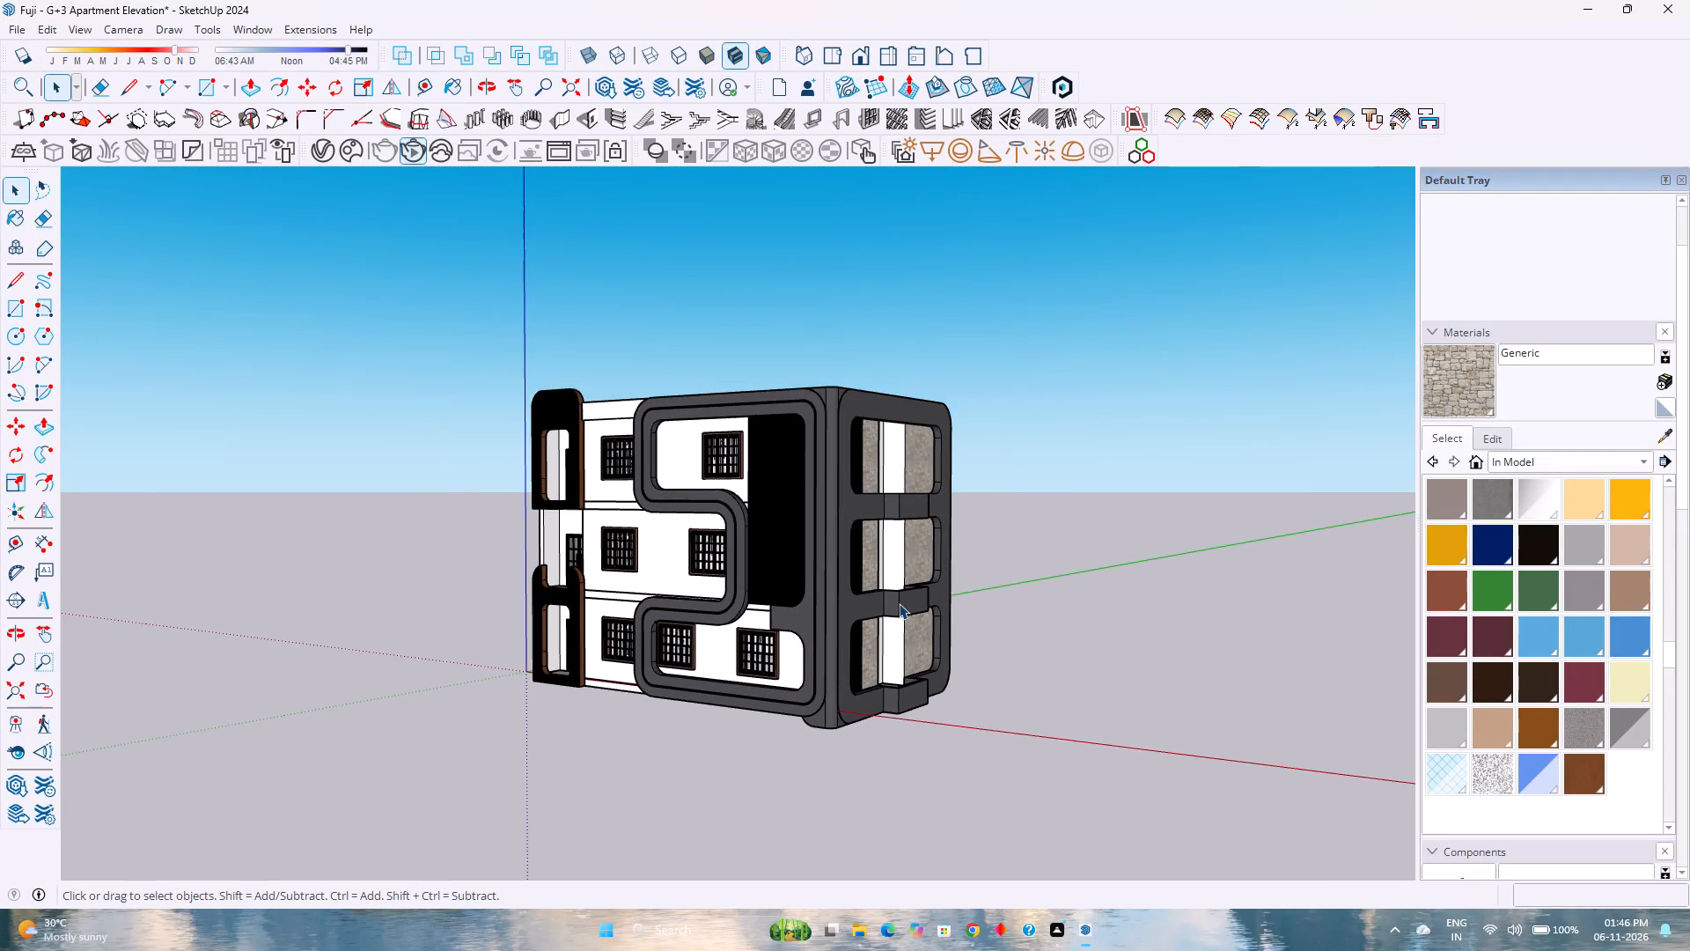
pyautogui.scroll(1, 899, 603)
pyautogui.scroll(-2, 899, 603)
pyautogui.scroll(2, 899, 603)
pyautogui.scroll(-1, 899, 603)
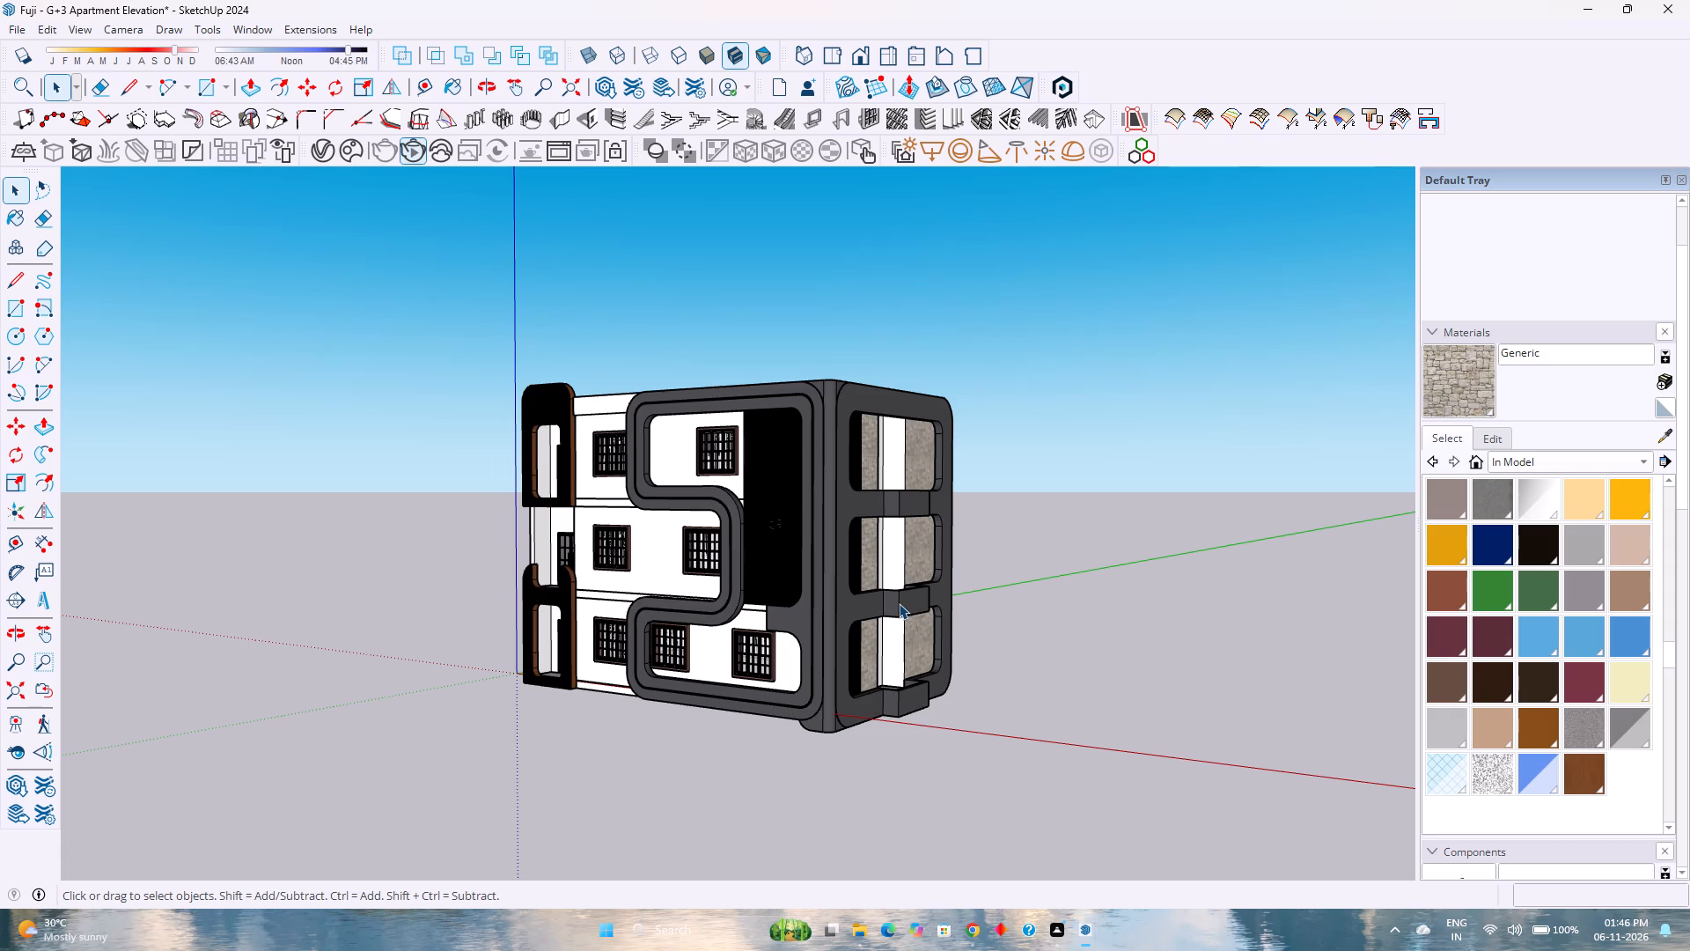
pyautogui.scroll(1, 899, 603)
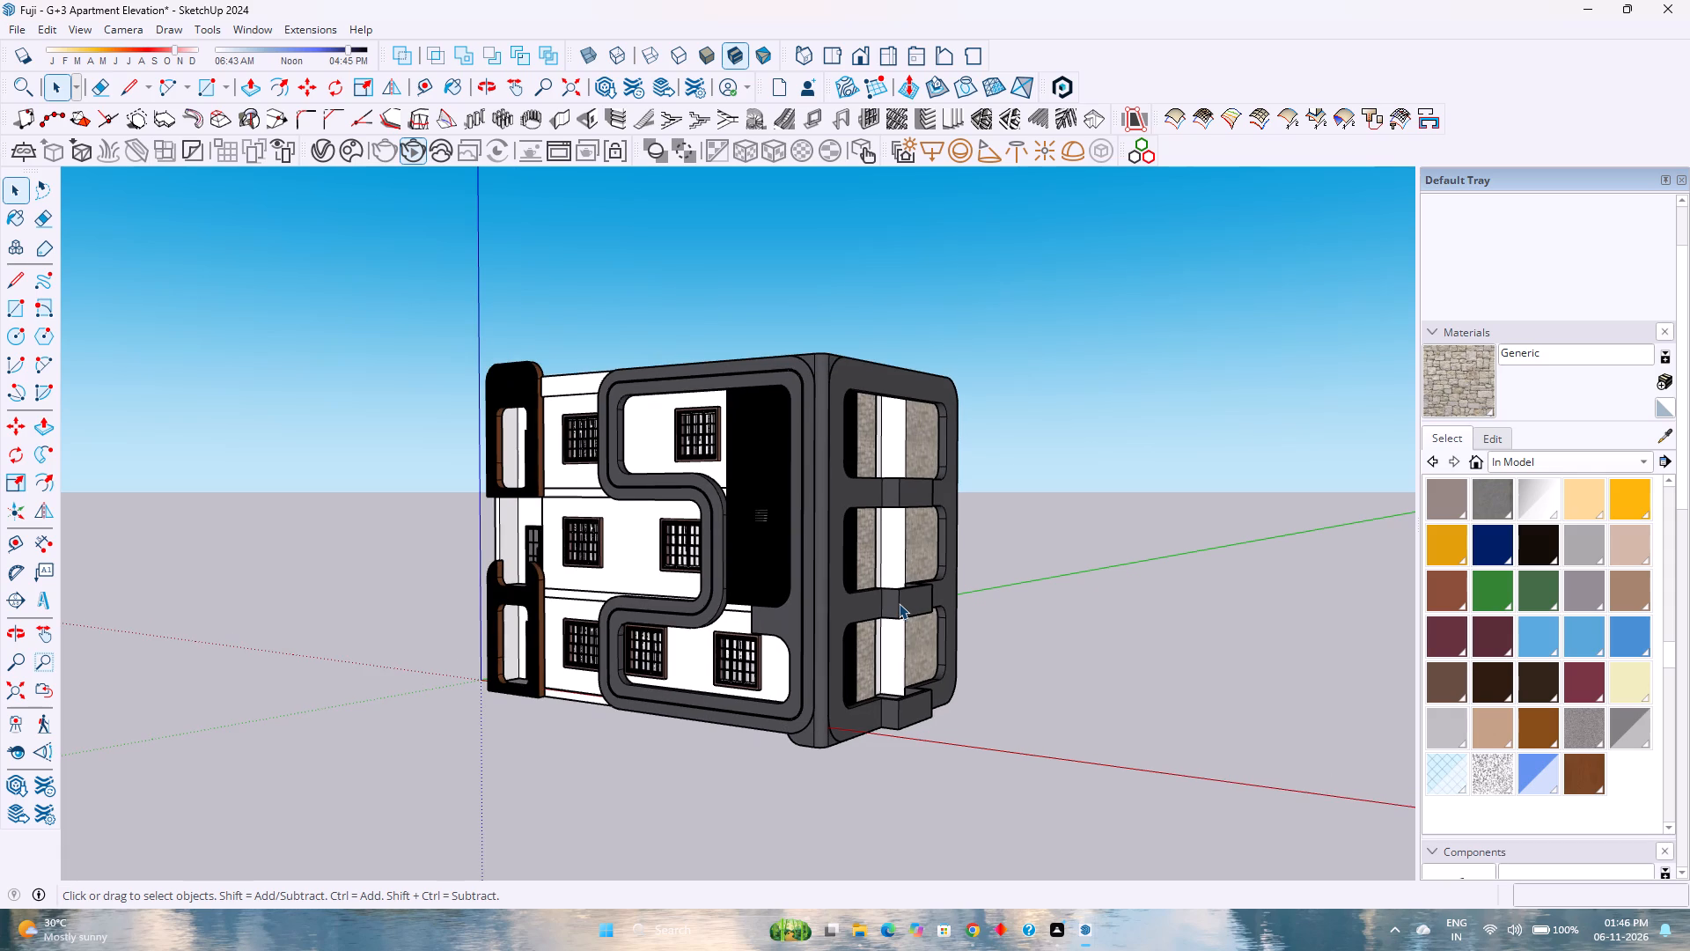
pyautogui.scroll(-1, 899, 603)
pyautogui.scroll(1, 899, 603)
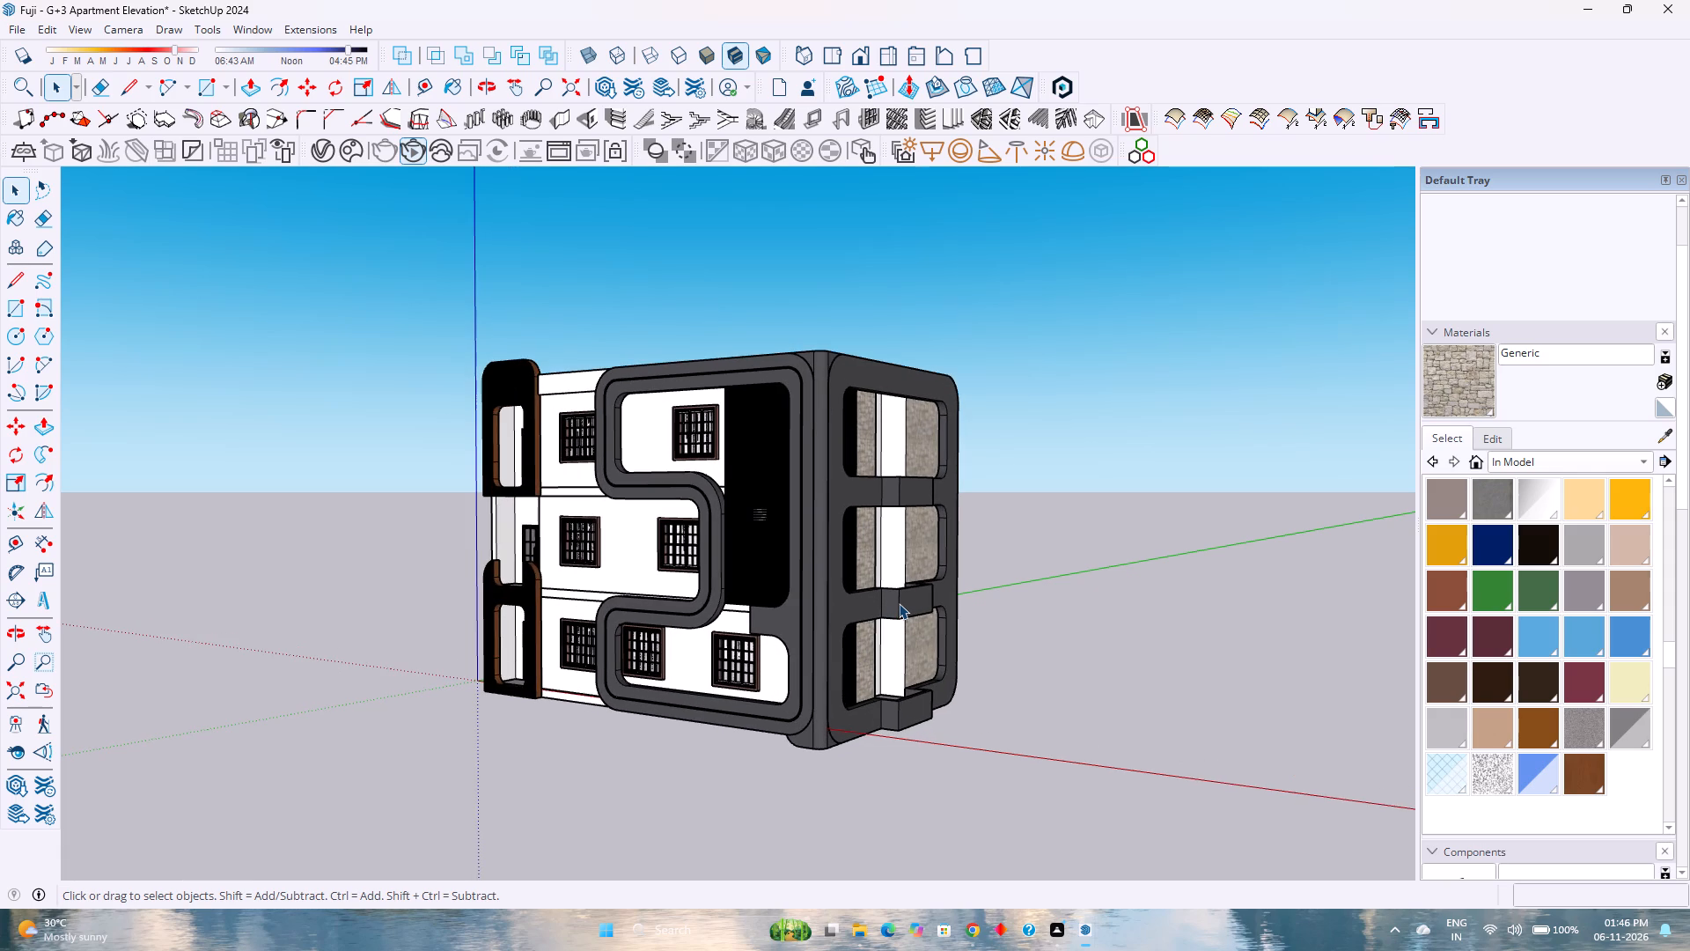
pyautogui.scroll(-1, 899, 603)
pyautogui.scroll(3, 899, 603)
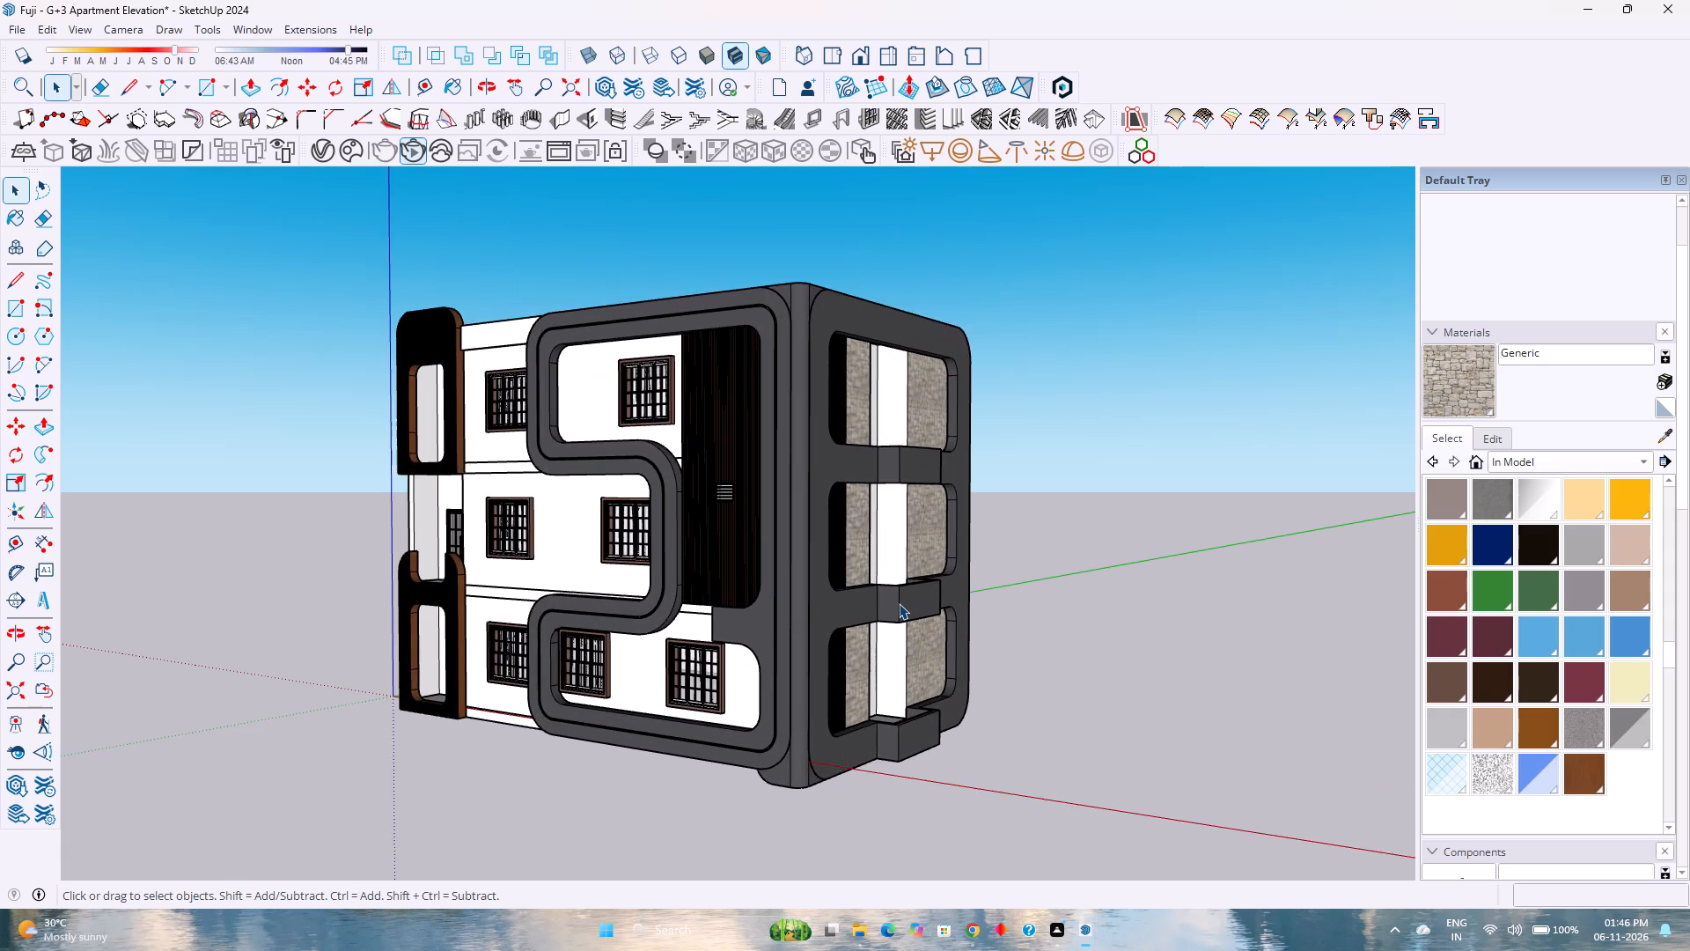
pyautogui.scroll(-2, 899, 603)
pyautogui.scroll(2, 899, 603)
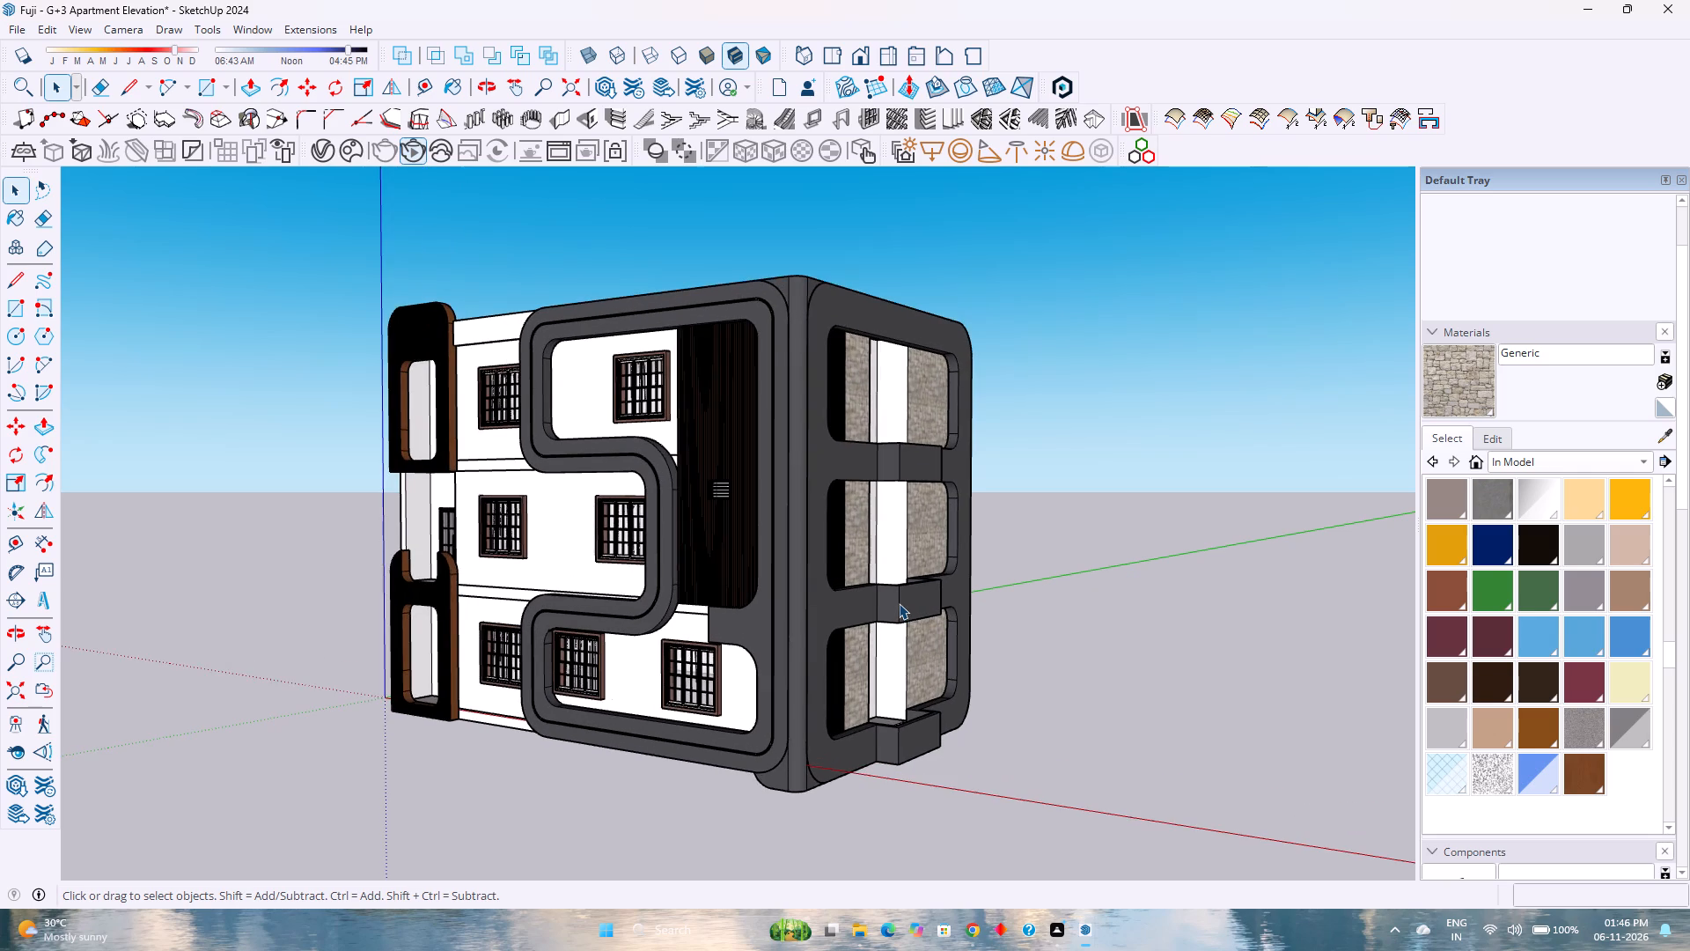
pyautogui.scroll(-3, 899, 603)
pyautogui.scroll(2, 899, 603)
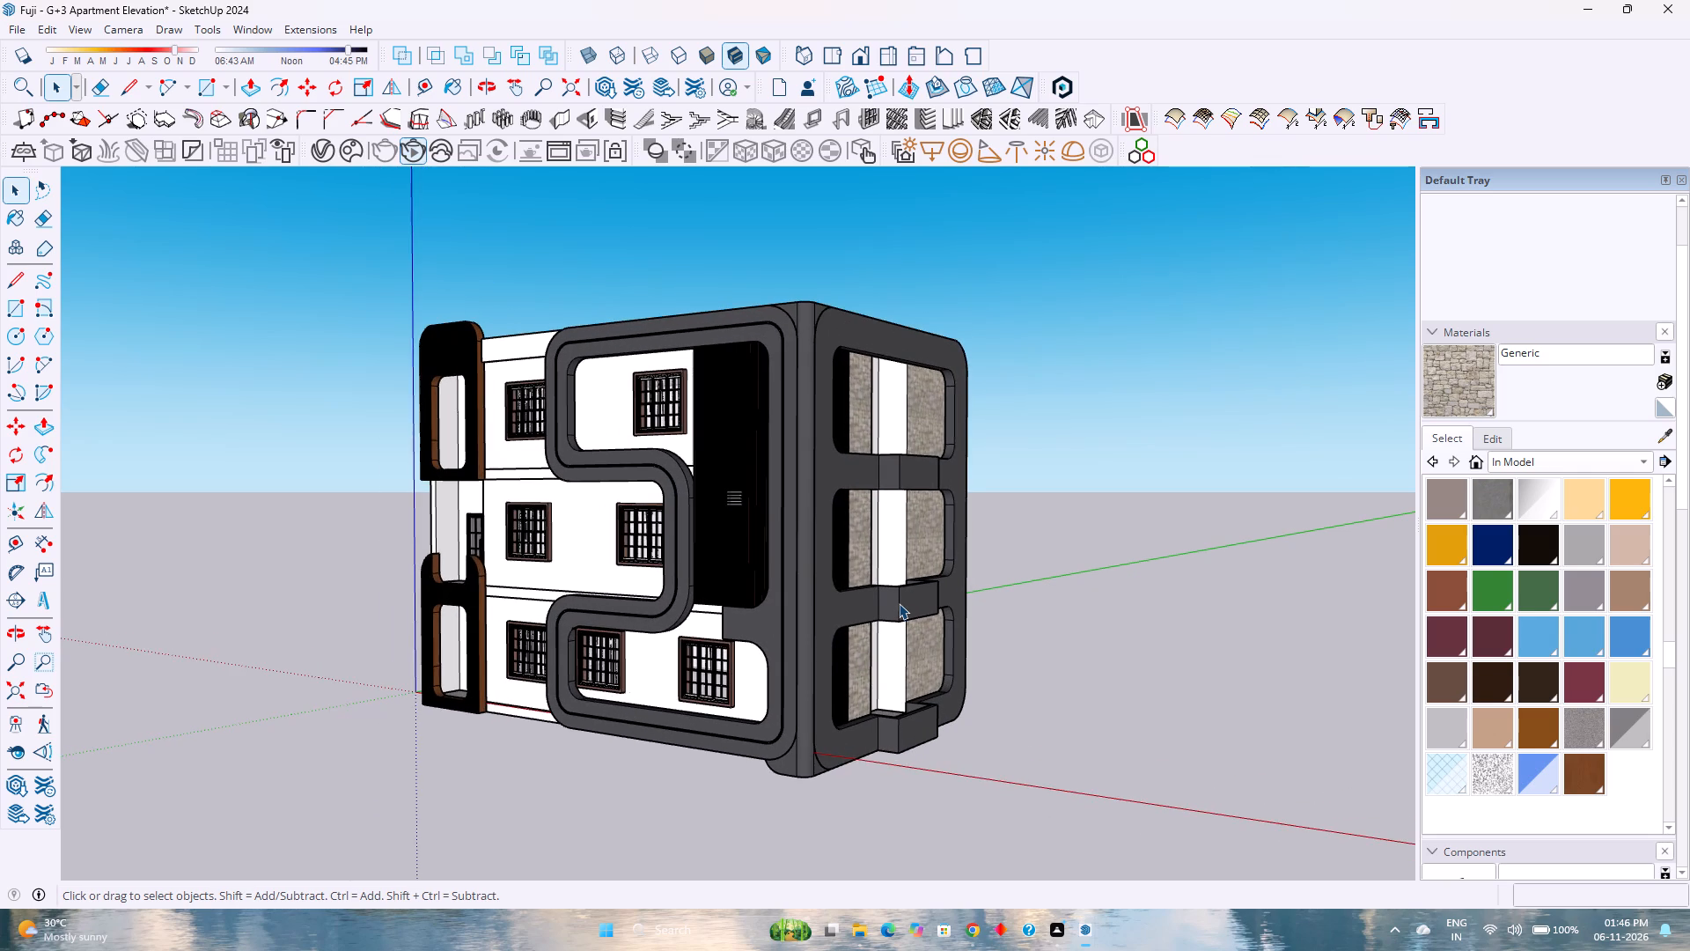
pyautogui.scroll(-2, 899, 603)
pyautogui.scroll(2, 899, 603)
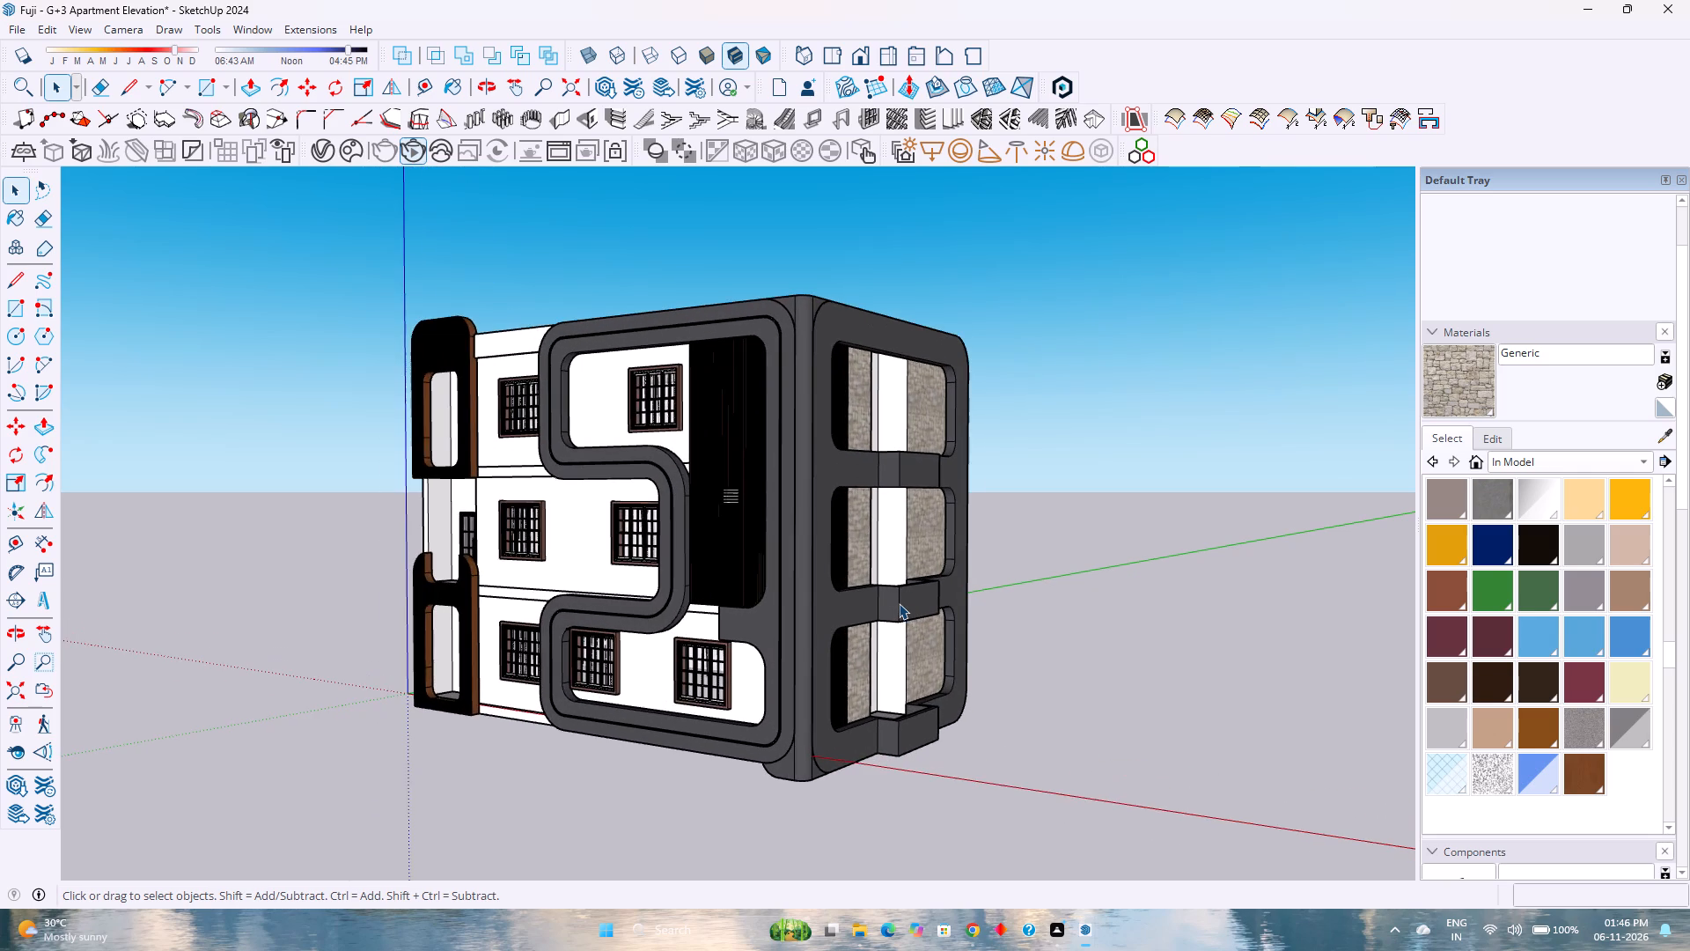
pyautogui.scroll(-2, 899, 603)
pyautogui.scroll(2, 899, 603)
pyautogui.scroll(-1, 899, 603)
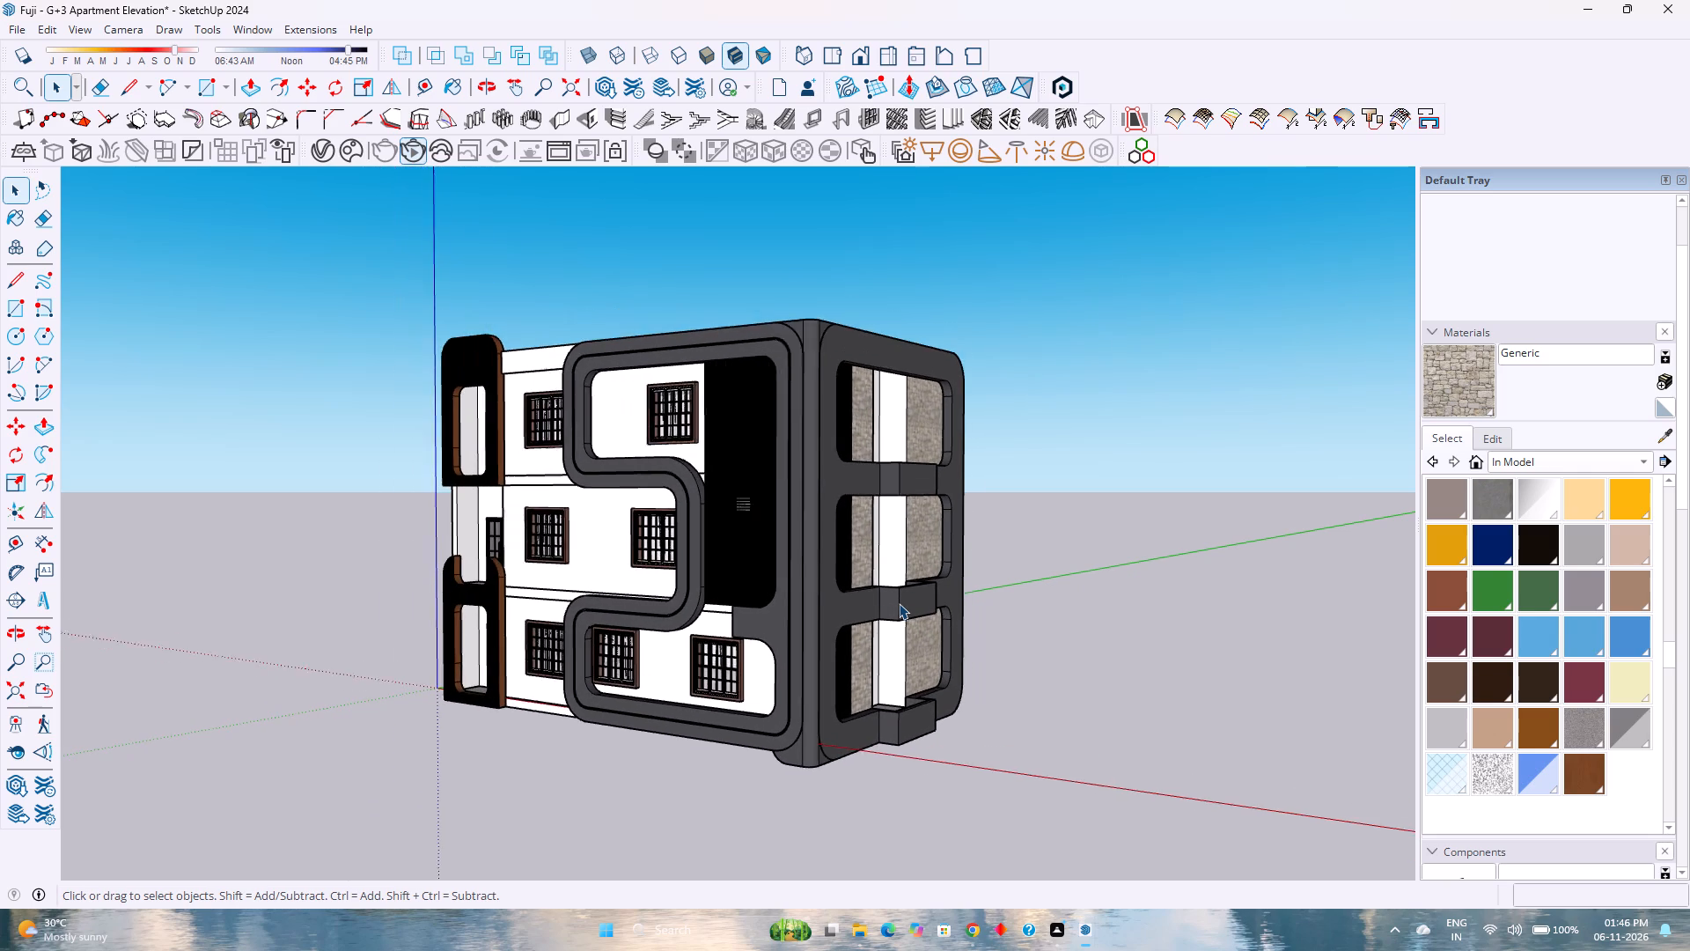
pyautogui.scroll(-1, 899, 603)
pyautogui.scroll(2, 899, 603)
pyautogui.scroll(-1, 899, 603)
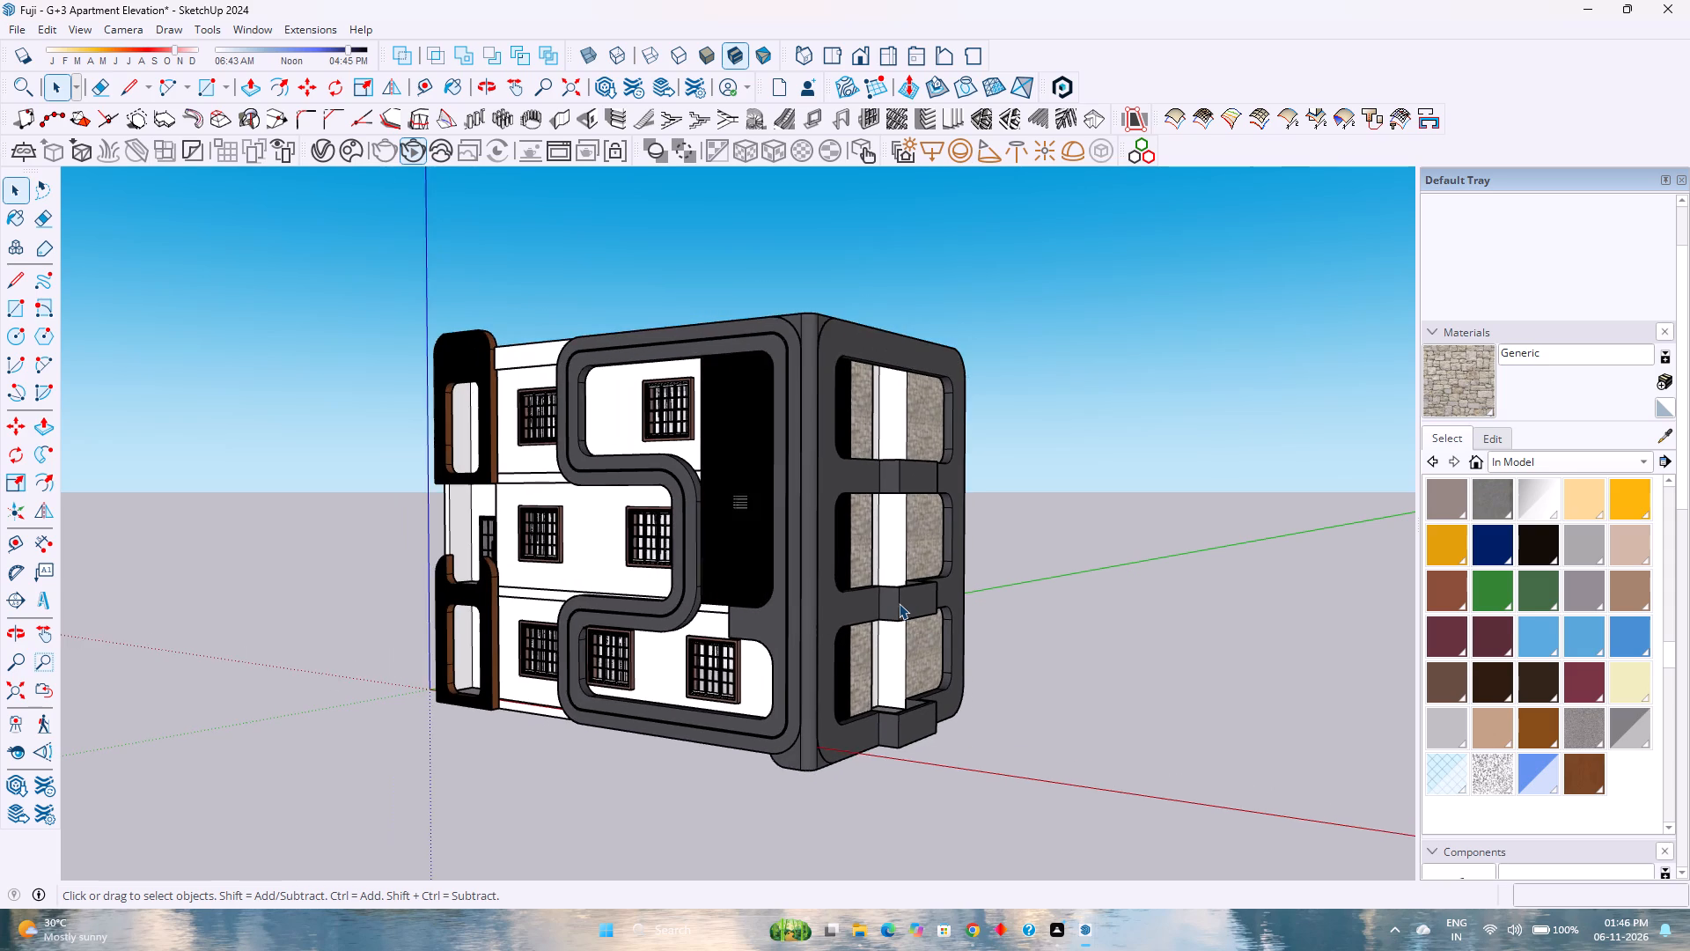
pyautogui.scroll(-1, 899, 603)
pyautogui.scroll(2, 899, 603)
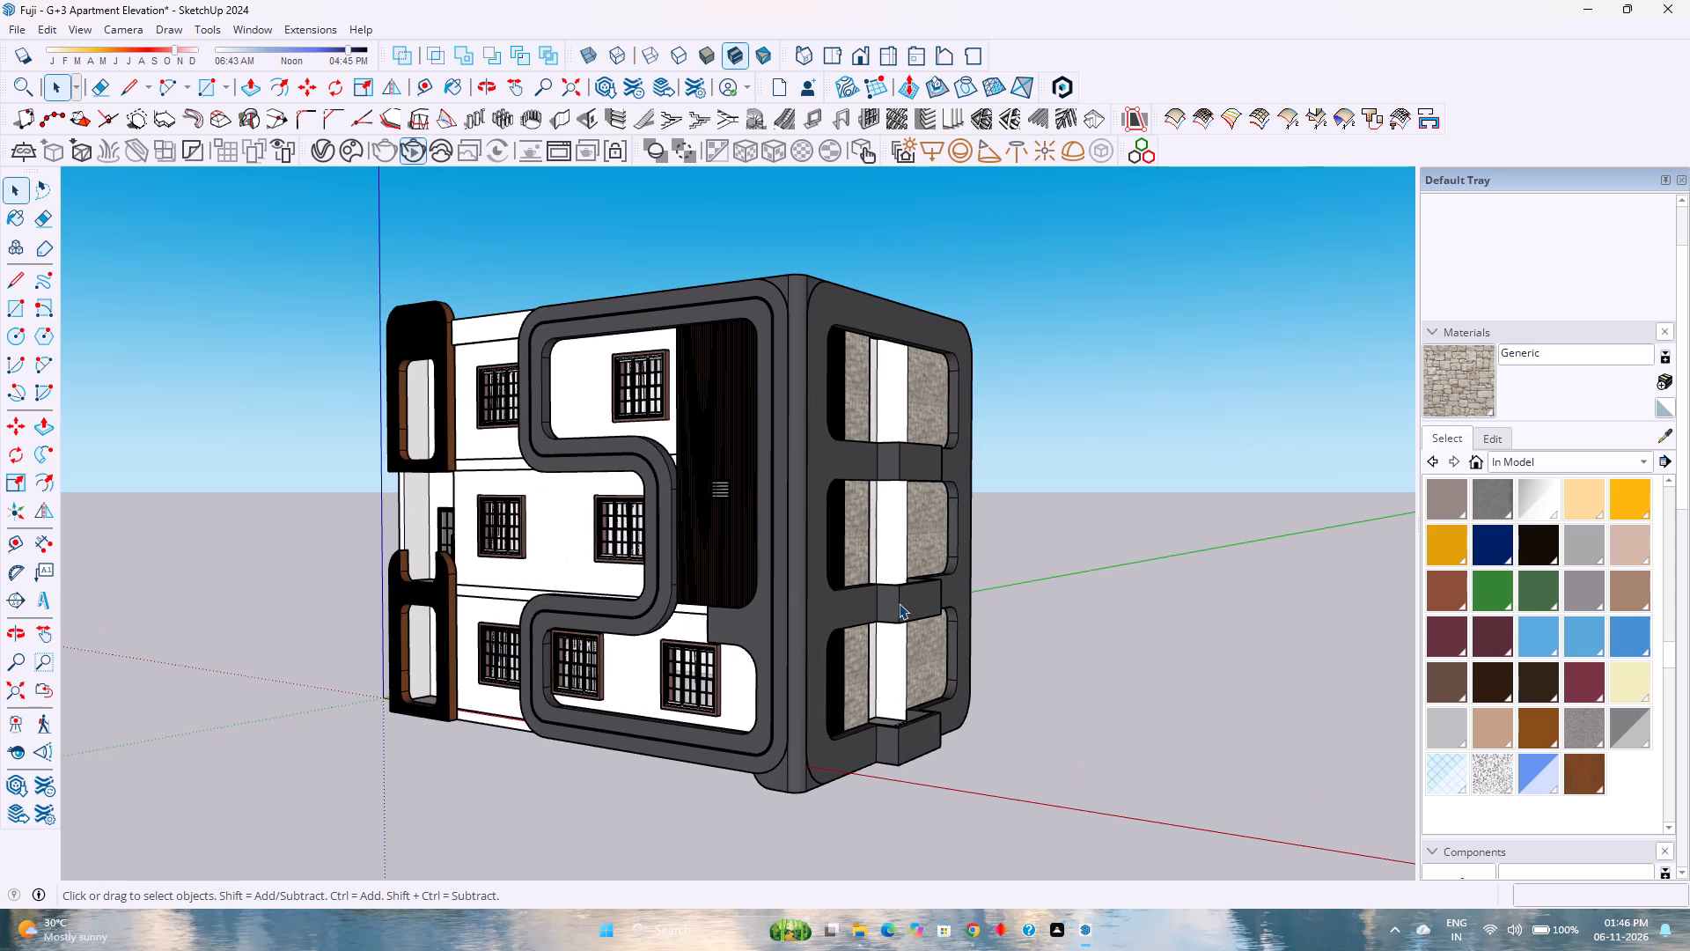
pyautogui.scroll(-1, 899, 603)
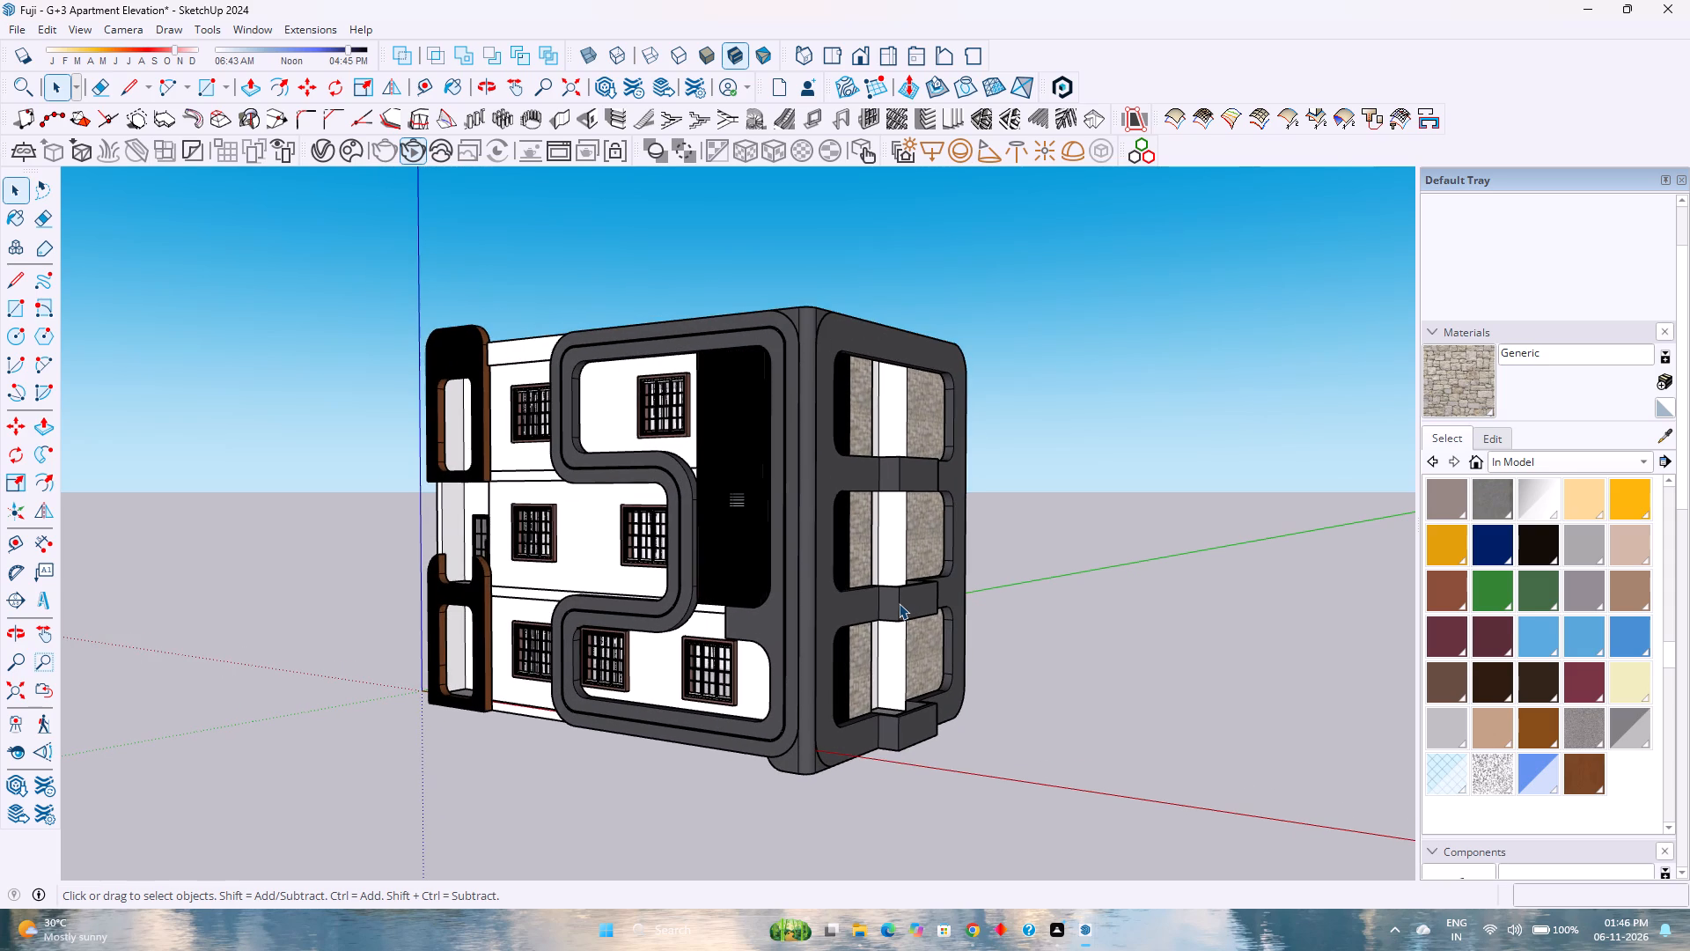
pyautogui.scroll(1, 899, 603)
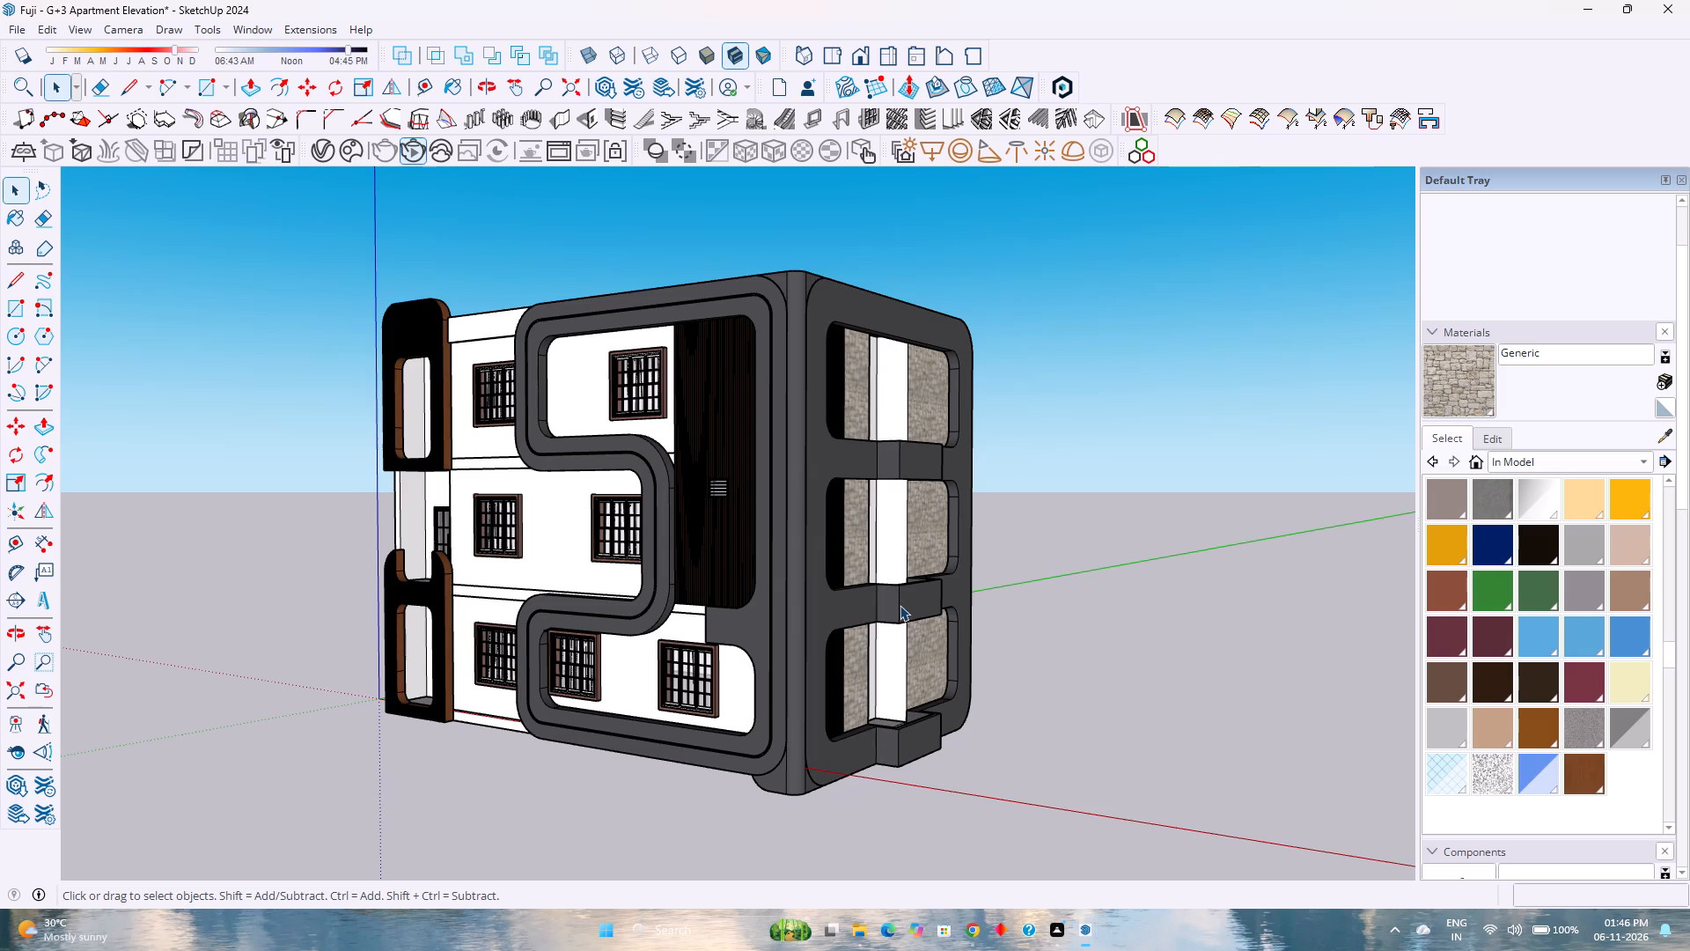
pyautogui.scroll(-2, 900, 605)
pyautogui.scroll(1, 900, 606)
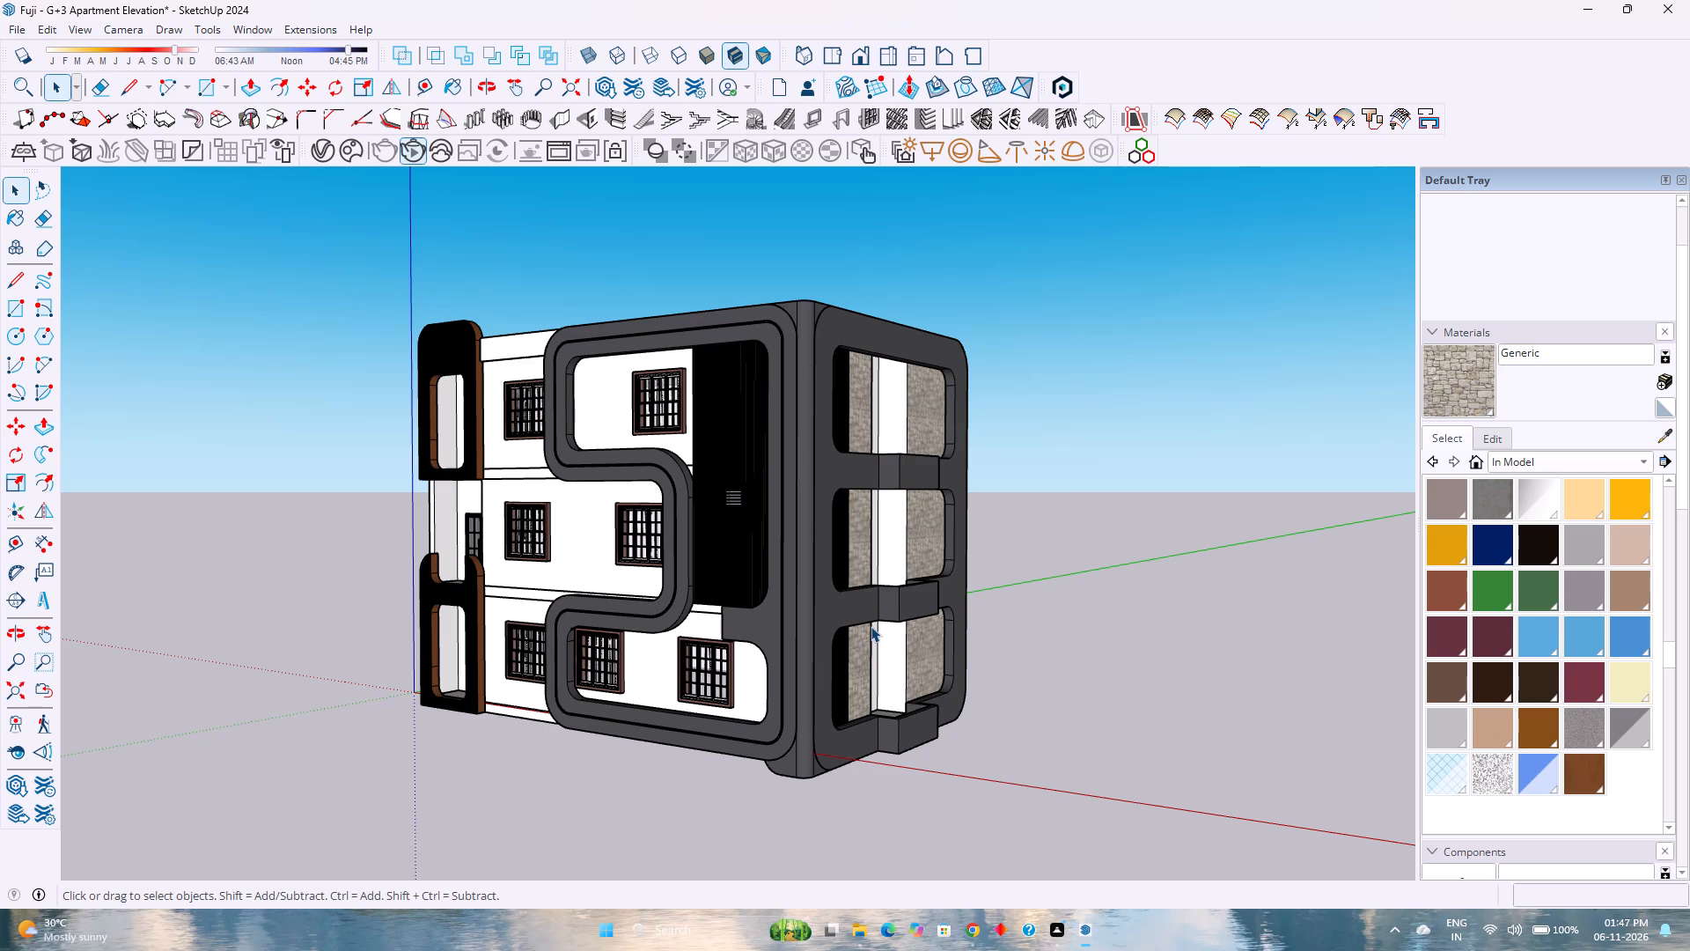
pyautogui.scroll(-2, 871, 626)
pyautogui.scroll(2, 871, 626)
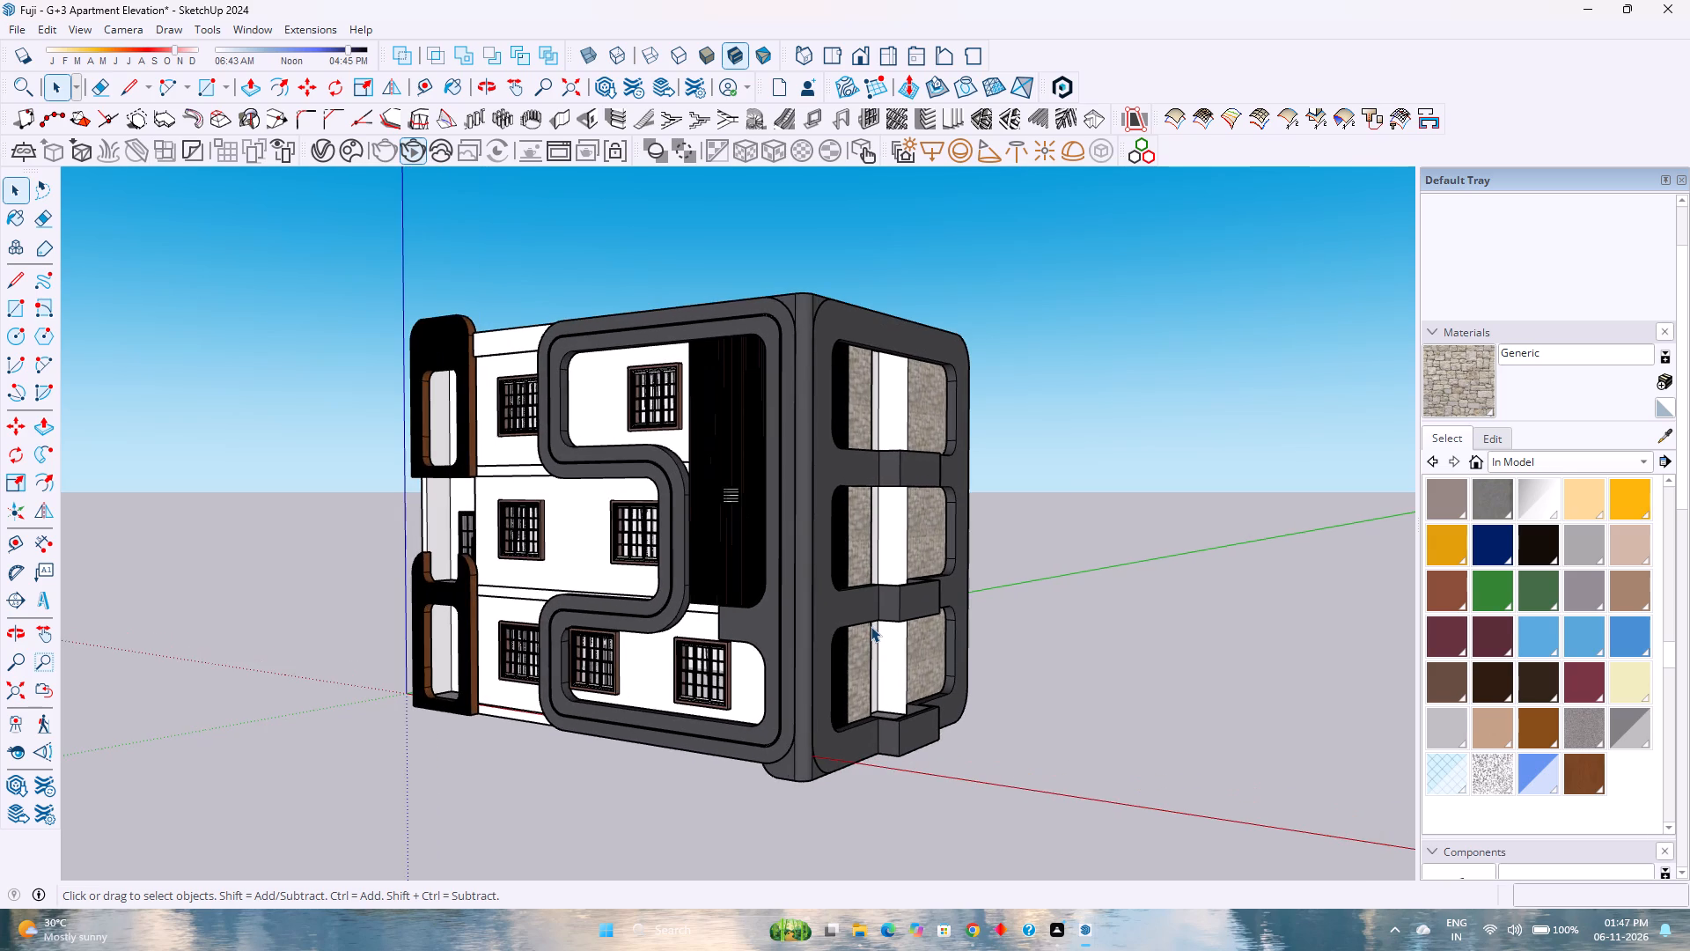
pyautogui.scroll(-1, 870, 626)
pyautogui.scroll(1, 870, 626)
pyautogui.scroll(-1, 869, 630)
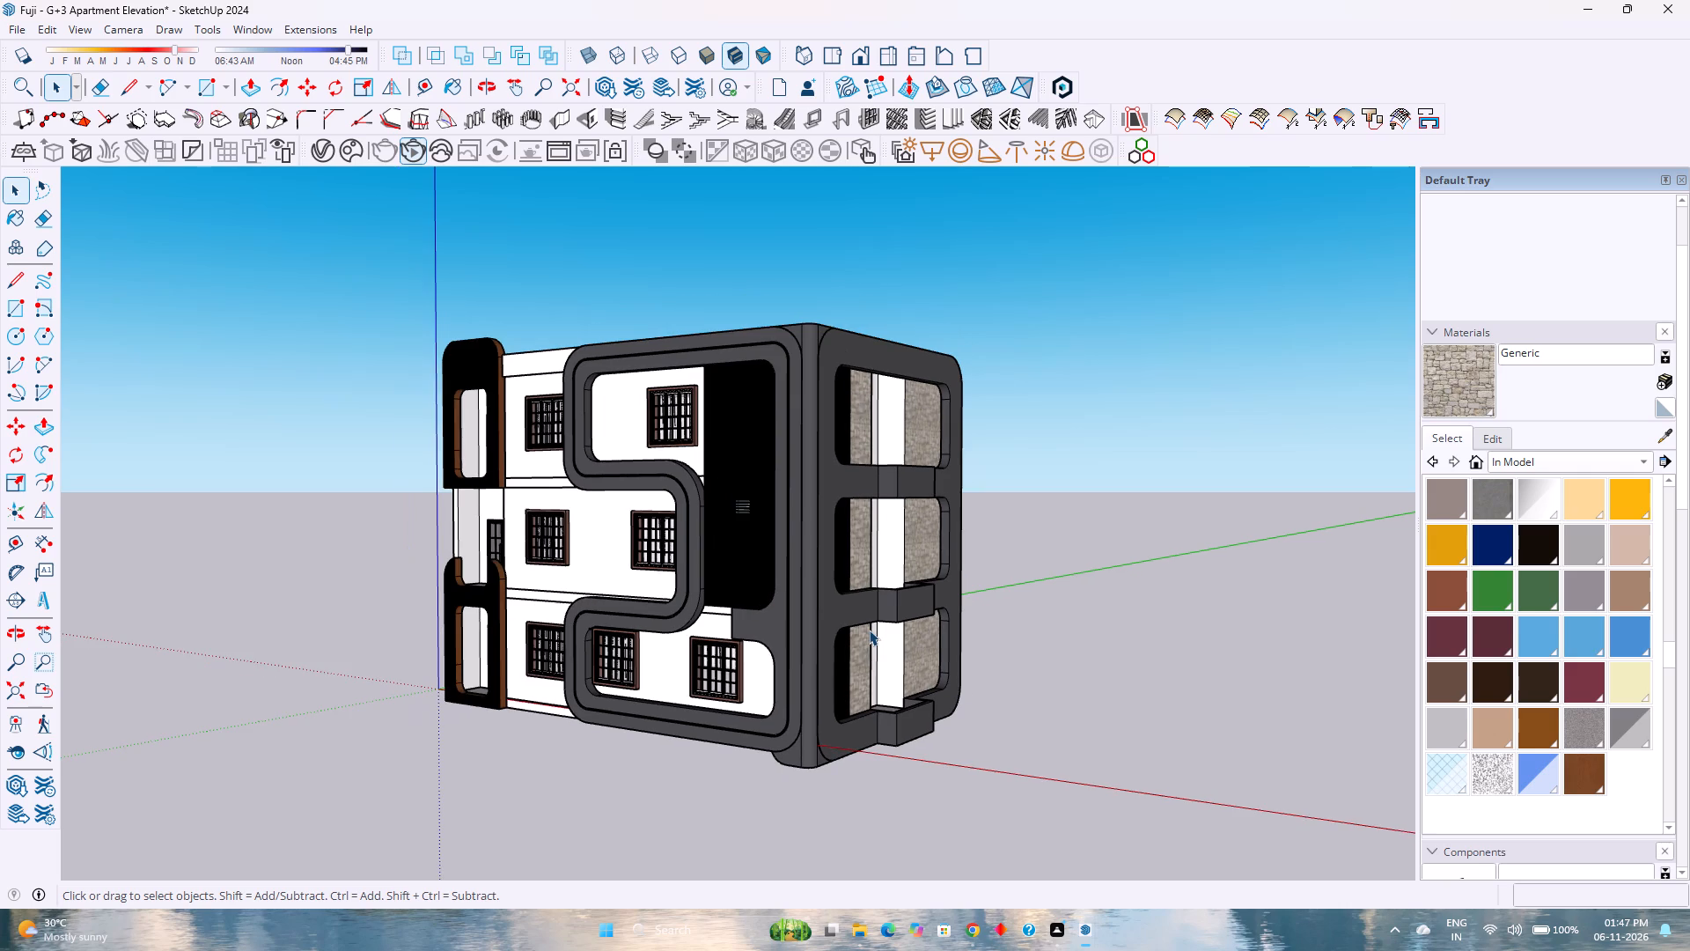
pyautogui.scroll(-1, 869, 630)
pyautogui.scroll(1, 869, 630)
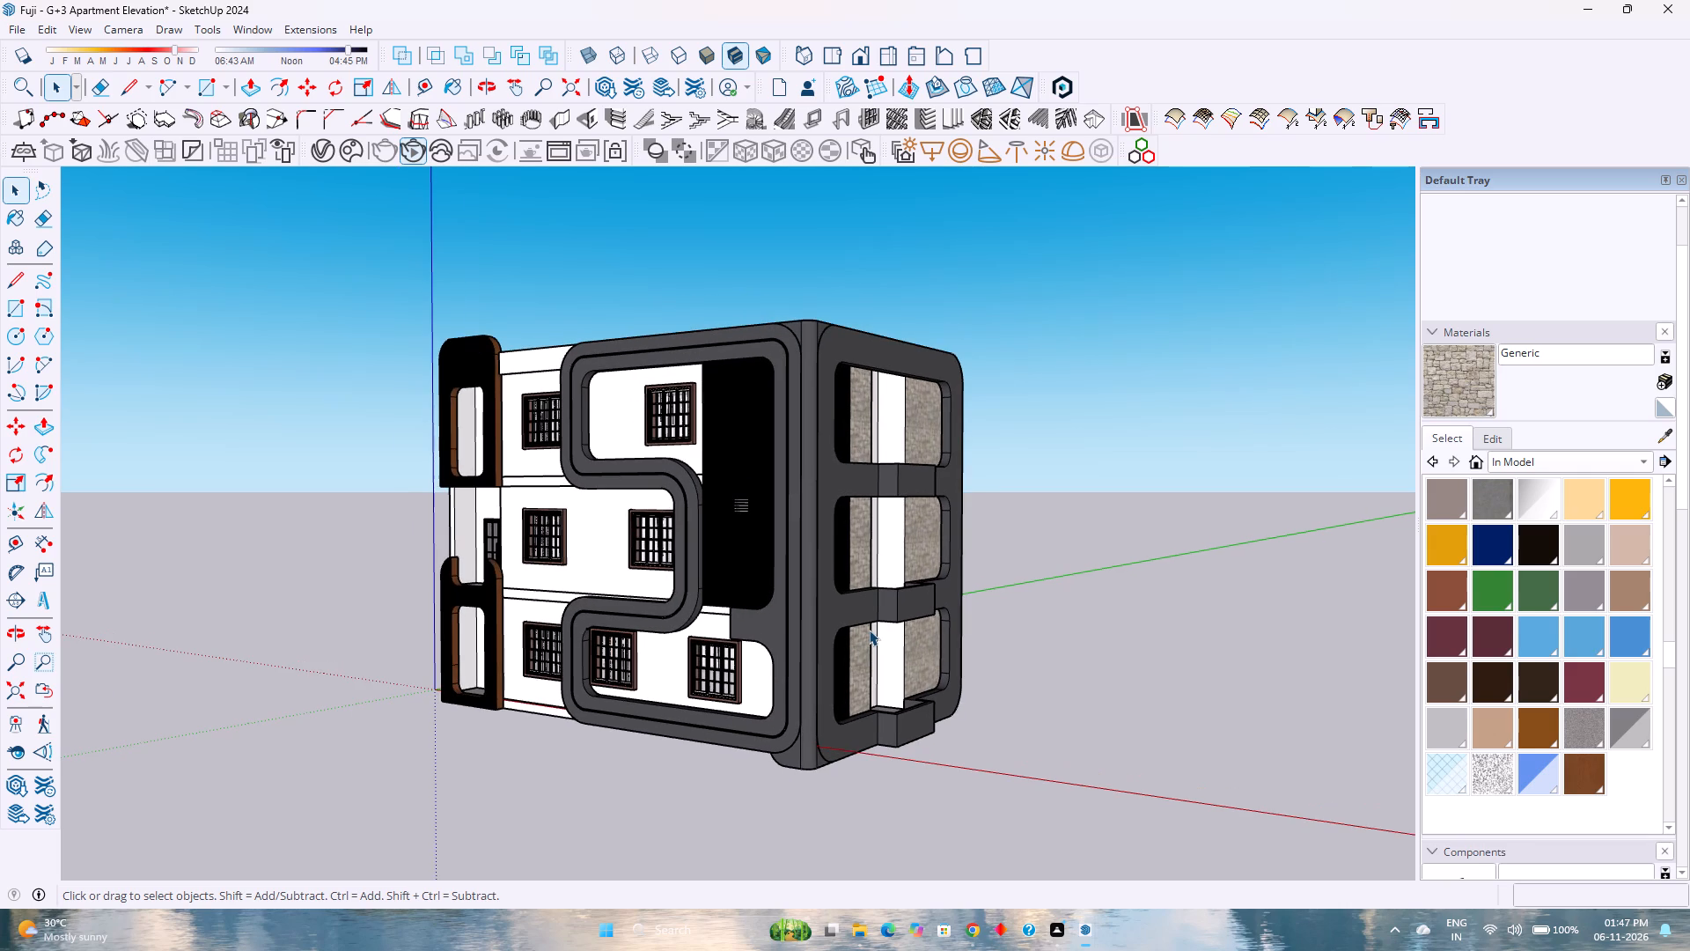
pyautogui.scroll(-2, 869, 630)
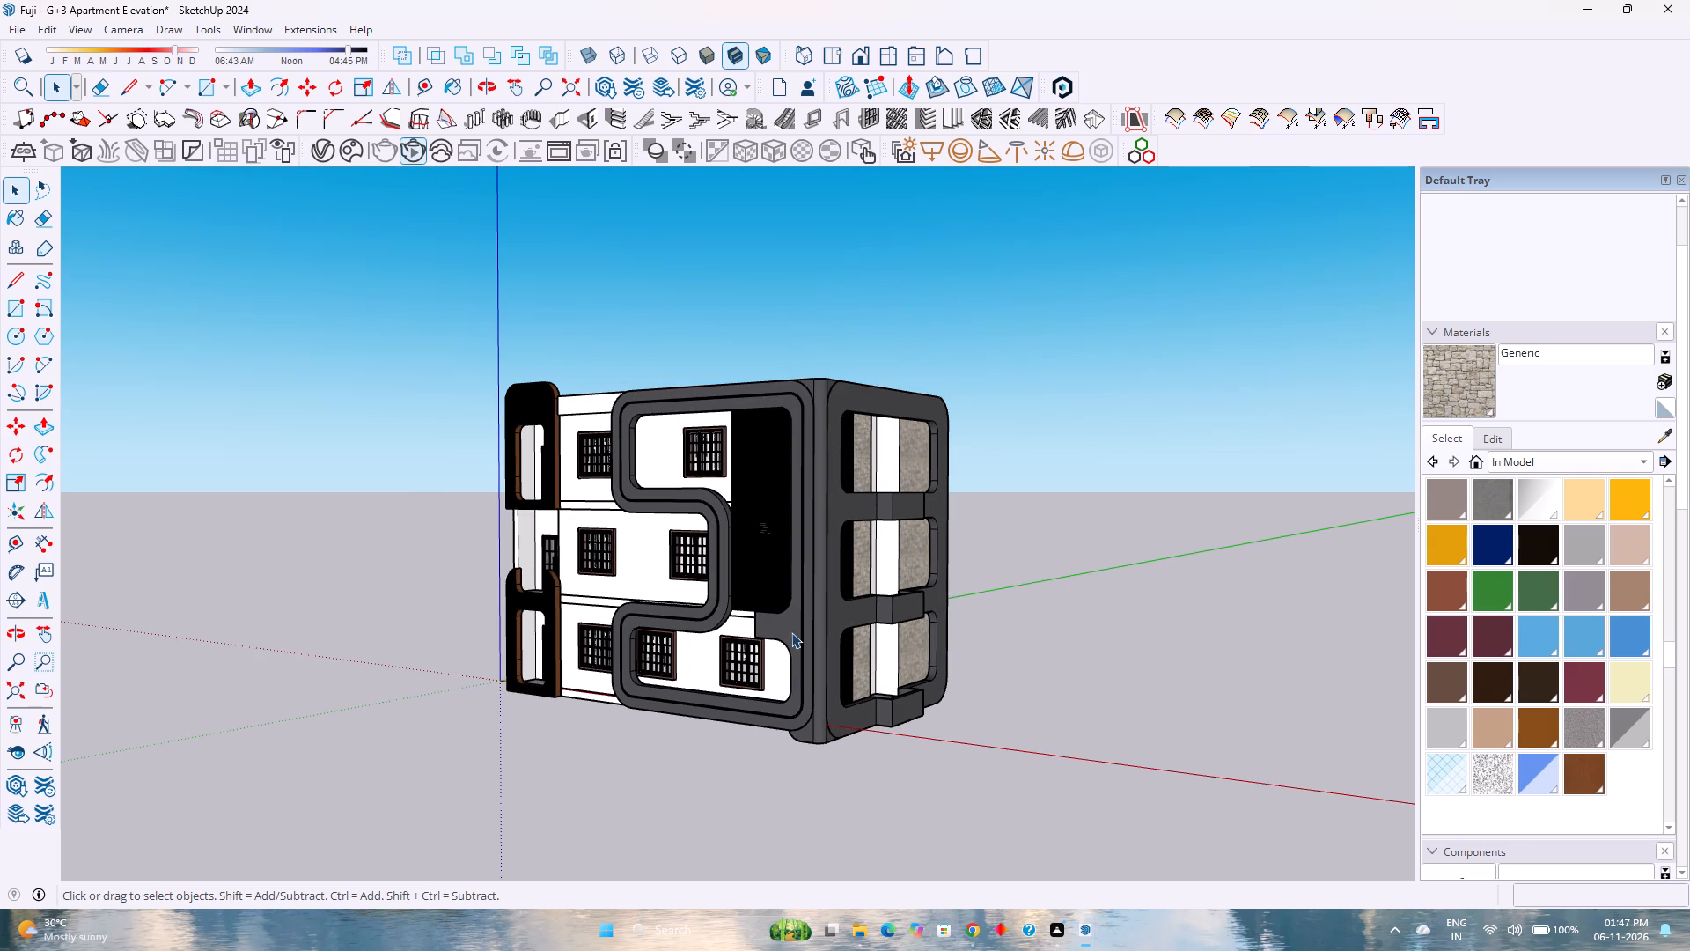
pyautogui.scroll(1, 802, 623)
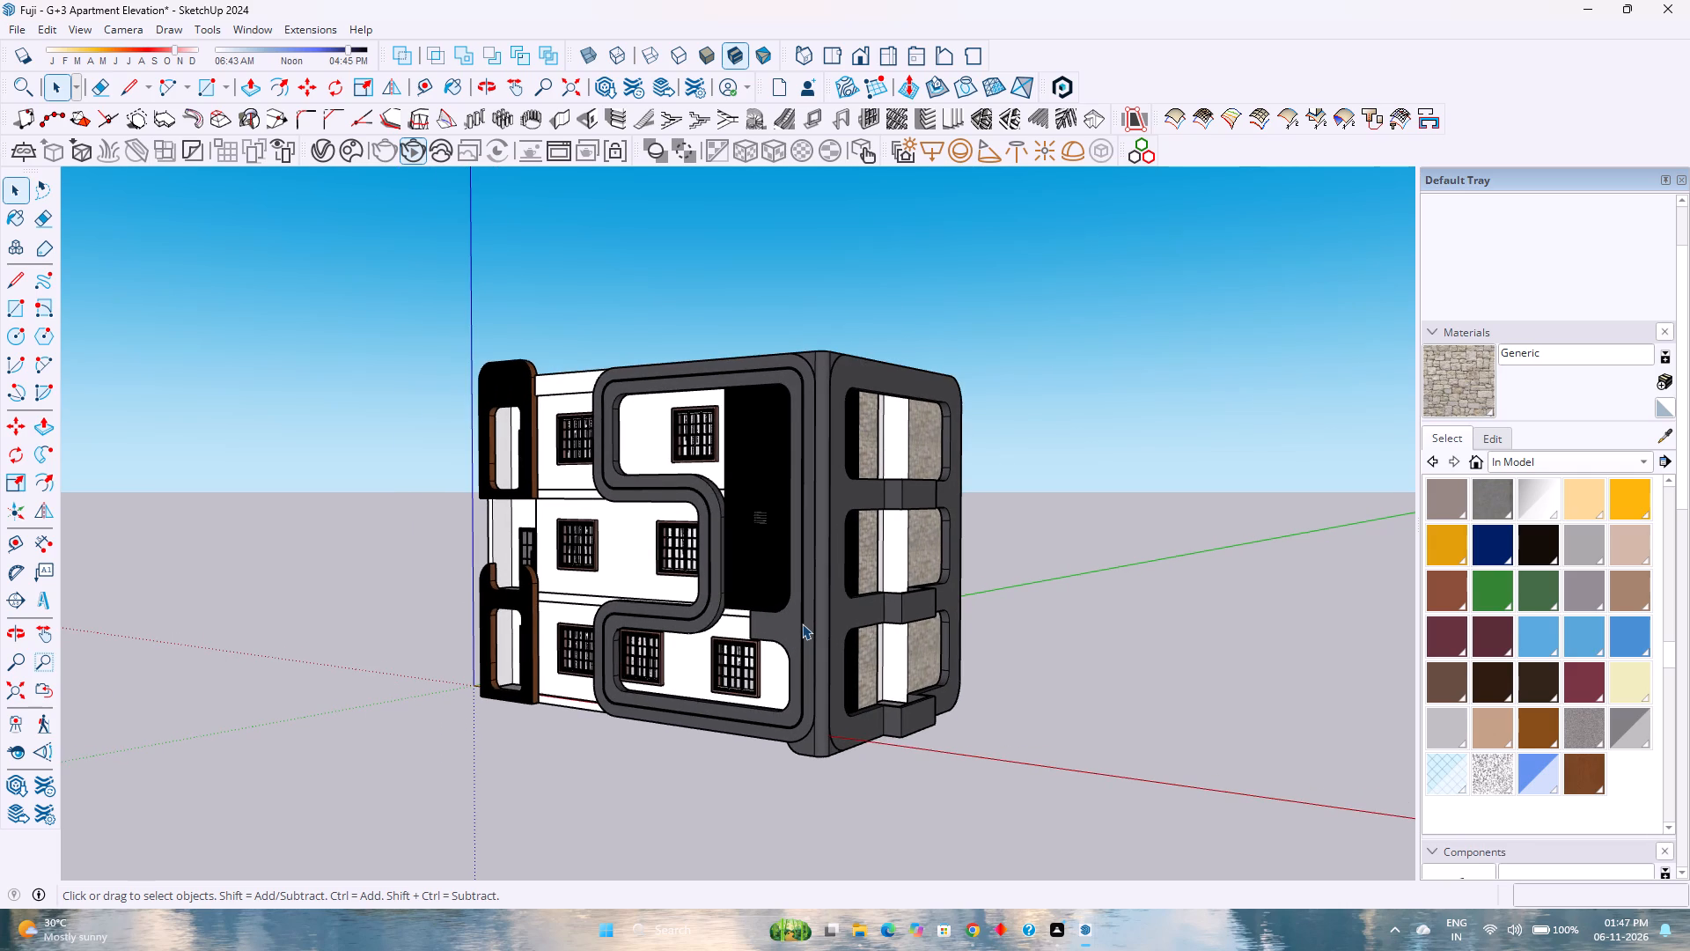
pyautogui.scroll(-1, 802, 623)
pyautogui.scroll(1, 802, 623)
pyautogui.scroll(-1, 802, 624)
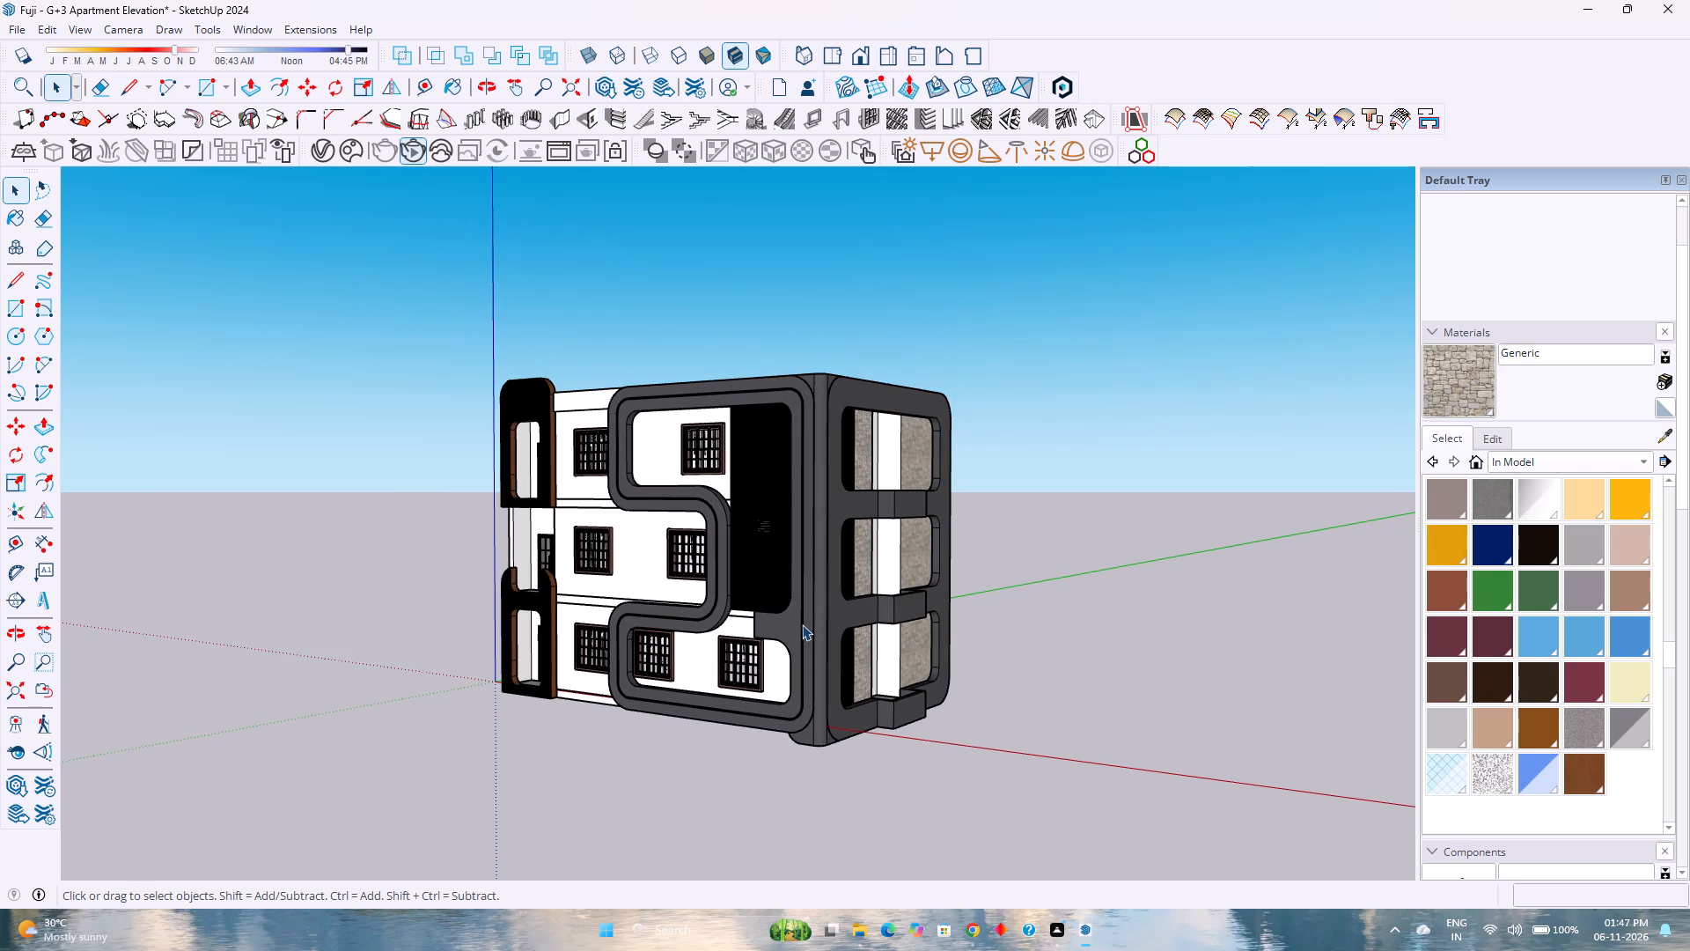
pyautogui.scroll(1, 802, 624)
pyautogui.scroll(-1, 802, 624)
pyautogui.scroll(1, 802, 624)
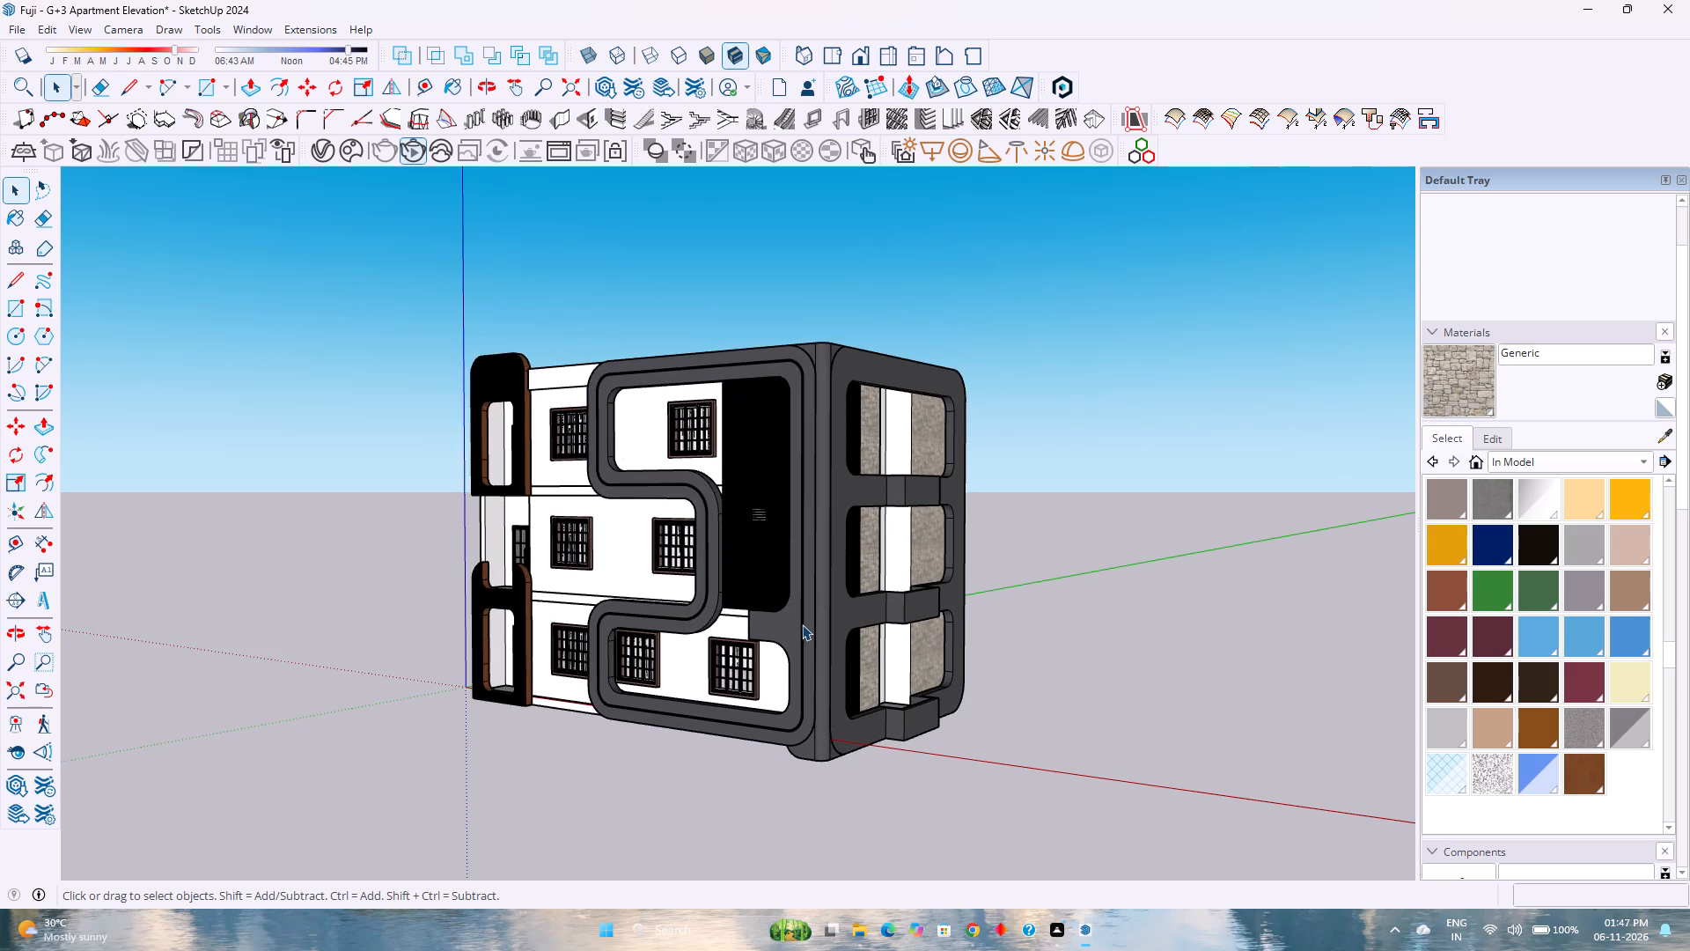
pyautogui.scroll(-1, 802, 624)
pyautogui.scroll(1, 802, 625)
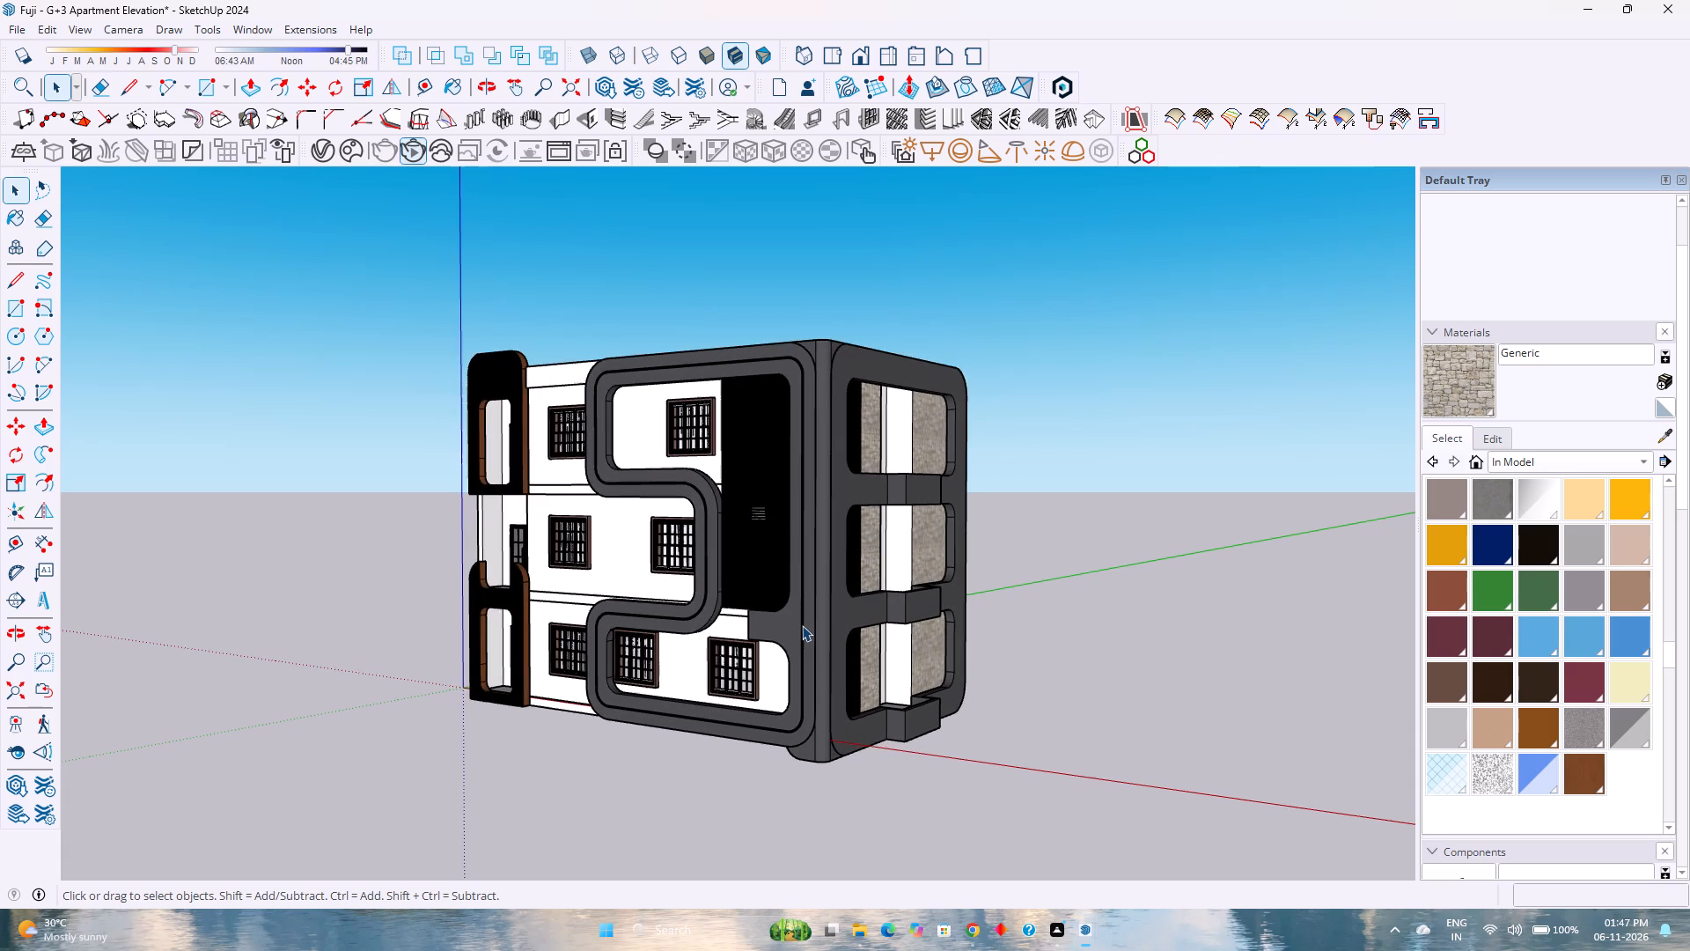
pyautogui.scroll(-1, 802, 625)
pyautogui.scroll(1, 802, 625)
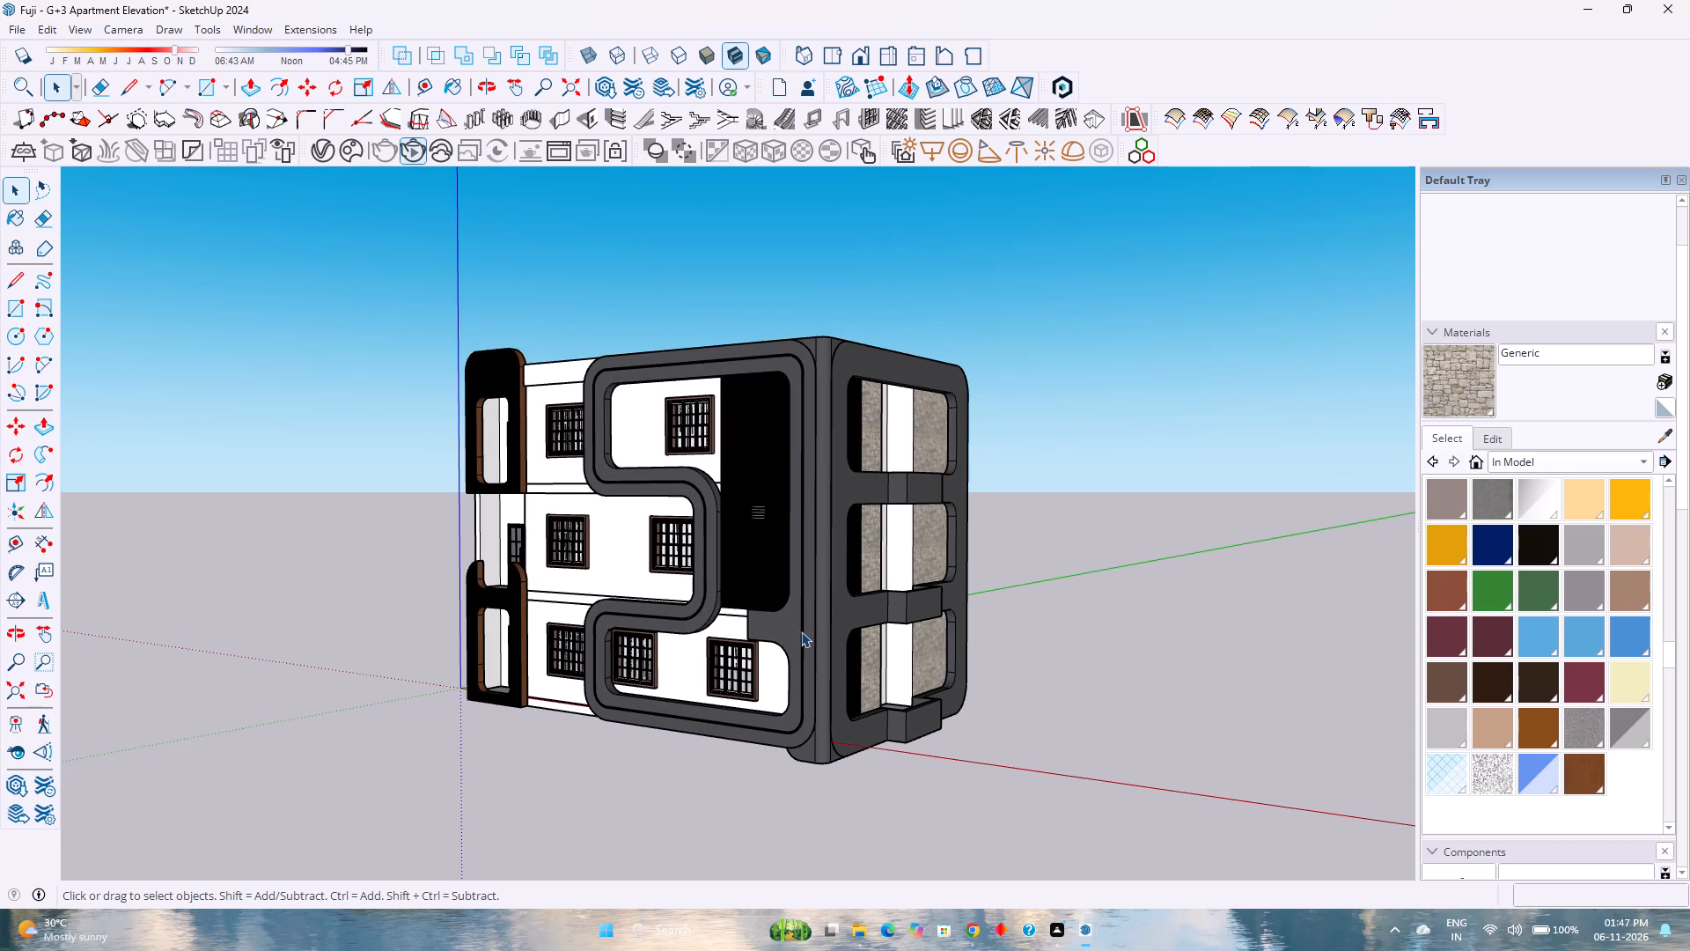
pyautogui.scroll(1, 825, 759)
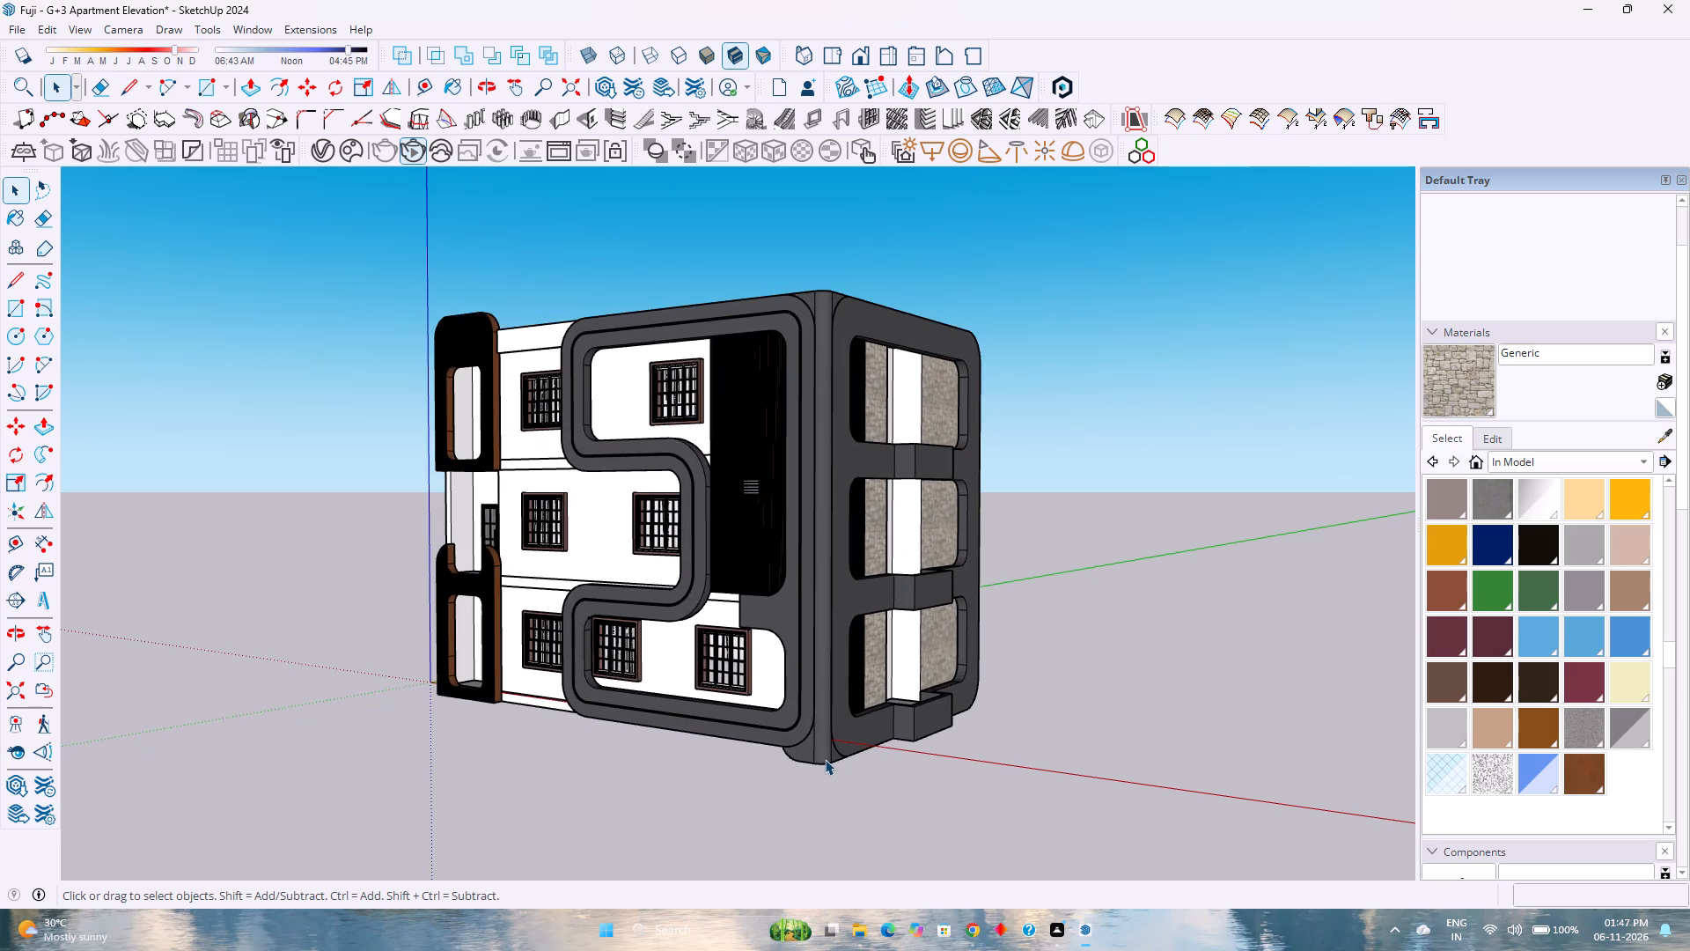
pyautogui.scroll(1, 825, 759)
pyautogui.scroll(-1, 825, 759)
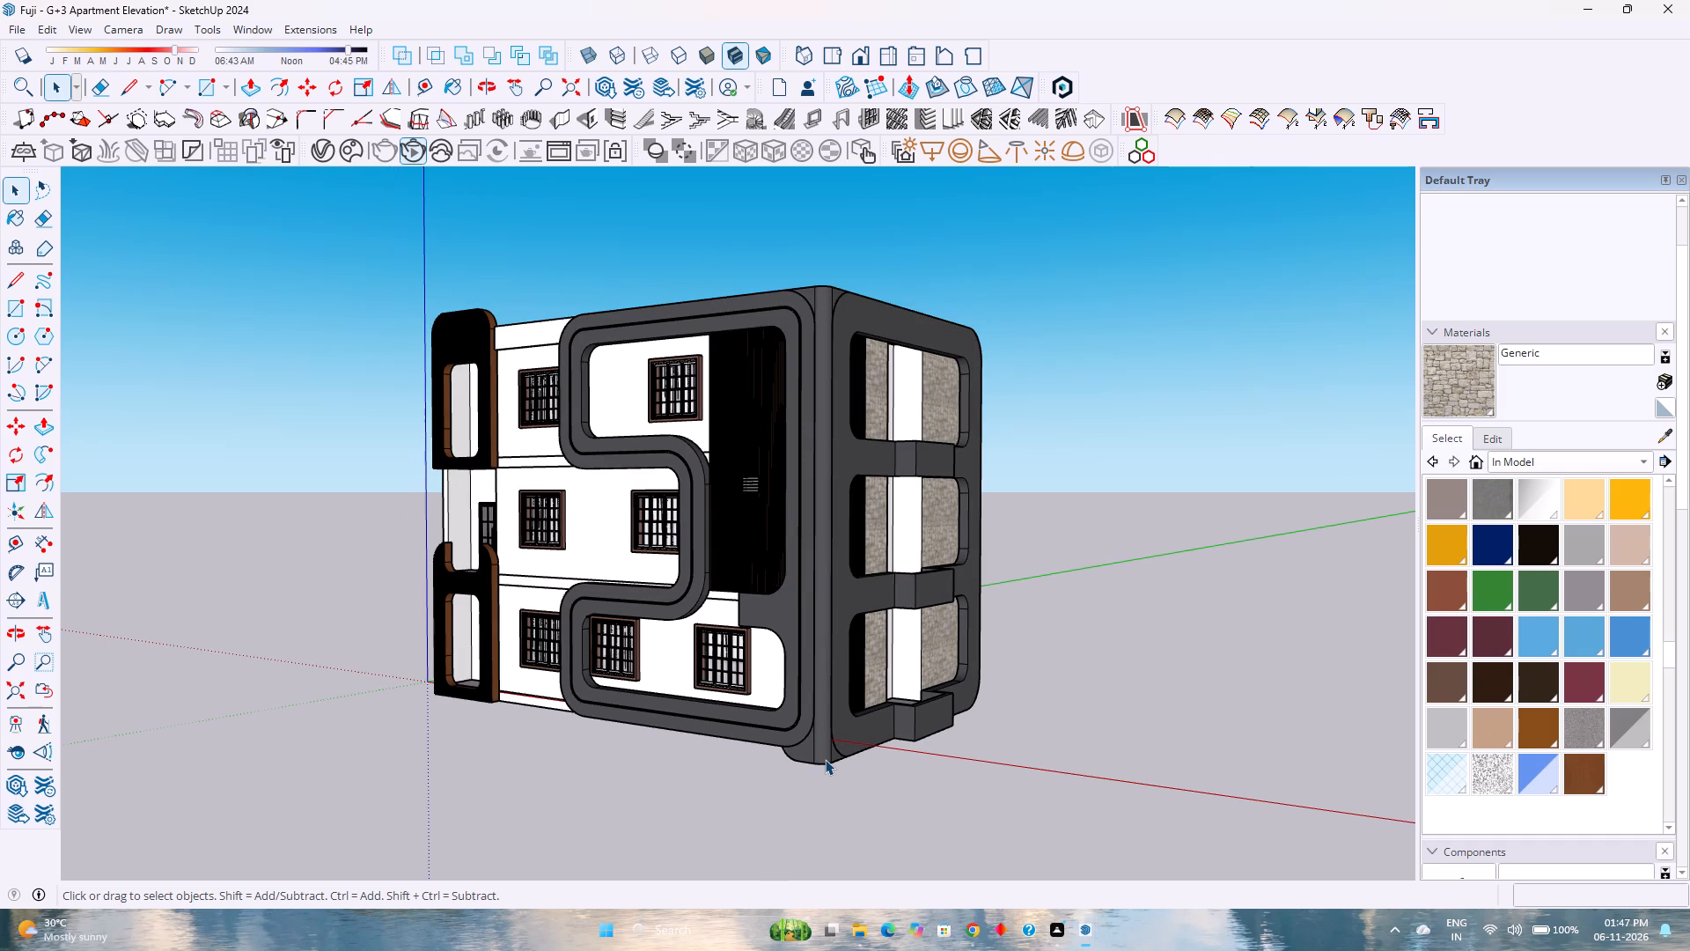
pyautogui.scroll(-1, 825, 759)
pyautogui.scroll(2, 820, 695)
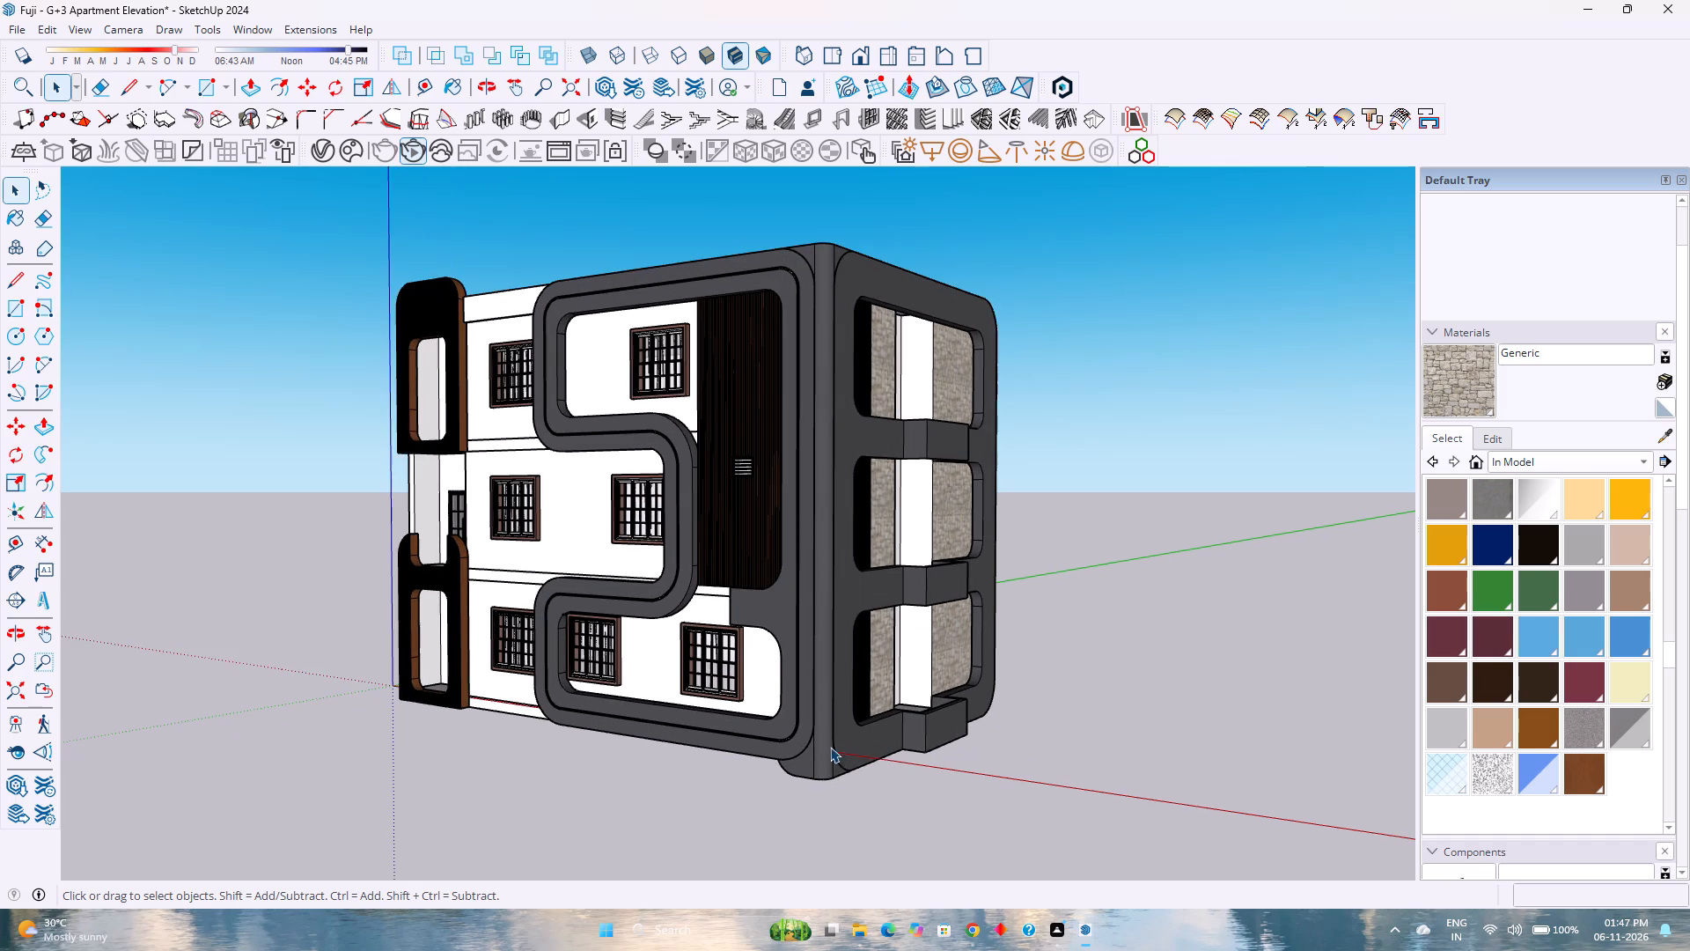
# Open the building group and the nested group inside it for editing.
pyautogui.click(841, 763)
pyautogui.doubleClick(840, 765)
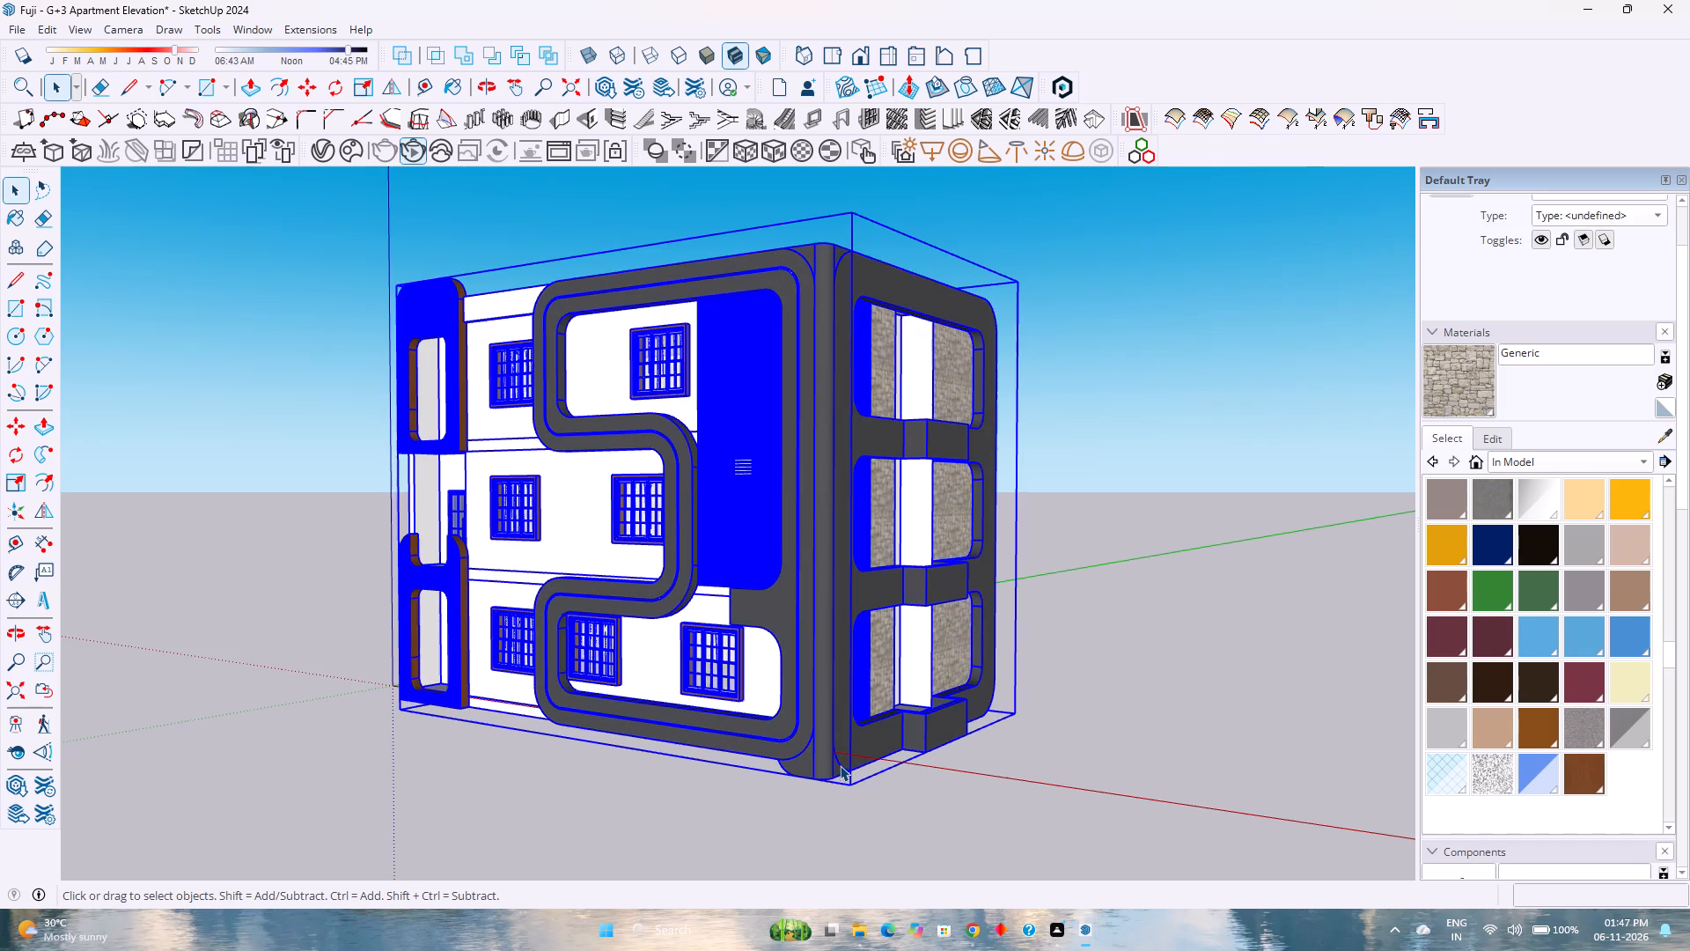
pyautogui.scroll(3, 840, 765)
pyautogui.click(840, 765)
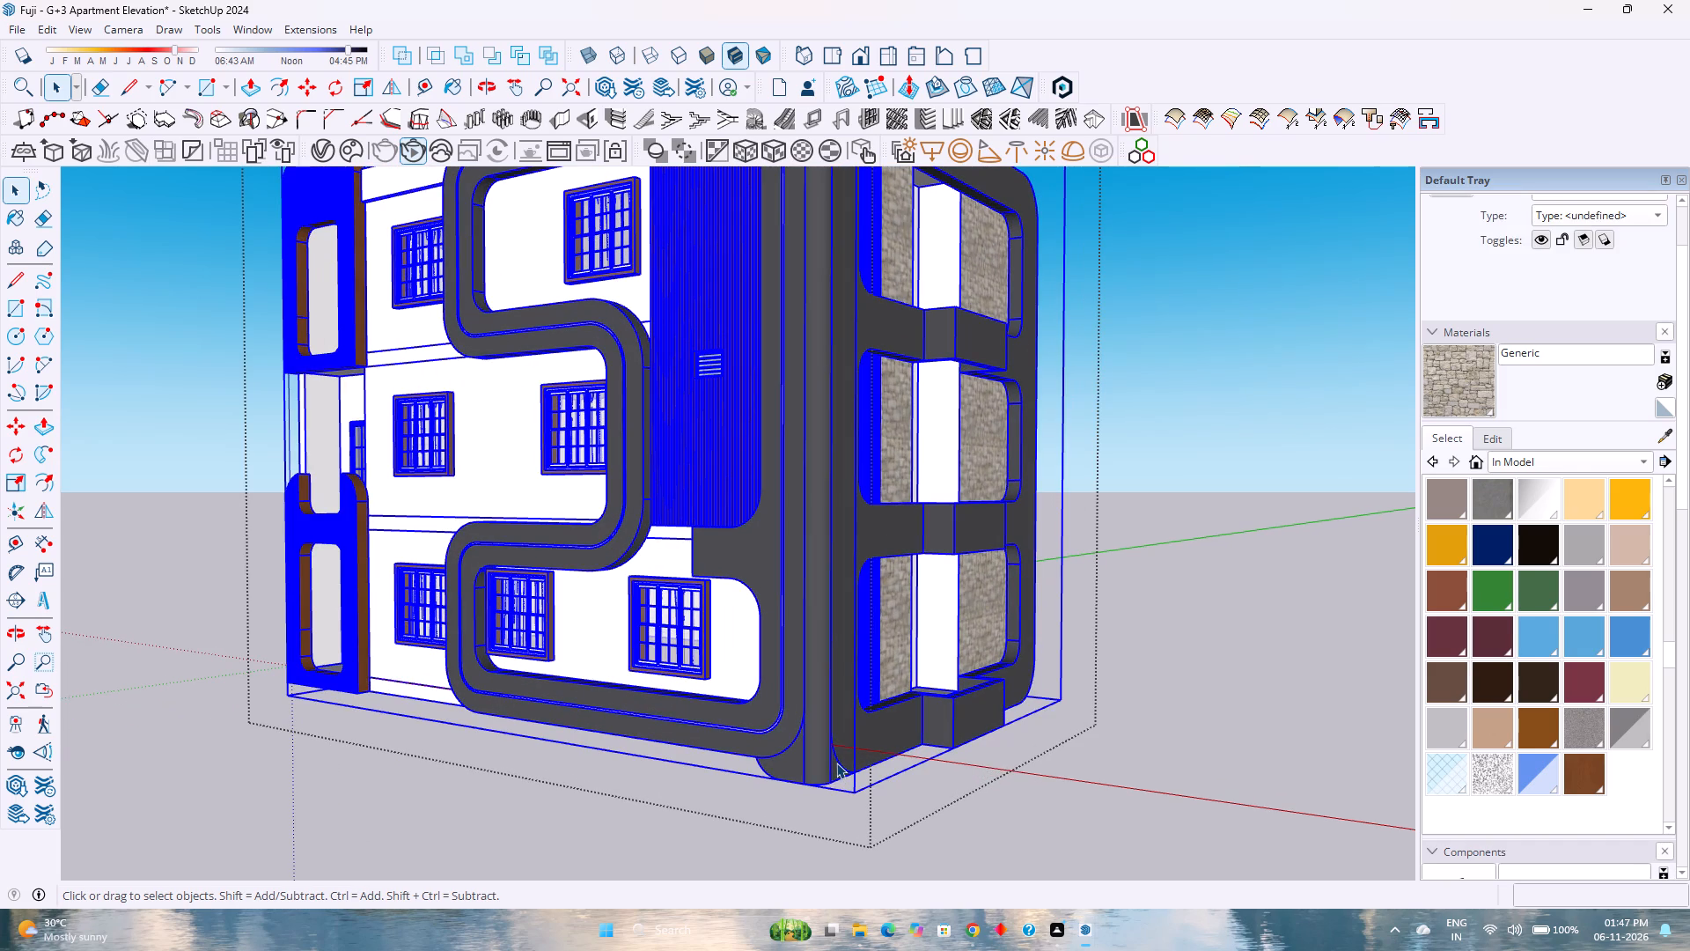
pyautogui.doubleClick(836, 762)
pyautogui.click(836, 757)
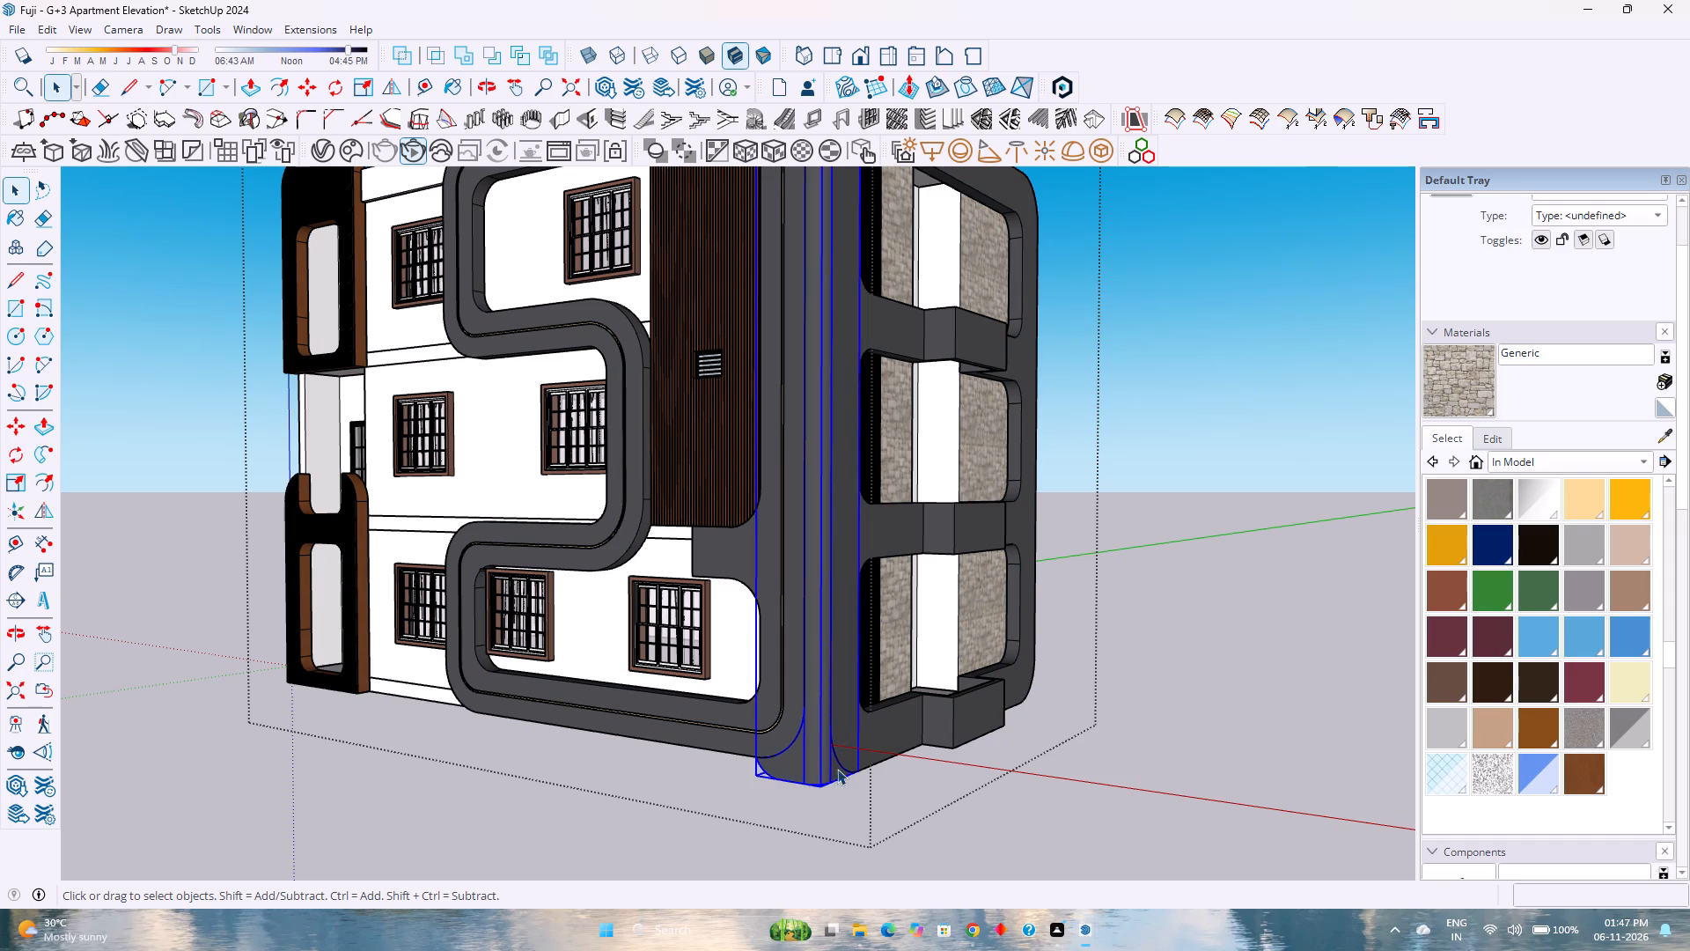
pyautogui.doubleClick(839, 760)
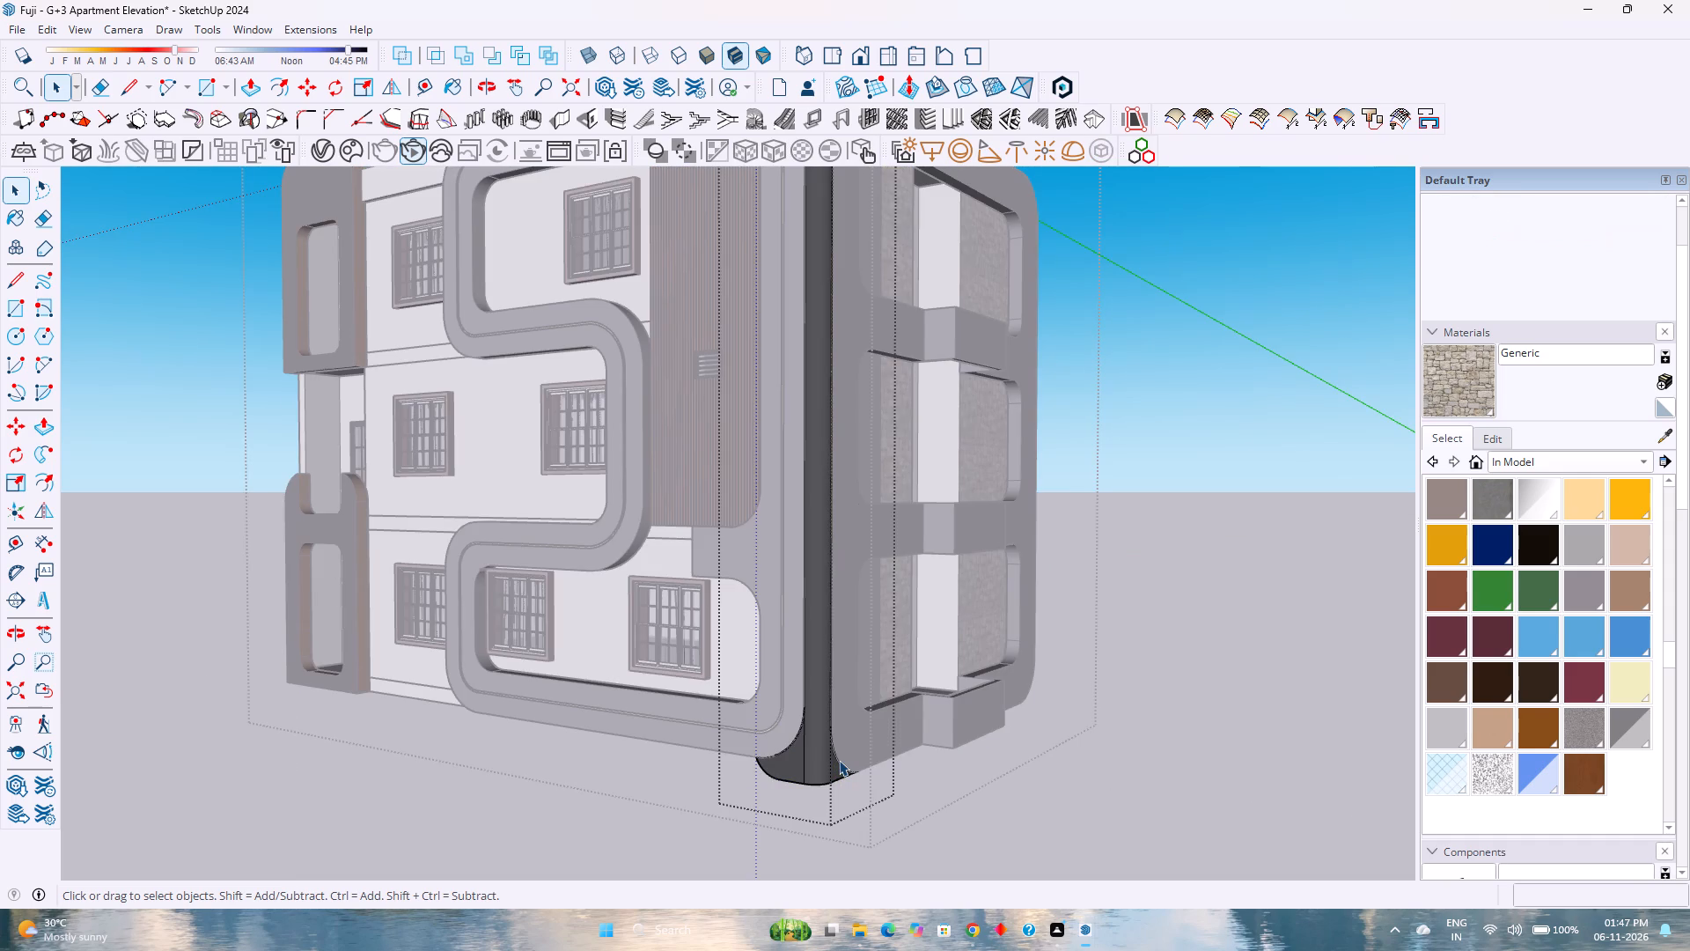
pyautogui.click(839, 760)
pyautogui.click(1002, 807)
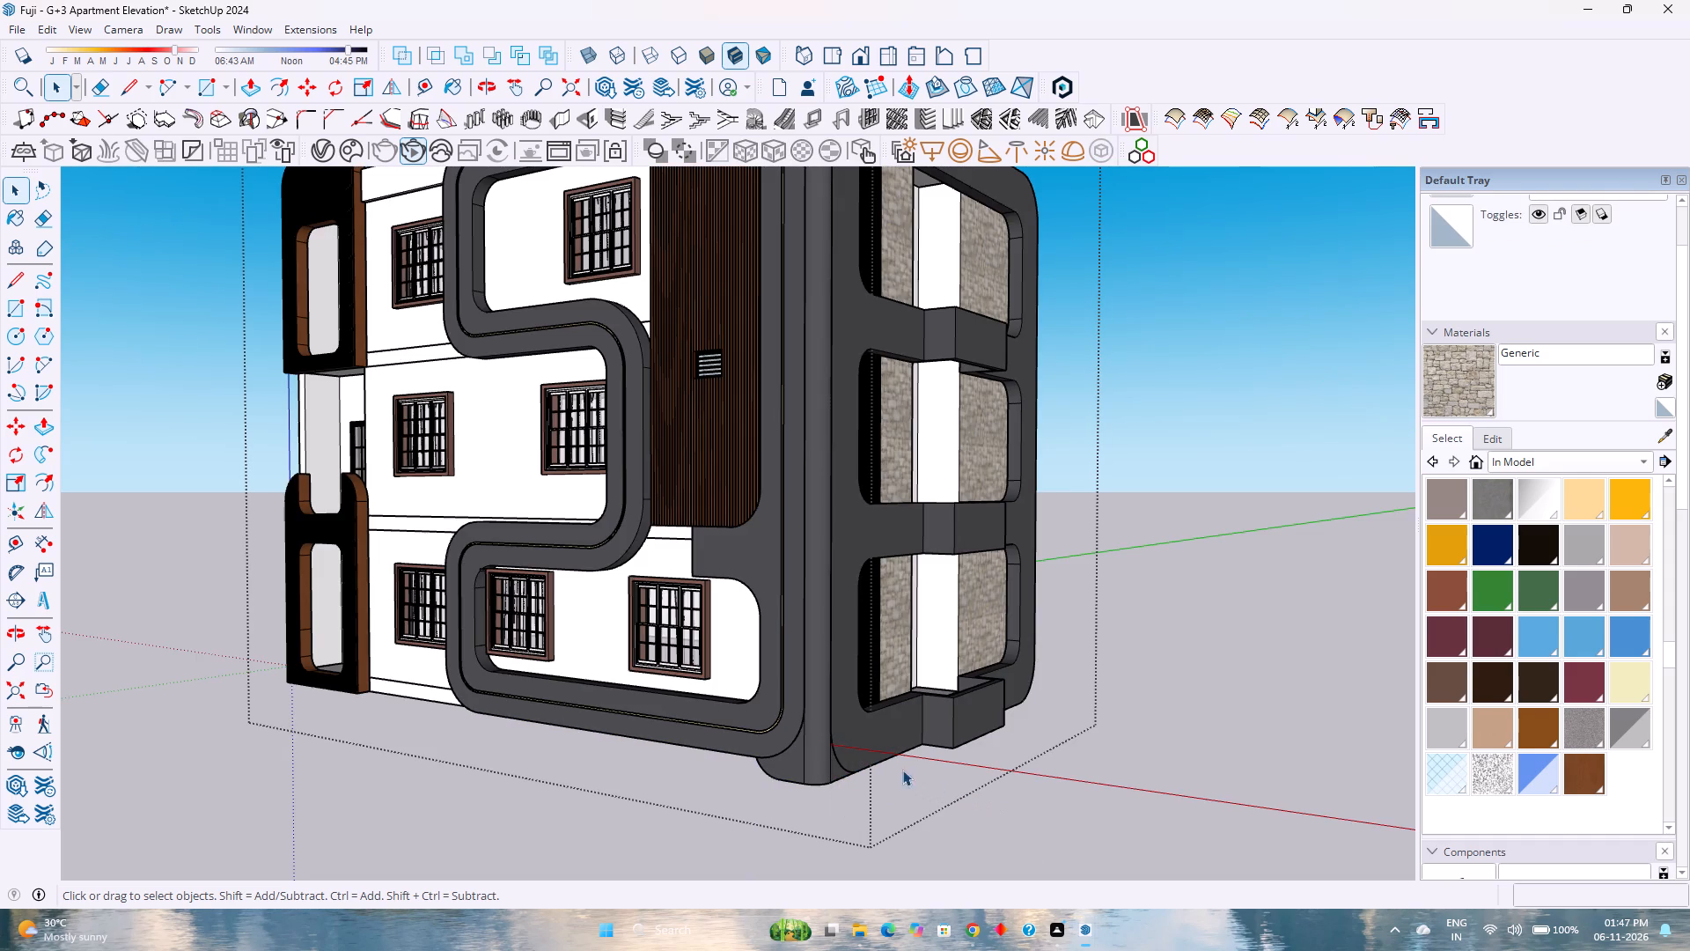
# Open the dark grey balcony frame on the stone-clad side for editing, bringing its lower corner beside the corner column into close view.
pyautogui.doubleClick(866, 755)
pyautogui.scroll(4, 866, 755)
pyautogui.moveTo(864, 756); pyautogui.dragTo(747, 808, button='middle')
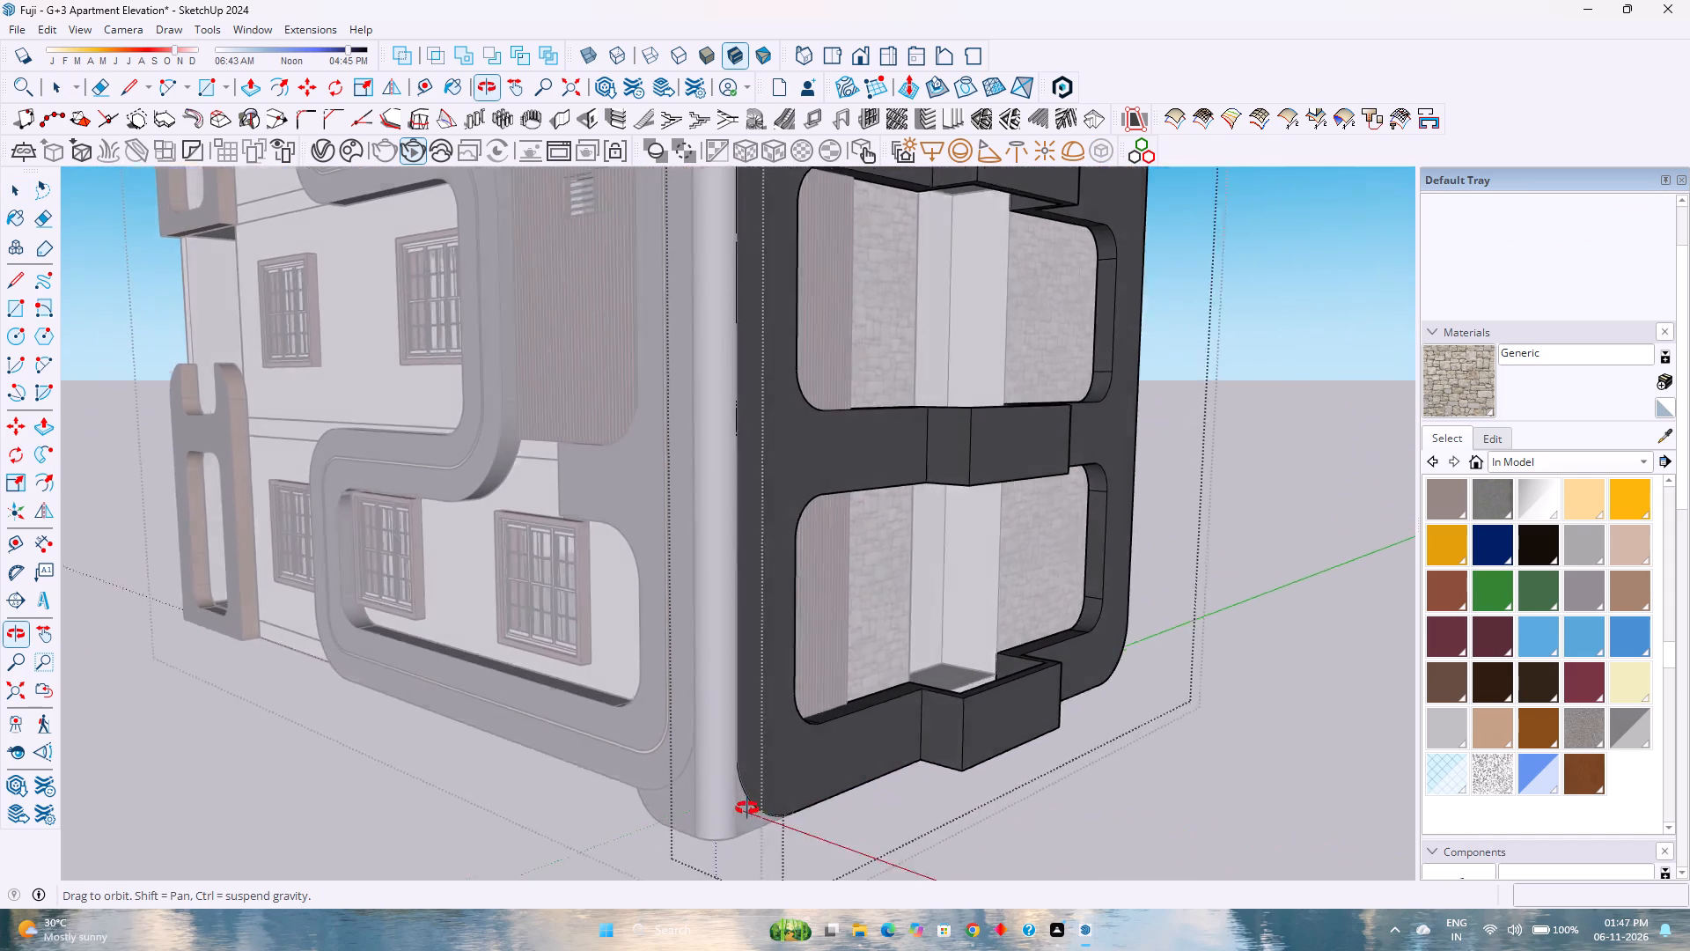
pyautogui.moveTo(747, 808); pyautogui.dragTo(720, 809, button='middle')
pyautogui.middleClick(716, 809)
pyautogui.moveTo(694, 809); pyautogui.dragTo(660, 809, button='middle')
pyautogui.moveTo(660, 809); pyautogui.dragTo(502, 819, button='middle')
pyautogui.middleClick(469, 829)
pyautogui.scroll(3, 538, 804)
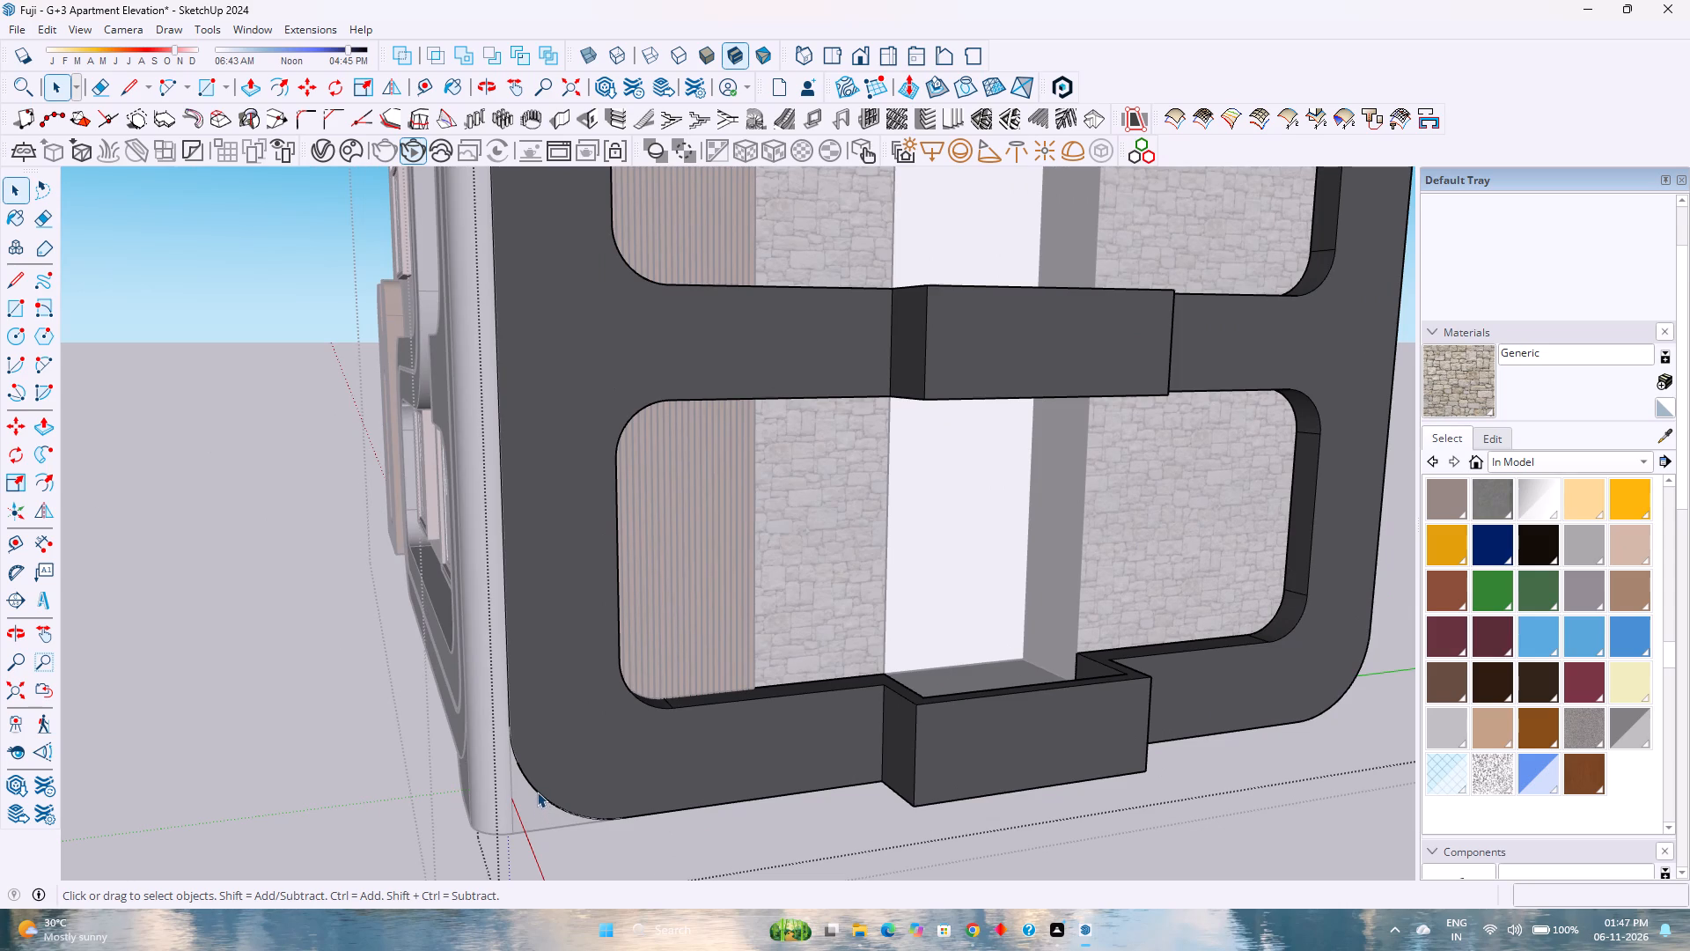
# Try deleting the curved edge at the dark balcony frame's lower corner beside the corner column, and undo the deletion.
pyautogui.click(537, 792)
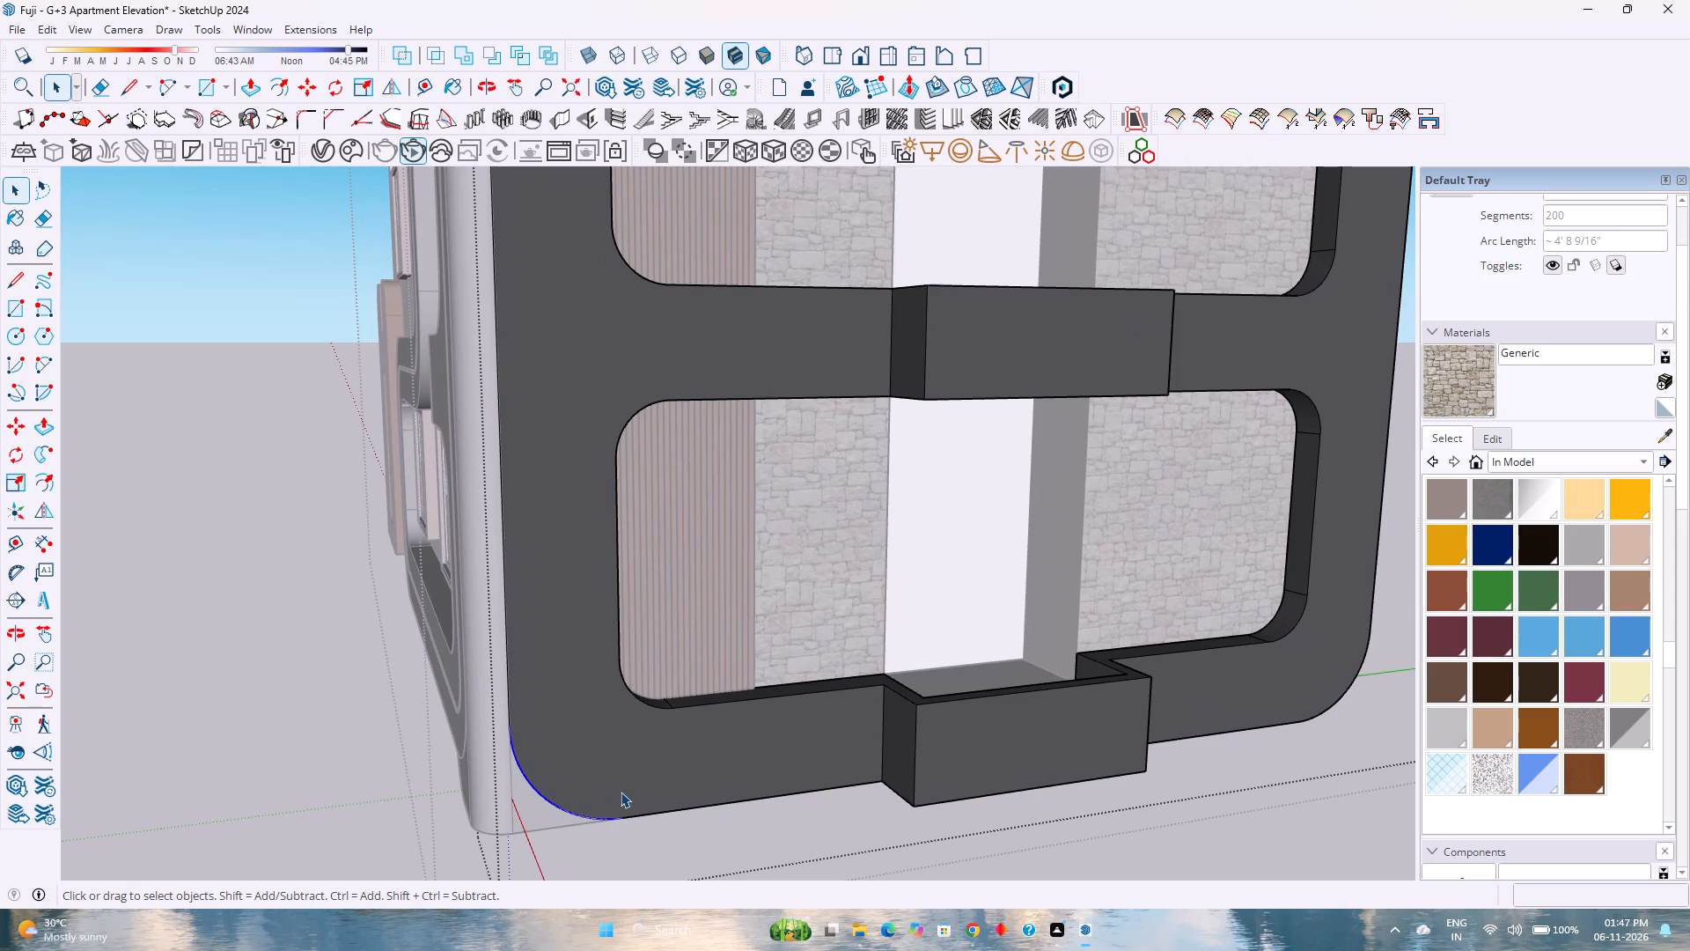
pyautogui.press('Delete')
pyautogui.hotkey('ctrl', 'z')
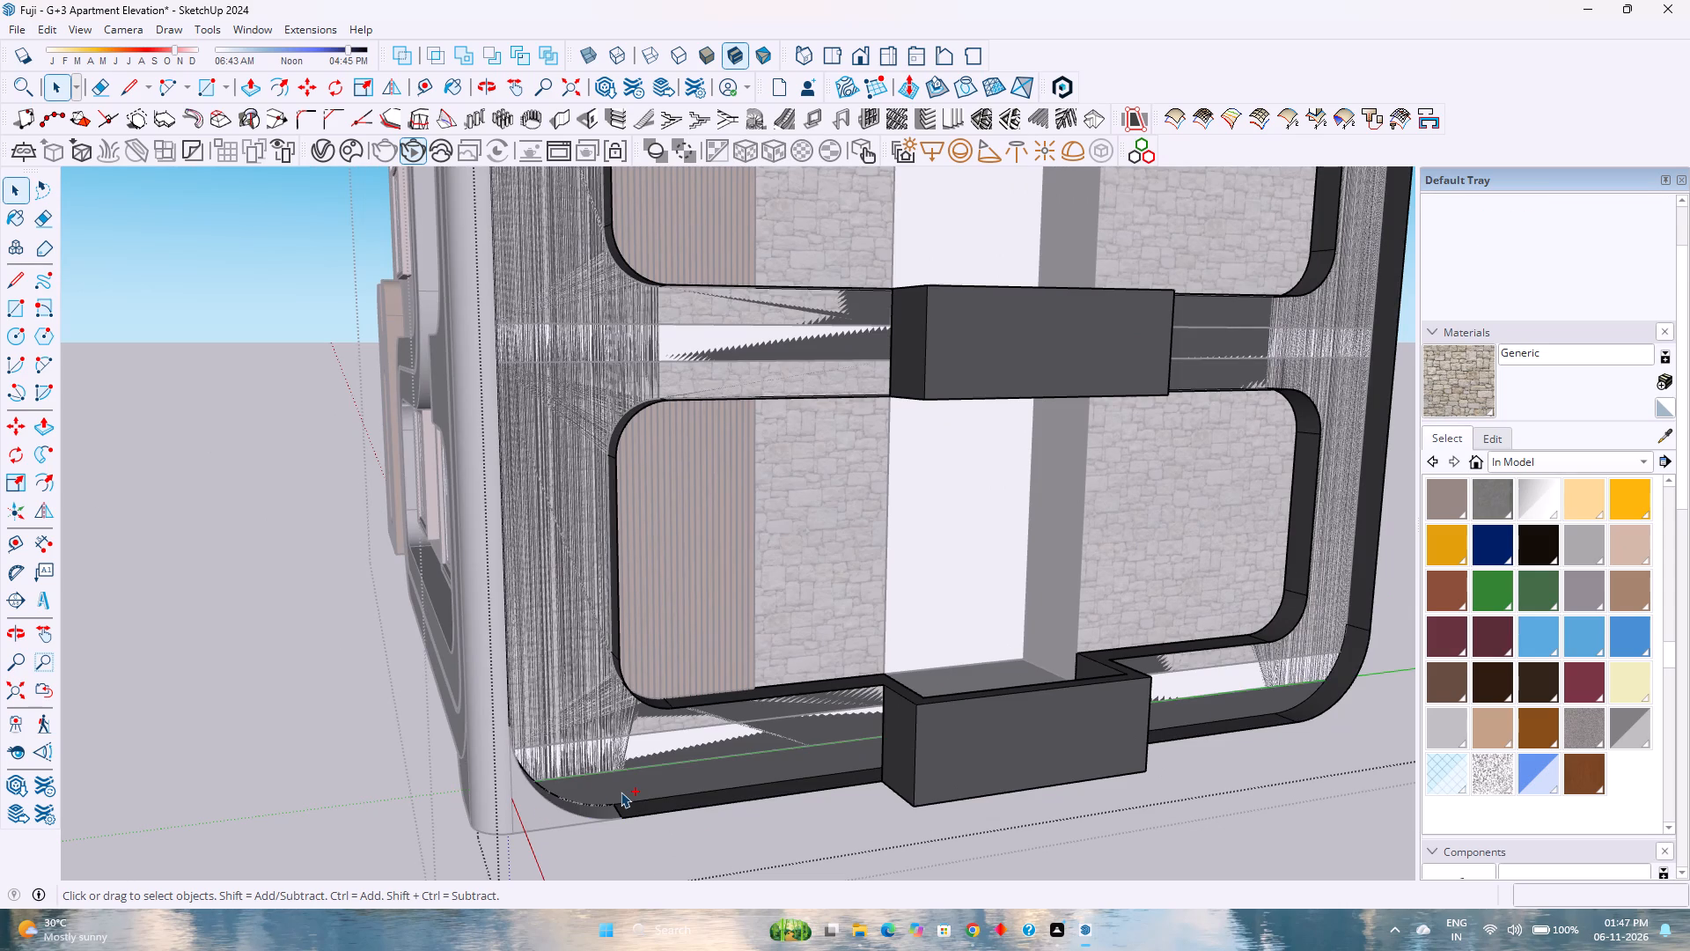
# Close the dark balcony frame's group and return to editing the surrounding building group.
pyautogui.scroll(-1, 610, 774)
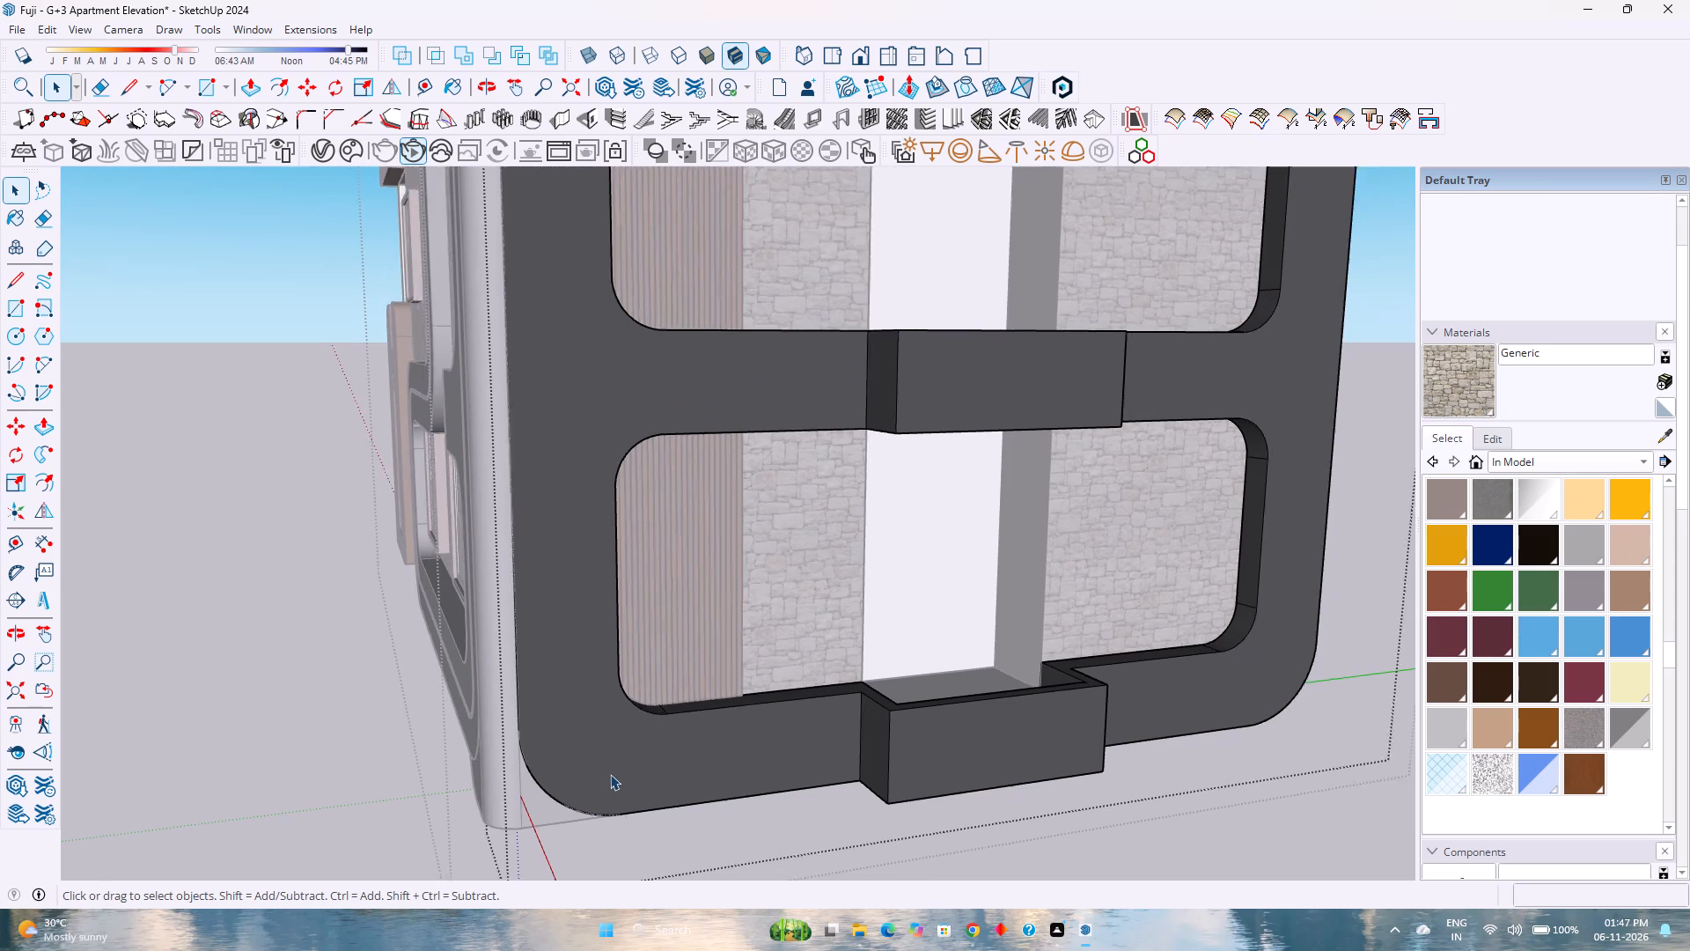
pyautogui.scroll(-10, 610, 774)
pyautogui.moveTo(656, 762); pyautogui.dragTo(928, 780, button='middle')
pyautogui.middleClick(928, 780)
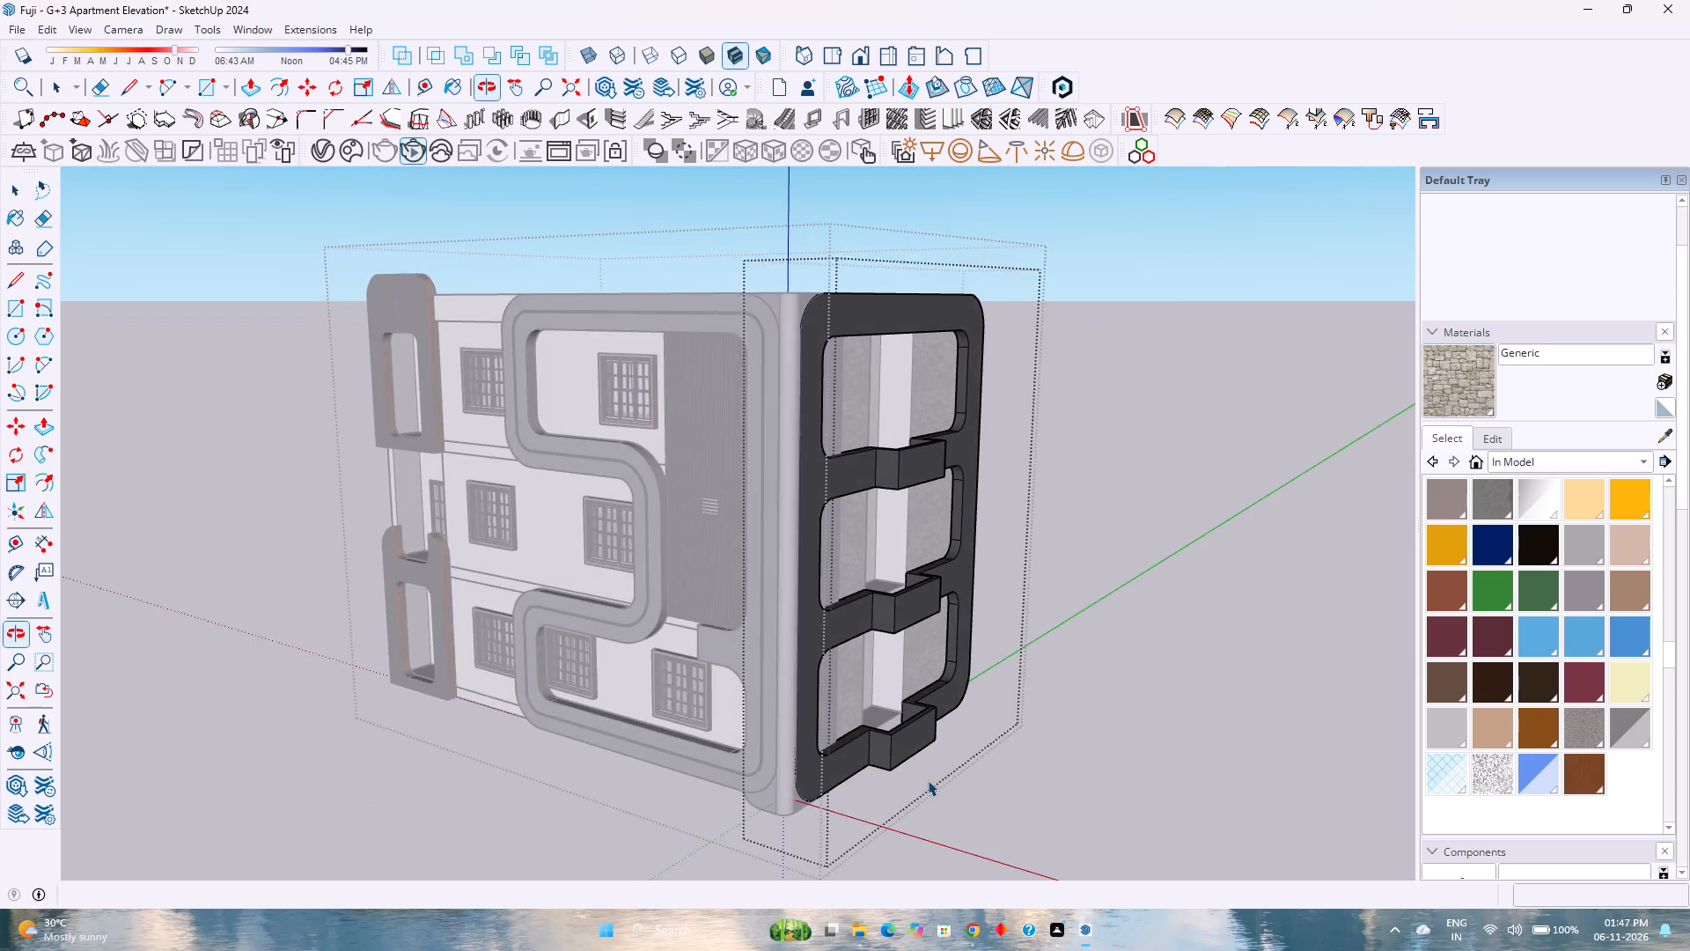
pyautogui.scroll(-3, 928, 780)
pyautogui.click(1165, 779)
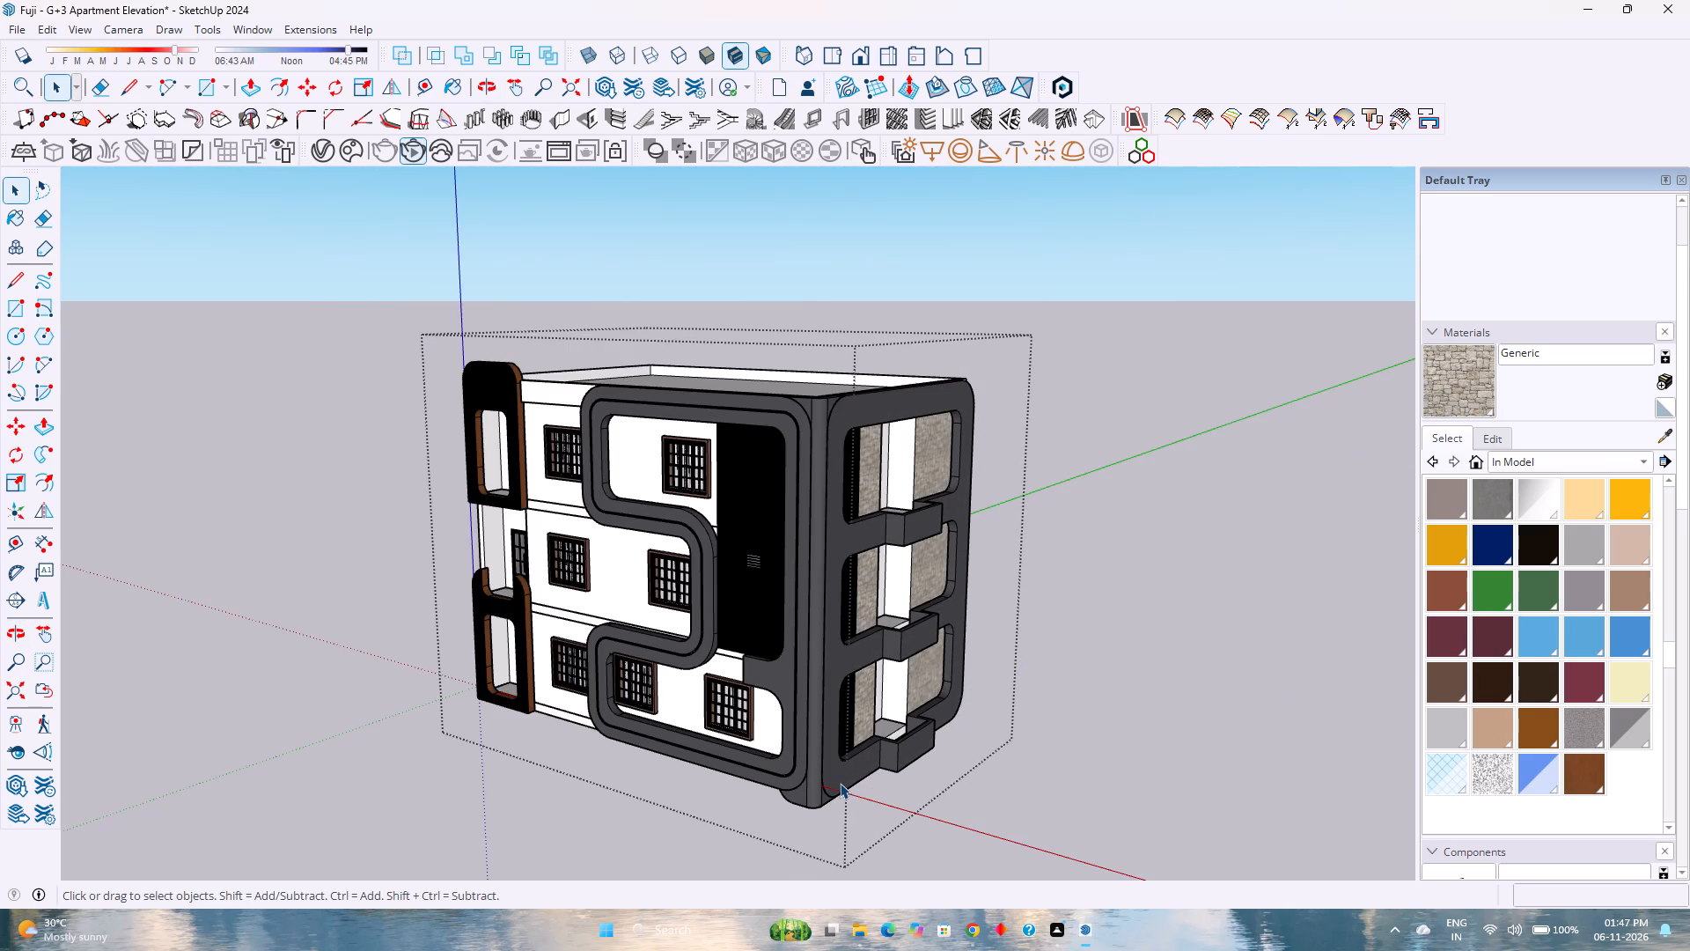
# Examine the corner column where the window facade meets the balcony side, from low and high angles and several distances.
pyautogui.scroll(-1, 840, 783)
pyautogui.moveTo(790, 712); pyautogui.dragTo(759, 576, button='middle')
pyautogui.middleClick(759, 576)
pyautogui.scroll(-1, 768, 572)
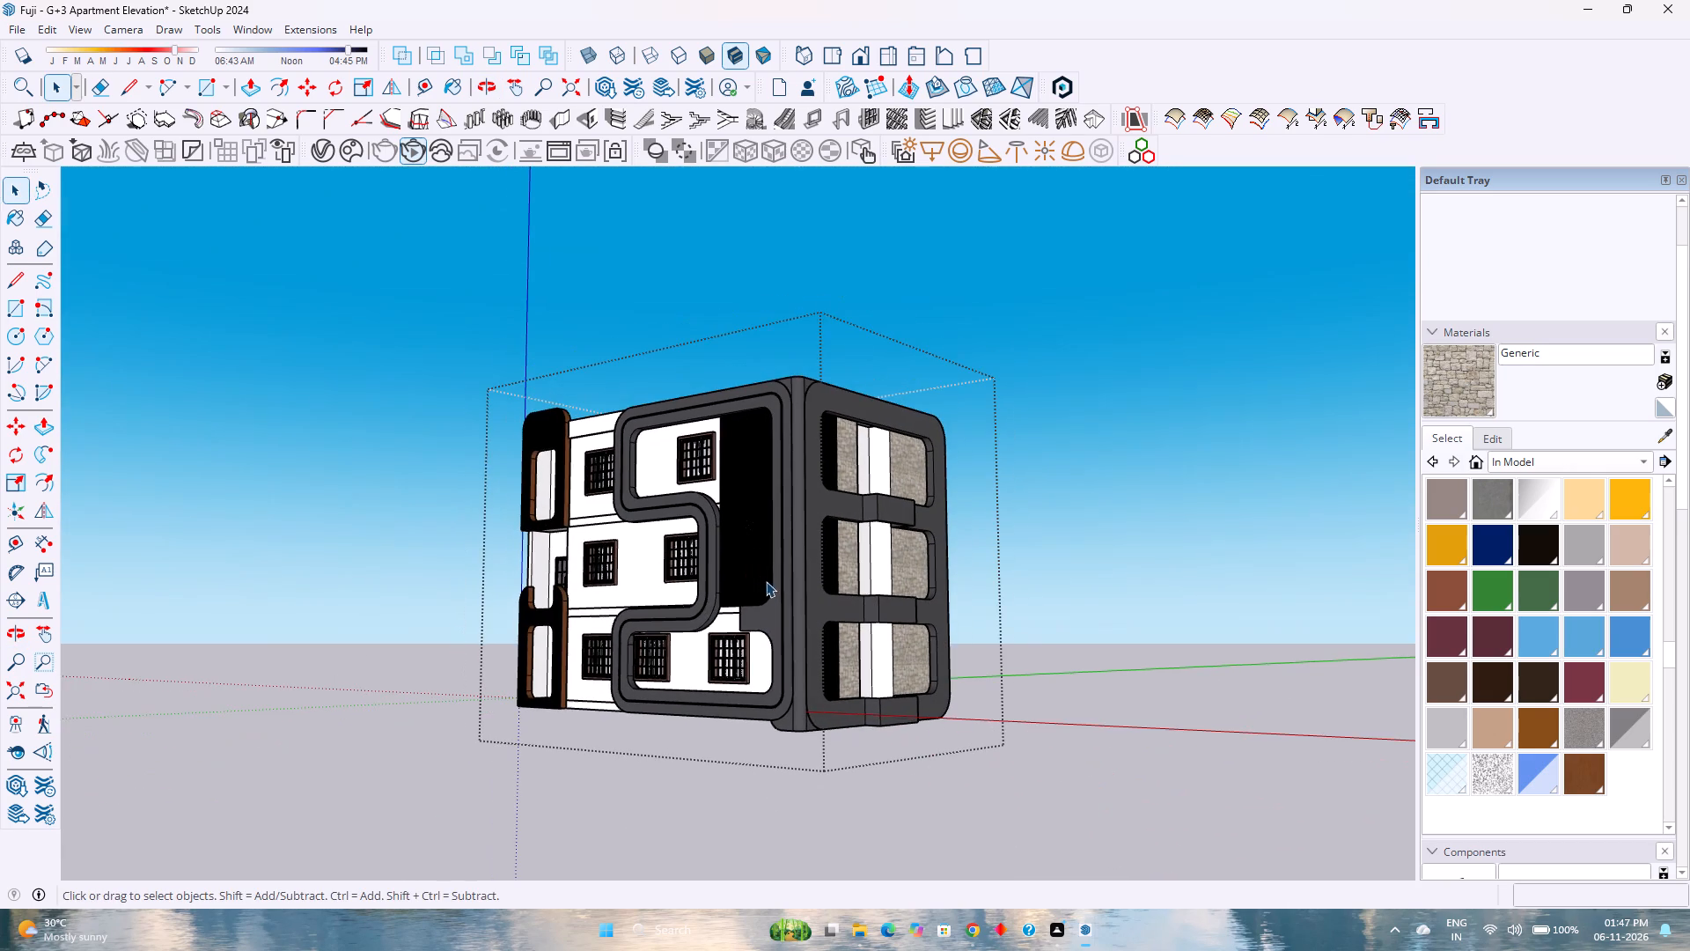
pyautogui.scroll(3, 778, 627)
pyautogui.scroll(-1, 775, 626)
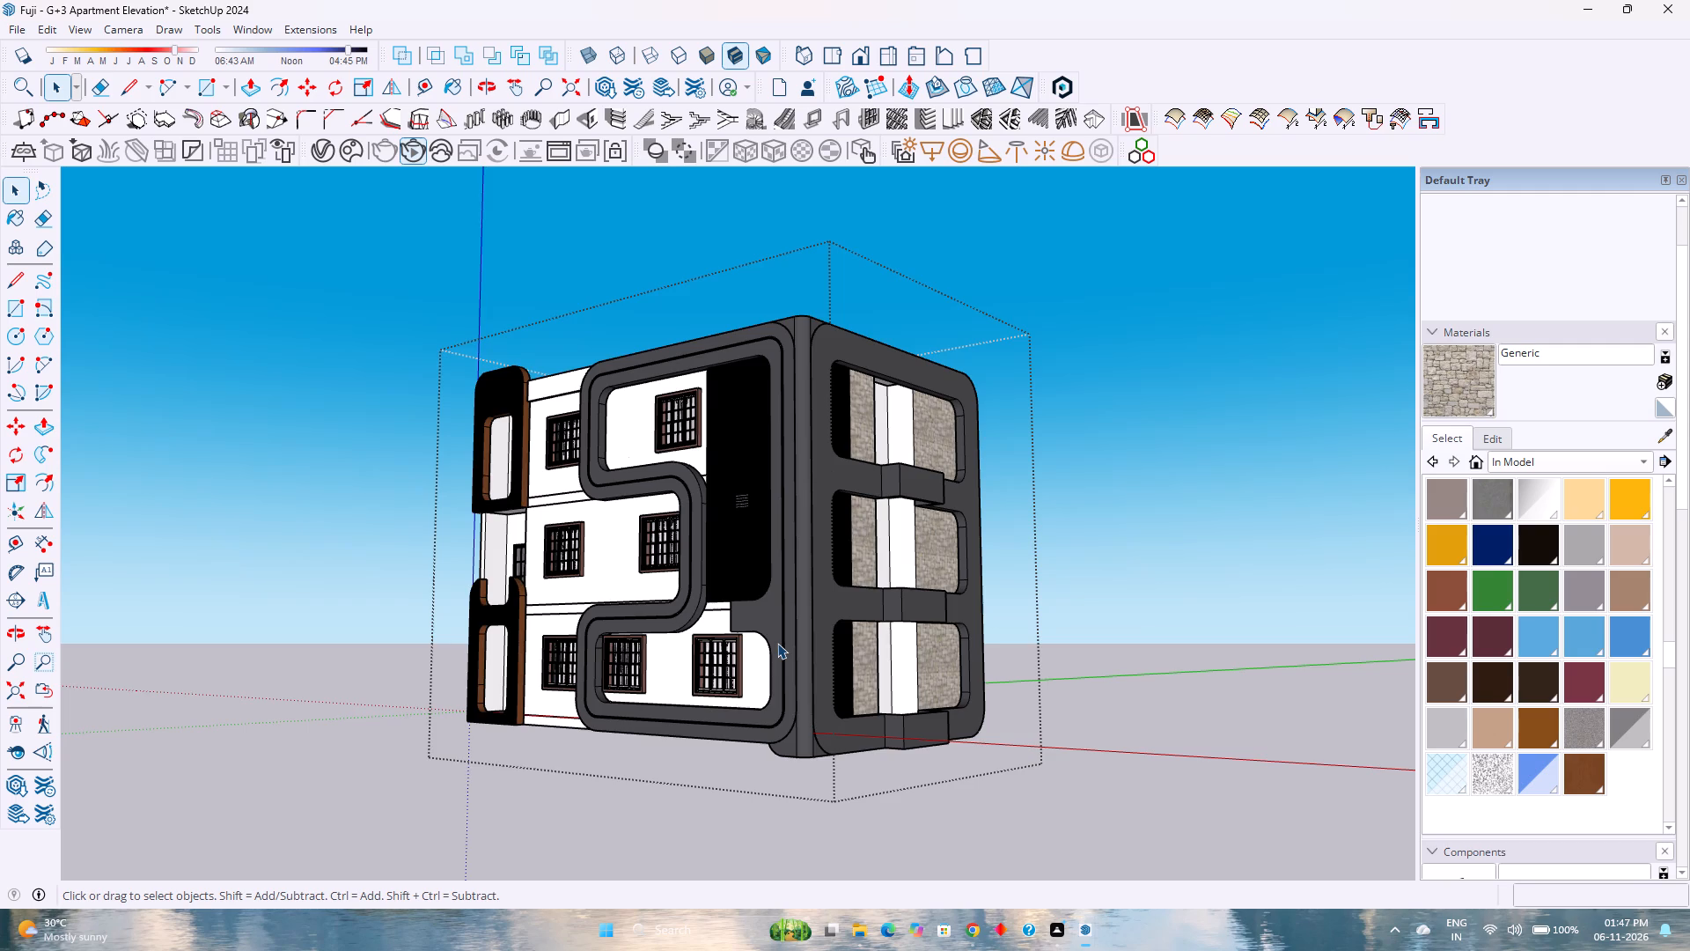
pyautogui.scroll(-2, 777, 643)
pyautogui.scroll(2, 777, 645)
pyautogui.scroll(1, 837, 569)
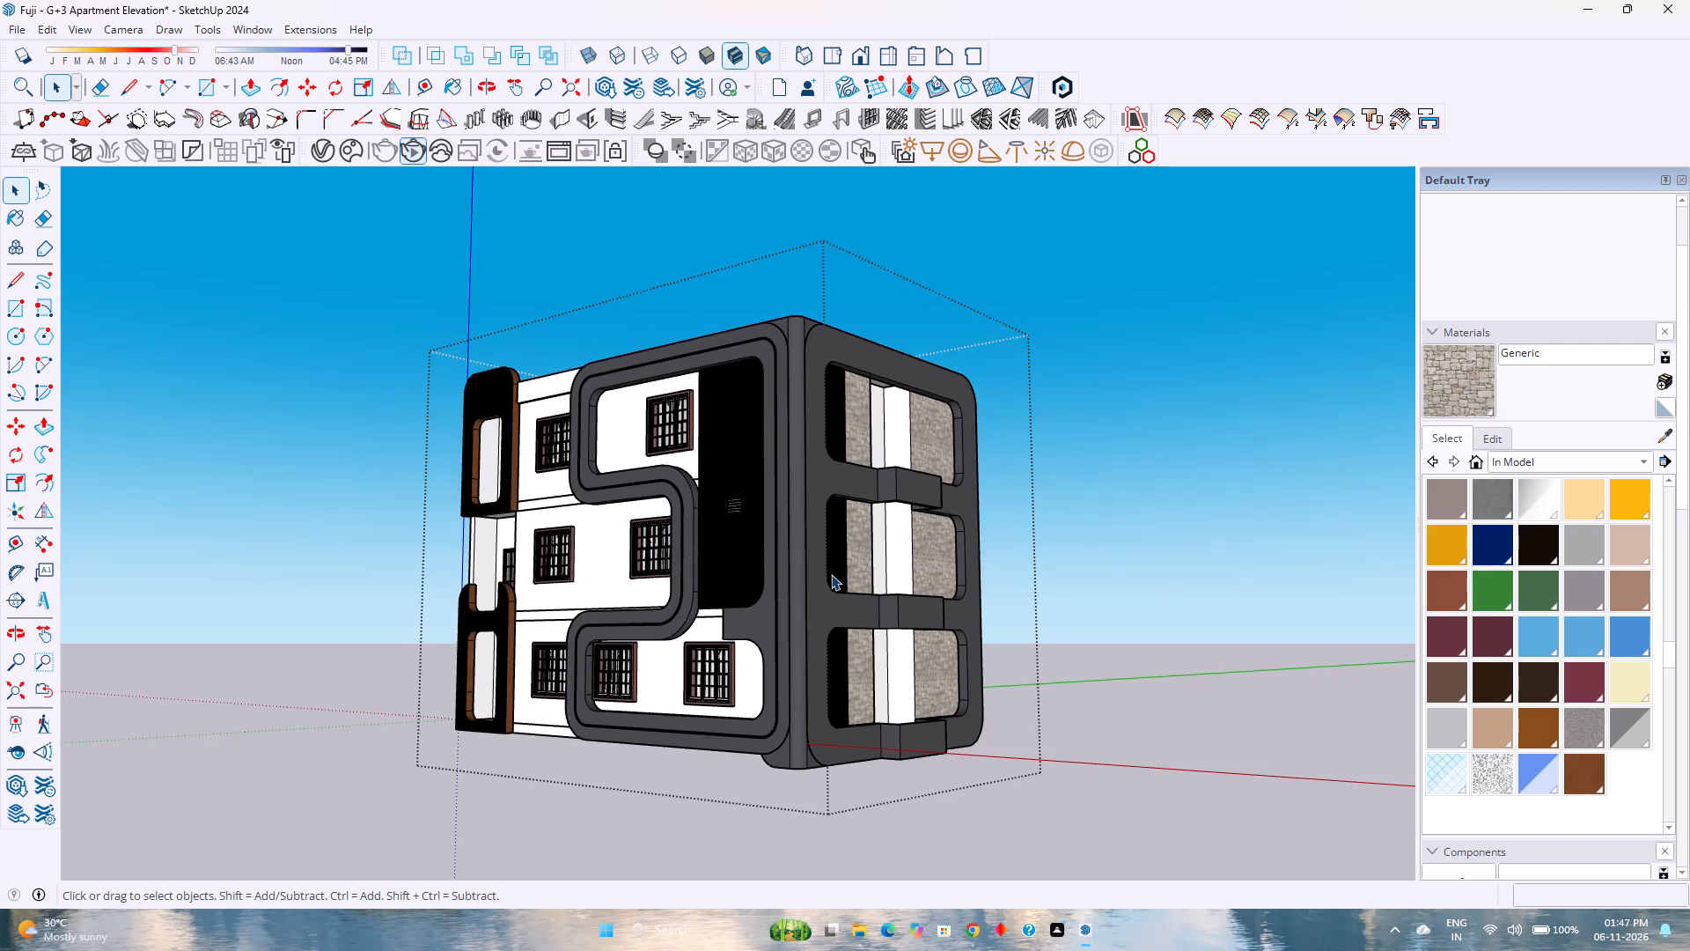
pyautogui.moveTo(840, 603); pyautogui.dragTo(818, 730, button='middle')
pyautogui.scroll(-4, 818, 715)
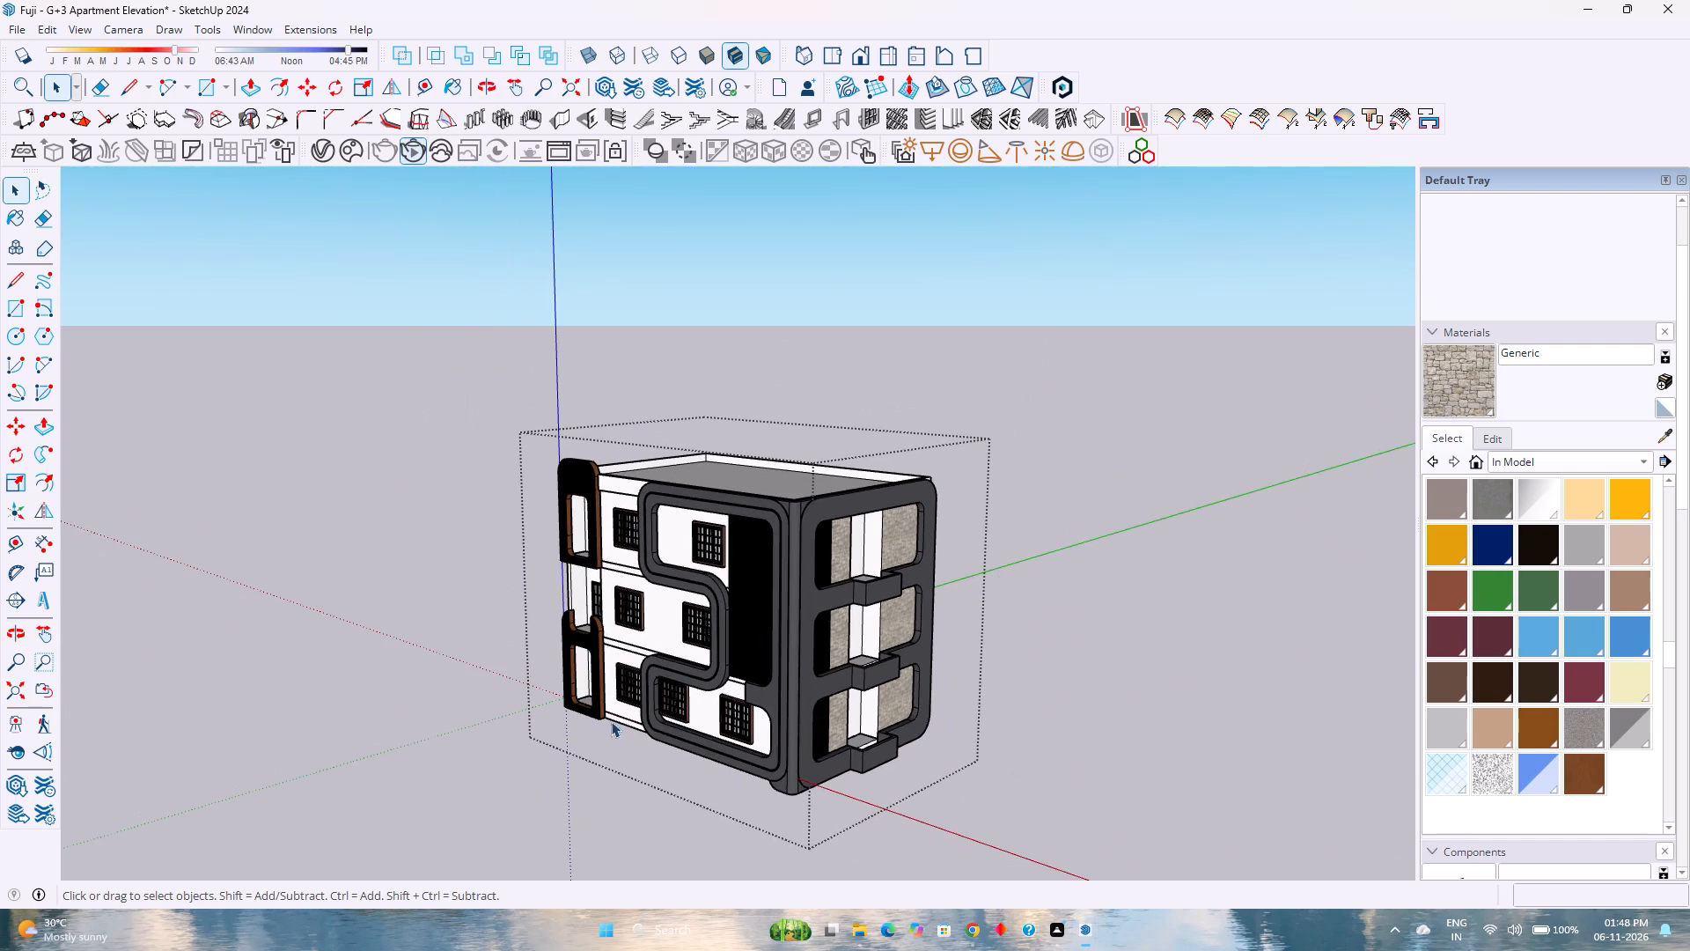
pyautogui.moveTo(610, 721); pyautogui.dragTo(590, 788, button='middle')
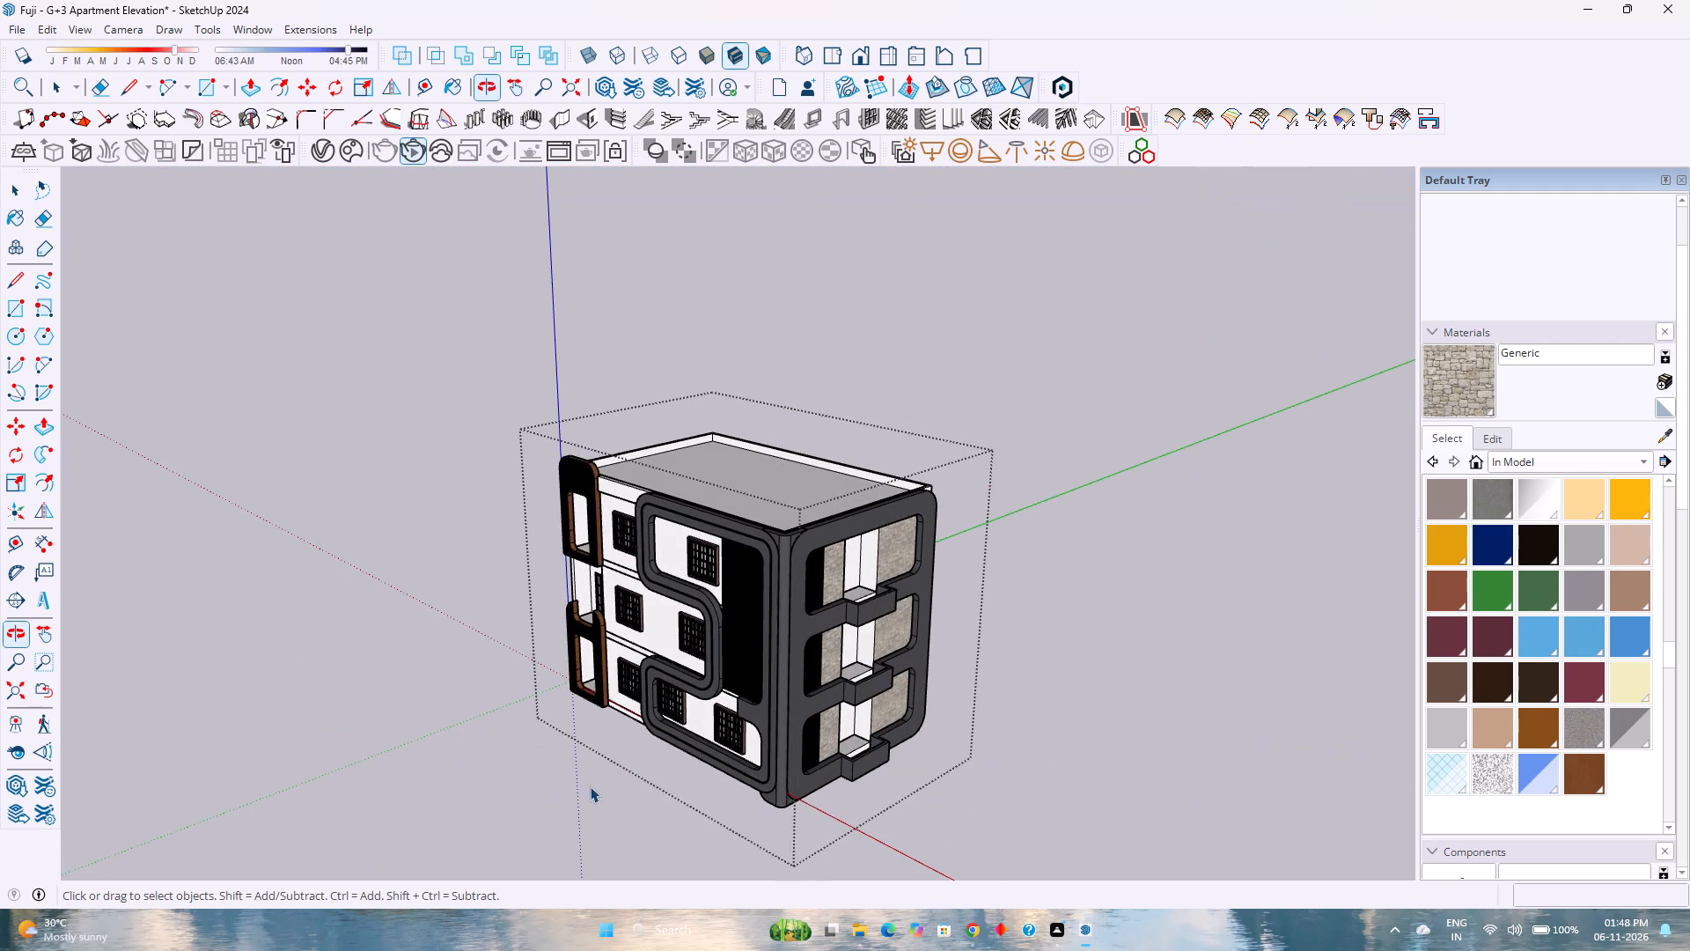
pyautogui.scroll(-2, 652, 739)
pyautogui.scroll(2, 676, 697)
pyautogui.scroll(-2, 676, 697)
pyautogui.scroll(2, 676, 697)
pyautogui.scroll(-1, 676, 697)
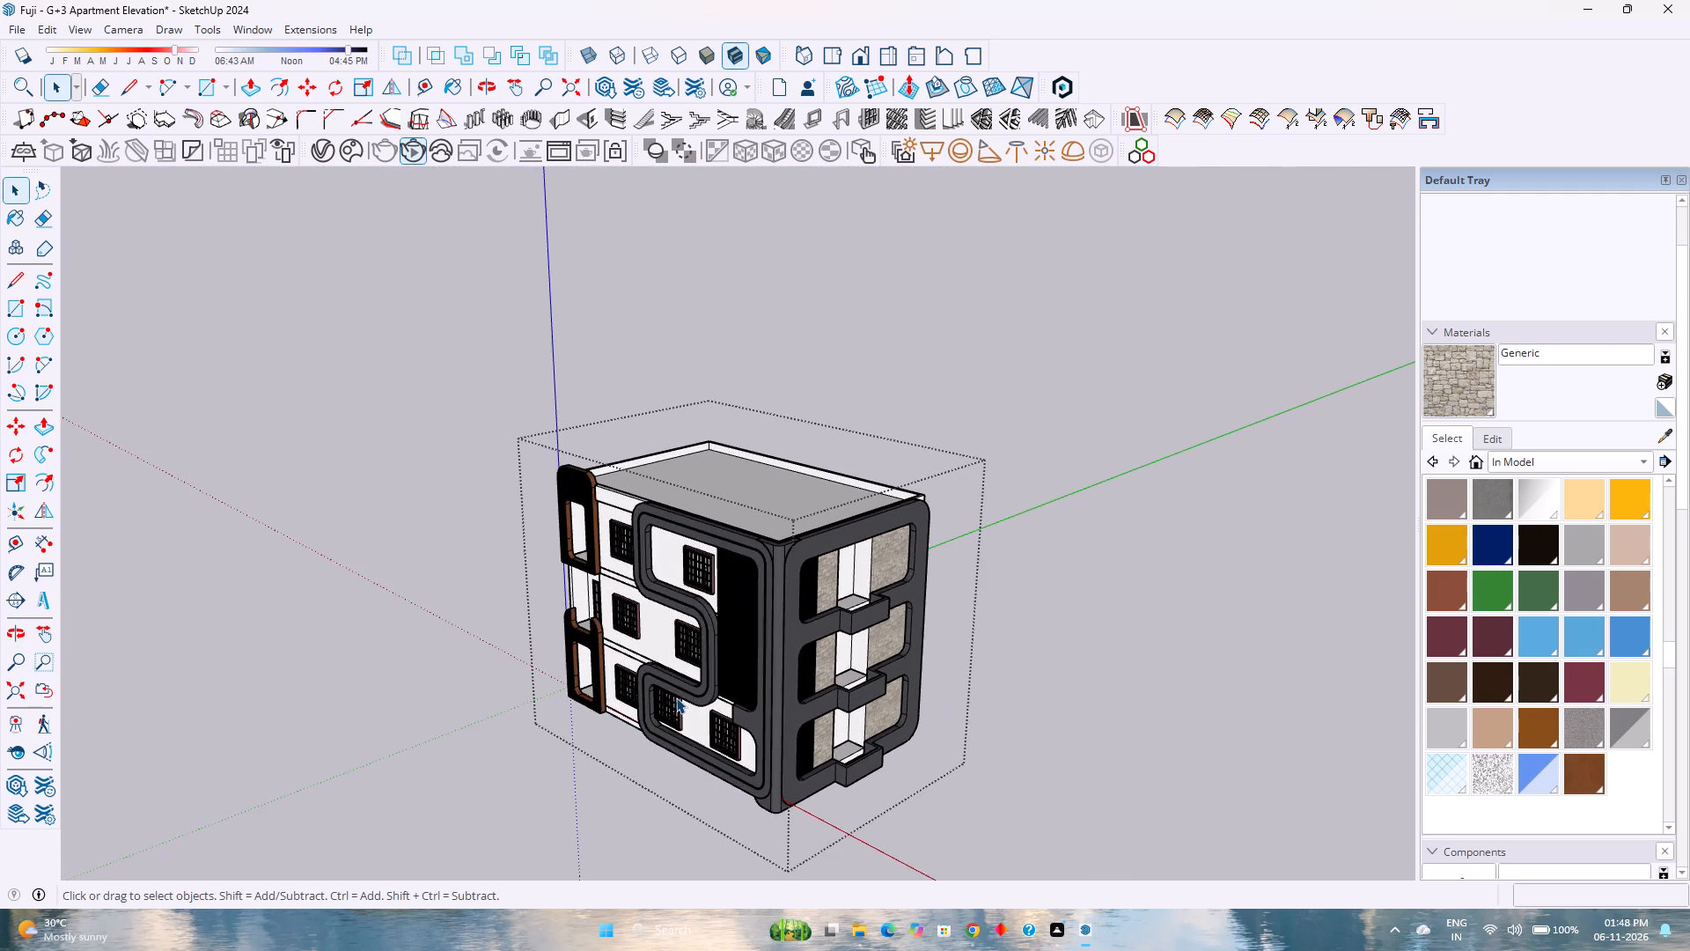
pyautogui.scroll(-1, 676, 697)
pyautogui.scroll(5, 676, 698)
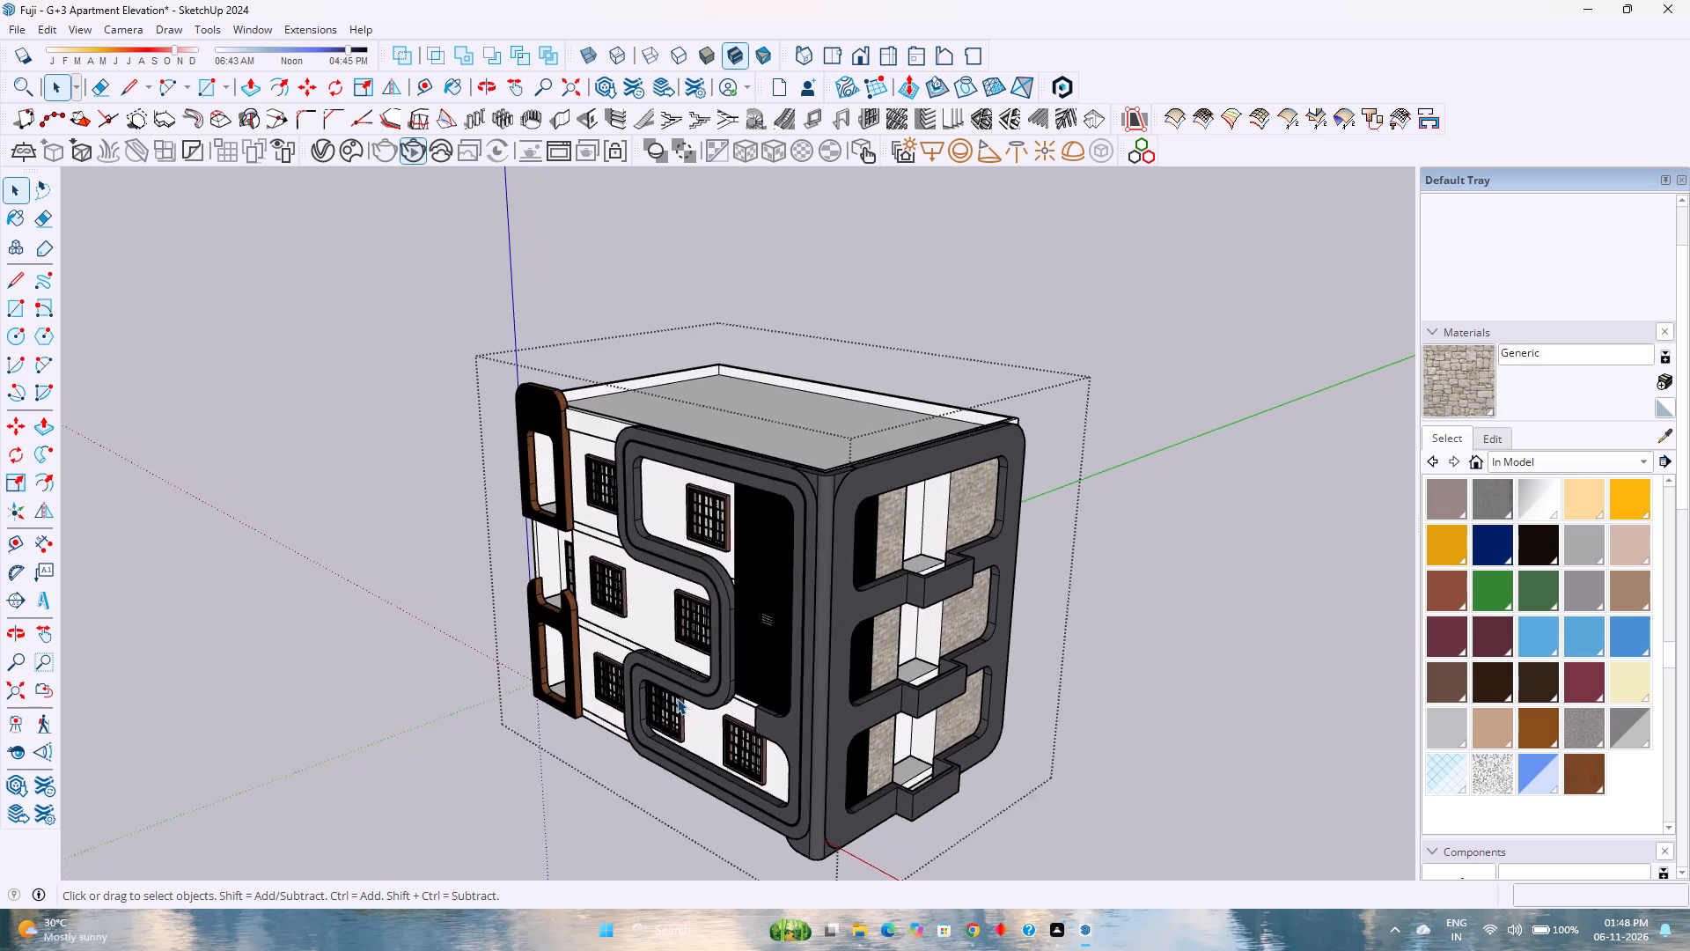
pyautogui.scroll(-2, 677, 698)
pyautogui.scroll(2, 677, 698)
pyautogui.scroll(-4, 677, 698)
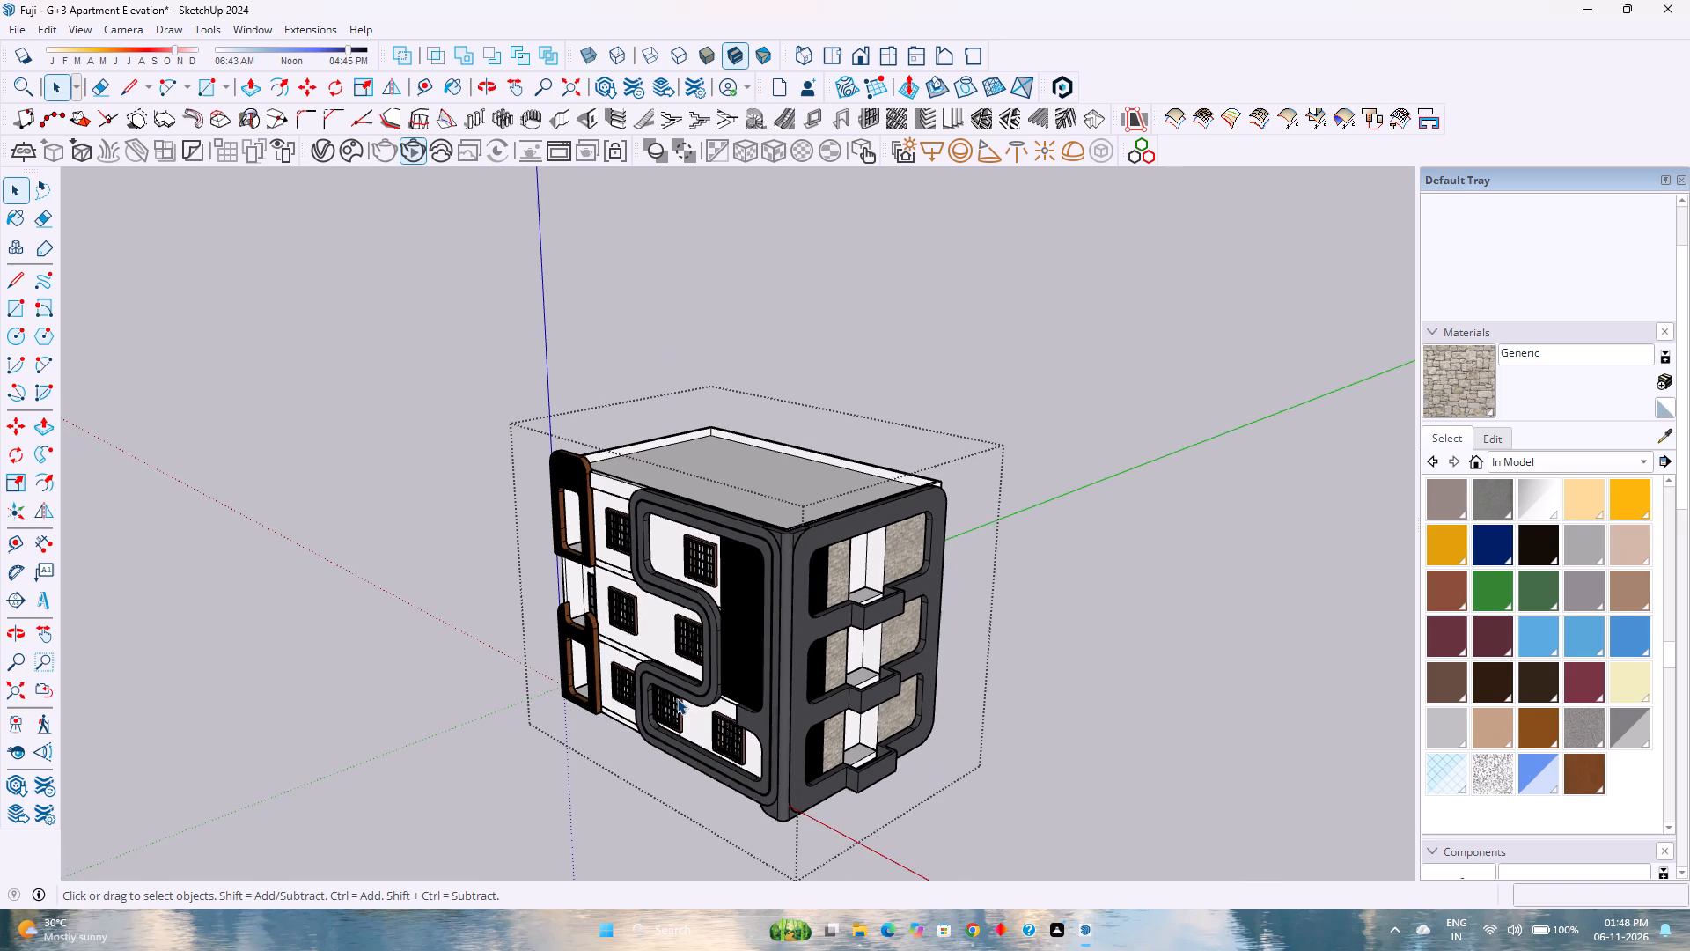
pyautogui.scroll(-1, 677, 698)
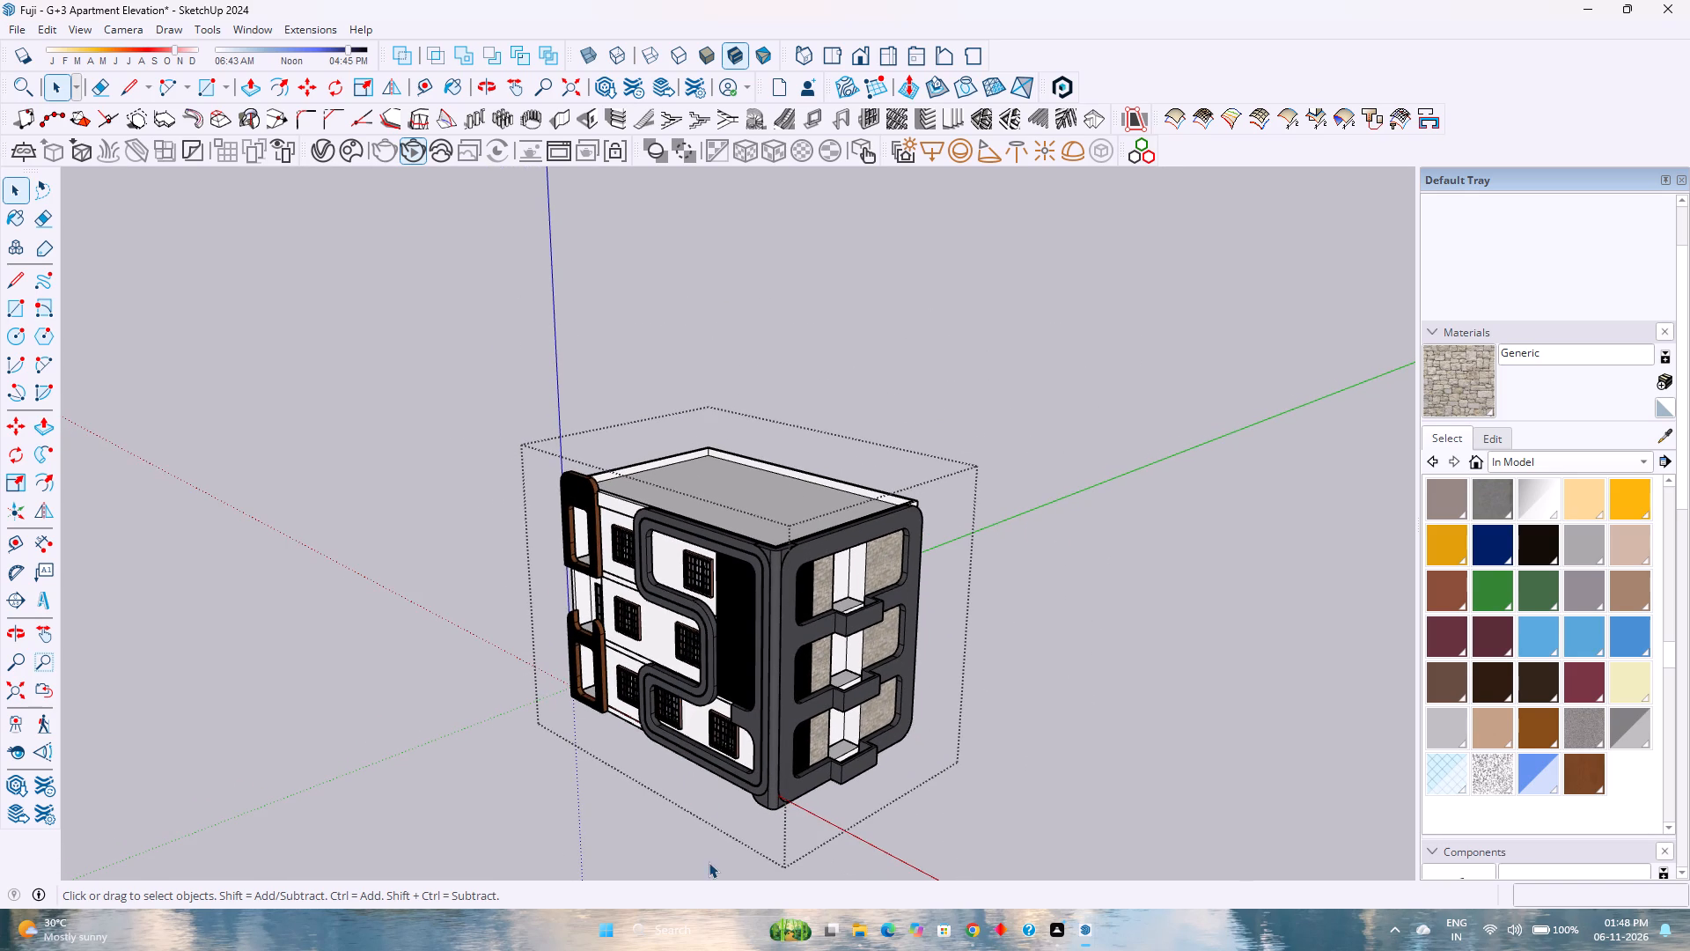
pyautogui.scroll(1, 721, 803)
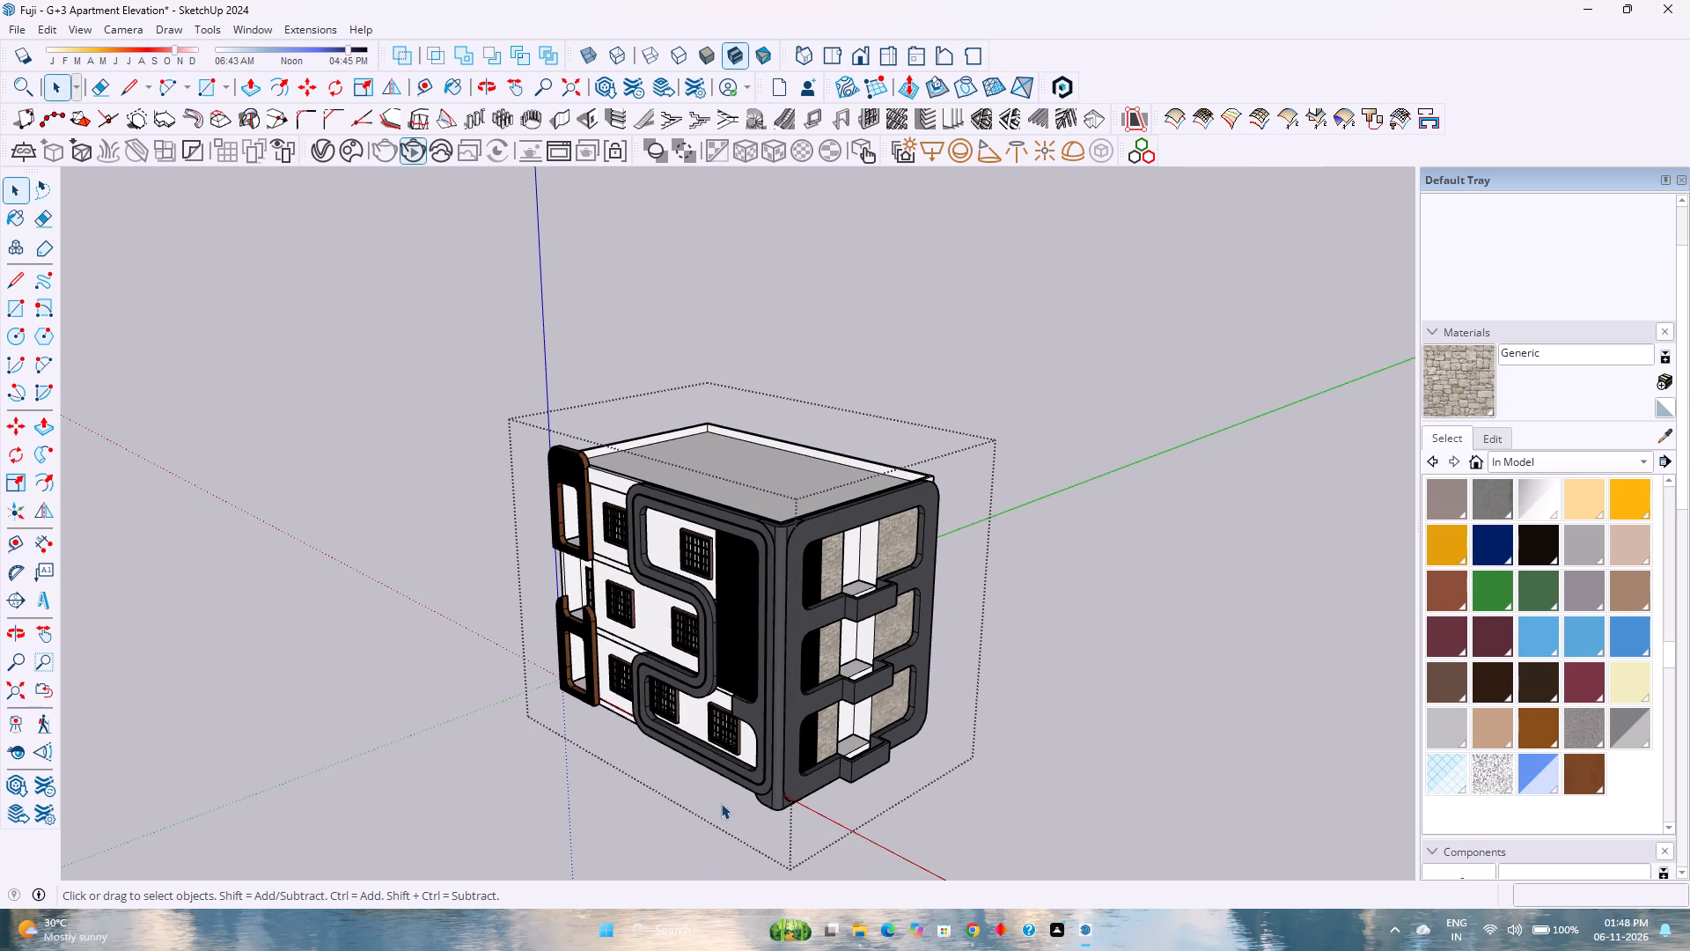
pyautogui.moveTo(723, 803); pyautogui.dragTo(730, 753, button='middle')
pyautogui.middleClick(730, 748)
pyautogui.middleClick(730, 740)
pyautogui.moveTo(730, 724); pyautogui.dragTo(726, 698, button='middle')
pyautogui.middleClick(726, 698)
pyautogui.middleClick(726, 697)
pyautogui.middleClick(726, 694)
pyautogui.middleClick(726, 694)
pyautogui.scroll(-2, 730, 694)
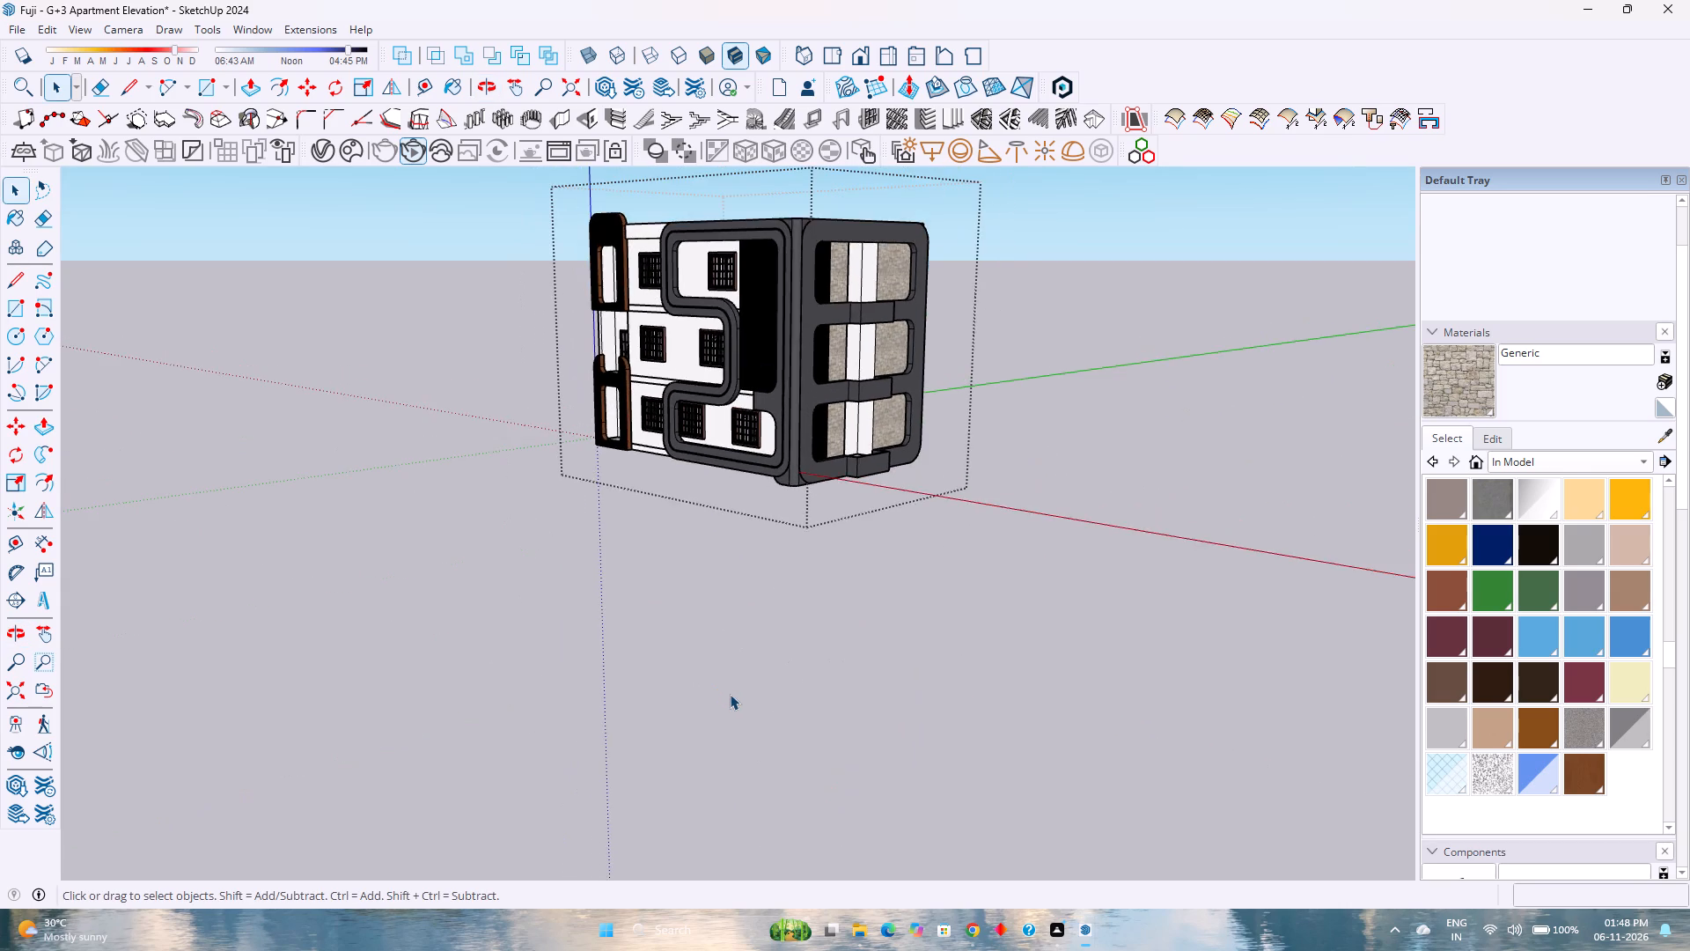
pyautogui.scroll(-6, 730, 694)
pyautogui.scroll(1, 774, 384)
pyautogui.scroll(2, 759, 466)
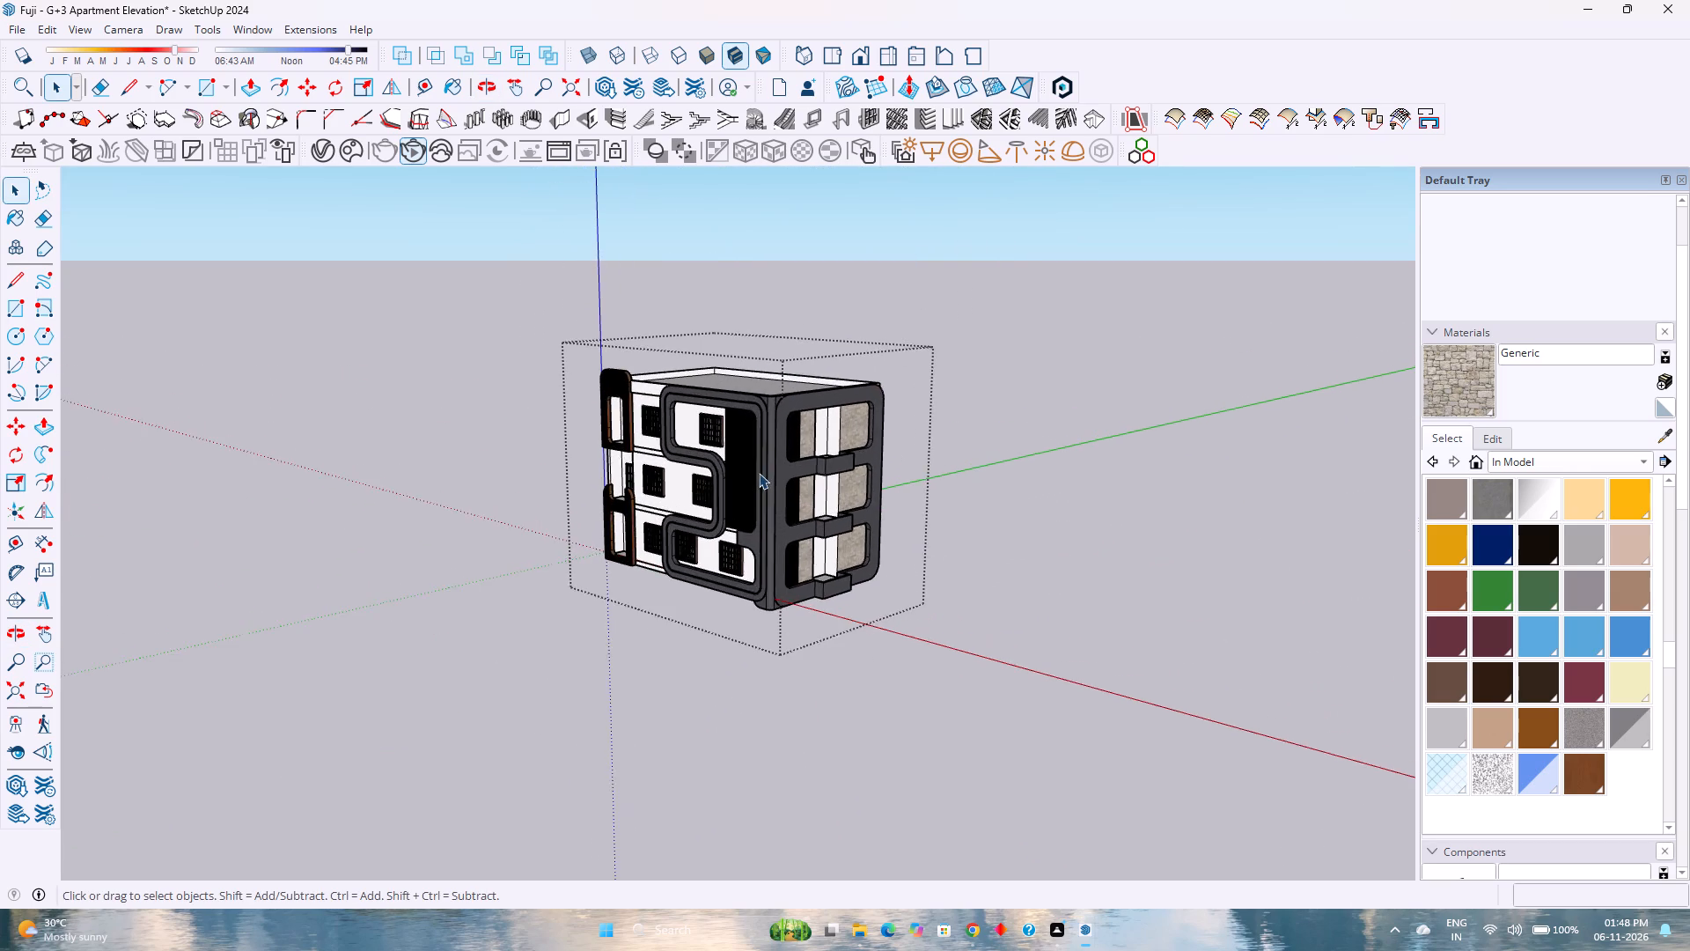
pyautogui.scroll(3, 760, 473)
pyautogui.scroll(6, 842, 452)
pyautogui.scroll(-1, 818, 497)
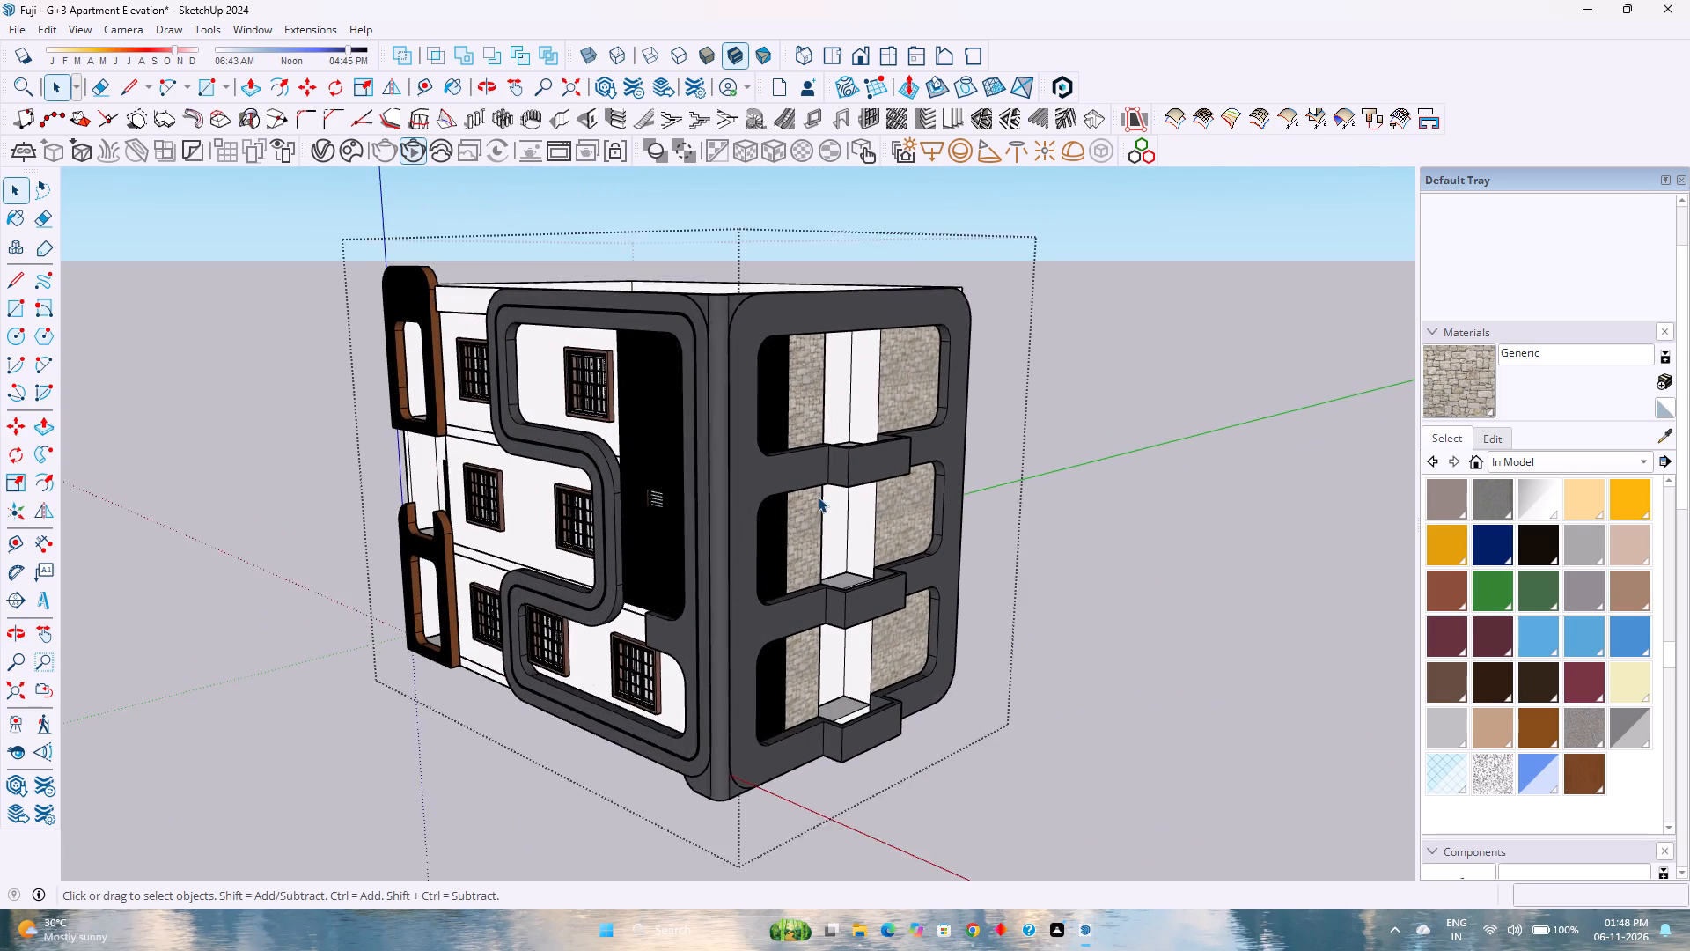
pyautogui.scroll(-1, 818, 497)
# Examine the balcony side up close, including the dark frame, projecting balcony boxes, white slabs, and stone and wood cladding.
pyautogui.moveTo(797, 507); pyautogui.dragTo(492, 671, button='middle')
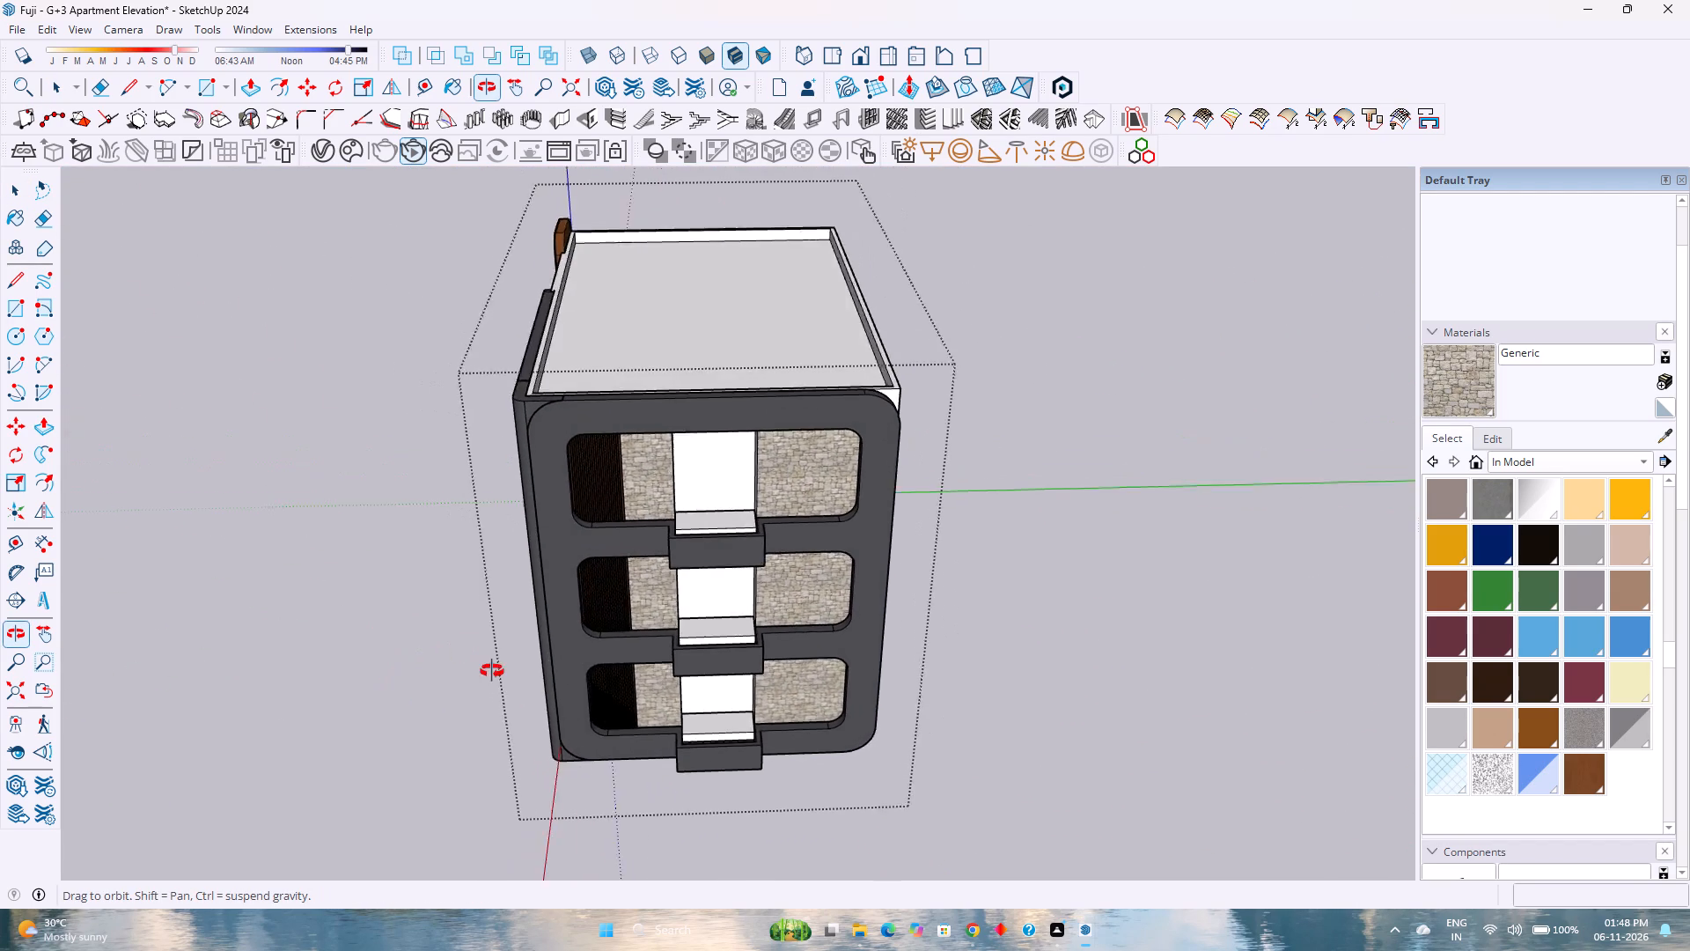
pyautogui.moveTo(492, 671); pyautogui.dragTo(523, 714, button='middle')
pyautogui.scroll(9, 689, 582)
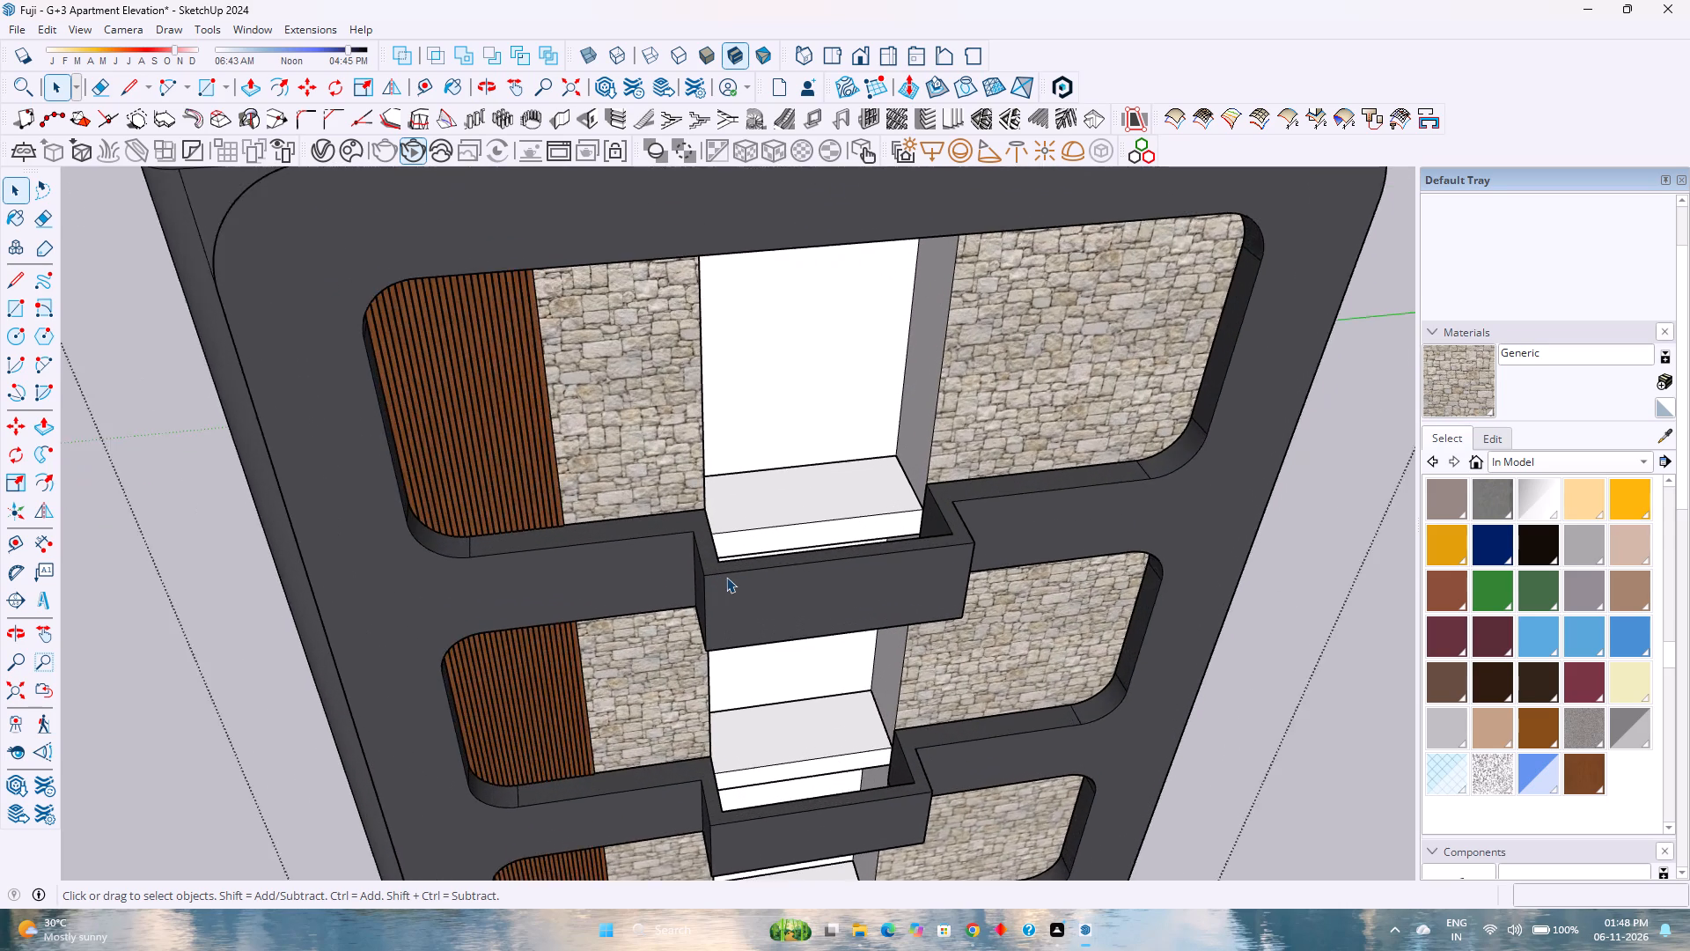
pyautogui.scroll(3, 726, 577)
pyautogui.moveTo(775, 583); pyautogui.dragTo(486, 636, button='middle')
pyautogui.moveTo(470, 638); pyautogui.dragTo(430, 643, button='middle')
pyautogui.middleClick(409, 643)
pyautogui.middleClick(409, 643)
pyautogui.middleClick(409, 643)
pyautogui.middleClick(409, 643)
pyautogui.scroll(-4, 410, 643)
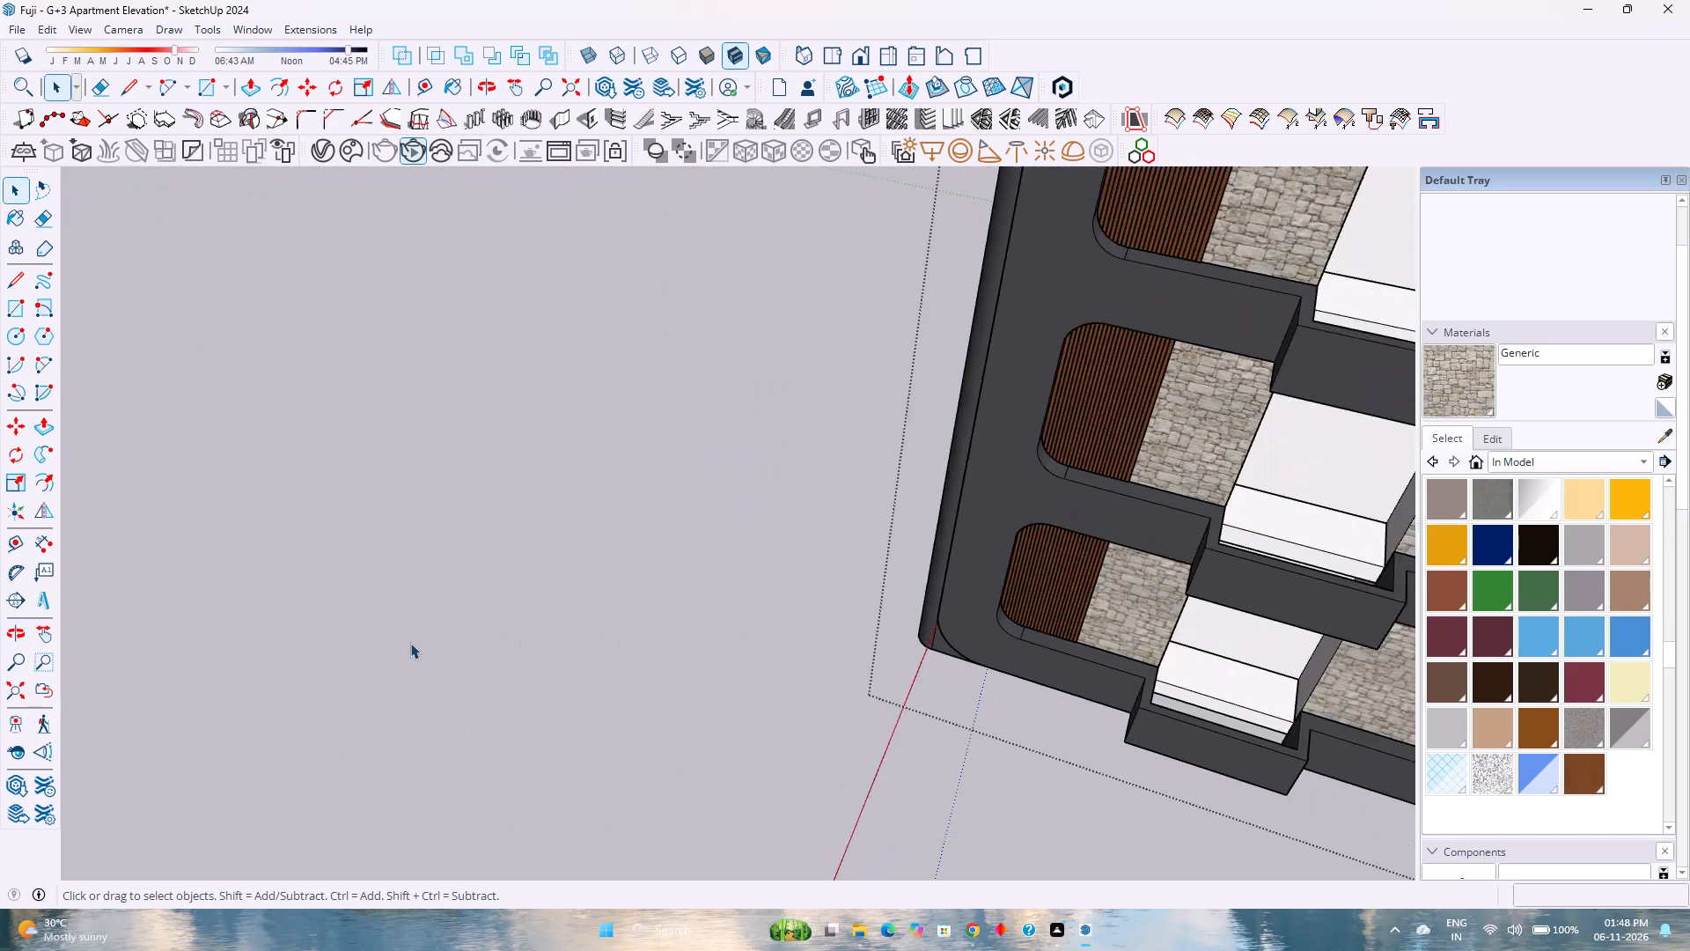
pyautogui.scroll(-11, 410, 643)
pyautogui.scroll(5, 837, 514)
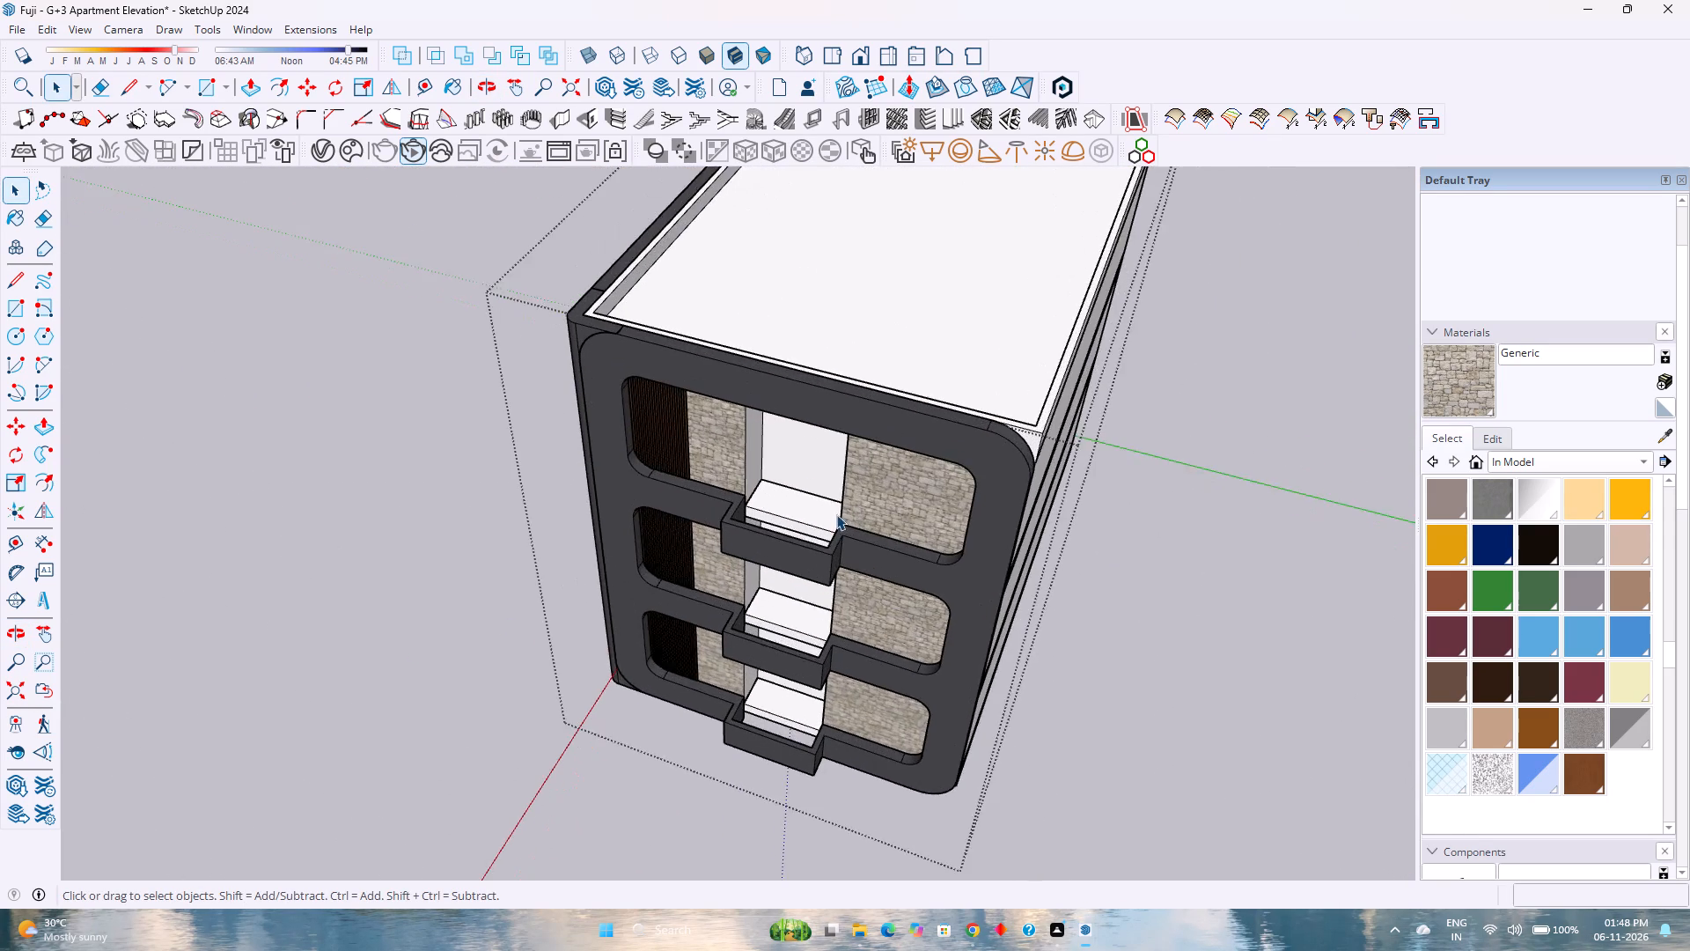
pyautogui.scroll(11, 836, 514)
pyautogui.scroll(3, 721, 553)
pyautogui.moveTo(721, 557); pyautogui.dragTo(632, 560, button='middle')
pyautogui.moveTo(616, 560); pyautogui.dragTo(425, 560, button='middle')
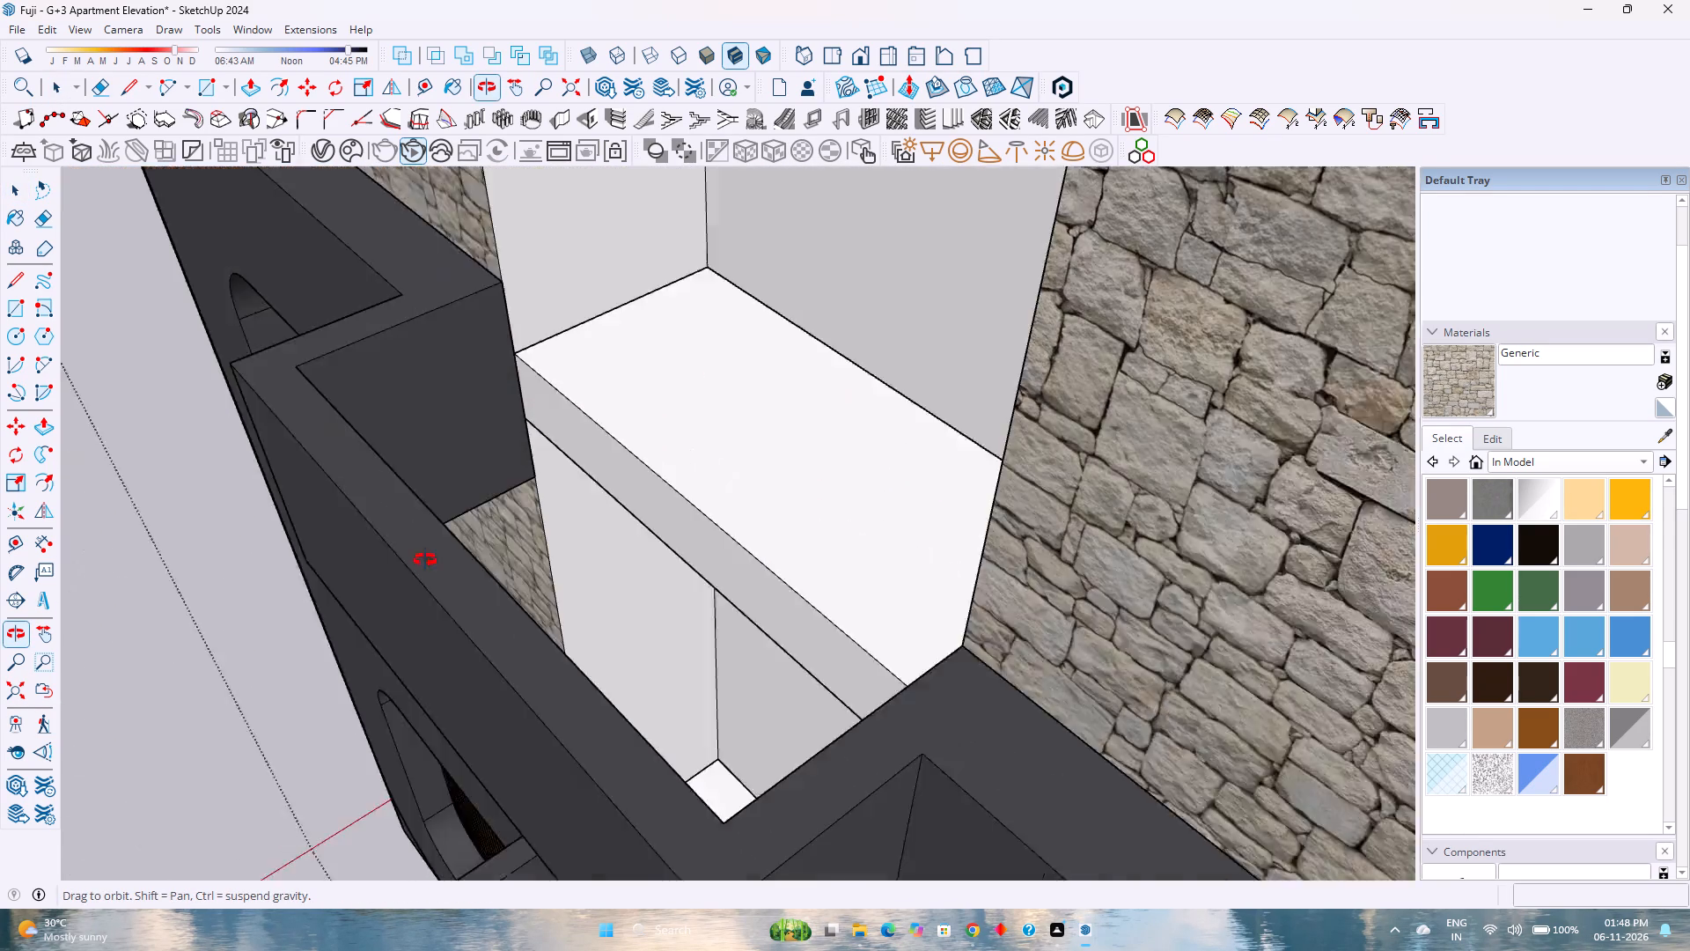
pyautogui.moveTo(425, 560); pyautogui.dragTo(727, 643, button='middle')
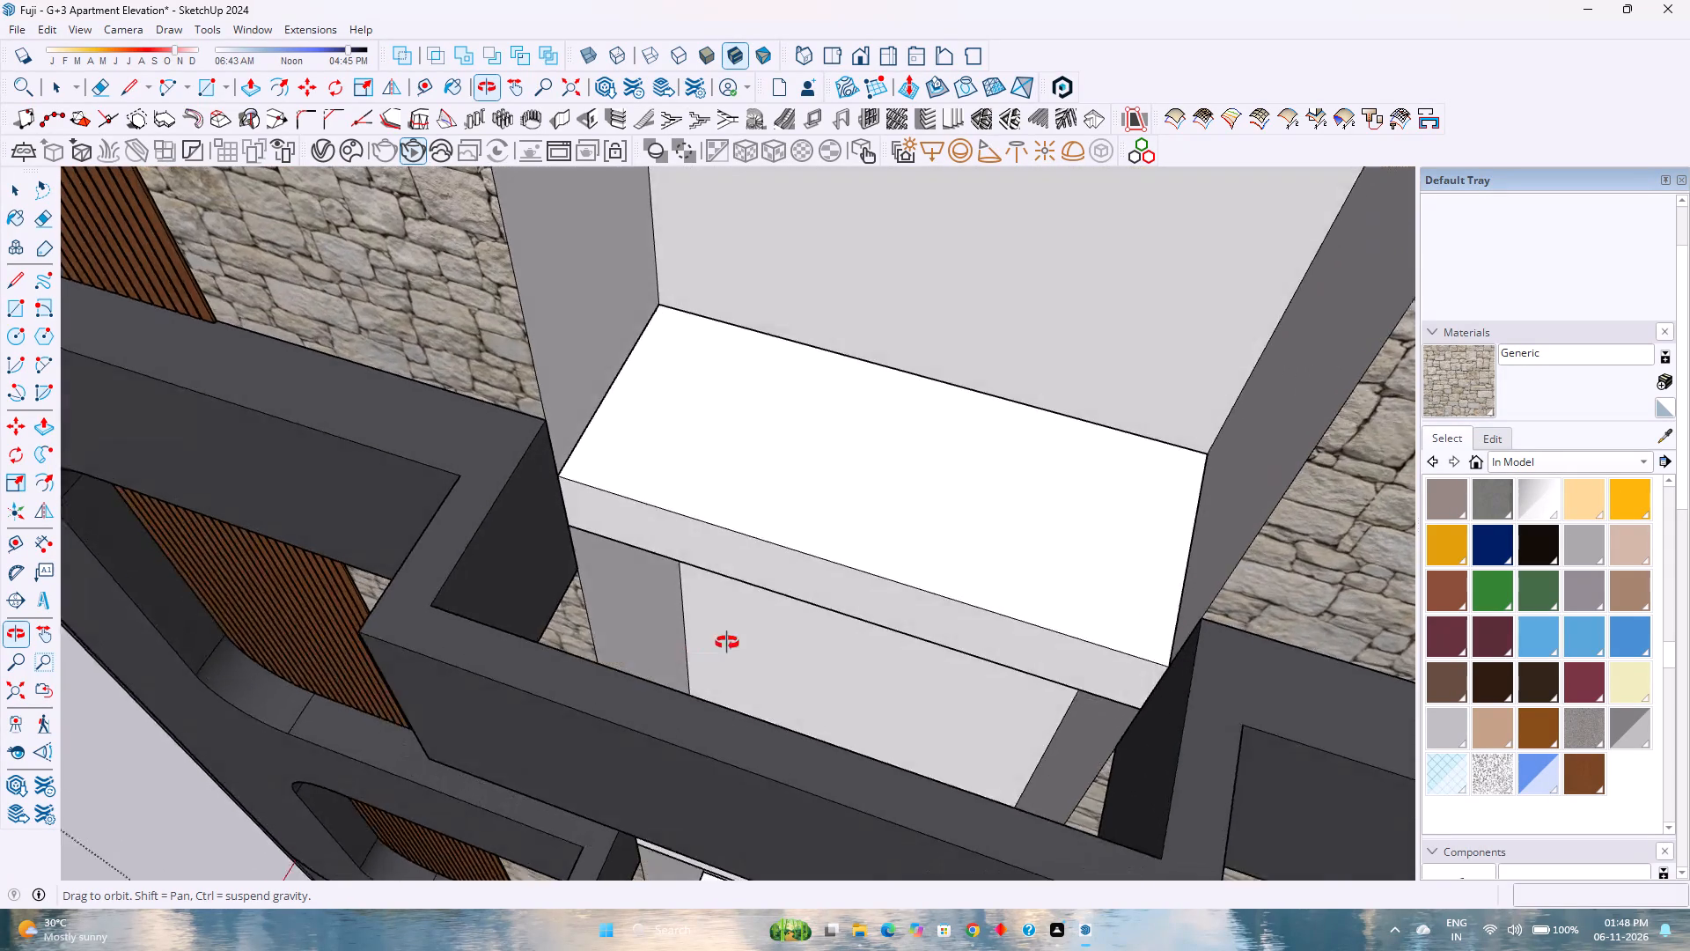
pyautogui.moveTo(727, 643); pyautogui.dragTo(762, 619, button='middle')
pyautogui.middleClick(762, 619)
pyautogui.scroll(-3, 762, 619)
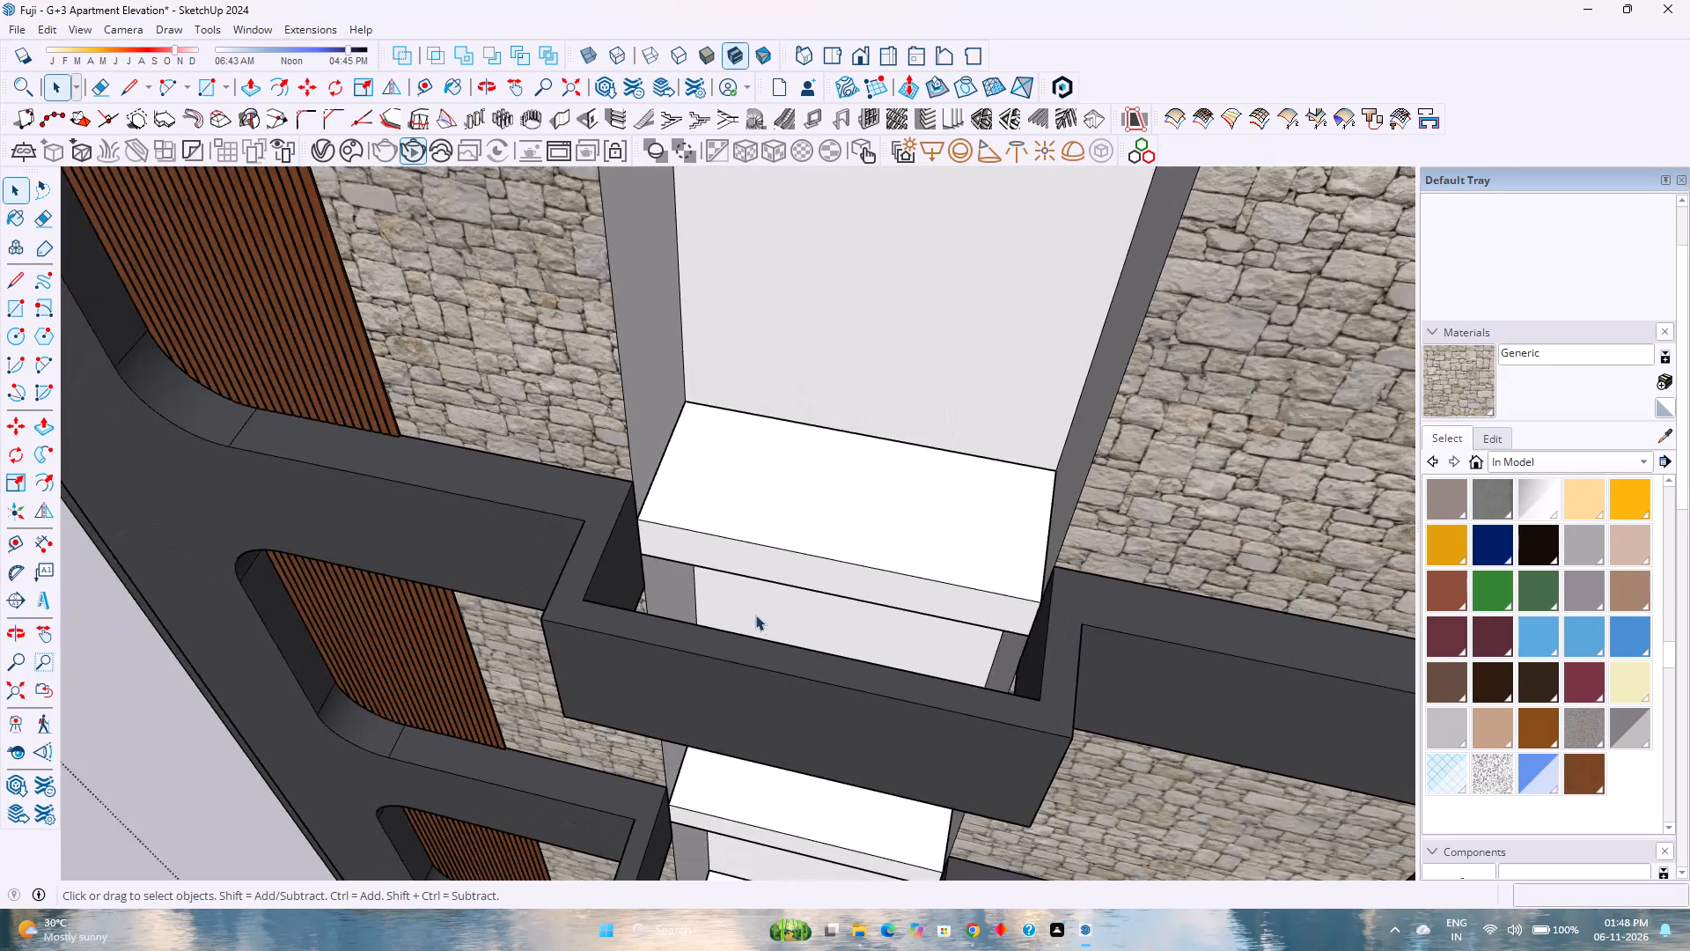
pyautogui.scroll(-2, 754, 614)
pyautogui.middleClick(499, 673)
pyautogui.moveTo(500, 673); pyautogui.dragTo(514, 669, button='middle')
pyautogui.moveTo(514, 669); pyautogui.dragTo(596, 646, button='middle')
pyautogui.scroll(-5, 596, 644)
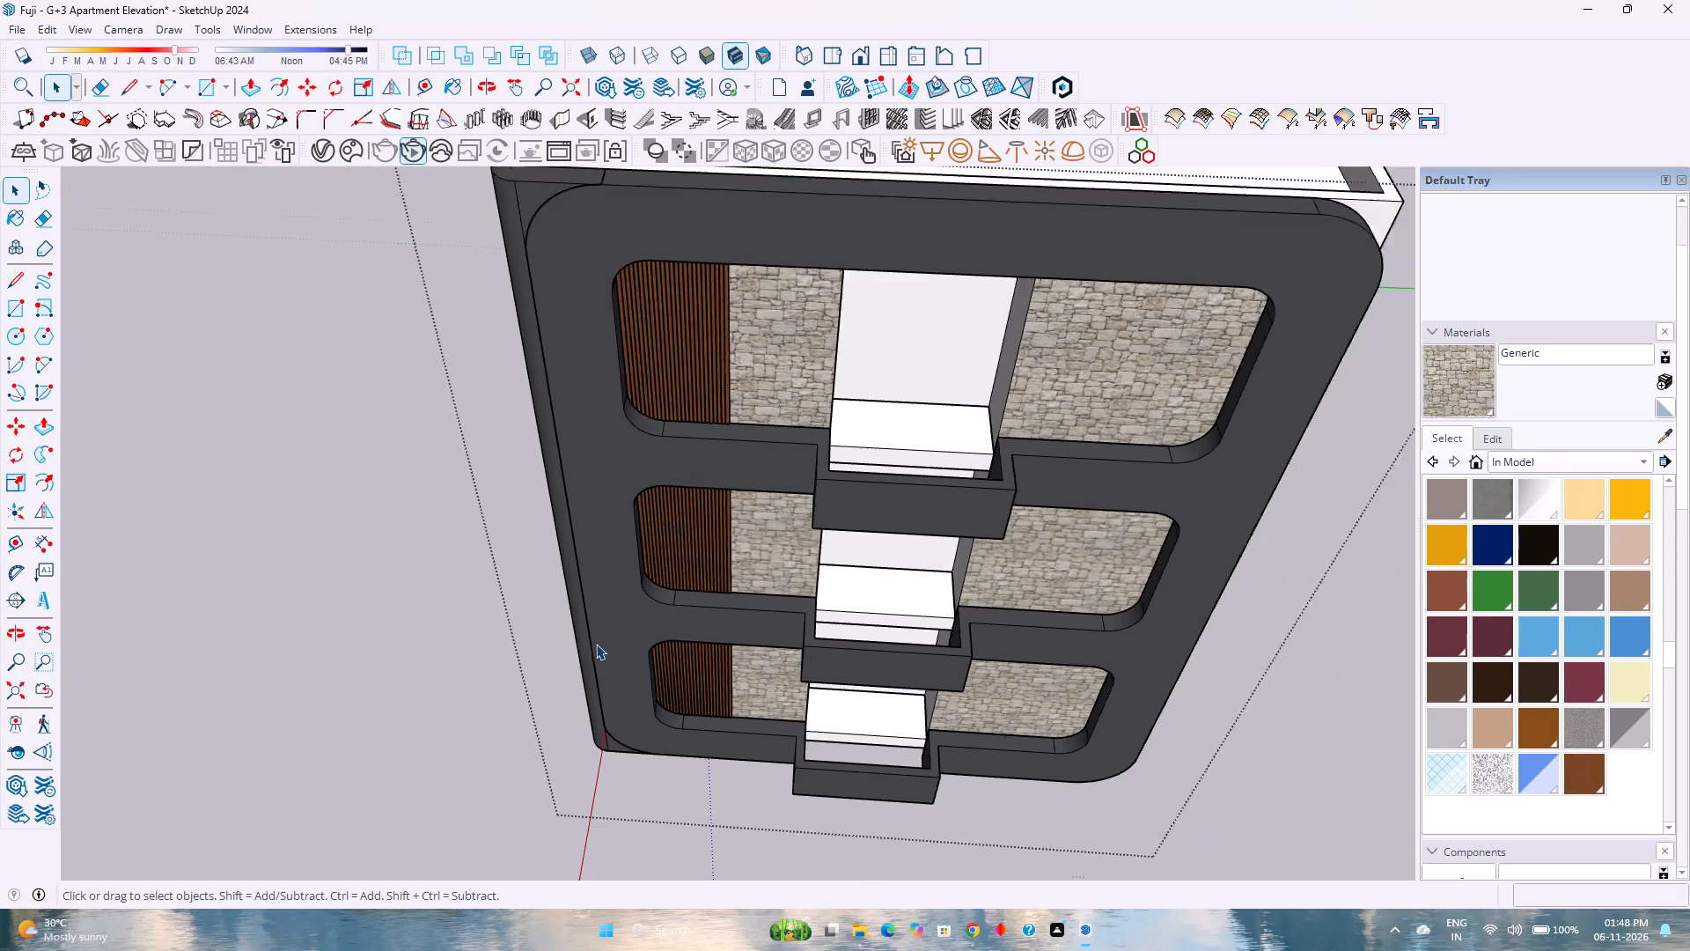
pyautogui.scroll(-1, 596, 644)
pyautogui.moveTo(896, 635); pyautogui.dragTo(641, 630, button='middle')
pyautogui.middleClick(632, 630)
pyautogui.moveTo(645, 713); pyautogui.dragTo(892, 562, button='middle')
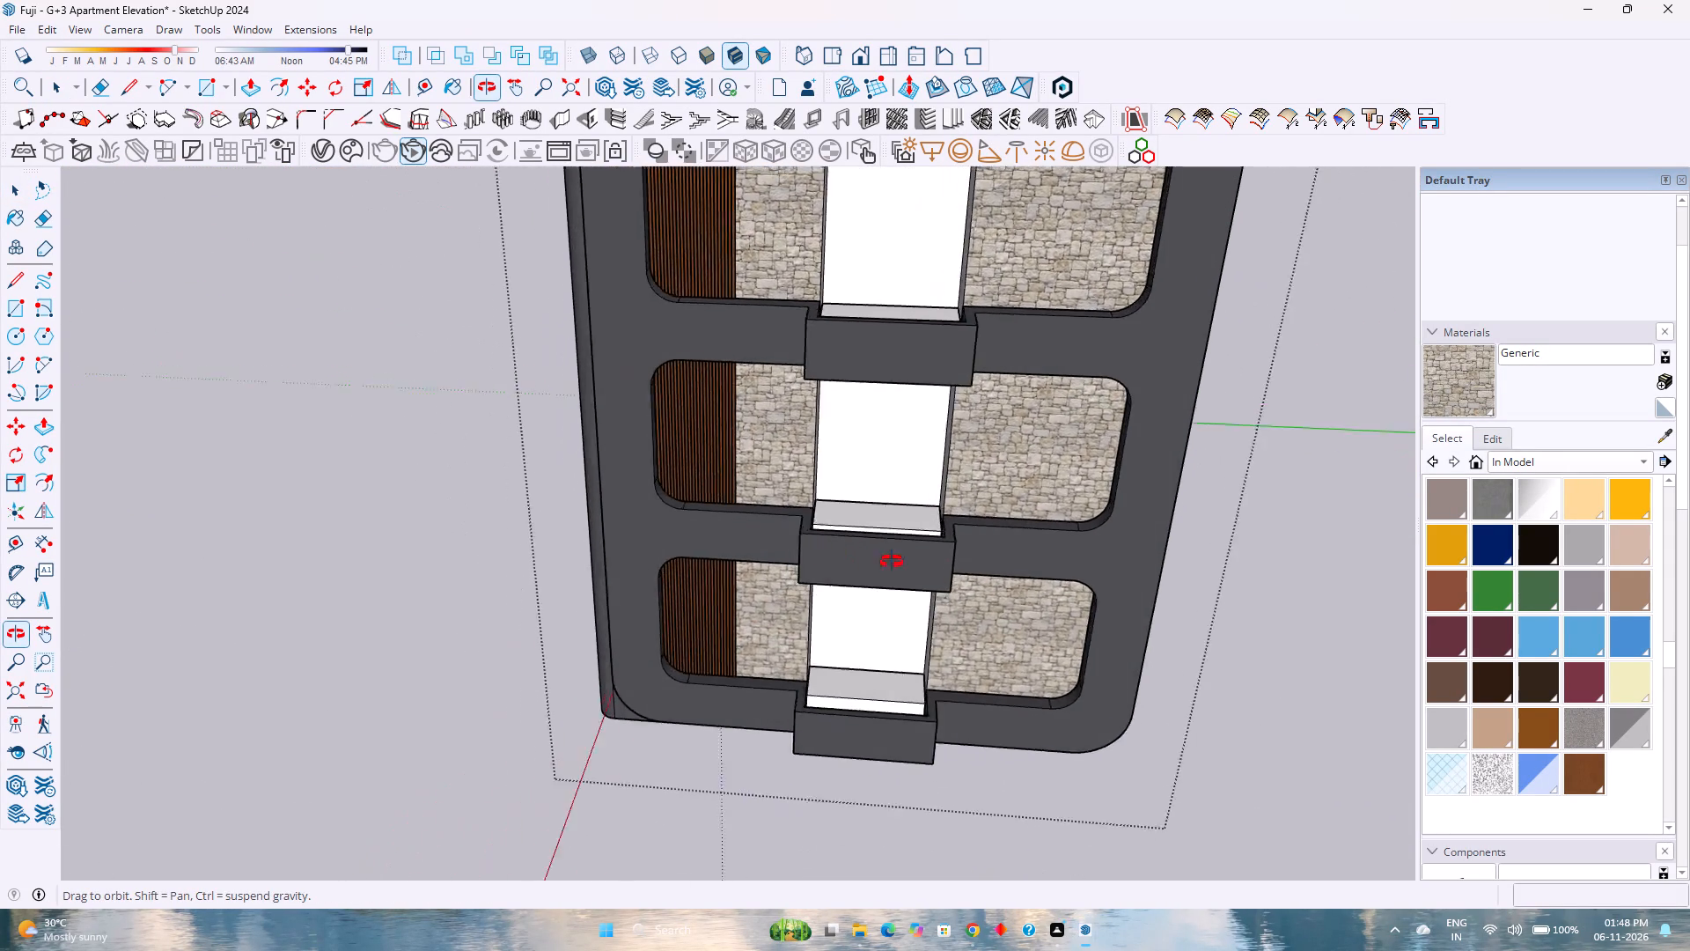
pyautogui.moveTo(892, 562); pyautogui.dragTo(996, 557, button='middle')
pyautogui.middleClick(998, 557)
pyautogui.middleClick(998, 557)
pyautogui.scroll(-4, 936, 655)
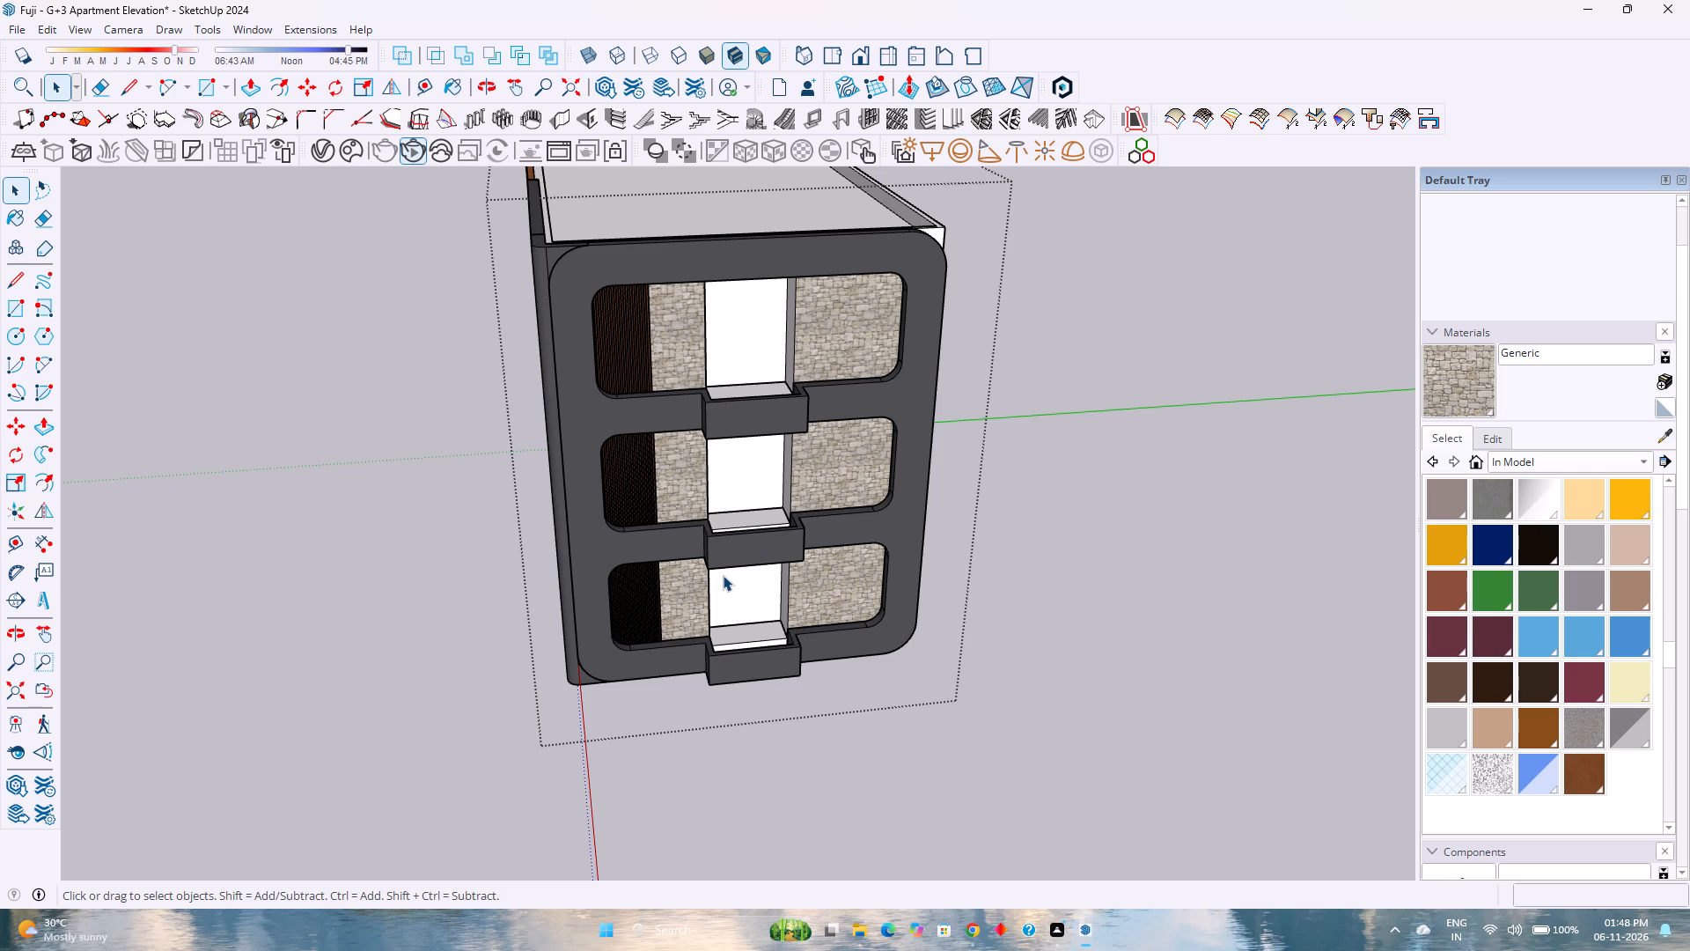
pyautogui.scroll(-1, 694, 589)
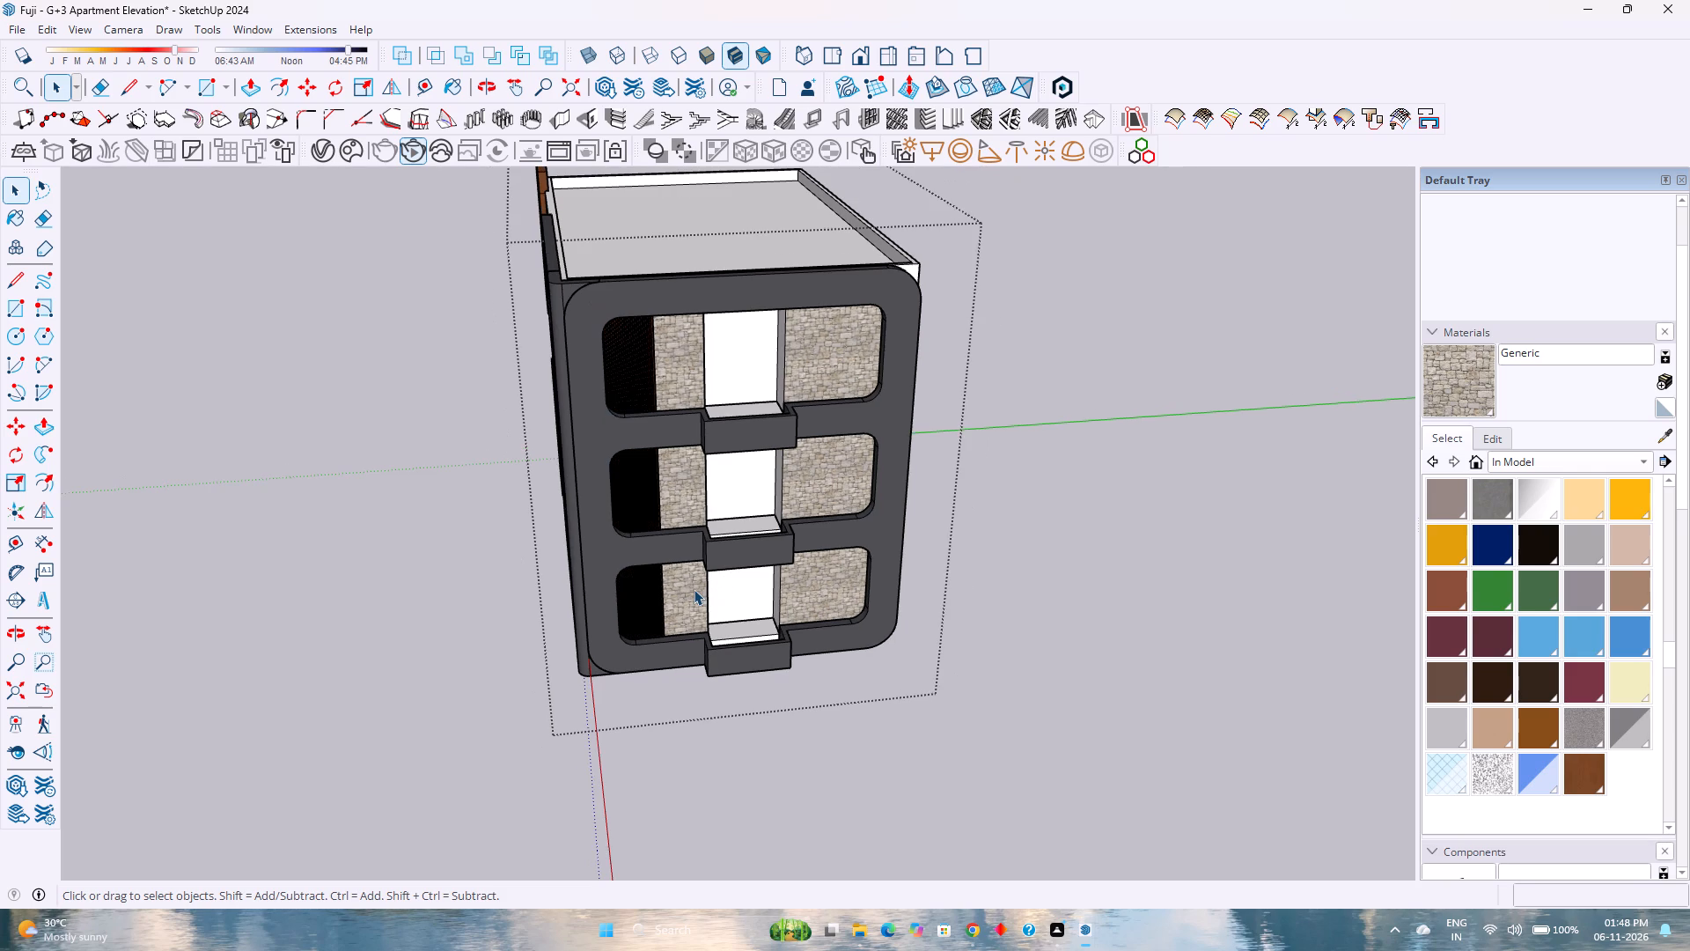
# View the window facade in the standard front view, followed by the whole building in the isometric view.
pyautogui.moveTo(650, 527); pyautogui.dragTo(1191, 560, button='middle')
pyautogui.moveTo(1194, 560); pyautogui.dragTo(1202, 560, button='middle')
pyautogui.scroll(-2, 1055, 545)
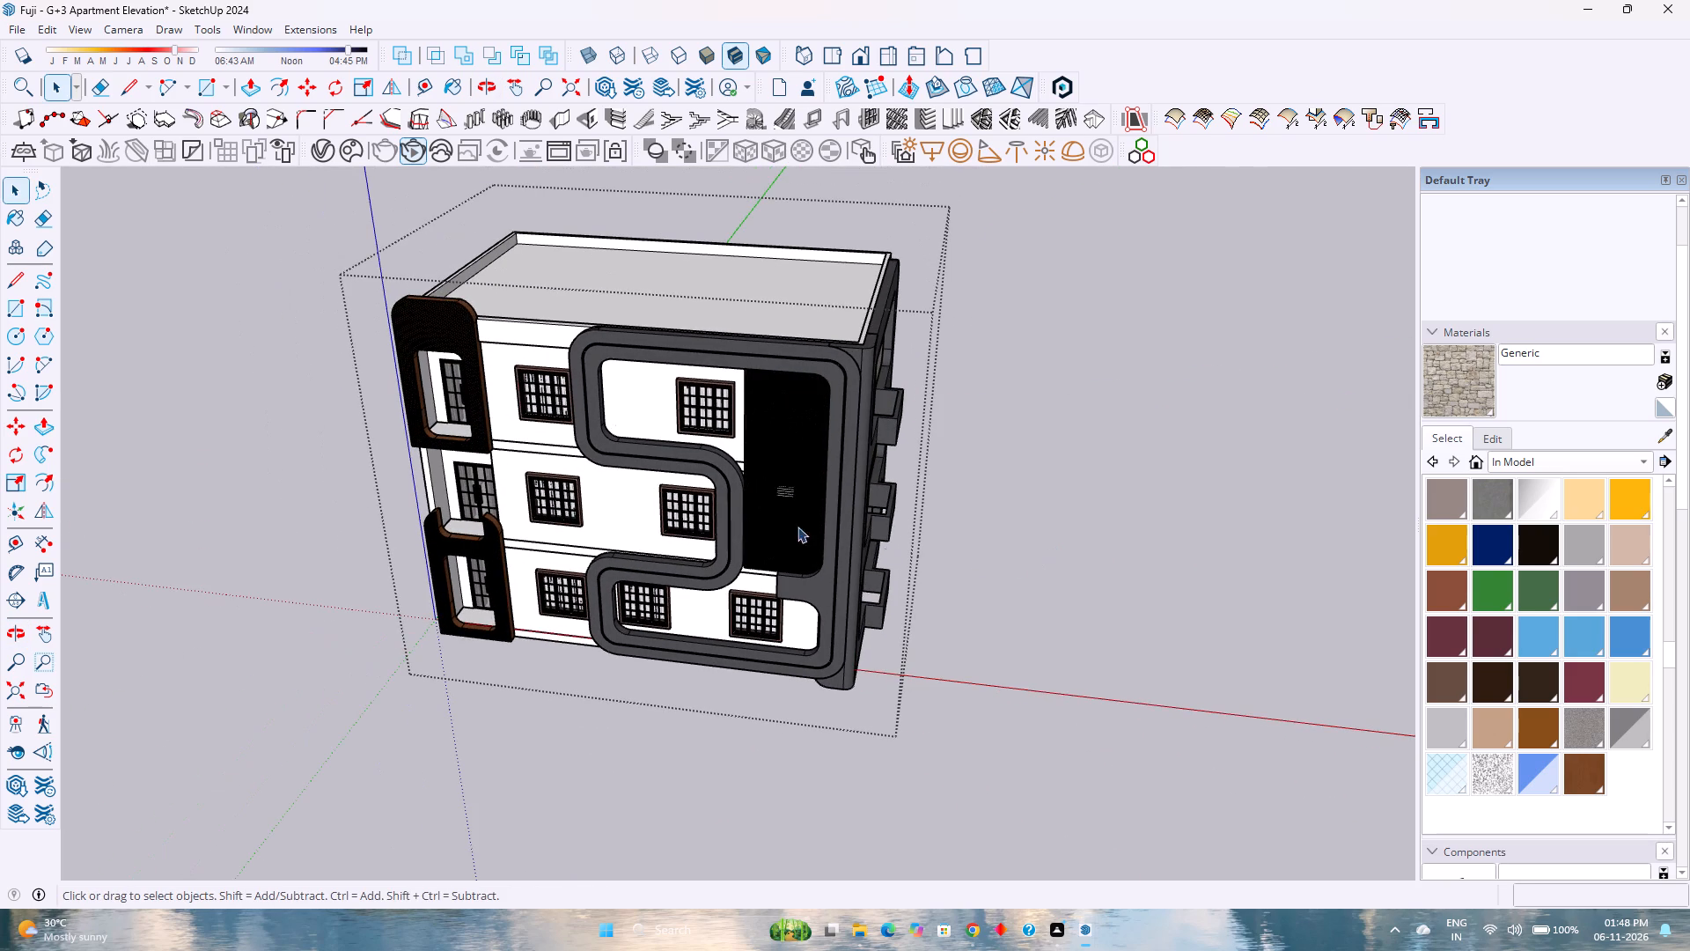
pyautogui.click(857, 50)
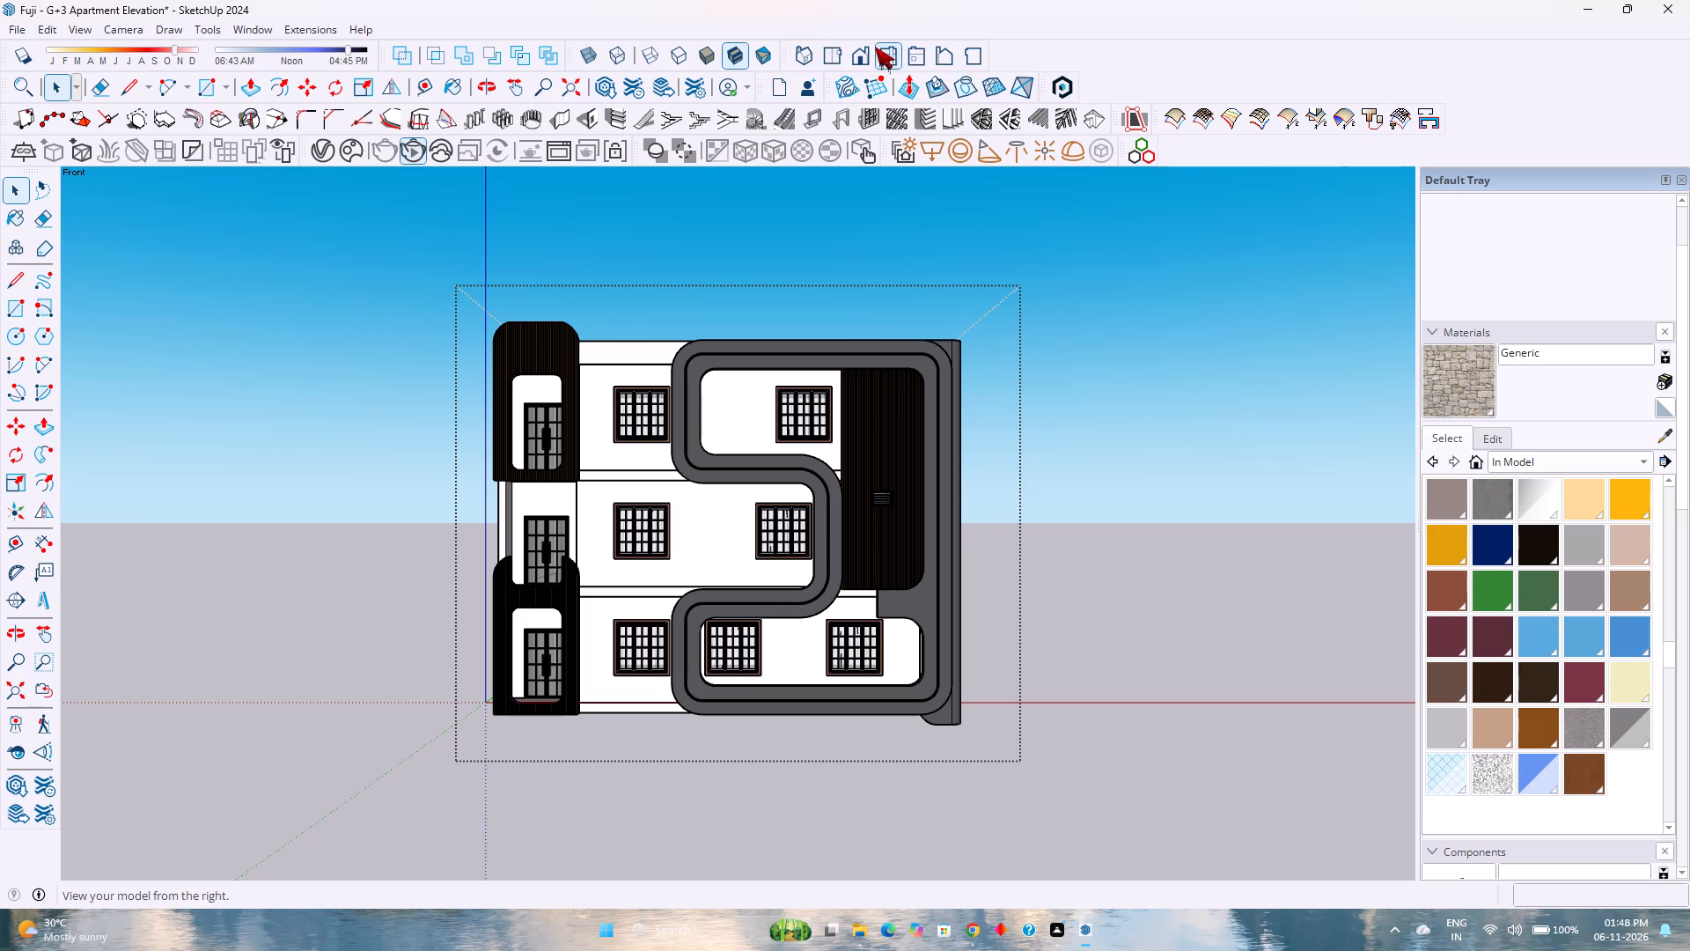
pyautogui.click(801, 56)
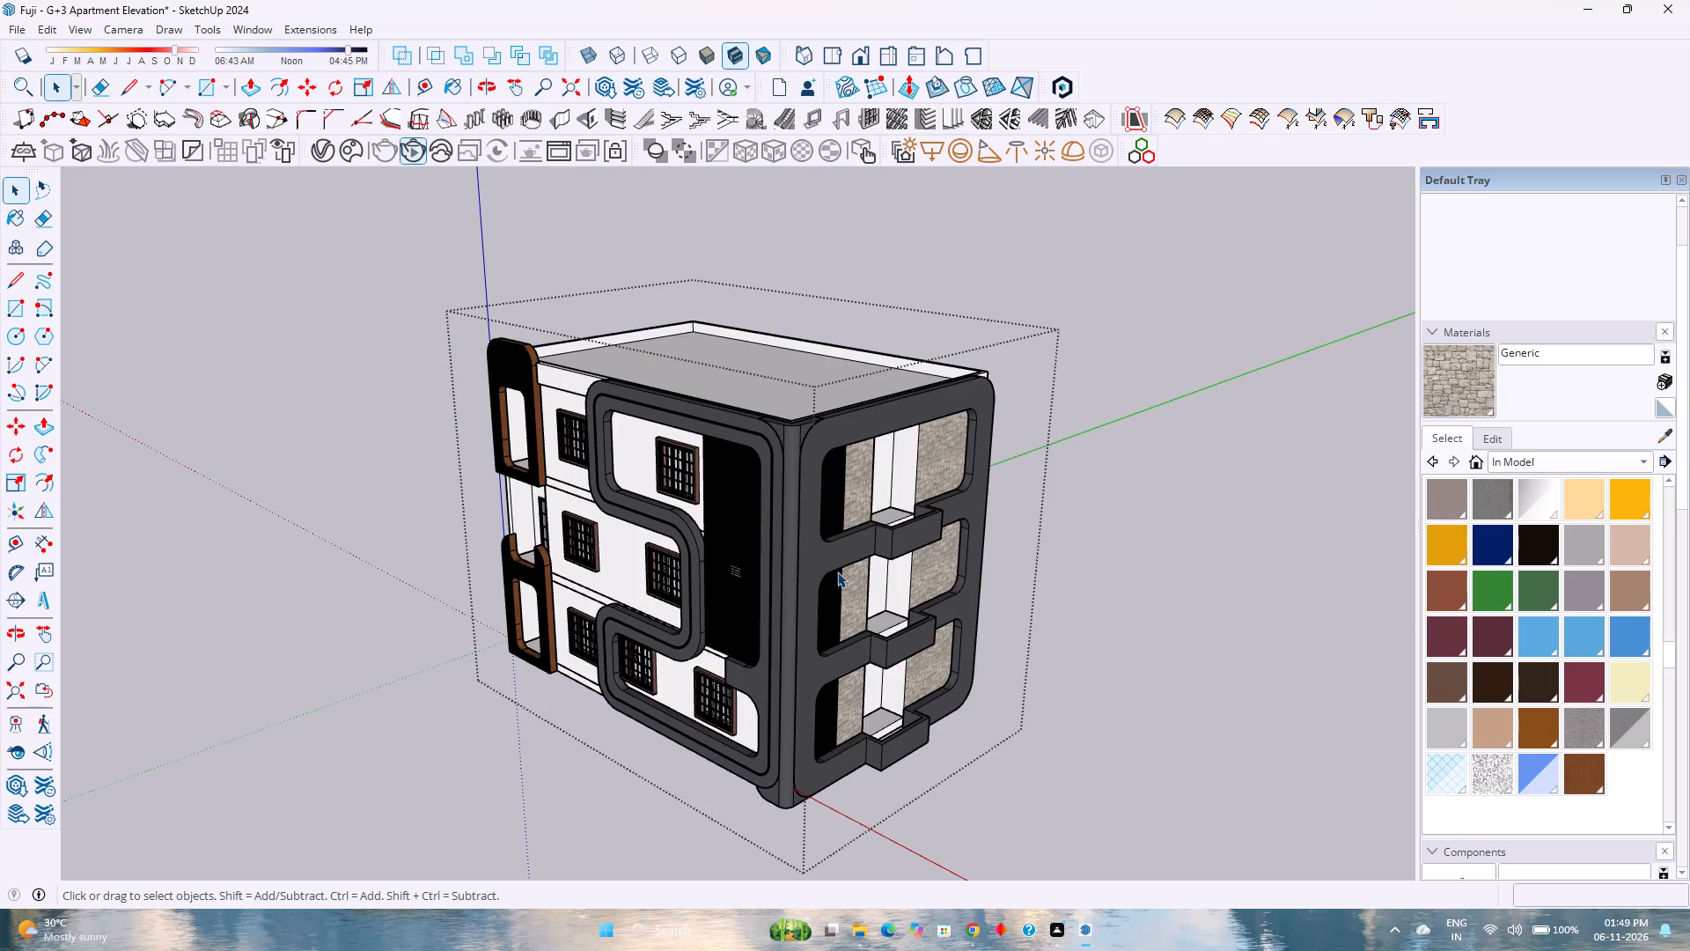
# Examine the window facade and balcony side together from a low, near eye-level angle at the corner column.
pyautogui.scroll(-2, 918, 601)
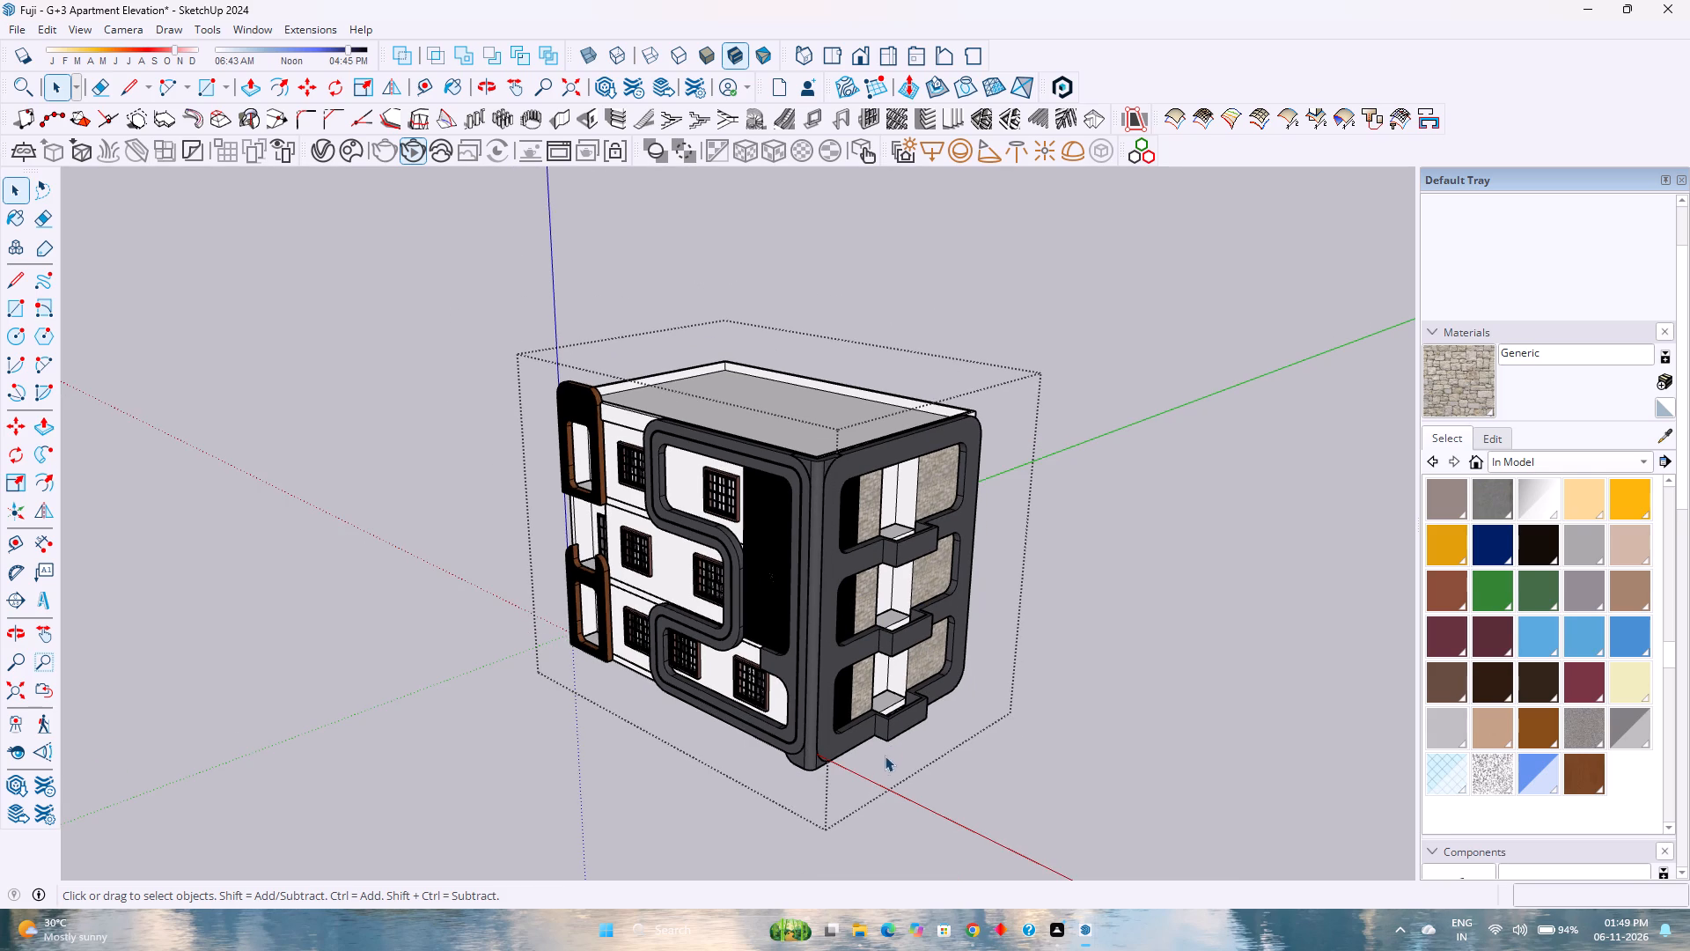
pyautogui.scroll(2, 818, 792)
pyautogui.moveTo(818, 792); pyautogui.dragTo(817, 792, button='middle')
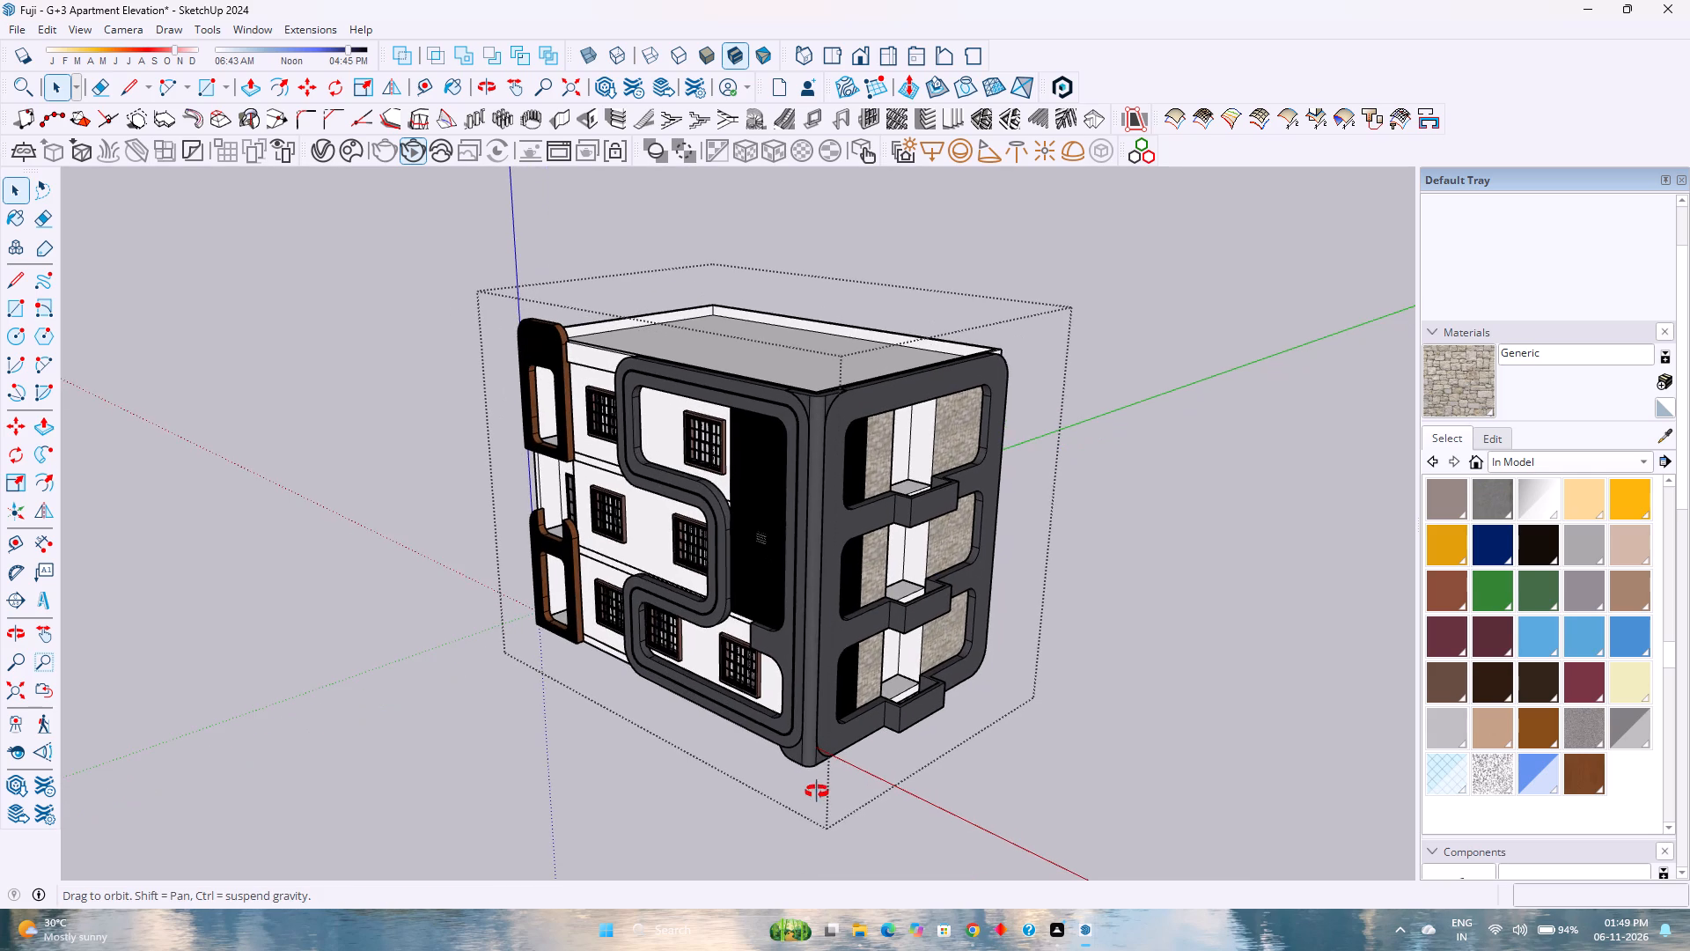
pyautogui.moveTo(817, 792); pyautogui.dragTo(809, 620, button='middle')
pyautogui.middleClick(809, 620)
pyautogui.scroll(2, 797, 626)
pyautogui.moveTo(798, 626); pyautogui.dragTo(806, 626, button='middle')
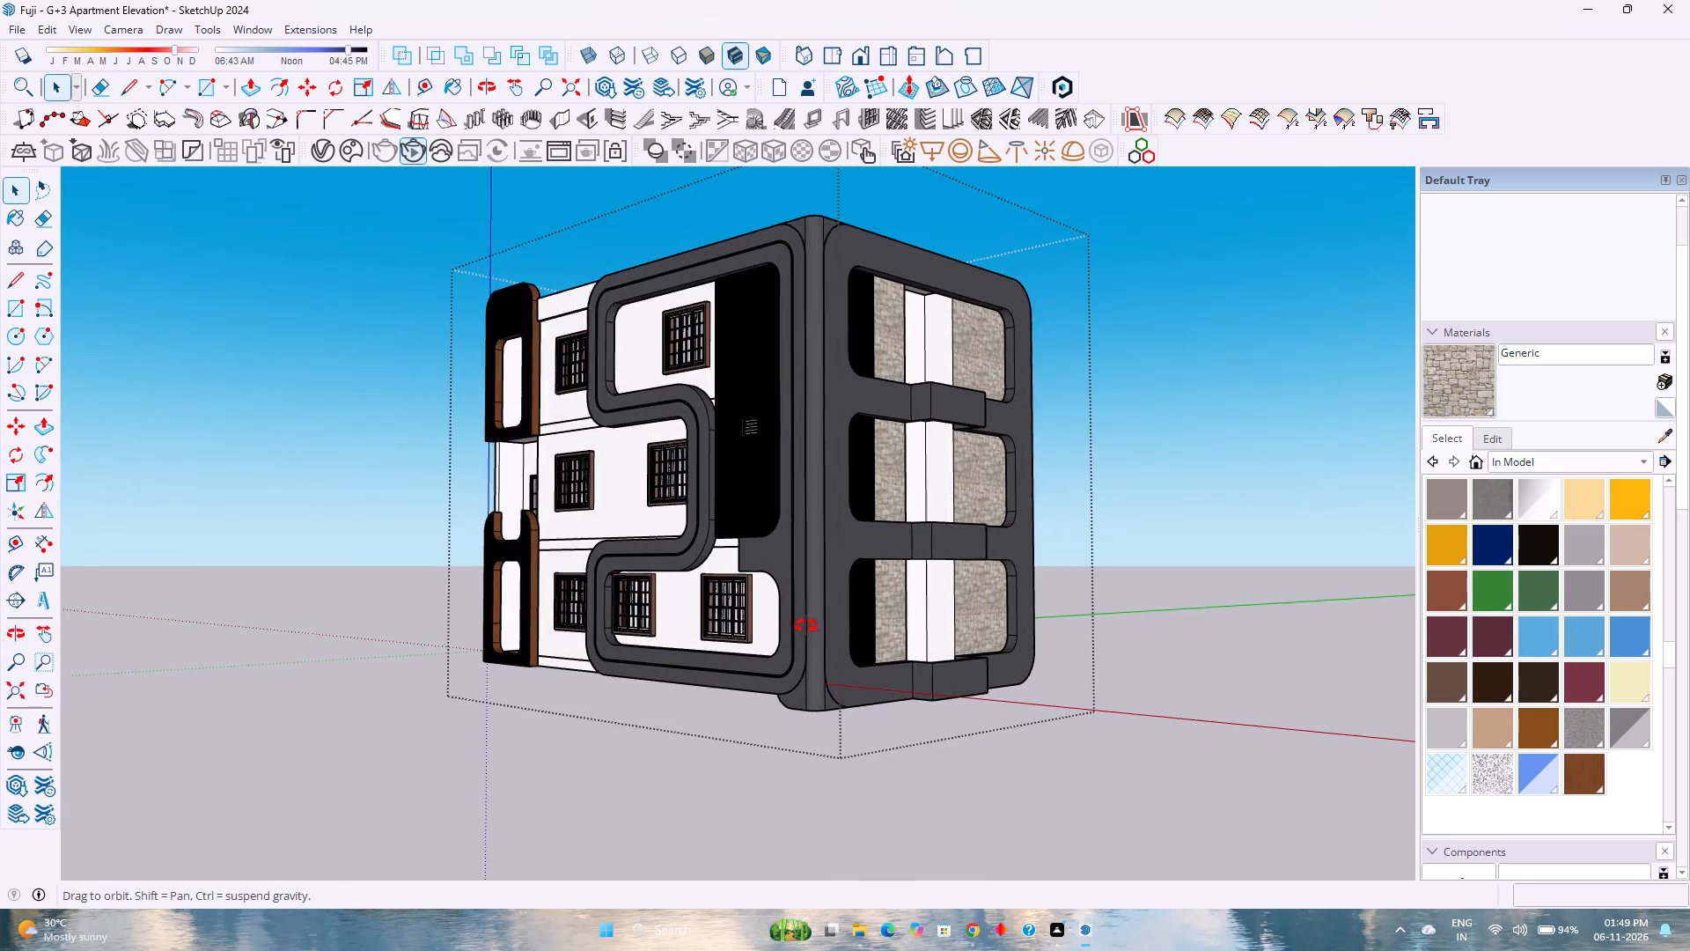
pyautogui.moveTo(806, 626); pyautogui.dragTo(817, 610, button='middle')
pyautogui.middleClick(817, 610)
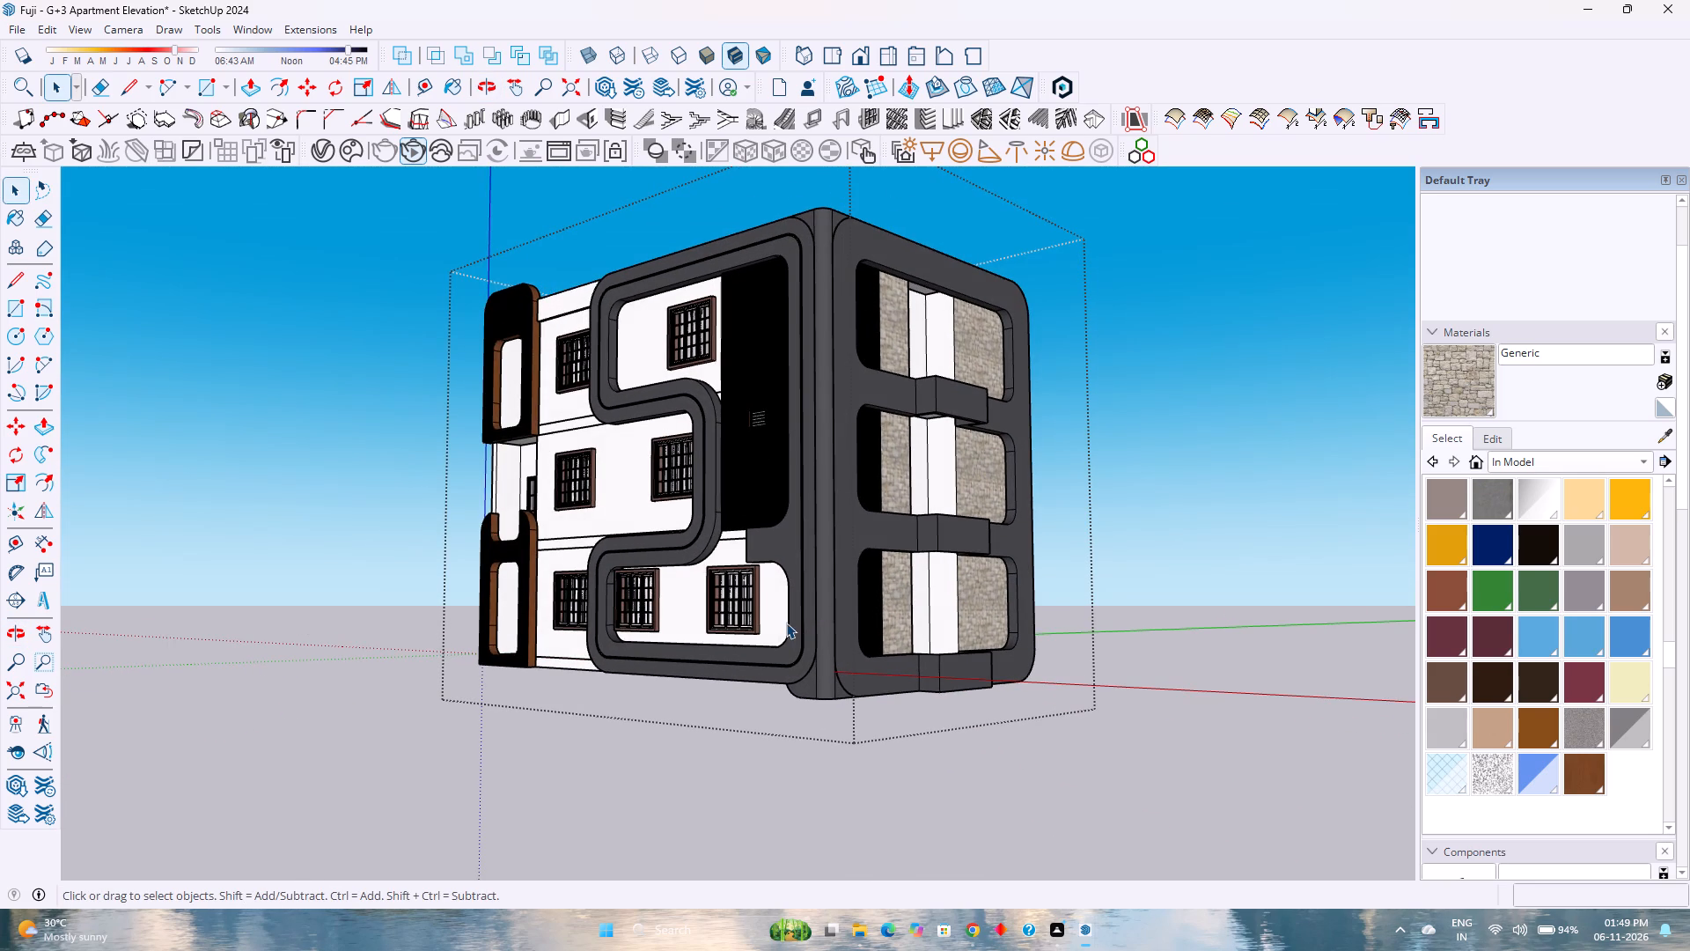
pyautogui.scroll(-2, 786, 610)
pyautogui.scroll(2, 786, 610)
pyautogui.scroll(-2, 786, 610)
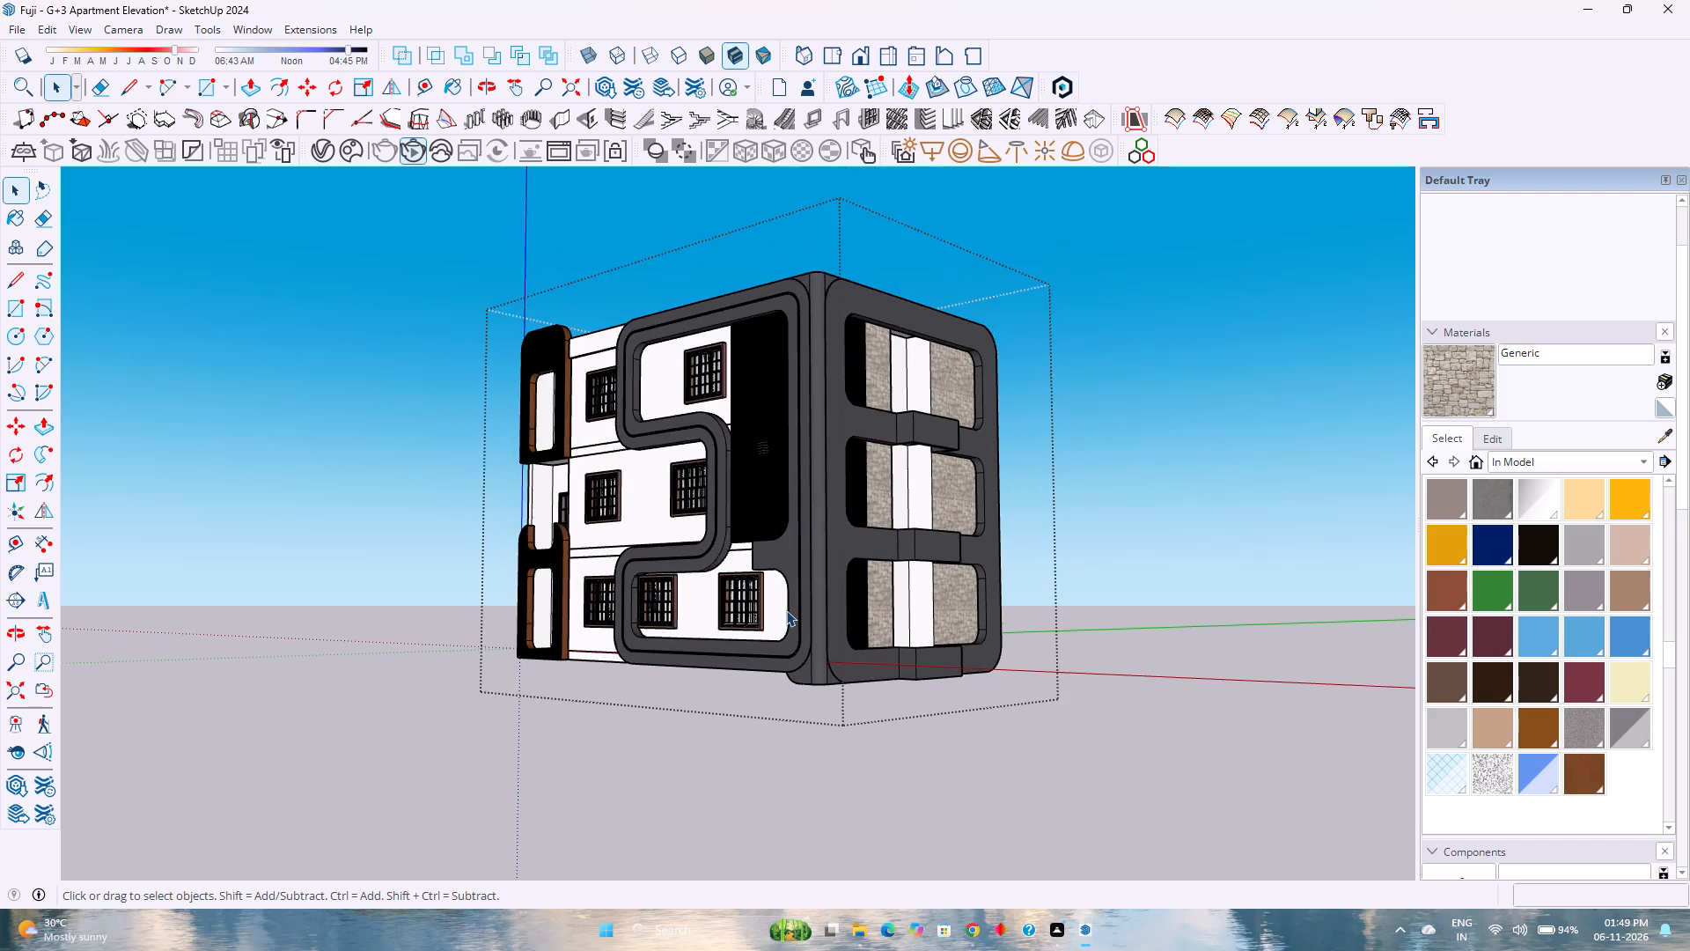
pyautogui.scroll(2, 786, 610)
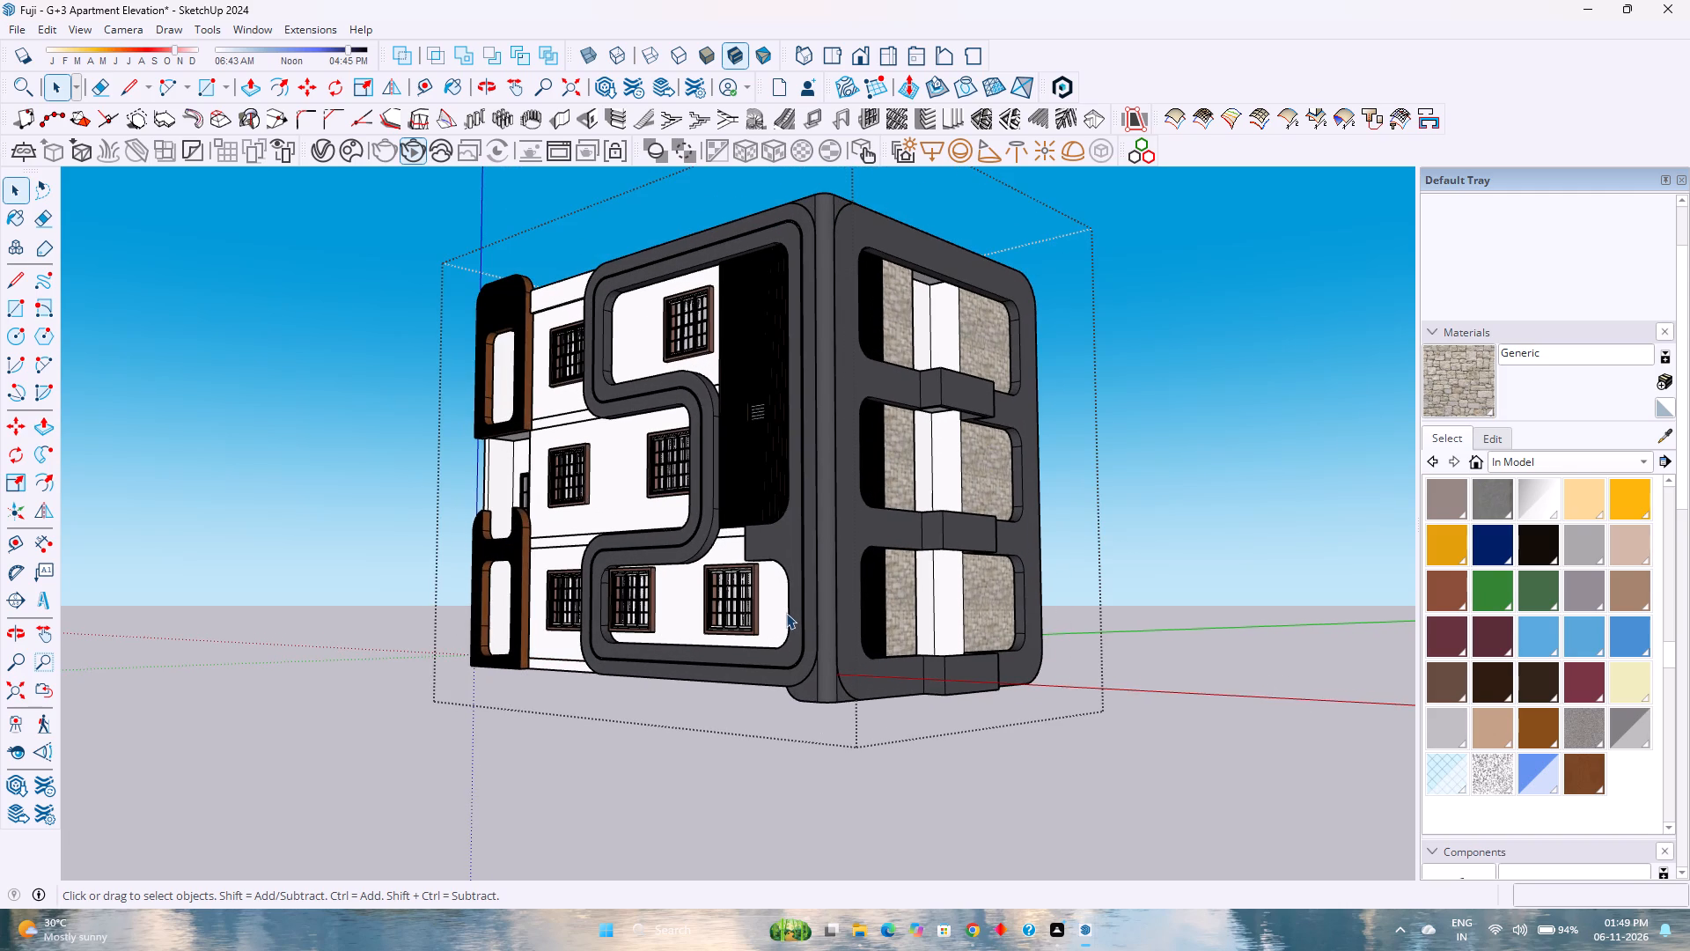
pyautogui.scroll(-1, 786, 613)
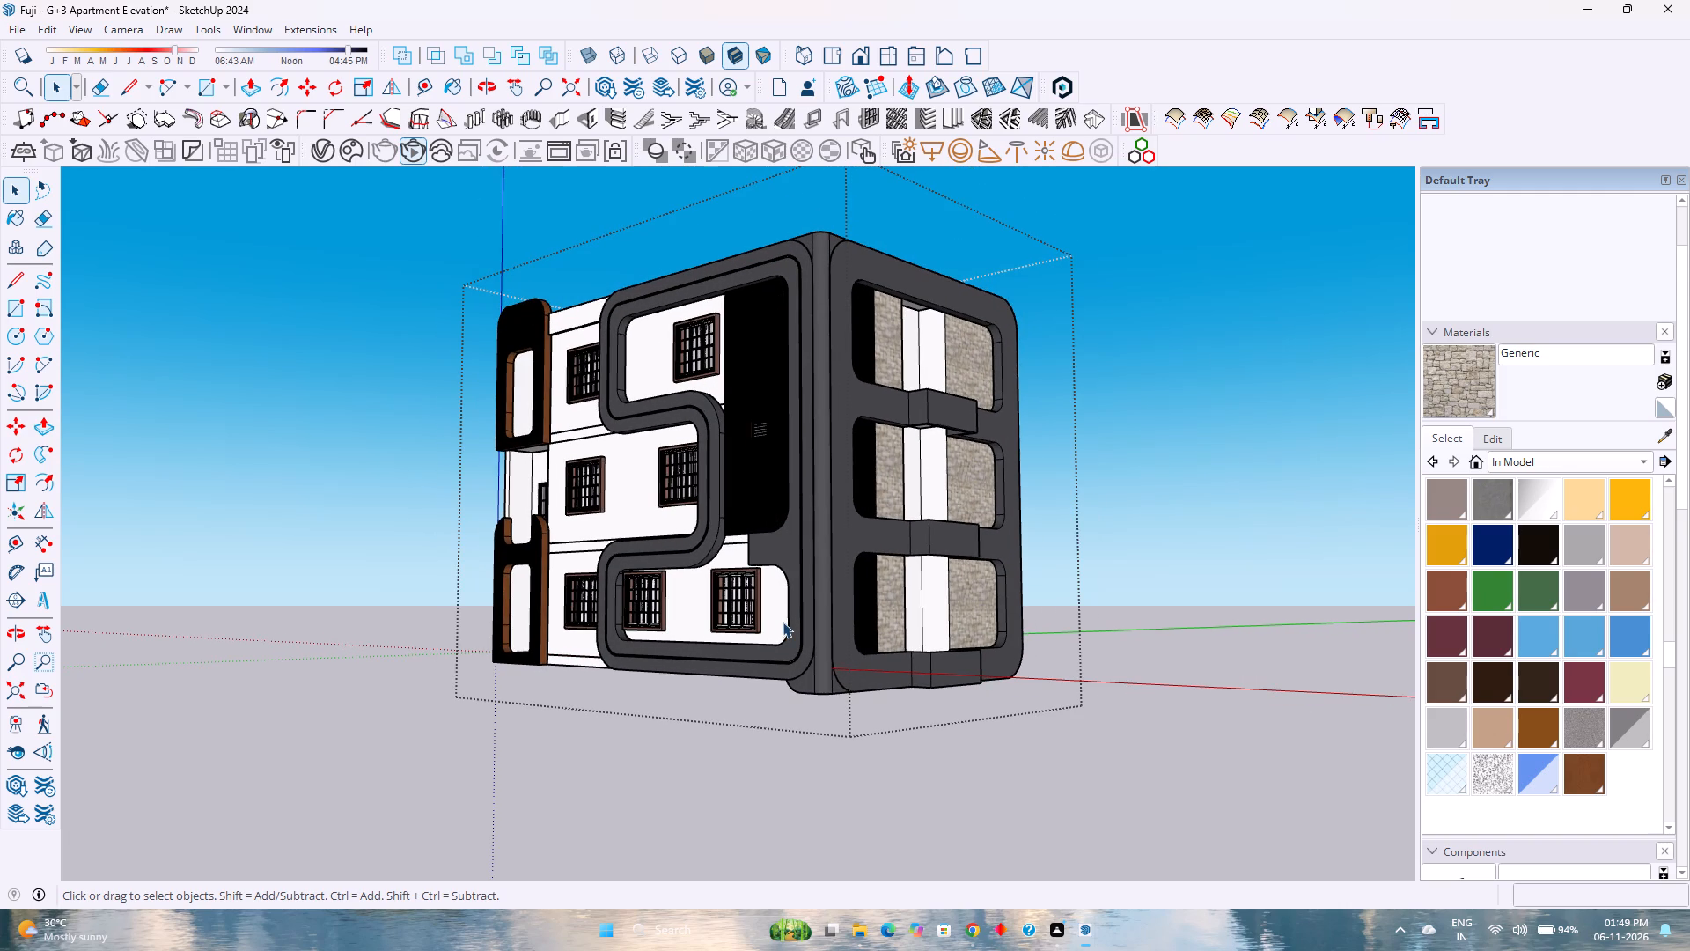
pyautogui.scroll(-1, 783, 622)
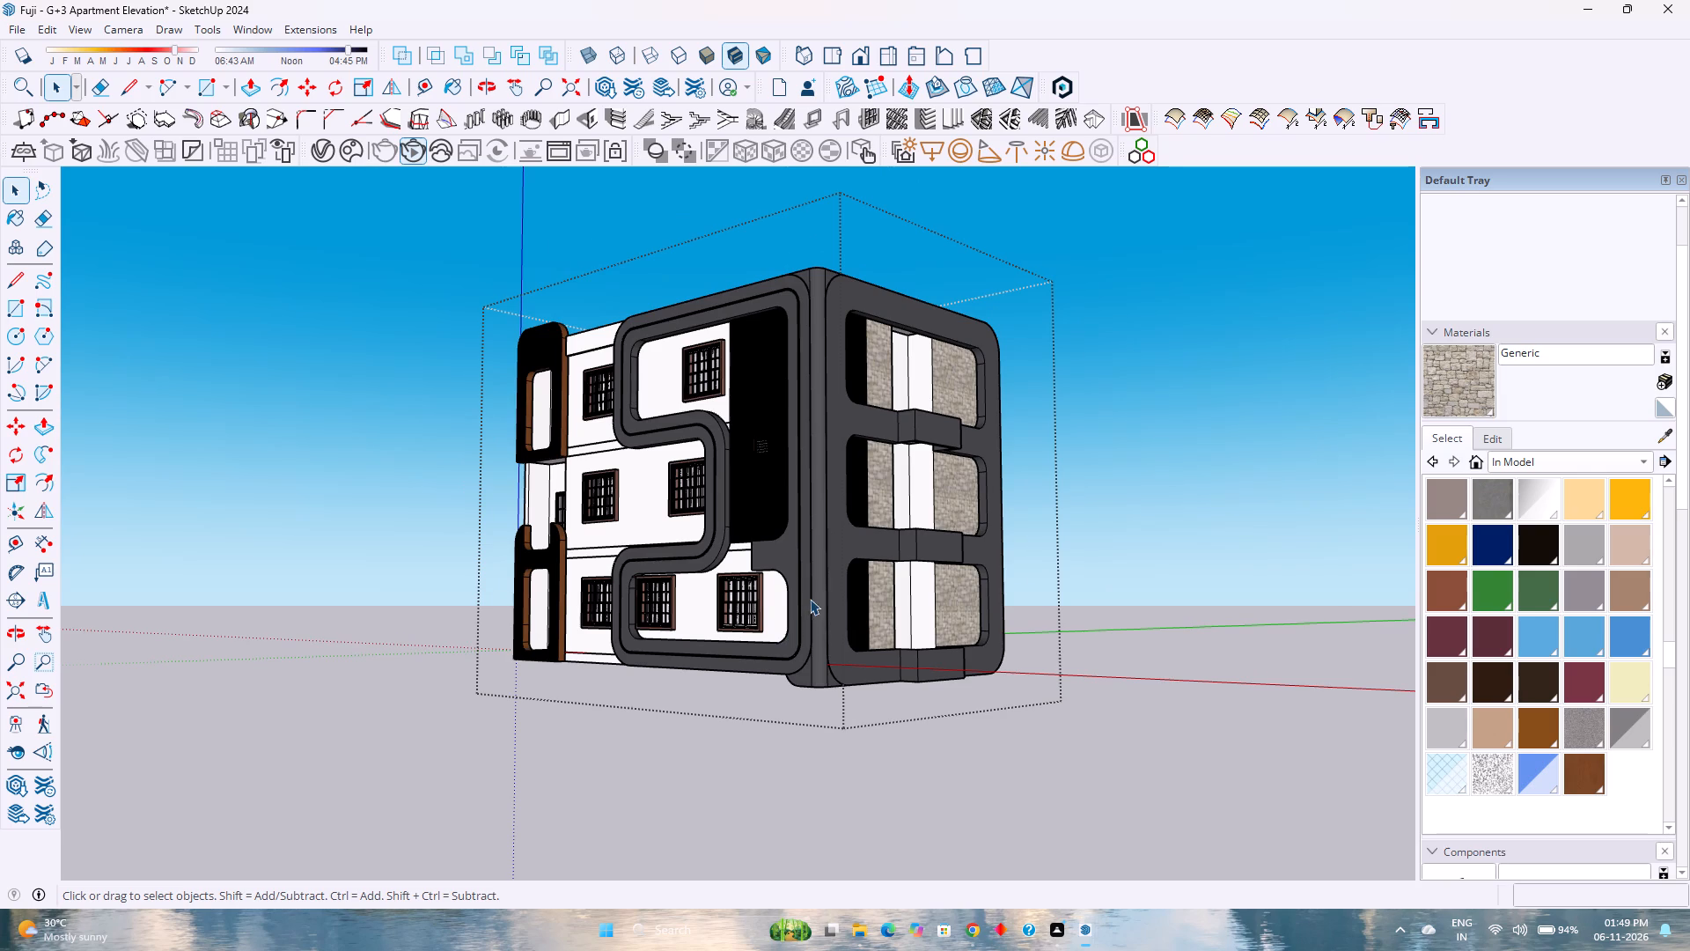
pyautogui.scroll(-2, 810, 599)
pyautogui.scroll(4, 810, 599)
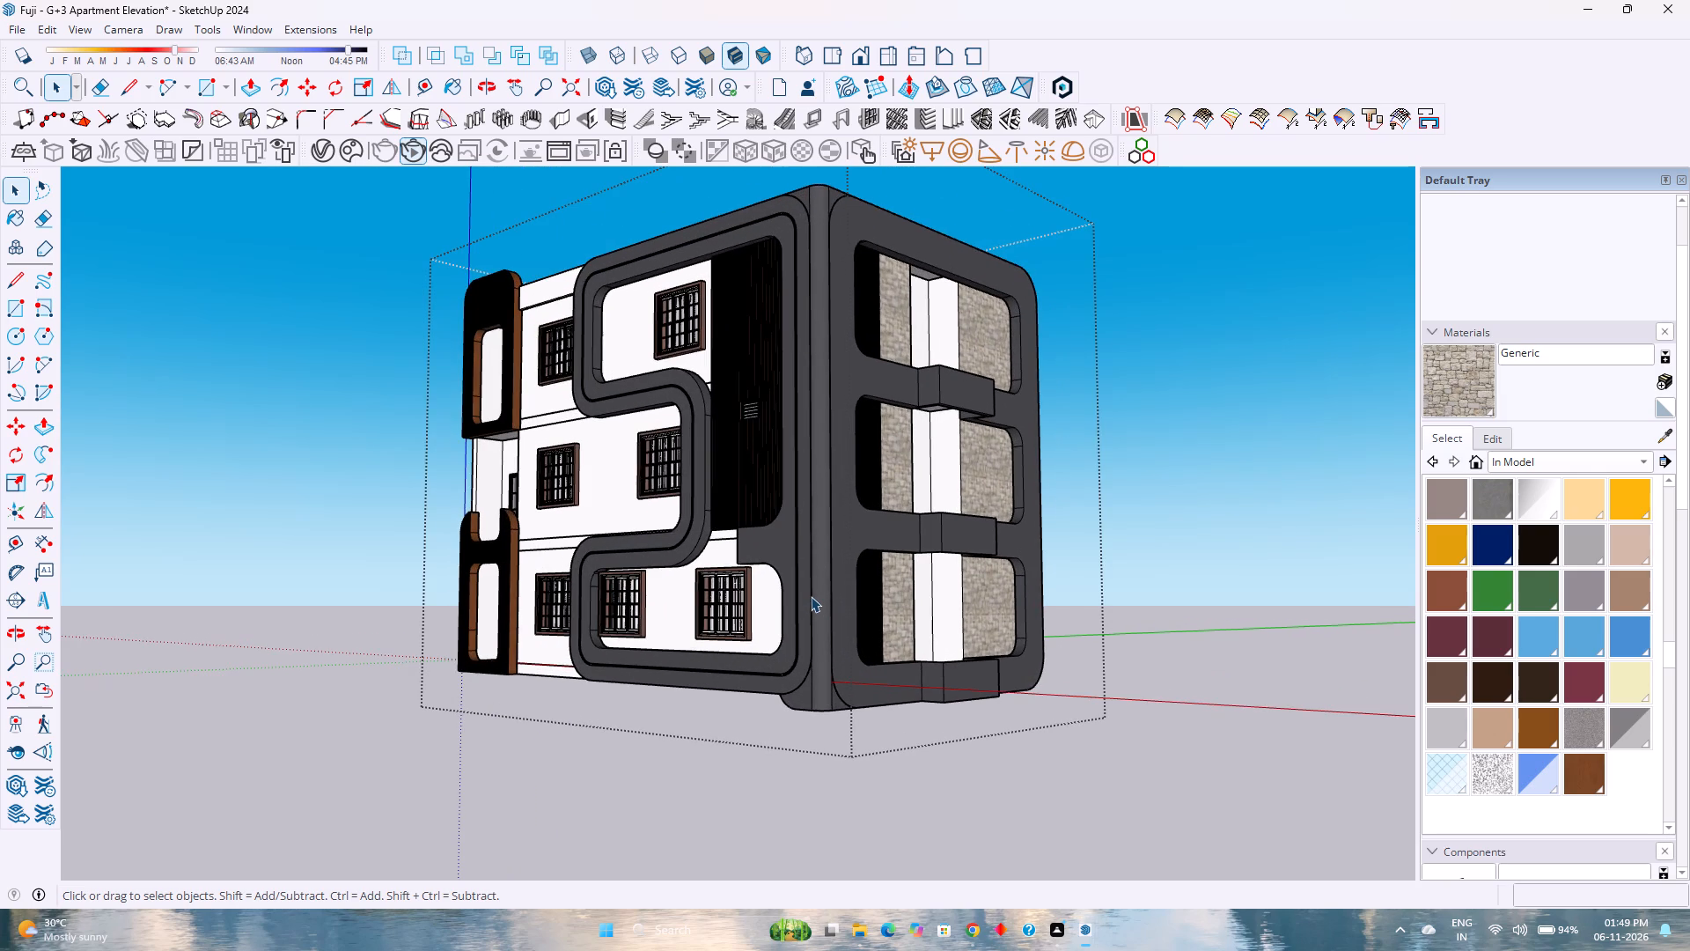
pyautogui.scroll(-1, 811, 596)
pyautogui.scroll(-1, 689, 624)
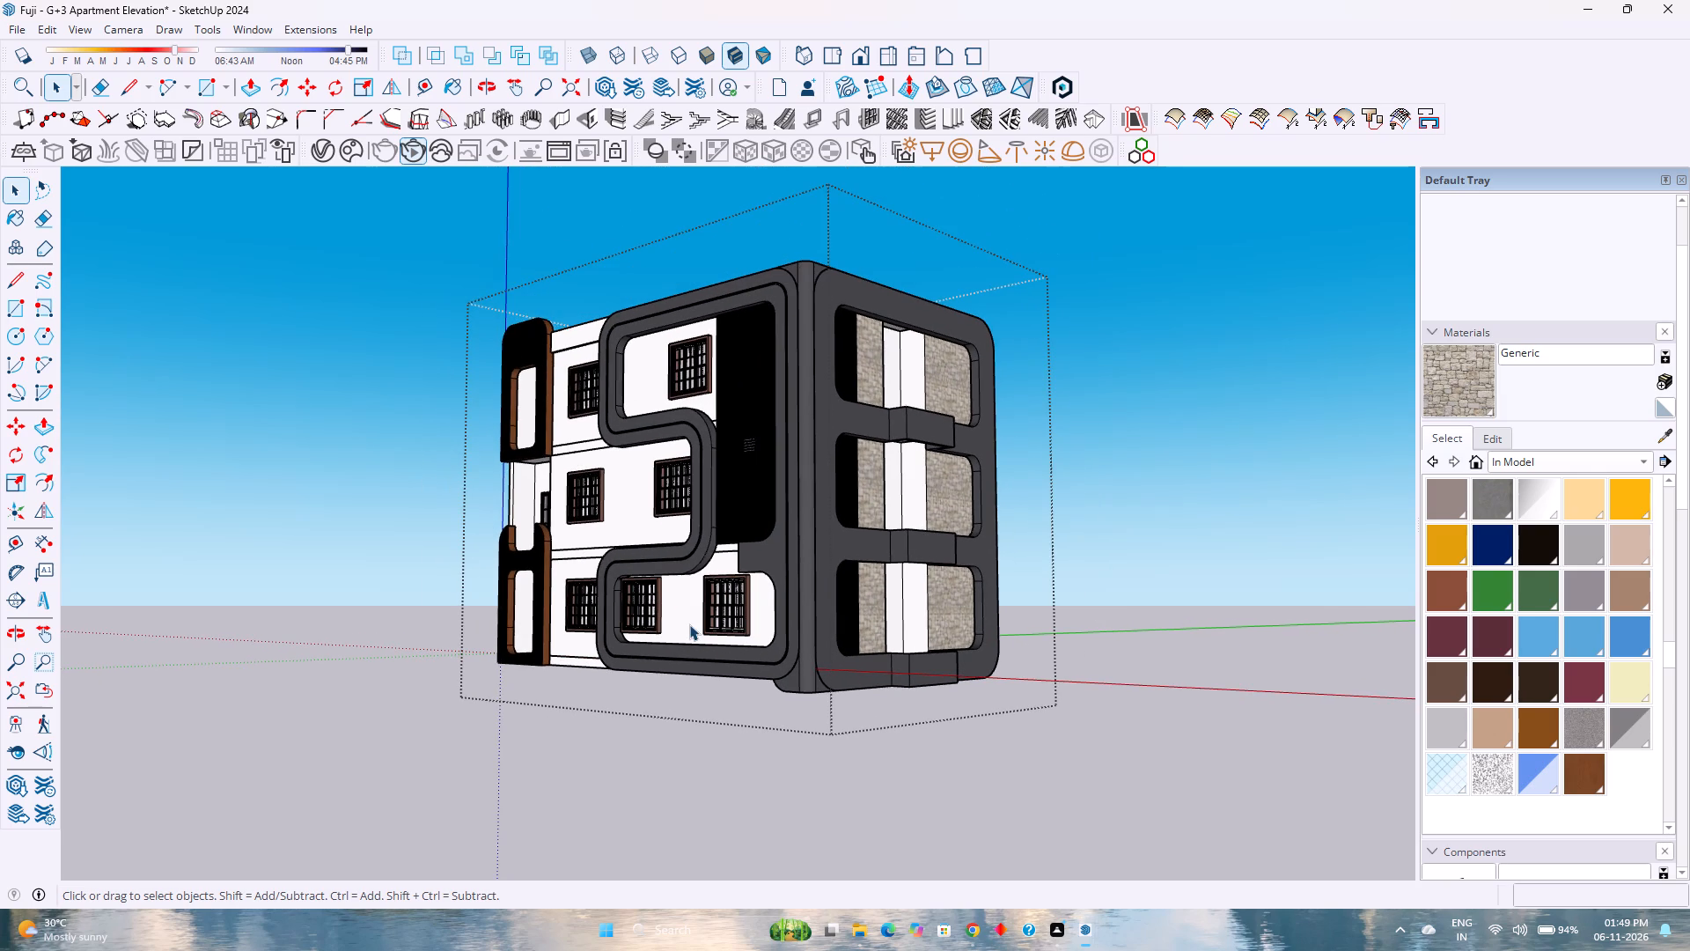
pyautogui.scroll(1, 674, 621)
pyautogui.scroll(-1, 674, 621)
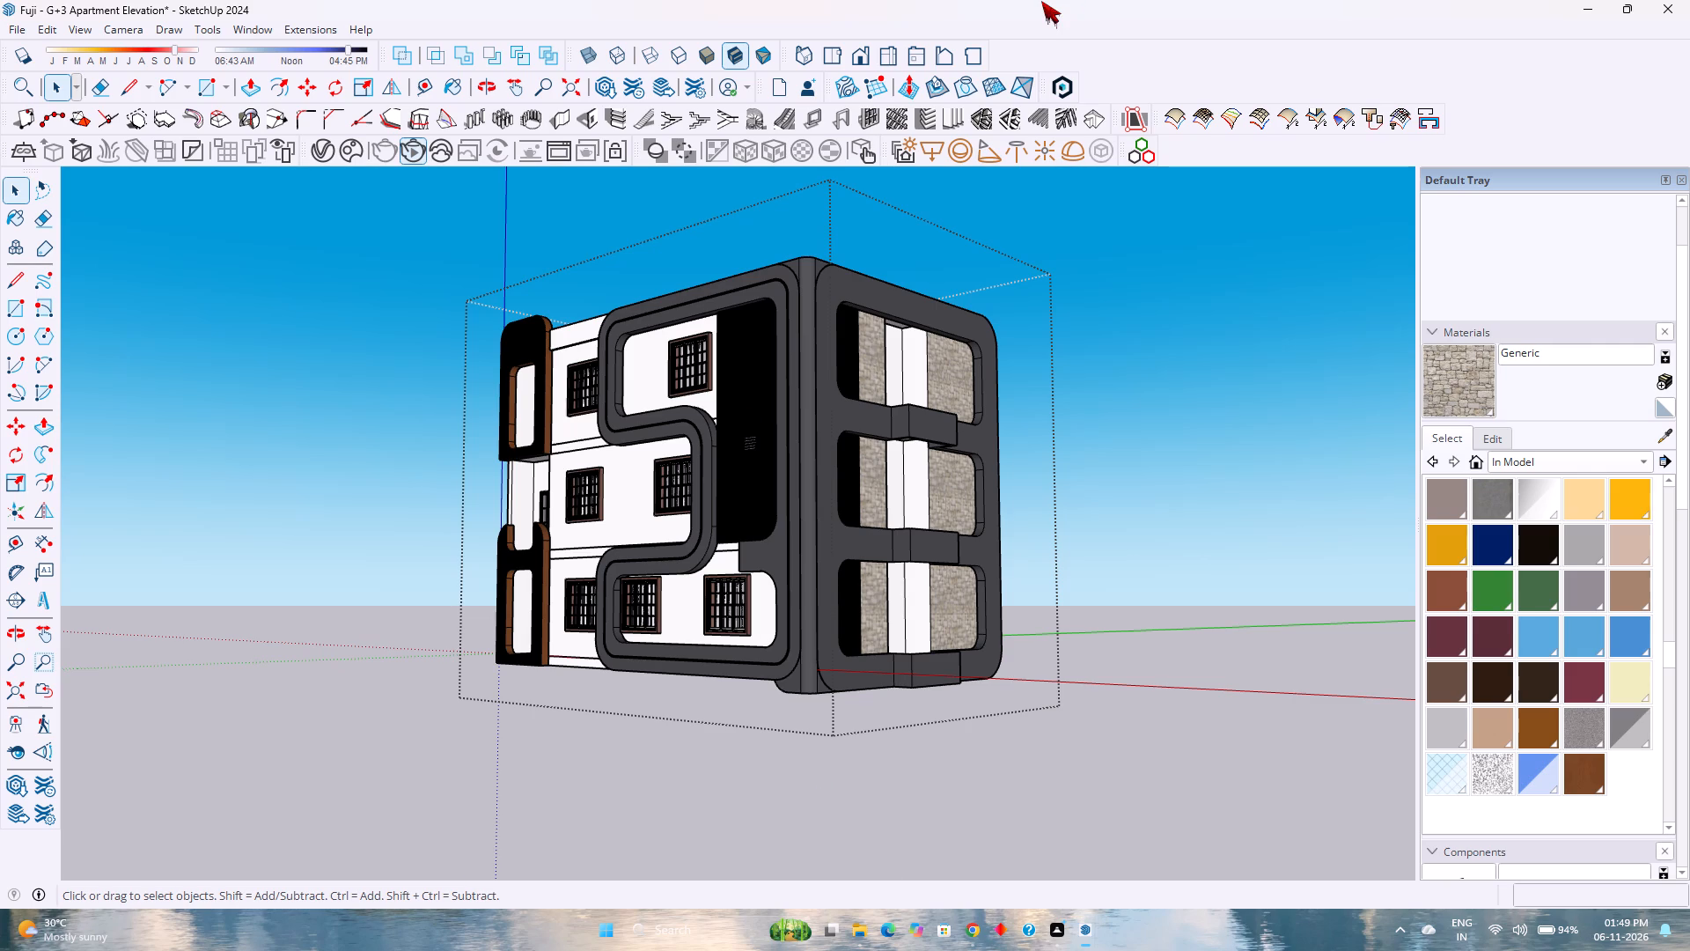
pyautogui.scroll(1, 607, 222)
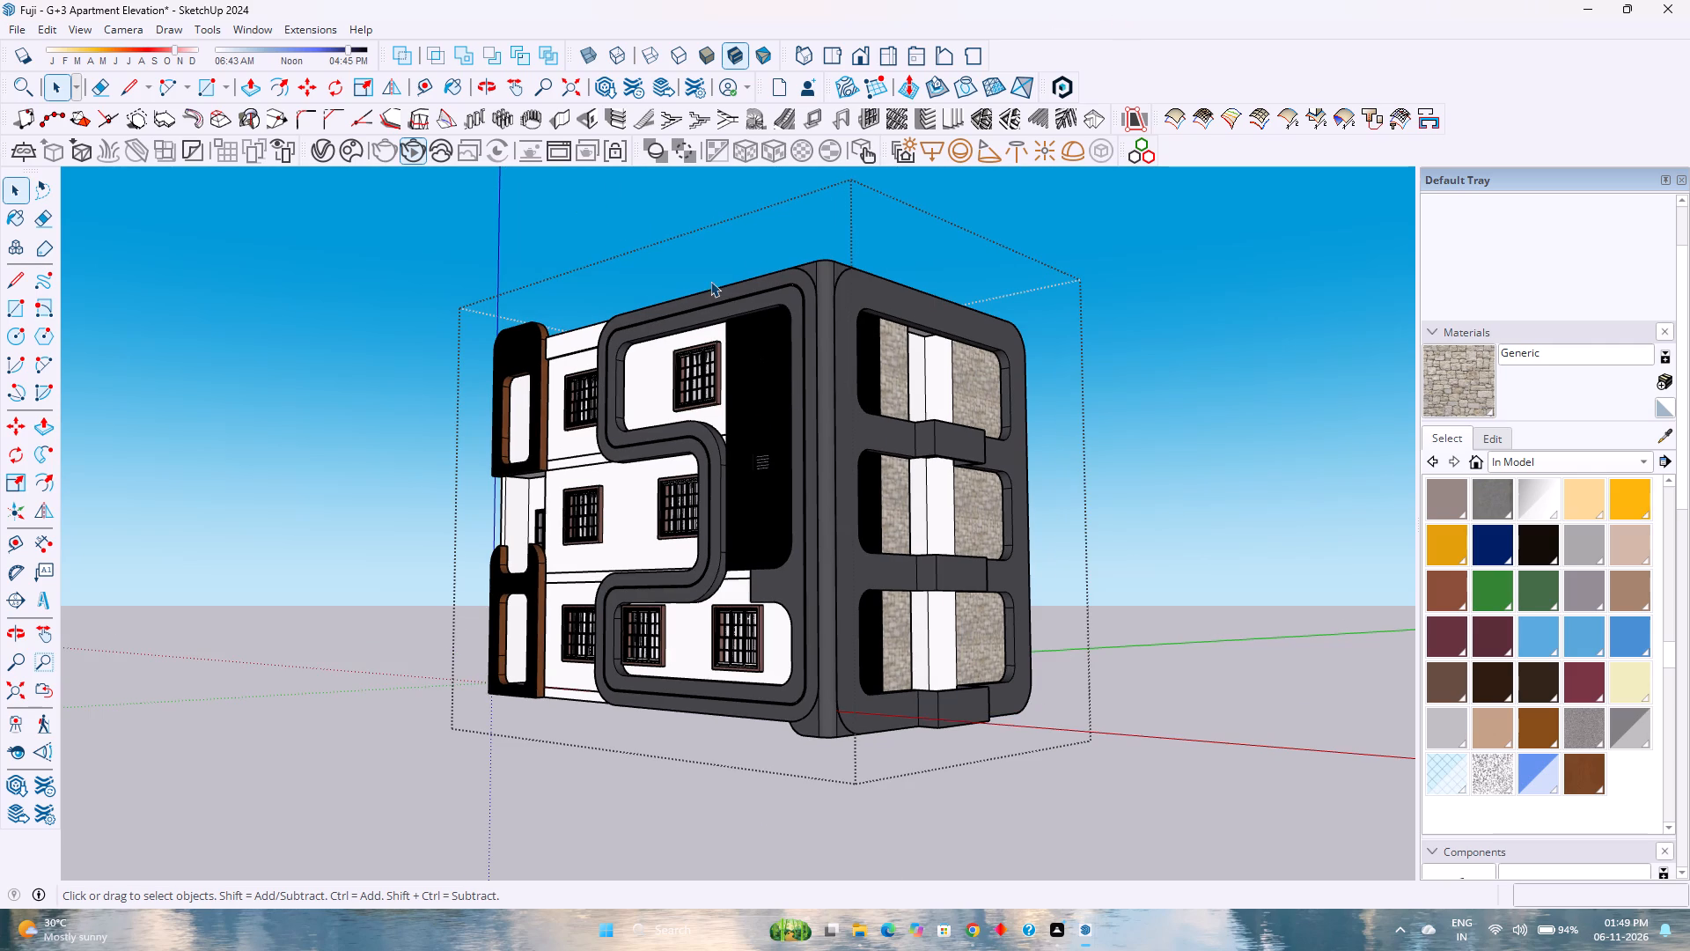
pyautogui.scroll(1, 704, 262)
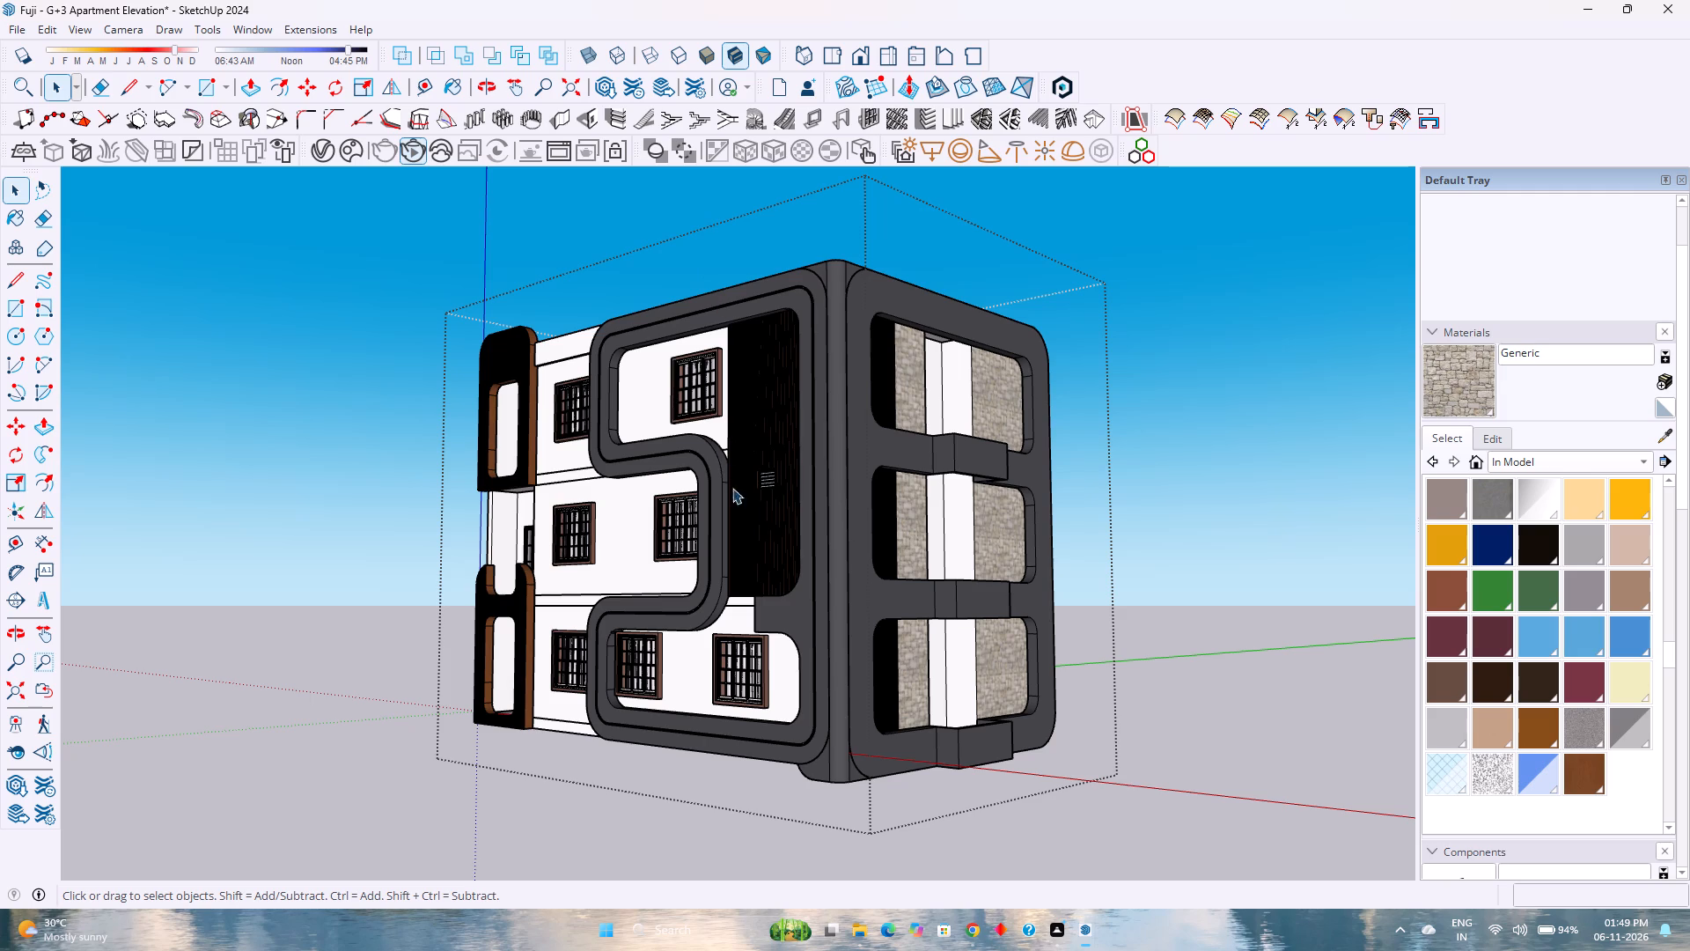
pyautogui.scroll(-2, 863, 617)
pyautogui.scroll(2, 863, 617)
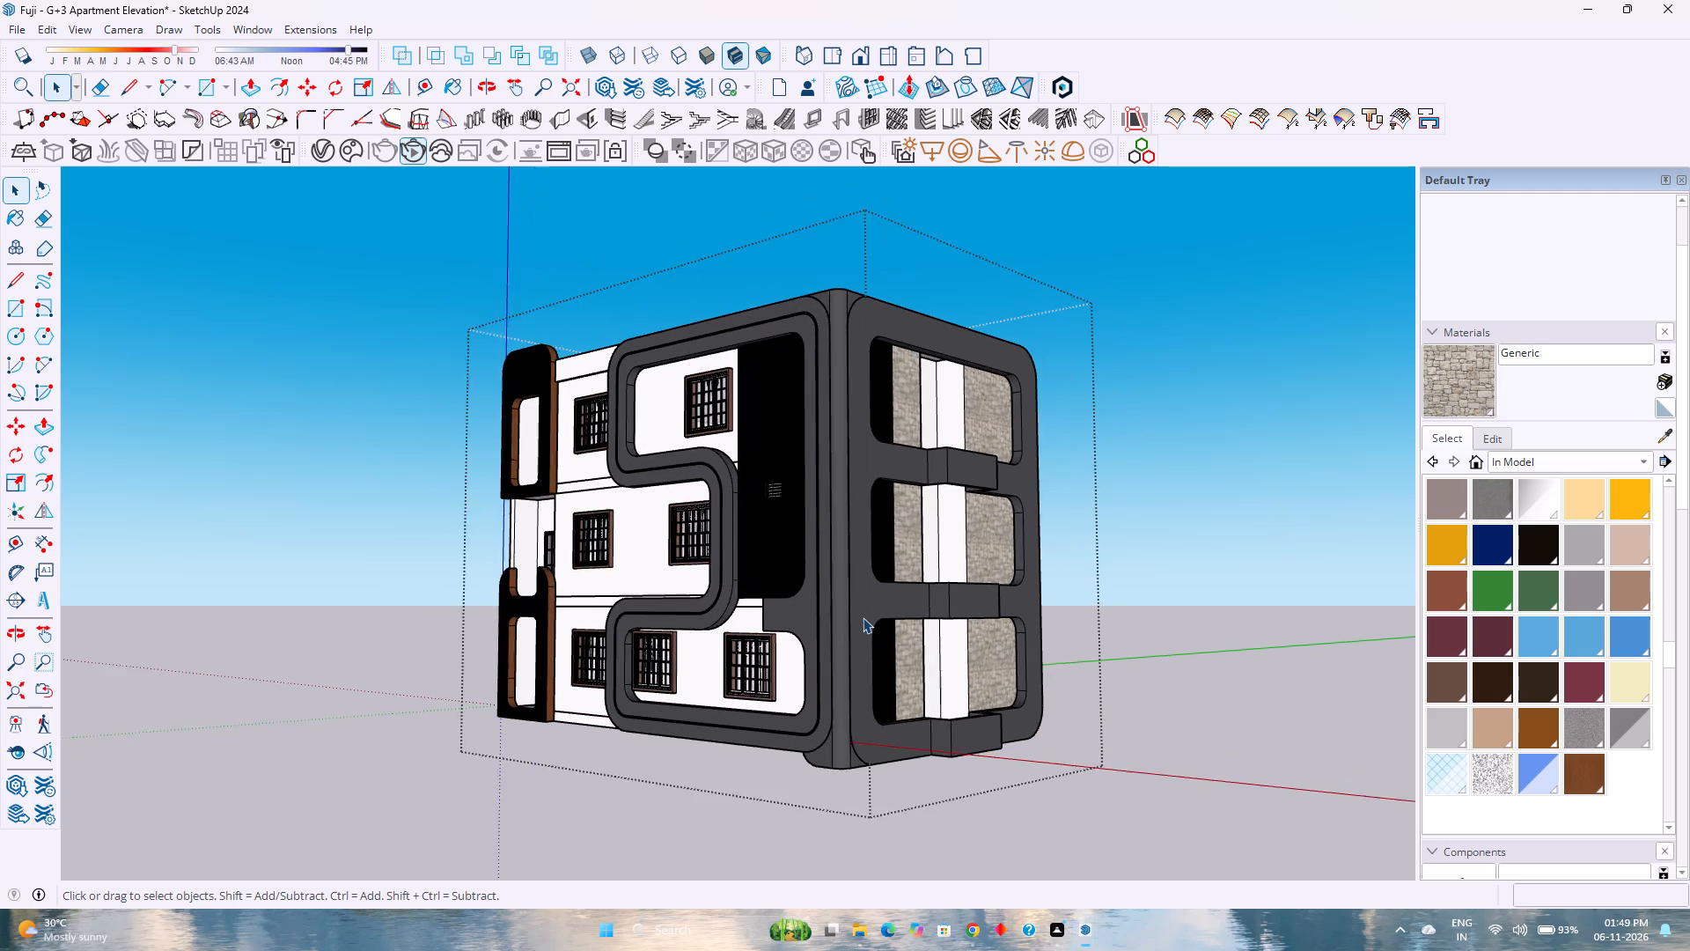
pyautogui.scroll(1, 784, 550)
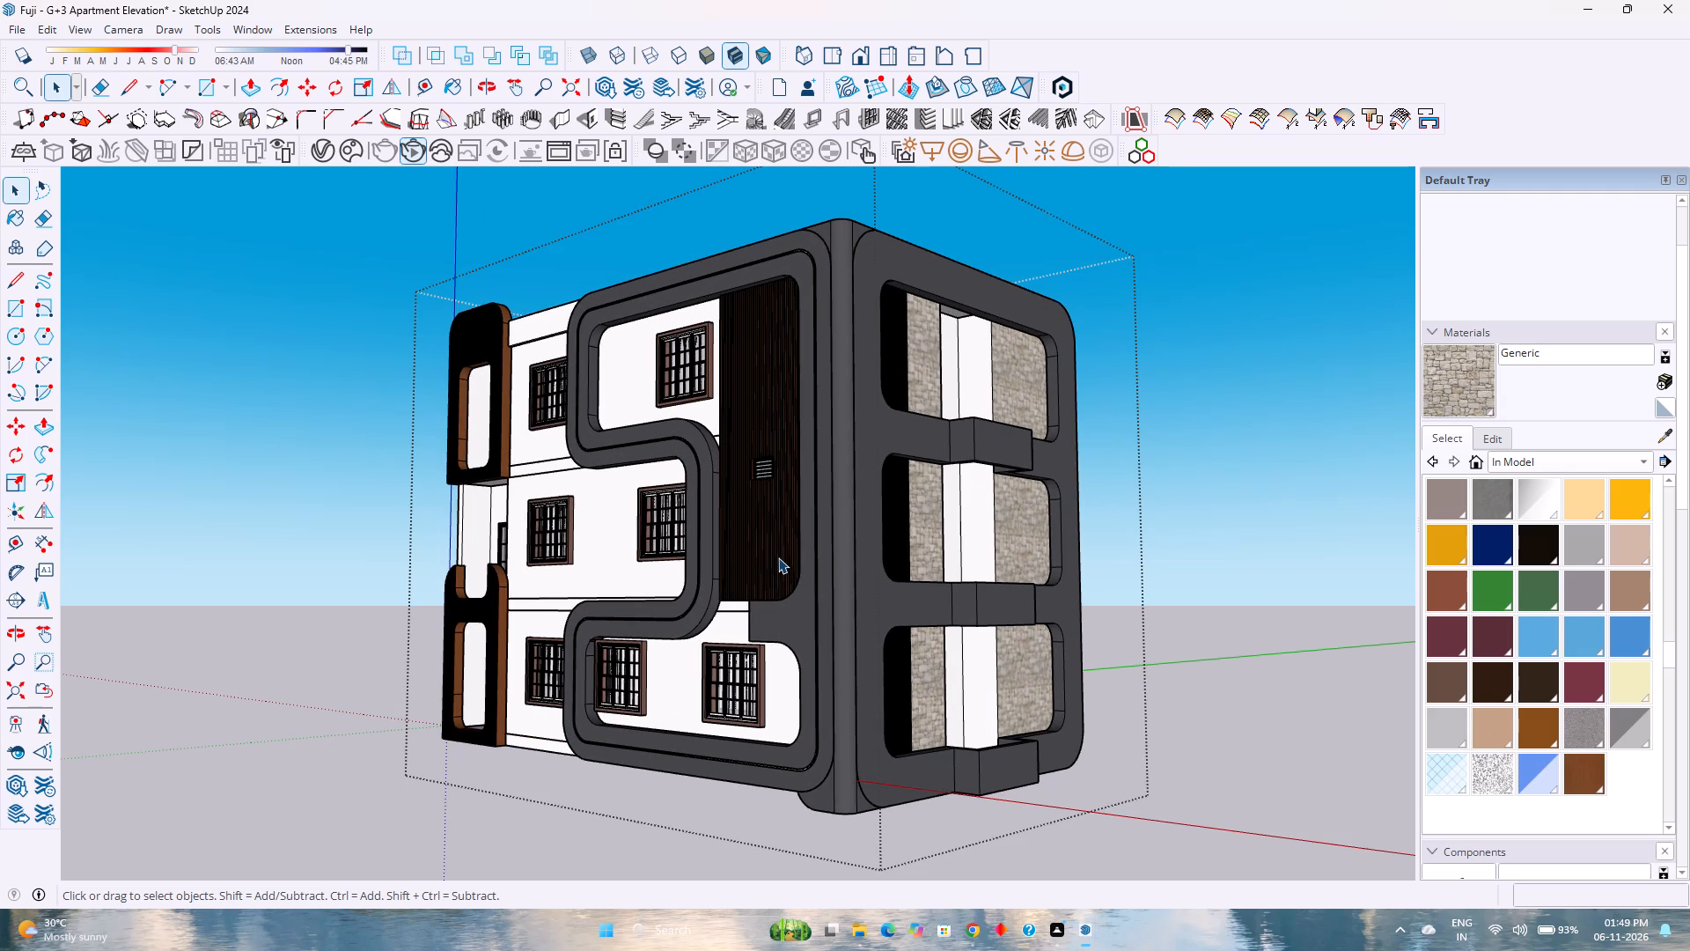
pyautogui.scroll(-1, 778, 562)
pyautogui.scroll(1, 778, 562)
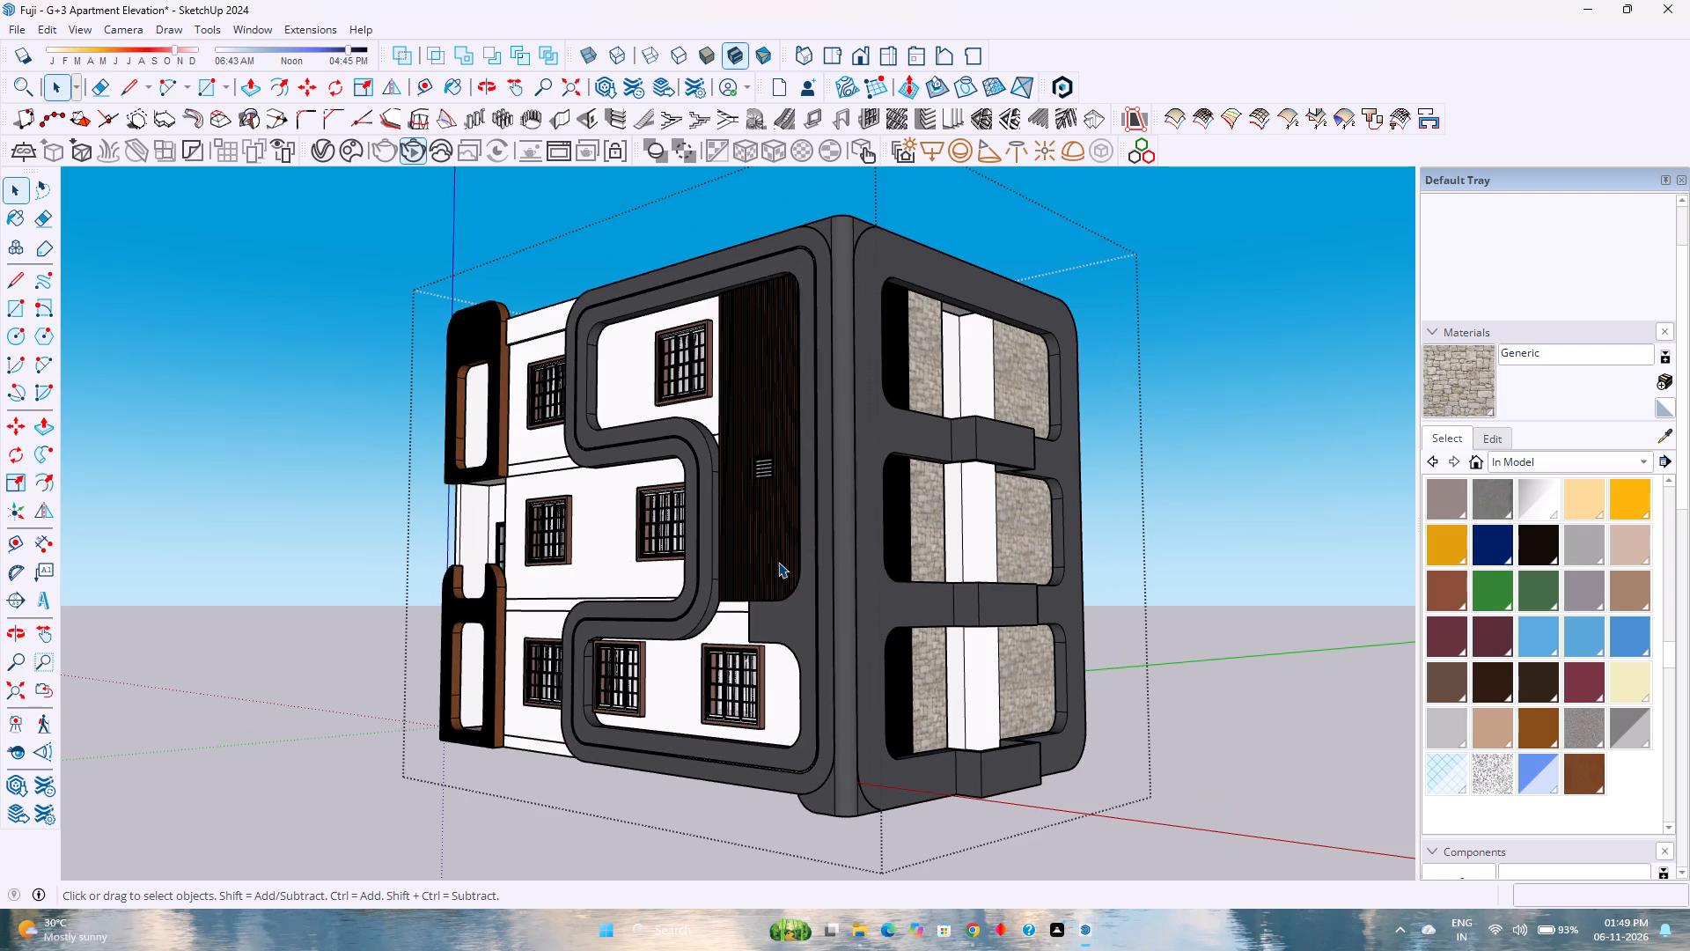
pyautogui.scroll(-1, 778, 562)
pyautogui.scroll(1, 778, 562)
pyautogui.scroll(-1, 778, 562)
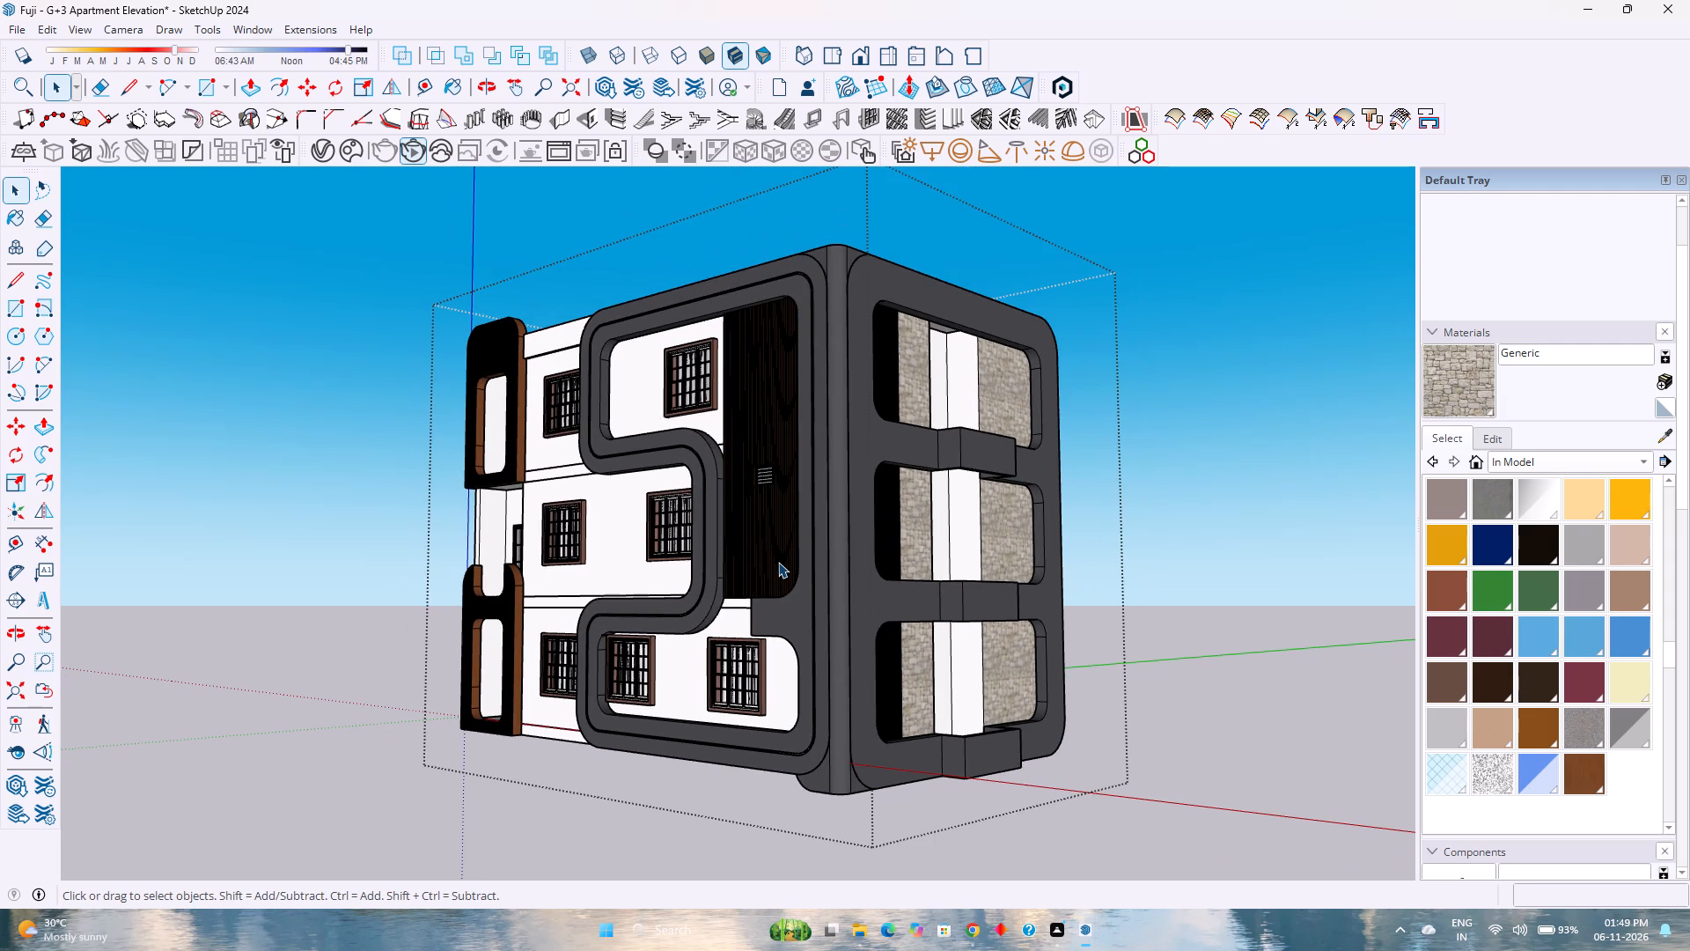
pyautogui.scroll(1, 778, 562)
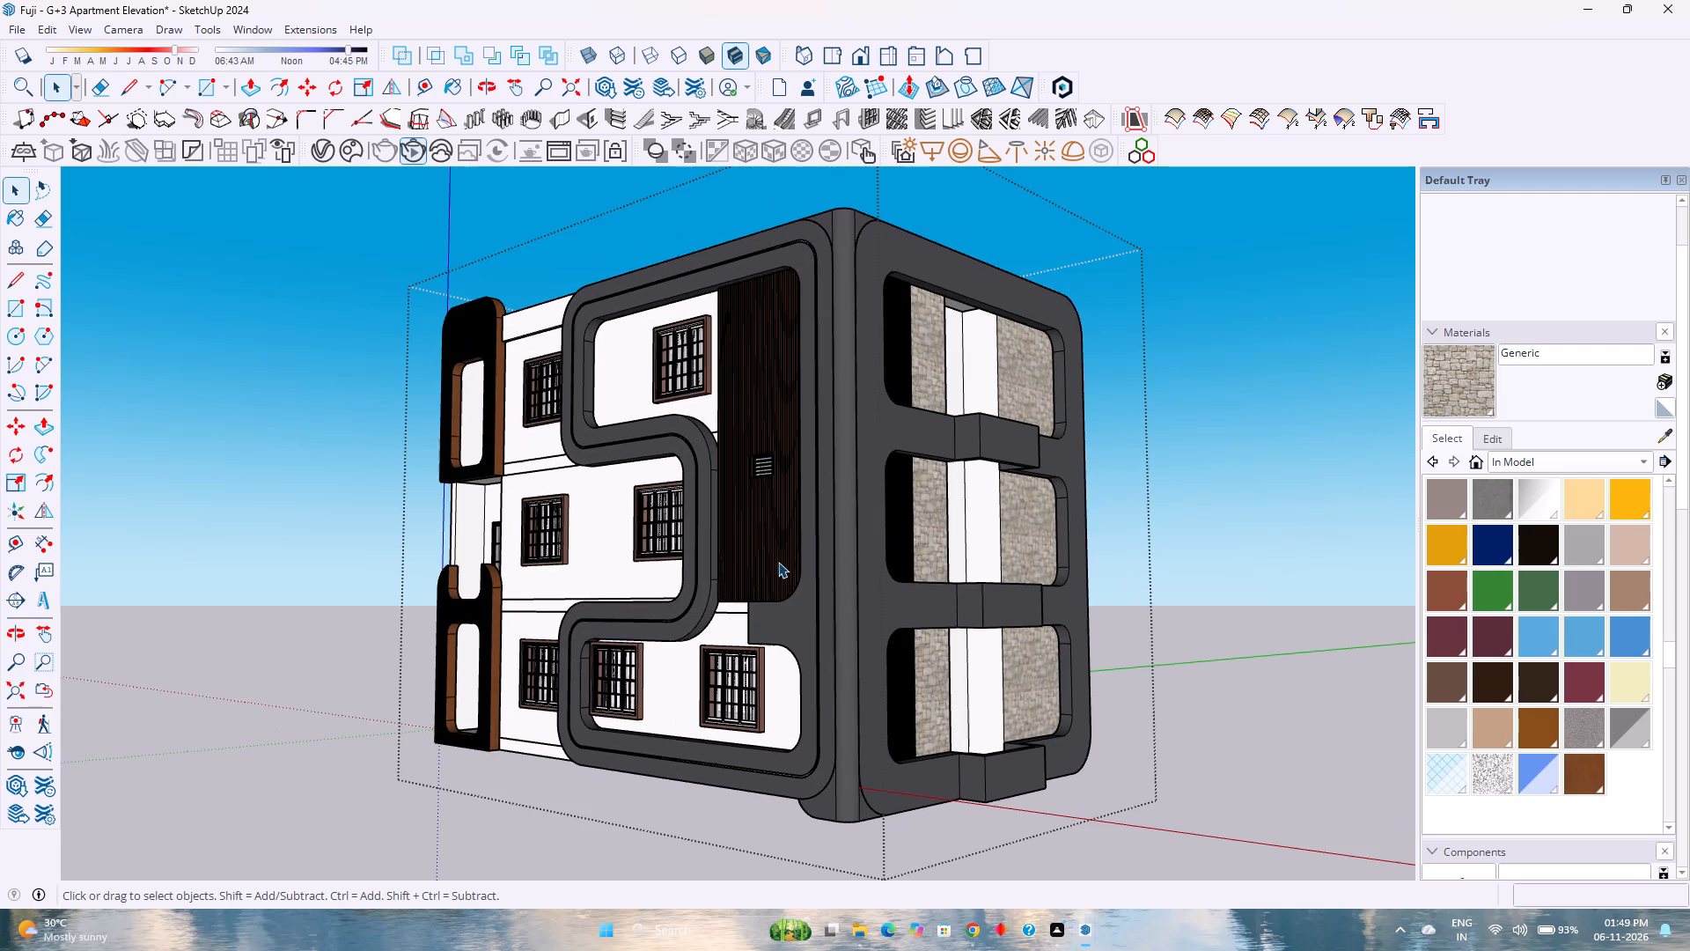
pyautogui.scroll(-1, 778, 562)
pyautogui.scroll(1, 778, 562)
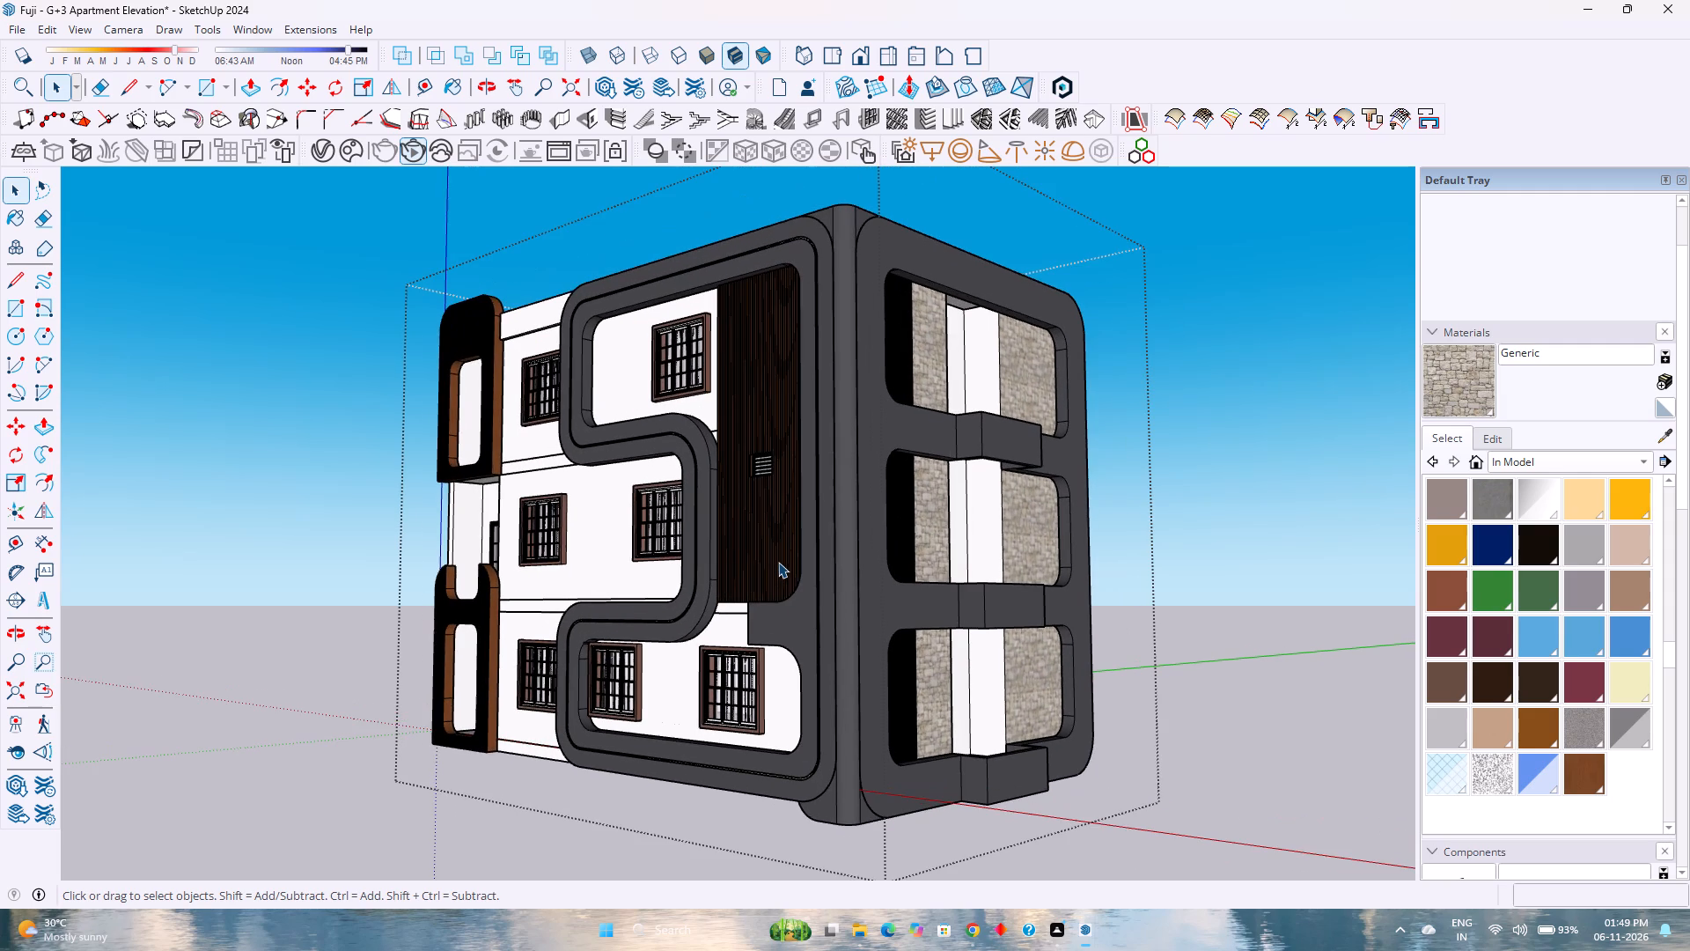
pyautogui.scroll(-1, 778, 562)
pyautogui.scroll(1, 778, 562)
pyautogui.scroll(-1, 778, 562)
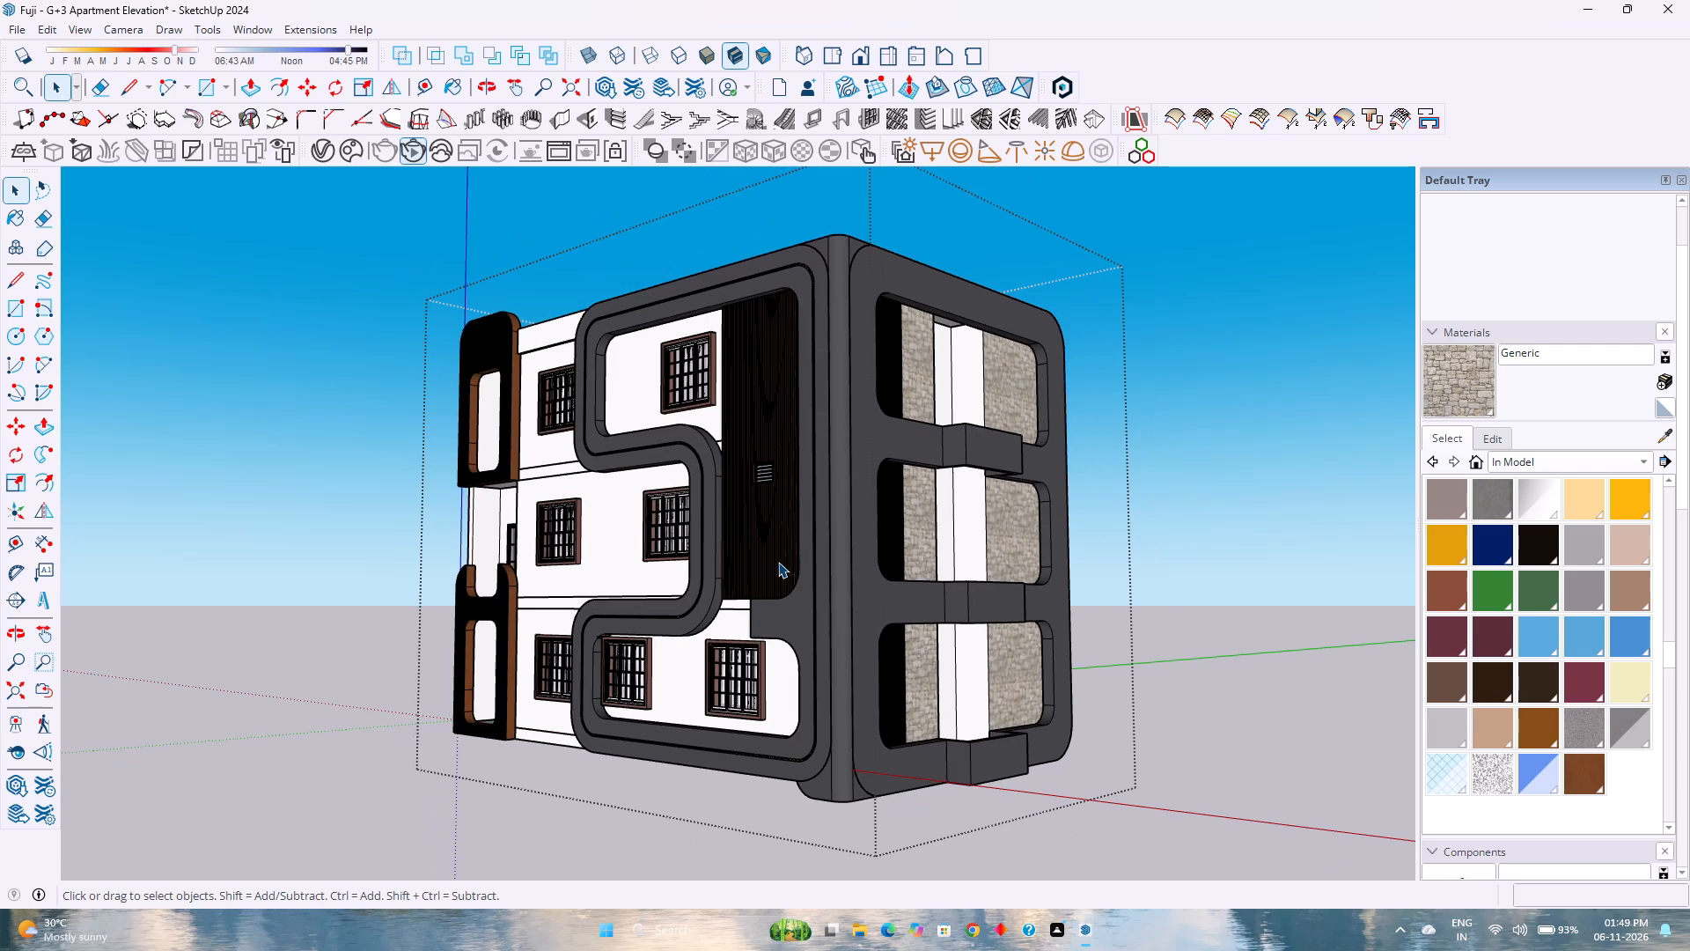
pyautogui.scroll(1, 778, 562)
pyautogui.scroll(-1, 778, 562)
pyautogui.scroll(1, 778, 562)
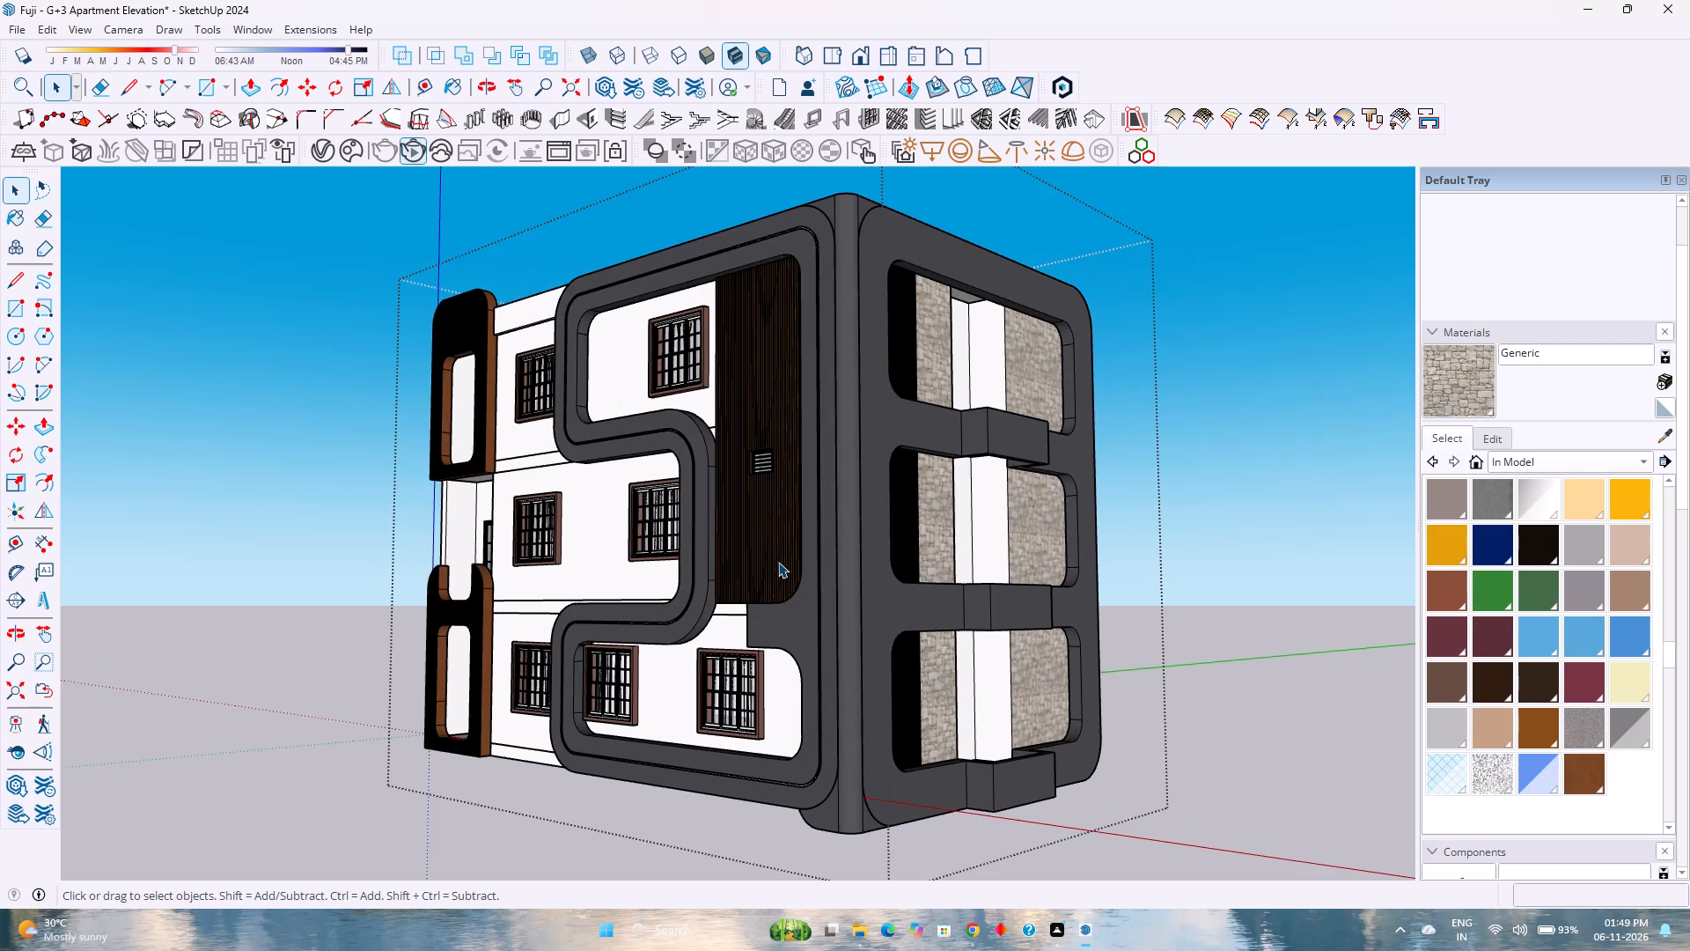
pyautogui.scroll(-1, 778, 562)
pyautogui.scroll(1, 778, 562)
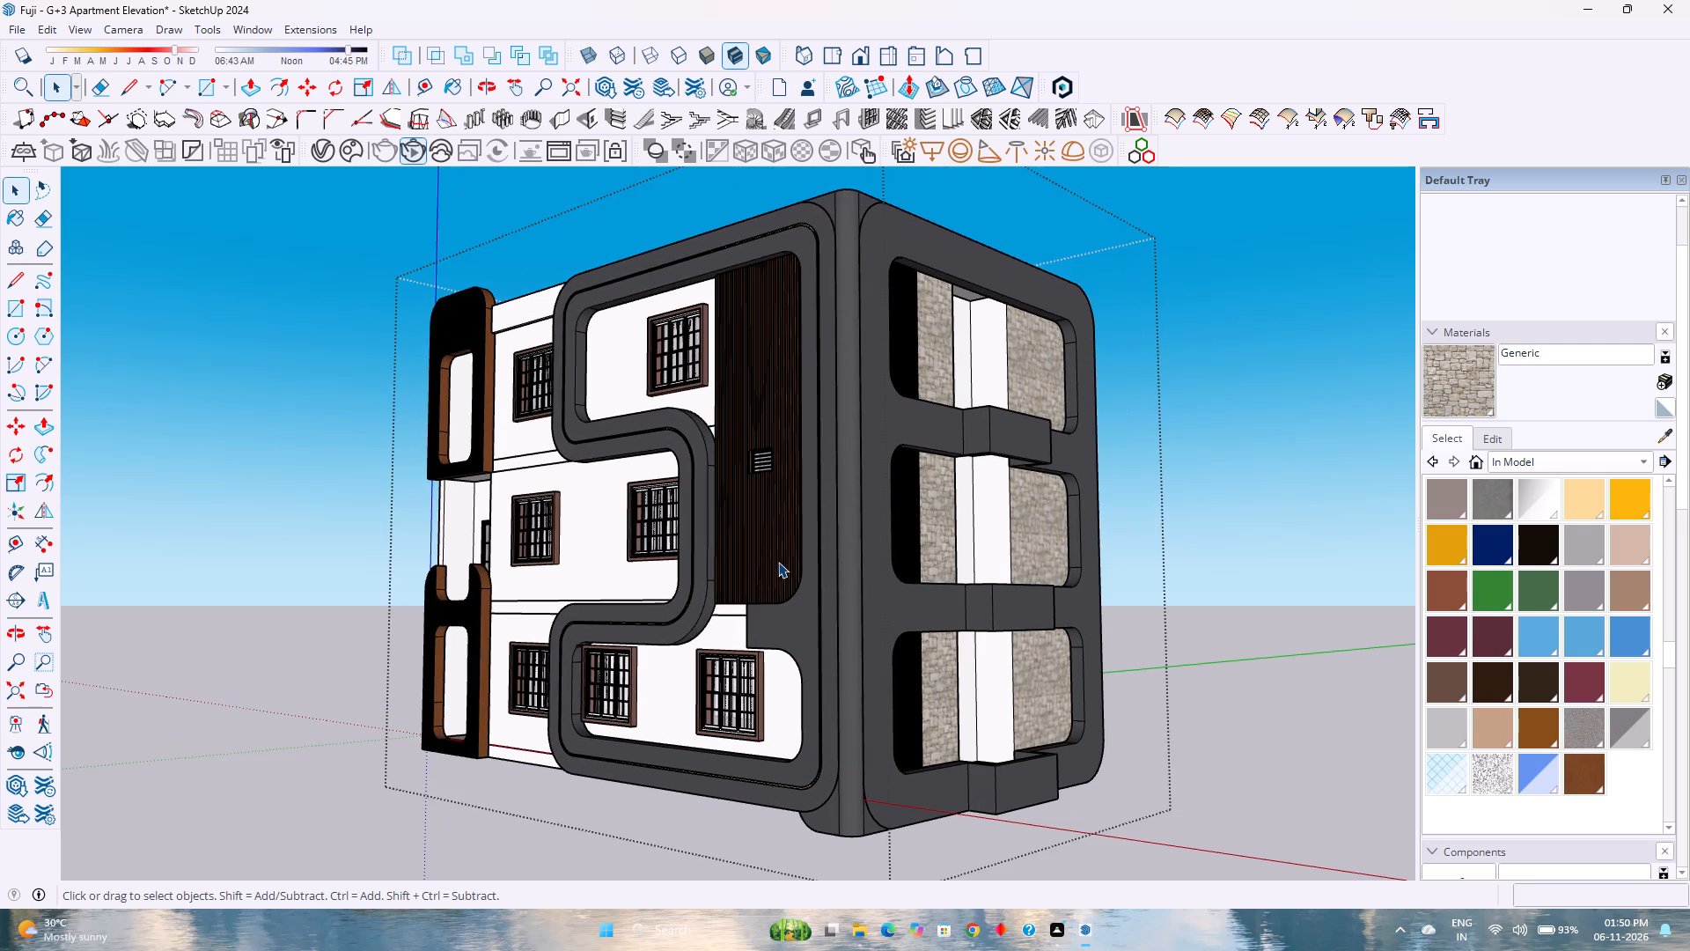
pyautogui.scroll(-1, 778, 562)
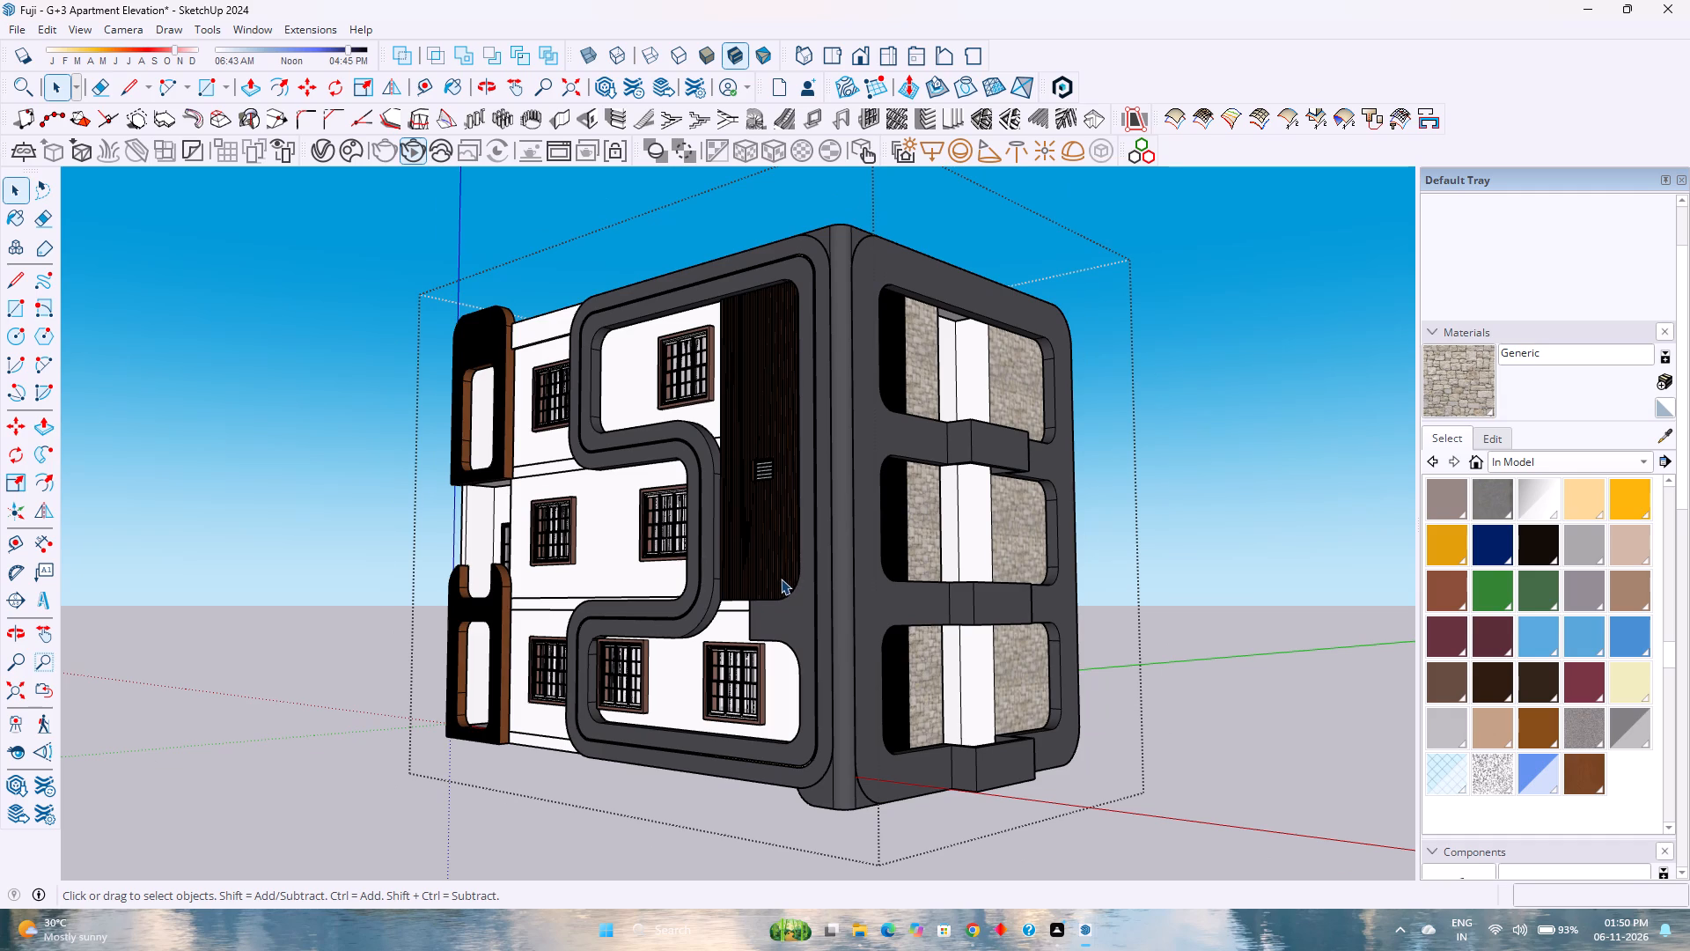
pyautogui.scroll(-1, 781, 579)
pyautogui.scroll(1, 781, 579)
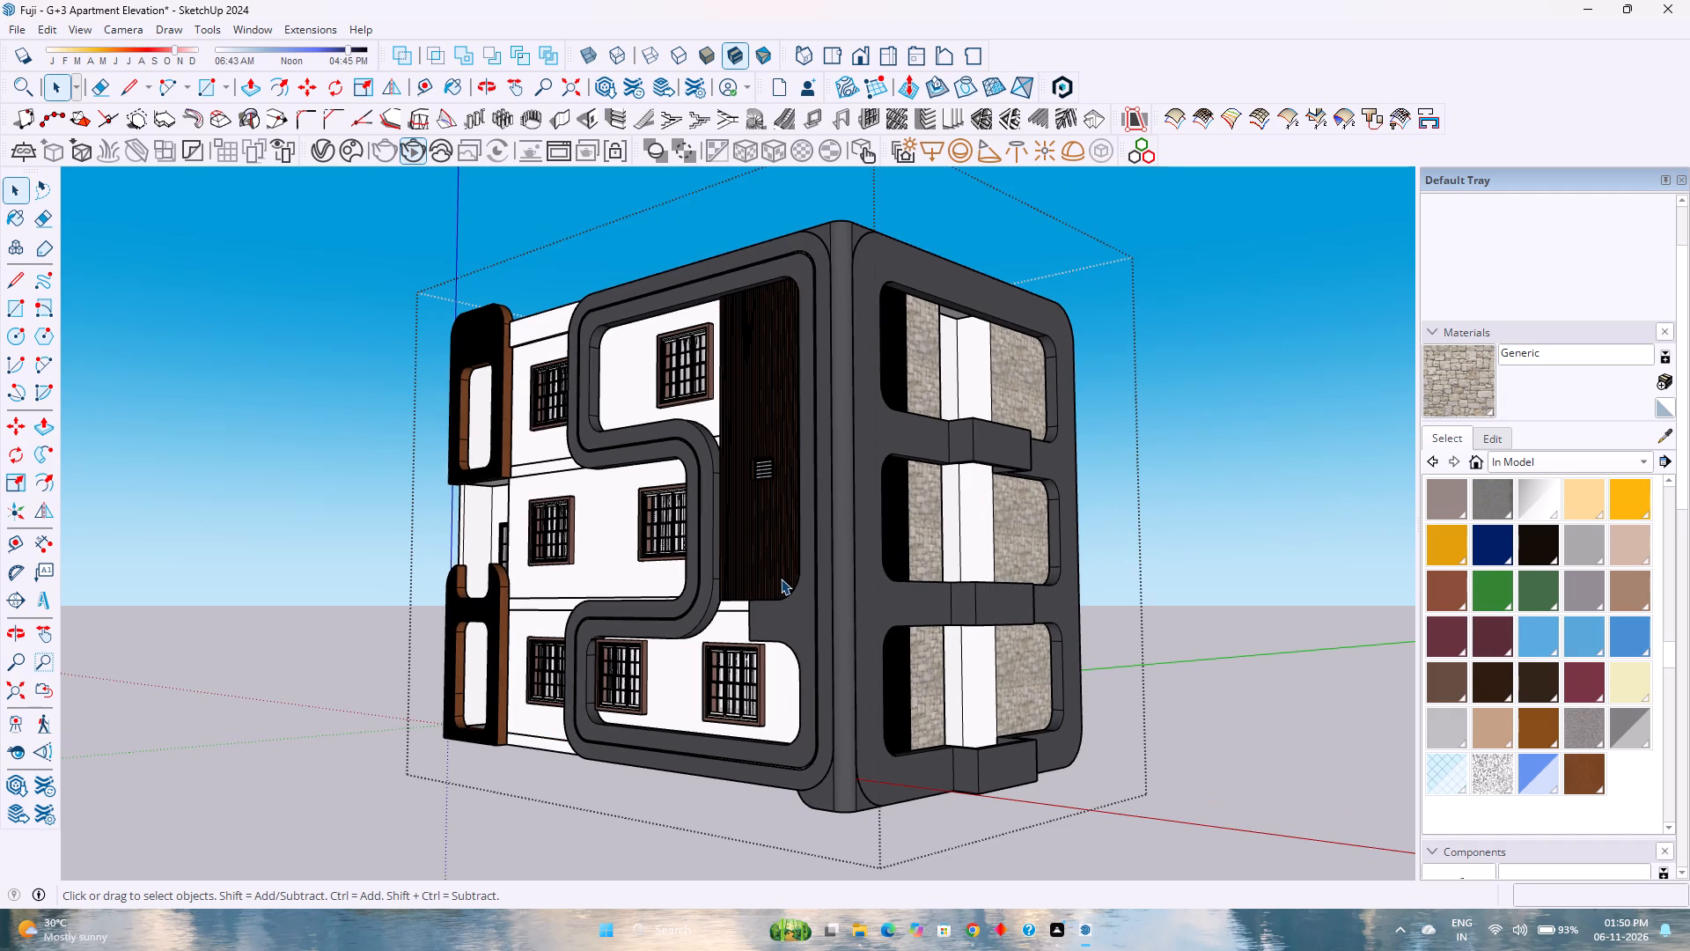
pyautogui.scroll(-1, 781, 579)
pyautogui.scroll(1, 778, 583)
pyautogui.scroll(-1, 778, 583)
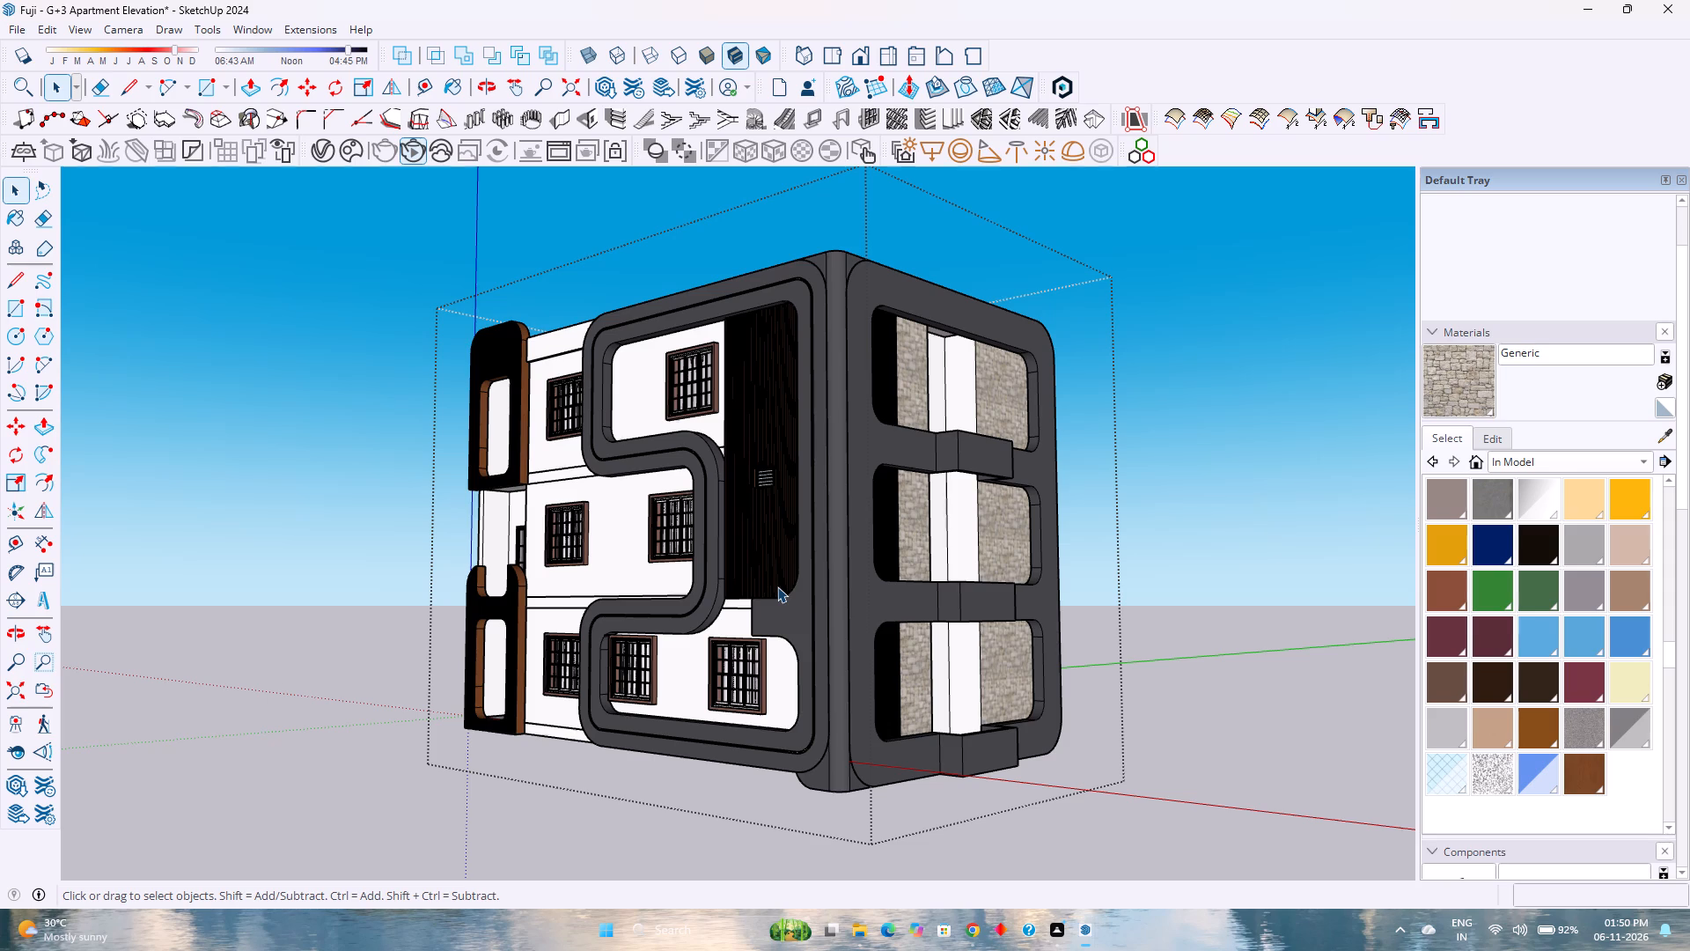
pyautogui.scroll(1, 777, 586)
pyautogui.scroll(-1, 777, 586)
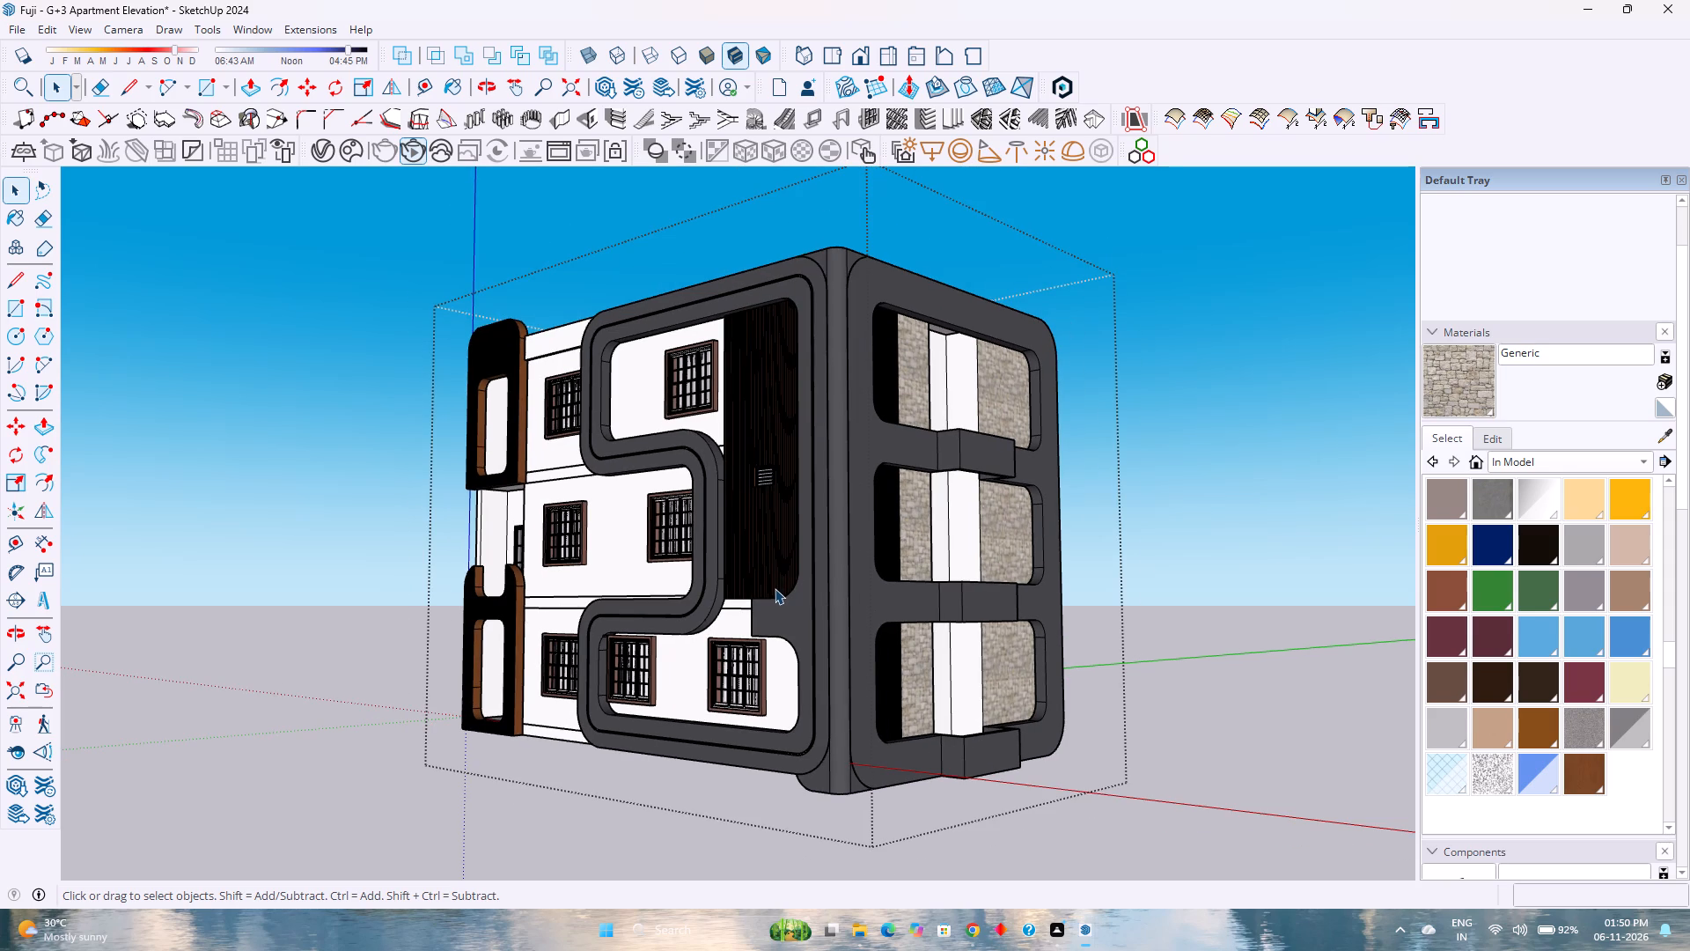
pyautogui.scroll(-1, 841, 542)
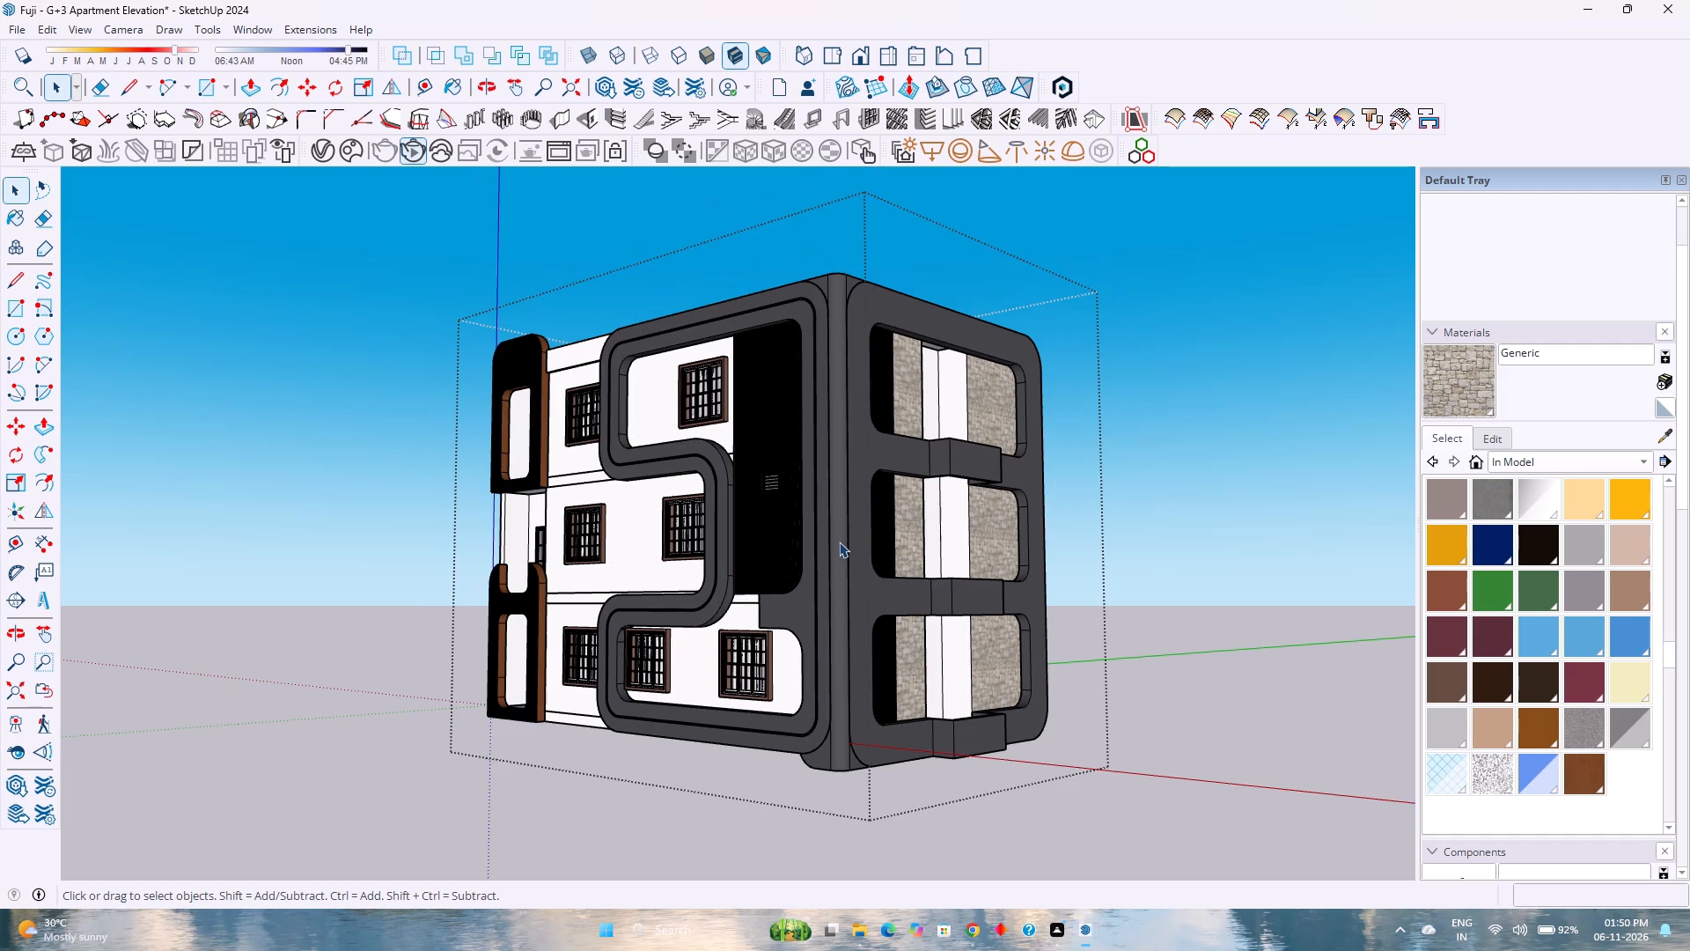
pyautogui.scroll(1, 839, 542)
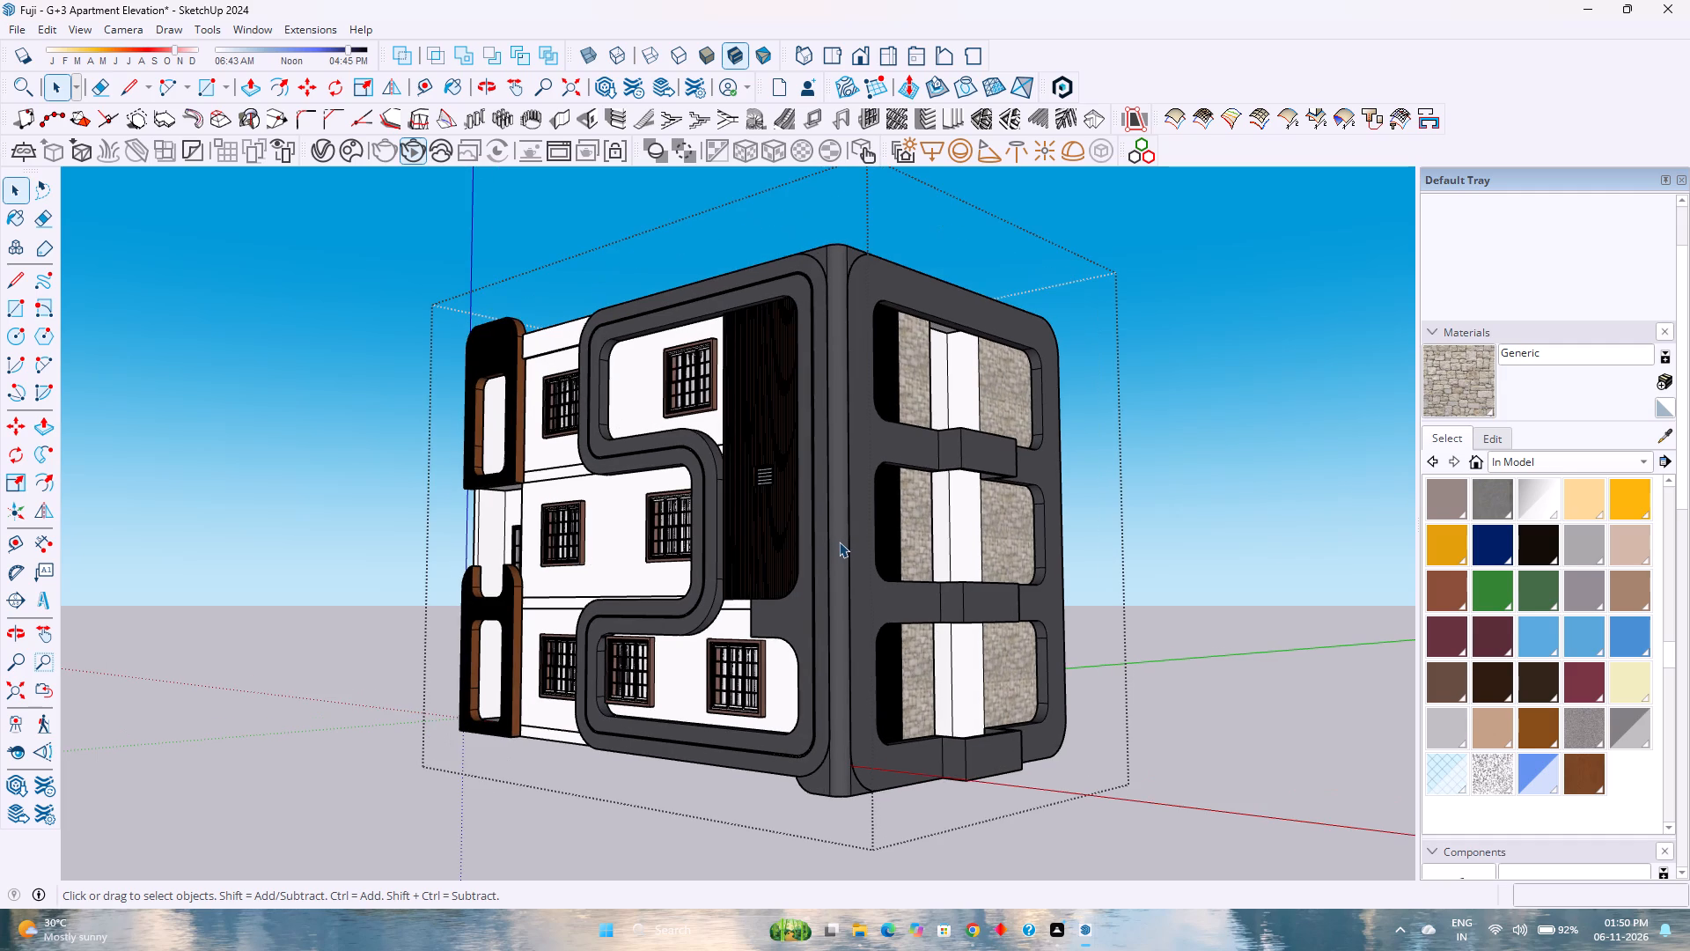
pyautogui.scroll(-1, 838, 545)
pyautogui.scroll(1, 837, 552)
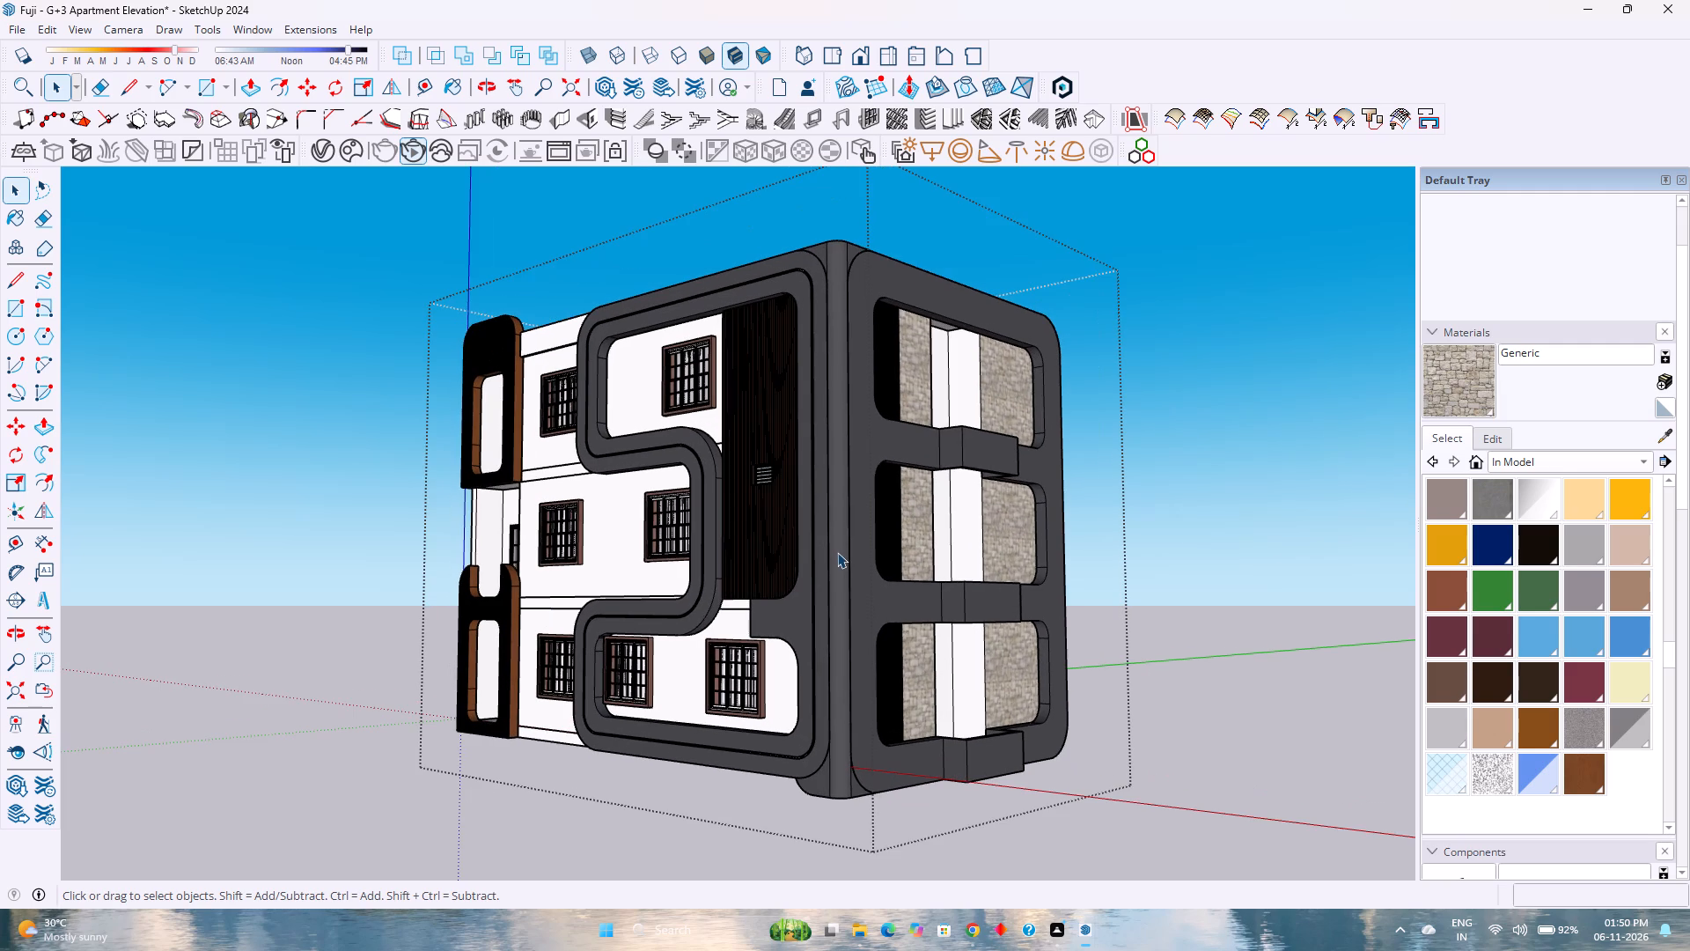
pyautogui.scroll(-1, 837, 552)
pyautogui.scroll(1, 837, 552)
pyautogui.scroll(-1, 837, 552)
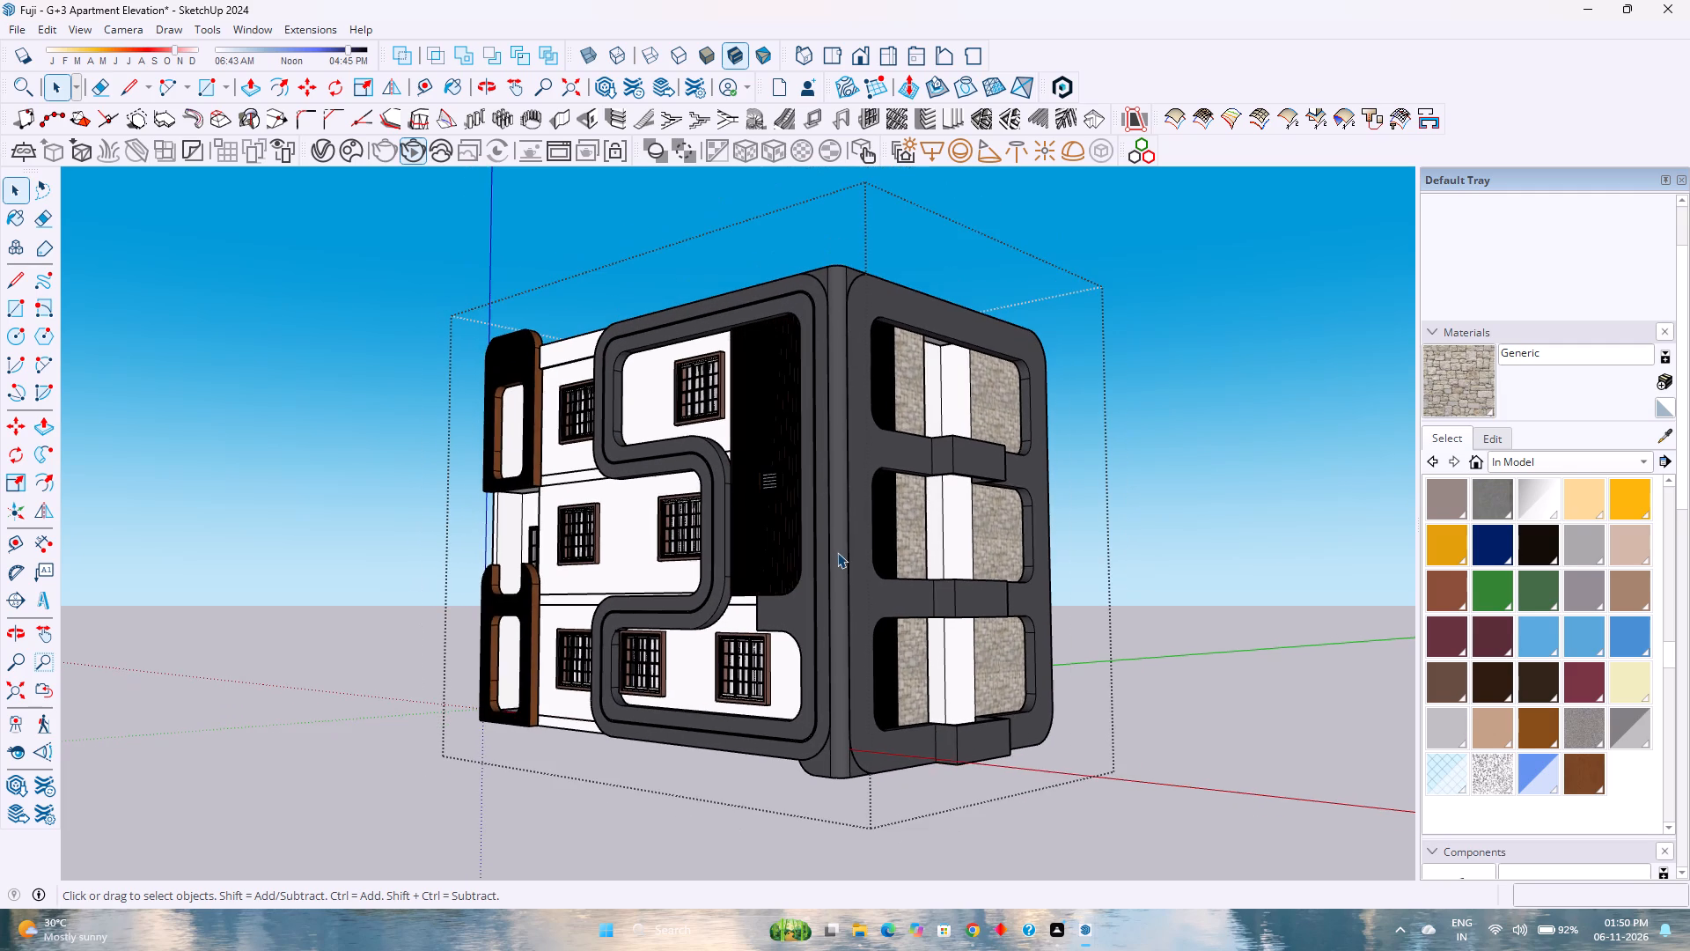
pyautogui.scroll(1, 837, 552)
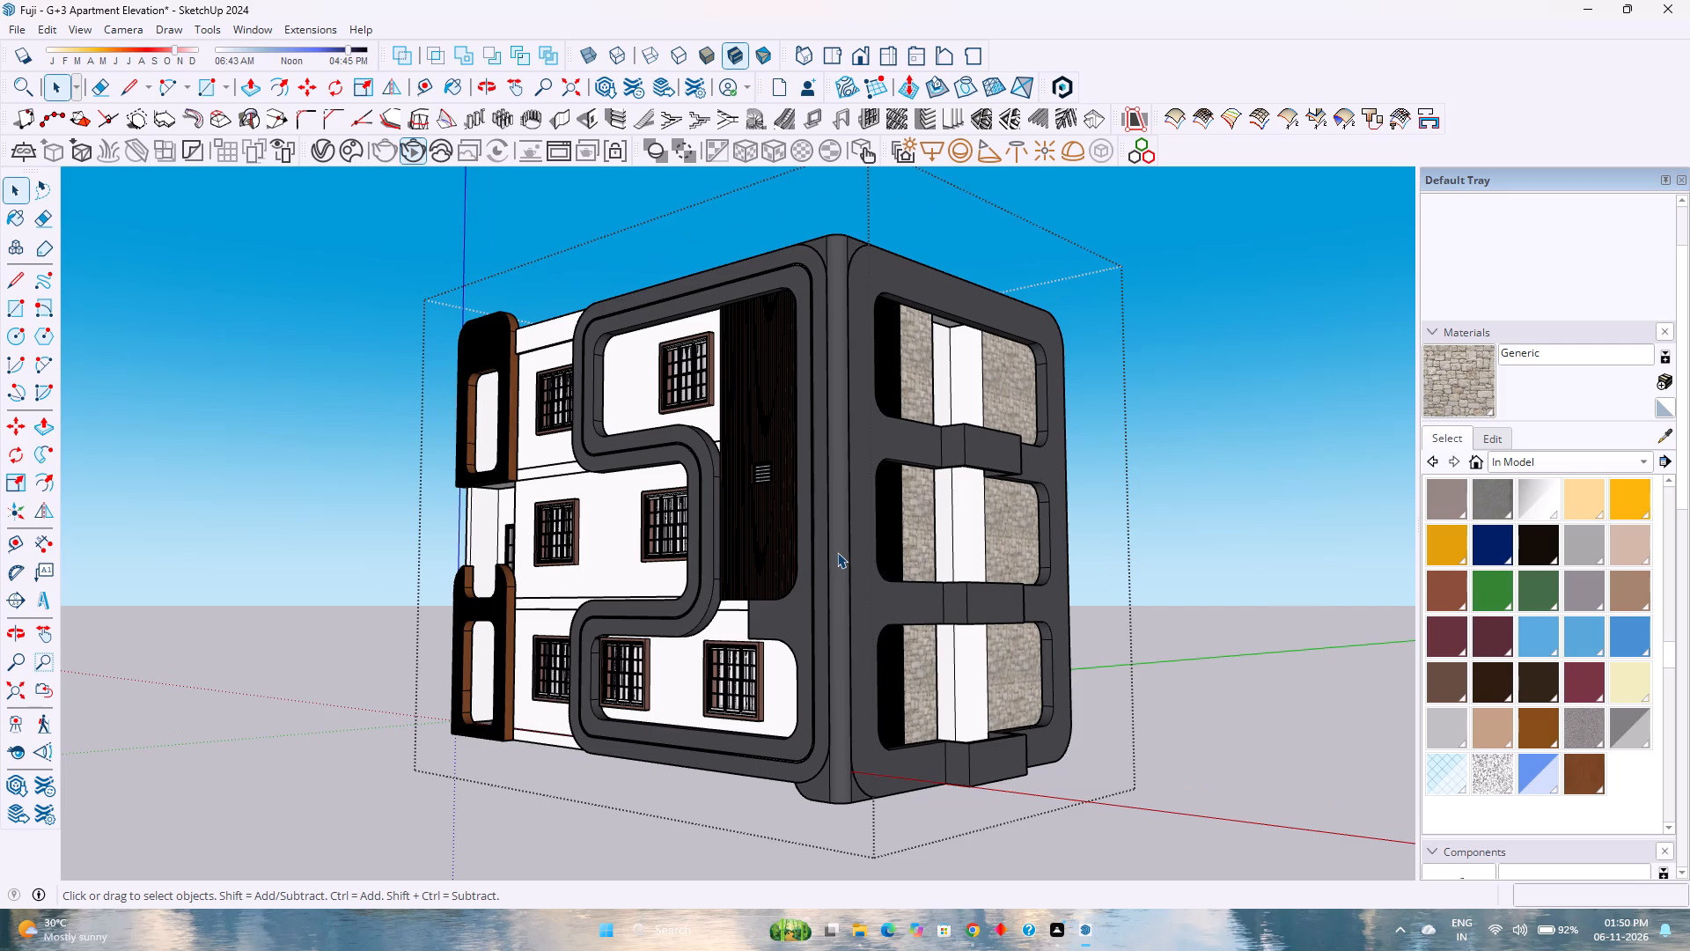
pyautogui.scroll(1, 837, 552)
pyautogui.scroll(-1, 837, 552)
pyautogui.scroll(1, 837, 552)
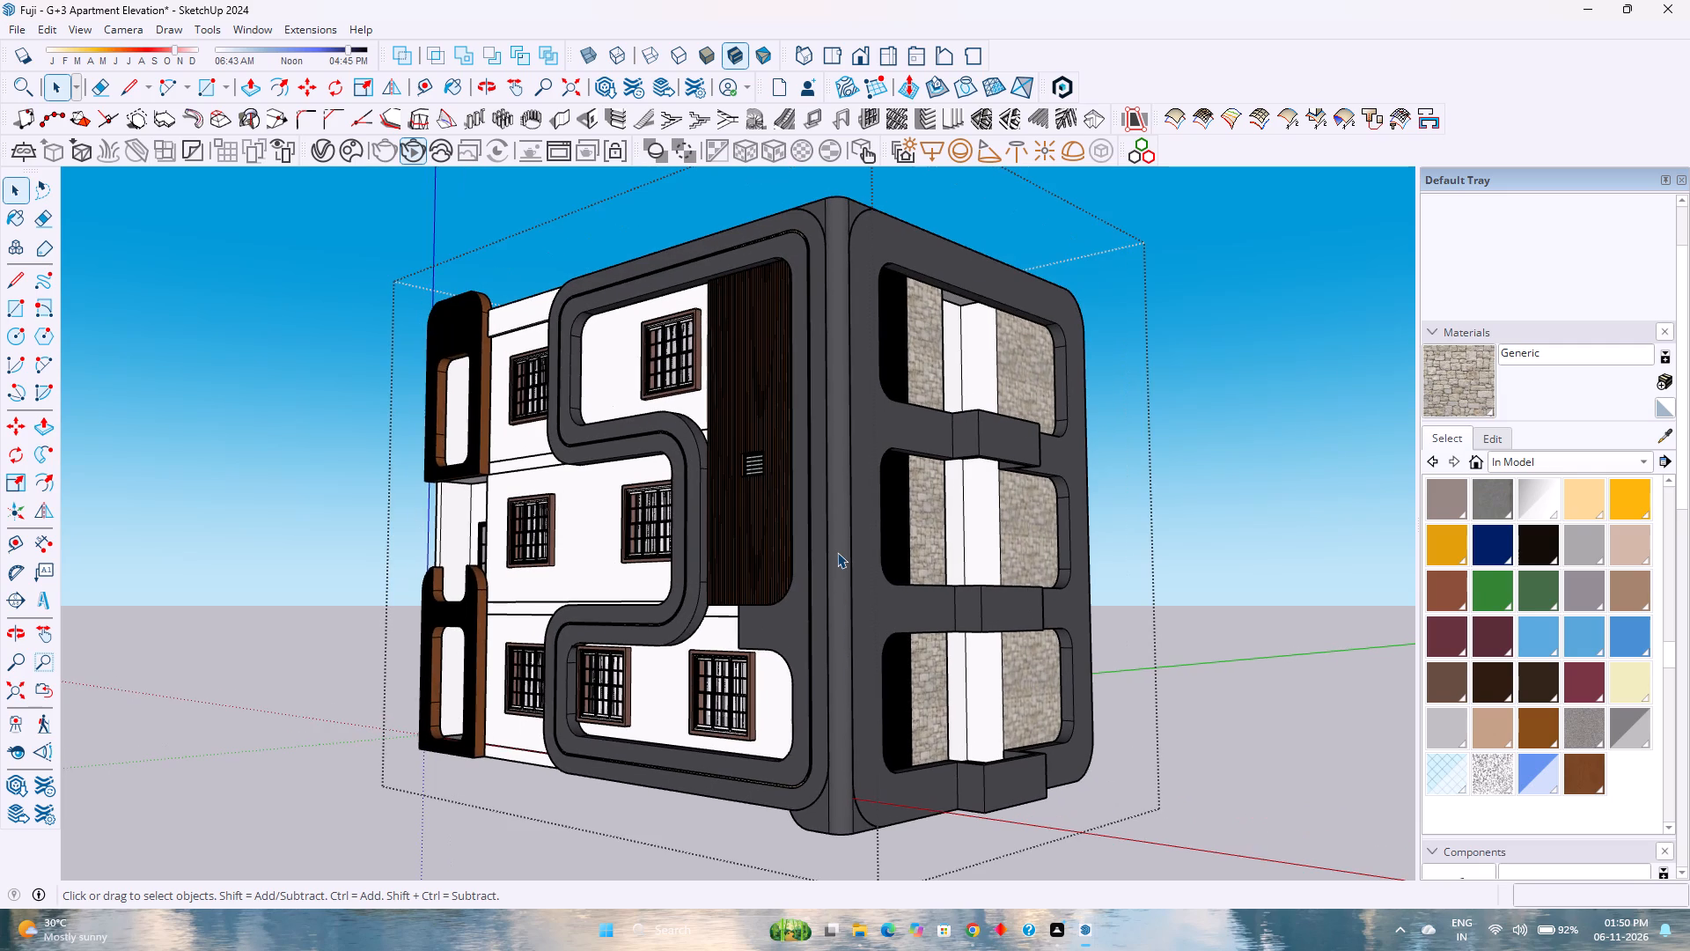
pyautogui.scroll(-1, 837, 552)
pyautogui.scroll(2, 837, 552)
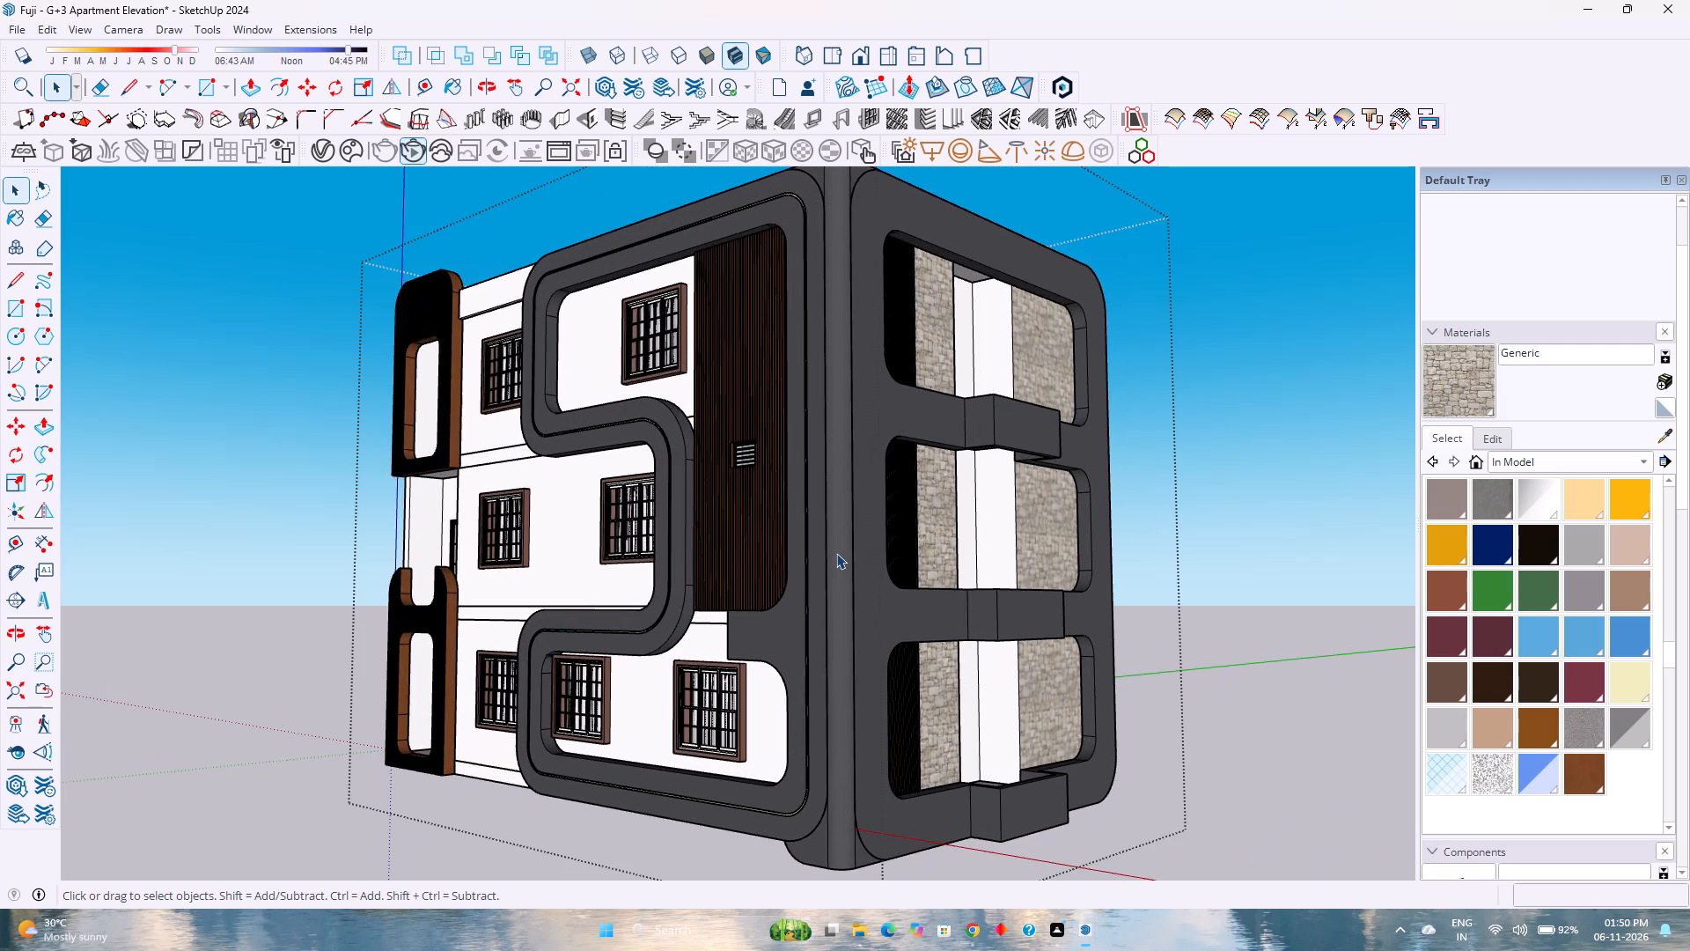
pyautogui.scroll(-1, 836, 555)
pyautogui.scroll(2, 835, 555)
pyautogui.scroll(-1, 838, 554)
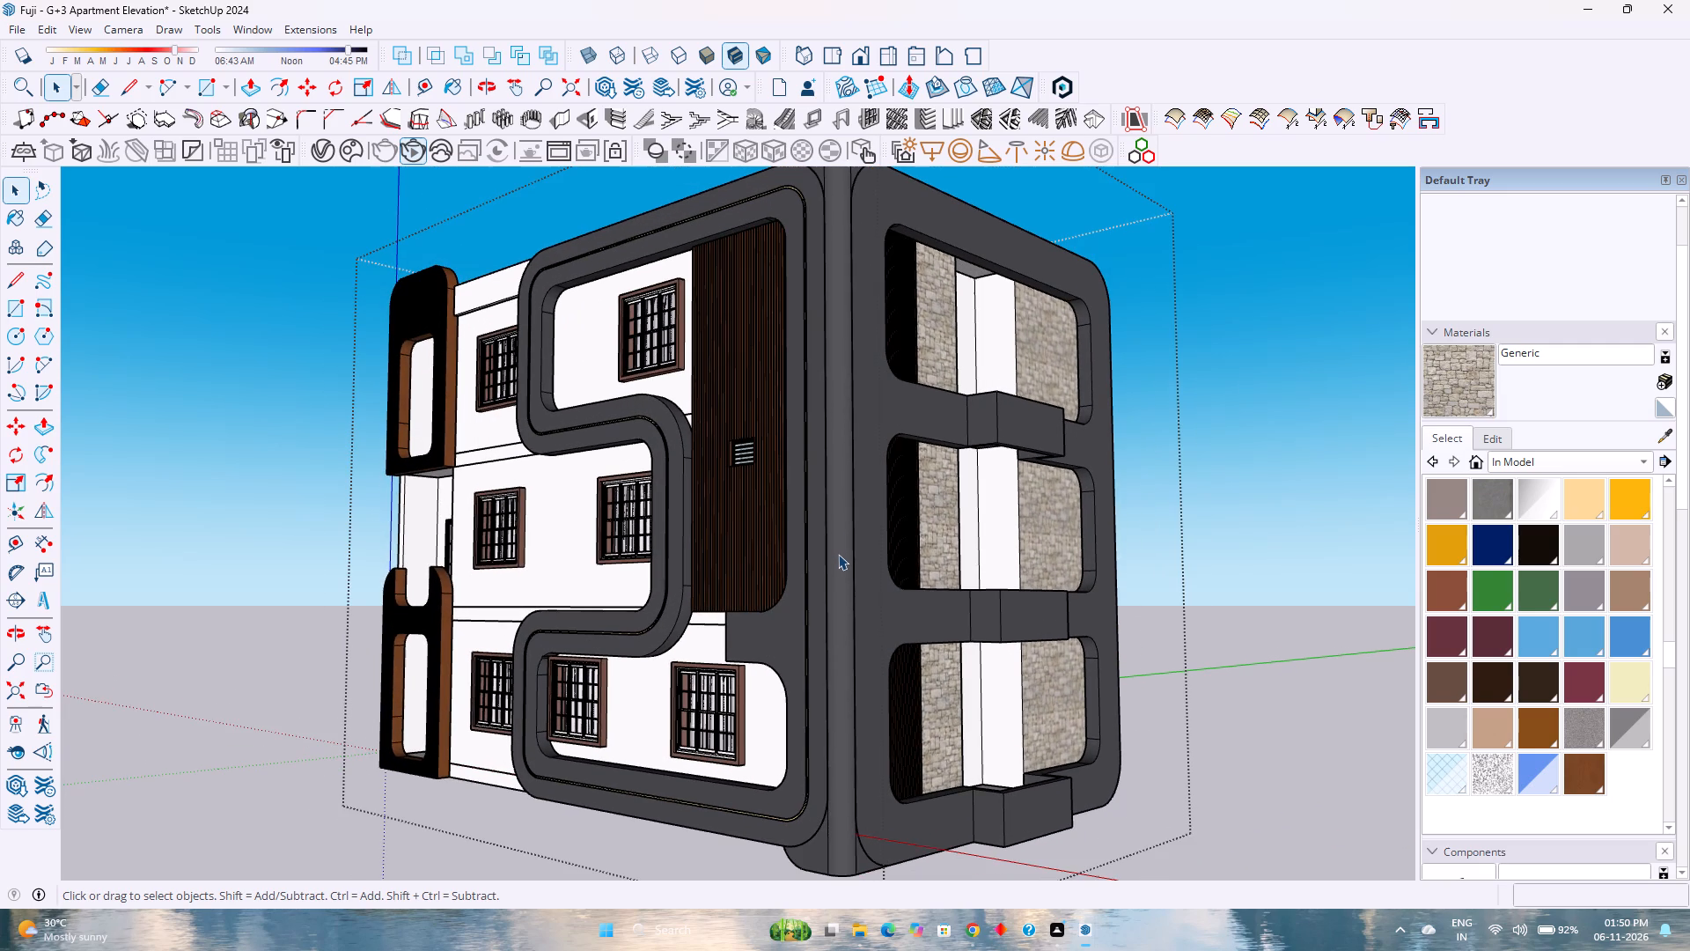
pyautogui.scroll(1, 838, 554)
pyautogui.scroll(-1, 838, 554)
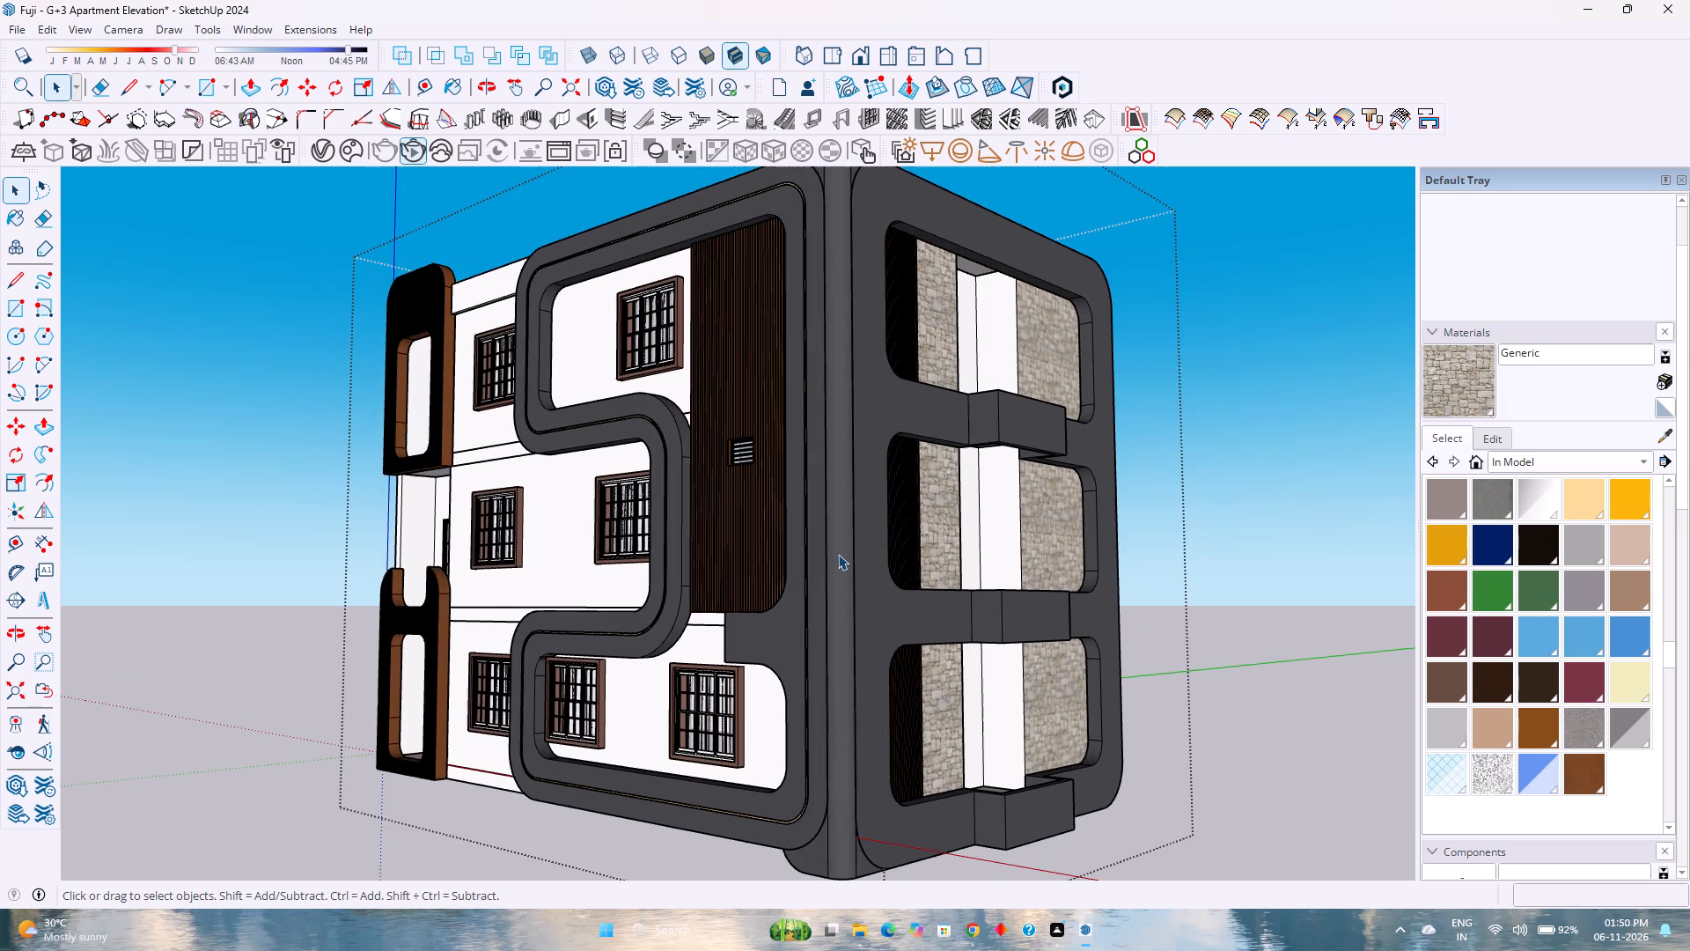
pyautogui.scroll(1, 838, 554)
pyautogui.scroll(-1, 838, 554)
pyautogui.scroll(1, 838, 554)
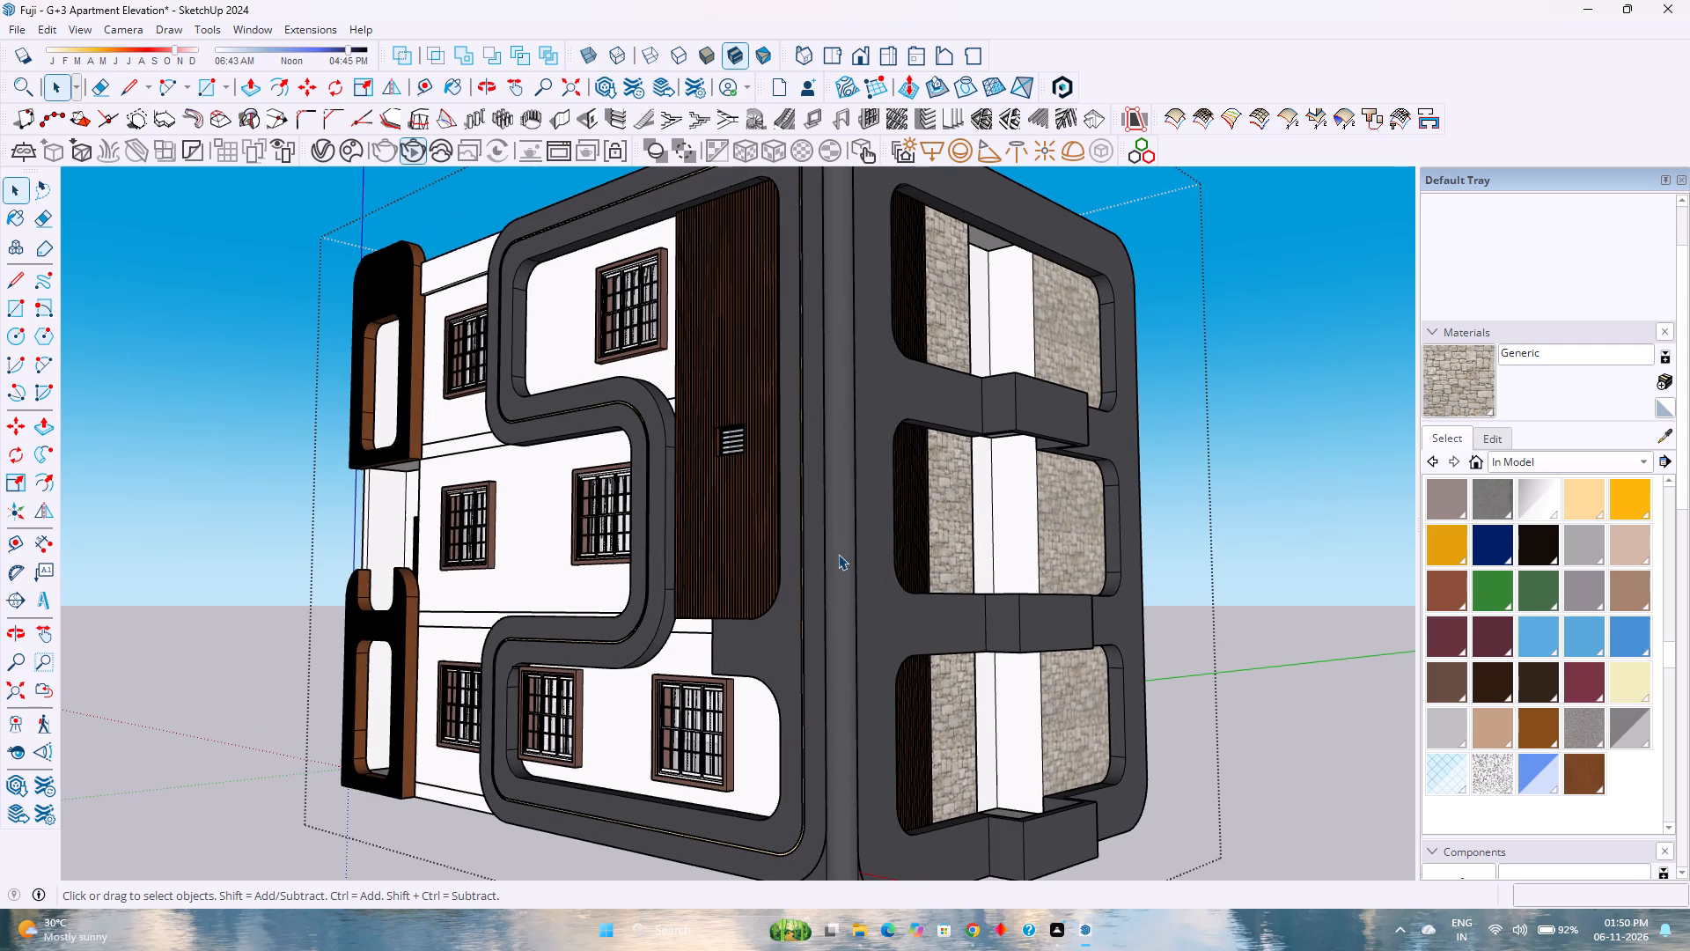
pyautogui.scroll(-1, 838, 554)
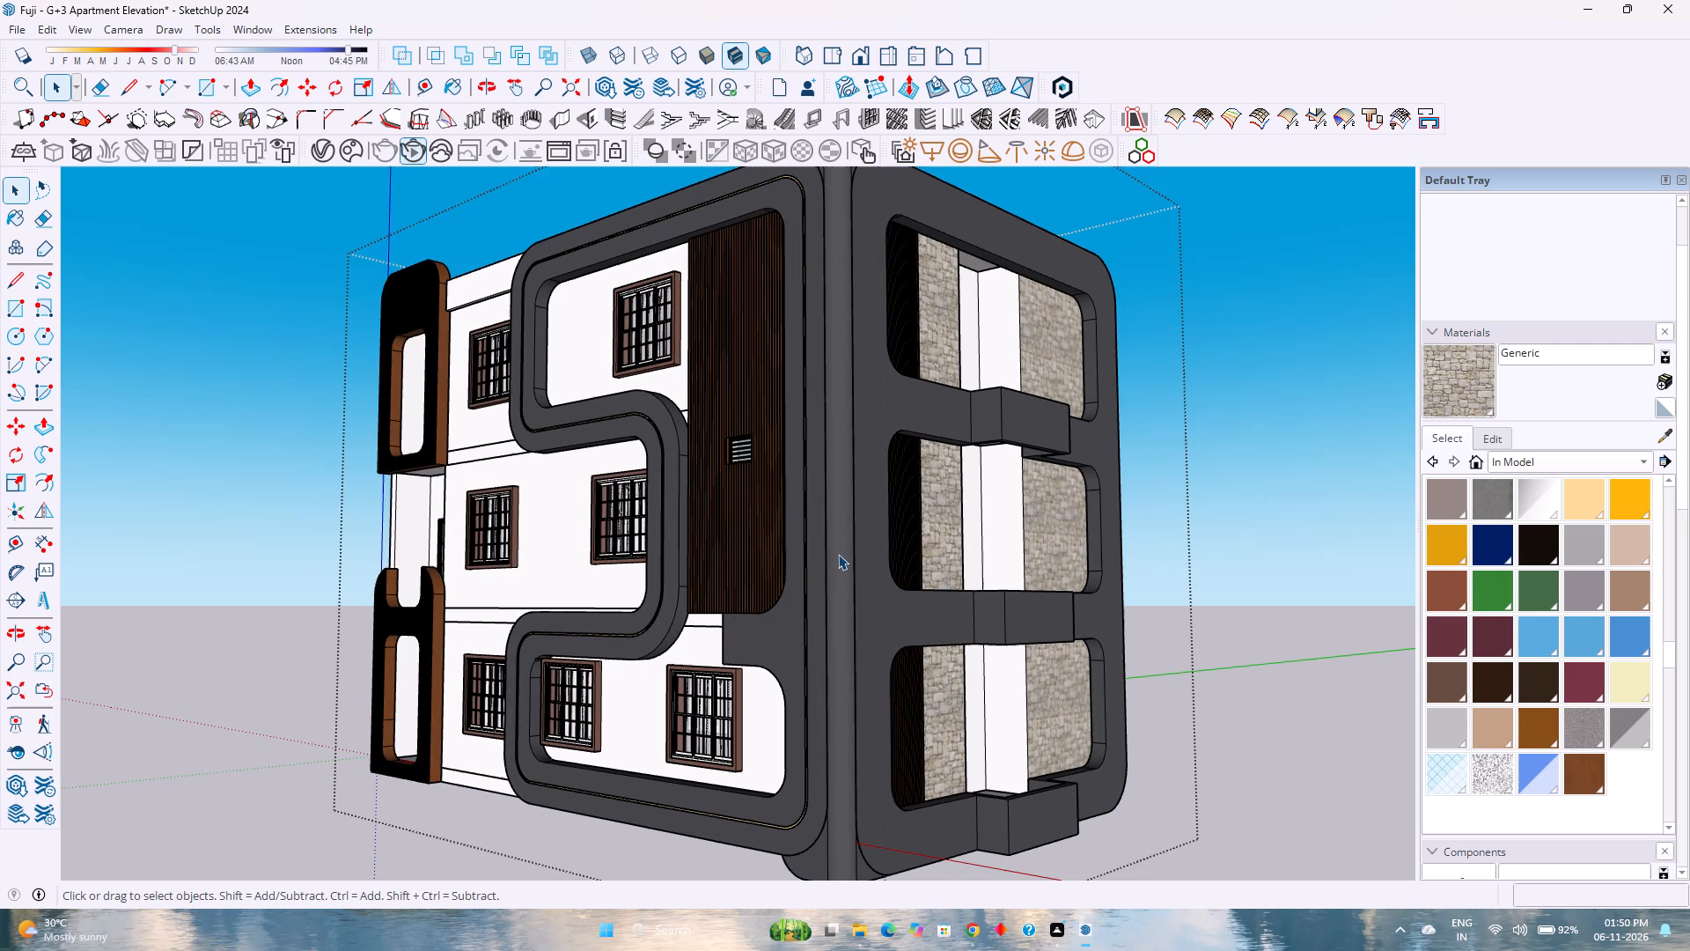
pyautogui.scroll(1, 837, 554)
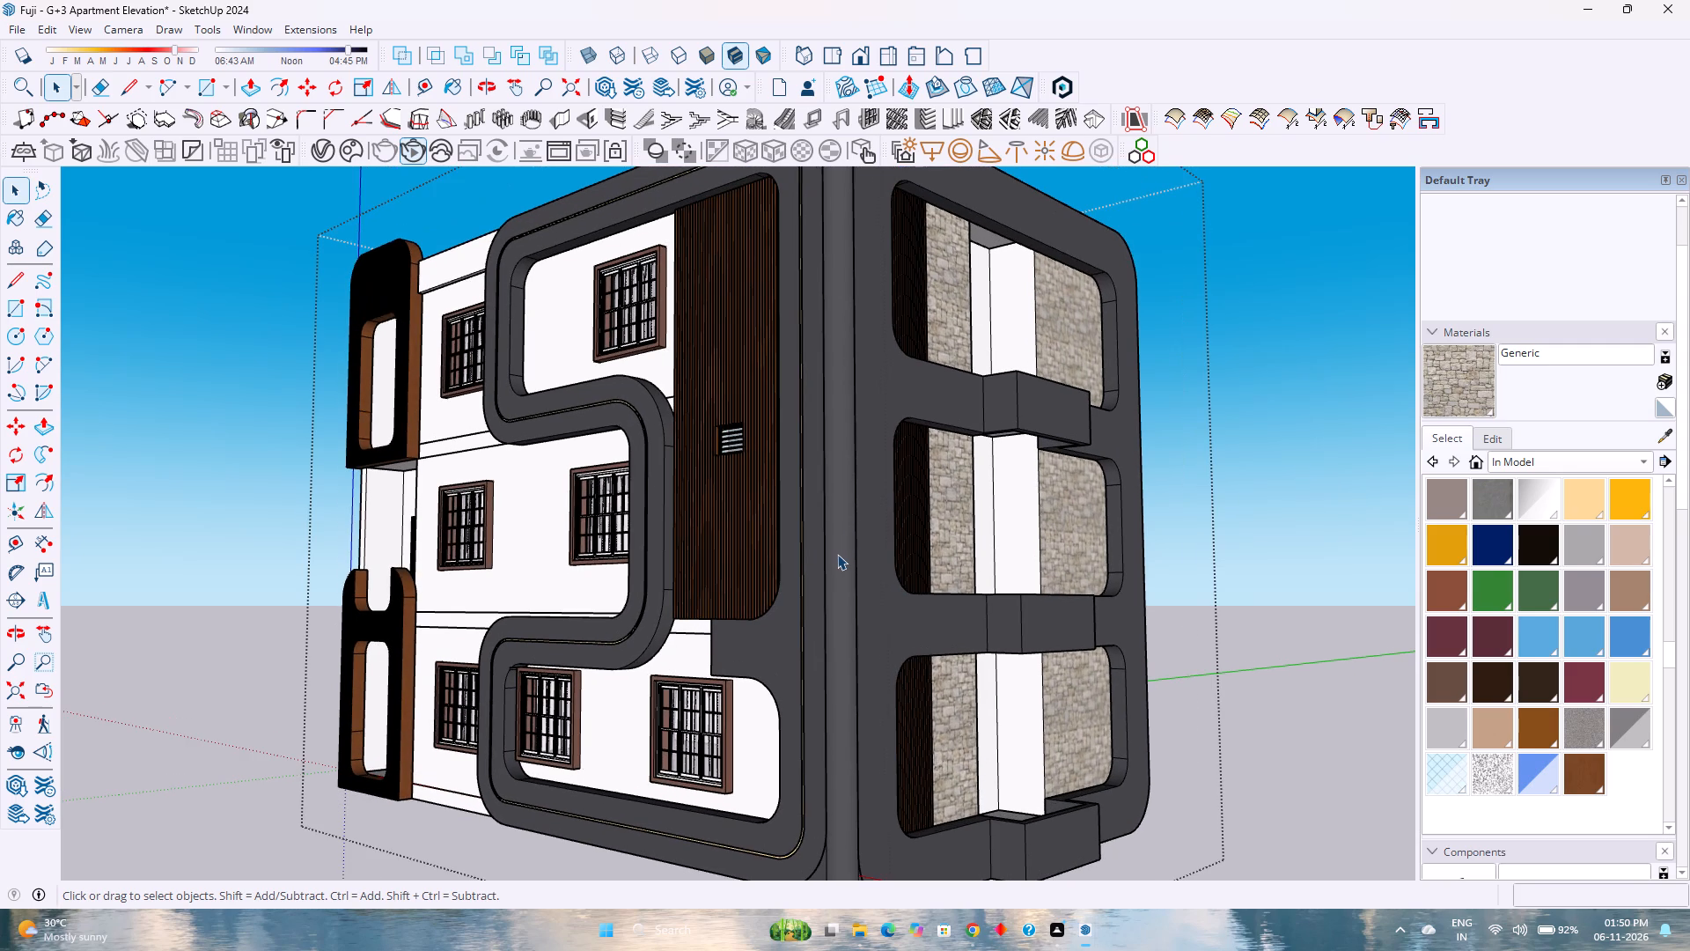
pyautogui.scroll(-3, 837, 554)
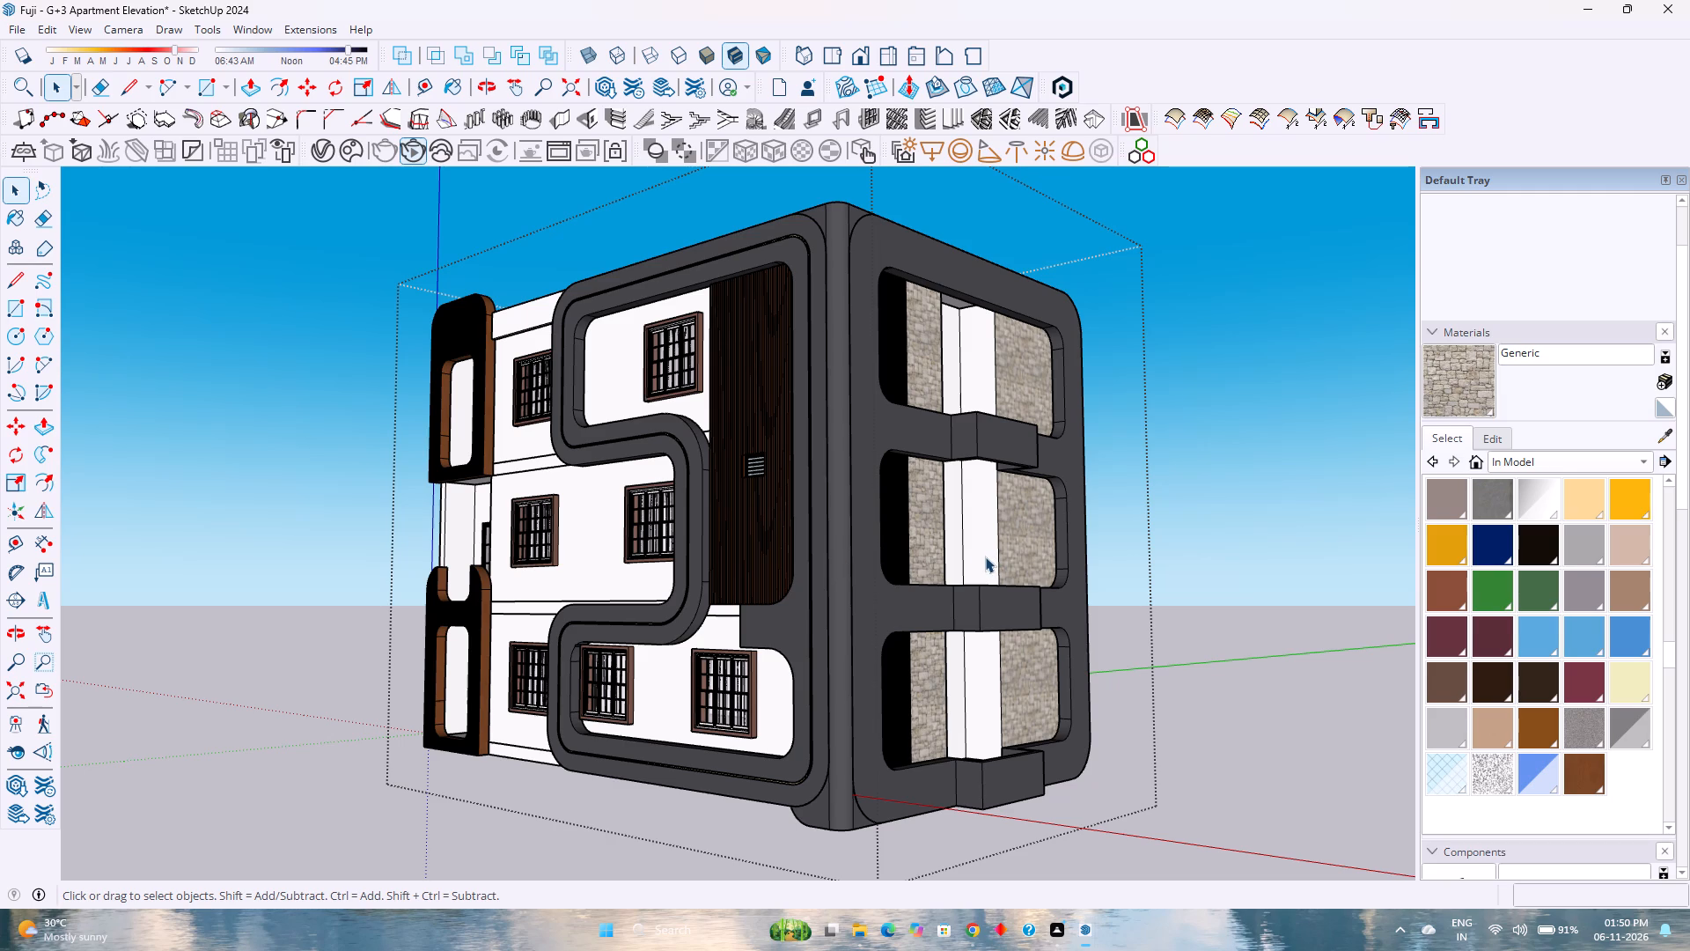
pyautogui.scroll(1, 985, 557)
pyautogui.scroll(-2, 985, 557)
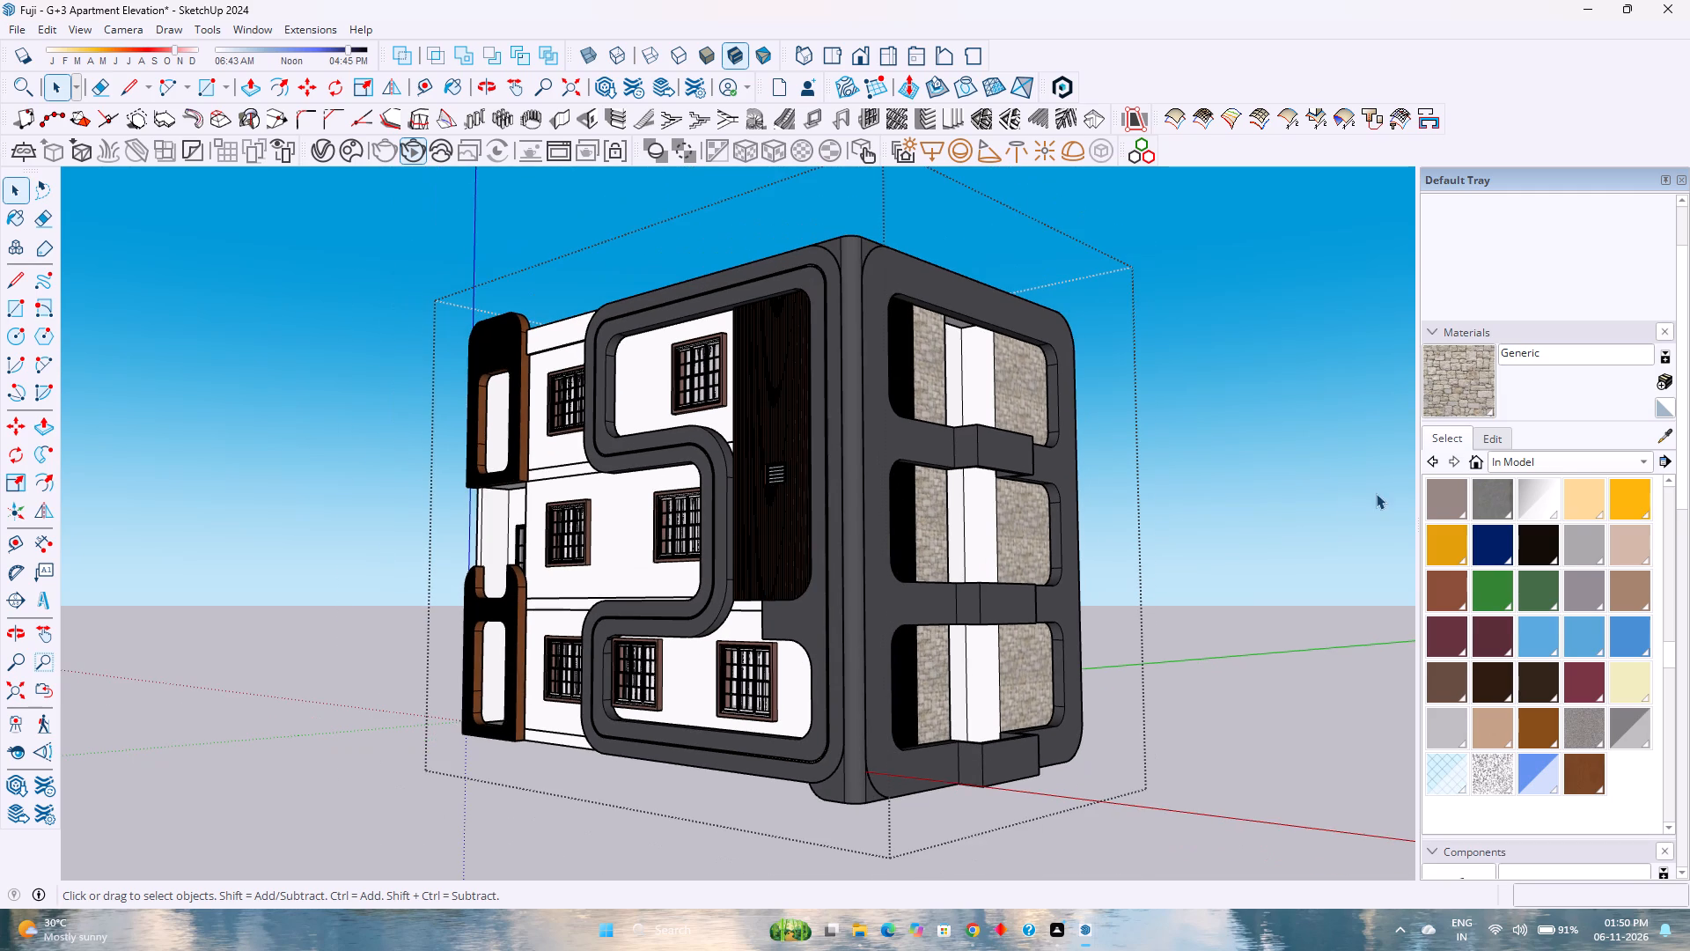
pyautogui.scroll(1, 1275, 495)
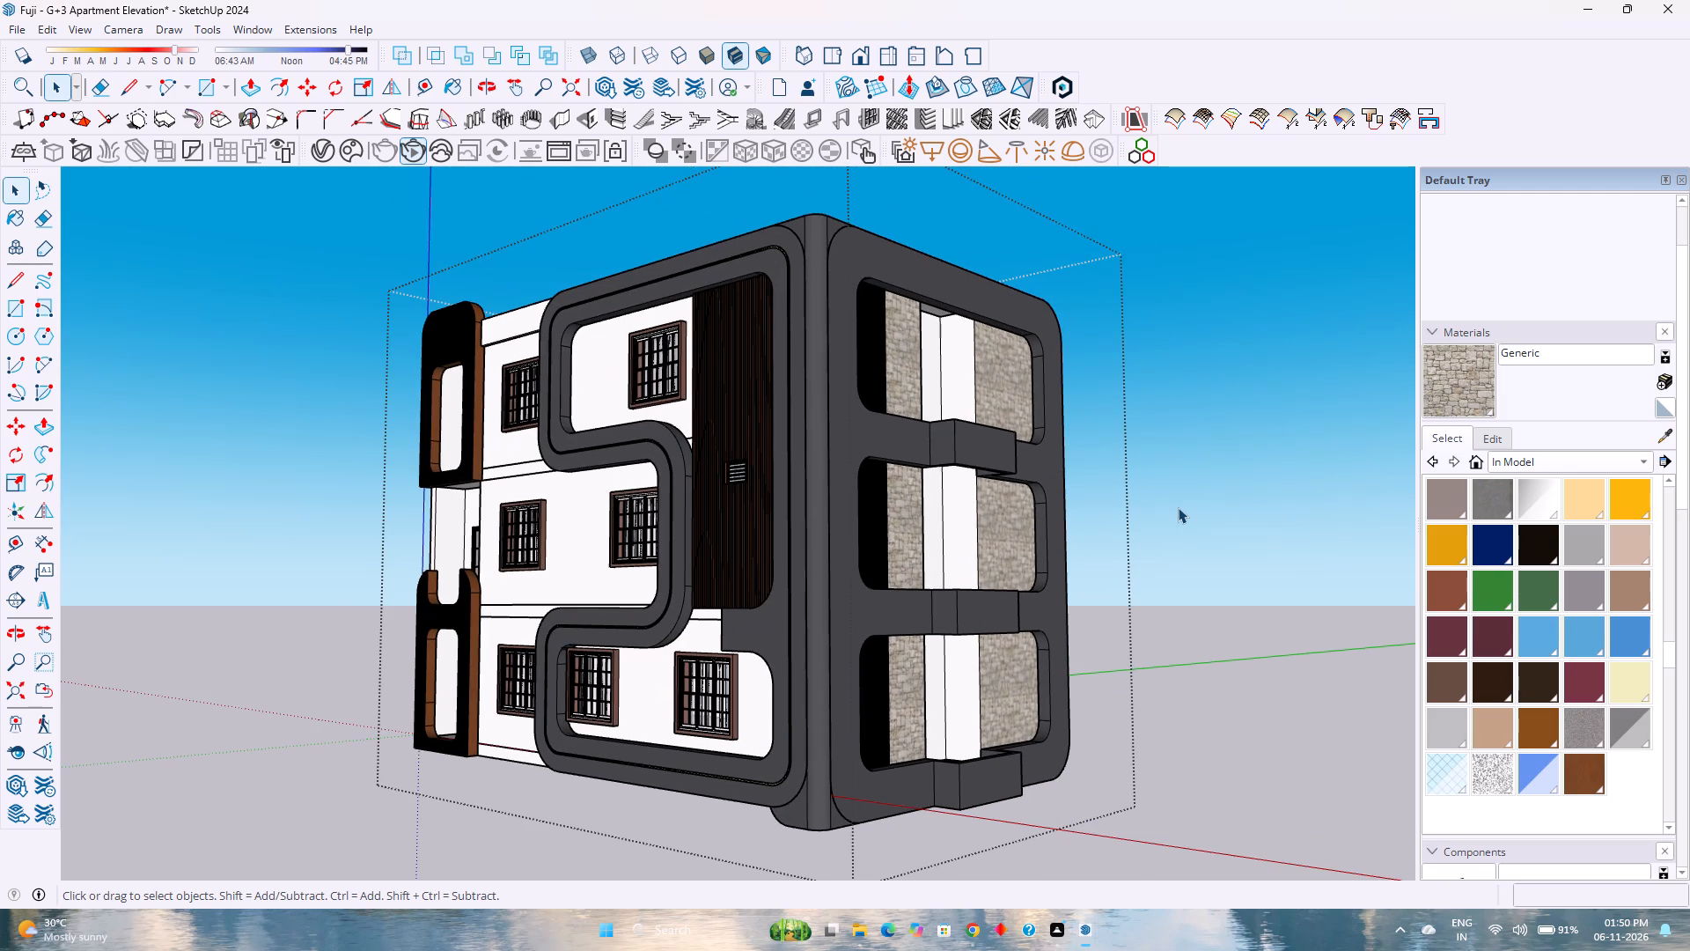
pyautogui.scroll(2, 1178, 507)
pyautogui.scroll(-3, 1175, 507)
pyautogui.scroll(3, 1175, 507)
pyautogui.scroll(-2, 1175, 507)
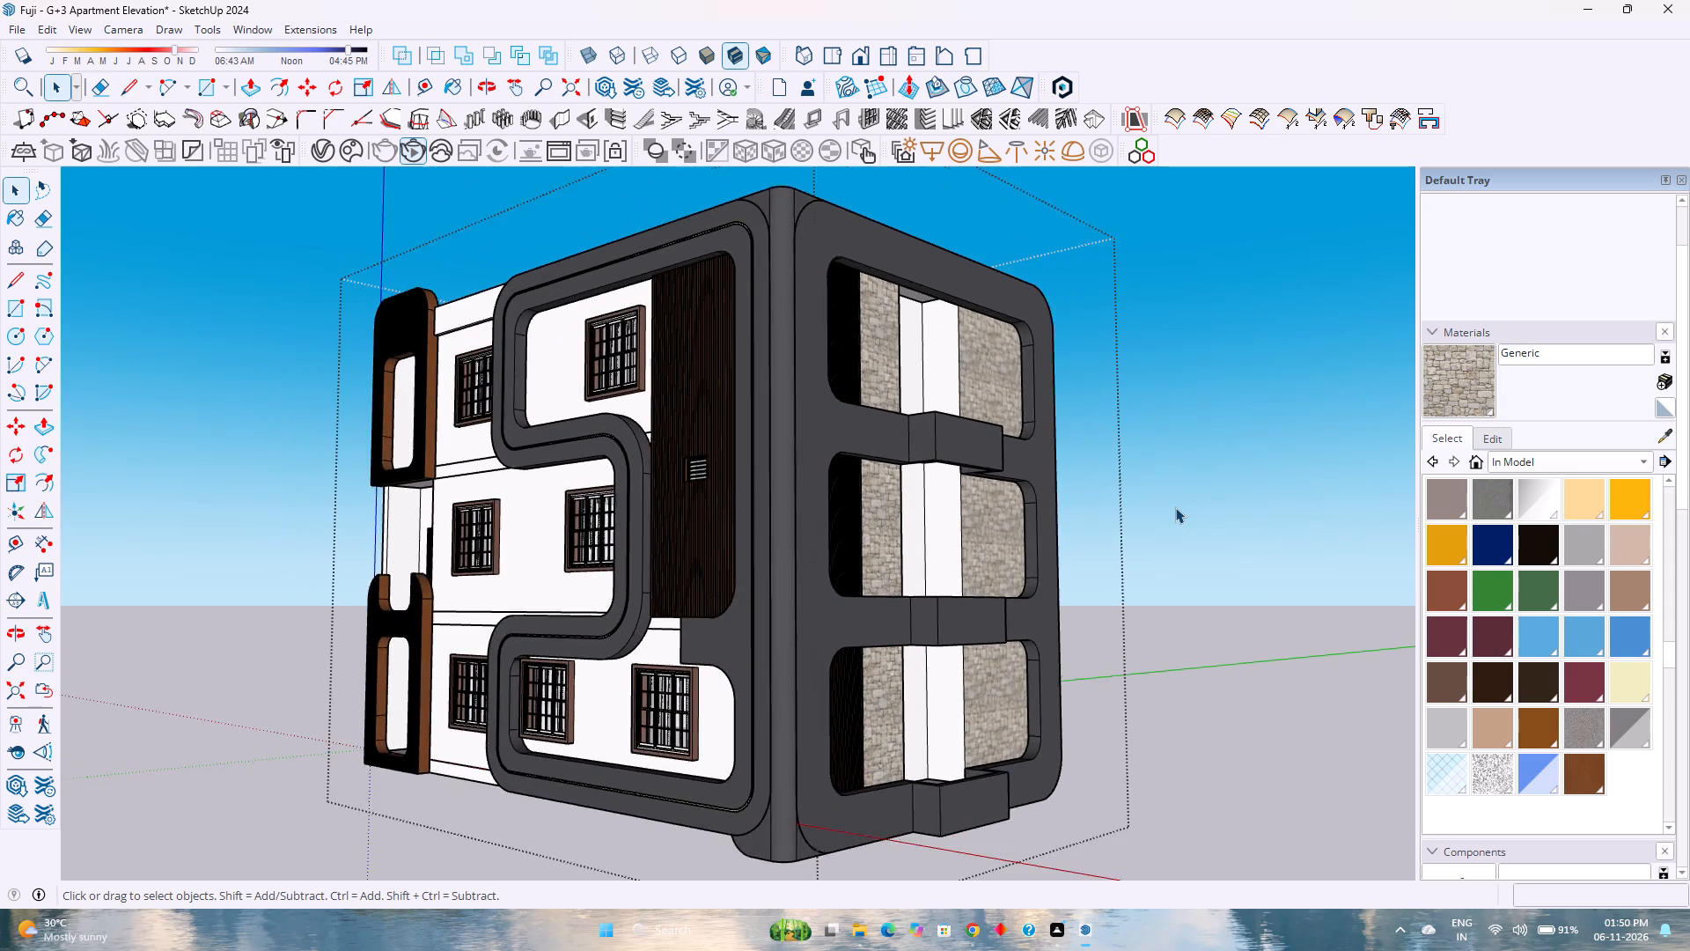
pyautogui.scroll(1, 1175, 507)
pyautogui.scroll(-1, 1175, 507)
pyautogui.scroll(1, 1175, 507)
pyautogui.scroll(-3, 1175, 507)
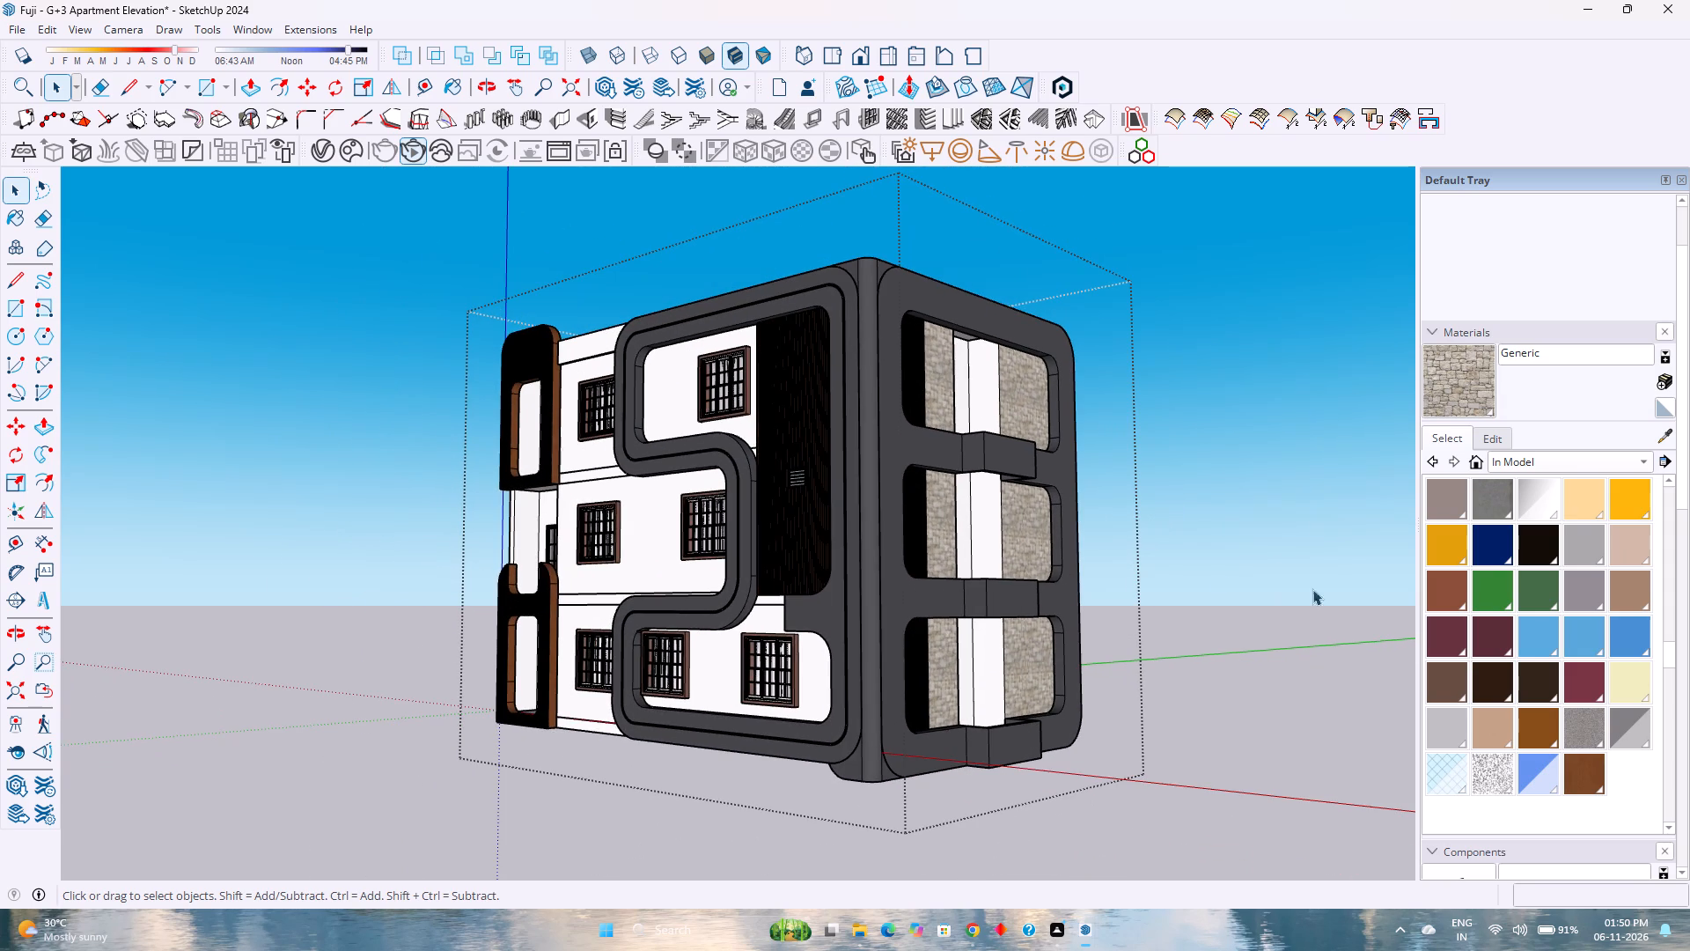
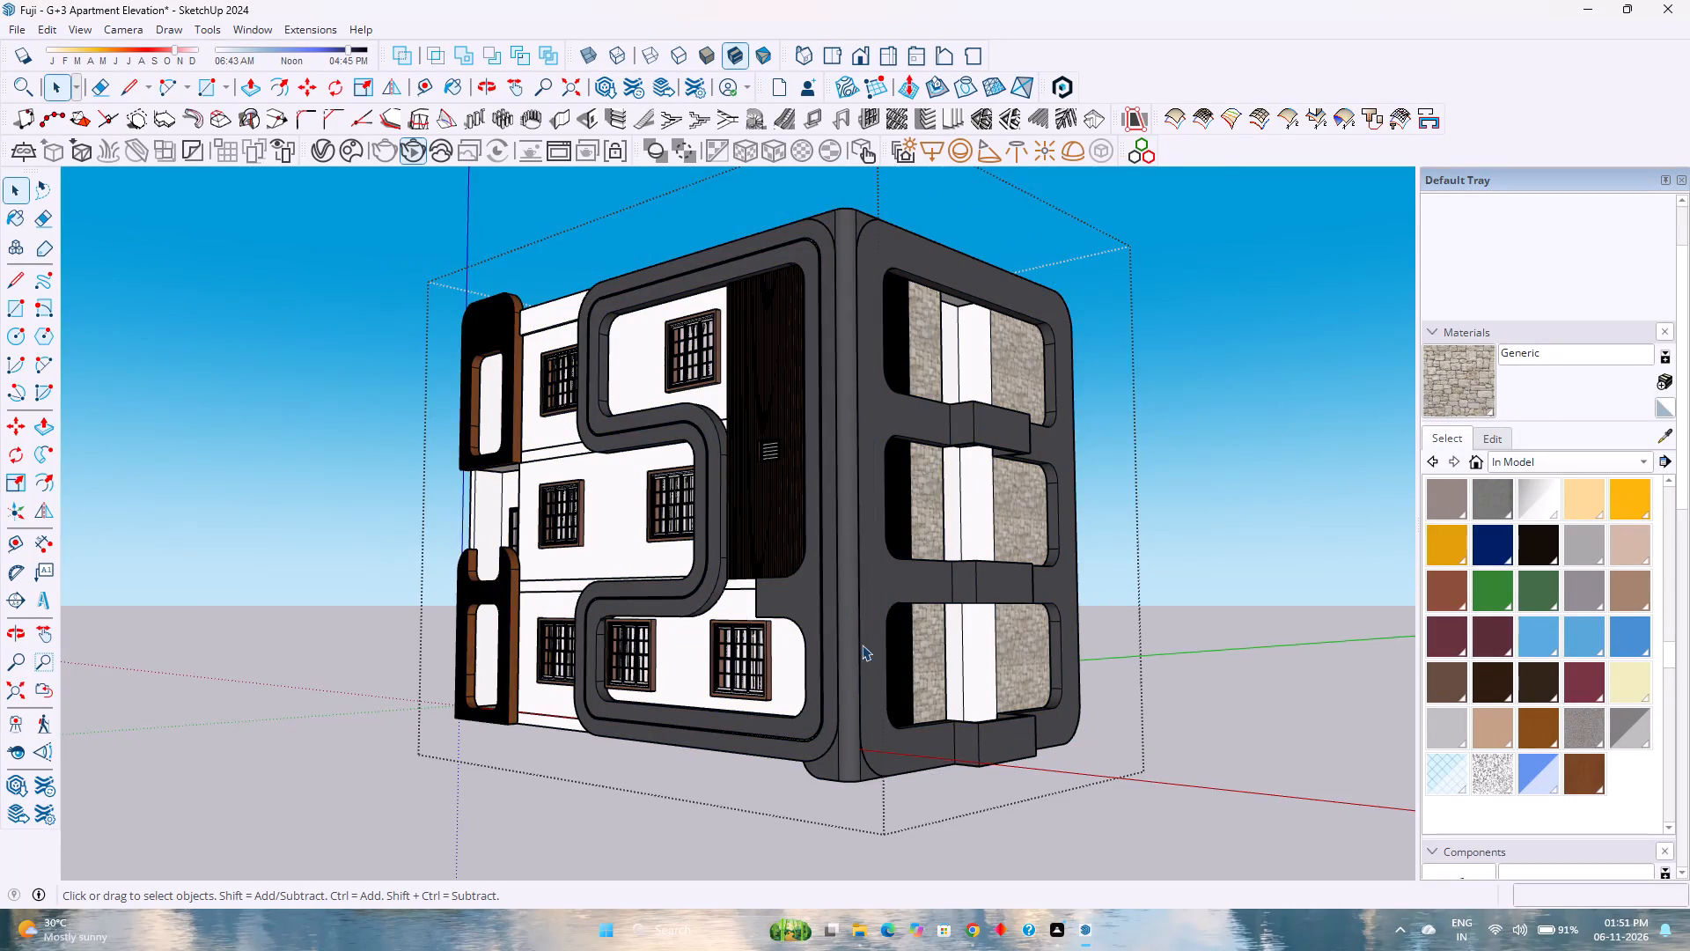
# Examine the window facade's curved dark frame, corner column and ground-floor windows, both up close and with the whole building in view.
pyautogui.scroll(10, 835, 650)
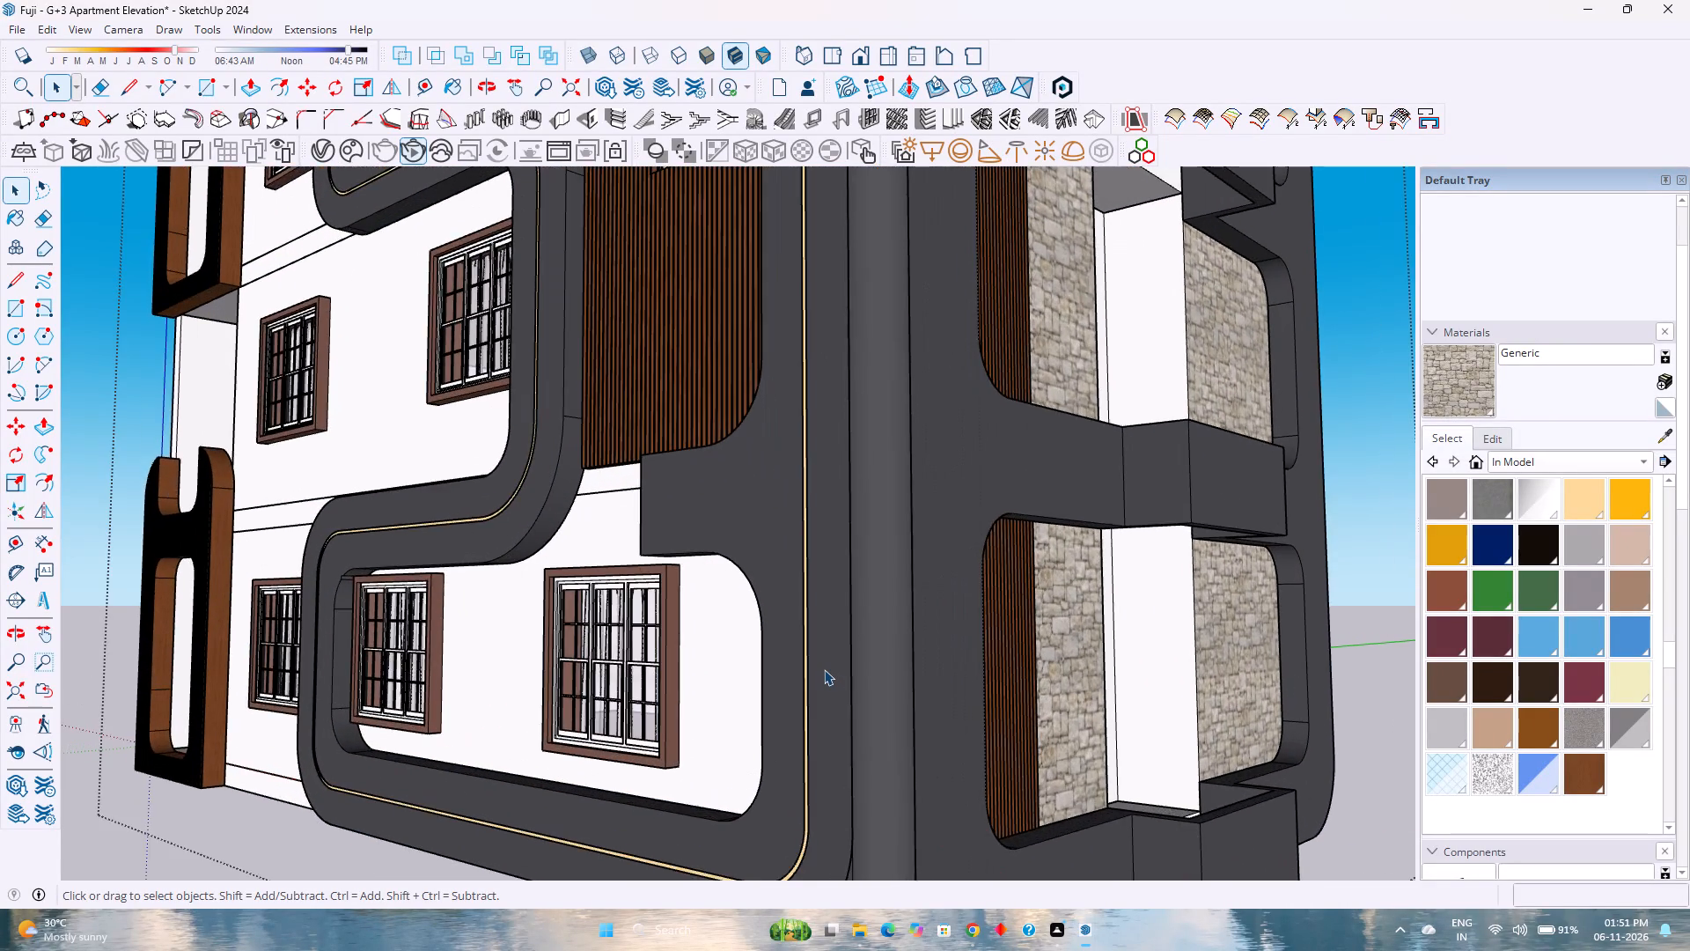
pyautogui.scroll(5, 824, 669)
pyautogui.moveTo(816, 675); pyautogui.dragTo(809, 816, button='middle')
pyautogui.moveTo(808, 822); pyautogui.dragTo(802, 868, button='middle')
pyautogui.scroll(-7, 798, 842)
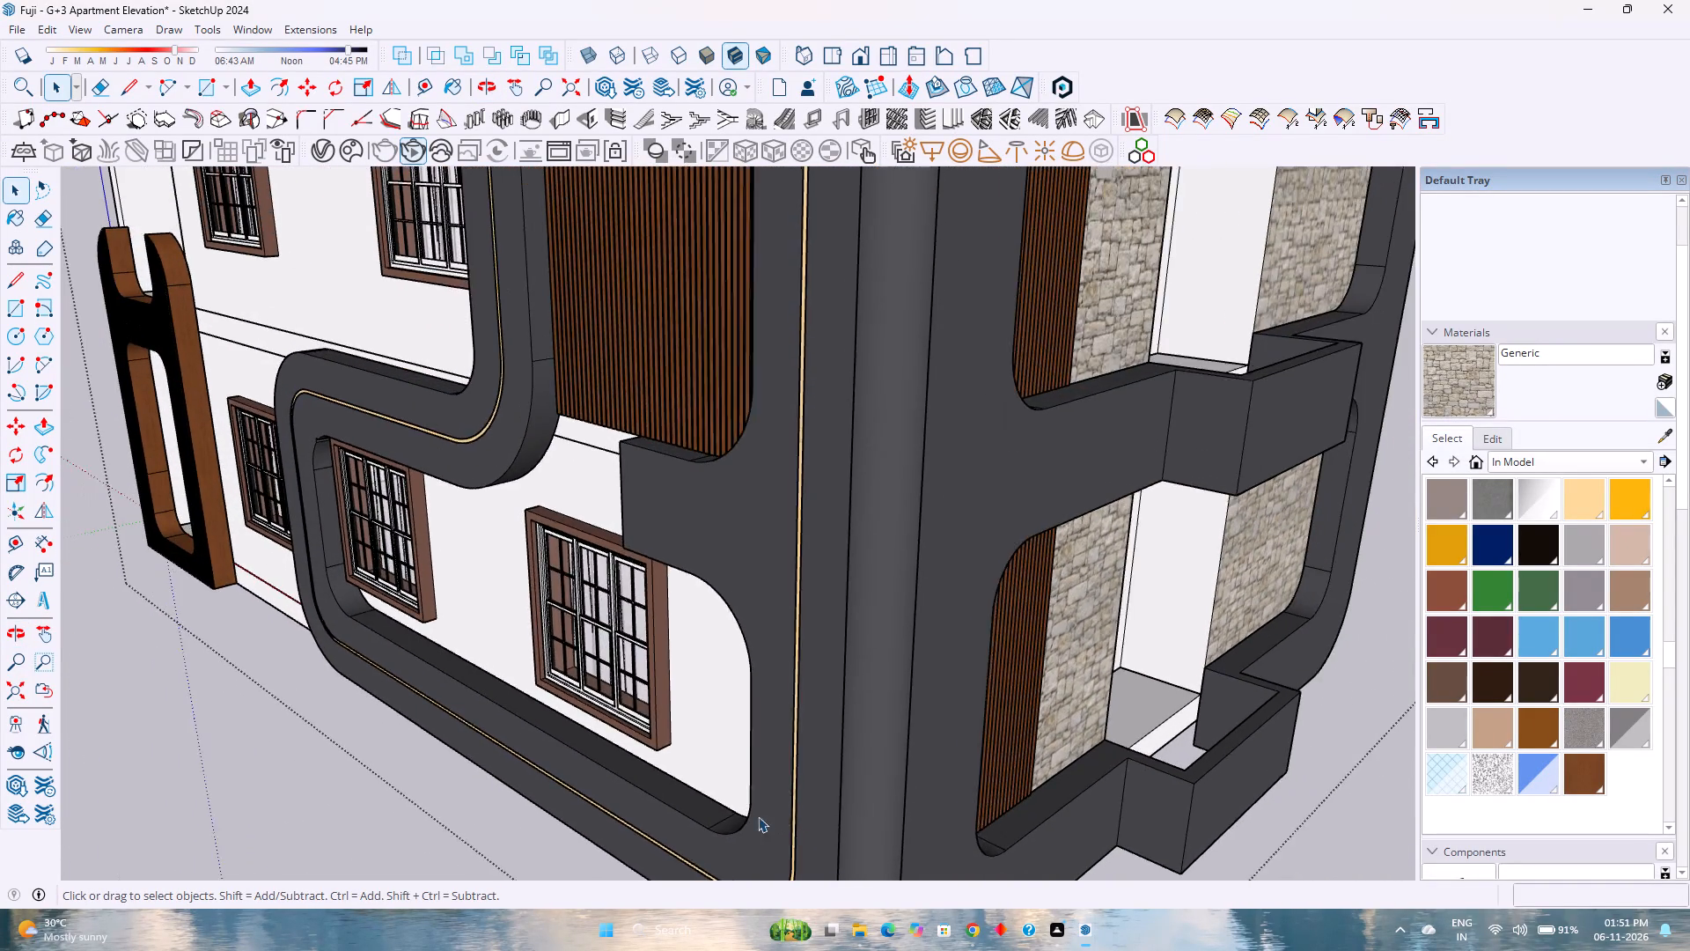
pyautogui.scroll(1, 645, 710)
pyautogui.moveTo(679, 725); pyautogui.dragTo(687, 731, button='middle')
pyautogui.moveTo(694, 734); pyautogui.dragTo(702, 738, button='middle')
pyautogui.moveTo(829, 746); pyautogui.dragTo(926, 720, button='middle')
pyautogui.middleClick(926, 720)
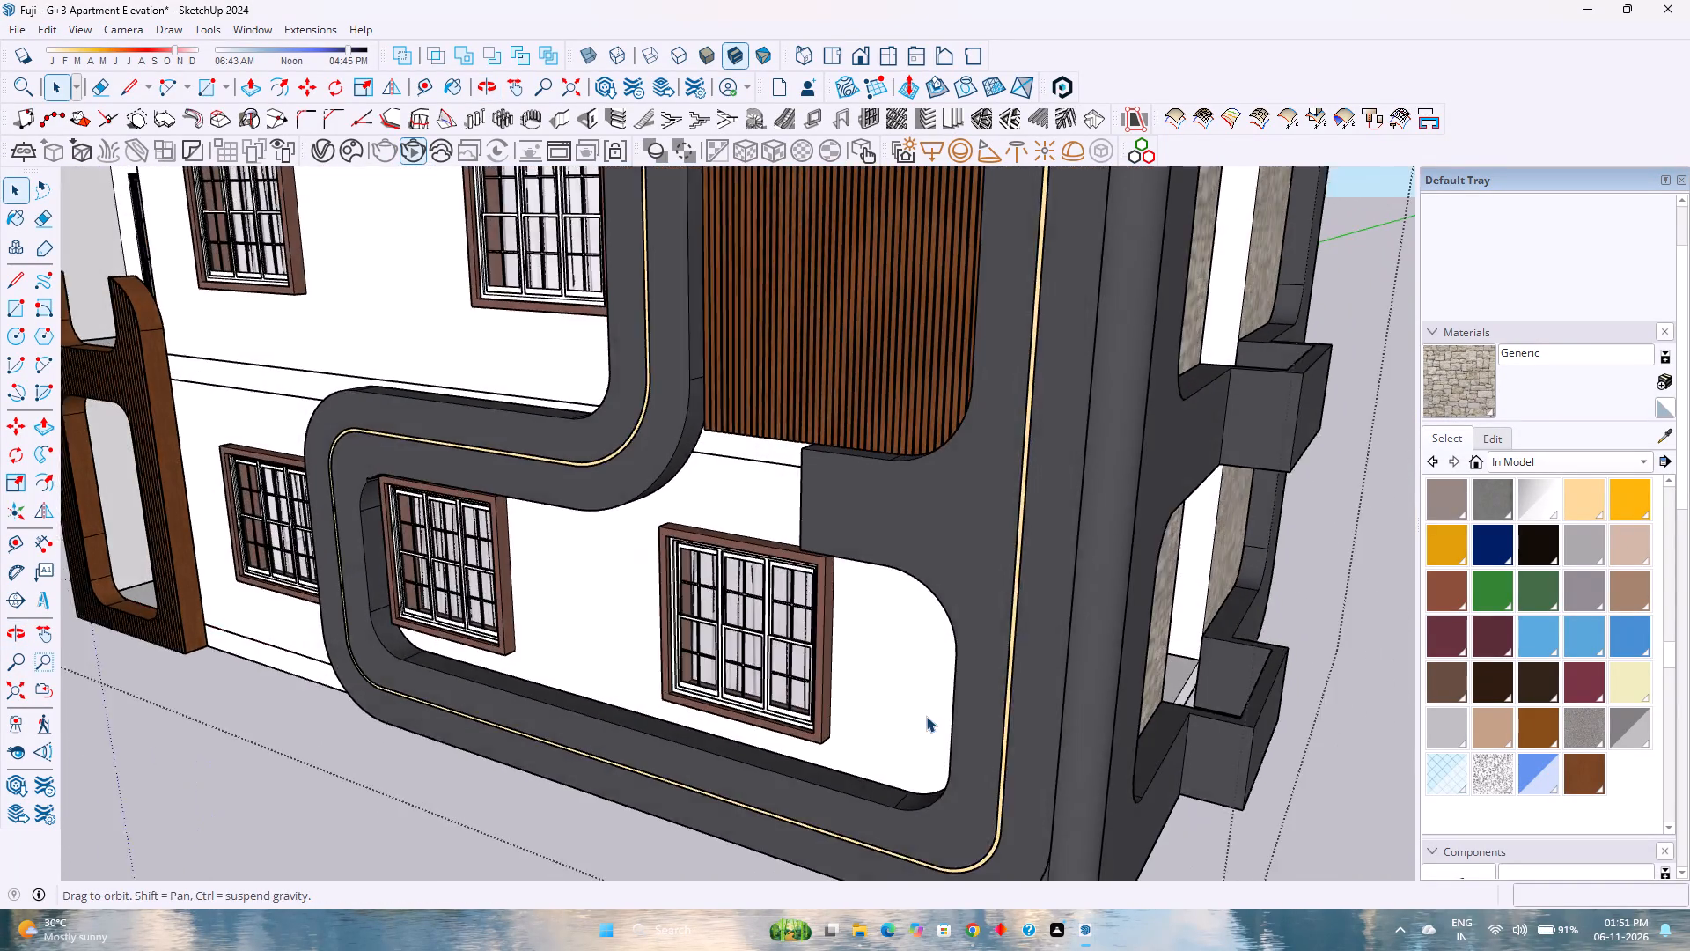
pyautogui.scroll(-10, 924, 710)
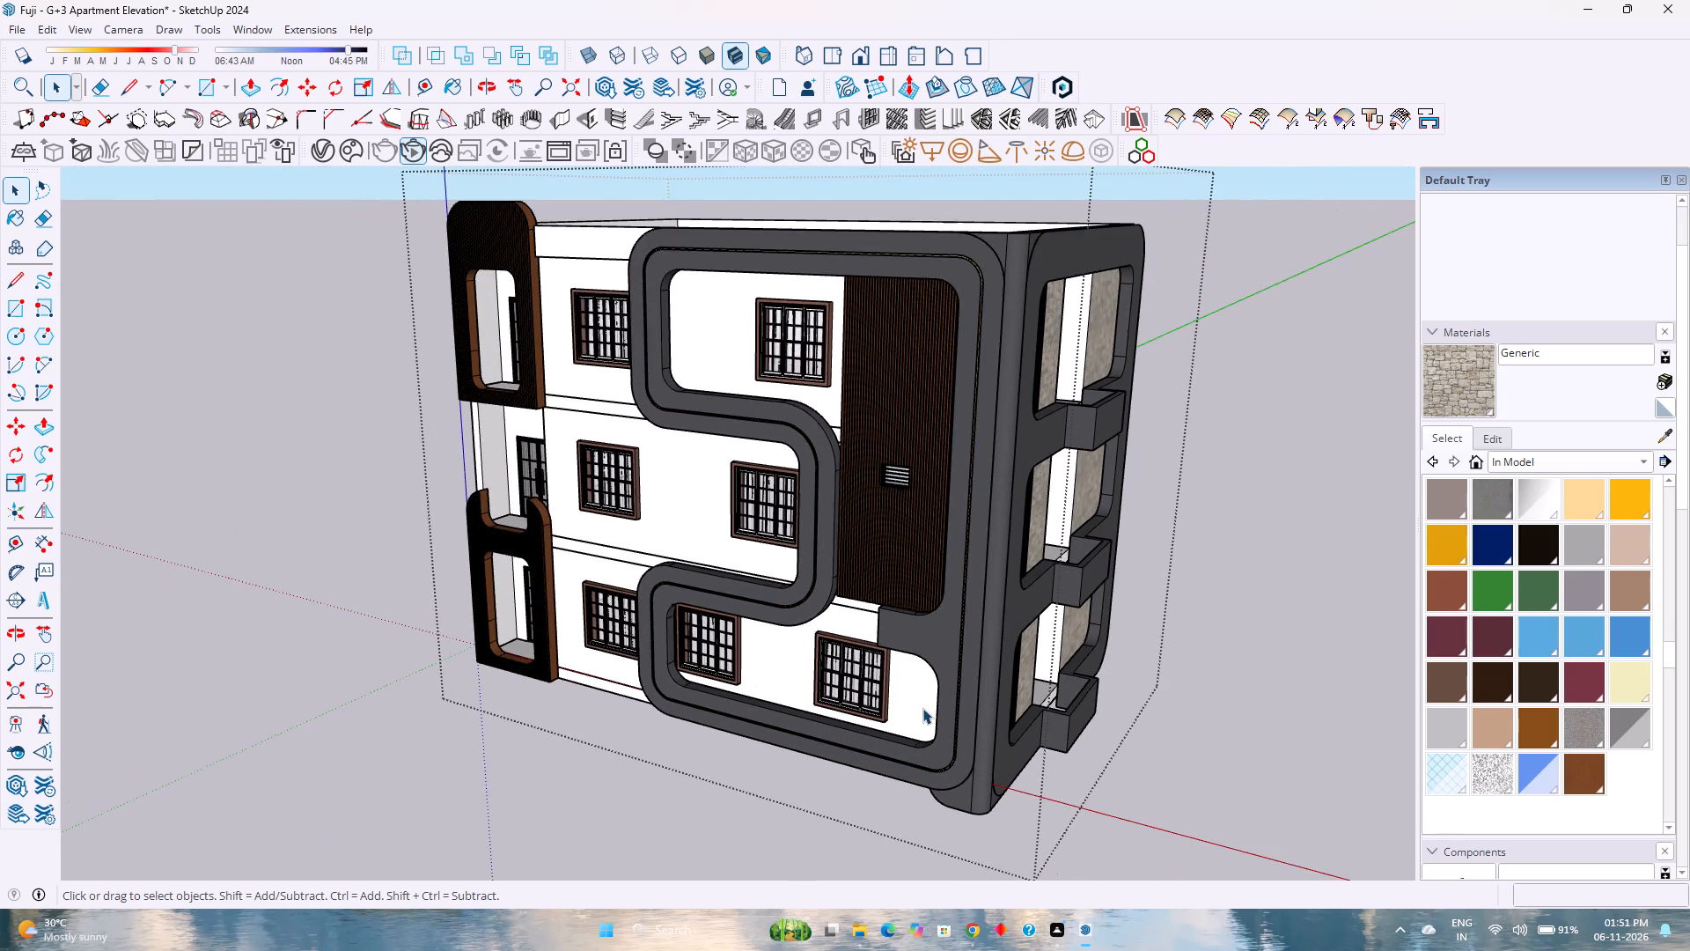
pyautogui.scroll(-2, 922, 708)
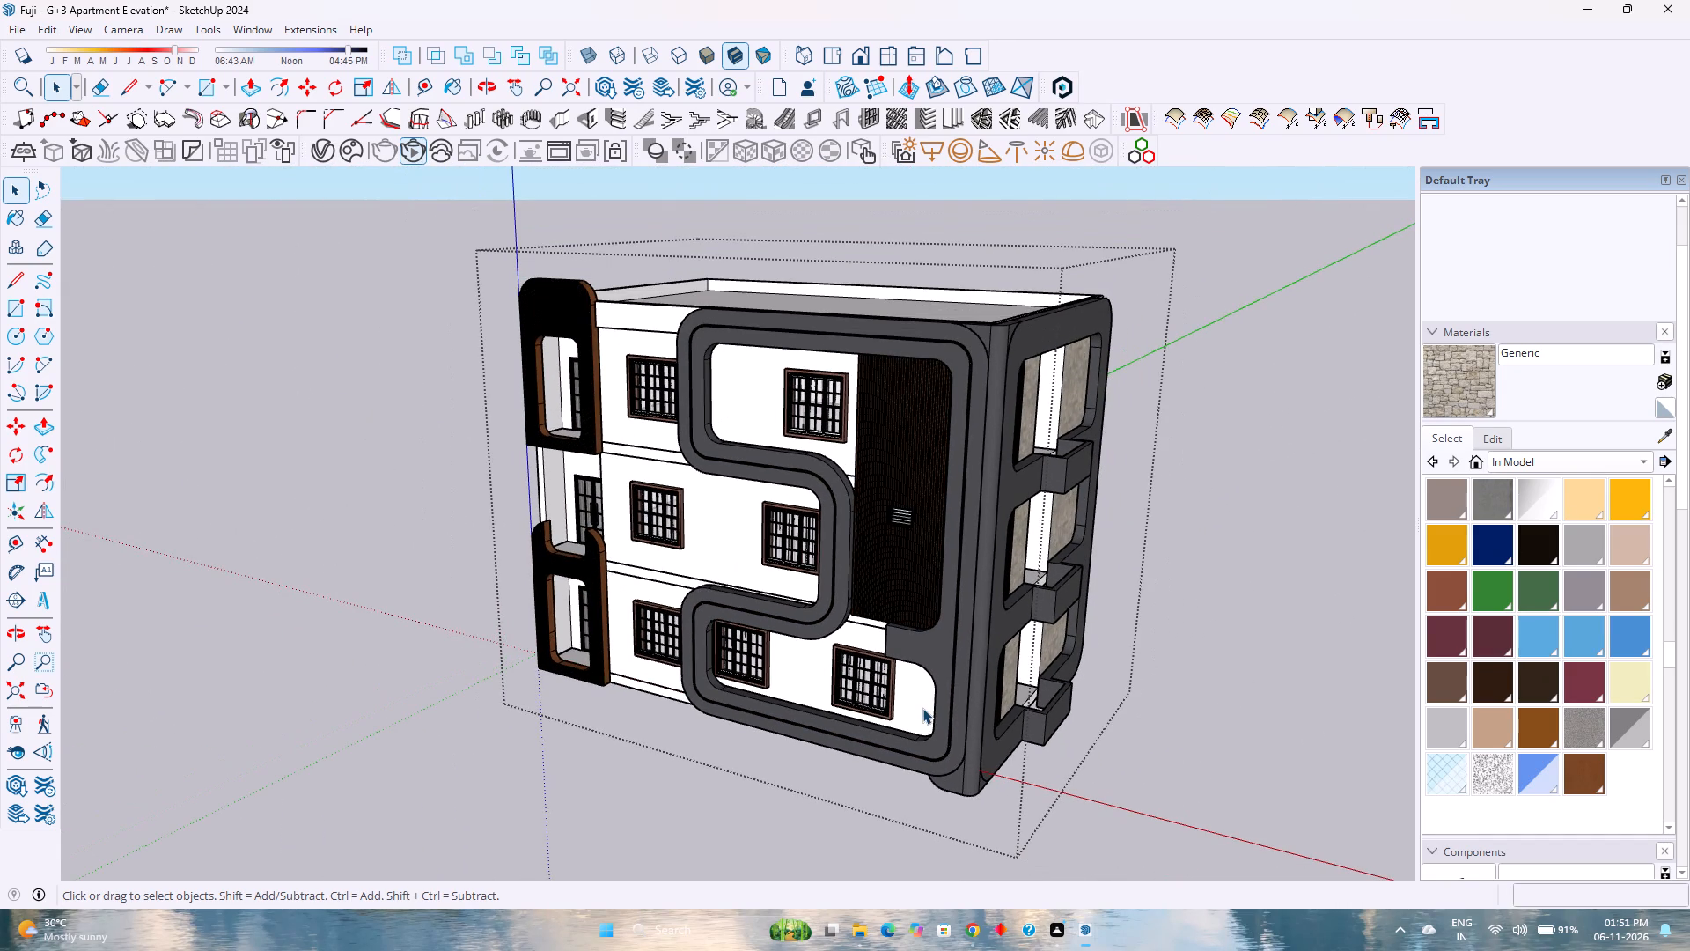
pyautogui.scroll(3, 922, 708)
pyautogui.scroll(-2, 922, 708)
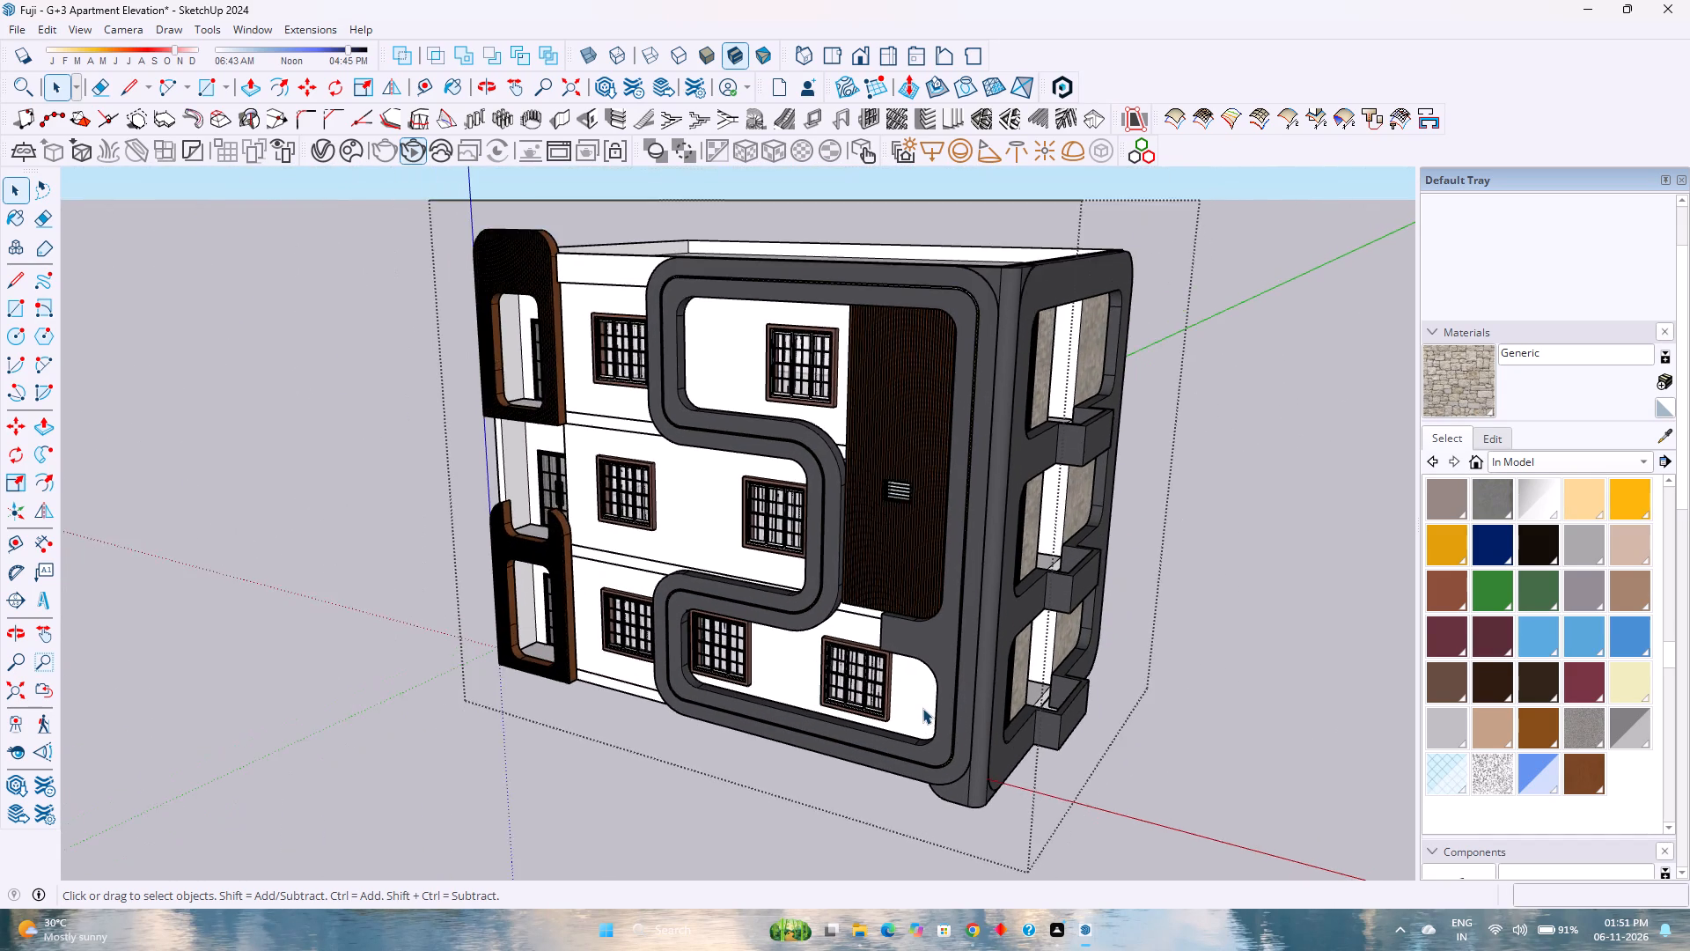
pyautogui.scroll(-2, 922, 708)
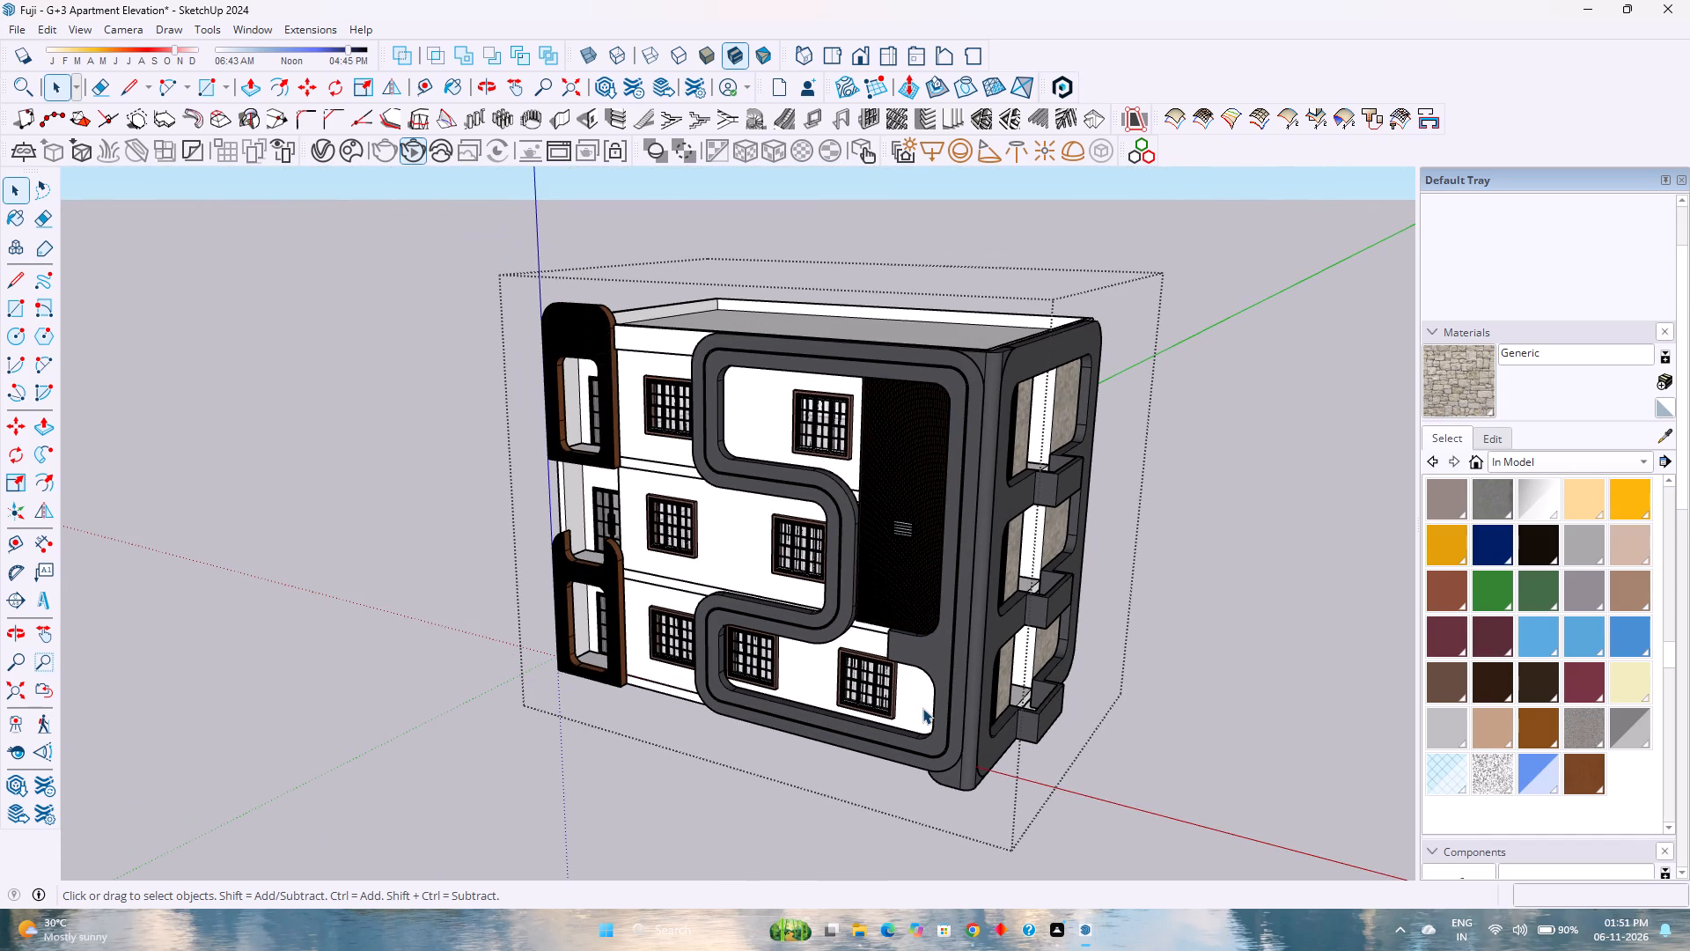
pyautogui.scroll(3, 922, 708)
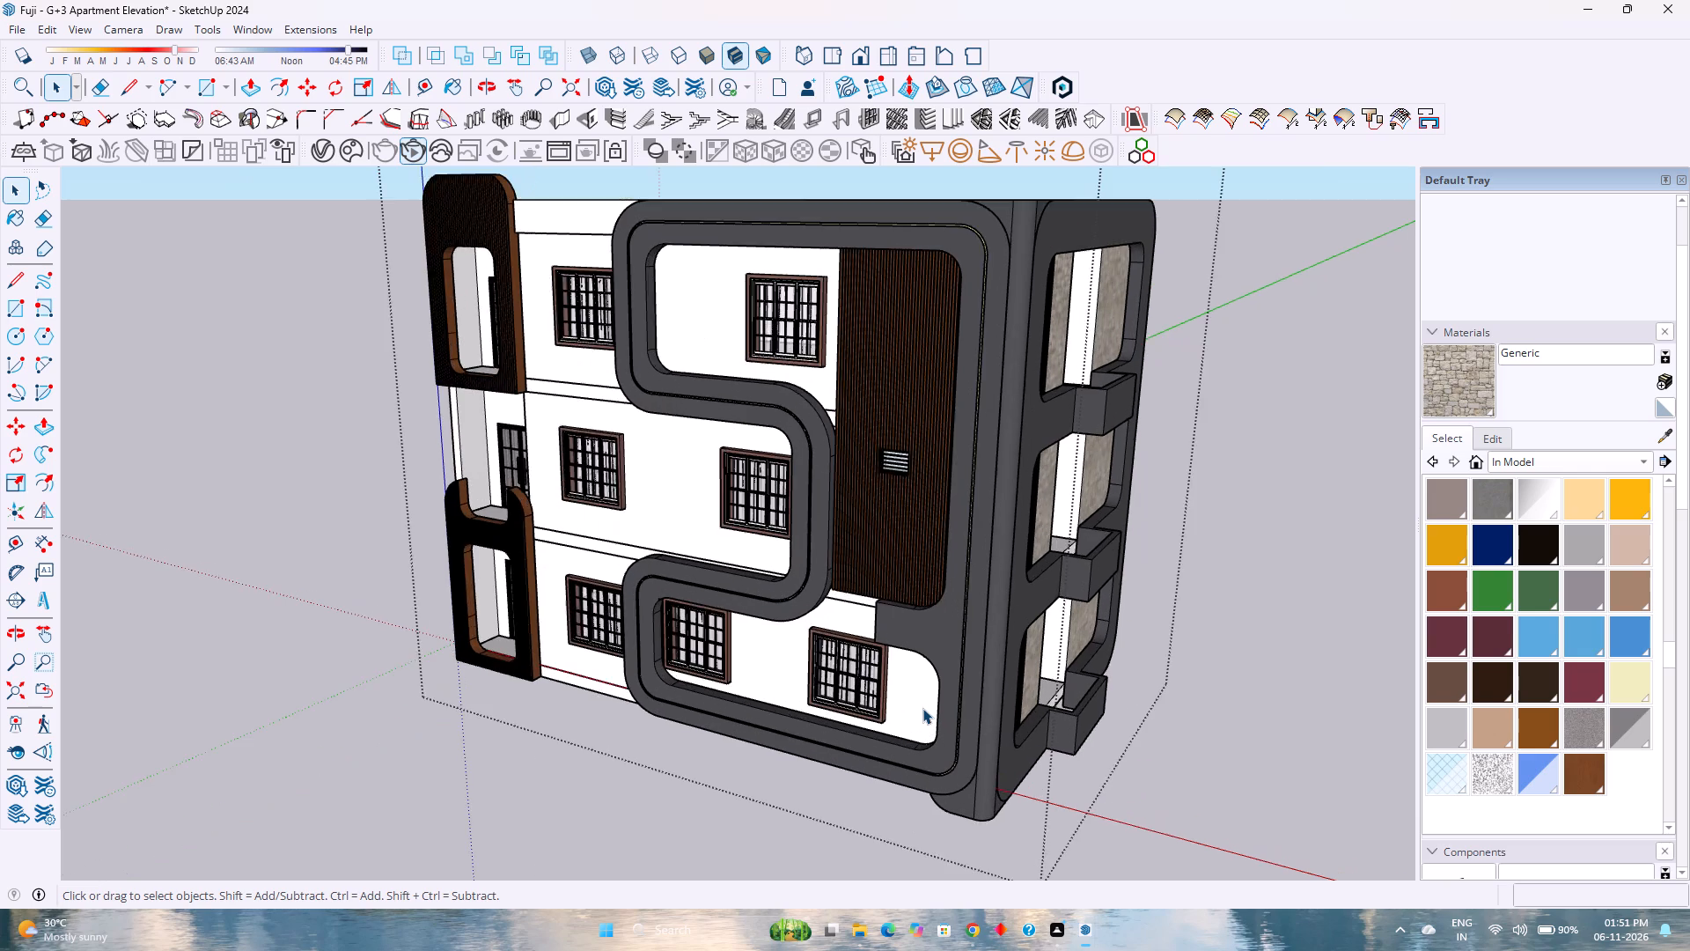
pyautogui.scroll(12, 922, 708)
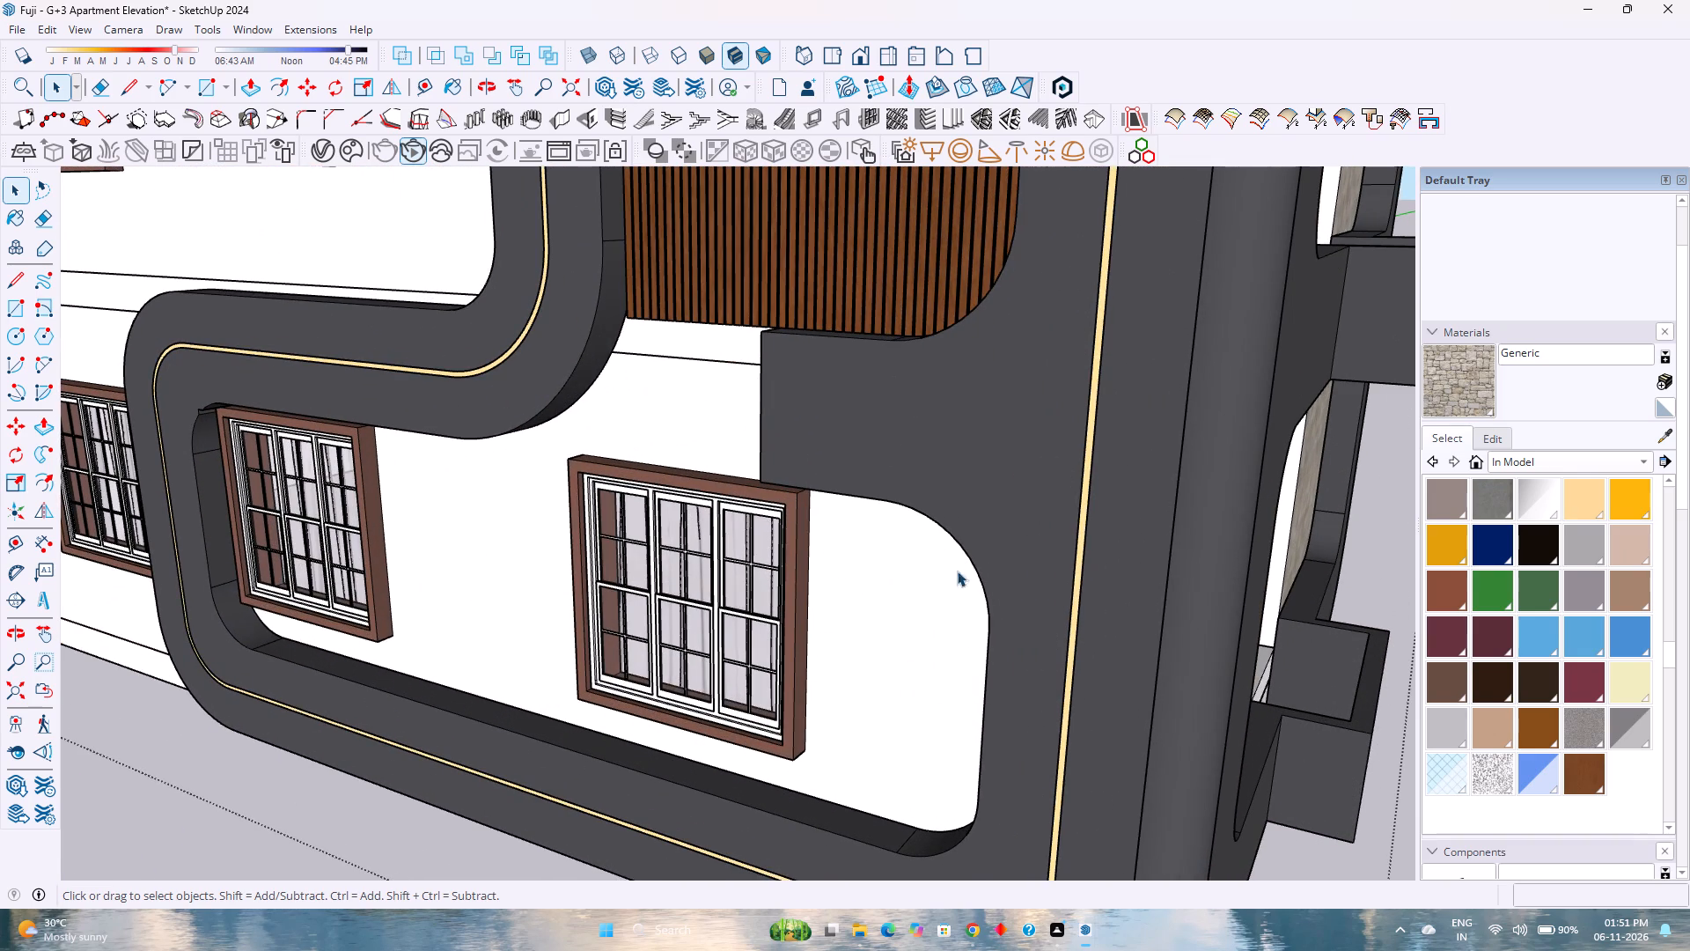
# Inside the curved dark frame's group, draw an arc about 2 11/16" long across the notch at the ground-floor opening's upper inner corner.
pyautogui.click(918, 510)
pyautogui.doubleClick(916, 512)
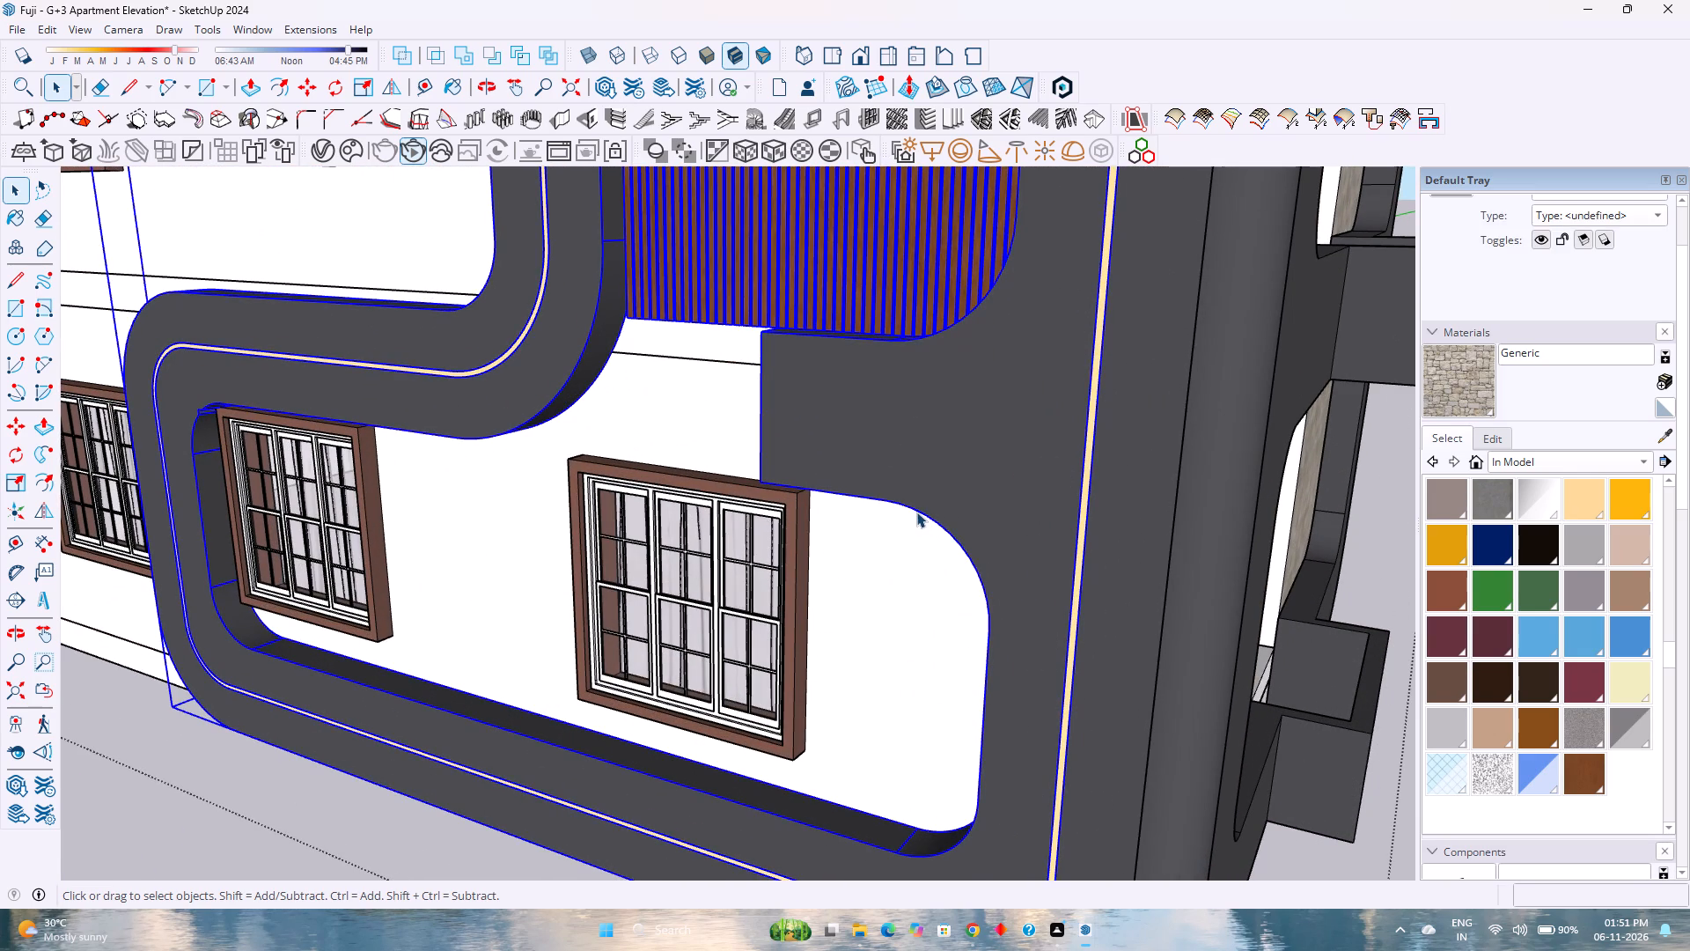
pyautogui.moveTo(761, 454); pyautogui.dragTo(795, 434, button='middle')
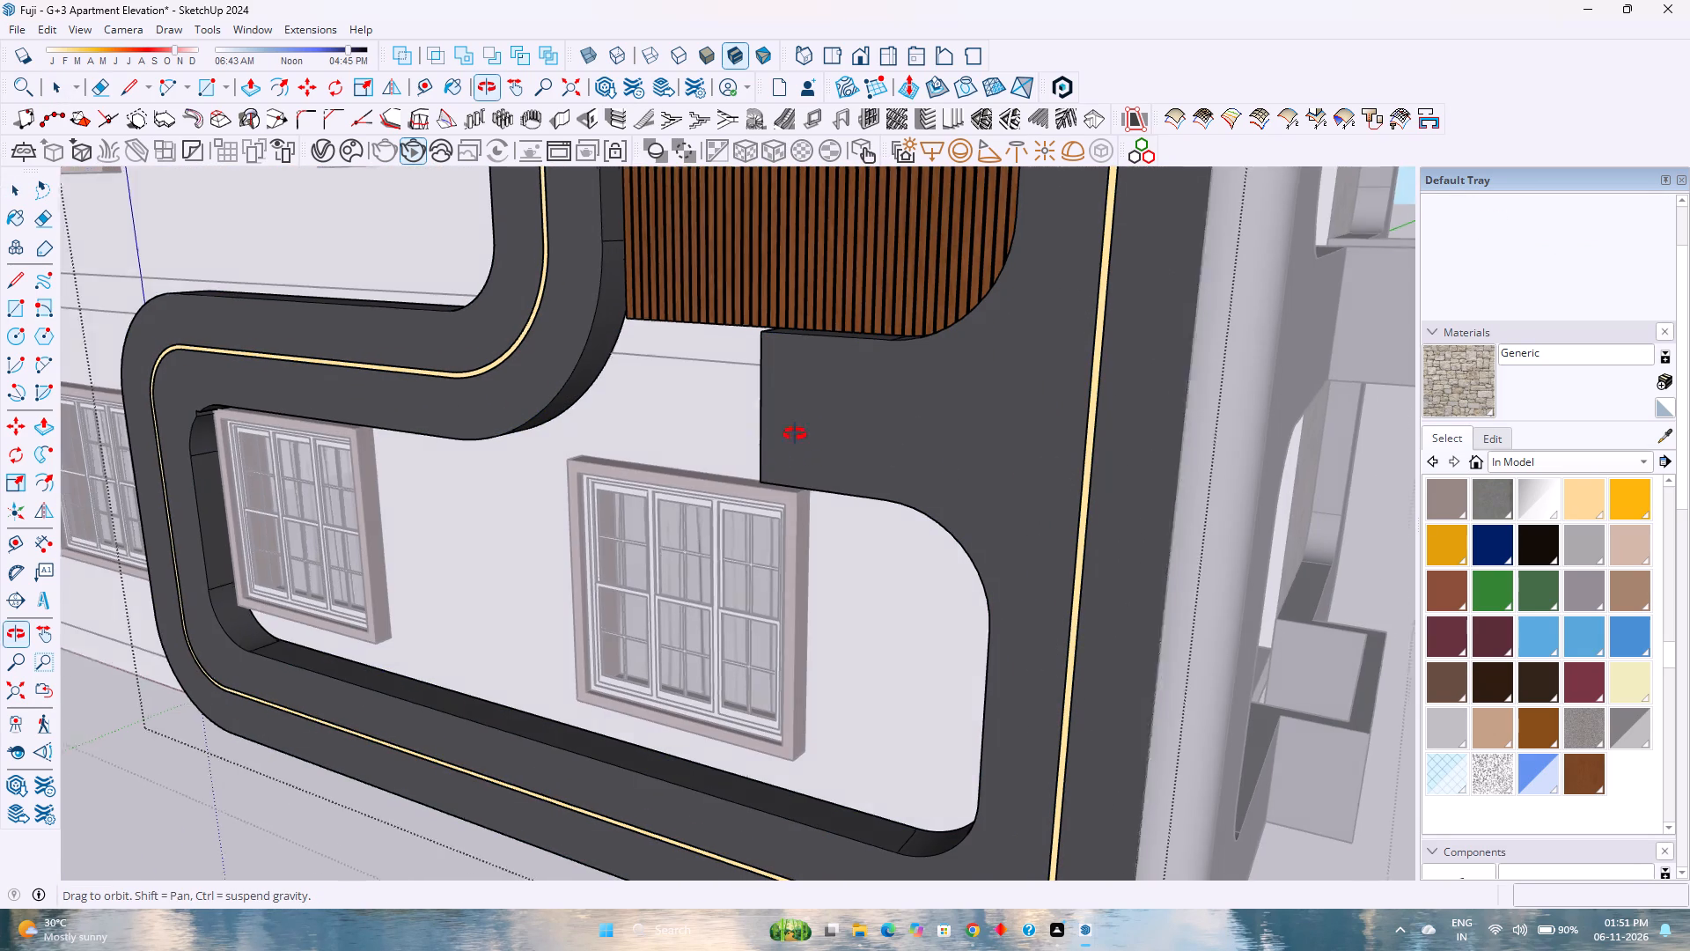
pyautogui.moveTo(795, 434); pyautogui.dragTo(825, 424, button='middle')
pyautogui.moveTo(825, 424); pyautogui.dragTo(839, 421, button='middle')
pyautogui.moveTo(839, 421); pyautogui.dragTo(880, 417, button='middle')
pyautogui.middleClick(880, 417)
pyautogui.scroll(-4, 880, 417)
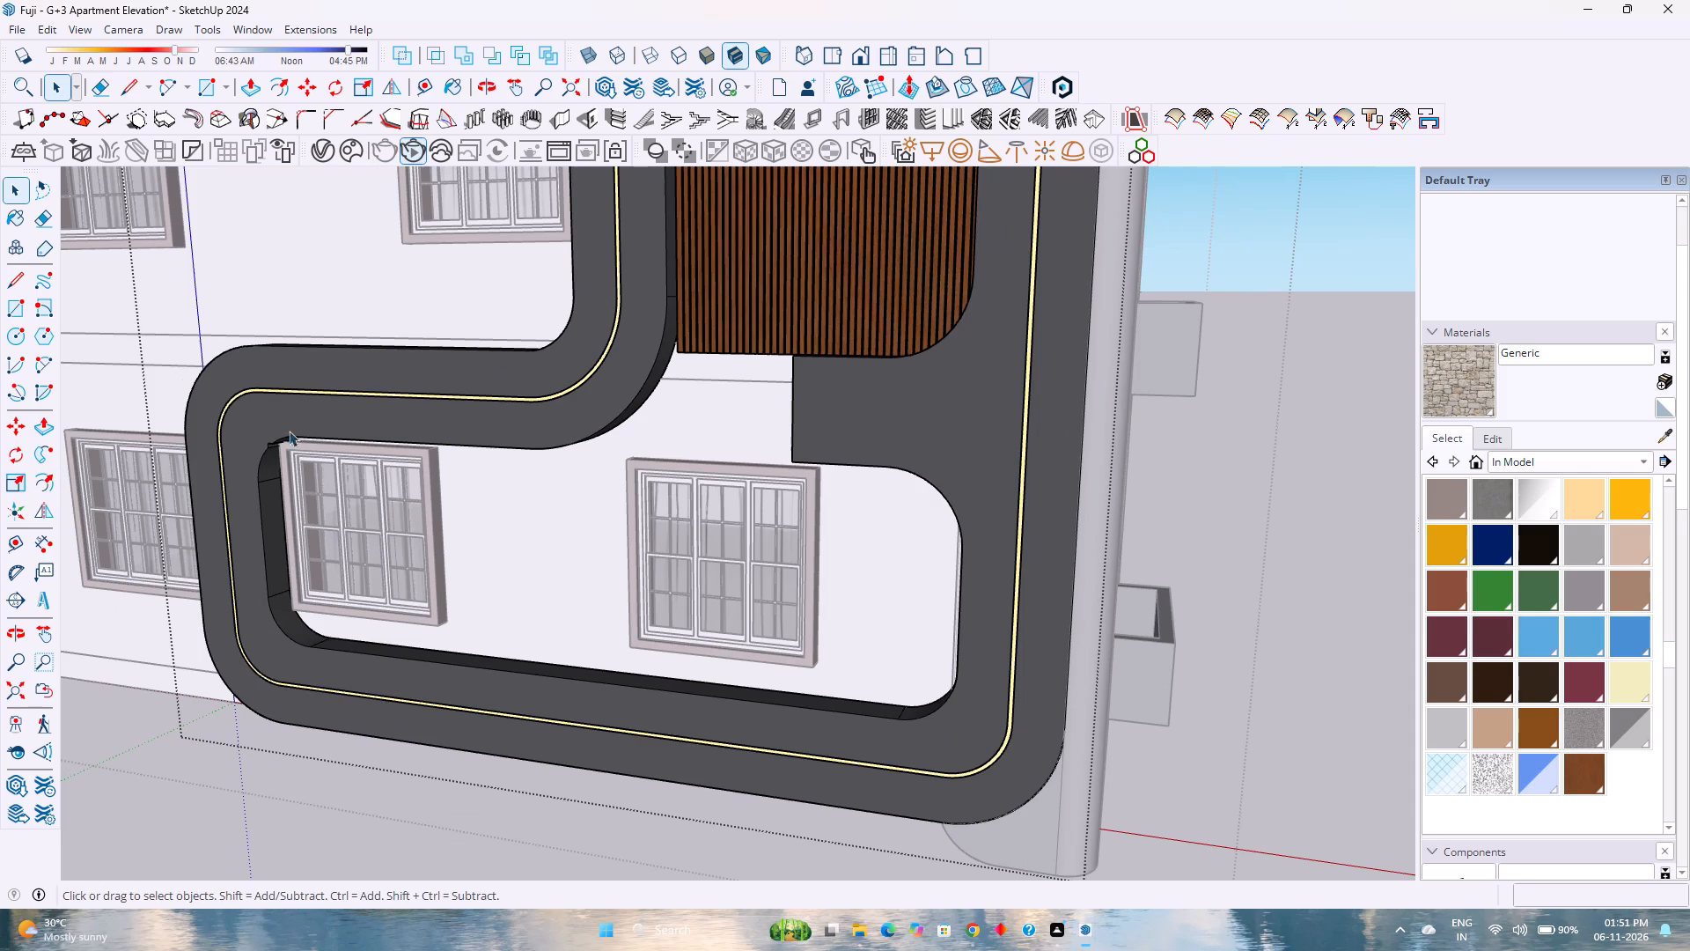
pyautogui.scroll(18, 257, 437)
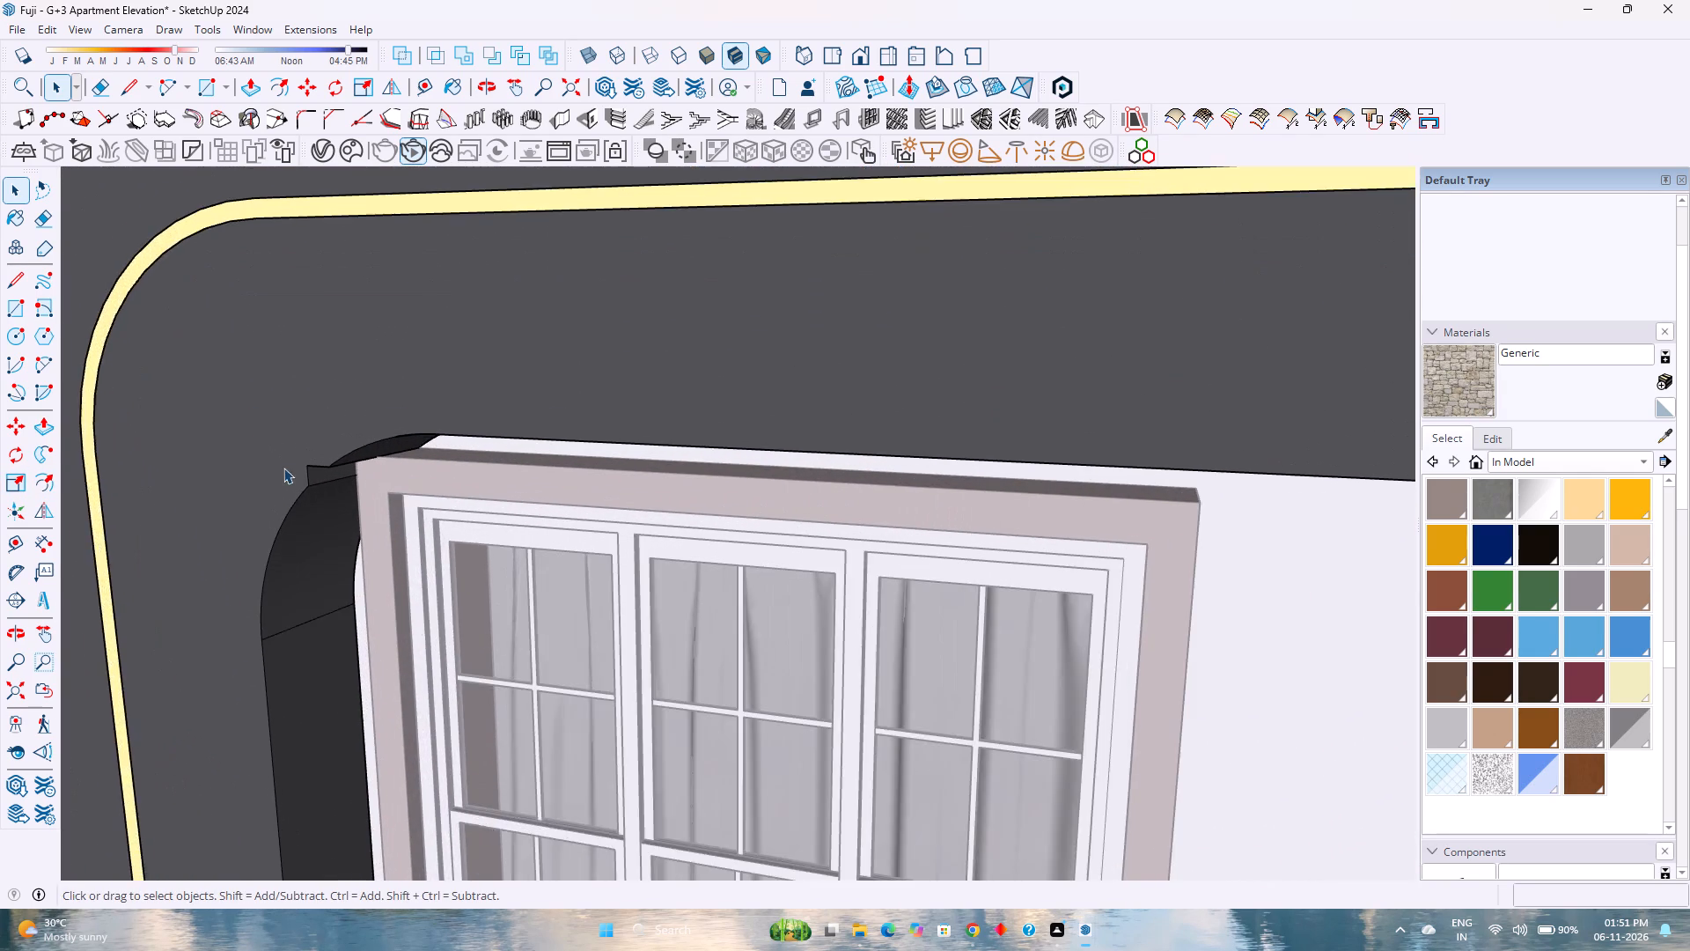
pyautogui.scroll(10, 283, 468)
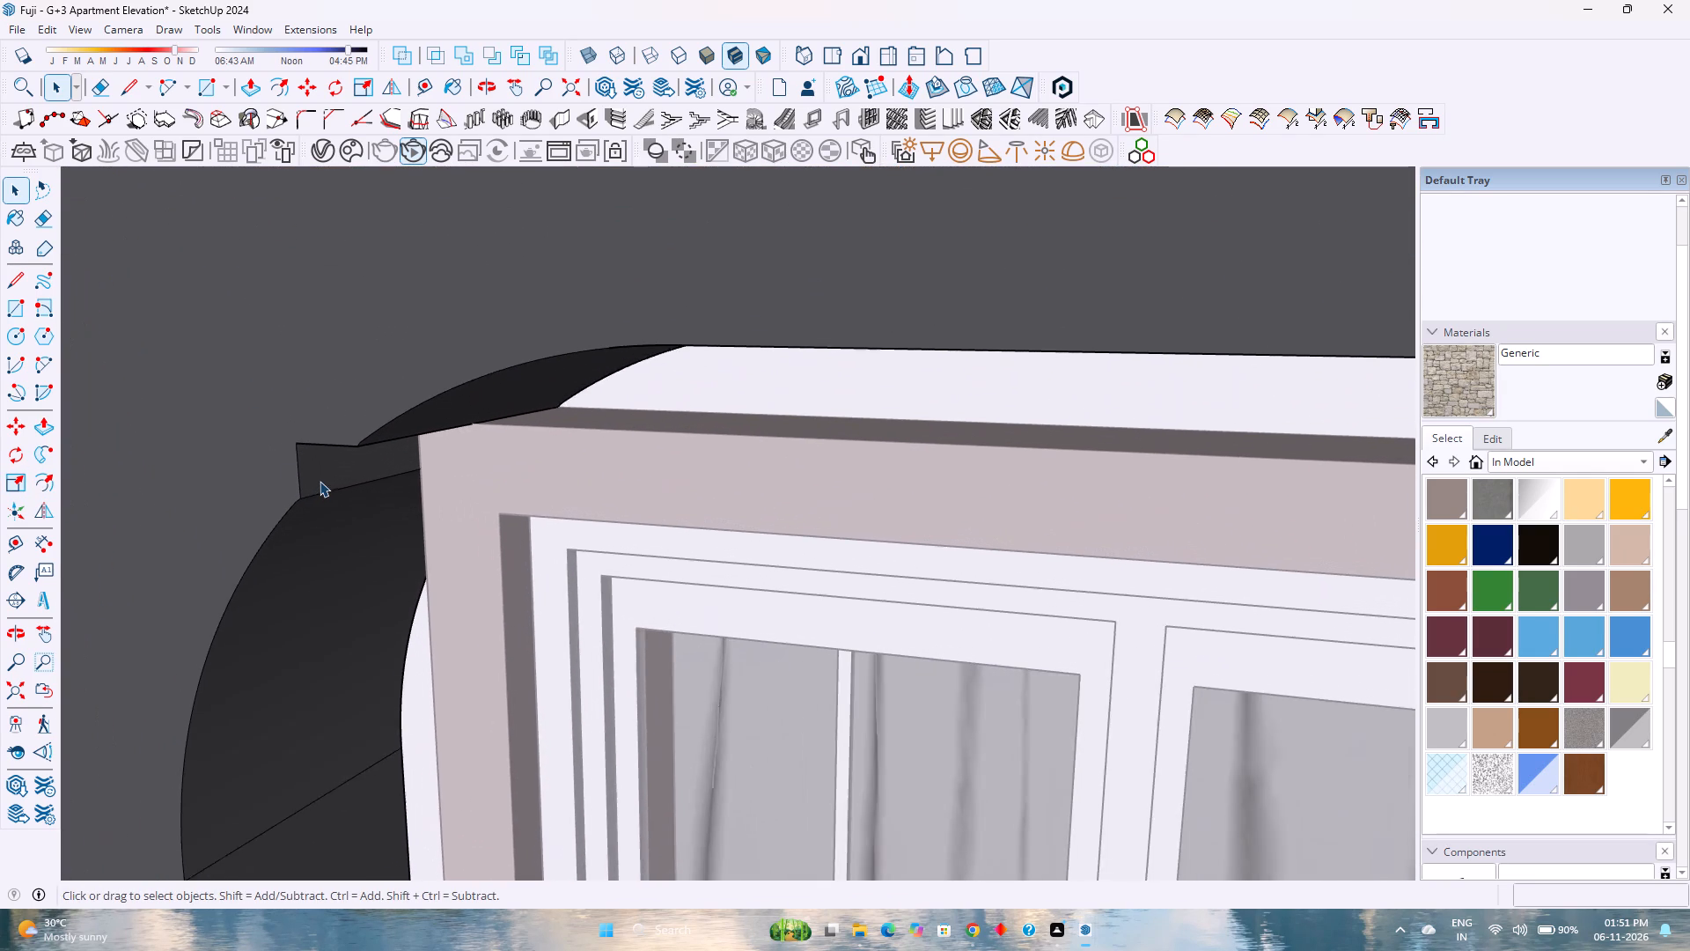
pyautogui.scroll(3, 320, 481)
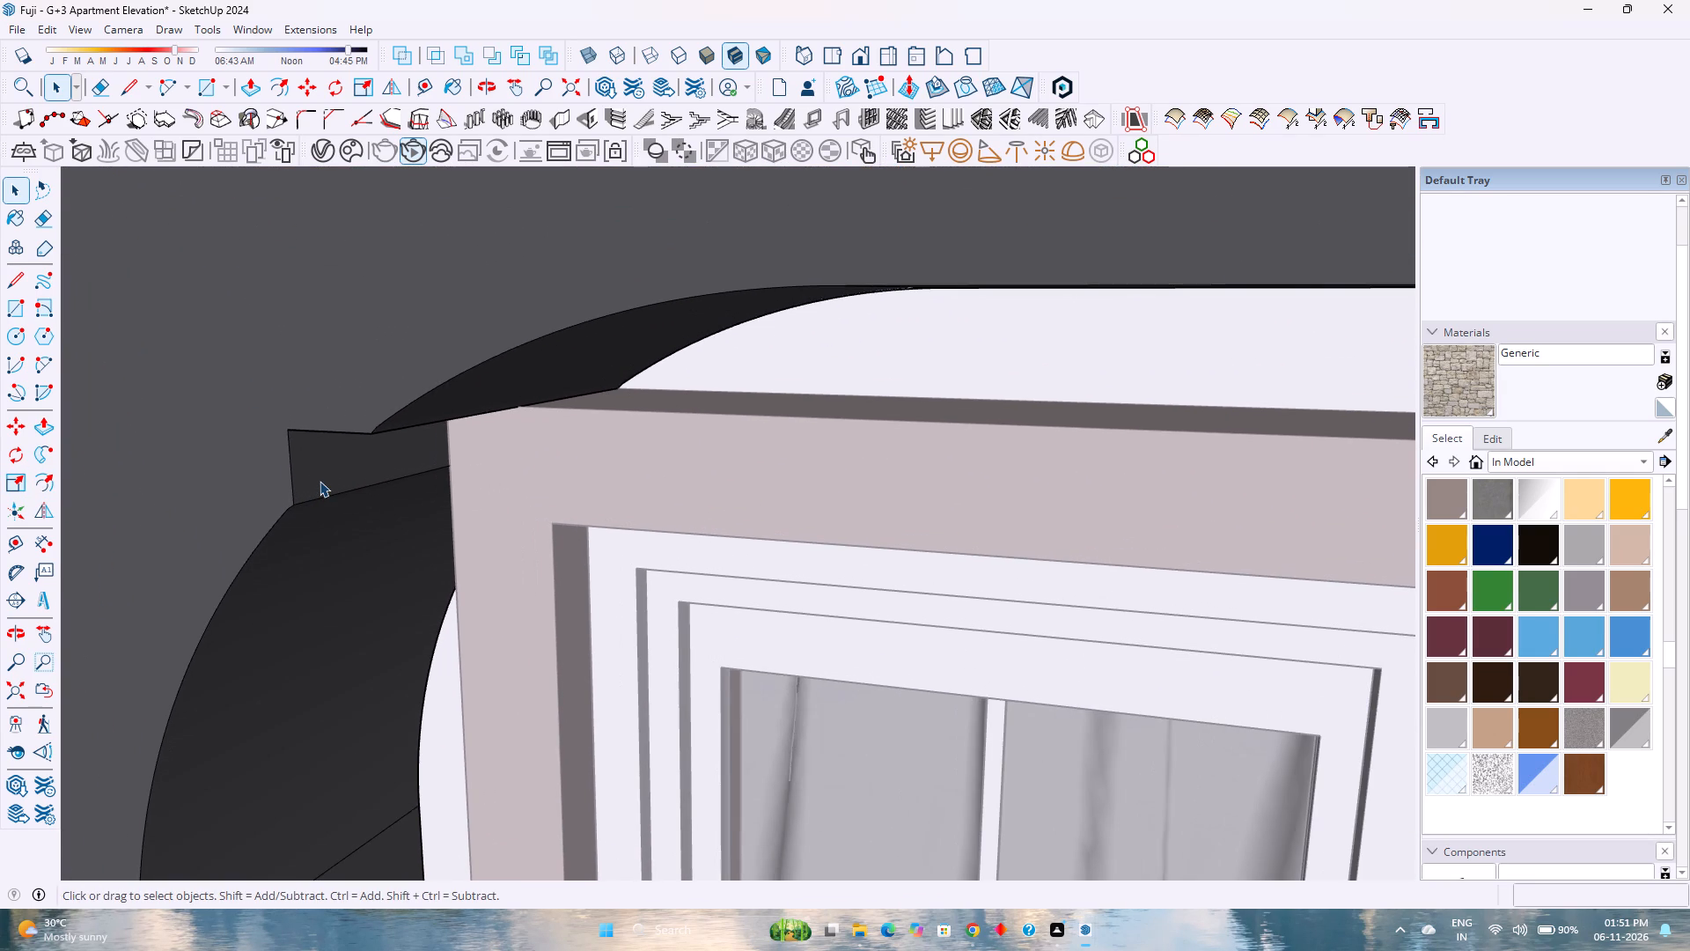
pyautogui.scroll(-1, 320, 481)
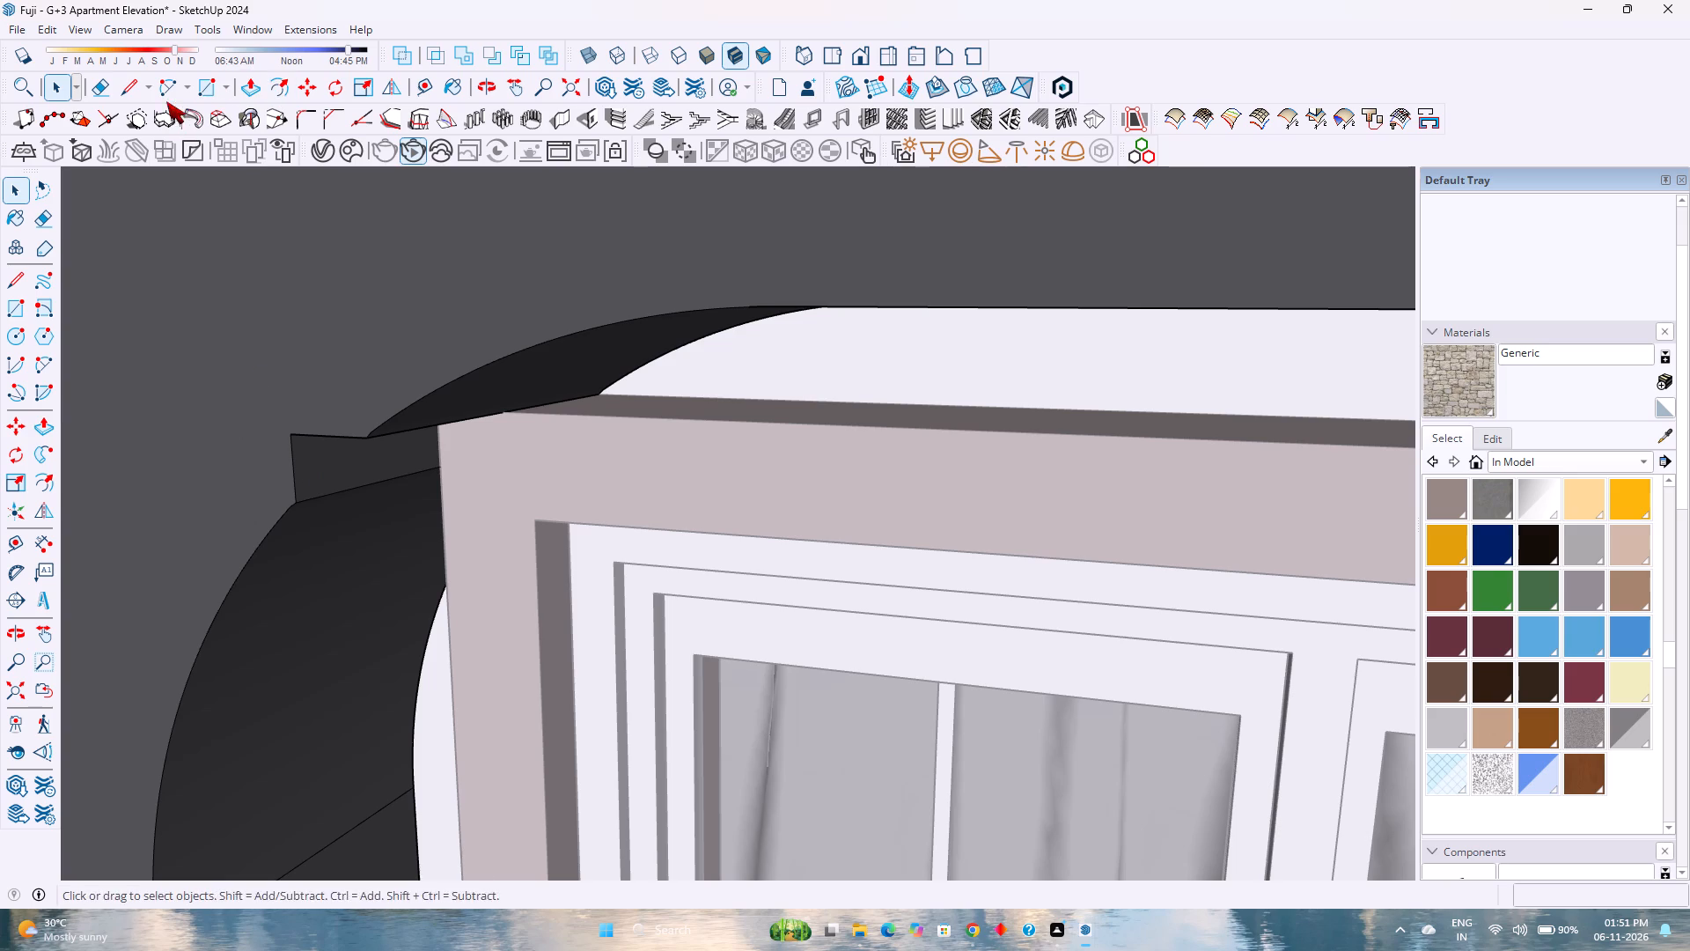
pyautogui.click(167, 92)
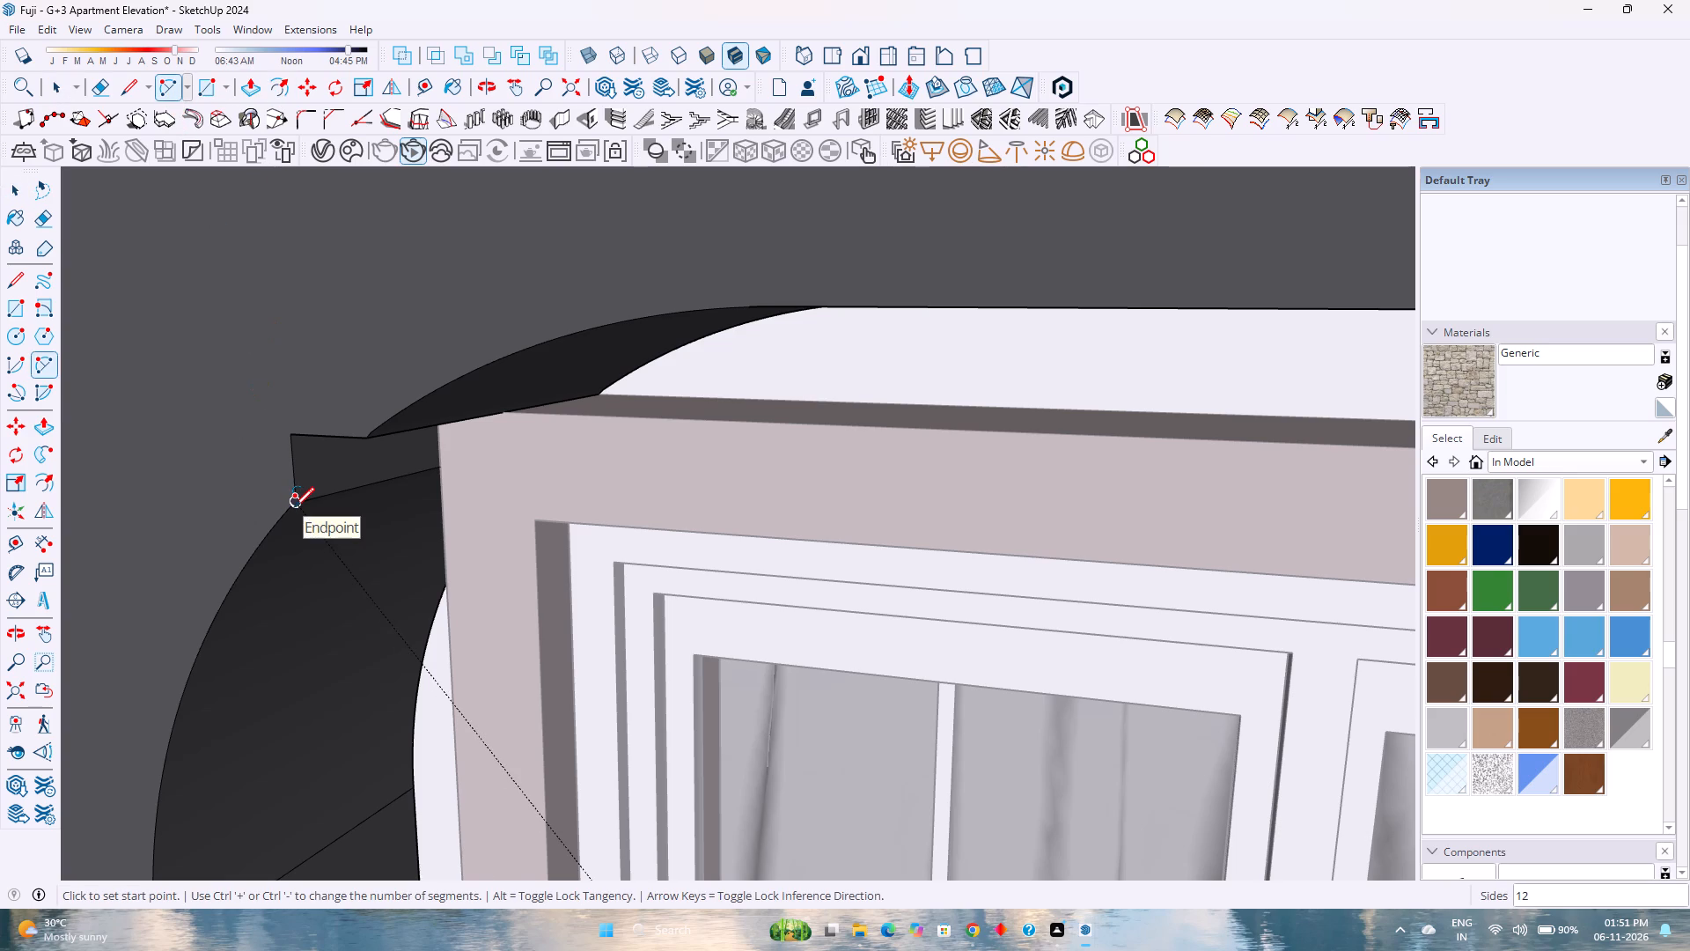
pyautogui.click(296, 505)
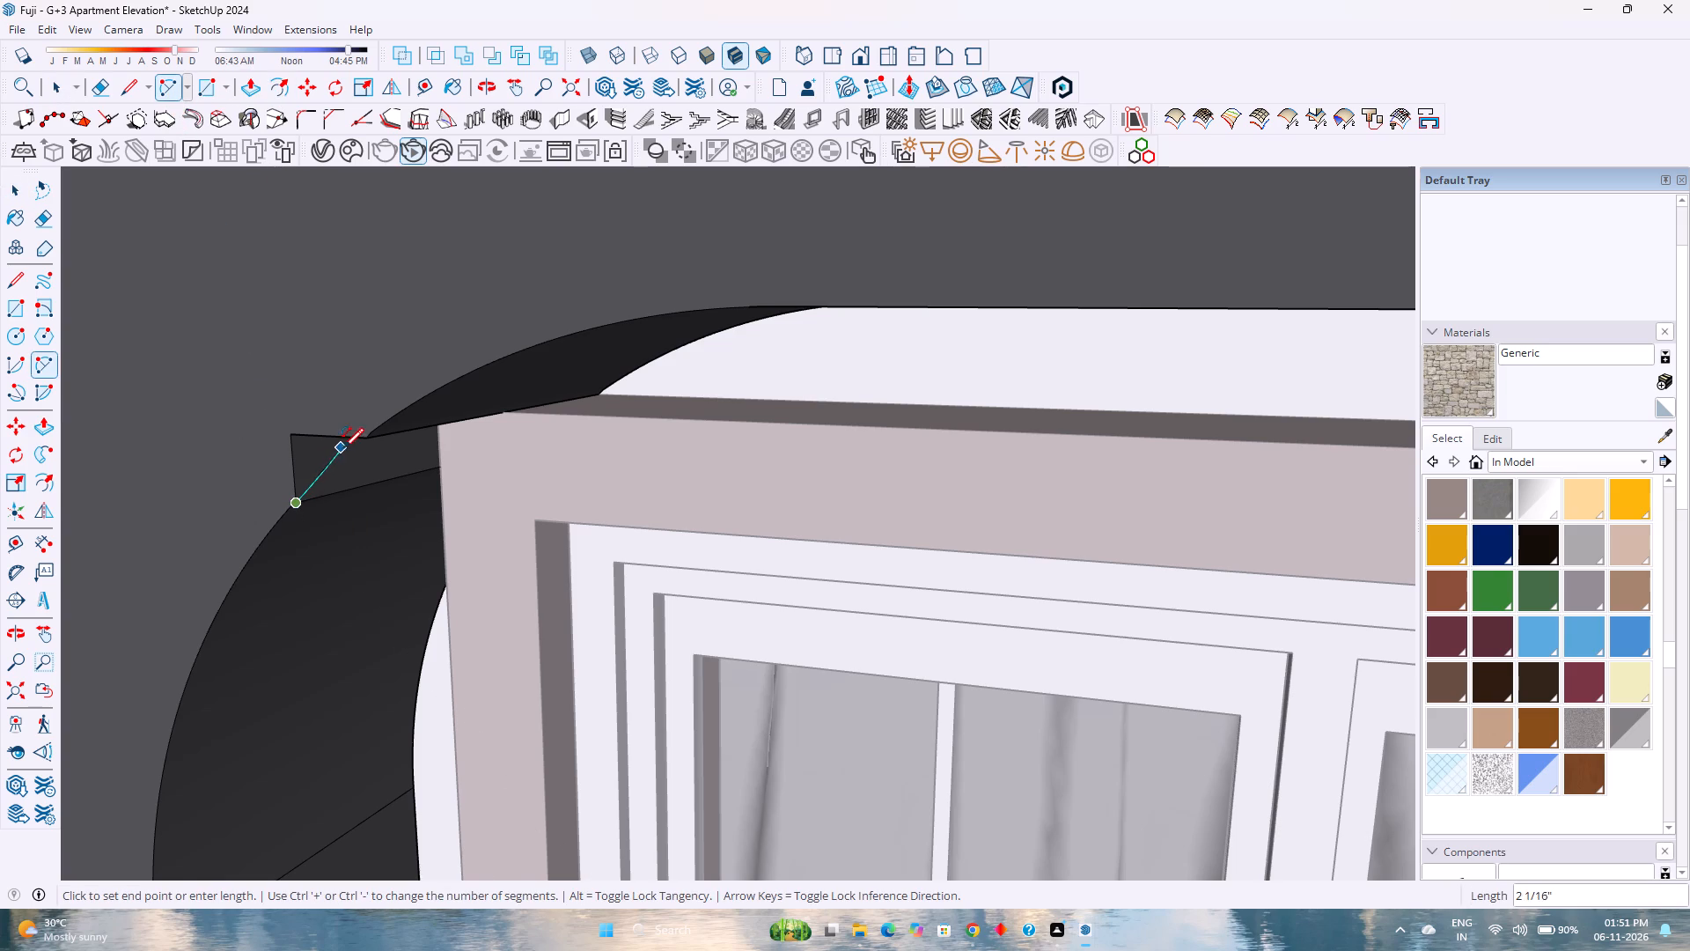
pyautogui.click(366, 438)
pyautogui.click(366, 438)
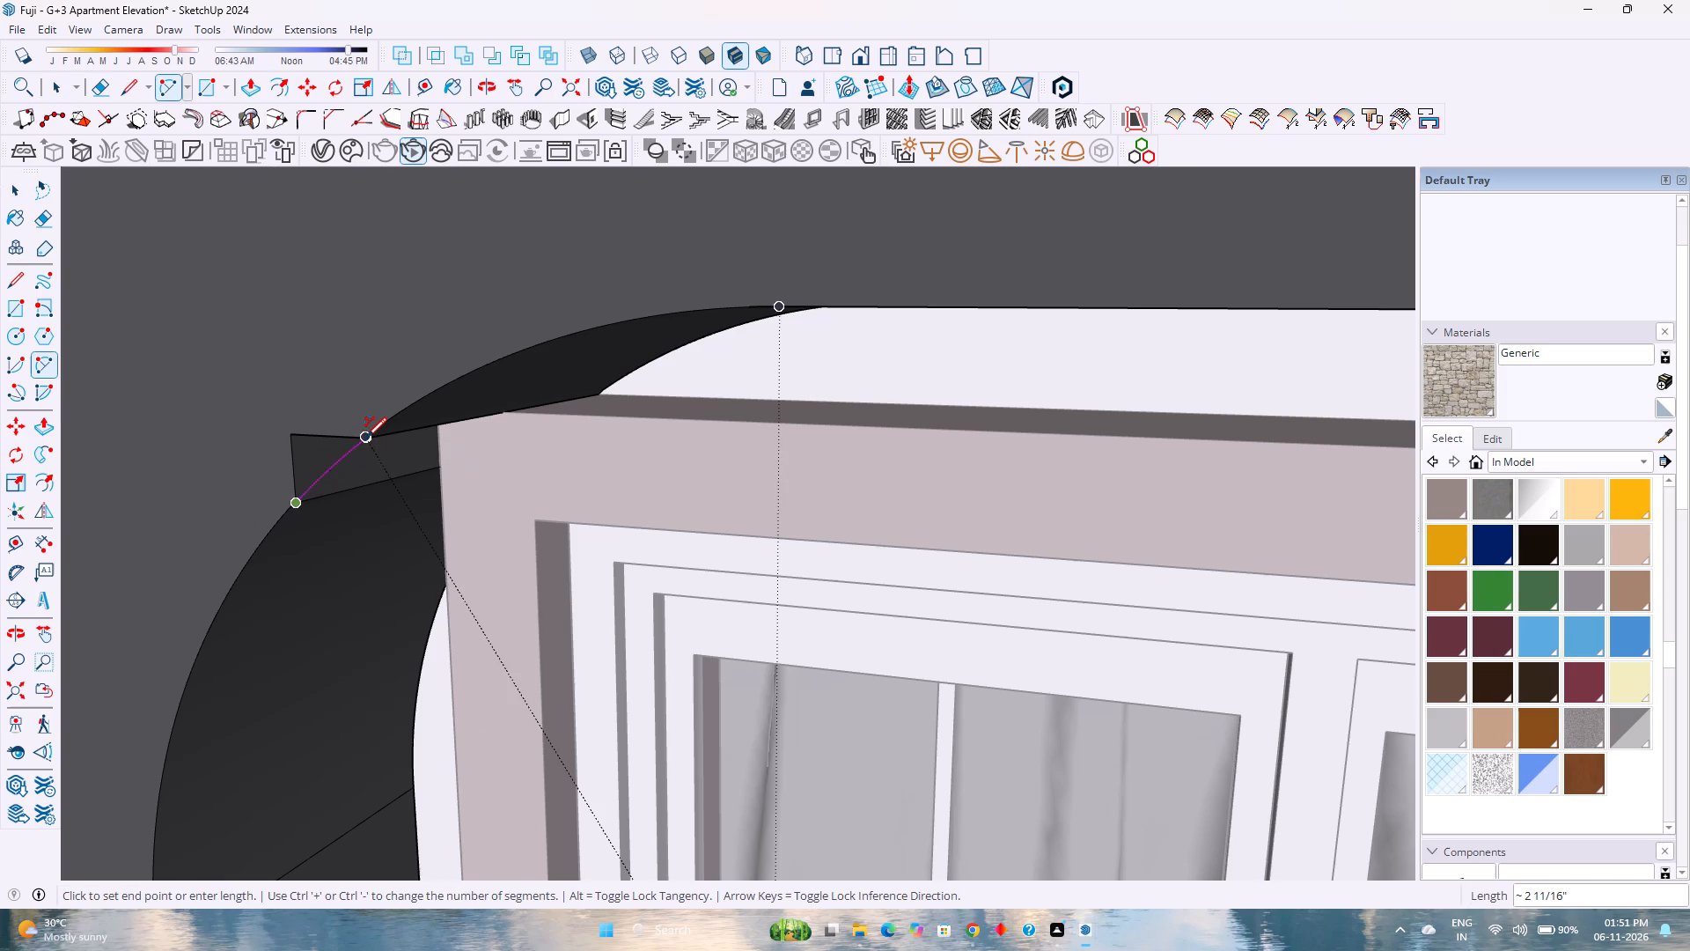
pyautogui.press('space')
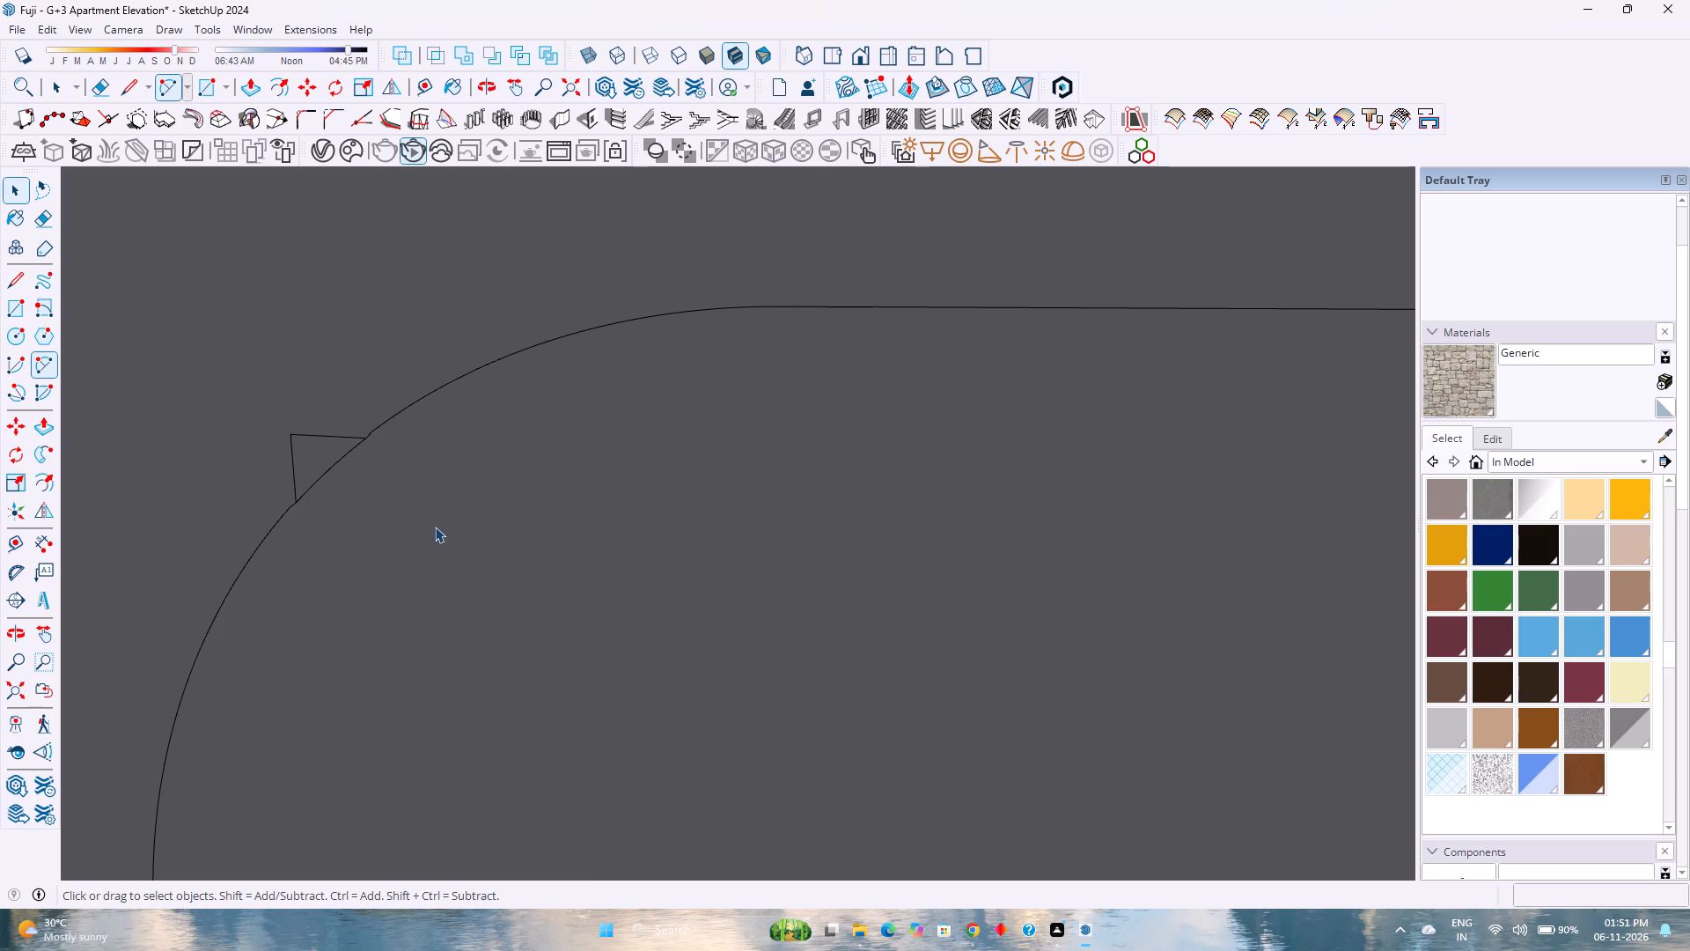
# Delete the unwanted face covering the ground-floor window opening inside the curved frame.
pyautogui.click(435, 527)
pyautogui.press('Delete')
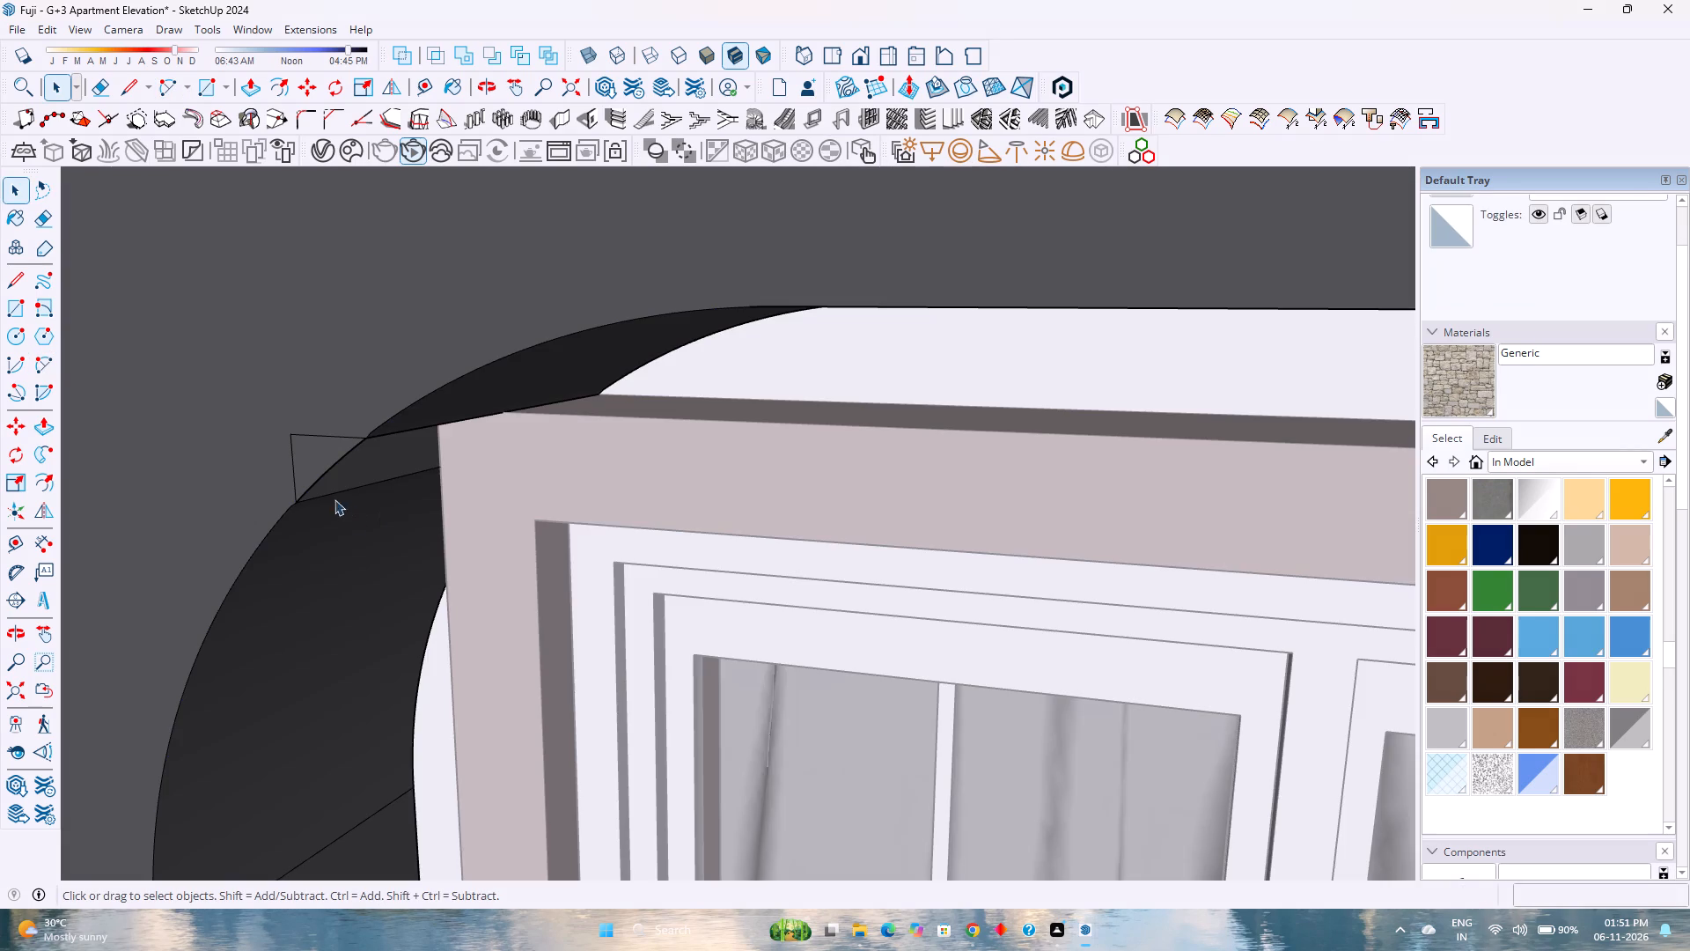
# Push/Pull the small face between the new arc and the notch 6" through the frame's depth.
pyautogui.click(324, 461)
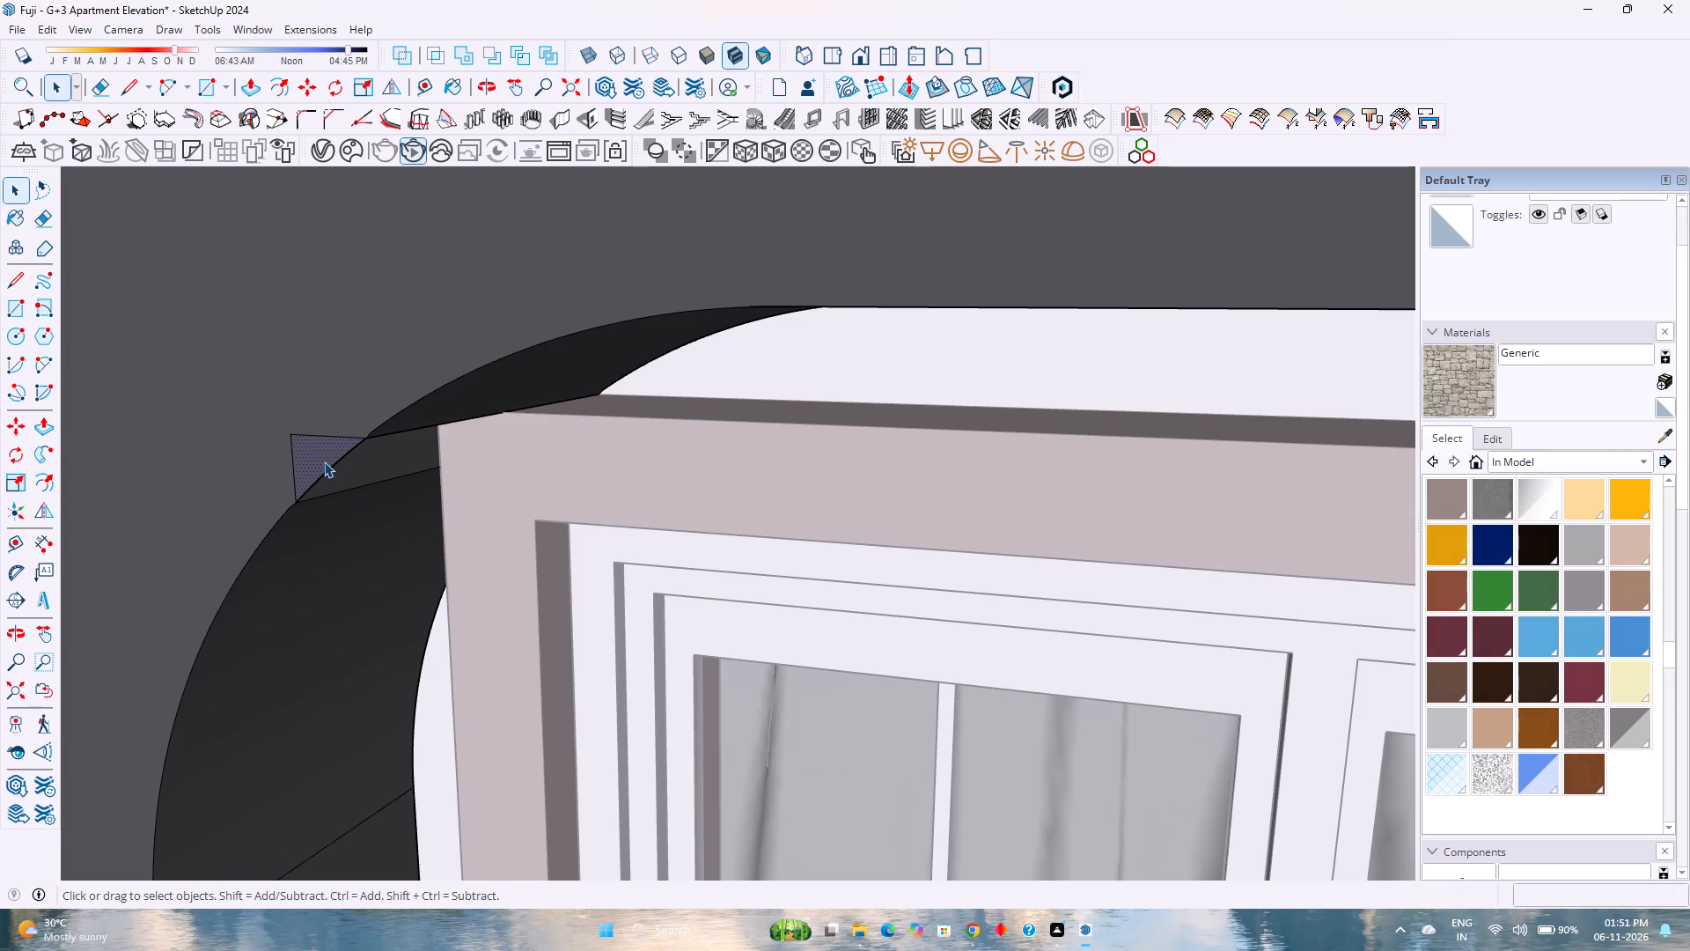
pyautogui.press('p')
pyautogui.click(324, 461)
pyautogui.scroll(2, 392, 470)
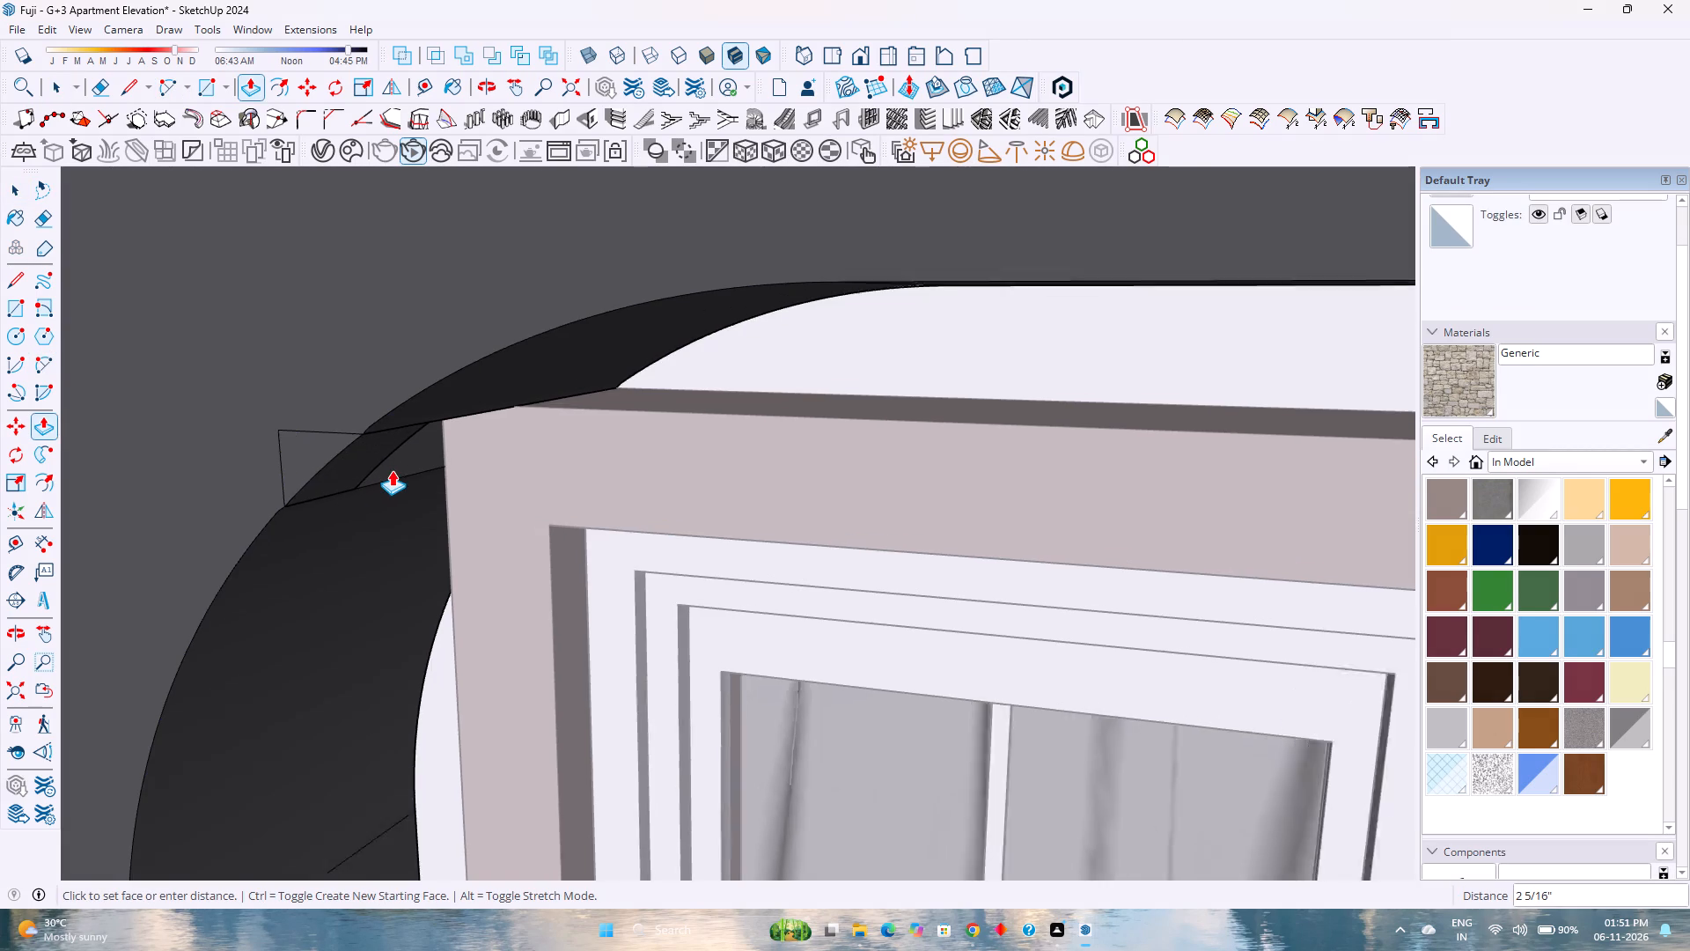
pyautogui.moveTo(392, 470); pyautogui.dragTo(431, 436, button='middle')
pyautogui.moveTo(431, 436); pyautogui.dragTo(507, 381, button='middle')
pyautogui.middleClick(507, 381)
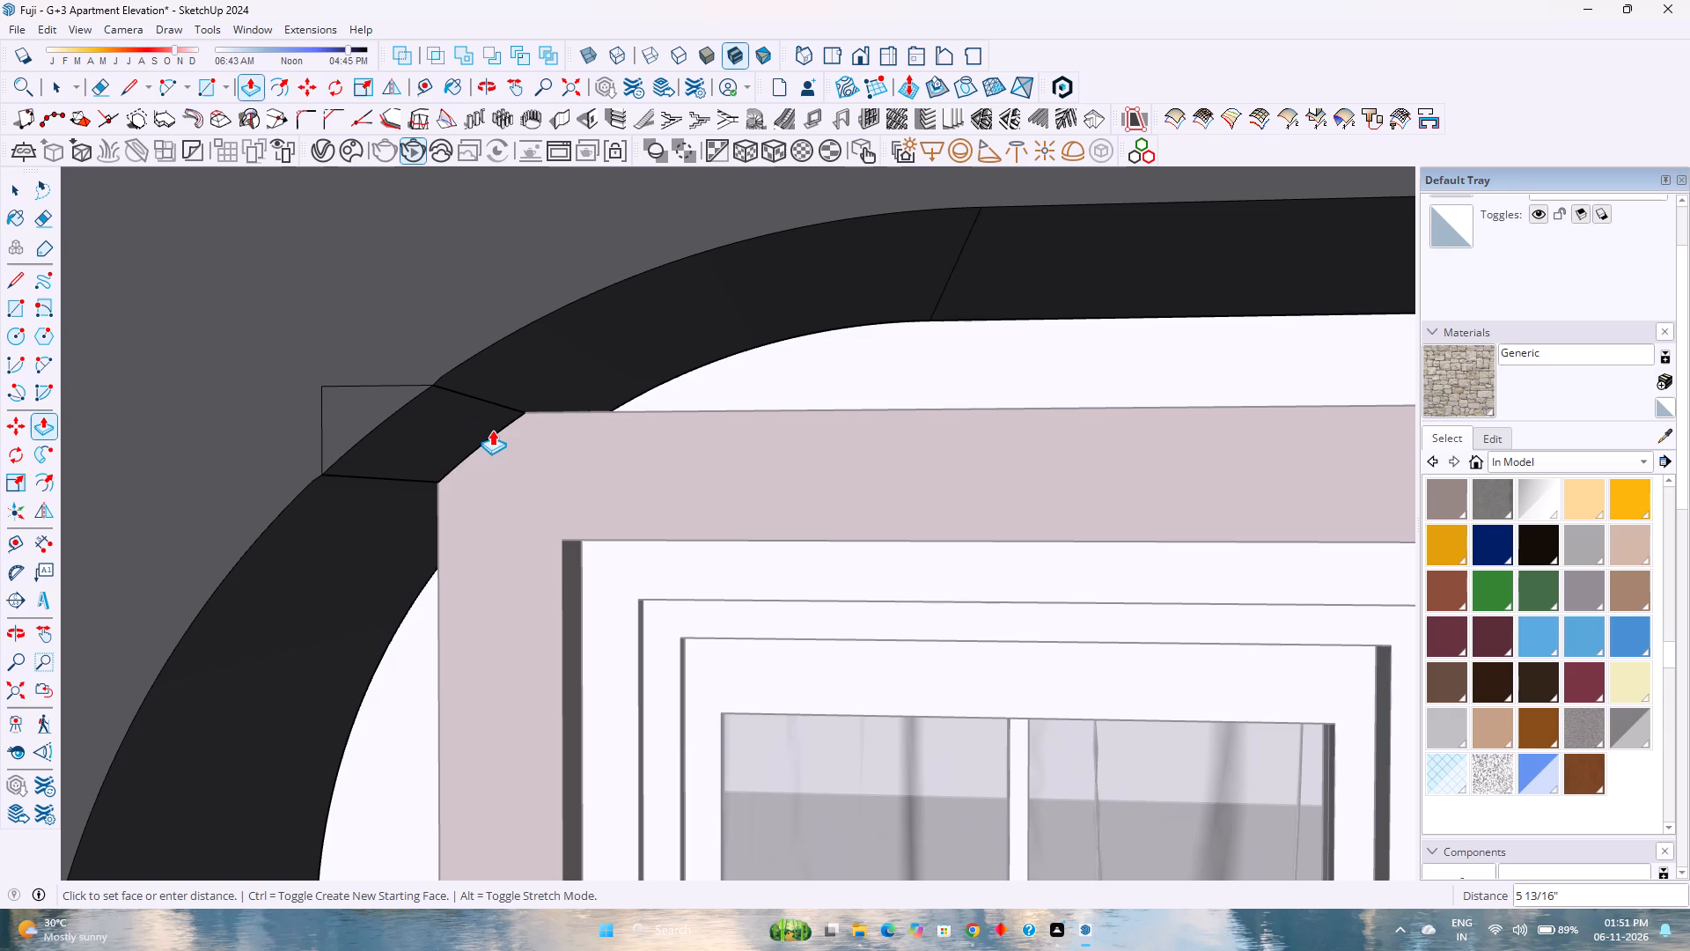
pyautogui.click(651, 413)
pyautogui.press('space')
# Examine the filled corner of the frame from near and far, selecting its arc edges to compare their curvature.
pyautogui.scroll(-4, 340, 505)
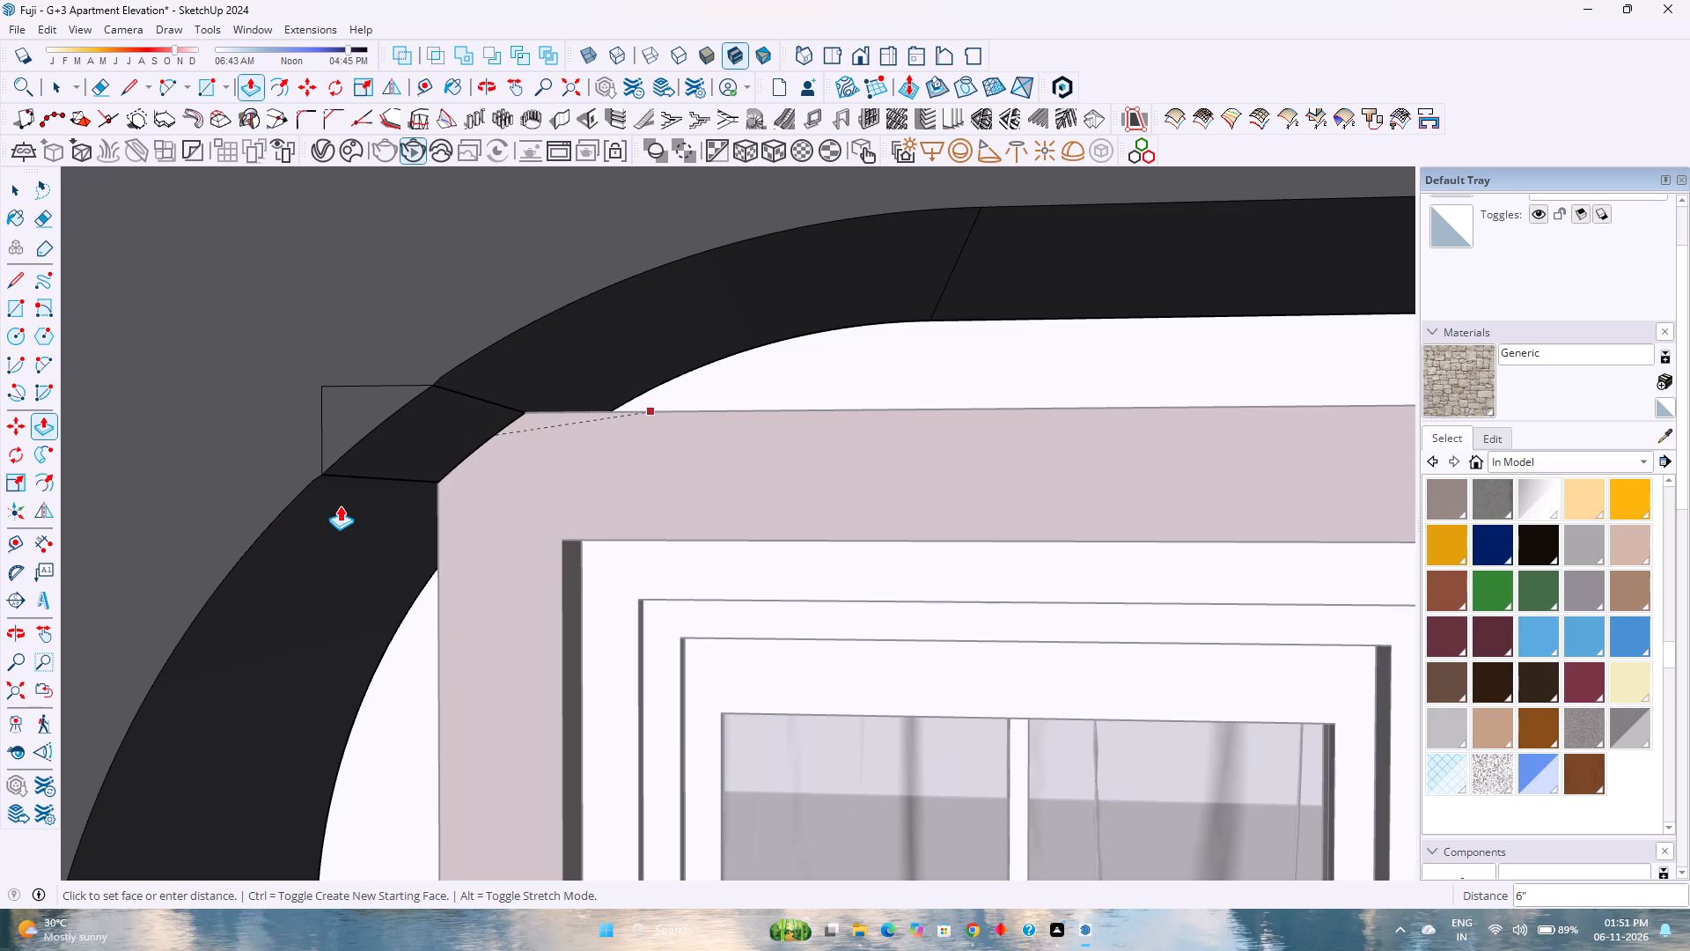
pyautogui.scroll(-11, 394, 509)
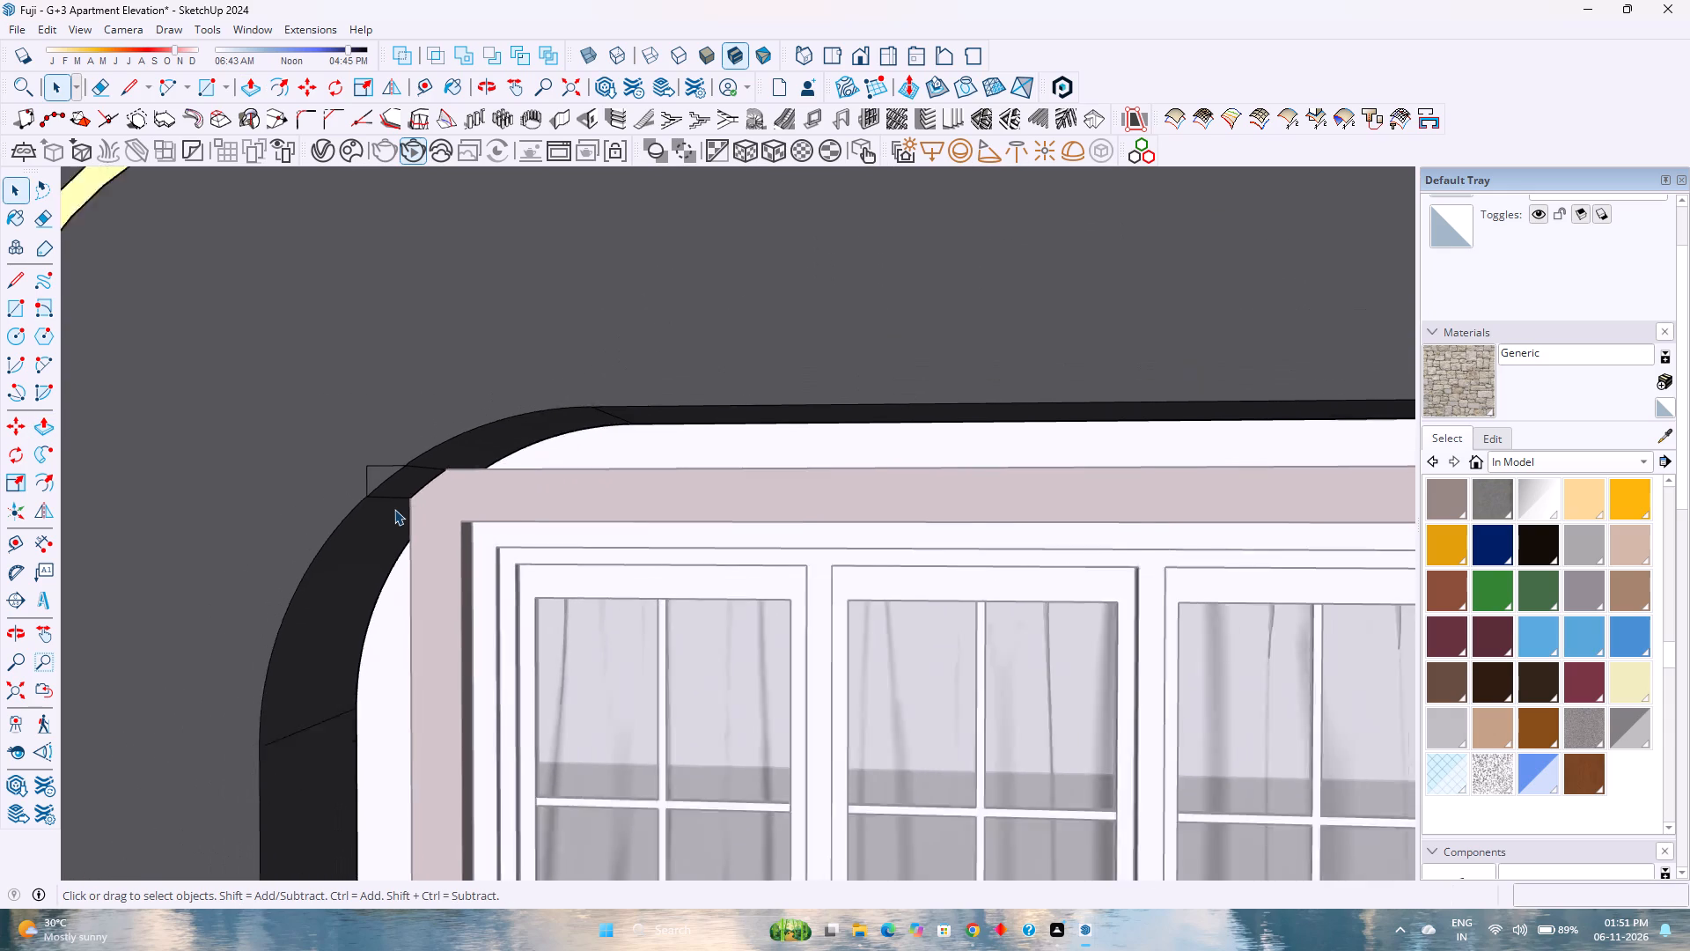
pyautogui.scroll(-19, 394, 509)
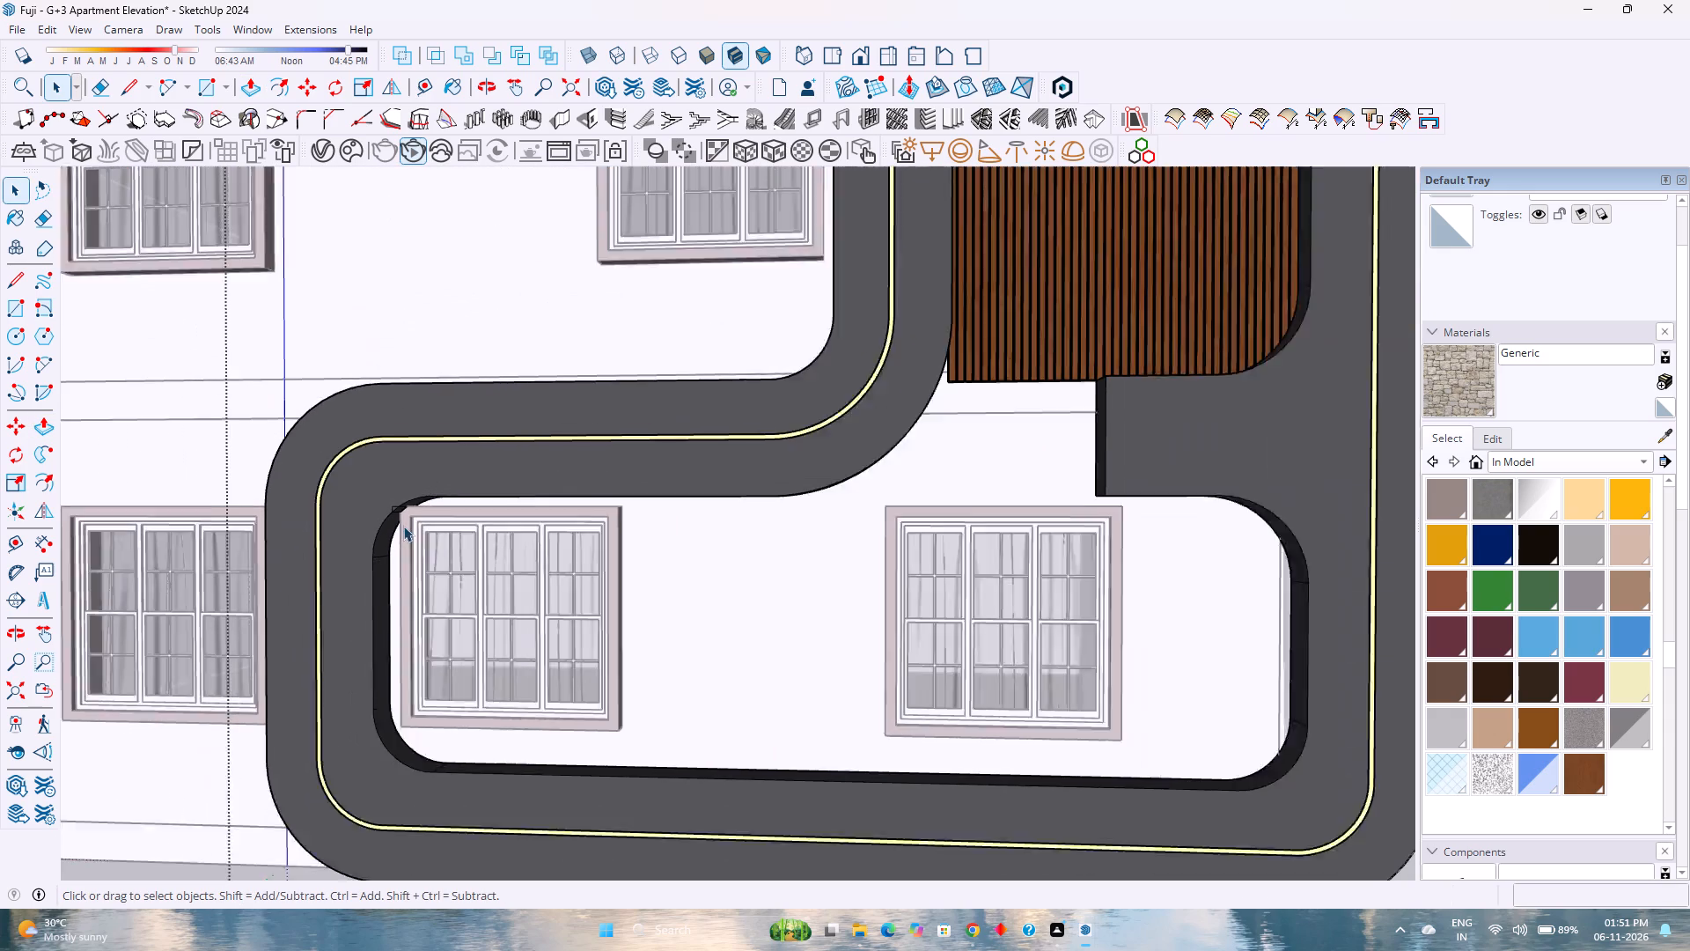
pyautogui.scroll(13, 399, 537)
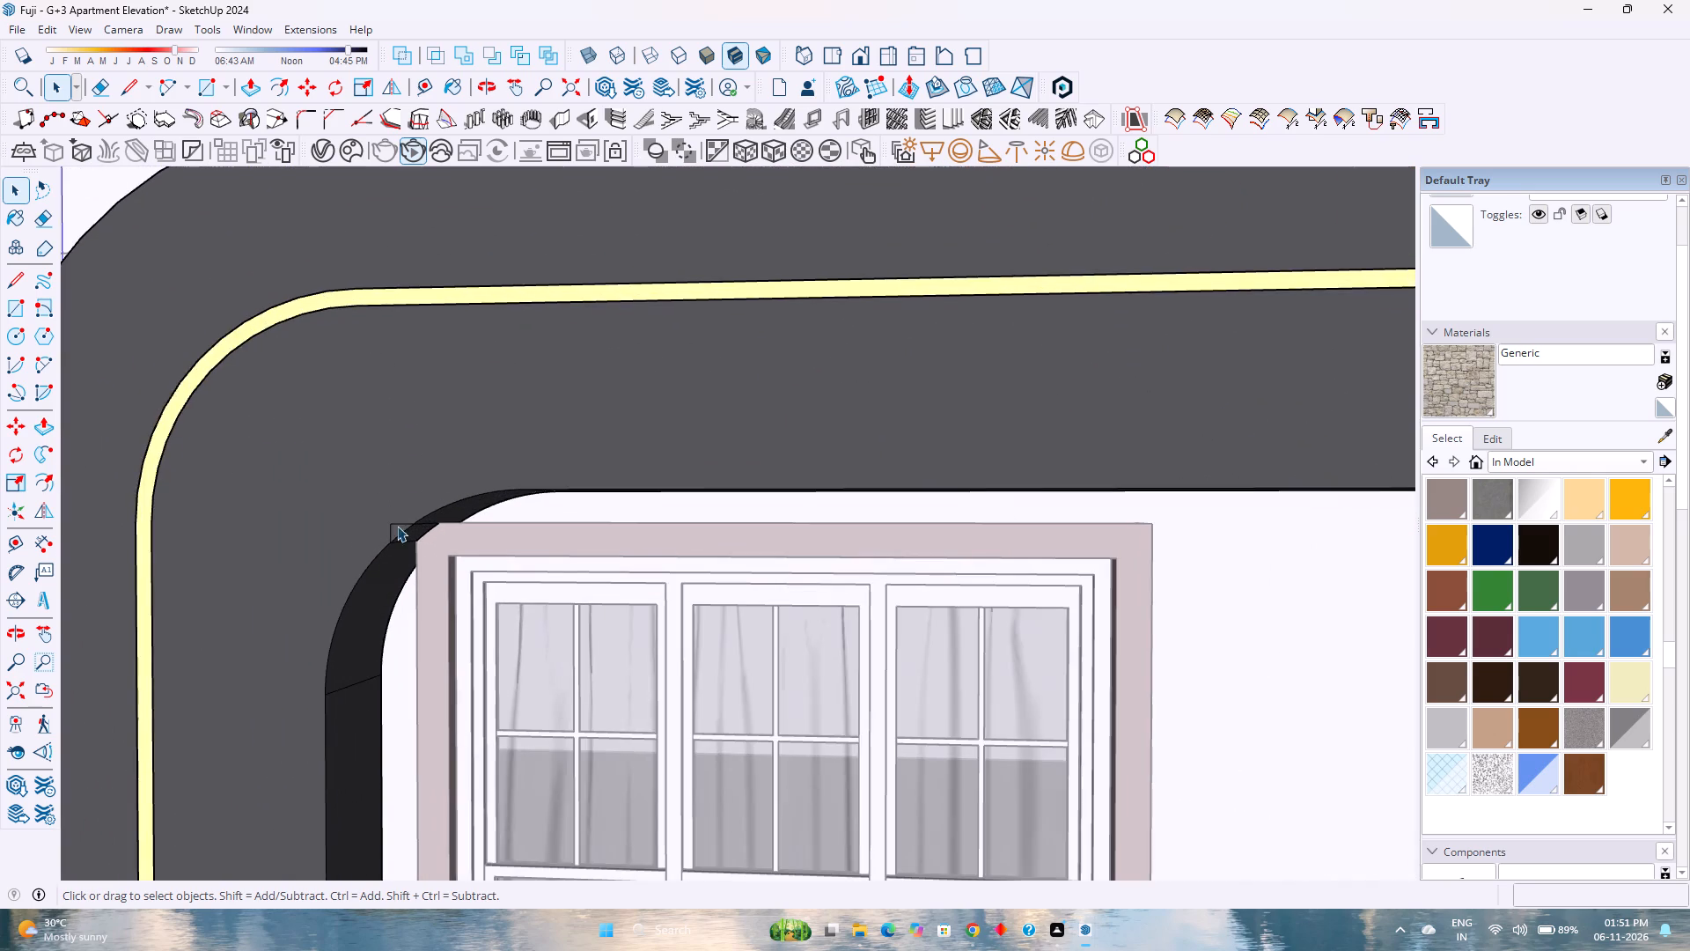
pyautogui.scroll(17, 402, 539)
pyautogui.scroll(5, 397, 535)
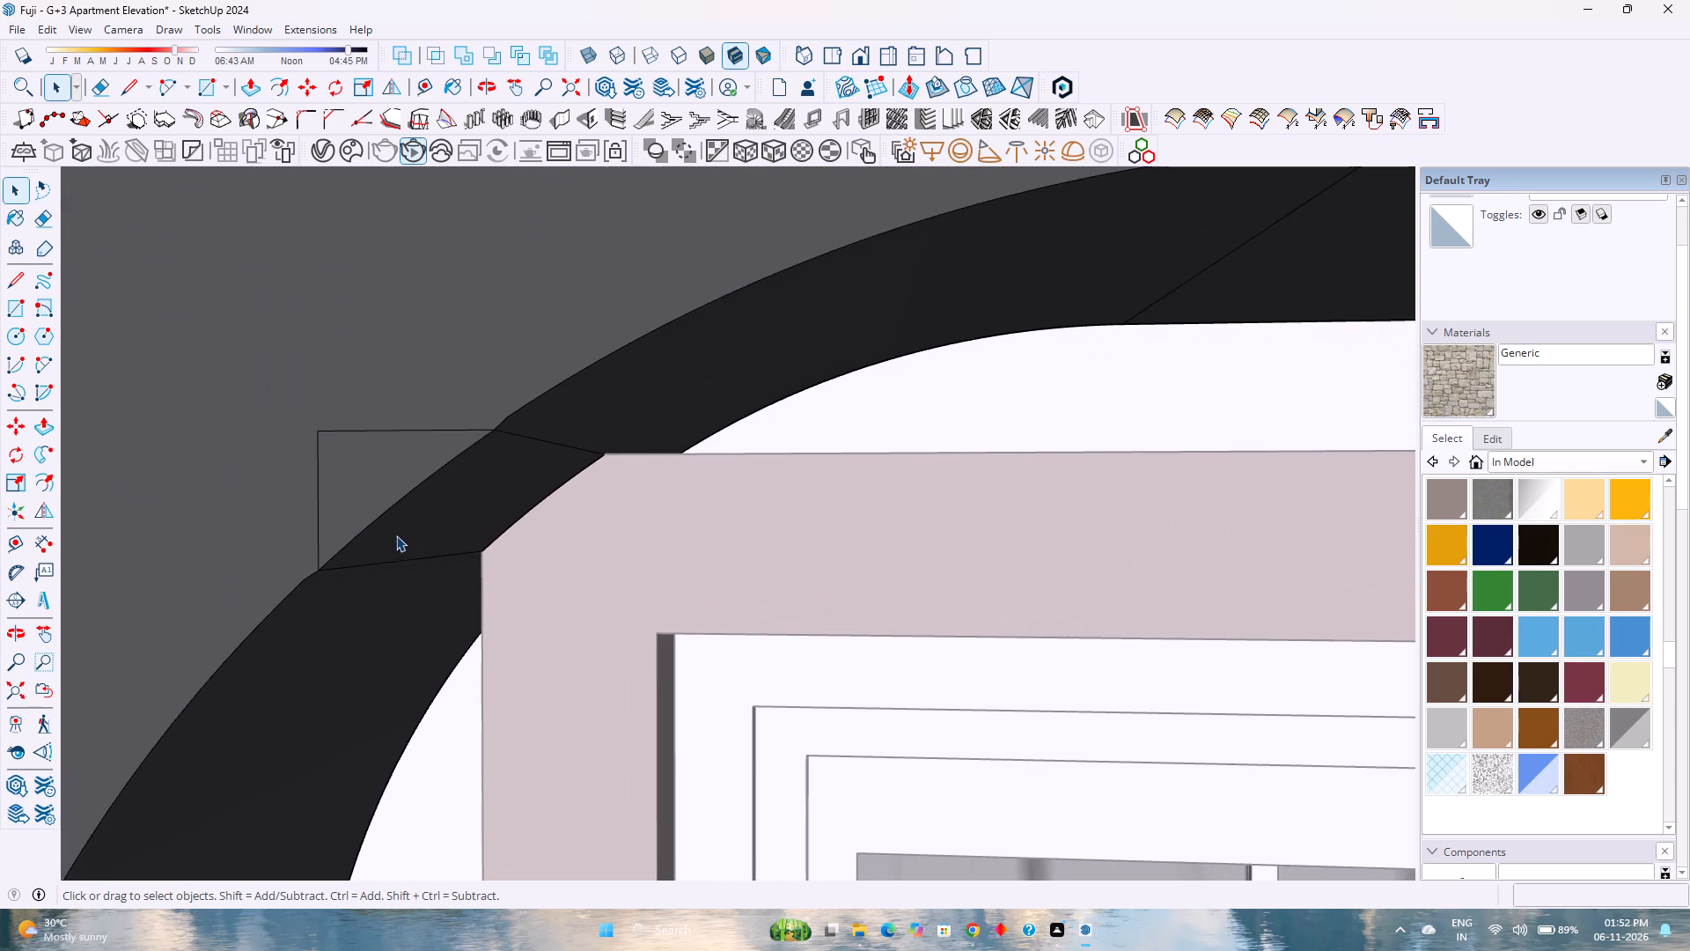
pyautogui.scroll(8, 396, 535)
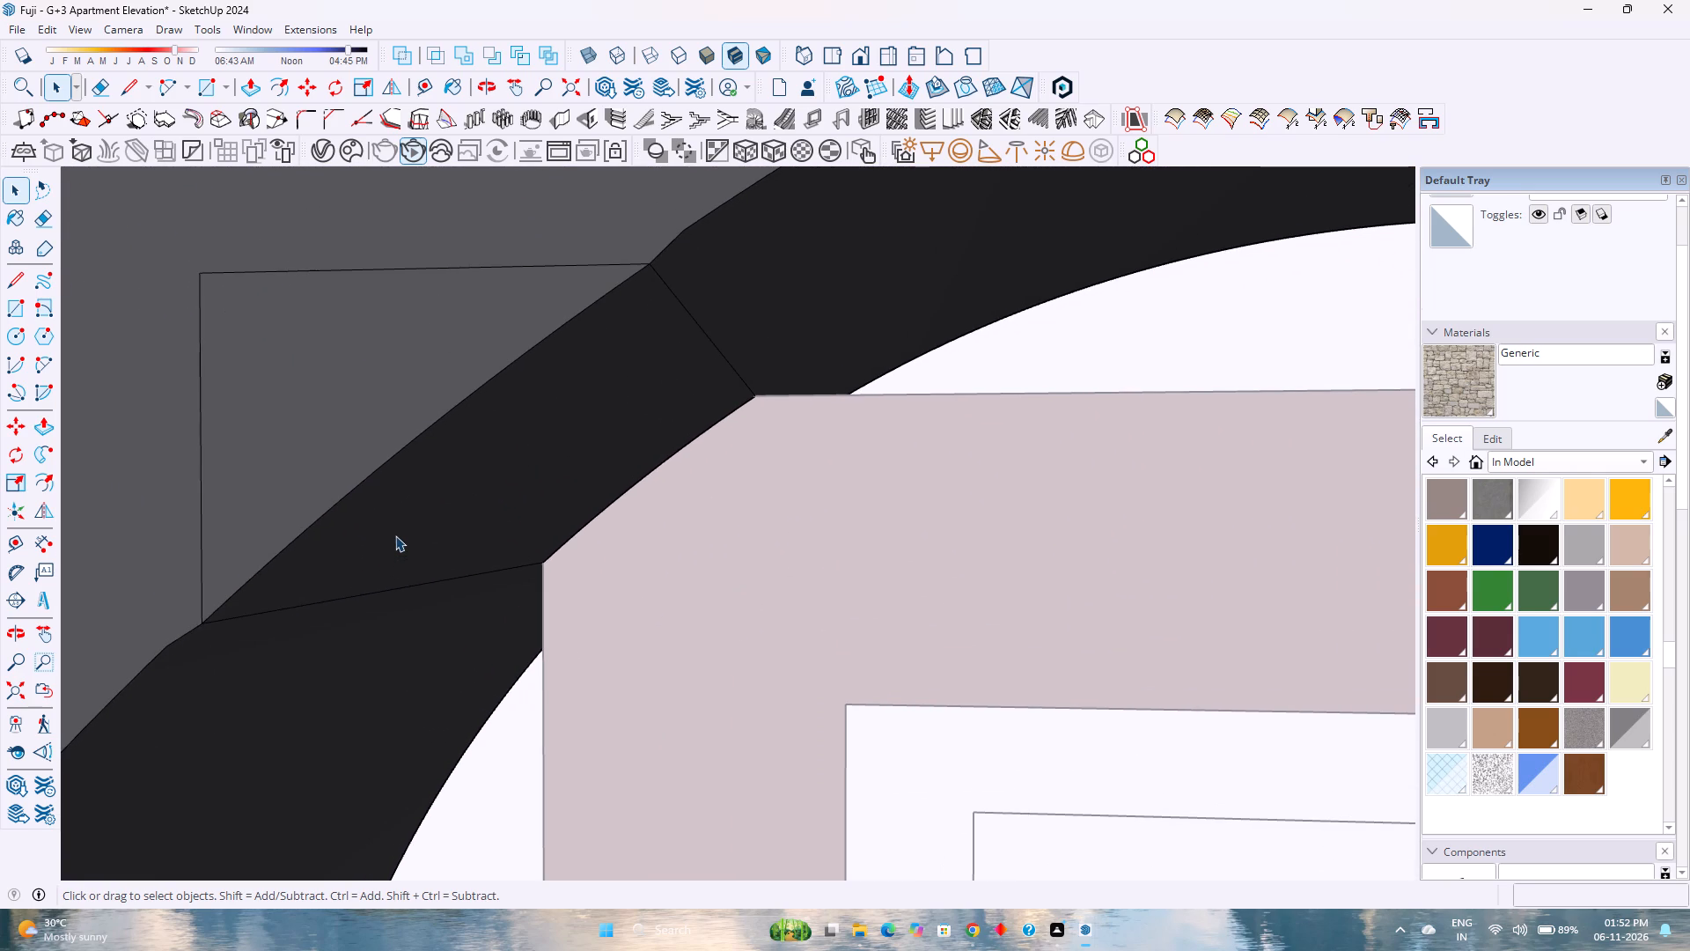
pyautogui.scroll(-4, 395, 535)
pyautogui.click(378, 498)
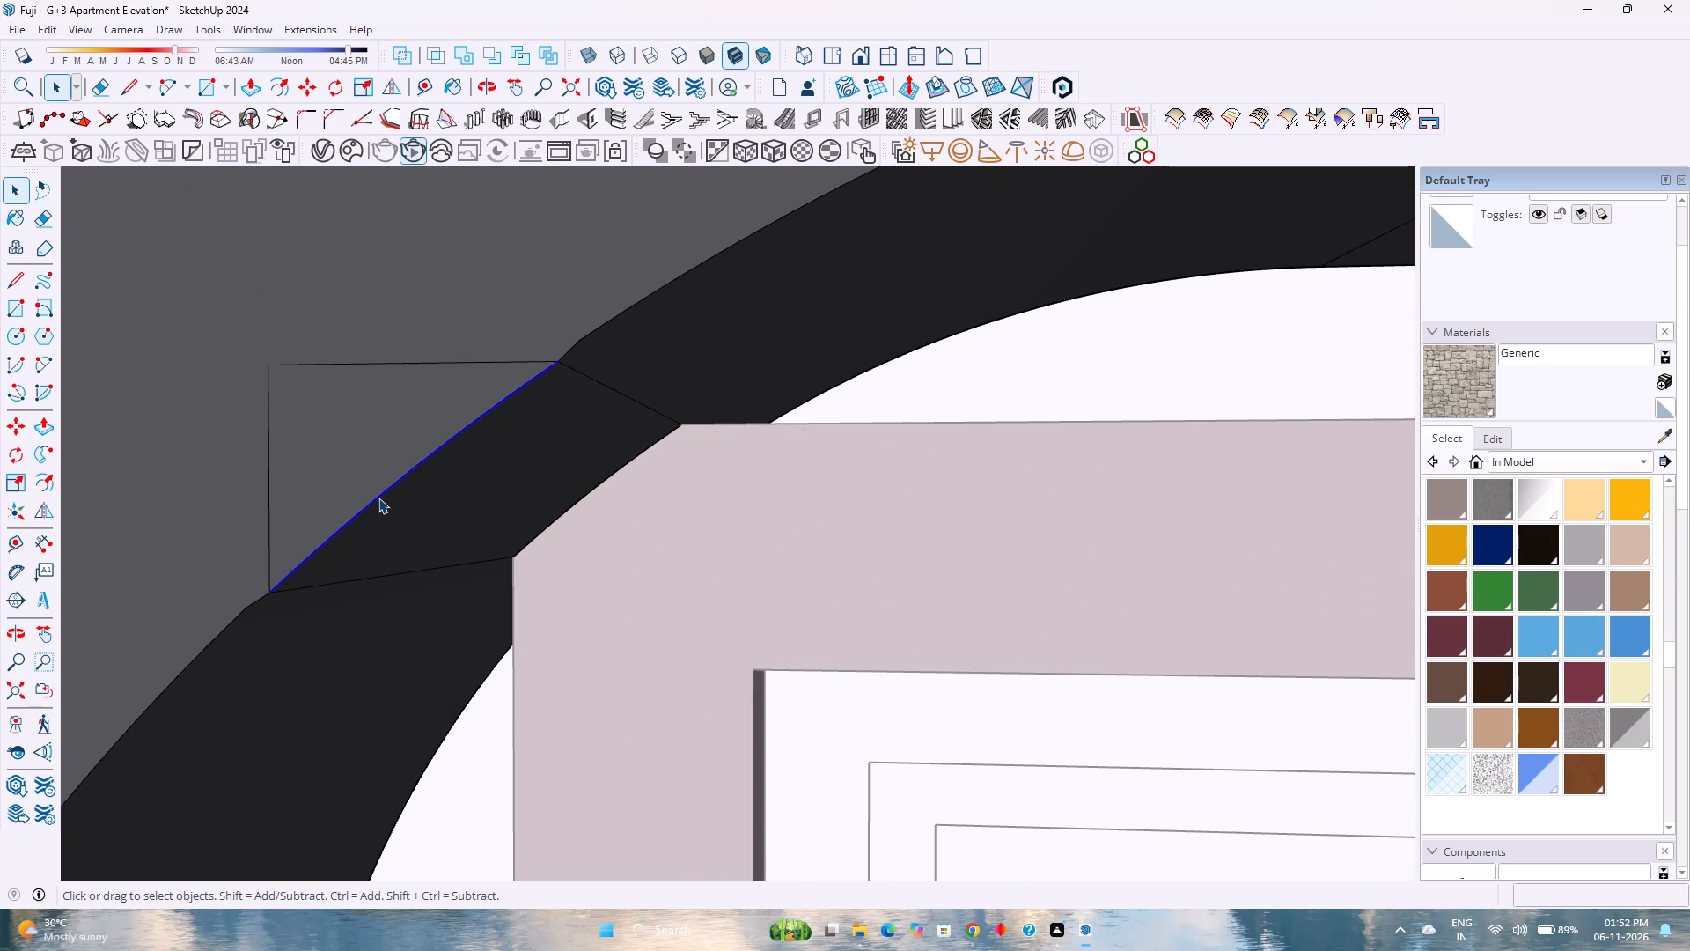
pyautogui.scroll(-4, 256, 623)
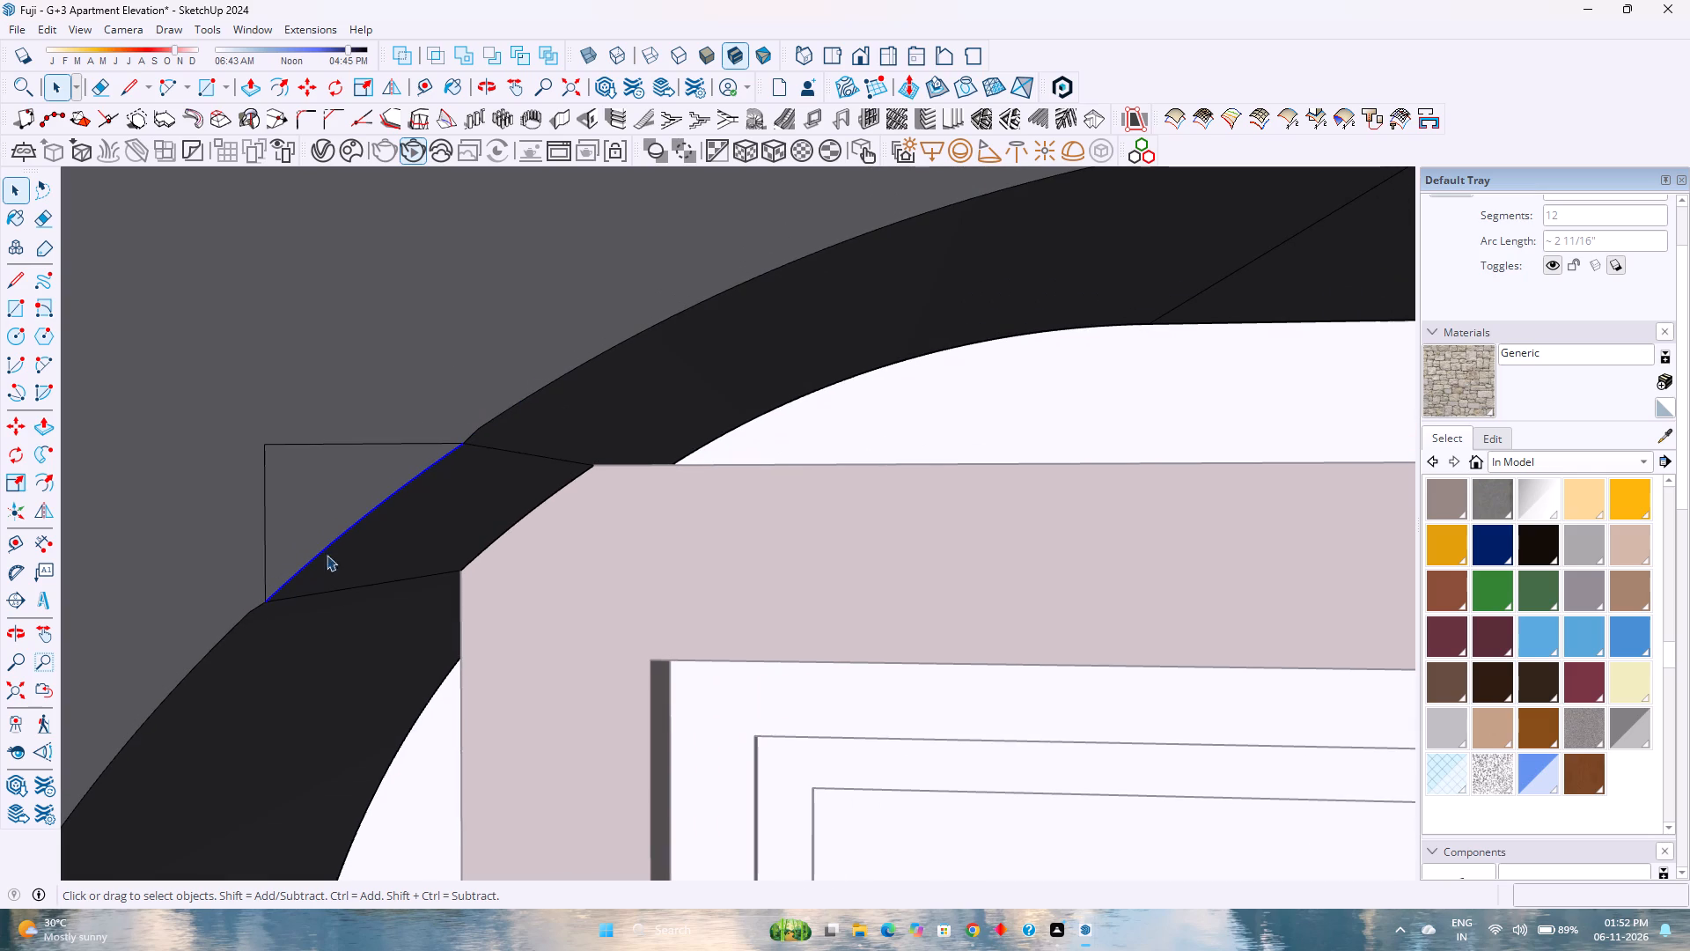
pyautogui.click(493, 422)
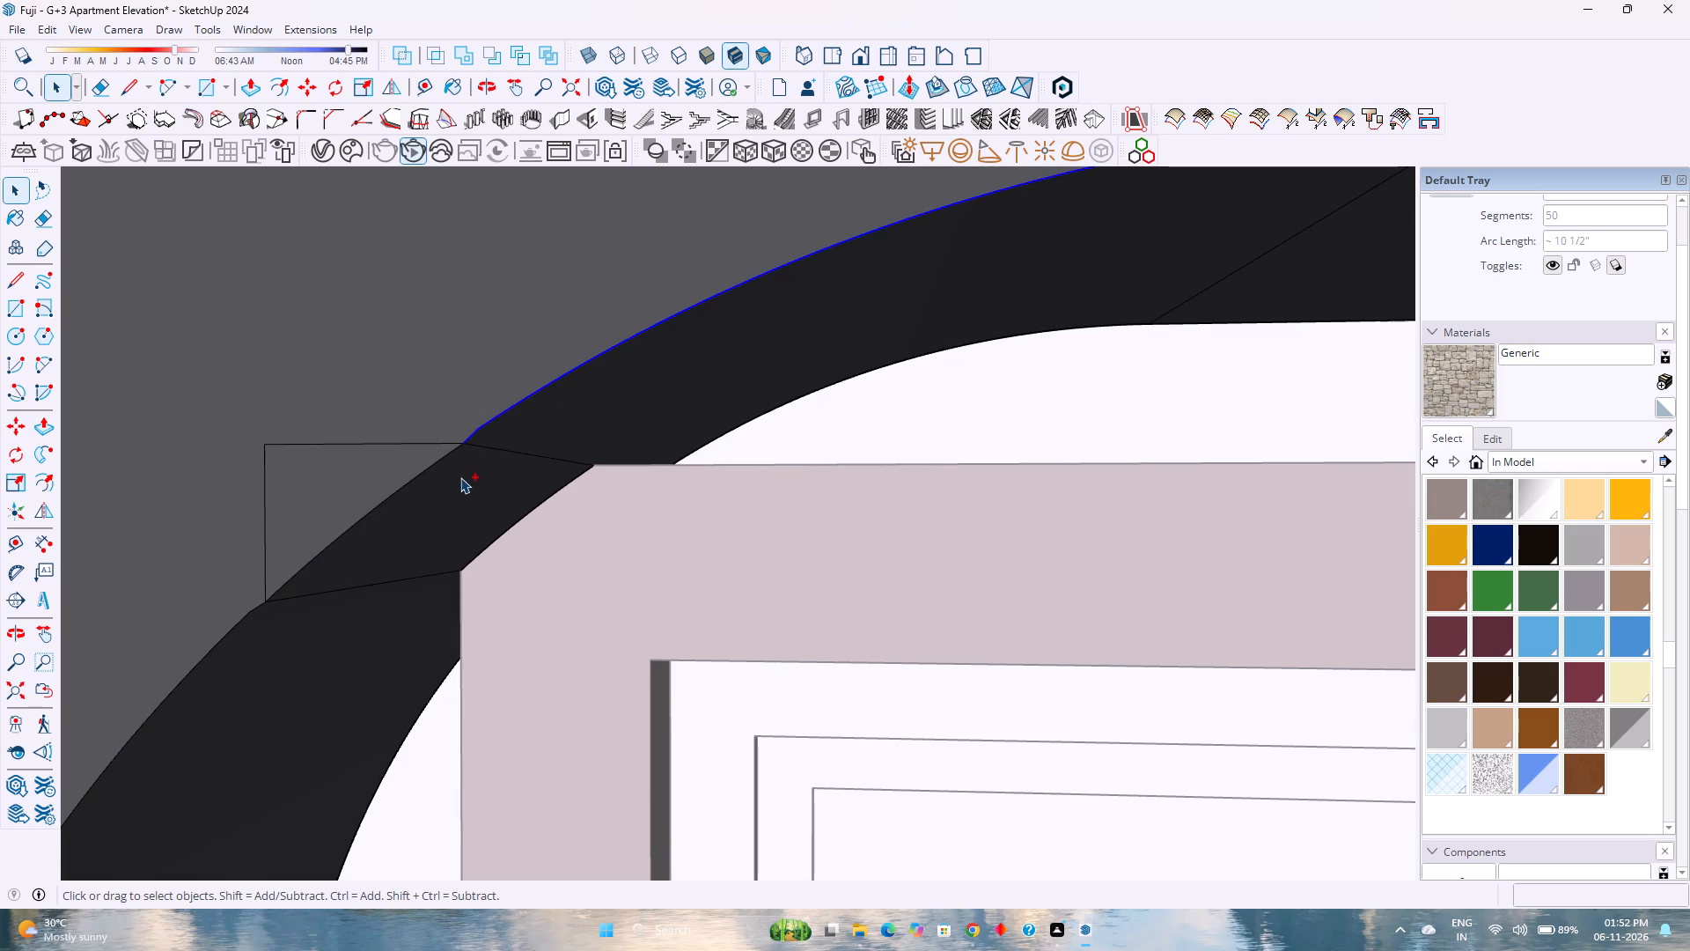
# Undo the filled corner of the curved frame back to the open notch, staying inside the frame's group.
pyautogui.hotkey('ctrl', 'z')
pyautogui.hotkey('ctrl', 'z')
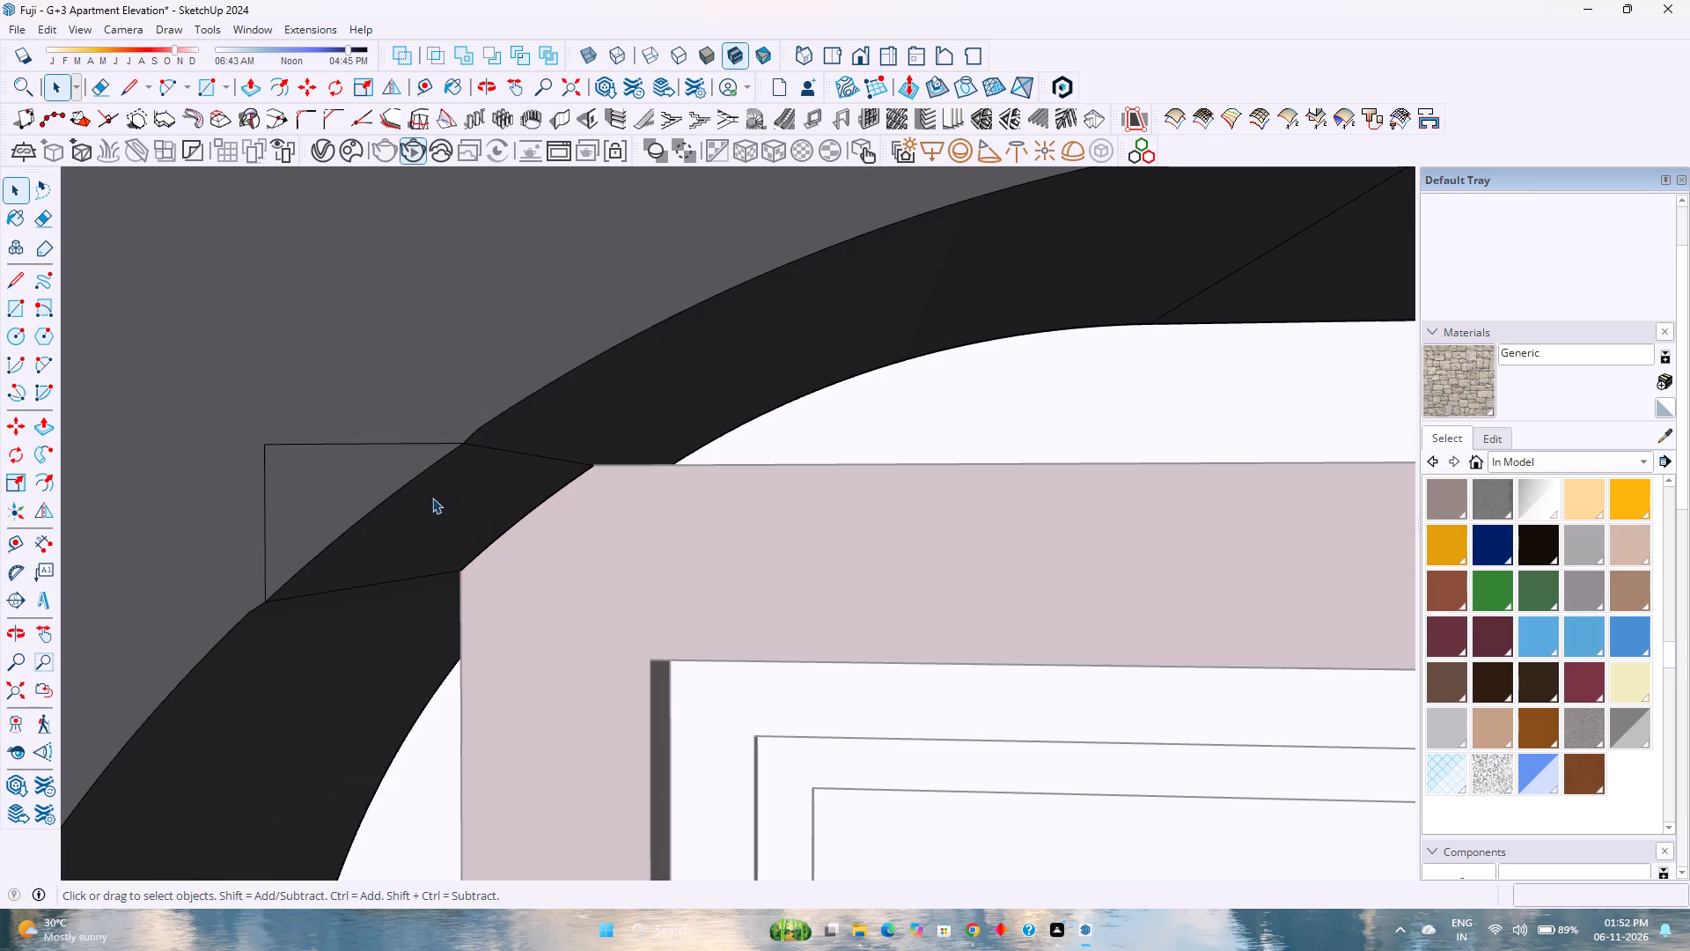
pyautogui.hotkey('ctrl', 'z')
pyautogui.hotkey('ctrl', 'z')
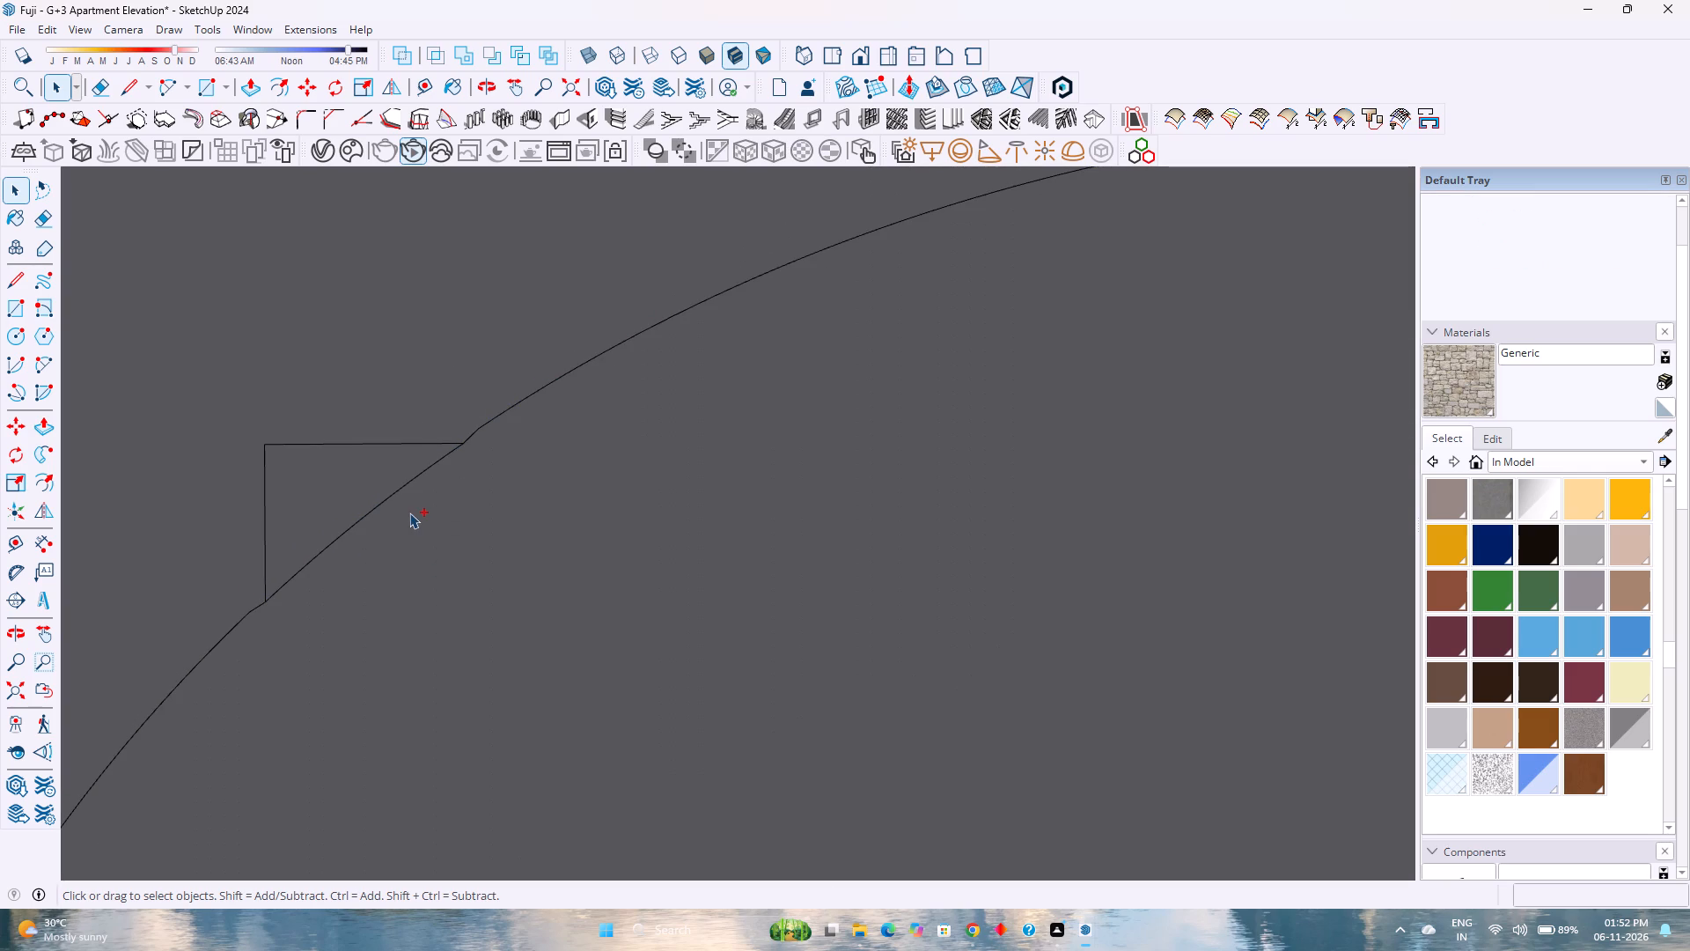
pyautogui.hotkey('ctrl', 'z')
pyautogui.hotkey('ctrl', 'z')
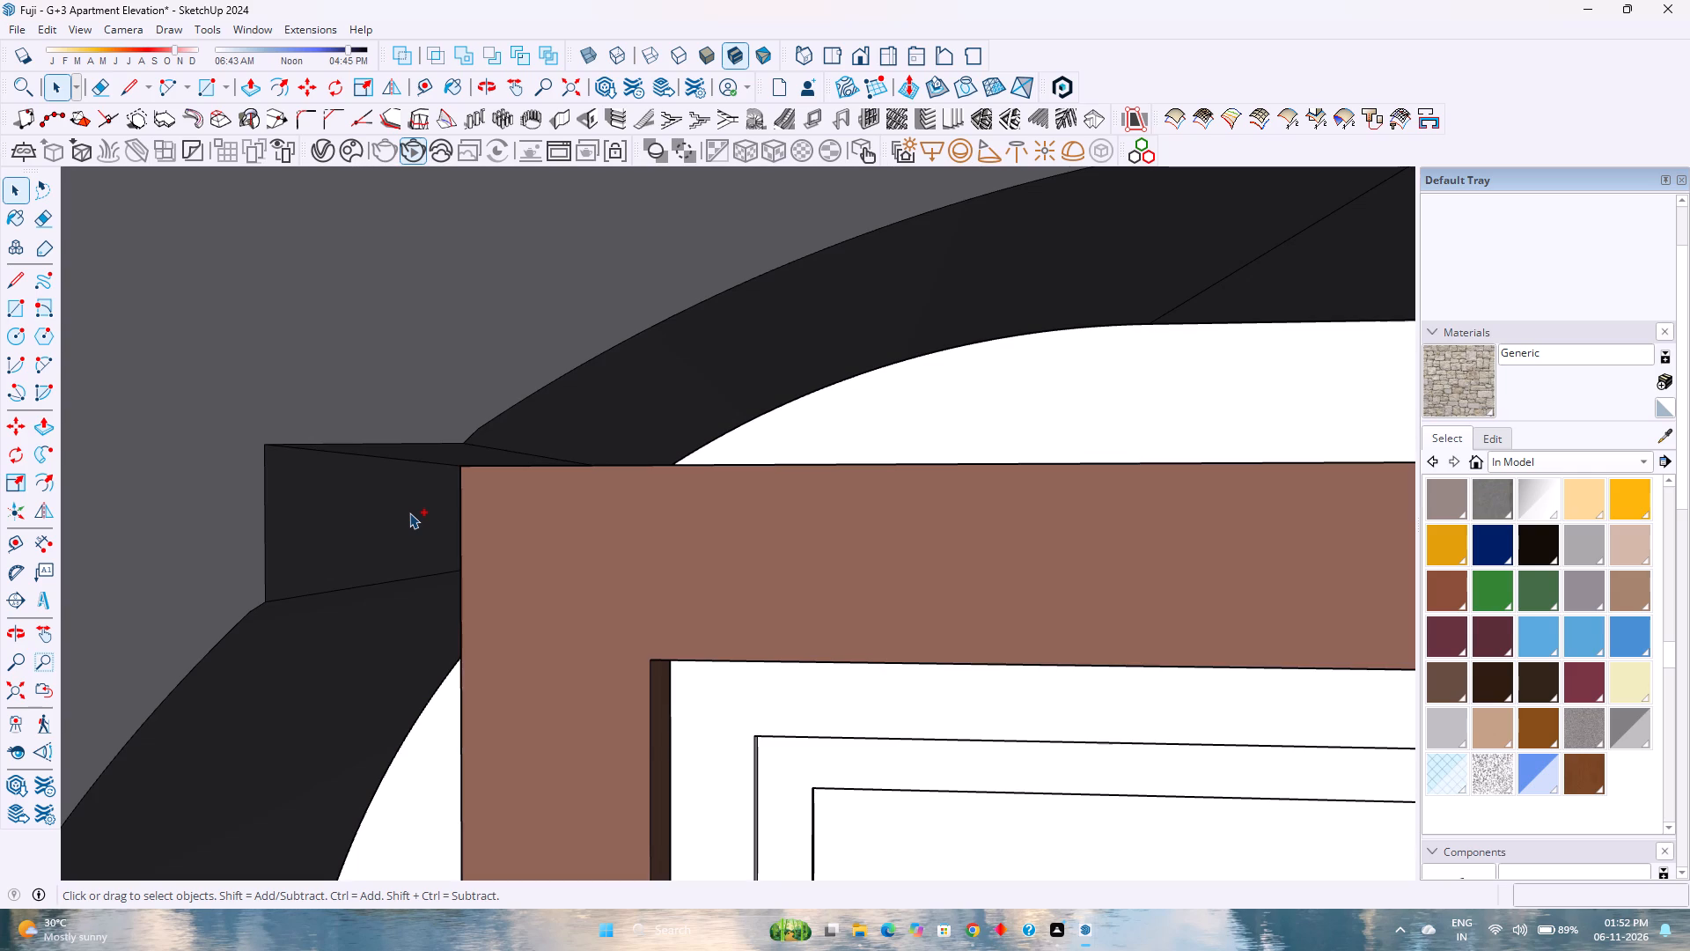
pyautogui.hotkey('ctrl', 'y')
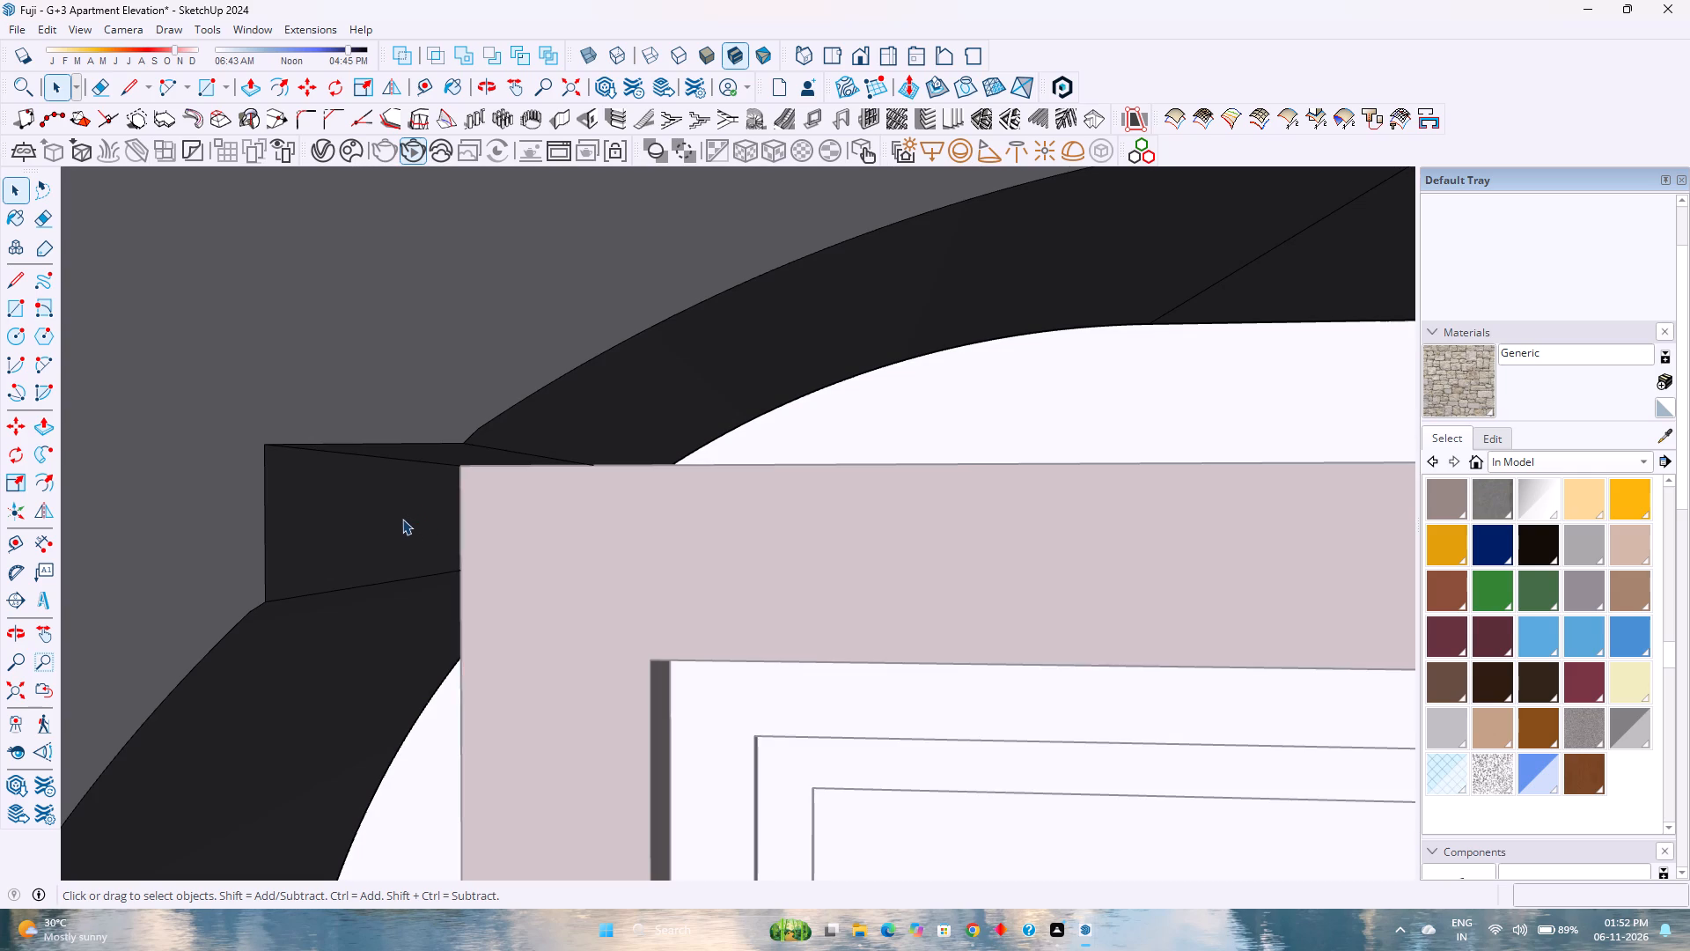
# Draw an arc about 2 11/16" long with a bulge of about 1/16" across the notch at the ground-floor opening's corner.
pyautogui.click(161, 85)
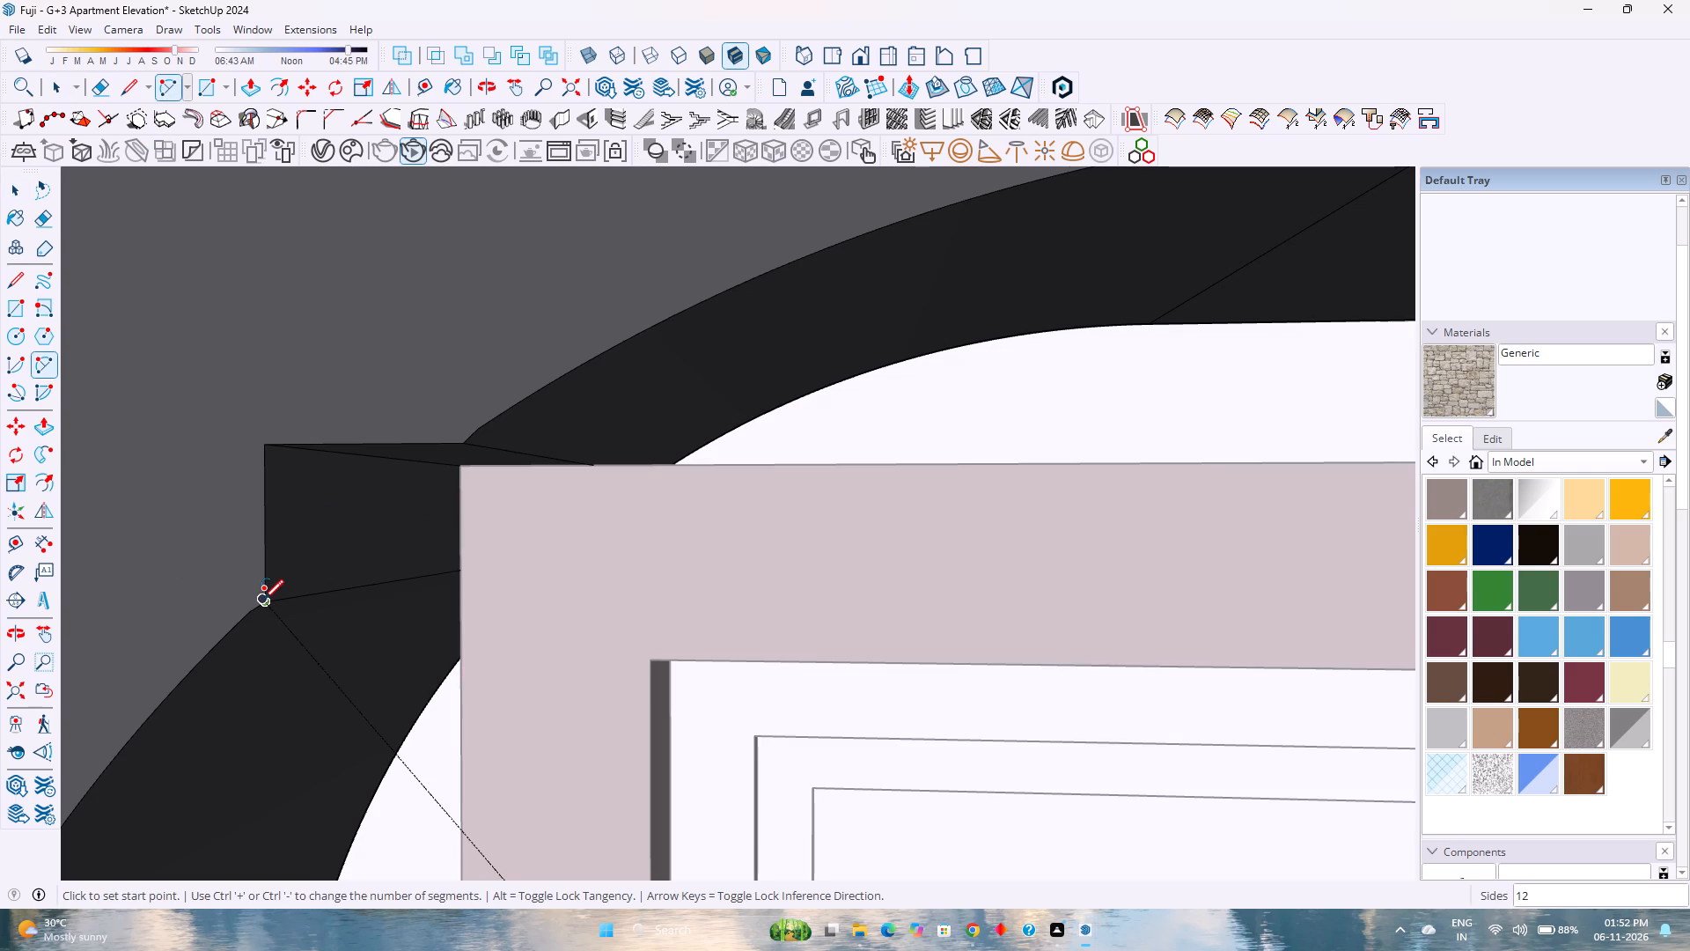
pyautogui.scroll(10, 252, 591)
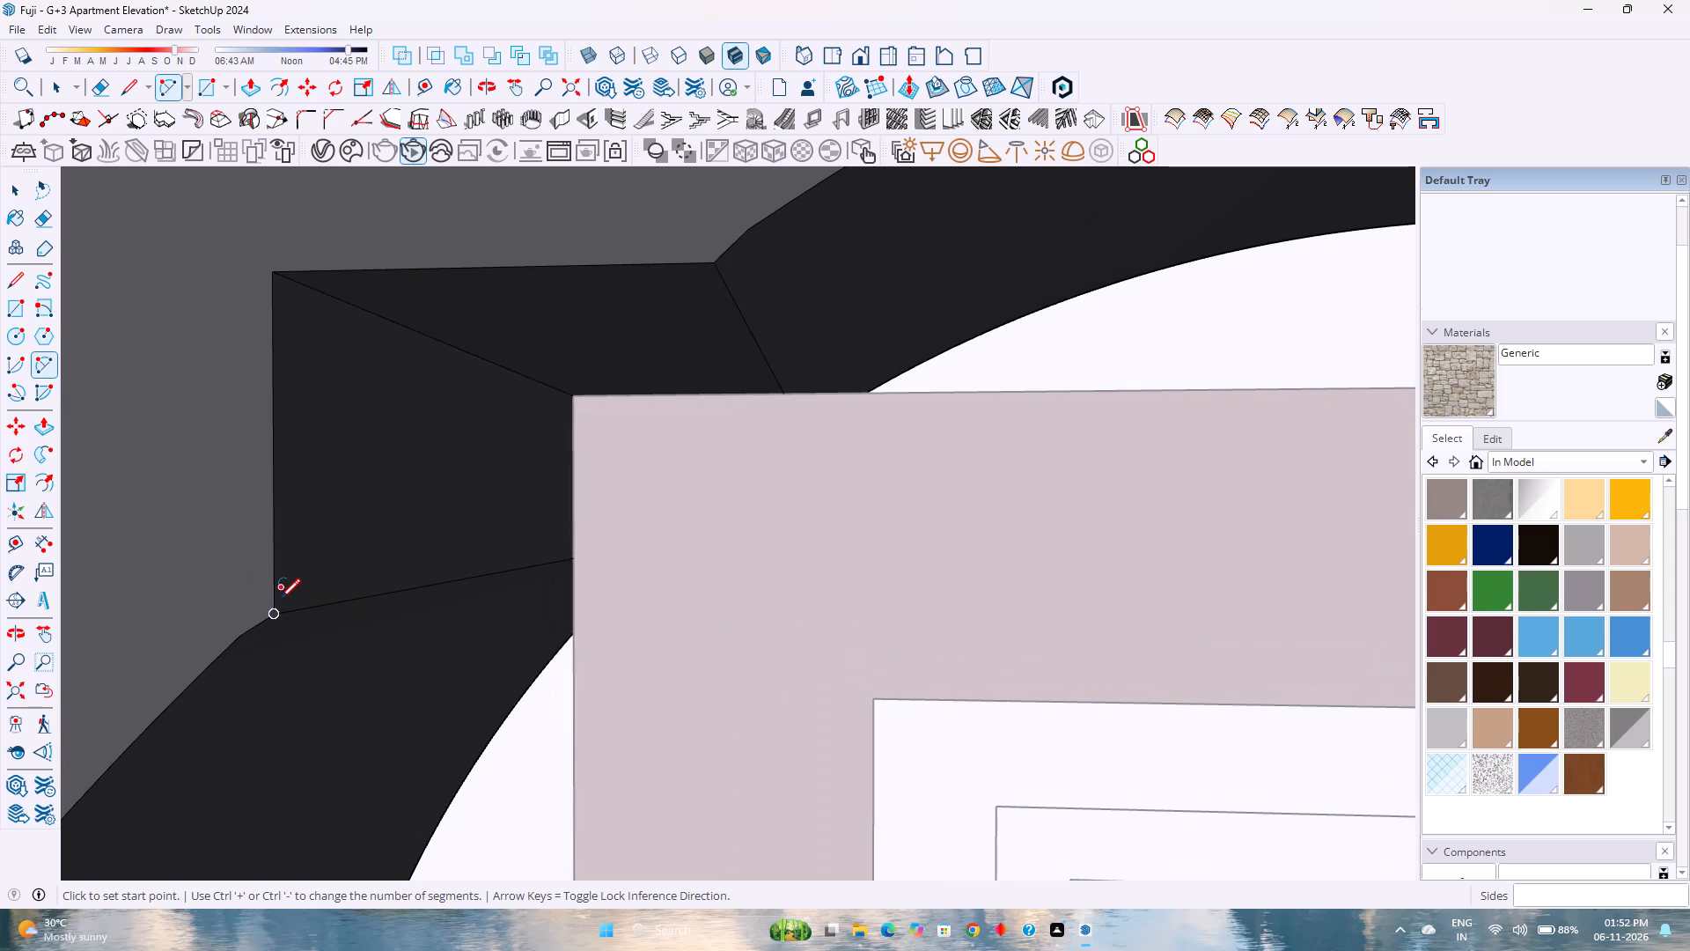
pyautogui.click(283, 616)
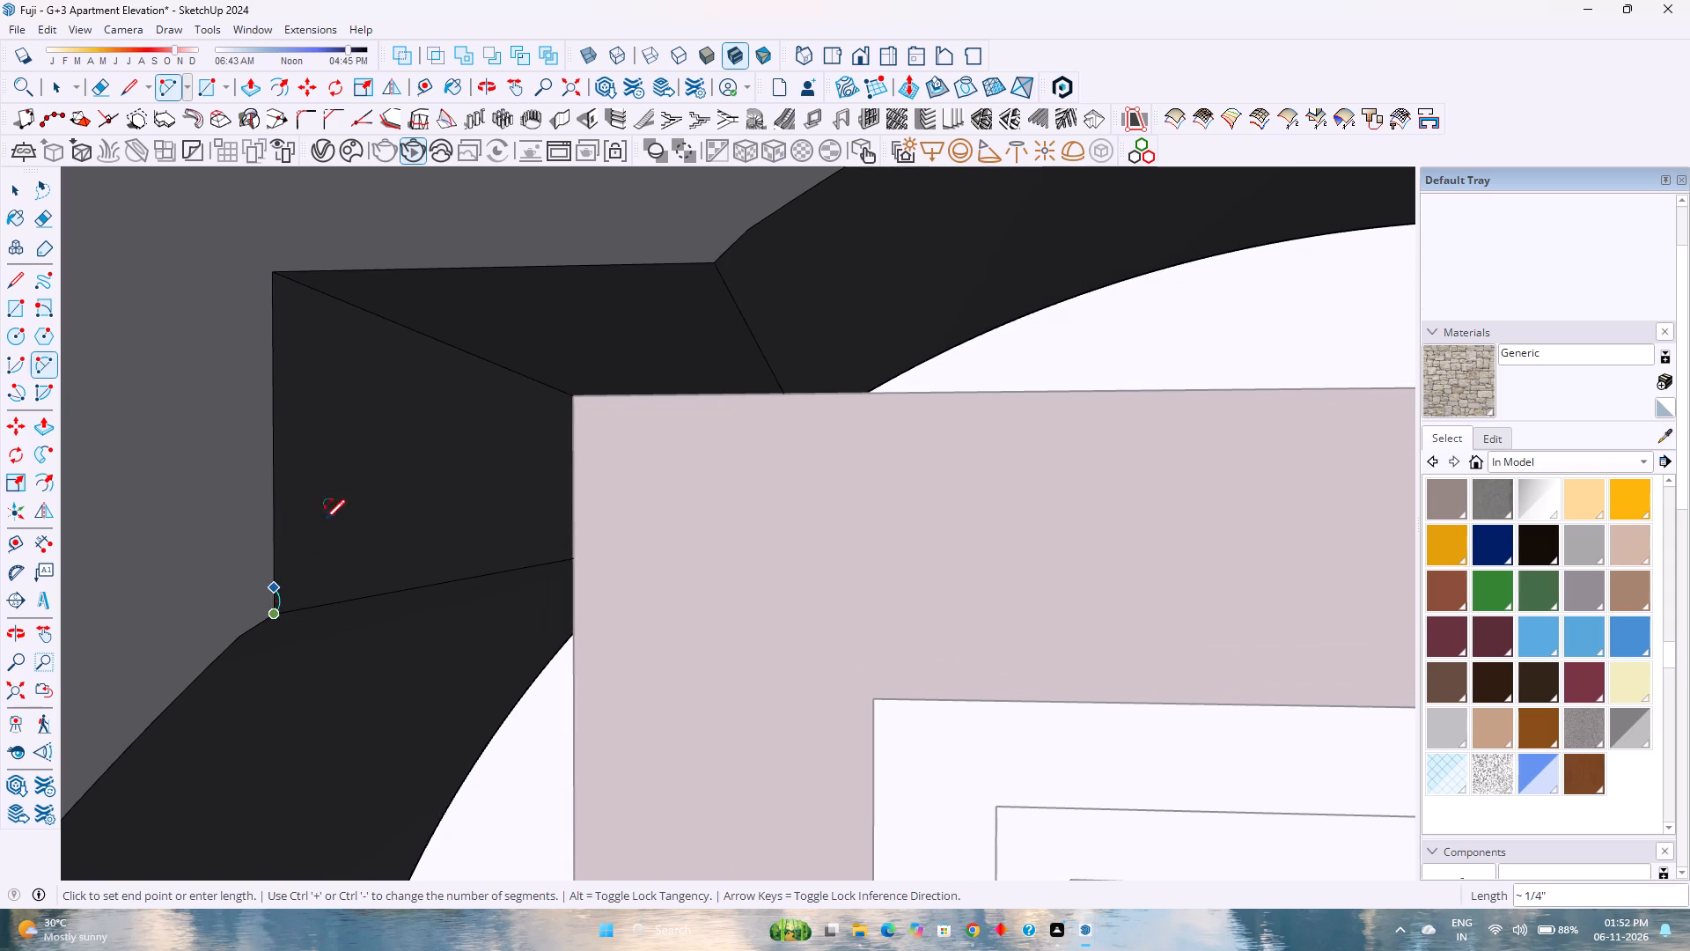
pyautogui.click(709, 263)
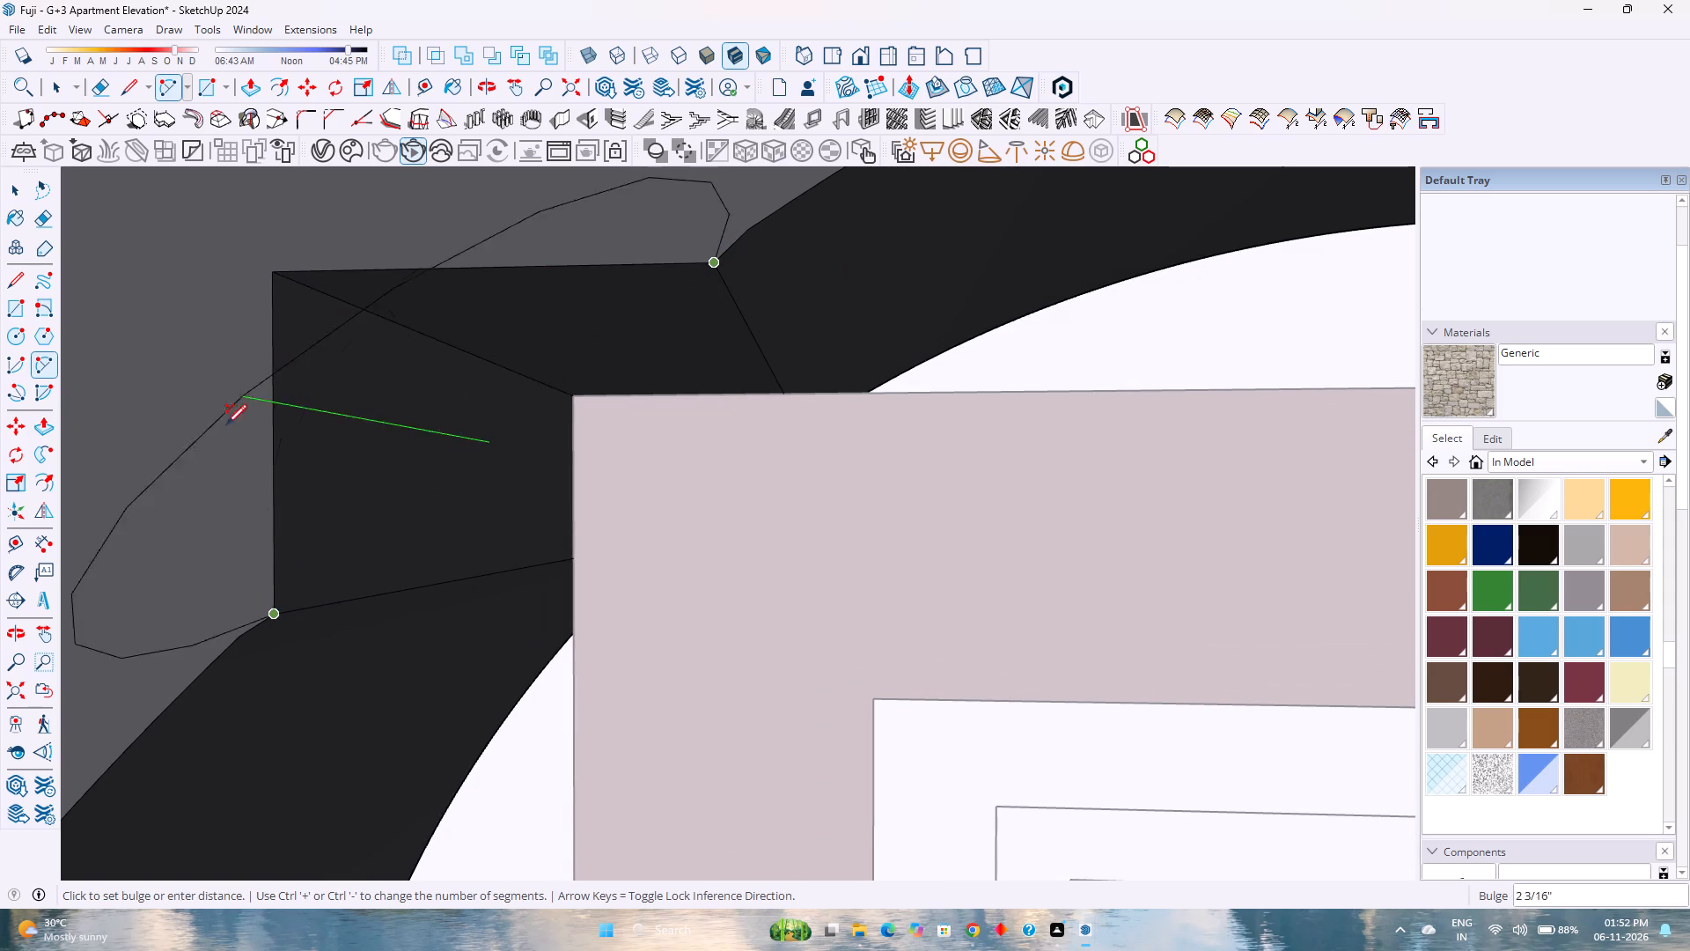
pyautogui.click(278, 594)
# Delete the unwanted face covering the ground-floor window opening inside the curved frame.
pyautogui.scroll(-6, 330, 537)
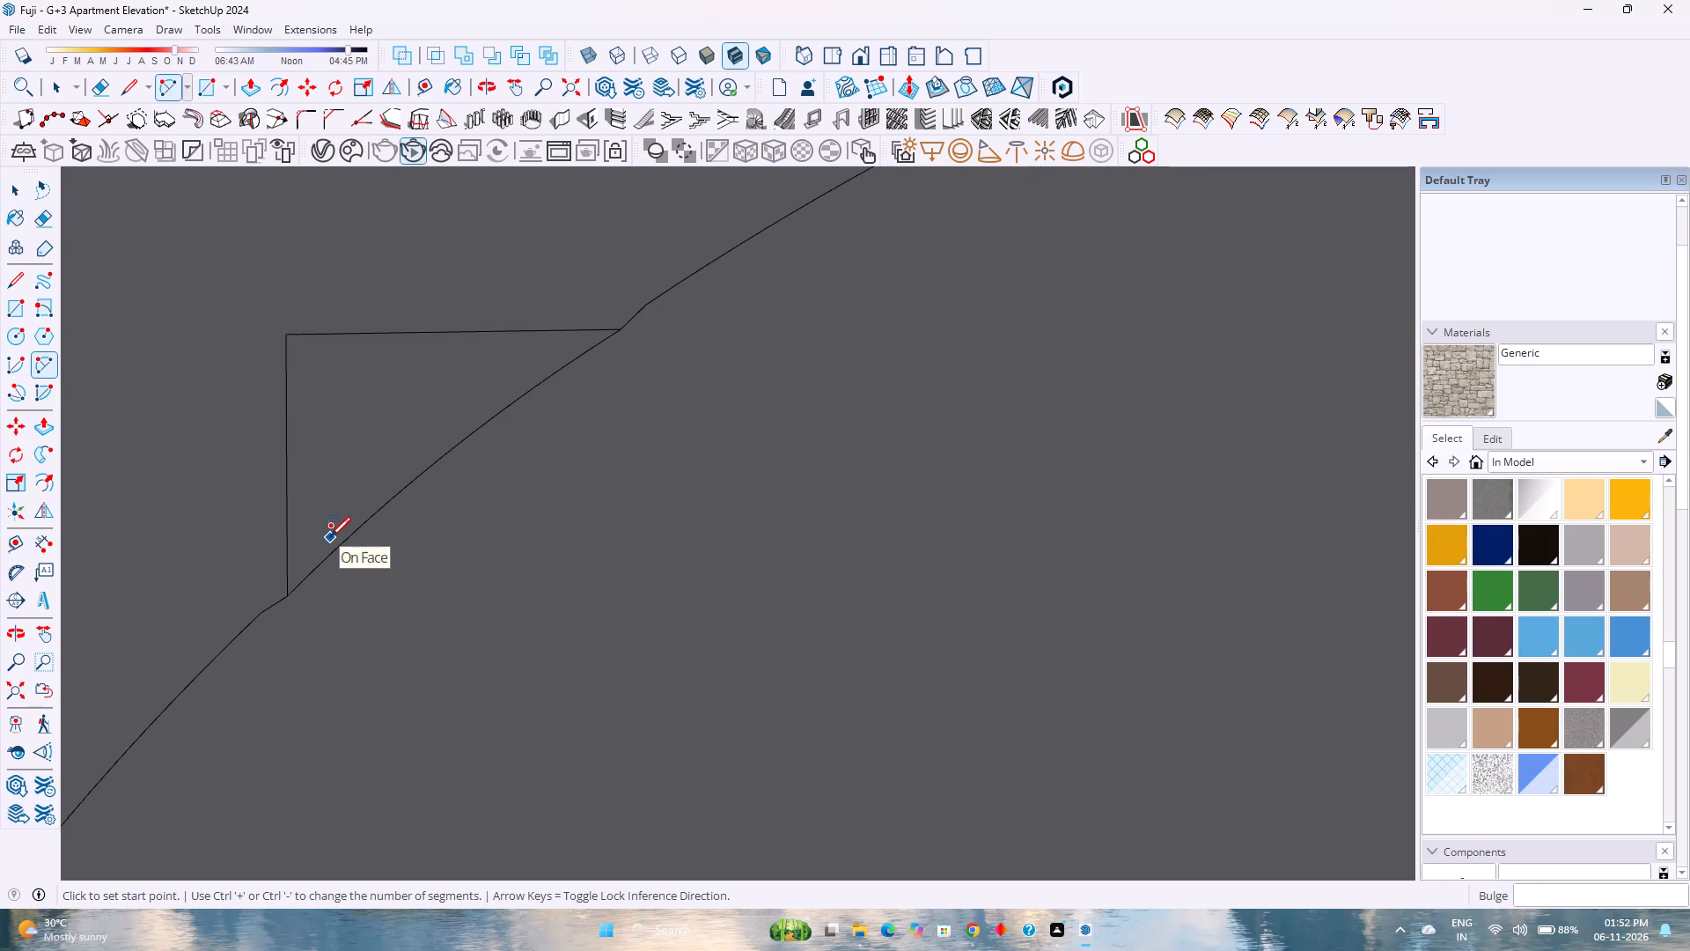
pyautogui.scroll(-17, 330, 537)
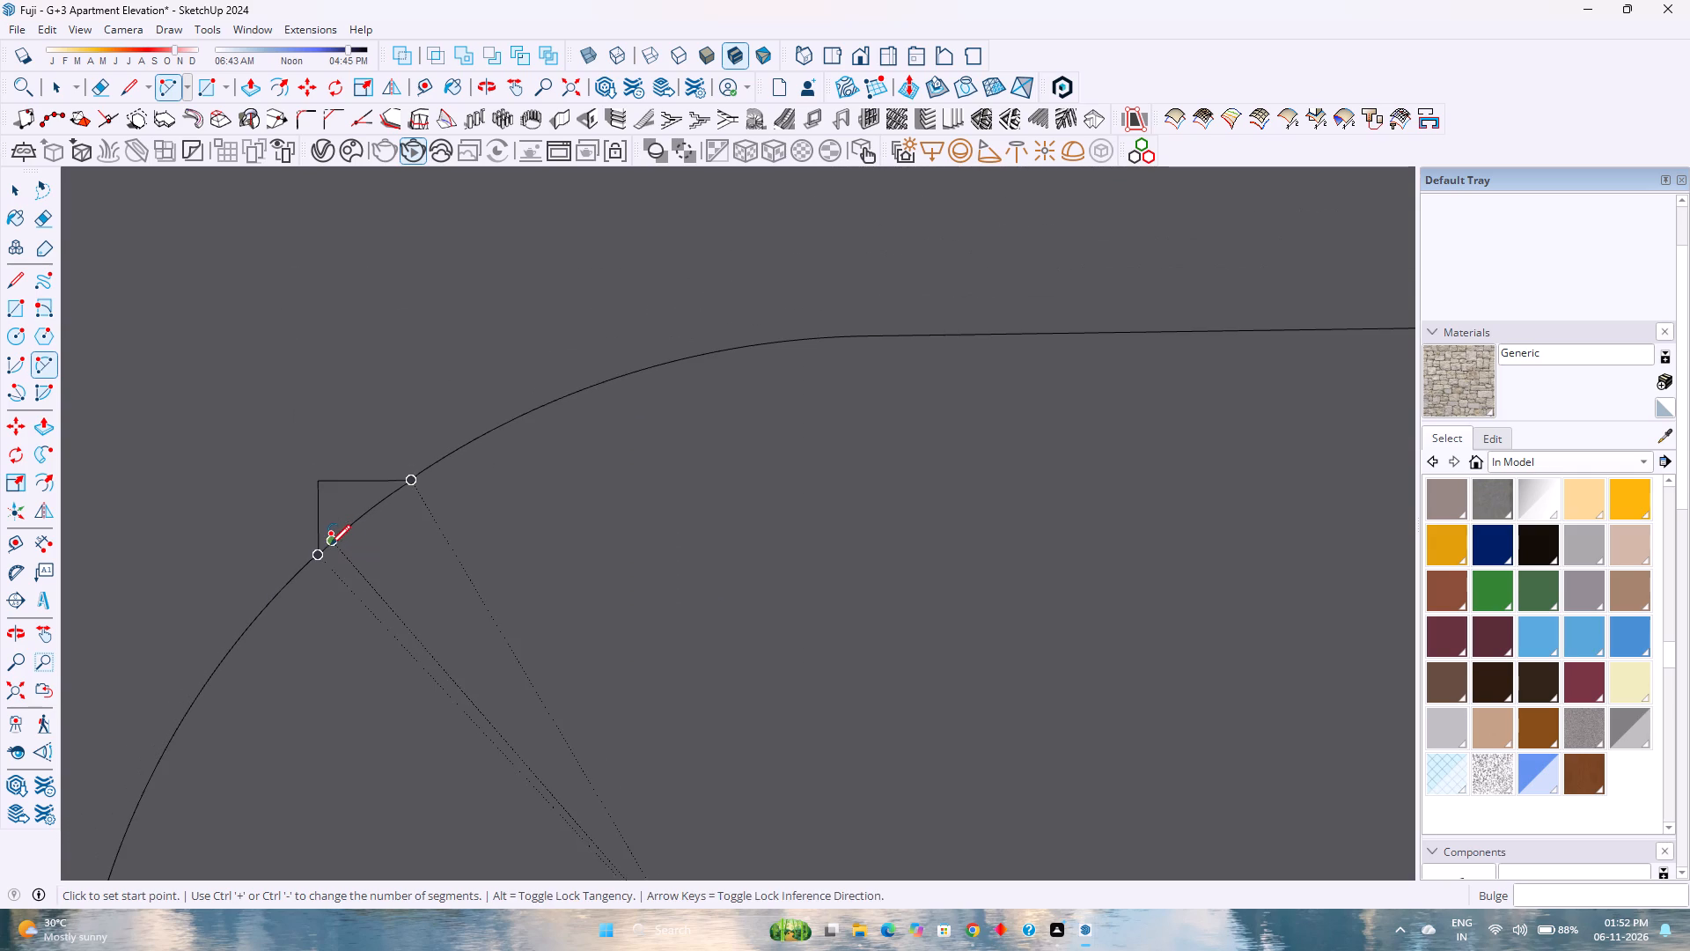
pyautogui.press('space')
pyautogui.click(472, 623)
pyautogui.press('Delete')
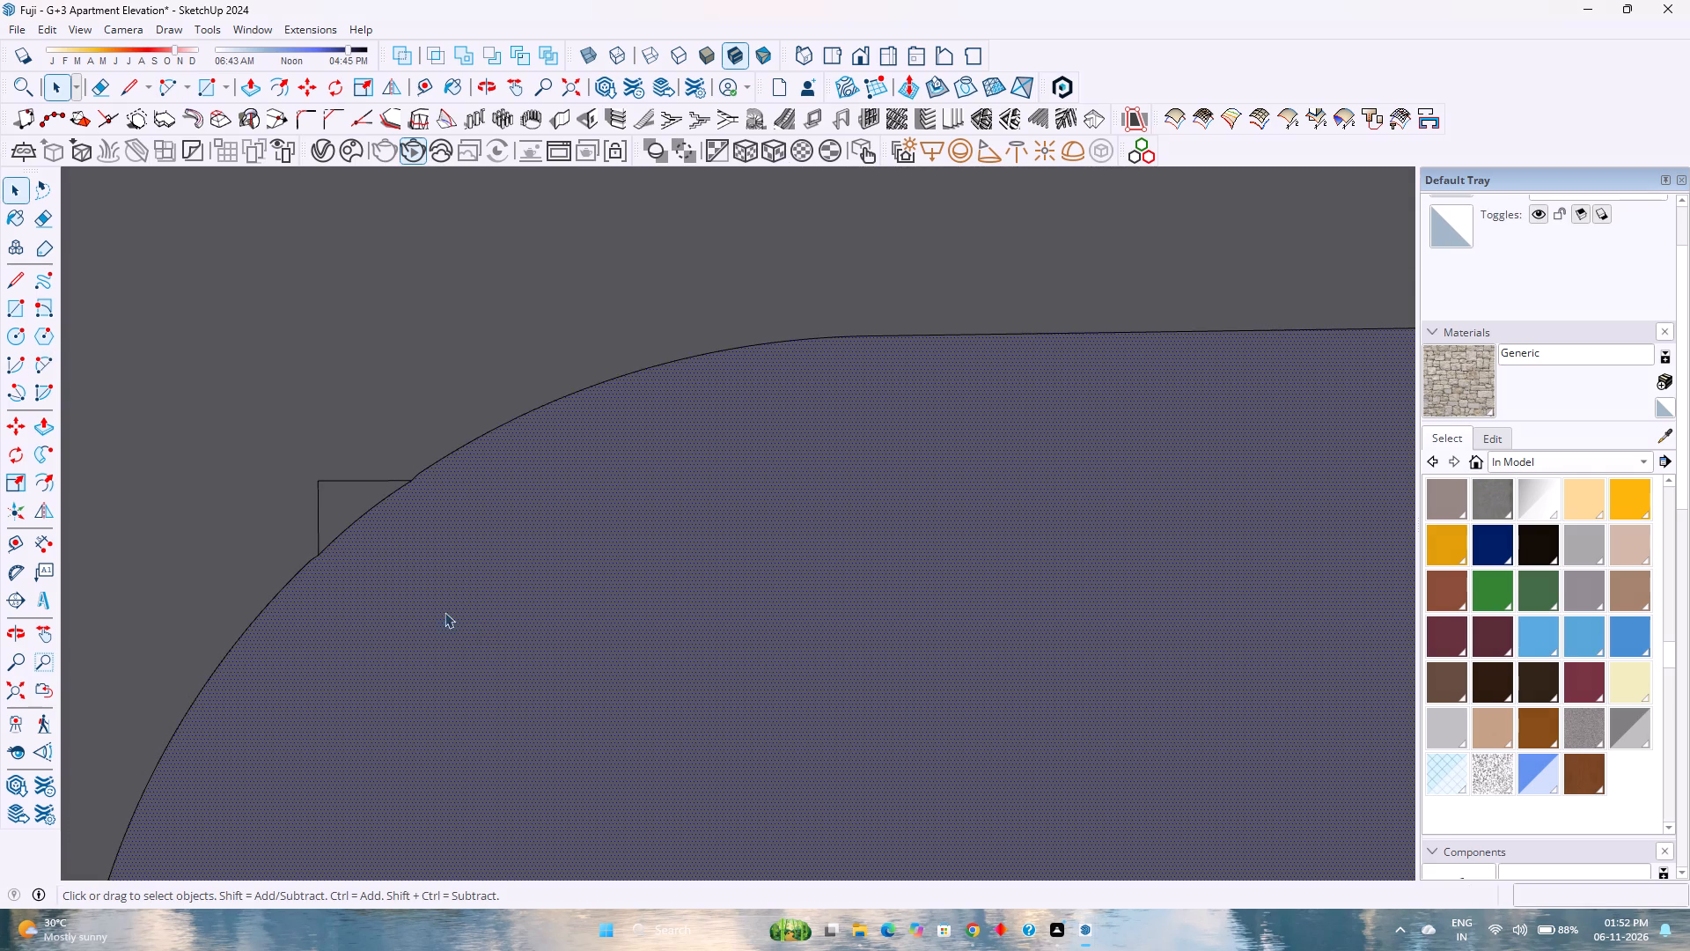
# Push/Pull the small face between the new arc and the notch 6" through the frame's depth.
pyautogui.scroll(2, 356, 546)
pyautogui.scroll(-3, 356, 546)
pyautogui.moveTo(372, 550); pyautogui.dragTo(143, 452, button='middle')
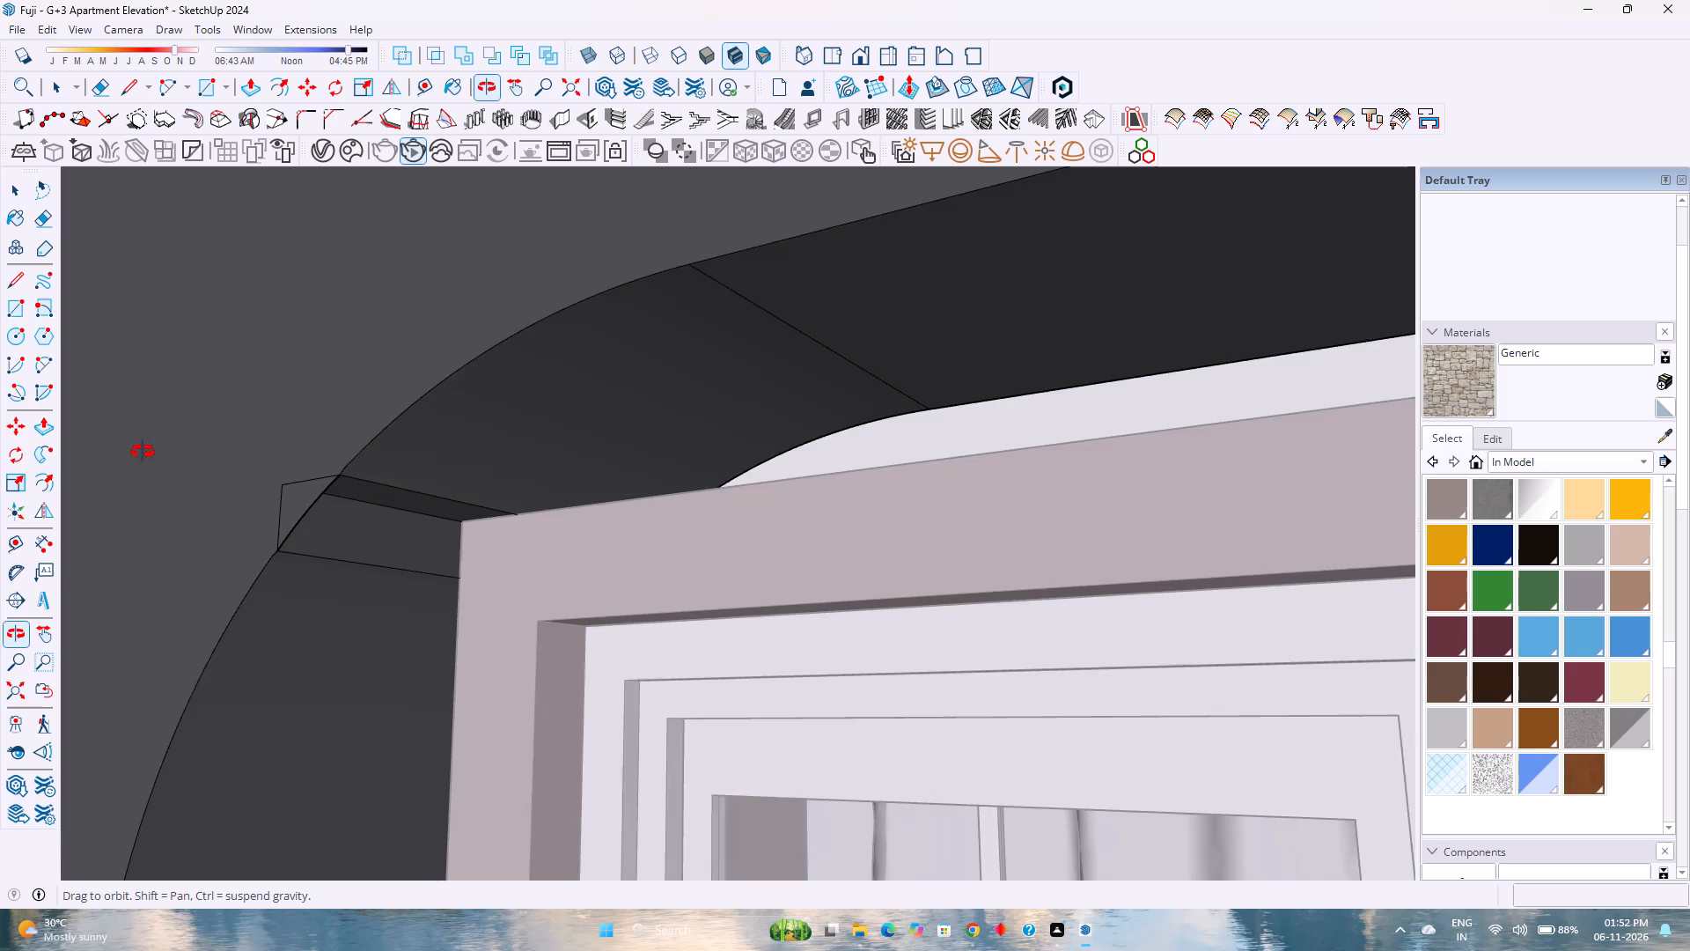
pyautogui.moveTo(143, 452); pyautogui.dragTo(118, 444, button='middle')
pyautogui.middleClick(118, 444)
pyautogui.scroll(6, 297, 522)
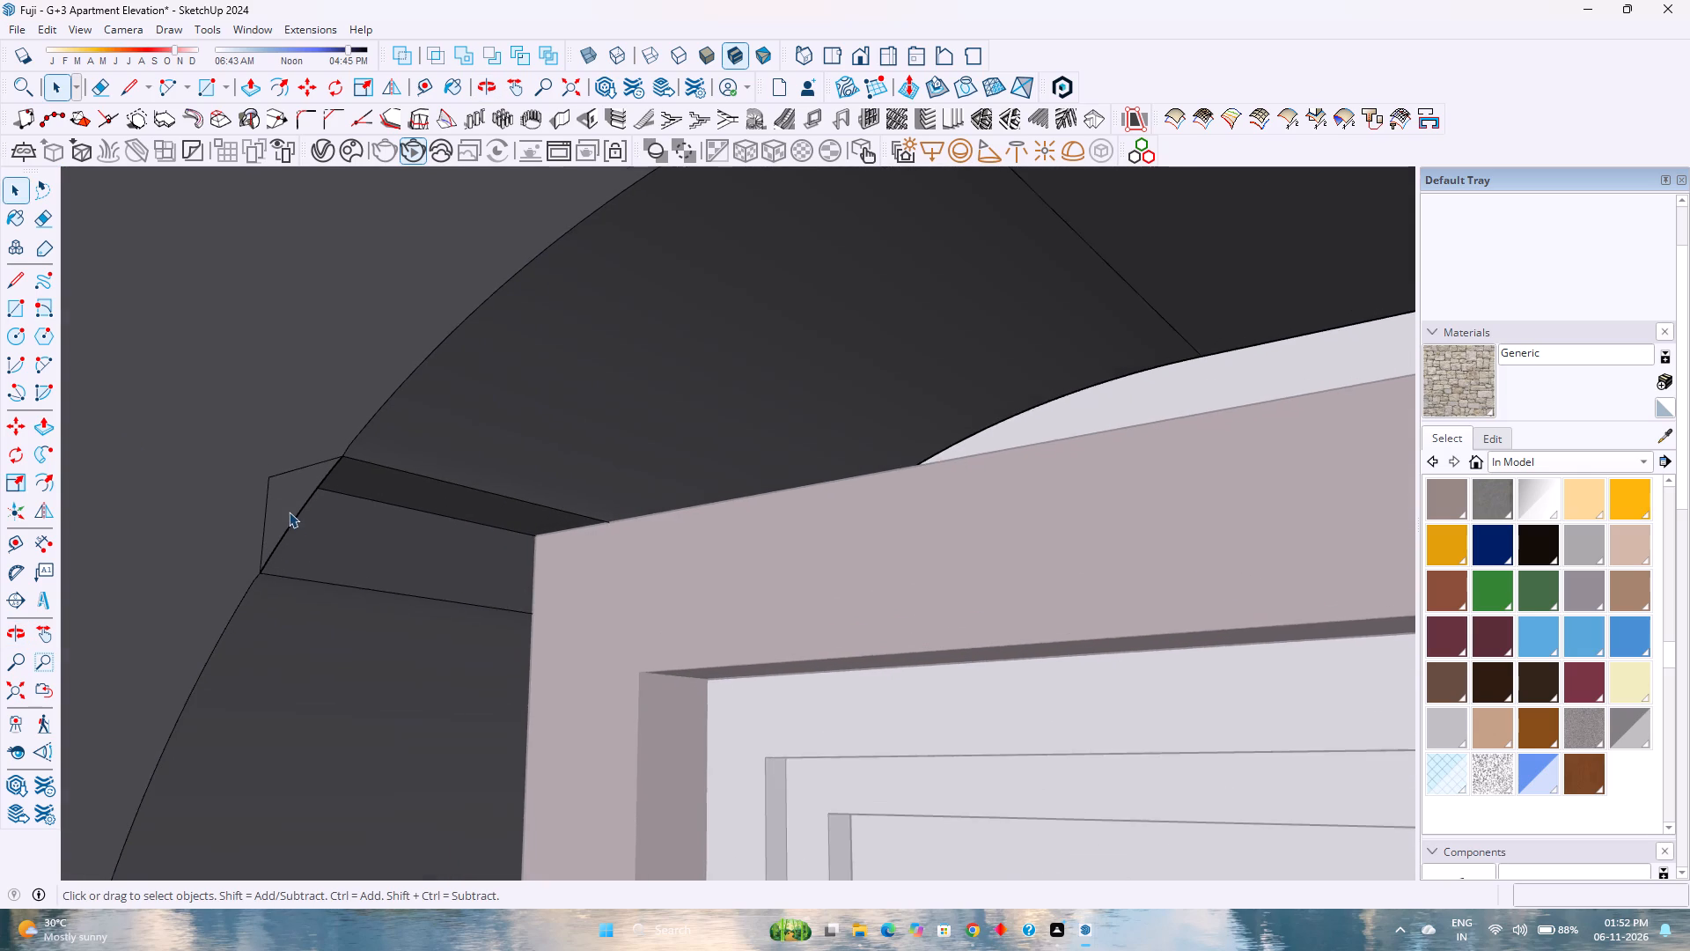
pyautogui.scroll(1, 289, 512)
pyautogui.press('p')
pyautogui.click(289, 499)
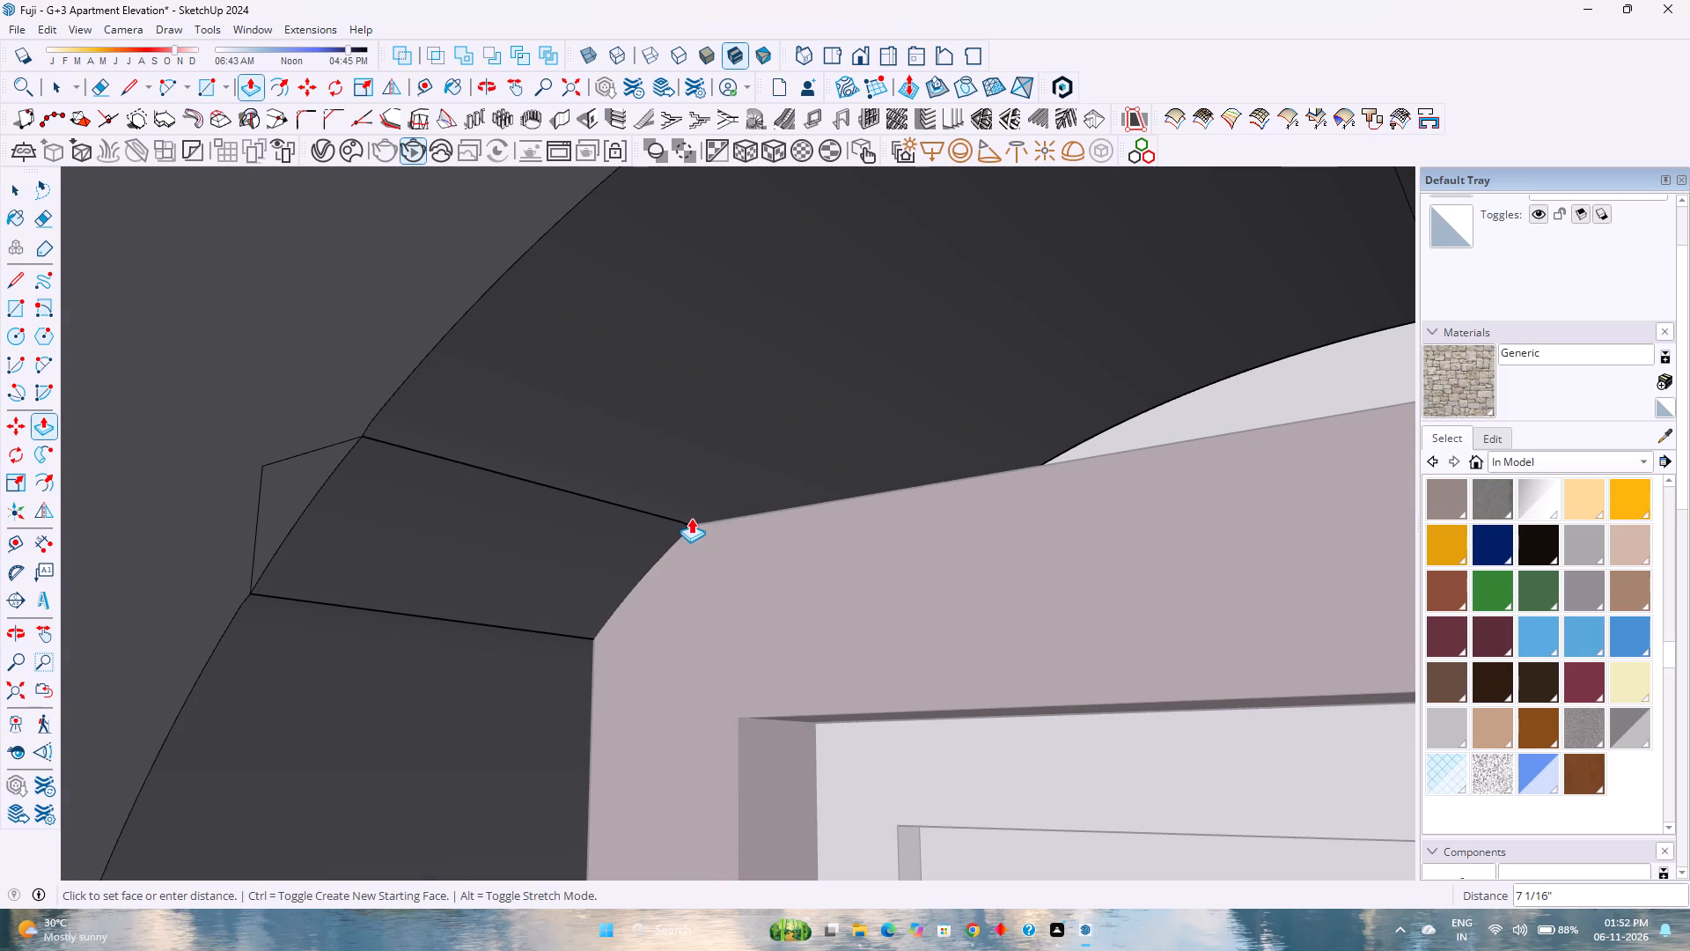
pyautogui.click(694, 520)
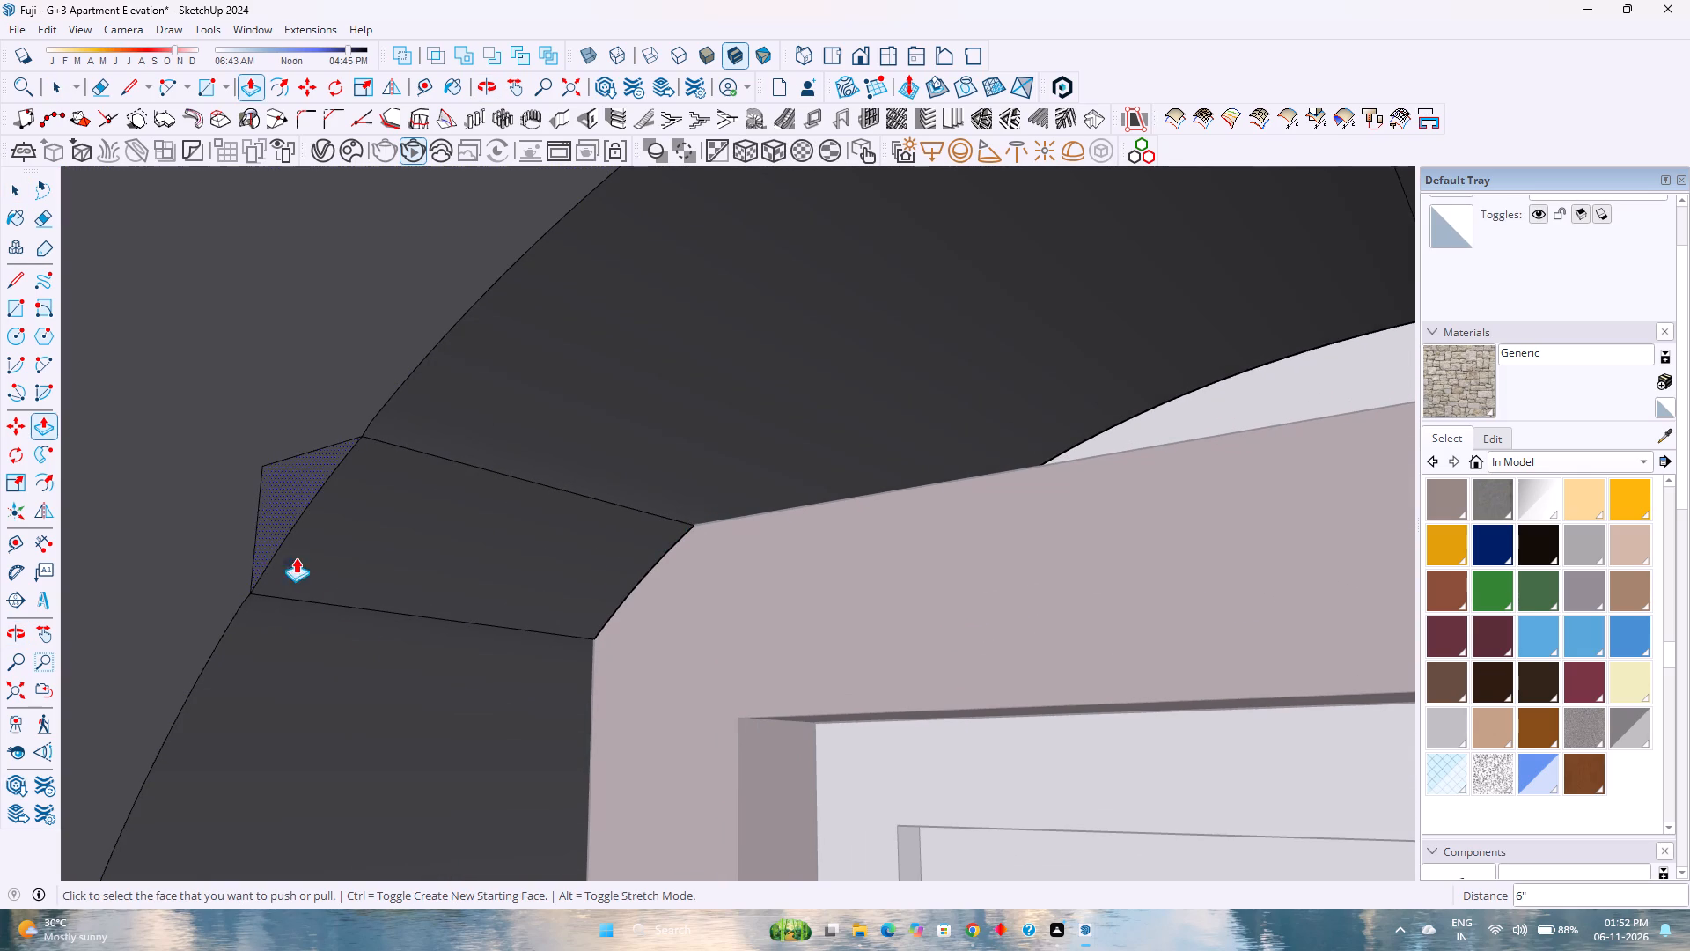
# Erase the two leftover straight edges of the notch beside the new arc.
pyautogui.press('e')
pyautogui.moveTo(219, 539); pyautogui.dragTo(253, 524)
pyautogui.click(257, 519)
pyautogui.click(289, 458)
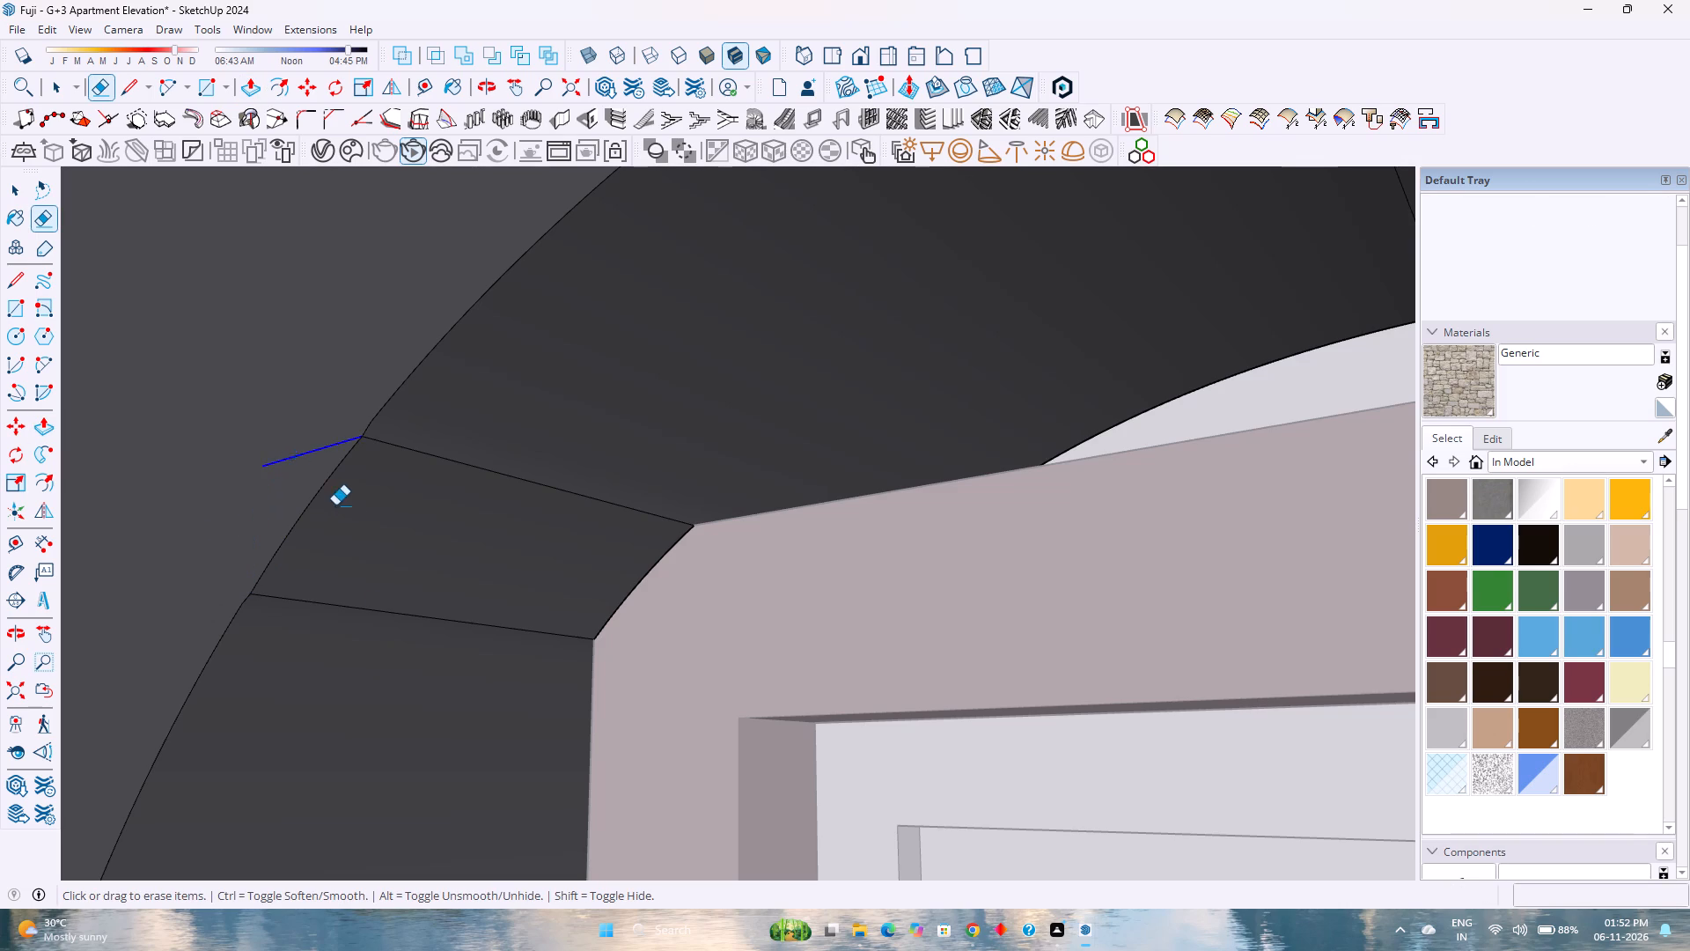
# Examine the cleaned corner within the whole curved frame, leave the frame's group and look over the front facade.
pyautogui.scroll(-12, 353, 521)
pyautogui.press('space')
pyautogui.scroll(-8, 332, 542)
pyautogui.scroll(1, 345, 528)
pyautogui.scroll(-16, 352, 525)
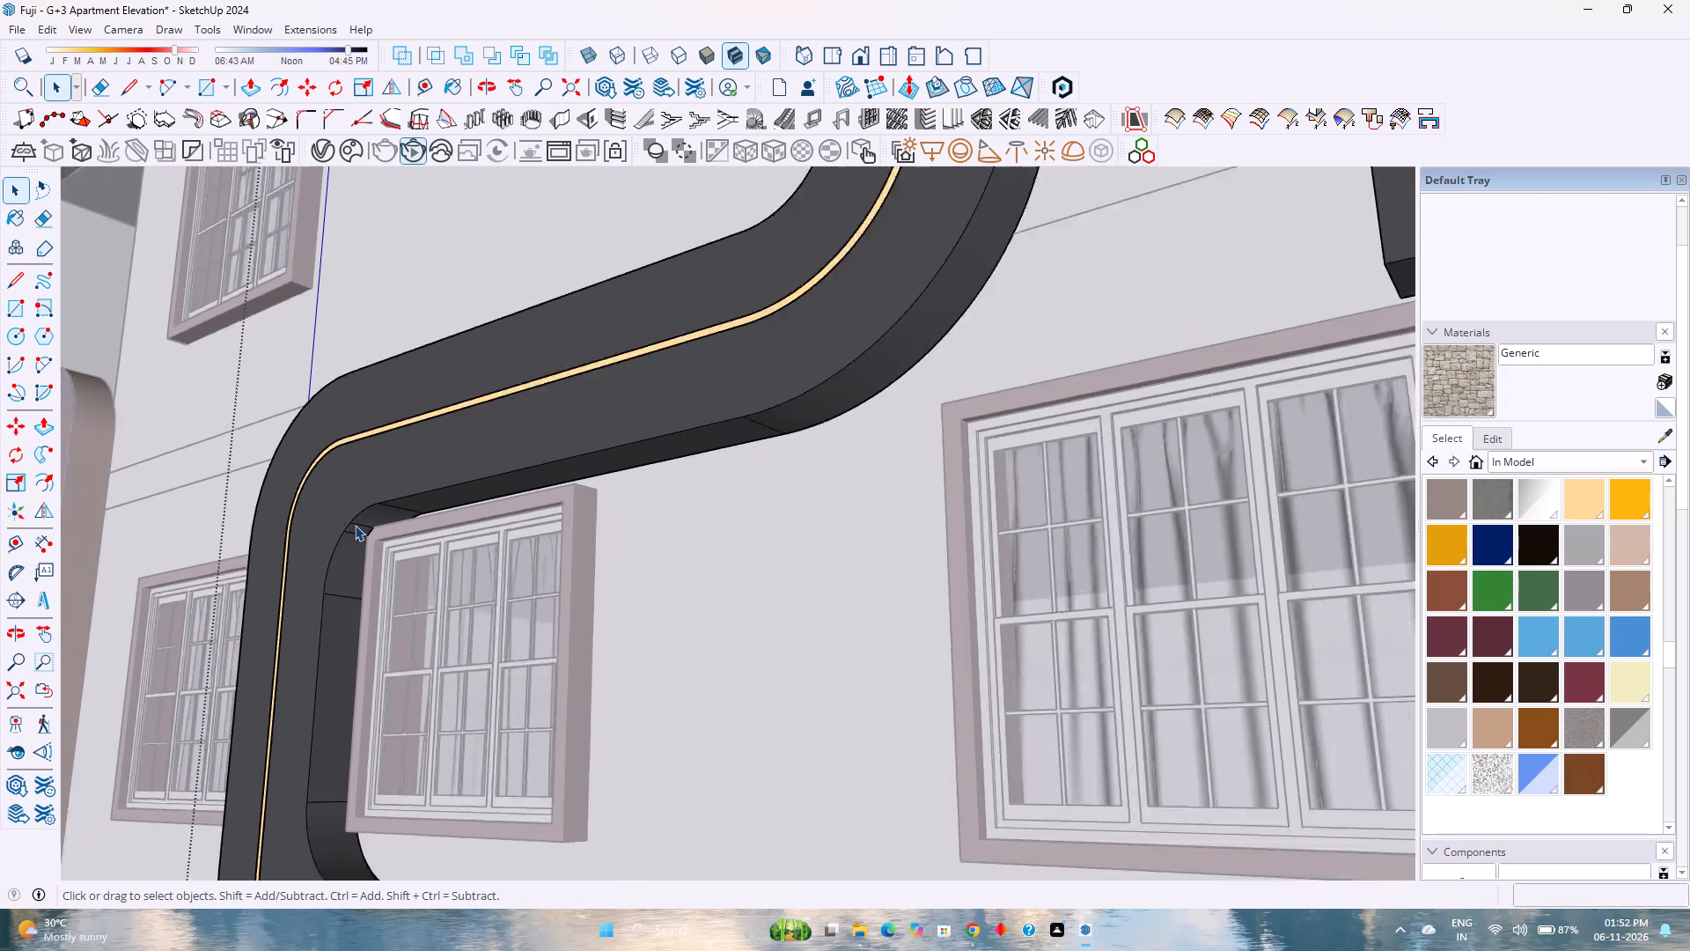
pyautogui.scroll(-2, 355, 525)
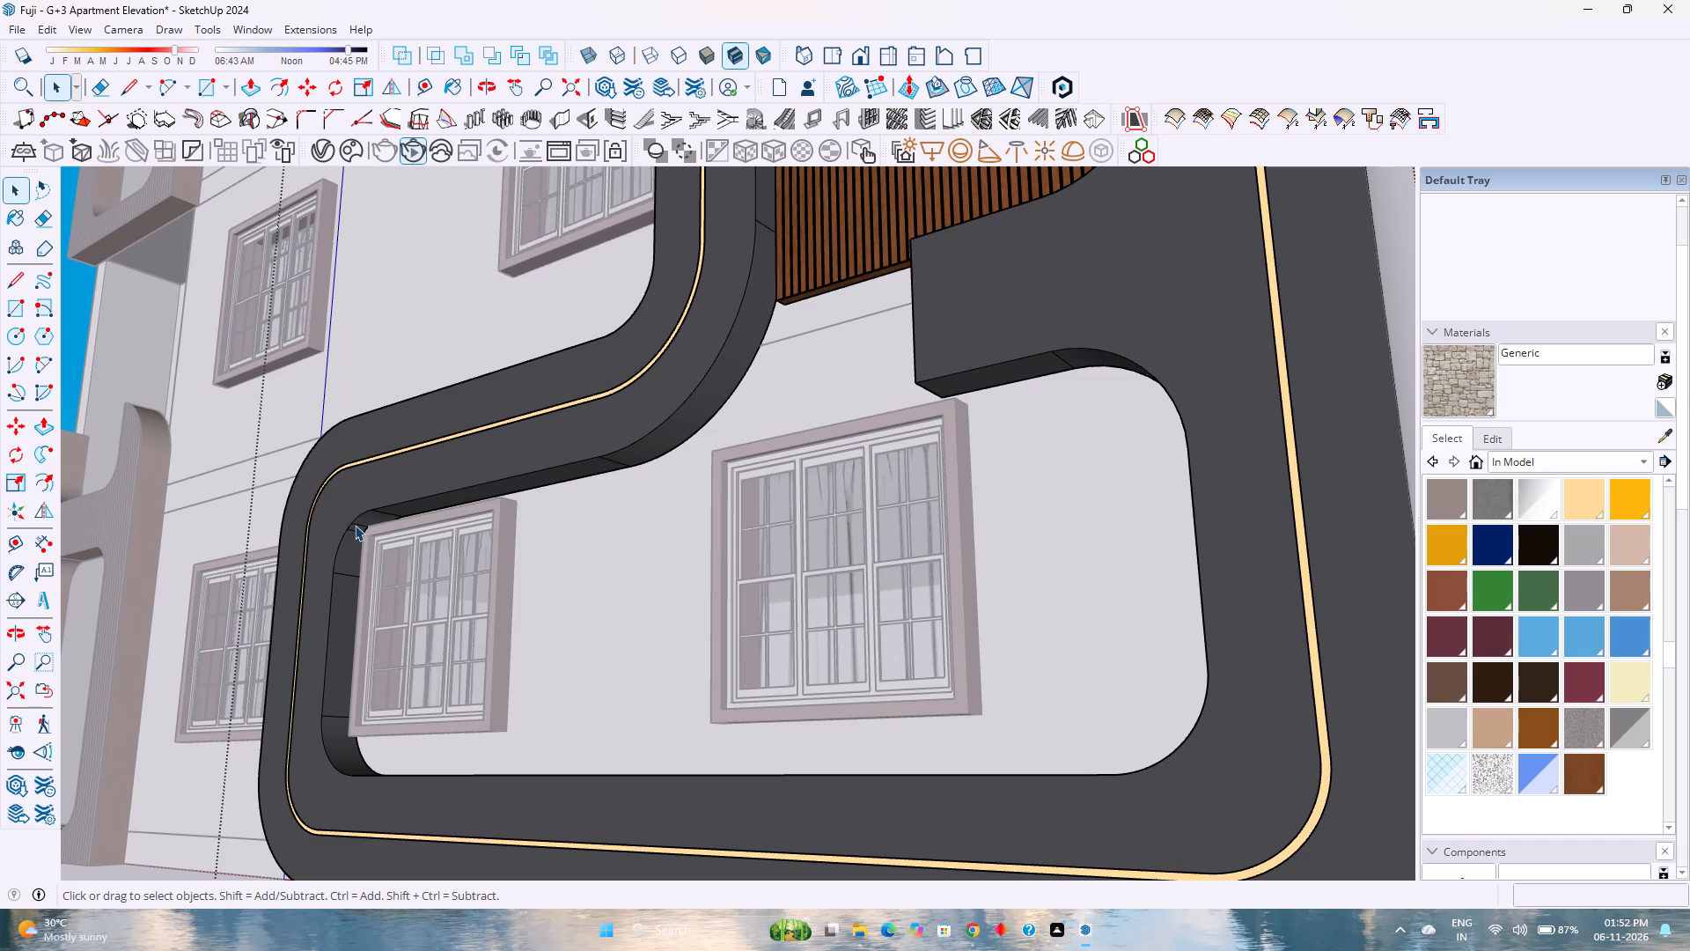
pyautogui.scroll(-8, 355, 525)
pyautogui.moveTo(334, 559); pyautogui.dragTo(534, 659, button='middle')
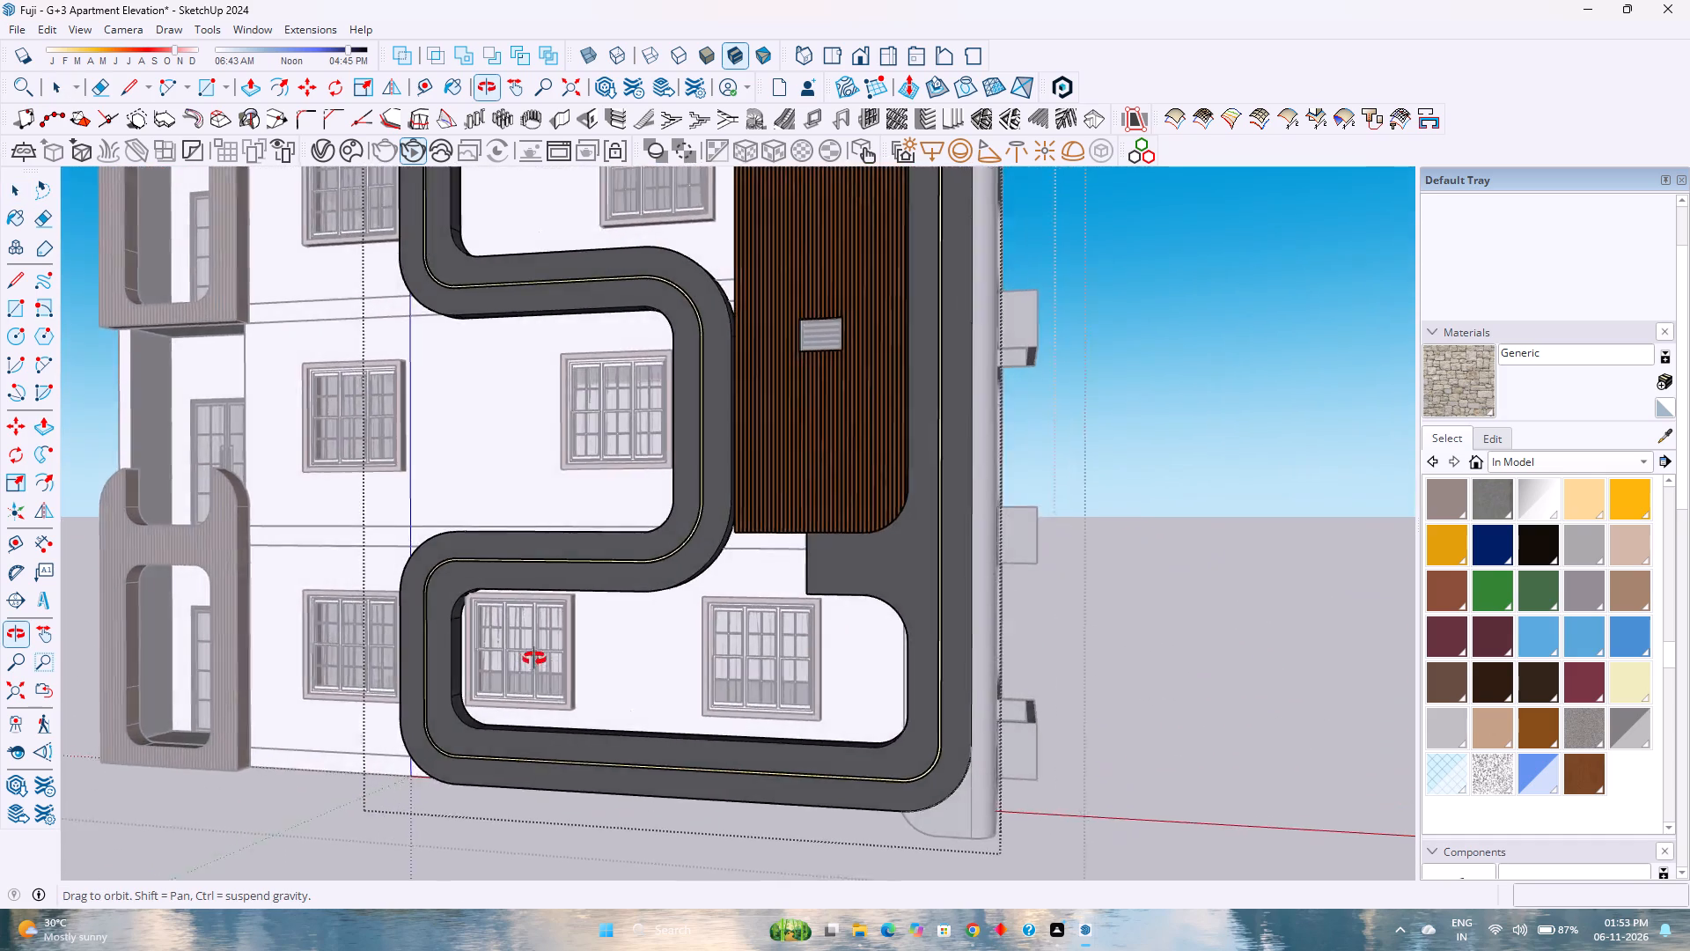
pyautogui.moveTo(534, 659); pyautogui.dragTo(643, 660, button='middle')
pyautogui.scroll(-5, 643, 653)
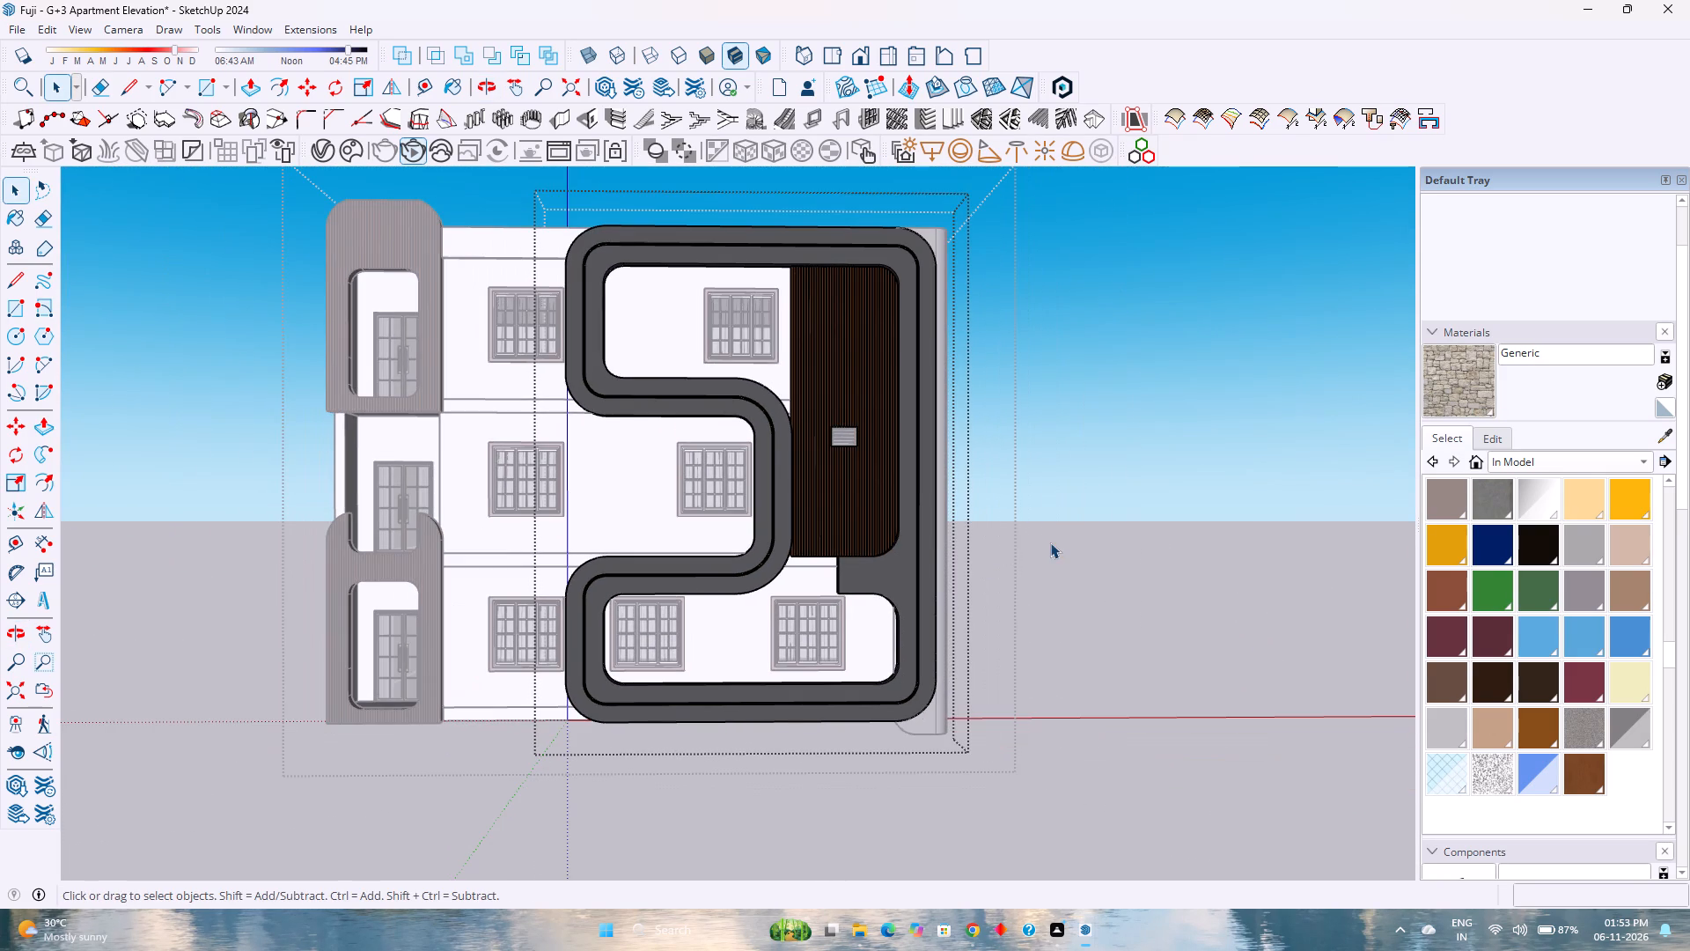
pyautogui.click(1050, 542)
pyautogui.scroll(4, 1134, 537)
pyautogui.moveTo(1150, 533); pyautogui.dragTo(1165, 605, button='middle')
pyautogui.scroll(-3, 1165, 605)
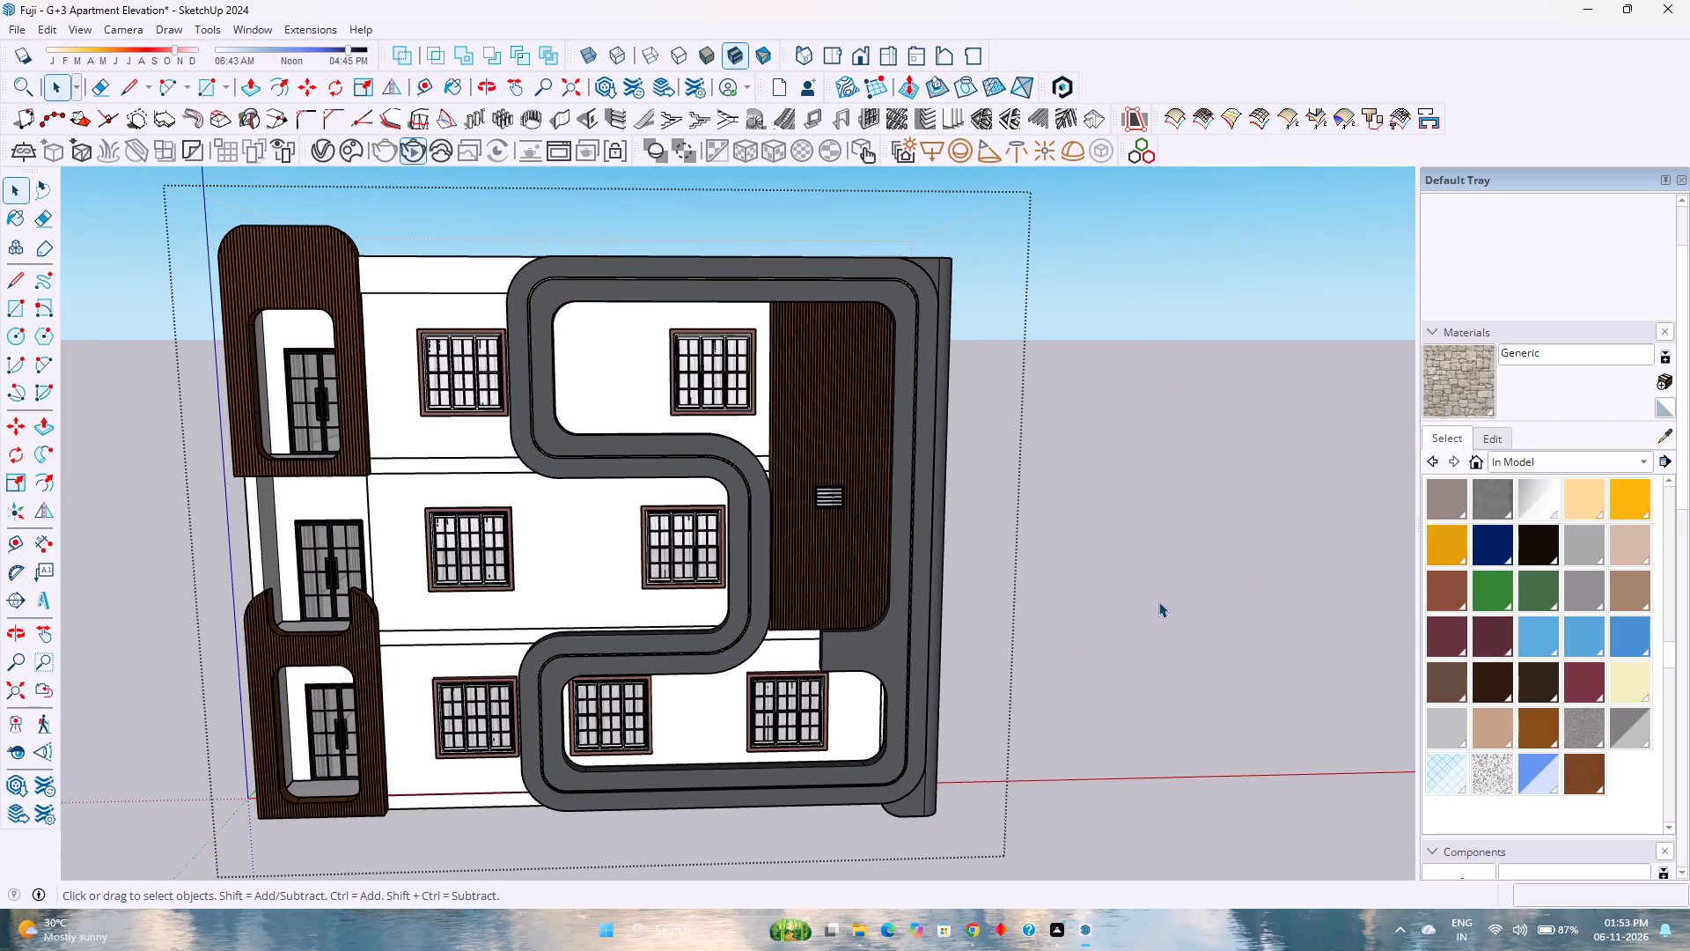
# Save the model under its existing file name.
pyautogui.click(7, 29)
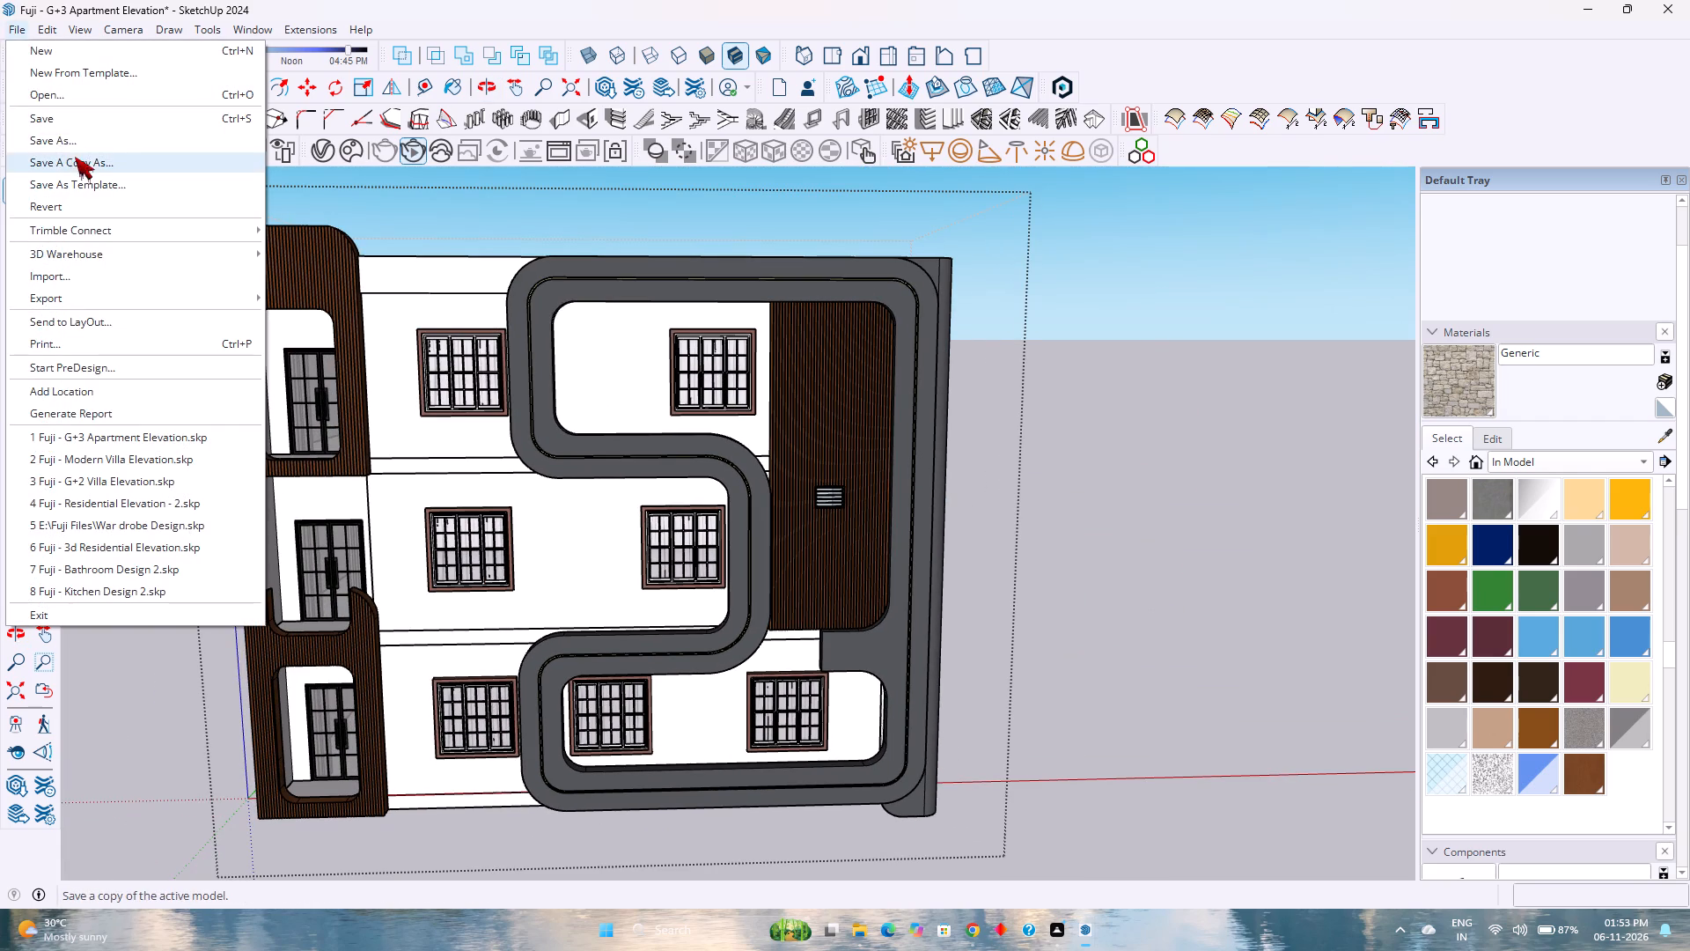
pyautogui.click(77, 126)
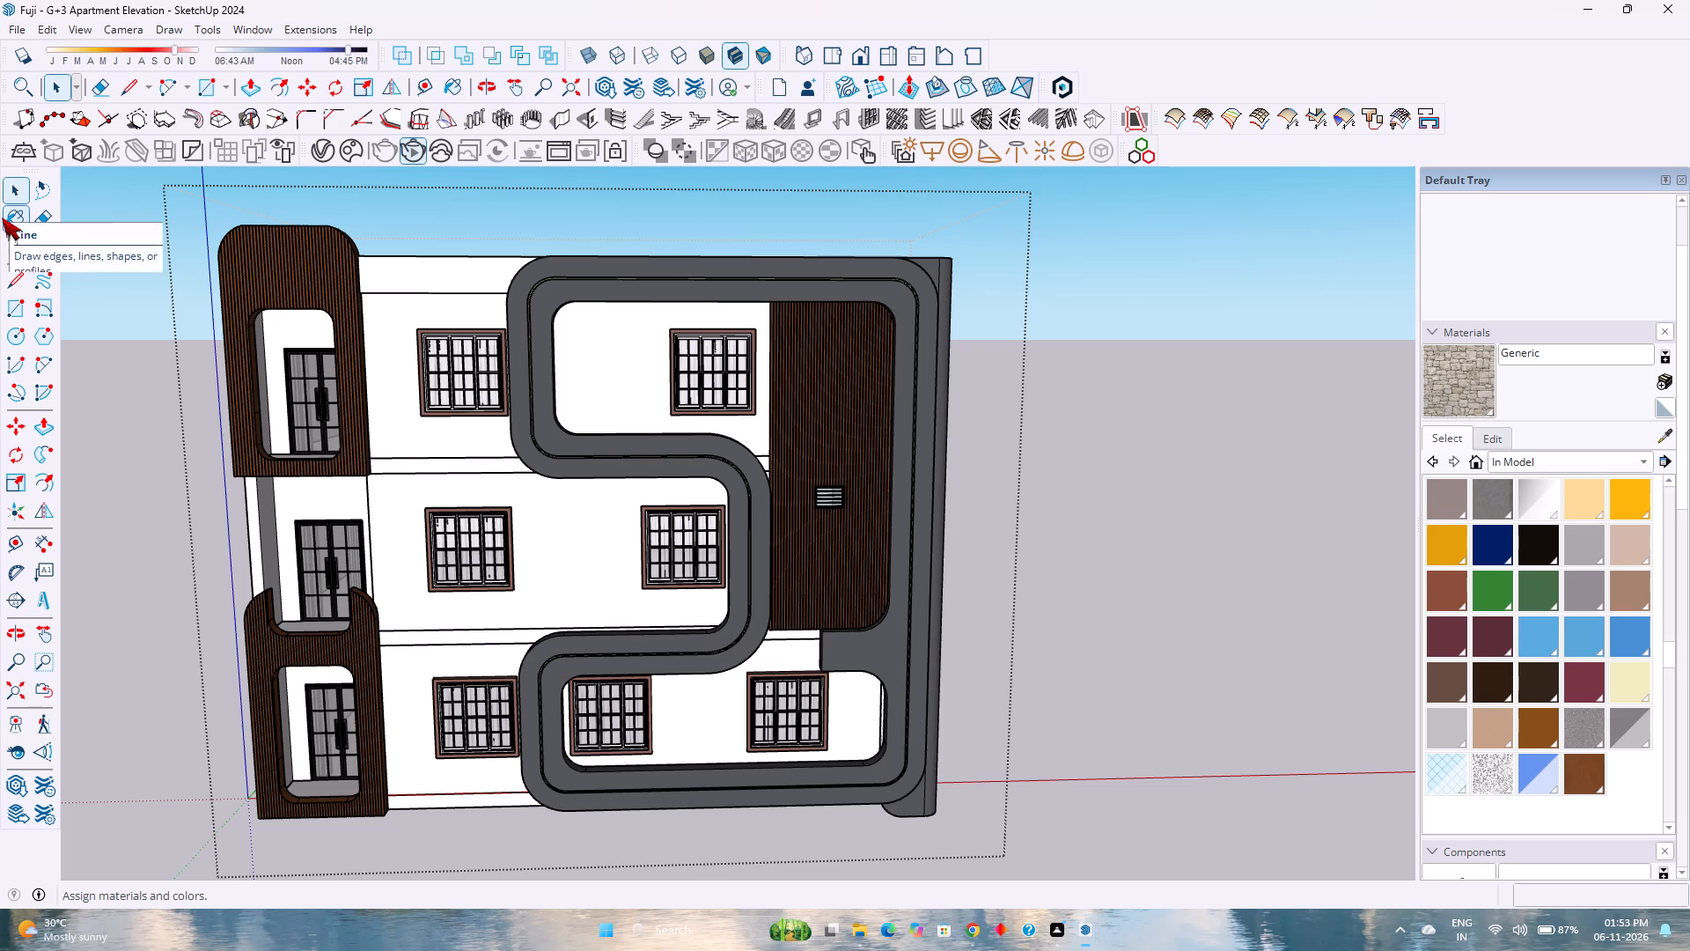
# View the whole elevation from the standard front view.
pyautogui.scroll(-3, 224, 354)
pyautogui.moveTo(173, 386); pyautogui.dragTo(154, 321, button='middle')
pyautogui.middleClick(154, 321)
pyautogui.scroll(-5, 166, 321)
pyautogui.scroll(7, 86, 331)
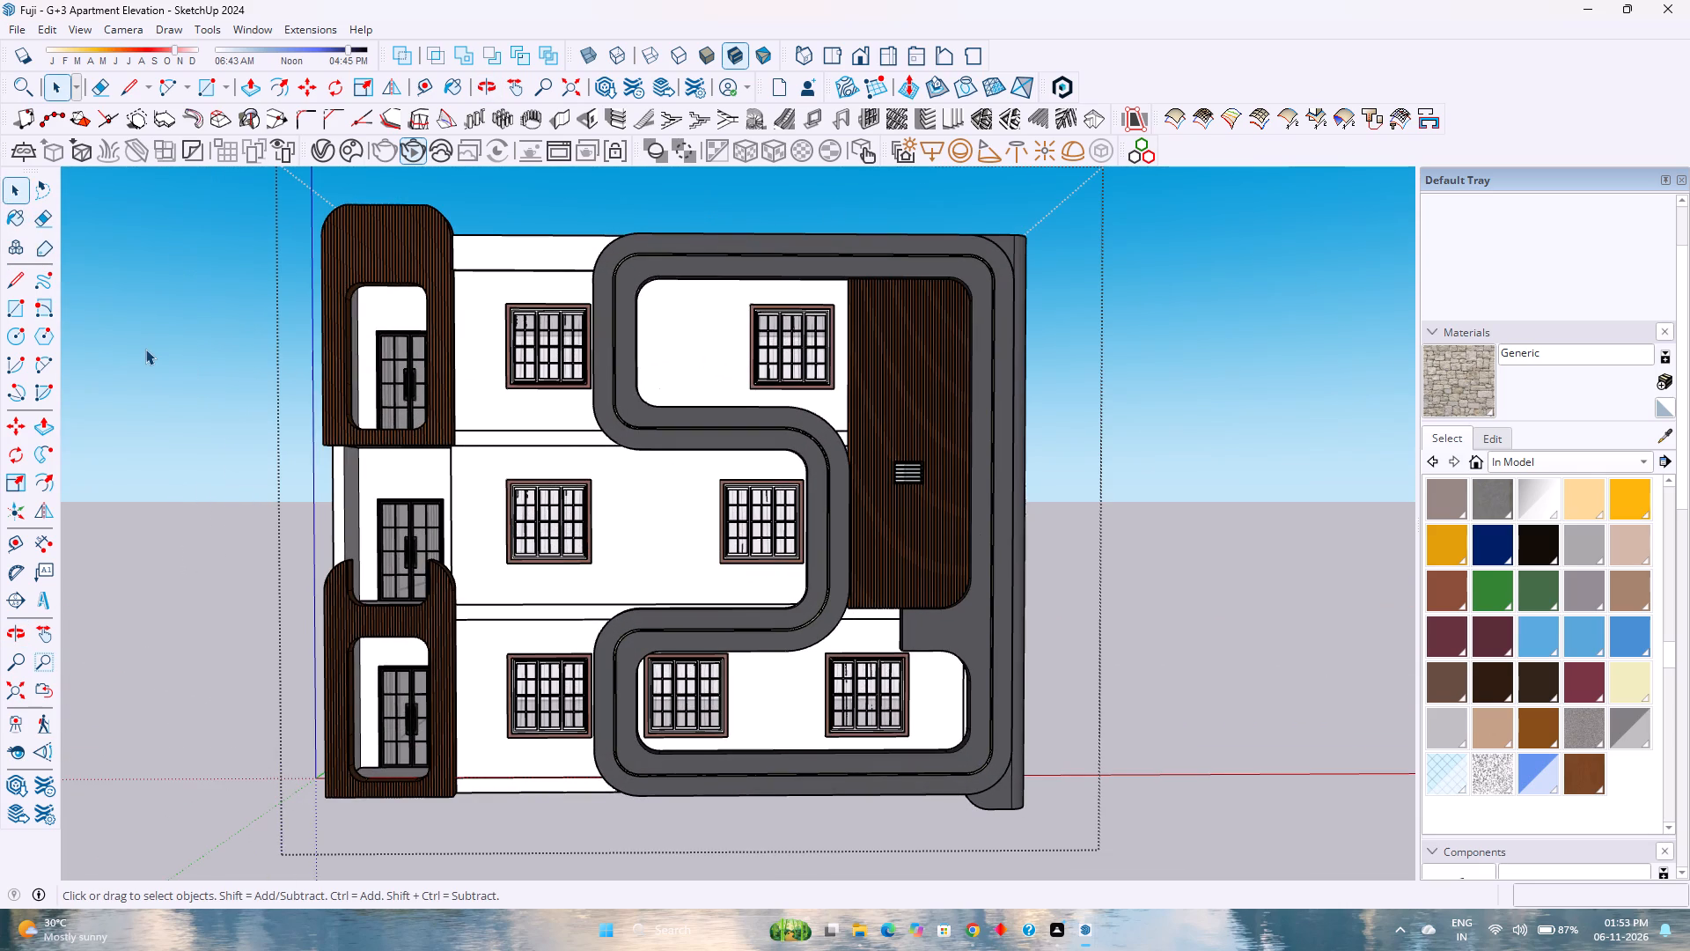
pyautogui.click(853, 56)
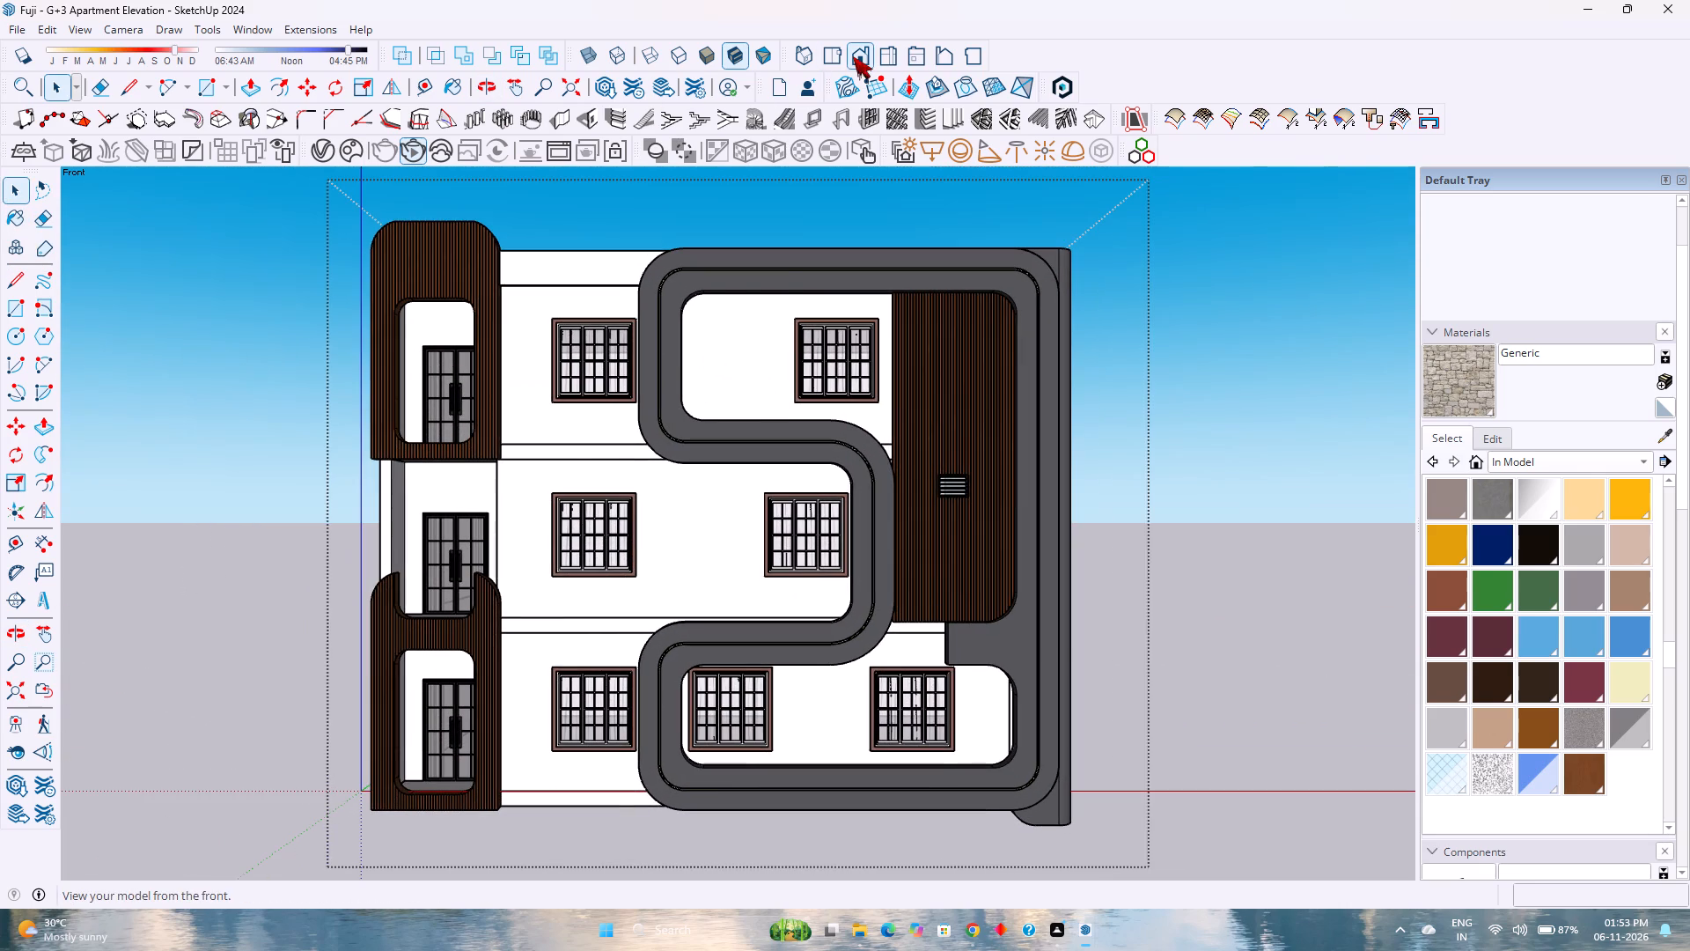
pyautogui.scroll(-12, 565, 445)
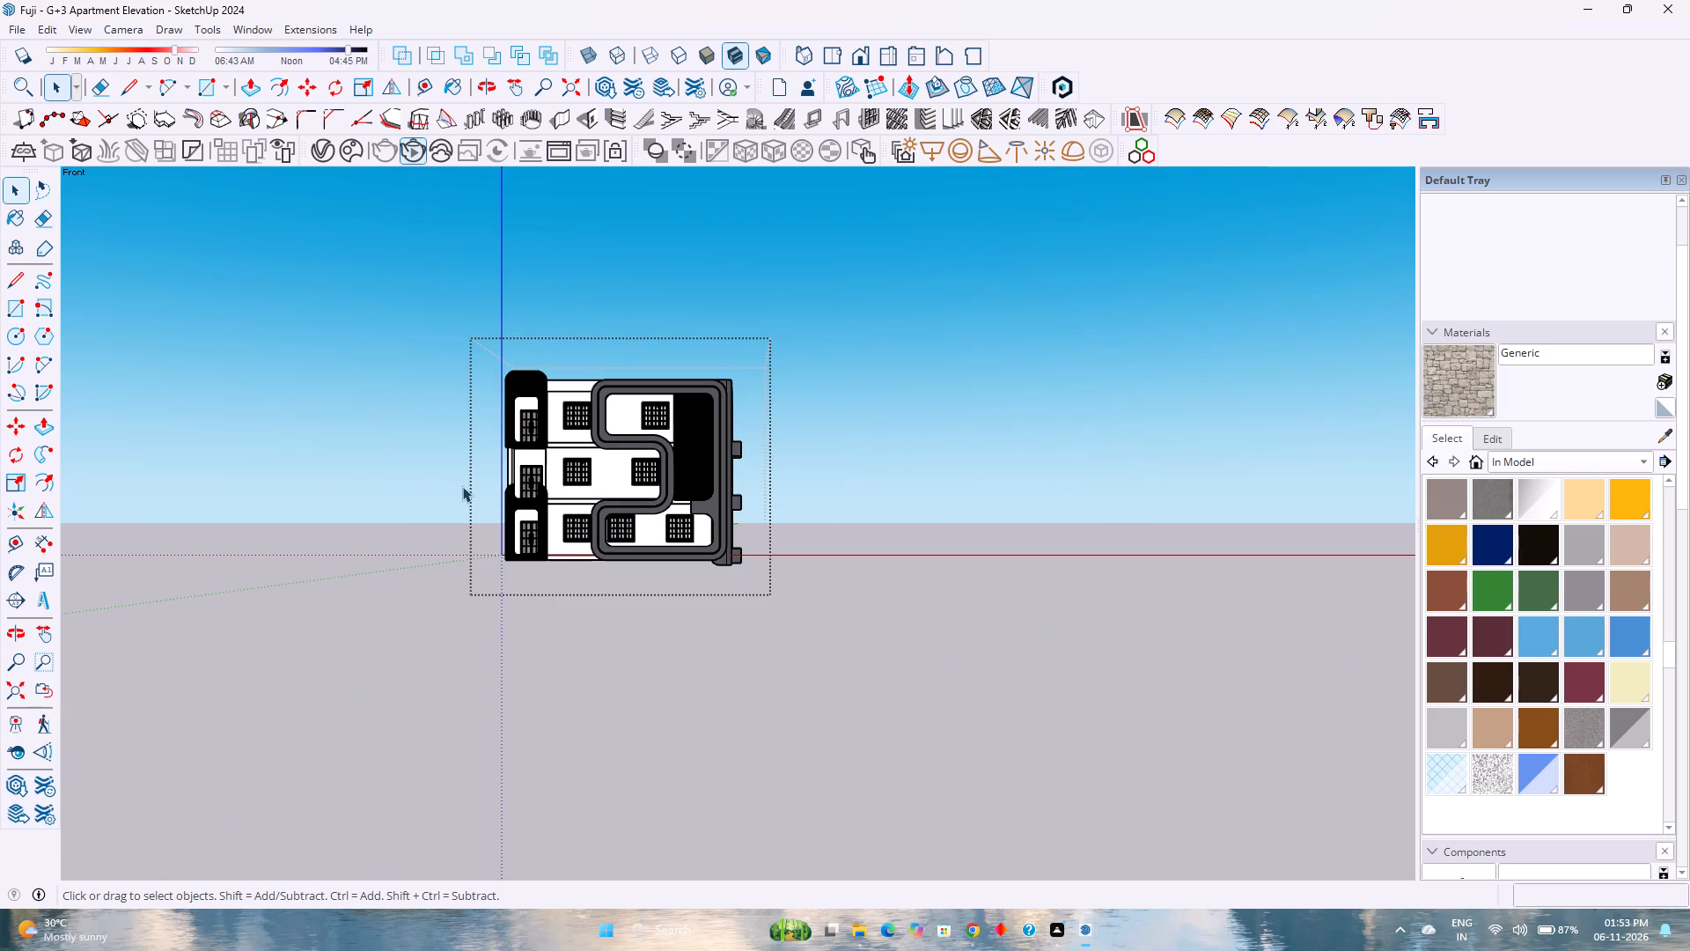
# Examine the entire building around its front and balcony sides, from below and from above.
pyautogui.middleClick(492, 465)
pyautogui.moveTo(492, 465); pyautogui.dragTo(454, 459, button='middle')
pyautogui.moveTo(422, 455); pyautogui.dragTo(382, 451, button='middle')
pyautogui.moveTo(371, 449); pyautogui.dragTo(278, 437, button='middle')
pyautogui.middleClick(276, 437)
pyautogui.middleClick(276, 437)
pyautogui.middleClick(276, 437)
pyautogui.scroll(-7, 312, 437)
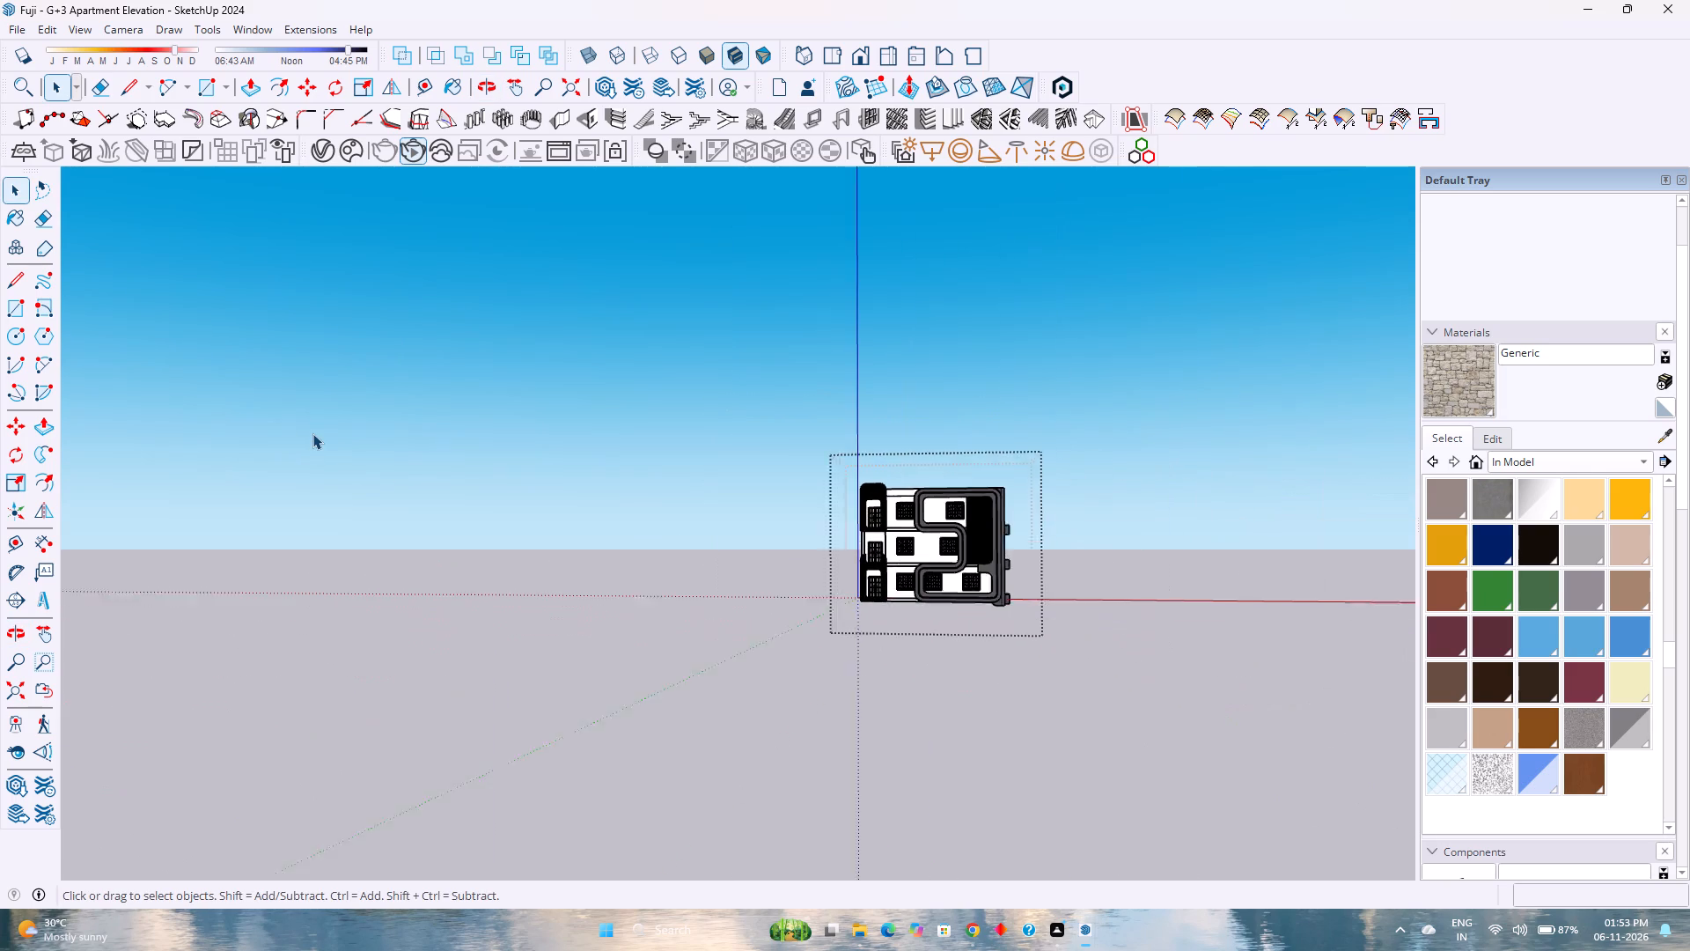
pyautogui.scroll(2, 842, 582)
pyautogui.scroll(2, 992, 597)
pyautogui.middleClick(992, 597)
pyautogui.moveTo(984, 597); pyautogui.dragTo(678, 534, button='middle')
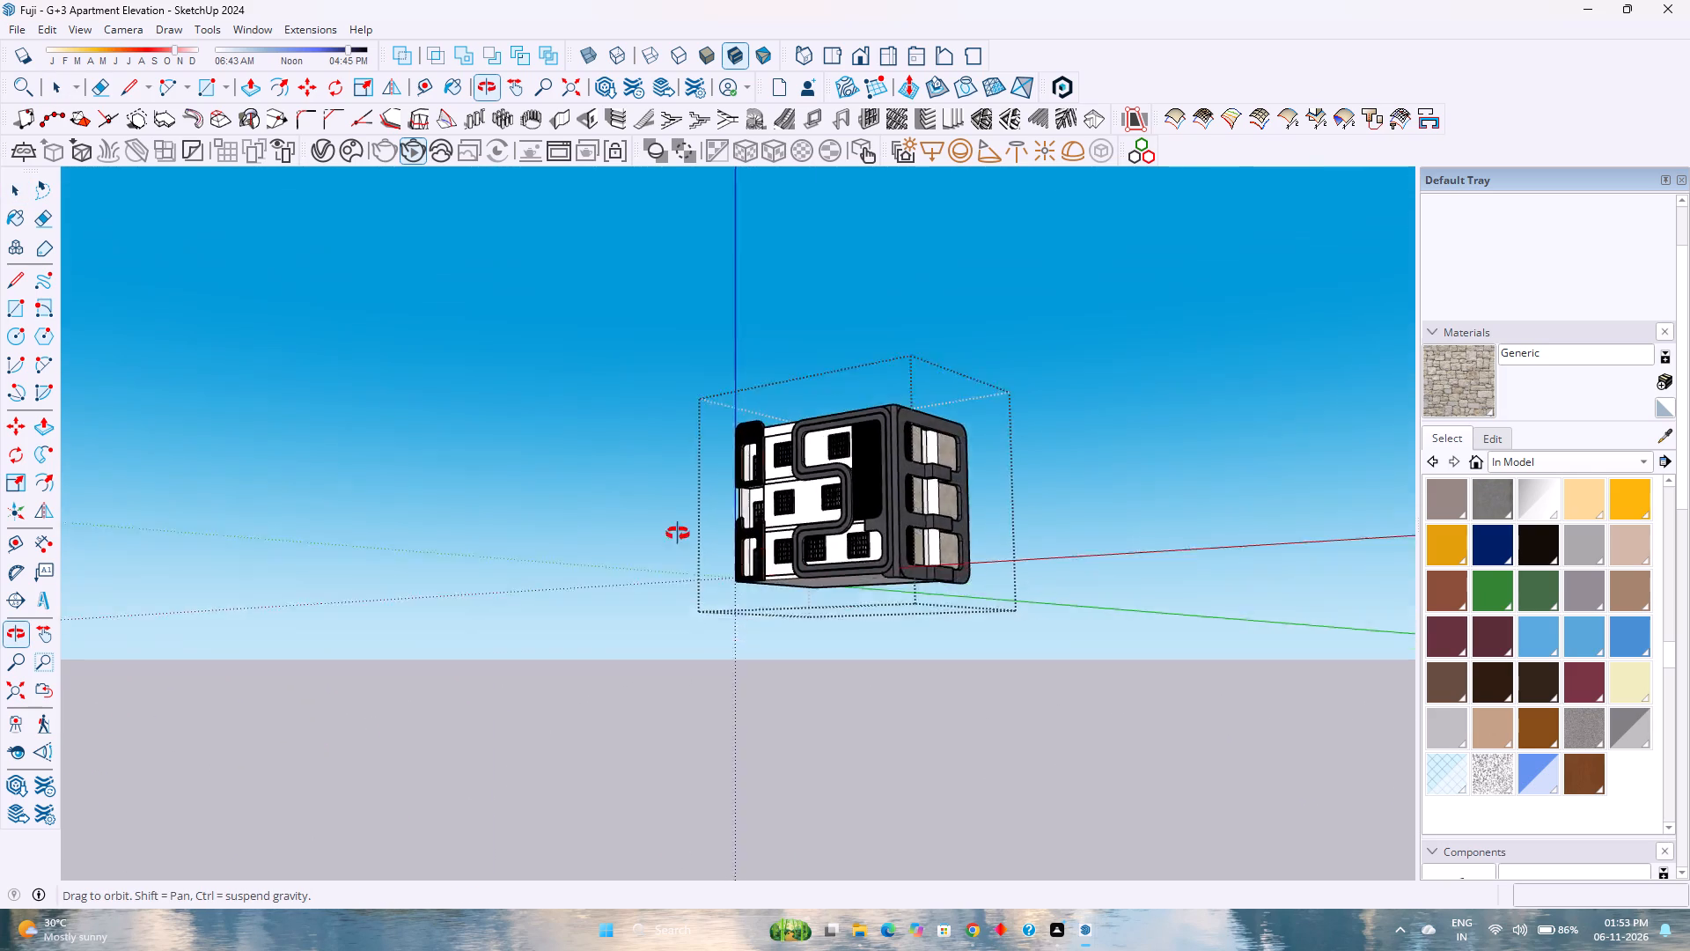
pyautogui.moveTo(678, 534); pyautogui.dragTo(637, 417, button='middle')
pyautogui.middleClick(637, 417)
pyautogui.scroll(5, 857, 517)
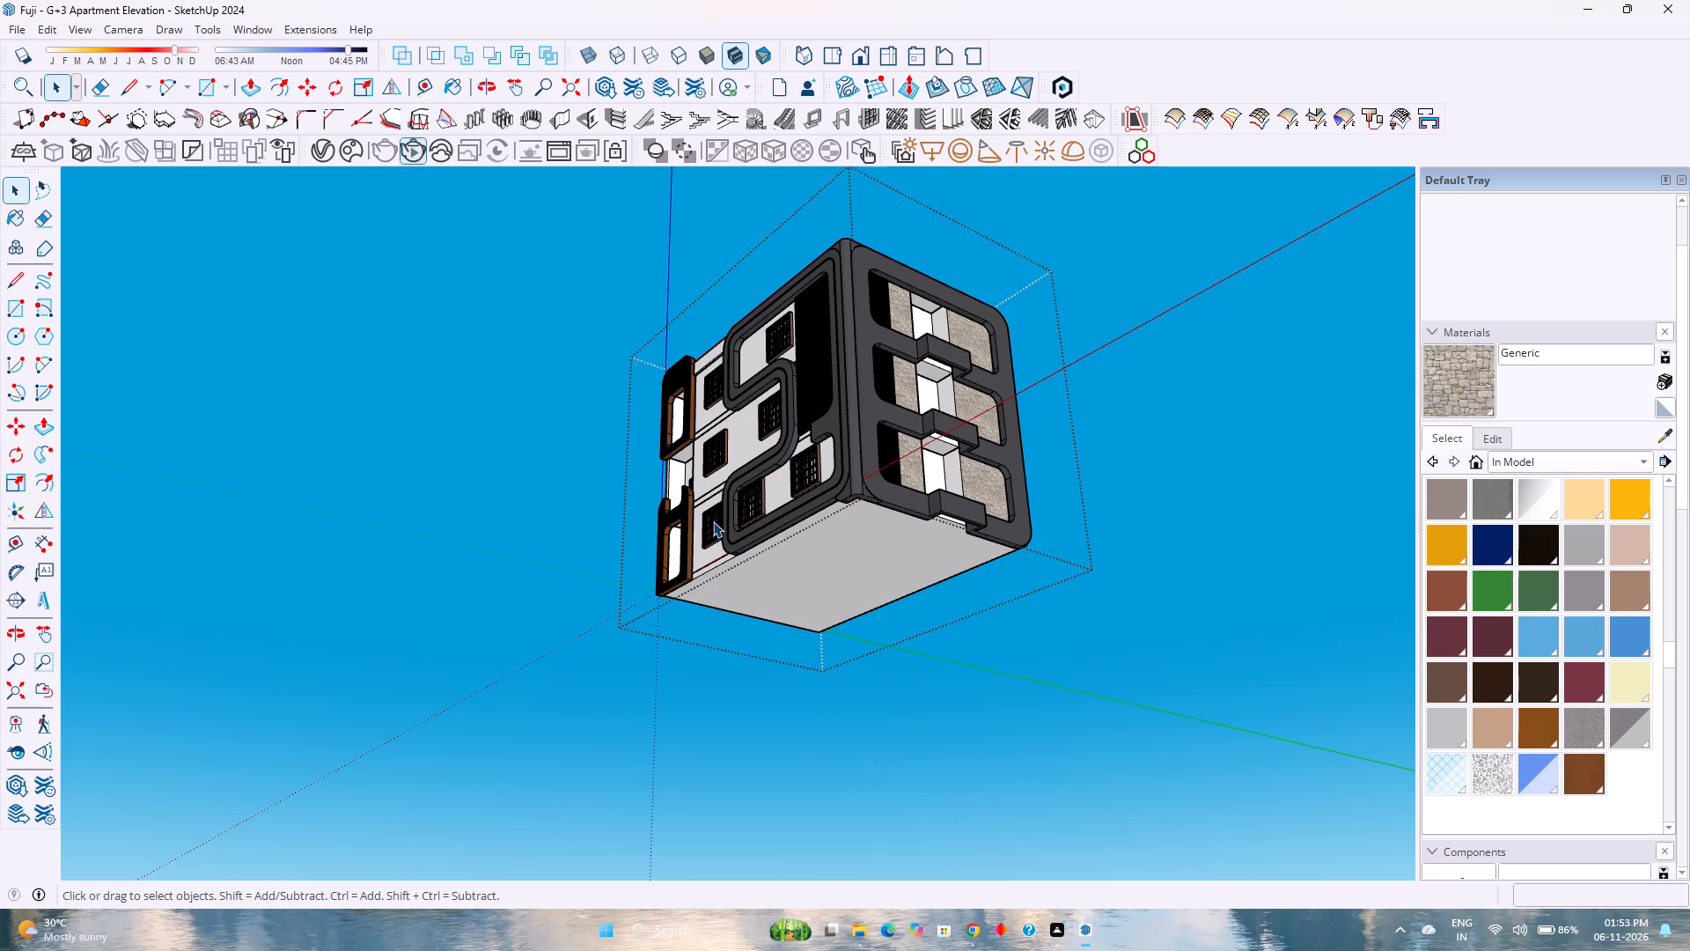
pyautogui.scroll(-3, 738, 517)
pyautogui.scroll(1, 738, 517)
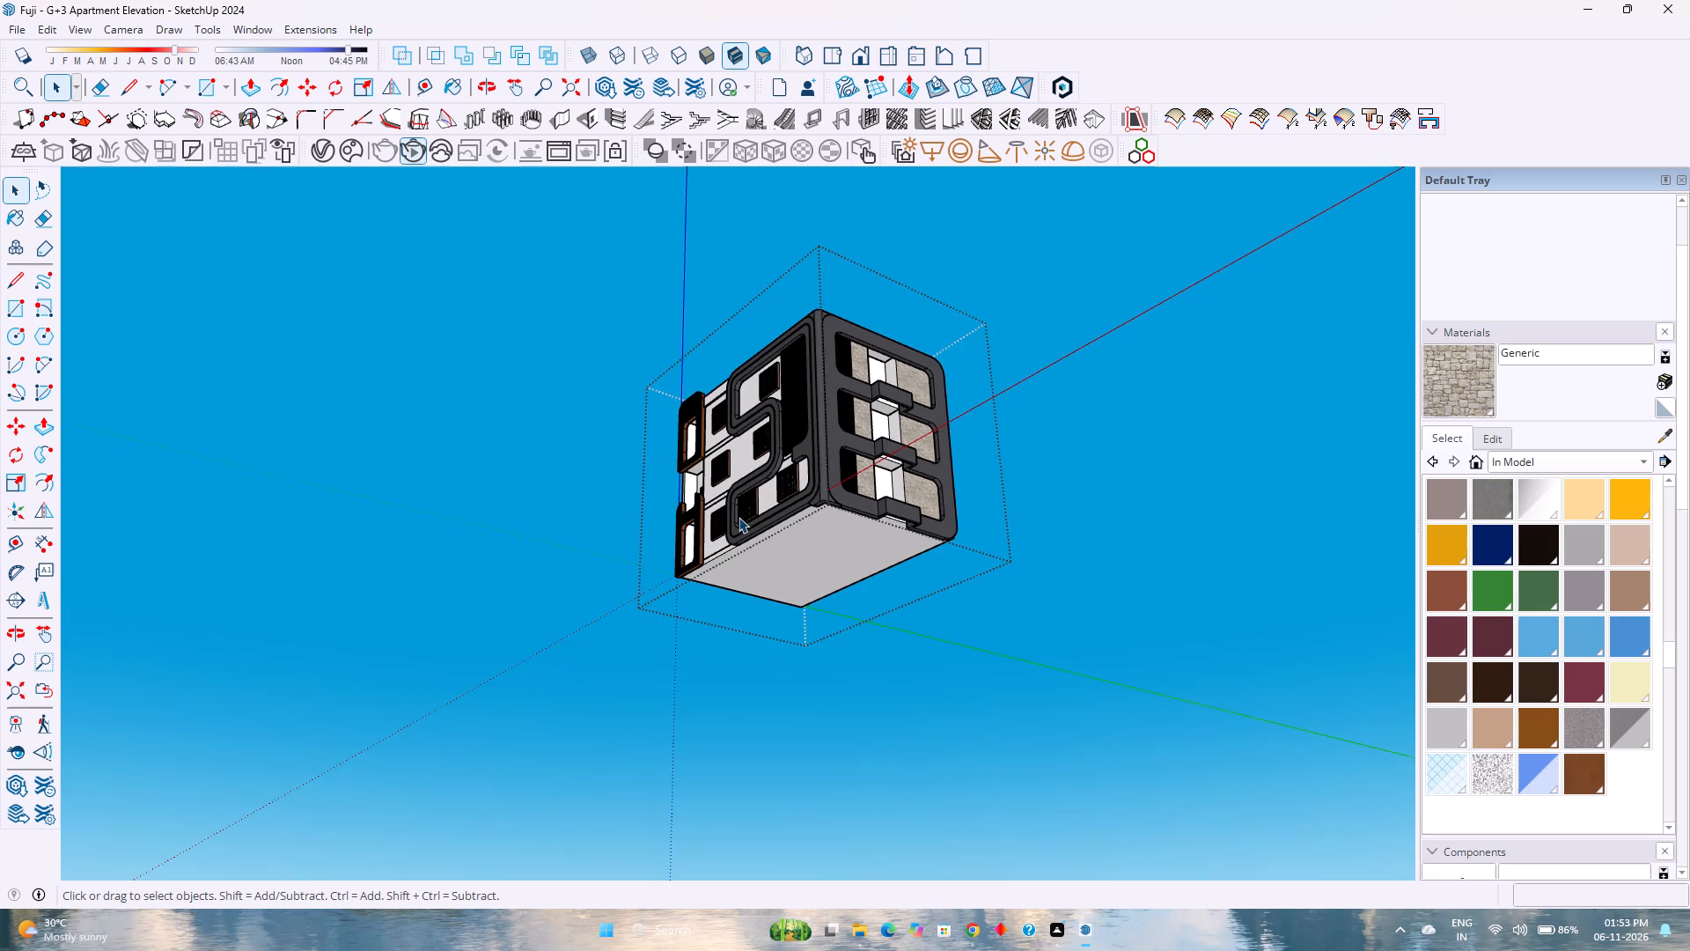
pyautogui.scroll(-3, 872, 512)
pyautogui.moveTo(878, 512); pyautogui.dragTo(997, 610, button='middle')
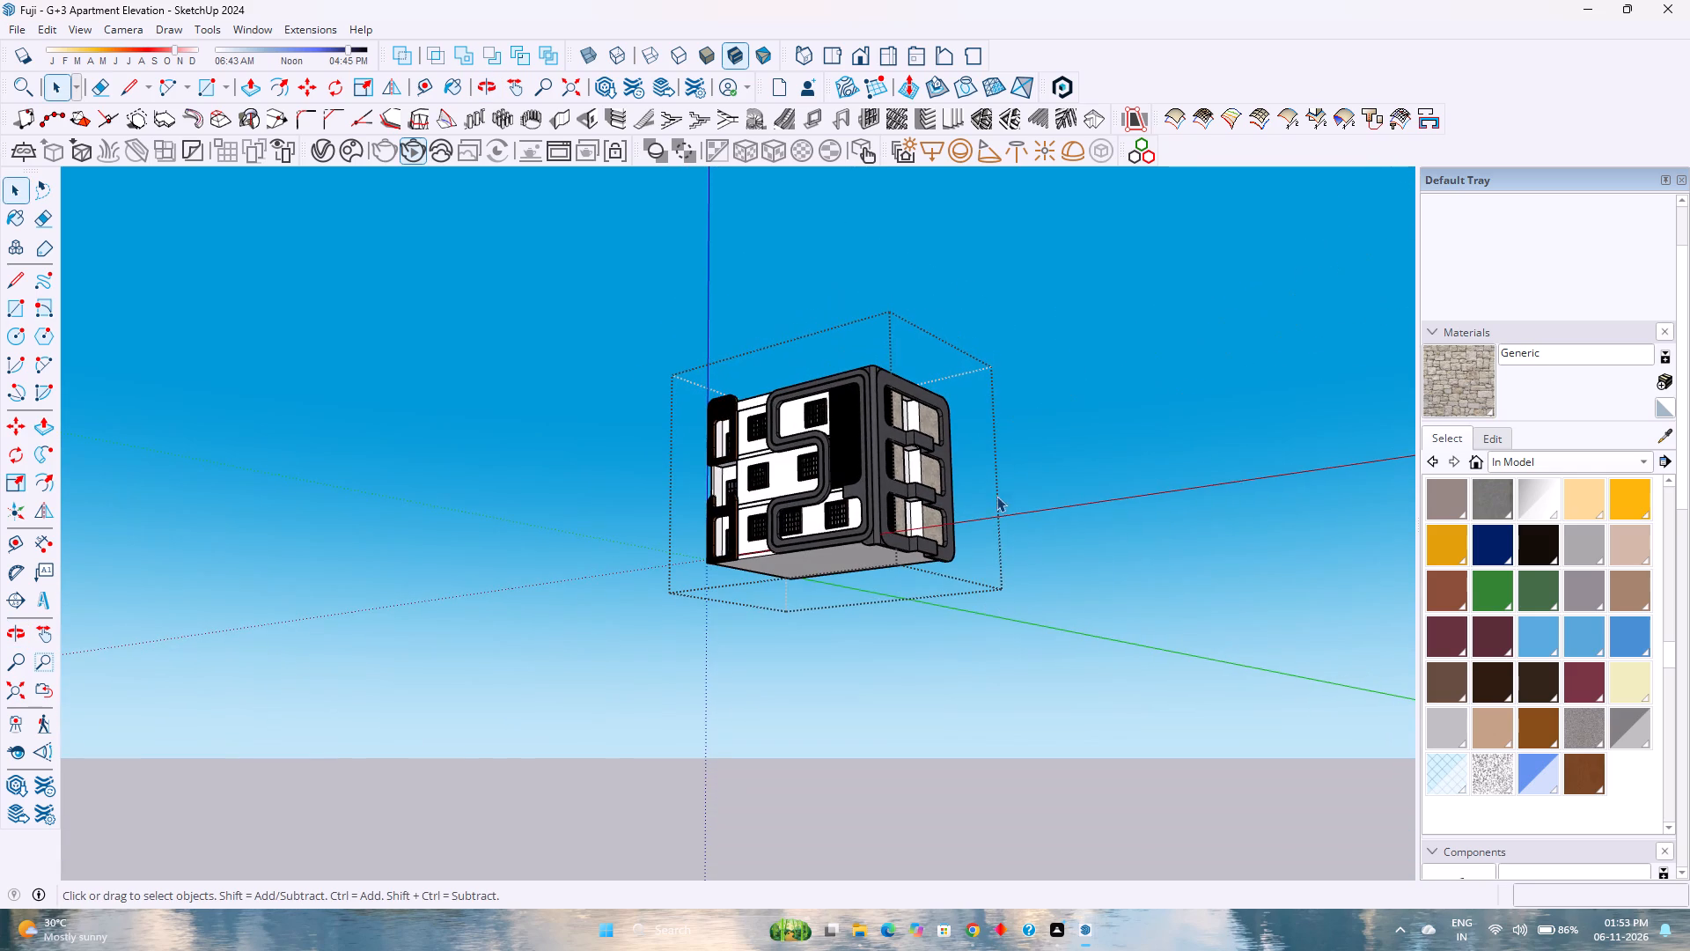
pyautogui.scroll(2, 1003, 475)
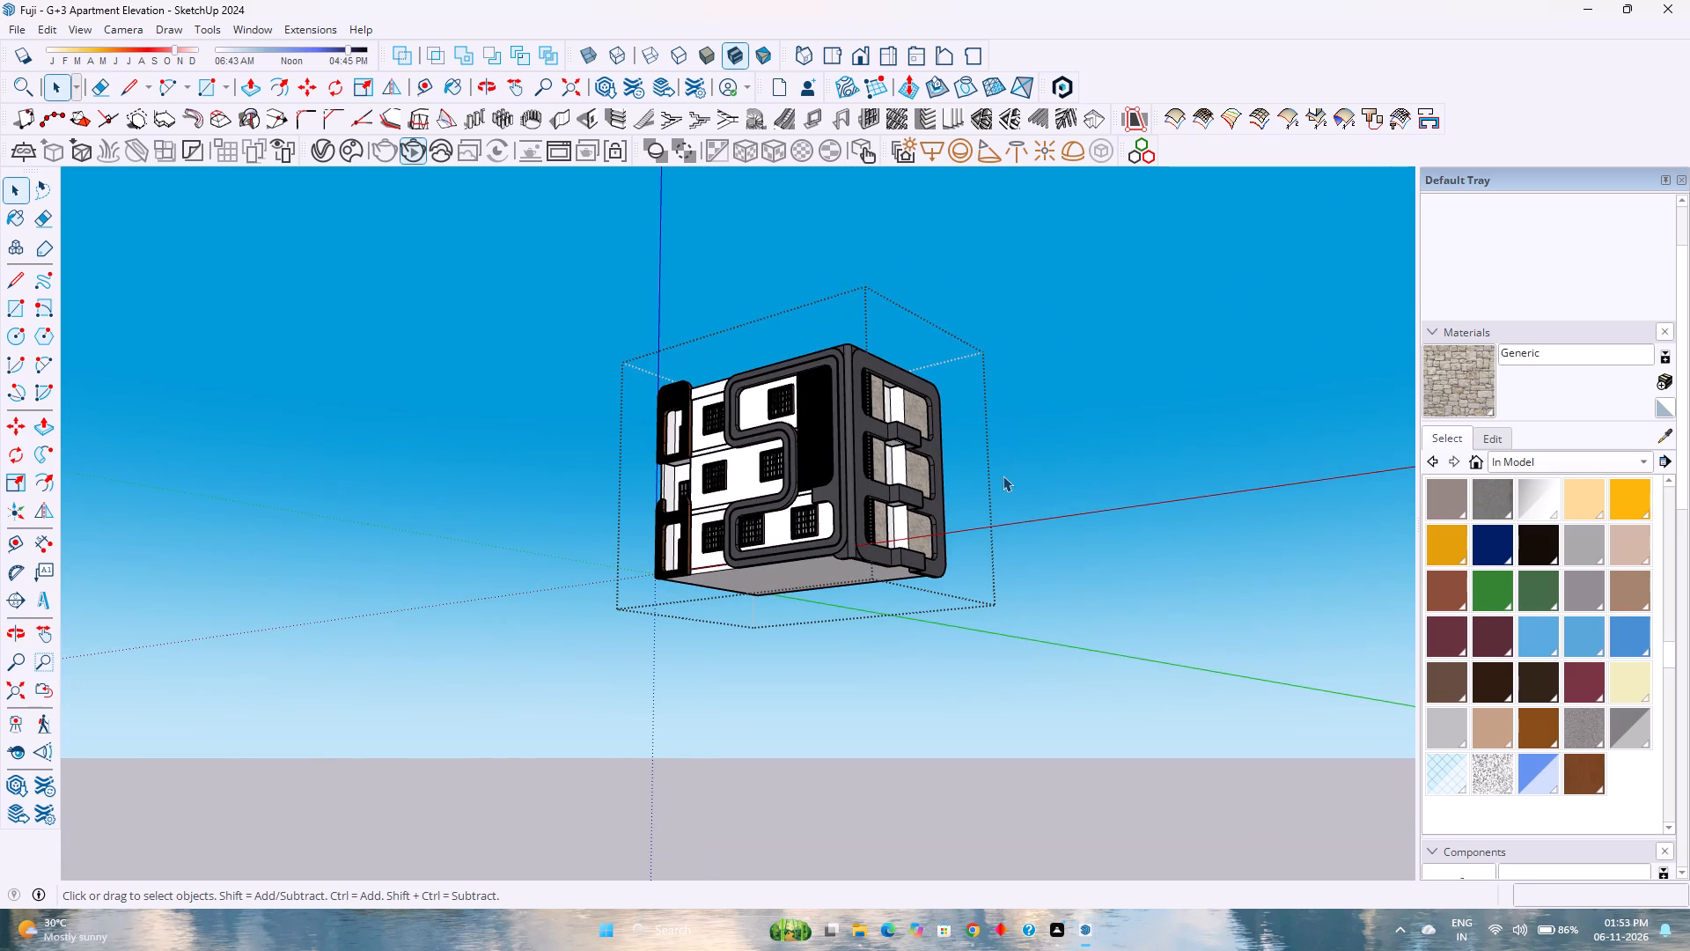
pyautogui.scroll(-1, 1000, 475)
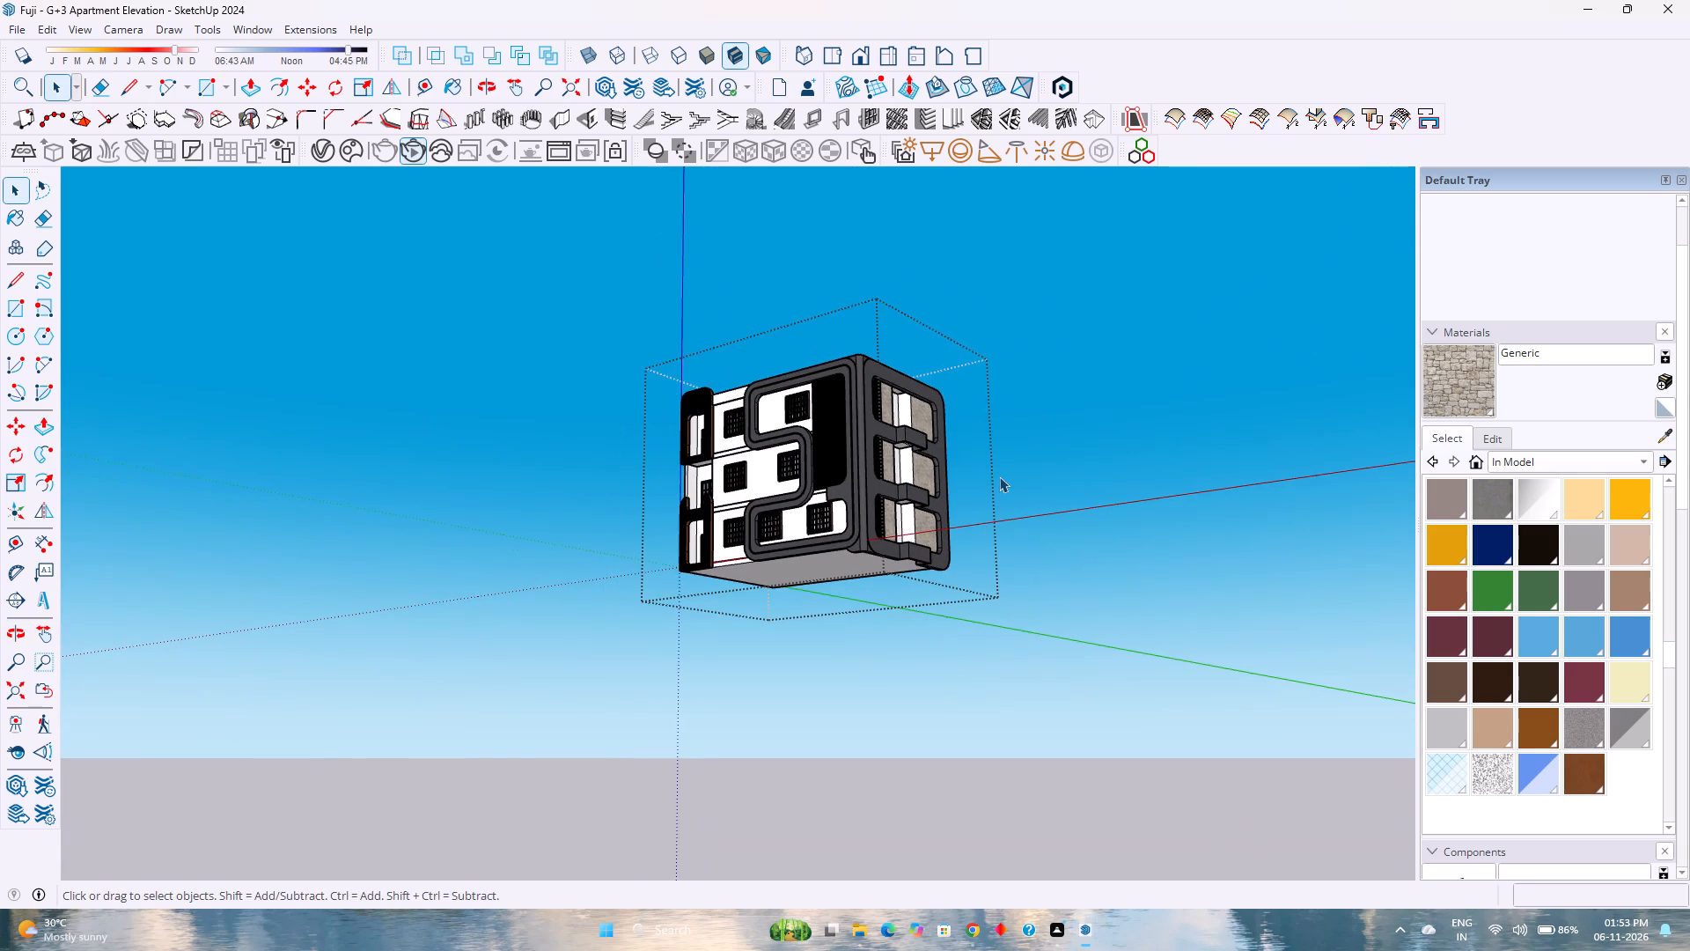
pyautogui.scroll(-1, 999, 476)
pyautogui.scroll(3, 999, 476)
pyautogui.scroll(-5, 826, 468)
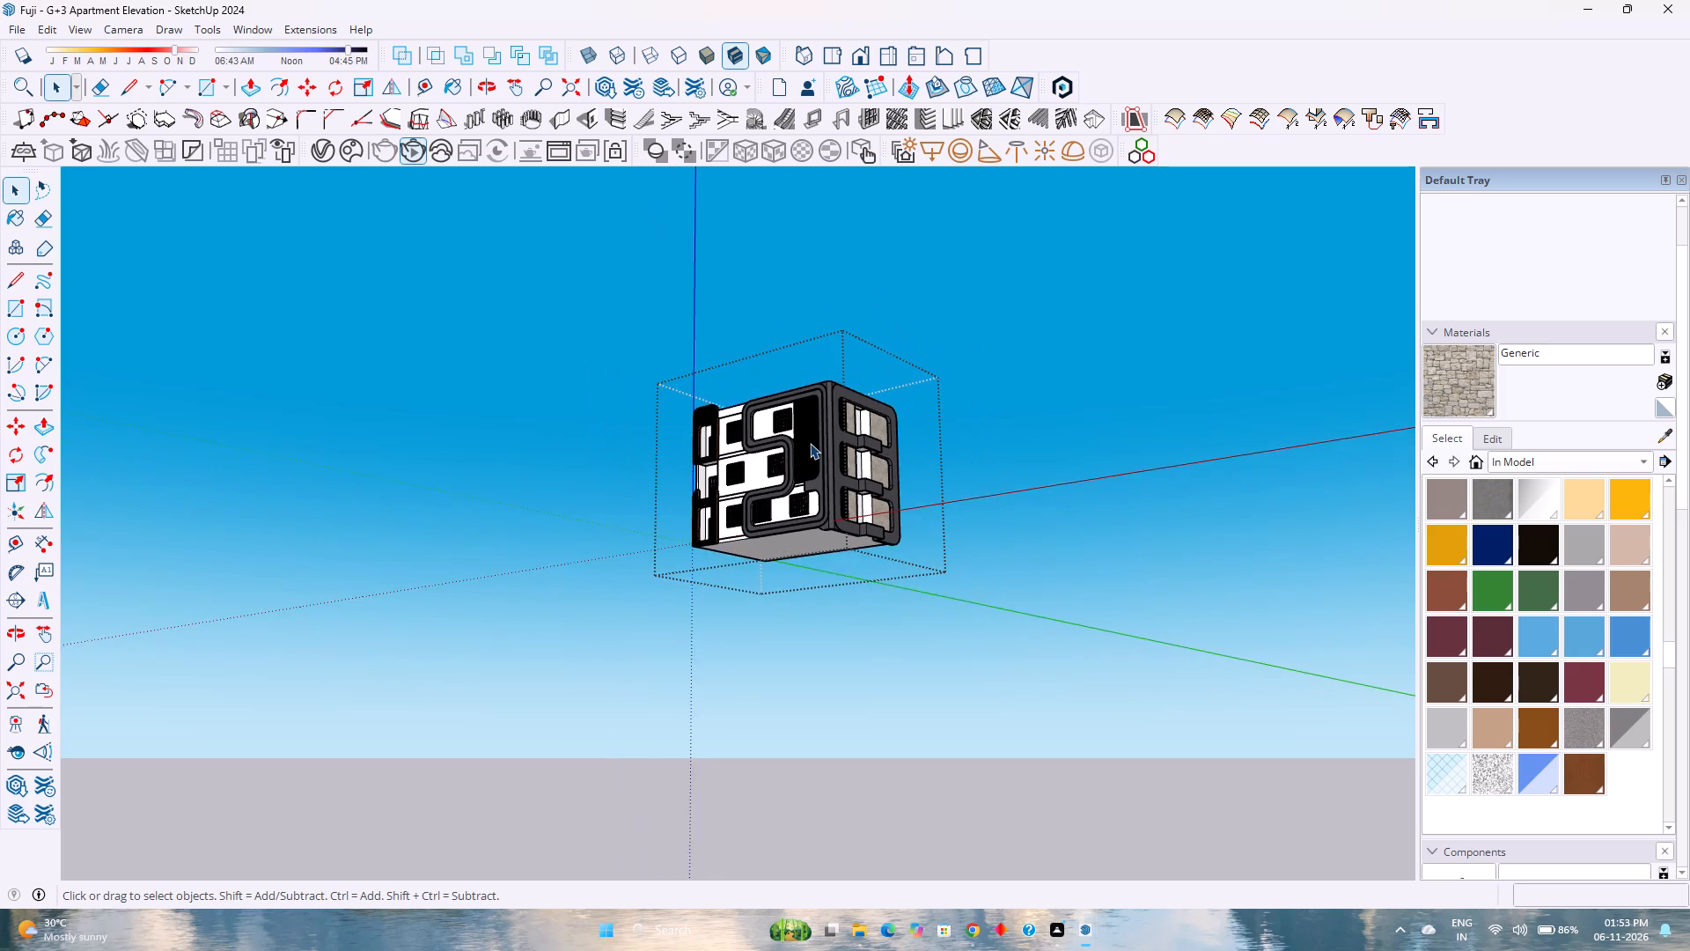
pyautogui.scroll(2, 810, 441)
pyautogui.moveTo(807, 442); pyautogui.dragTo(819, 664, button='middle')
pyautogui.middleClick(819, 664)
pyautogui.scroll(-3, 807, 628)
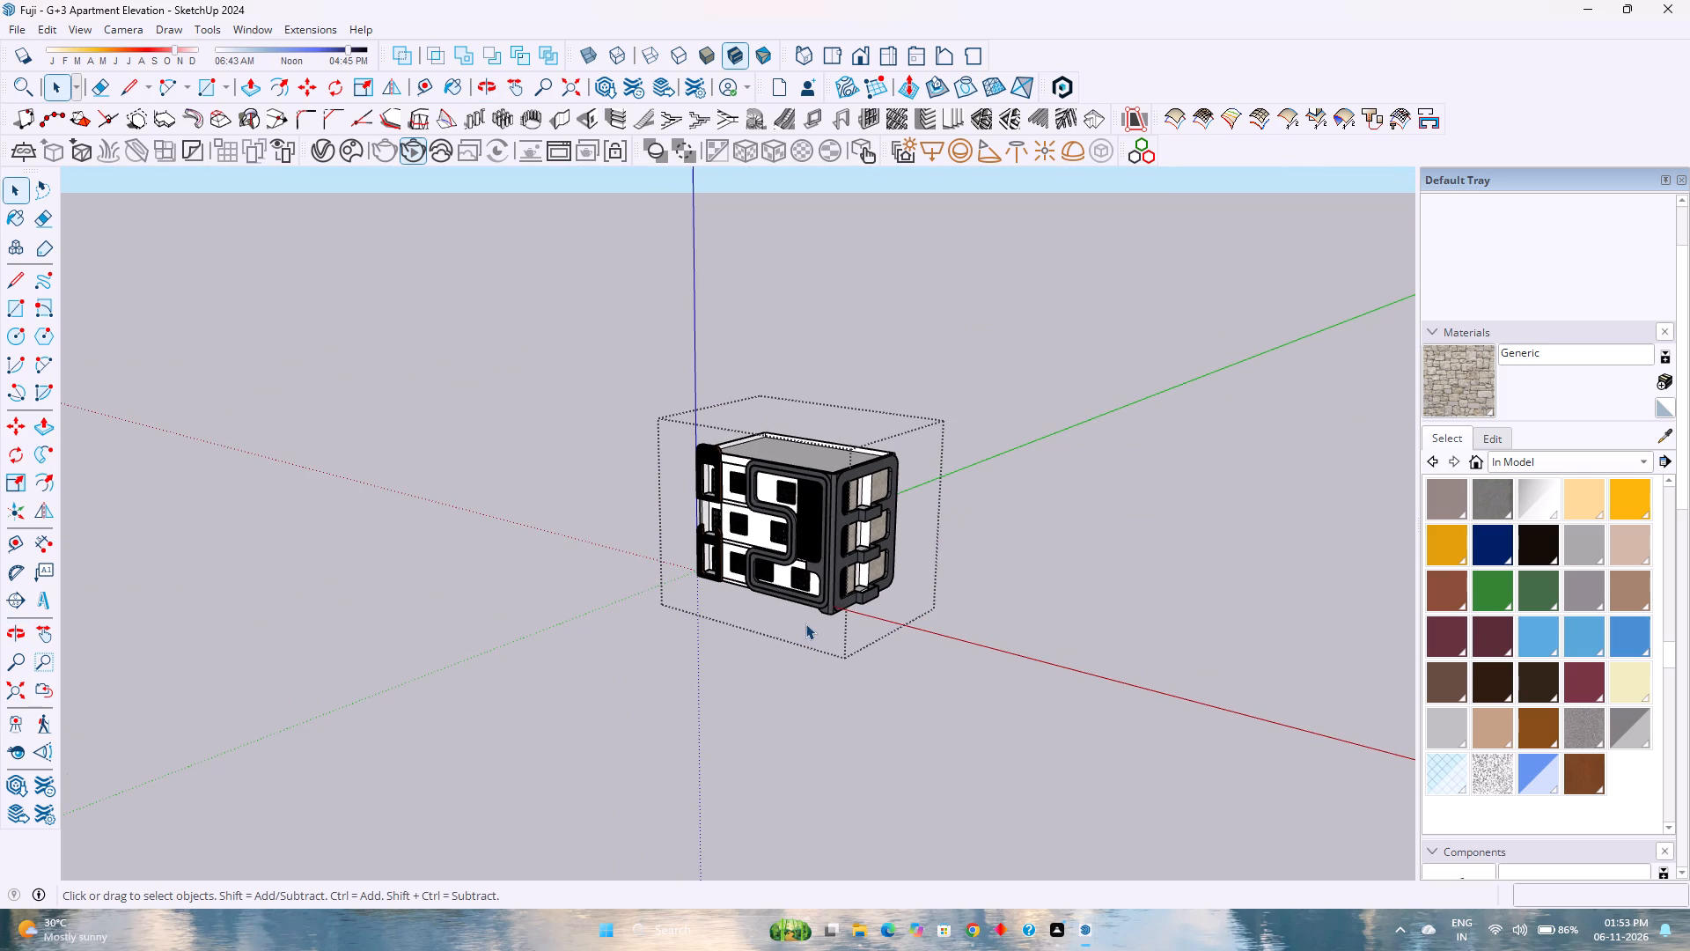
# Examine the building's corner and its front facade with the curved dark frame, including from a low angle below.
pyautogui.scroll(-1, 805, 623)
pyautogui.scroll(3, 745, 464)
pyautogui.scroll(1, 851, 587)
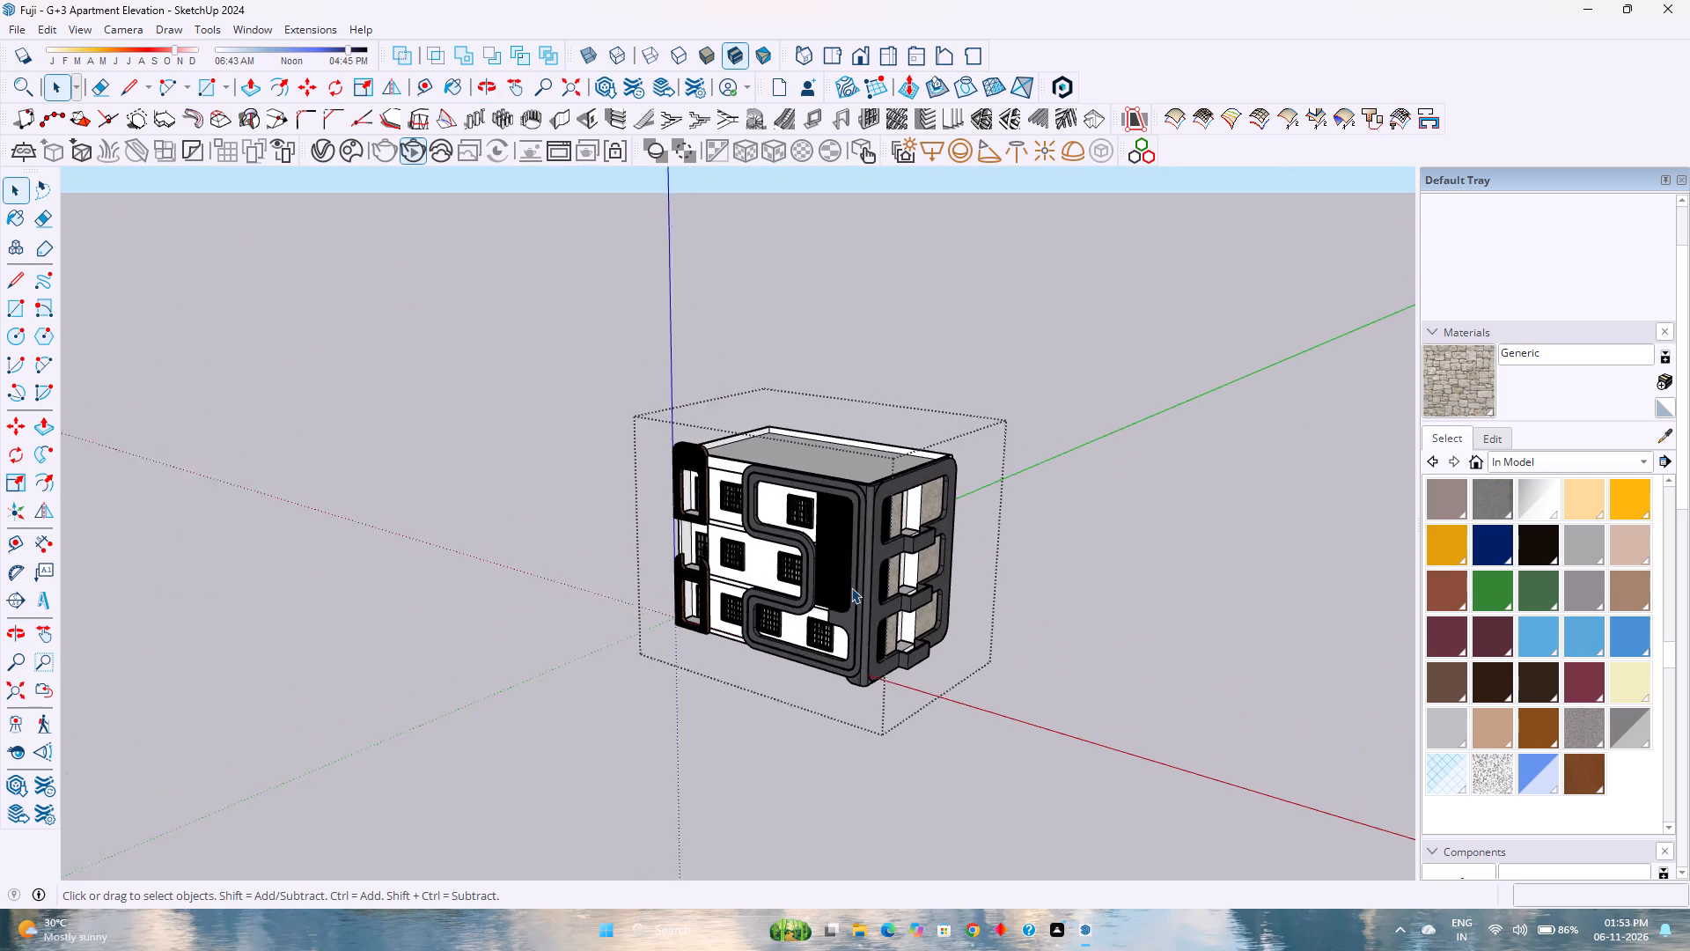
pyautogui.scroll(5, 851, 587)
pyautogui.moveTo(870, 618); pyautogui.dragTo(810, 502, button='middle')
pyautogui.middleClick(810, 502)
pyautogui.middleClick(812, 495)
pyautogui.middleClick(812, 495)
pyautogui.scroll(-2, 814, 493)
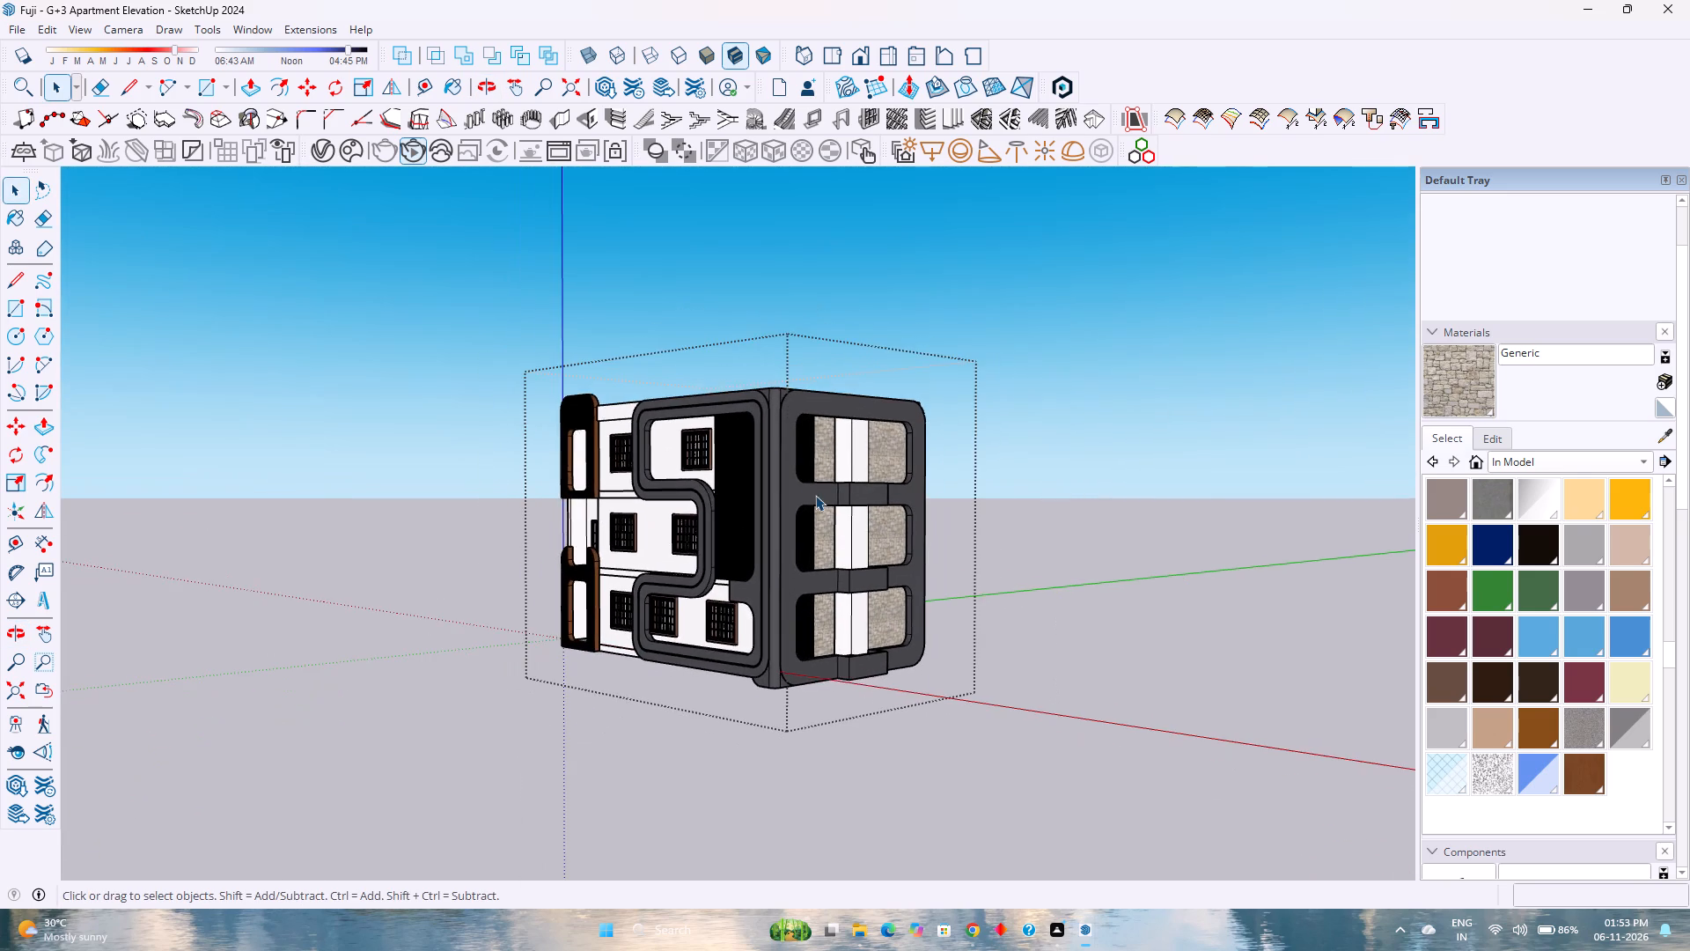
pyautogui.moveTo(799, 550); pyautogui.dragTo(818, 394, button='middle')
pyautogui.middleClick(818, 394)
pyautogui.scroll(5, 808, 557)
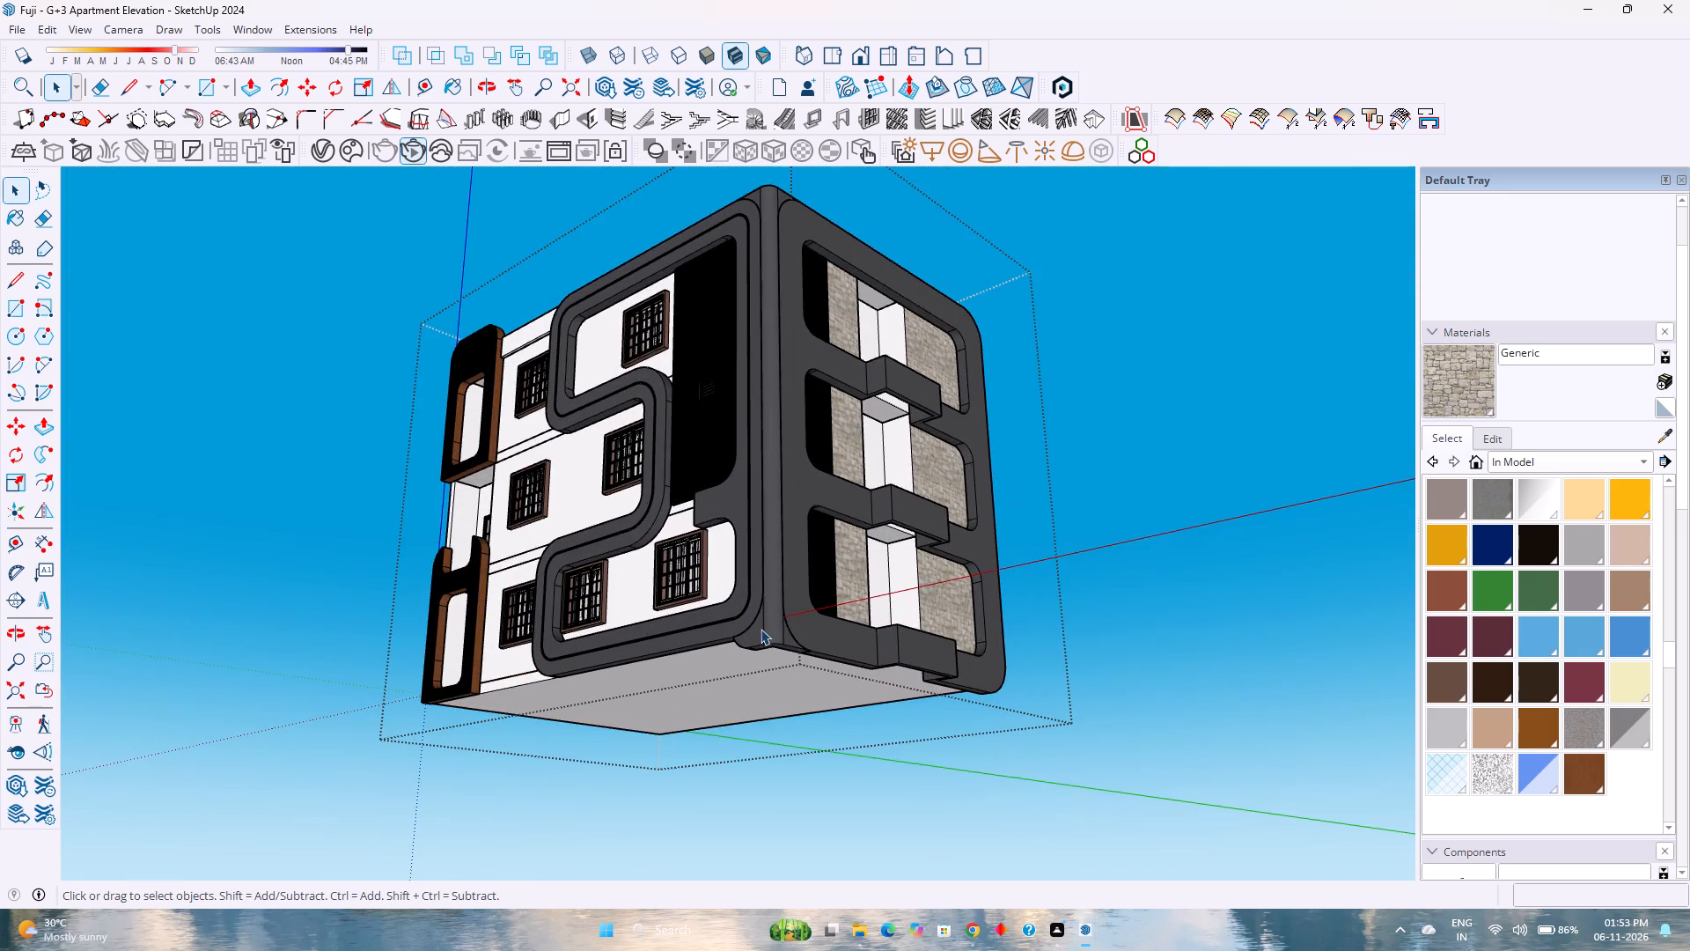
pyautogui.scroll(2, 760, 629)
pyautogui.middleClick(760, 629)
pyautogui.middleClick(758, 626)
pyautogui.moveTo(794, 570); pyautogui.dragTo(1021, 512, button='middle')
pyautogui.moveTo(1021, 512); pyautogui.dragTo(1062, 527, button='middle')
pyautogui.moveTo(1074, 533); pyautogui.dragTo(1160, 560, button='middle')
pyautogui.middleClick(1165, 562)
pyautogui.middleClick(1171, 563)
pyautogui.moveTo(1183, 566); pyautogui.dragTo(1190, 600, button='middle')
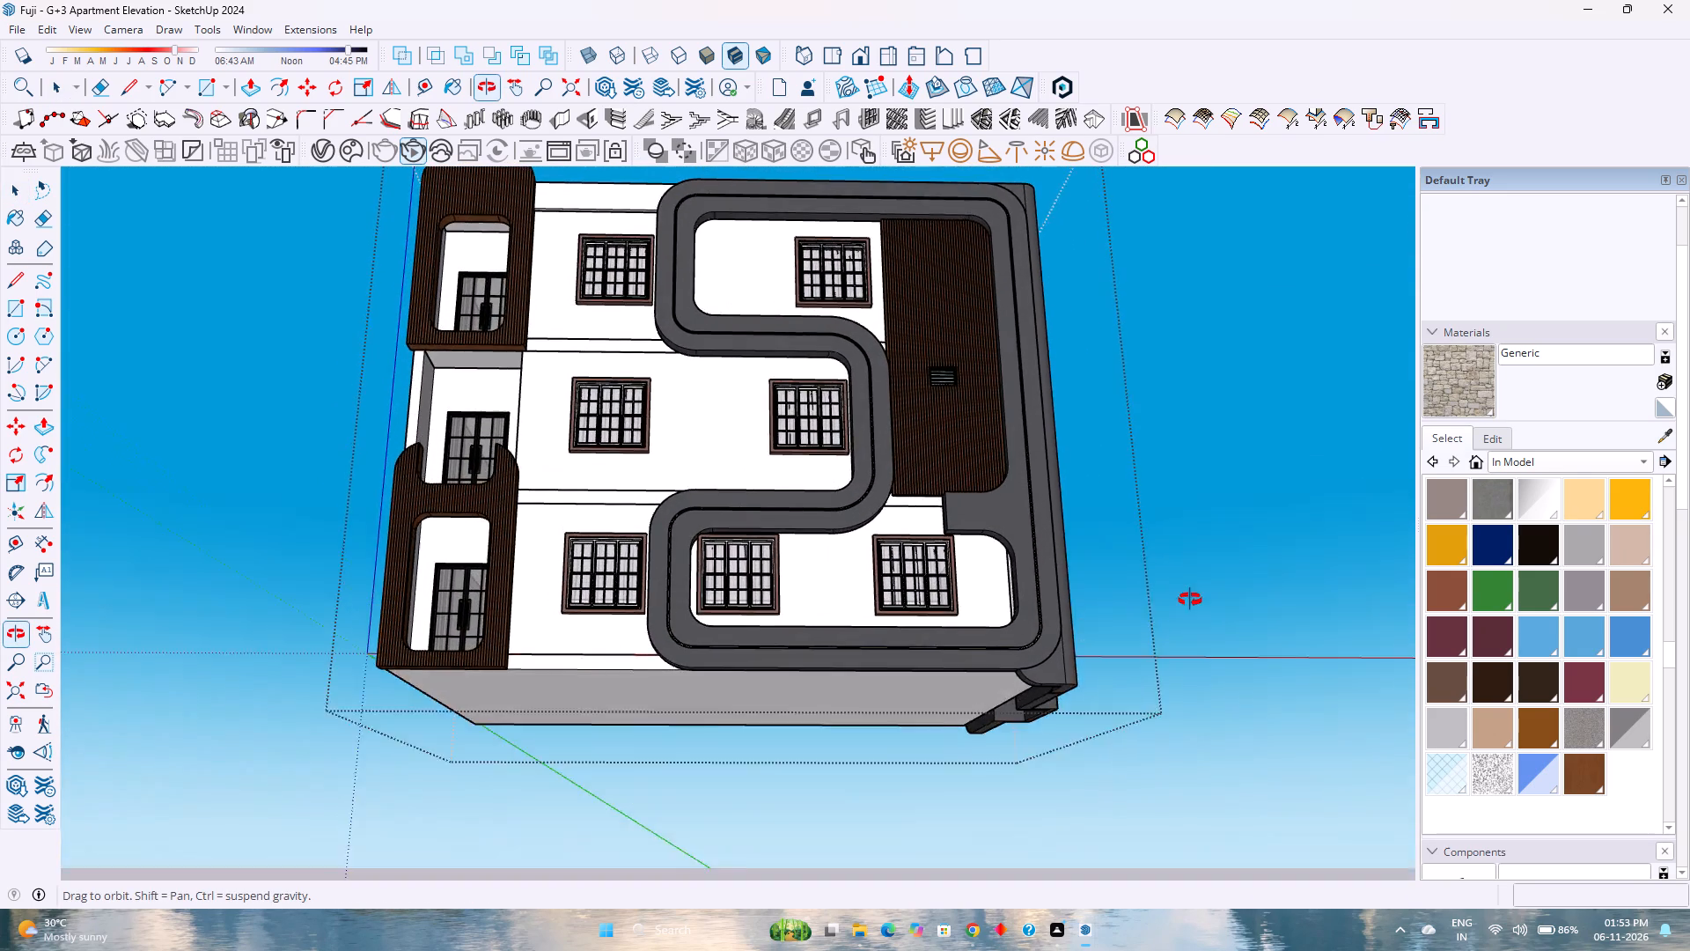
# Examine the balcony side and the underside of the dark frame where it wraps the building's lower corner.
pyautogui.moveTo(1190, 600); pyautogui.dragTo(612, 737, button='middle')
pyautogui.scroll(1, 840, 676)
pyautogui.moveTo(845, 704); pyautogui.dragTo(865, 787, button='middle')
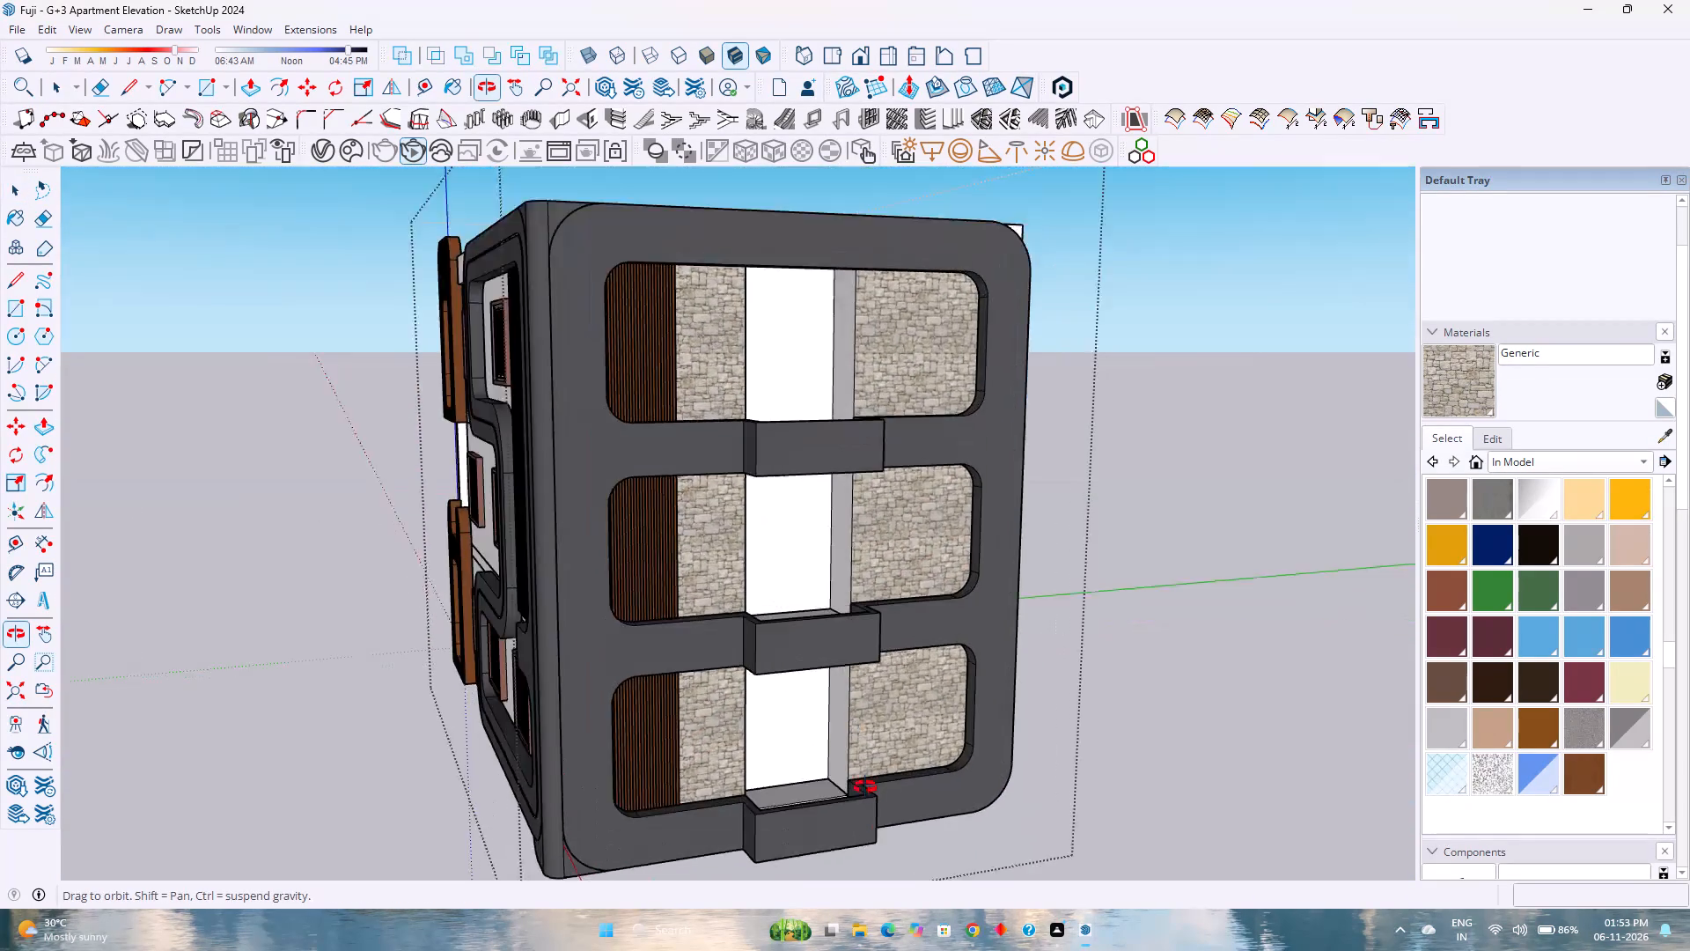
pyautogui.moveTo(865, 787); pyautogui.dragTo(719, 551, button='middle')
pyautogui.scroll(-2, 722, 548)
pyautogui.middleClick(545, 599)
pyautogui.middleClick(545, 599)
pyautogui.moveTo(546, 599); pyautogui.dragTo(596, 571, button='middle')
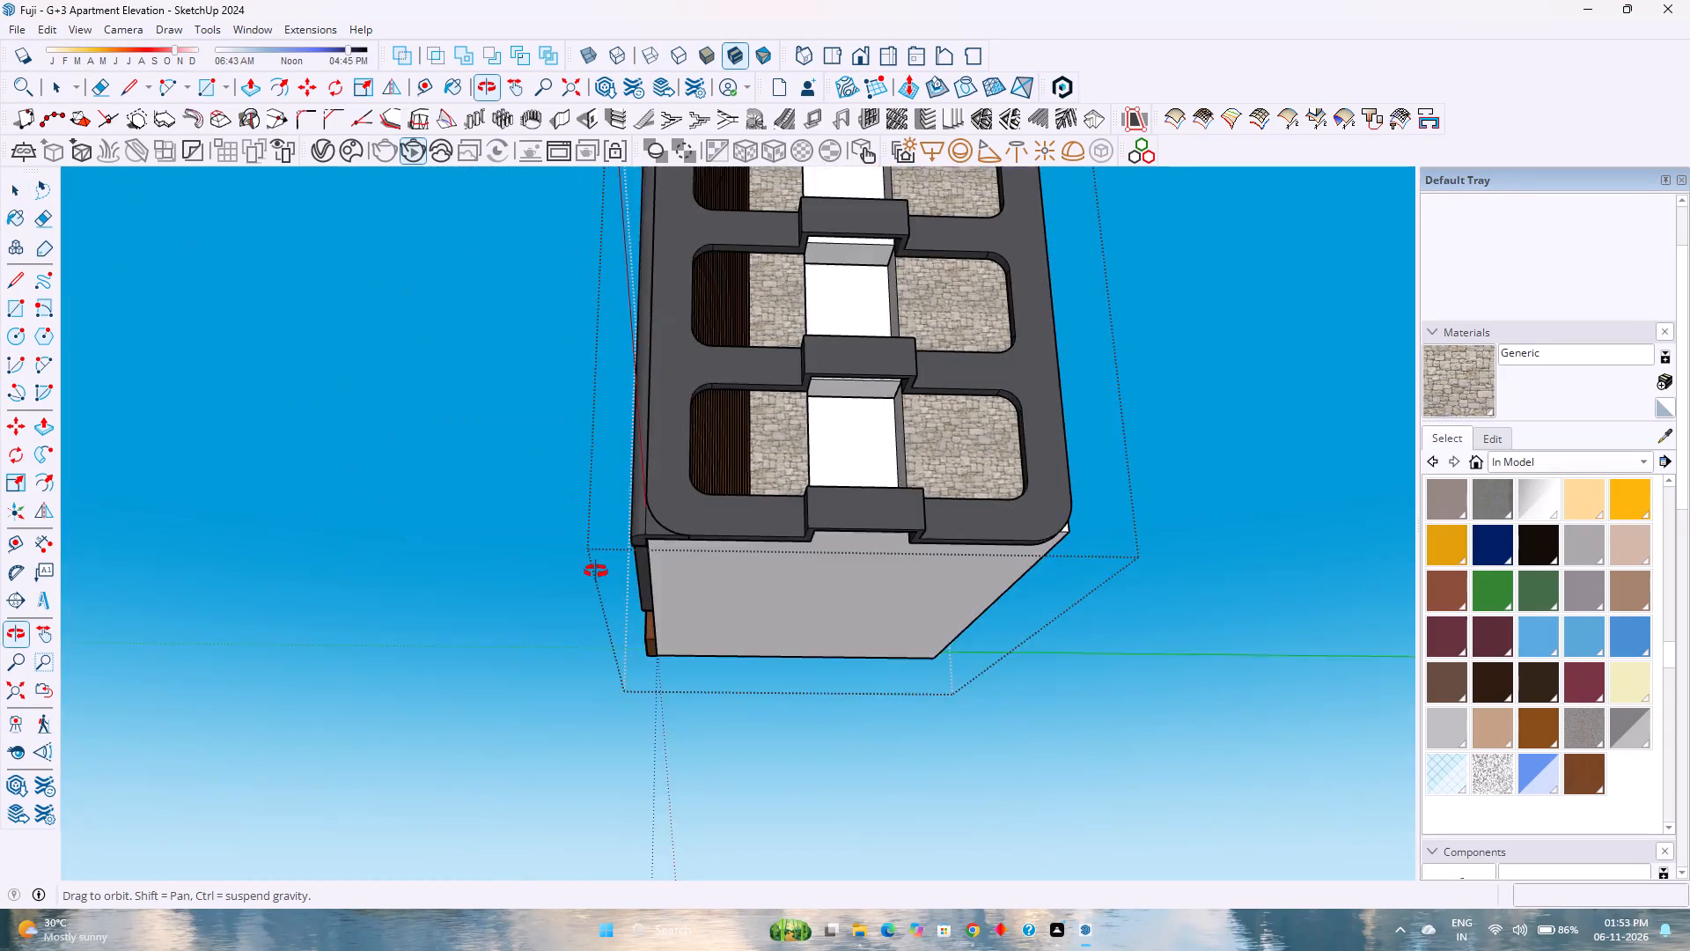
pyautogui.moveTo(596, 571); pyautogui.dragTo(705, 531, button='middle')
pyautogui.moveTo(715, 528); pyautogui.dragTo(915, 549, button='middle')
pyautogui.scroll(8, 1009, 556)
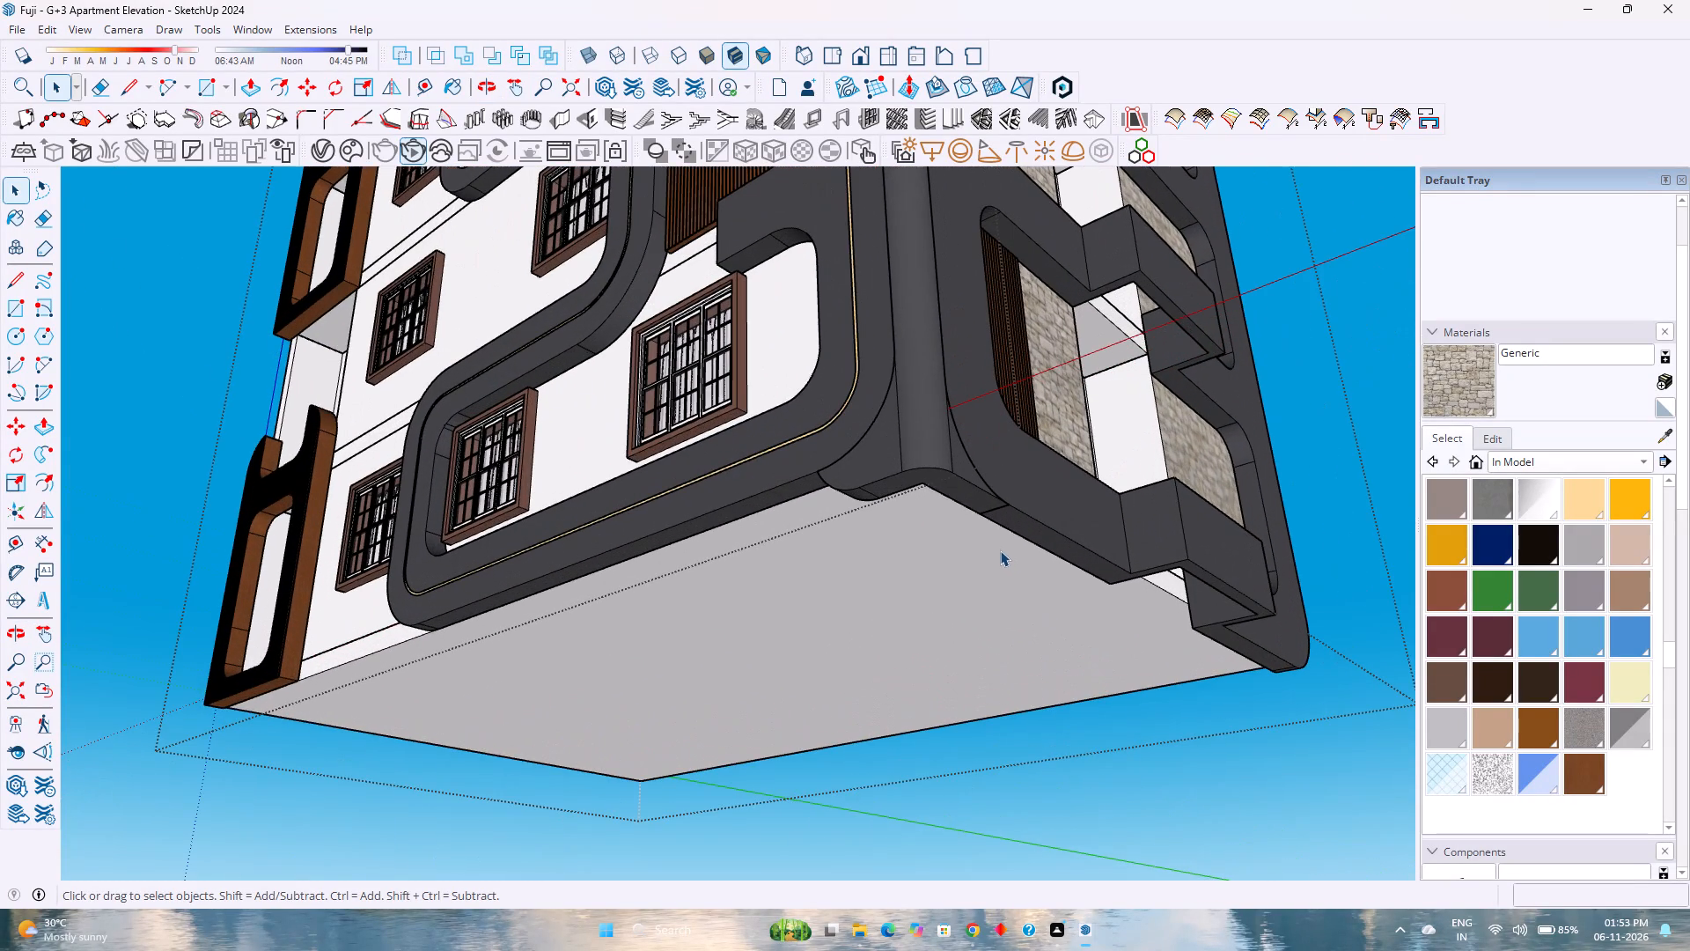
pyautogui.scroll(3, 999, 549)
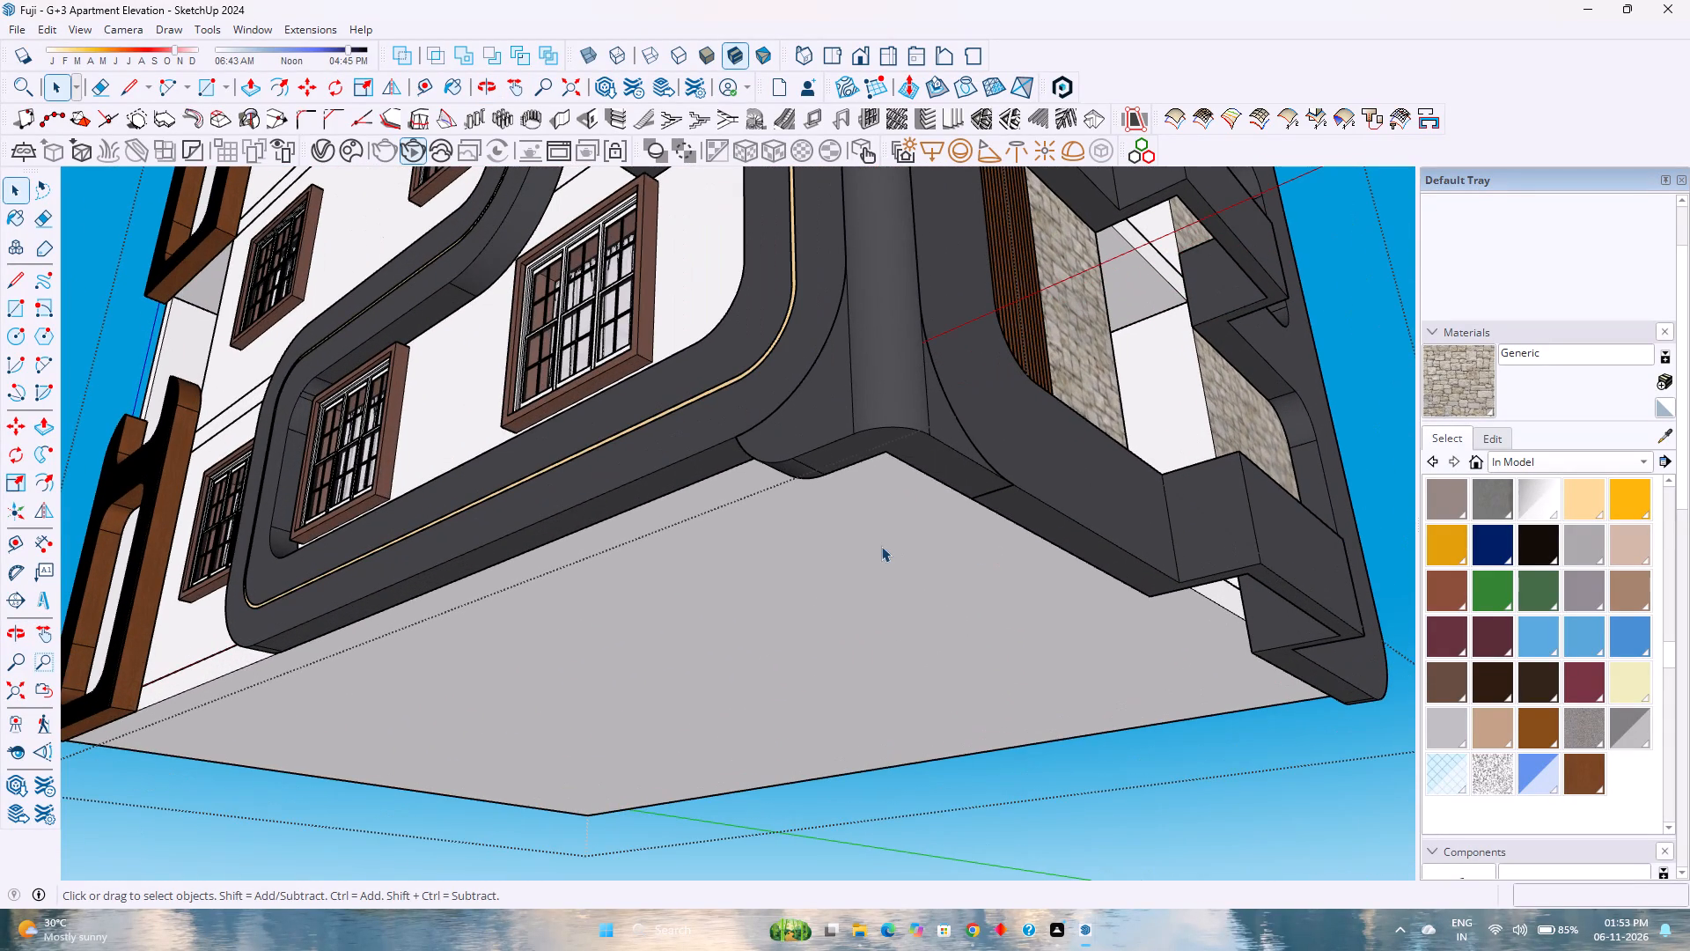
pyautogui.scroll(-8, 881, 546)
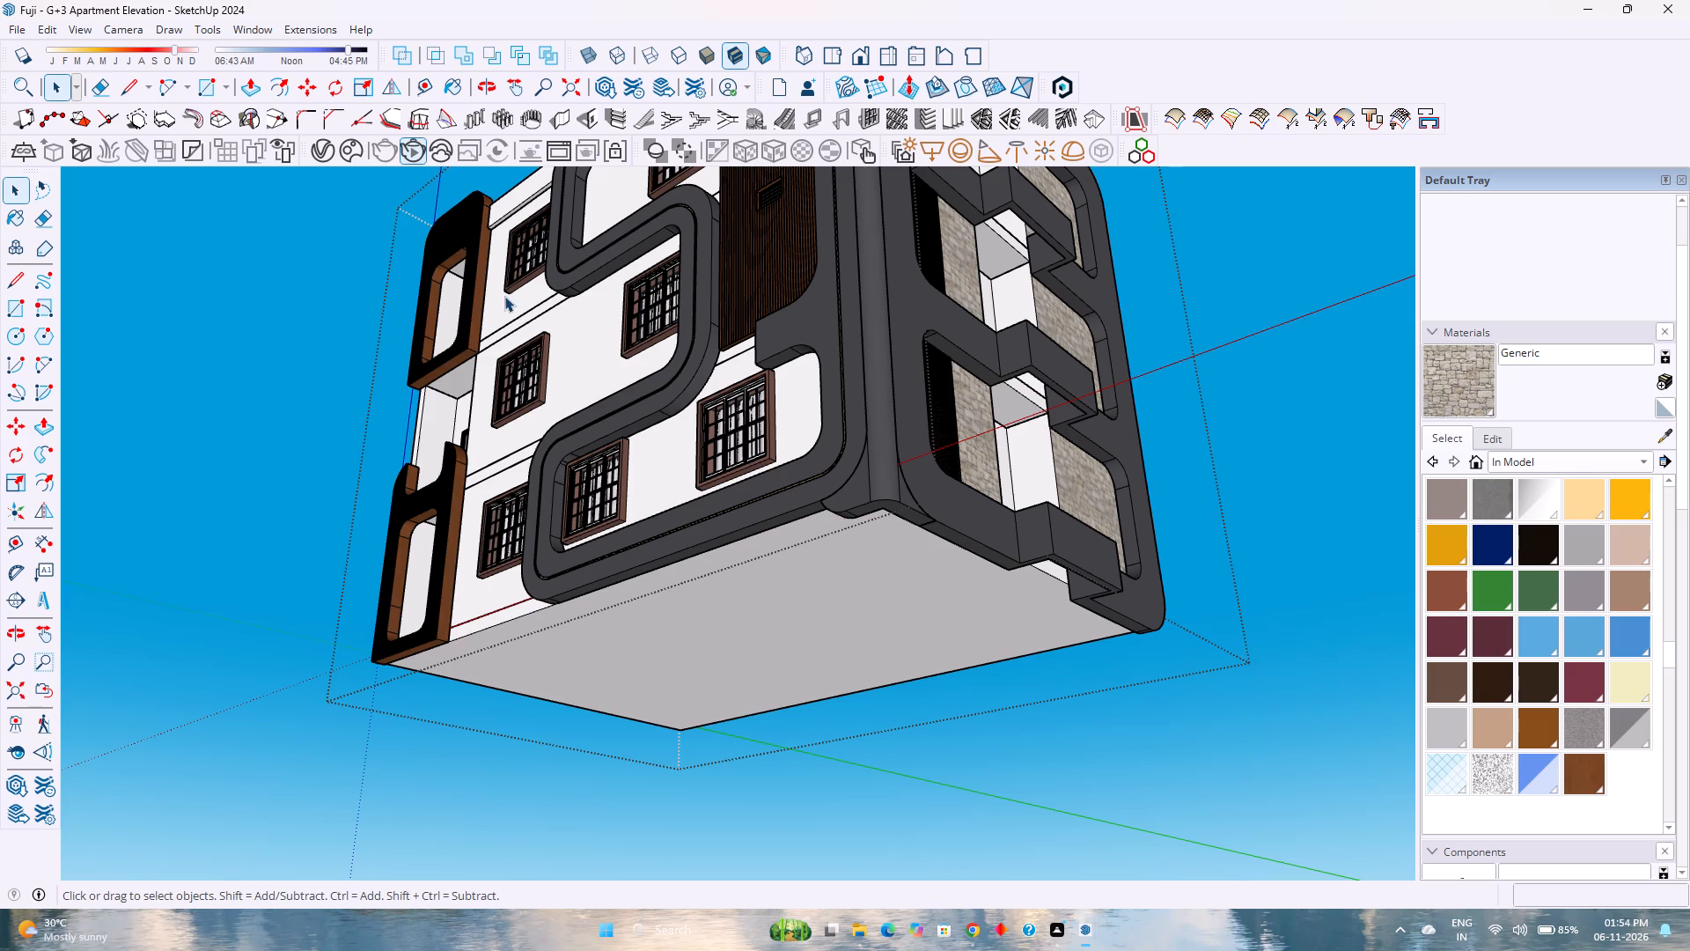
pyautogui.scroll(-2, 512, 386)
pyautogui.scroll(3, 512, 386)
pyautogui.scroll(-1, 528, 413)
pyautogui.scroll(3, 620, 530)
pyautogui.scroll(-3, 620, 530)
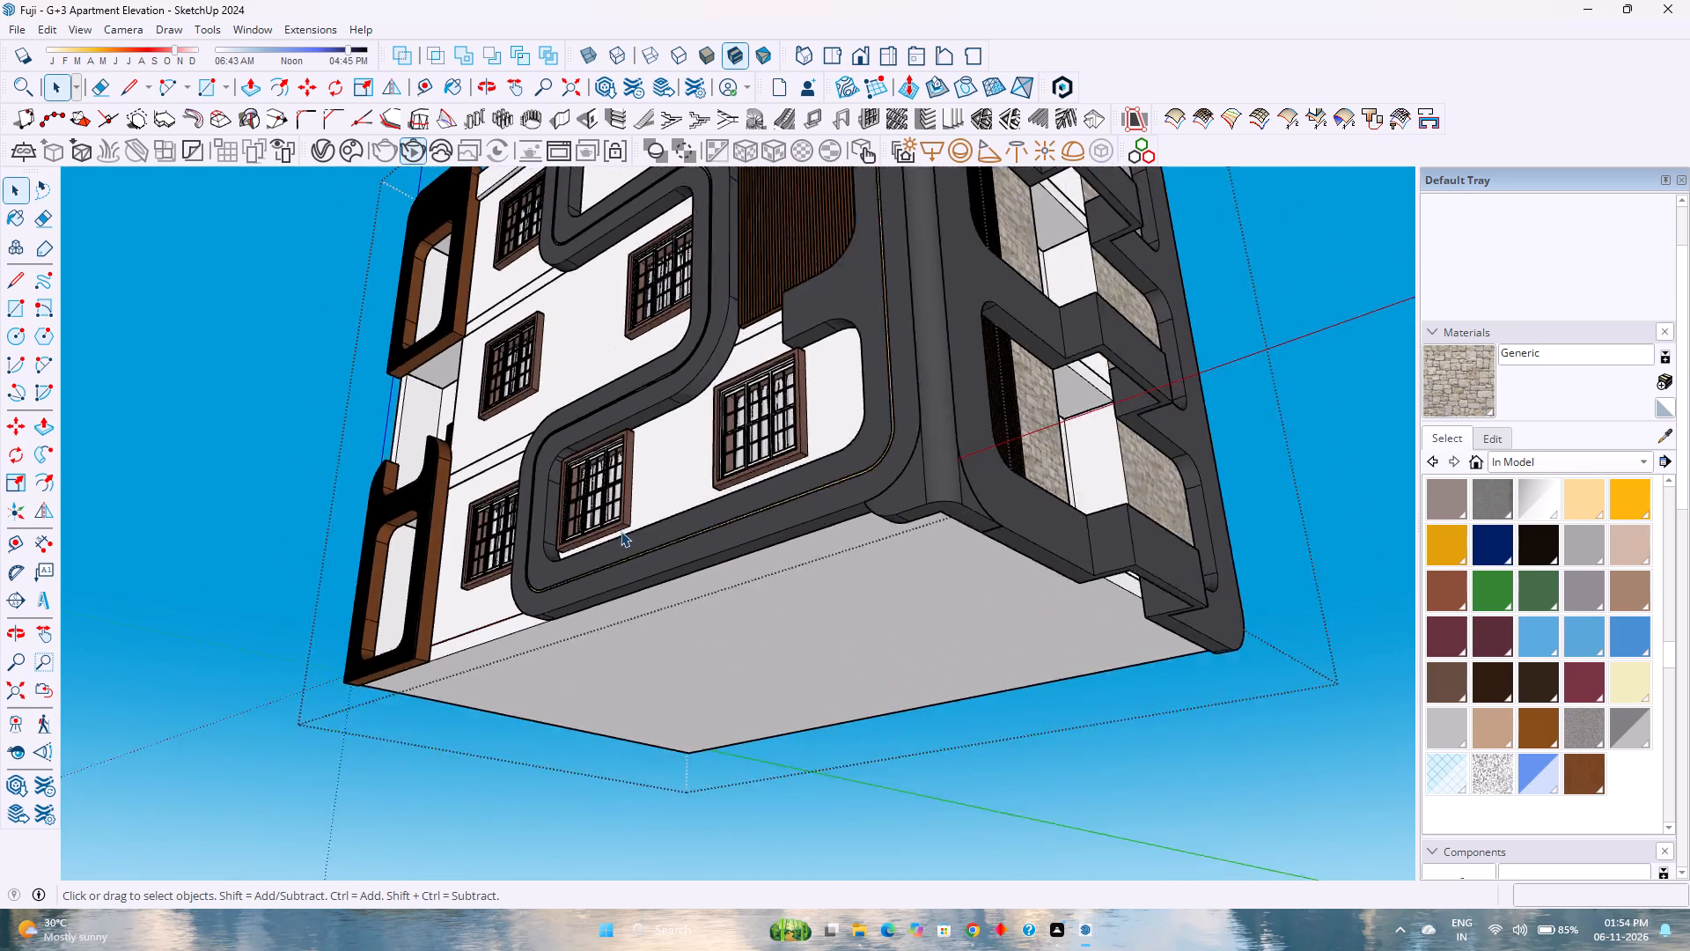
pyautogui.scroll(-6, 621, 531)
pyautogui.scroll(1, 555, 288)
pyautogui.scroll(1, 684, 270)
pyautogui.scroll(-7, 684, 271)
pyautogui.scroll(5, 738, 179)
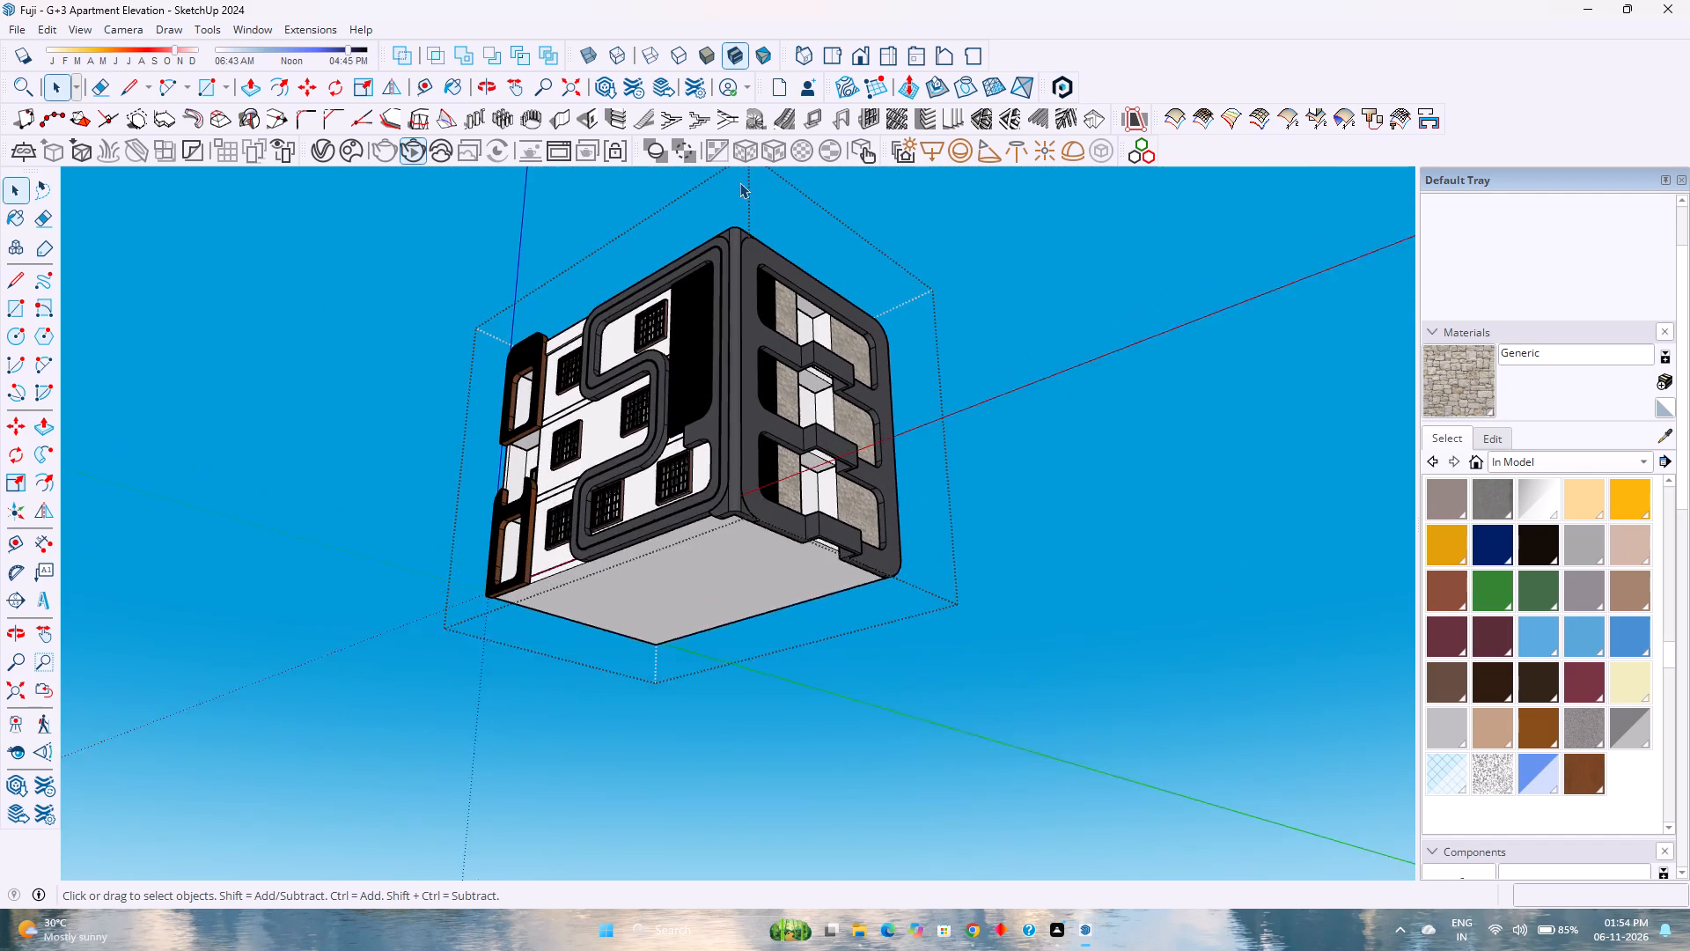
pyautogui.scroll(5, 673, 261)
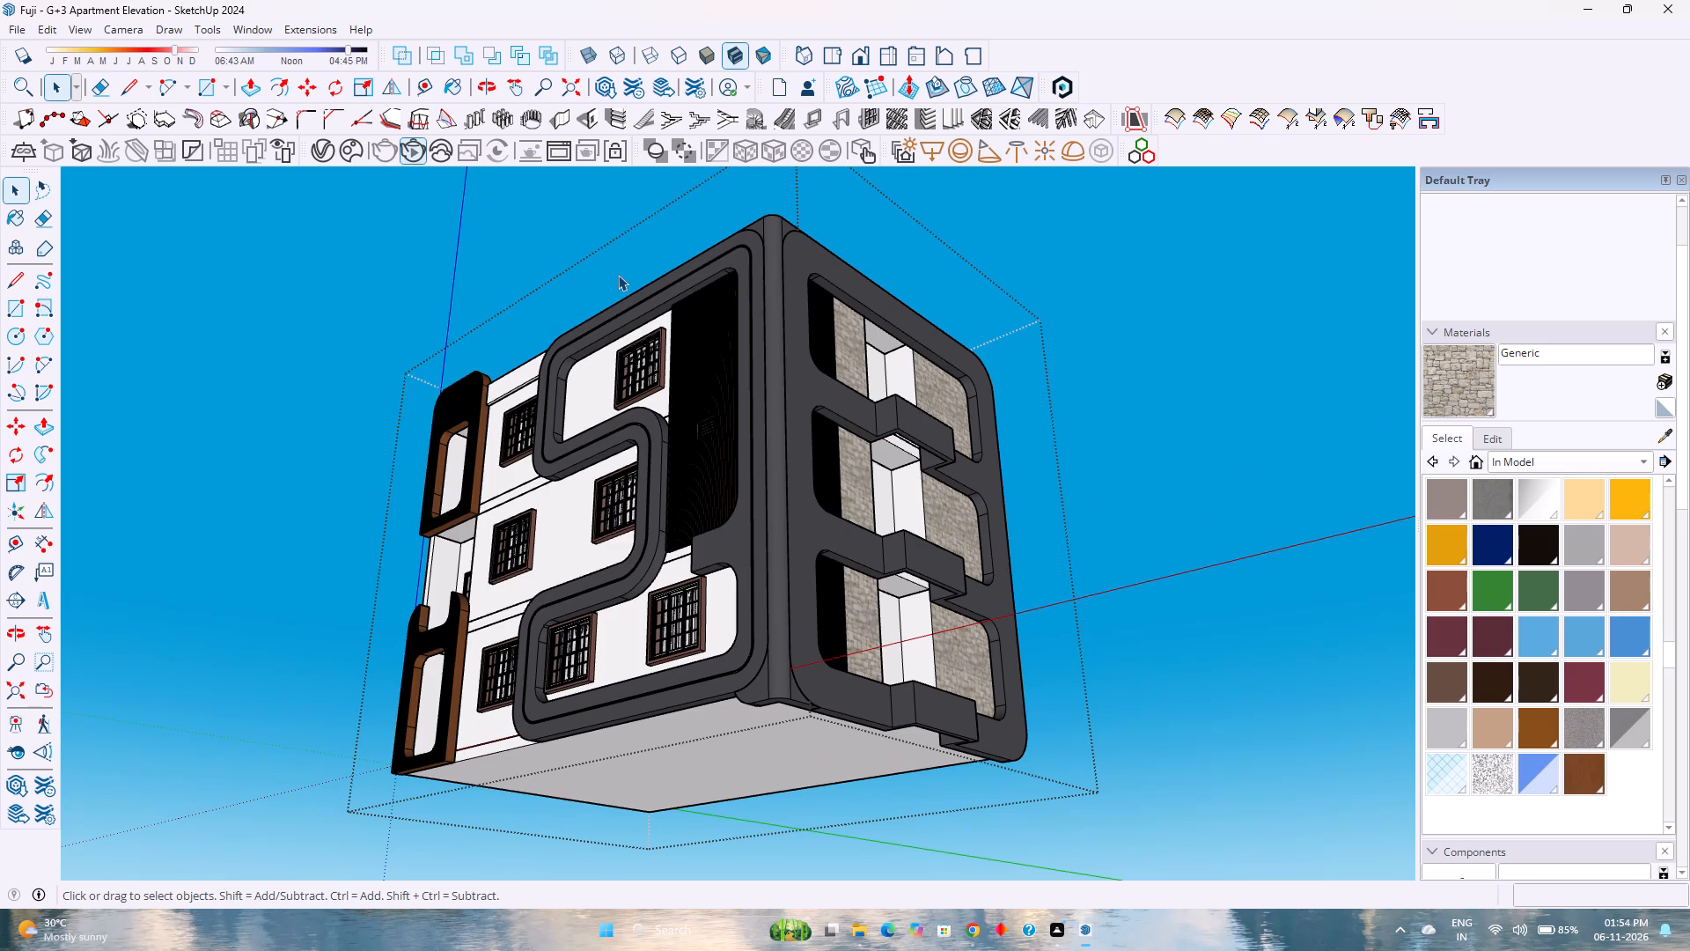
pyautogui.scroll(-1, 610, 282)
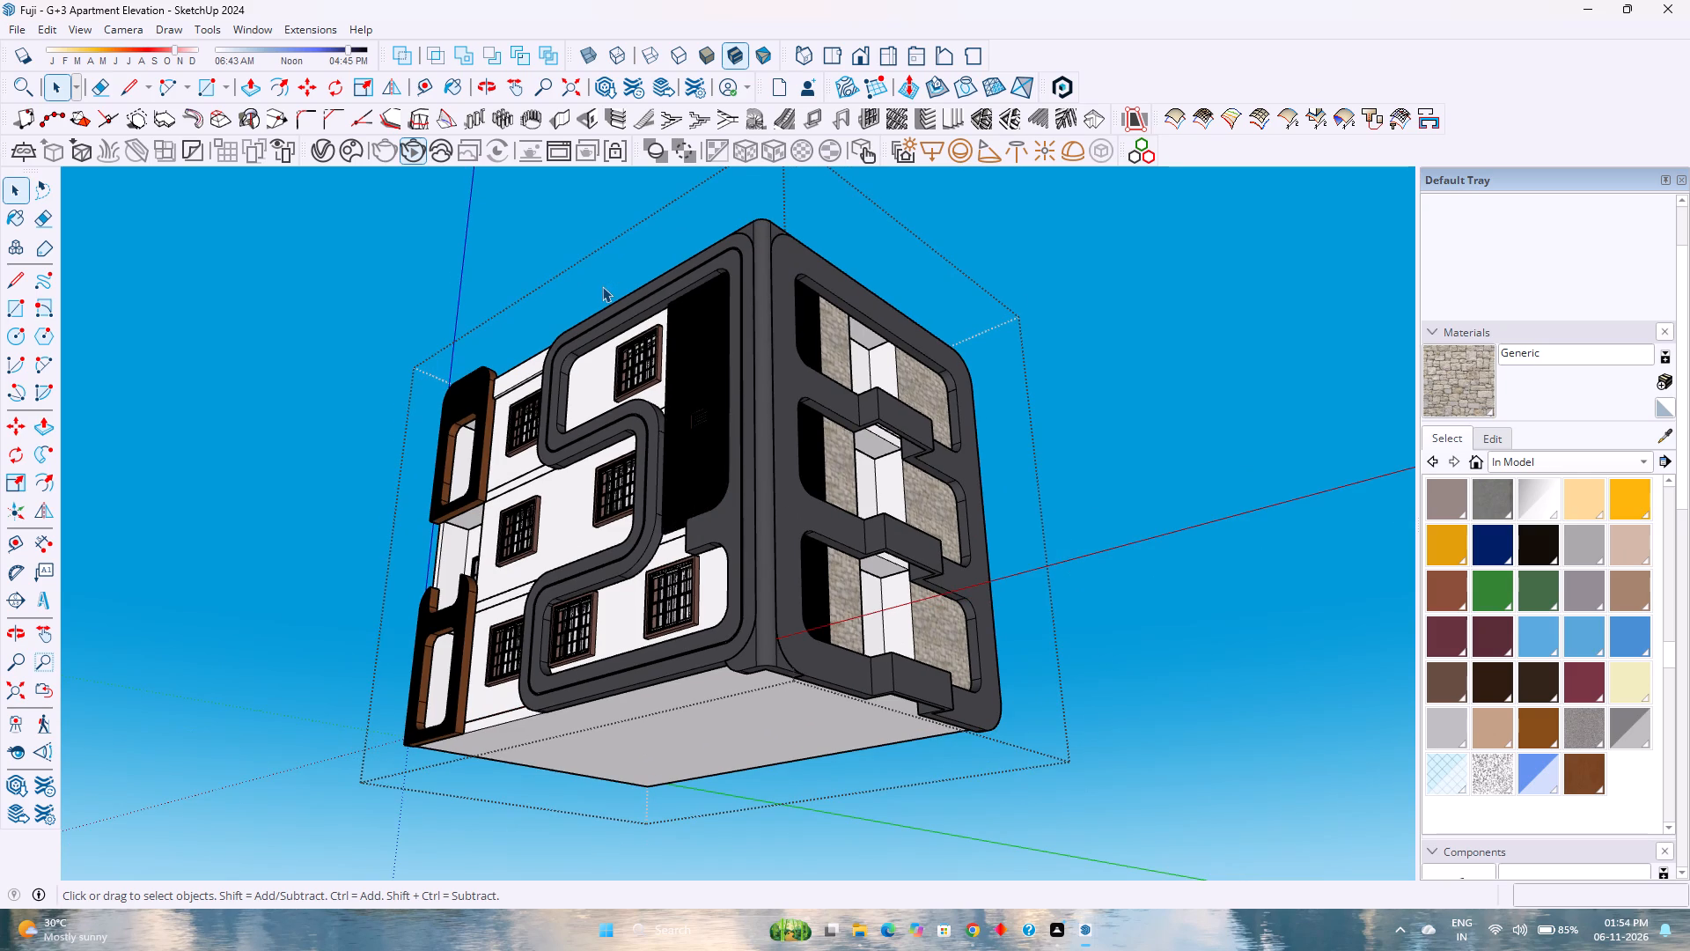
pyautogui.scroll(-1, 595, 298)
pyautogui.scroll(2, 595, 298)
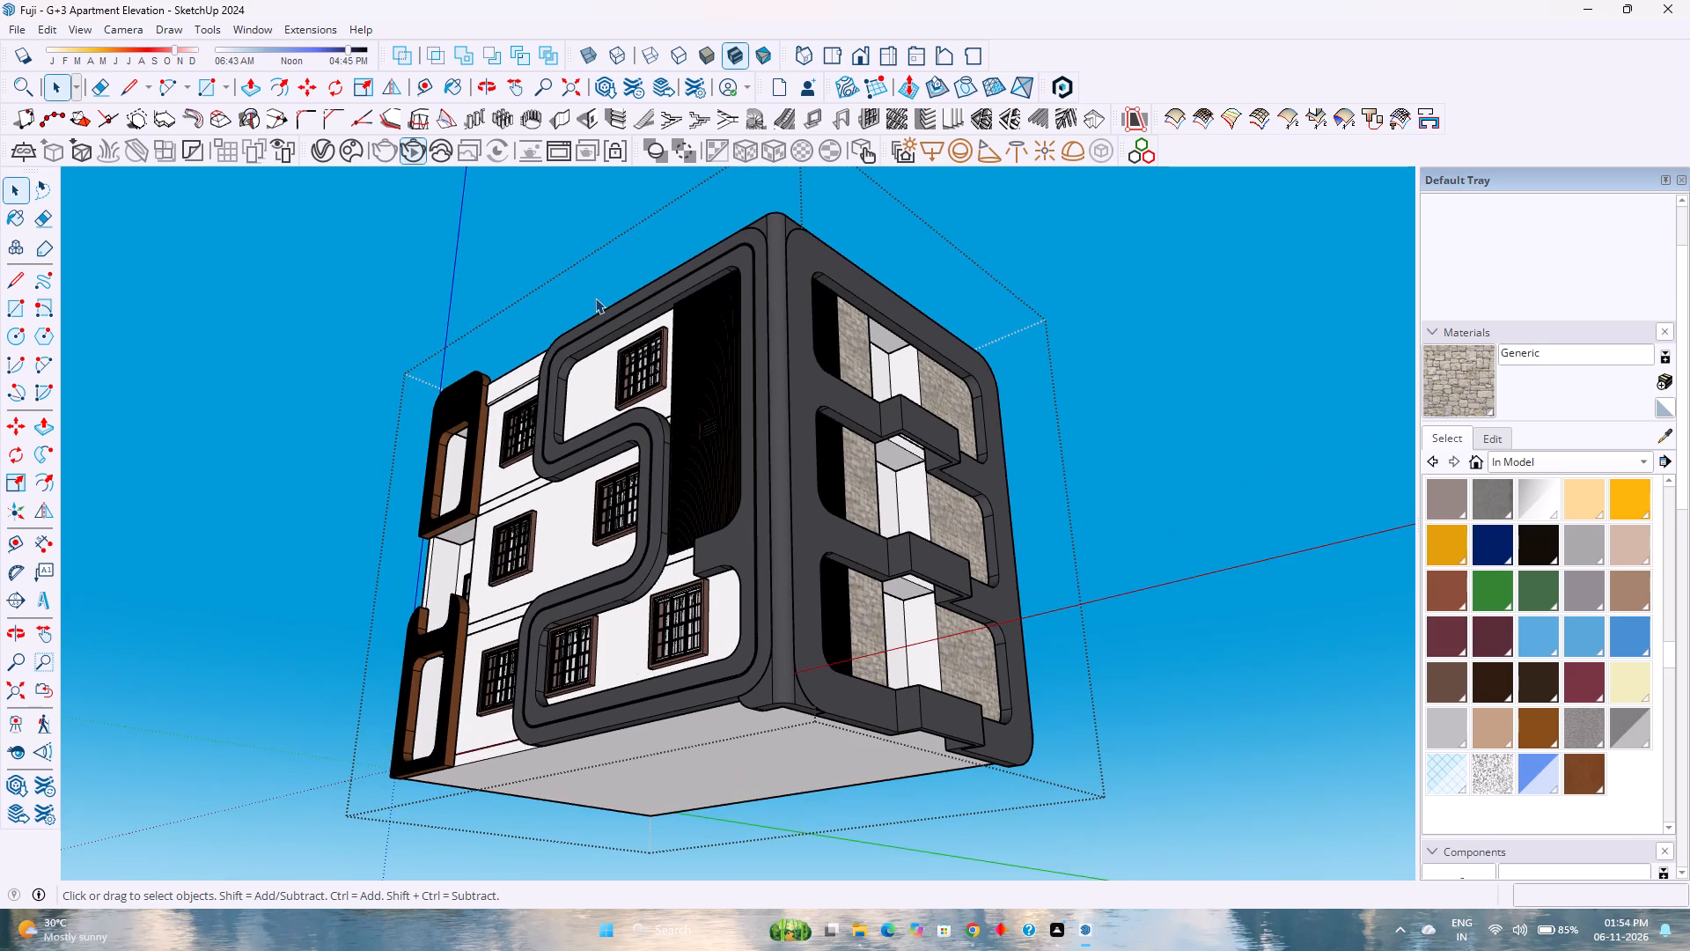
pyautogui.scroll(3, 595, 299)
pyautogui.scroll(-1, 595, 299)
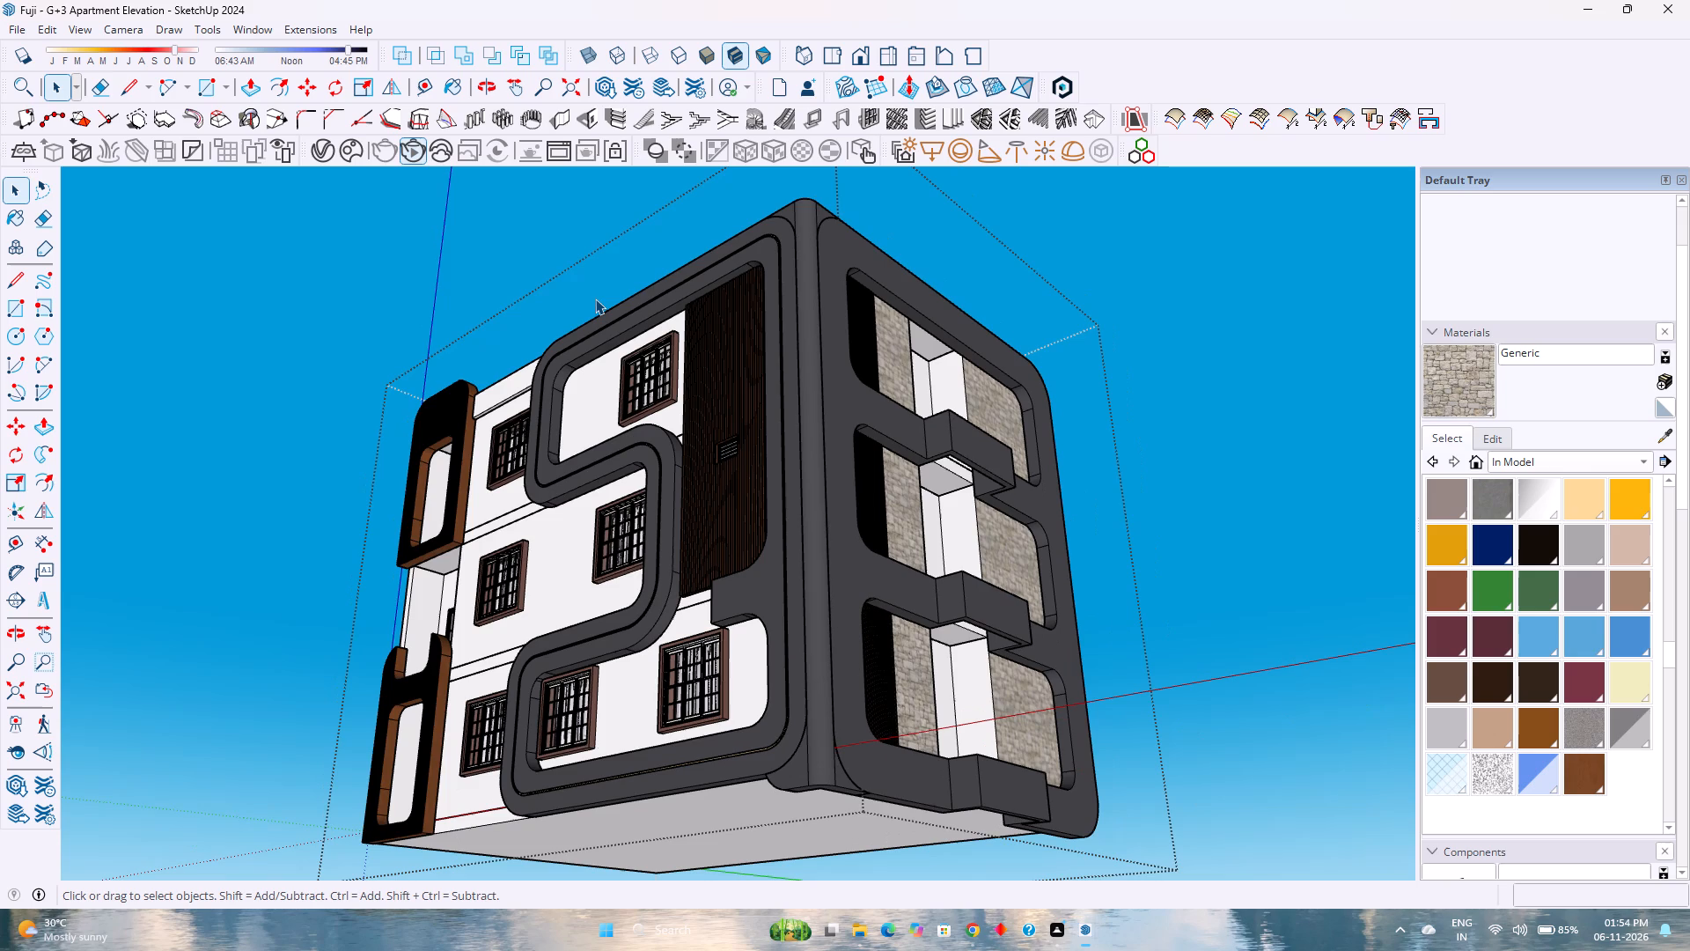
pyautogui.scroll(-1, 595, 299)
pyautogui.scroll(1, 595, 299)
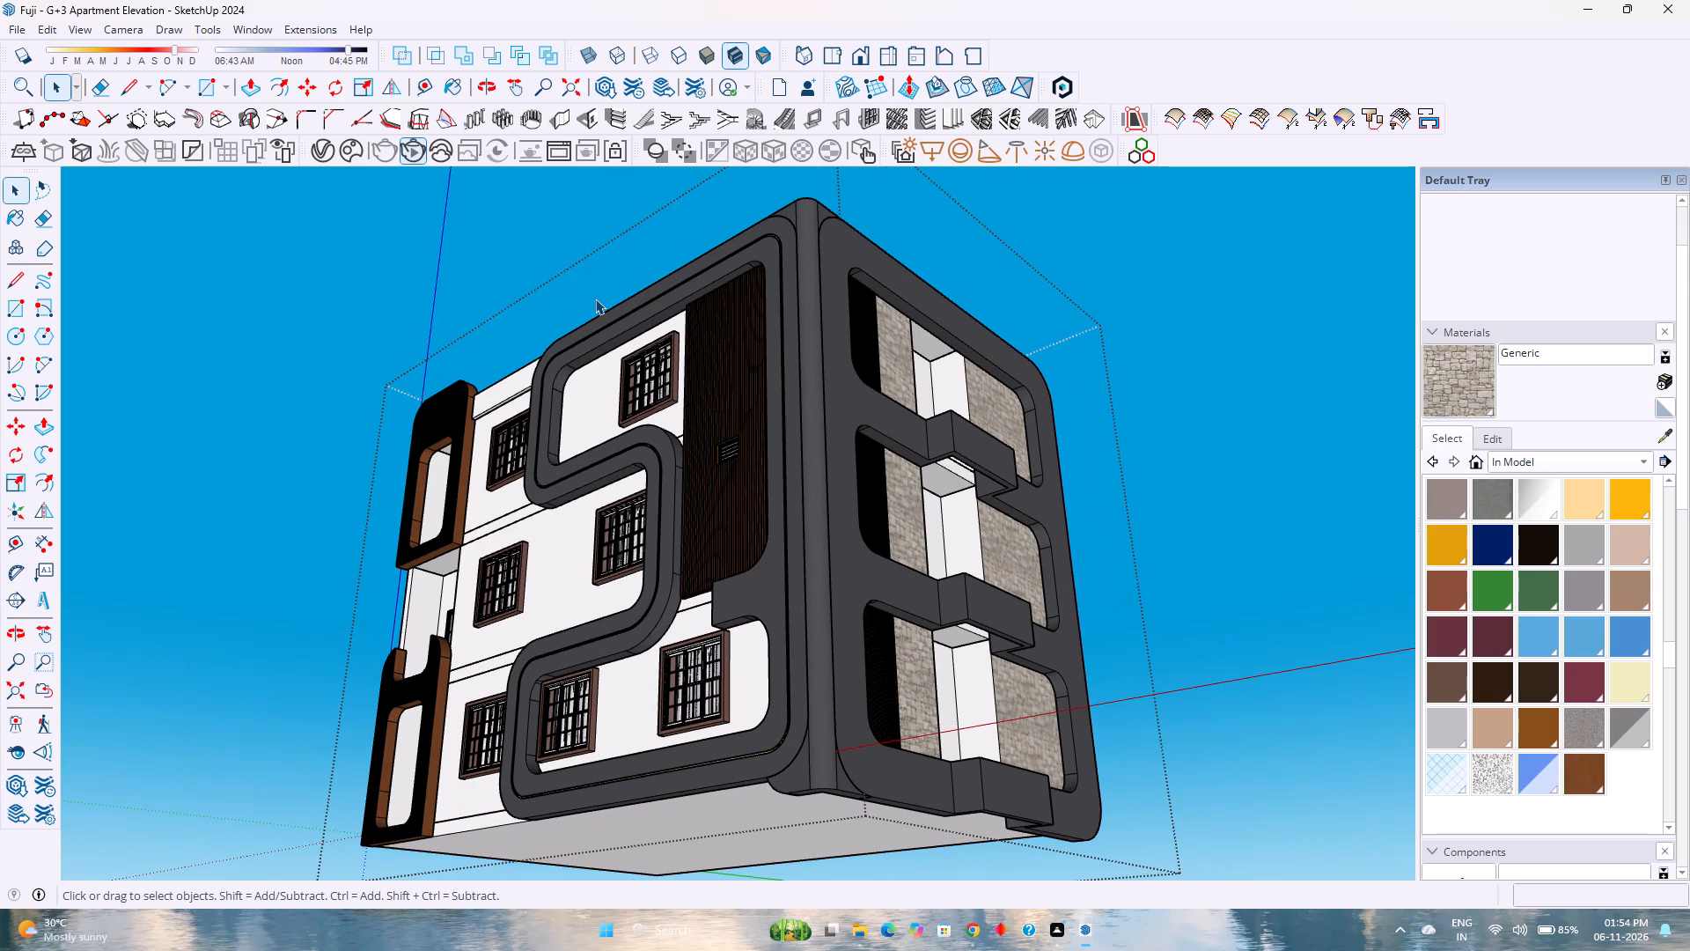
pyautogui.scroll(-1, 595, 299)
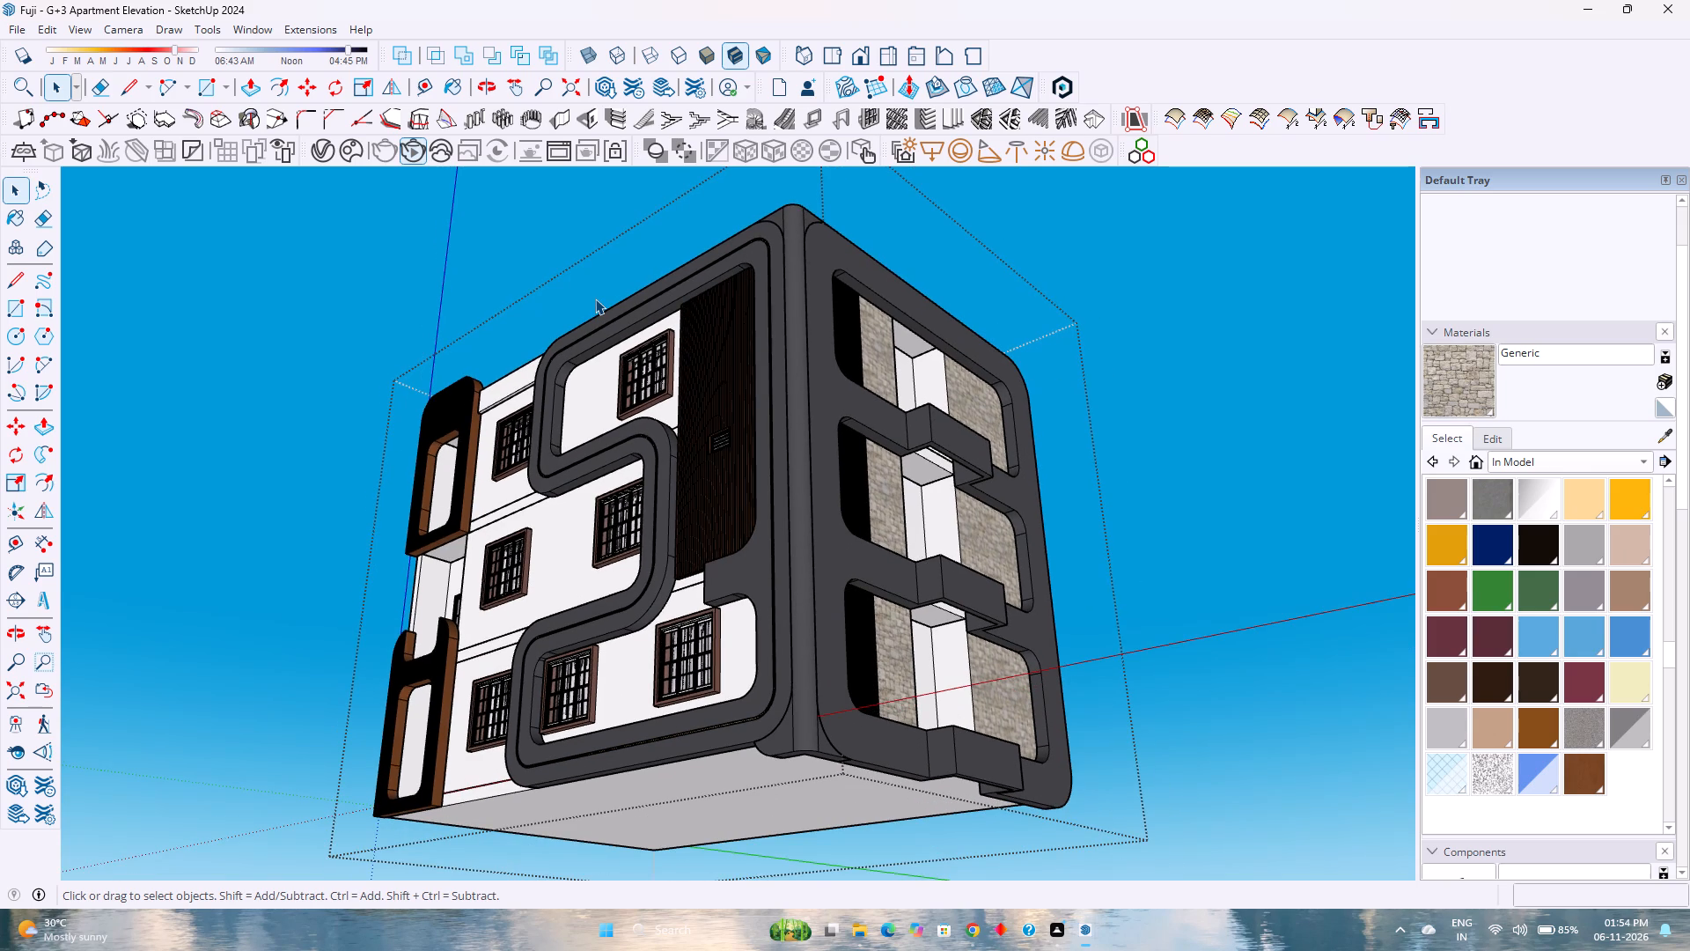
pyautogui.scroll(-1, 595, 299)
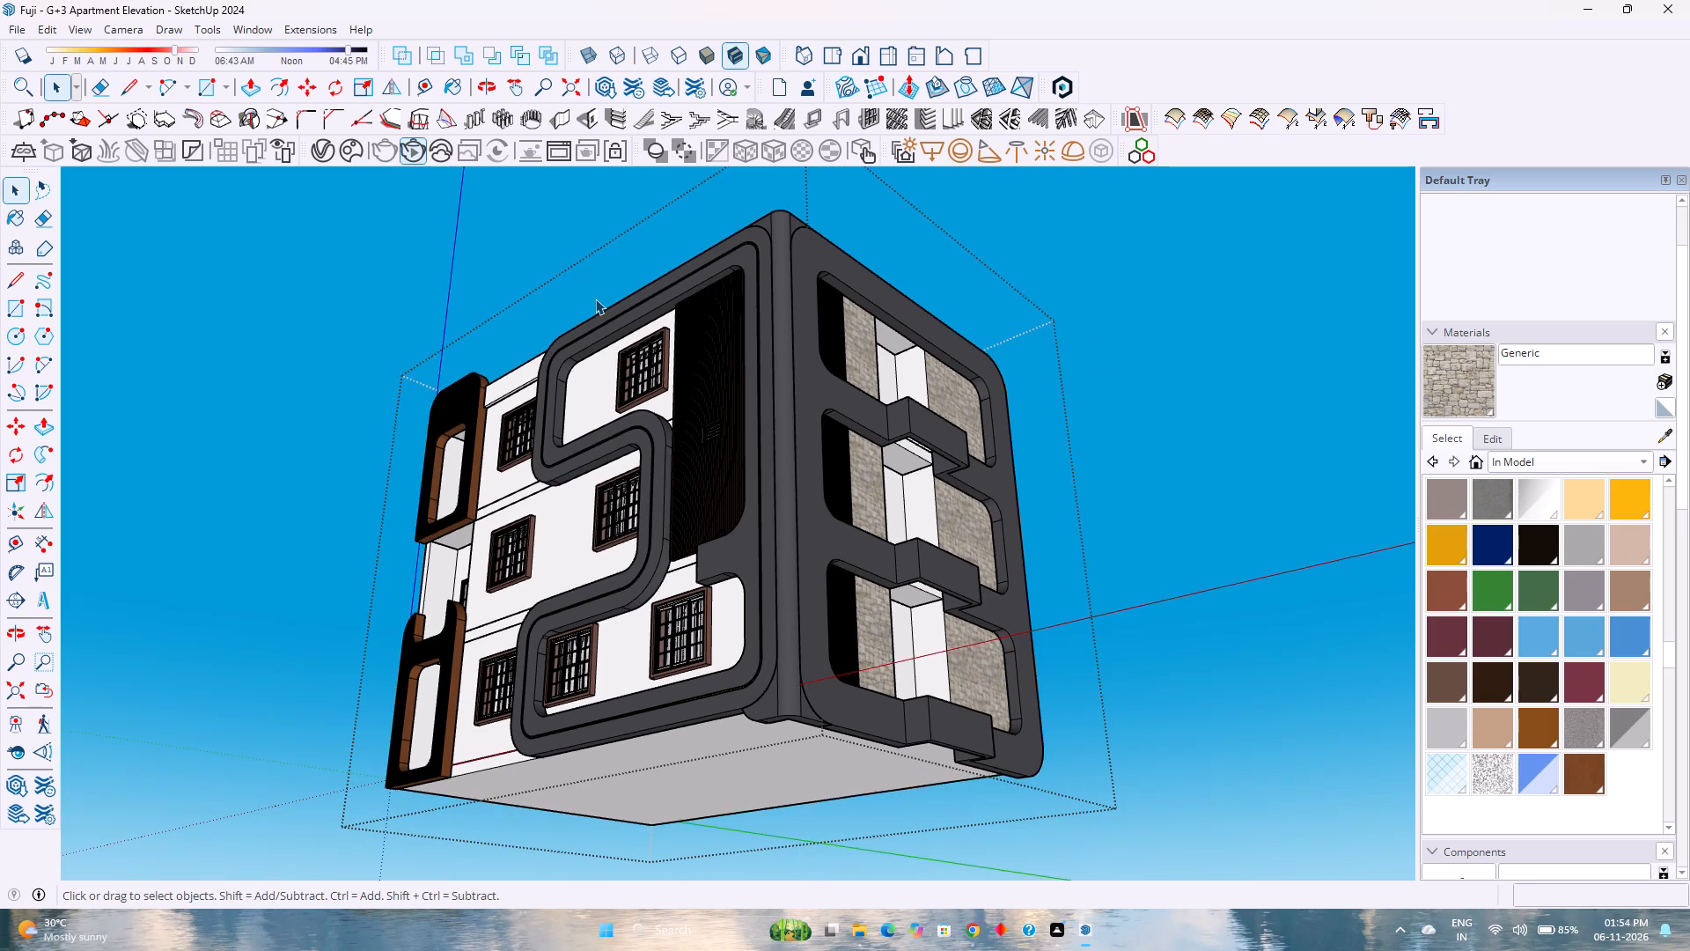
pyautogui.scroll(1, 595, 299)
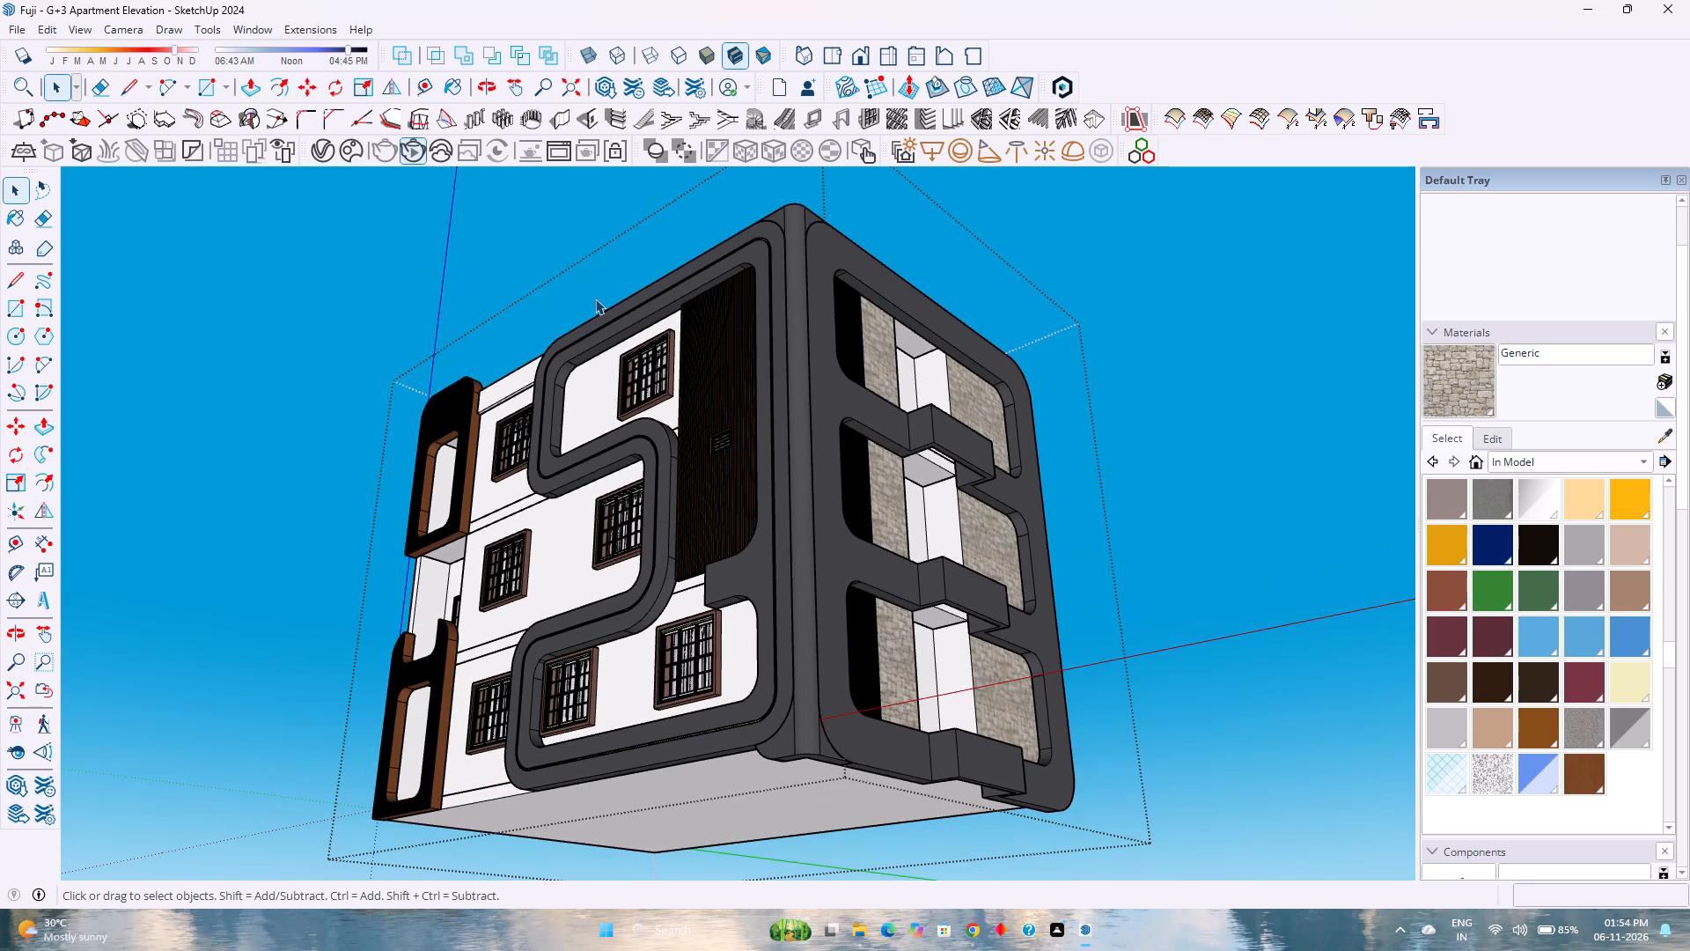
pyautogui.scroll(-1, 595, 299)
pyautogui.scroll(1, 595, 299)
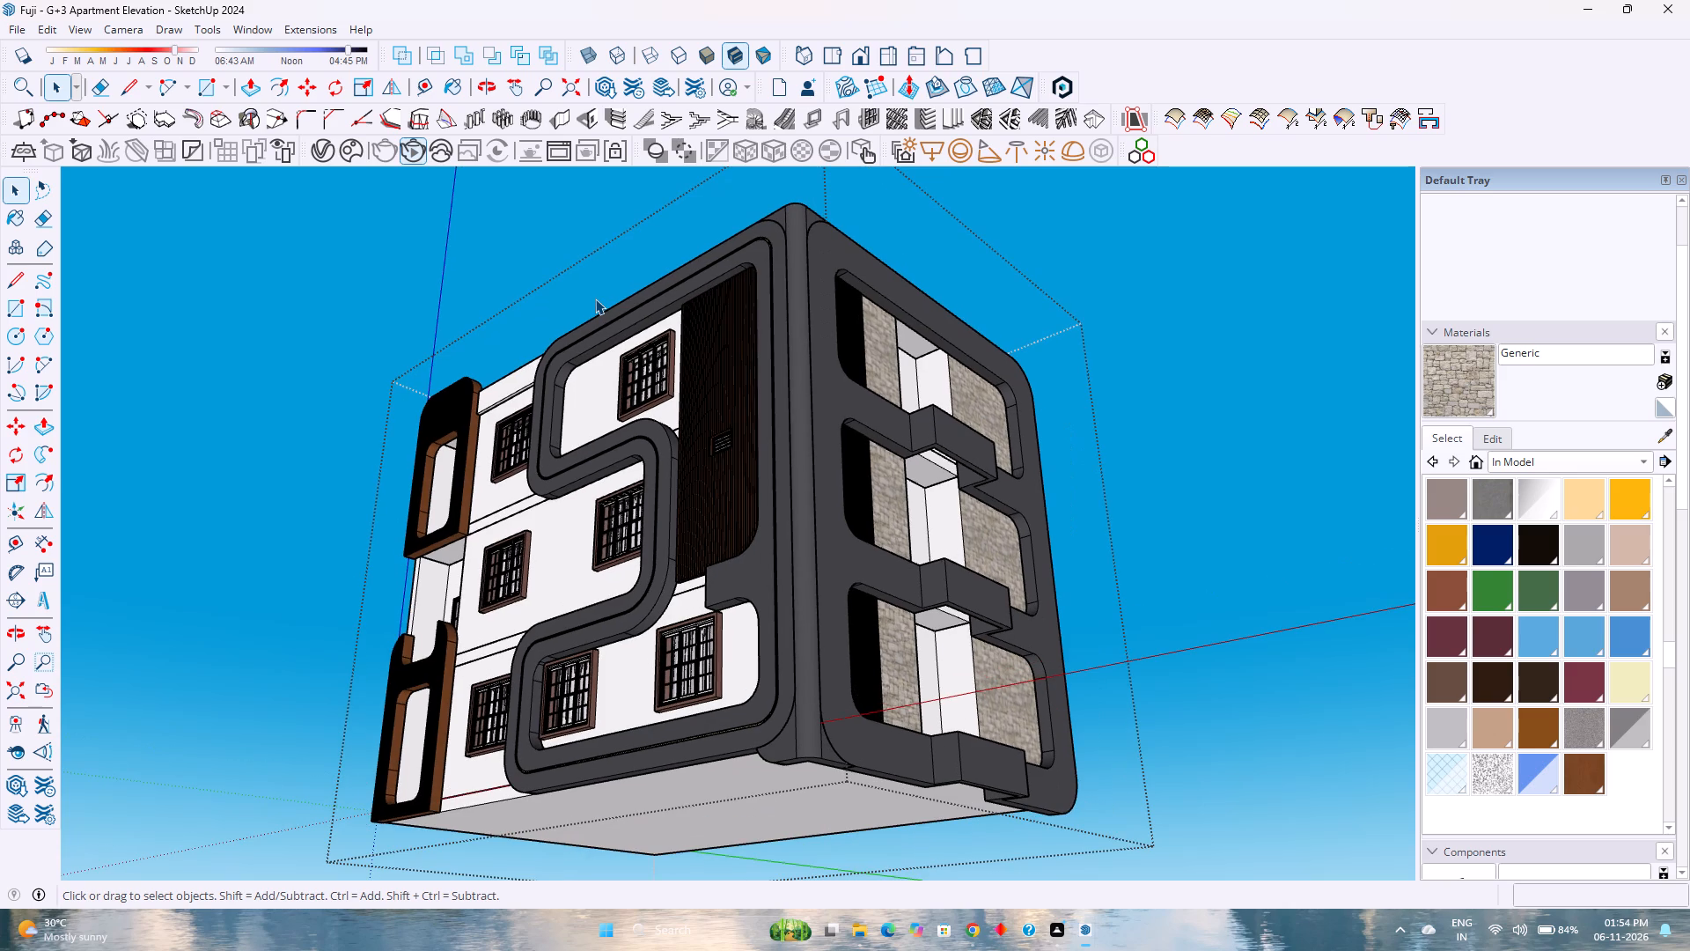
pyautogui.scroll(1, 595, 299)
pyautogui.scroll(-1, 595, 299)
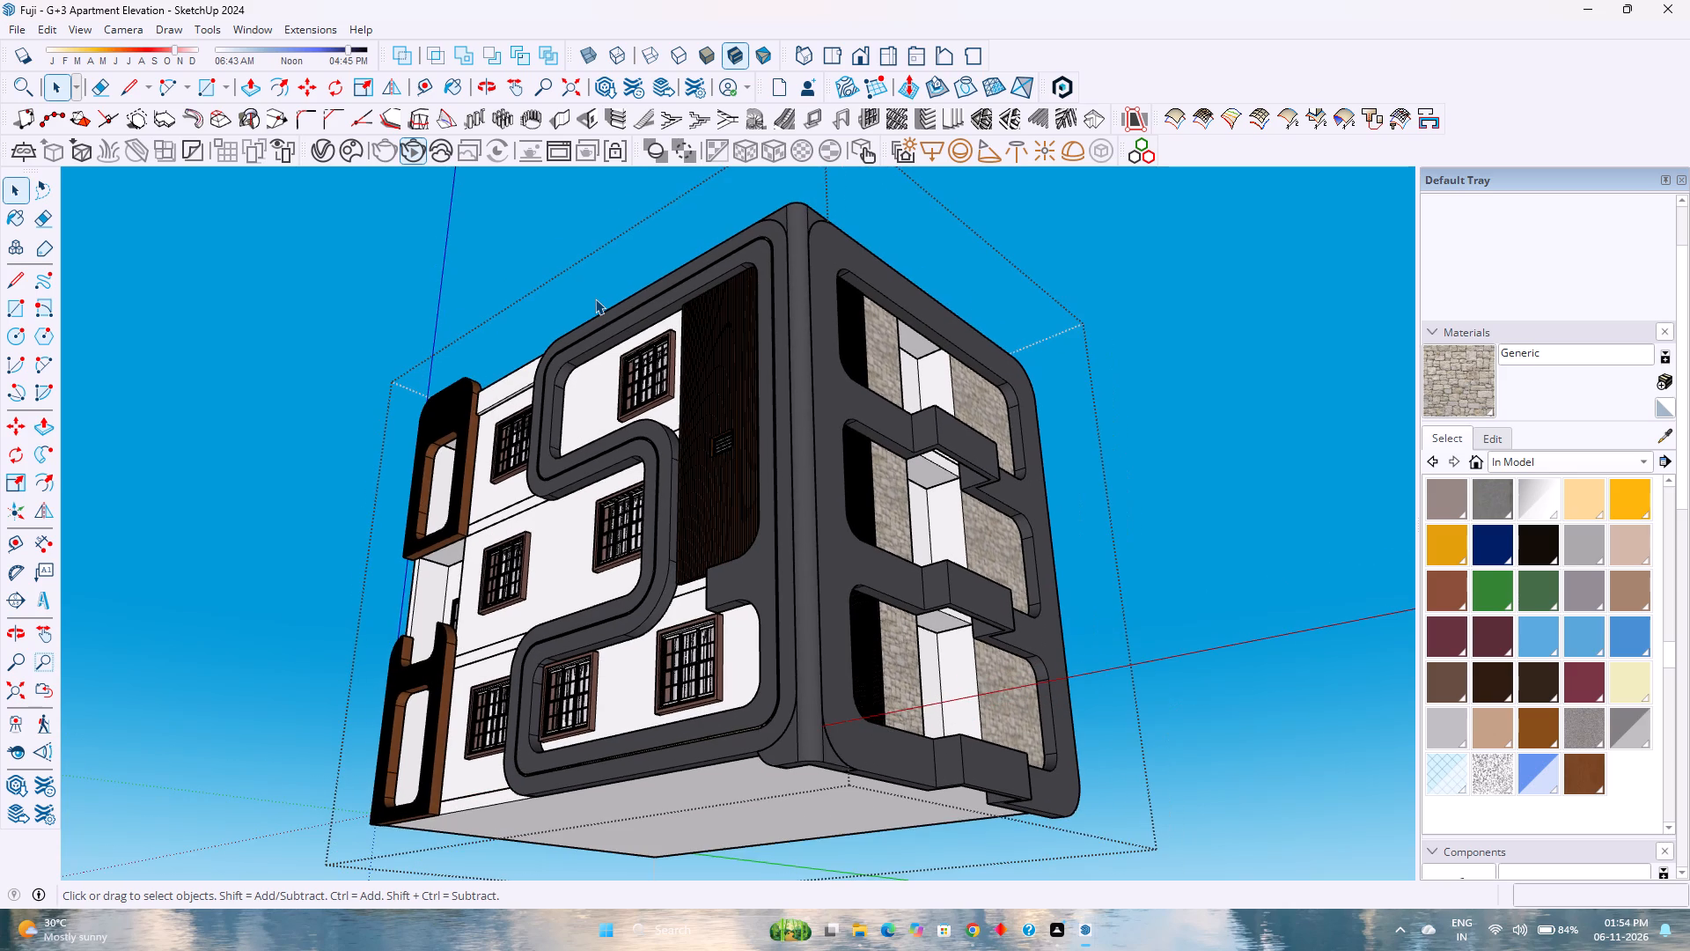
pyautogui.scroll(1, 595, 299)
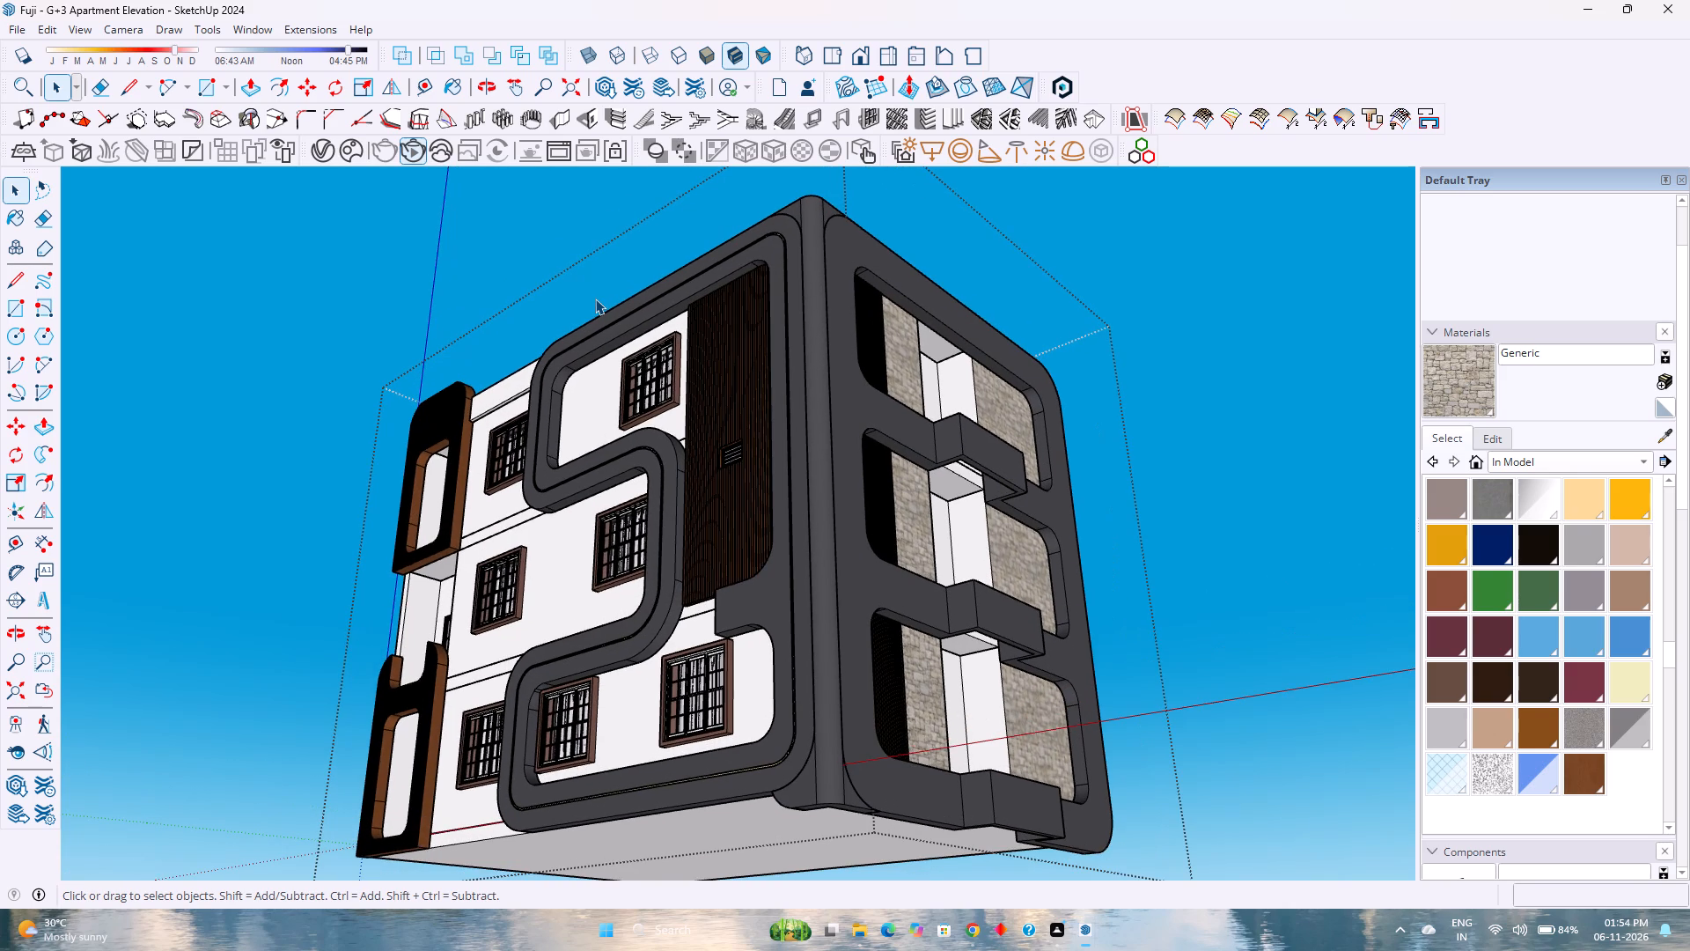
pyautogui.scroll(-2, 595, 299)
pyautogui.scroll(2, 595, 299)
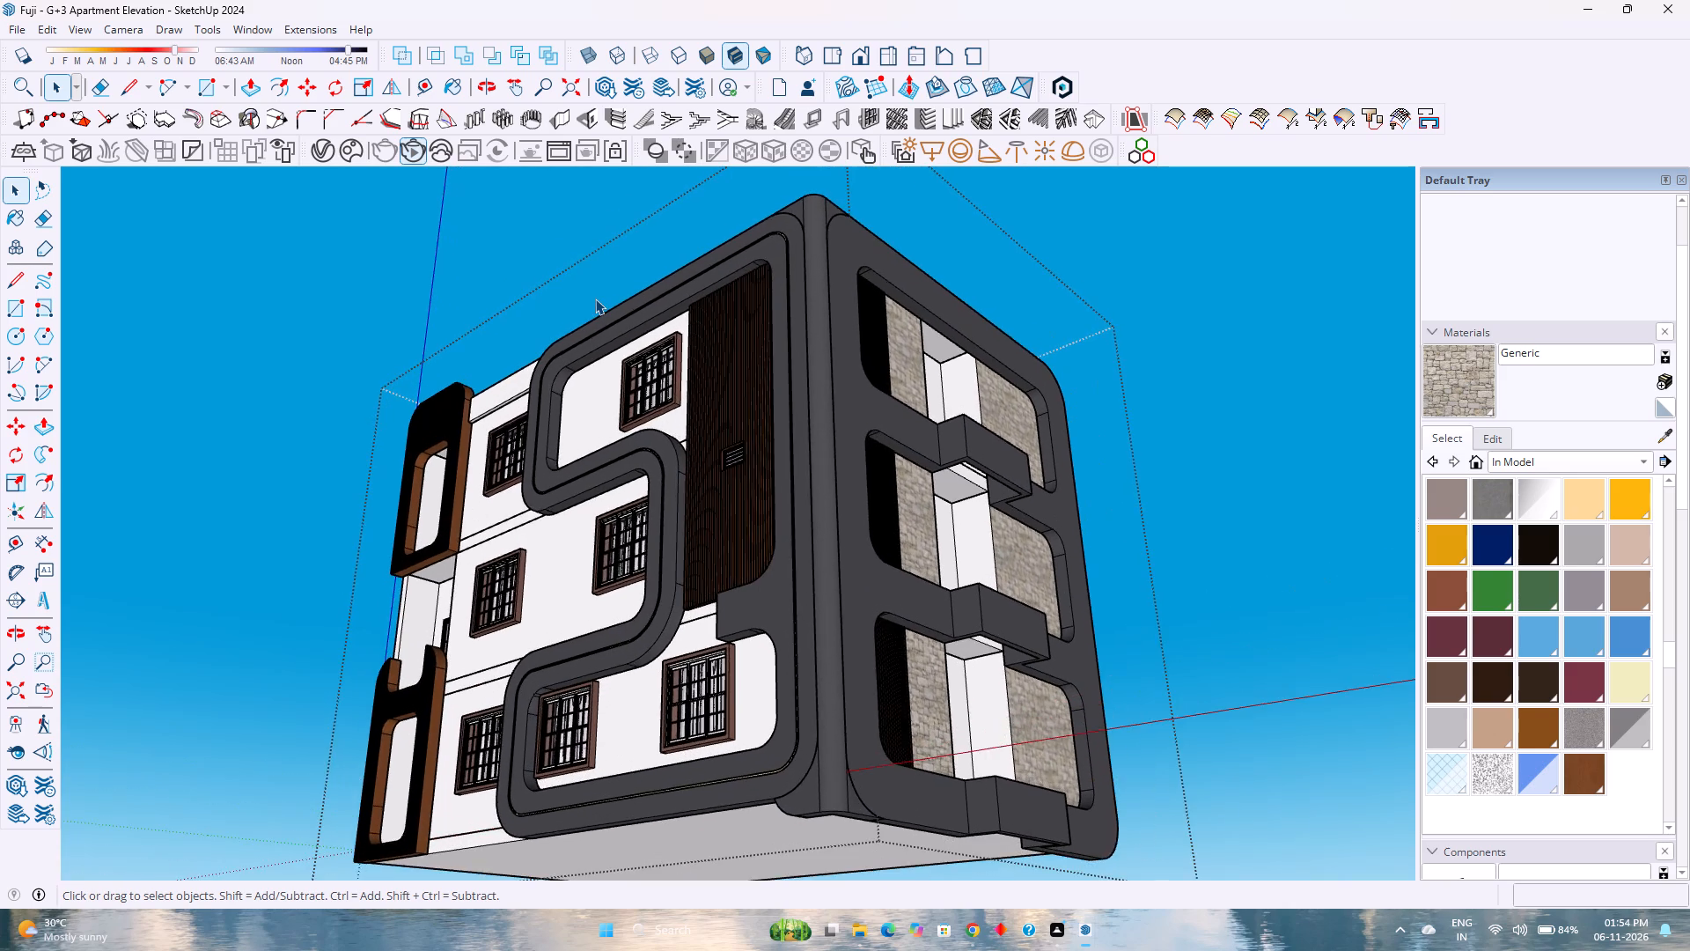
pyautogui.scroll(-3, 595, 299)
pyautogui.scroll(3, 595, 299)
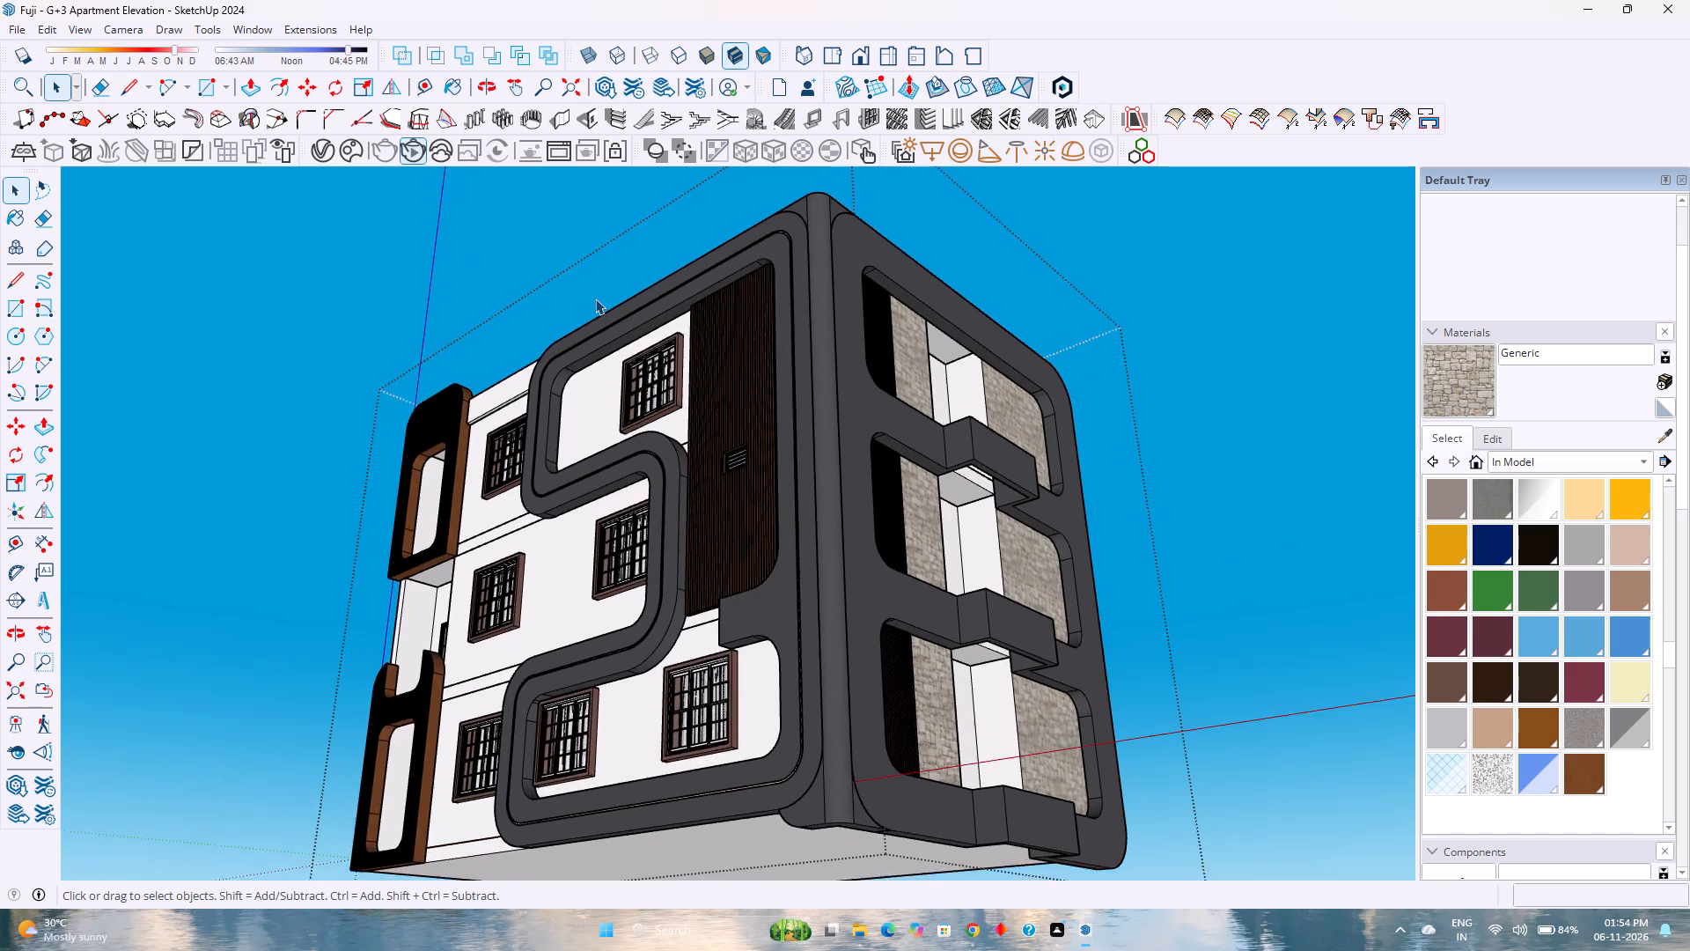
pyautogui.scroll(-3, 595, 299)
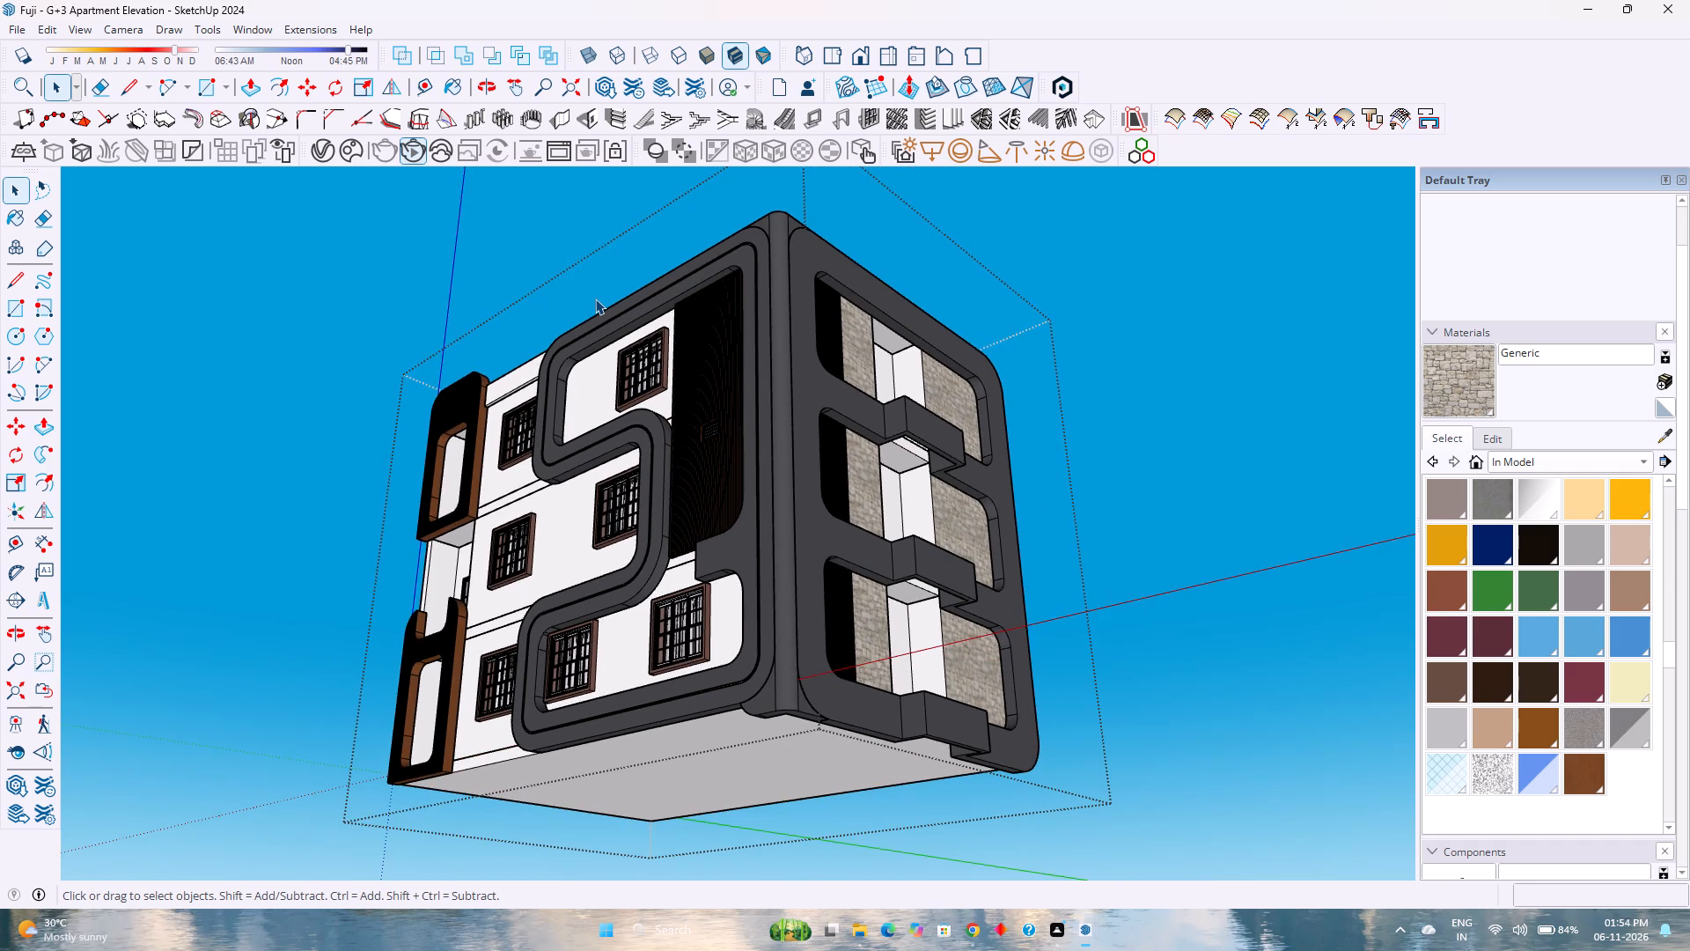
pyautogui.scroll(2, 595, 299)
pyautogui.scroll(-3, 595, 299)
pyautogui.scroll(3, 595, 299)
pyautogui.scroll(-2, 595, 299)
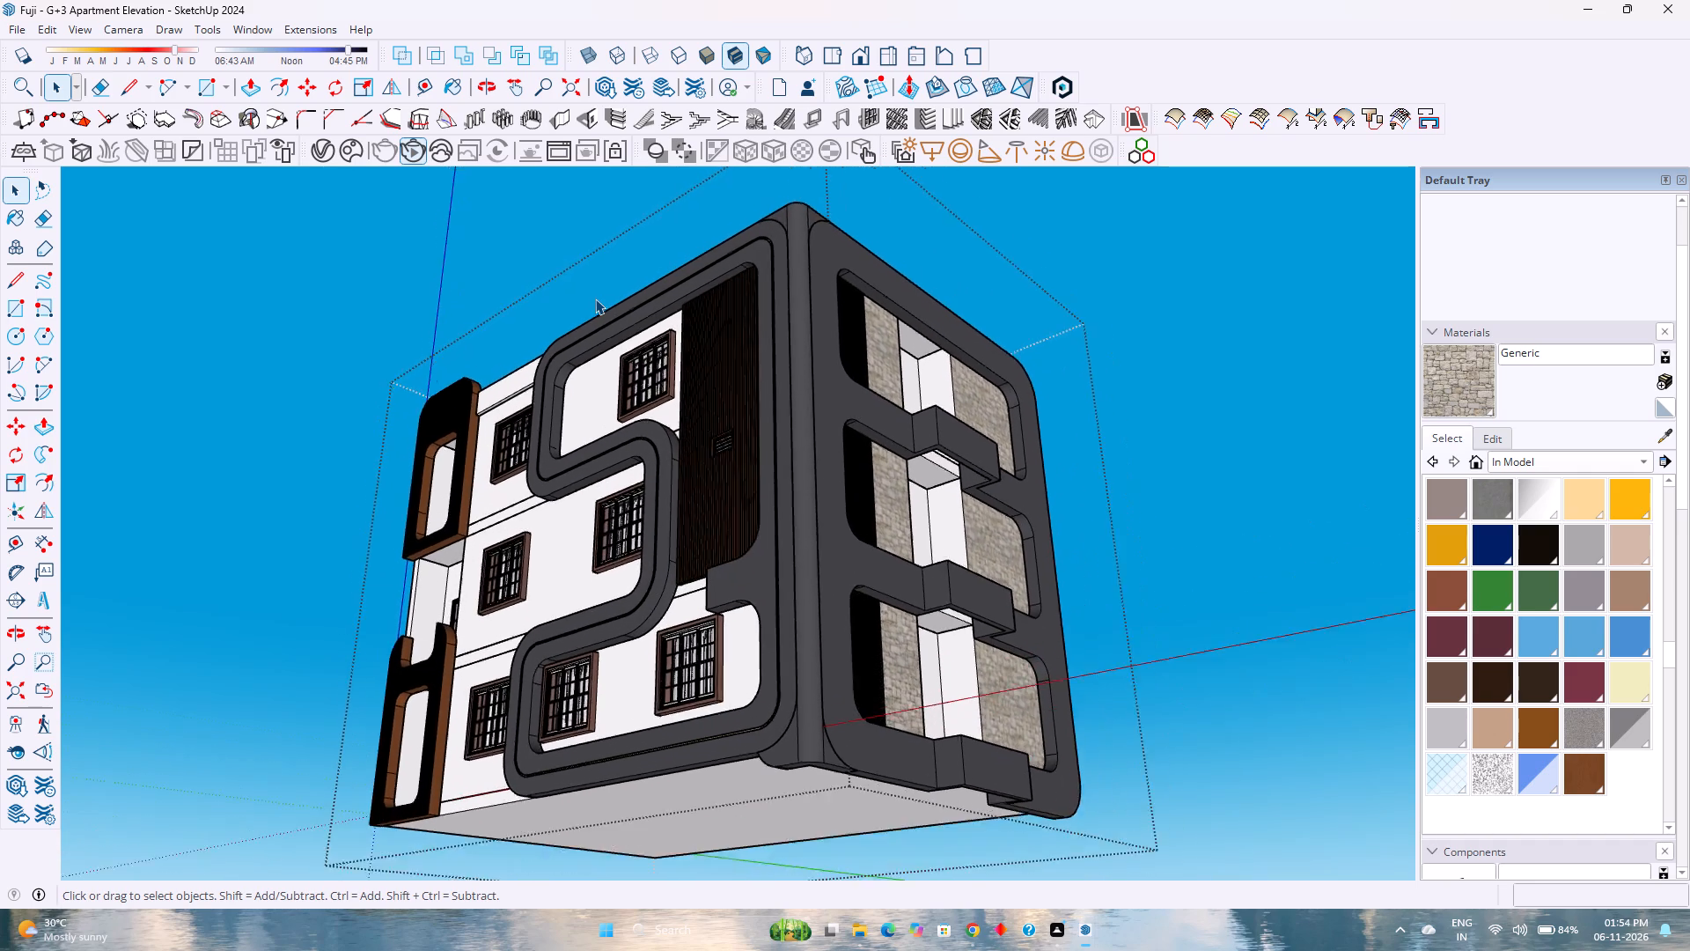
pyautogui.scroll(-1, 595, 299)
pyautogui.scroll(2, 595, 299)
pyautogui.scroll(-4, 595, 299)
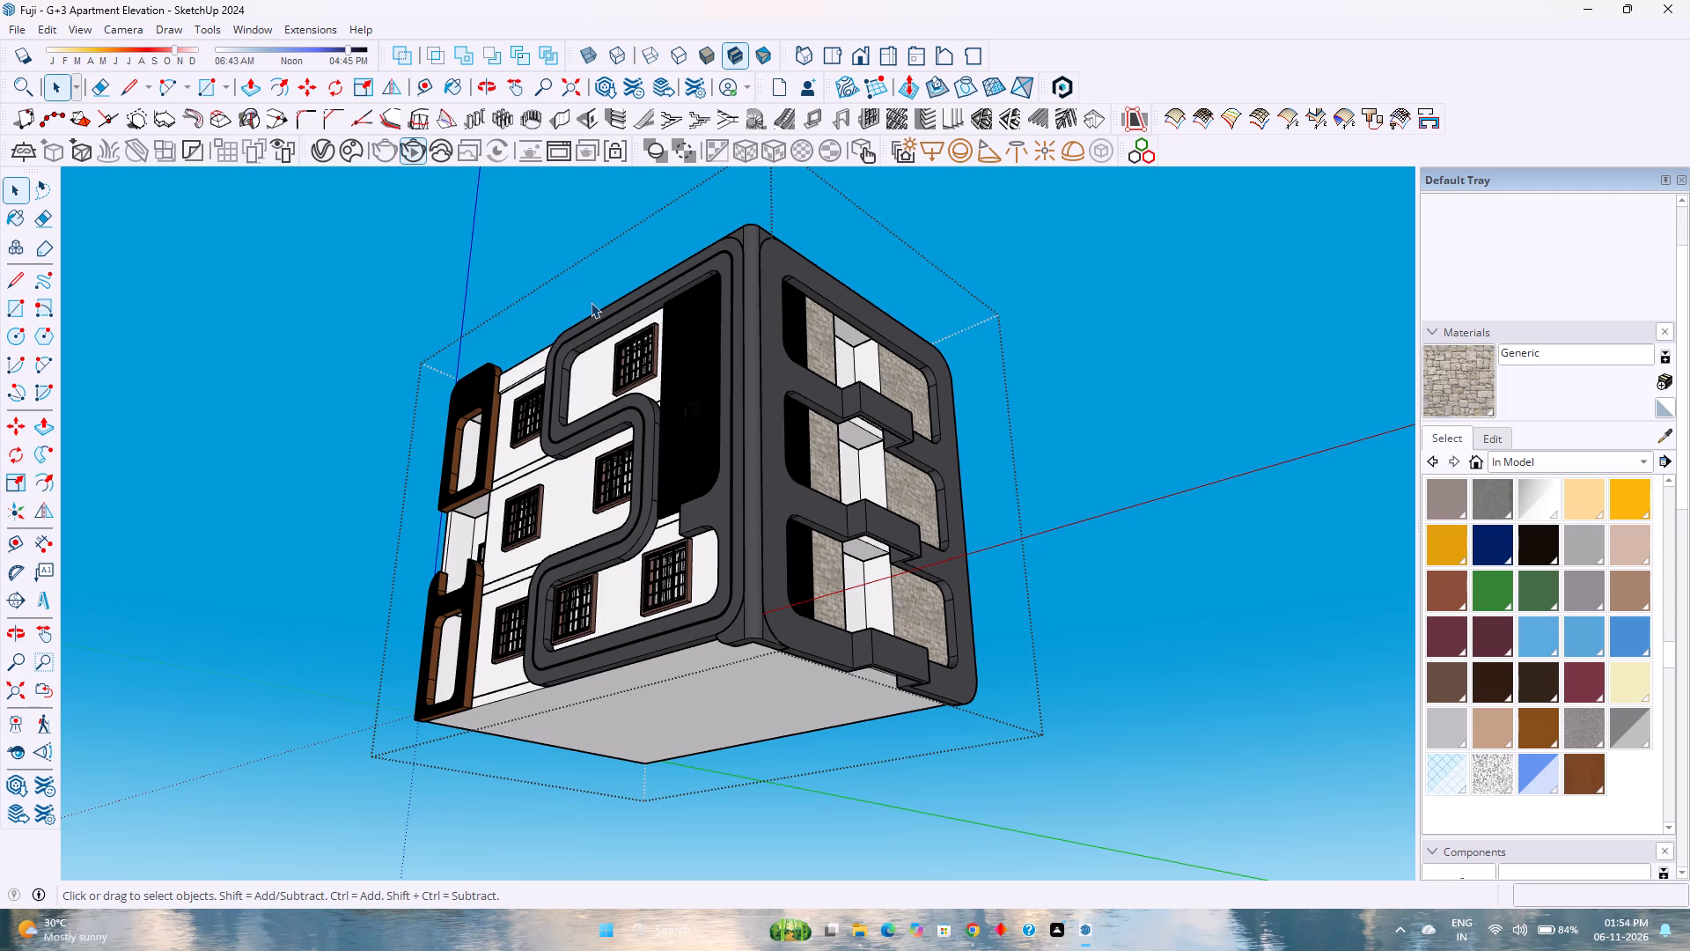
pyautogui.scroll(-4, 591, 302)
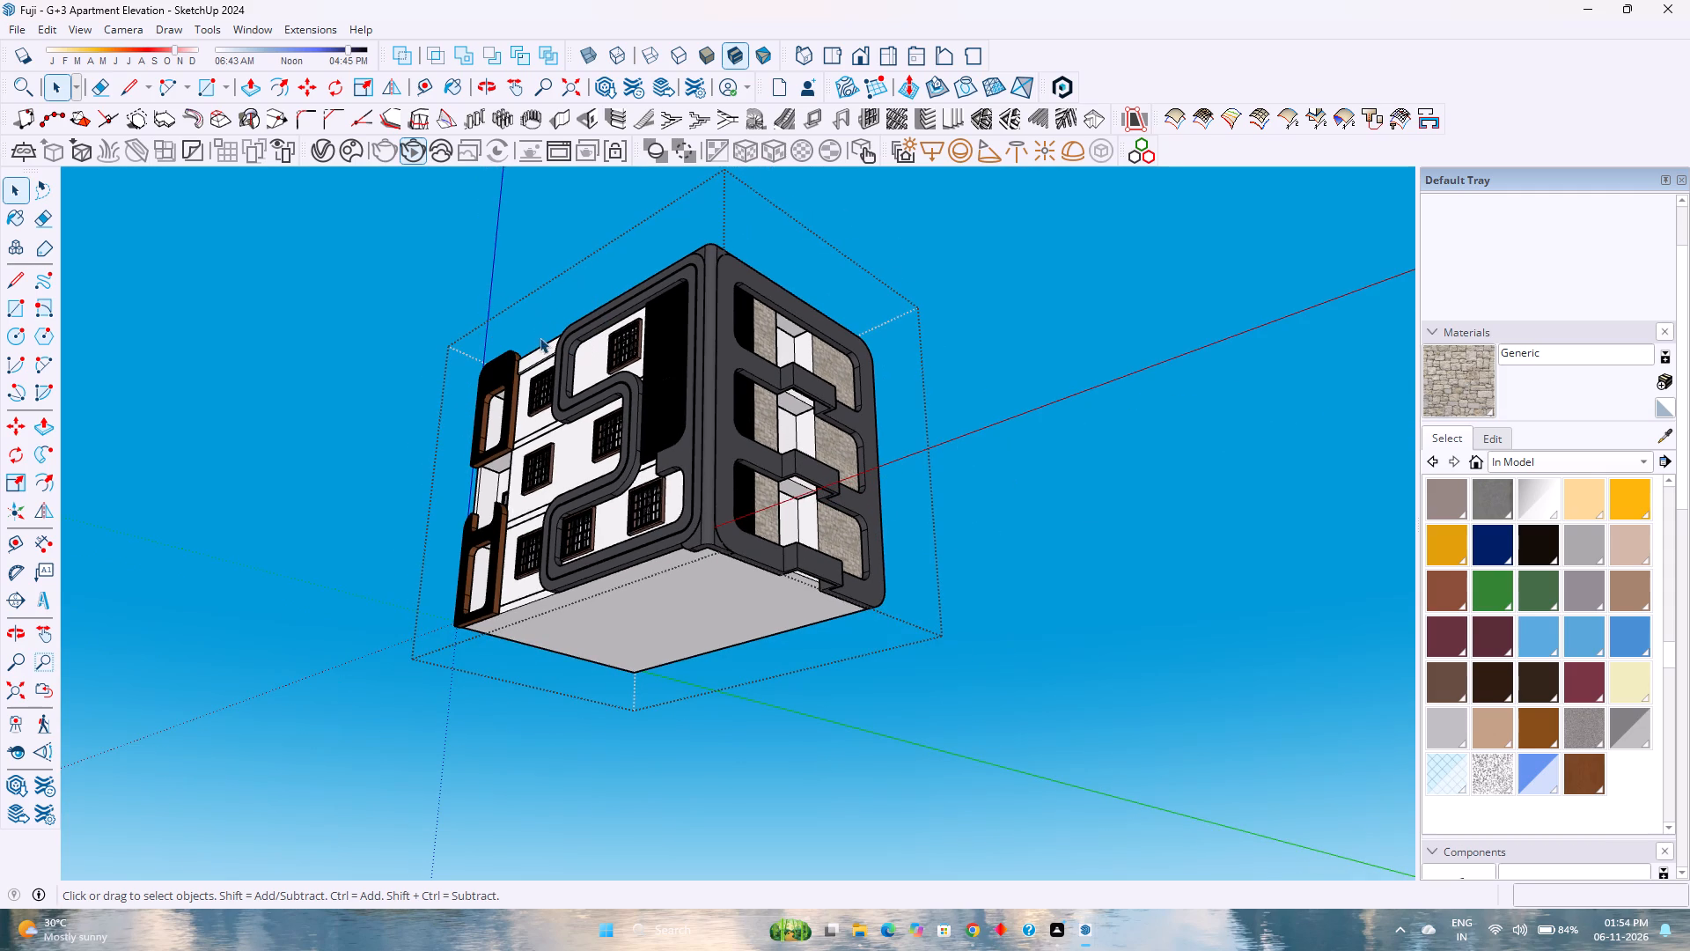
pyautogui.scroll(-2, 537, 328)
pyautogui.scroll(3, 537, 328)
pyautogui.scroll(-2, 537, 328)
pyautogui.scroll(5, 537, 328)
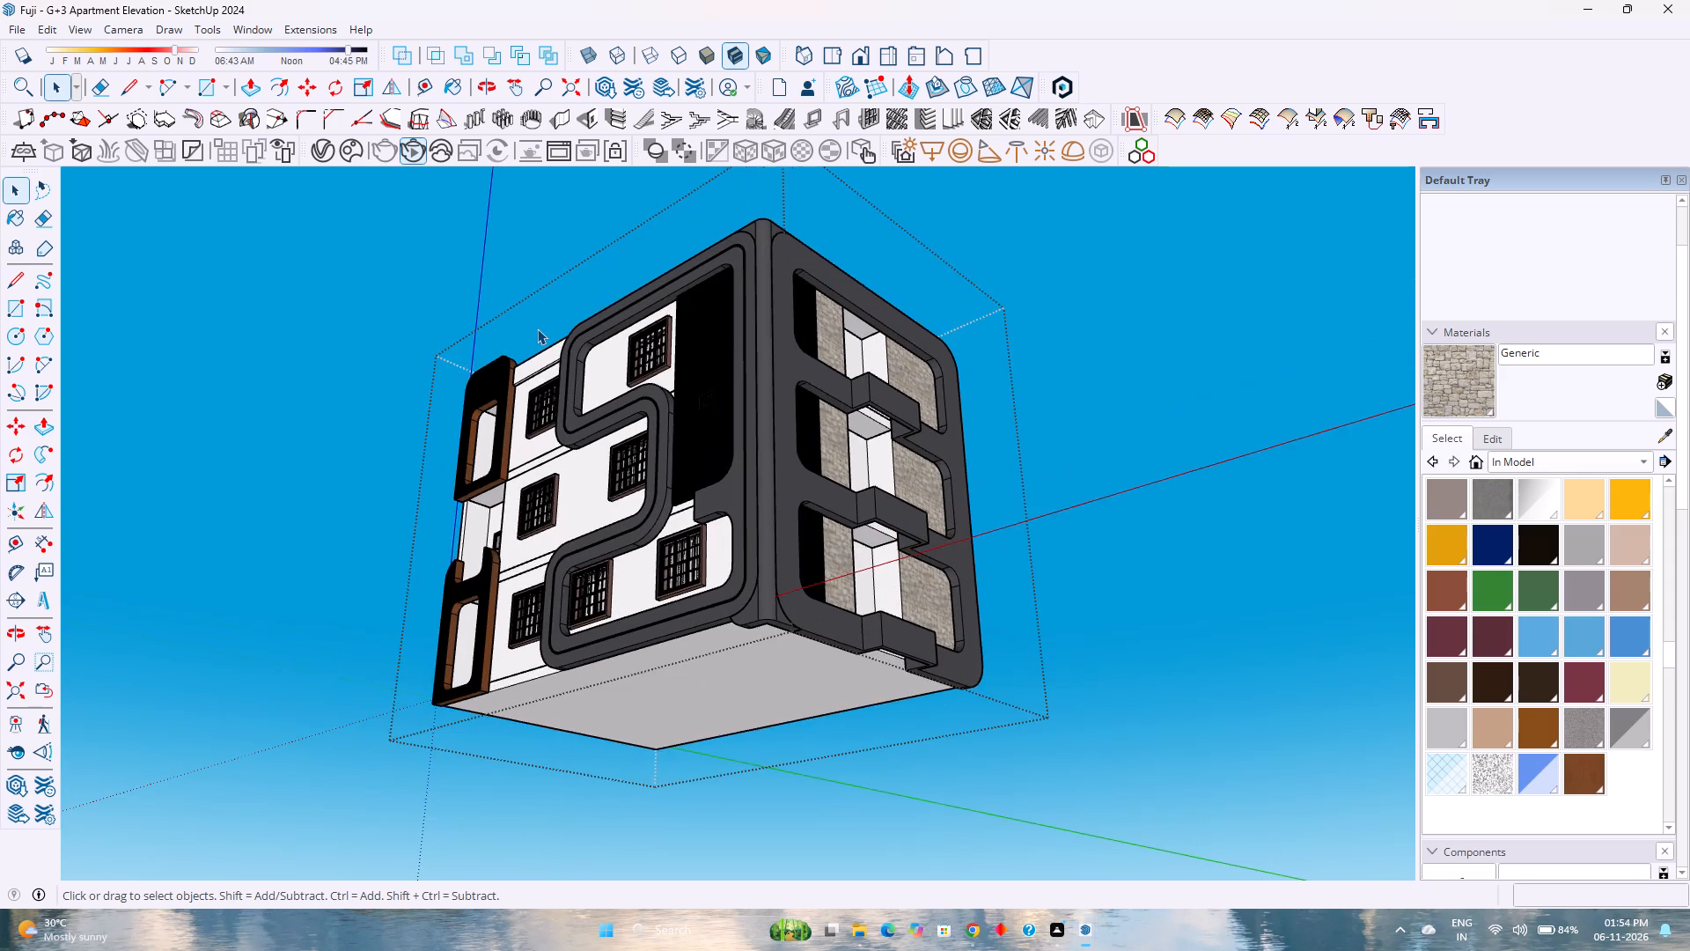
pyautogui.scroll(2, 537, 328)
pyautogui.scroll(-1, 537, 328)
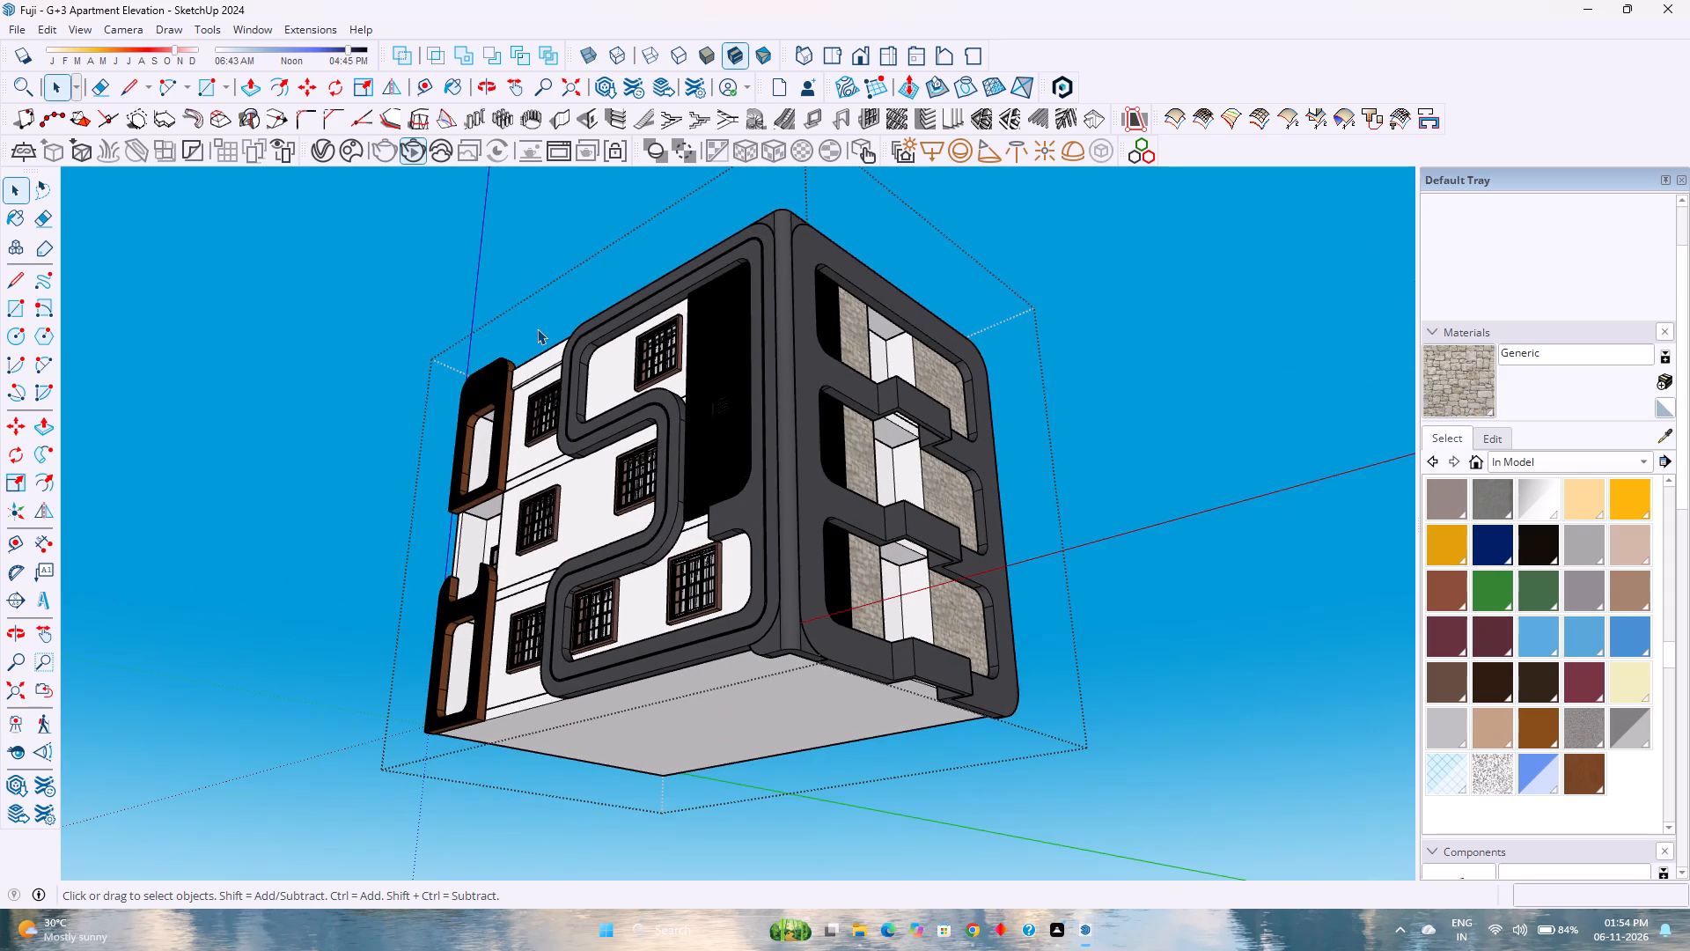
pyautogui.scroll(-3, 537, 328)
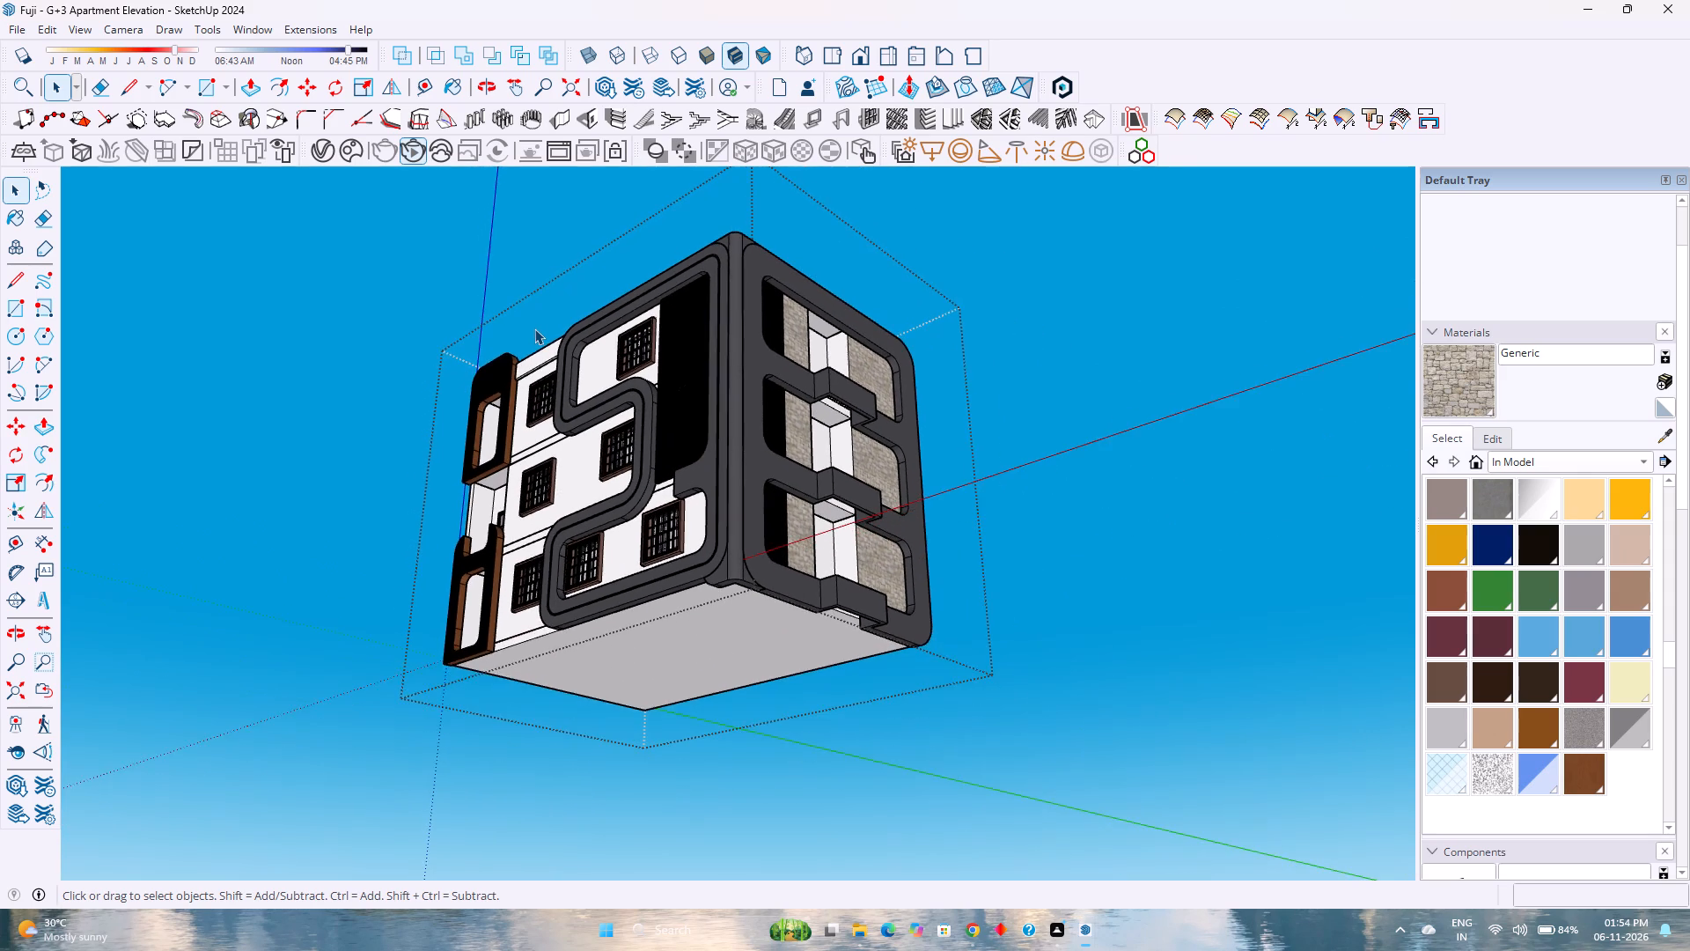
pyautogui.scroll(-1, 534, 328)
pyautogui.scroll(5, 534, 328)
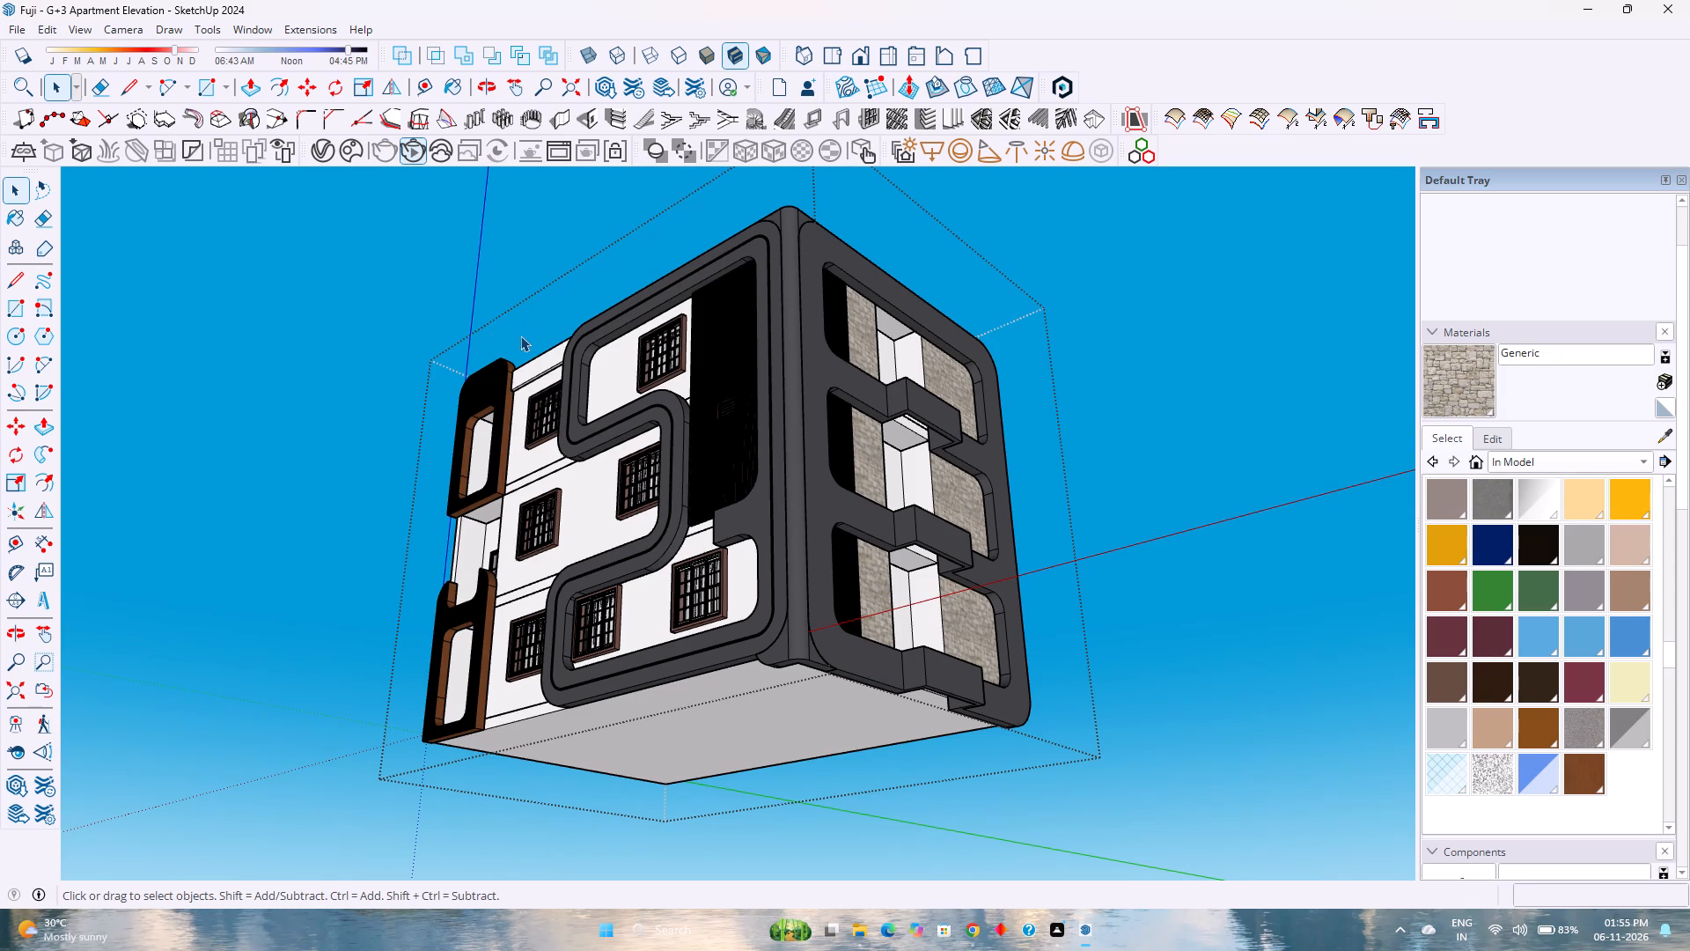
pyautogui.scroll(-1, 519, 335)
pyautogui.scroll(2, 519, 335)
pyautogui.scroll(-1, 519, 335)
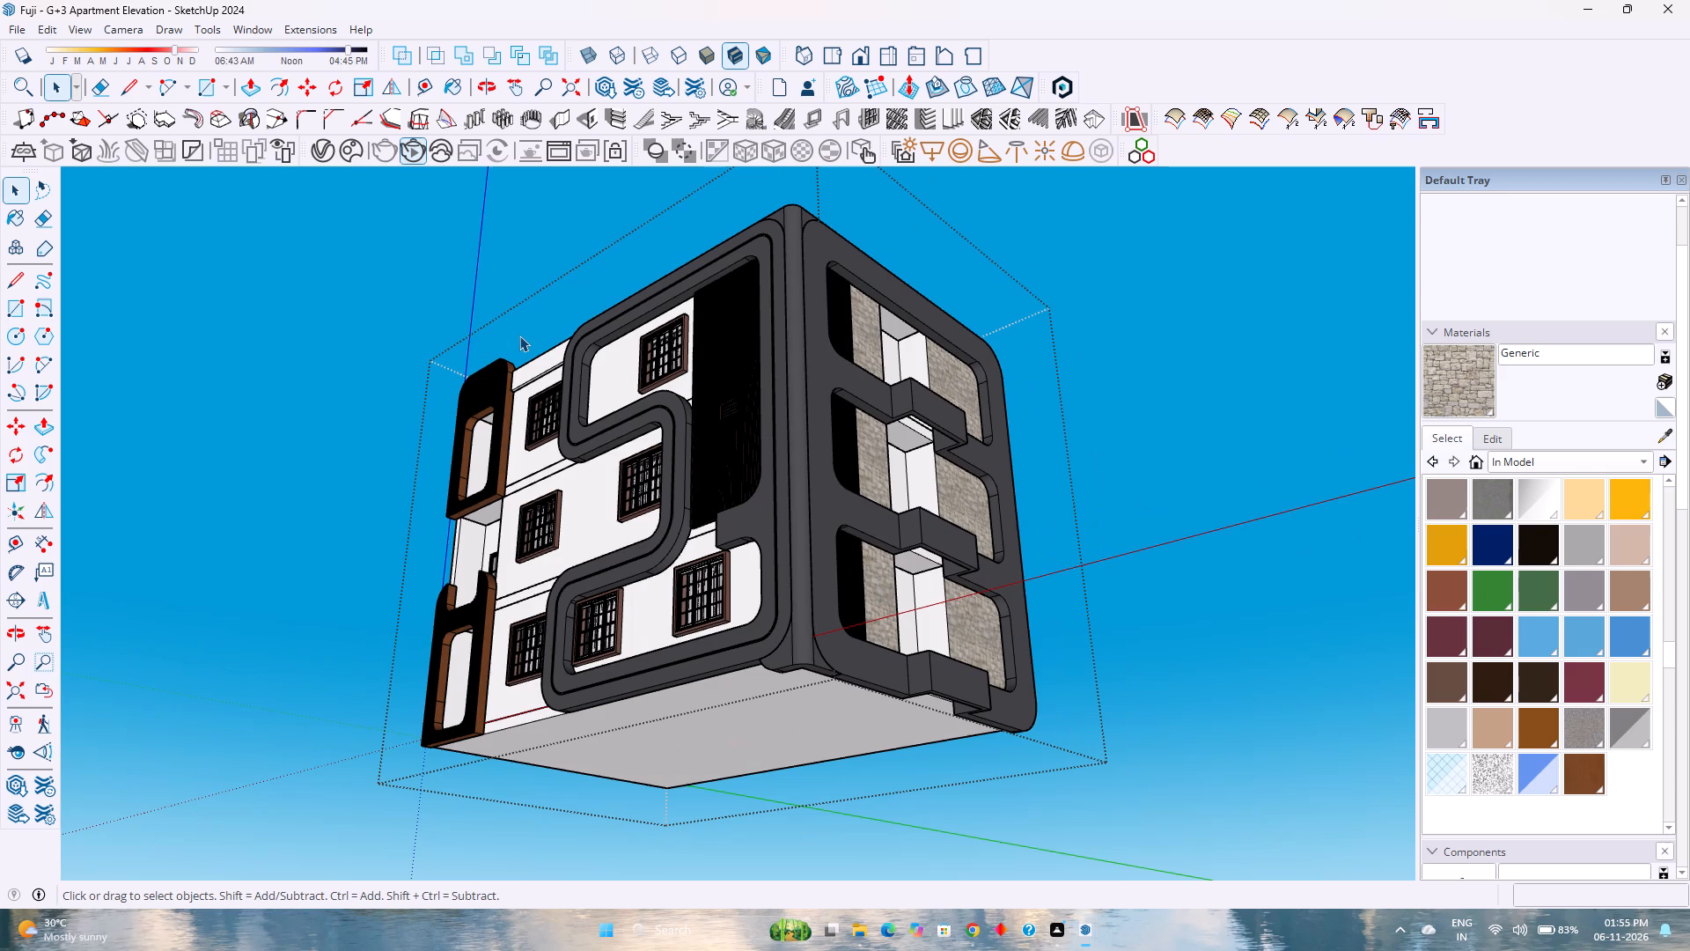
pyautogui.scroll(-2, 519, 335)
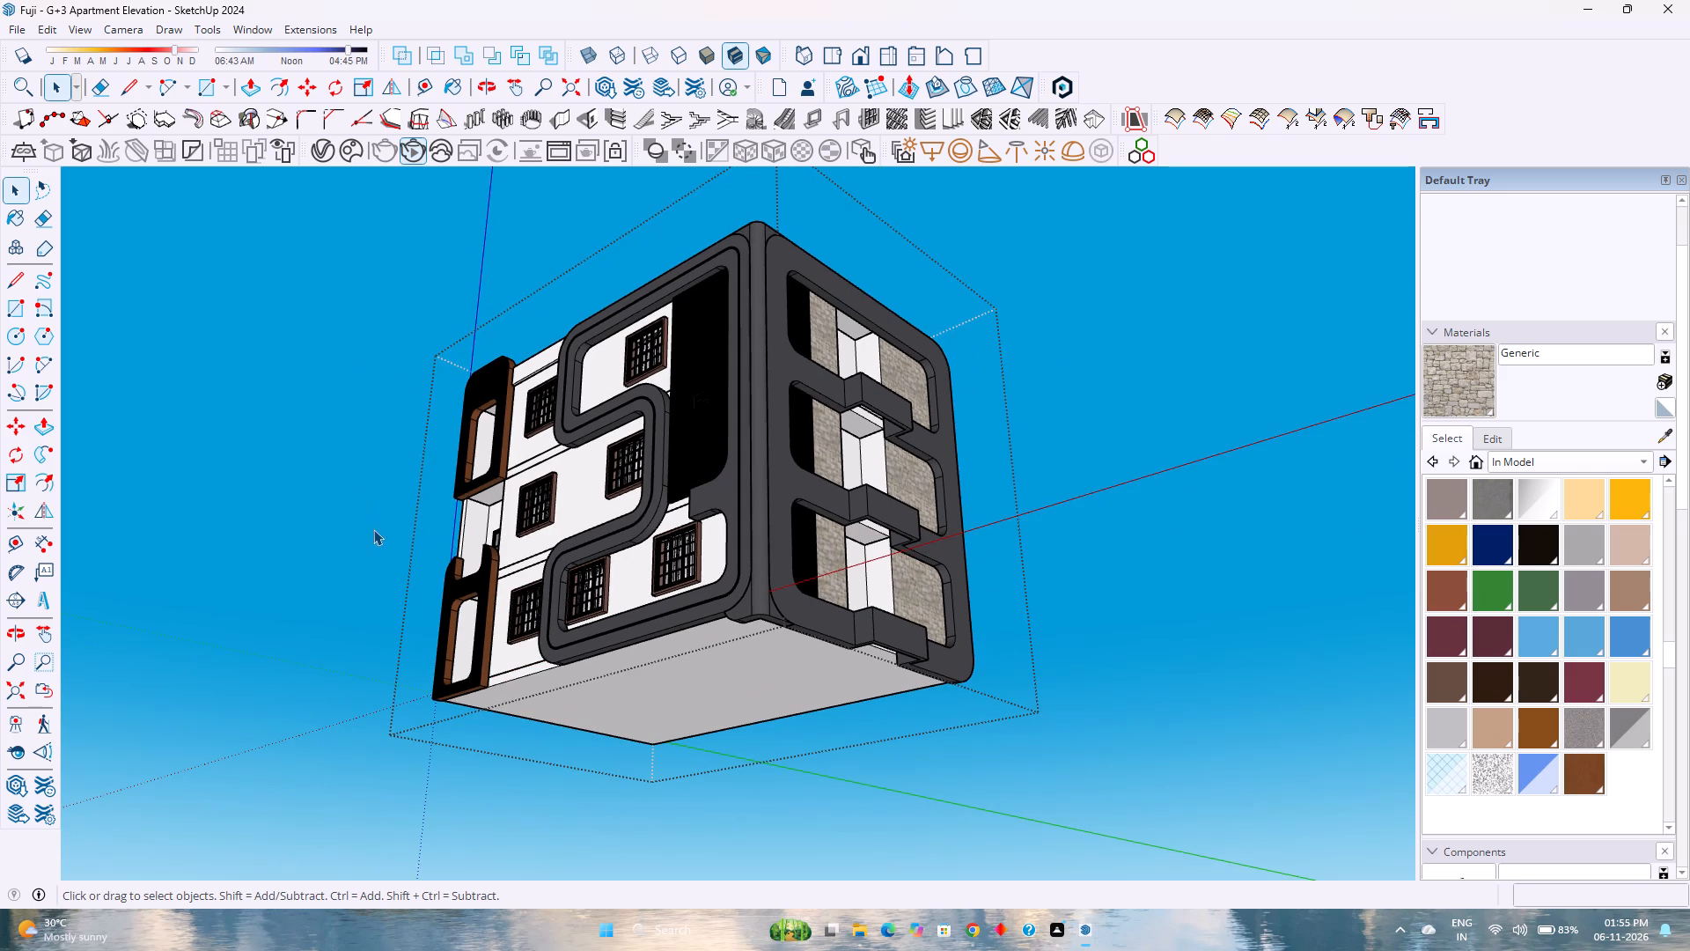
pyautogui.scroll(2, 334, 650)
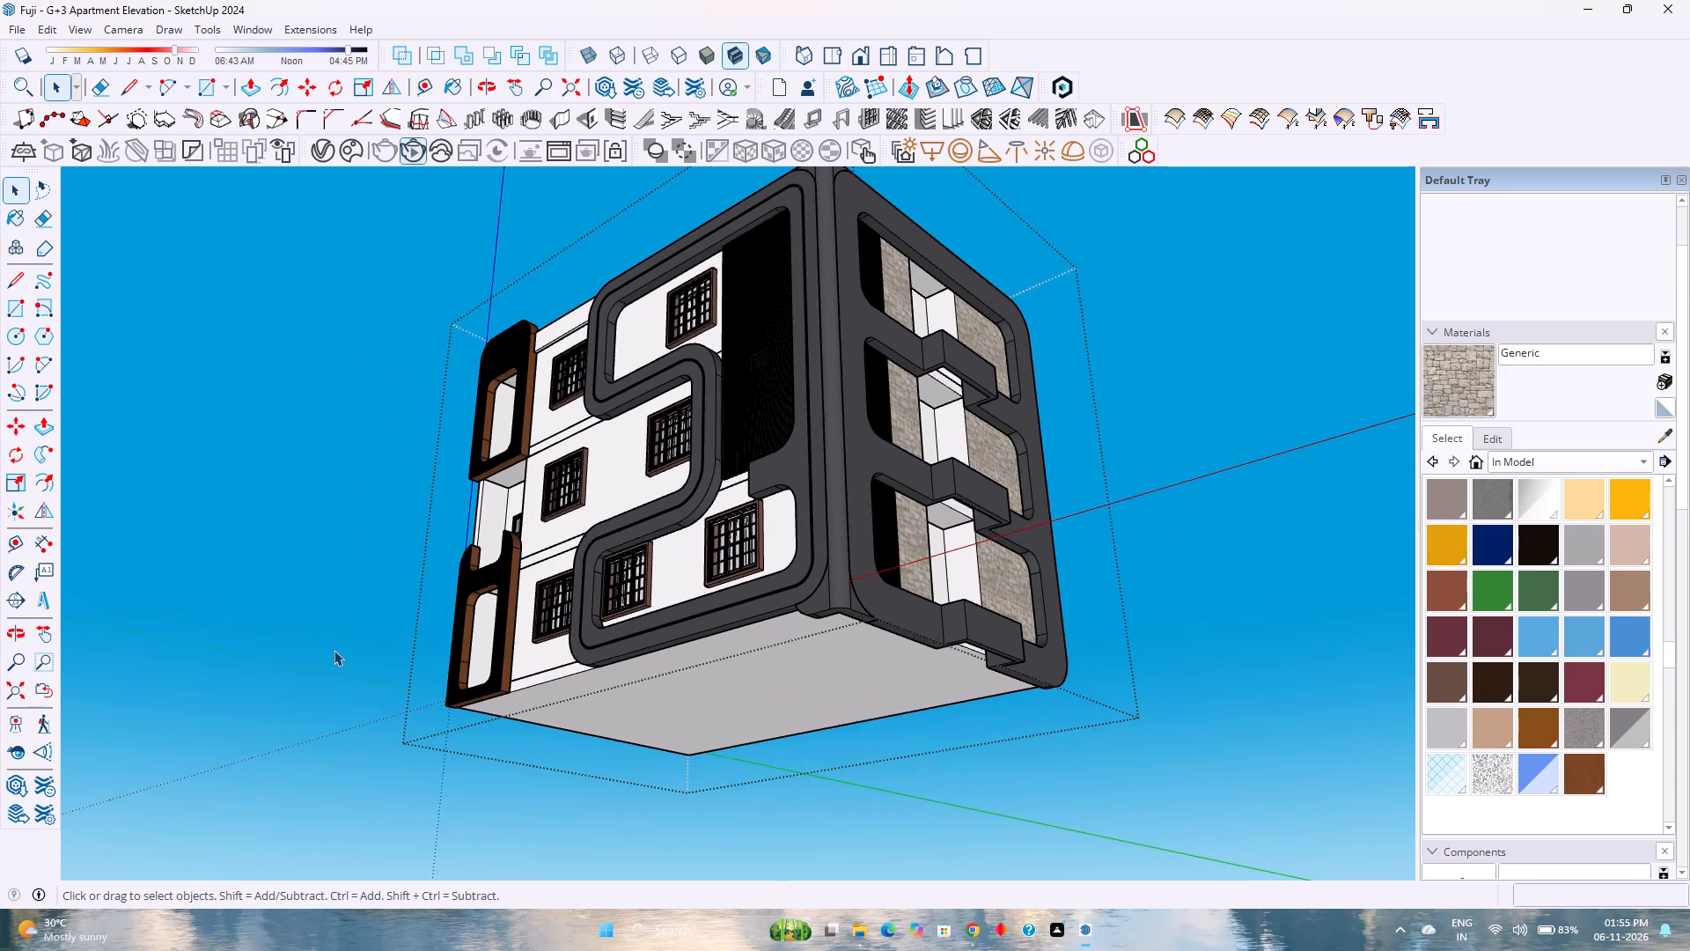
# Examine the building's front and balcony facades from the low corner angle, both up close and from farther away.
pyautogui.scroll(1, 334, 650)
pyautogui.scroll(-2, 334, 650)
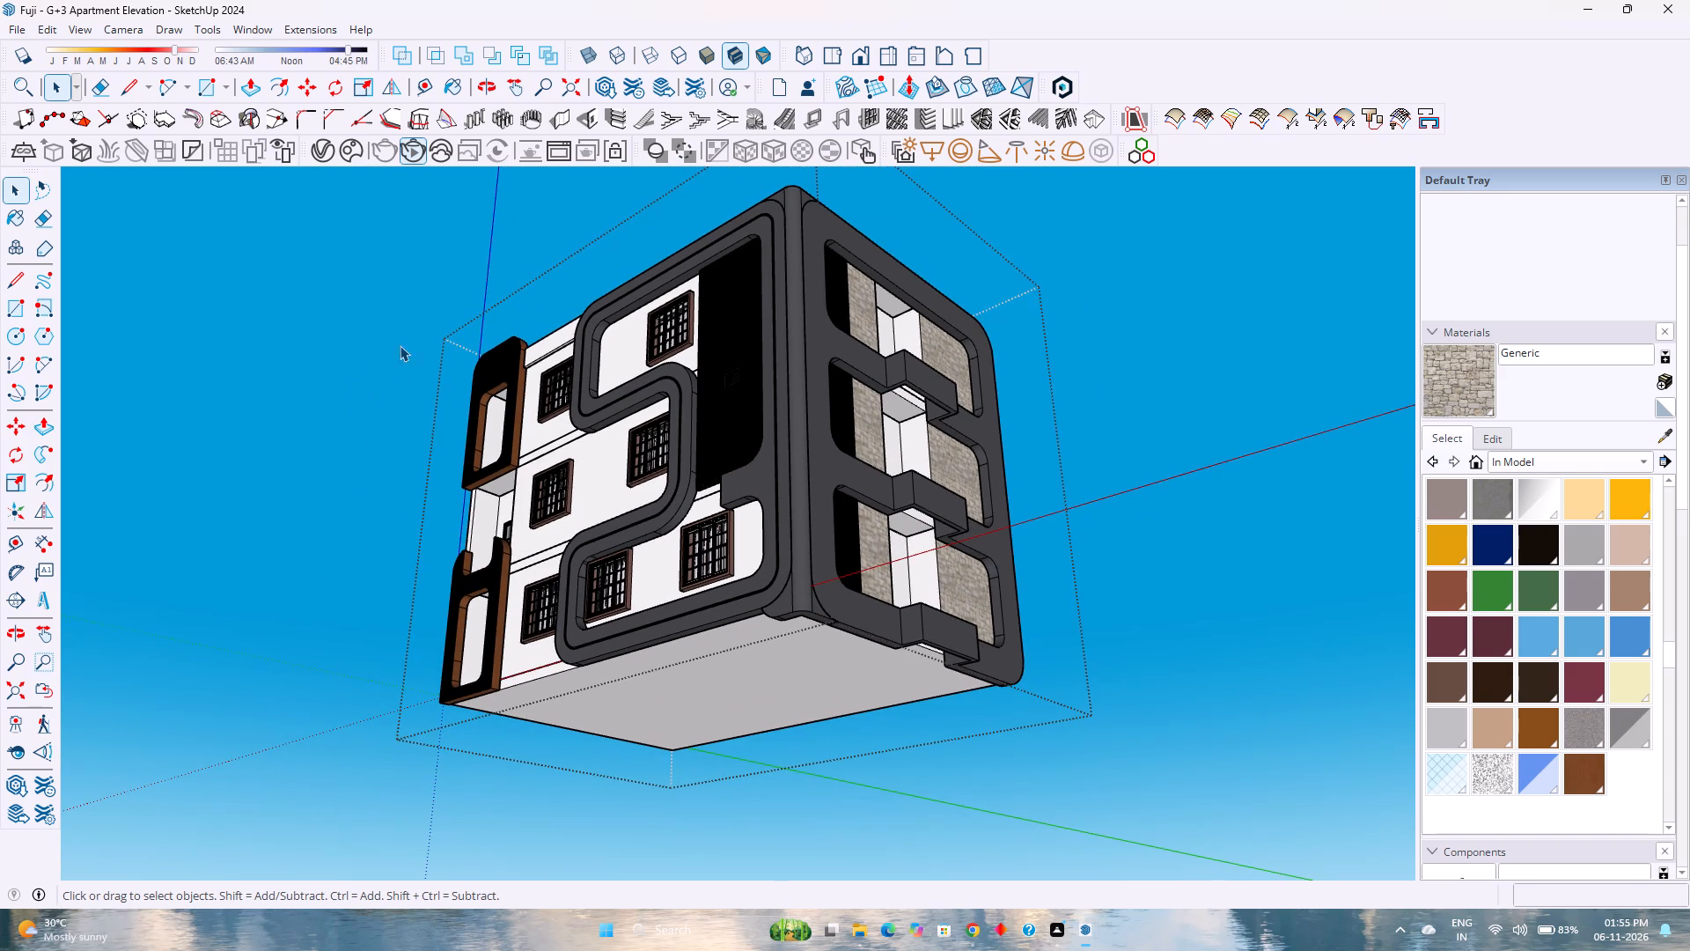
pyautogui.scroll(2, 416, 263)
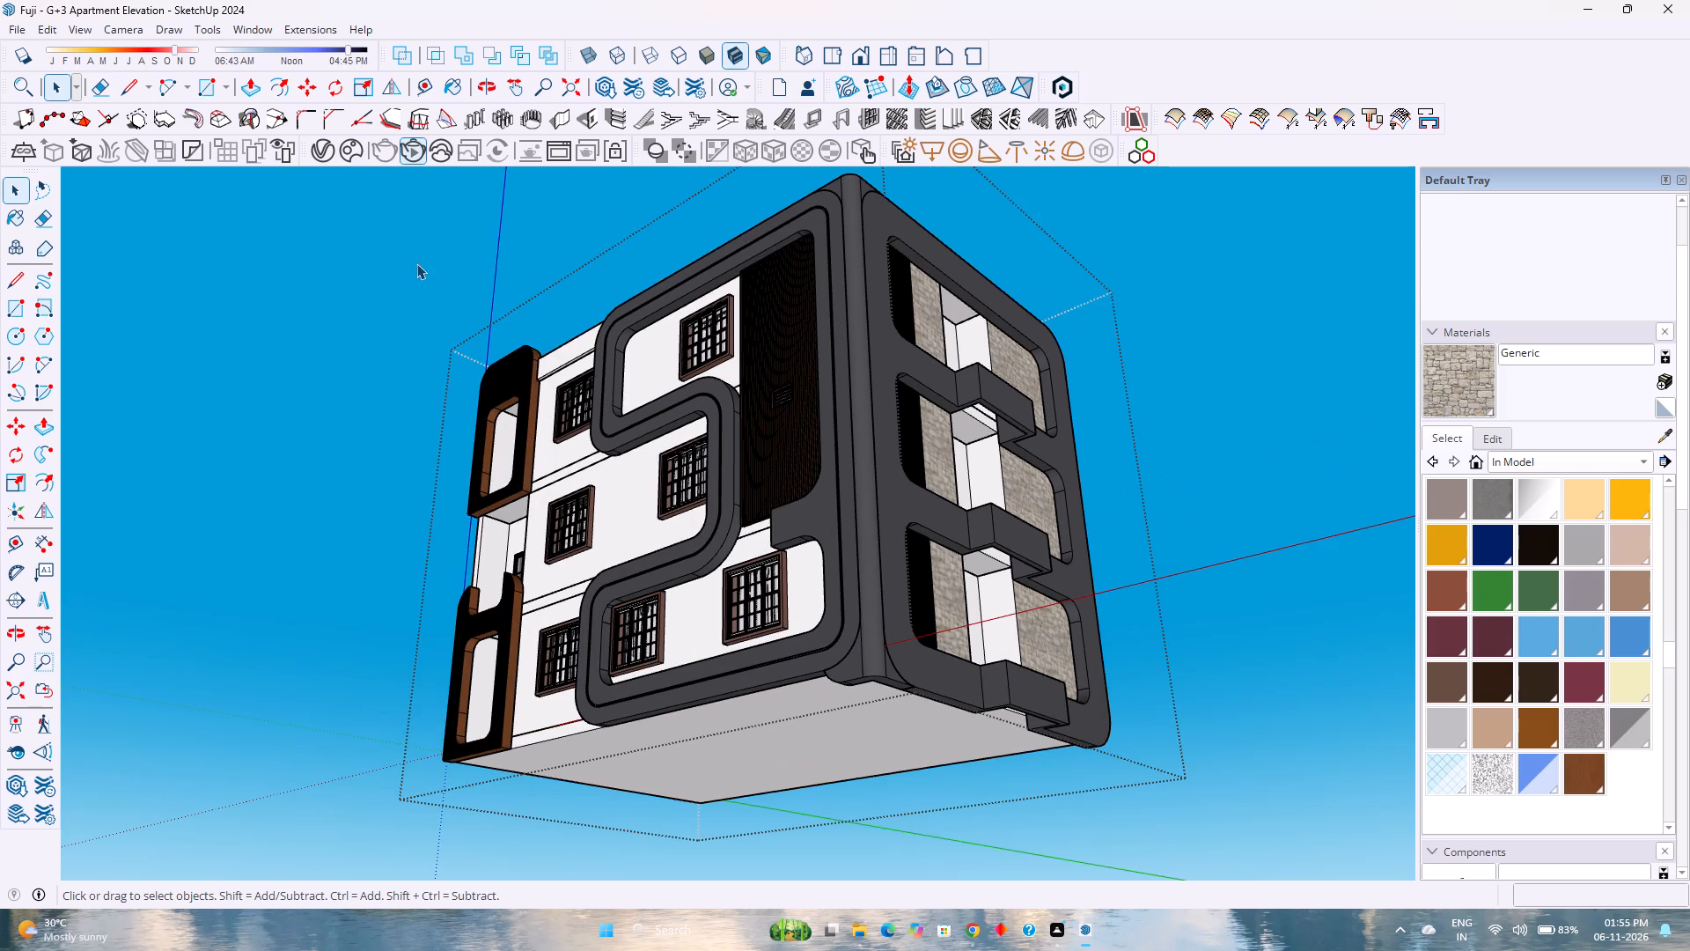
pyautogui.scroll(3, 527, 216)
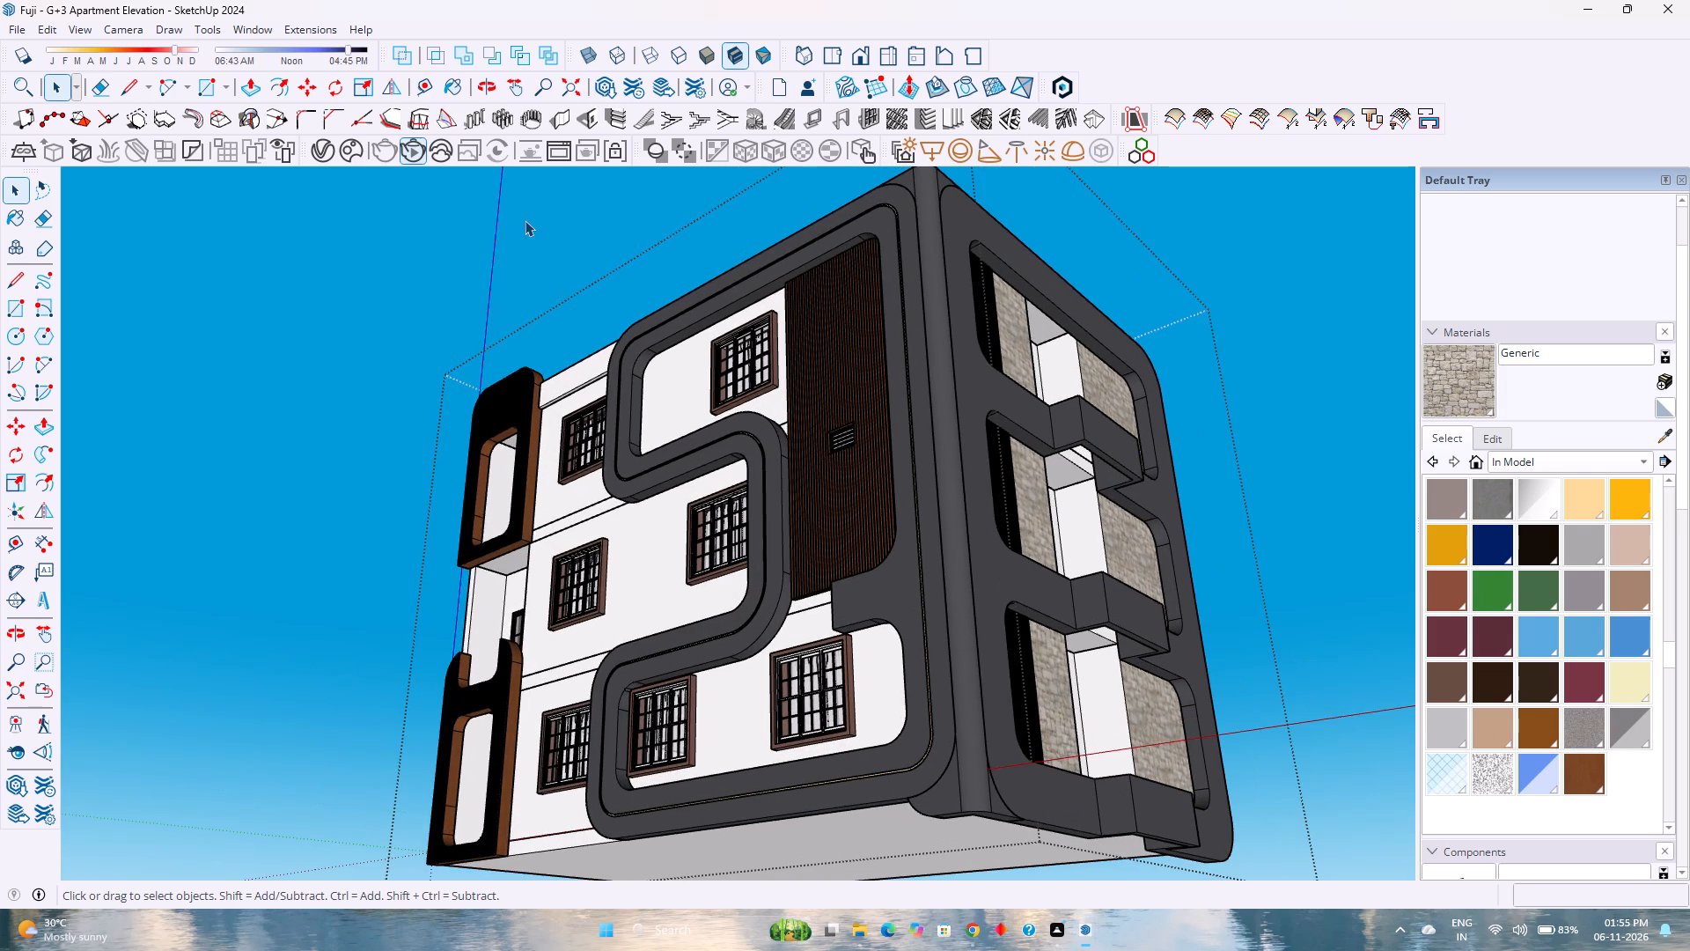
pyautogui.scroll(1, 525, 222)
pyautogui.scroll(-1, 525, 222)
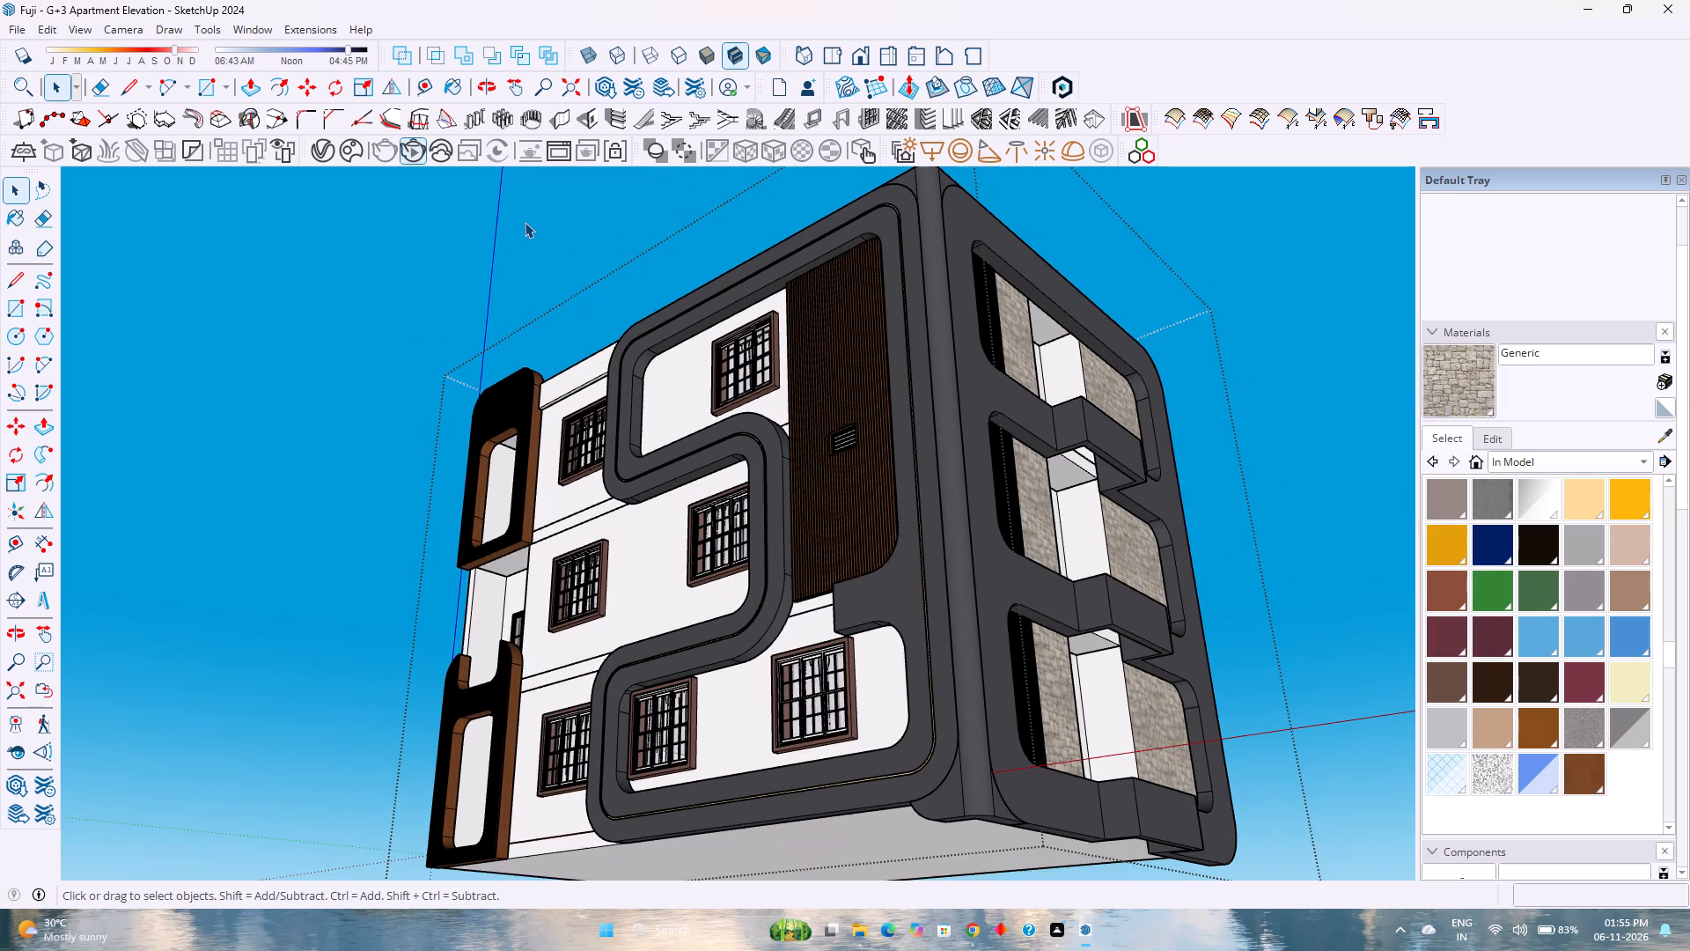
pyautogui.scroll(-2, 523, 224)
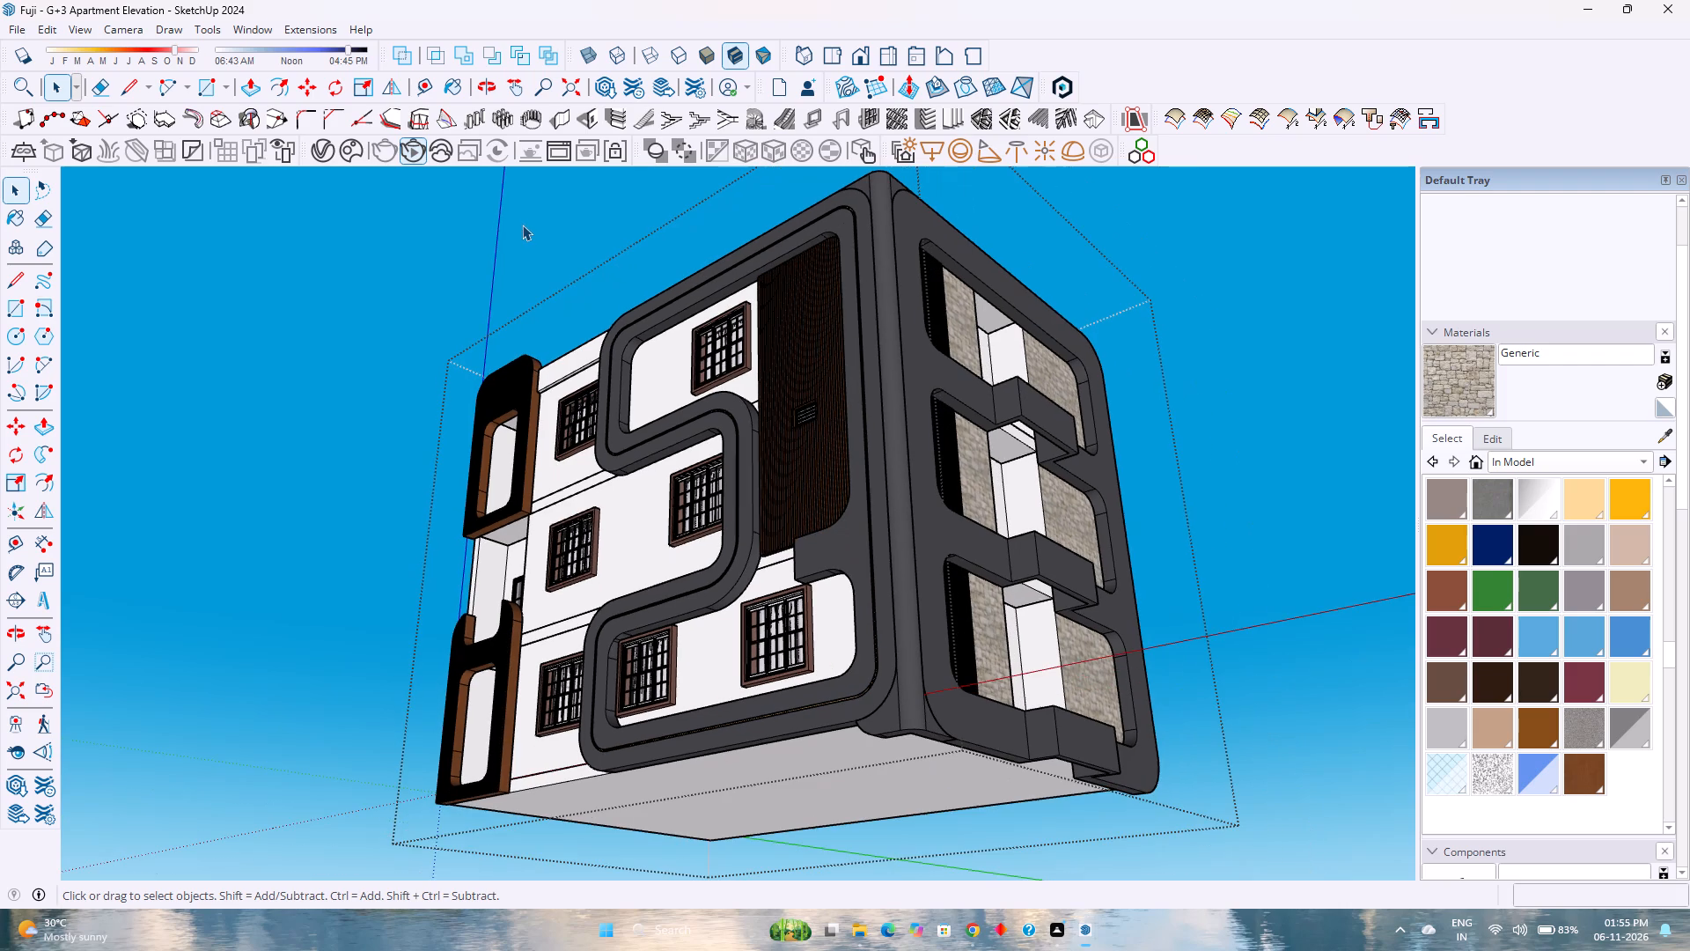
pyautogui.scroll(-3, 520, 226)
pyautogui.scroll(-4, 839, 635)
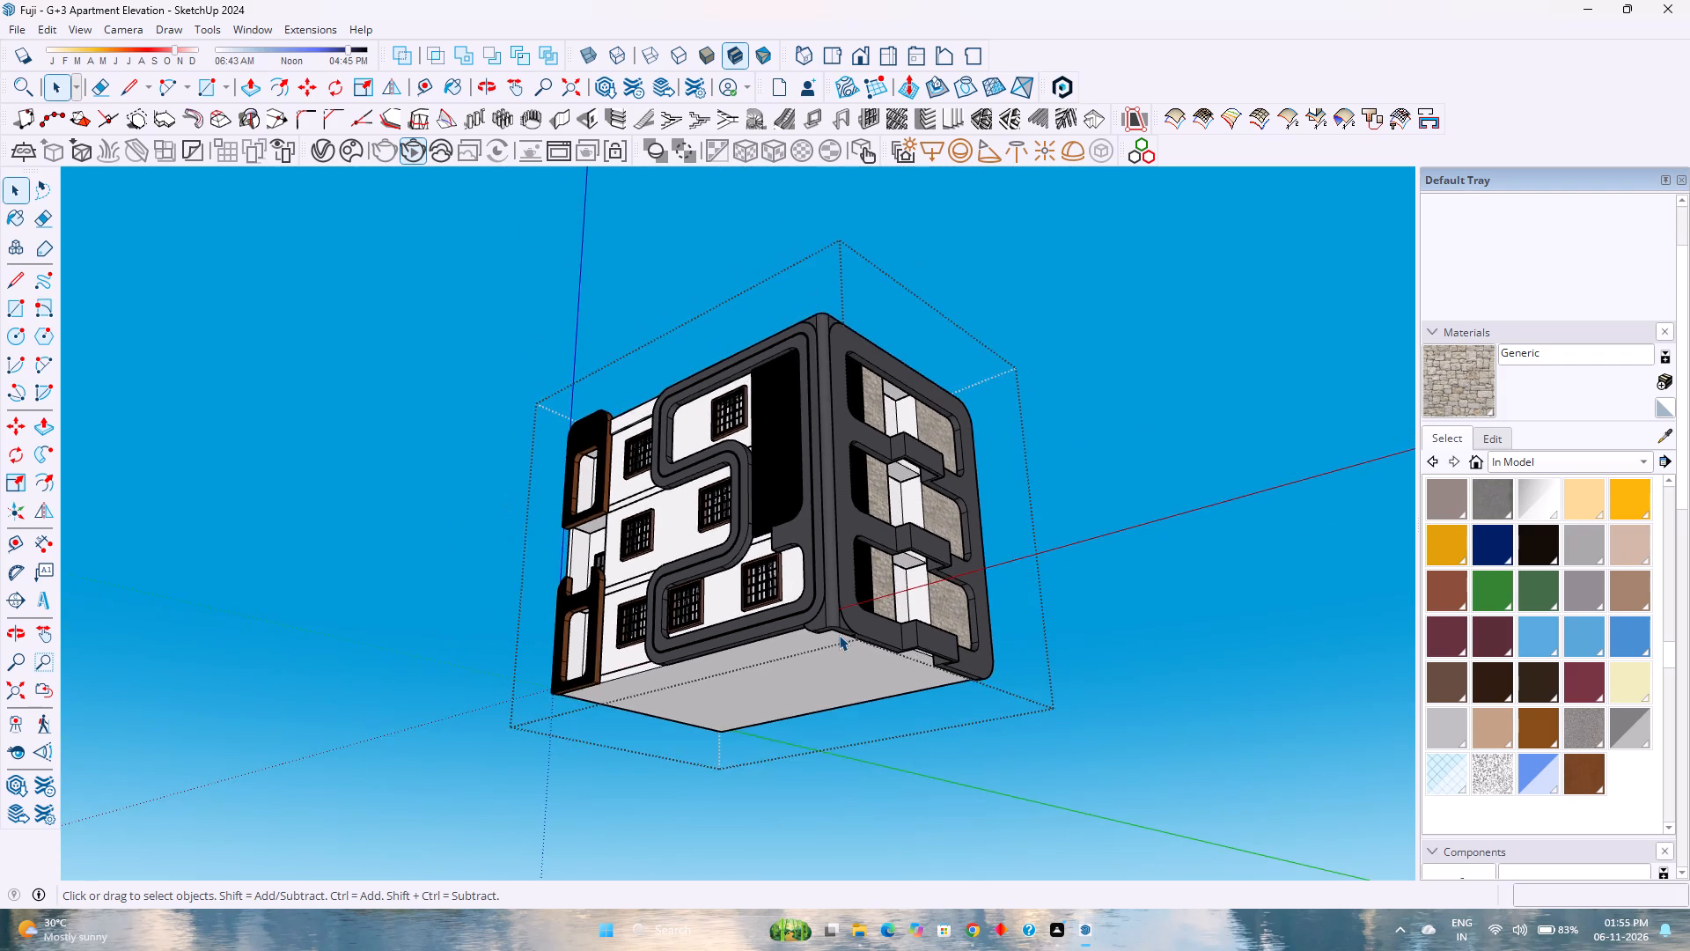
pyautogui.scroll(-2, 839, 635)
pyautogui.scroll(3, 899, 347)
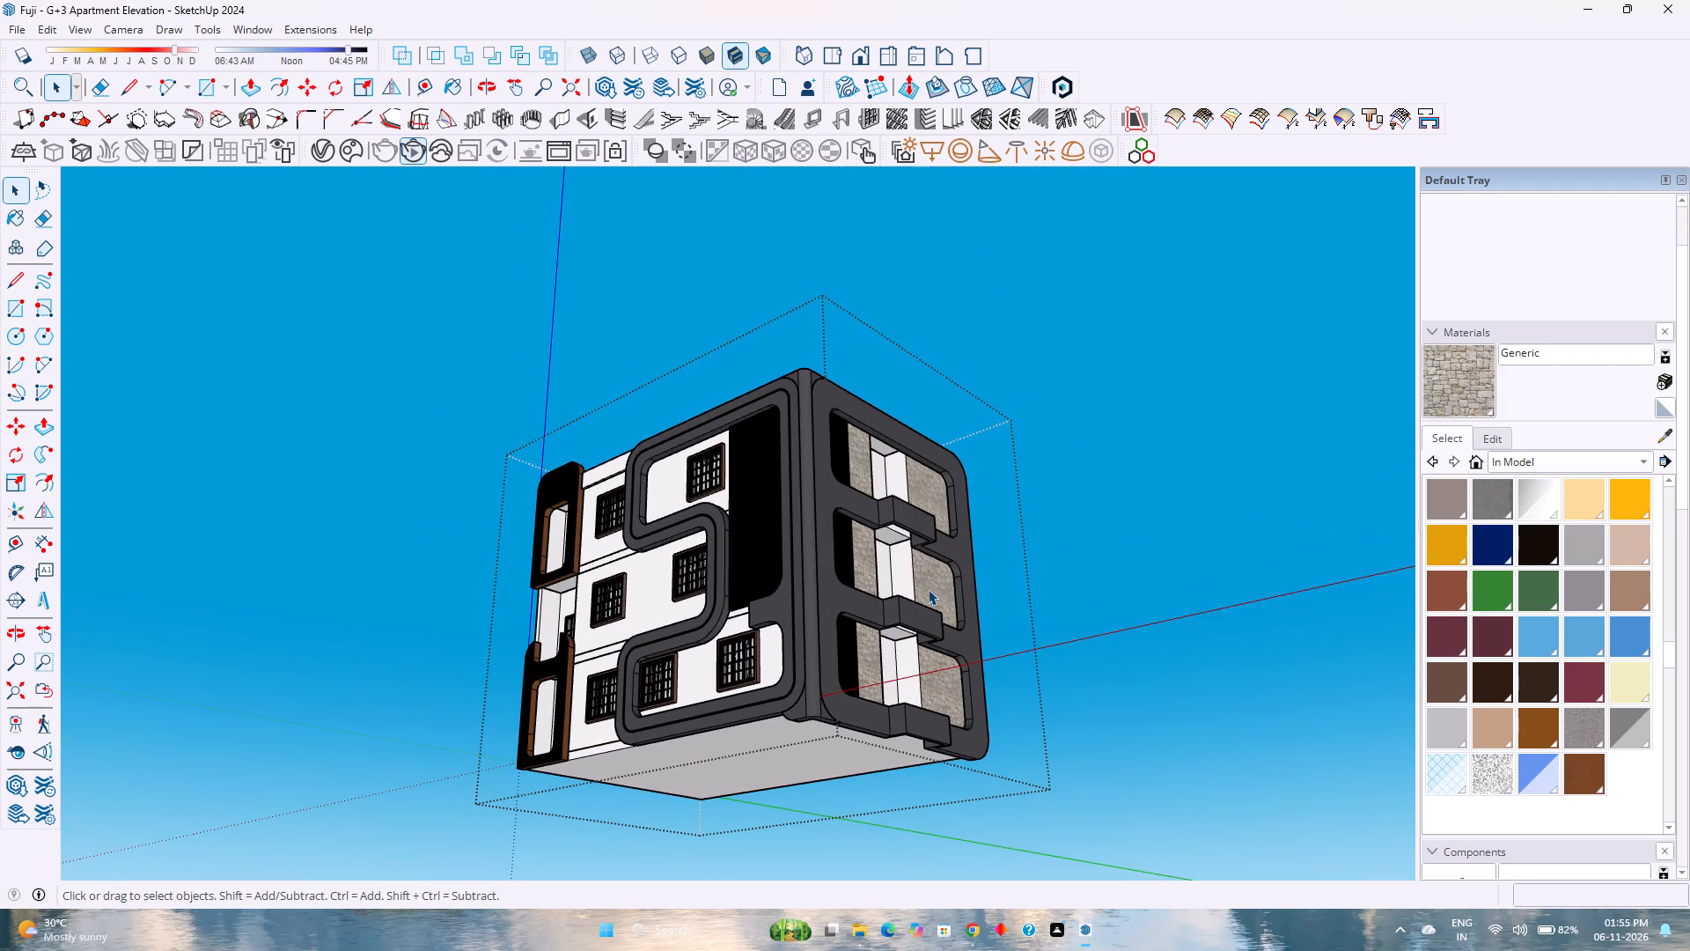
pyautogui.scroll(2, 937, 790)
pyautogui.scroll(1, 694, 498)
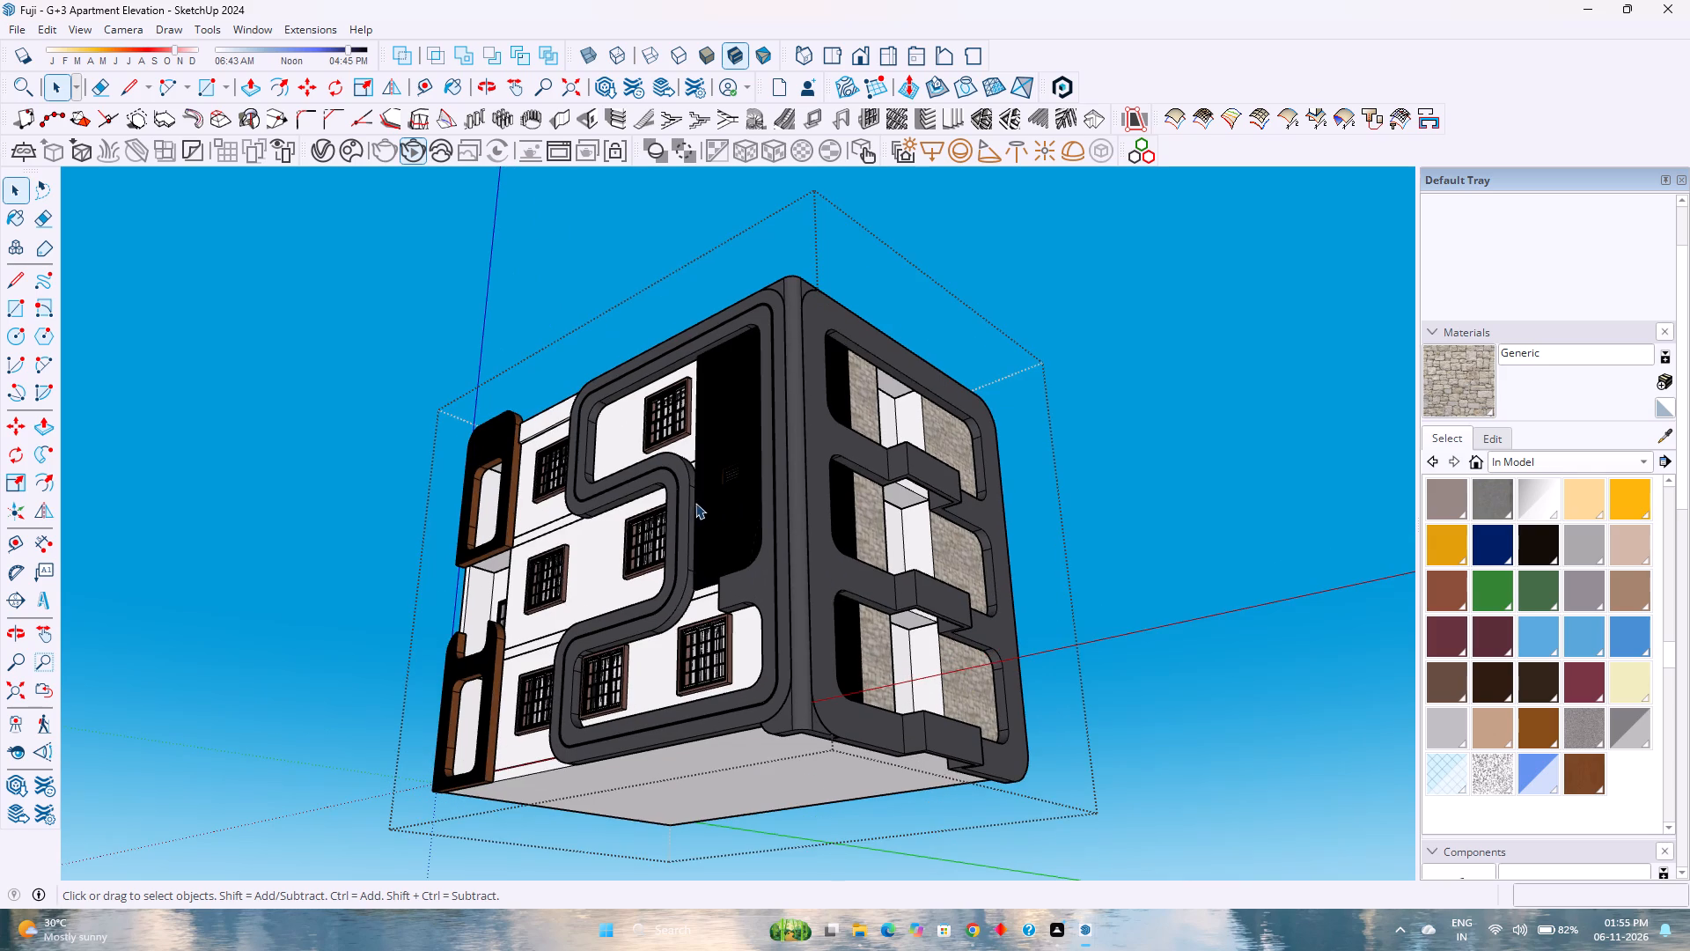
pyautogui.scroll(3, 759, 682)
pyautogui.scroll(-1, 759, 685)
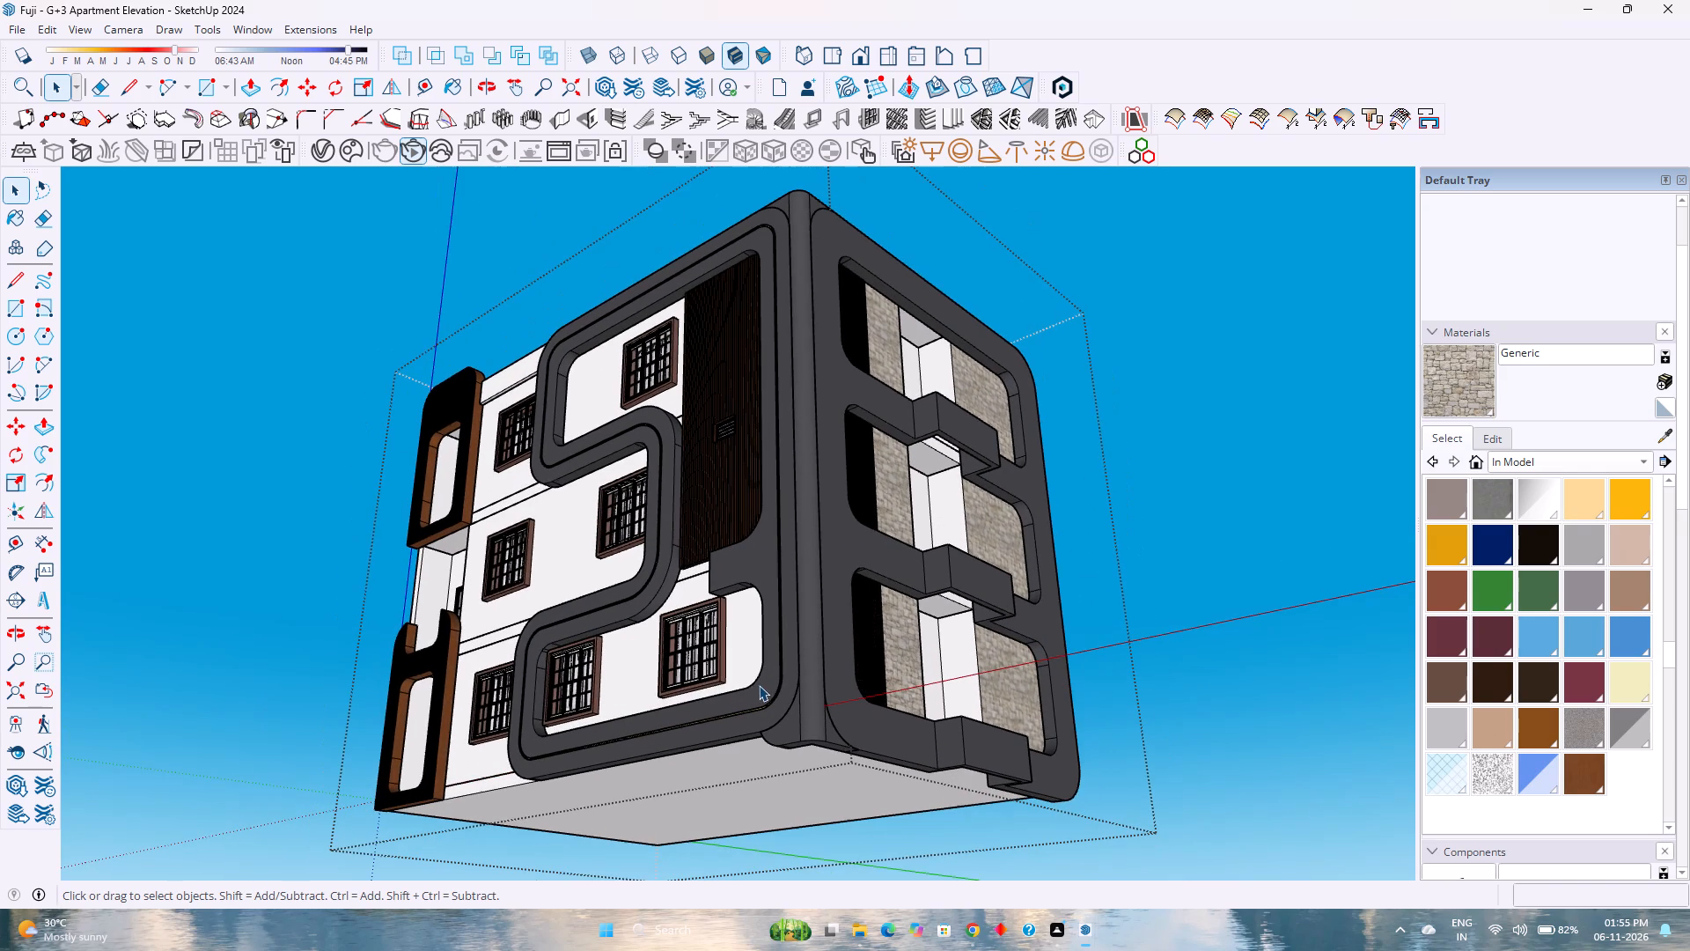
pyautogui.scroll(-1, 765, 232)
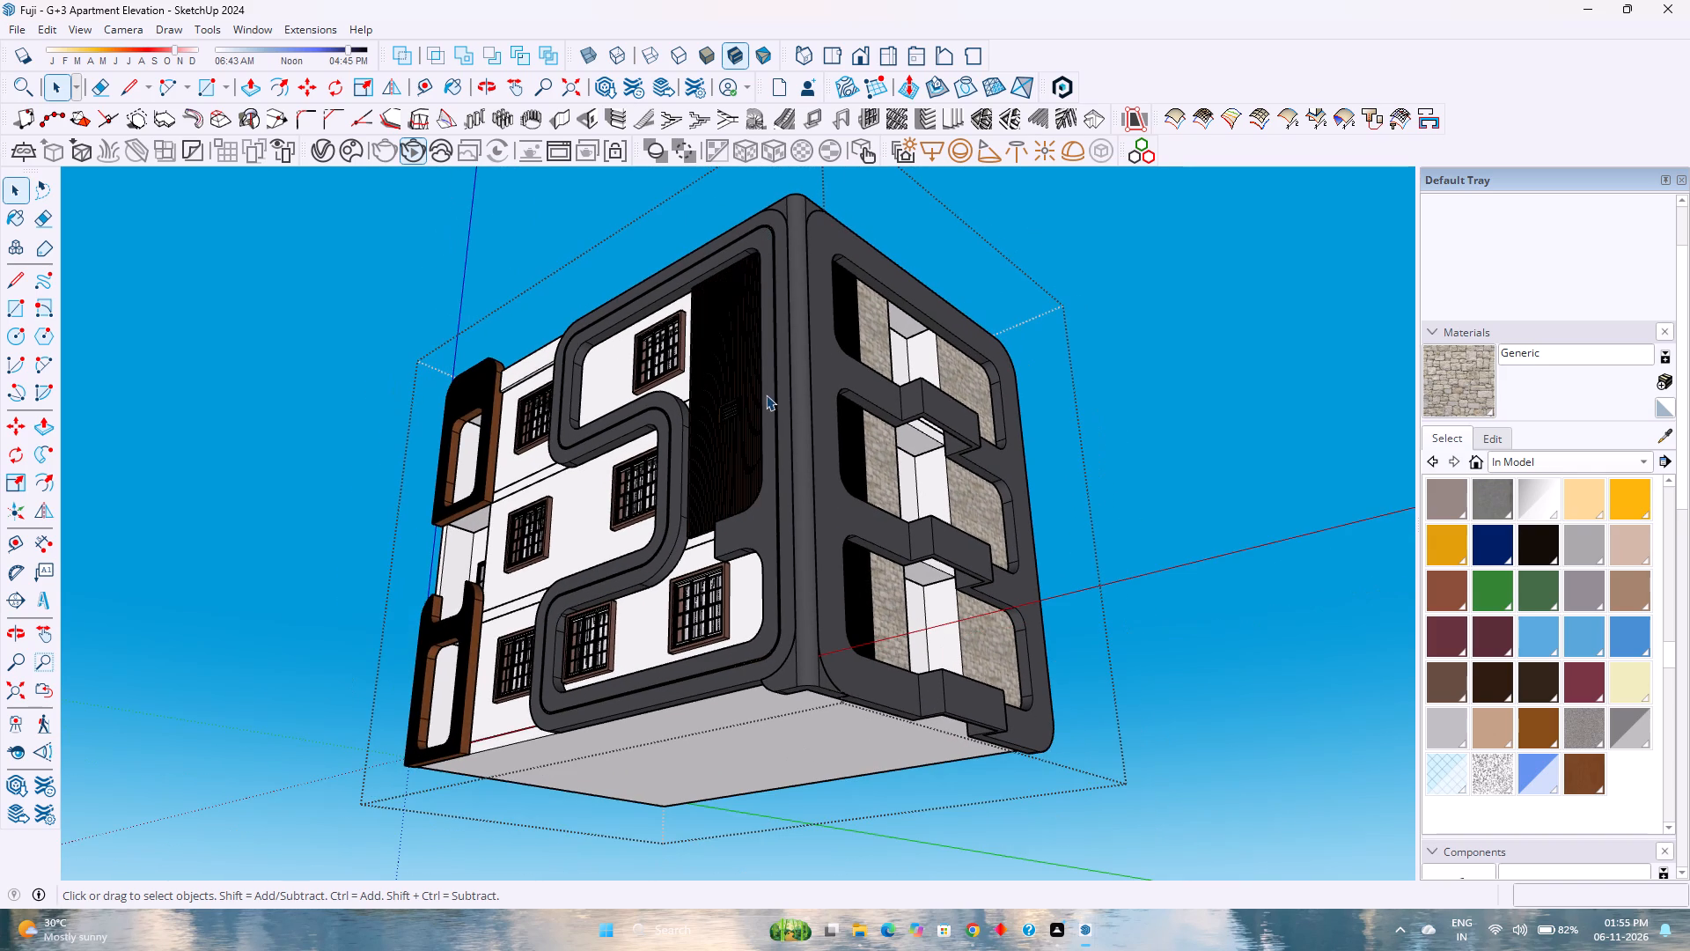
pyautogui.scroll(-1, 775, 424)
pyautogui.scroll(1, 669, 238)
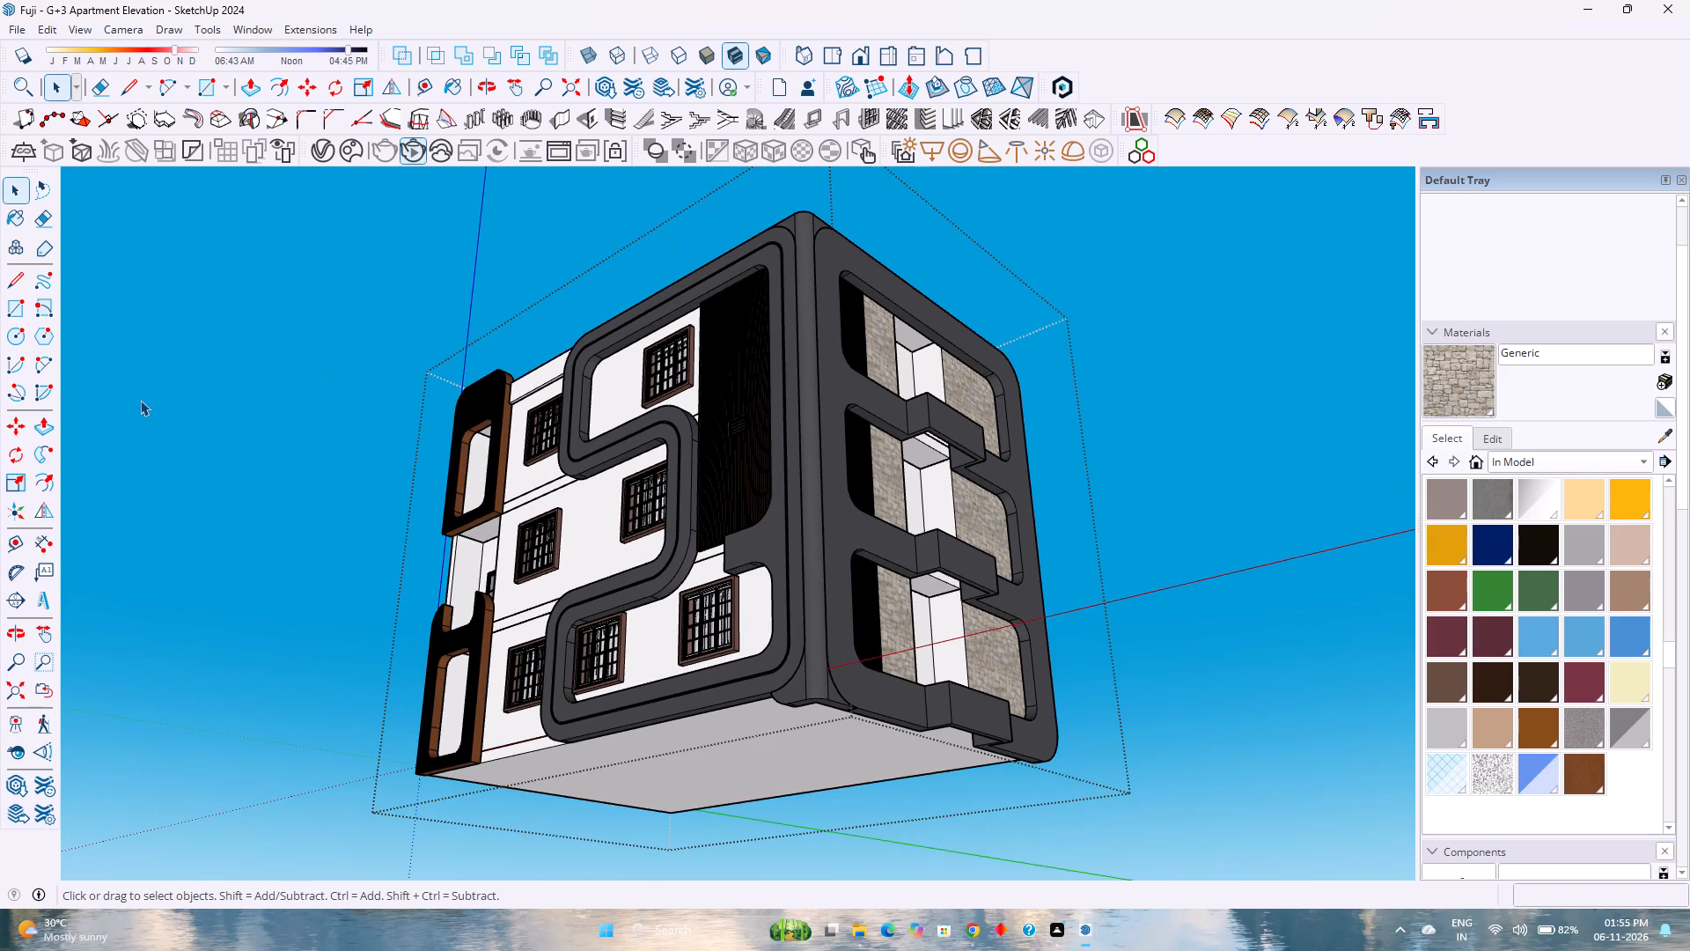
pyautogui.scroll(-2, 140, 400)
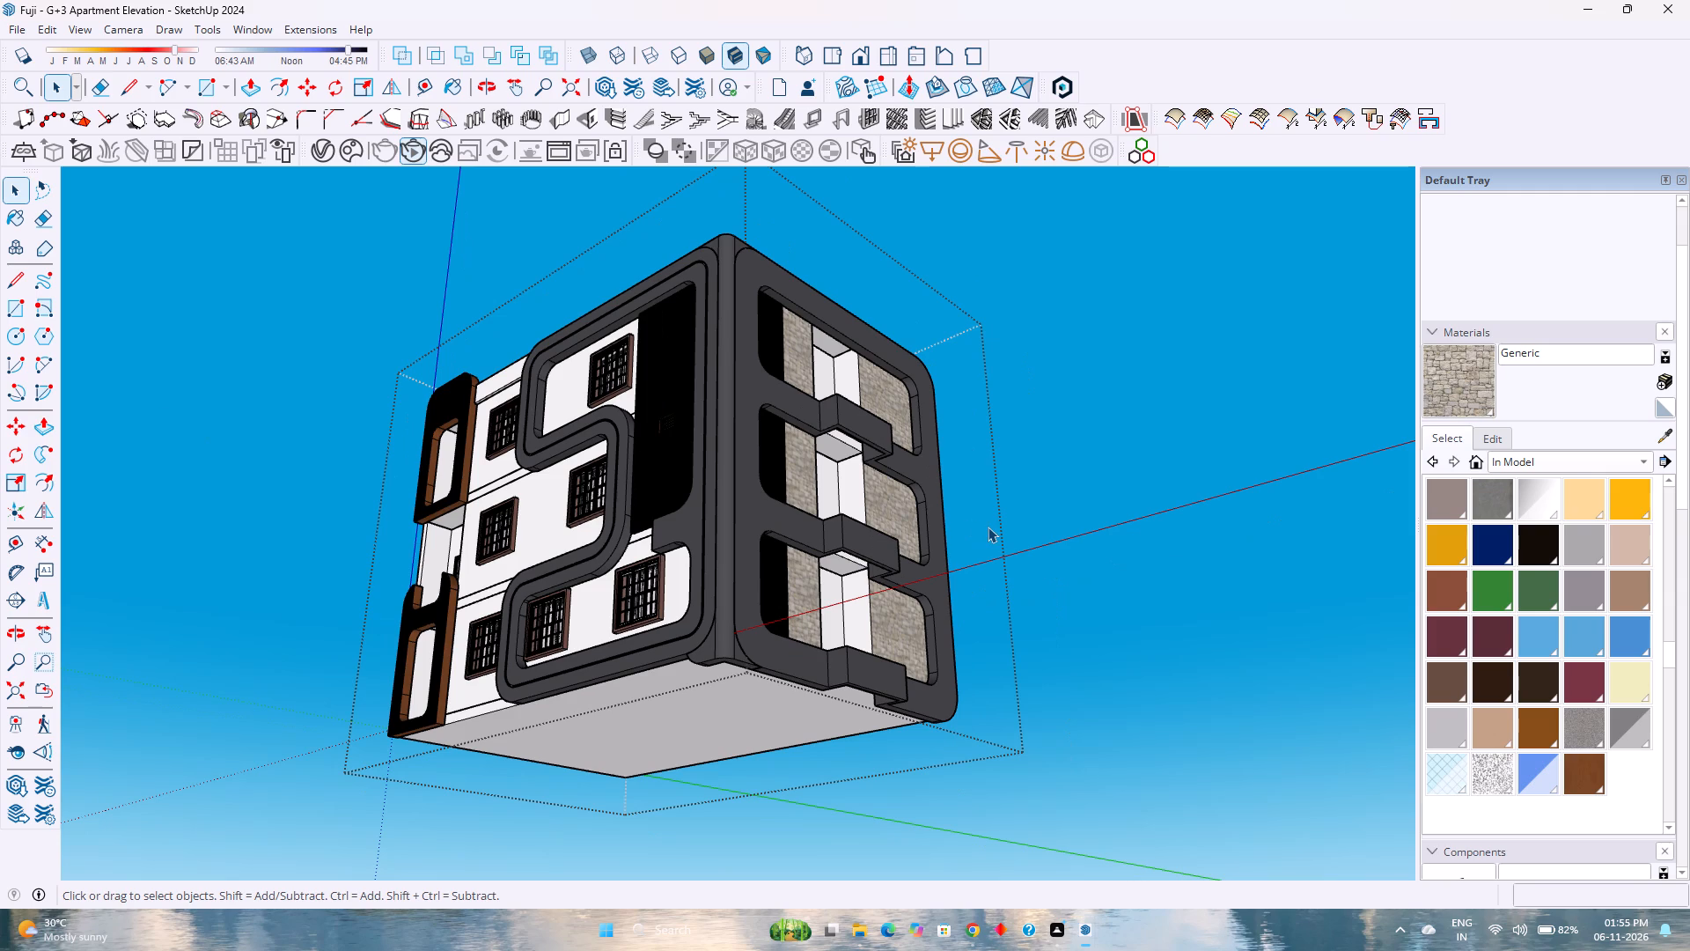
pyautogui.scroll(-1, 988, 527)
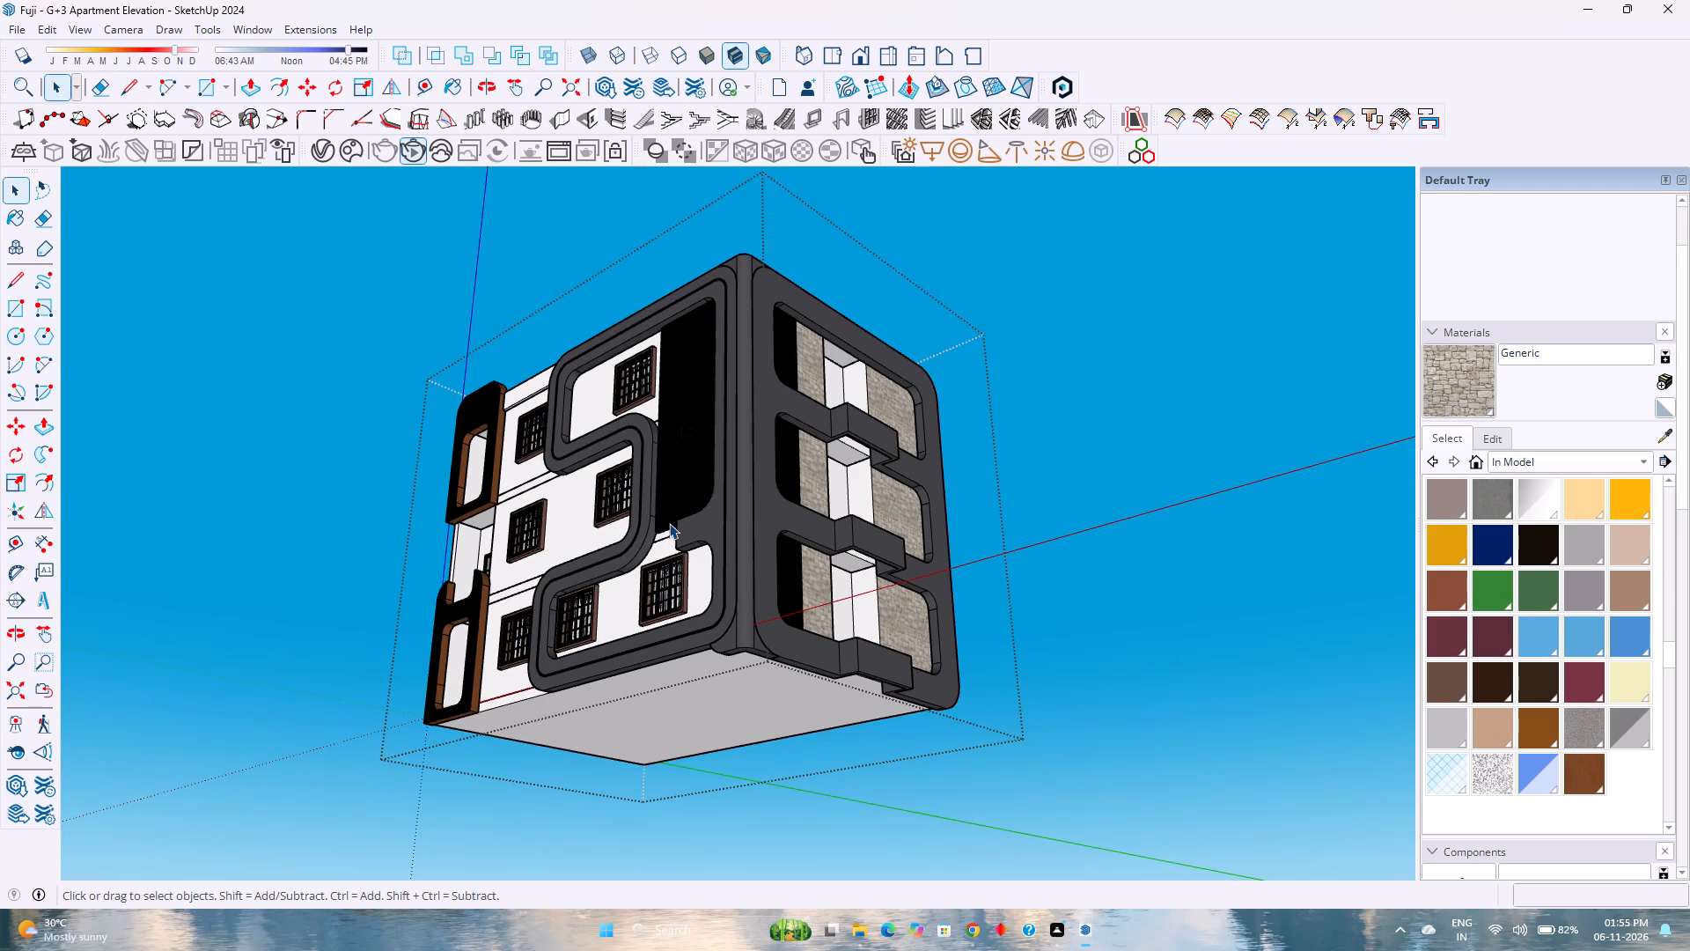
pyautogui.scroll(-2, 669, 523)
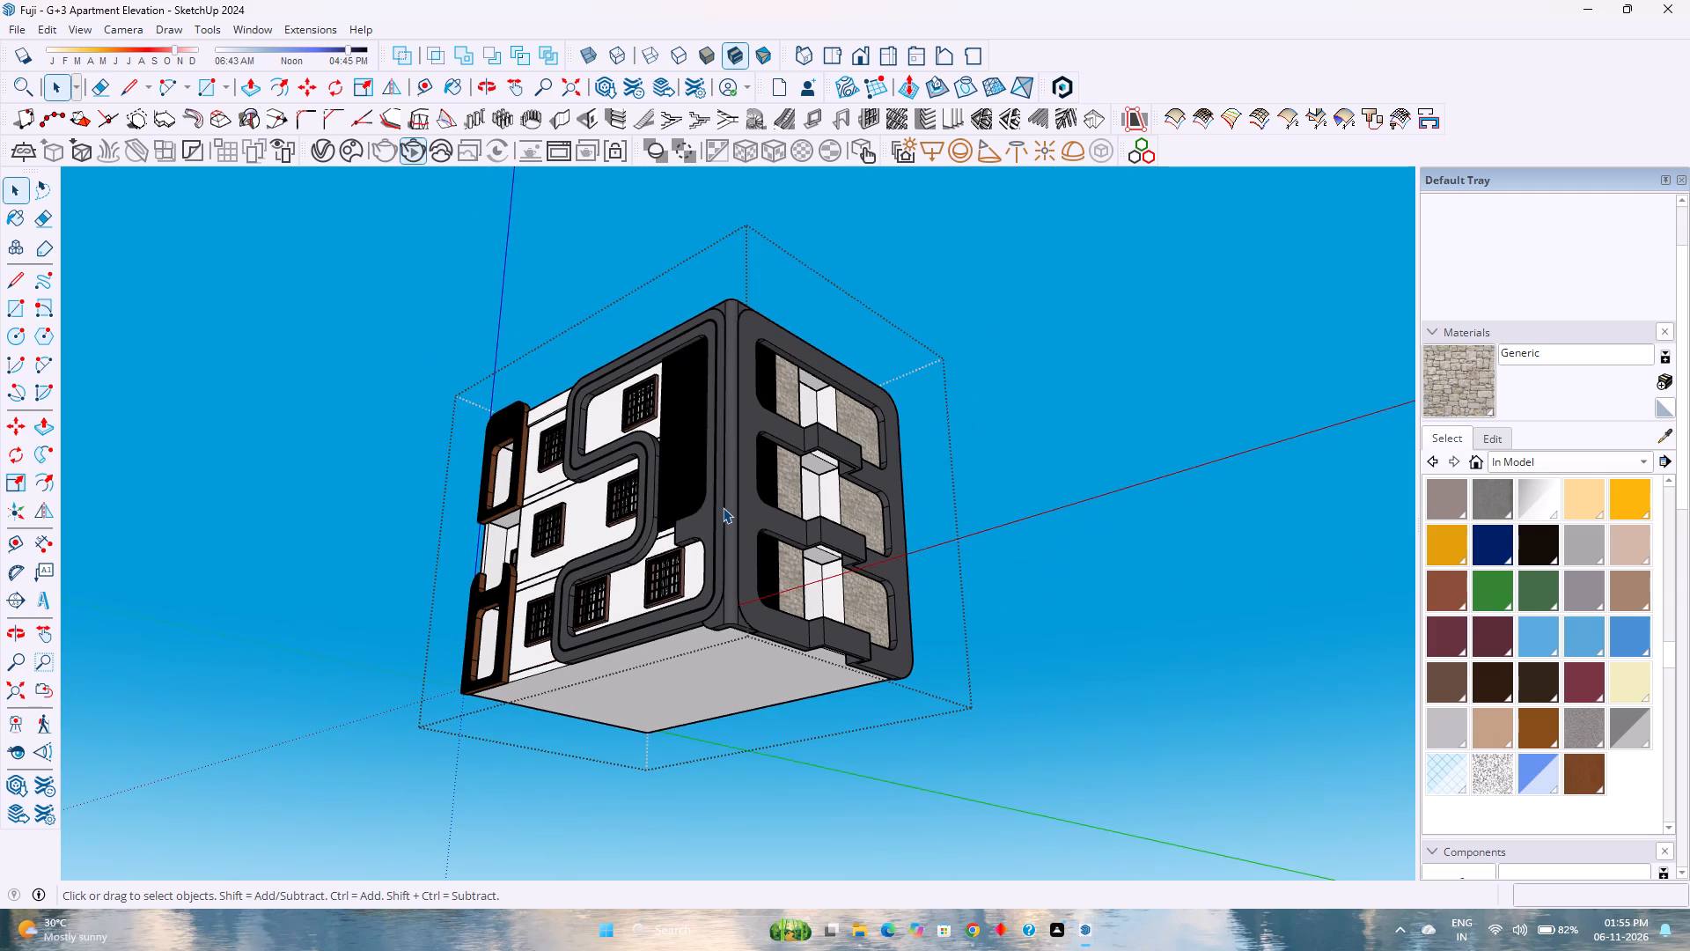
pyautogui.scroll(-7, 723, 507)
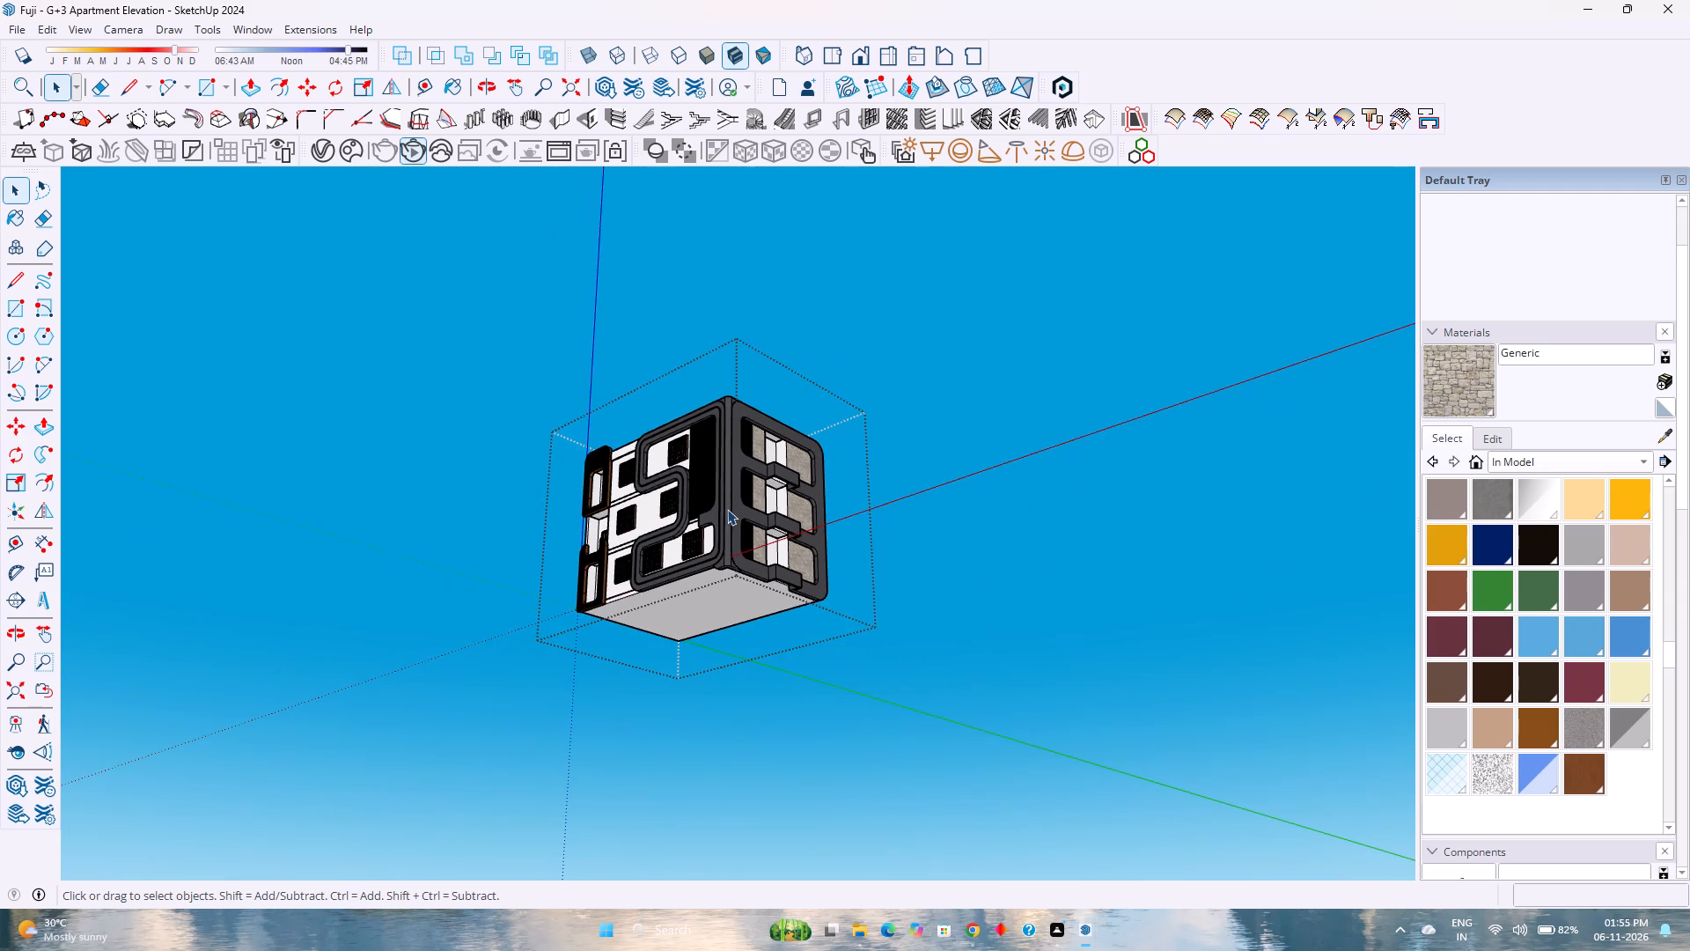
pyautogui.scroll(-3, 730, 509)
# Examine the vertical corner between the curved front frame and the balcony frame, including from farther below the building.
pyautogui.scroll(7, 730, 509)
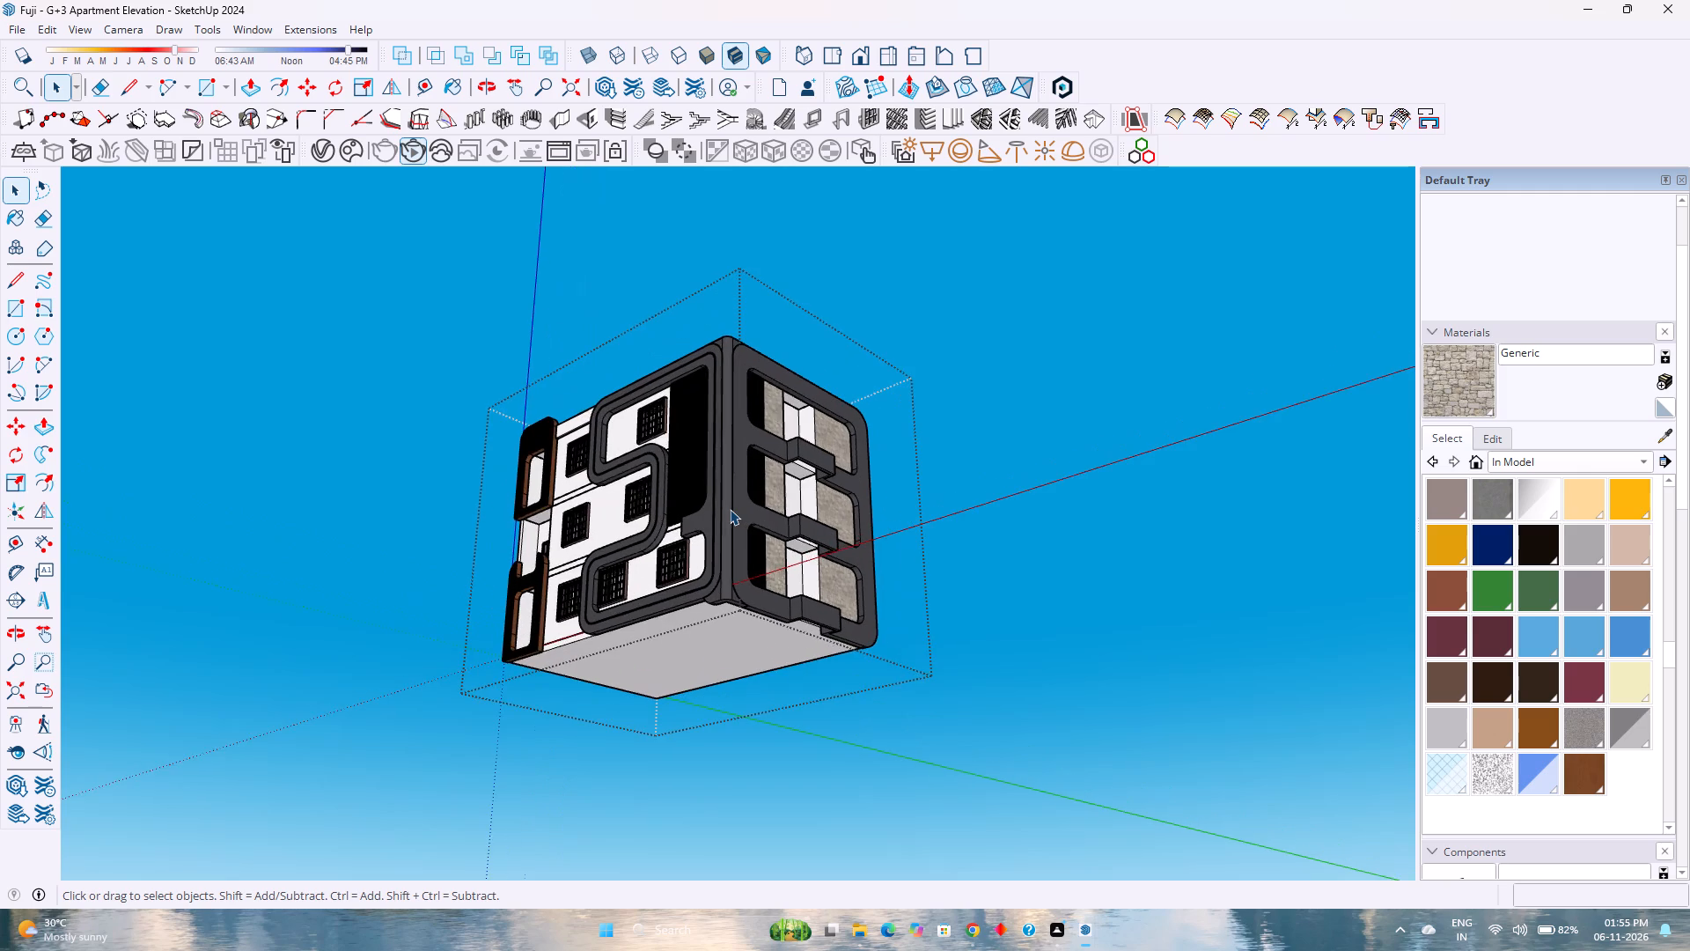
pyautogui.scroll(11, 730, 509)
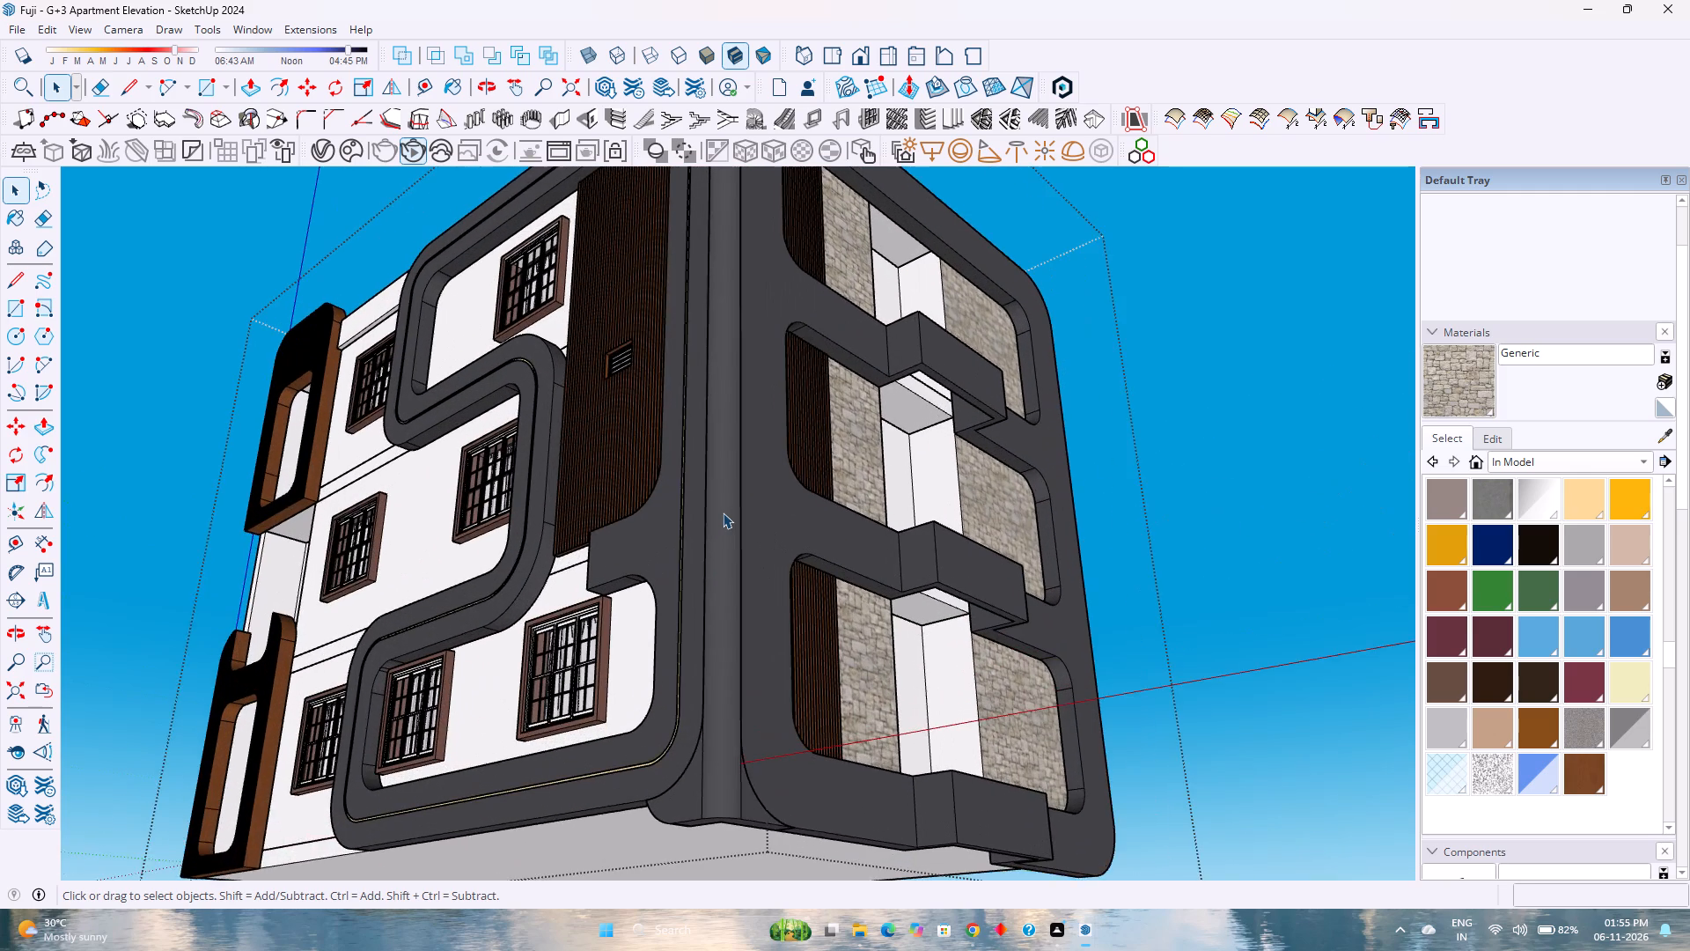
pyautogui.scroll(4, 723, 512)
pyautogui.moveTo(724, 519); pyautogui.dragTo(708, 439, button='middle')
pyautogui.middleClick(708, 439)
pyautogui.scroll(-2, 715, 442)
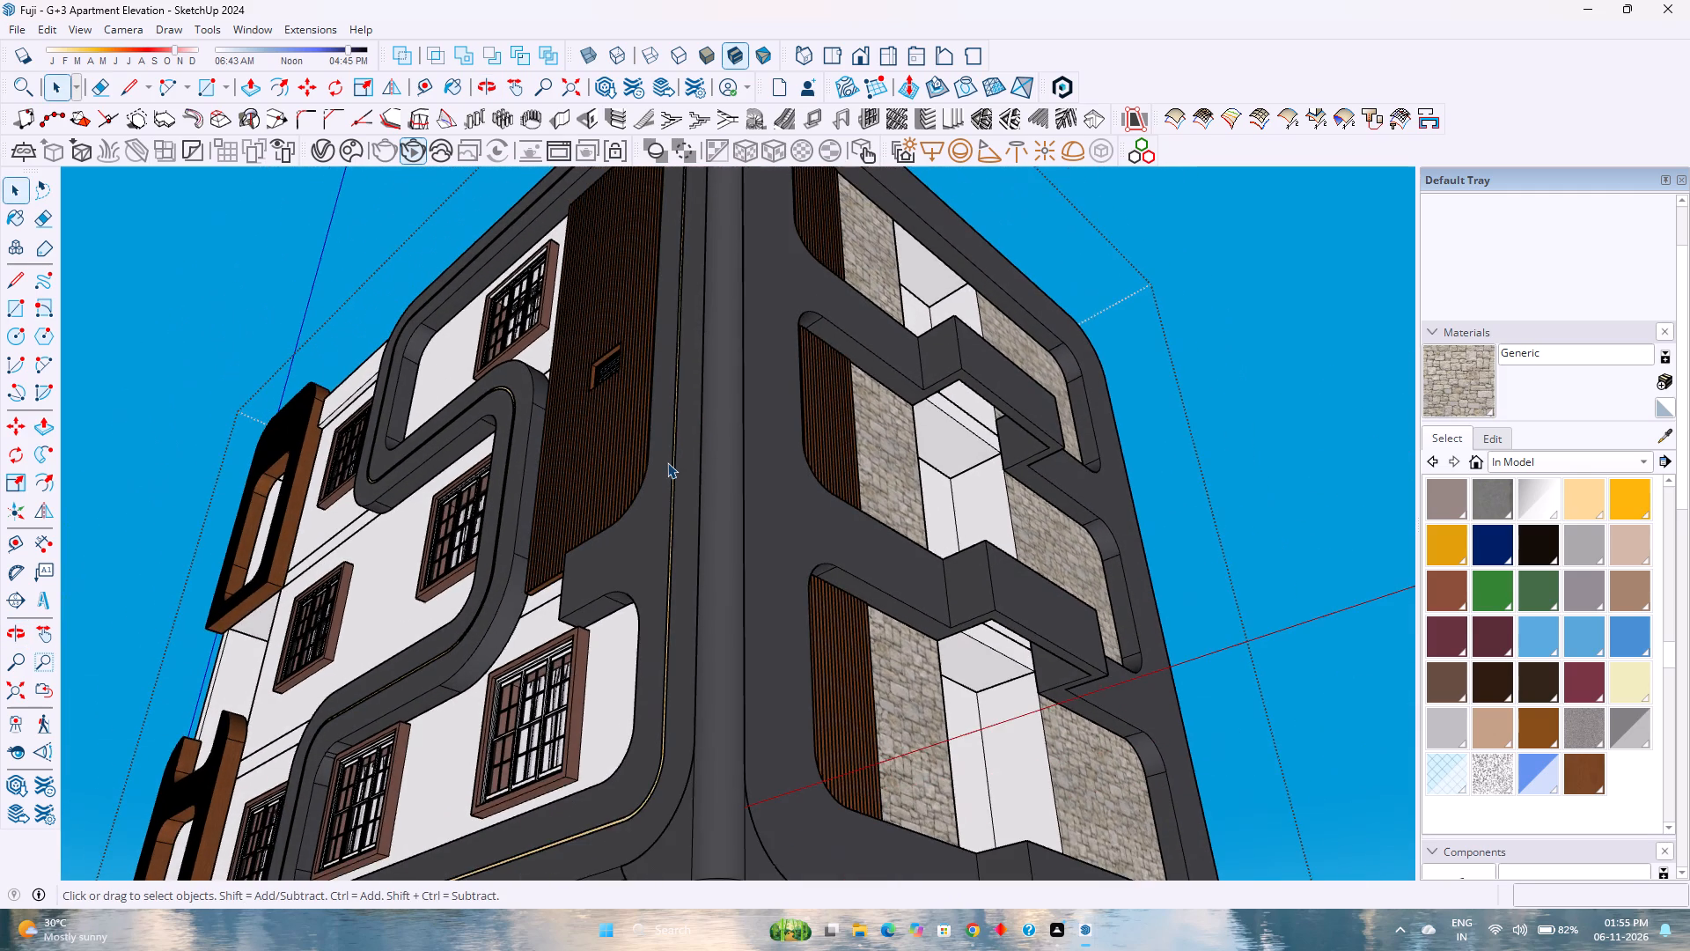
pyautogui.scroll(-3, 667, 462)
pyautogui.scroll(-6, 700, 530)
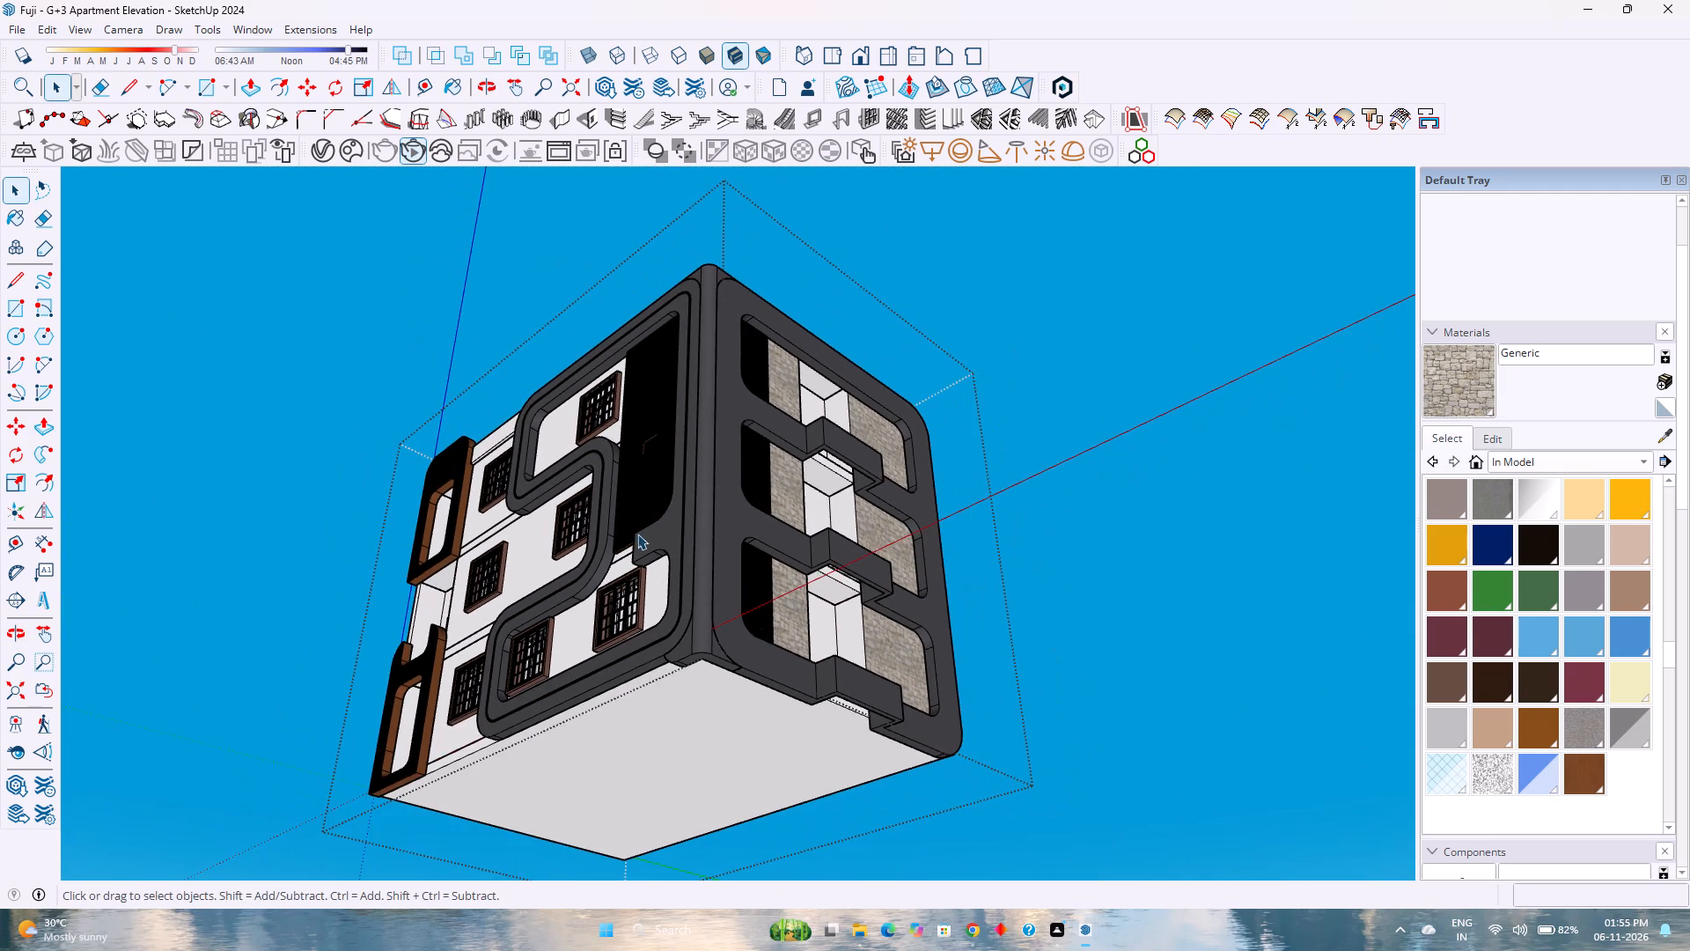
pyautogui.moveTo(647, 658); pyautogui.dragTo(643, 648, button='middle')
pyautogui.moveTo(643, 648); pyautogui.dragTo(638, 630, button='middle')
pyautogui.moveTo(627, 548); pyautogui.dragTo(627, 526, button='middle')
pyautogui.middleClick(627, 526)
pyautogui.middleClick(628, 517)
pyautogui.moveTo(629, 512); pyautogui.dragTo(674, 455, button='middle')
pyautogui.middleClick(674, 455)
pyautogui.scroll(-4, 733, 601)
# Examine the underside of the lower corner up close, where the dark corner piece meets the front and balcony frames.
pyautogui.scroll(4, 731, 611)
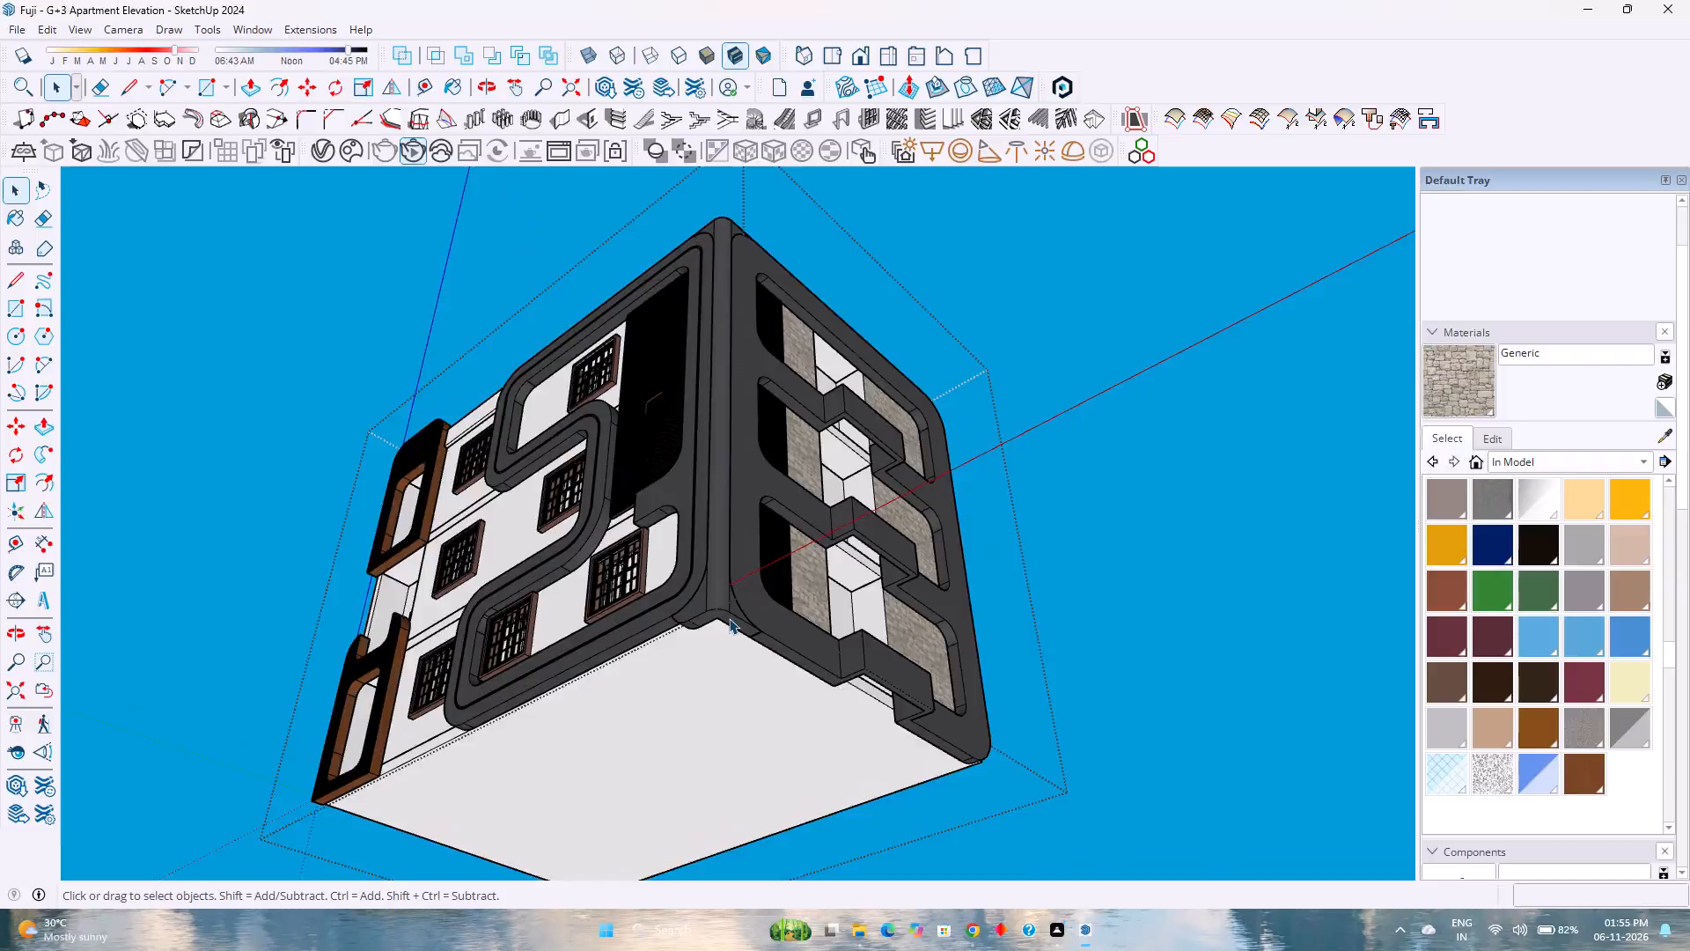
pyautogui.scroll(8, 726, 623)
pyautogui.moveTo(714, 636); pyautogui.dragTo(657, 468, button='middle')
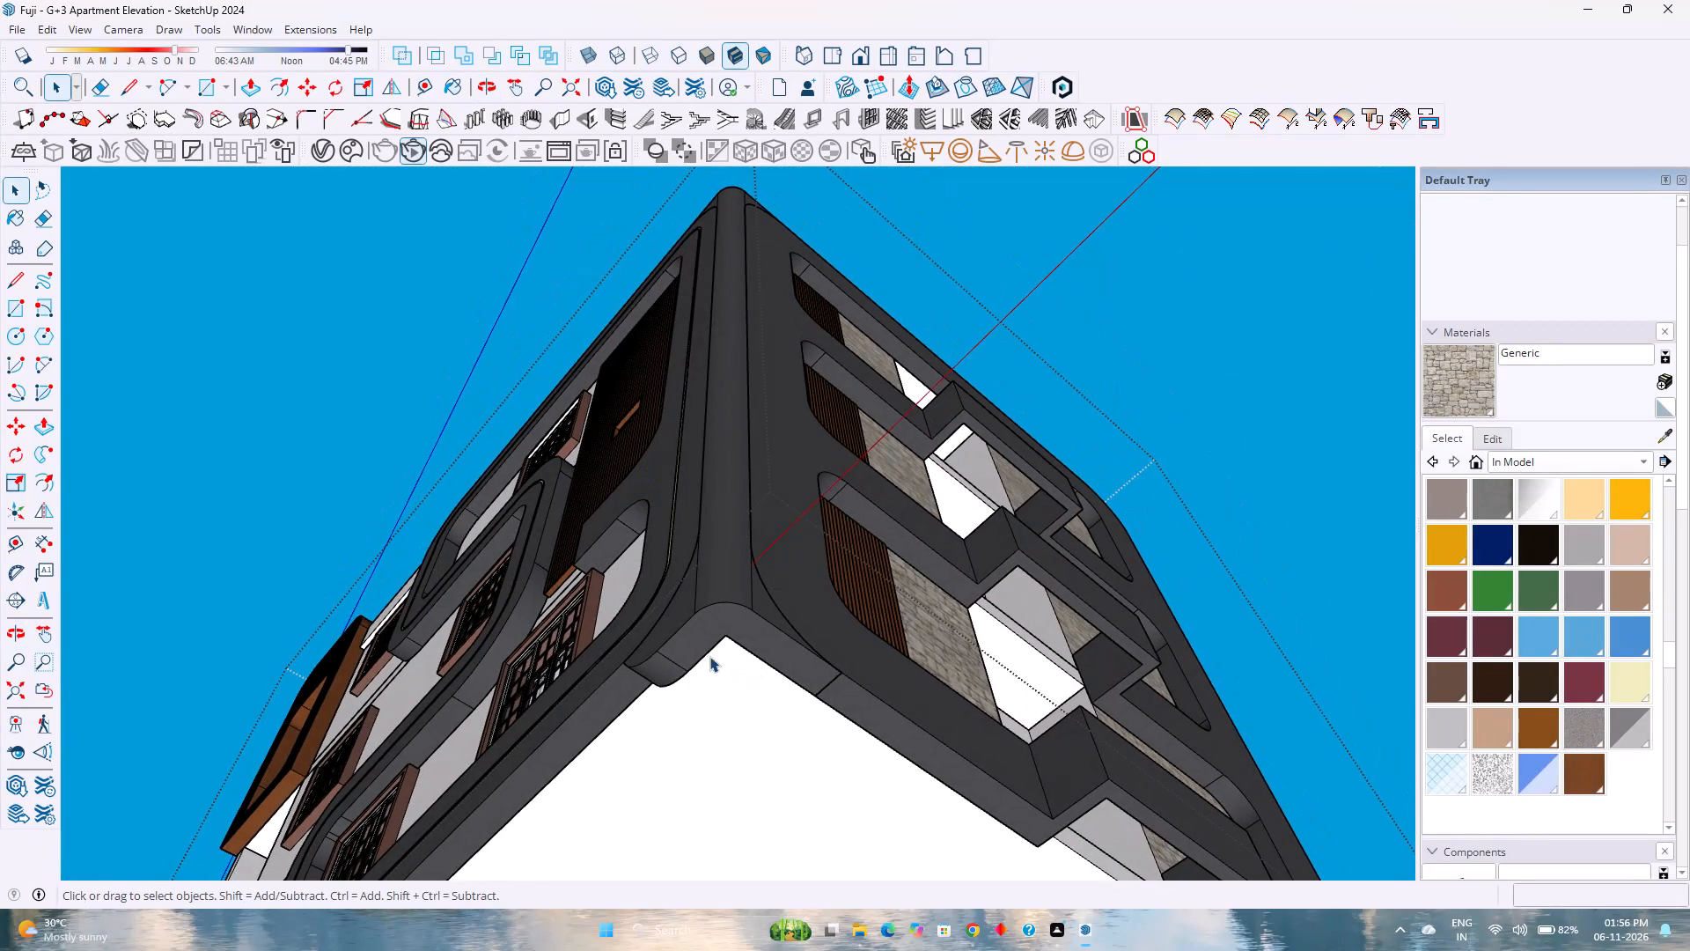
pyautogui.scroll(16, 702, 653)
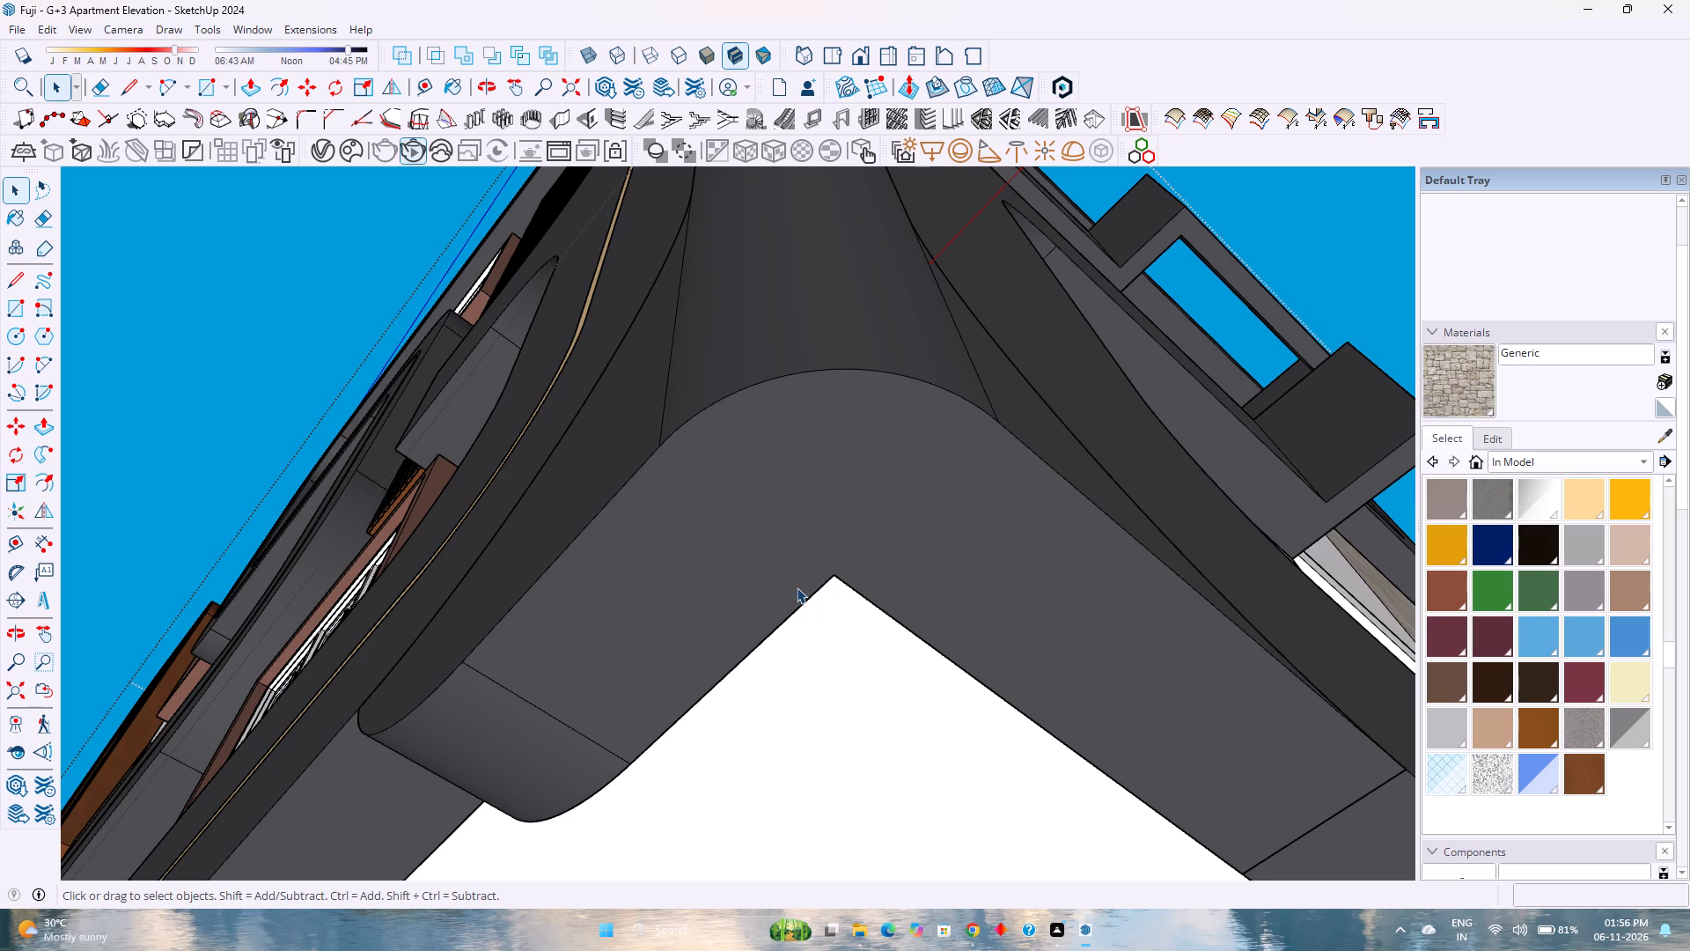
pyautogui.scroll(-2, 771, 597)
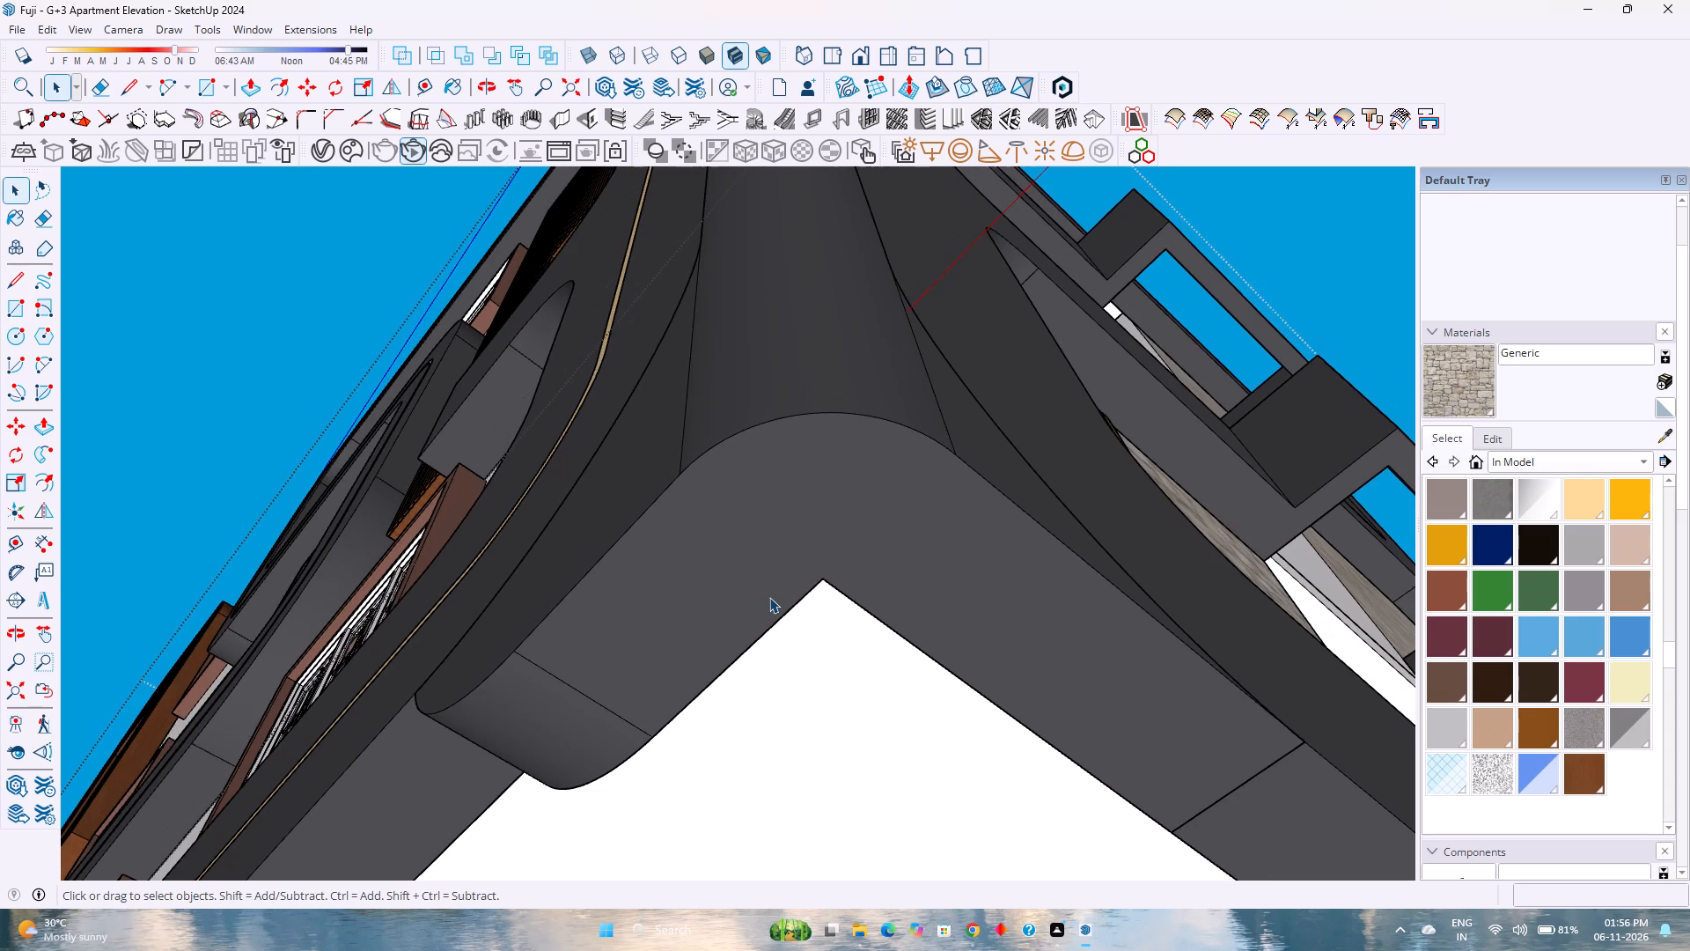
pyautogui.scroll(-10, 768, 597)
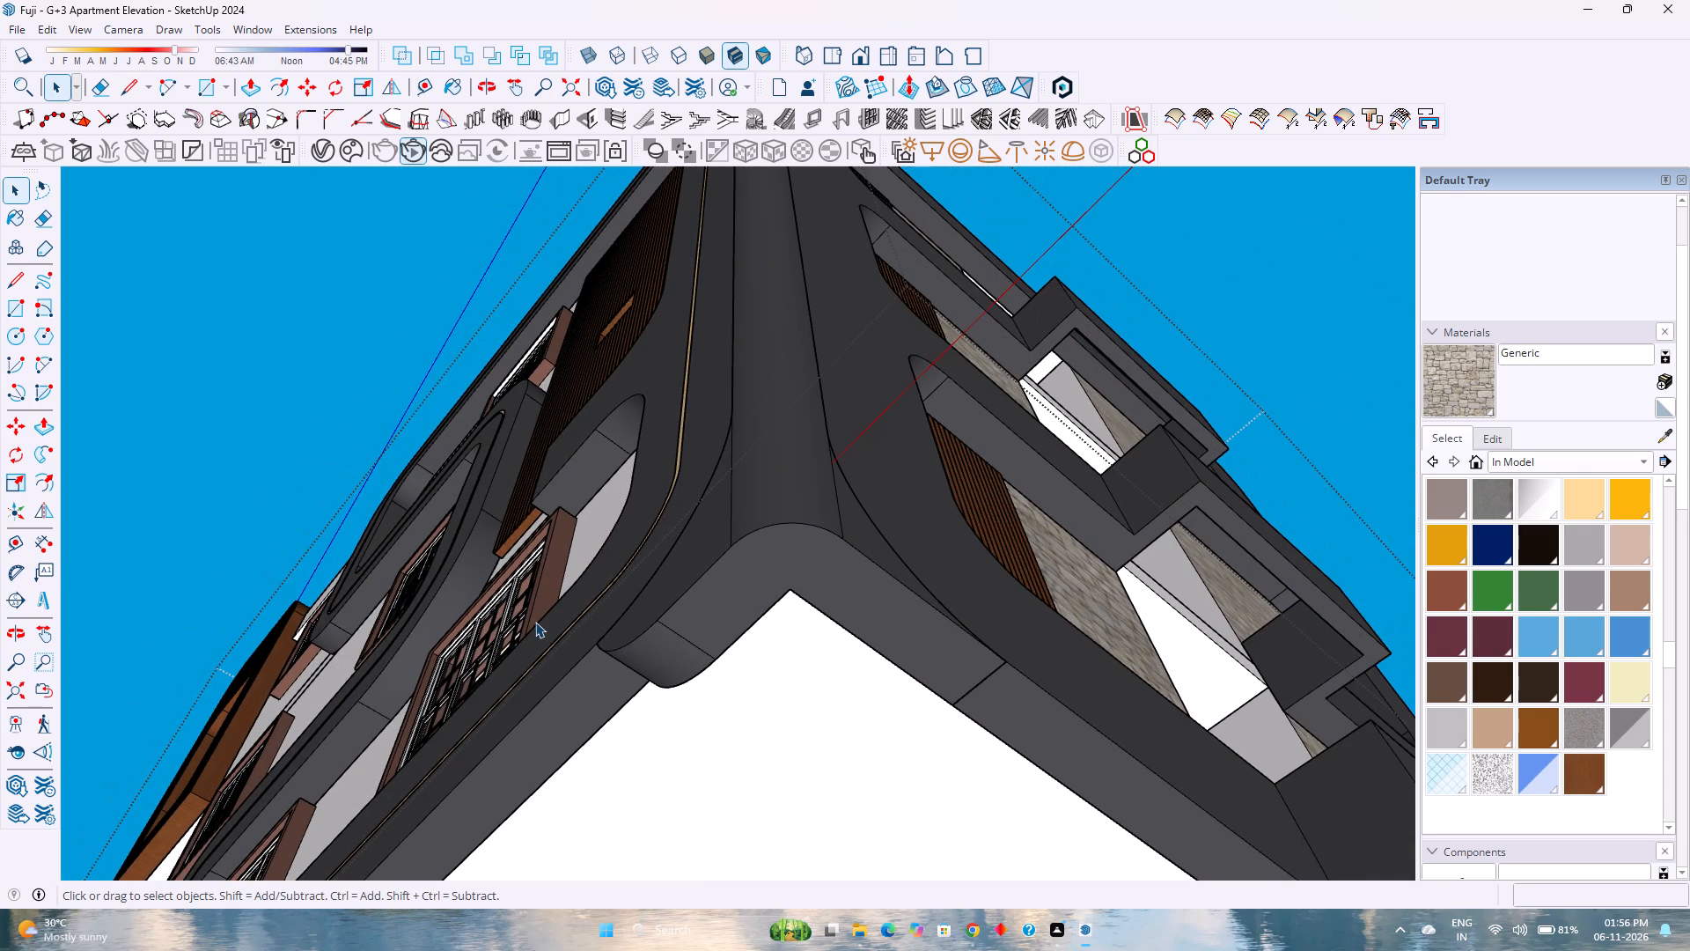
pyautogui.scroll(-7, 535, 622)
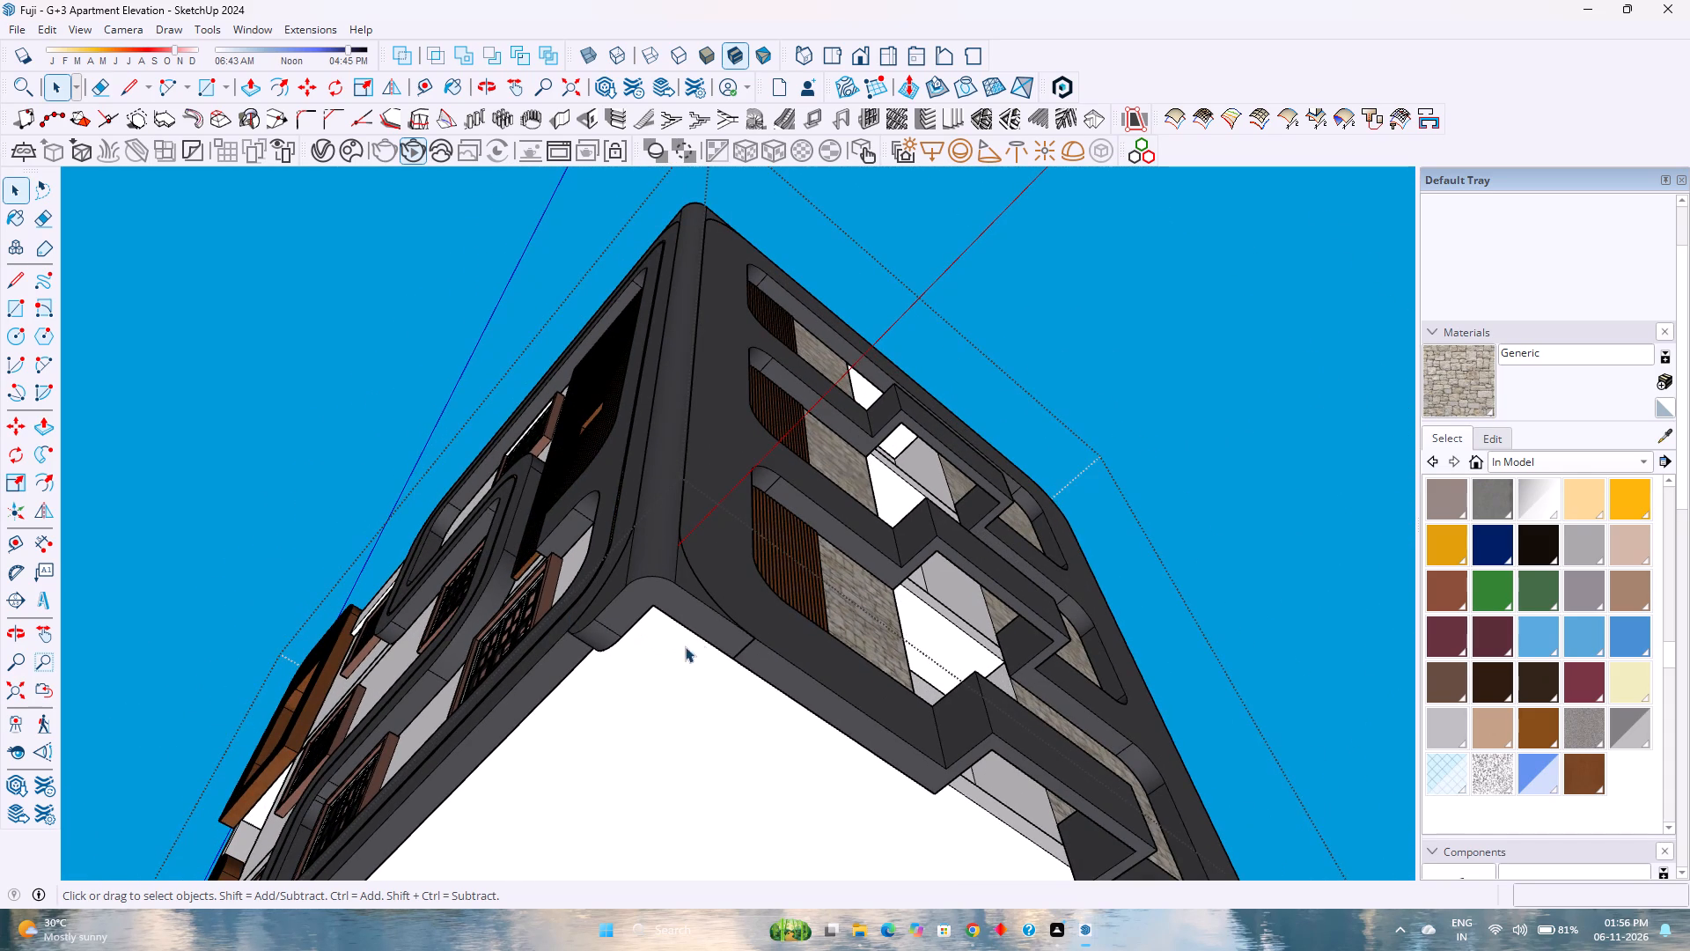
# Select the dark balcony-side frame beside the building's corner piece.
pyautogui.click(709, 623)
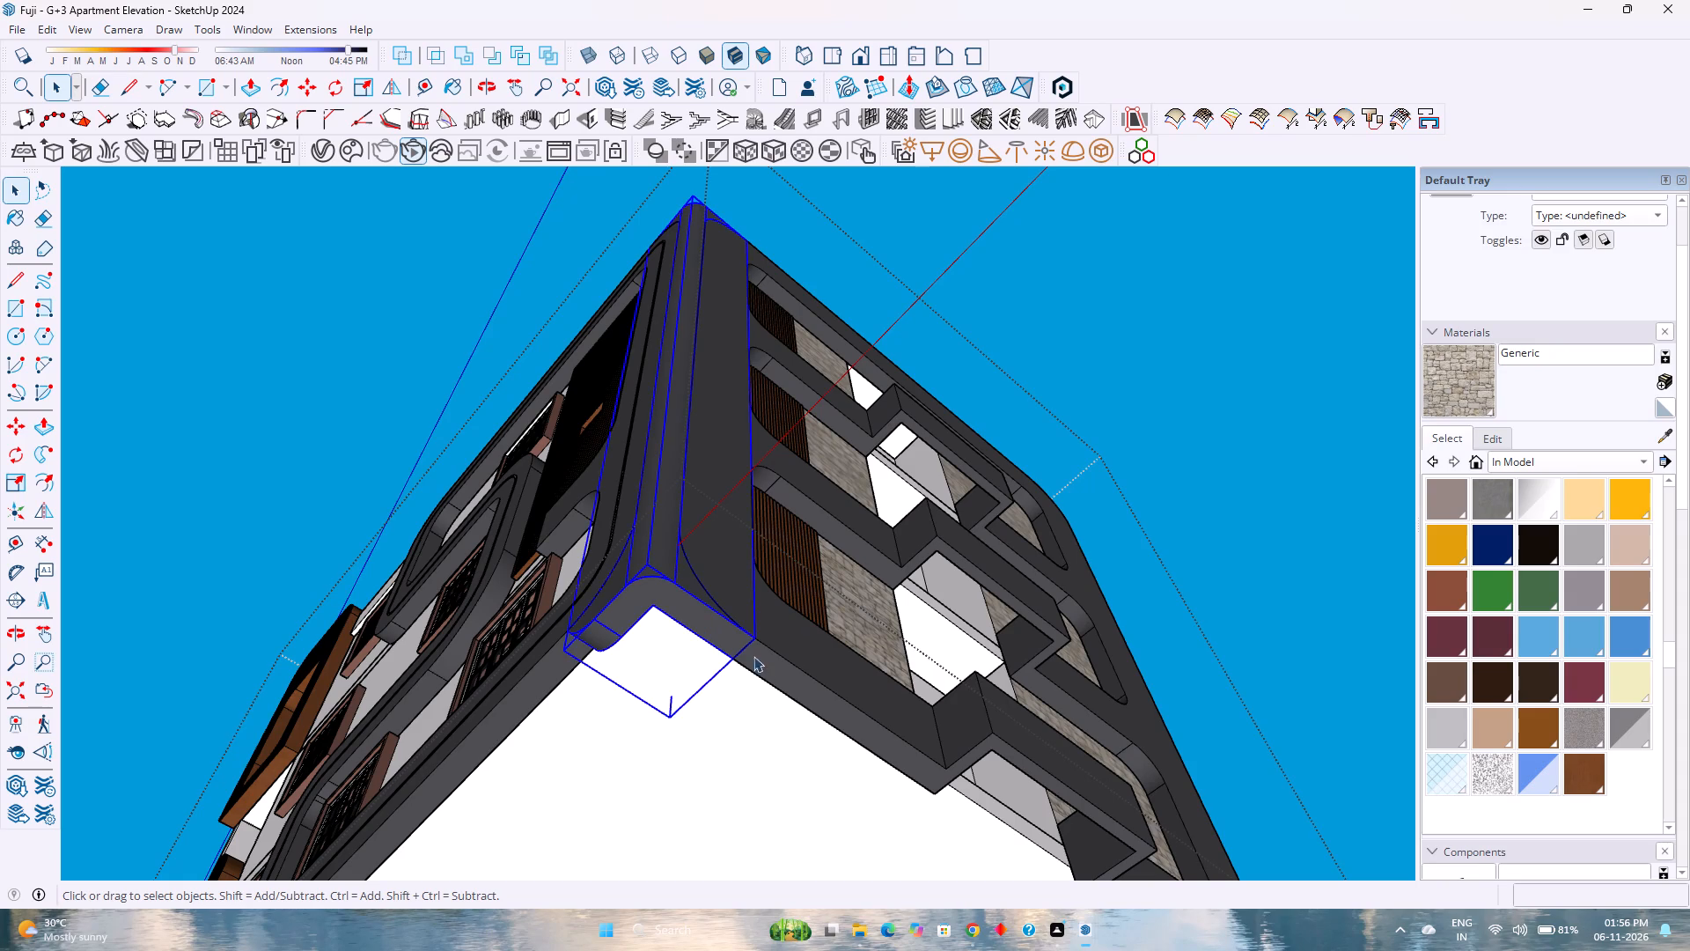
pyautogui.click(767, 664)
# Examine the balcony side with its selected dark frame from beneath the building and from a low side angle.
pyautogui.scroll(-2, 709, 624)
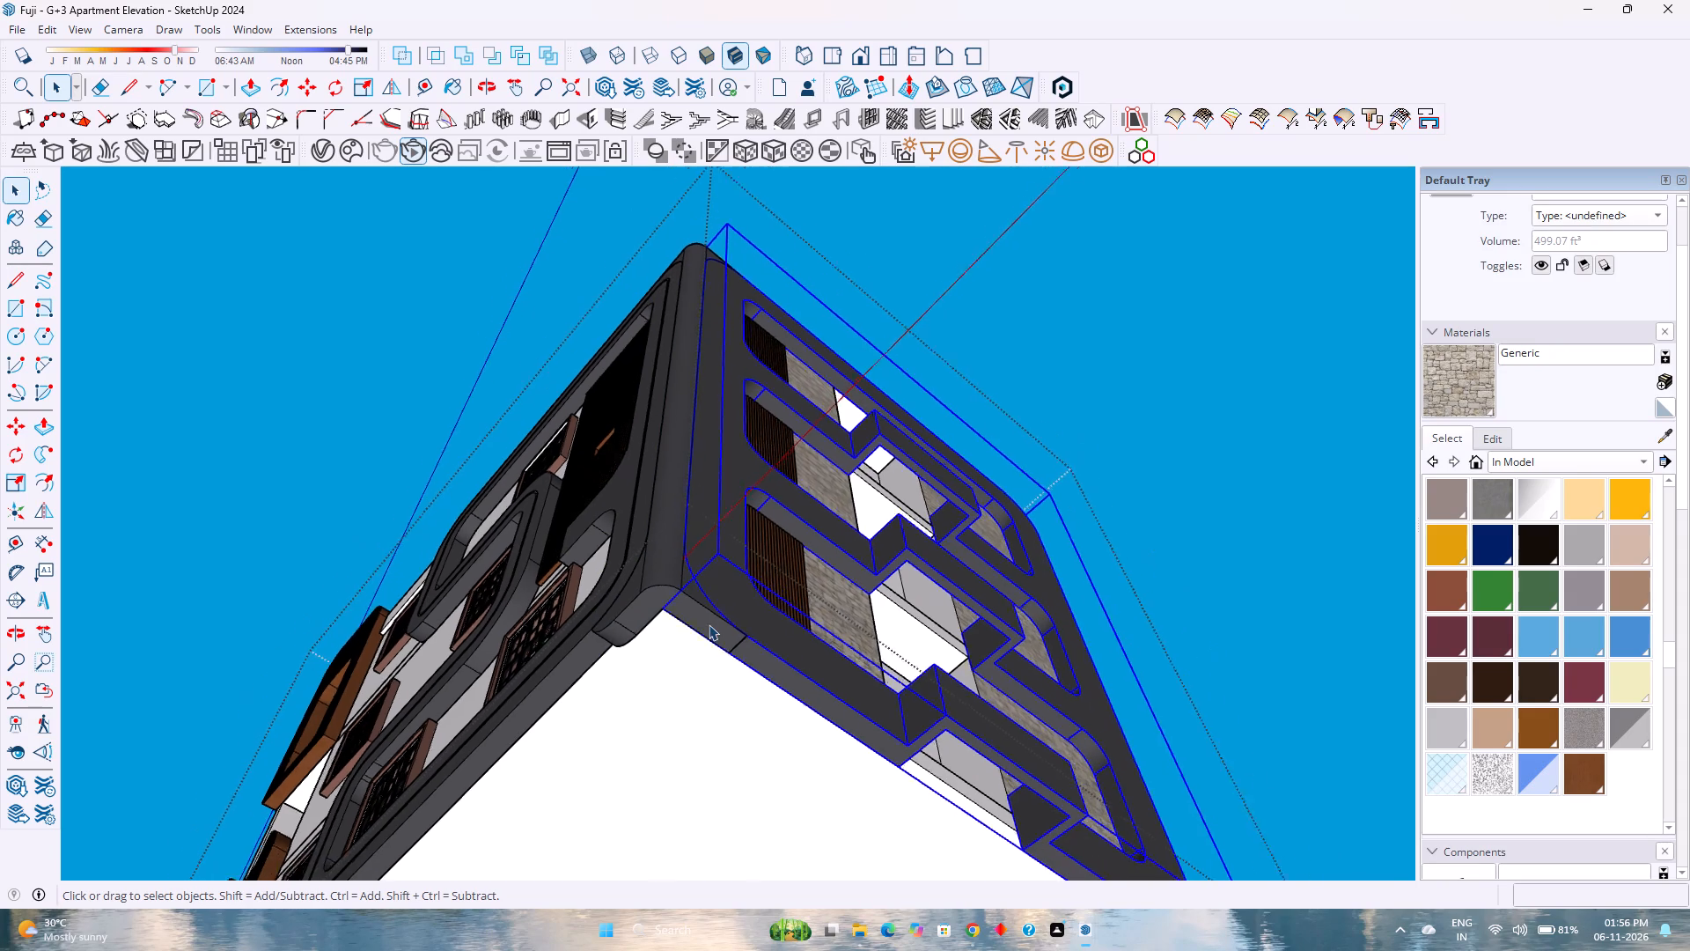
pyautogui.scroll(-5, 709, 624)
pyautogui.middleClick(743, 601)
pyautogui.moveTo(743, 601); pyautogui.dragTo(646, 715, button='middle')
pyautogui.middleClick(645, 719)
pyautogui.middleClick(645, 721)
pyautogui.middleClick(645, 723)
pyautogui.middleClick(645, 726)
pyautogui.scroll(1, 649, 710)
pyautogui.scroll(-4, 673, 675)
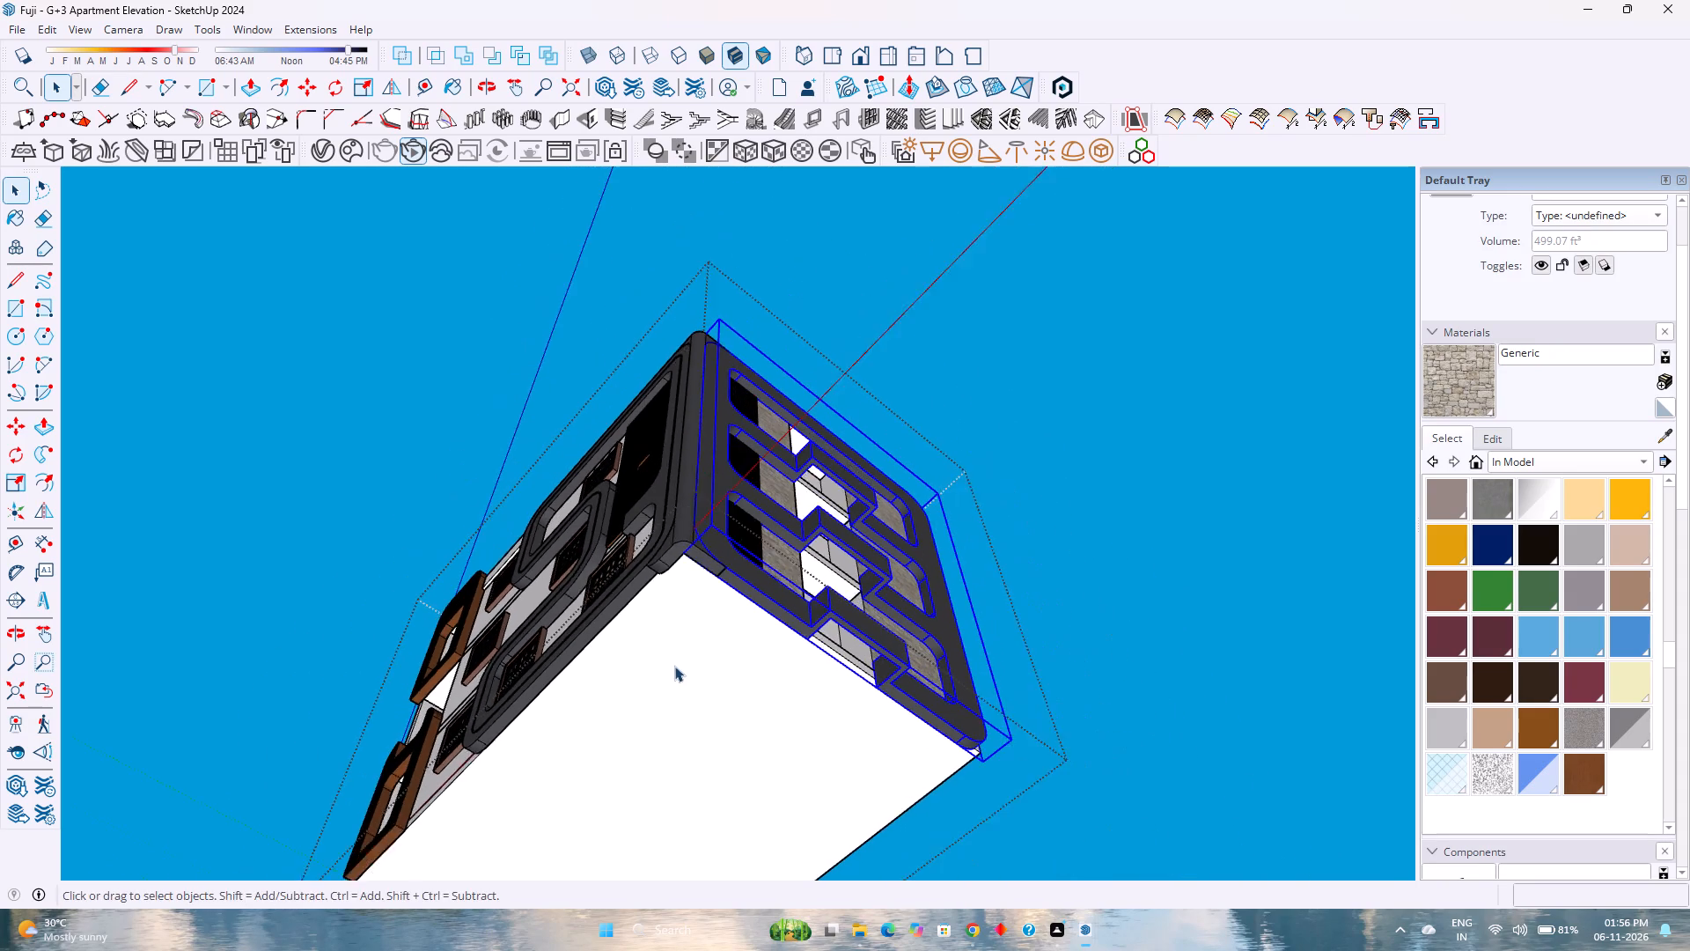
pyautogui.moveTo(714, 625); pyautogui.dragTo(584, 811, button='middle')
pyautogui.middleClick(584, 811)
pyautogui.scroll(-1, 583, 811)
pyautogui.scroll(-4, 656, 668)
pyautogui.moveTo(649, 692); pyautogui.dragTo(613, 804, button='middle')
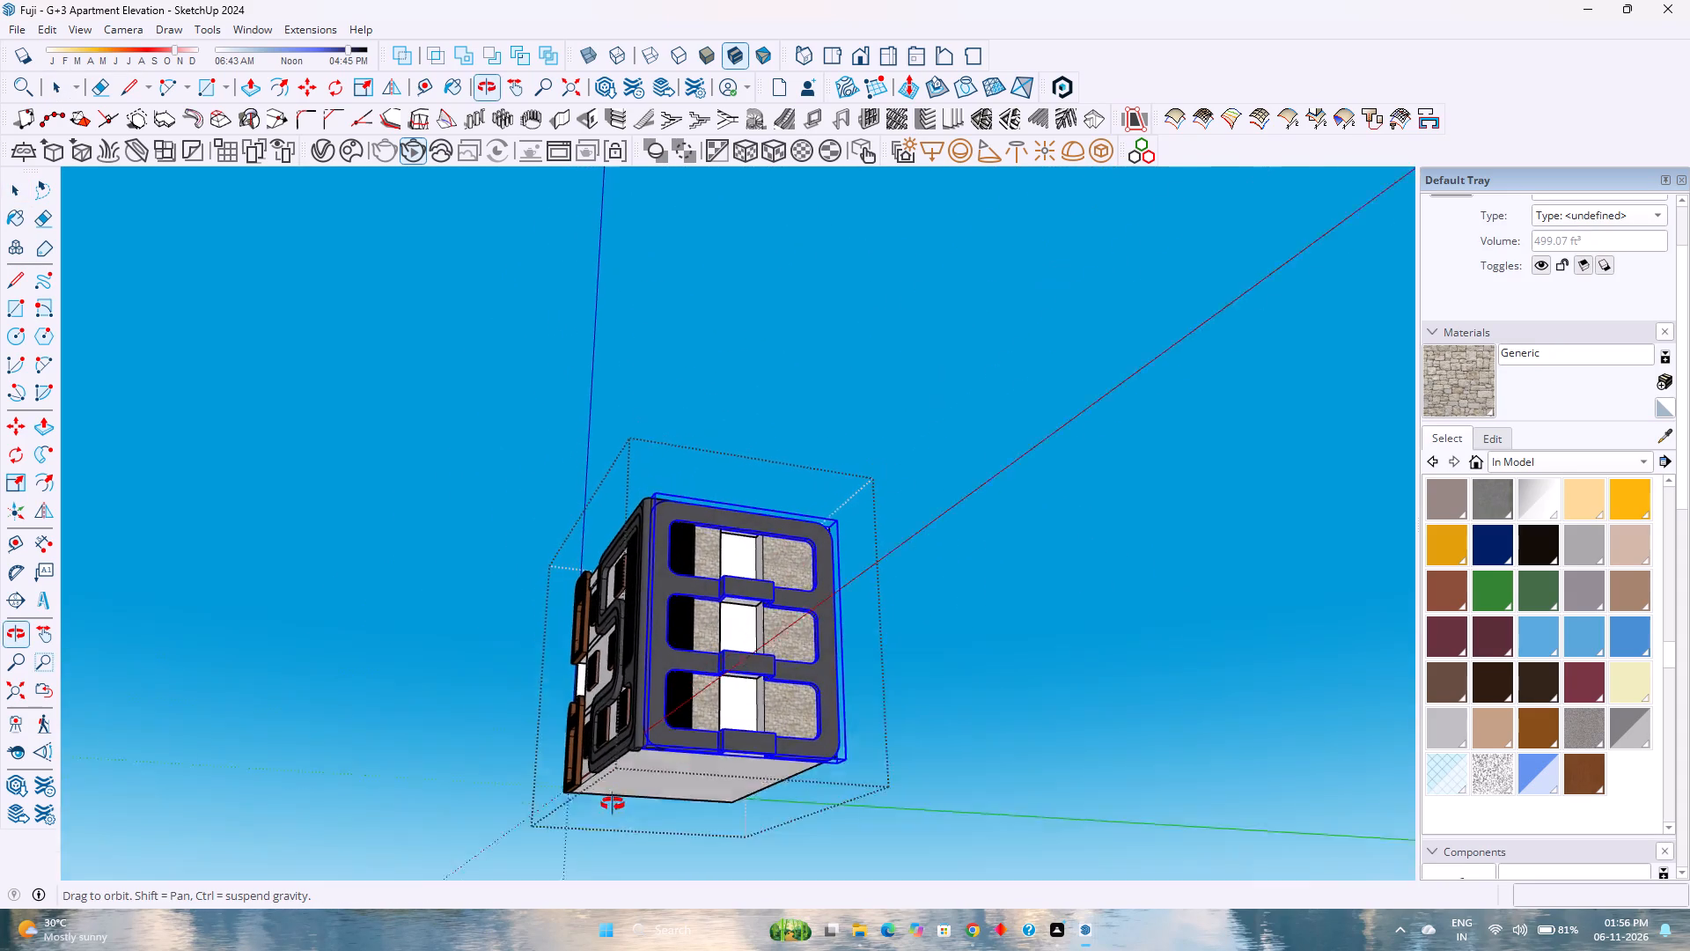
pyautogui.moveTo(613, 804); pyautogui.dragTo(613, 807, button='middle')
pyautogui.middleClick(613, 807)
pyautogui.scroll(3, 656, 768)
pyautogui.scroll(4, 804, 682)
pyautogui.moveTo(720, 707); pyautogui.dragTo(727, 671, button='middle')
pyautogui.middleClick(727, 671)
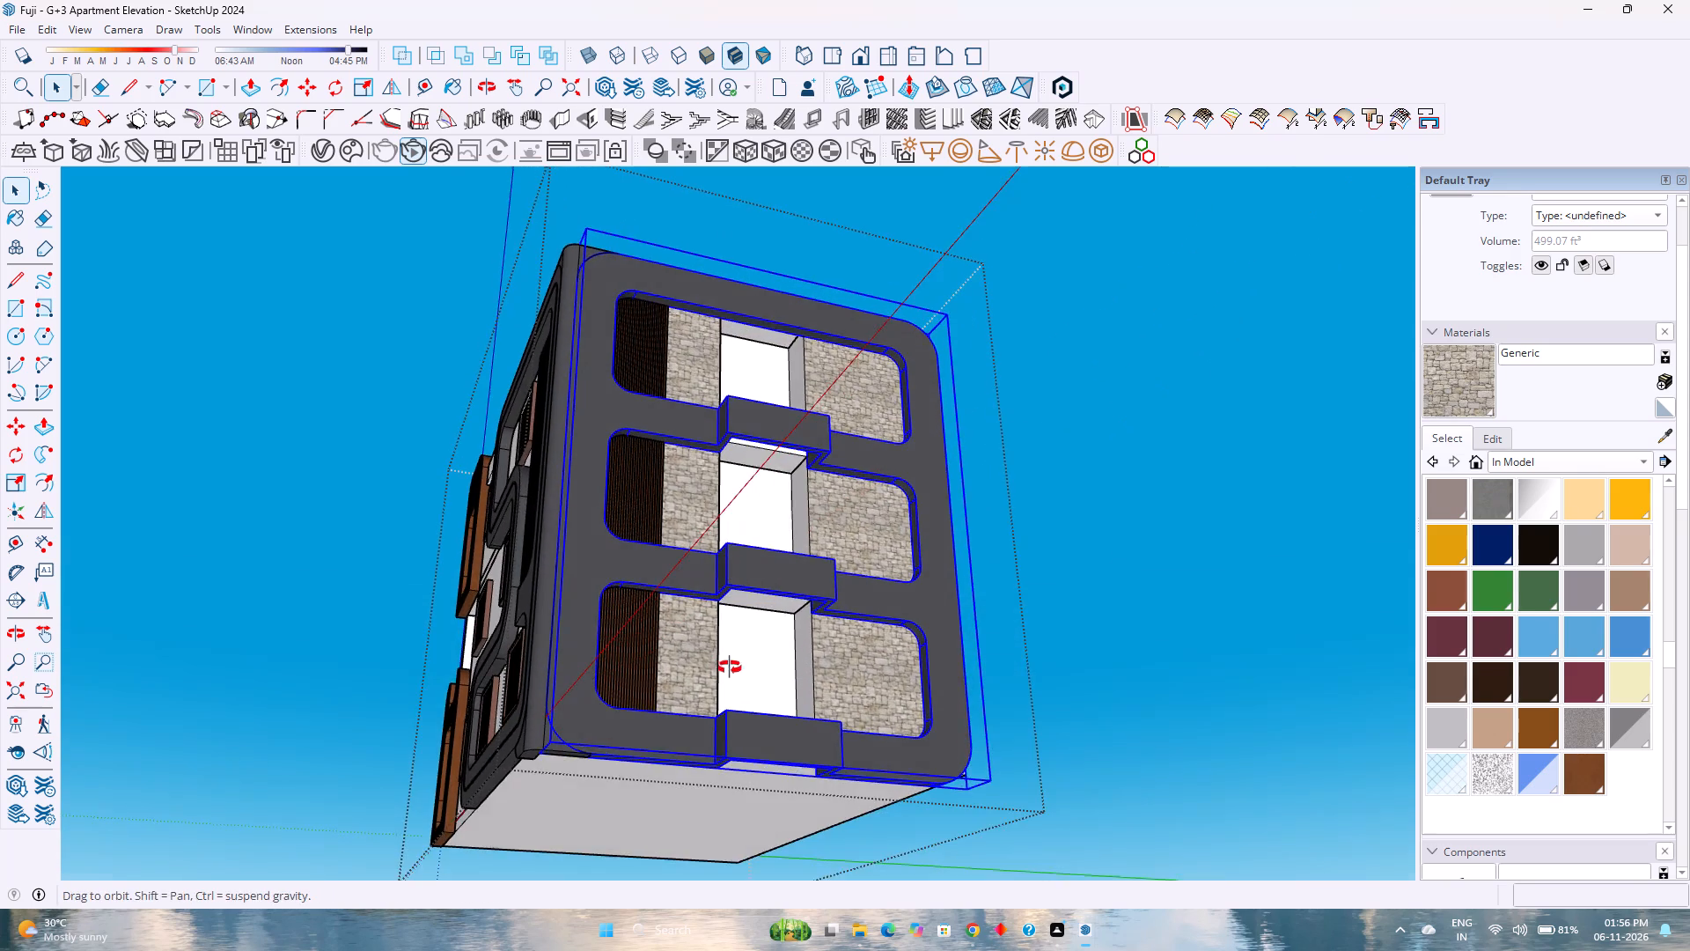
pyautogui.scroll(-8, 732, 662)
pyautogui.scroll(6, 728, 740)
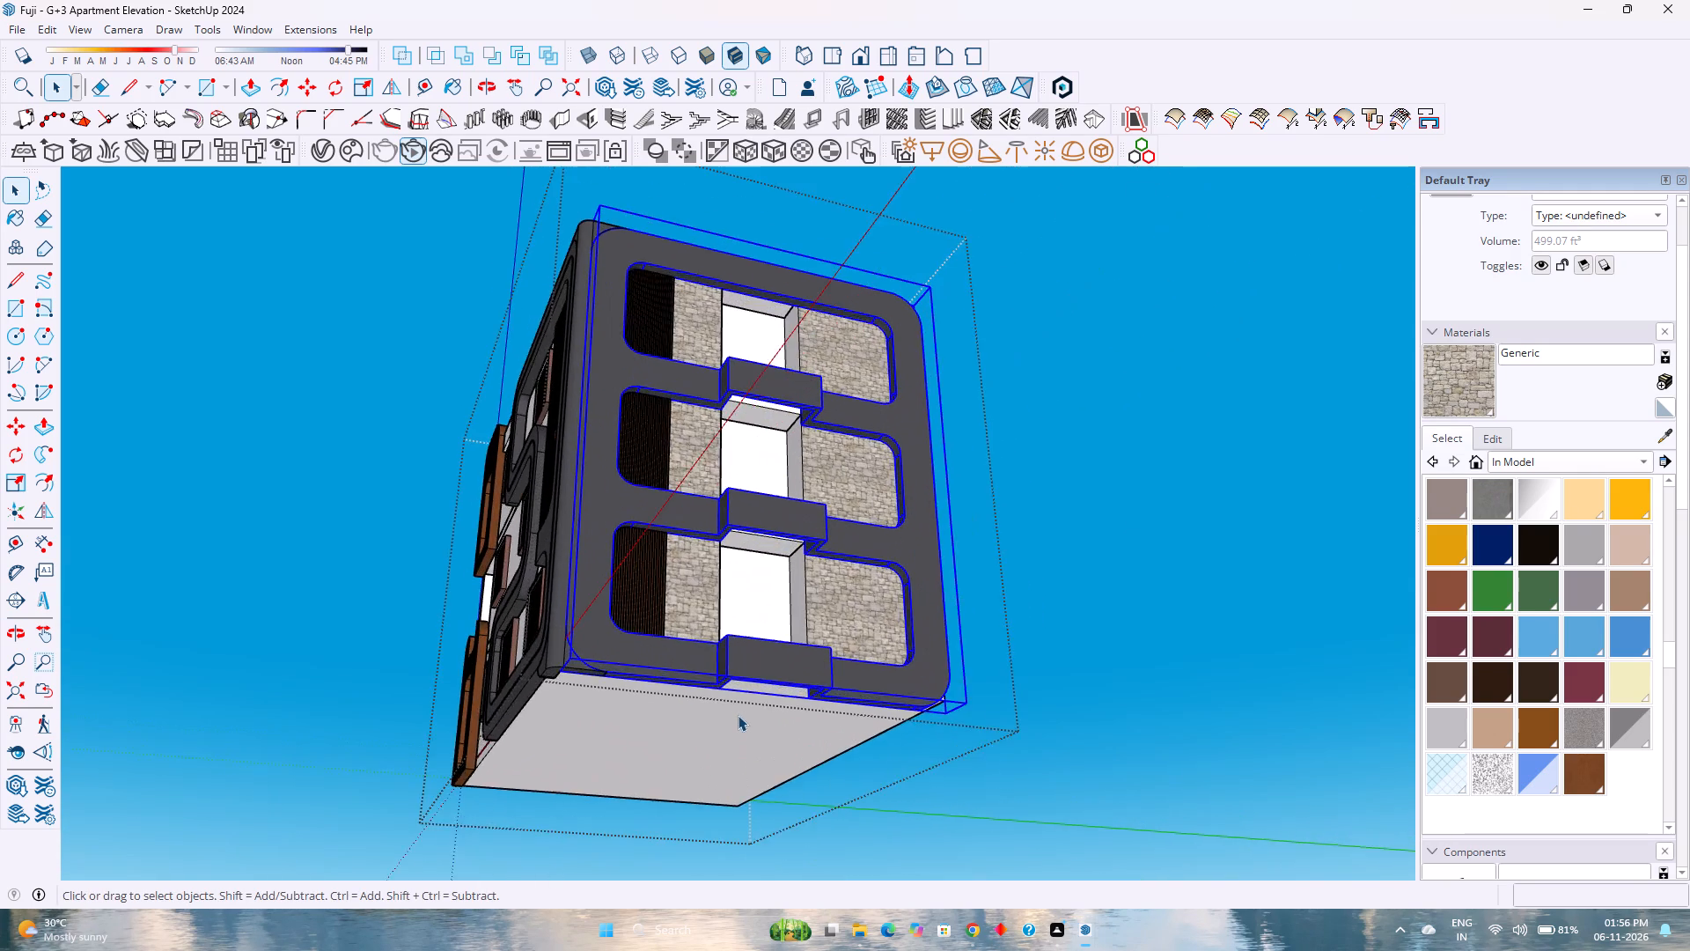
# Examine the balcony facade nearly straight on from ground level, with its stone cladding and projecting balcony fronts.
pyautogui.moveTo(738, 715); pyautogui.dragTo(669, 812, button='middle')
pyautogui.middleClick(665, 812)
pyautogui.moveTo(649, 812); pyautogui.dragTo(630, 812, button='middle')
pyautogui.middleClick(489, 778)
pyautogui.scroll(-4, 496, 739)
pyautogui.scroll(2, 483, 737)
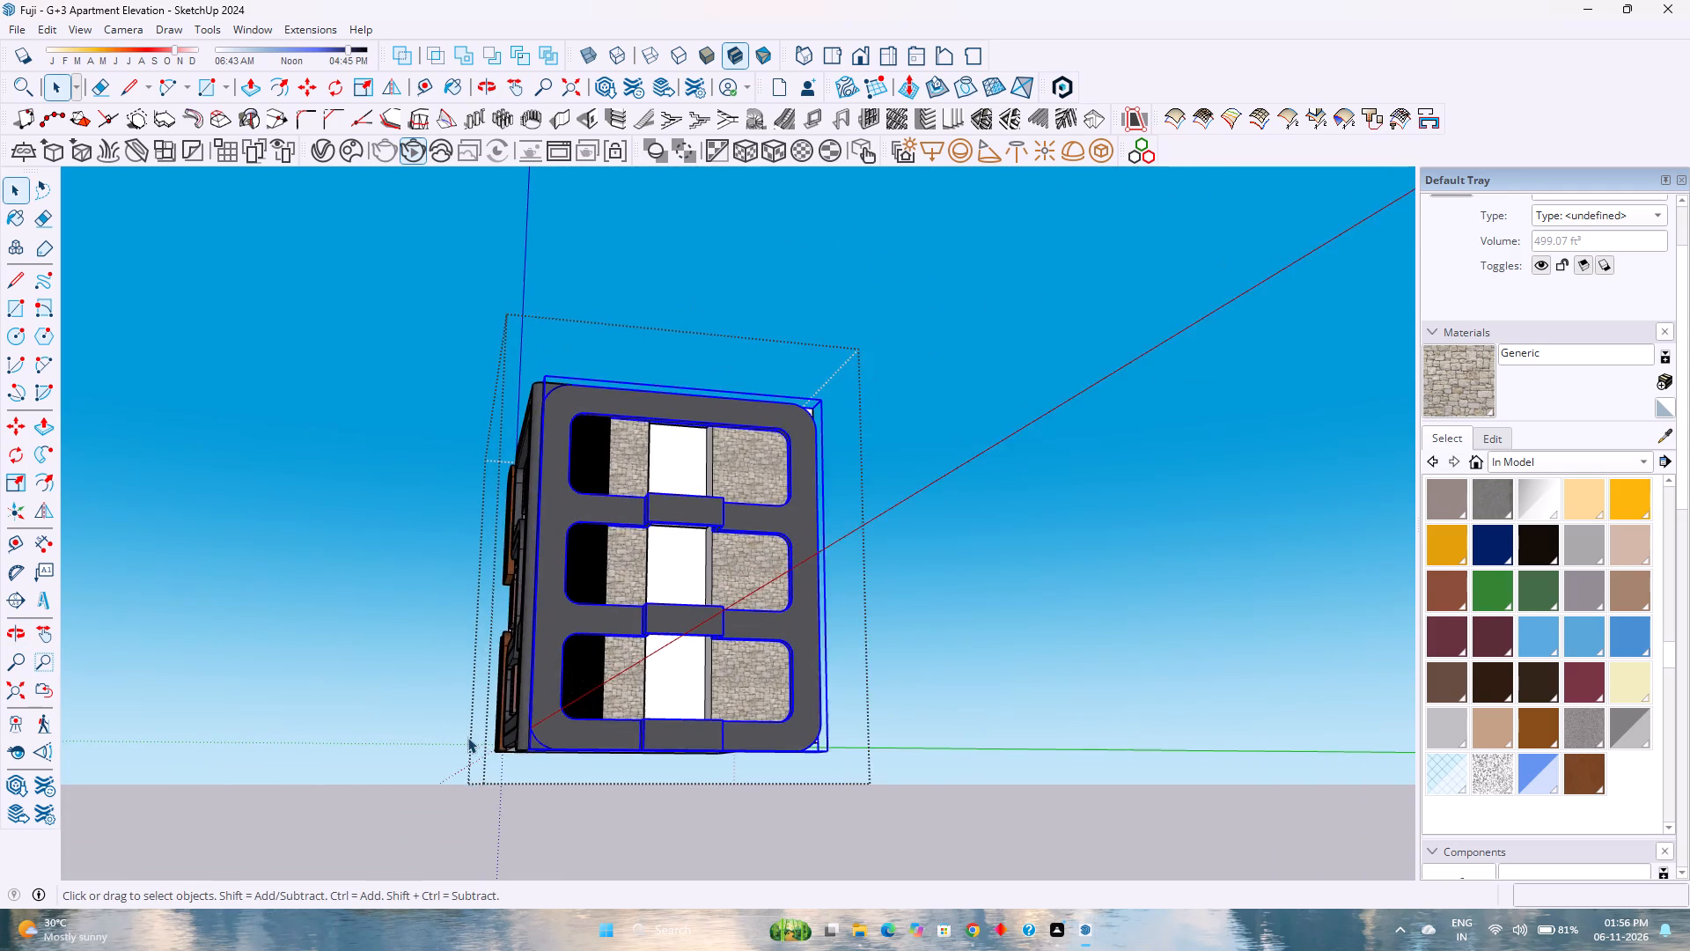
pyautogui.scroll(4, 467, 737)
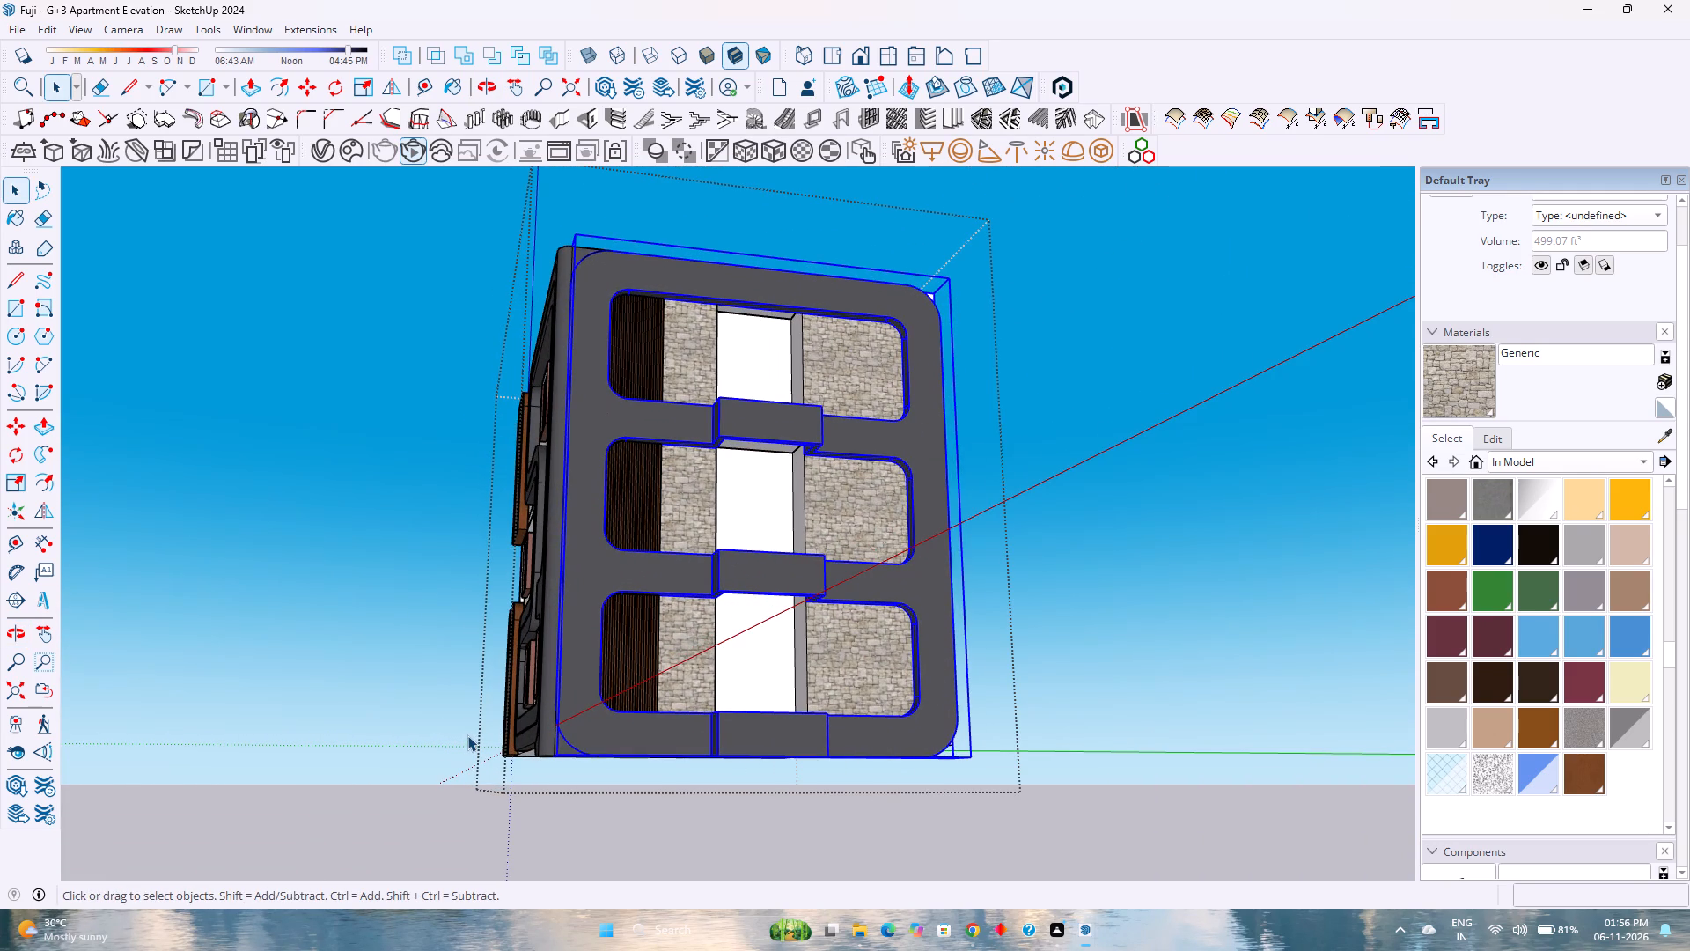
pyautogui.scroll(-2, 467, 735)
pyautogui.scroll(3, 467, 735)
pyautogui.scroll(-4, 467, 735)
pyautogui.scroll(4, 467, 735)
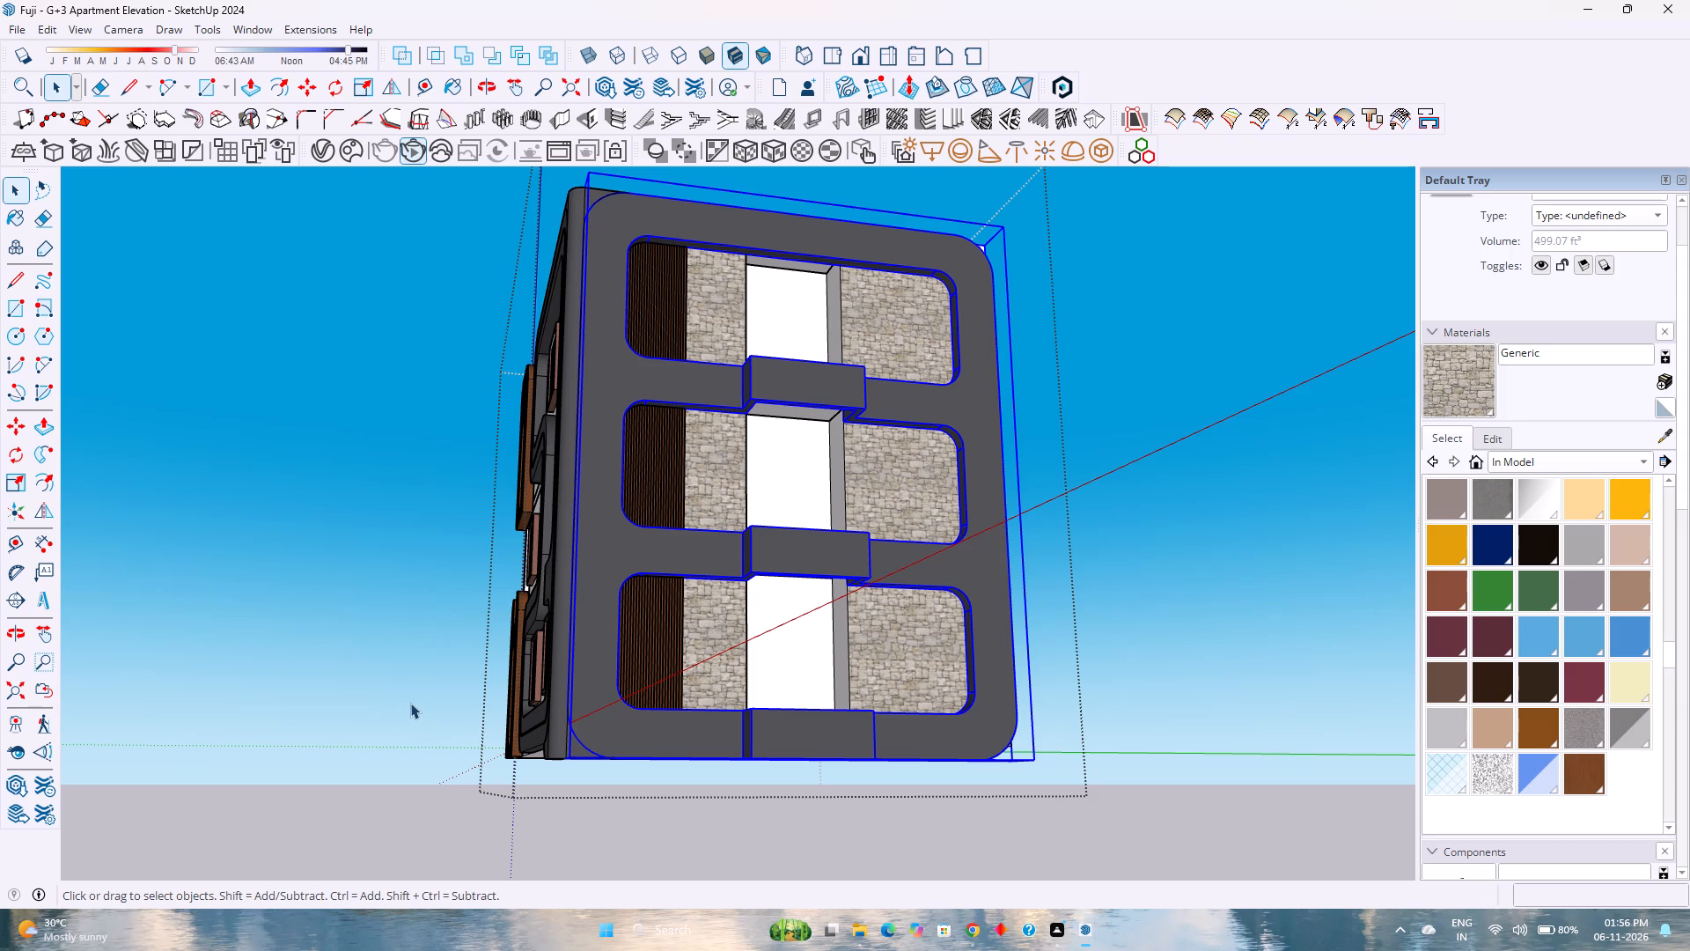
pyautogui.scroll(-2, 418, 726)
pyautogui.scroll(2, 479, 666)
pyautogui.scroll(-1, 481, 670)
# View the front and balcony facades together from the building's corner at near ground level.
pyautogui.moveTo(482, 672); pyautogui.dragTo(553, 684, button='middle')
pyautogui.moveTo(602, 691); pyautogui.dragTo(643, 696, button='middle')
pyautogui.middleClick(646, 696)
pyautogui.middleClick(651, 697)
pyautogui.scroll(-3, 652, 693)
pyautogui.moveTo(599, 684); pyautogui.dragTo(801, 697, button='middle')
pyautogui.middleClick(816, 697)
pyautogui.moveTo(829, 697); pyautogui.dragTo(856, 698, button='middle')
pyautogui.middleClick(861, 699)
pyautogui.scroll(-2, 862, 699)
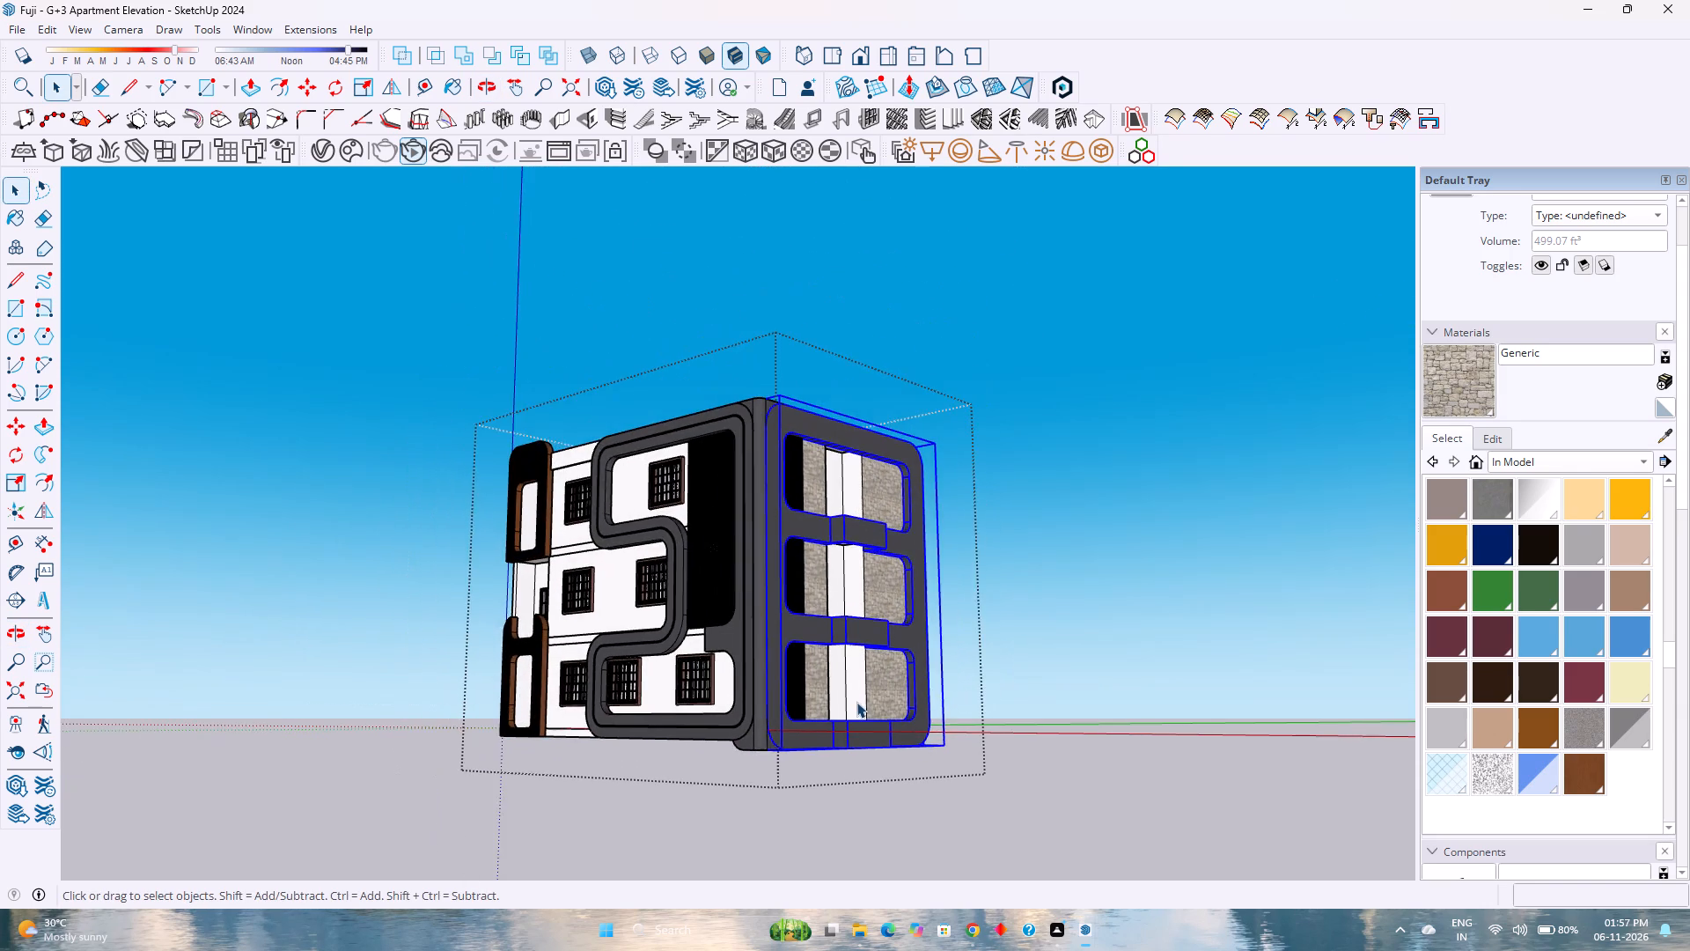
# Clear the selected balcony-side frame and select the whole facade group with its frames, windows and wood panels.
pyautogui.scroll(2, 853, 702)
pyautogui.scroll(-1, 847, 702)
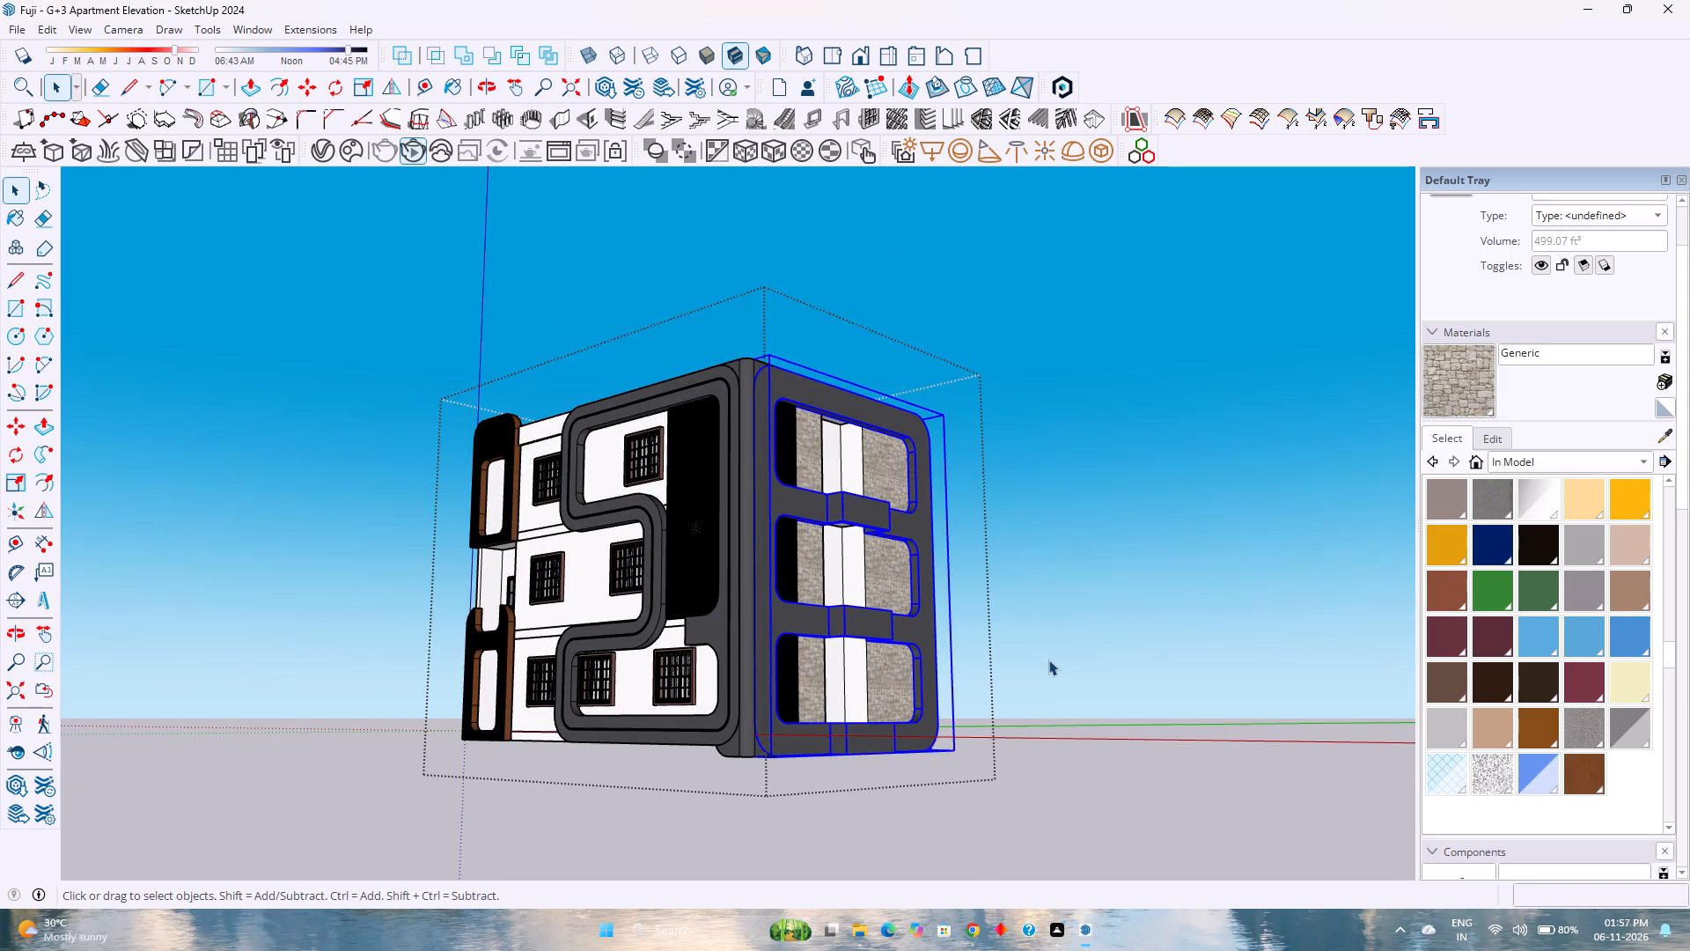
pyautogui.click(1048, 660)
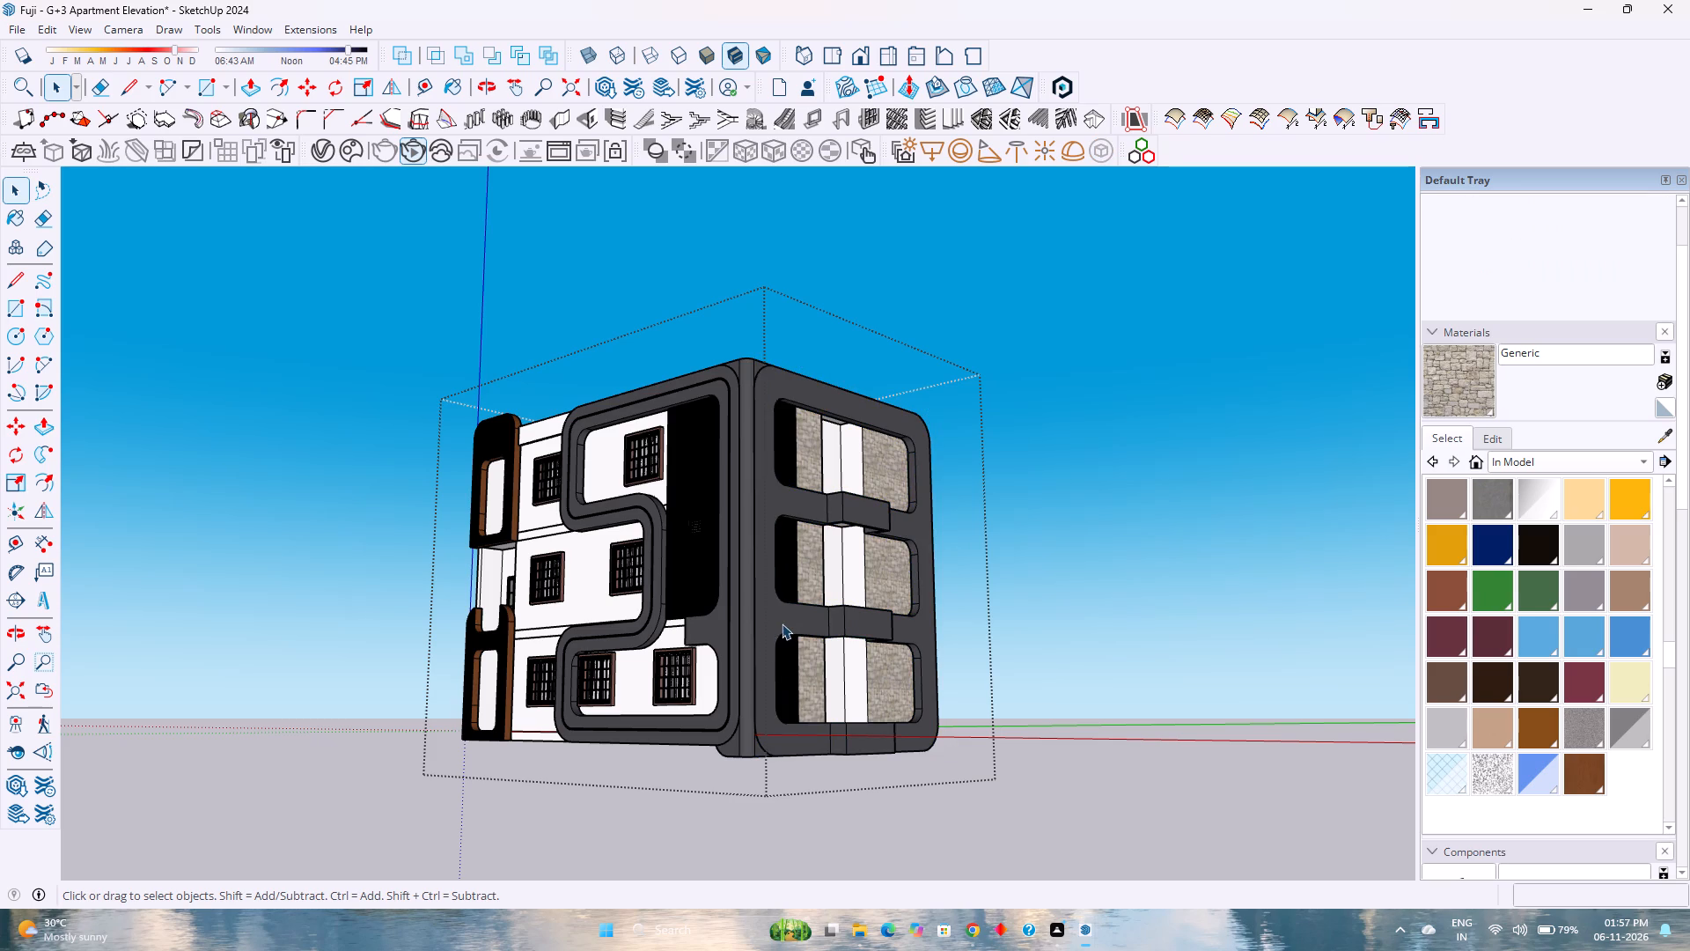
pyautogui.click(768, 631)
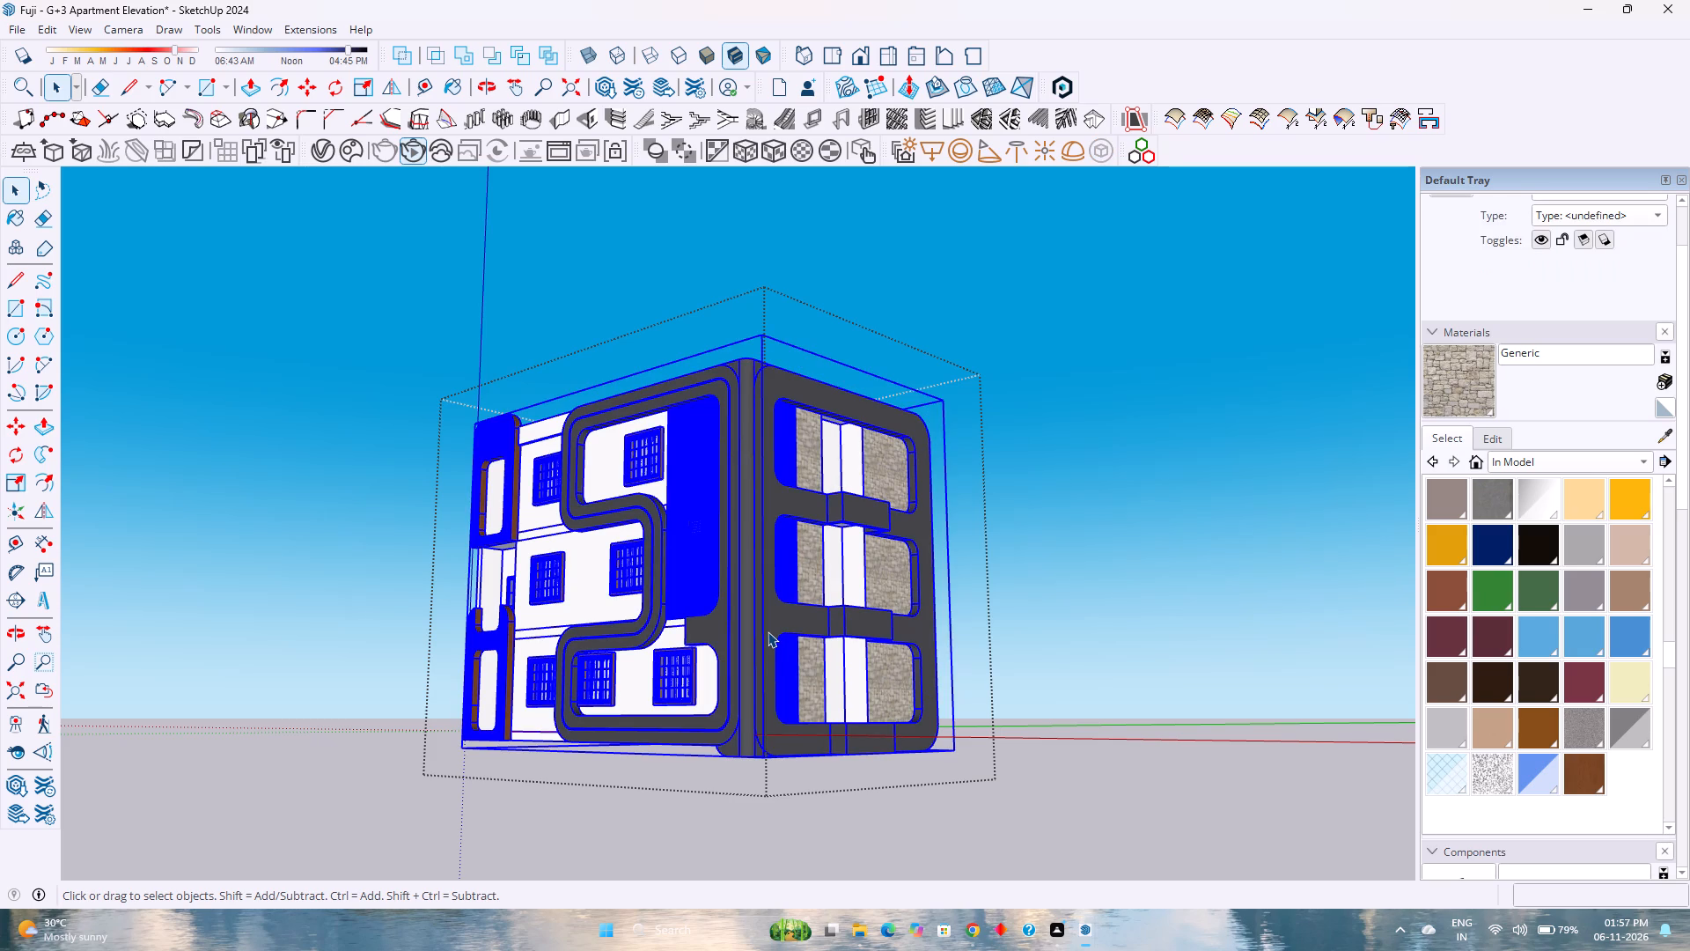
# Examine the selected facade group from the building's corner, both at a distance and closer up.
pyautogui.scroll(-3, 768, 631)
pyautogui.scroll(3, 768, 634)
pyautogui.scroll(-4, 768, 634)
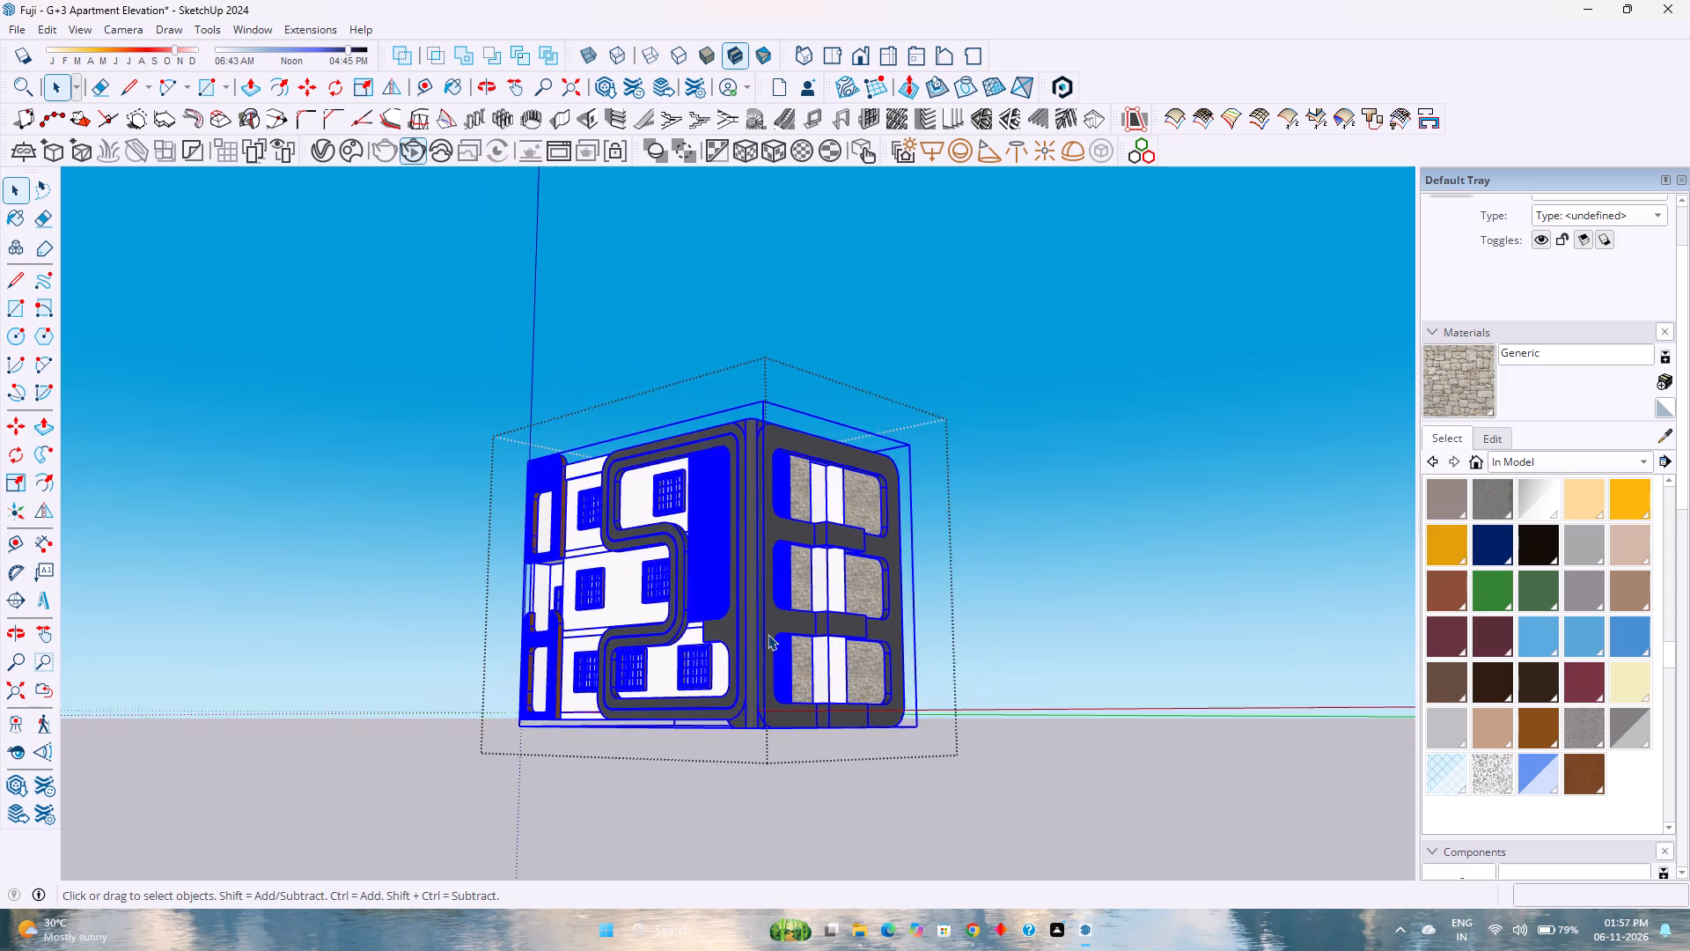
pyautogui.scroll(-1, 768, 634)
pyautogui.scroll(3, 558, 611)
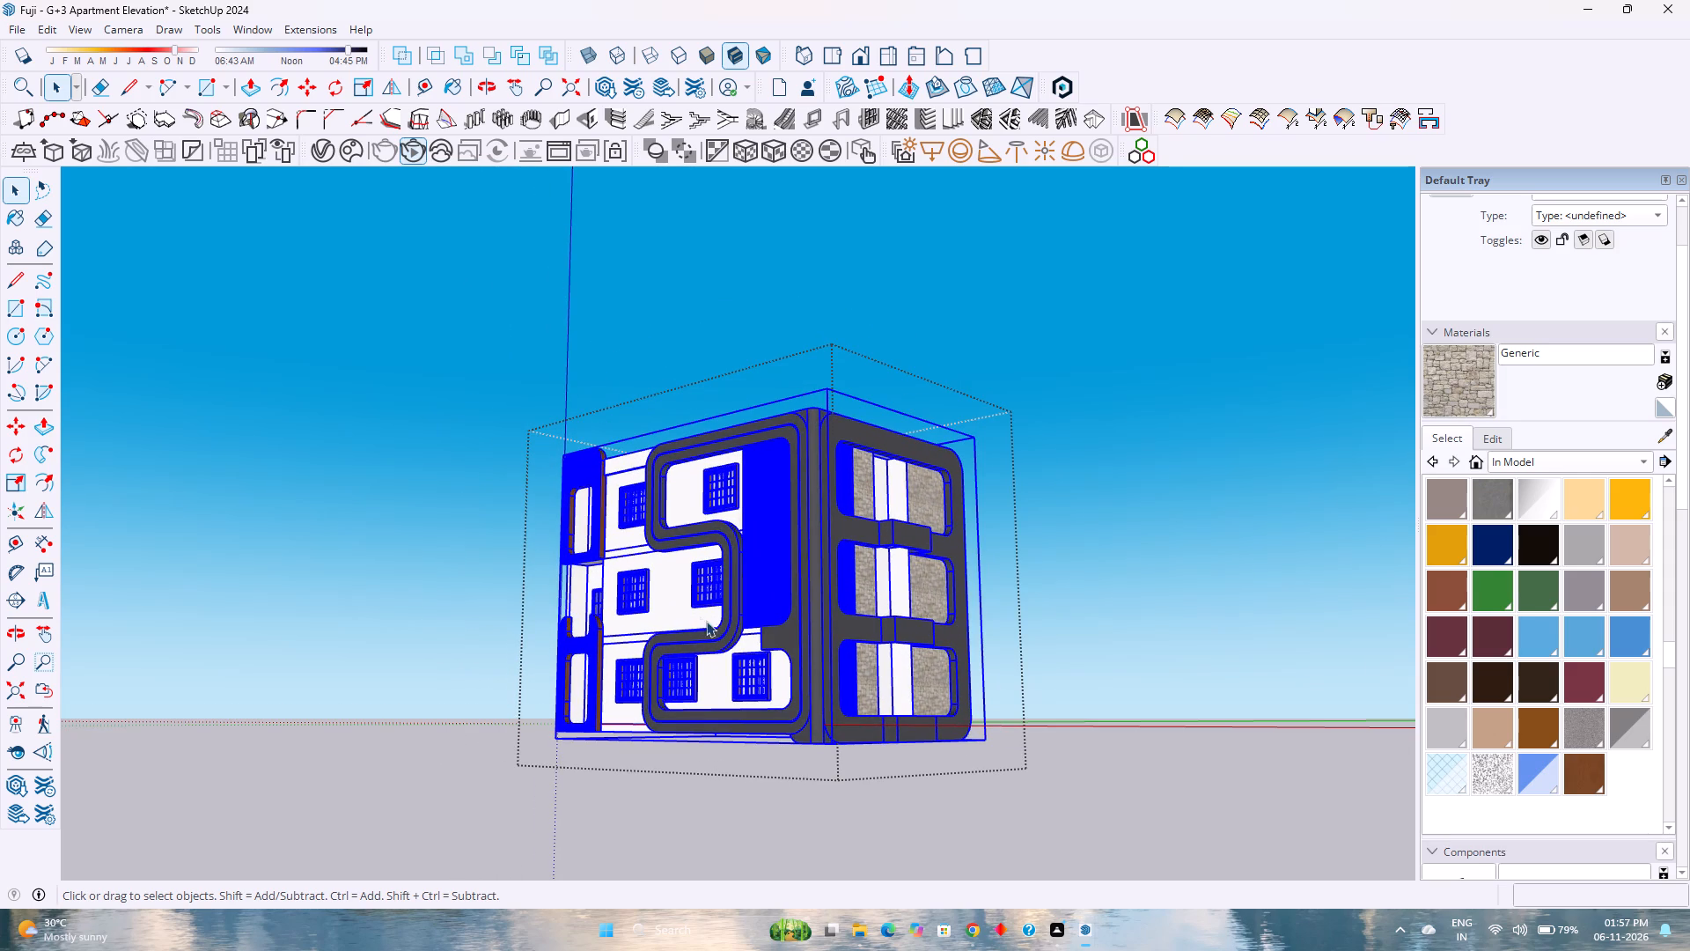
pyautogui.scroll(2, 628, 625)
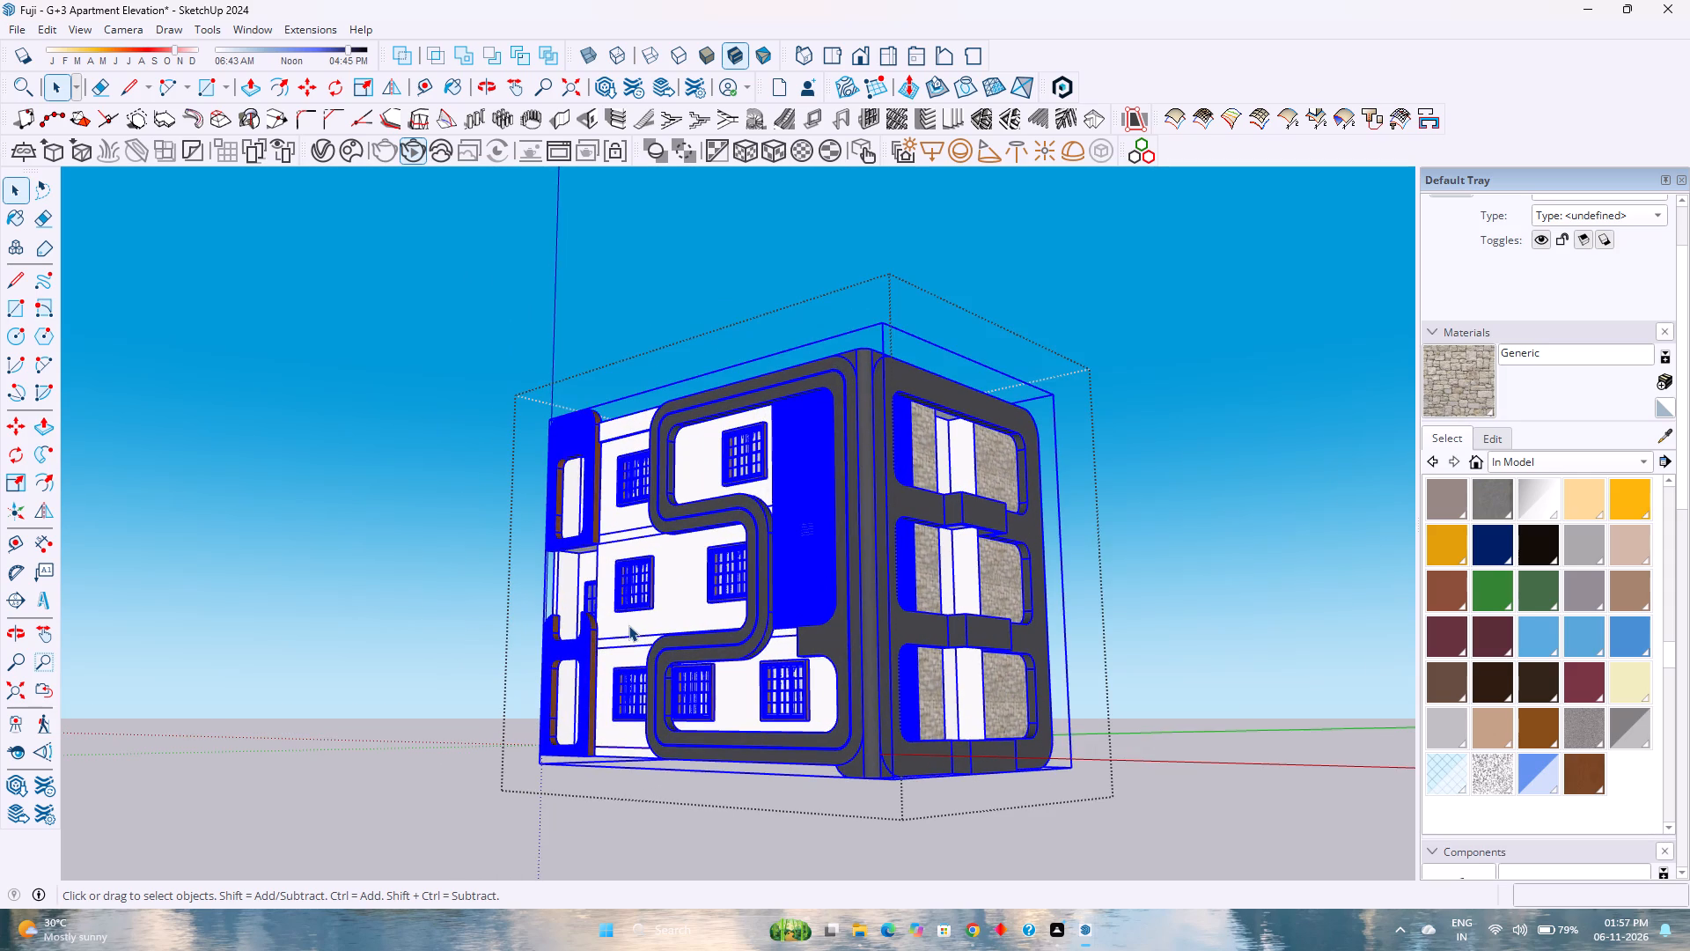
pyautogui.scroll(1, 644, 645)
pyautogui.scroll(-1, 644, 645)
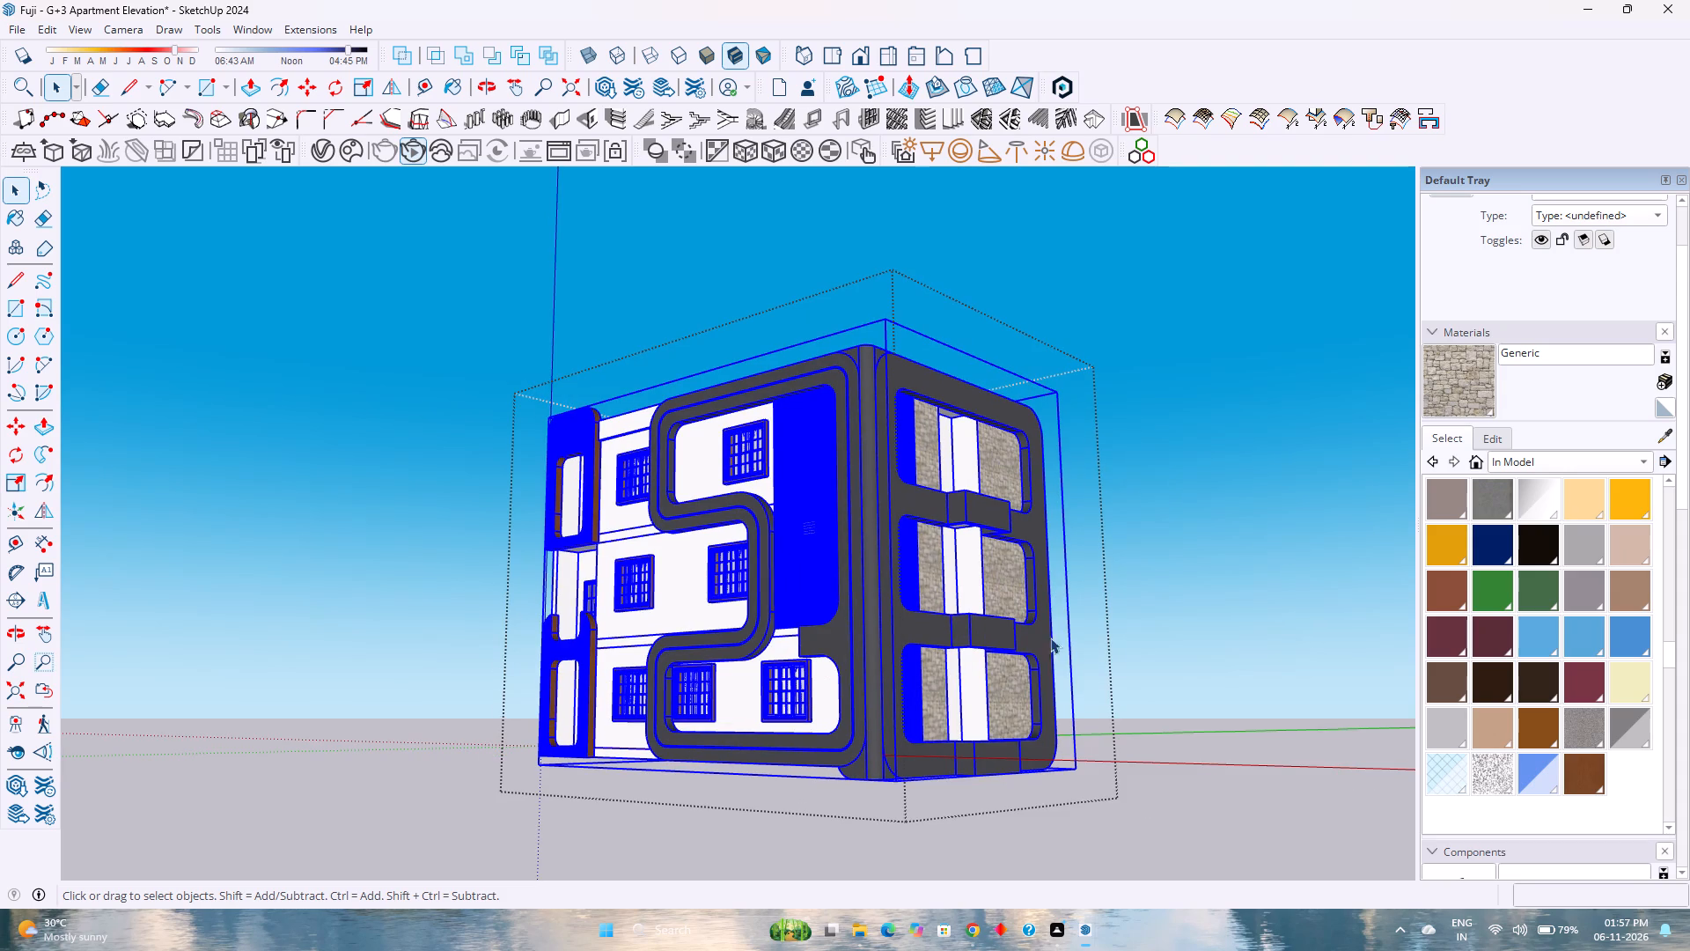
pyautogui.scroll(3, 1076, 630)
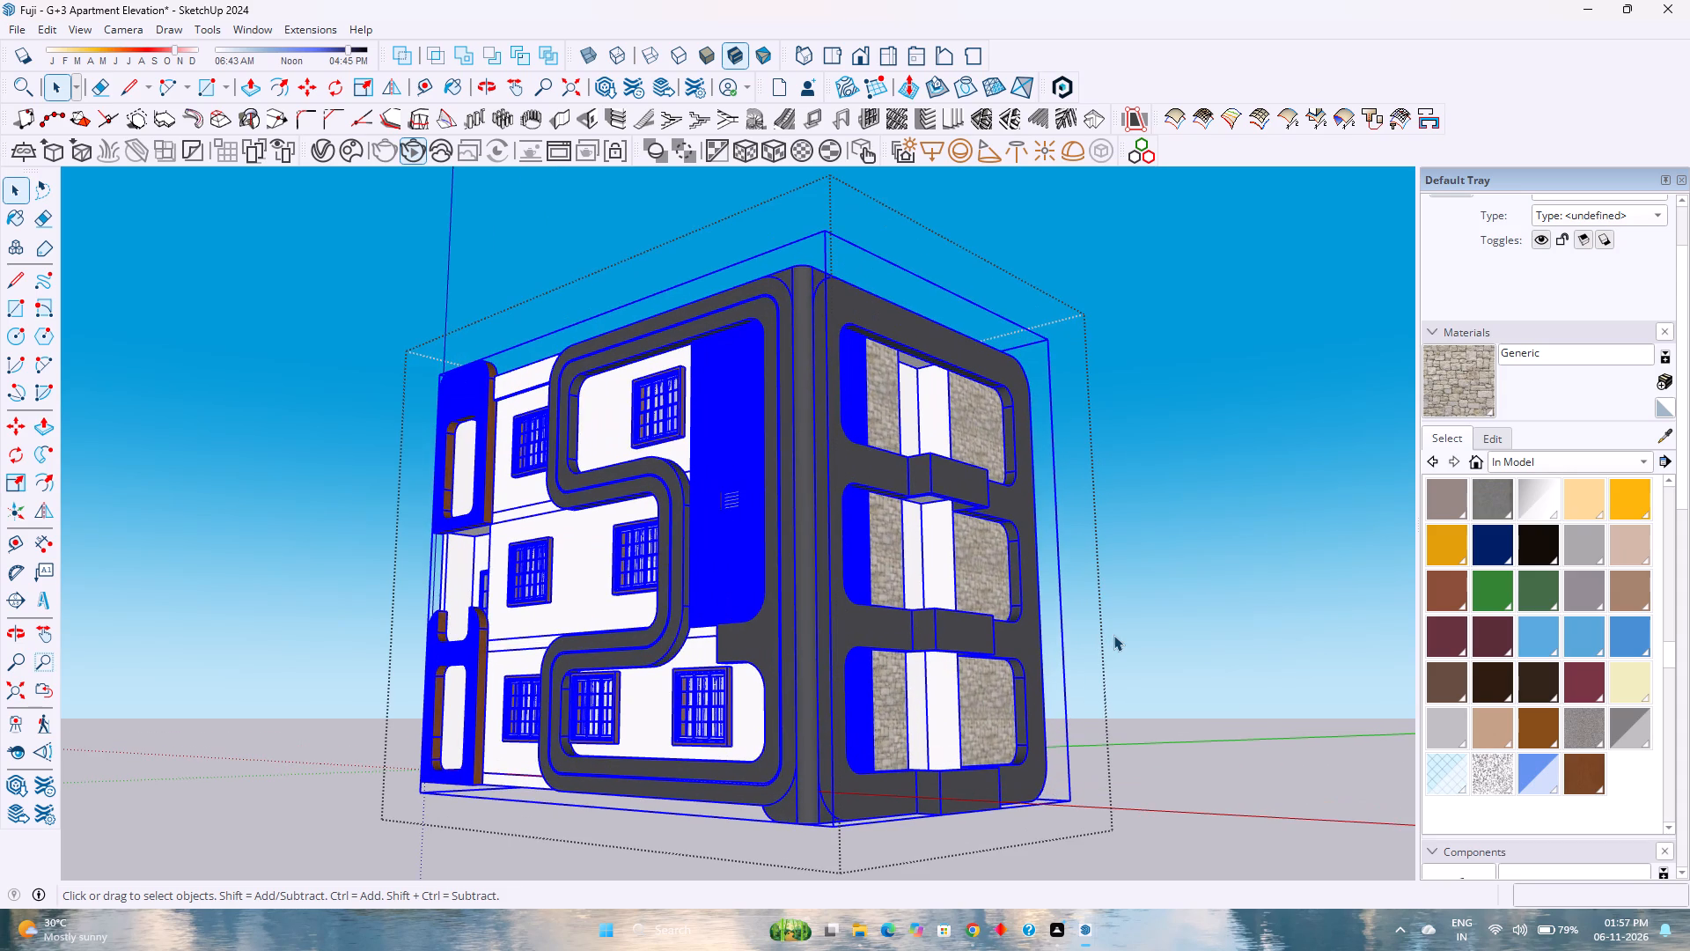
pyautogui.scroll(1, 1113, 635)
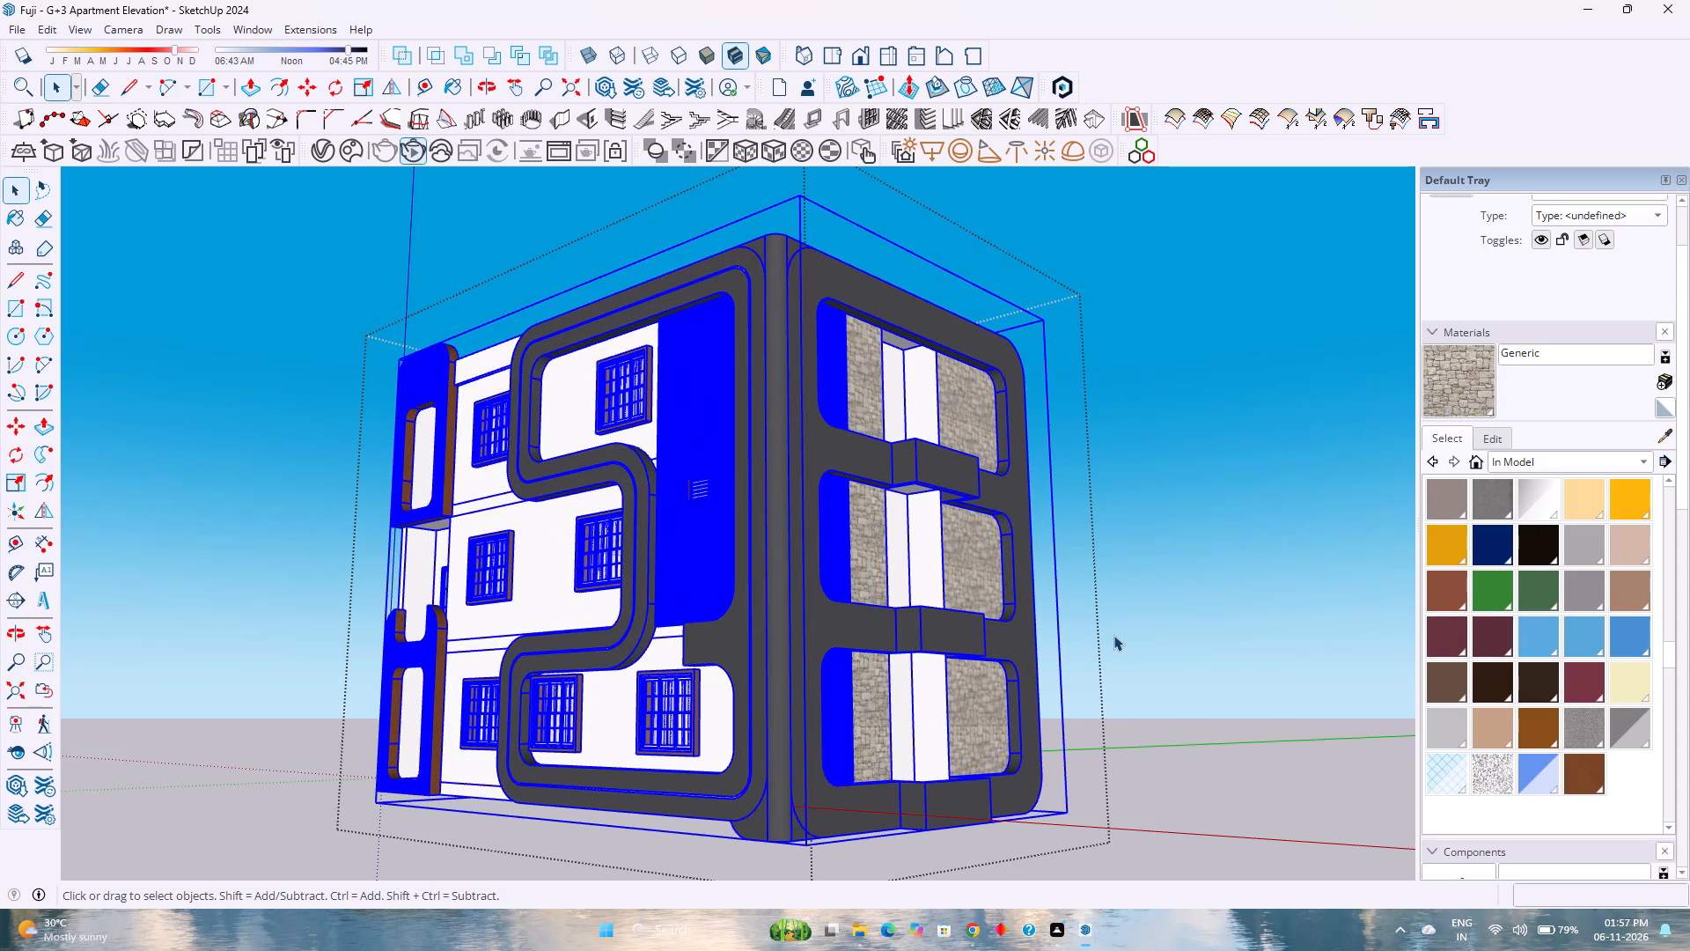
pyautogui.scroll(1, 1113, 635)
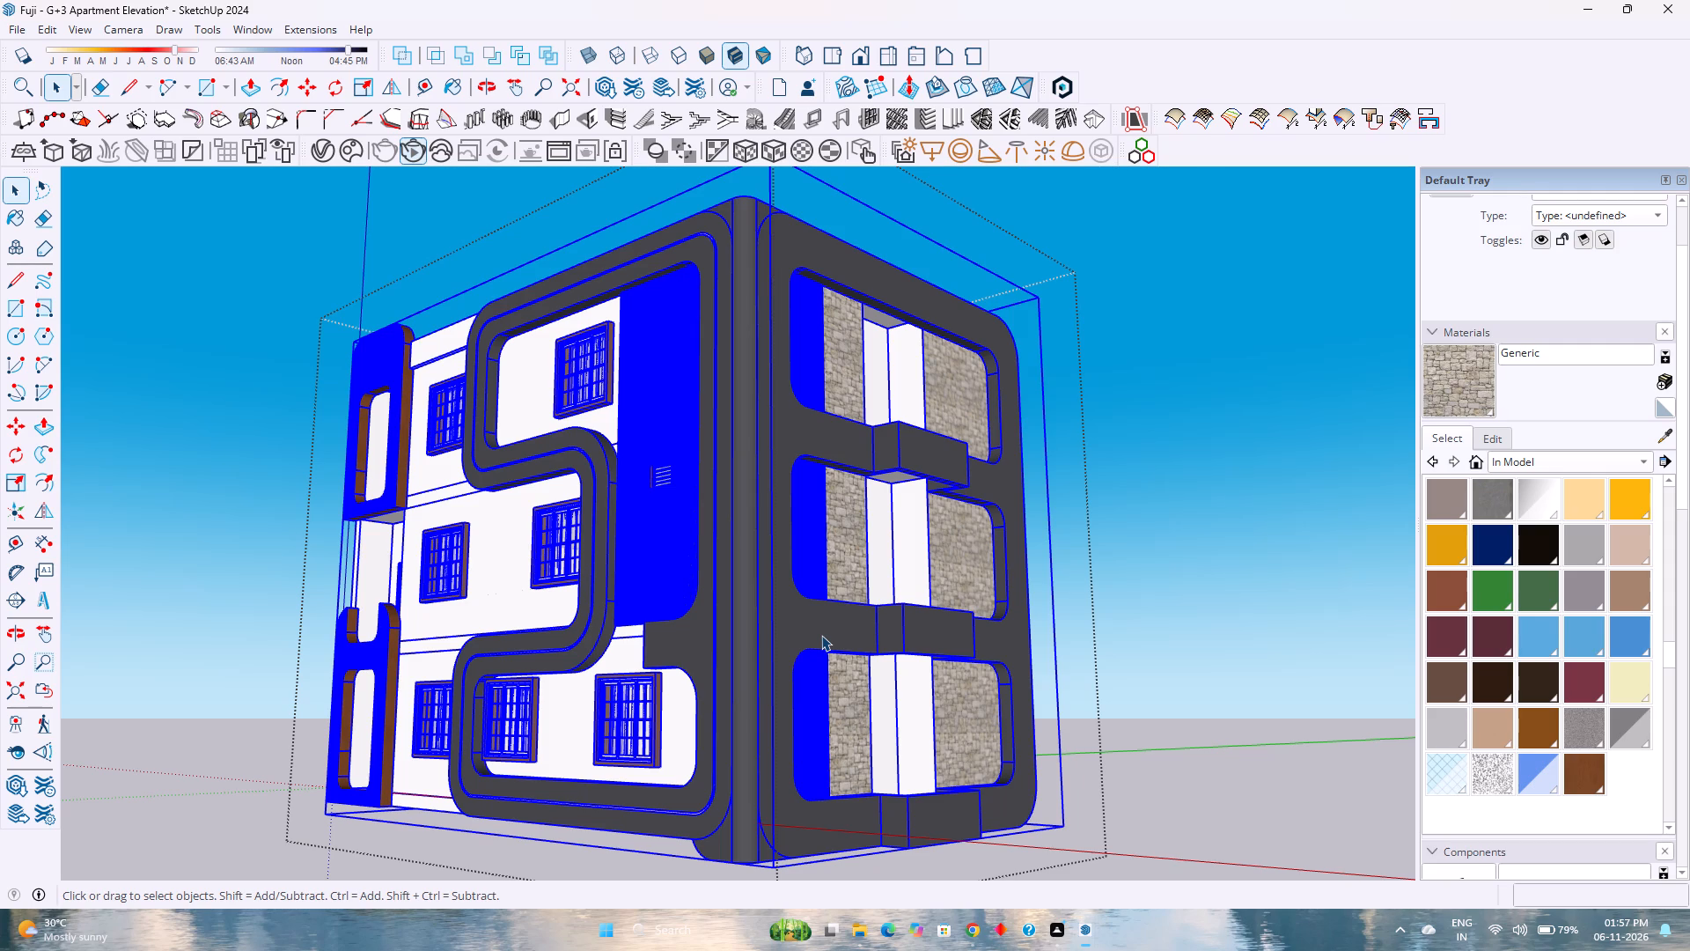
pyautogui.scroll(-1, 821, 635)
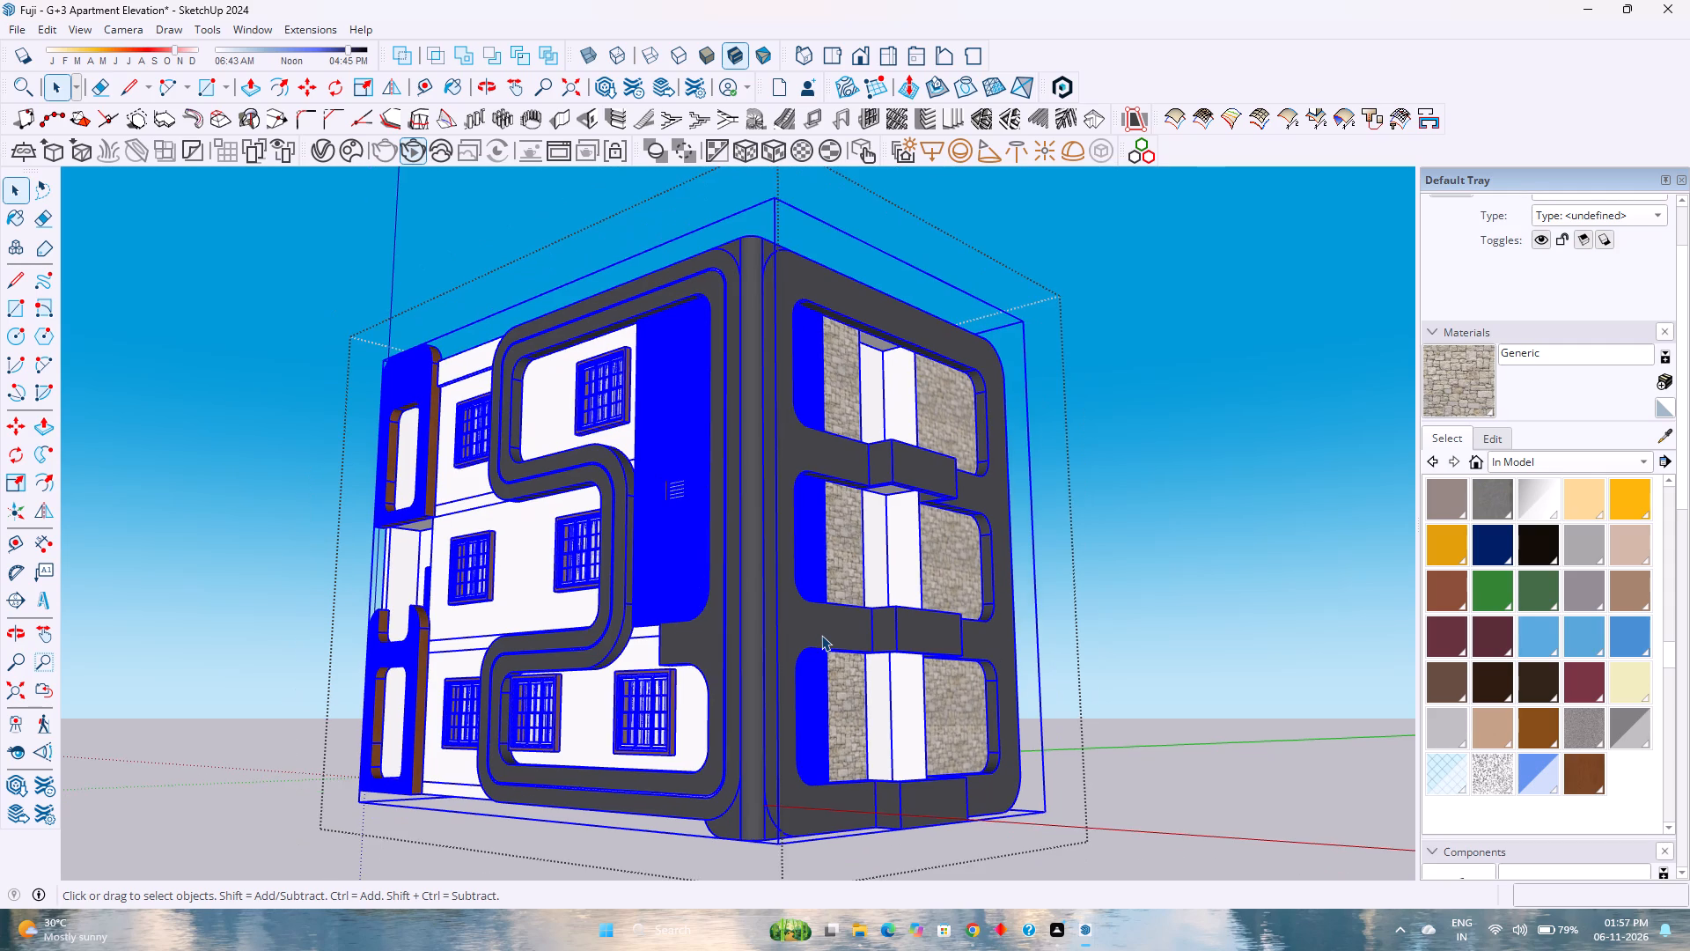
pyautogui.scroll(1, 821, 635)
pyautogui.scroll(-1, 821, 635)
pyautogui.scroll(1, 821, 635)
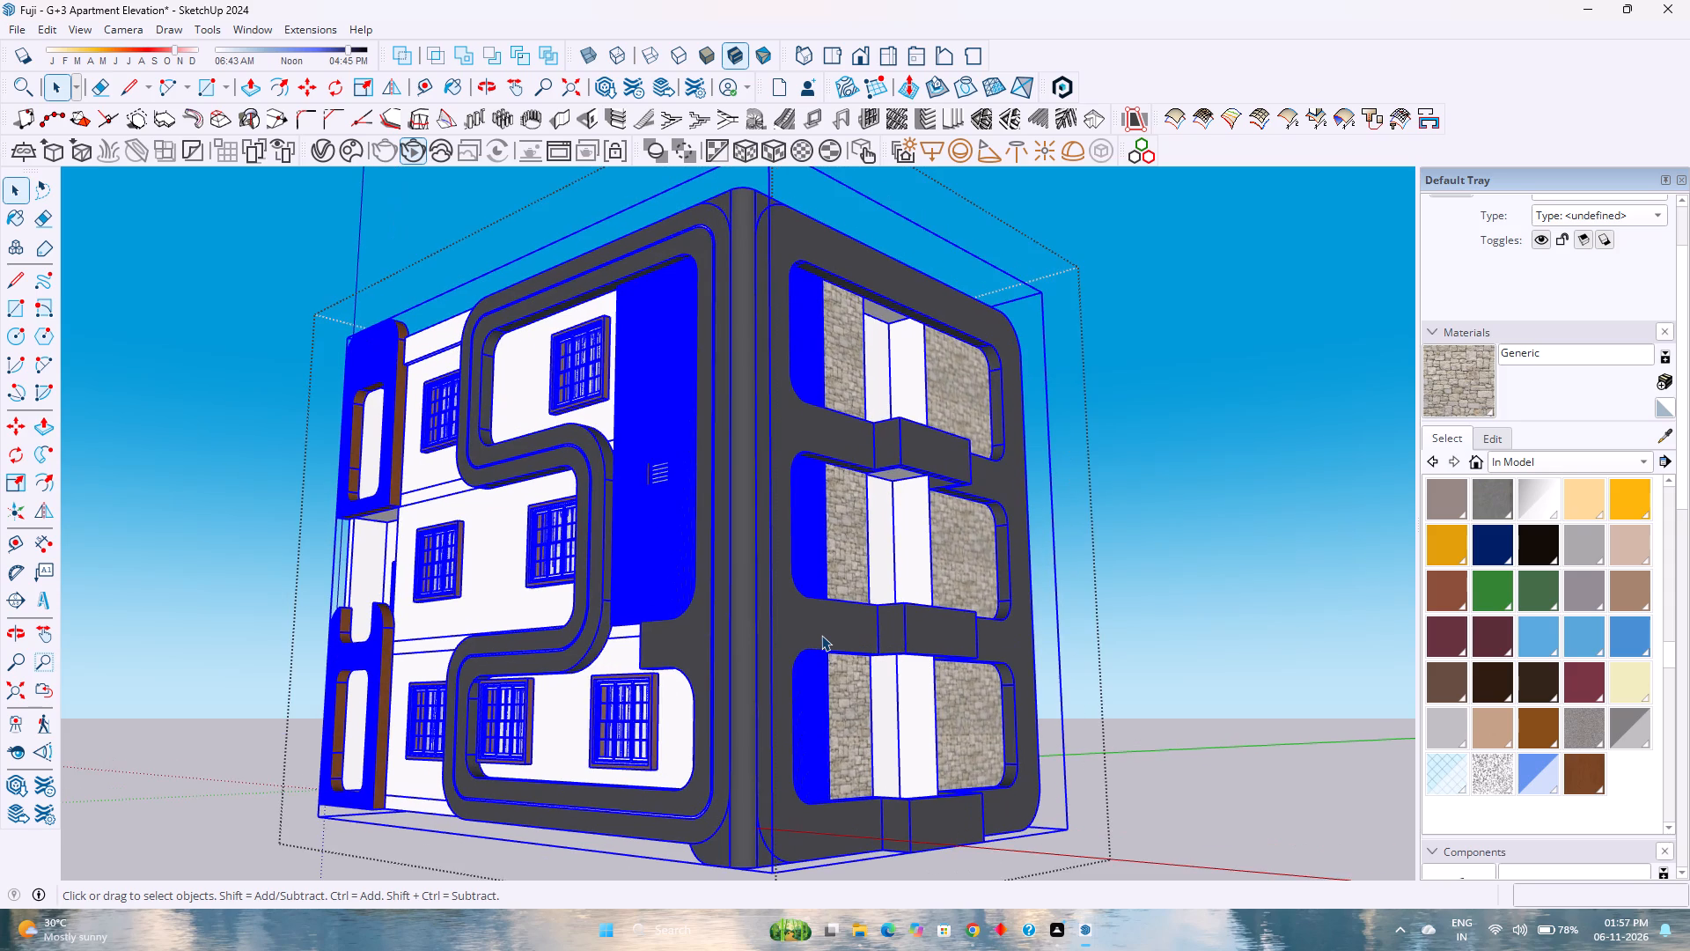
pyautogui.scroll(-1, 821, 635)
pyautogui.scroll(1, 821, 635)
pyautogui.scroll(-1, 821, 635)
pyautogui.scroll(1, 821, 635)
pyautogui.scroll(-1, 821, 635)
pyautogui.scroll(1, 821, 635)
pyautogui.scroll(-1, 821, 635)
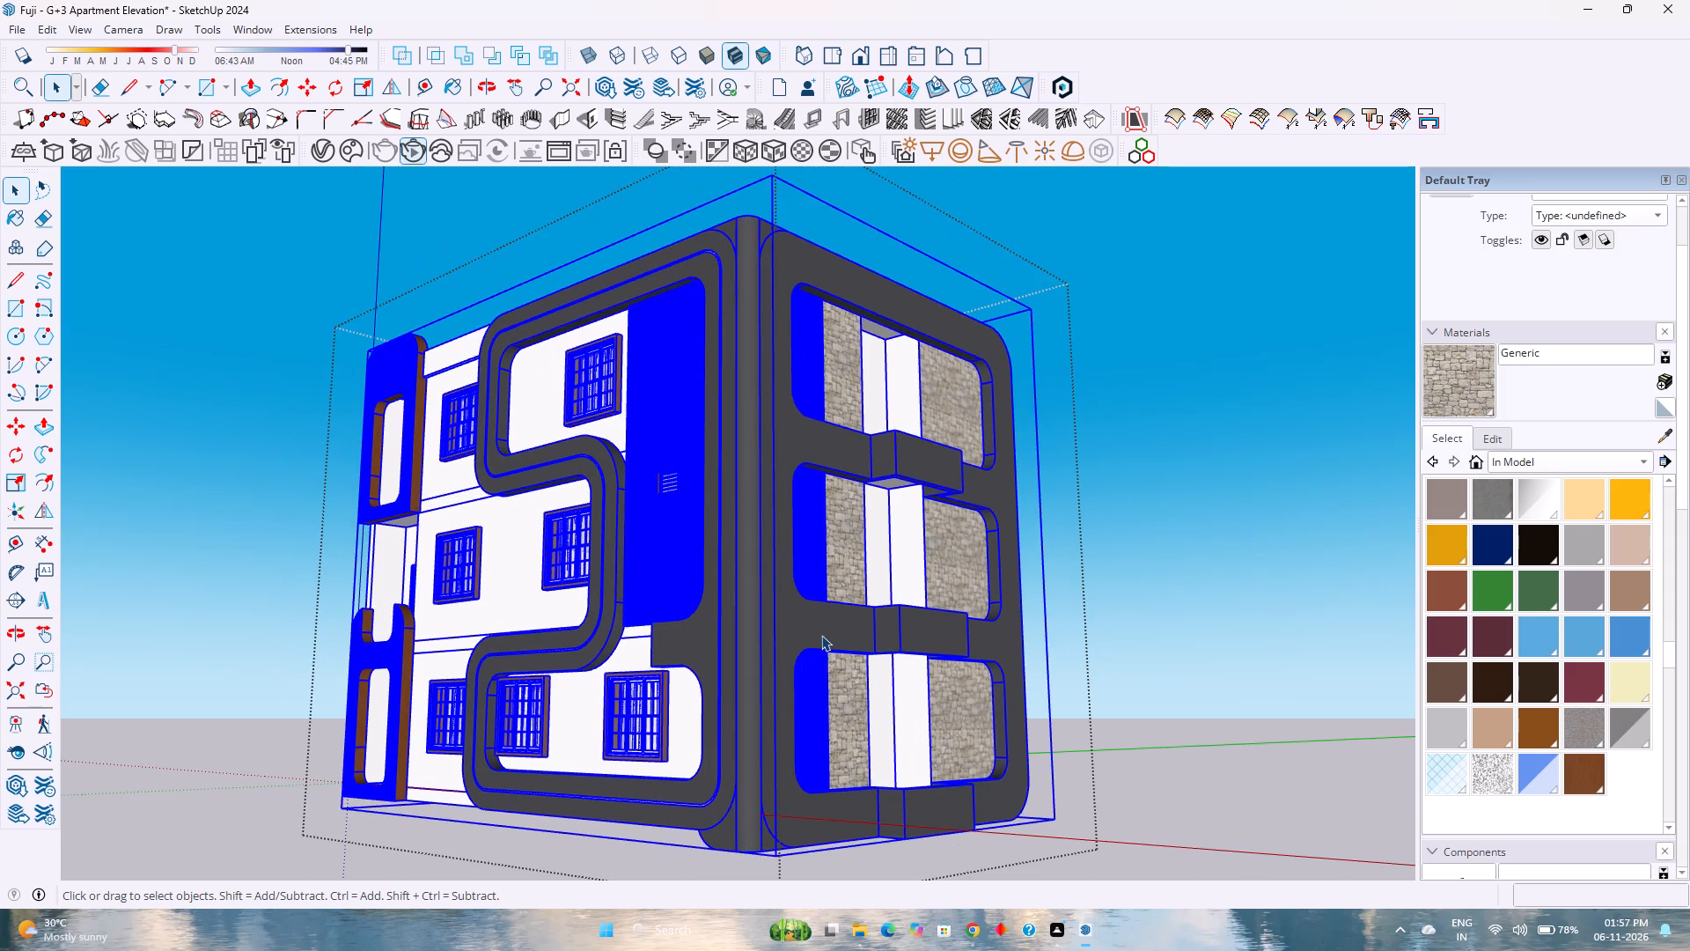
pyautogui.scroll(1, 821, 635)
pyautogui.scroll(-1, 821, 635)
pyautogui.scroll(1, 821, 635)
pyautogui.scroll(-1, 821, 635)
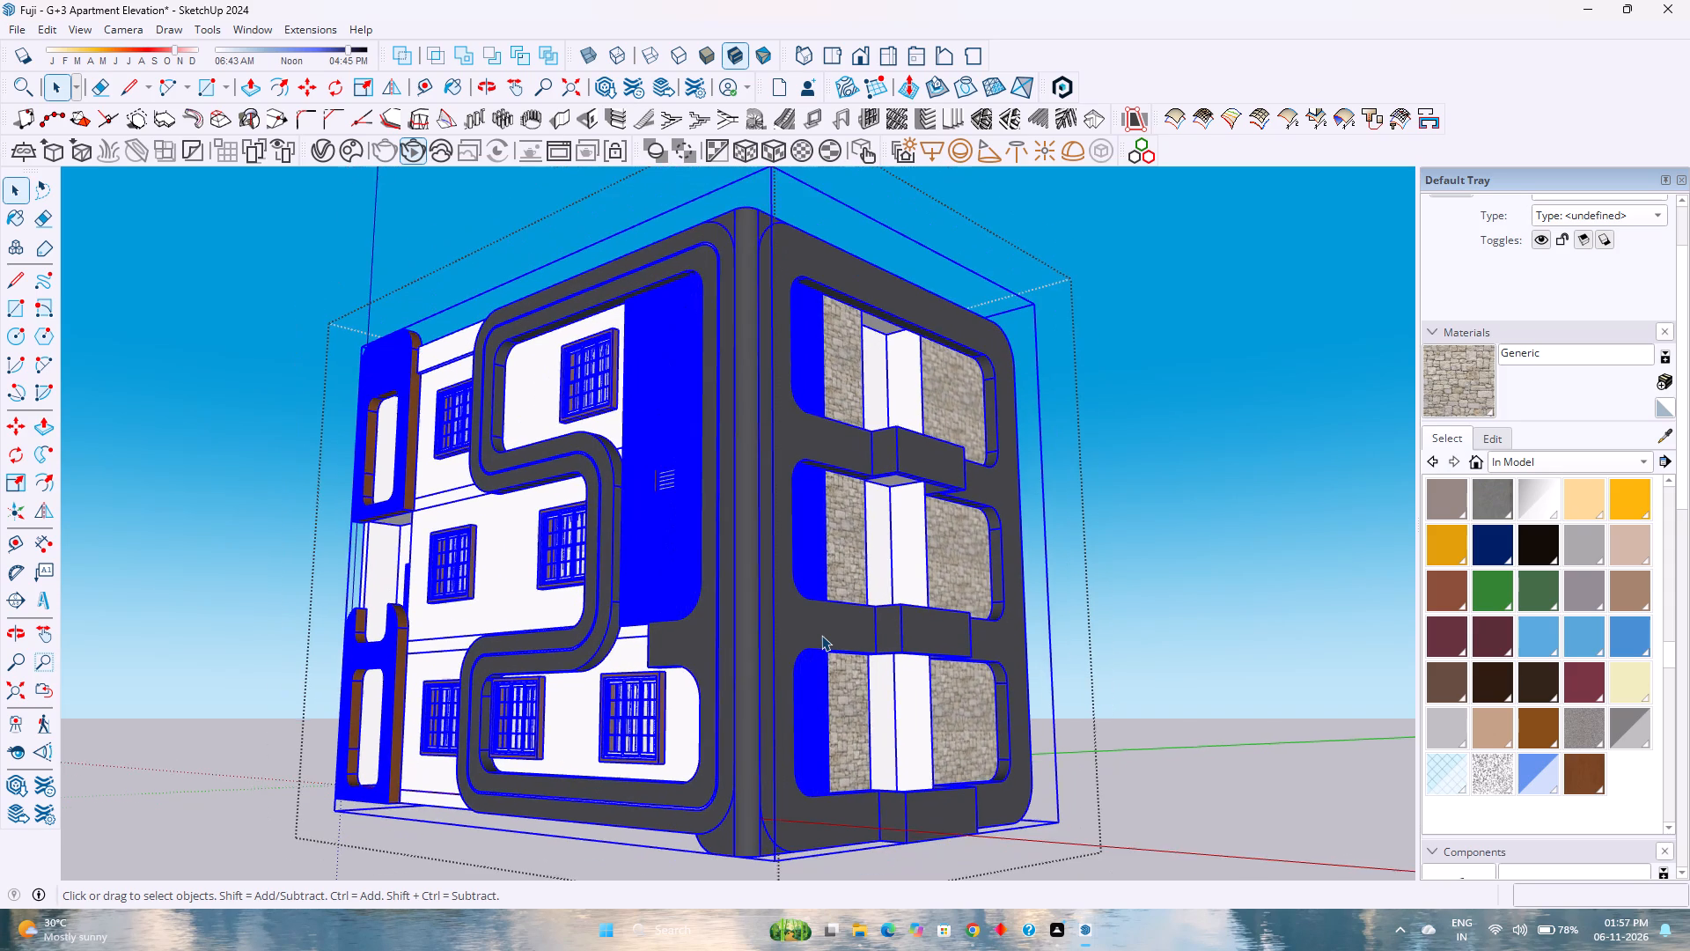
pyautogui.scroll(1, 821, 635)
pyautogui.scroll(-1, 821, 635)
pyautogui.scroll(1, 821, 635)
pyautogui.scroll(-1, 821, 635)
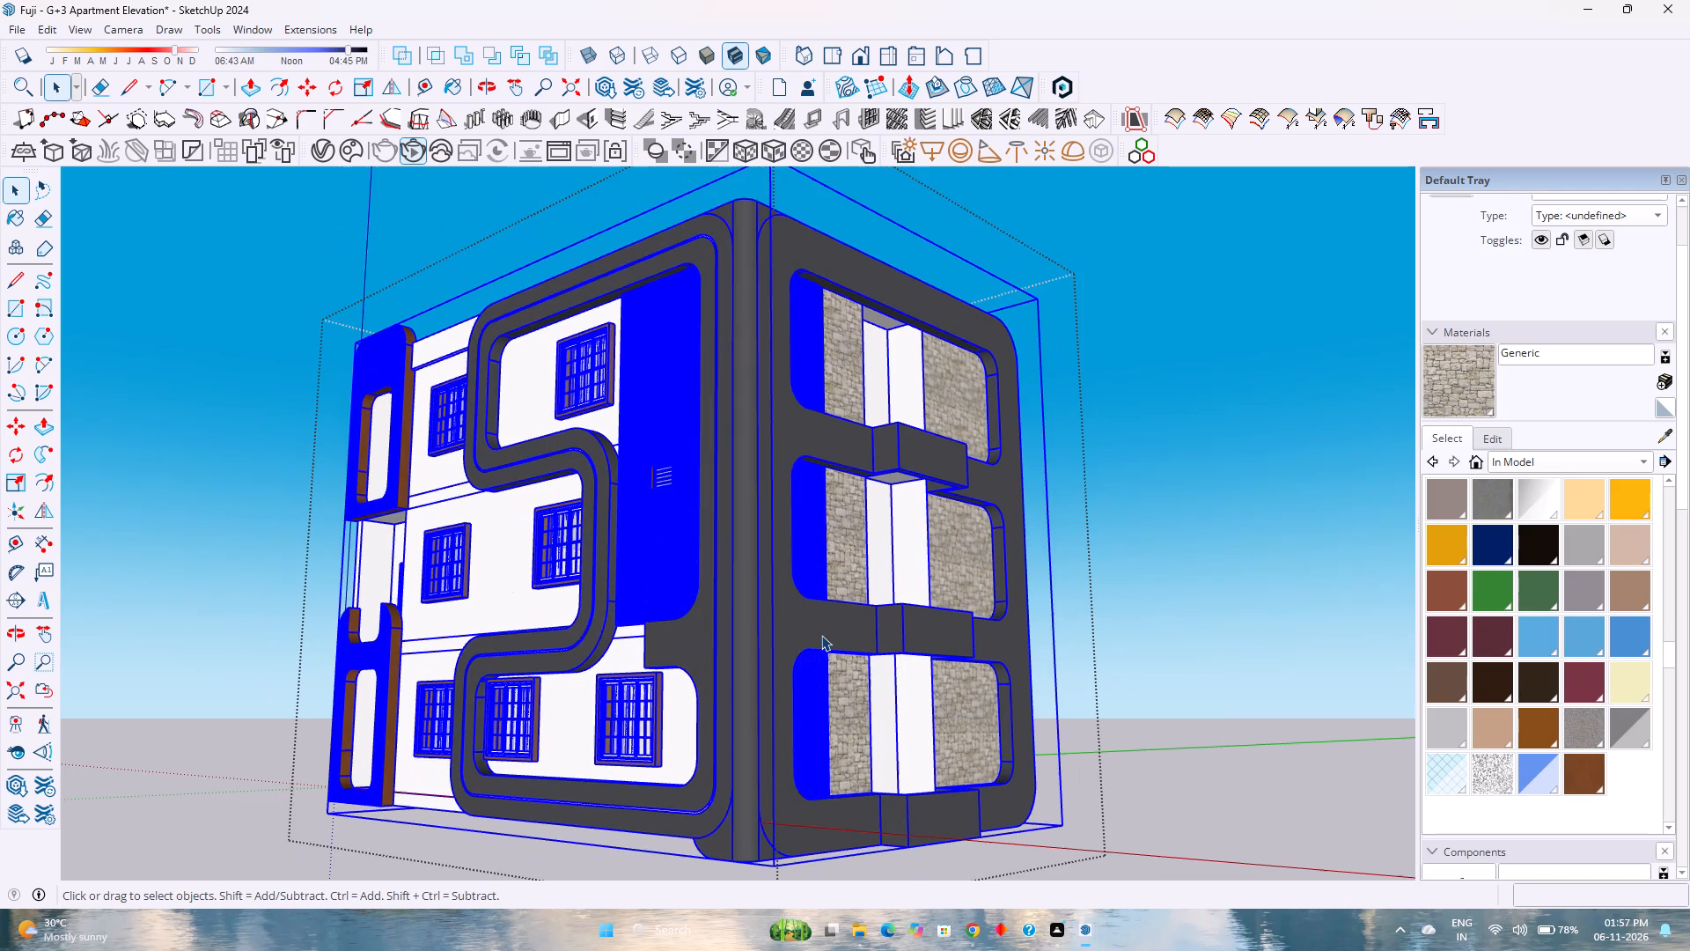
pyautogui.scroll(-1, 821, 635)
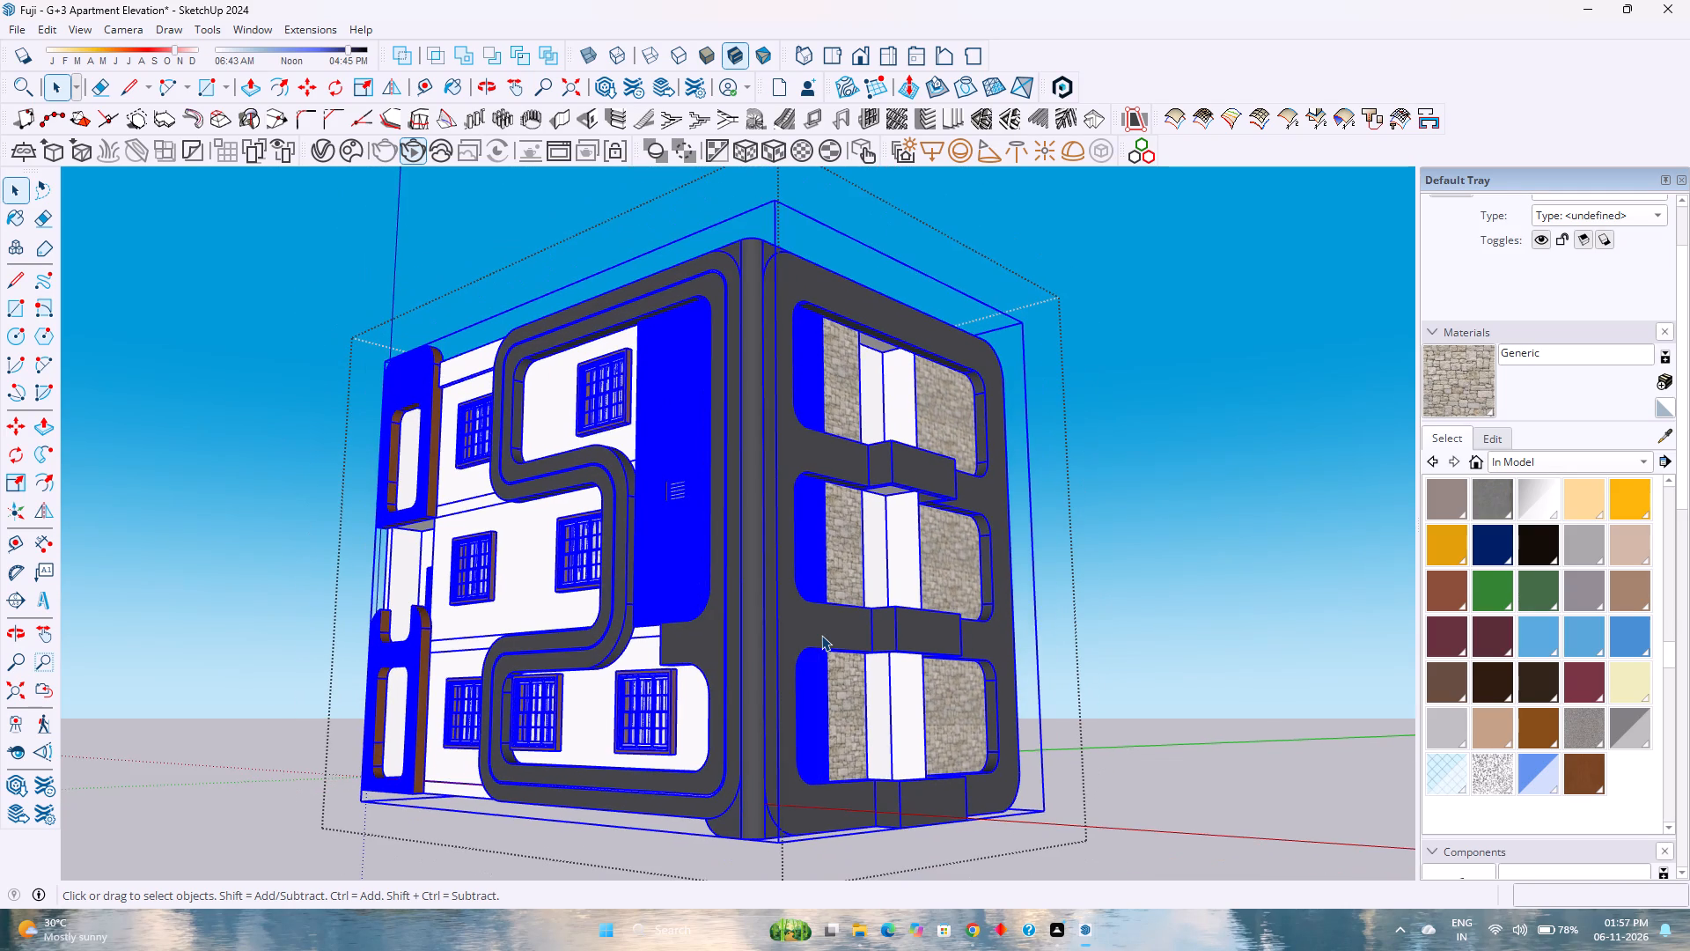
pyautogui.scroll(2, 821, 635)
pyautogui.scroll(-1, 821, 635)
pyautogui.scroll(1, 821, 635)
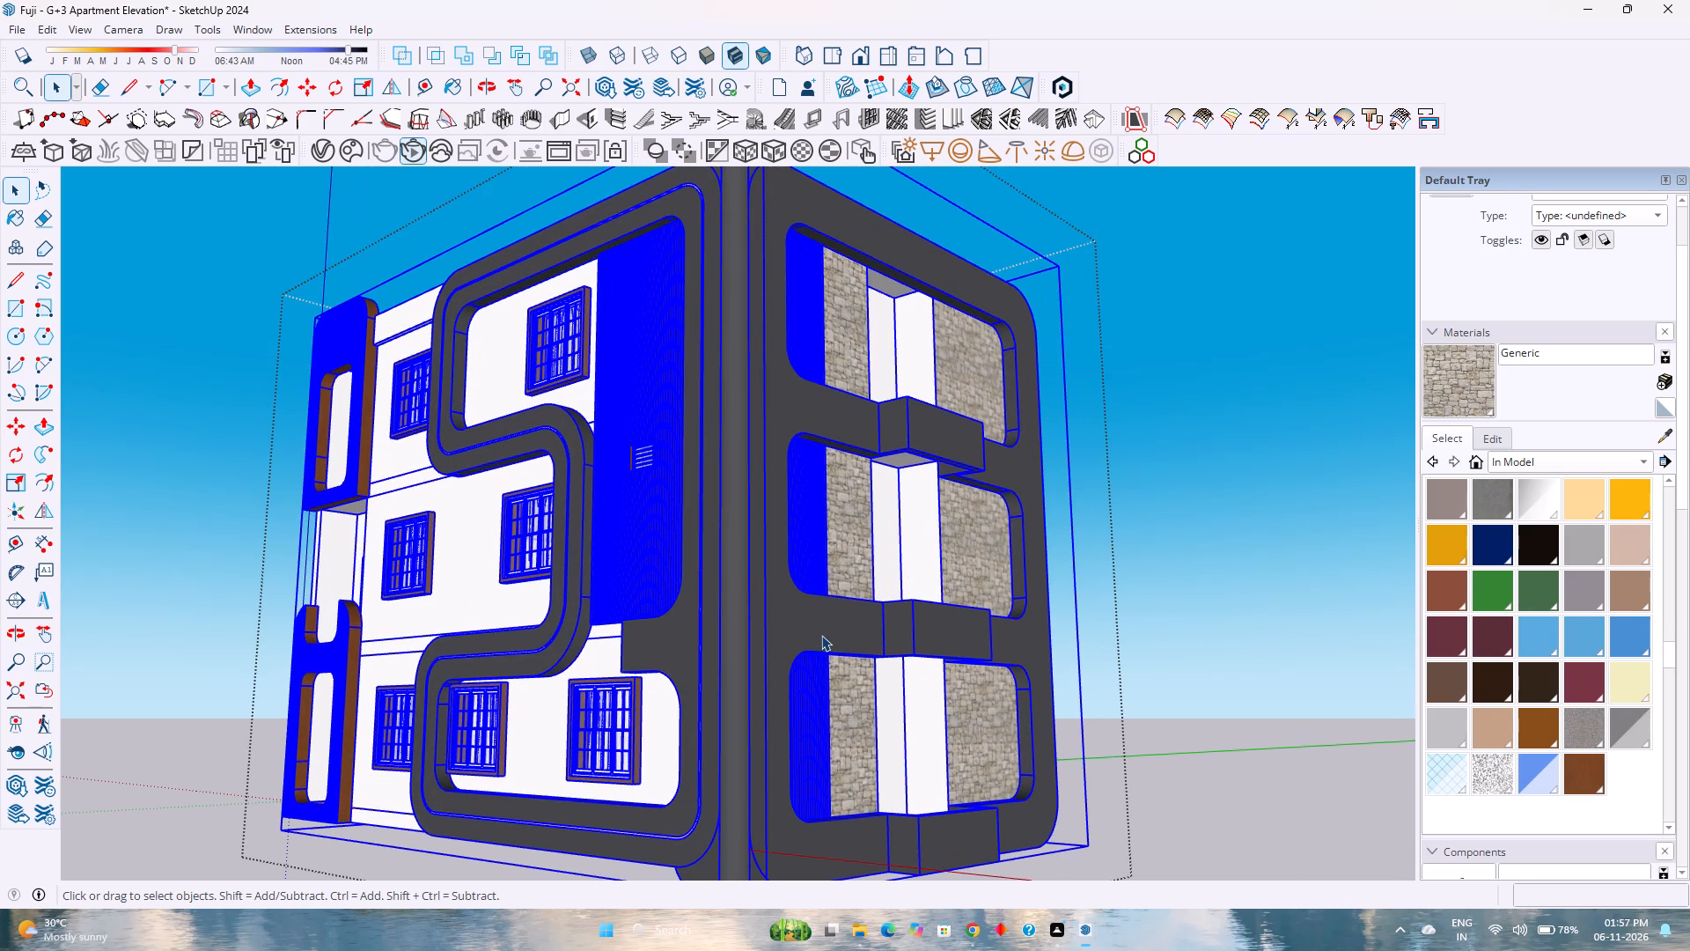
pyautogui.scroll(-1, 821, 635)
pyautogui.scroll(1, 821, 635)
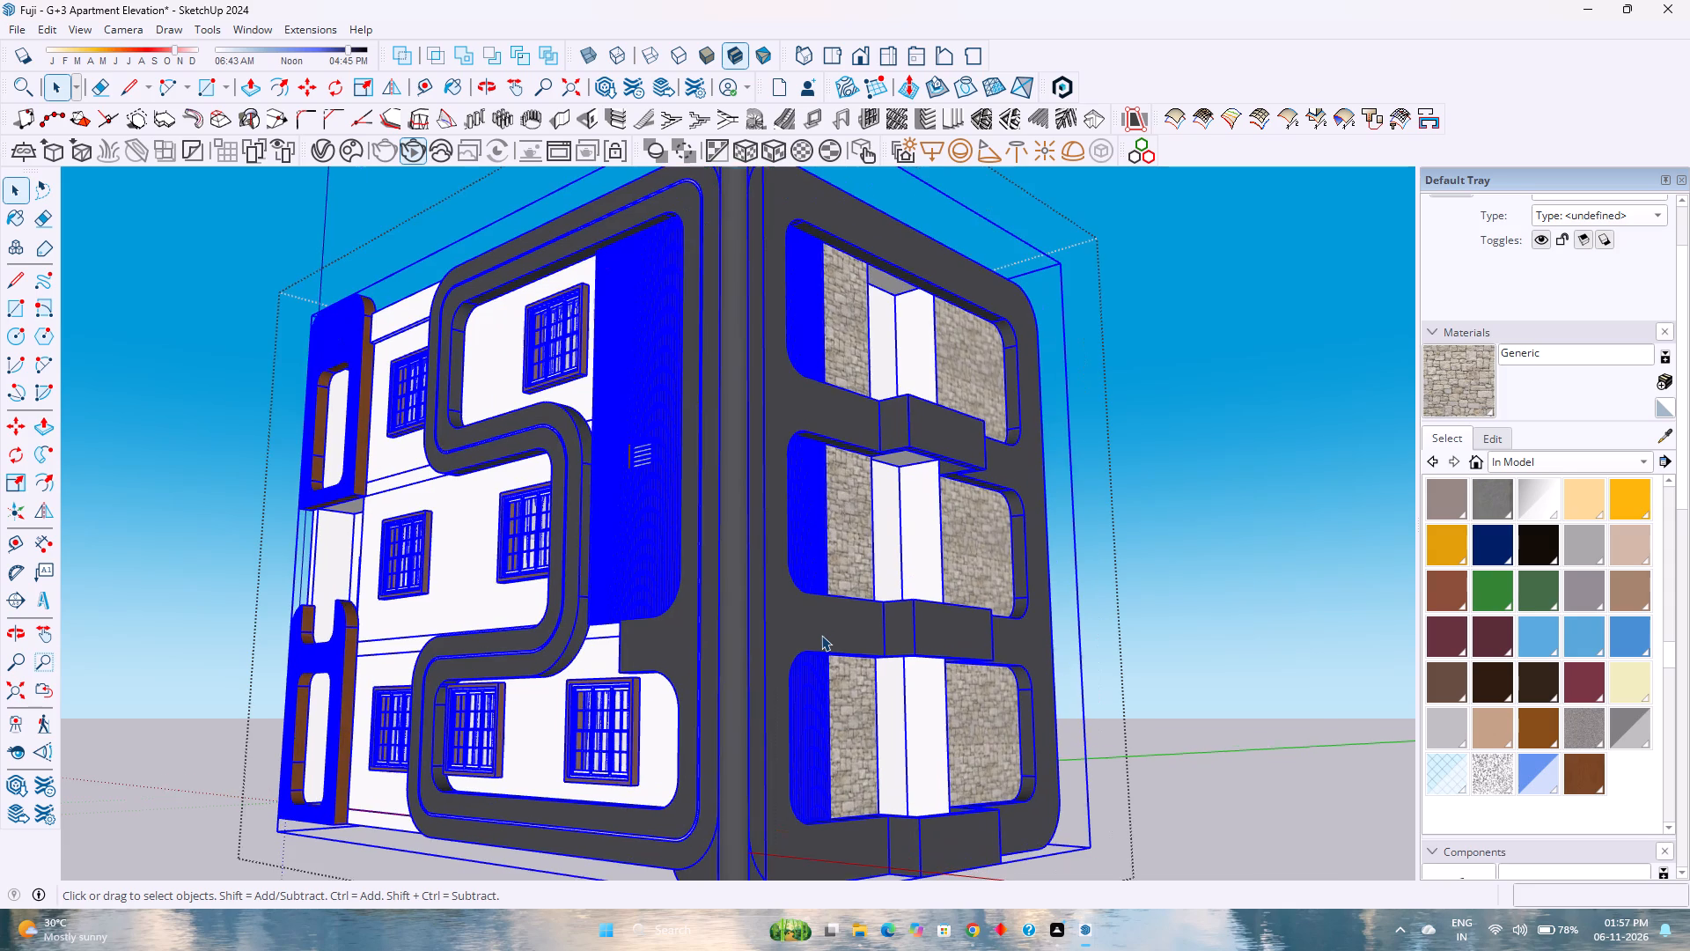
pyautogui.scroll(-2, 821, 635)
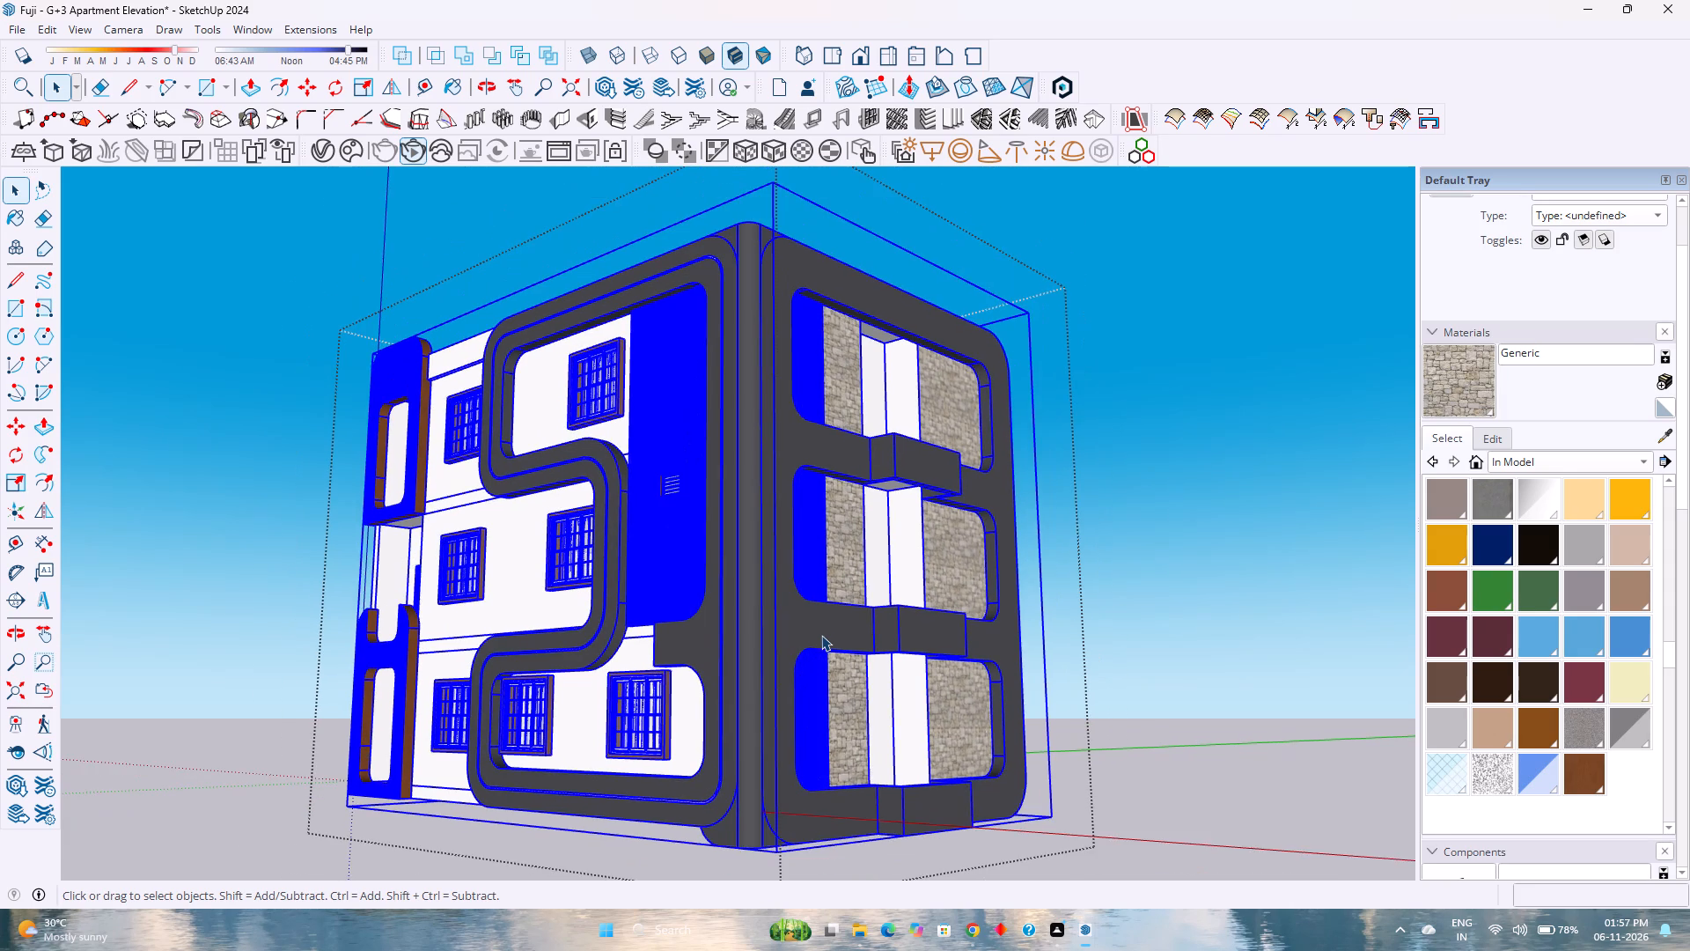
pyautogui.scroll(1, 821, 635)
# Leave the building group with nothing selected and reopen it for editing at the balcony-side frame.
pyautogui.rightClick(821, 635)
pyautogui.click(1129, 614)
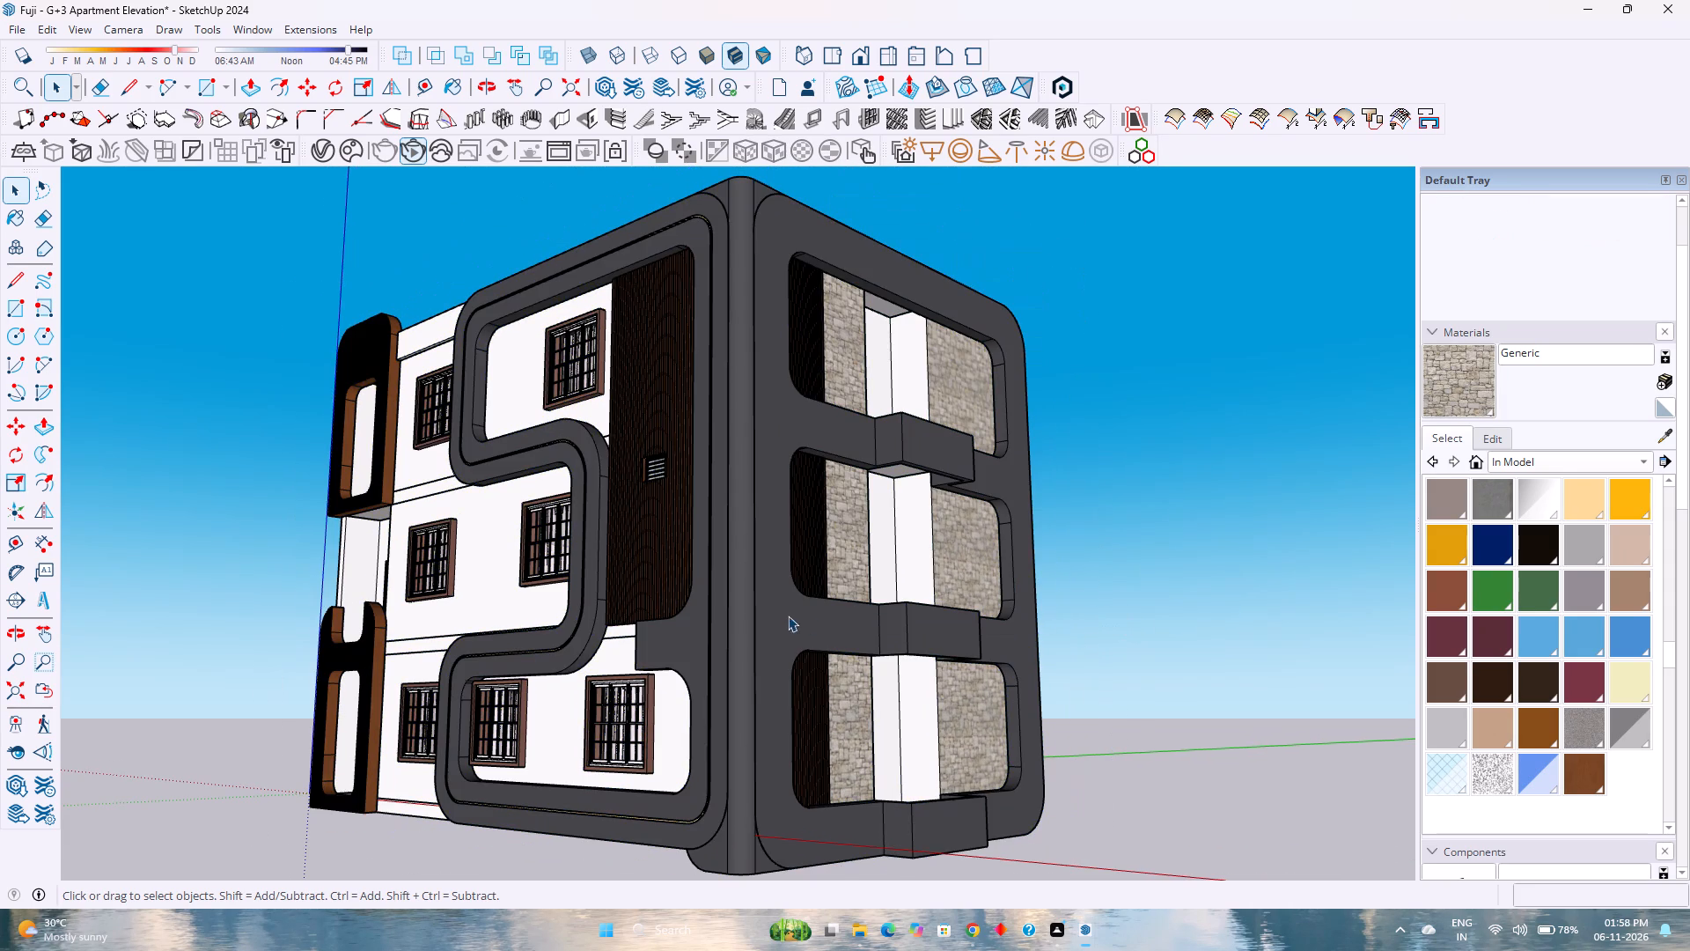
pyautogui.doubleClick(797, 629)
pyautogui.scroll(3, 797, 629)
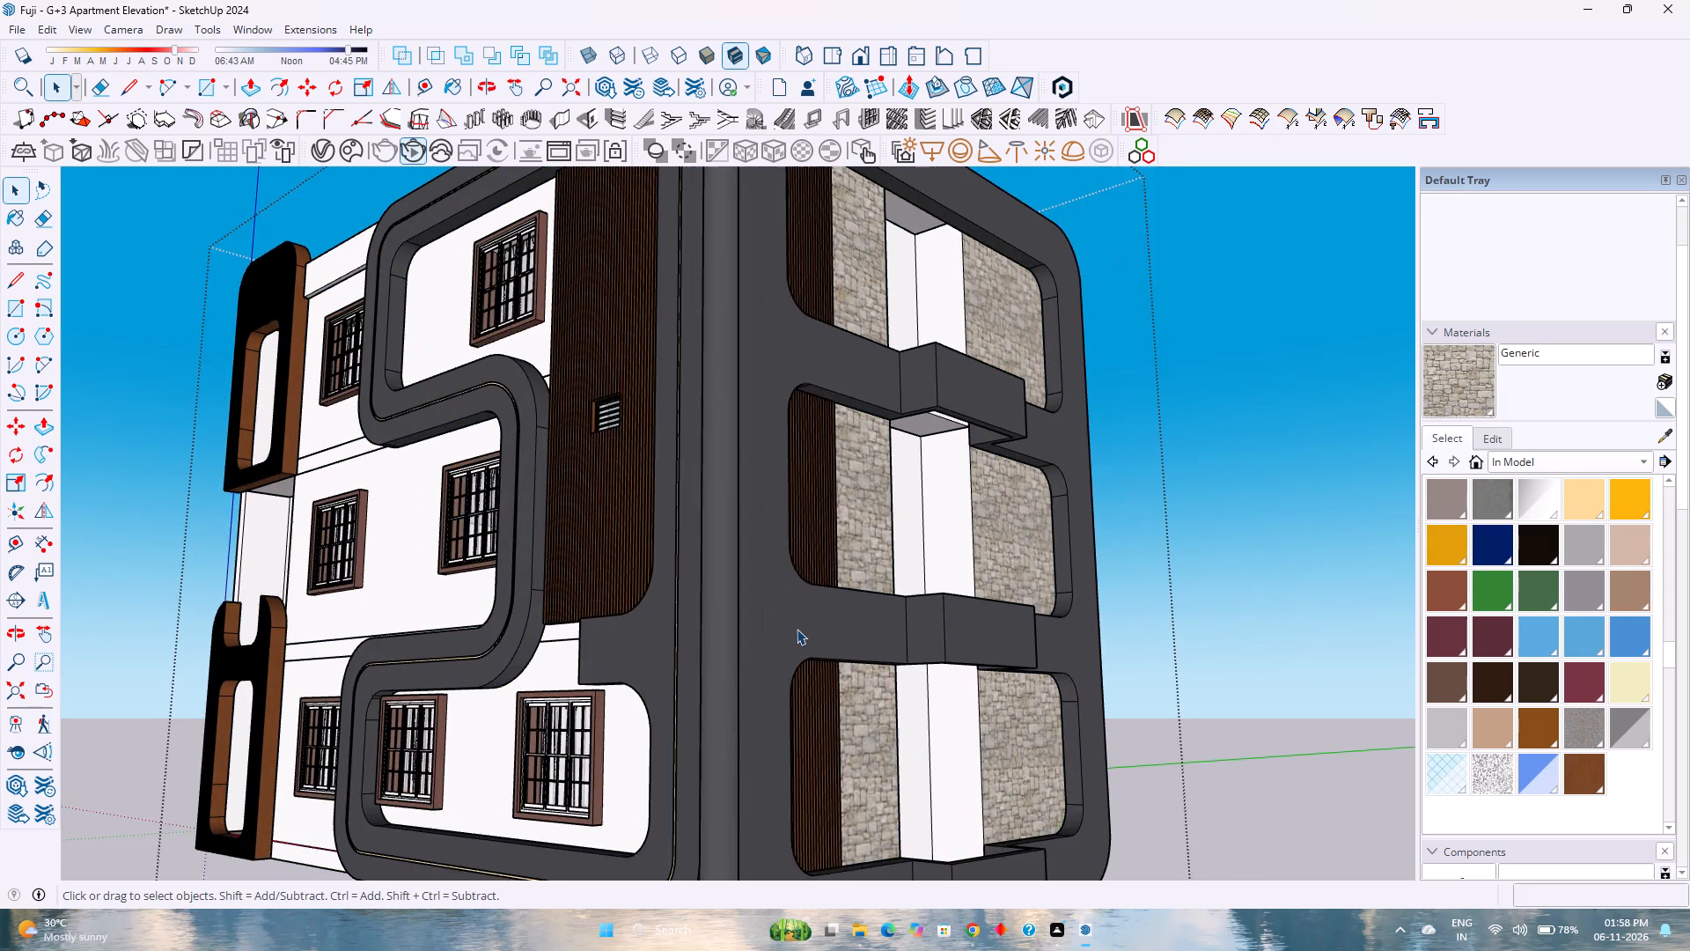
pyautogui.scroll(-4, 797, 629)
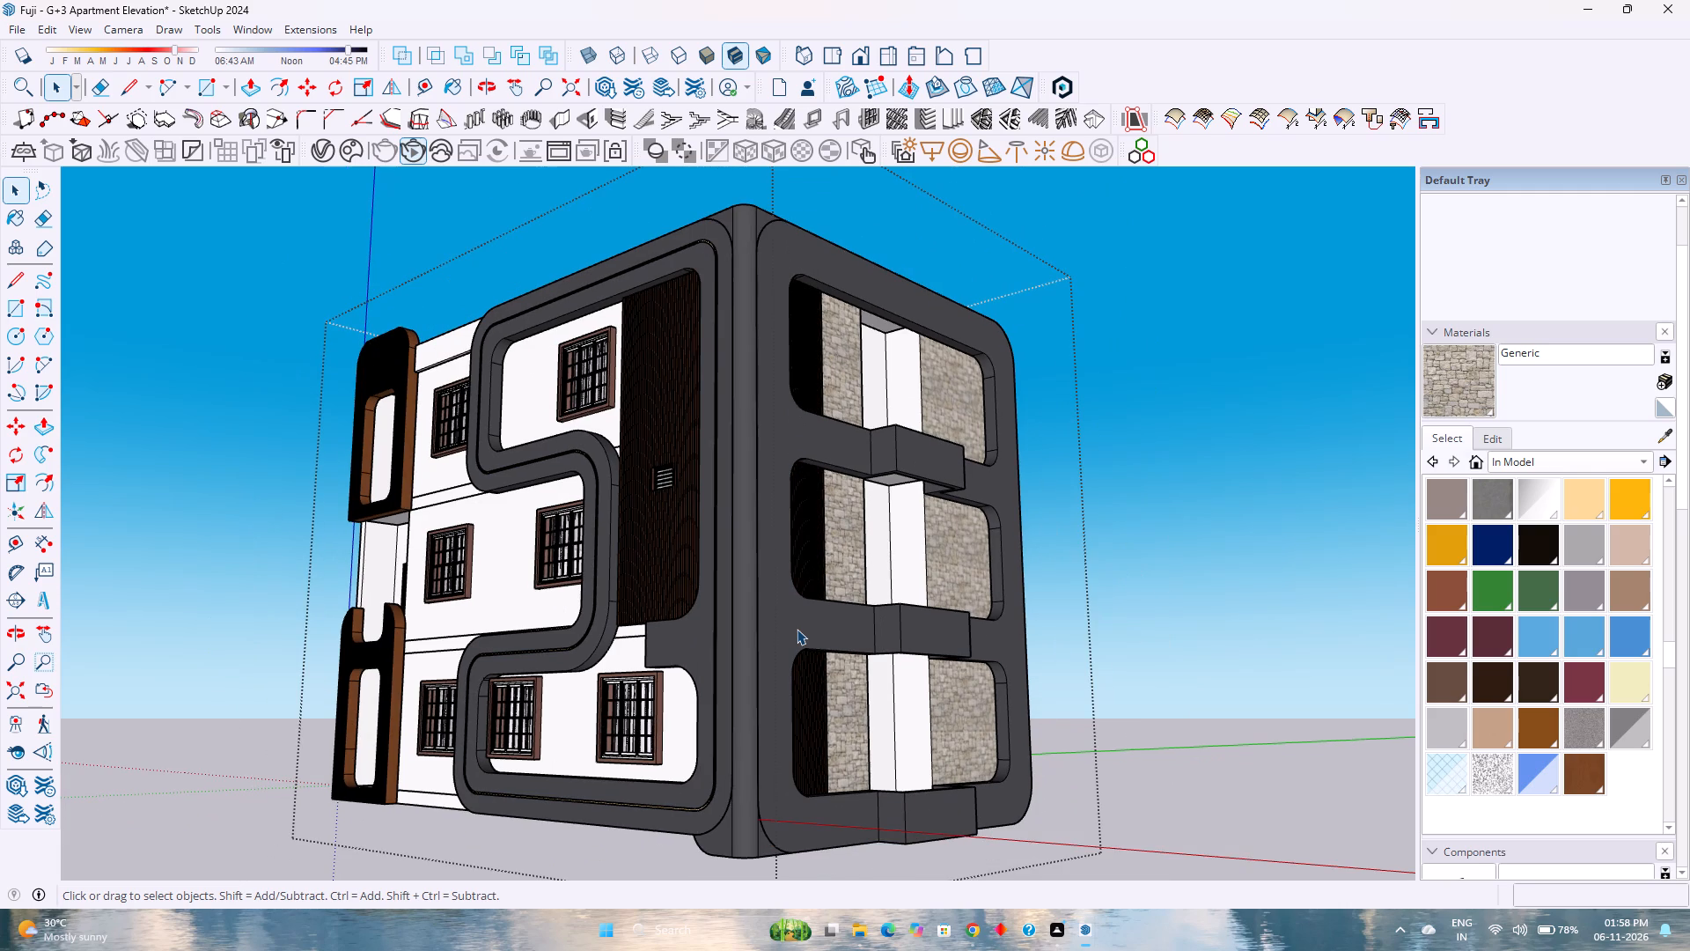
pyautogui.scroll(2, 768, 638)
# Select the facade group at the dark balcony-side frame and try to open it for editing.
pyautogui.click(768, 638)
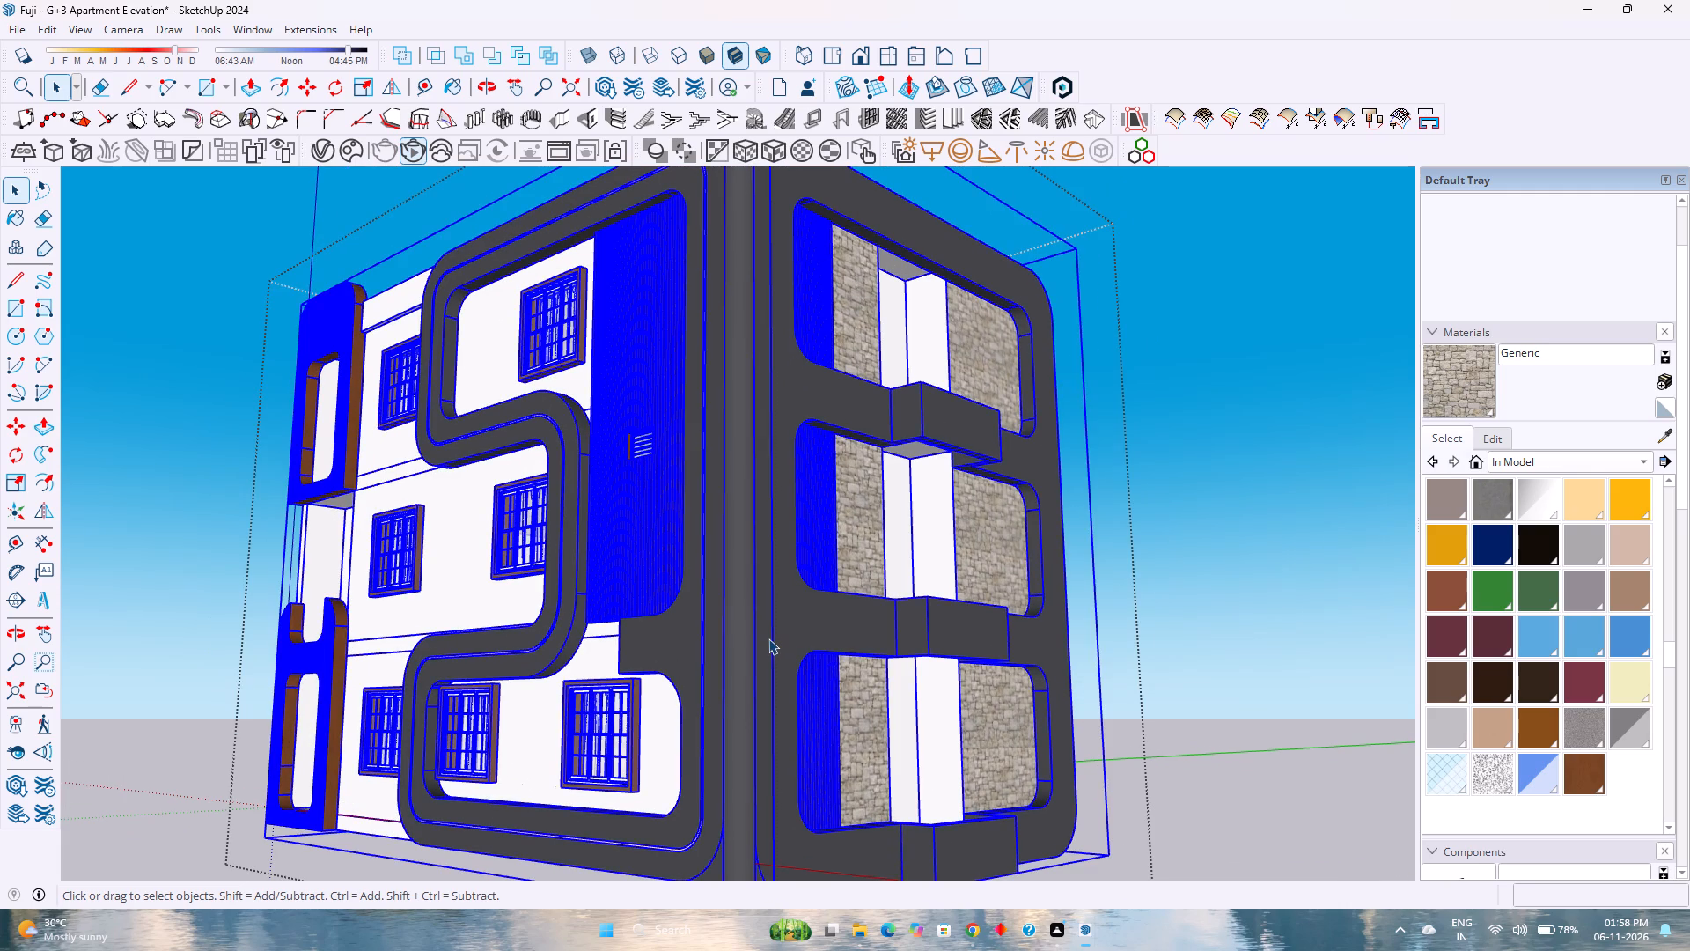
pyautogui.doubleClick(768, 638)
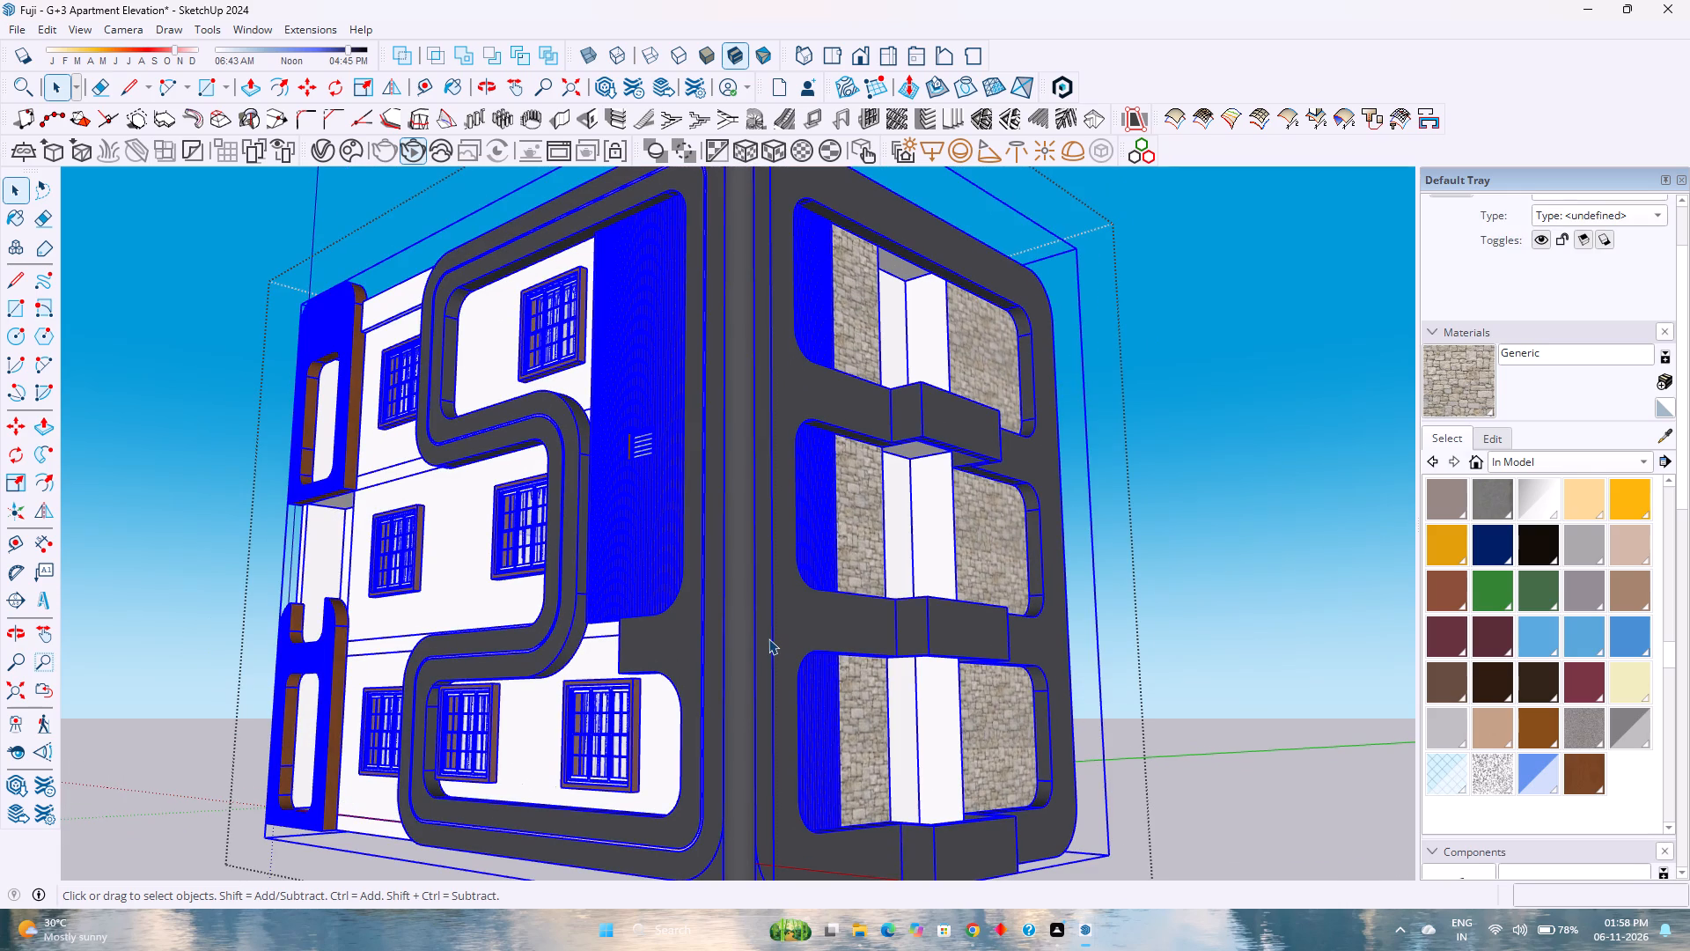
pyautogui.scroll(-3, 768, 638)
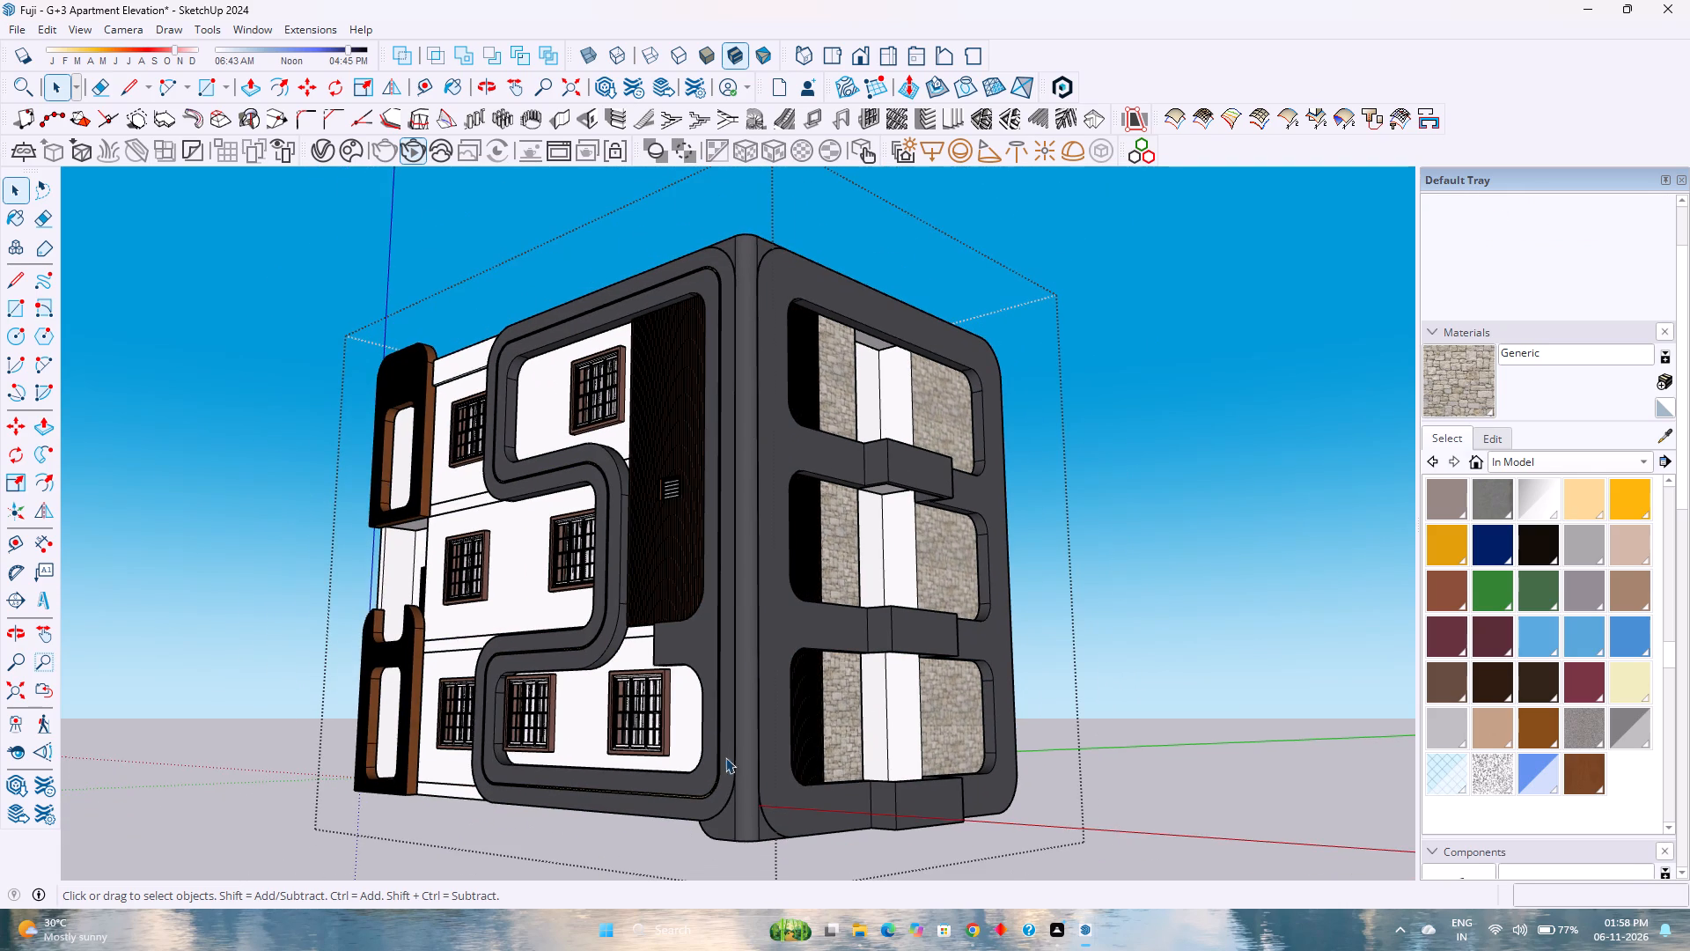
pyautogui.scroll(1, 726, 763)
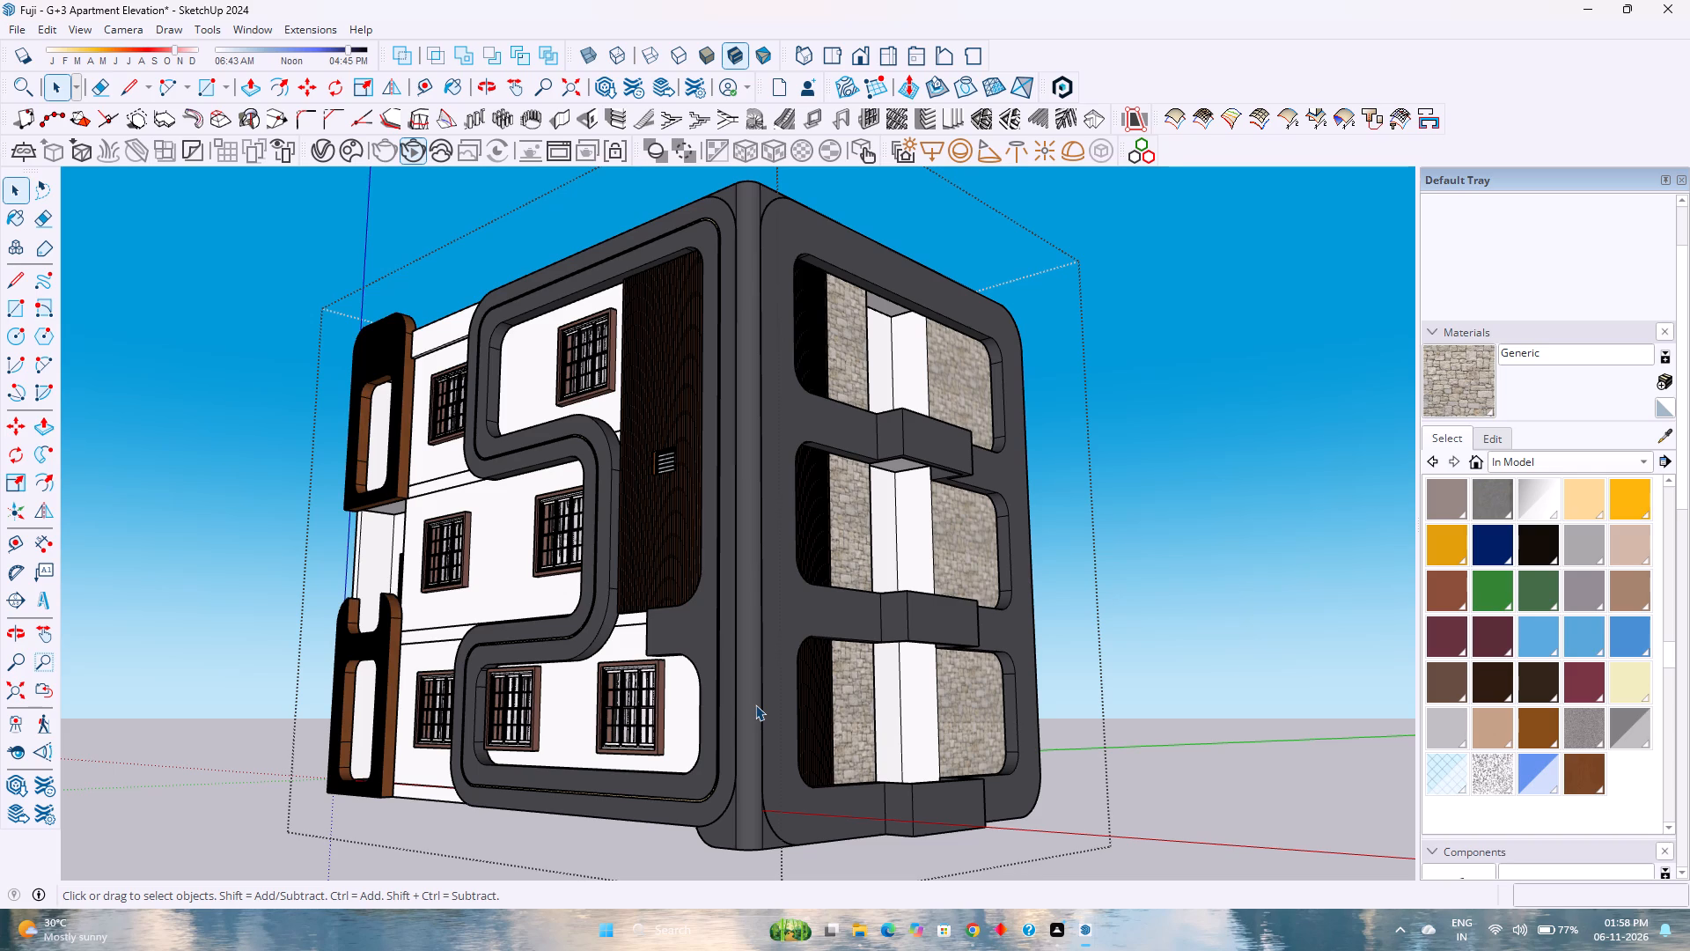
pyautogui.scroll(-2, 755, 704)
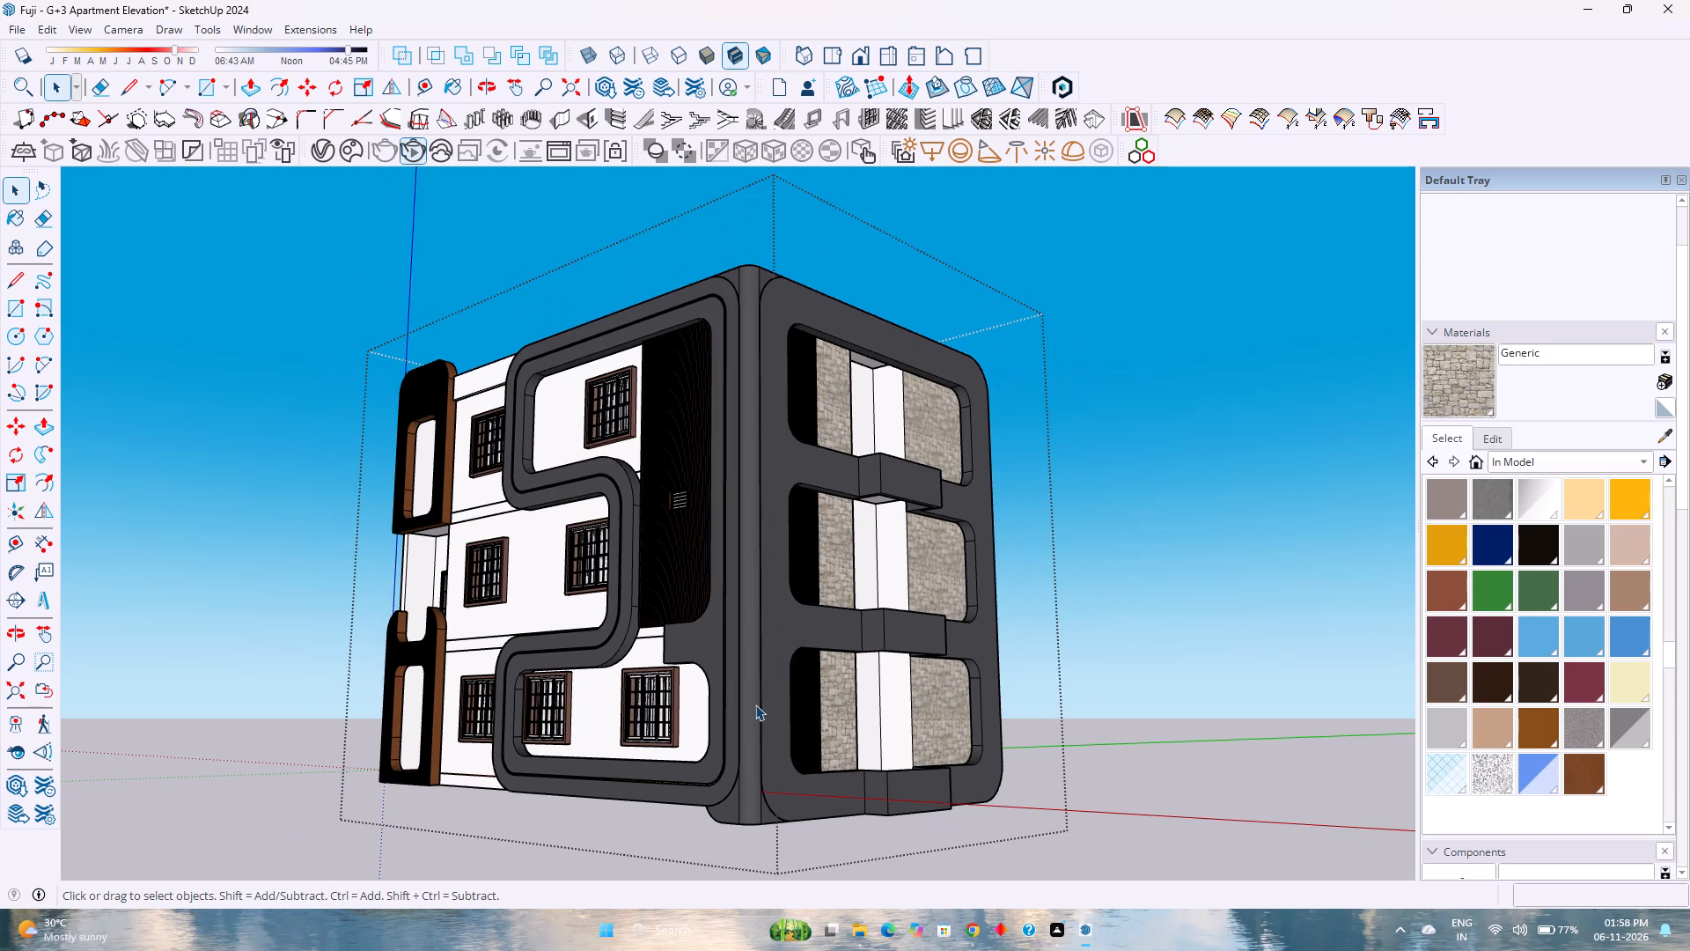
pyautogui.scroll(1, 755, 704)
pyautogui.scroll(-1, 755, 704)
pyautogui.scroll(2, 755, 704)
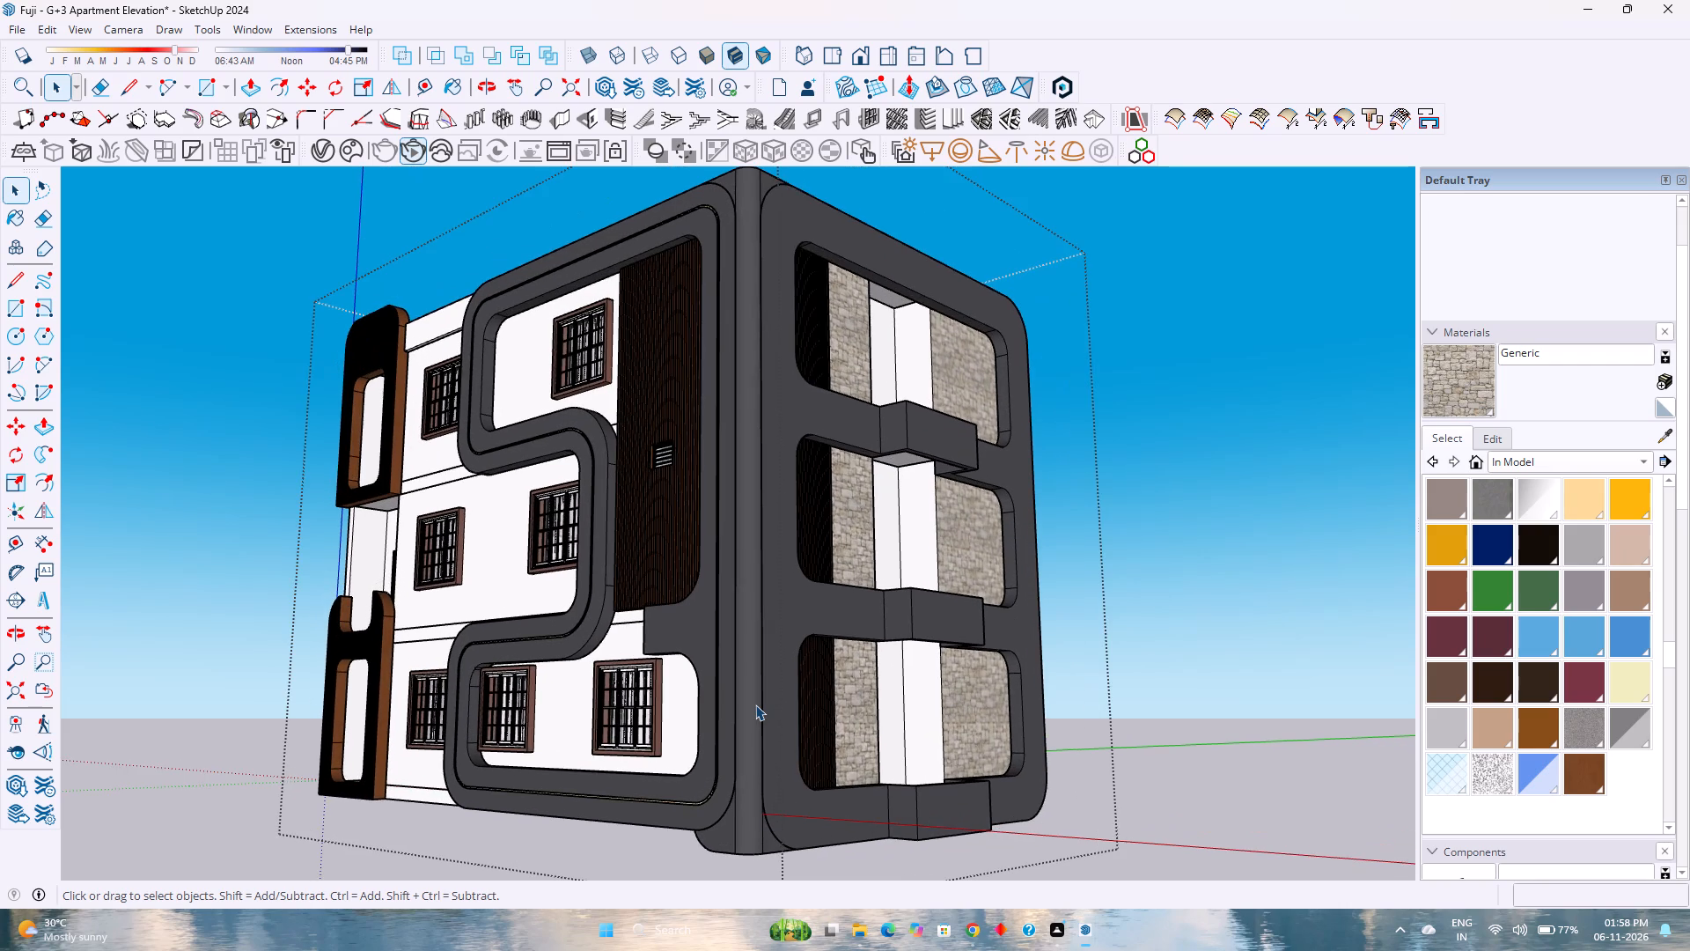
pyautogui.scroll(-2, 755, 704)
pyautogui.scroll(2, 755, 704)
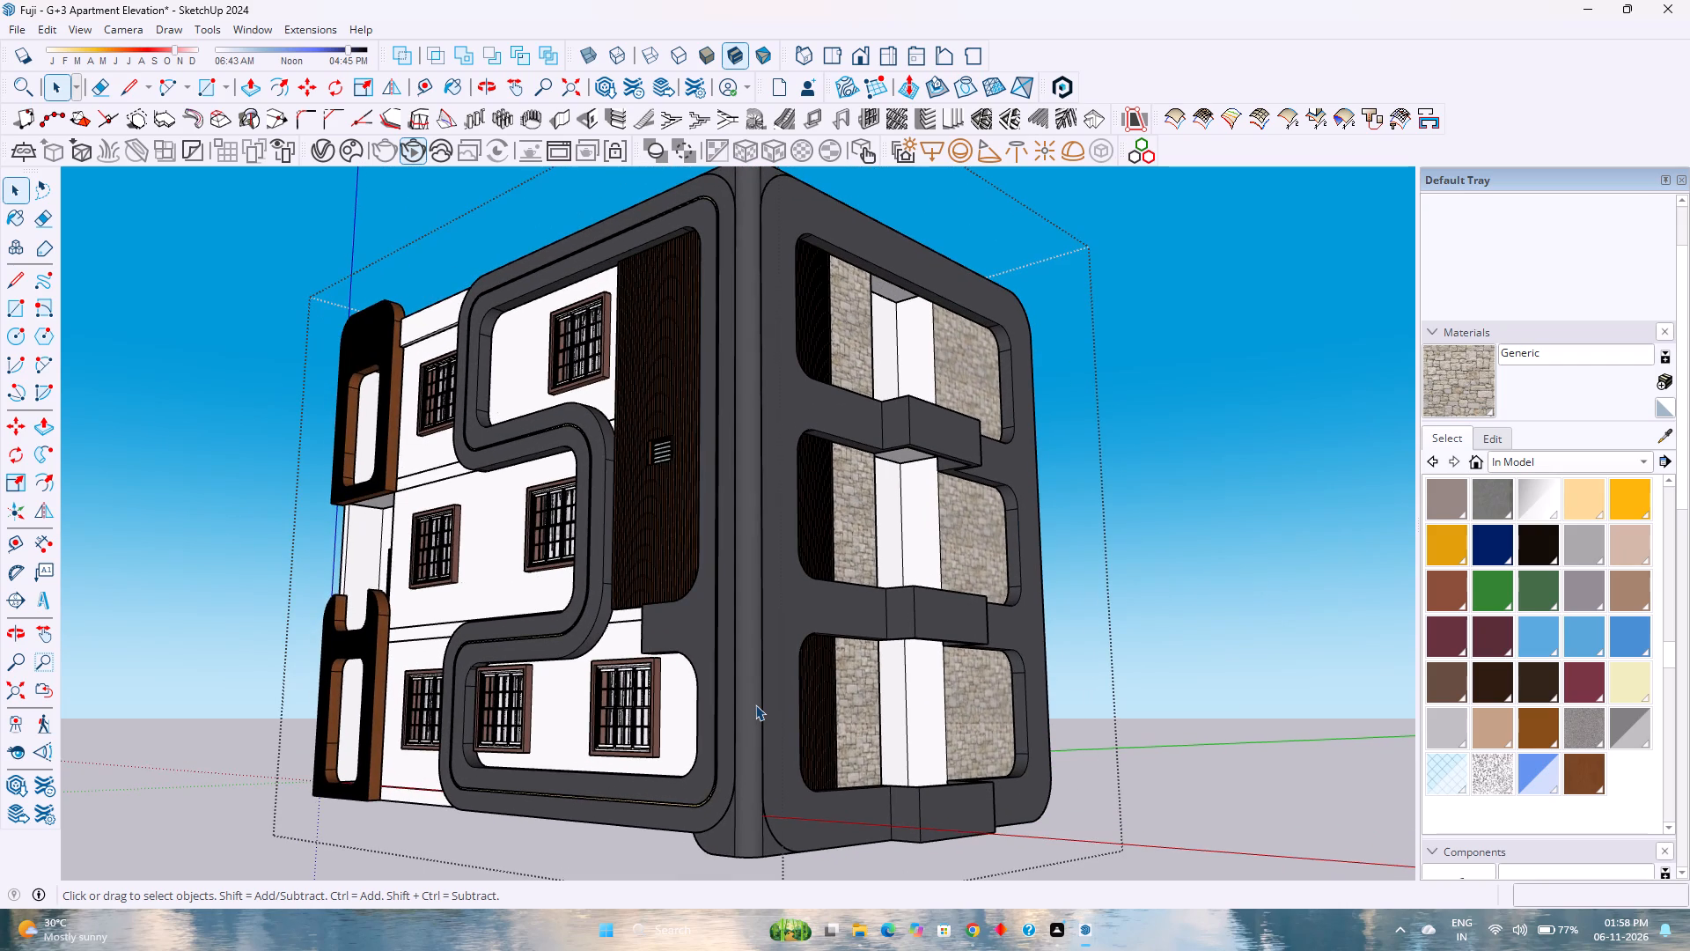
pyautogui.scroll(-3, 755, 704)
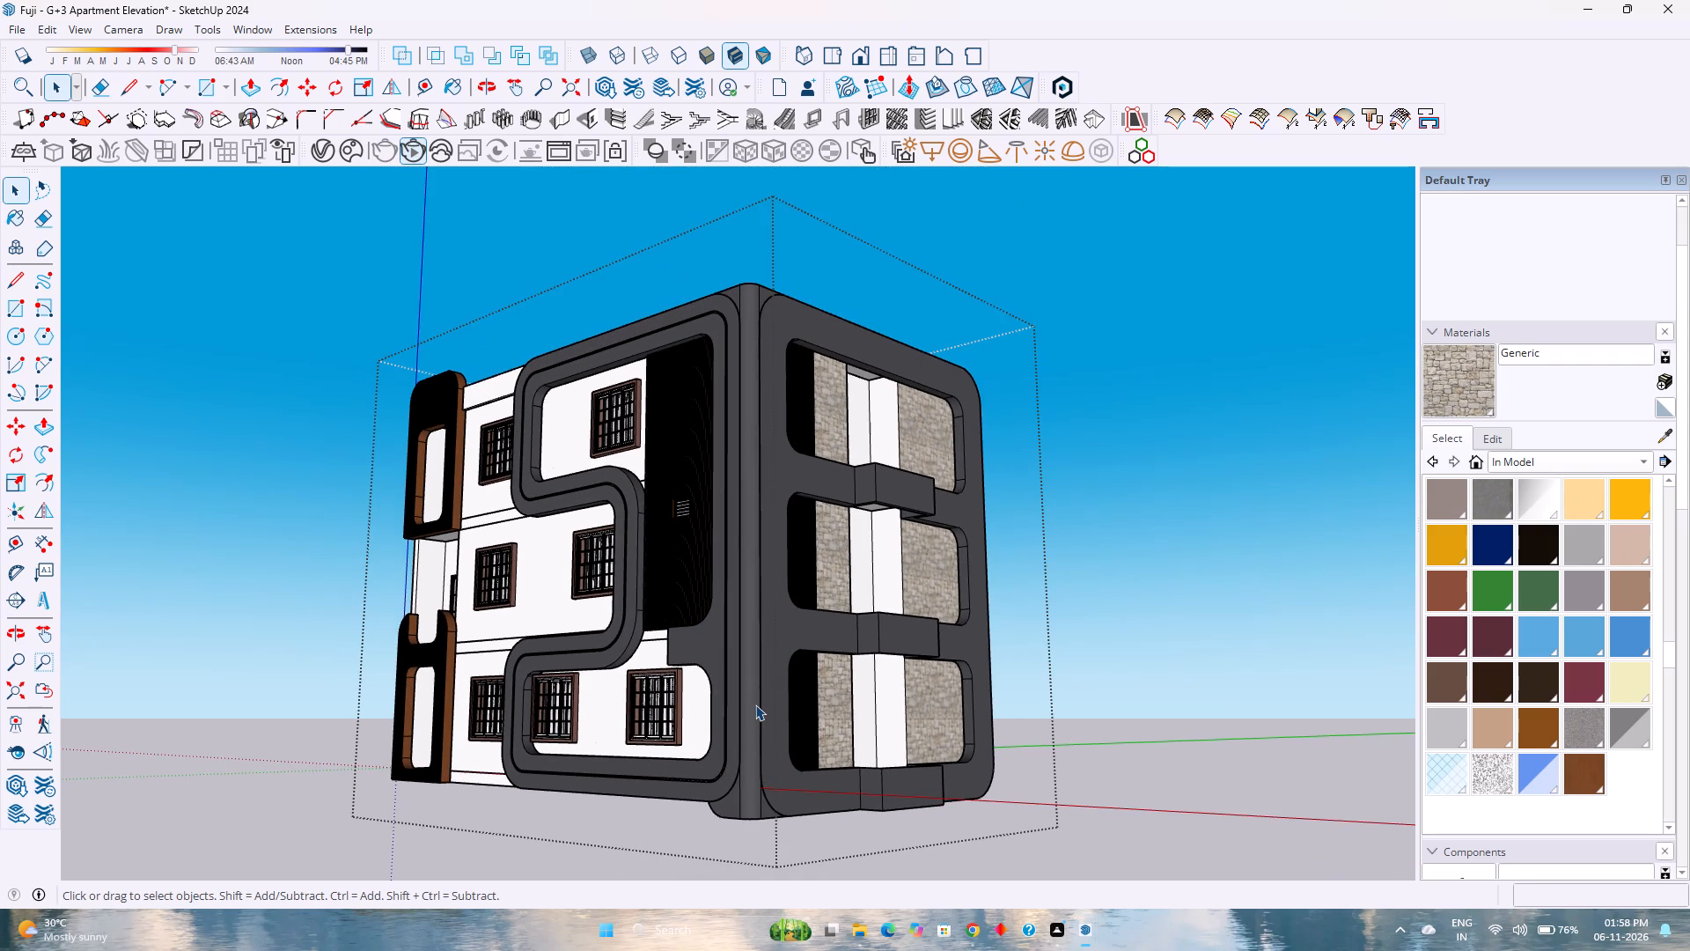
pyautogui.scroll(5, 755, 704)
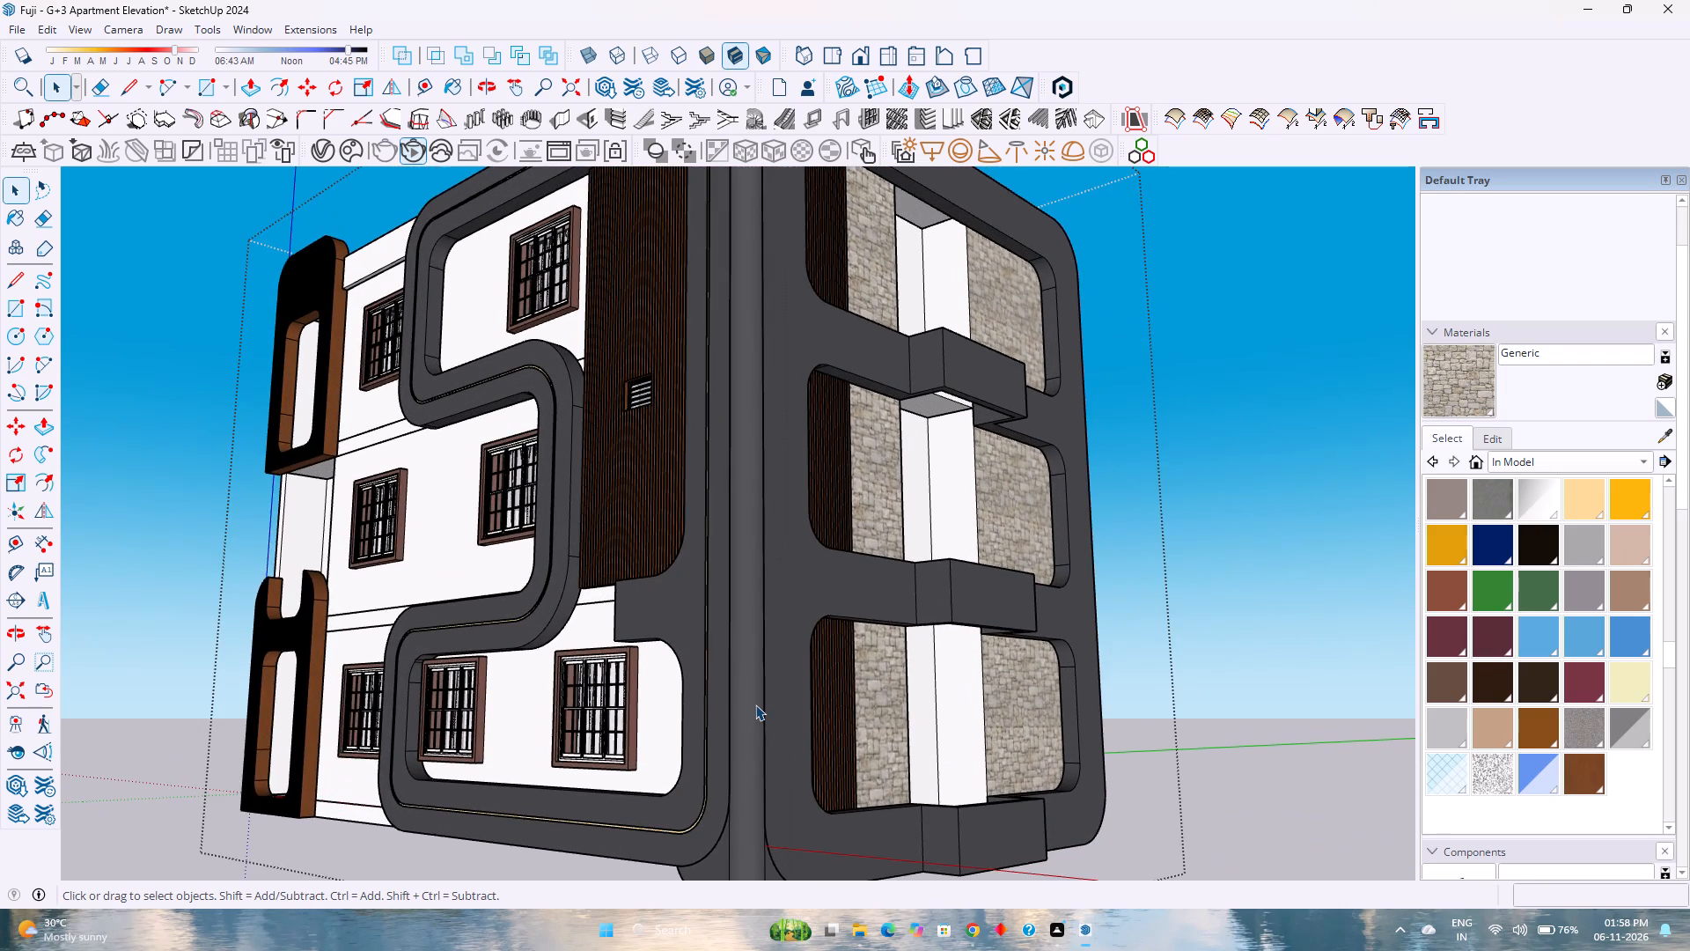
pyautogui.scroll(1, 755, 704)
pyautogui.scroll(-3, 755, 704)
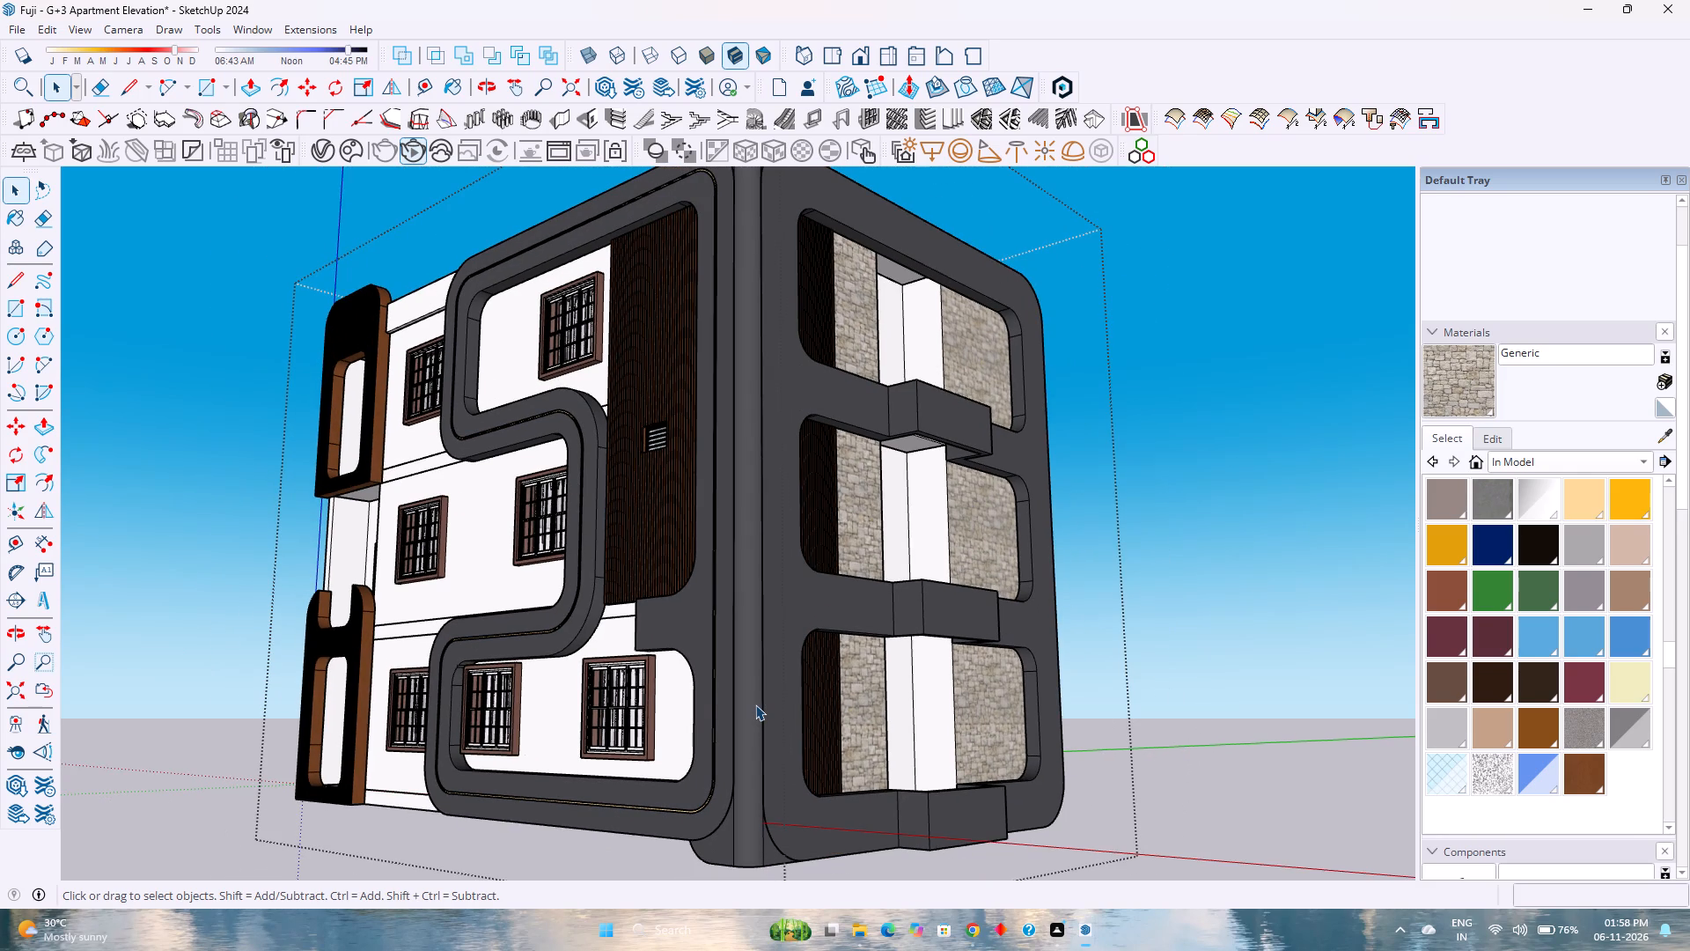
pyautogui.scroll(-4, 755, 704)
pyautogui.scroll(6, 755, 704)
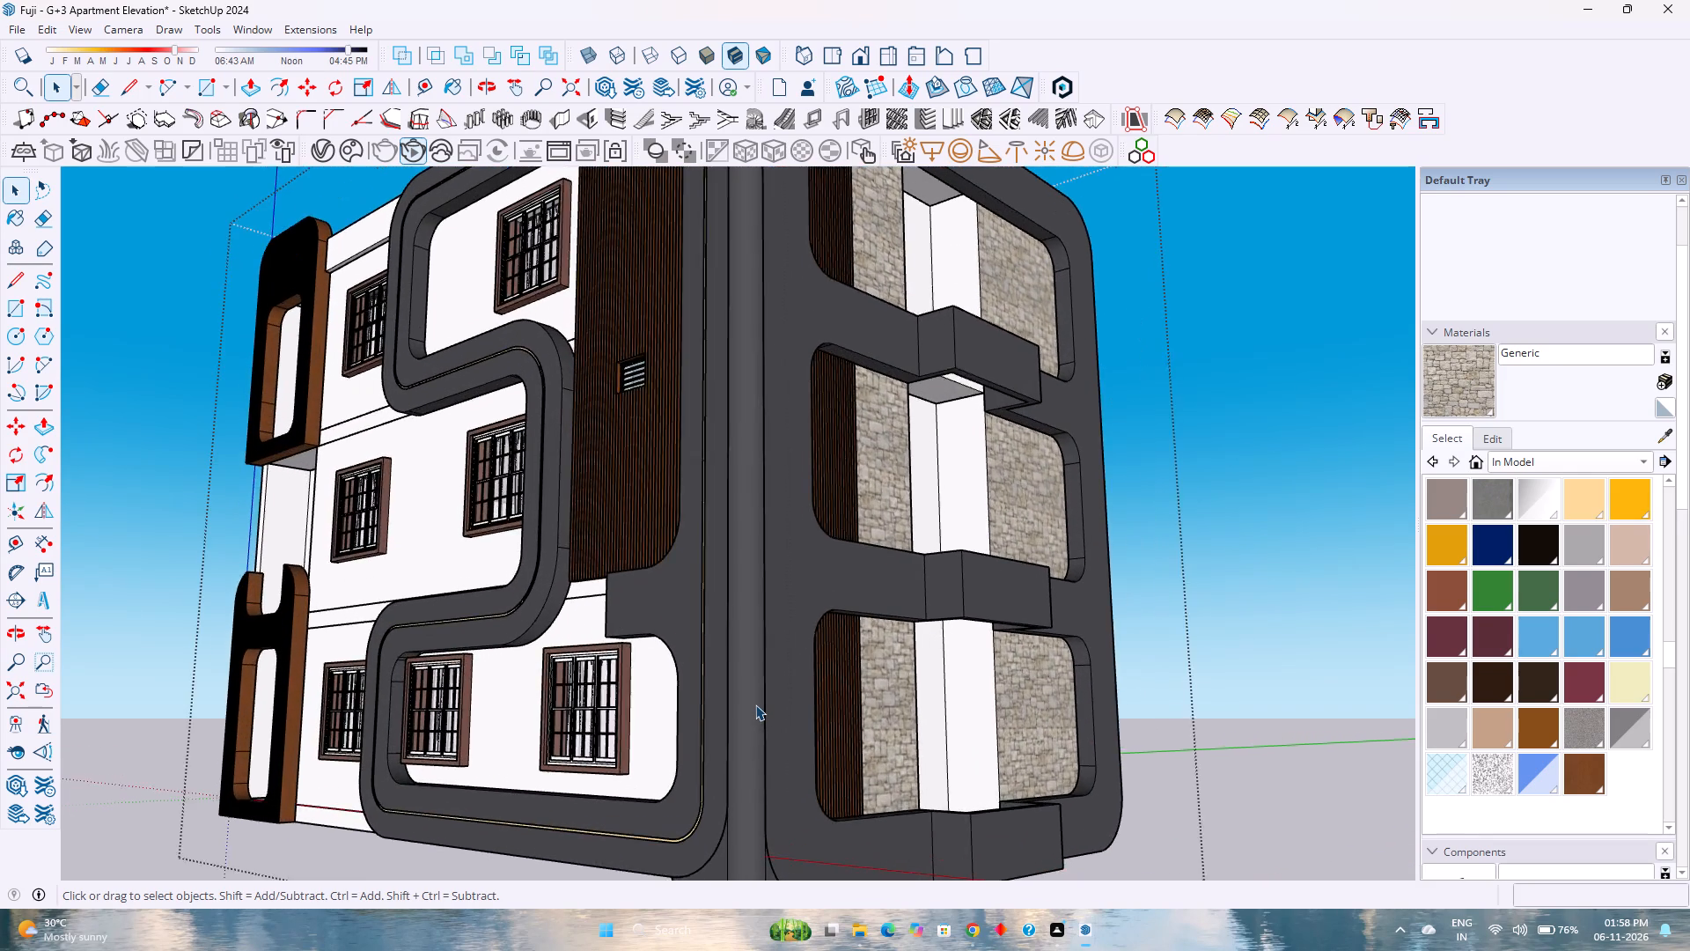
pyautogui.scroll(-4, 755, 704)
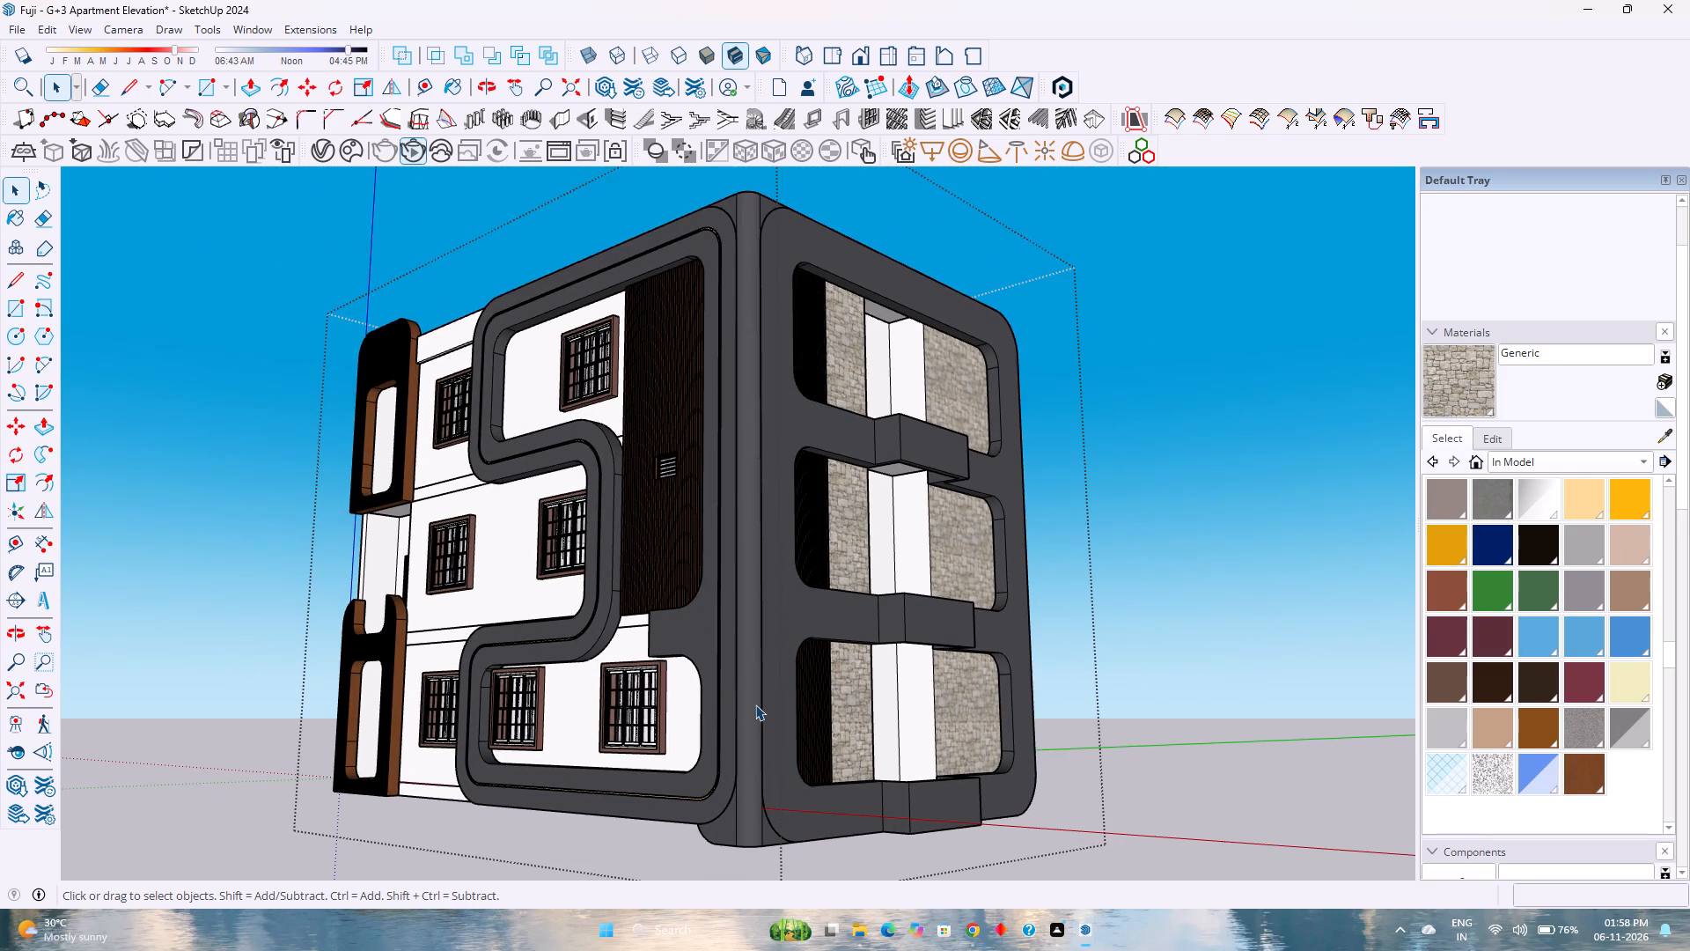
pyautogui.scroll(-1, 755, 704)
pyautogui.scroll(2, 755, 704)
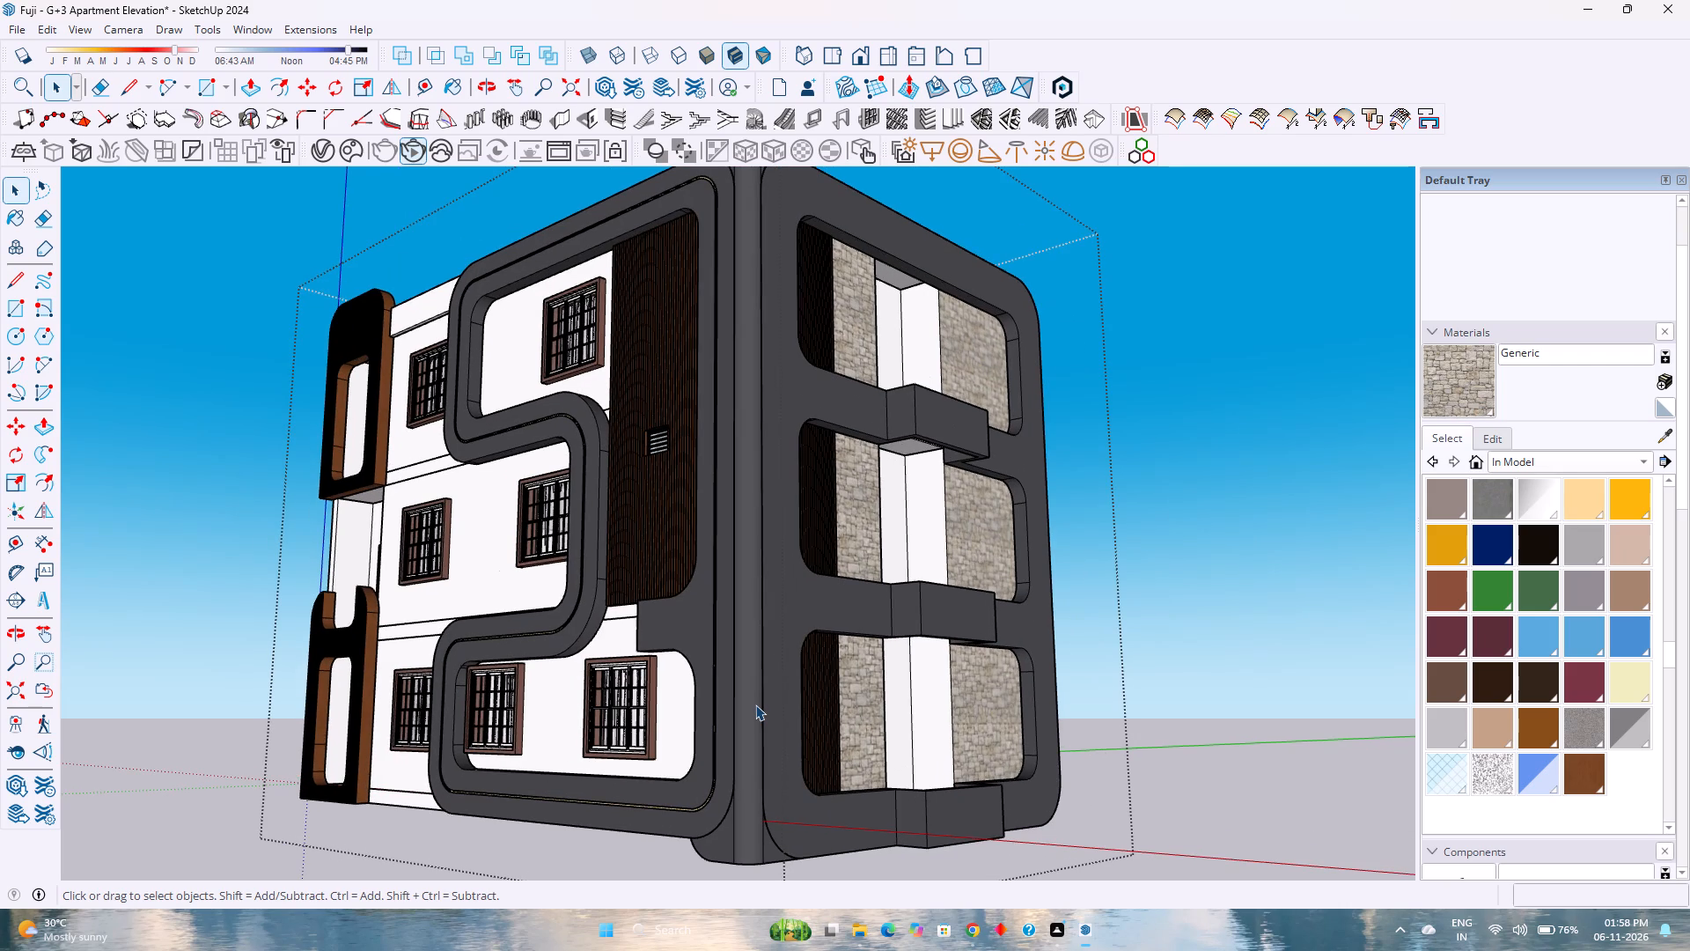
# Examine the building from its front corner, the stone-clad balcony side and the plain rear side.
pyautogui.scroll(-3, 755, 704)
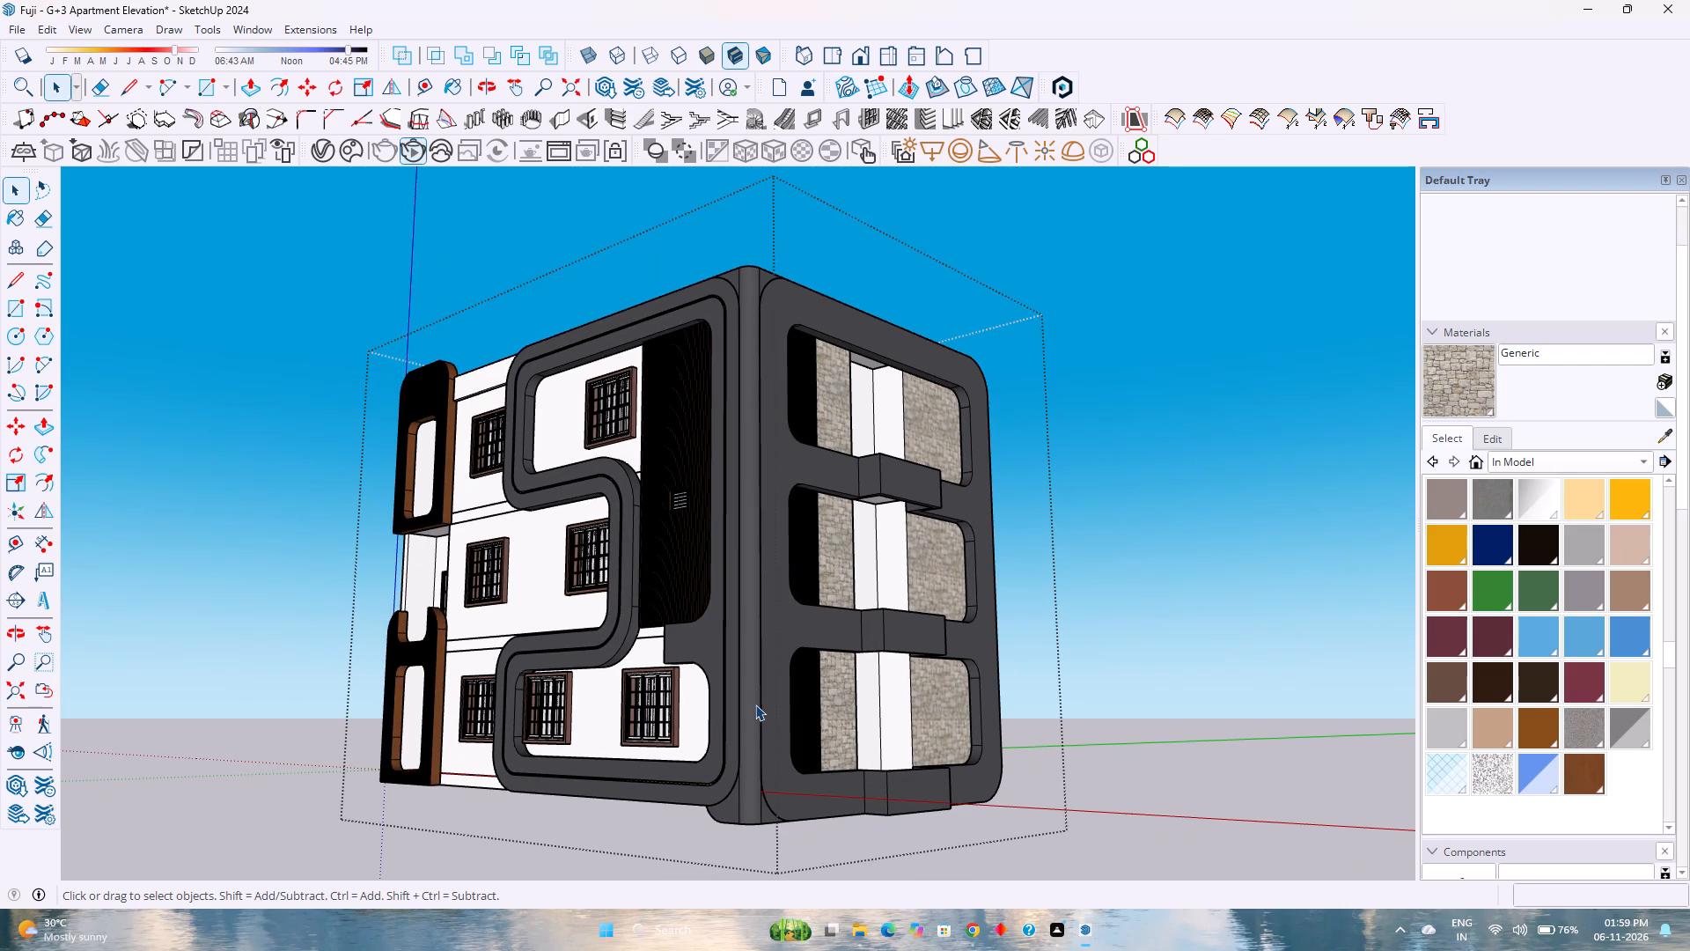
pyautogui.scroll(-3, 755, 704)
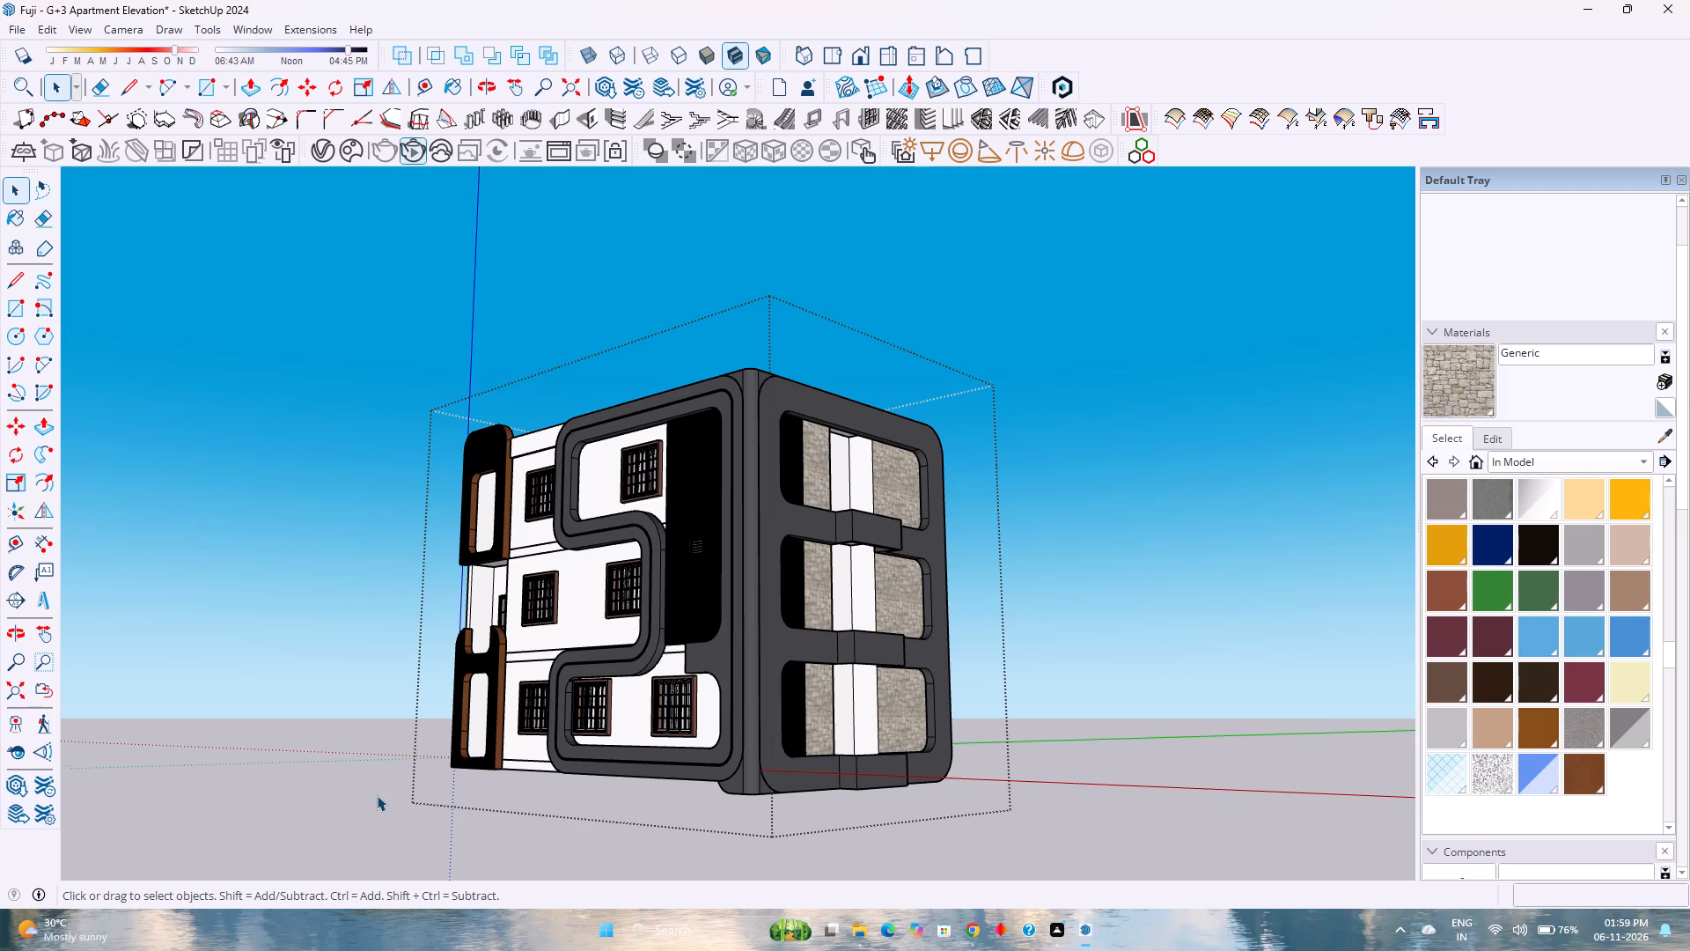
pyautogui.scroll(4, 377, 795)
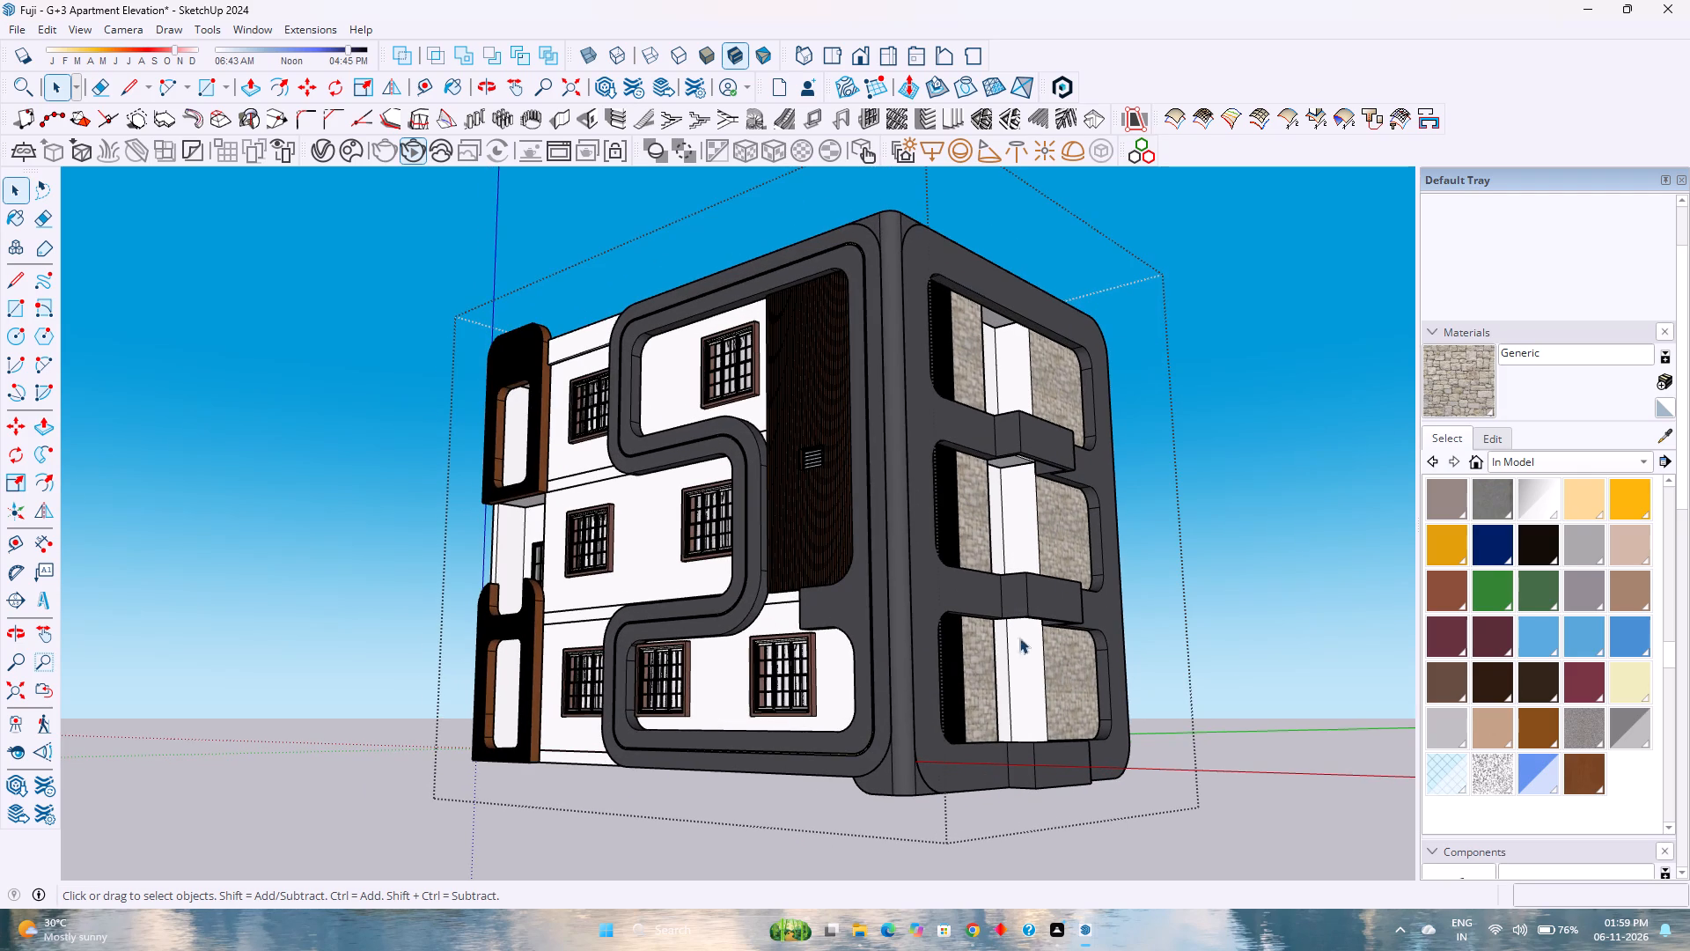
pyautogui.scroll(2, 1251, 551)
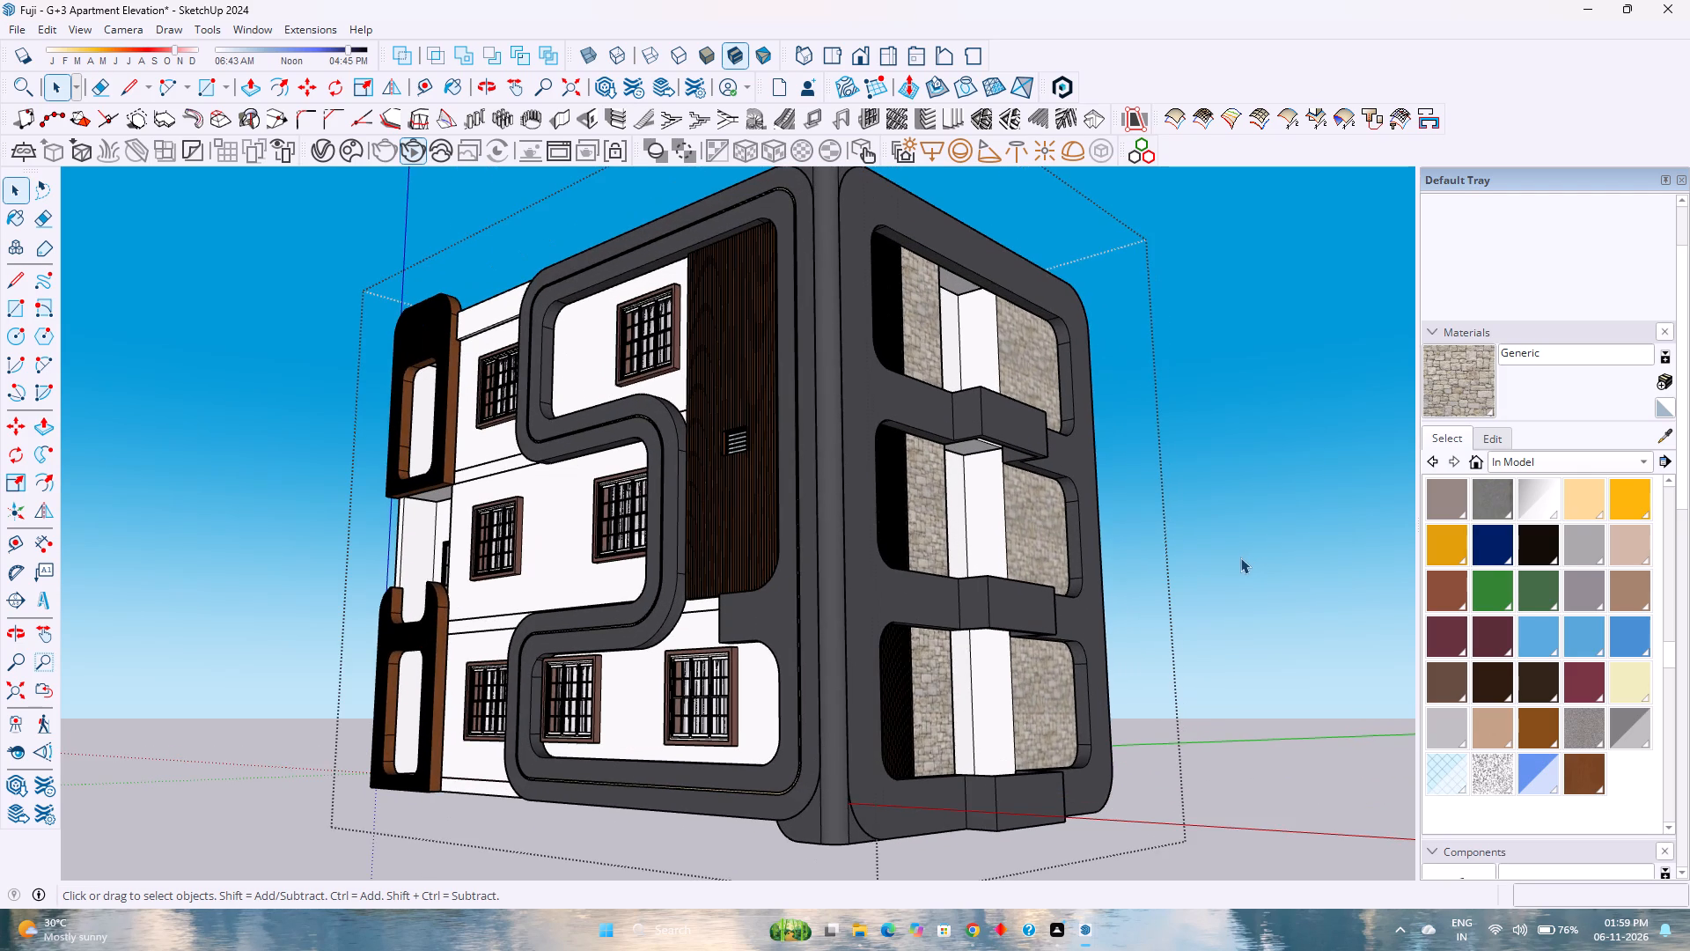
pyautogui.moveTo(1240, 558); pyautogui.dragTo(867, 638, button='middle')
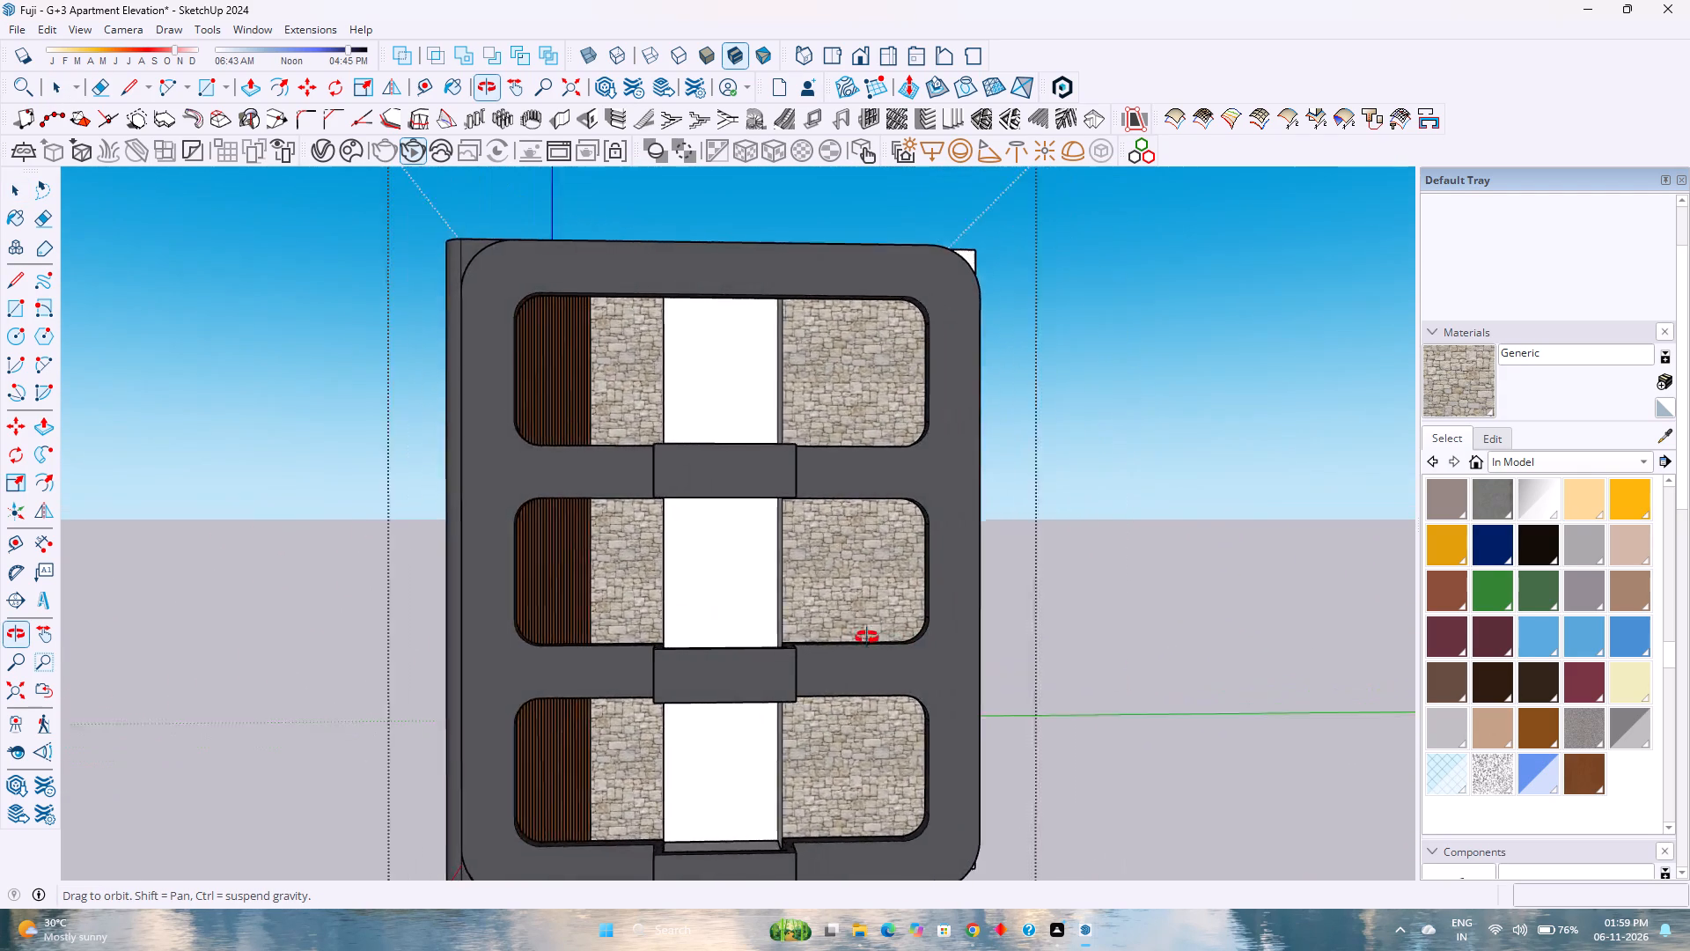
pyautogui.moveTo(867, 638); pyautogui.dragTo(665, 639, button='middle')
pyautogui.middleClick(665, 639)
pyautogui.moveTo(665, 639); pyautogui.dragTo(978, 598, button='middle')
pyautogui.middleClick(978, 598)
pyautogui.scroll(-5, 978, 598)
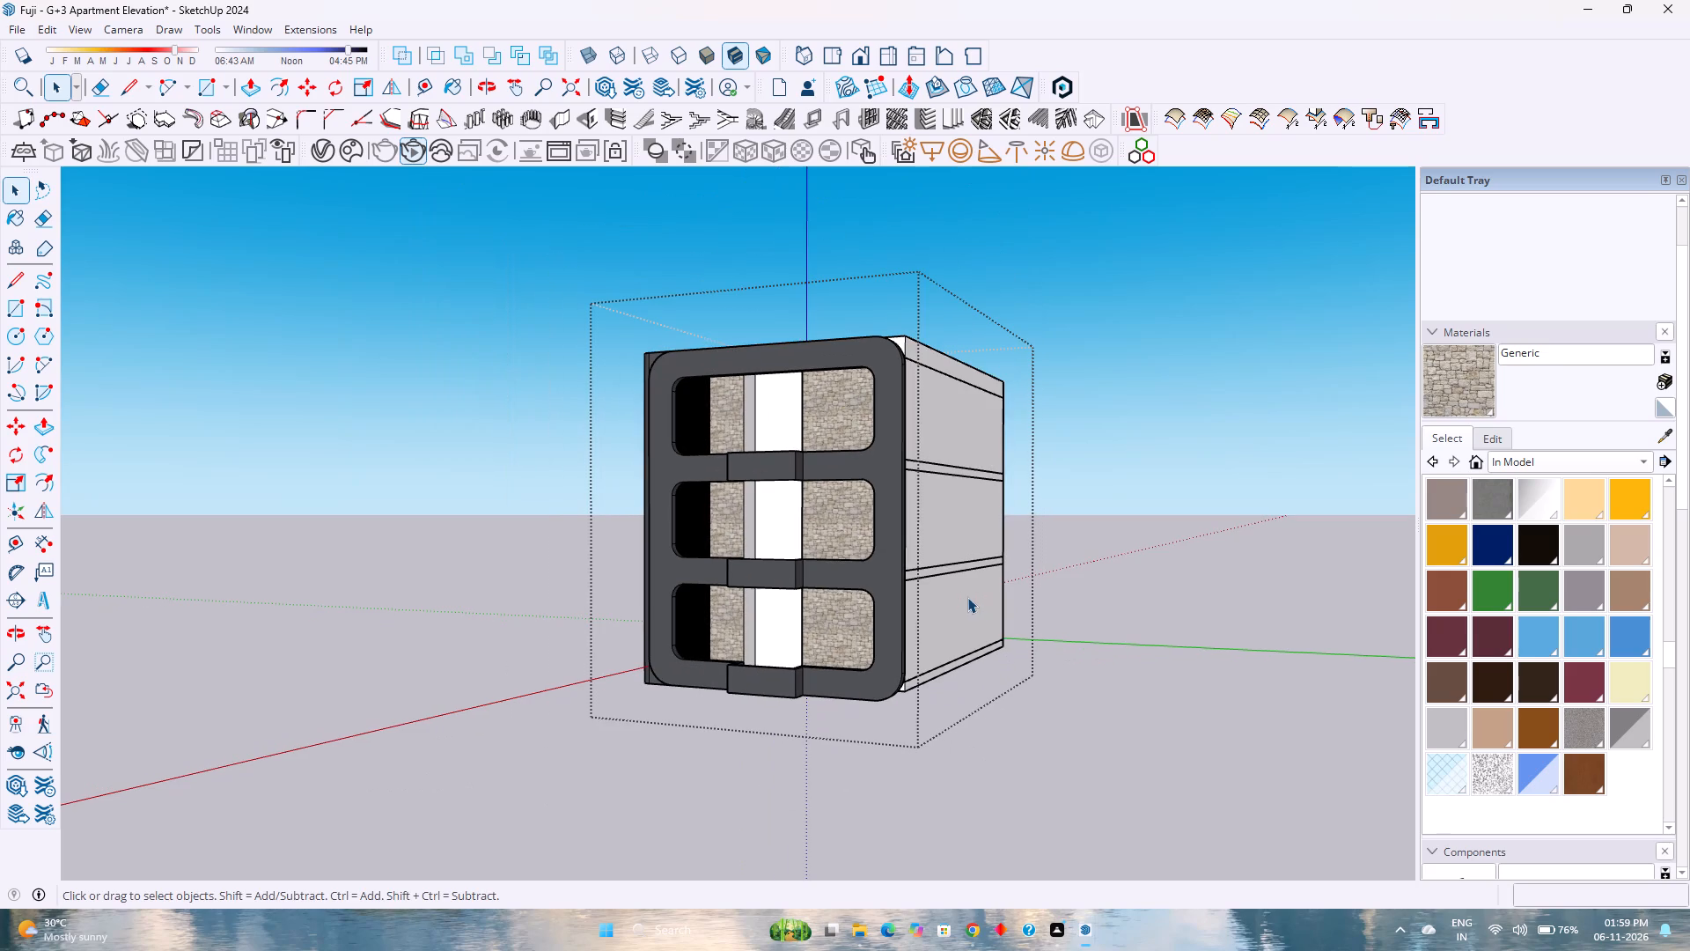
pyautogui.moveTo(807, 578); pyautogui.dragTo(1413, 604, button='middle')
pyautogui.middleClick(1413, 604)
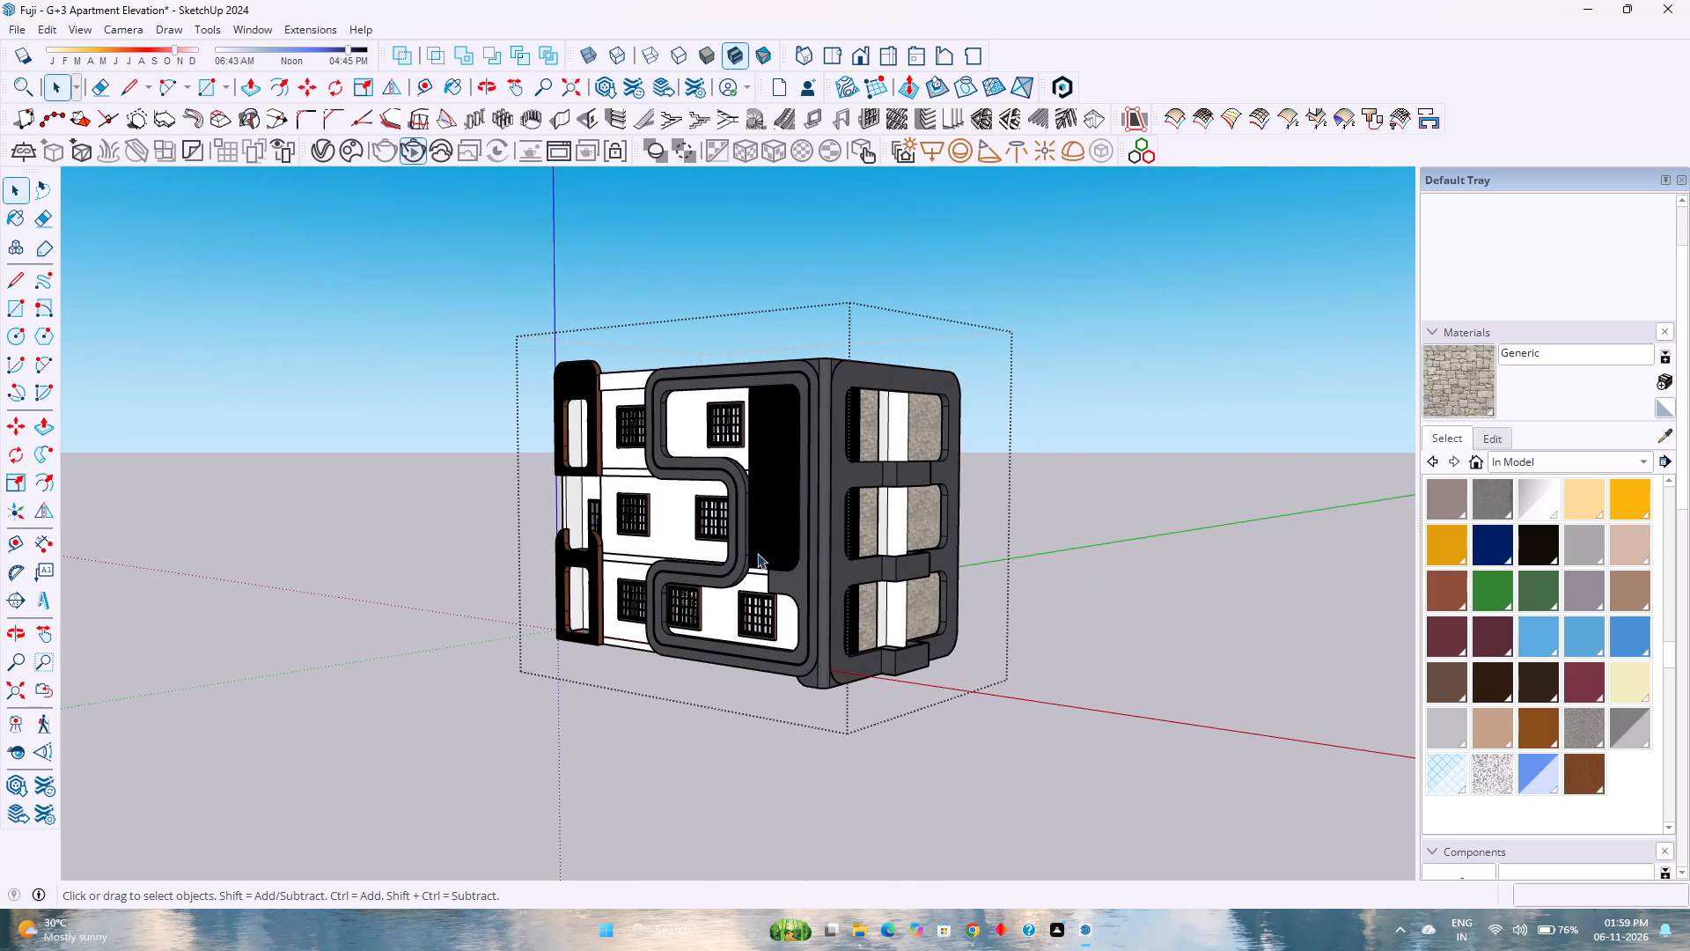
# Examine the front facade's S-shaped frame, windows and slatted wood panel, both close up and at a distance.
pyautogui.scroll(6, 756, 555)
pyautogui.scroll(3, 834, 510)
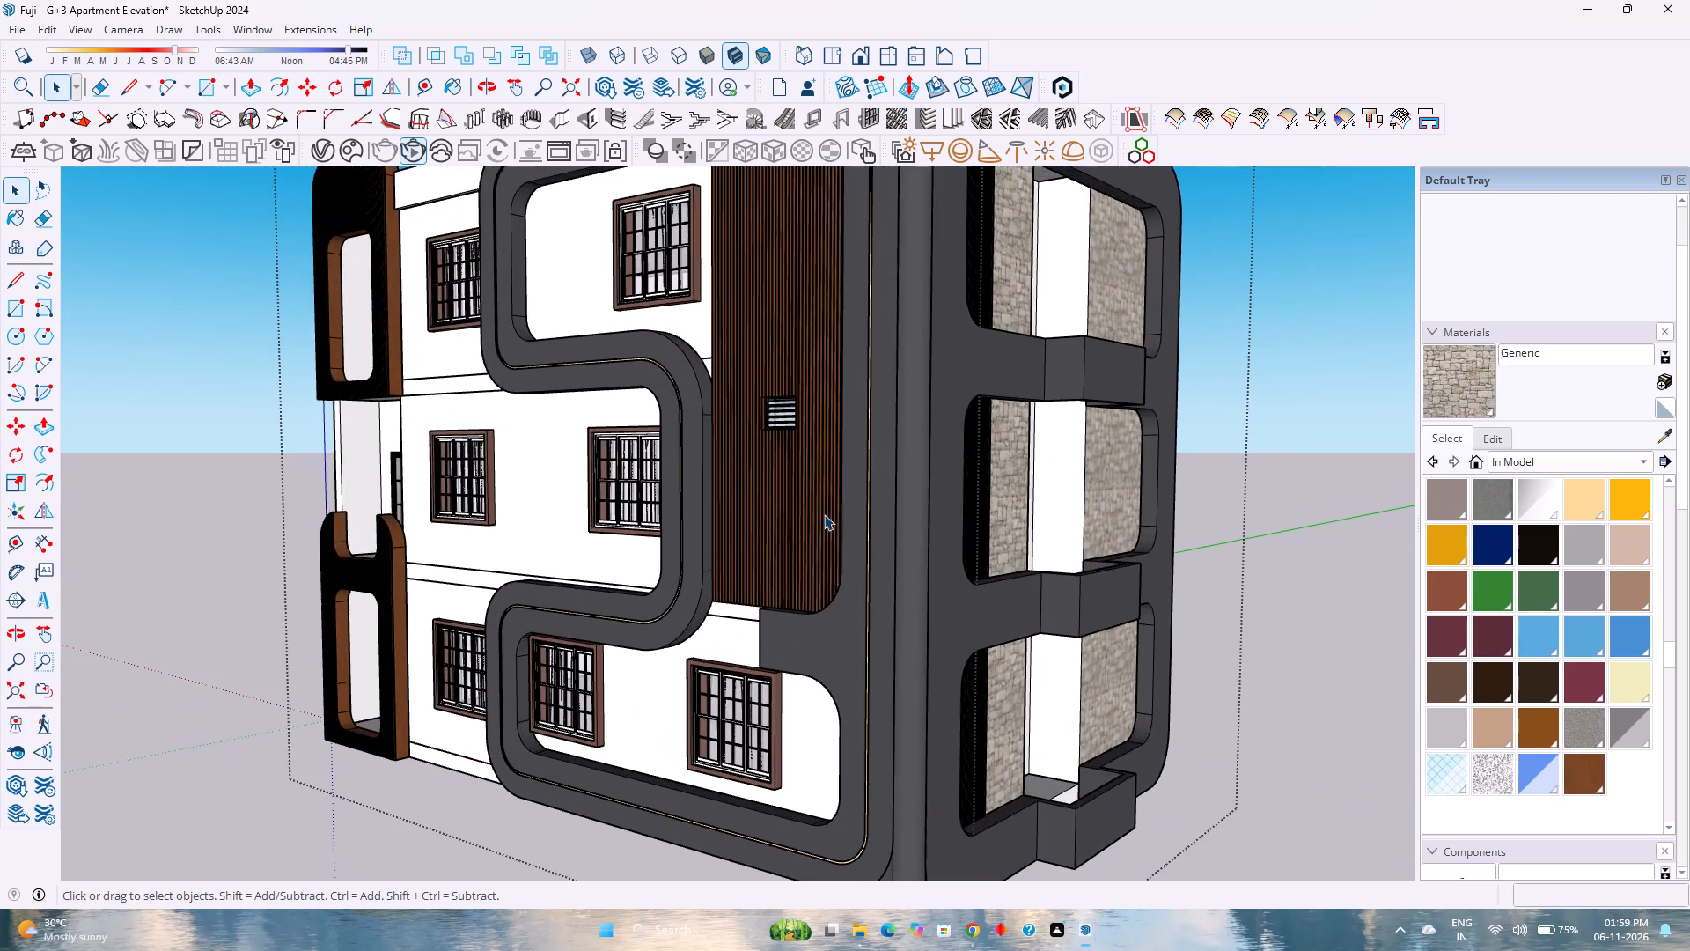
pyautogui.scroll(5, 812, 517)
pyautogui.moveTo(792, 537); pyautogui.dragTo(806, 627, button='middle')
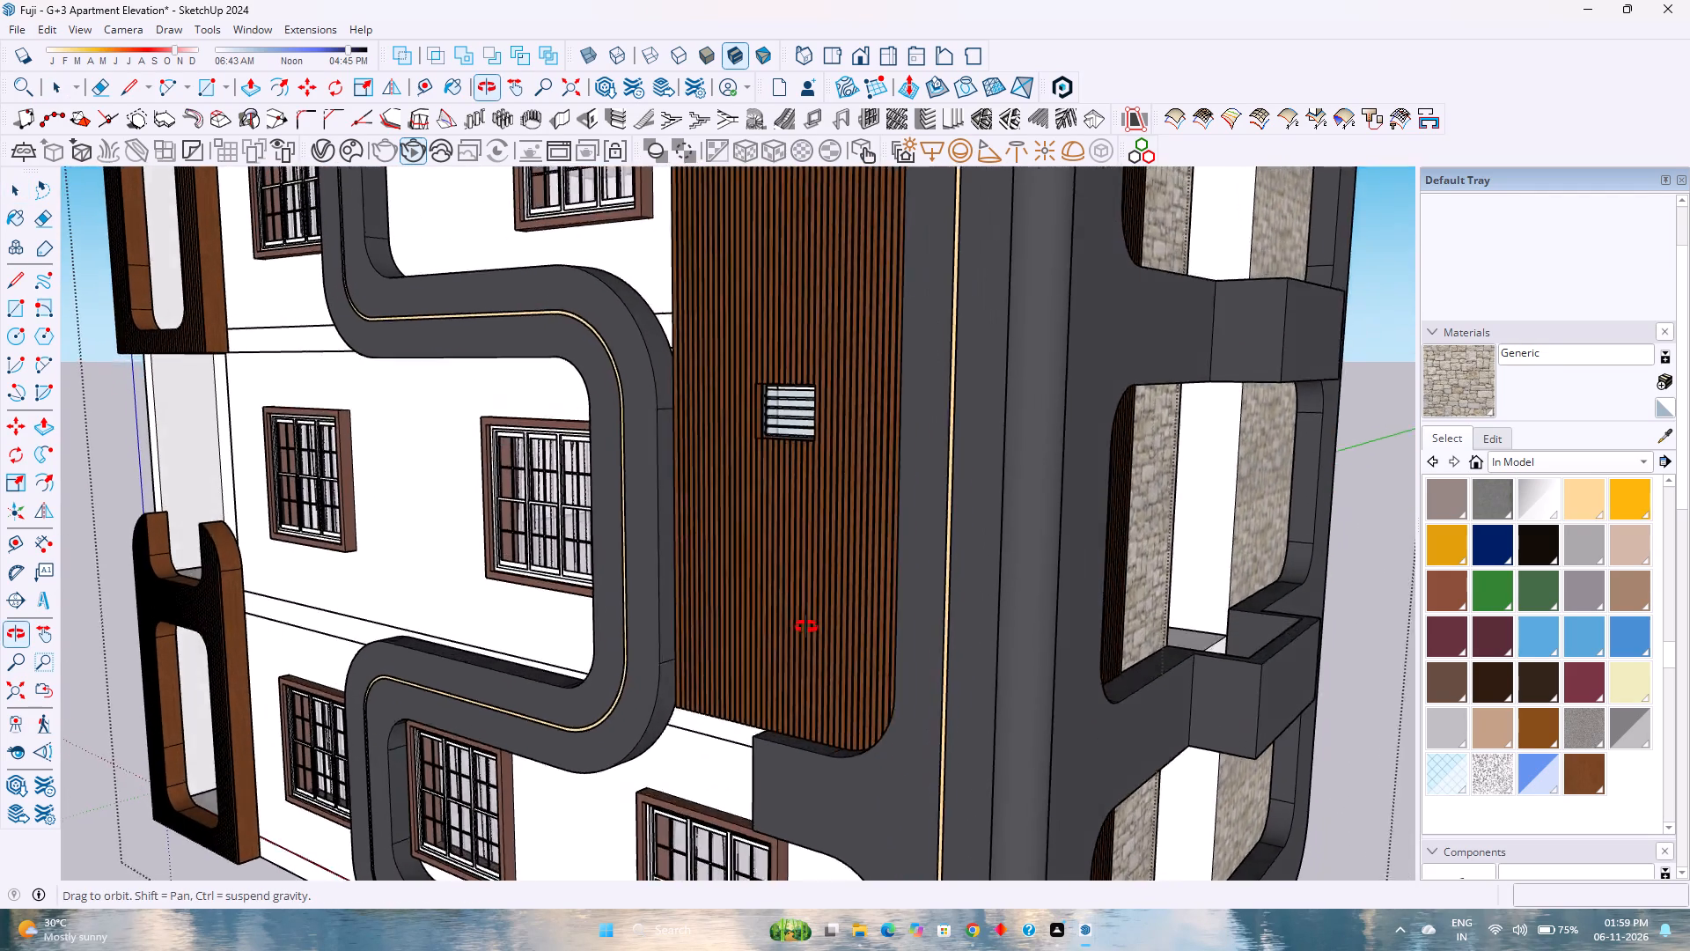
pyautogui.moveTo(806, 627); pyautogui.dragTo(812, 667, button='middle')
pyautogui.middleClick(816, 680)
pyautogui.moveTo(820, 692); pyautogui.dragTo(935, 619, button='middle')
pyautogui.scroll(-5, 934, 617)
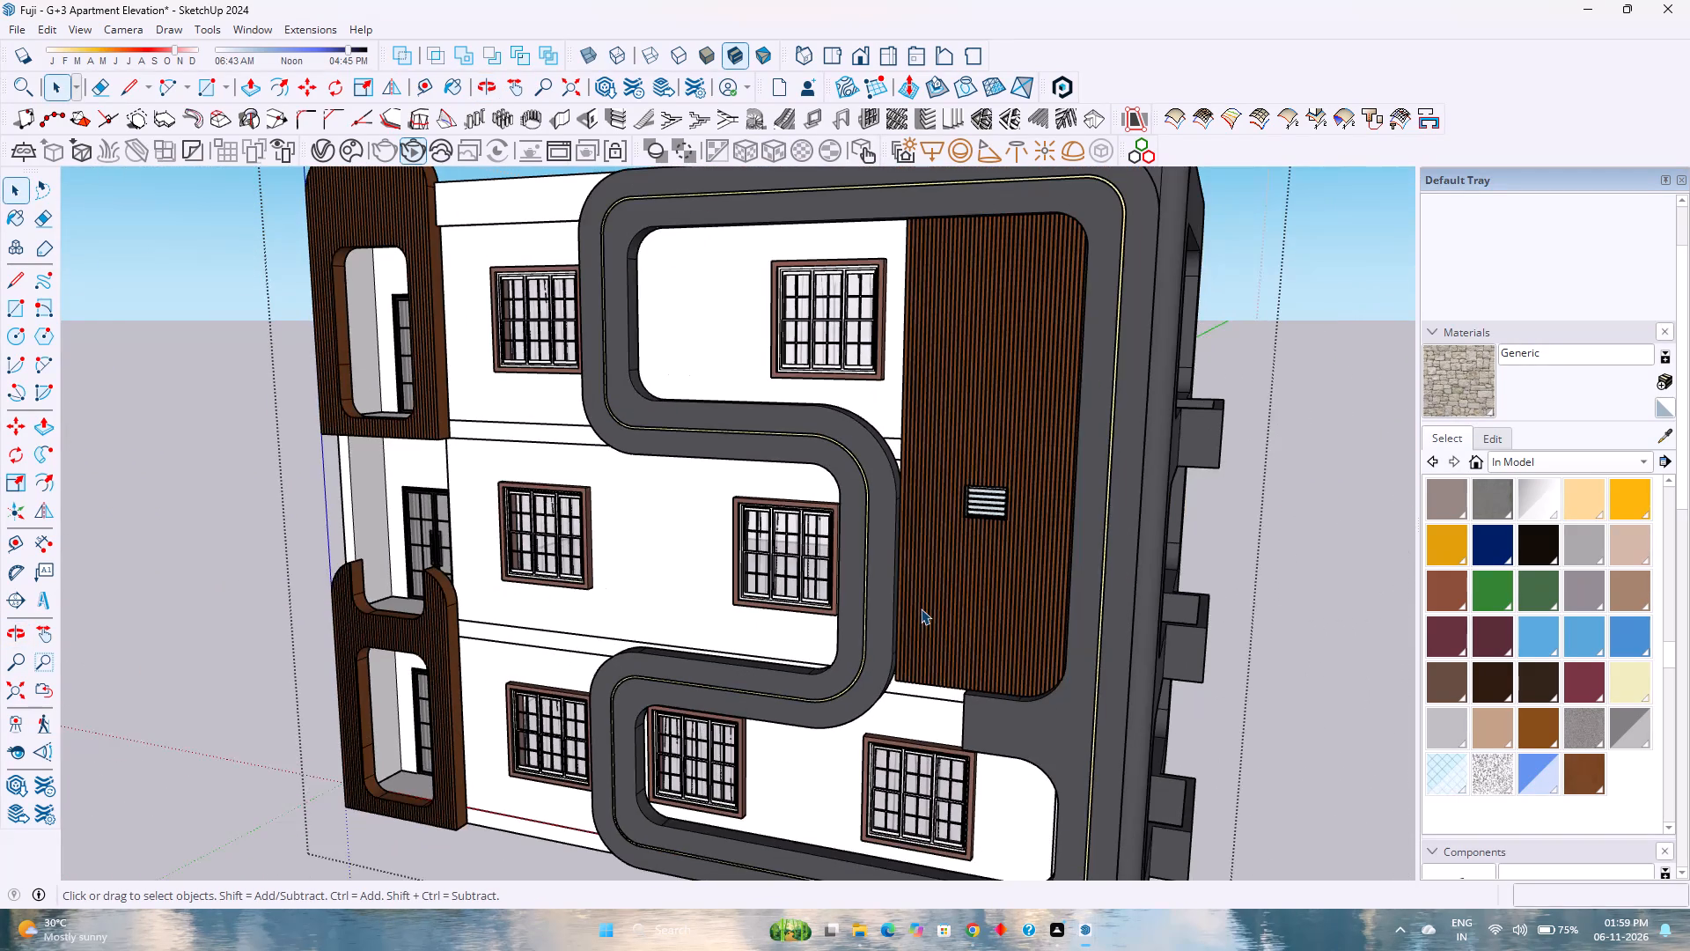
pyautogui.scroll(2, 920, 608)
pyautogui.scroll(-5, 920, 608)
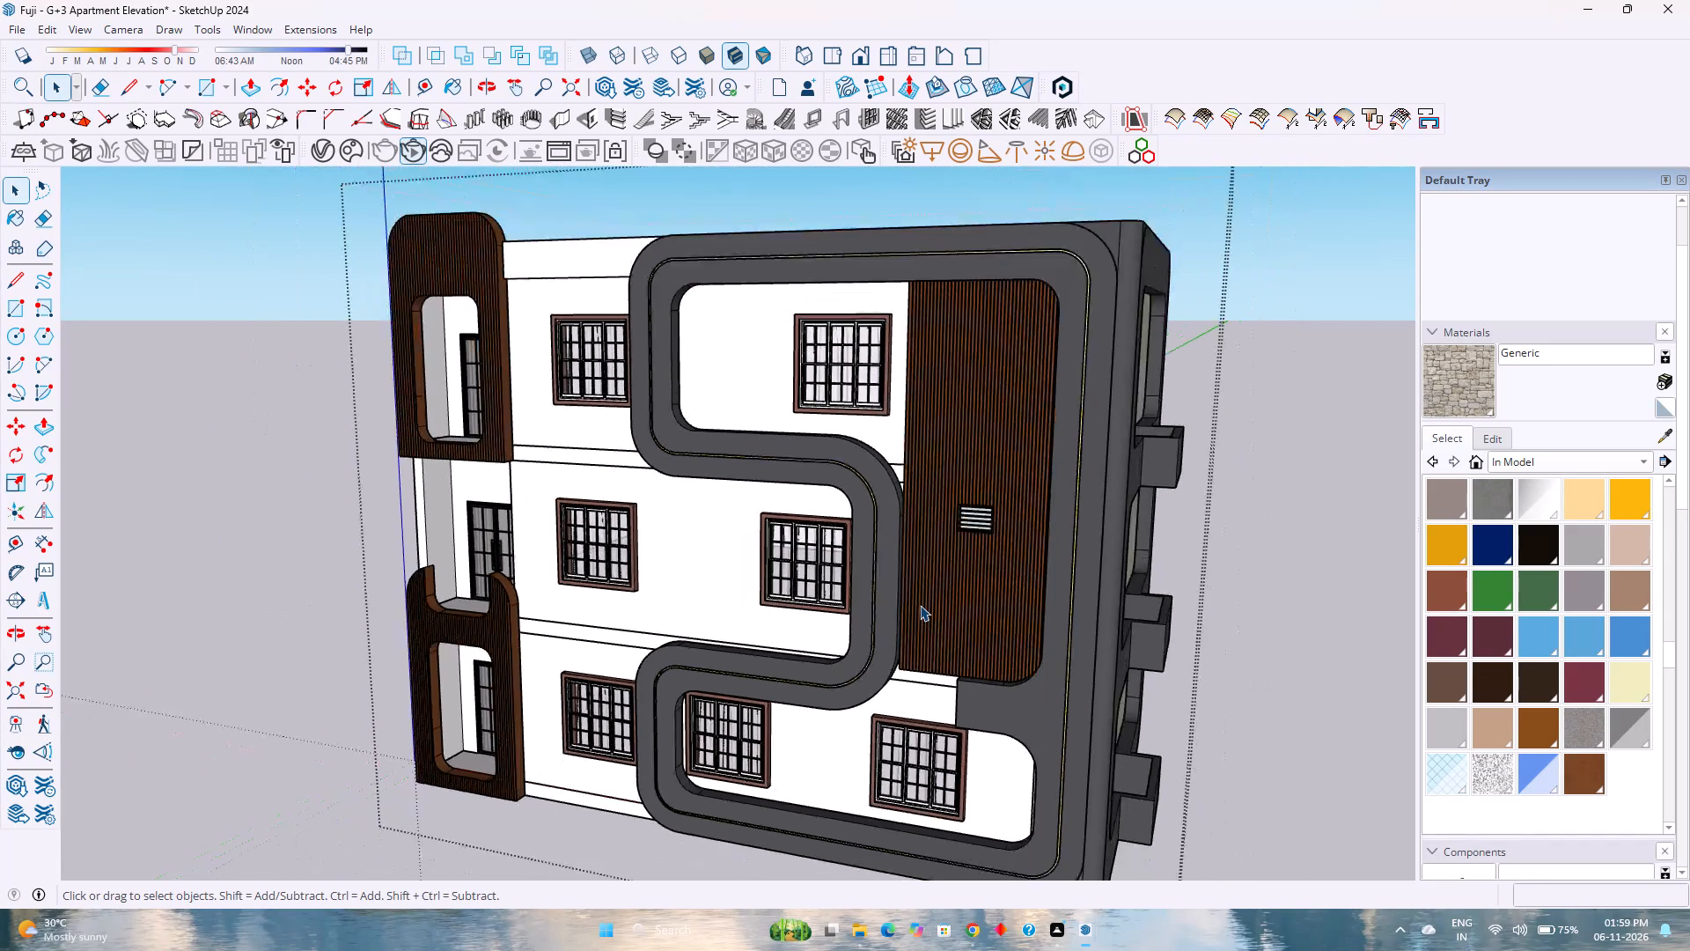
pyautogui.scroll(5, 893, 591)
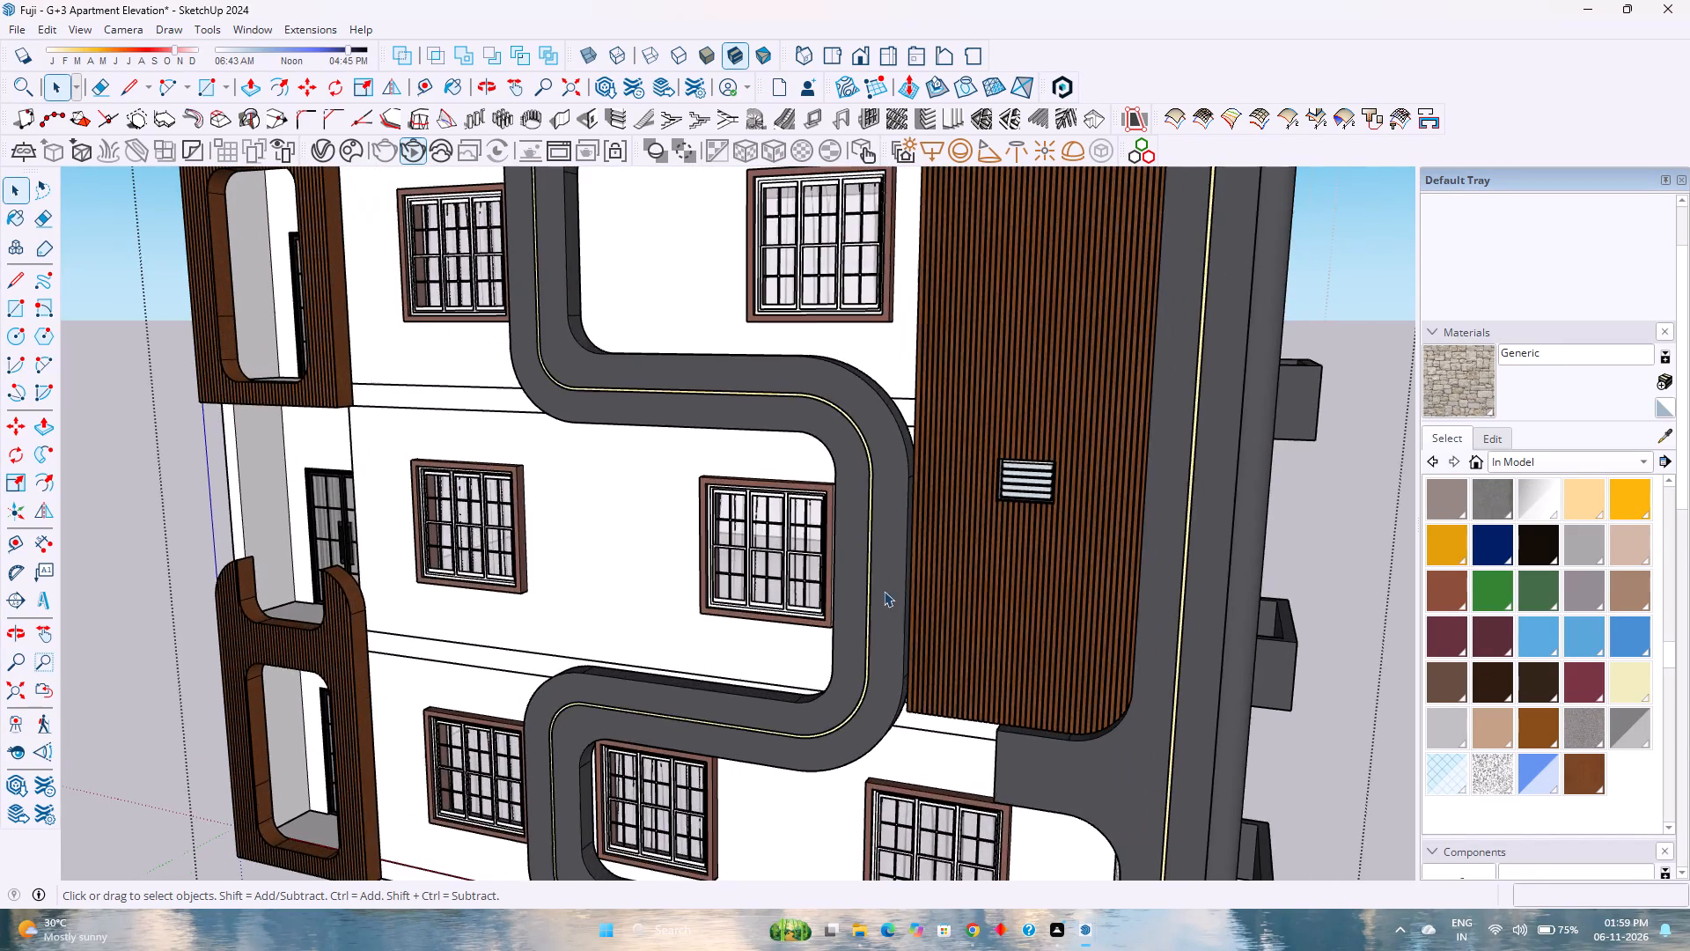
pyautogui.scroll(13, 878, 589)
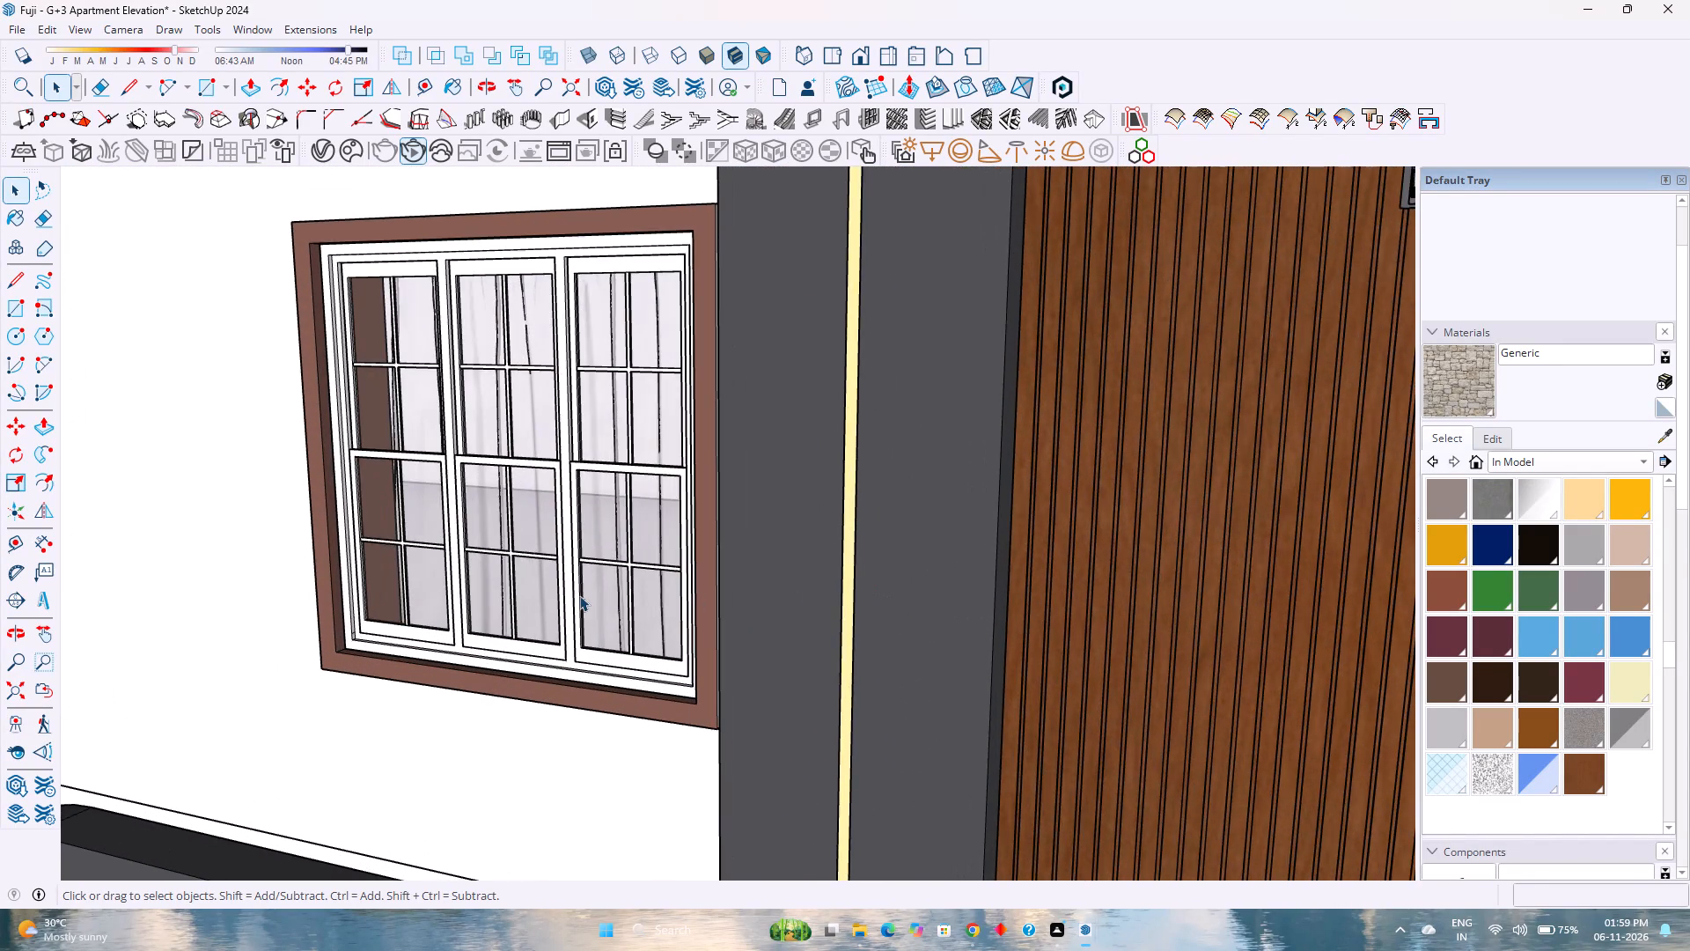
pyautogui.scroll(-8, 580, 595)
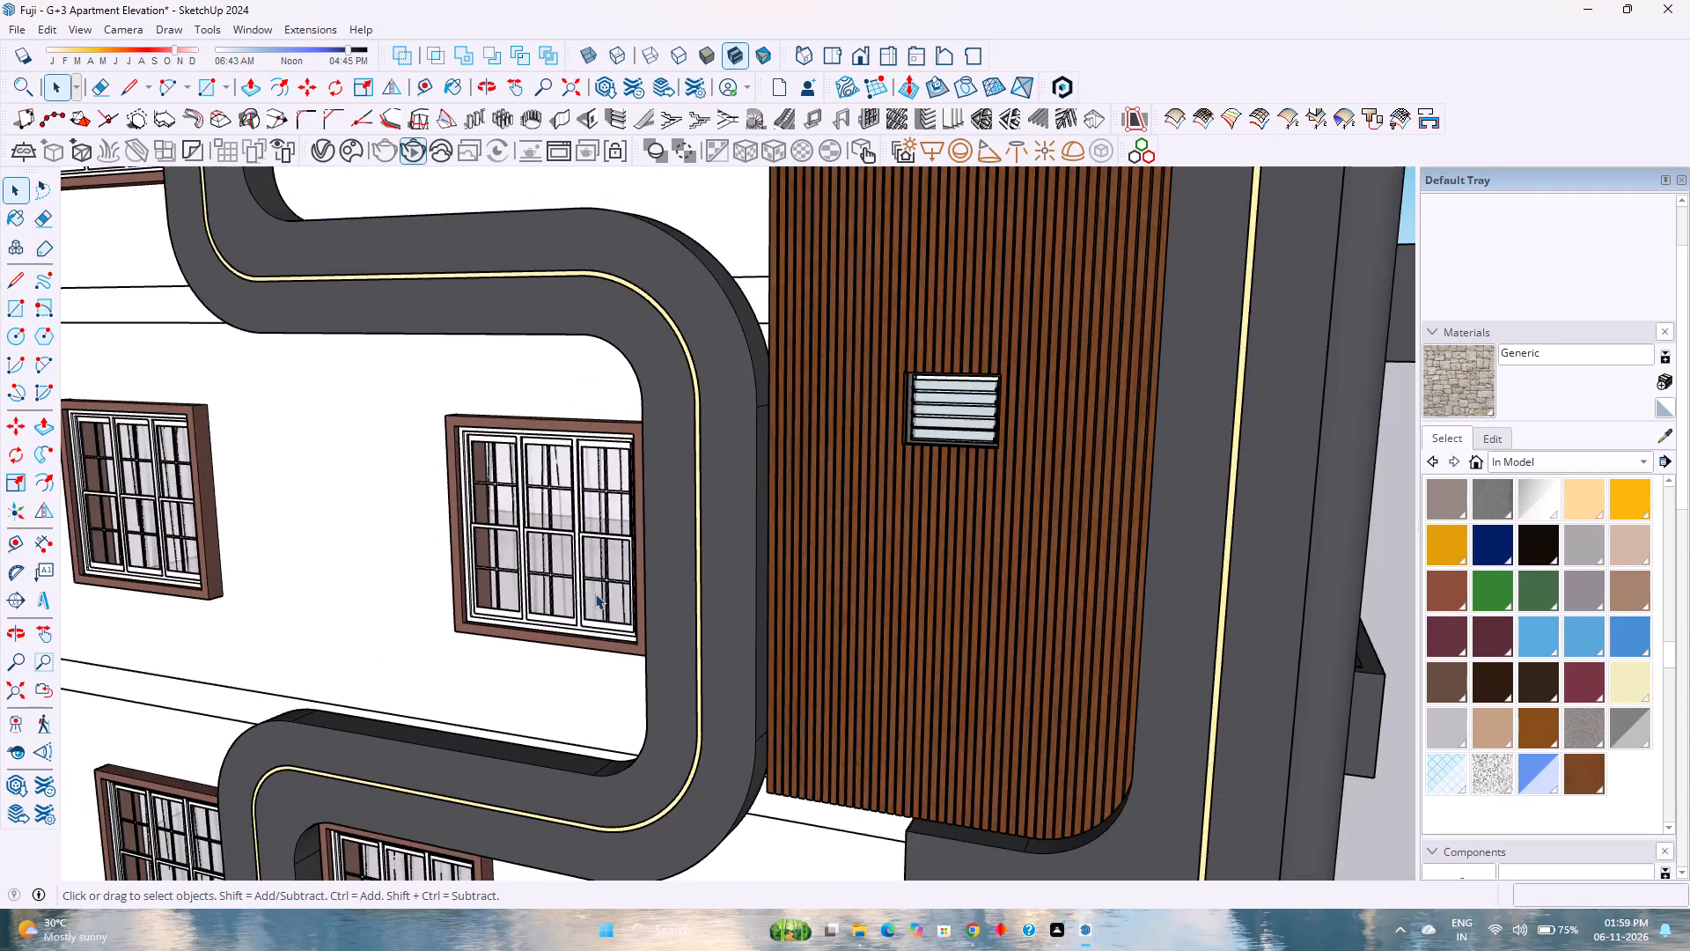
pyautogui.scroll(-12, 595, 593)
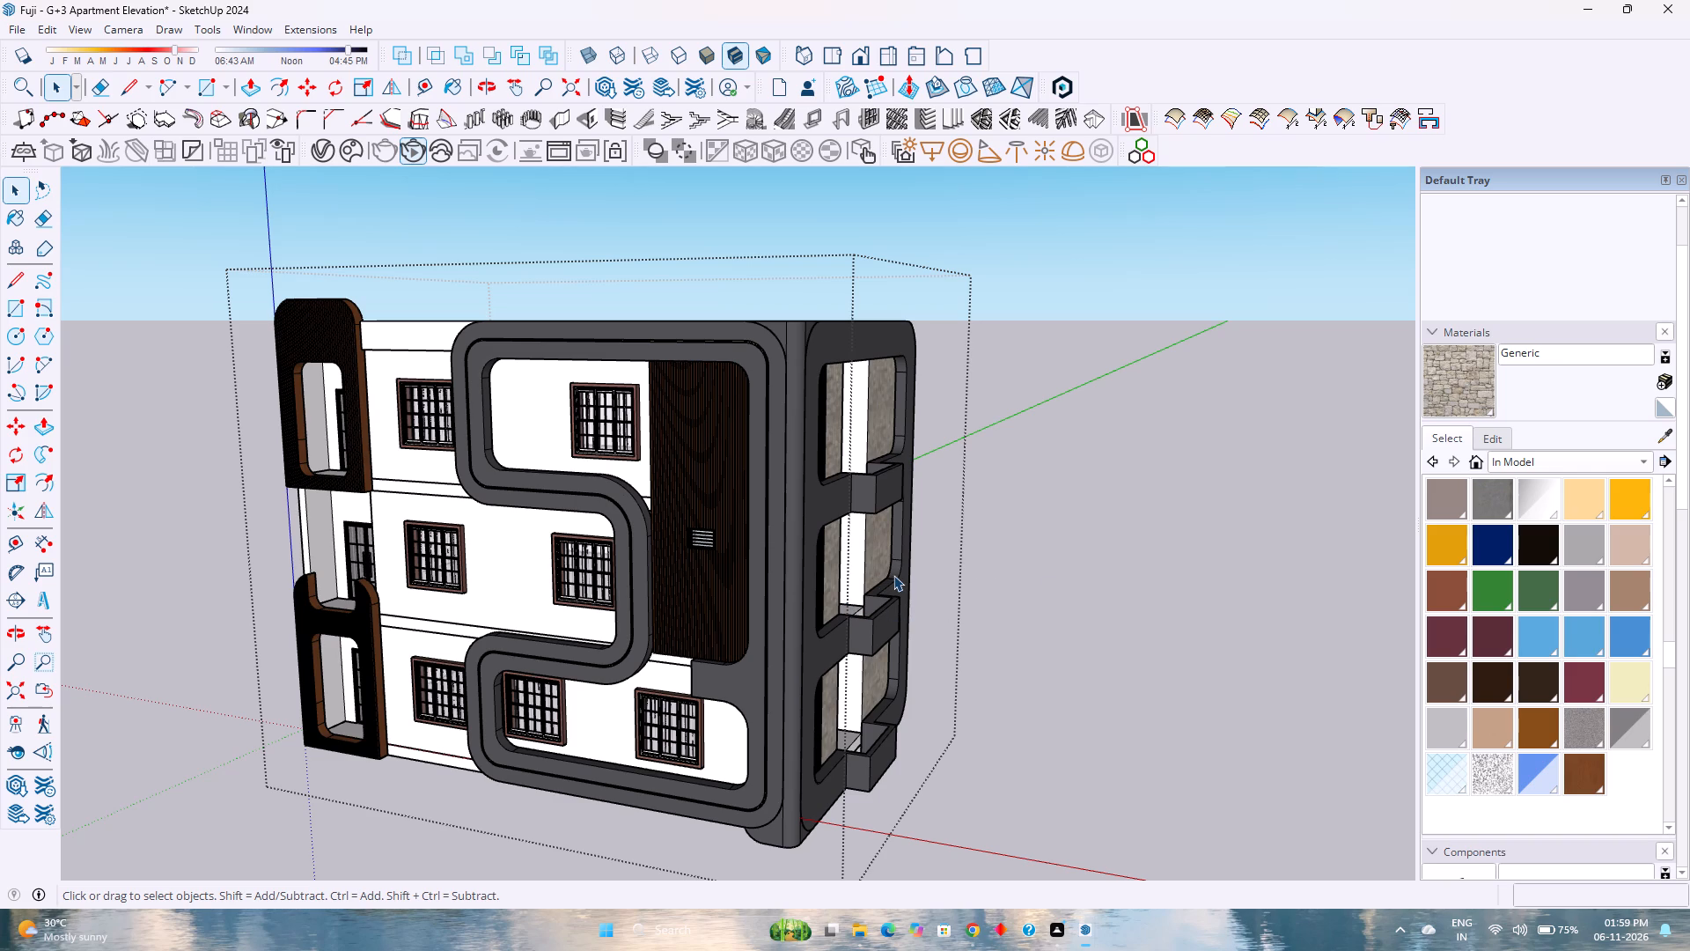
# Examine the roof-level corner where the dark S-shaped frame's rounded edge meets the balcony-side frame.
pyautogui.scroll(-2, 711, 557)
pyautogui.moveTo(712, 556); pyautogui.dragTo(1107, 711, button='middle')
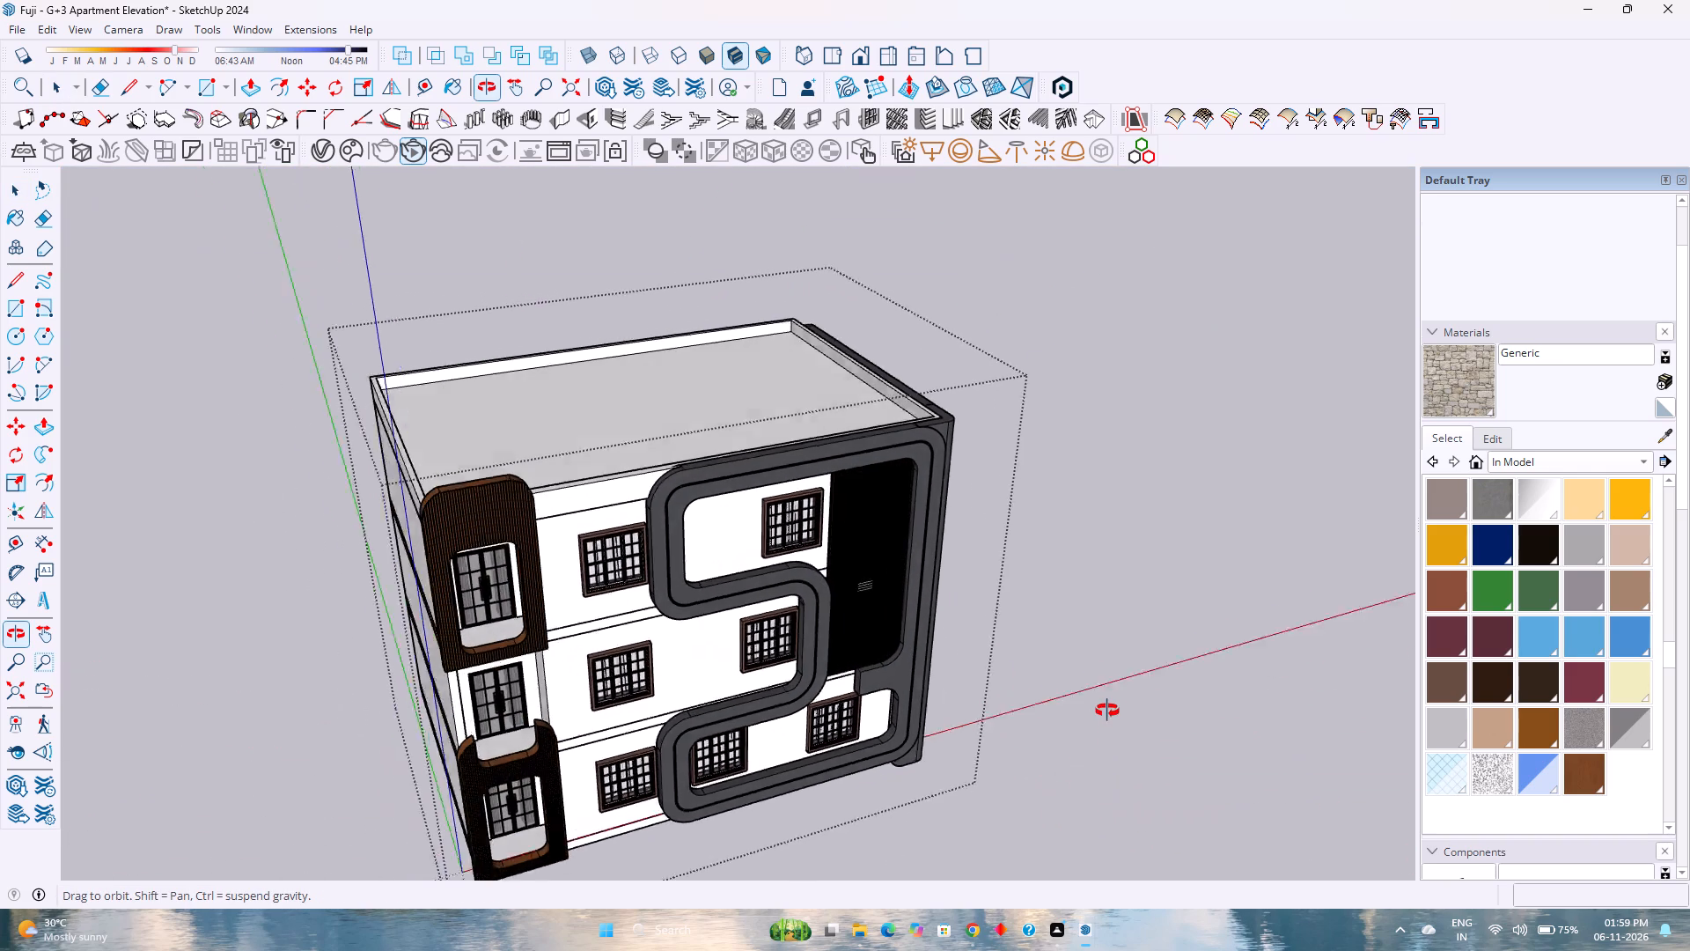
pyautogui.moveTo(1107, 711); pyautogui.dragTo(1102, 708, button='middle')
pyautogui.scroll(7, 947, 447)
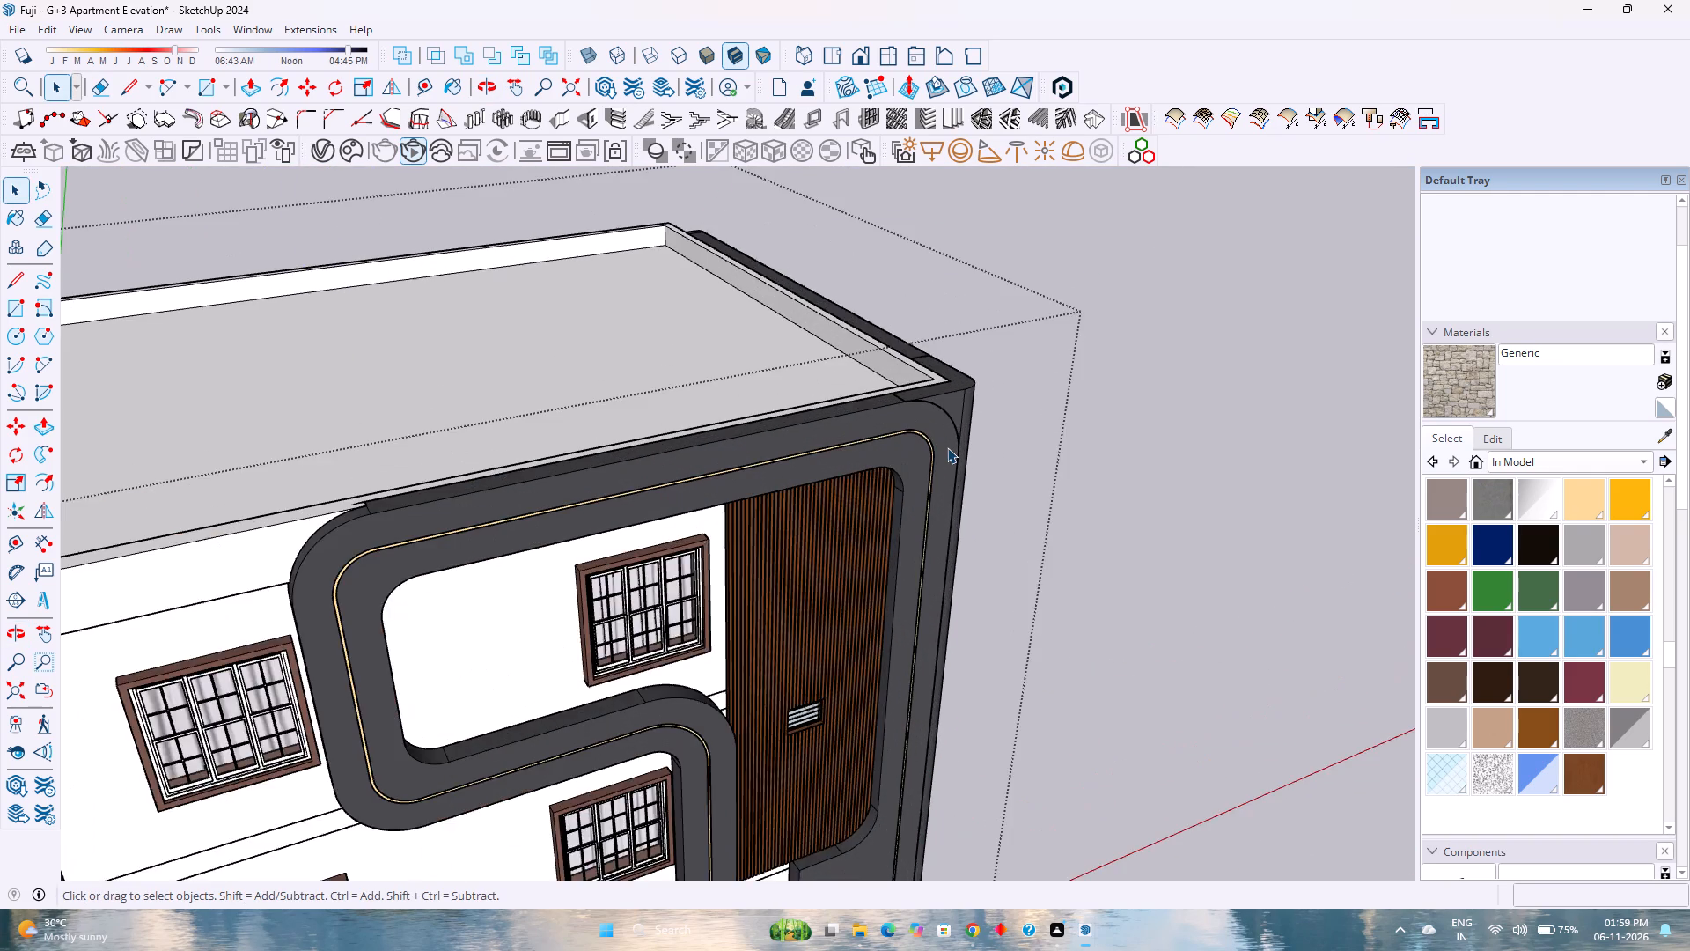
pyautogui.scroll(11, 947, 447)
pyautogui.moveTo(946, 447); pyautogui.dragTo(899, 508, button='middle')
pyautogui.moveTo(896, 510); pyautogui.dragTo(877, 521, button='middle')
pyautogui.middleClick(877, 521)
pyautogui.moveTo(825, 539); pyautogui.dragTo(770, 550, button='middle')
pyautogui.moveTo(761, 553); pyautogui.dragTo(711, 569, button='middle')
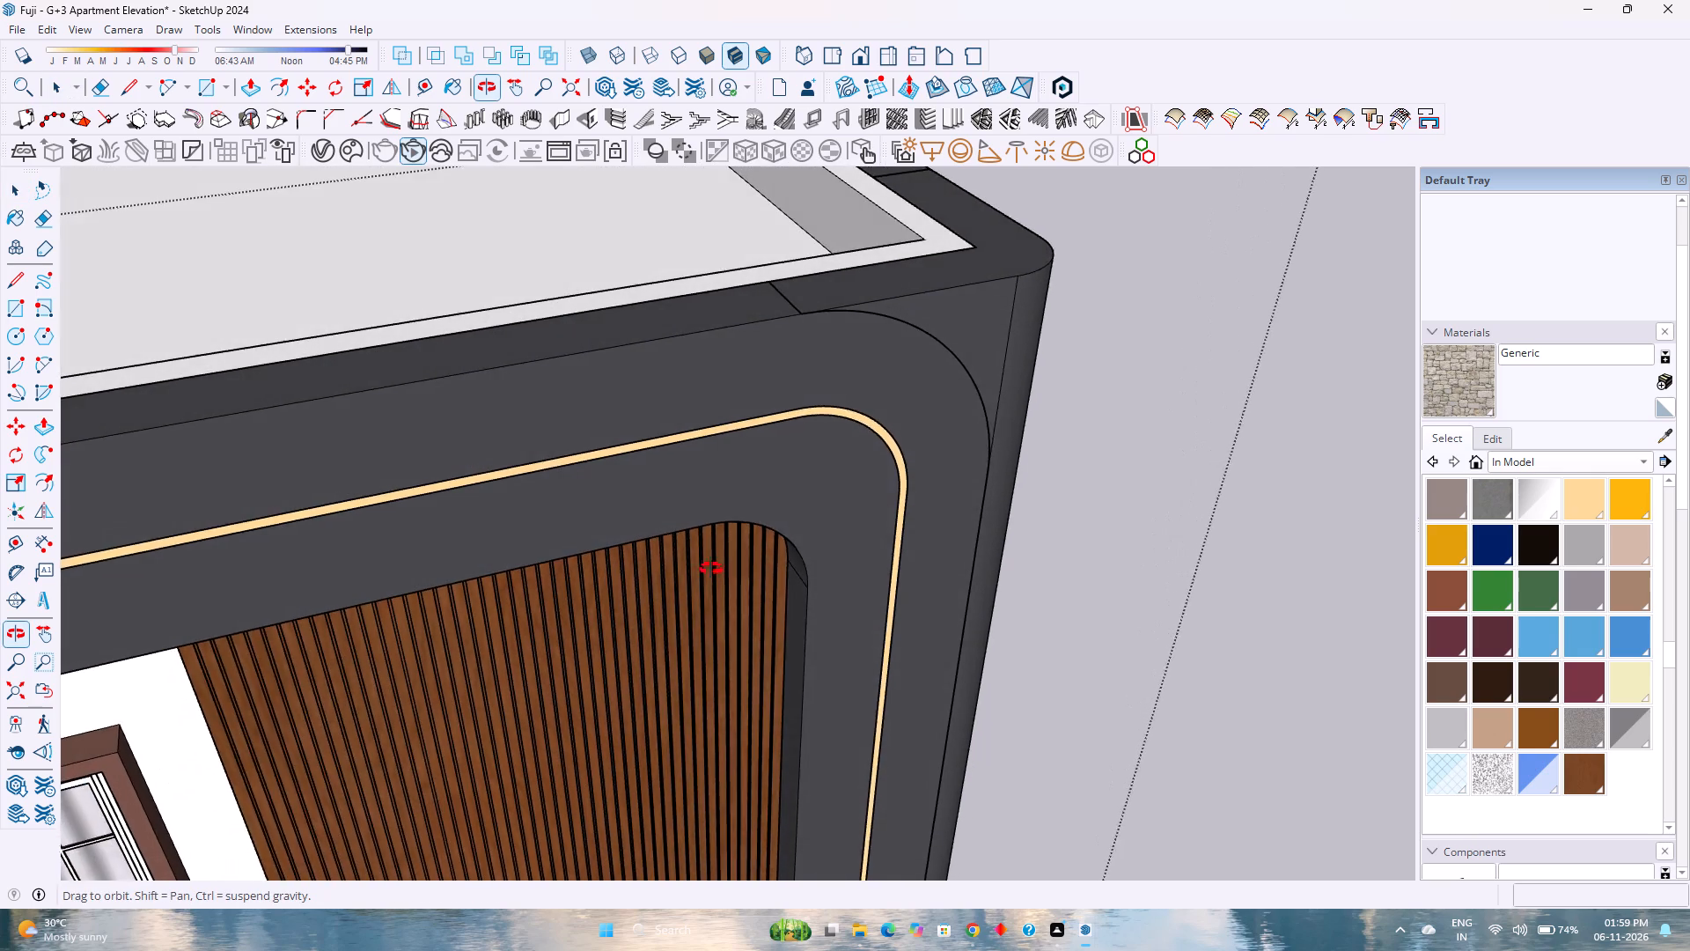
pyautogui.moveTo(711, 569); pyautogui.dragTo(692, 577, button='middle')
pyautogui.middleClick(692, 577)
pyautogui.middleClick(692, 577)
pyautogui.scroll(-7, 712, 561)
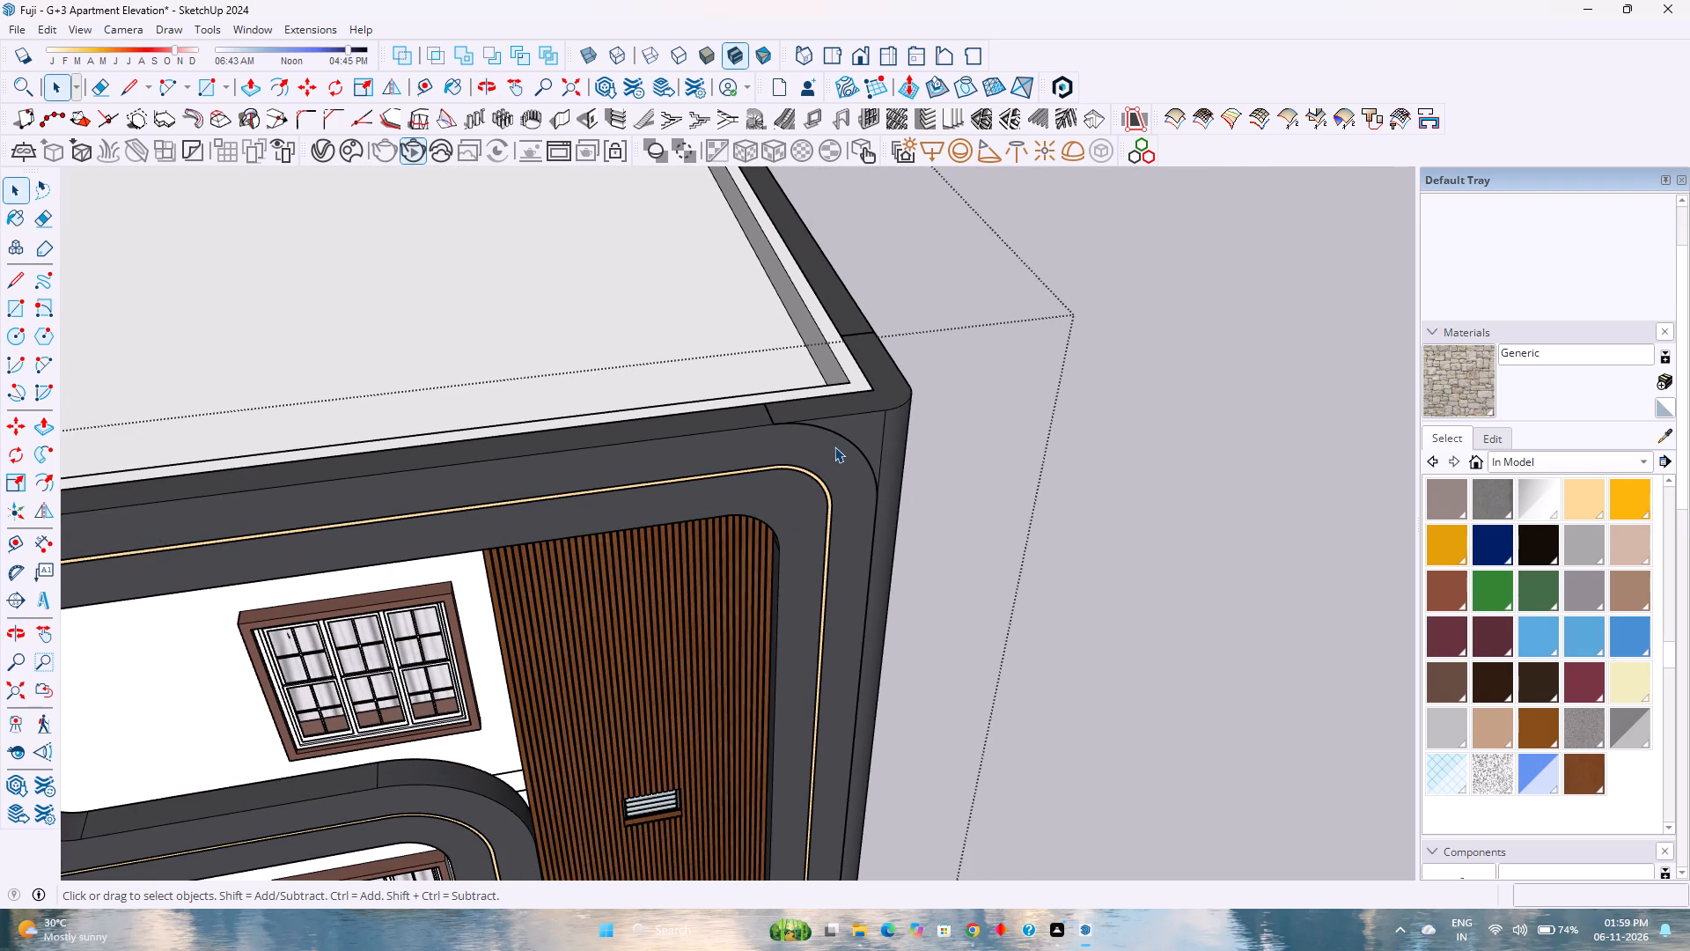
pyautogui.scroll(-3, 834, 446)
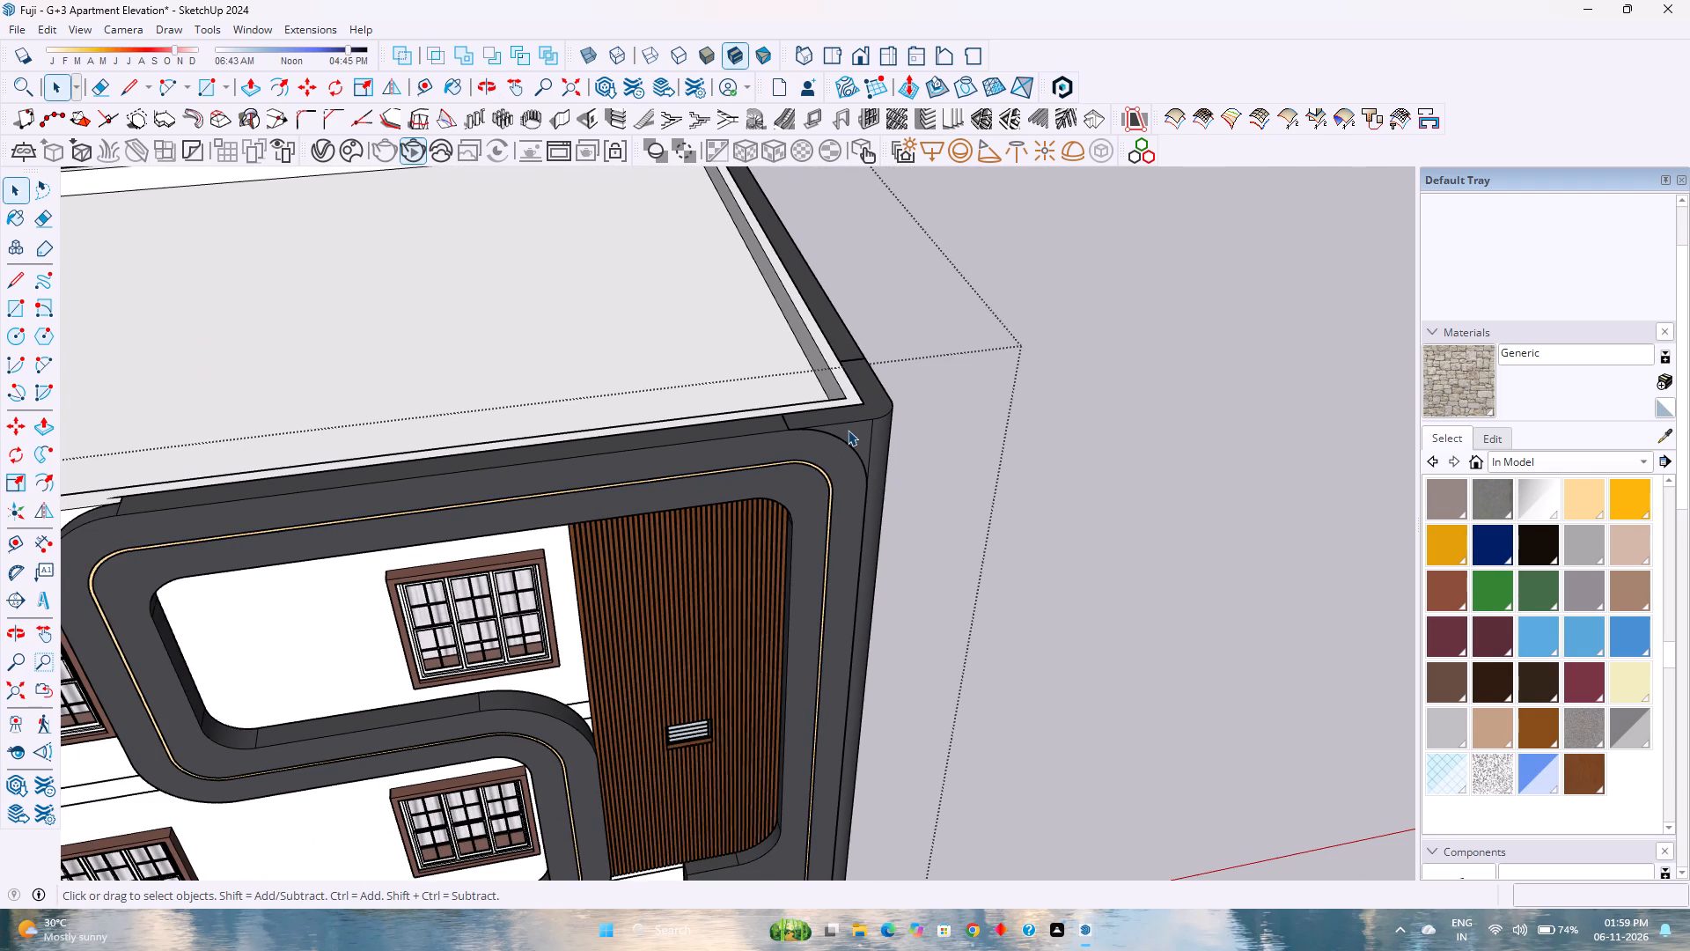
pyautogui.scroll(14, 850, 428)
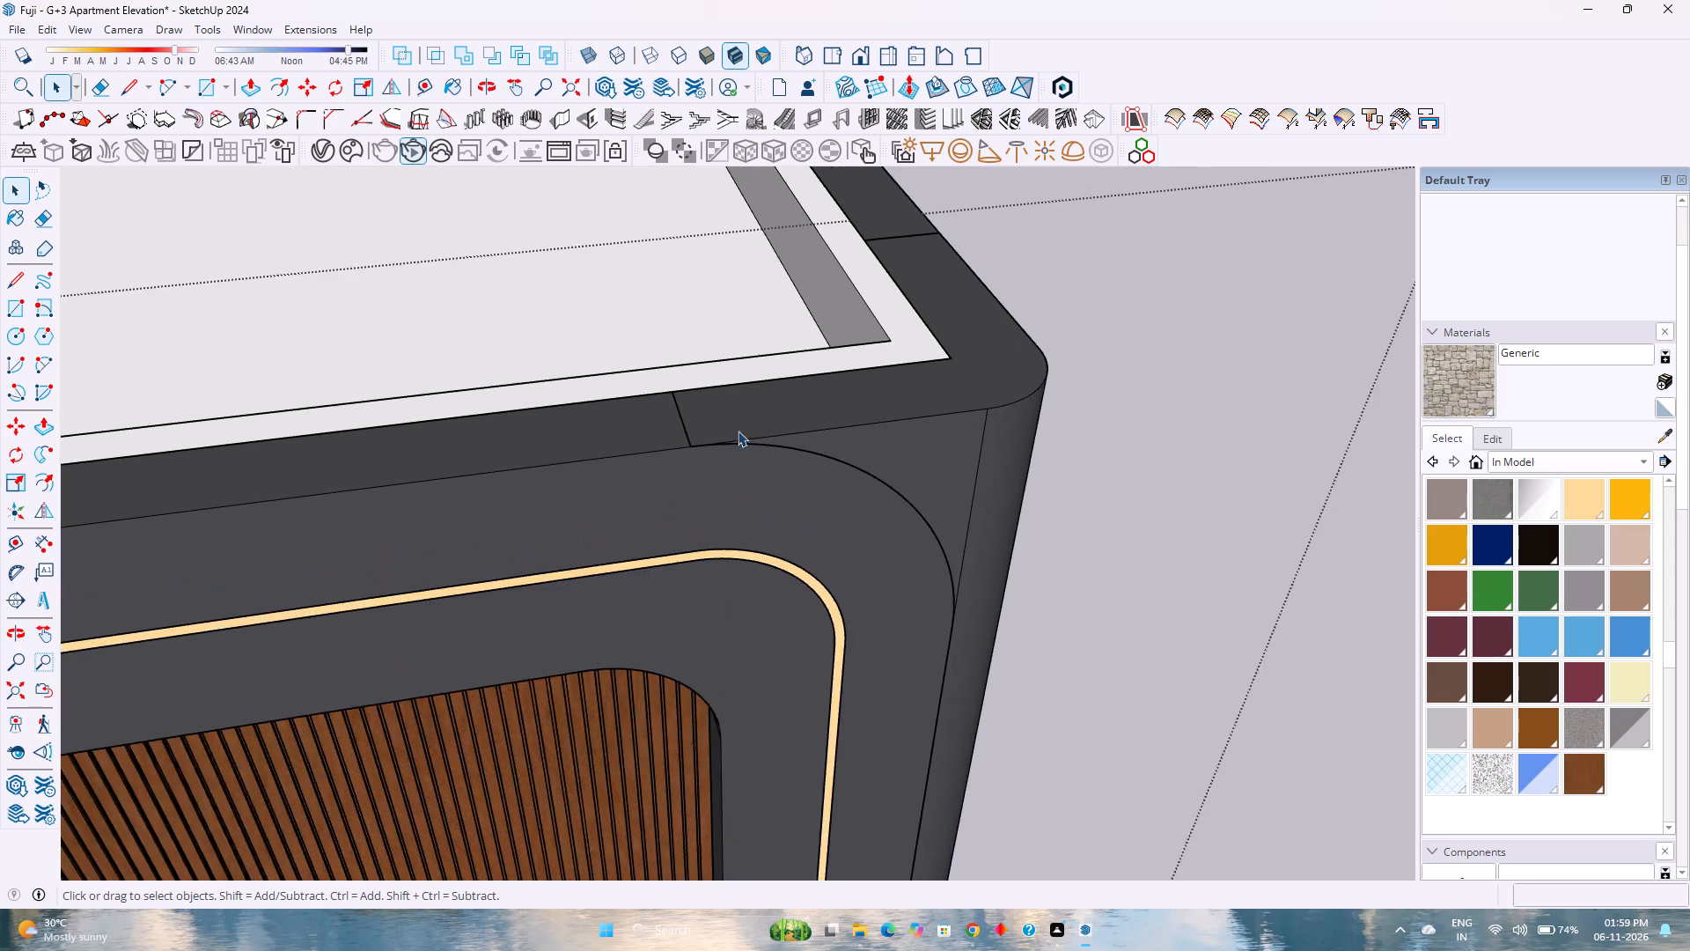
pyautogui.scroll(15, 738, 431)
pyautogui.scroll(1, 809, 455)
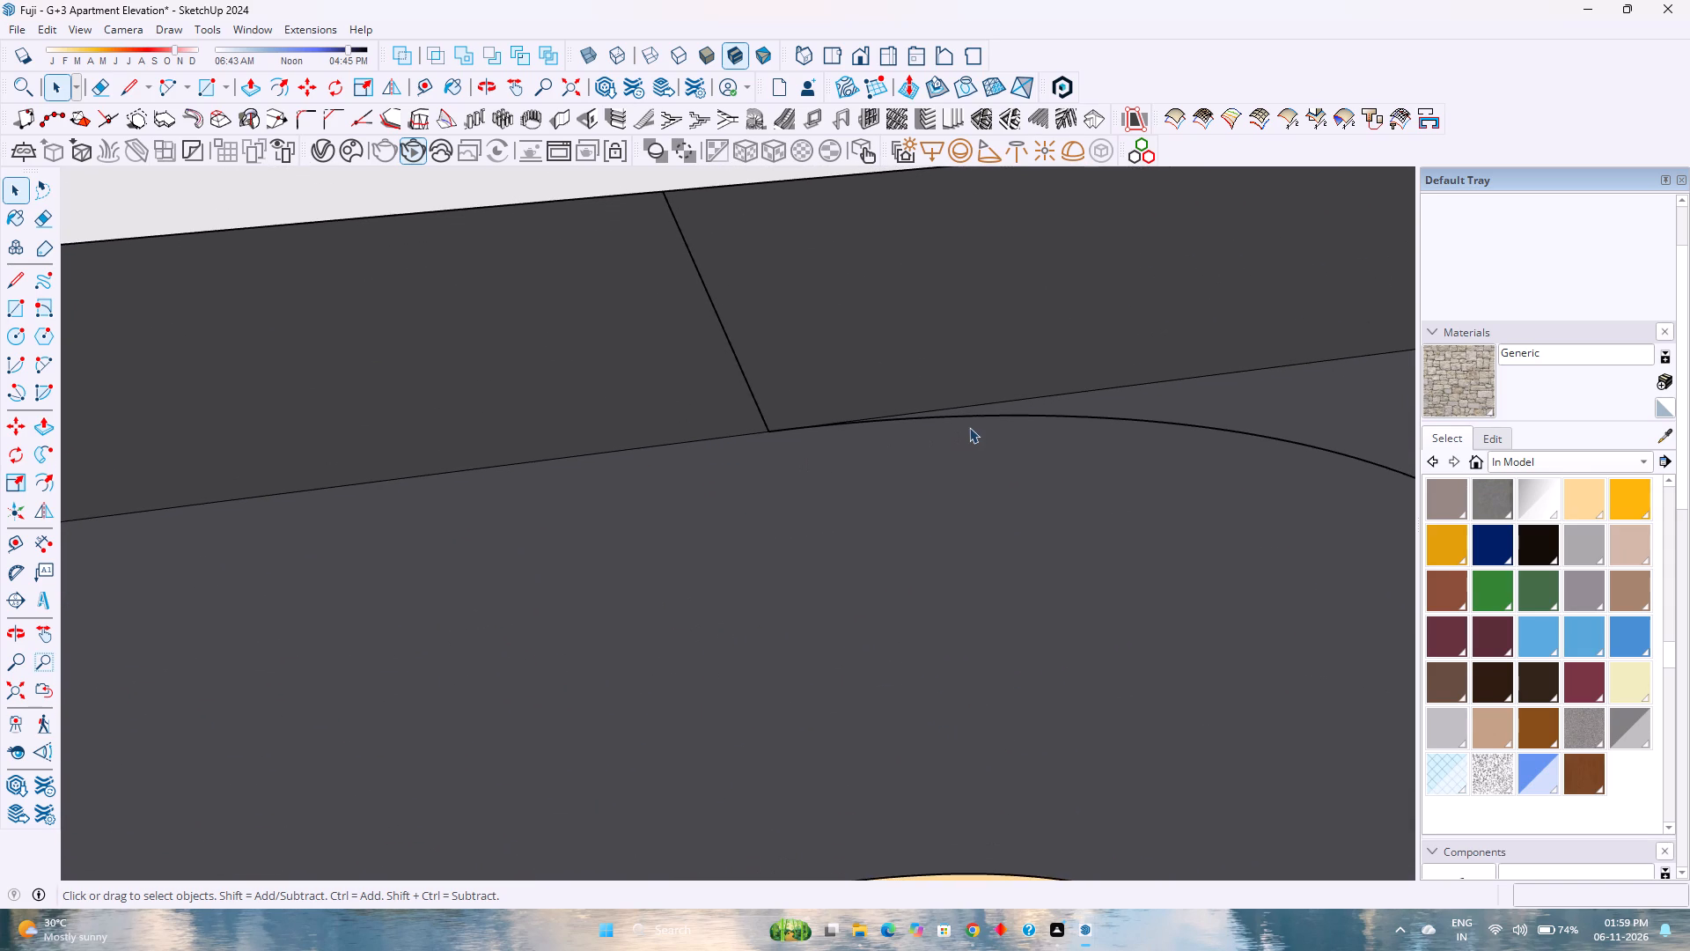
# Open the S-shaped frame group, inspect its rounded top corner edge by selecting it, and leave the group.
pyautogui.click(979, 422)
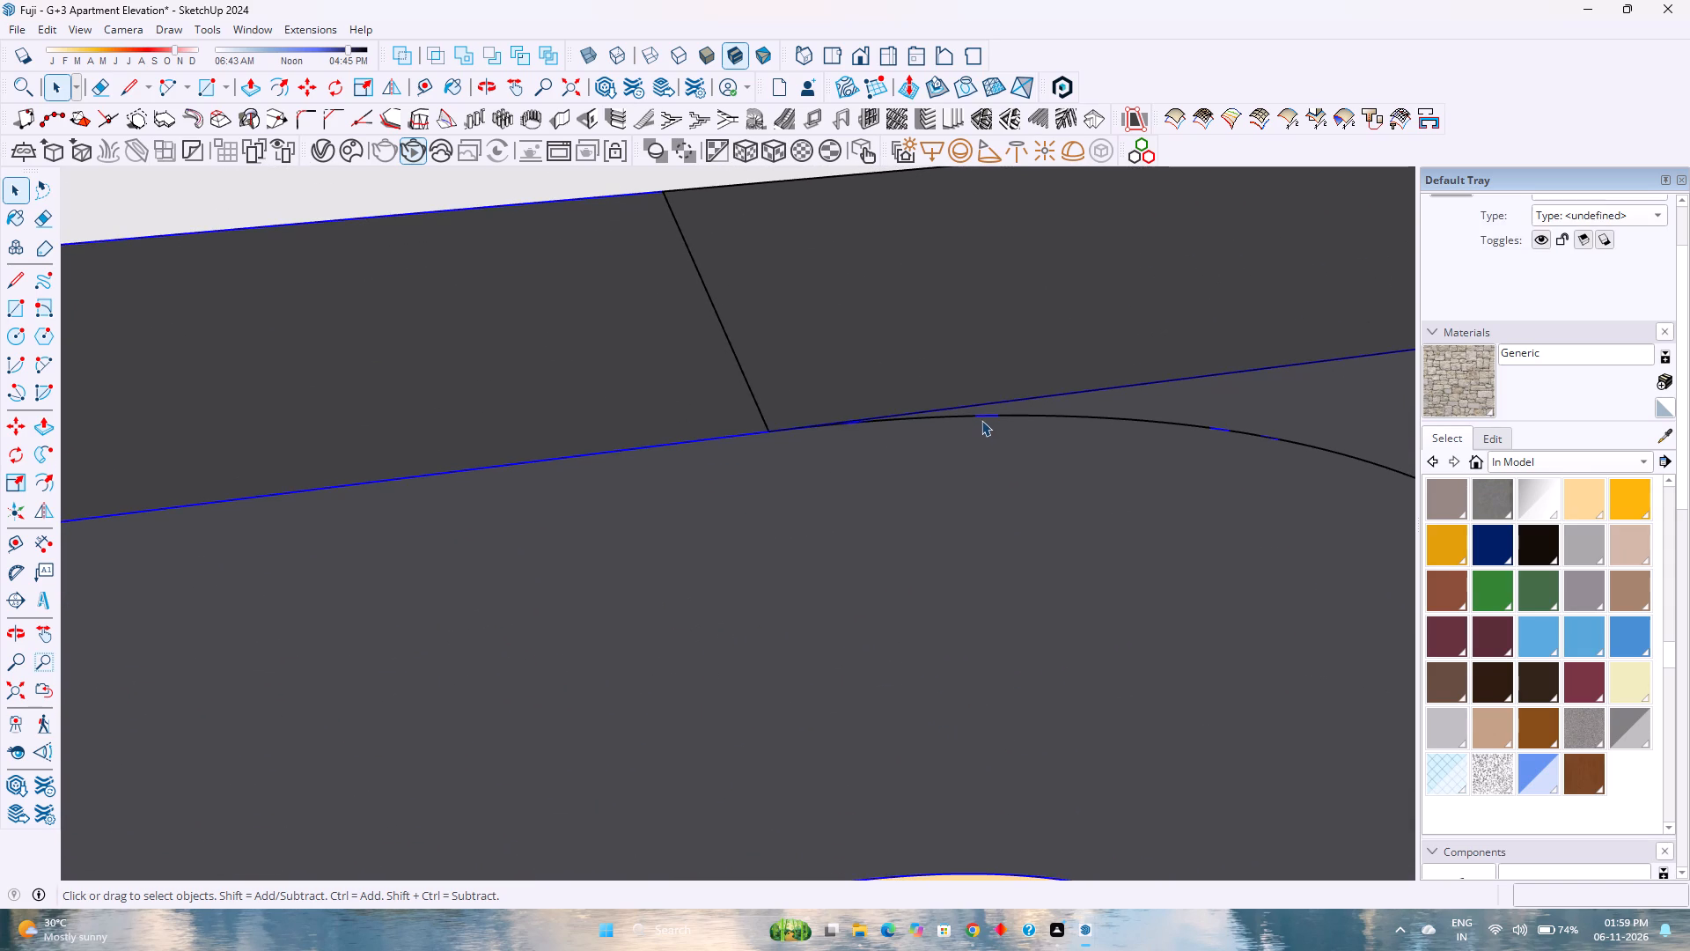
pyautogui.scroll(-14, 859, 484)
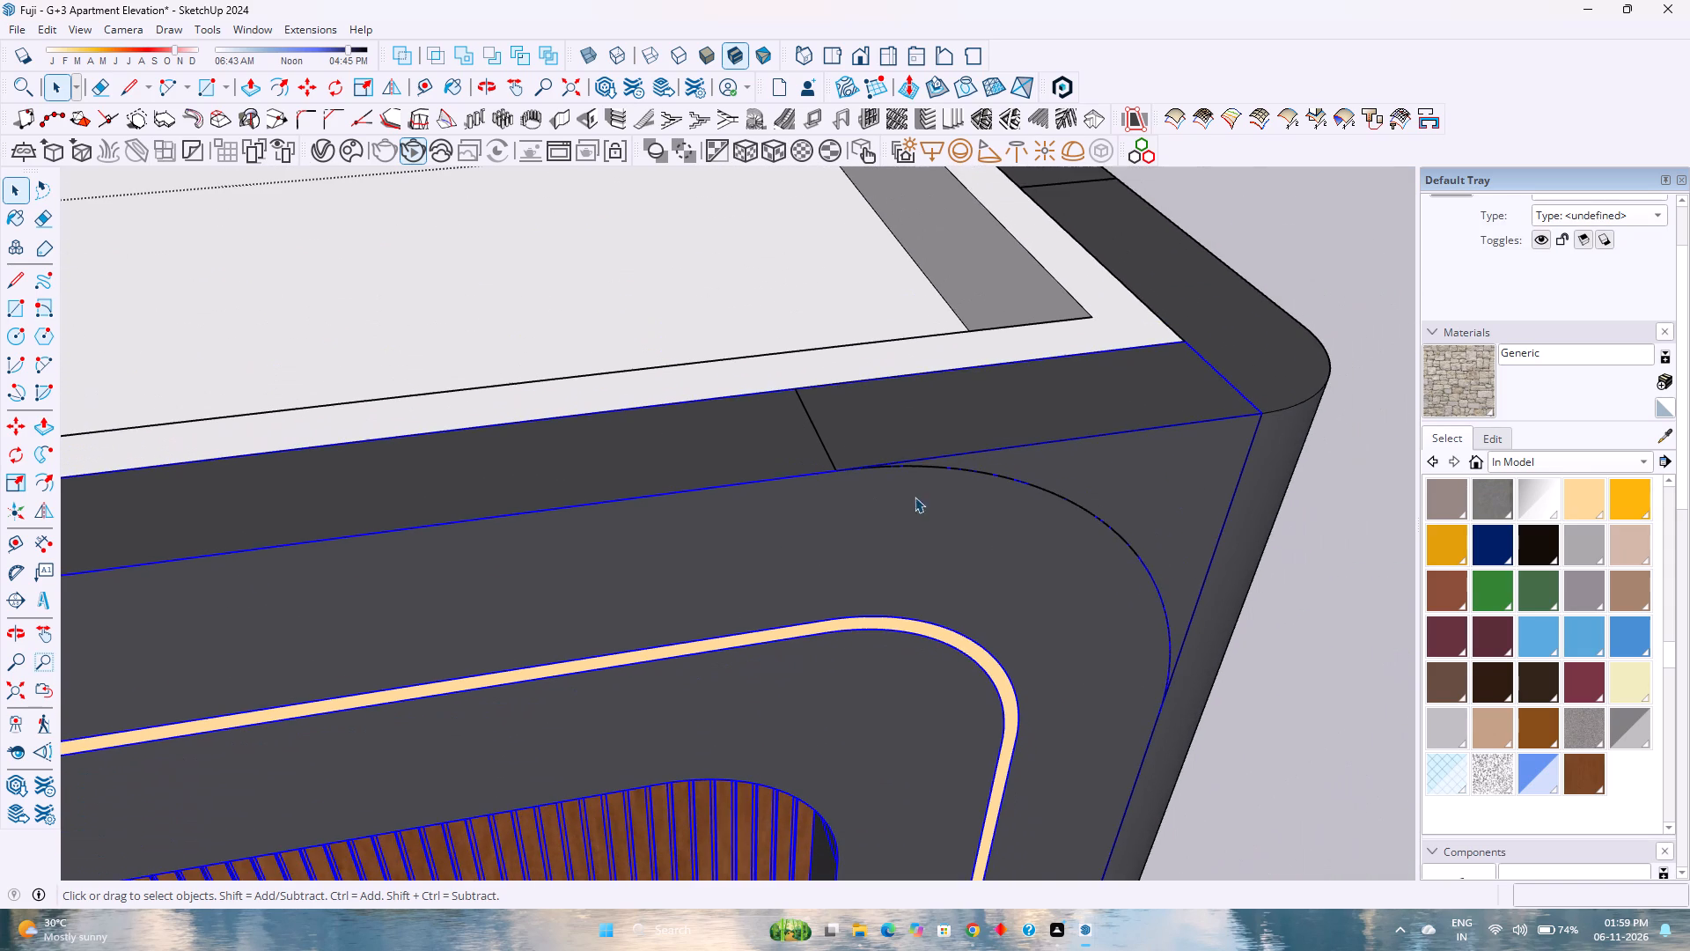
pyautogui.doubleClick(953, 499)
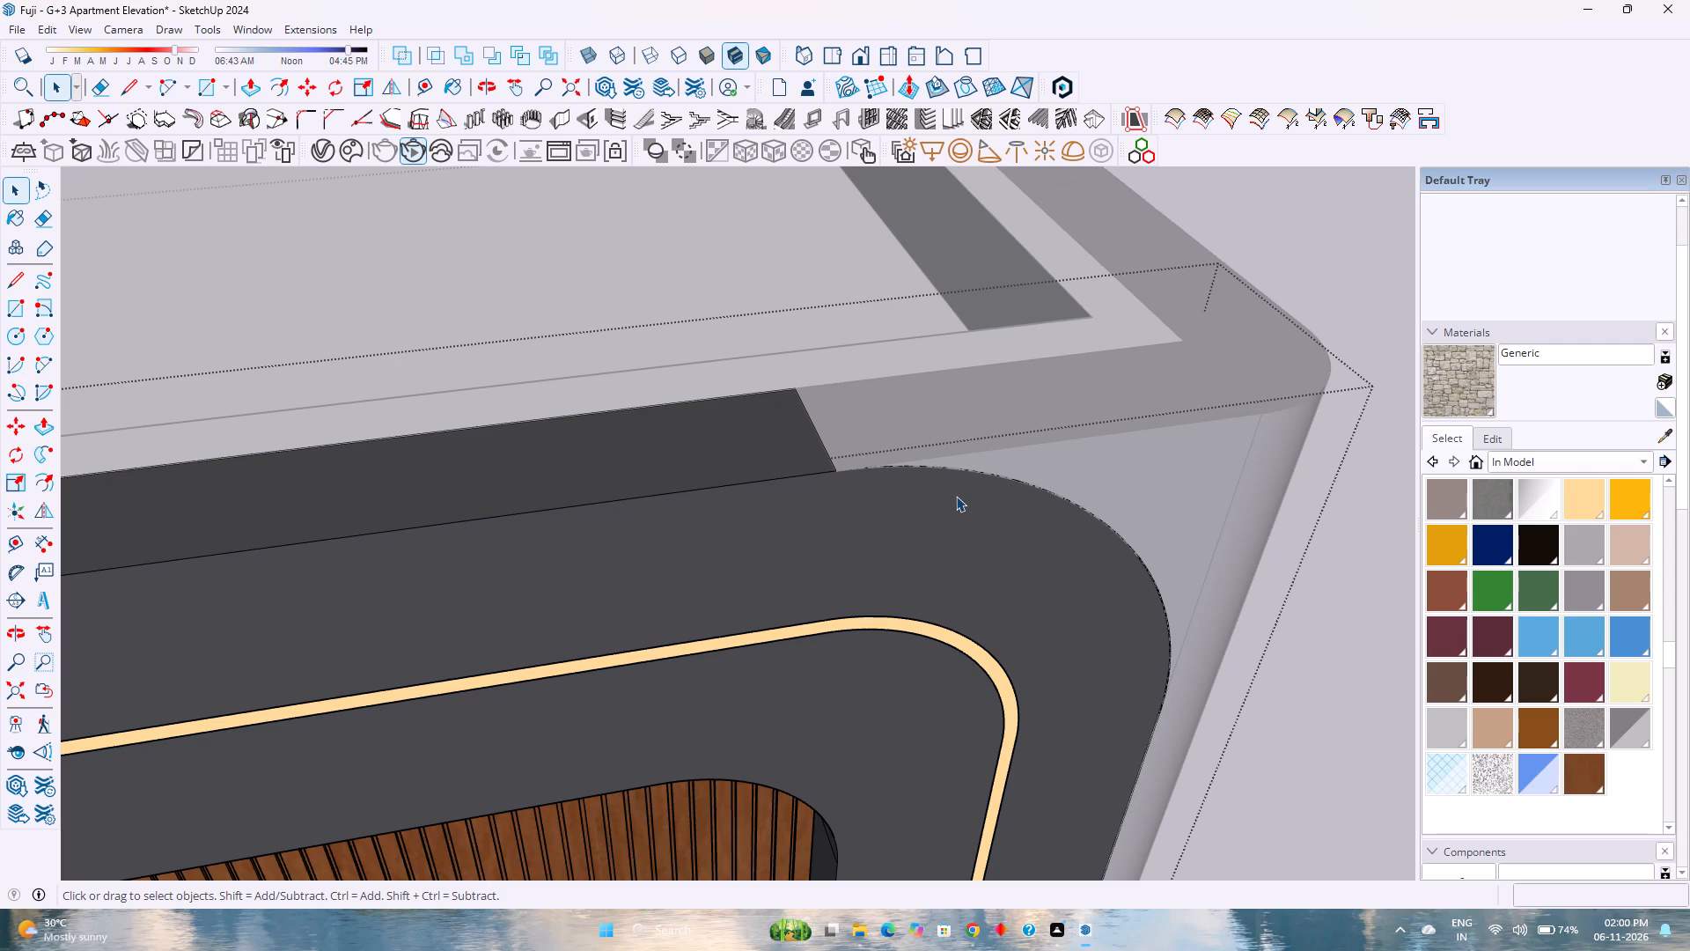
pyautogui.click(977, 471)
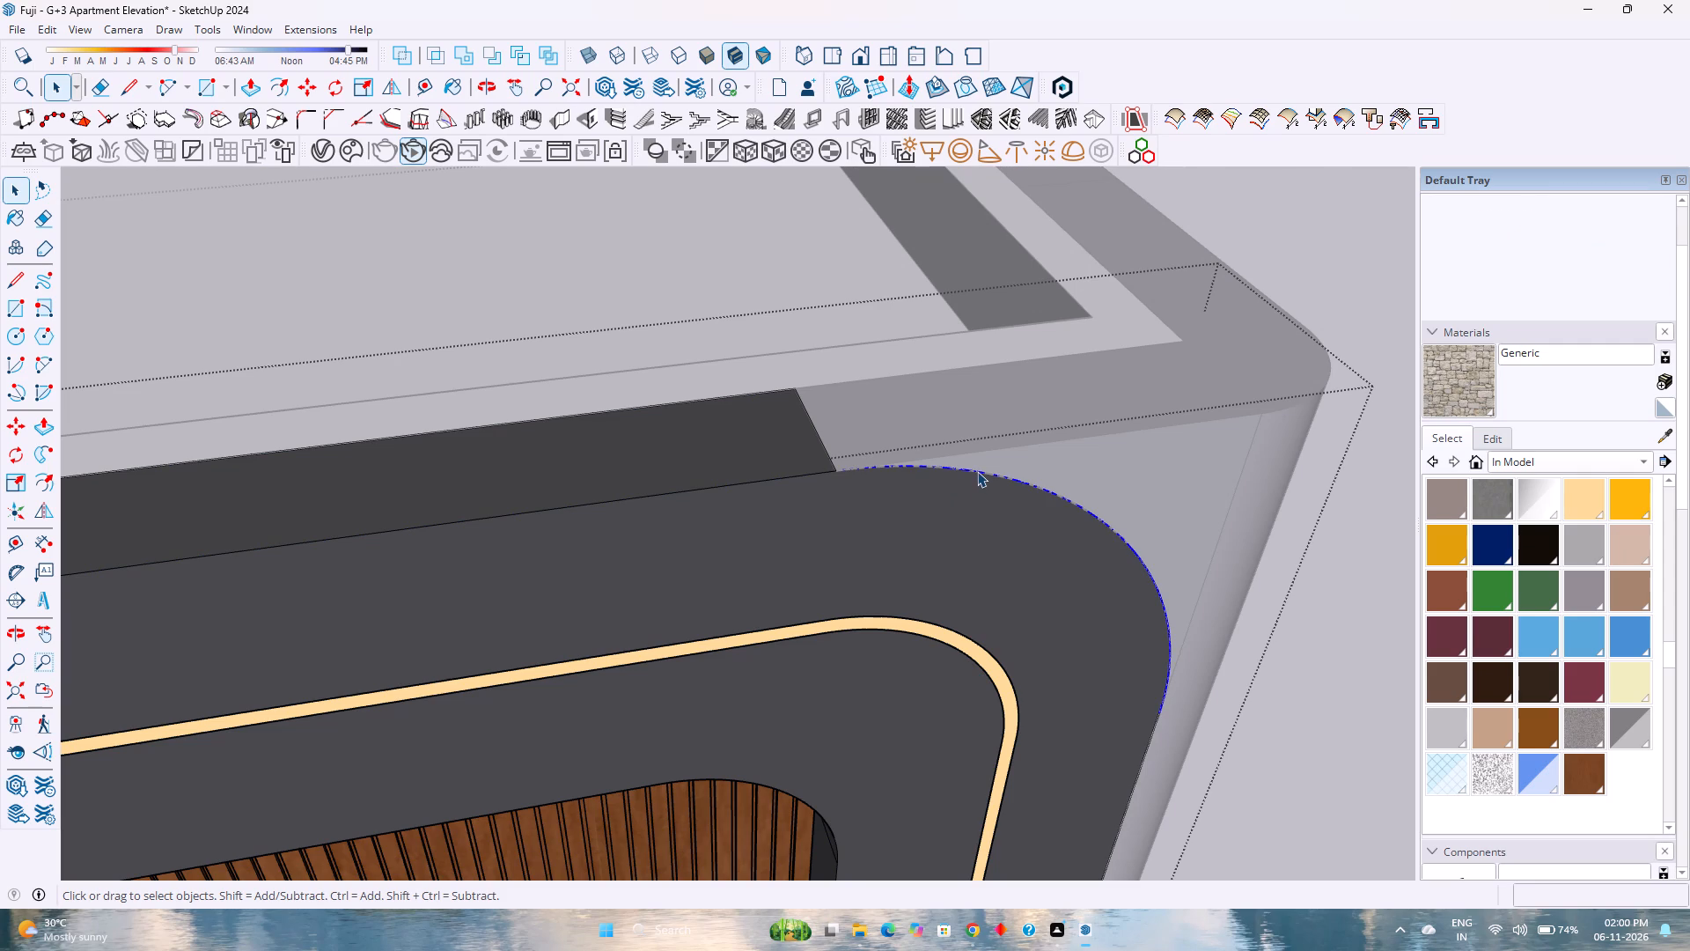
pyautogui.scroll(-8, 940, 528)
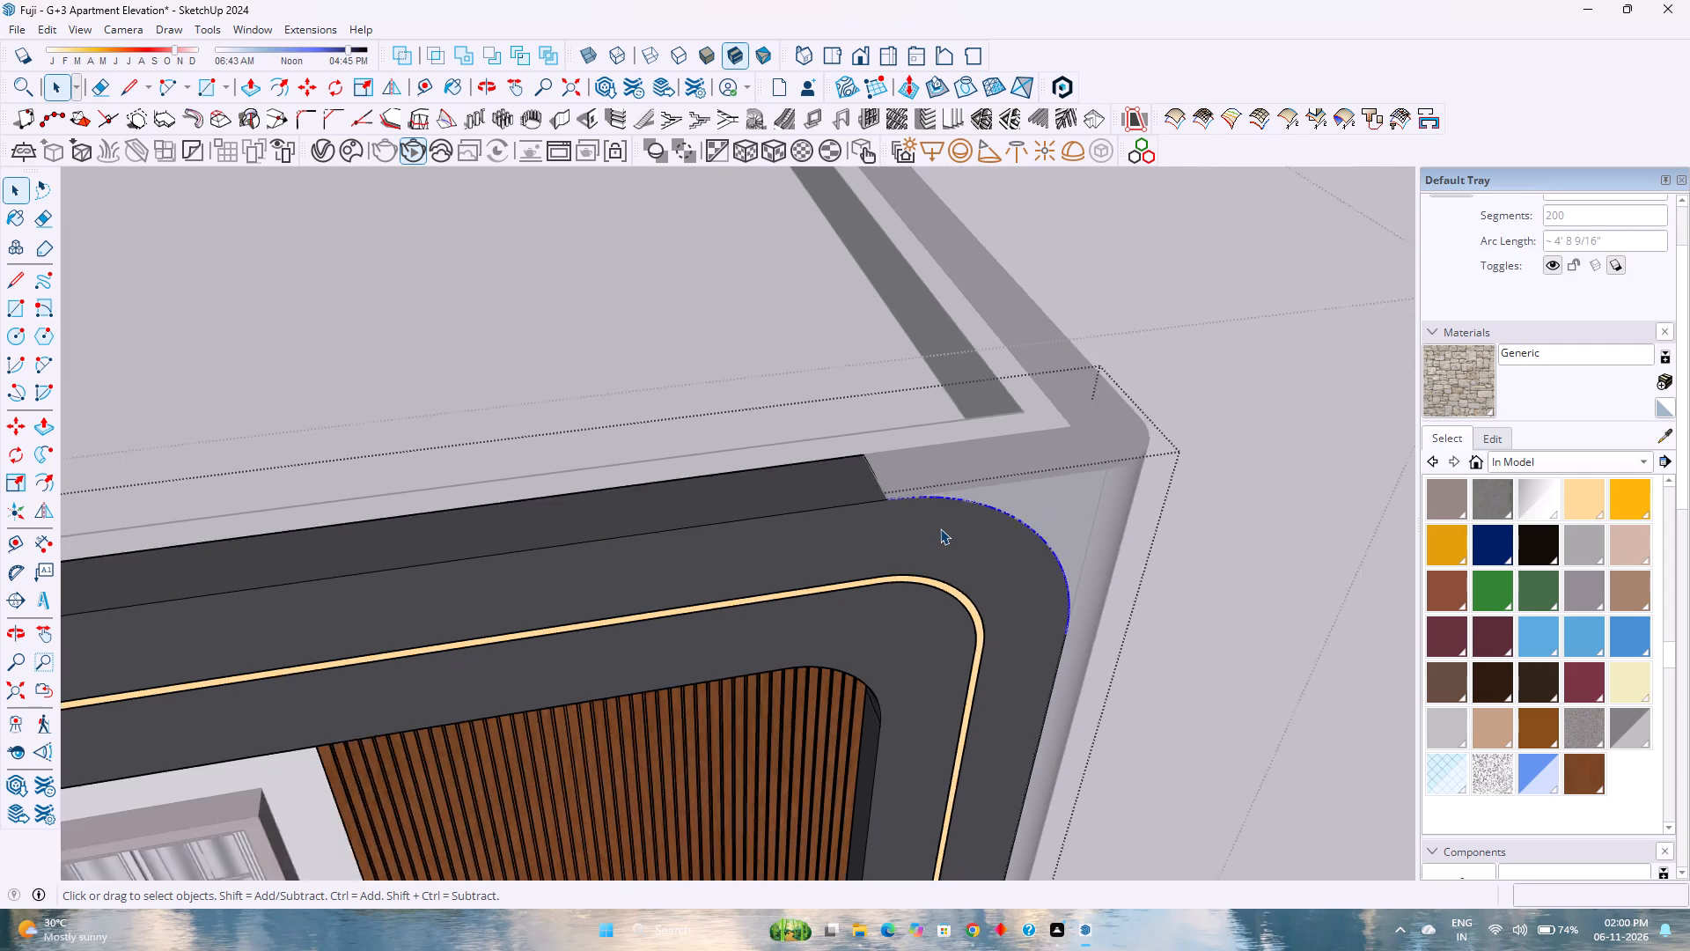
pyautogui.scroll(-12, 940, 528)
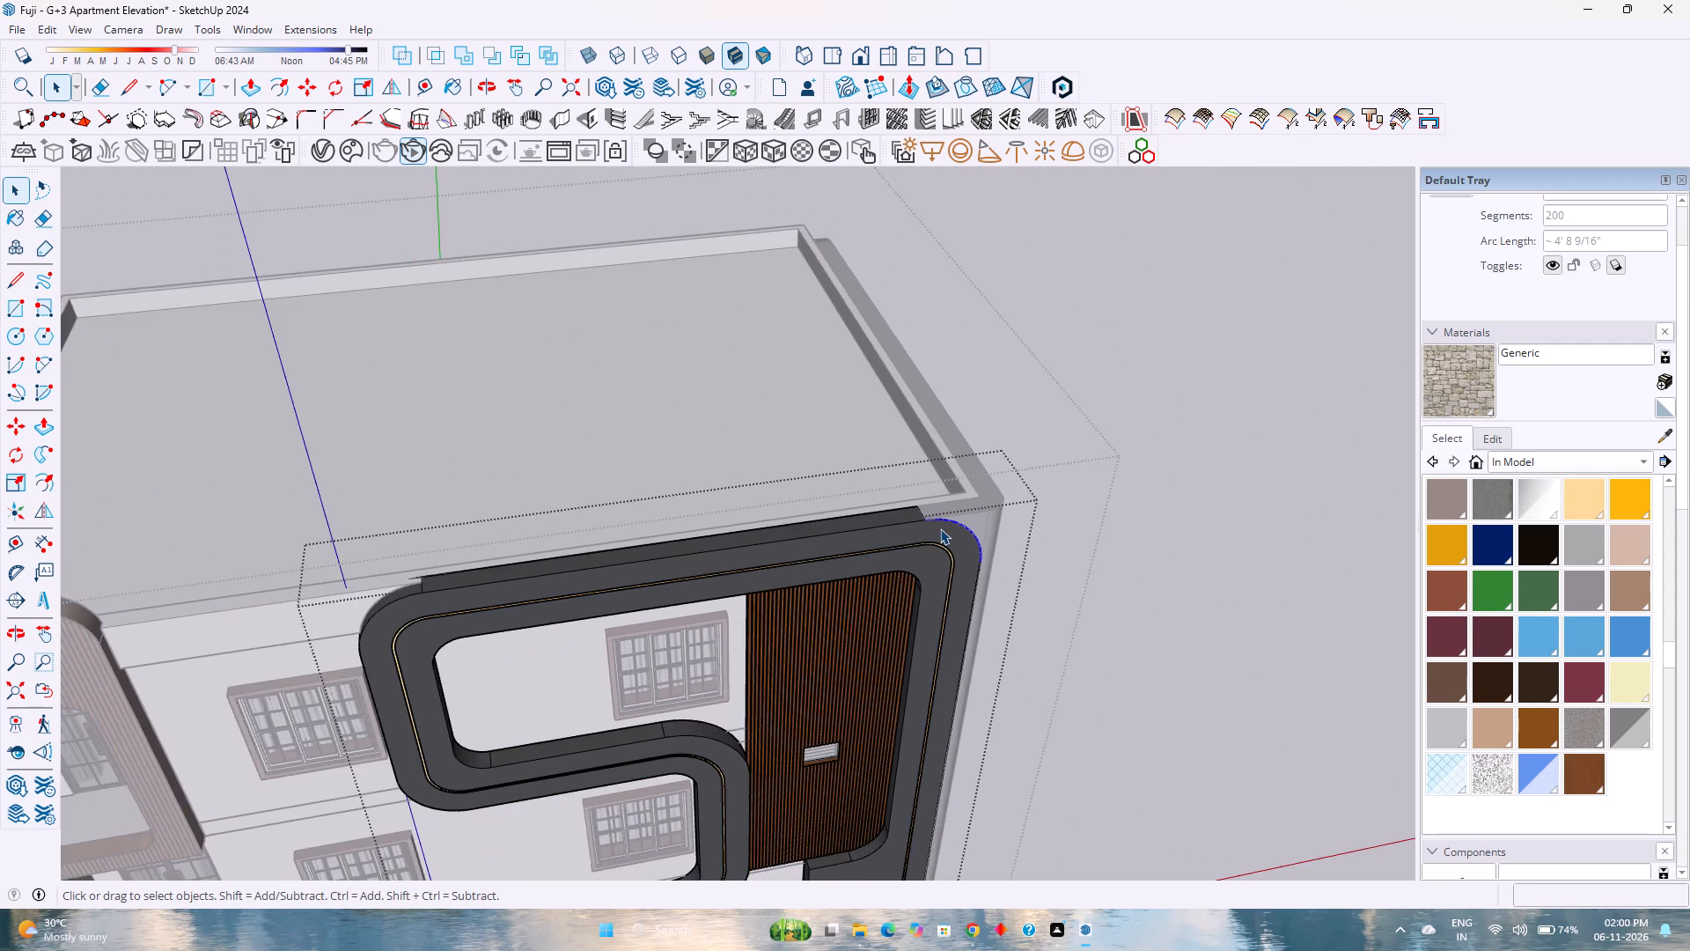
pyautogui.scroll(-4, 940, 528)
pyautogui.click(1143, 475)
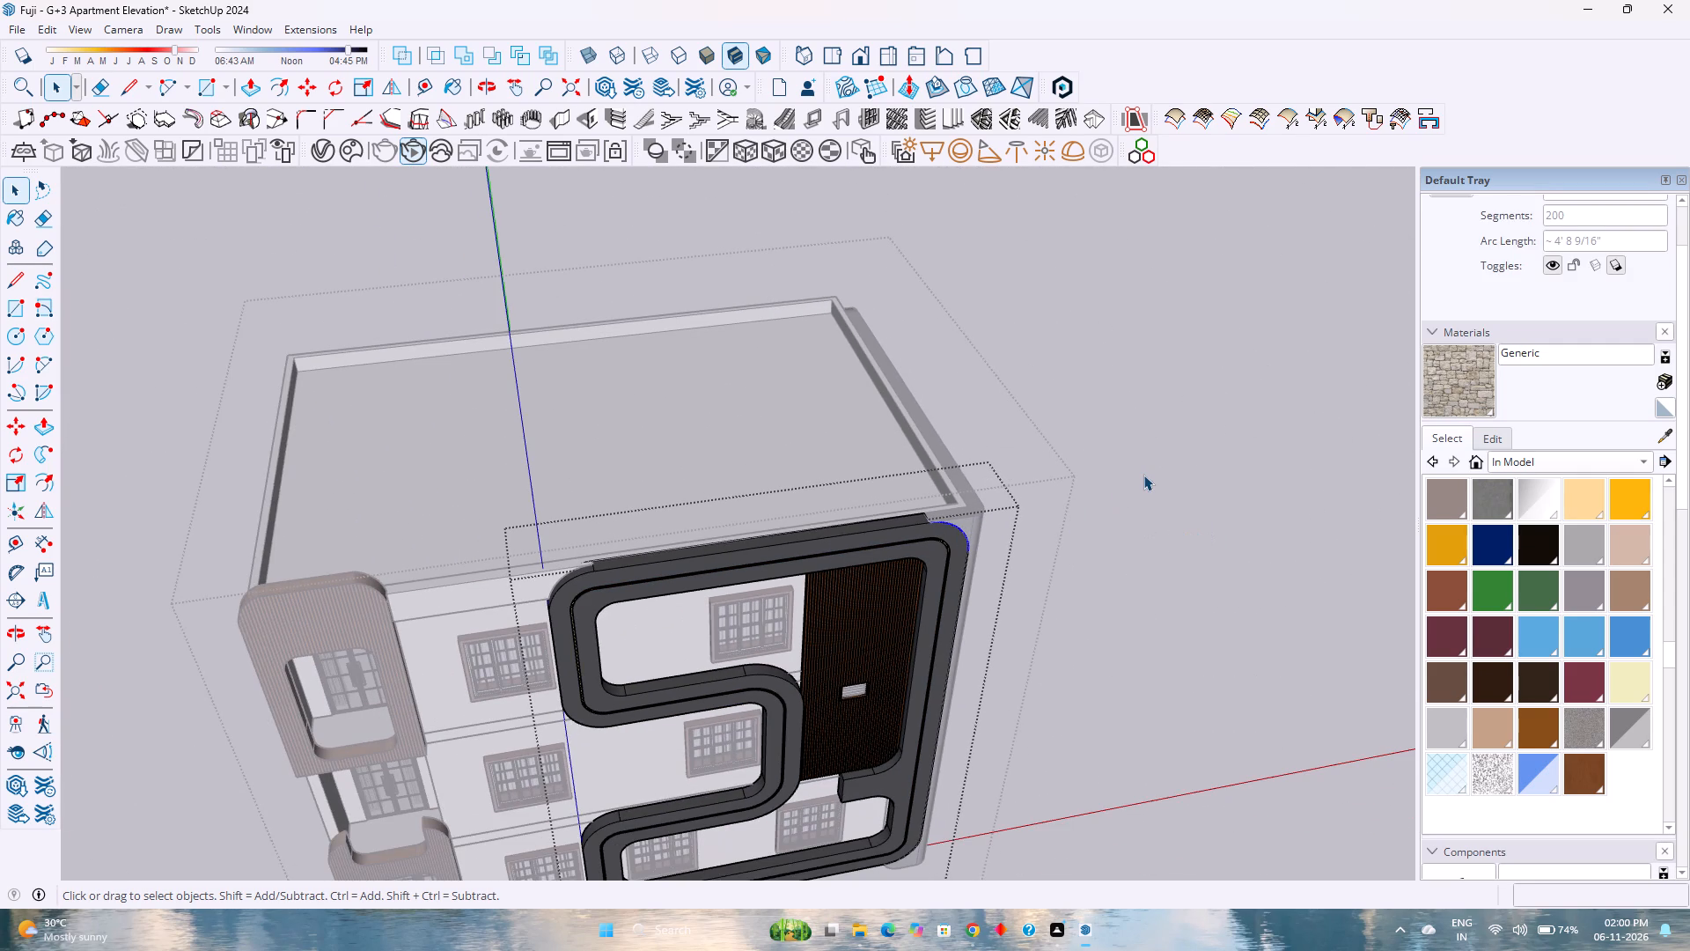
# Examine the whole building from above the roof and from the front at ground level.
pyautogui.scroll(-2, 1093, 496)
pyautogui.scroll(2, 1074, 514)
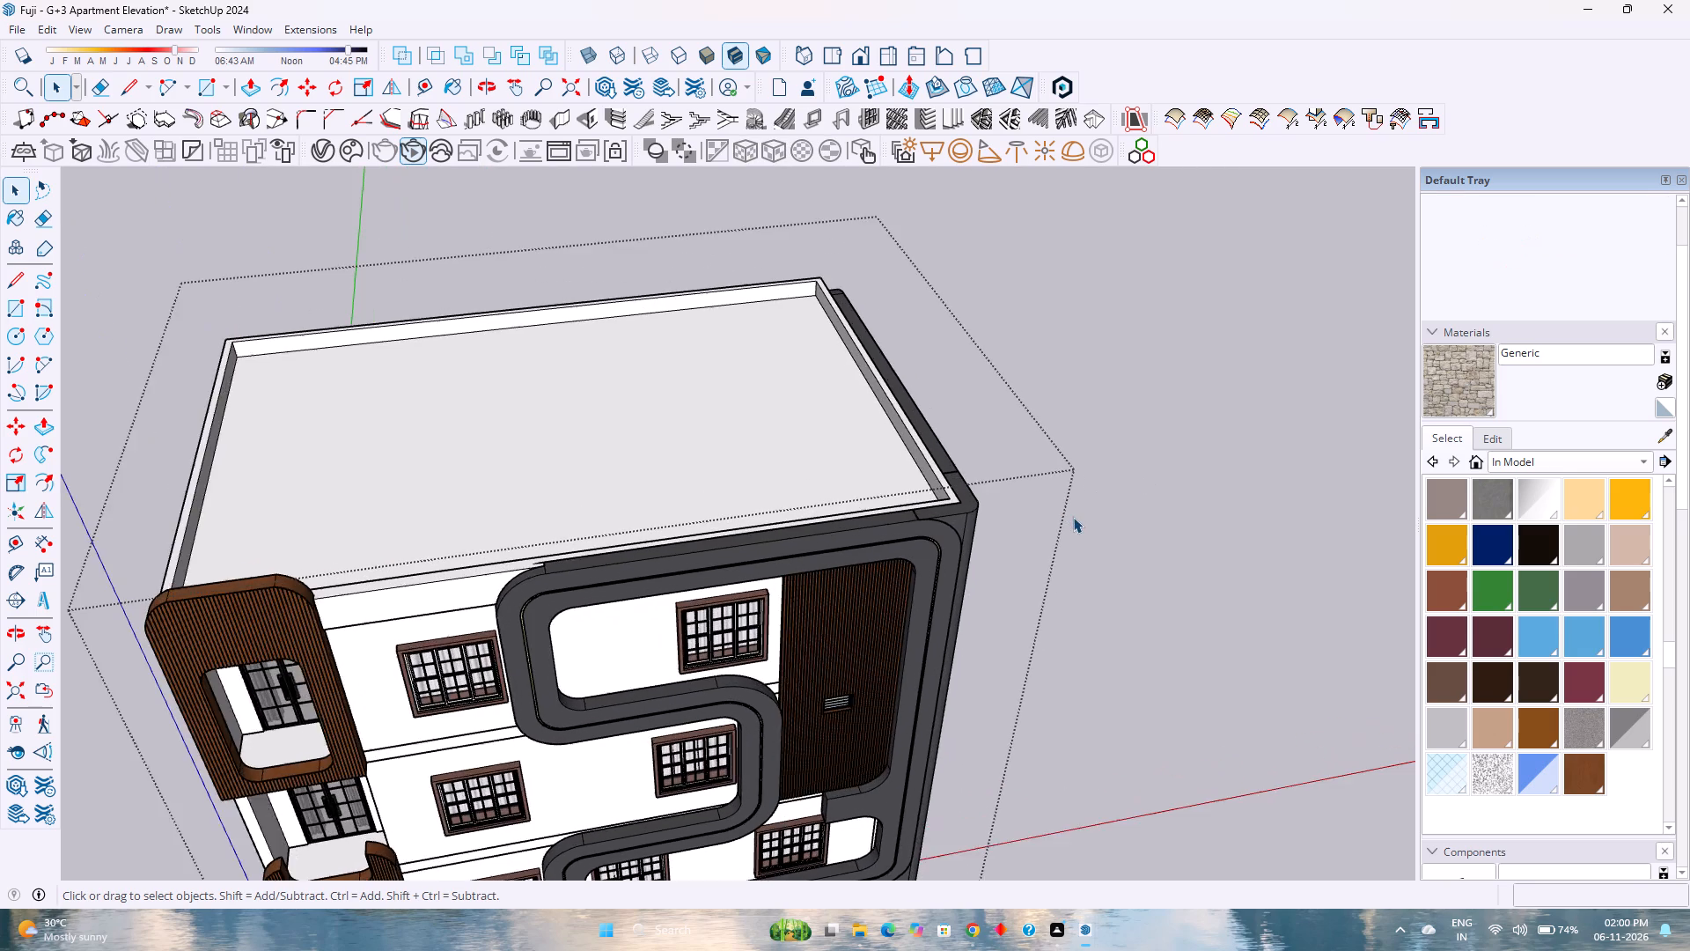
pyautogui.scroll(2, 1073, 517)
pyautogui.scroll(-7, 1073, 518)
pyautogui.scroll(-3, 1042, 586)
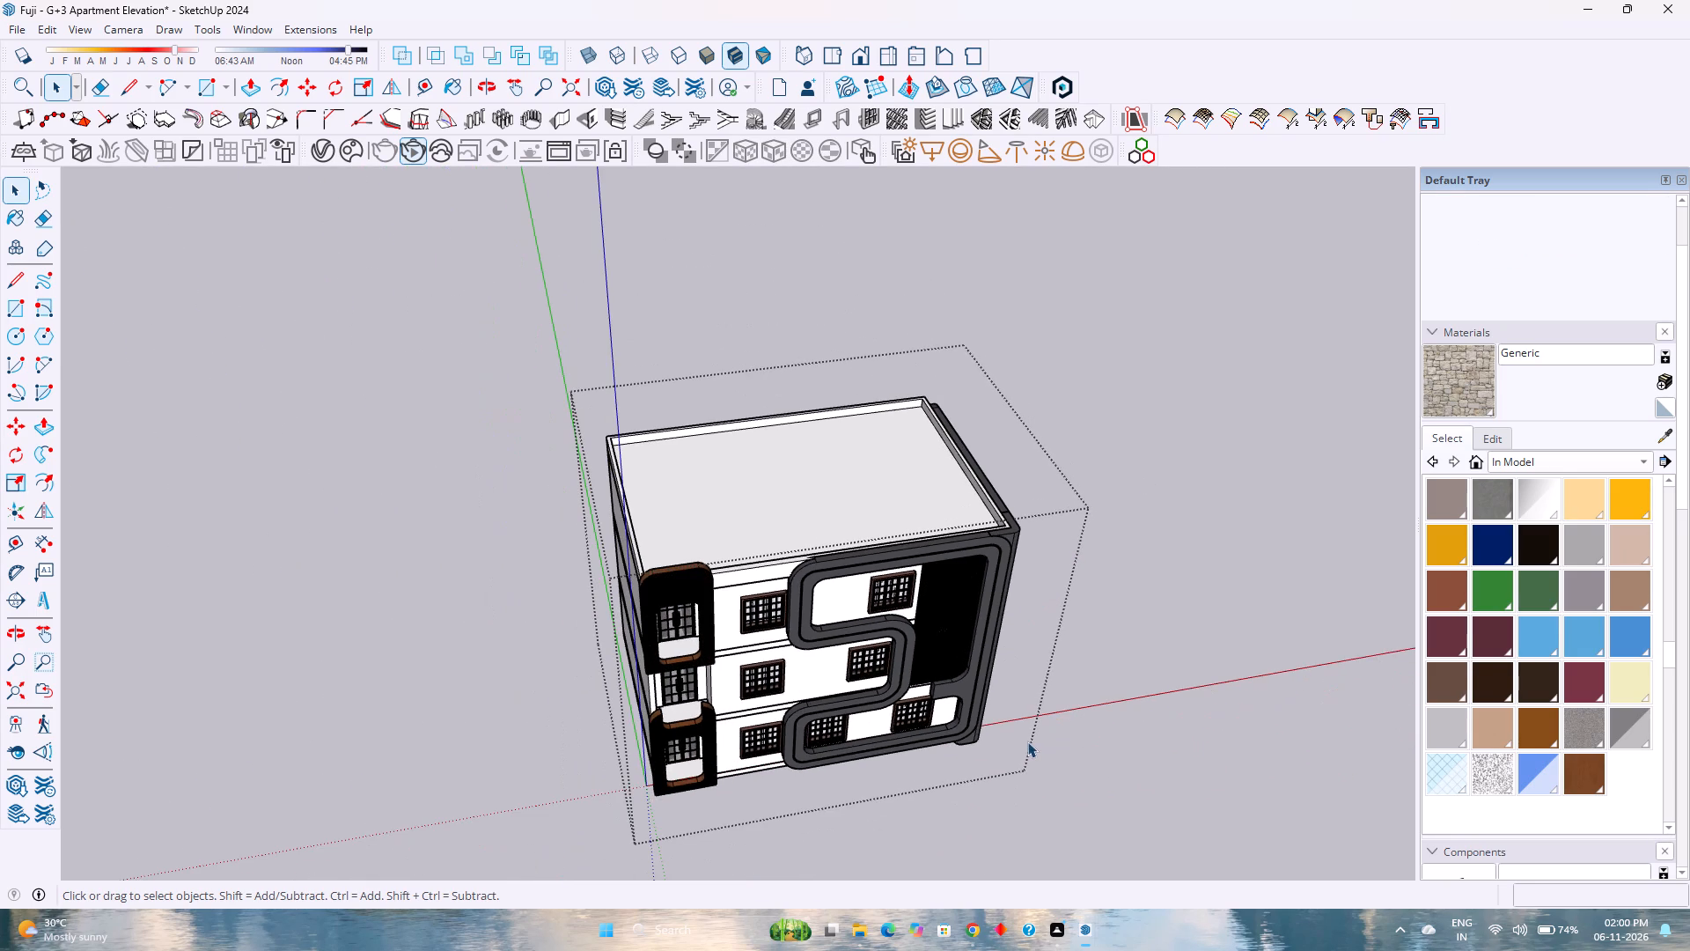
pyautogui.moveTo(1024, 741); pyautogui.dragTo(1013, 738, button='middle')
pyautogui.moveTo(1011, 736); pyautogui.dragTo(941, 610, button='middle')
pyautogui.middleClick(941, 610)
pyautogui.moveTo(1025, 732); pyautogui.dragTo(970, 661, button='middle')
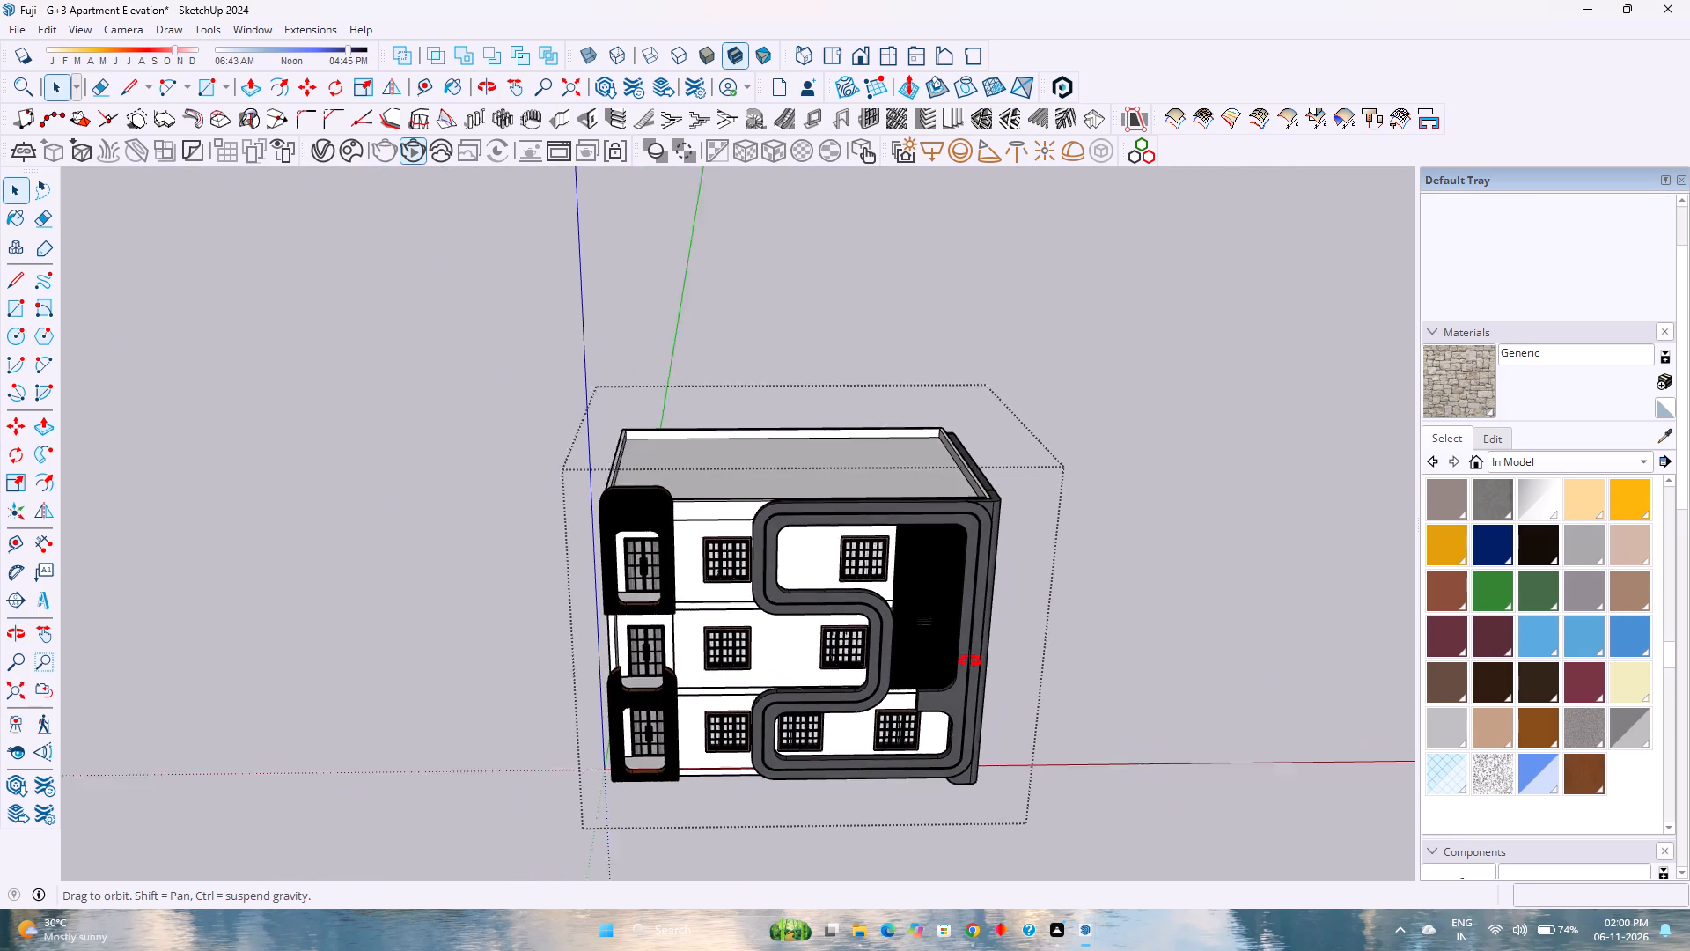
pyautogui.moveTo(970, 661); pyautogui.dragTo(952, 631, button='middle')
pyautogui.middleClick(951, 630)
pyautogui.middleClick(949, 626)
pyautogui.middleClick(1004, 780)
pyautogui.middleClick(988, 770)
pyautogui.middleClick(982, 766)
pyautogui.moveTo(925, 713); pyautogui.dragTo(782, 607, button='middle')
pyautogui.middleClick(779, 605)
pyautogui.scroll(2, 659, 583)
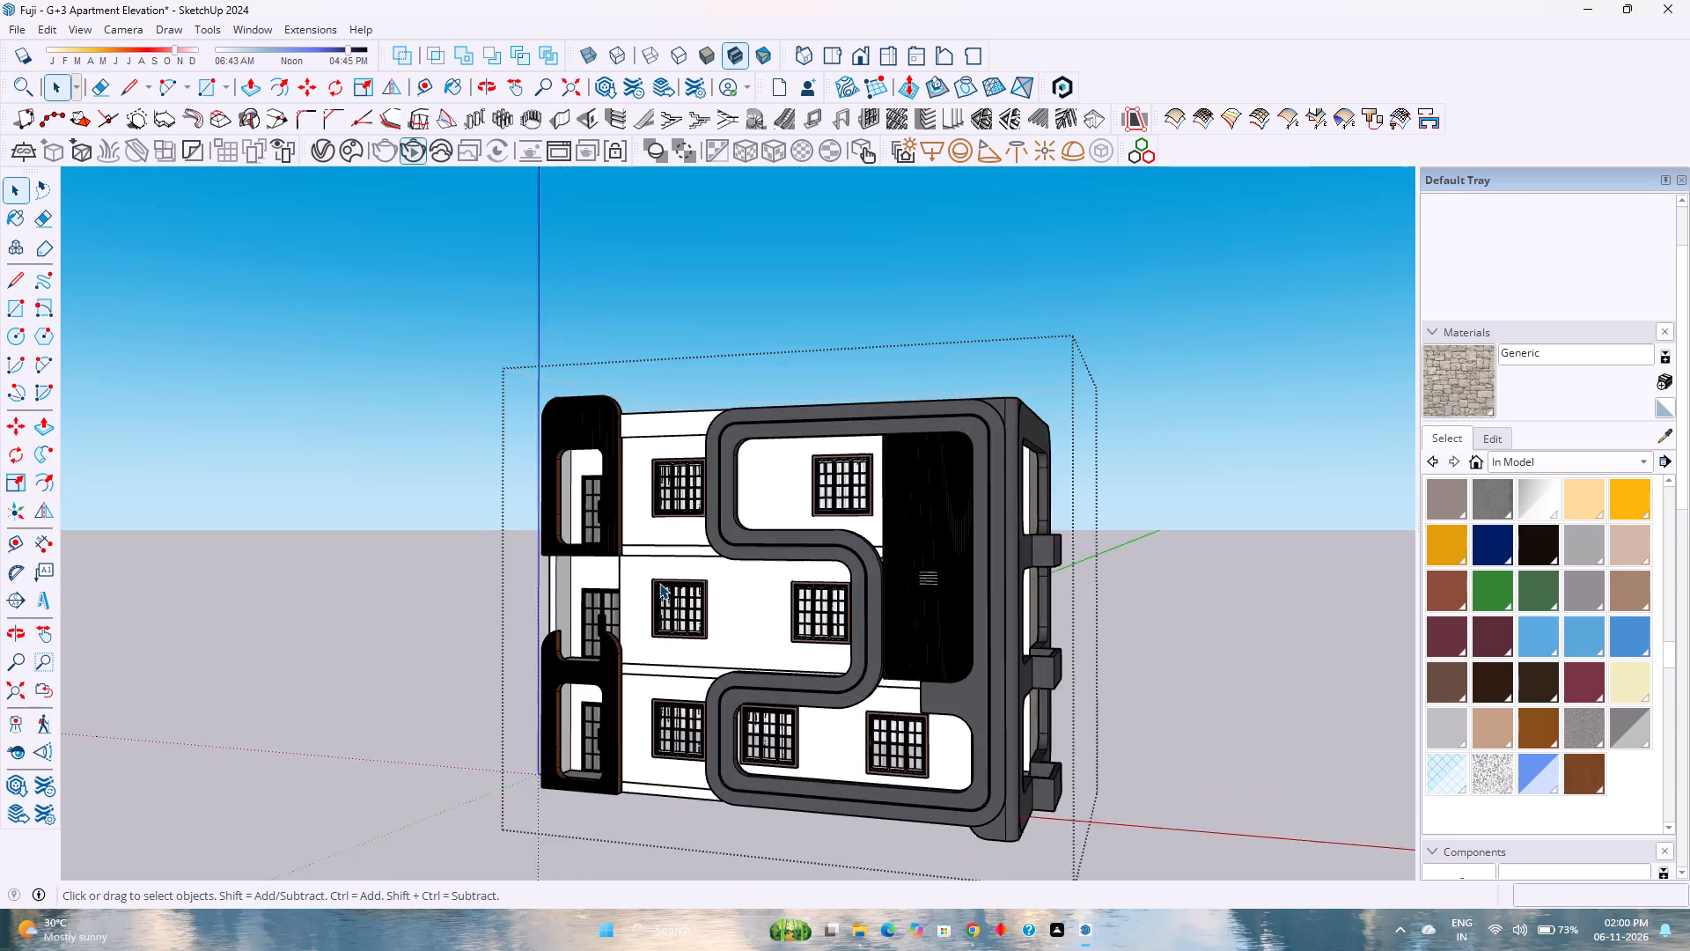
pyautogui.scroll(2, 659, 583)
pyautogui.scroll(-3, 663, 579)
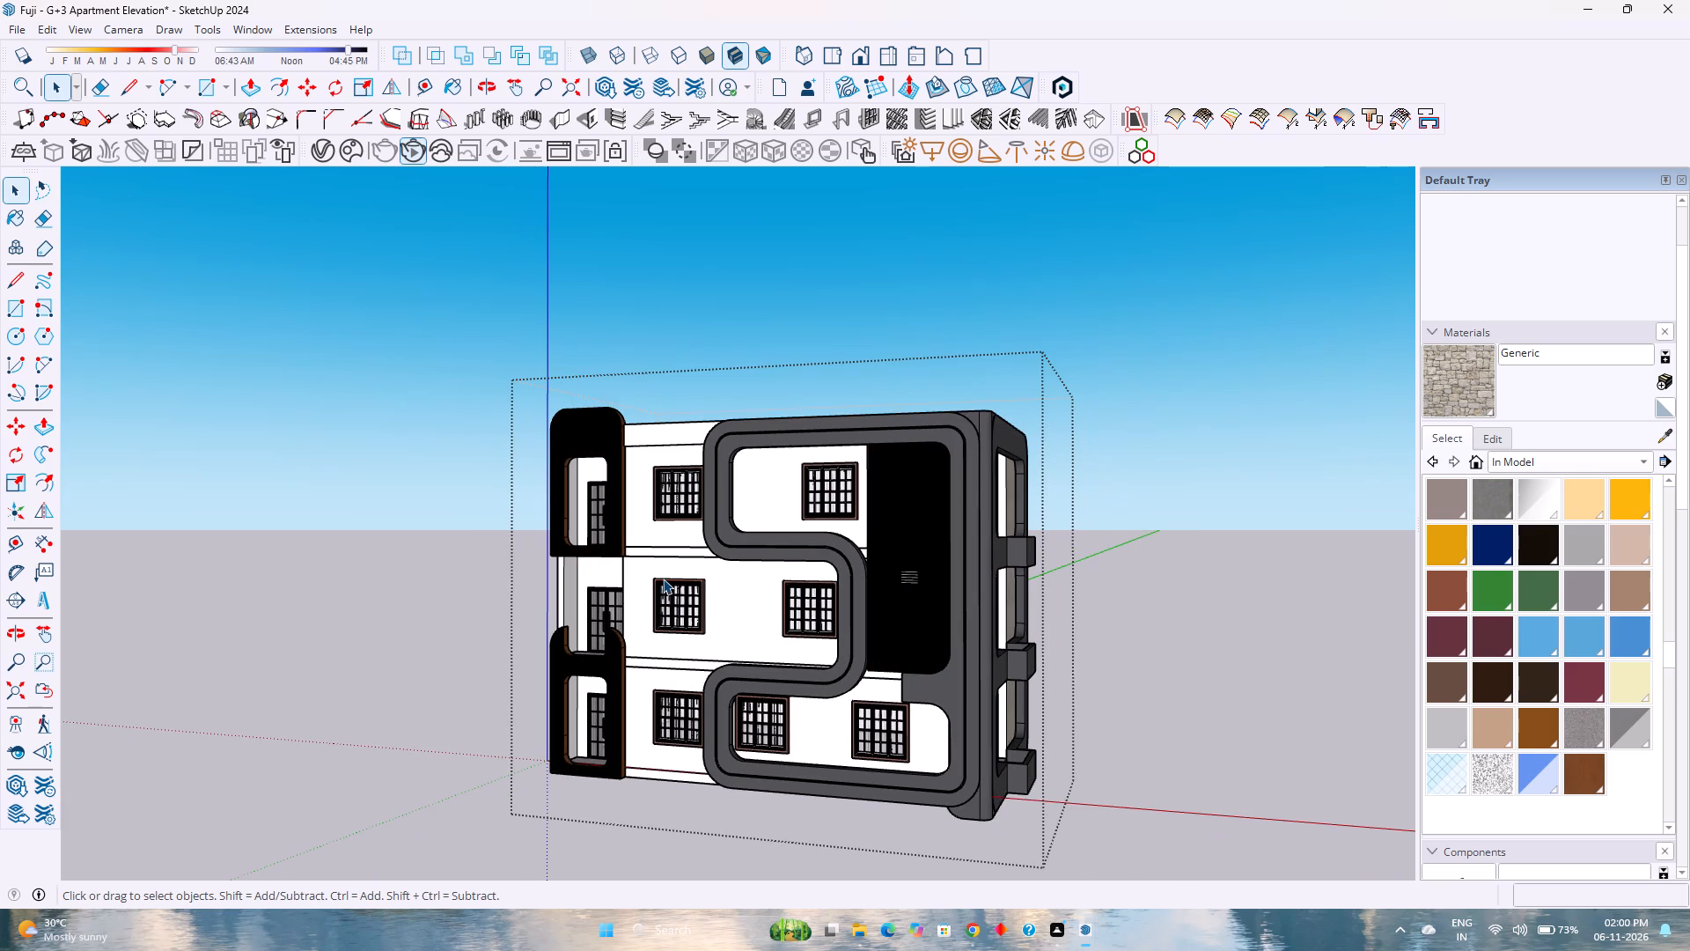
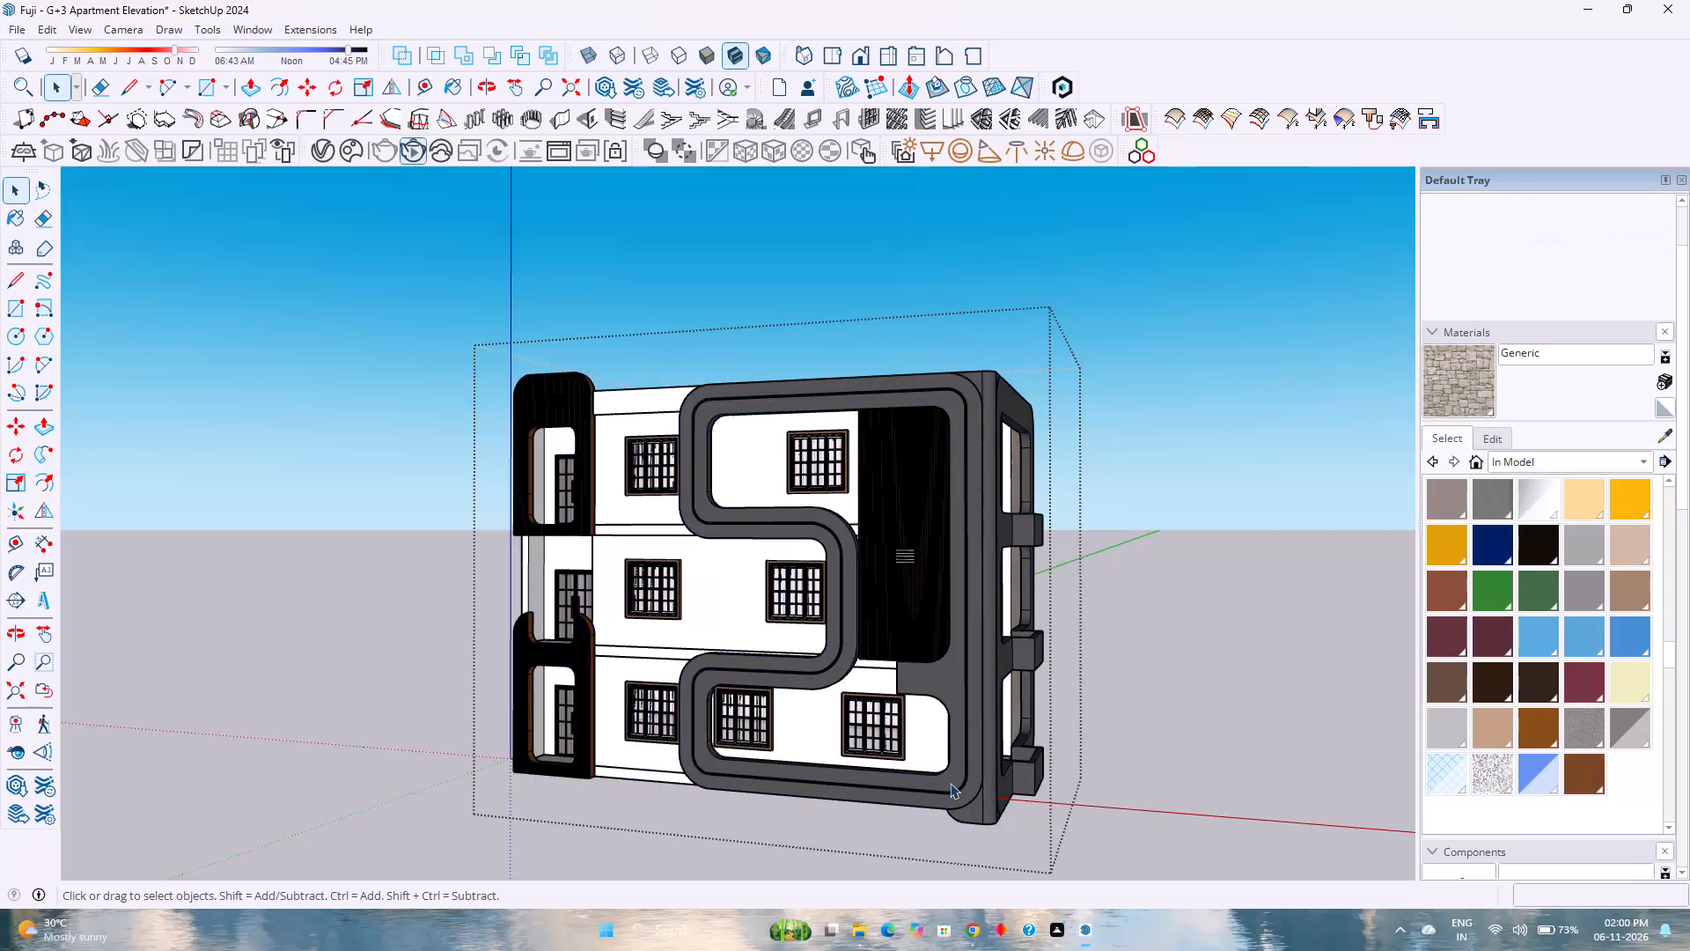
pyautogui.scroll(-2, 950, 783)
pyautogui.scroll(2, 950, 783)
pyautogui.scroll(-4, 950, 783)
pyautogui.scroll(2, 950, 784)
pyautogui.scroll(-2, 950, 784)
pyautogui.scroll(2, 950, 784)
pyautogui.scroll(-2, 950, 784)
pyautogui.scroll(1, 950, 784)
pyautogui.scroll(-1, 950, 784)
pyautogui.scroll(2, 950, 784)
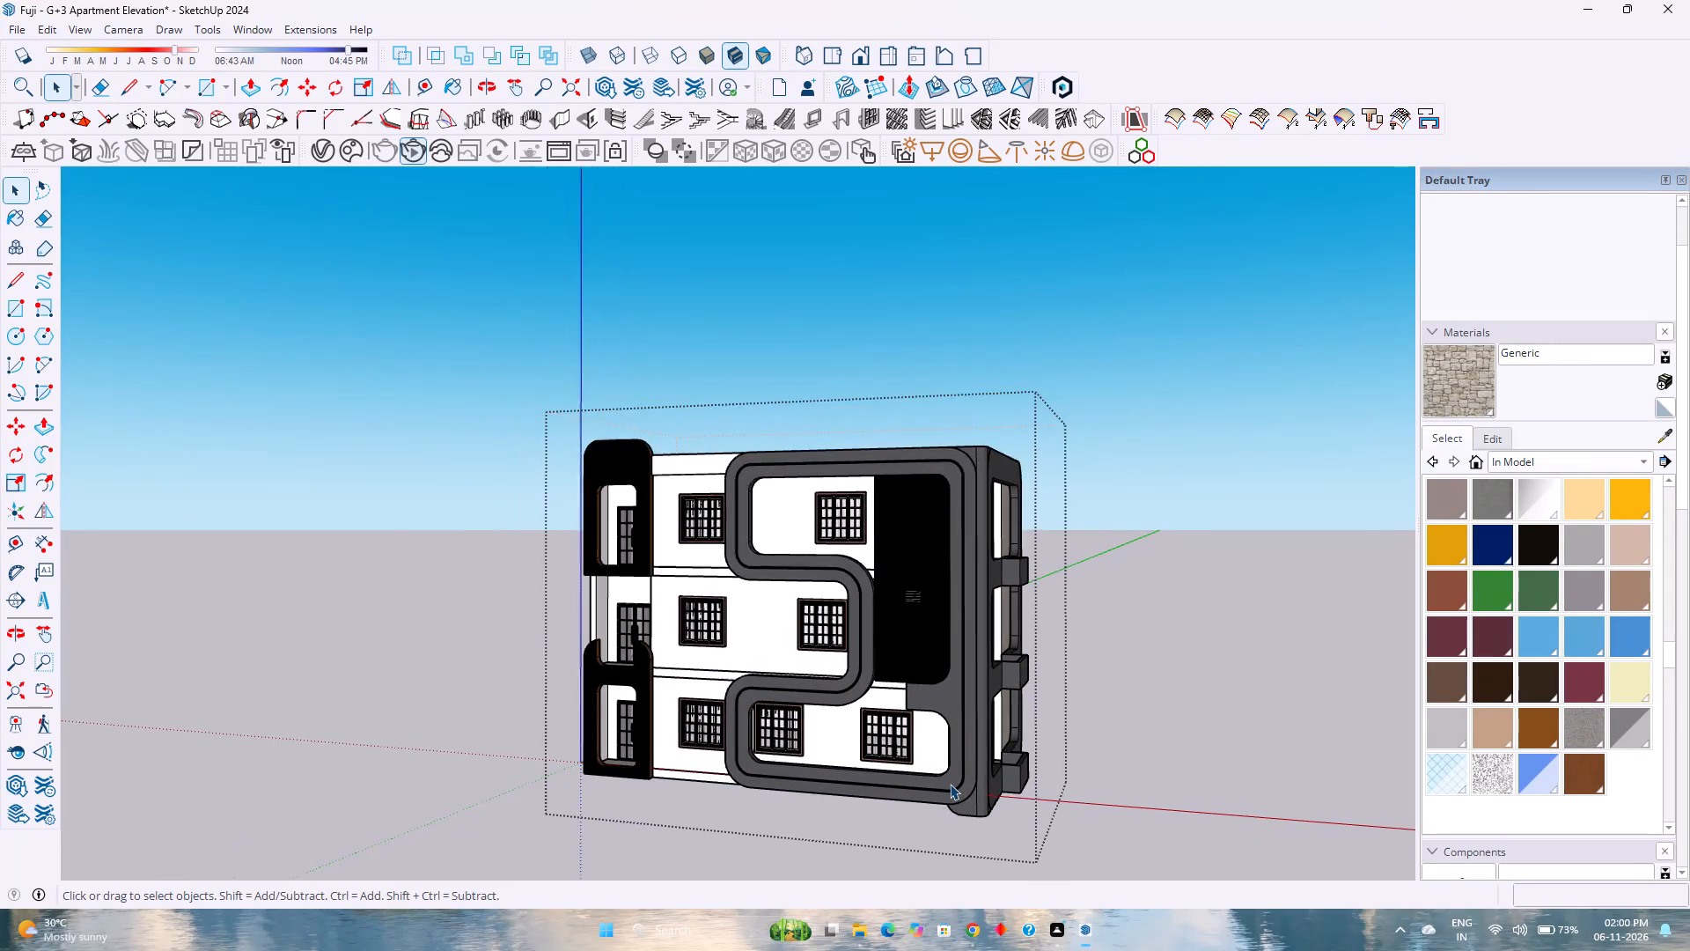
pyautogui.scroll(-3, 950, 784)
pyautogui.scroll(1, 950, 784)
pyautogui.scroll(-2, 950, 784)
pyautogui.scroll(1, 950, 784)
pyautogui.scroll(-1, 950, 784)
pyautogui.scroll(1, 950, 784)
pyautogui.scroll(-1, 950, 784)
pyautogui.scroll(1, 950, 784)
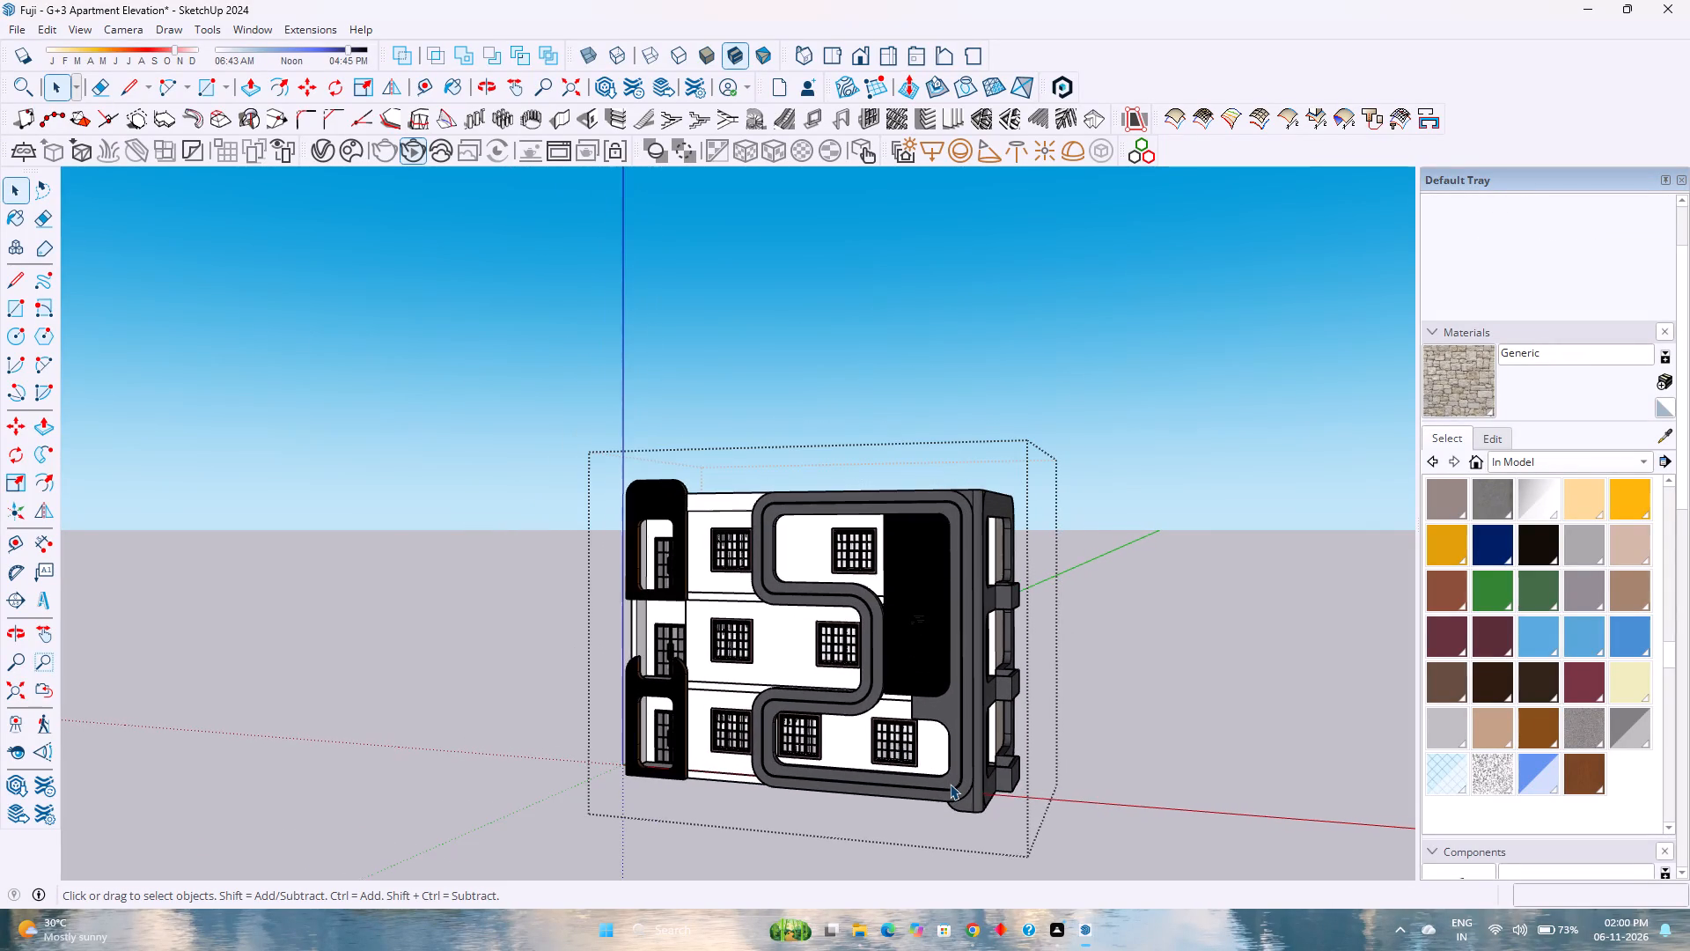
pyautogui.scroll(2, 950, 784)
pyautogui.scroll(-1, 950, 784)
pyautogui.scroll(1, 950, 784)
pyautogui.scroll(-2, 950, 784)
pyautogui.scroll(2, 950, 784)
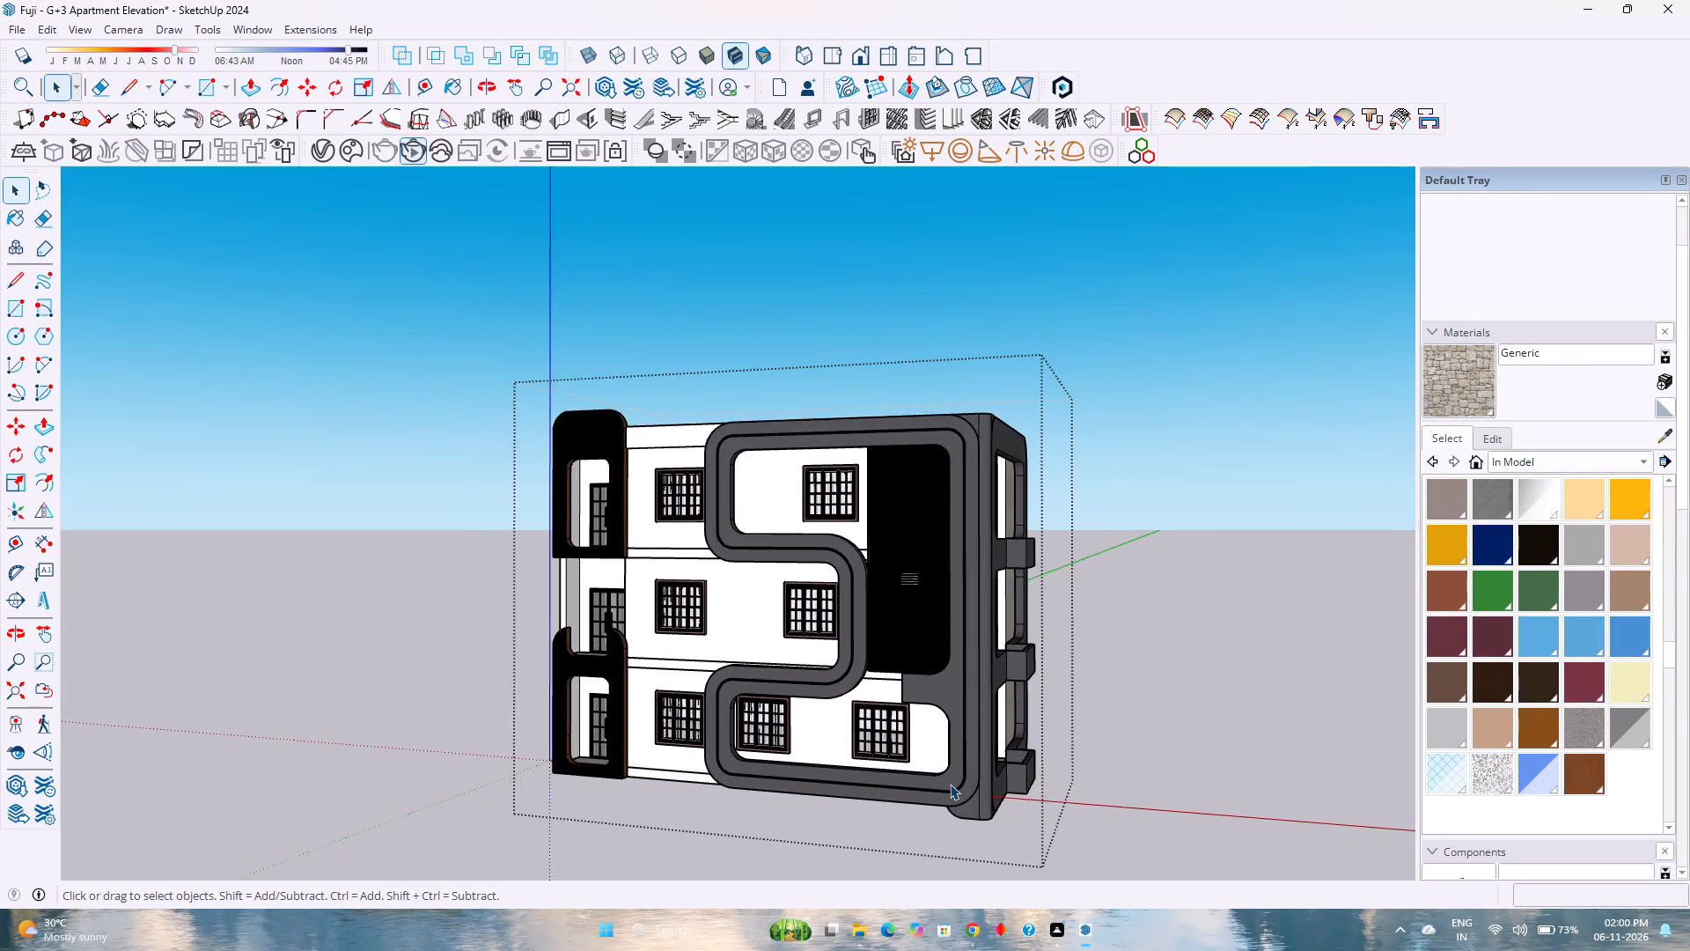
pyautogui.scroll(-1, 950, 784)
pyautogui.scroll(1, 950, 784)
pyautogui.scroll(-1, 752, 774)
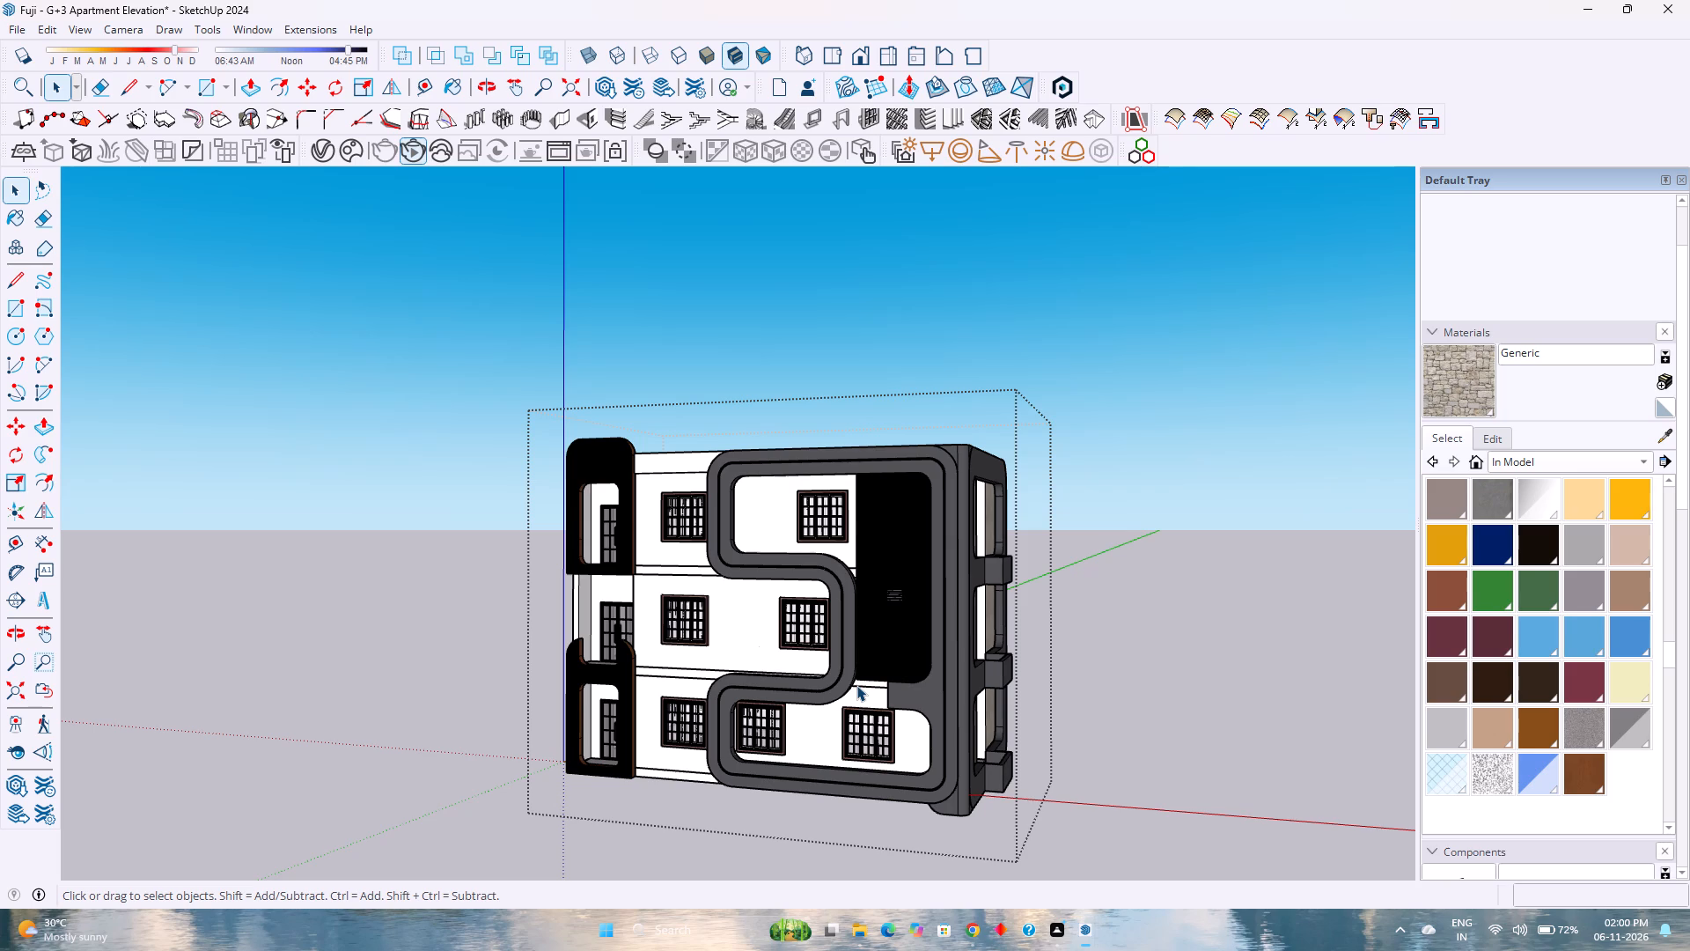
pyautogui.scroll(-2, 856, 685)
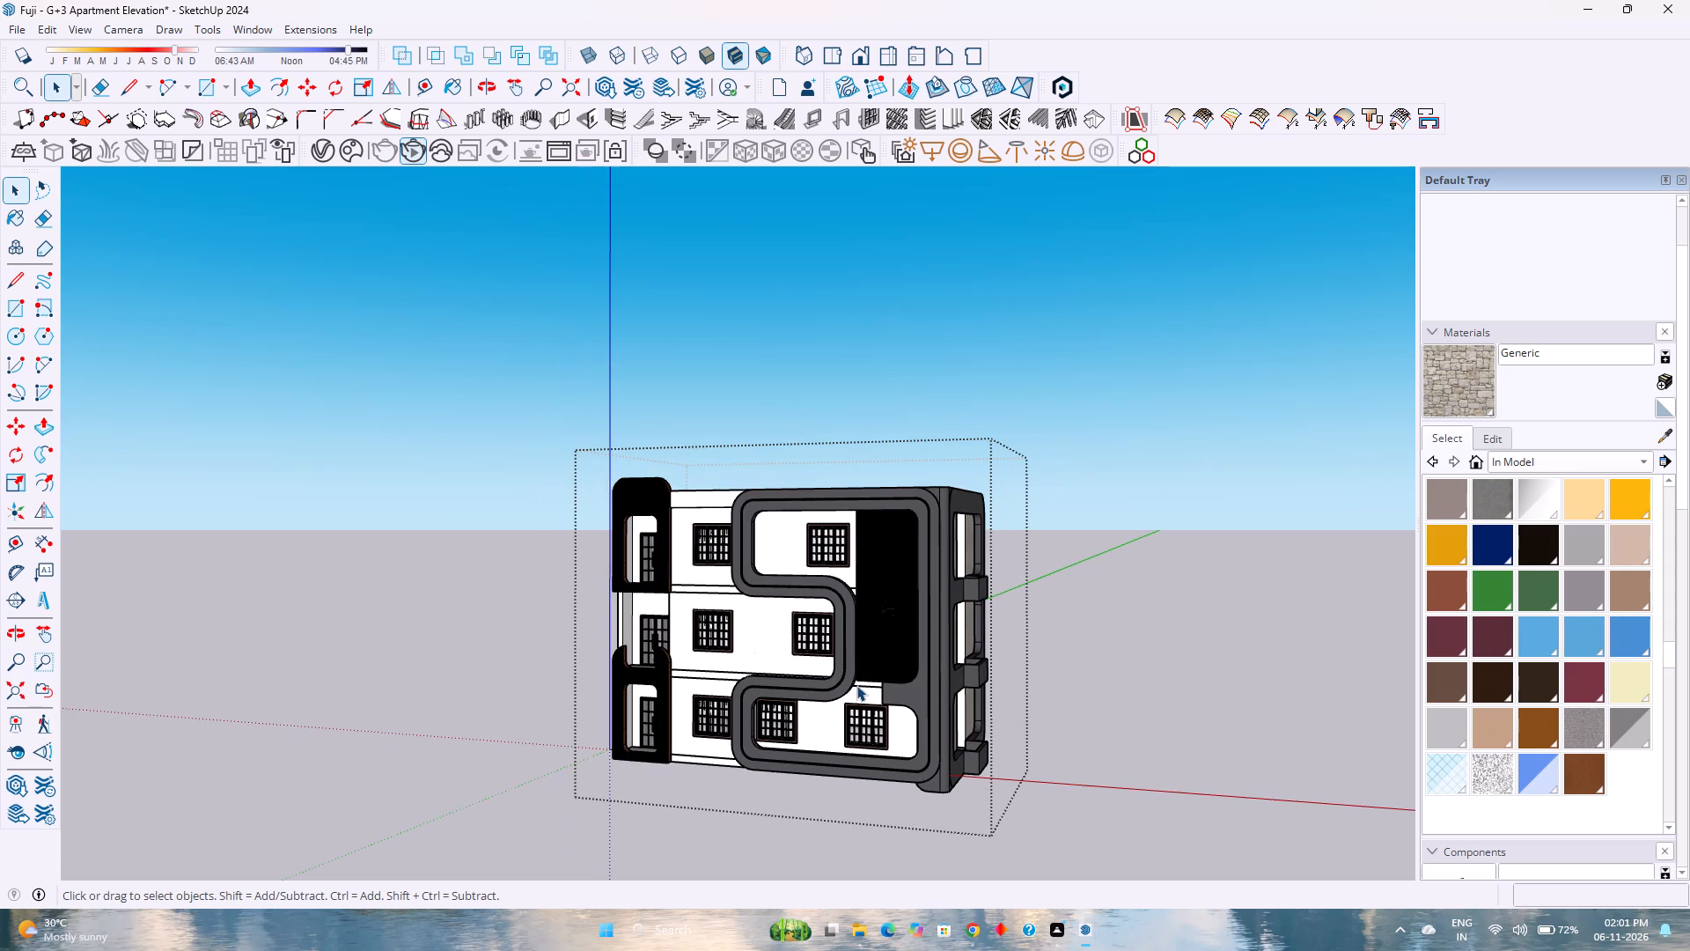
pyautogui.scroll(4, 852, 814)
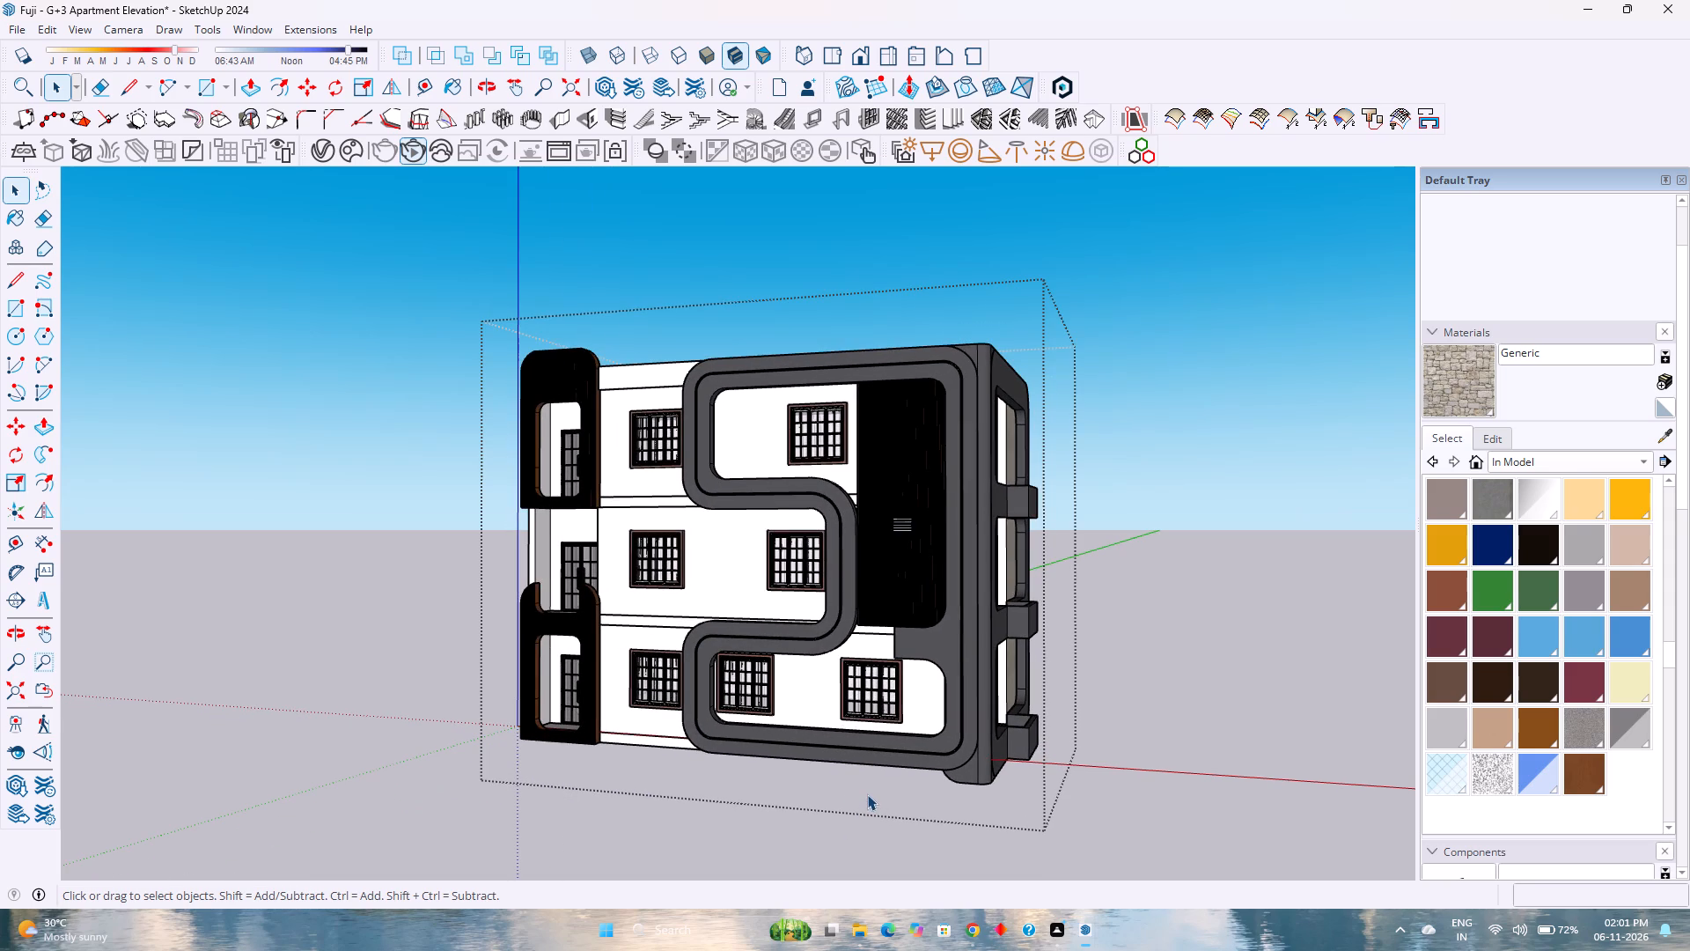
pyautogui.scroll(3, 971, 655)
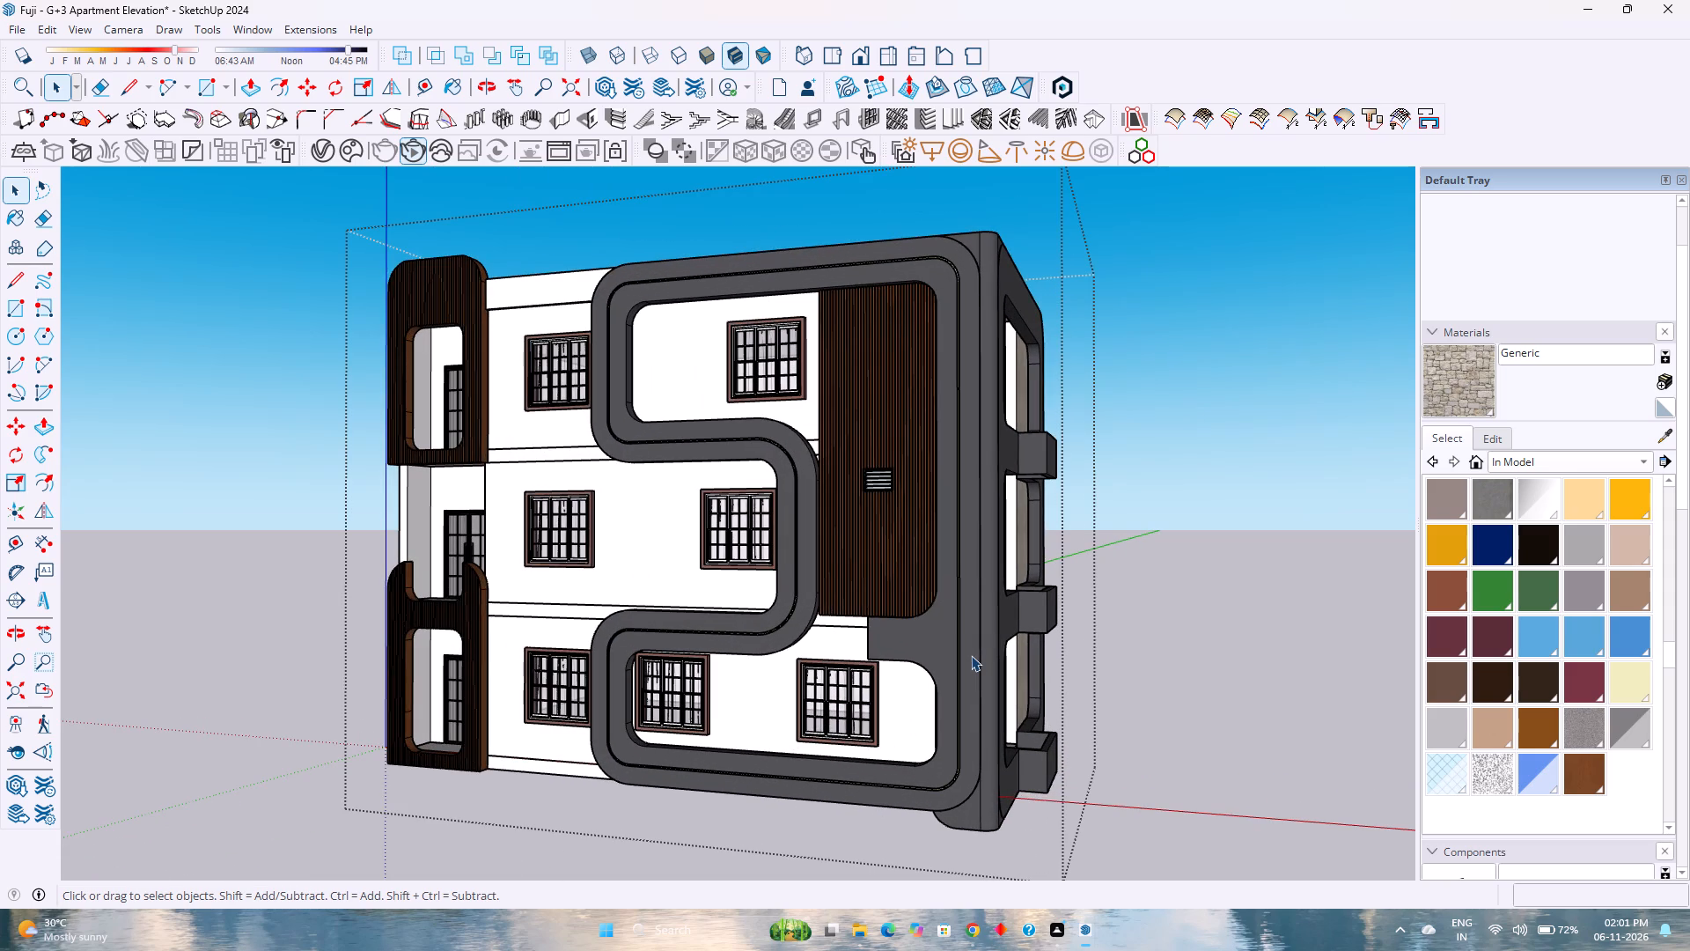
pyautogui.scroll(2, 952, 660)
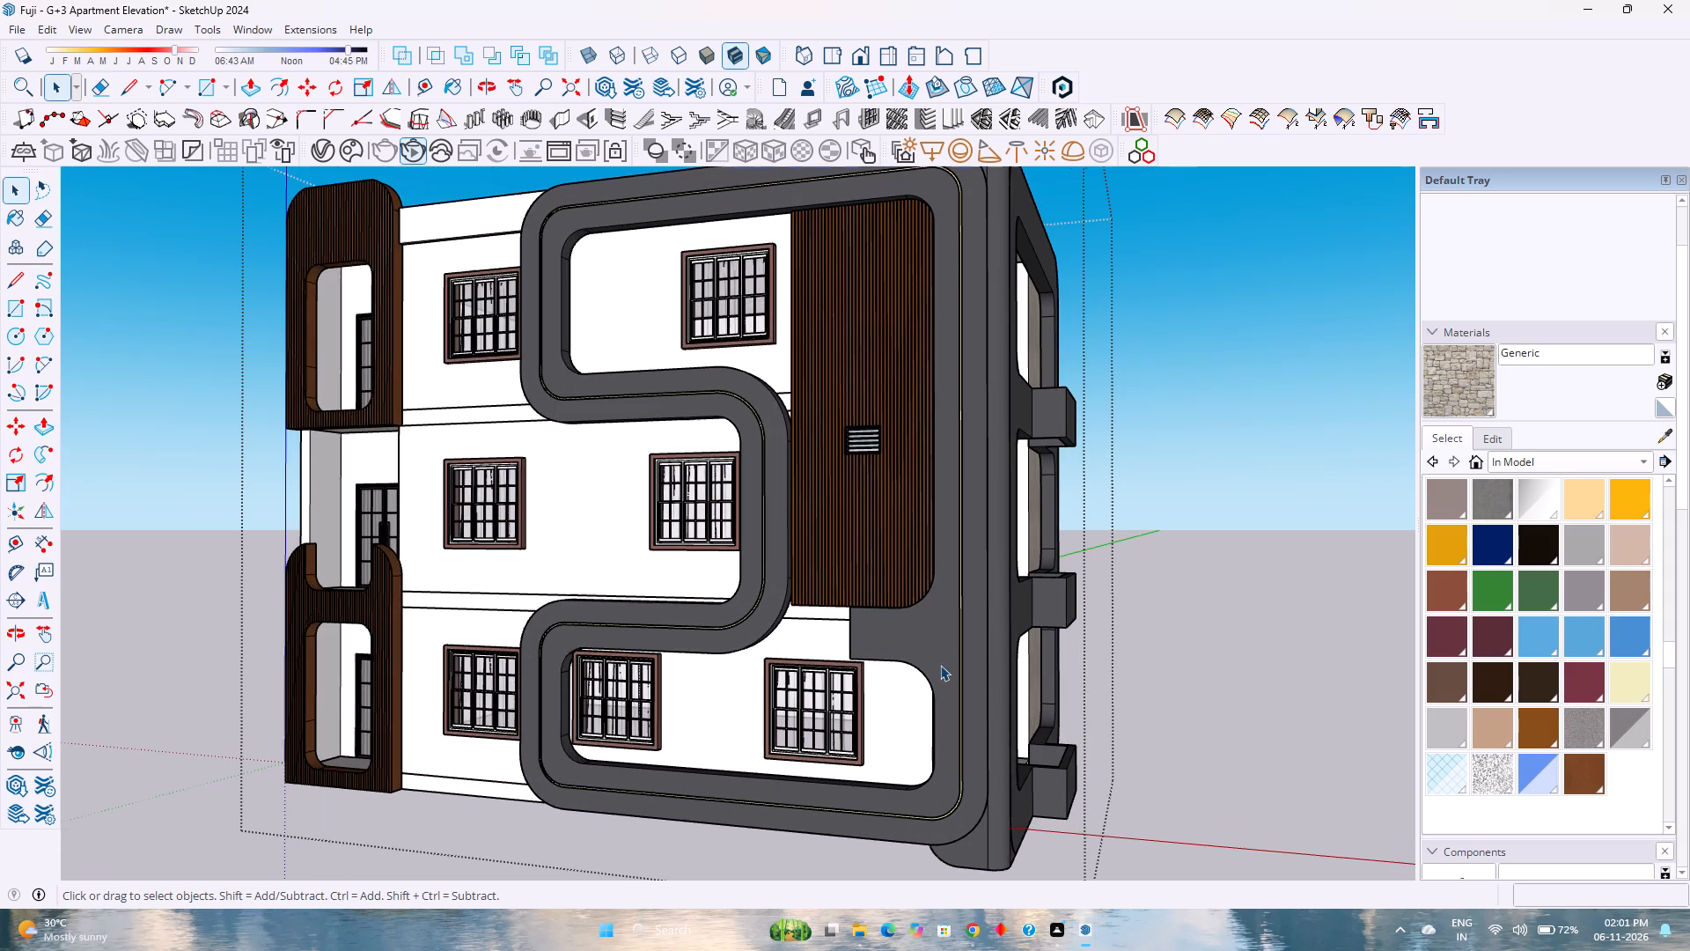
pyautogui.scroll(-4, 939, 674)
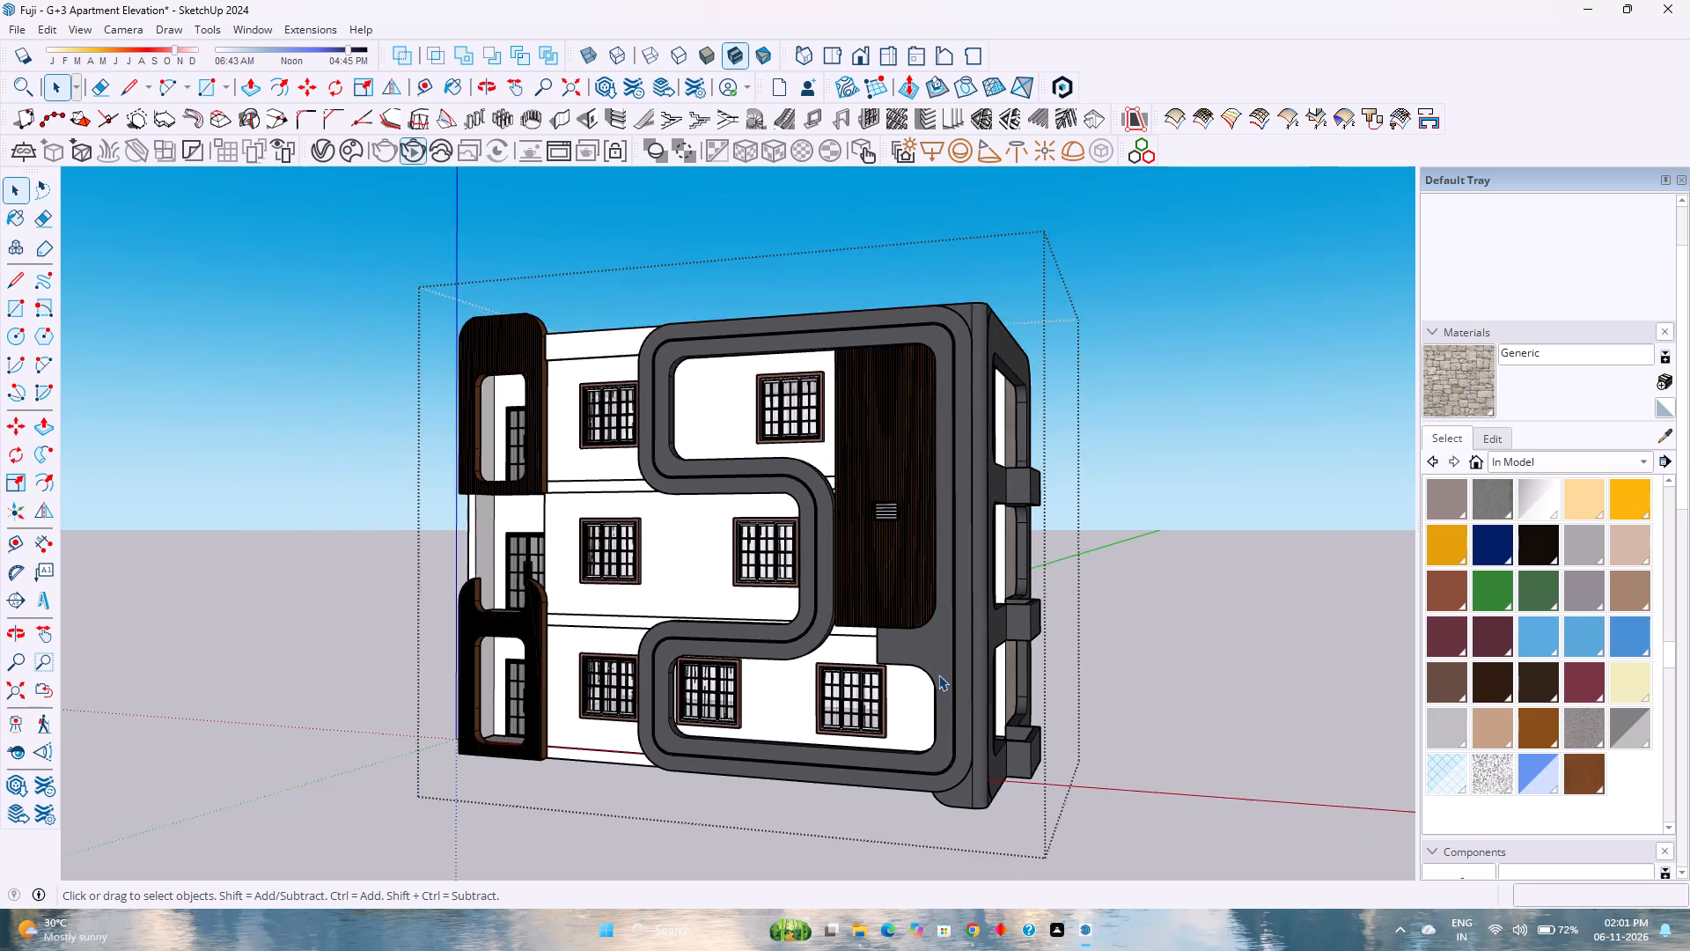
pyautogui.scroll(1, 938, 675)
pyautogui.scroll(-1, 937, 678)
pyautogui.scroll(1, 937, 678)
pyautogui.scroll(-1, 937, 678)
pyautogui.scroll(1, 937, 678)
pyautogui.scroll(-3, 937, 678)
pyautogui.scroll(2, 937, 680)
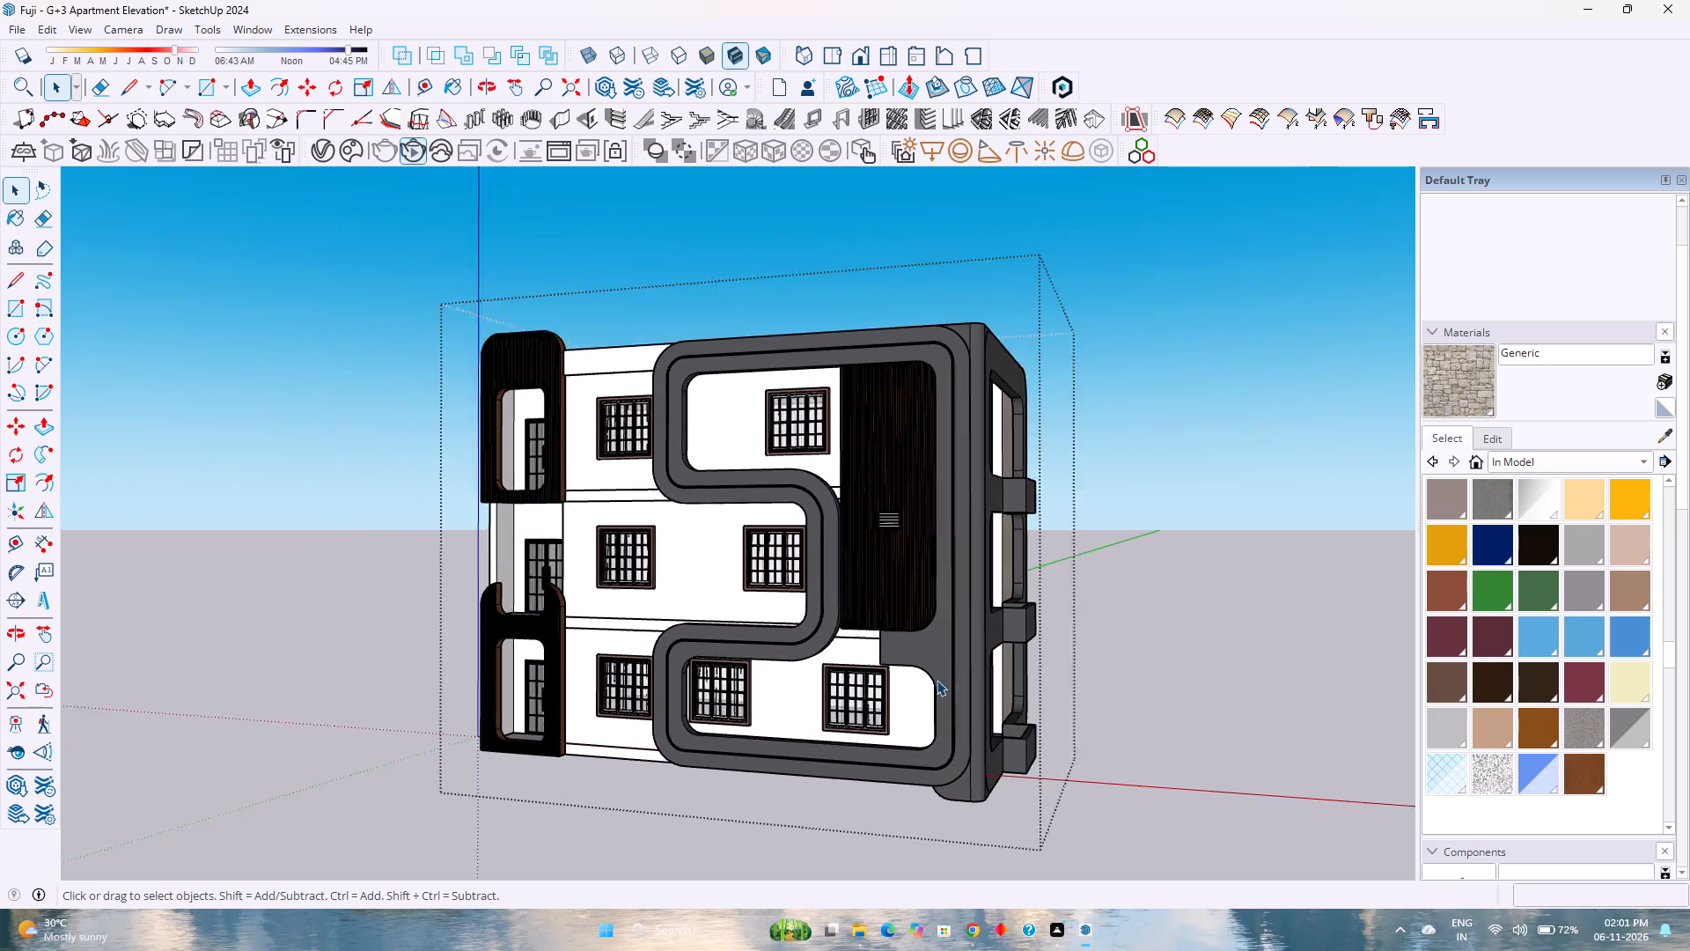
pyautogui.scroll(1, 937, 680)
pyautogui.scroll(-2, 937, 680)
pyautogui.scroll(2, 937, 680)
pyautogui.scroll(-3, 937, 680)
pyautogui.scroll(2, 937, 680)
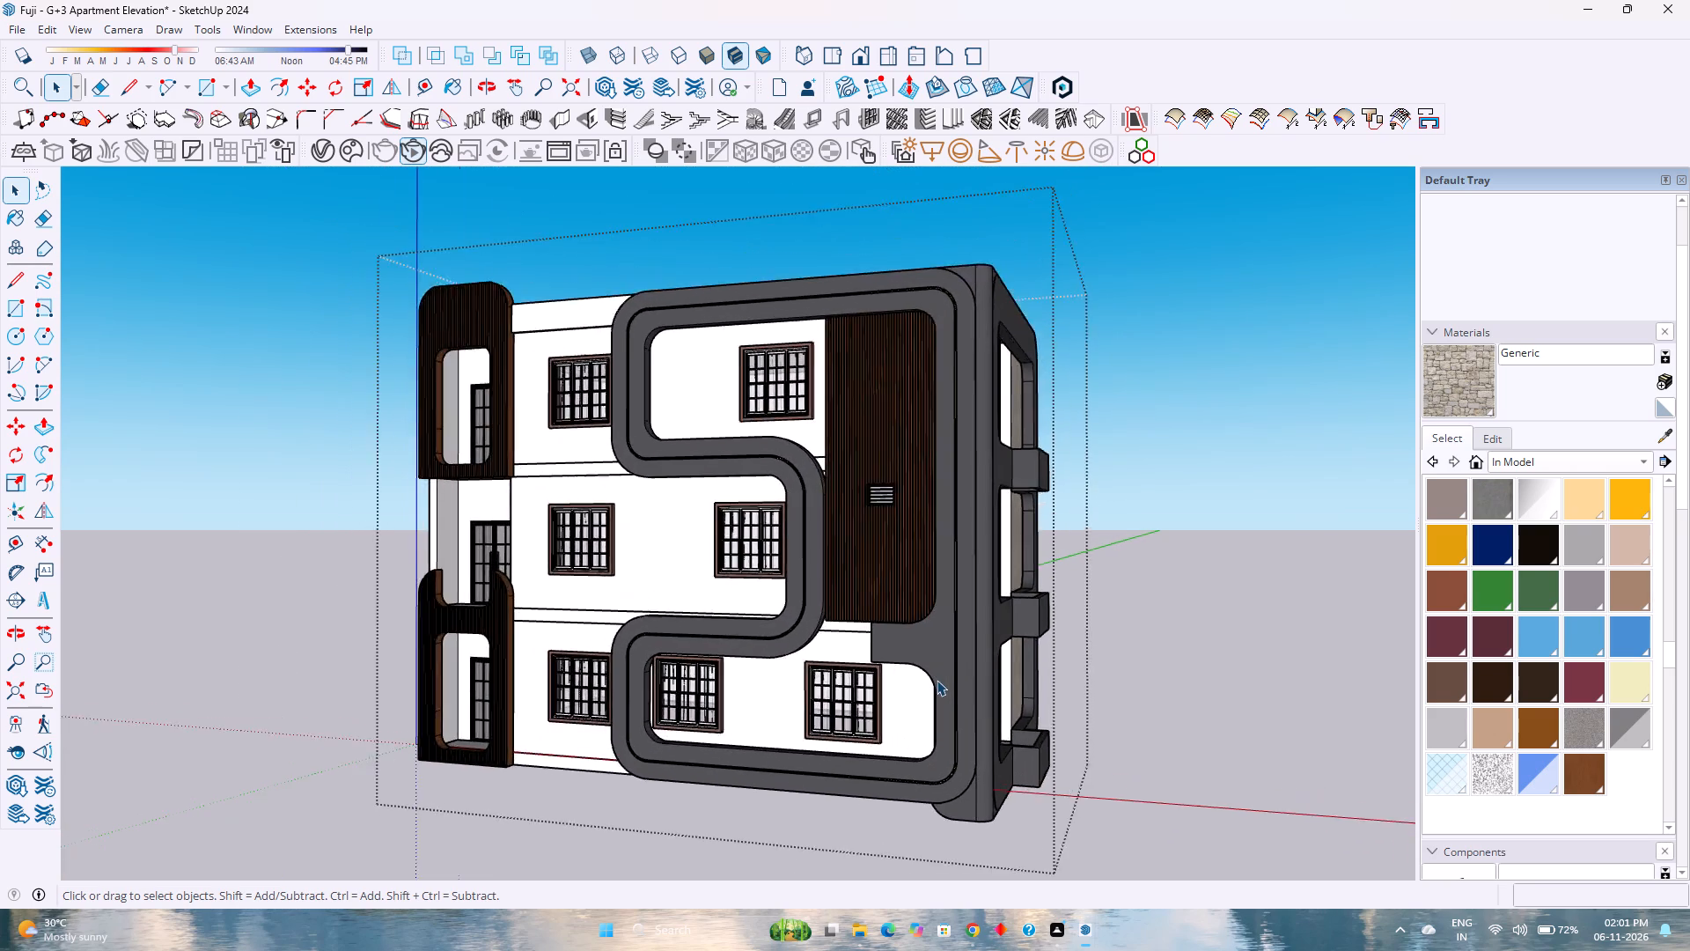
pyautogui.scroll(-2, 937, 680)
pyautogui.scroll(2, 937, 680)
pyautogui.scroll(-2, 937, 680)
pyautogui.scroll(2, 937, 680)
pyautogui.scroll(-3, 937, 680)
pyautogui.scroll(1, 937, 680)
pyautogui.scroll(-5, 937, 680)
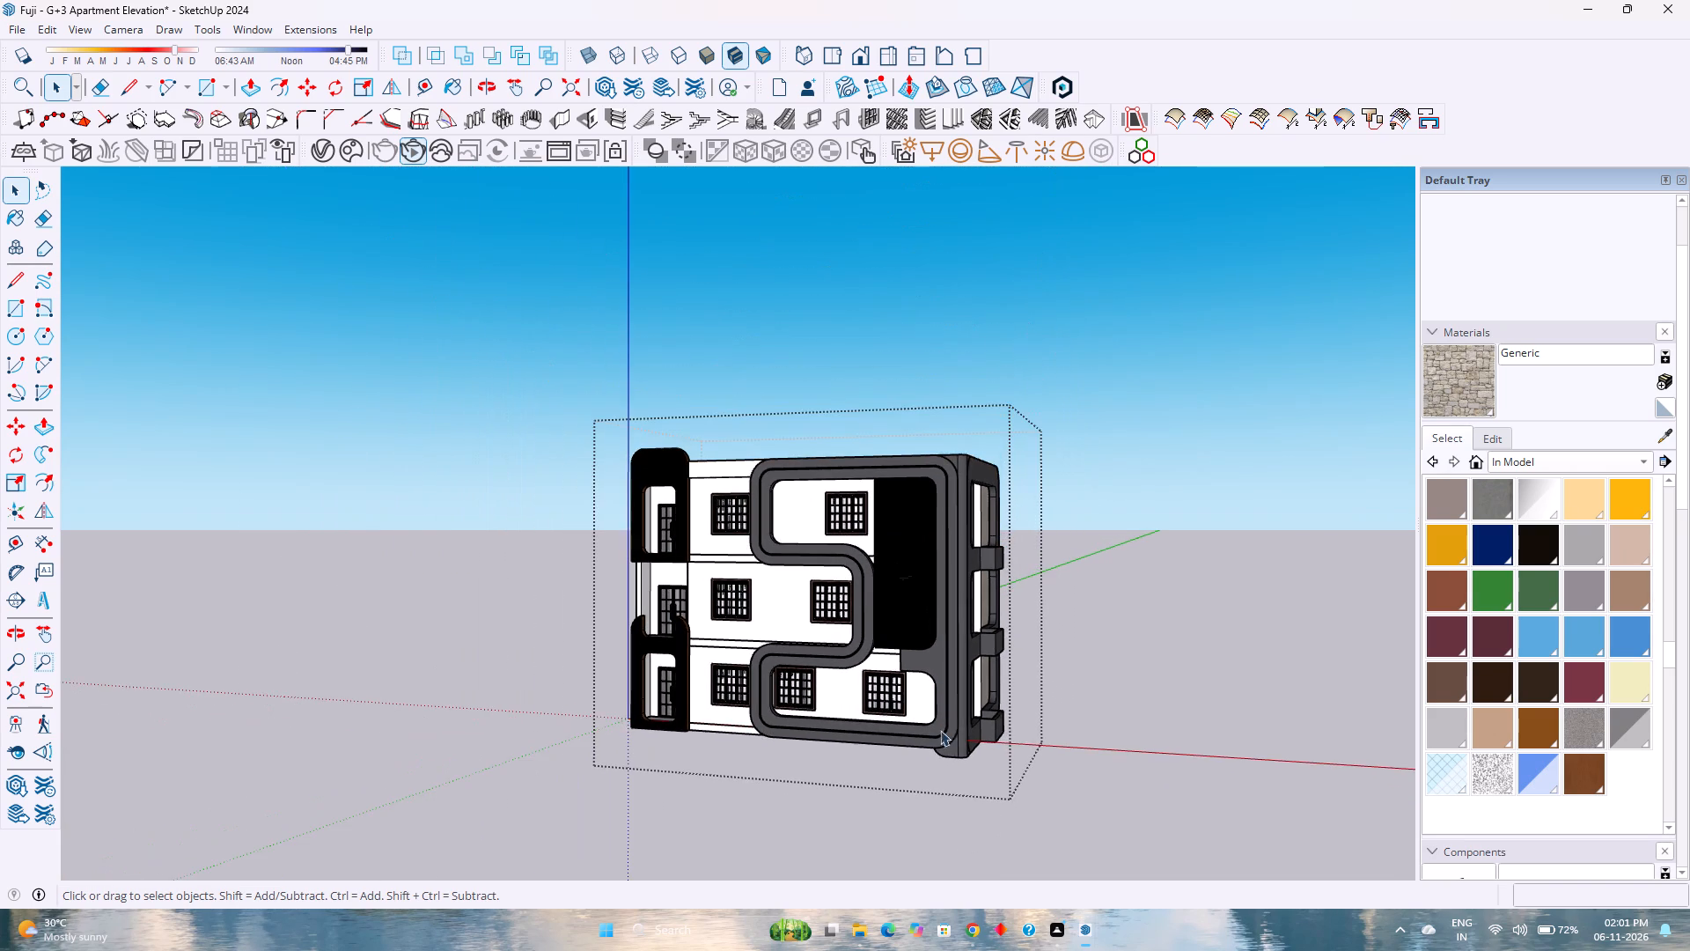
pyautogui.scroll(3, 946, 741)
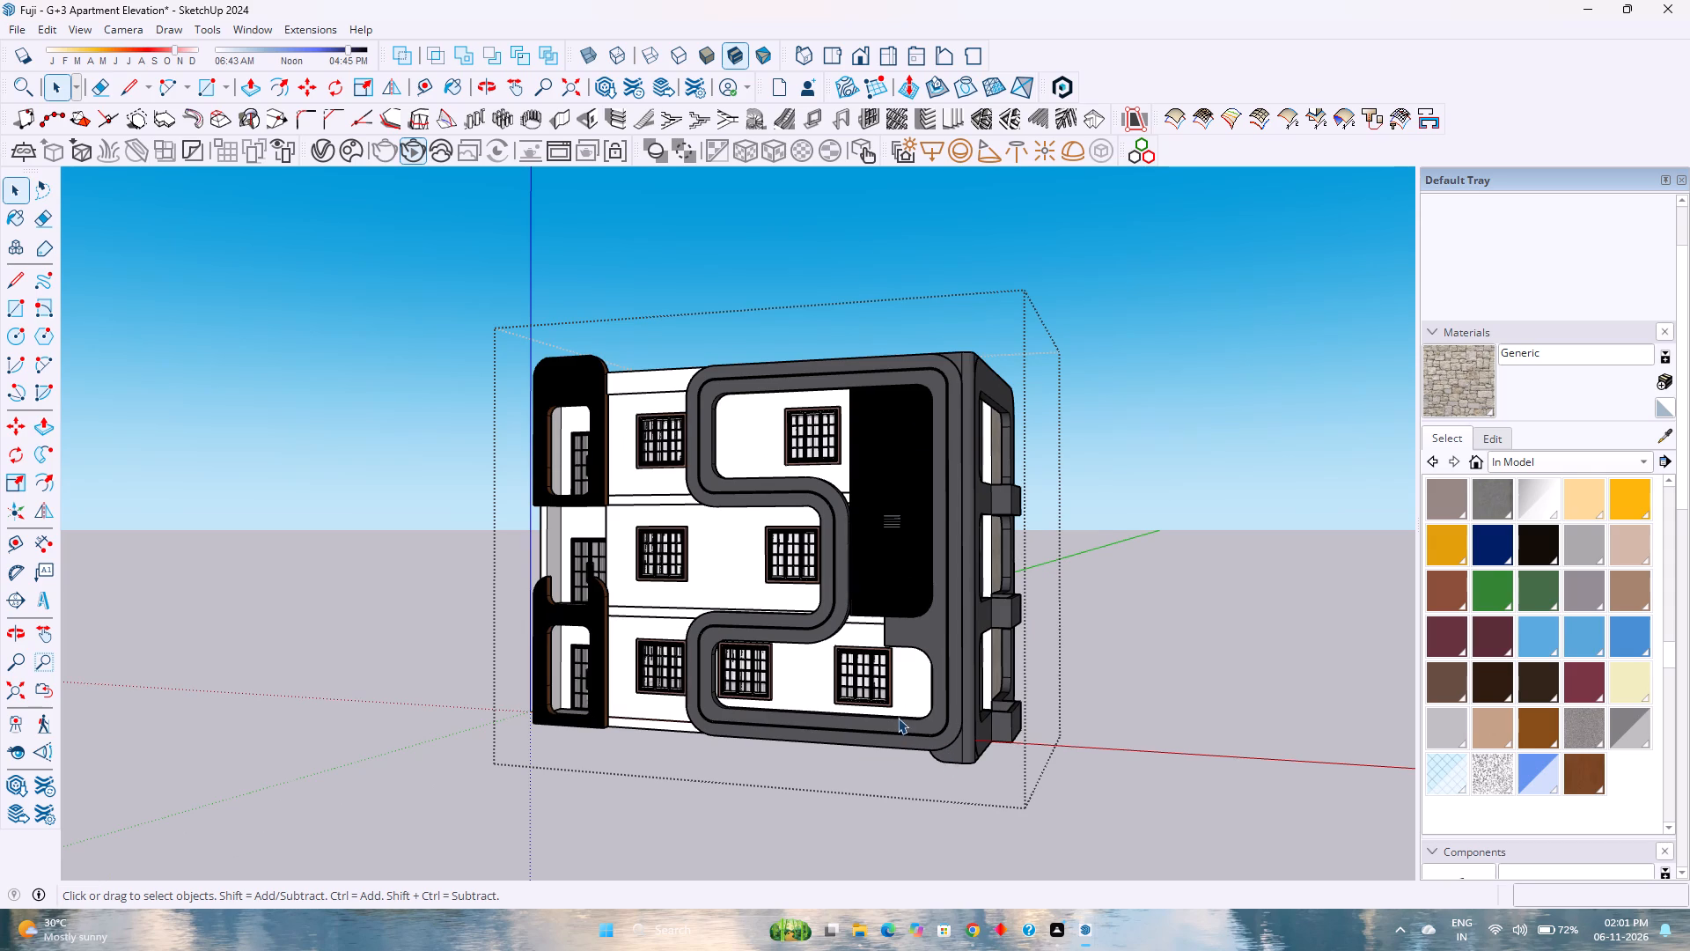
# Move the dark vertical corner piece beside the S-shaped frame 15' away from the building along the red axis.
pyautogui.scroll(8, 898, 717)
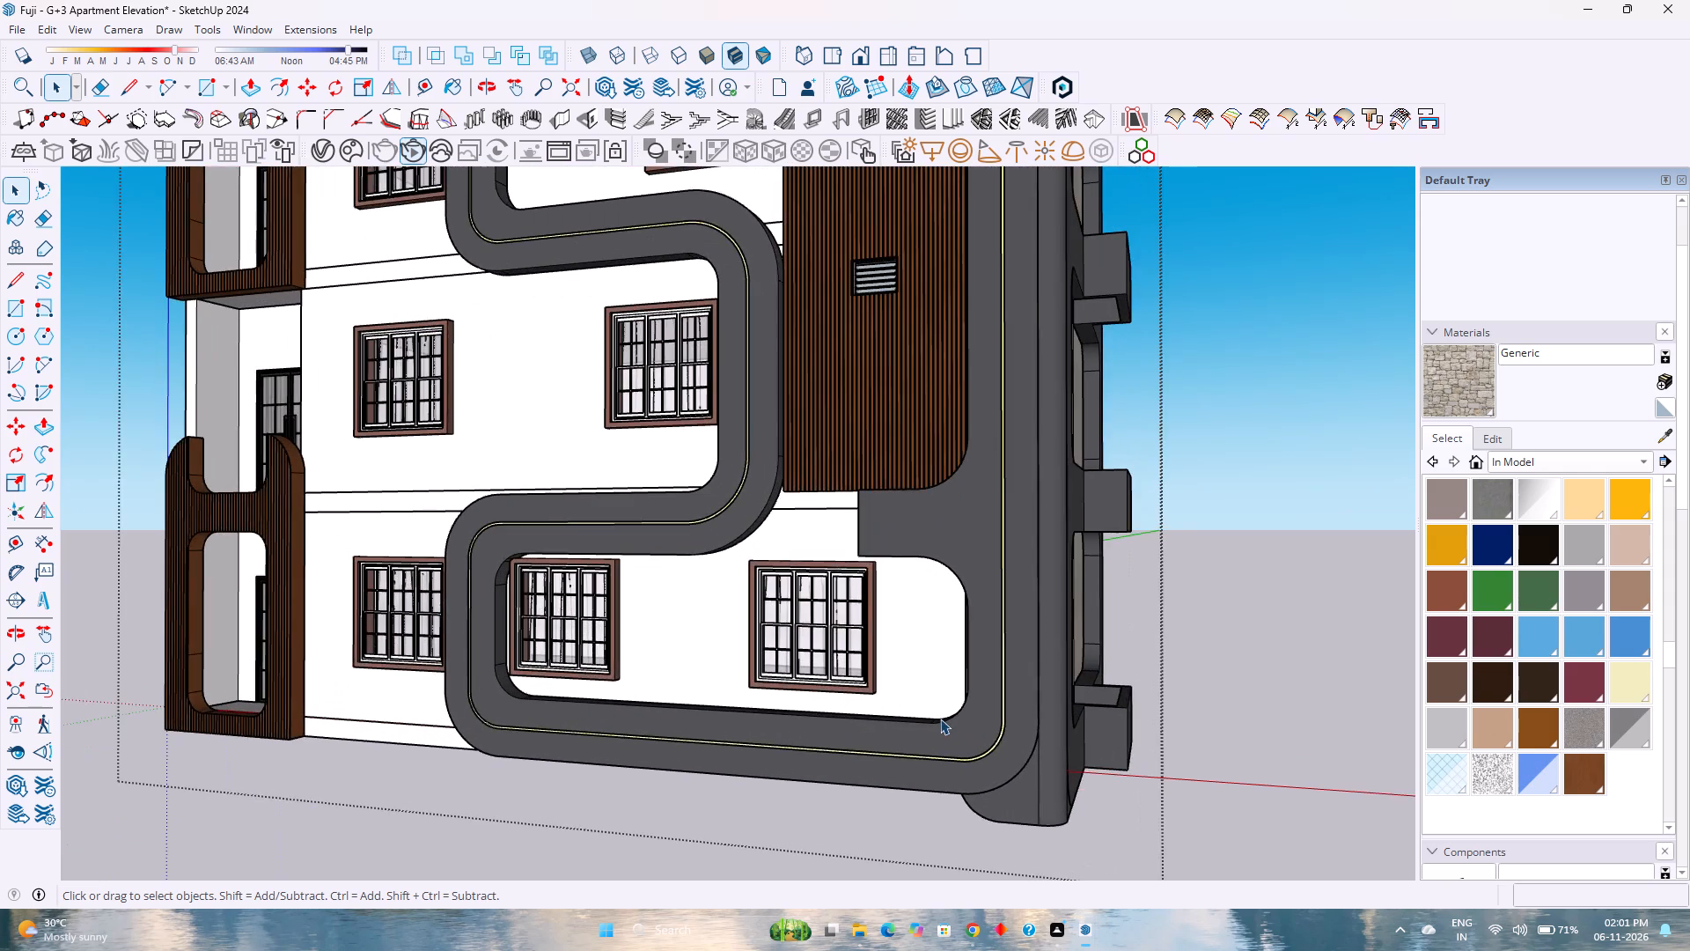
pyautogui.scroll(1, 940, 719)
pyautogui.middleClick(940, 719)
pyautogui.middleClick(940, 719)
pyautogui.middleClick(940, 719)
pyautogui.middleClick(940, 720)
pyautogui.moveTo(940, 721); pyautogui.dragTo(1182, 827, button='middle')
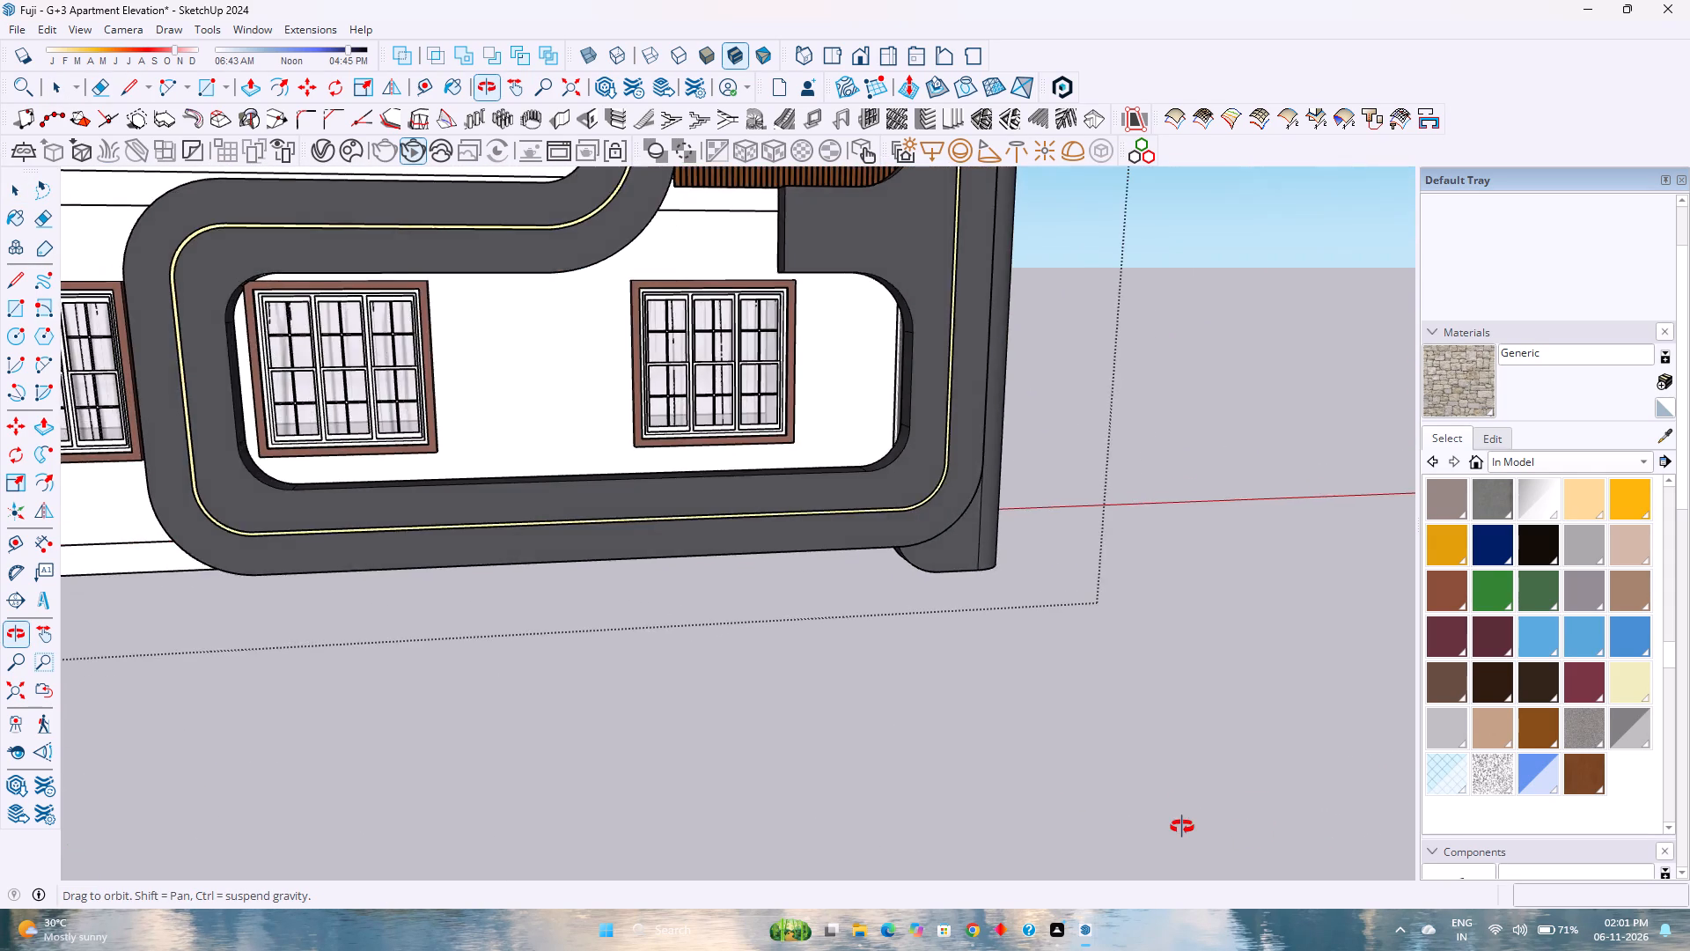
pyautogui.moveTo(1182, 827); pyautogui.dragTo(1288, 838, button='middle')
pyautogui.middleClick(1288, 838)
pyautogui.middleClick(1288, 838)
pyautogui.middleClick(1288, 838)
pyautogui.scroll(-9, 1165, 670)
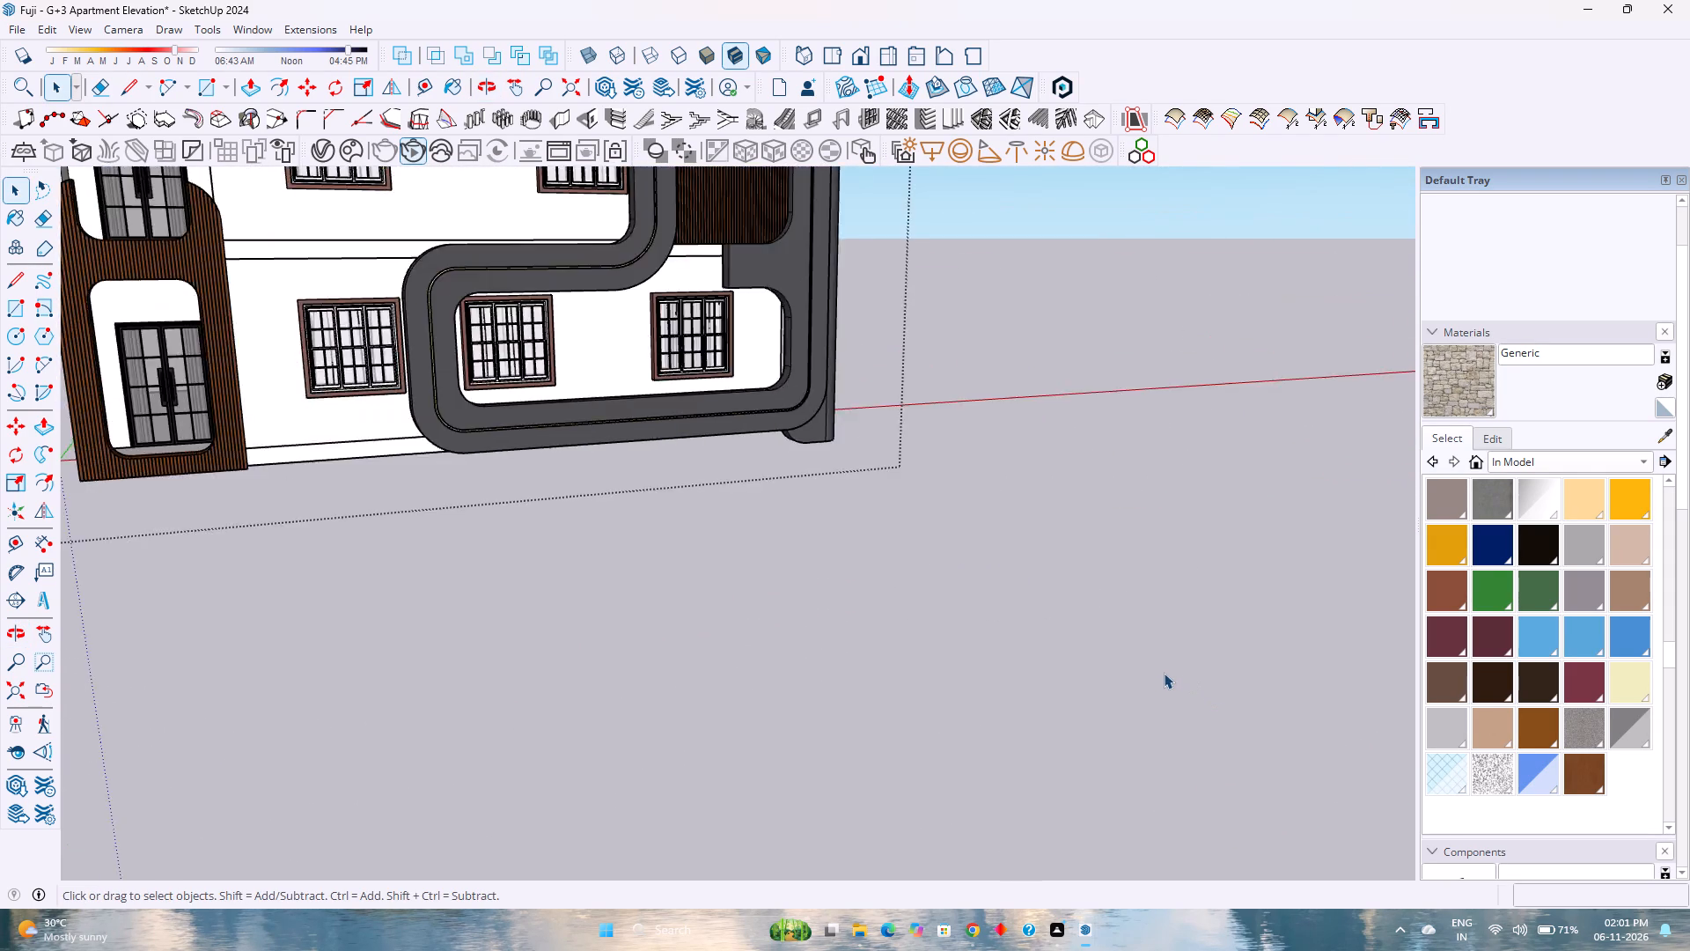
pyautogui.scroll(-4, 1164, 673)
pyautogui.scroll(13, 807, 428)
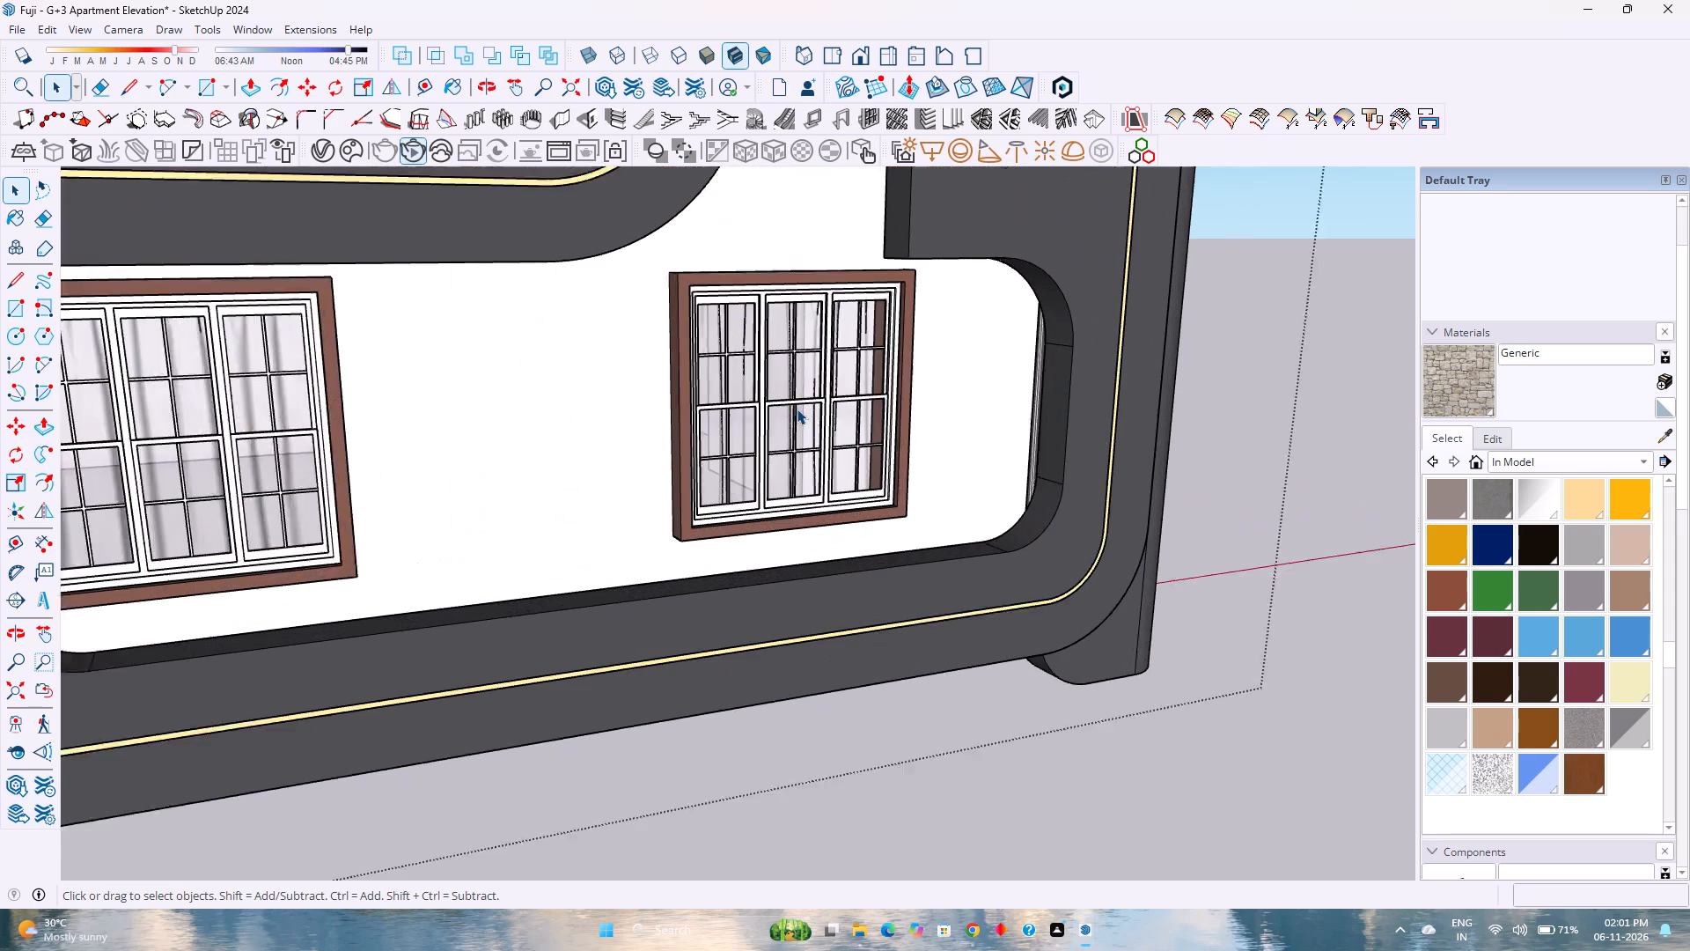
pyautogui.scroll(1, 797, 409)
pyautogui.scroll(10, 1035, 436)
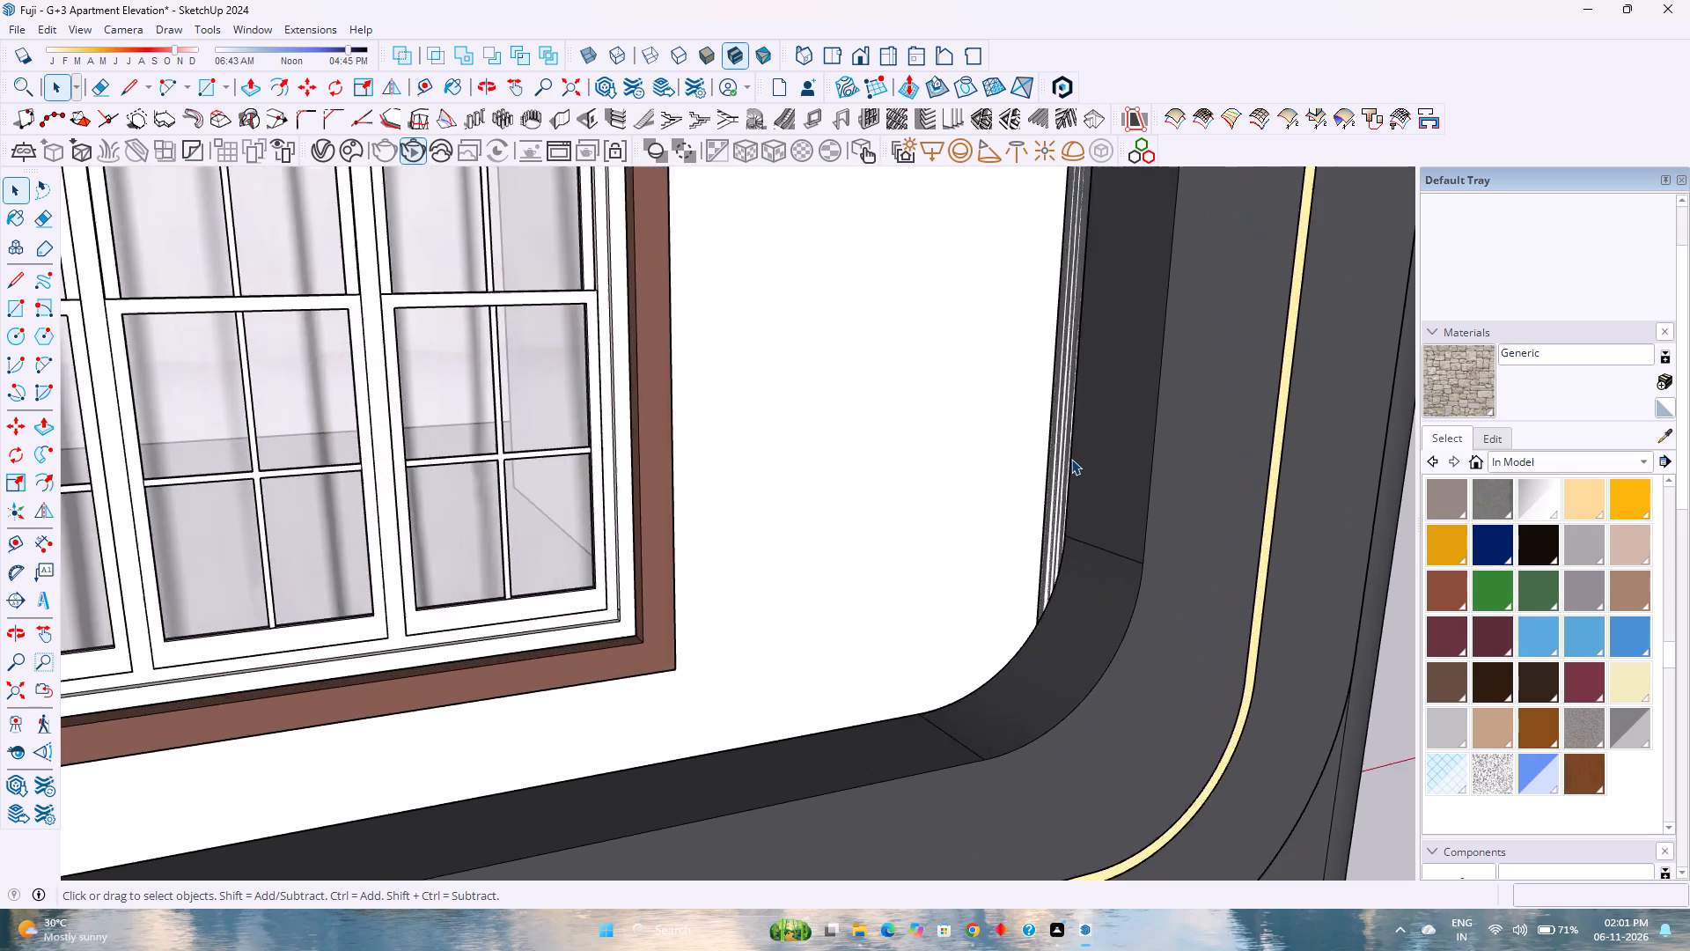
pyautogui.scroll(11, 1071, 459)
pyautogui.click(1011, 475)
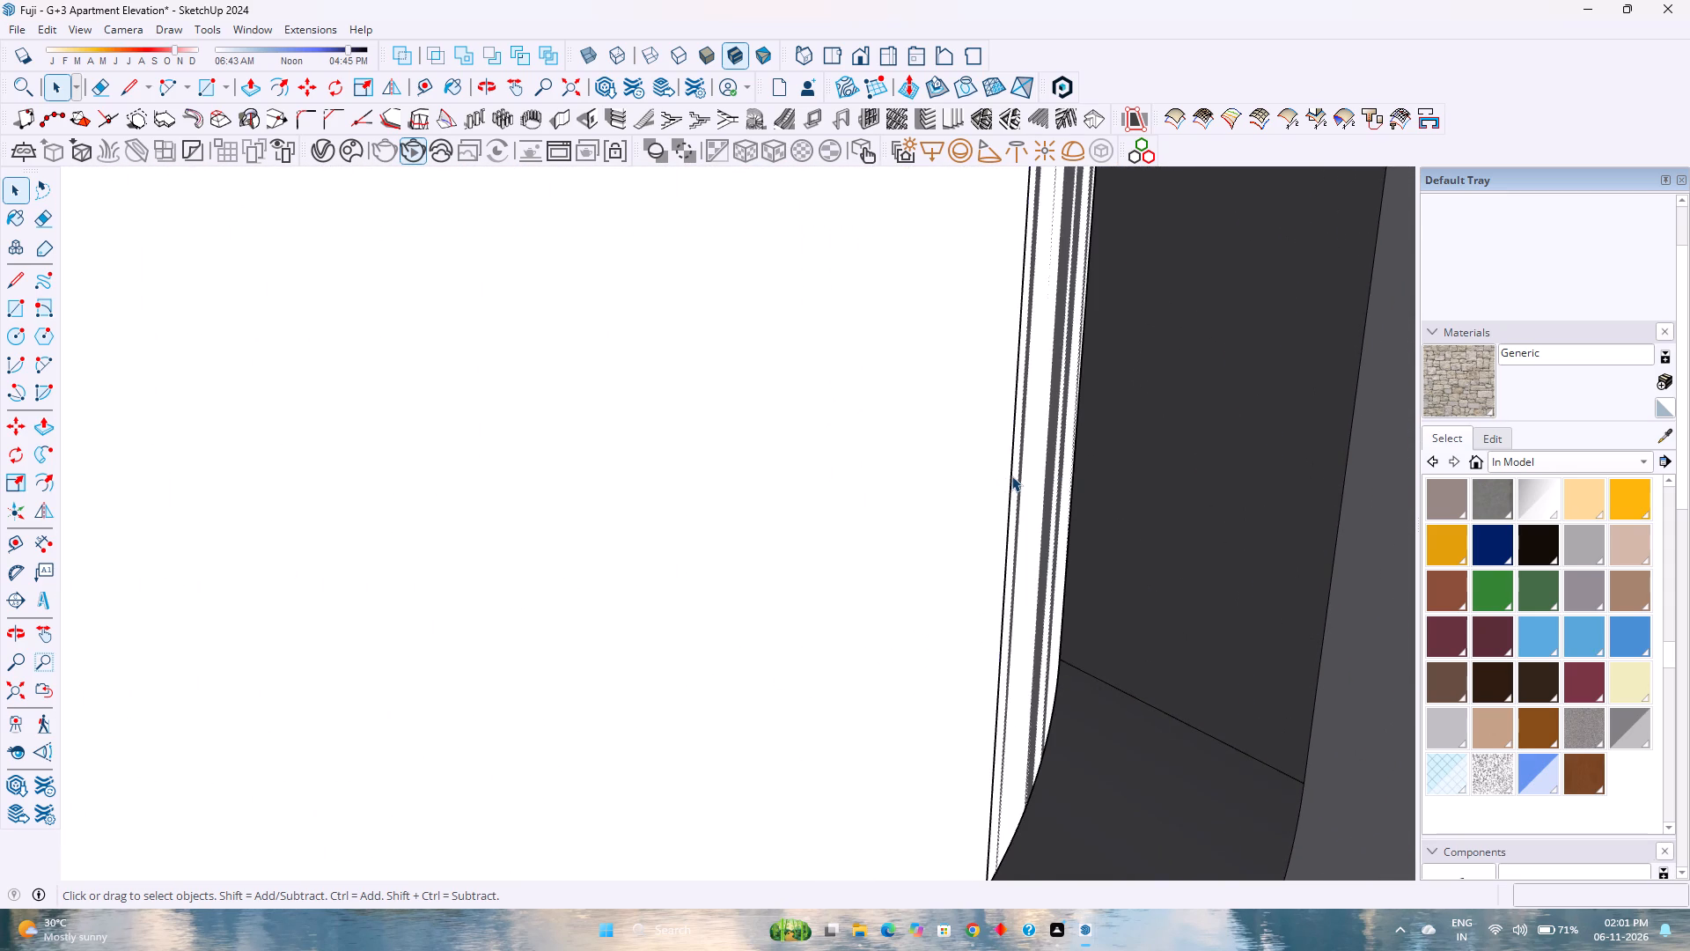
pyautogui.scroll(-13, 1018, 475)
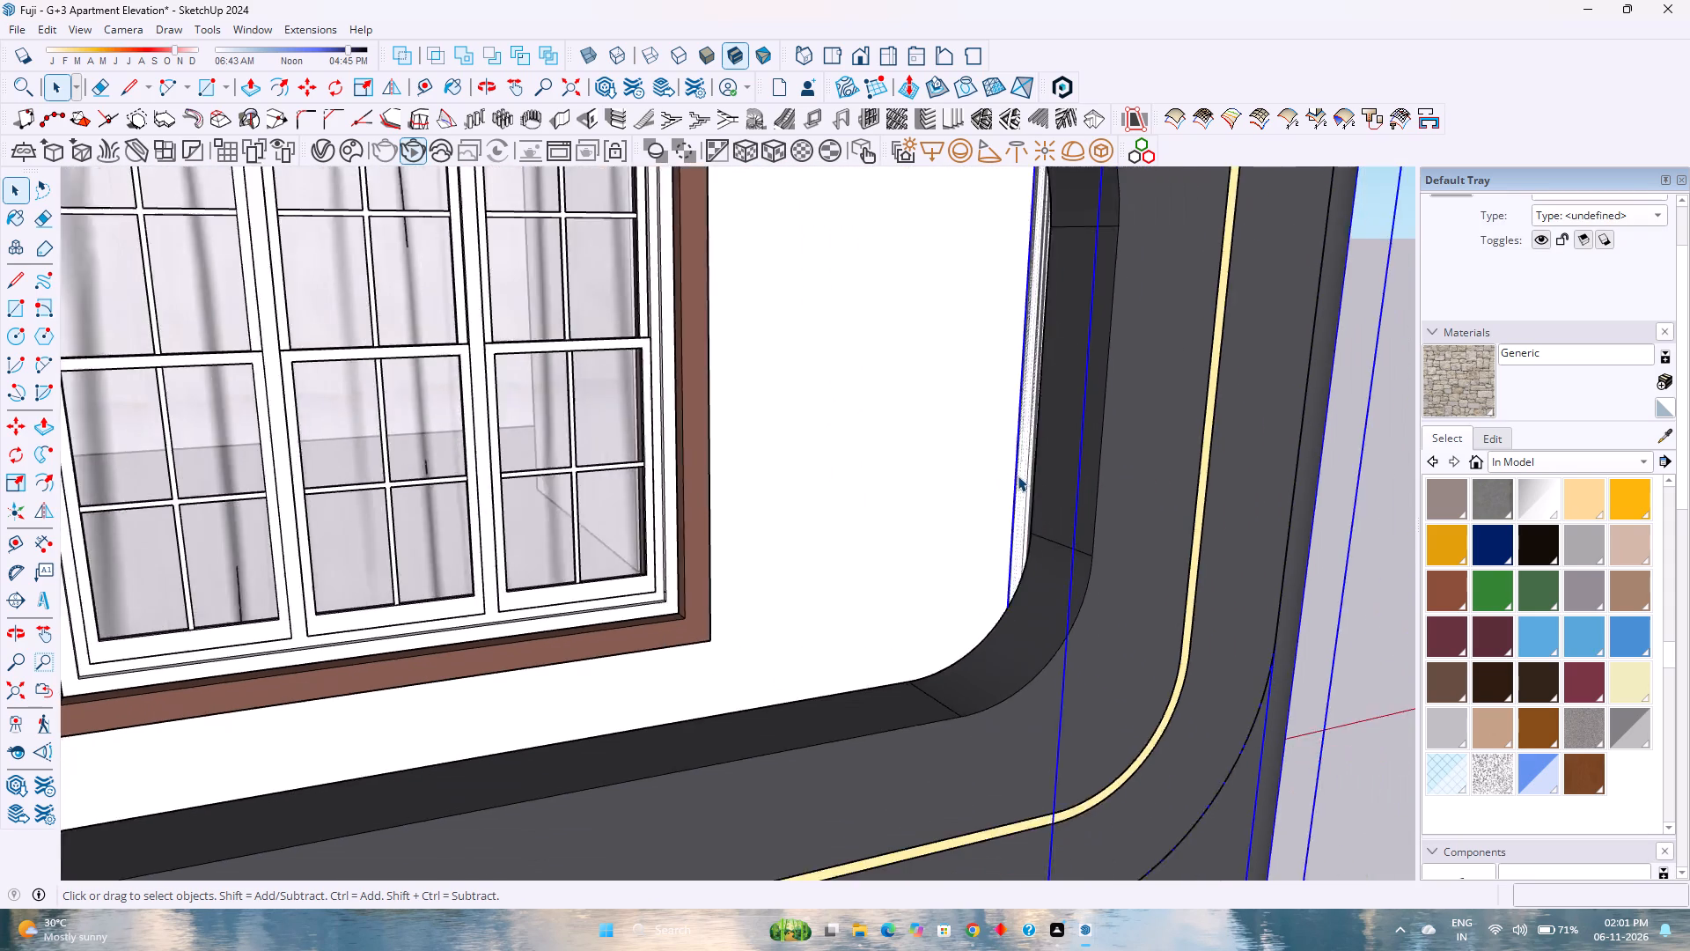
pyautogui.scroll(-4, 1018, 475)
pyautogui.scroll(-10, 952, 509)
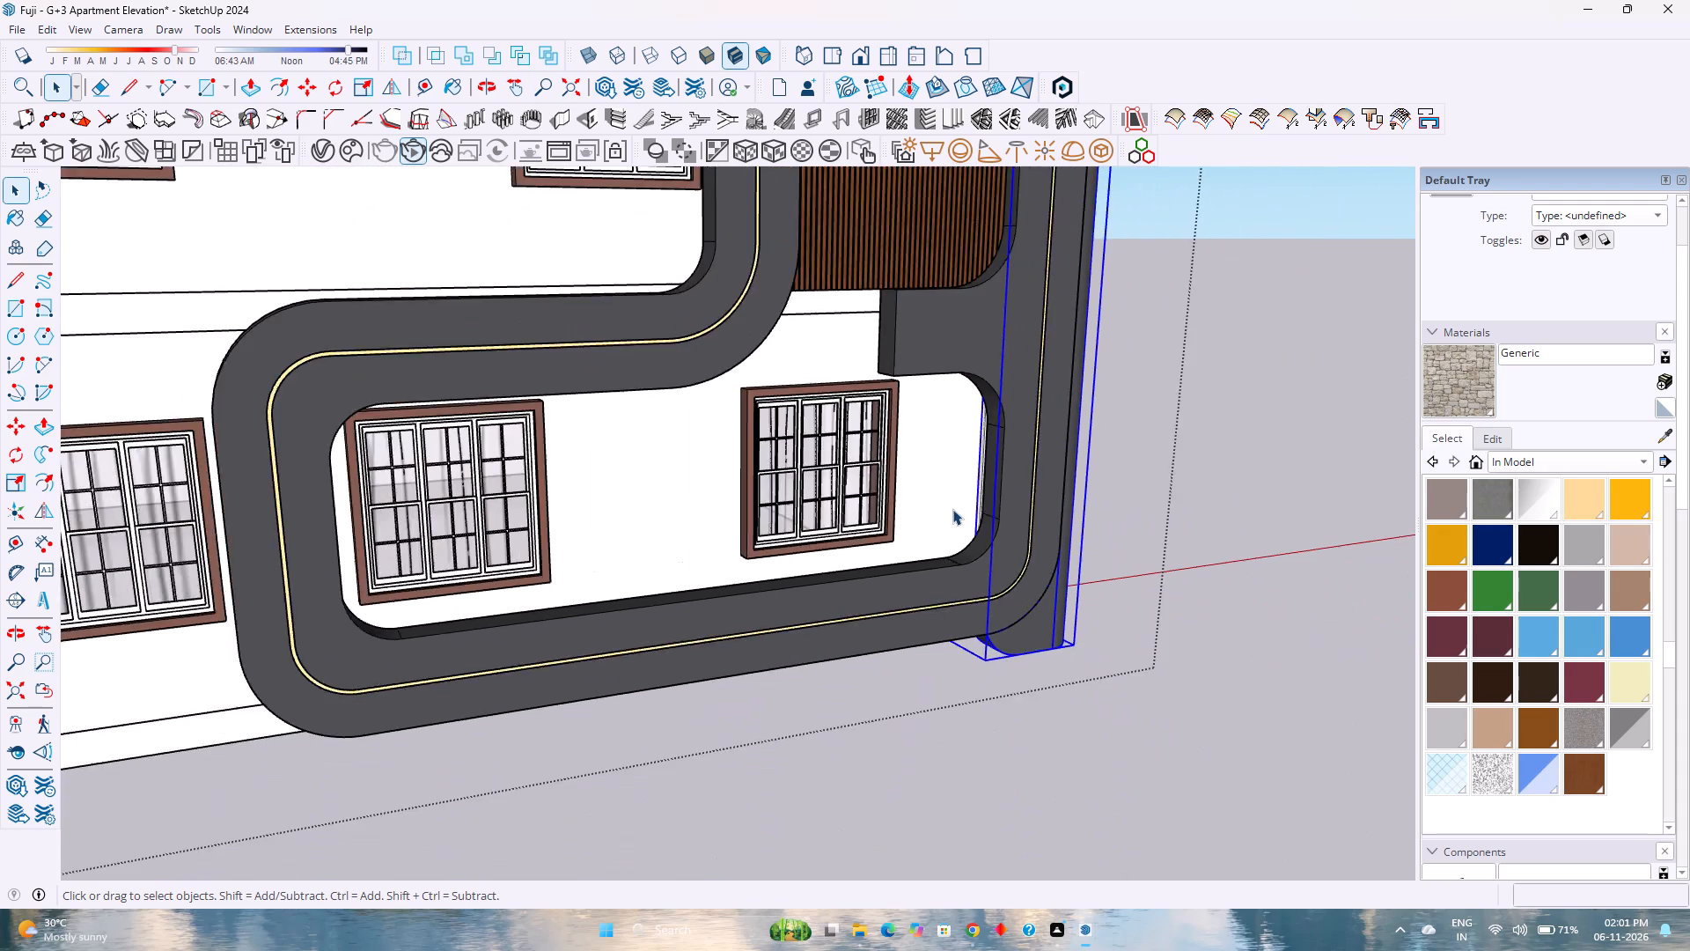
pyautogui.scroll(-4, 952, 509)
pyautogui.press('m')
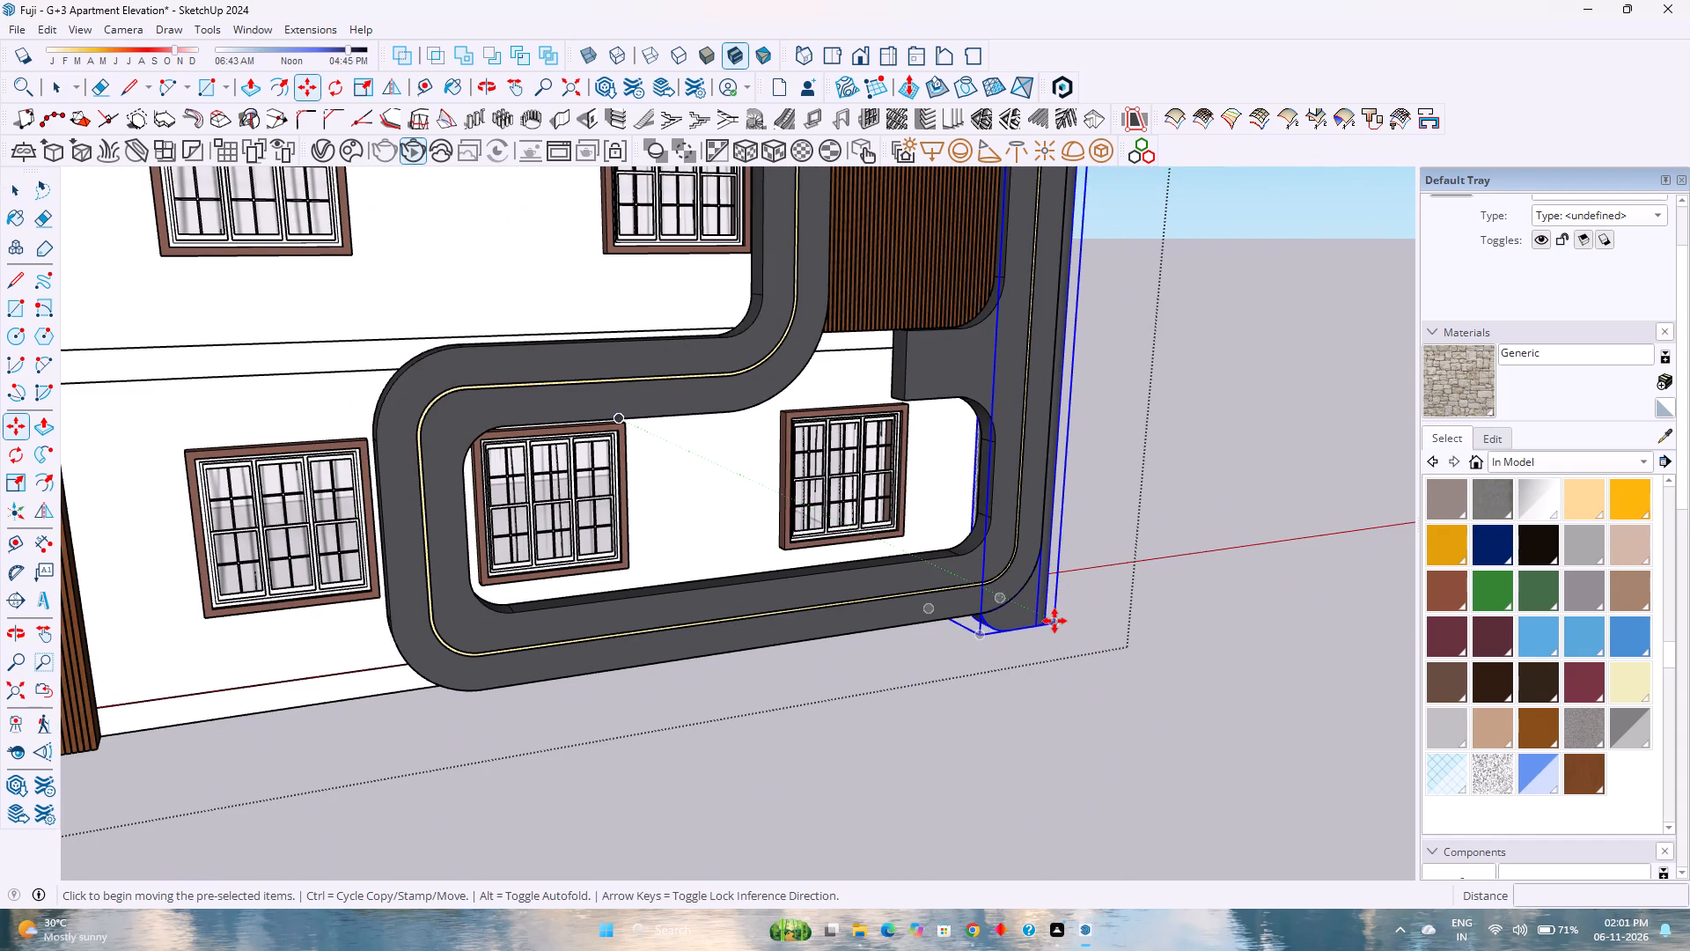
pyautogui.click(1057, 625)
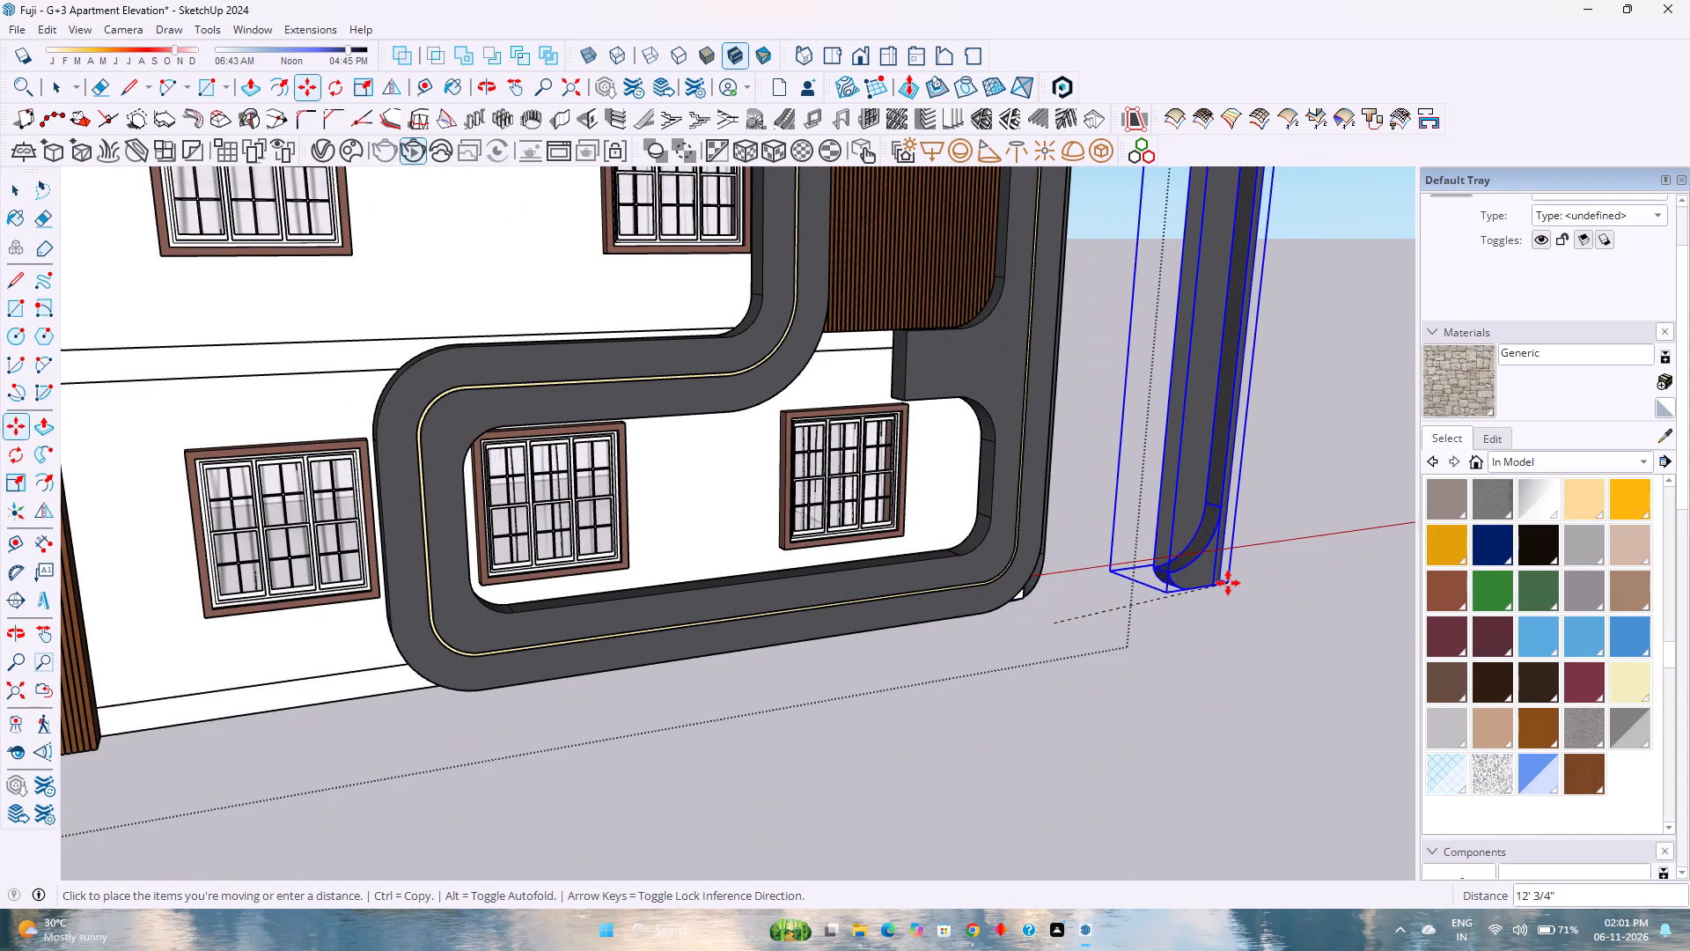
pyautogui.press('Left')
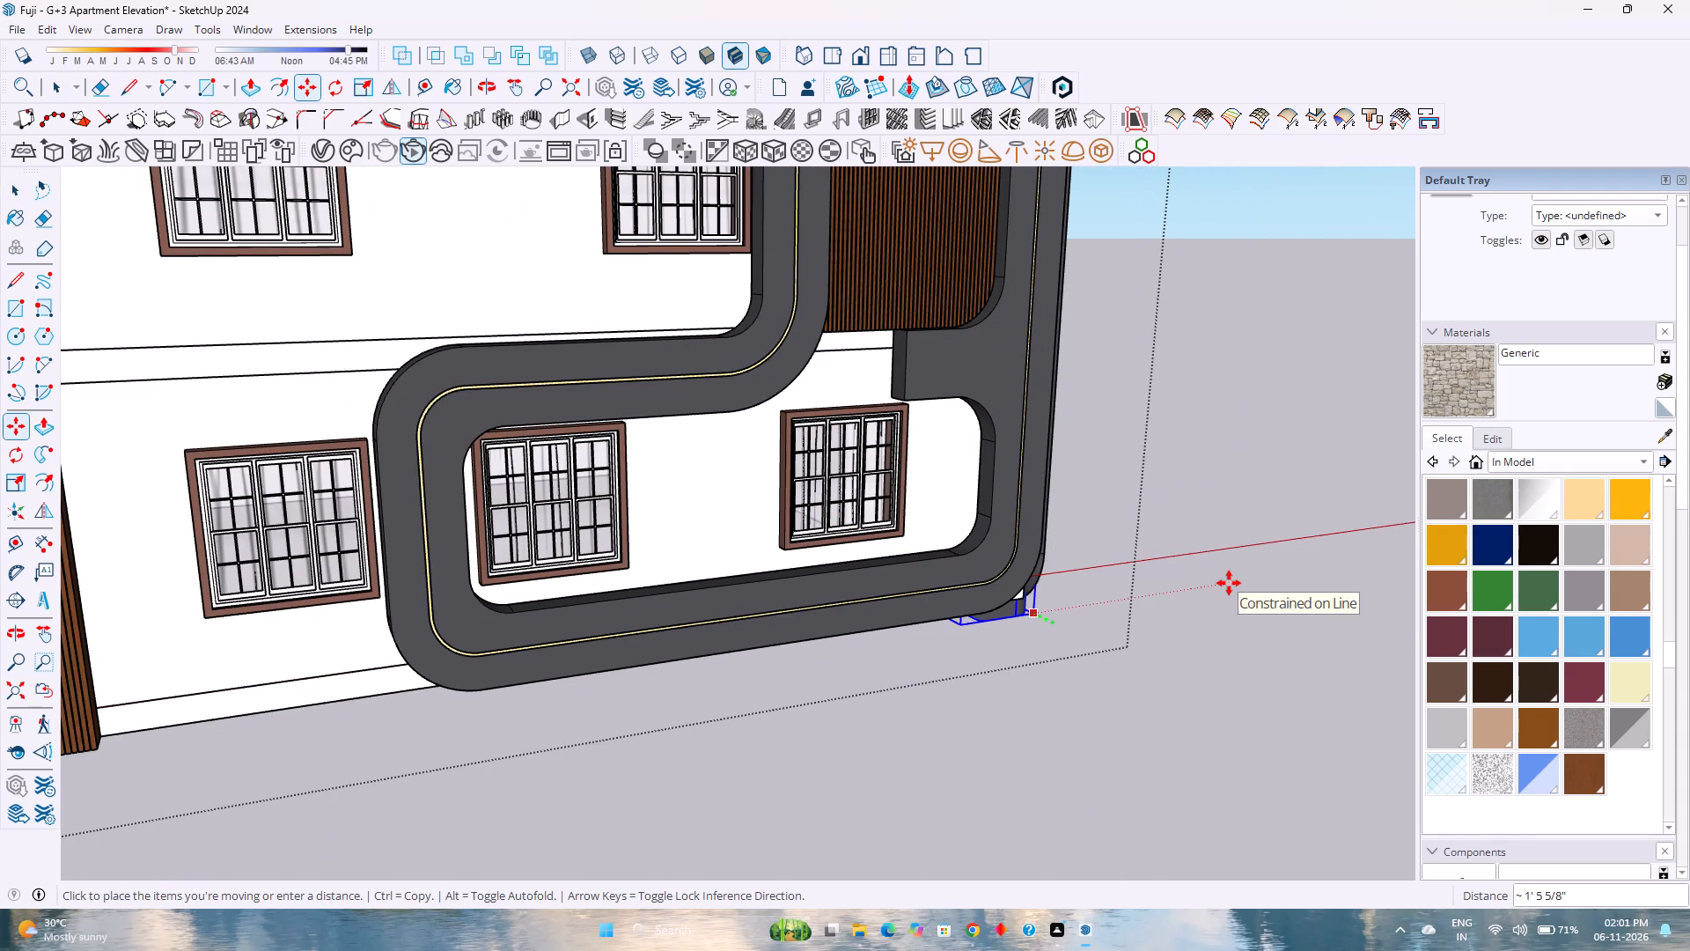
pyautogui.press('Right')
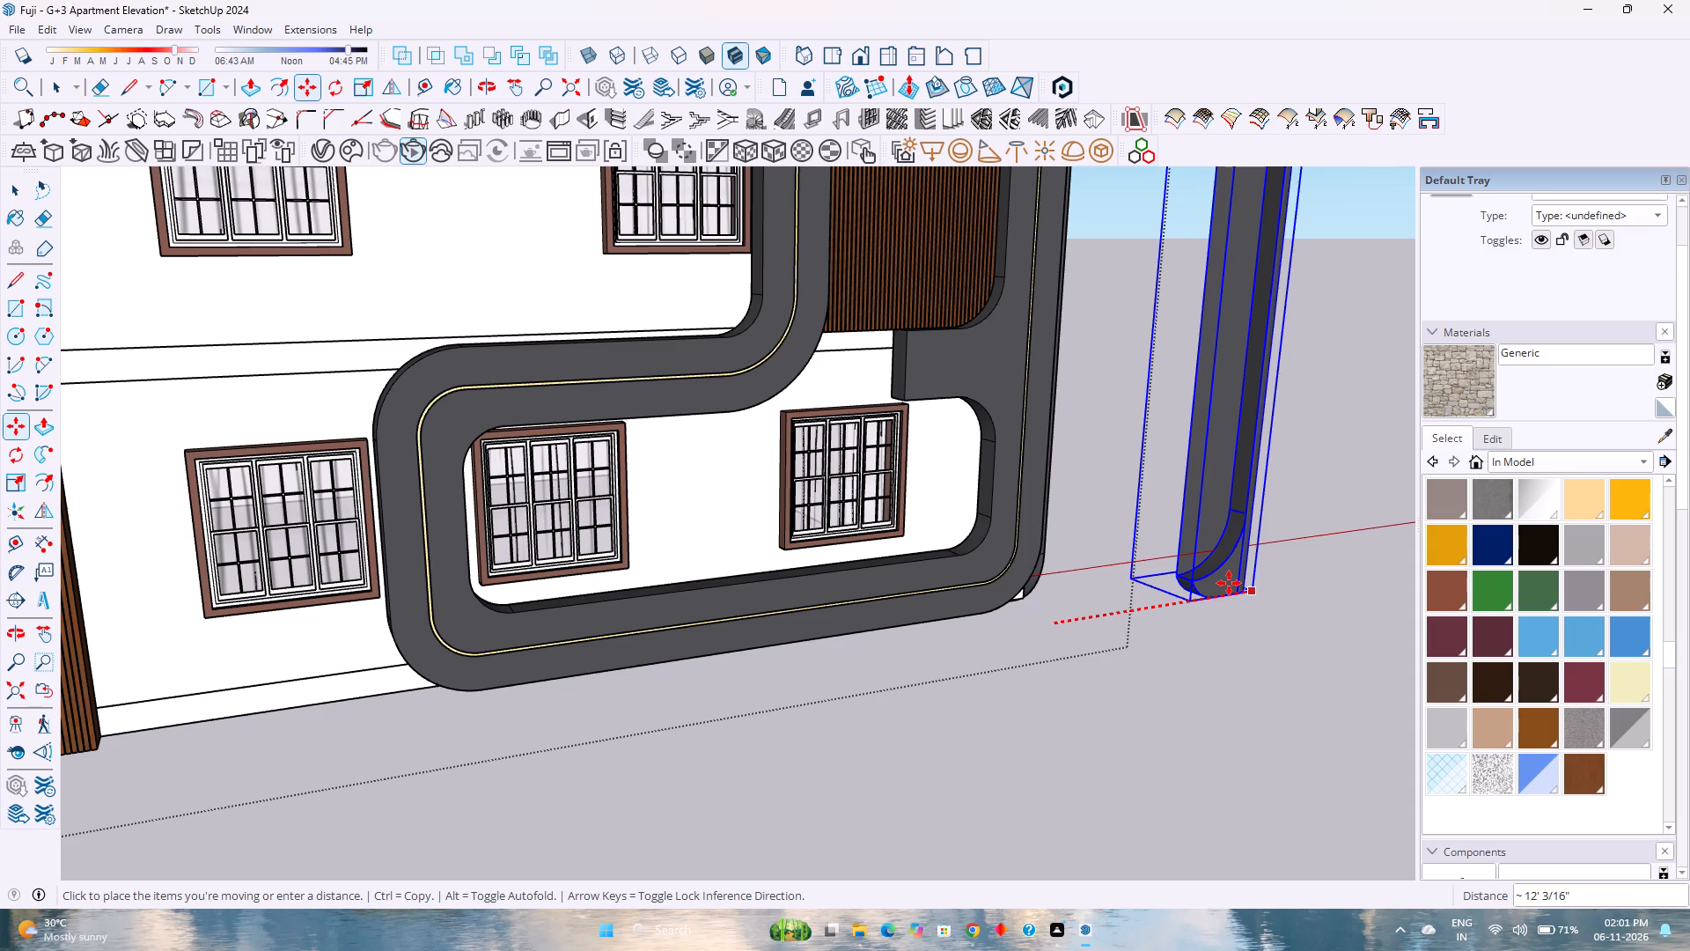
pyautogui.write("15'")
pyautogui.press('Return')
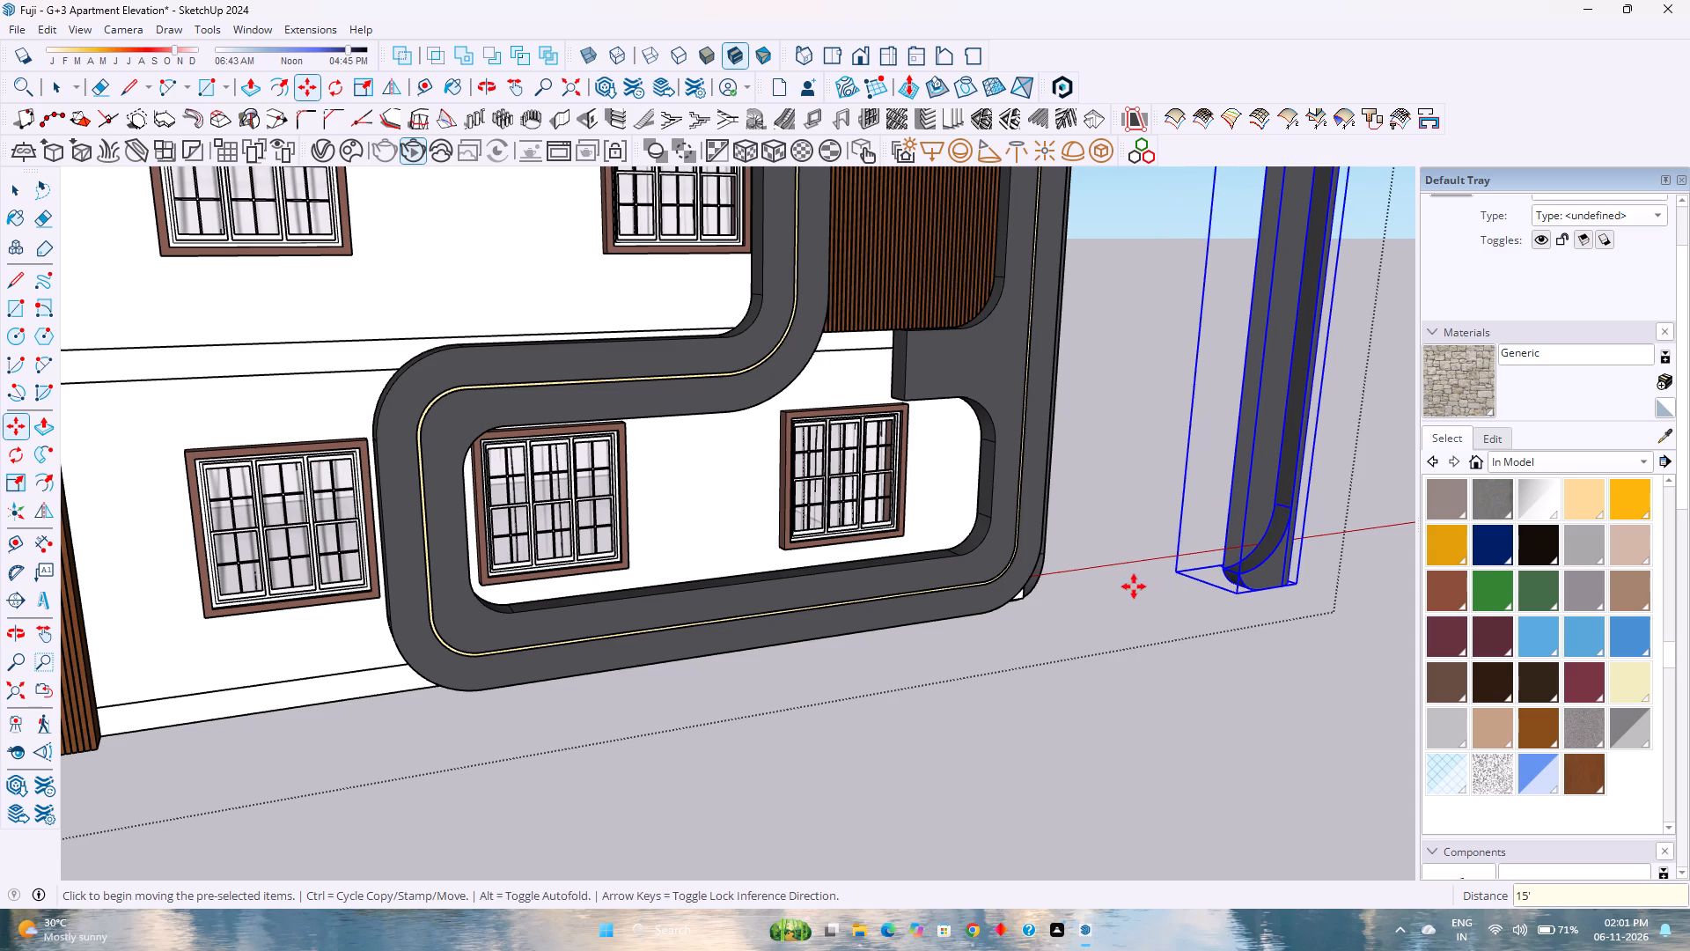
pyautogui.press('space')
# Open the detached dark corner piece for editing and examine its faces and curved ends from several sides.
pyautogui.scroll(-2, 1119, 588)
pyautogui.keyDown('shift'); pyautogui.middleClick(1145, 560); pyautogui.keyUp('shift')
pyautogui.keyDown('shift'); pyautogui.moveTo(1143, 566); pyautogui.dragTo(1018, 850, button='middle'); pyautogui.keyUp('shift')
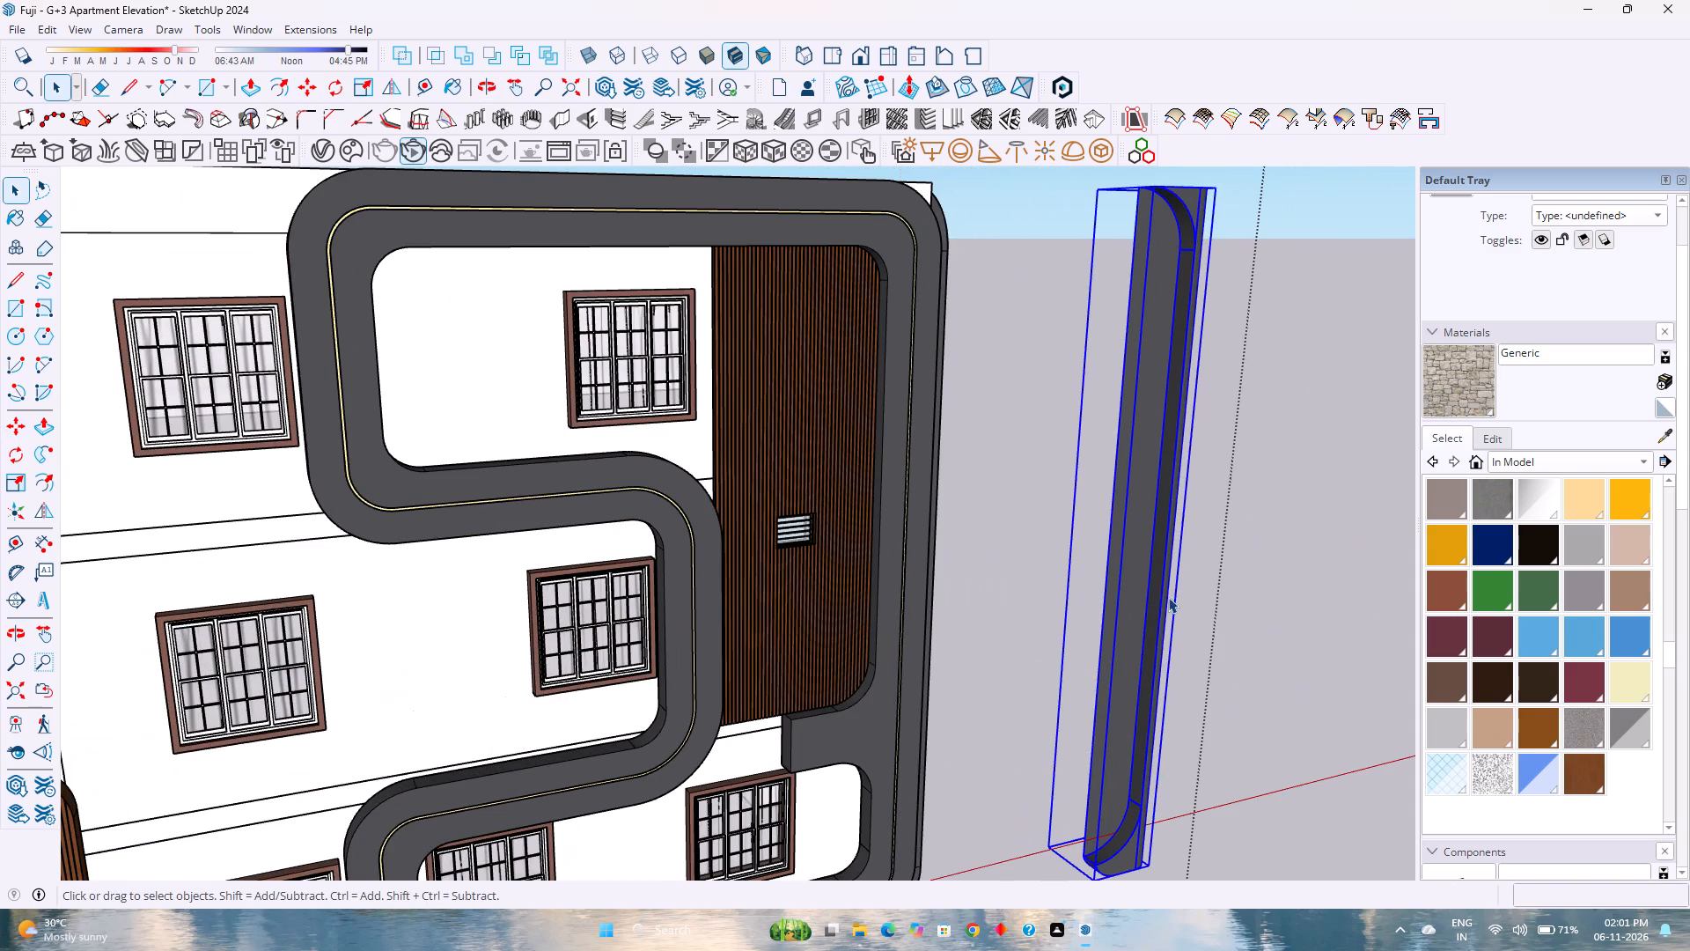
pyautogui.doubleClick(1162, 600)
pyautogui.scroll(4, 1153, 586)
pyautogui.moveTo(1151, 580); pyautogui.dragTo(1079, 729, button='middle')
pyautogui.middleClick(1079, 731)
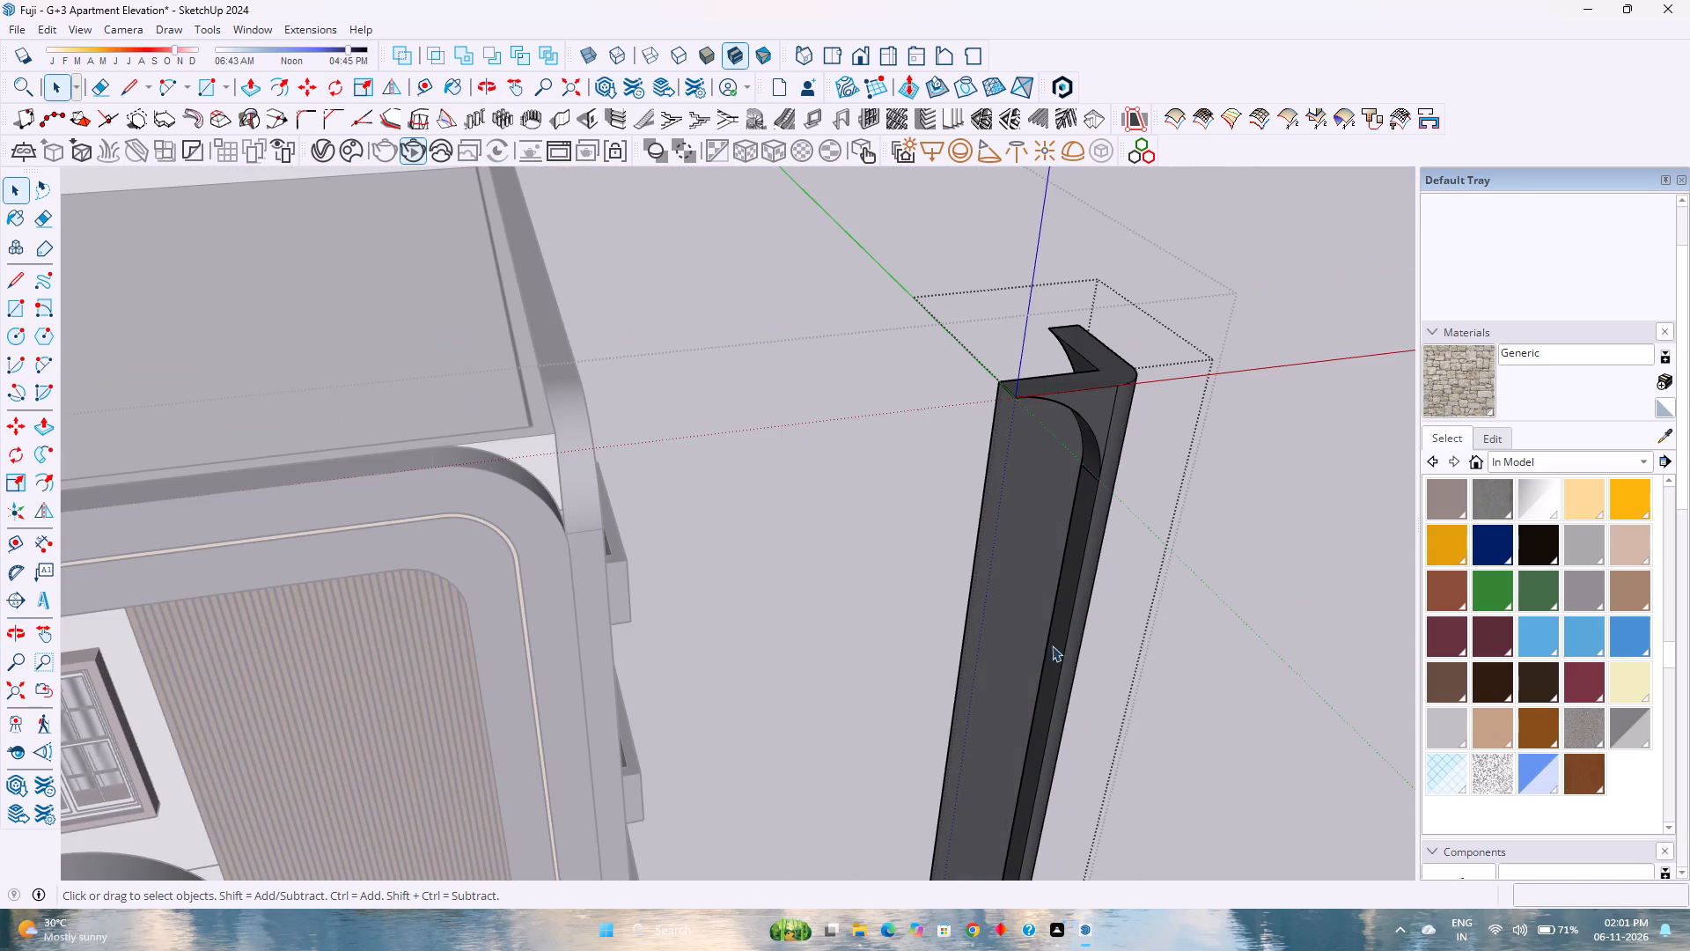
pyautogui.scroll(2, 1046, 616)
pyautogui.middleClick(1046, 615)
pyautogui.moveTo(1046, 620); pyautogui.dragTo(1089, 816, button='middle')
pyautogui.middleClick(1089, 820)
pyautogui.middleClick(1089, 820)
pyautogui.scroll(4, 995, 546)
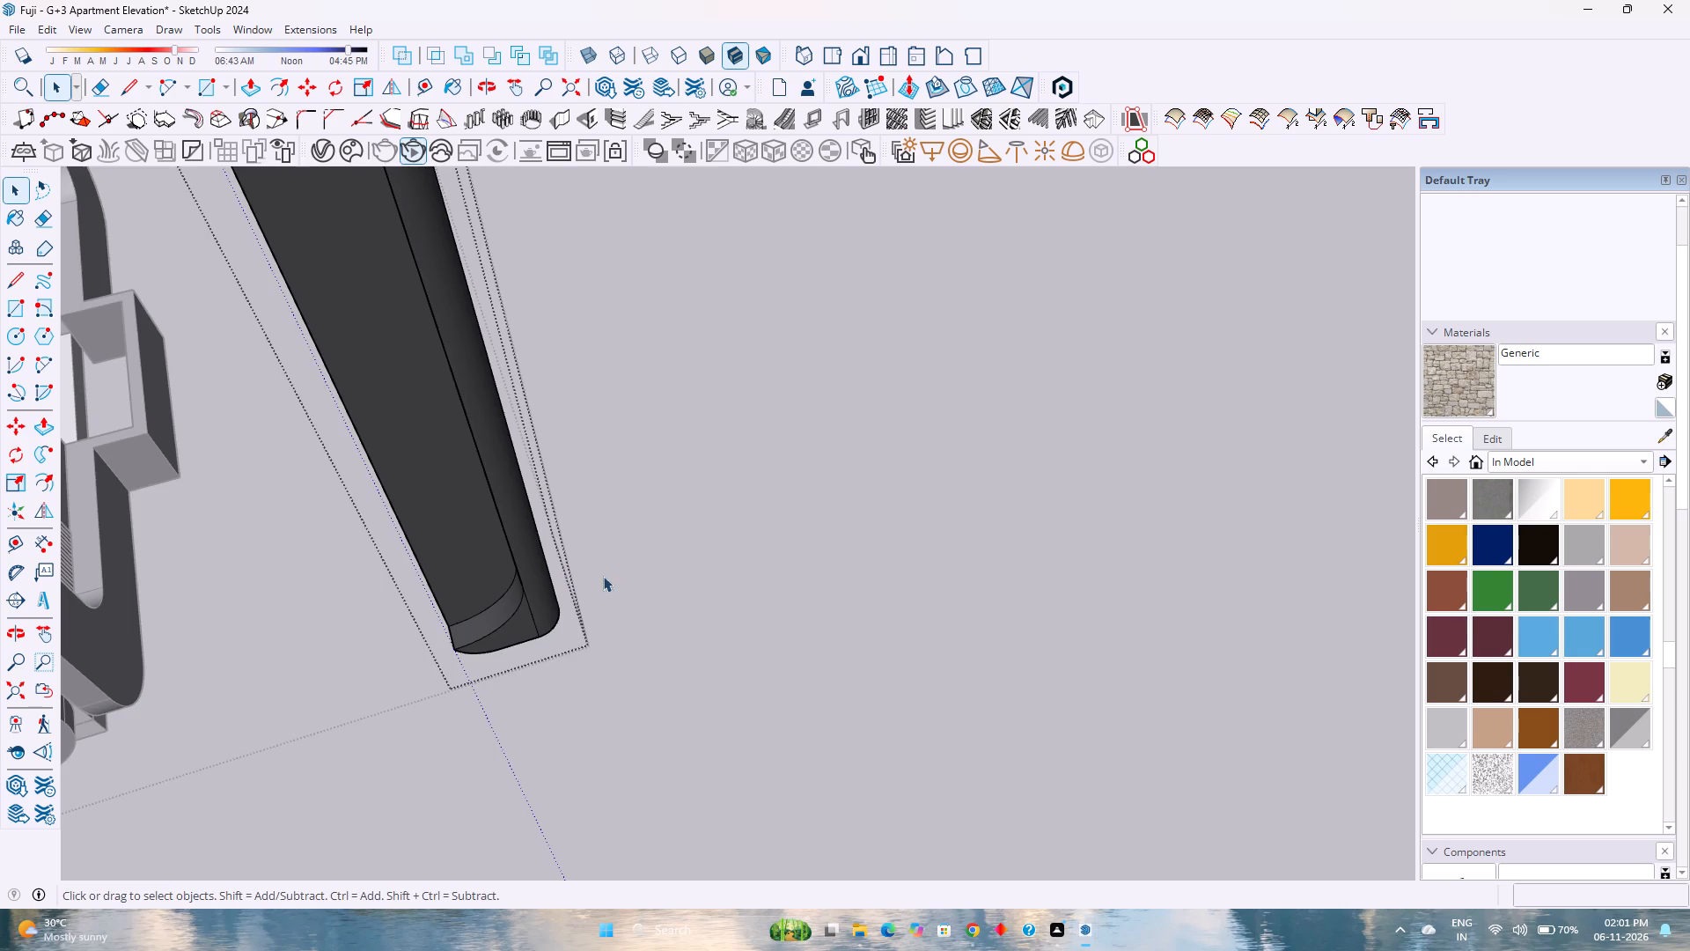
pyautogui.keyDown('ctrl'); pyautogui.moveTo(564, 576); pyautogui.dragTo(1147, 908, button='middle'); pyautogui.keyUp('ctrl')
pyautogui.keyDown('ctrl'); pyautogui.middleClick(1147, 908); pyautogui.keyUp('ctrl')
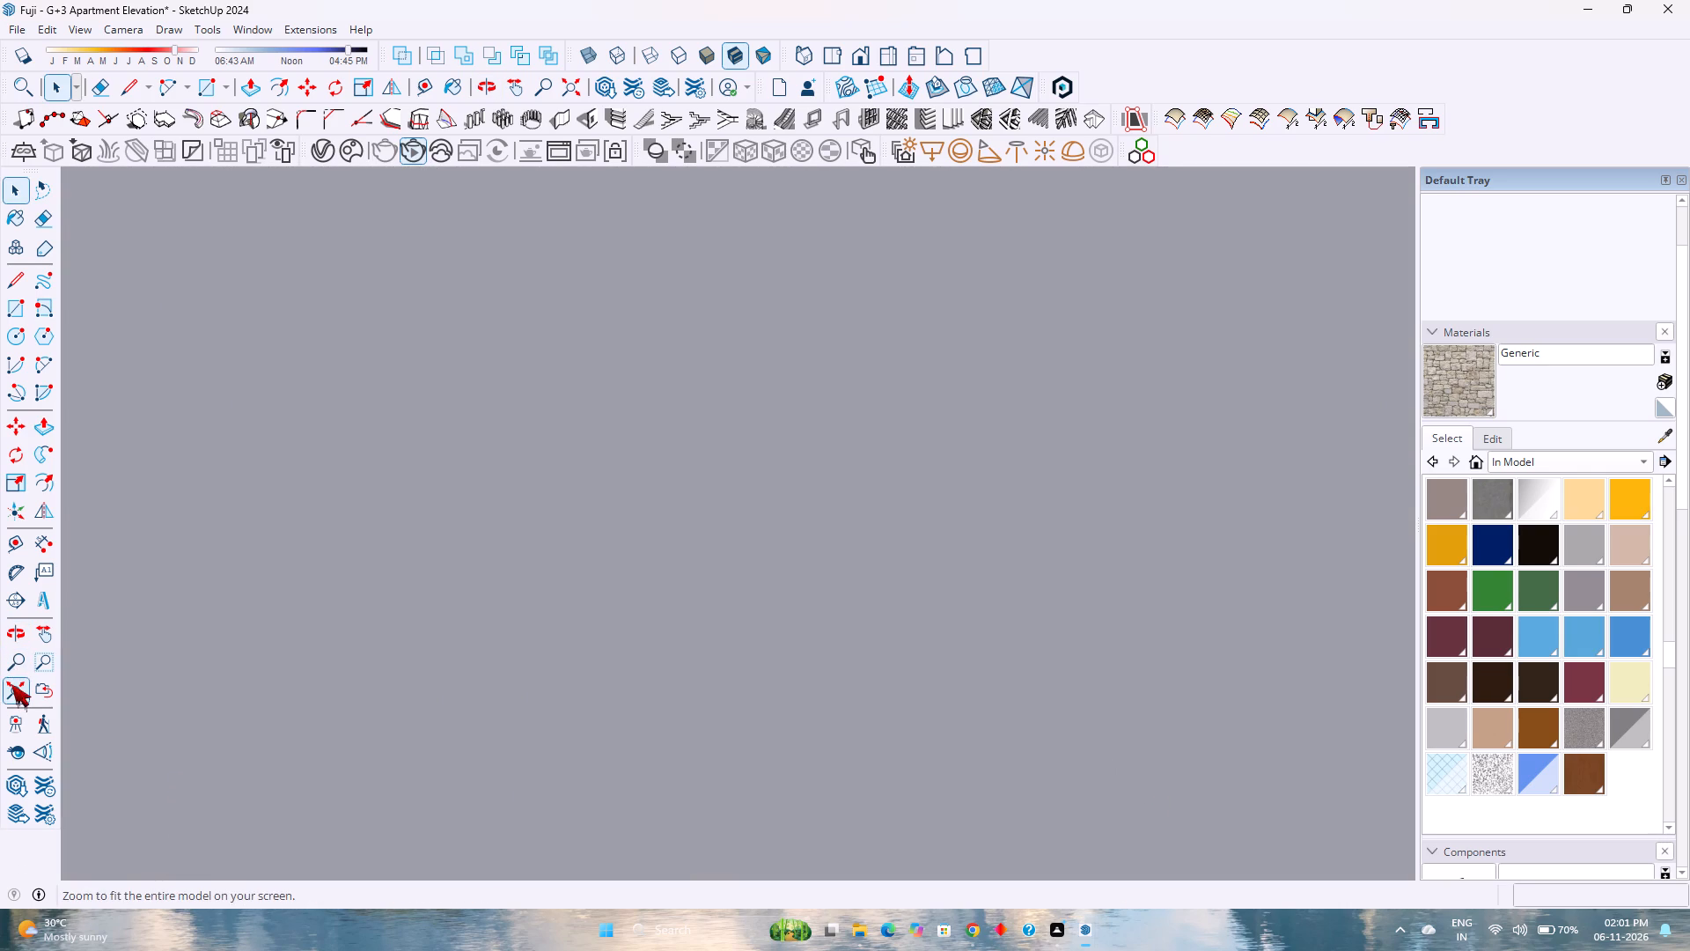
pyautogui.click(11, 684)
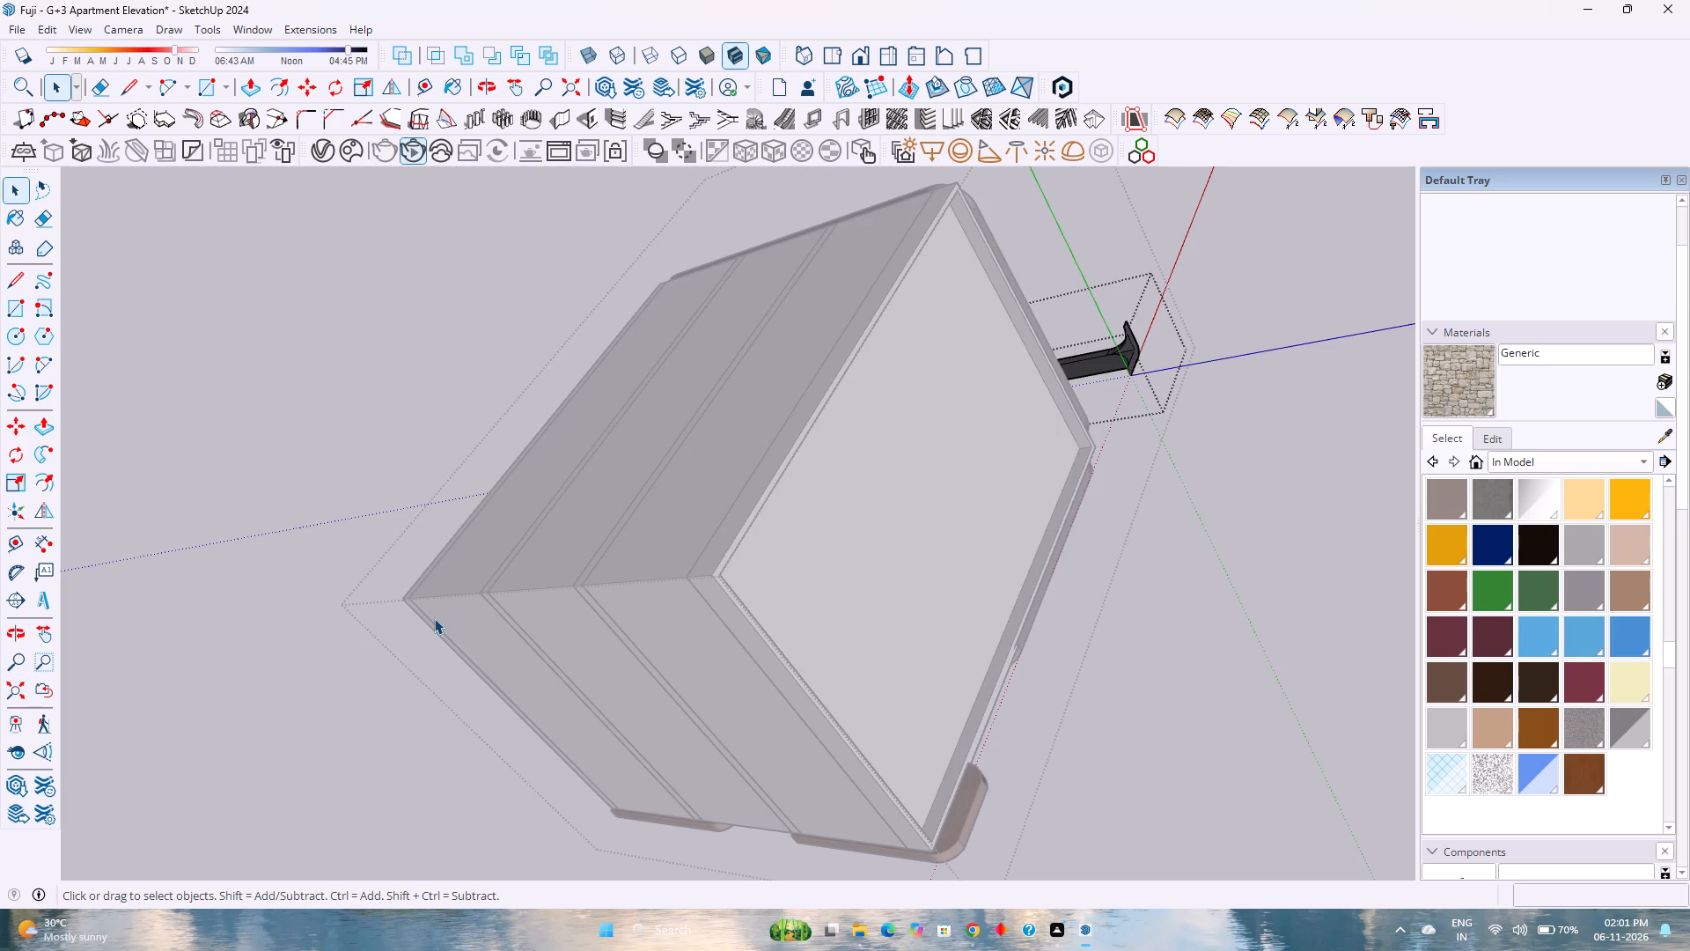
pyautogui.moveTo(1168, 417); pyautogui.dragTo(926, 697, button='middle')
pyautogui.scroll(-6, 975, 584)
pyautogui.moveTo(997, 589); pyautogui.dragTo(948, 587, button='middle')
pyautogui.moveTo(935, 586); pyautogui.dragTo(902, 584, button='middle')
pyautogui.moveTo(902, 584); pyautogui.dragTo(563, 565, button='middle')
pyautogui.moveTo(545, 563); pyautogui.dragTo(525, 560, button='middle')
pyautogui.moveTo(525, 560); pyautogui.dragTo(428, 538, button='middle')
pyautogui.moveTo(420, 535); pyautogui.dragTo(410, 533, button='middle')
pyautogui.middleClick(410, 533)
pyautogui.scroll(2, 1151, 530)
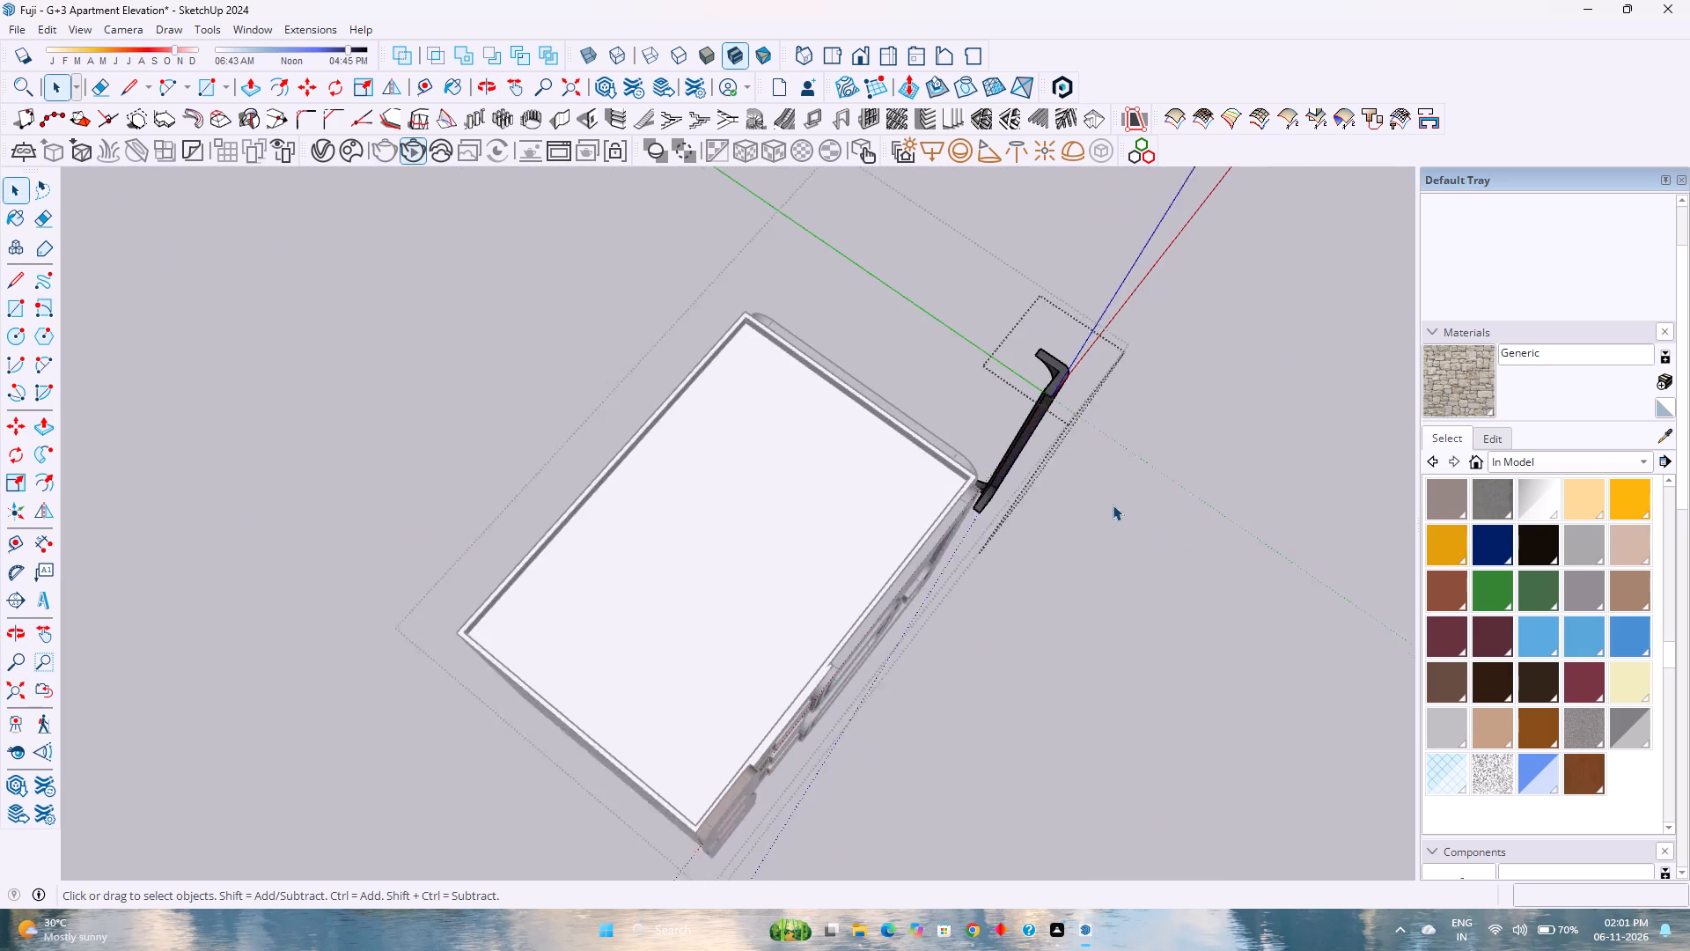
pyautogui.scroll(9, 1113, 505)
pyautogui.scroll(-4, 1076, 403)
pyautogui.scroll(3, 1076, 403)
pyautogui.moveTo(1008, 404); pyautogui.dragTo(687, 365, button='middle')
pyautogui.middleClick(683, 362)
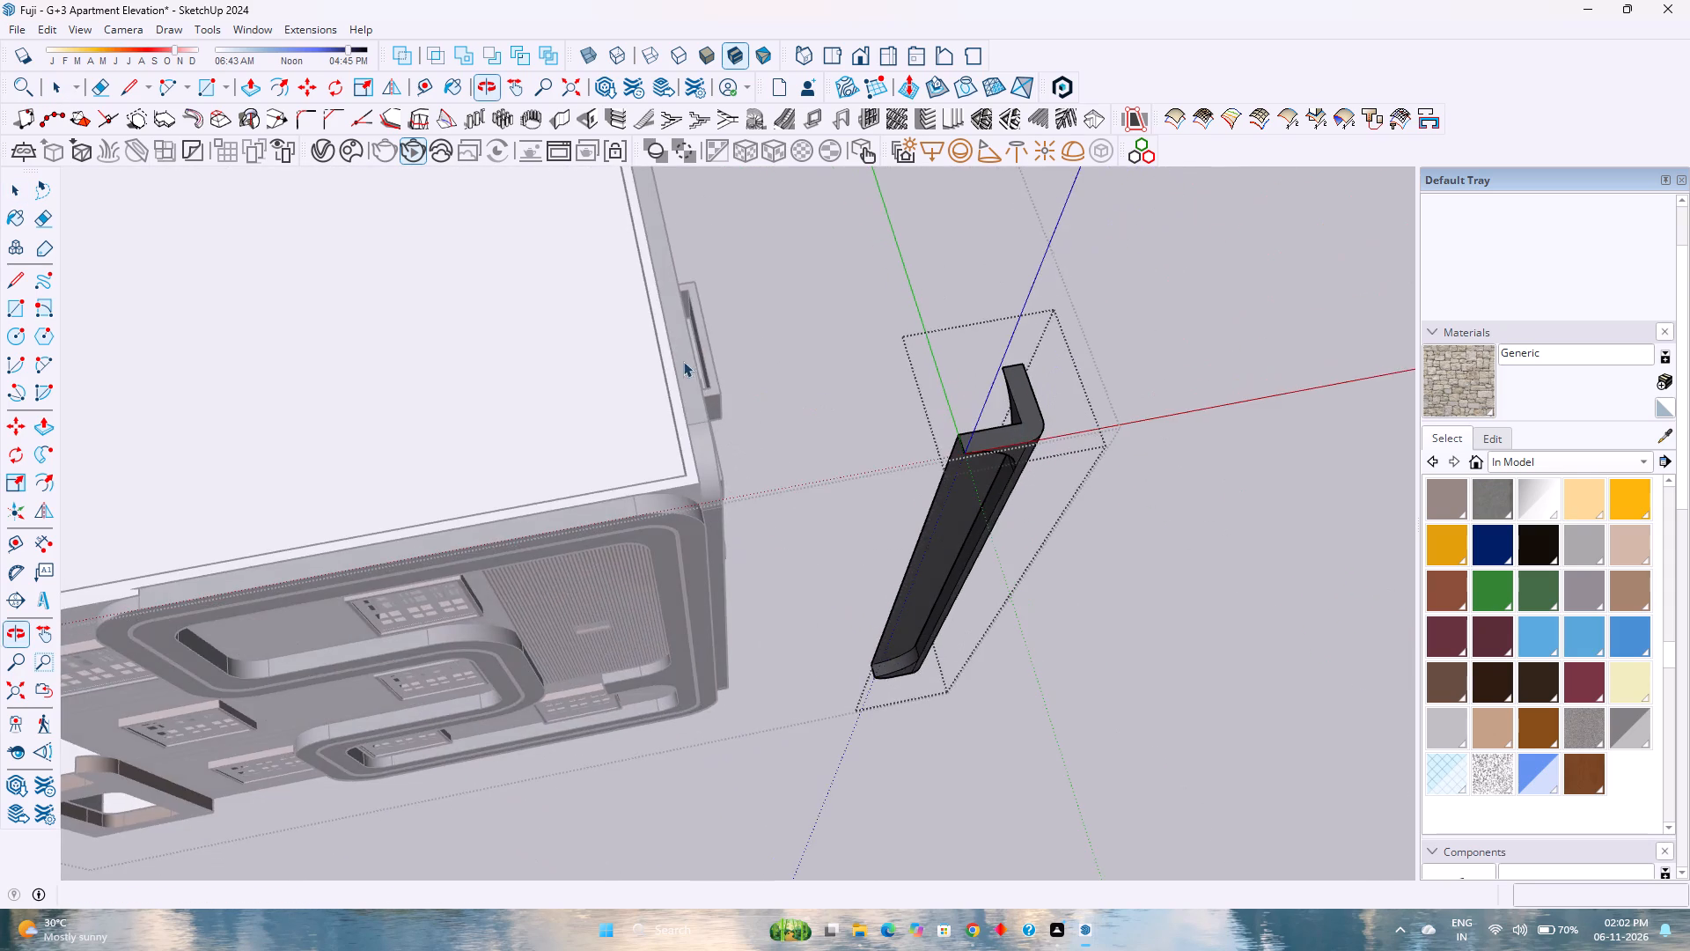
pyautogui.scroll(3, 986, 511)
pyautogui.scroll(8, 907, 490)
pyautogui.middleClick(928, 534)
pyautogui.moveTo(928, 534); pyautogui.dragTo(920, 534, button='middle')
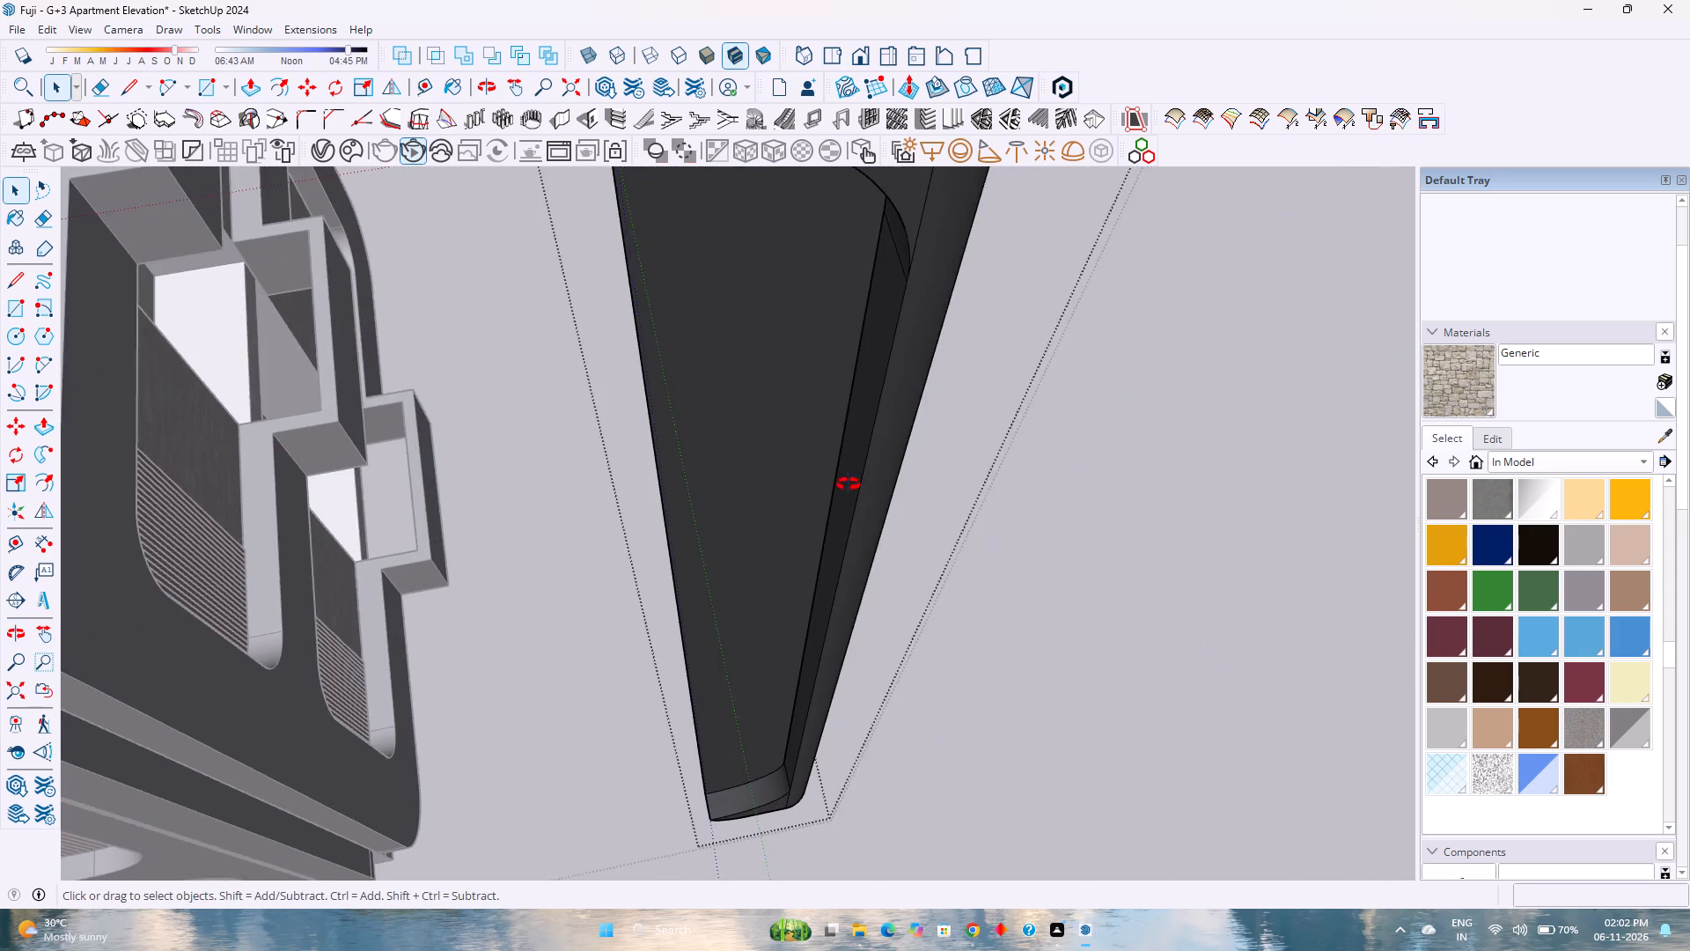
pyautogui.moveTo(849, 484); pyautogui.dragTo(819, 468, button='middle')
pyautogui.middleClick(819, 468)
pyautogui.scroll(-3, 802, 458)
pyautogui.middleClick(801, 458)
pyautogui.middleClick(801, 458)
pyautogui.middleClick(794, 457)
pyautogui.middleClick(792, 456)
pyautogui.middleClick(780, 447)
pyautogui.moveTo(773, 443); pyautogui.dragTo(712, 414, button='middle')
pyautogui.middleClick(712, 414)
pyautogui.scroll(3, 655, 494)
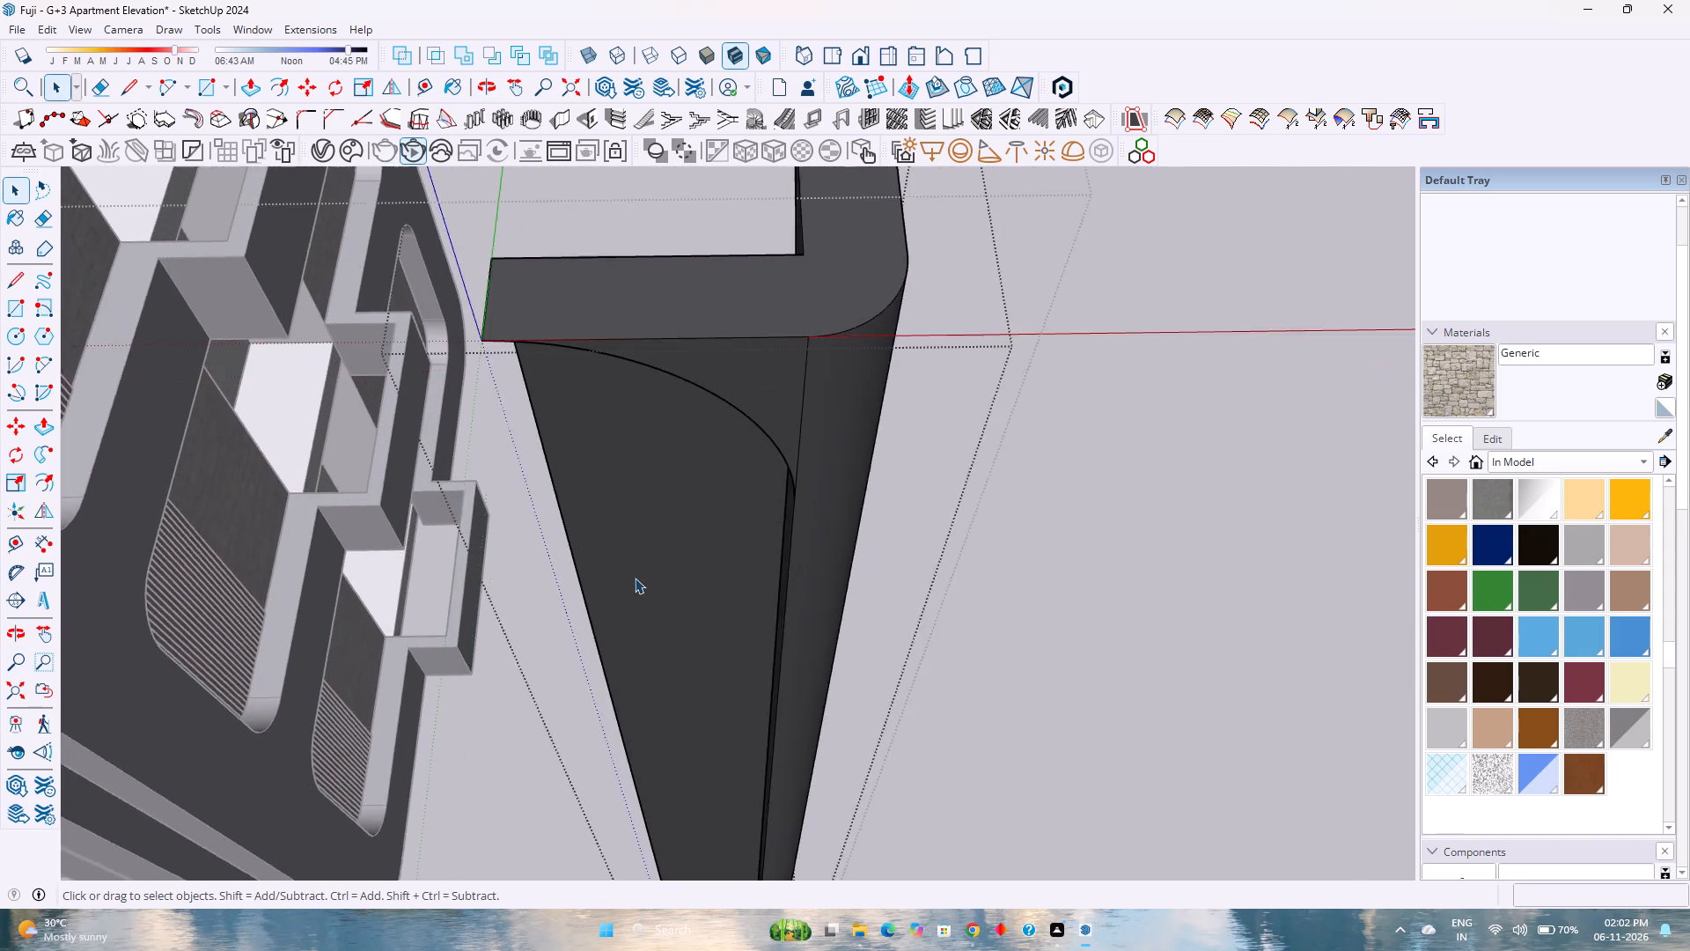
# Delete the long vertical outer edge between the corner piece's flat front and side faces, and leave the group.
pyautogui.moveTo(635, 573); pyautogui.dragTo(841, 443, button='middle')
pyautogui.scroll(1, 635, 578)
pyautogui.click(406, 688)
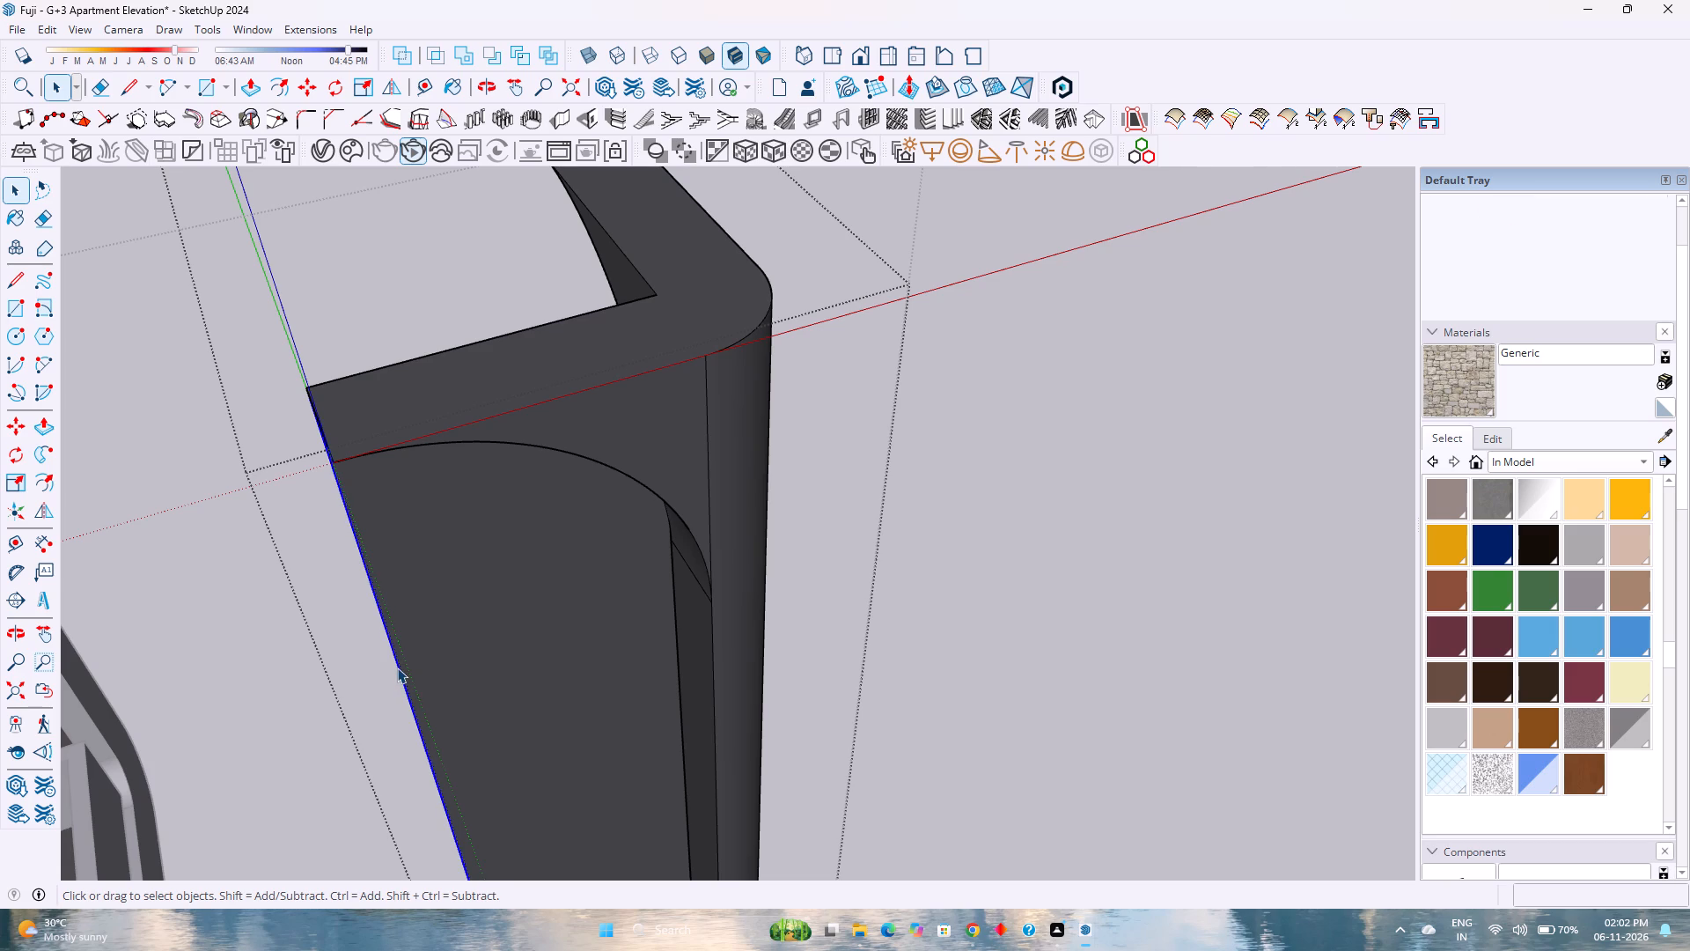
pyautogui.scroll(-2, 399, 667)
pyautogui.moveTo(399, 667); pyautogui.dragTo(490, 577, button='middle')
pyautogui.moveTo(500, 570); pyautogui.dragTo(782, 477, button='middle')
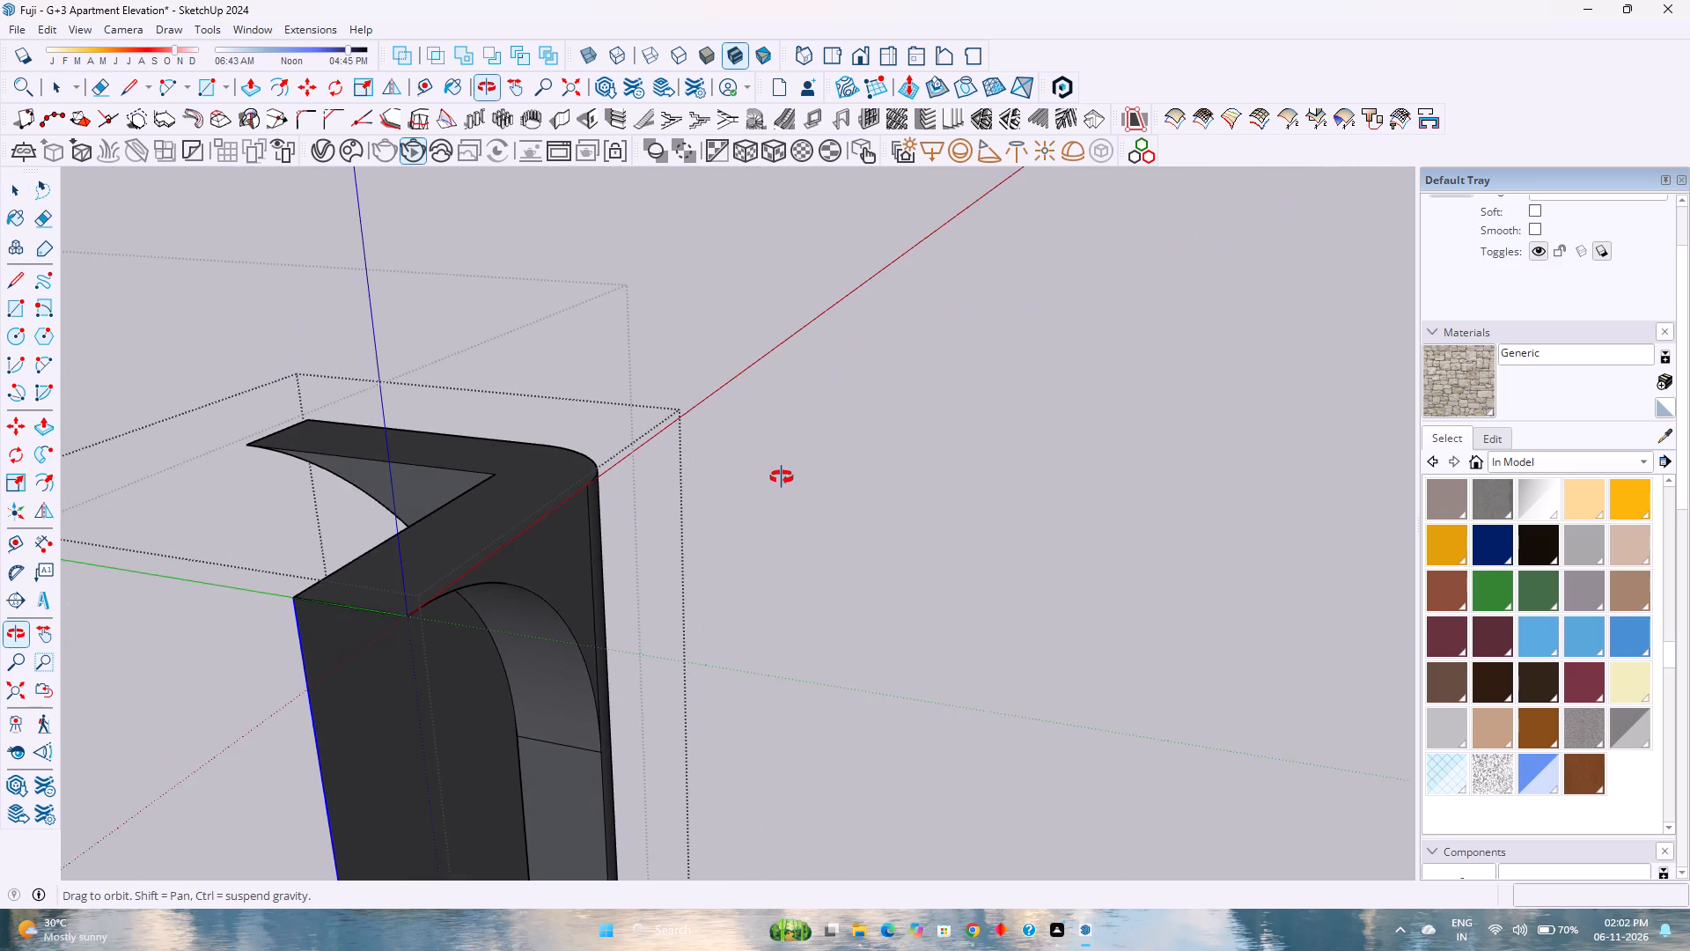
pyautogui.middleClick(782, 477)
pyautogui.scroll(3, 512, 598)
pyautogui.press('Delete')
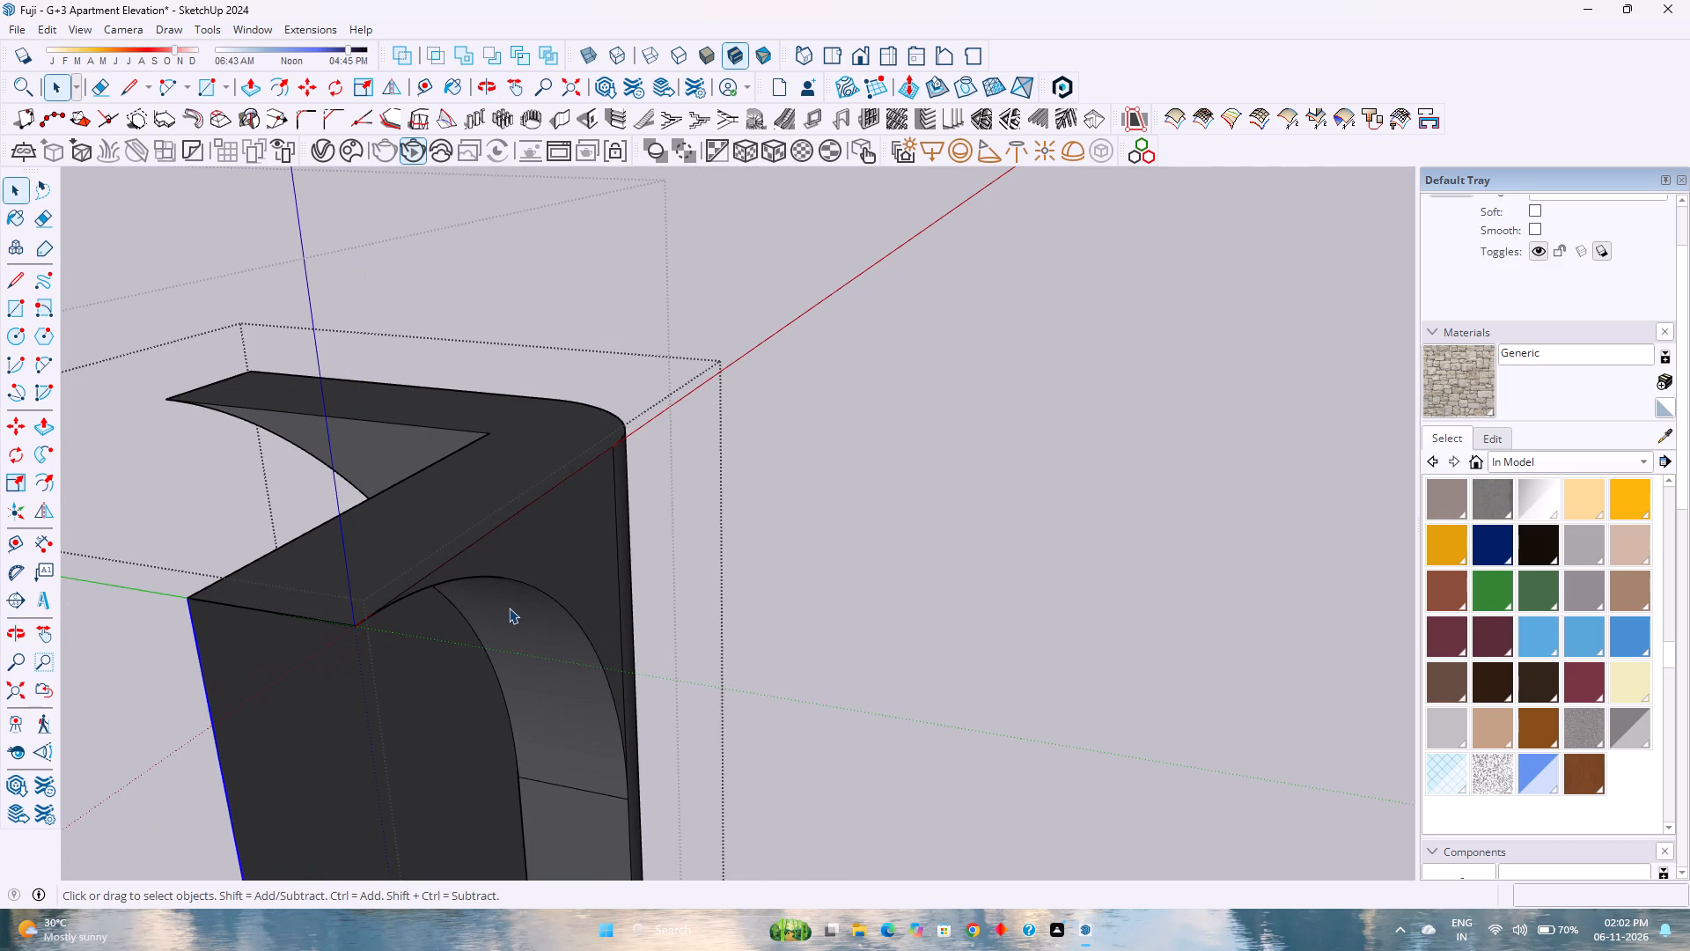
pyautogui.scroll(-12, 509, 608)
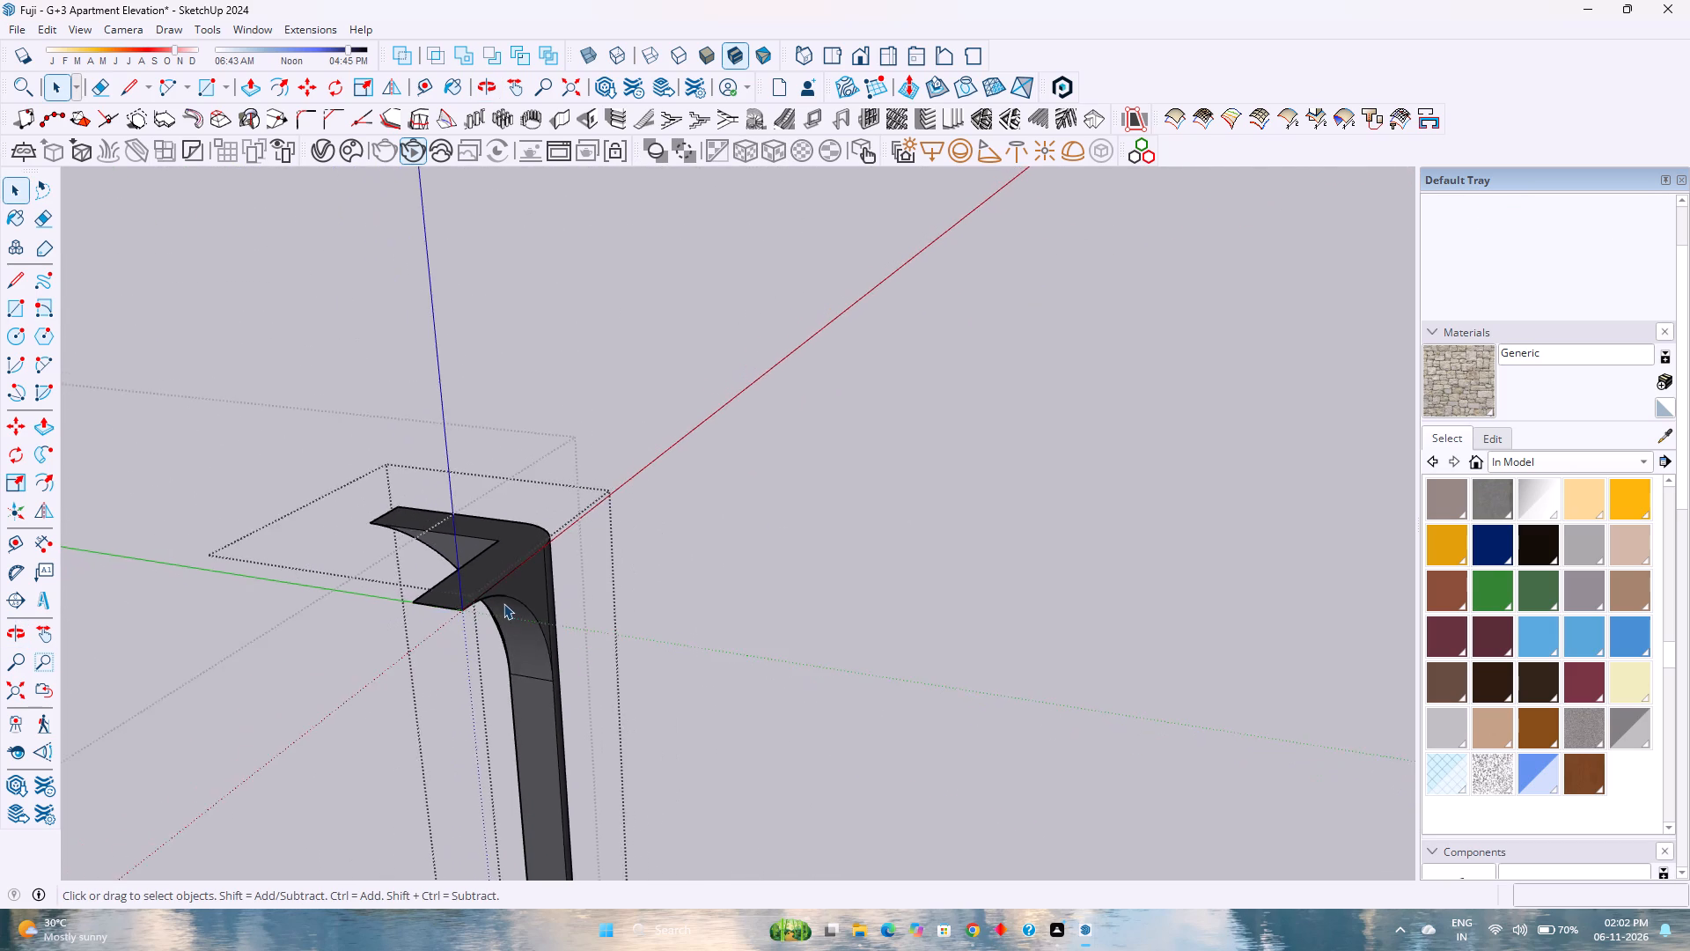
pyautogui.scroll(-4, 503, 603)
pyautogui.scroll(1, 503, 603)
pyautogui.scroll(-15, 503, 603)
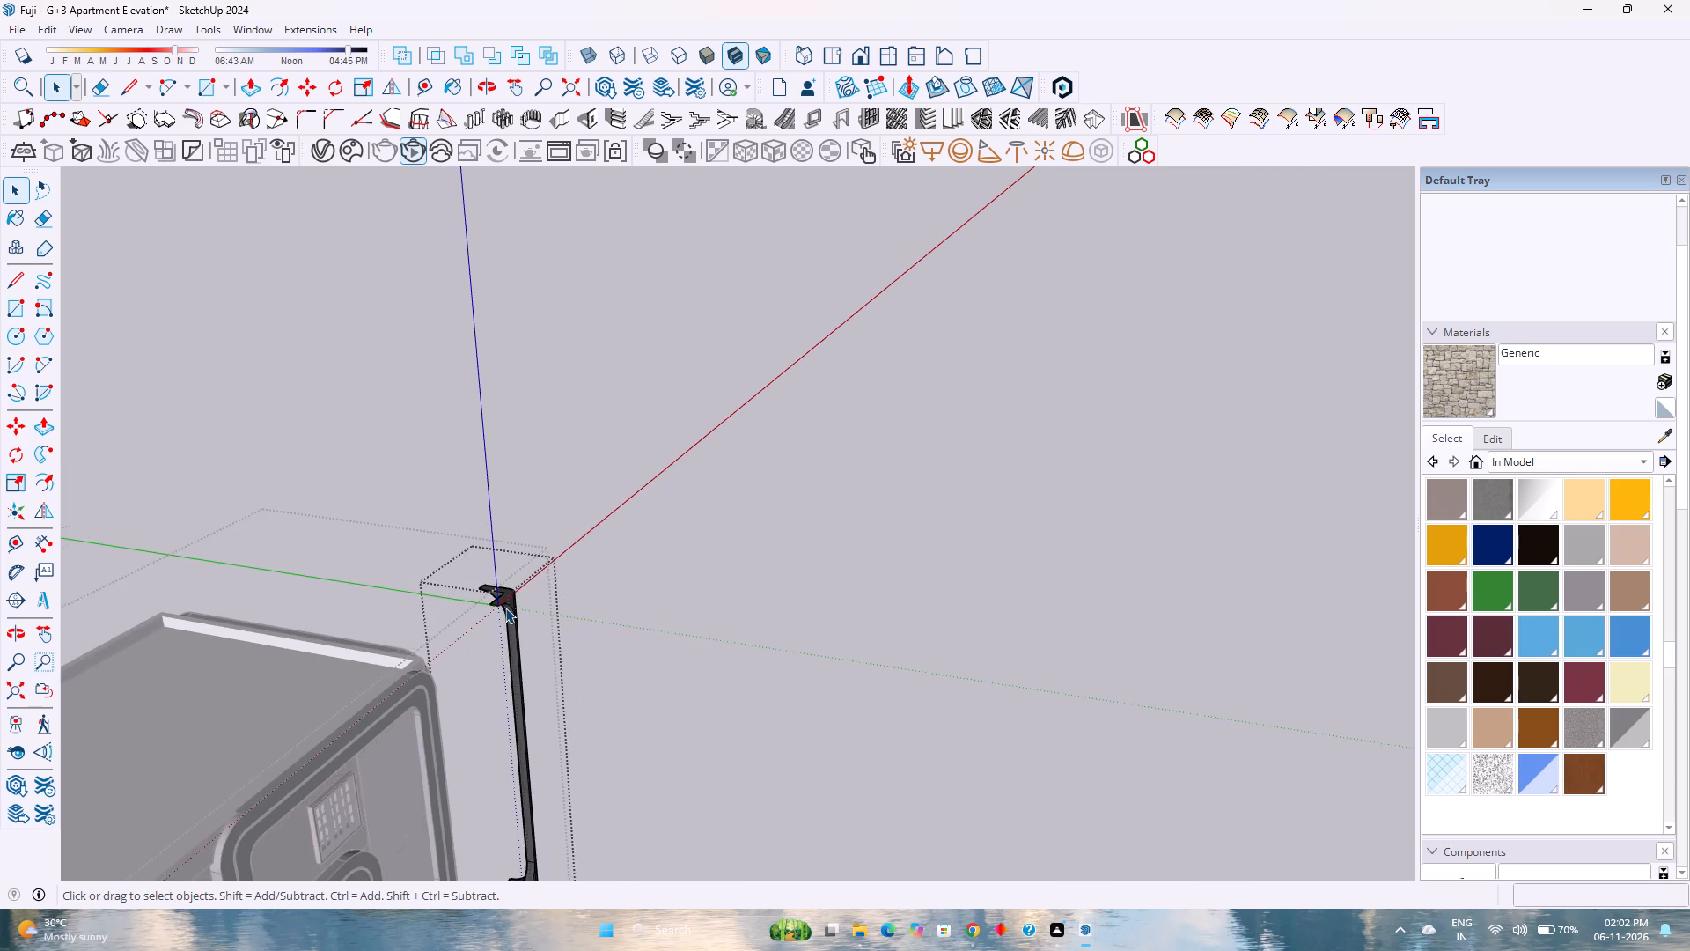
pyautogui.scroll(-4, 505, 608)
pyautogui.click(633, 630)
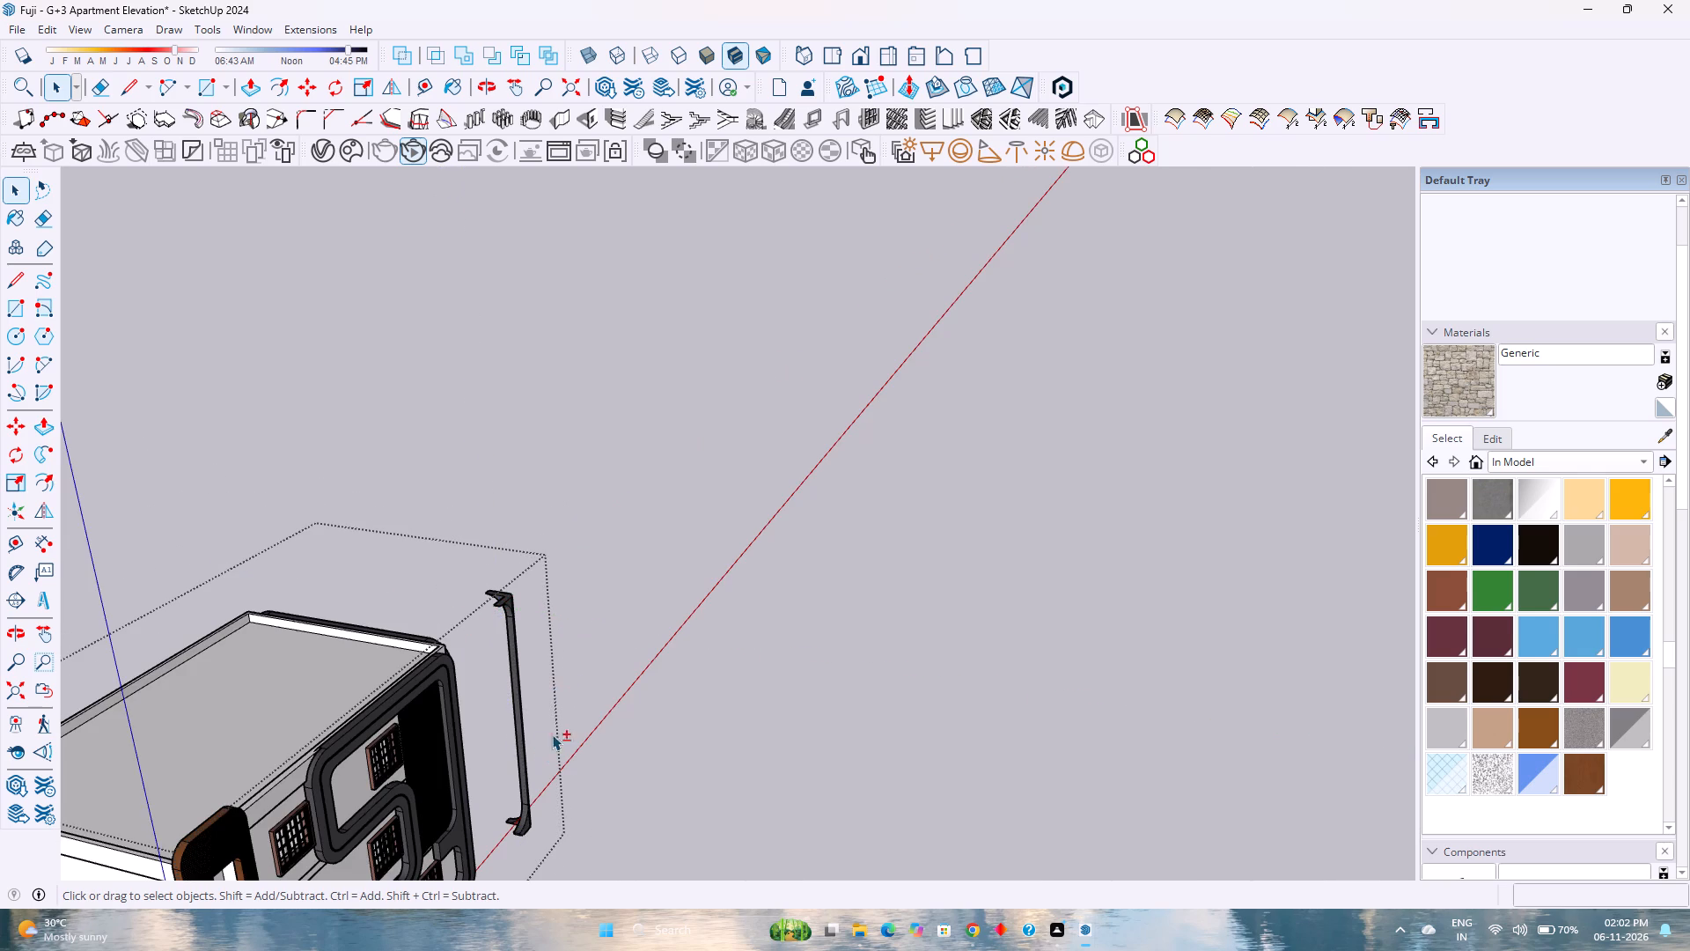
# Examine the curved lower end of the detached corner piece from several angles.
pyautogui.keyDown('shift'); pyautogui.moveTo(561, 711); pyautogui.dragTo(569, 691, button='middle'); pyautogui.keyUp('shift')
pyautogui.keyDown('shift'); pyautogui.moveTo(586, 660); pyautogui.dragTo(599, 638, button='middle'); pyautogui.keyUp('shift')
pyautogui.keyDown('shift'); pyautogui.middleClick(599, 638); pyautogui.keyUp('shift')
pyautogui.scroll(16, 555, 802)
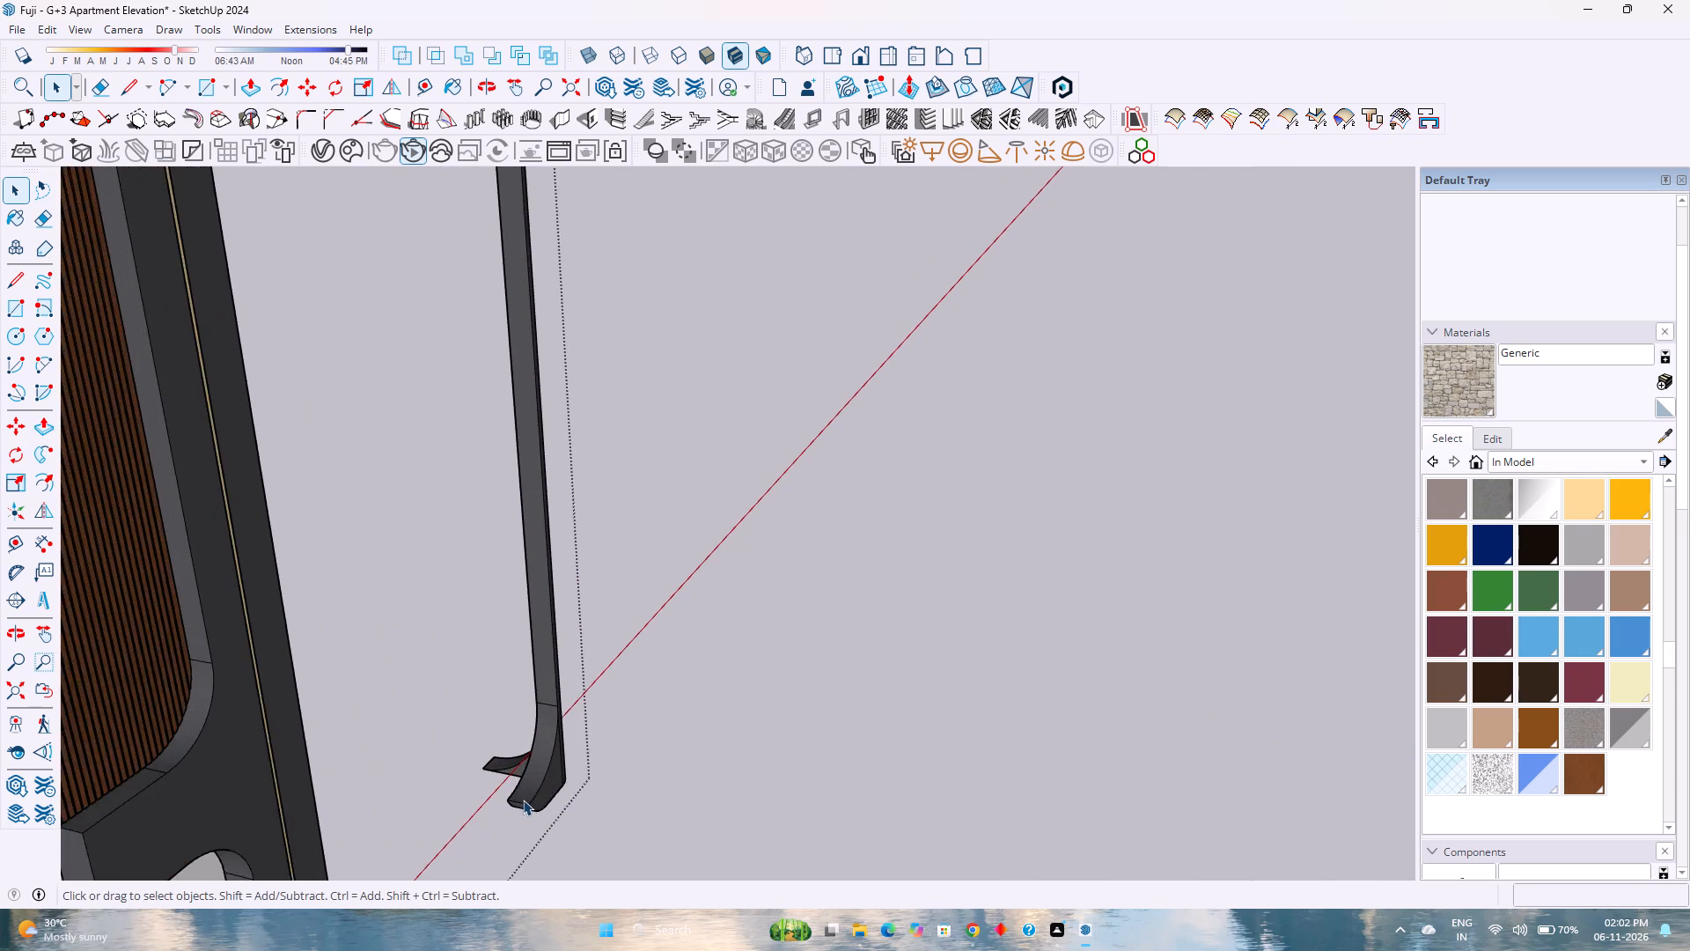
pyautogui.scroll(10, 523, 800)
pyautogui.middleClick(583, 763)
pyautogui.moveTo(583, 763); pyautogui.dragTo(435, 806, button='middle')
pyautogui.middleClick(433, 806)
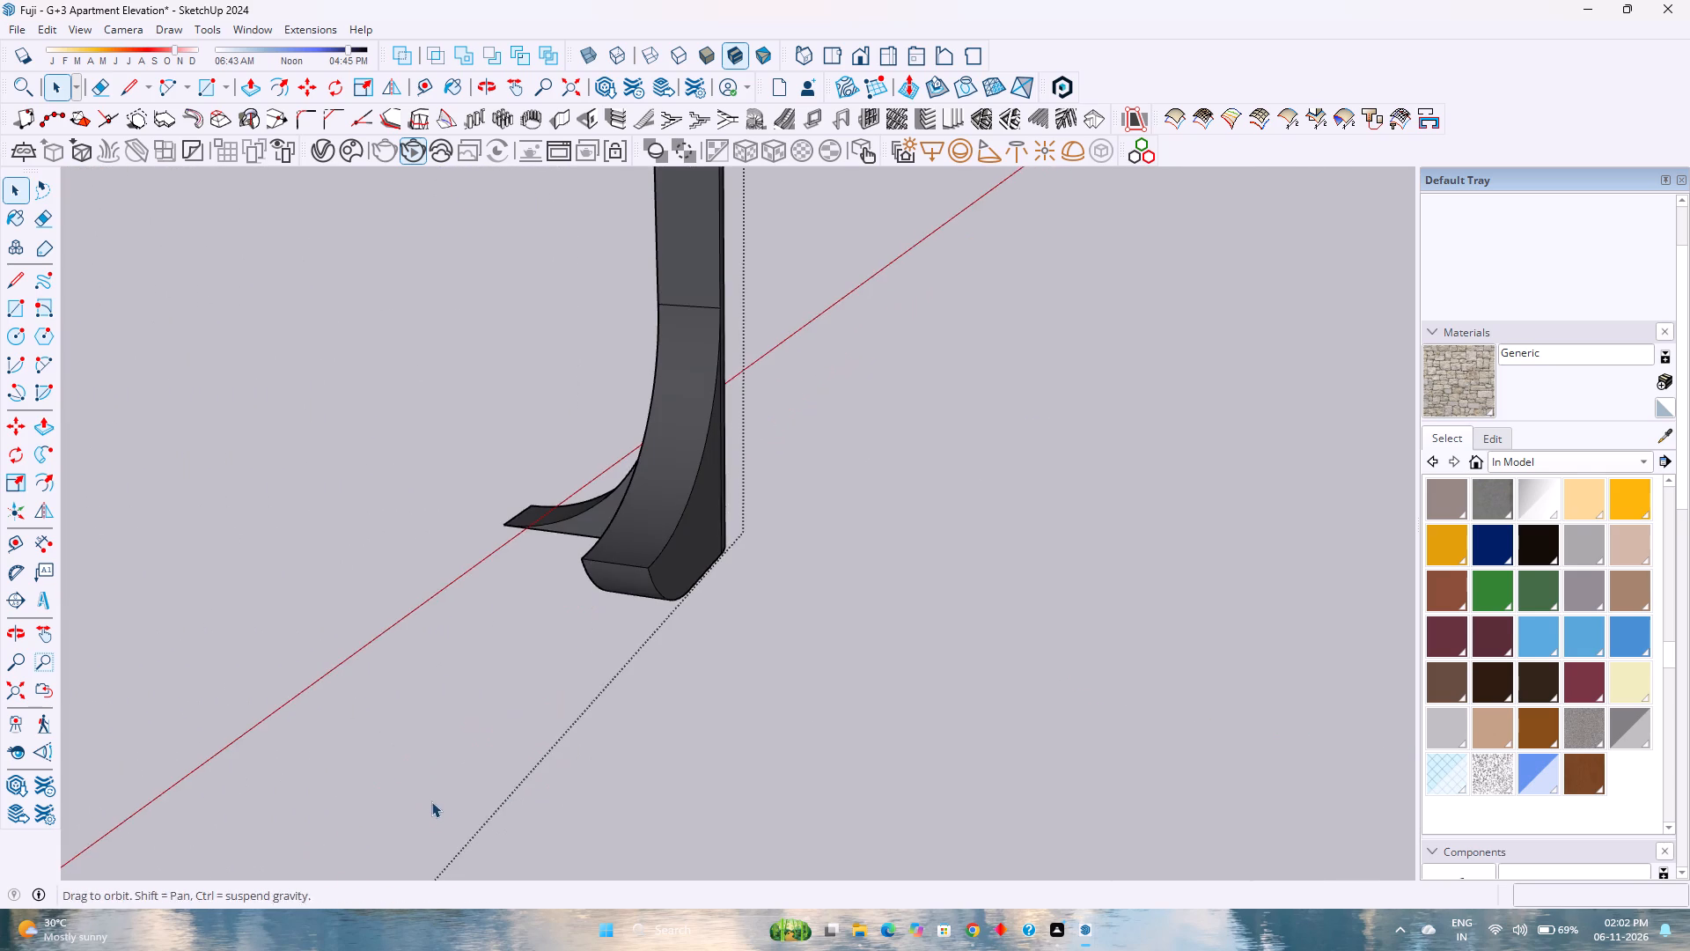
pyautogui.scroll(-8, 435, 793)
pyautogui.moveTo(518, 763); pyautogui.dragTo(209, 821, button='middle')
pyautogui.middleClick(195, 821)
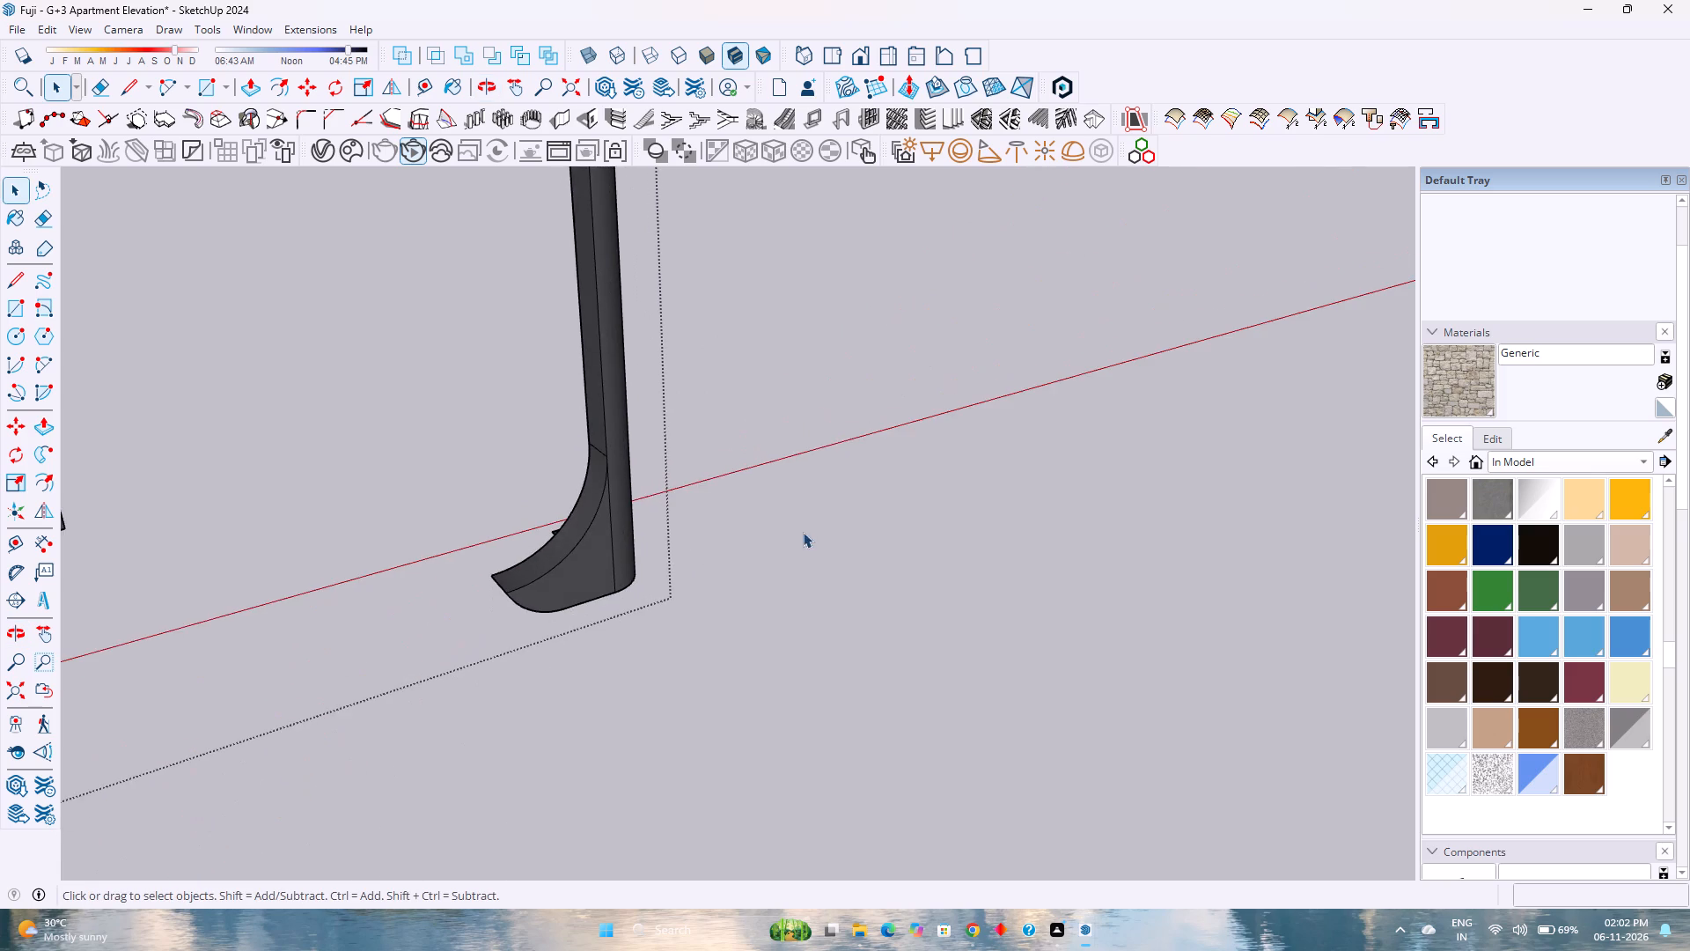
pyautogui.scroll(-2, 803, 532)
pyautogui.keyDown('shift'); pyautogui.moveTo(710, 563); pyautogui.dragTo(831, 705, button='middle'); pyautogui.keyUp('shift')
# Move the dark corner piece 15' along the red axis back against the building's S-shaped frame.
pyautogui.click(764, 716)
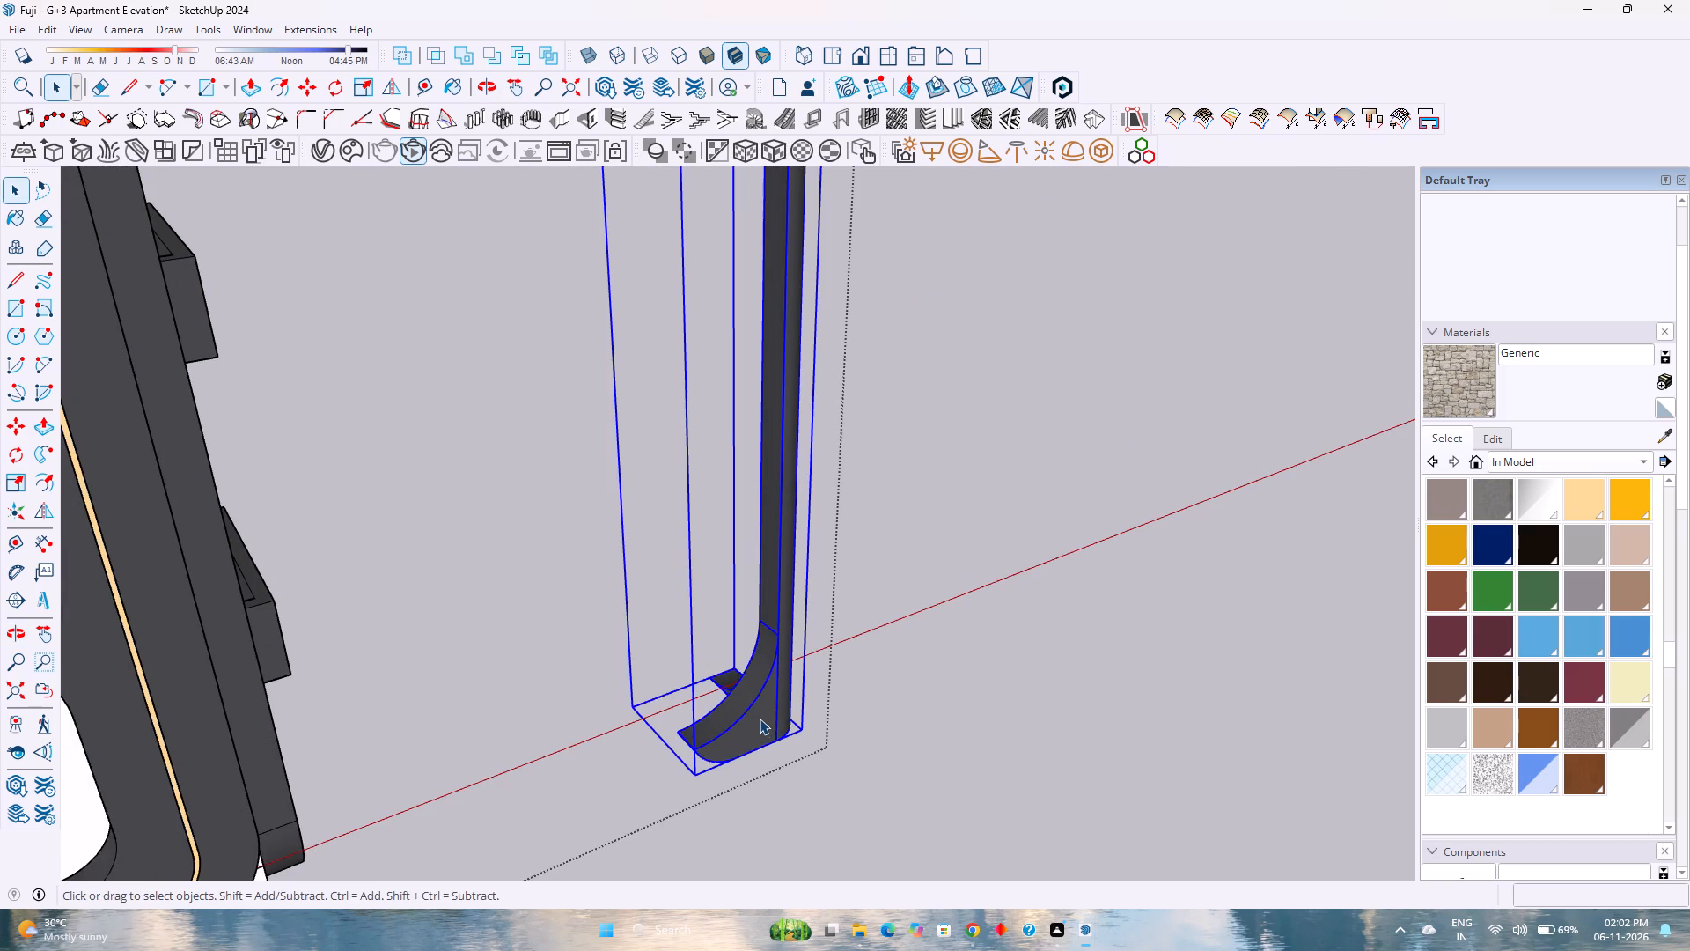
pyautogui.press('m')
pyautogui.click(807, 726)
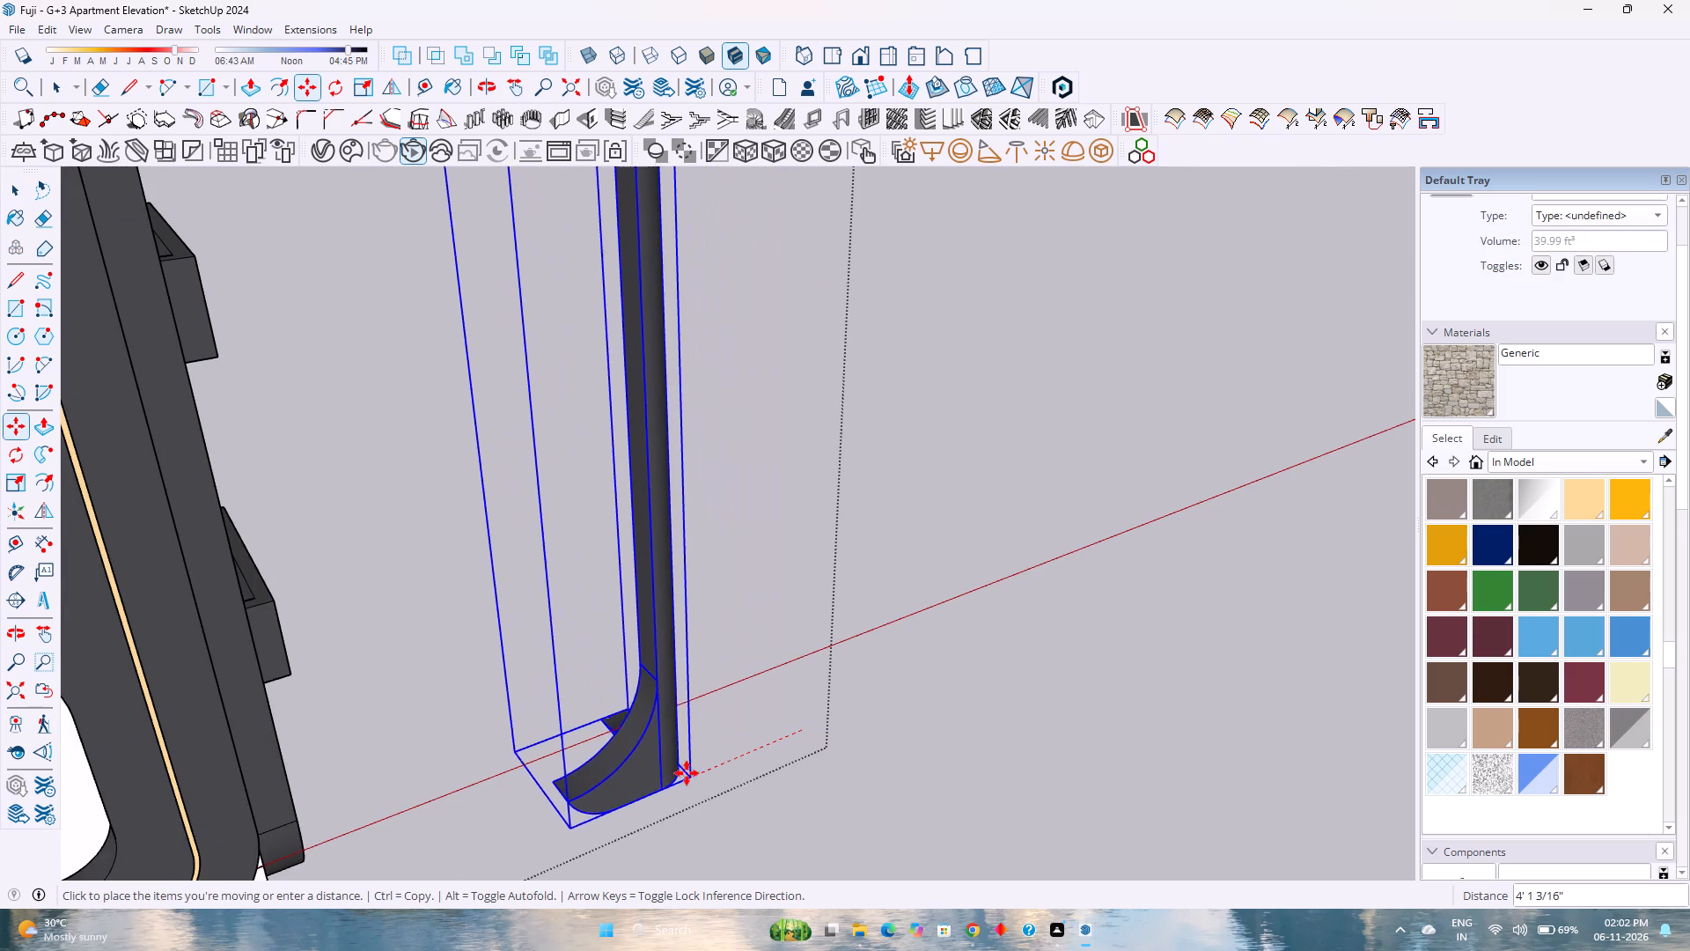
pyautogui.write("12'")
pyautogui.press('Return')
pyautogui.write('15')
pyautogui.press("'")
pyautogui.press('Return')
pyautogui.scroll(-8, 732, 716)
pyautogui.keyDown('shift'); pyautogui.moveTo(715, 718); pyautogui.dragTo(775, 681, button='middle'); pyautogui.keyUp('shift')
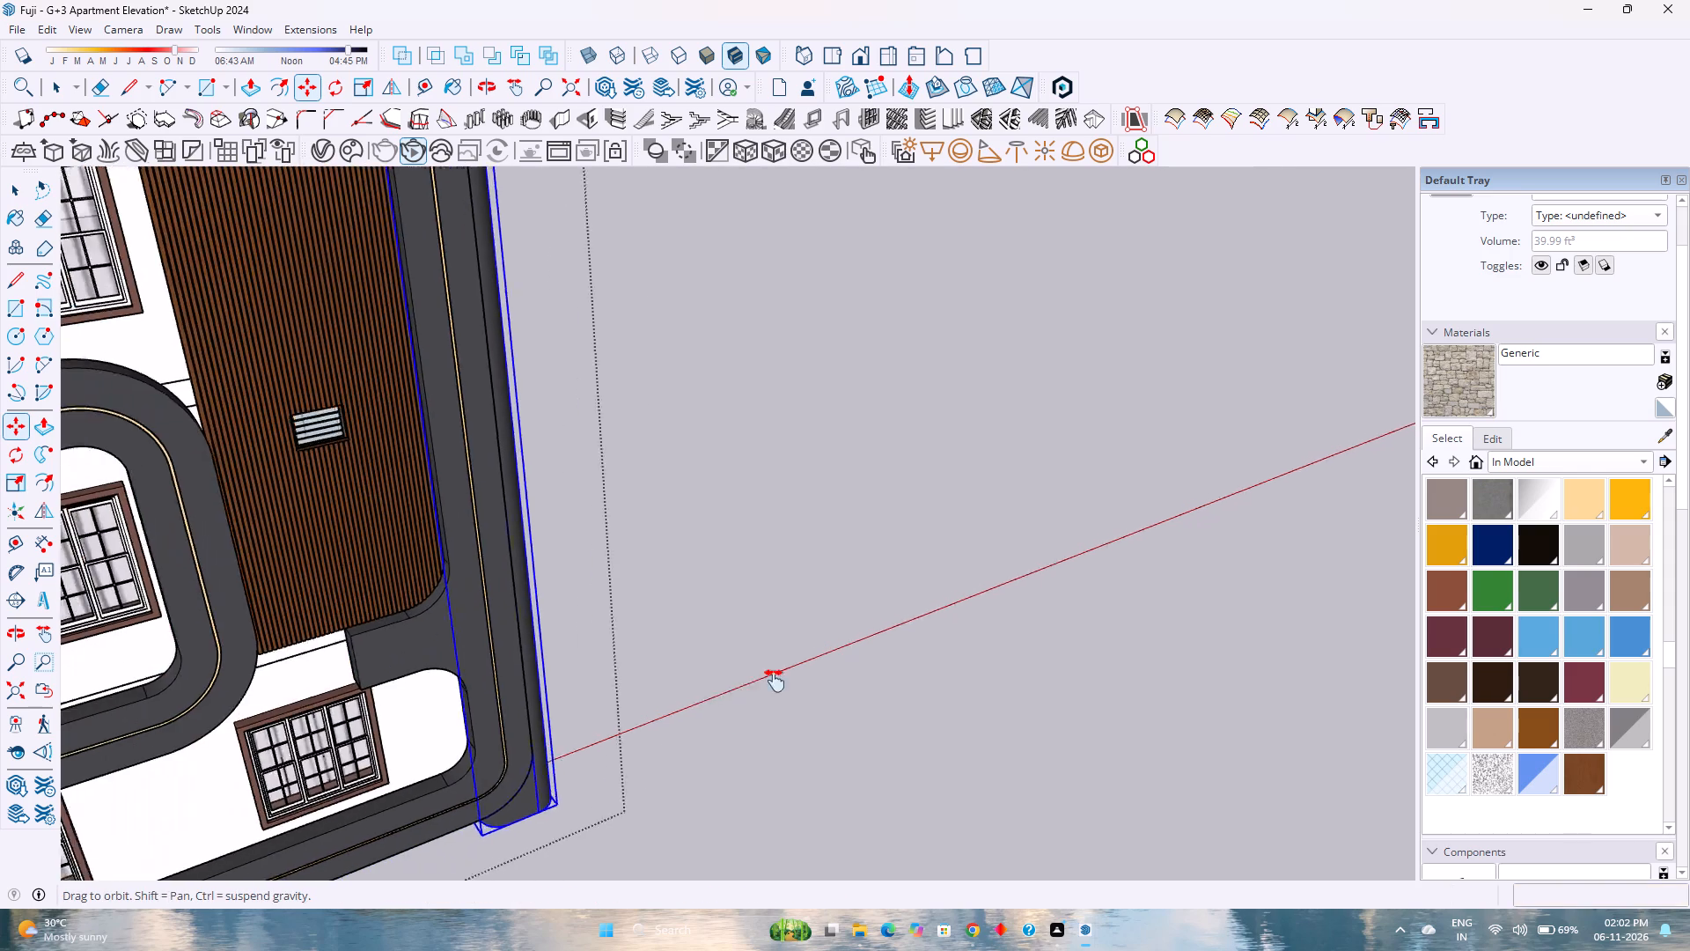
pyautogui.keyDown('shift'); pyautogui.moveTo(775, 681); pyautogui.dragTo(958, 615, button='middle'); pyautogui.keyUp('shift')
pyautogui.keyDown('shift'); pyautogui.middleClick(960, 615); pyautogui.keyUp('shift')
pyautogui.scroll(-2, 968, 638)
pyautogui.middleClick(1028, 665)
pyautogui.middleClick(1021, 670)
pyautogui.moveTo(1020, 672); pyautogui.dragTo(830, 690, button='middle')
pyautogui.moveTo(830, 690); pyautogui.dragTo(616, 690, button='middle')
pyautogui.middleClick(615, 690)
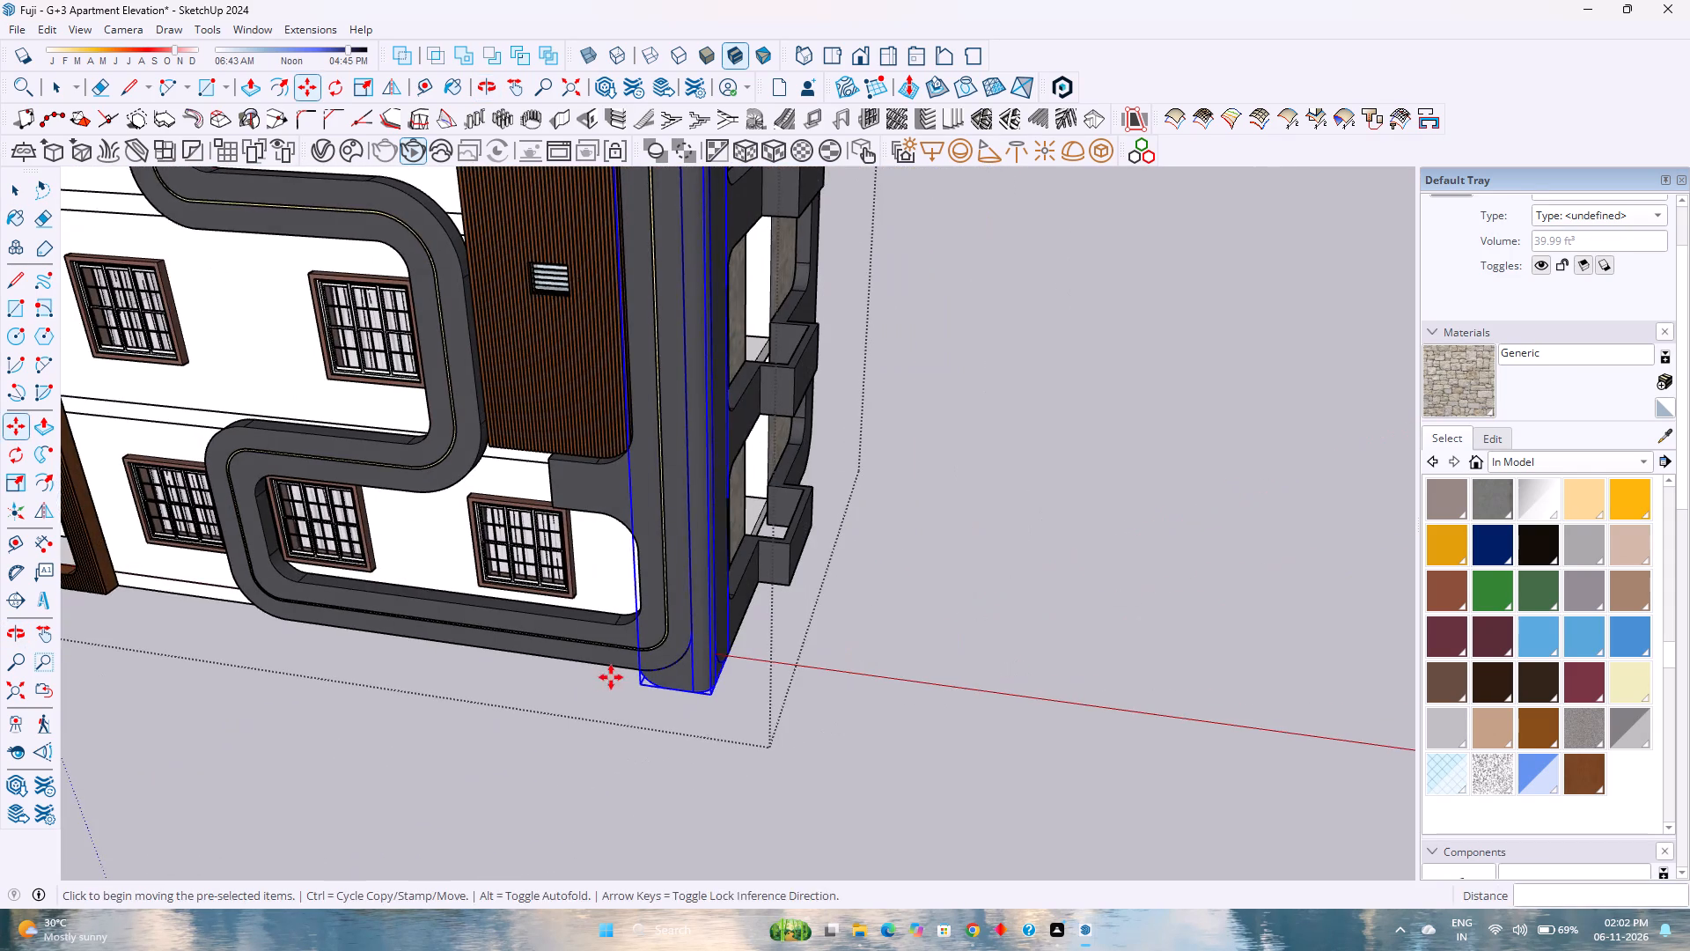
pyautogui.press('space')
# Examine the building from above, the front and the balcony side, checking how the corner piece joins both frames.
pyautogui.scroll(-3, 725, 648)
pyautogui.keyDown('shift'); pyautogui.scroll(-1, 769, 616); pyautogui.keyUp('shift')
pyautogui.keyDown('shift'); pyautogui.moveTo(775, 620); pyautogui.dragTo(836, 718, button='middle'); pyautogui.keyUp('shift')
pyautogui.click(1008, 670)
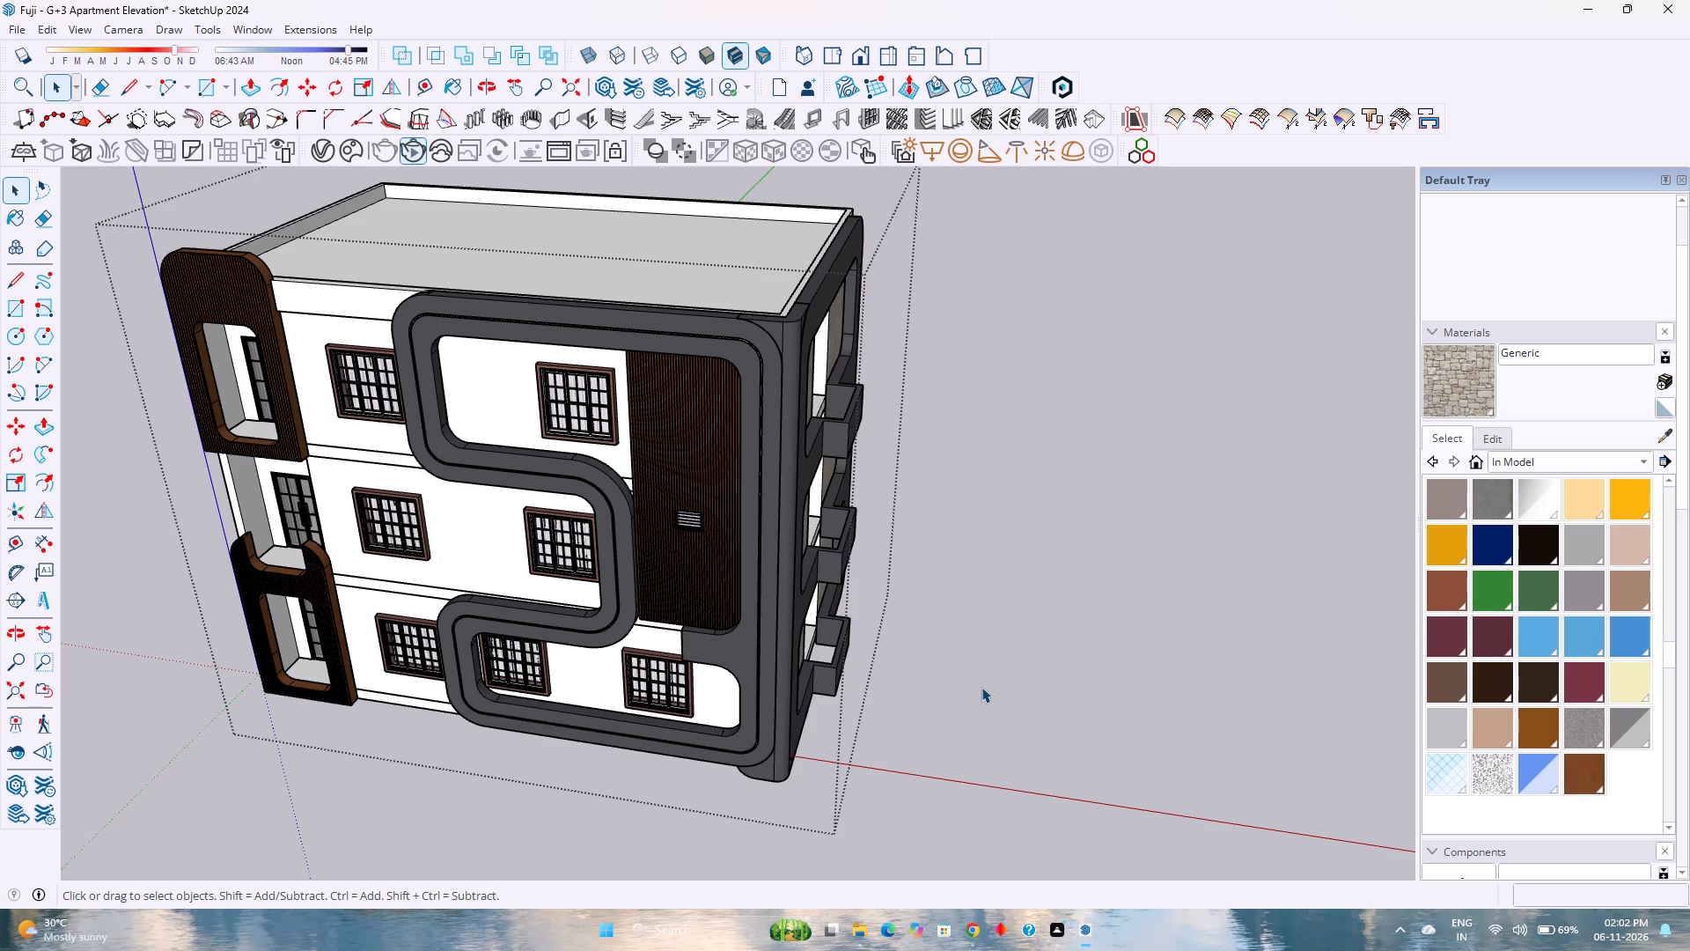
pyautogui.scroll(-4, 981, 687)
pyautogui.moveTo(994, 689); pyautogui.dragTo(869, 601, button='middle')
pyautogui.middleClick(867, 601)
pyautogui.scroll(2, 782, 656)
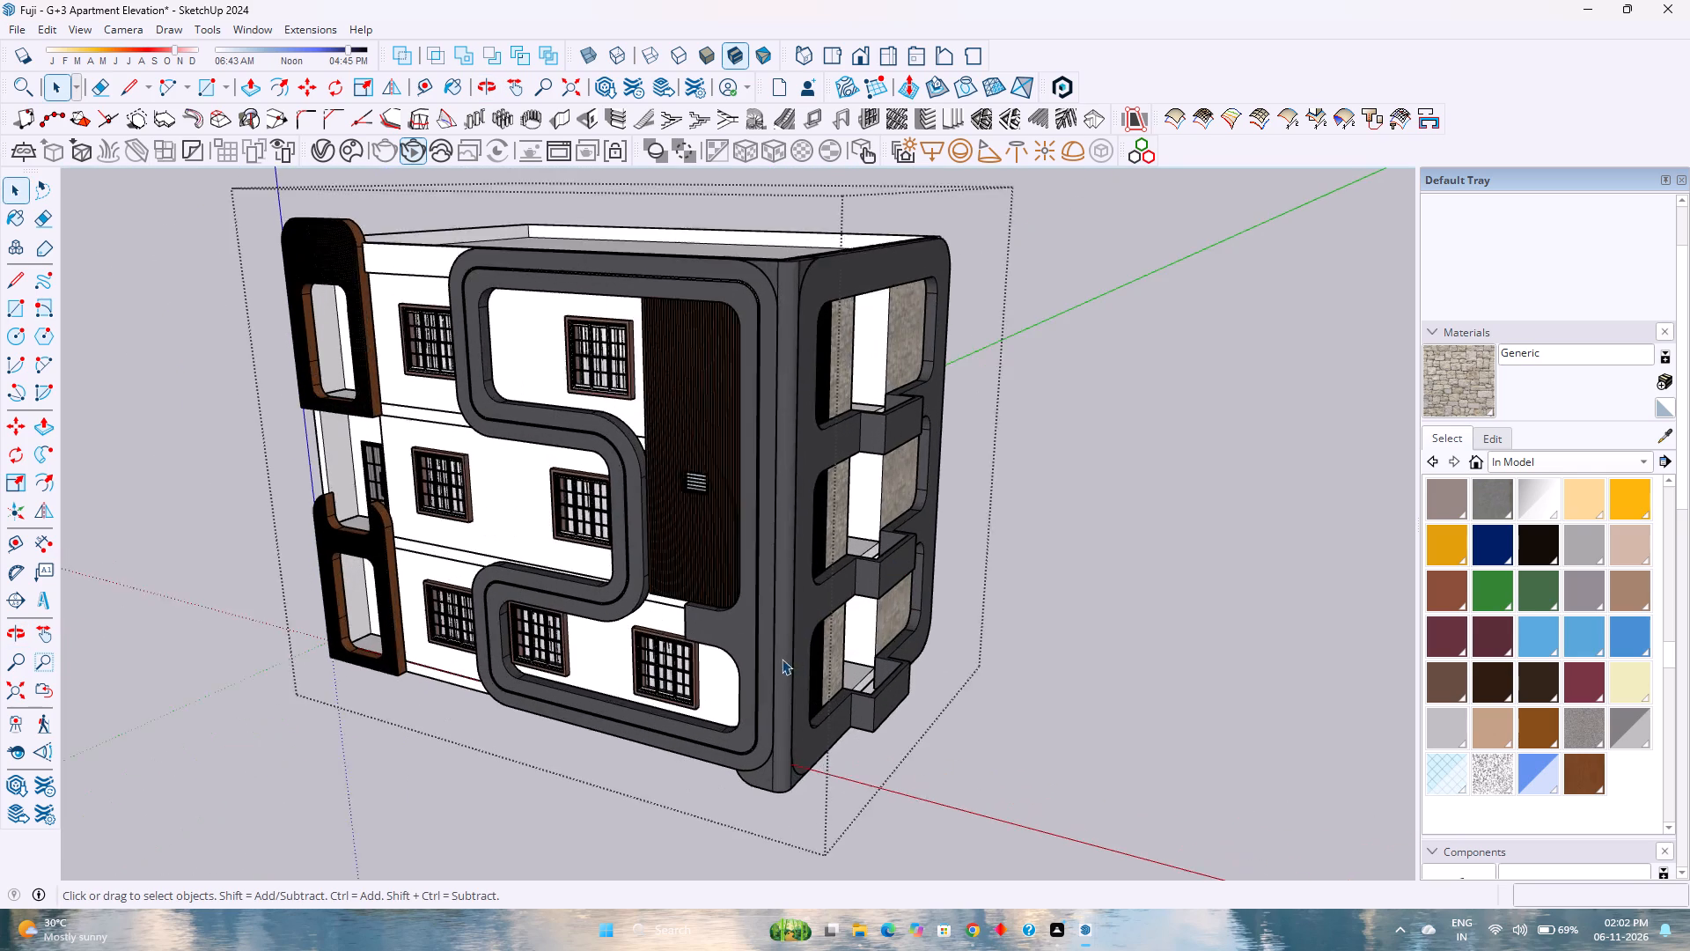
pyautogui.scroll(10, 782, 659)
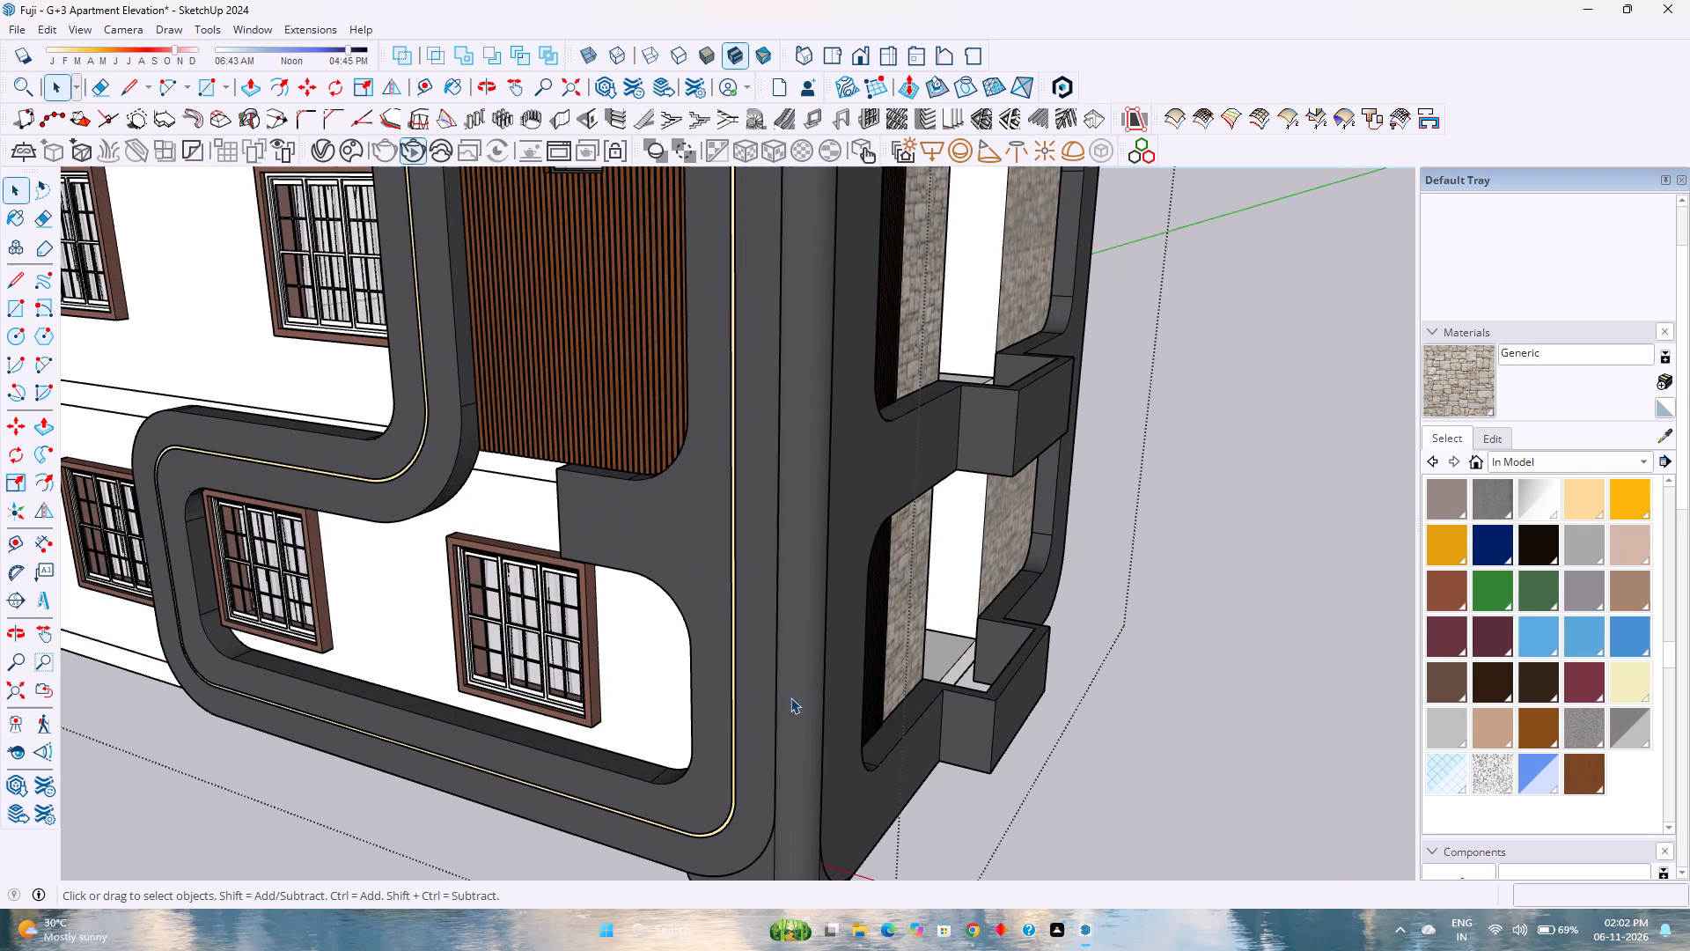
pyautogui.scroll(-10, 790, 697)
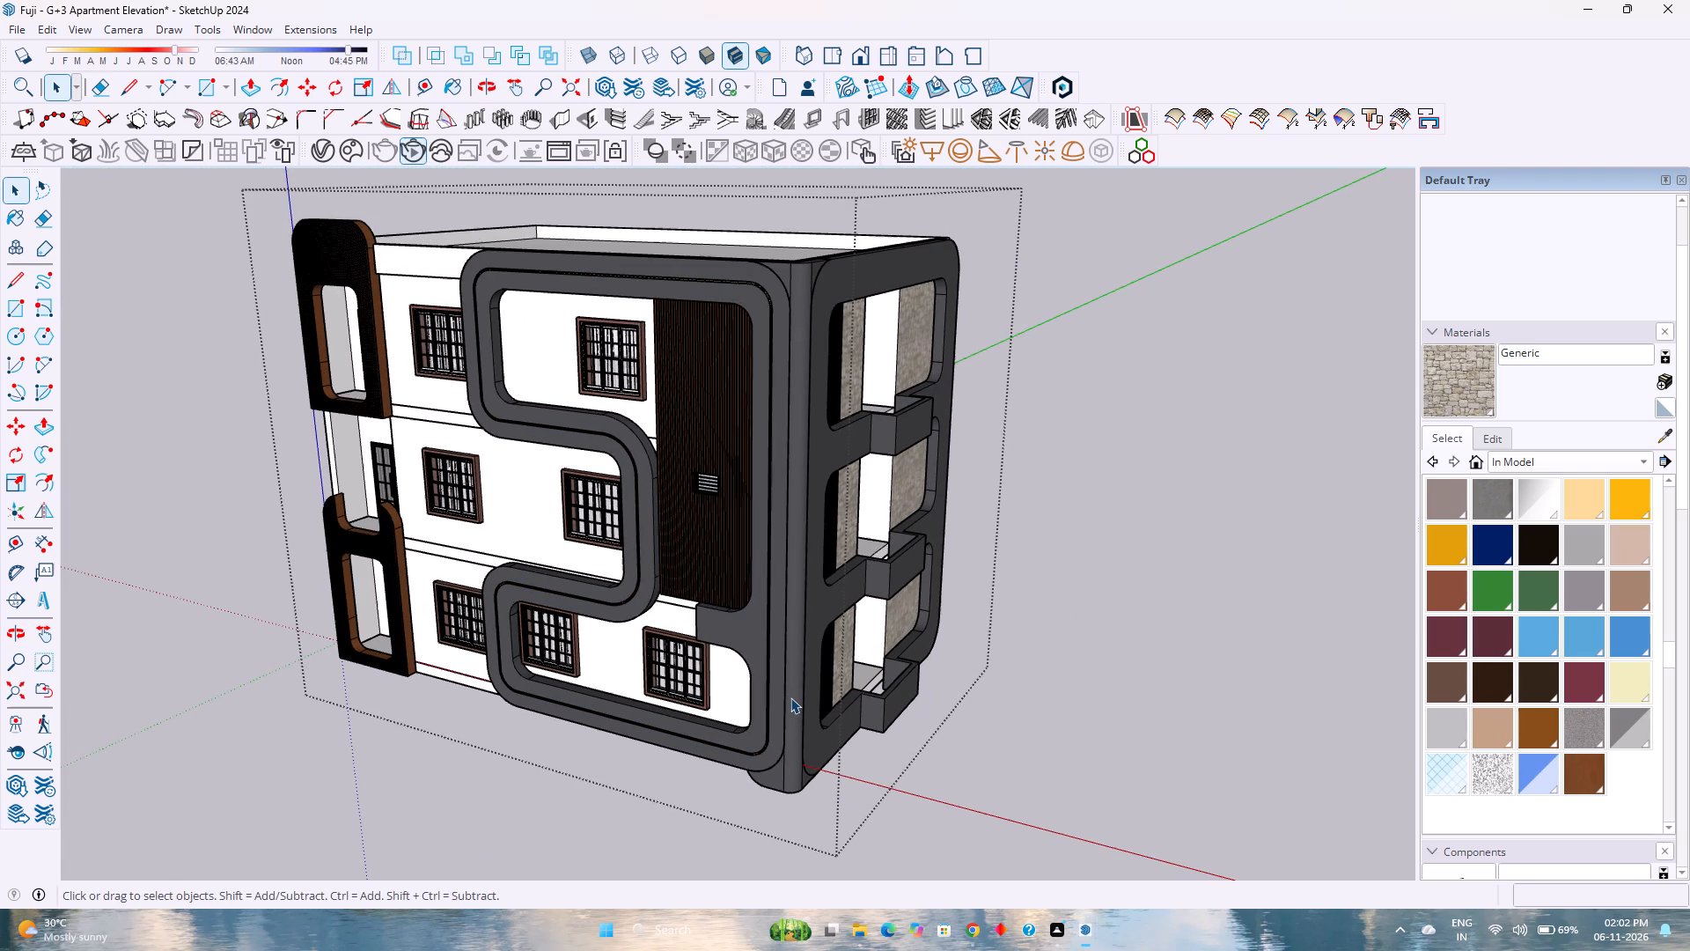
pyautogui.scroll(-3, 791, 697)
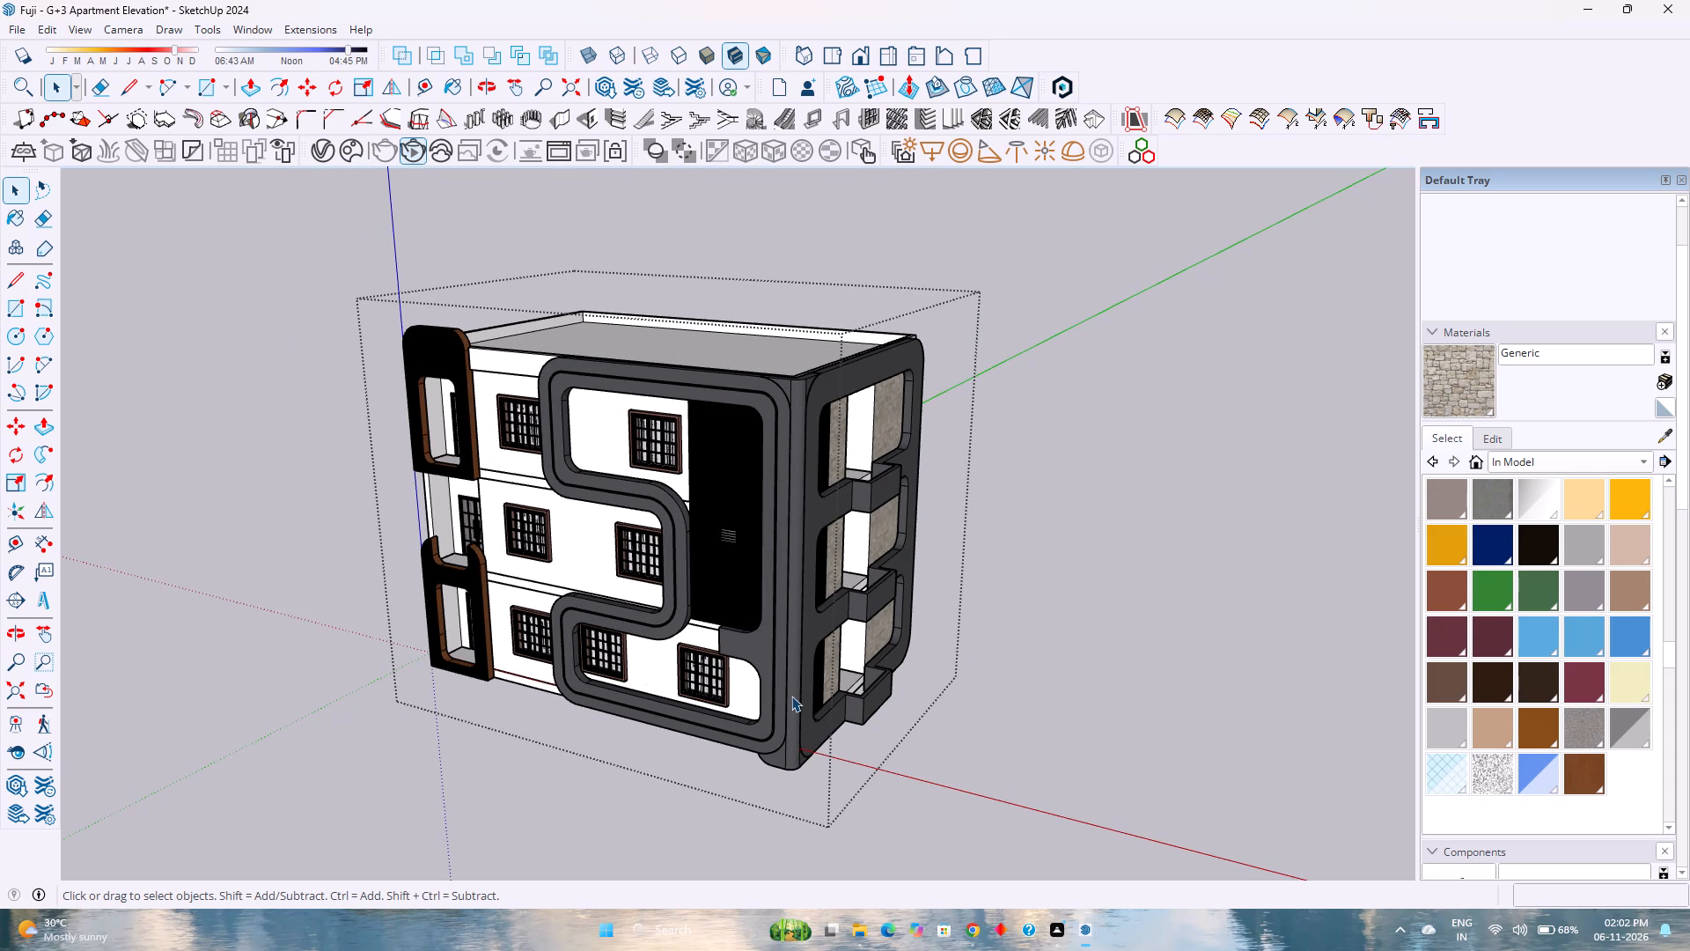
pyautogui.scroll(6, 835, 737)
pyautogui.moveTo(819, 737); pyautogui.dragTo(722, 723, button='middle')
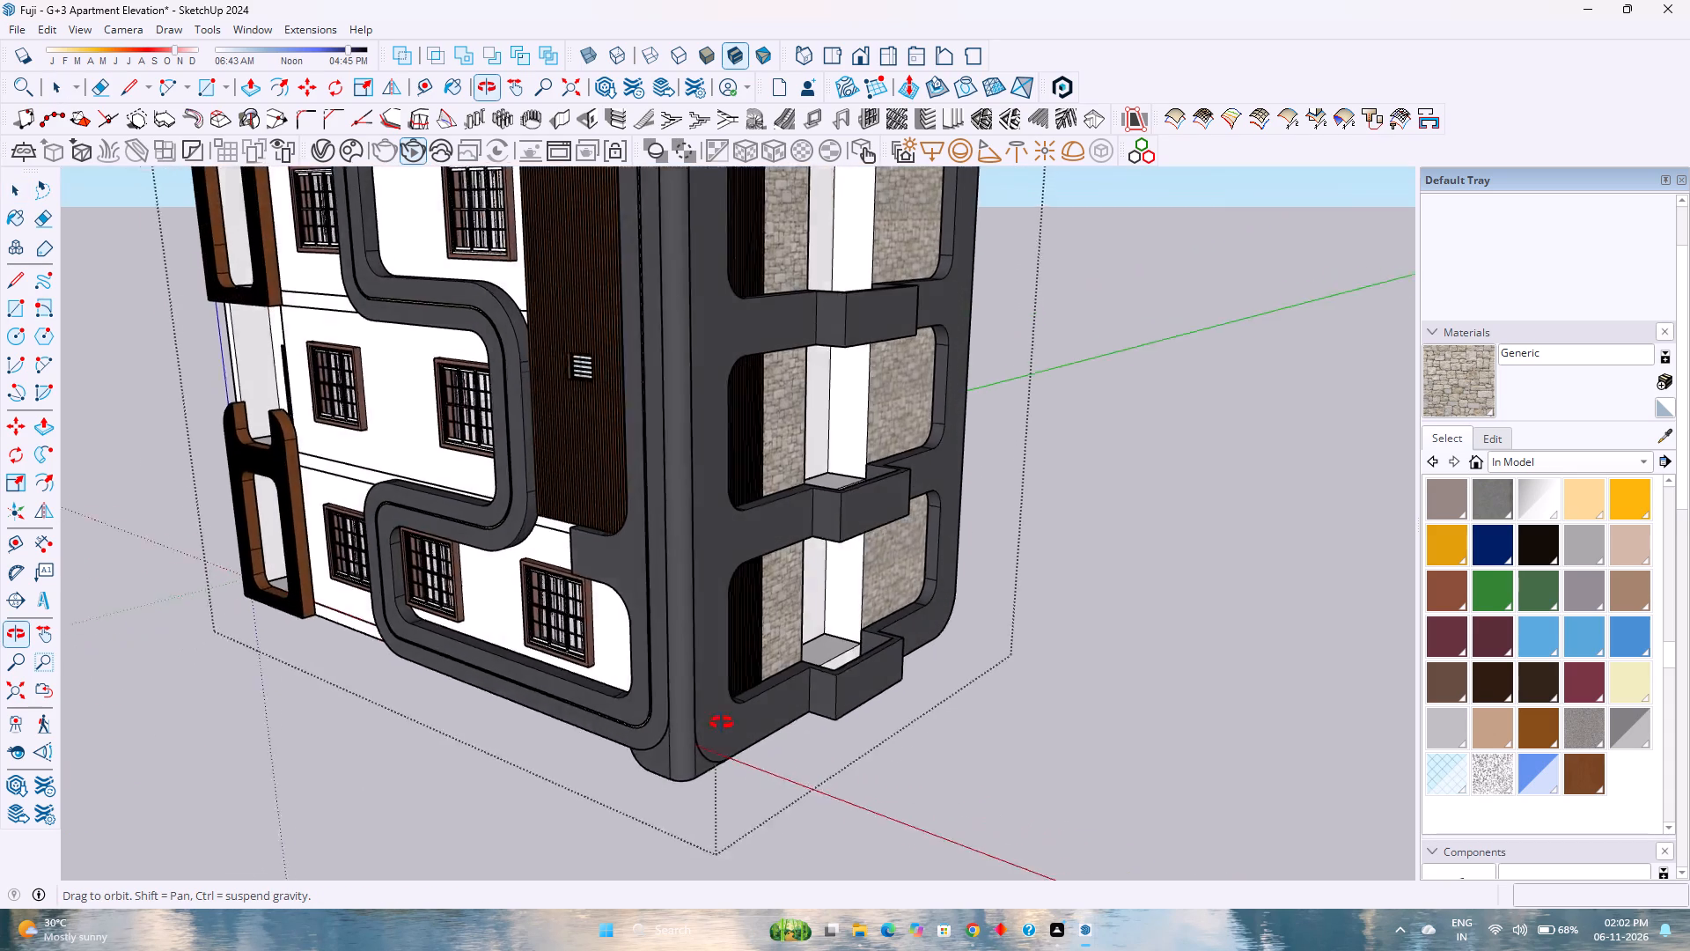
pyautogui.moveTo(722, 723); pyautogui.dragTo(1110, 795, button='middle')
pyautogui.scroll(-3, 1111, 793)
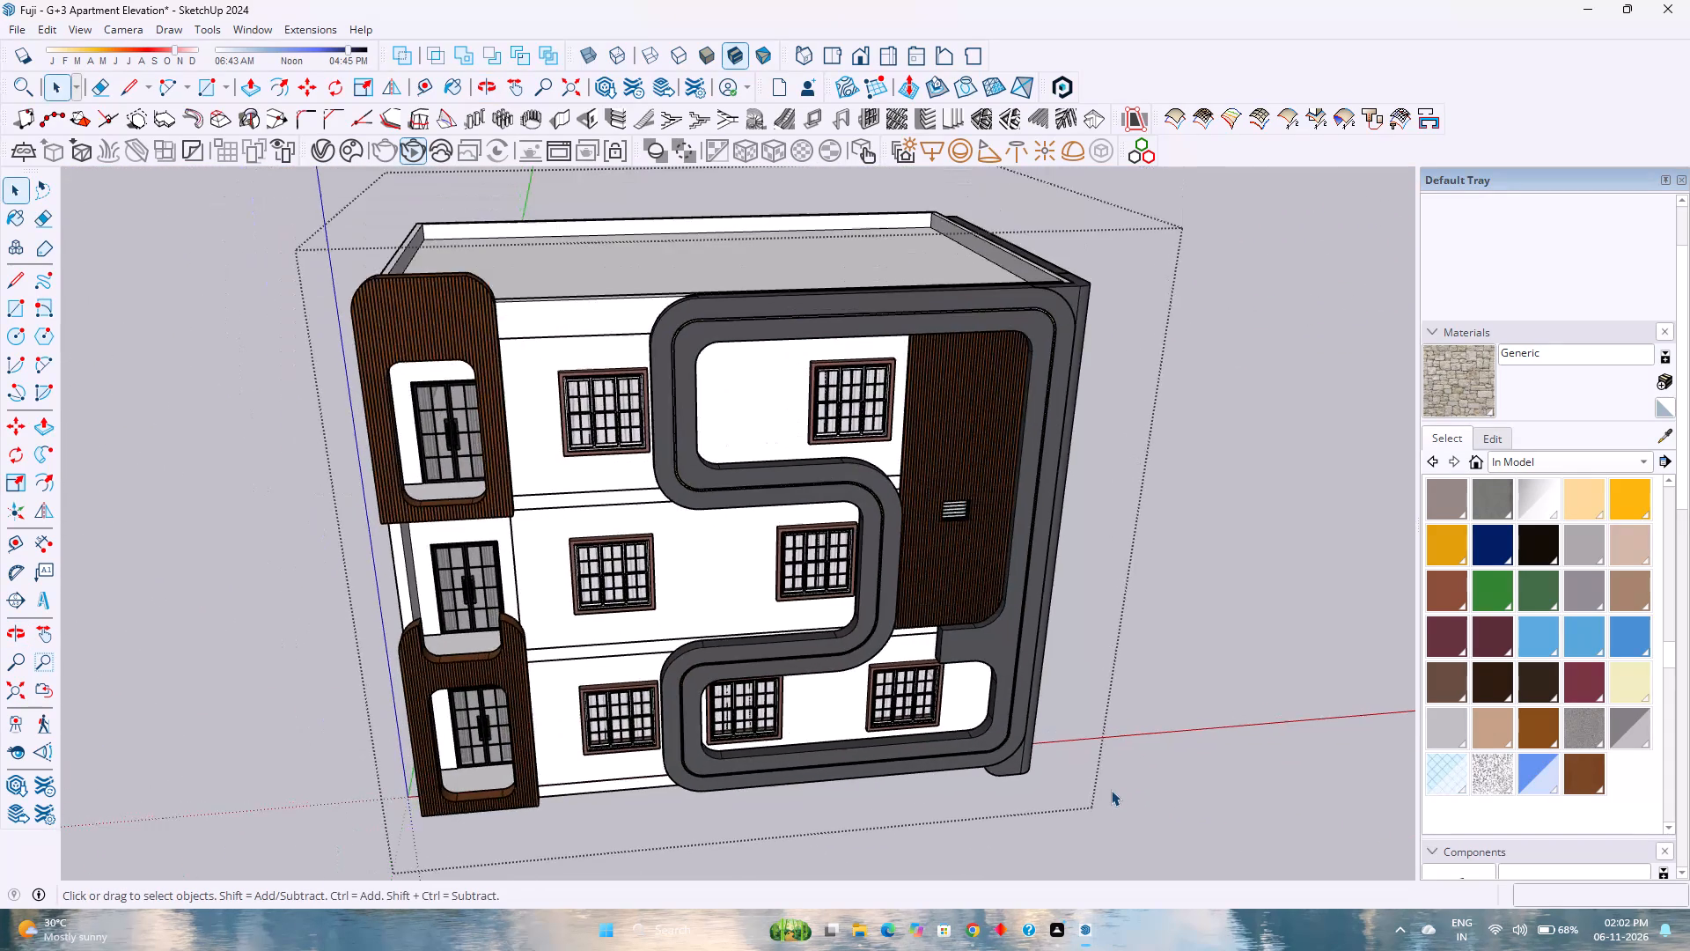
pyautogui.scroll(-2, 1111, 783)
pyautogui.moveTo(1111, 783); pyautogui.dragTo(787, 791, button='middle')
pyautogui.middleClick(923, 583)
pyautogui.scroll(-3, 924, 583)
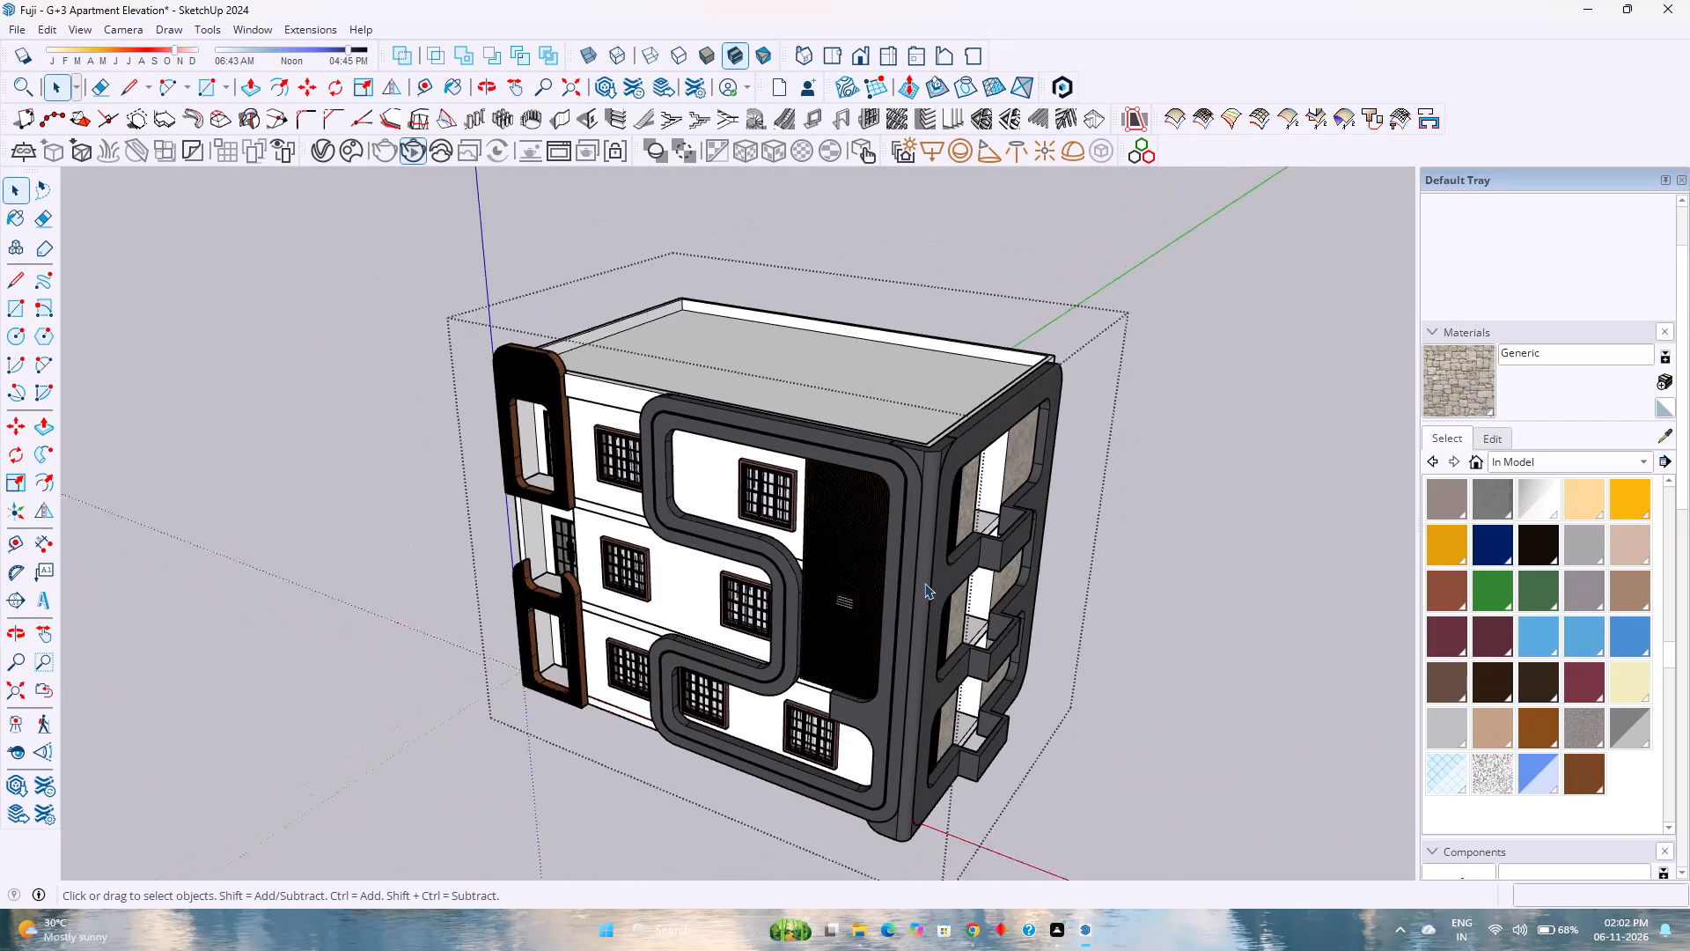
pyautogui.scroll(-1, 924, 583)
pyautogui.moveTo(715, 590); pyautogui.dragTo(1143, 399, button='middle')
pyautogui.middleClick(1143, 399)
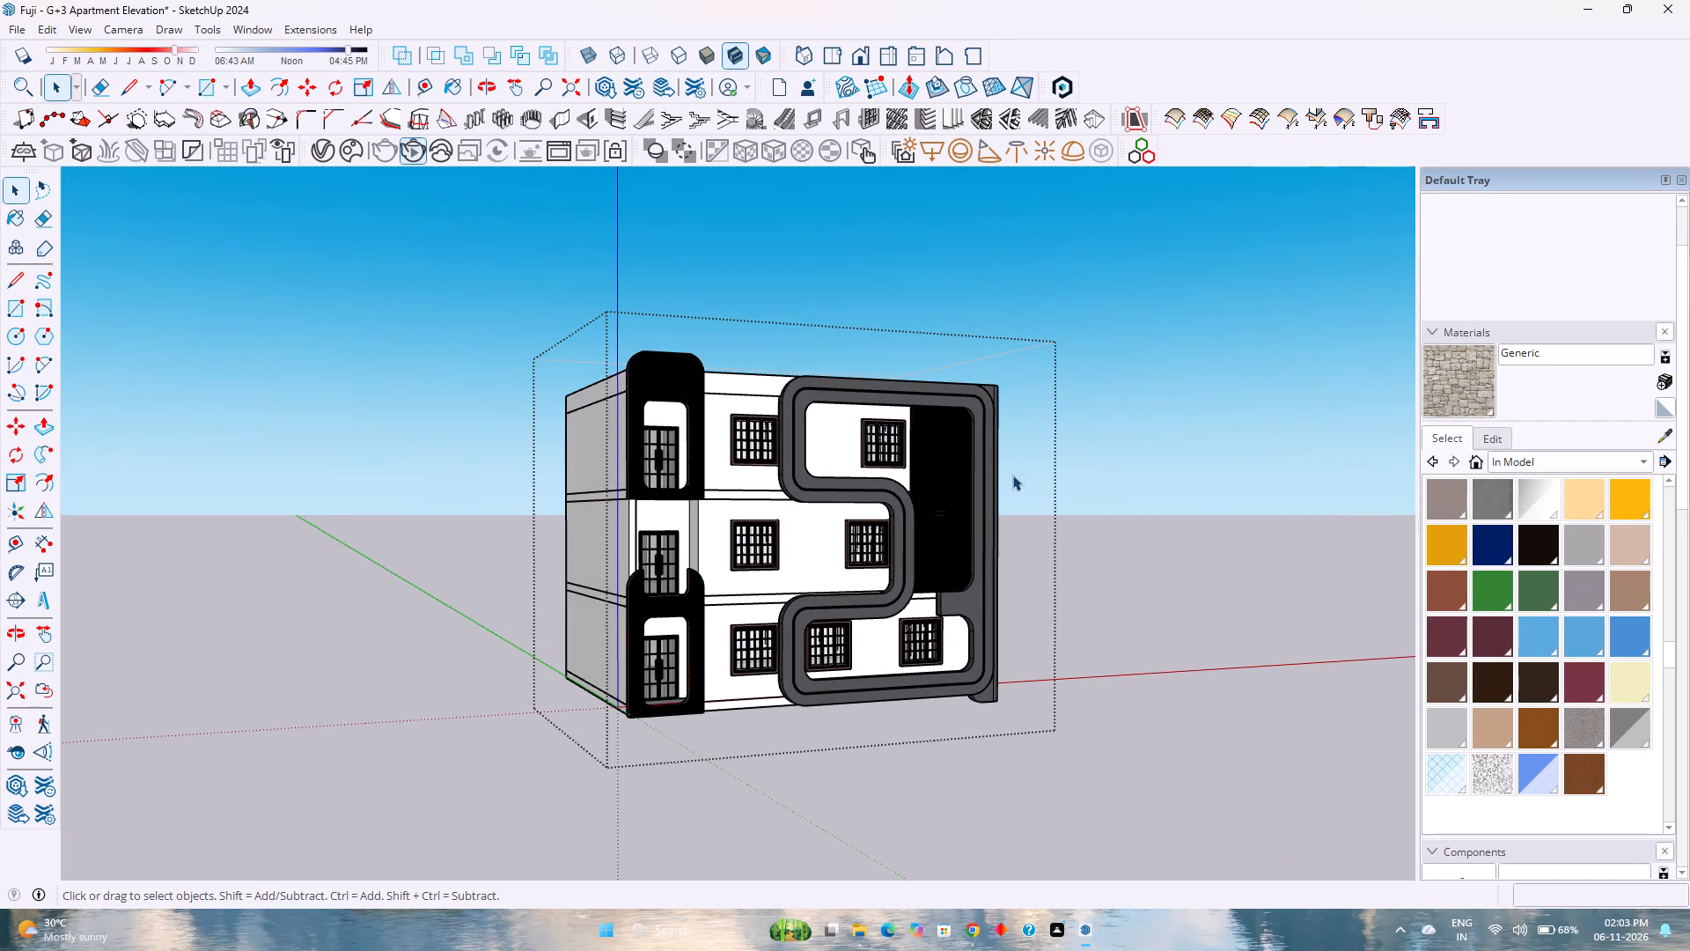
pyautogui.scroll(1, 1042, 532)
pyautogui.moveTo(1052, 533); pyautogui.dragTo(583, 496, button='middle')
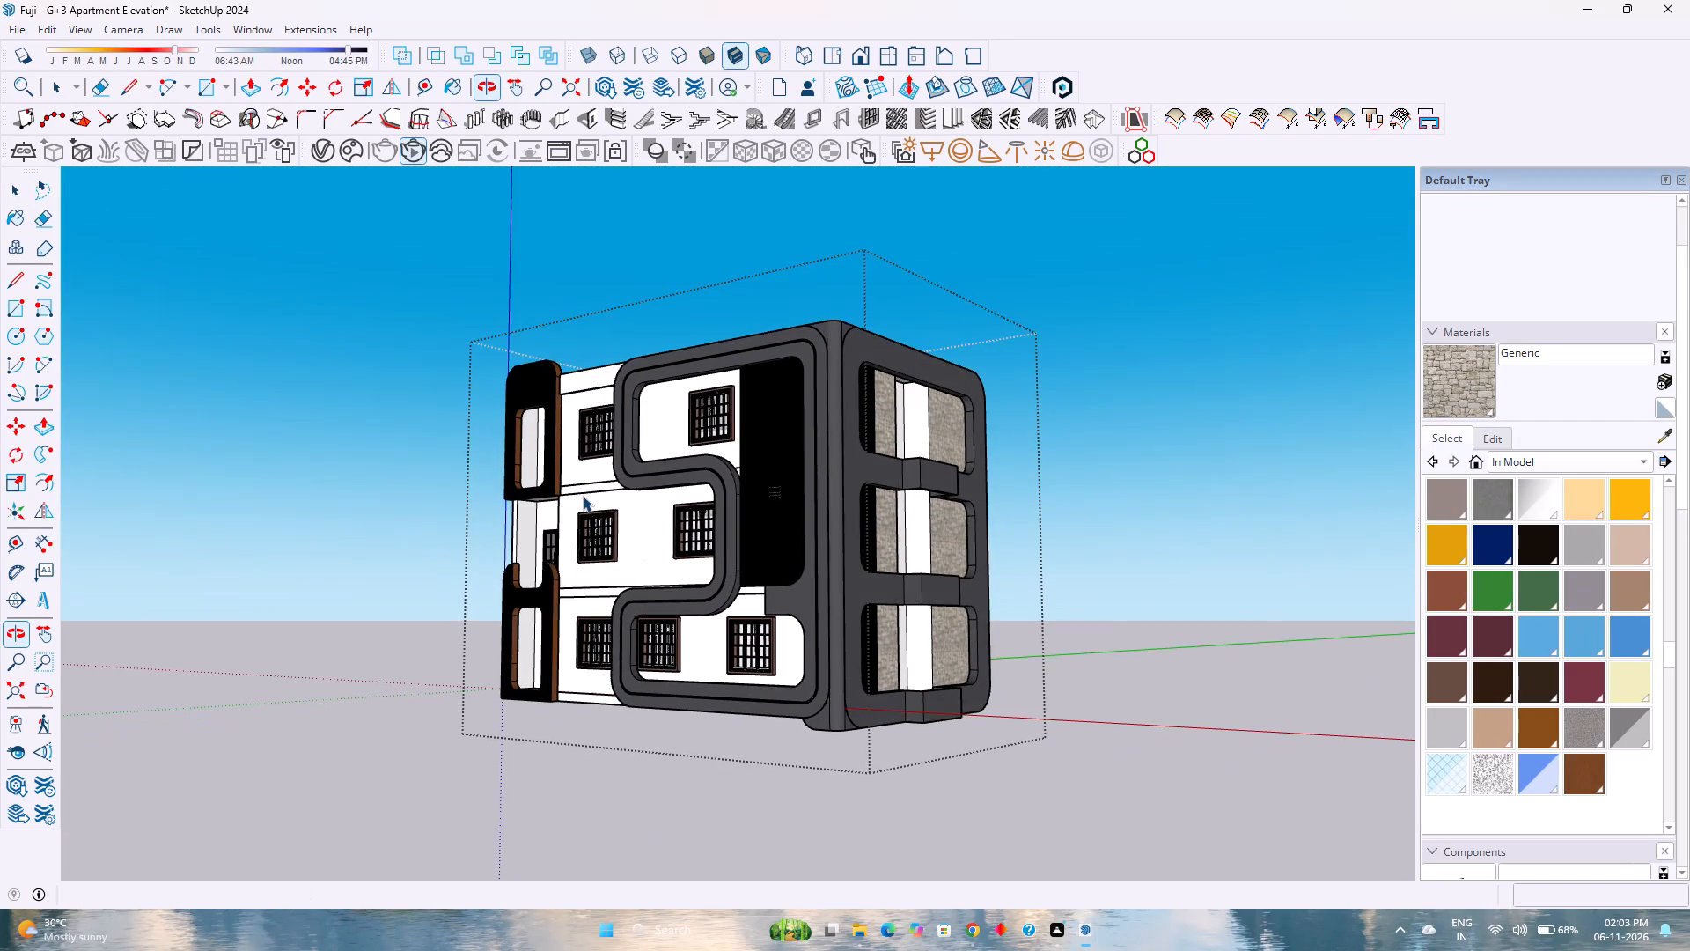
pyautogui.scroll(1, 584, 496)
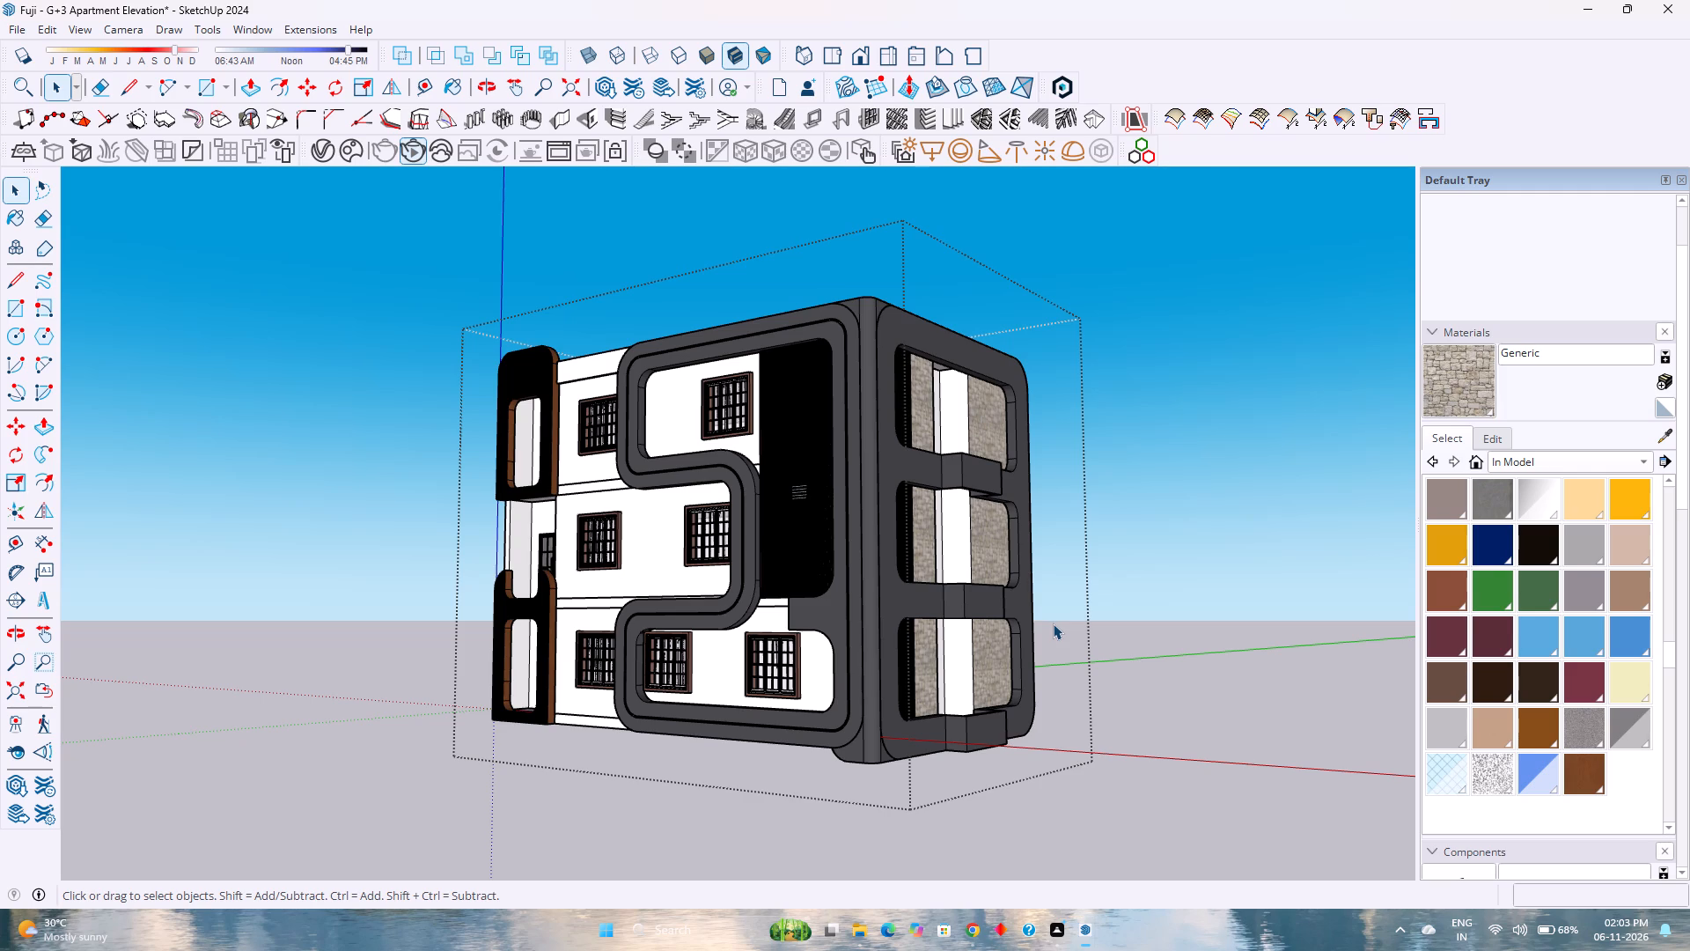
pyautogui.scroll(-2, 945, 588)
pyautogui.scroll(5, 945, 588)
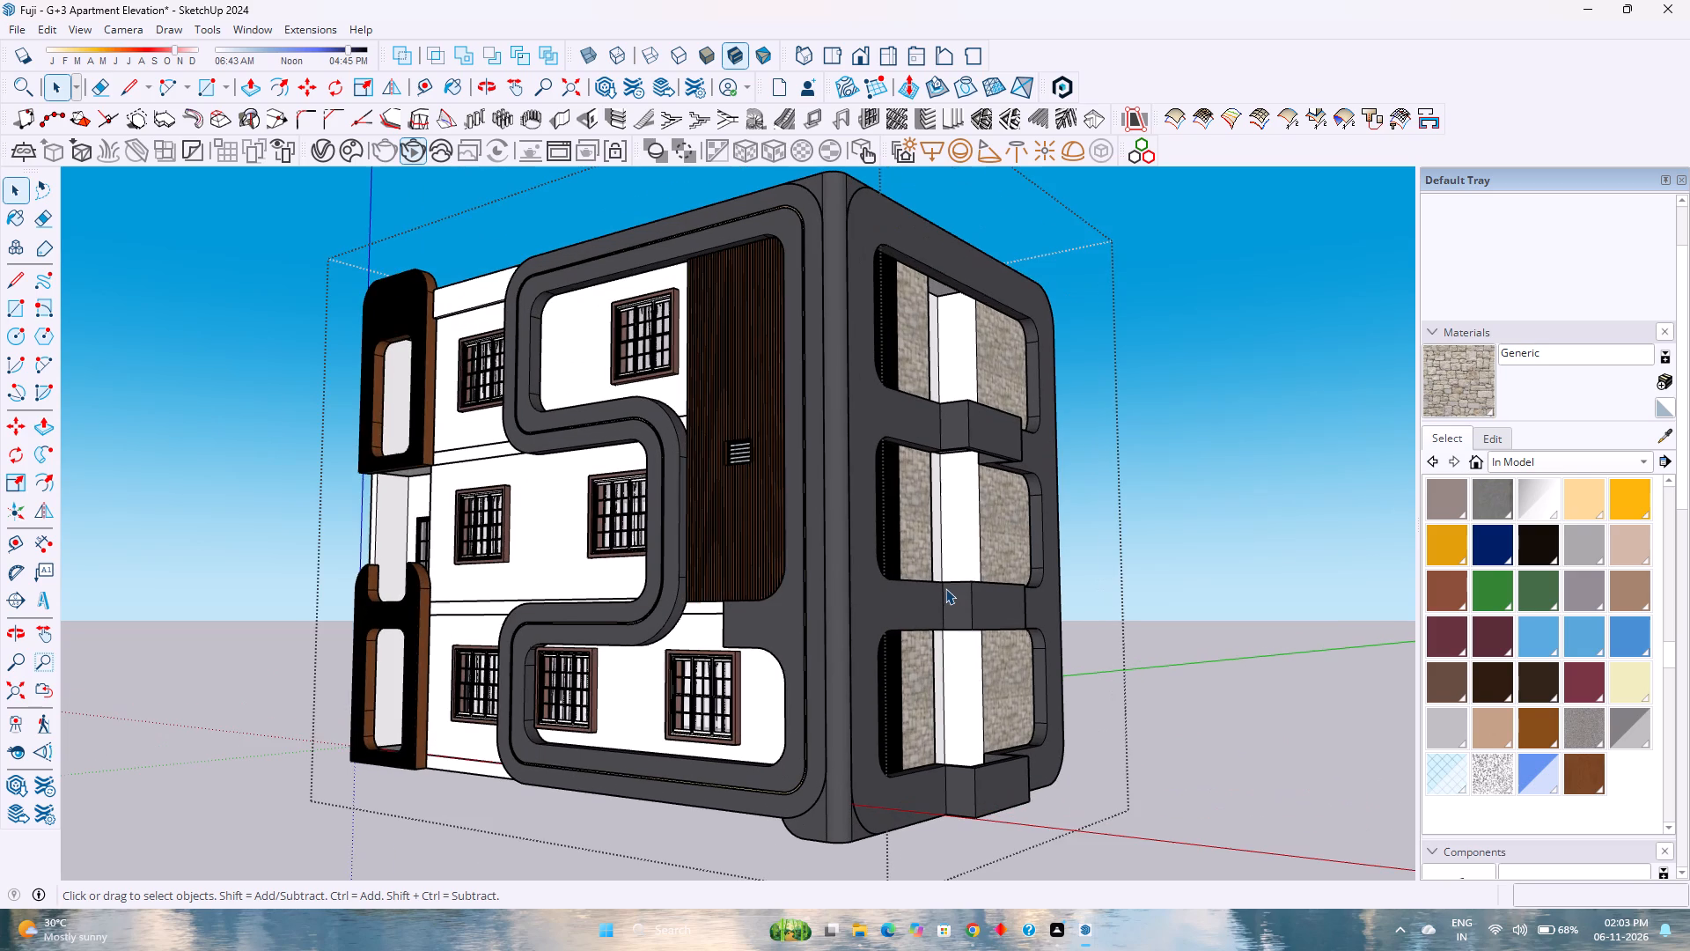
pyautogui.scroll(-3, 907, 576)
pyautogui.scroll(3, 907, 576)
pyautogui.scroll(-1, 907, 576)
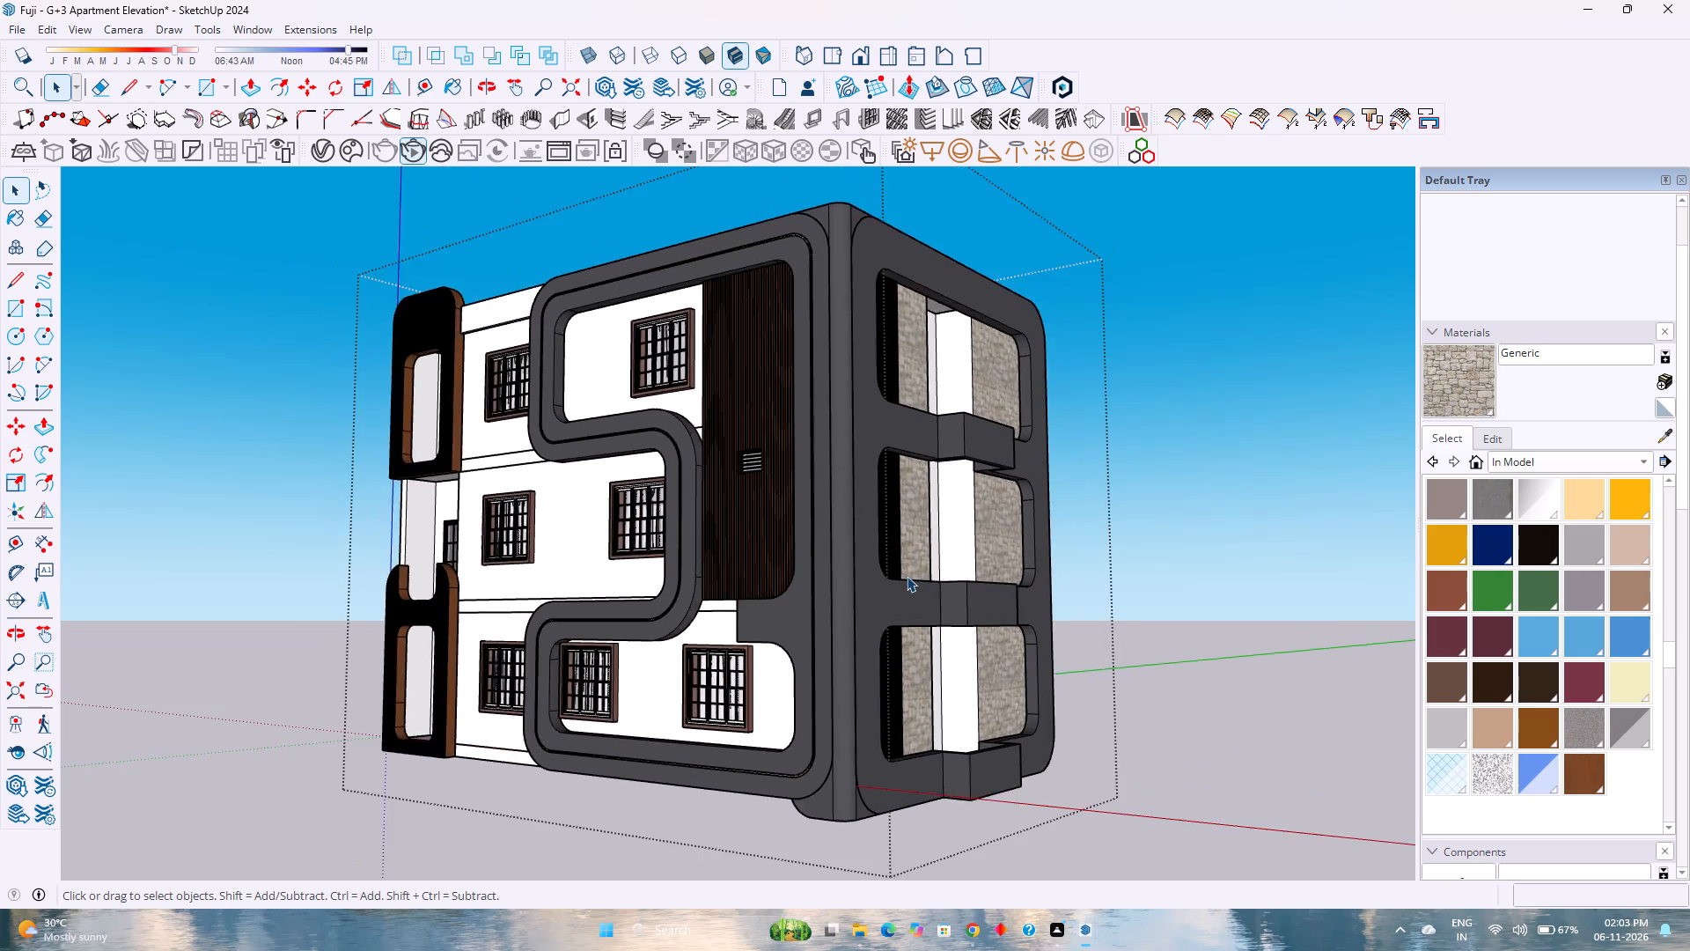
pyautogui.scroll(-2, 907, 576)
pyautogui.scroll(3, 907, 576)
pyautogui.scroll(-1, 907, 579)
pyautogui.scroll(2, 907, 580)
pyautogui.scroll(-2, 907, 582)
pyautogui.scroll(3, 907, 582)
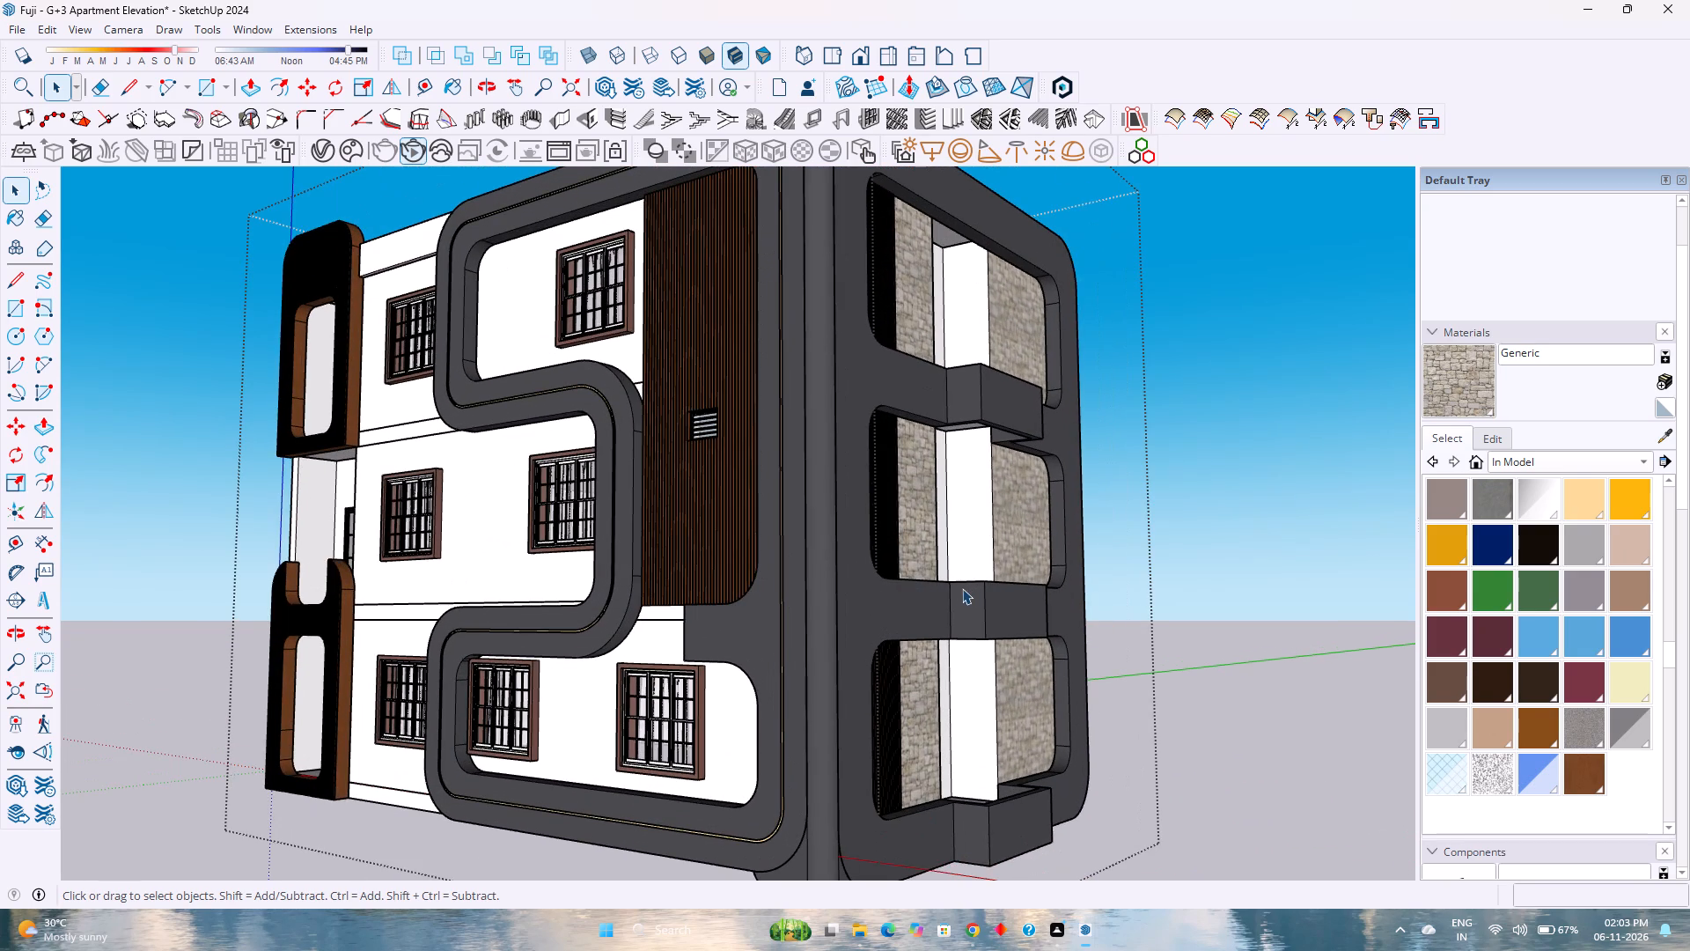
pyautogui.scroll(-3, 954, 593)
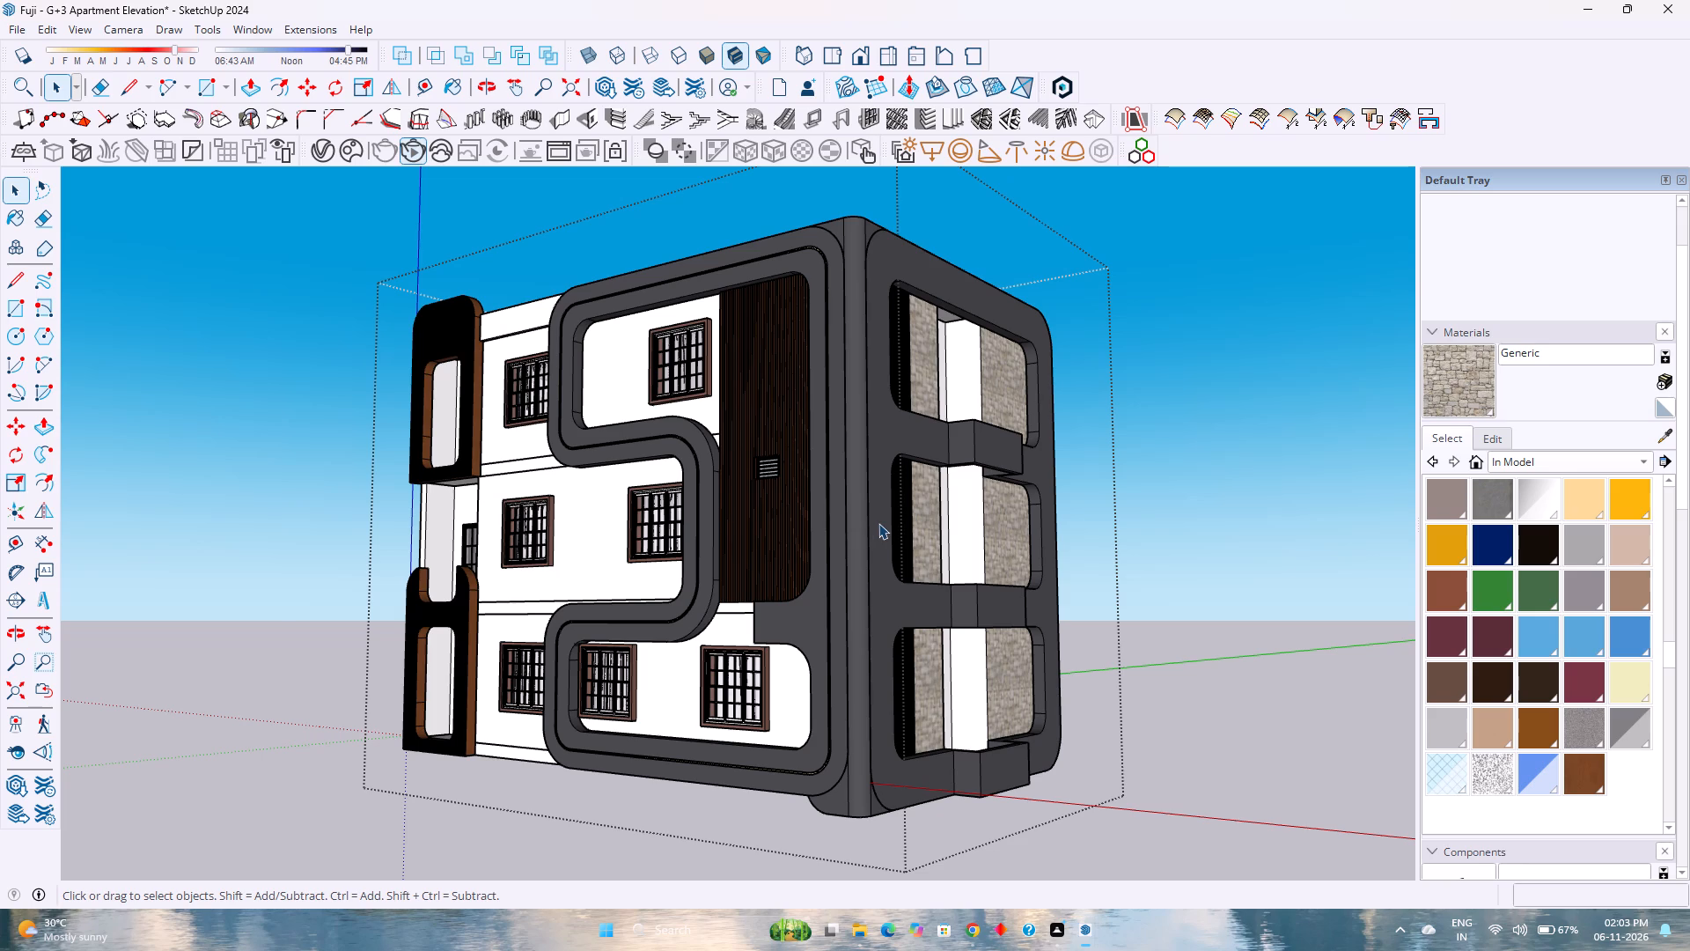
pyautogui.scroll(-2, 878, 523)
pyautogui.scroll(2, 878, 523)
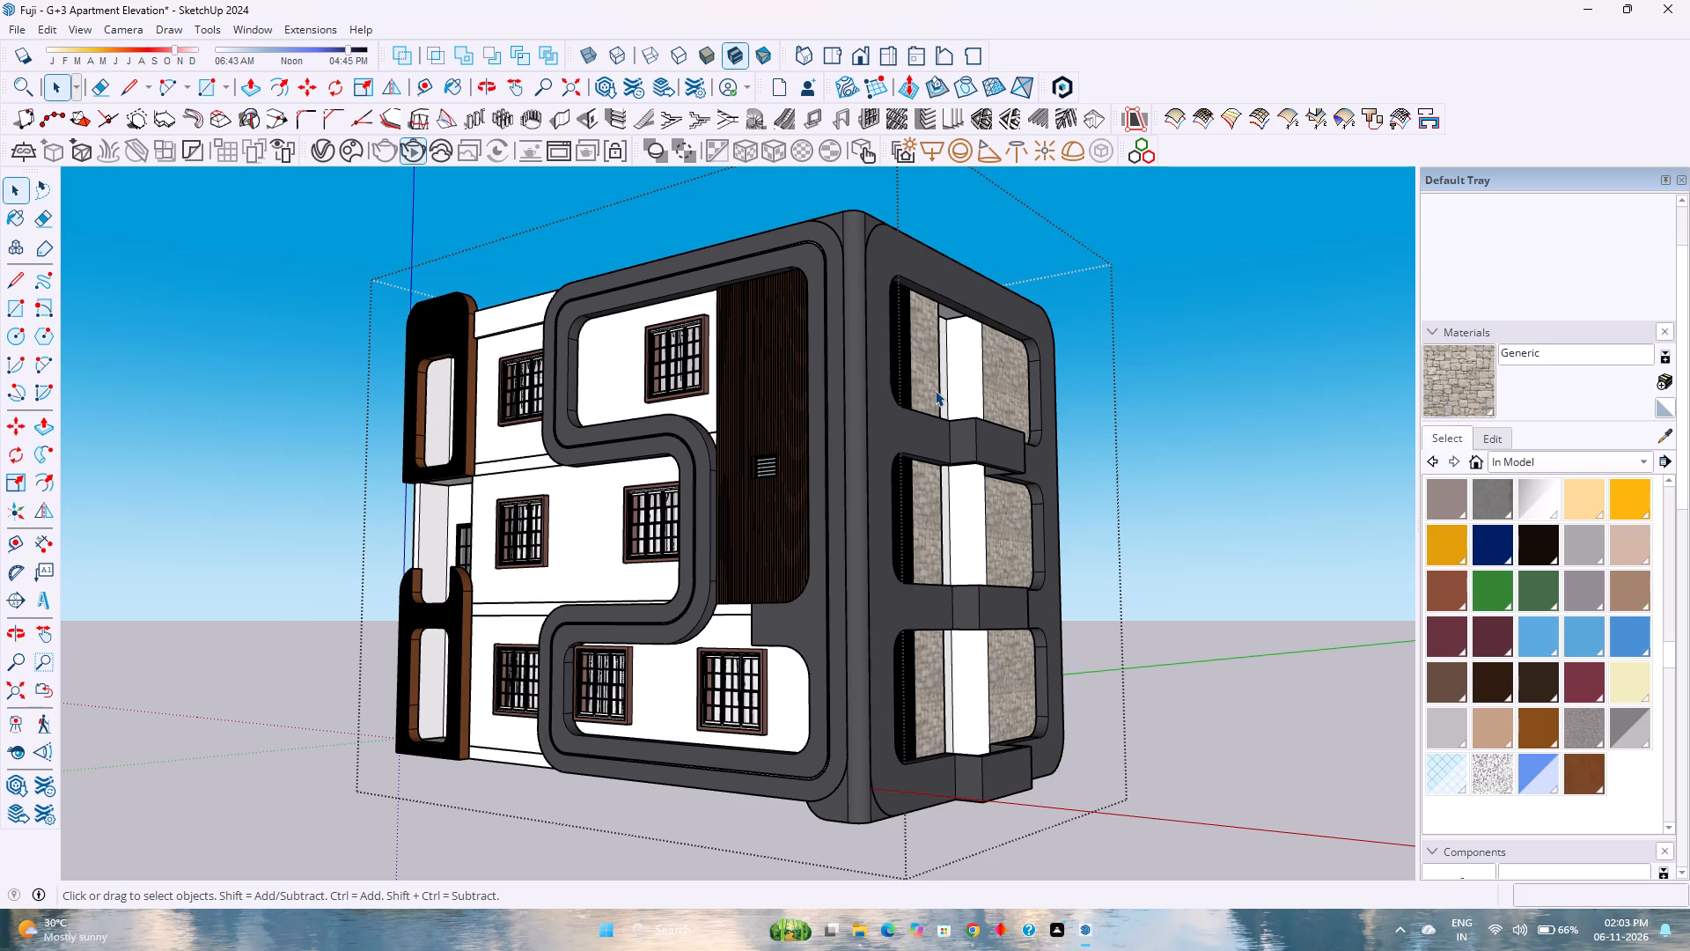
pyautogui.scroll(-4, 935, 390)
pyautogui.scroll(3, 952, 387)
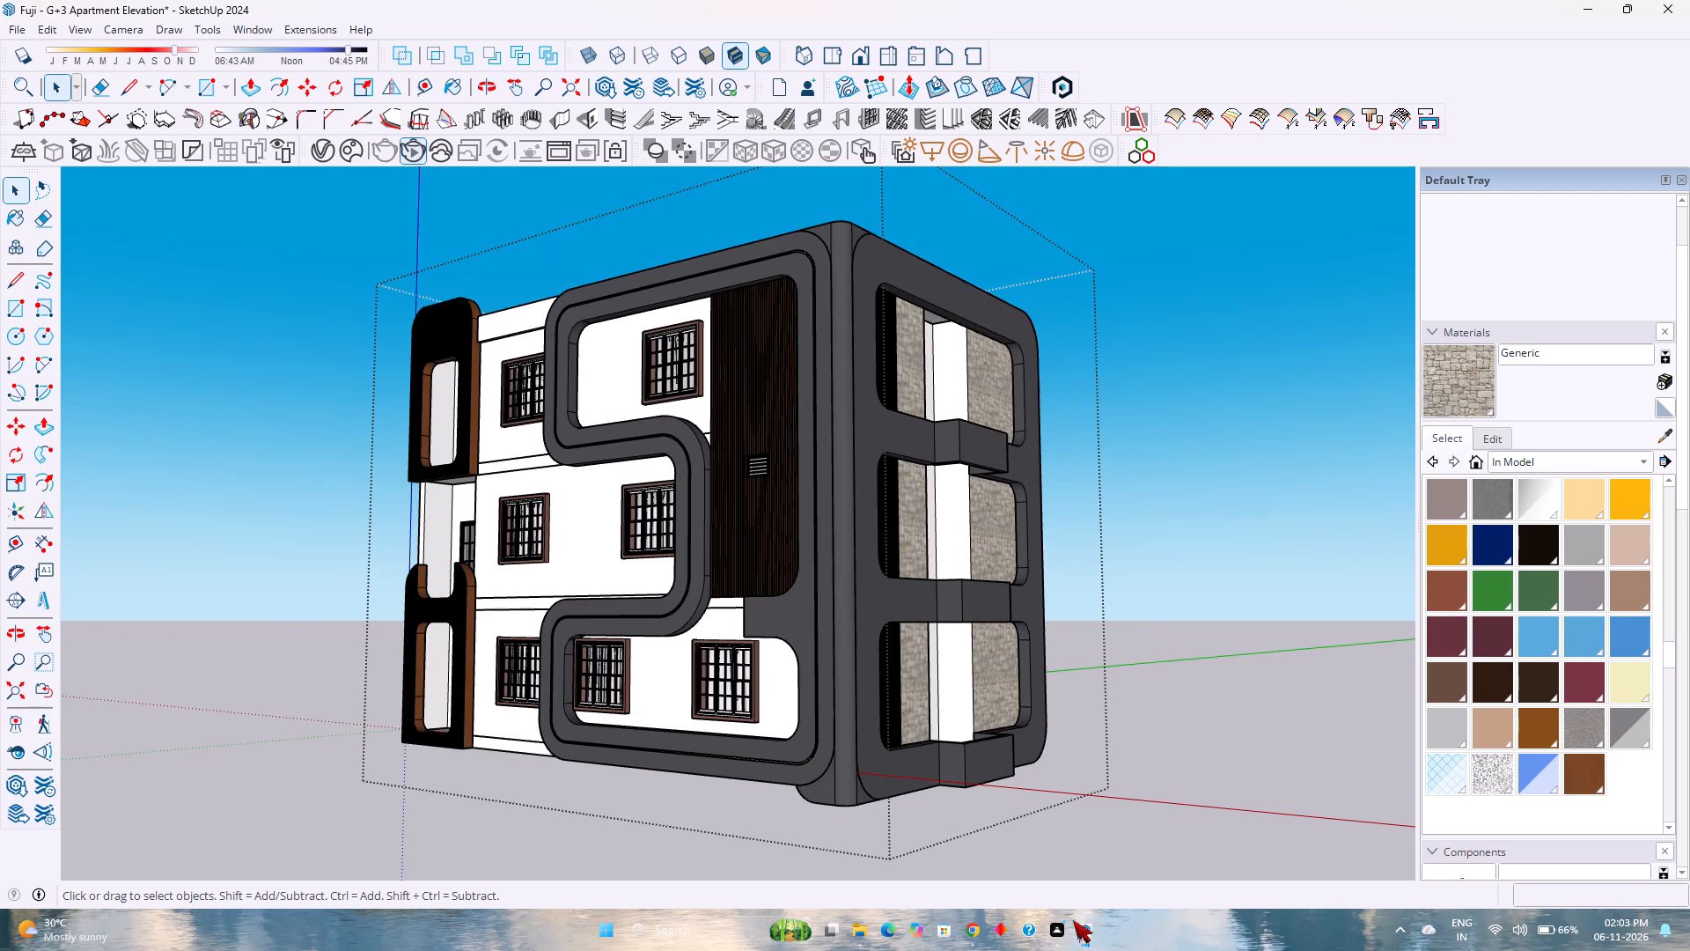
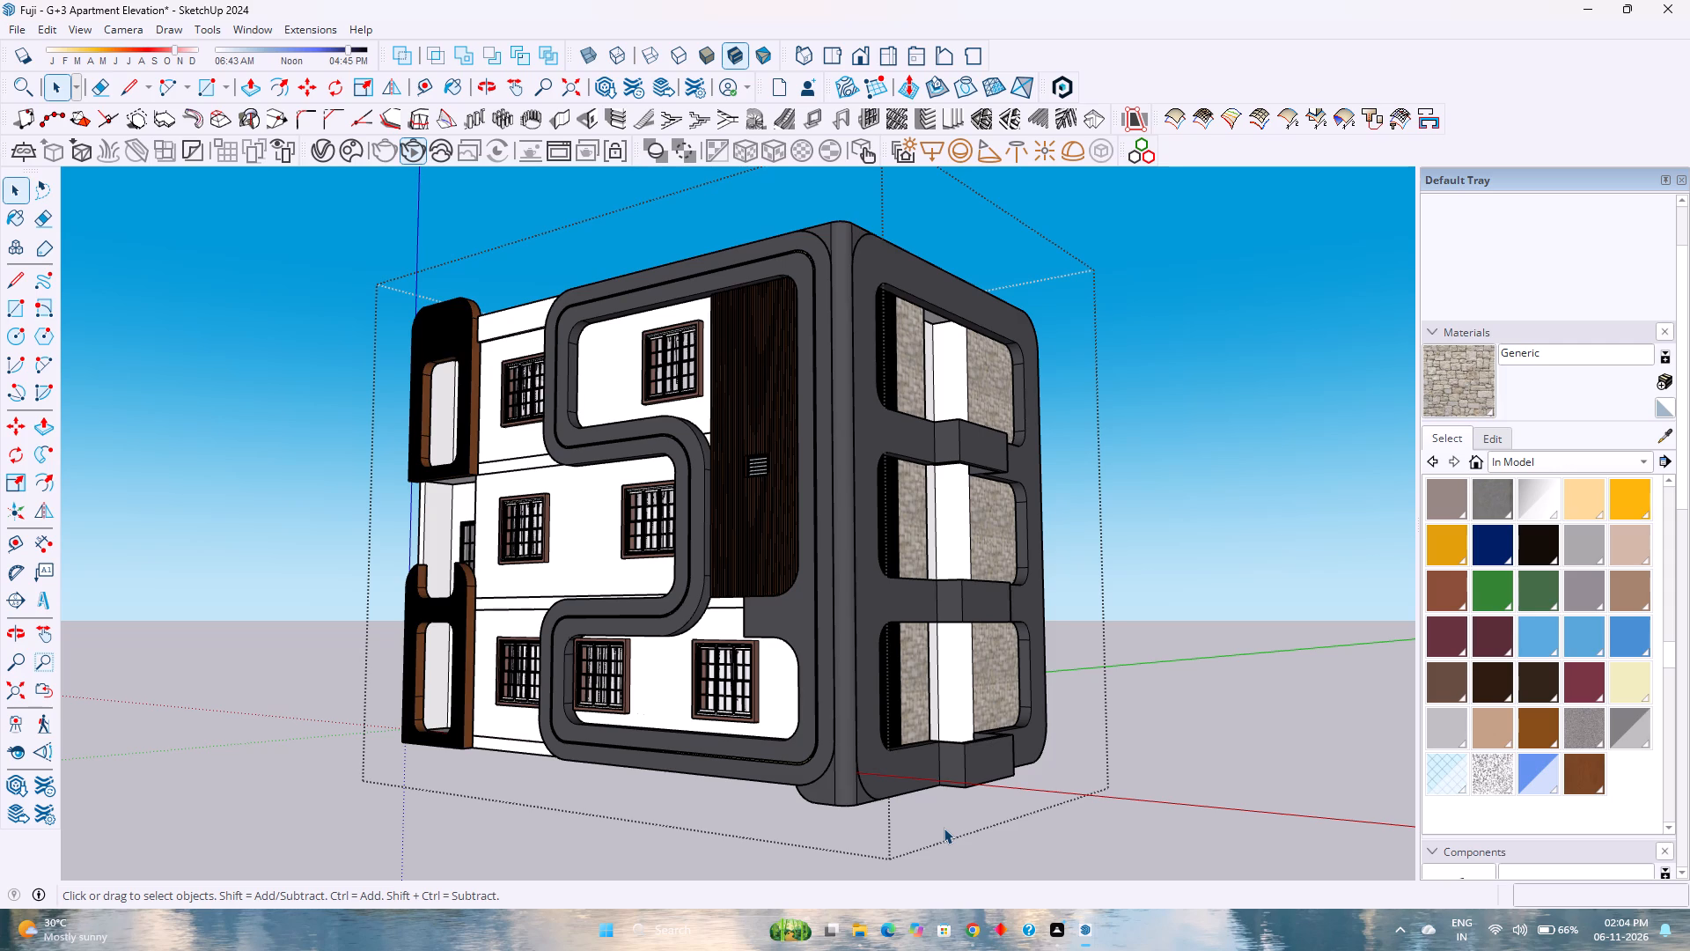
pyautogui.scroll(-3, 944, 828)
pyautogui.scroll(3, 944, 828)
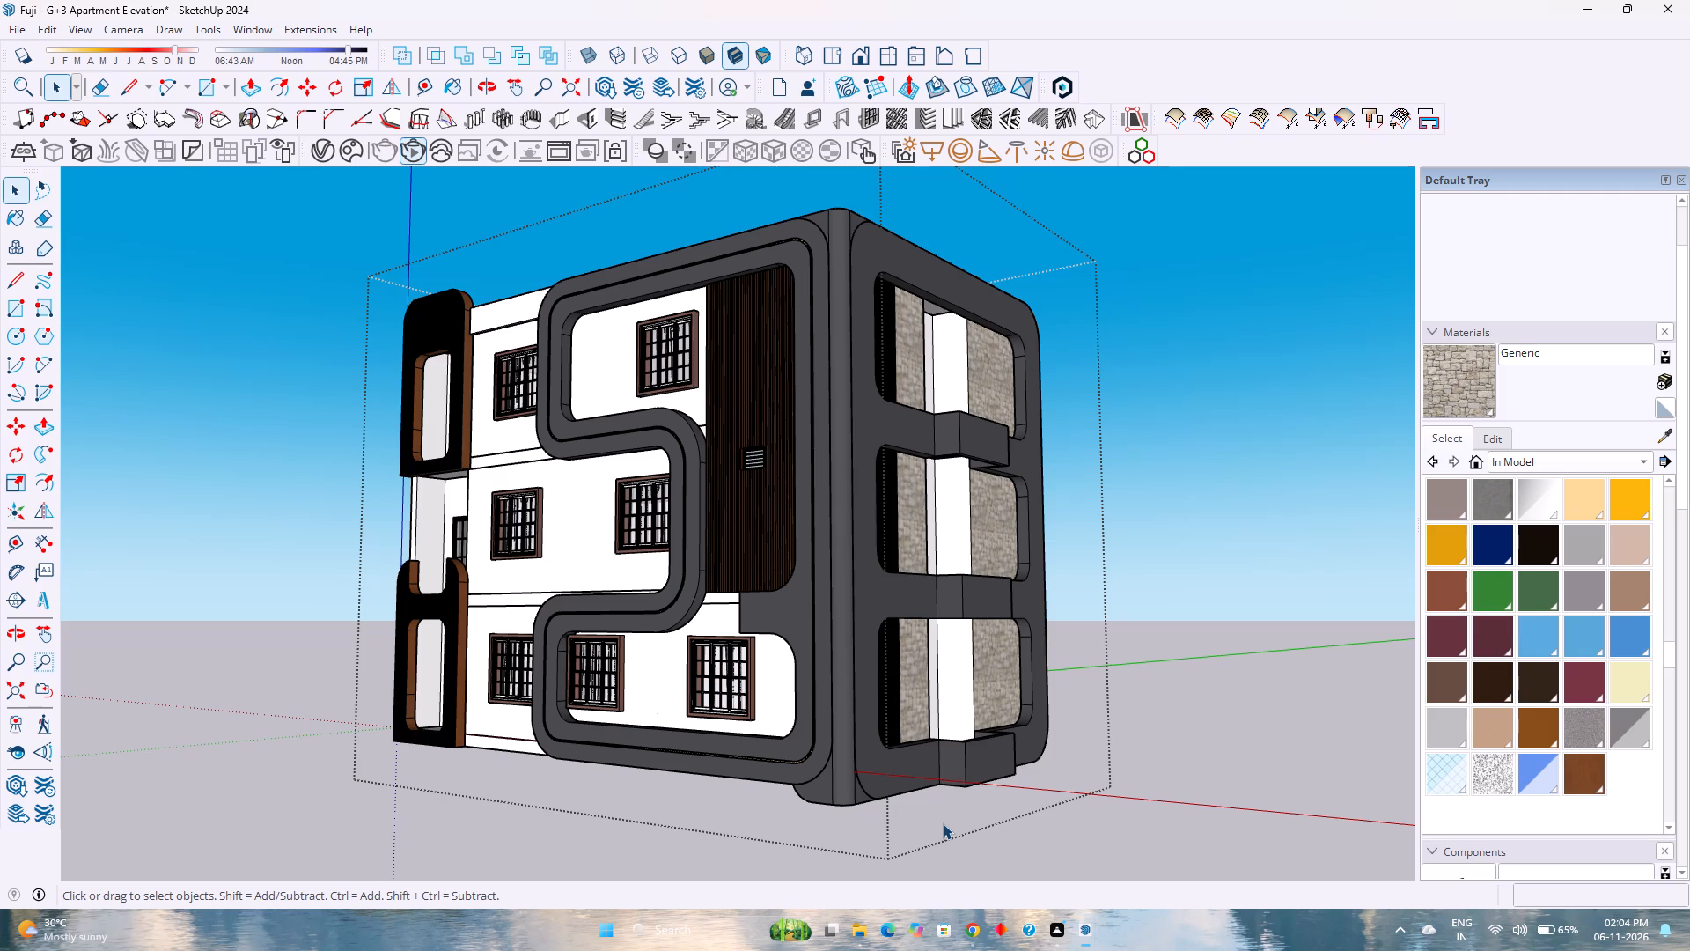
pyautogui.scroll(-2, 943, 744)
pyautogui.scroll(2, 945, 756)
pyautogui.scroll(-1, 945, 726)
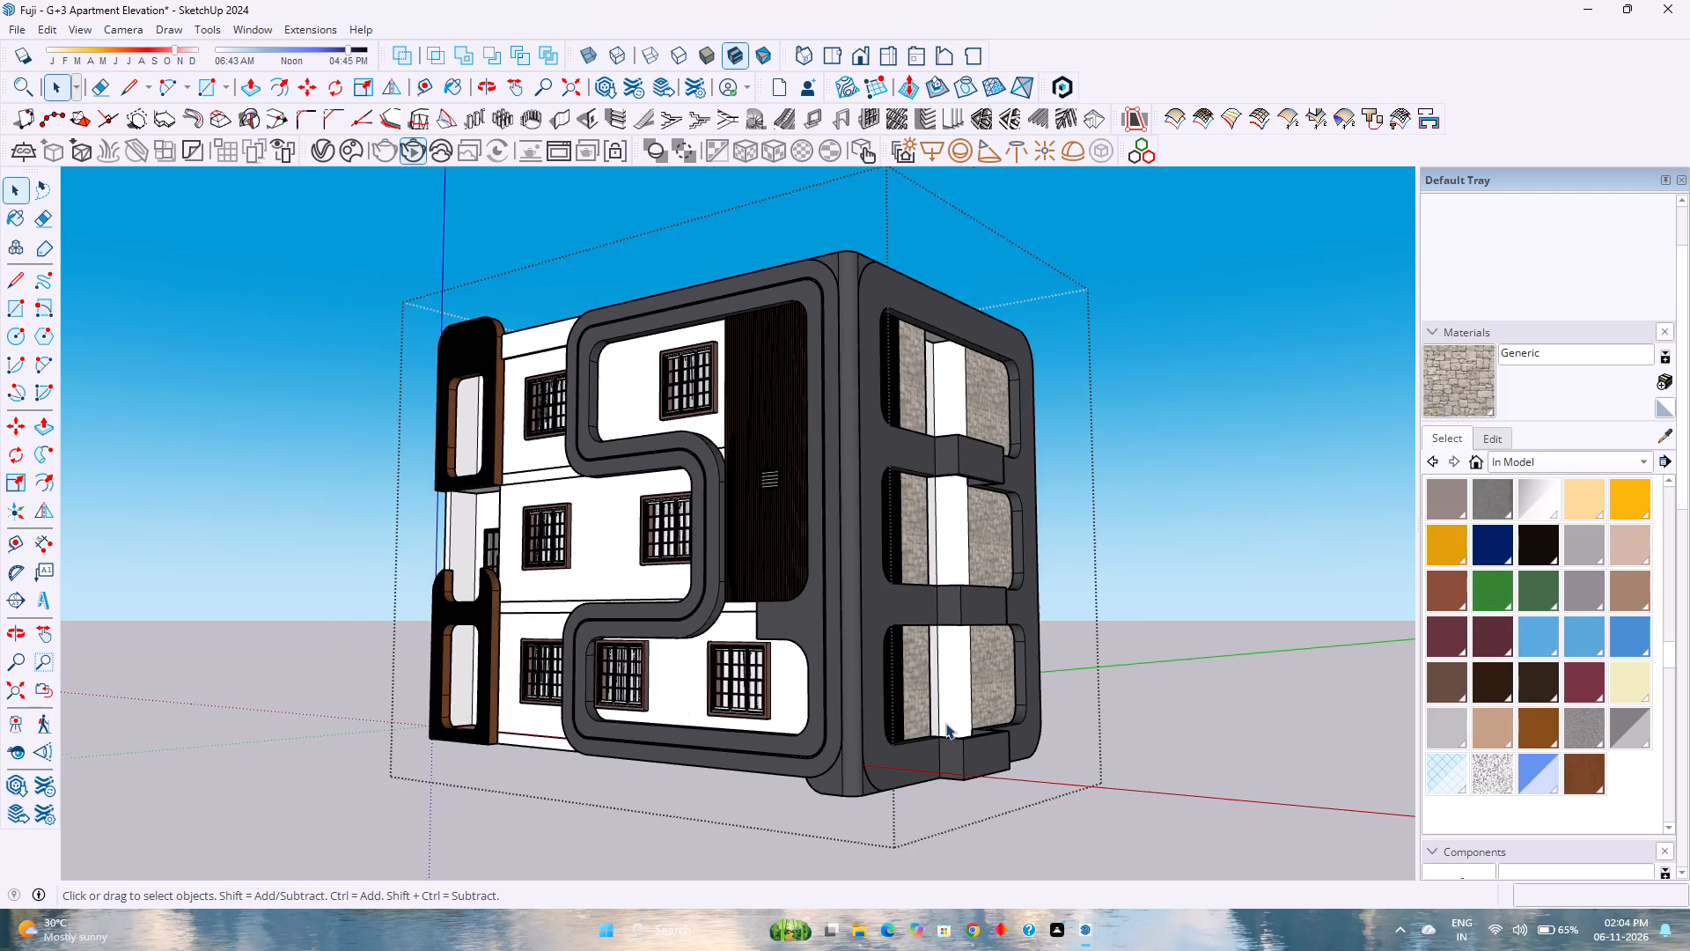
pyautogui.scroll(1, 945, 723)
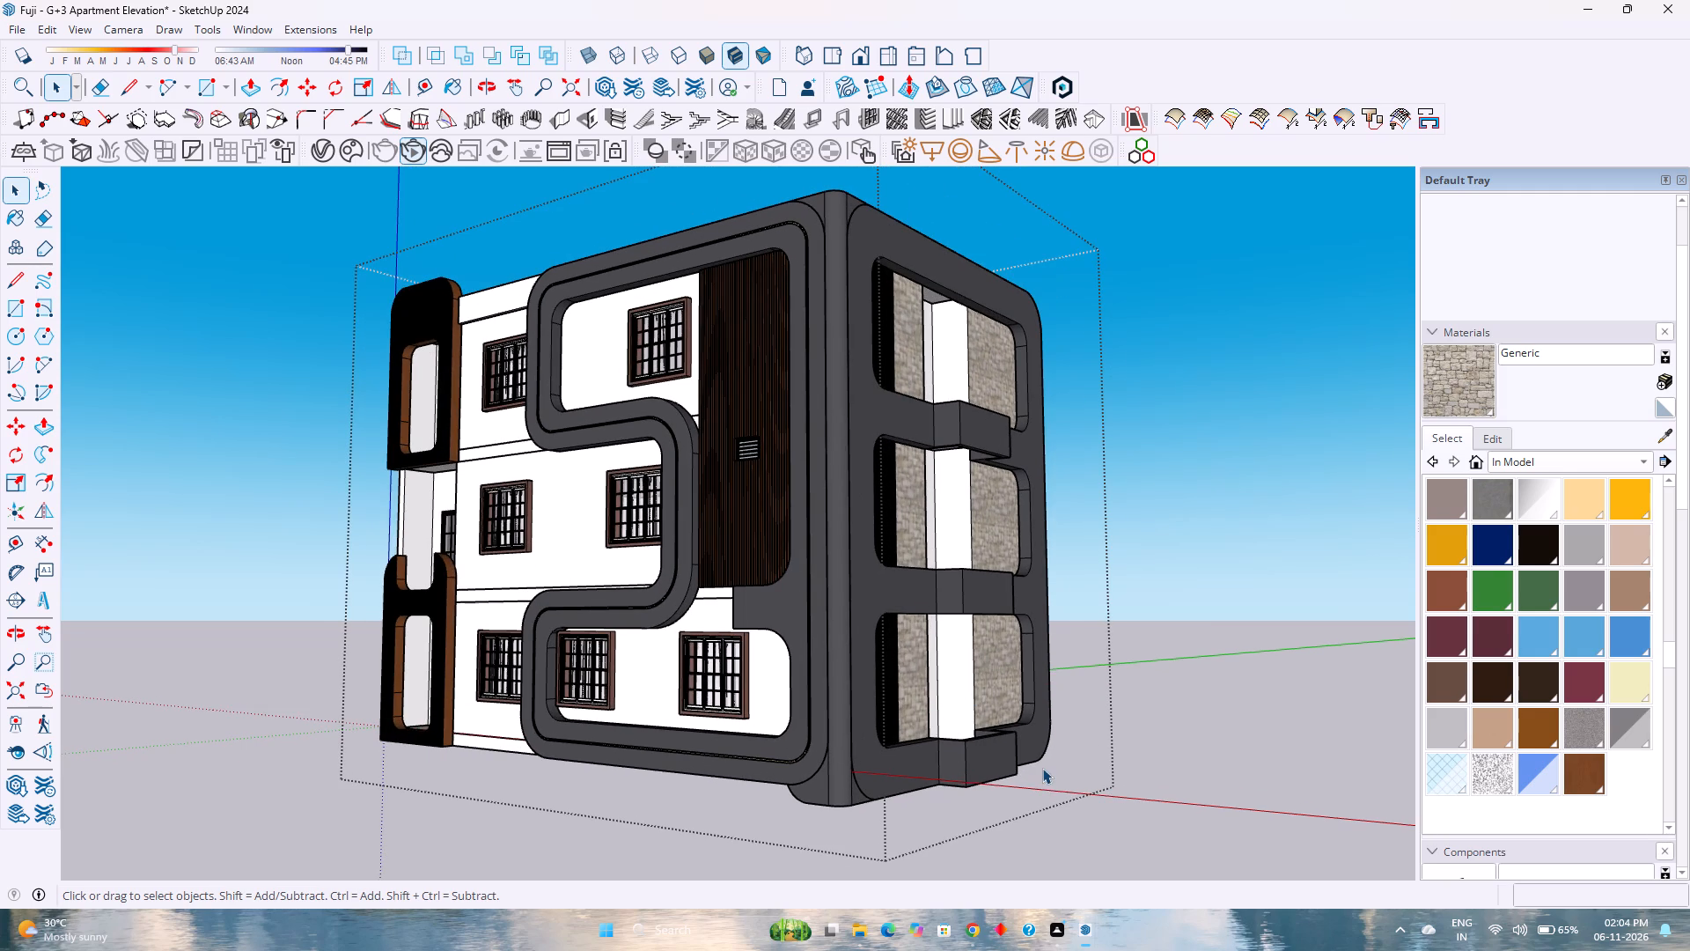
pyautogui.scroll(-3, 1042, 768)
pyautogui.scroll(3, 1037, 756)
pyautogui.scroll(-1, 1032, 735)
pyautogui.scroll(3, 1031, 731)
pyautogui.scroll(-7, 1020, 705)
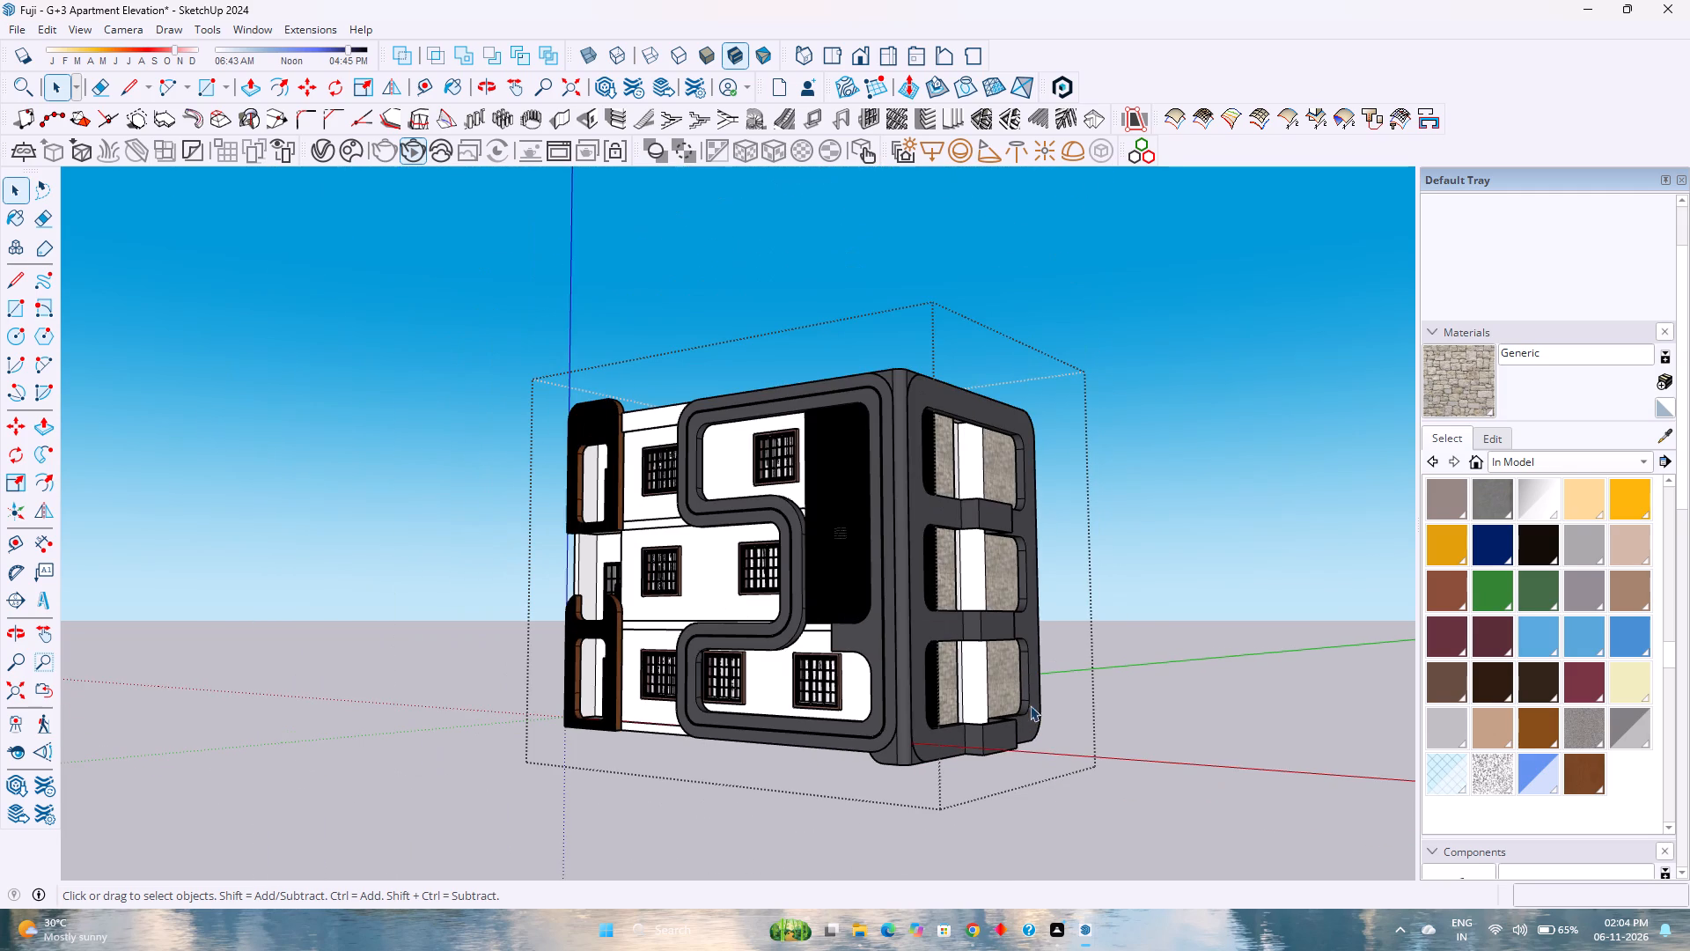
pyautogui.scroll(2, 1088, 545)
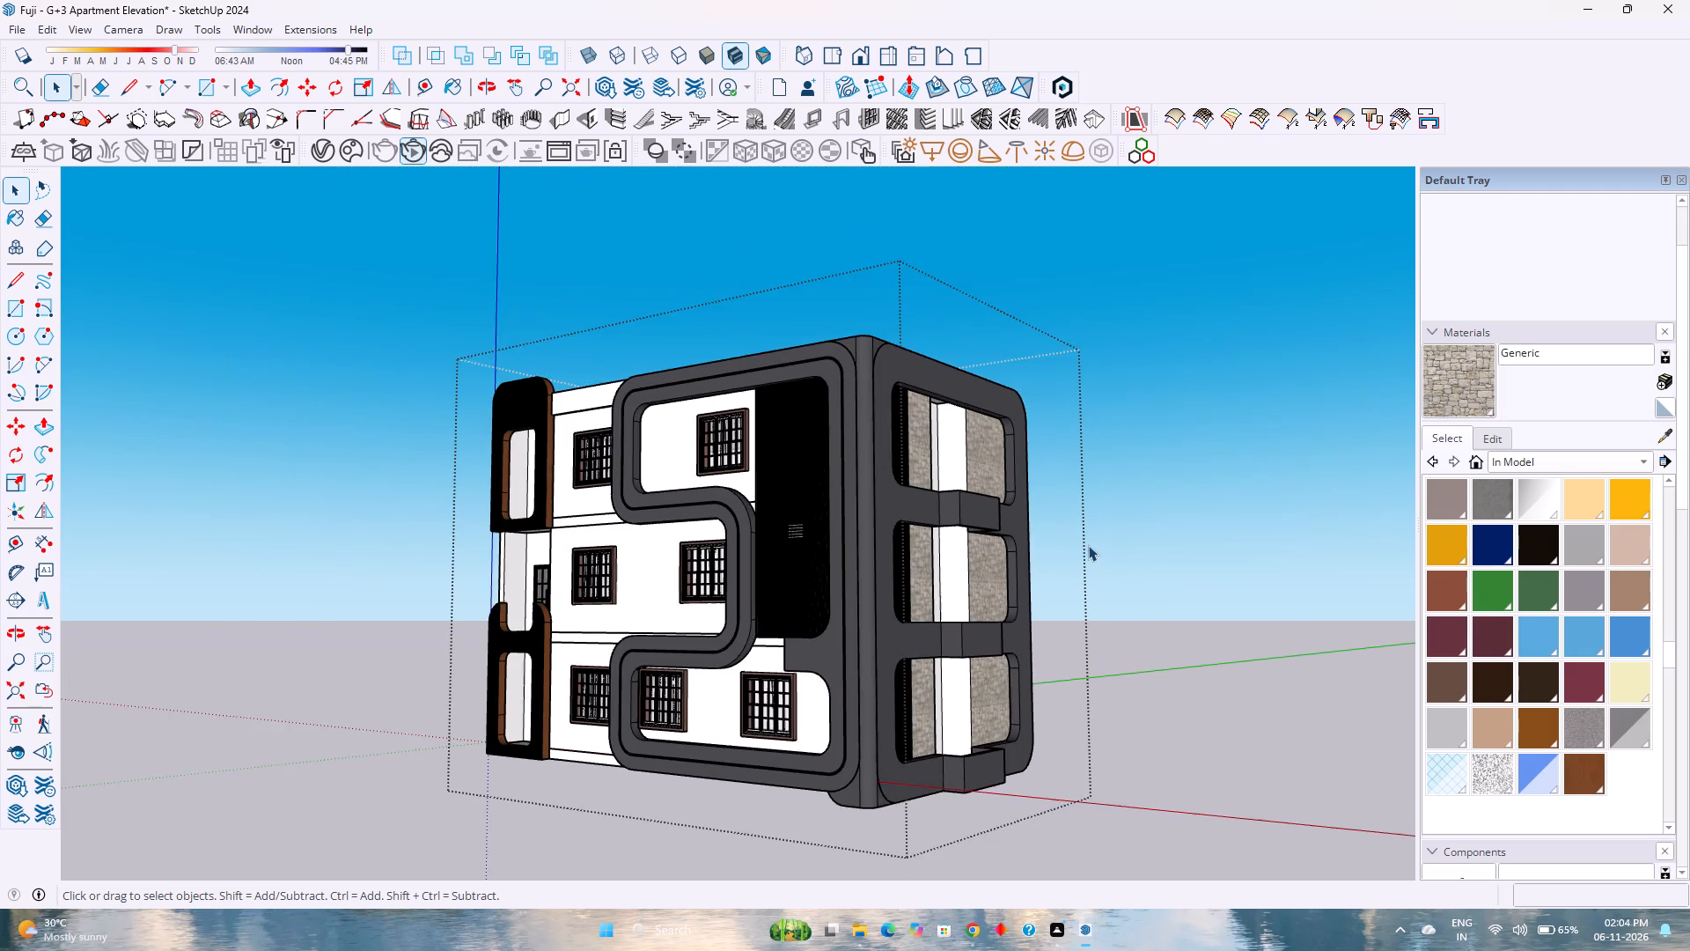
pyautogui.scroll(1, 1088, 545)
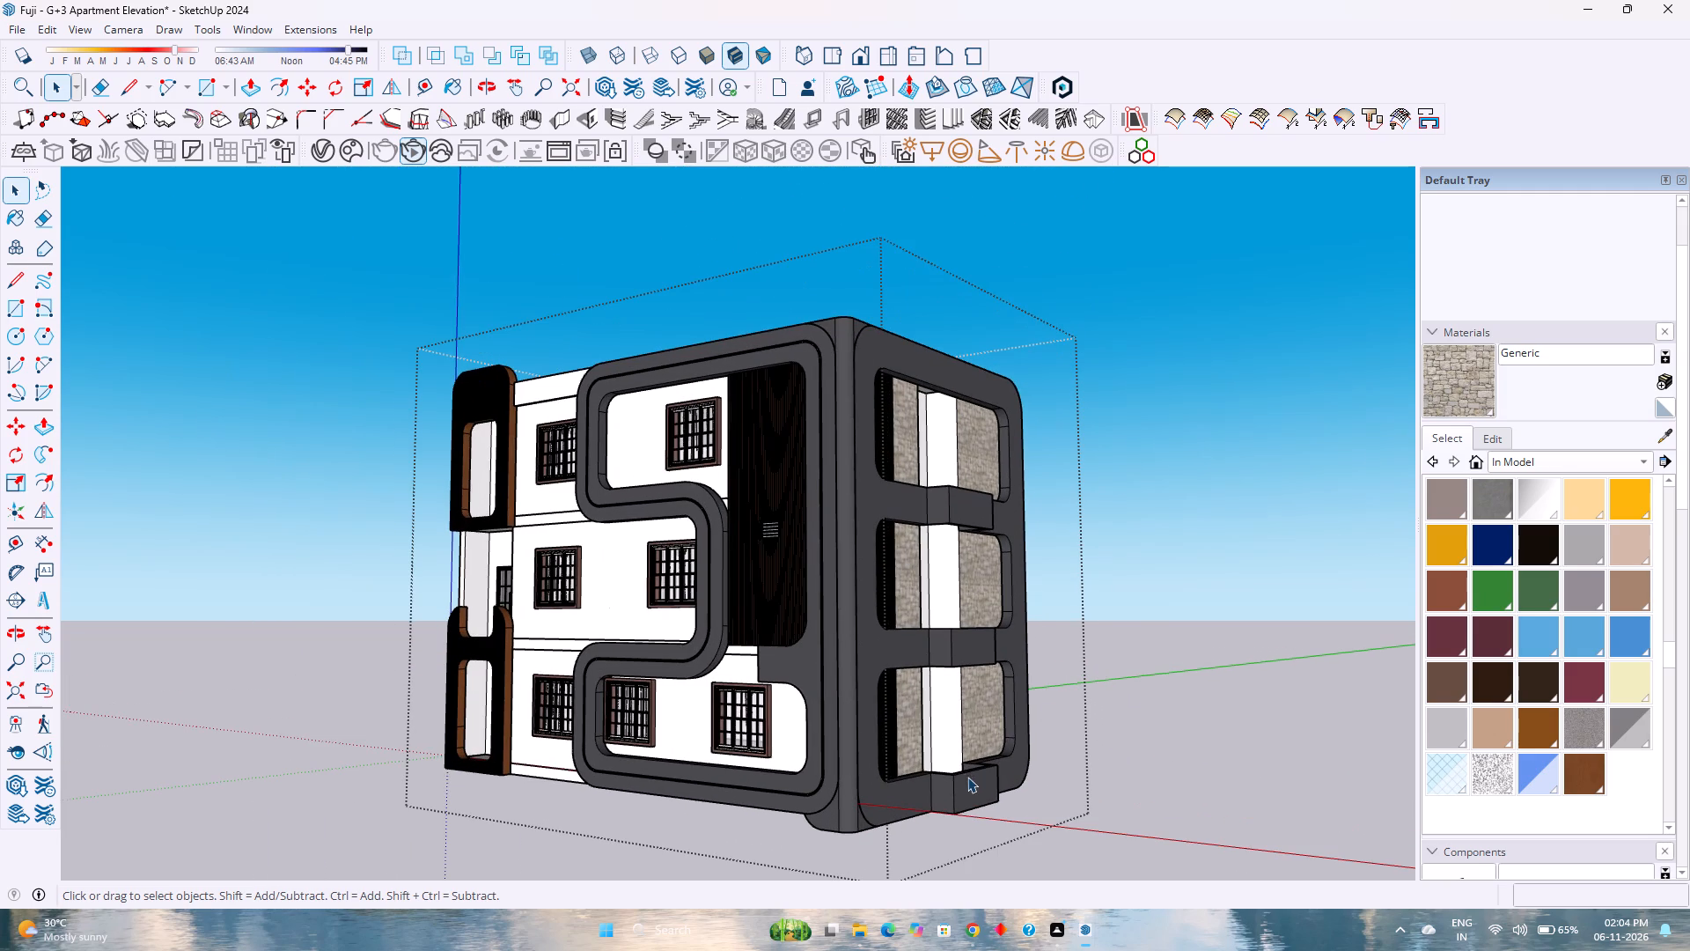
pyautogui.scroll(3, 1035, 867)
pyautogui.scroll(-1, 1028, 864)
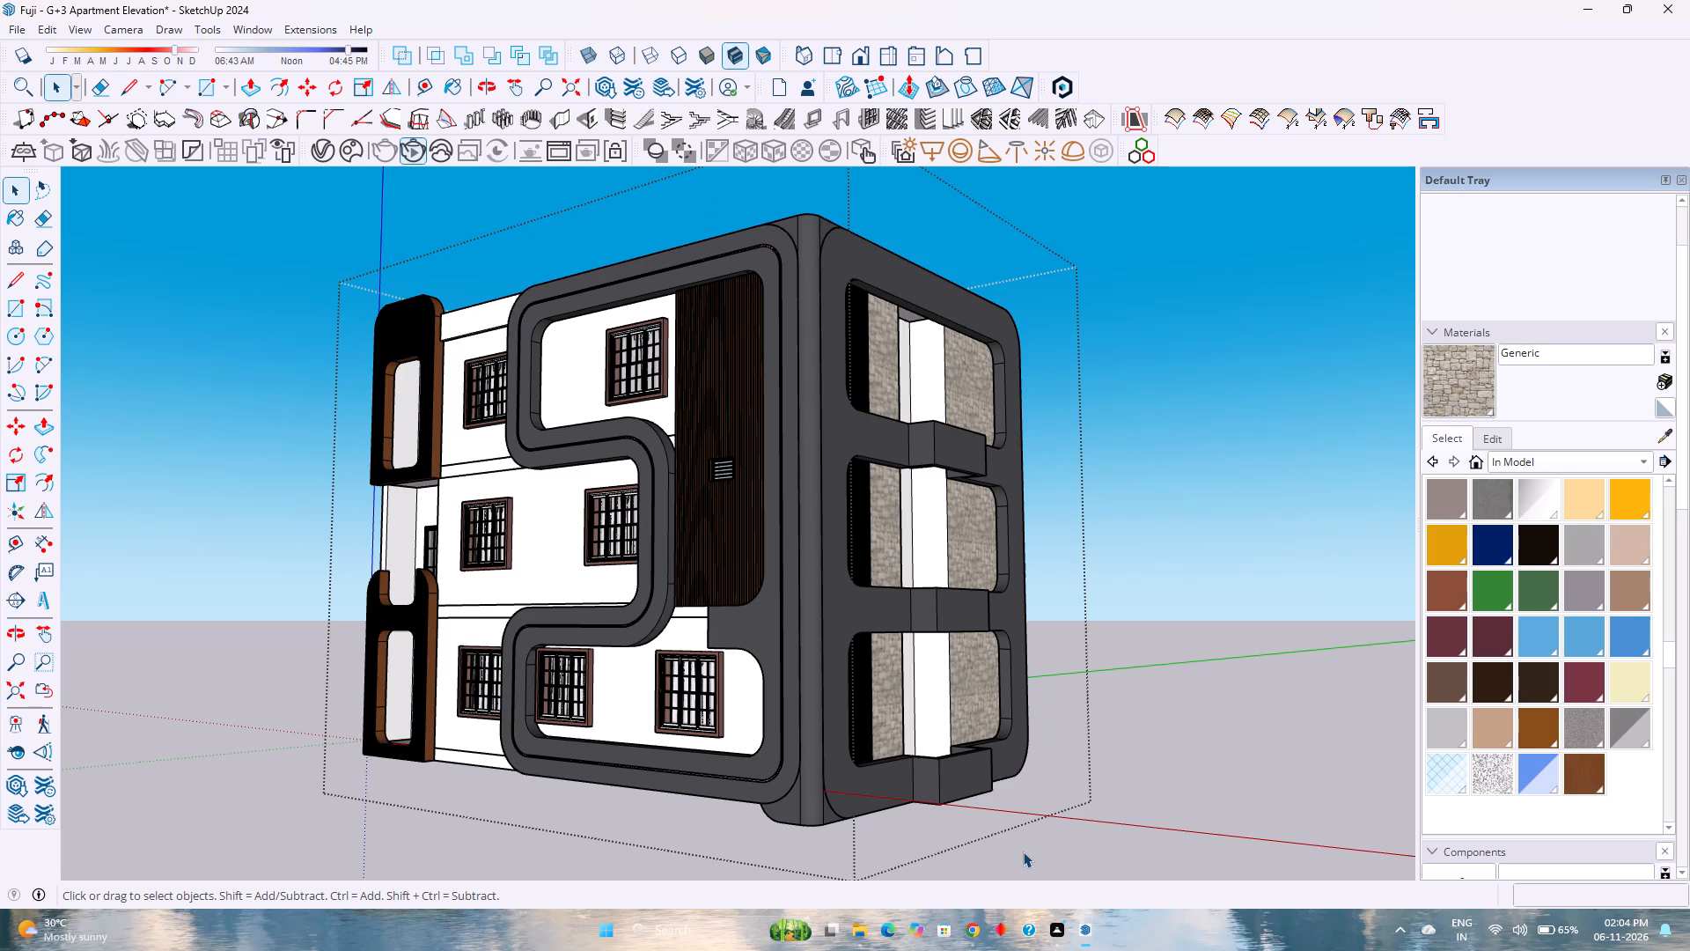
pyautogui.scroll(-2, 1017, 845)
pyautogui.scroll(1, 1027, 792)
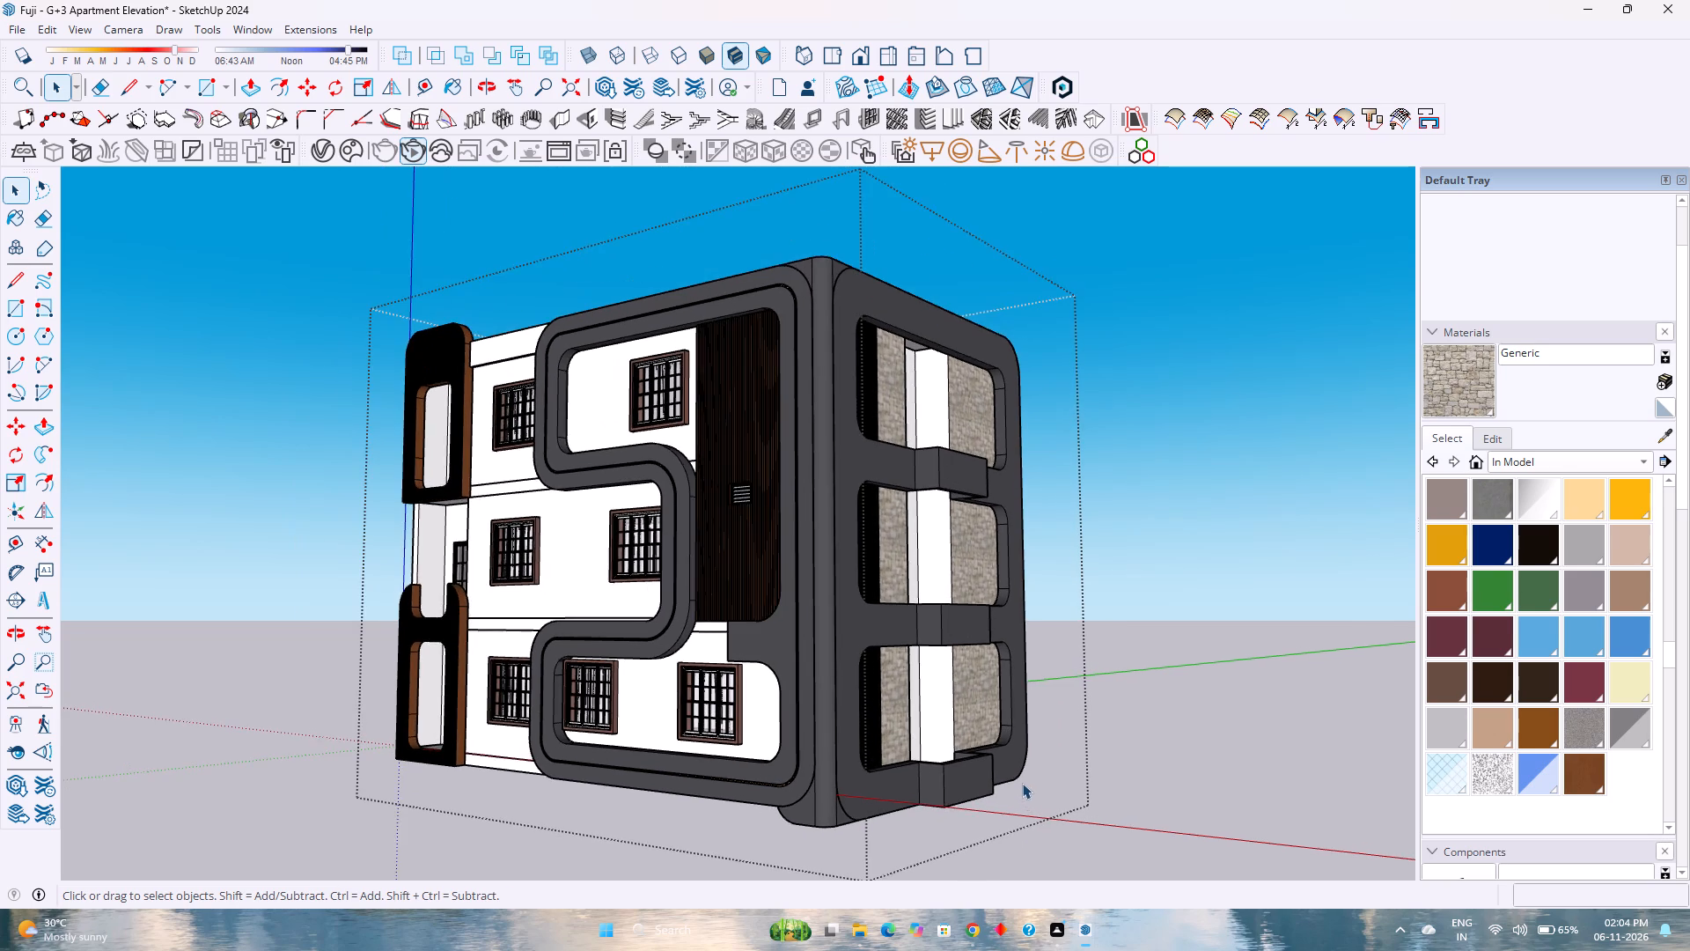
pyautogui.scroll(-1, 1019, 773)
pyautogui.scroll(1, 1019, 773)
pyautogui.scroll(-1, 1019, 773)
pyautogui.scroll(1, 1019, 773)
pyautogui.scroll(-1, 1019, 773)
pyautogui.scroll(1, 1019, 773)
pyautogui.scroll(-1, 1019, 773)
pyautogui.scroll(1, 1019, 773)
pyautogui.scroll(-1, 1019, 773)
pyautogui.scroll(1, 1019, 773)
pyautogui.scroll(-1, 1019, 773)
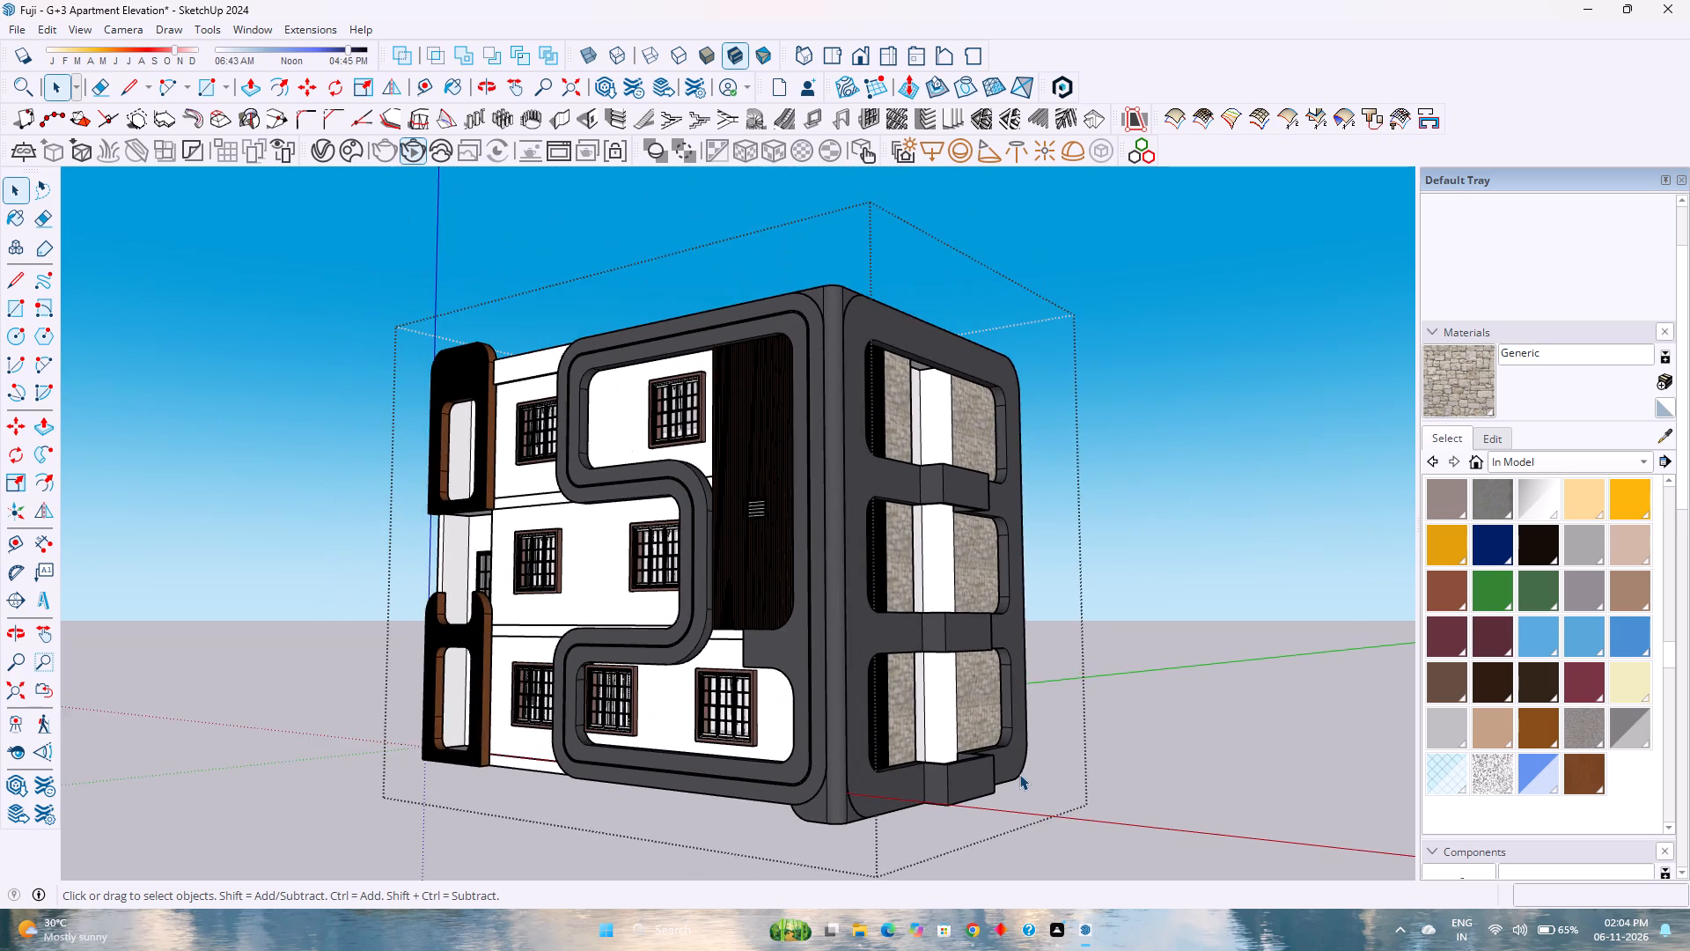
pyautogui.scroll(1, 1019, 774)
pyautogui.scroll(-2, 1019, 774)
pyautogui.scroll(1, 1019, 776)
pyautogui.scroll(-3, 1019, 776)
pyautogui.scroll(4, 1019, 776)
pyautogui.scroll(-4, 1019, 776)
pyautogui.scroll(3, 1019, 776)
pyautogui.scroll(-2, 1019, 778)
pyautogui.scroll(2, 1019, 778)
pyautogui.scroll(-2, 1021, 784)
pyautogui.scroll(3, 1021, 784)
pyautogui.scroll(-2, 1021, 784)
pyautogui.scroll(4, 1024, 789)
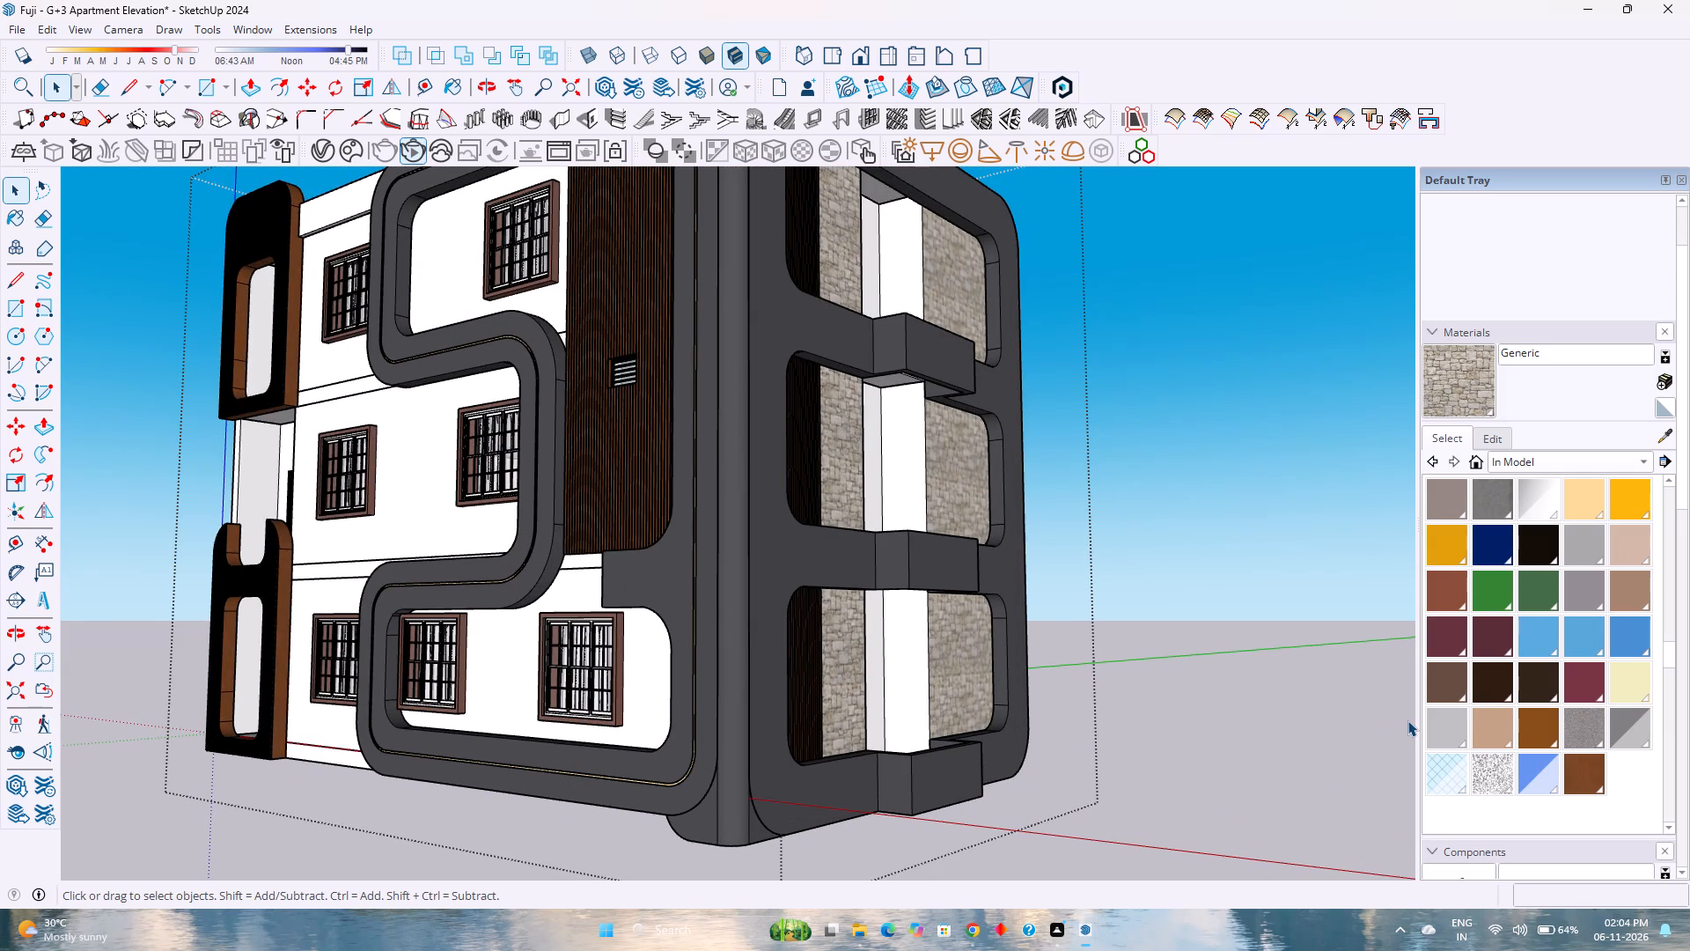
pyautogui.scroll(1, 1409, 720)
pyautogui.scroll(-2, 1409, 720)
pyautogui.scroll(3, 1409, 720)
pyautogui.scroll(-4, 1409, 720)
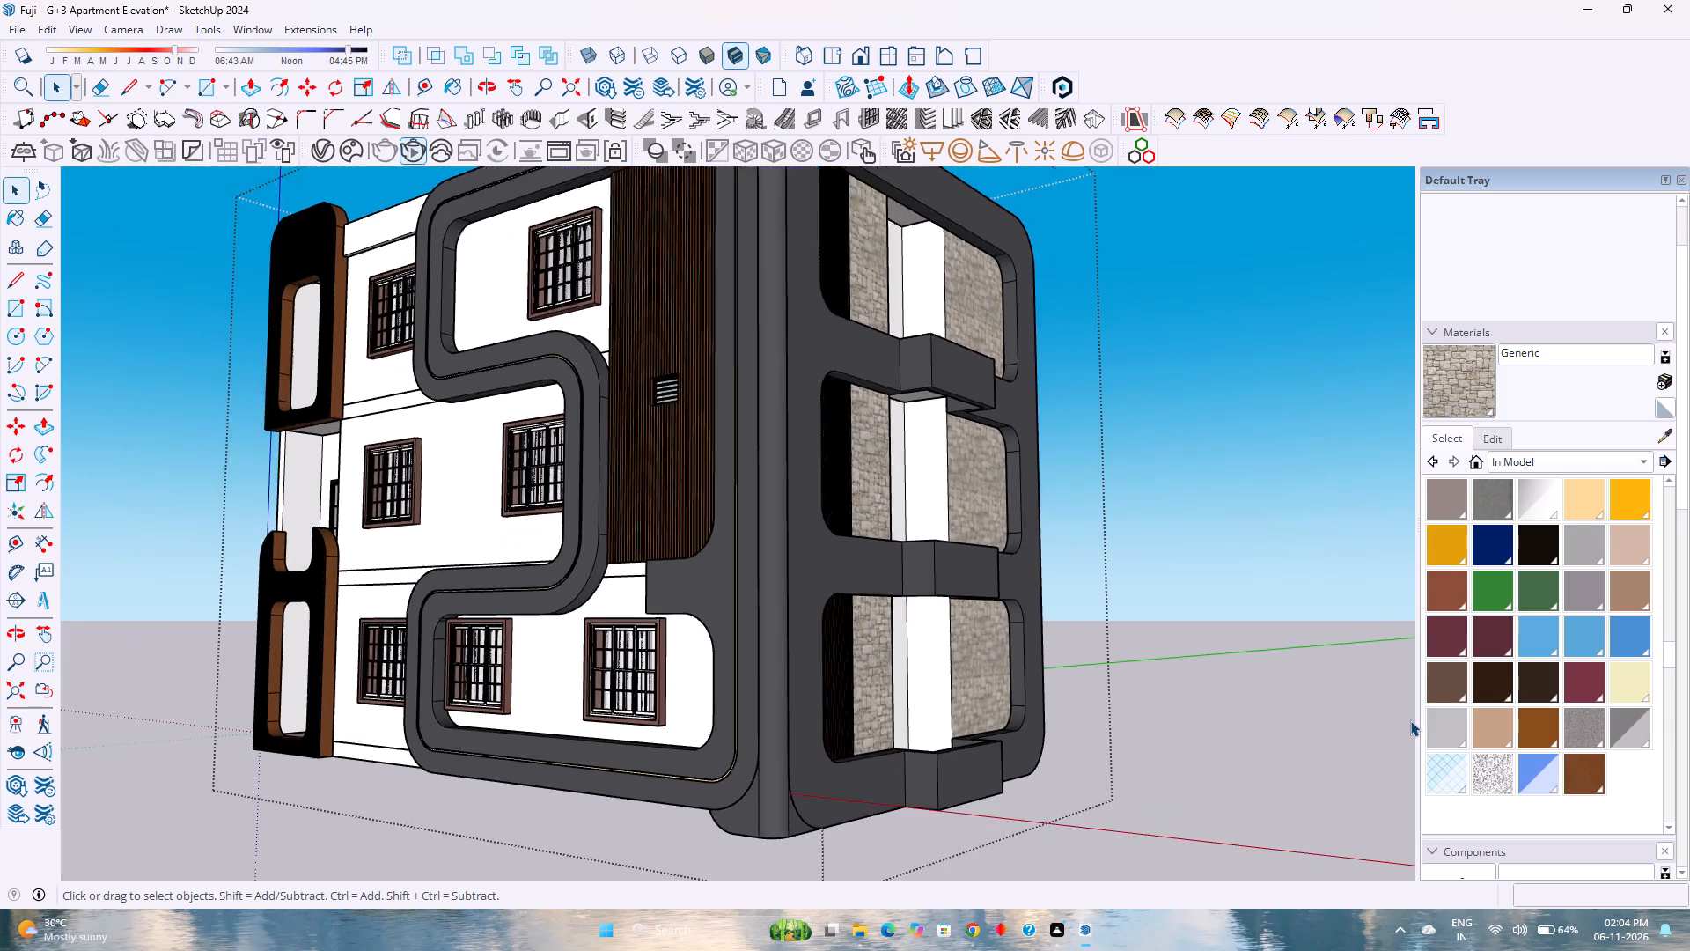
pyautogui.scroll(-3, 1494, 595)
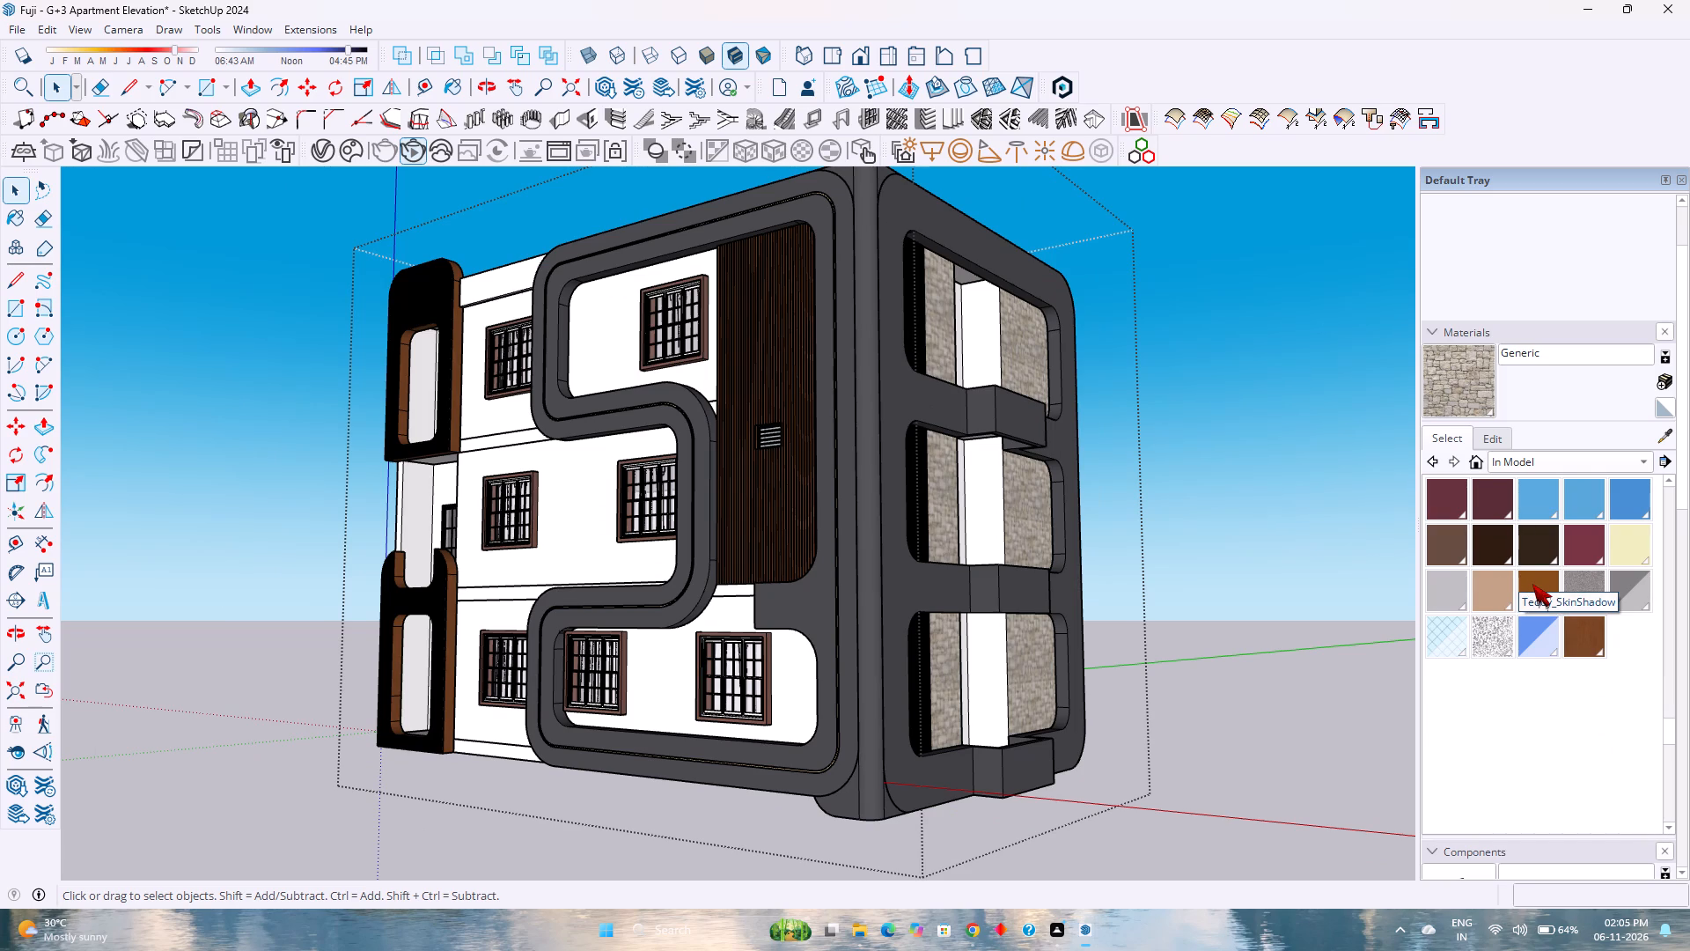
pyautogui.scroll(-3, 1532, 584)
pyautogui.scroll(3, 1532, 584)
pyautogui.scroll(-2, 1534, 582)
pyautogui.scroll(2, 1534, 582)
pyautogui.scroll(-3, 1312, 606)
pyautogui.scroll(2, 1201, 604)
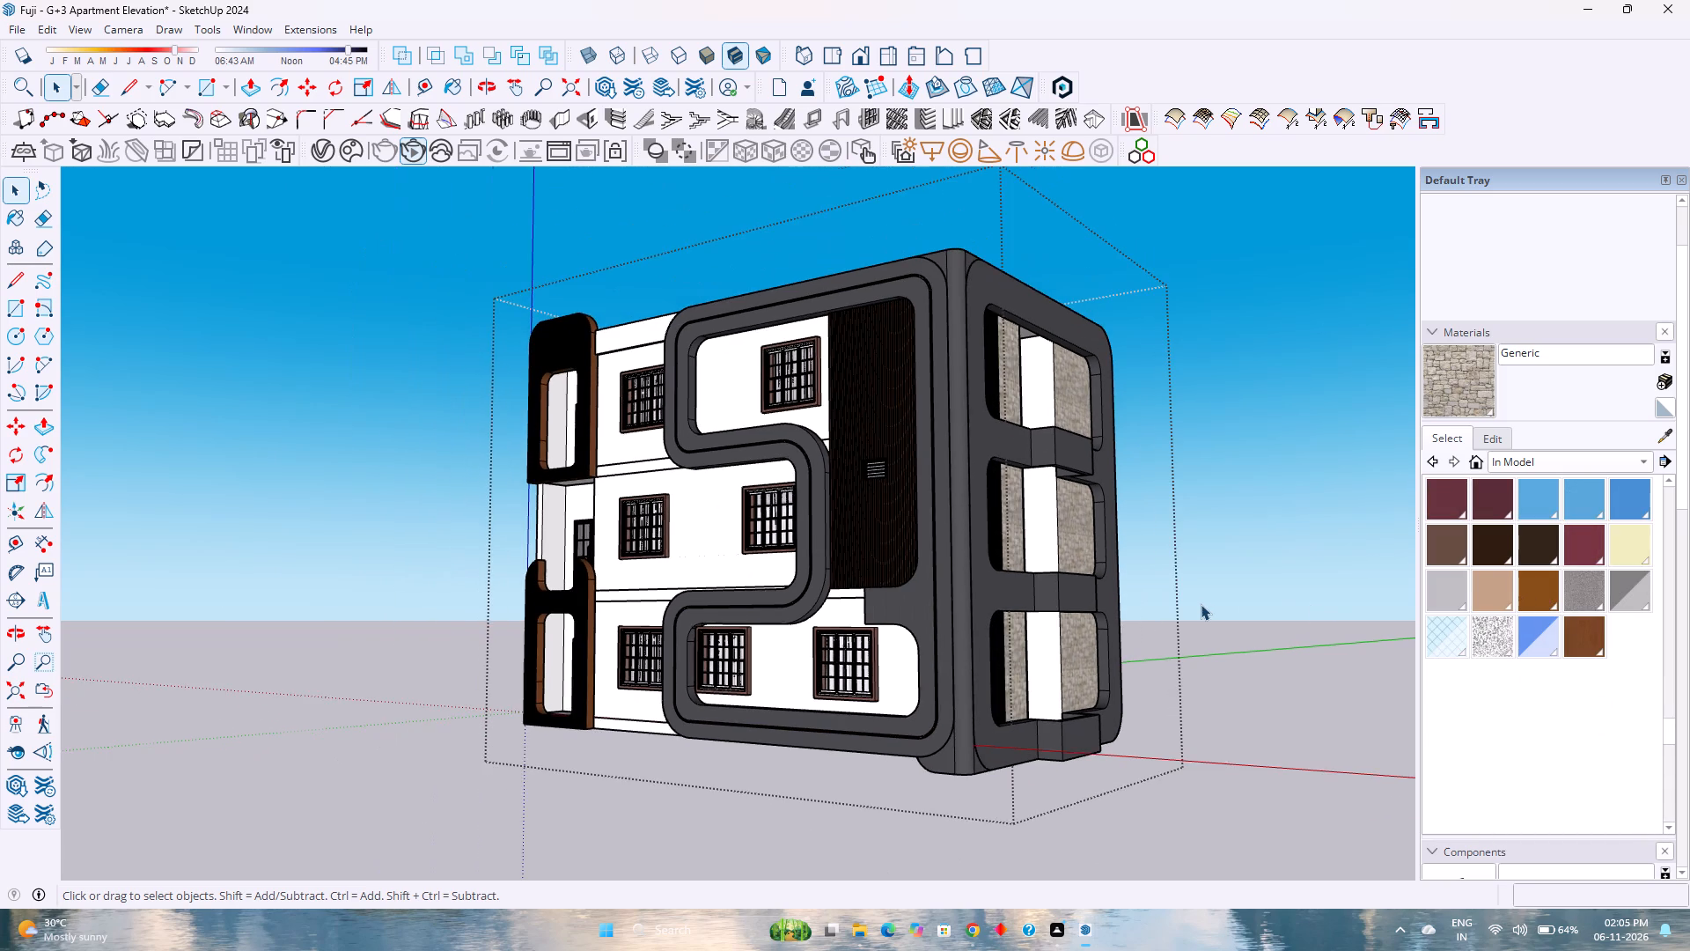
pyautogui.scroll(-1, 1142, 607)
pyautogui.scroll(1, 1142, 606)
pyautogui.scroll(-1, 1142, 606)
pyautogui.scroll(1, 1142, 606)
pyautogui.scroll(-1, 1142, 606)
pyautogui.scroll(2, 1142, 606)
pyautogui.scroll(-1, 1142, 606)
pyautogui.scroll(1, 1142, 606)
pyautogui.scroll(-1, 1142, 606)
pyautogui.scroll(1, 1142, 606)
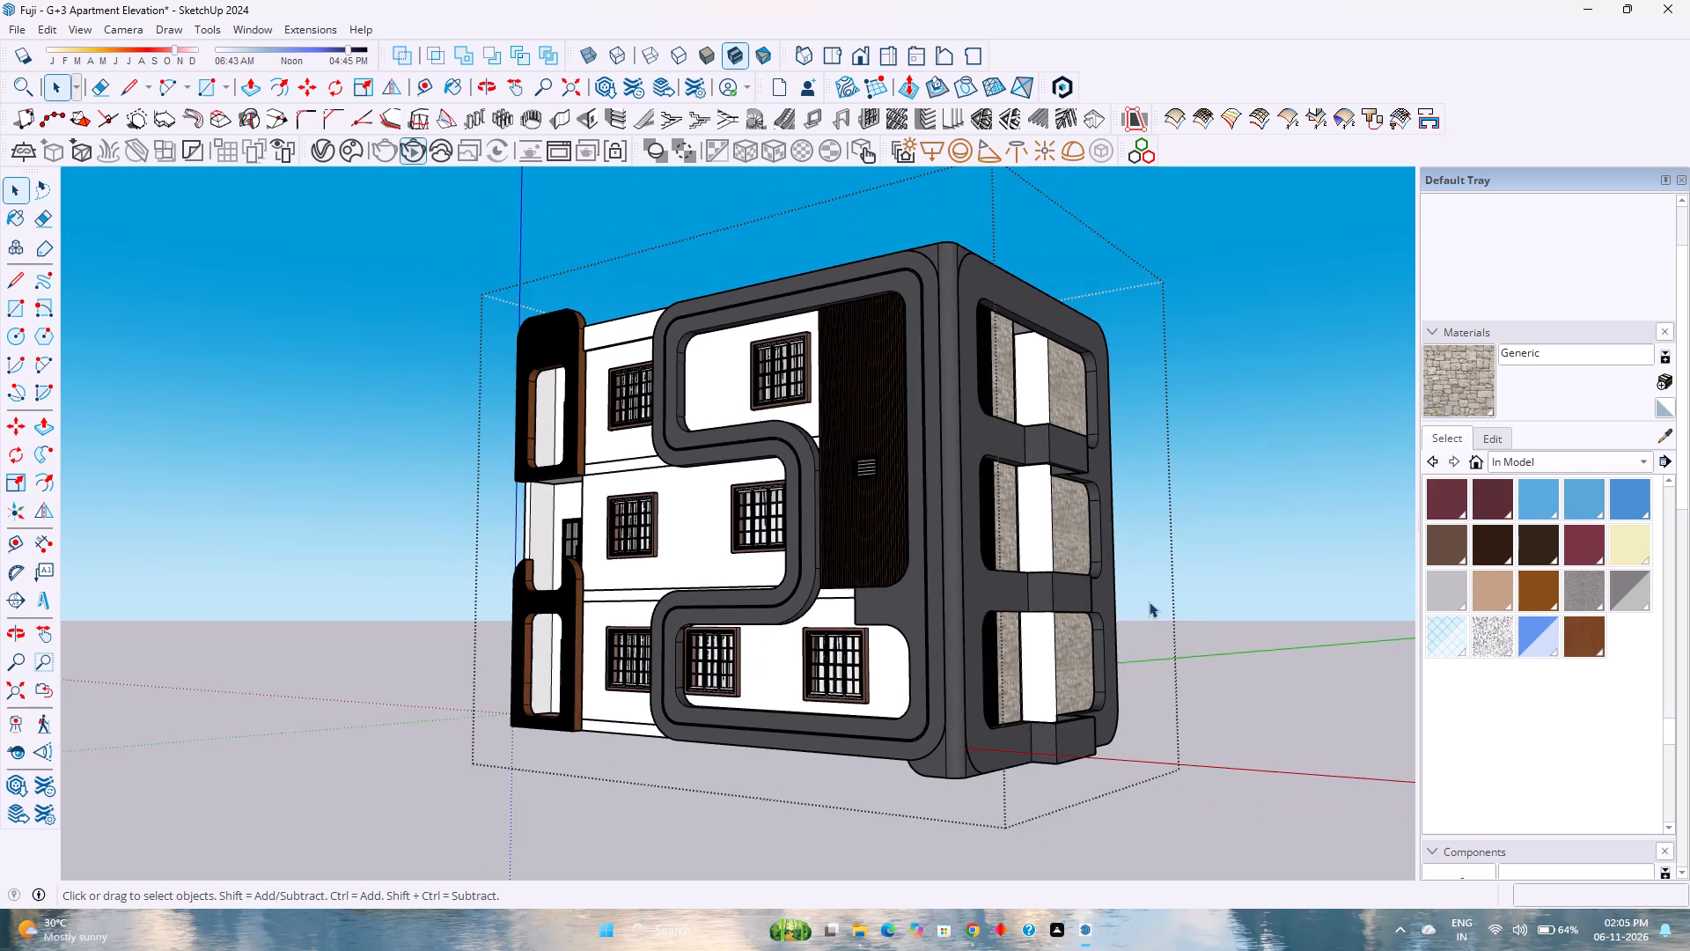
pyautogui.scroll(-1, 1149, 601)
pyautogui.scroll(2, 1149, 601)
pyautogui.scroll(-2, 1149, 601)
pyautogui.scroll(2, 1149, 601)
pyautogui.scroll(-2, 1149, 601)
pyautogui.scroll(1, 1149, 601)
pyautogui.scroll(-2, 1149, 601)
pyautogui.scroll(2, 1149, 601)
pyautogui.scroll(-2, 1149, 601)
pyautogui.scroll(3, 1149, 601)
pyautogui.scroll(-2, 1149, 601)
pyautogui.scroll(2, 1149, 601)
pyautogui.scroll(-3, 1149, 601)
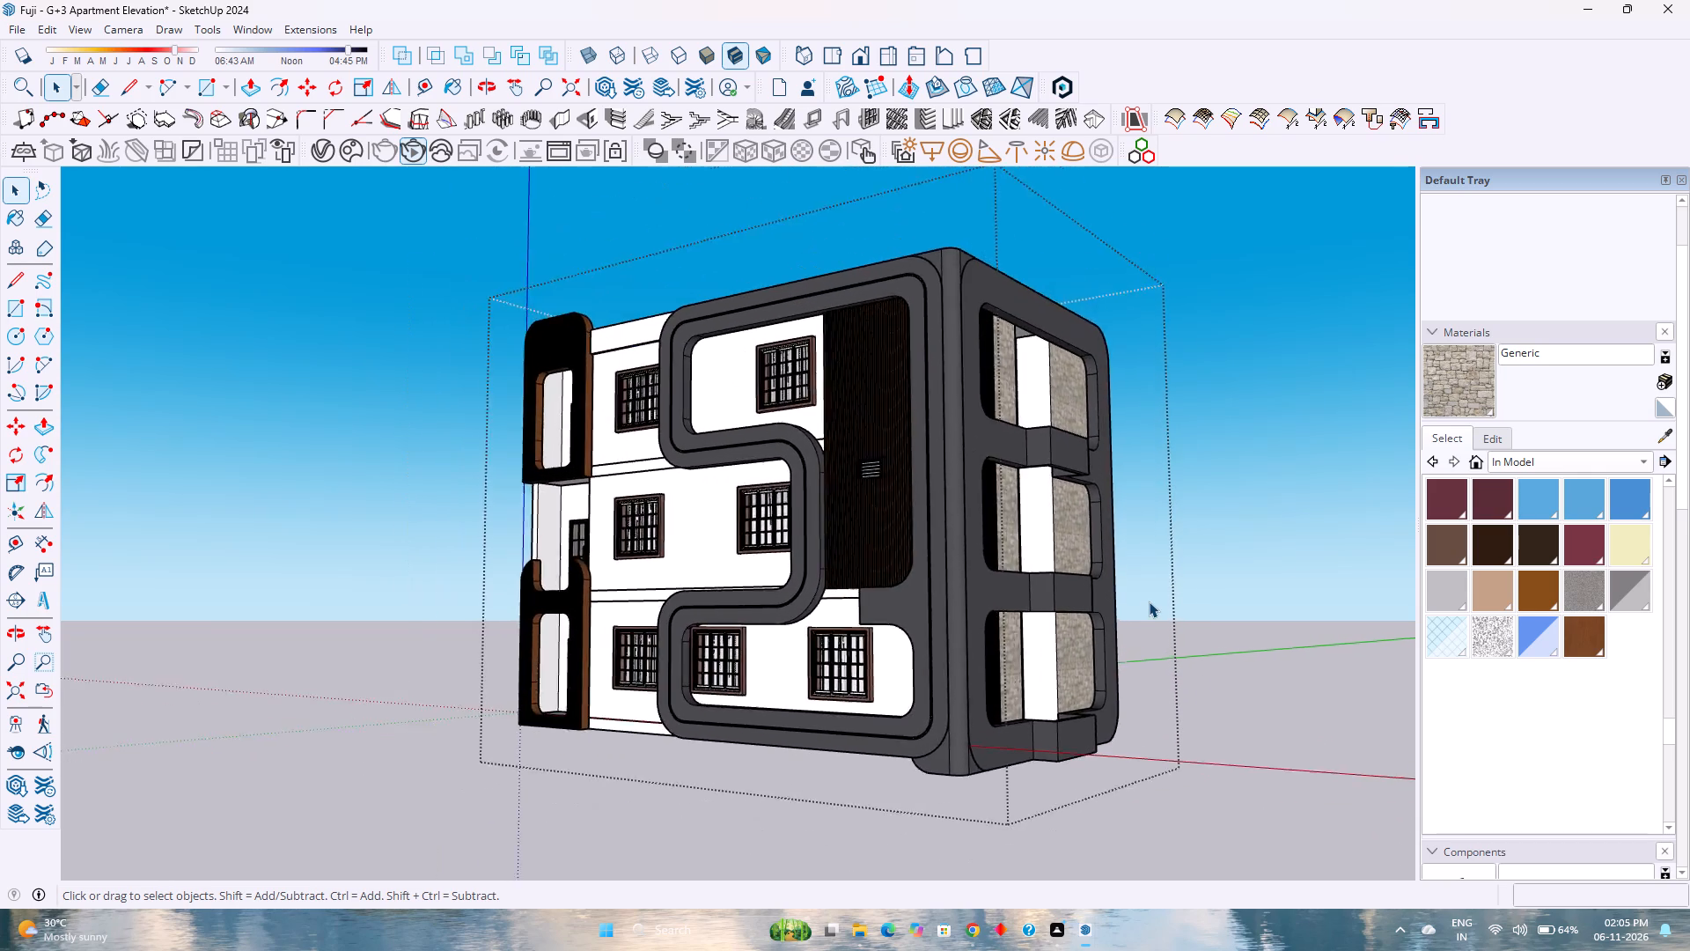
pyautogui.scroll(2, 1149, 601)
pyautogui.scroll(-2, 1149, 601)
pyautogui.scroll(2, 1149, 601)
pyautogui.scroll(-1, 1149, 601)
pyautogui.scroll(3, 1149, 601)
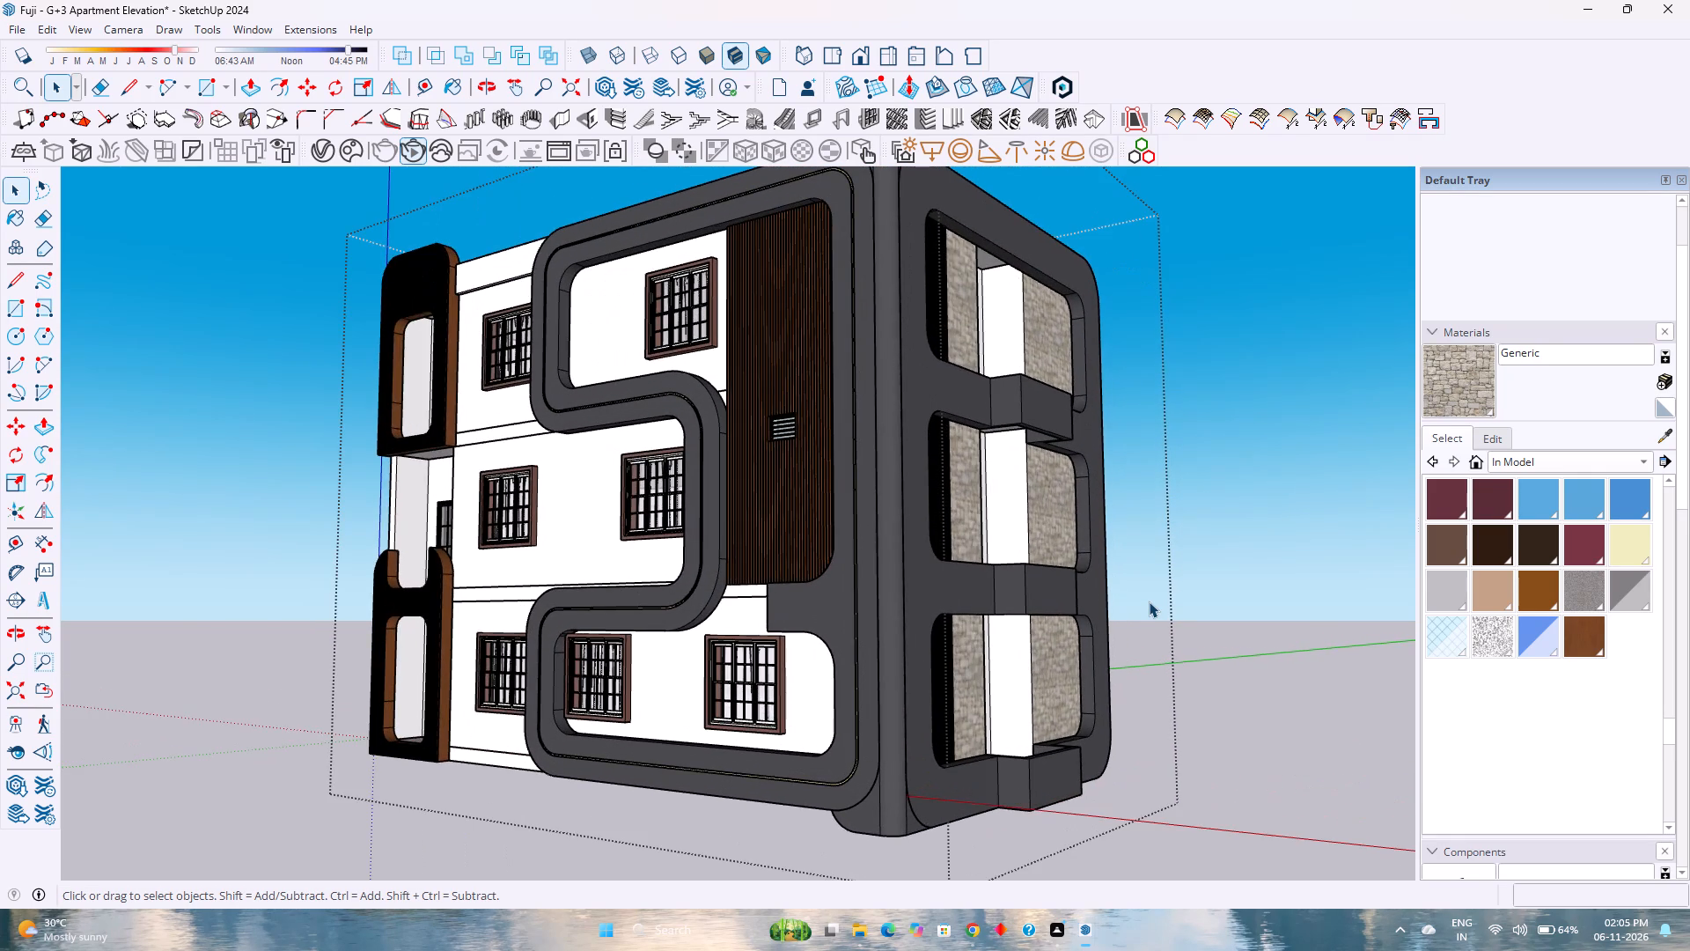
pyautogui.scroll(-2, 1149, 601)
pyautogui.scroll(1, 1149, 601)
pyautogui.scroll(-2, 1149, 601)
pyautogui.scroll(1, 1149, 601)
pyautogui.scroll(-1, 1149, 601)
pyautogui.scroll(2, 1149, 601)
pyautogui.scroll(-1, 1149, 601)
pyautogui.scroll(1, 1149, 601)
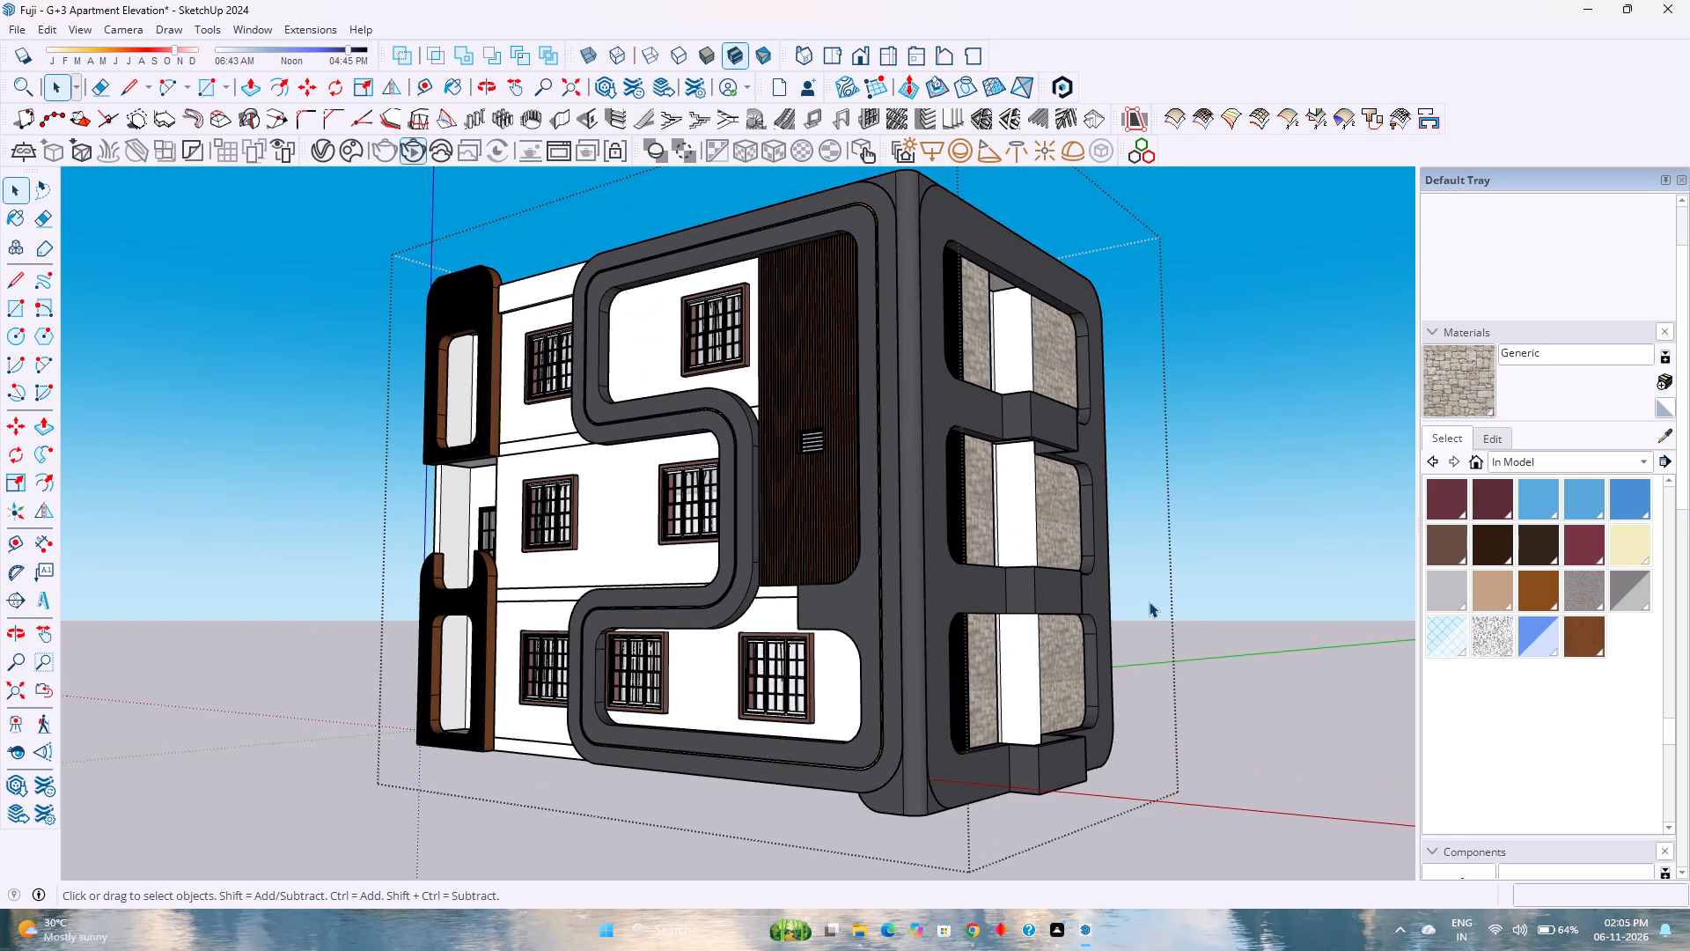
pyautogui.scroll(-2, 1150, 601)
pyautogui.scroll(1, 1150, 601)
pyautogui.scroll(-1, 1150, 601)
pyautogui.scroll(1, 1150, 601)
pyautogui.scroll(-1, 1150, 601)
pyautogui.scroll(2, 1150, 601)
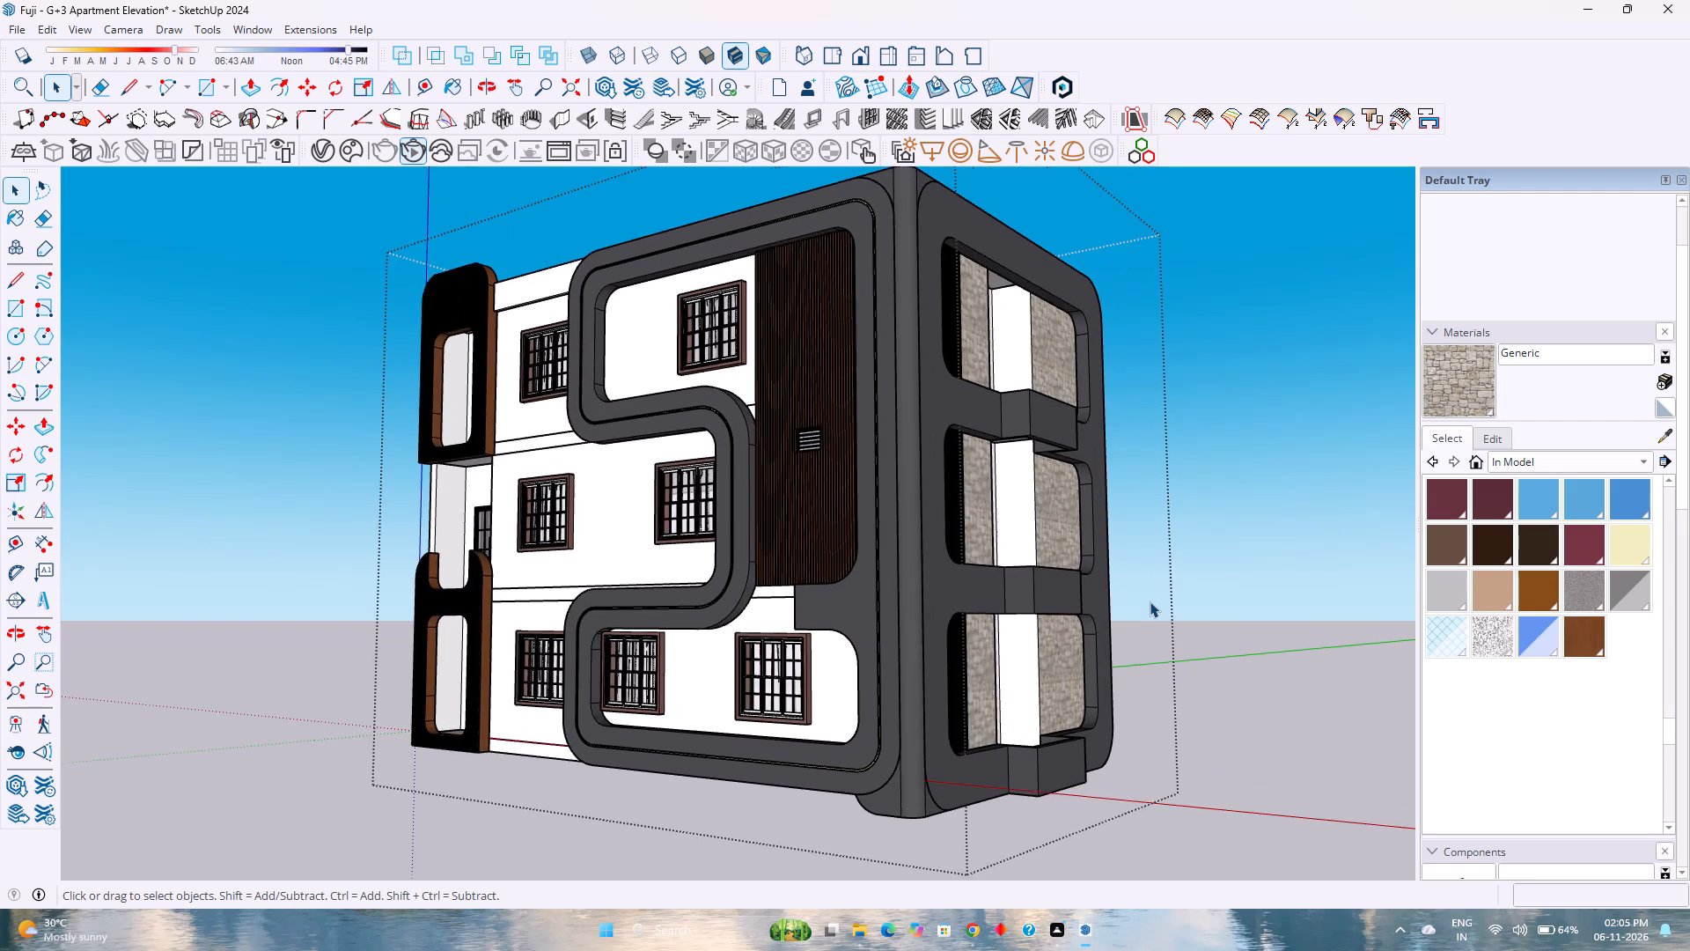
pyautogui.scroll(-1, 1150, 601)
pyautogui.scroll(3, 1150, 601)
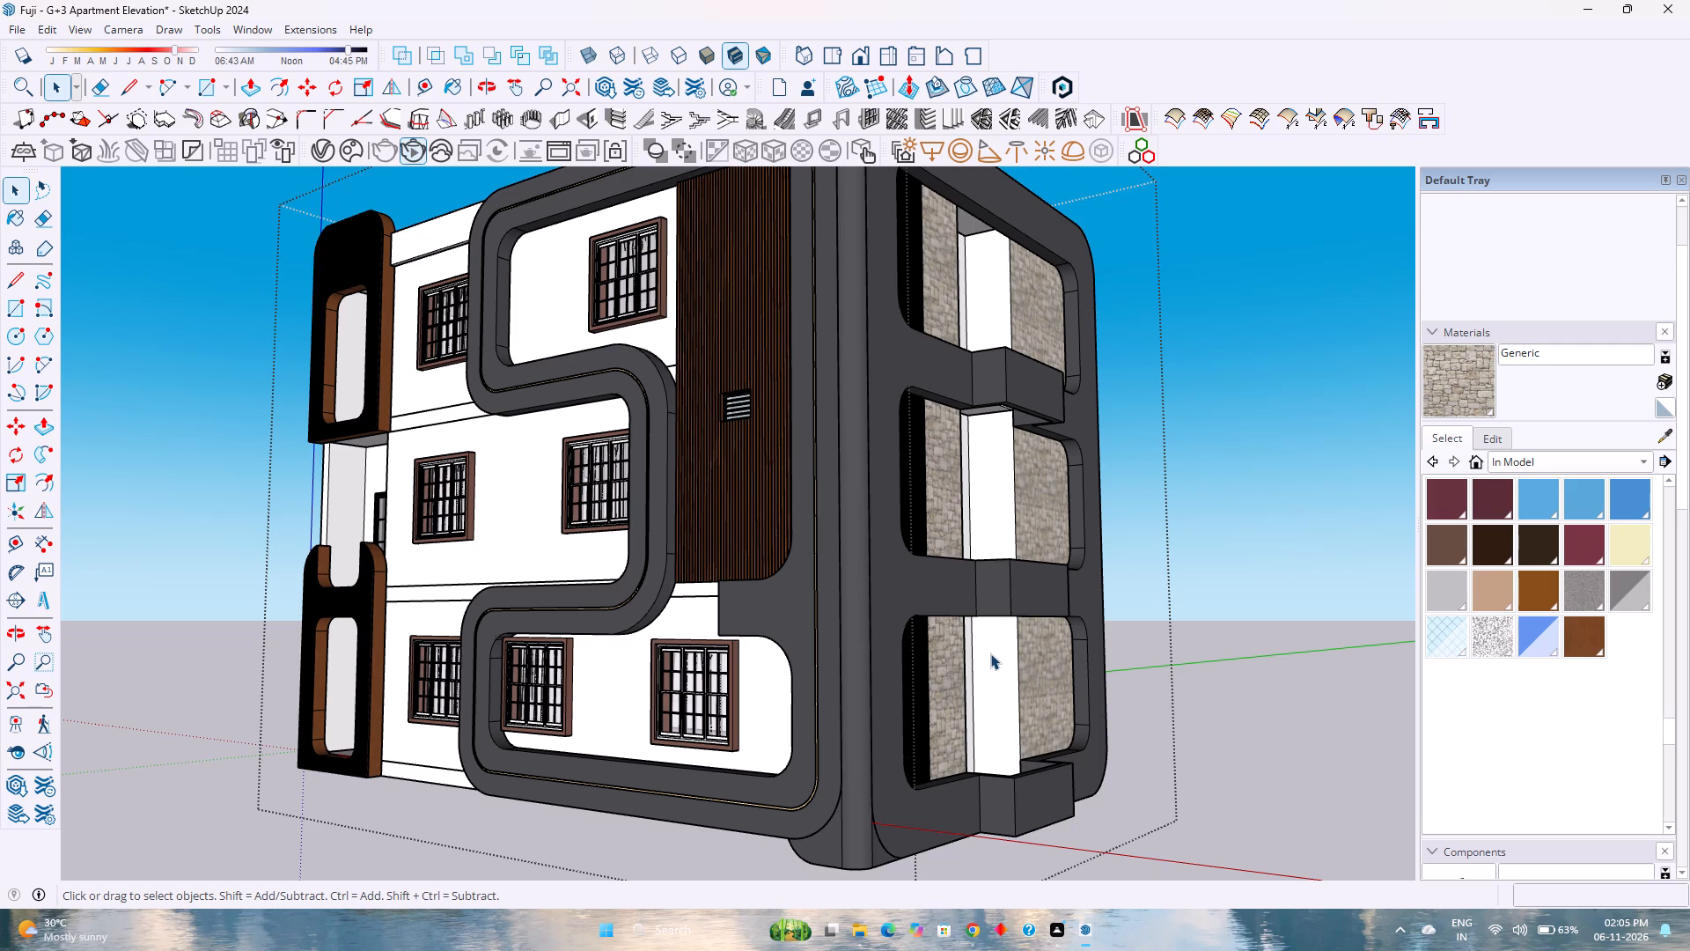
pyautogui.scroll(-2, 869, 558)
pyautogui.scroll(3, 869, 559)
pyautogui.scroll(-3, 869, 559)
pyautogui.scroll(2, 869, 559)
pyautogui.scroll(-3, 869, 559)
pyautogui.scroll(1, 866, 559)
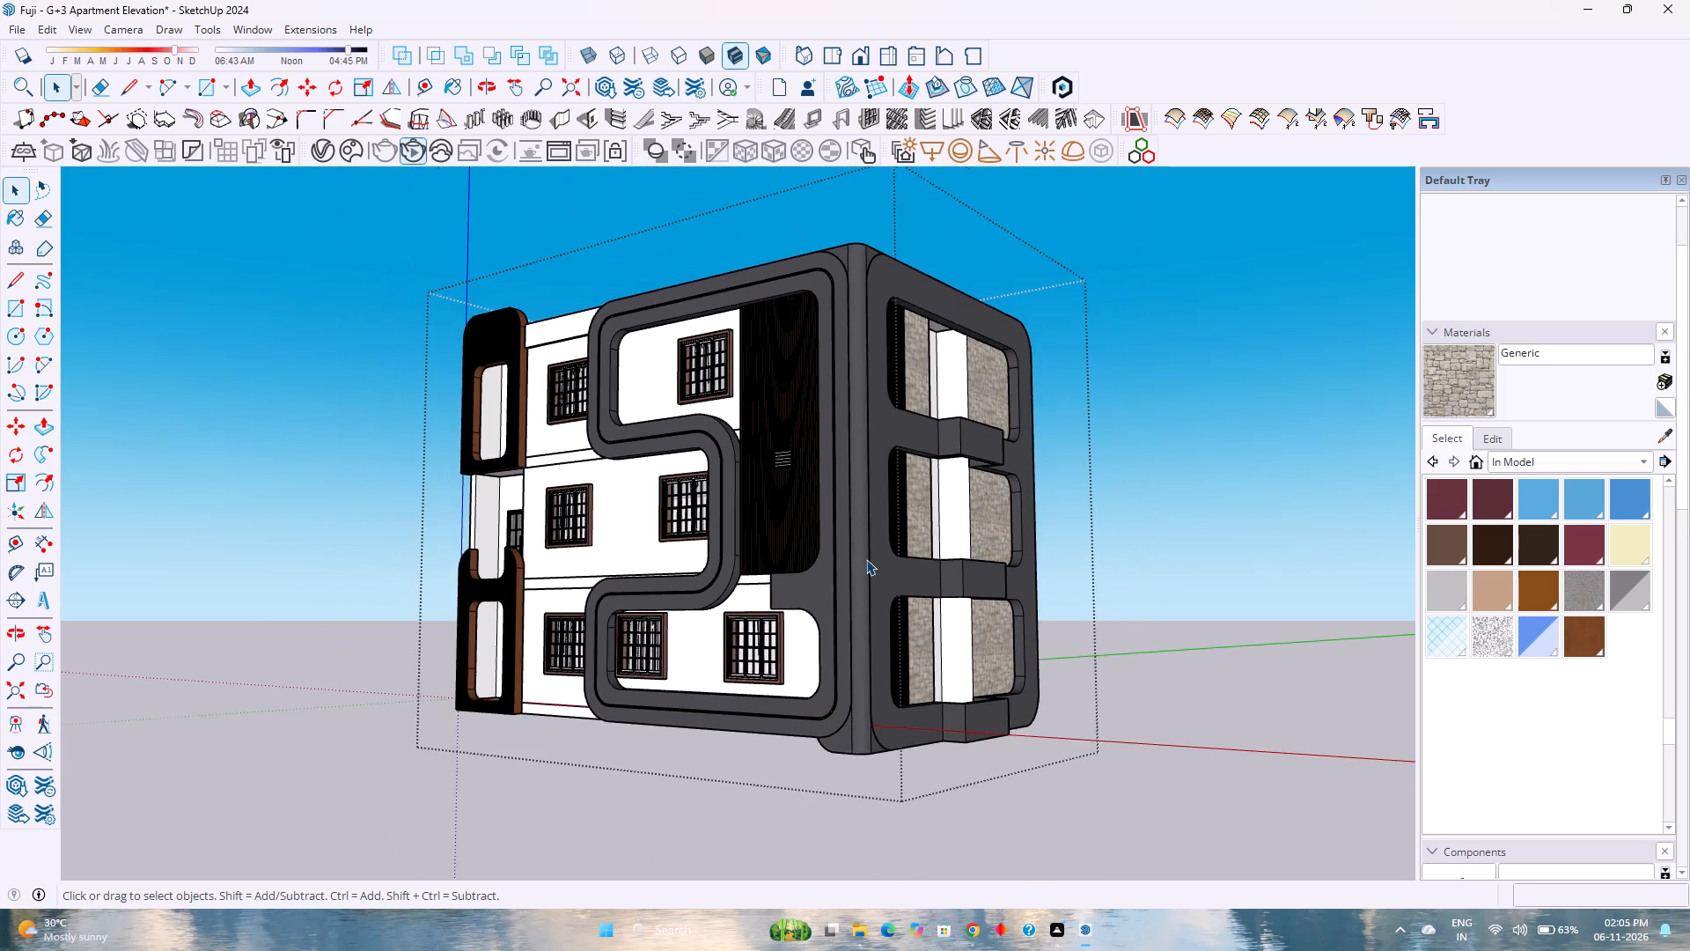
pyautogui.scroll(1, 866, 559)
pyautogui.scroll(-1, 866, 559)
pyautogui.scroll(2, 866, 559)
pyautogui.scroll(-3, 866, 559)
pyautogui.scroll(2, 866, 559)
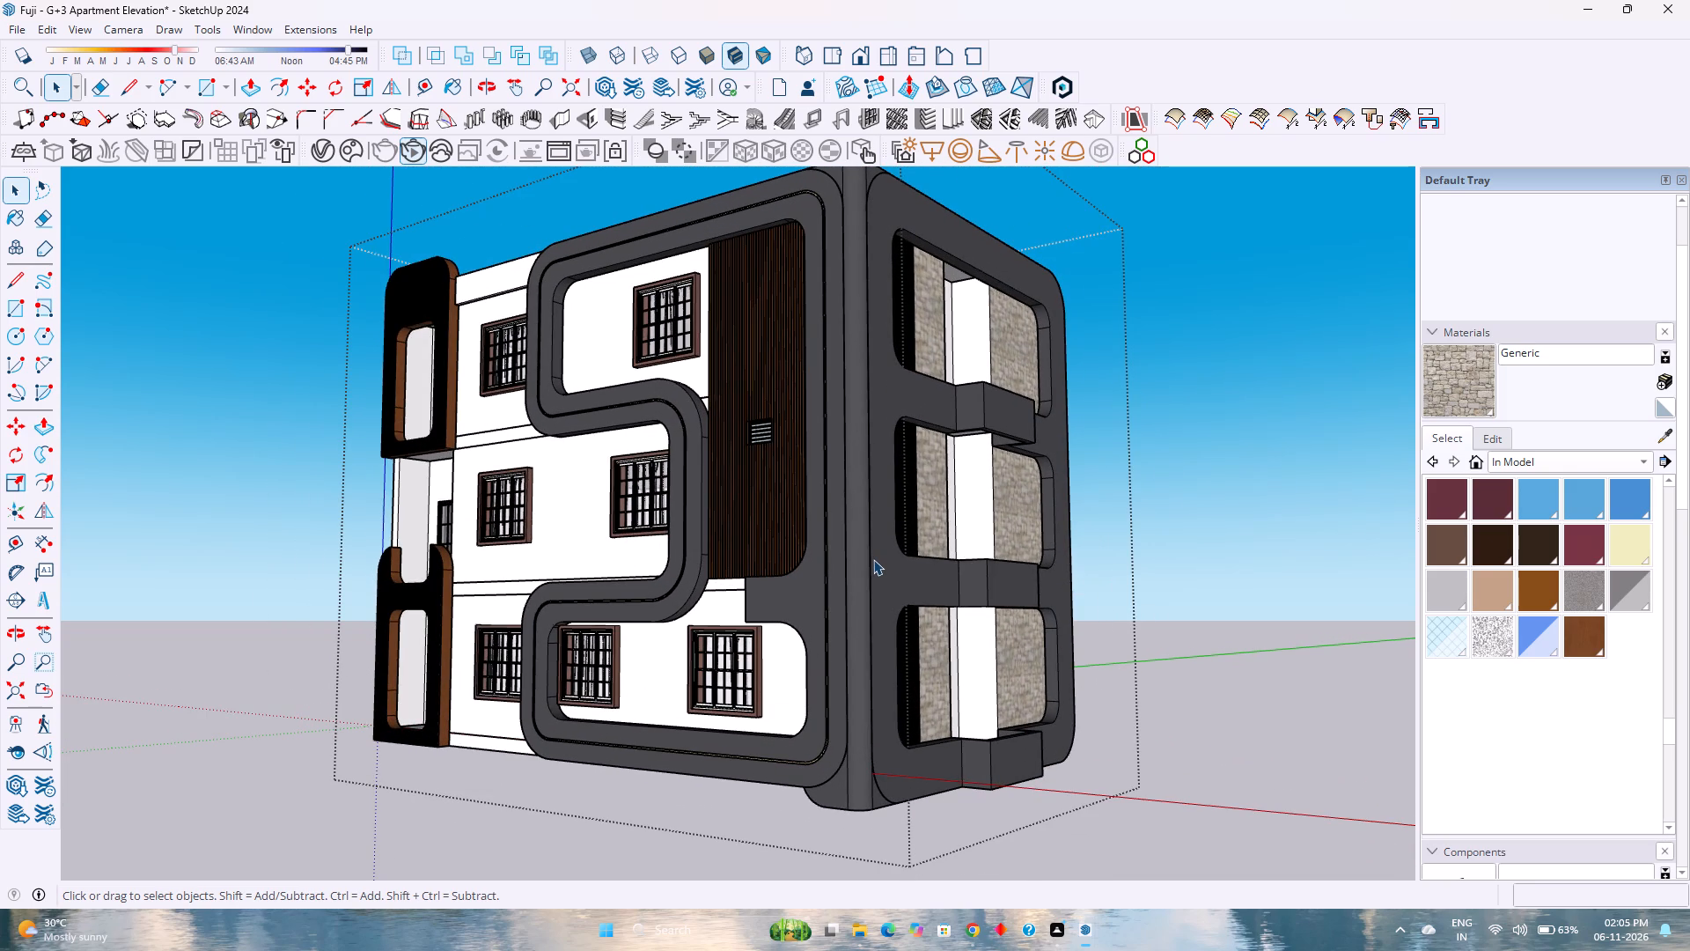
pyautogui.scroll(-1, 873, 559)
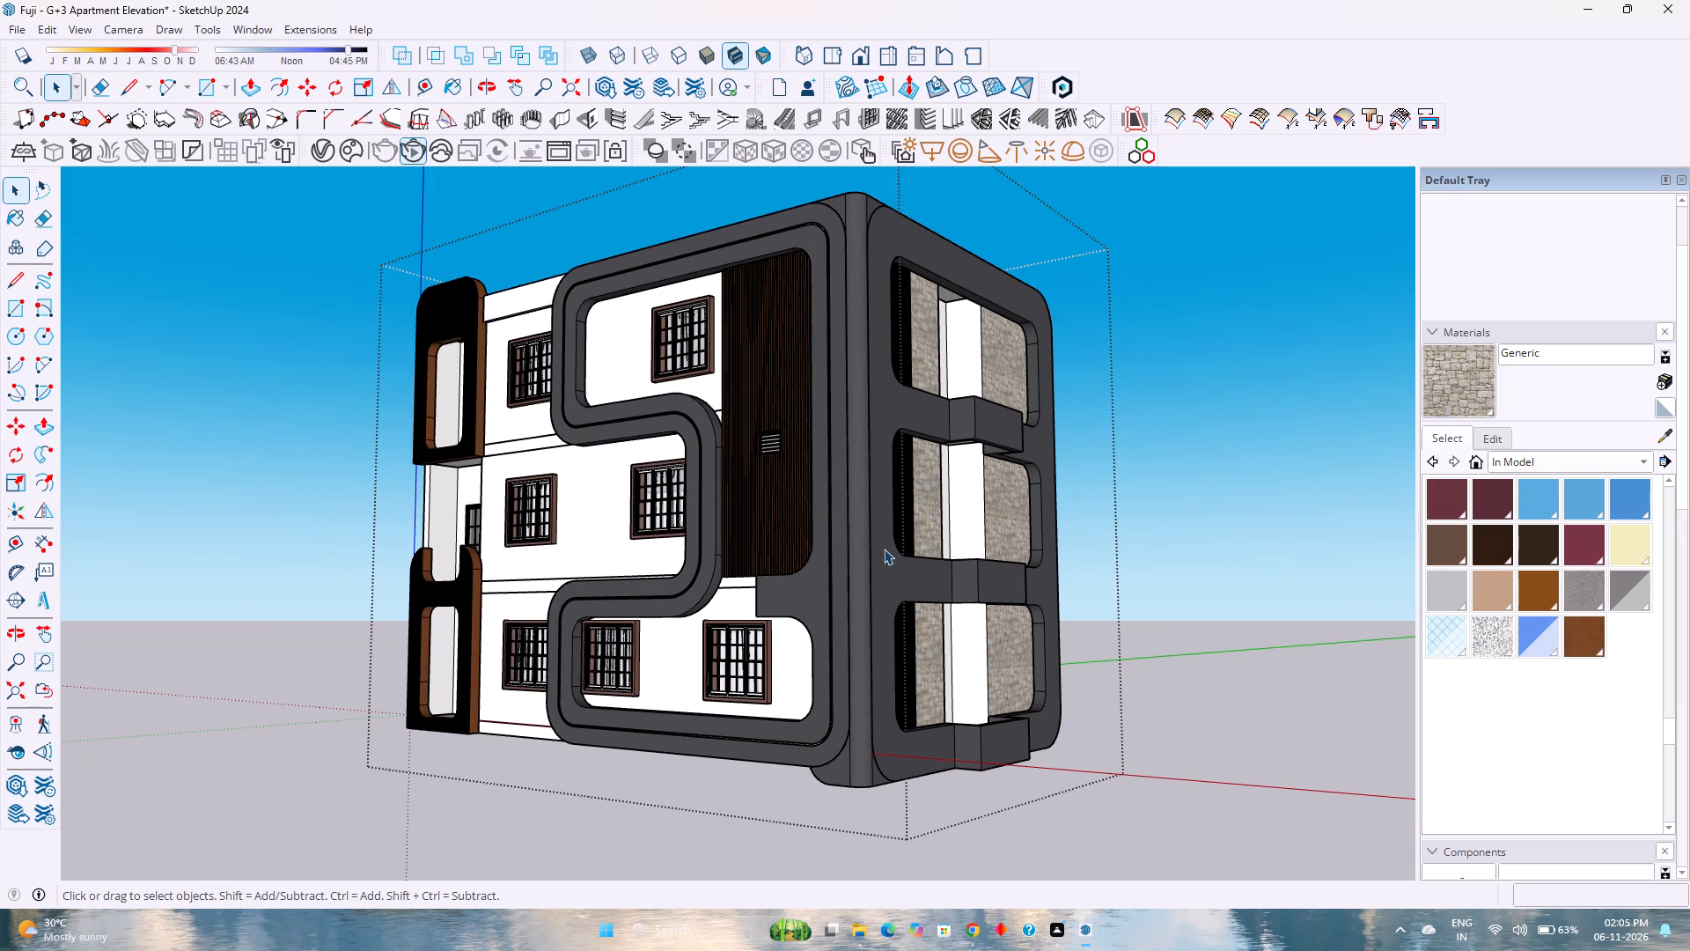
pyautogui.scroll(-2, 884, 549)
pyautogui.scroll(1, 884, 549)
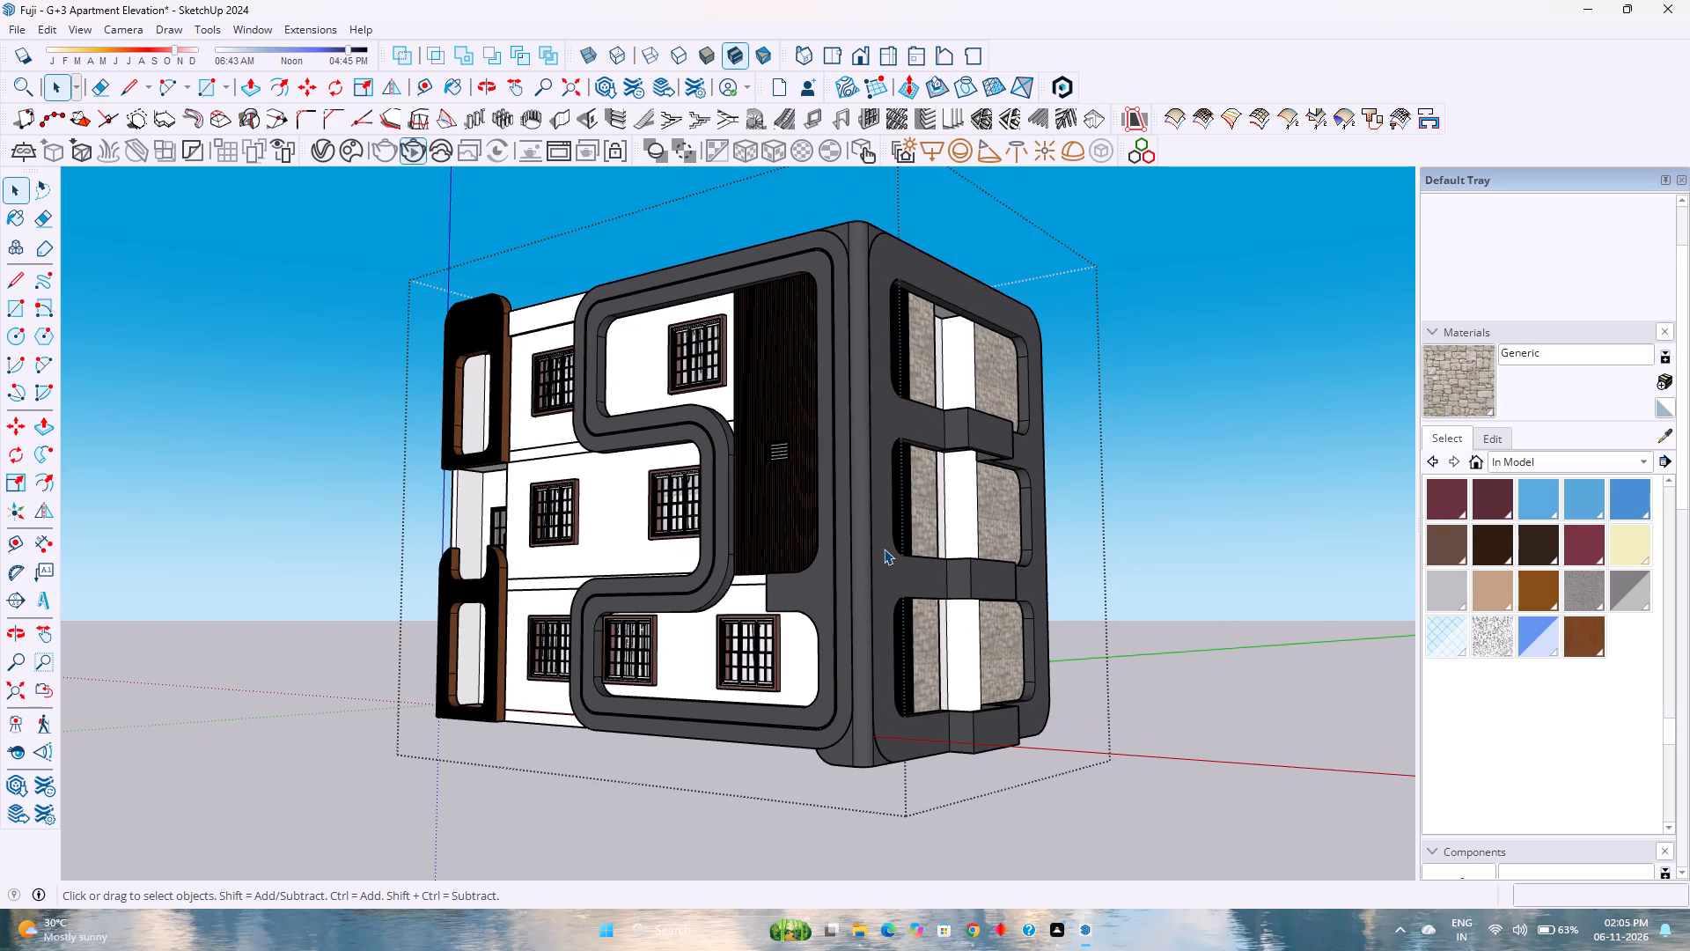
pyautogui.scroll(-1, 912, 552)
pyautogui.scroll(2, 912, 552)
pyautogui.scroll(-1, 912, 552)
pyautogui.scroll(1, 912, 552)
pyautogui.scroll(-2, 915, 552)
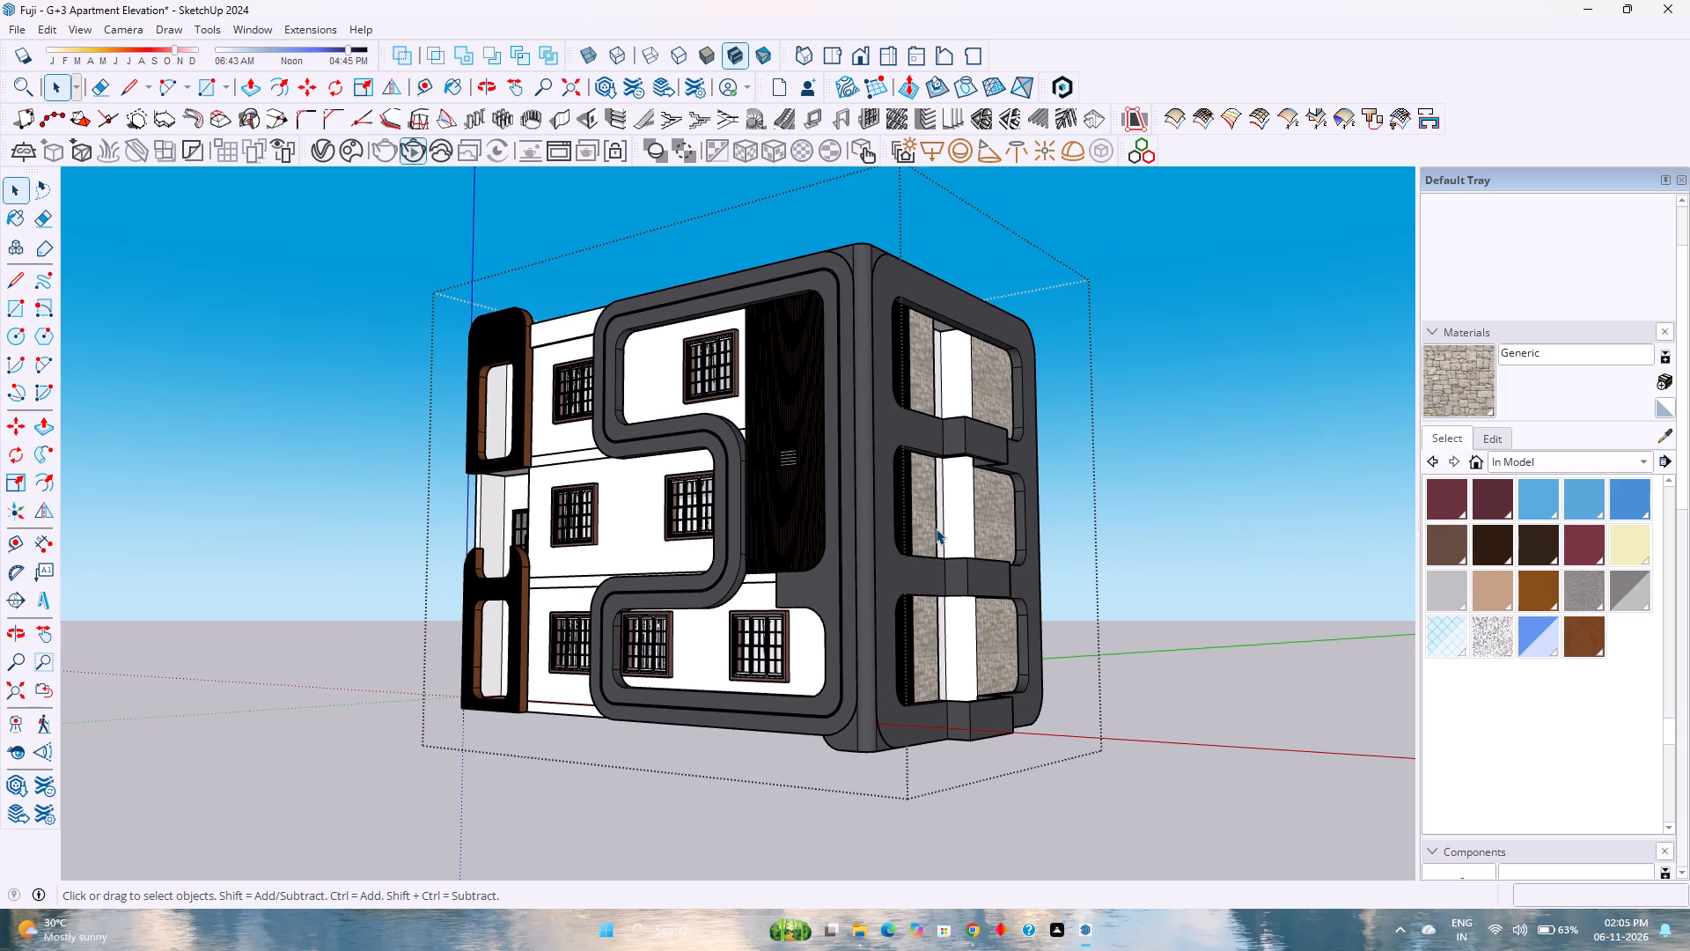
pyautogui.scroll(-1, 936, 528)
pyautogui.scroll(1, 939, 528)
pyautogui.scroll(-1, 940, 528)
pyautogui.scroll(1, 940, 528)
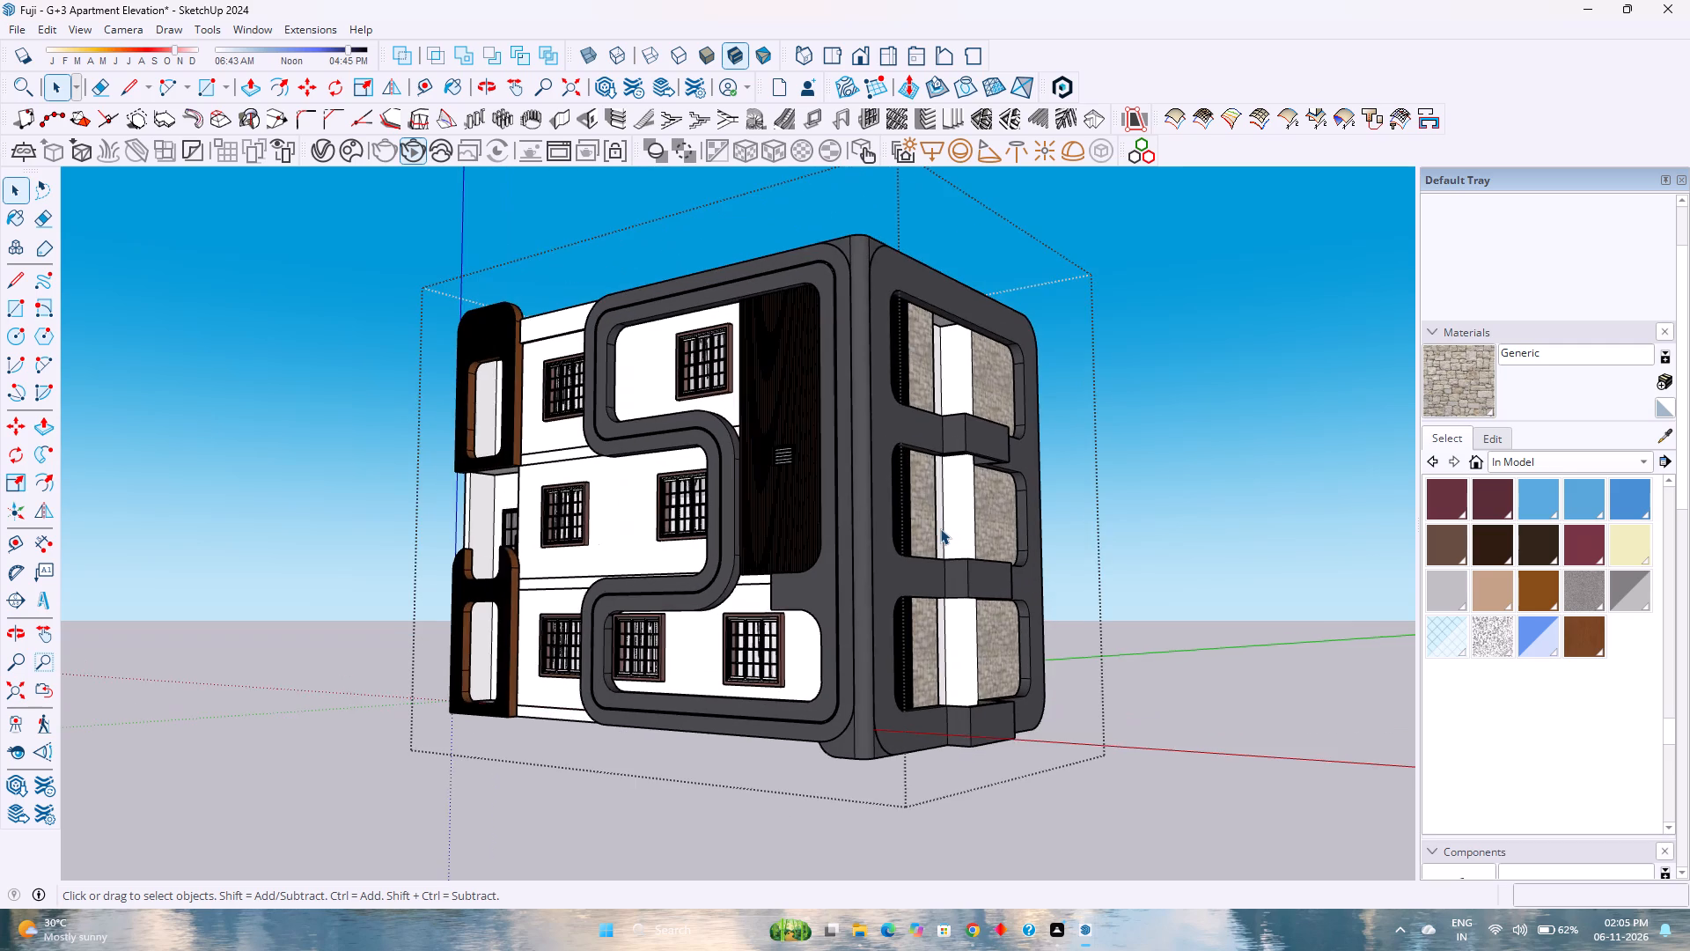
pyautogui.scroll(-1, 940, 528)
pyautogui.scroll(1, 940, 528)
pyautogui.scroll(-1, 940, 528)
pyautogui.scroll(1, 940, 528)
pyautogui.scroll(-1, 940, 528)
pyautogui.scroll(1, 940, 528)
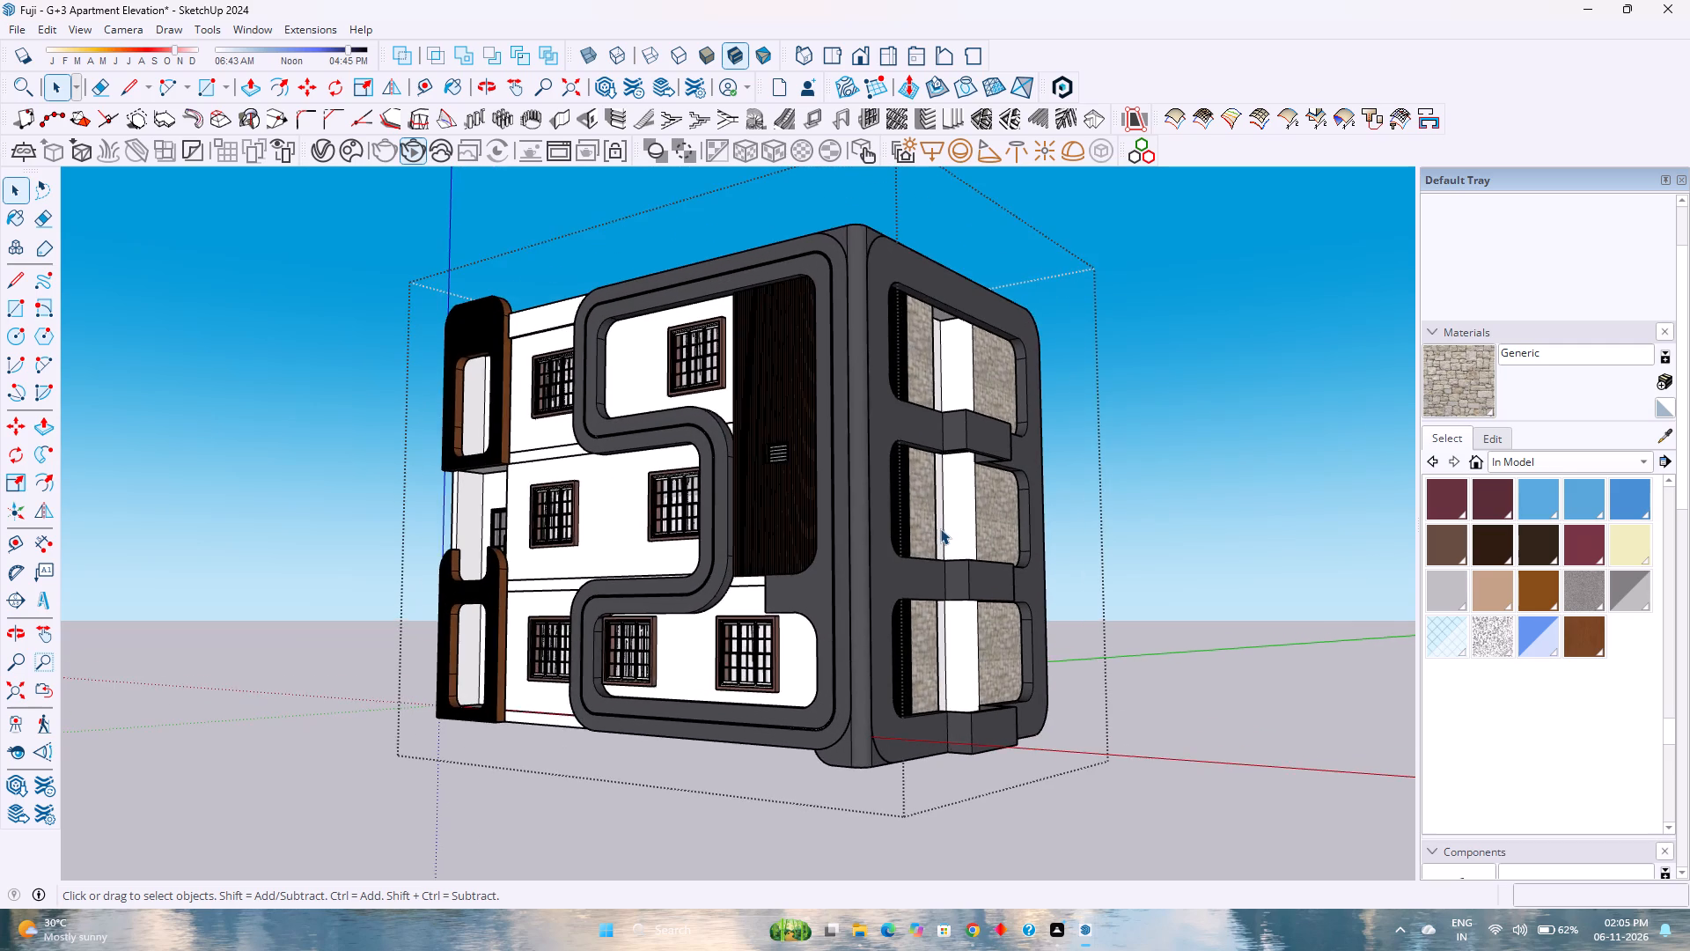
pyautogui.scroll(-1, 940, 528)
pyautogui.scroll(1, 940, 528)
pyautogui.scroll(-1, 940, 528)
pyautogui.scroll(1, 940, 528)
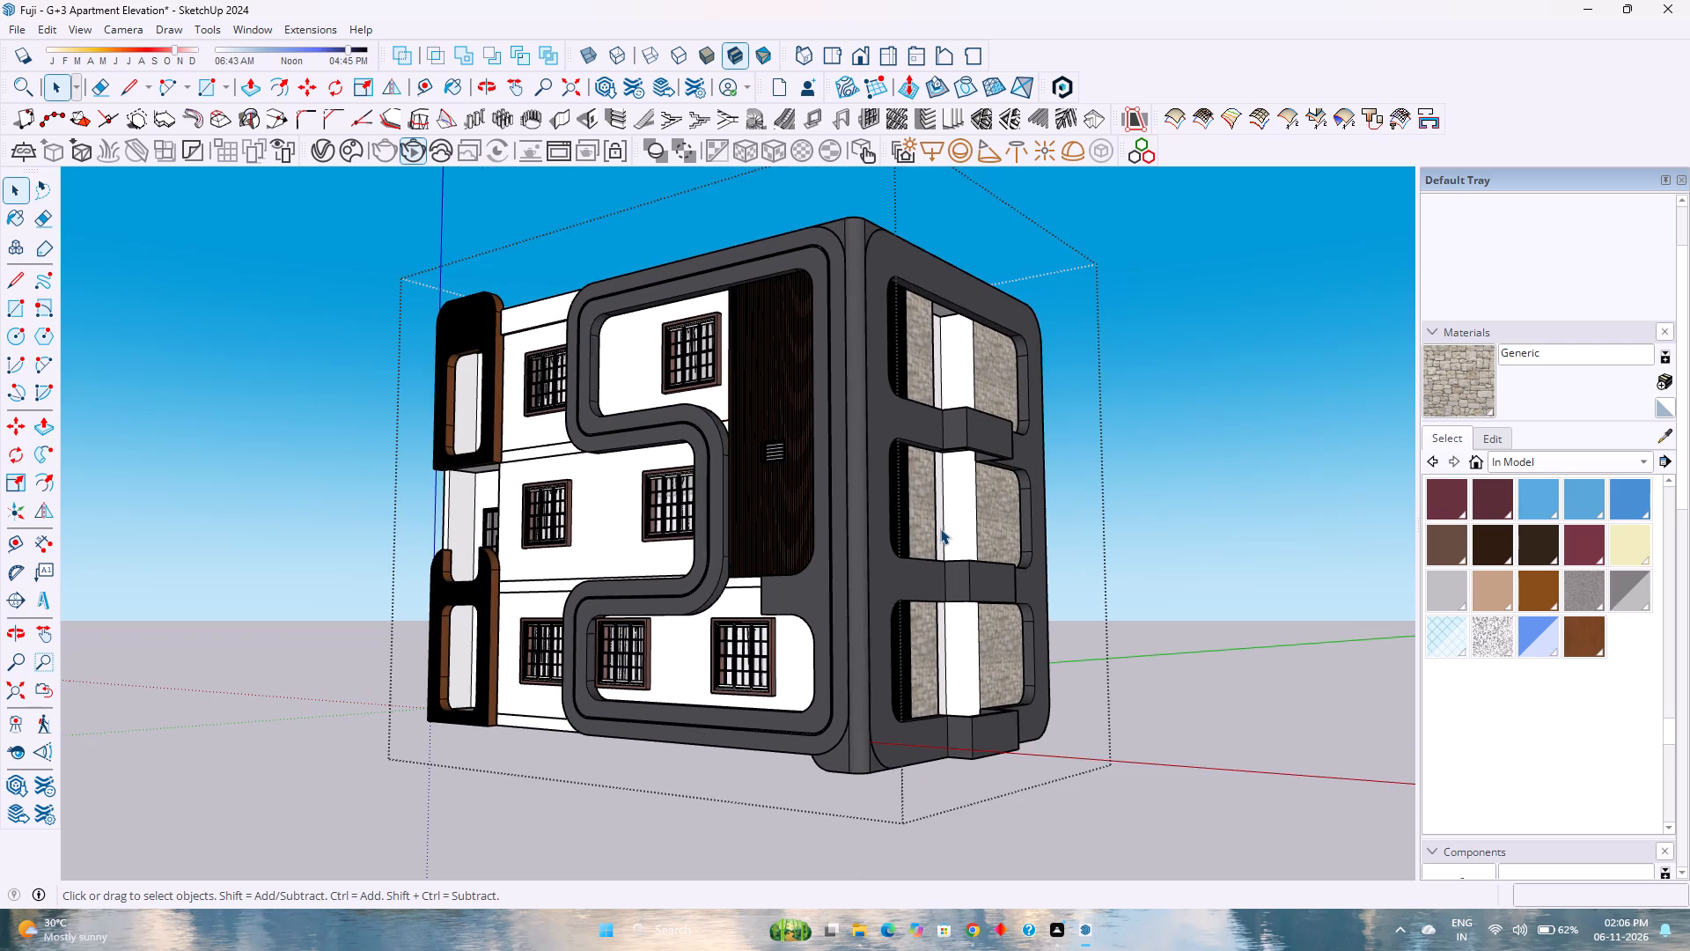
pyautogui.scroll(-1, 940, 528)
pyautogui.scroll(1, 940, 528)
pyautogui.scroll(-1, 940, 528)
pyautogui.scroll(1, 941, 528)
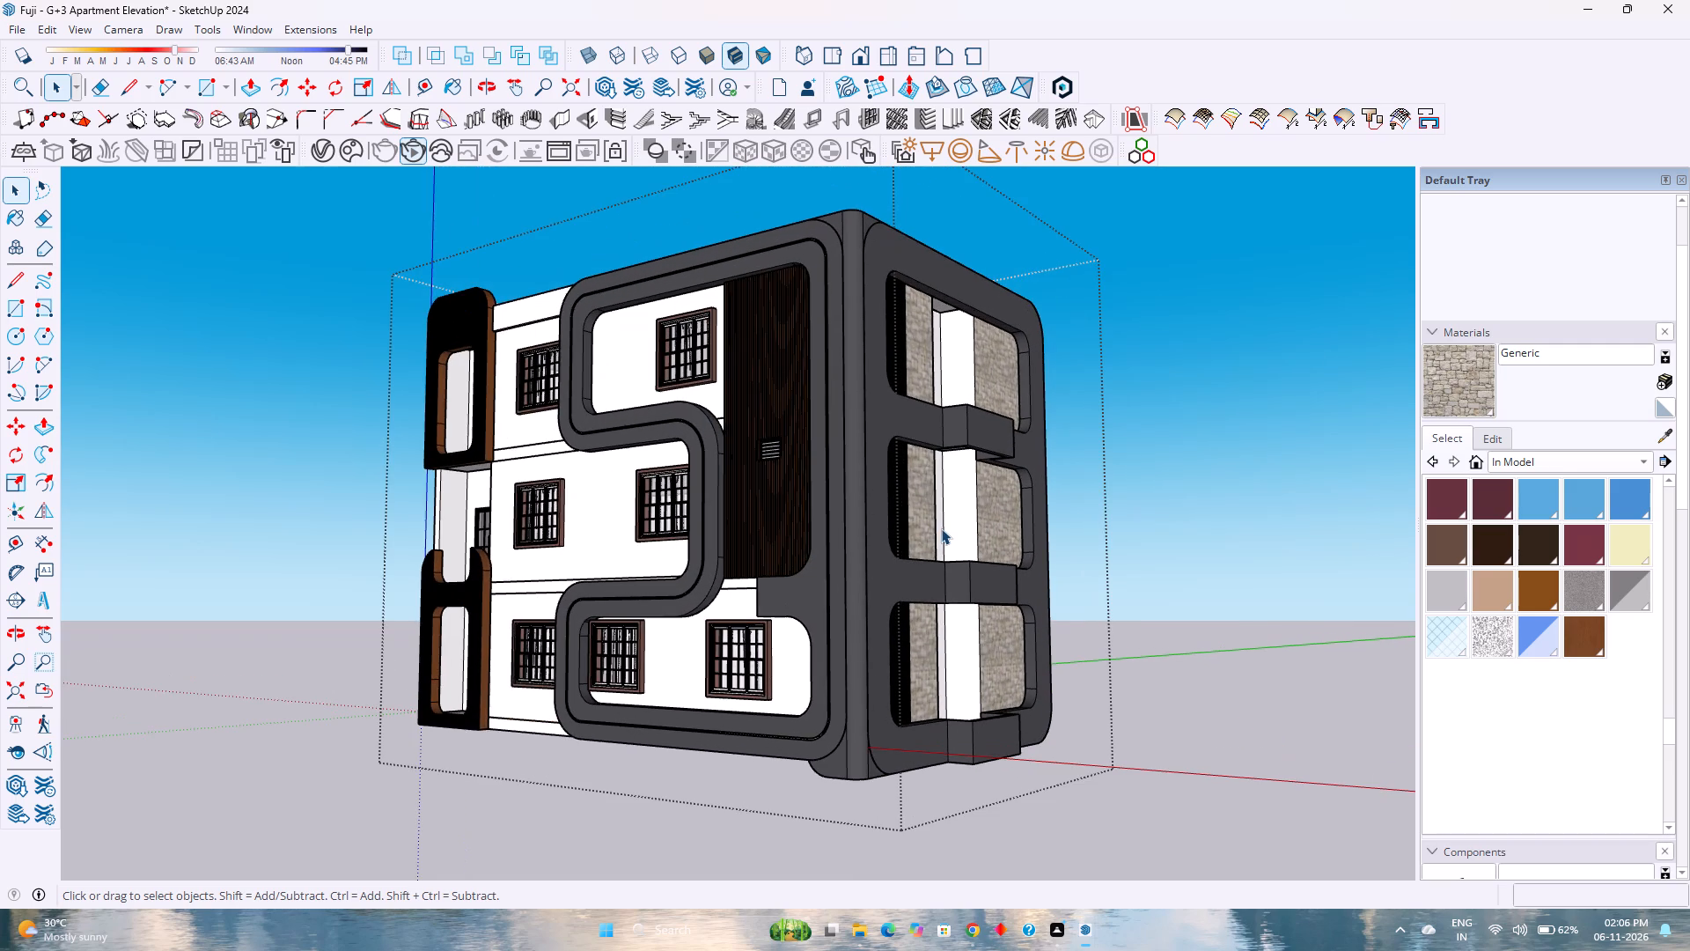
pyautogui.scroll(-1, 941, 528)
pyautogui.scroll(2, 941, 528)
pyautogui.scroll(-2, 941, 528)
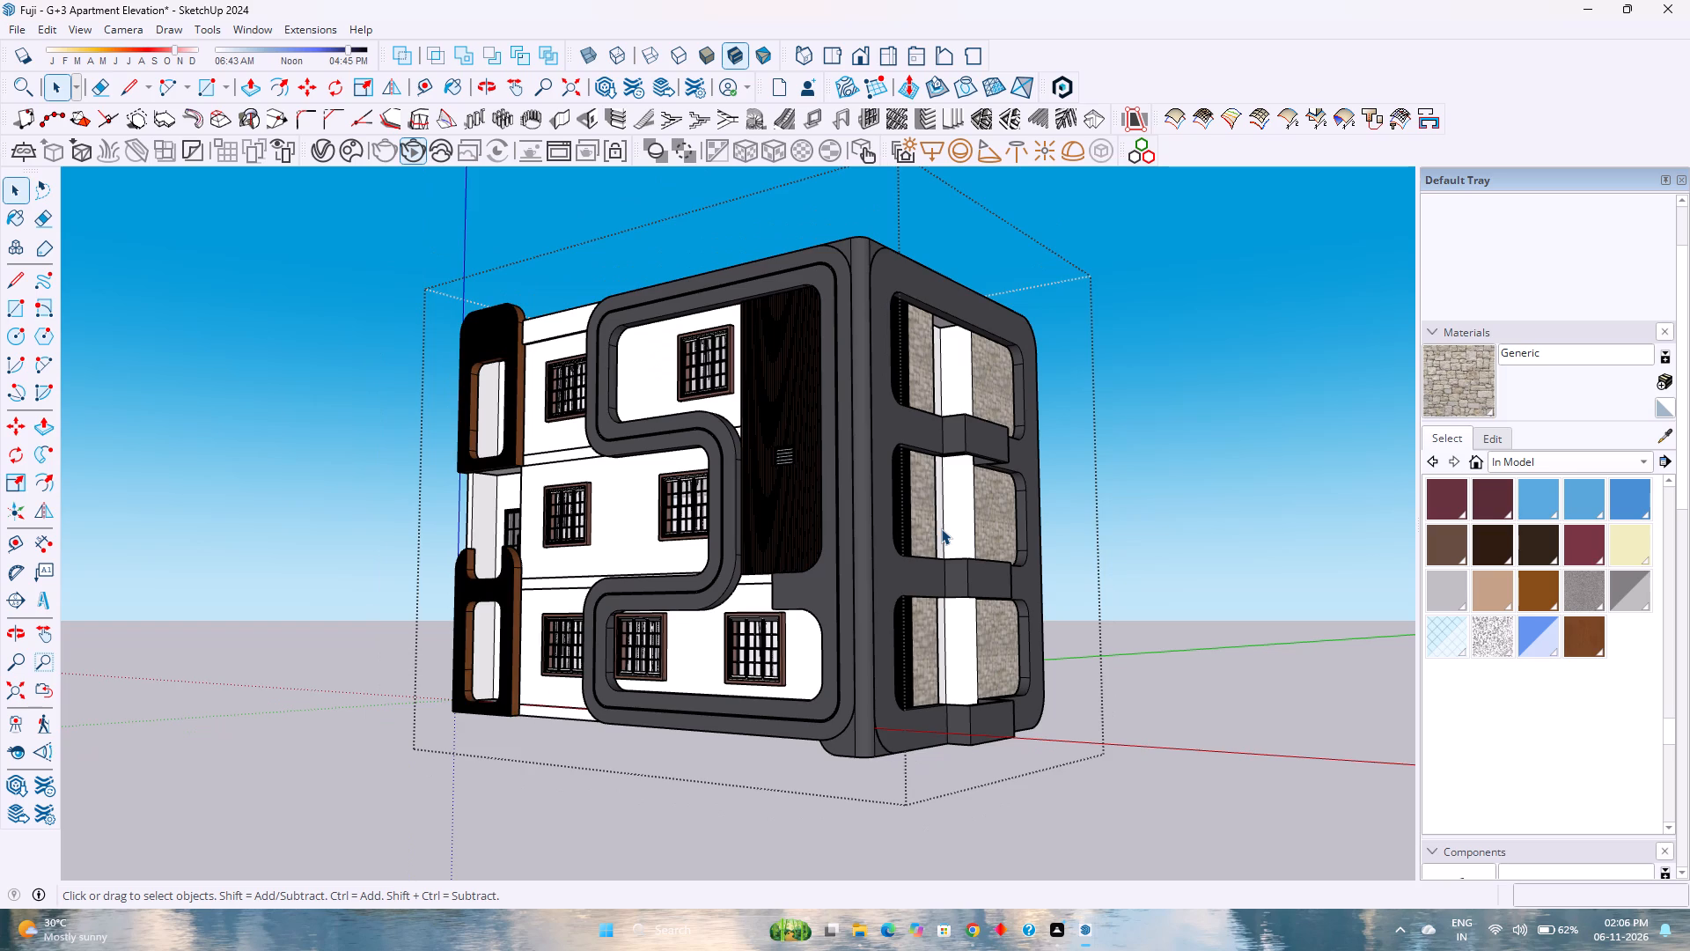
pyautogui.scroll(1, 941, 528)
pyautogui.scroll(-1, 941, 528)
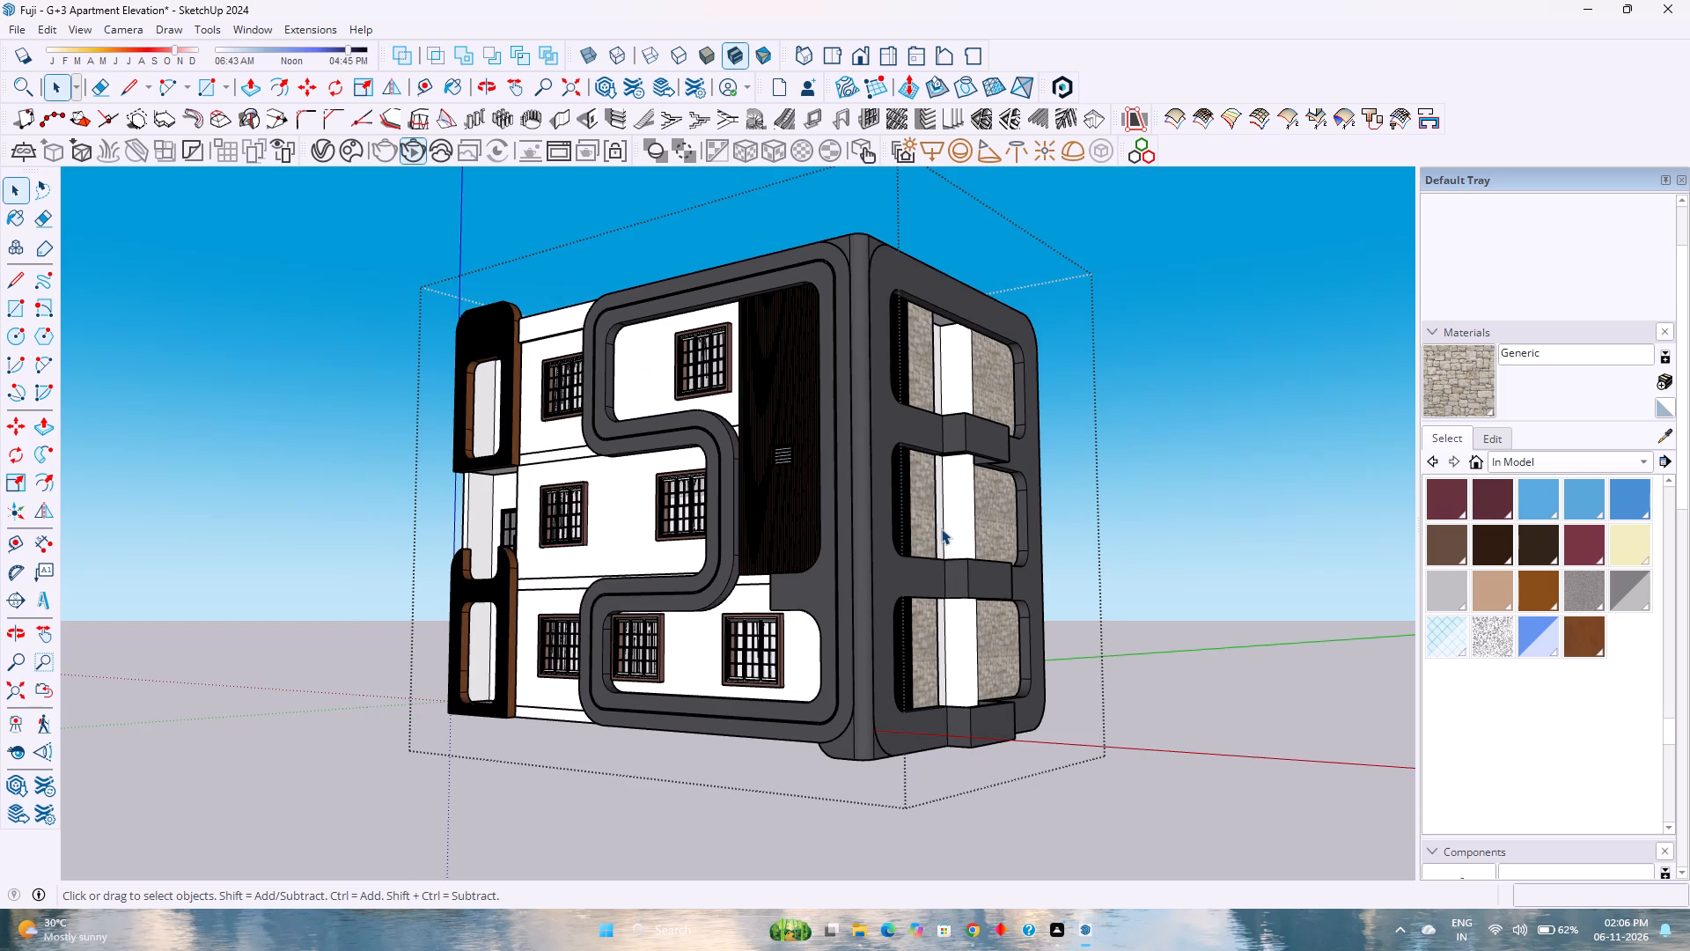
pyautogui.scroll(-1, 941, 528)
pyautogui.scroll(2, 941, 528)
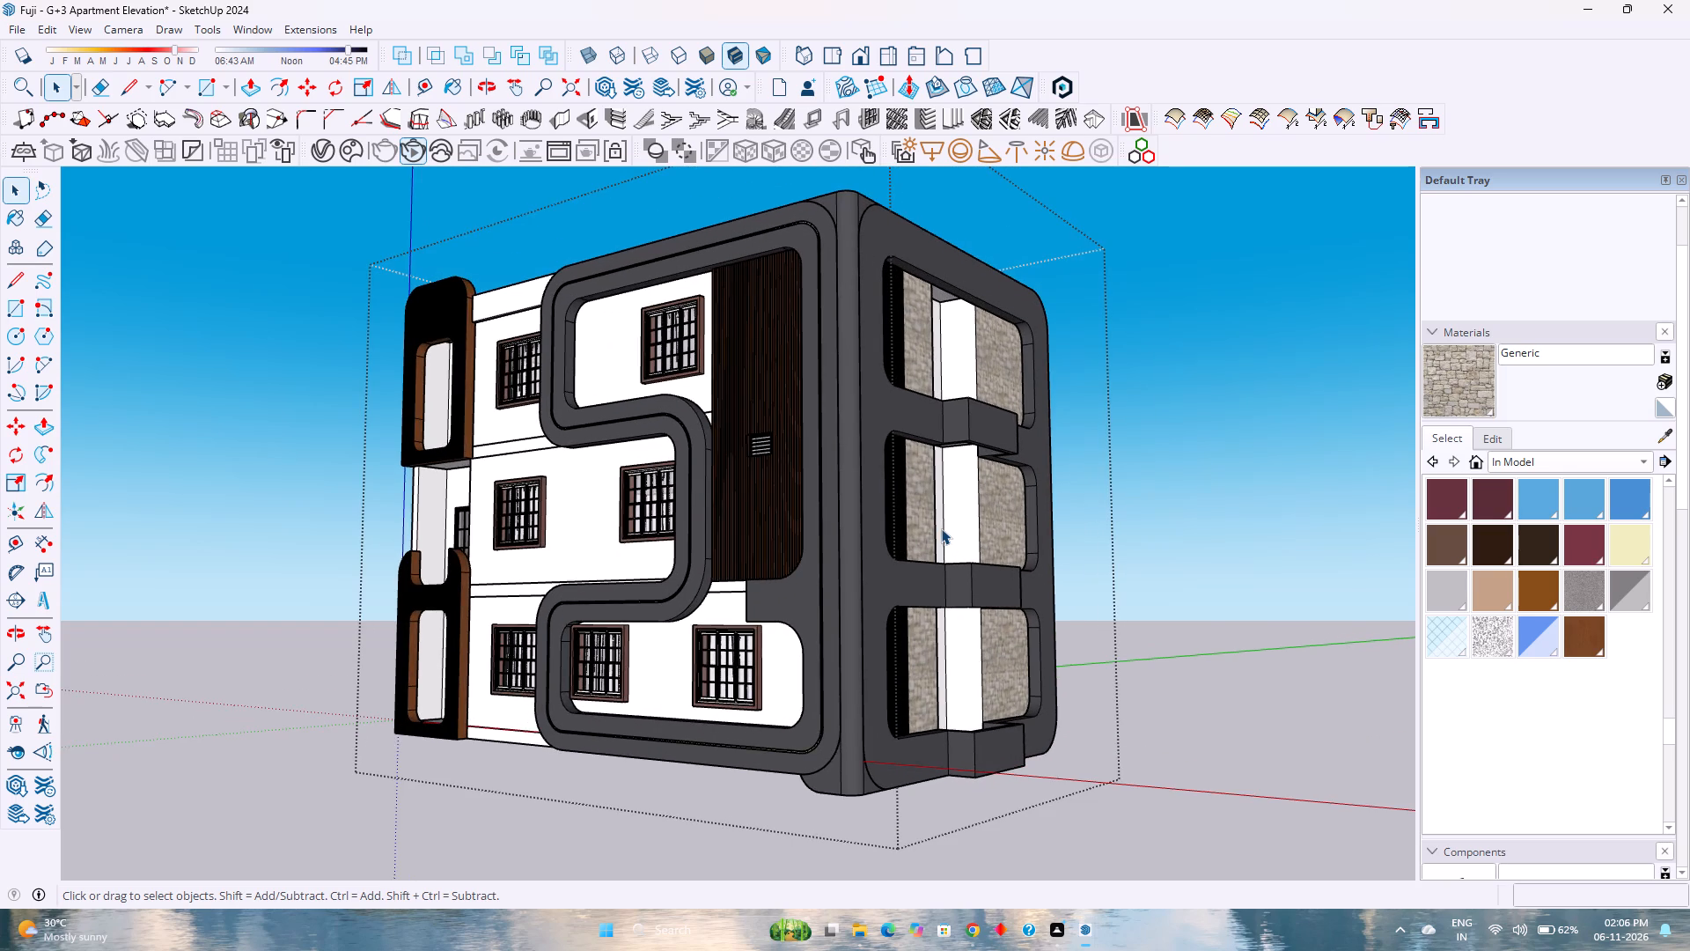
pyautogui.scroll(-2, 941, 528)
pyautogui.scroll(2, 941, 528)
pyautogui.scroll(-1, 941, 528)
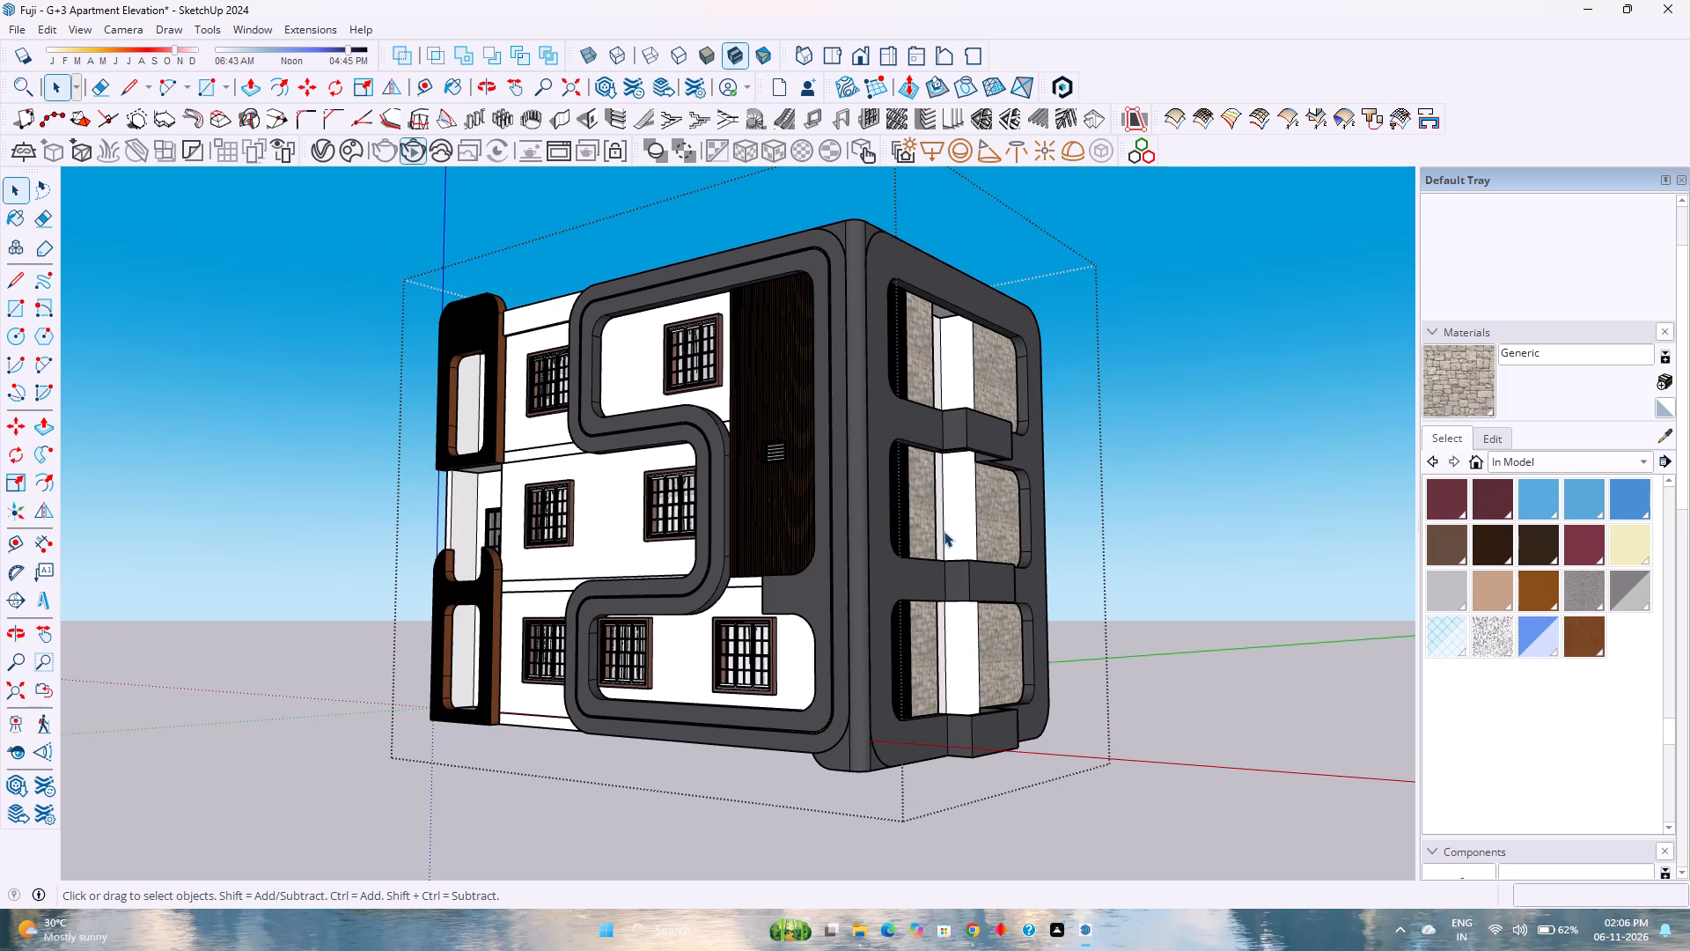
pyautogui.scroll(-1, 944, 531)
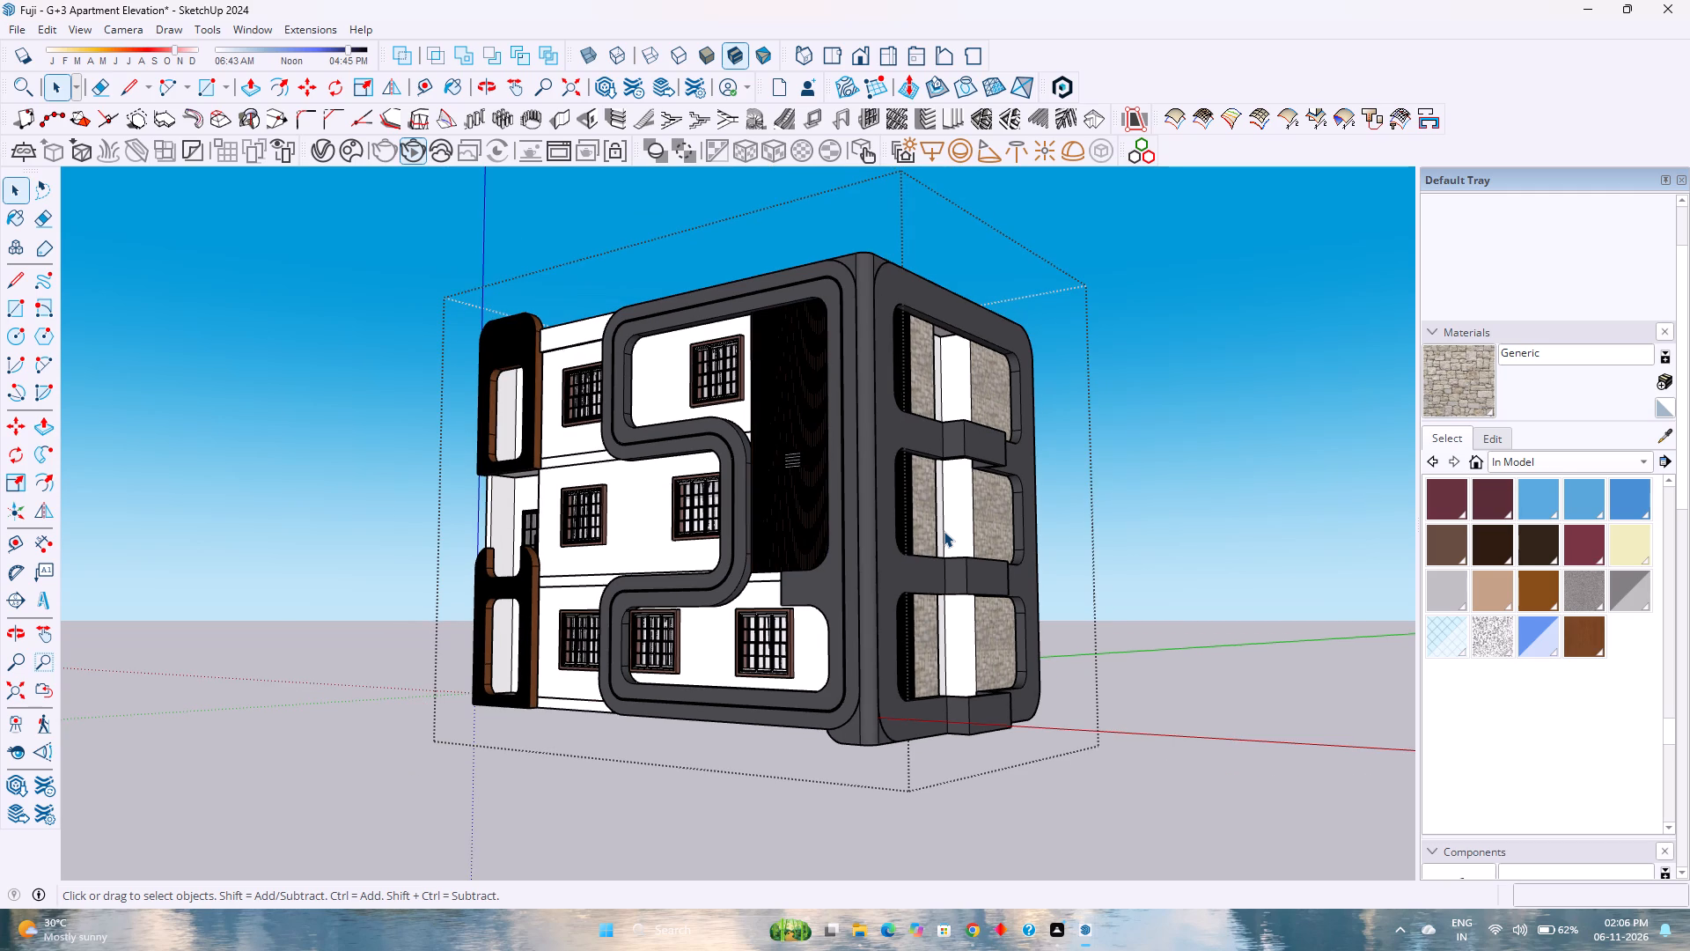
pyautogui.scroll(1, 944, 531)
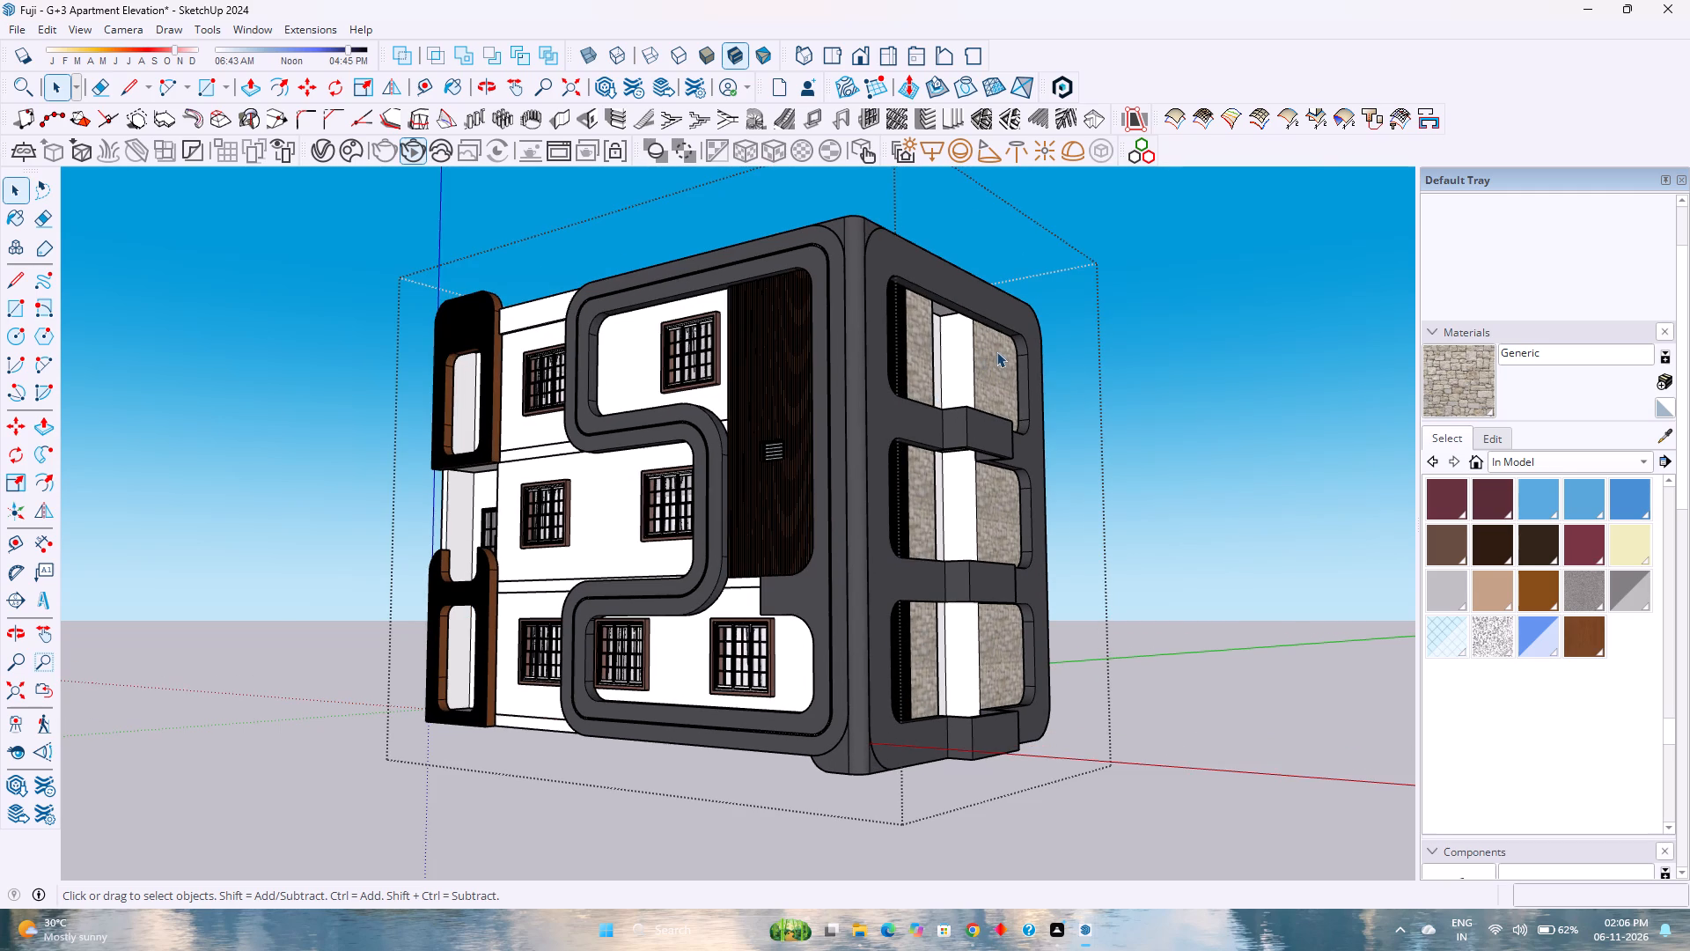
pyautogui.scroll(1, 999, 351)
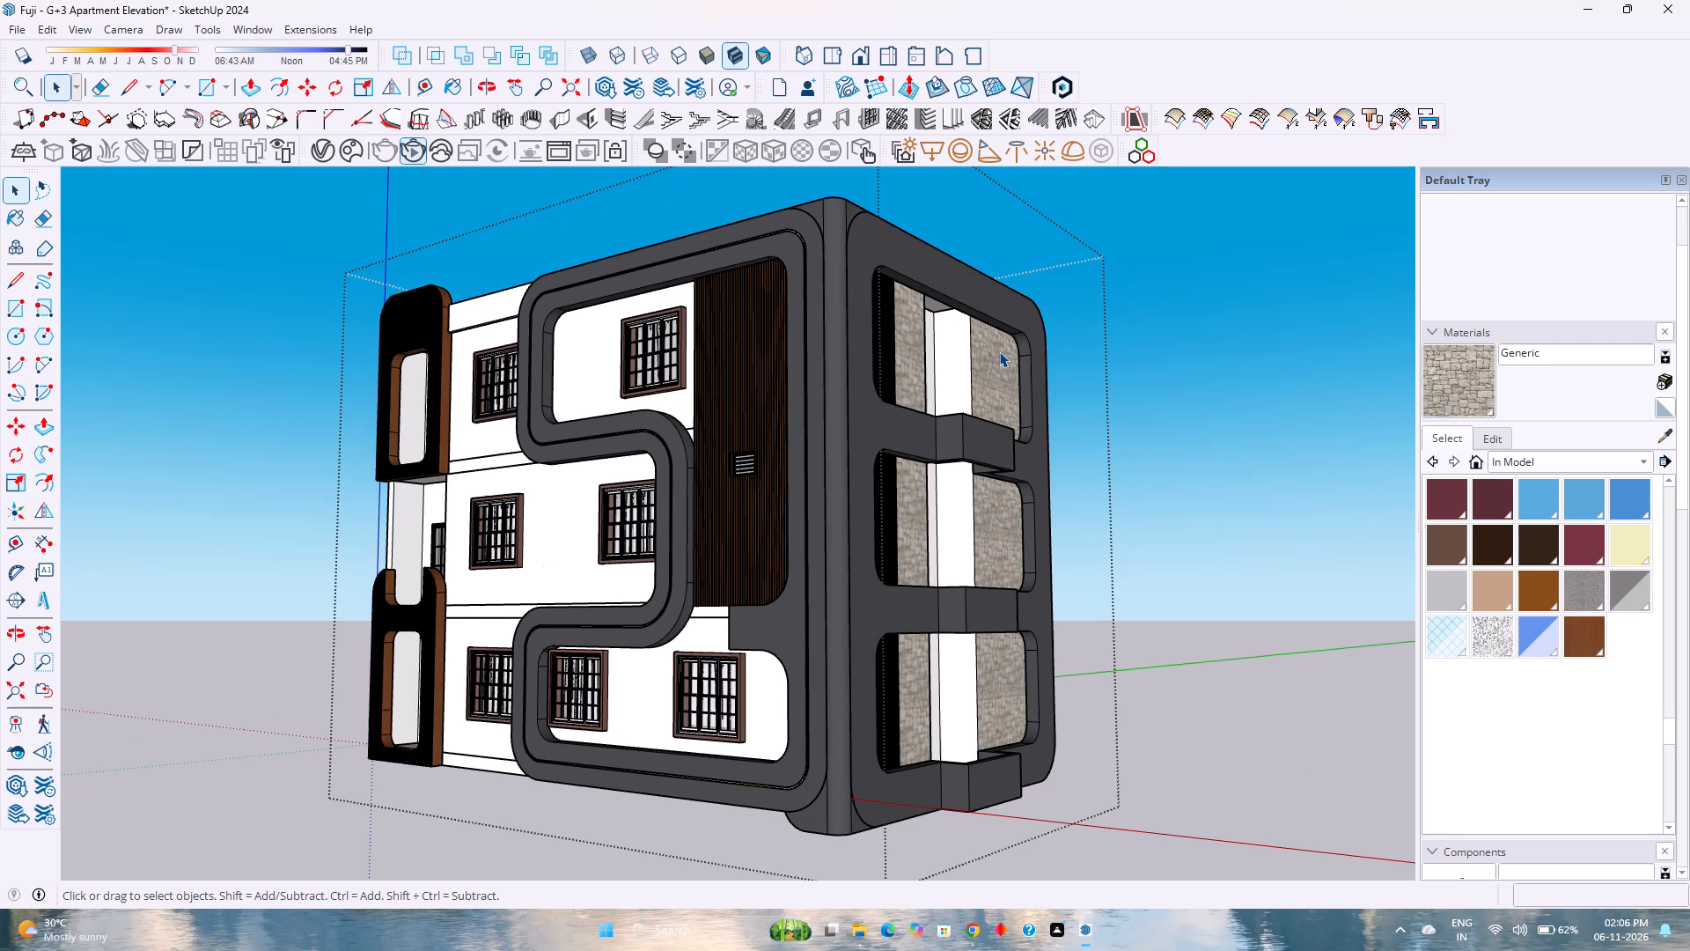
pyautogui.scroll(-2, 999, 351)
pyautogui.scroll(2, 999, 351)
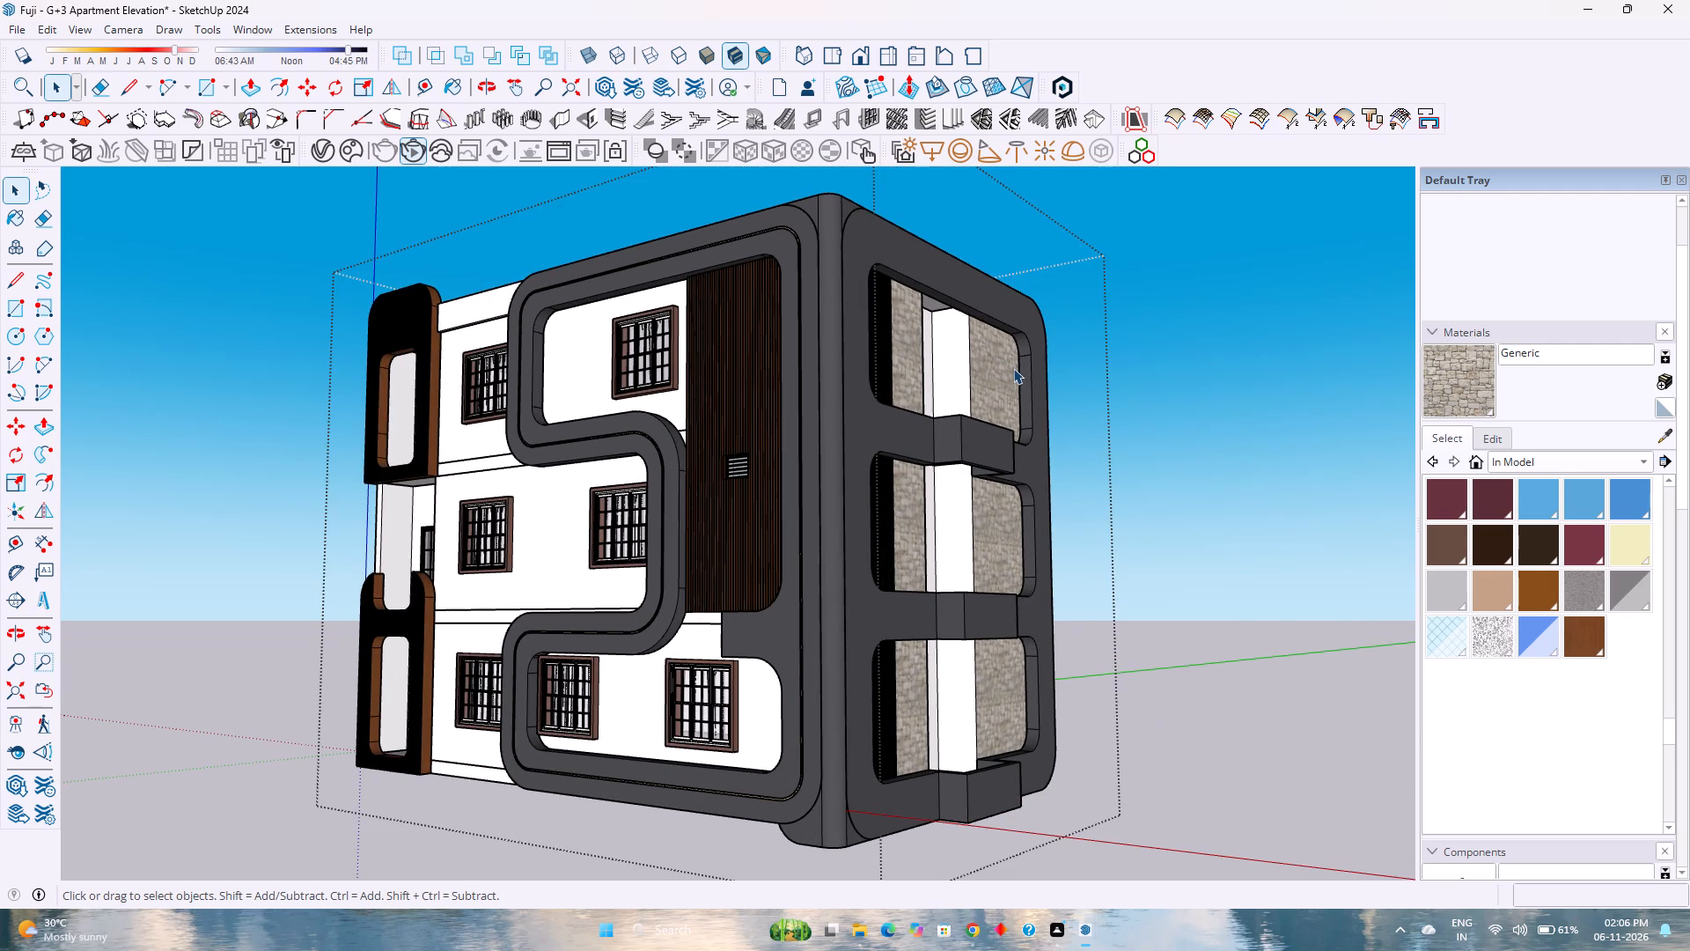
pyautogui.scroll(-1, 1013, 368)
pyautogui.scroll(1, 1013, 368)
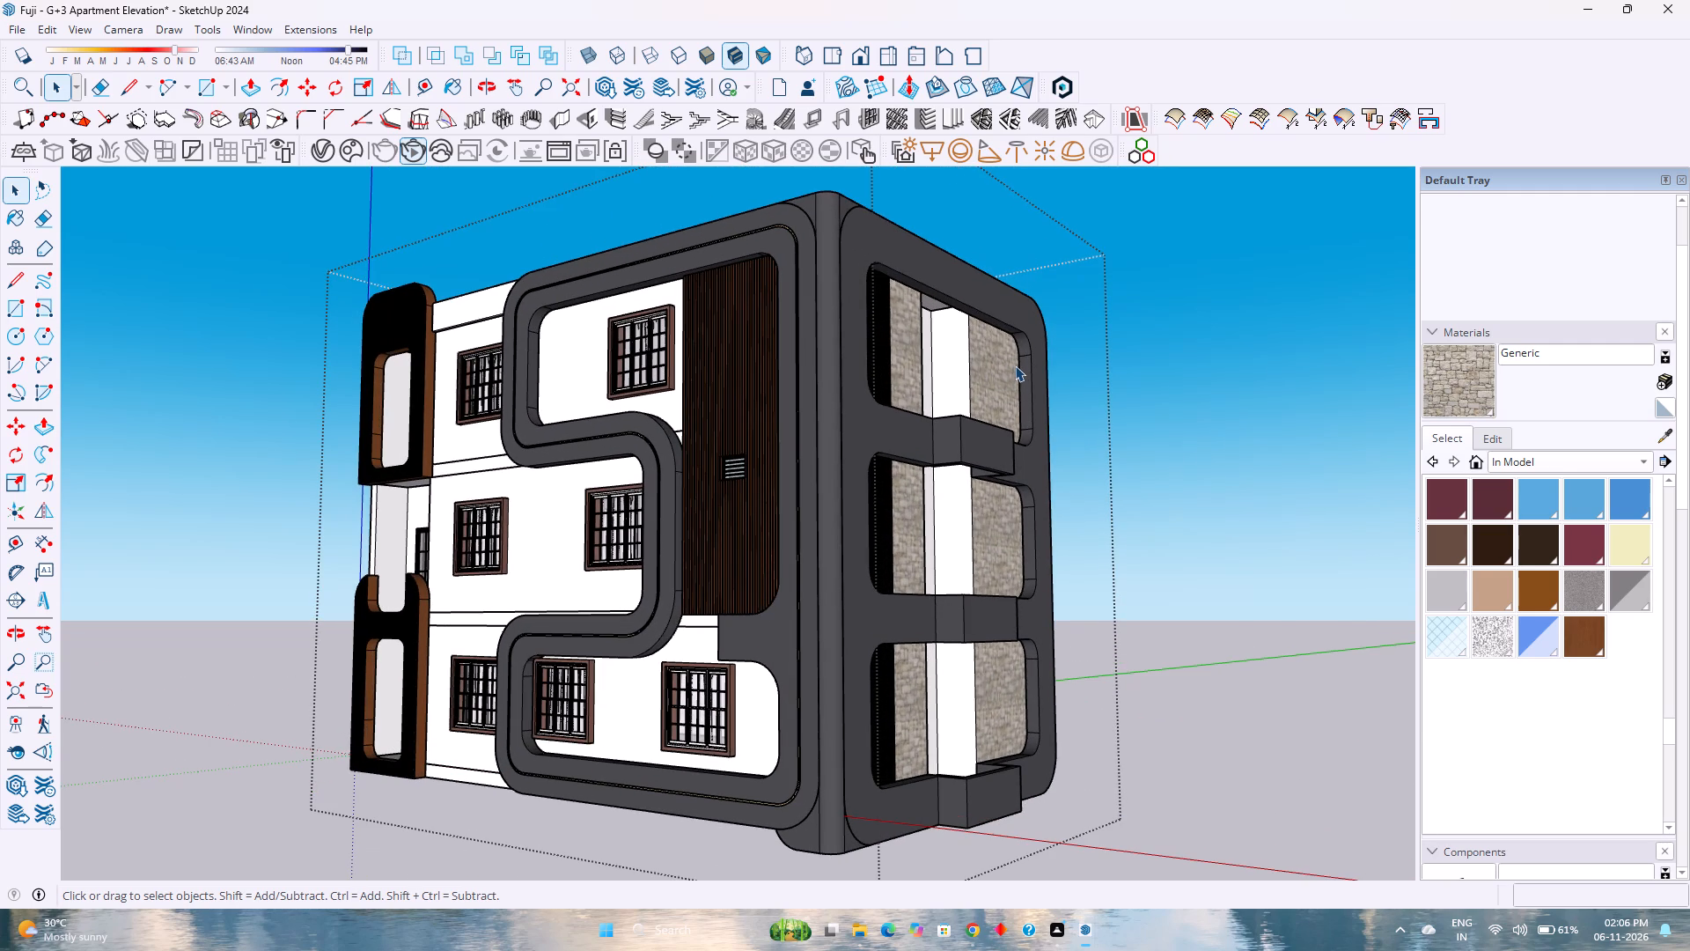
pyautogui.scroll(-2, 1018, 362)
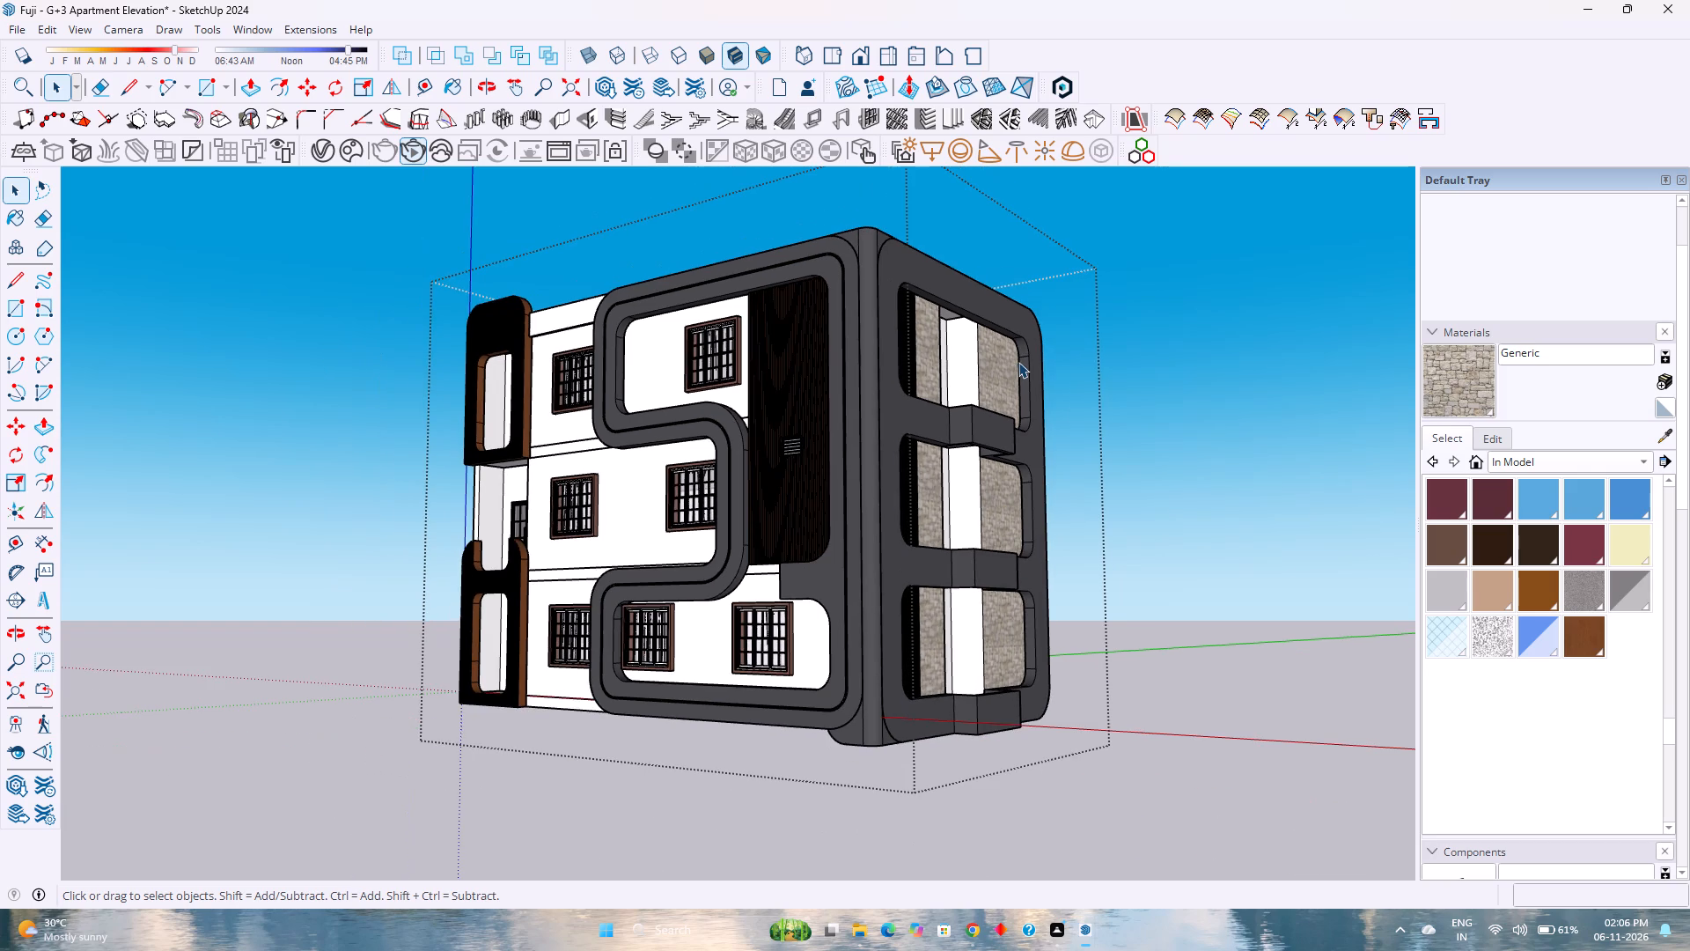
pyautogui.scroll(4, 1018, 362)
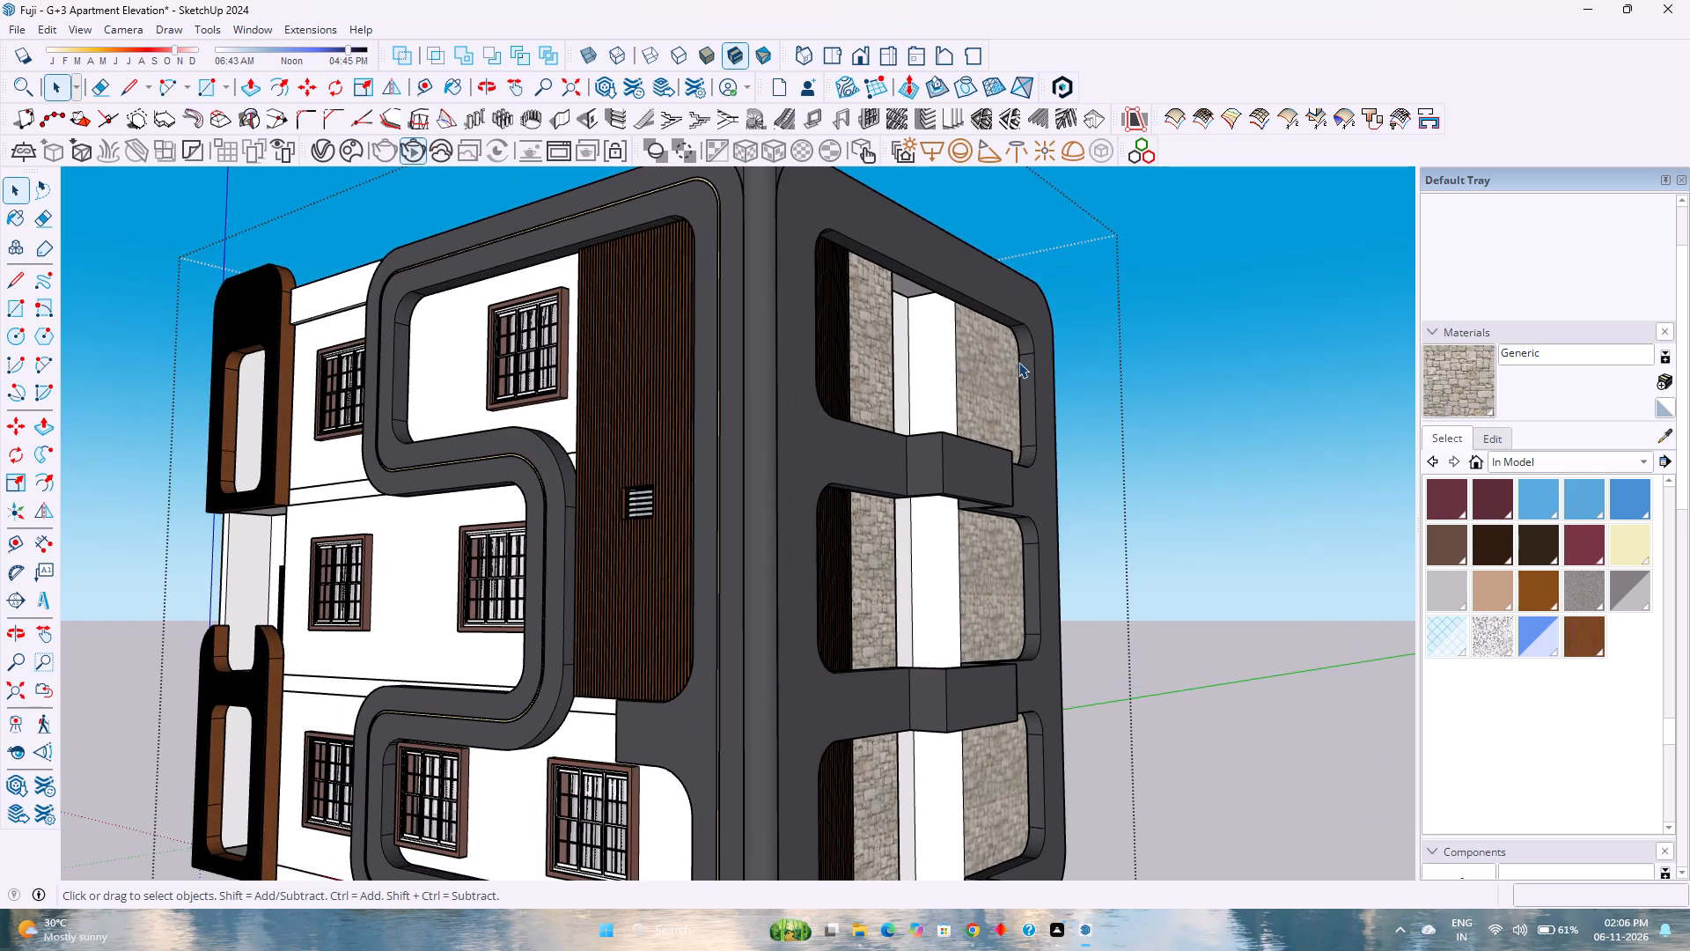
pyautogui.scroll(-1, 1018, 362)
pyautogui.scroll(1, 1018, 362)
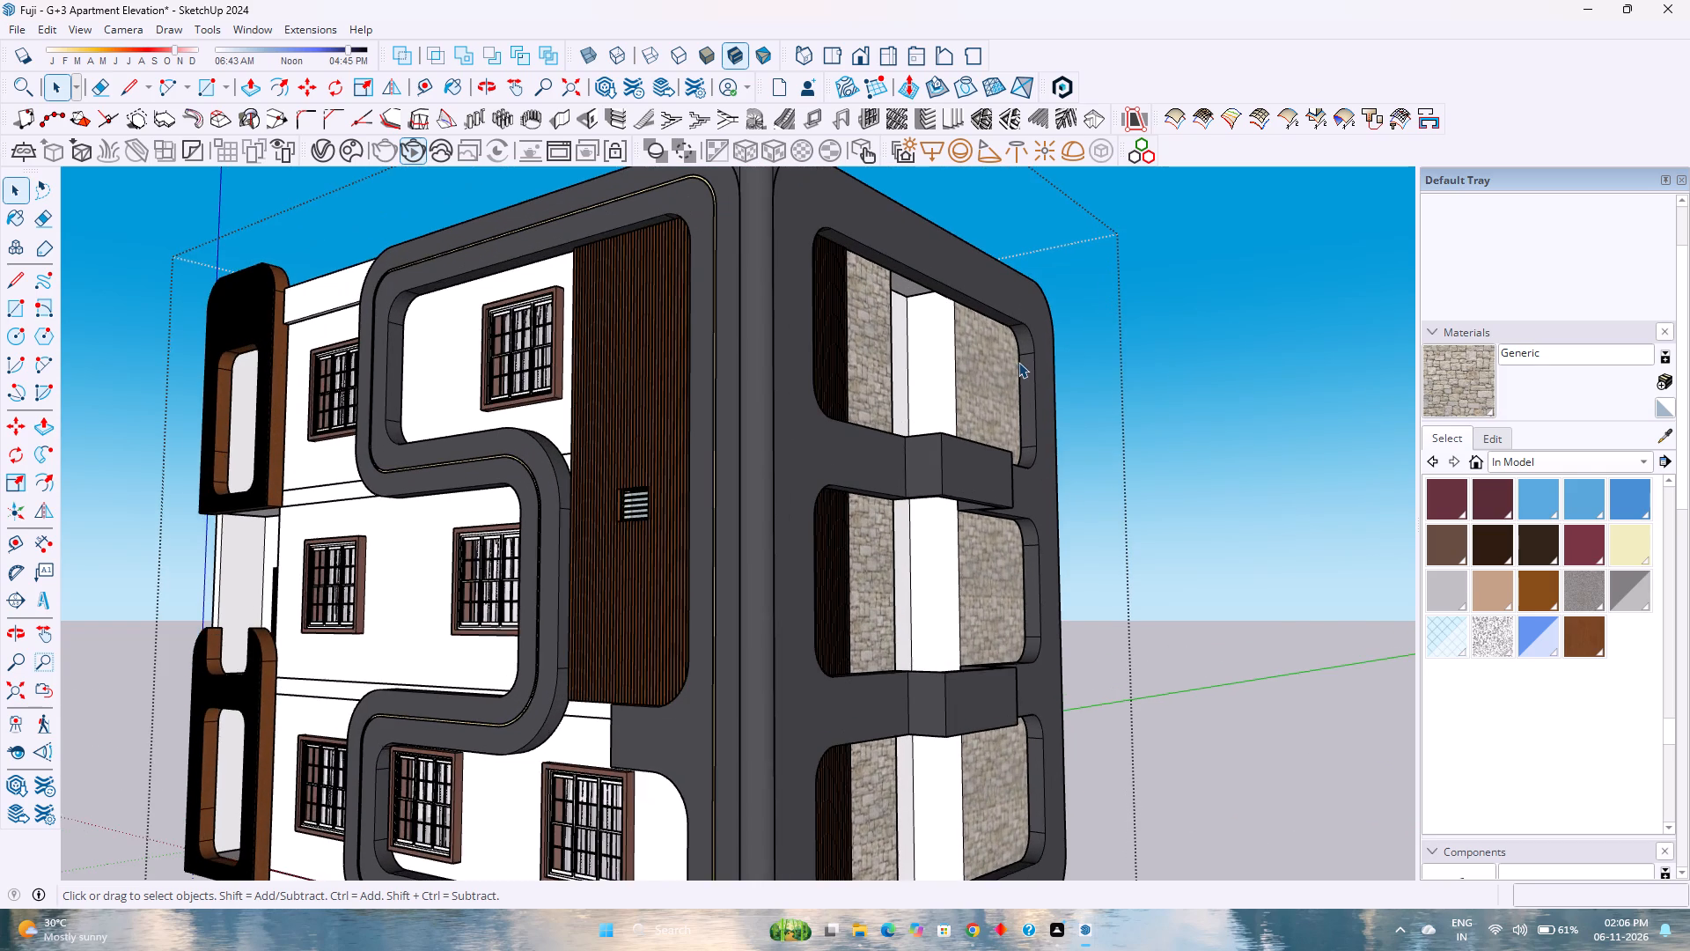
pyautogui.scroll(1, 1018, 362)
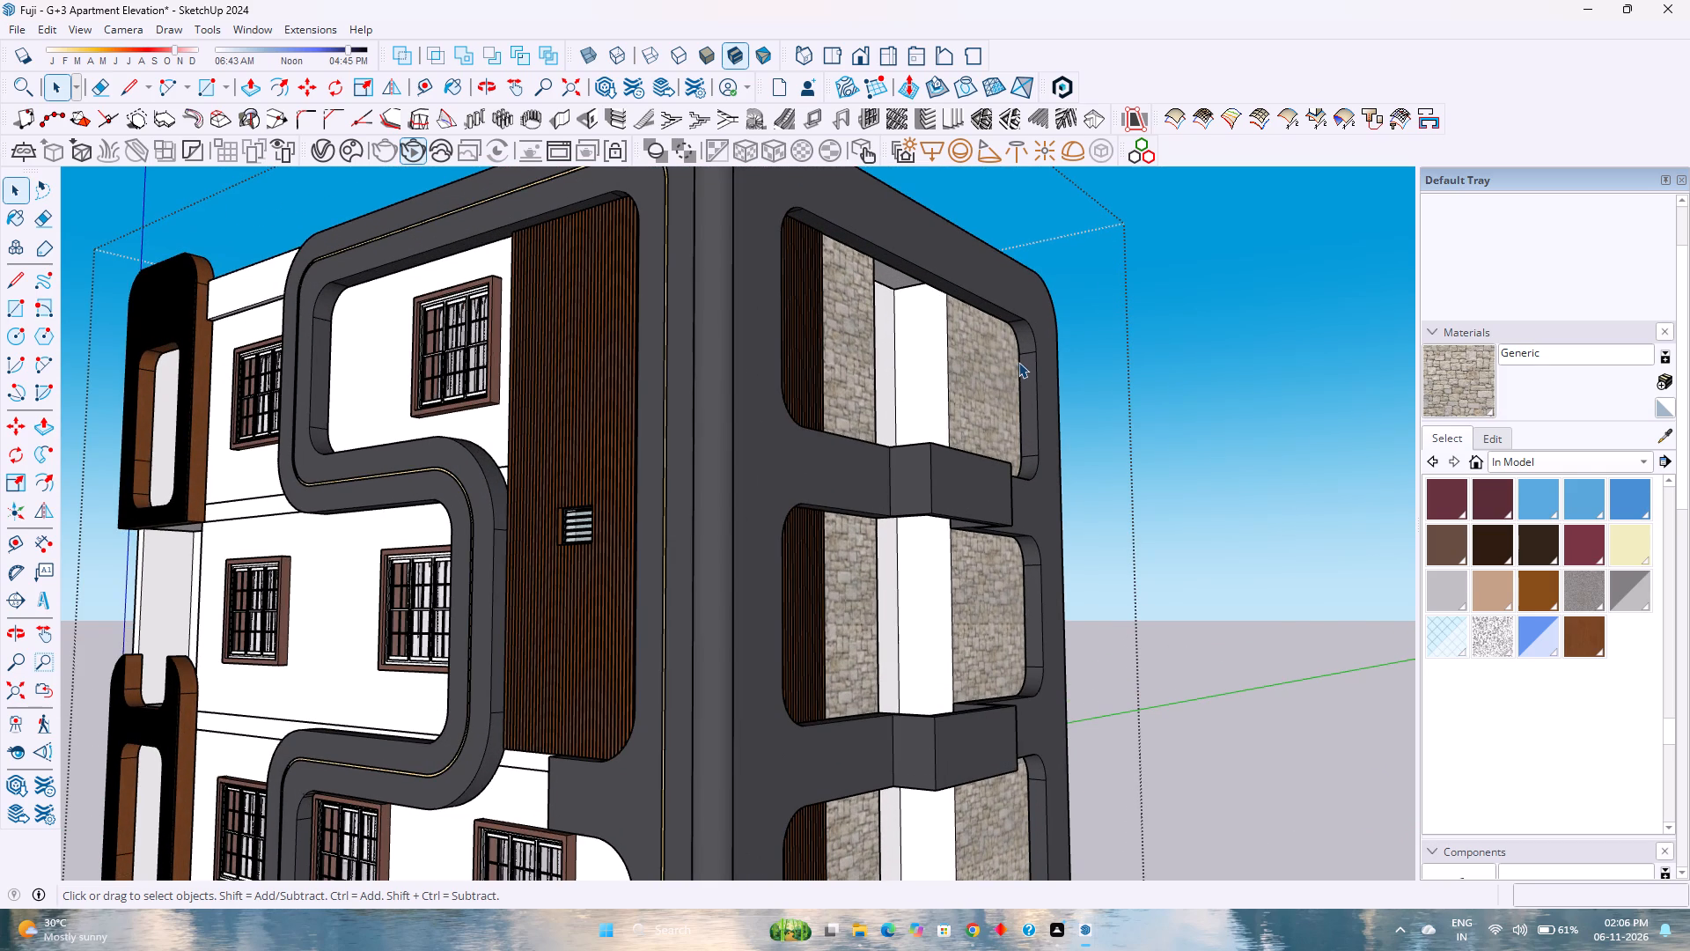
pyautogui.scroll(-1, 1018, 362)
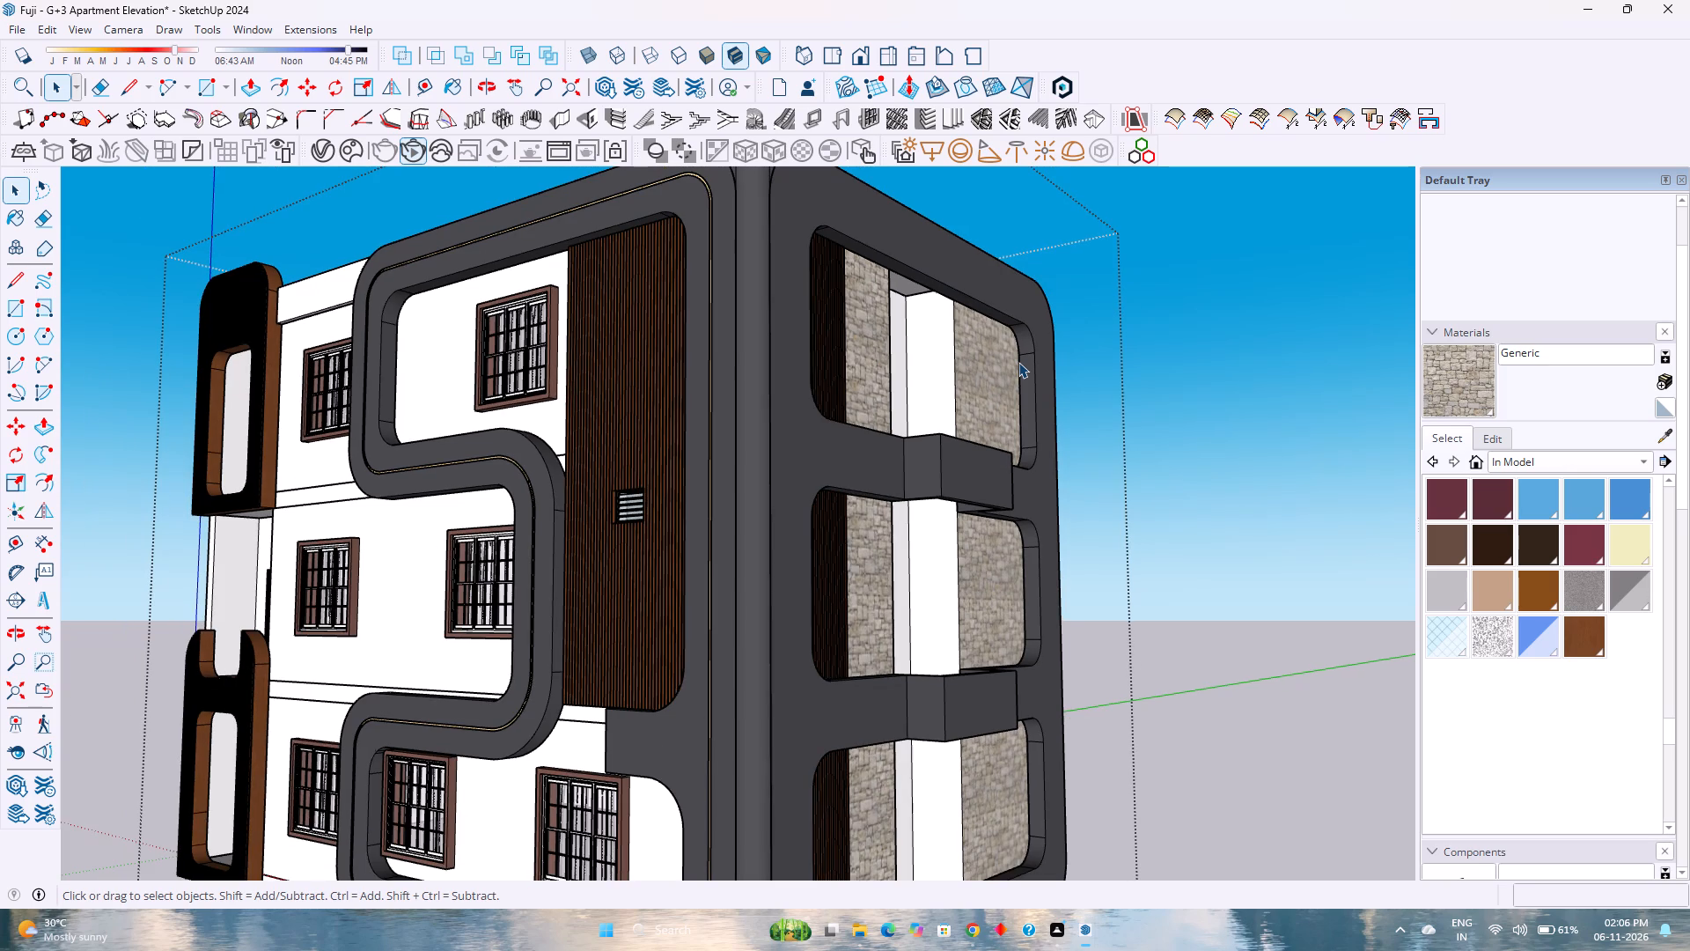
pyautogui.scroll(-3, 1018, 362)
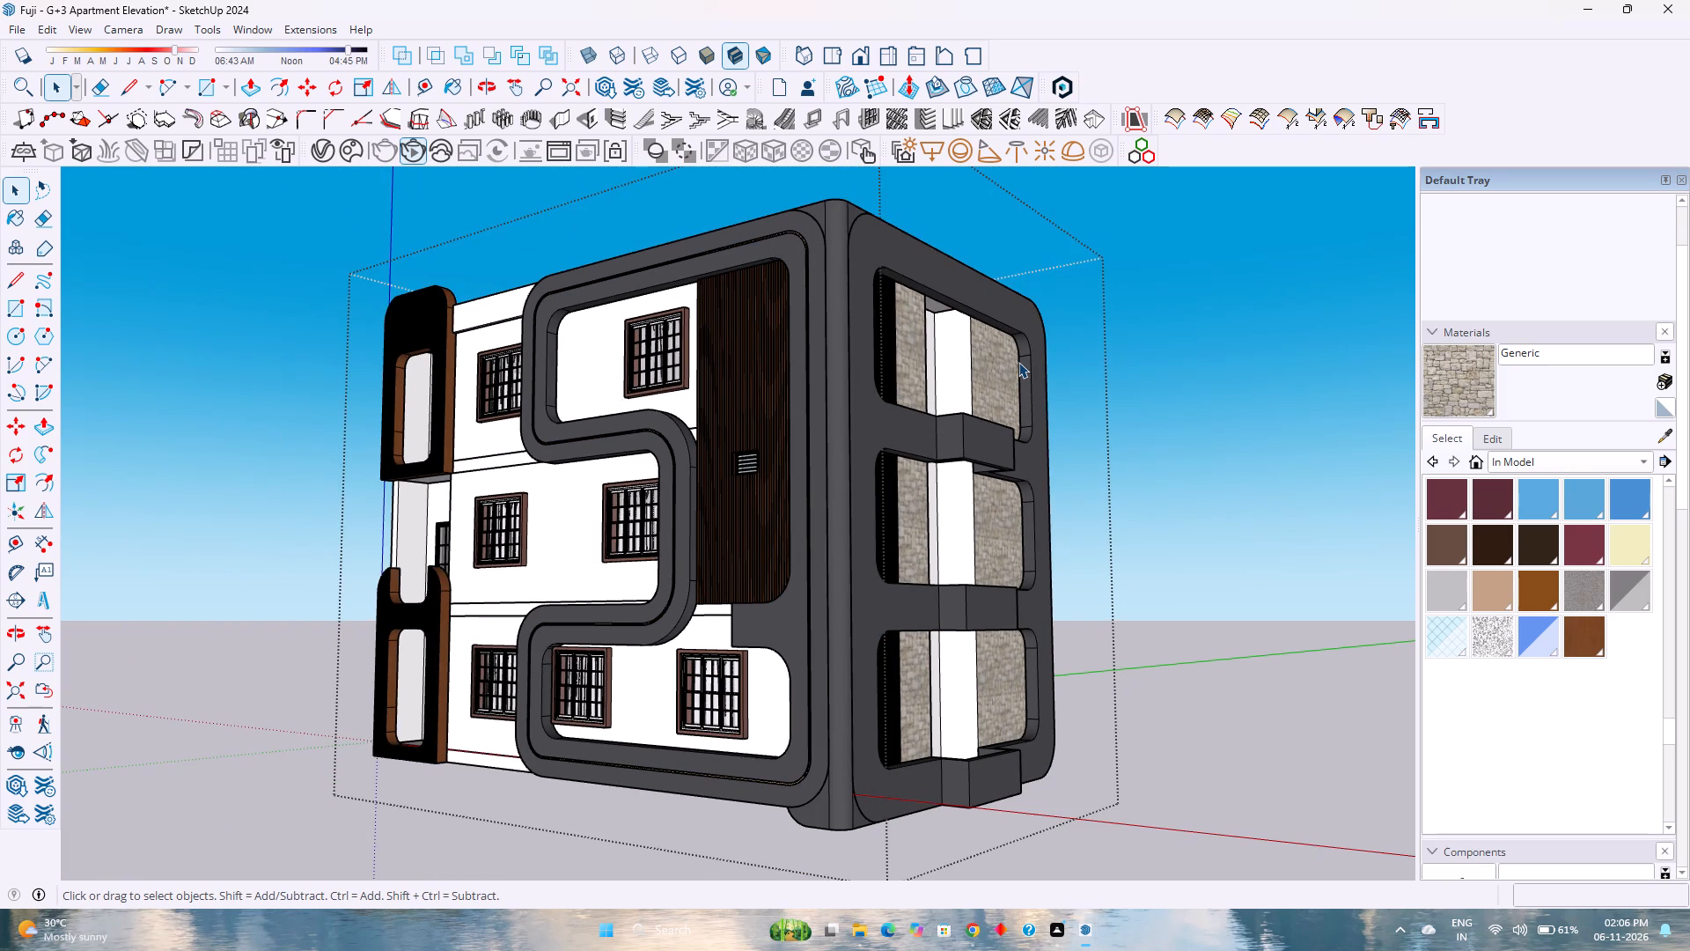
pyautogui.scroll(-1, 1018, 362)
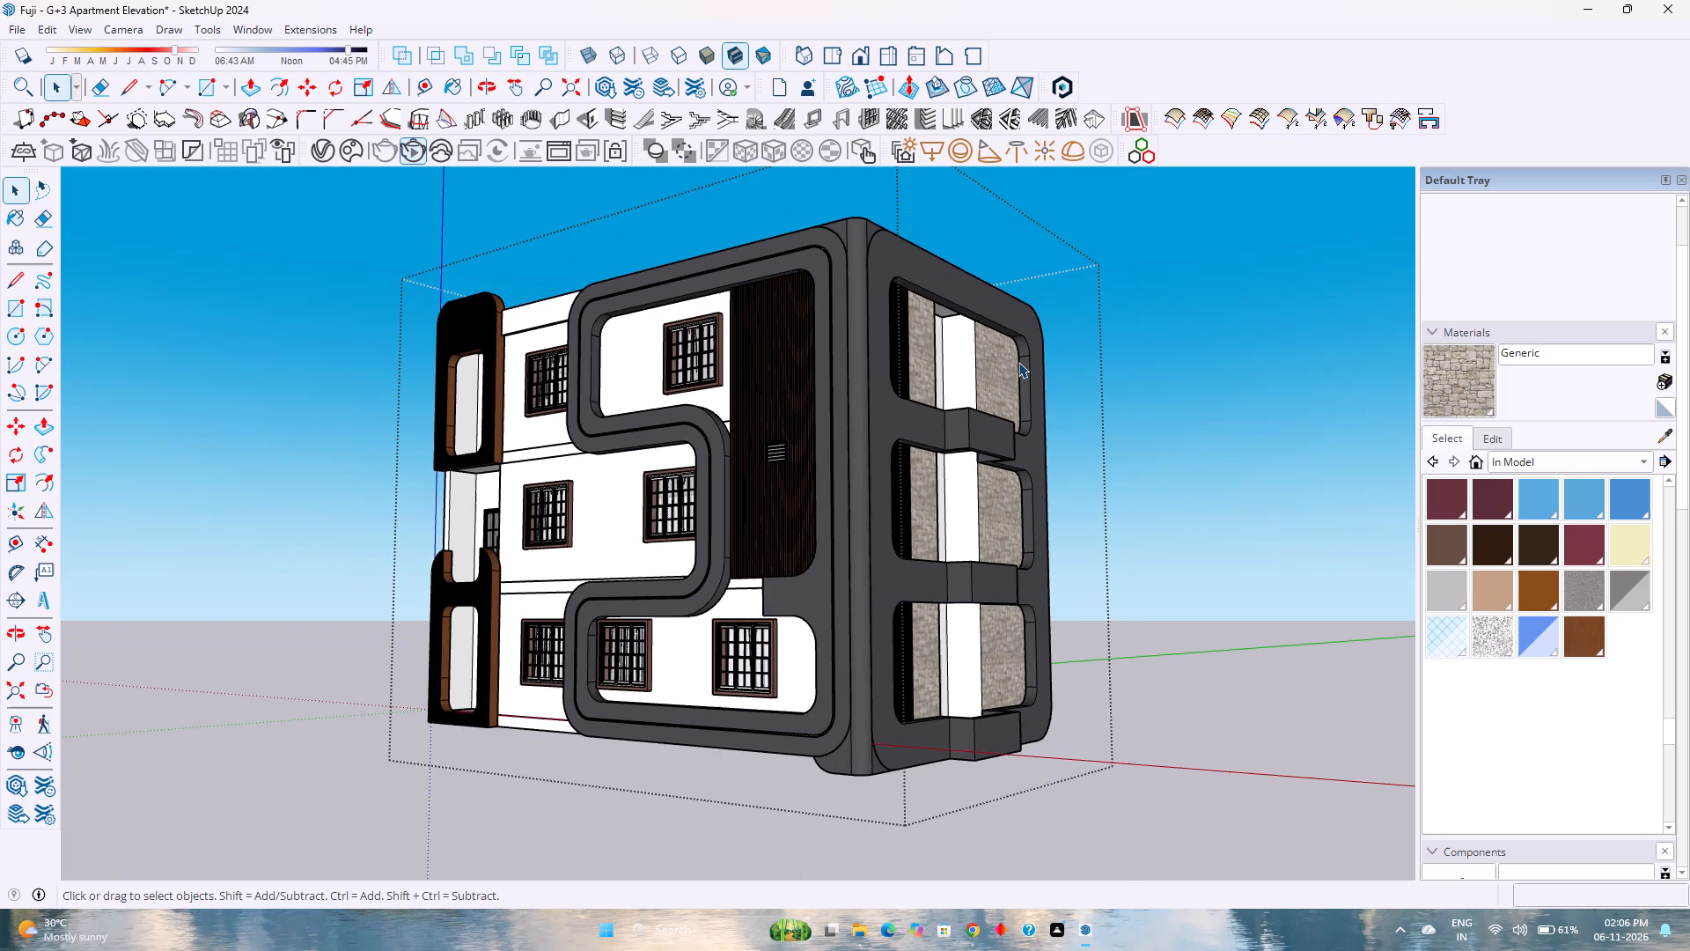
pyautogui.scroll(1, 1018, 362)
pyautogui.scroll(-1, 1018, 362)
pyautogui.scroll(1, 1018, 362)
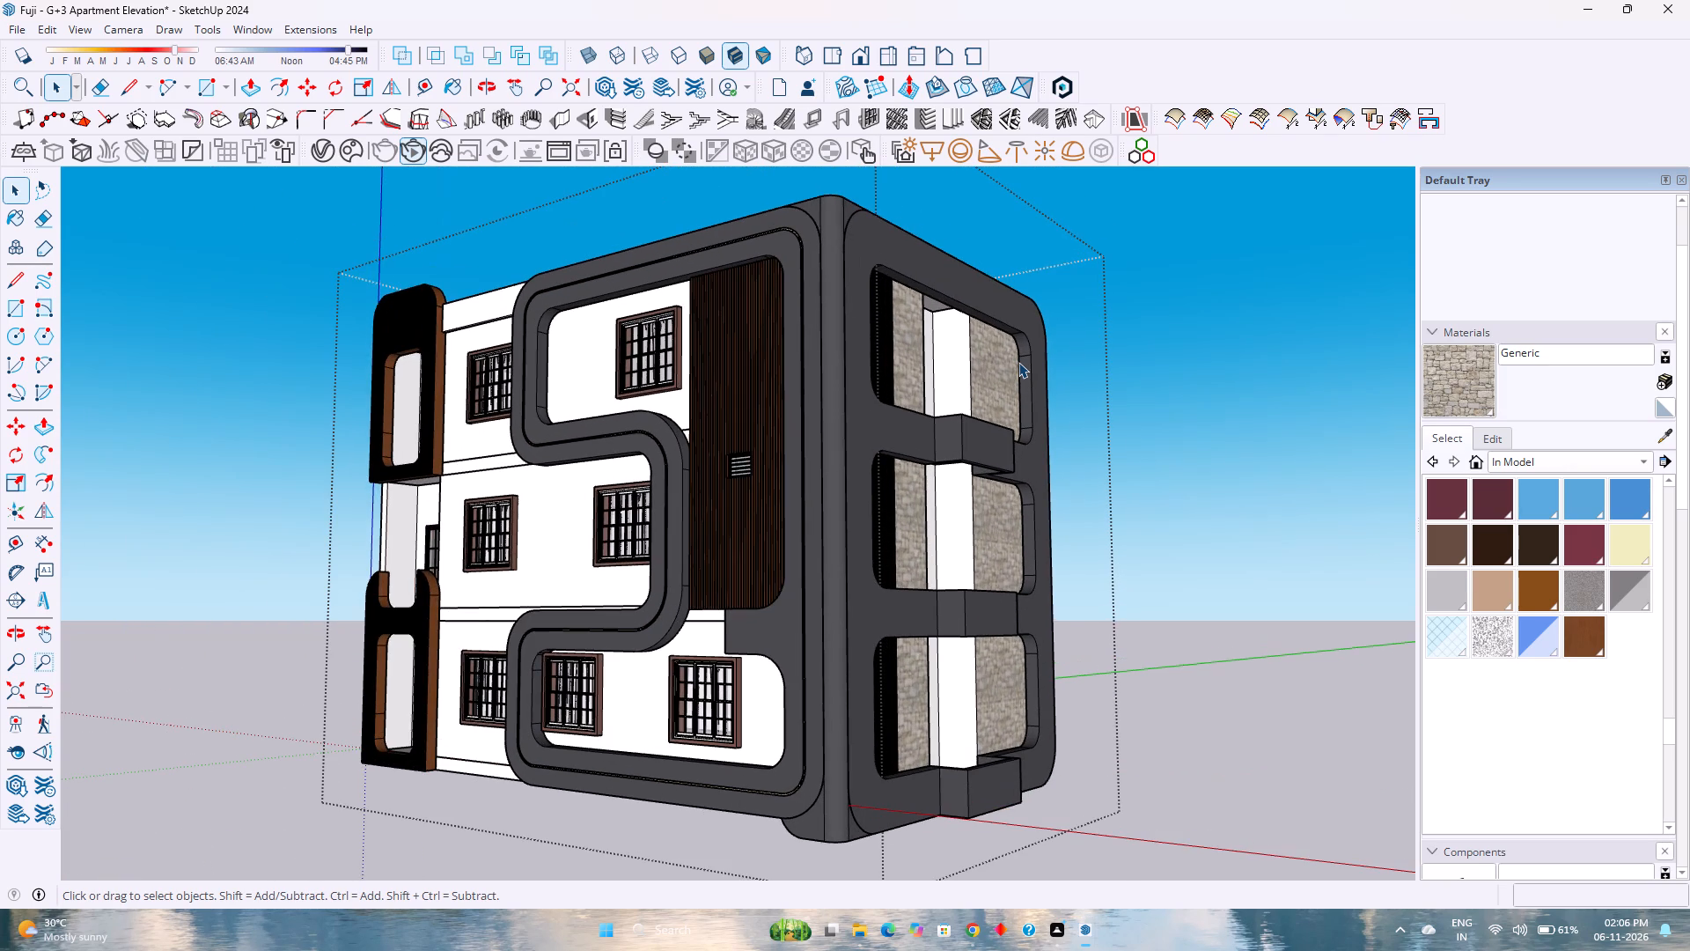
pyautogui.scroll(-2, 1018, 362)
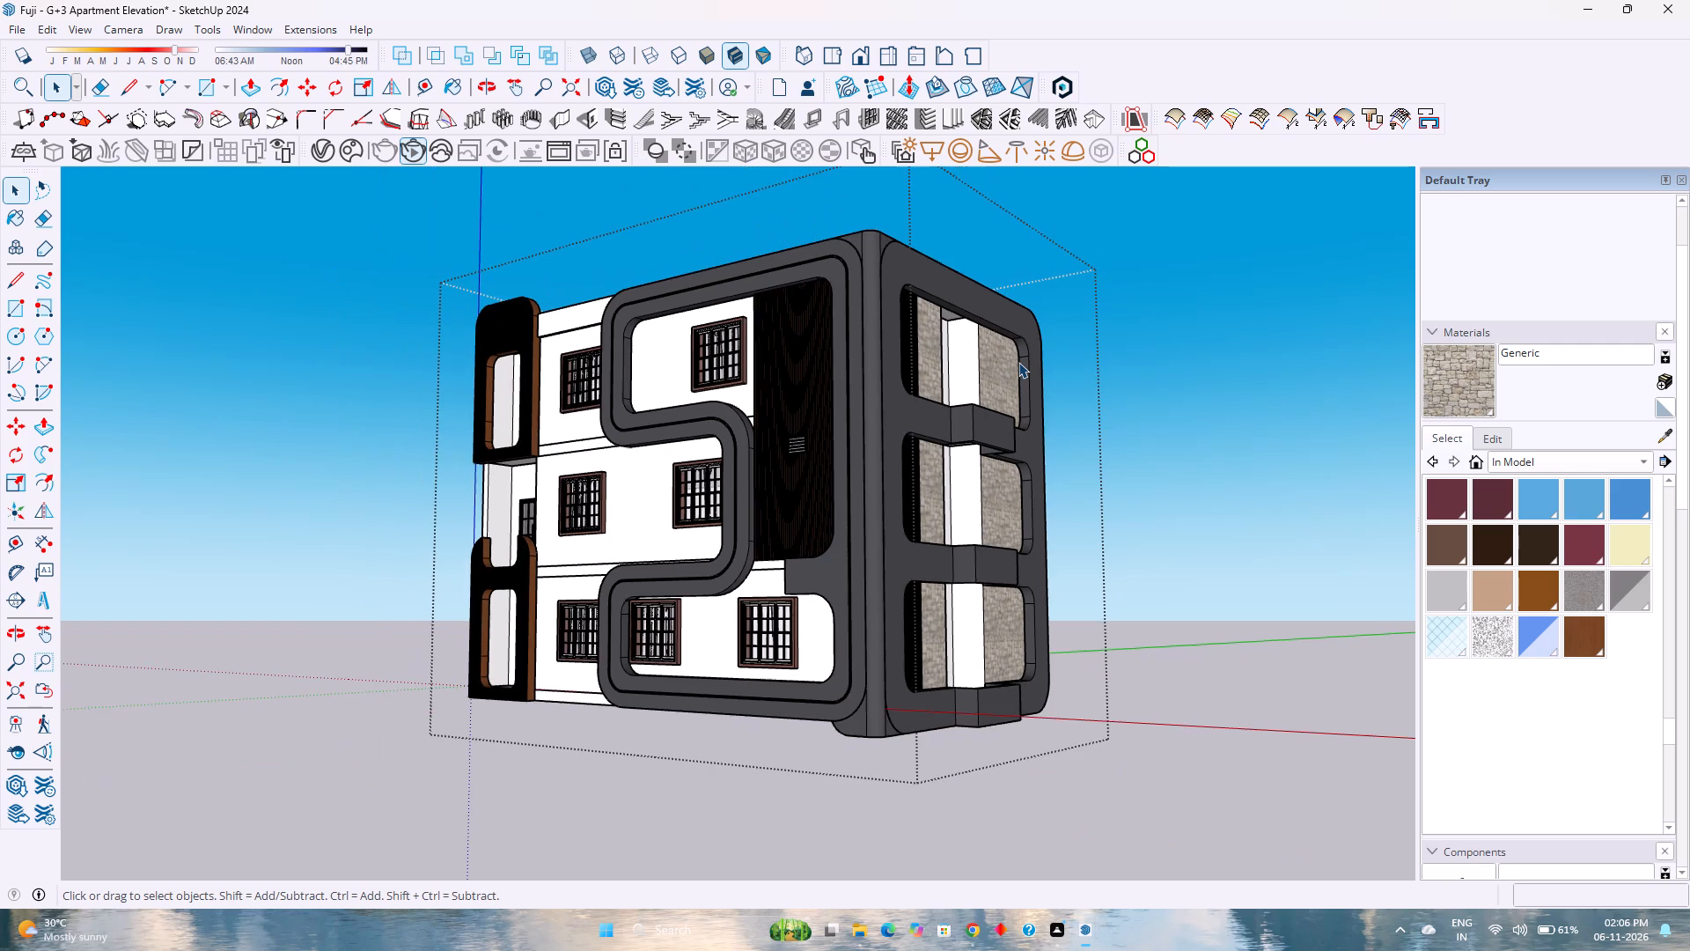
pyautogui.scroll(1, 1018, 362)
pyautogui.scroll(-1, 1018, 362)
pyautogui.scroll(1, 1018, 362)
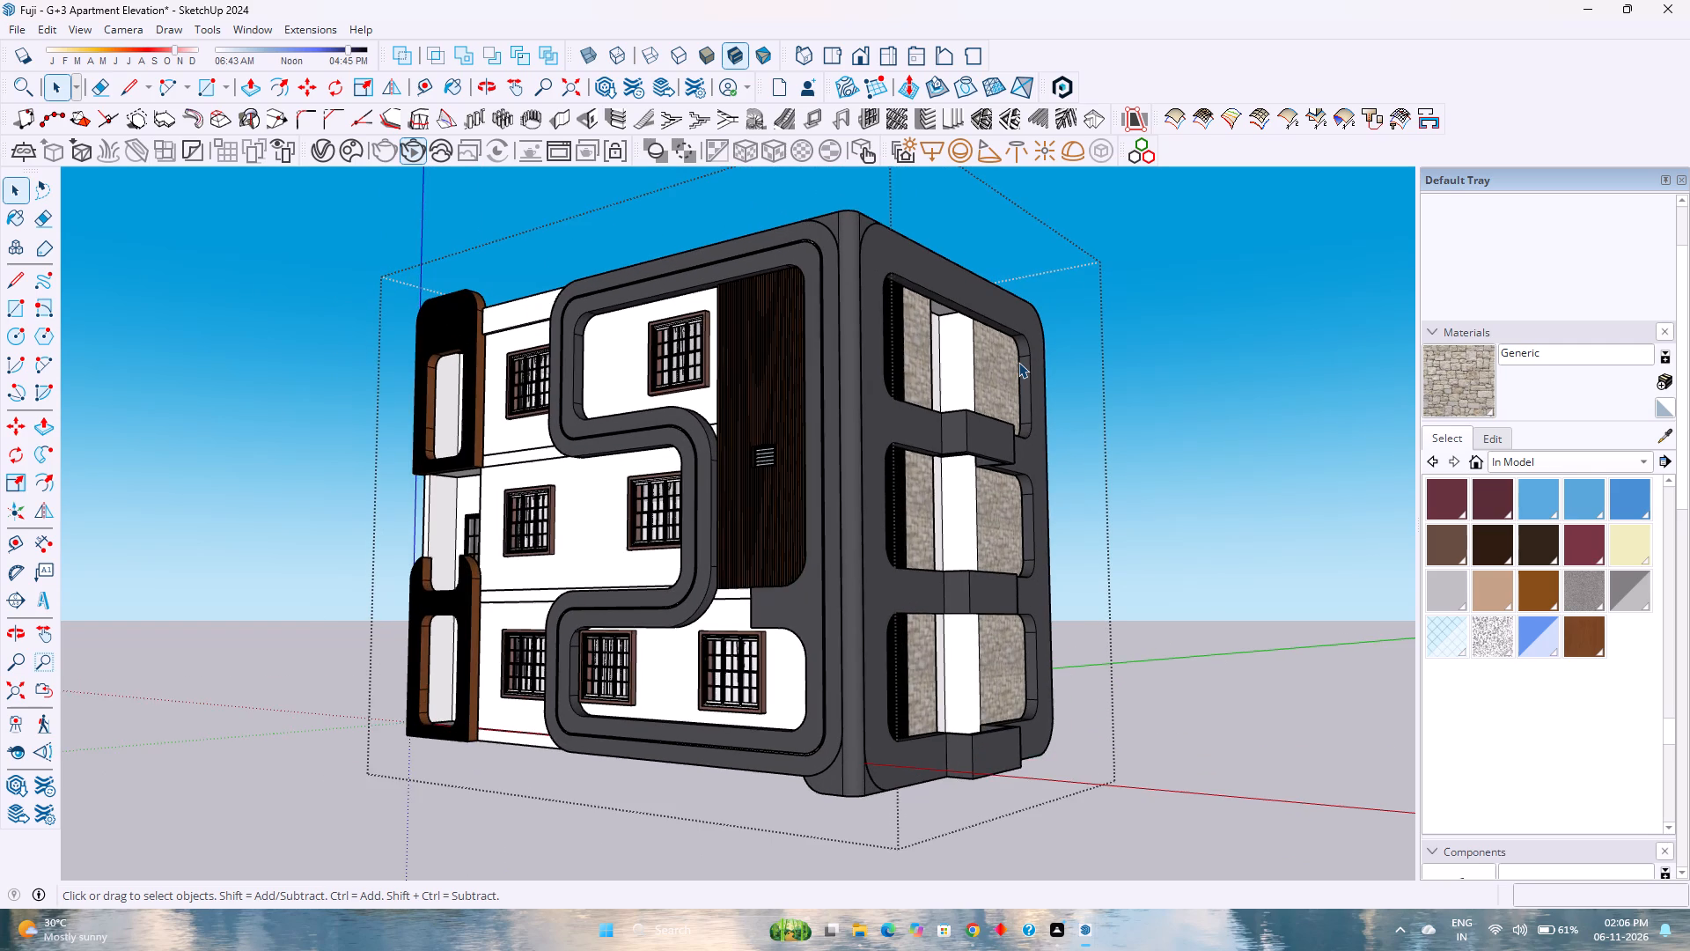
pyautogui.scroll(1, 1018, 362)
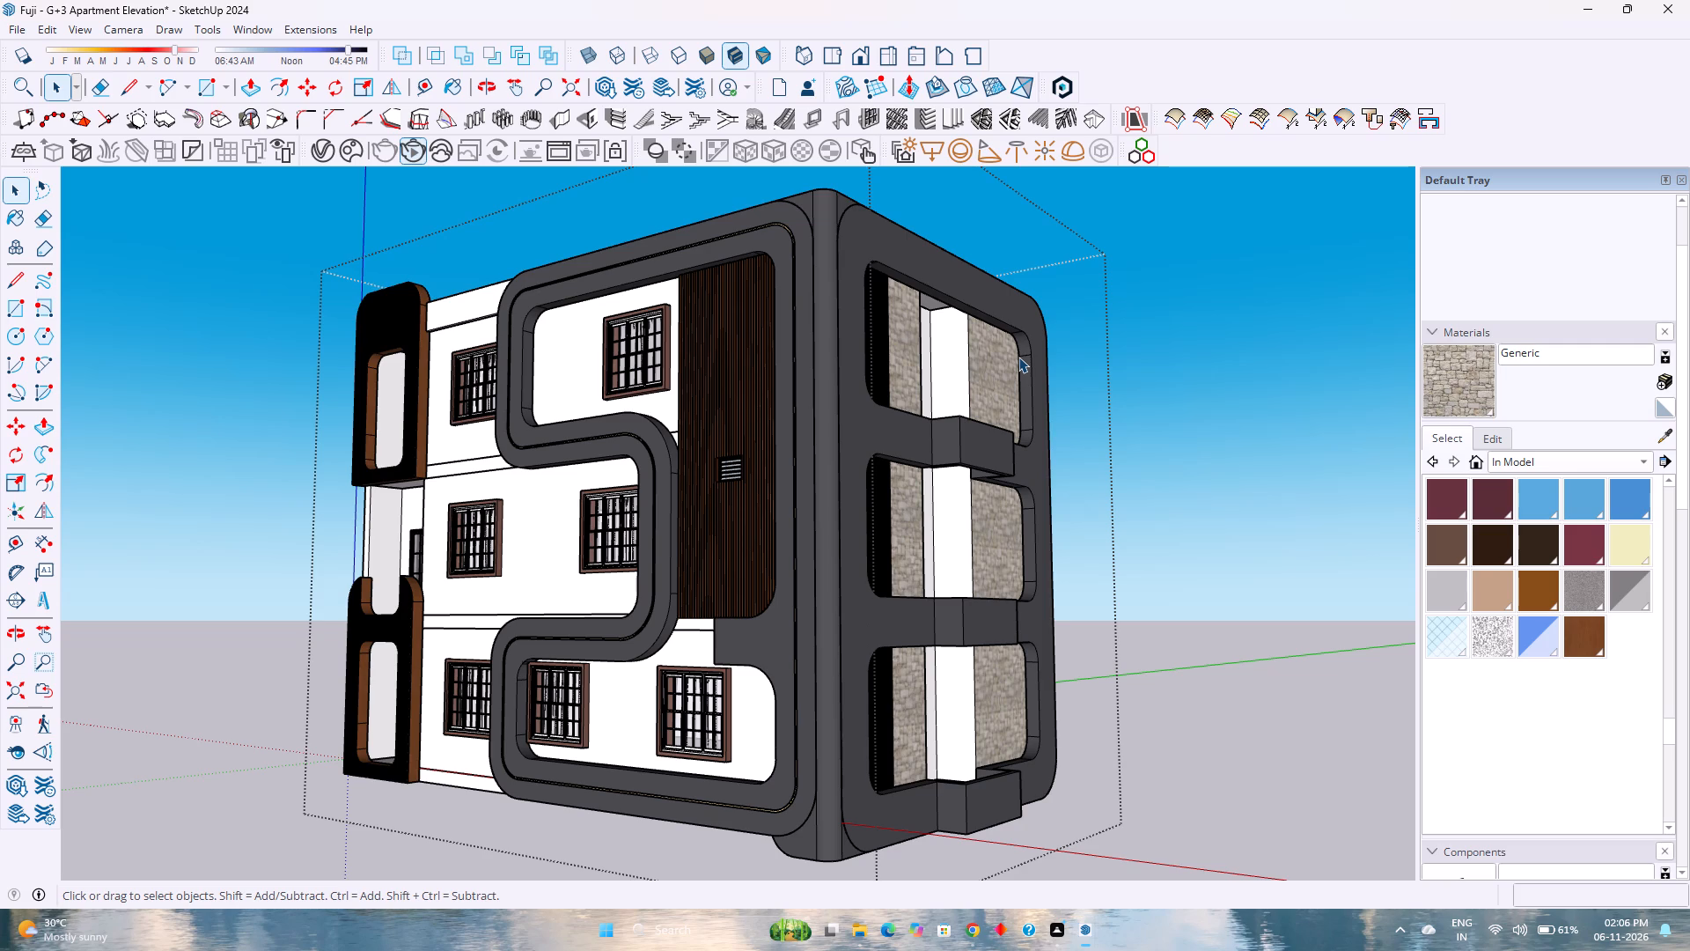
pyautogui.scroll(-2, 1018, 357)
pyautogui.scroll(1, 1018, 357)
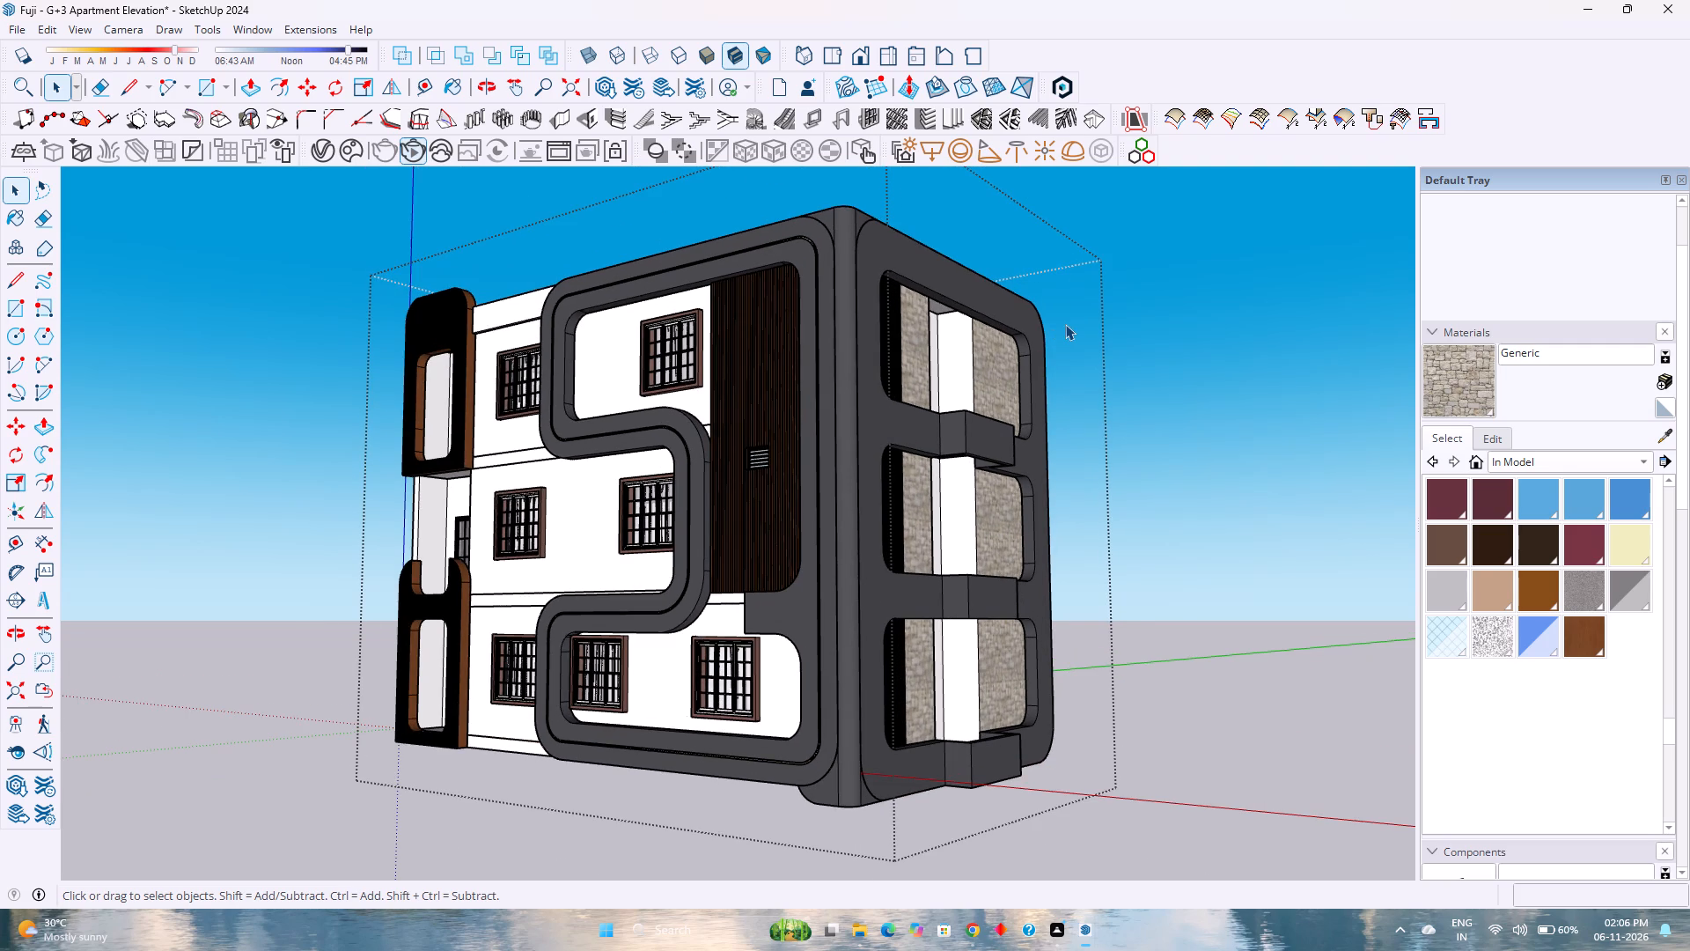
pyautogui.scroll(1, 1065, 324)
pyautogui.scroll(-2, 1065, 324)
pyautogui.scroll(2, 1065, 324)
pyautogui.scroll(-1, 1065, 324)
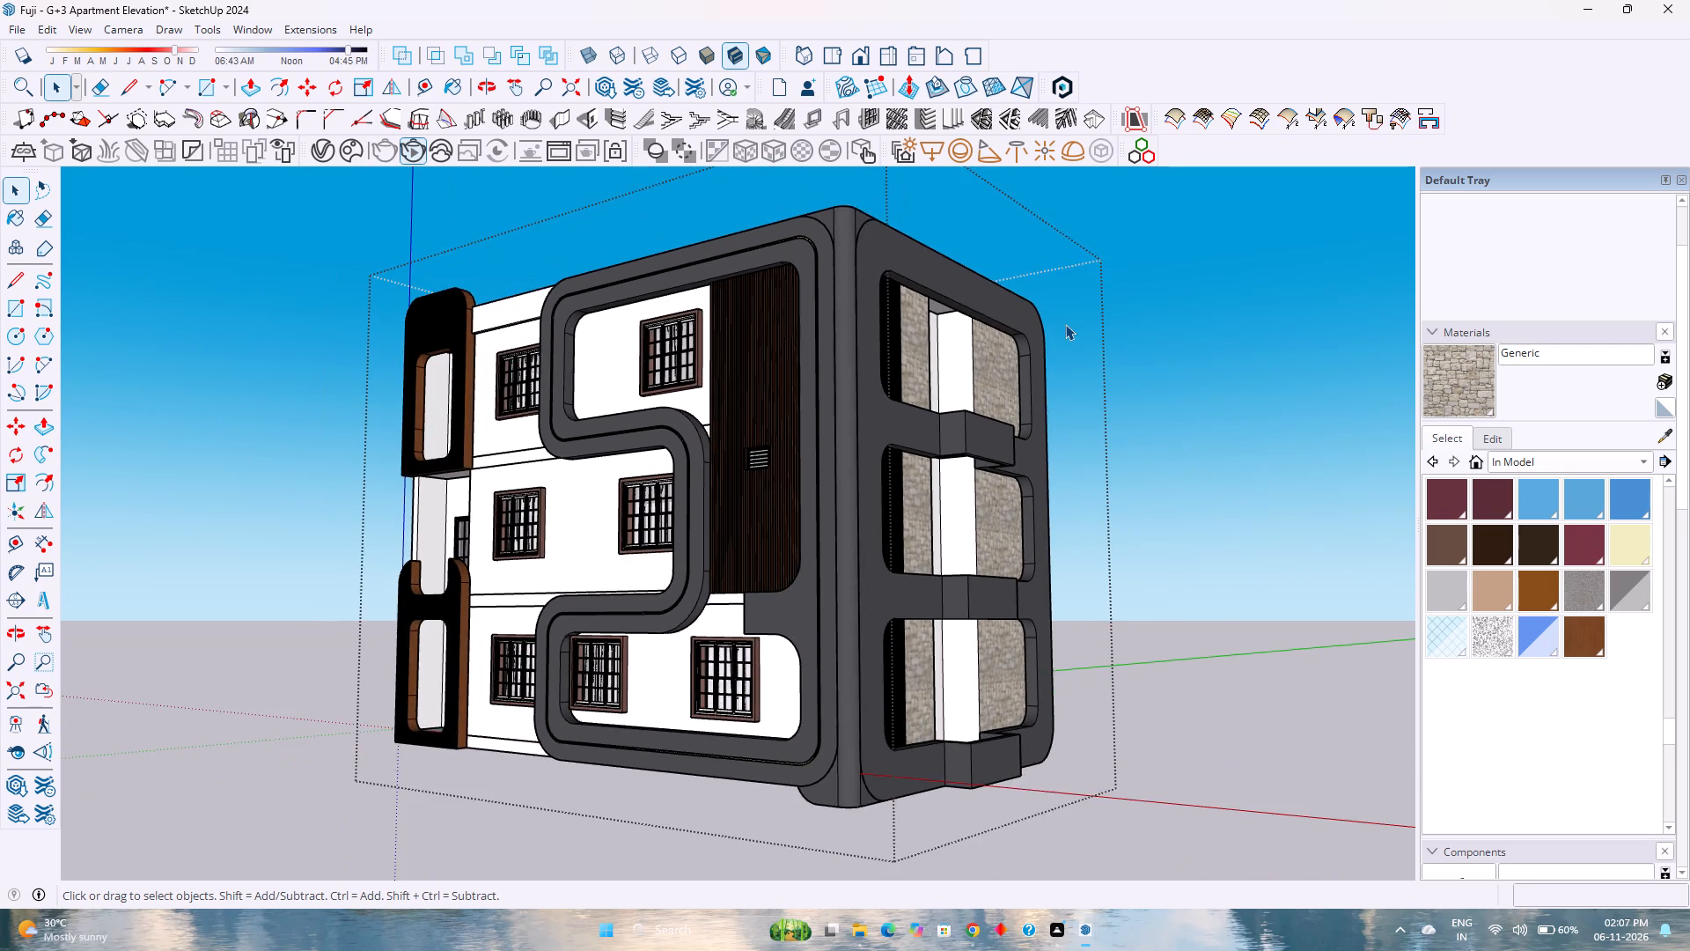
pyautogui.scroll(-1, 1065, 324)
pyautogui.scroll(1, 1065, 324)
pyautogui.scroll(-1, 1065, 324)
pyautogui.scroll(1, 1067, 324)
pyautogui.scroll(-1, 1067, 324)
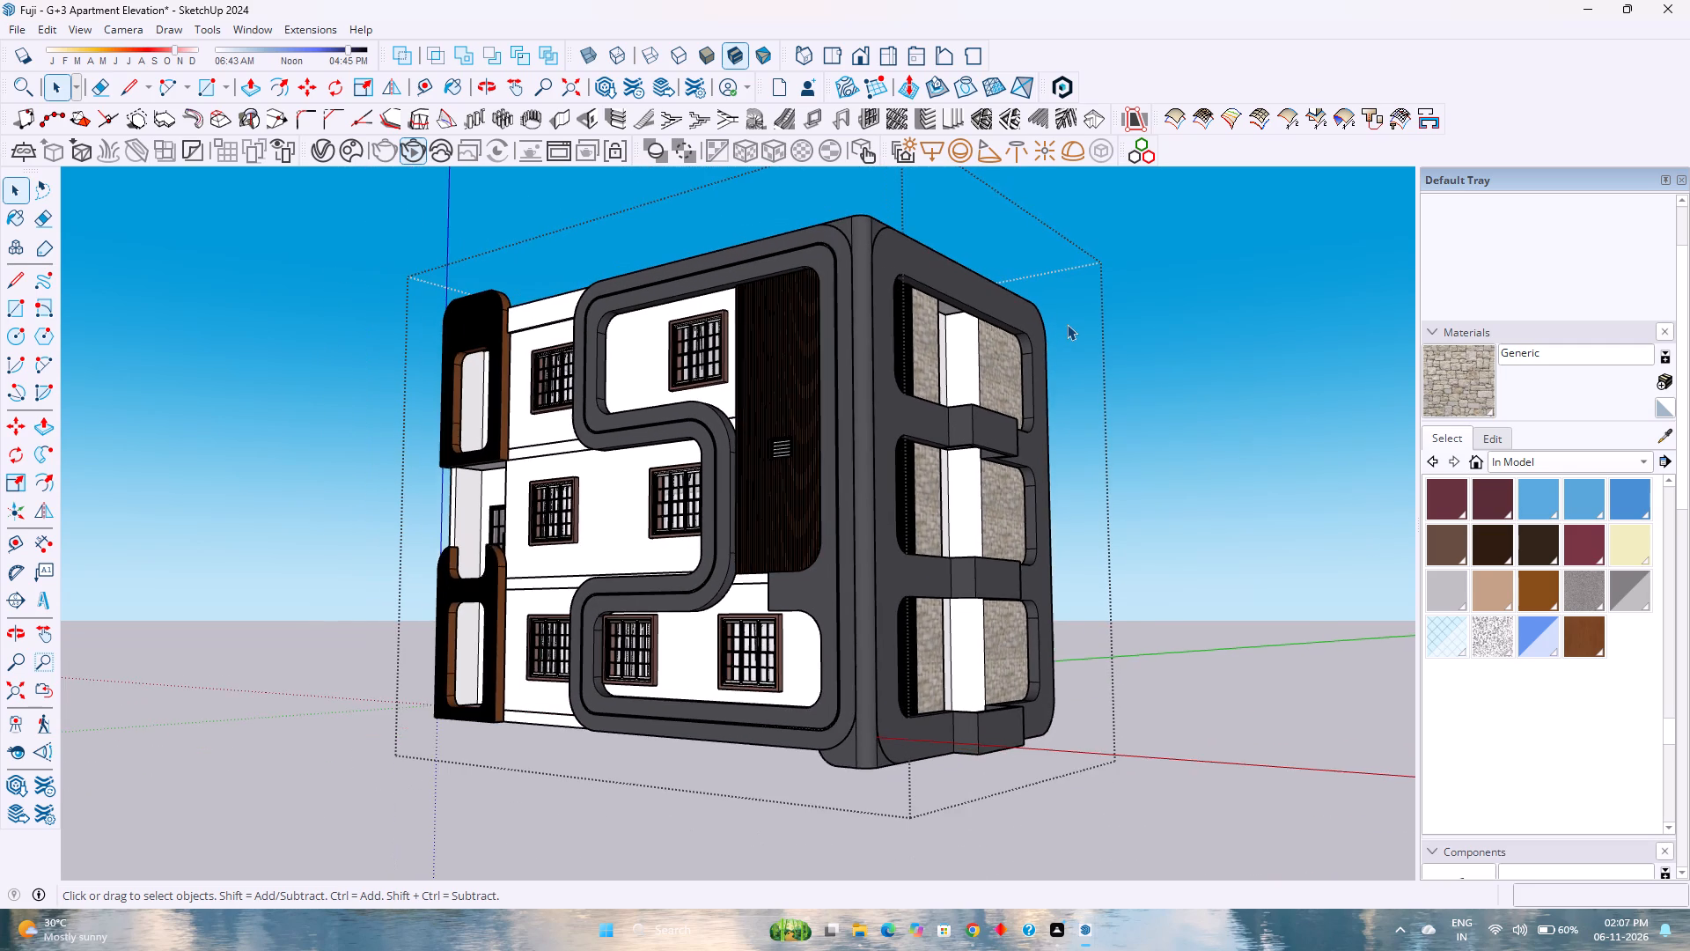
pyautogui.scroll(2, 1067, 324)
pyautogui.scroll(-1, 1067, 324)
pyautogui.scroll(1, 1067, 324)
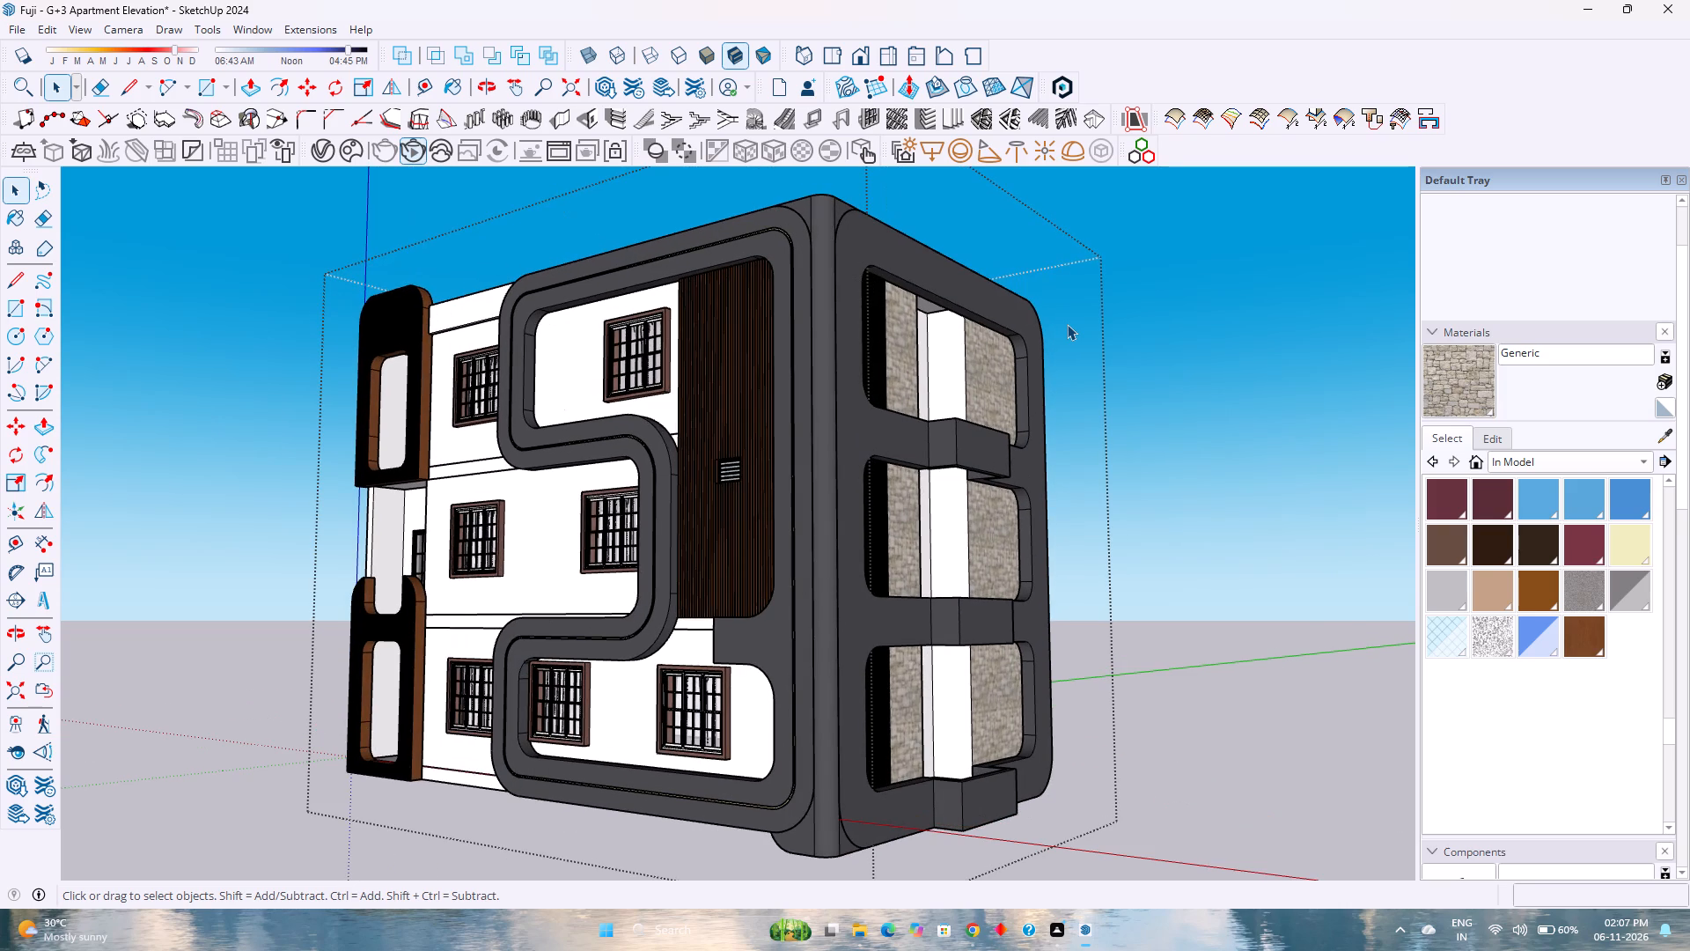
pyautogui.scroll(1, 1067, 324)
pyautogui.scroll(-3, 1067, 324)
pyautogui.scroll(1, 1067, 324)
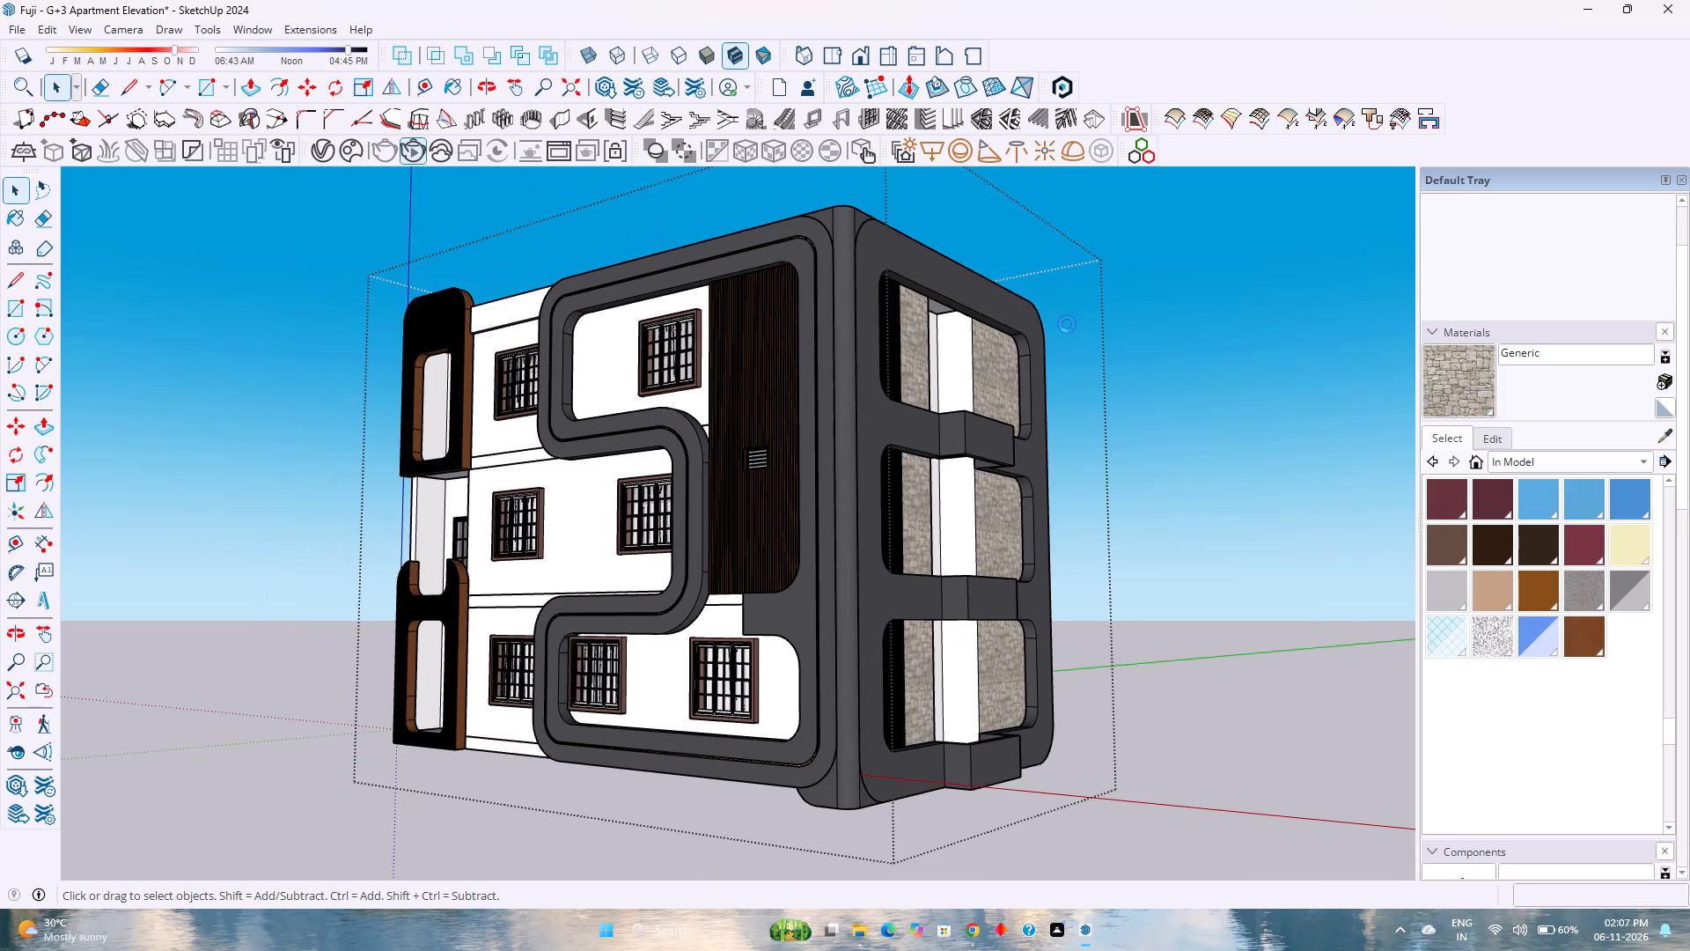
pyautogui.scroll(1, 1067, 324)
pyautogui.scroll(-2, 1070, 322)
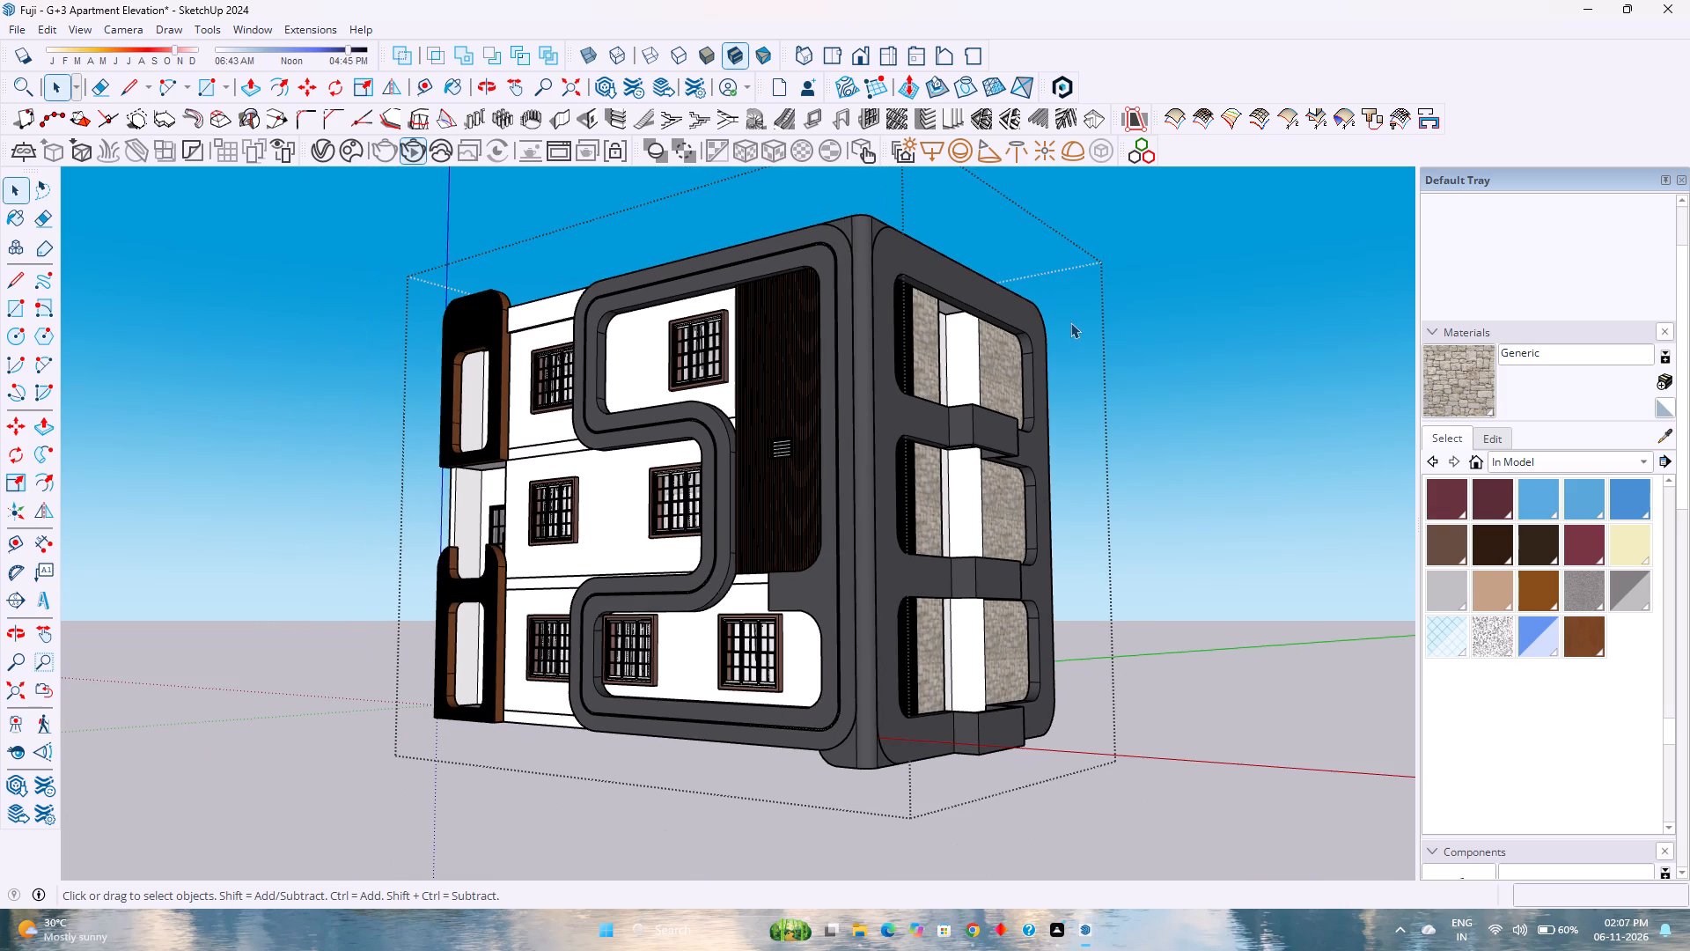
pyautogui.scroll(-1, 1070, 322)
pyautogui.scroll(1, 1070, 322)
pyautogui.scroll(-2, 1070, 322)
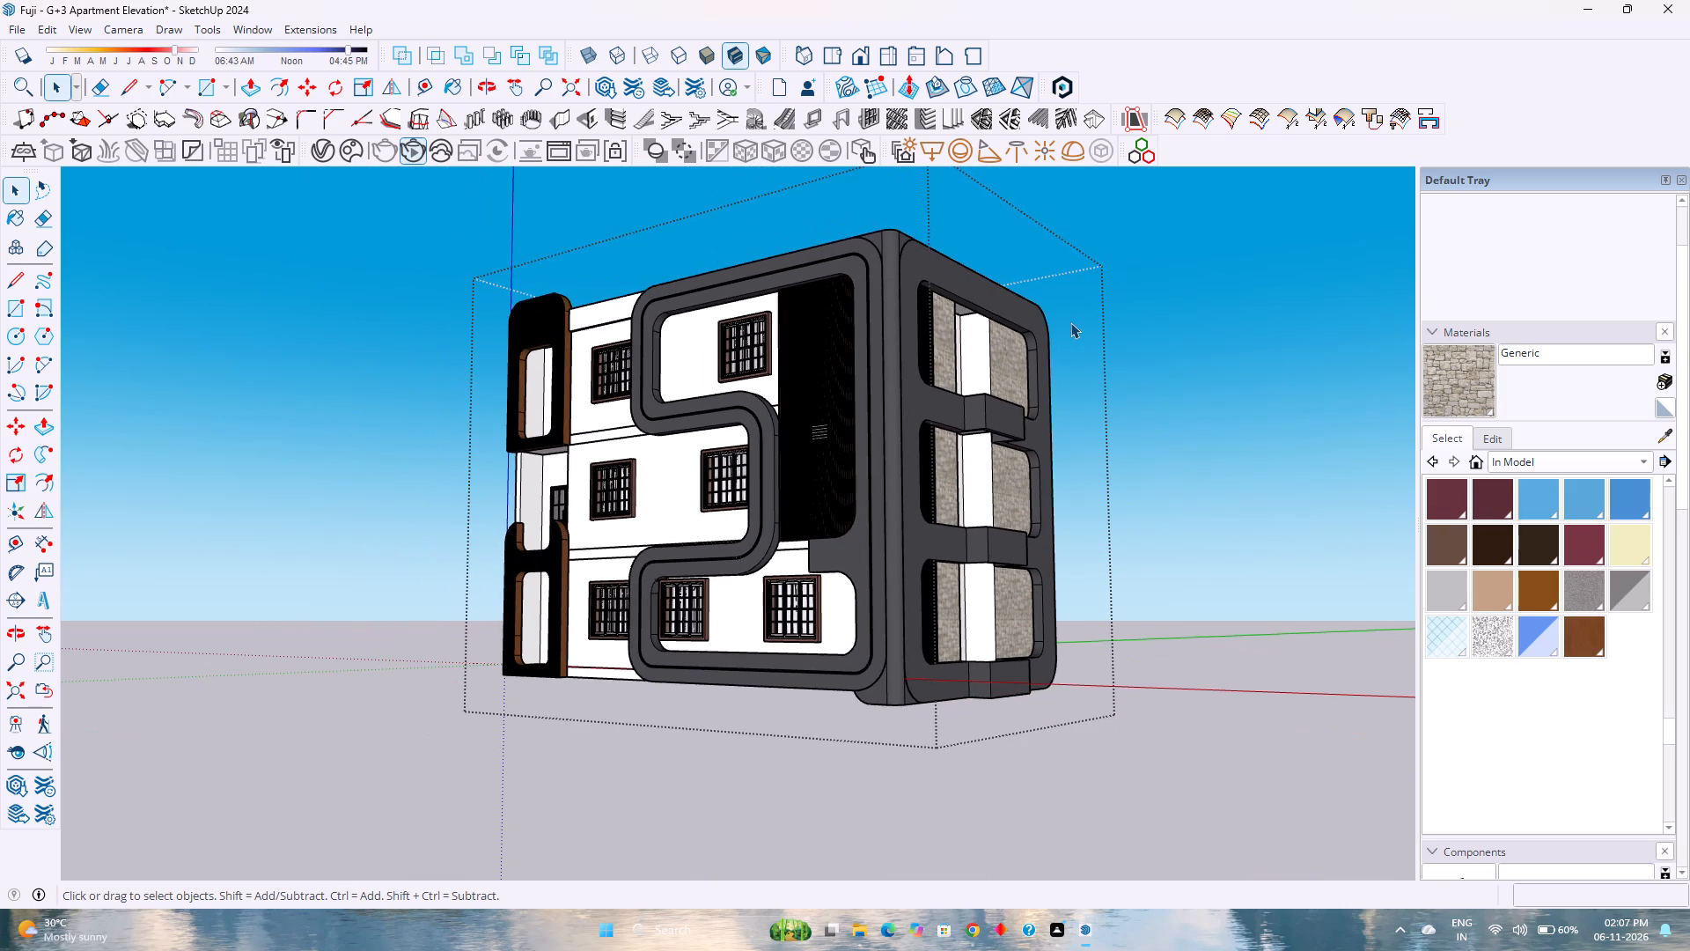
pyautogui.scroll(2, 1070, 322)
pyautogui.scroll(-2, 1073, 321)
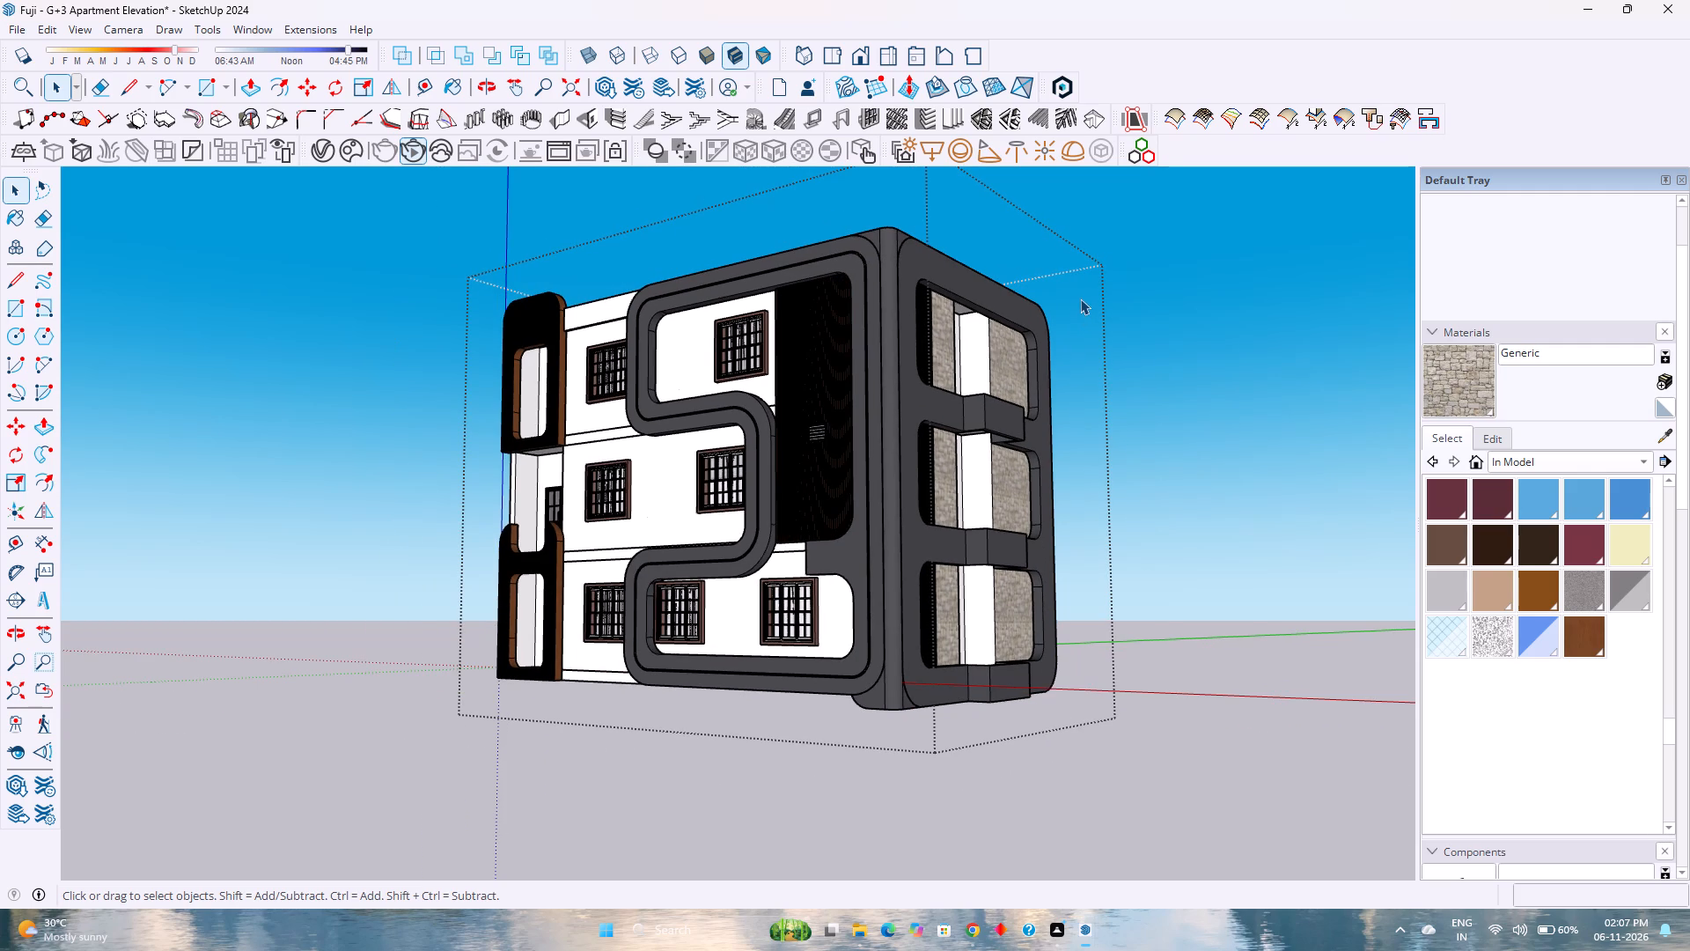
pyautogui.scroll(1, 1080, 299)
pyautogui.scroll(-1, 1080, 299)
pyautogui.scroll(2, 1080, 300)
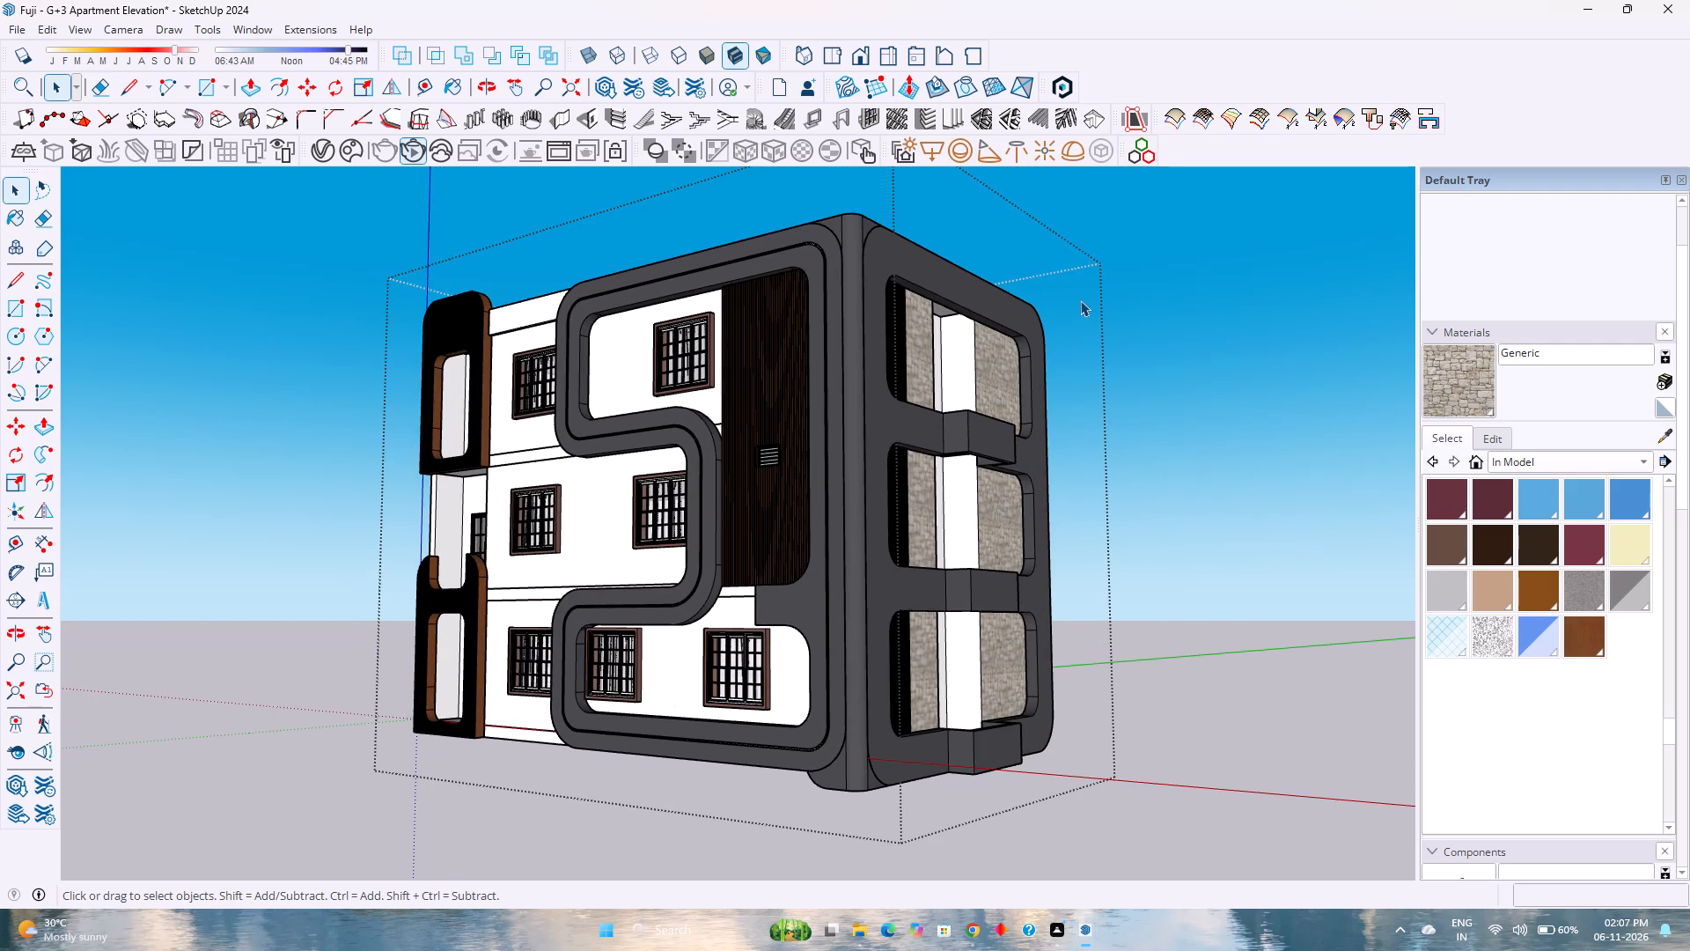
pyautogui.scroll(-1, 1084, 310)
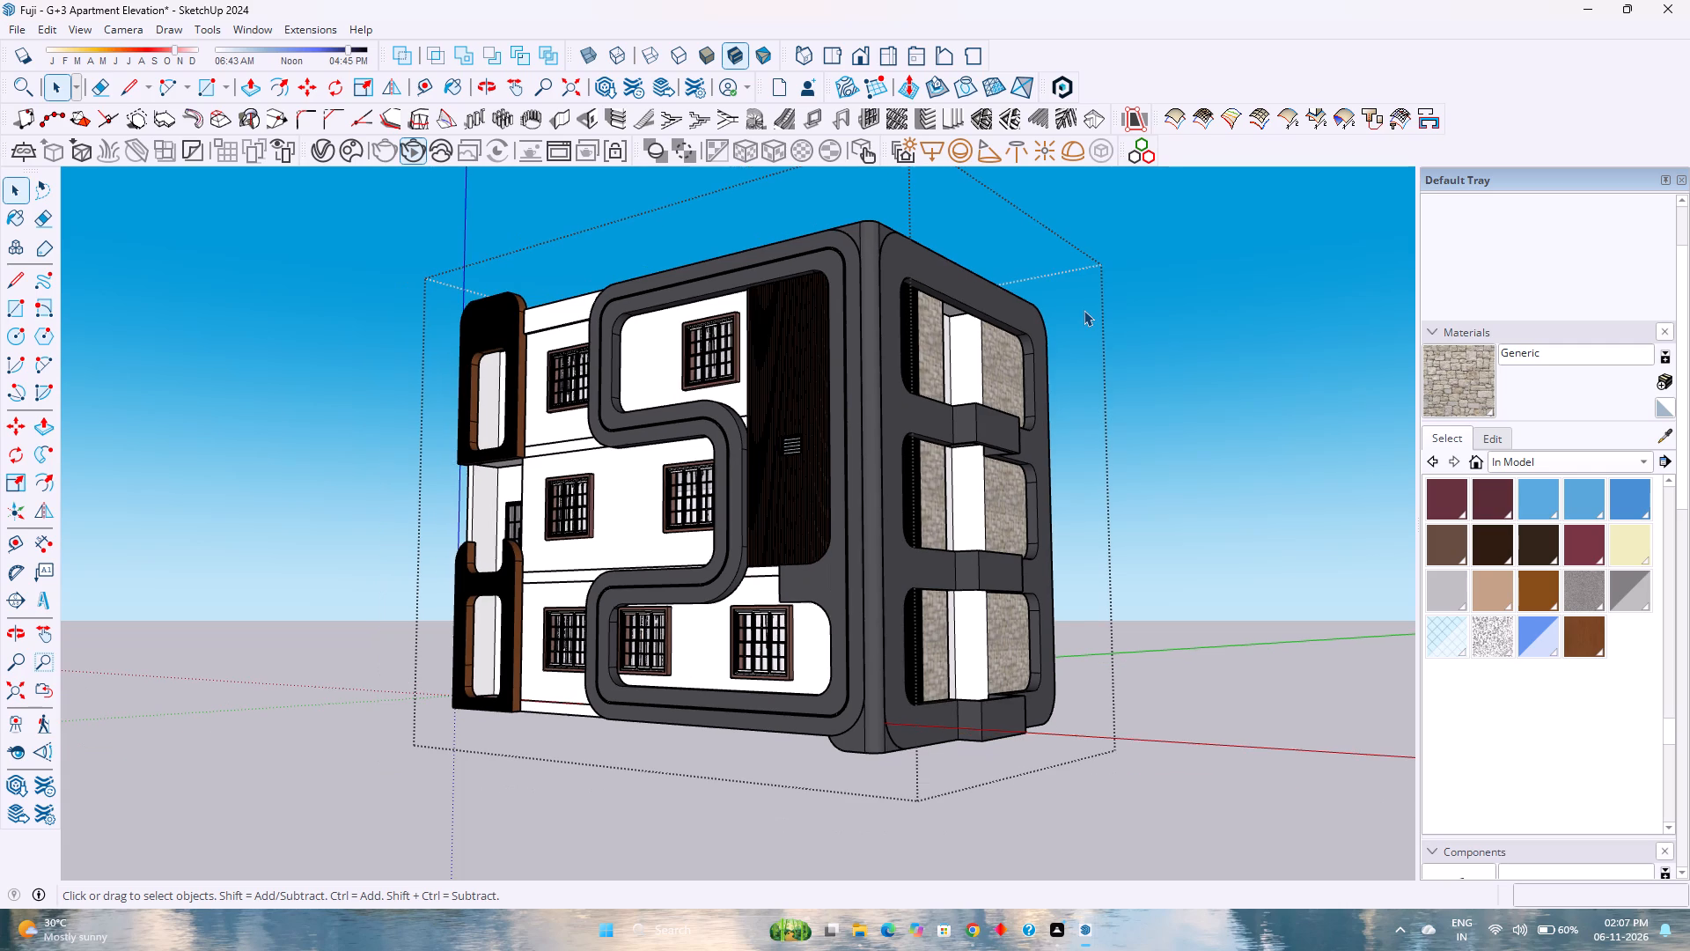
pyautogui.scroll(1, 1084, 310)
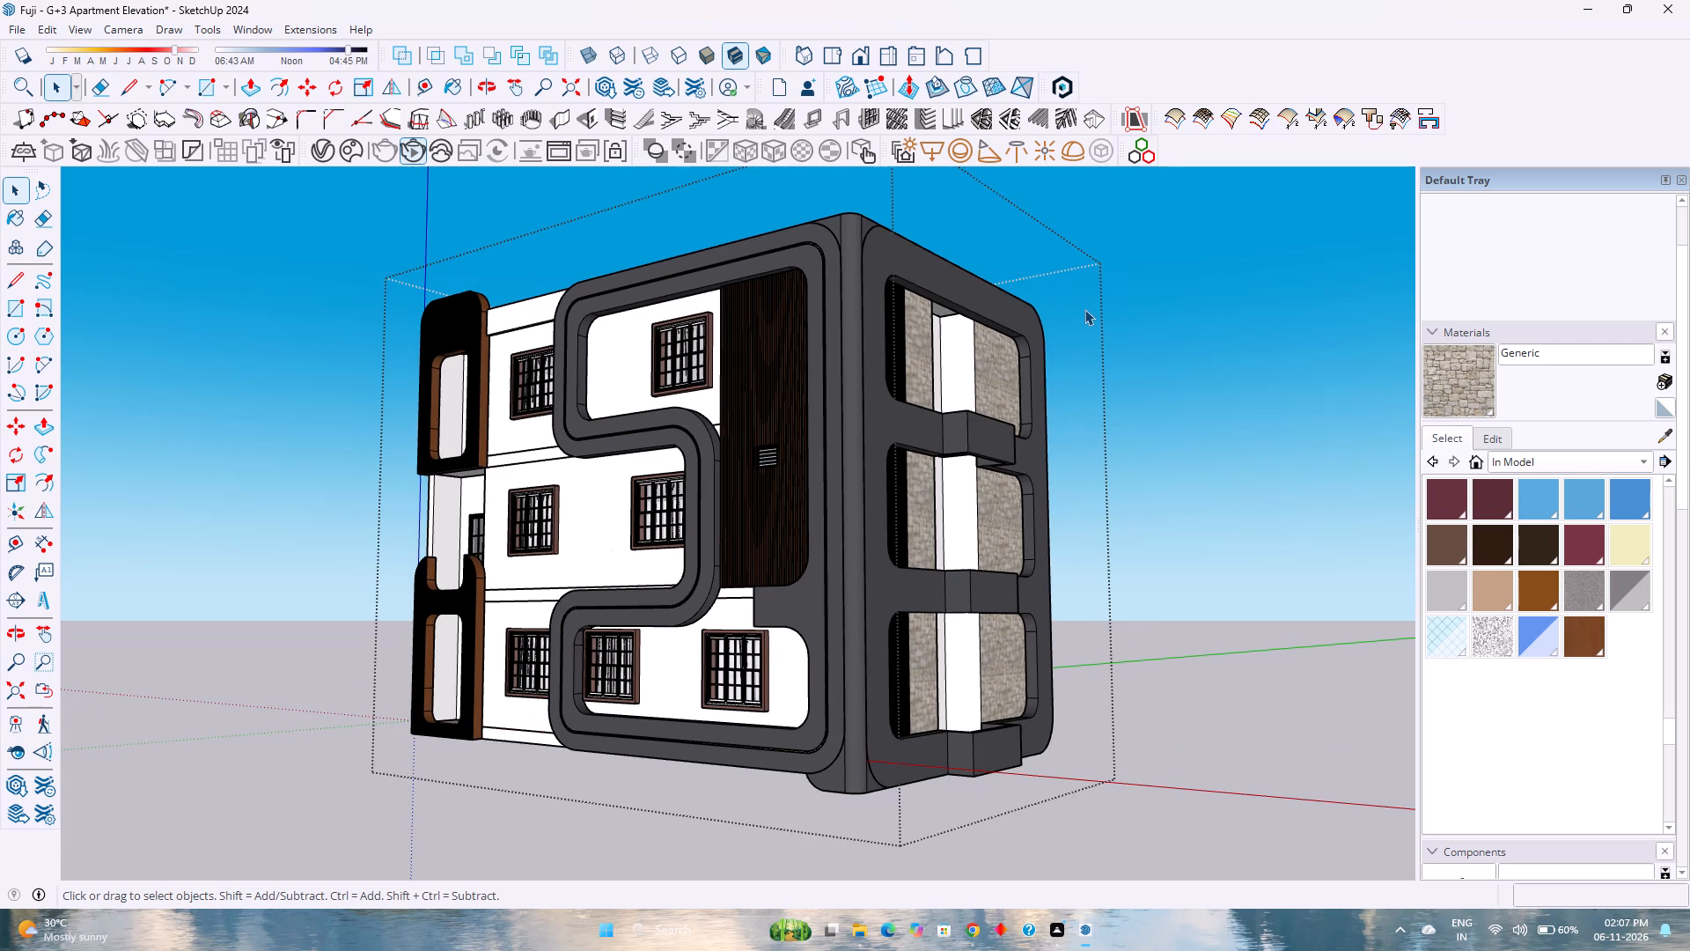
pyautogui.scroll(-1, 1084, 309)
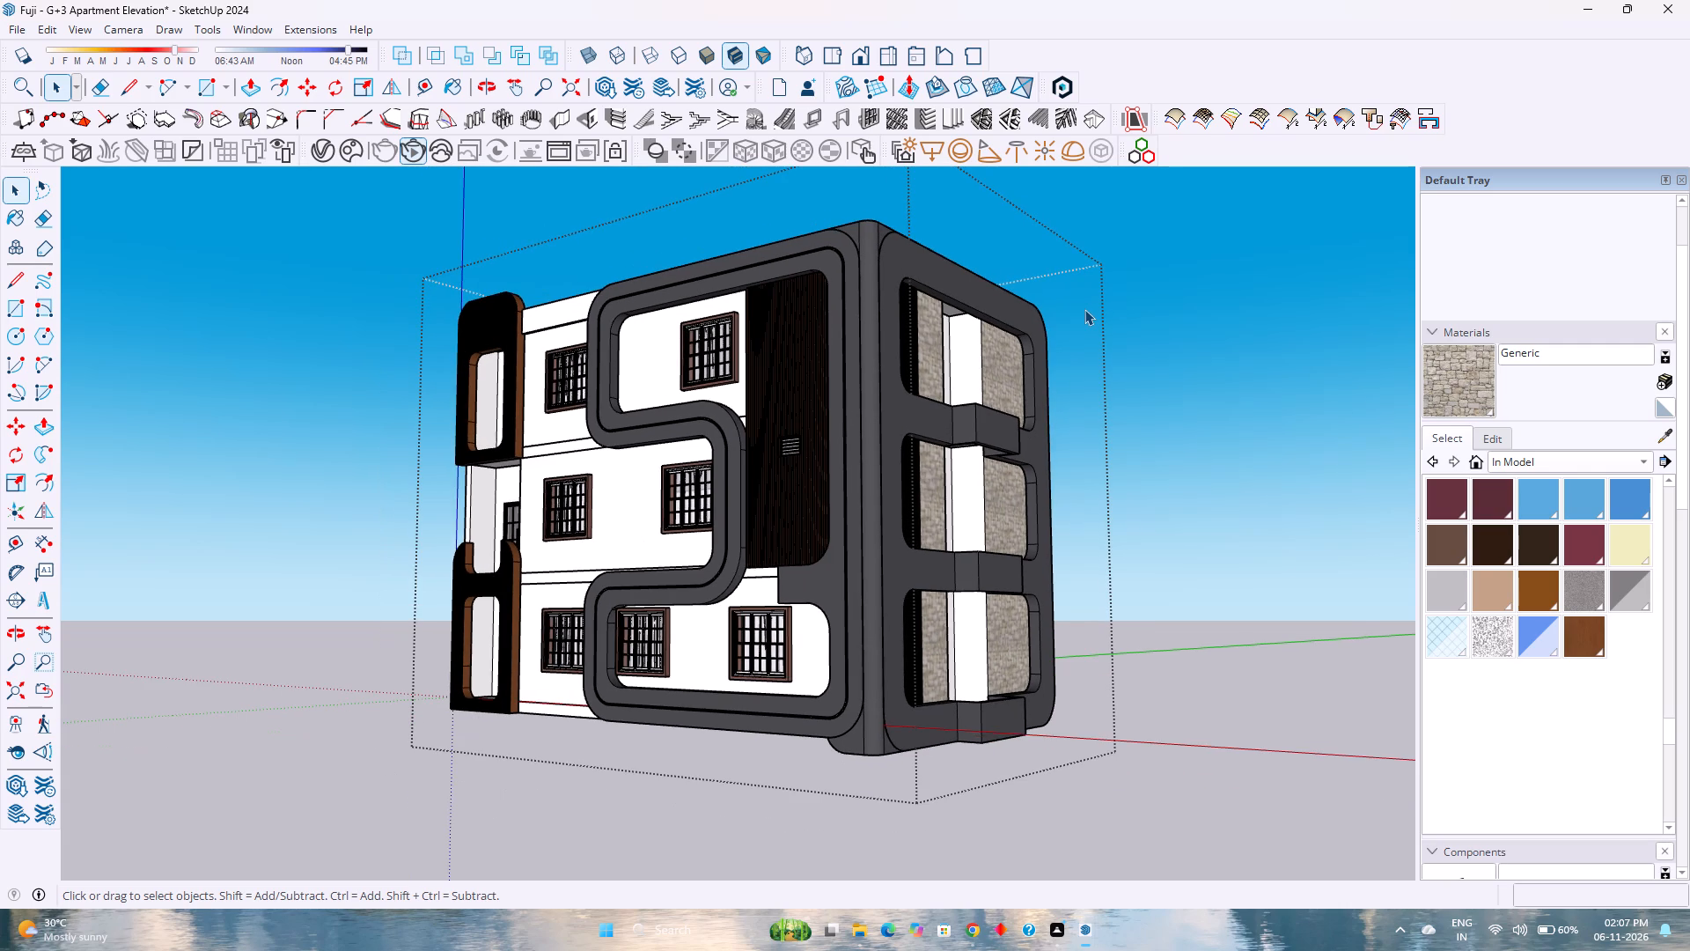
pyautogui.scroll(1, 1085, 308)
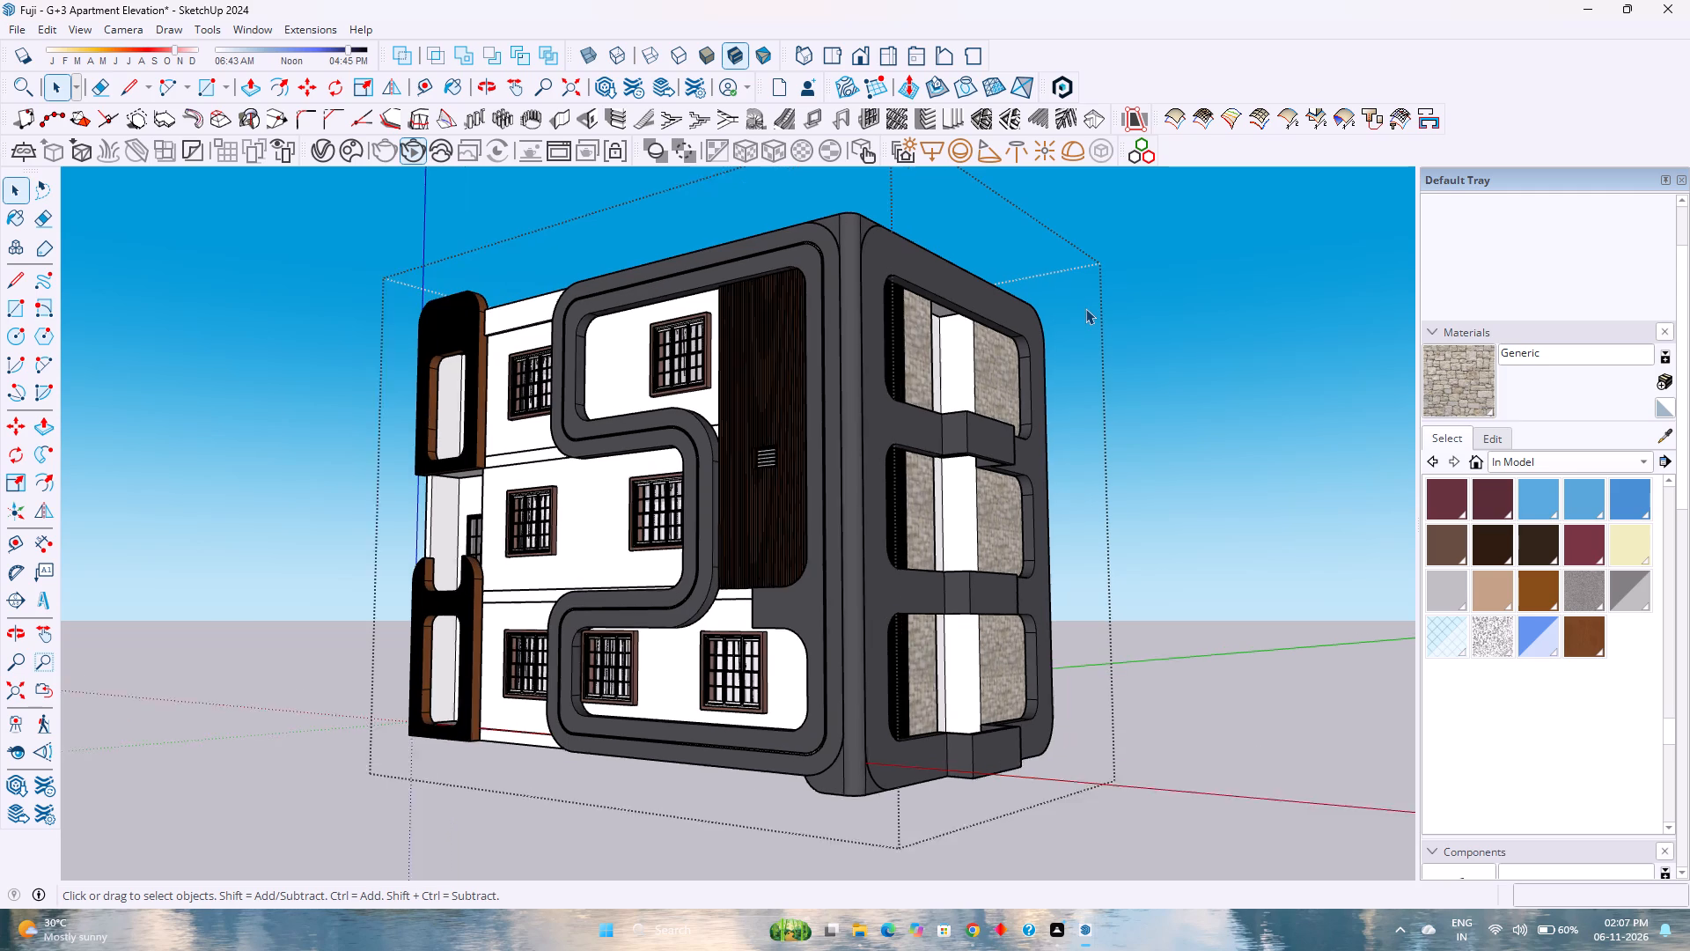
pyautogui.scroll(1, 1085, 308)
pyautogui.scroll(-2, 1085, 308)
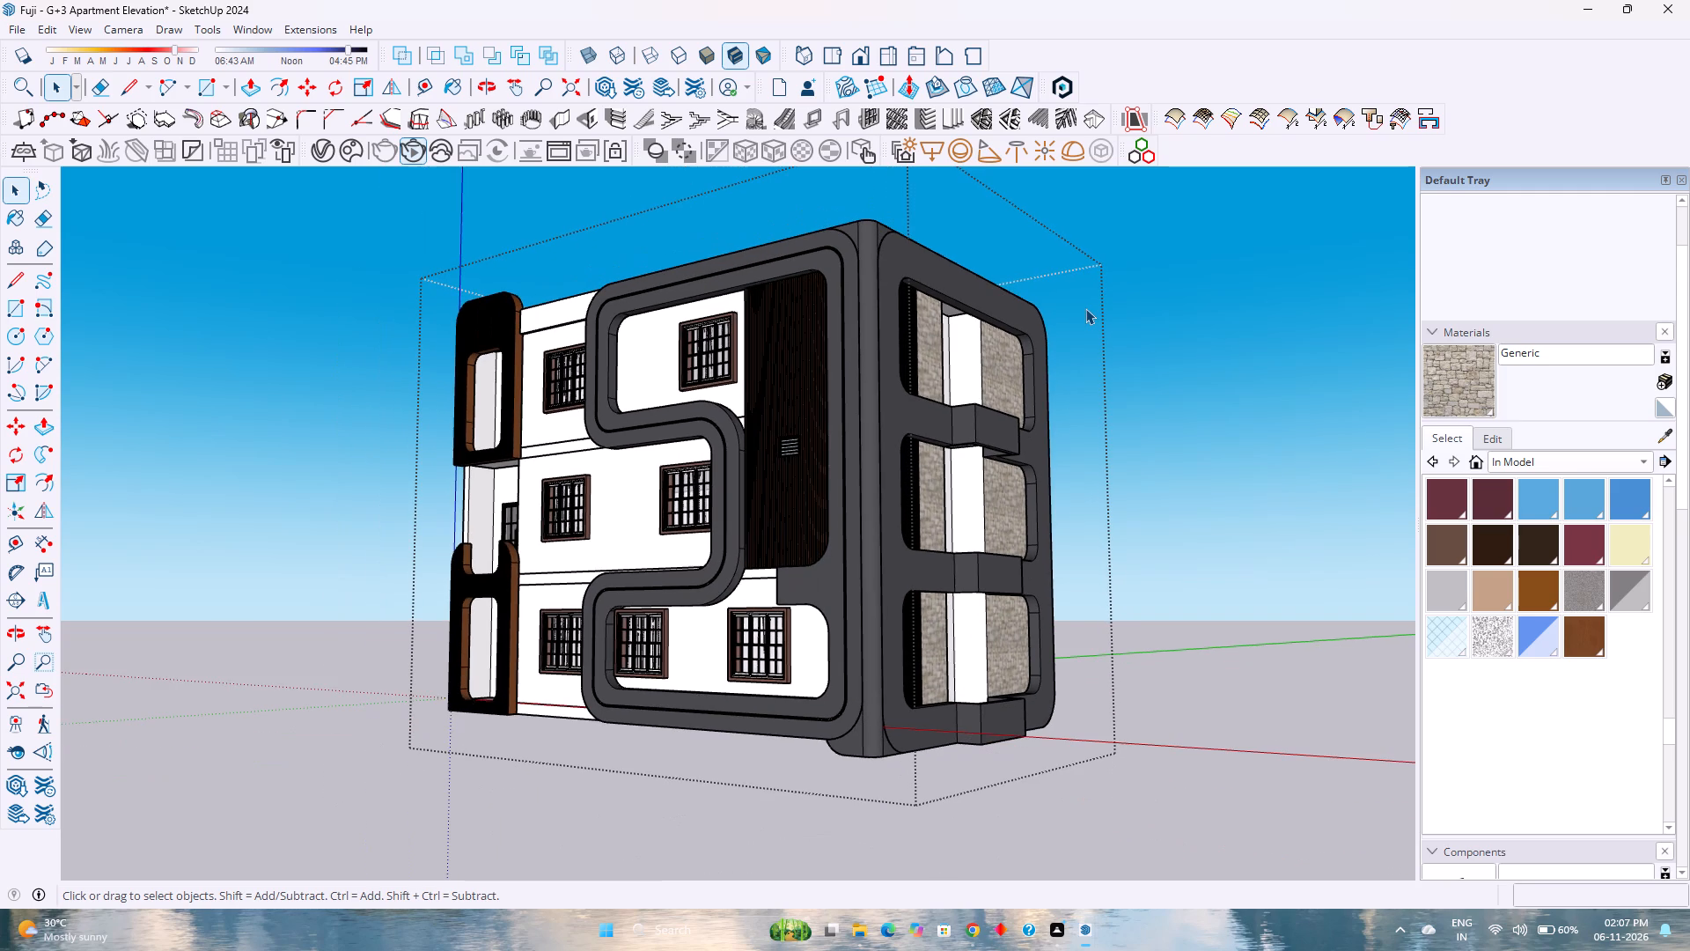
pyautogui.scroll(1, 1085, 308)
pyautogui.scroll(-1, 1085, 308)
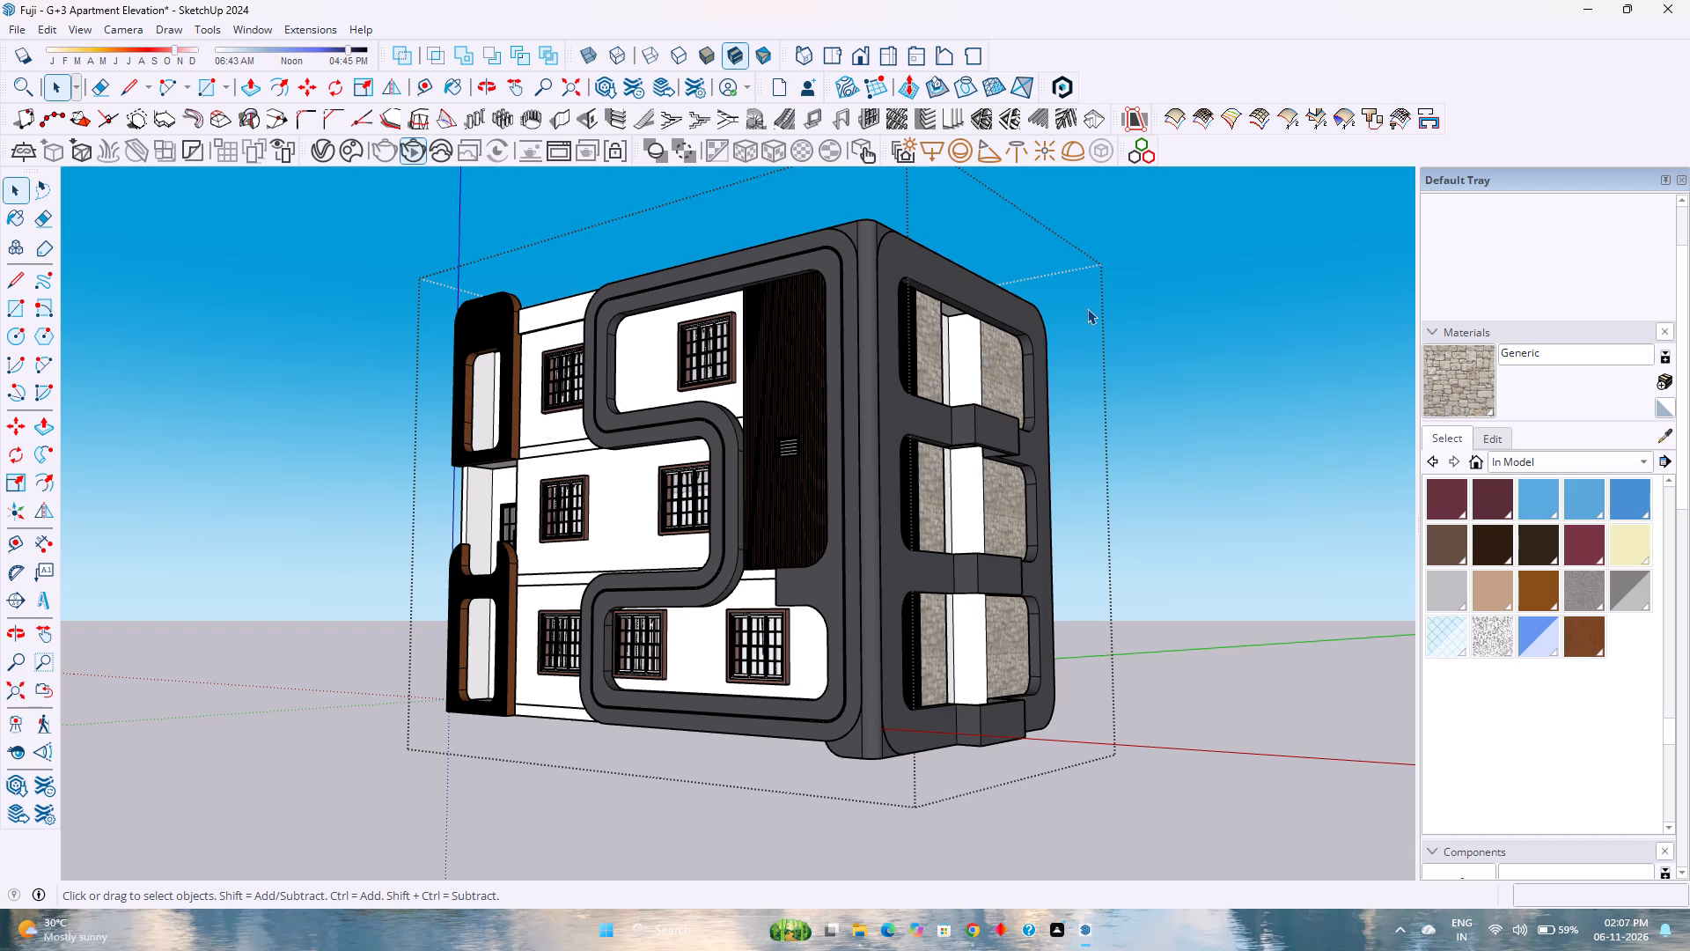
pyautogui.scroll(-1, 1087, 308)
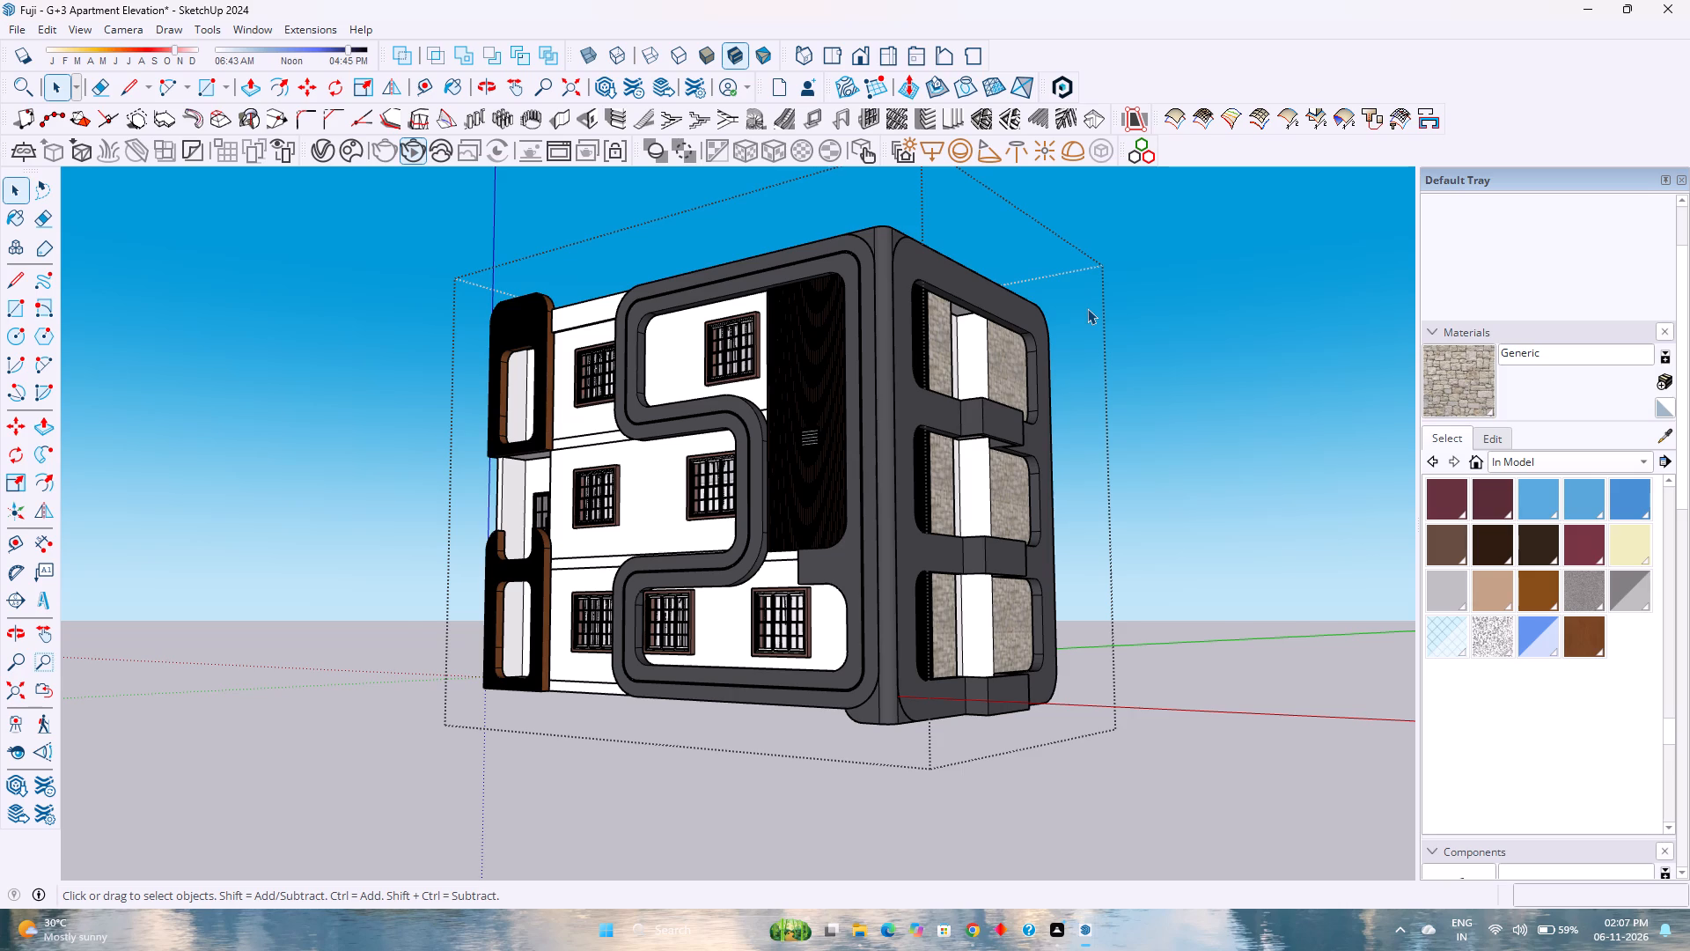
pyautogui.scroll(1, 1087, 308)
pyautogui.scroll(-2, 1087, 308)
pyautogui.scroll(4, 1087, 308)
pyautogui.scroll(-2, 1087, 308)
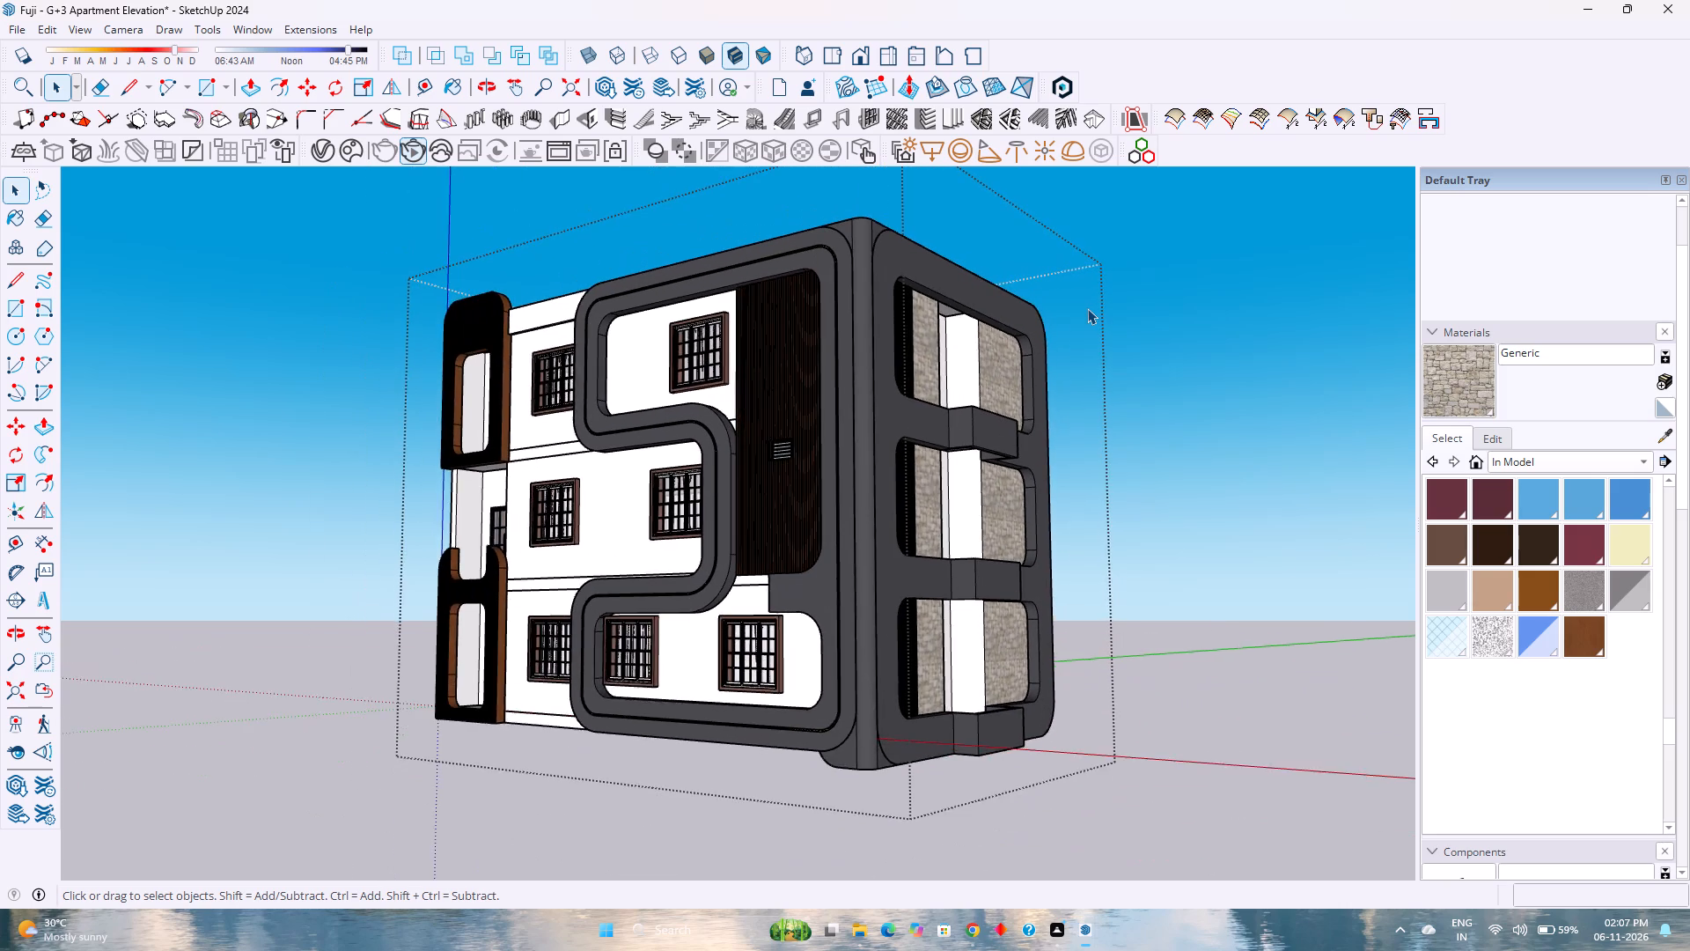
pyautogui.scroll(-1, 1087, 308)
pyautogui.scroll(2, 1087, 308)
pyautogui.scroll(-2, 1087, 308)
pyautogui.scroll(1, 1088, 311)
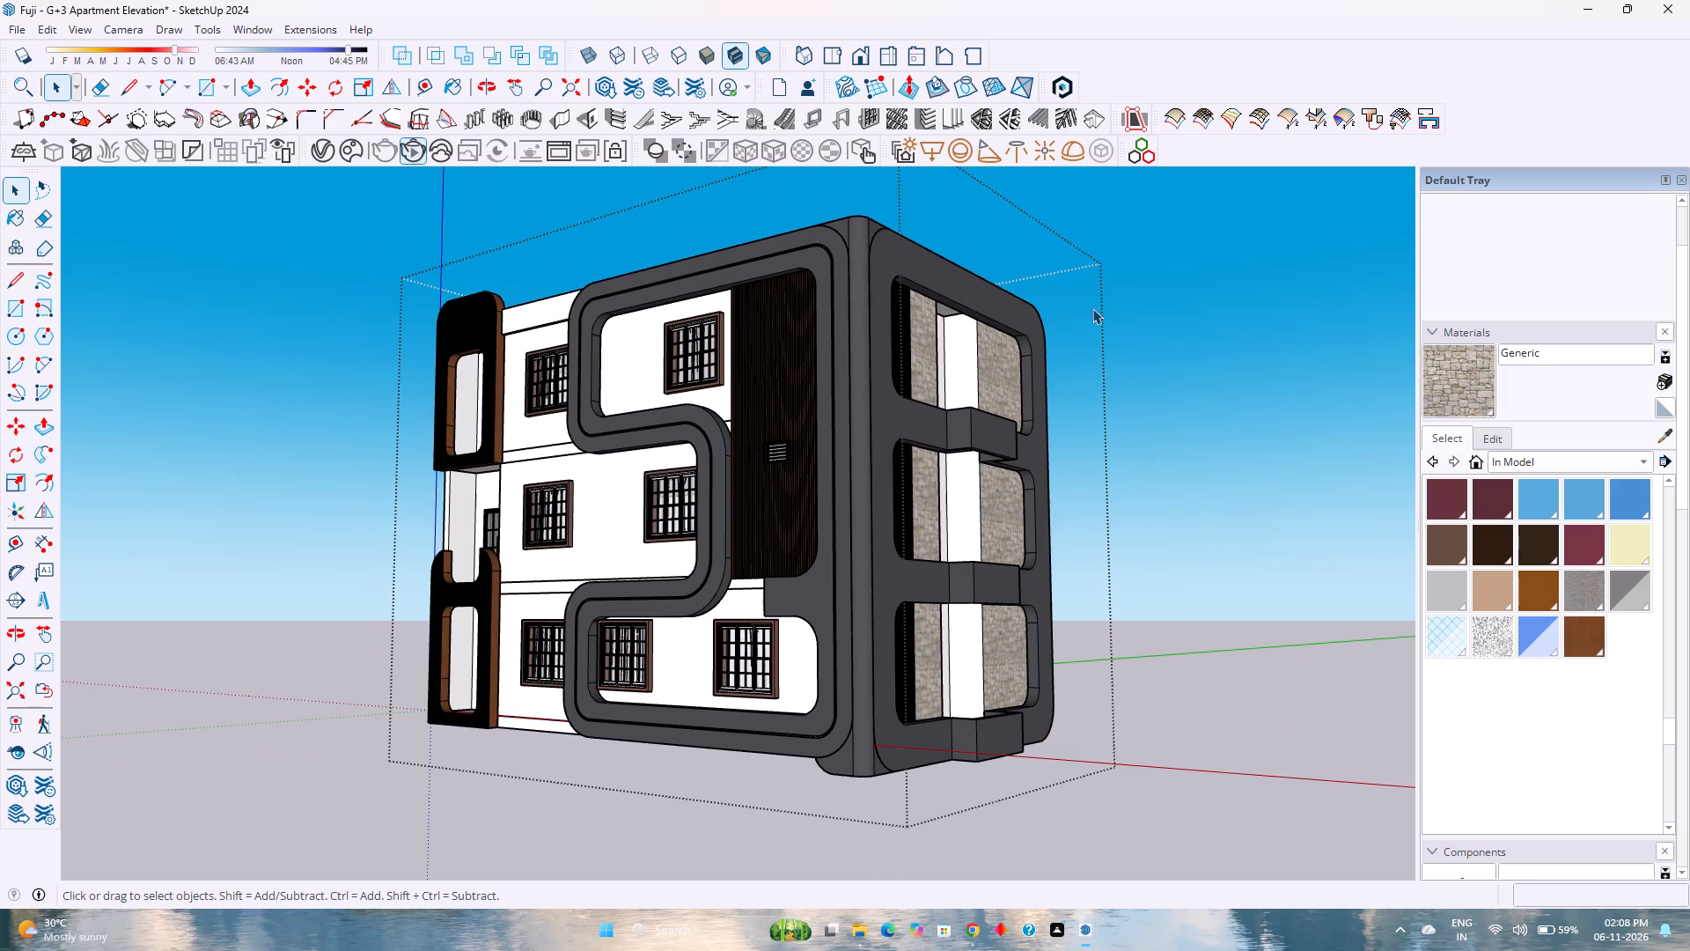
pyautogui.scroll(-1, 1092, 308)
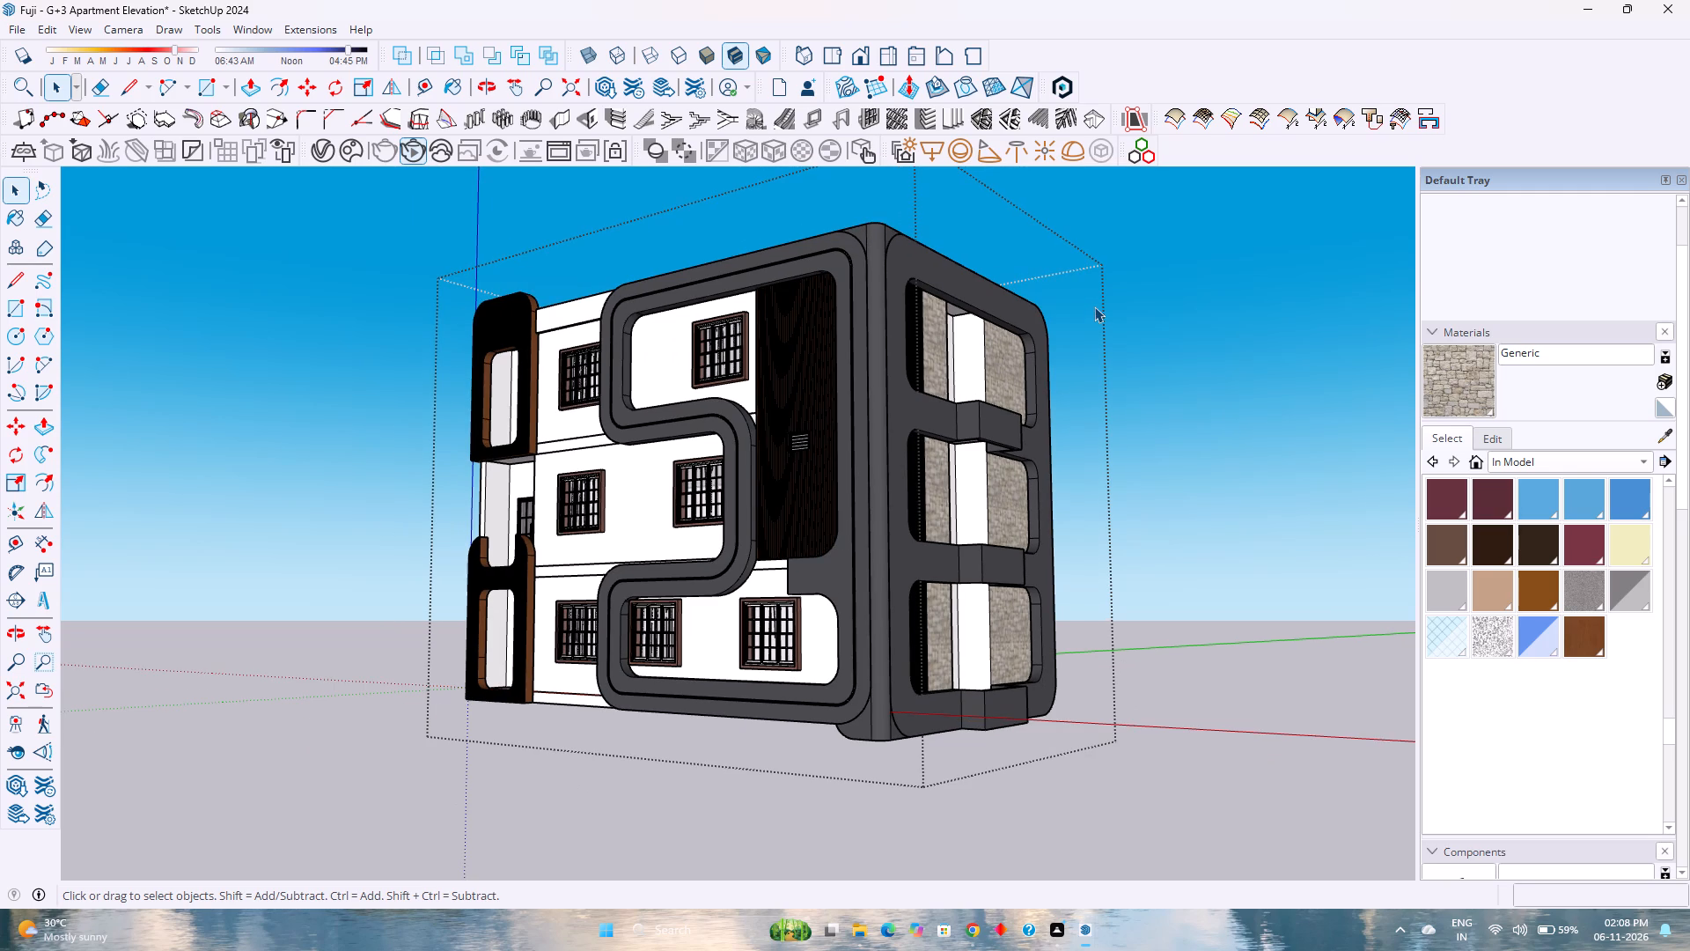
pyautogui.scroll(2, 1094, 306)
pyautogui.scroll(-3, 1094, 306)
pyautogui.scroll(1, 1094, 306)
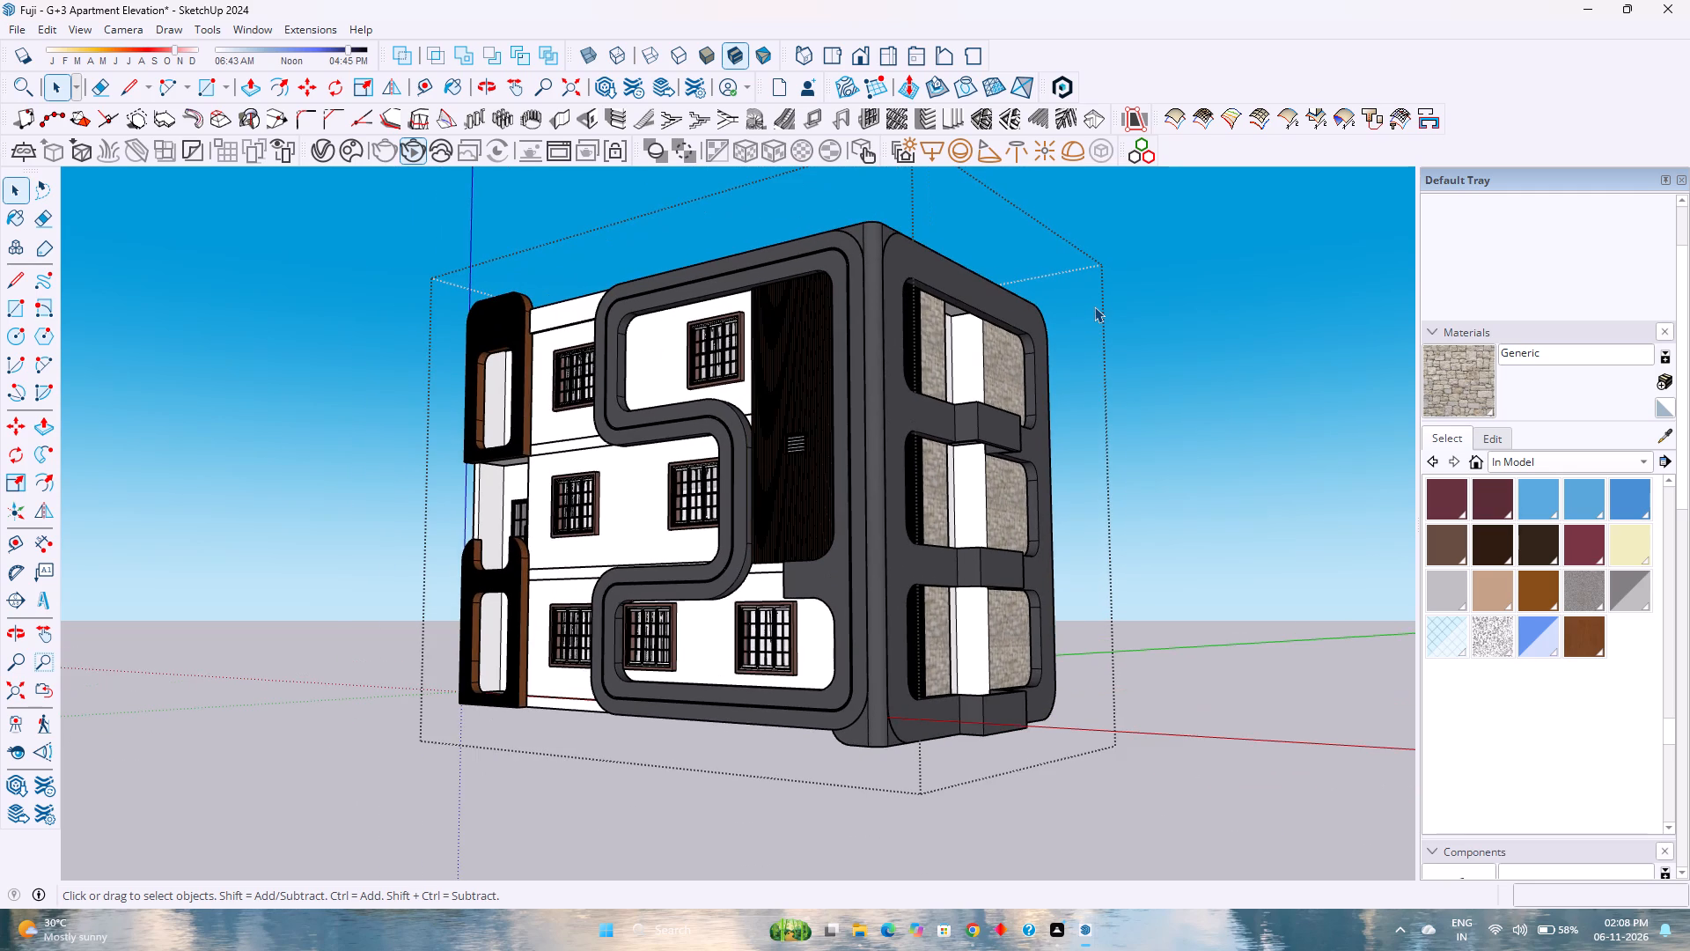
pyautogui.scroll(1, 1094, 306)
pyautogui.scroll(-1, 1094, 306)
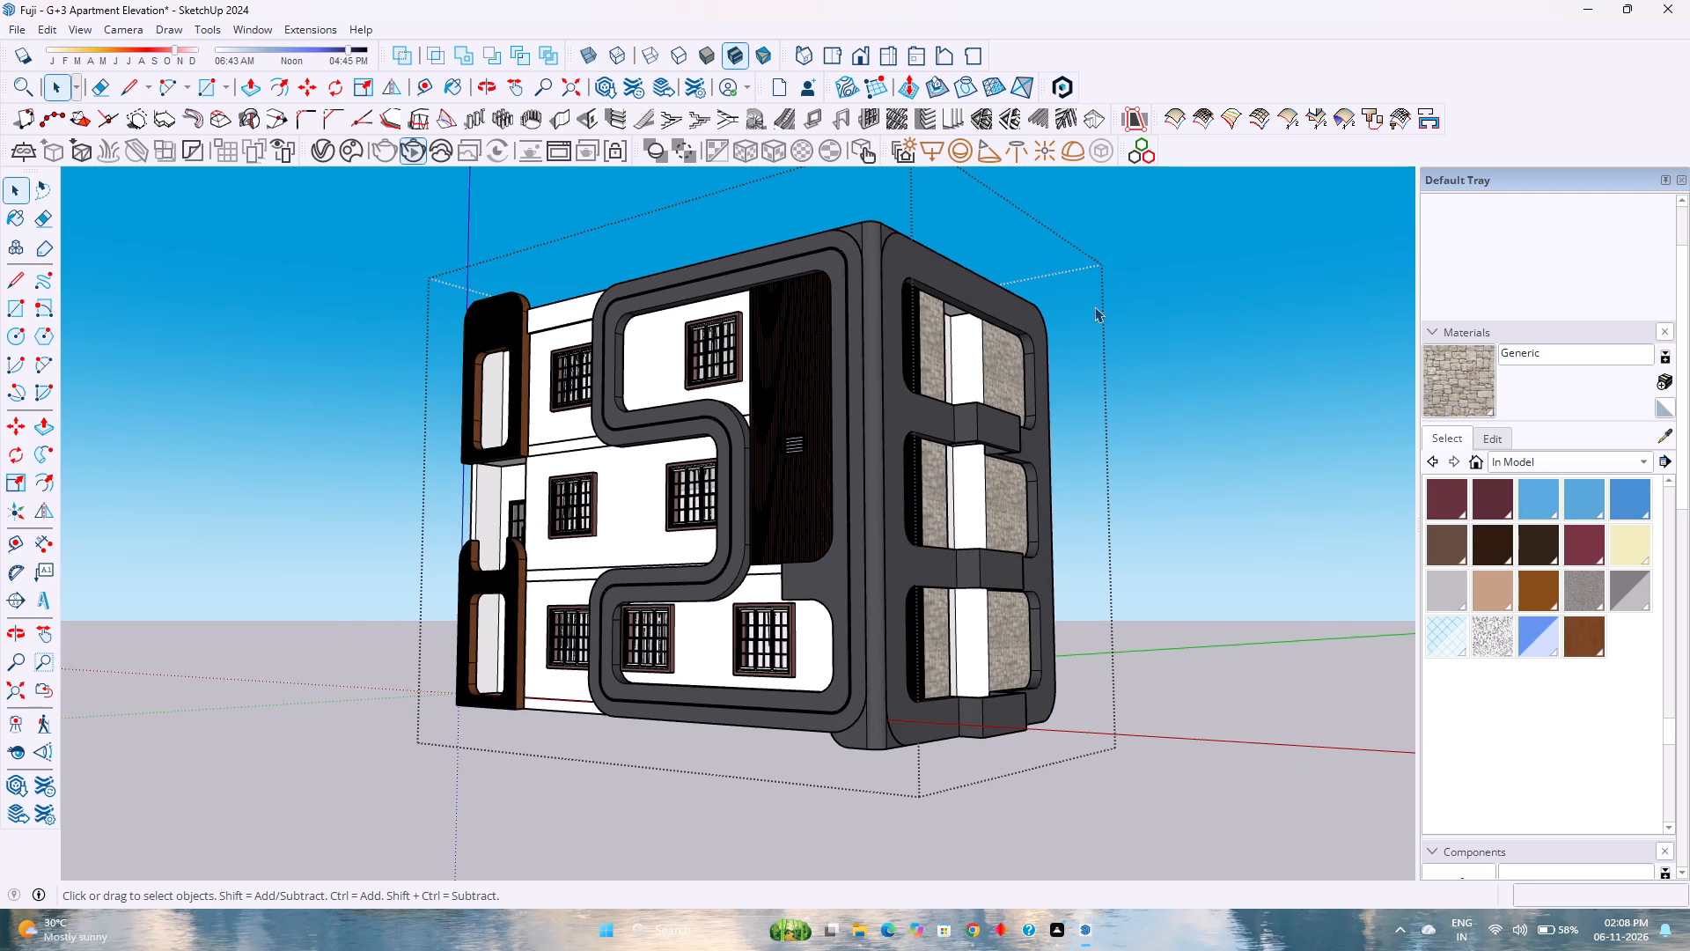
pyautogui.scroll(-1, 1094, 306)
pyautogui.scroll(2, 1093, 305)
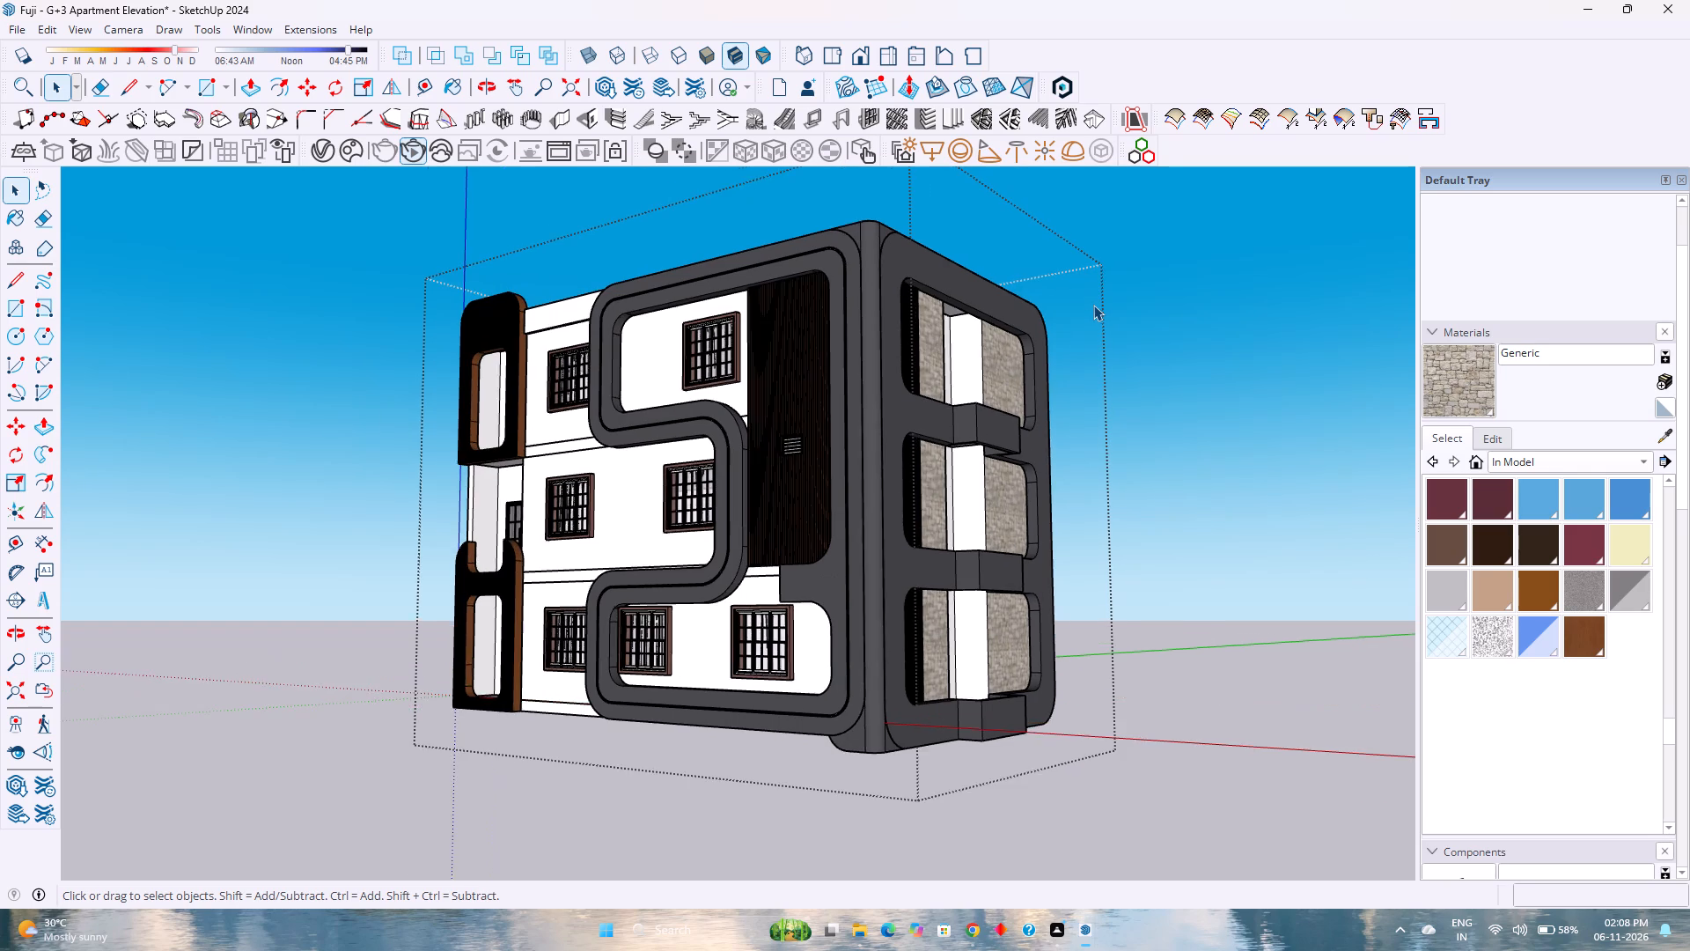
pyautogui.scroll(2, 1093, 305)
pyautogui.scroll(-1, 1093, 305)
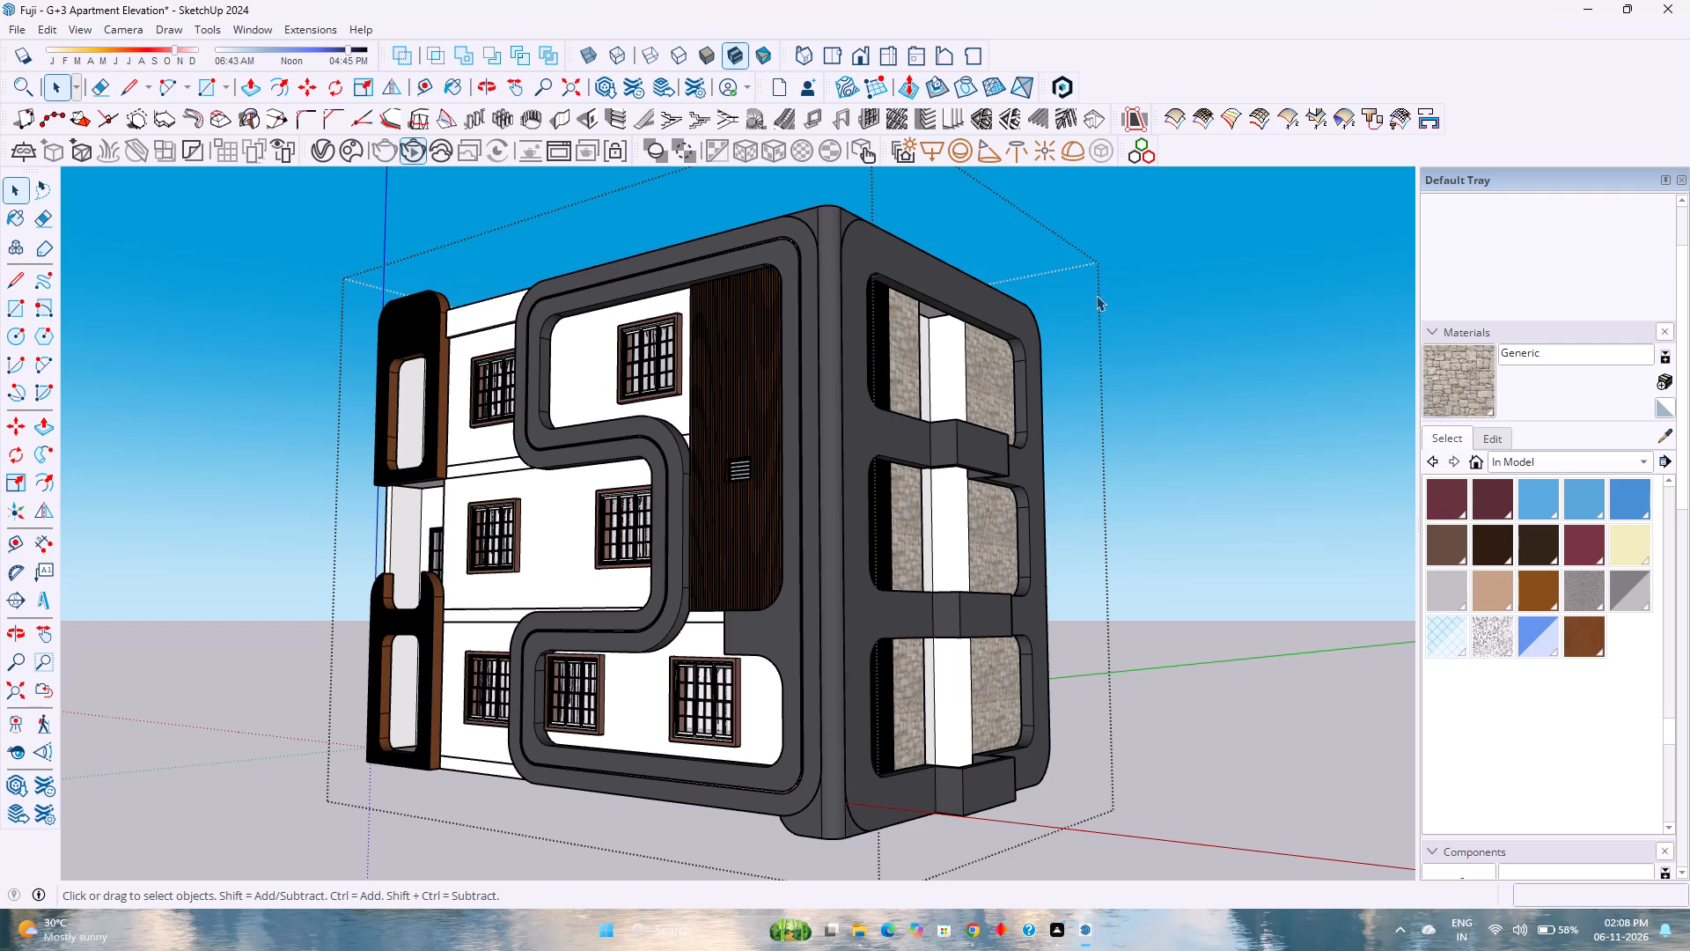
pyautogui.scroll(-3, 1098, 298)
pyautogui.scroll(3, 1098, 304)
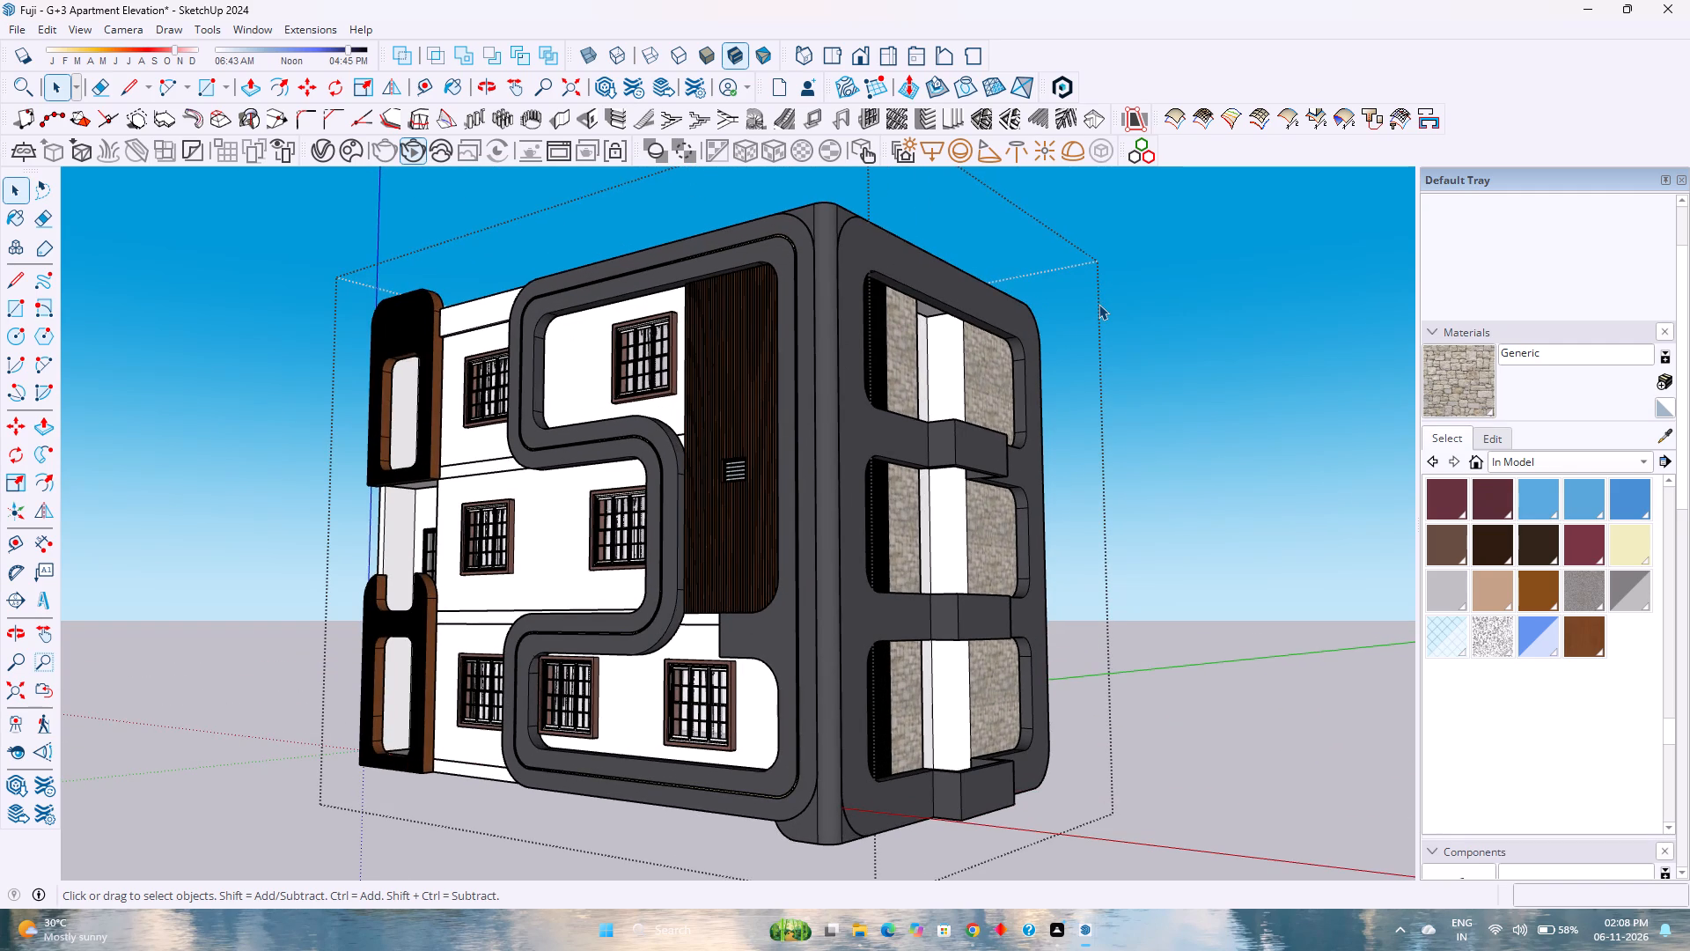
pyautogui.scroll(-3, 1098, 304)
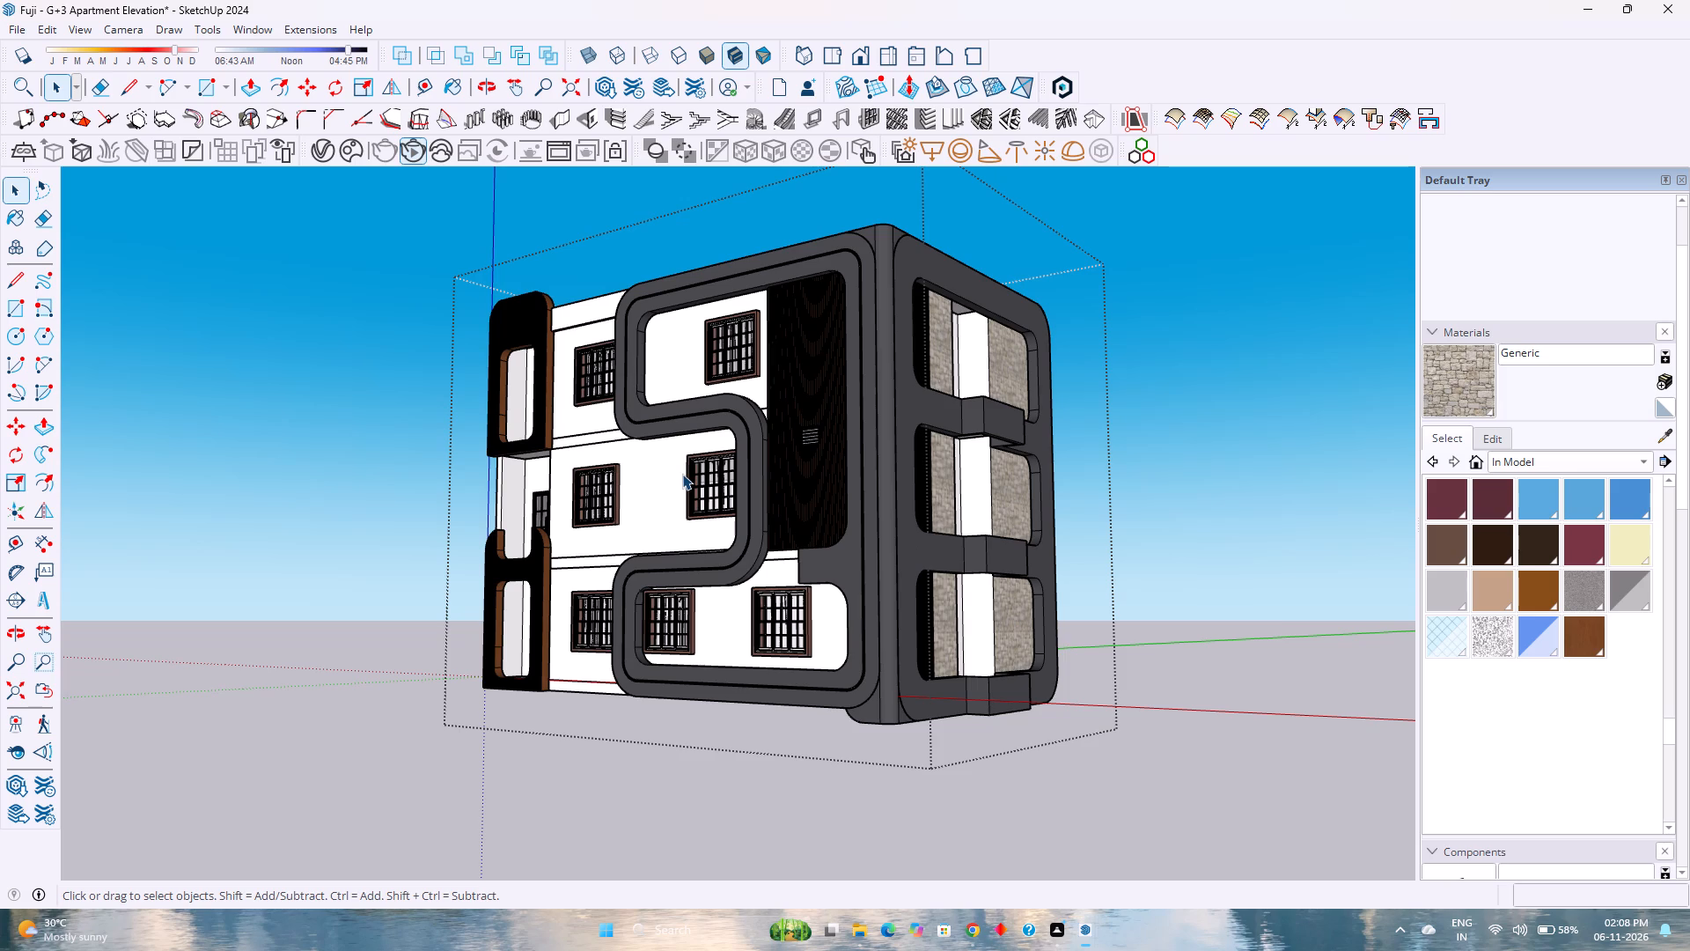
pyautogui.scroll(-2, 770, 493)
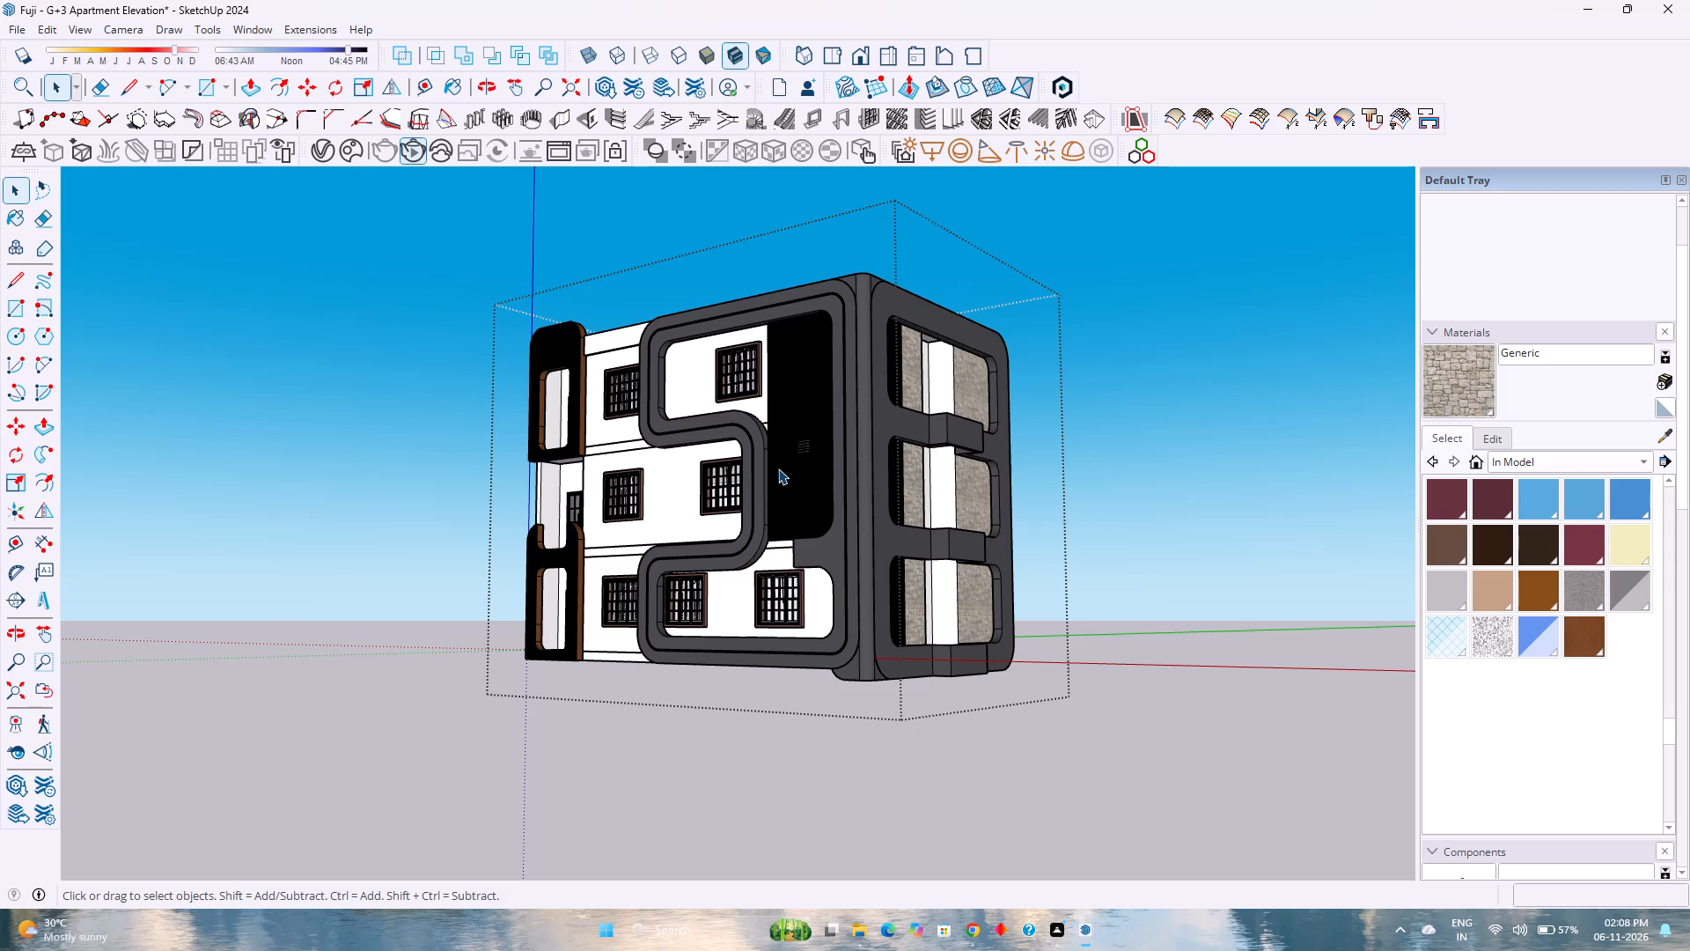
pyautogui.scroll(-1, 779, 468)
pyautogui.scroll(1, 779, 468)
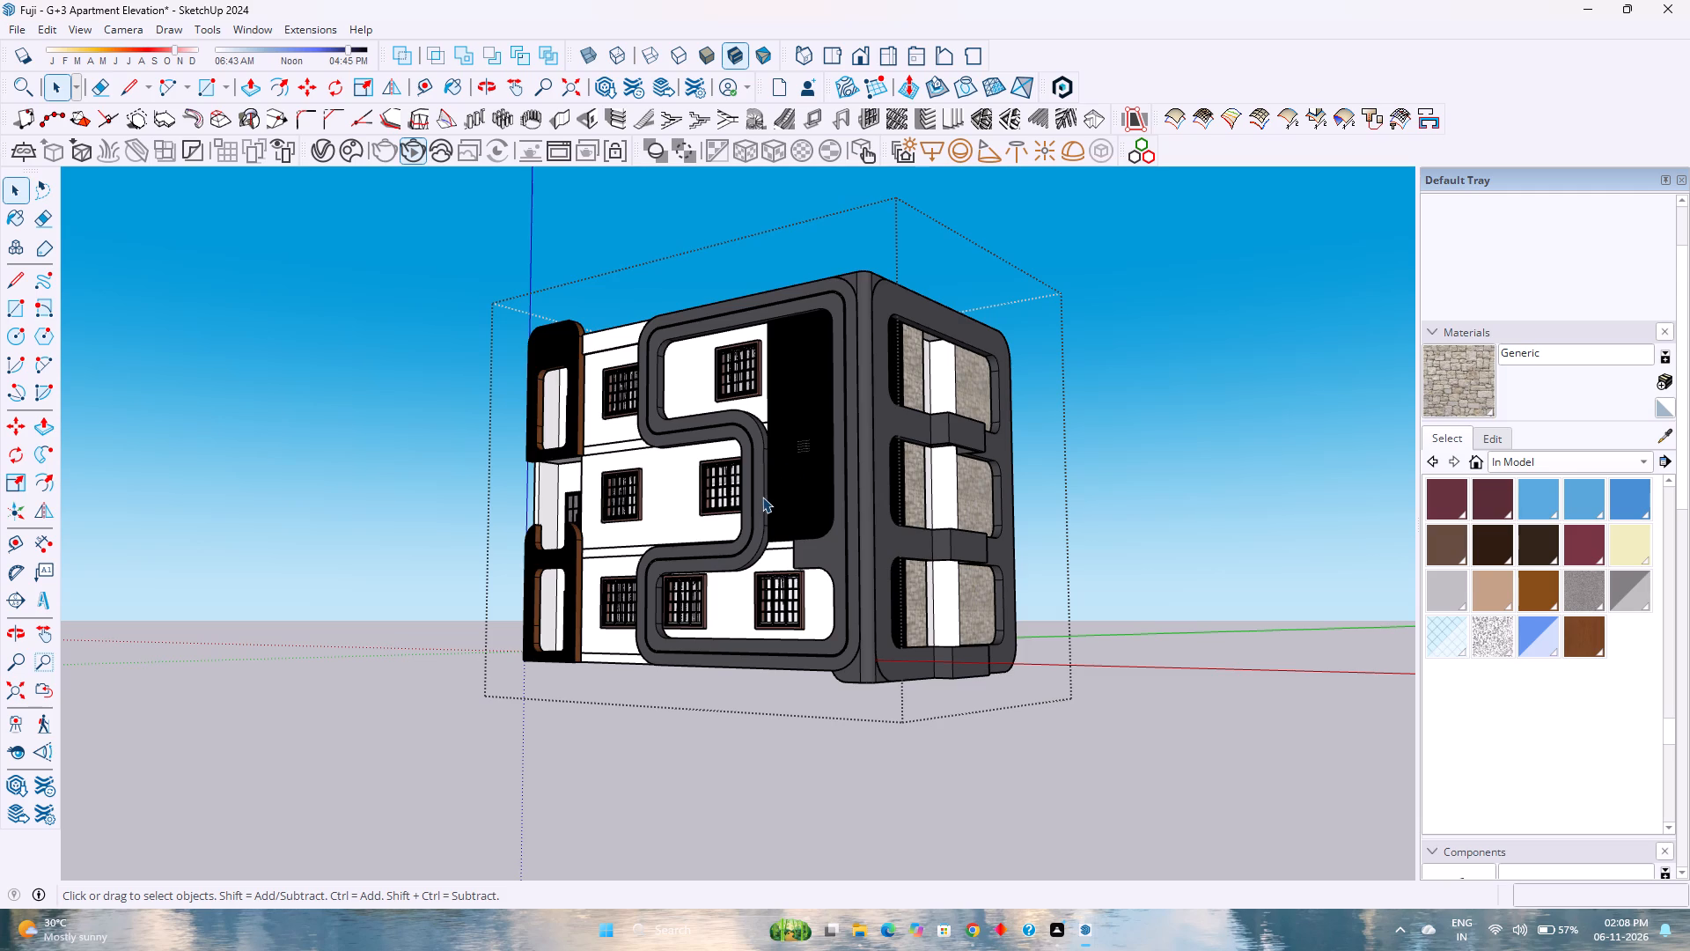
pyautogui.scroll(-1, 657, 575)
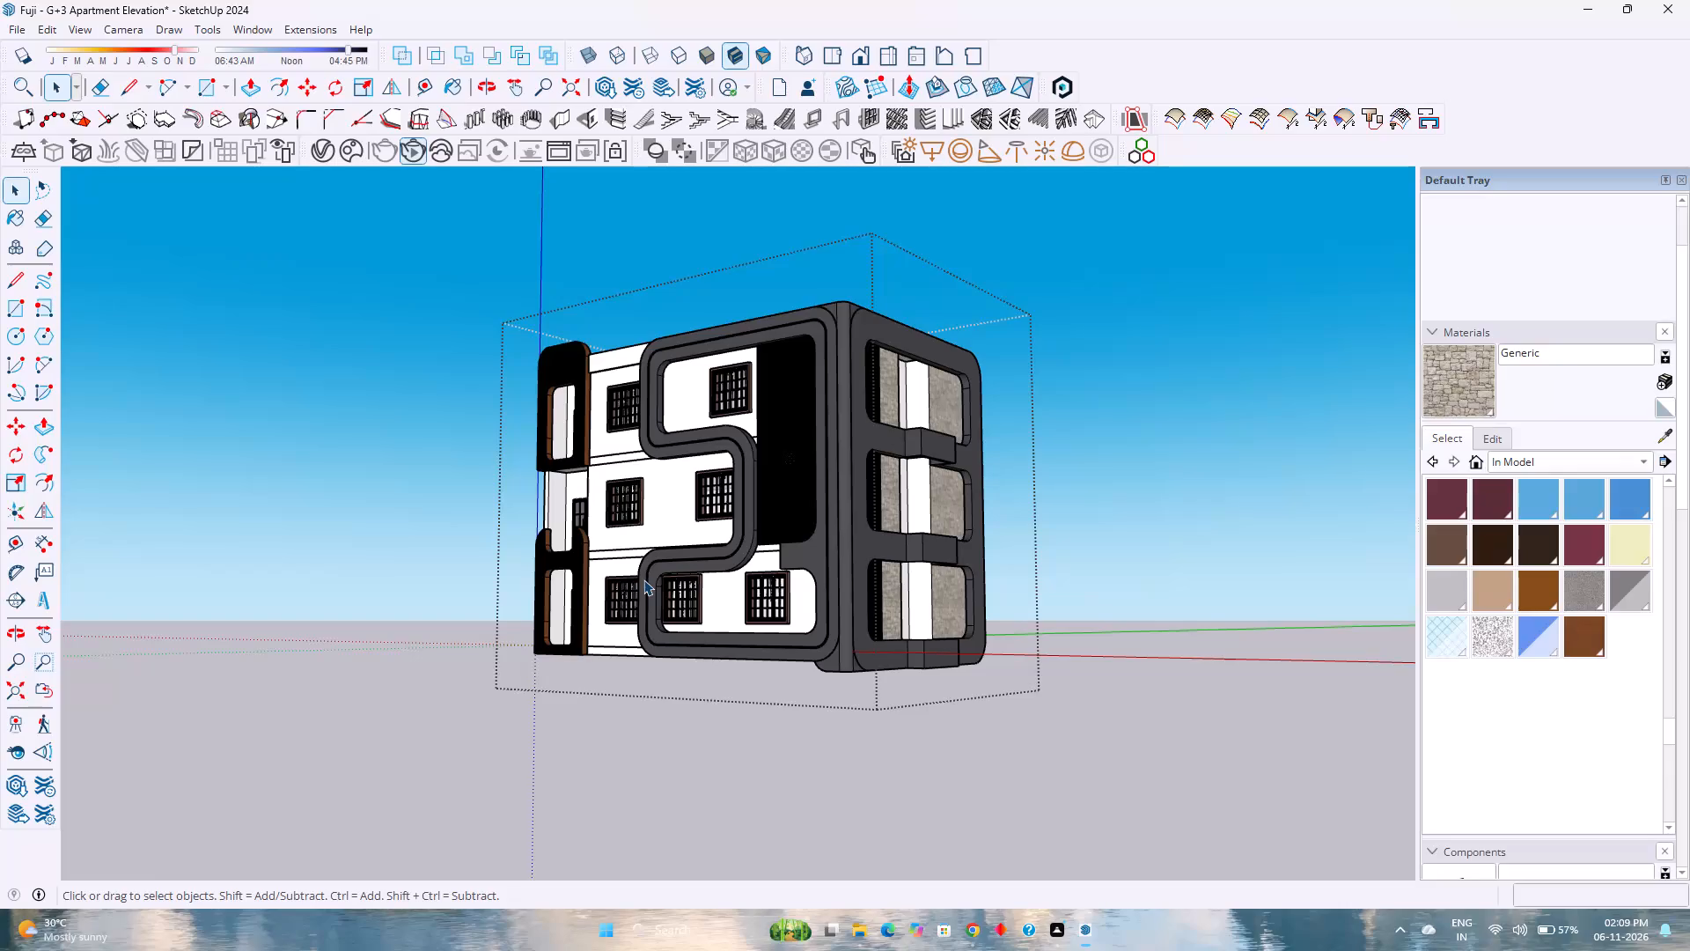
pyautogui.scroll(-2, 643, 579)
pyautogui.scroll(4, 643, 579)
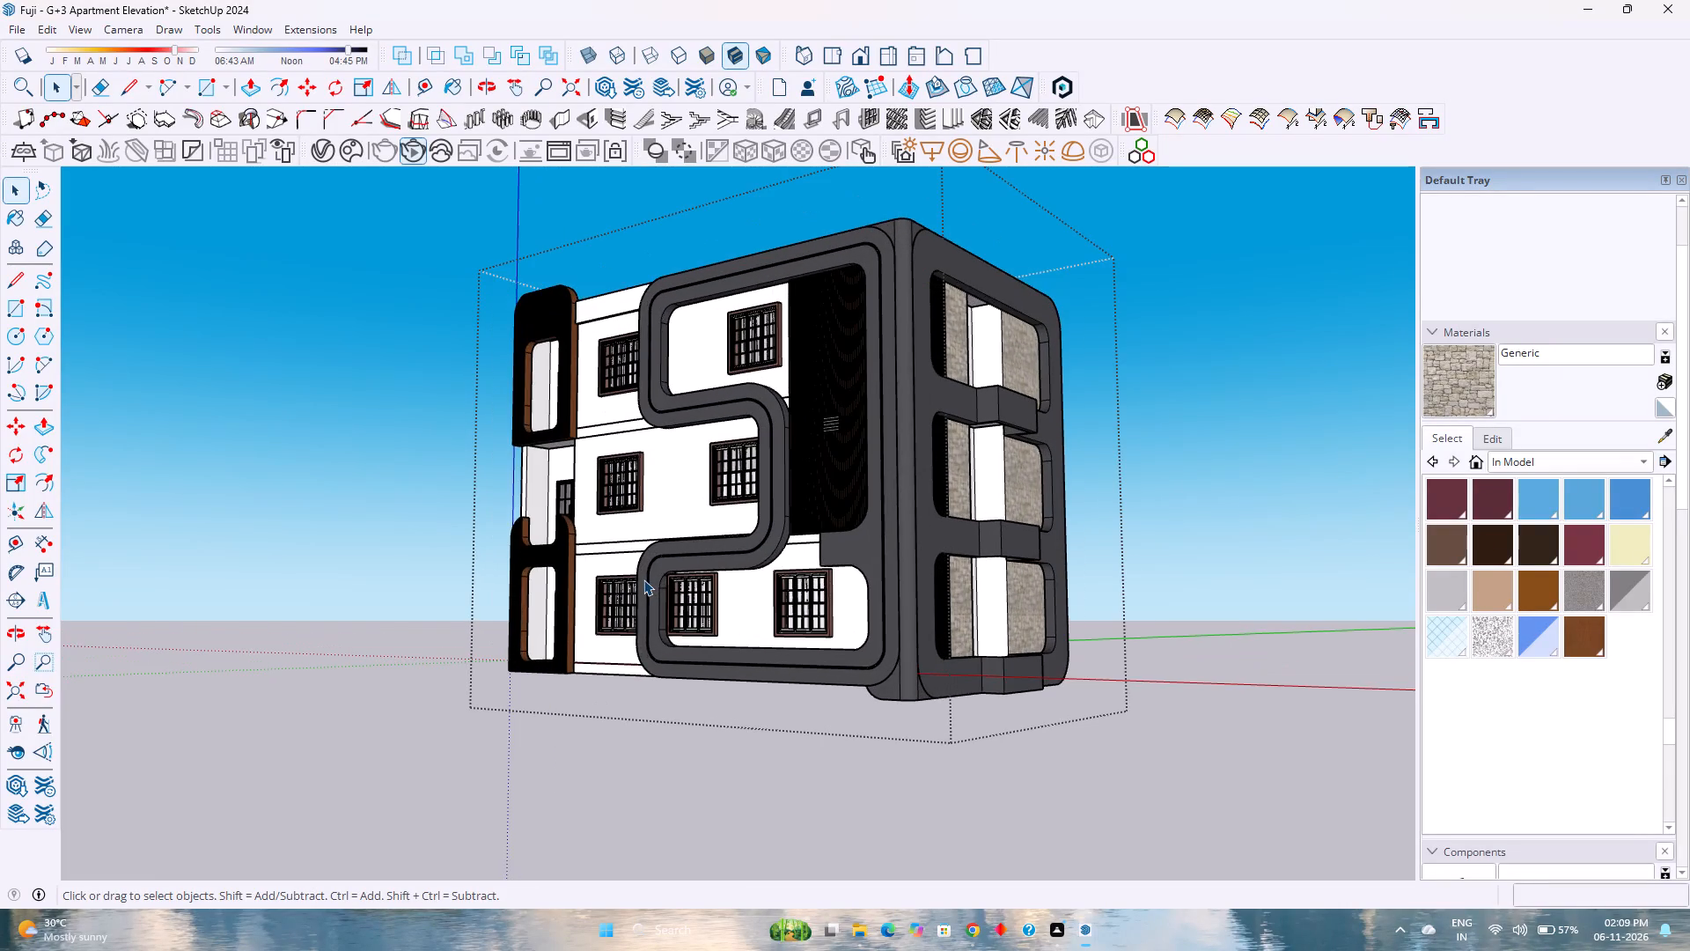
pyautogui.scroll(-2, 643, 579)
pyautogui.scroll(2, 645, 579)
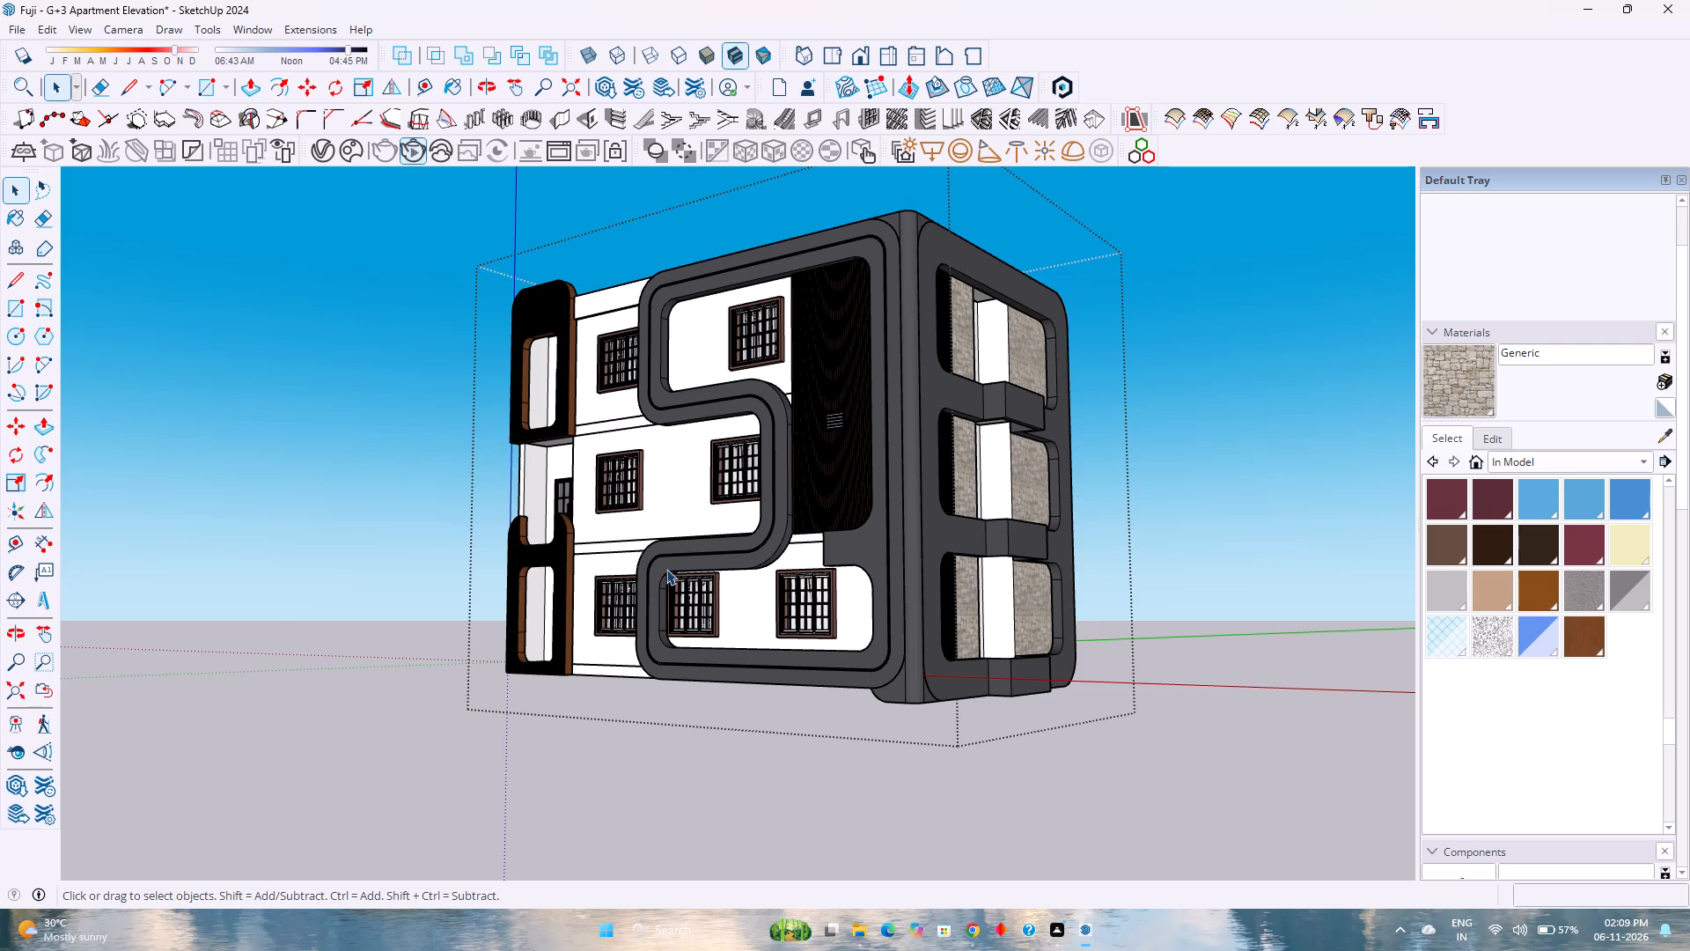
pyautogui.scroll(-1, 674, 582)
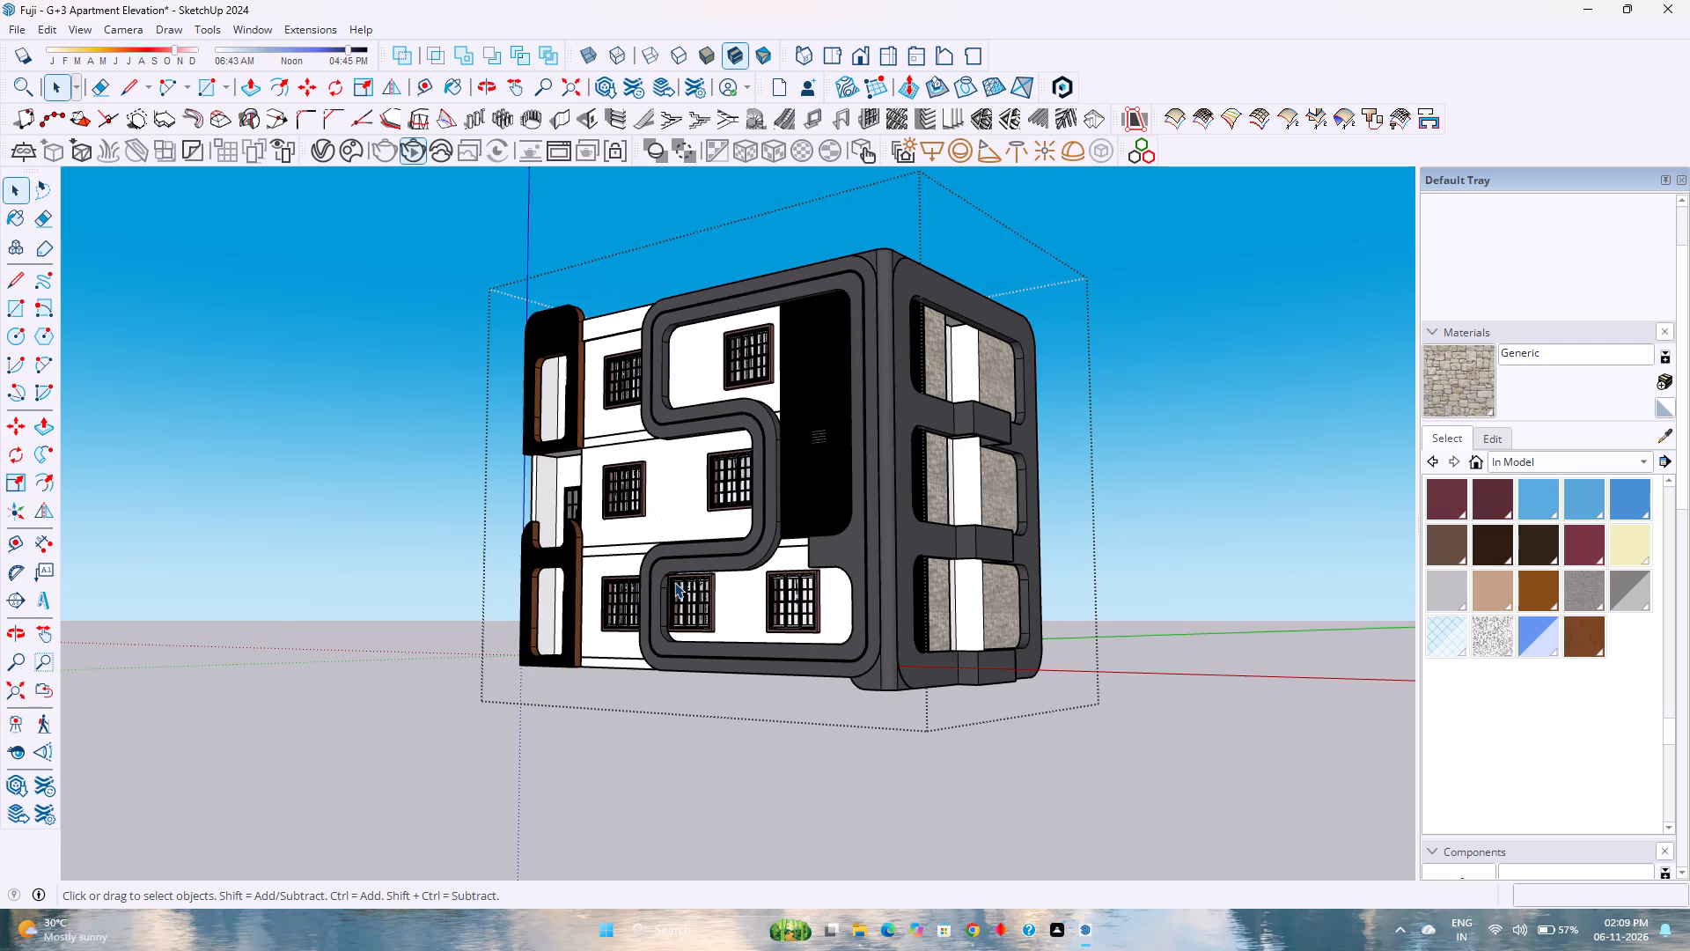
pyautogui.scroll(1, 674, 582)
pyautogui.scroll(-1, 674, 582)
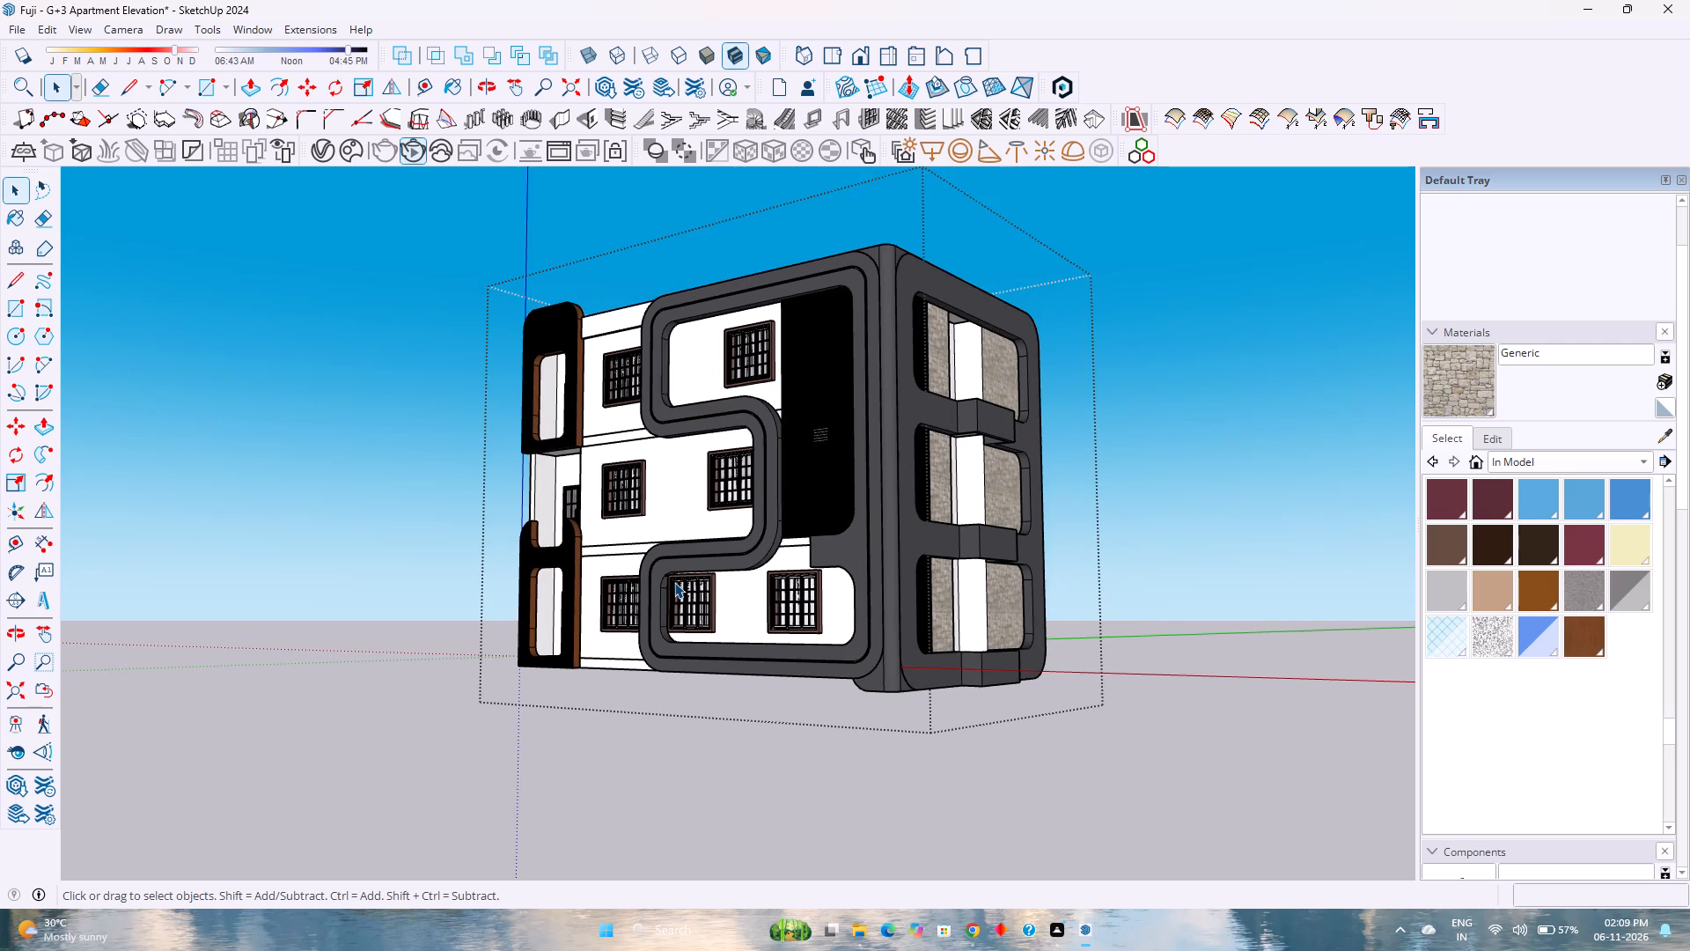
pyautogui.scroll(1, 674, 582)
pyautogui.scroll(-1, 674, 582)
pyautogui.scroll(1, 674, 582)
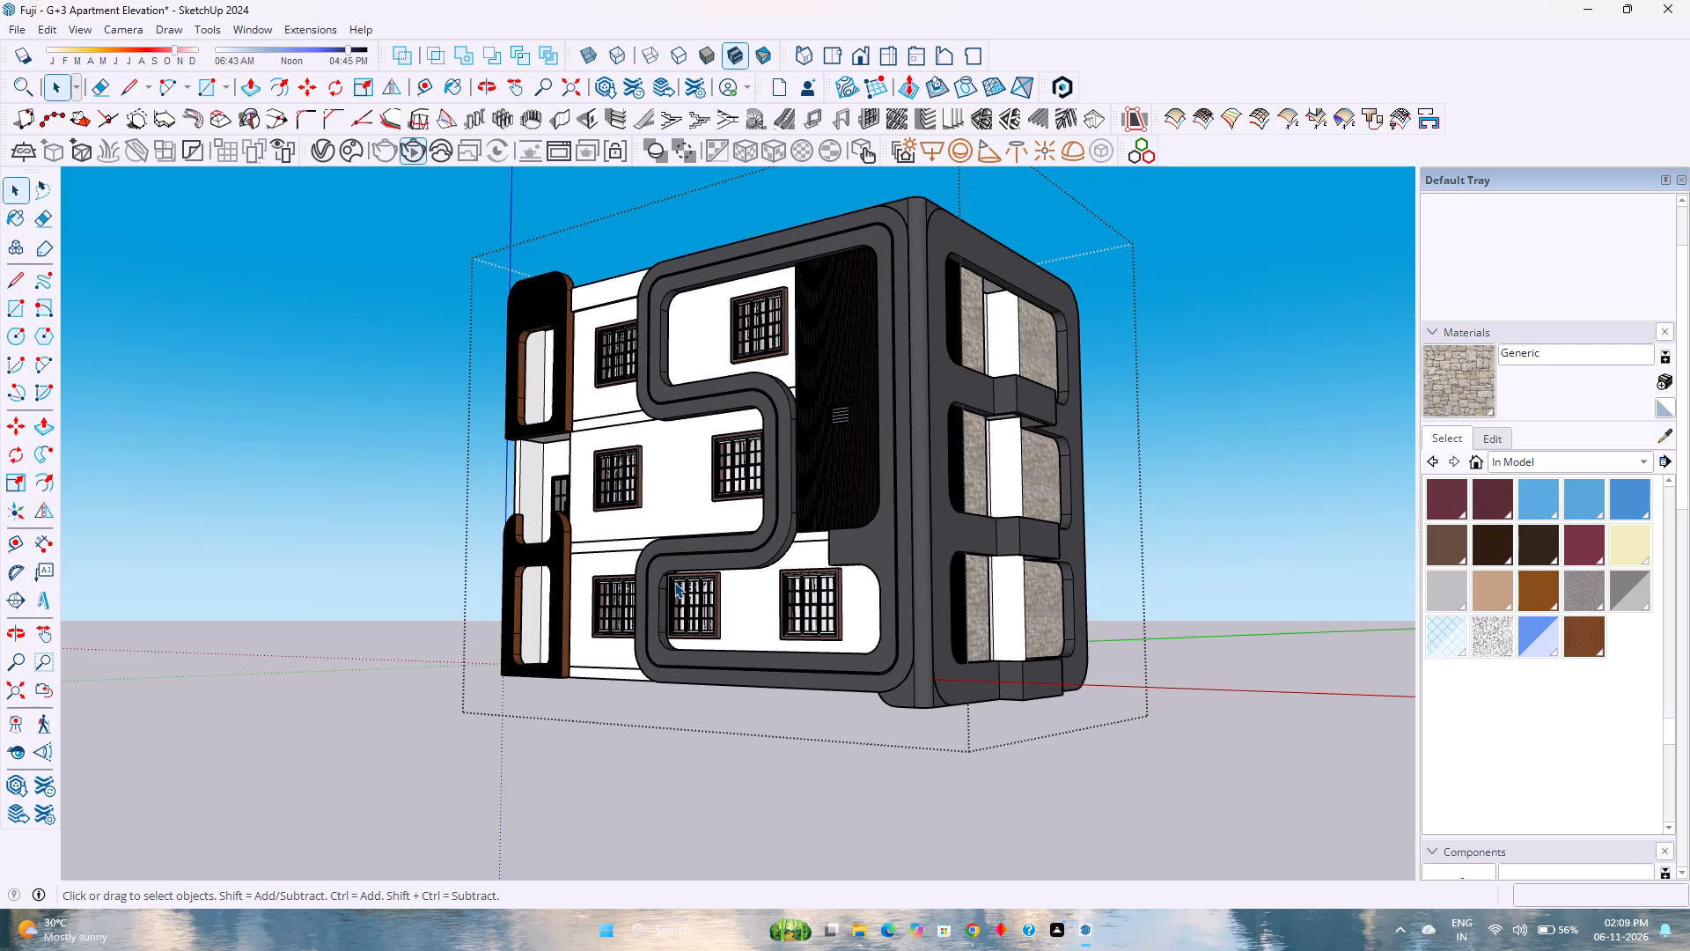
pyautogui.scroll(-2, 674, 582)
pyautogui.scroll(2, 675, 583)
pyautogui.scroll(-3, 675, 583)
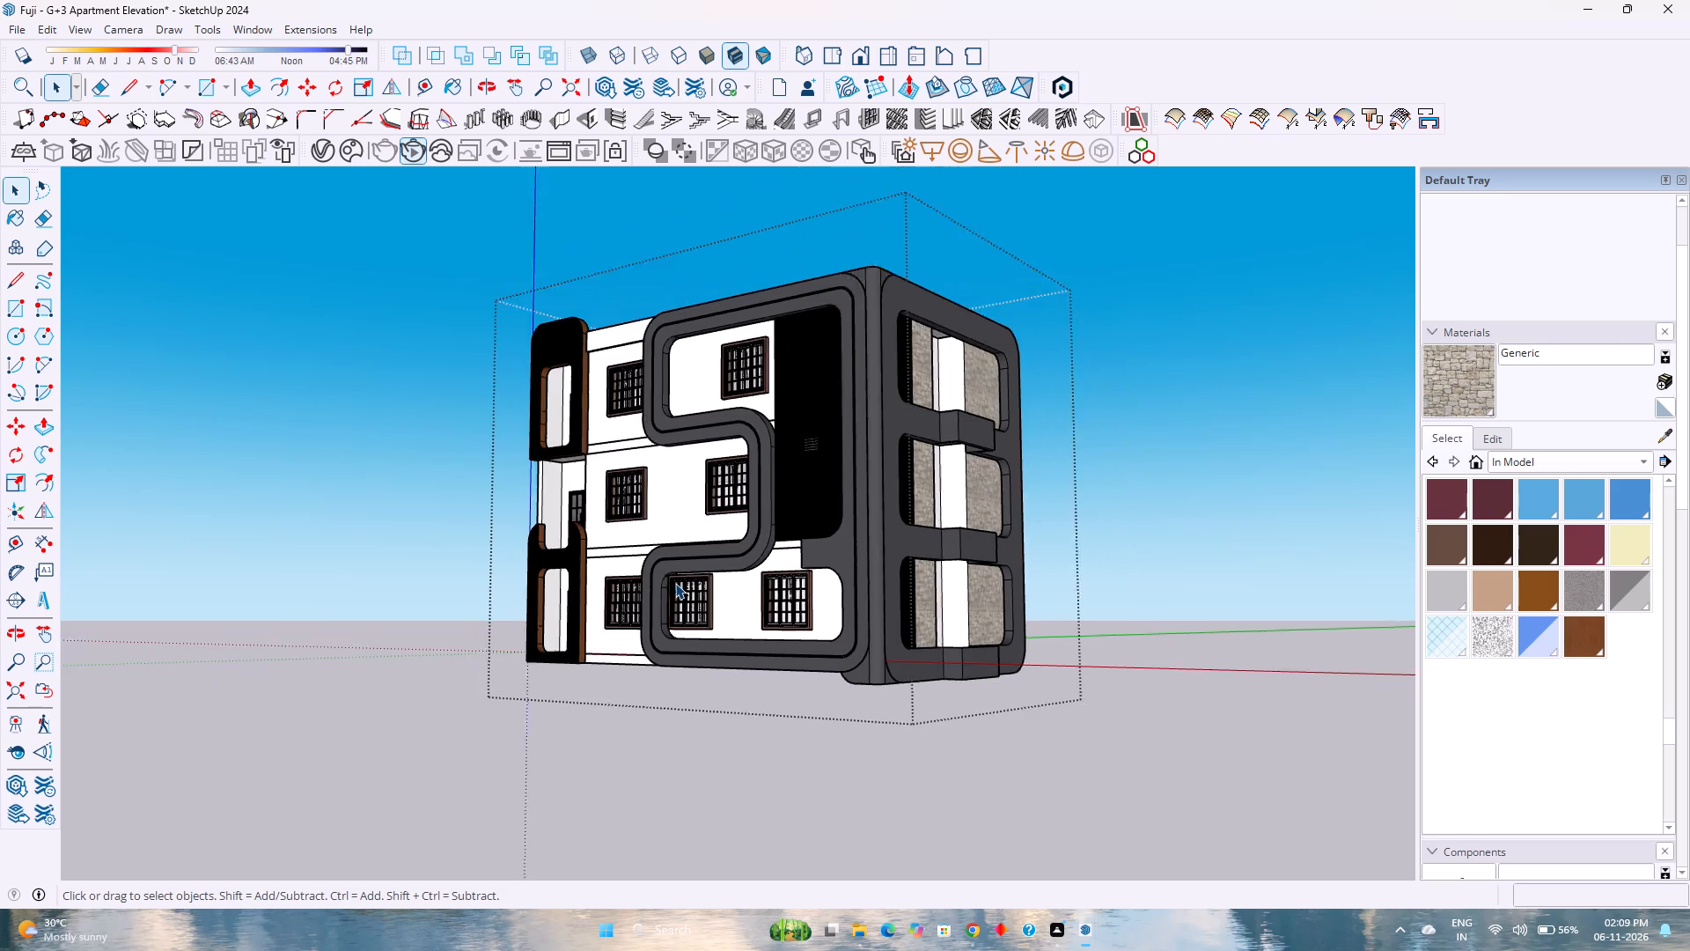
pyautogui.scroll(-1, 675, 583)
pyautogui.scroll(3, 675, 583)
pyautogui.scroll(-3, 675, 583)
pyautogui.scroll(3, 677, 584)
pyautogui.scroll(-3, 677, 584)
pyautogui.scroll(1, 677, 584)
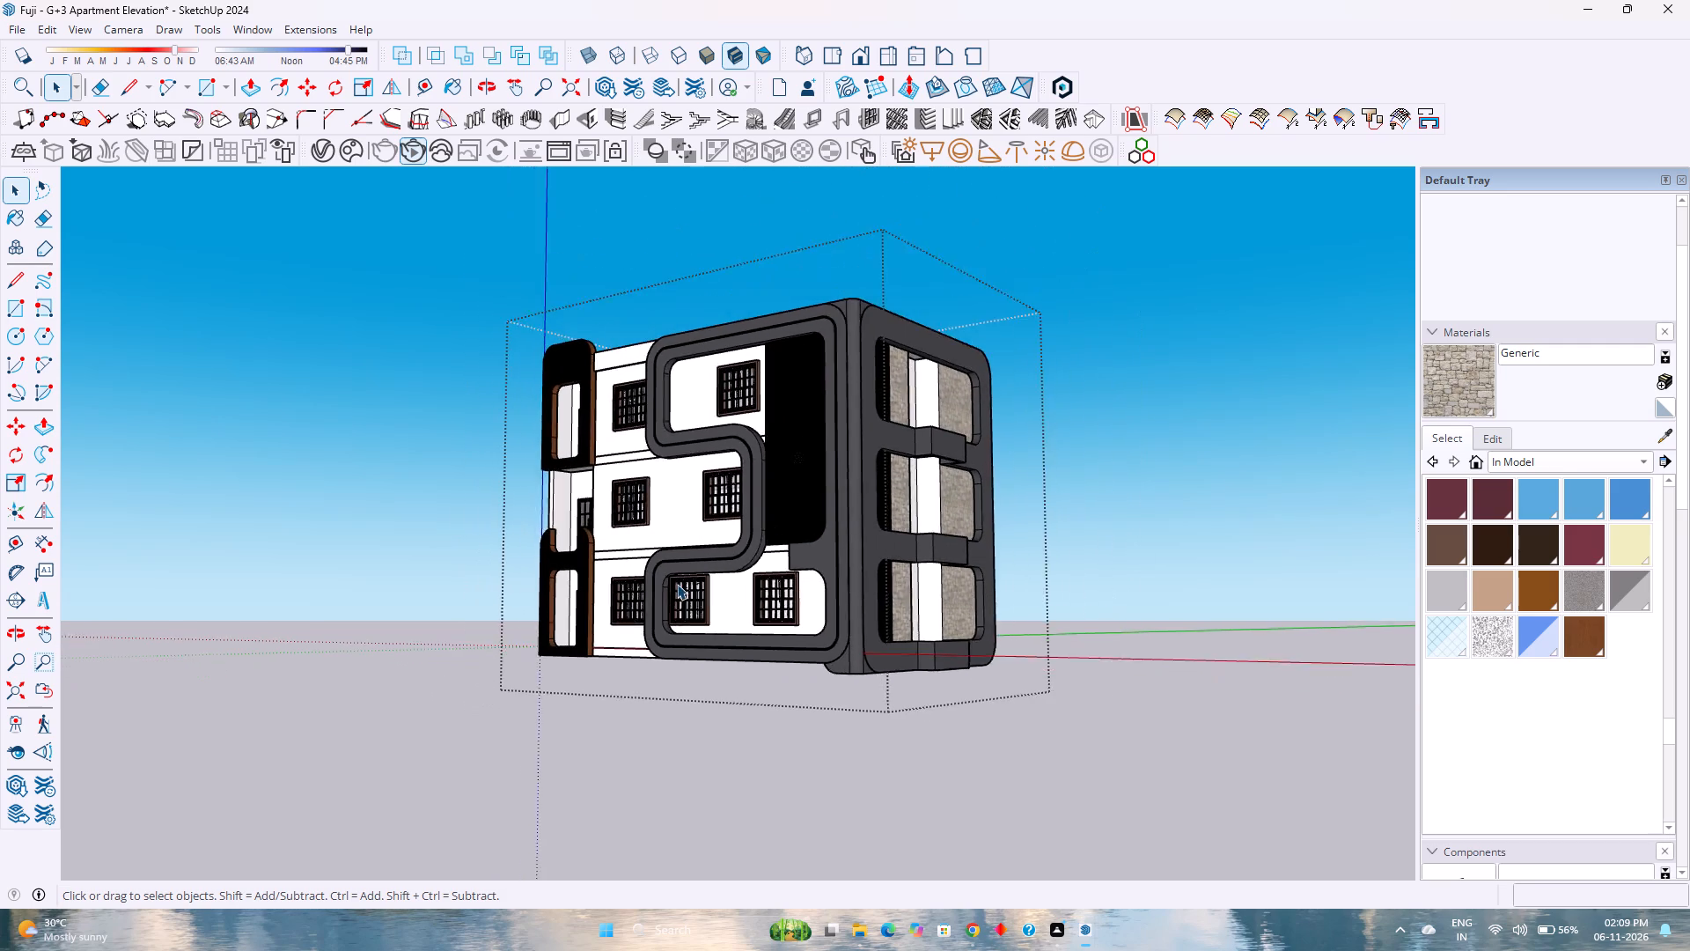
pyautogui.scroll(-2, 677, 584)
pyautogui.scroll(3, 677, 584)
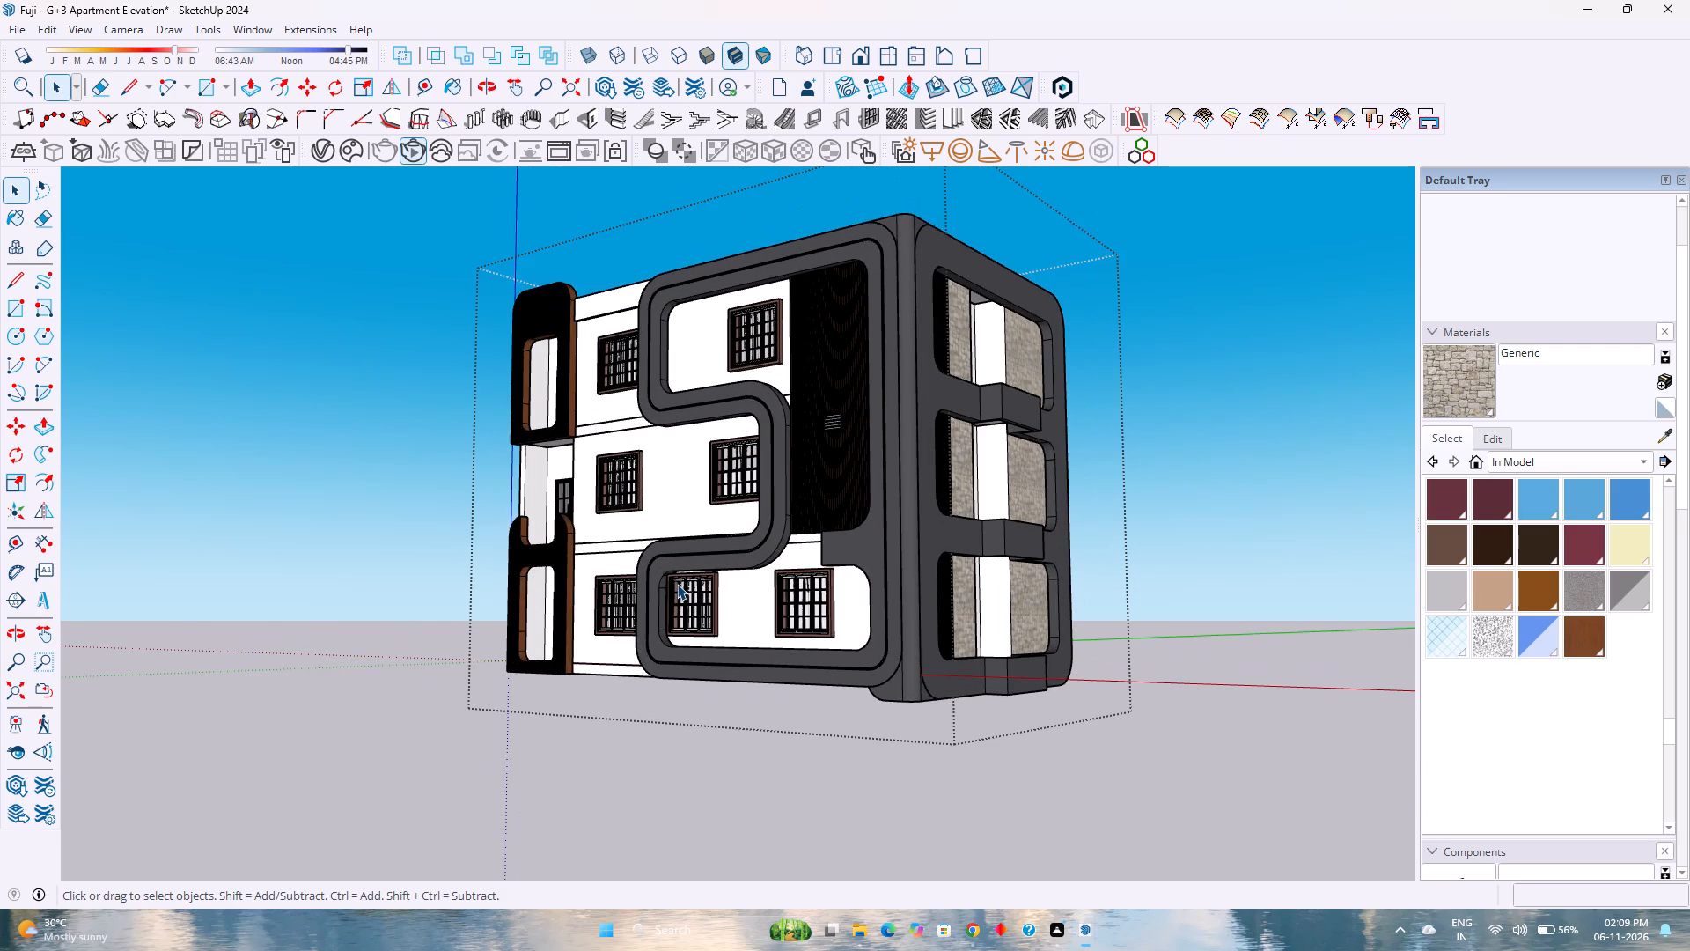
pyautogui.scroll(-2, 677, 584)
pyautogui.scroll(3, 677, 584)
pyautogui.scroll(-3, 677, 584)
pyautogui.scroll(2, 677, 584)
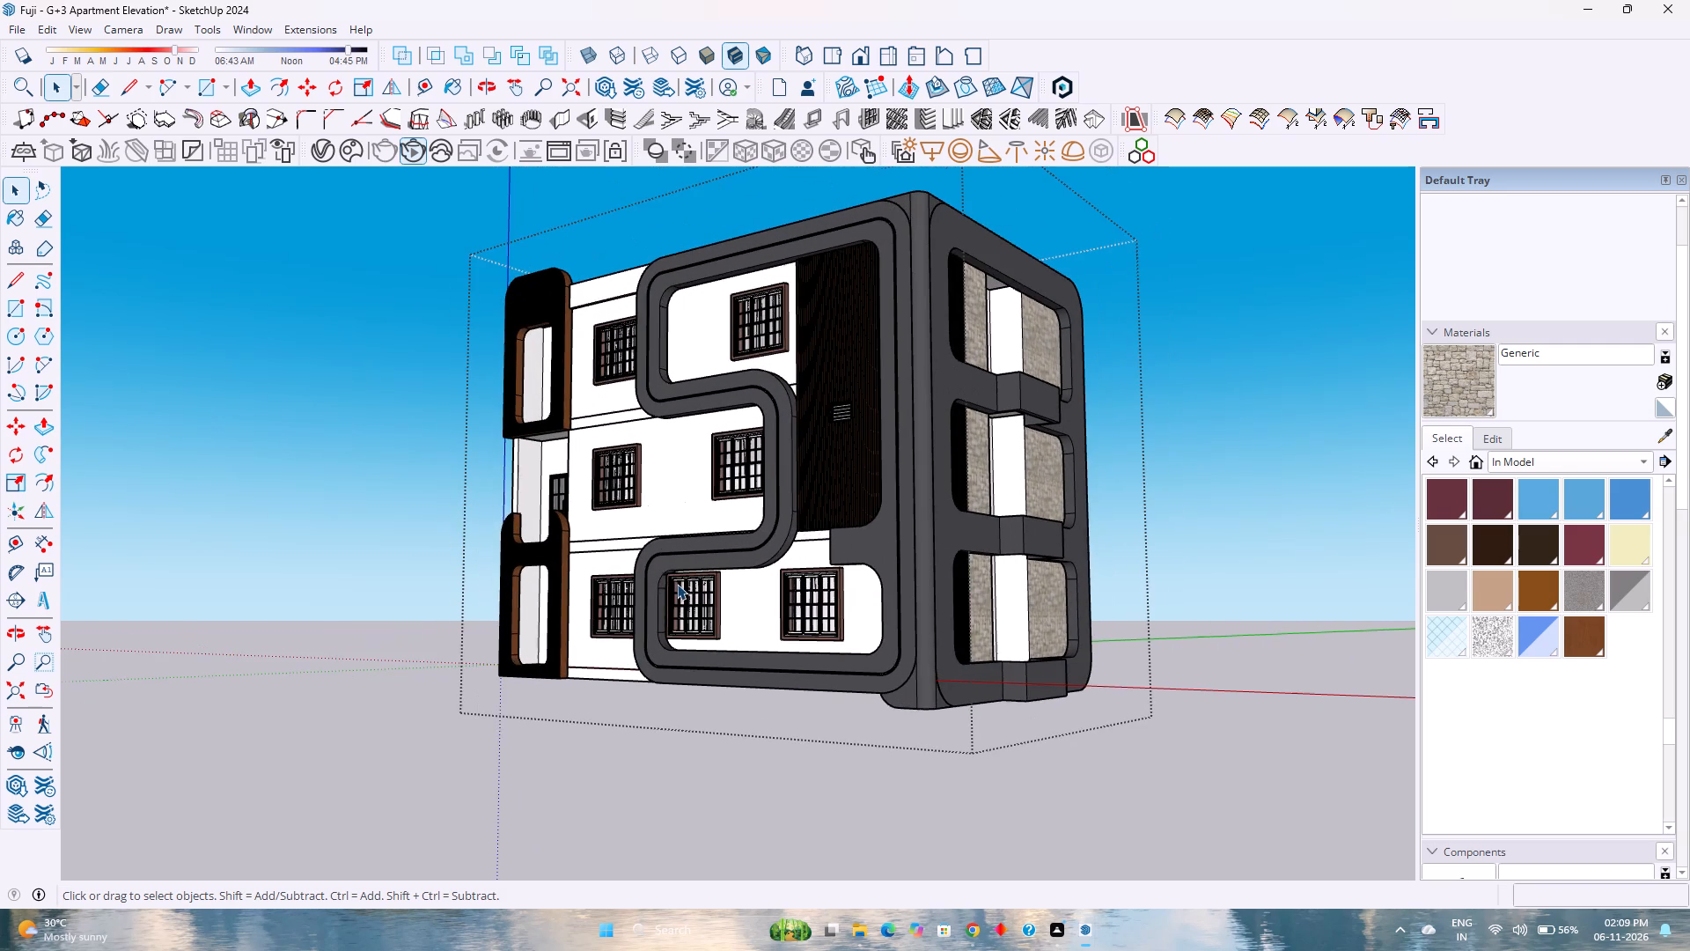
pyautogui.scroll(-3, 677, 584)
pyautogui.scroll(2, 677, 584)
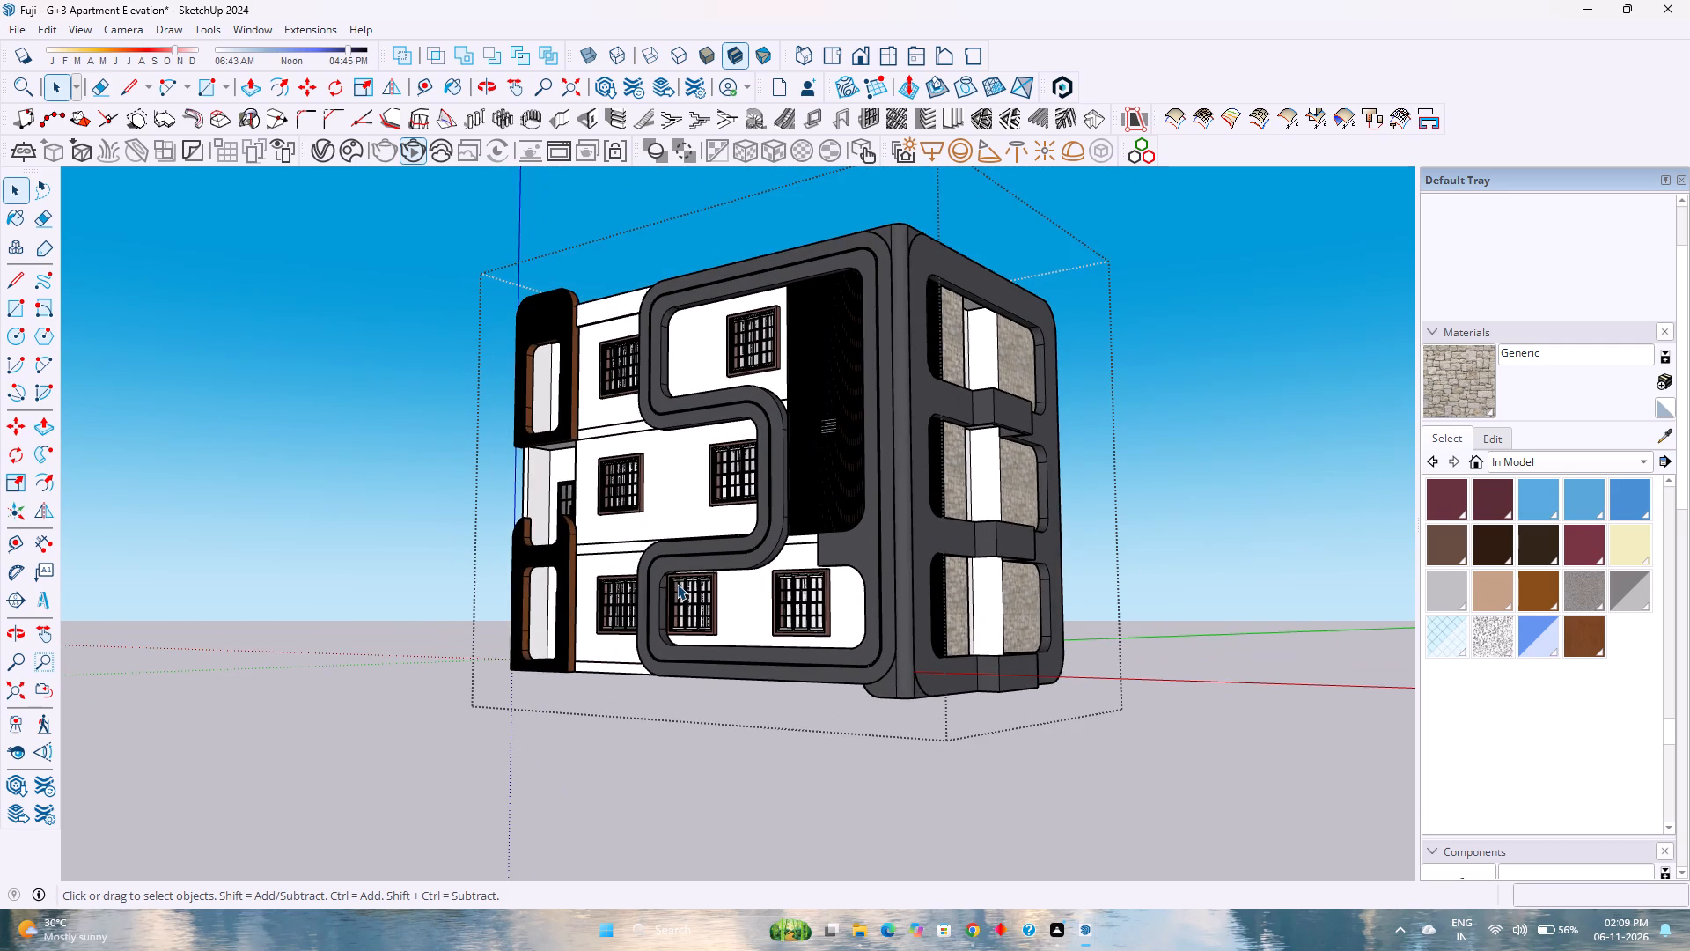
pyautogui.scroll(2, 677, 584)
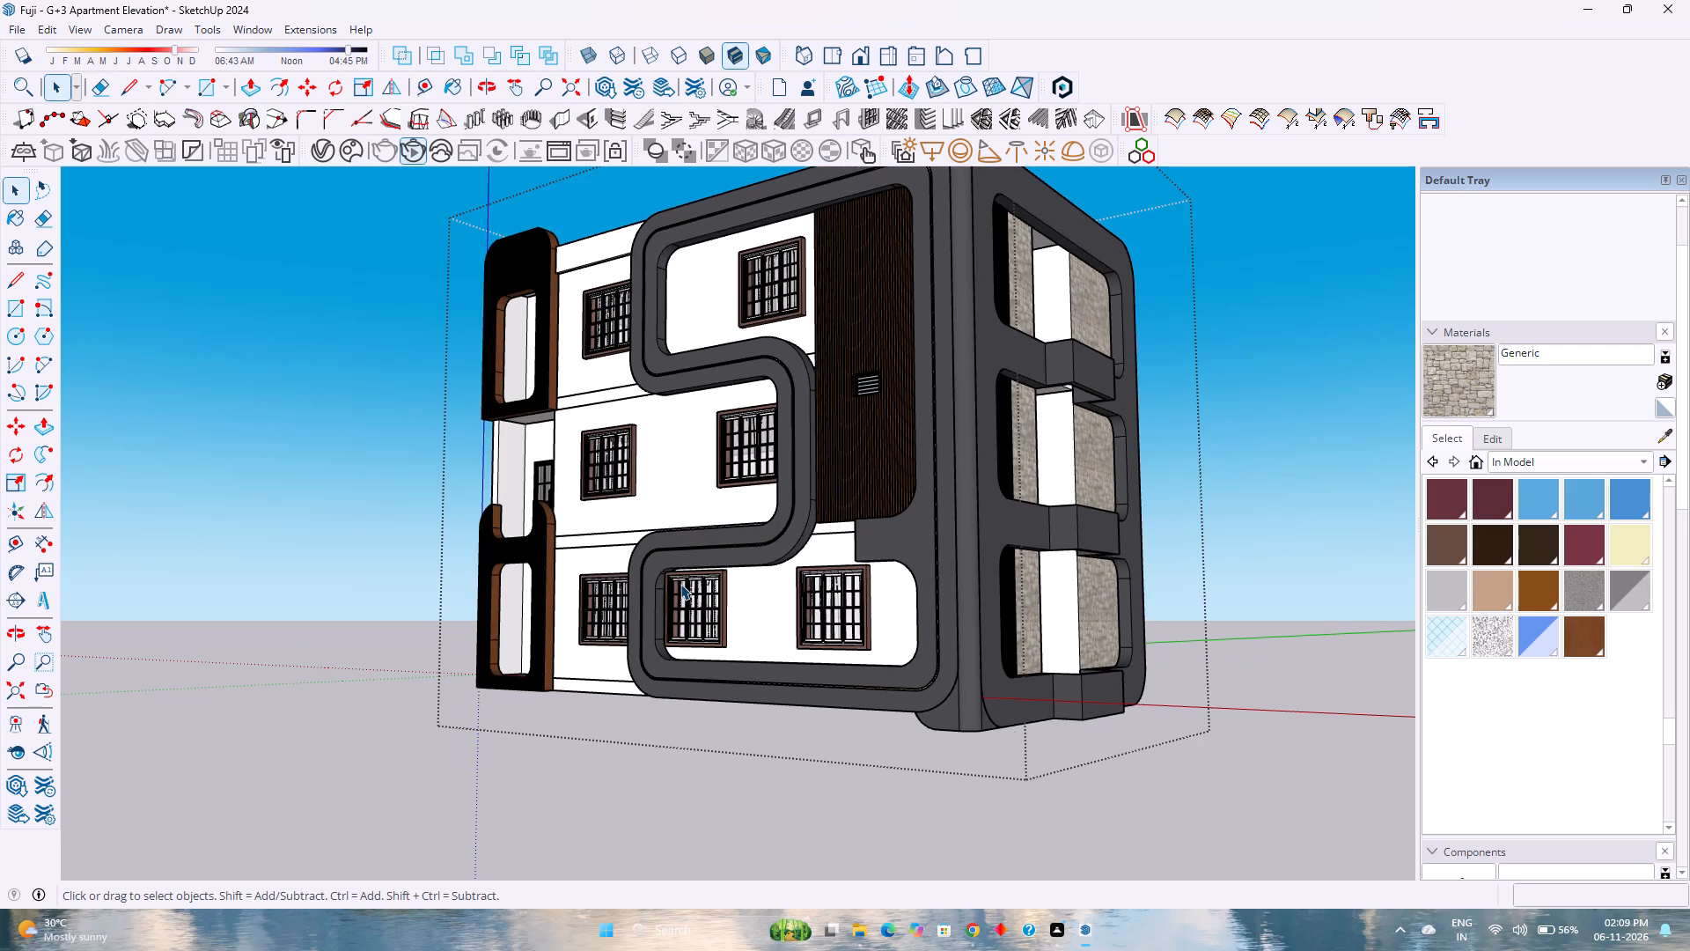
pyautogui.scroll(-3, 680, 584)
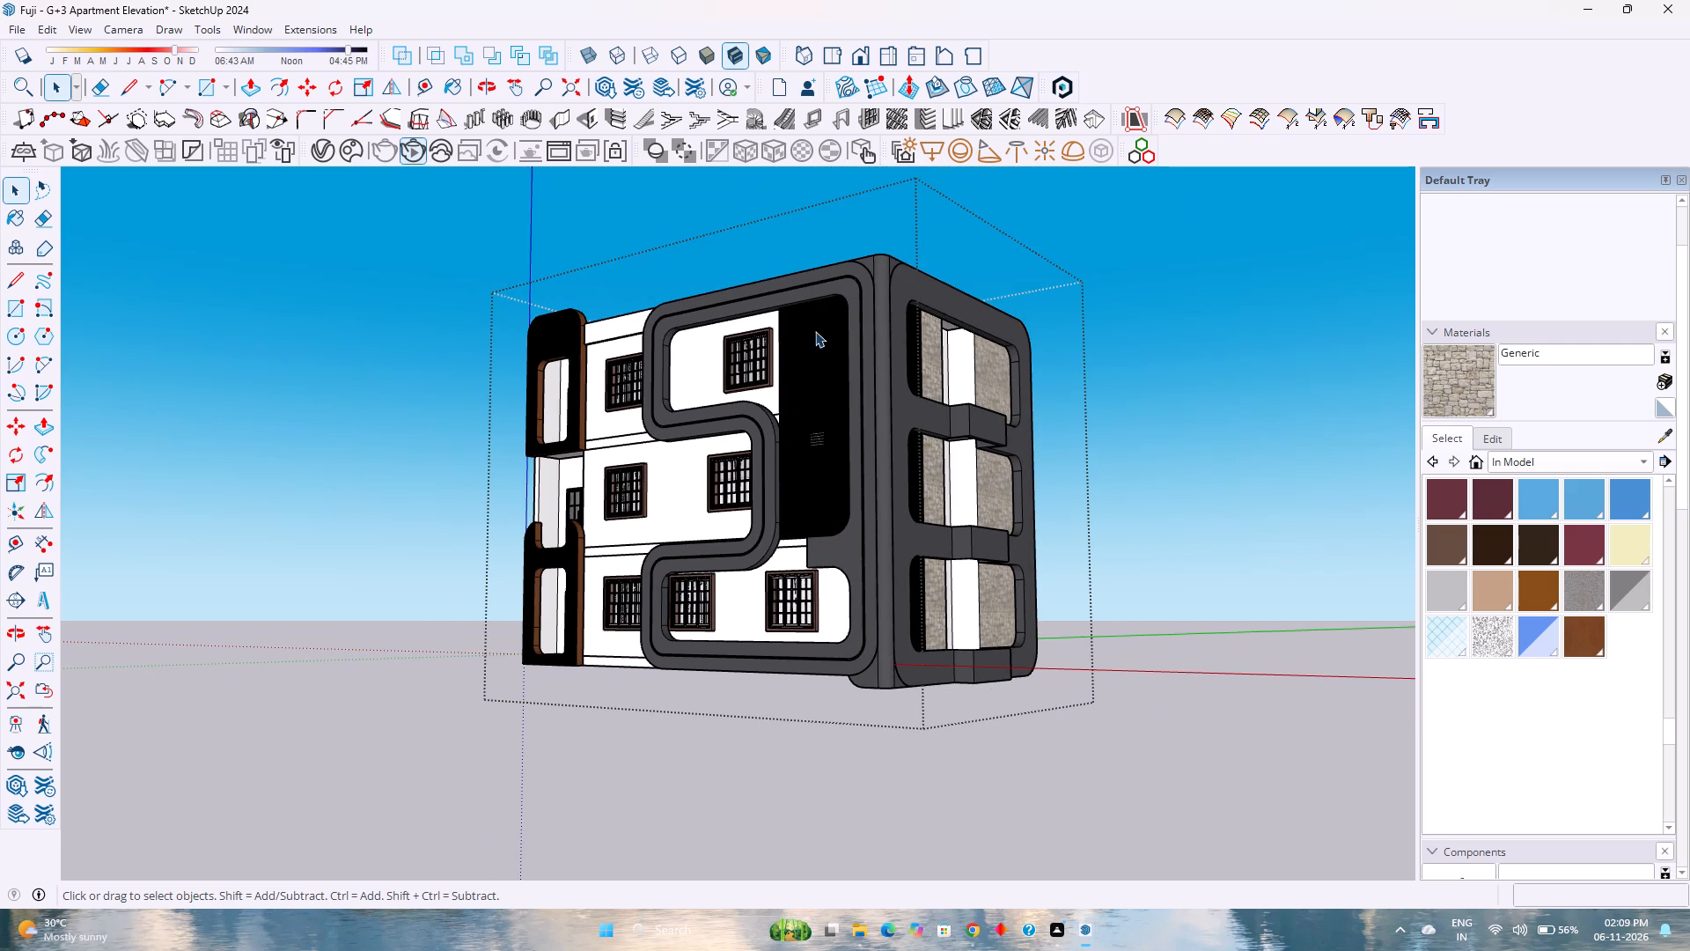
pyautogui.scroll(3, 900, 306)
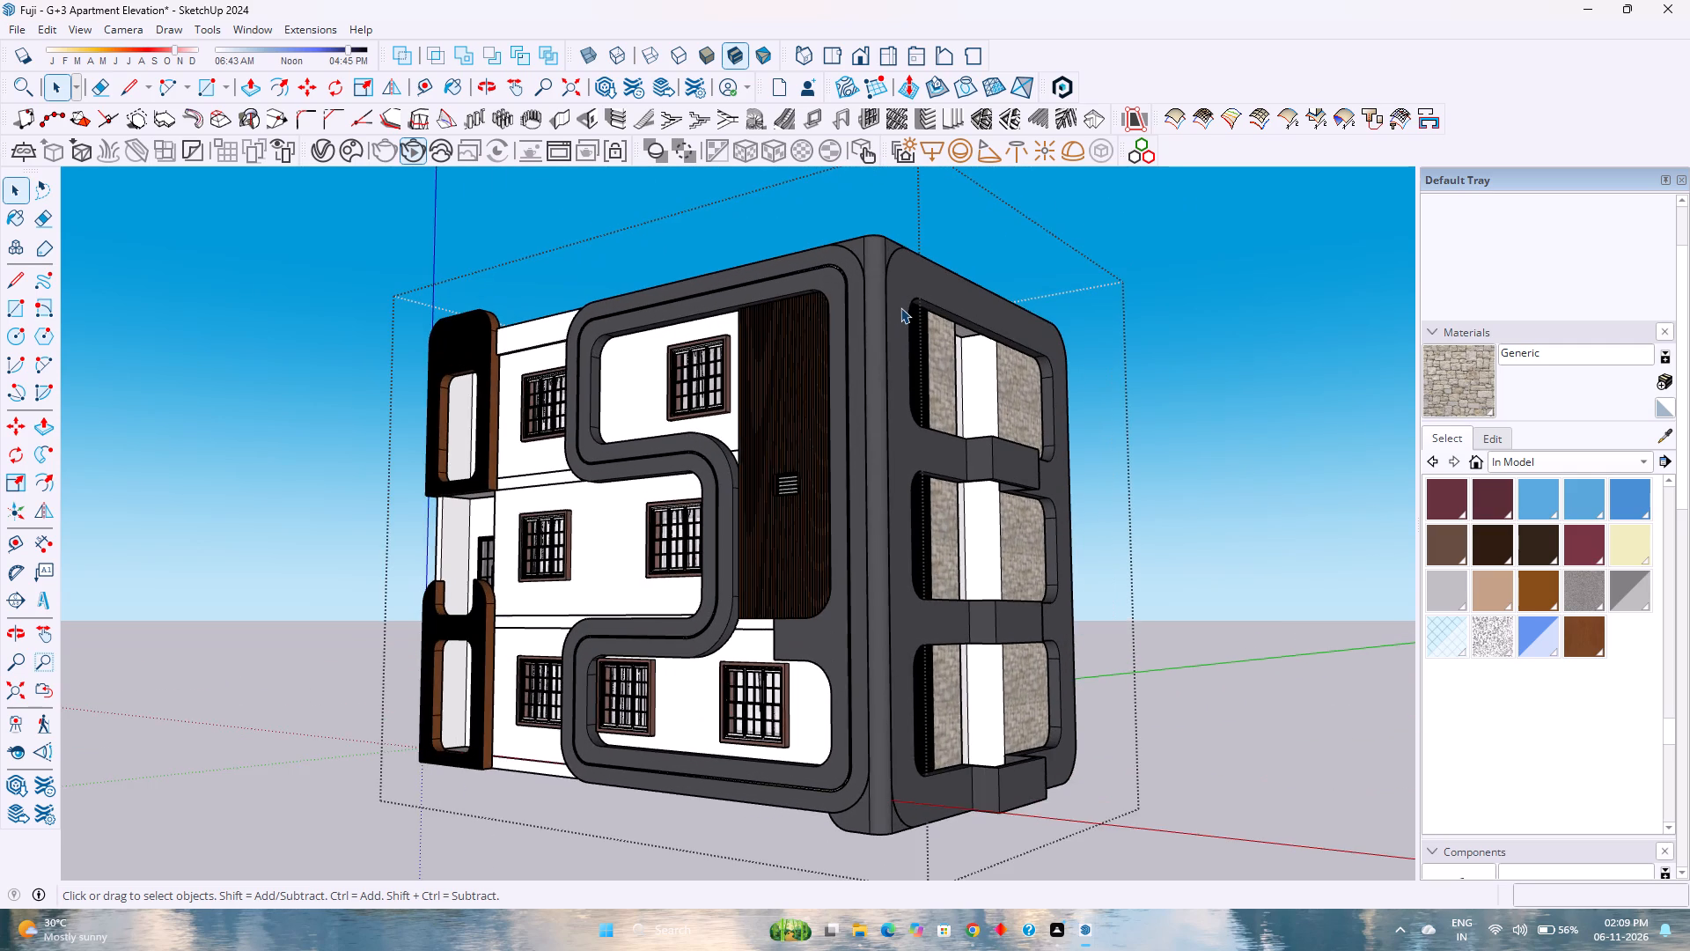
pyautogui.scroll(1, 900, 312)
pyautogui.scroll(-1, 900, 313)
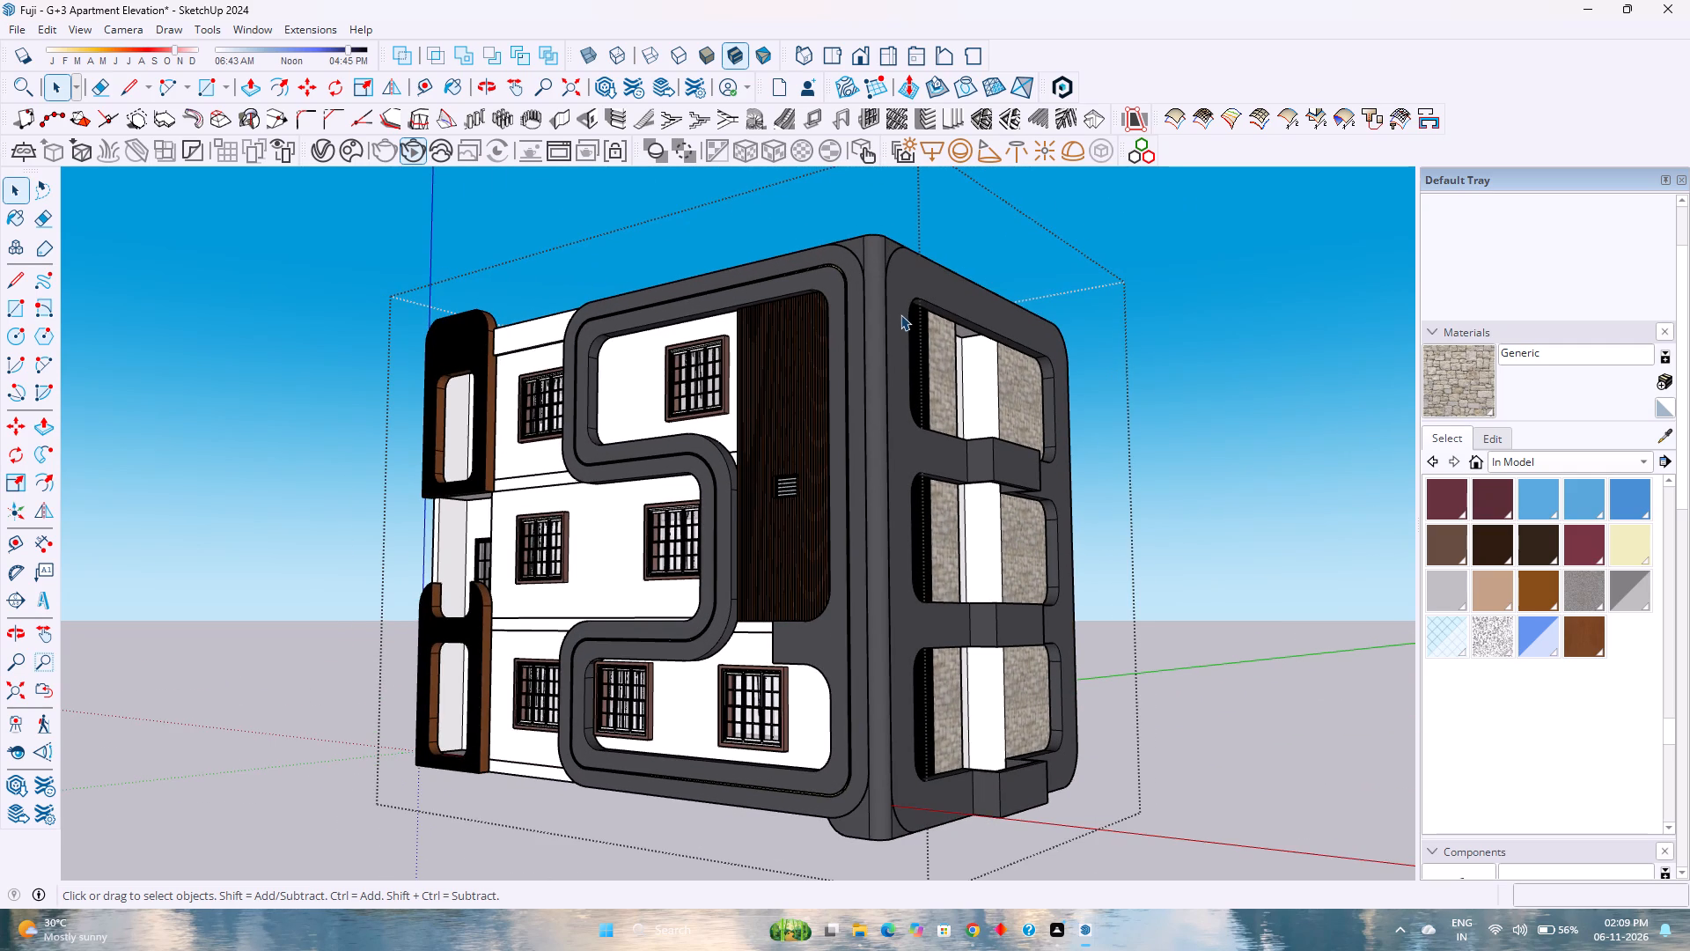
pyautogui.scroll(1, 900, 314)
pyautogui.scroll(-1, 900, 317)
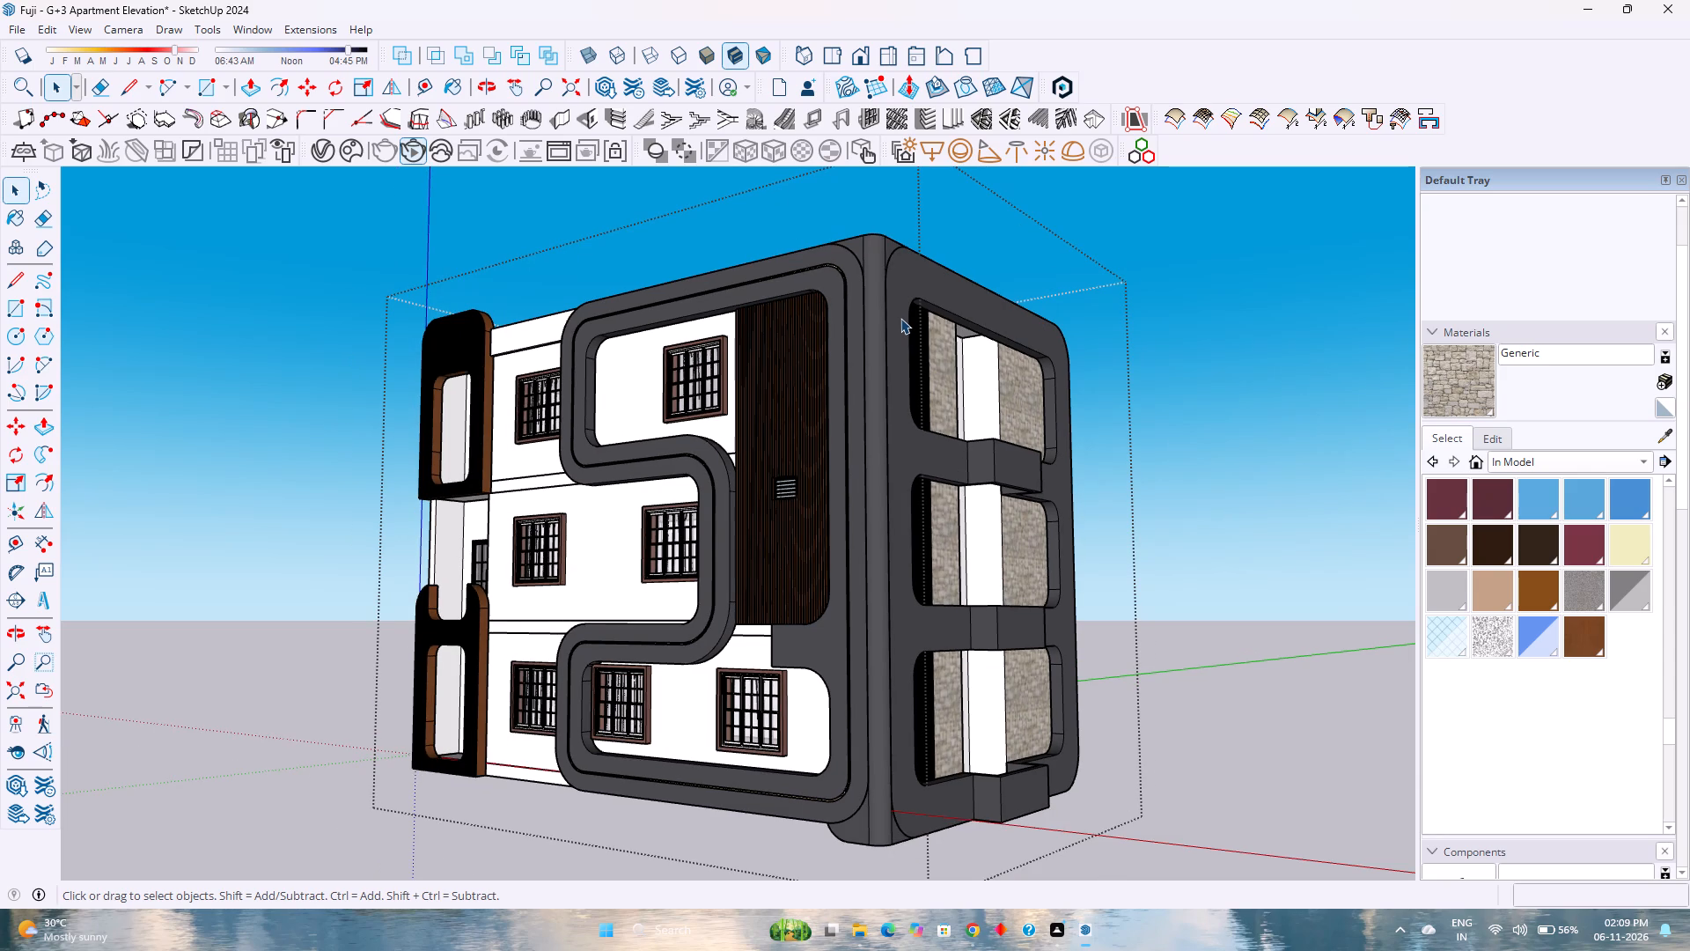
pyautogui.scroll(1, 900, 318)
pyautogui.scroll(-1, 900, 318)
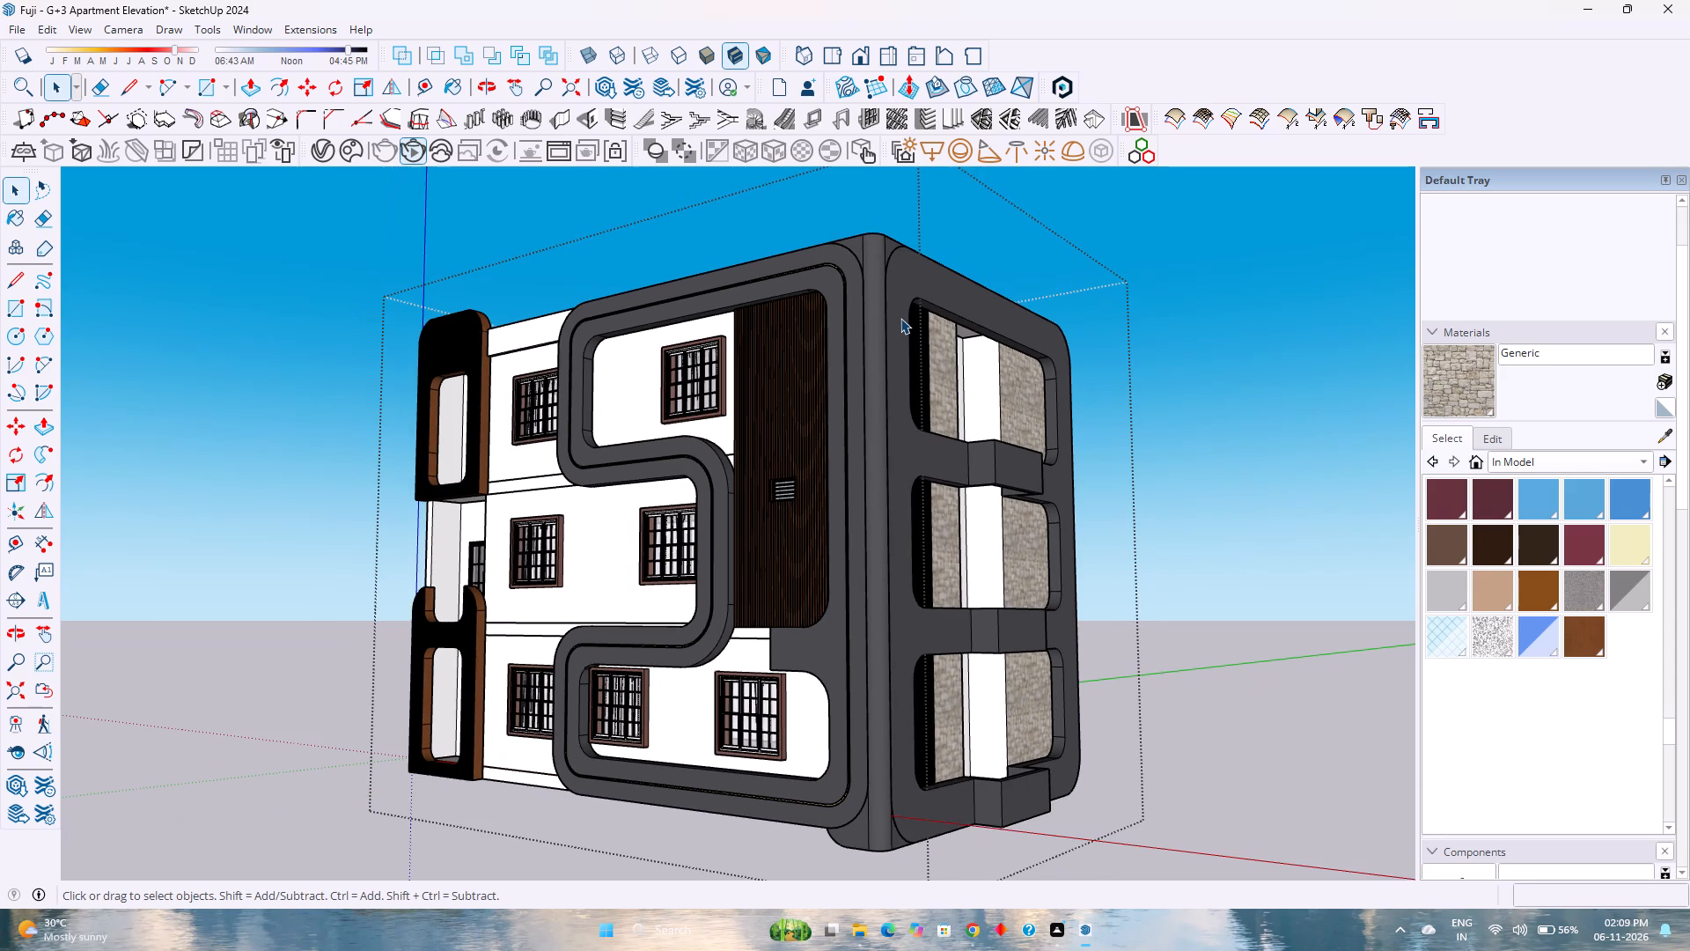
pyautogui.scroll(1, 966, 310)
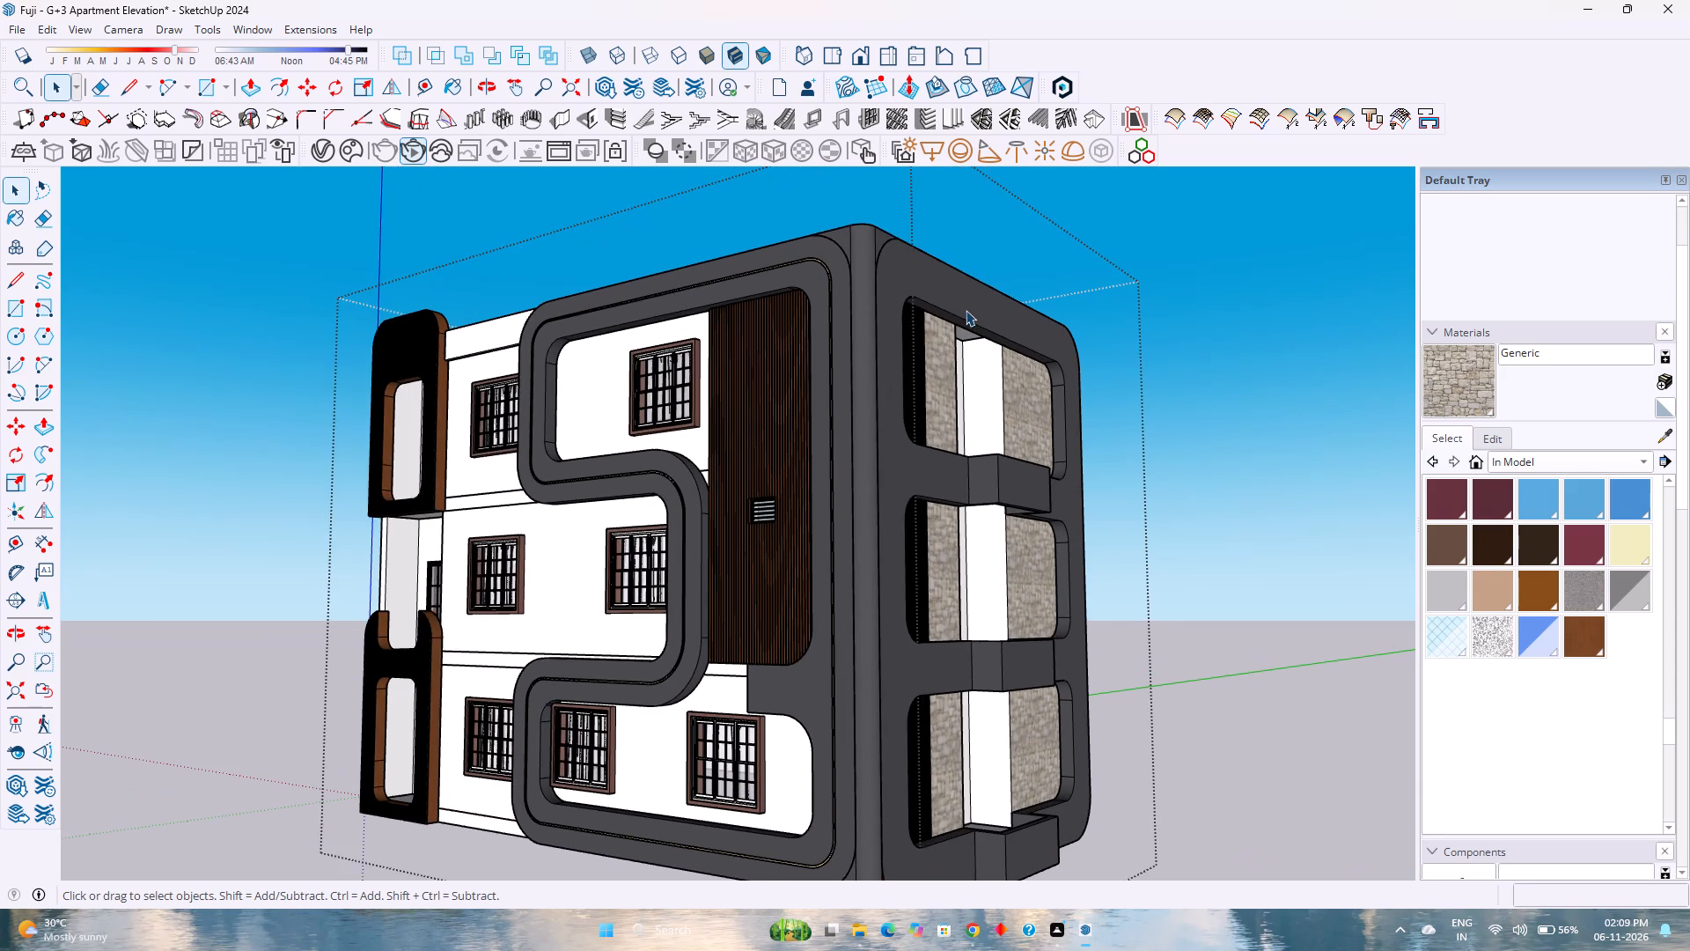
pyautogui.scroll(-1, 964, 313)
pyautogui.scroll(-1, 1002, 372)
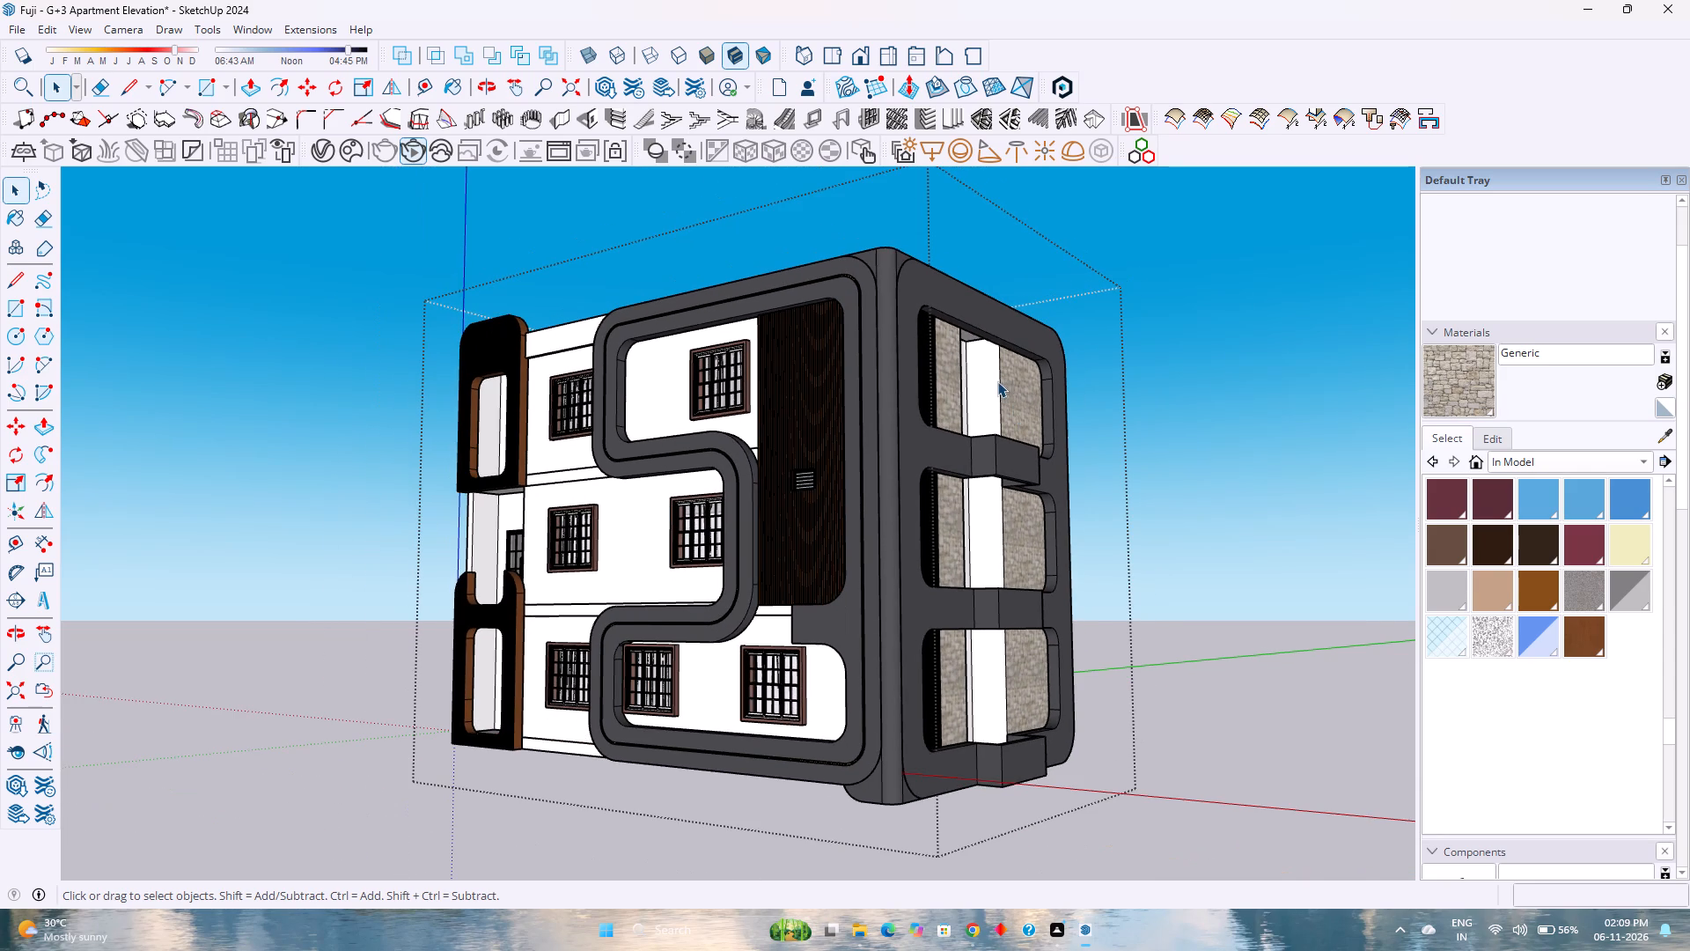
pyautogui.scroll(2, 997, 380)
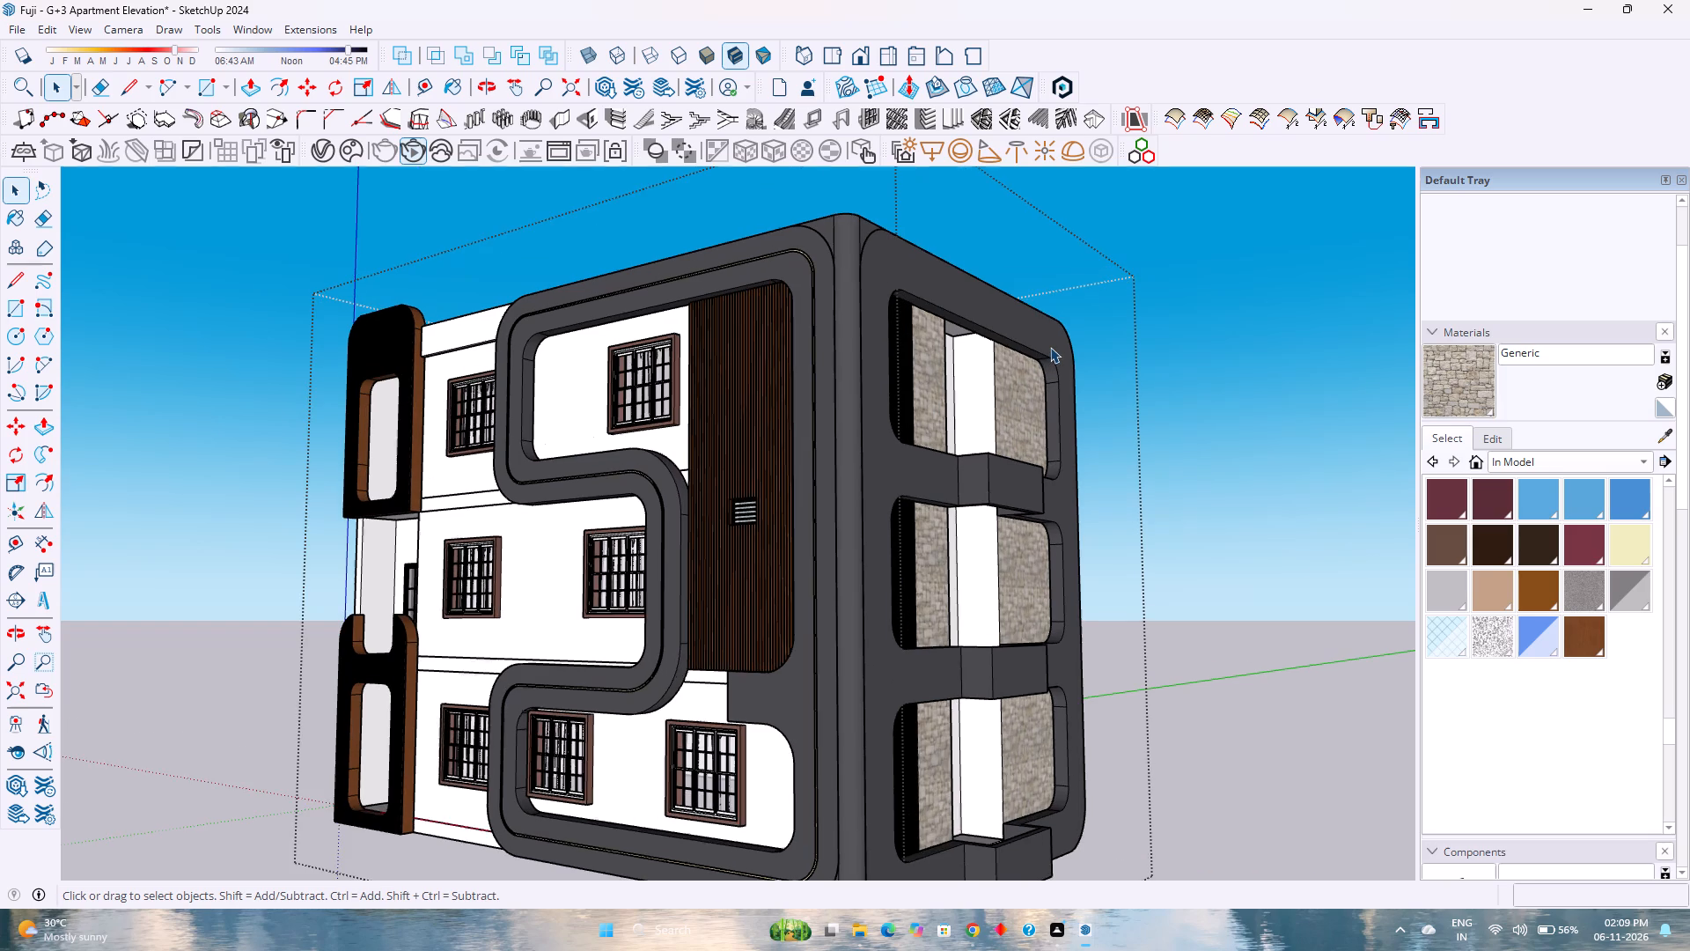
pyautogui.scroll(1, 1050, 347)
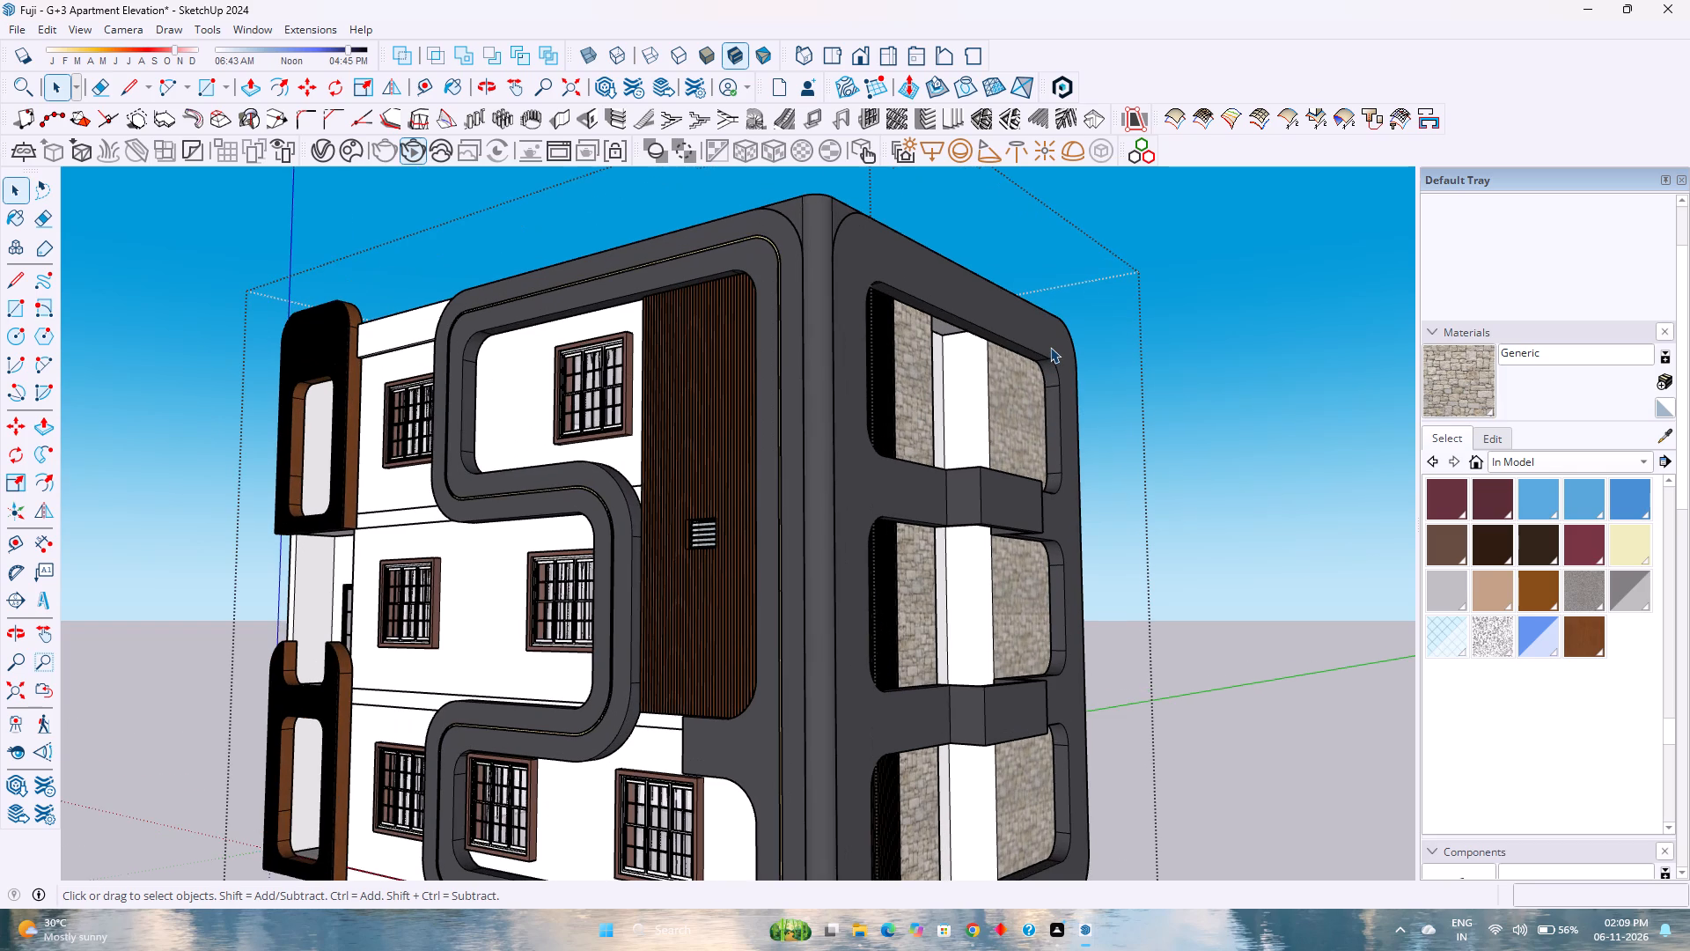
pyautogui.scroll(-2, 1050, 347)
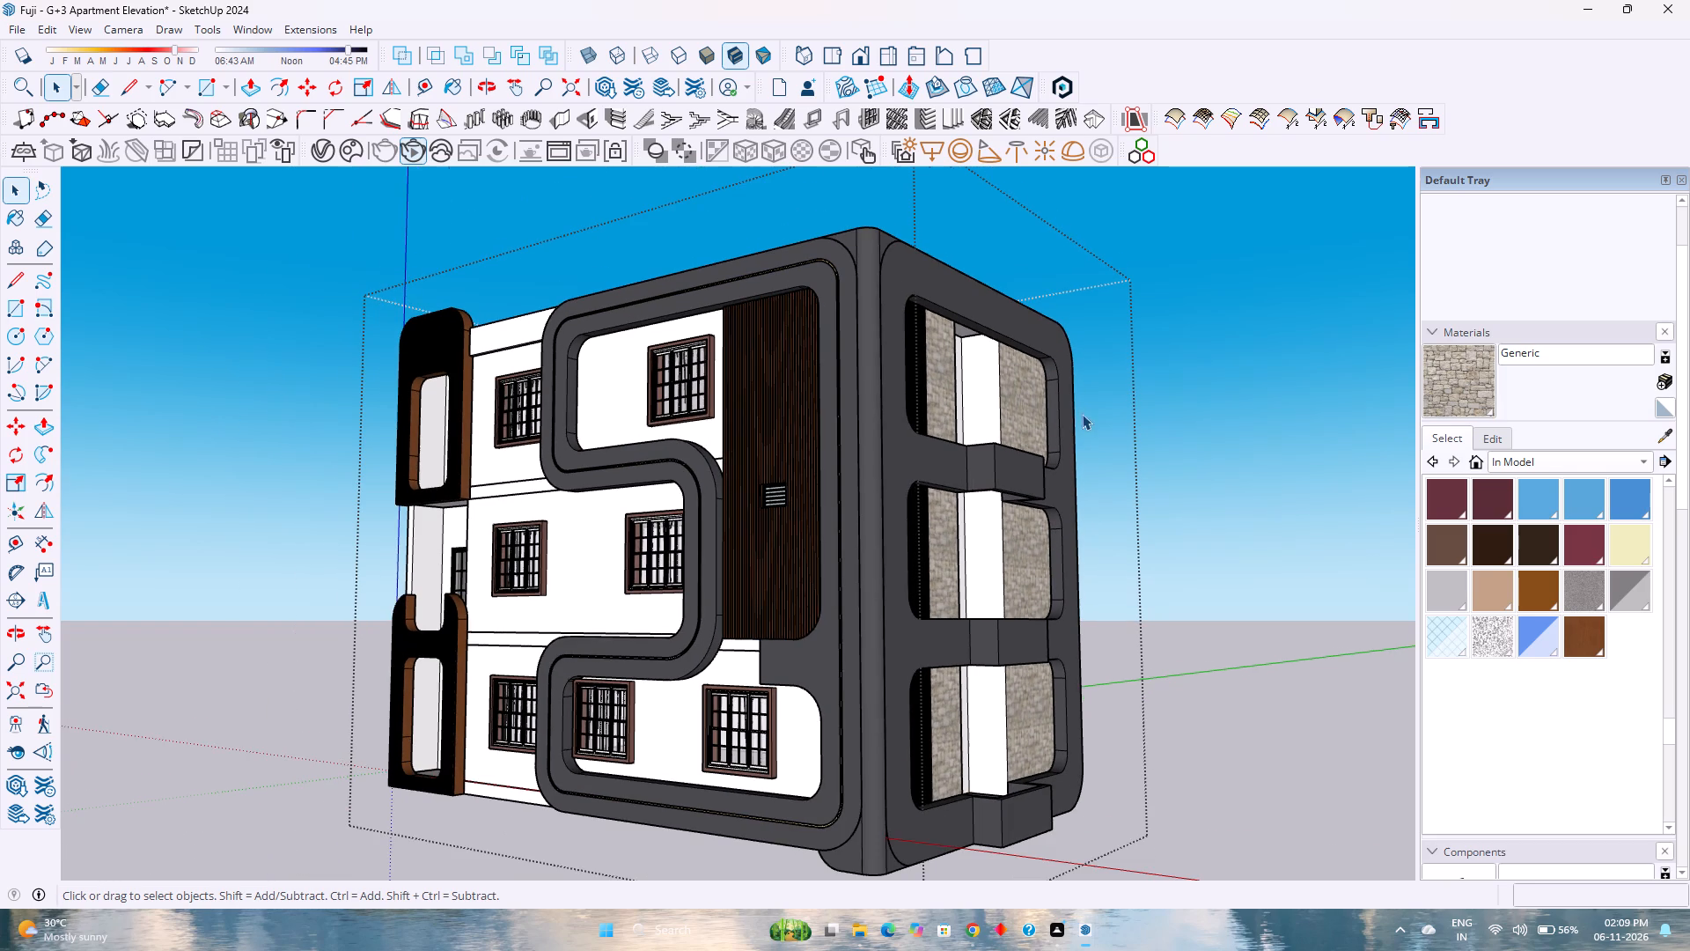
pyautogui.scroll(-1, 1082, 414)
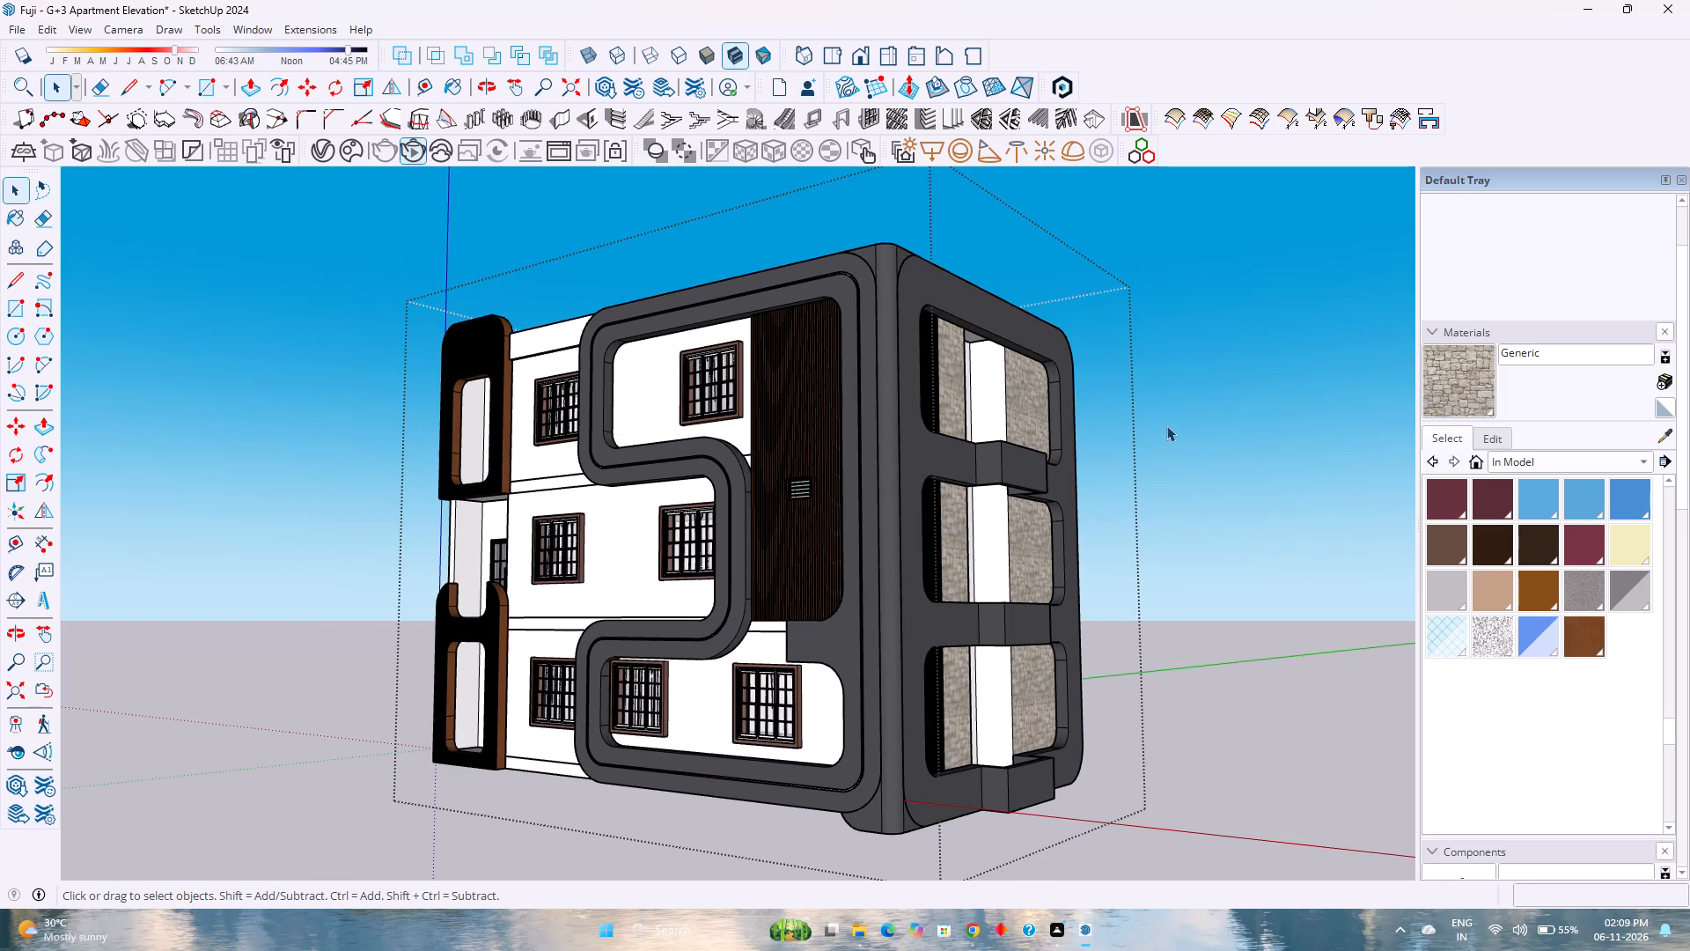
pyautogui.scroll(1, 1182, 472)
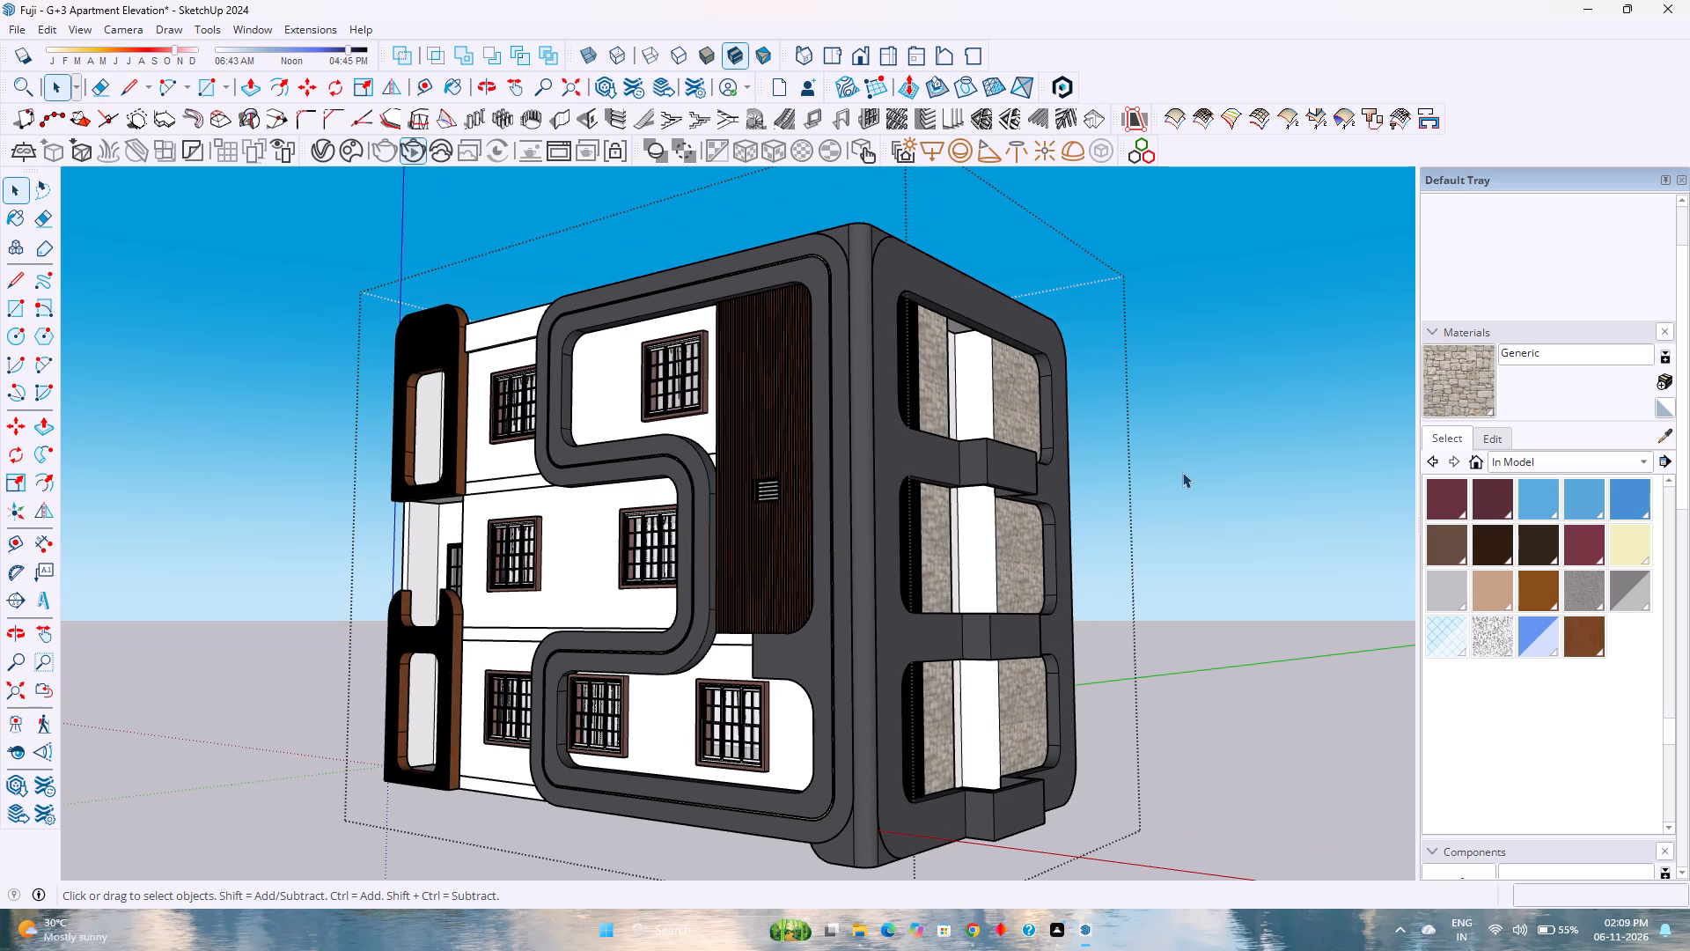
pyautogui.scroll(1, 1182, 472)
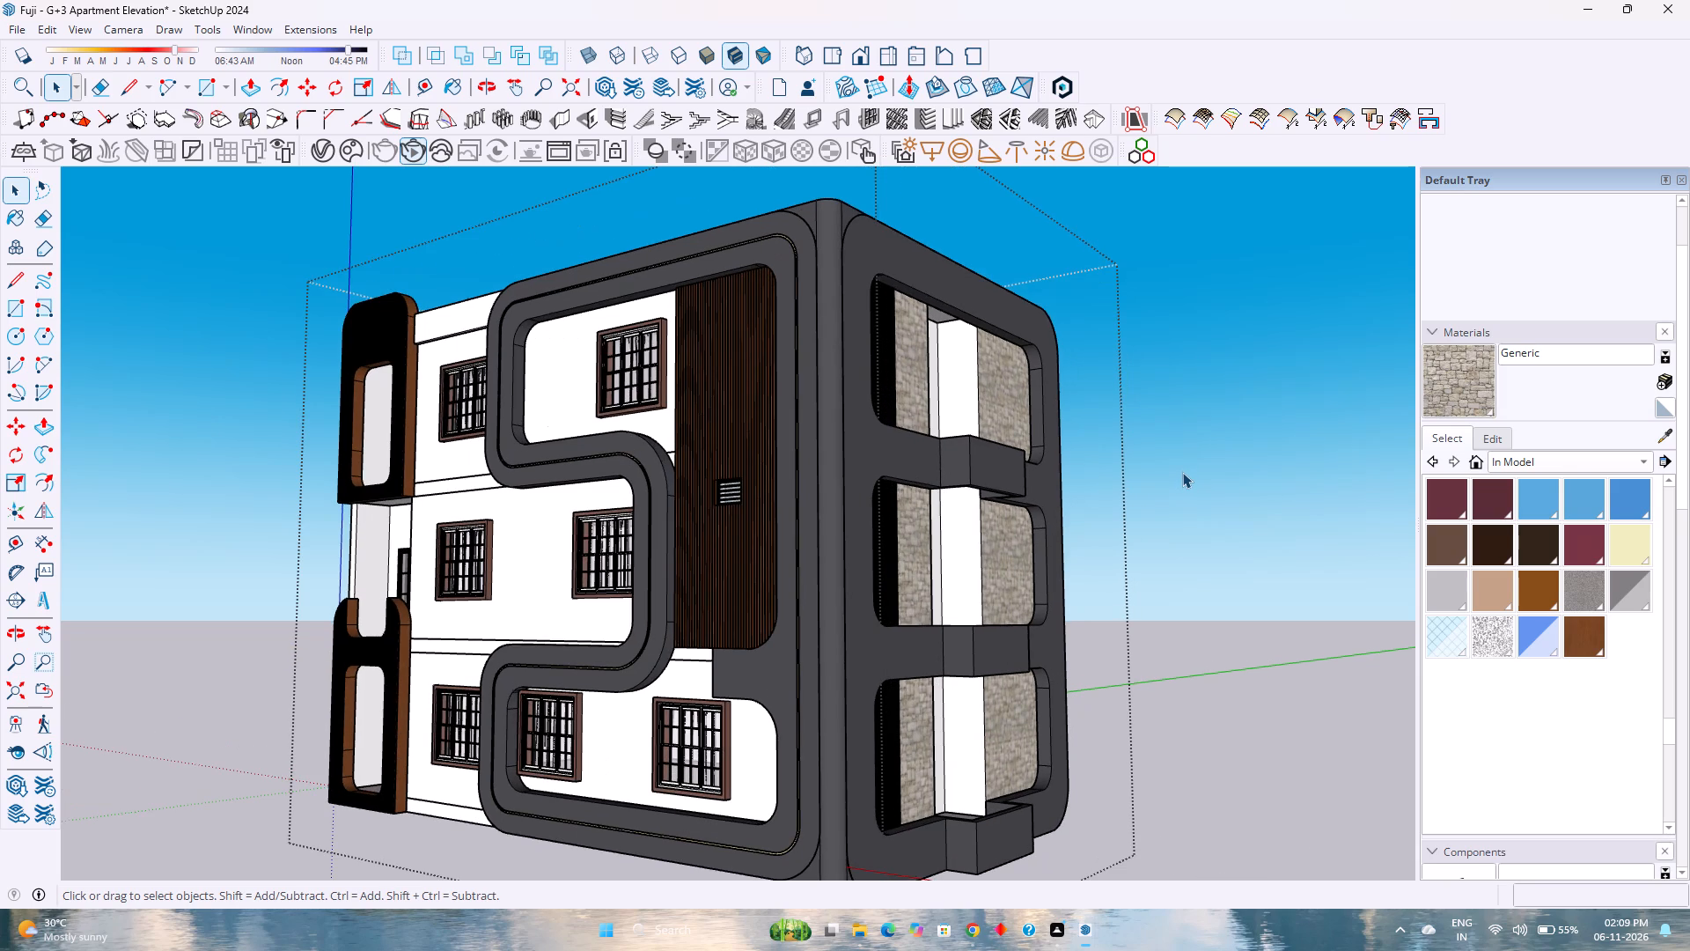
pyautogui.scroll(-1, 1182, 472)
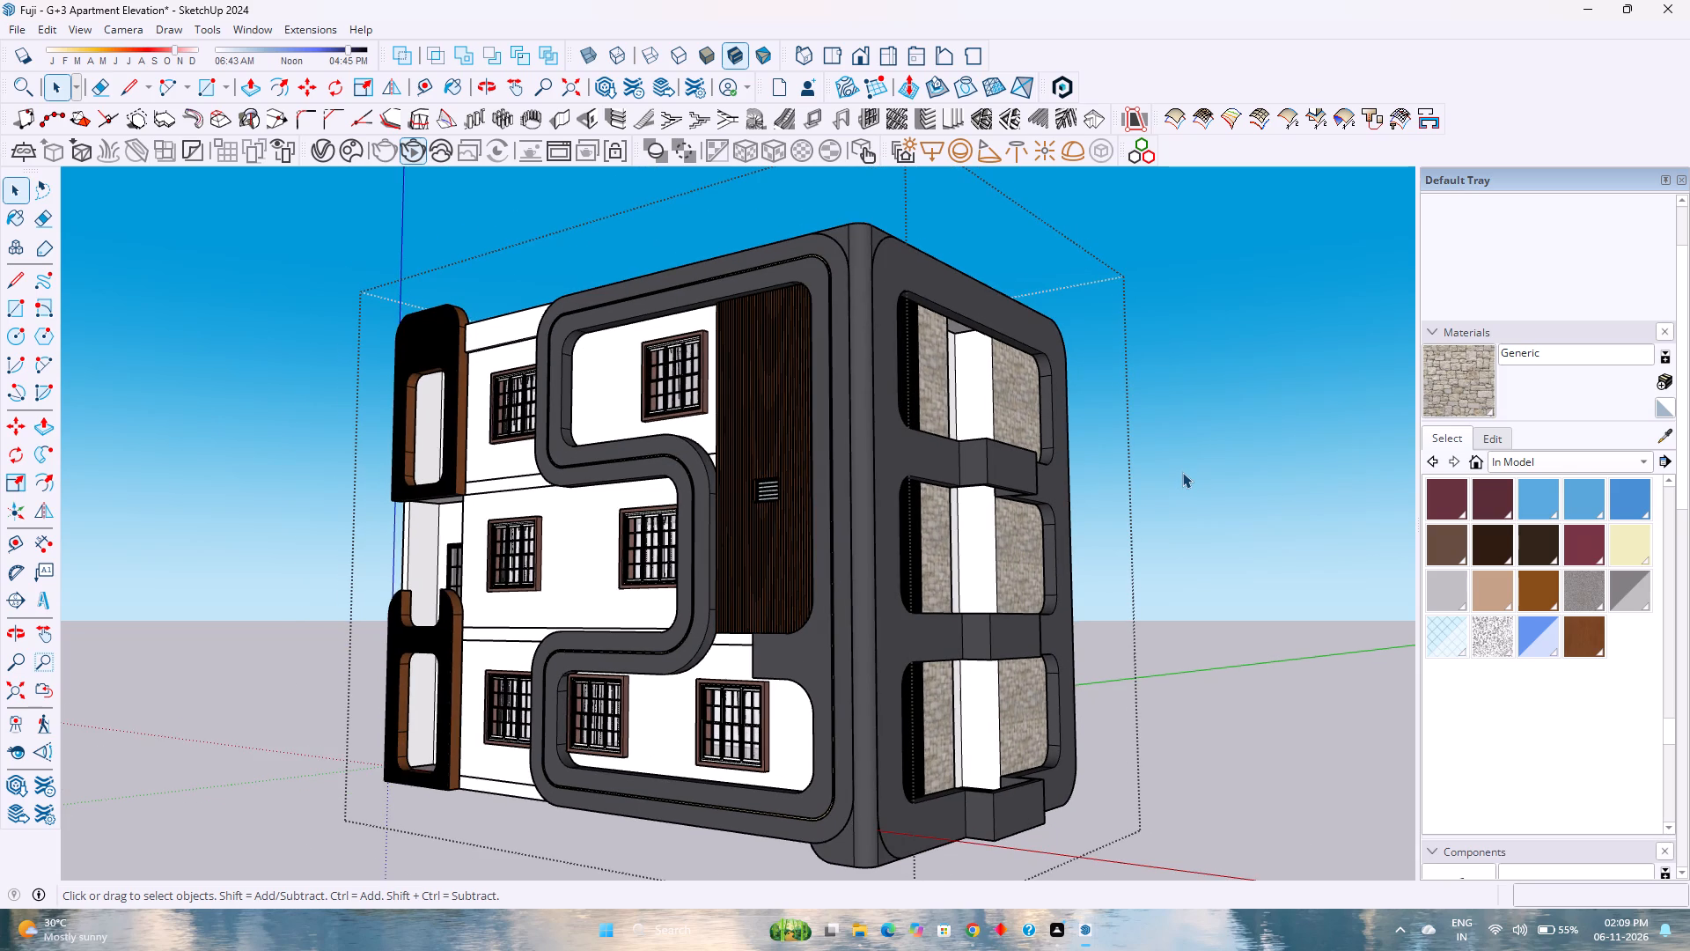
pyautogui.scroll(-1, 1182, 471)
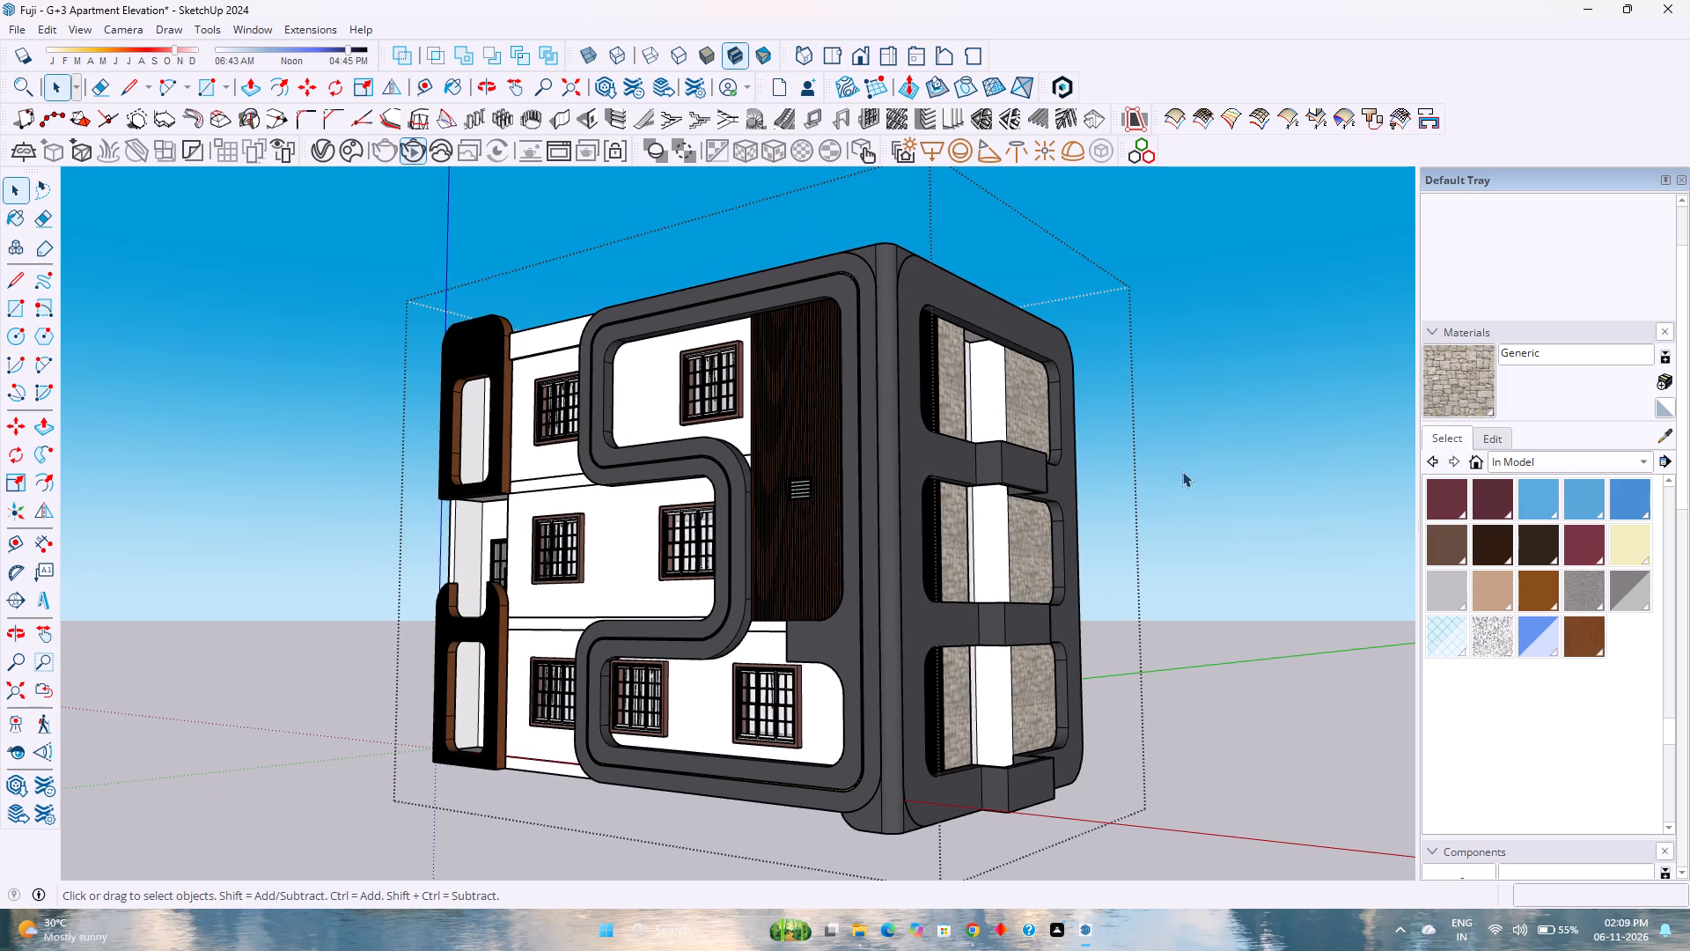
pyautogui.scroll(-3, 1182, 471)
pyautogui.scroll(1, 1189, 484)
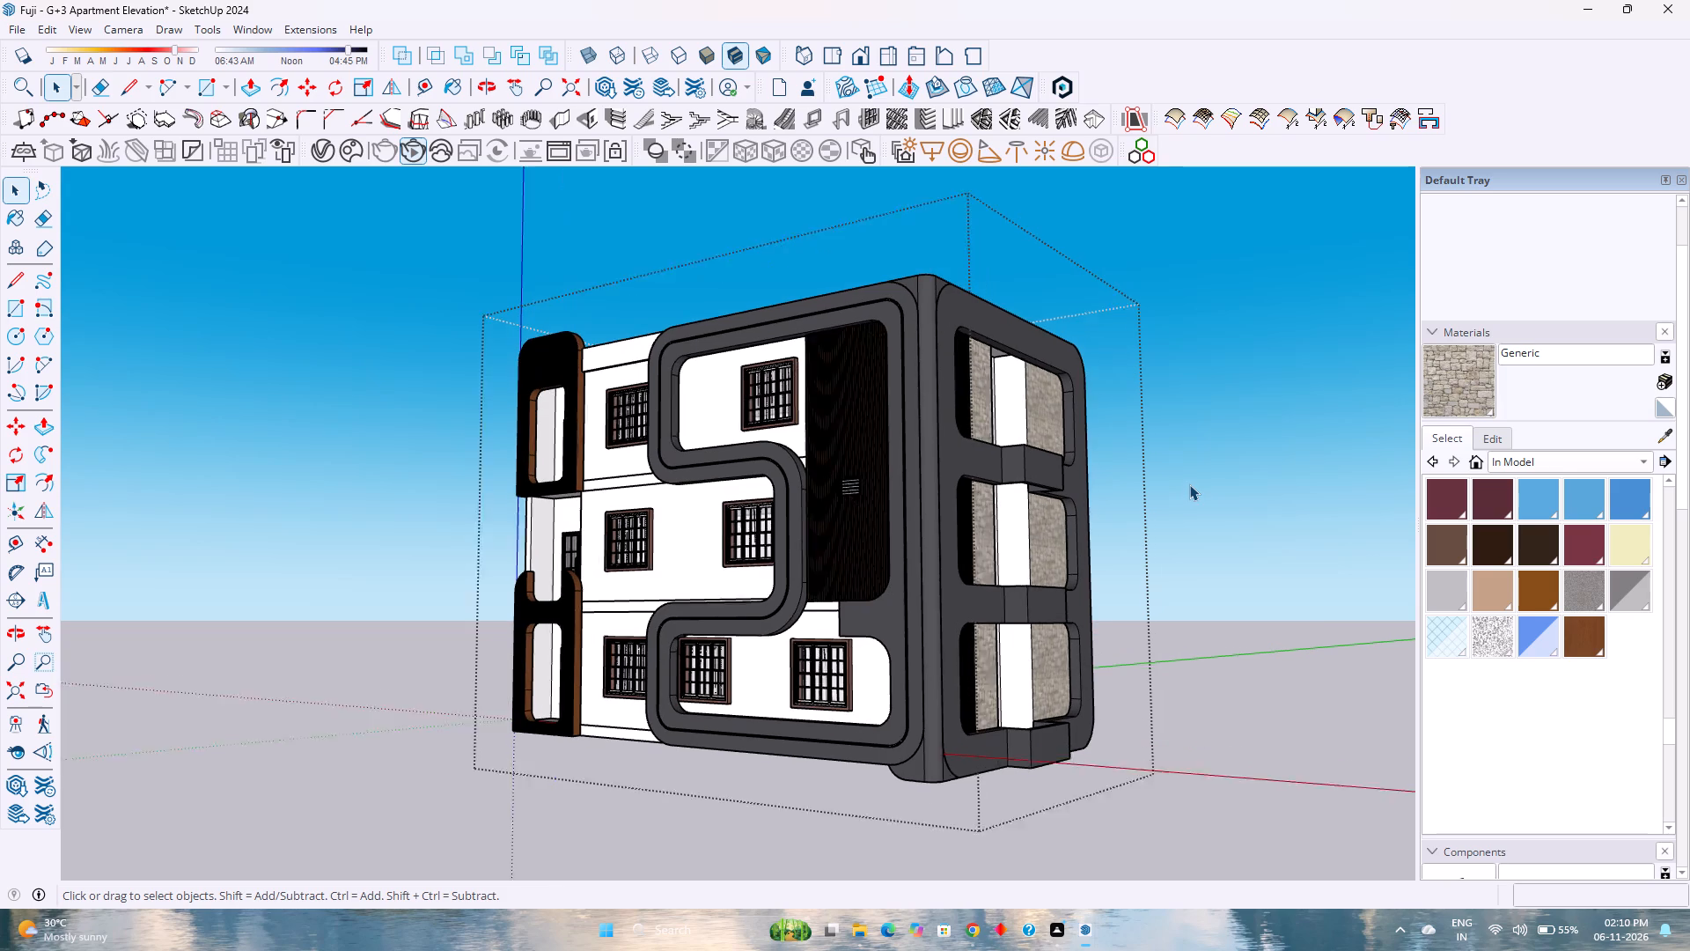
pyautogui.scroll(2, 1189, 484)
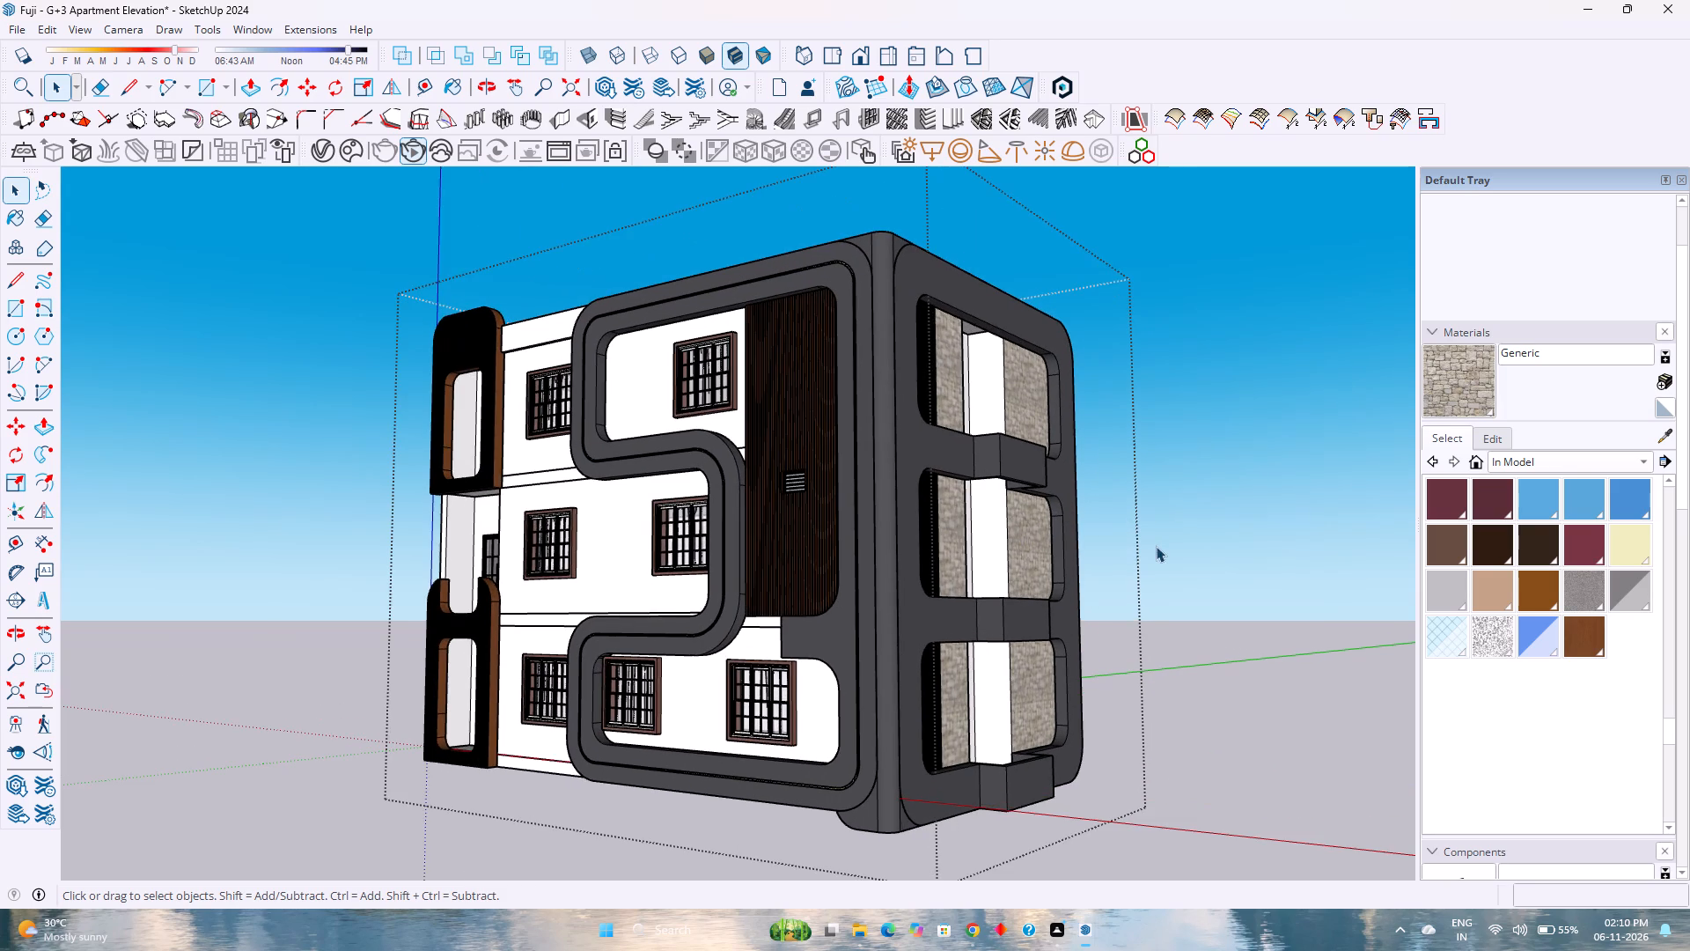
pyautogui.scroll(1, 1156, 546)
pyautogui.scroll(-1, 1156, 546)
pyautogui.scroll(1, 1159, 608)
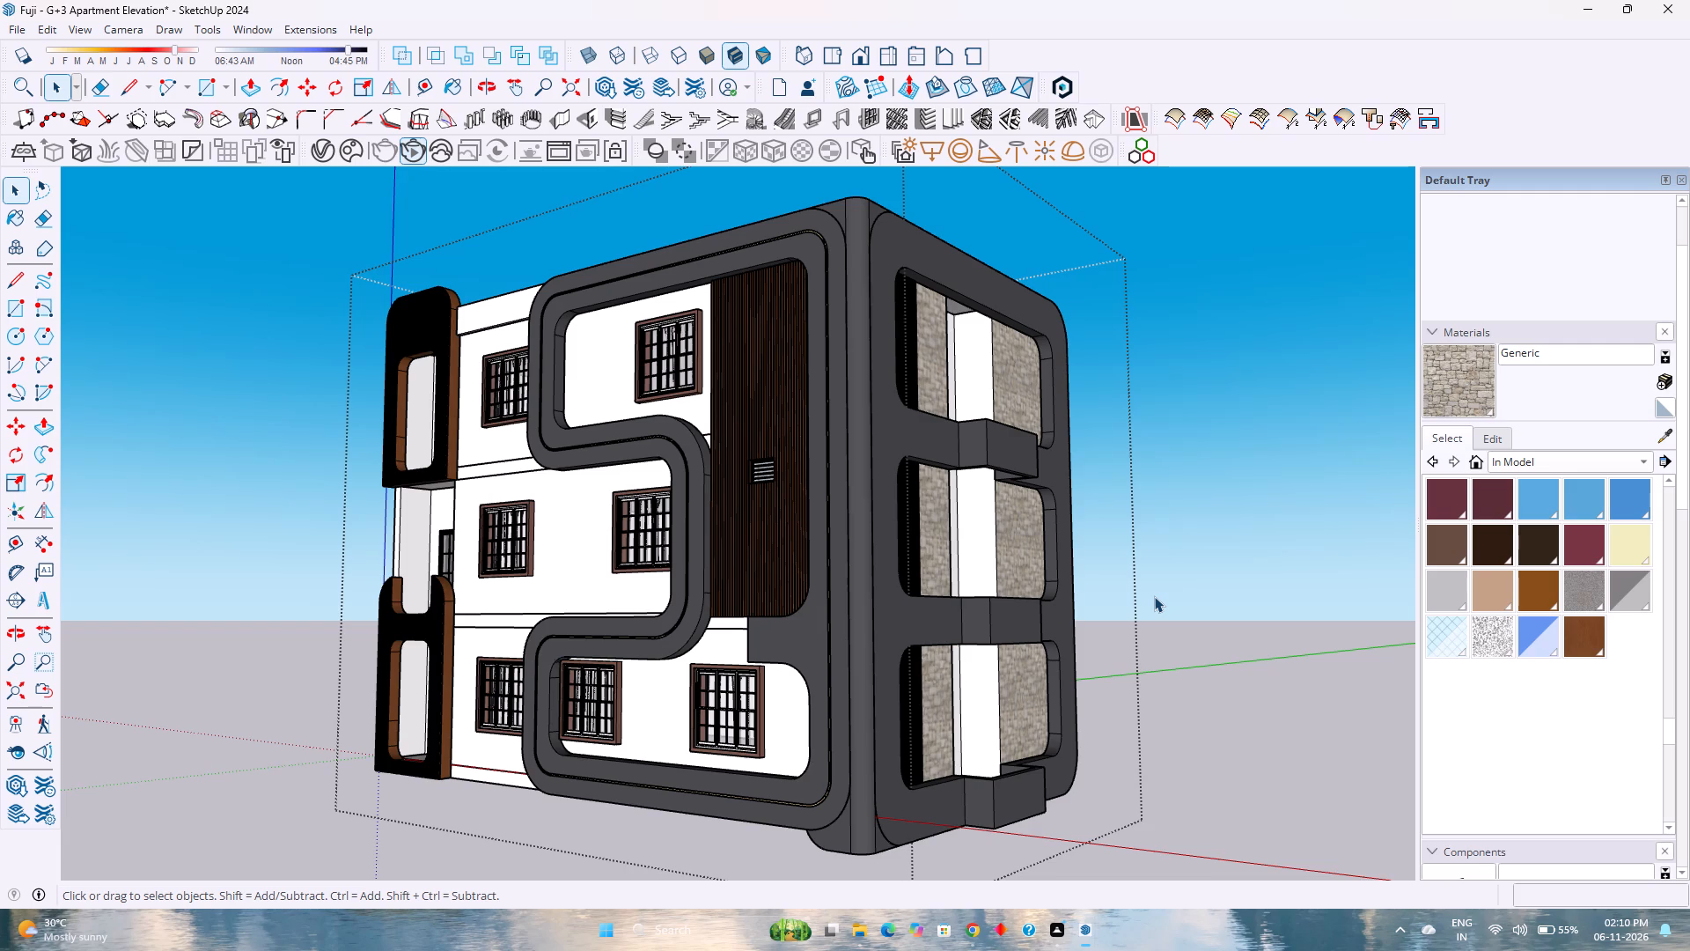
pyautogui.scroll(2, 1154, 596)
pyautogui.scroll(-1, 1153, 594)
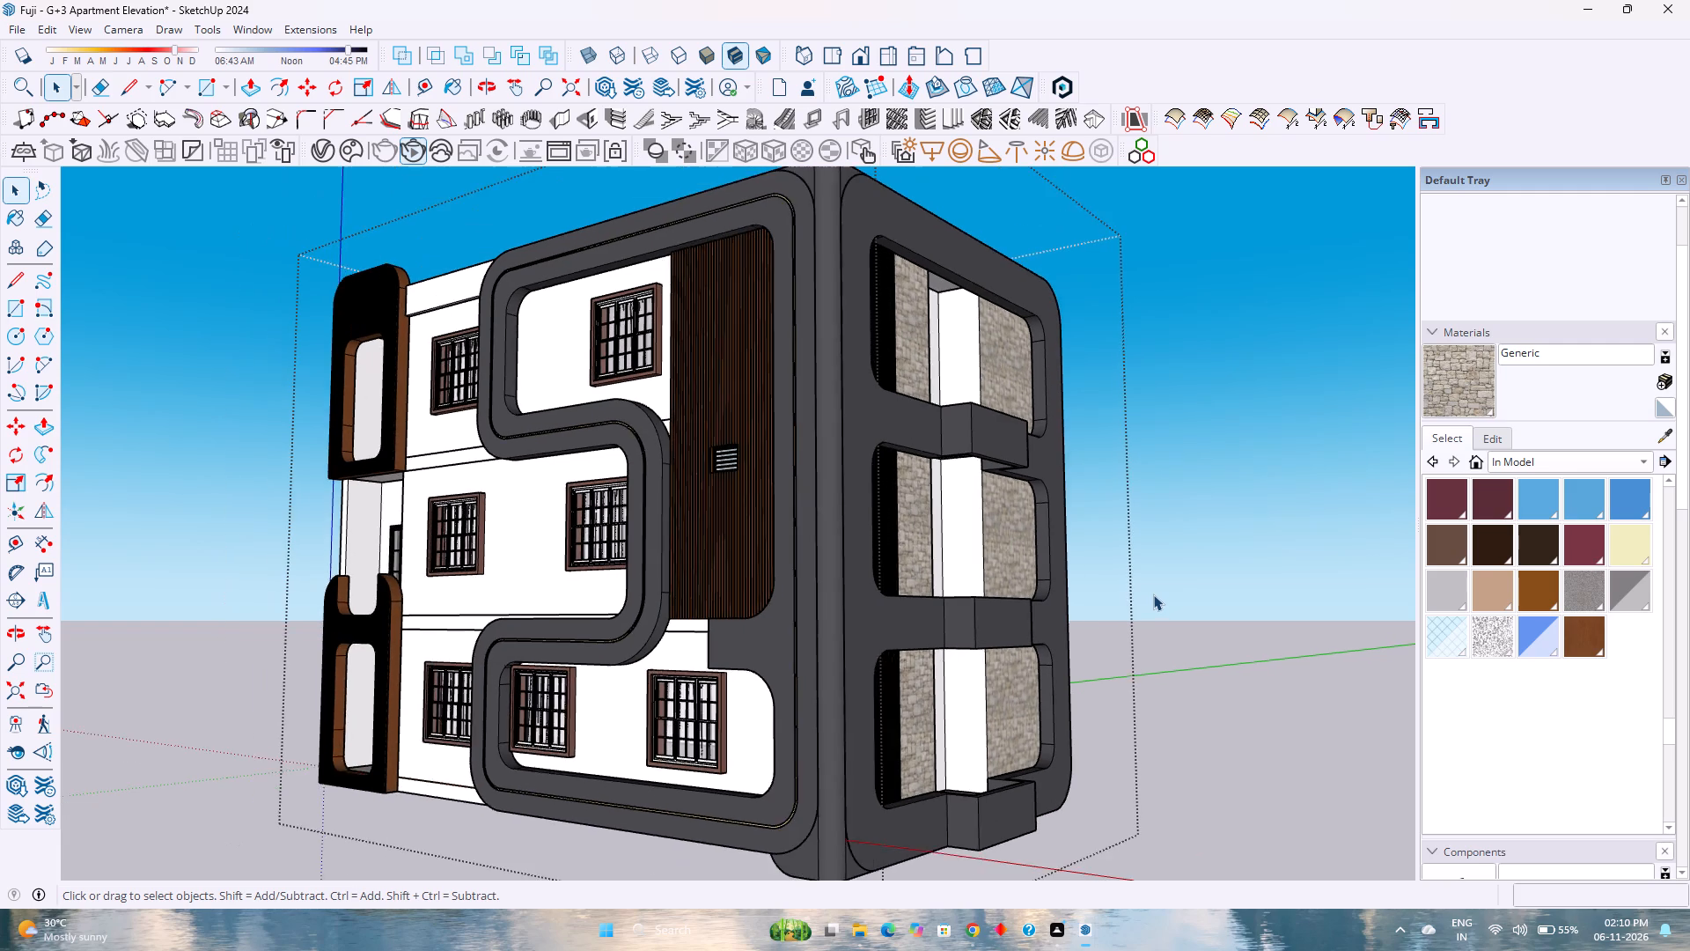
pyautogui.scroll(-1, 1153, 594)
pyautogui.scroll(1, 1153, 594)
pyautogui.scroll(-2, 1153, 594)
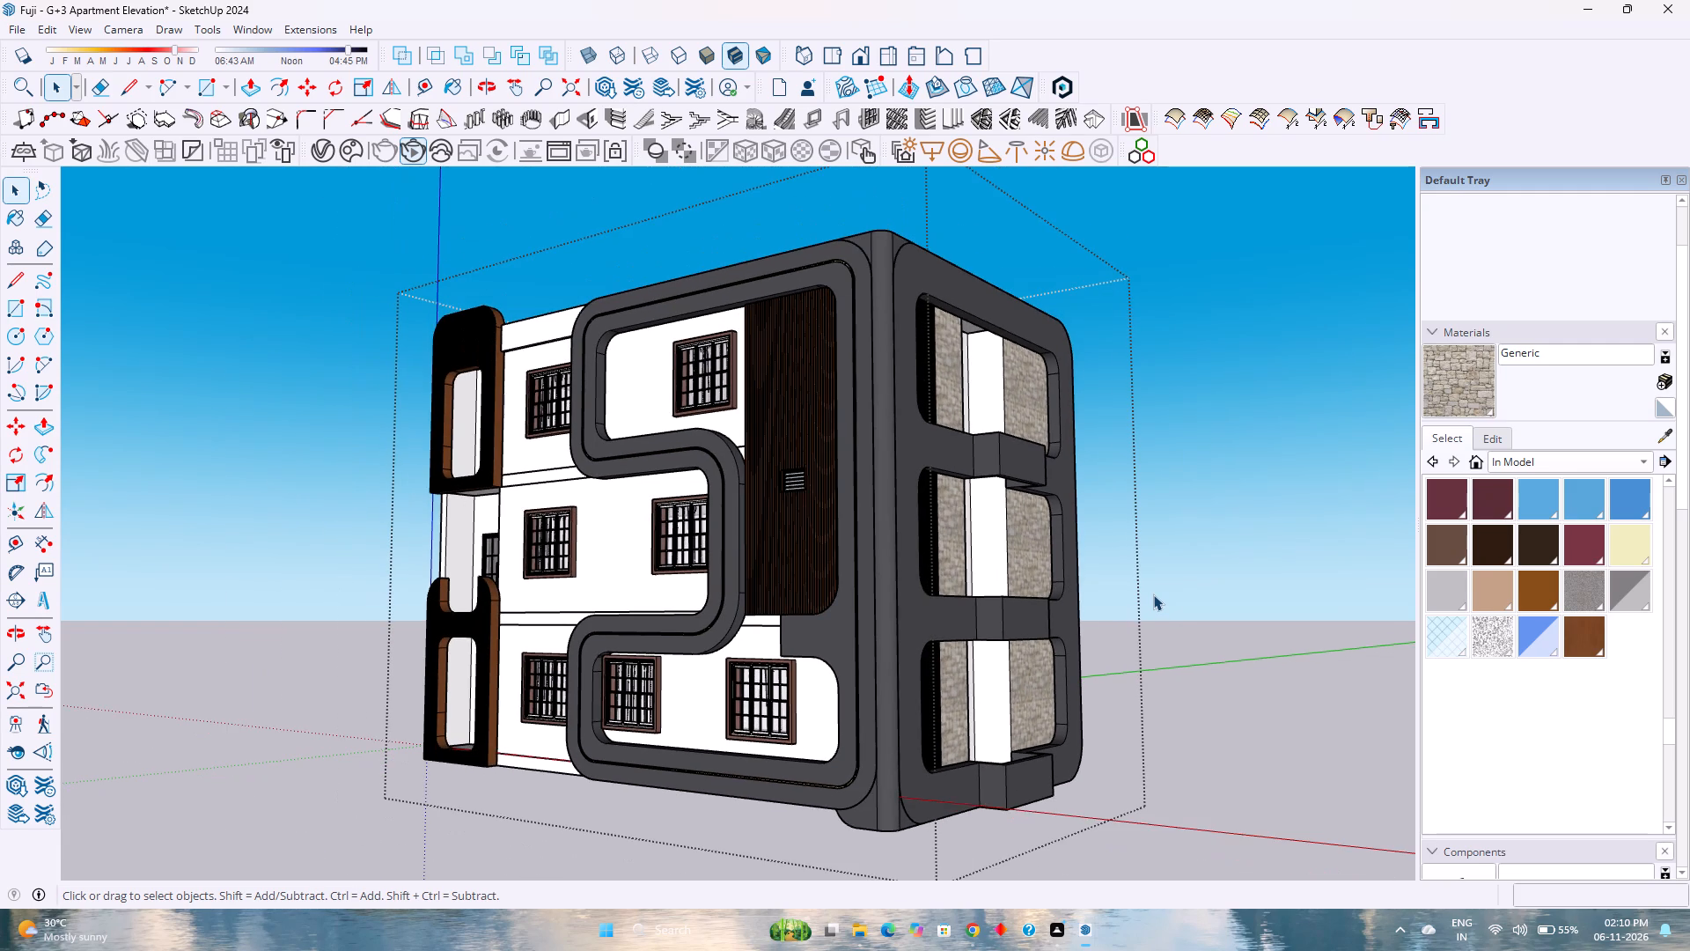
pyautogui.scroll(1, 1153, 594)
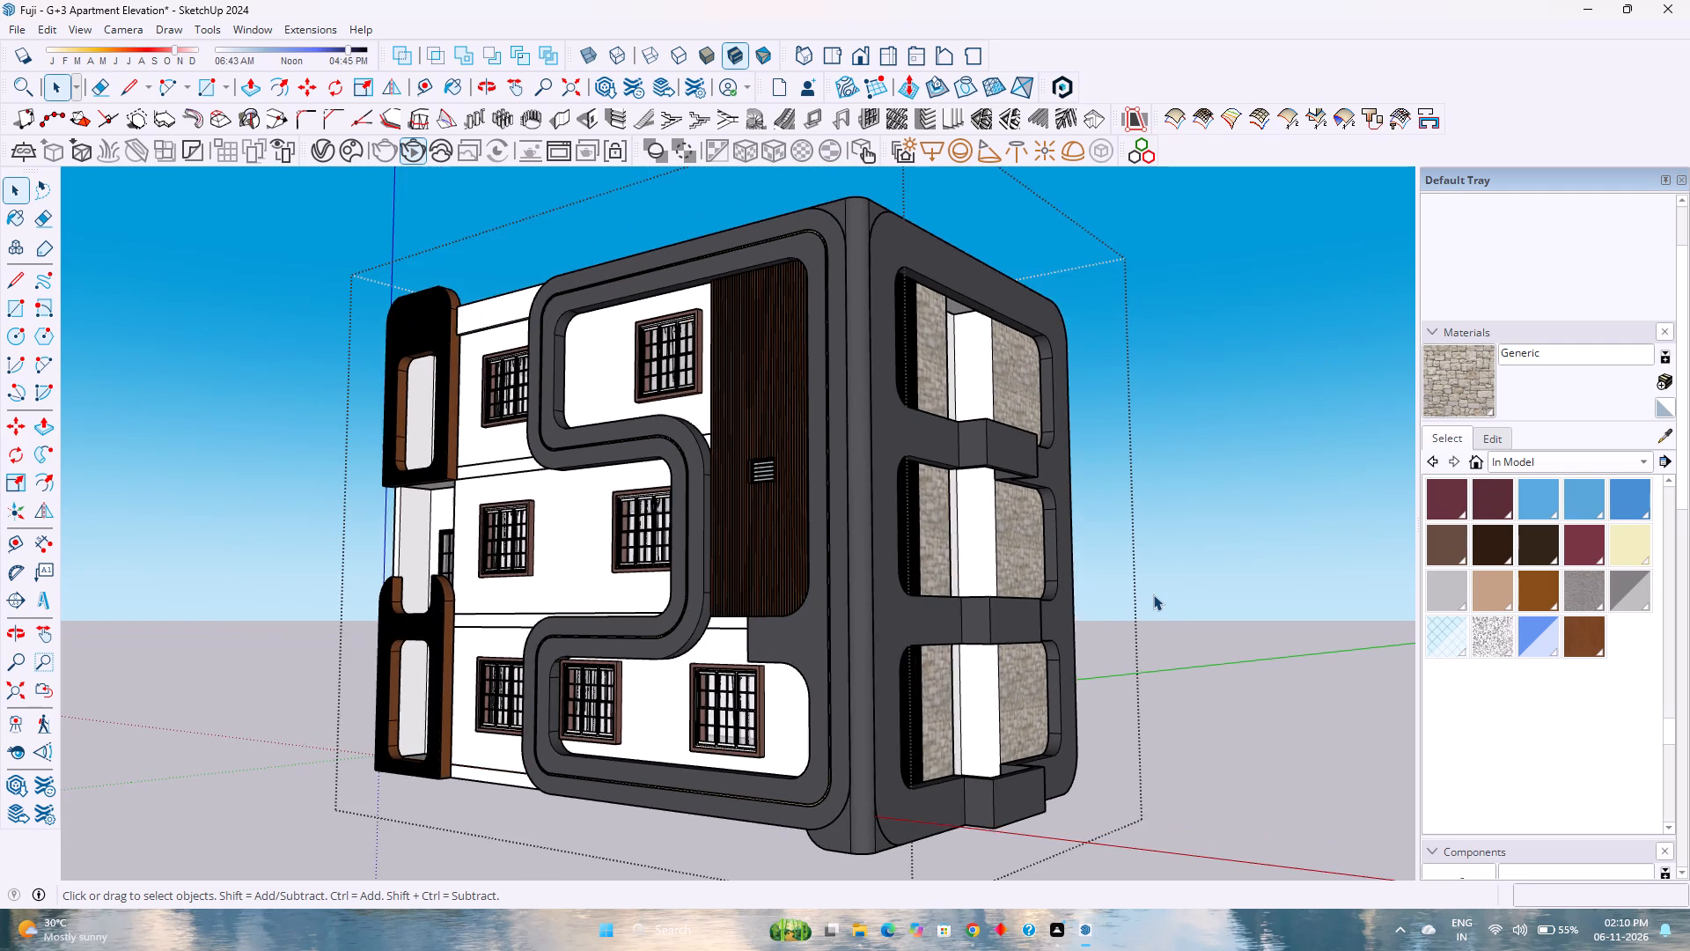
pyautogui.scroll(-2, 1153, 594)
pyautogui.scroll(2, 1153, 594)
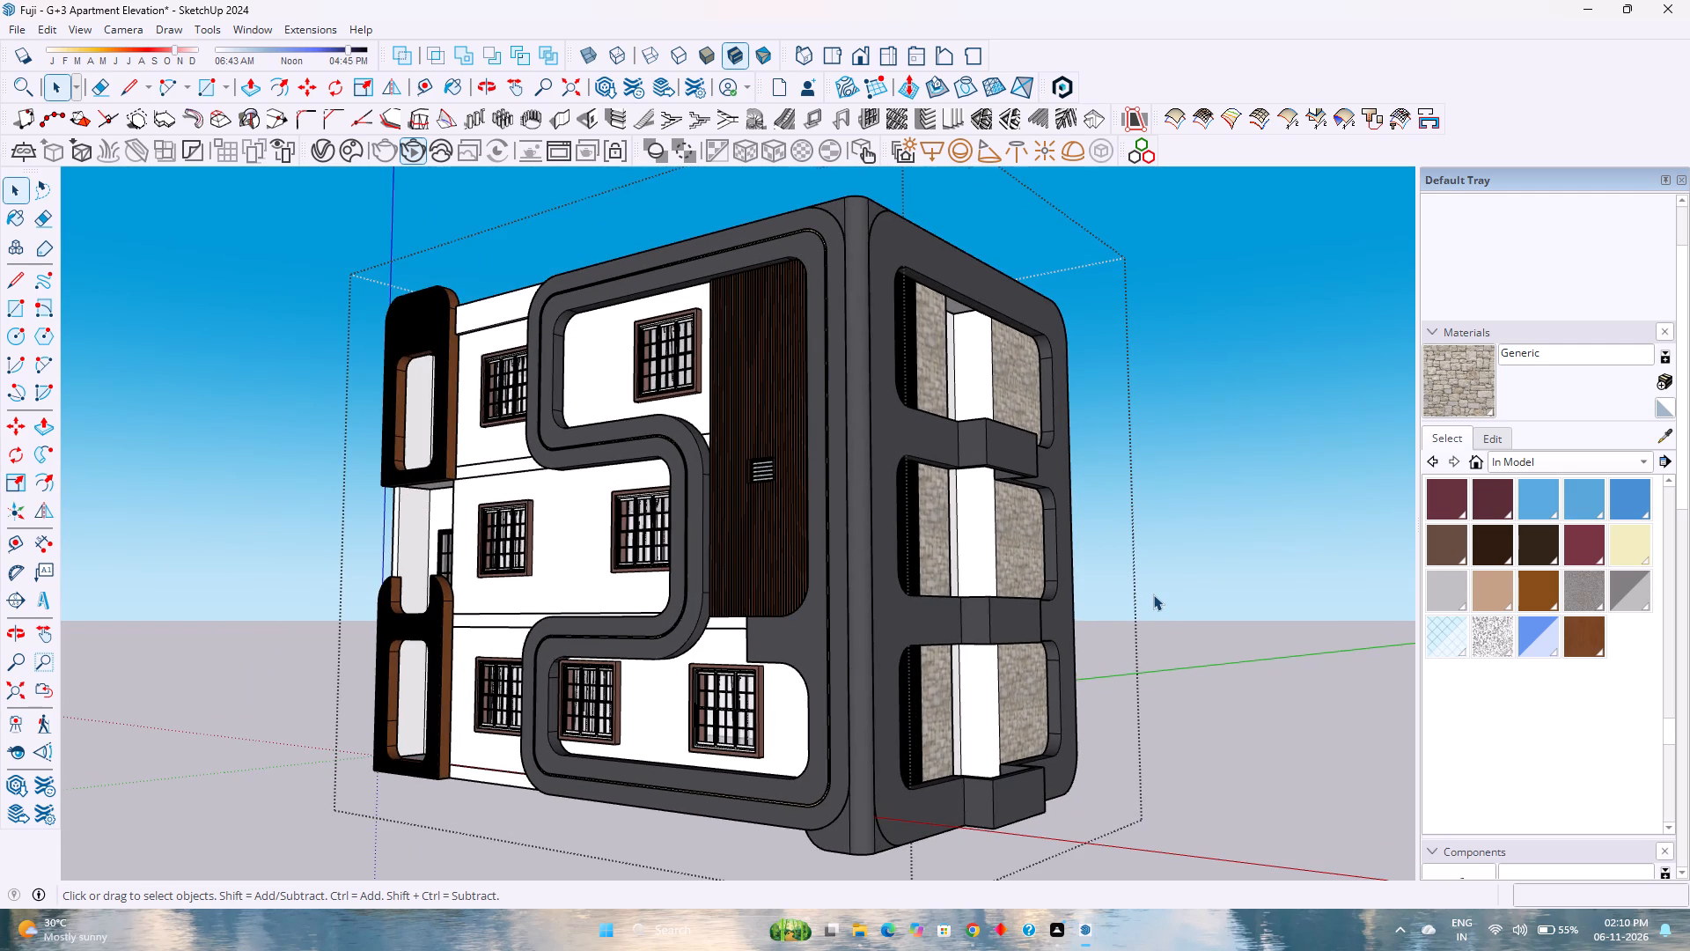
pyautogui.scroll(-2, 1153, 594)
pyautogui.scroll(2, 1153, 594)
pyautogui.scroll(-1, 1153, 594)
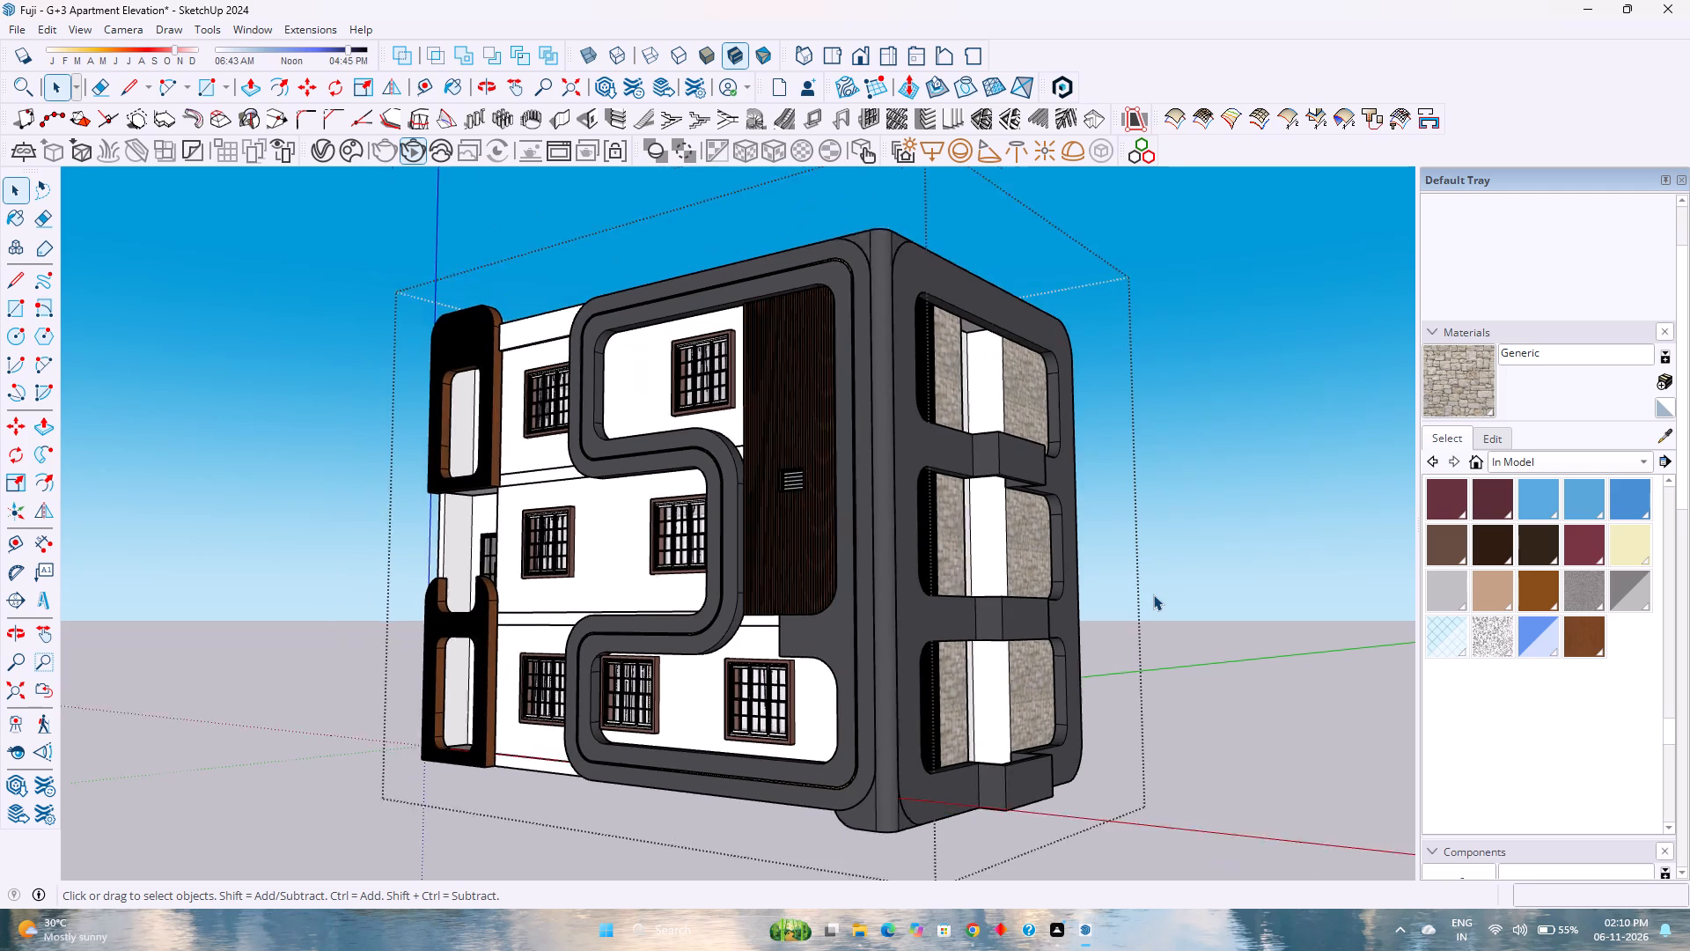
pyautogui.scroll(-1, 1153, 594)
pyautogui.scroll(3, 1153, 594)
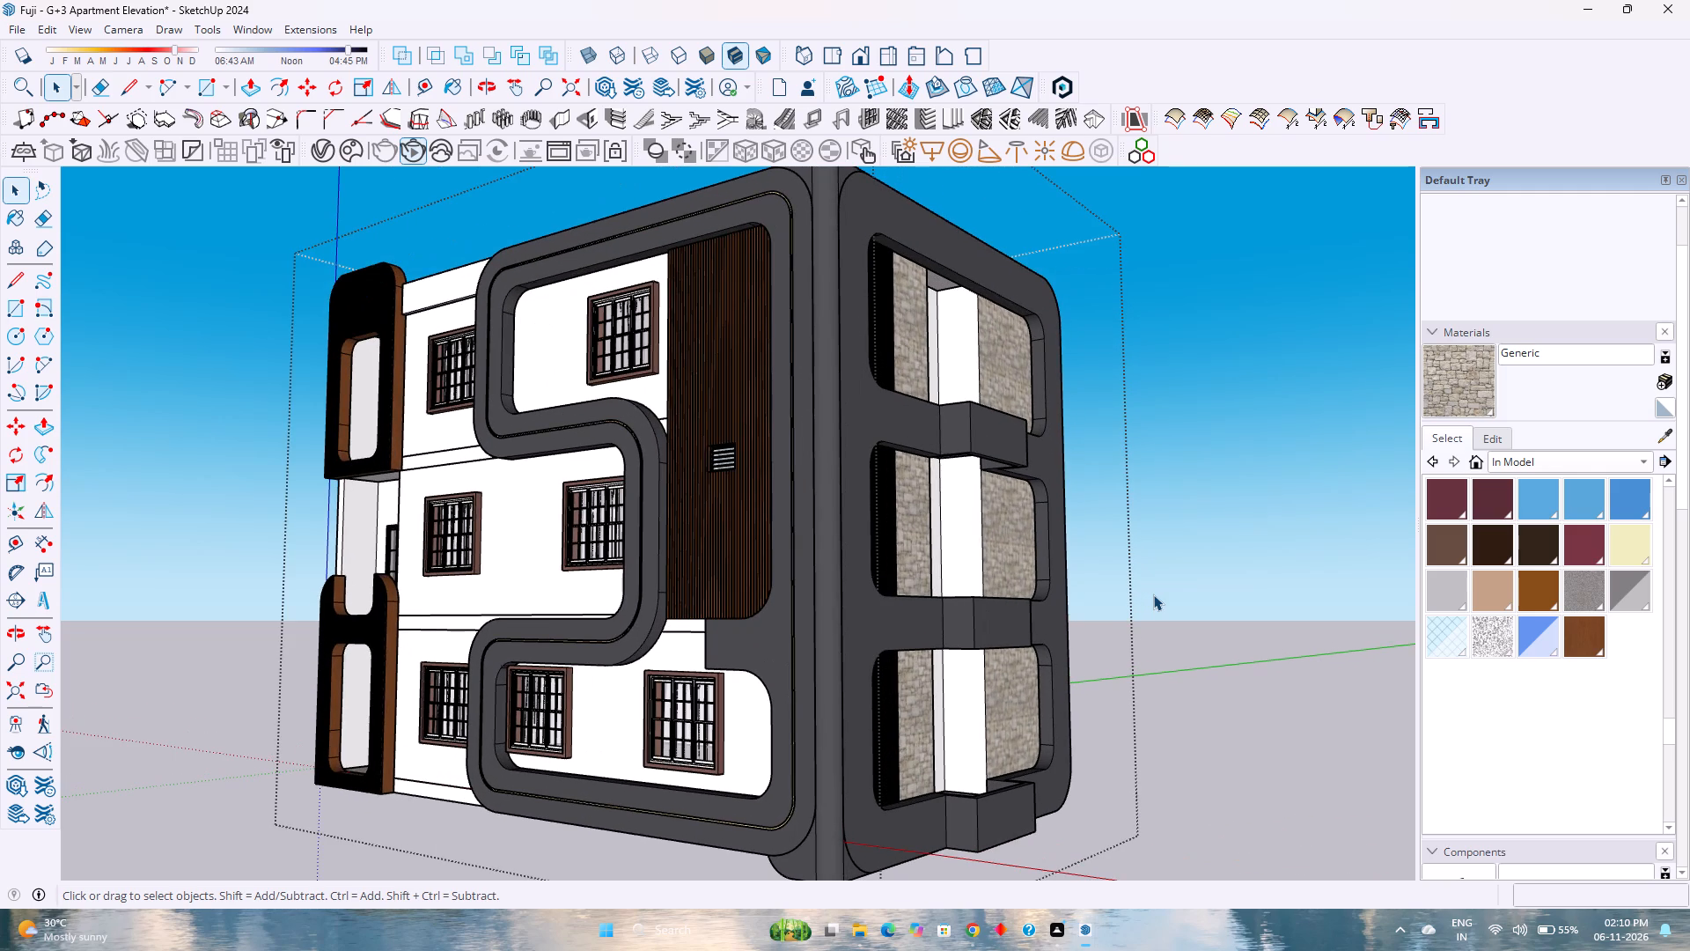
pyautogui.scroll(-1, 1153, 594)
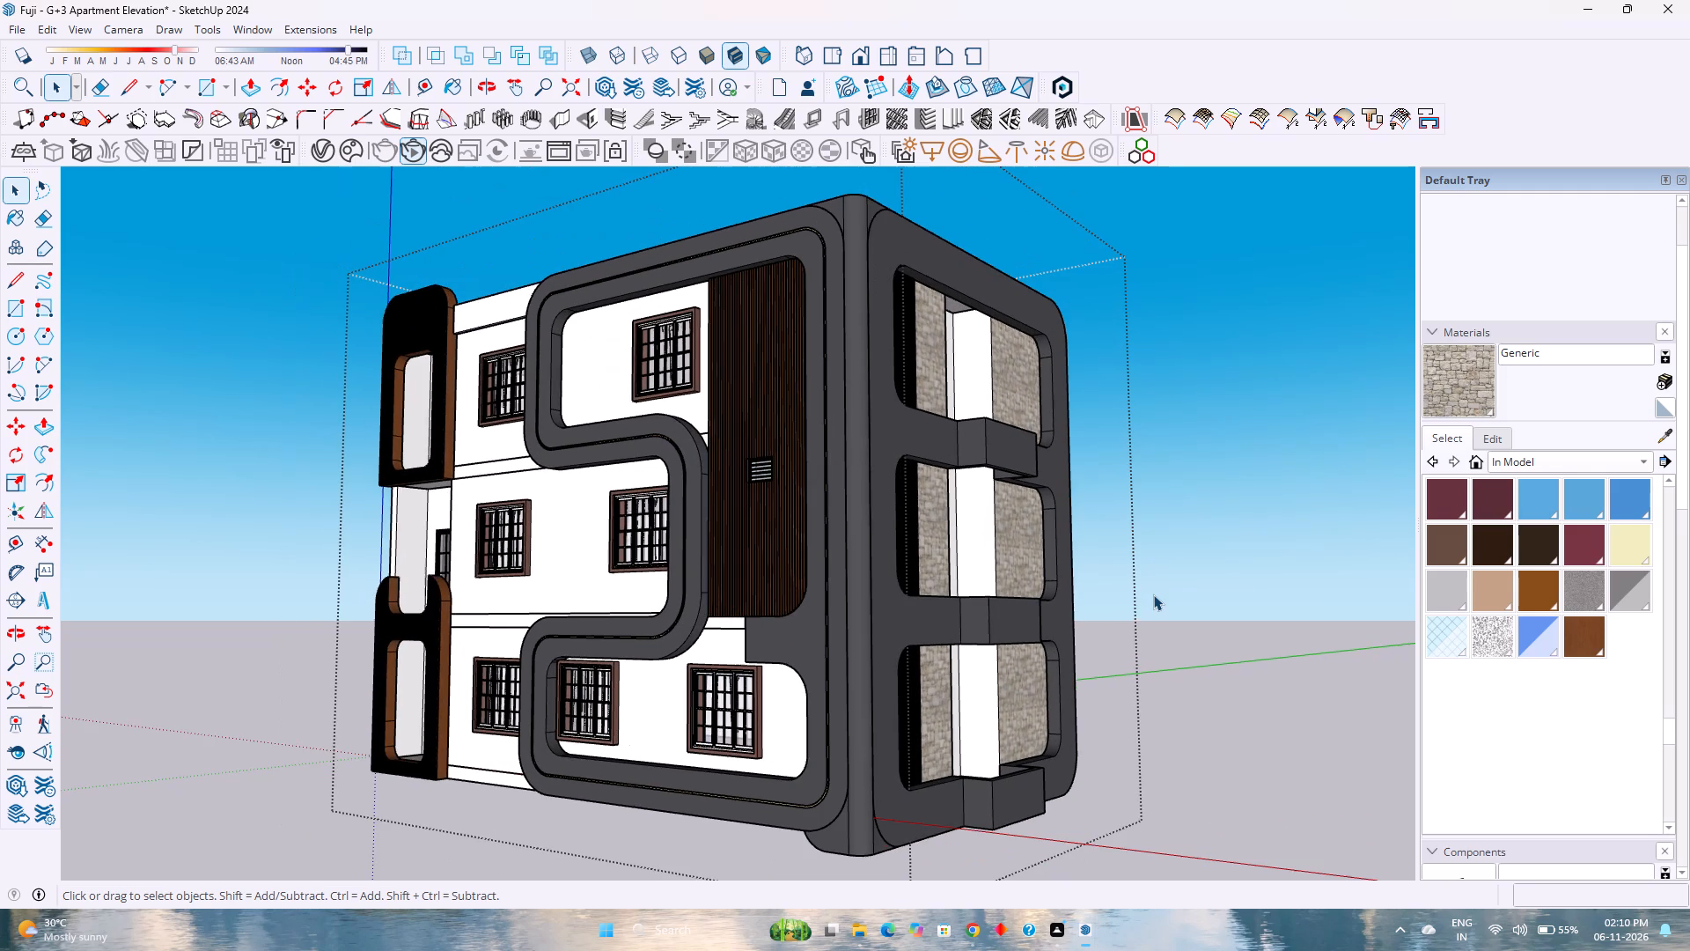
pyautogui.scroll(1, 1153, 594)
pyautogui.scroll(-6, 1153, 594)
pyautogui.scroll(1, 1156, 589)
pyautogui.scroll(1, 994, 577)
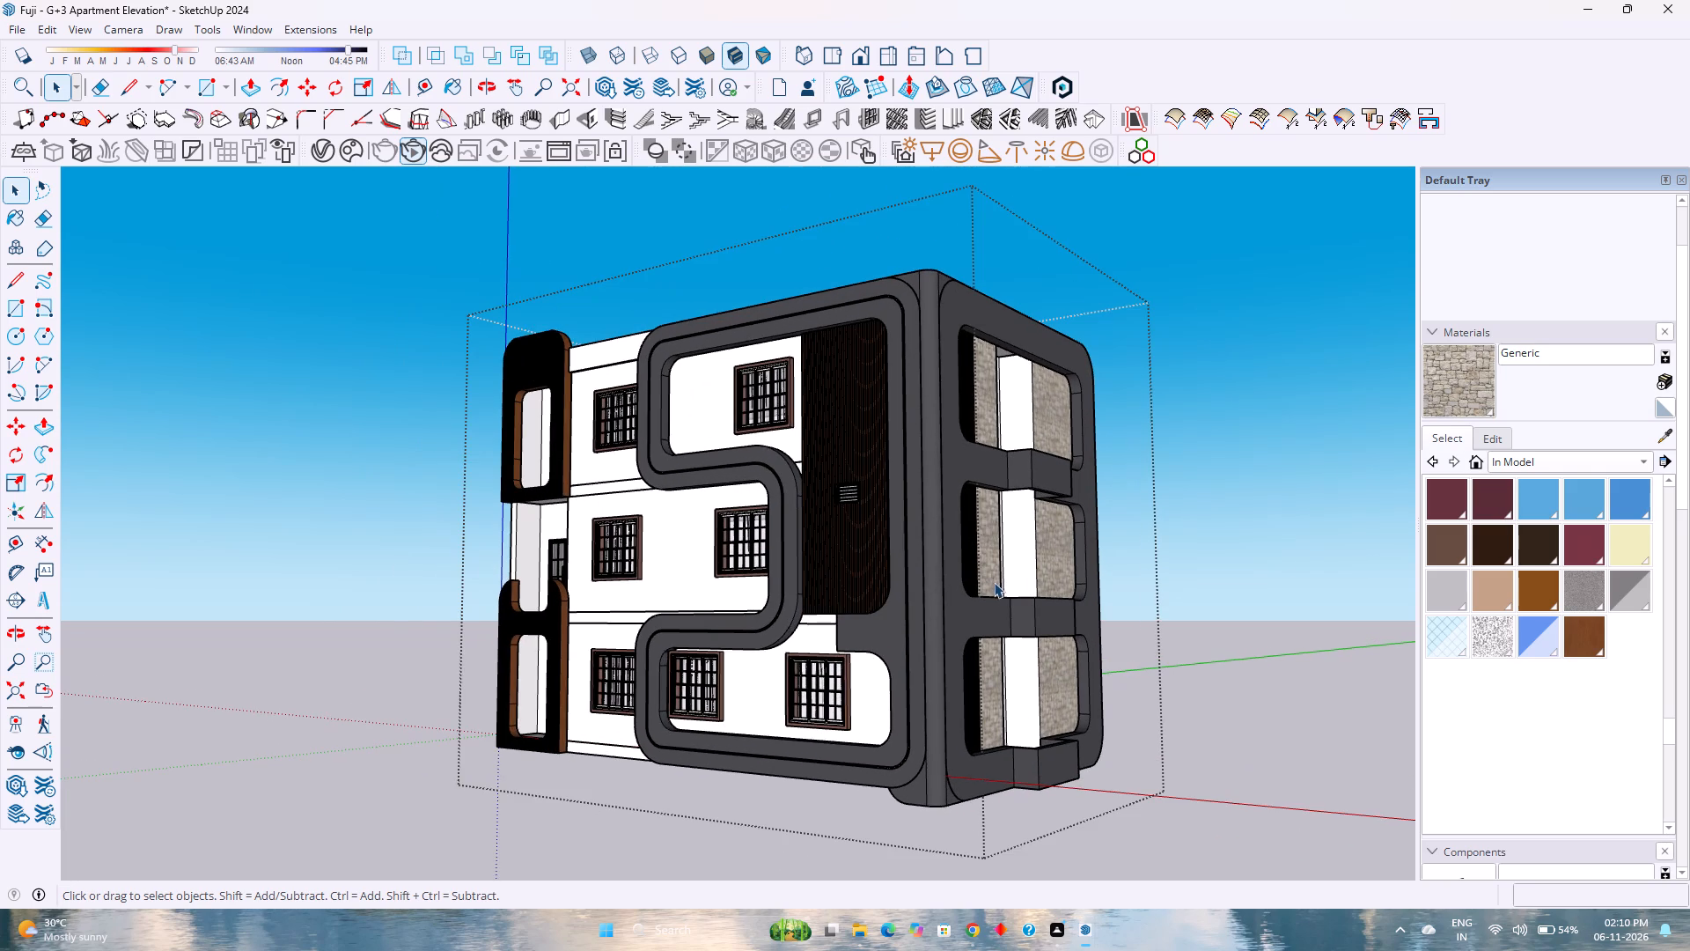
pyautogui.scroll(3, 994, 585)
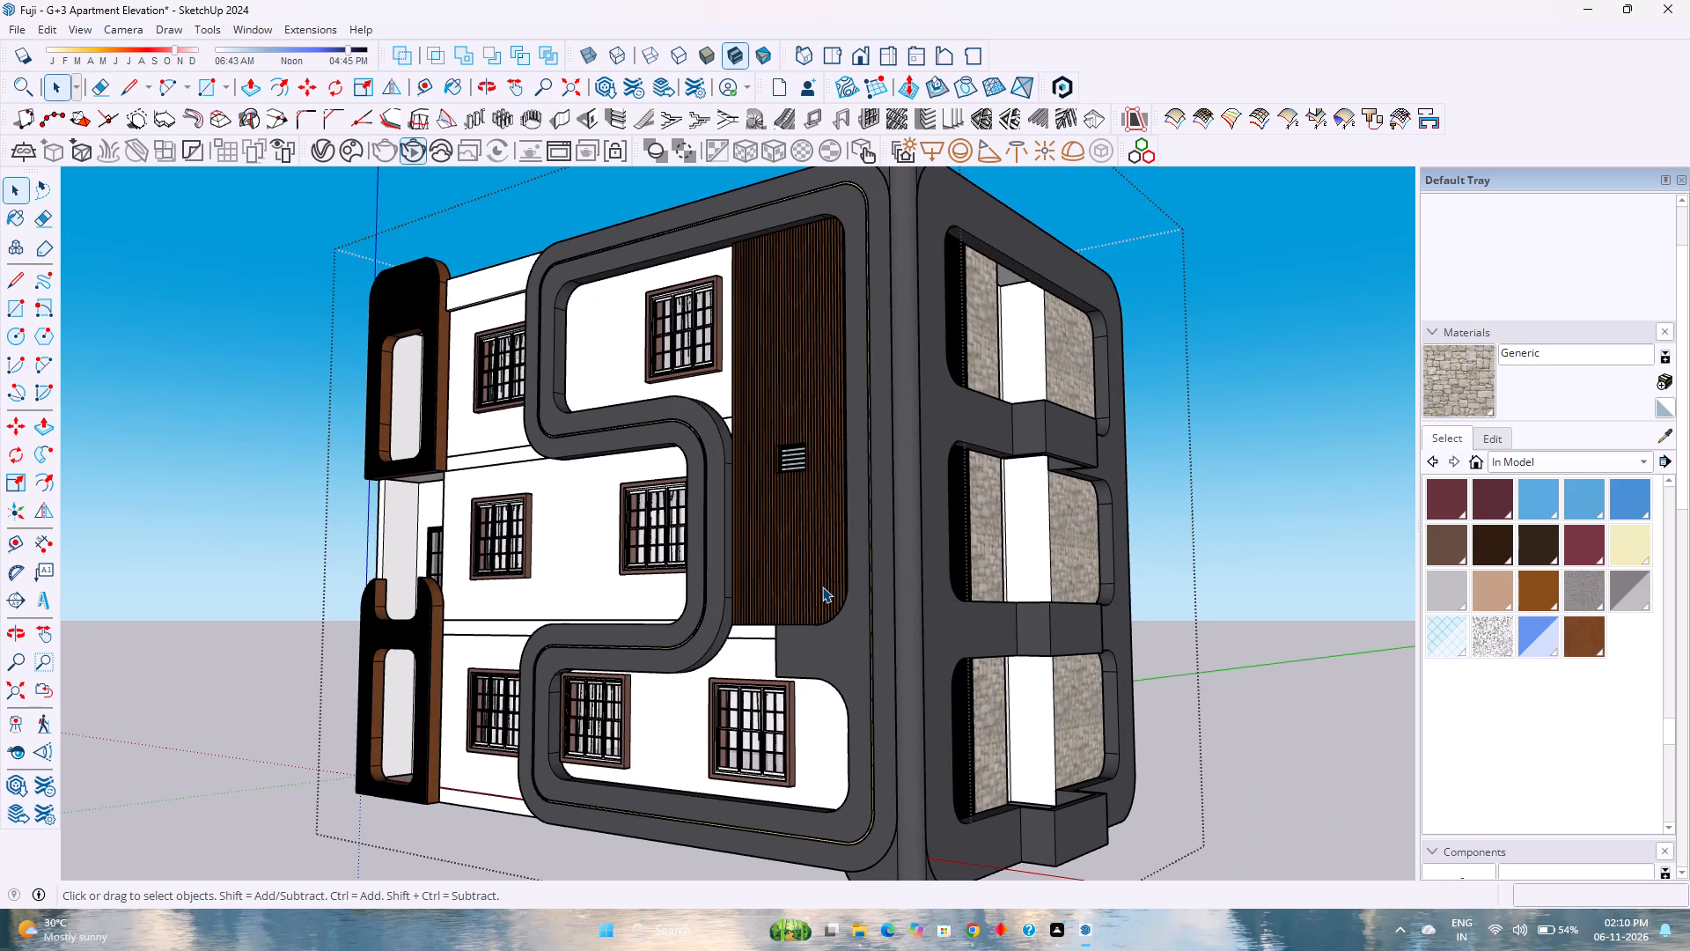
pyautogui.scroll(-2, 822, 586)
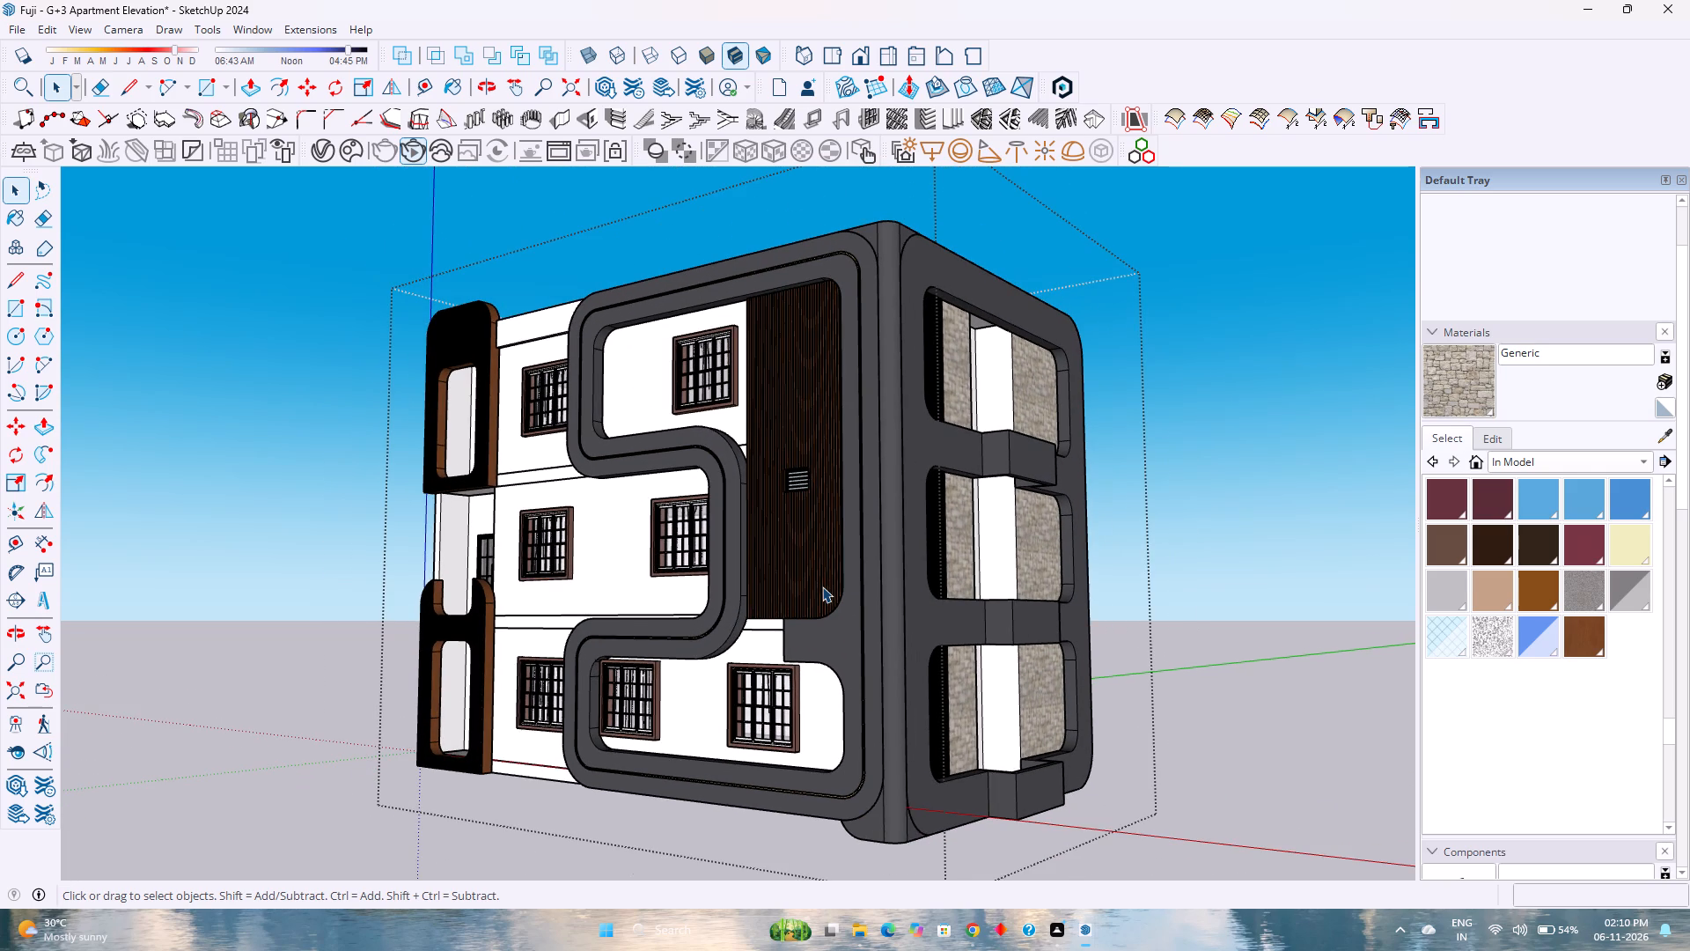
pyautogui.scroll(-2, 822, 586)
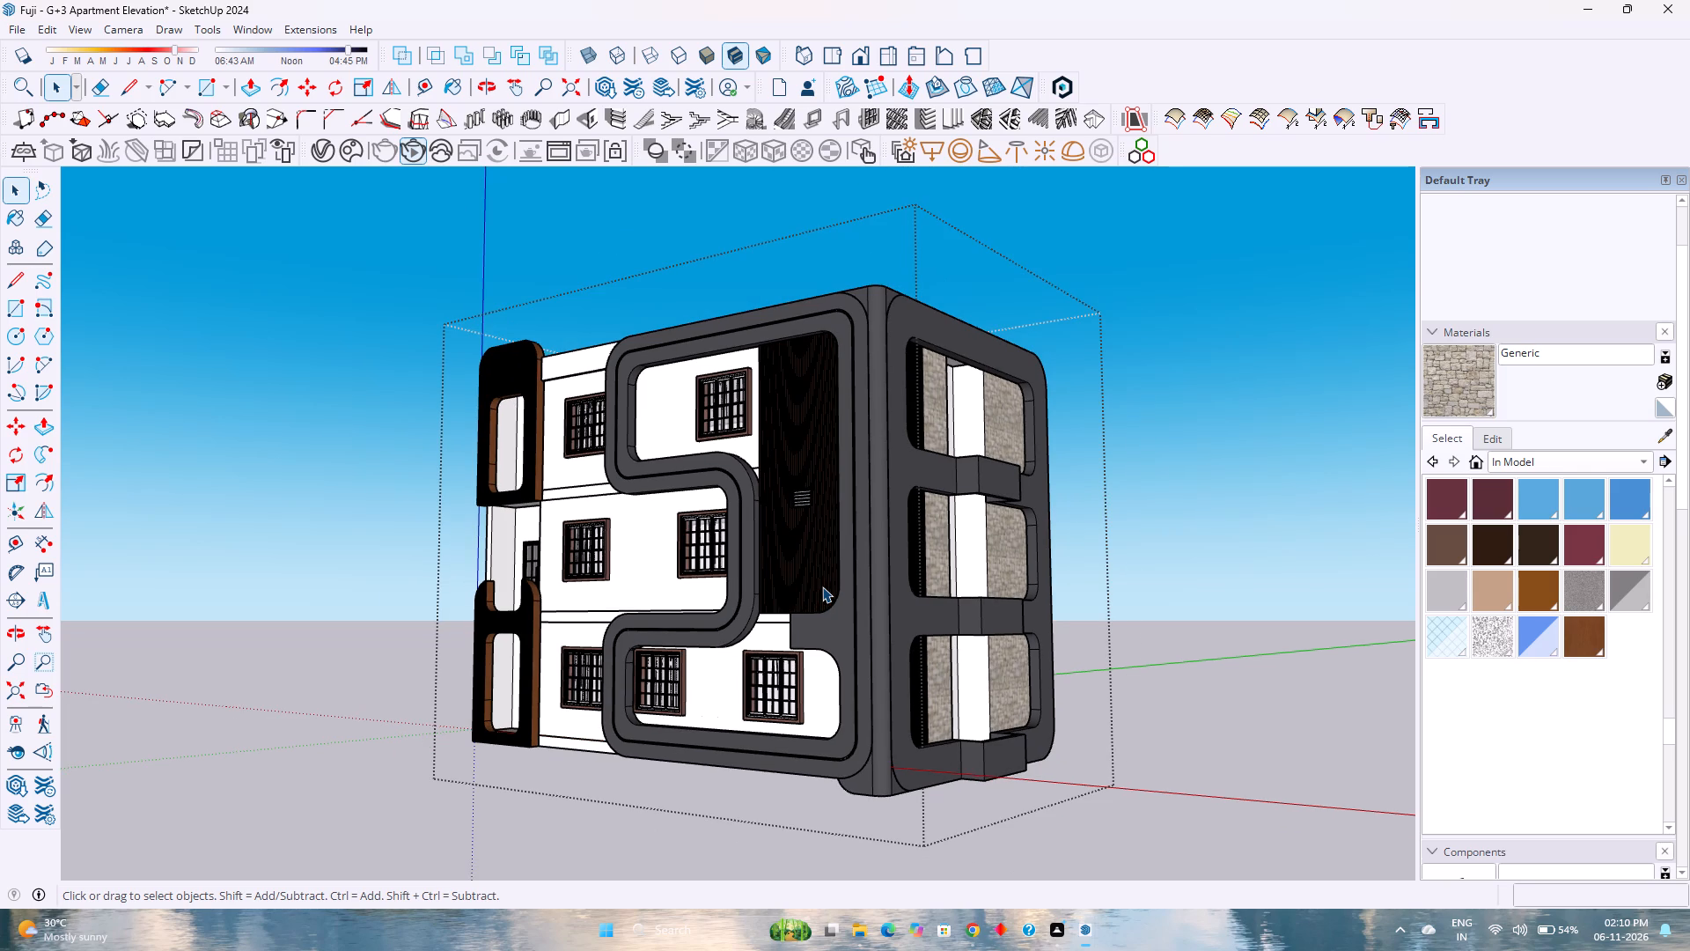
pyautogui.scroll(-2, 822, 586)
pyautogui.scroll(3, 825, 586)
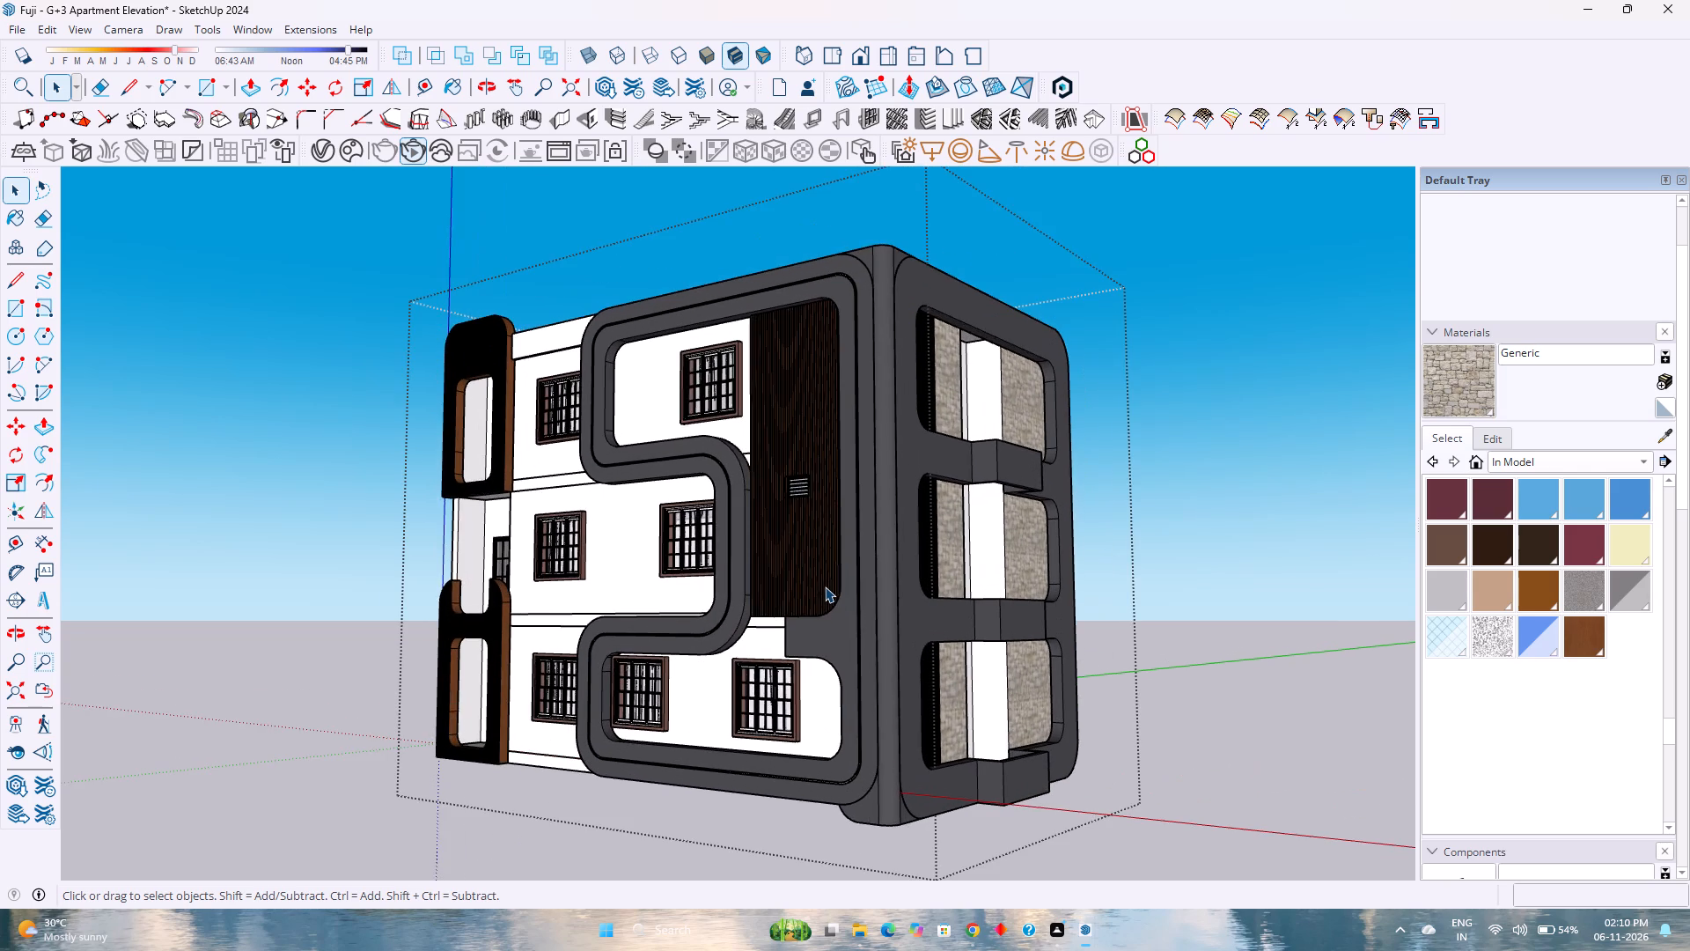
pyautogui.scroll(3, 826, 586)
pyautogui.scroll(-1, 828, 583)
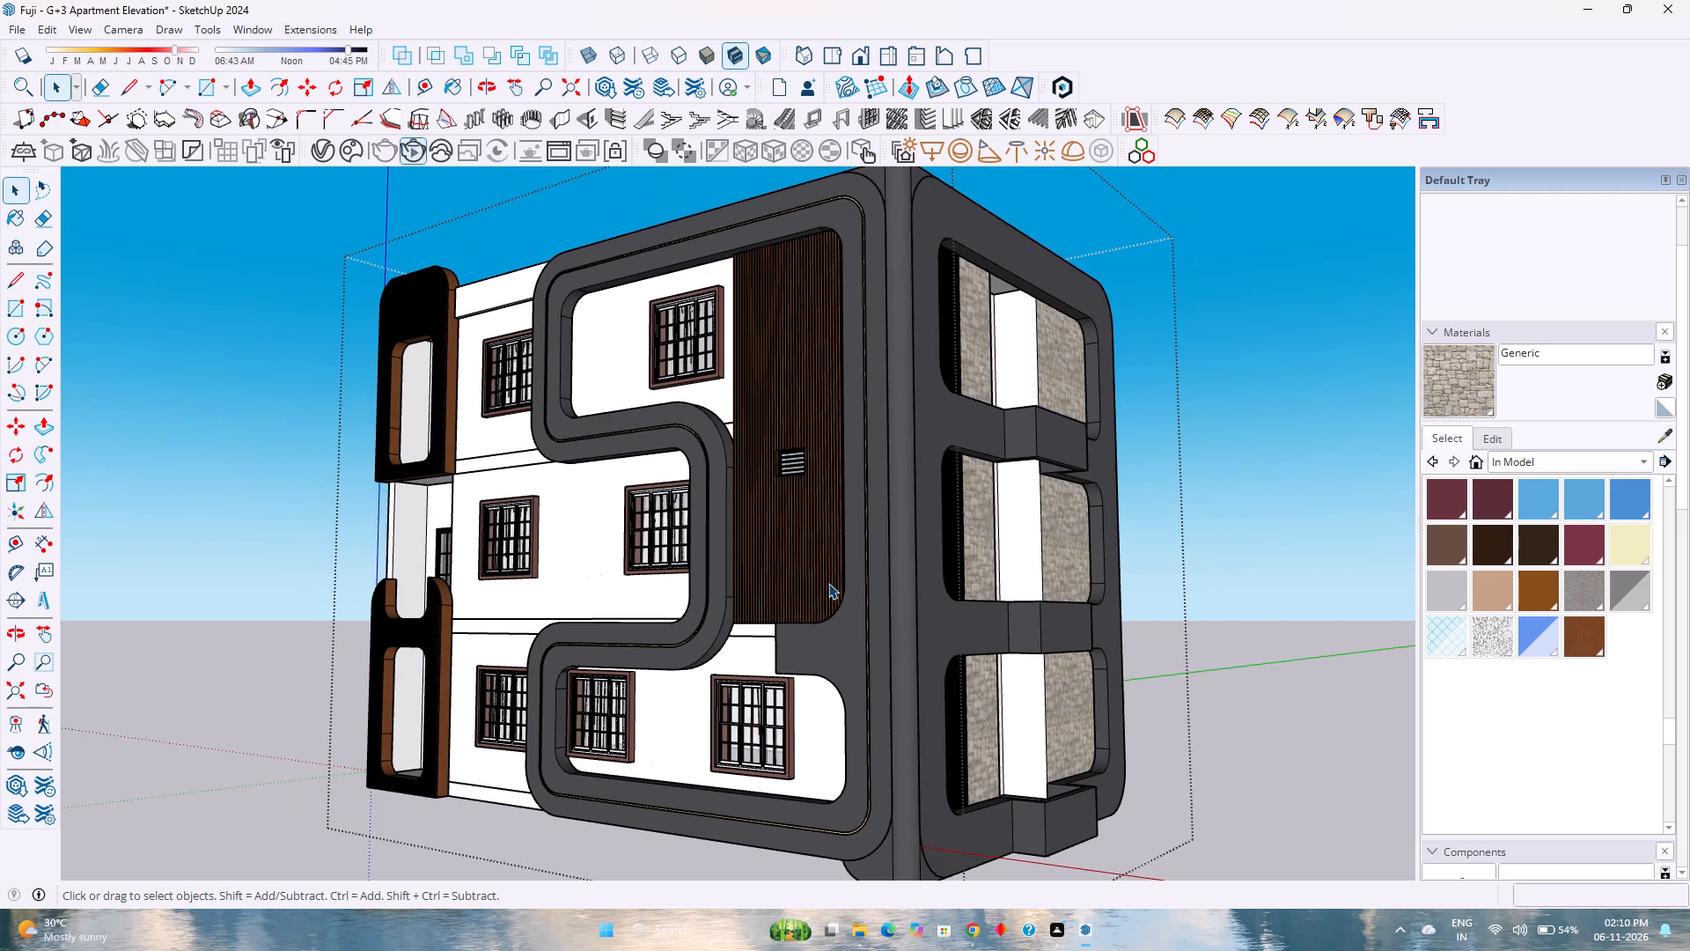
# Examine the slatted wood panel, the S-shaped frame and the dark corner piece up close at the building's front corner.
pyautogui.scroll(4, 828, 583)
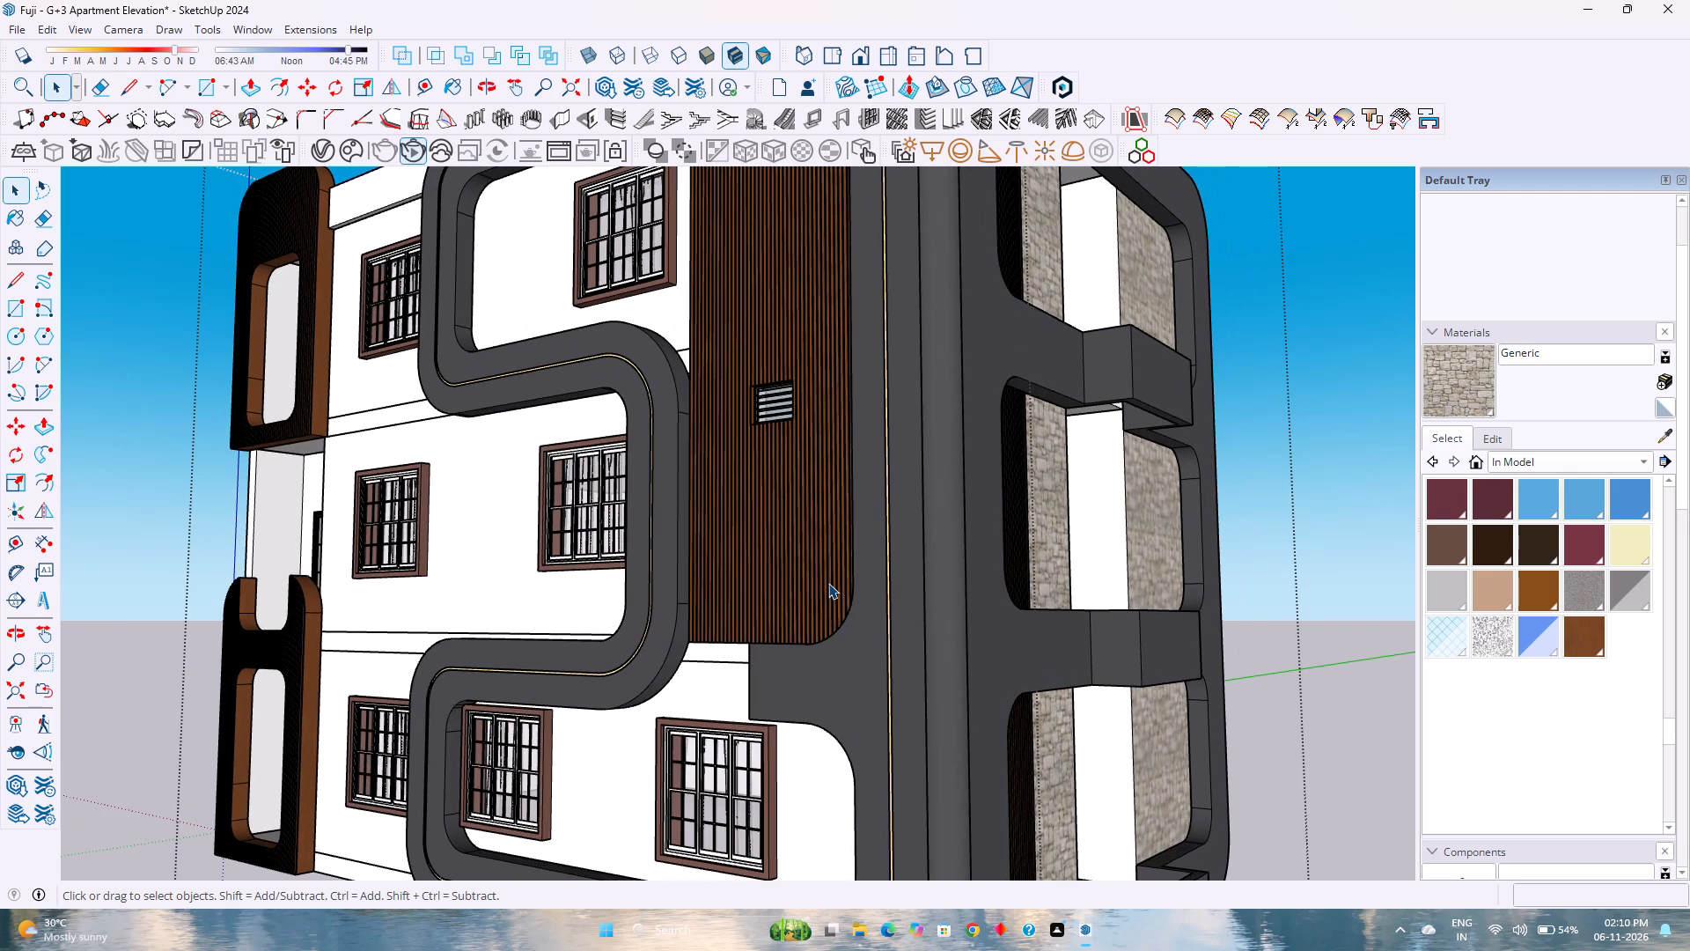
pyautogui.scroll(-3, 828, 583)
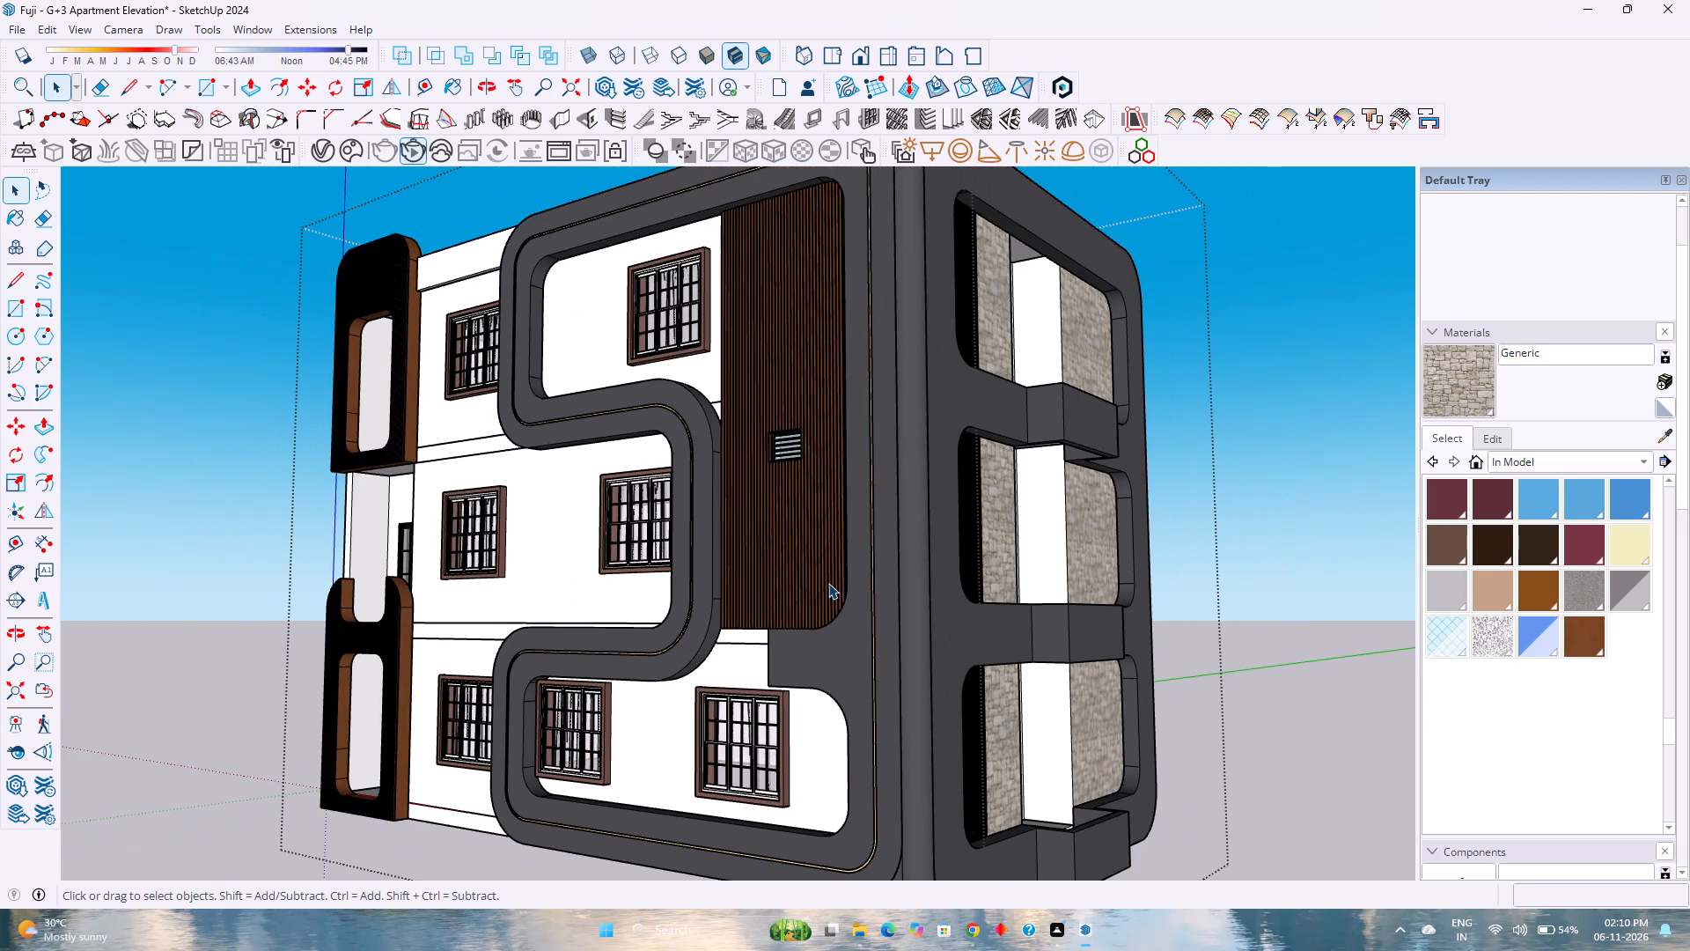
pyautogui.scroll(-3, 828, 583)
pyautogui.scroll(3, 828, 583)
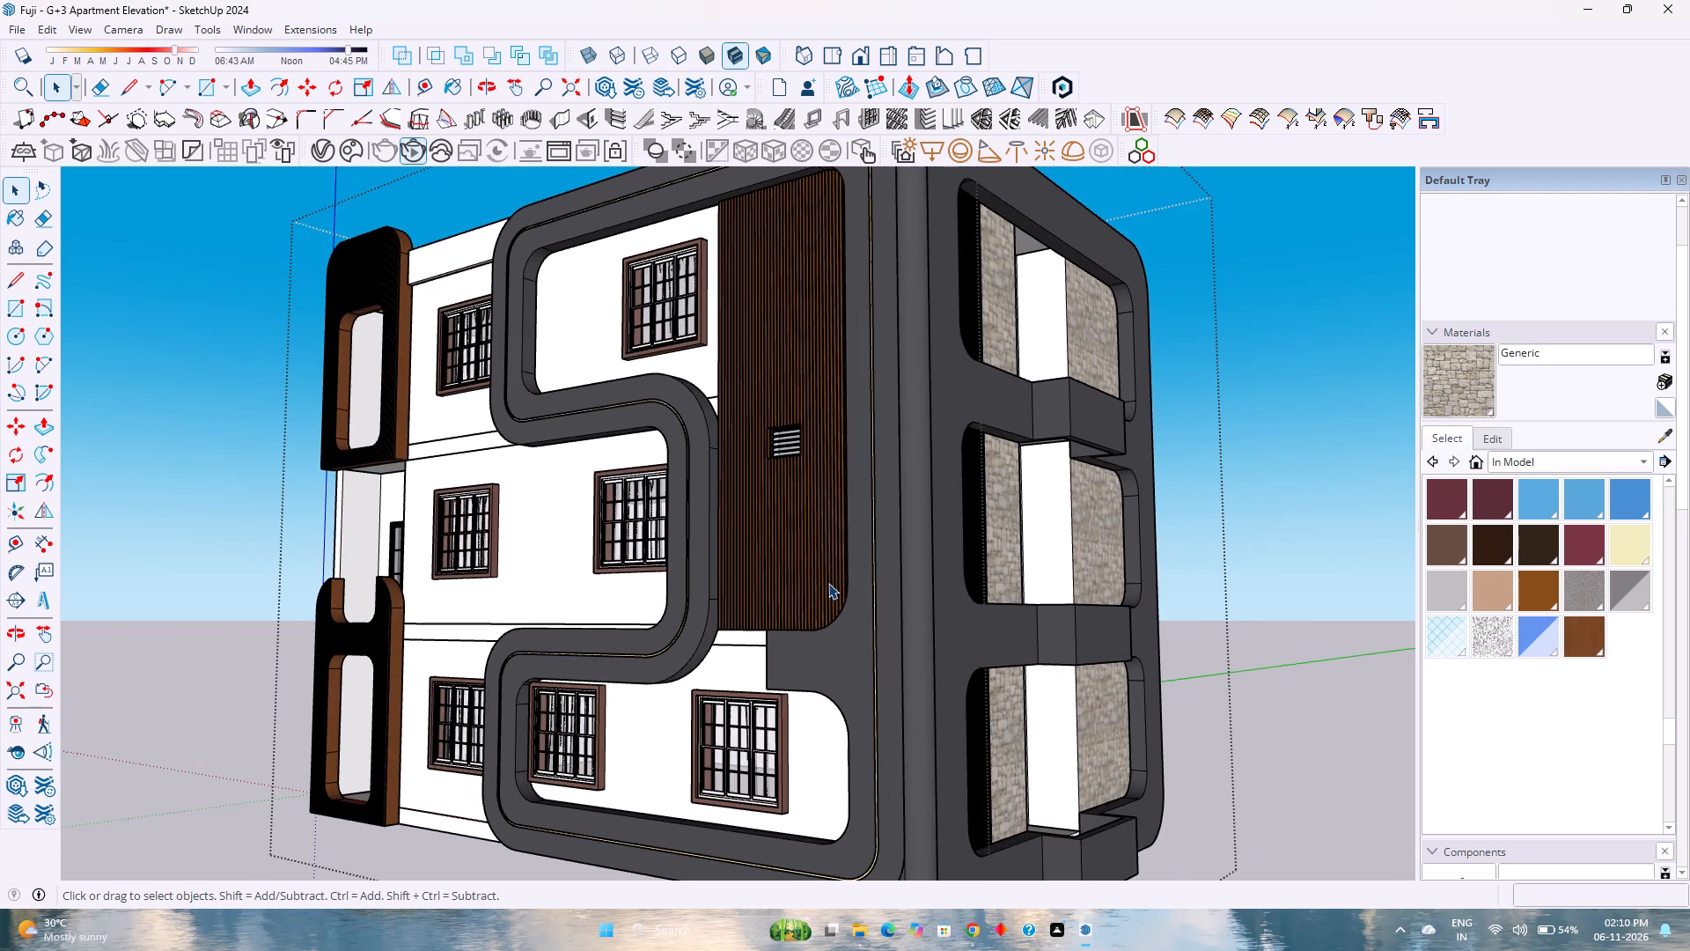
pyautogui.scroll(5, 828, 583)
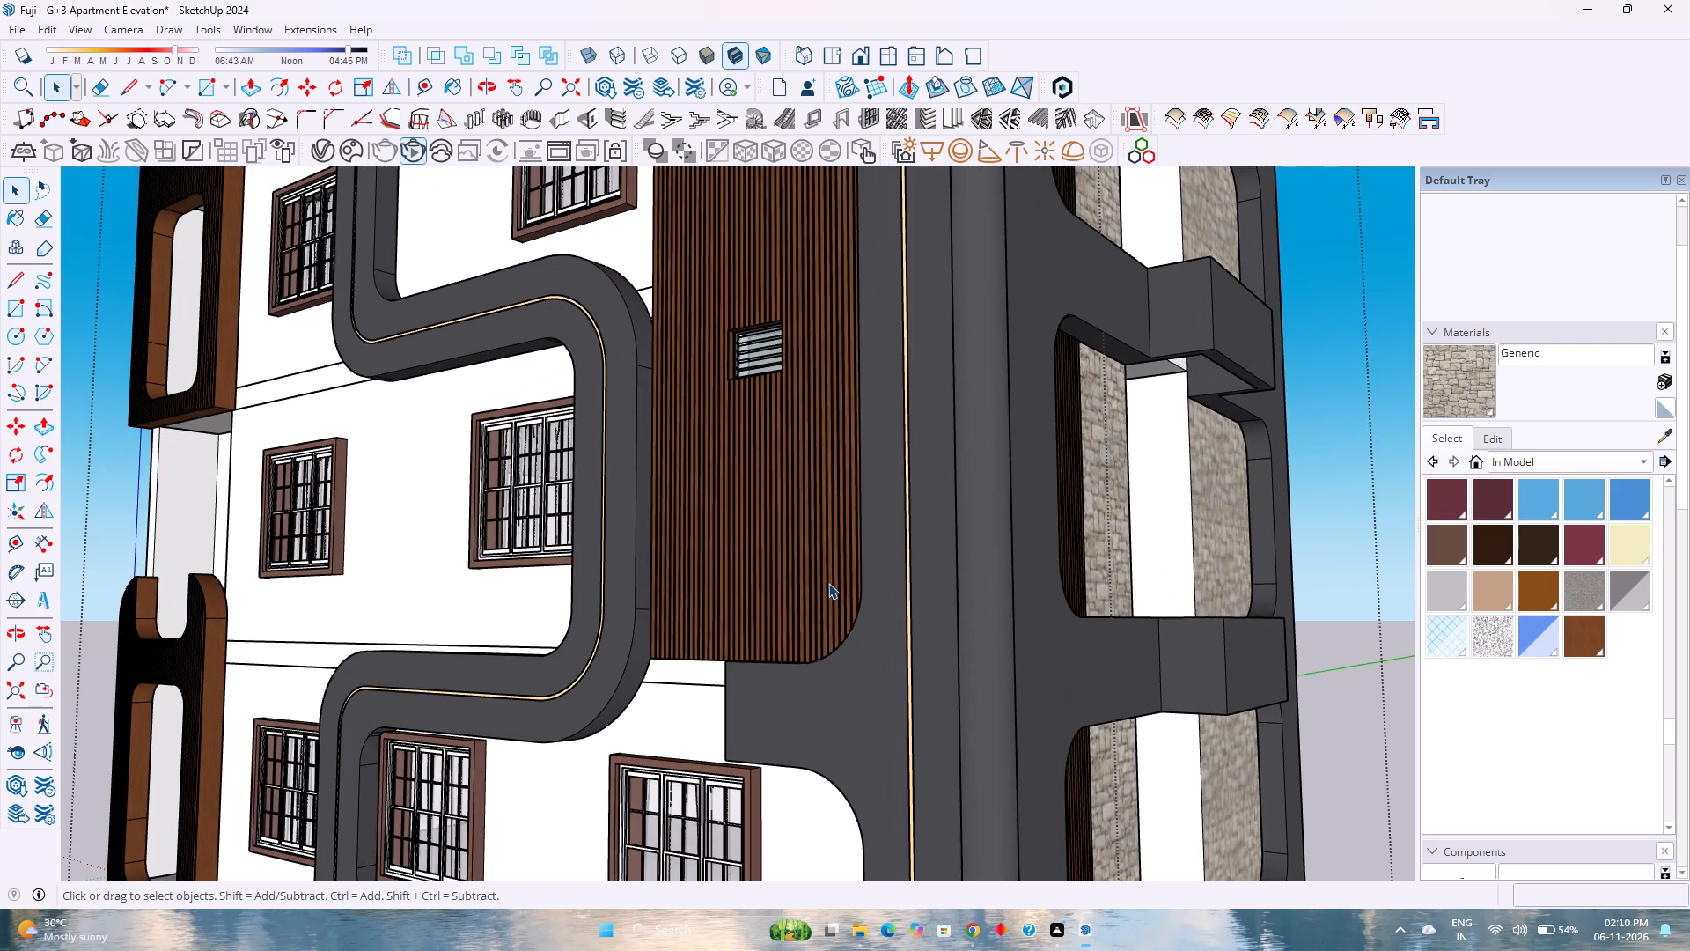
pyautogui.scroll(1, 828, 583)
pyautogui.scroll(-2, 828, 583)
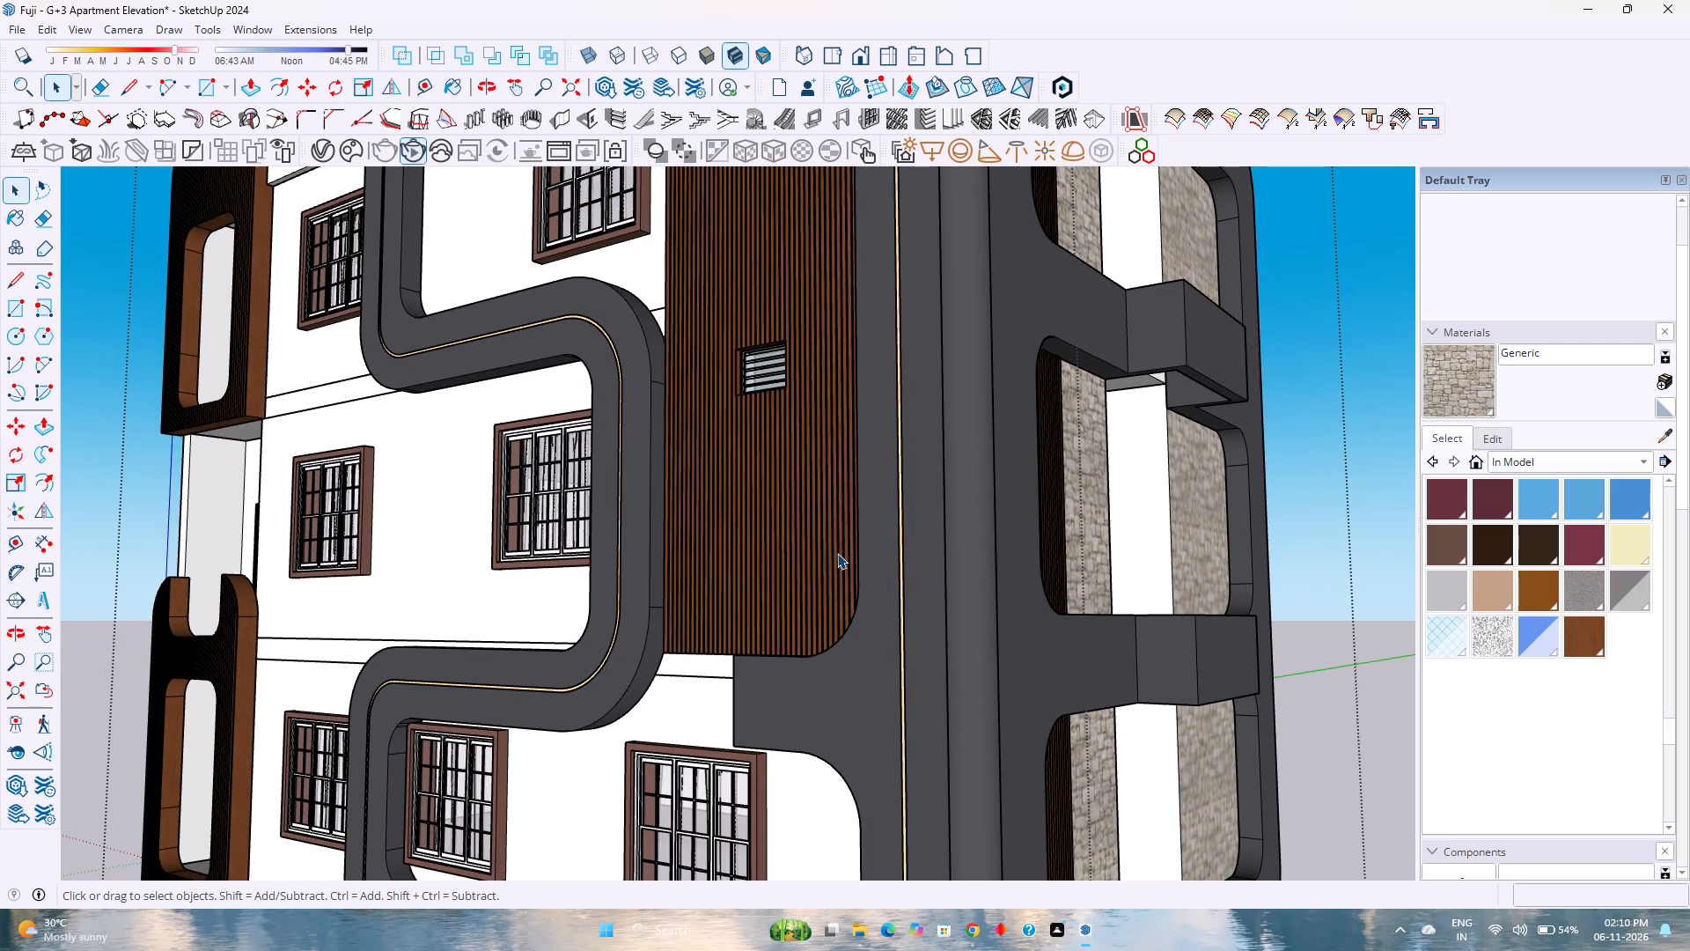
pyautogui.scroll(-2, 837, 557)
pyautogui.scroll(2, 837, 557)
pyautogui.scroll(-2, 837, 557)
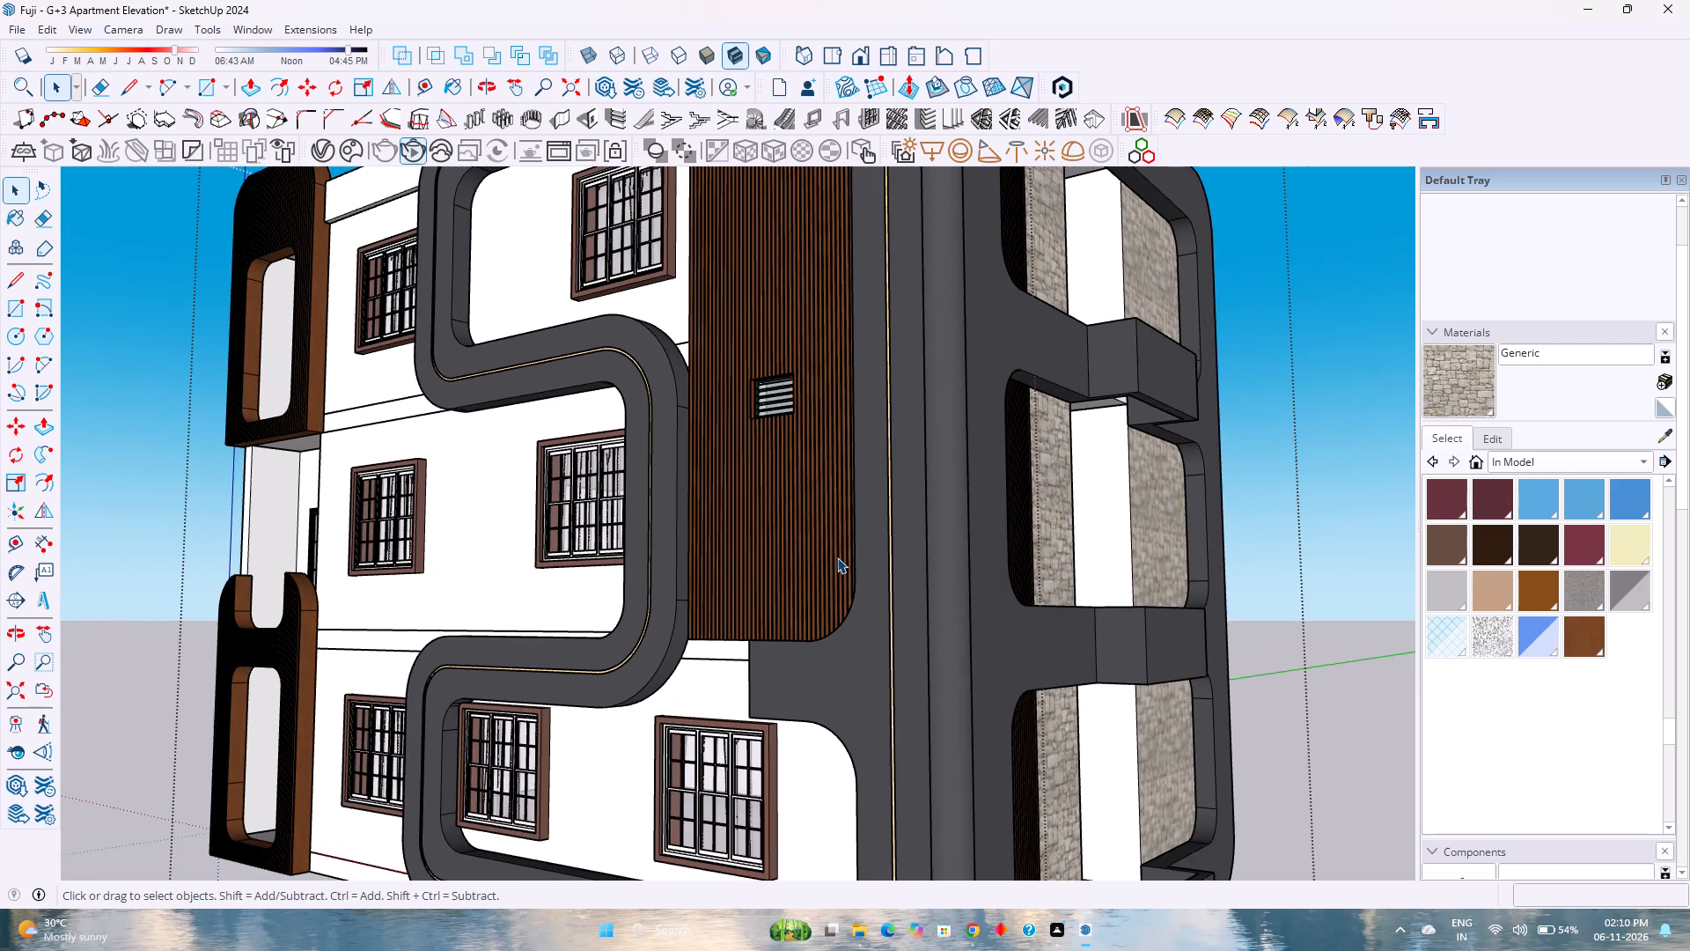
pyautogui.scroll(-4, 837, 557)
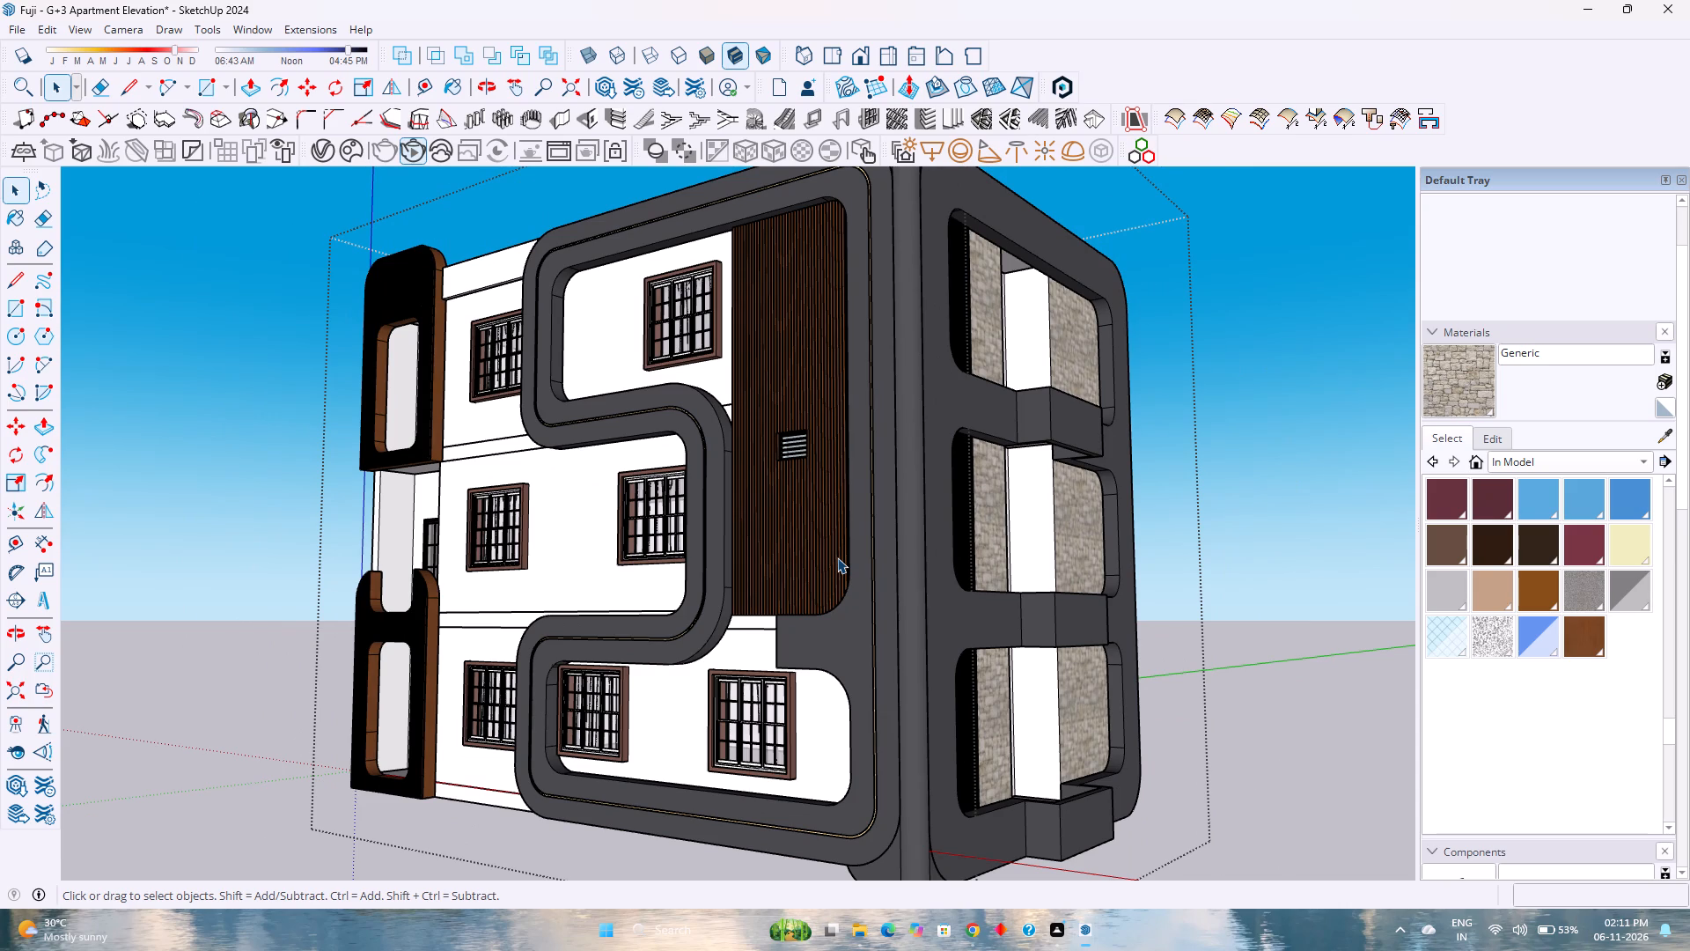
pyautogui.scroll(-3, 837, 557)
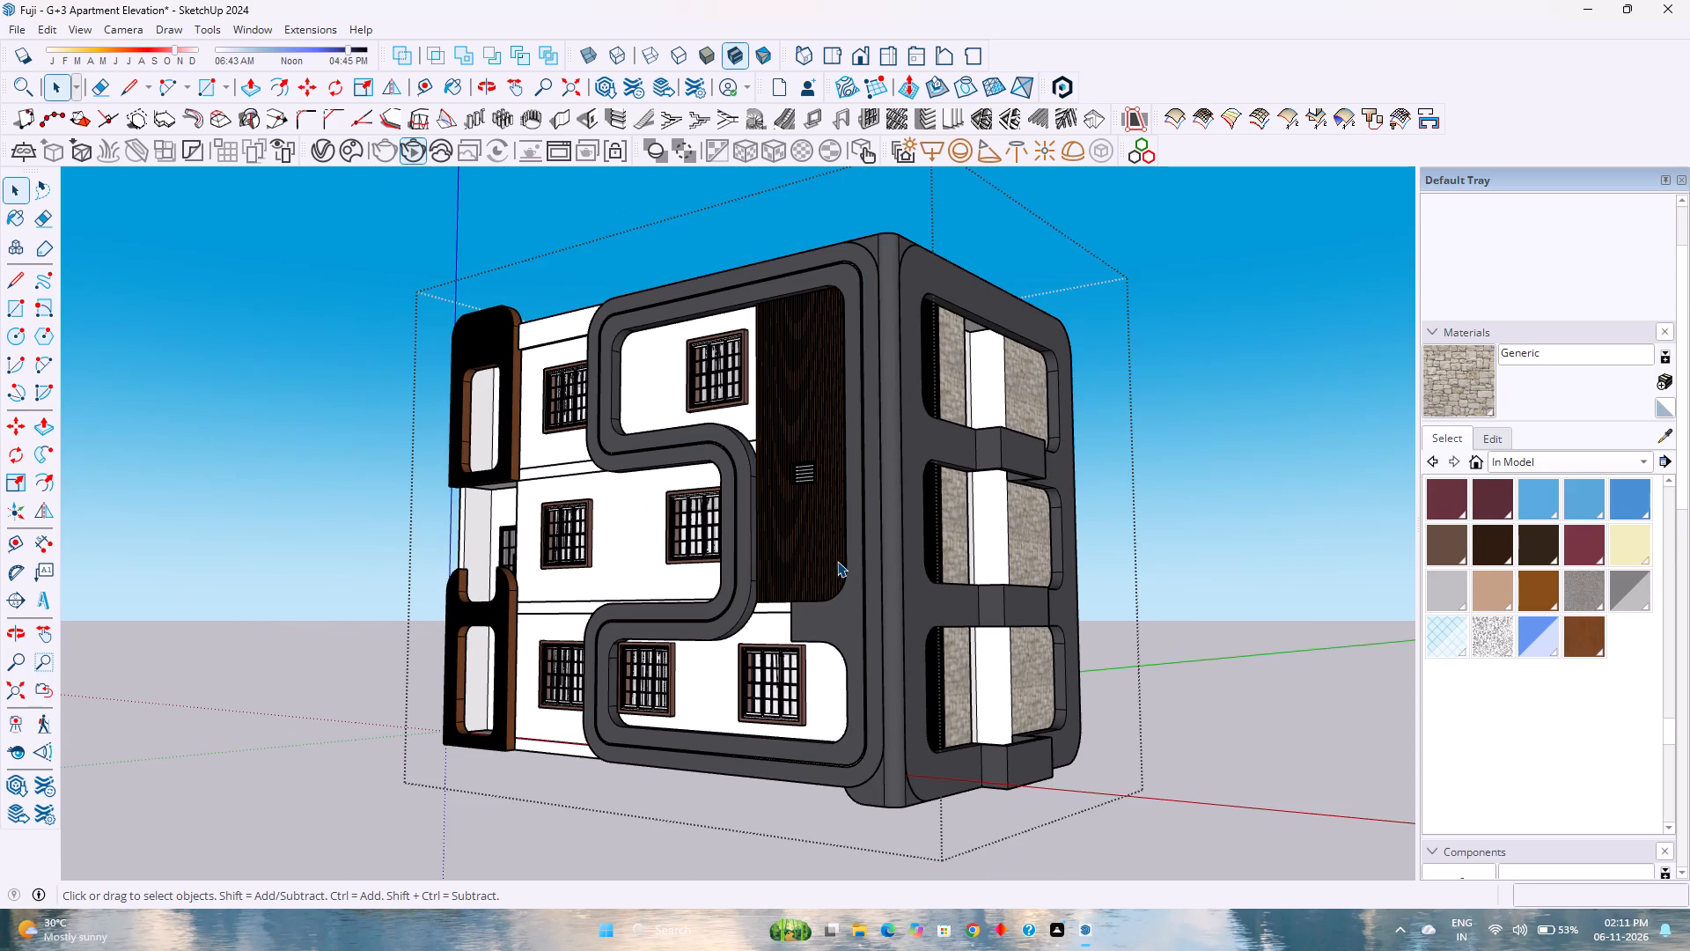
pyautogui.scroll(-1, 837, 561)
pyautogui.scroll(5, 837, 561)
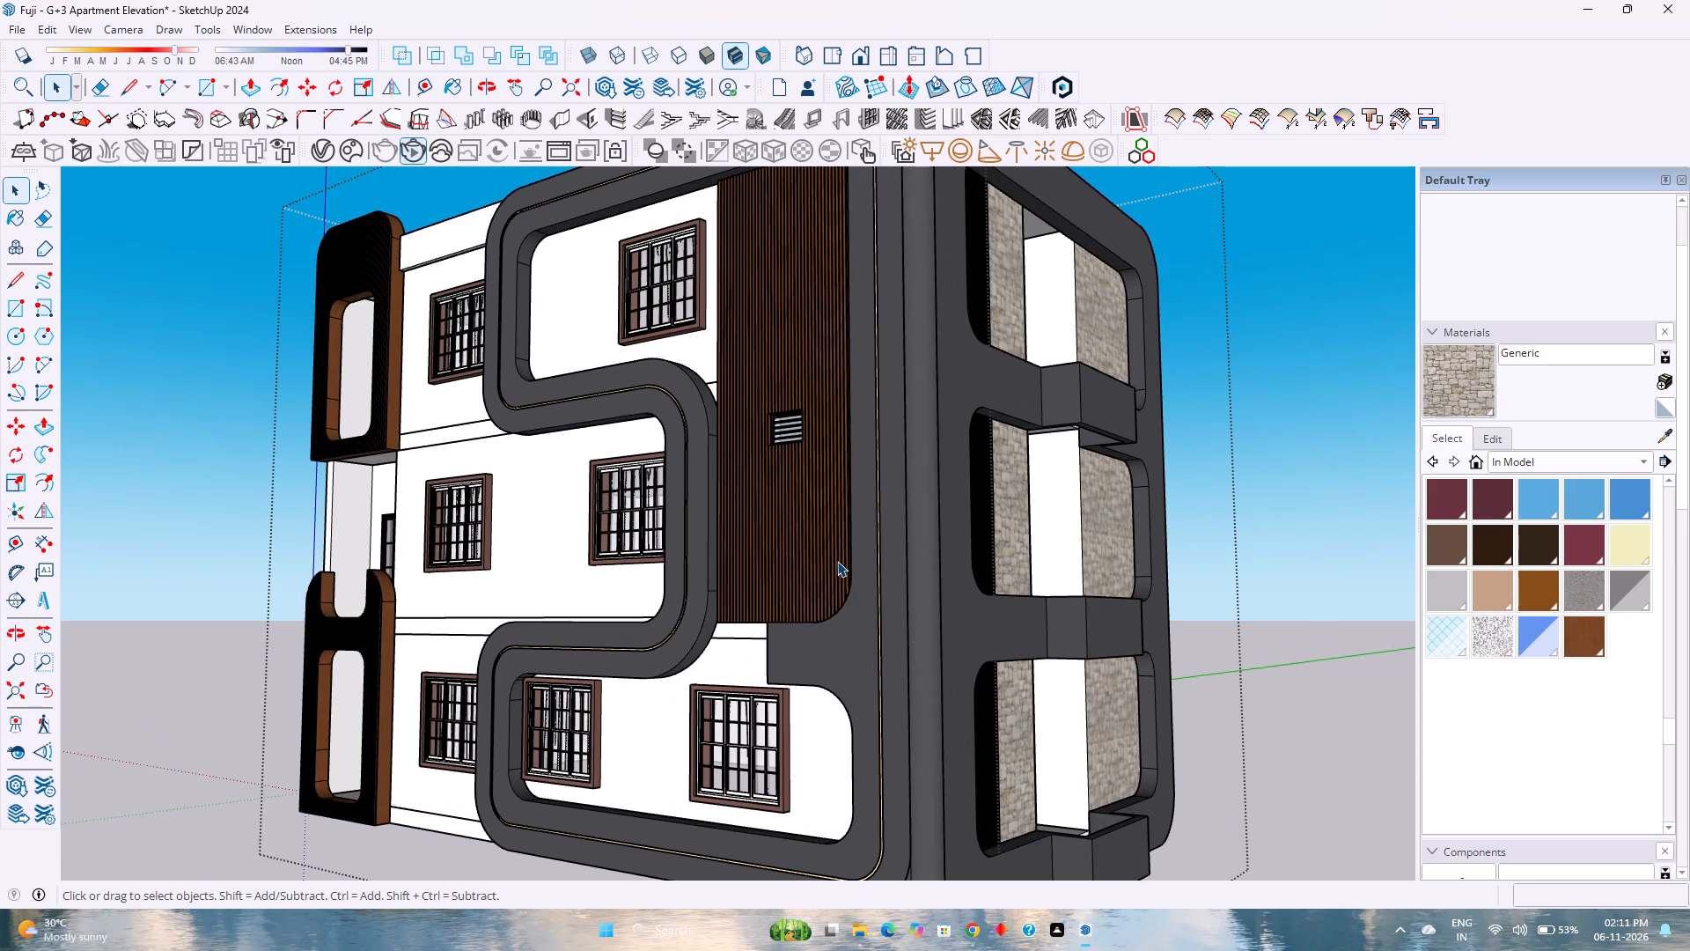
pyautogui.scroll(-1, 837, 561)
pyautogui.scroll(1, 837, 561)
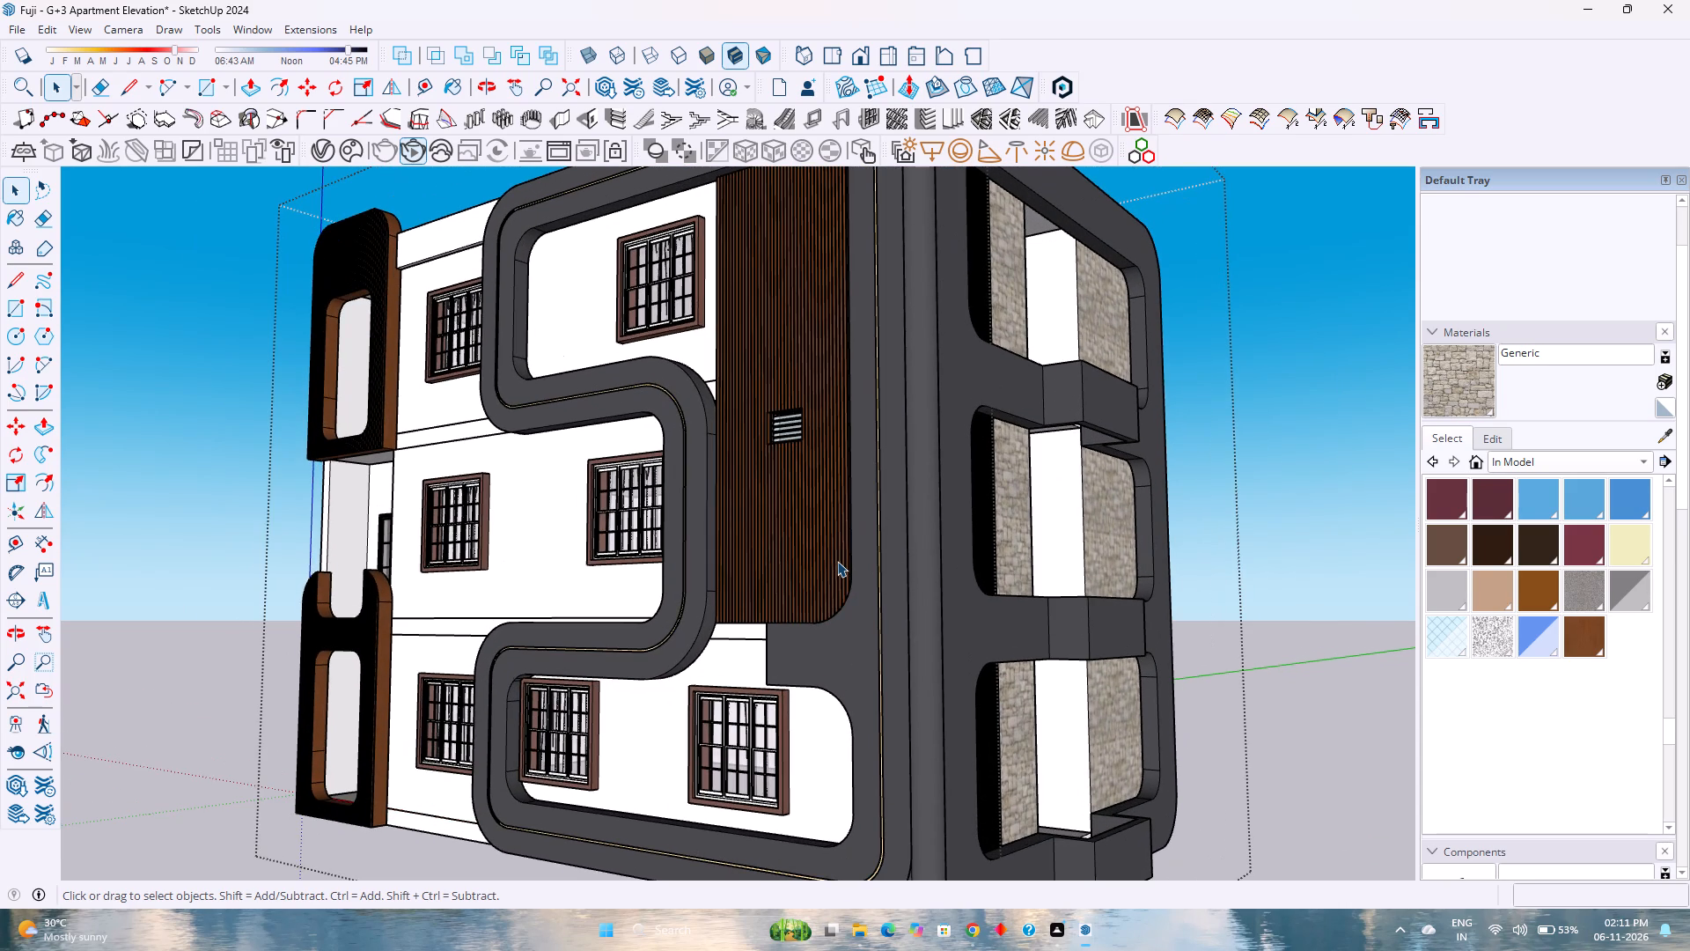
pyautogui.scroll(1, 837, 561)
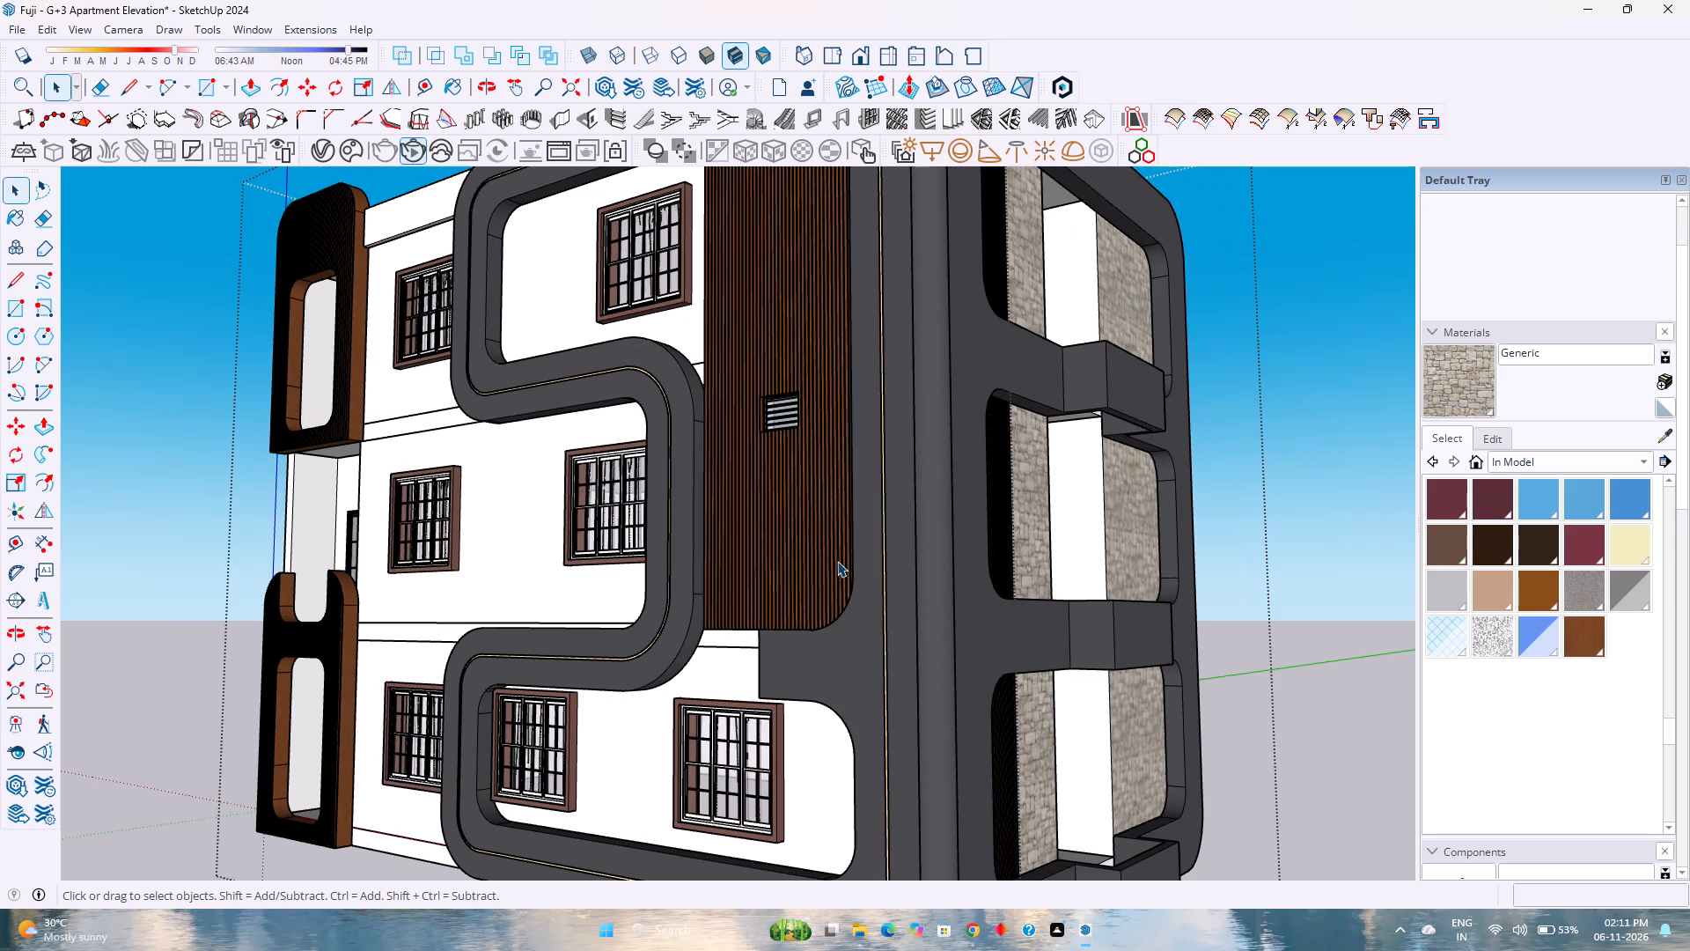
pyautogui.scroll(-2, 837, 561)
pyautogui.scroll(2, 837, 561)
pyautogui.scroll(-1, 837, 561)
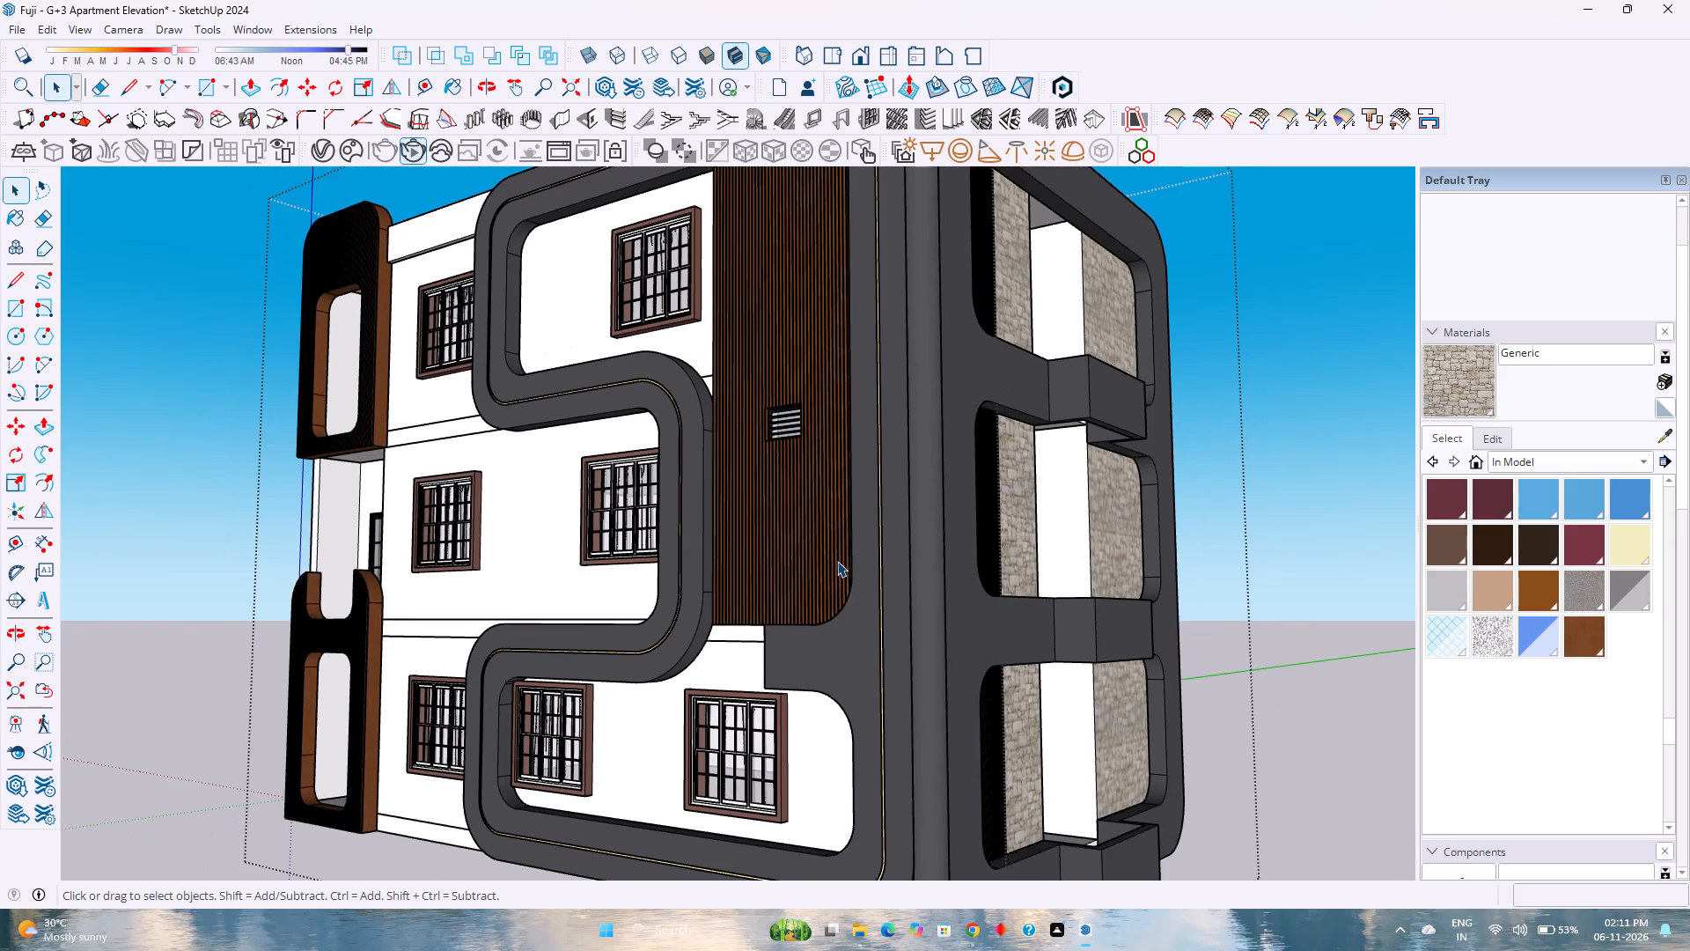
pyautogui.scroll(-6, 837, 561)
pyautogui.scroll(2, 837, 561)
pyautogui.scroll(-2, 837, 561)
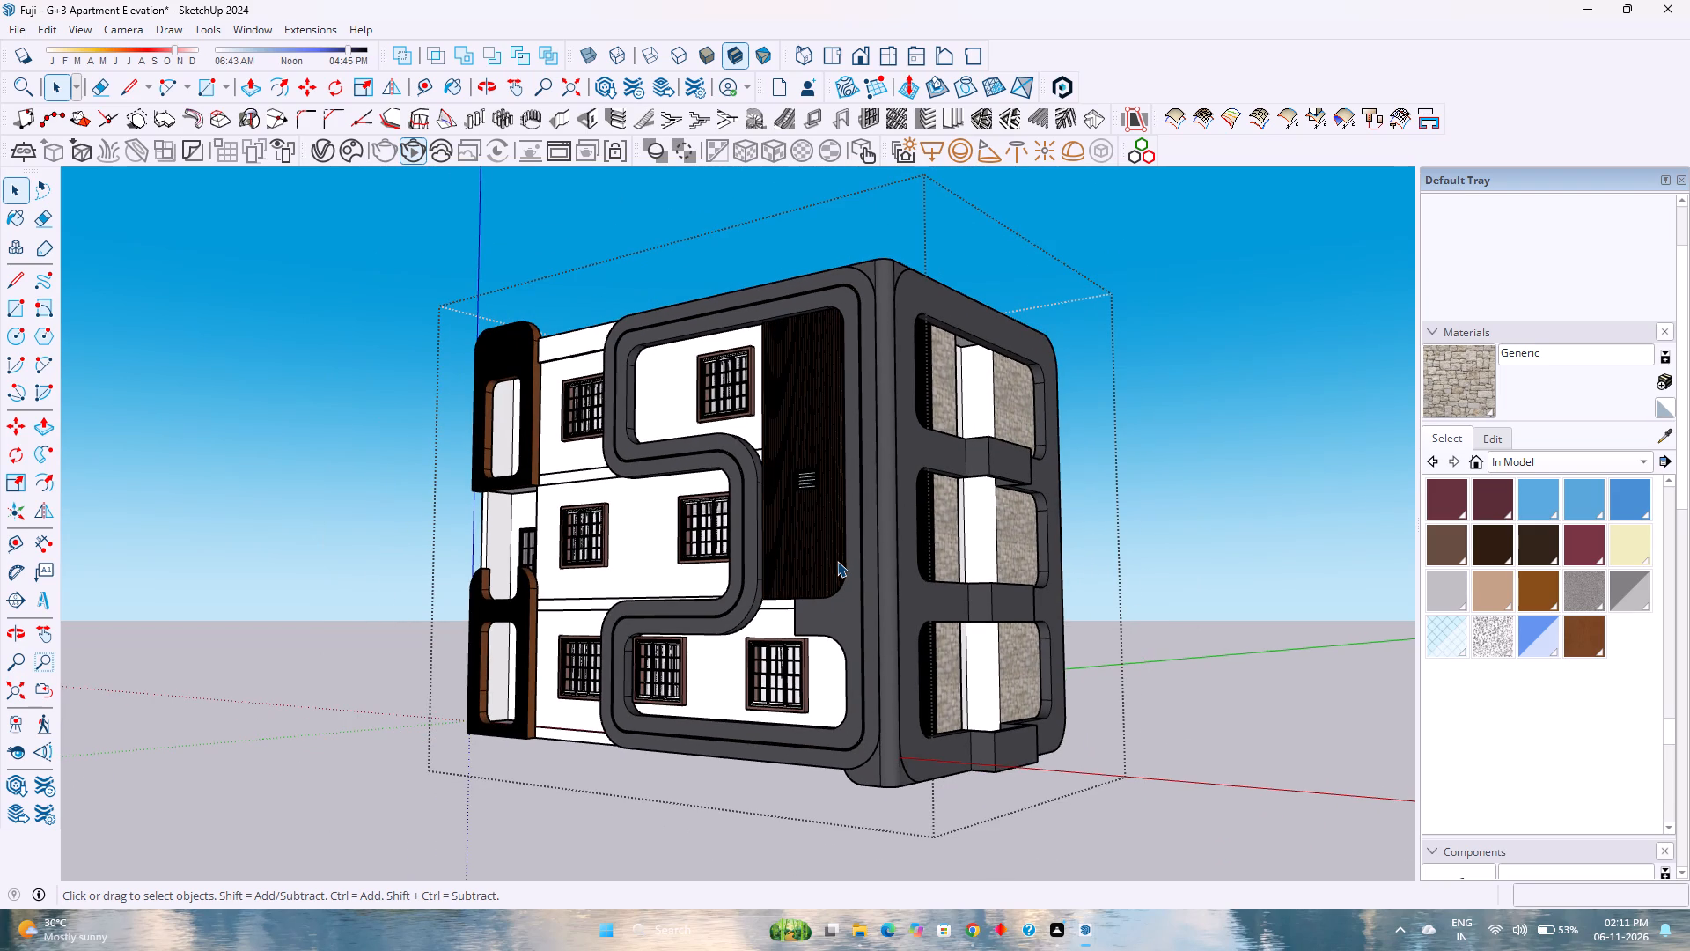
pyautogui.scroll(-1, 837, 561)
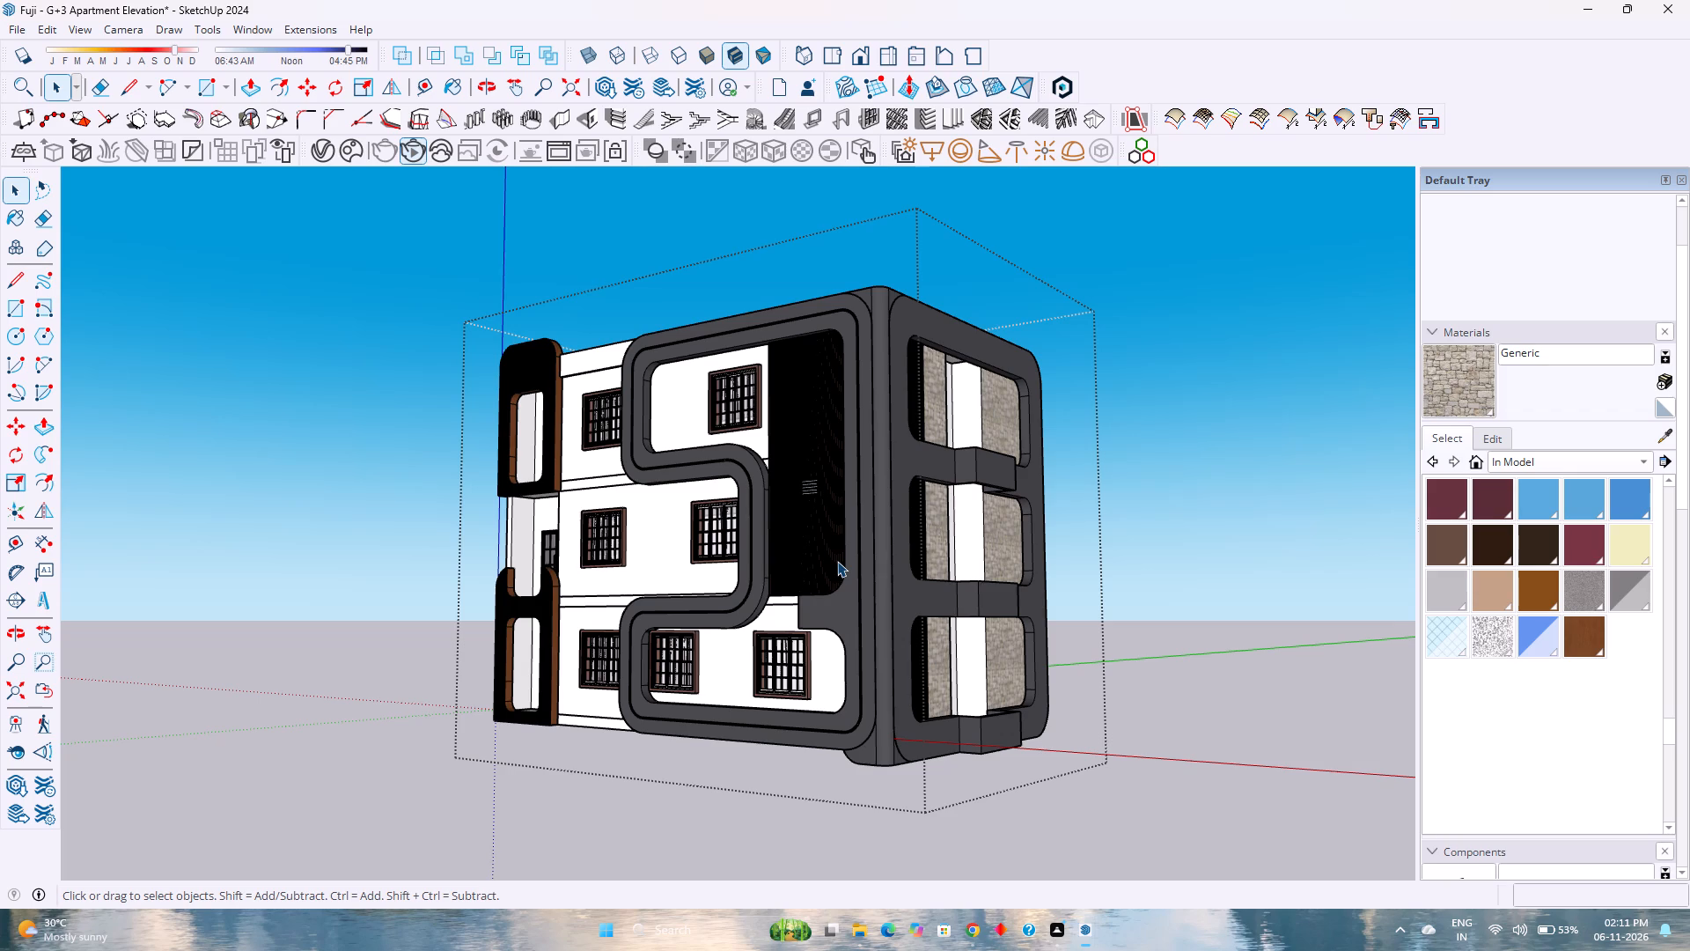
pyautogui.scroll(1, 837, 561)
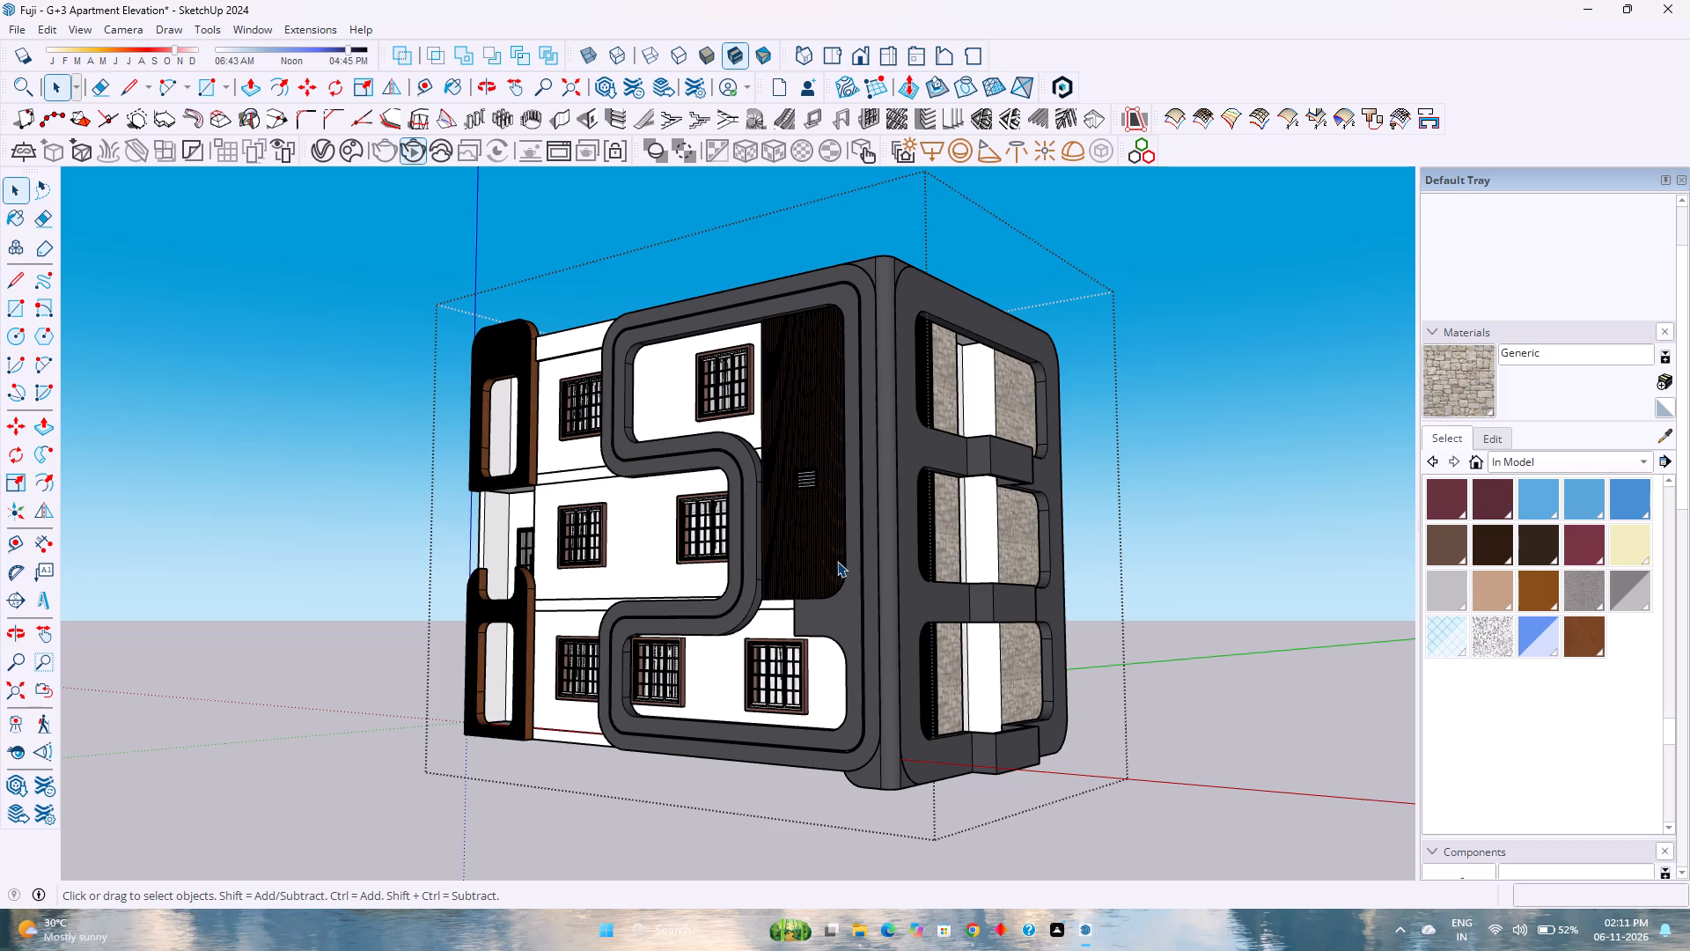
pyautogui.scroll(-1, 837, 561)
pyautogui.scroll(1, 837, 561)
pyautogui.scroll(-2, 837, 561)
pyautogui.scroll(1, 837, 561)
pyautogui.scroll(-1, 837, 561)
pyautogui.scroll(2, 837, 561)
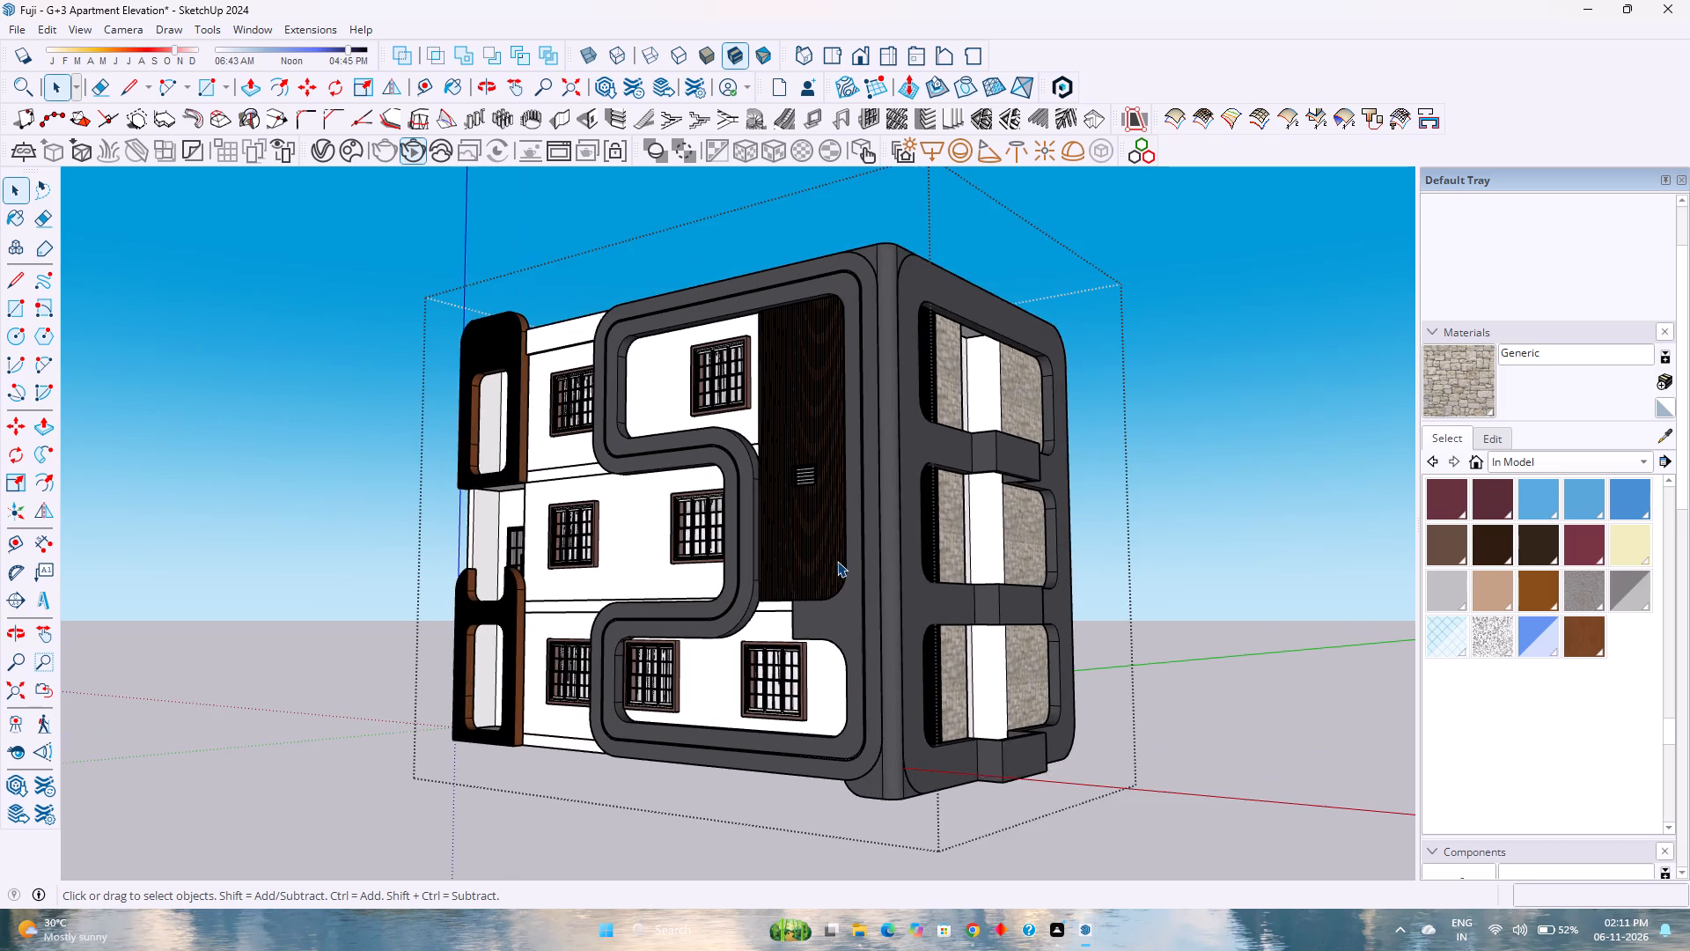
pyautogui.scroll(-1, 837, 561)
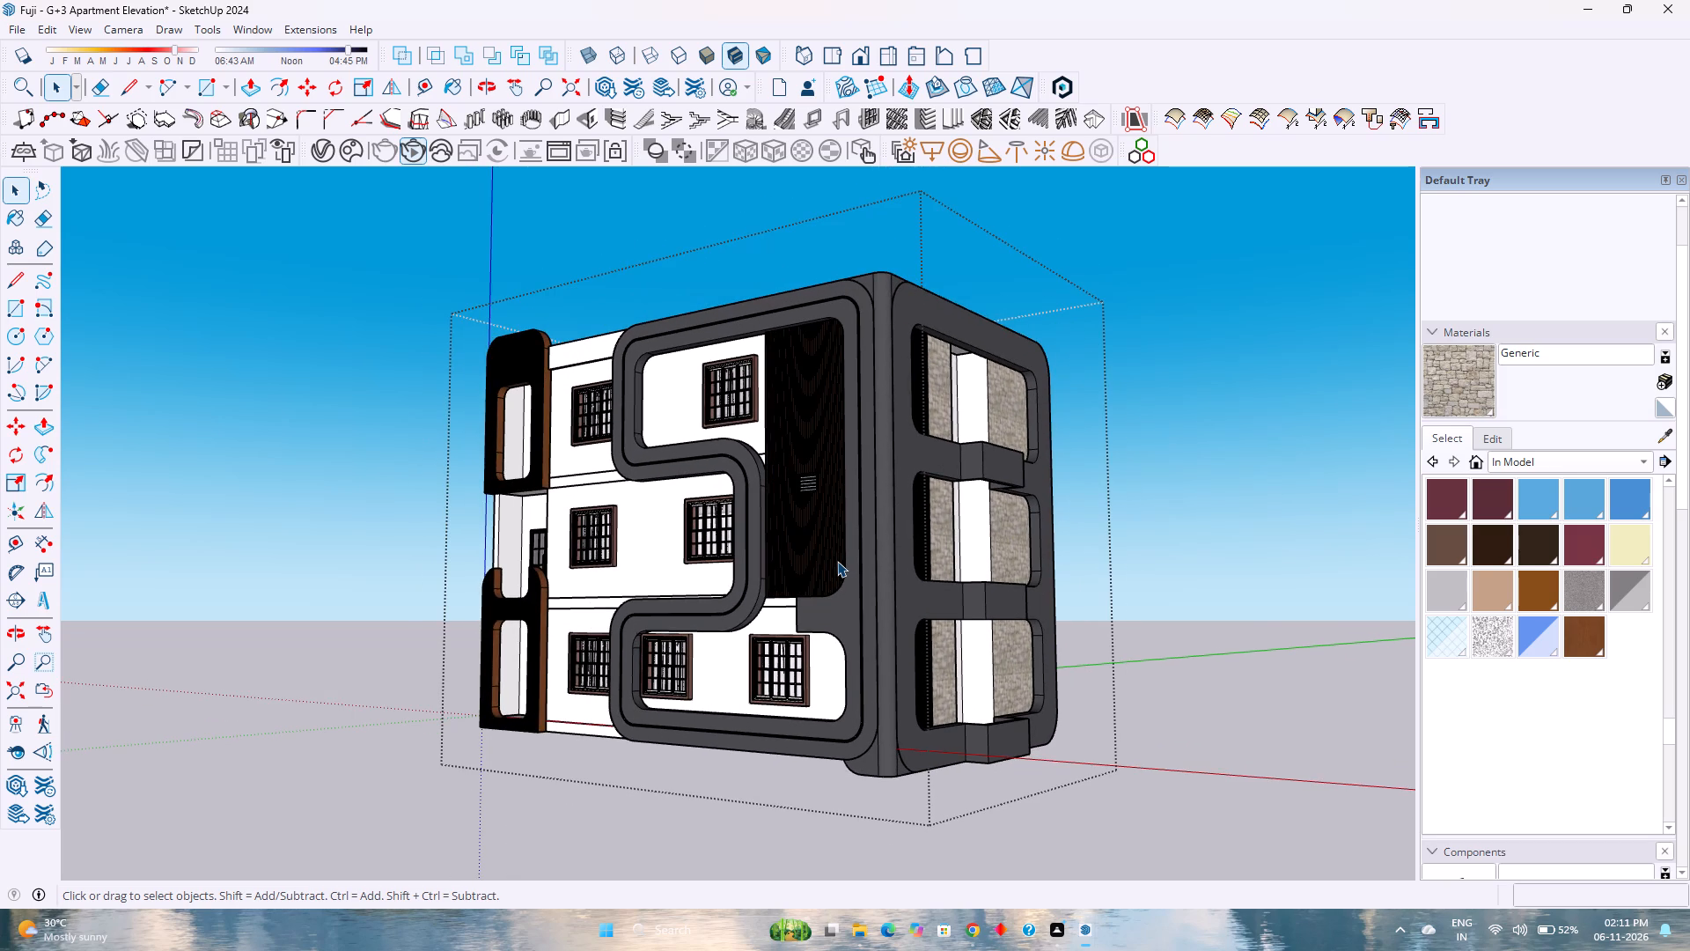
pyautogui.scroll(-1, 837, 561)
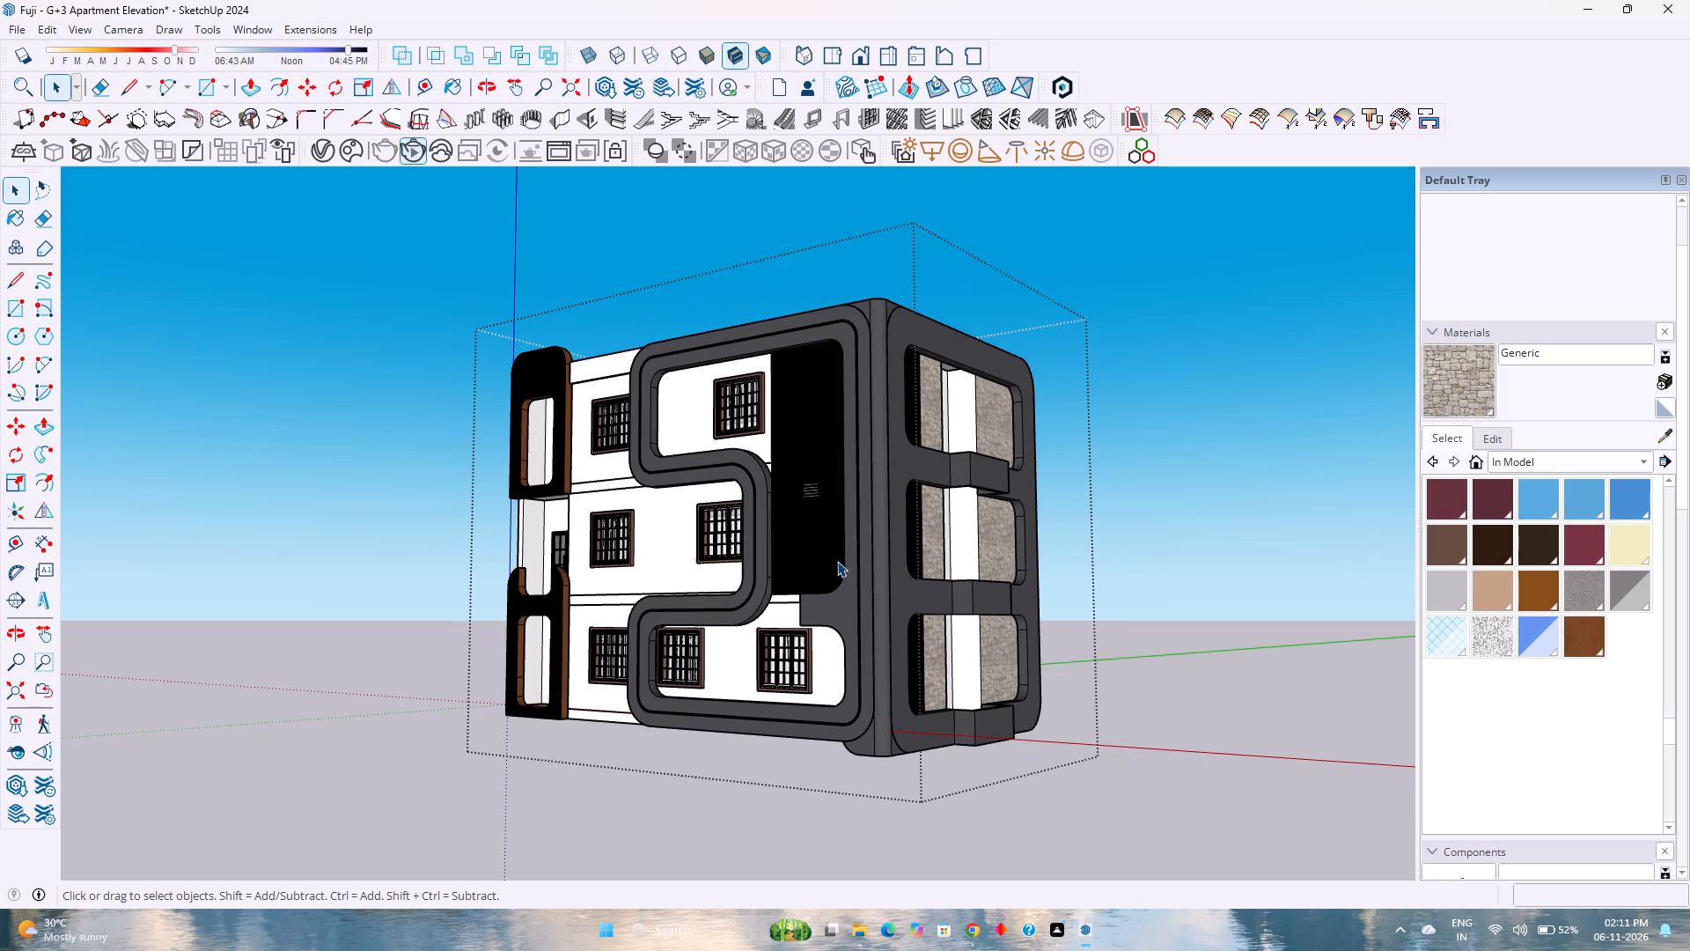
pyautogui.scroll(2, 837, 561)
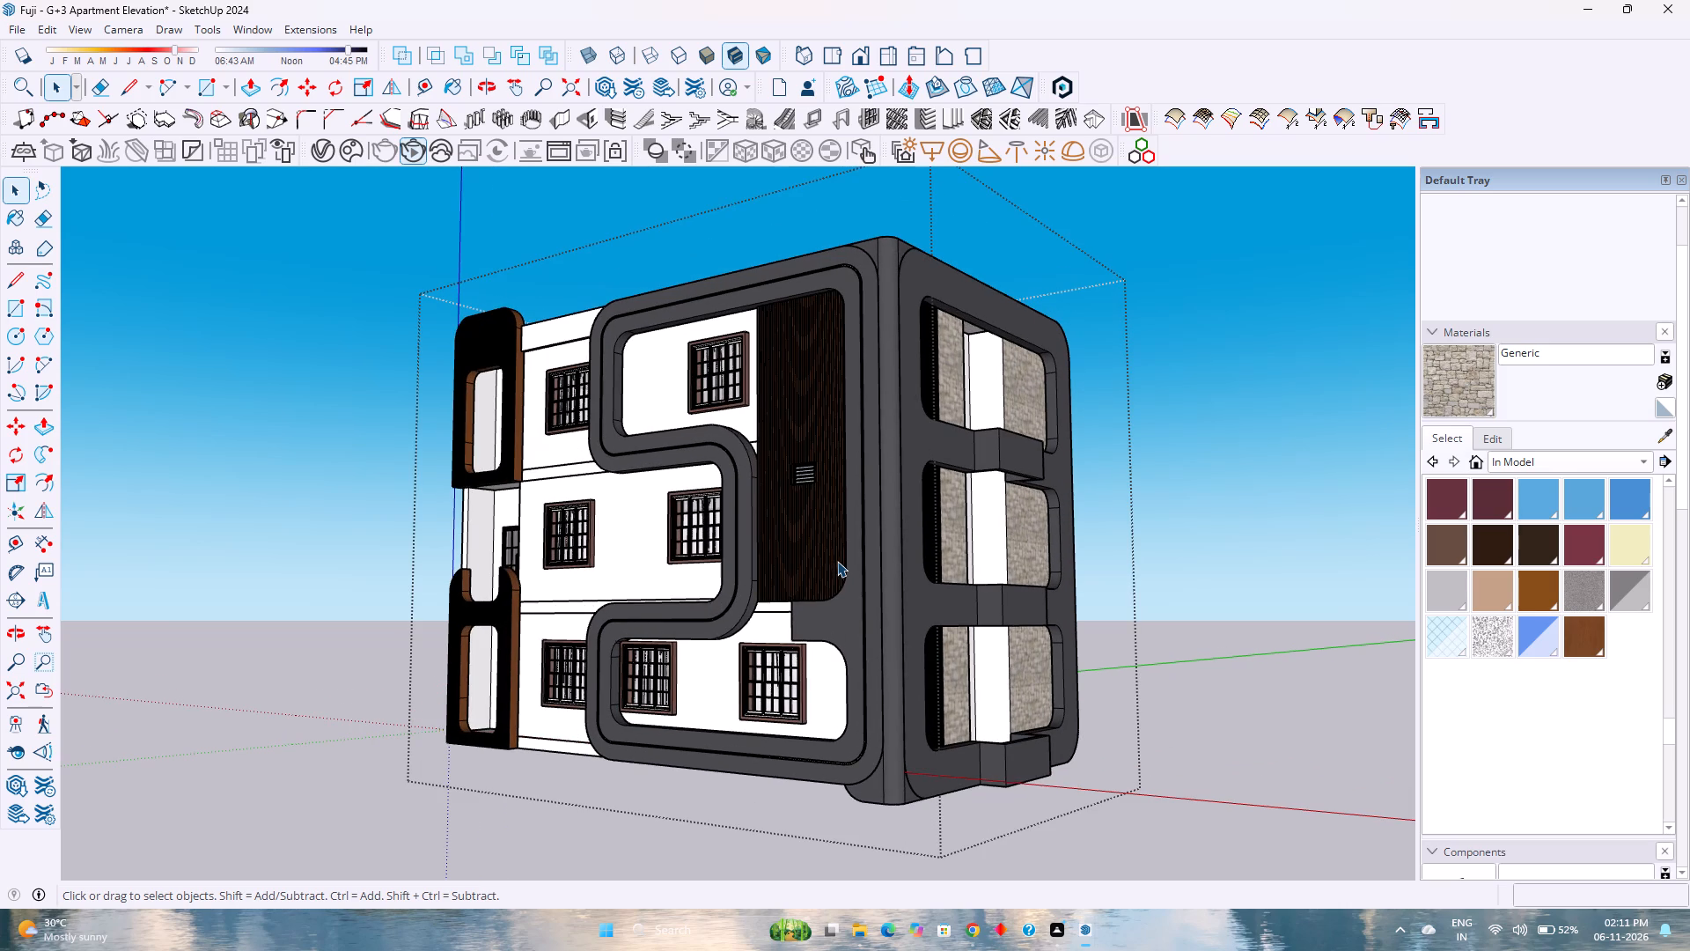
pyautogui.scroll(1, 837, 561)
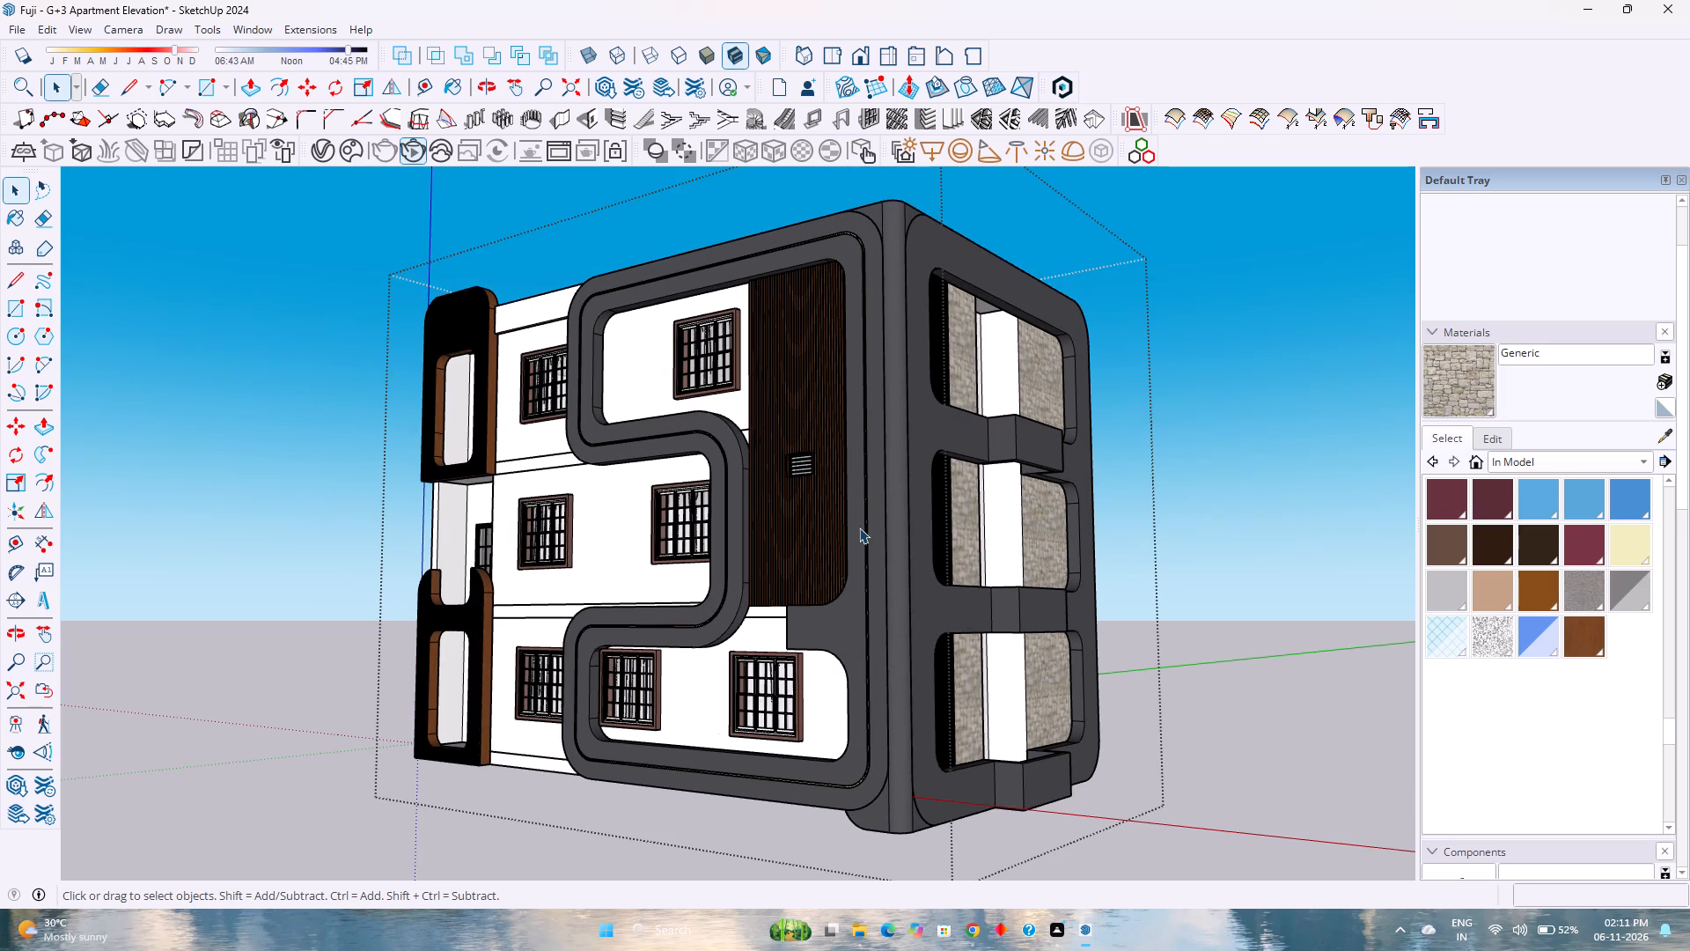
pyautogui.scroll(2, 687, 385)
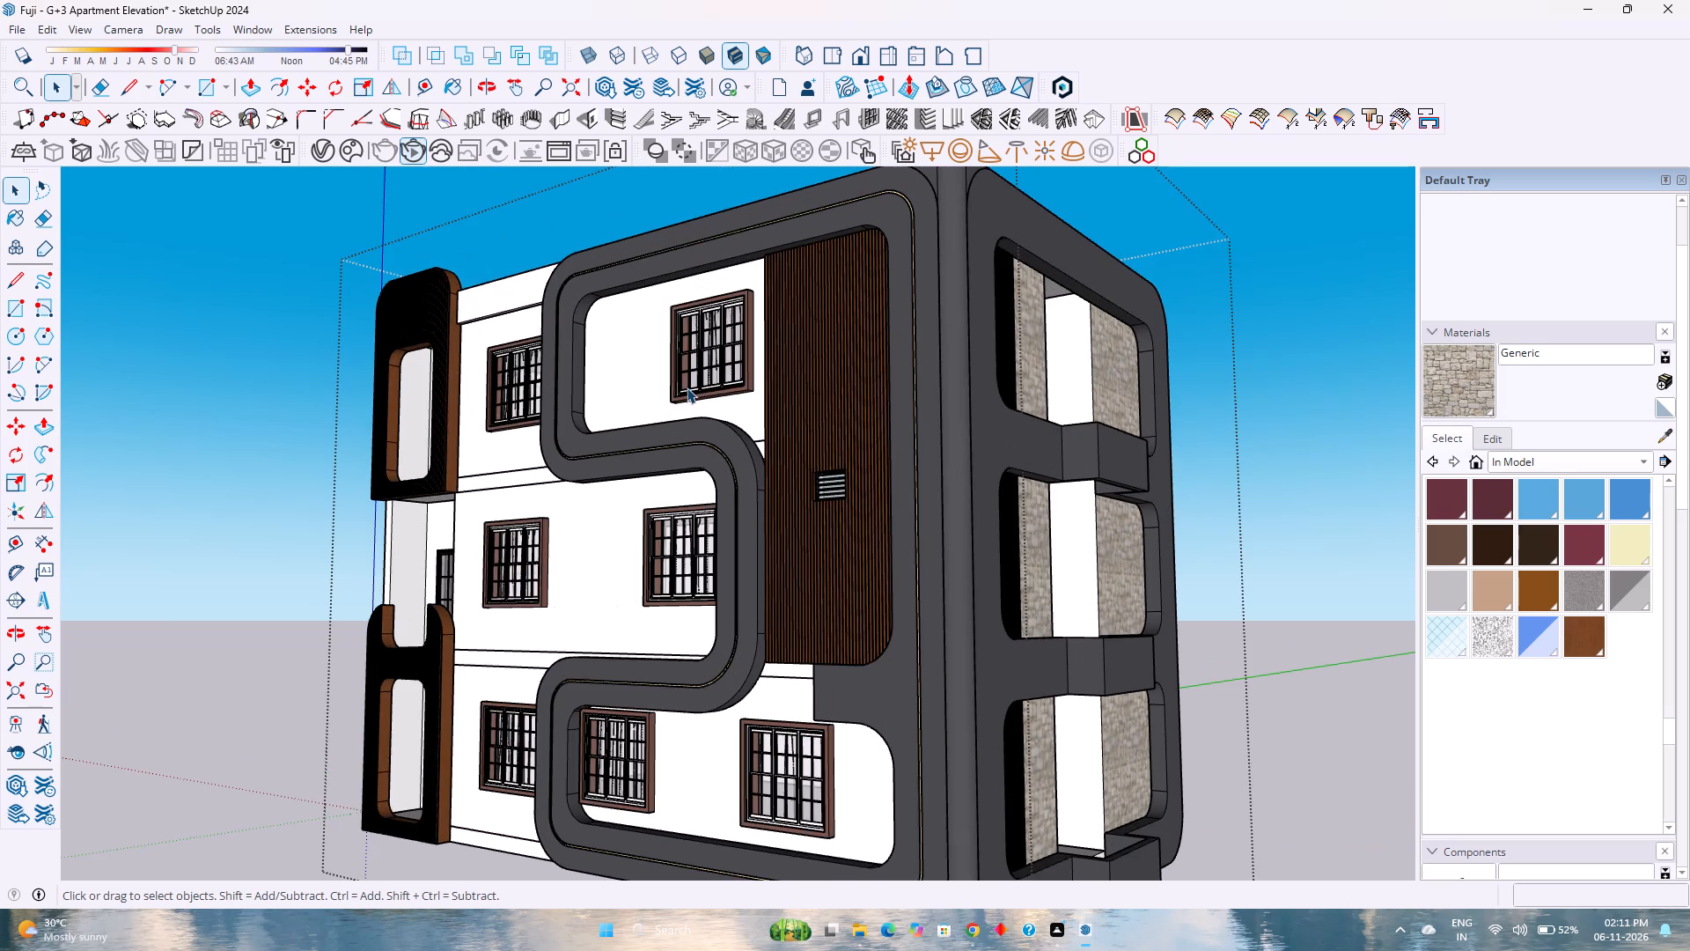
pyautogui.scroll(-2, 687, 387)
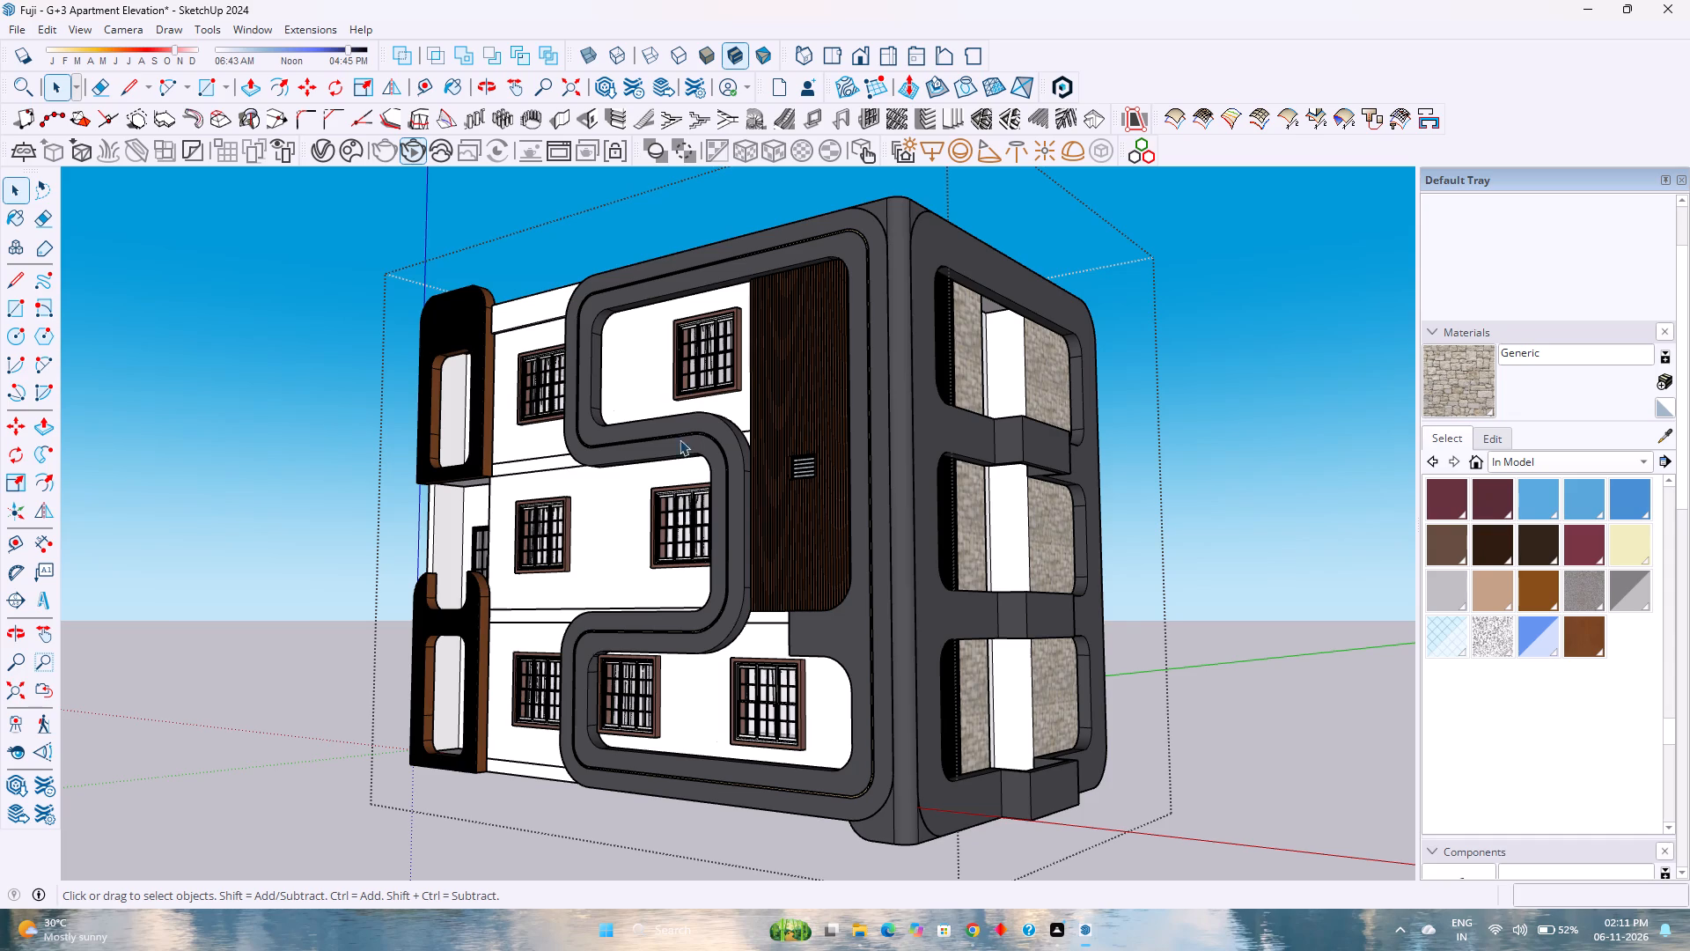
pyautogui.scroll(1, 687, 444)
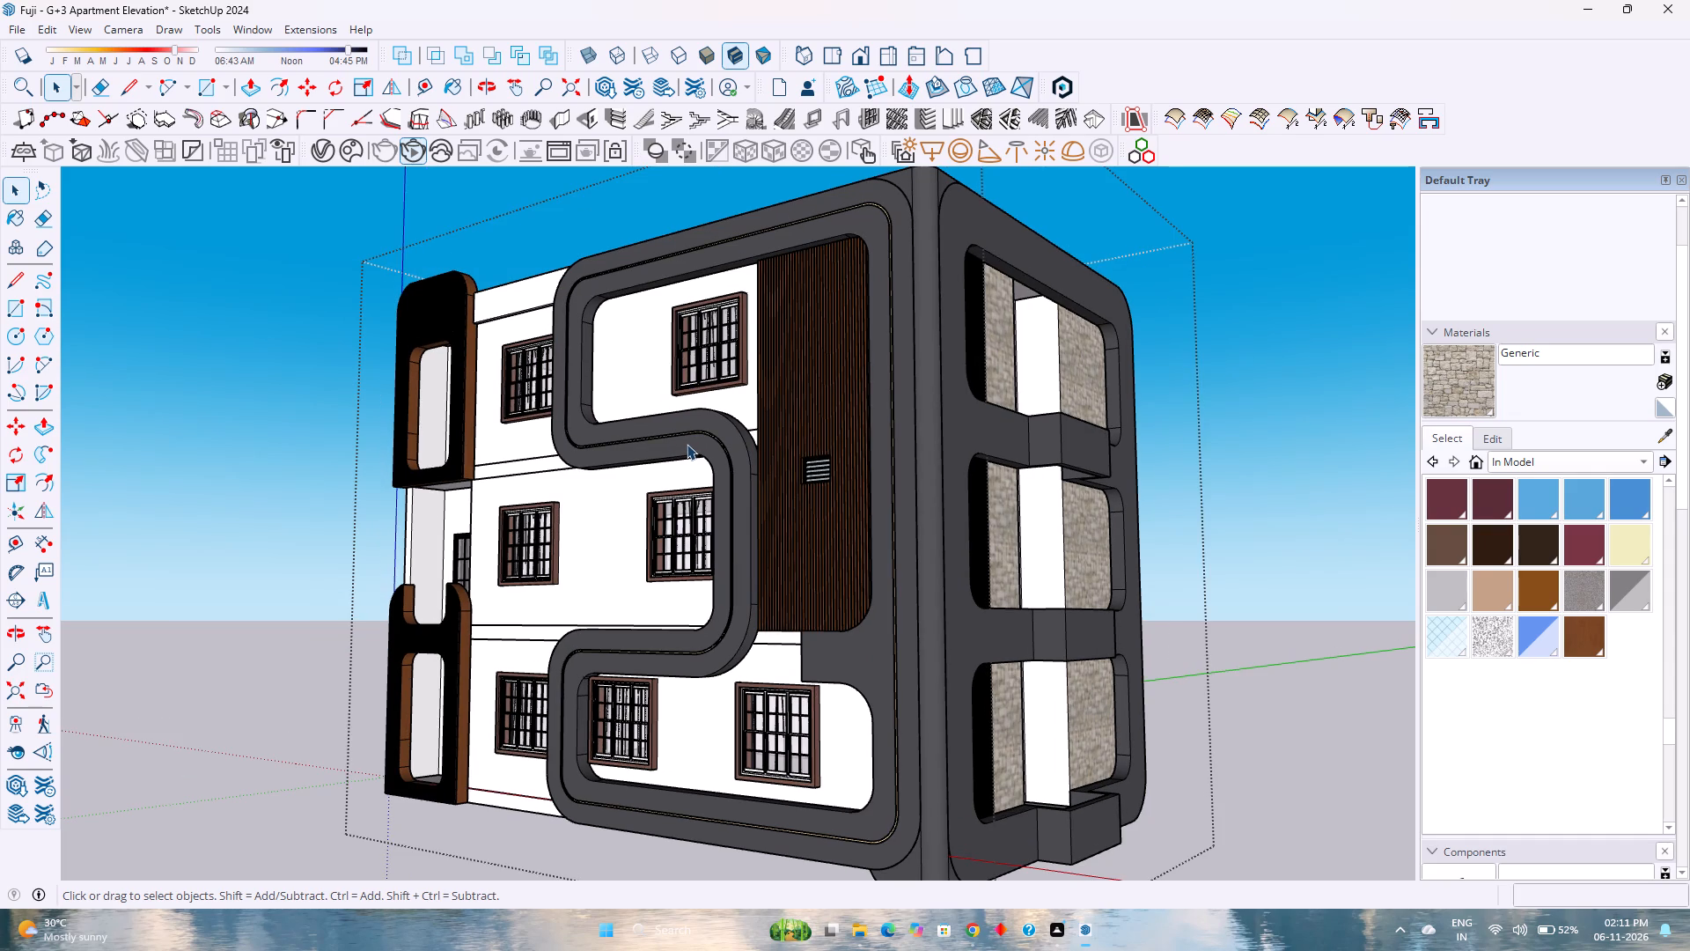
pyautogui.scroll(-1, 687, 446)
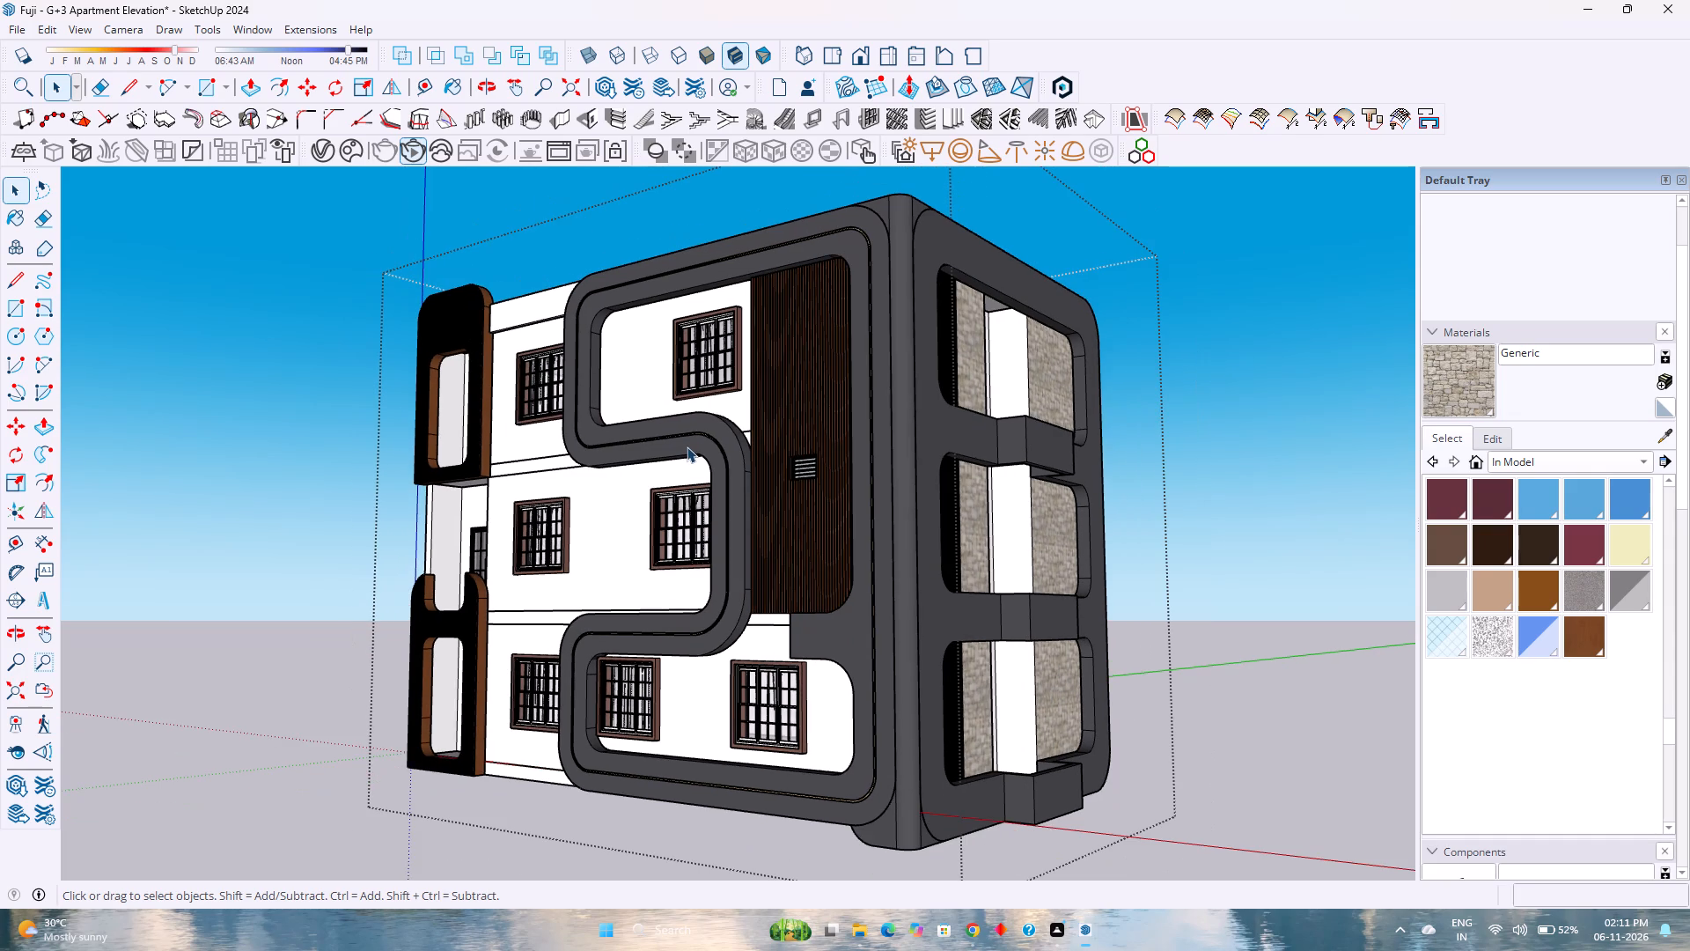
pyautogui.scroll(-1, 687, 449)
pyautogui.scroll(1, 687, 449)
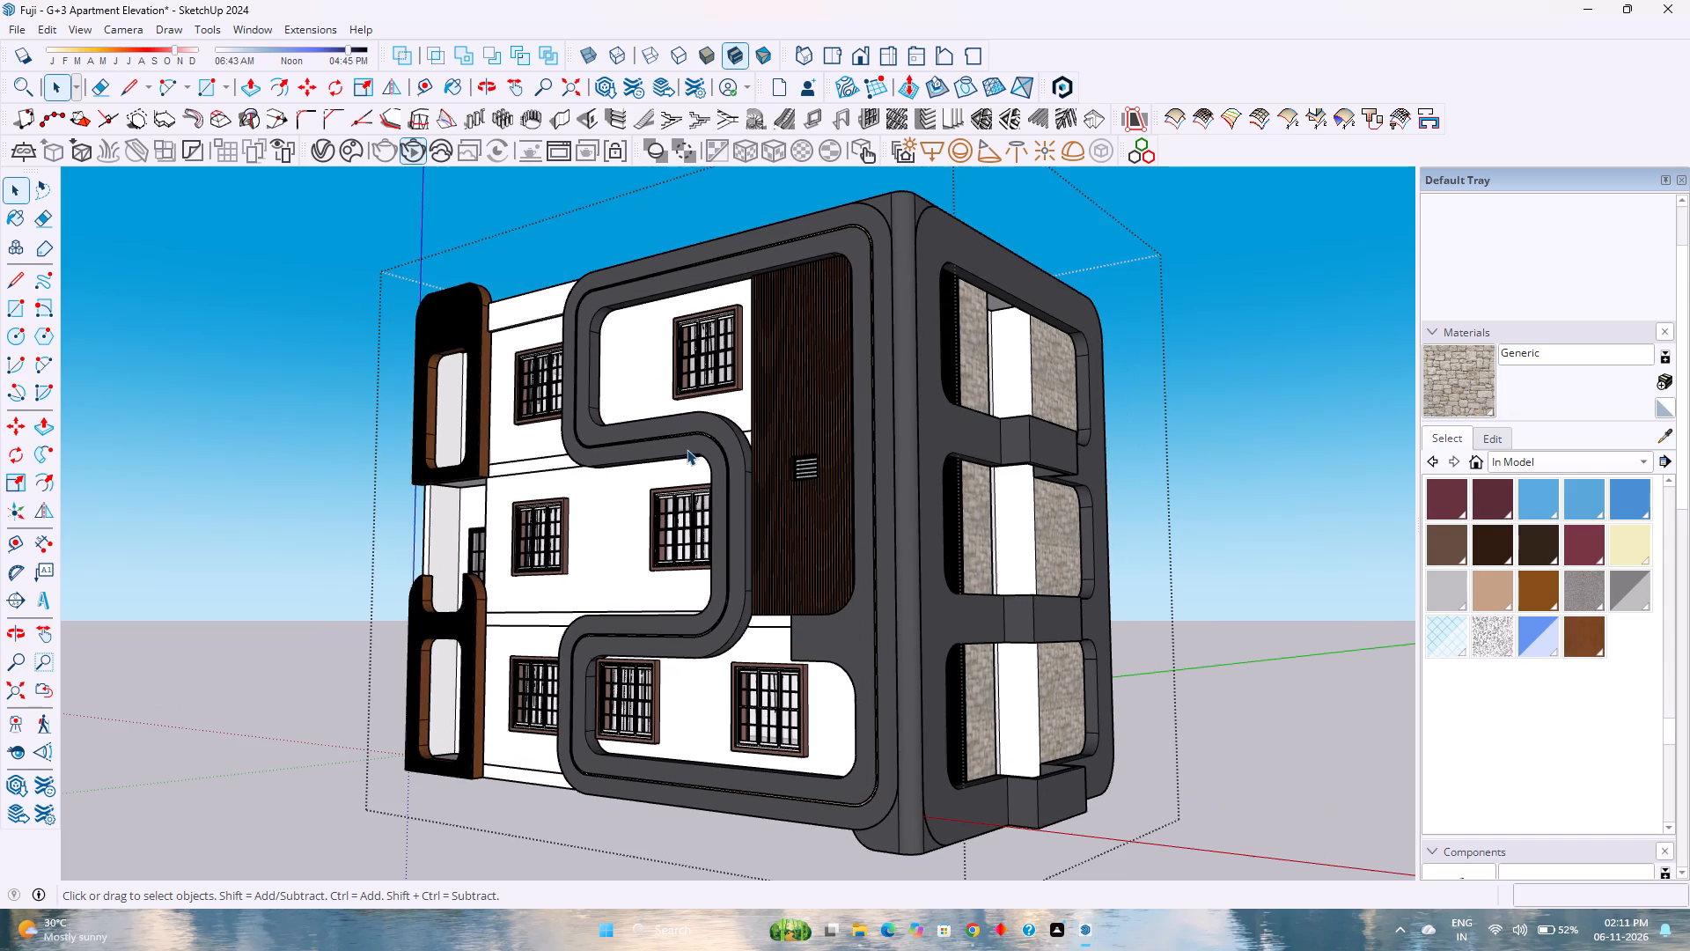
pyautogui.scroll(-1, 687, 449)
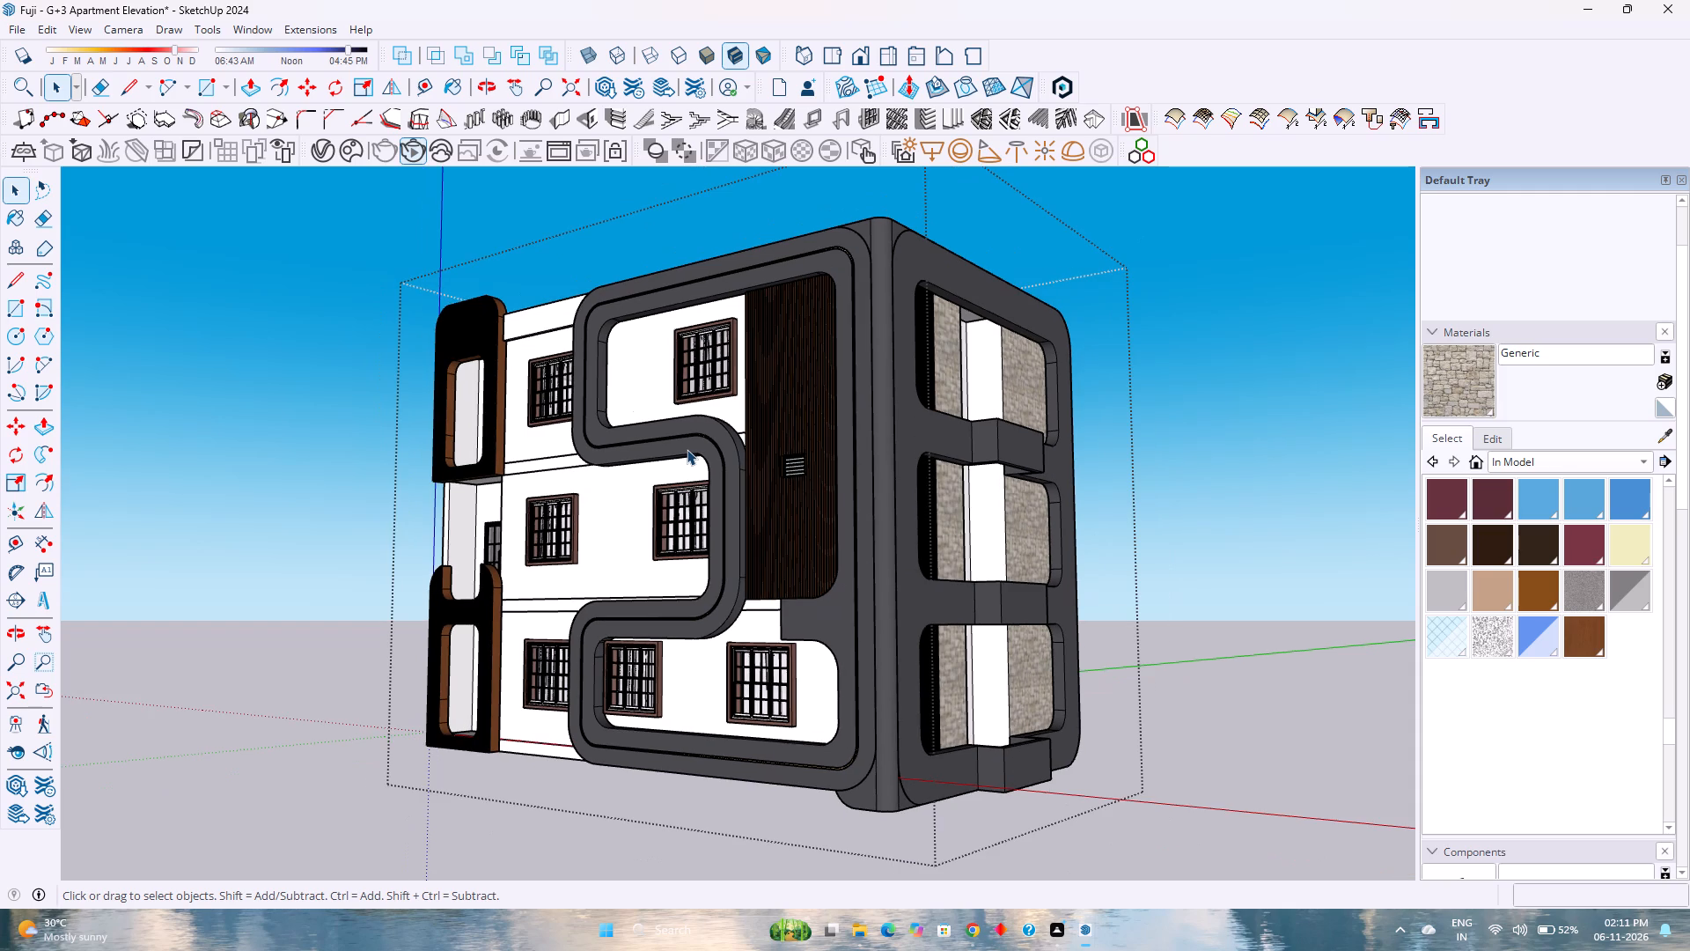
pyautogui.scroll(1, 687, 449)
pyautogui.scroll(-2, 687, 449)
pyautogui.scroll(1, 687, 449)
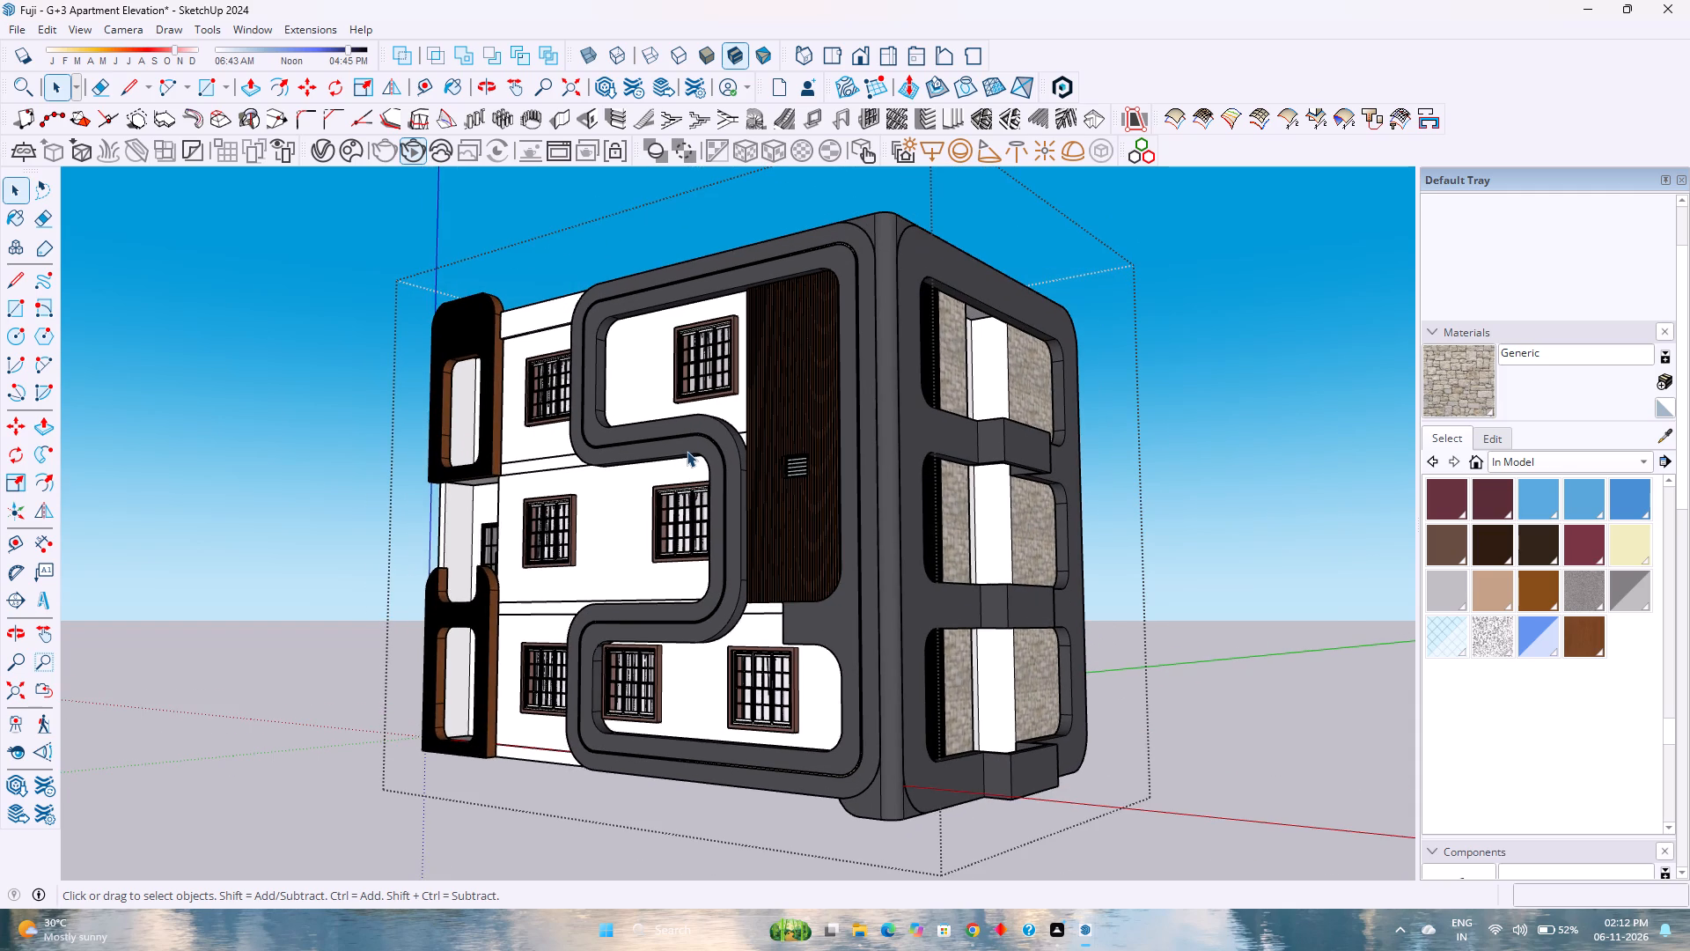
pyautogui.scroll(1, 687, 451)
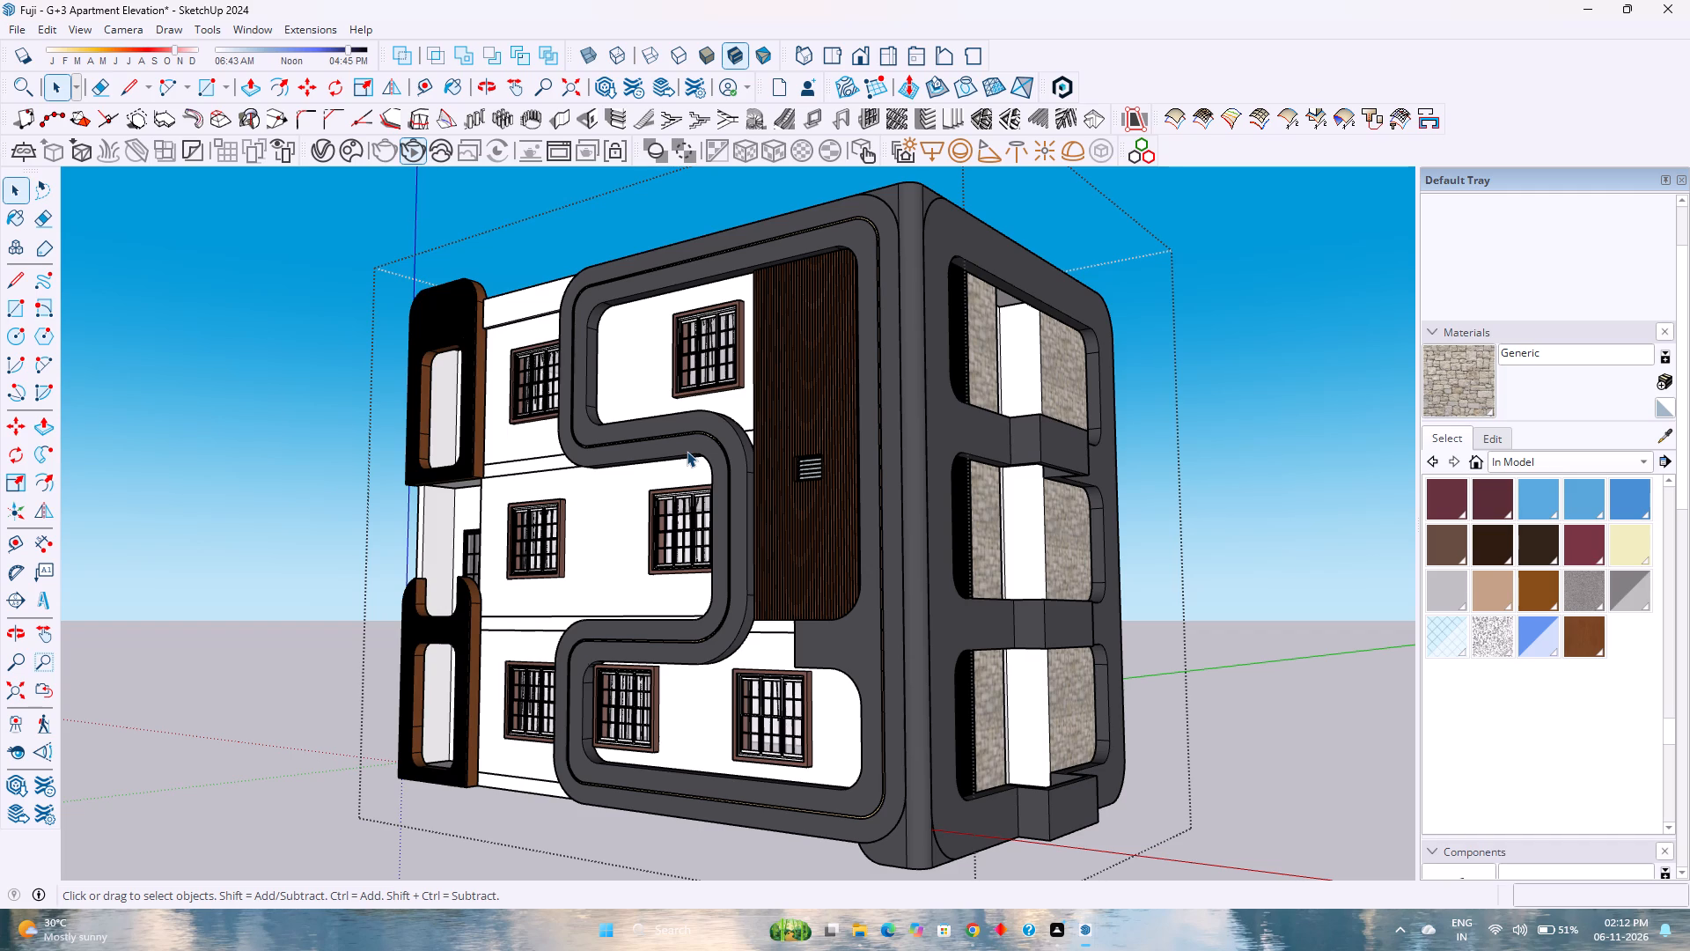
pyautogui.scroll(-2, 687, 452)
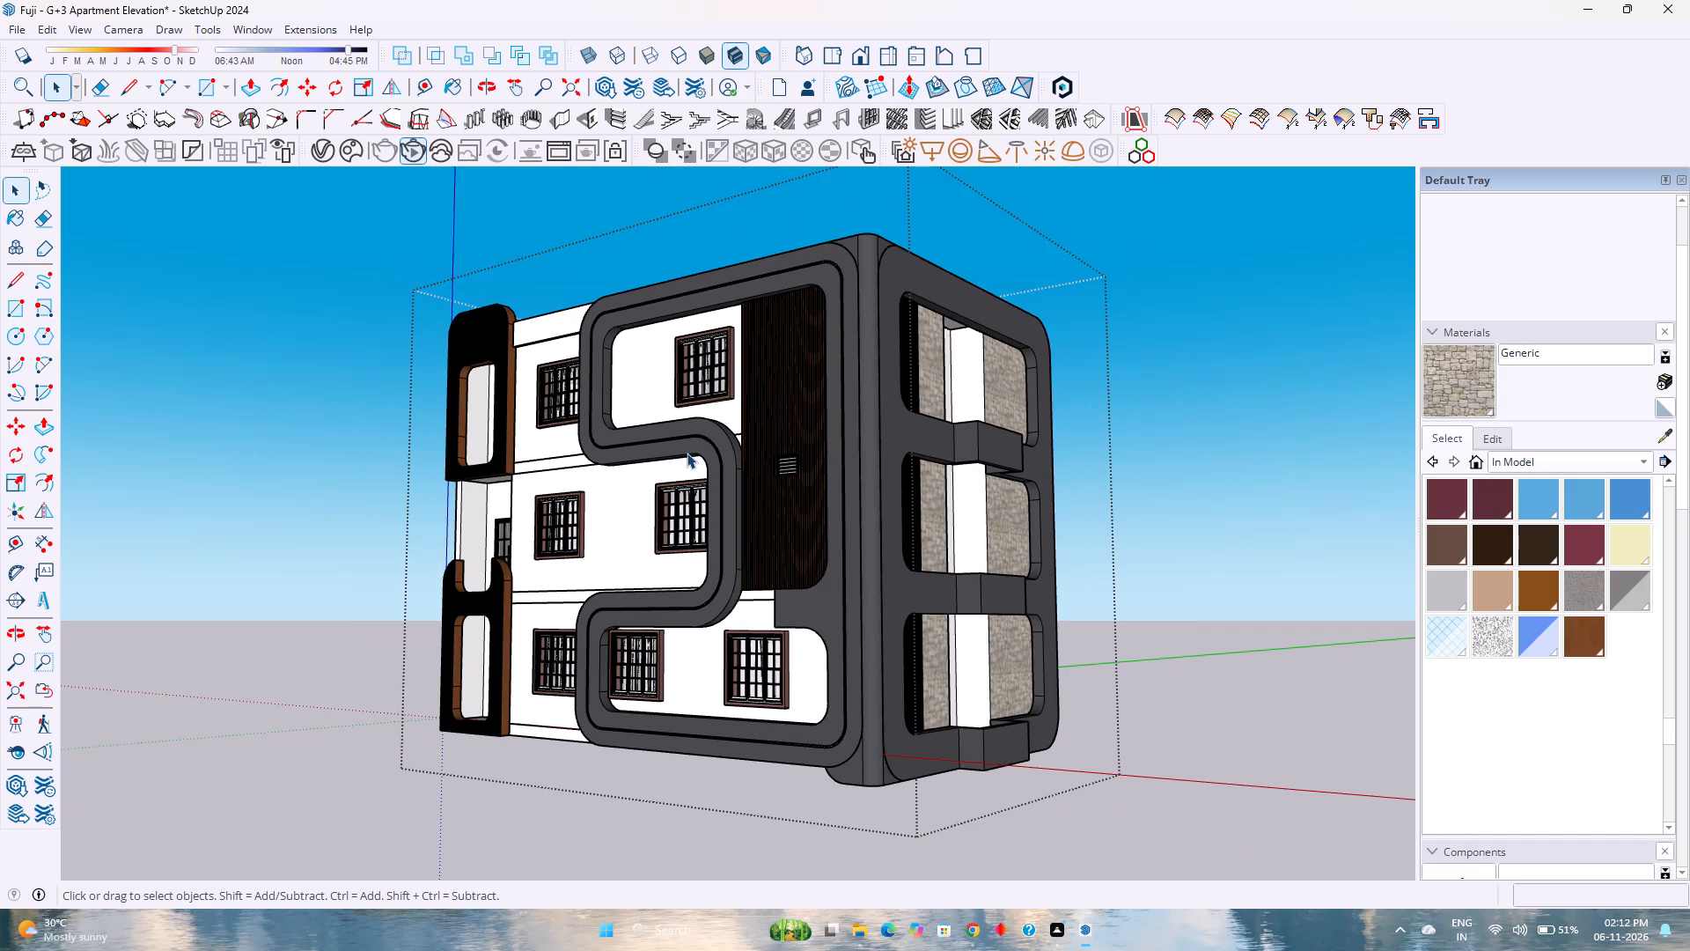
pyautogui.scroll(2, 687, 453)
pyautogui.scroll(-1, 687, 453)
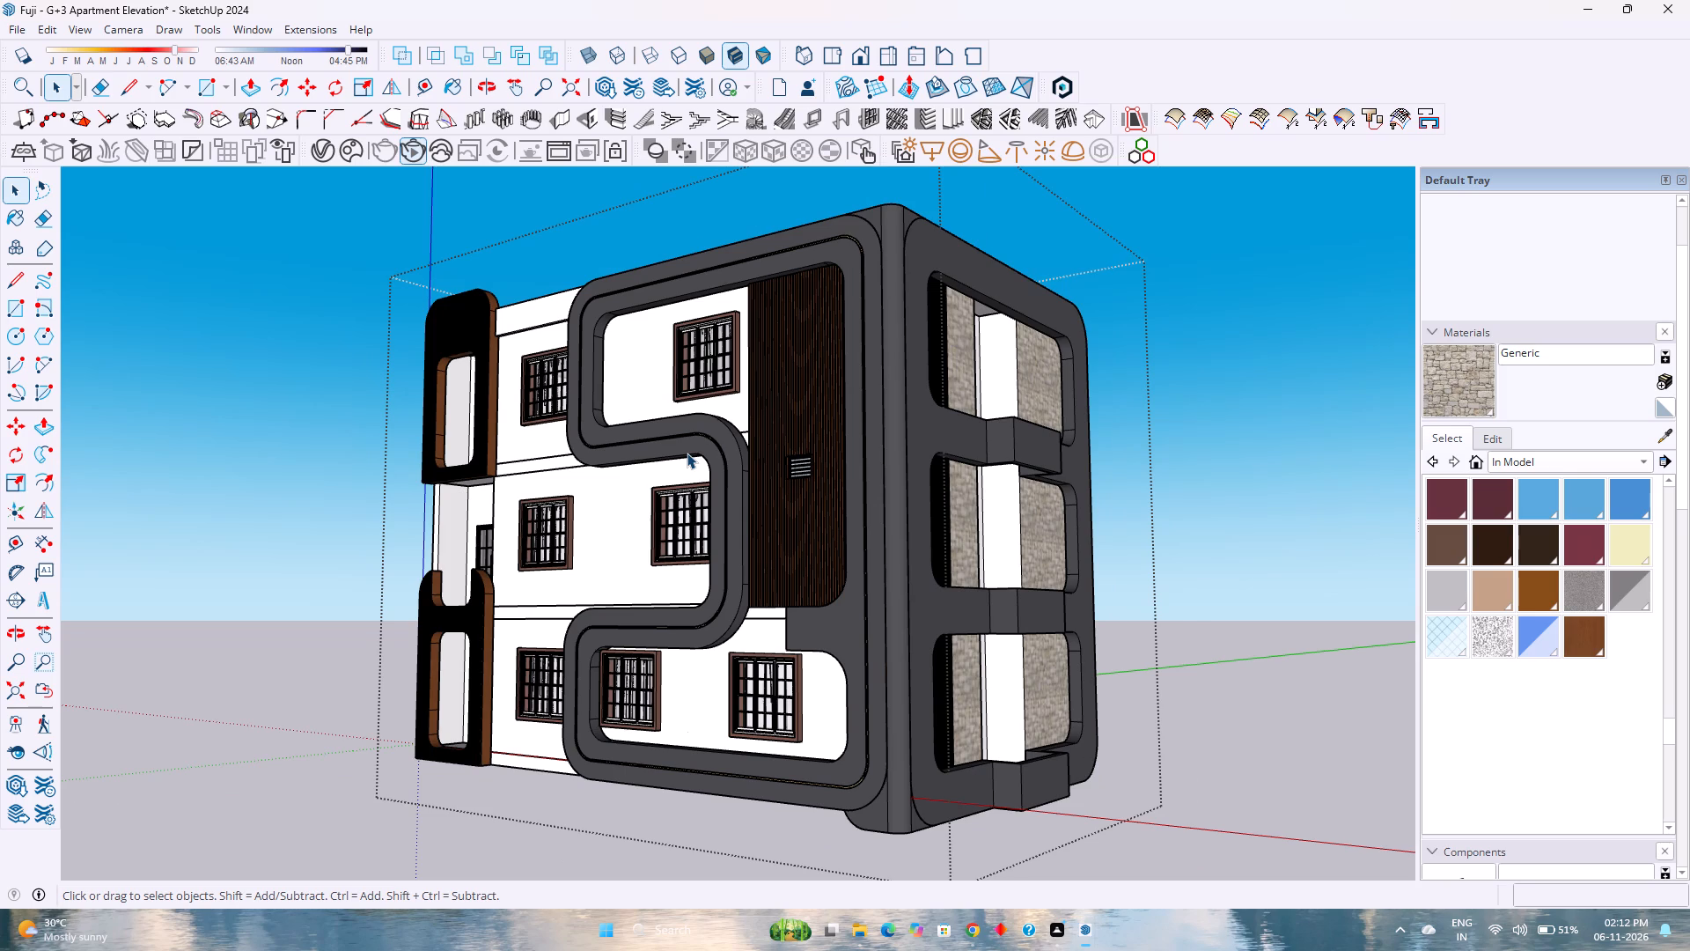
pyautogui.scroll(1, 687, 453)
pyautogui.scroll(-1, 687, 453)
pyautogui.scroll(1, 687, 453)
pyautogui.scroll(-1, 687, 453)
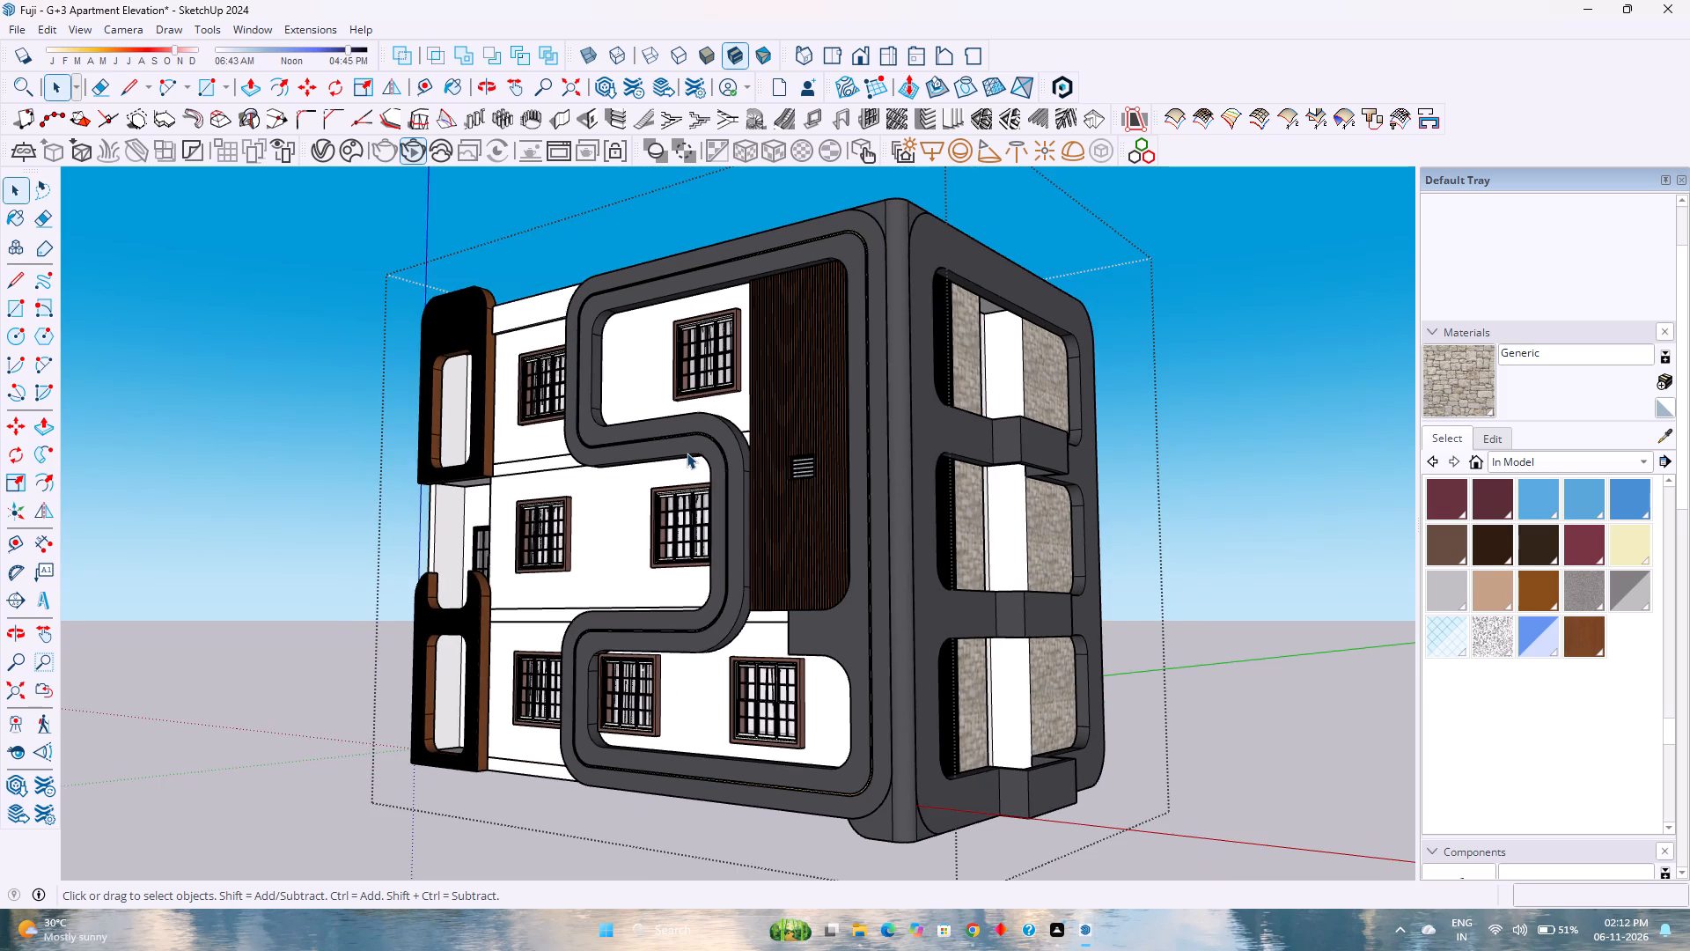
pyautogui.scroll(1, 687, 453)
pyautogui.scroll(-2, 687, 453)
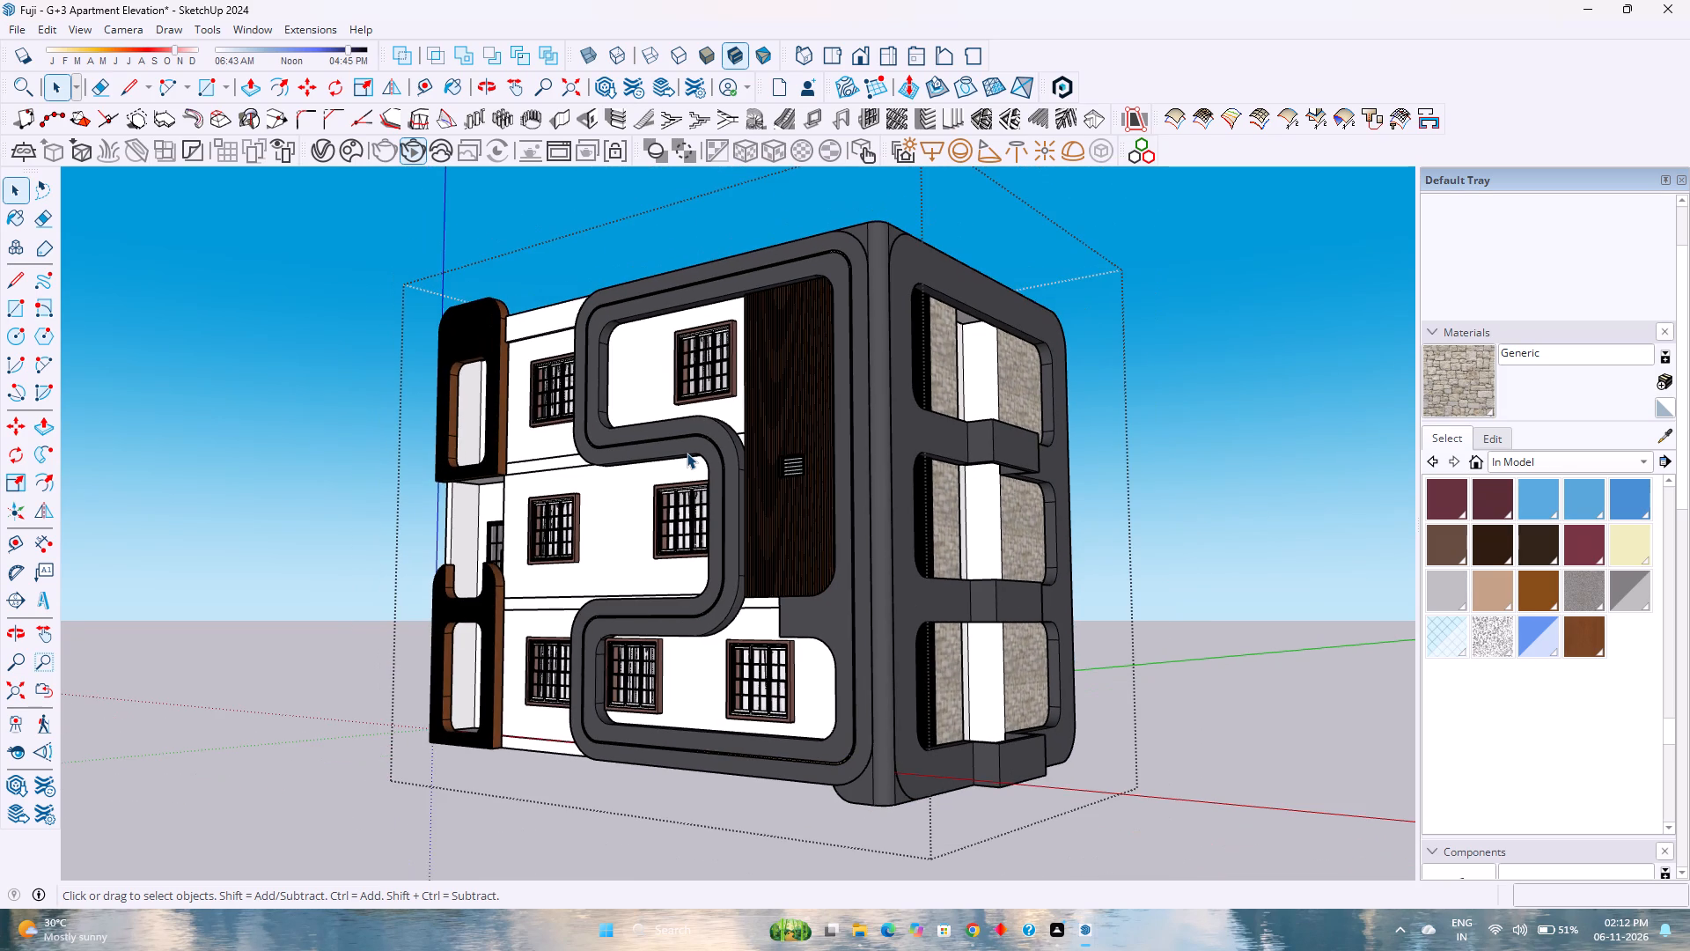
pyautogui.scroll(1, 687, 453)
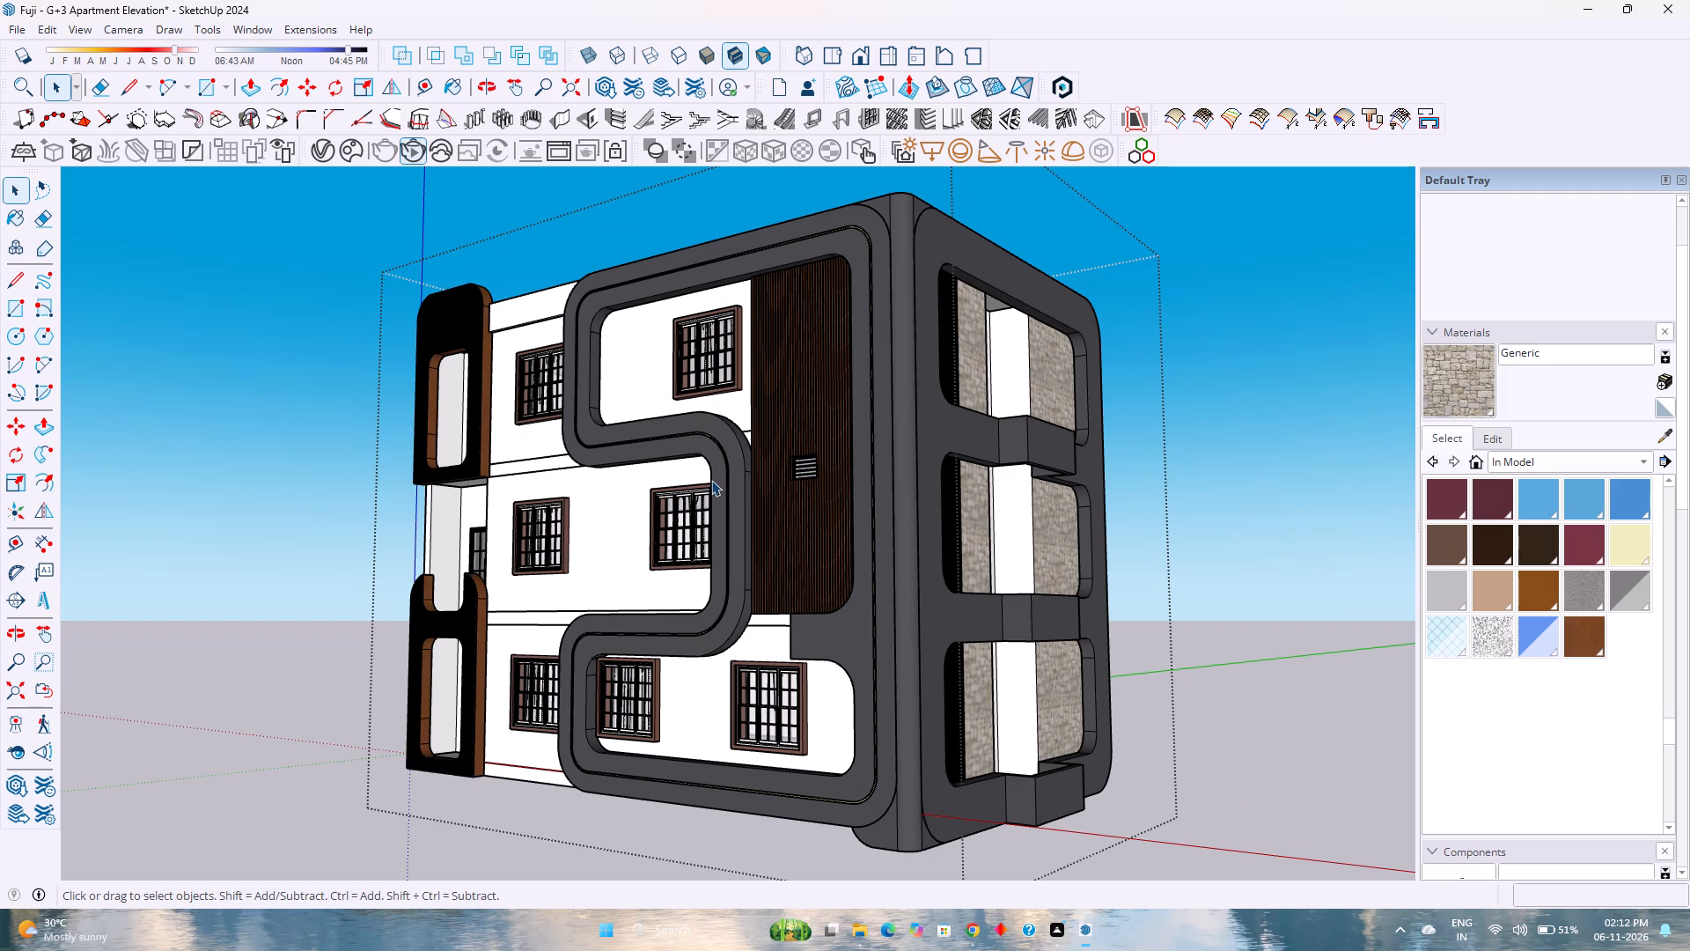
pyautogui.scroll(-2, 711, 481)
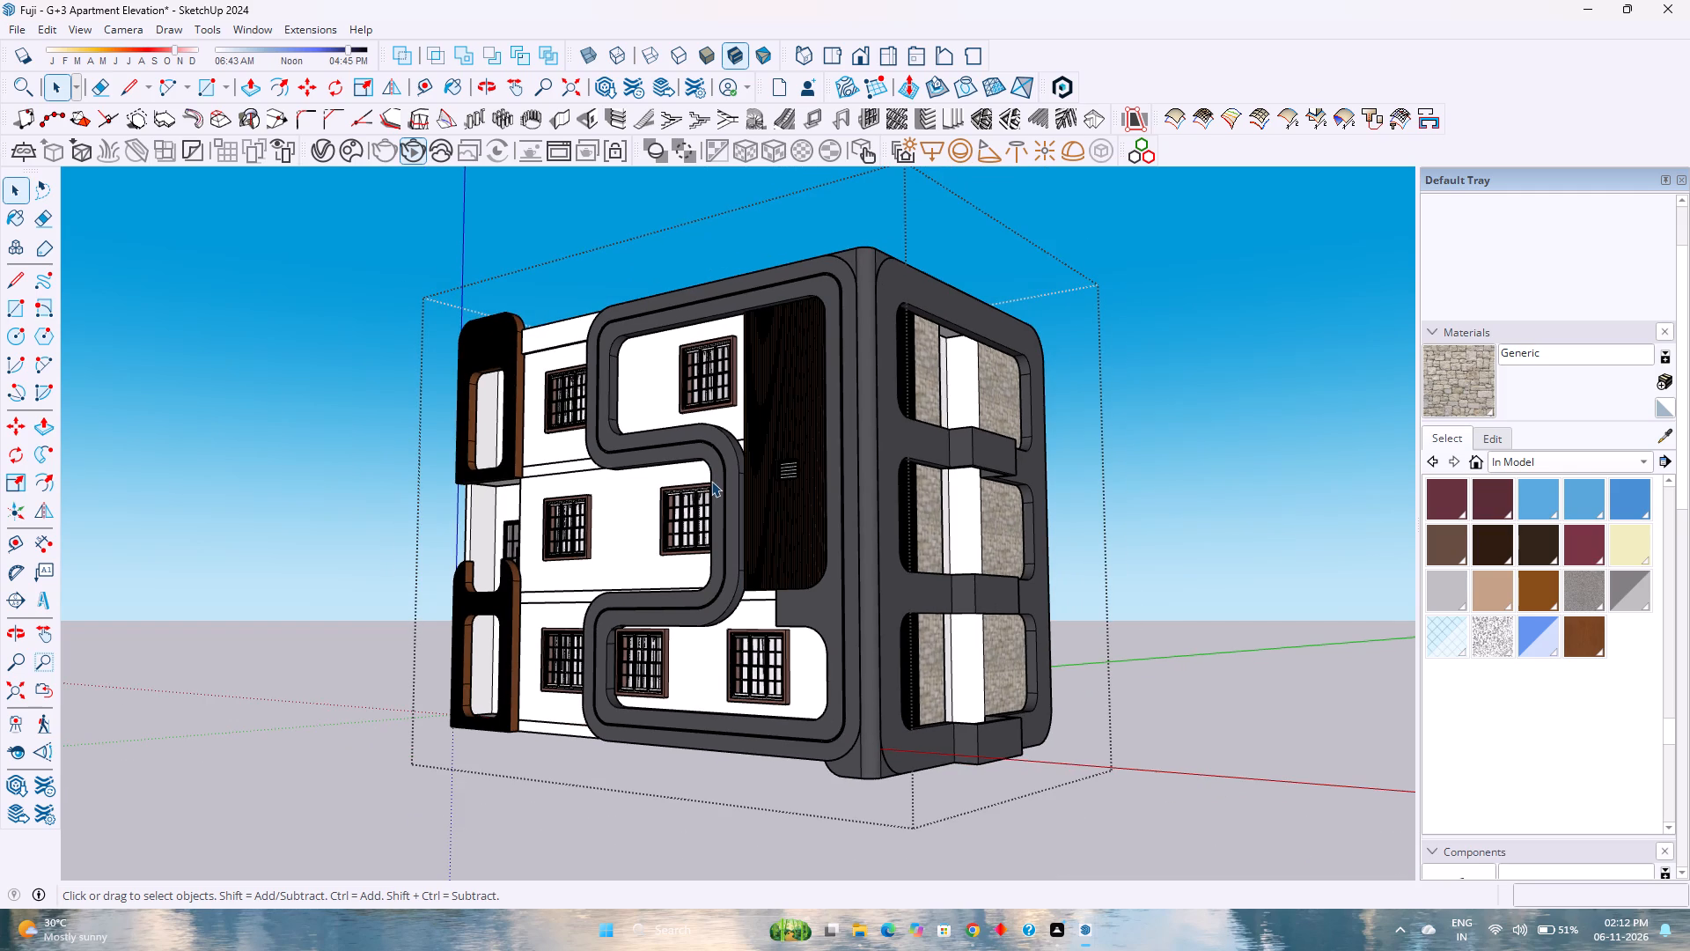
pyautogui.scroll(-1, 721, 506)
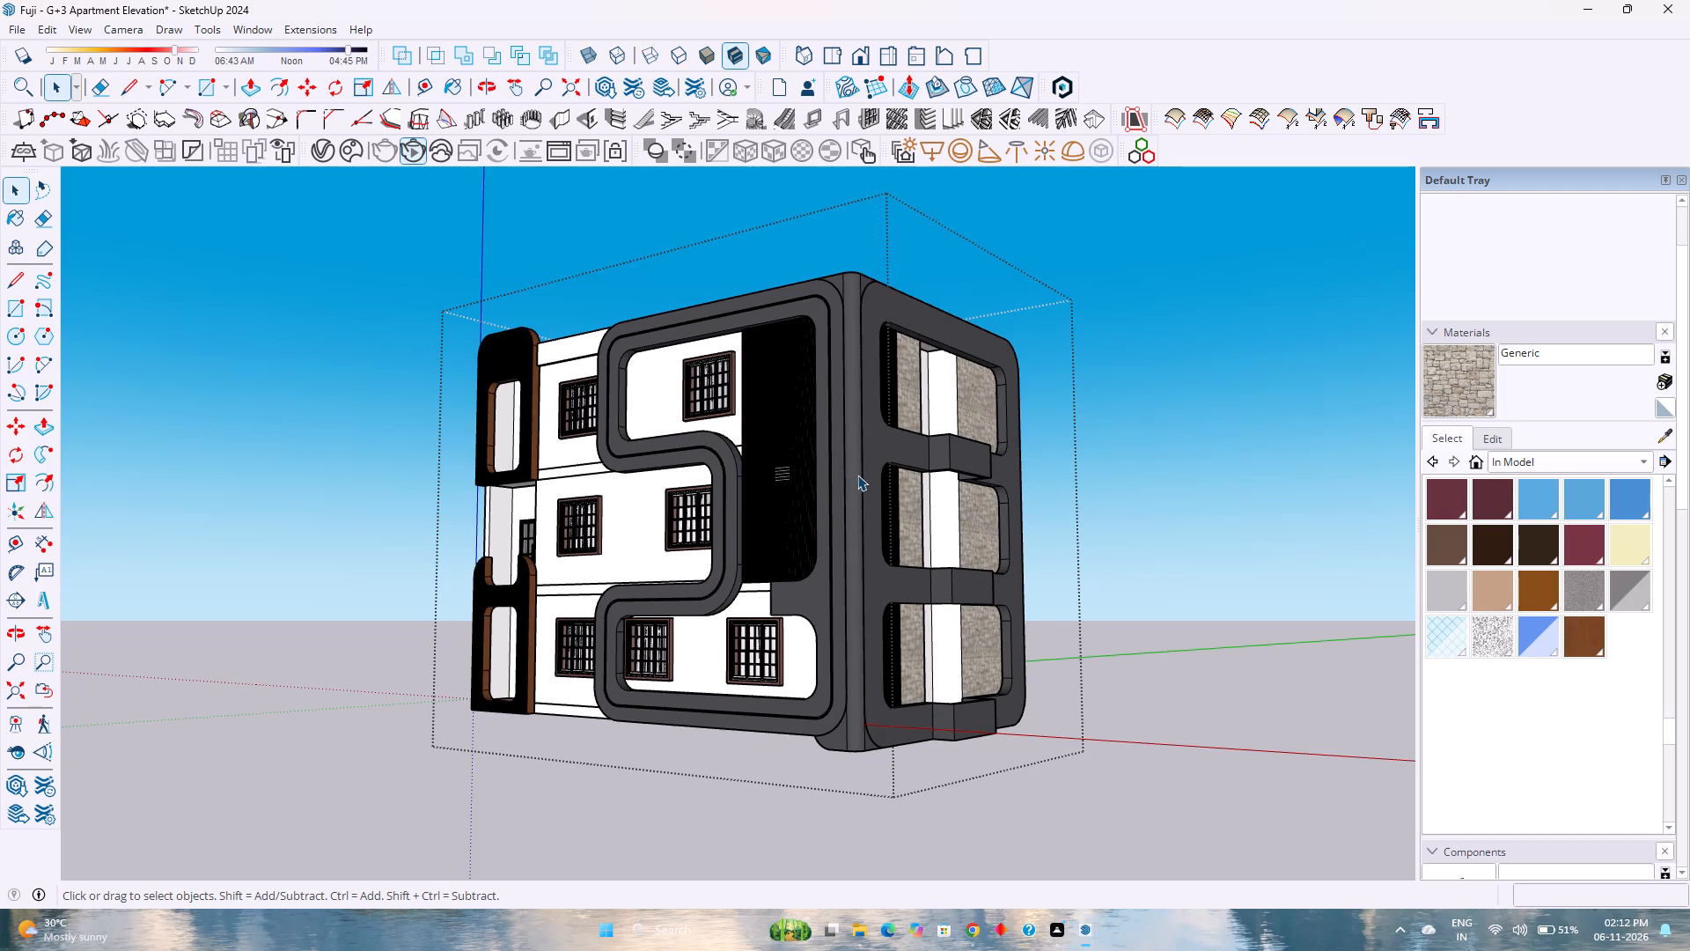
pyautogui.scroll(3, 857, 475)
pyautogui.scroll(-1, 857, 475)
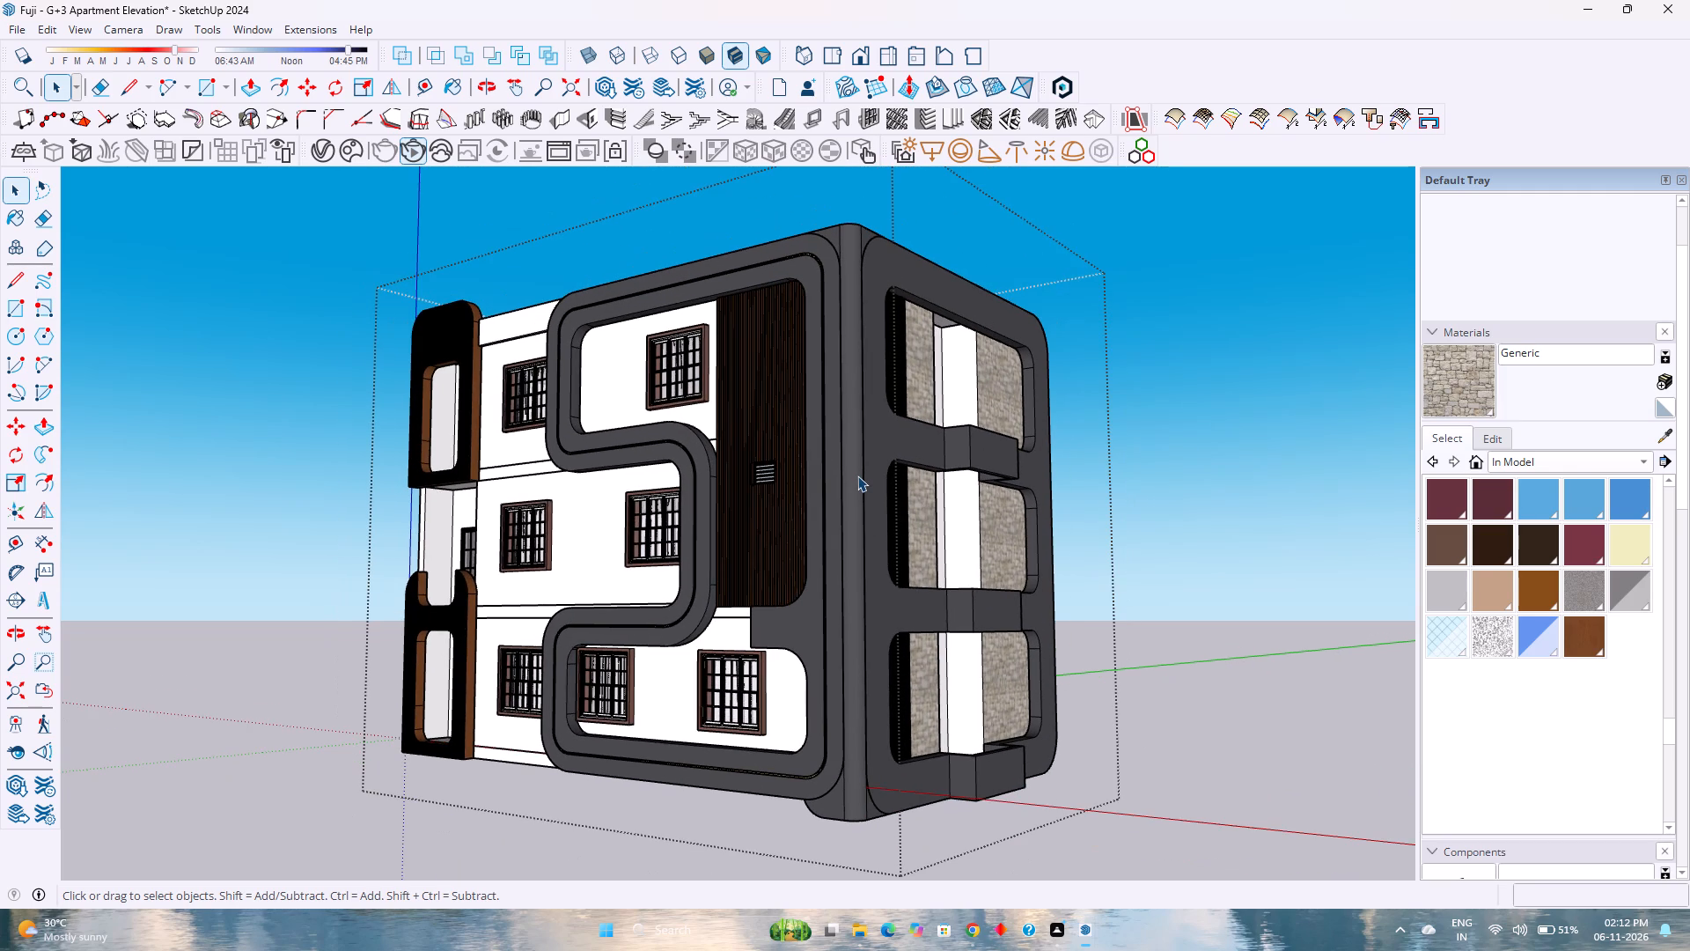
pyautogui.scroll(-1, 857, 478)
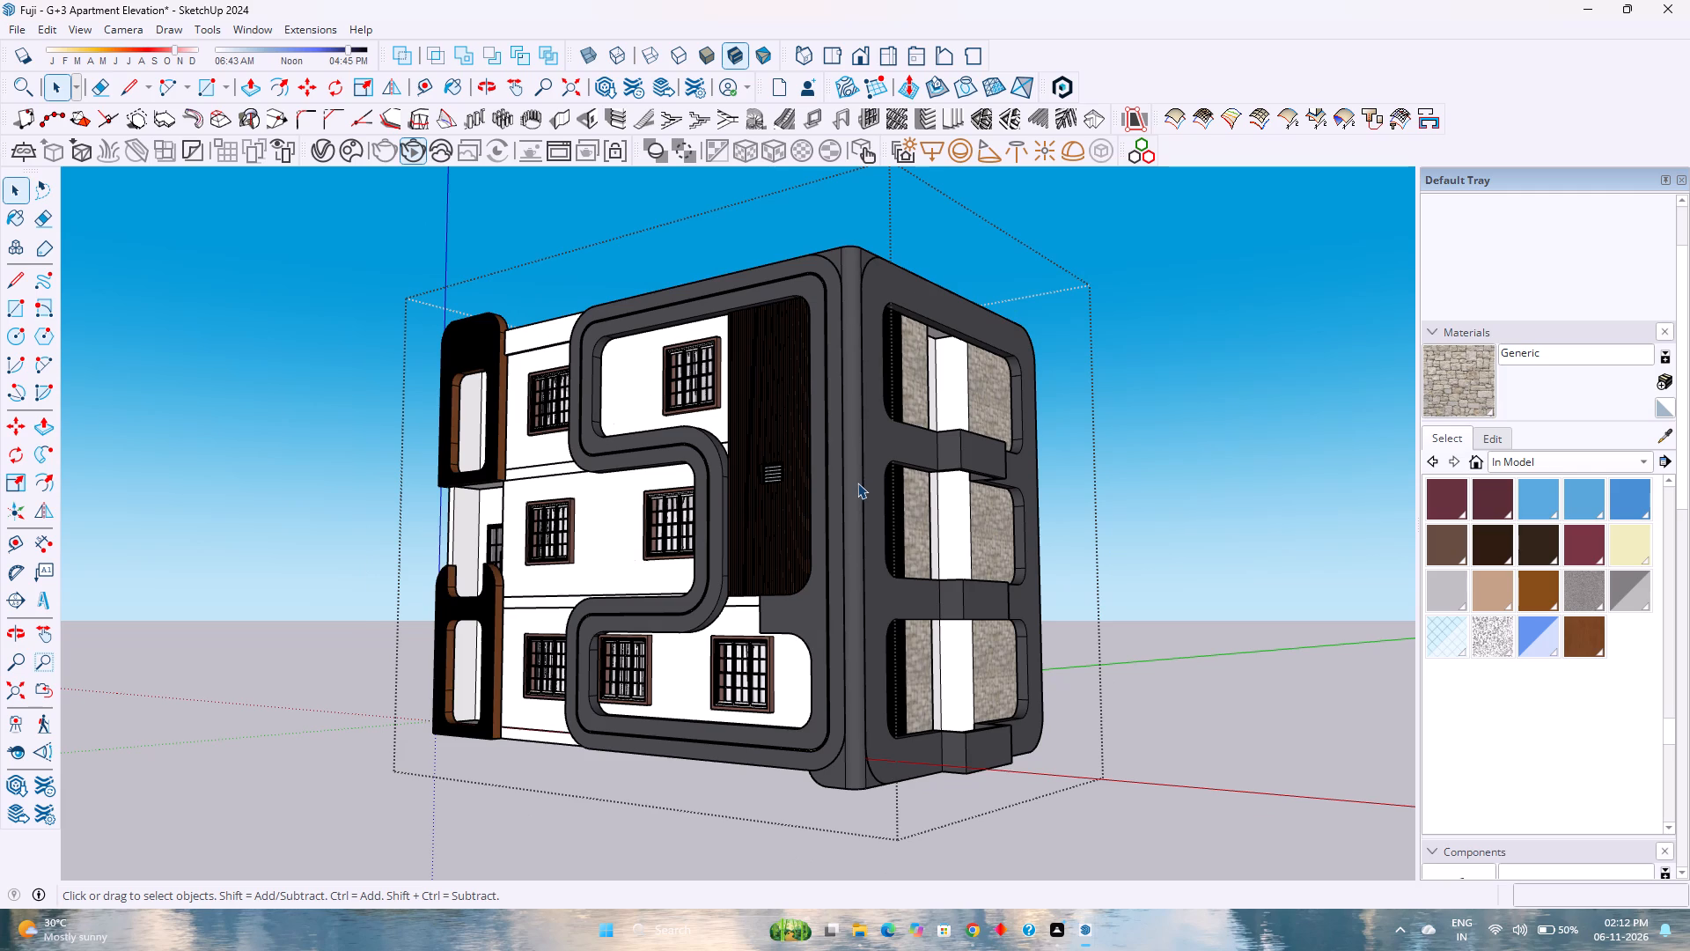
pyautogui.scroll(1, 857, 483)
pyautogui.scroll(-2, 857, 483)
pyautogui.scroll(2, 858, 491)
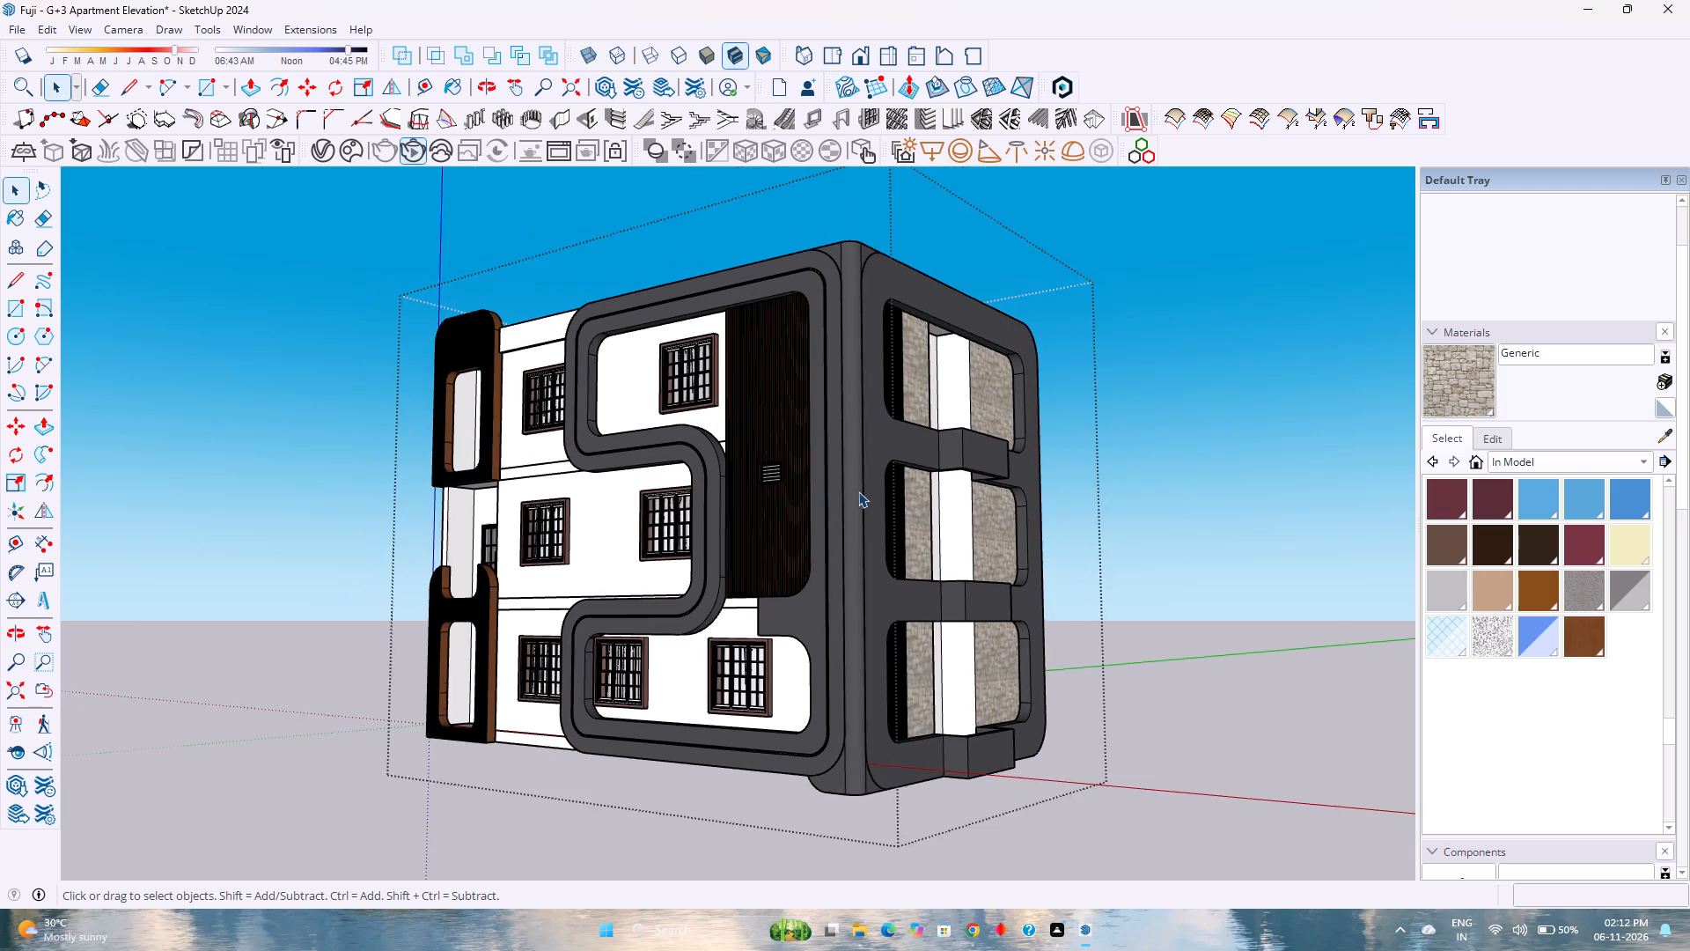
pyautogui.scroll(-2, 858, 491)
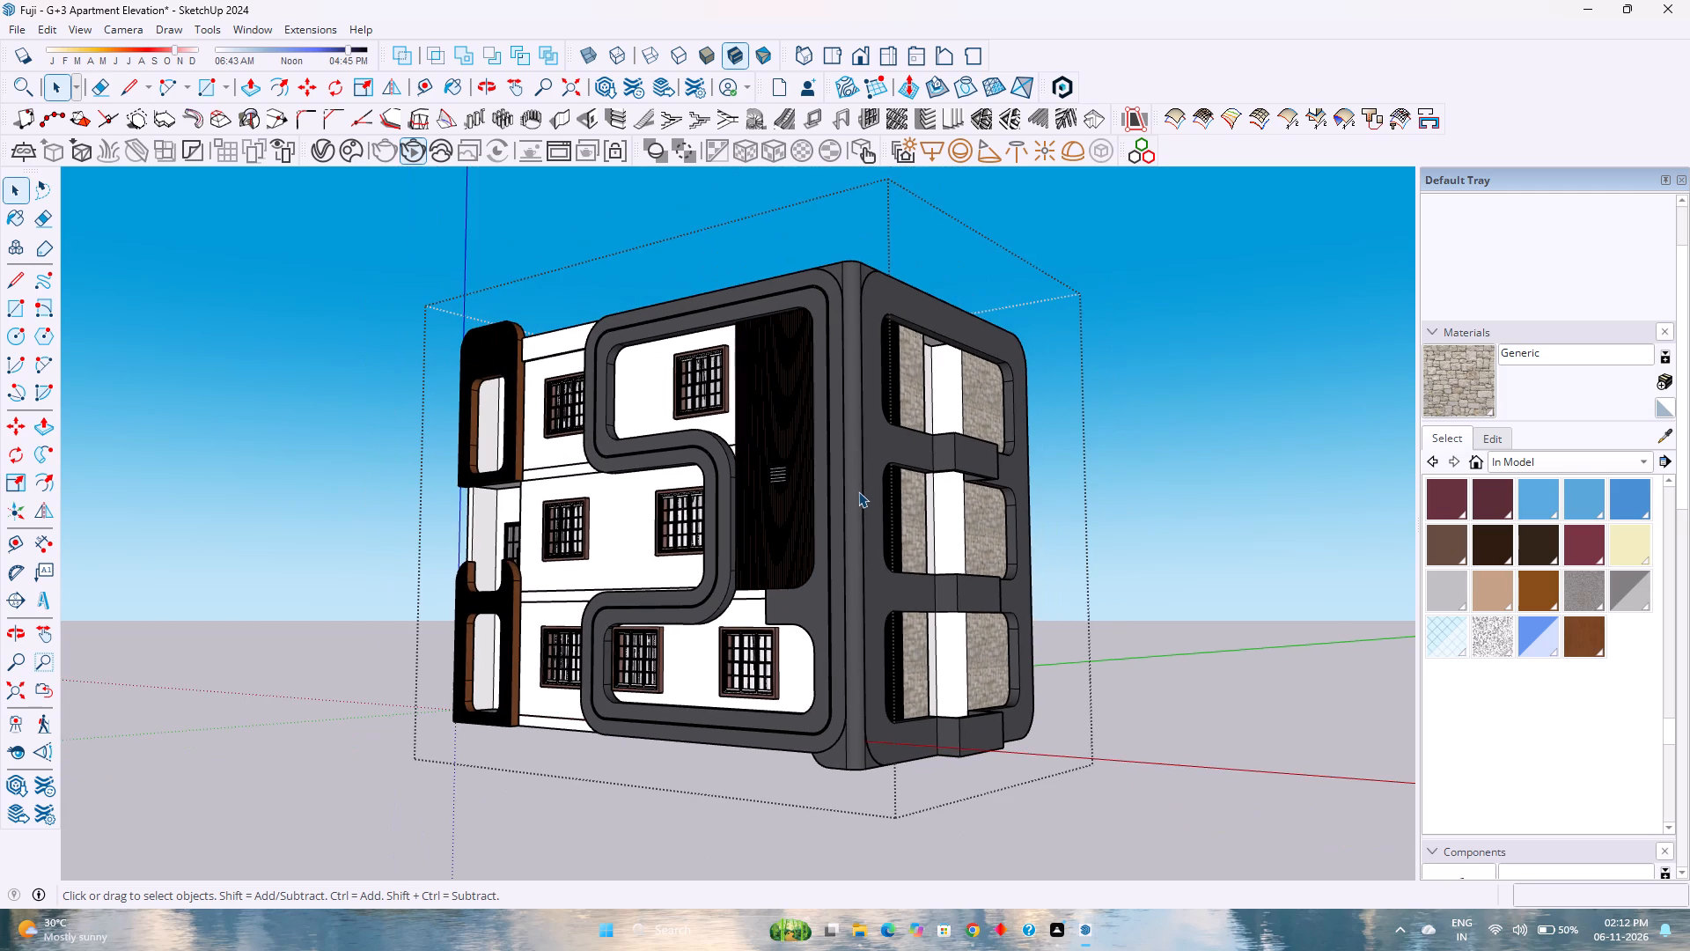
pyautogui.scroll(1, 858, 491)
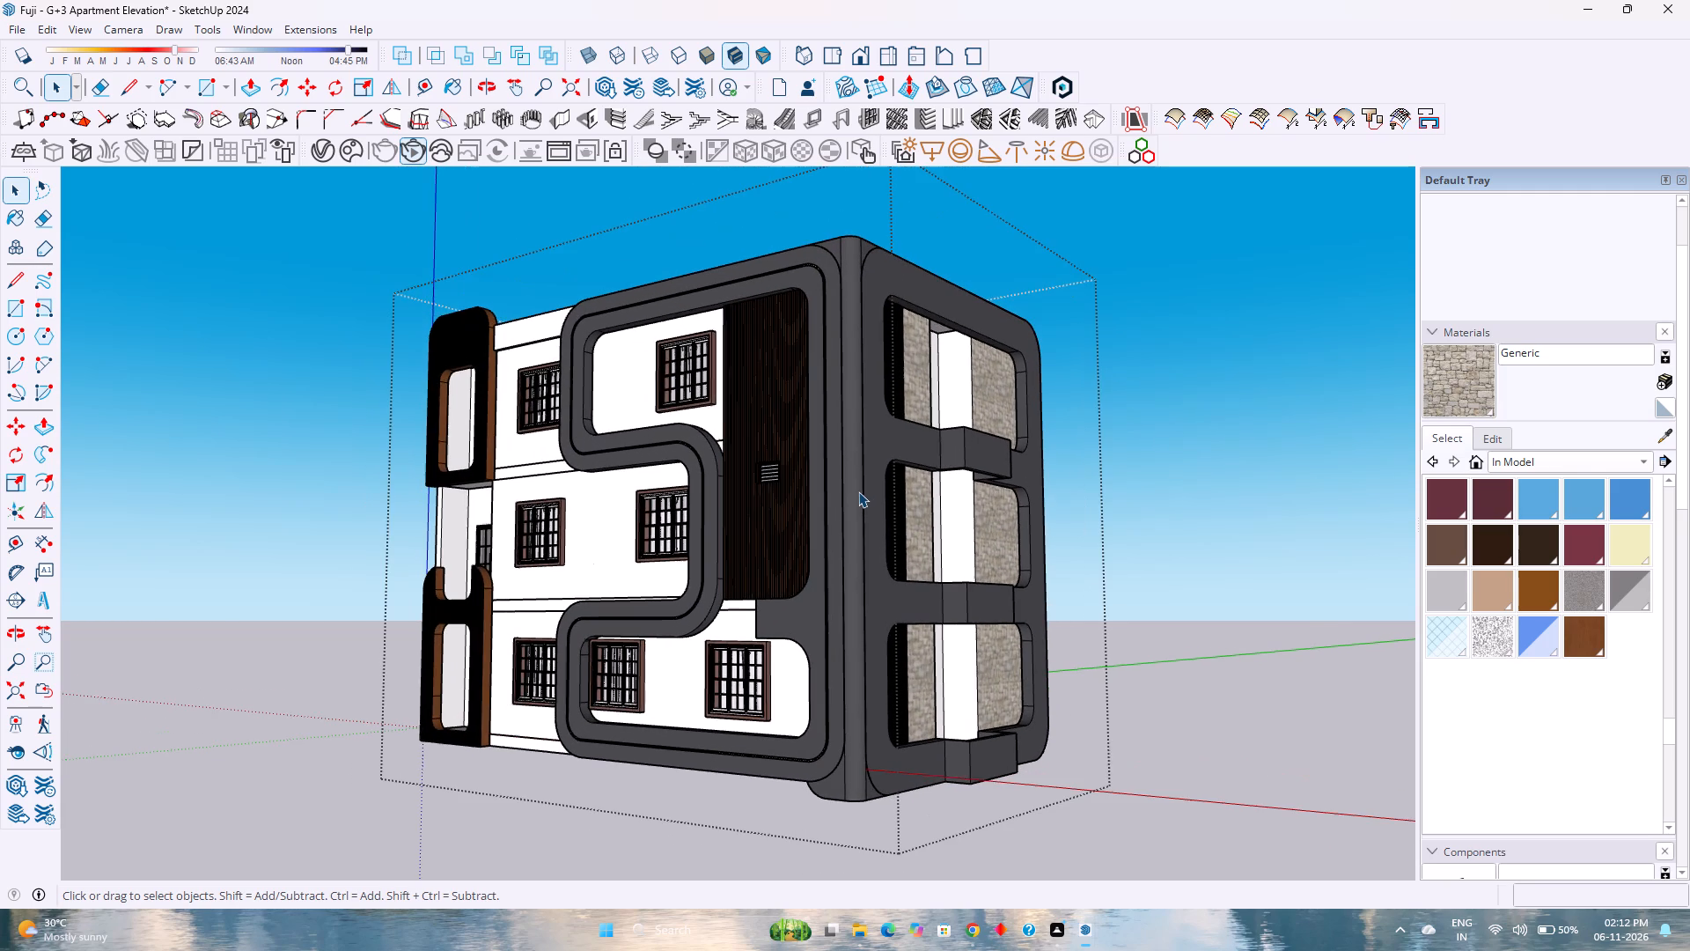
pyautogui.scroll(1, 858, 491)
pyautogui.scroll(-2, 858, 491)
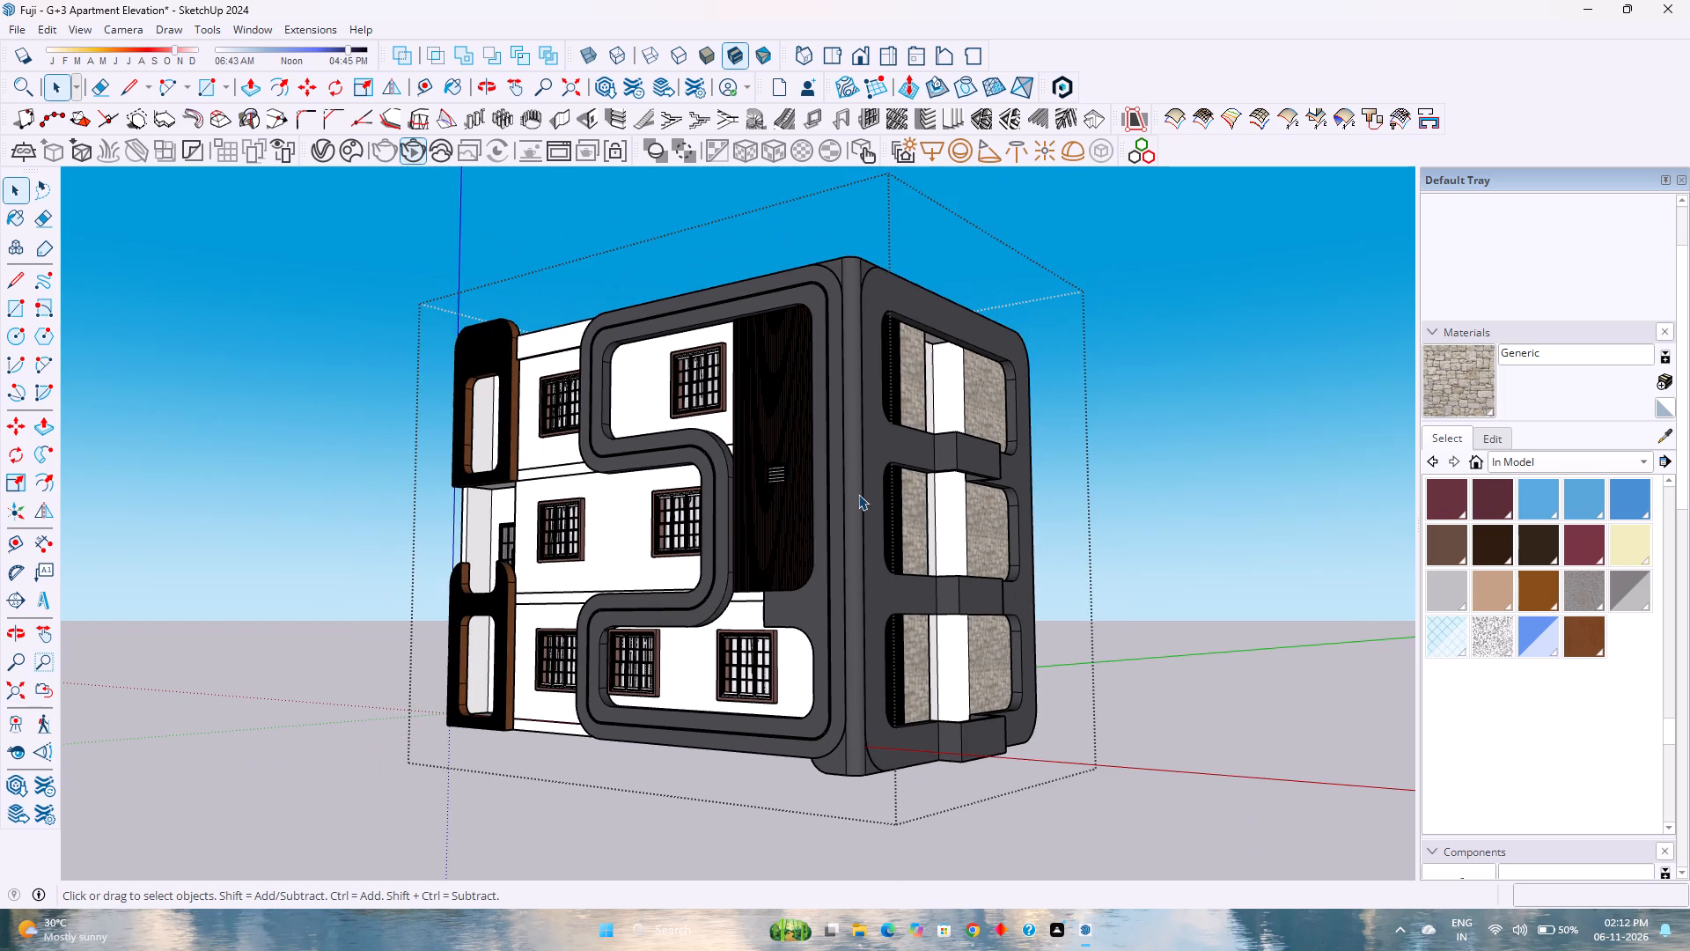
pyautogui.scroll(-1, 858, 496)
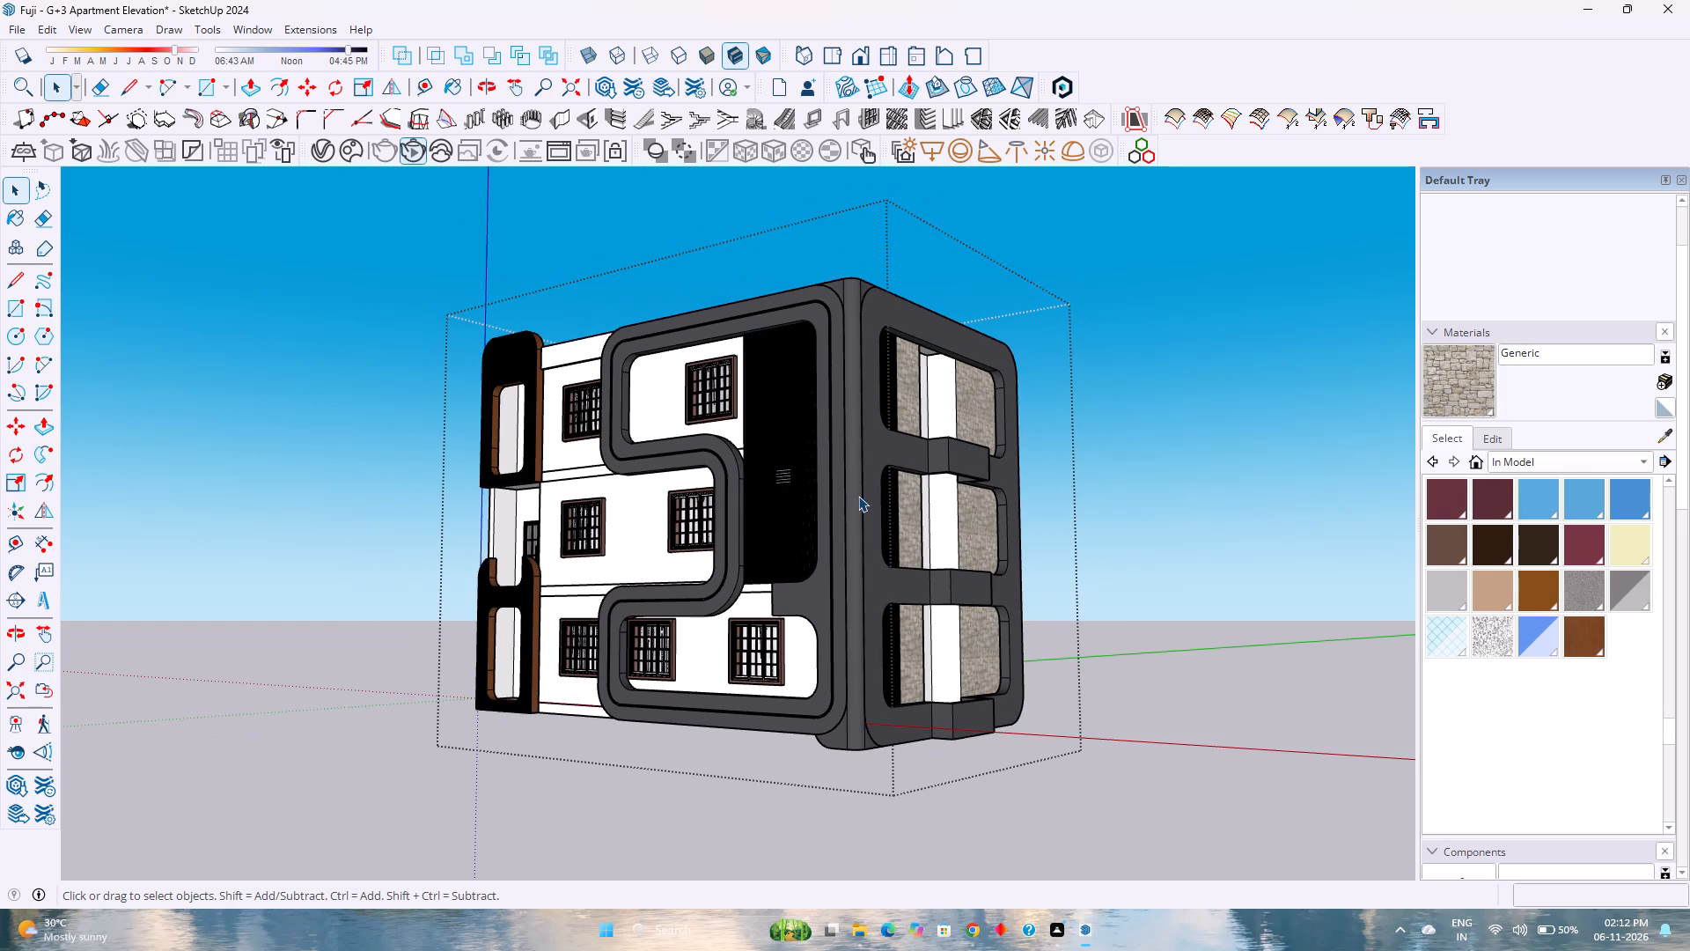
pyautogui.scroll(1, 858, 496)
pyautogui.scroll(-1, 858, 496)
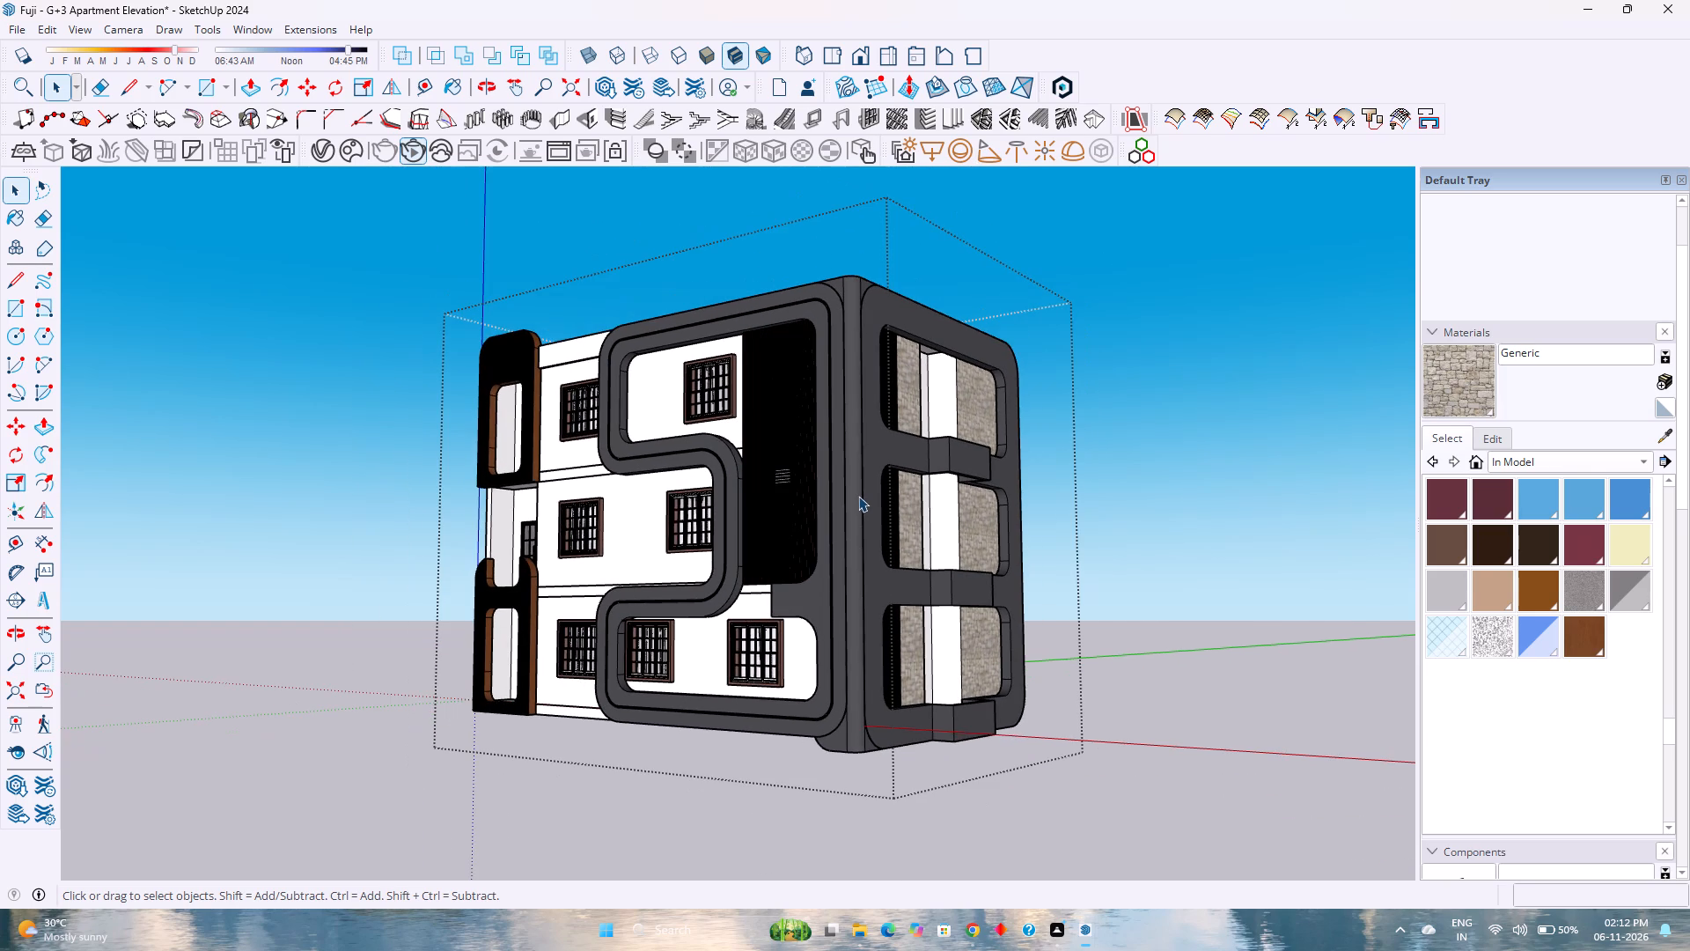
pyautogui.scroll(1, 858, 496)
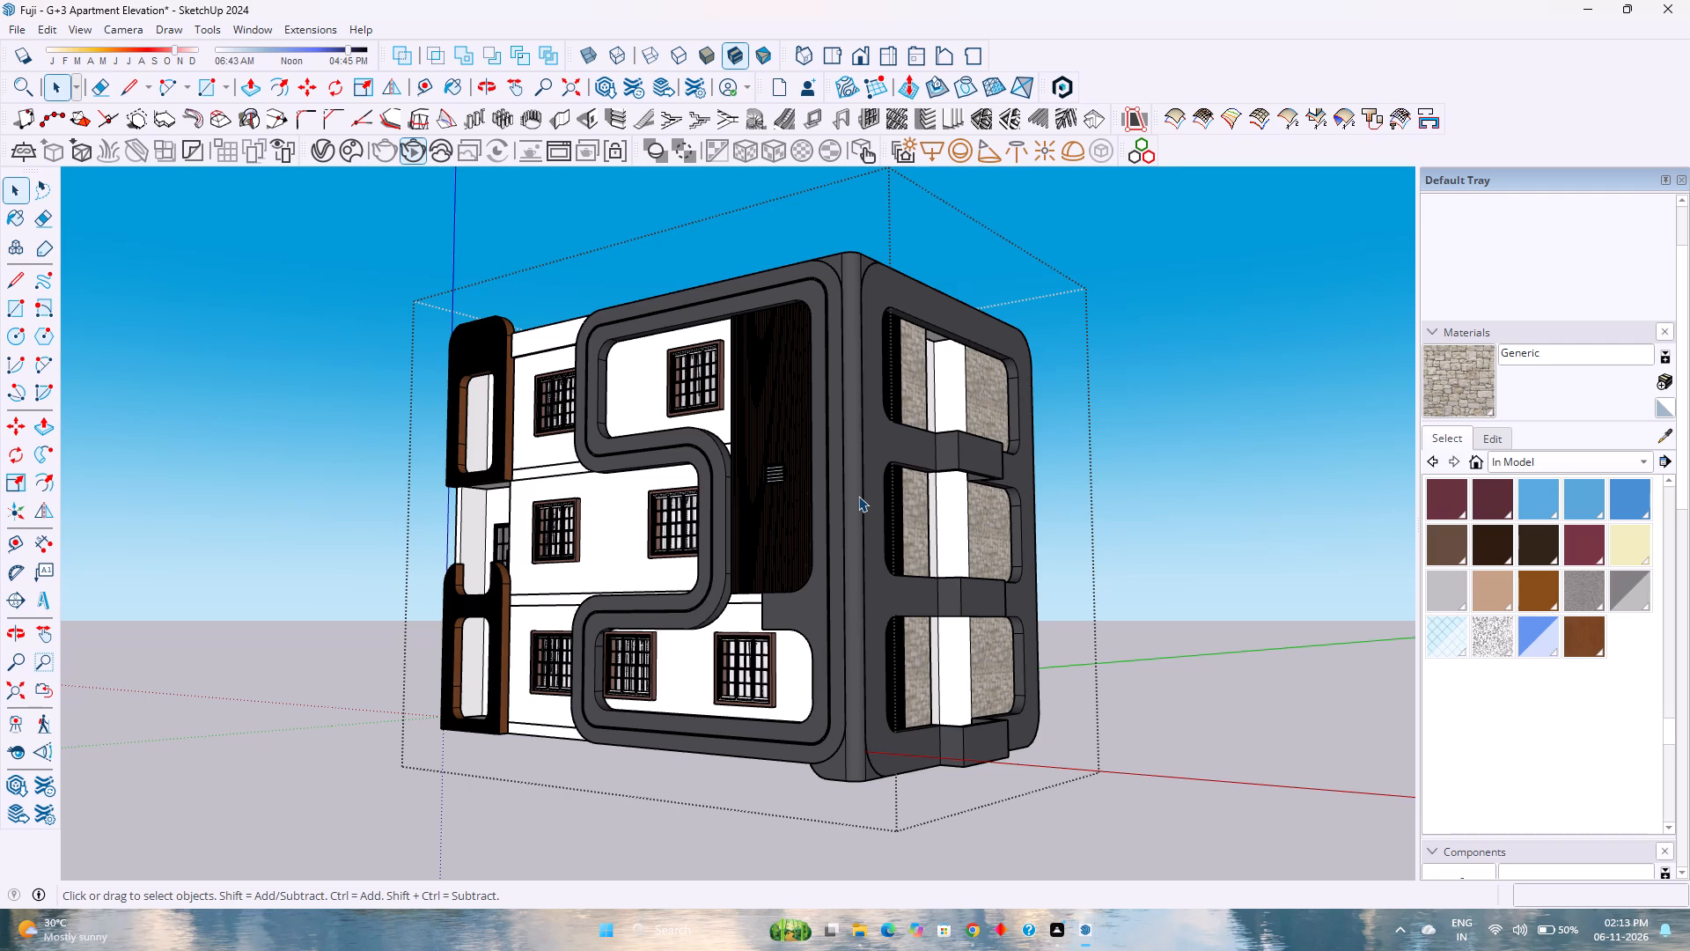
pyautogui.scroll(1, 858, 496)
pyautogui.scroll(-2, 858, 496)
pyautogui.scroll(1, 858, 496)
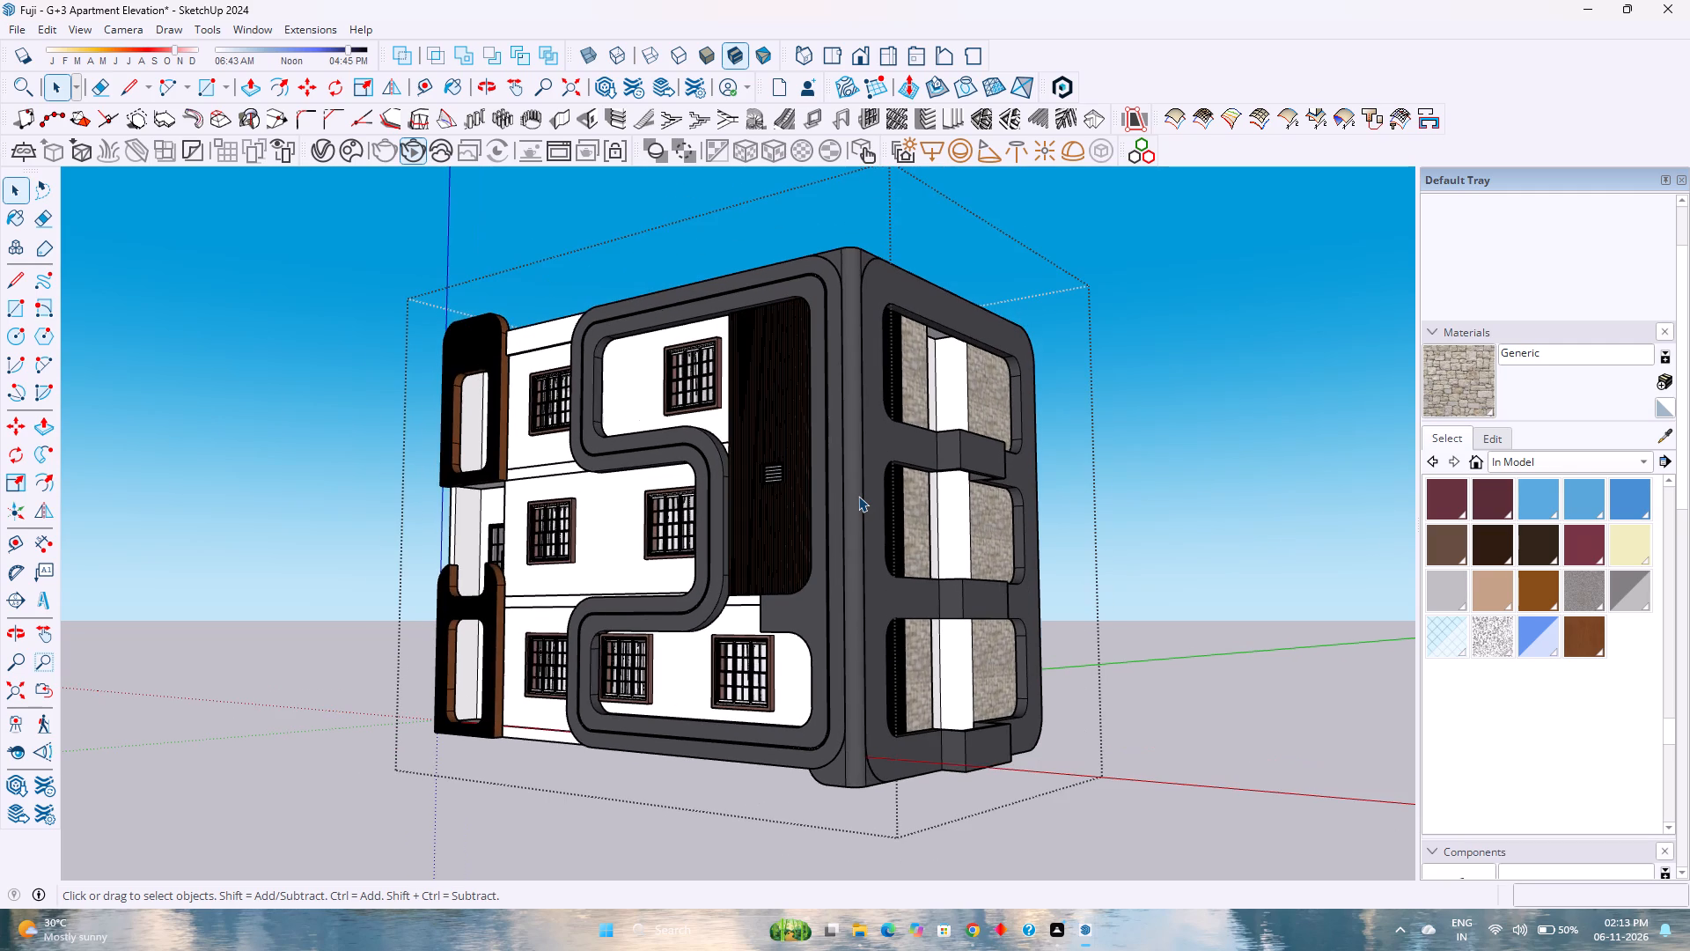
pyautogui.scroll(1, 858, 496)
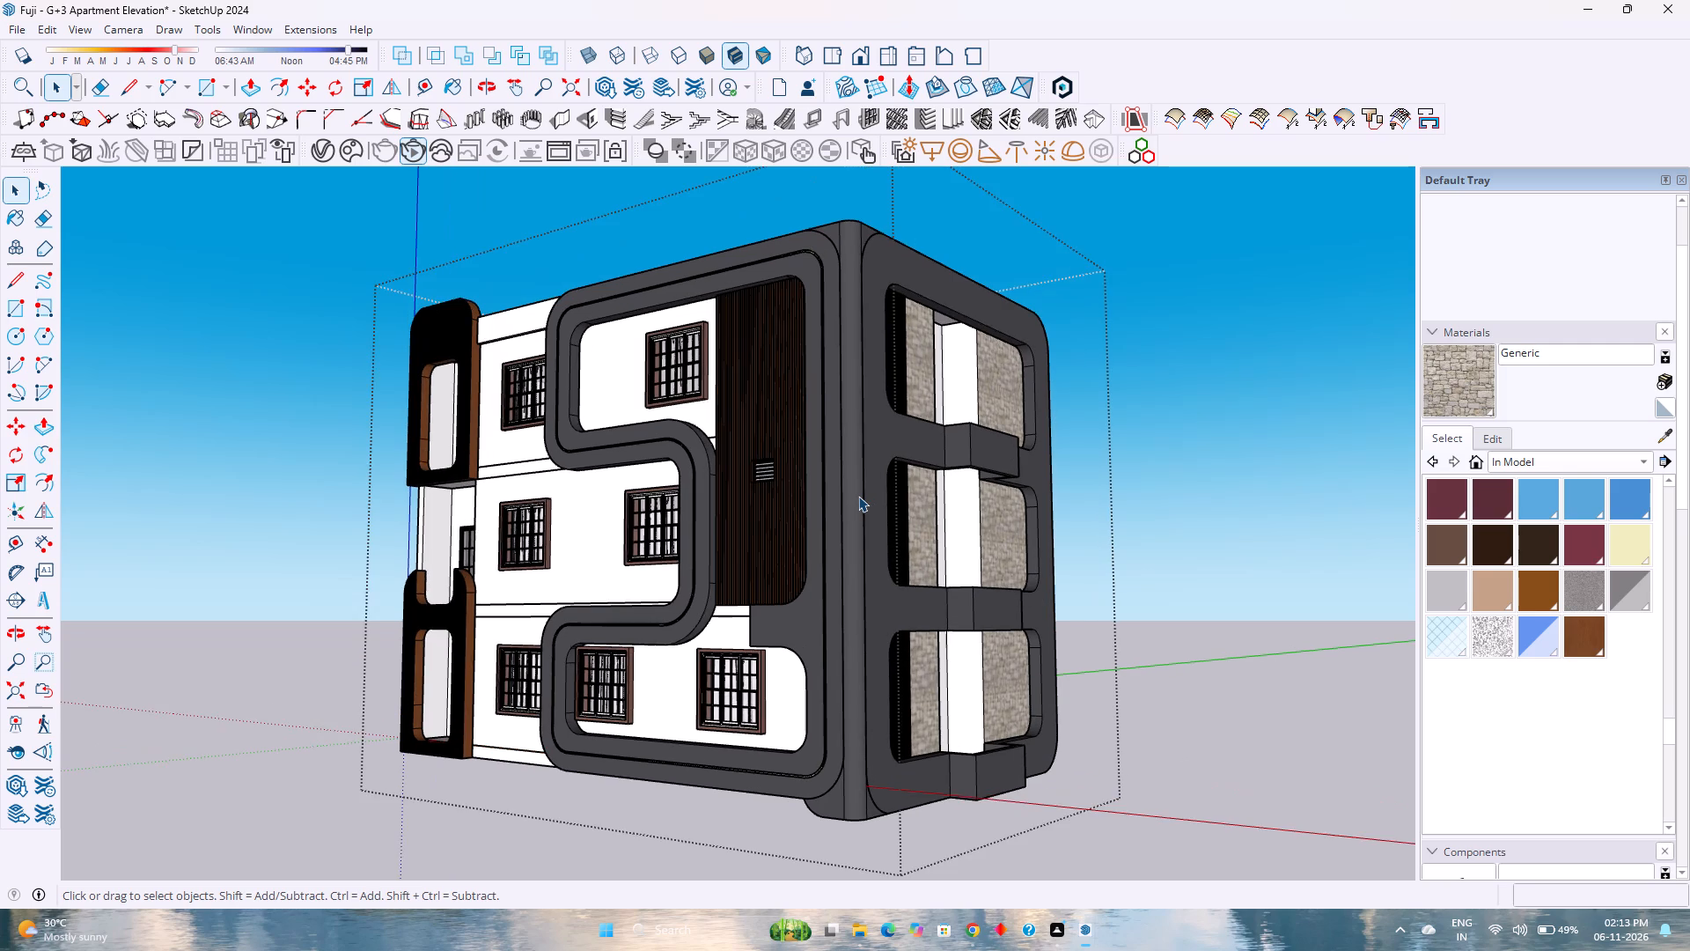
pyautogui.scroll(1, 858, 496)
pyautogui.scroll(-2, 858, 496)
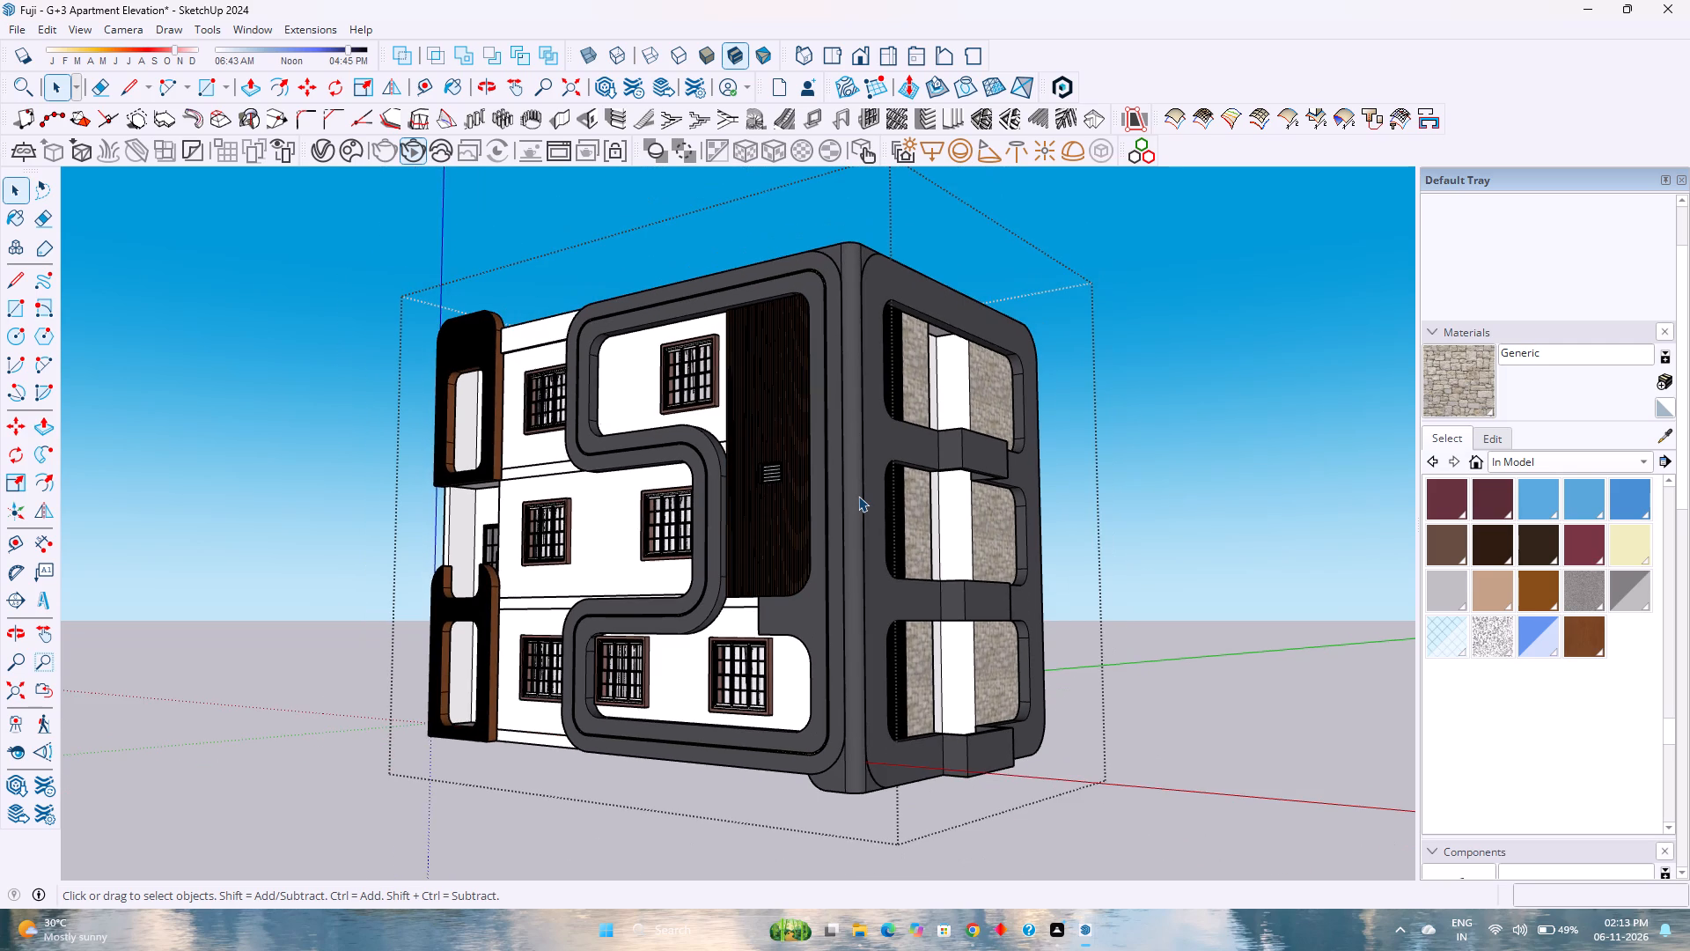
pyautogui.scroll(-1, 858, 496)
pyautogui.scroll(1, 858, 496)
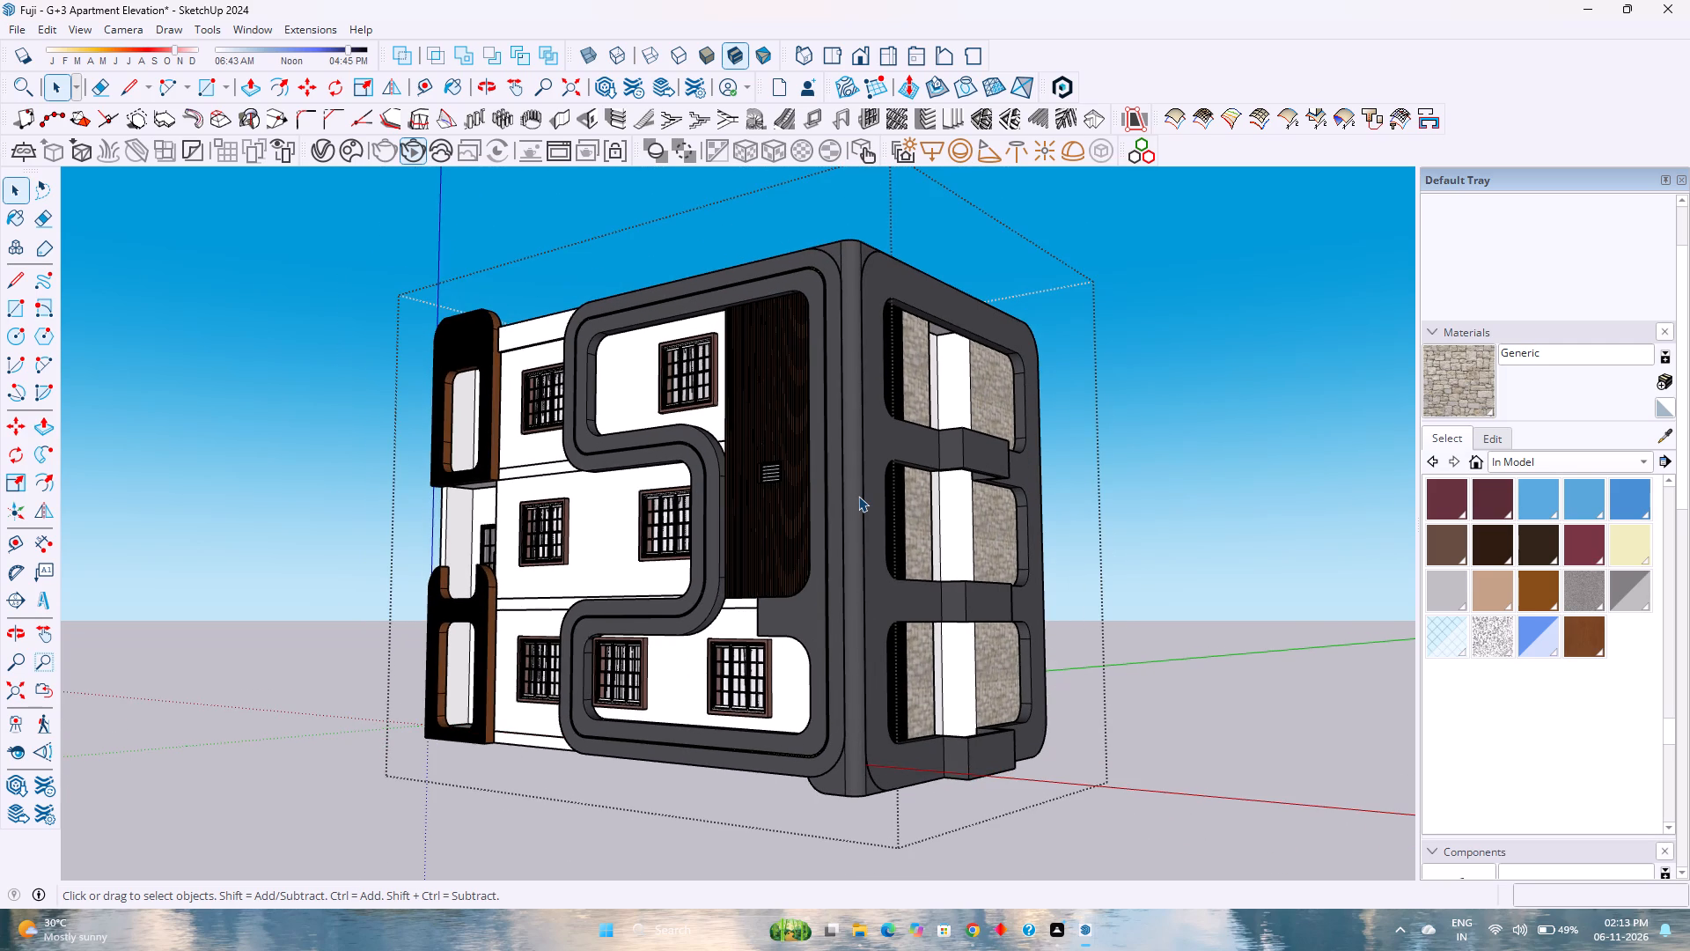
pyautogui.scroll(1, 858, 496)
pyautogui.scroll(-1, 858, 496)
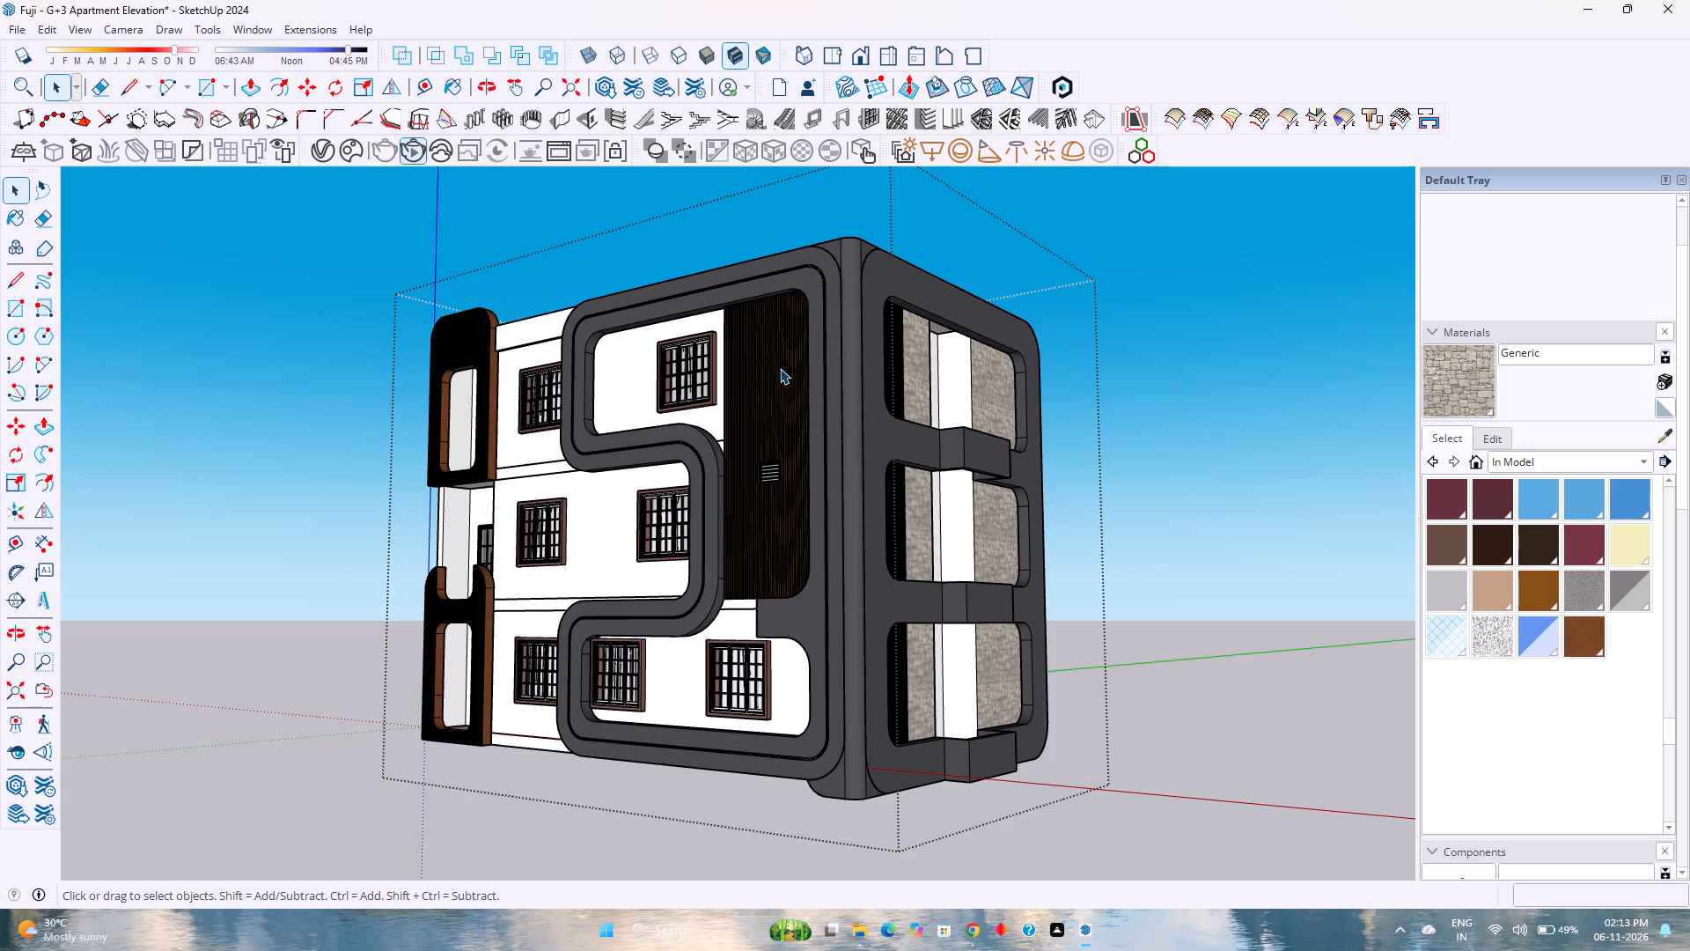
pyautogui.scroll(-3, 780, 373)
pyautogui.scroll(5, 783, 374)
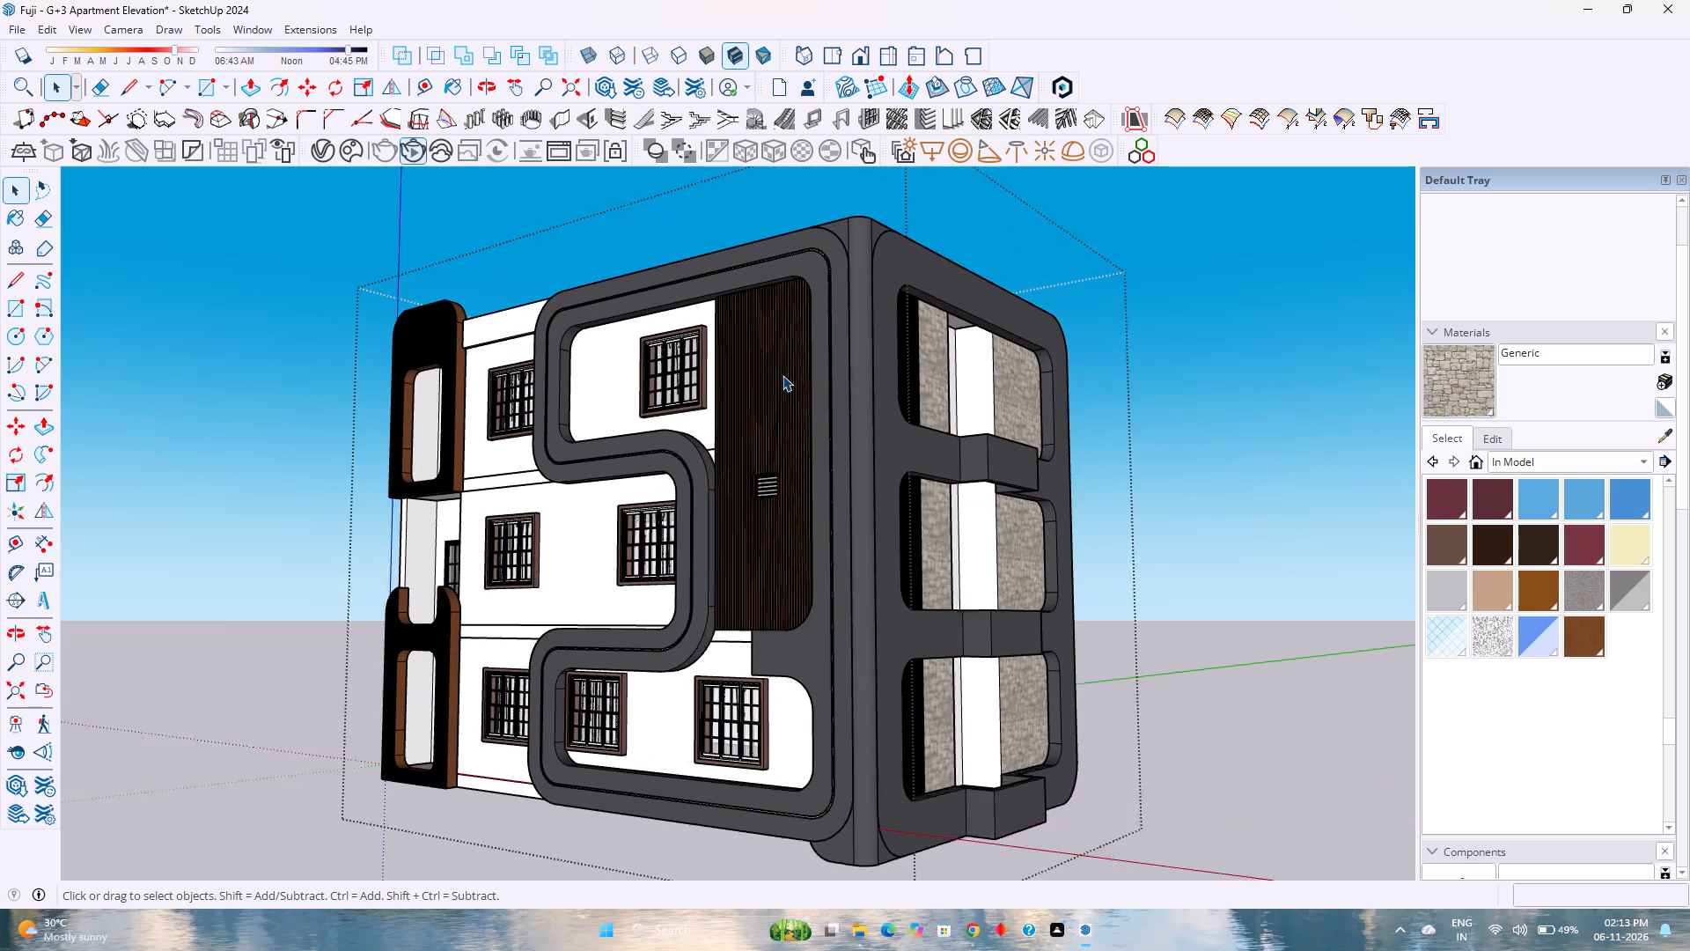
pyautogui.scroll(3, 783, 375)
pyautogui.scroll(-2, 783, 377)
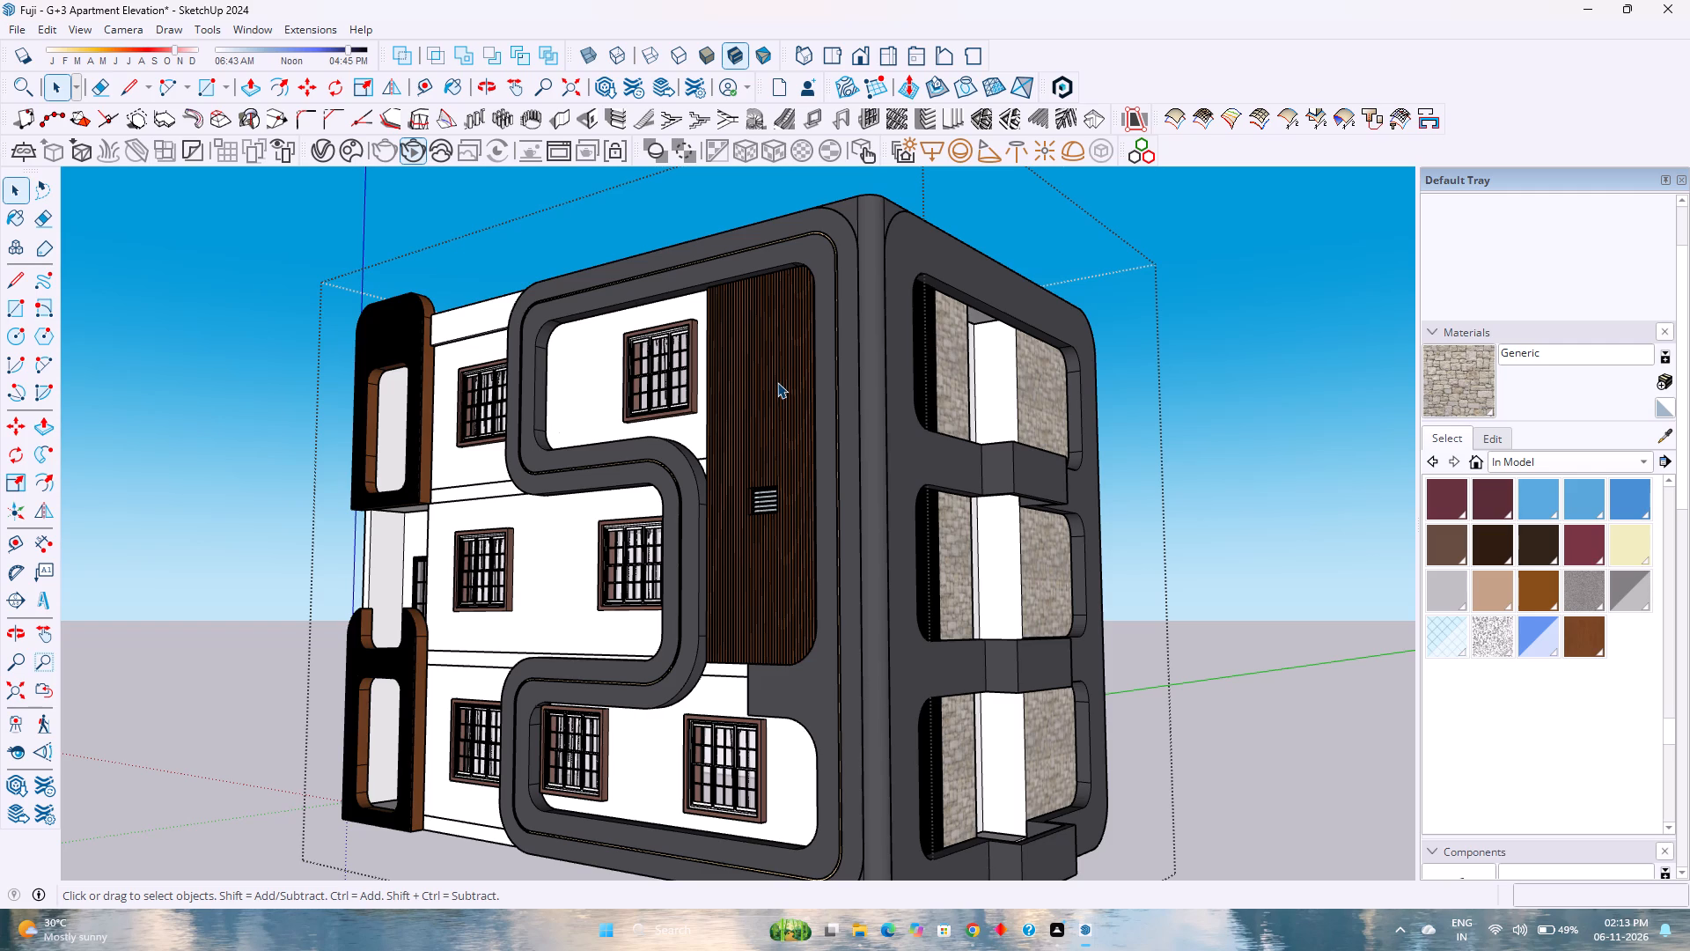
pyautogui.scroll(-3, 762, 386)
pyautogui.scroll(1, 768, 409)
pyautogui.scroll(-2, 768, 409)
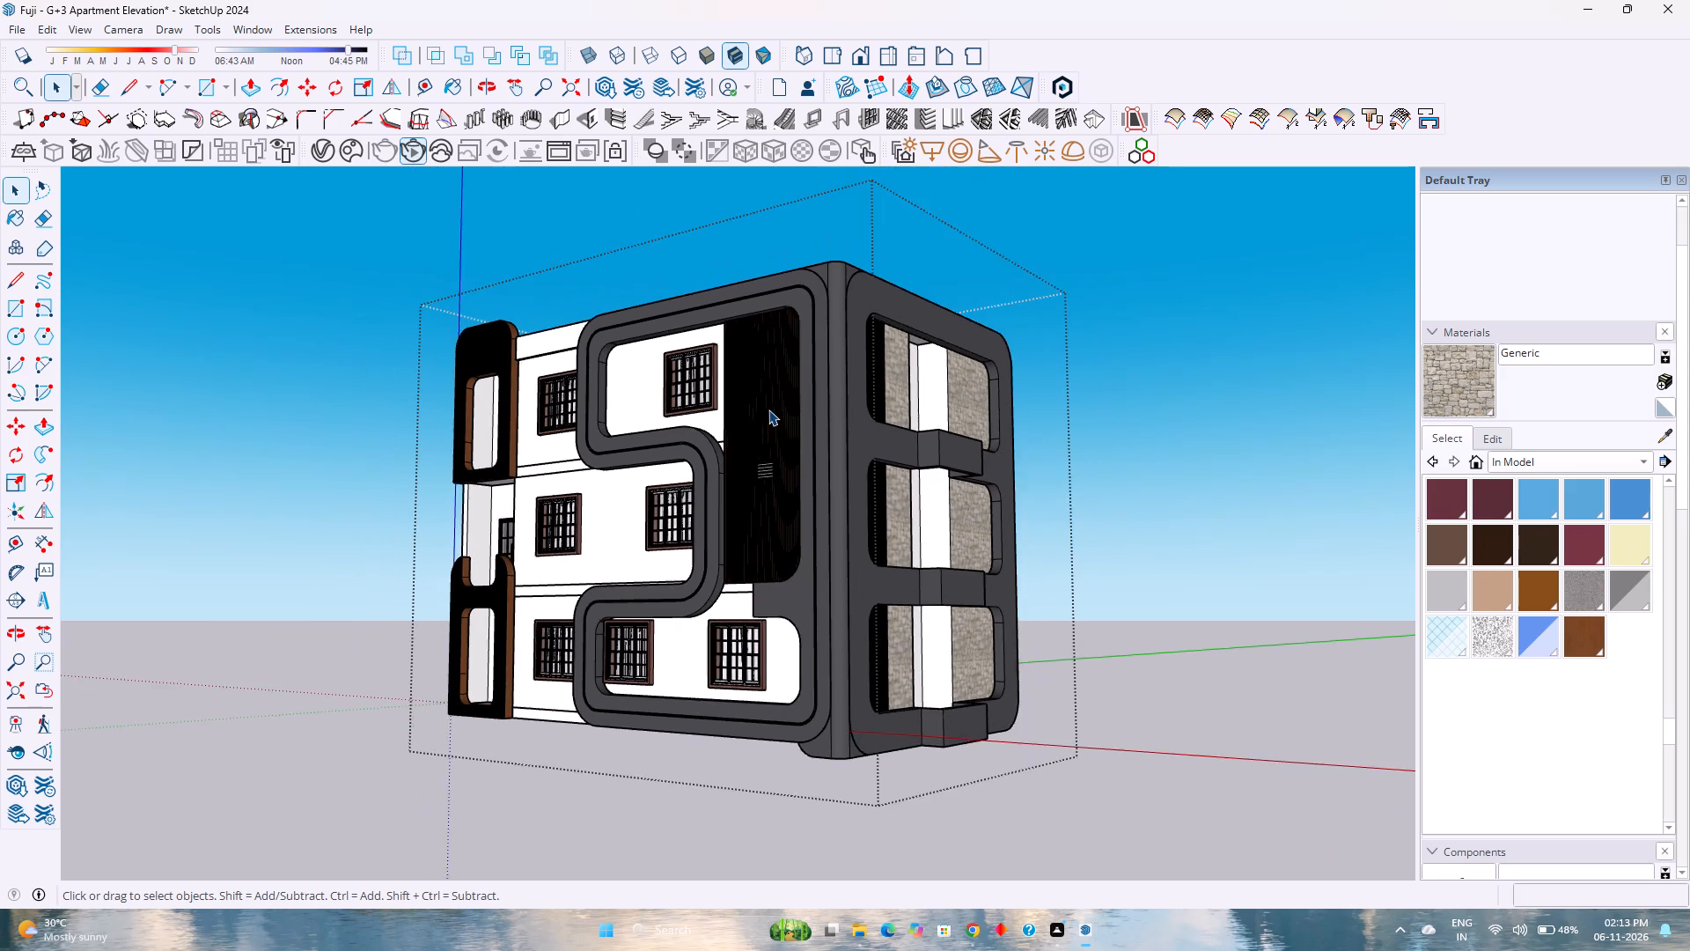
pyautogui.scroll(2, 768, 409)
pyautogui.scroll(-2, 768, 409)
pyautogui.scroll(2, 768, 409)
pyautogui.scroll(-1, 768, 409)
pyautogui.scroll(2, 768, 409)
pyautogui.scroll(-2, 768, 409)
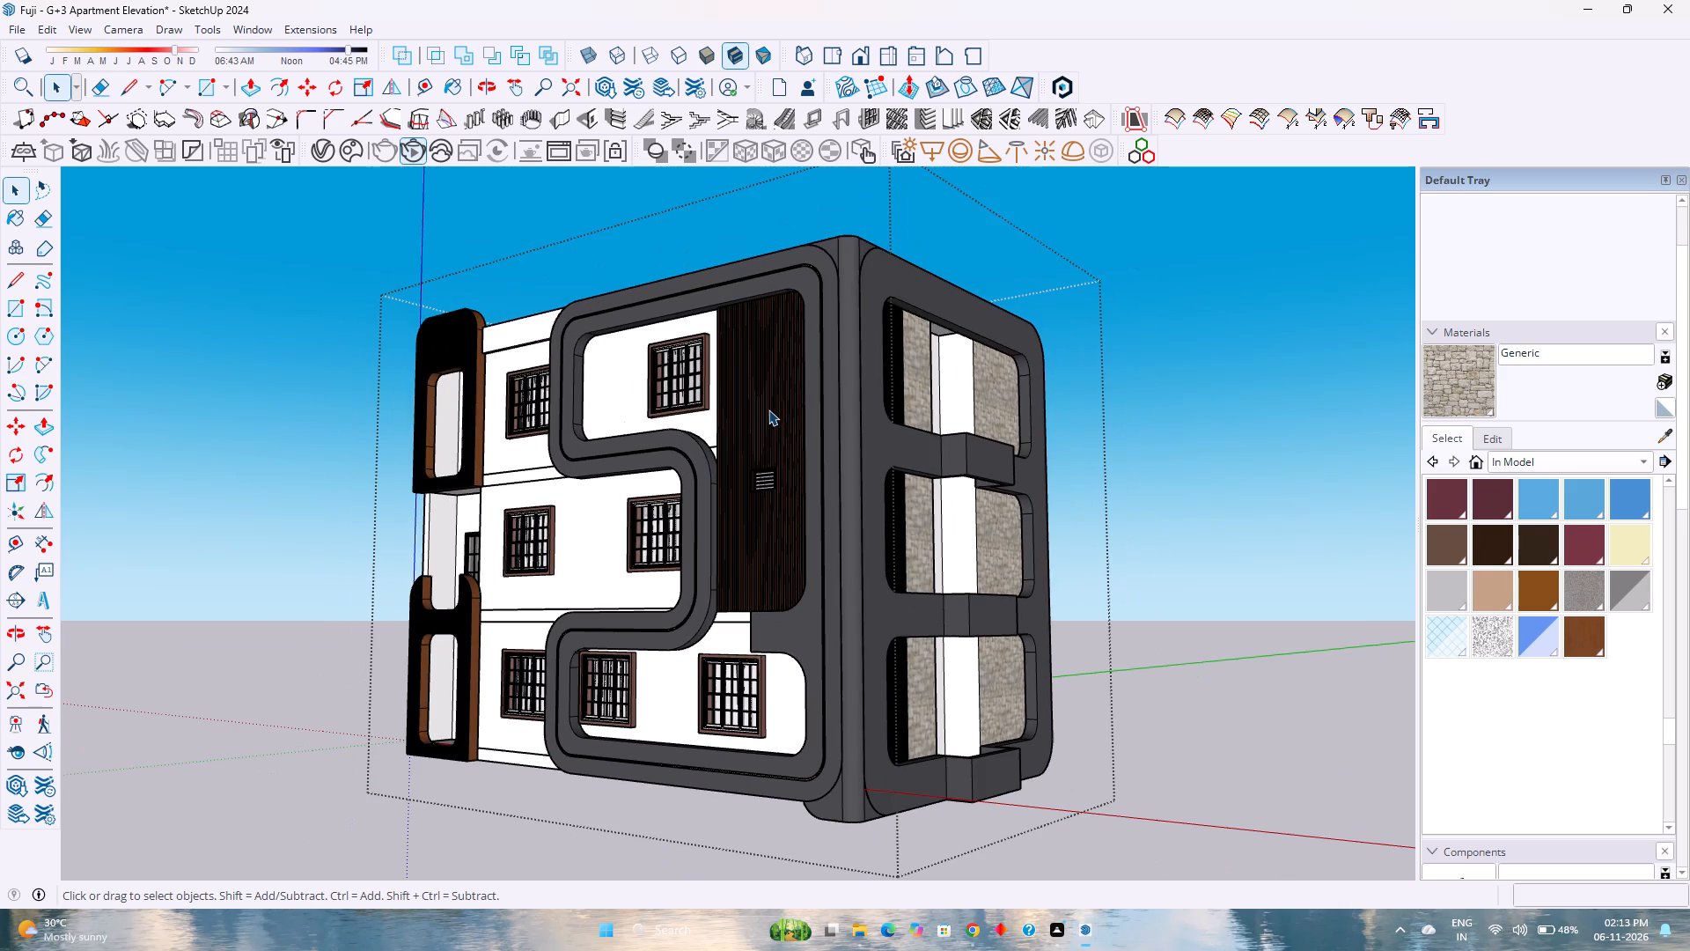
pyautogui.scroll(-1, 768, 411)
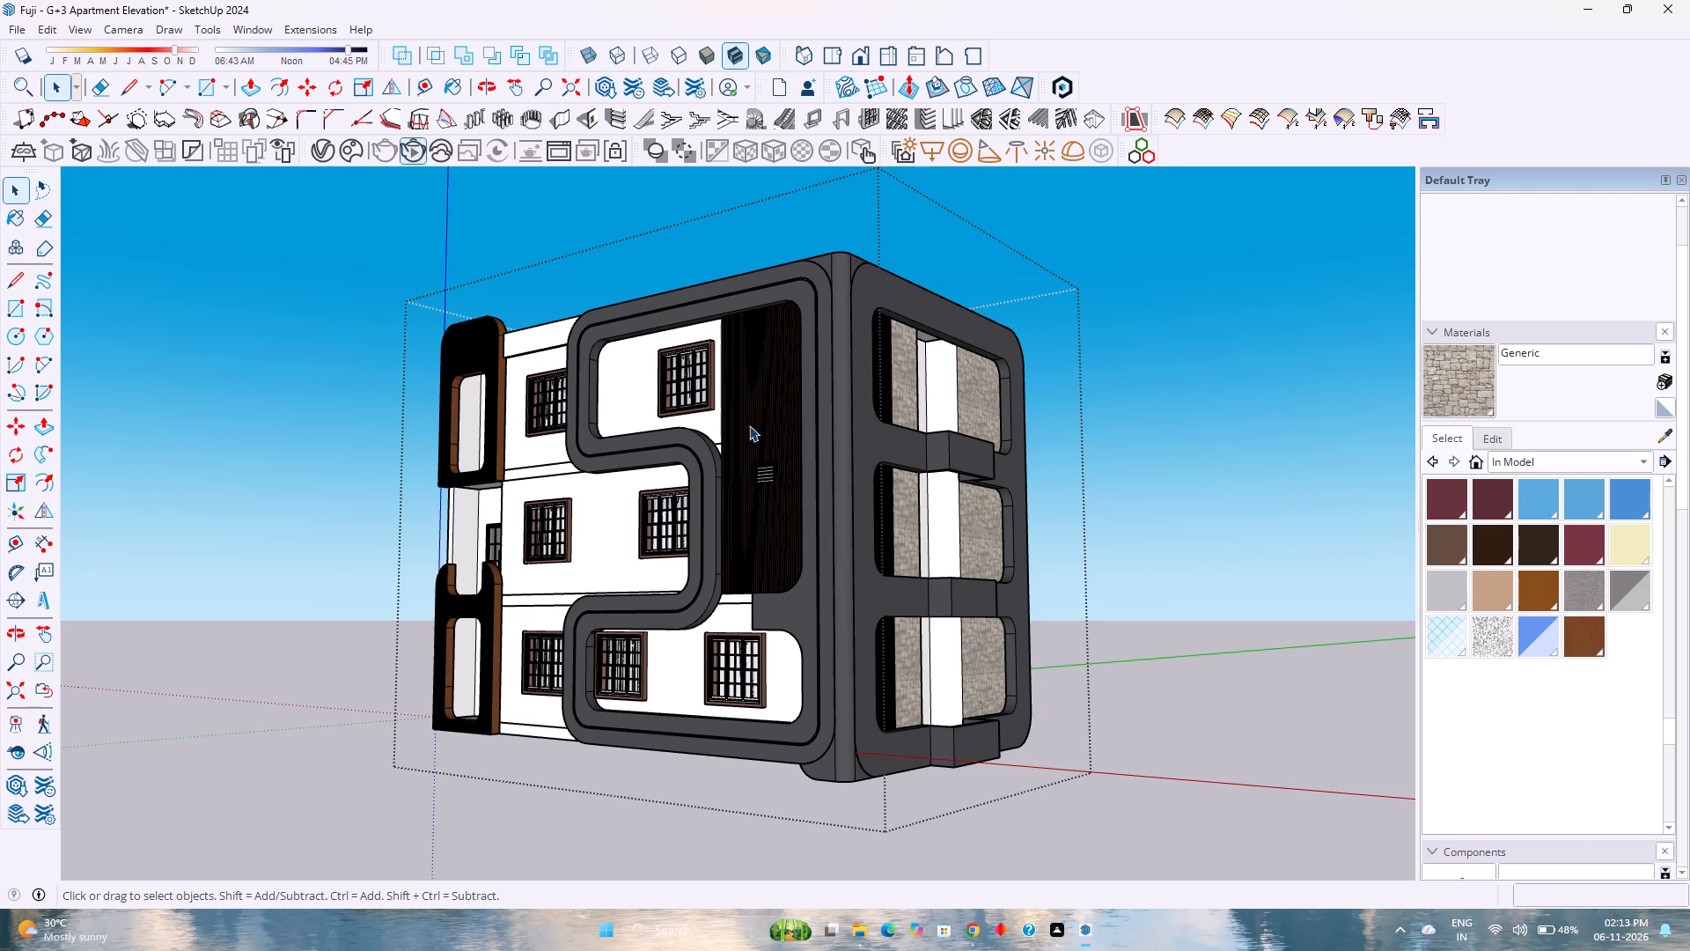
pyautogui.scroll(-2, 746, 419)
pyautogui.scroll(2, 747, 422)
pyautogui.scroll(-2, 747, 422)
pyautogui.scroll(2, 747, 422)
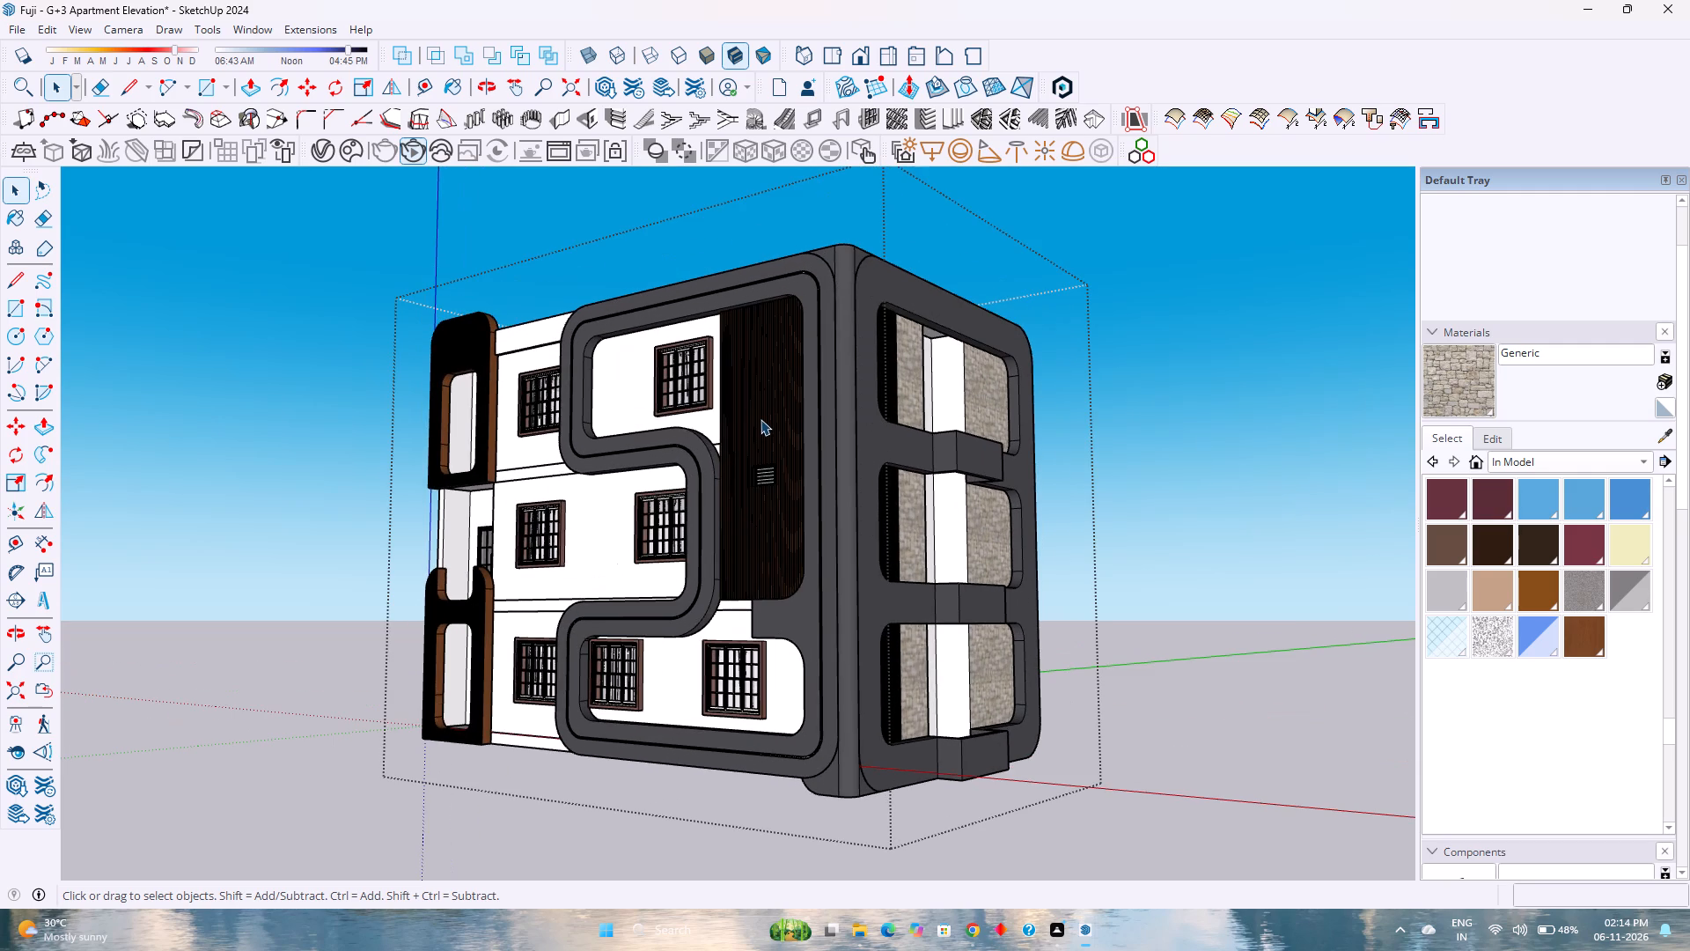
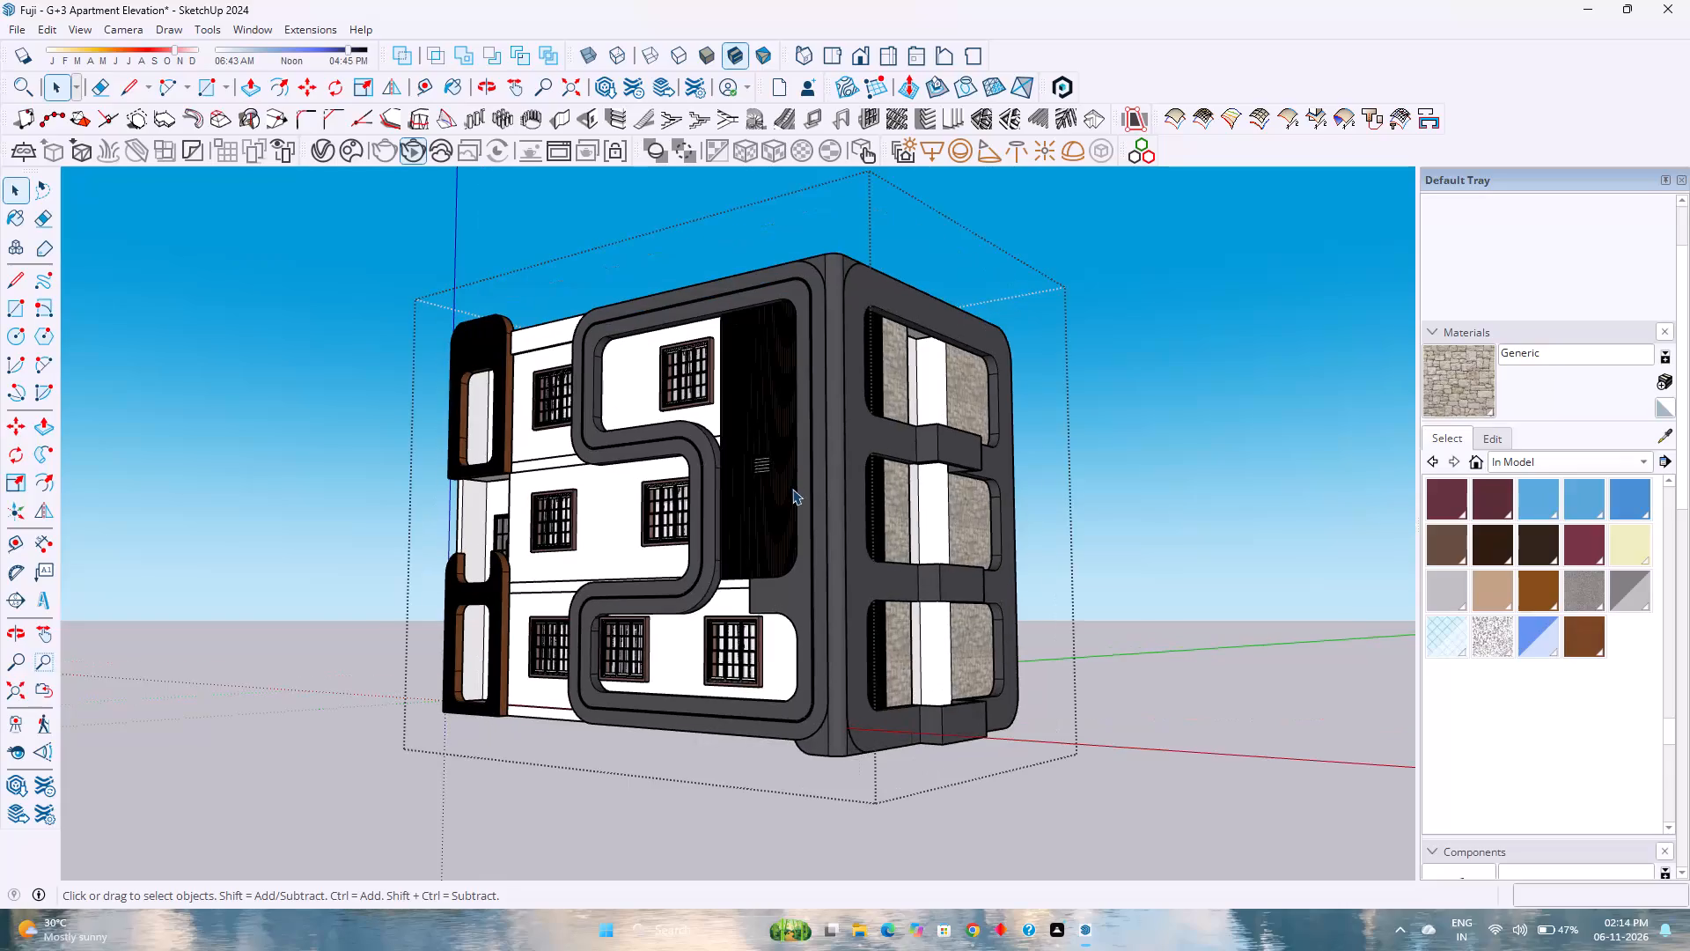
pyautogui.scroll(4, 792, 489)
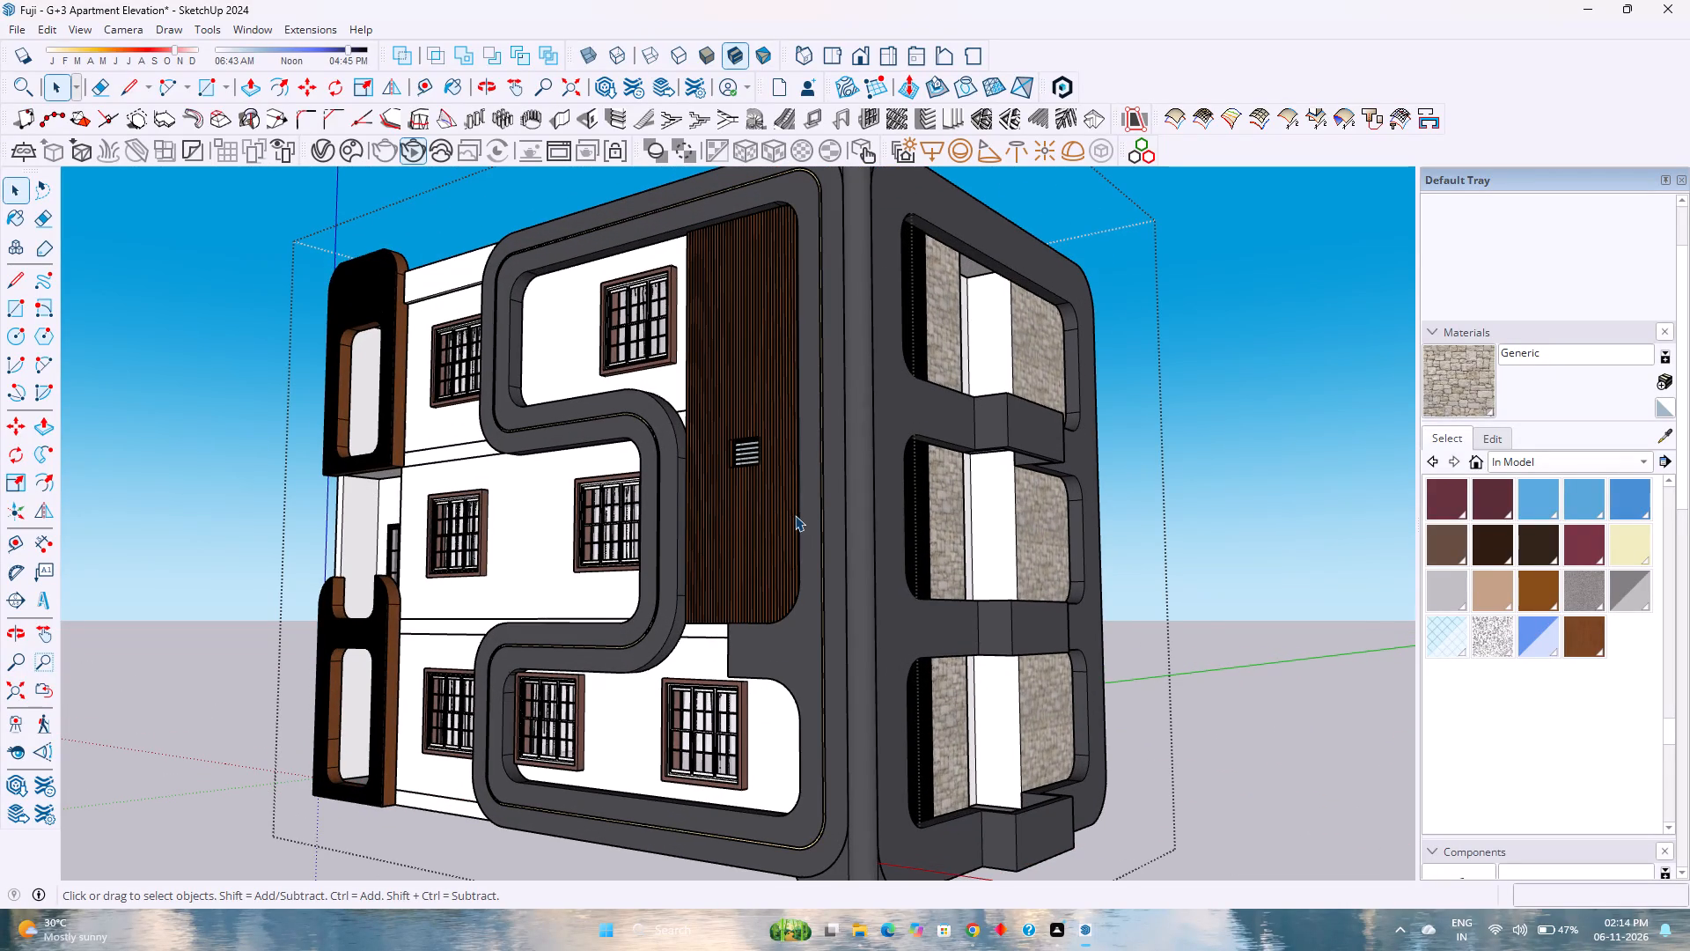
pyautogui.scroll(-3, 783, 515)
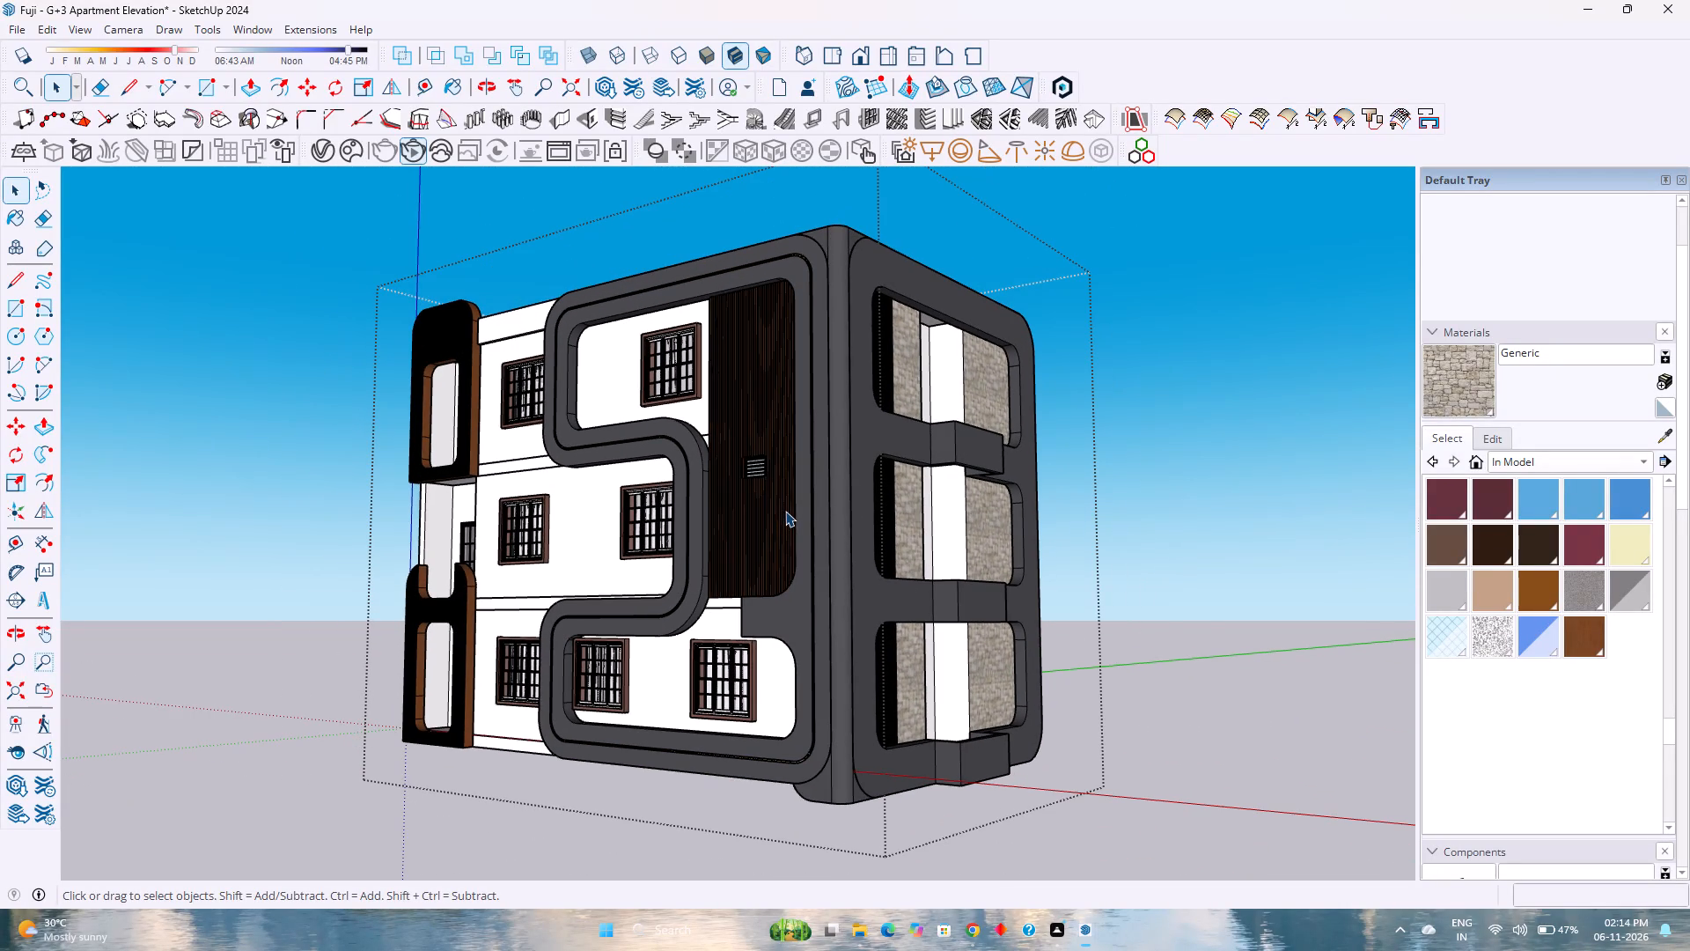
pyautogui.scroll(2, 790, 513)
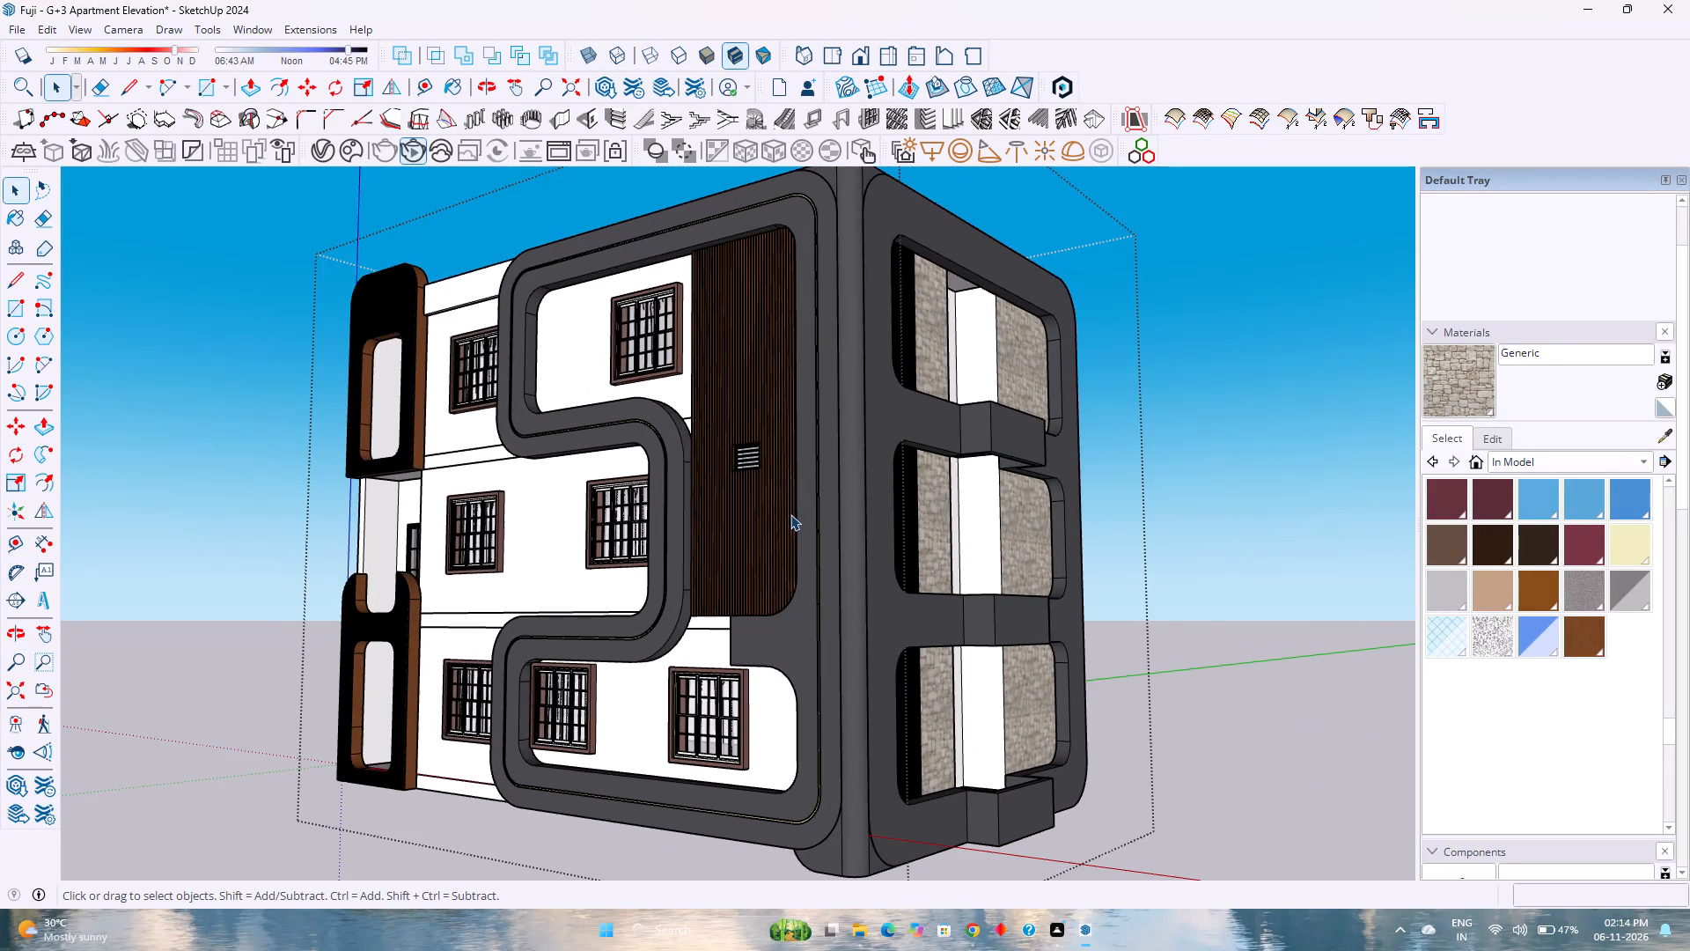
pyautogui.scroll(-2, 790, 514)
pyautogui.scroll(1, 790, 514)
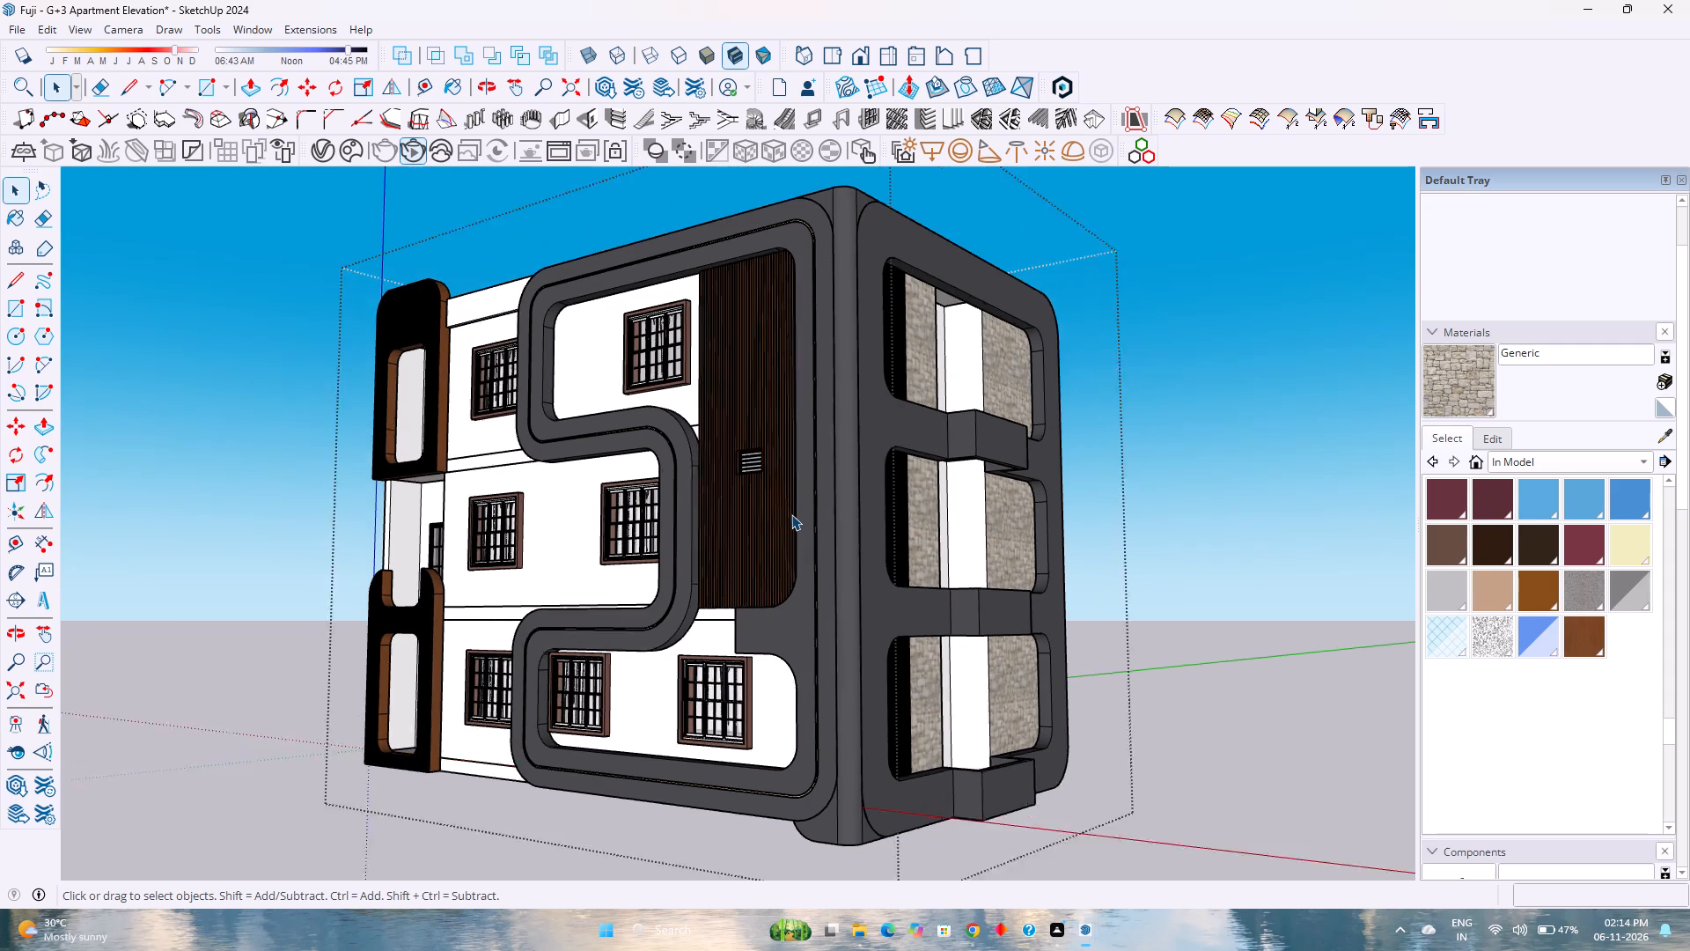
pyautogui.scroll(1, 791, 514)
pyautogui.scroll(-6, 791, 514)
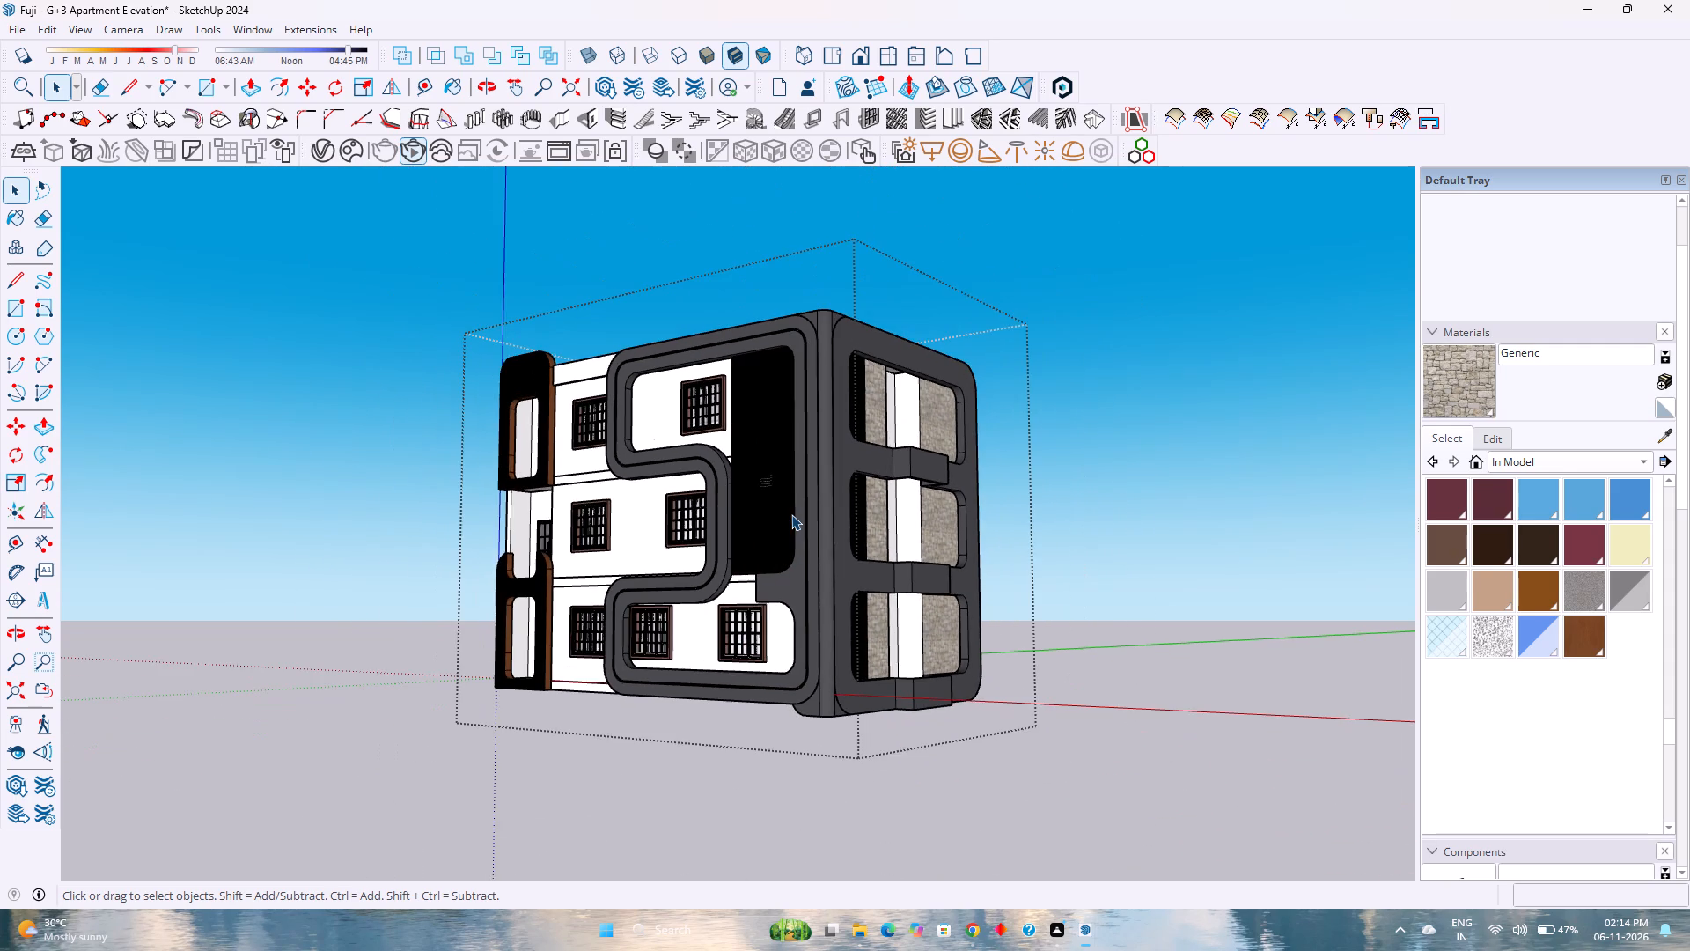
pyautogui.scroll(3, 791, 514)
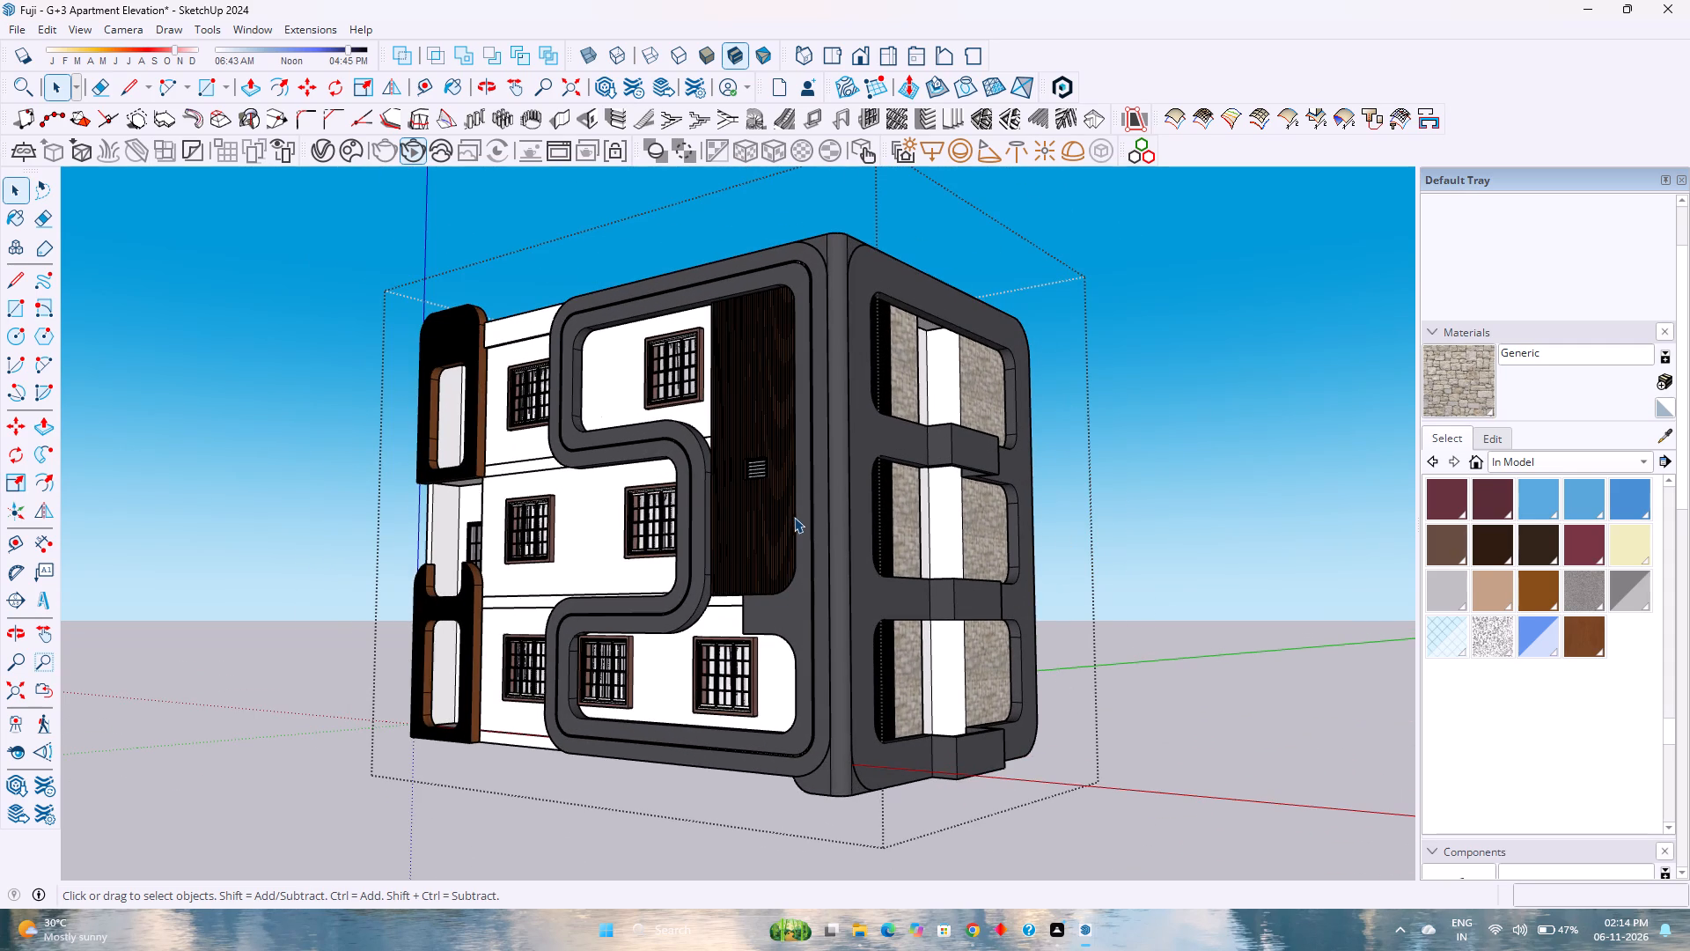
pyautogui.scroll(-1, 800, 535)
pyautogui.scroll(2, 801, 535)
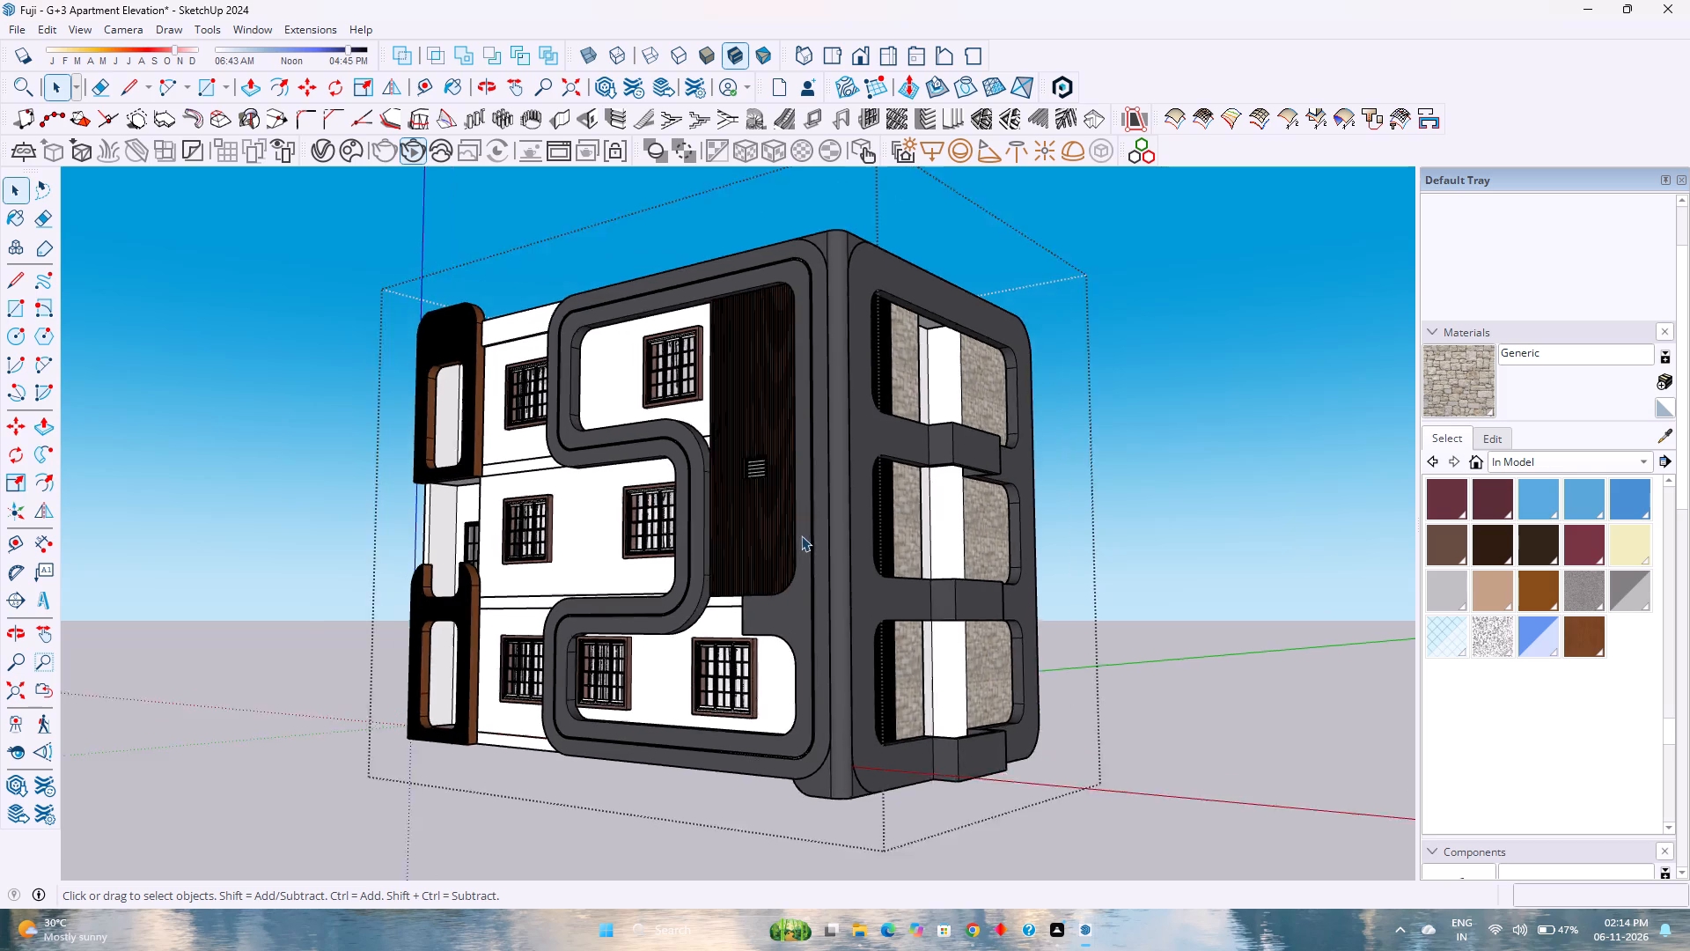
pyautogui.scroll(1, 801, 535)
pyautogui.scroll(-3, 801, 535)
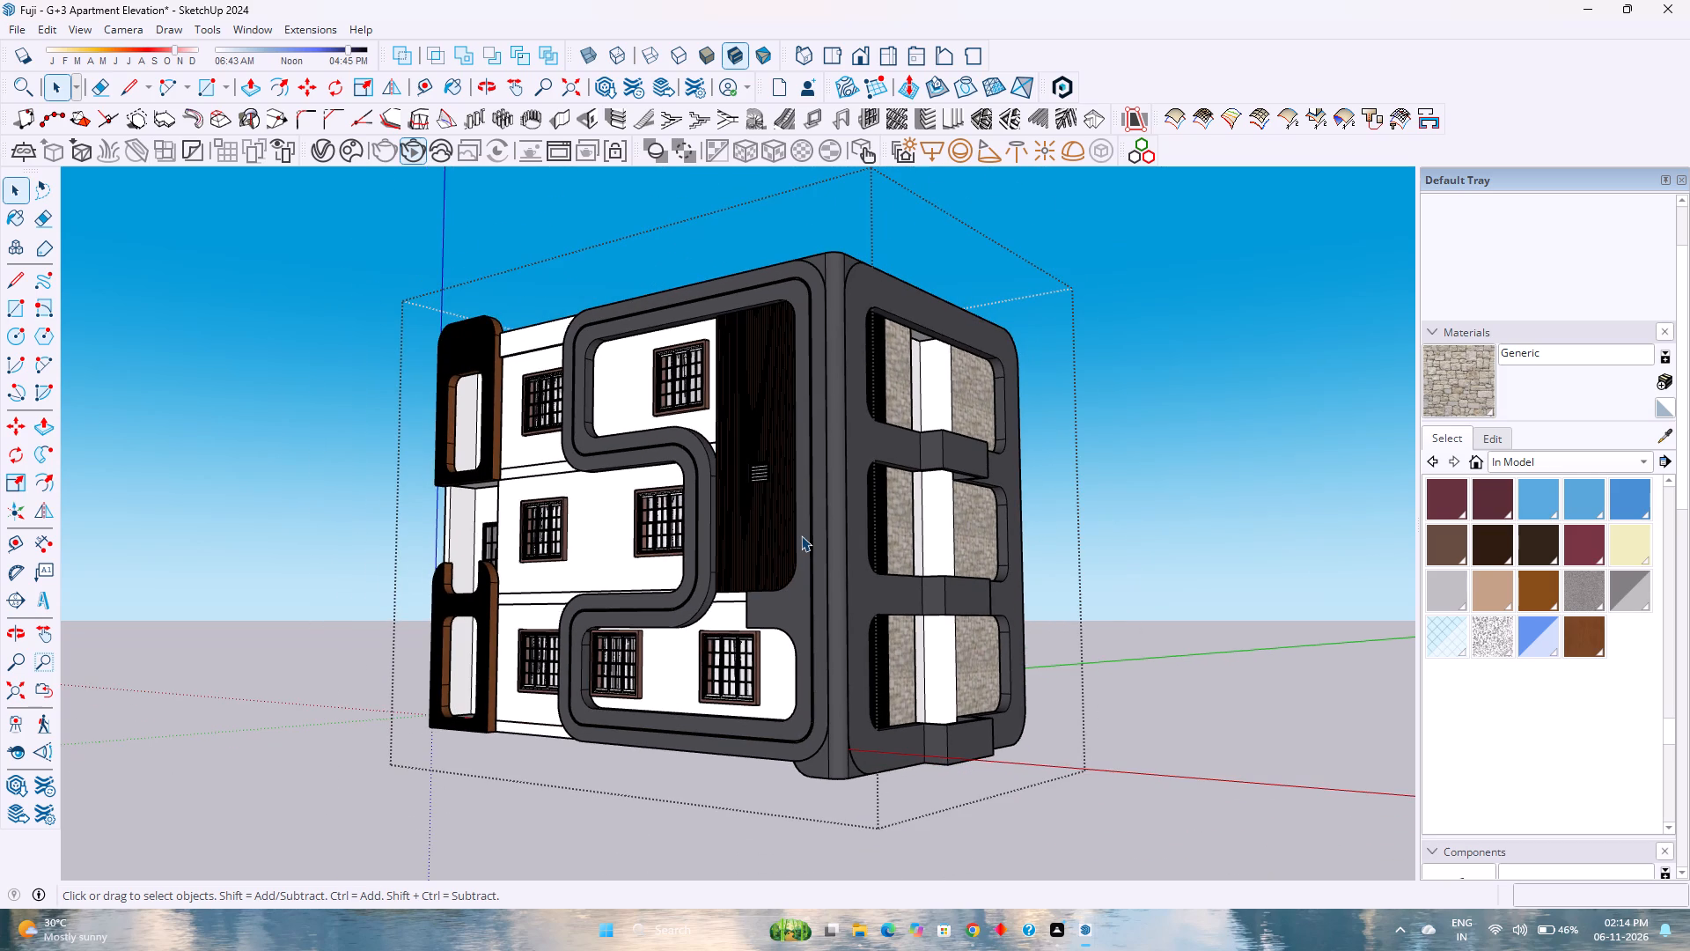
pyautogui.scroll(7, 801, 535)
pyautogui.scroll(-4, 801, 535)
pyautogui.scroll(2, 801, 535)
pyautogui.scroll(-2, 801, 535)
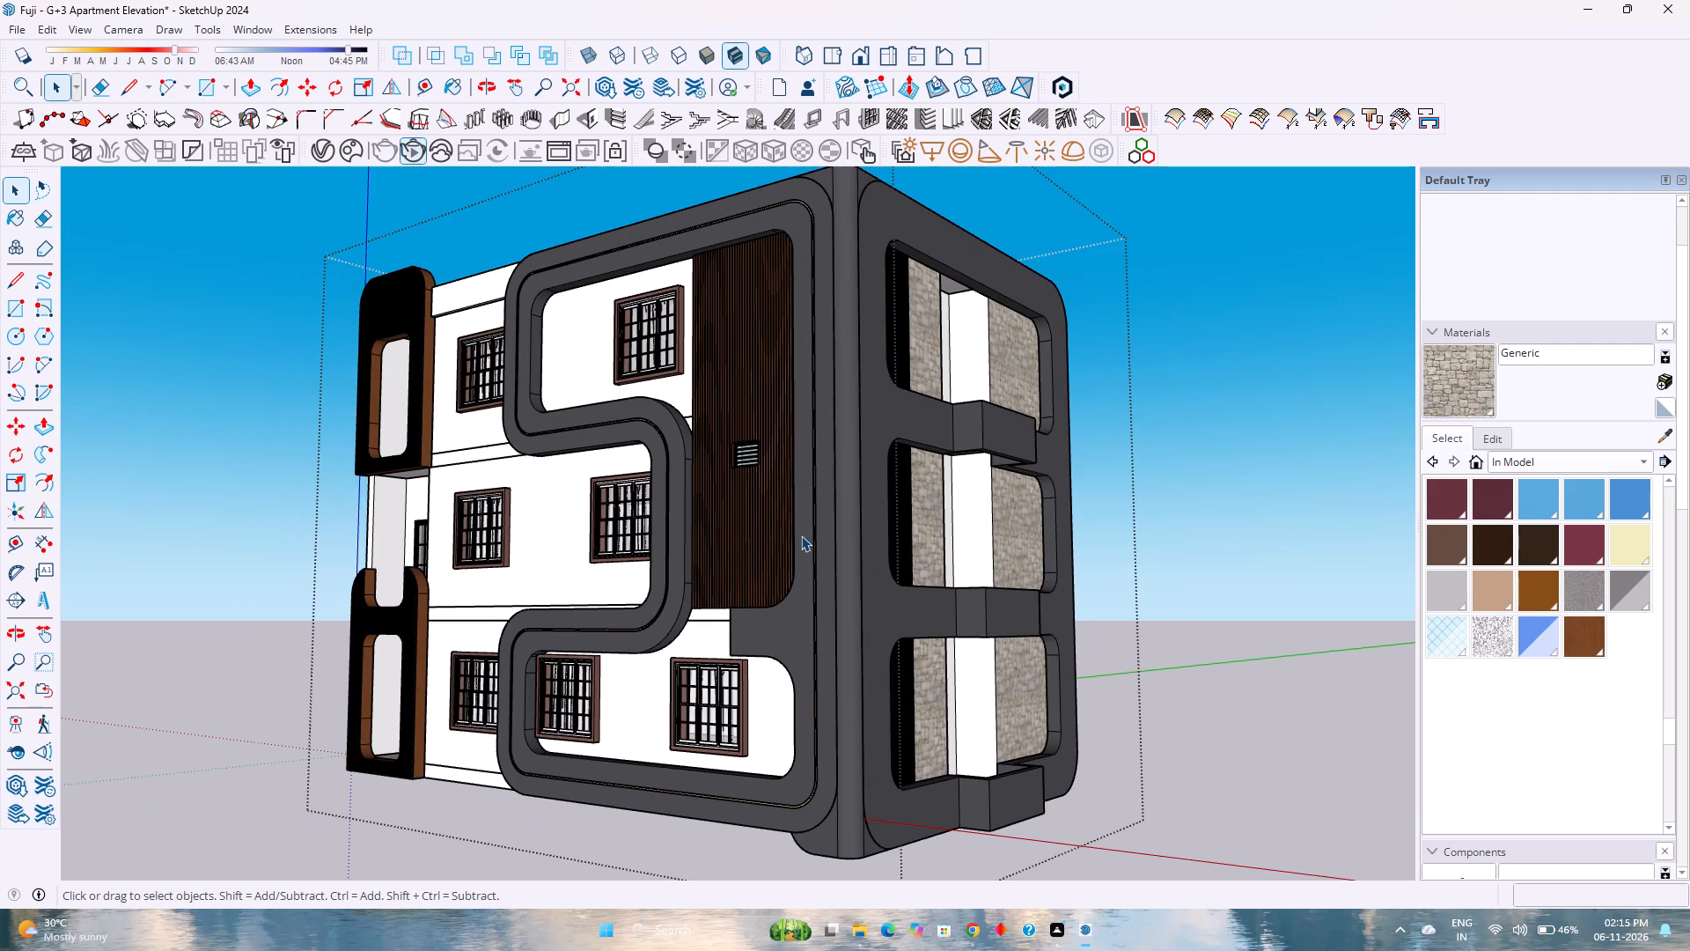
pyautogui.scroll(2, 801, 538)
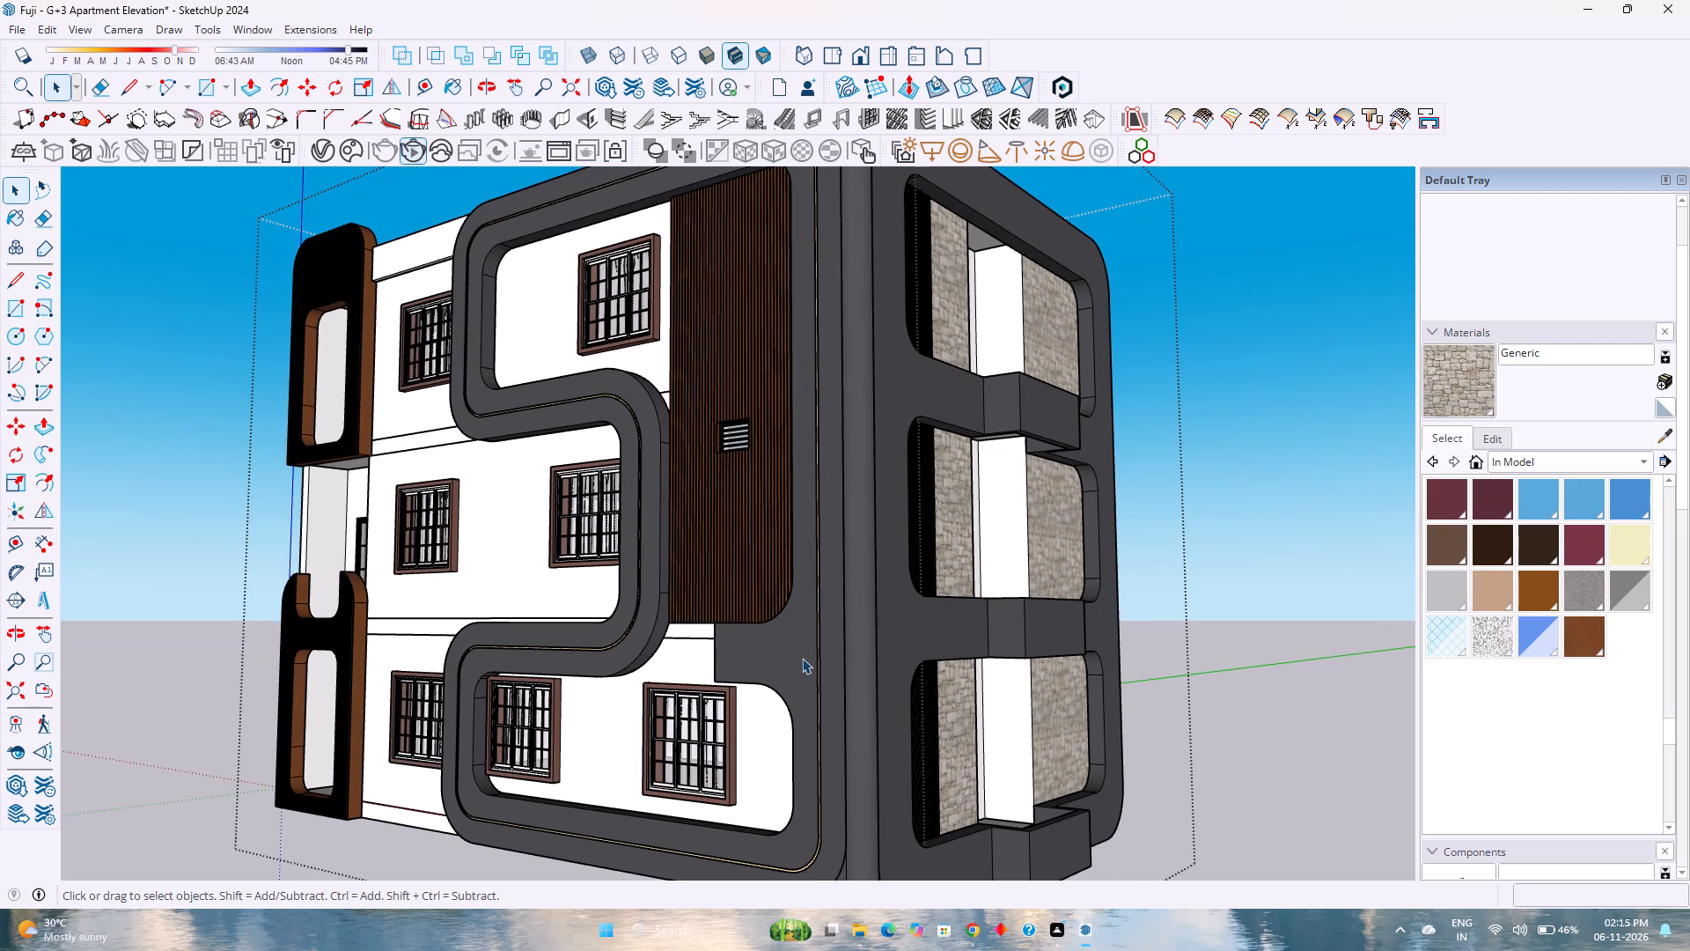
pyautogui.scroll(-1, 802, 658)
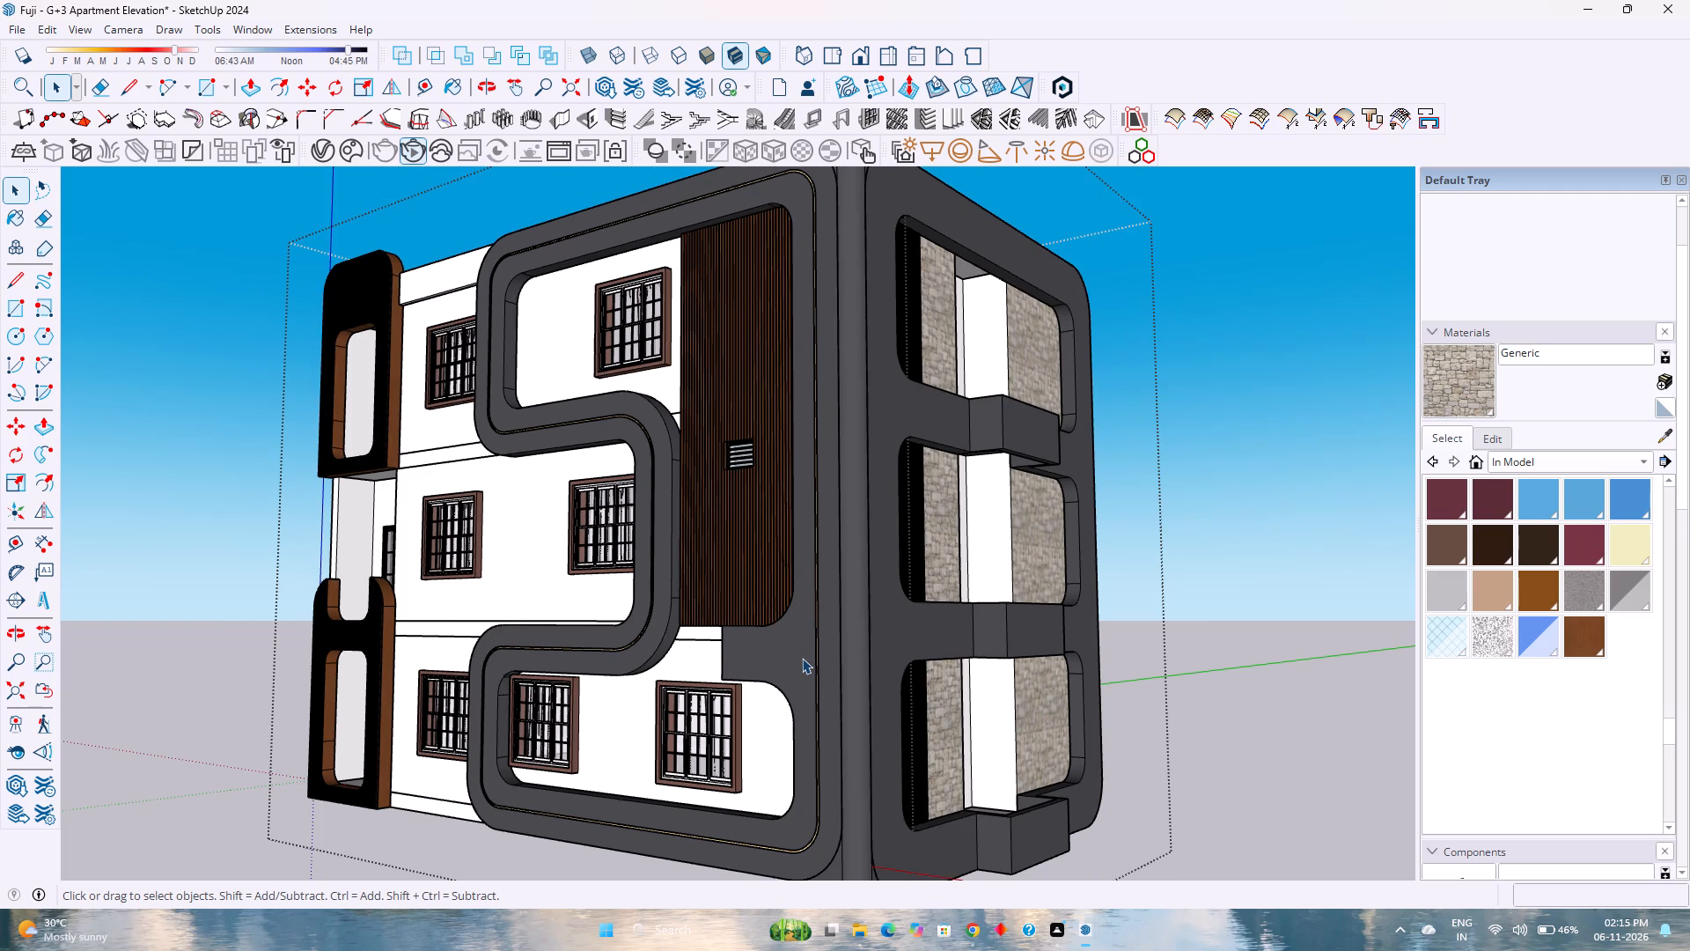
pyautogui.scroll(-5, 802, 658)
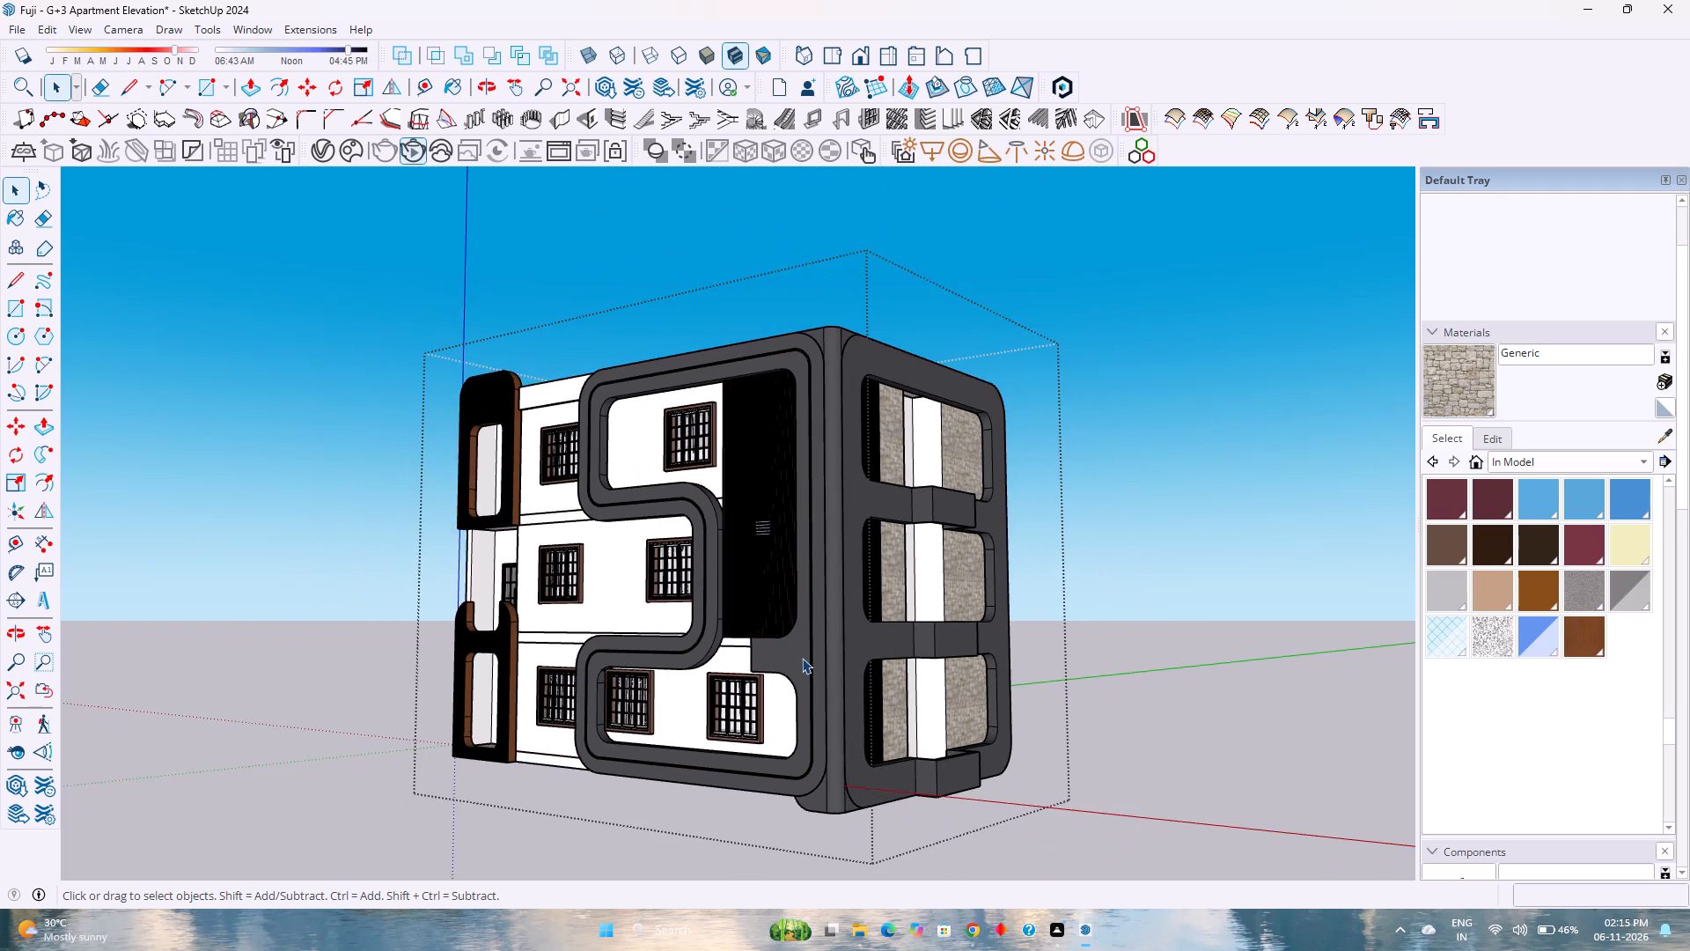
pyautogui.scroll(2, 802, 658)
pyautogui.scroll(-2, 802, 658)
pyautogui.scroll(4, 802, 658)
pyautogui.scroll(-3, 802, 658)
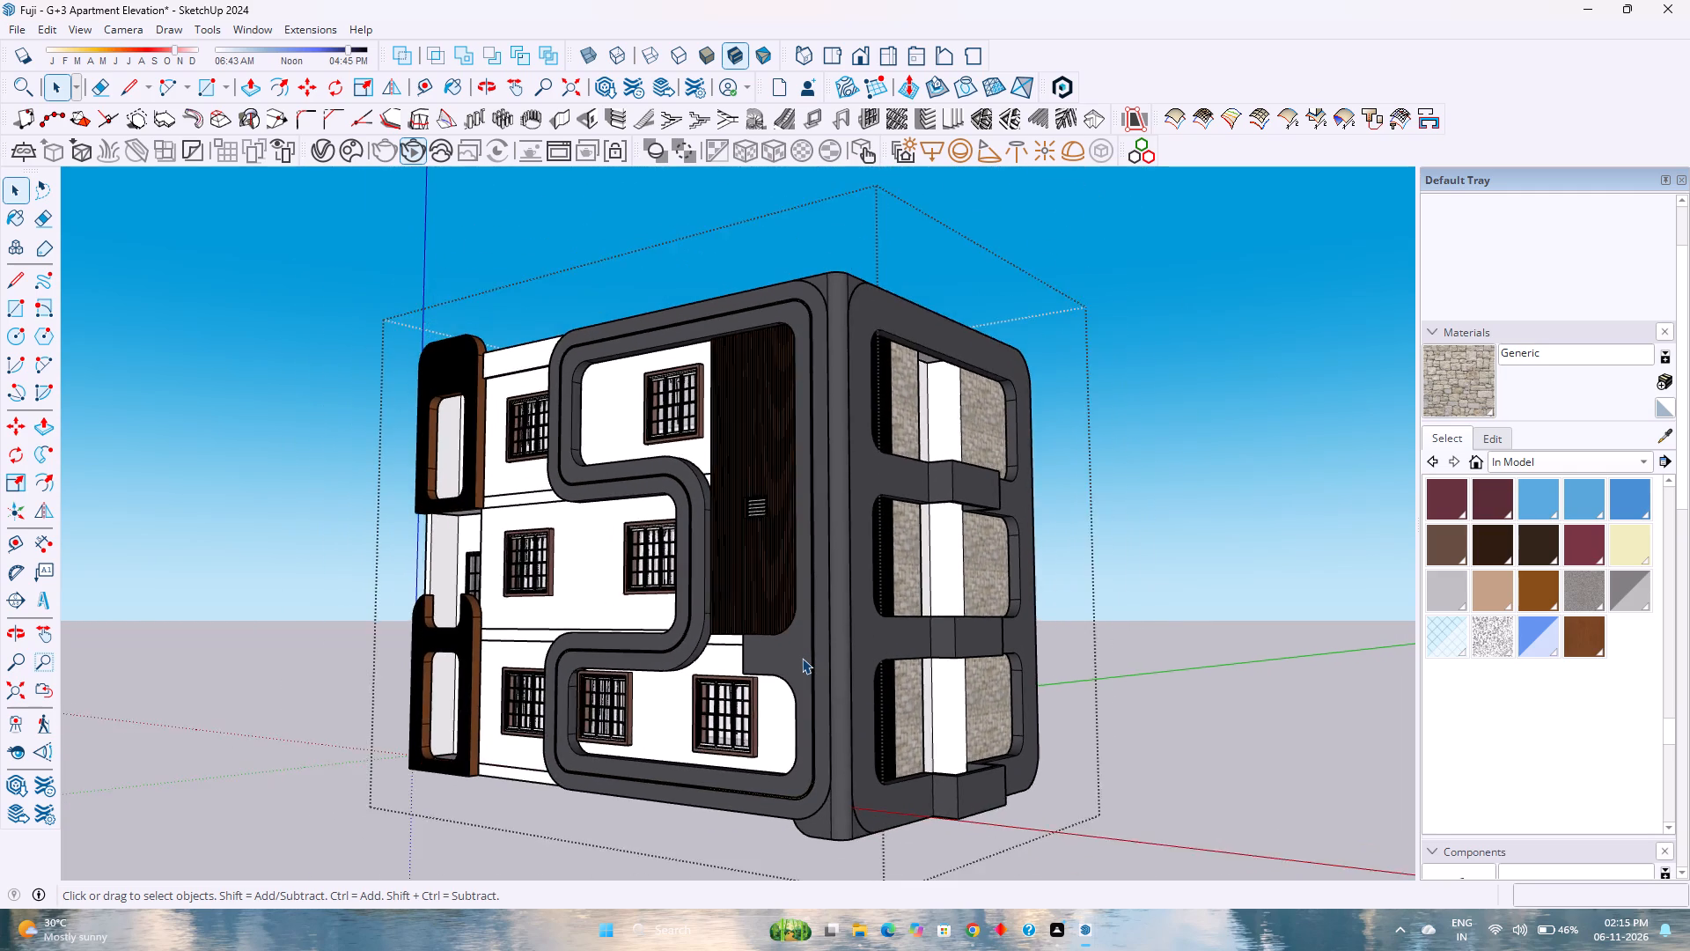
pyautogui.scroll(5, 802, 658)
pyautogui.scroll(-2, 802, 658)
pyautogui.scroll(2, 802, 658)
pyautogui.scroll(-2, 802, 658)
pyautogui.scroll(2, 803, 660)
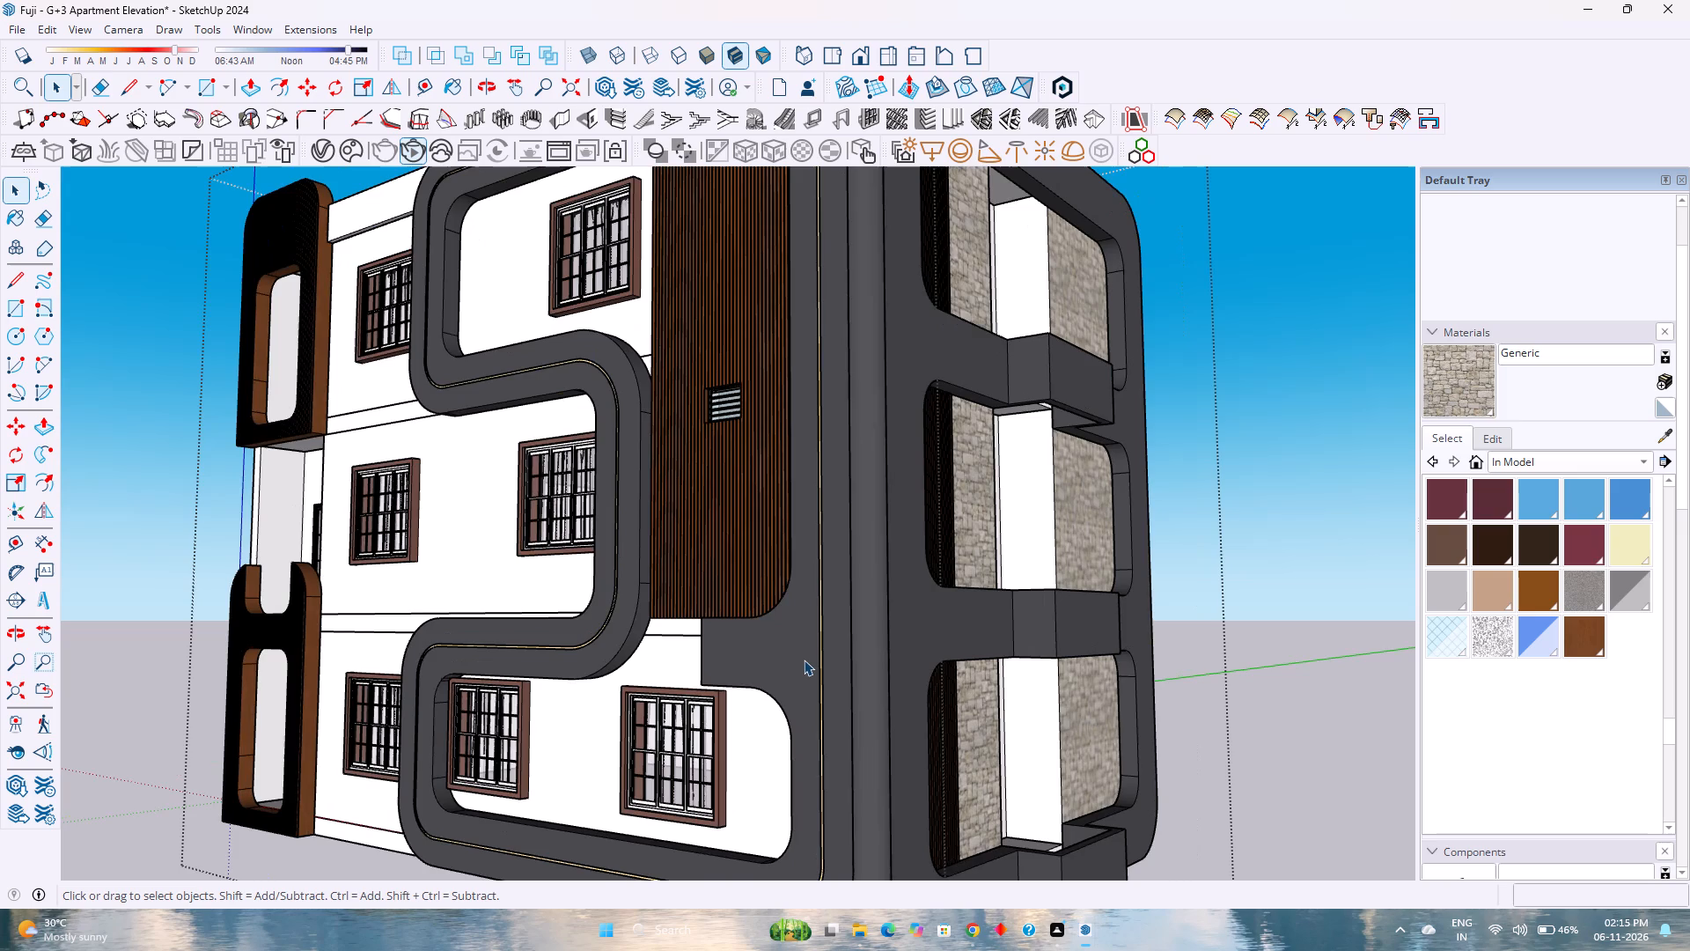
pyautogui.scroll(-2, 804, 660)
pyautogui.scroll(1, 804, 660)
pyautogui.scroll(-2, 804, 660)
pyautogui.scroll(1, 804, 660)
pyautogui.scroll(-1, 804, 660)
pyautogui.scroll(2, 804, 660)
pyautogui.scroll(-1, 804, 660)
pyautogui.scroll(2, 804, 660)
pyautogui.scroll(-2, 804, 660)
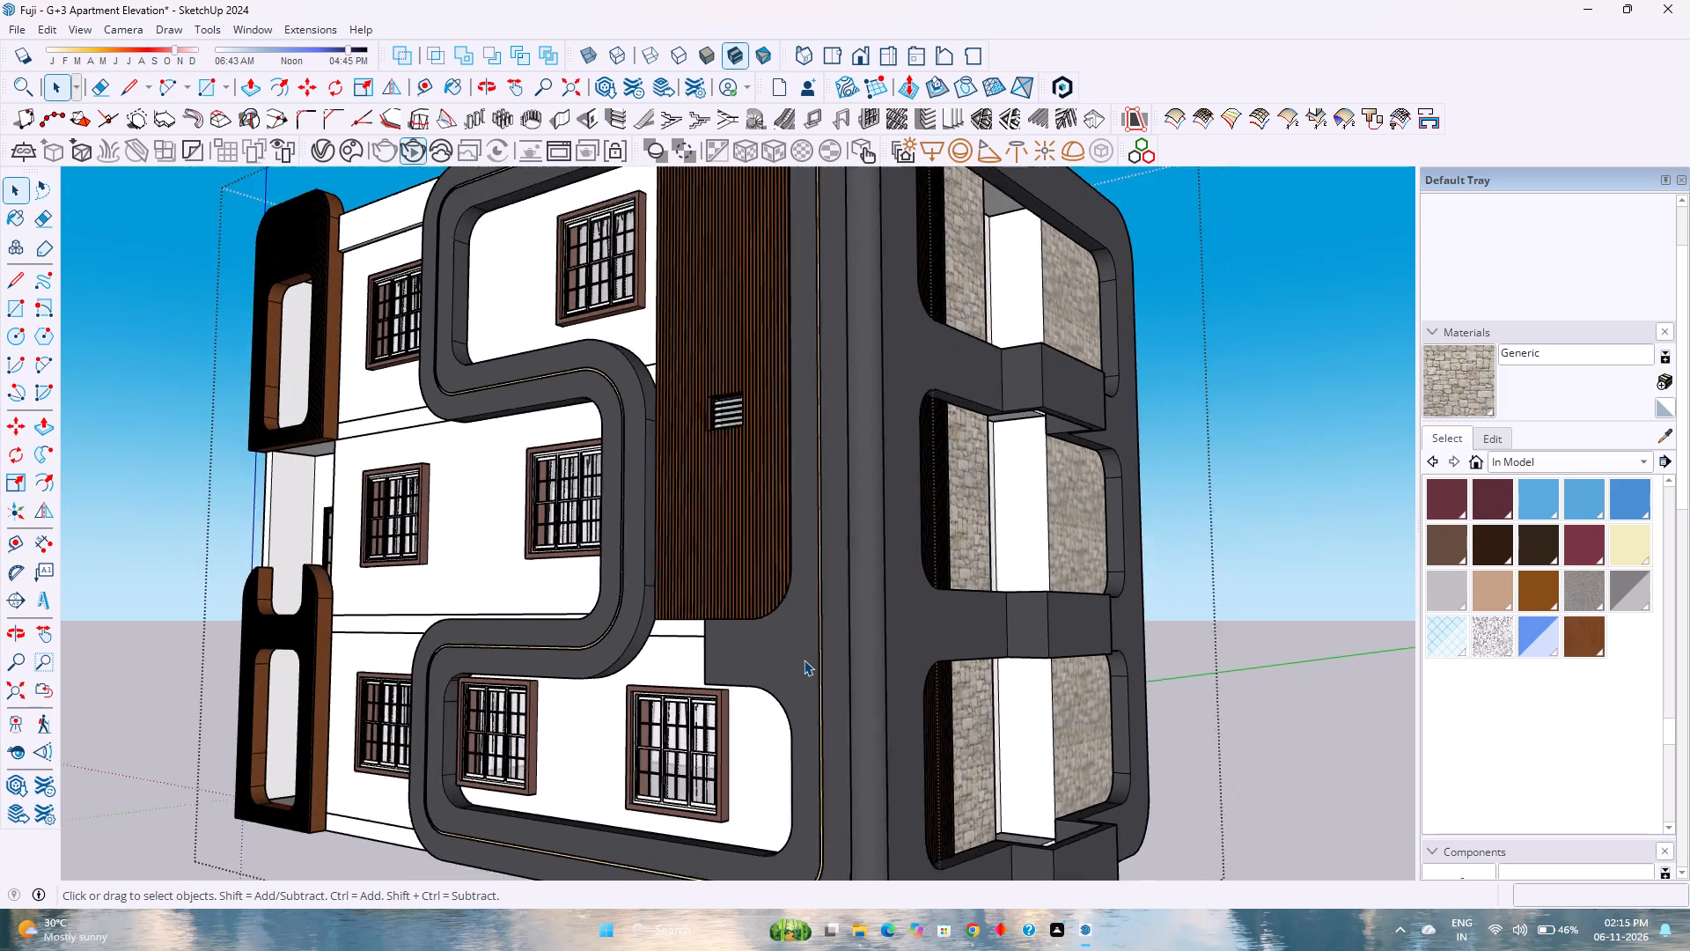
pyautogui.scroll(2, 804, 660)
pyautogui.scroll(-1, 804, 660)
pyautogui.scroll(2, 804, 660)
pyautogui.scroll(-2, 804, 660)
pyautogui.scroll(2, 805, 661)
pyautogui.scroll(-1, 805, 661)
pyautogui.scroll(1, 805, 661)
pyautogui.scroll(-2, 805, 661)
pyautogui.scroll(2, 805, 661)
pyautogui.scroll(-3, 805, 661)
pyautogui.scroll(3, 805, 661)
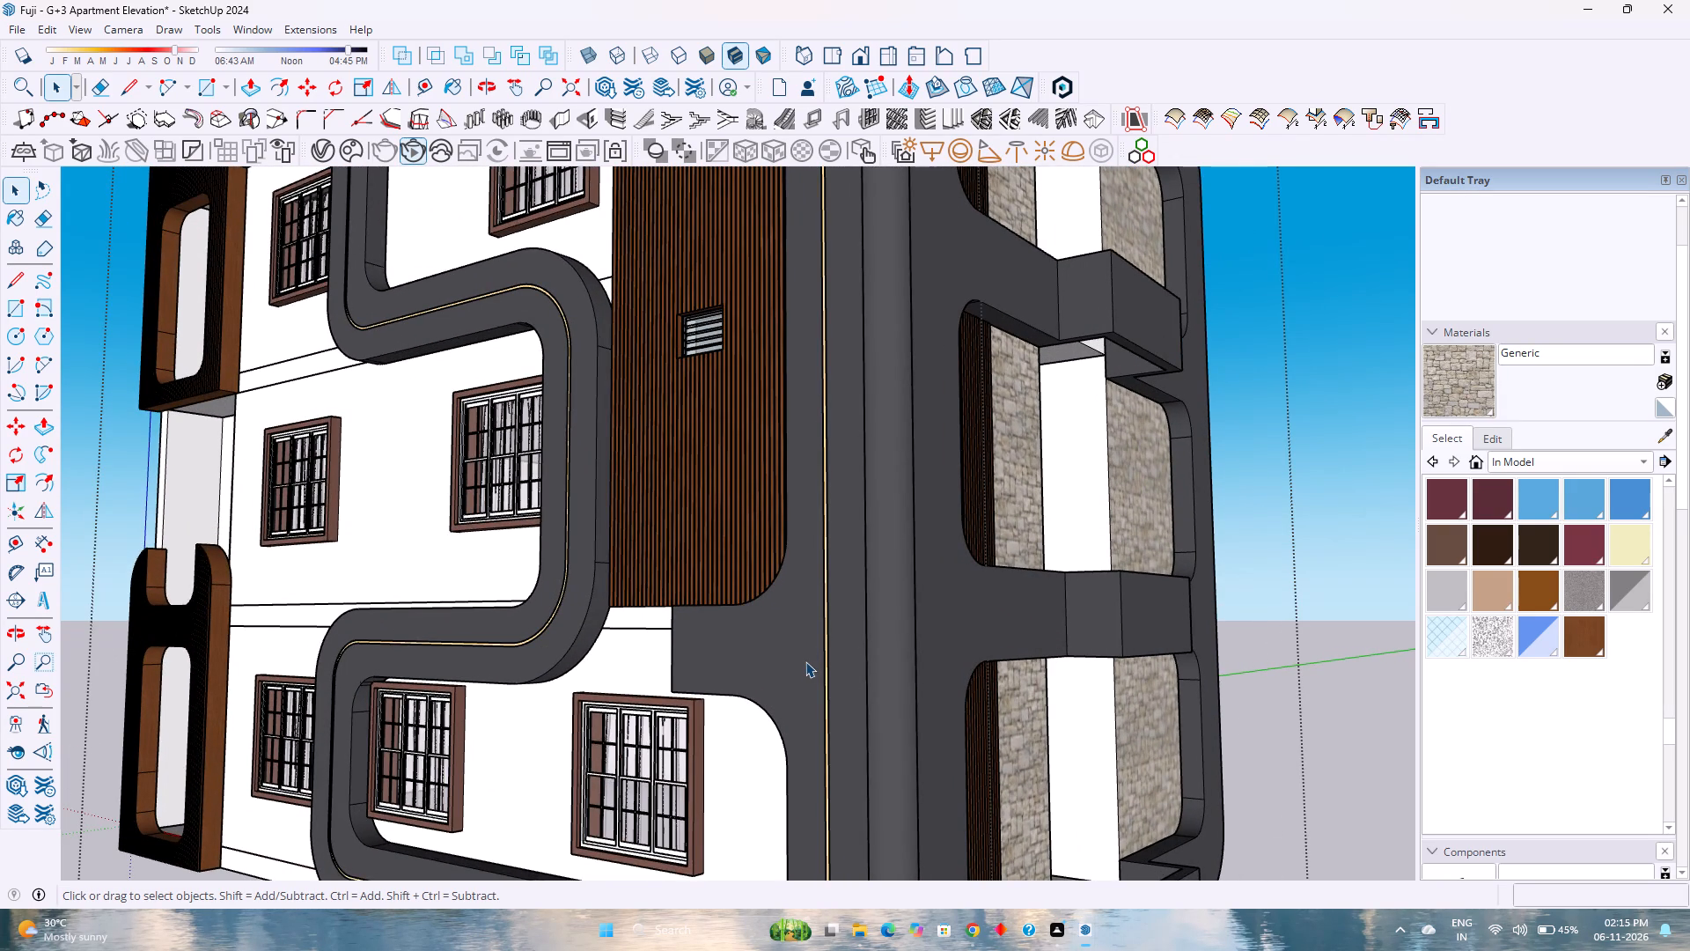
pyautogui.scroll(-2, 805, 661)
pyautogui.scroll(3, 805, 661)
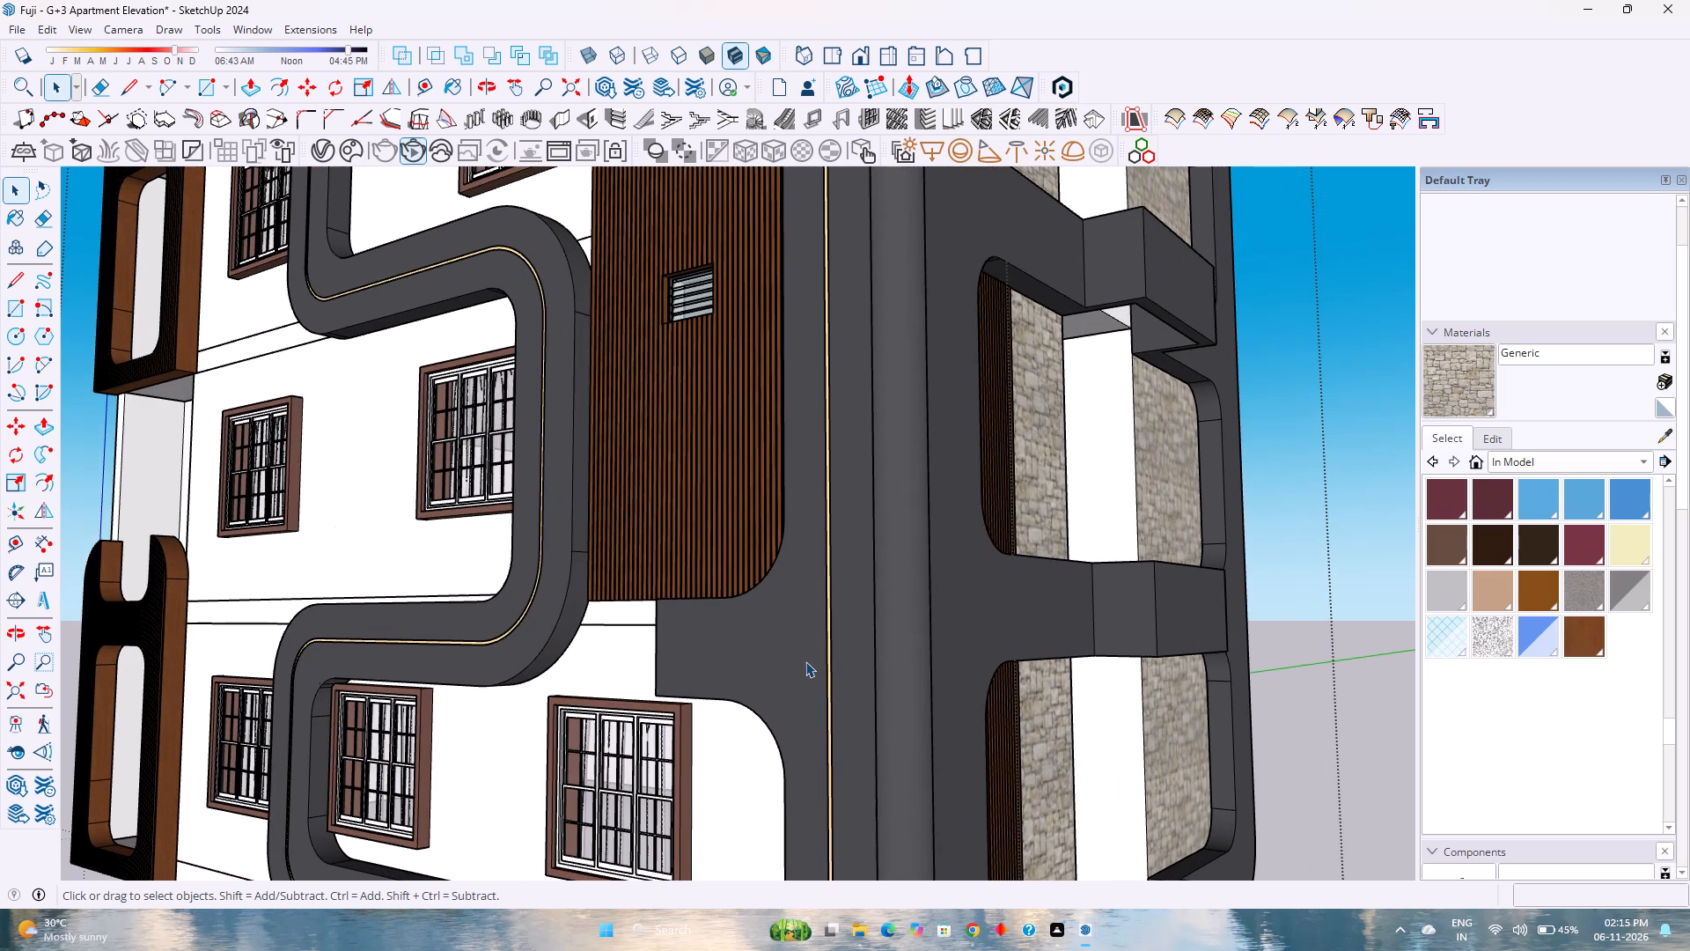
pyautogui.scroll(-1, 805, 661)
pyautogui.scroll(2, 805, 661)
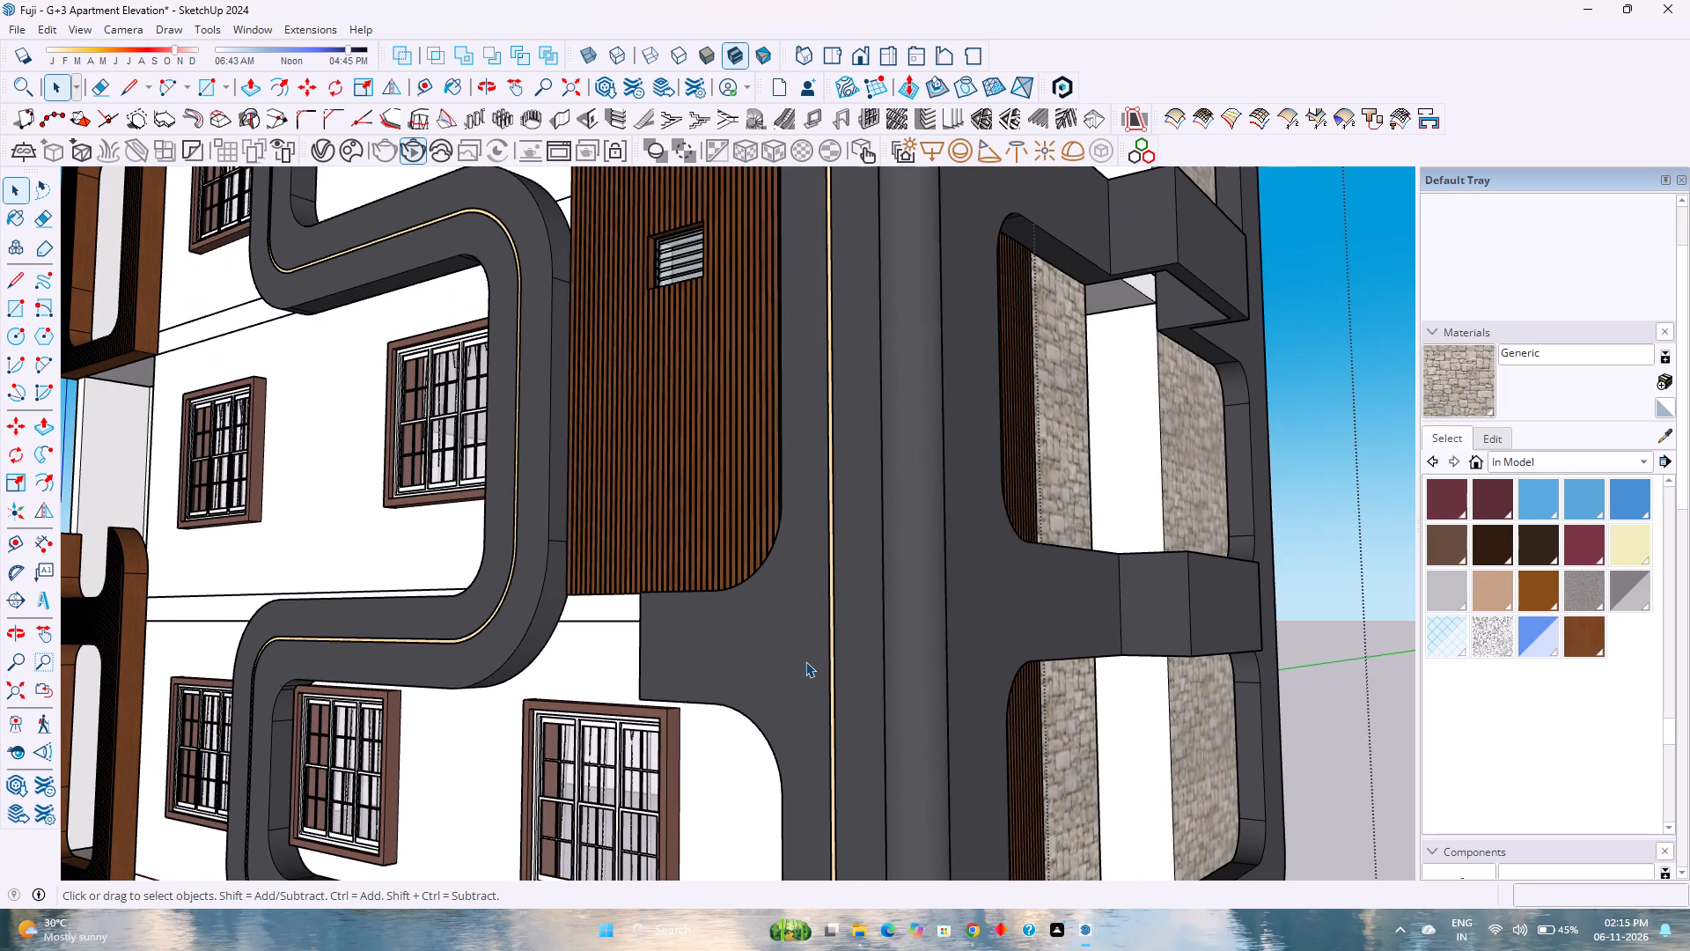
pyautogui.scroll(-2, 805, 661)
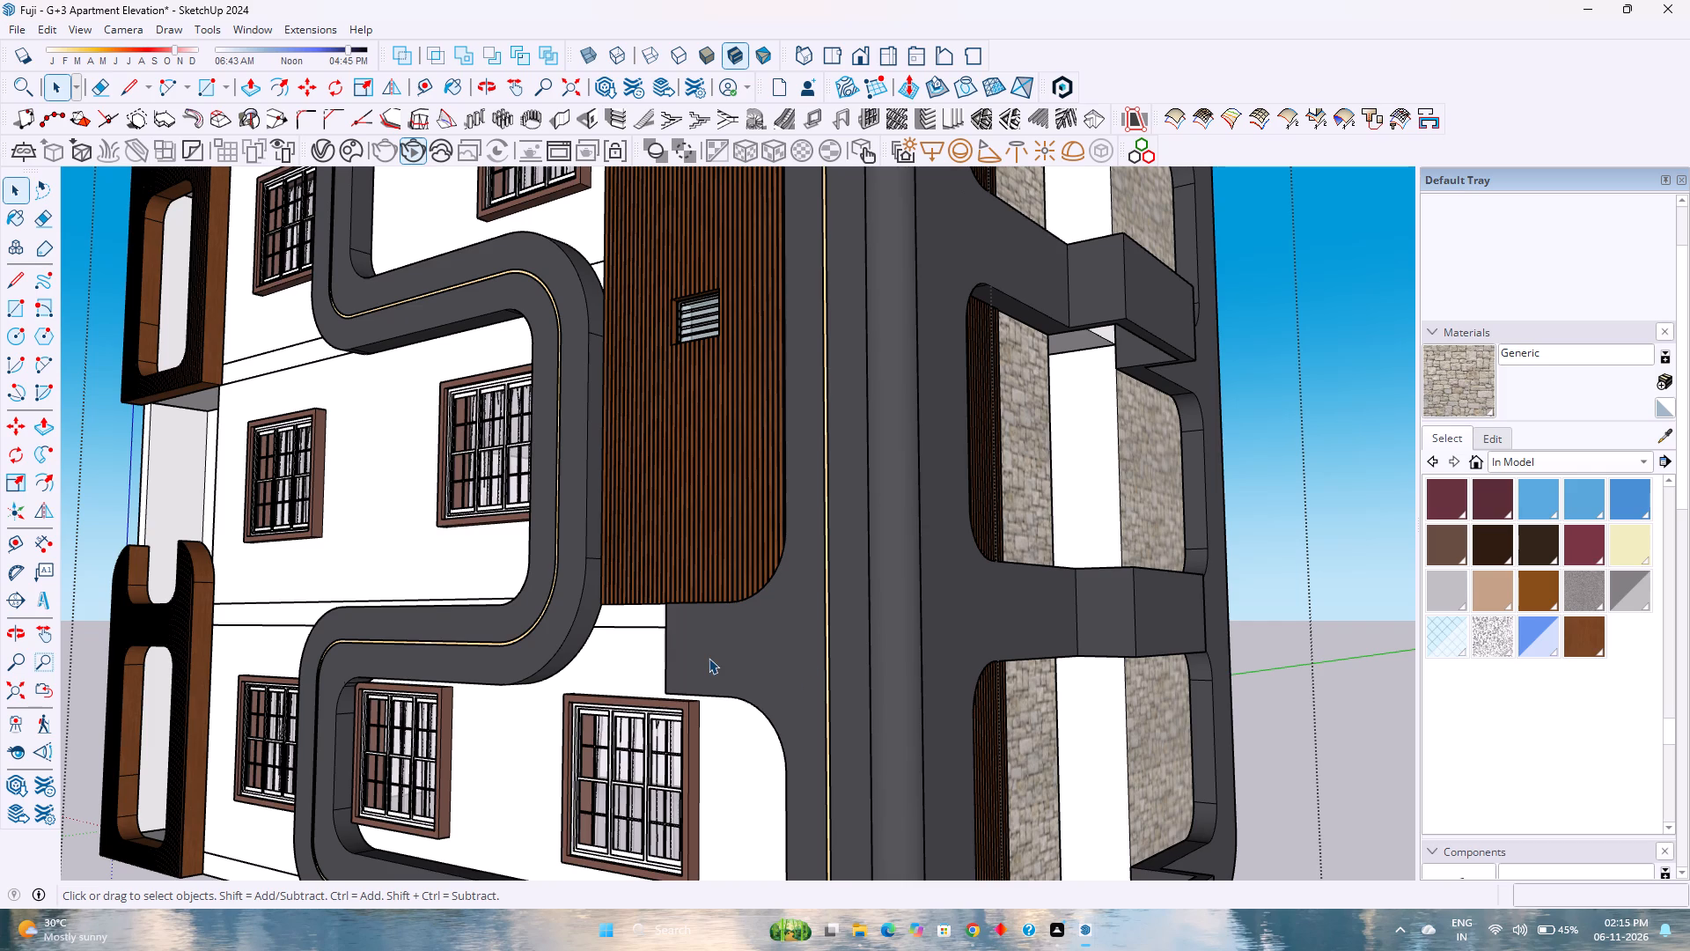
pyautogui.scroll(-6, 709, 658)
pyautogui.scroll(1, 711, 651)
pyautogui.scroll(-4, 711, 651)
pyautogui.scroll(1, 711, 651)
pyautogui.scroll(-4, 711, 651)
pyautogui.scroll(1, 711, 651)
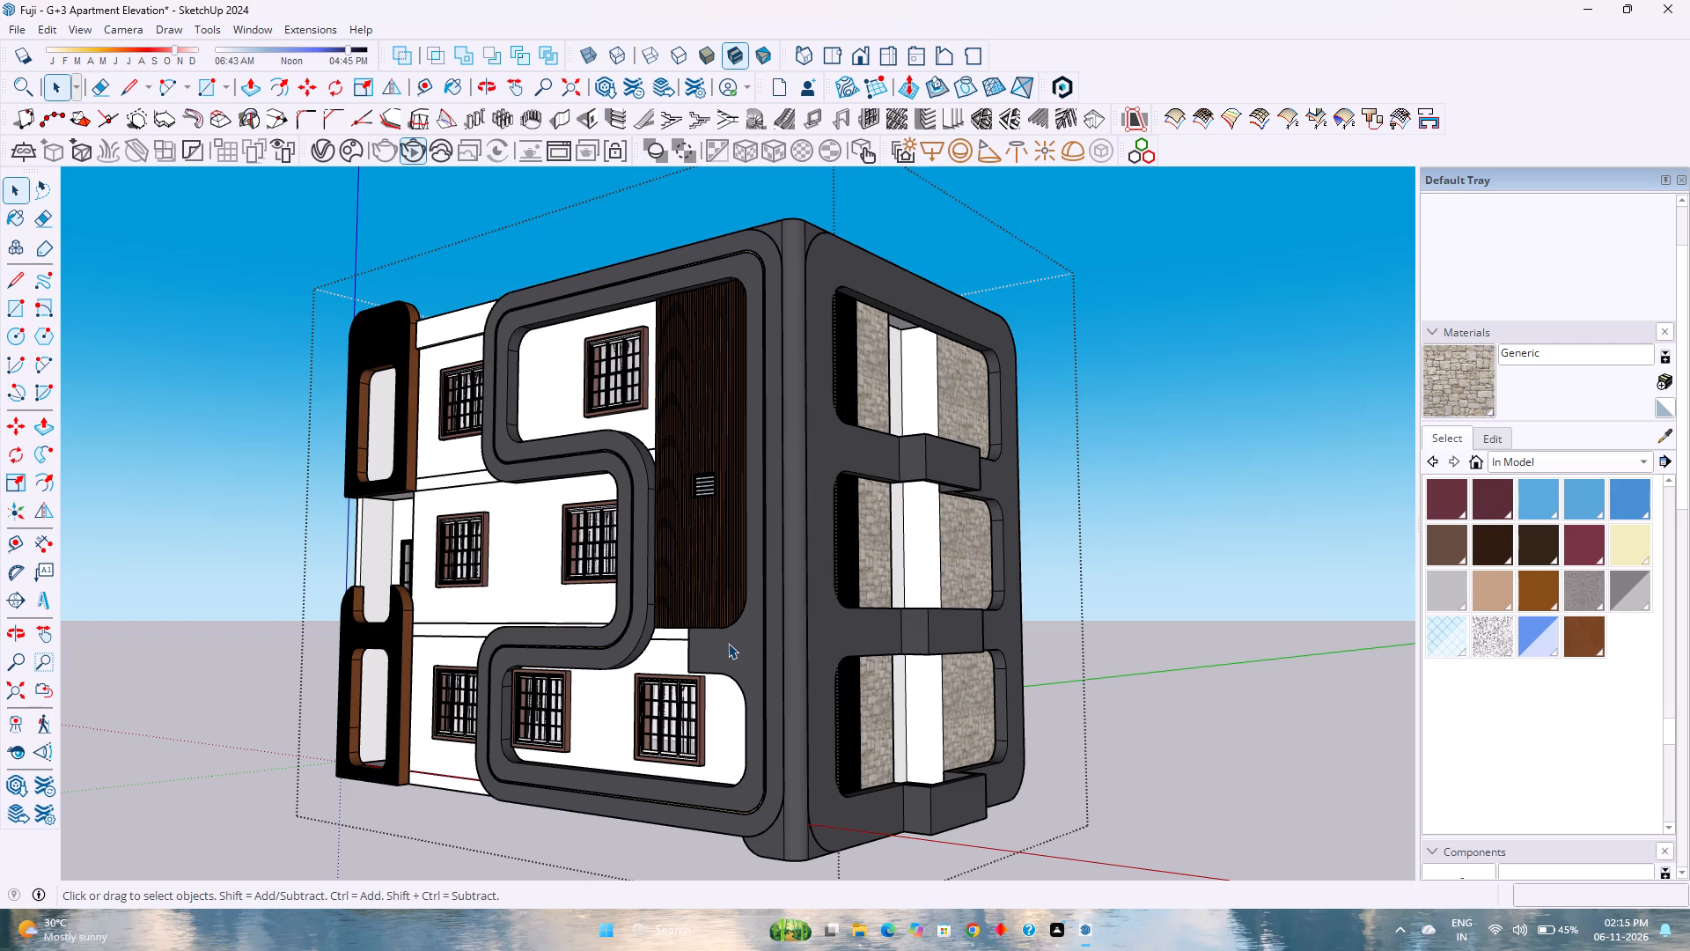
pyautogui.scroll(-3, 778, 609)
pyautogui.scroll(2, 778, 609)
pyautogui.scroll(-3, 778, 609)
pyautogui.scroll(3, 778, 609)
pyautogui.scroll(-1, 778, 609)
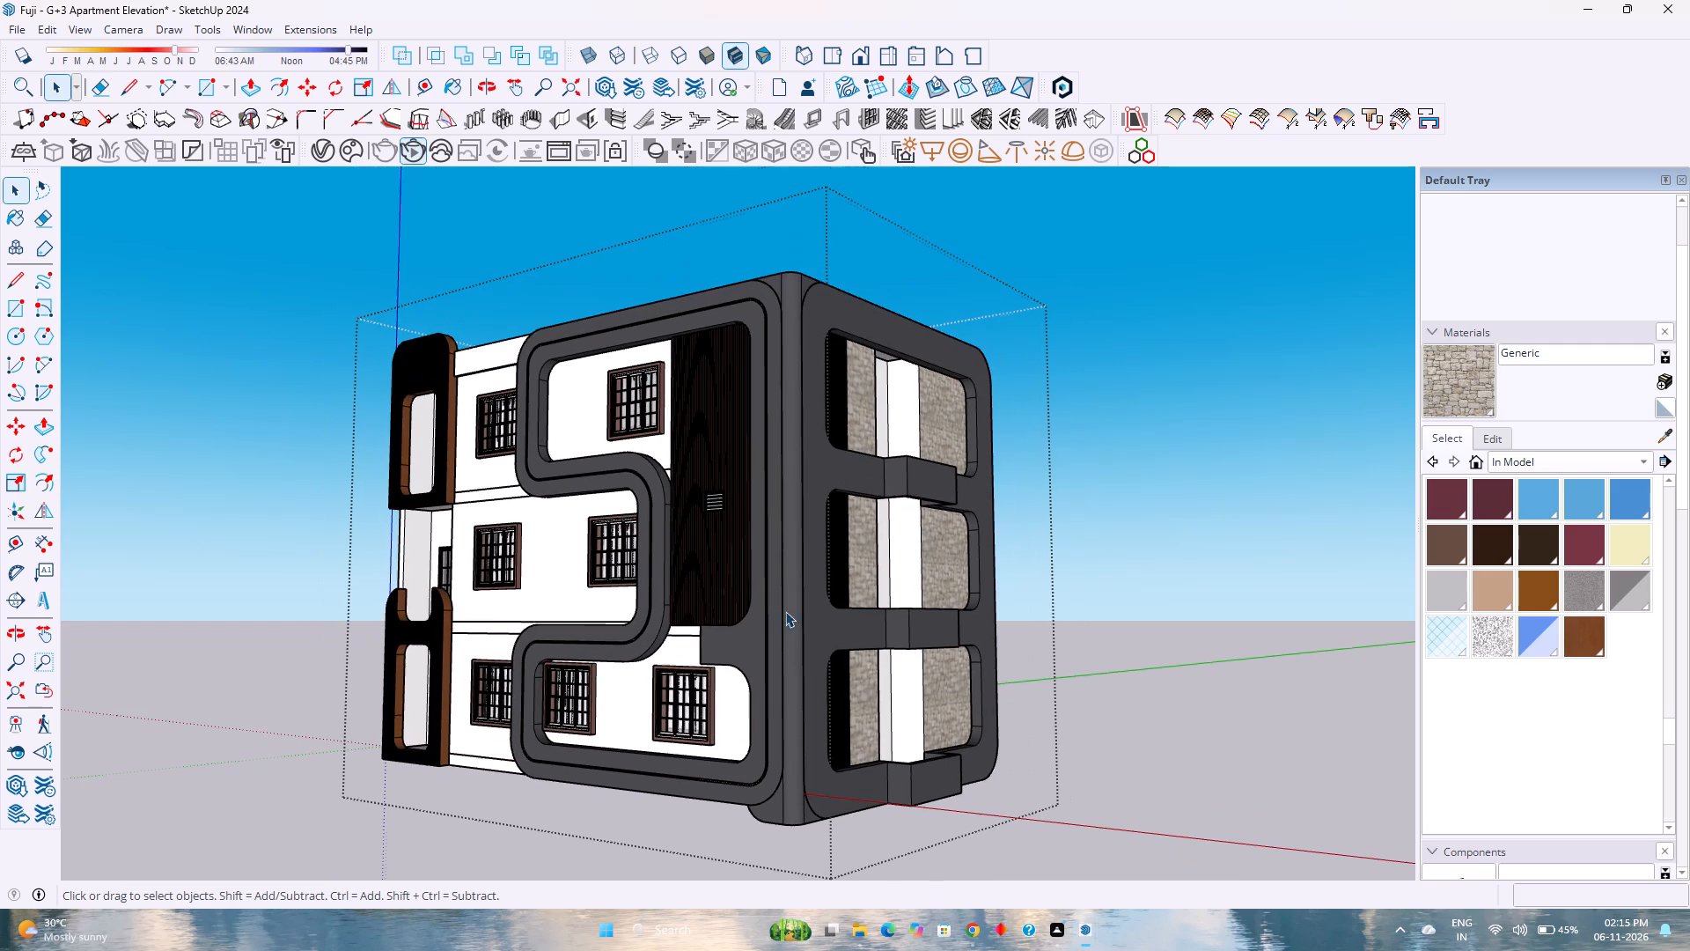
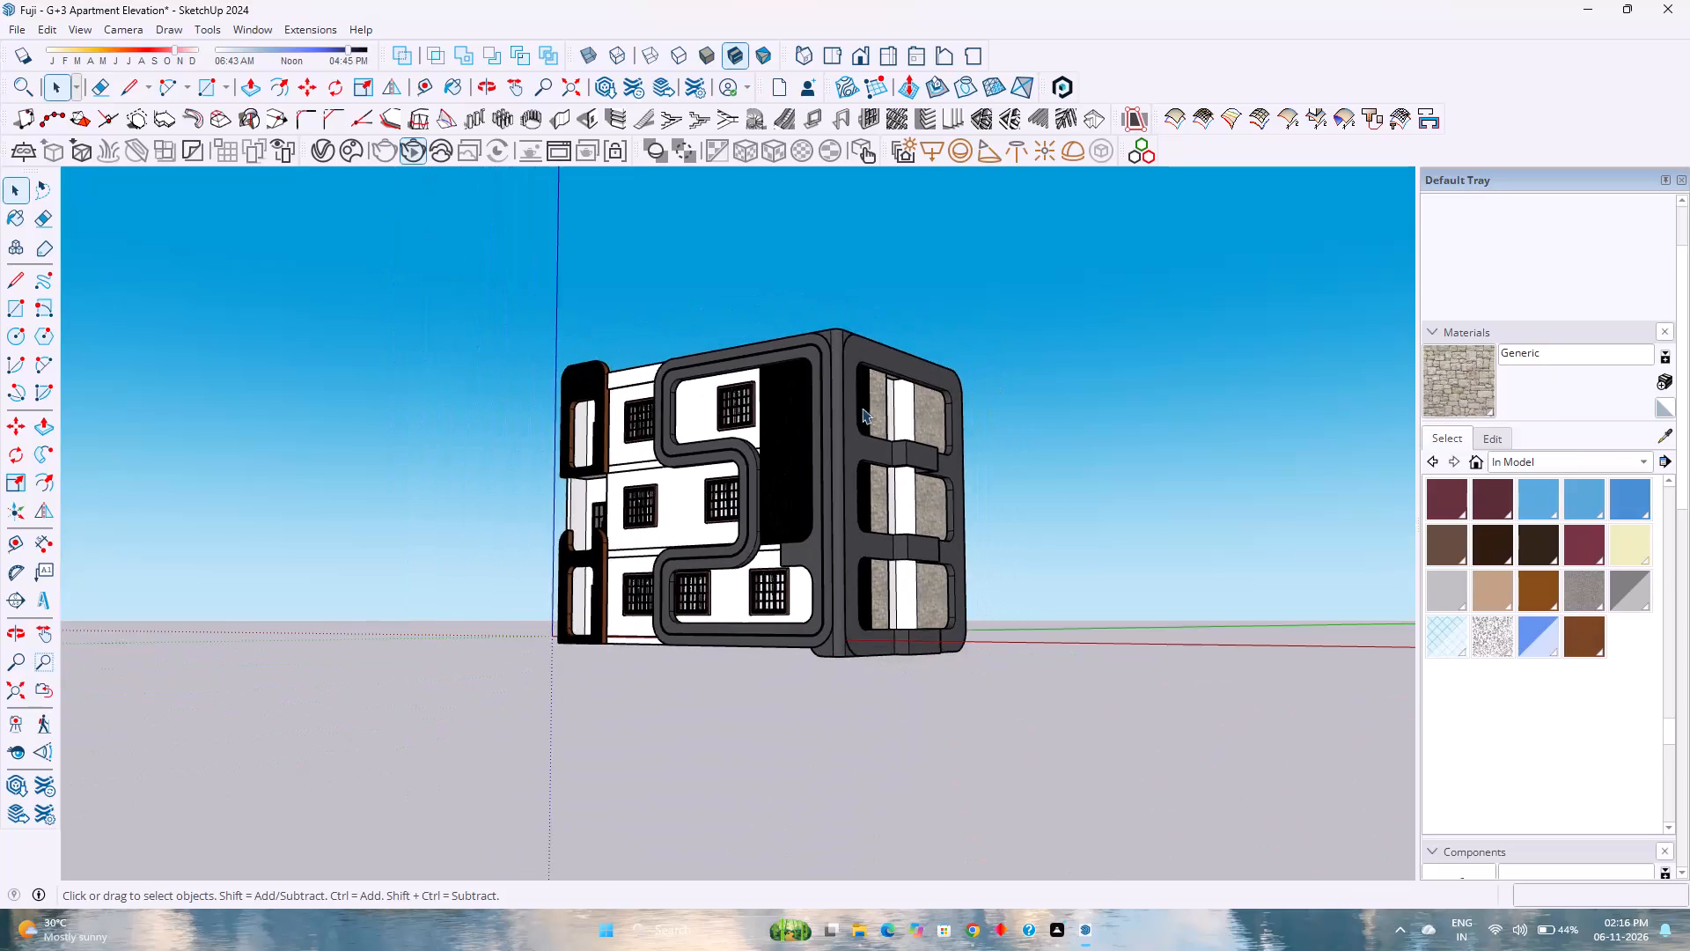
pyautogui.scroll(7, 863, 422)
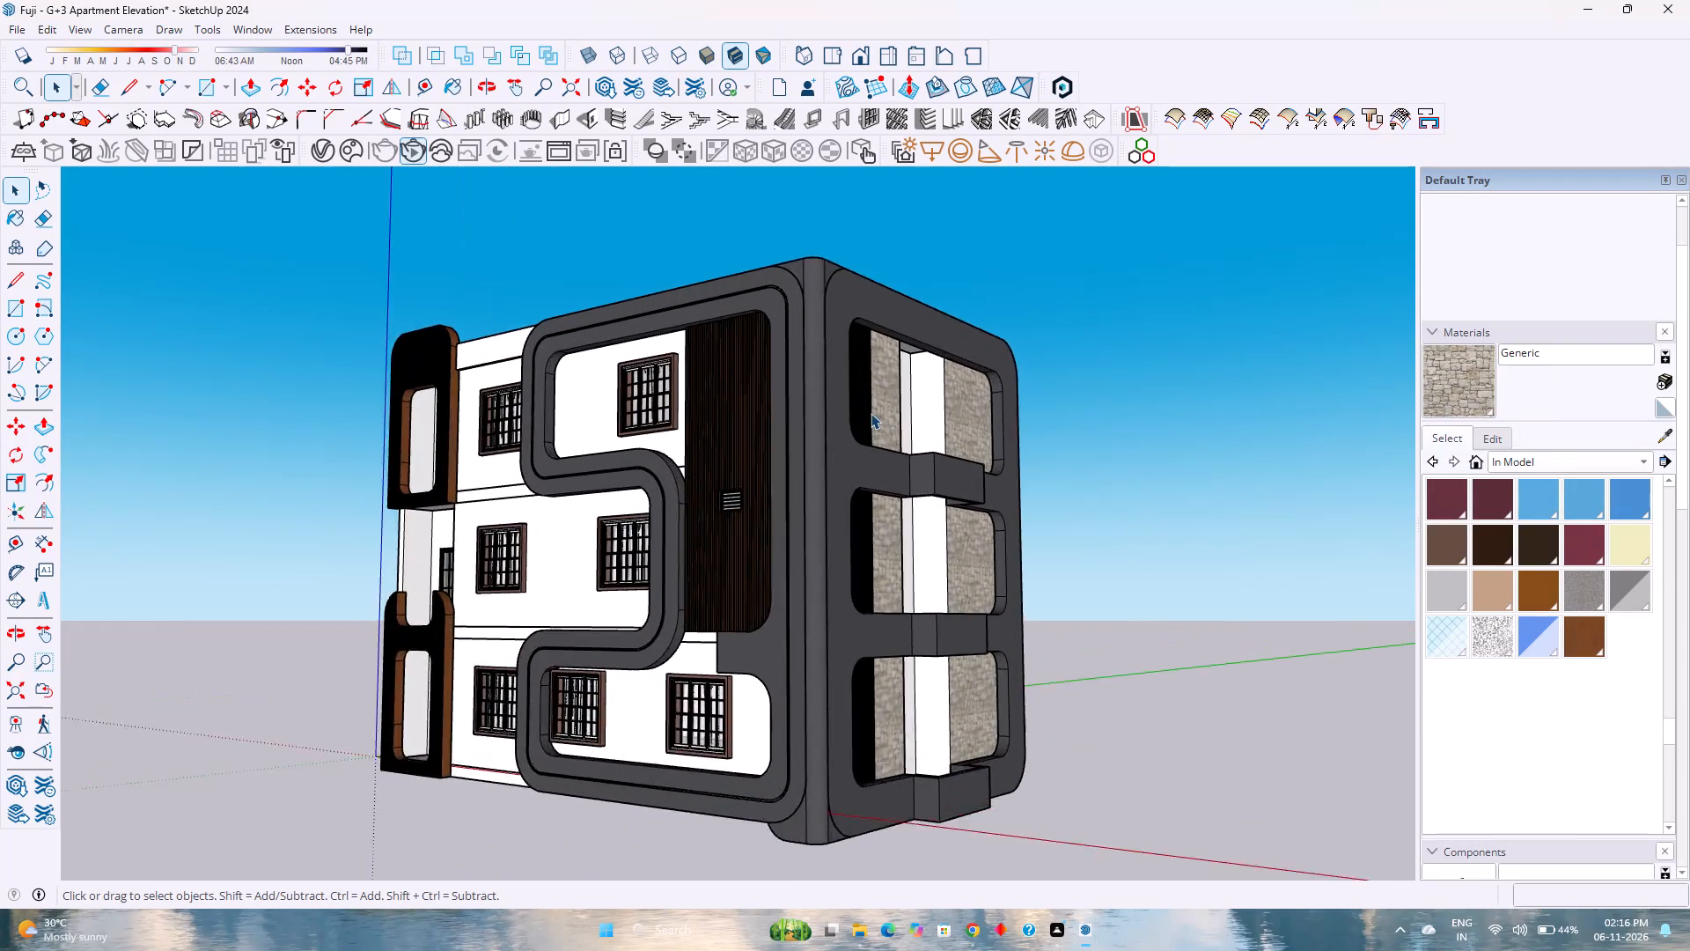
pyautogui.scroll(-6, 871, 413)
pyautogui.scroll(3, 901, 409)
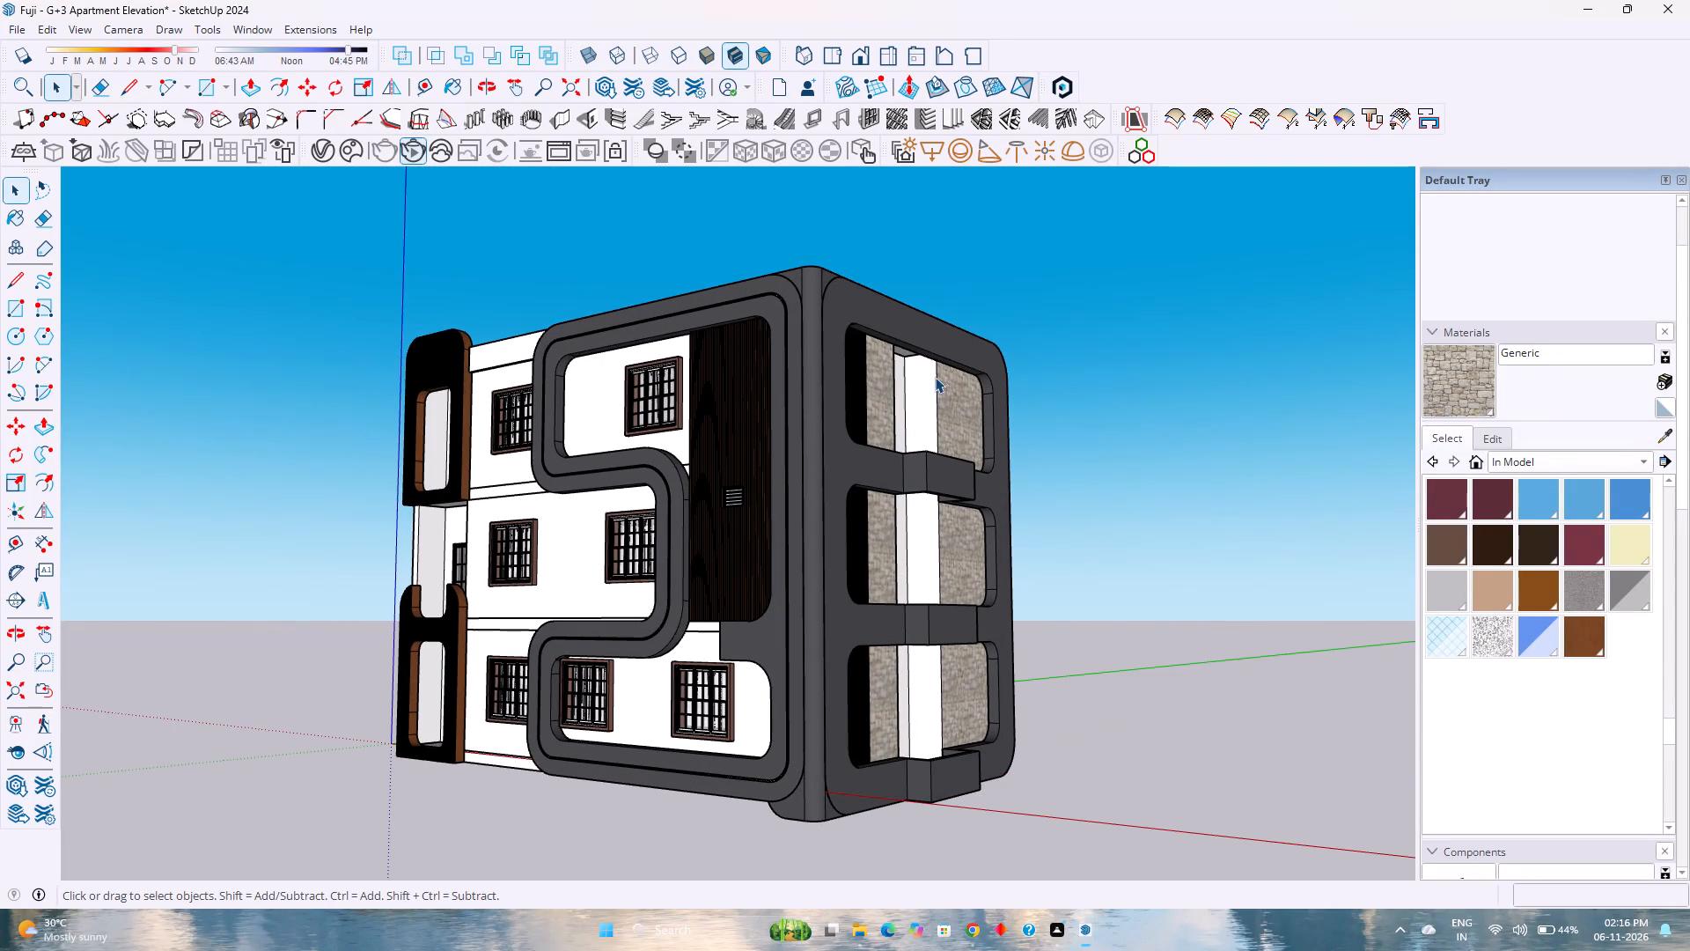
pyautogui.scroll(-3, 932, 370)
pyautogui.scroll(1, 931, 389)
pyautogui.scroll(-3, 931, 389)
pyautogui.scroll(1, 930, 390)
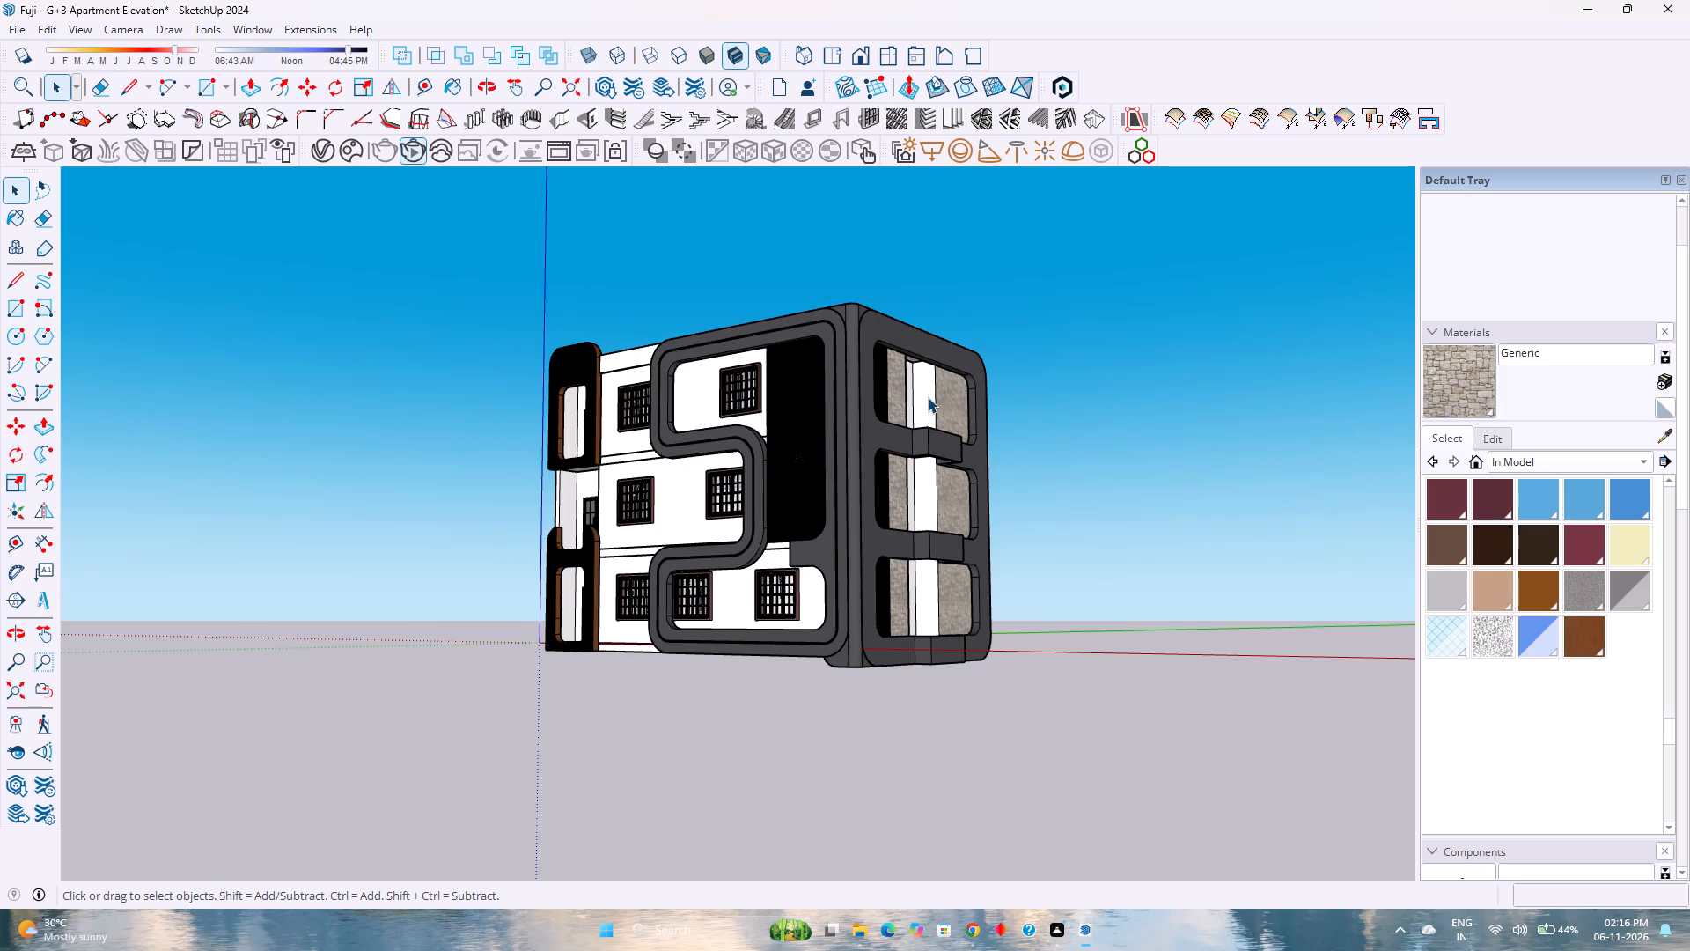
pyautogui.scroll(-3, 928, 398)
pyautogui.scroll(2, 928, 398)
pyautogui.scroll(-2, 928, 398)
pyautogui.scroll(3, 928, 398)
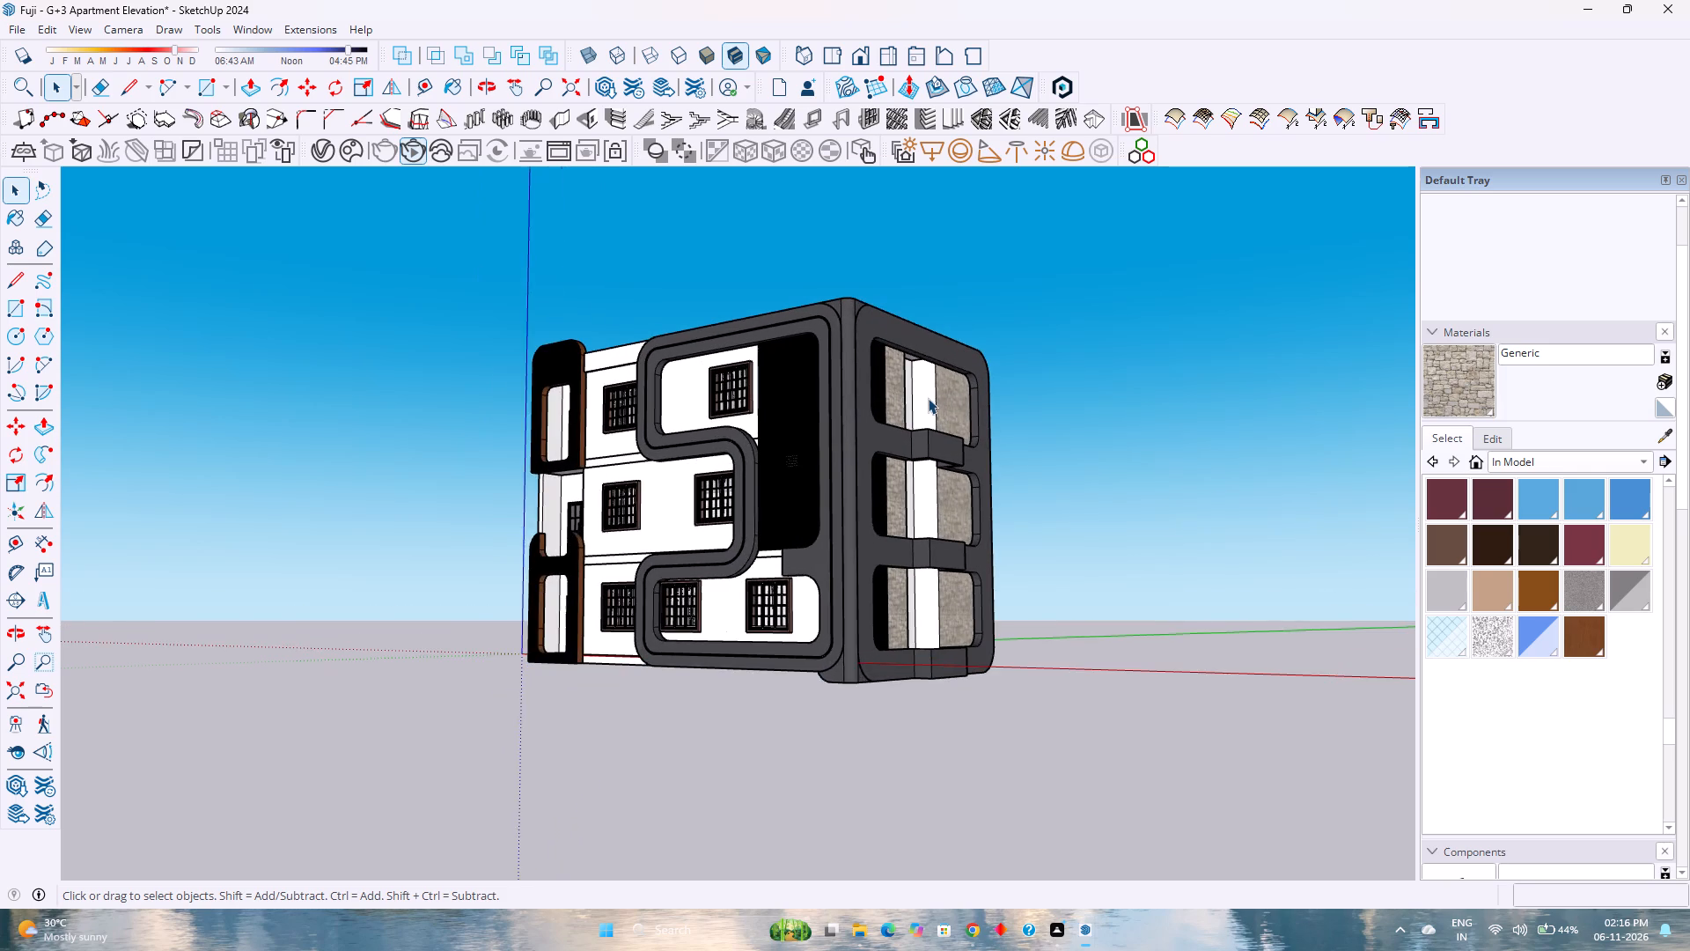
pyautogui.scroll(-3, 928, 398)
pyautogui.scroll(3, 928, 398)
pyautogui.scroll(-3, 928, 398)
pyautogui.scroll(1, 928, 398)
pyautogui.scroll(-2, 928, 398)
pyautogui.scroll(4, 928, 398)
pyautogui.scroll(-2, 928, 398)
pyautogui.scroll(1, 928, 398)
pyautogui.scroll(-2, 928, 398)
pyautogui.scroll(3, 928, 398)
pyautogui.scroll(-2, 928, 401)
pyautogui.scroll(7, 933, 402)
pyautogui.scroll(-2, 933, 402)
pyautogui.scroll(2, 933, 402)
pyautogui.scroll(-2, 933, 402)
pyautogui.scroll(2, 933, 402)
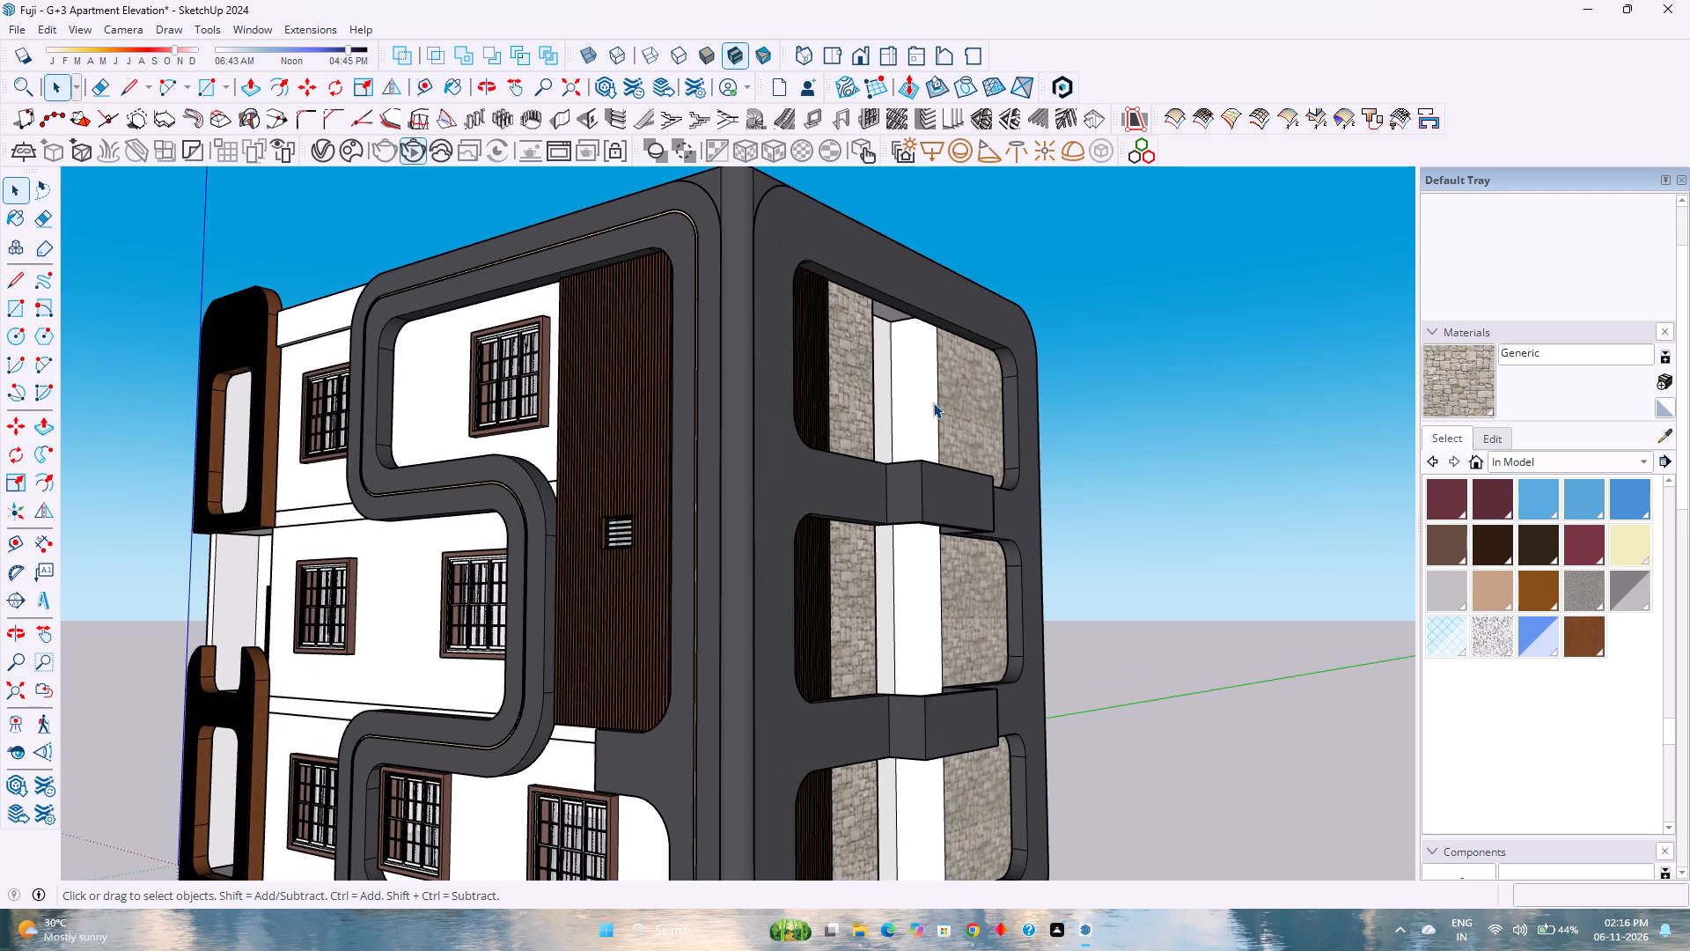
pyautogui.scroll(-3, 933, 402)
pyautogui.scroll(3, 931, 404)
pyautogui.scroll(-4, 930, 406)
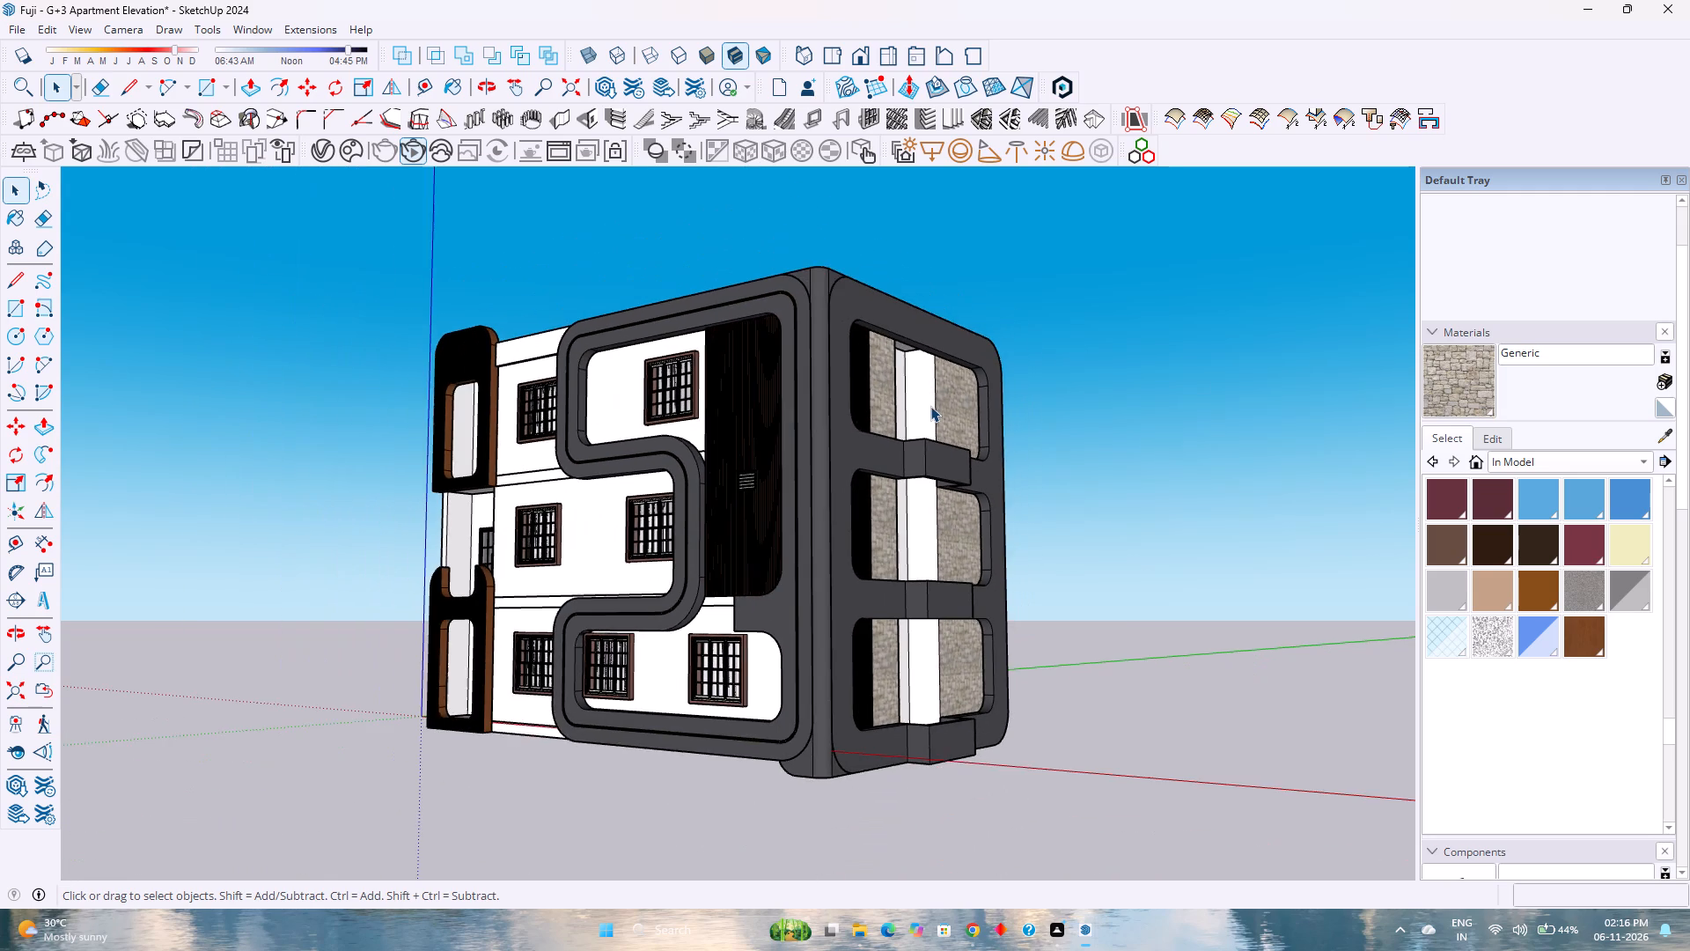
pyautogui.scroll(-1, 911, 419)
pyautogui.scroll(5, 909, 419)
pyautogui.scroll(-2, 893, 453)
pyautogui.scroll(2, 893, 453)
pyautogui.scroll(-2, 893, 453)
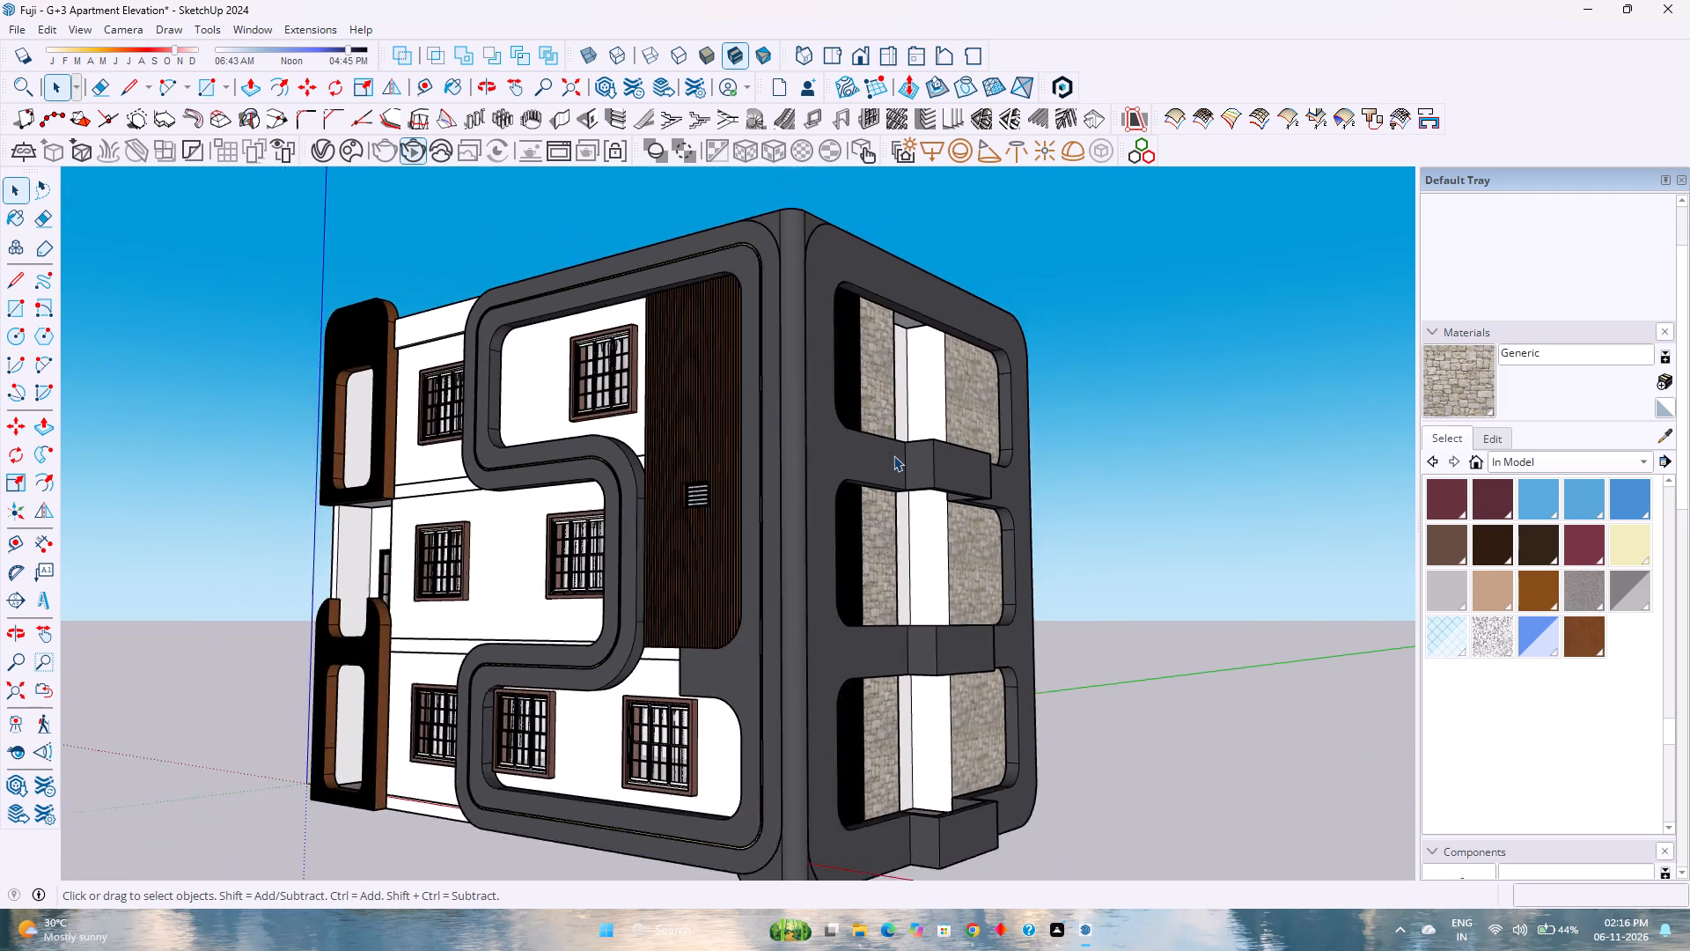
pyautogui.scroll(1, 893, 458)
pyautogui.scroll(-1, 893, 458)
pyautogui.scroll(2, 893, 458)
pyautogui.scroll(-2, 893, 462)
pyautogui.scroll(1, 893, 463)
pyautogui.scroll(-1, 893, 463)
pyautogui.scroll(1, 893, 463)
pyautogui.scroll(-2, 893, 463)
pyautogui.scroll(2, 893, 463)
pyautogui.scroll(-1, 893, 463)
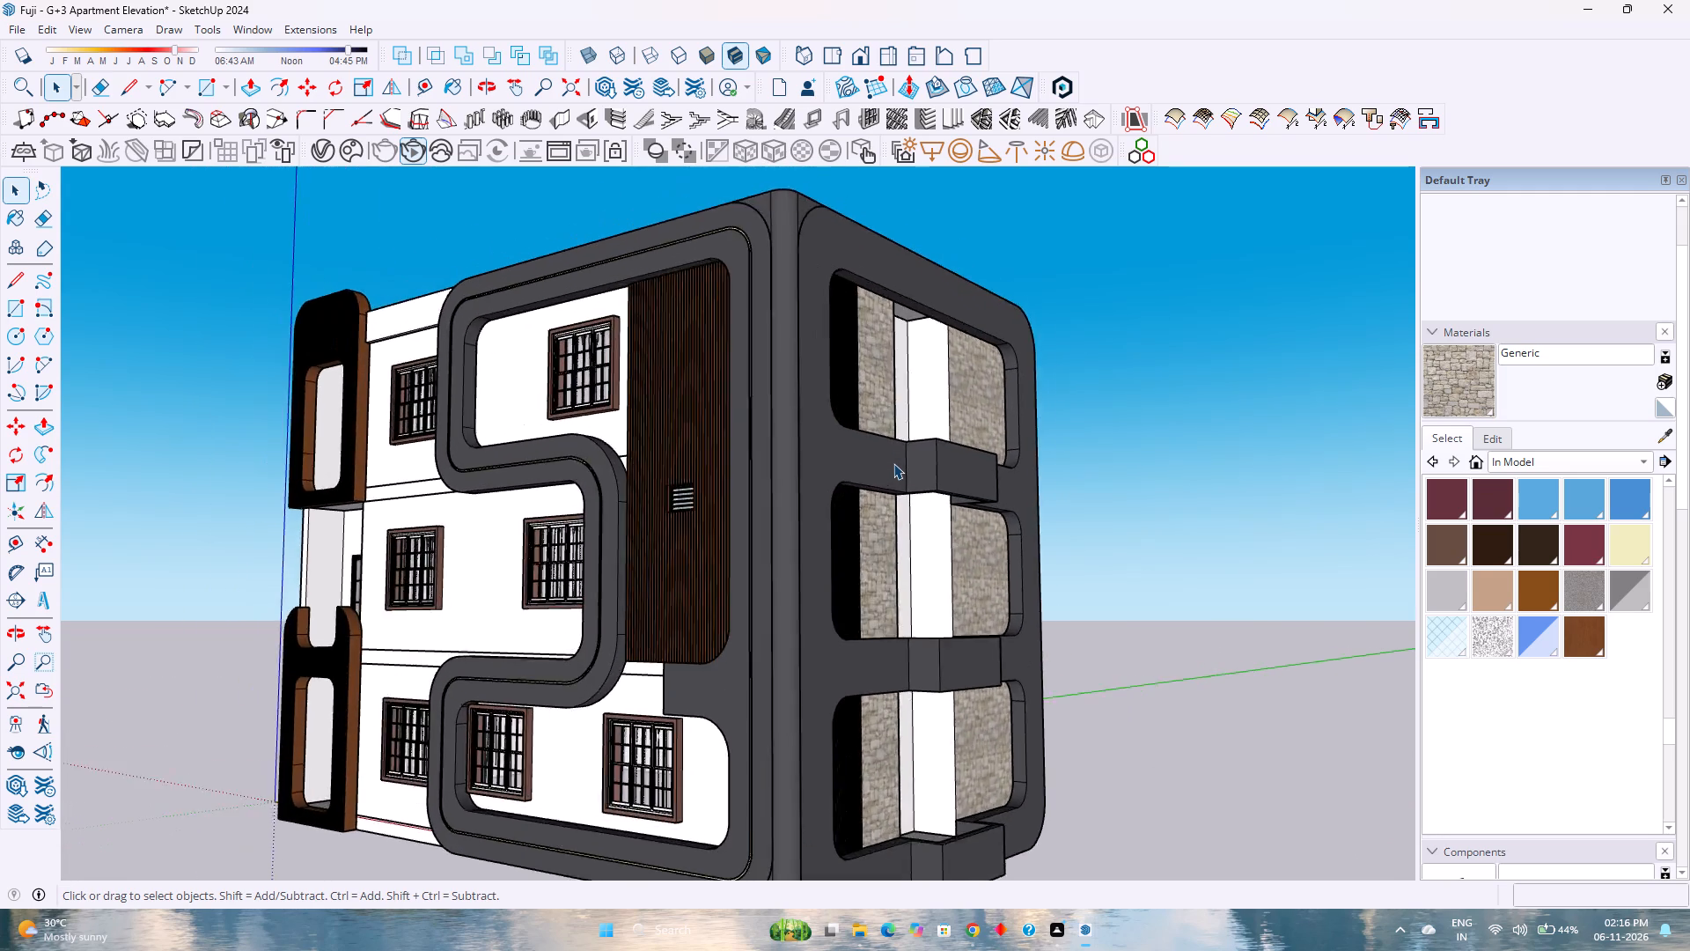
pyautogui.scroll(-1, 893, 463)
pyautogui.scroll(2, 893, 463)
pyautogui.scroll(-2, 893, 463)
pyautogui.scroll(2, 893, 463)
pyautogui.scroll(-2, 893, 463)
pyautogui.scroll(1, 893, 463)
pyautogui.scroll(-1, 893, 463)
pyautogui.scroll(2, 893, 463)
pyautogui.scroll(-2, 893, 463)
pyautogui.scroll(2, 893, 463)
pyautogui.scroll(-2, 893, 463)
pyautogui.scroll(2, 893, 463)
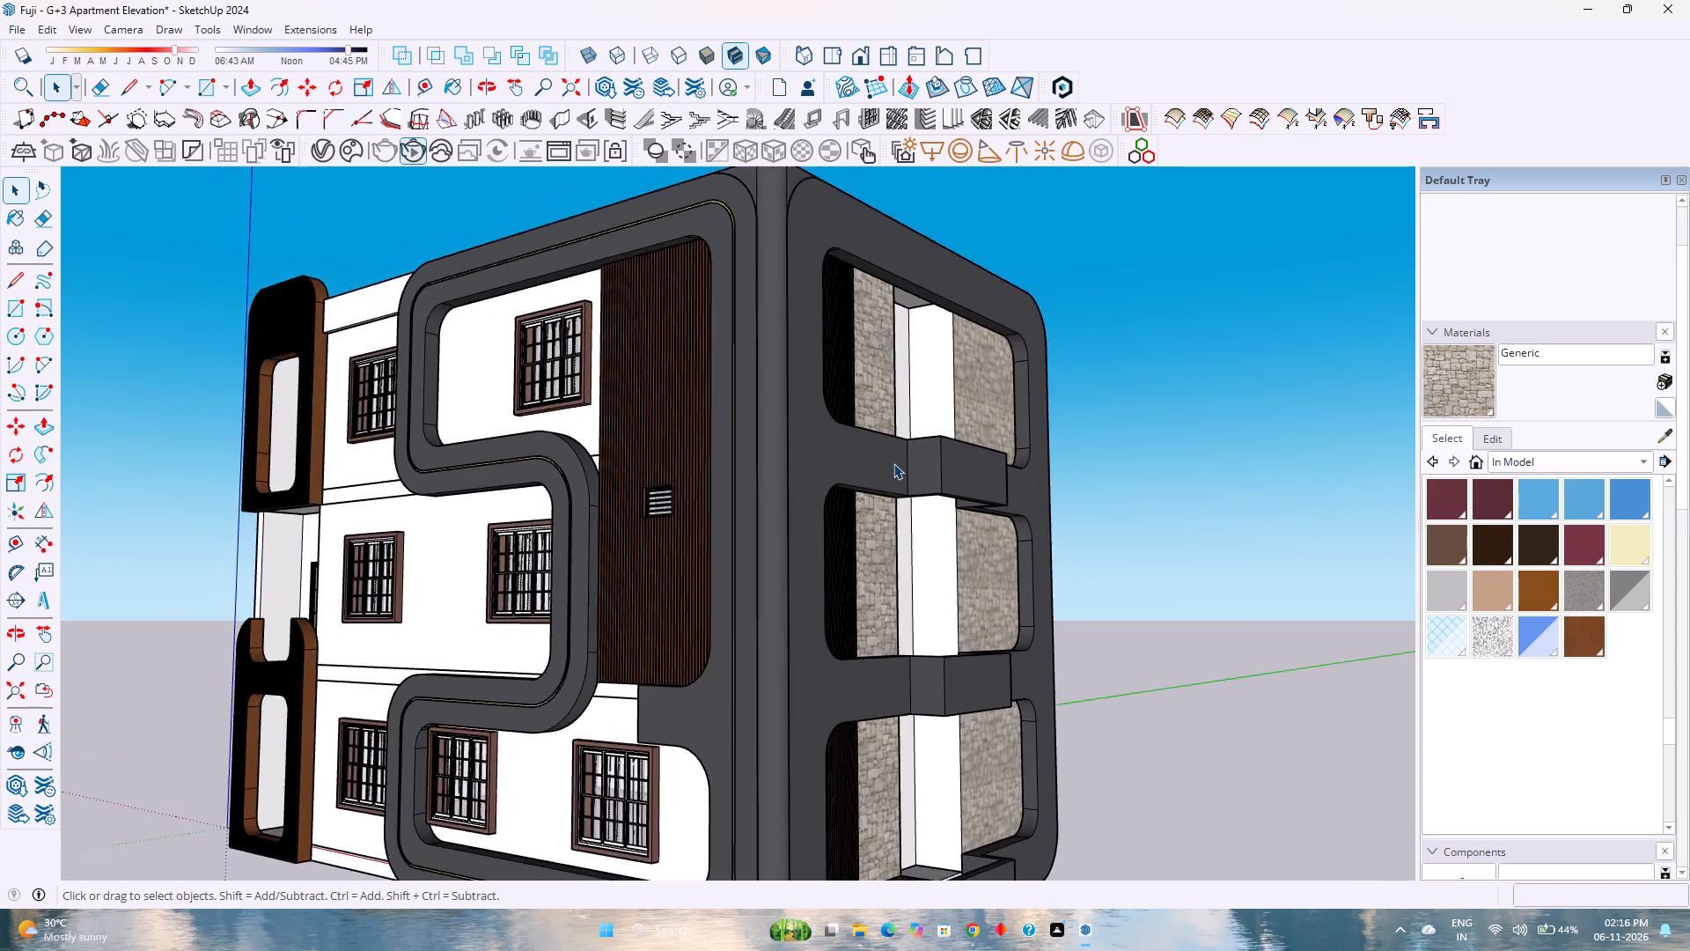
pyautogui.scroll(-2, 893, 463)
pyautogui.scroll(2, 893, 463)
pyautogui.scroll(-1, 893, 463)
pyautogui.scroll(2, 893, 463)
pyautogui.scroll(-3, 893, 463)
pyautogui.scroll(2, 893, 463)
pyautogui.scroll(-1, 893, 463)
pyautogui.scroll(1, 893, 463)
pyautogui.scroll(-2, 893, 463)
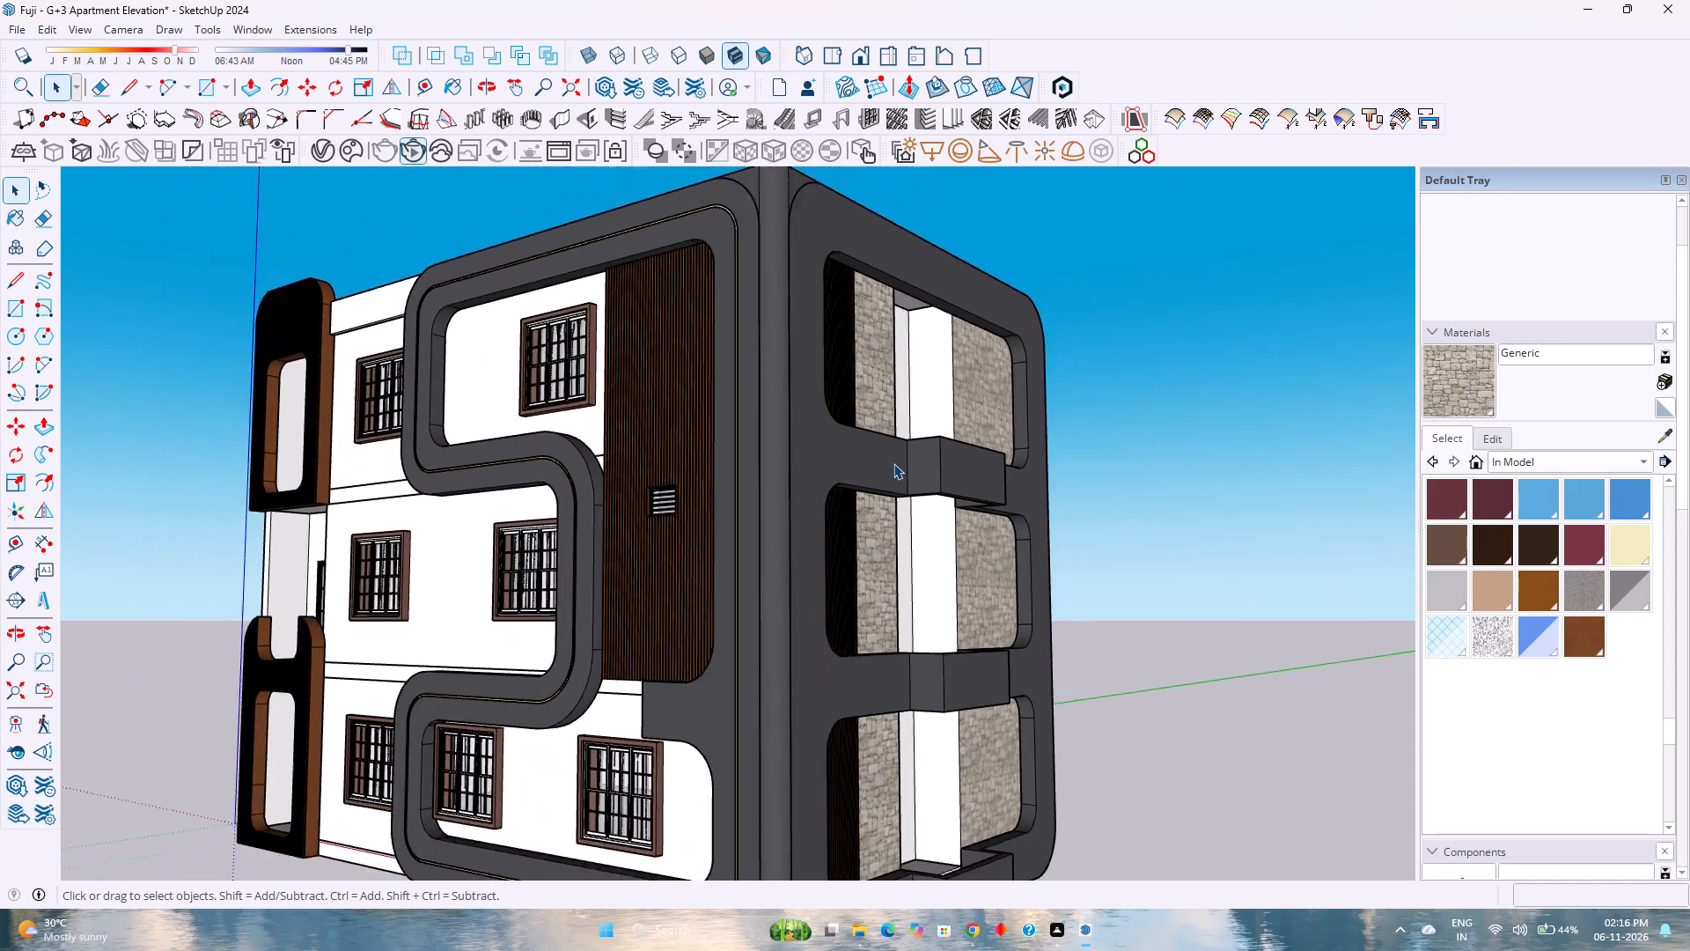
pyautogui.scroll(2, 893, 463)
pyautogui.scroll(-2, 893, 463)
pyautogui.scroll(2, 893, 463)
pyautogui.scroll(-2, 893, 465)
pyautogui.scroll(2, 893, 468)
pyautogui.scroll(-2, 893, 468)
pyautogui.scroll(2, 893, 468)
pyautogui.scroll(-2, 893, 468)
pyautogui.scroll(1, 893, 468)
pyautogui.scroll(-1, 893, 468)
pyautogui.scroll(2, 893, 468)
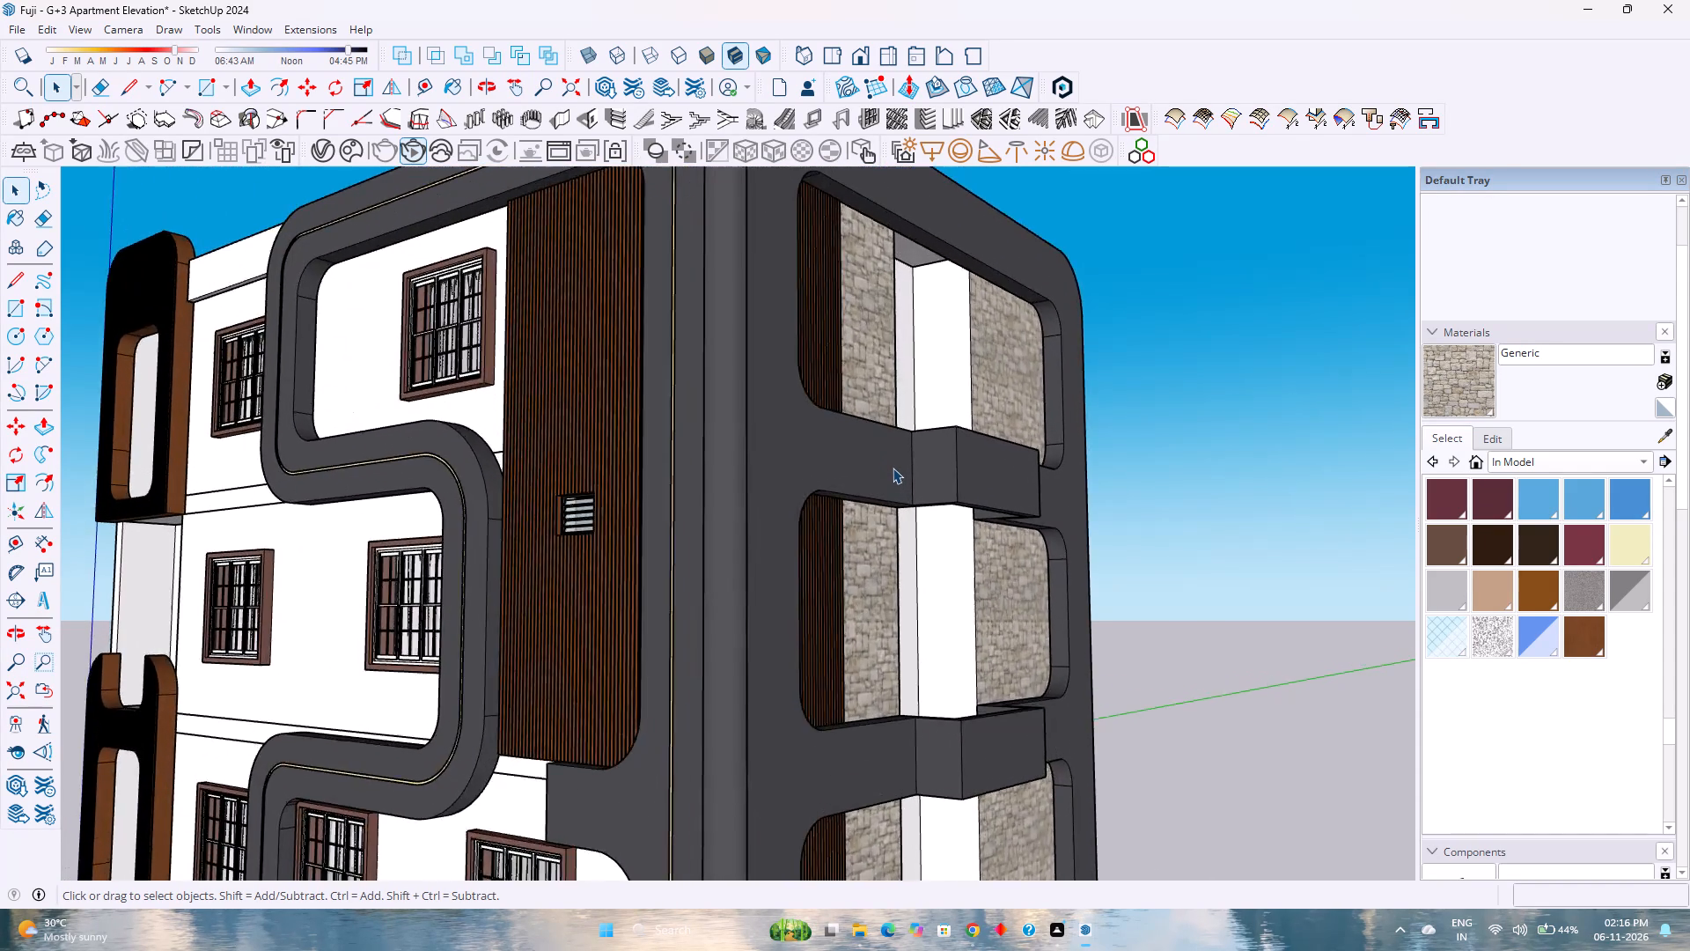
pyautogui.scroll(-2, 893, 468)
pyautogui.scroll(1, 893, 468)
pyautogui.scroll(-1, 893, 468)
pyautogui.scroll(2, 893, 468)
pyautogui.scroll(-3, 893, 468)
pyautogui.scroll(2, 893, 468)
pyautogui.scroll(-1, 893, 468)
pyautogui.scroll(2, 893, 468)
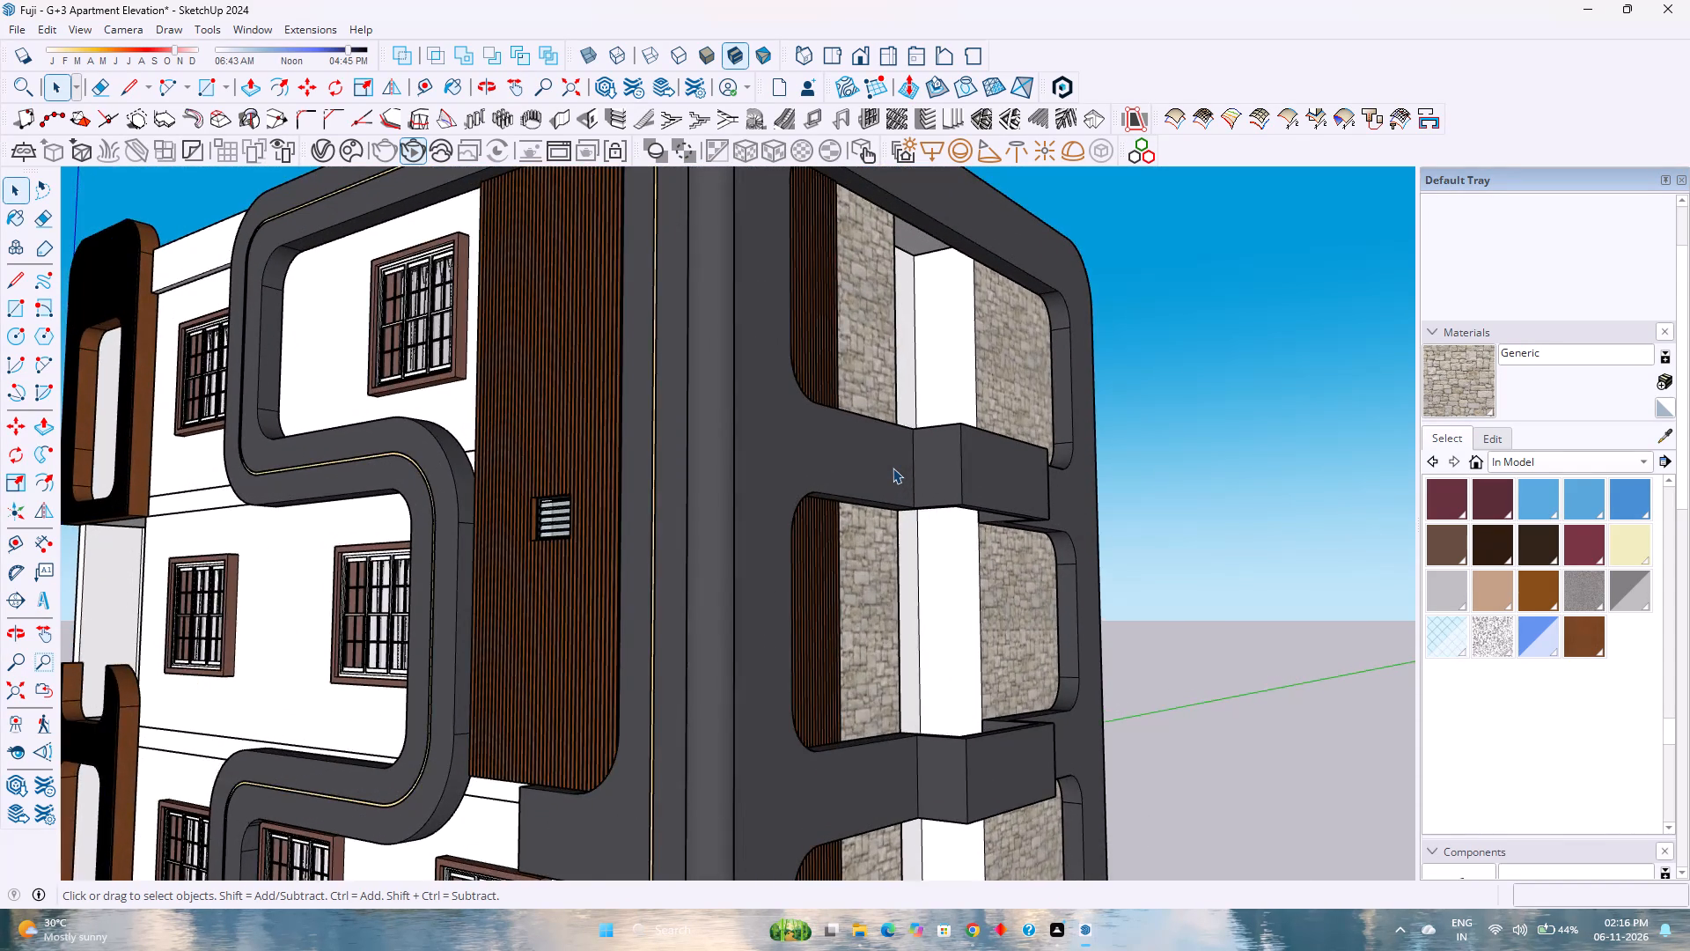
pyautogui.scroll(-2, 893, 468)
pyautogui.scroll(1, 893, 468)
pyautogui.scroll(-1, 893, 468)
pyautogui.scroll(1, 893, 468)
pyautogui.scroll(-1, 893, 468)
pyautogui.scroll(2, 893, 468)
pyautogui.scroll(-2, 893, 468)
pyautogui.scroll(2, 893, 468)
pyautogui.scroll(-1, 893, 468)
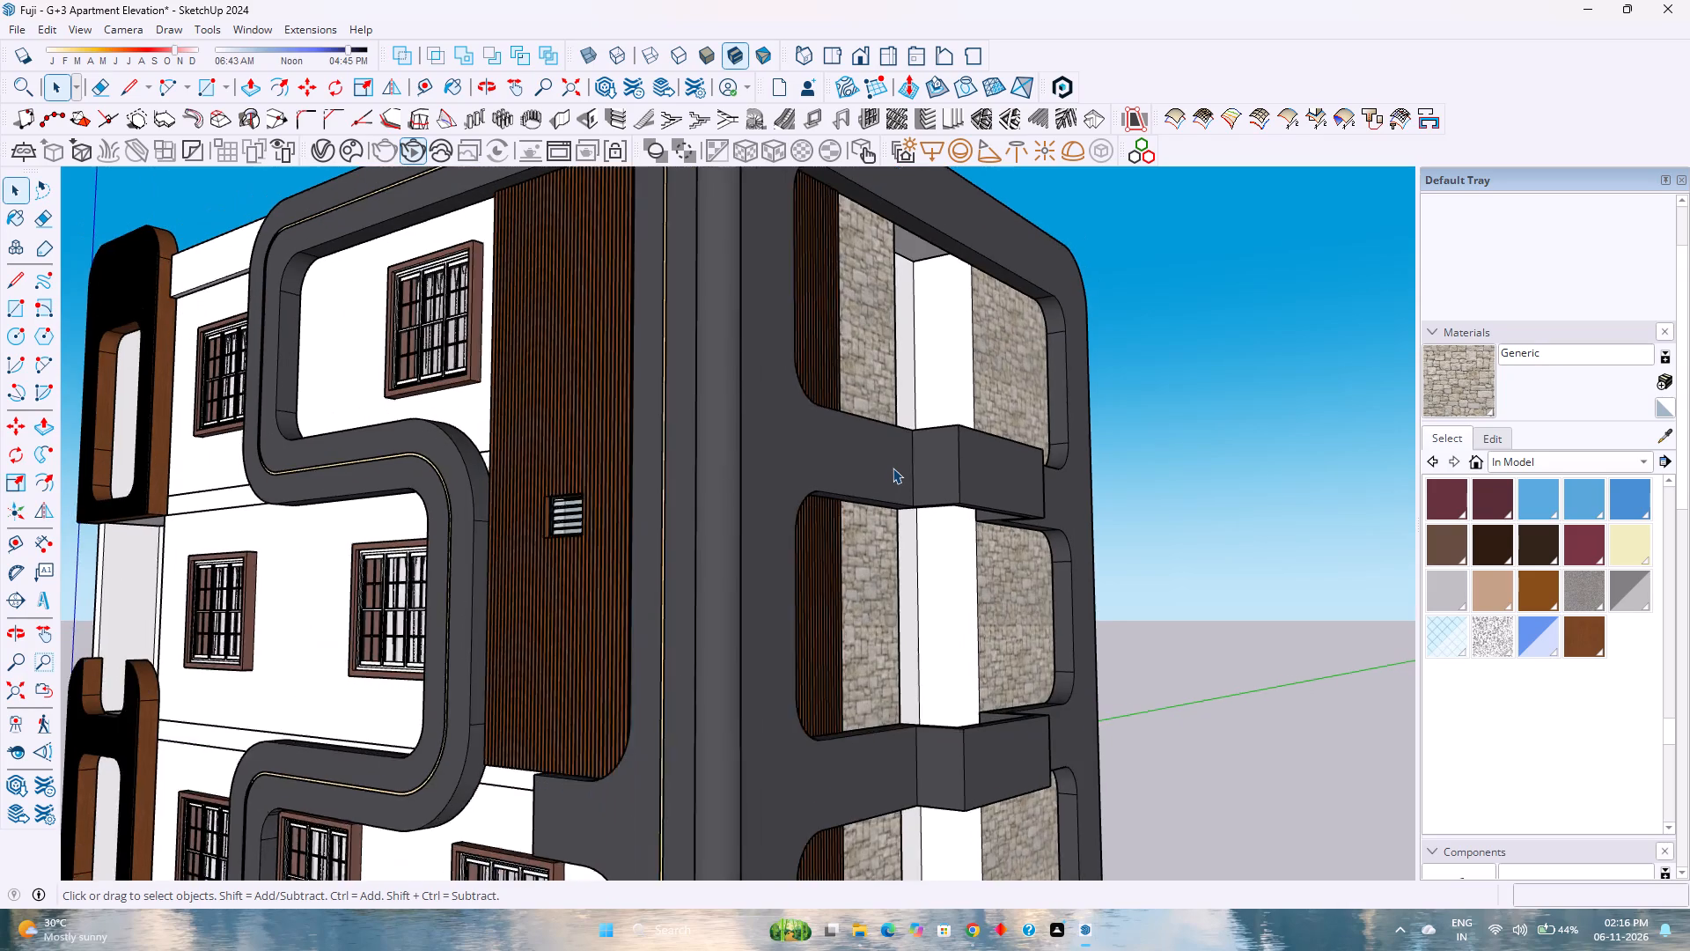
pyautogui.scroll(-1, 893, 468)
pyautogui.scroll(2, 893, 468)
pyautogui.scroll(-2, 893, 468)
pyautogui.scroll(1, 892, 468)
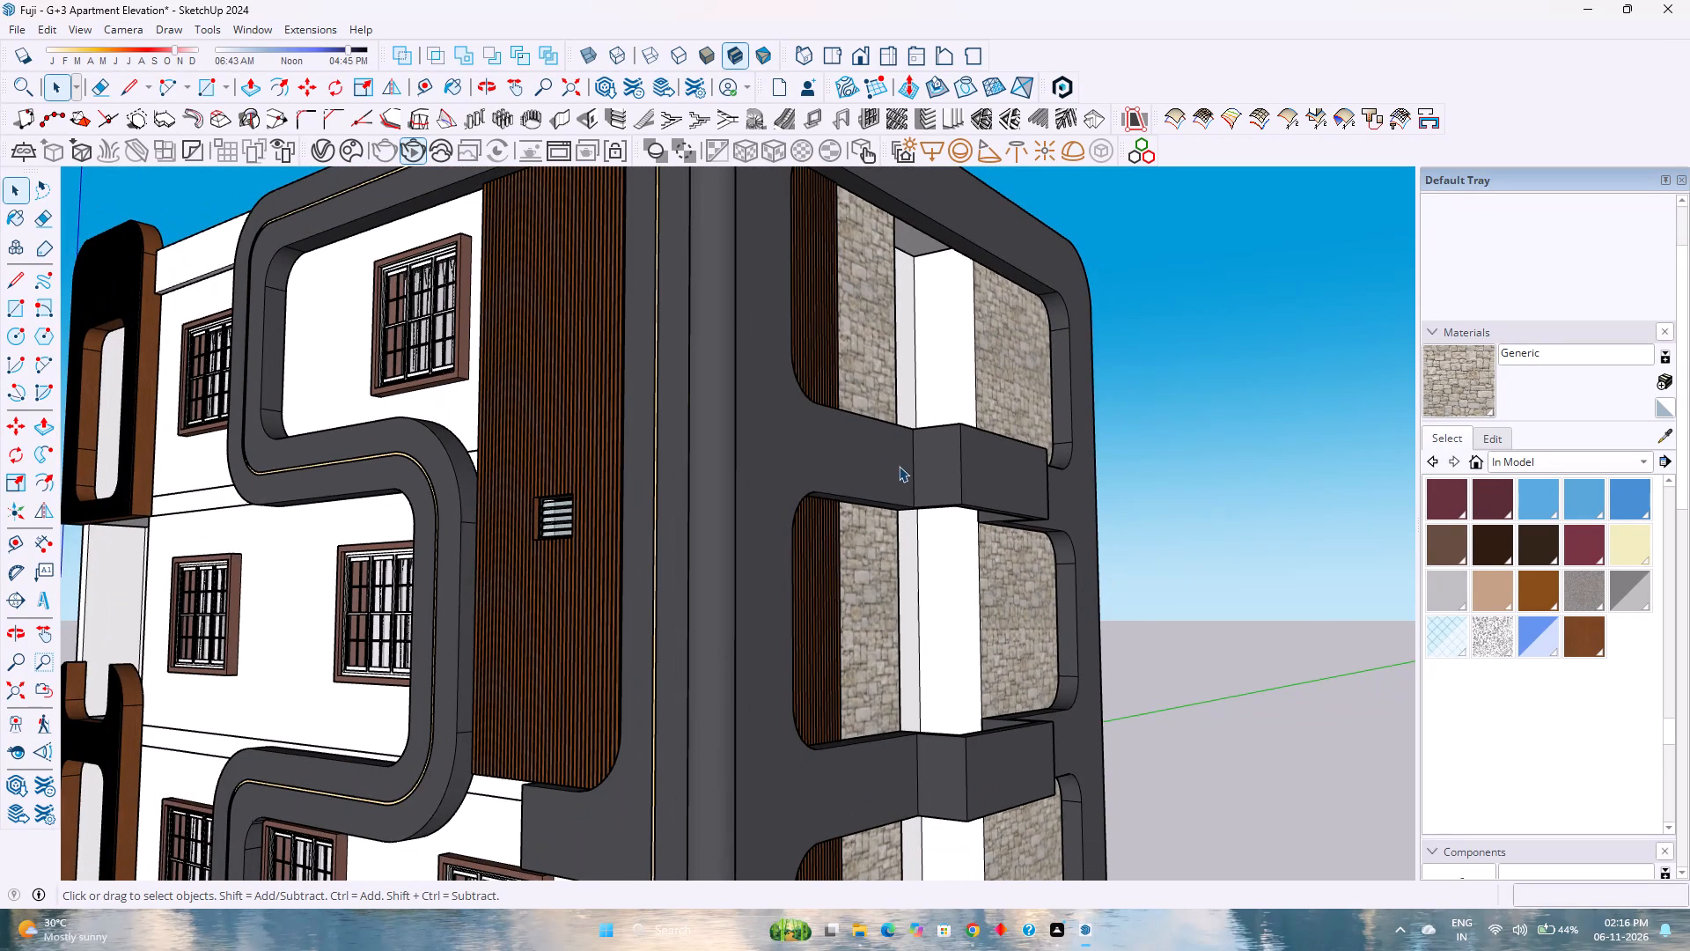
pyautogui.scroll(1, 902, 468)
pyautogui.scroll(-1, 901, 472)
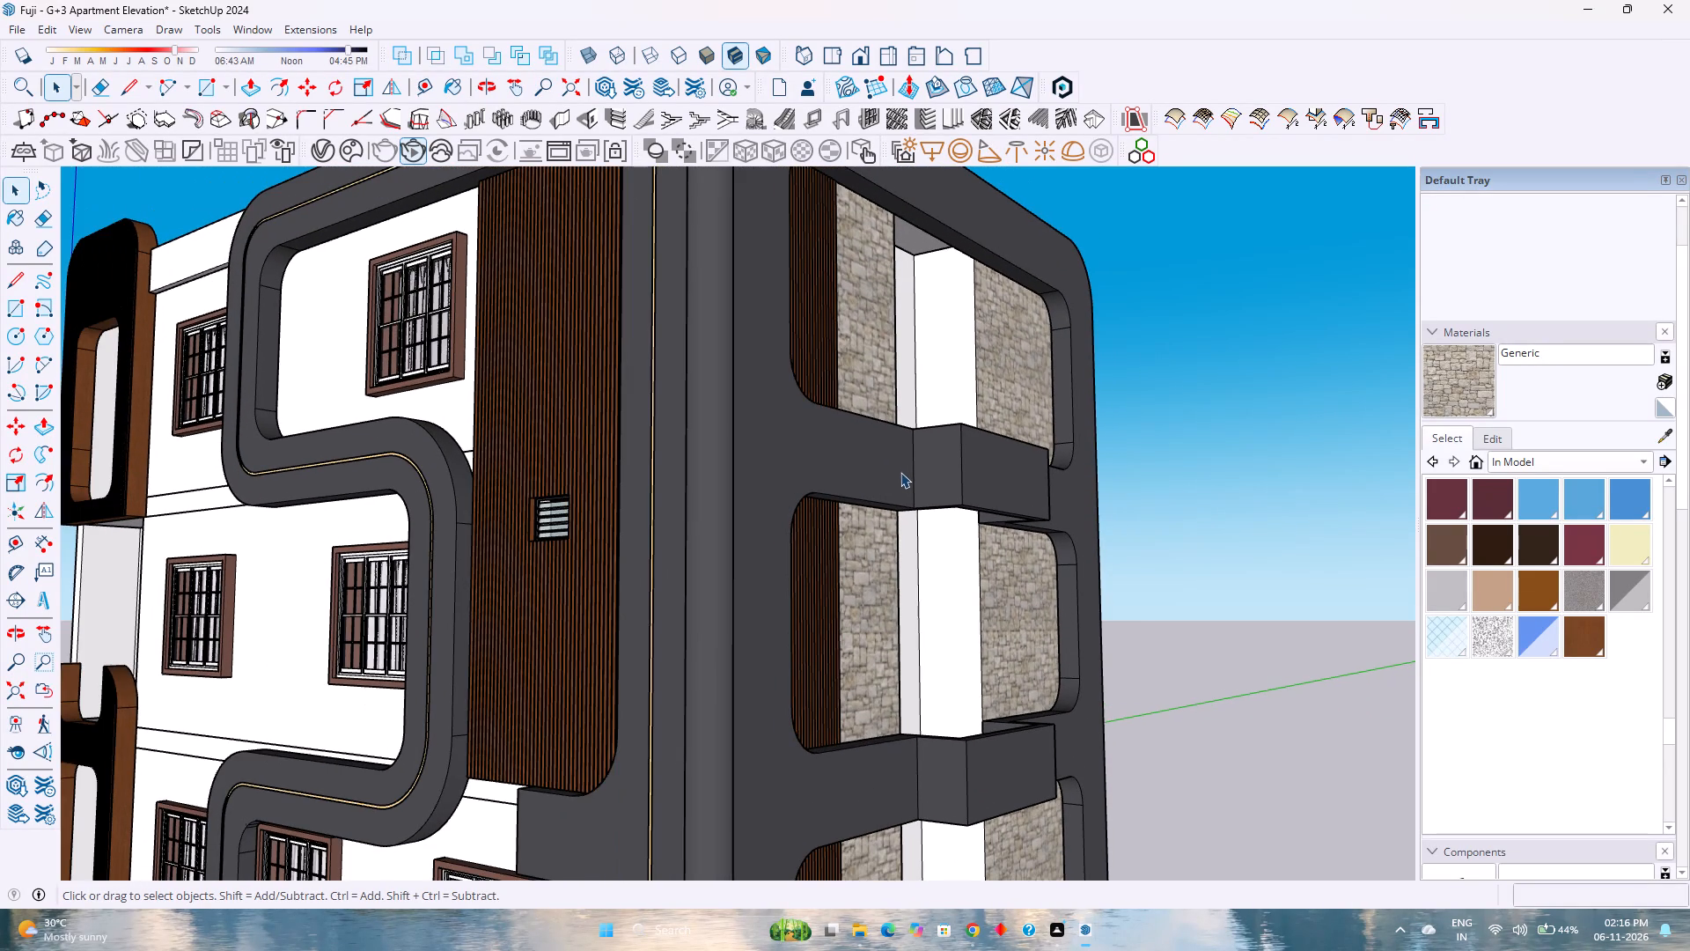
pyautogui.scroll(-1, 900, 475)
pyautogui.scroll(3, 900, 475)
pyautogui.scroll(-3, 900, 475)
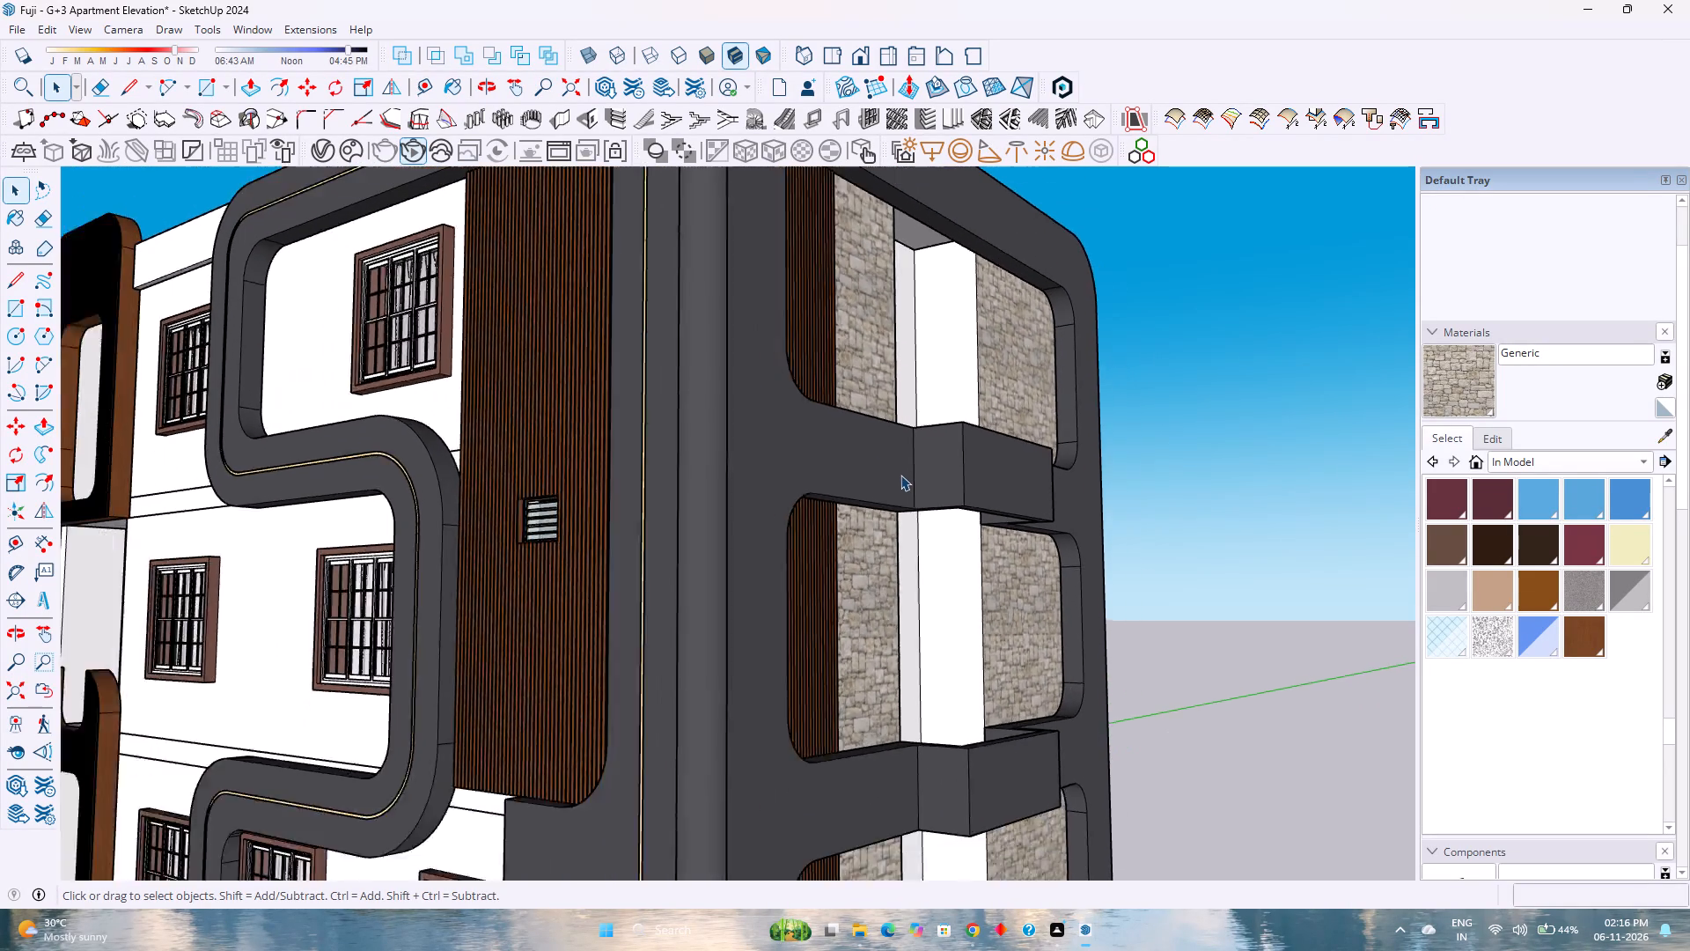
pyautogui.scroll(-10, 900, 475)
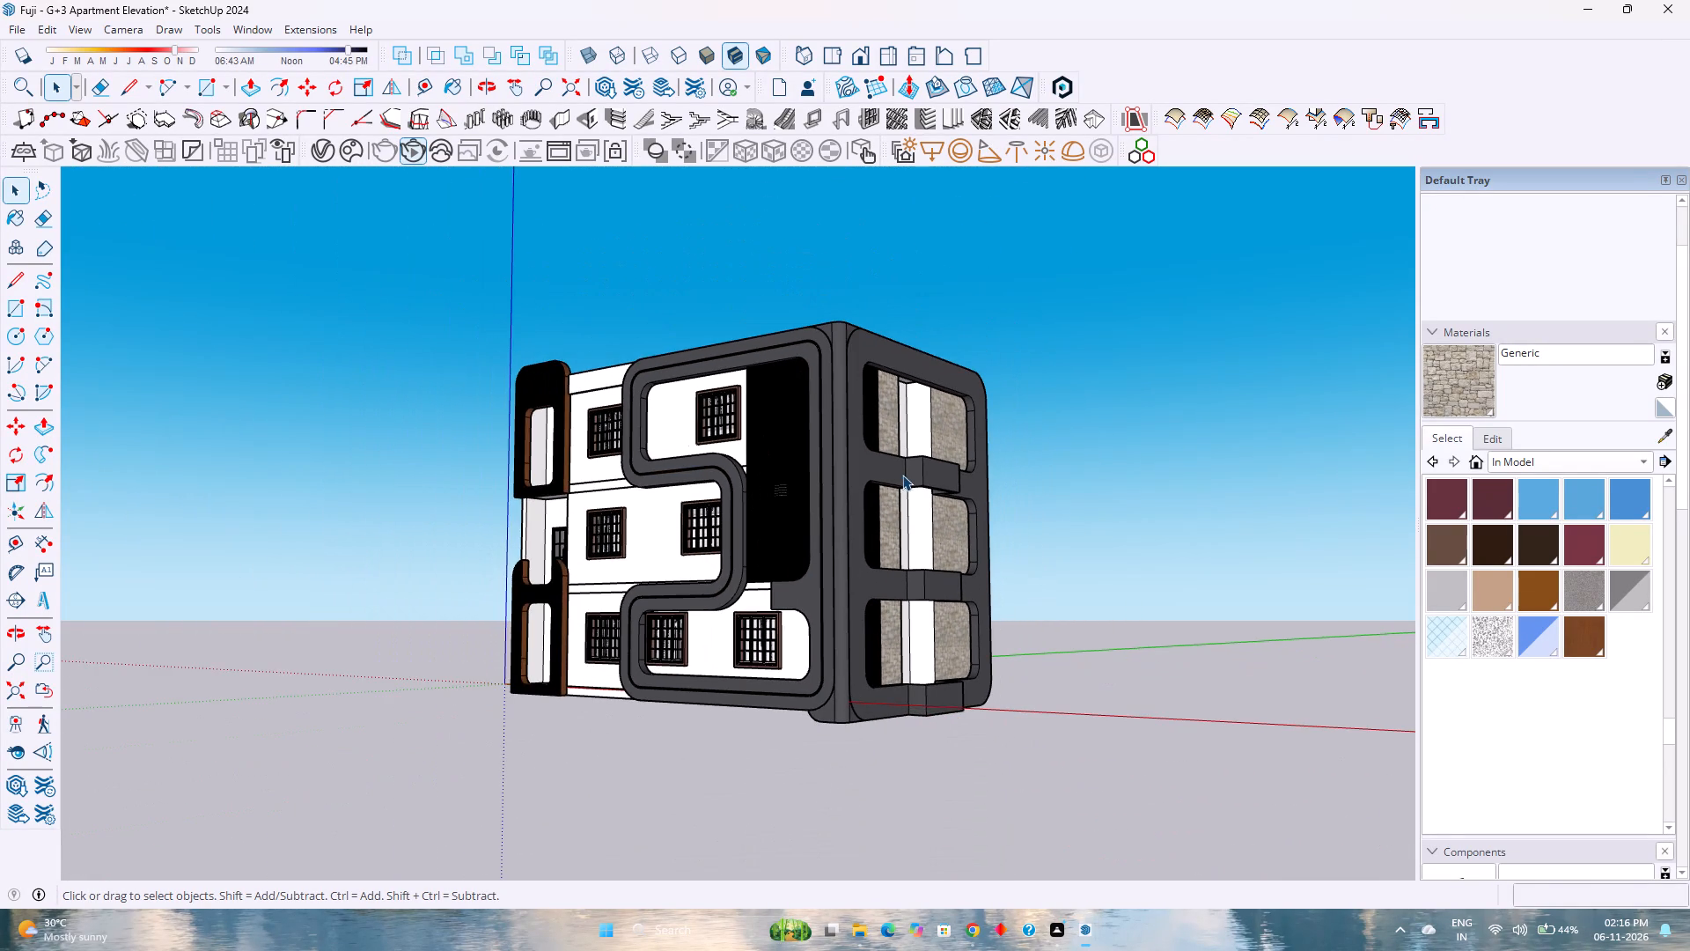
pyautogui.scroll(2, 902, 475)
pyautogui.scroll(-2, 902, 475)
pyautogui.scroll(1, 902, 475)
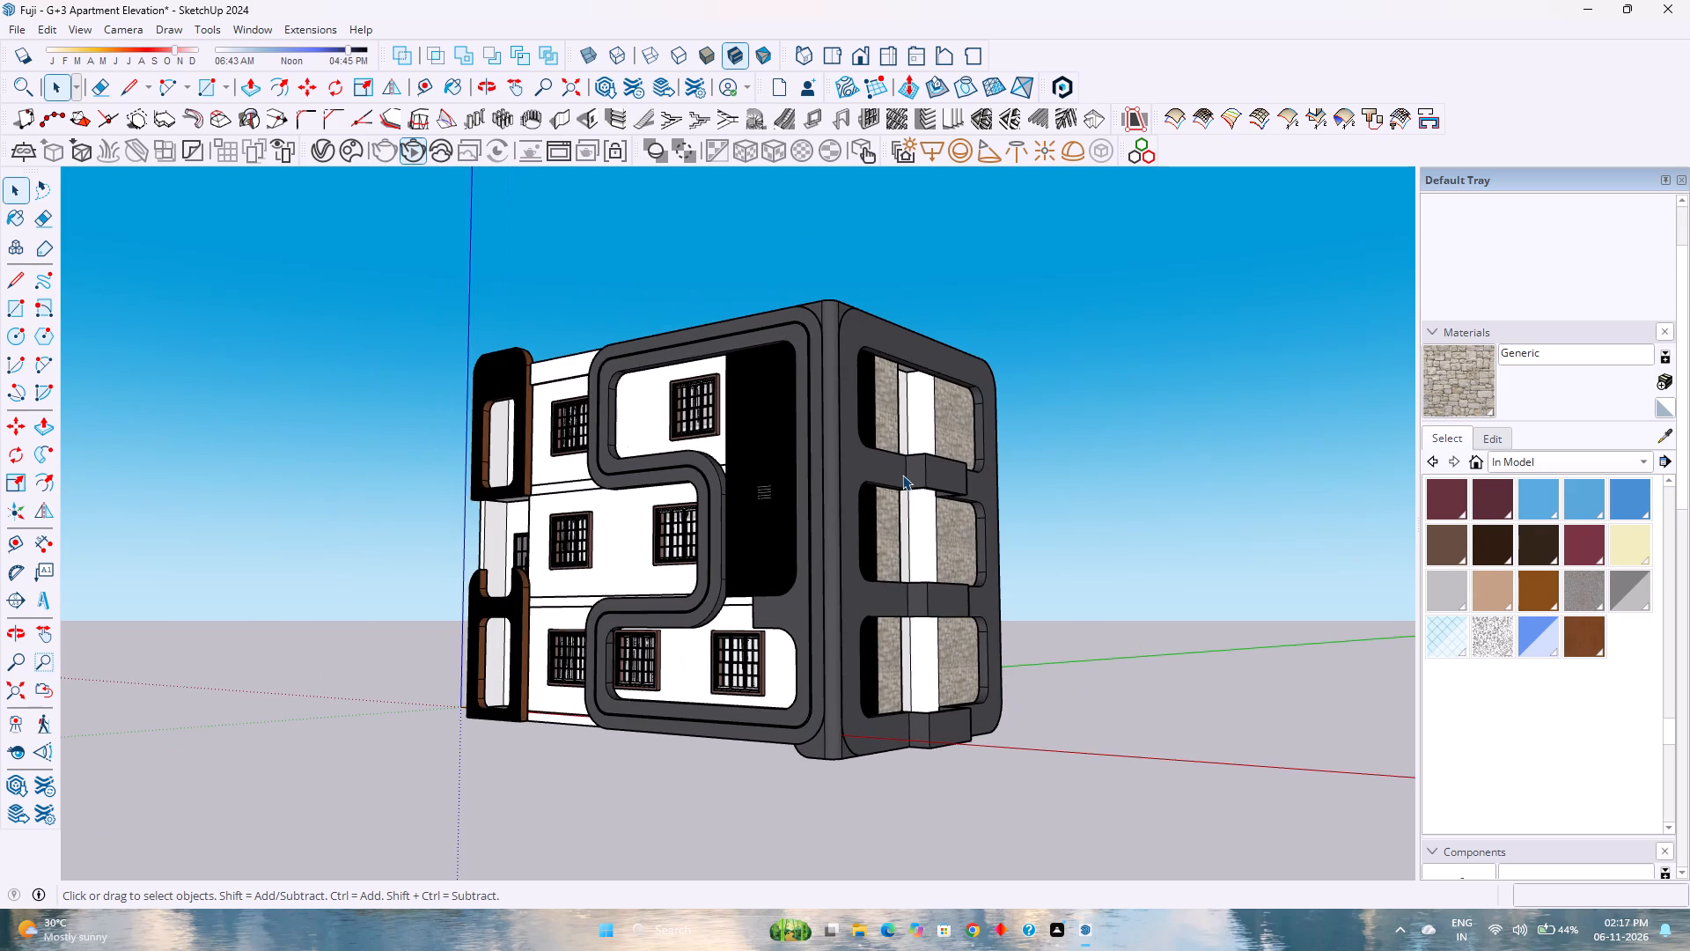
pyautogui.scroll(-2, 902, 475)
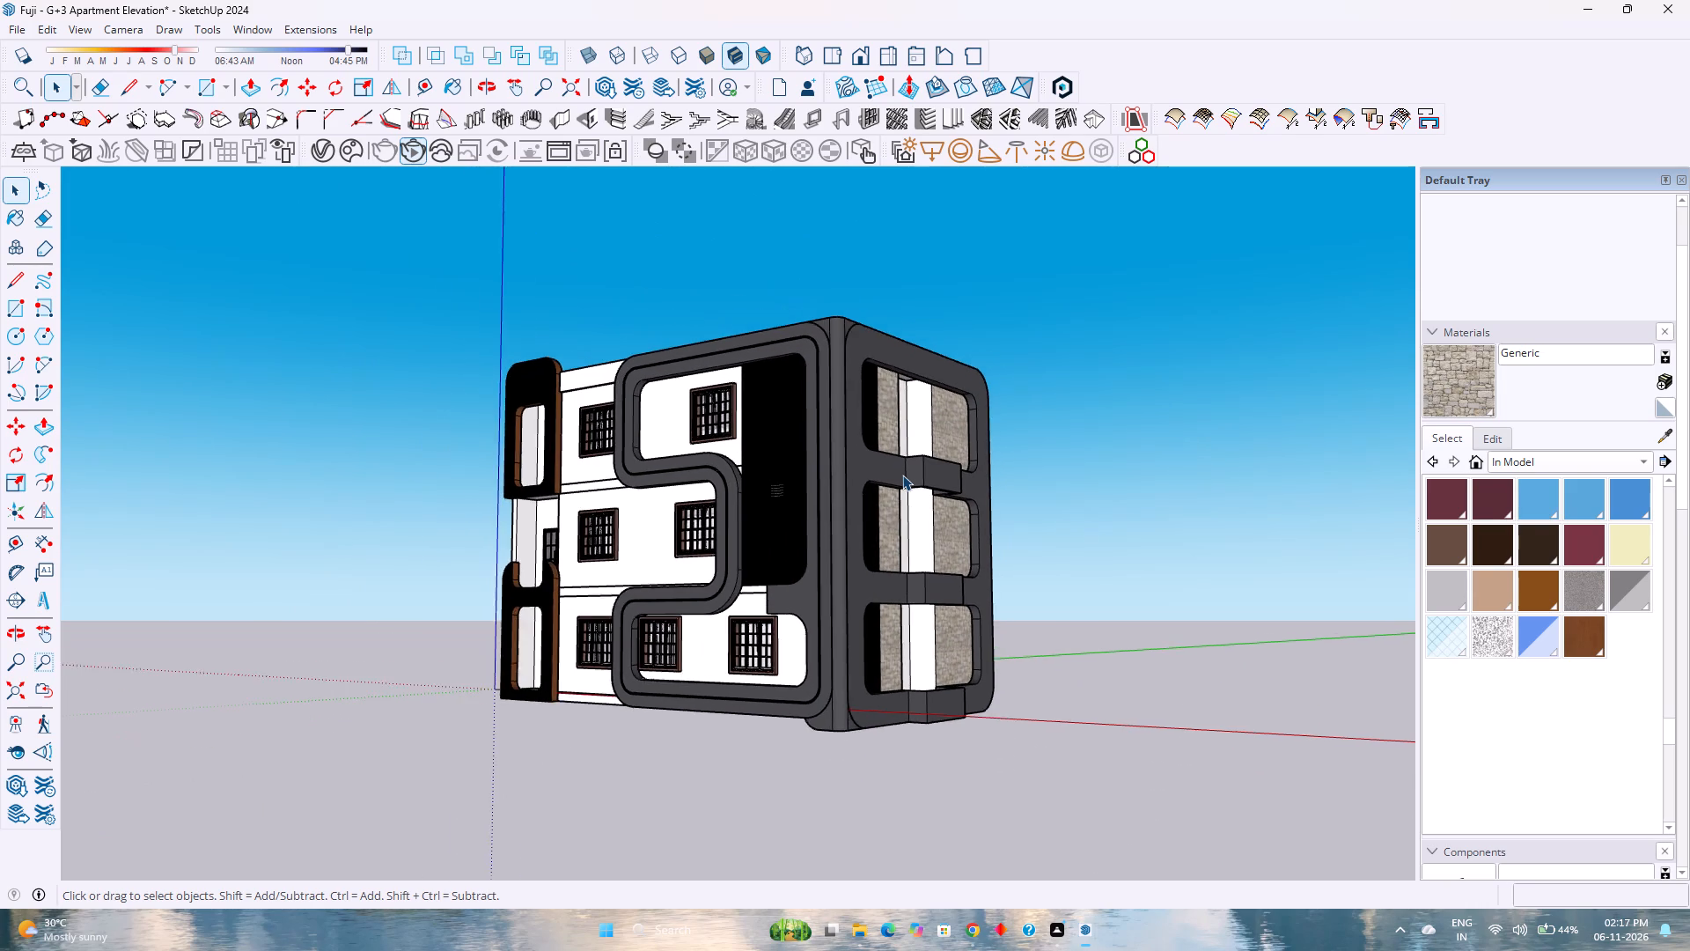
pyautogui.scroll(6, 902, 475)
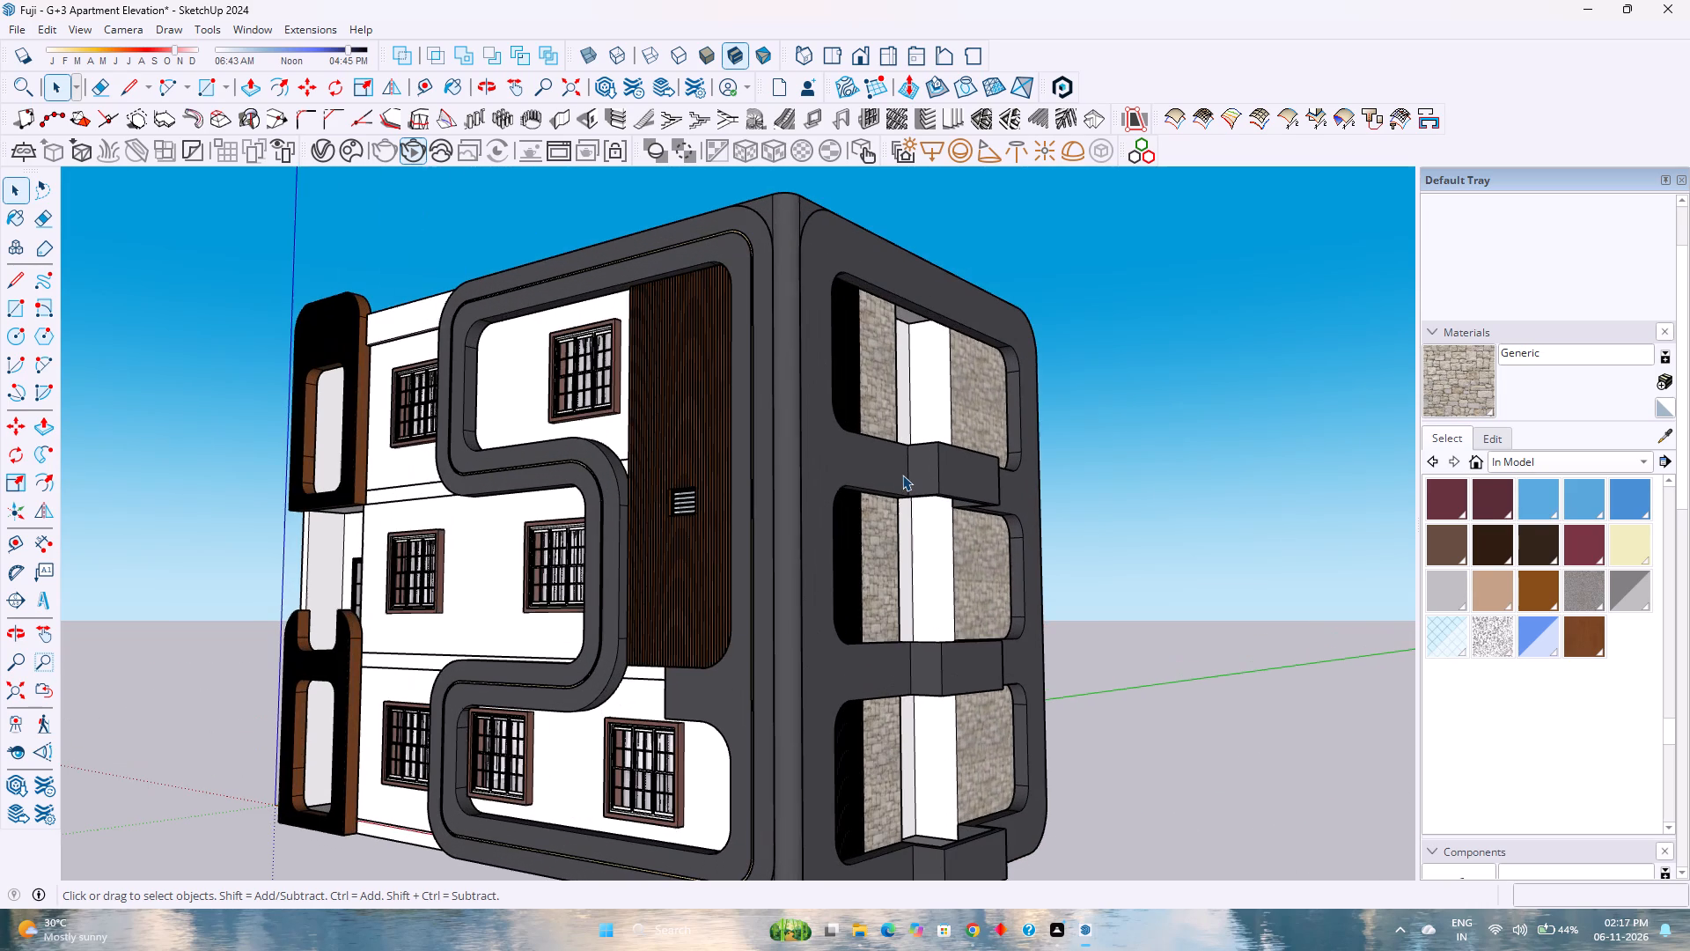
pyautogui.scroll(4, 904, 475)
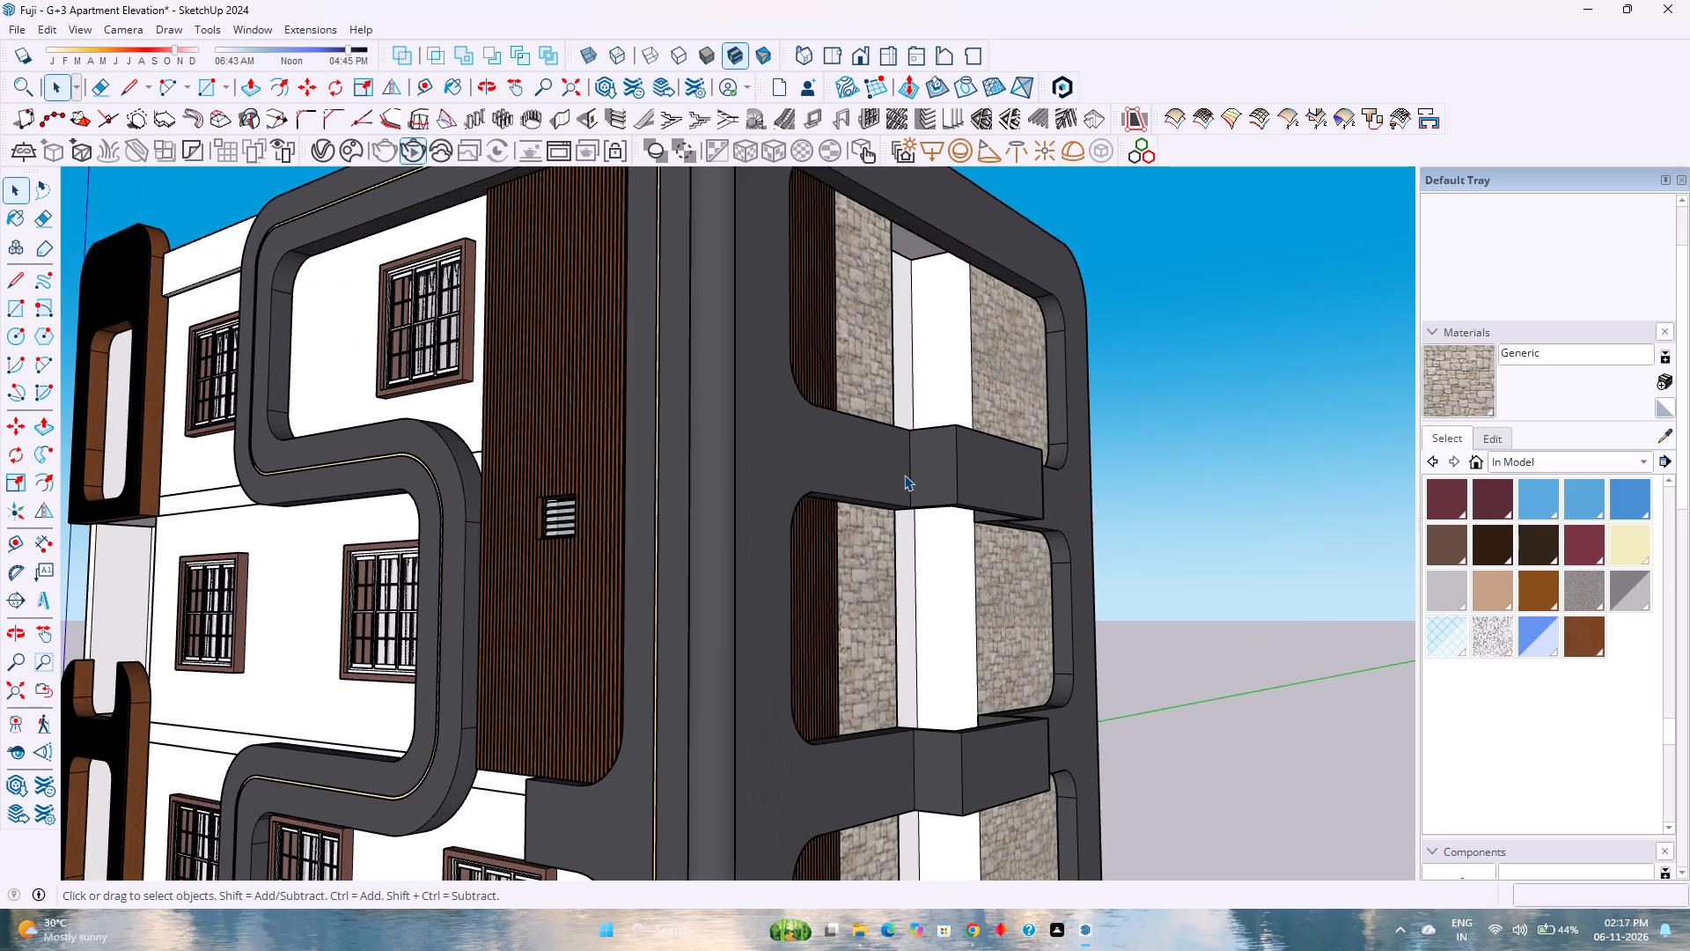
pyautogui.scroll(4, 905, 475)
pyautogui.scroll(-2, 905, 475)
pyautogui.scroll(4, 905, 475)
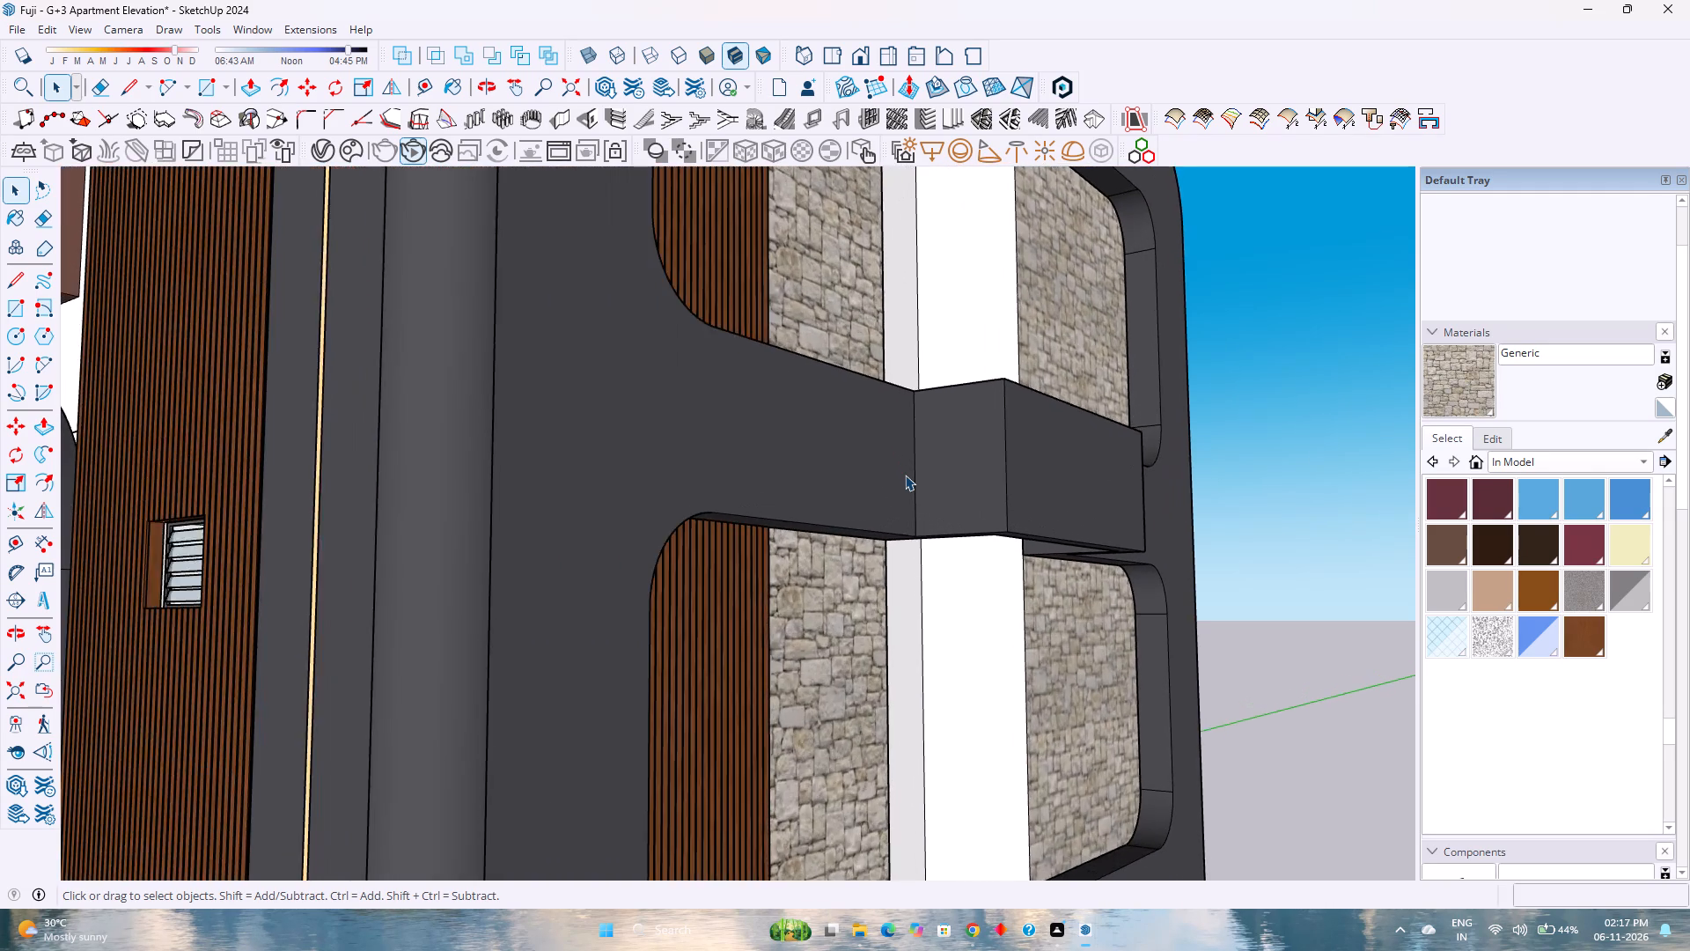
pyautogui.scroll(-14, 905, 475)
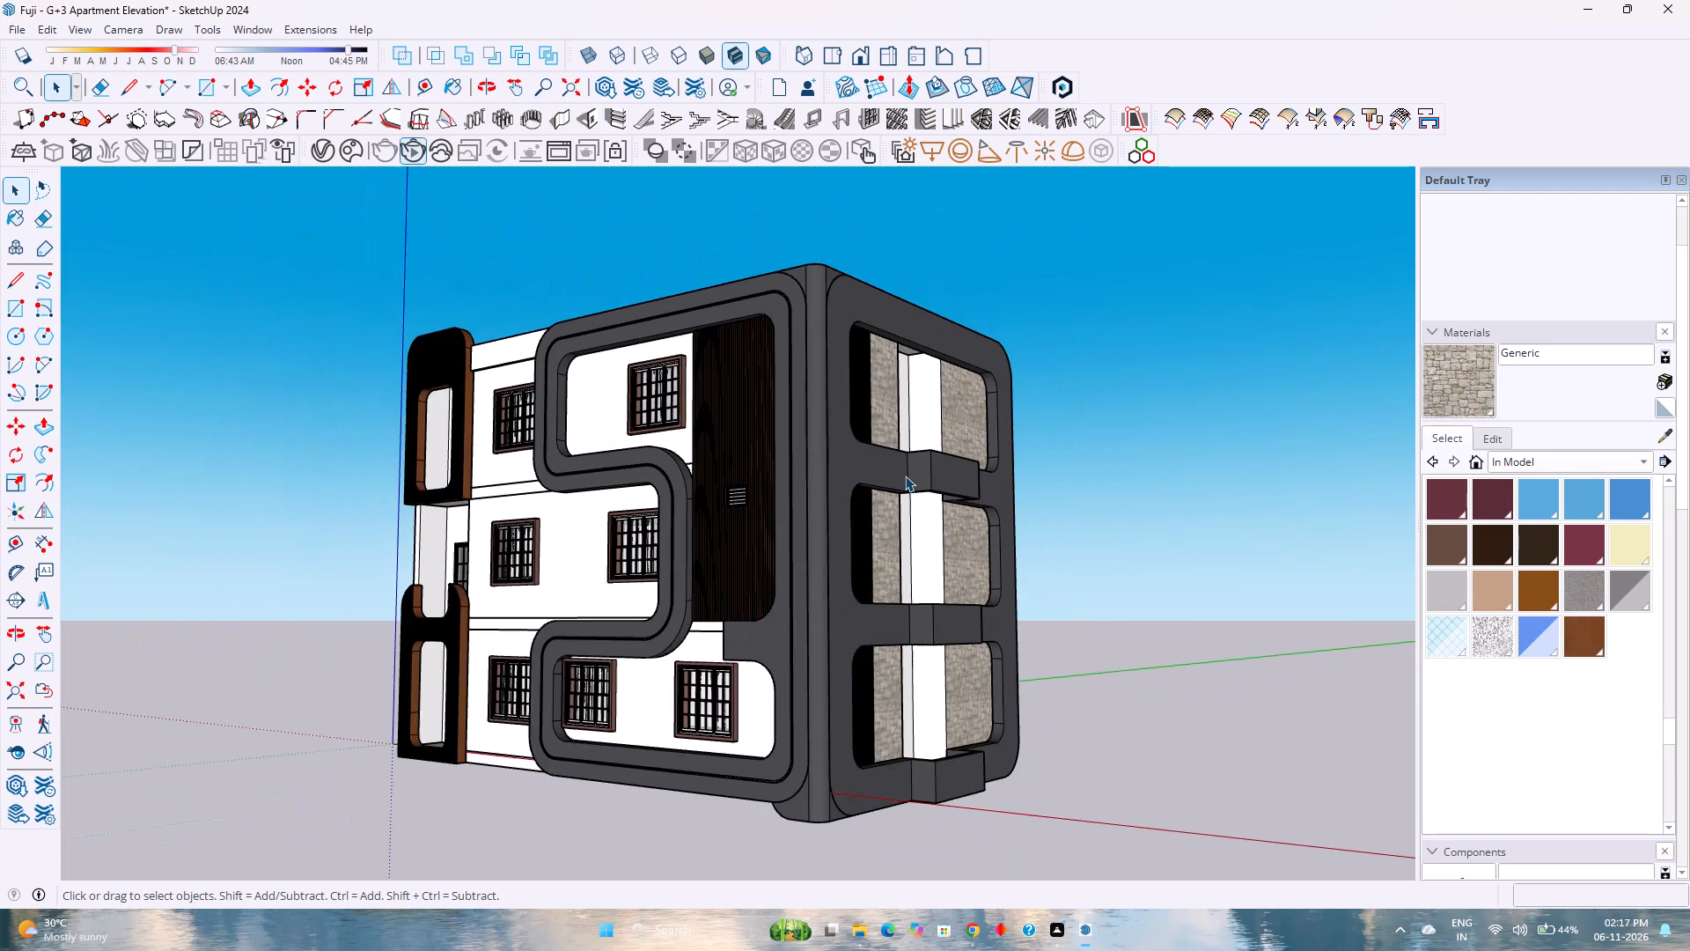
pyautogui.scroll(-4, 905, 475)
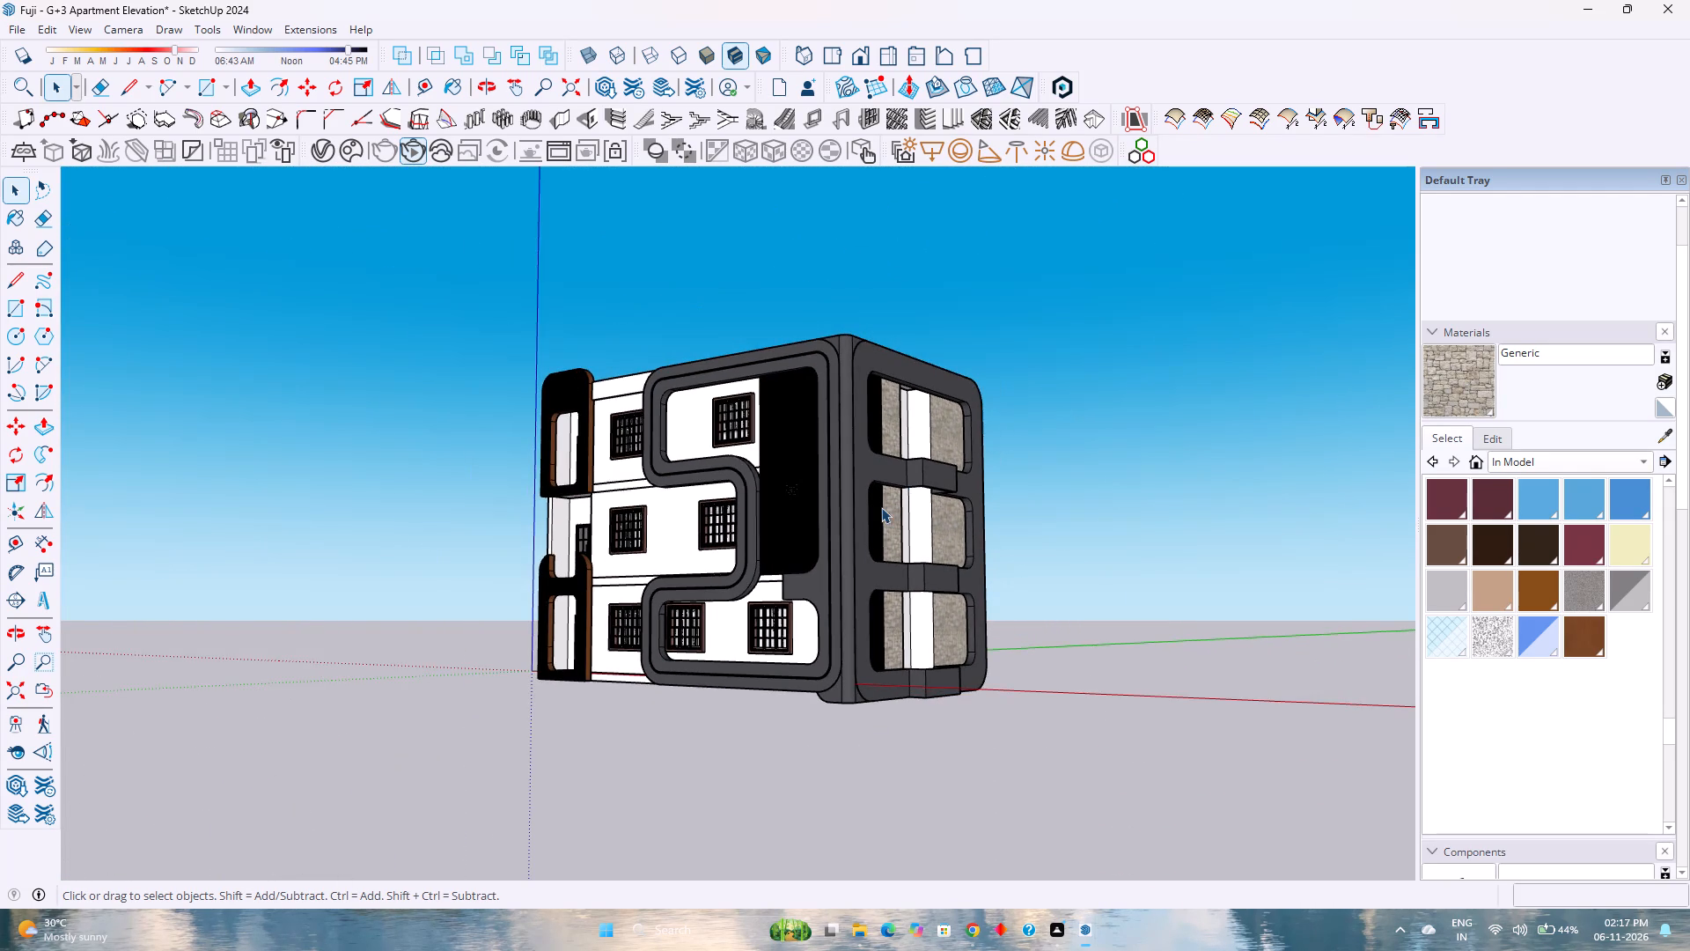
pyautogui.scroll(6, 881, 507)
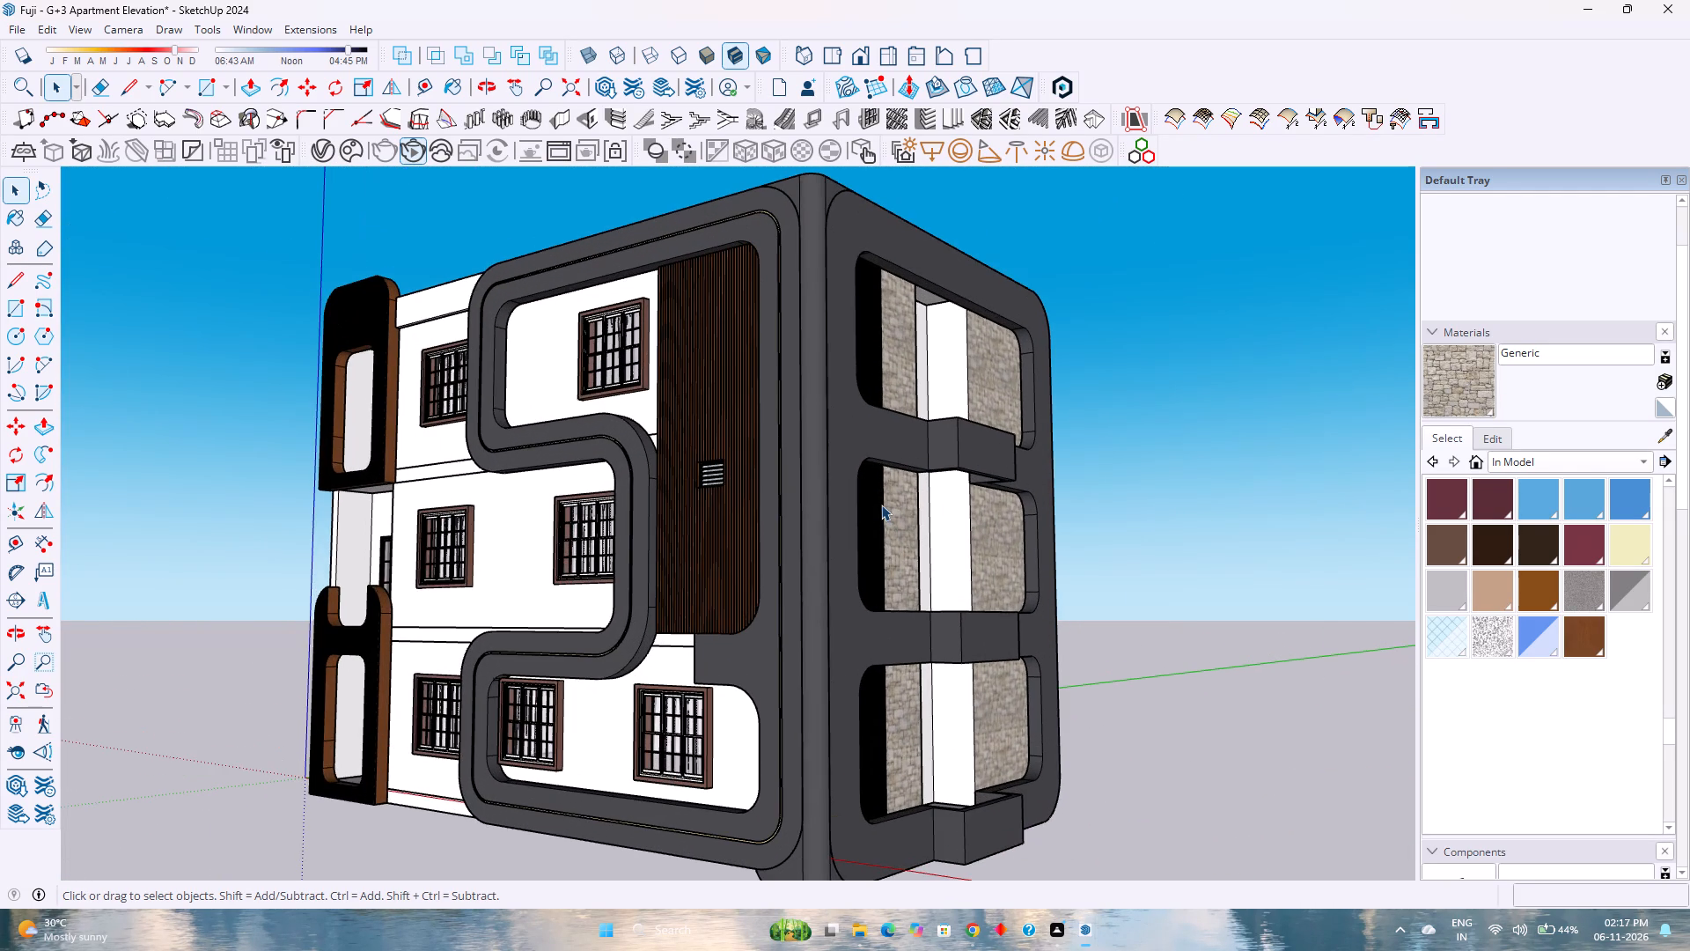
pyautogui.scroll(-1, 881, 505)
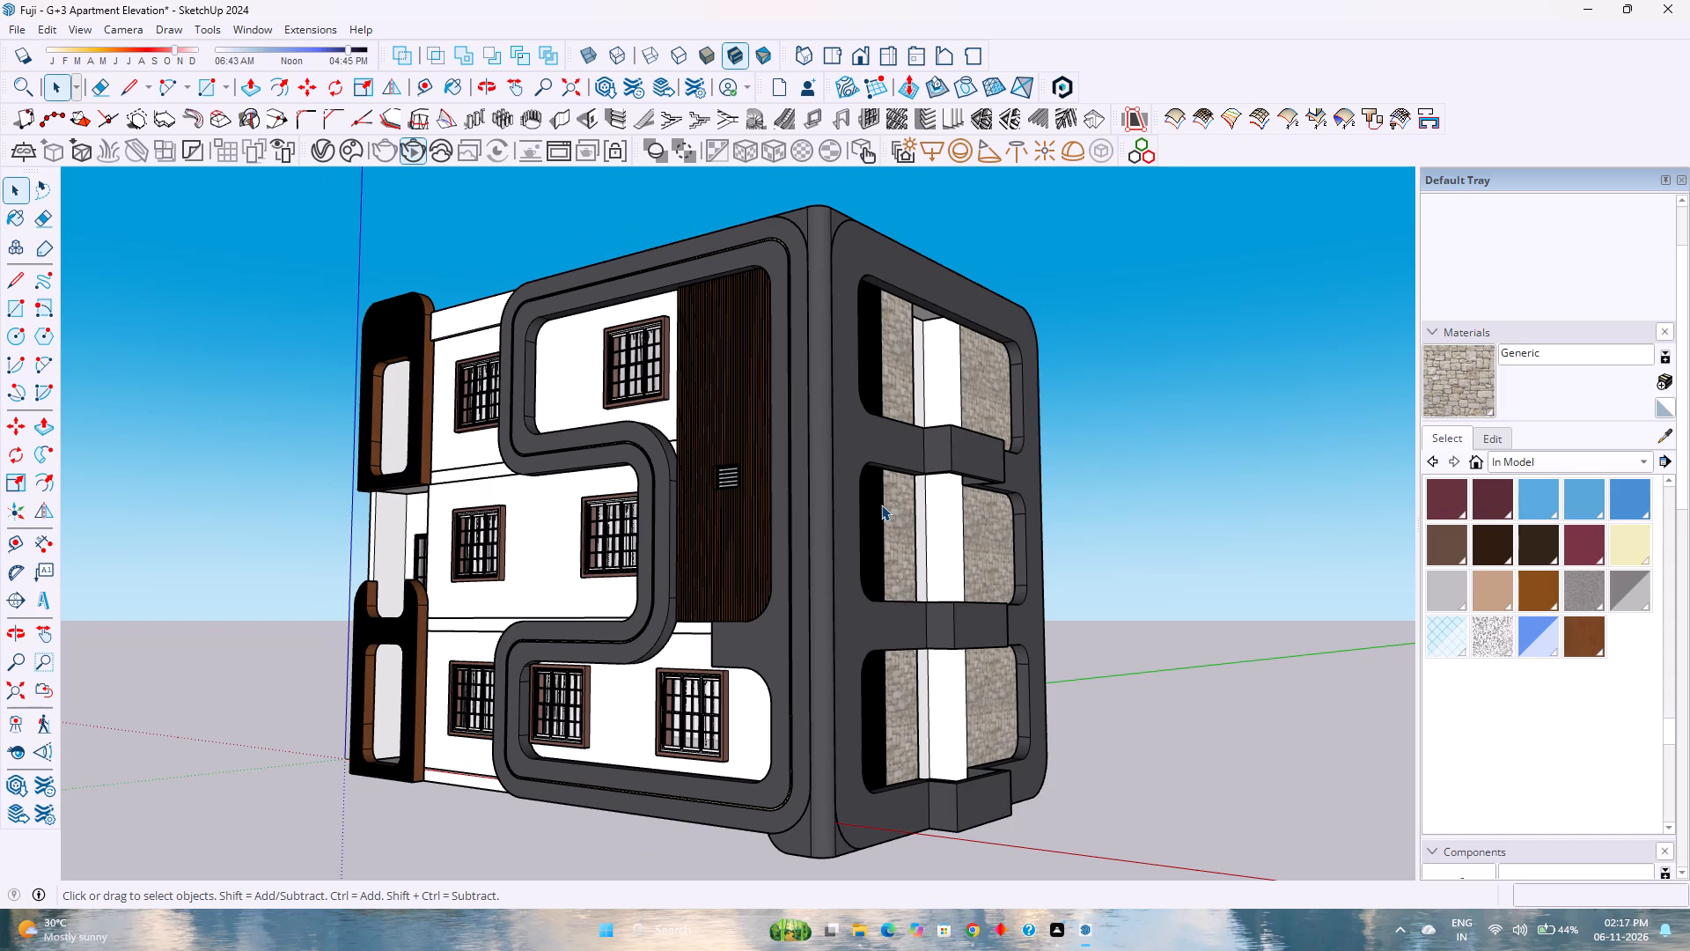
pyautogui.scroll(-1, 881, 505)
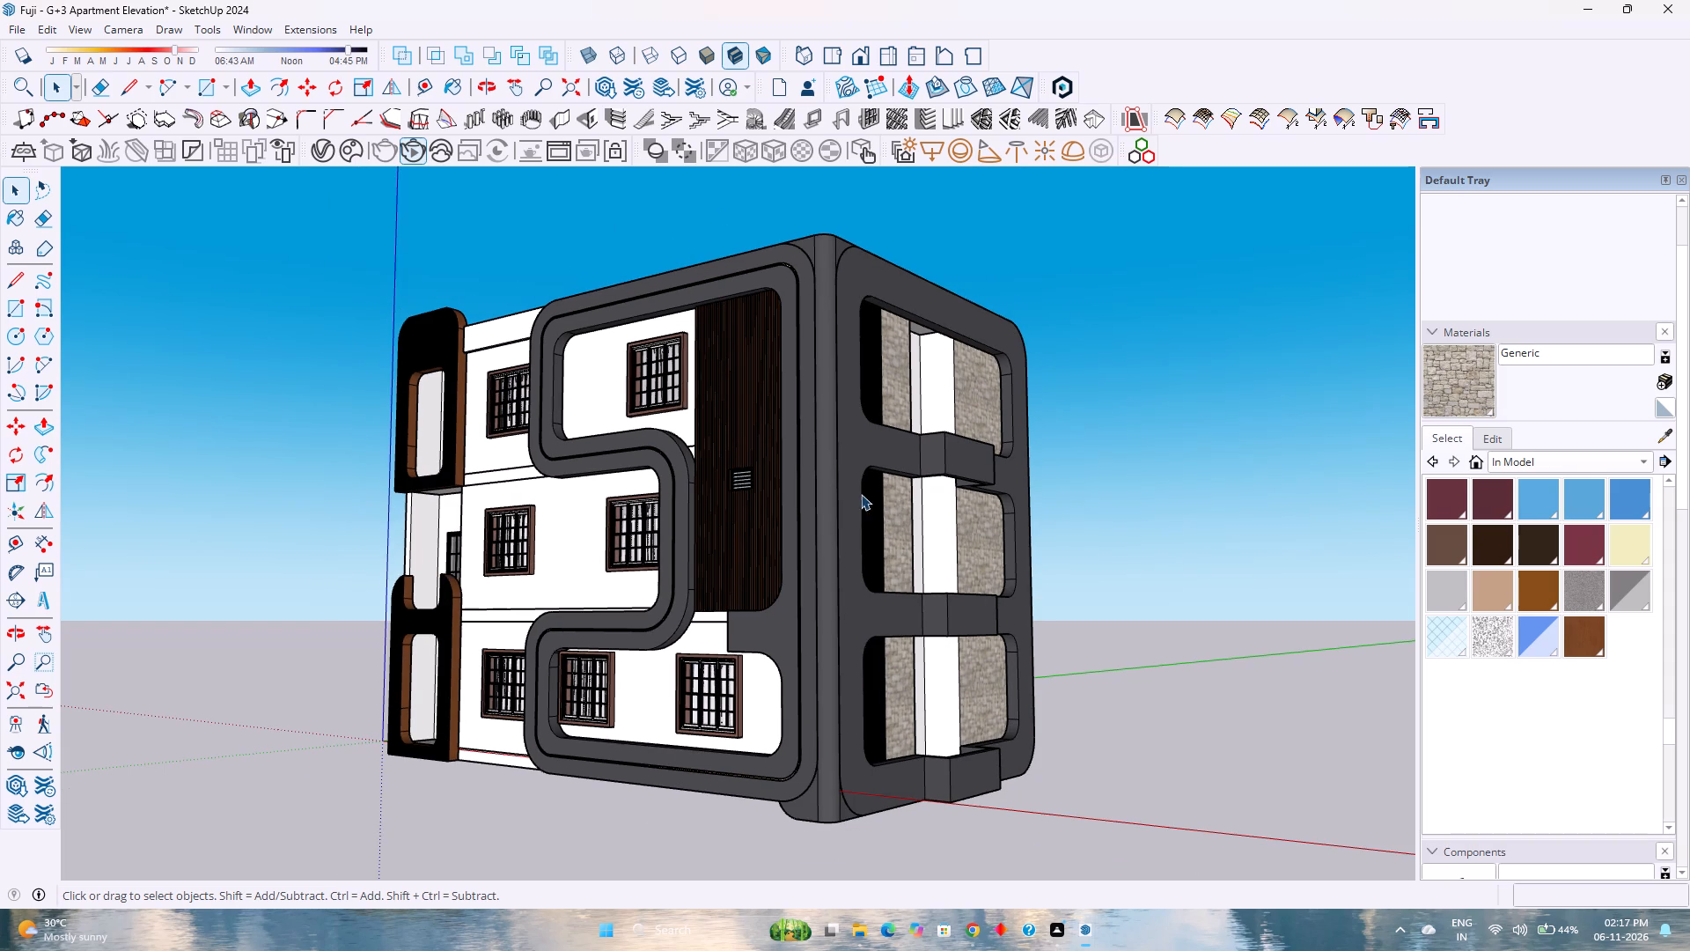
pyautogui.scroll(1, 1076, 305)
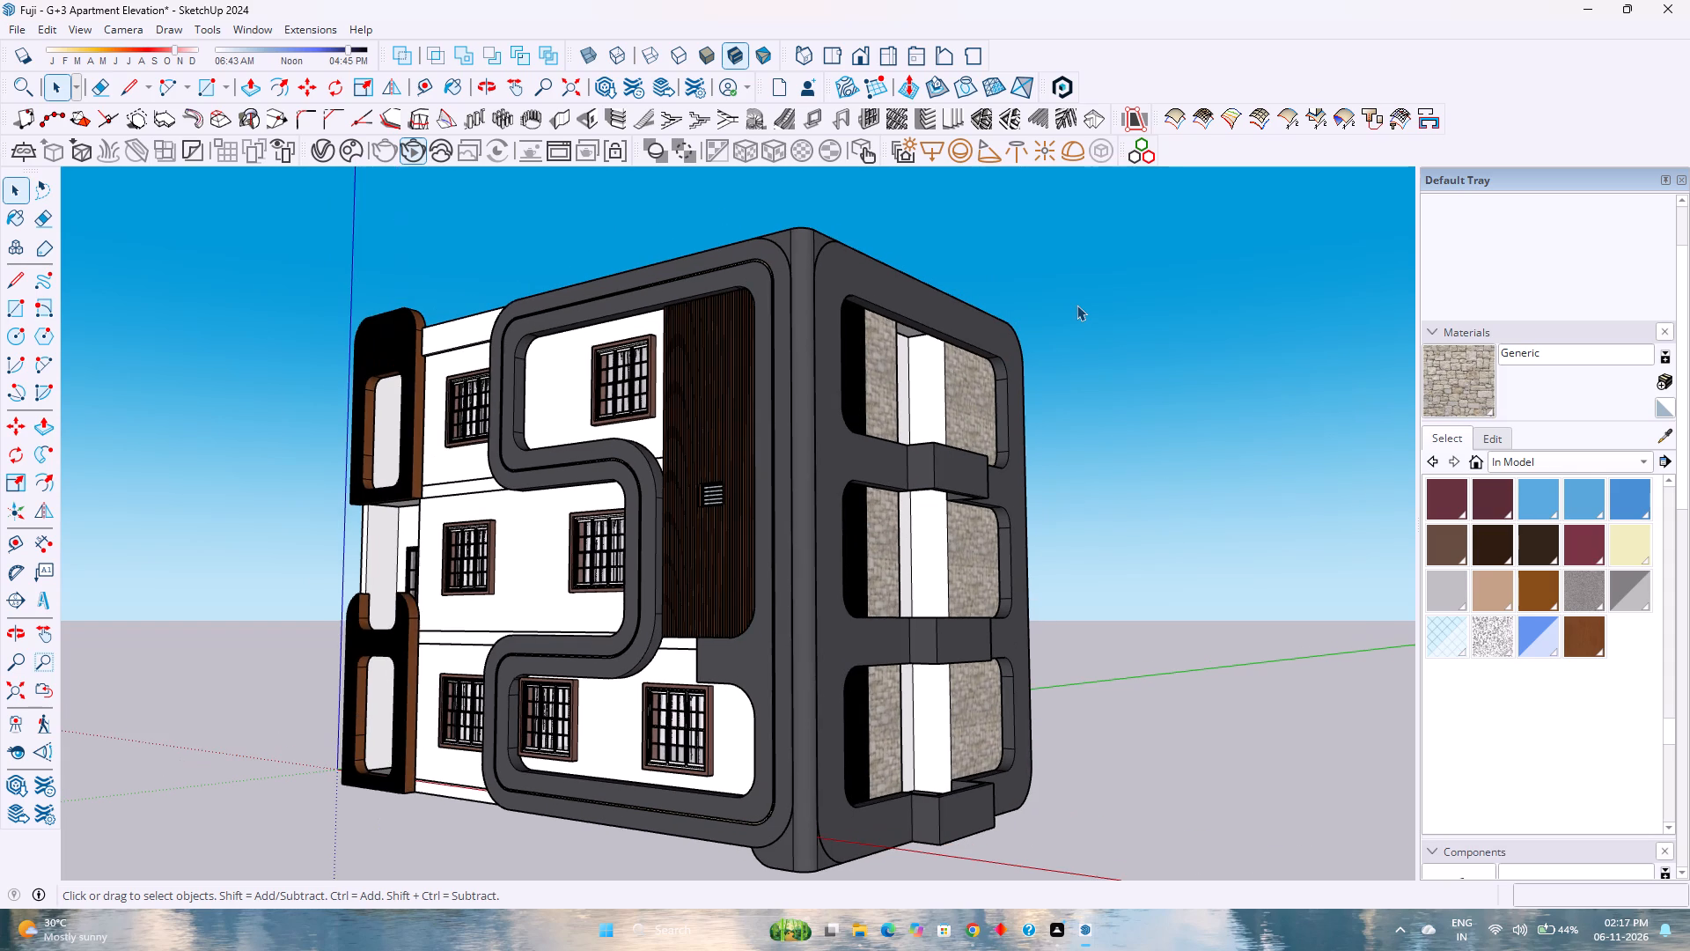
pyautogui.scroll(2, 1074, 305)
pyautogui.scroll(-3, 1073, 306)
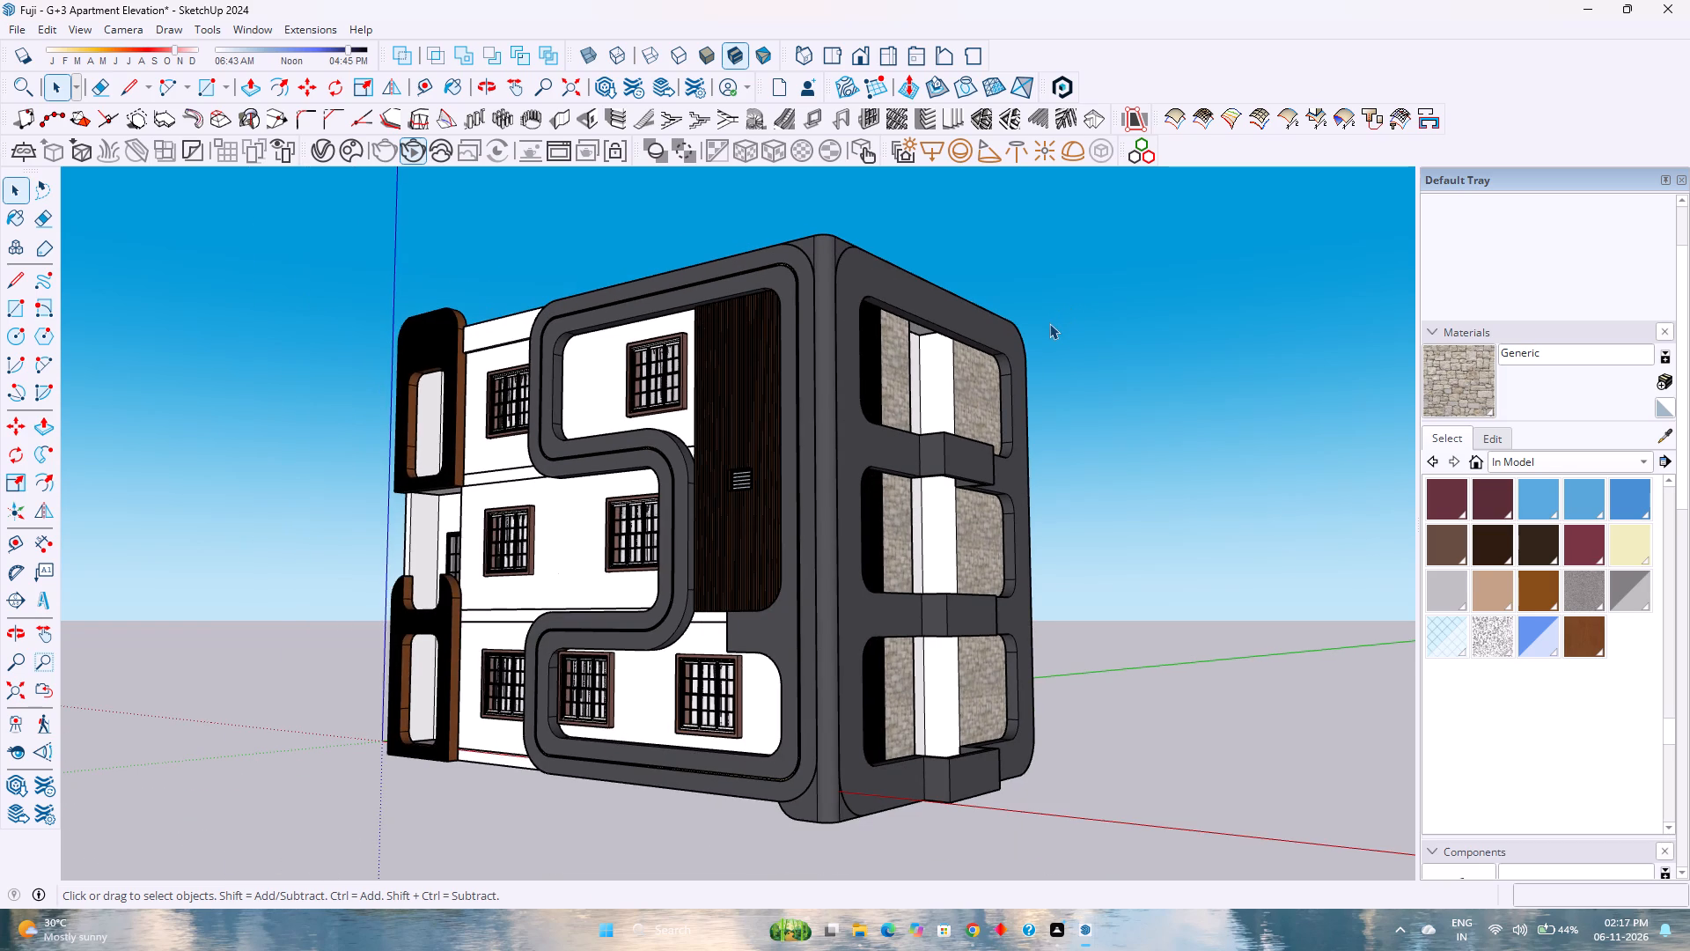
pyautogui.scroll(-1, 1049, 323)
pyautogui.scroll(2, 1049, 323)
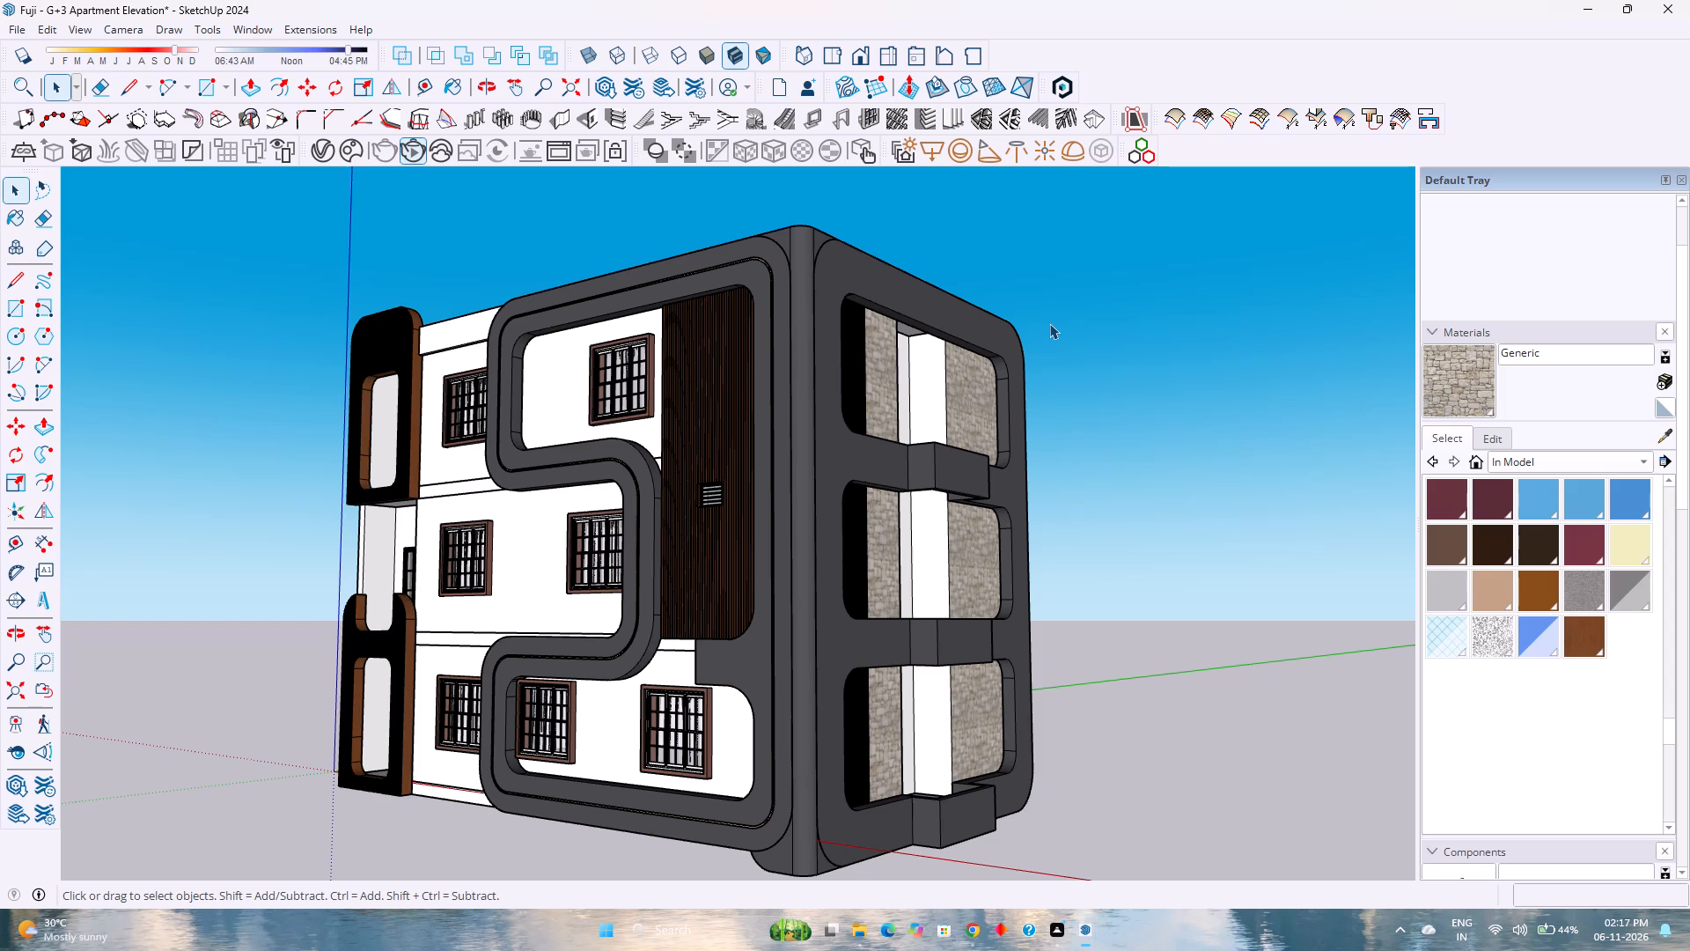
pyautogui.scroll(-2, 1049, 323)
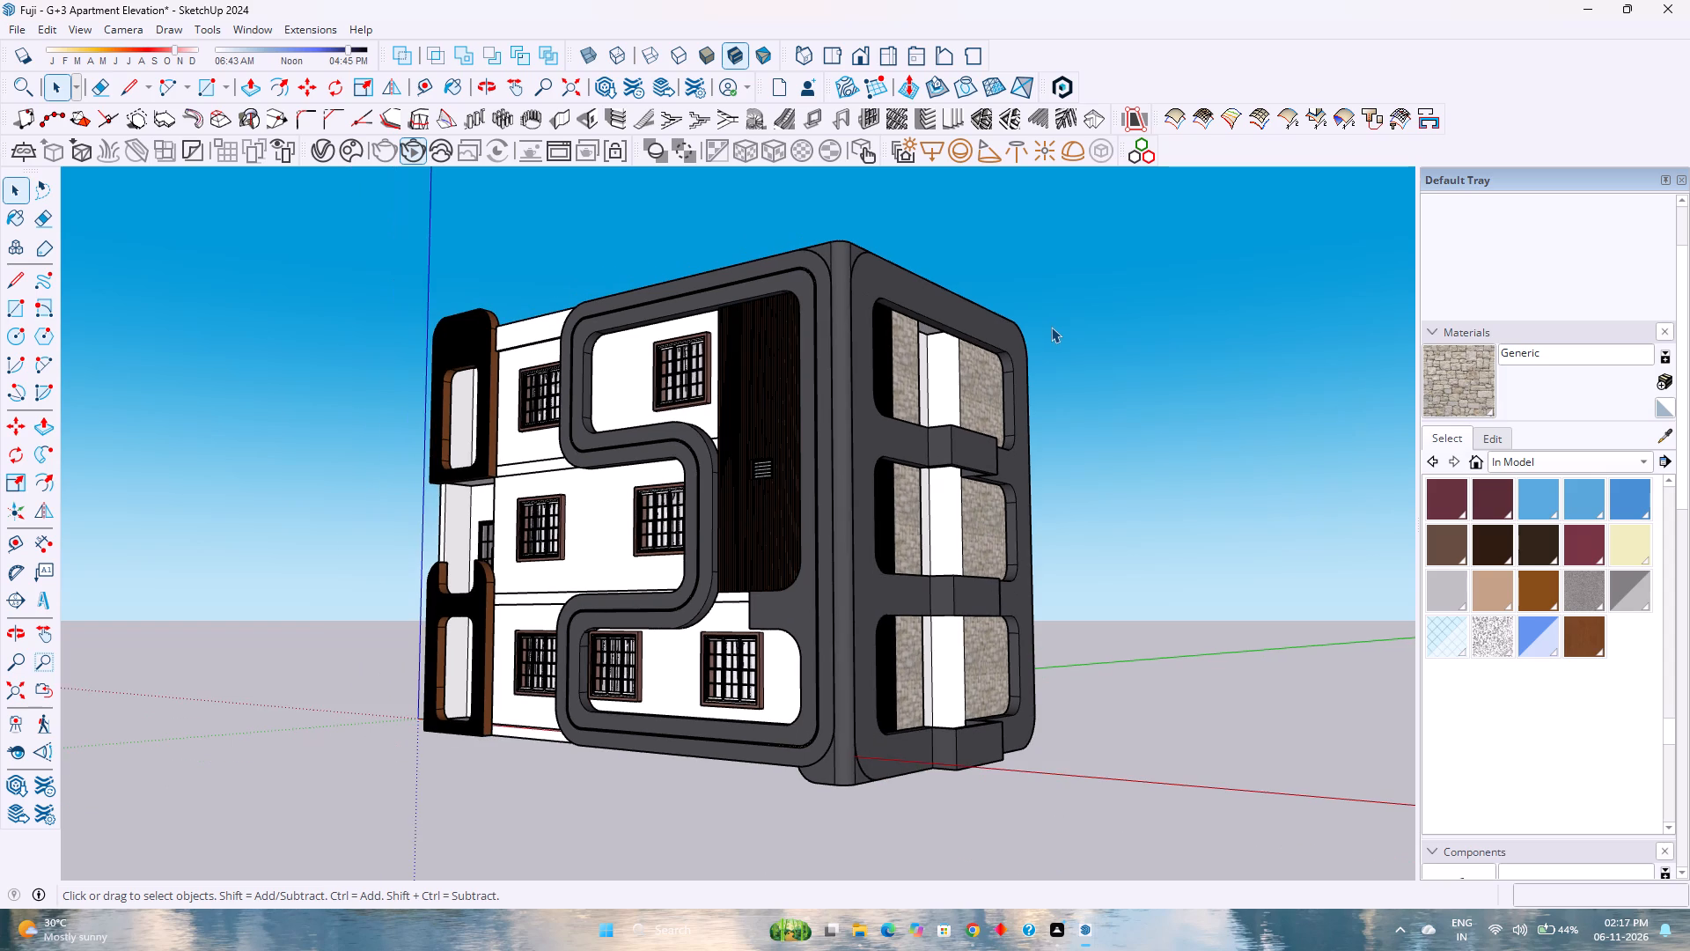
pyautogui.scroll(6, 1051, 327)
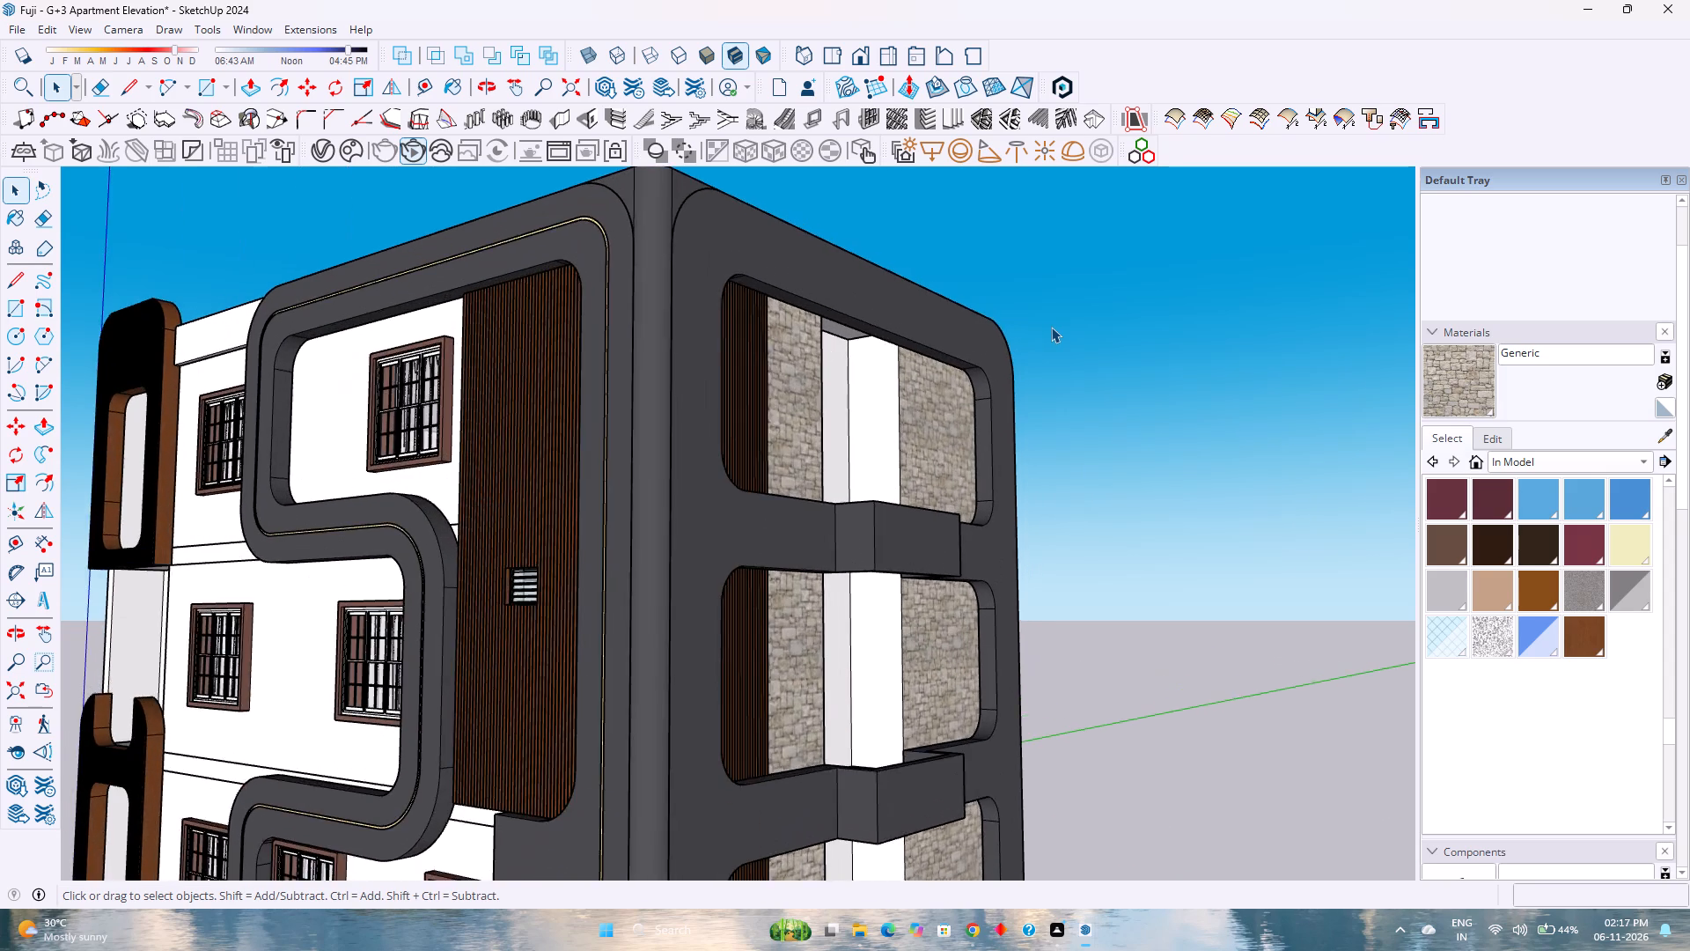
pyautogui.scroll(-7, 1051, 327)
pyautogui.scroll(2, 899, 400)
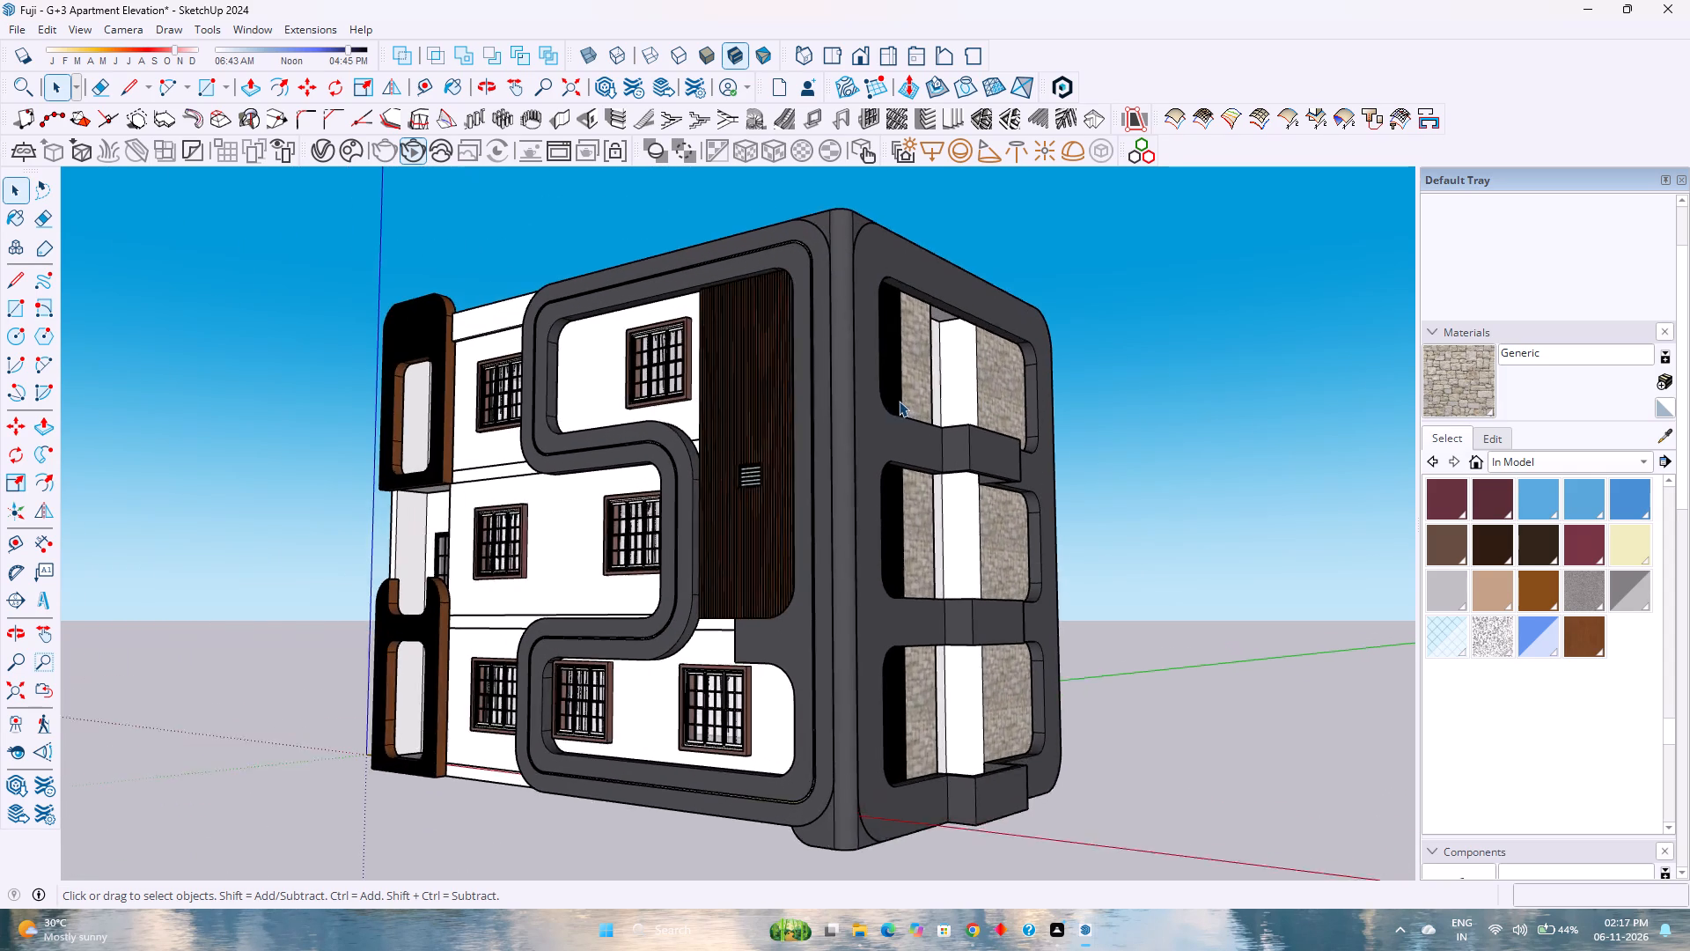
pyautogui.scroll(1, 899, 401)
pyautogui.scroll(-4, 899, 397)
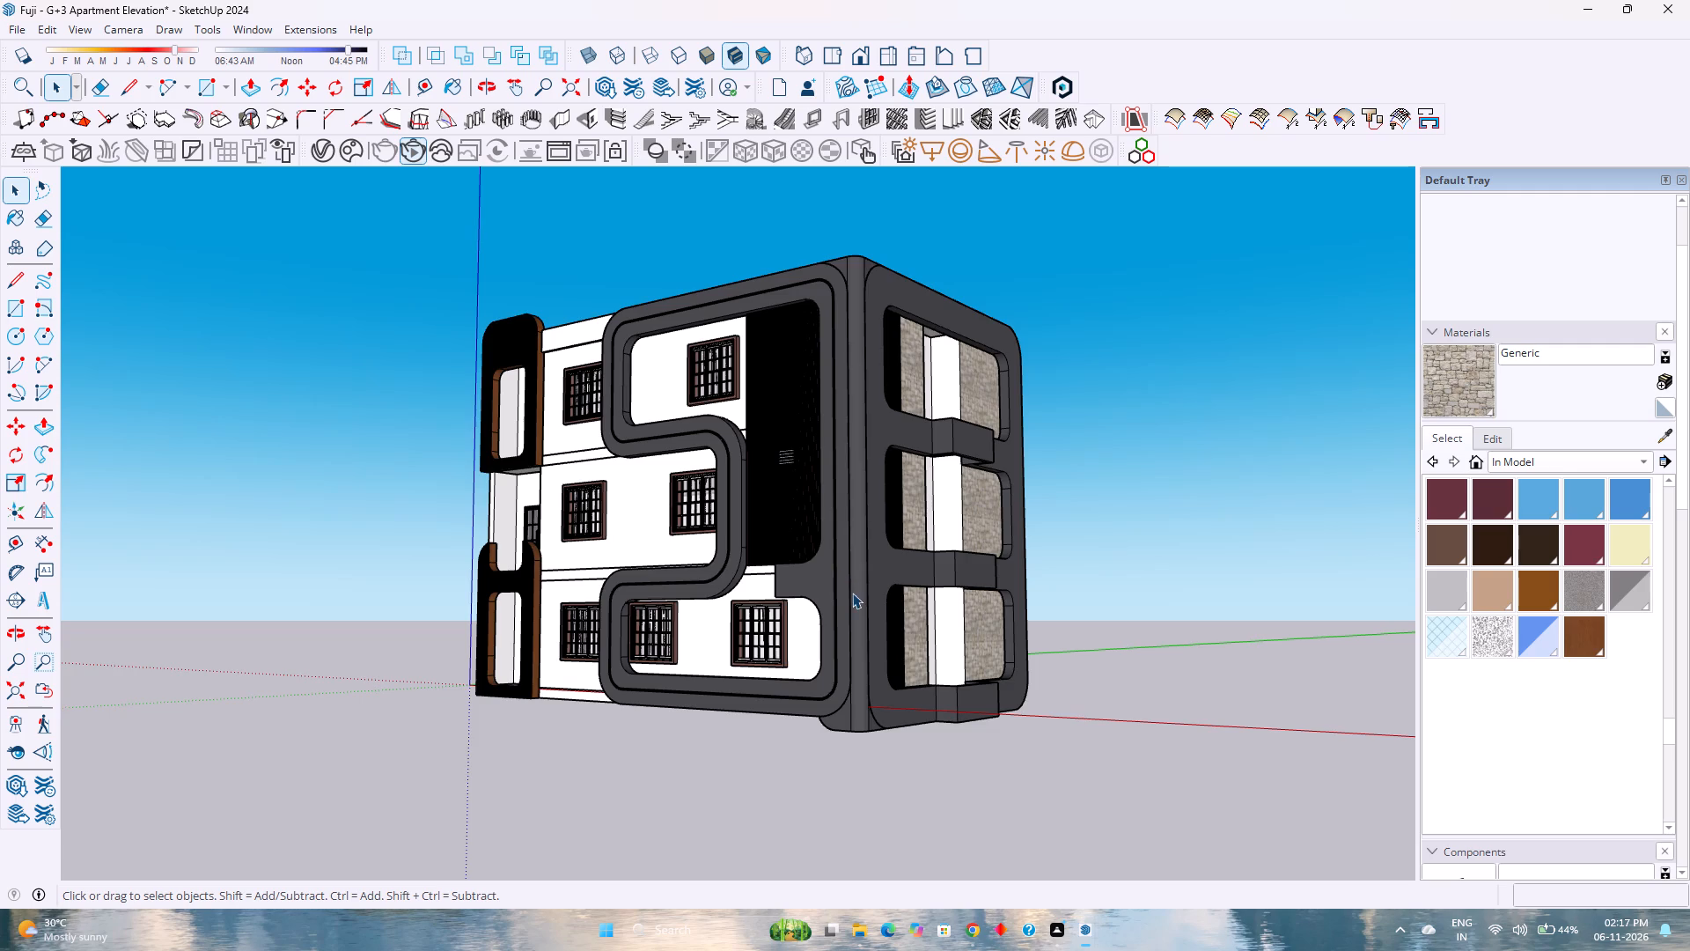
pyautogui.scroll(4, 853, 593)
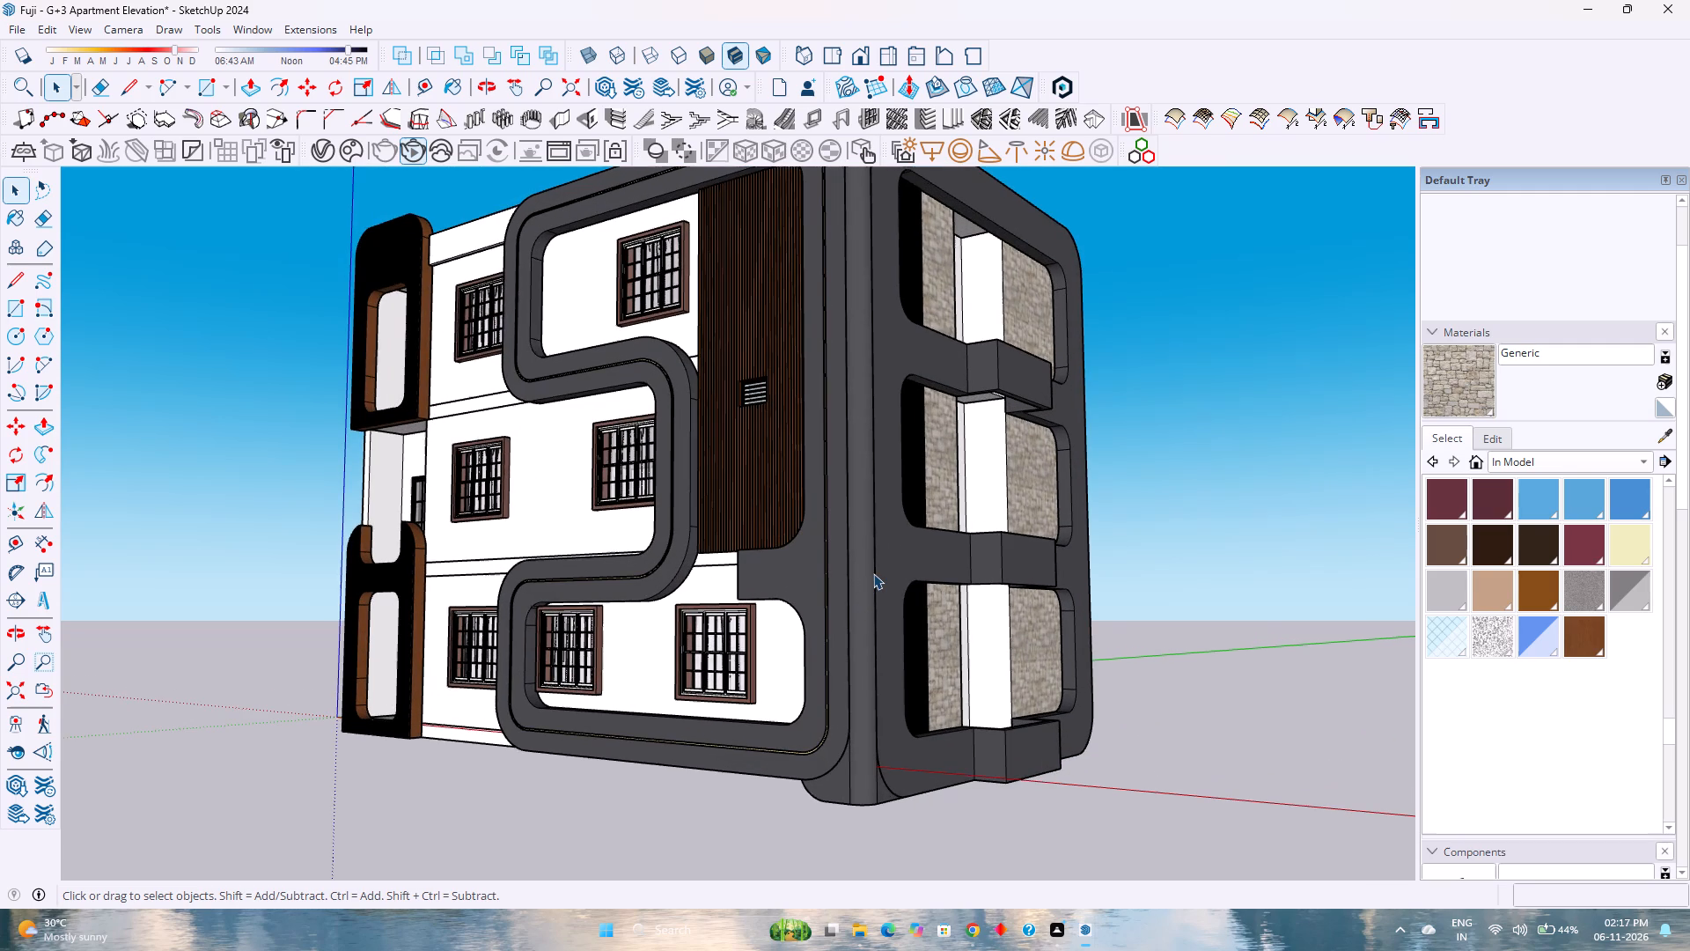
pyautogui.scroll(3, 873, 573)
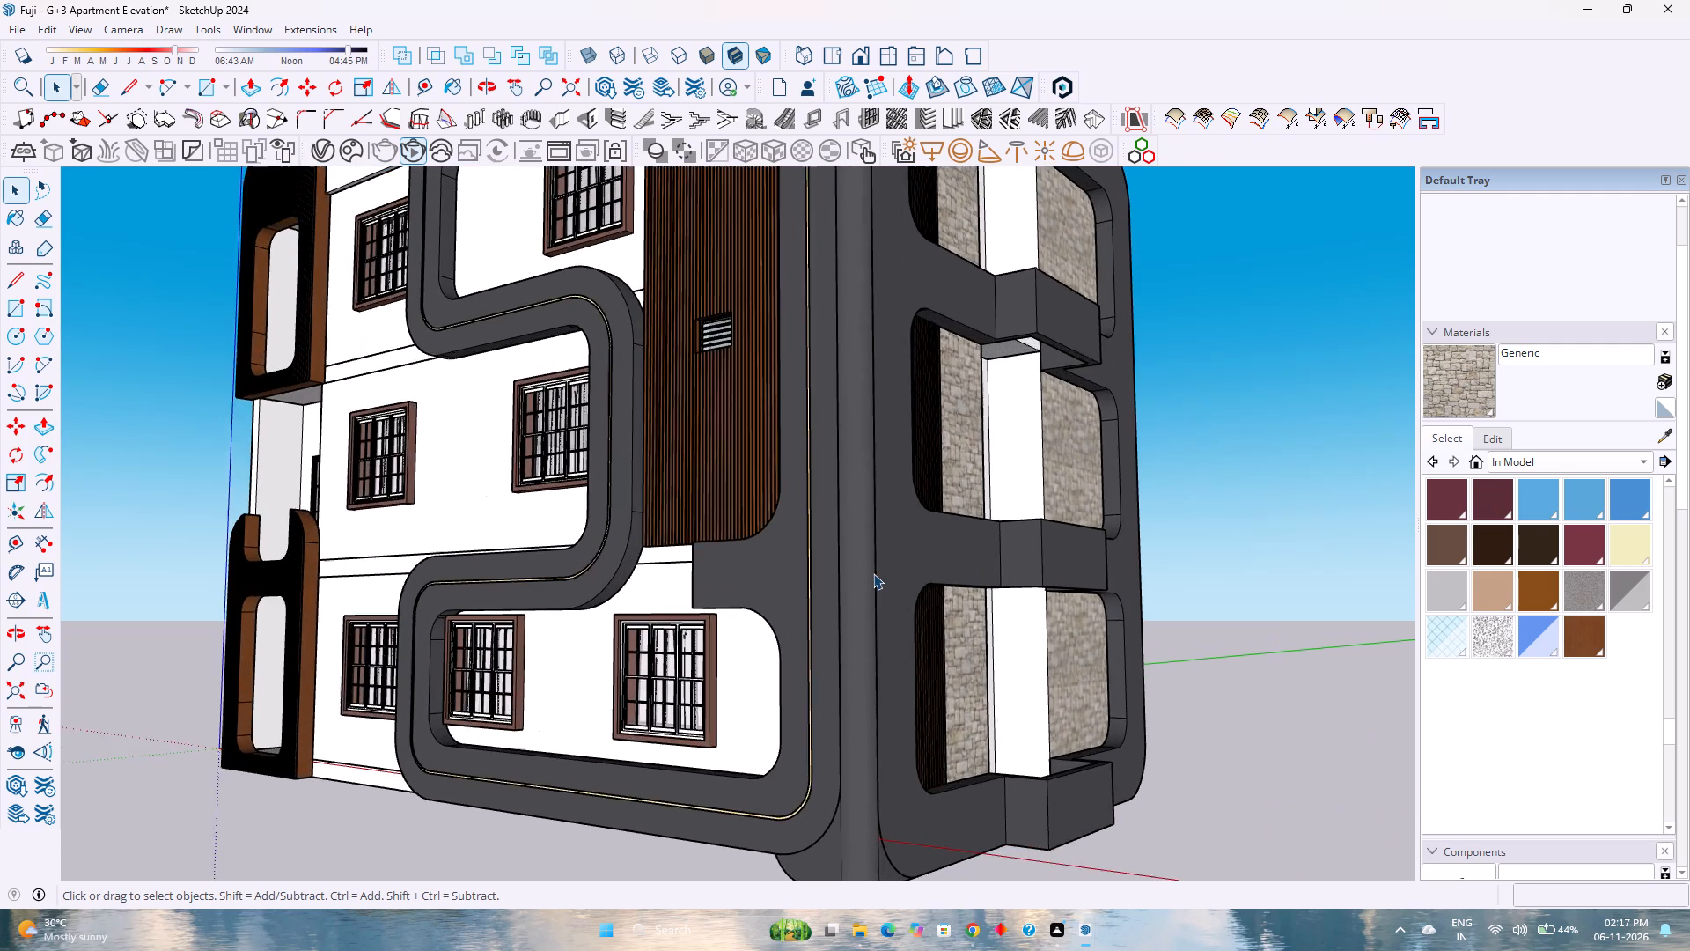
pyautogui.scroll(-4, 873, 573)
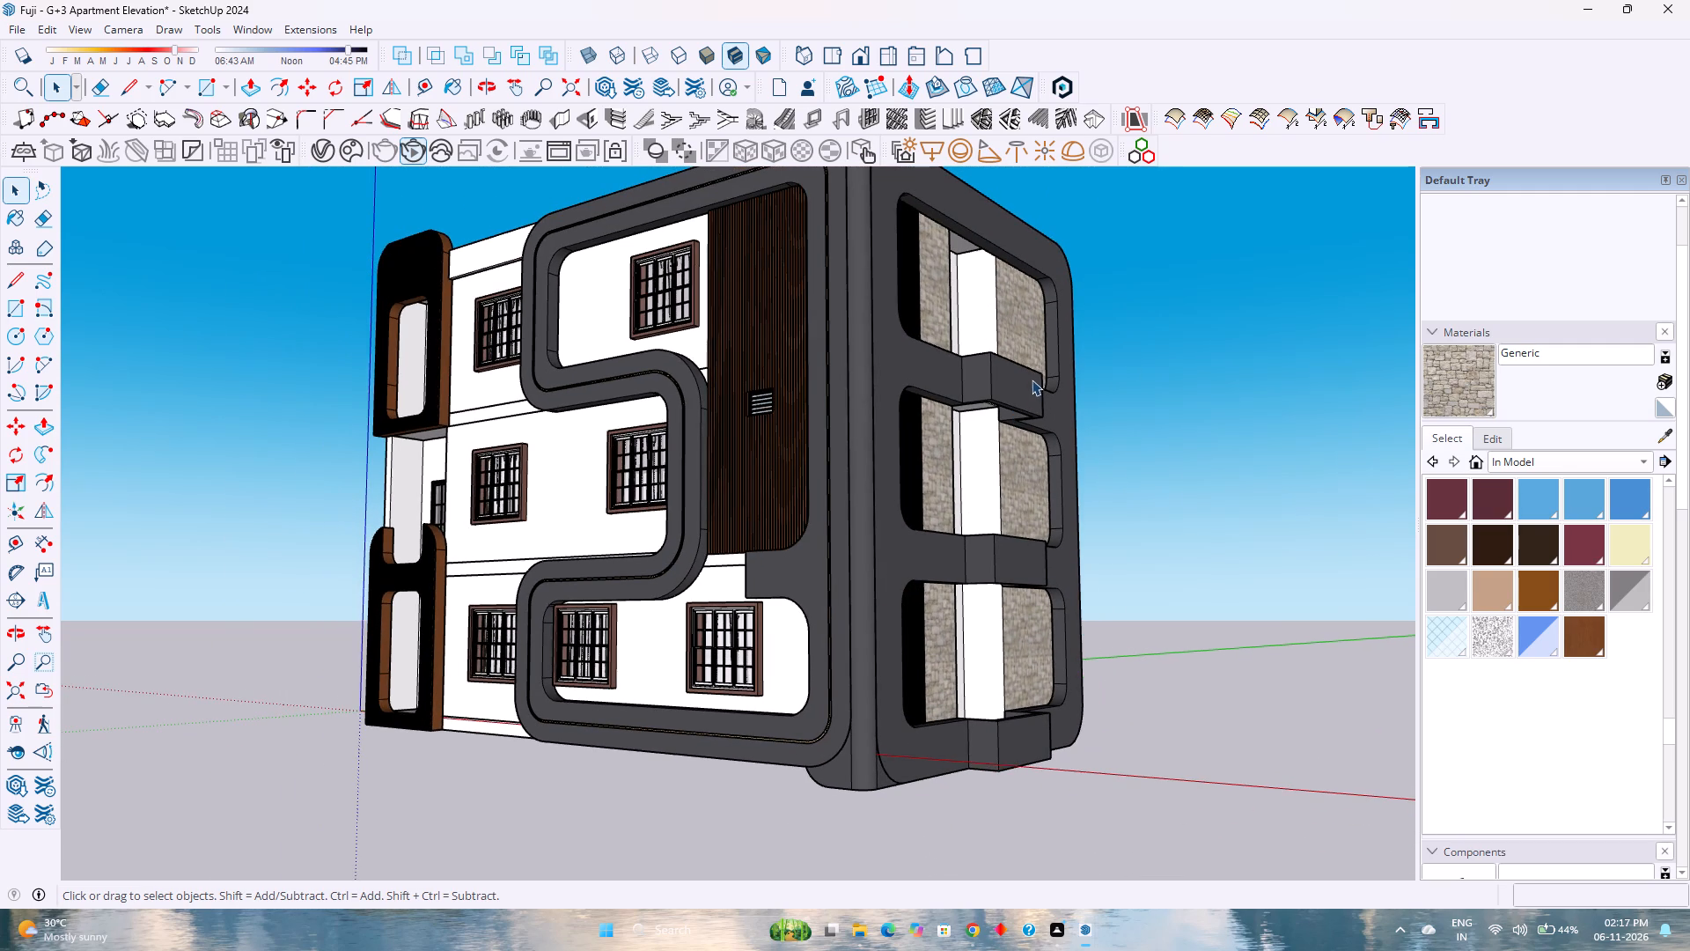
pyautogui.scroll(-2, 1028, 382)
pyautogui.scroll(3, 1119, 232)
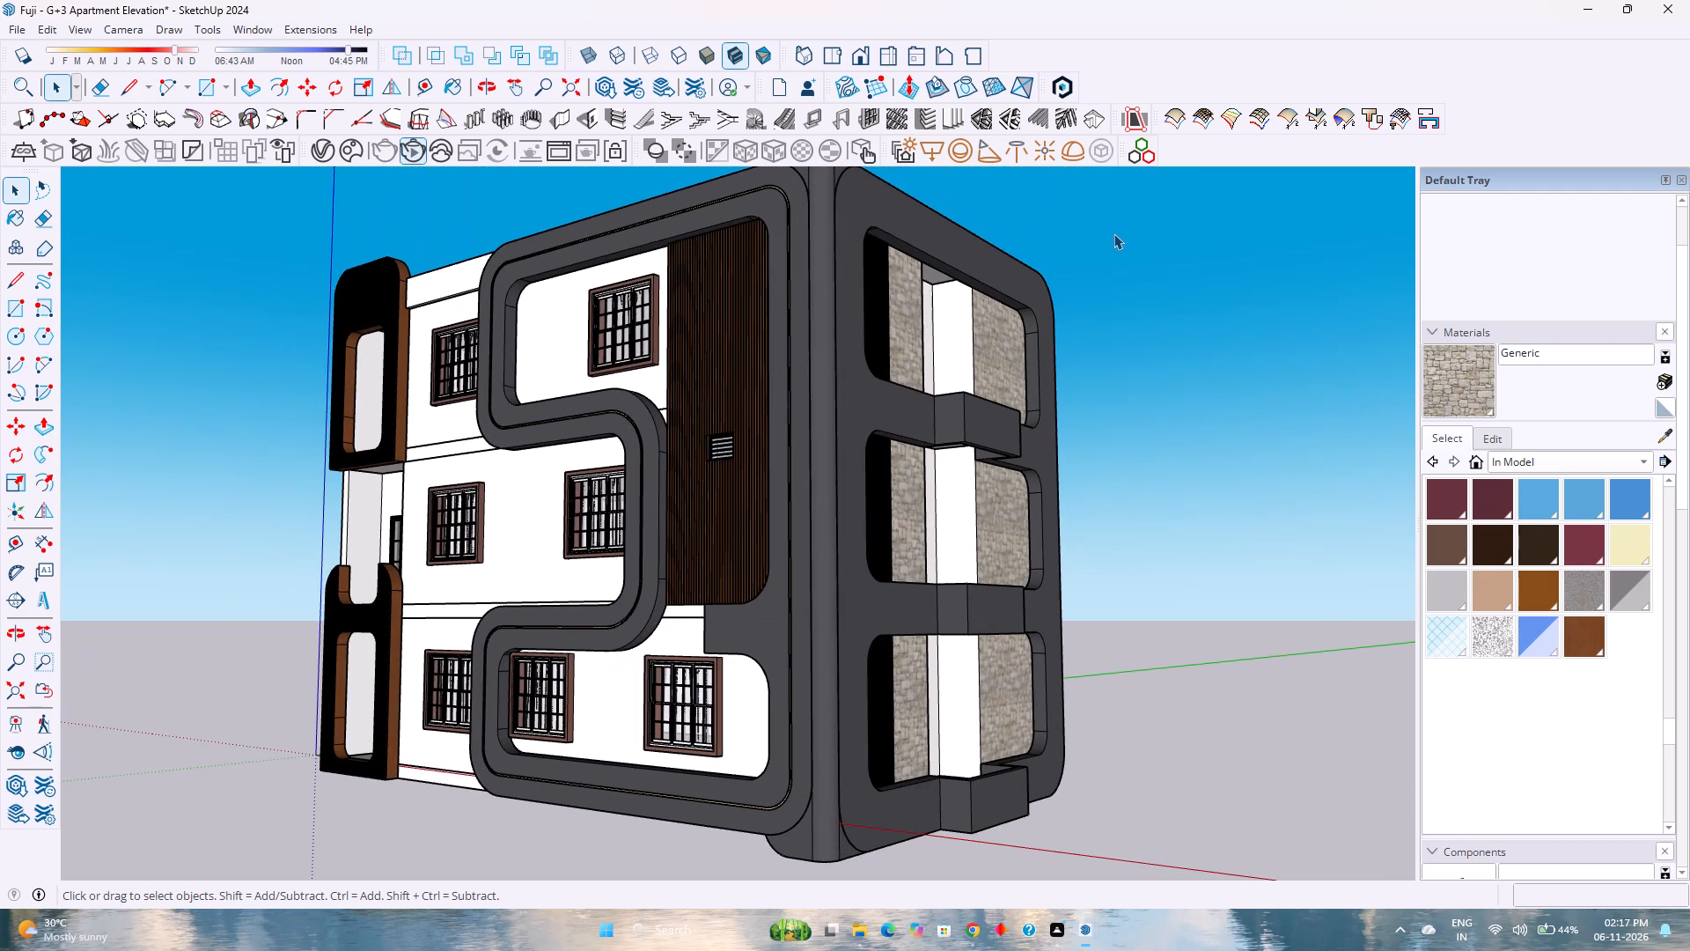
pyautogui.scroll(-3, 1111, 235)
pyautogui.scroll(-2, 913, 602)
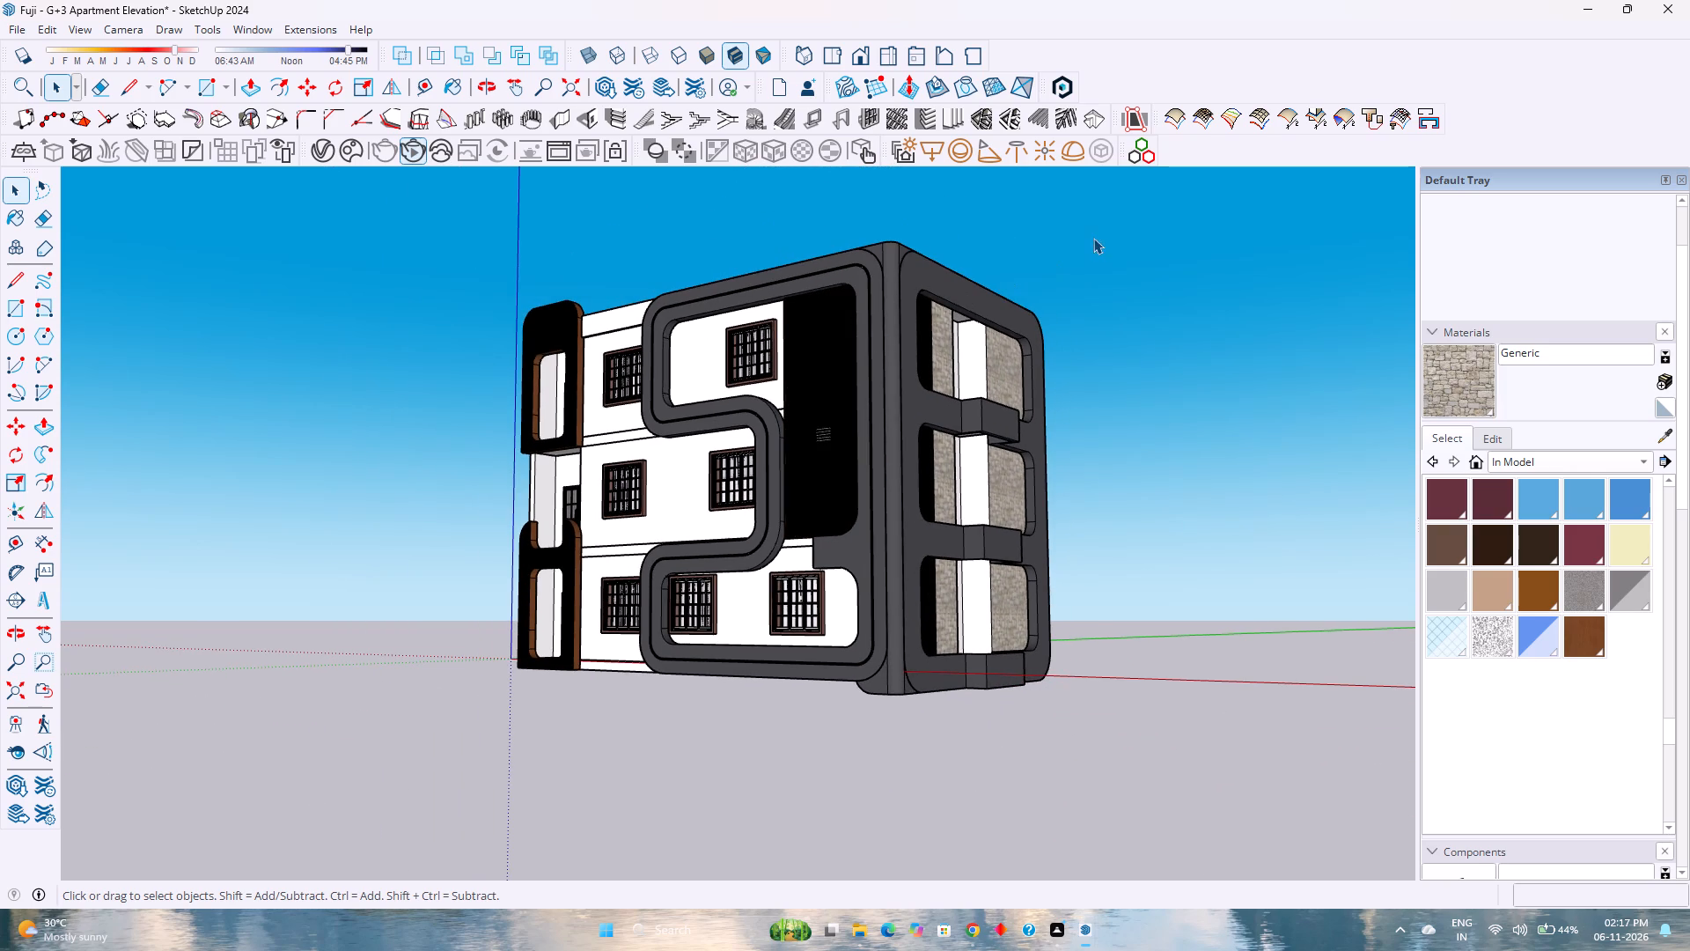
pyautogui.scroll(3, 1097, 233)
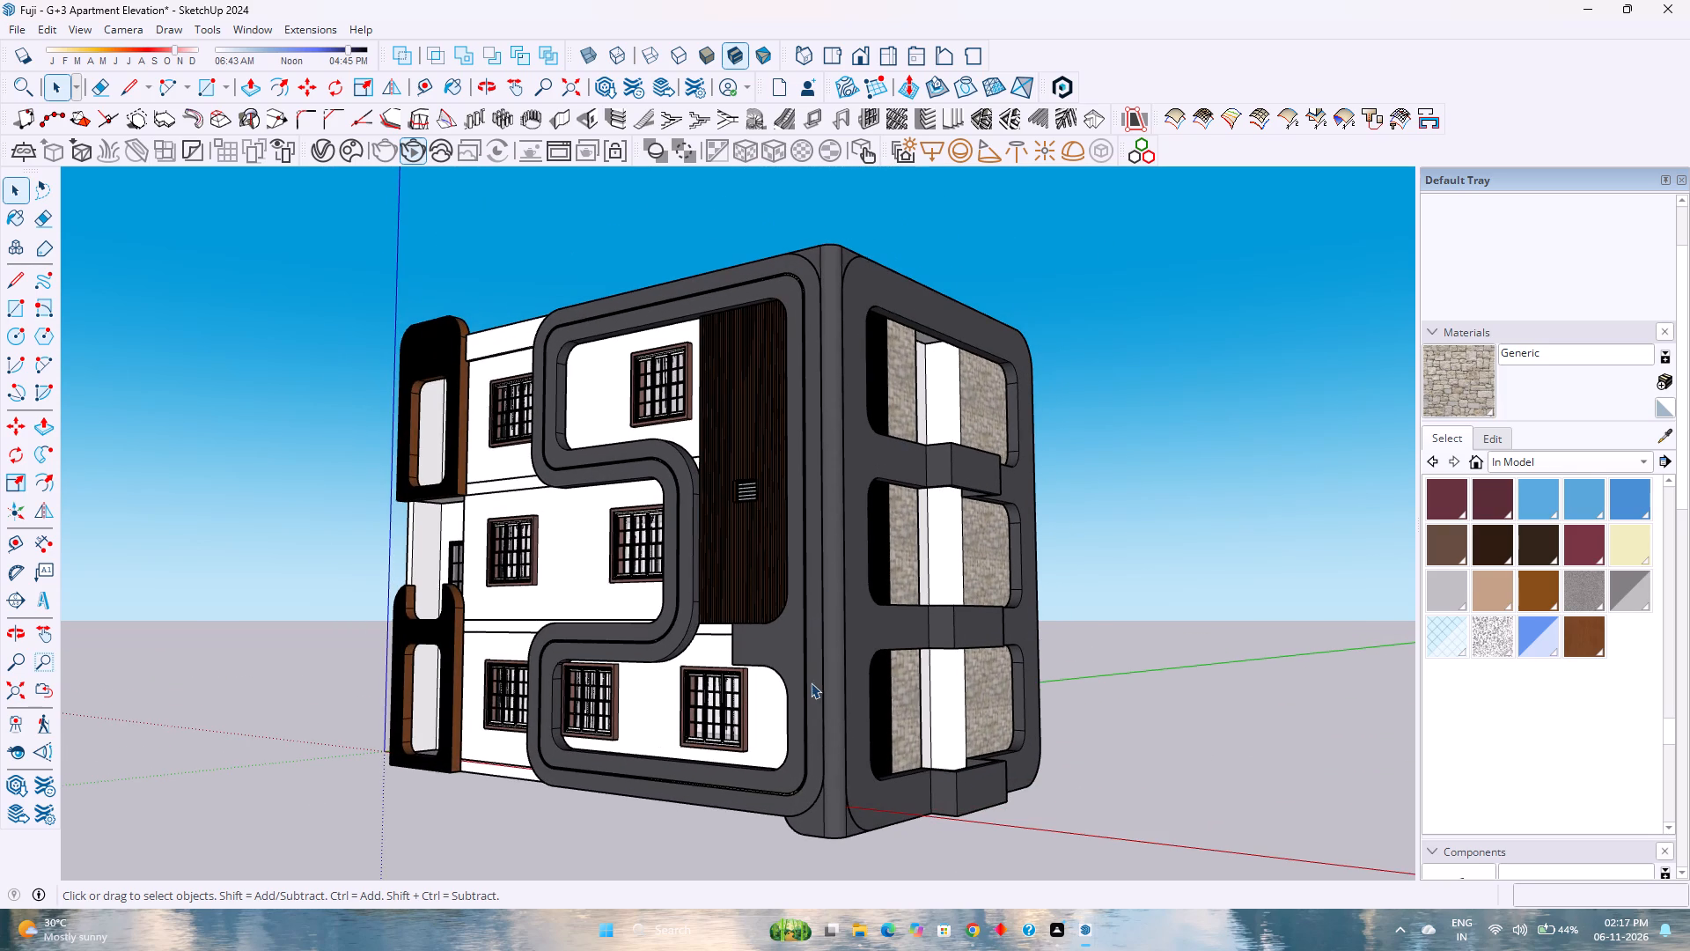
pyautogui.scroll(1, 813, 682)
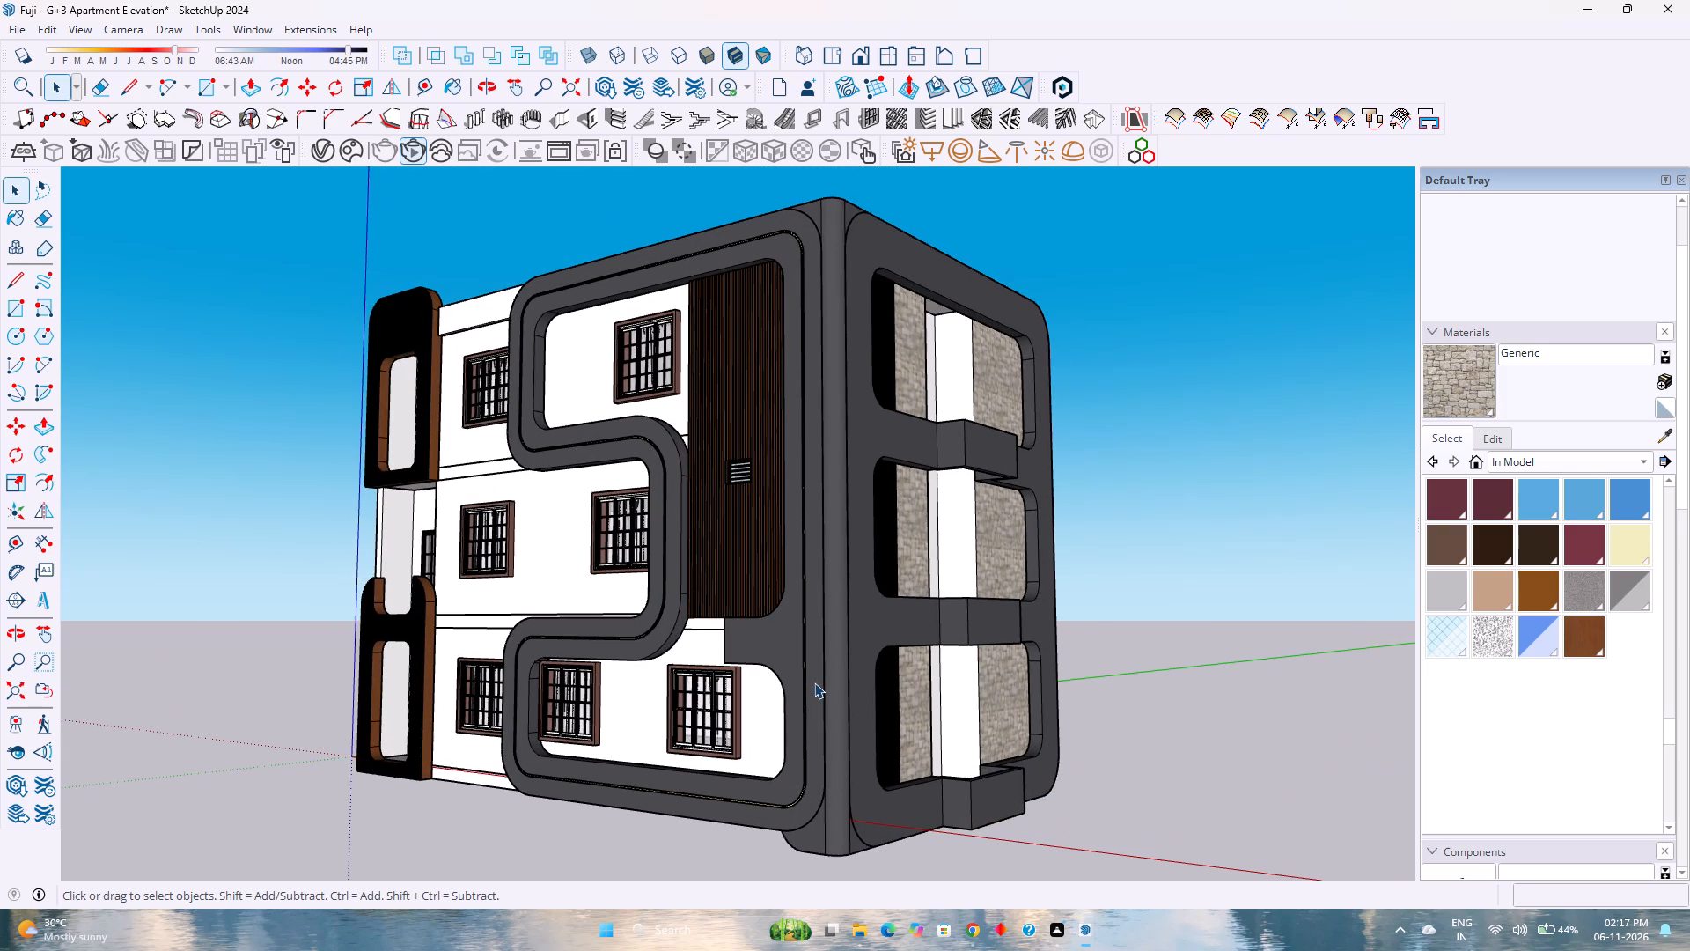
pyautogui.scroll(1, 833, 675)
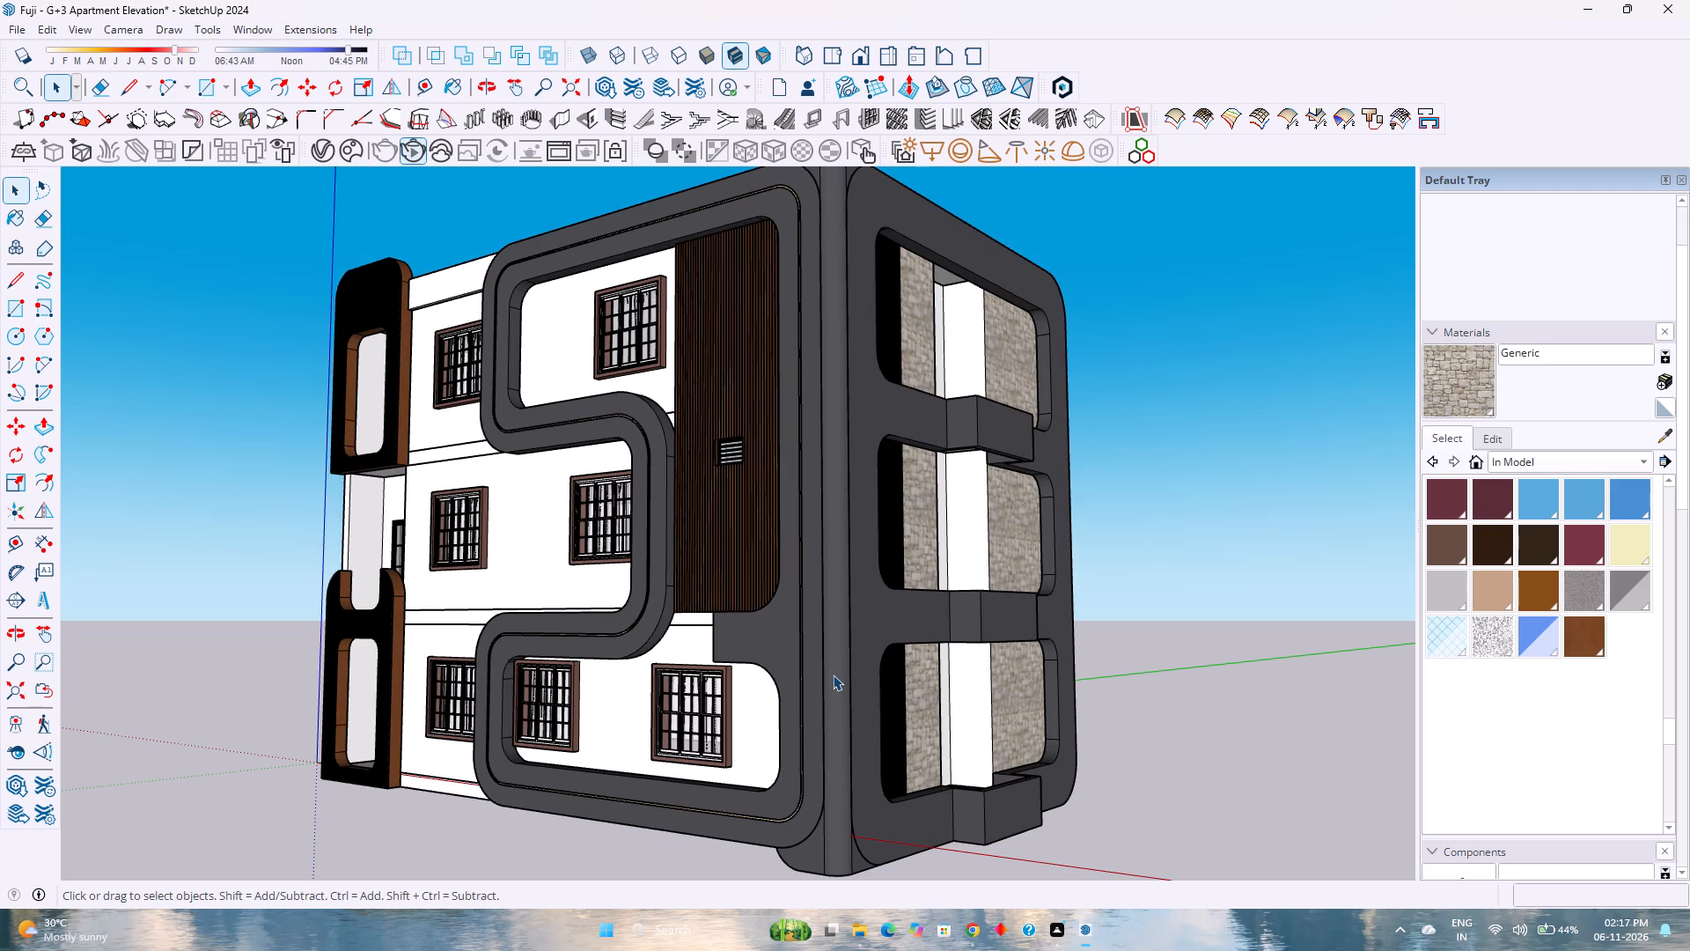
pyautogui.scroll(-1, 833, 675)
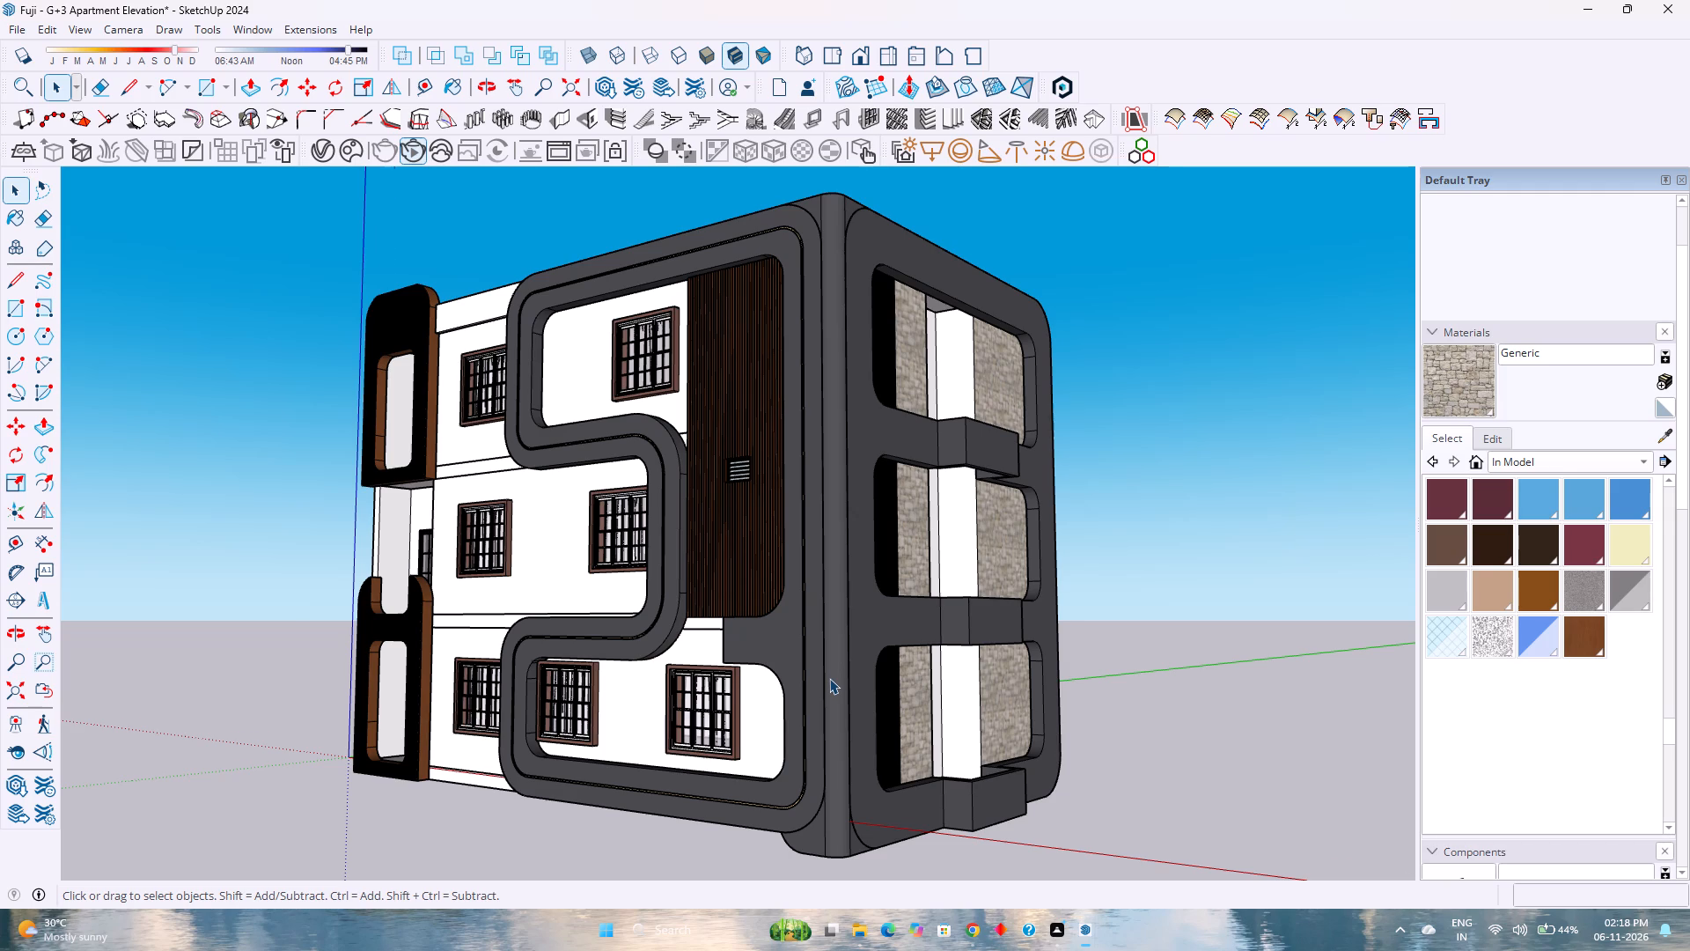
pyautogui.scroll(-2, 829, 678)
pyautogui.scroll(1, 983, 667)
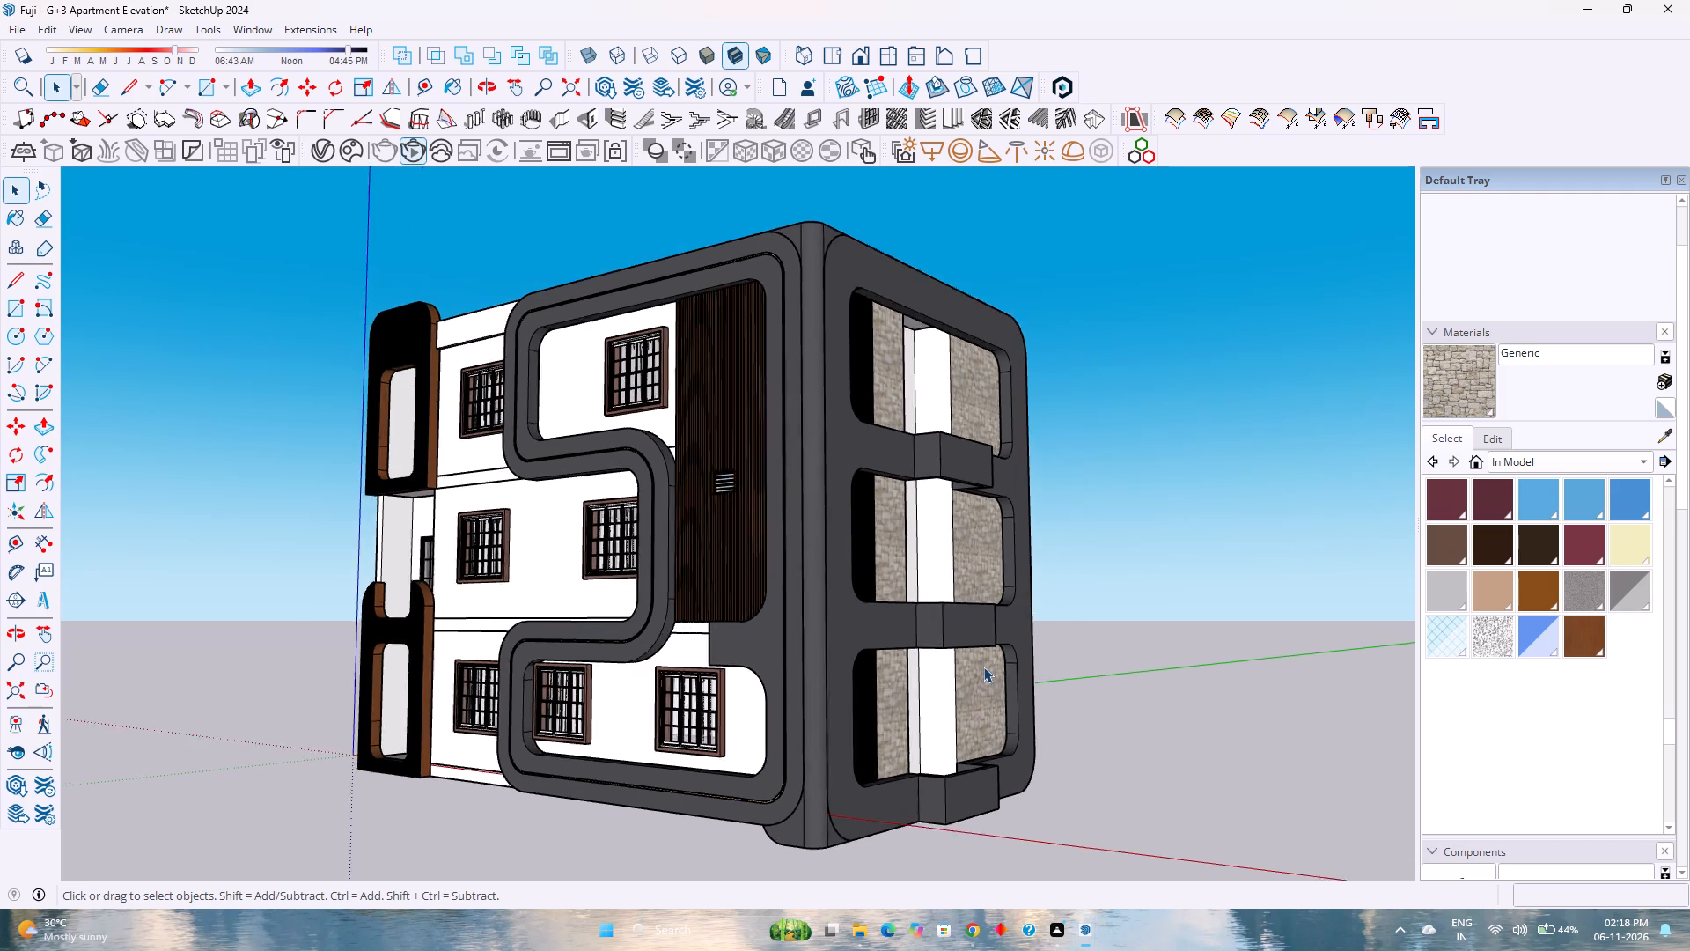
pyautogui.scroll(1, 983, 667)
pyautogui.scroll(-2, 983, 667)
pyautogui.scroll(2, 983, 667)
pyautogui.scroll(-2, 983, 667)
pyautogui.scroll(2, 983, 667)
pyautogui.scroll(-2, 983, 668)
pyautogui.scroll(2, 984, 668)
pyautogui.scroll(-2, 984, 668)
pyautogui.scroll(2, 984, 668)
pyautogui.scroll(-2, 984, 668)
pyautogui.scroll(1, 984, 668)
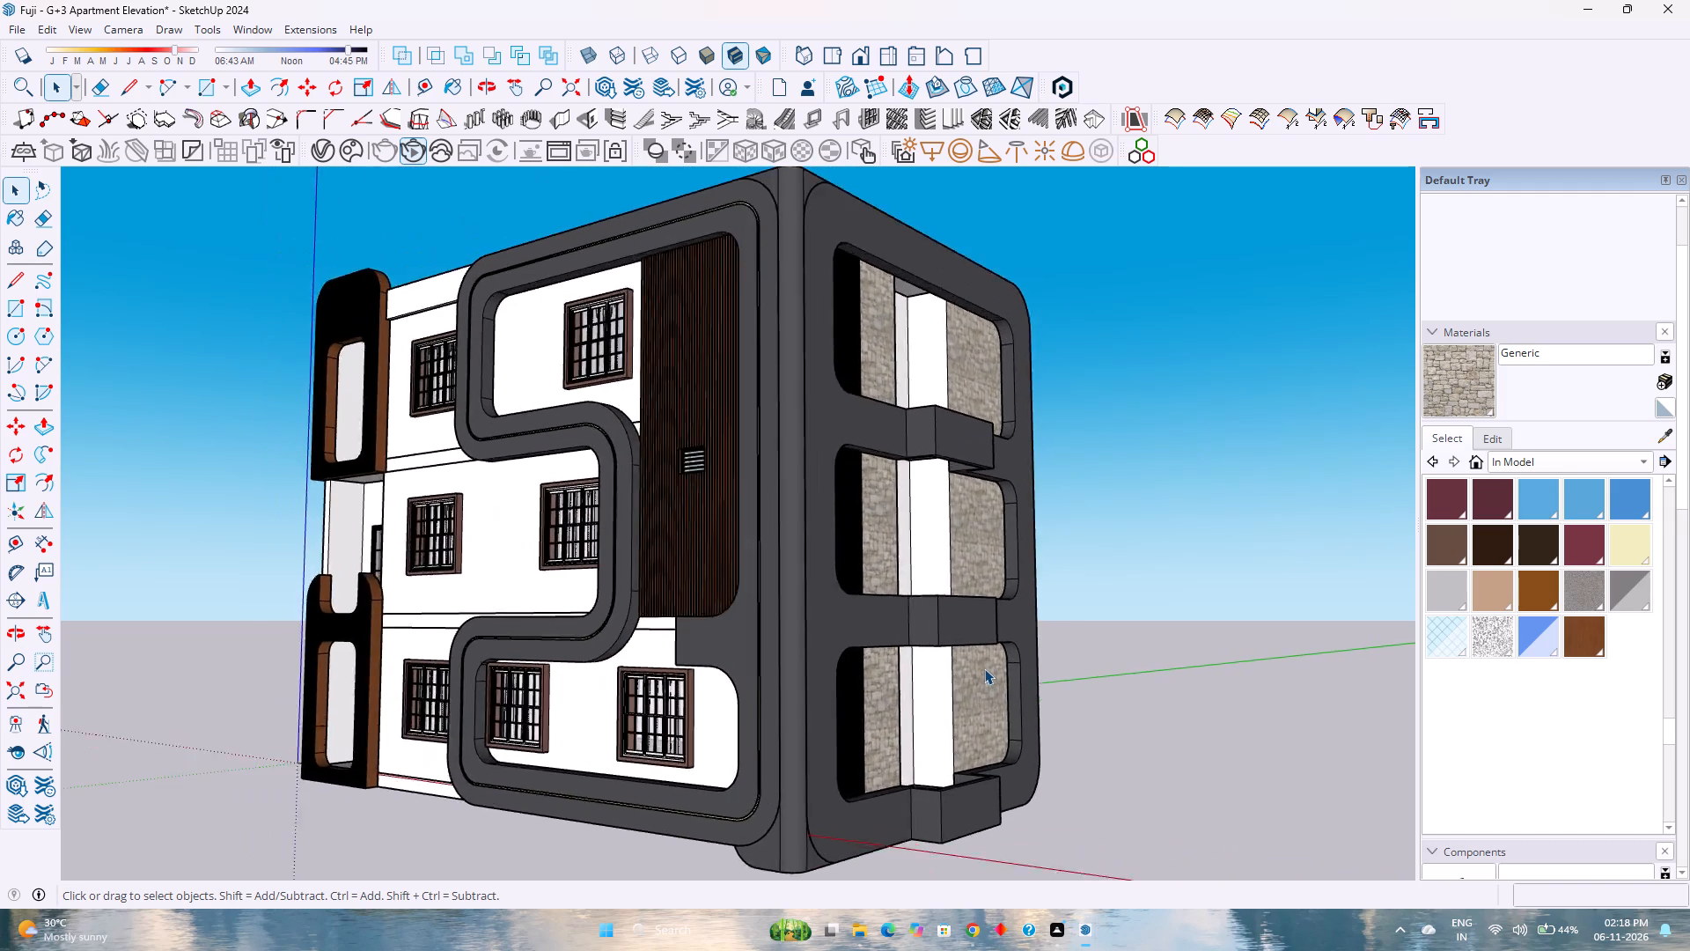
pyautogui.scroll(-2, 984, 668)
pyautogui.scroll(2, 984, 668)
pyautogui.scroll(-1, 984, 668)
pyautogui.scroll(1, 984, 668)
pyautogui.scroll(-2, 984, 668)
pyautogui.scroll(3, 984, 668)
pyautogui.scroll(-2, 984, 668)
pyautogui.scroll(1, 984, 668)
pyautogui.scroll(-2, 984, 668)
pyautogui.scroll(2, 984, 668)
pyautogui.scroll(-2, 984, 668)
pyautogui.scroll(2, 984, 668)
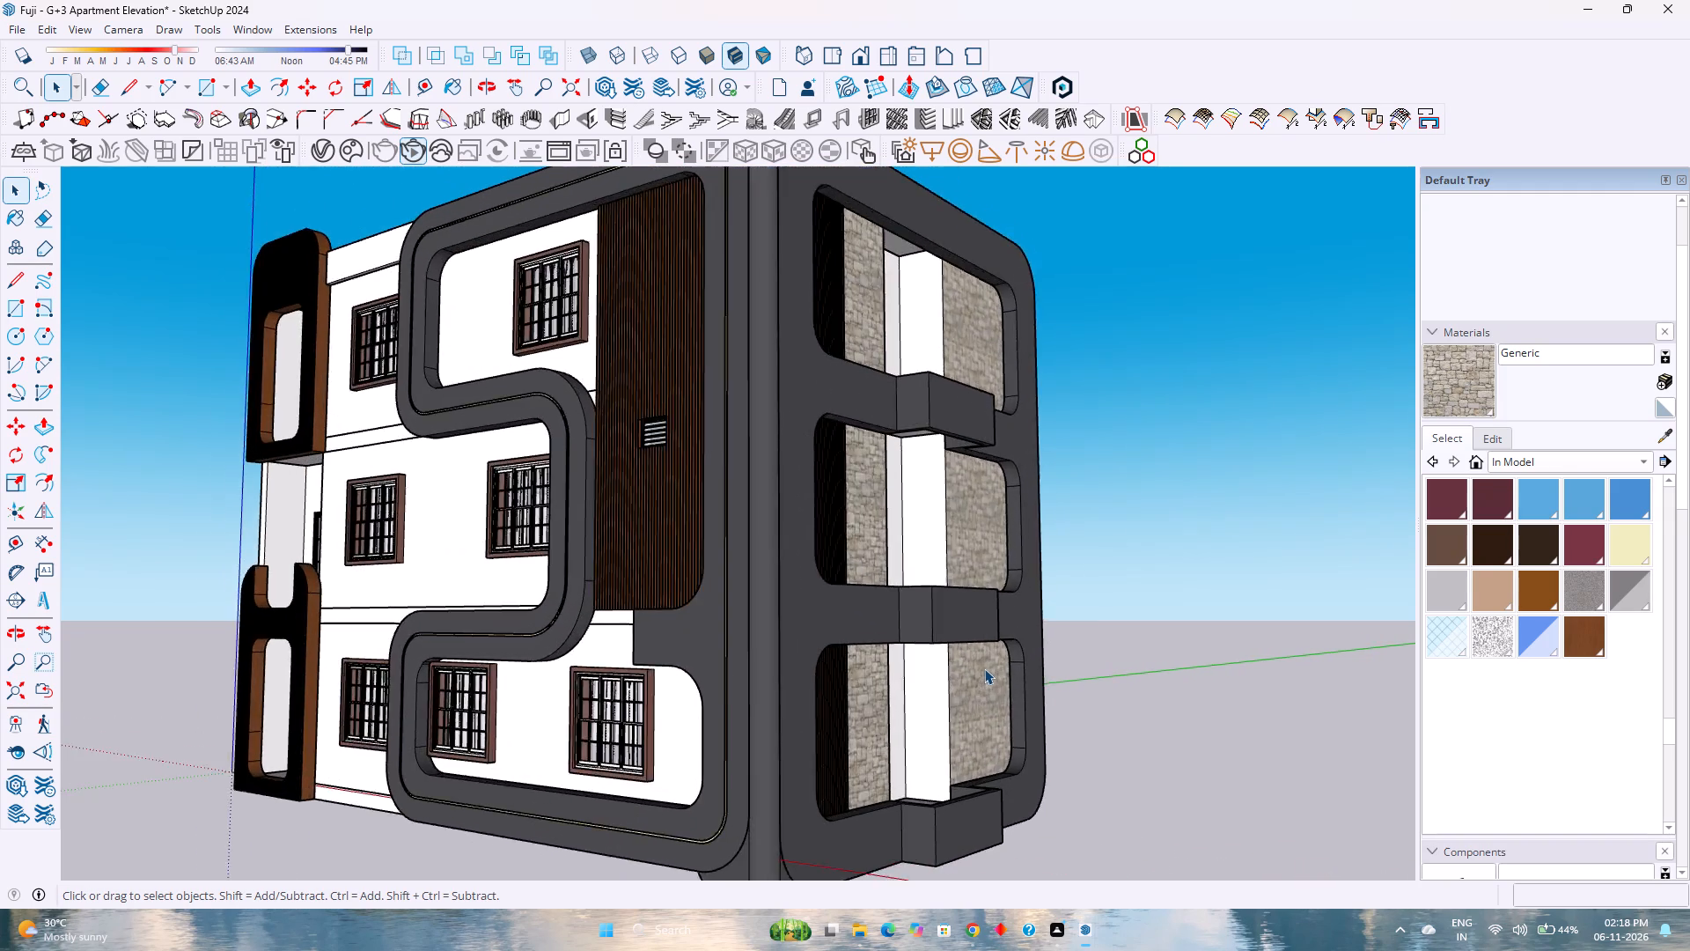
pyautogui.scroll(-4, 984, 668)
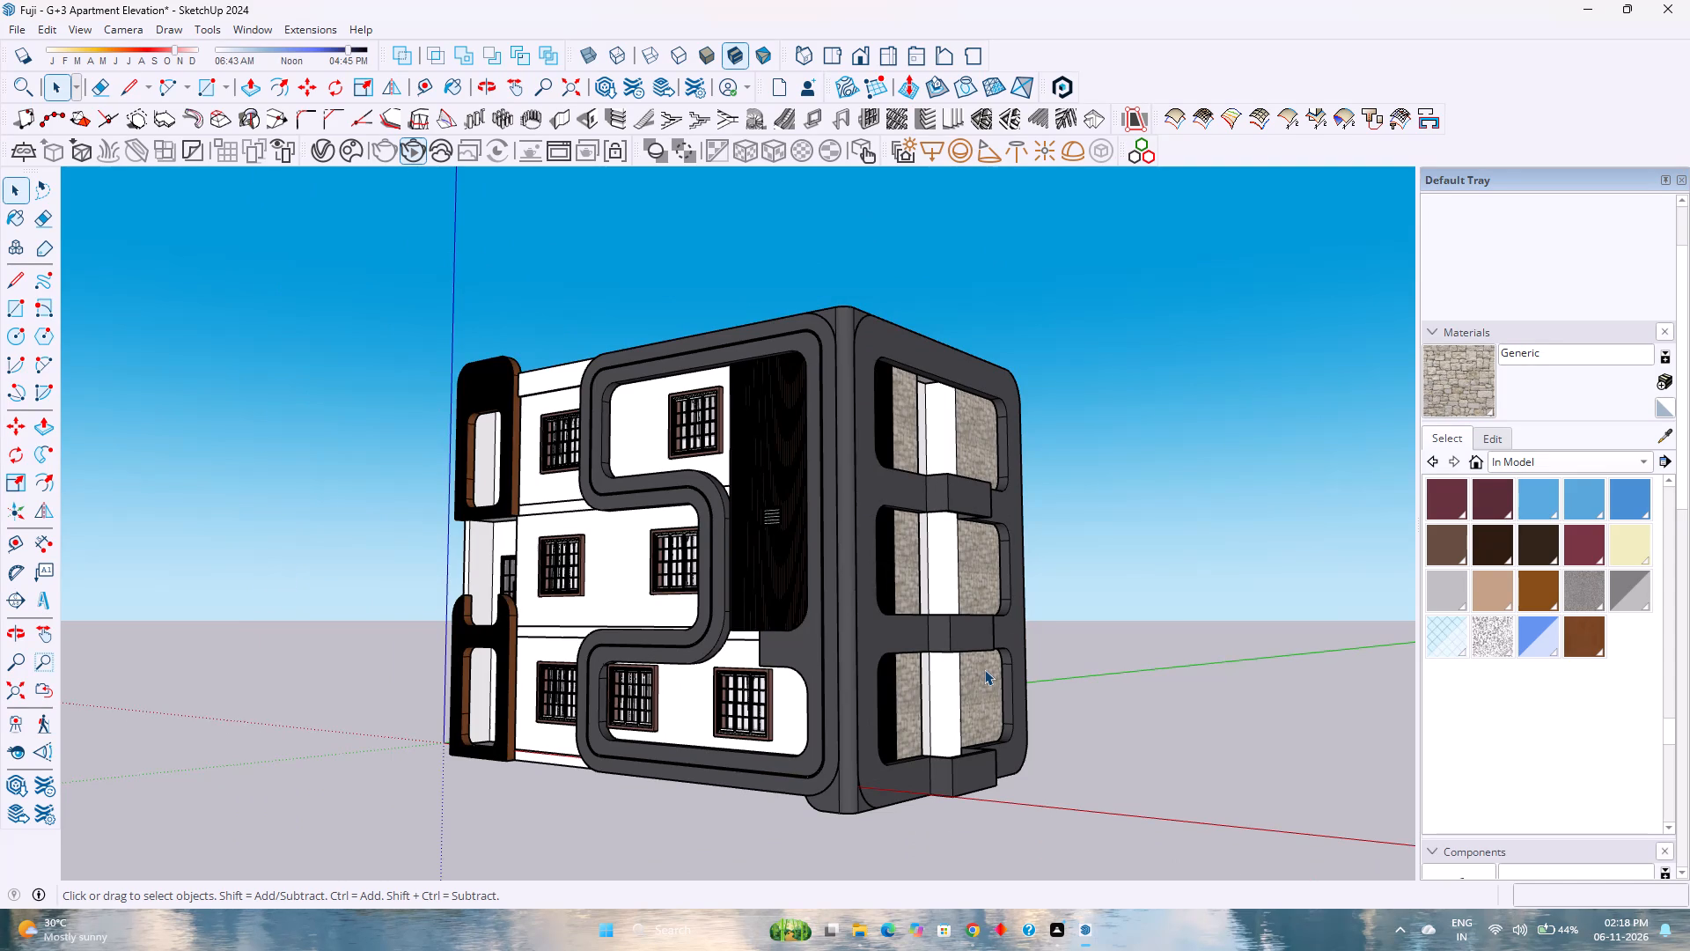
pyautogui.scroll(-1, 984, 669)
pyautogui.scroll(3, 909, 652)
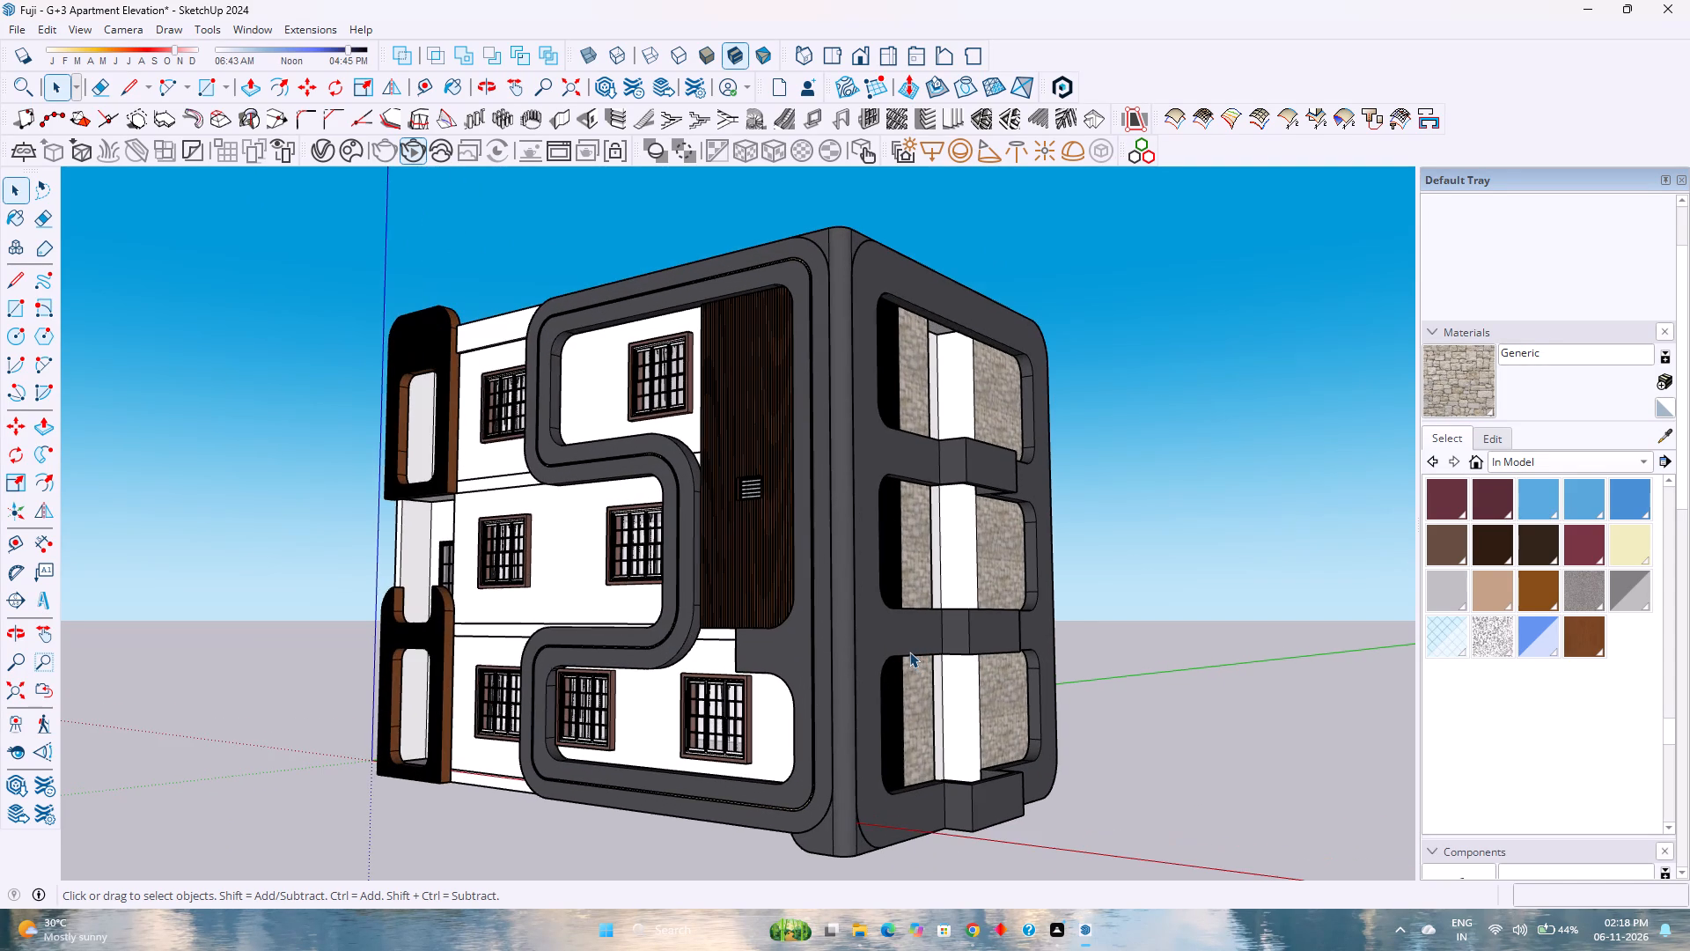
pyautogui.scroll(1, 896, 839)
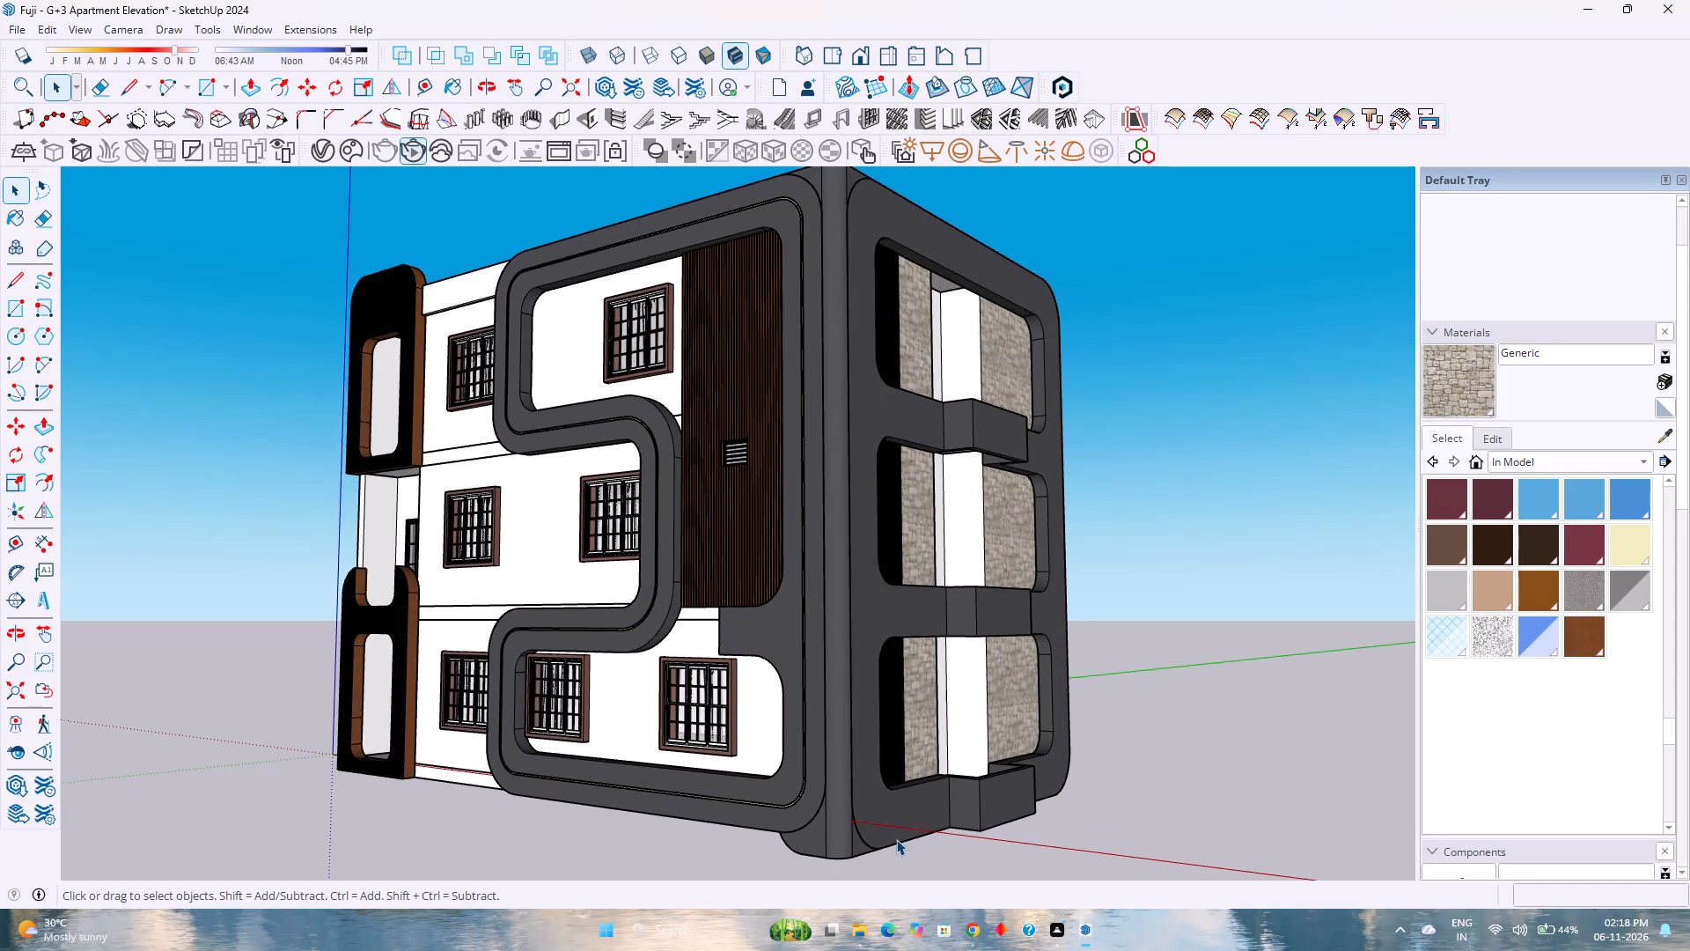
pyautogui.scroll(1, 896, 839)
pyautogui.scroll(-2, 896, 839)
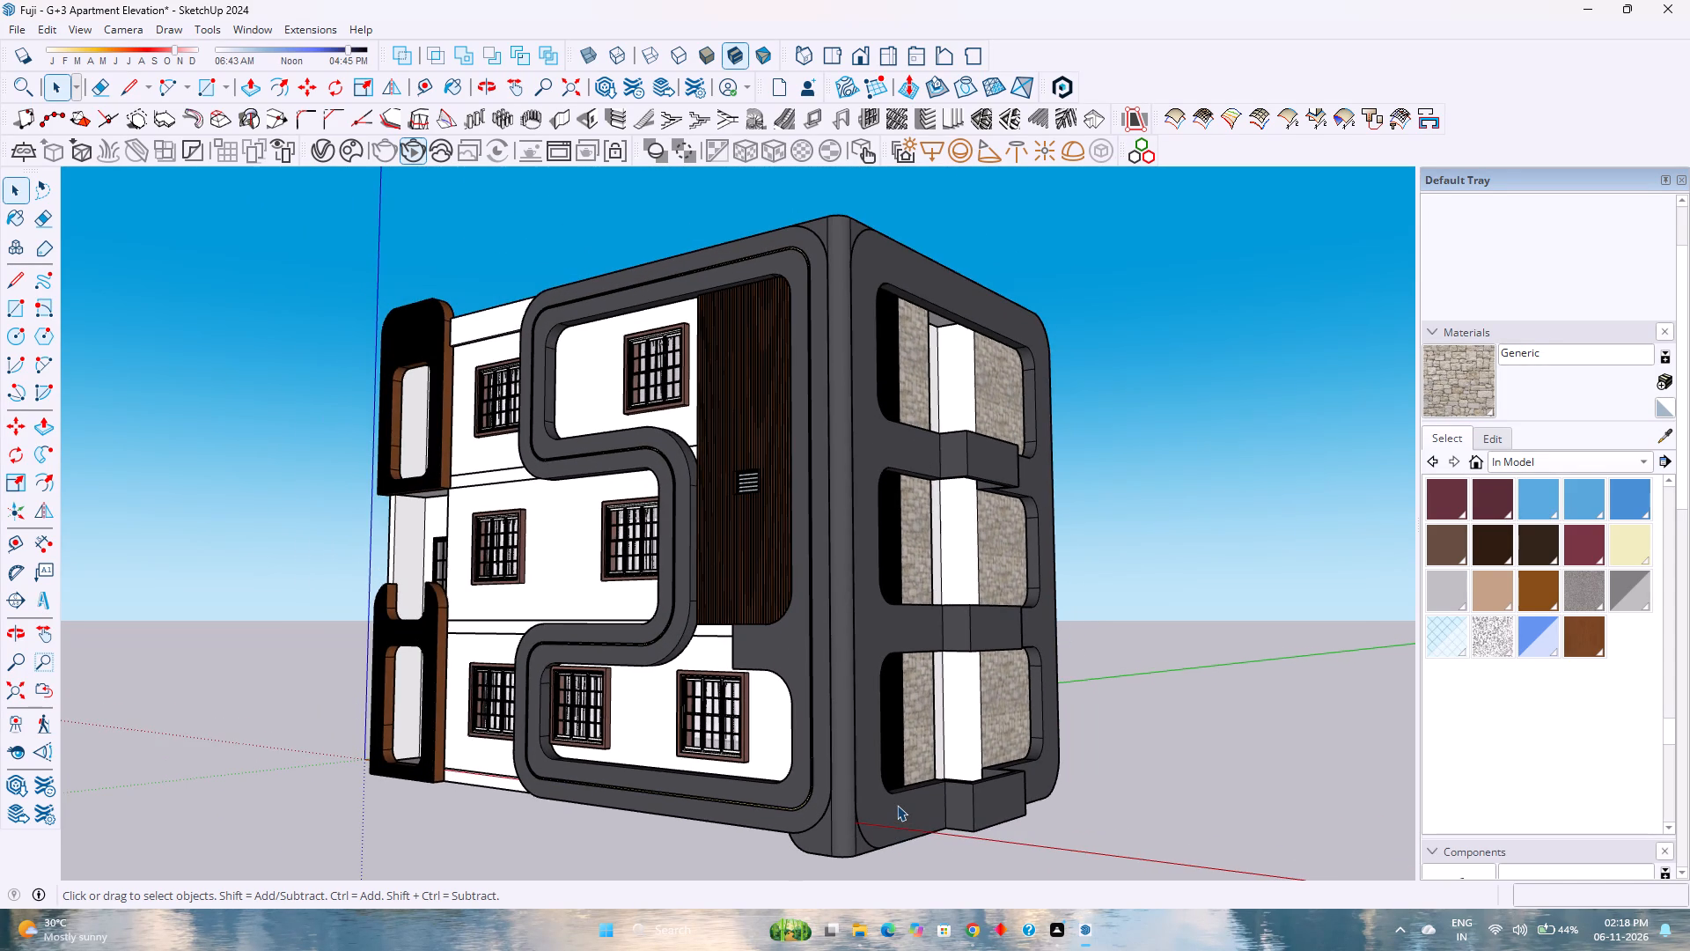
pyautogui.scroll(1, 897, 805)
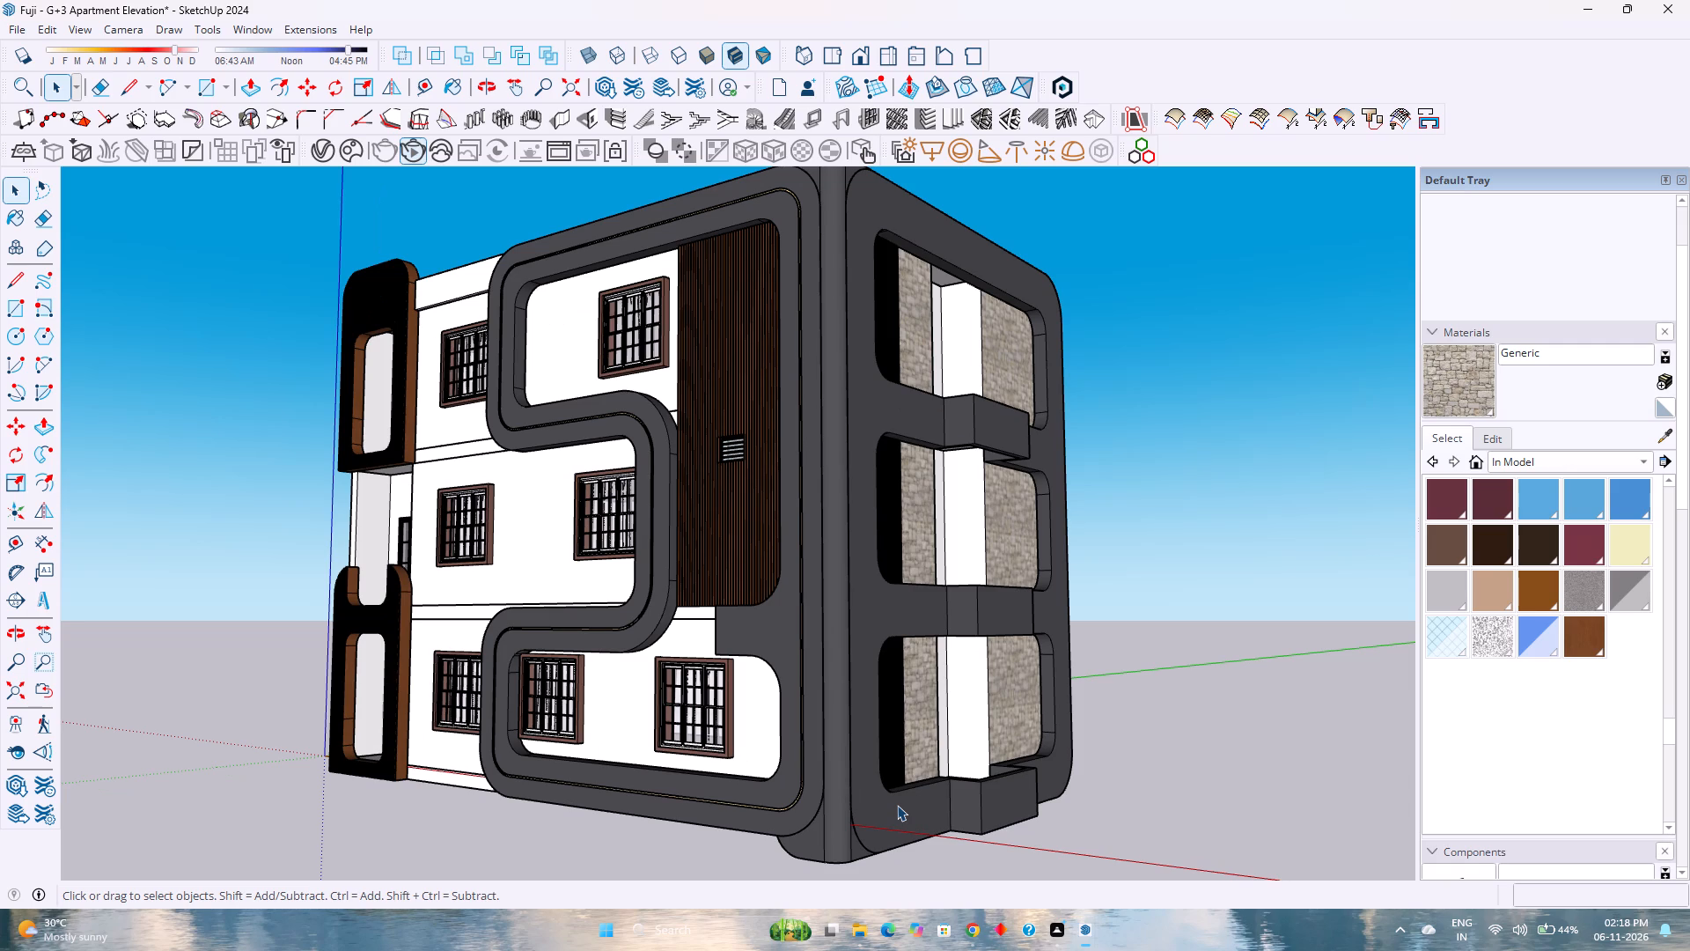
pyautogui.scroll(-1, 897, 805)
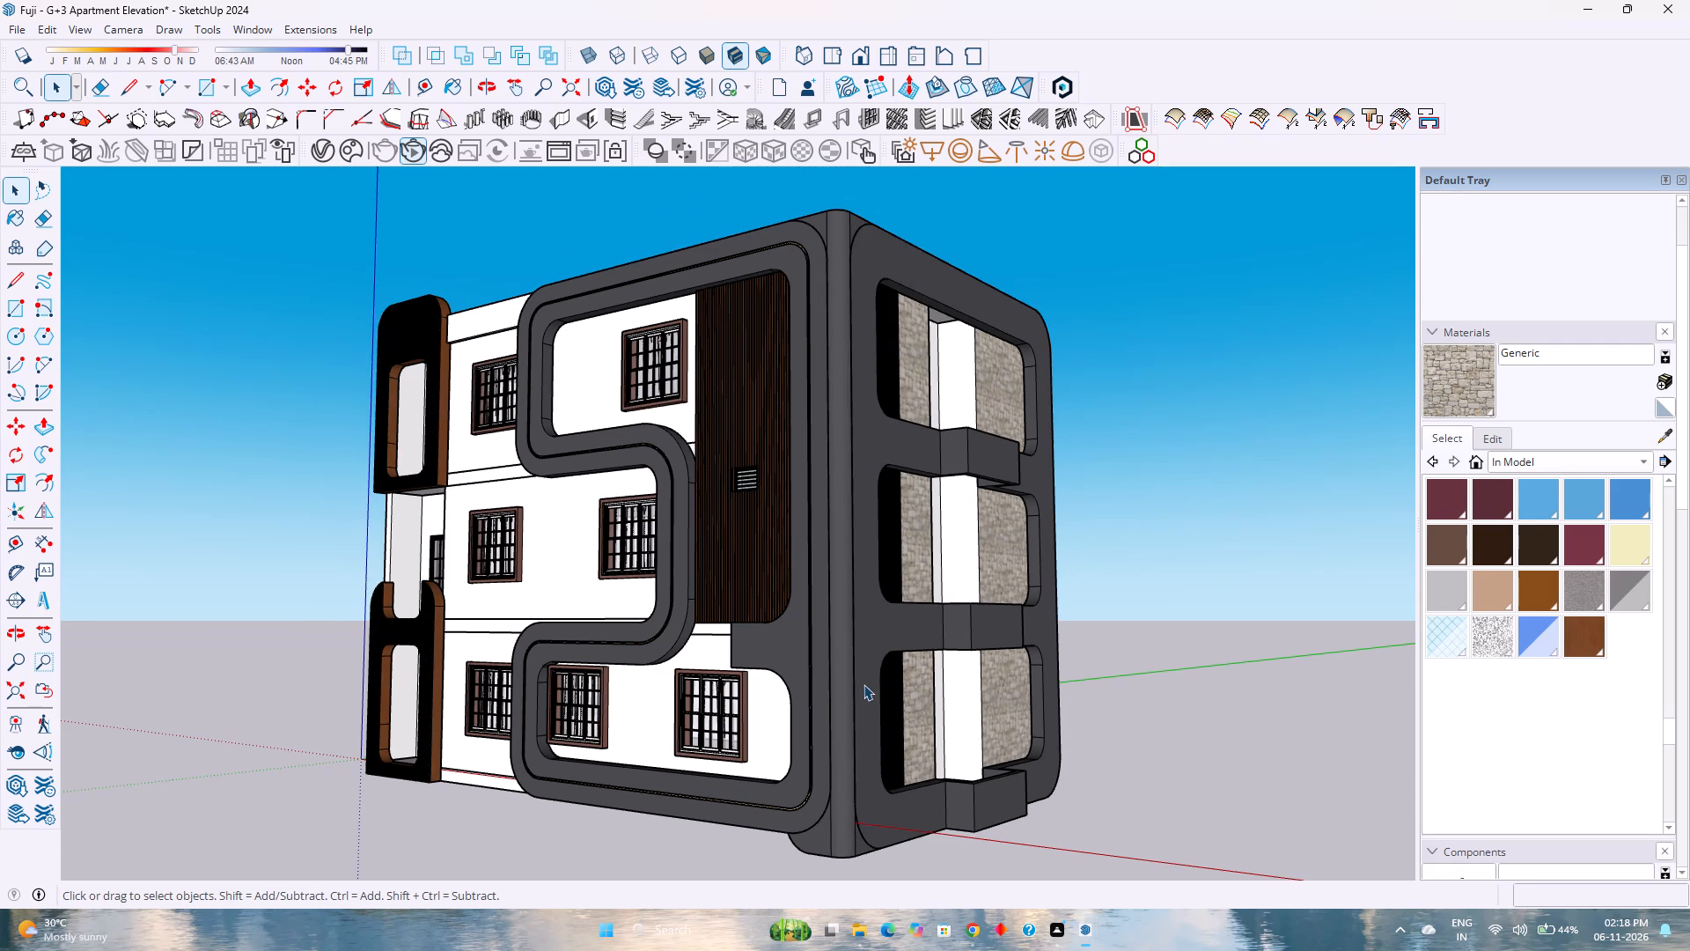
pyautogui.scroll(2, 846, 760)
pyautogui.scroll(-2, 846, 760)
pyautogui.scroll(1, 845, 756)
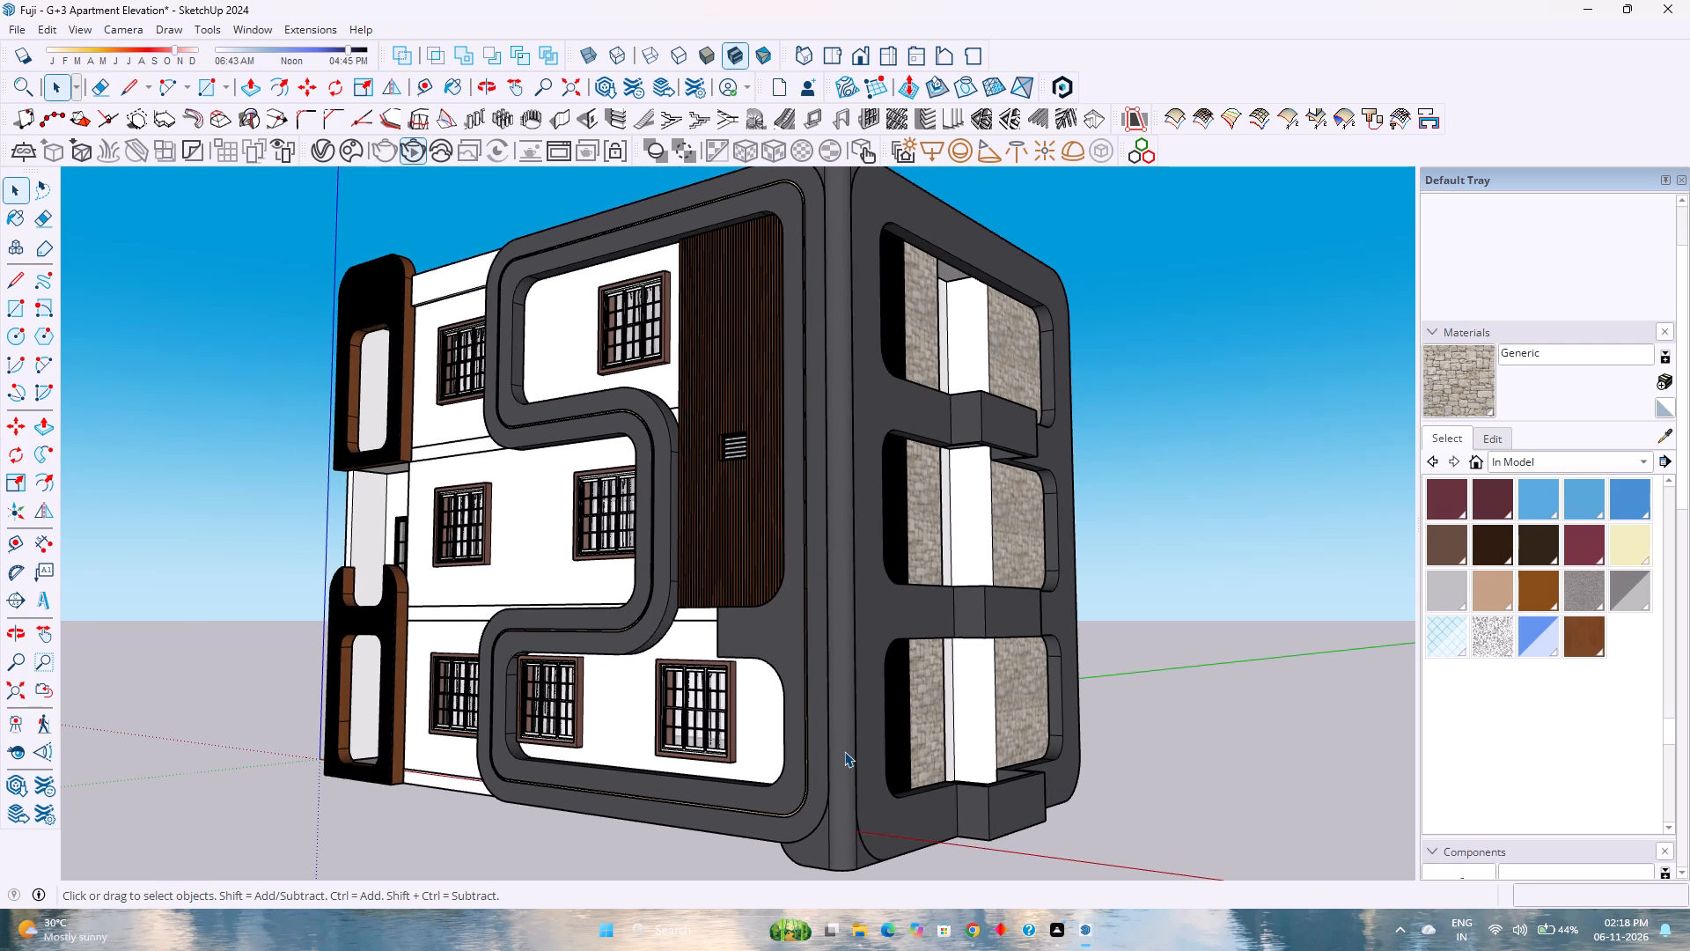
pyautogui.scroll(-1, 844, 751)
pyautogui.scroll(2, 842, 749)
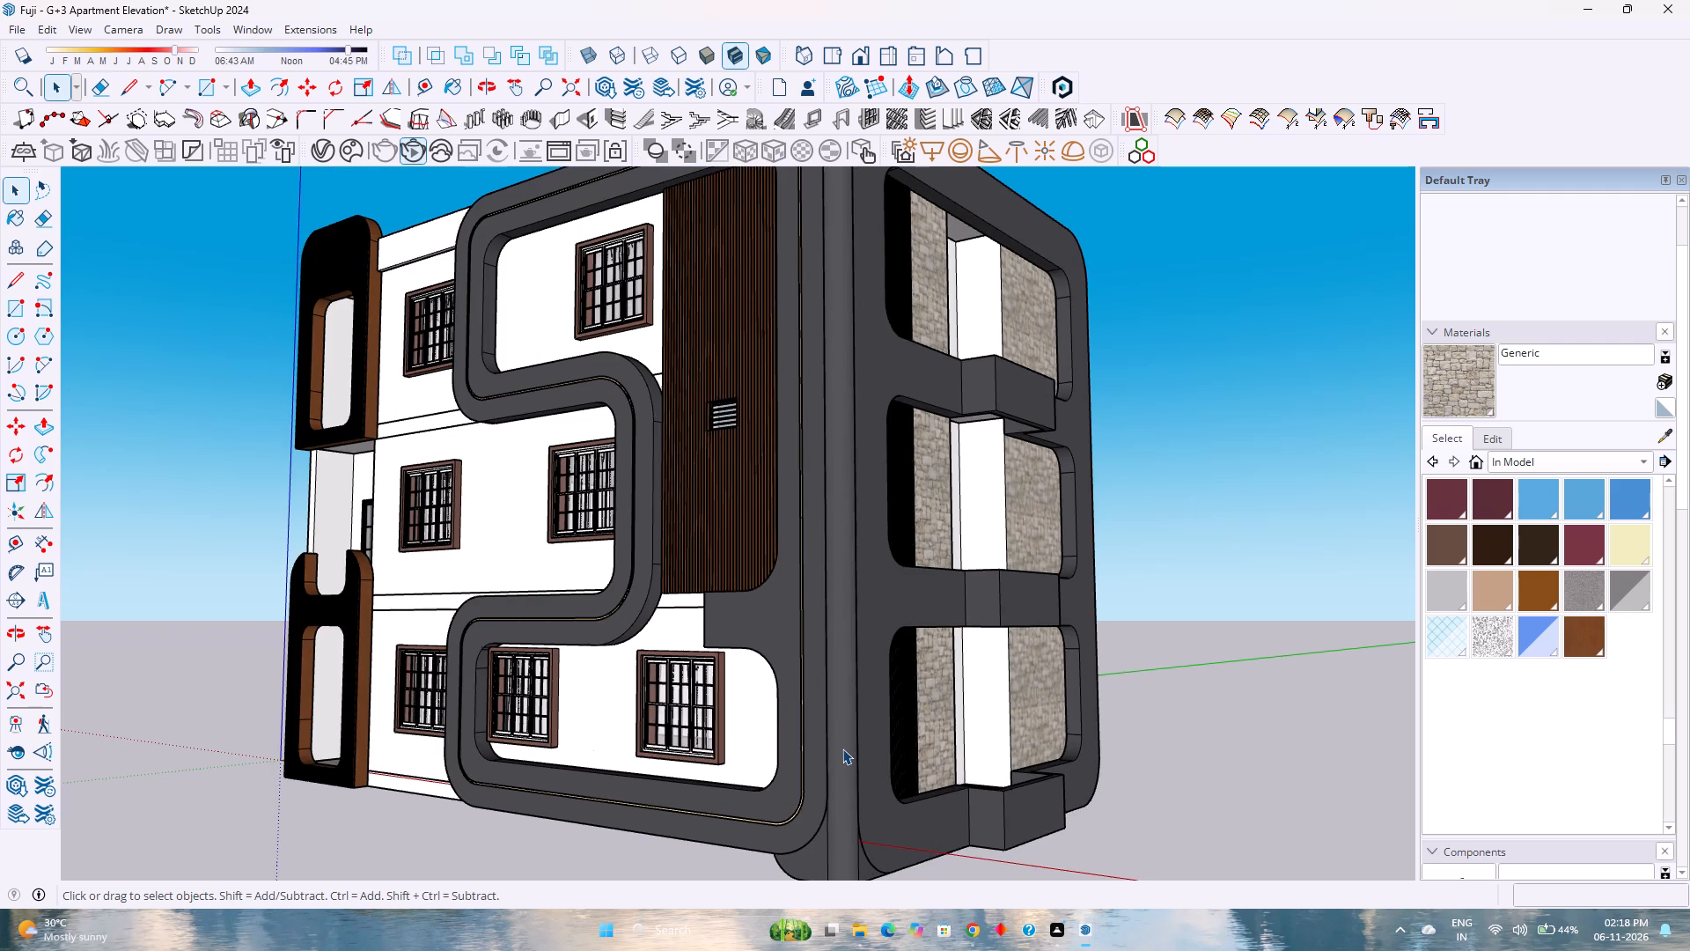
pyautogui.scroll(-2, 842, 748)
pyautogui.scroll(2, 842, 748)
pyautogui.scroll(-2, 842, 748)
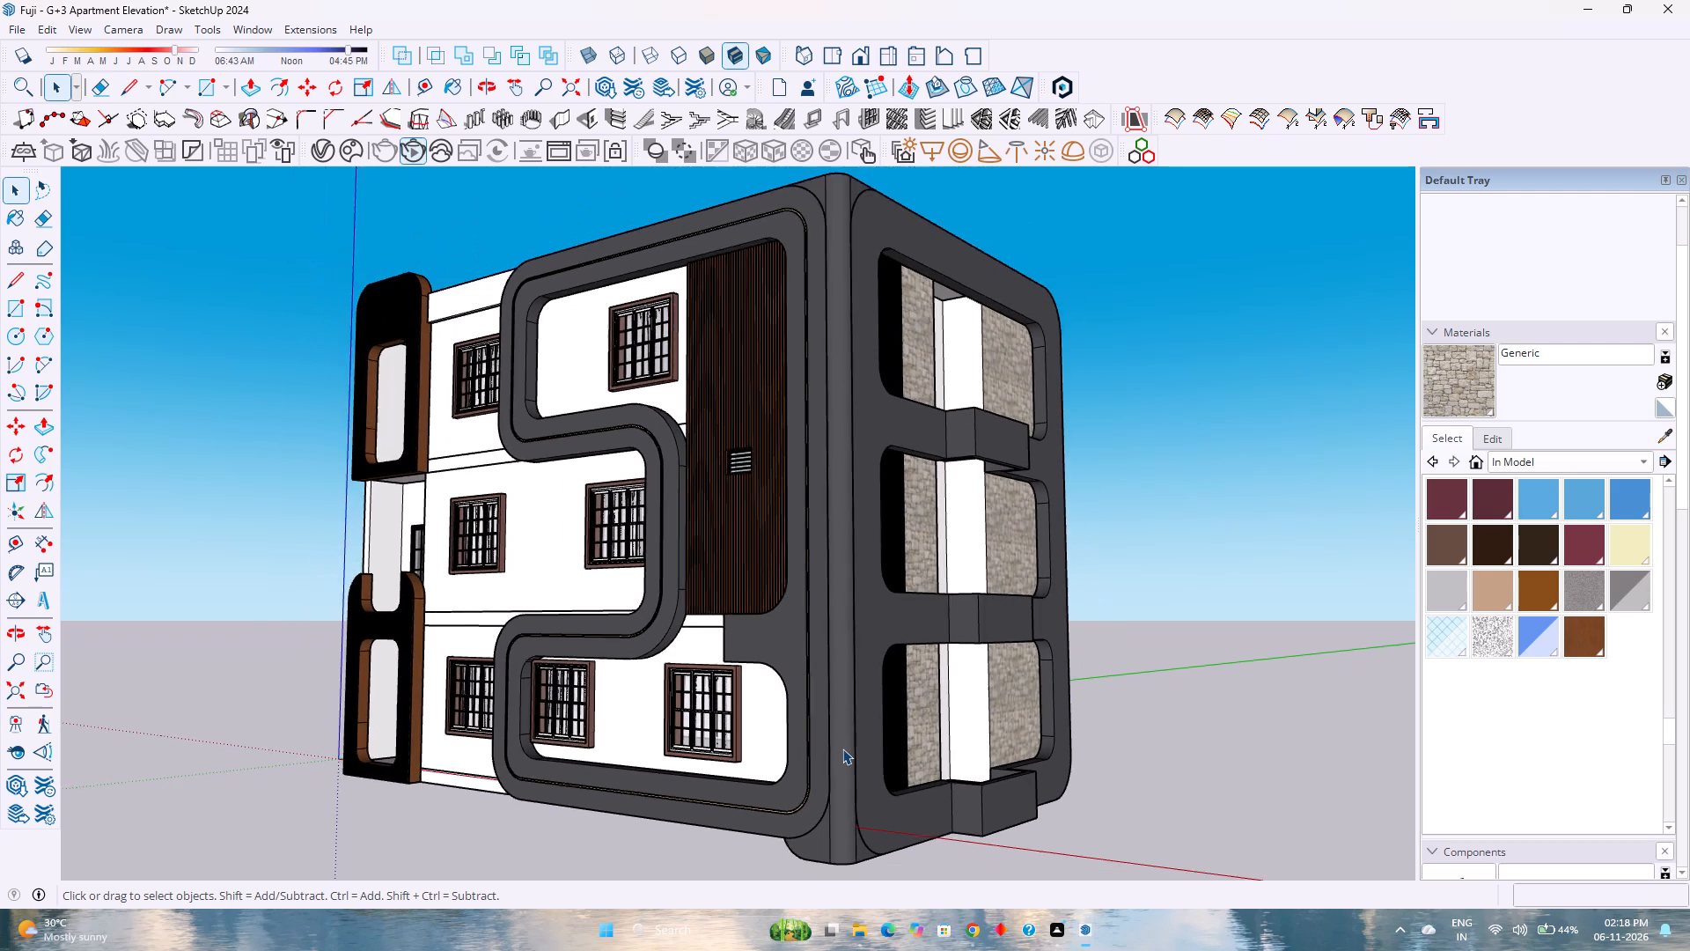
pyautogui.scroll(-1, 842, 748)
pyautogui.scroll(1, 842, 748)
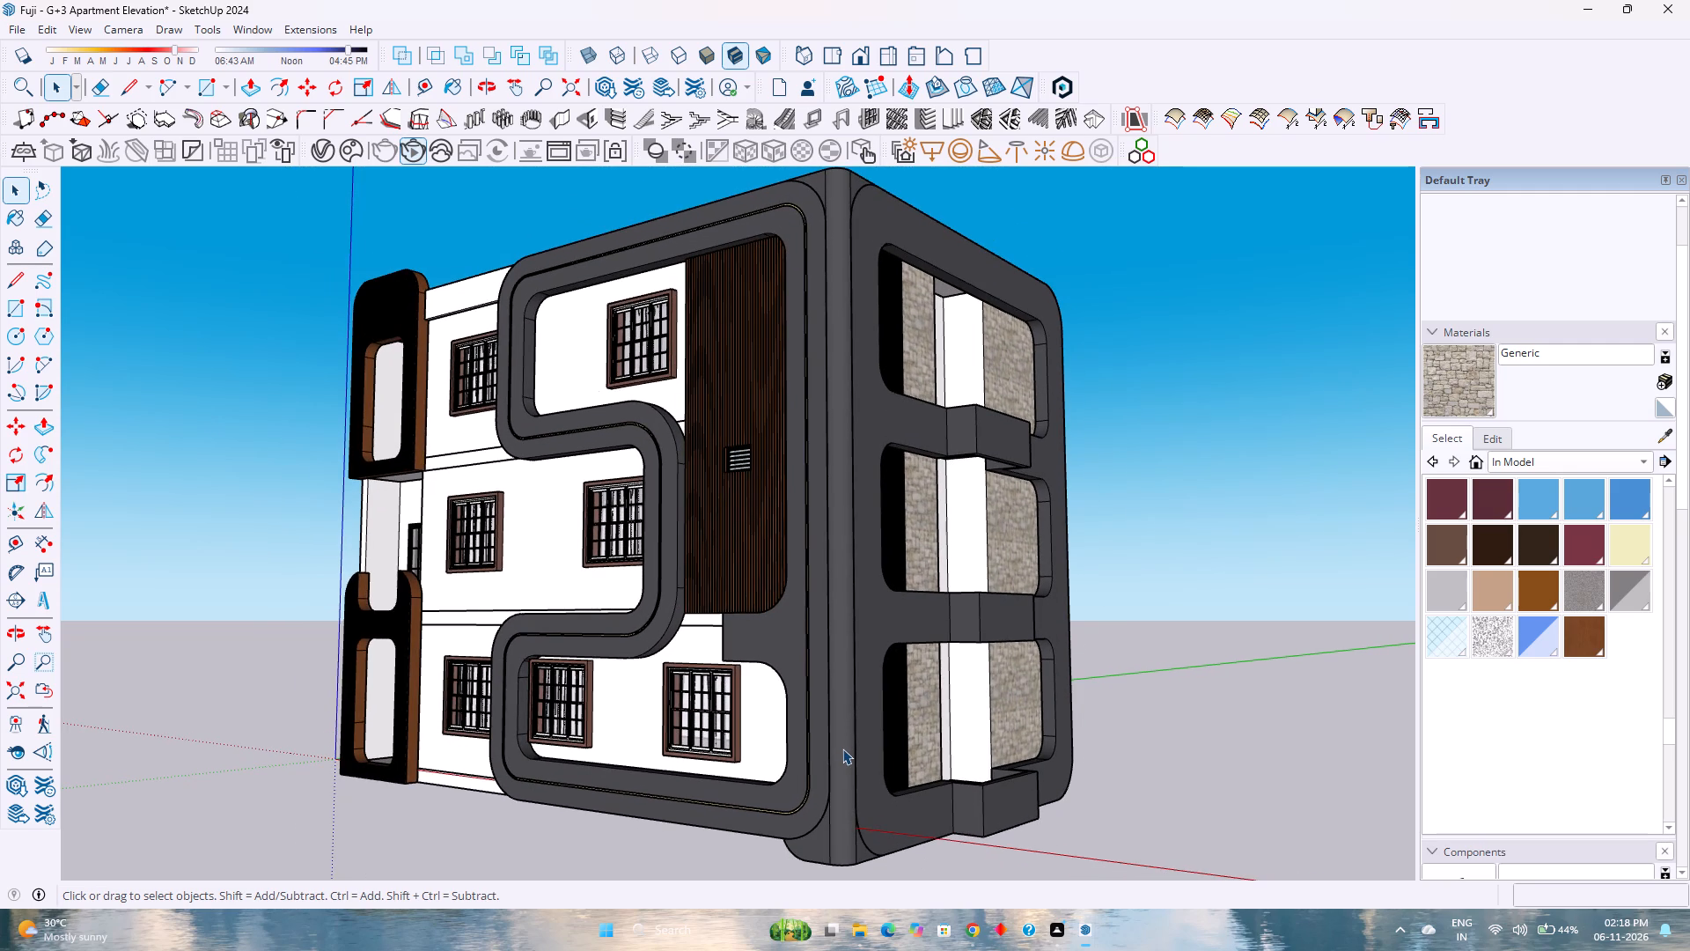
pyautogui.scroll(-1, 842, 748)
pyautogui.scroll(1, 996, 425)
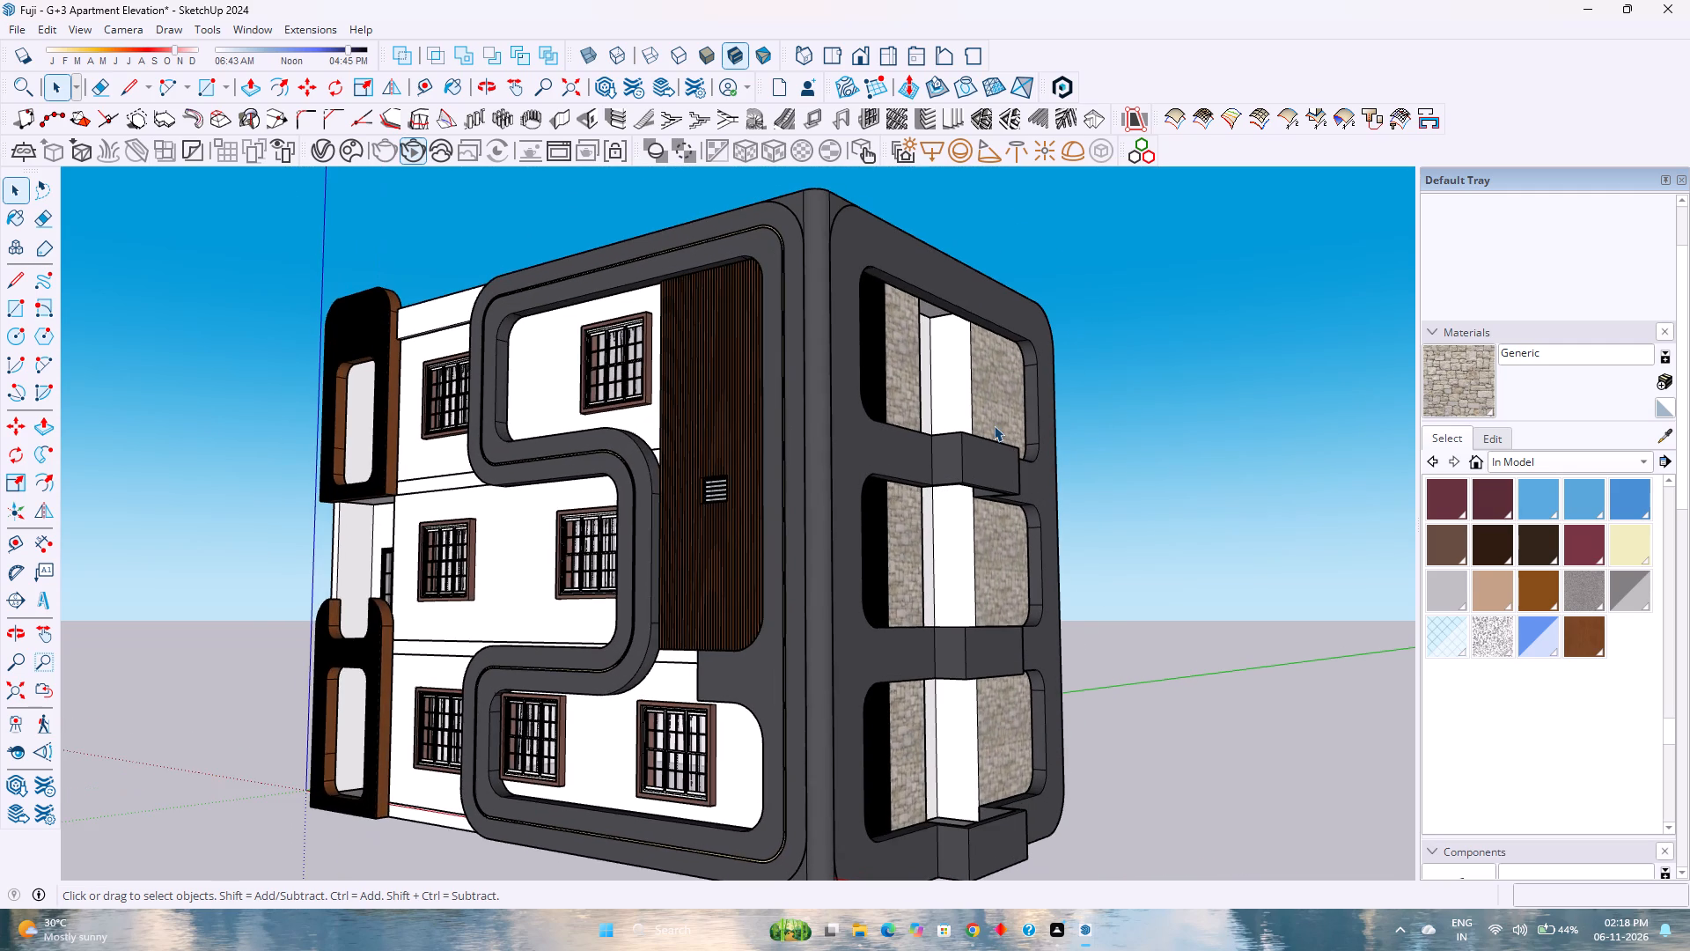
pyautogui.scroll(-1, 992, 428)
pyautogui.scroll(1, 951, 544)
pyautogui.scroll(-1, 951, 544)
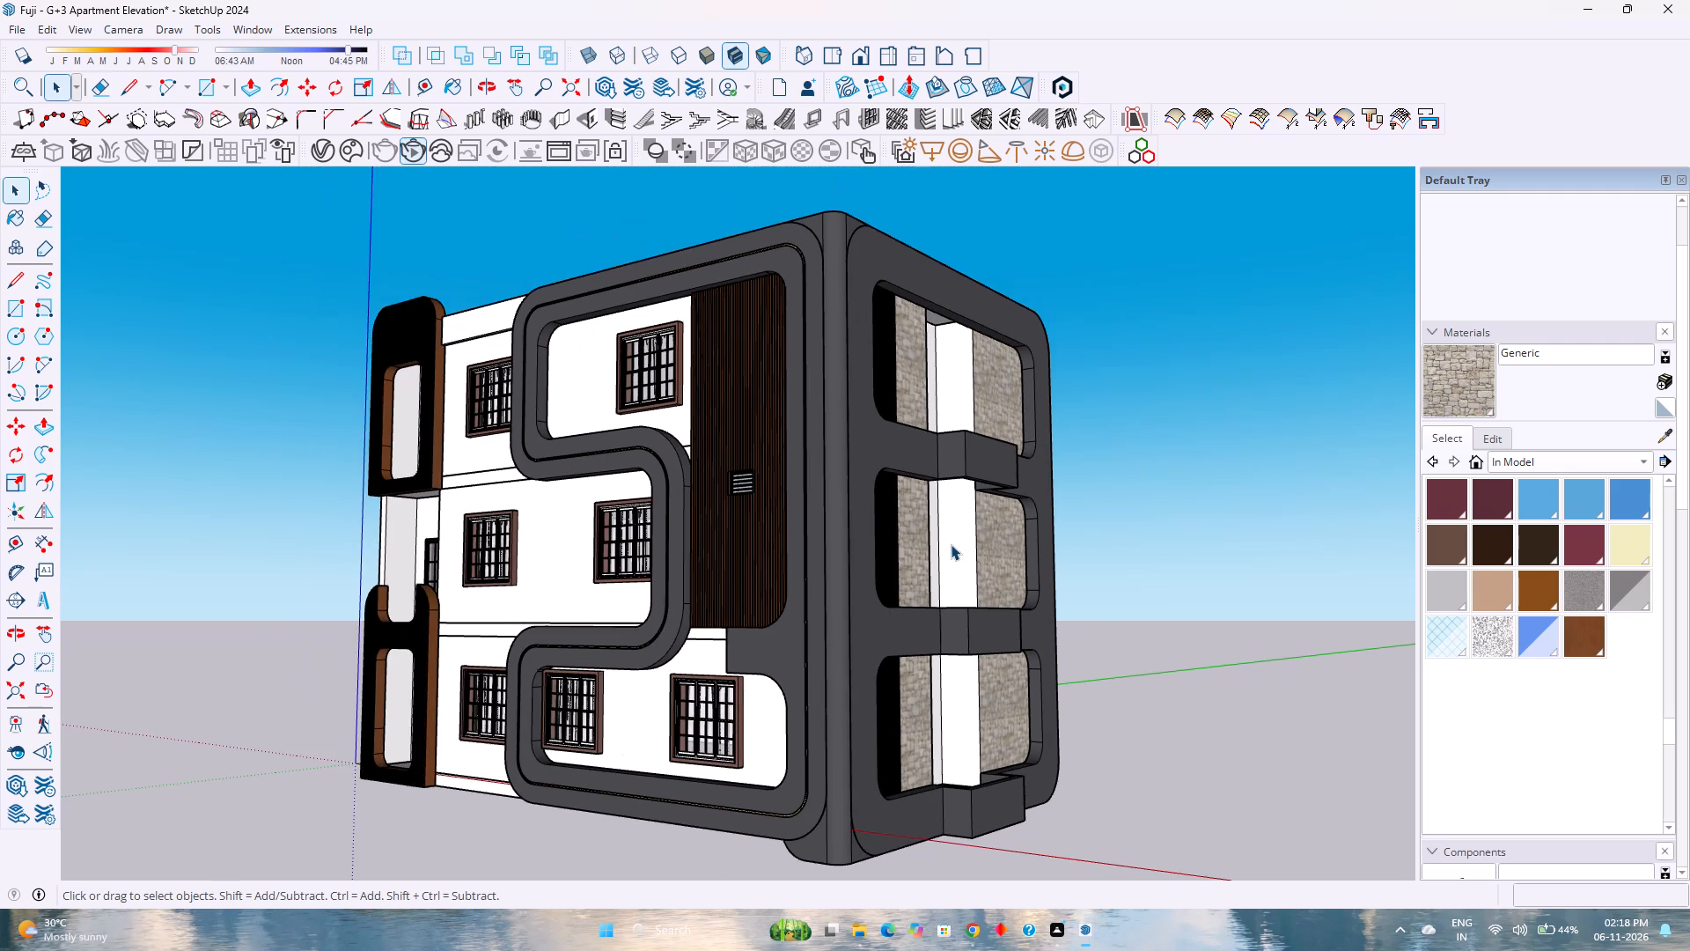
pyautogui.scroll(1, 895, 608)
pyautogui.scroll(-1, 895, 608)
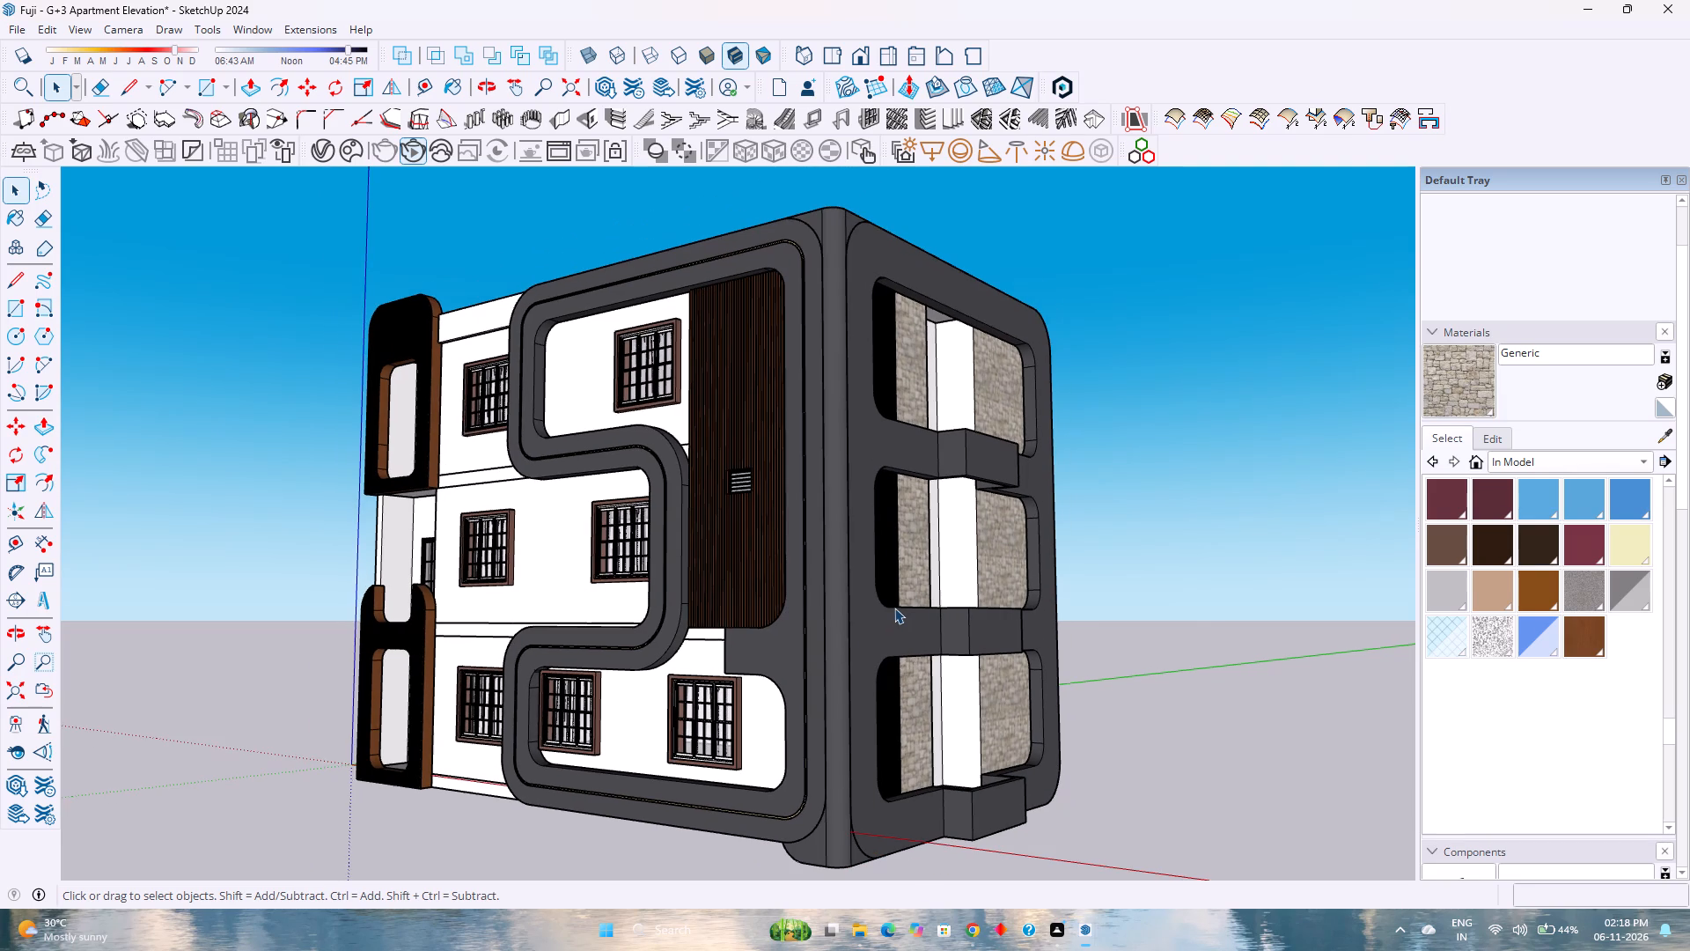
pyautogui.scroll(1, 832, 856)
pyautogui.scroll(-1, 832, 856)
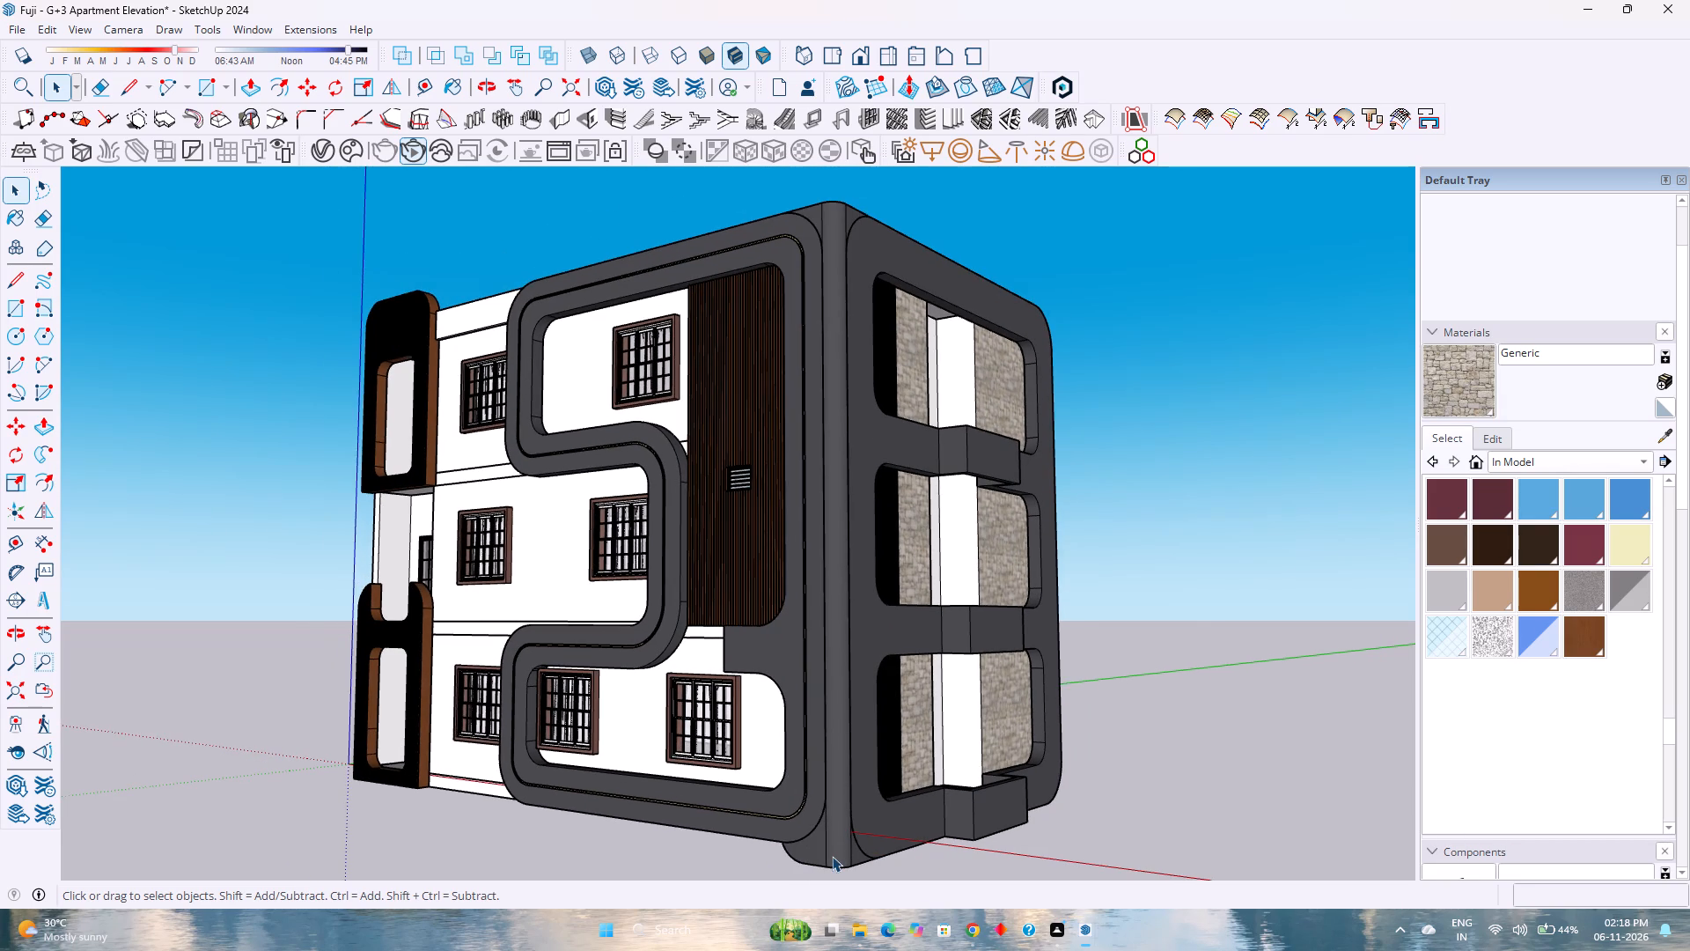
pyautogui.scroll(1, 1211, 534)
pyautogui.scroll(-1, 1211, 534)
# Open the white slab group beneath the projecting grey box in the middle of the stone-clad side facade for editing.
pyautogui.moveTo(1211, 537); pyautogui.dragTo(1174, 565, button='middle')
pyautogui.moveTo(1167, 567); pyautogui.dragTo(1087, 597, button='middle')
pyautogui.scroll(-6, 904, 632)
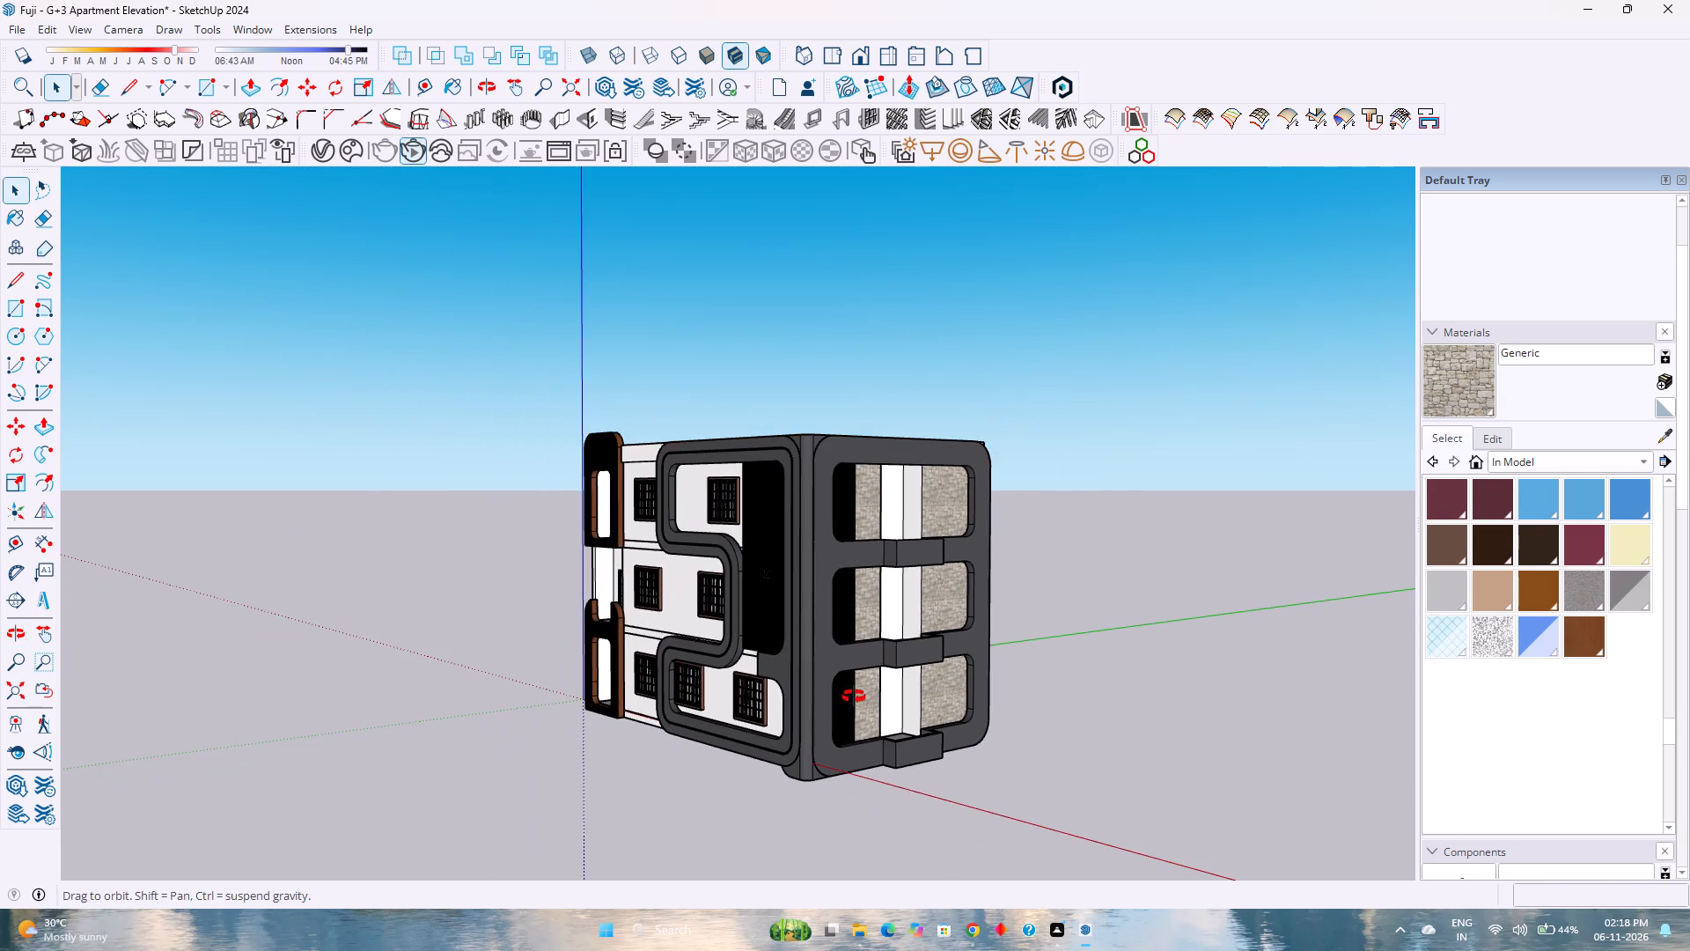
pyautogui.middleClick(843, 702)
pyautogui.moveTo(868, 689); pyautogui.dragTo(683, 744, button='middle')
pyautogui.scroll(8, 785, 669)
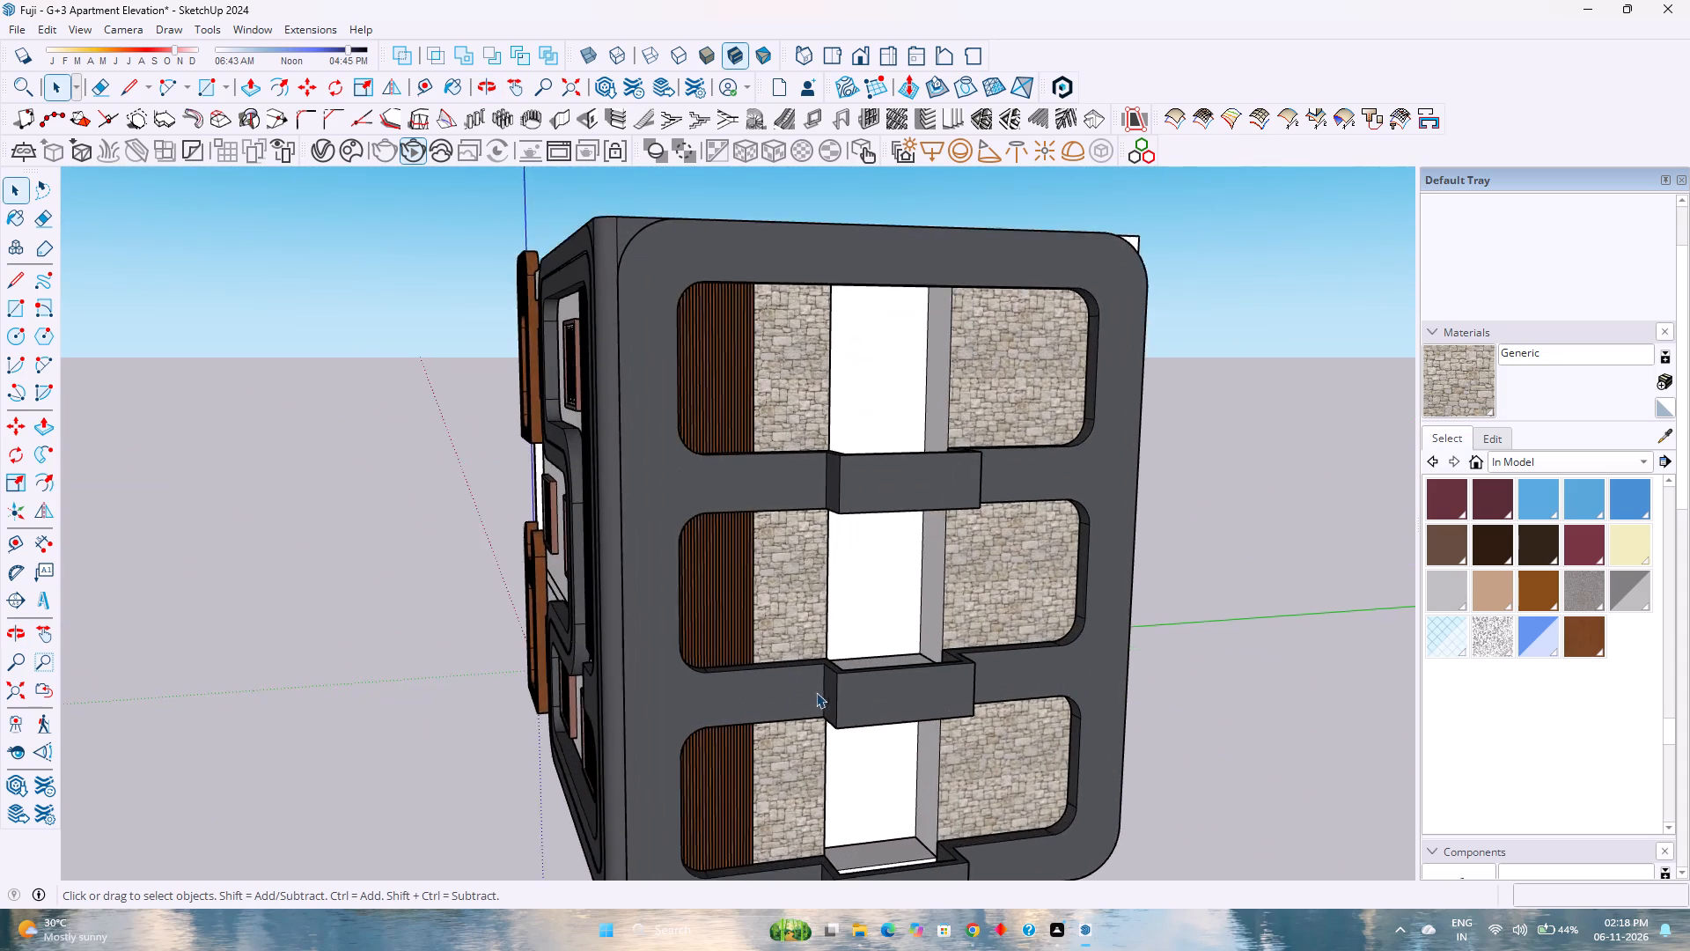
pyautogui.scroll(2, 816, 692)
pyautogui.middleClick(827, 701)
pyautogui.moveTo(829, 701); pyautogui.dragTo(830, 691, button='middle')
pyautogui.moveTo(830, 691); pyautogui.dragTo(818, 682, button='middle')
pyautogui.moveTo(818, 682); pyautogui.dragTo(790, 669, button='middle')
pyautogui.middleClick(937, 546)
pyautogui.scroll(-4, 947, 553)
pyautogui.moveTo(957, 586); pyautogui.dragTo(805, 567, button='middle')
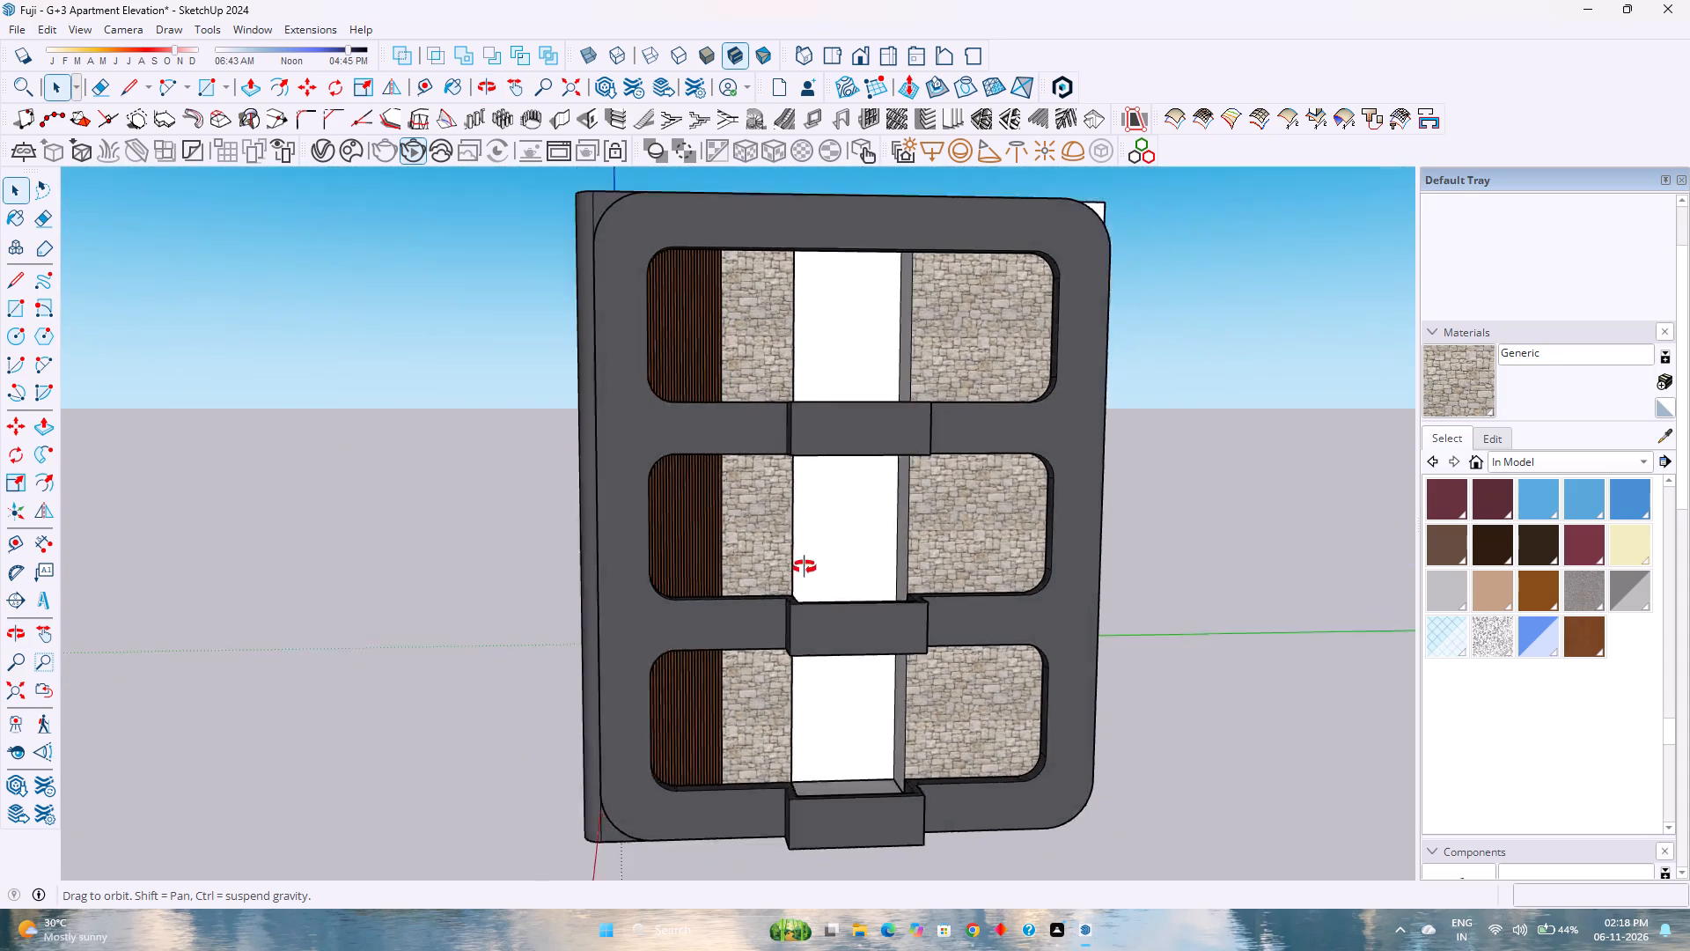
pyautogui.moveTo(805, 567); pyautogui.dragTo(733, 507, button='middle')
pyautogui.moveTo(728, 499); pyautogui.dragTo(698, 383, button='middle')
pyautogui.scroll(9, 661, 395)
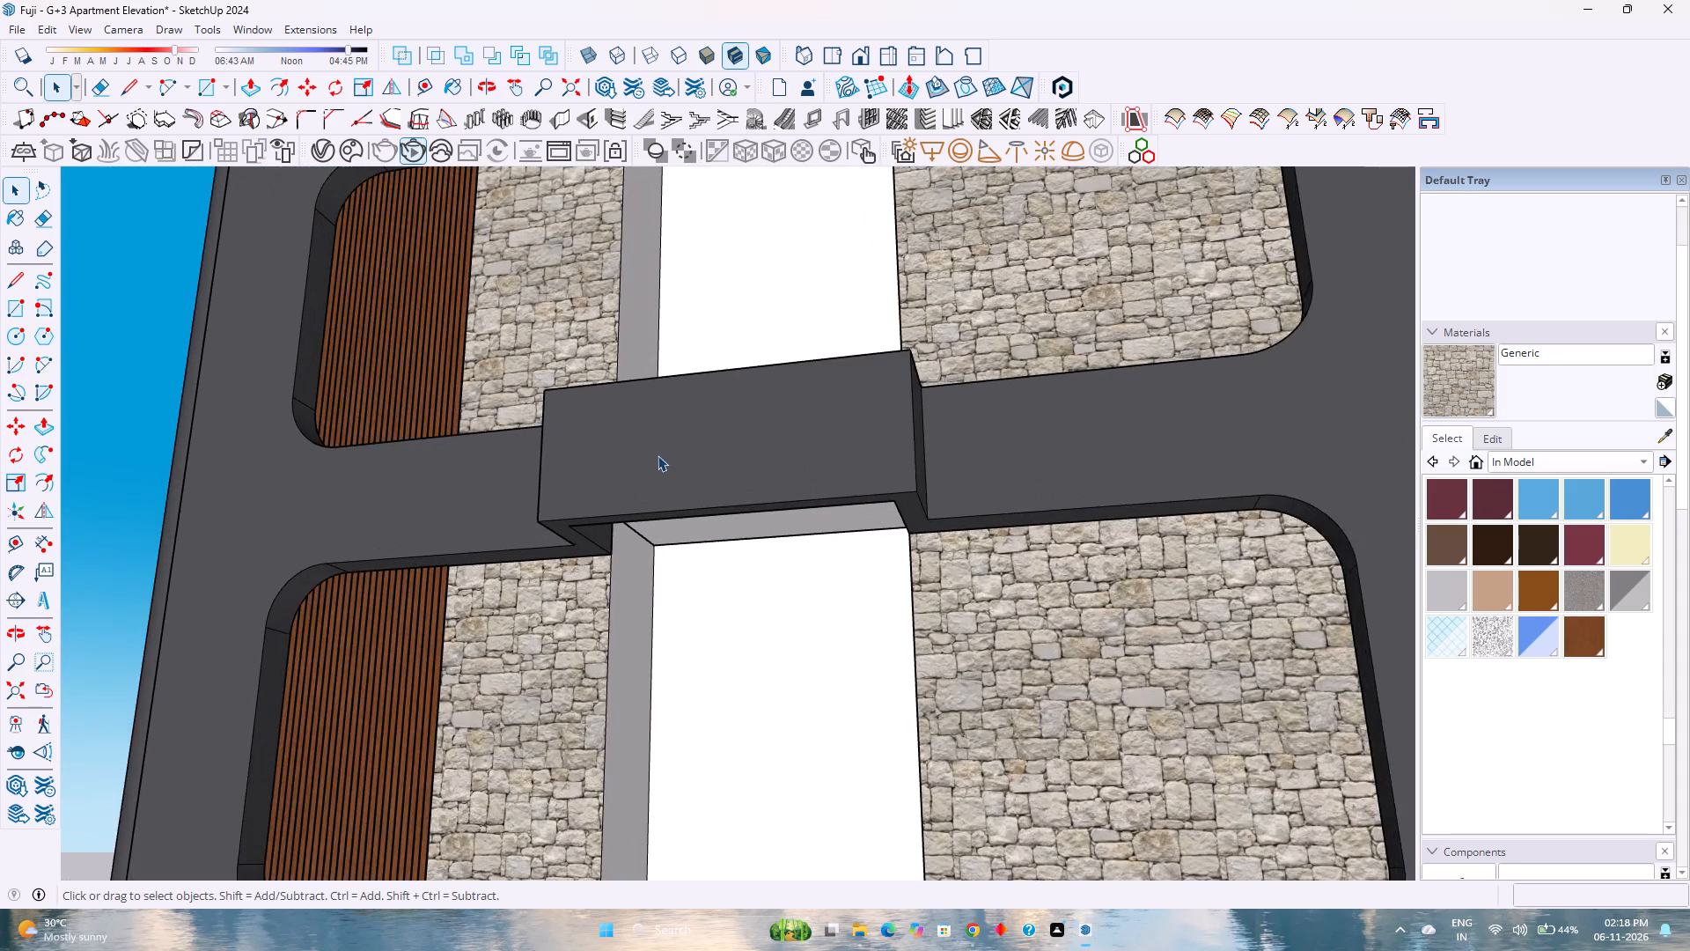
pyautogui.scroll(2, 661, 458)
pyautogui.scroll(-1, 709, 535)
pyautogui.moveTo(709, 535); pyautogui.dragTo(643, 401, button='middle')
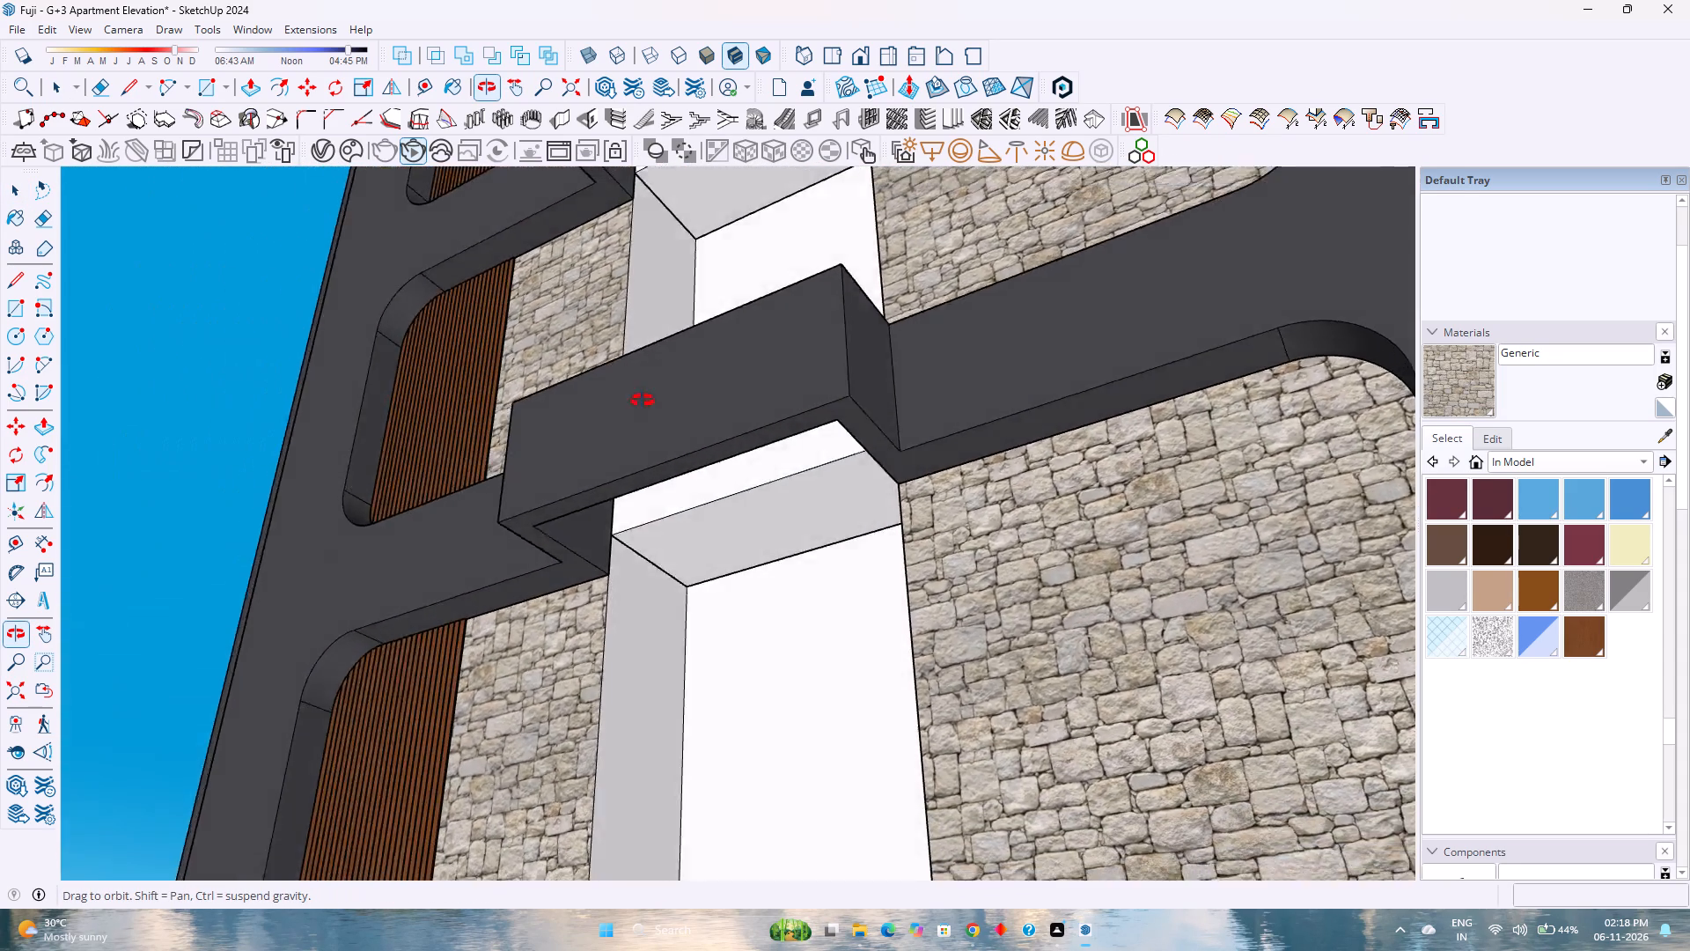
pyautogui.moveTo(643, 401); pyautogui.dragTo(775, 381, button='middle')
pyautogui.middleClick(775, 381)
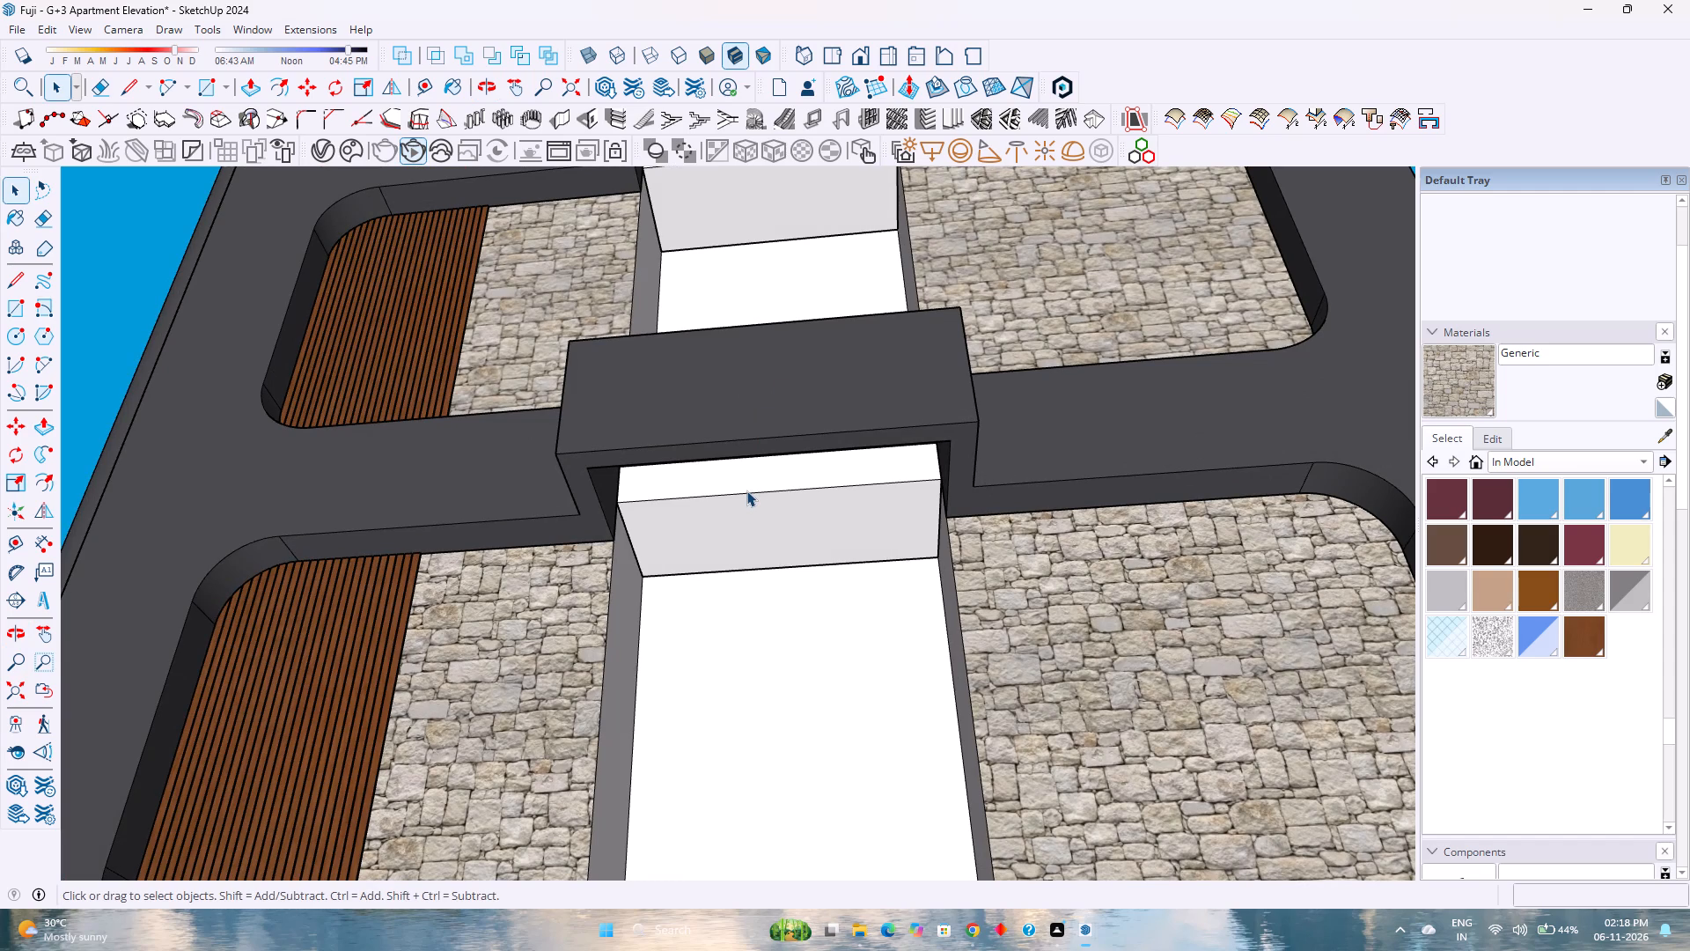
pyautogui.click(746, 488)
pyautogui.click(746, 488)
pyautogui.doubleClick(746, 488)
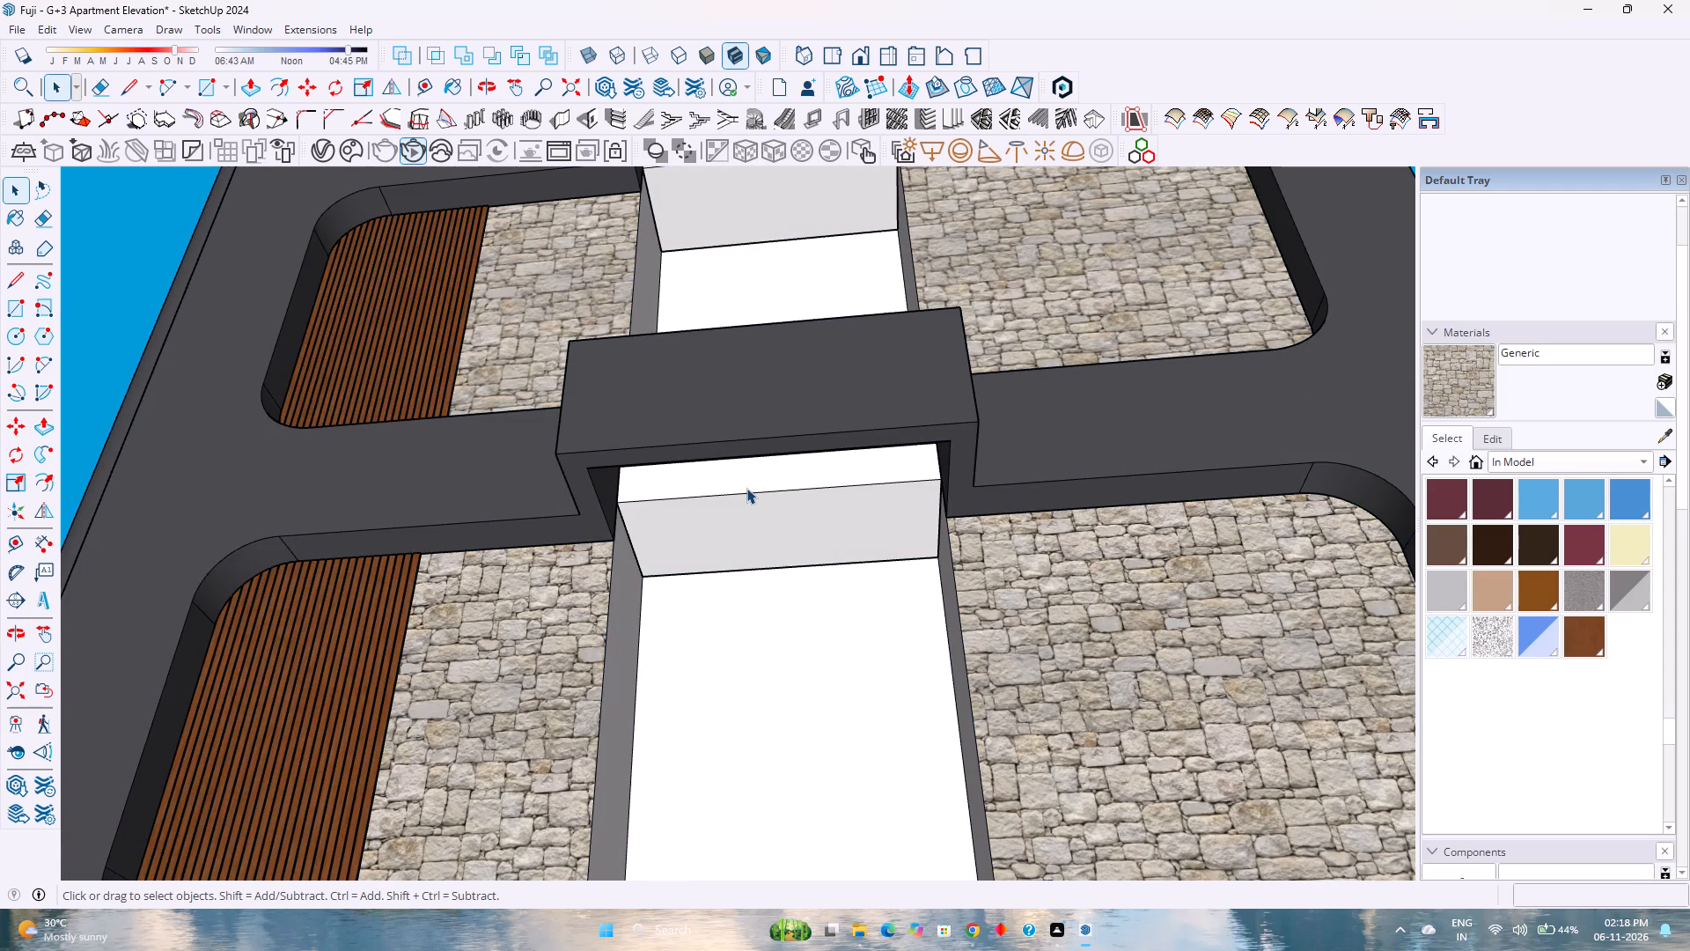
pyautogui.scroll(4, 746, 488)
pyautogui.click(753, 473)
pyautogui.click(753, 473)
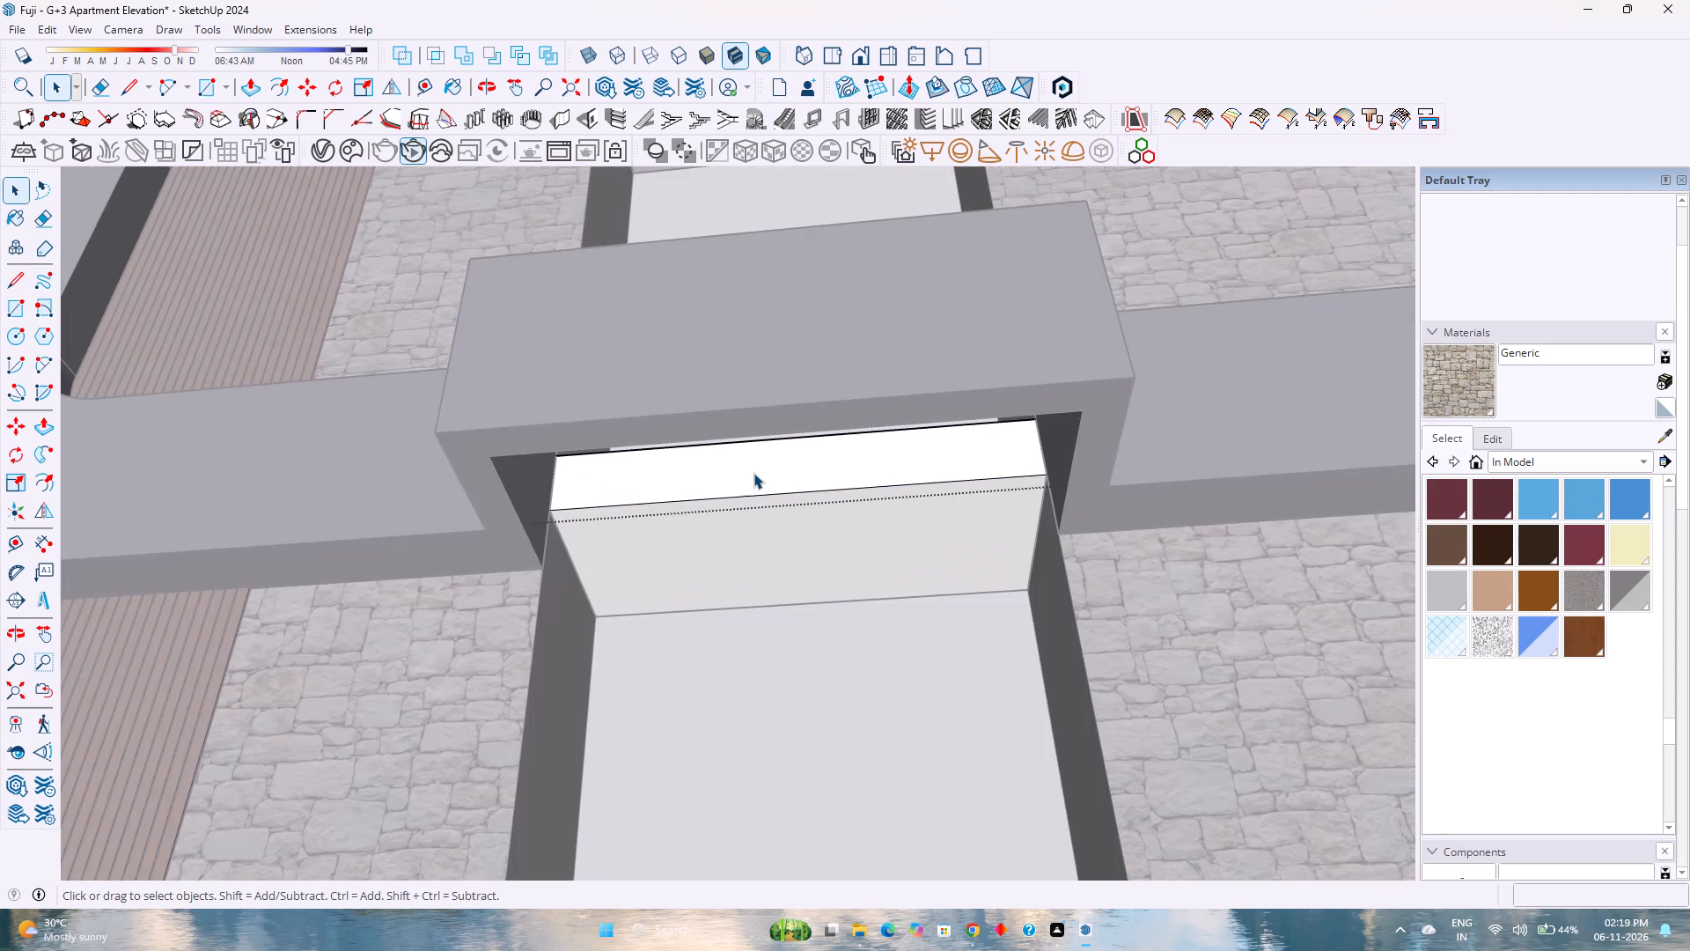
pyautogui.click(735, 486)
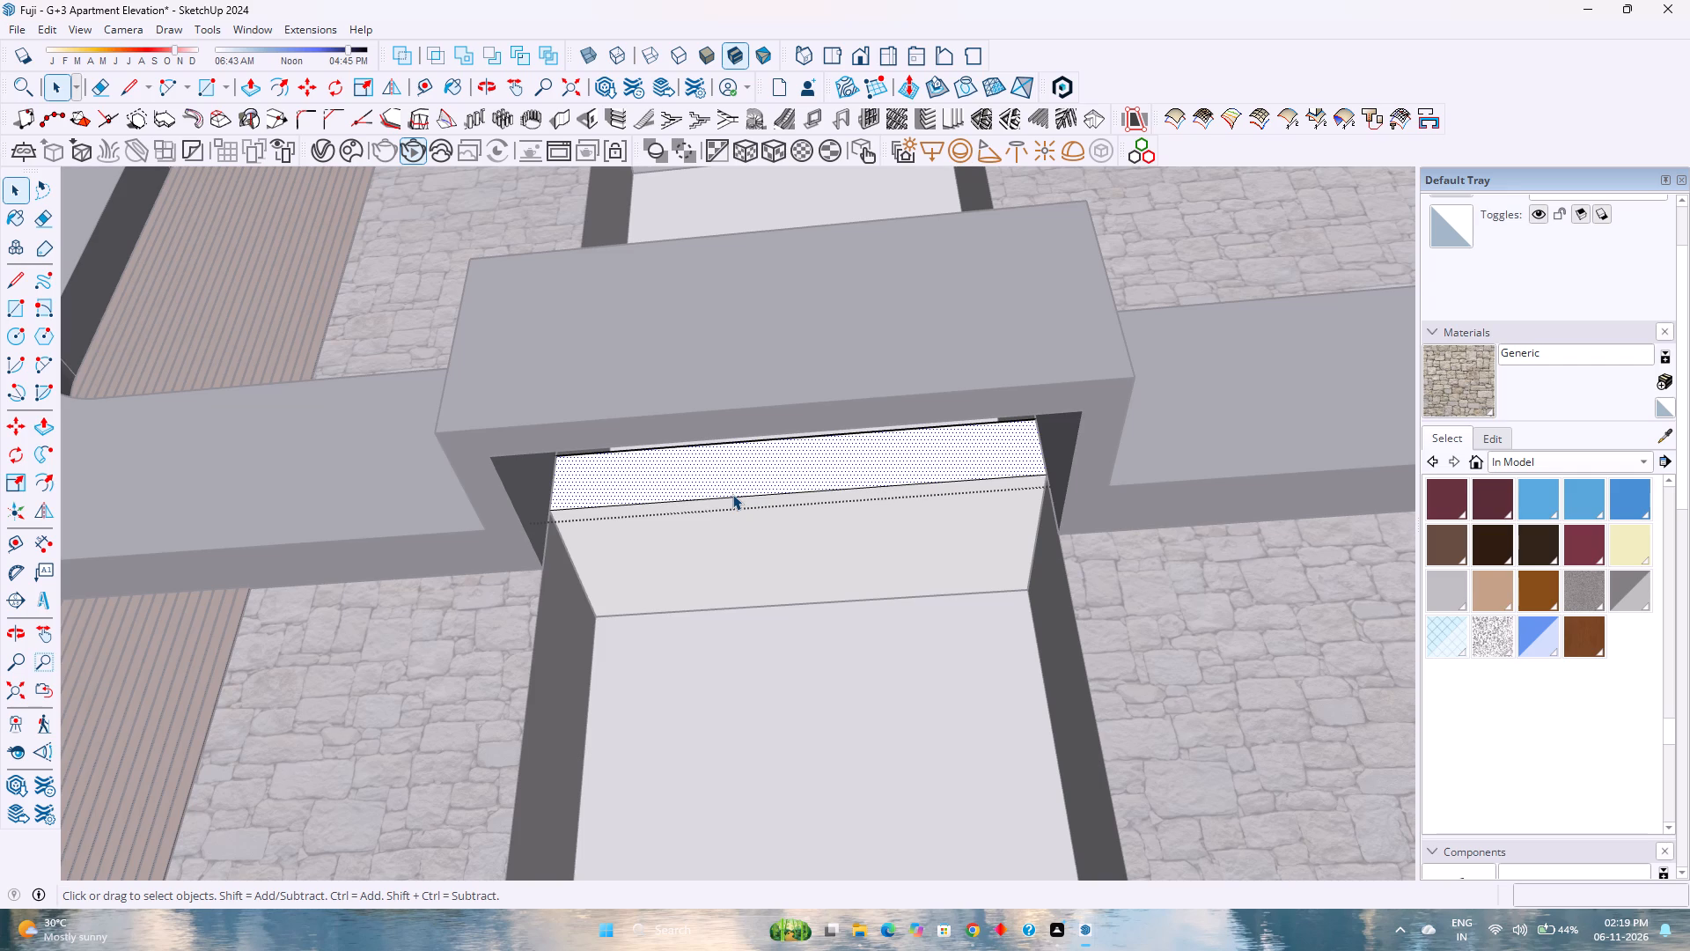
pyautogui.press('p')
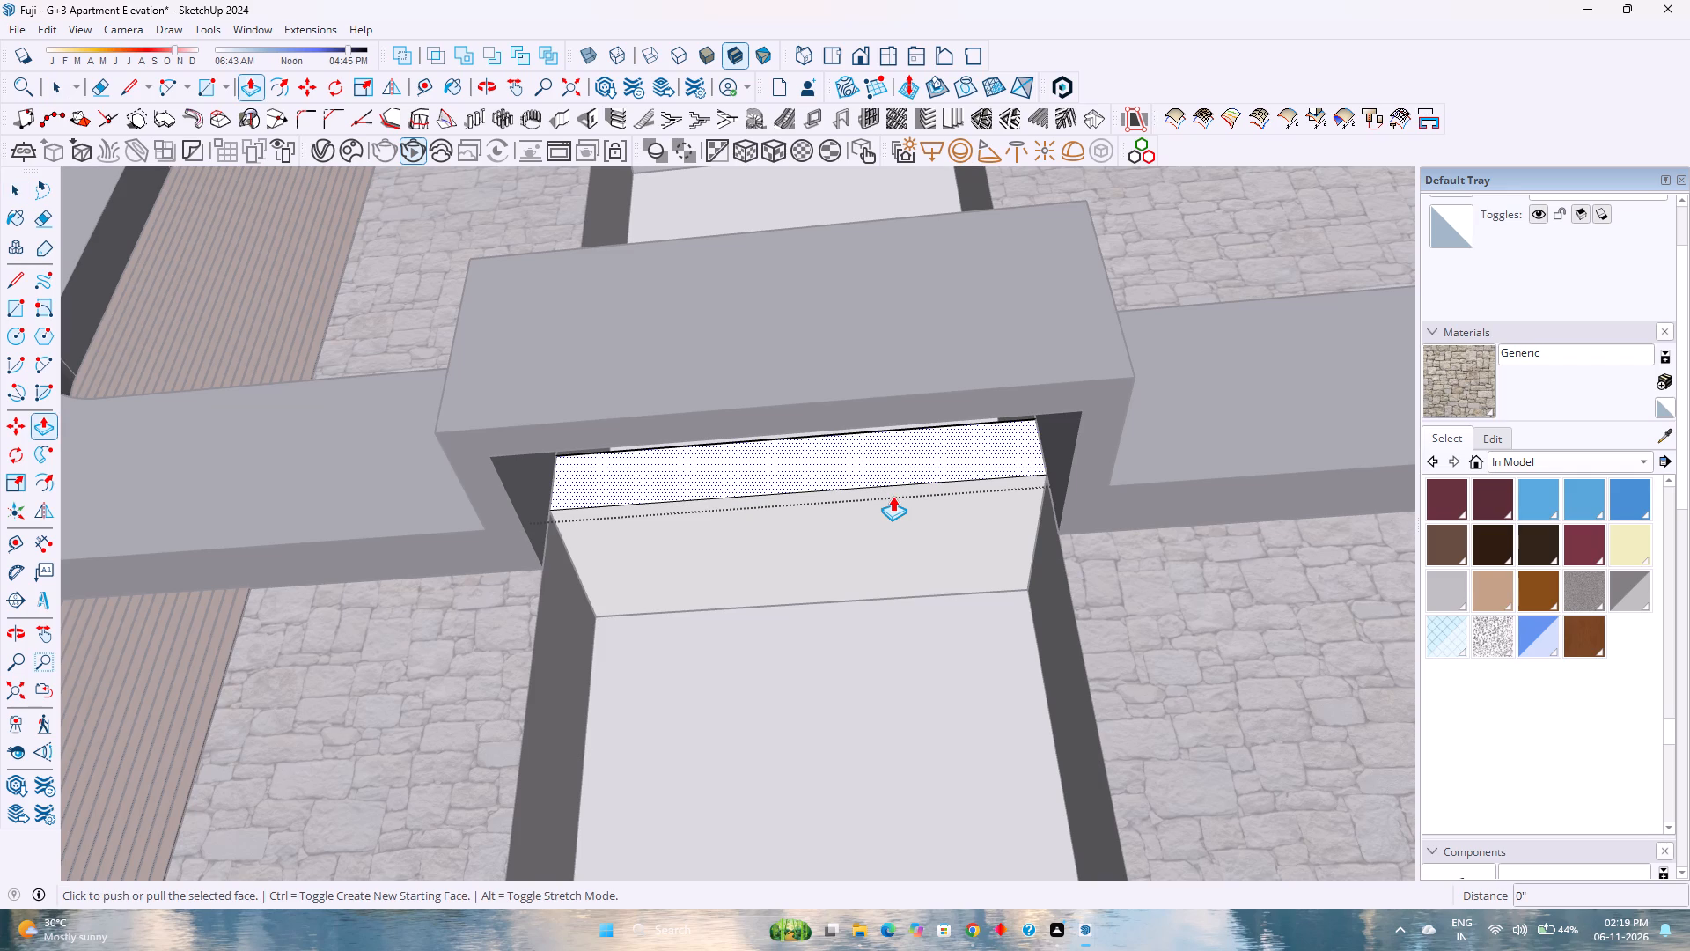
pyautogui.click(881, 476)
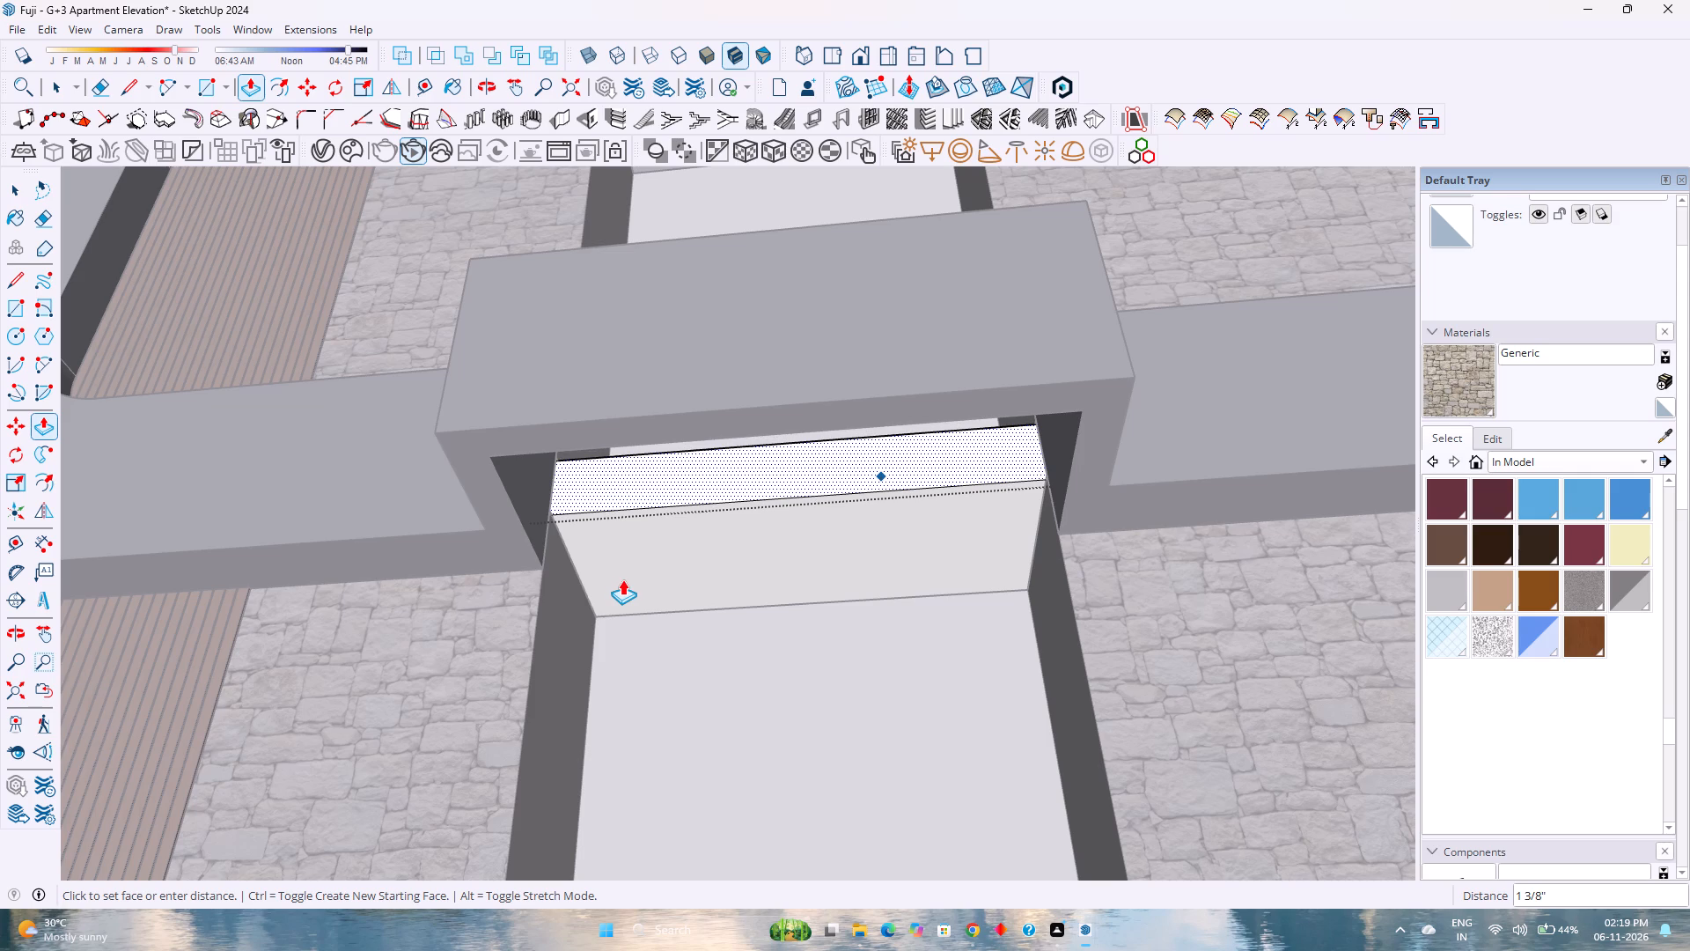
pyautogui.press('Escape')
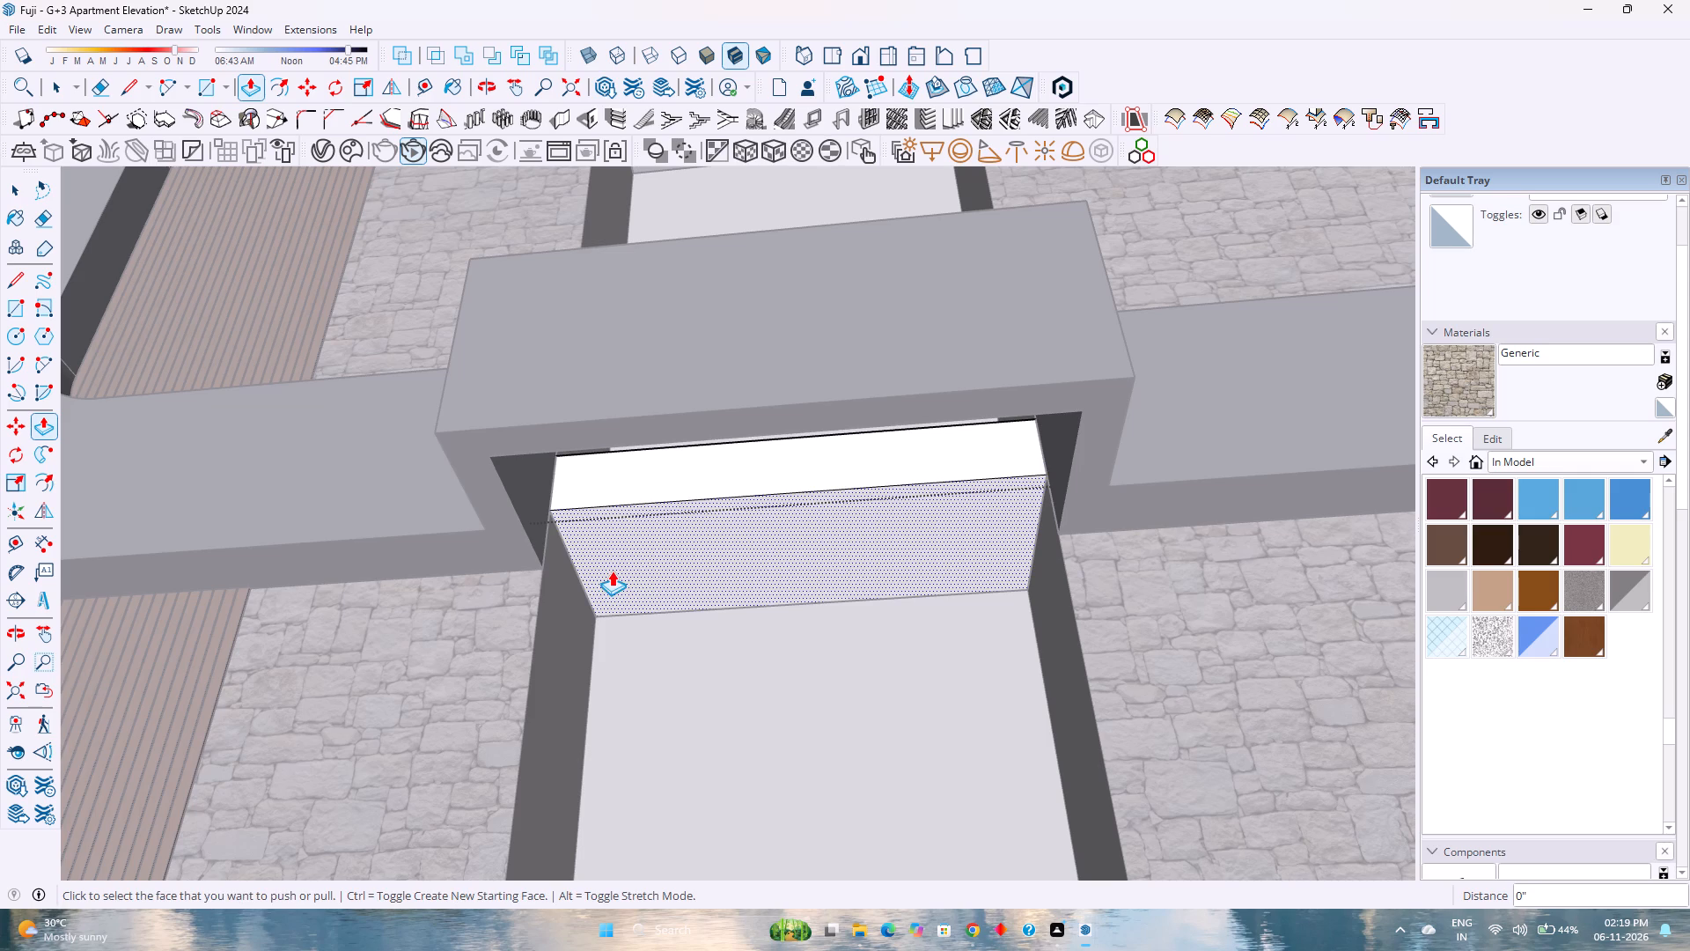
# Draw lines along both short vertical ends of the slab's white front face.
pyautogui.press('l')
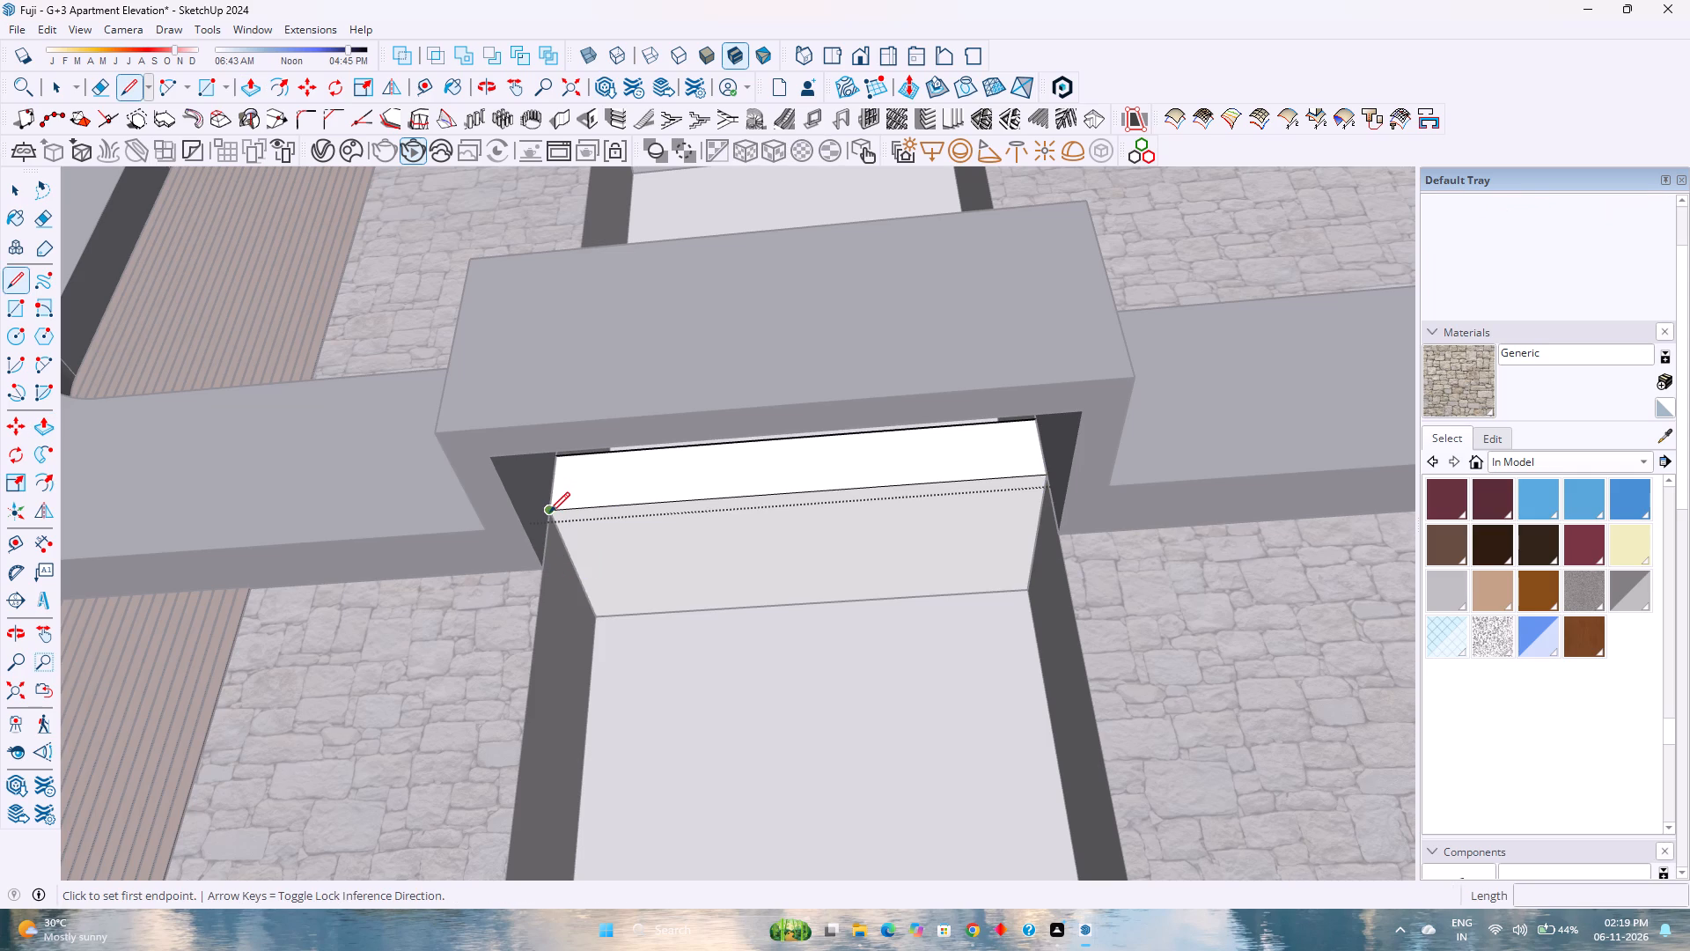
pyautogui.click(549, 512)
pyautogui.scroll(7, 549, 490)
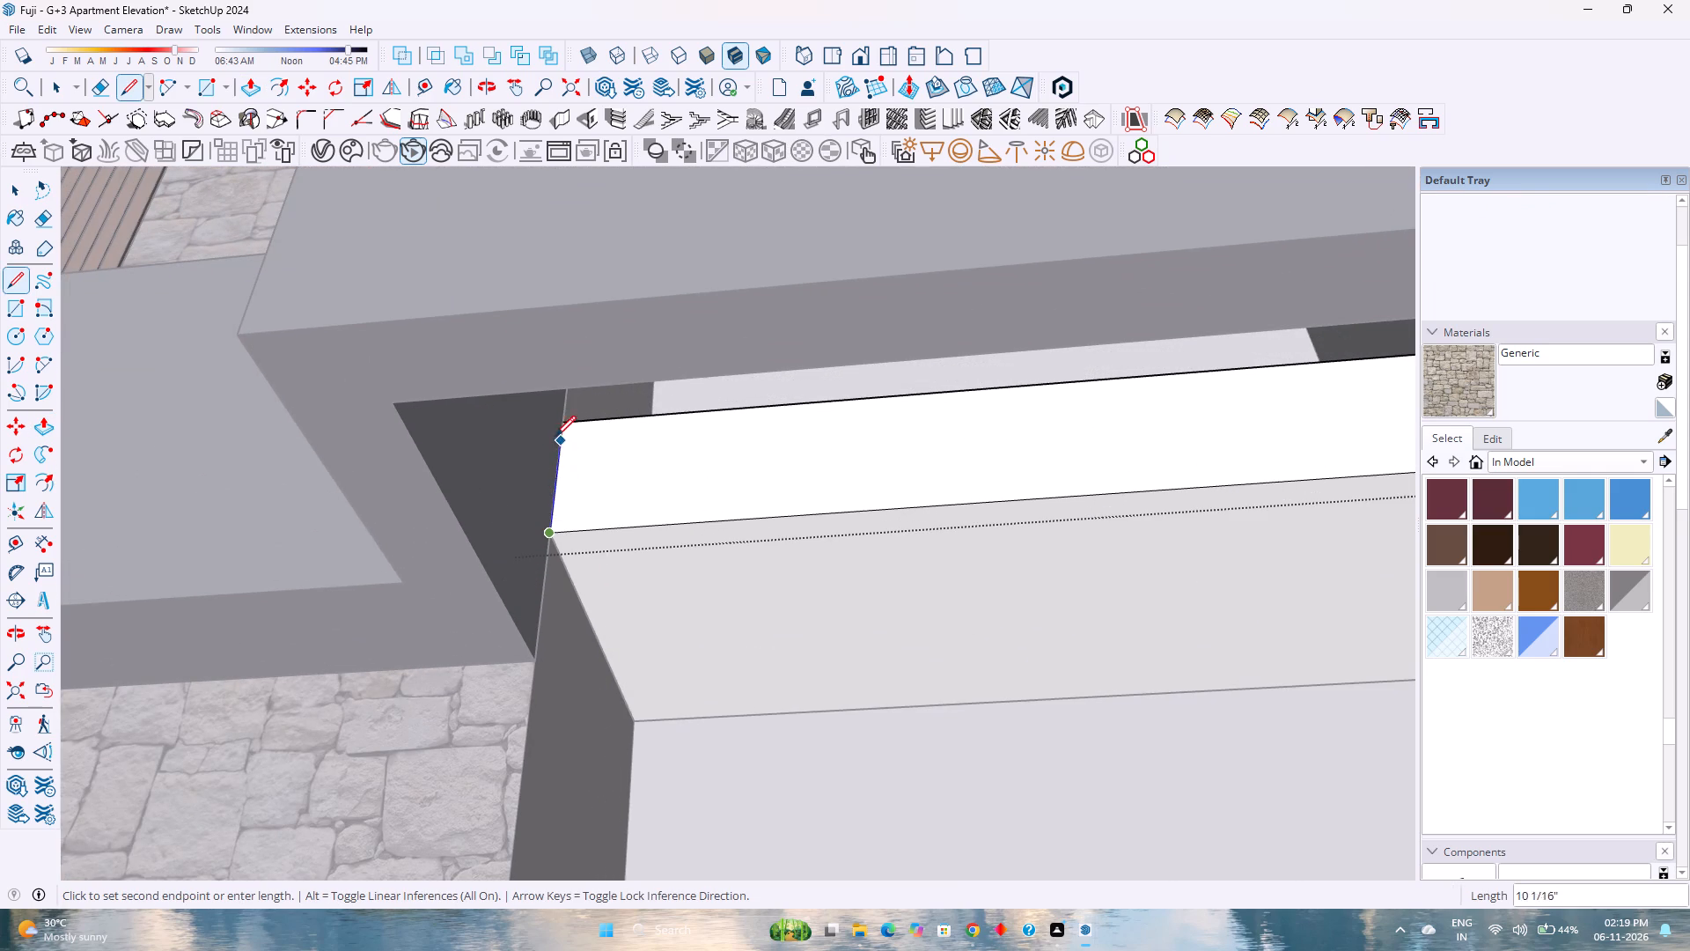
pyautogui.click(560, 423)
pyautogui.scroll(-6, 731, 542)
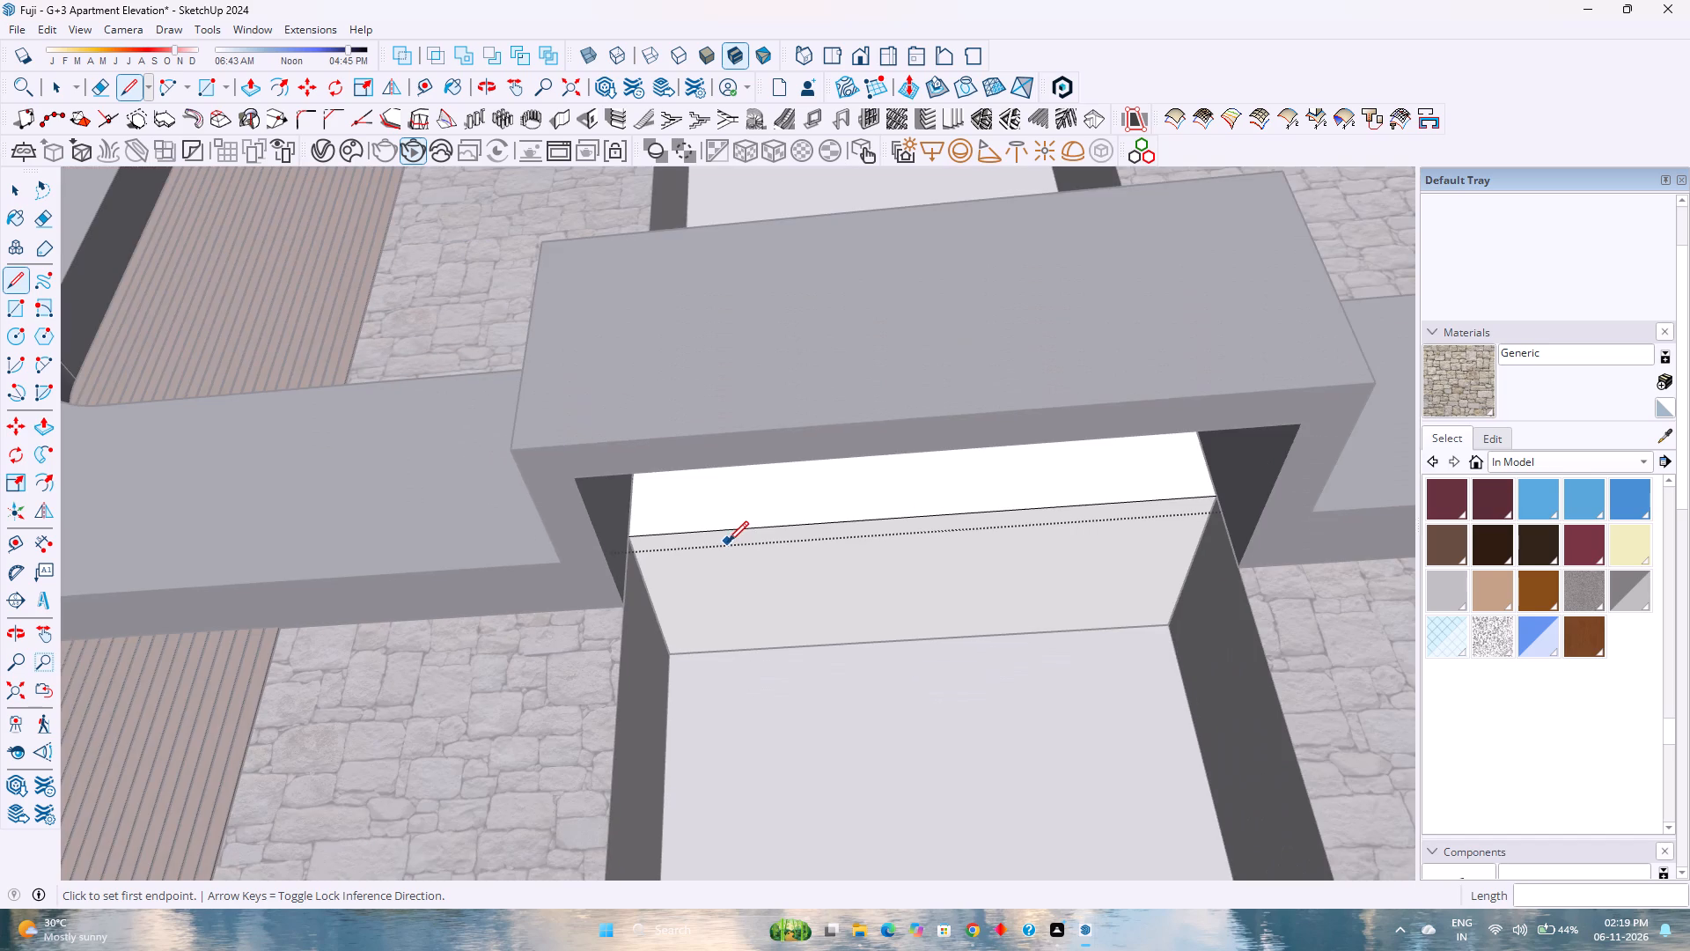
pyautogui.scroll(3, 1243, 483)
pyautogui.moveTo(1163, 487); pyautogui.dragTo(1193, 451, button='middle')
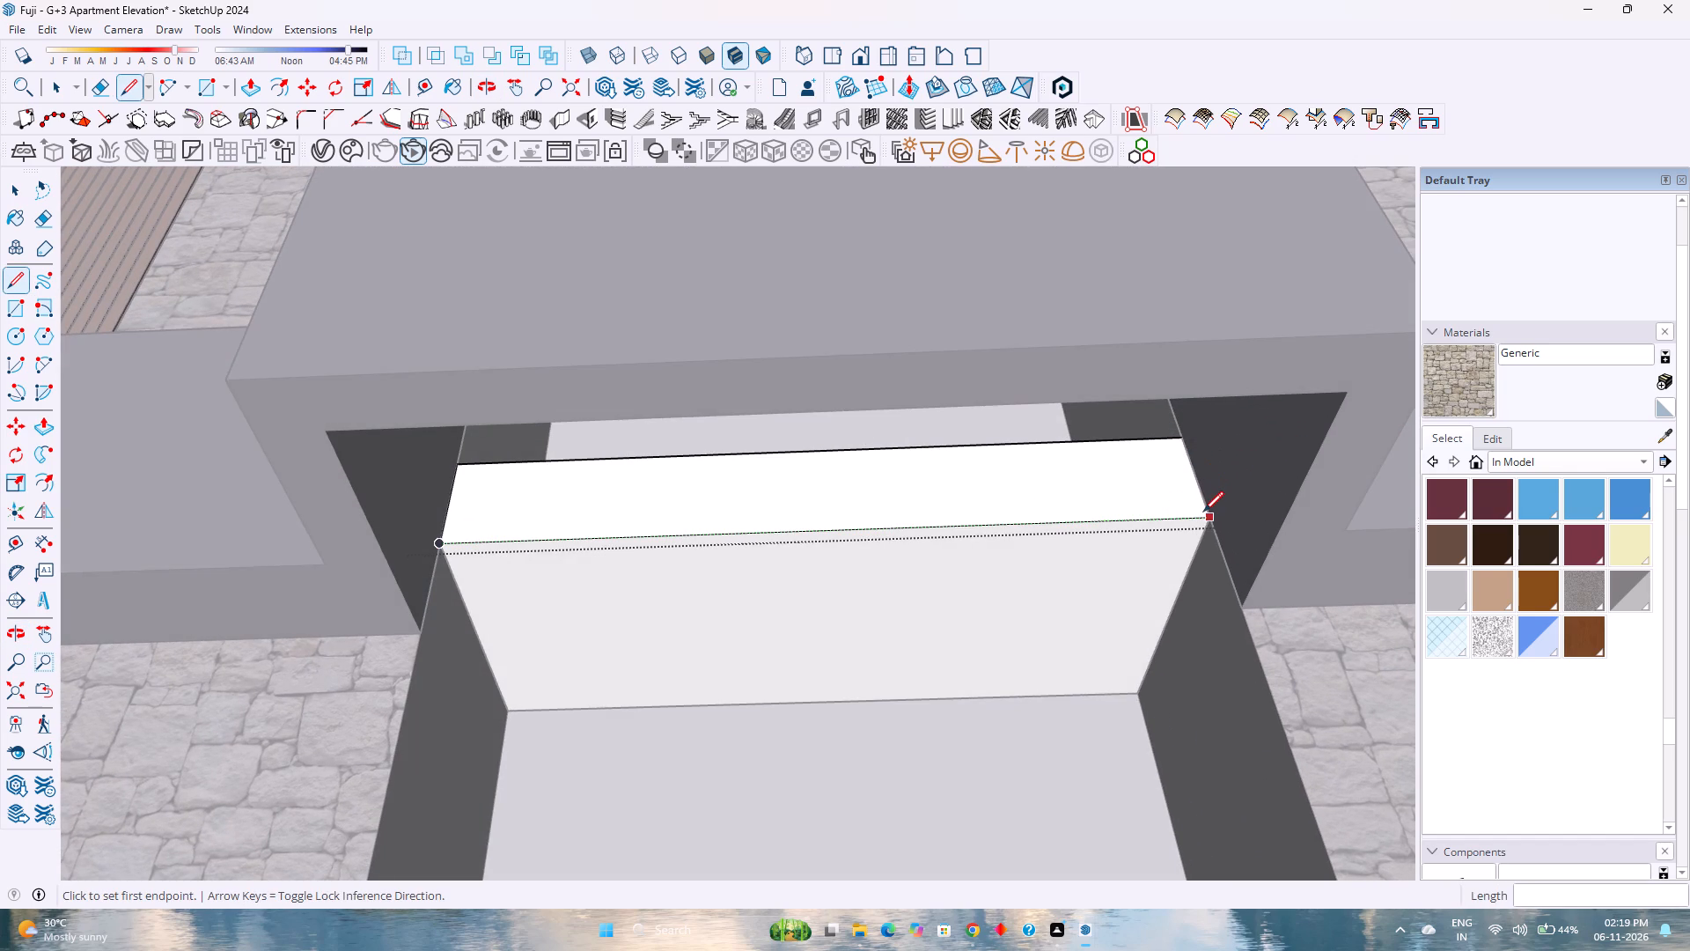
pyautogui.click(1203, 512)
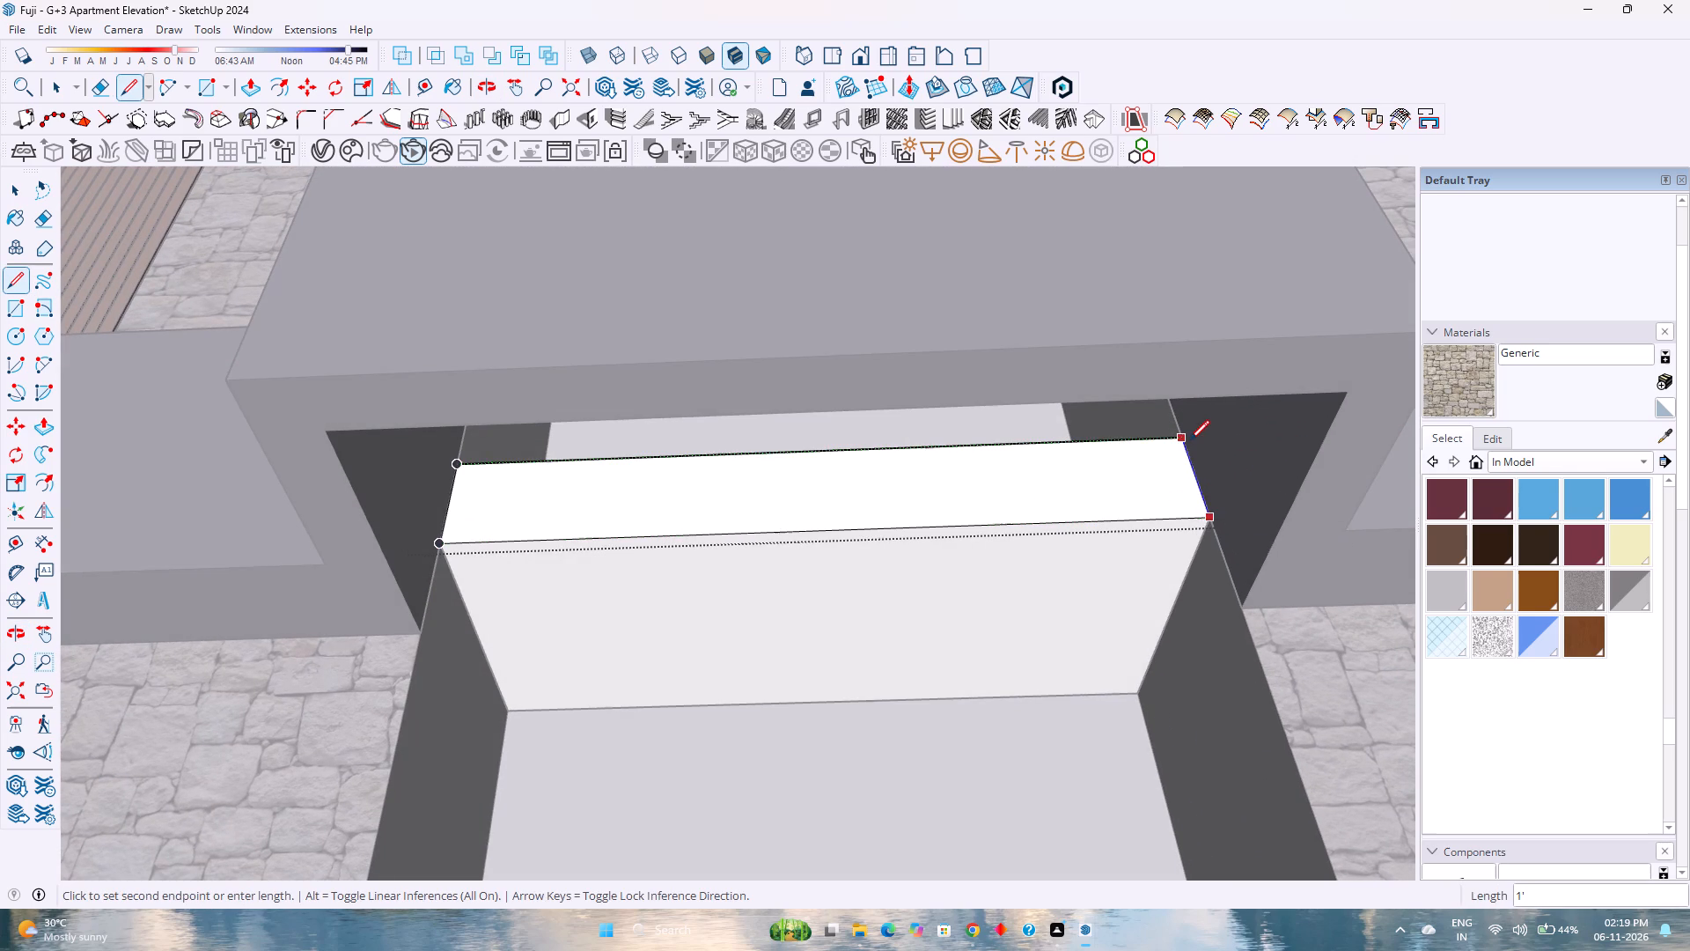
pyautogui.click(1189, 440)
# Push/Pull the slab's front face outward 2' 6" to the inner face of the projecting grey box.
pyautogui.press('p')
pyautogui.click(980, 509)
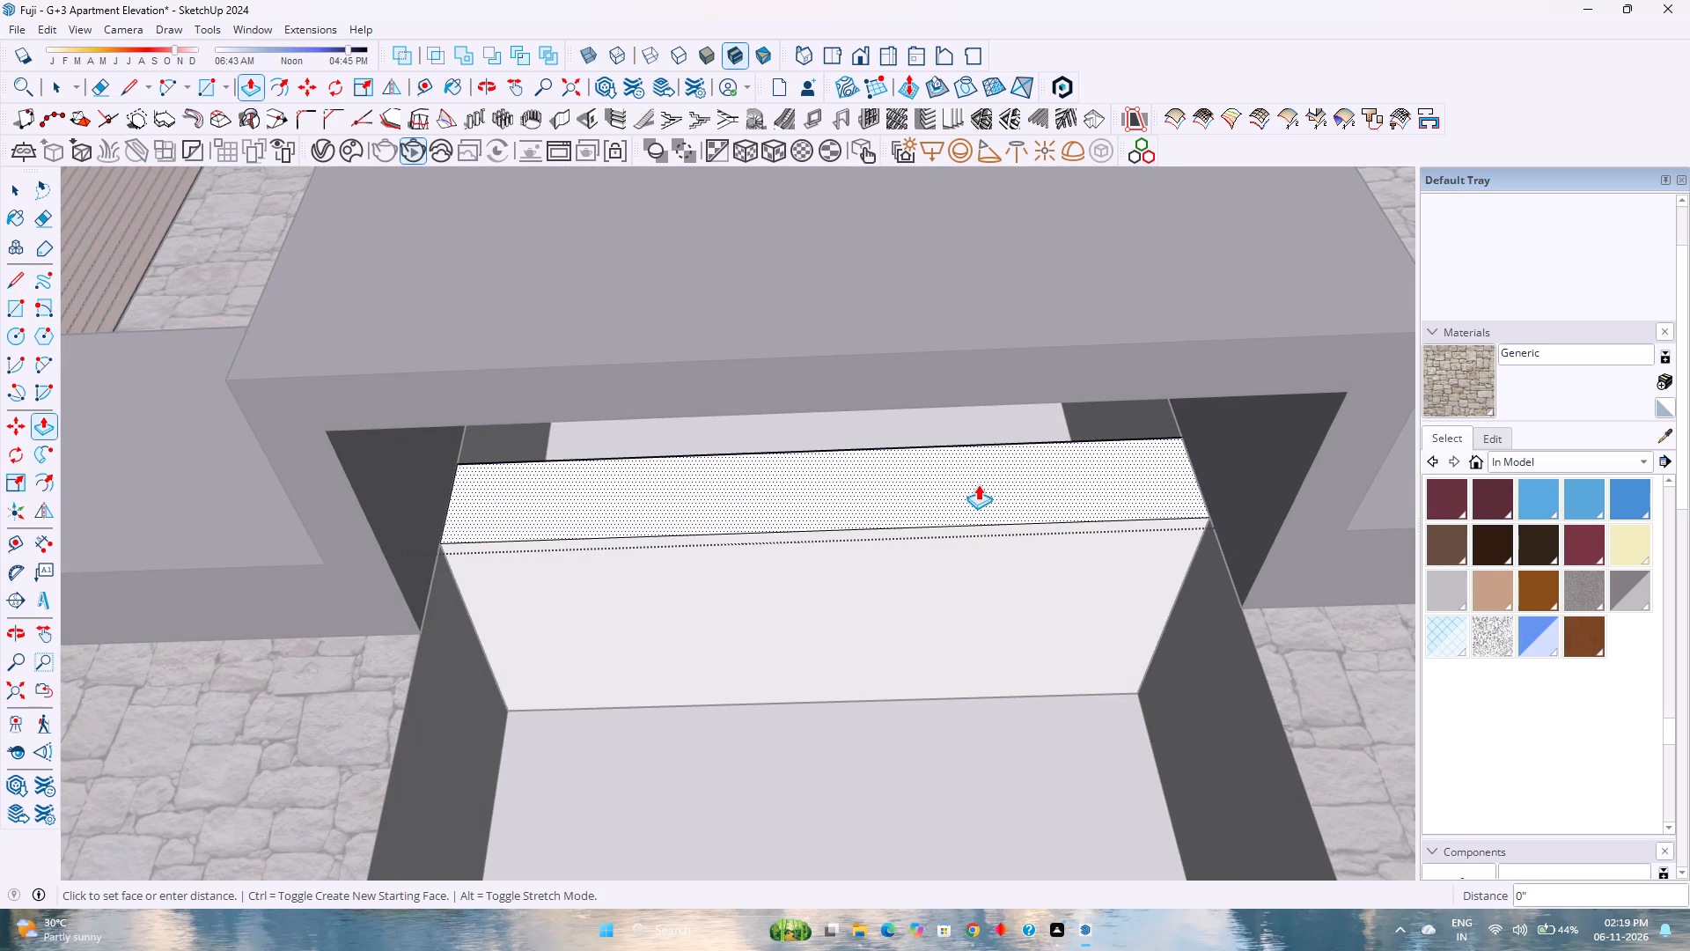
pyautogui.scroll(-3, 967, 466)
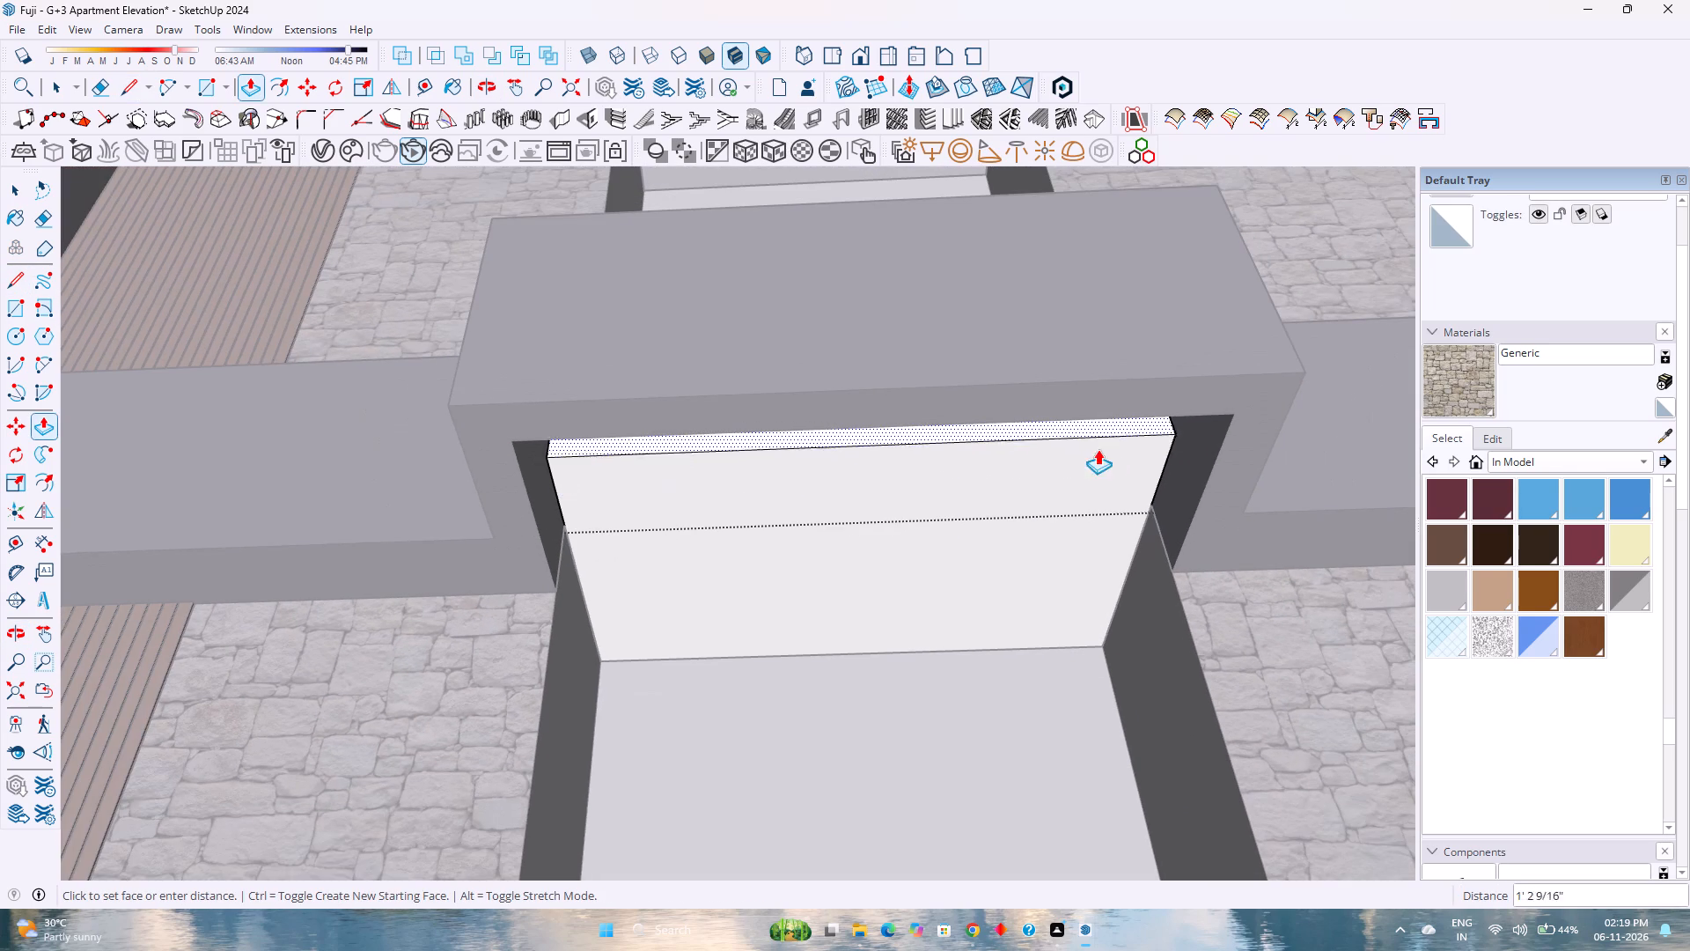
pyautogui.click(1233, 424)
# Examine the extended slab inside the projecting box from below, above and both sides.
pyautogui.scroll(-8, 954, 572)
pyautogui.moveTo(953, 579); pyautogui.dragTo(628, 635, button='middle')
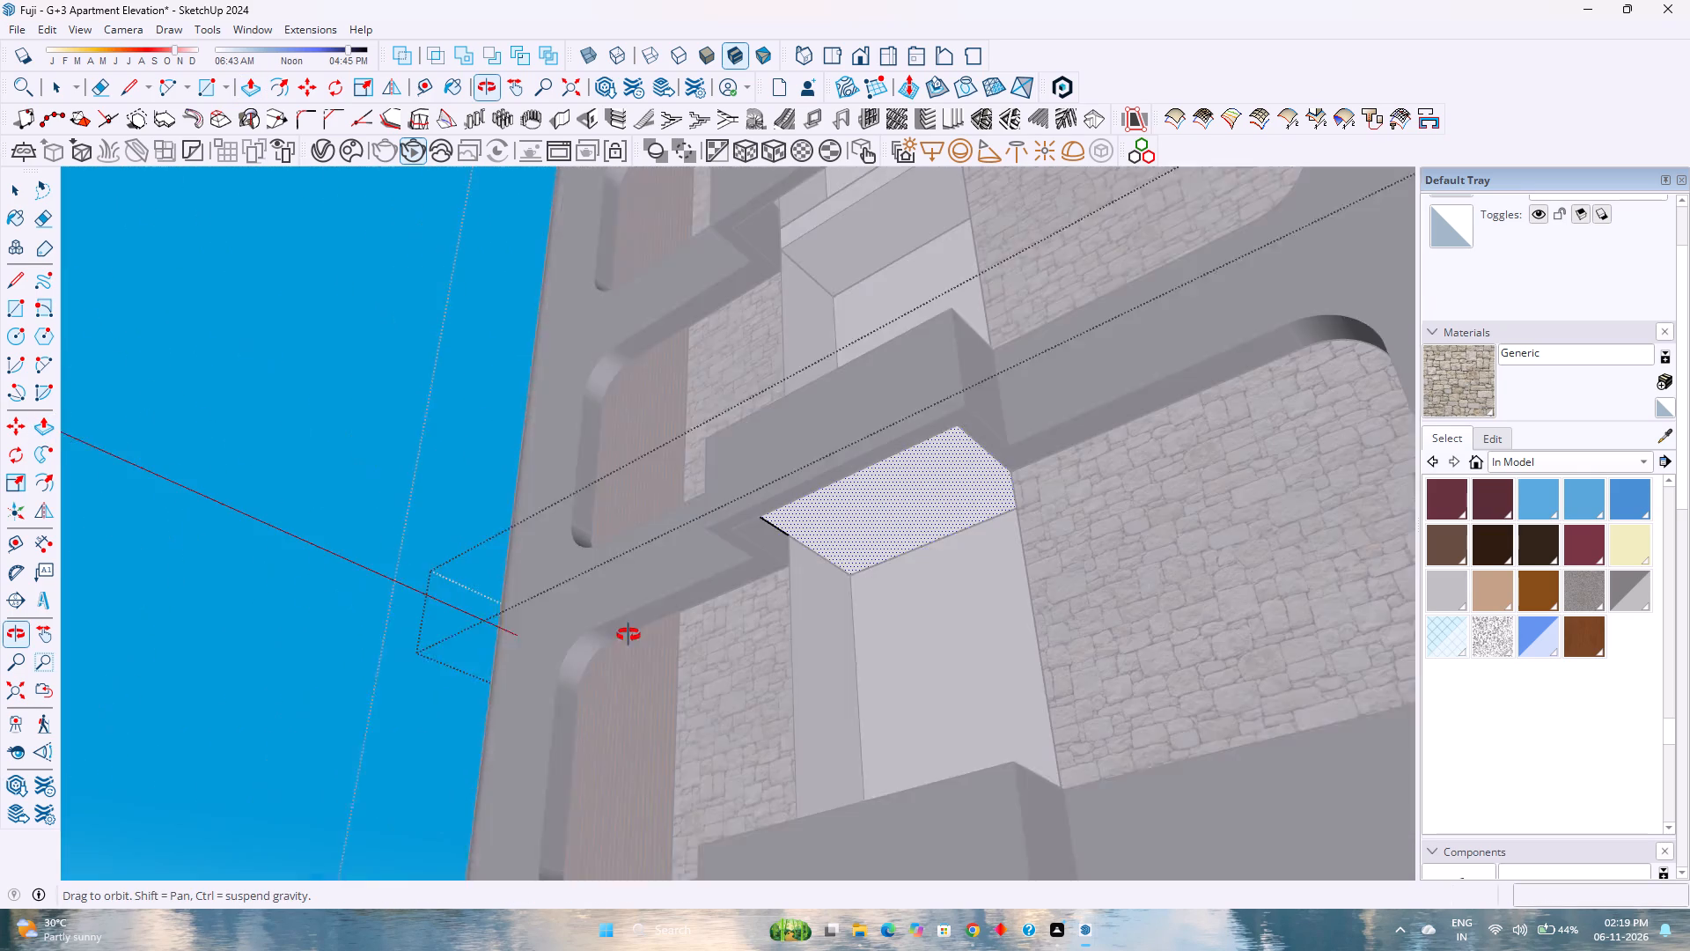
pyautogui.moveTo(628, 635); pyautogui.dragTo(609, 650, button='middle')
pyautogui.scroll(4, 841, 538)
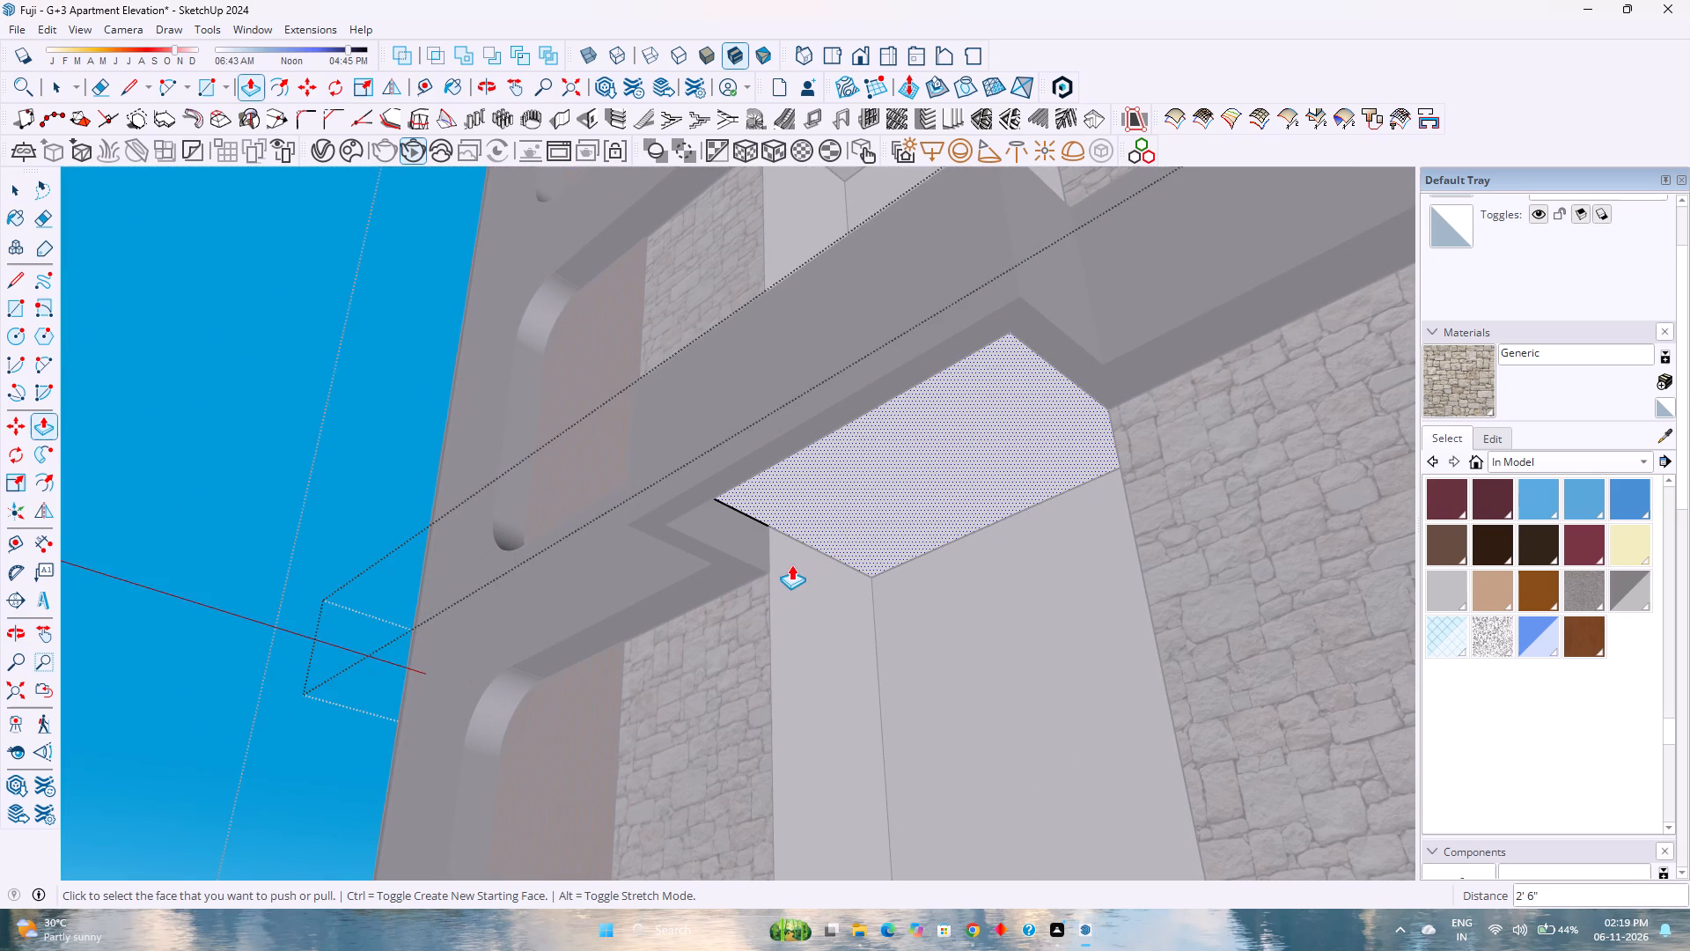
pyautogui.scroll(-4, 788, 555)
pyautogui.middleClick(812, 533)
pyautogui.moveTo(809, 534); pyautogui.dragTo(1076, 825, button='middle')
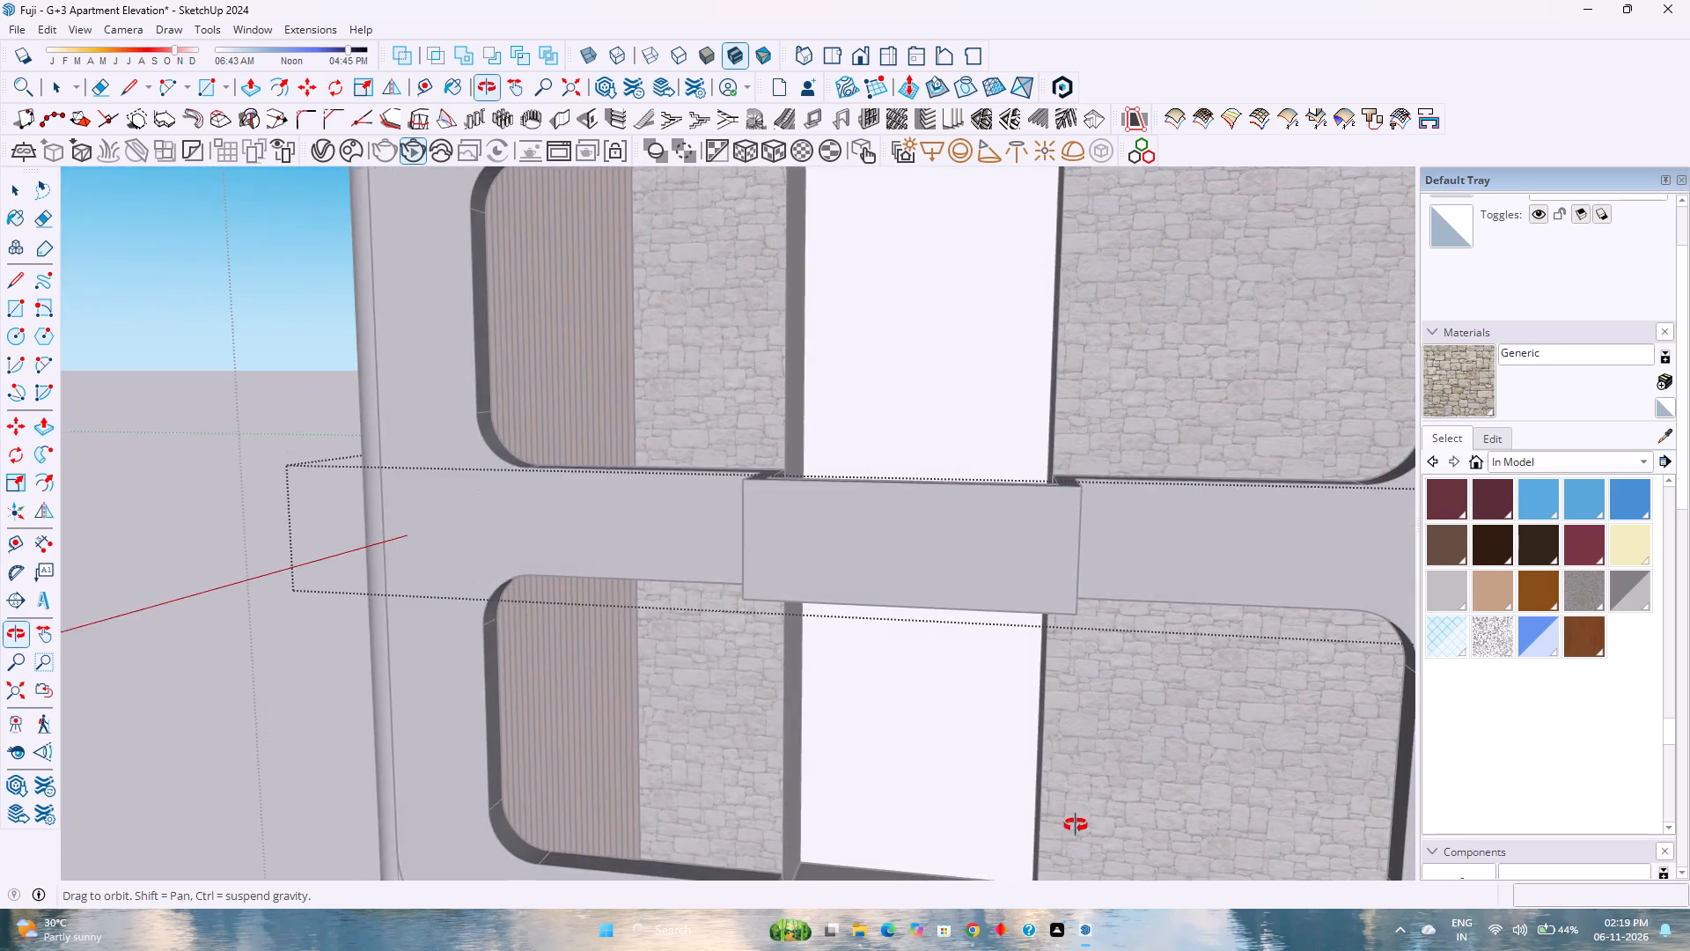
pyautogui.moveTo(1076, 825); pyautogui.dragTo(1076, 831, button='middle')
pyautogui.scroll(-2, 954, 608)
pyautogui.moveTo(952, 605); pyautogui.dragTo(542, 792, button='middle')
pyautogui.scroll(5, 989, 536)
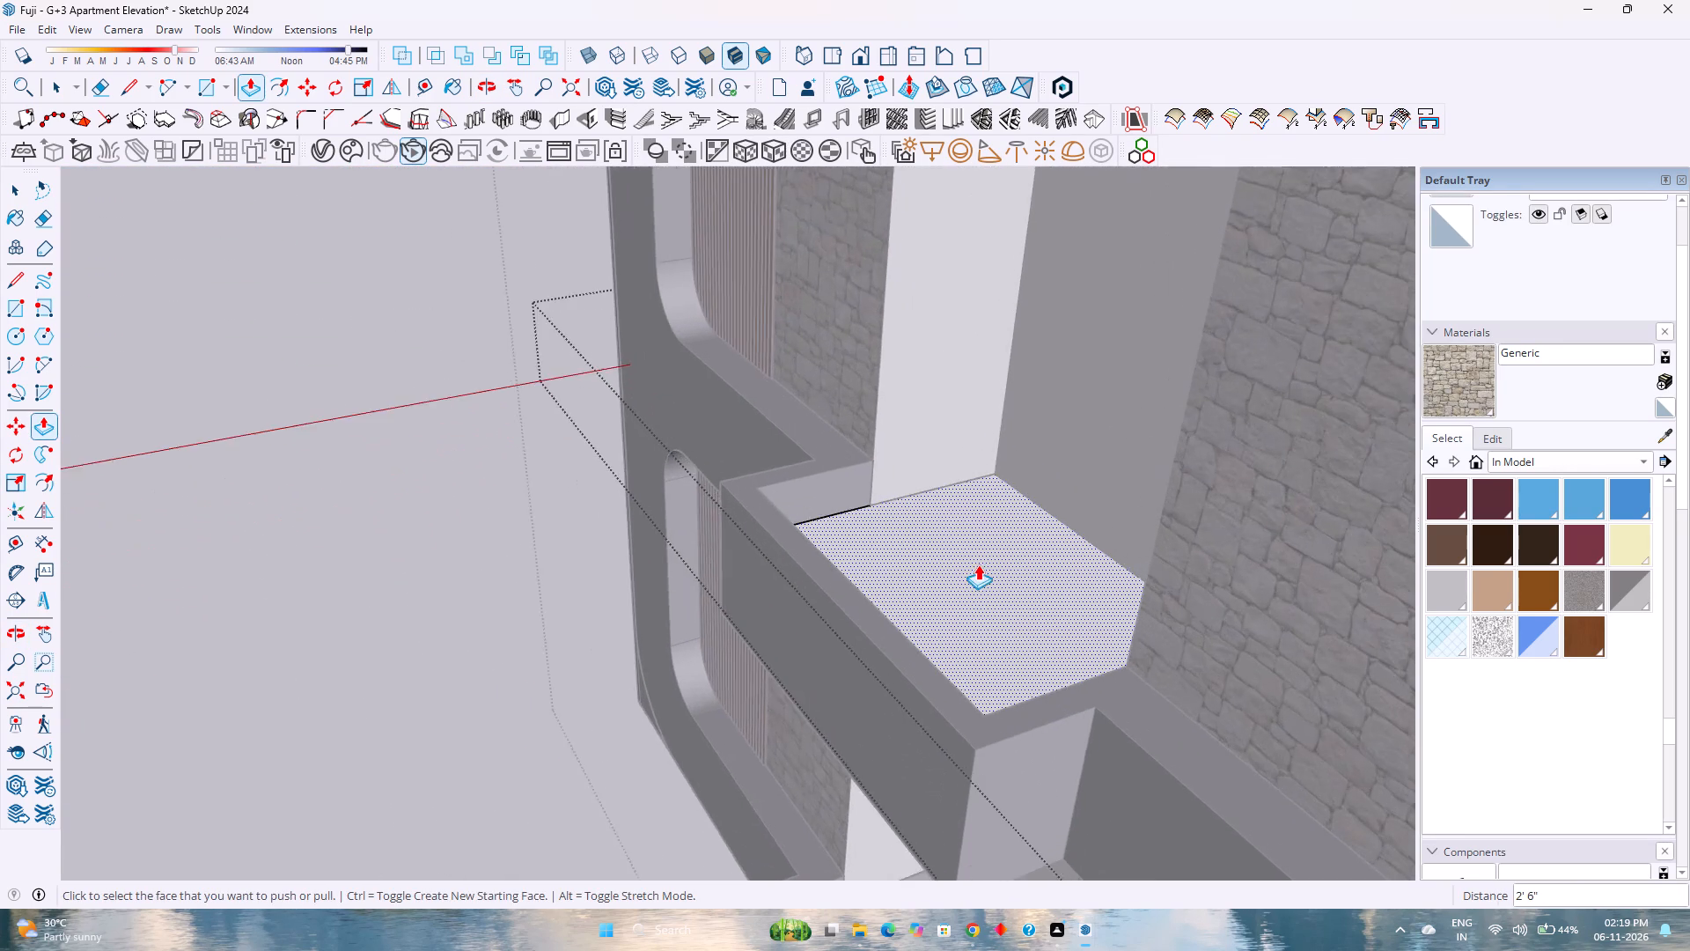
pyautogui.moveTo(990, 570); pyautogui.dragTo(970, 555, button='middle')
pyautogui.scroll(-2, 970, 555)
pyautogui.middleClick(835, 595)
pyautogui.moveTo(835, 595); pyautogui.dragTo(888, 613, button='middle')
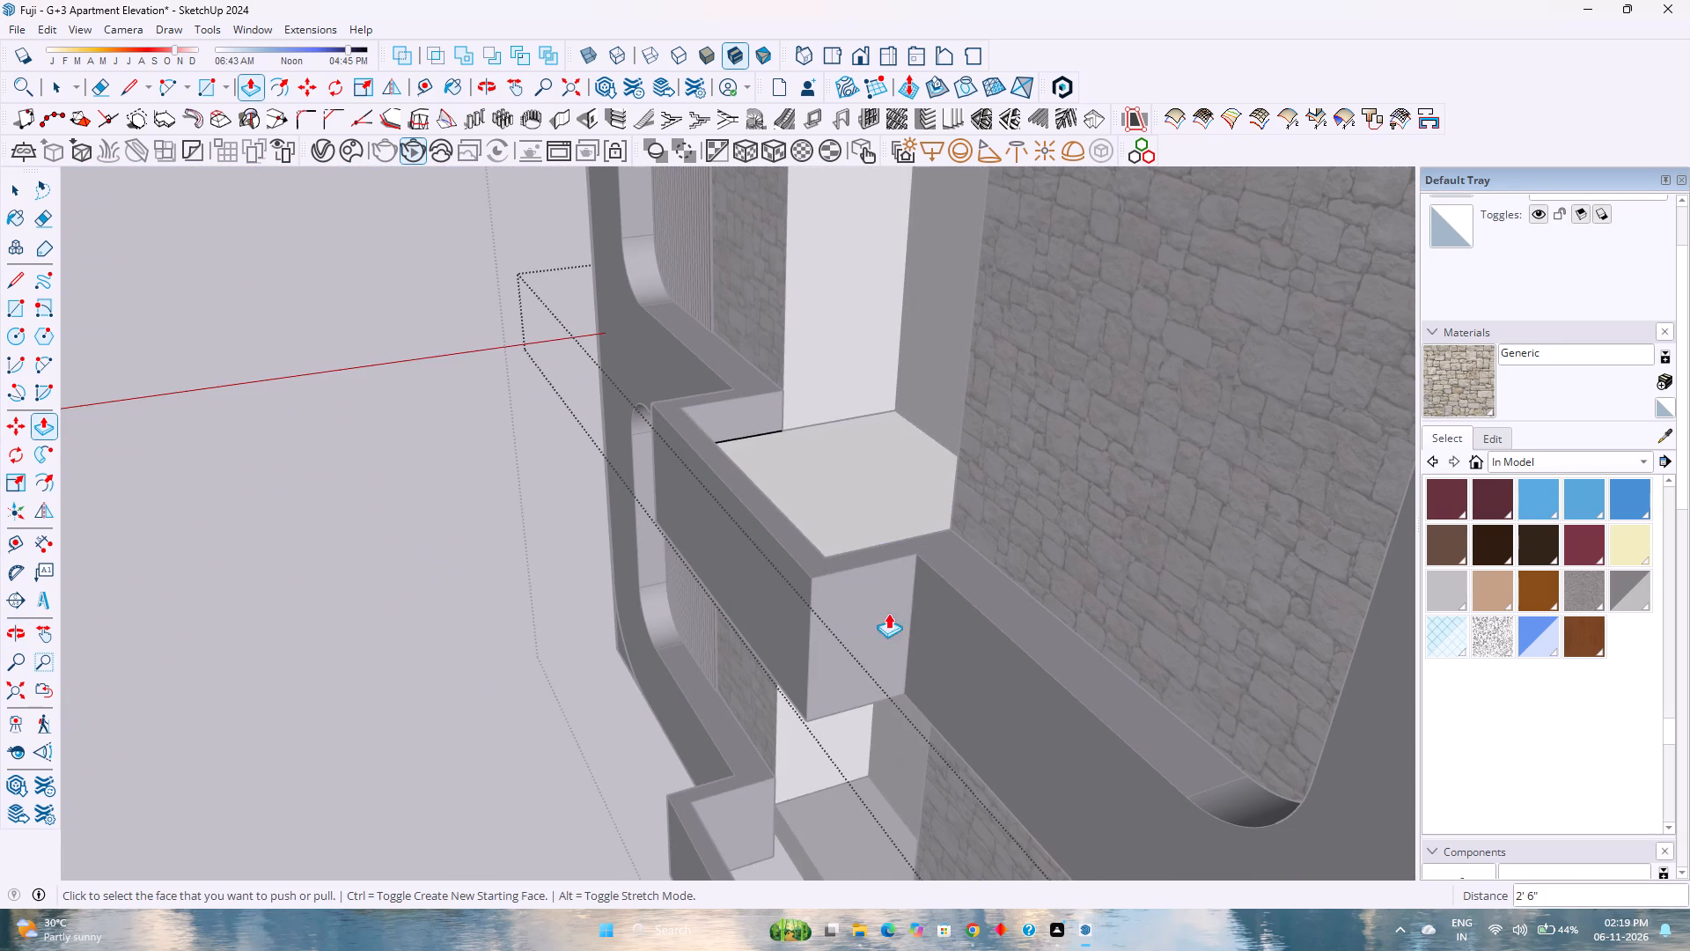
pyautogui.moveTo(888, 613); pyautogui.dragTo(991, 601, button='middle')
pyautogui.scroll(1, 988, 592)
pyautogui.scroll(-2, 544, 672)
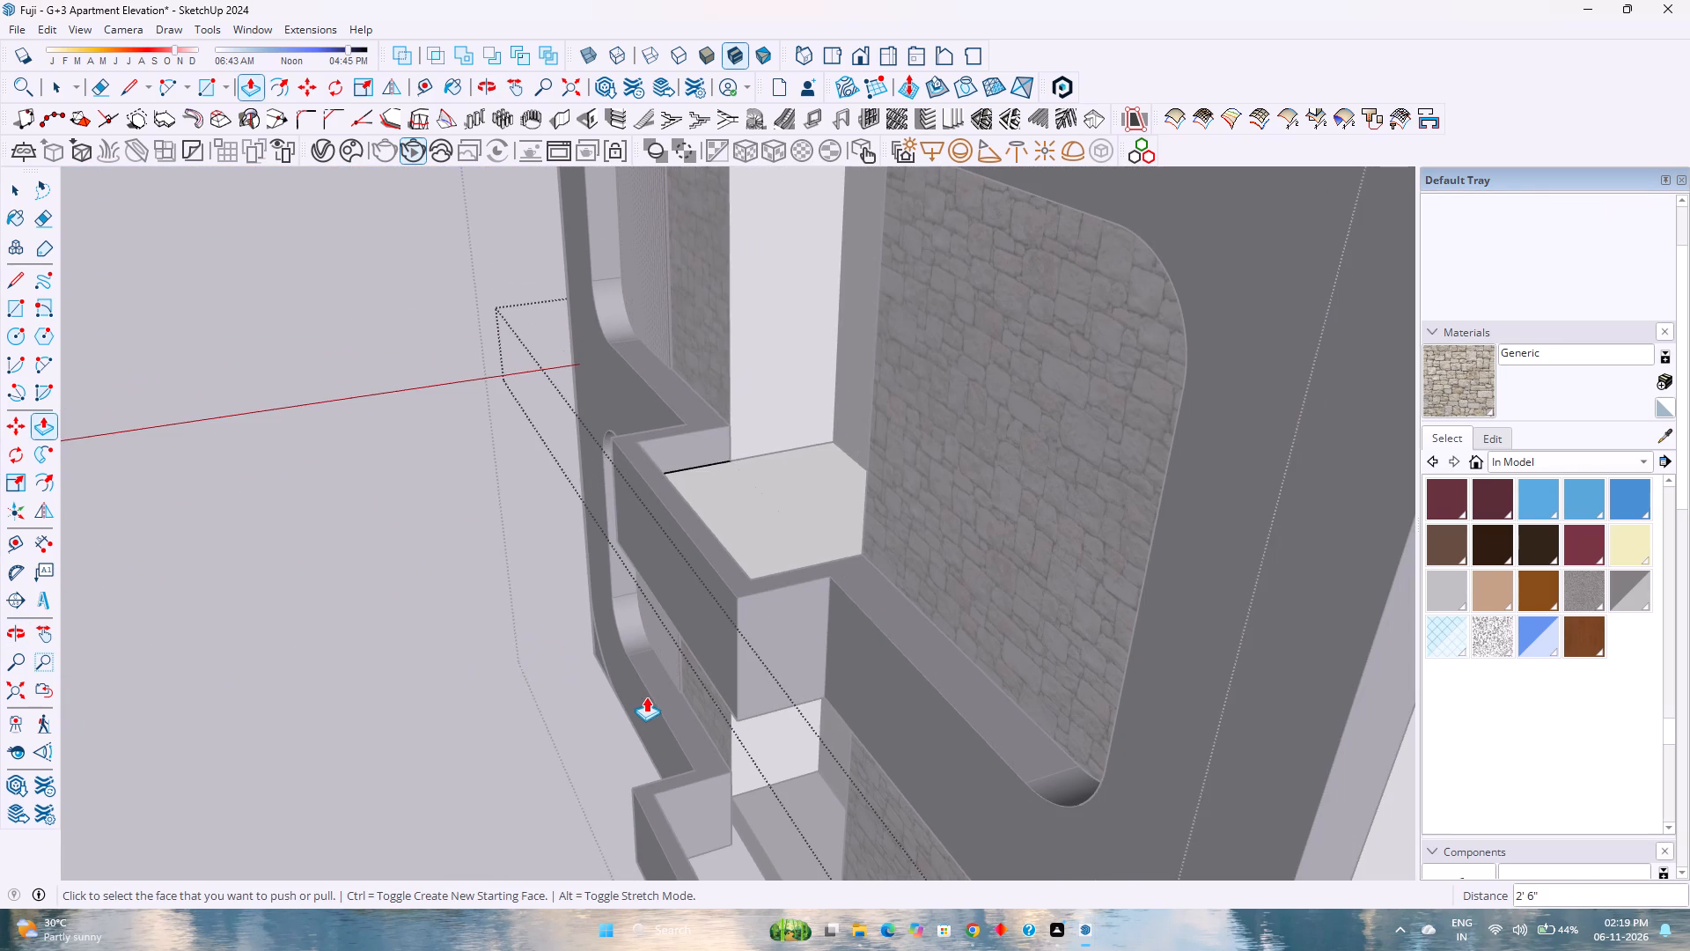
pyautogui.scroll(7, 641, 684)
pyautogui.moveTo(631, 687); pyautogui.dragTo(808, 601, button='middle')
pyautogui.moveTo(817, 597); pyautogui.dragTo(827, 594, button='middle')
pyautogui.scroll(-4, 839, 591)
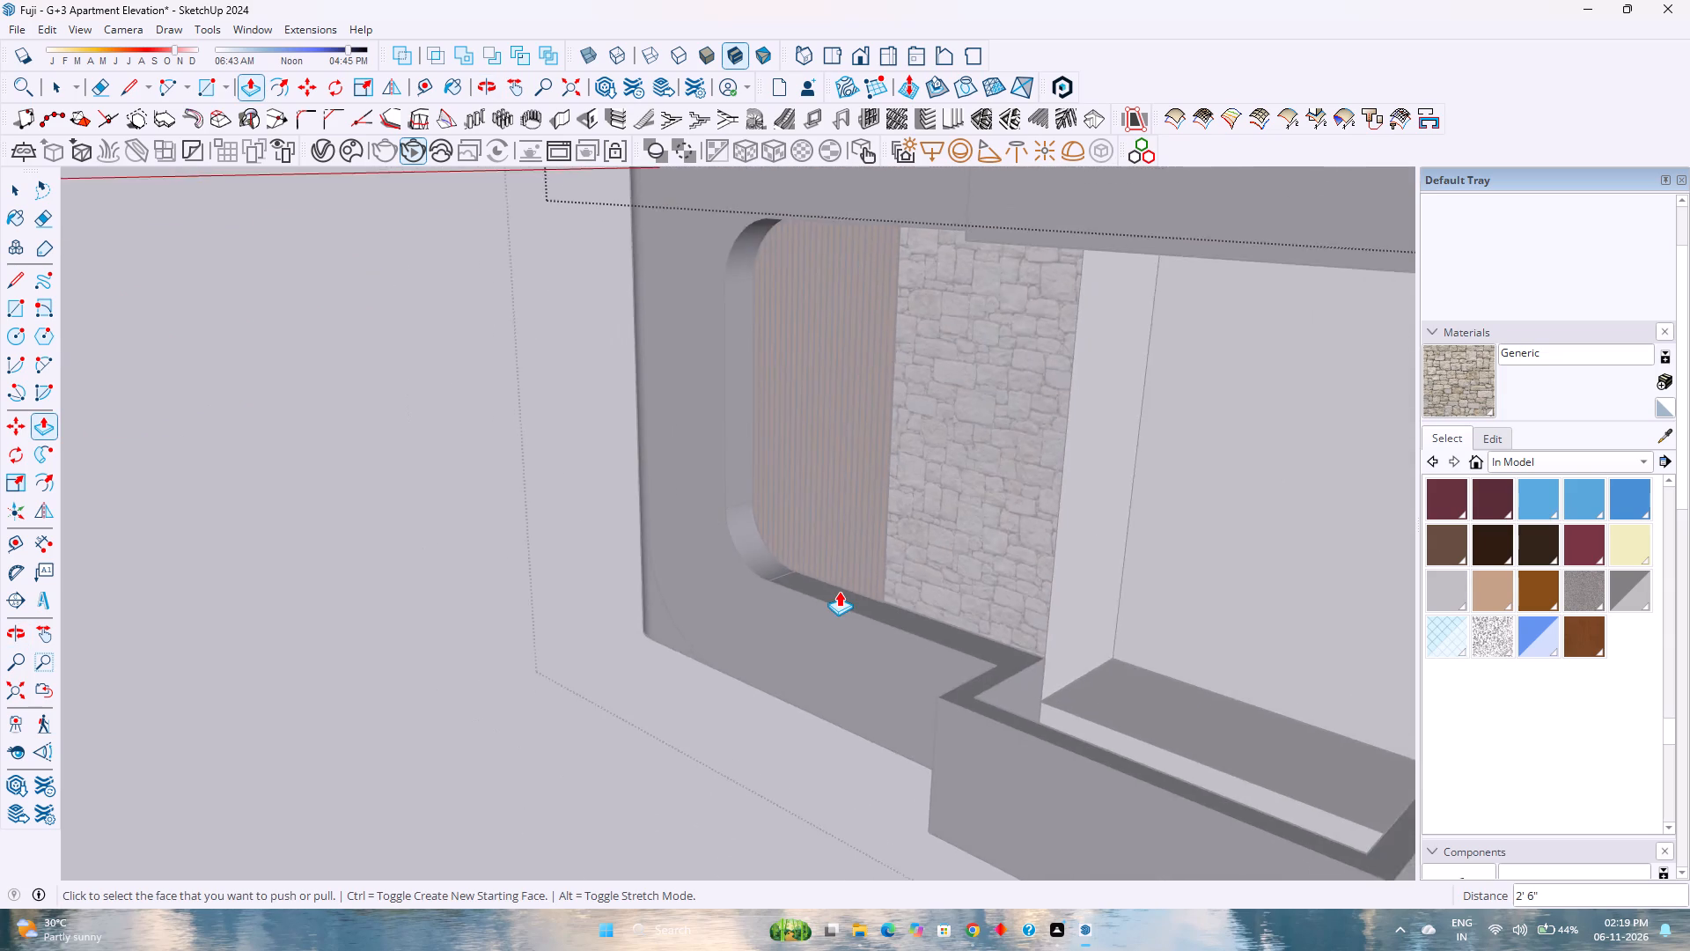
pyautogui.scroll(-6, 839, 591)
pyautogui.keyDown('shift'); pyautogui.moveTo(1019, 492); pyautogui.dragTo(834, 620, button='middle'); pyautogui.keyUp('shift')
pyautogui.keyDown('shift'); pyautogui.middleClick(834, 620); pyautogui.keyUp('shift')
pyautogui.moveTo(717, 614); pyautogui.dragTo(1051, 410, button='middle')
pyautogui.scroll(3, 1051, 408)
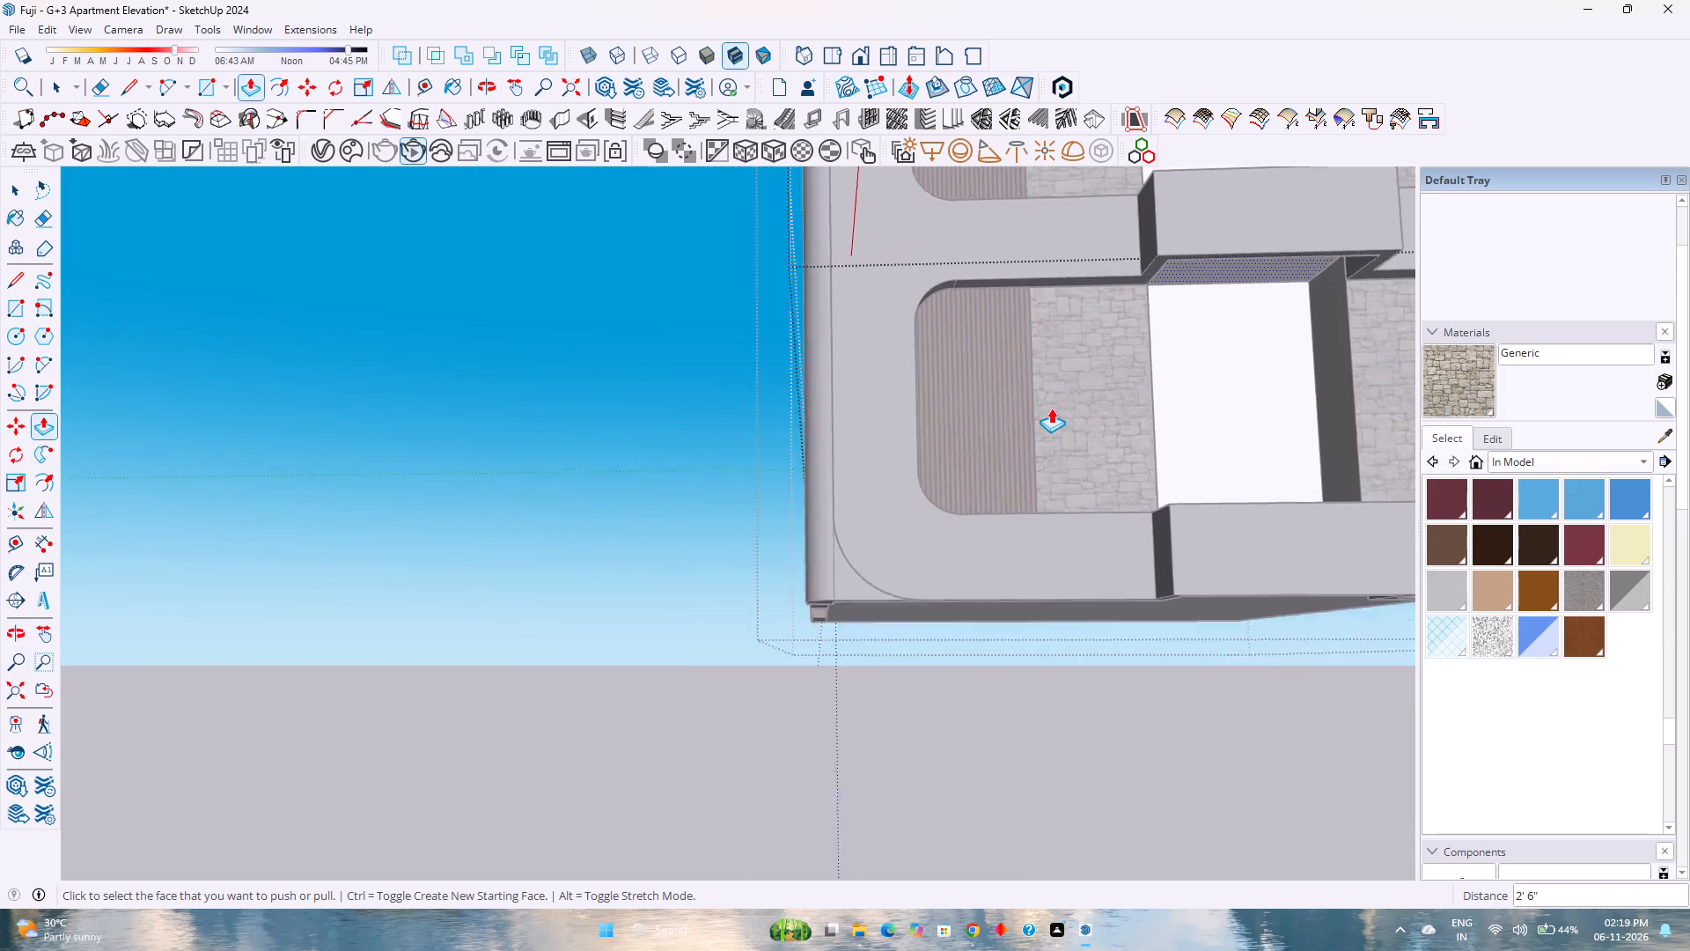
pyautogui.scroll(1, 1051, 408)
pyautogui.keyDown('shift'); pyautogui.moveTo(1174, 256); pyautogui.dragTo(631, 562, button='middle'); pyautogui.keyUp('shift')
pyautogui.keyDown('shift'); pyautogui.middleClick(631, 562); pyautogui.keyUp('shift')
# Draw a line along the rear edge of the slab's underside, where it meets the white wall strip.
pyautogui.scroll(3, 660, 508)
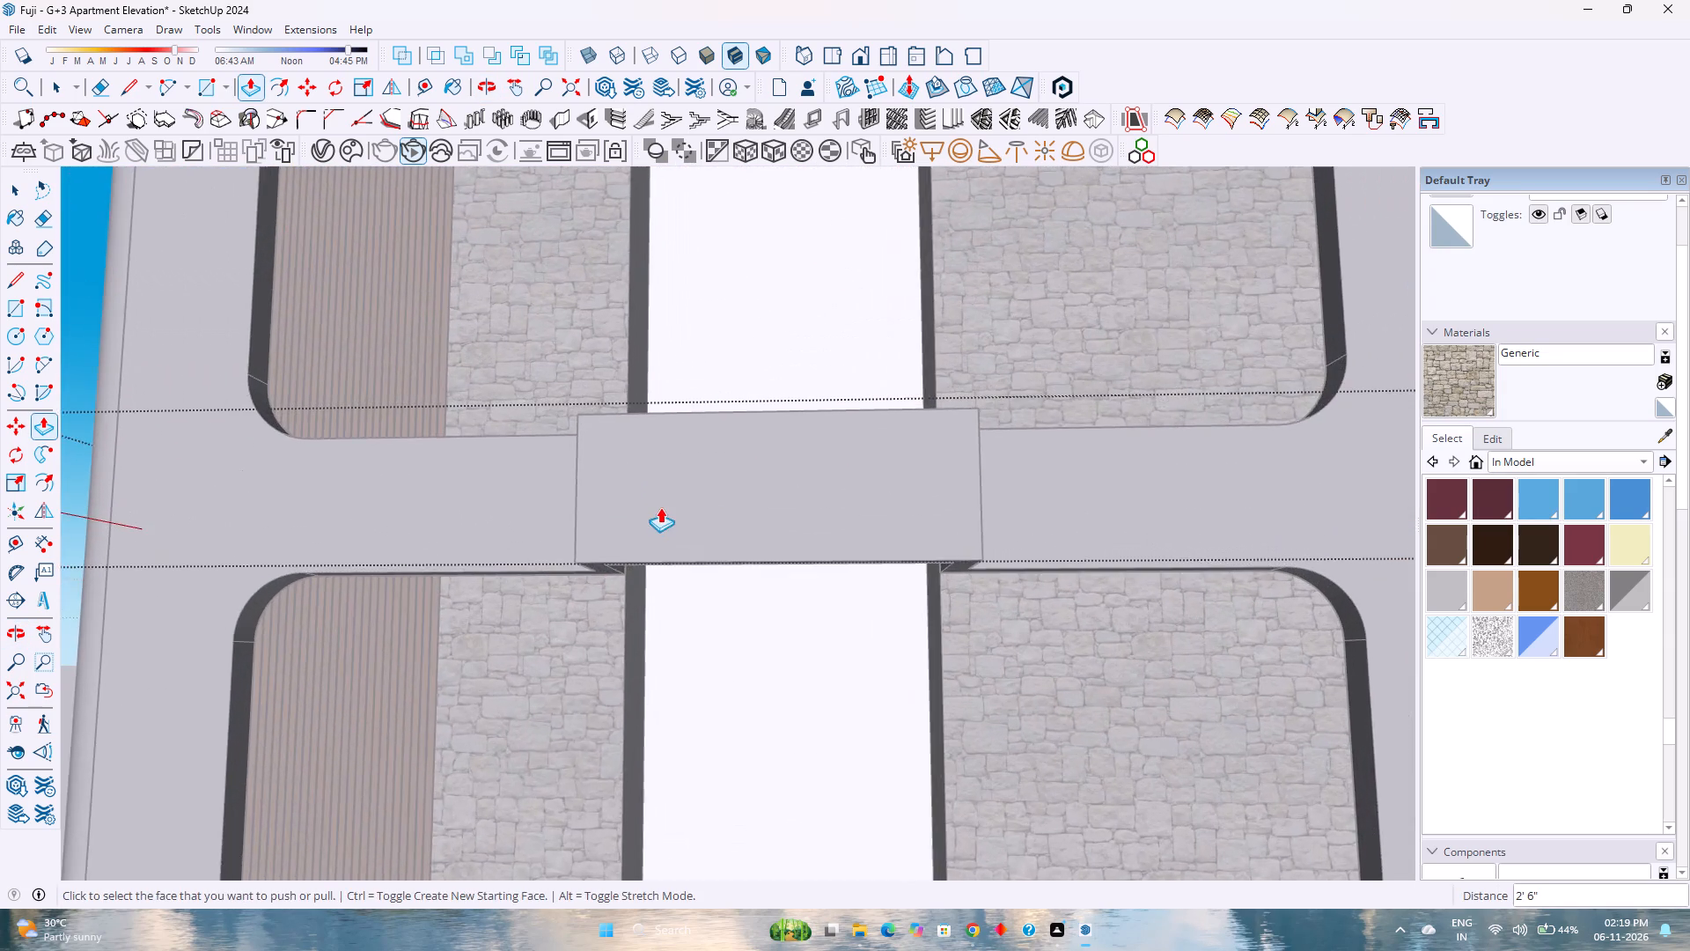
pyautogui.moveTo(660, 507); pyautogui.dragTo(691, 436, button='middle')
pyautogui.keyDown('shift'); pyautogui.moveTo(696, 424); pyautogui.dragTo(704, 412, button='middle'); pyautogui.keyUp('shift')
pyautogui.middleClick(704, 411)
pyautogui.scroll(2, 724, 394)
pyautogui.middleClick(742, 518)
pyautogui.middleClick(783, 380)
pyautogui.scroll(-4, 781, 525)
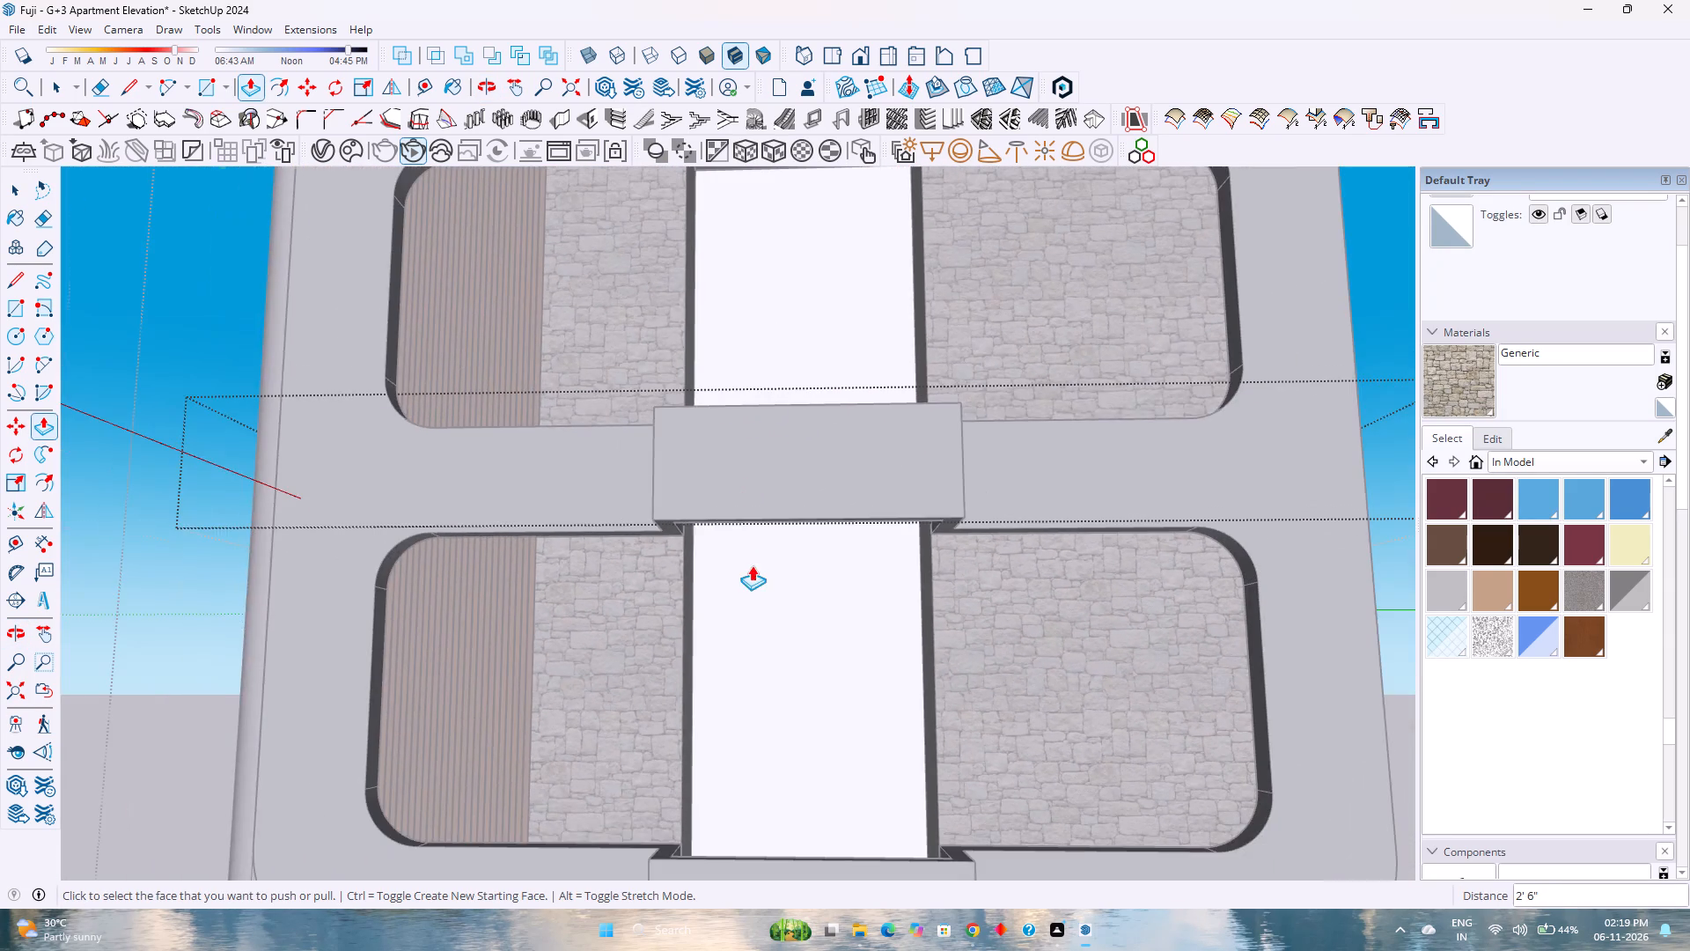
pyautogui.moveTo(740, 557); pyautogui.dragTo(738, 505, button='middle')
pyautogui.moveTo(739, 502); pyautogui.dragTo(754, 462, button='middle')
pyautogui.middleClick(756, 456)
pyautogui.middleClick(772, 438)
pyautogui.moveTo(779, 431); pyautogui.dragTo(791, 421, button='middle')
pyautogui.middleClick(791, 421)
pyautogui.scroll(10, 782, 484)
pyautogui.moveTo(760, 488); pyautogui.dragTo(786, 423, button='middle')
pyautogui.middleClick(794, 411)
pyautogui.middleClick(797, 407)
pyautogui.scroll(-3, 812, 407)
pyautogui.moveTo(844, 505); pyautogui.dragTo(837, 419, button='middle')
pyautogui.middleClick(838, 417)
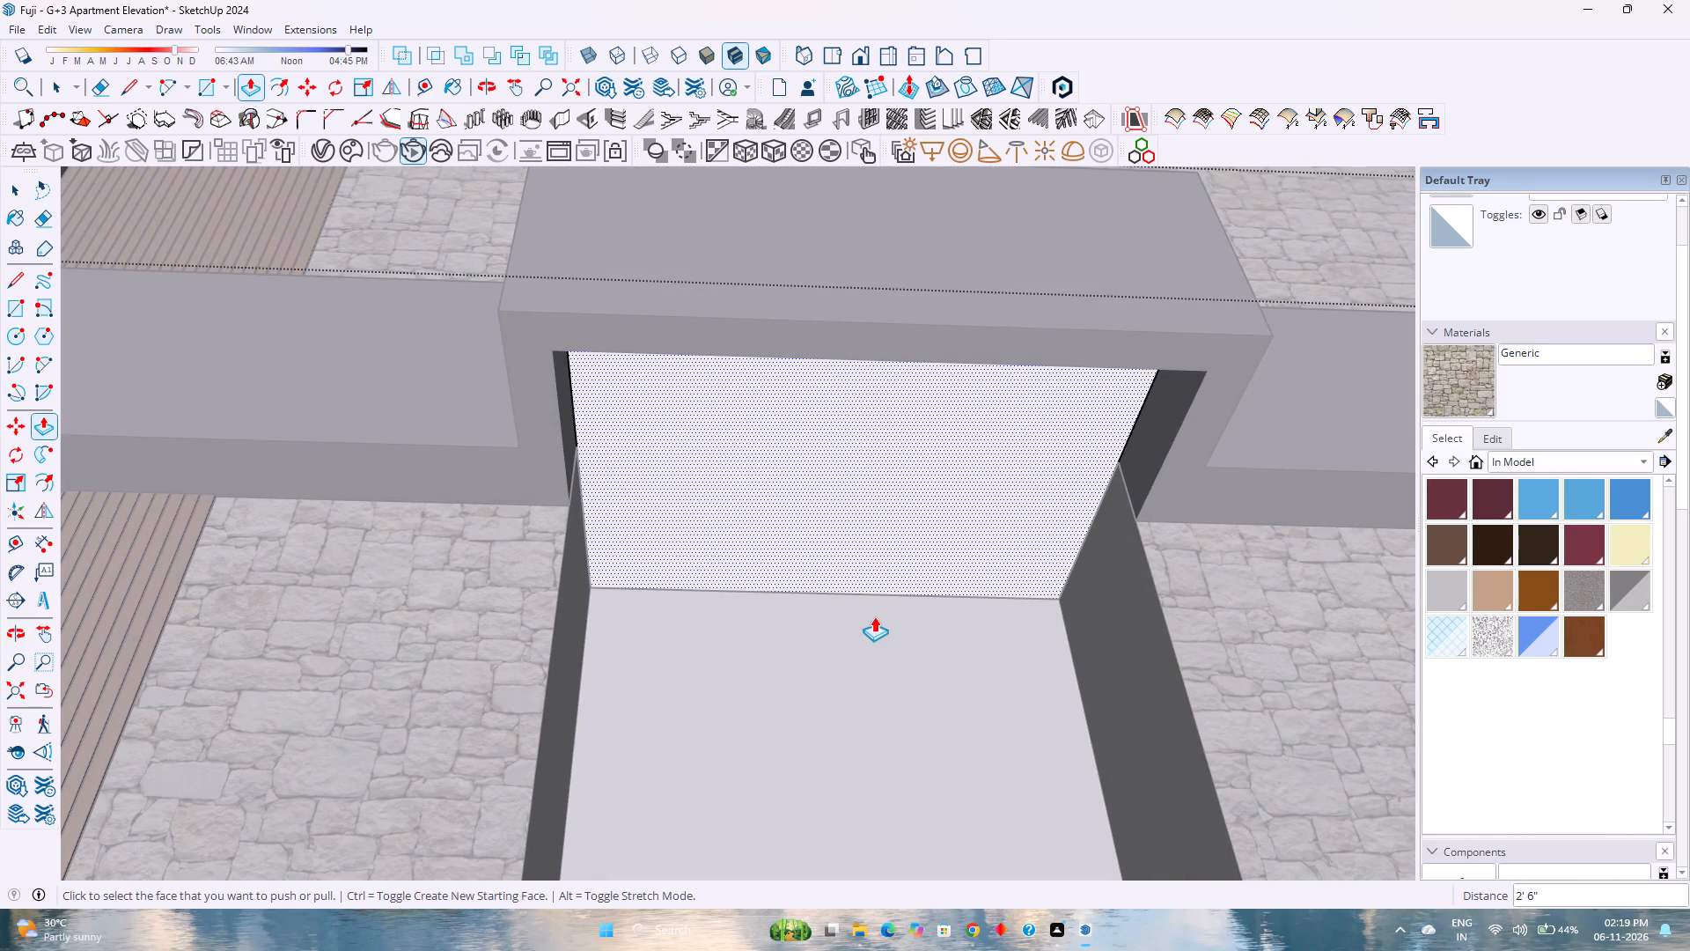
pyautogui.press('l')
pyautogui.click(1057, 591)
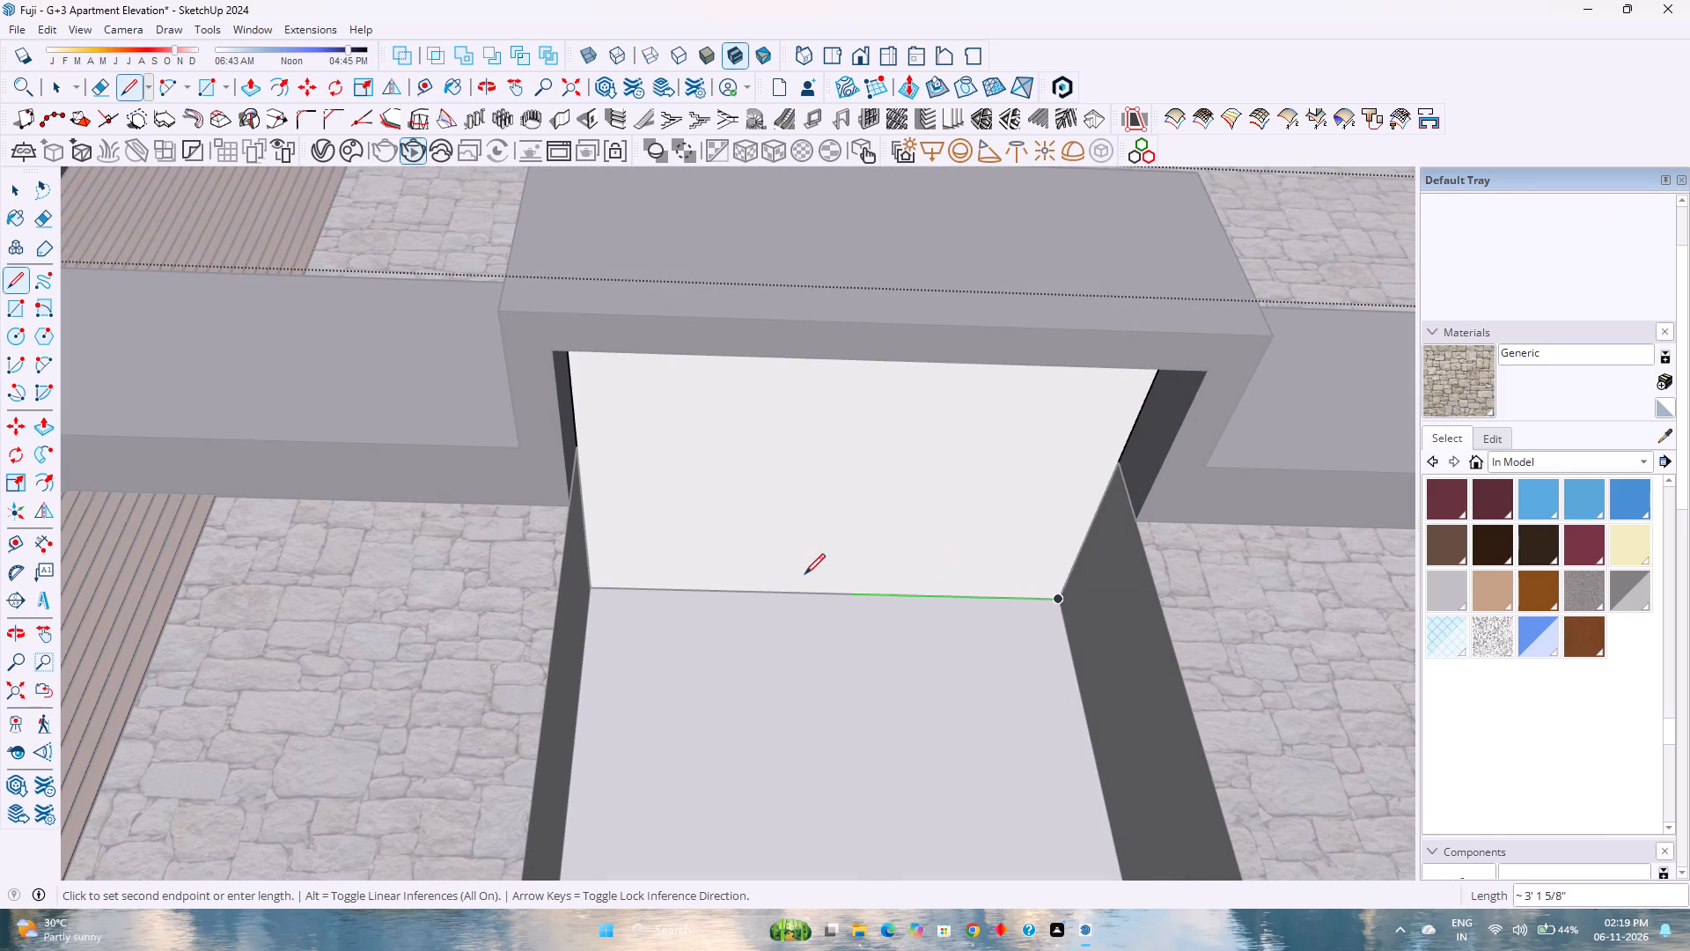
pyautogui.click(587, 586)
pyautogui.press('space')
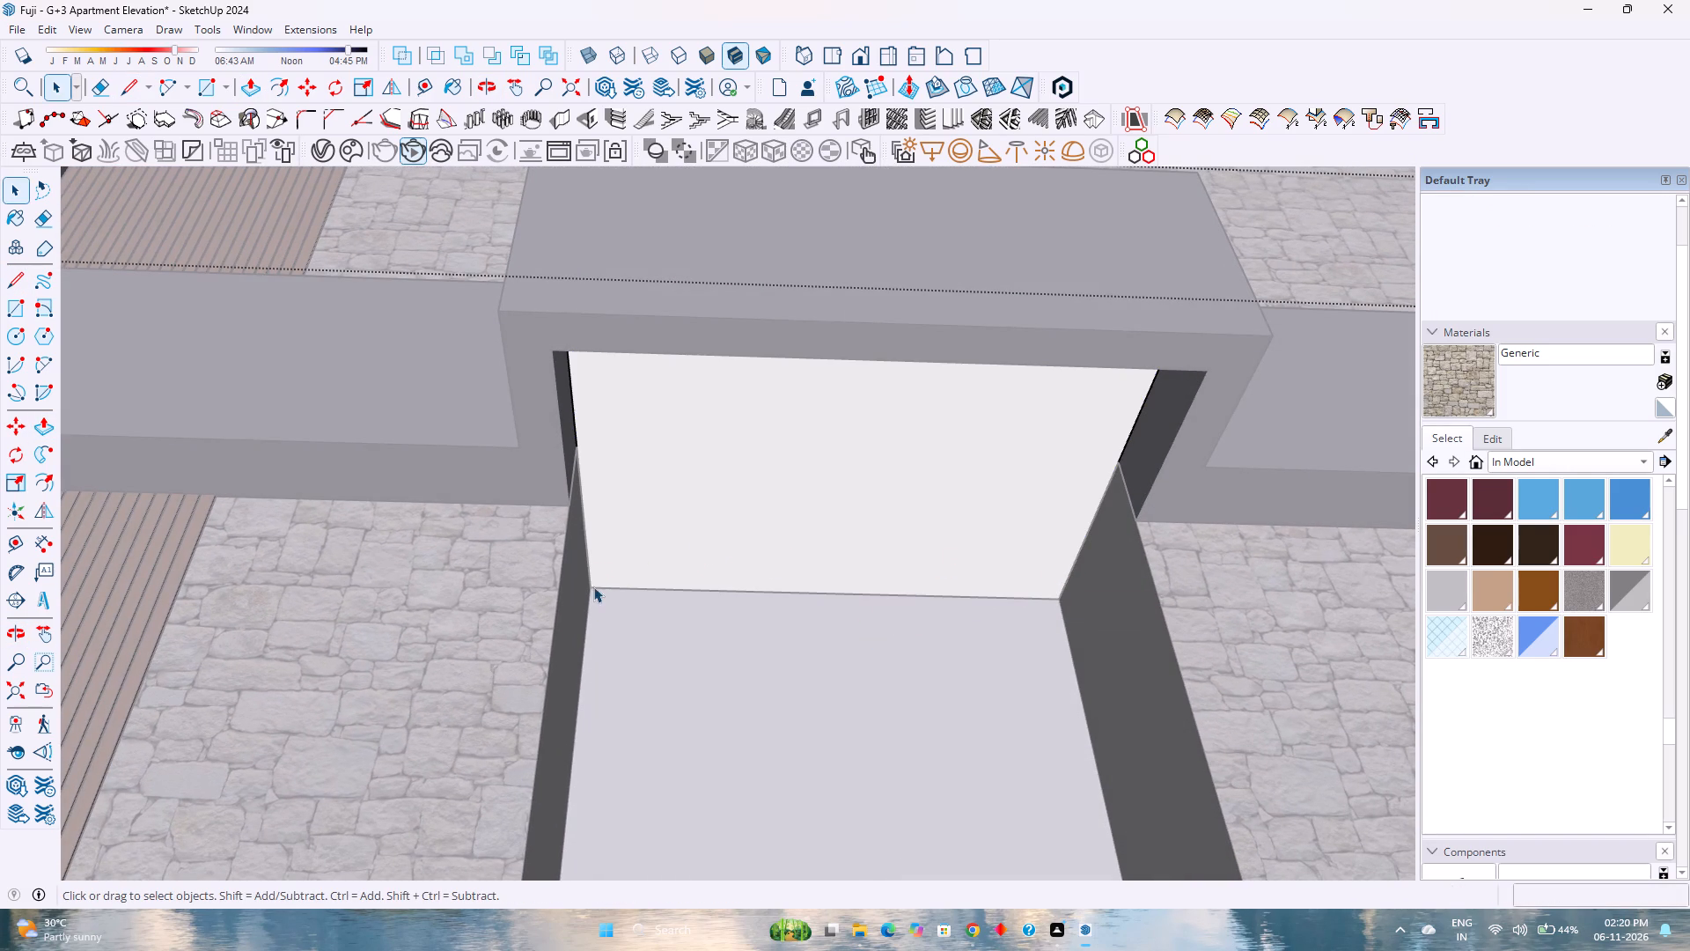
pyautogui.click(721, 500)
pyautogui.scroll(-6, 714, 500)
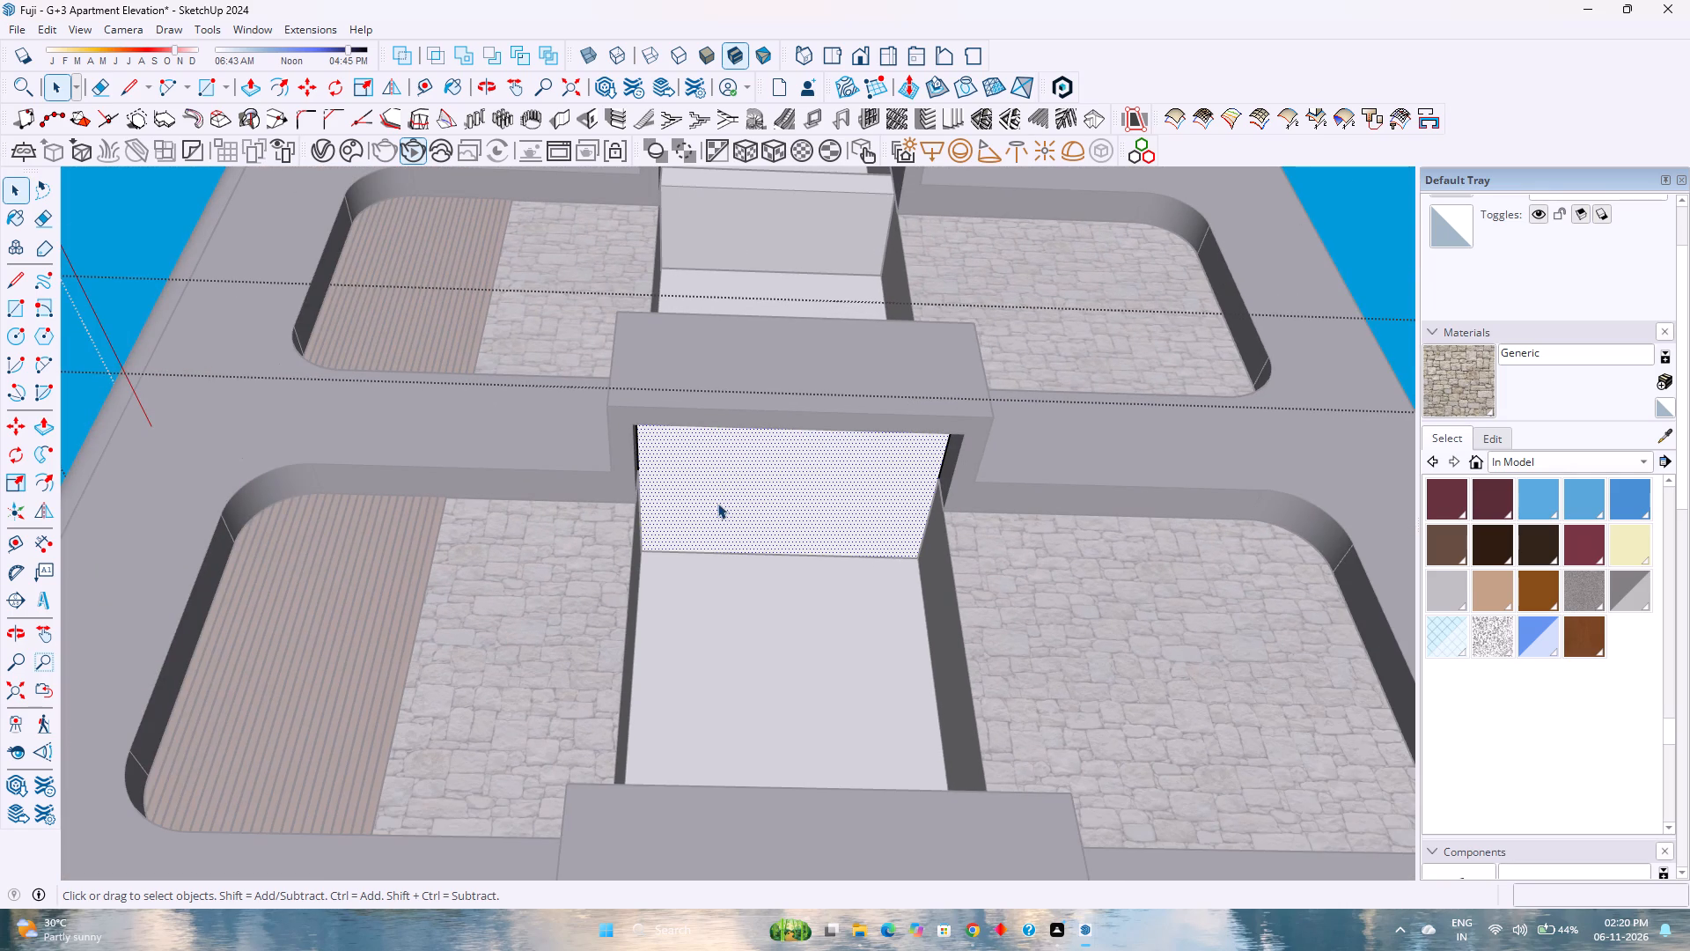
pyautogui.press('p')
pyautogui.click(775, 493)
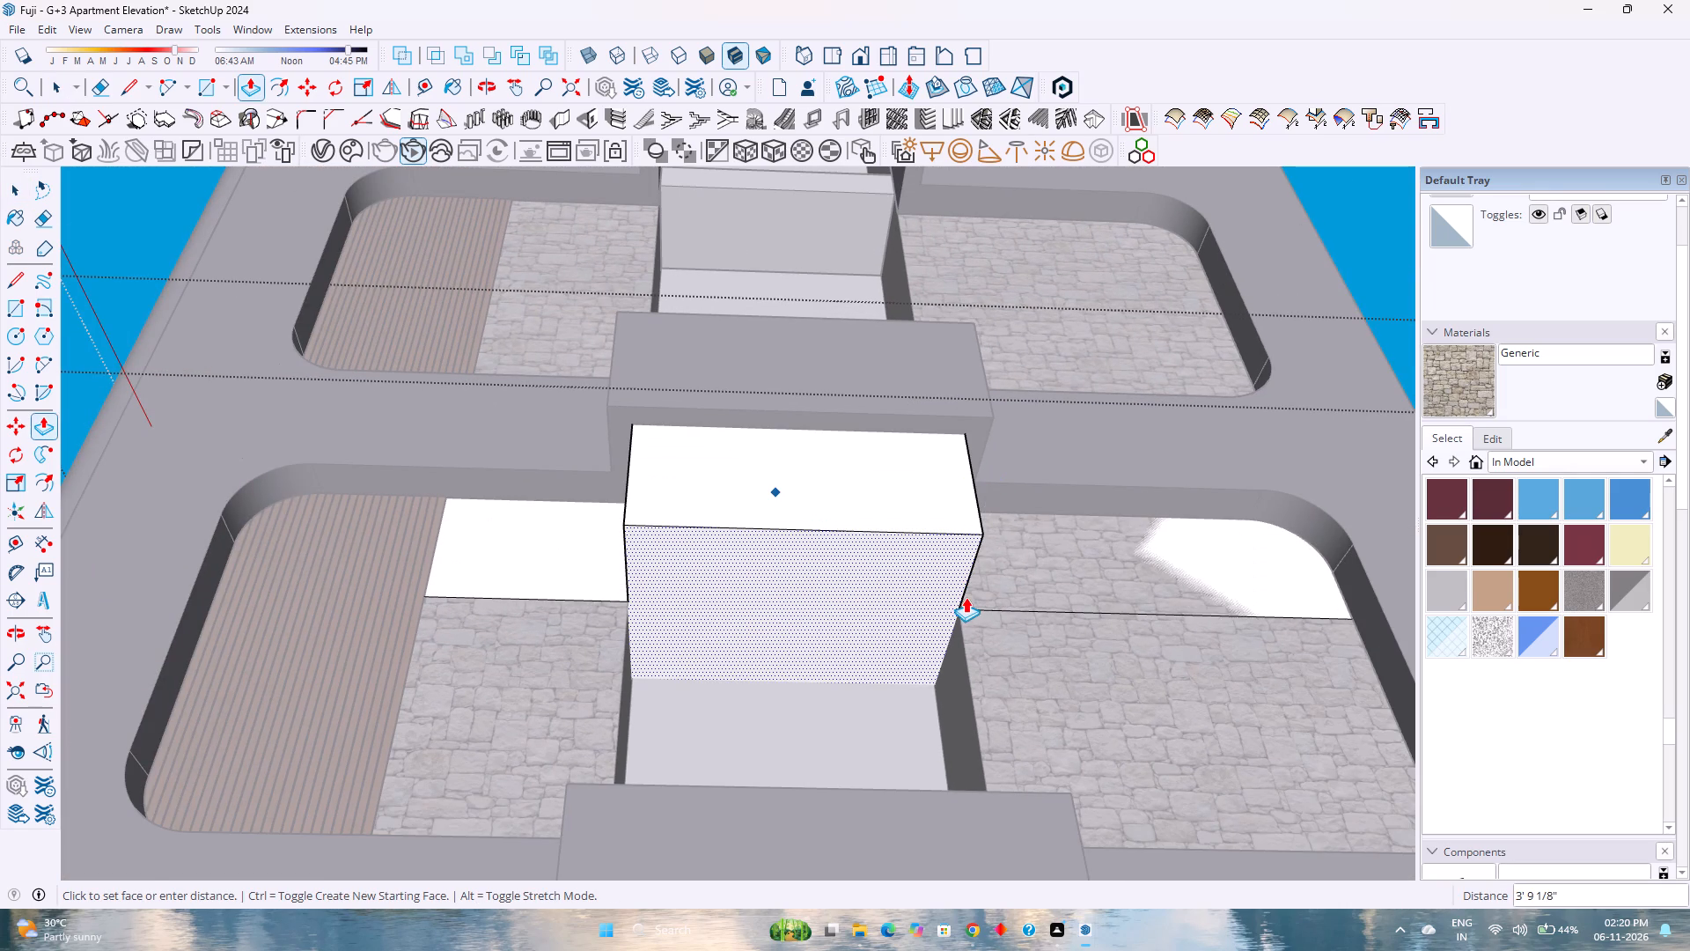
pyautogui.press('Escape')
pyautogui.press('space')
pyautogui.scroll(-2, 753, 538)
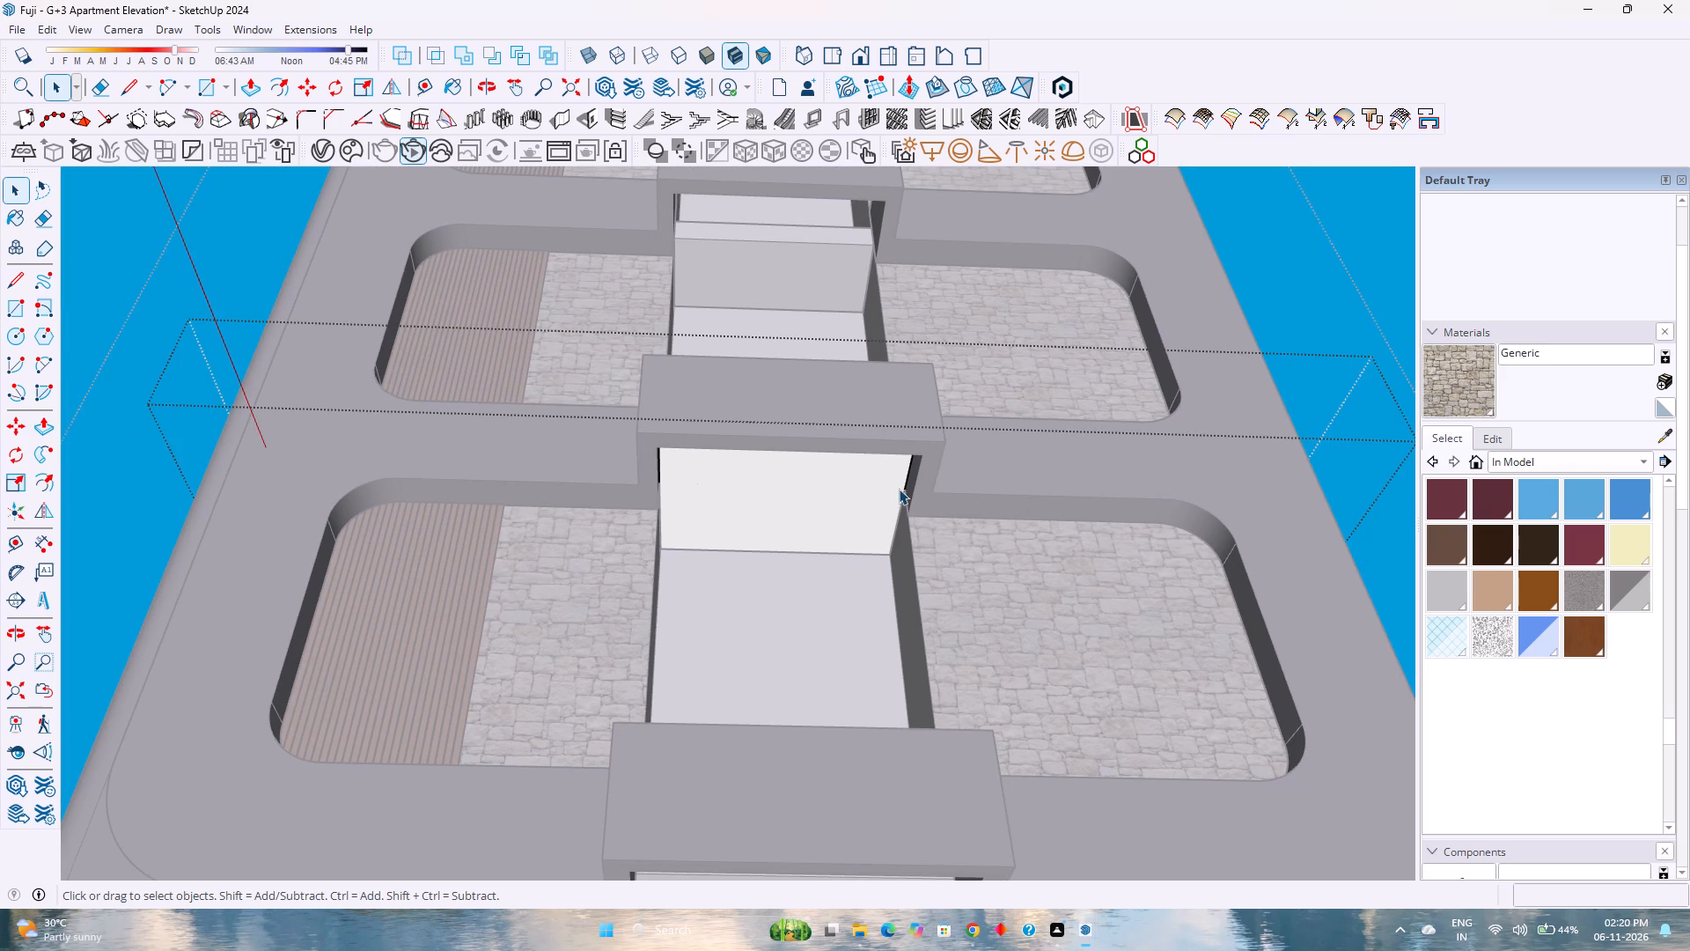
# Hide the stone-and-wood cladding group surrounding the slab below the projecting grey box.
pyautogui.press('Escape')
pyautogui.click(982, 480)
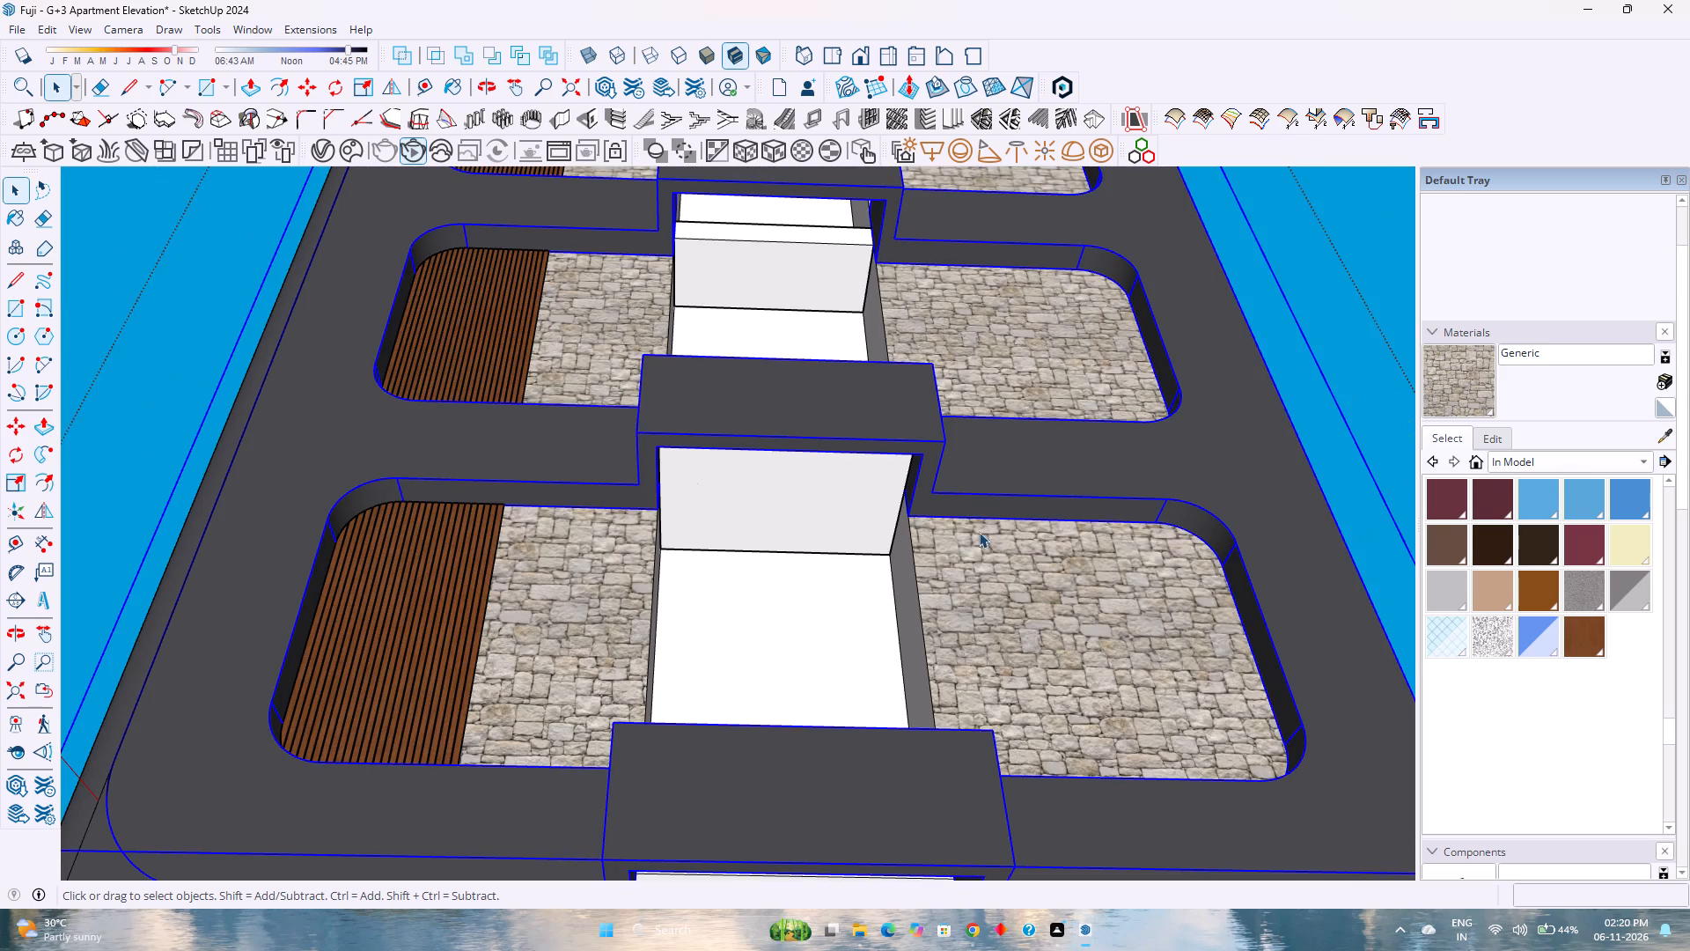
pyautogui.click(976, 598)
pyautogui.rightClick(976, 598)
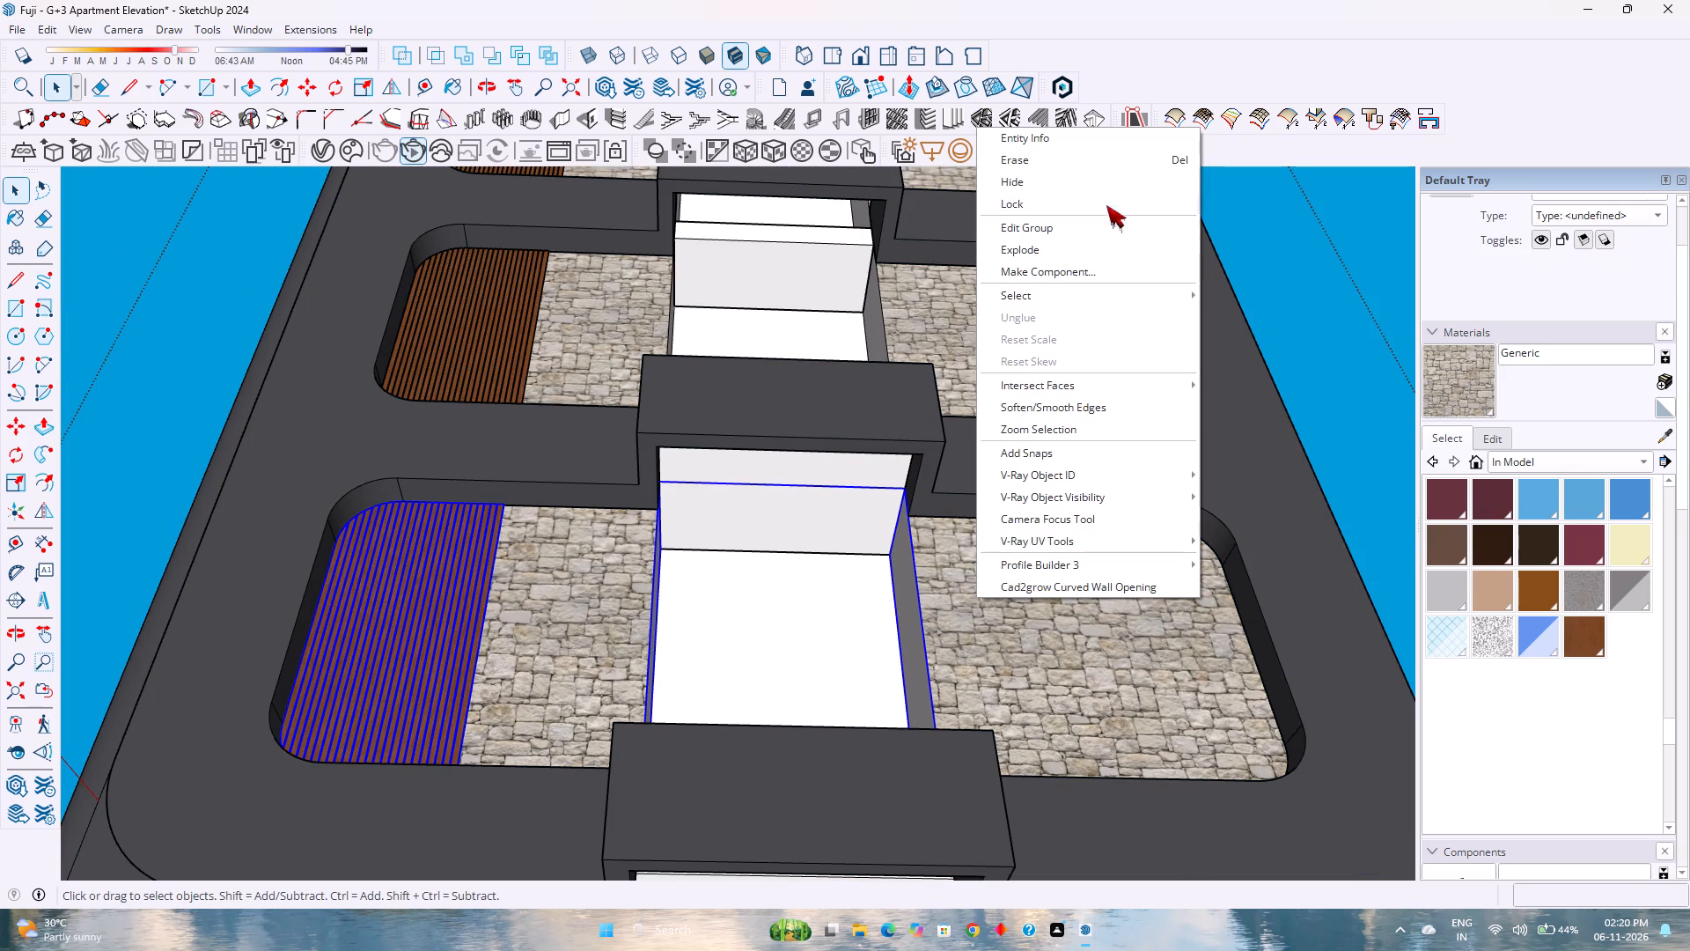
pyautogui.click(1091, 178)
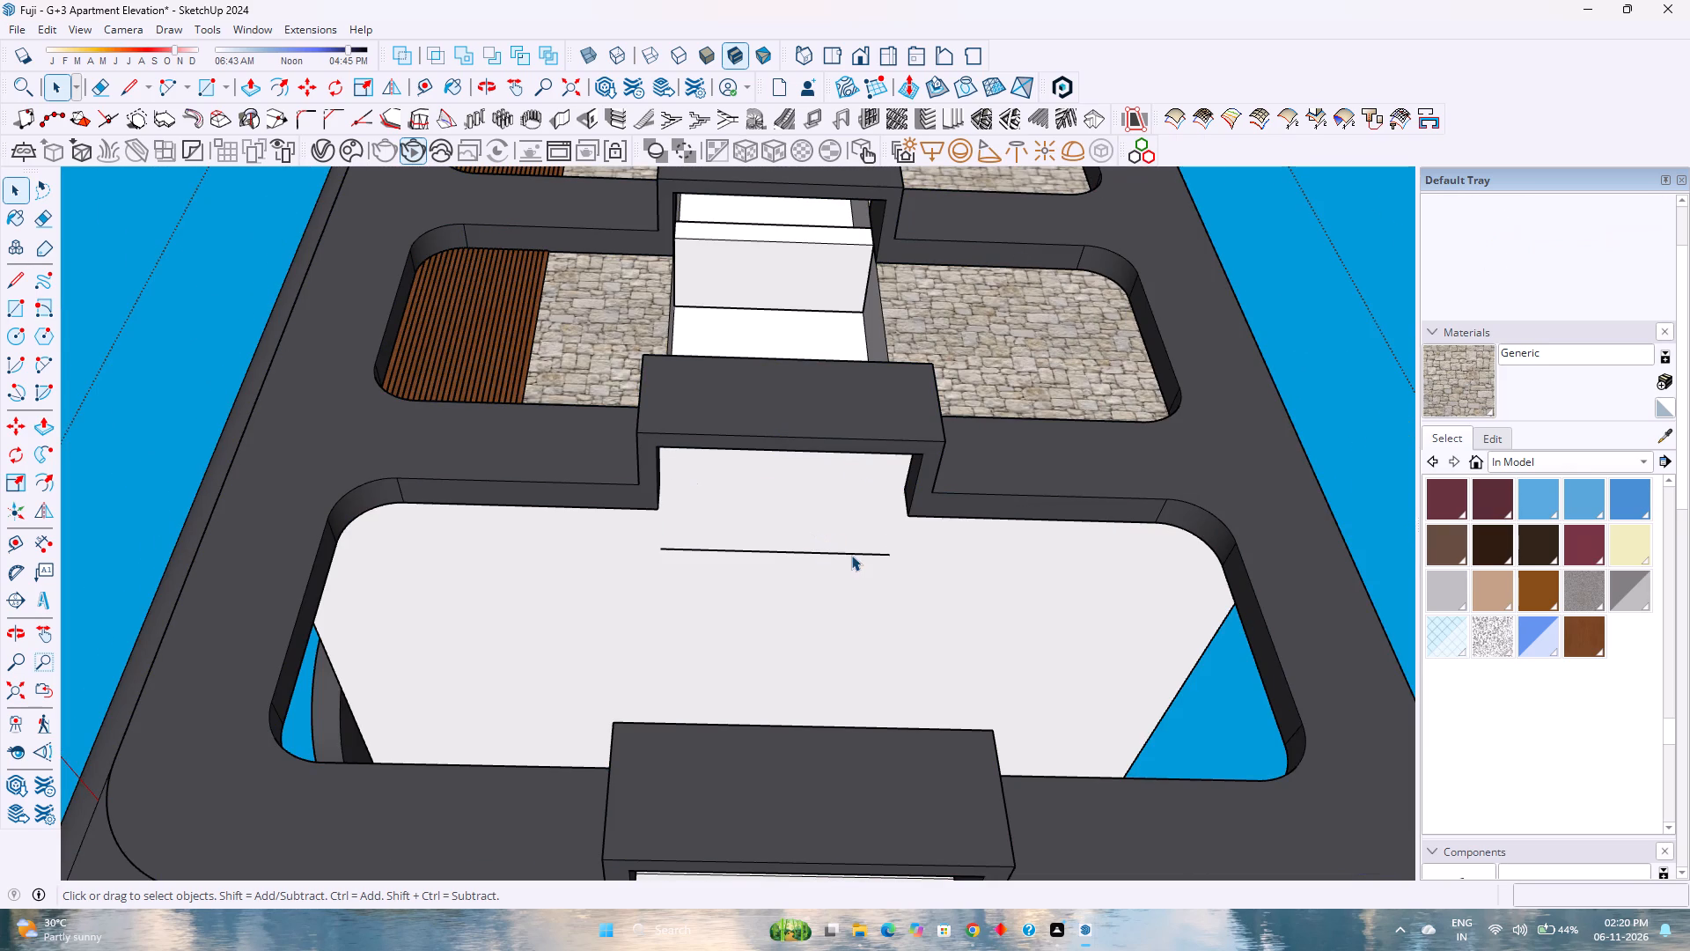
# In the white slab group, draw a 3' line along each side of the underside, joining the box opening to the rear edge line.
pyautogui.doubleClick(857, 552)
pyautogui.scroll(3, 855, 551)
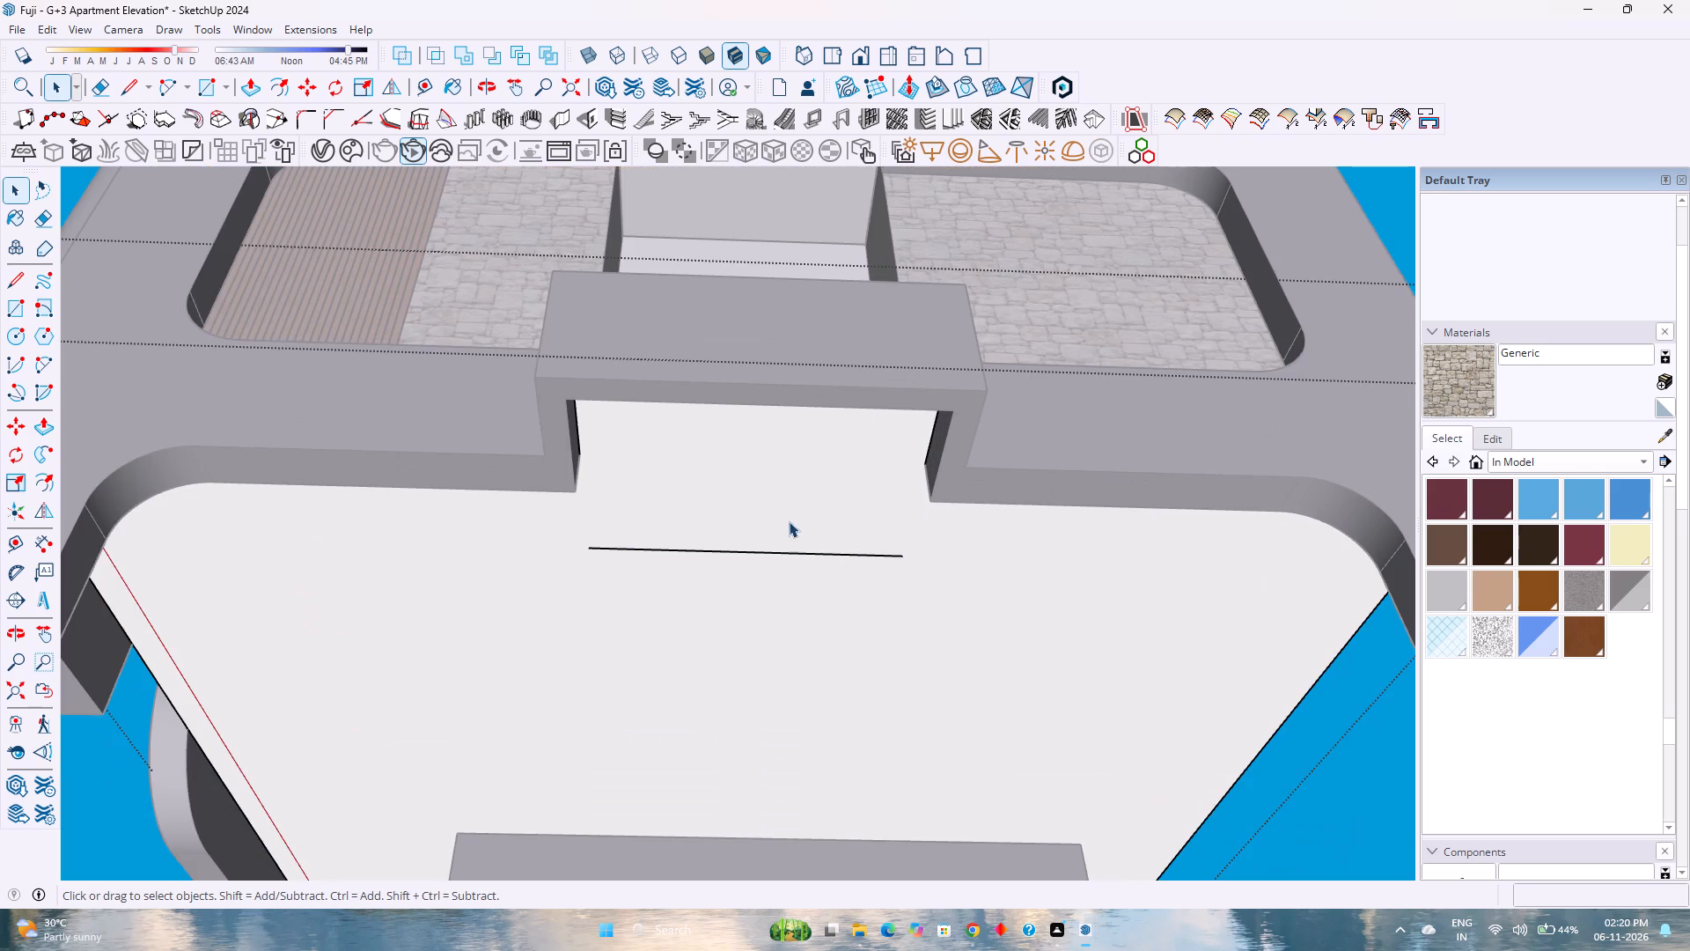
pyautogui.click(128, 80)
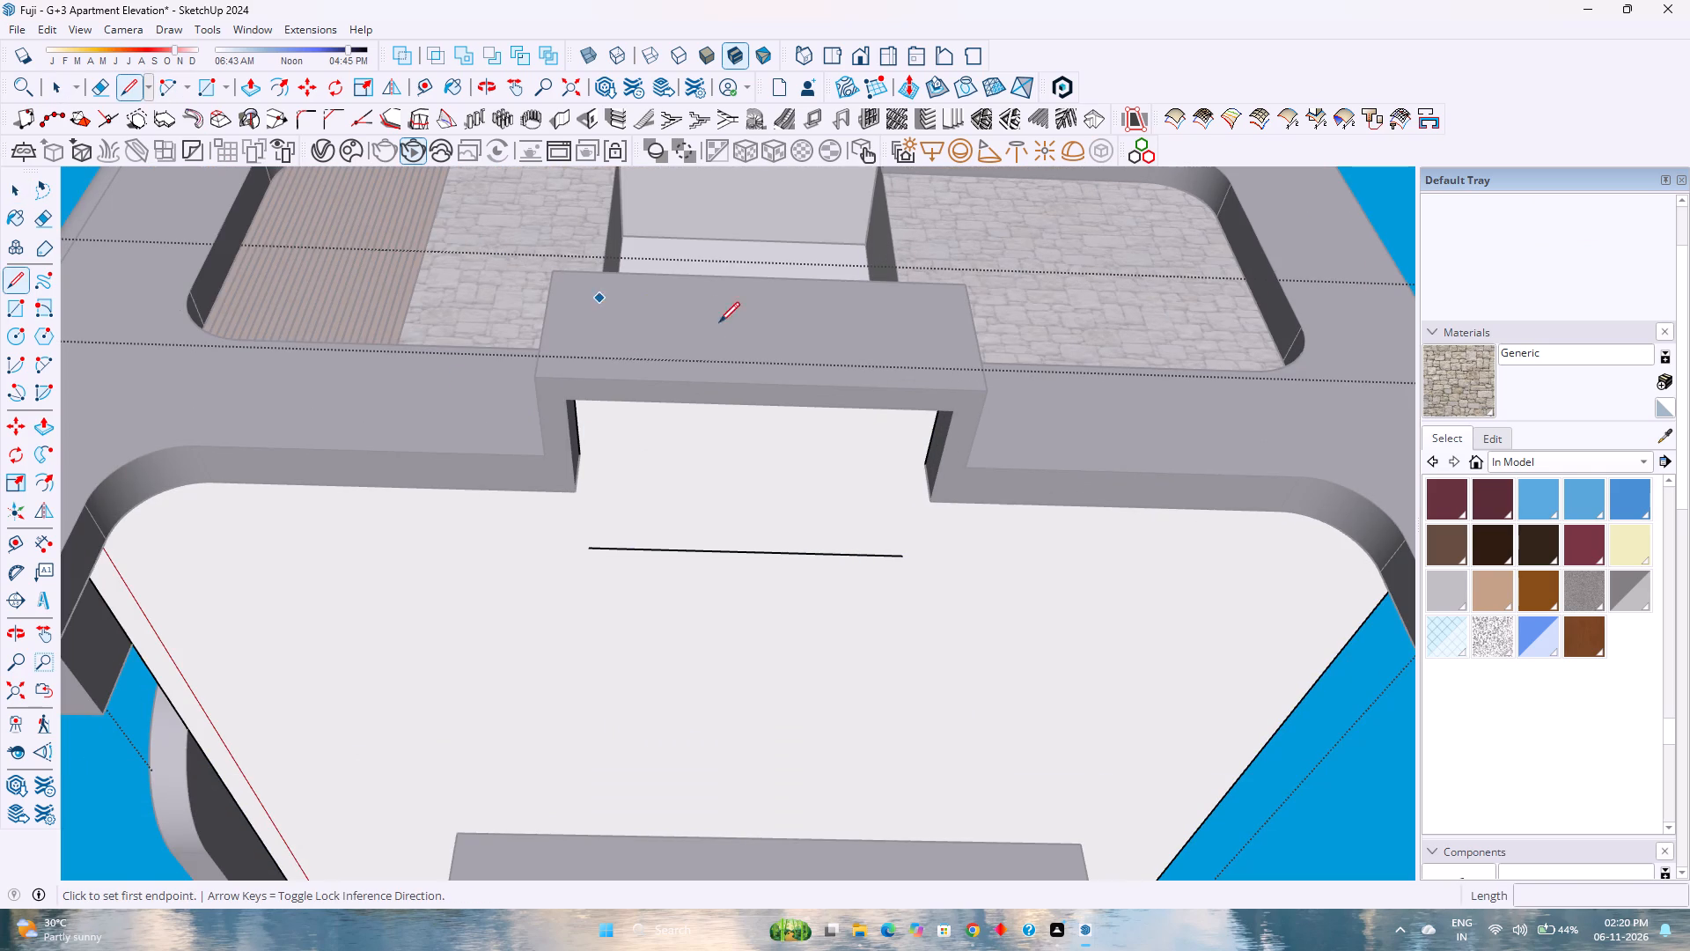
pyautogui.click(924, 463)
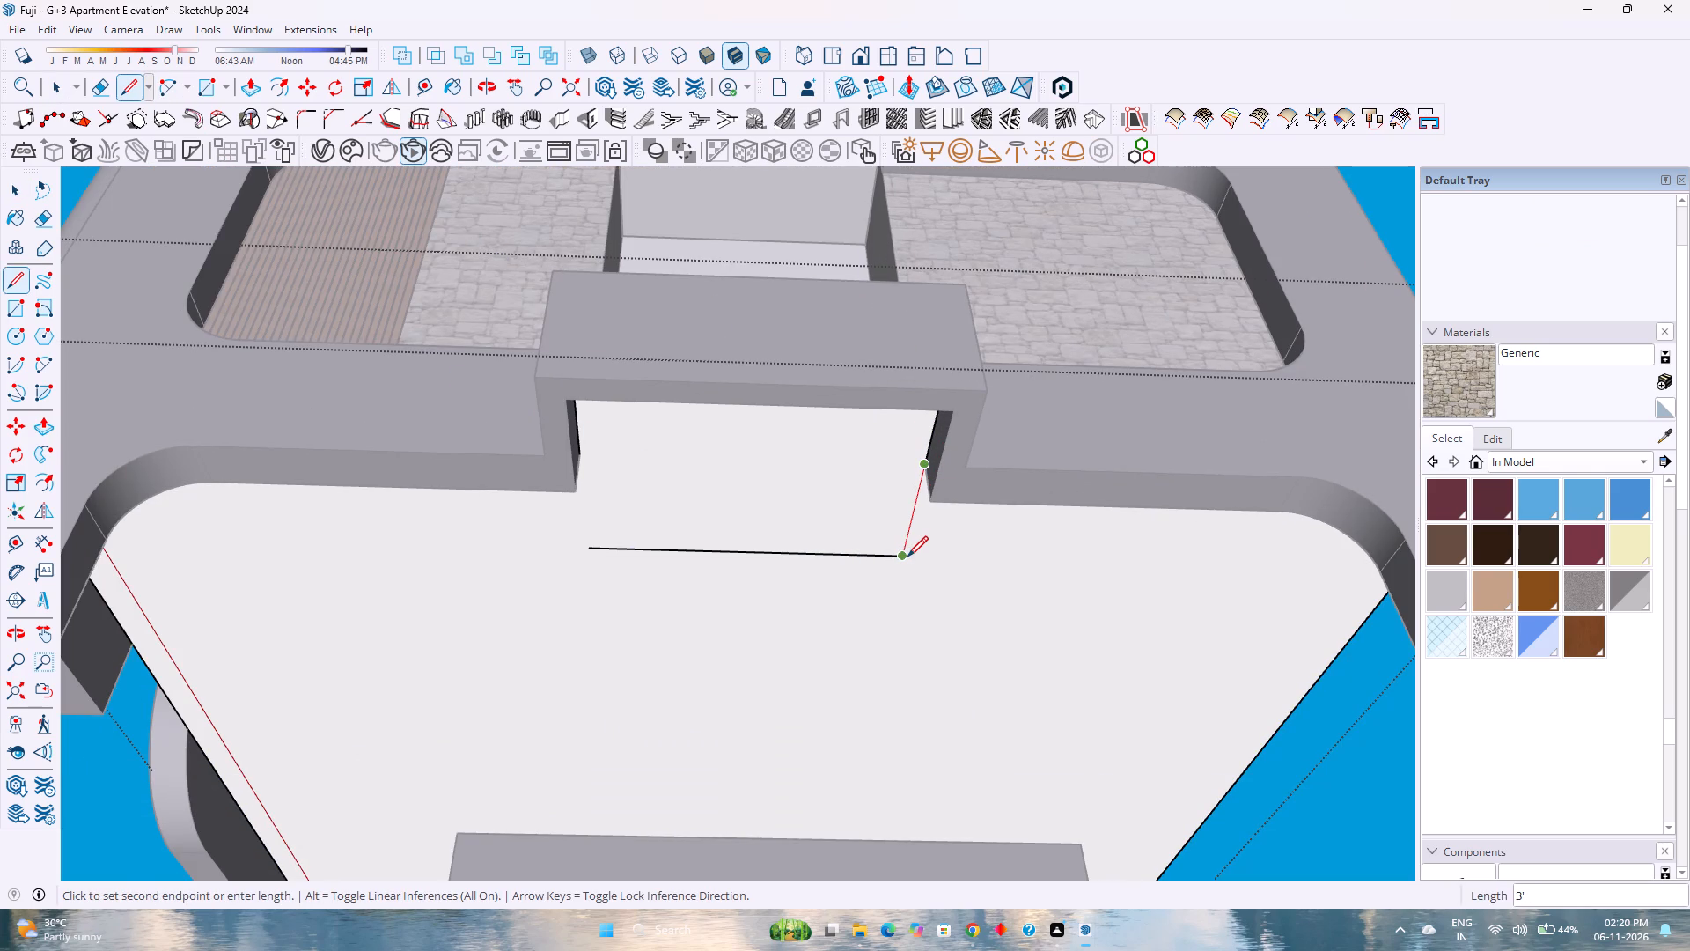
pyautogui.click(907, 557)
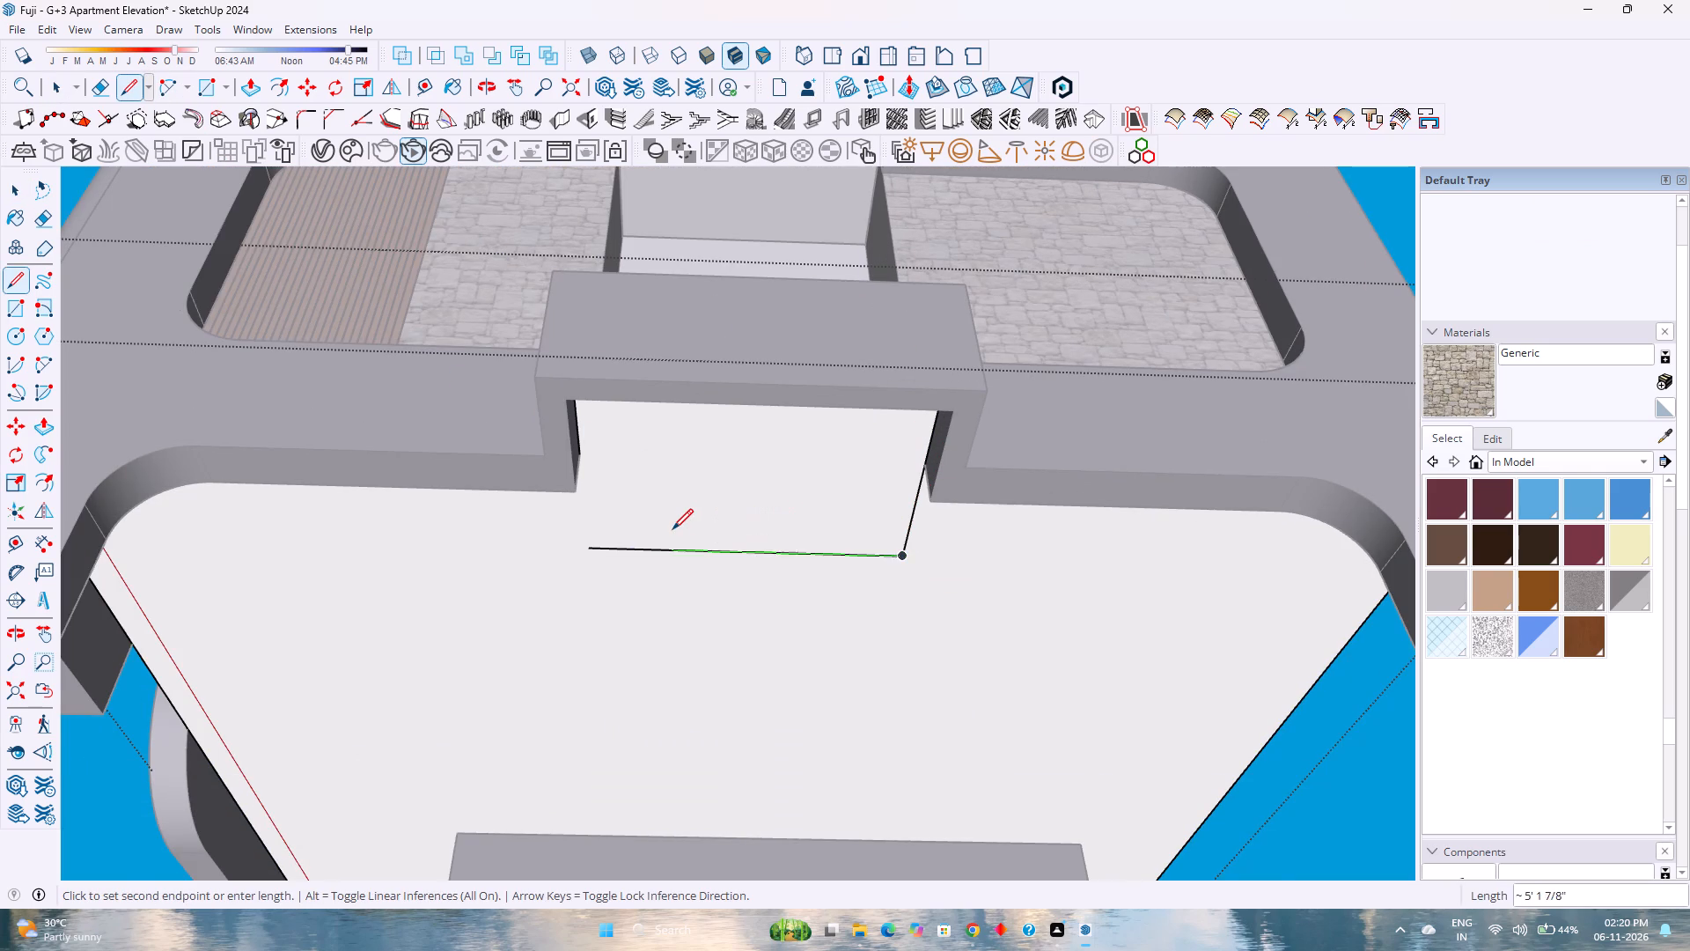
pyautogui.press('Escape')
pyautogui.scroll(1, 672, 529)
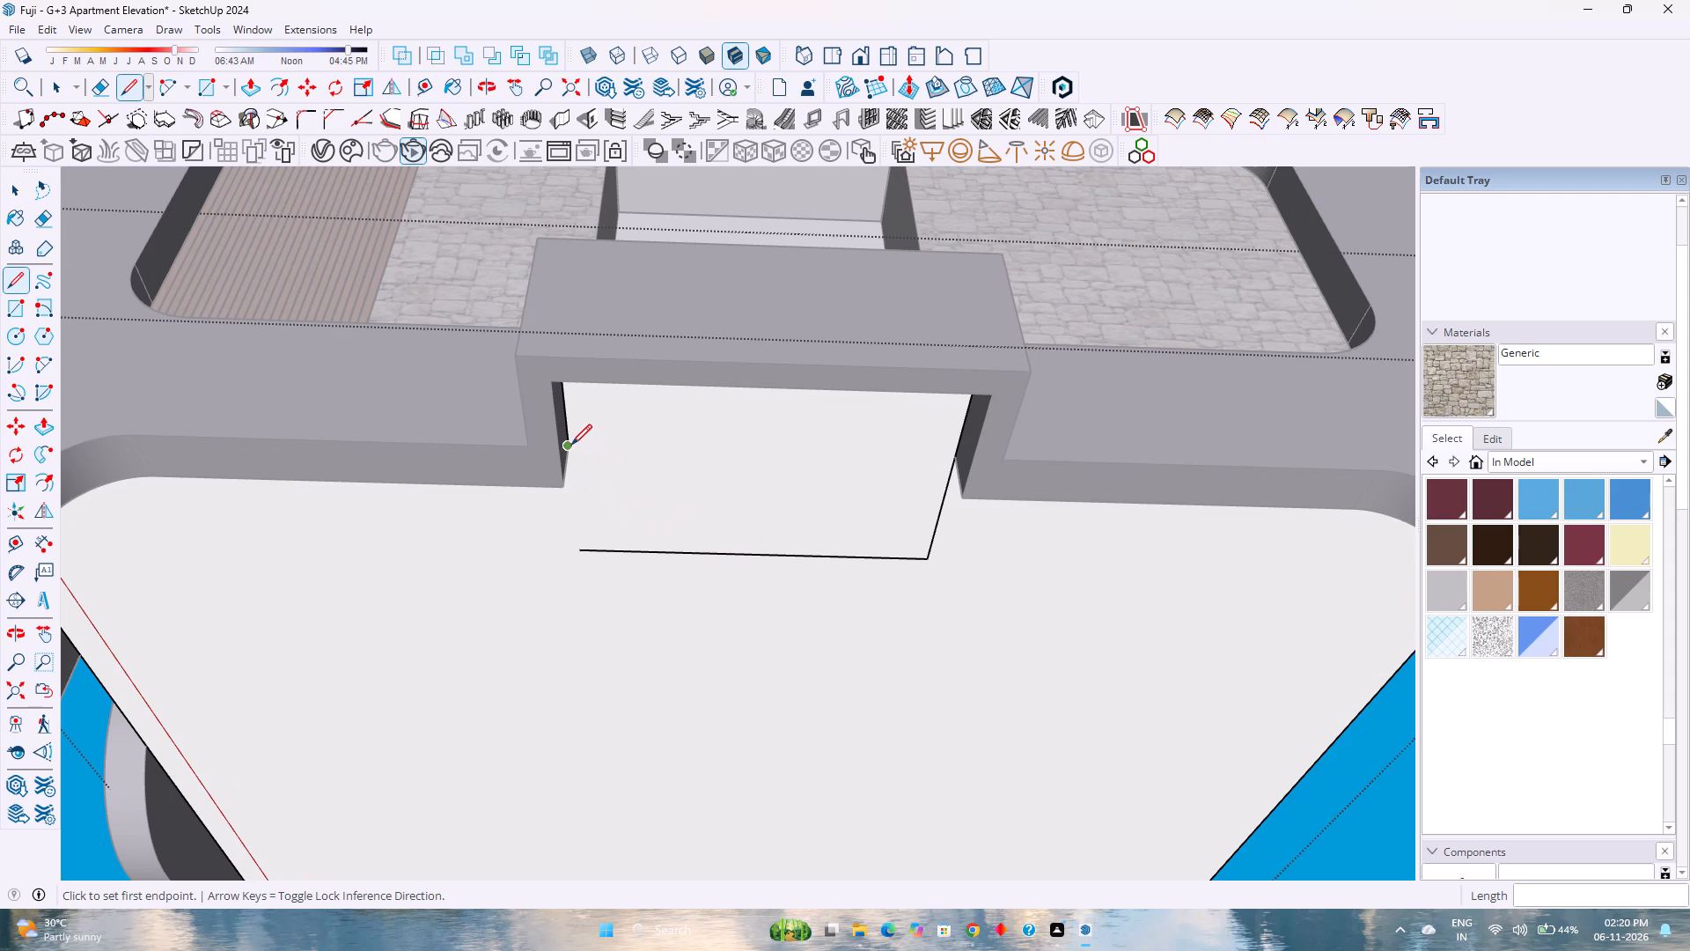
pyautogui.click(571, 445)
pyautogui.click(583, 551)
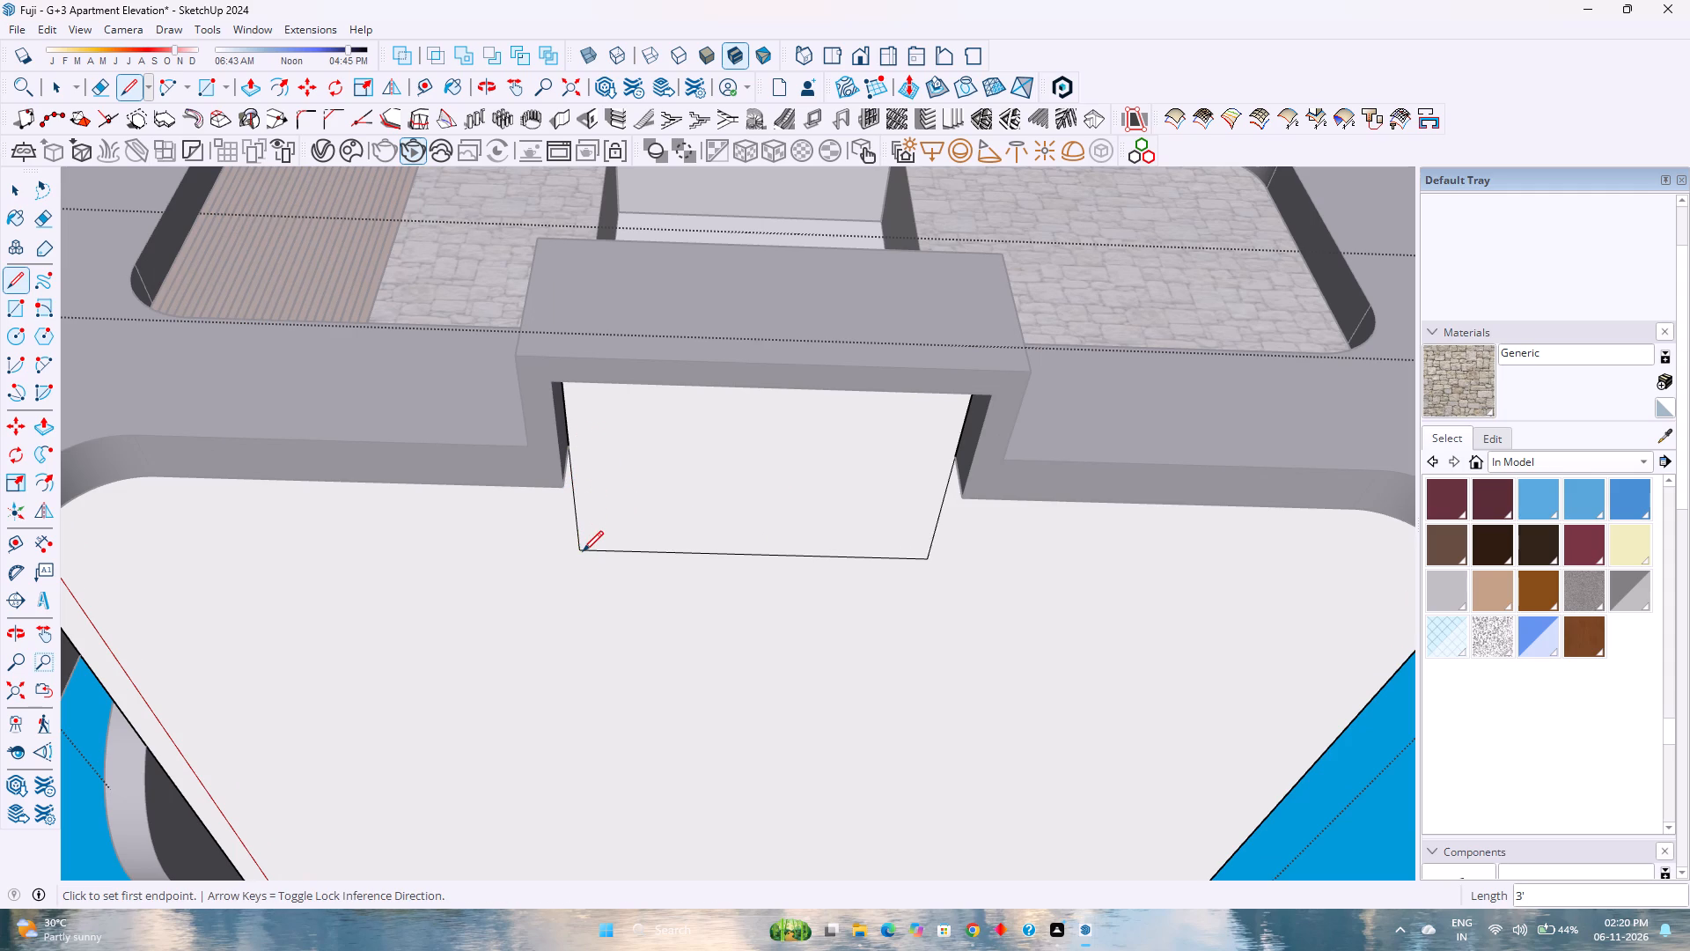
pyautogui.press('space')
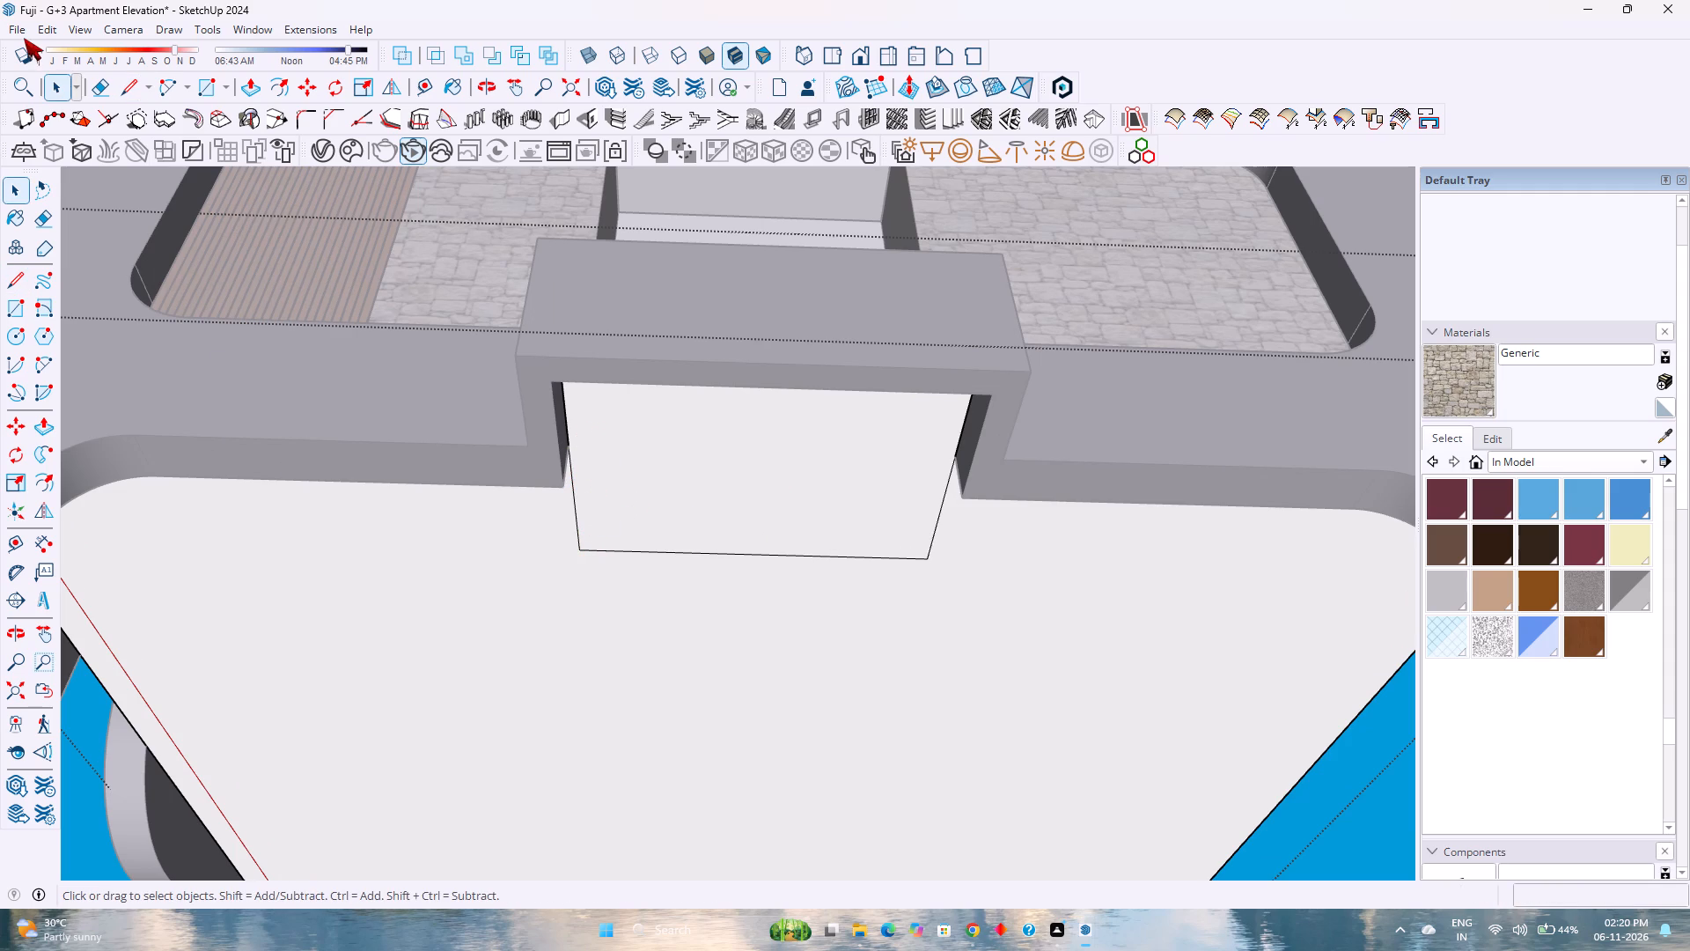
pyautogui.press('Escape')
# Unhide the stone-and-wood cladding group.
pyautogui.click(47, 26)
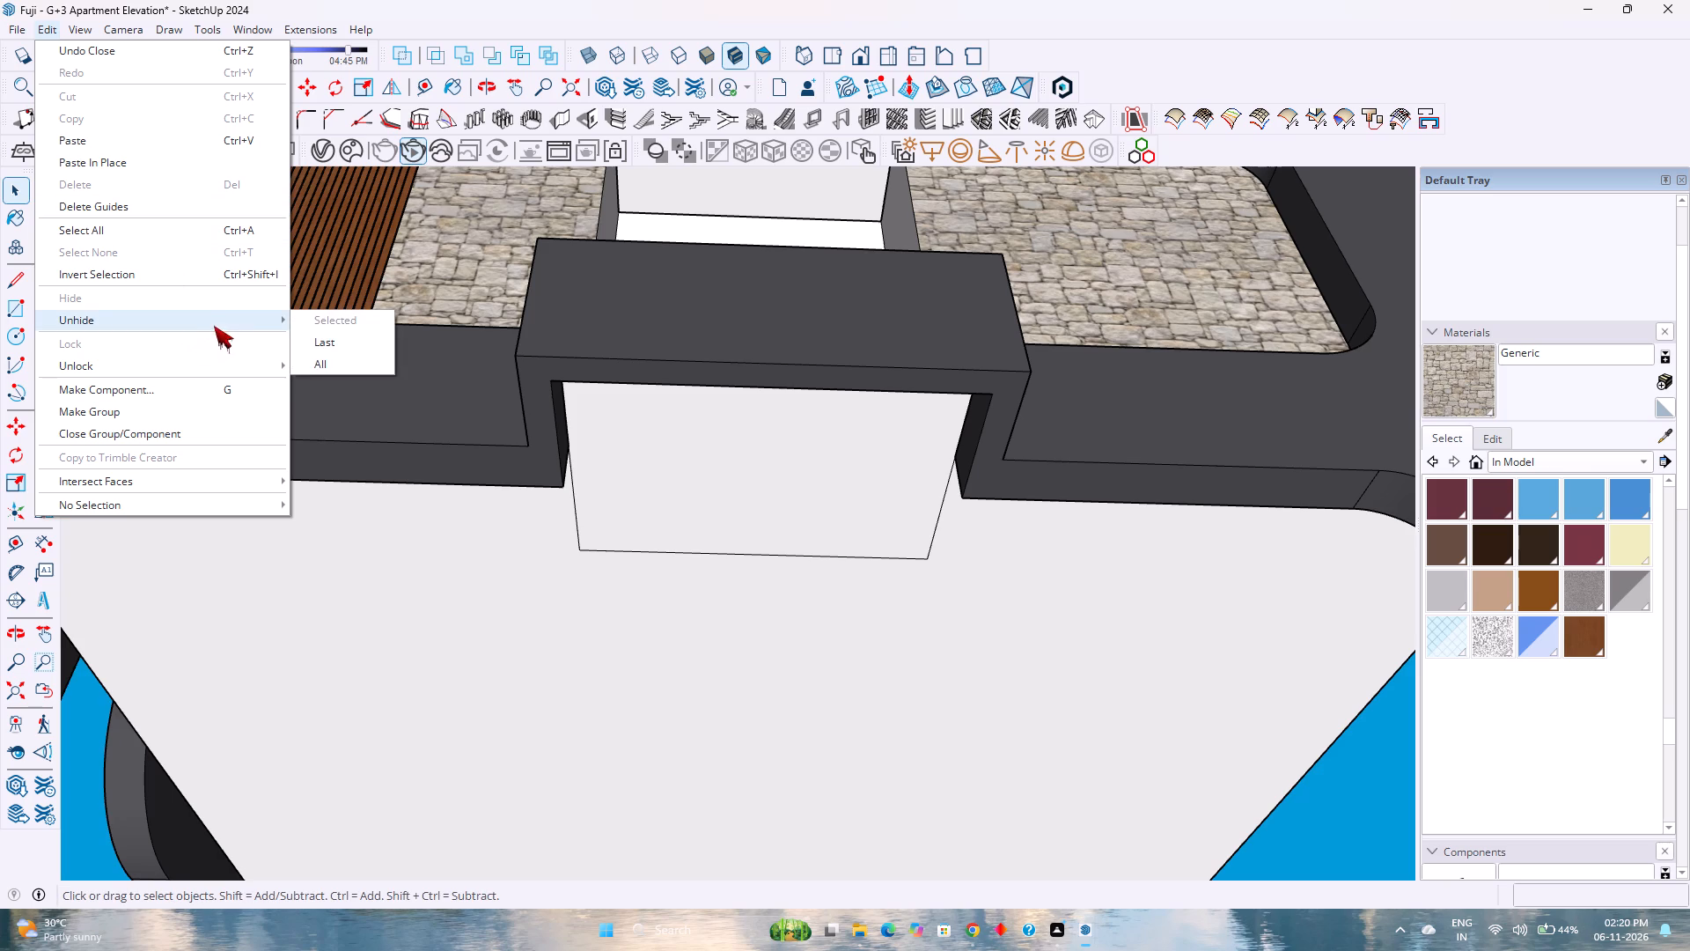
pyautogui.click(385, 357)
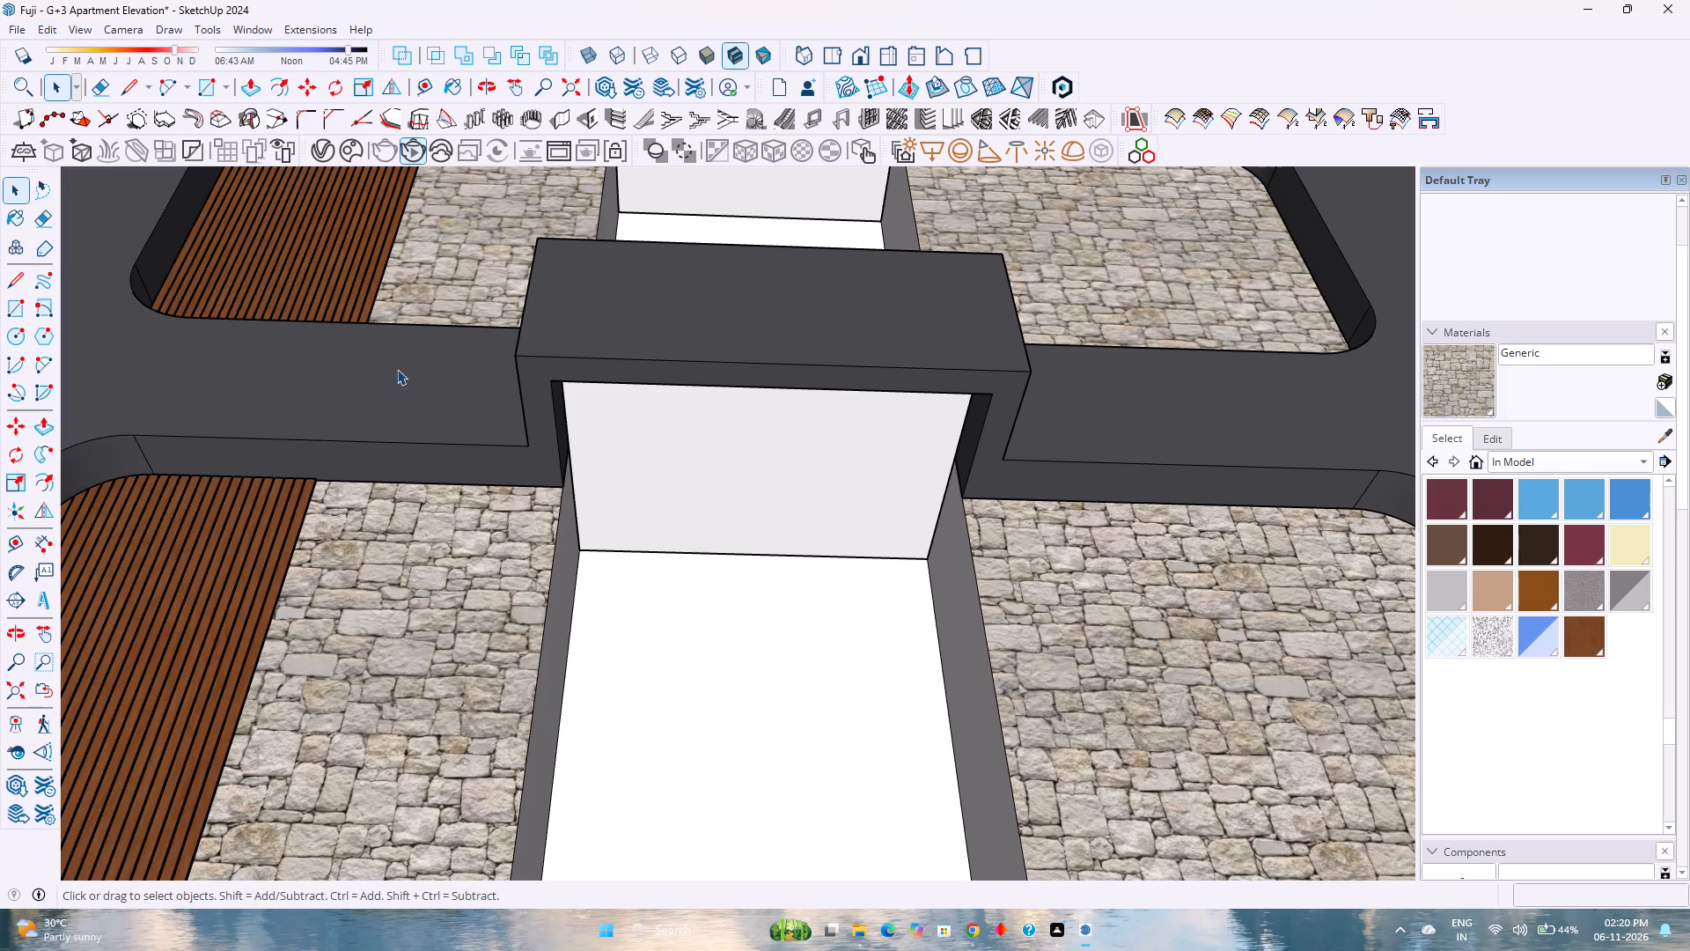
# Push/Pull the outlined rectangle on the slab's underside outward 1' inside the projecting box.
pyautogui.press('p')
pyautogui.click(690, 466)
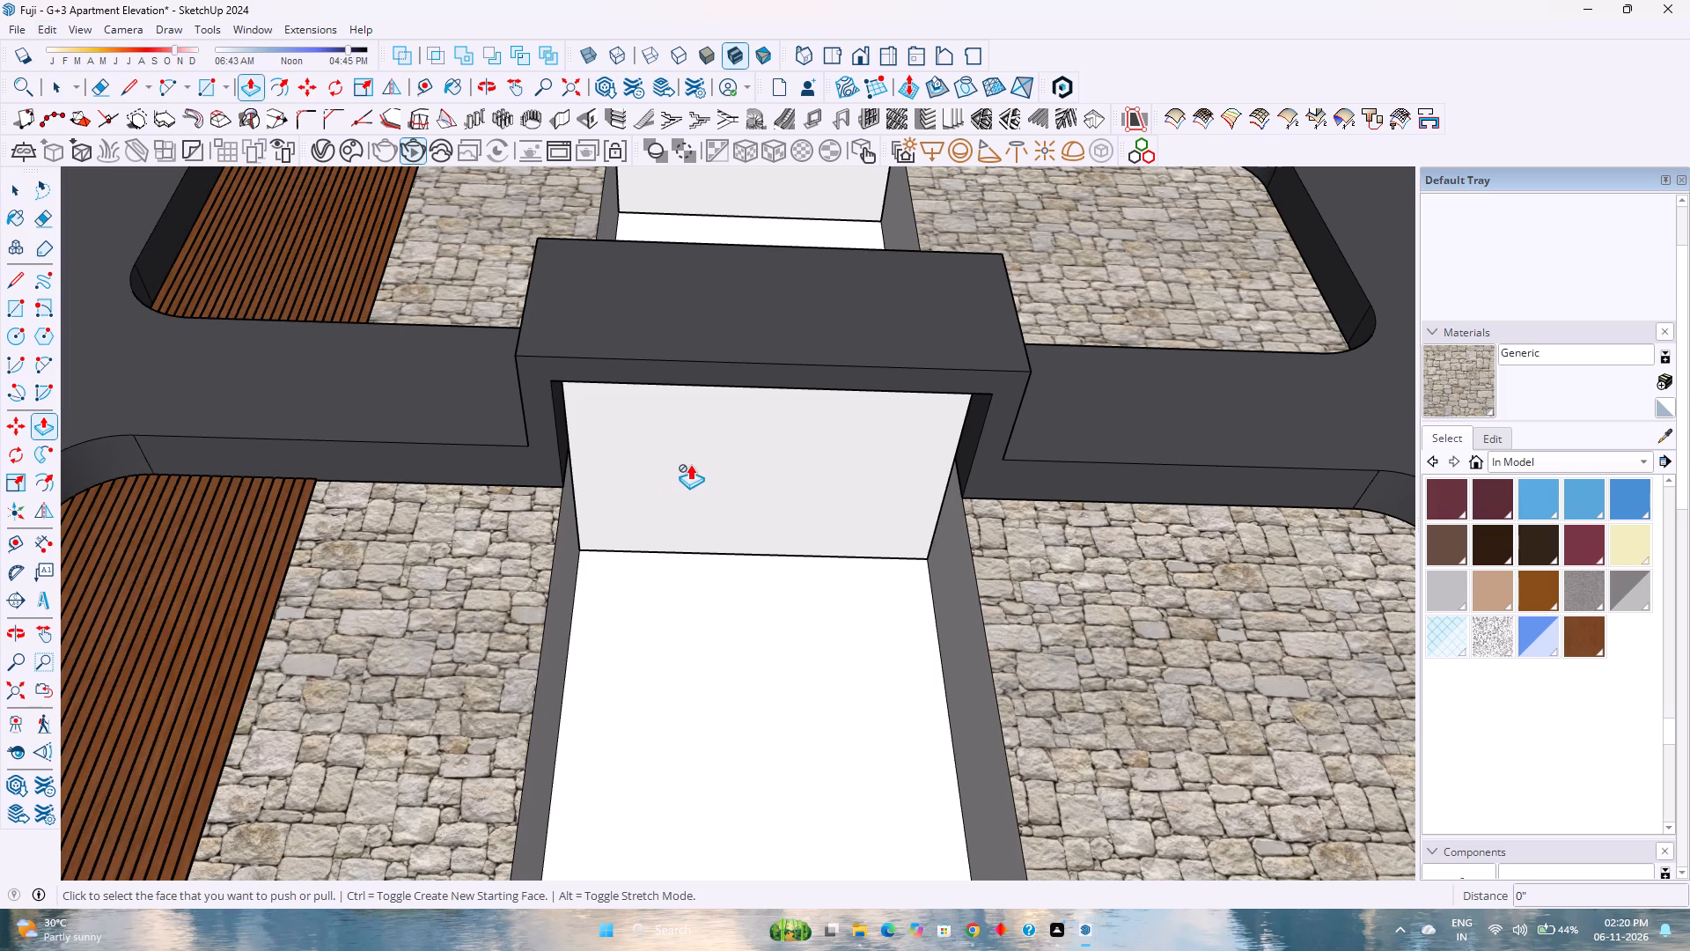
pyautogui.press('space')
pyautogui.click(690, 464)
pyautogui.click(690, 464)
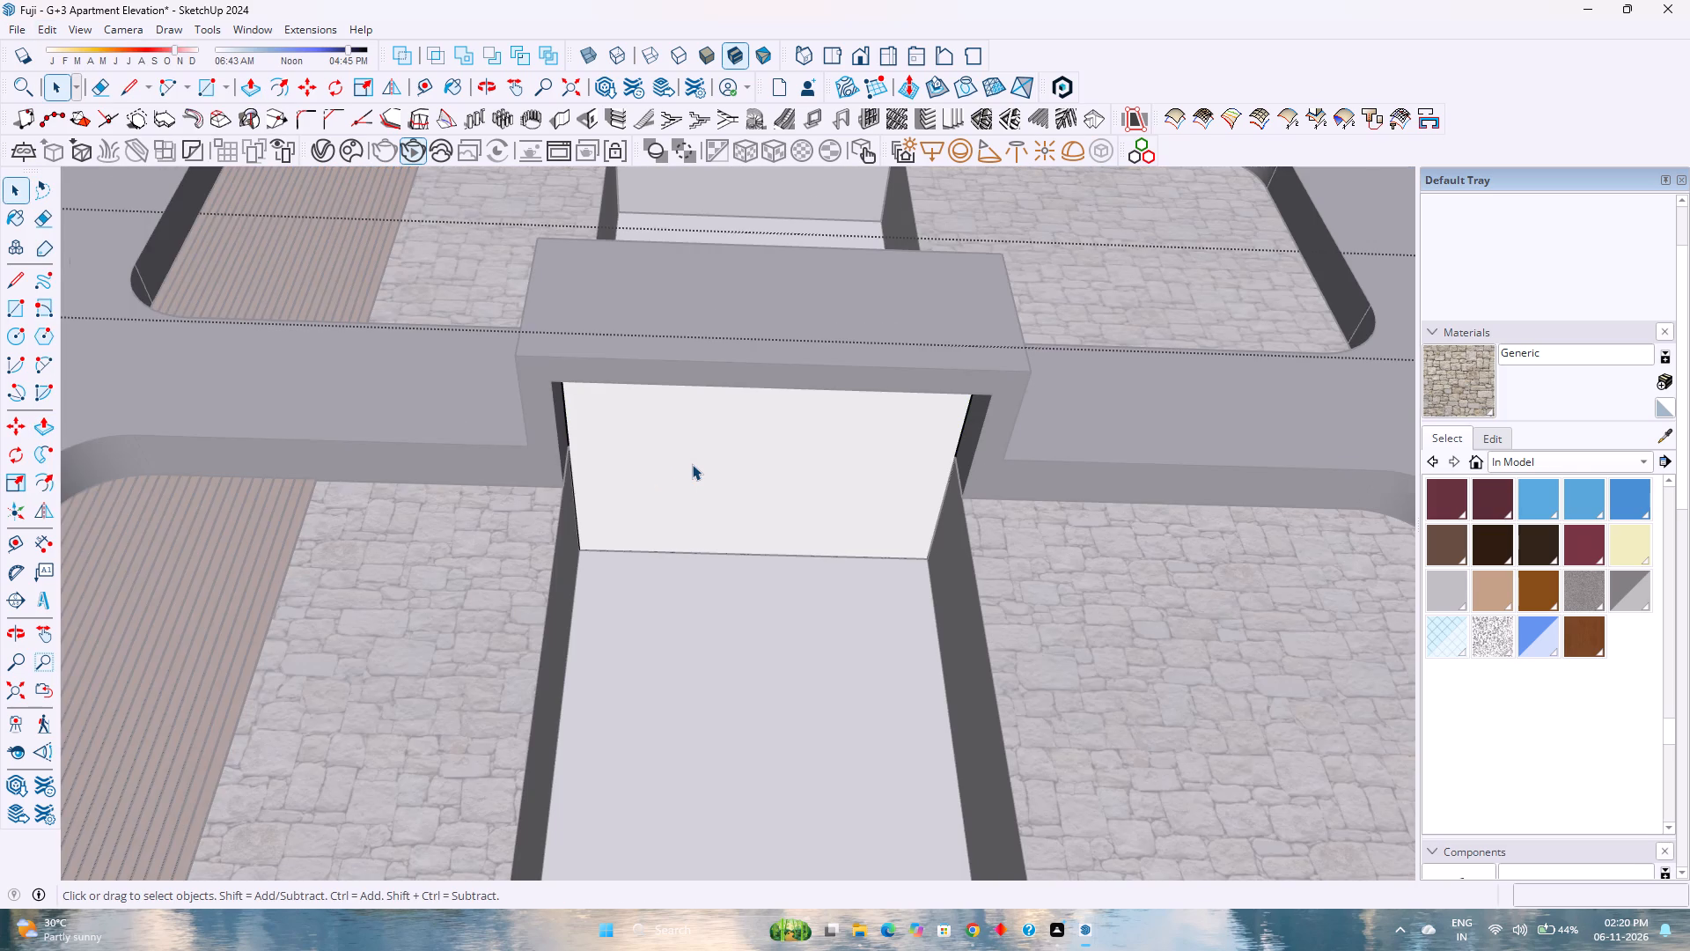
pyautogui.scroll(1, 692, 464)
pyautogui.click(691, 464)
pyautogui.press('p')
pyautogui.click(703, 466)
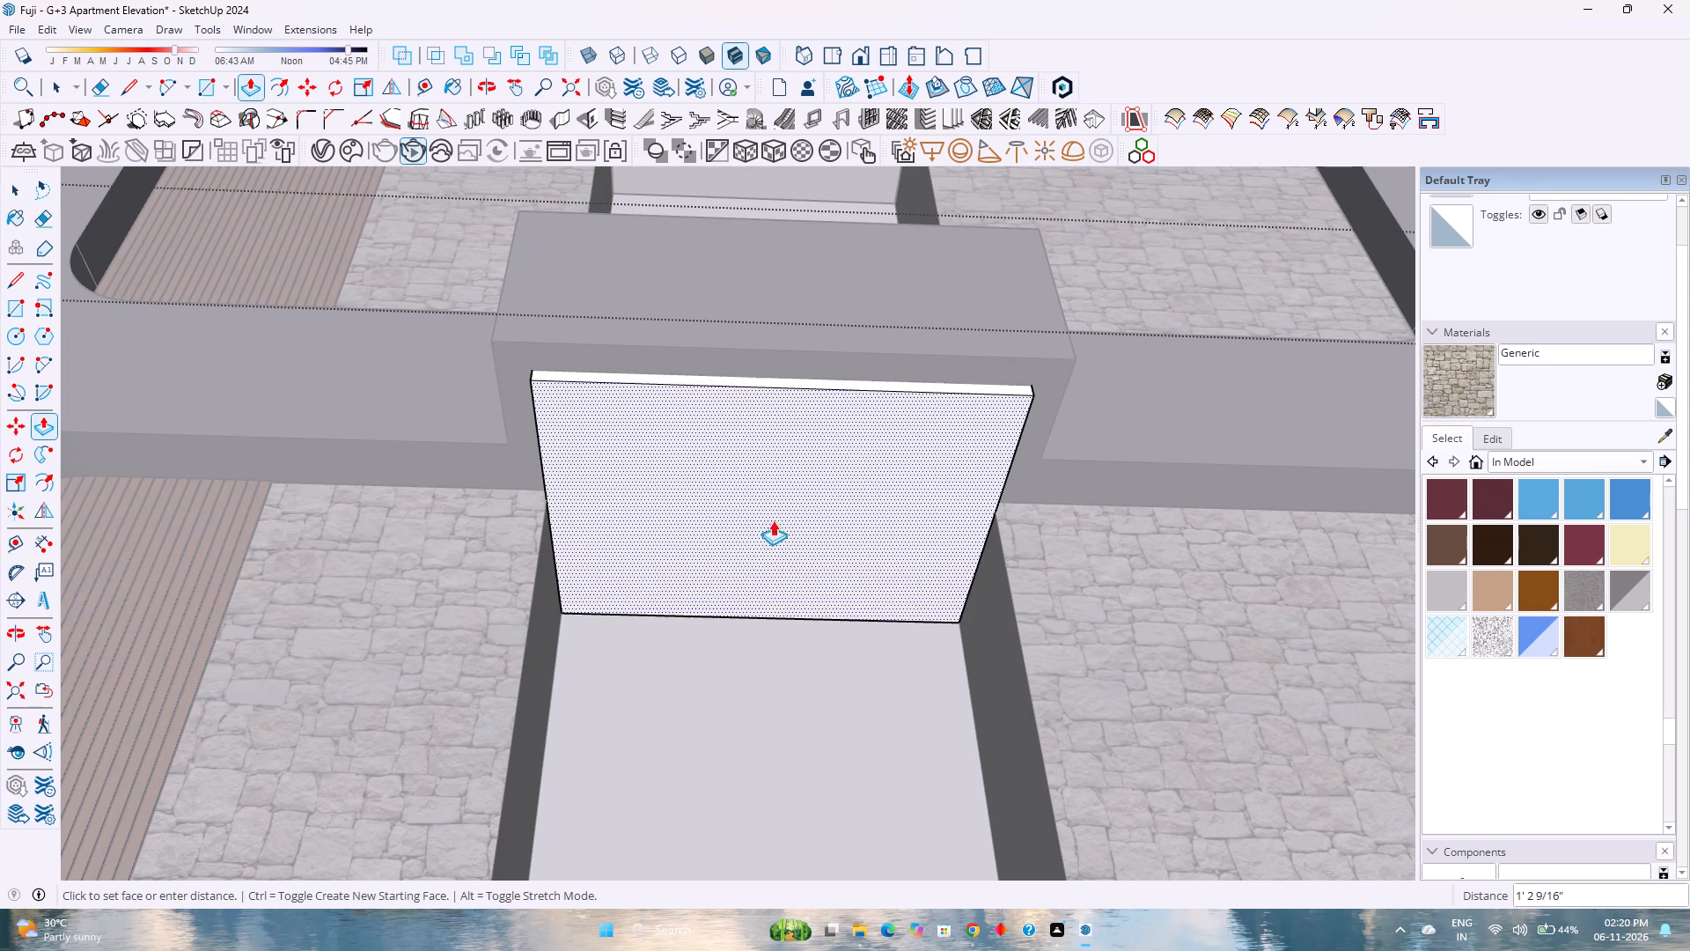
pyautogui.click(1095, 460)
# Set the pull distance of the slab's underside rectangle to 9".
pyautogui.scroll(-3, 538, 428)
pyautogui.moveTo(632, 489); pyautogui.dragTo(584, 444, button='middle')
pyautogui.middleClick(584, 444)
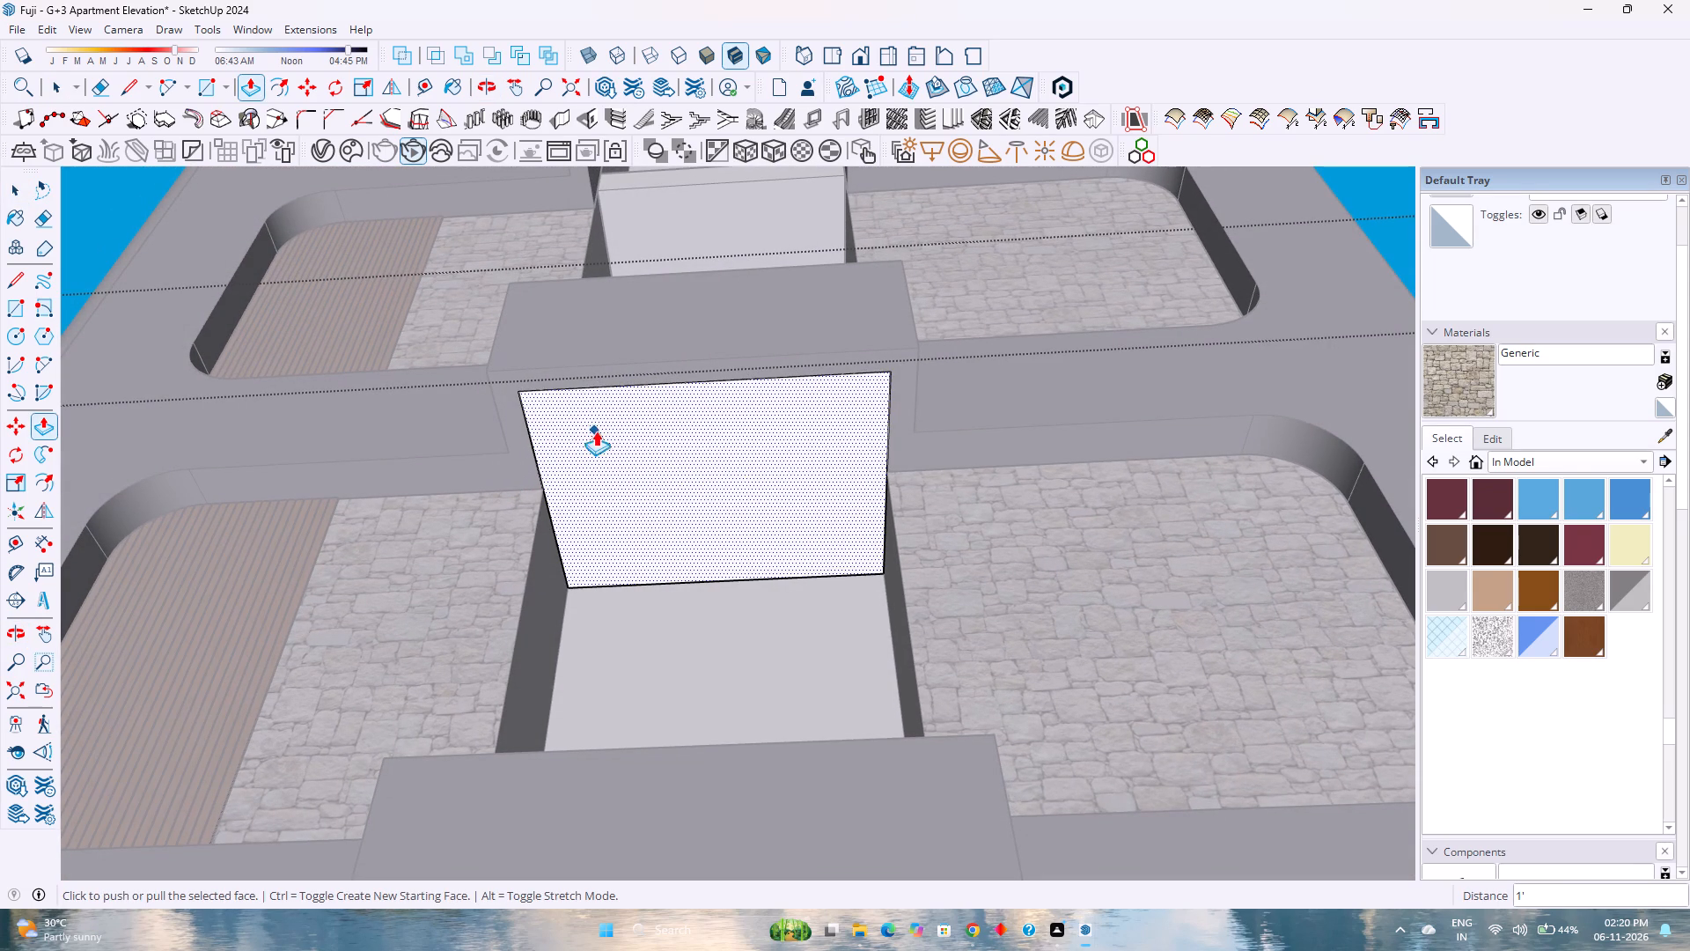
pyautogui.scroll(3, 590, 424)
pyautogui.moveTo(590, 424); pyautogui.dragTo(590, 387, button='middle')
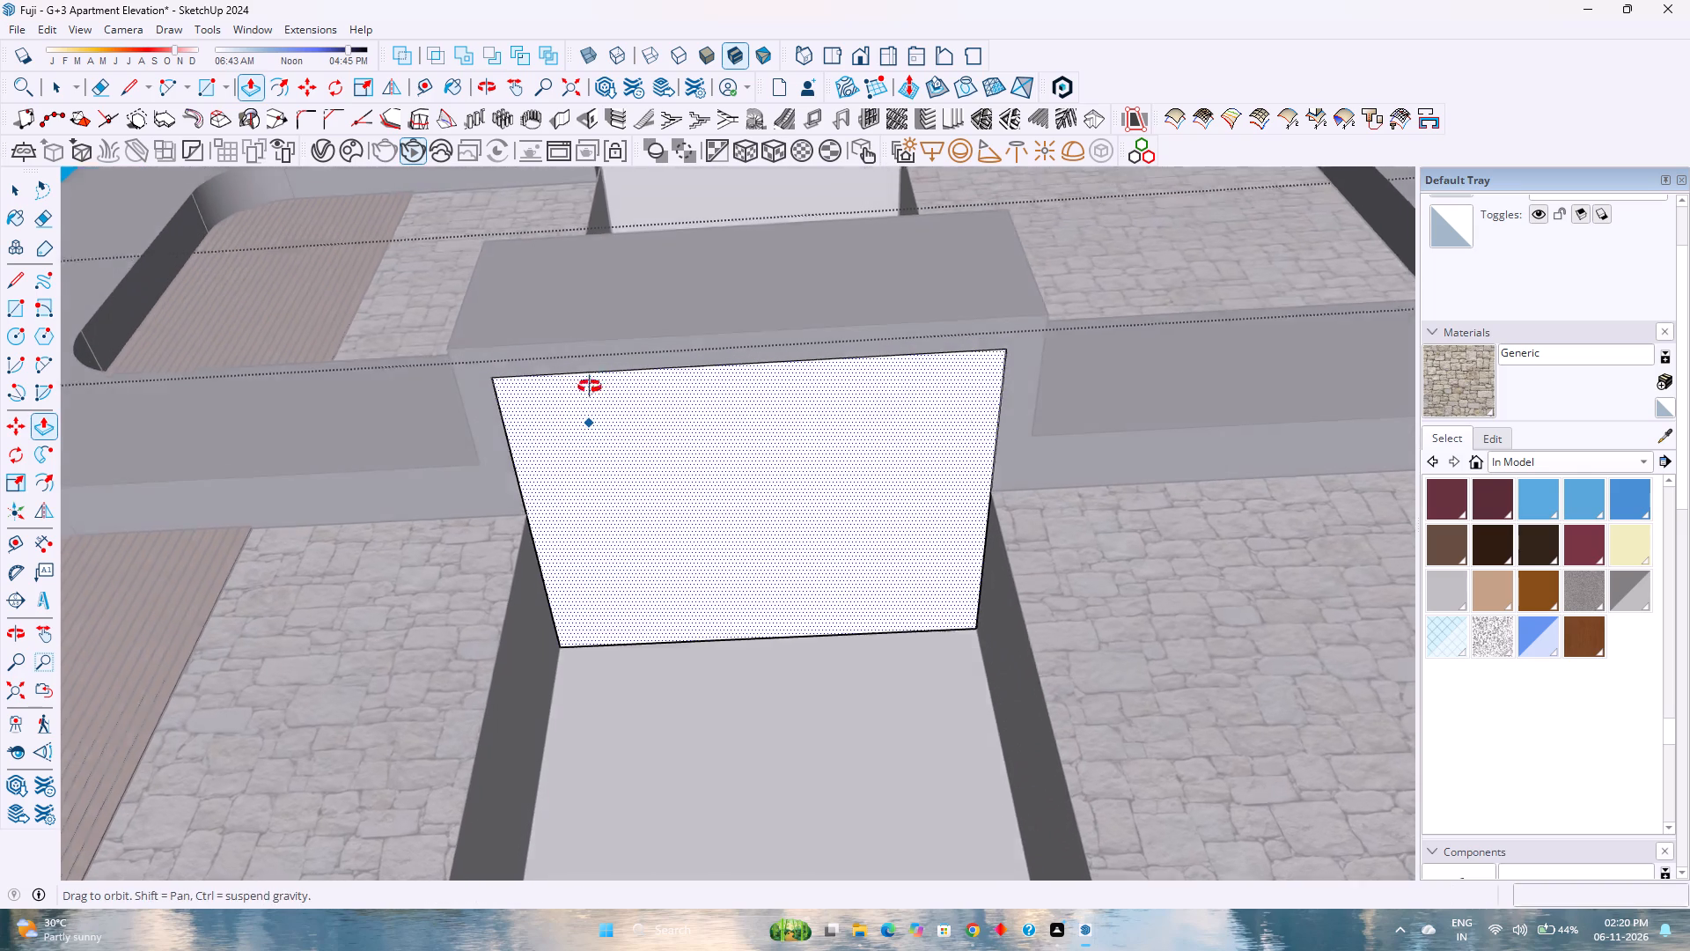
pyautogui.moveTo(590, 387); pyautogui.dragTo(590, 383, button='middle')
pyautogui.middleClick(590, 383)
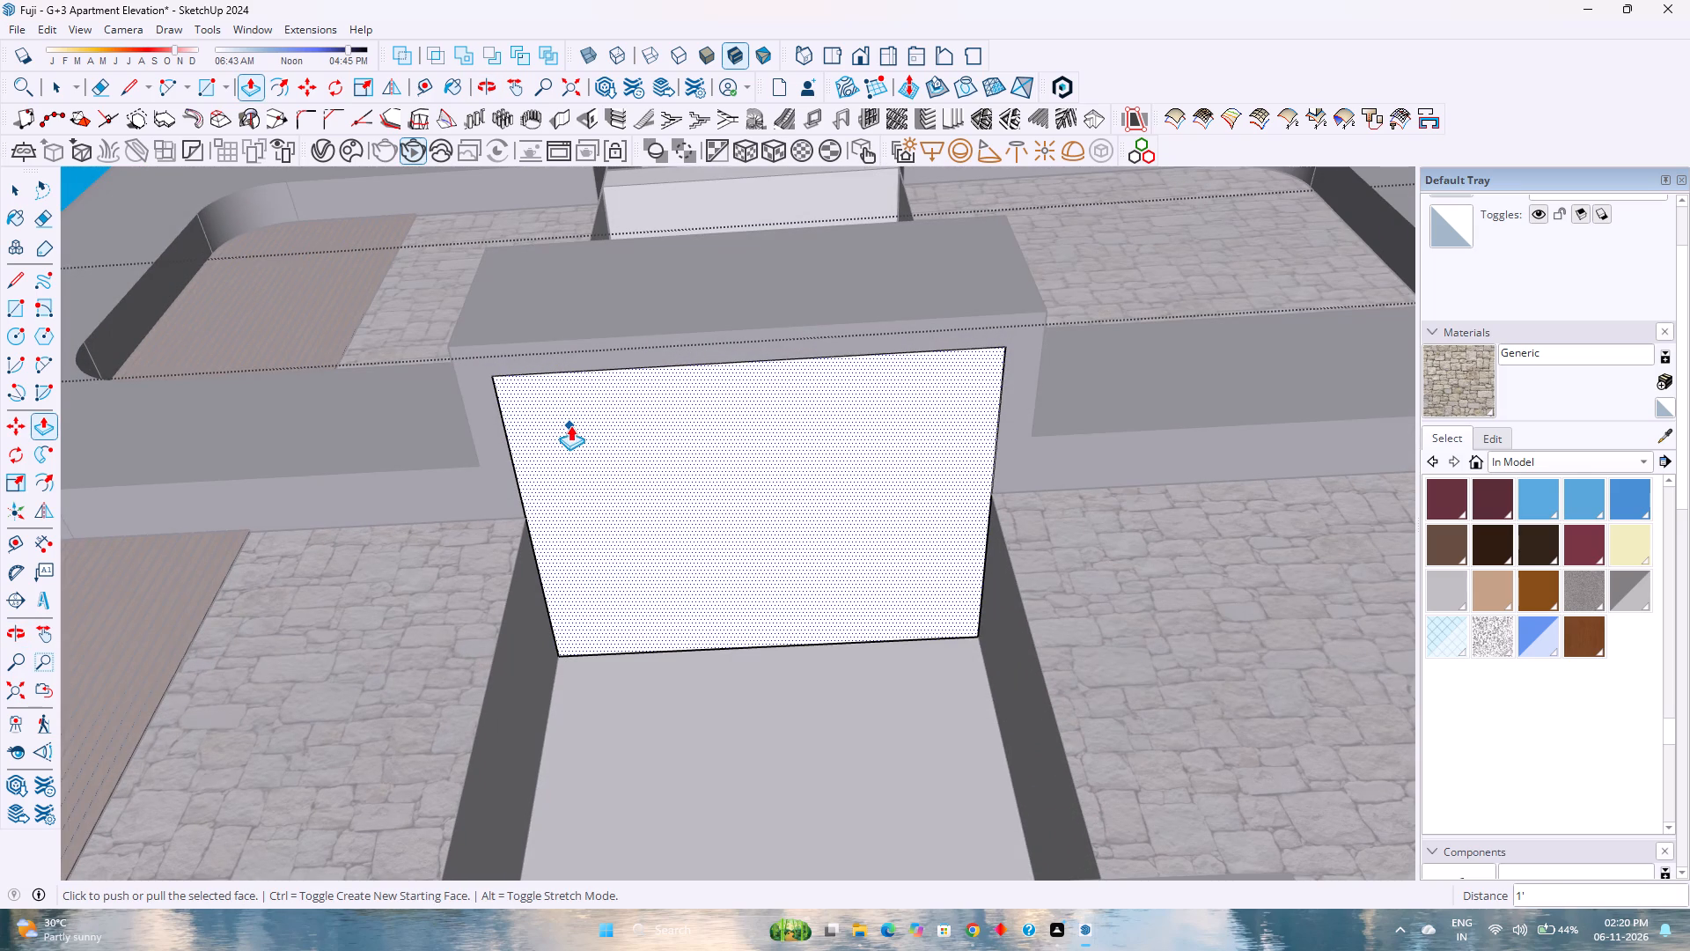
pyautogui.press('9')
pyautogui.press('Return')
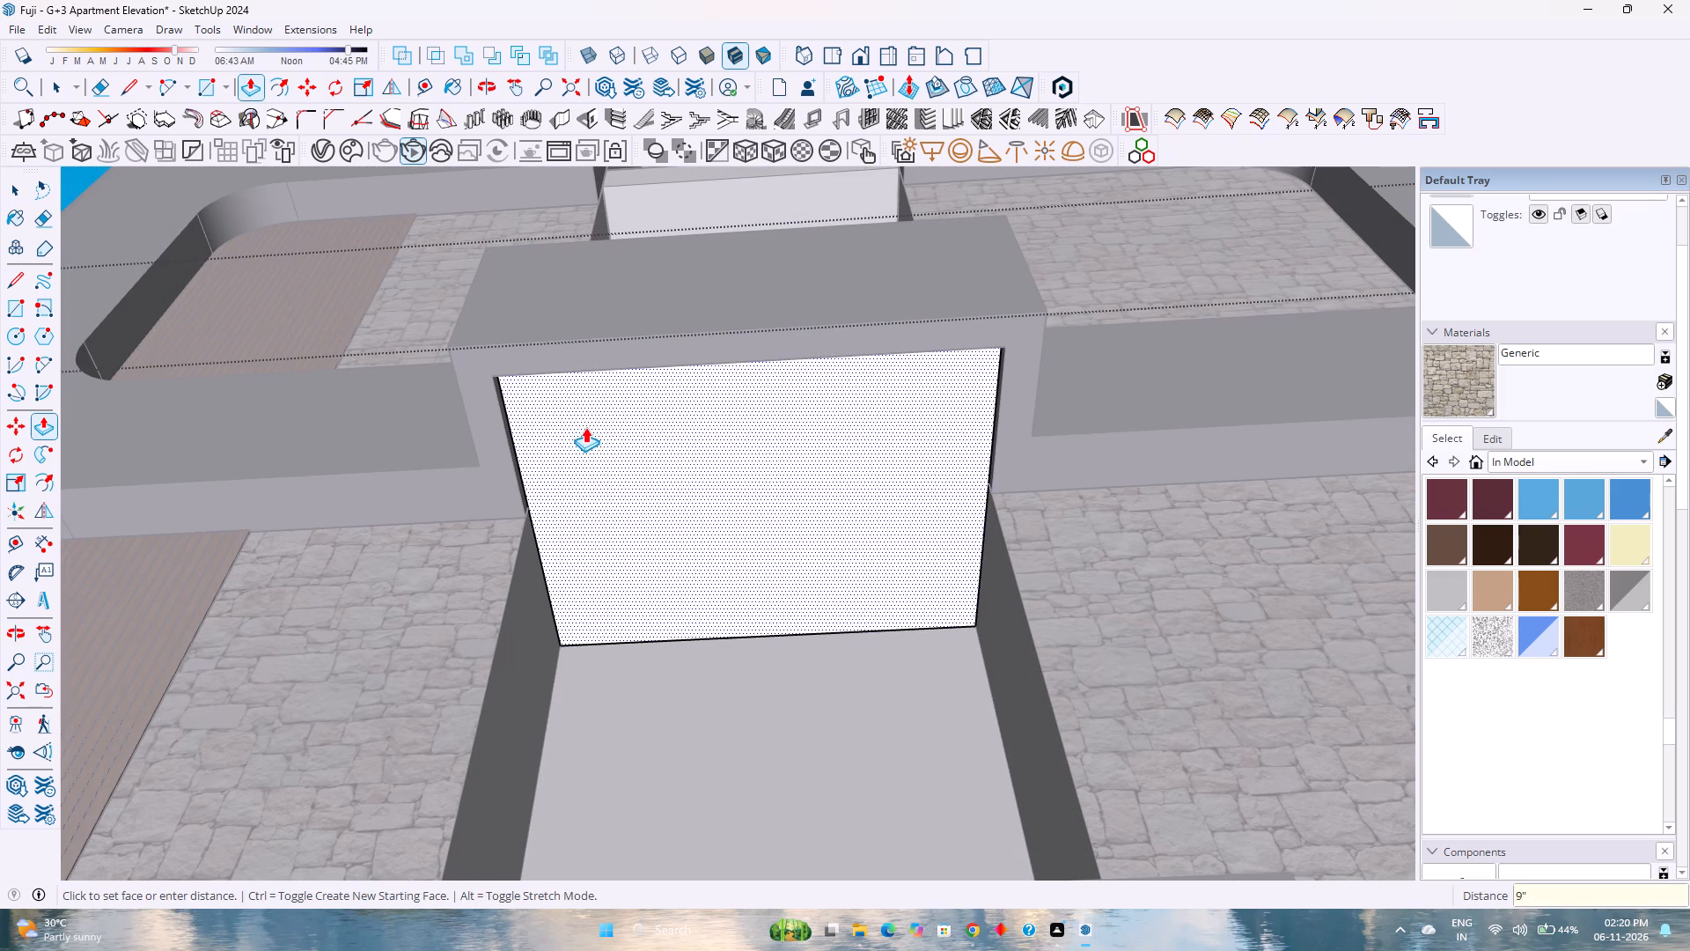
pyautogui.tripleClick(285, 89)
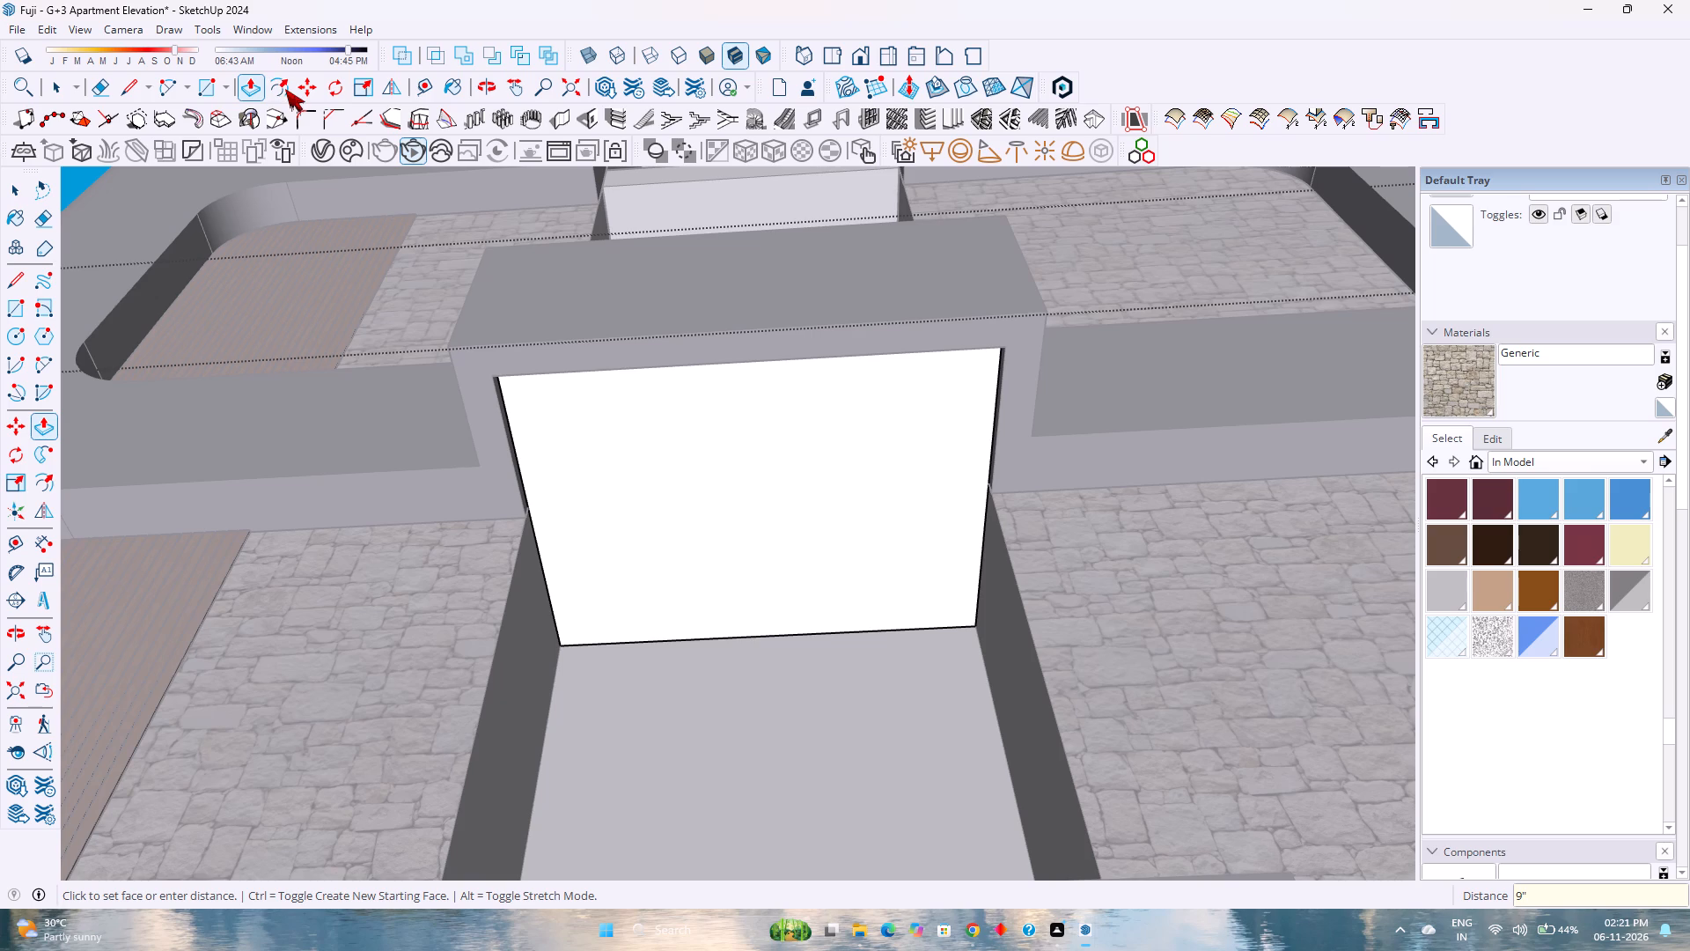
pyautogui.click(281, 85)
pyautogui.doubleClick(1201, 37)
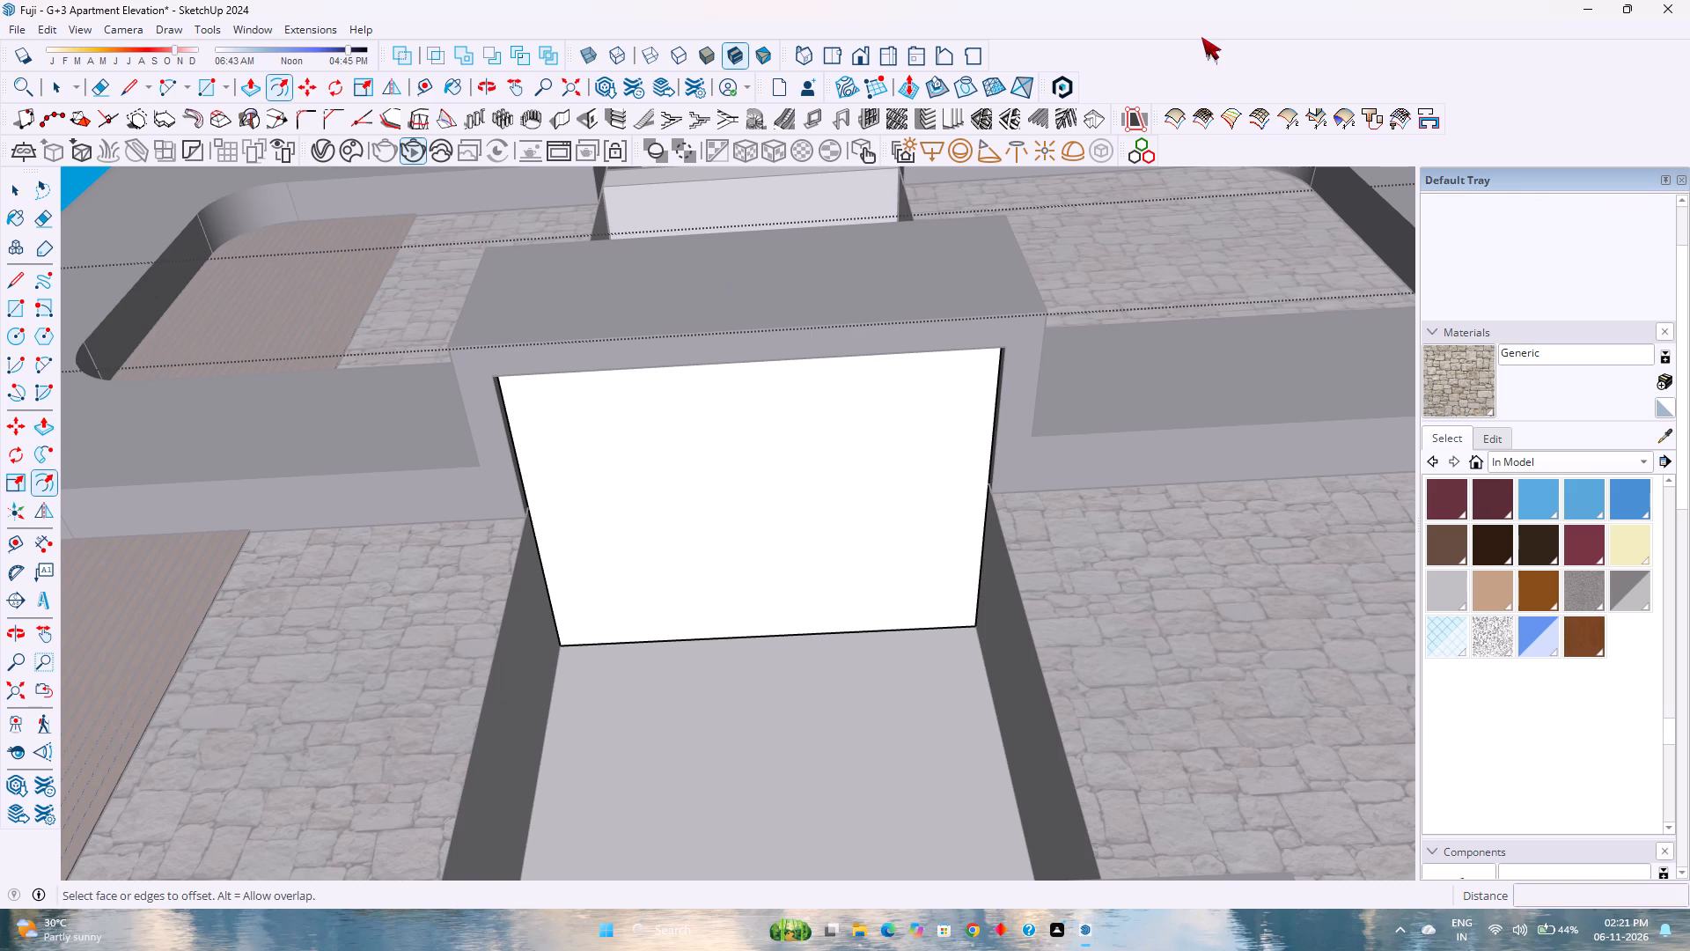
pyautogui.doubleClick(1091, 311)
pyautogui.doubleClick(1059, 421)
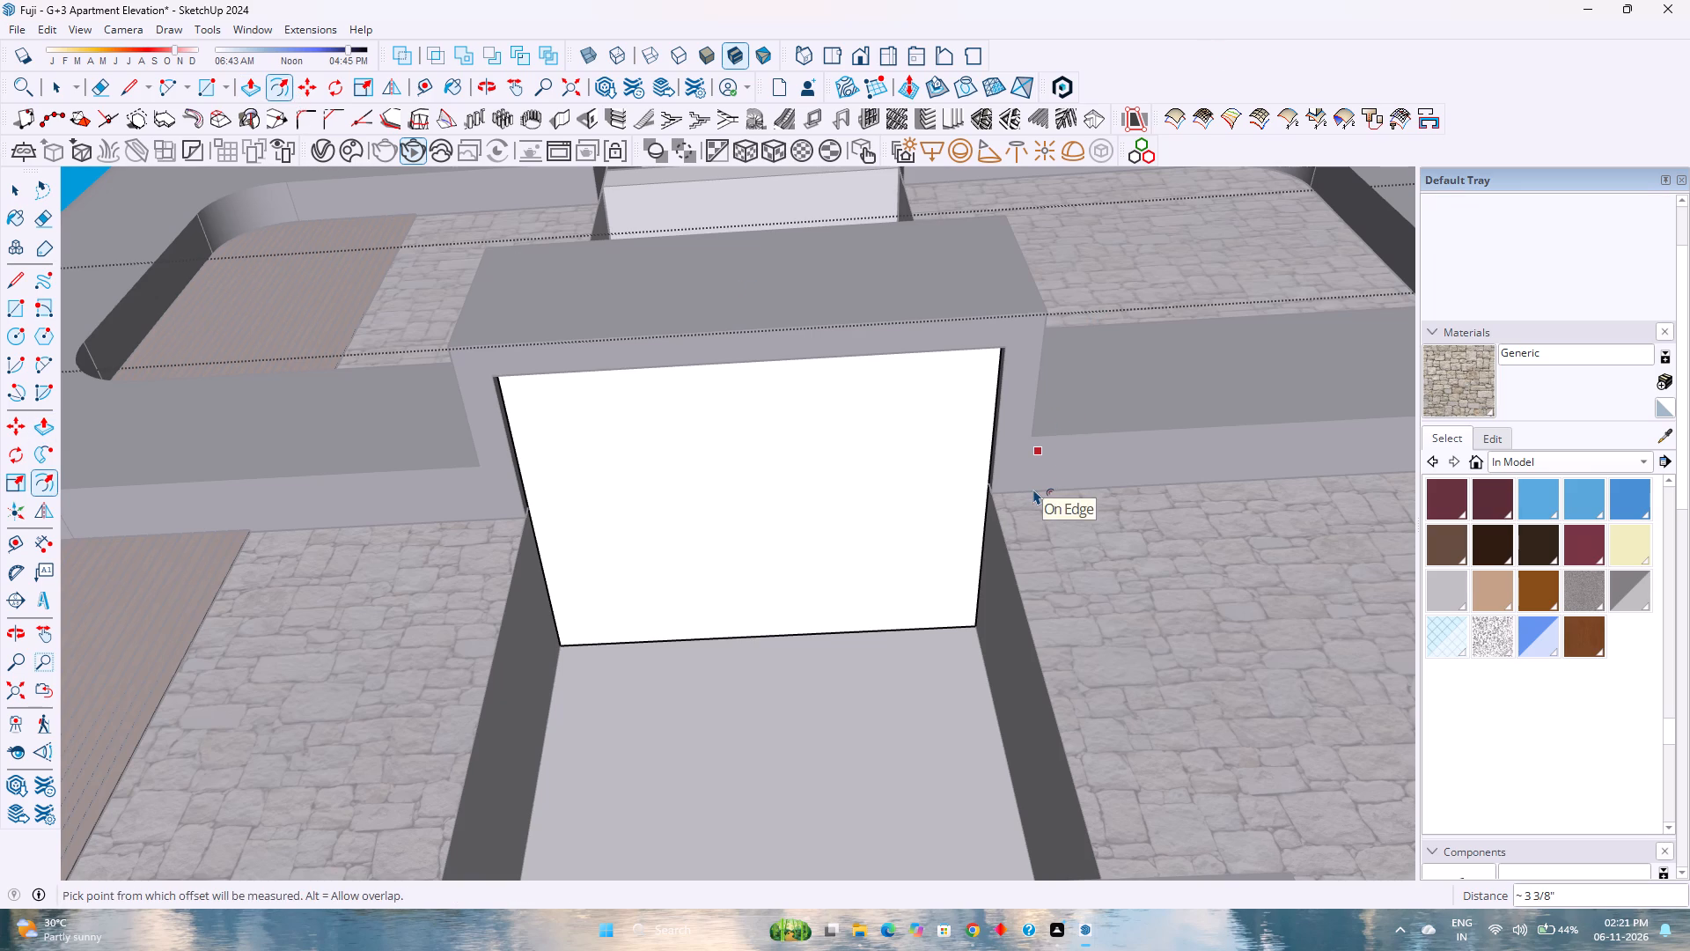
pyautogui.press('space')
# Offset the edges of the pulled underside face inward 2" to form a thin border.
pyautogui.doubleClick(831, 473)
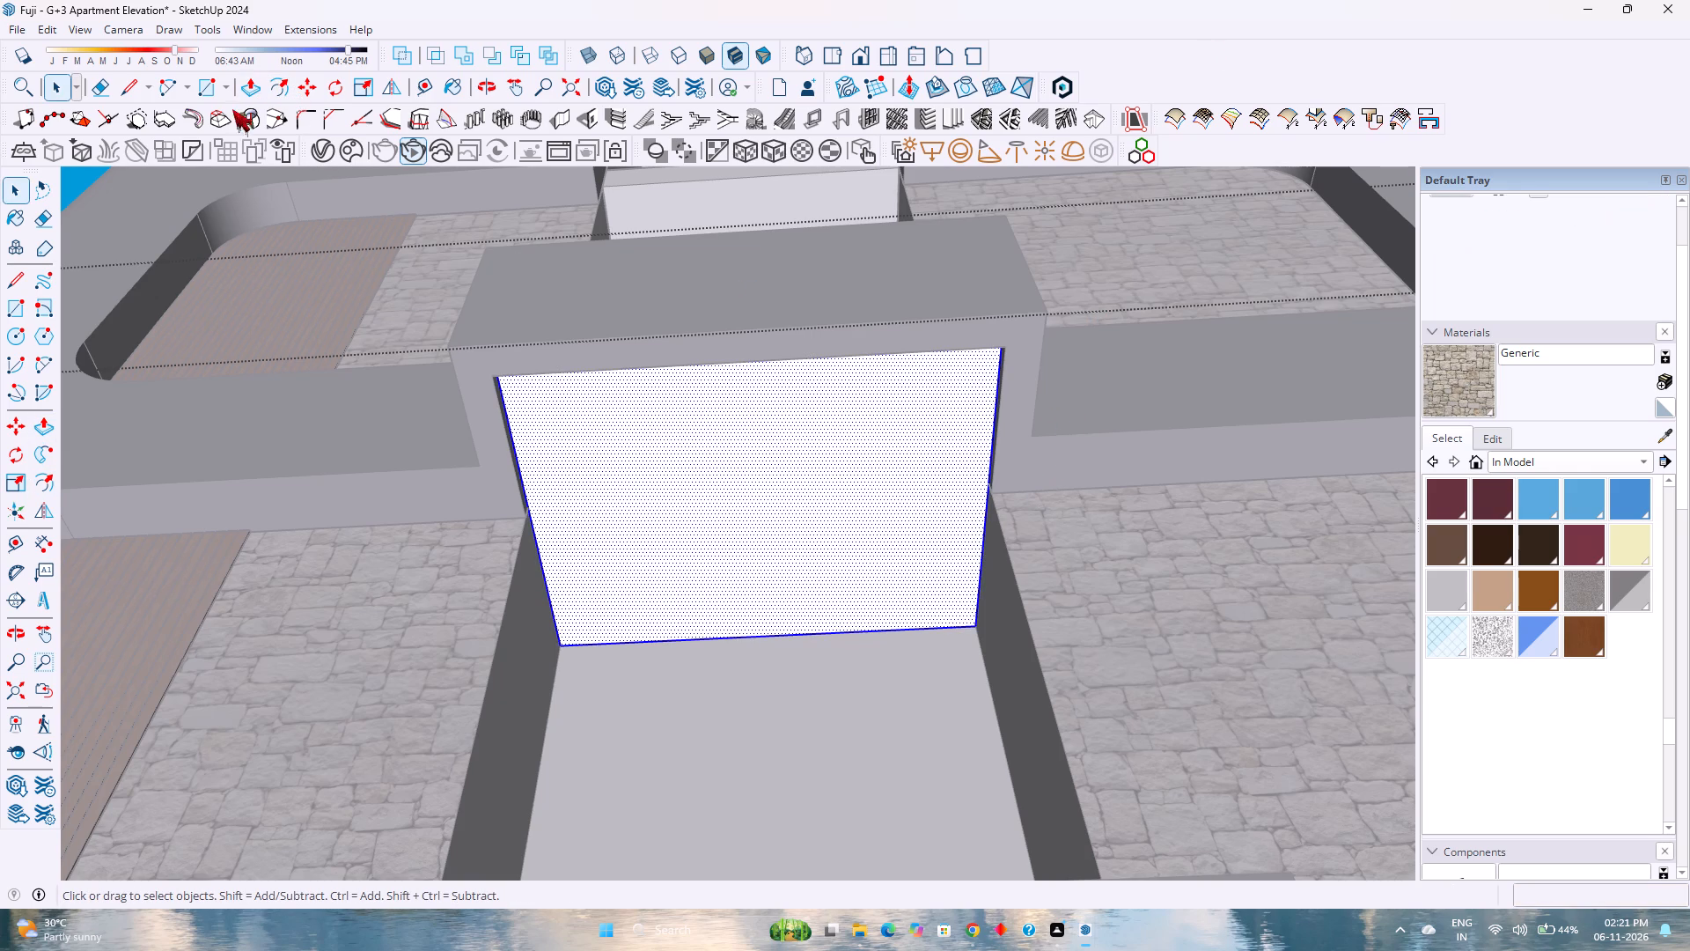
pyautogui.click(282, 80)
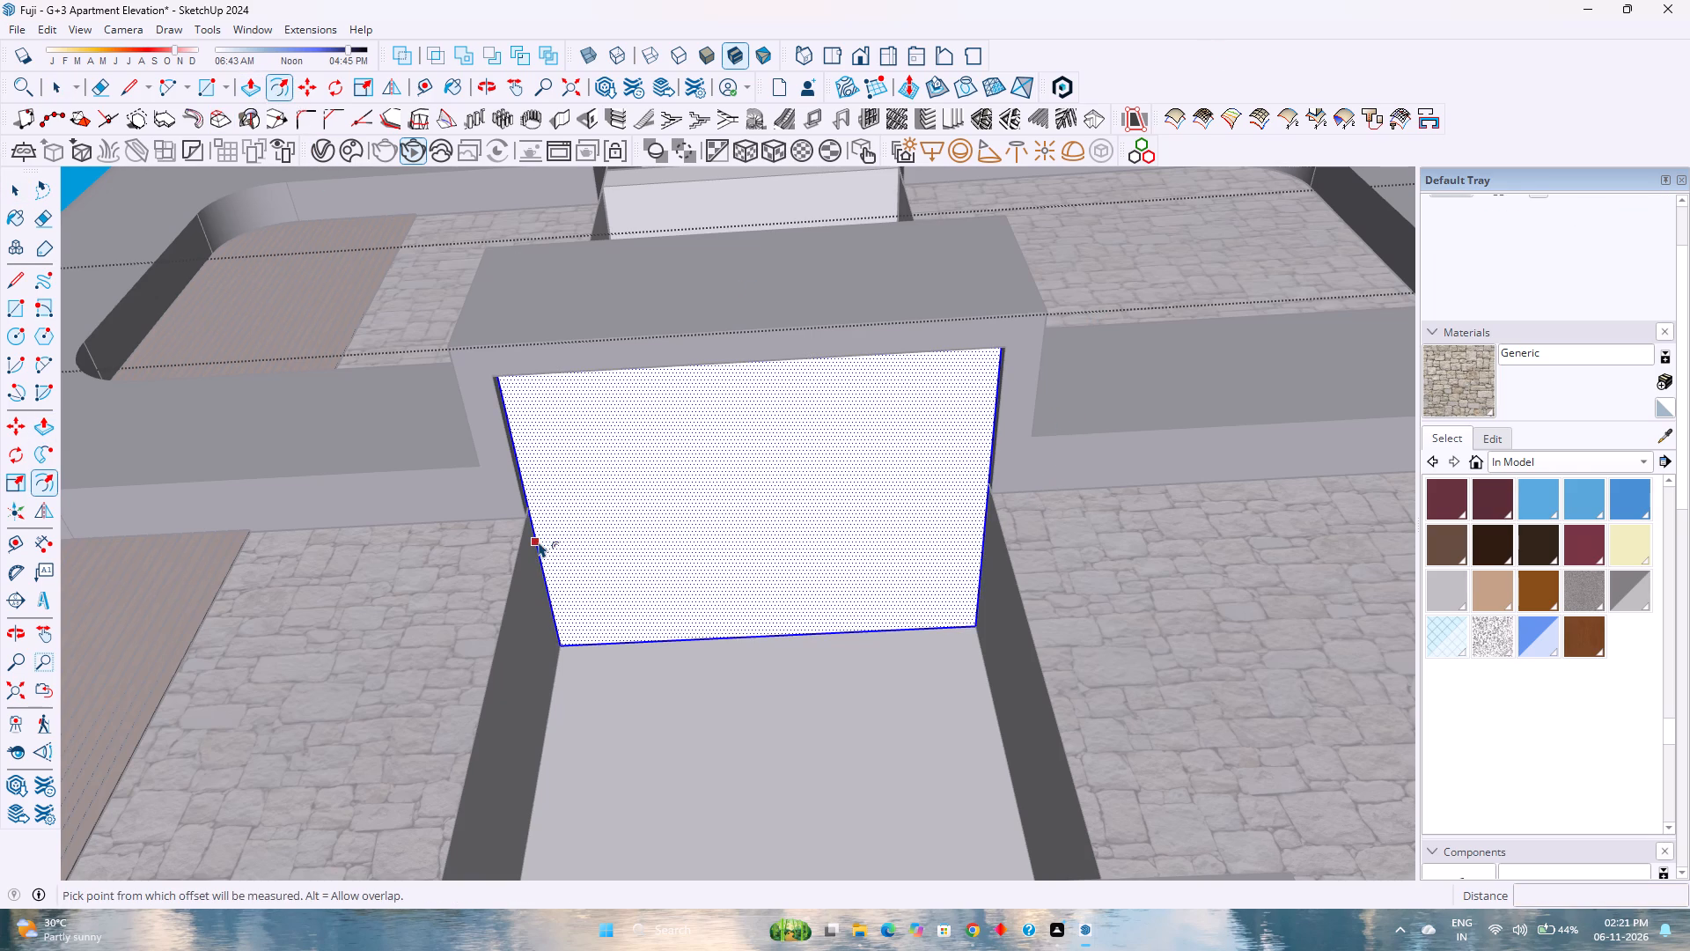
pyautogui.click(539, 542)
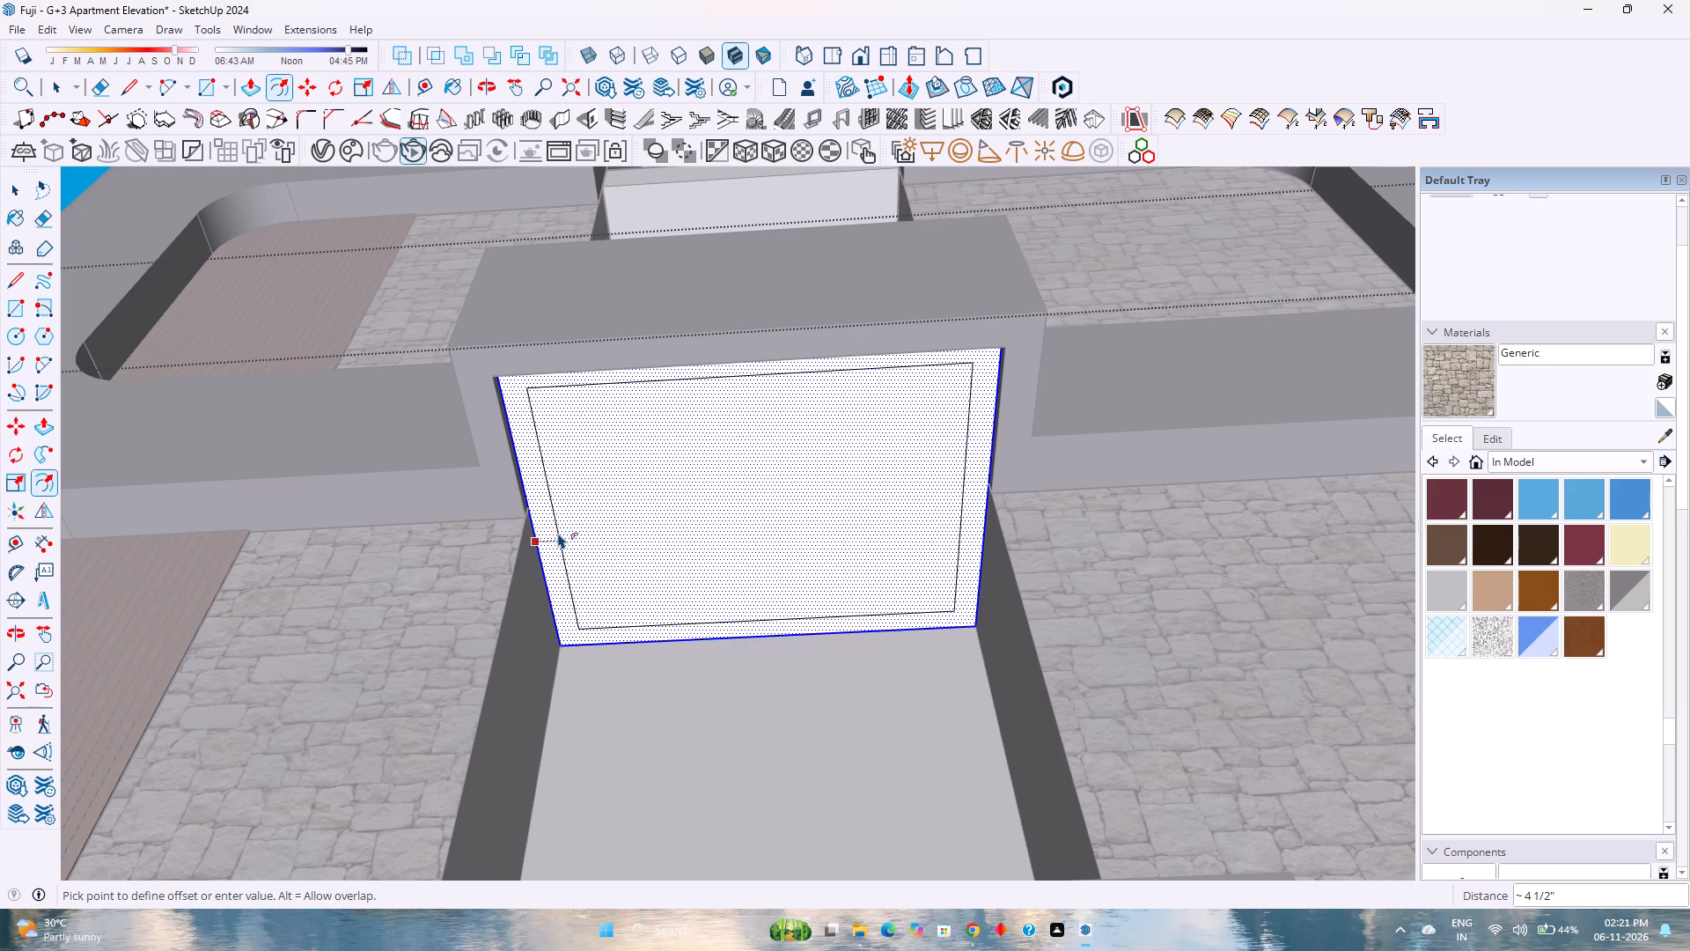
pyautogui.press('2')
pyautogui.press('Return')
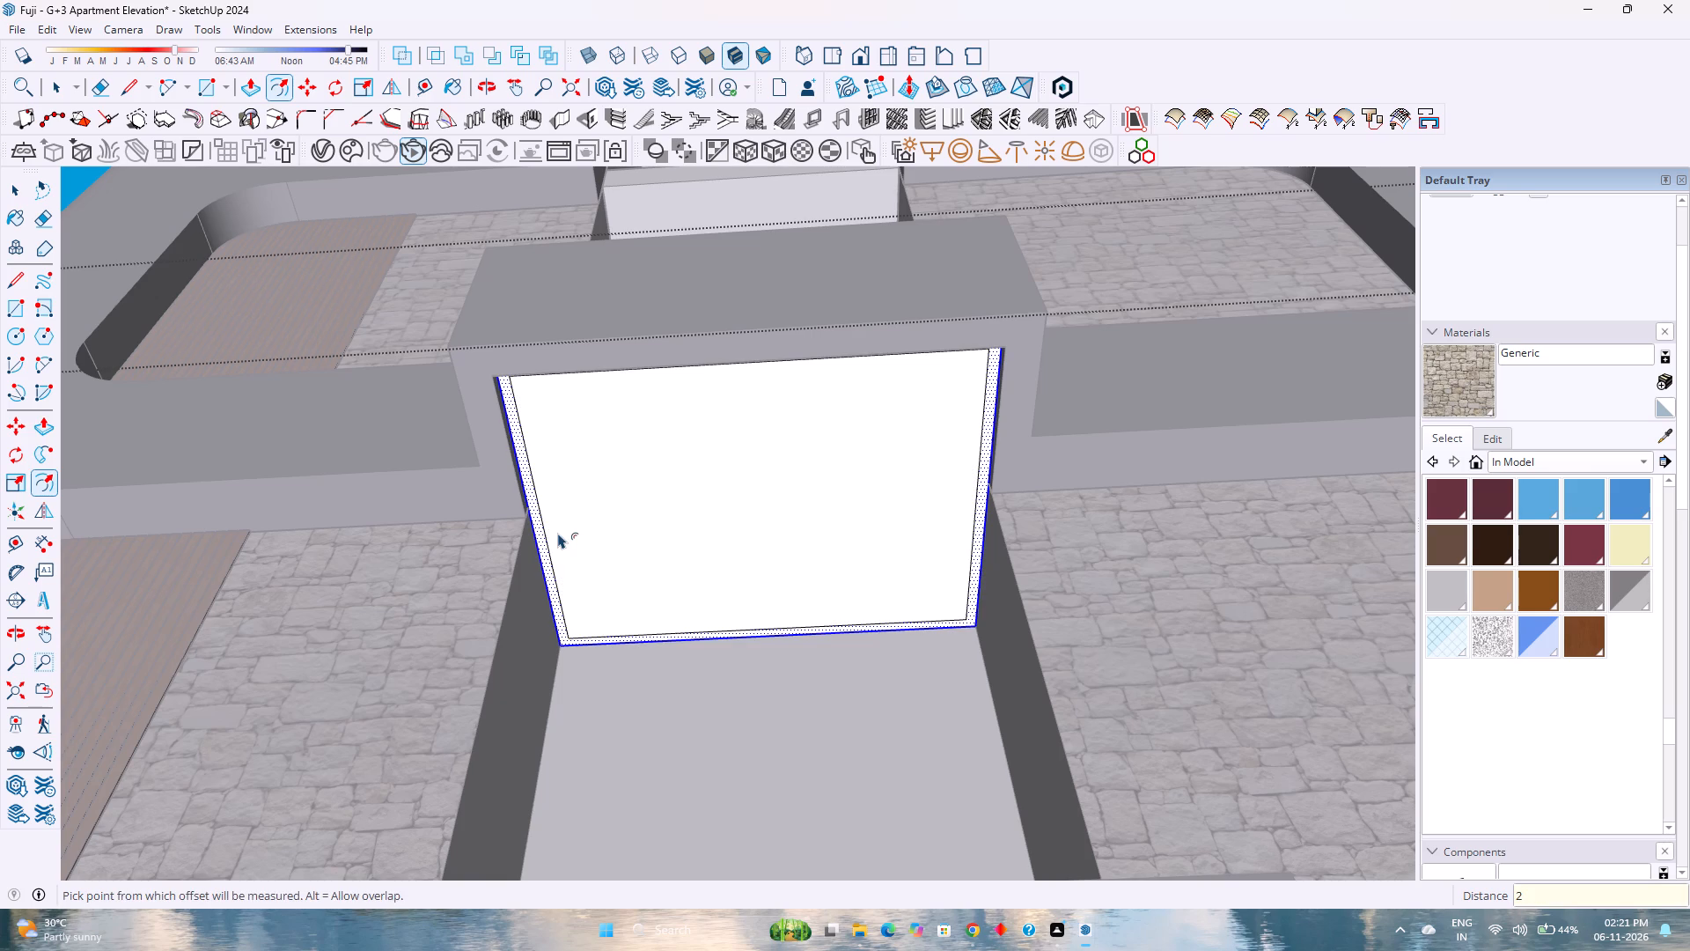
pyautogui.scroll(7, 558, 533)
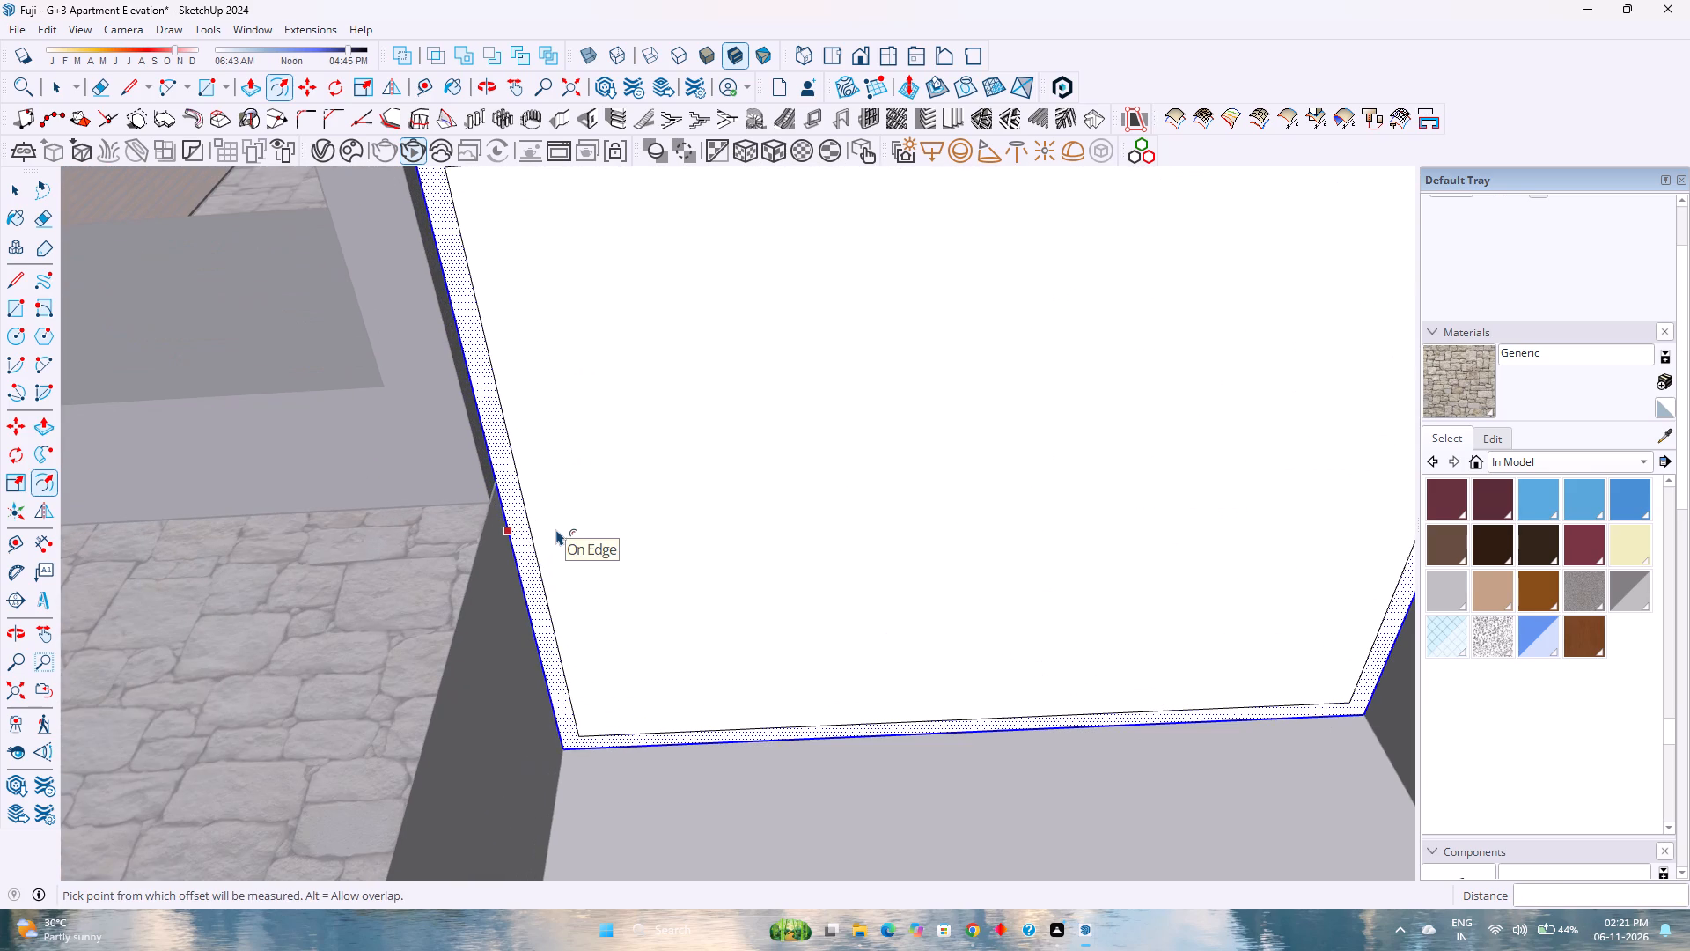
pyautogui.press('space')
pyautogui.press('Escape')
# Push the face inside the 2" border inward 7" to form a recess in the slab's underside.
pyautogui.doubleClick(693, 496)
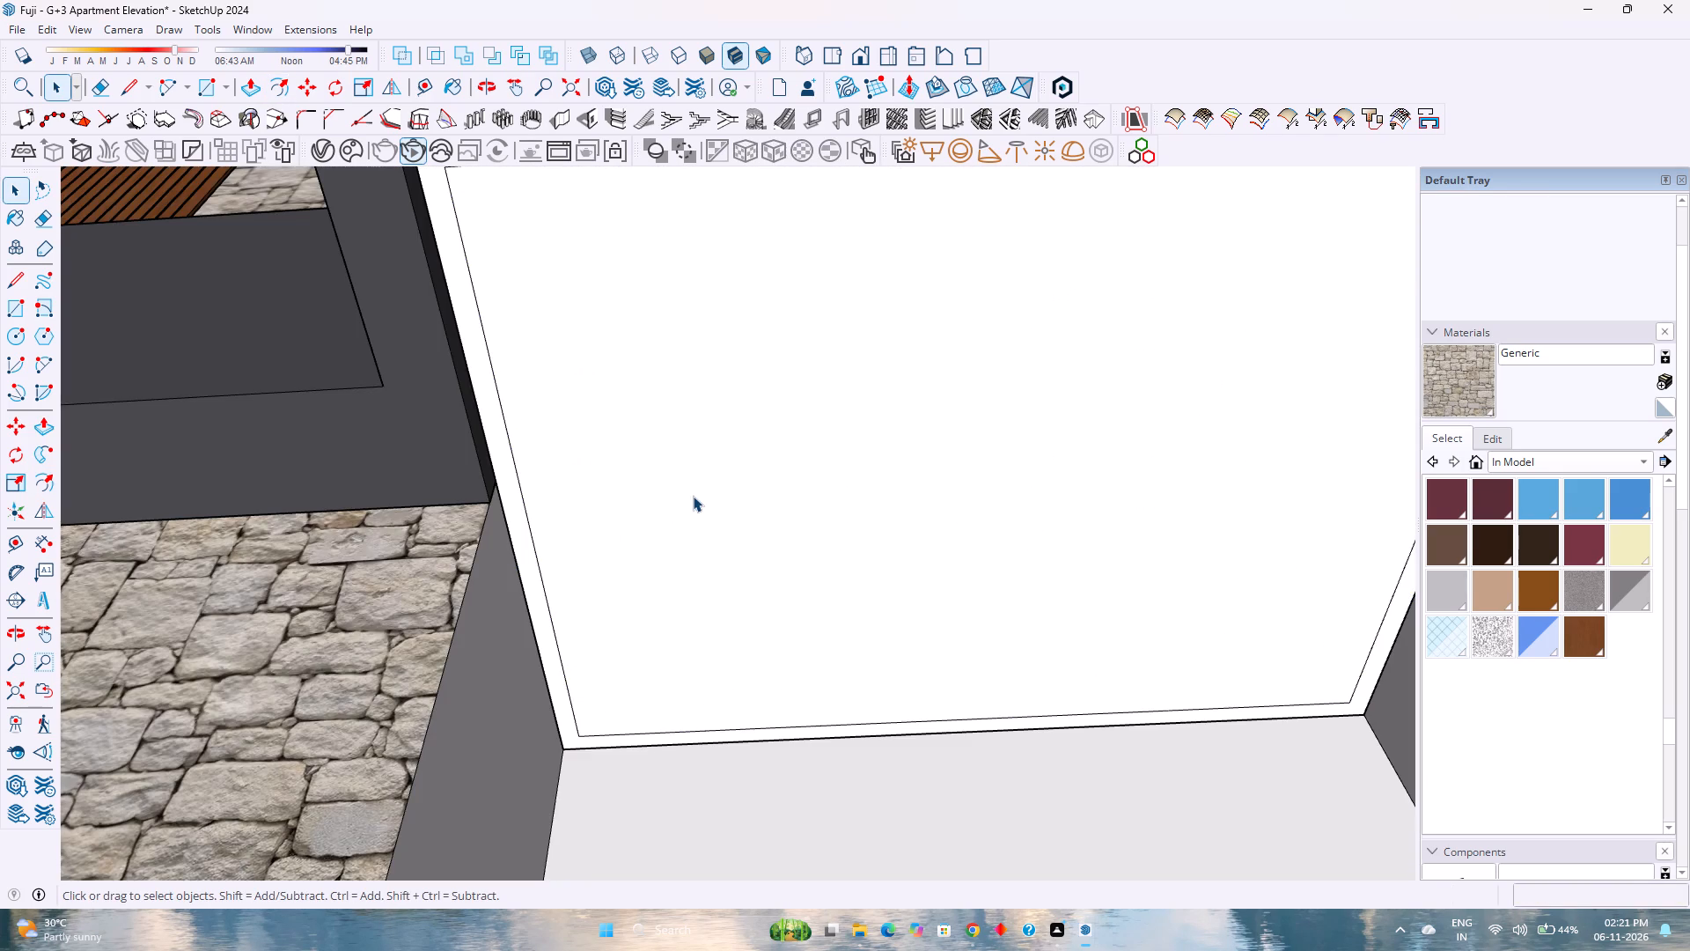
pyautogui.press('p')
pyautogui.click(697, 523)
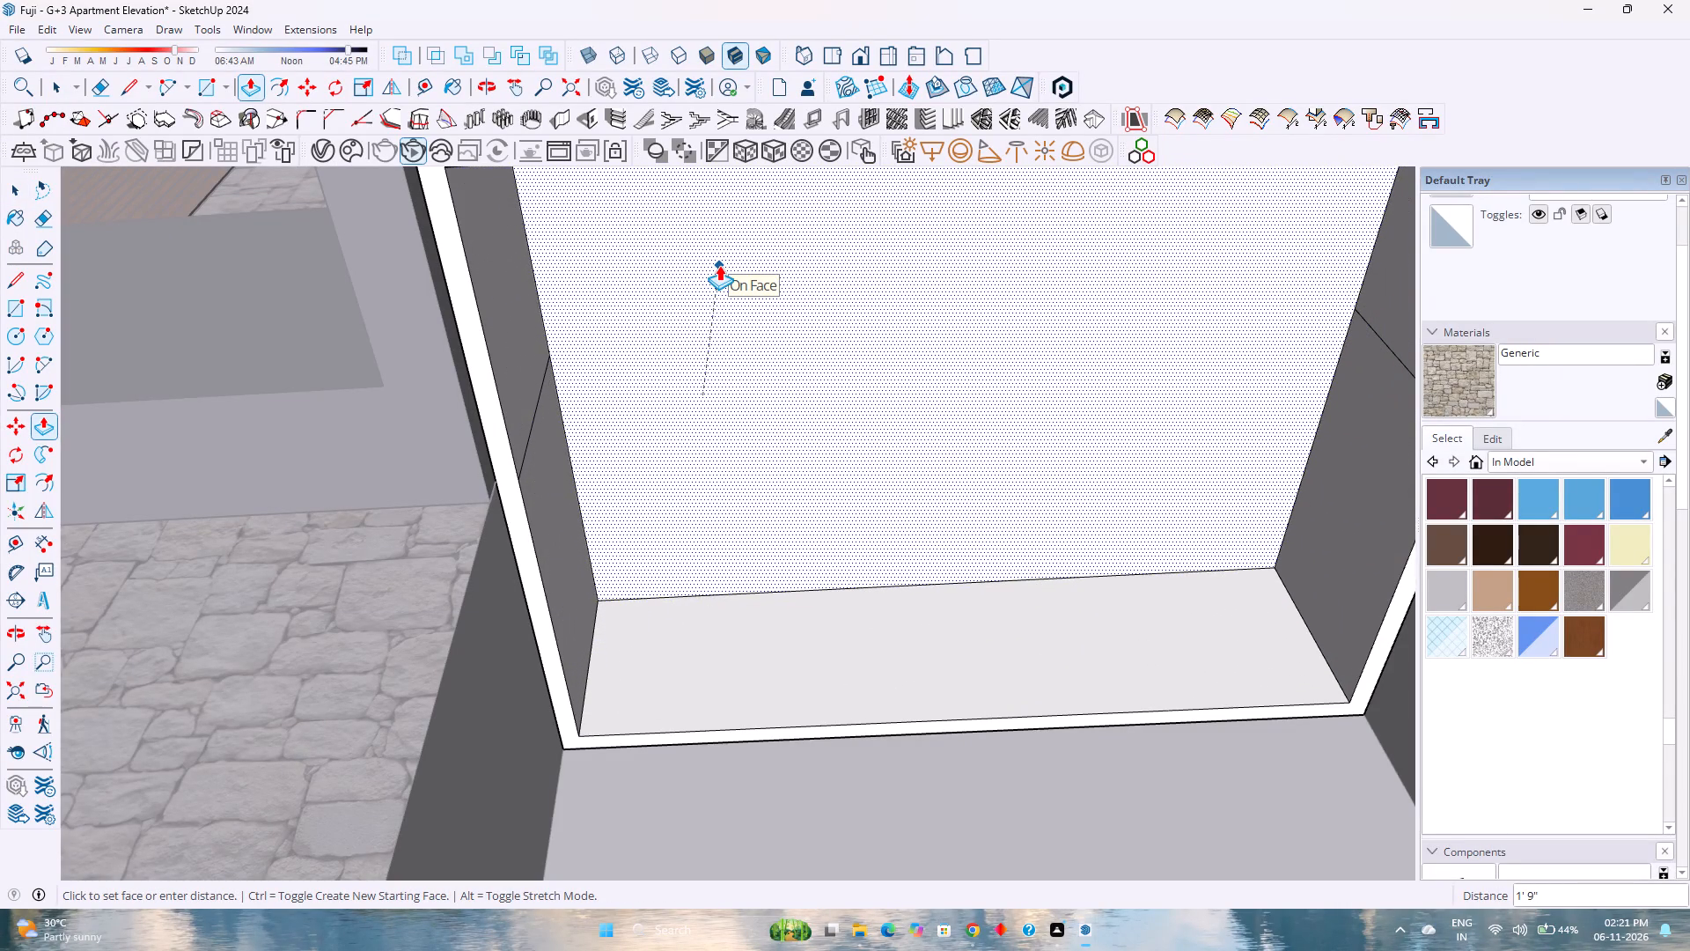
pyautogui.press('8')
pyautogui.press('Return')
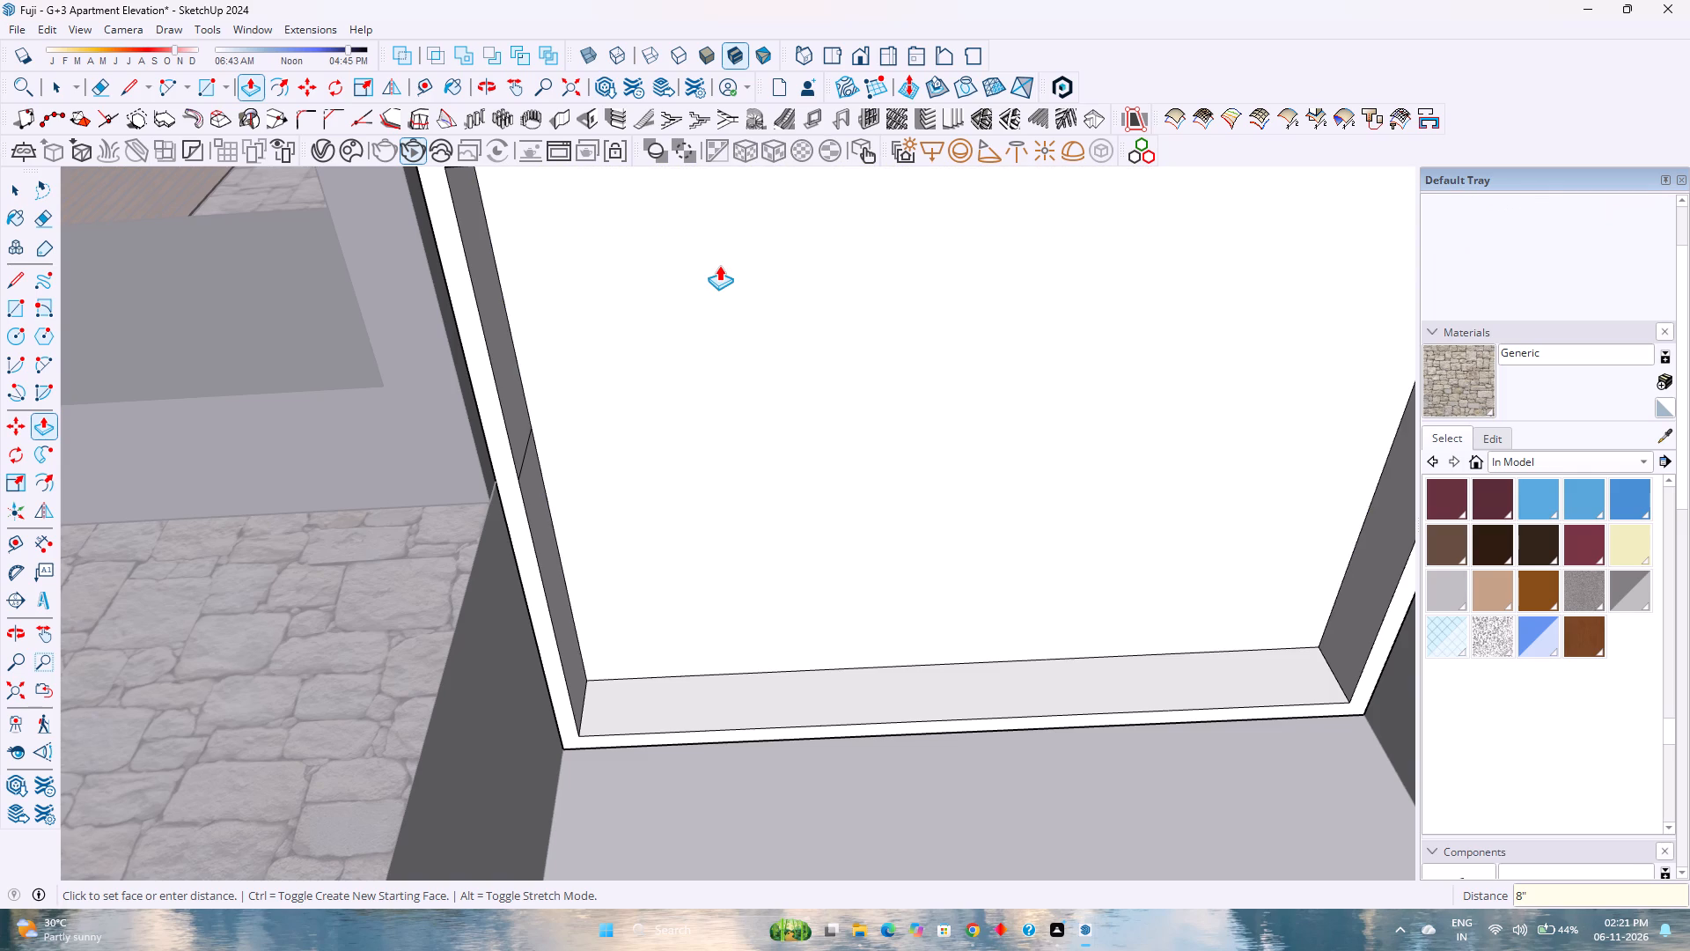
pyautogui.press('7')
pyautogui.press('Return')
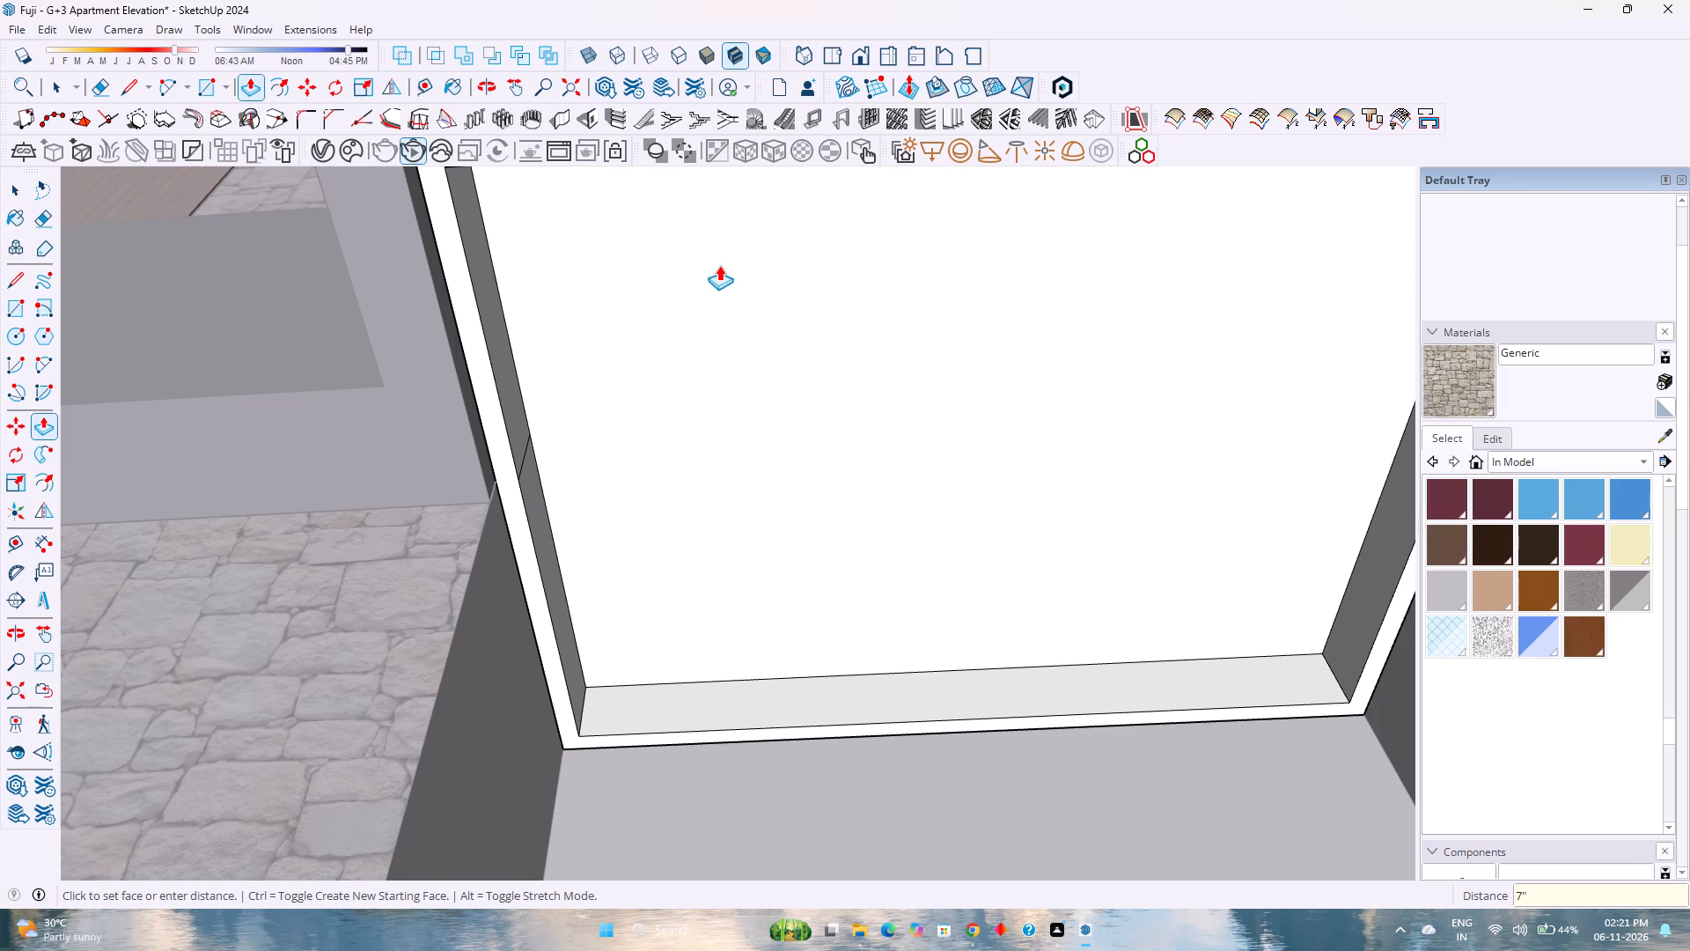
pyautogui.scroll(-5, 726, 356)
pyautogui.press('space')
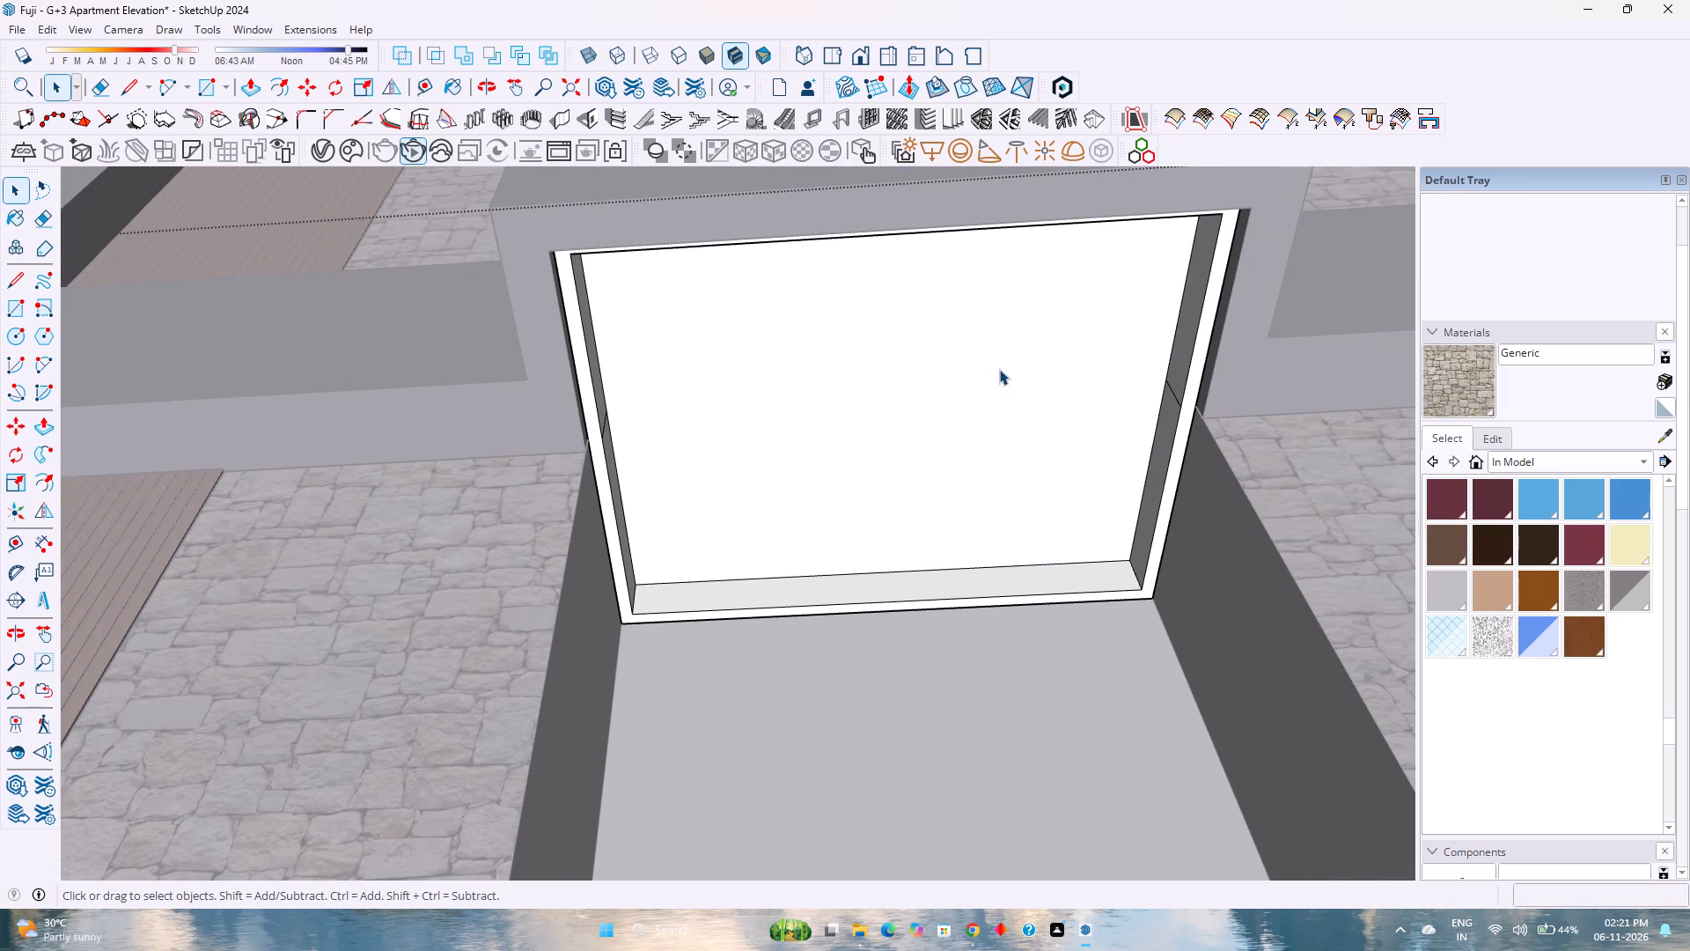
# Erase the leftover seam line crossing the short inner side face of the recess.
pyautogui.press('e')
pyautogui.click(1172, 388)
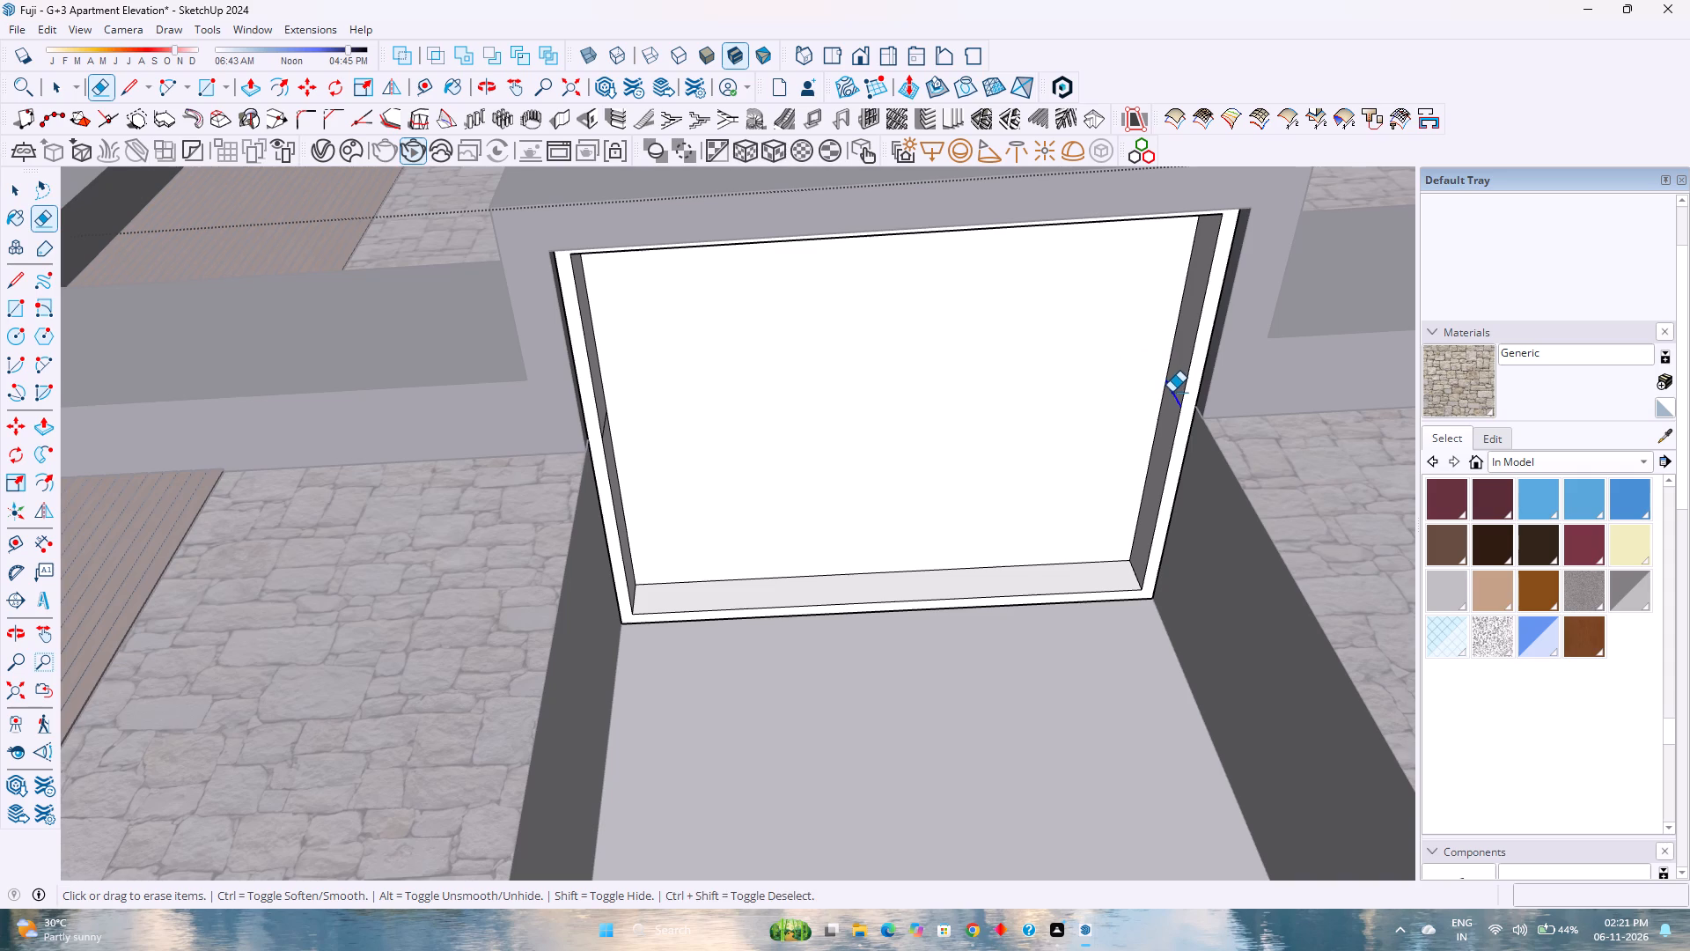
pyautogui.moveTo(849, 482); pyautogui.dragTo(817, 504, button='middle')
pyautogui.middleClick(812, 505)
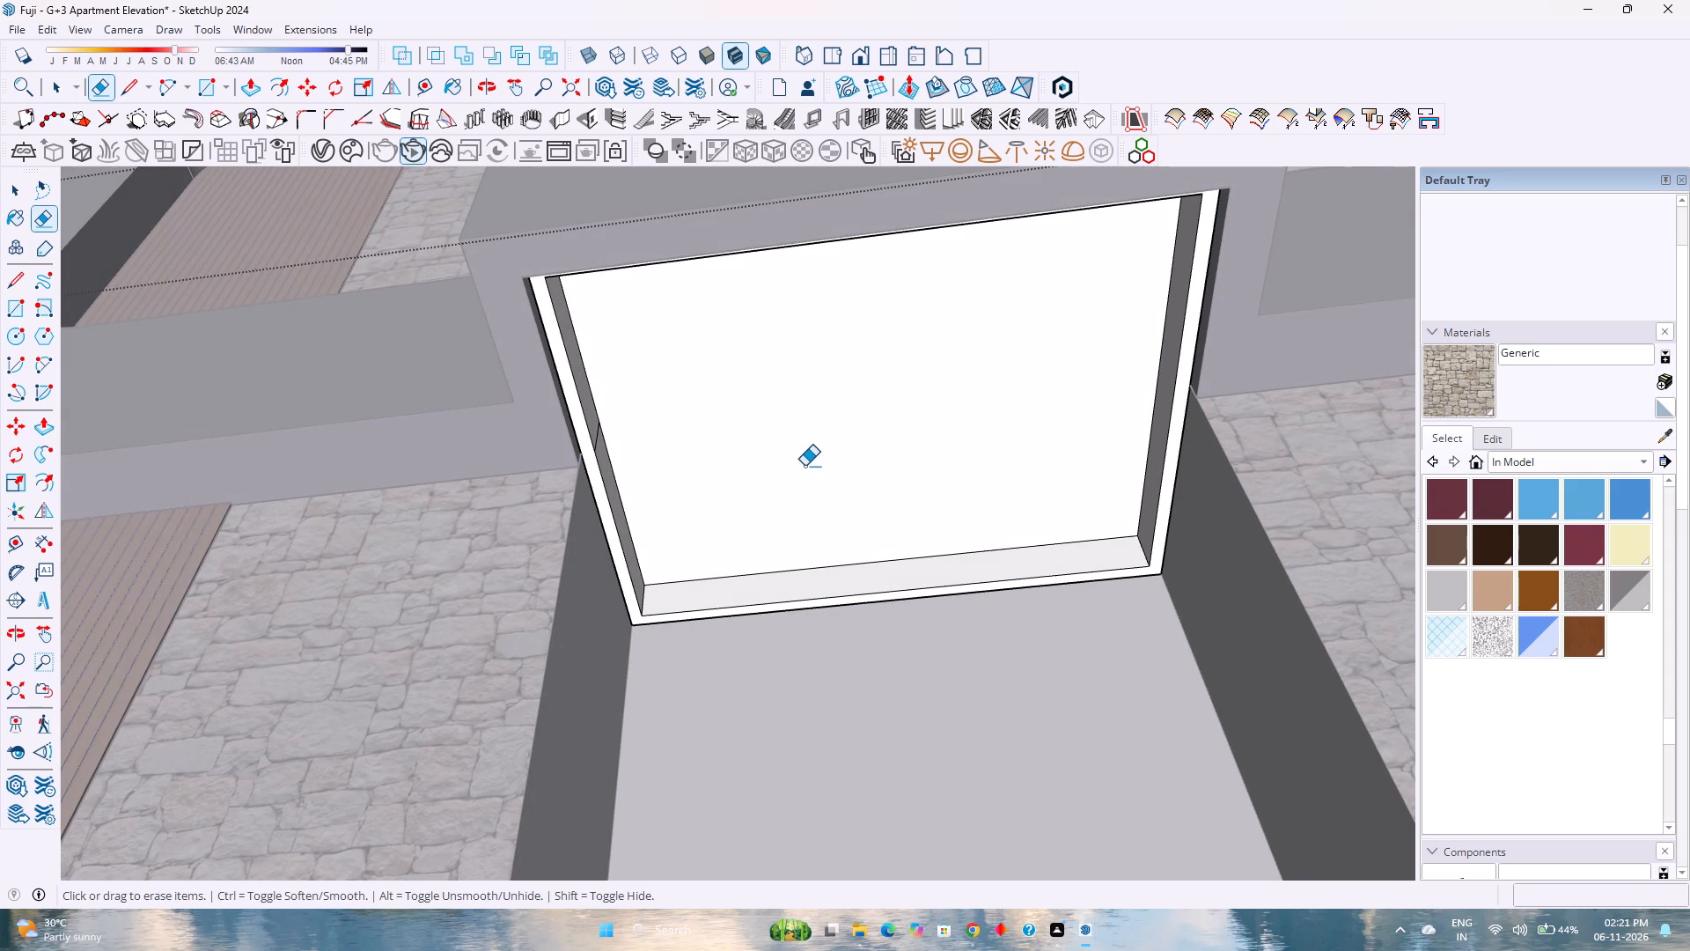
# Erase the leftover seam line on the recess's other short inner side face.
pyautogui.scroll(3, 702, 506)
pyautogui.moveTo(701, 507); pyautogui.dragTo(562, 579, button='middle')
pyautogui.middleClick(562, 579)
pyautogui.scroll(3, 509, 494)
pyautogui.click(511, 465)
pyautogui.scroll(-8, 590, 477)
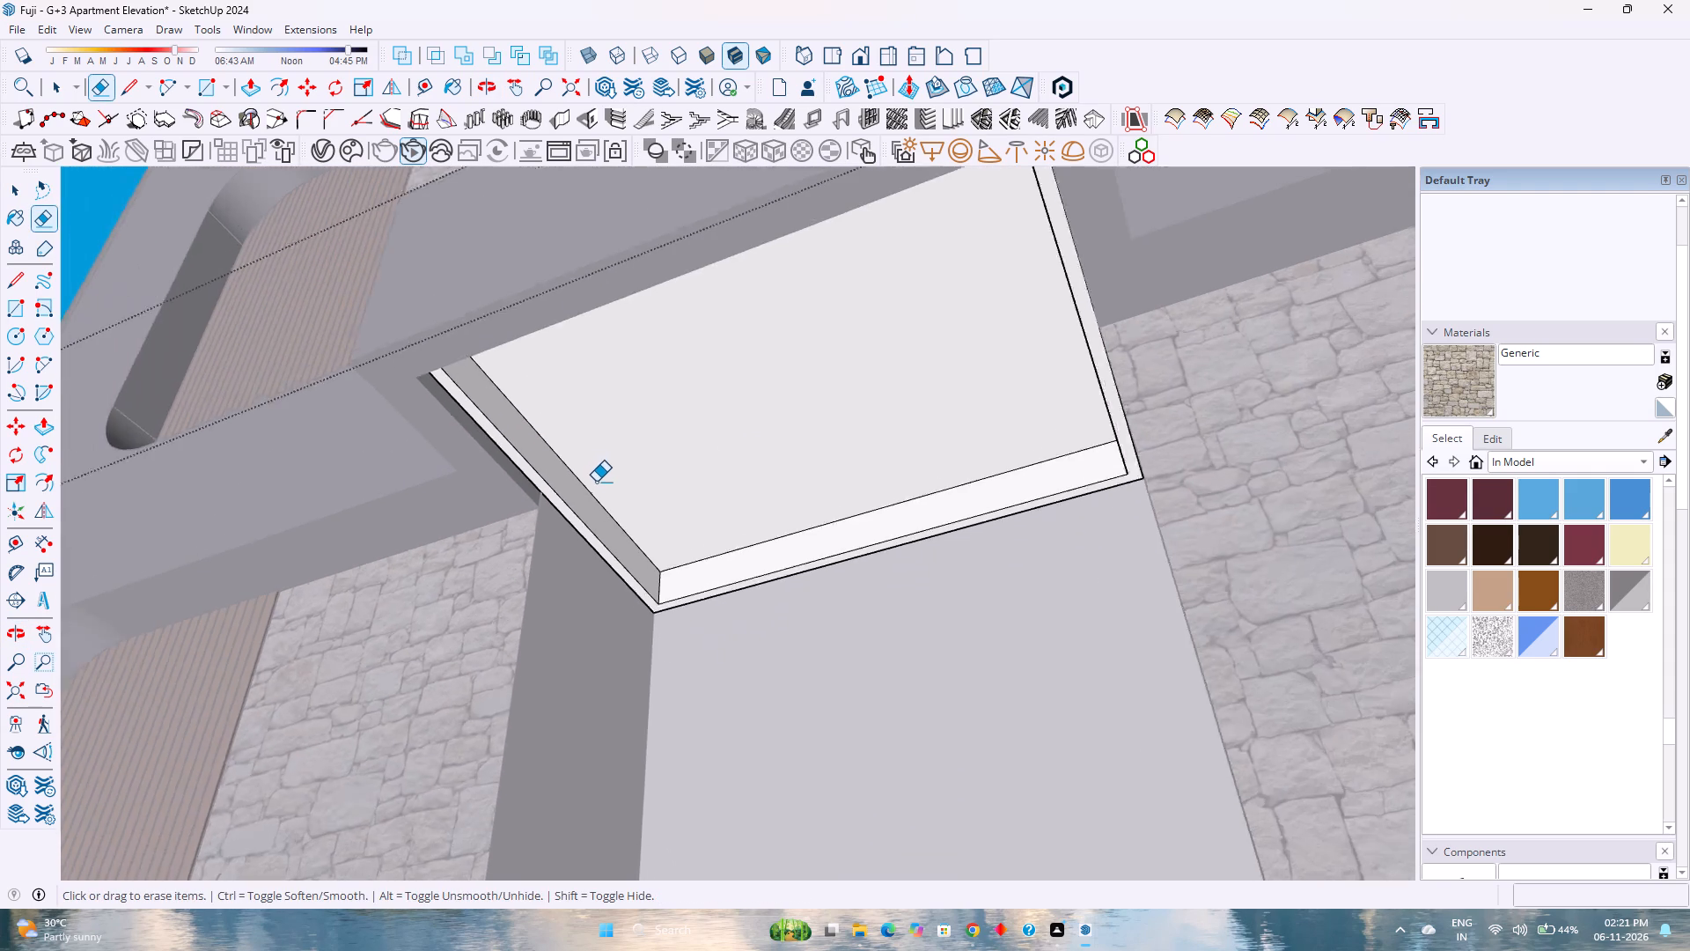
# Copy the recess's inner face 24' along the green axis, out to the open side of the building.
pyautogui.press('space')
pyautogui.moveTo(769, 422); pyautogui.dragTo(1010, 435, button='middle')
pyautogui.scroll(-4, 1003, 435)
pyautogui.click(963, 427)
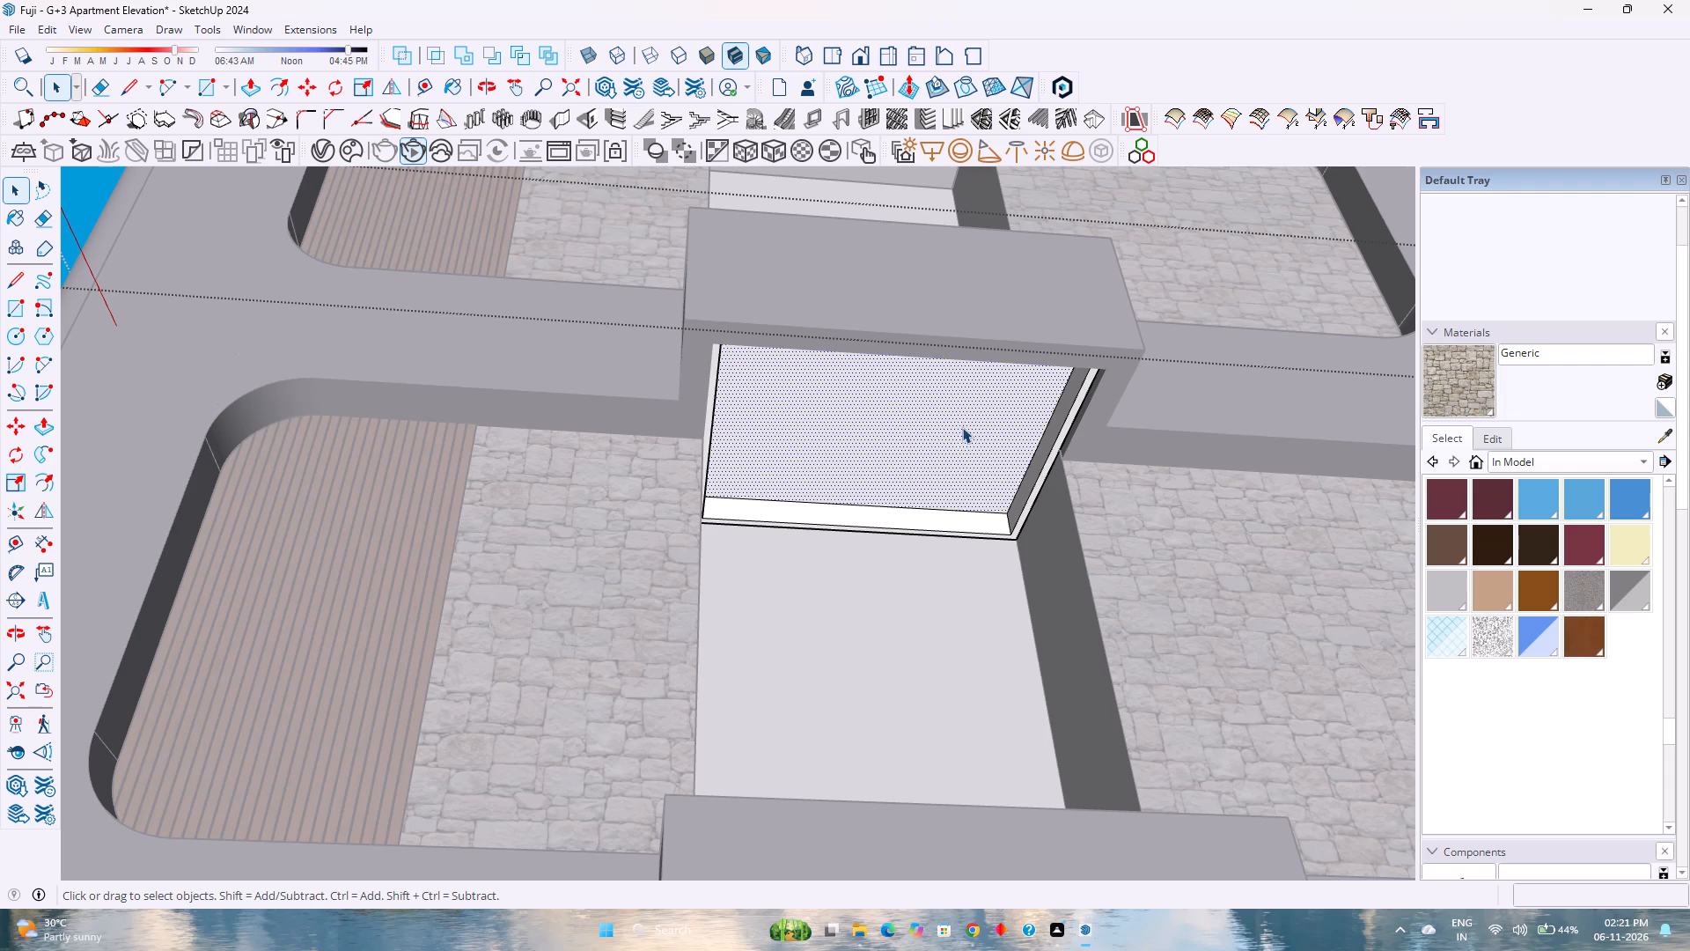
pyautogui.press('m')
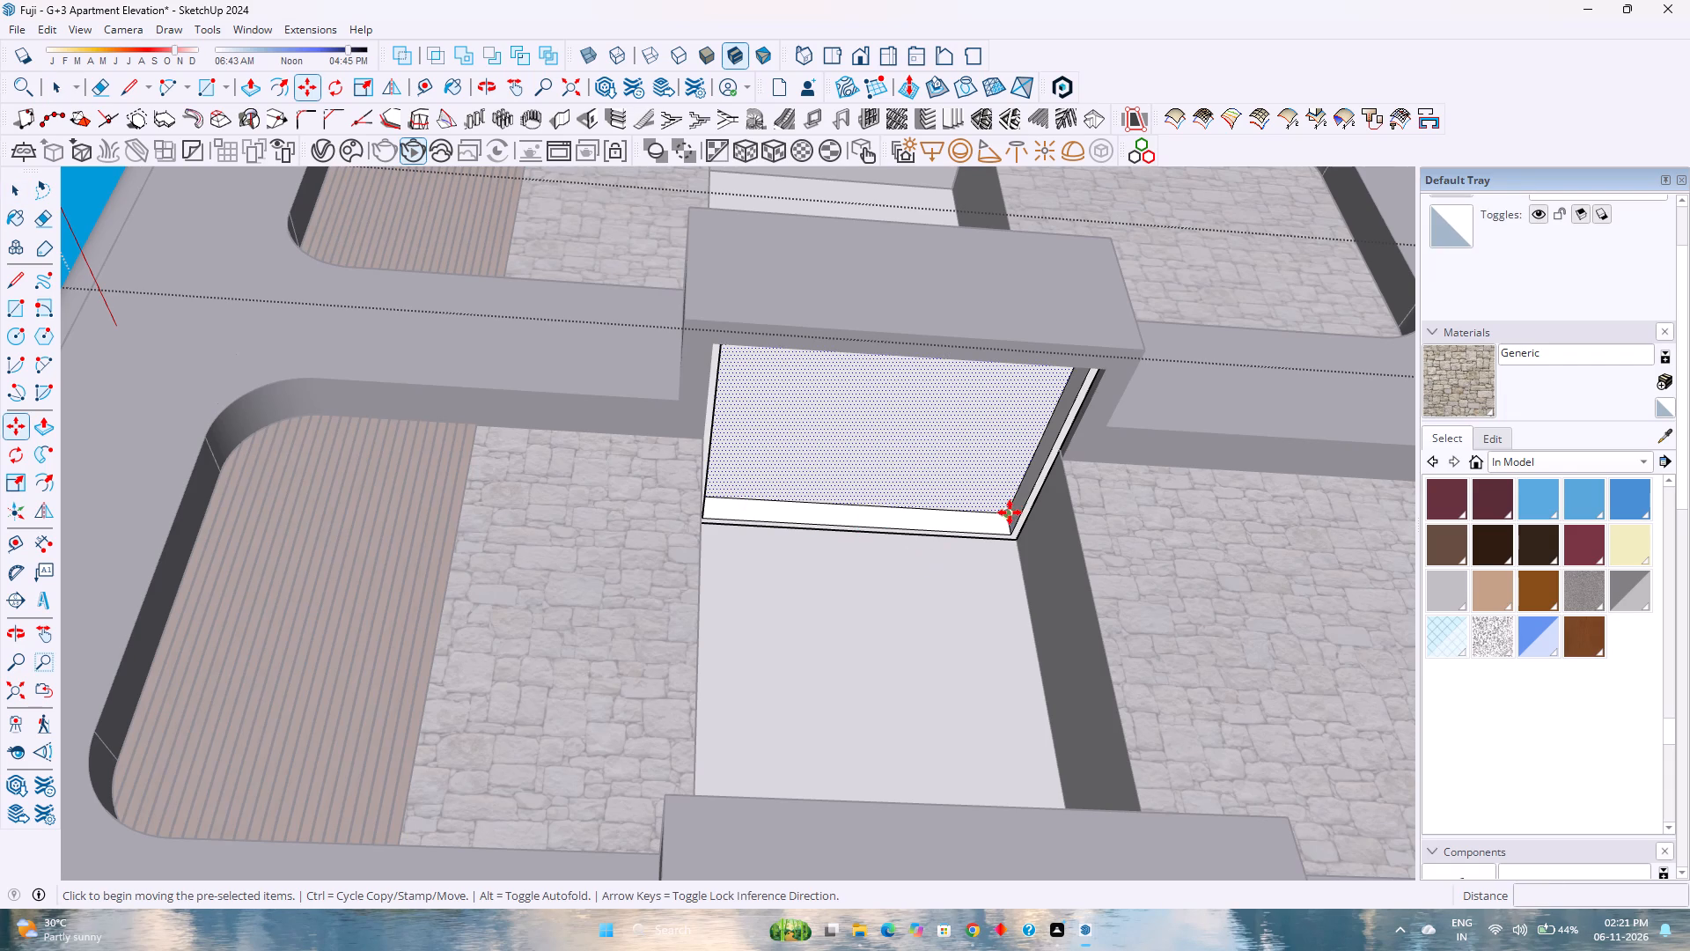
pyautogui.click(1009, 512)
pyautogui.scroll(-8, 849, 519)
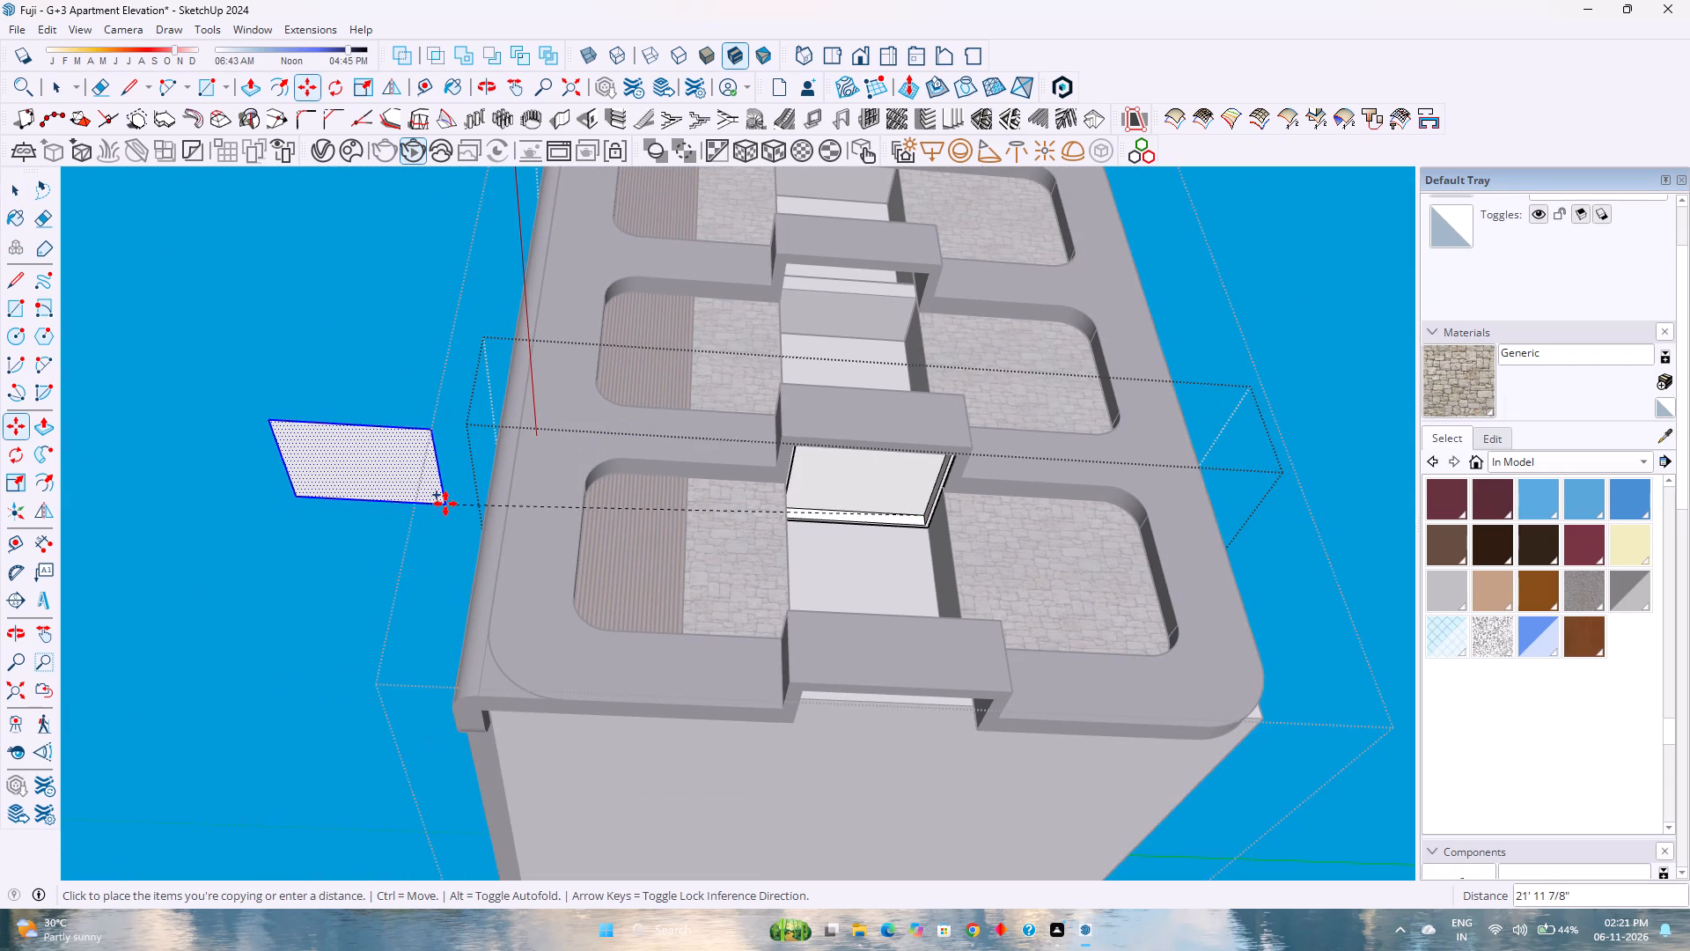
pyautogui.press('Right')
pyautogui.press('Left')
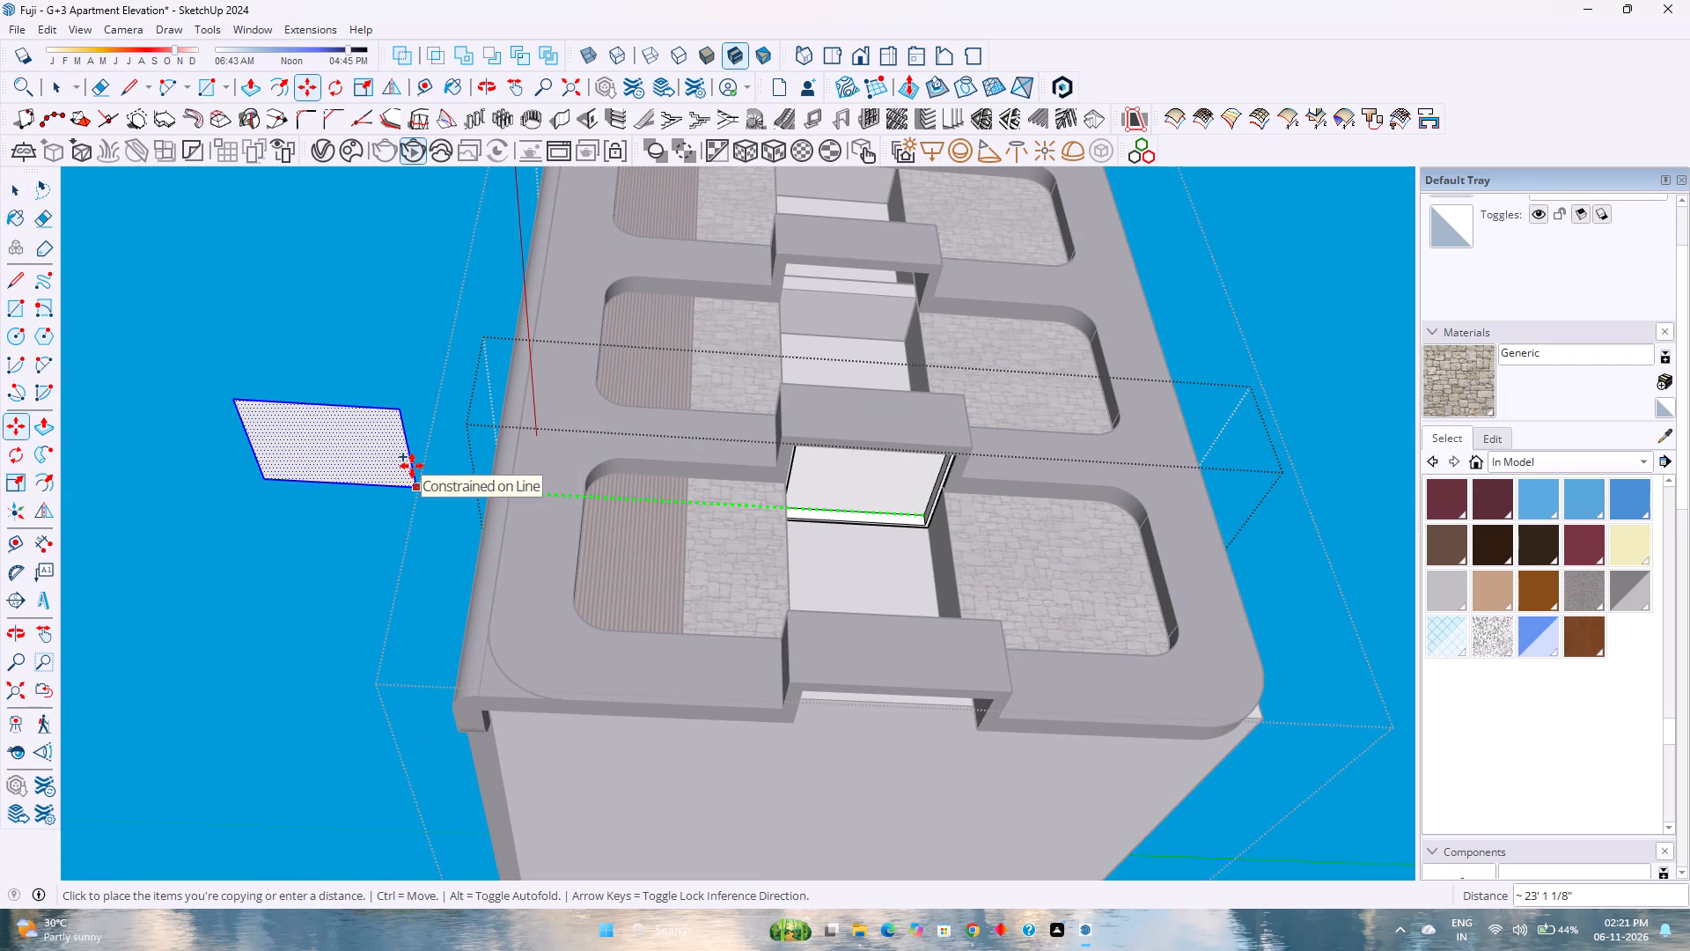
pyautogui.write("24'")
pyautogui.press('Return')
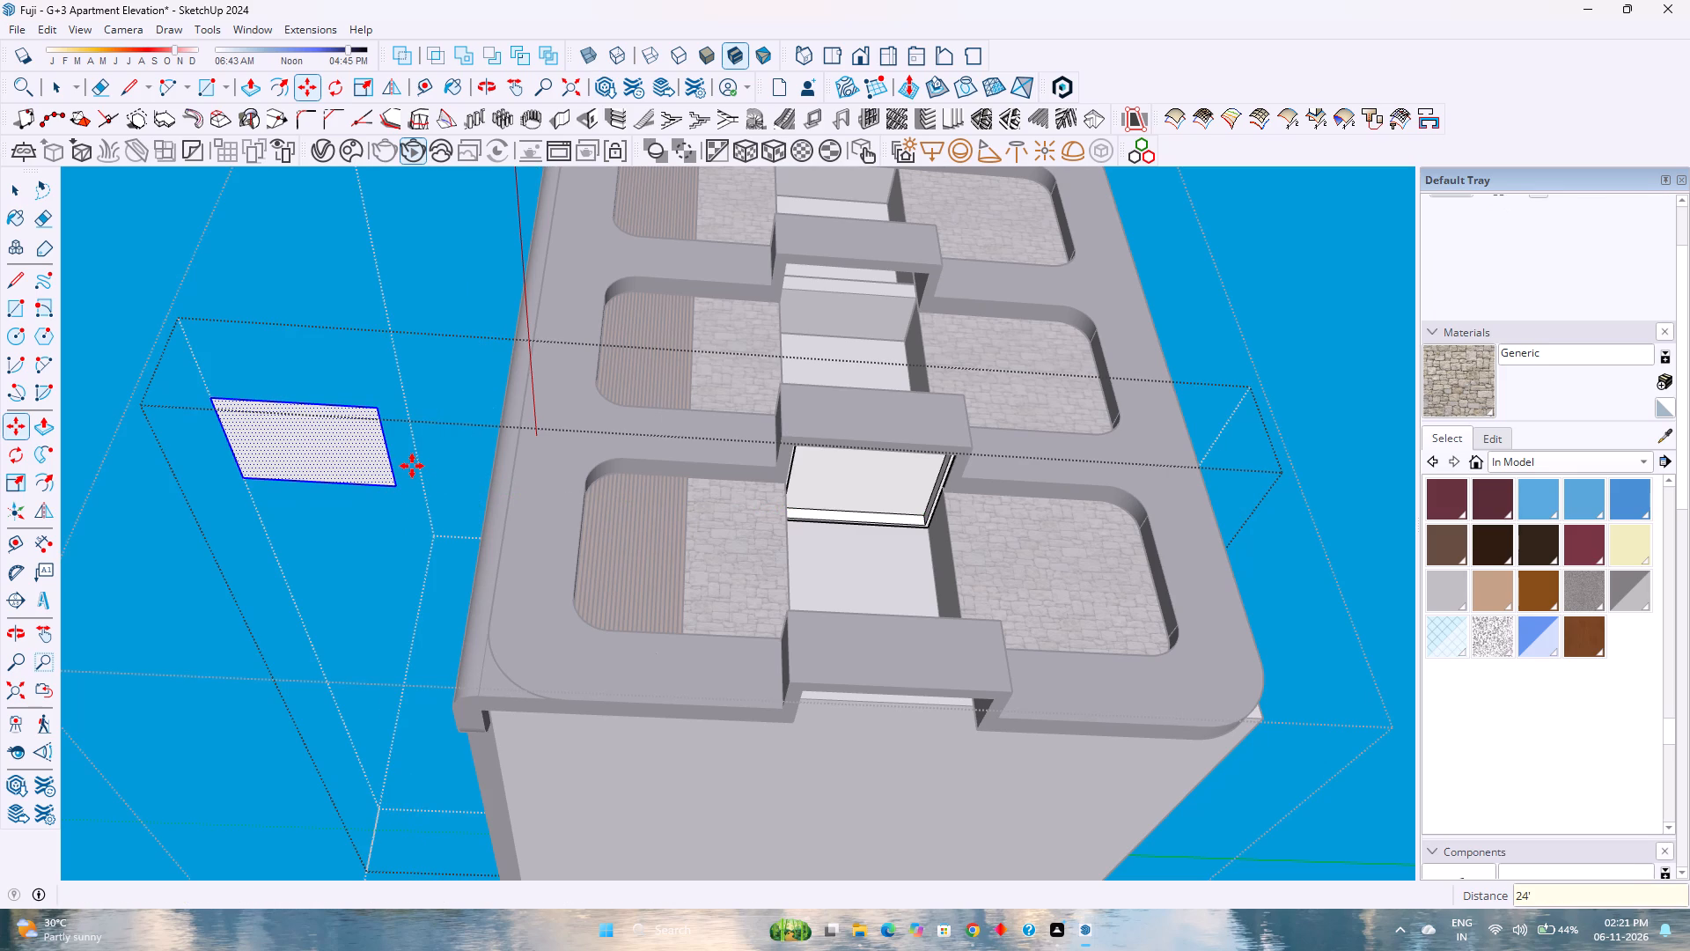
# Group the copied face and open the group for editing.
pyautogui.rightClick(376, 453)
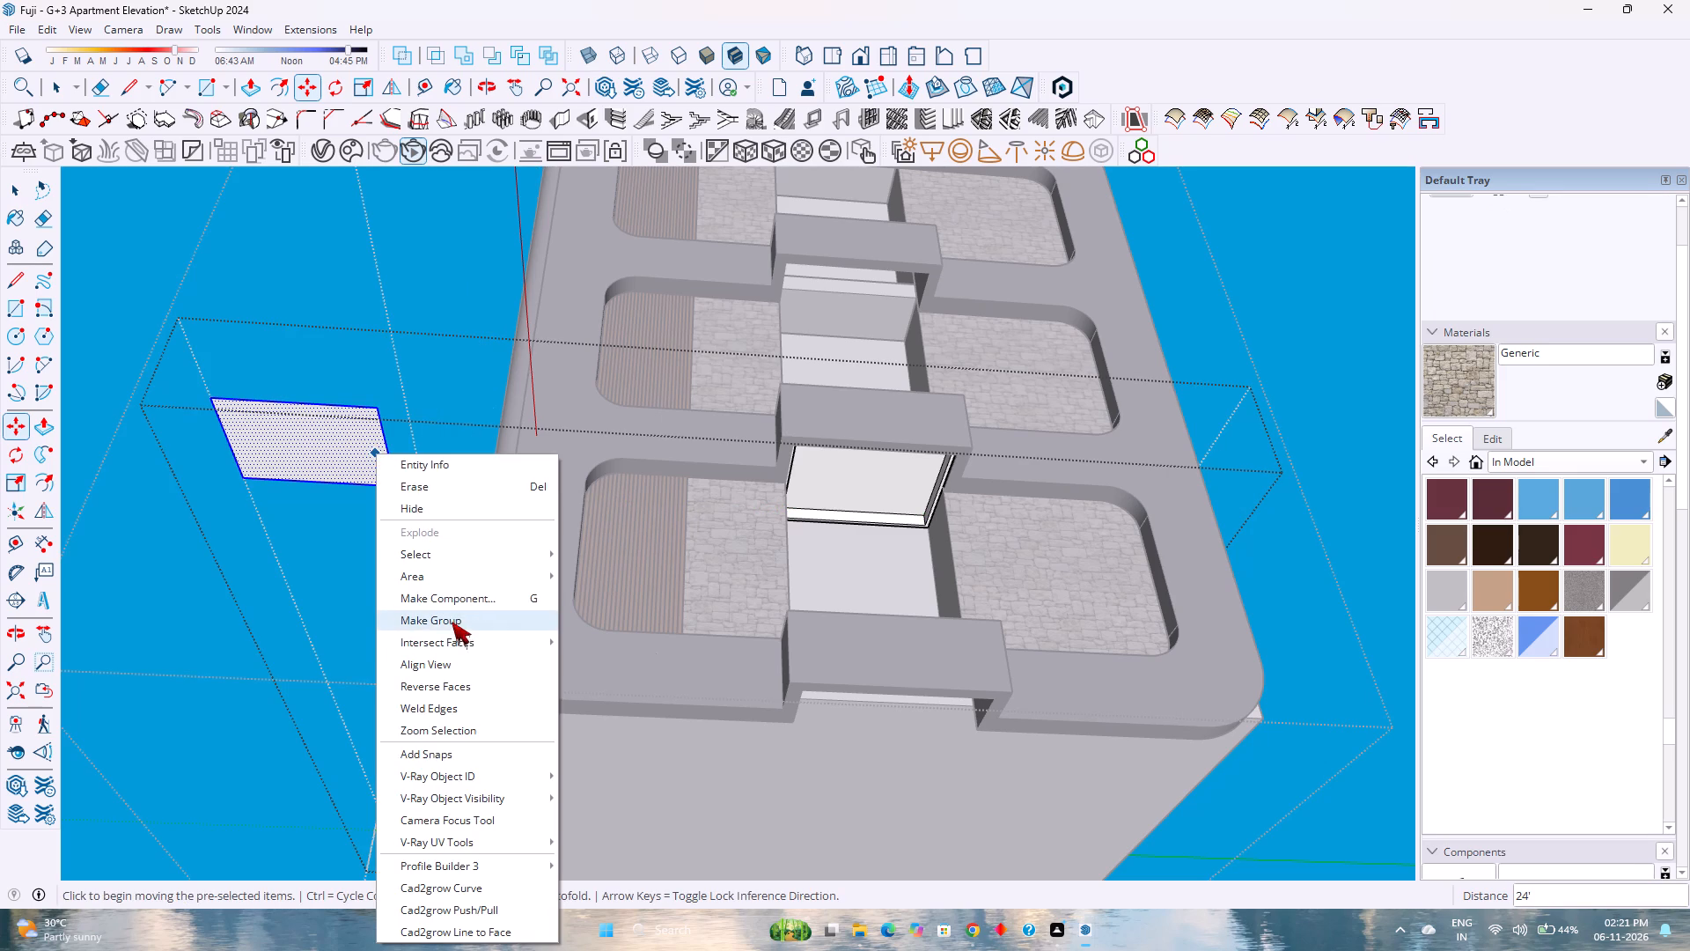
pyautogui.click(452, 622)
pyautogui.doubleClick(365, 462)
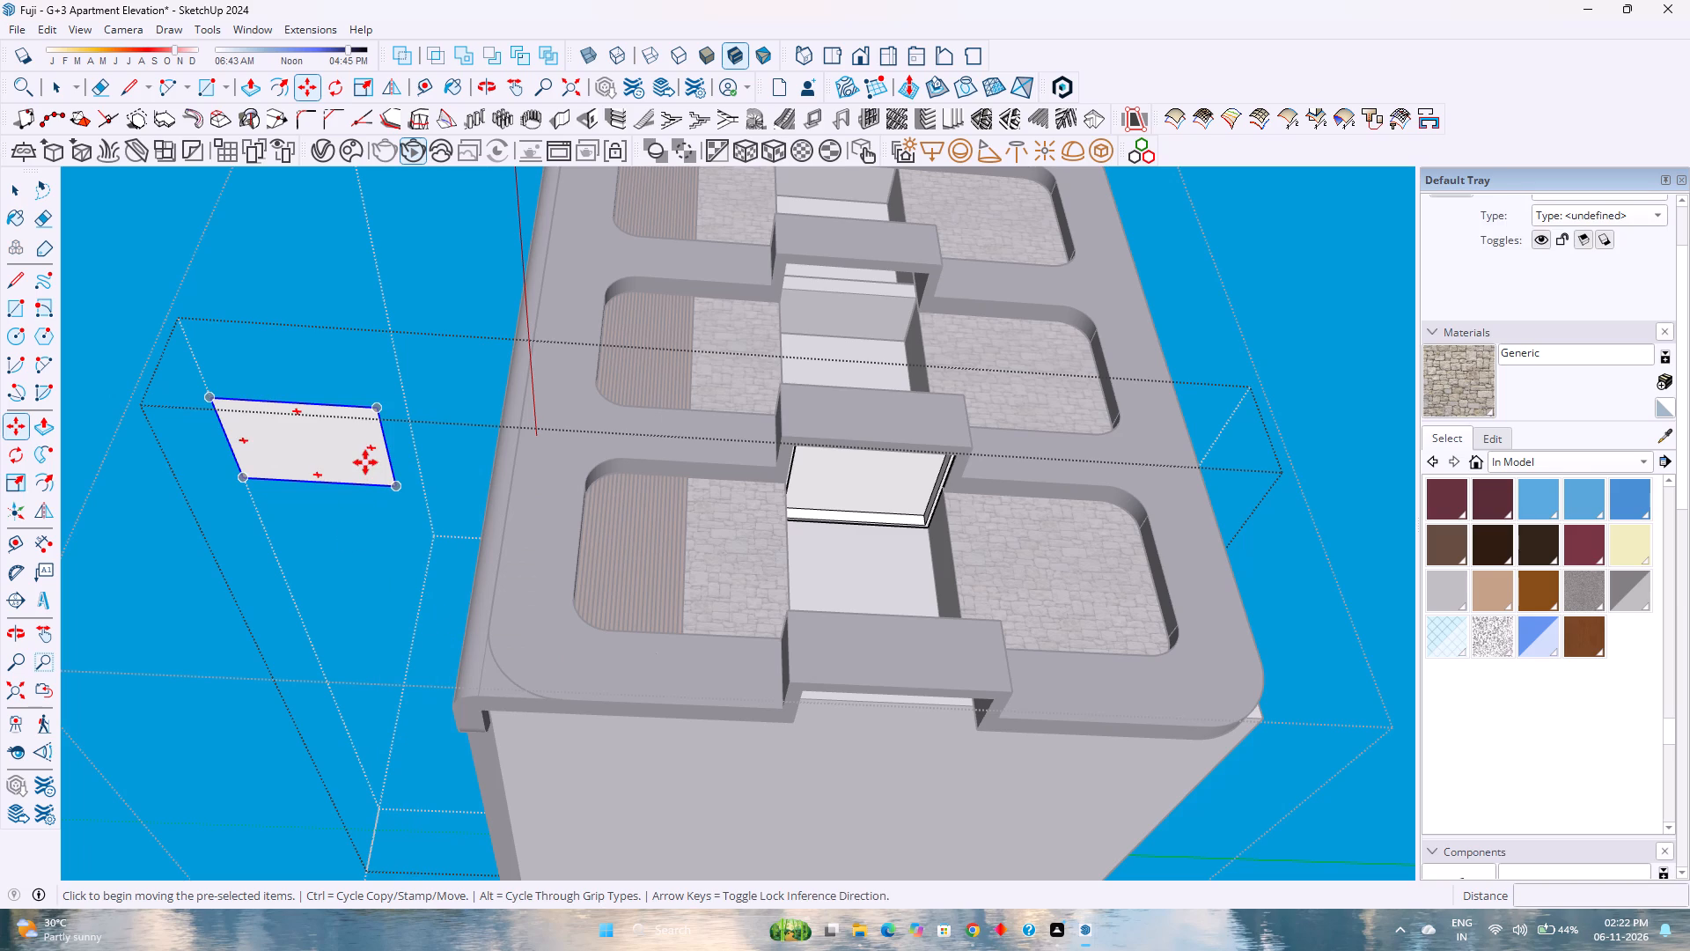
pyautogui.press('space')
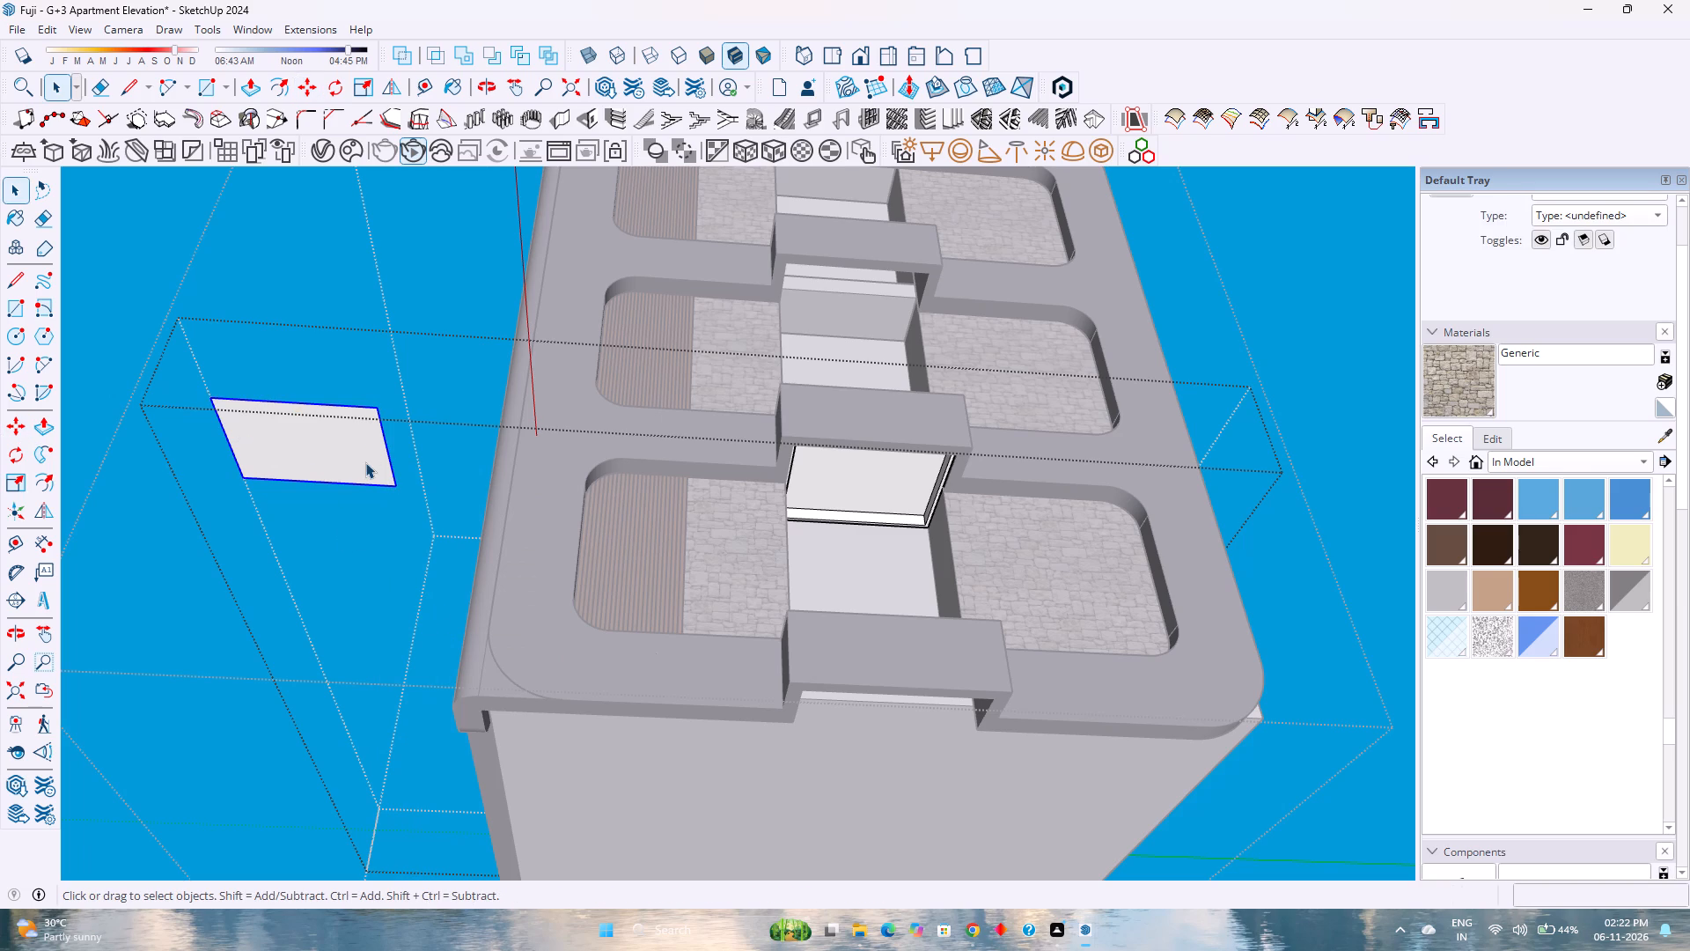
pyautogui.doubleClick(365, 462)
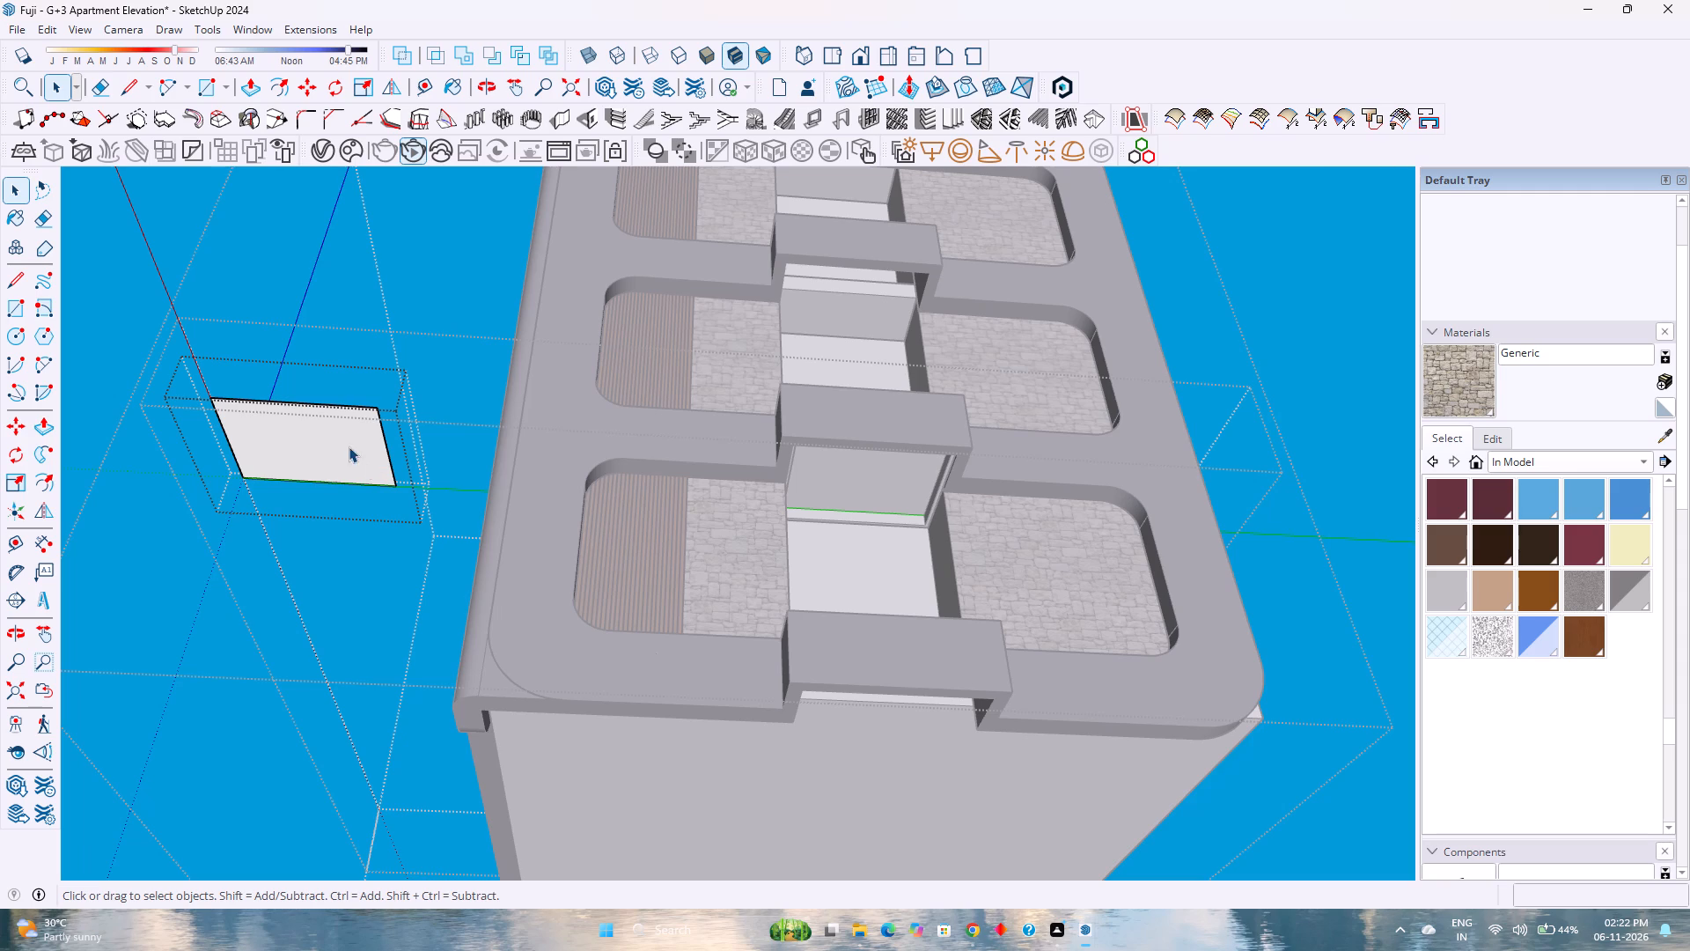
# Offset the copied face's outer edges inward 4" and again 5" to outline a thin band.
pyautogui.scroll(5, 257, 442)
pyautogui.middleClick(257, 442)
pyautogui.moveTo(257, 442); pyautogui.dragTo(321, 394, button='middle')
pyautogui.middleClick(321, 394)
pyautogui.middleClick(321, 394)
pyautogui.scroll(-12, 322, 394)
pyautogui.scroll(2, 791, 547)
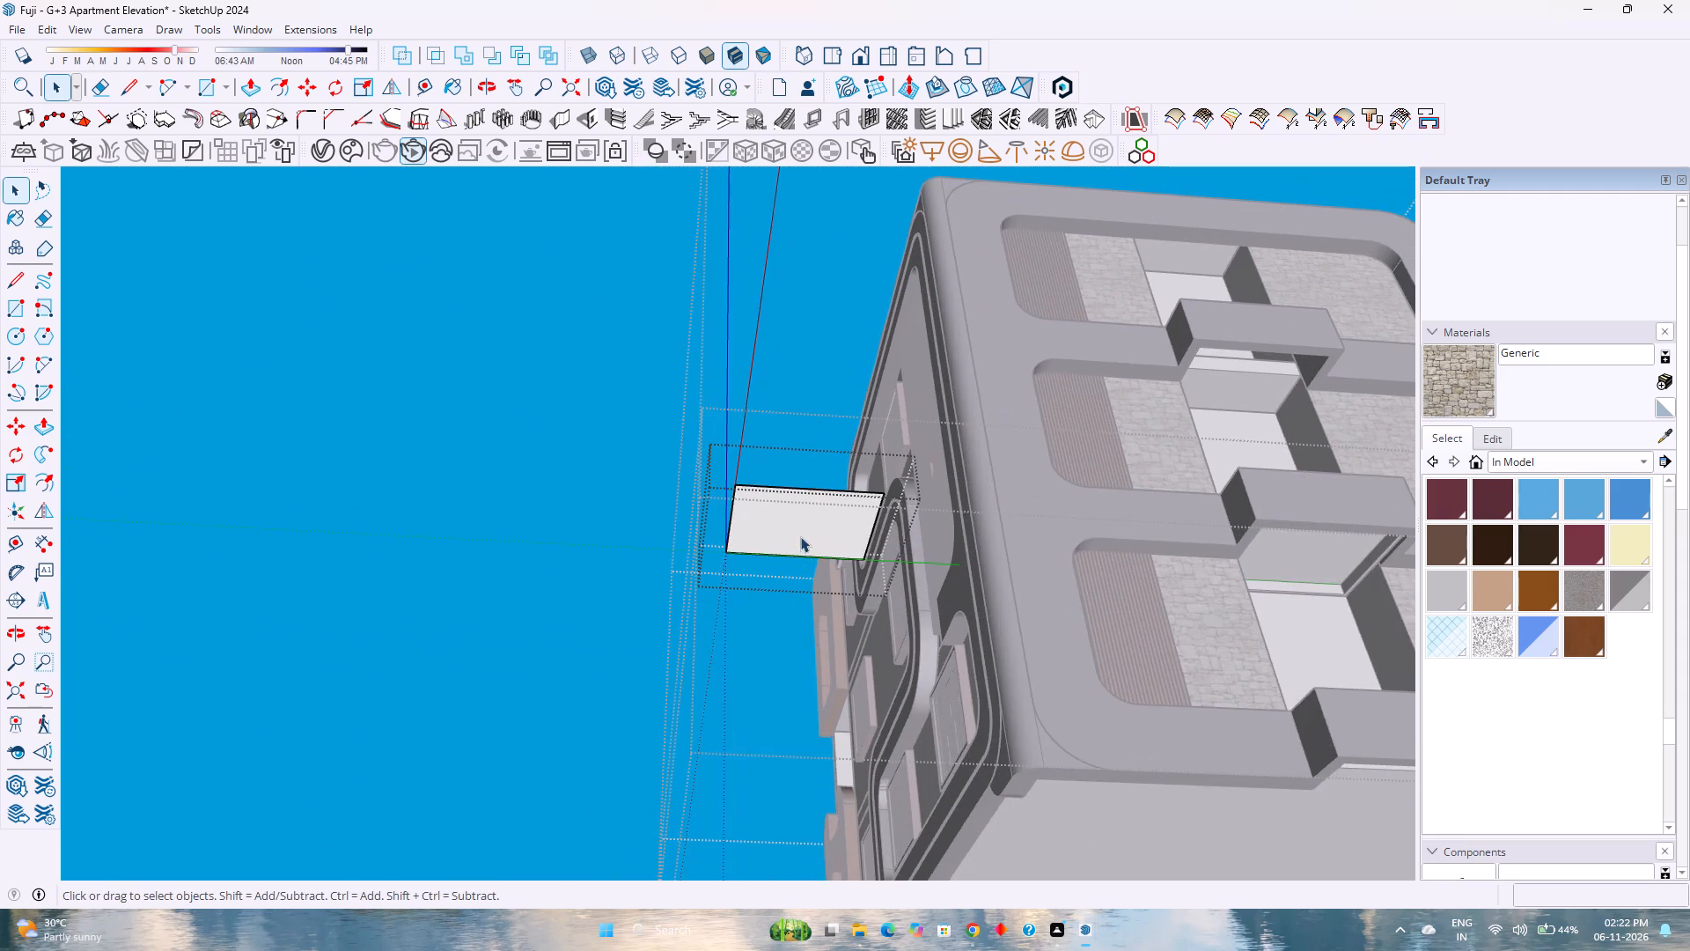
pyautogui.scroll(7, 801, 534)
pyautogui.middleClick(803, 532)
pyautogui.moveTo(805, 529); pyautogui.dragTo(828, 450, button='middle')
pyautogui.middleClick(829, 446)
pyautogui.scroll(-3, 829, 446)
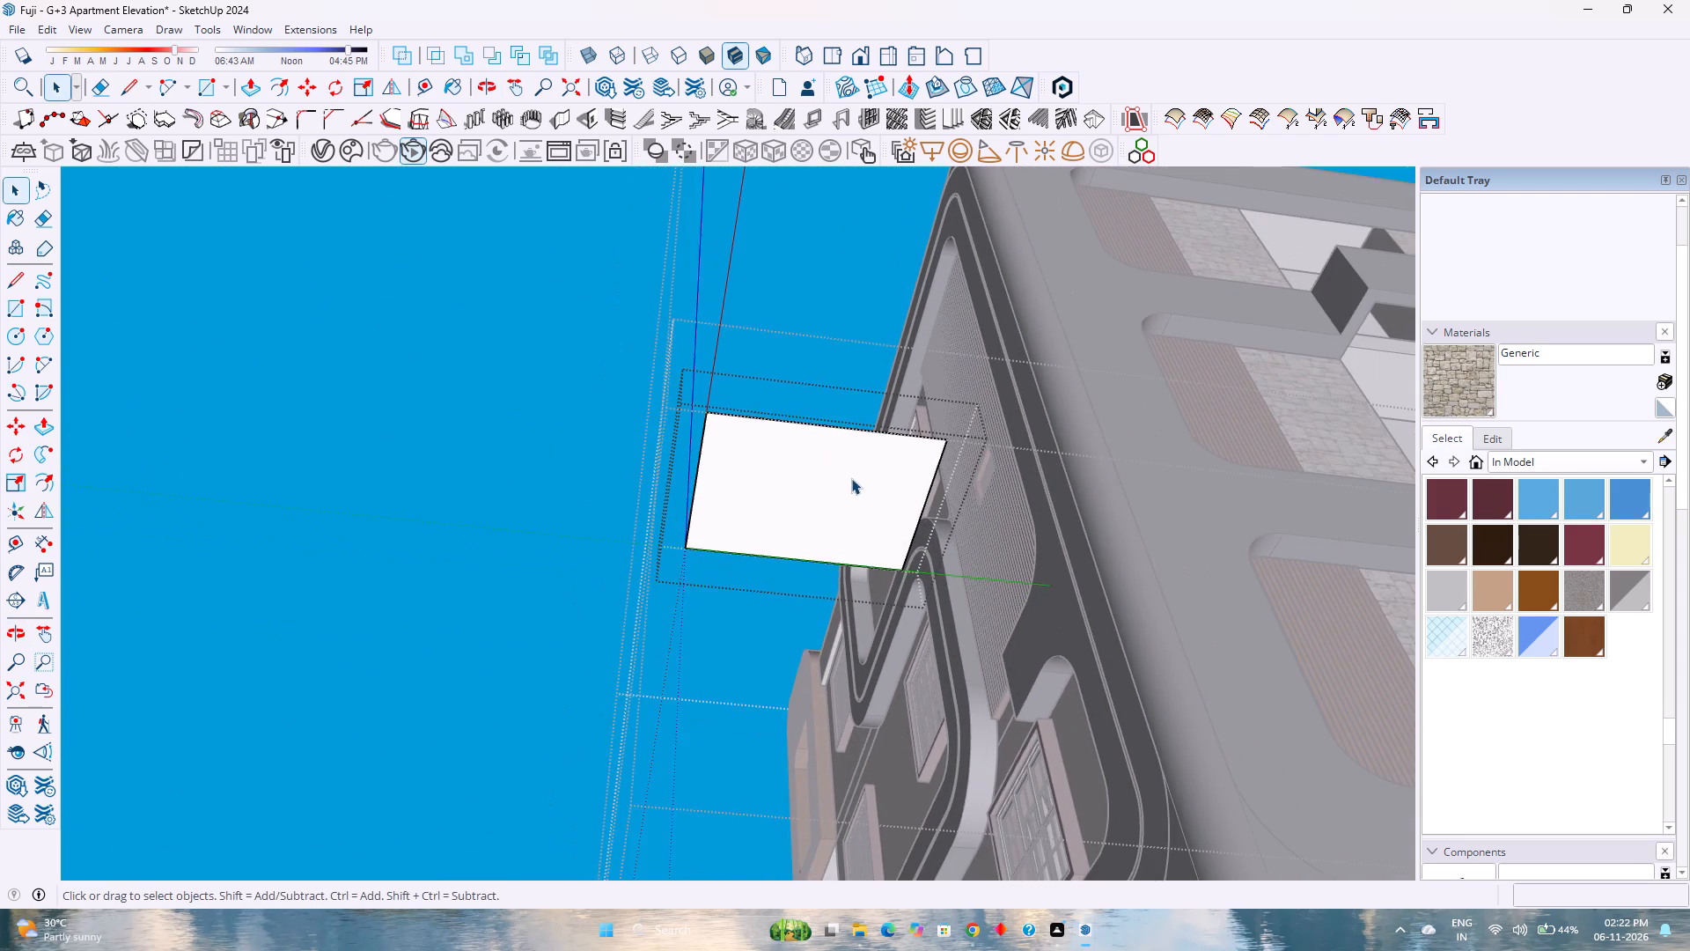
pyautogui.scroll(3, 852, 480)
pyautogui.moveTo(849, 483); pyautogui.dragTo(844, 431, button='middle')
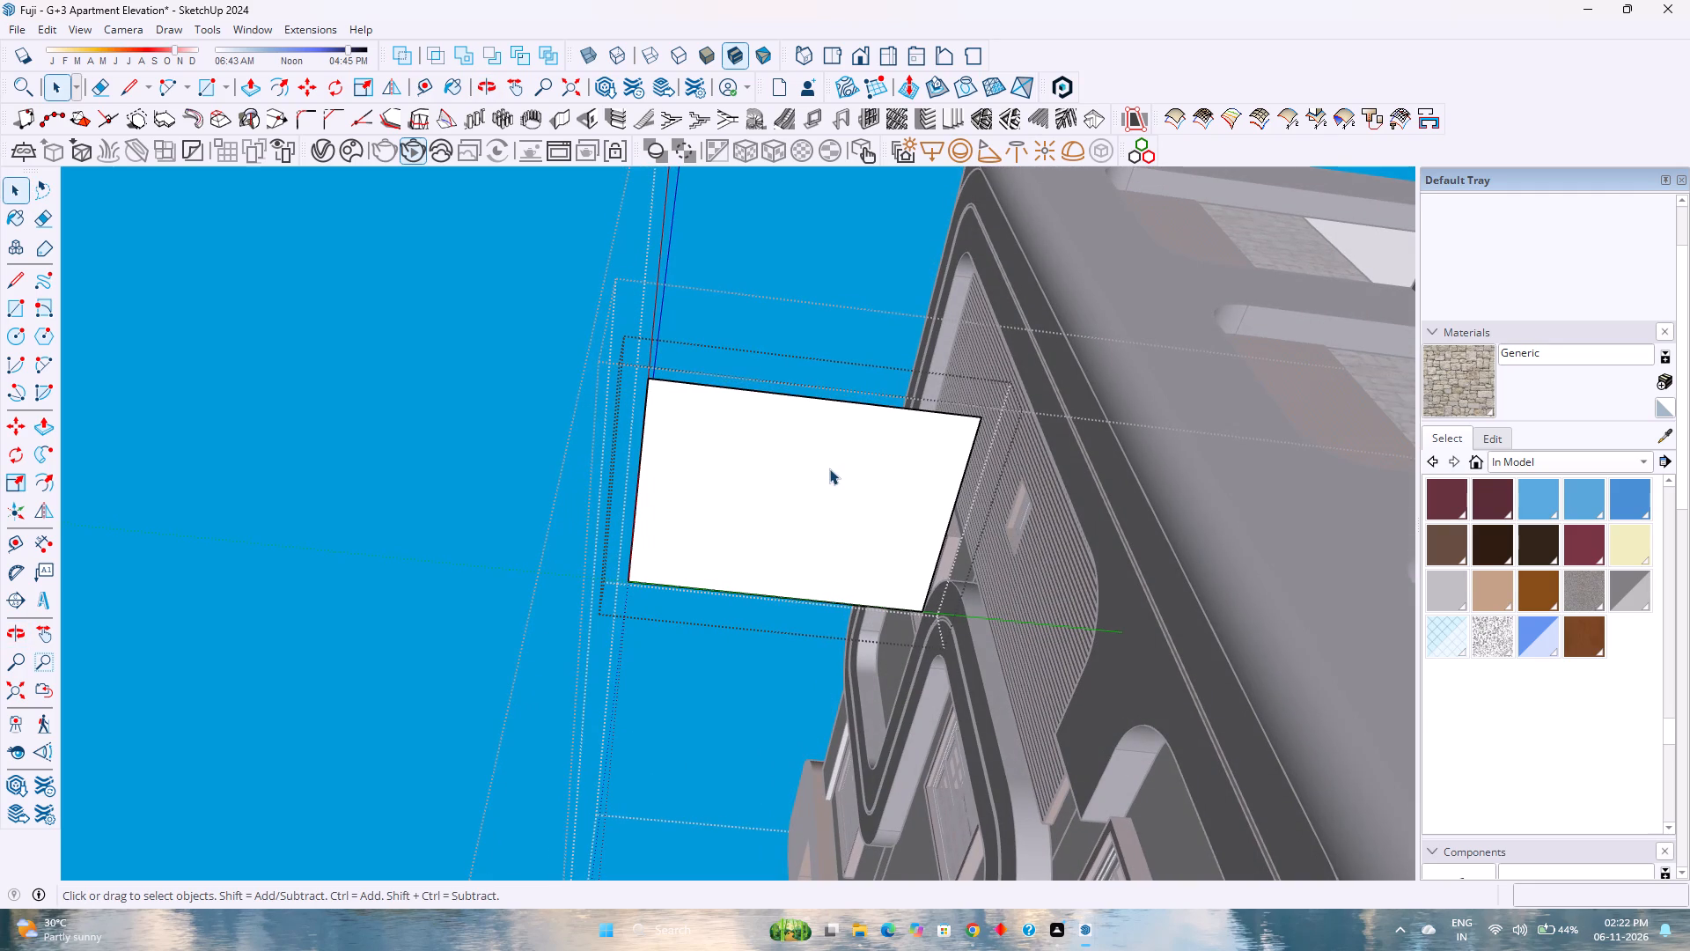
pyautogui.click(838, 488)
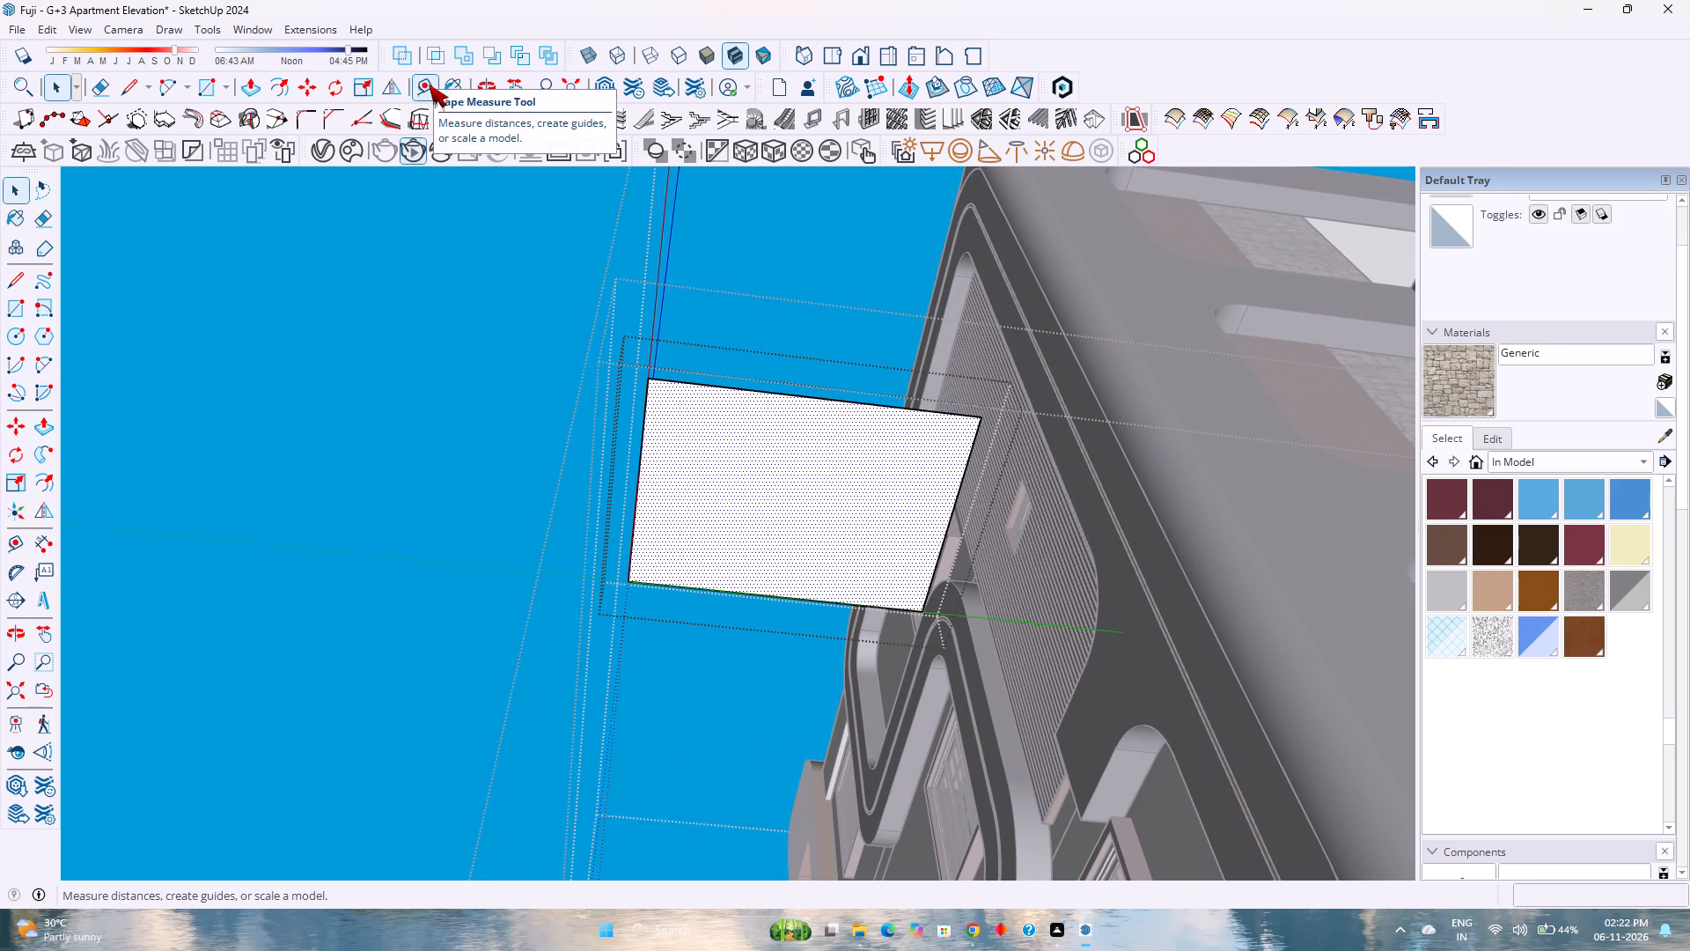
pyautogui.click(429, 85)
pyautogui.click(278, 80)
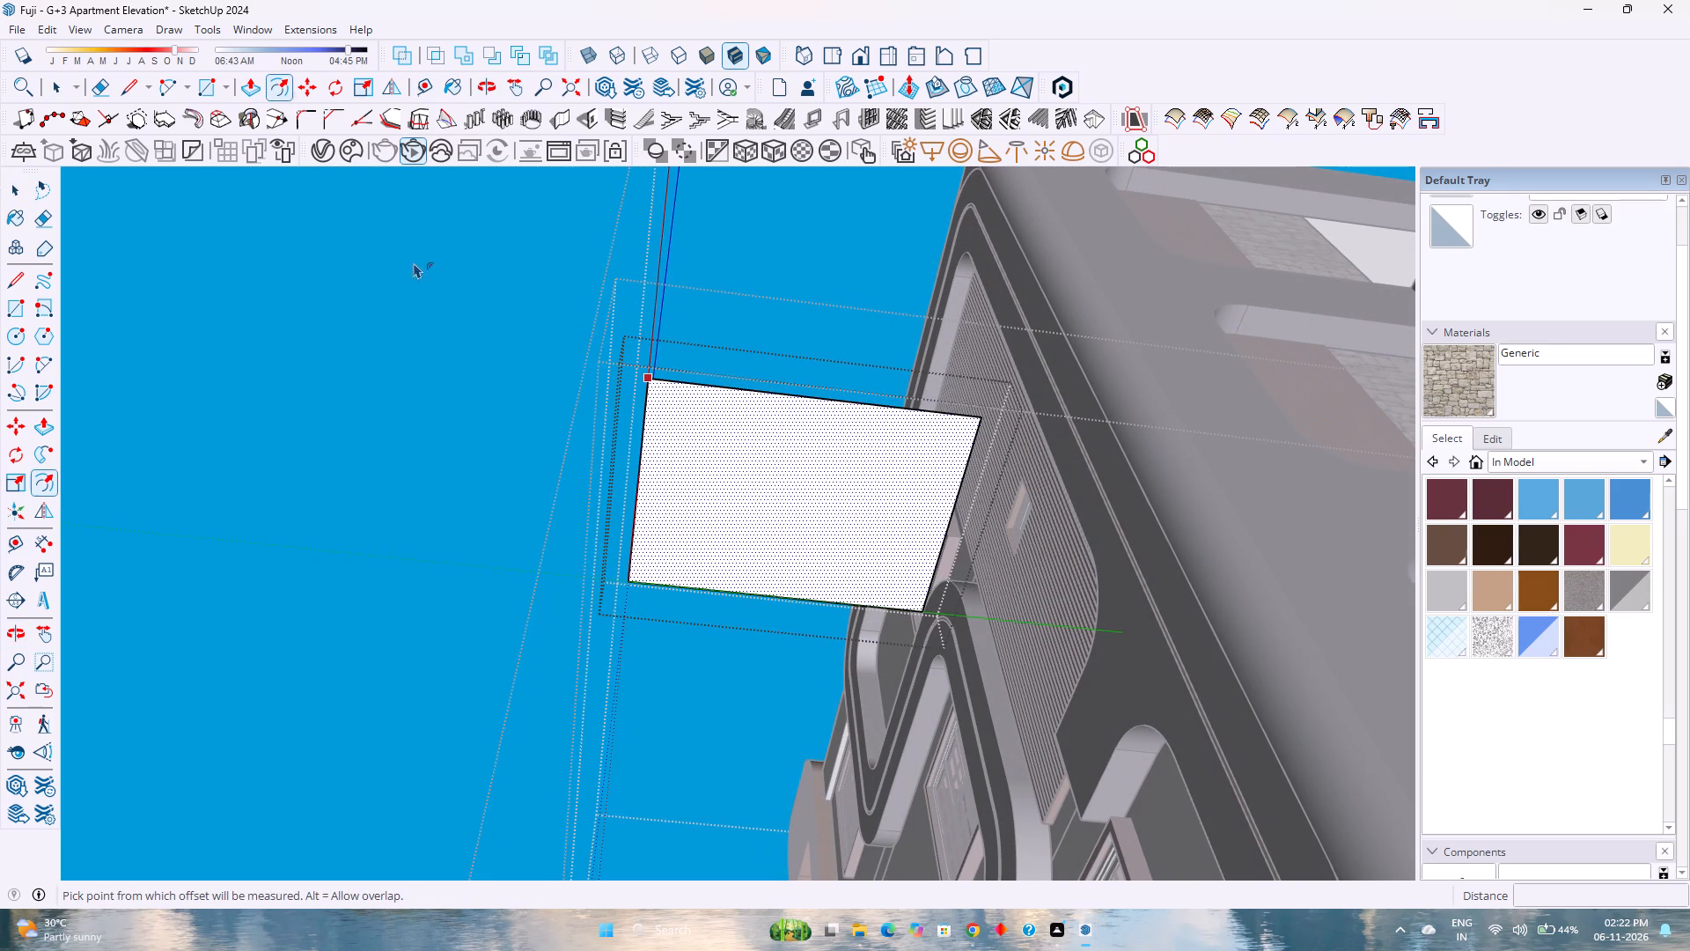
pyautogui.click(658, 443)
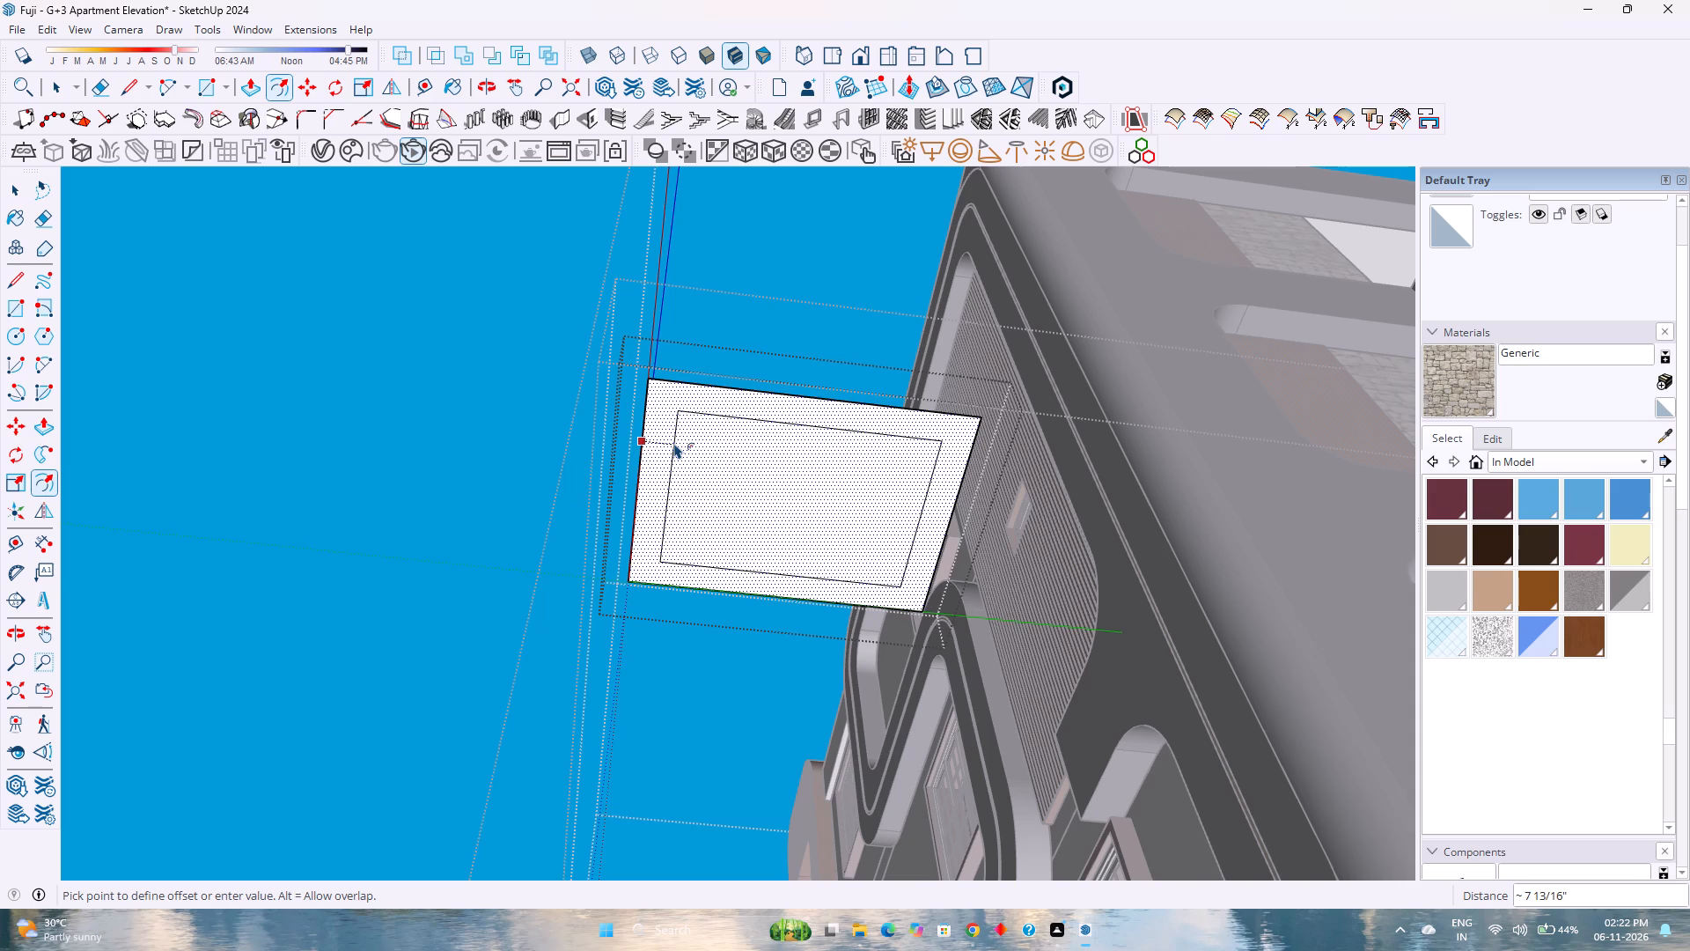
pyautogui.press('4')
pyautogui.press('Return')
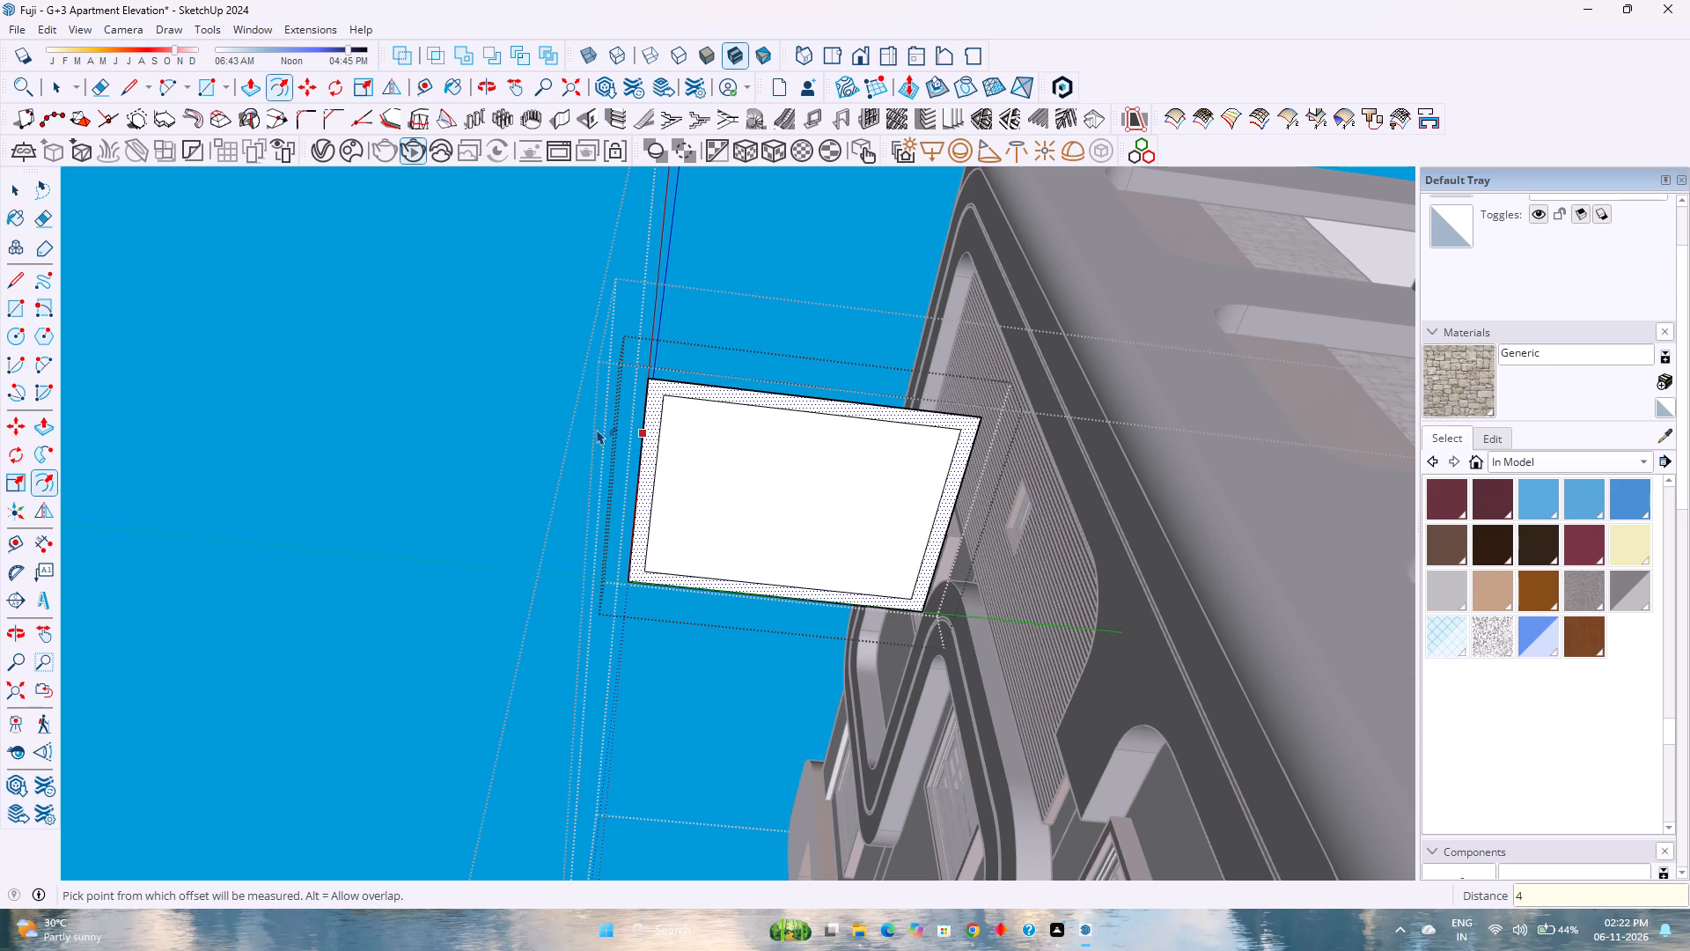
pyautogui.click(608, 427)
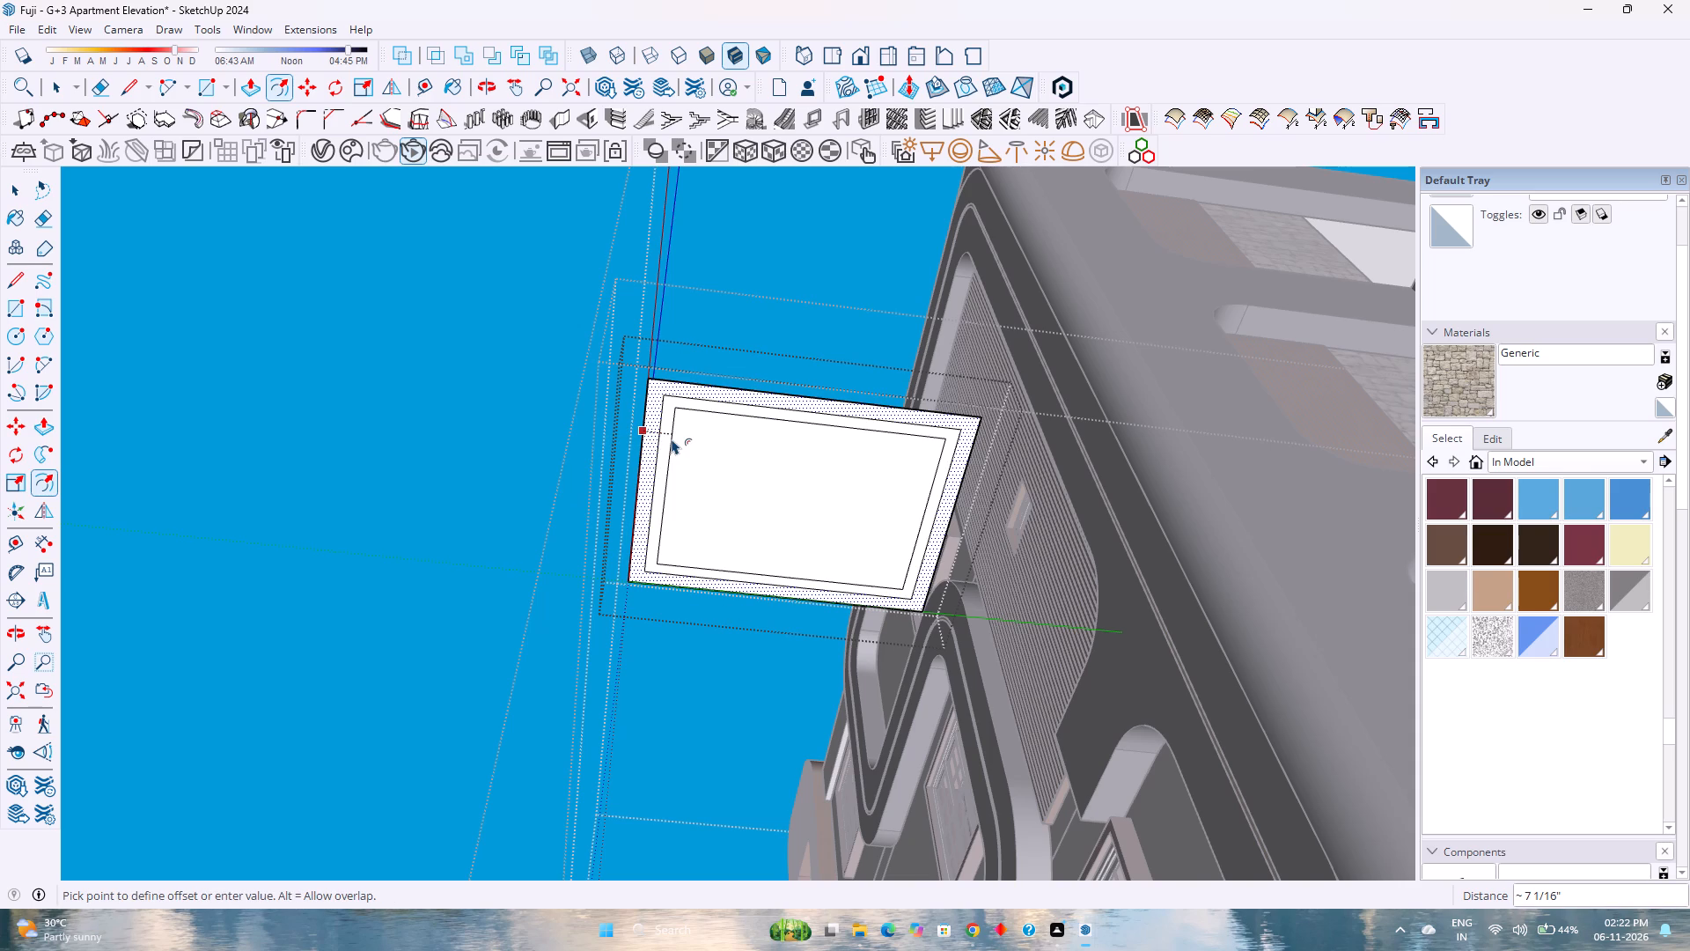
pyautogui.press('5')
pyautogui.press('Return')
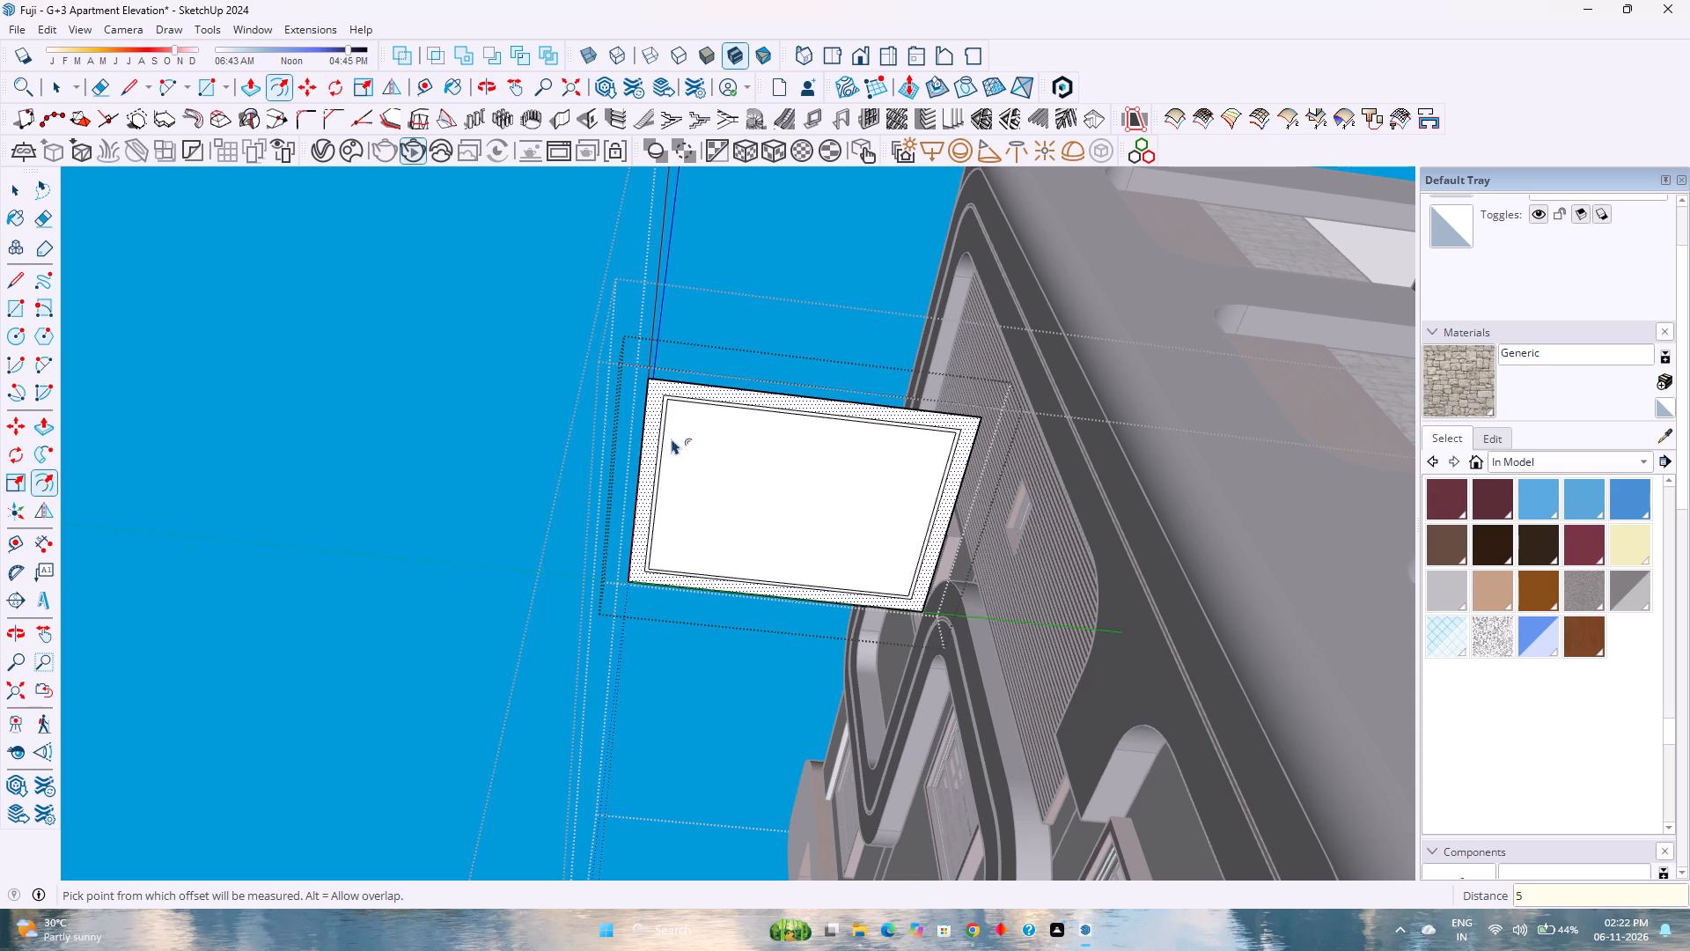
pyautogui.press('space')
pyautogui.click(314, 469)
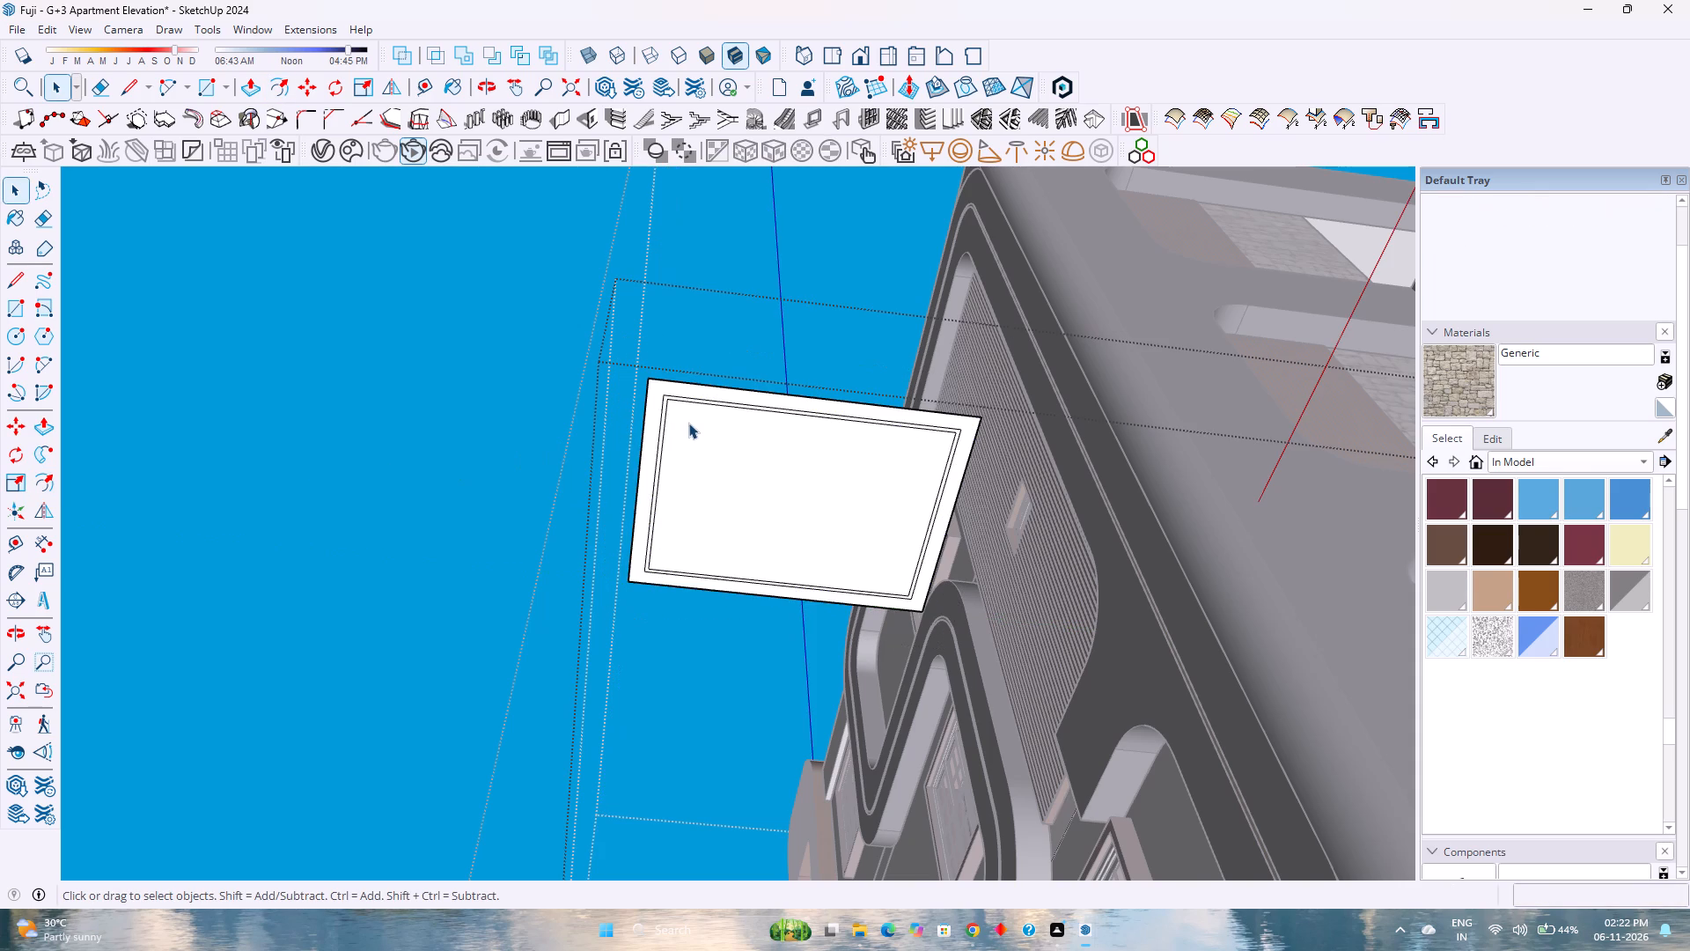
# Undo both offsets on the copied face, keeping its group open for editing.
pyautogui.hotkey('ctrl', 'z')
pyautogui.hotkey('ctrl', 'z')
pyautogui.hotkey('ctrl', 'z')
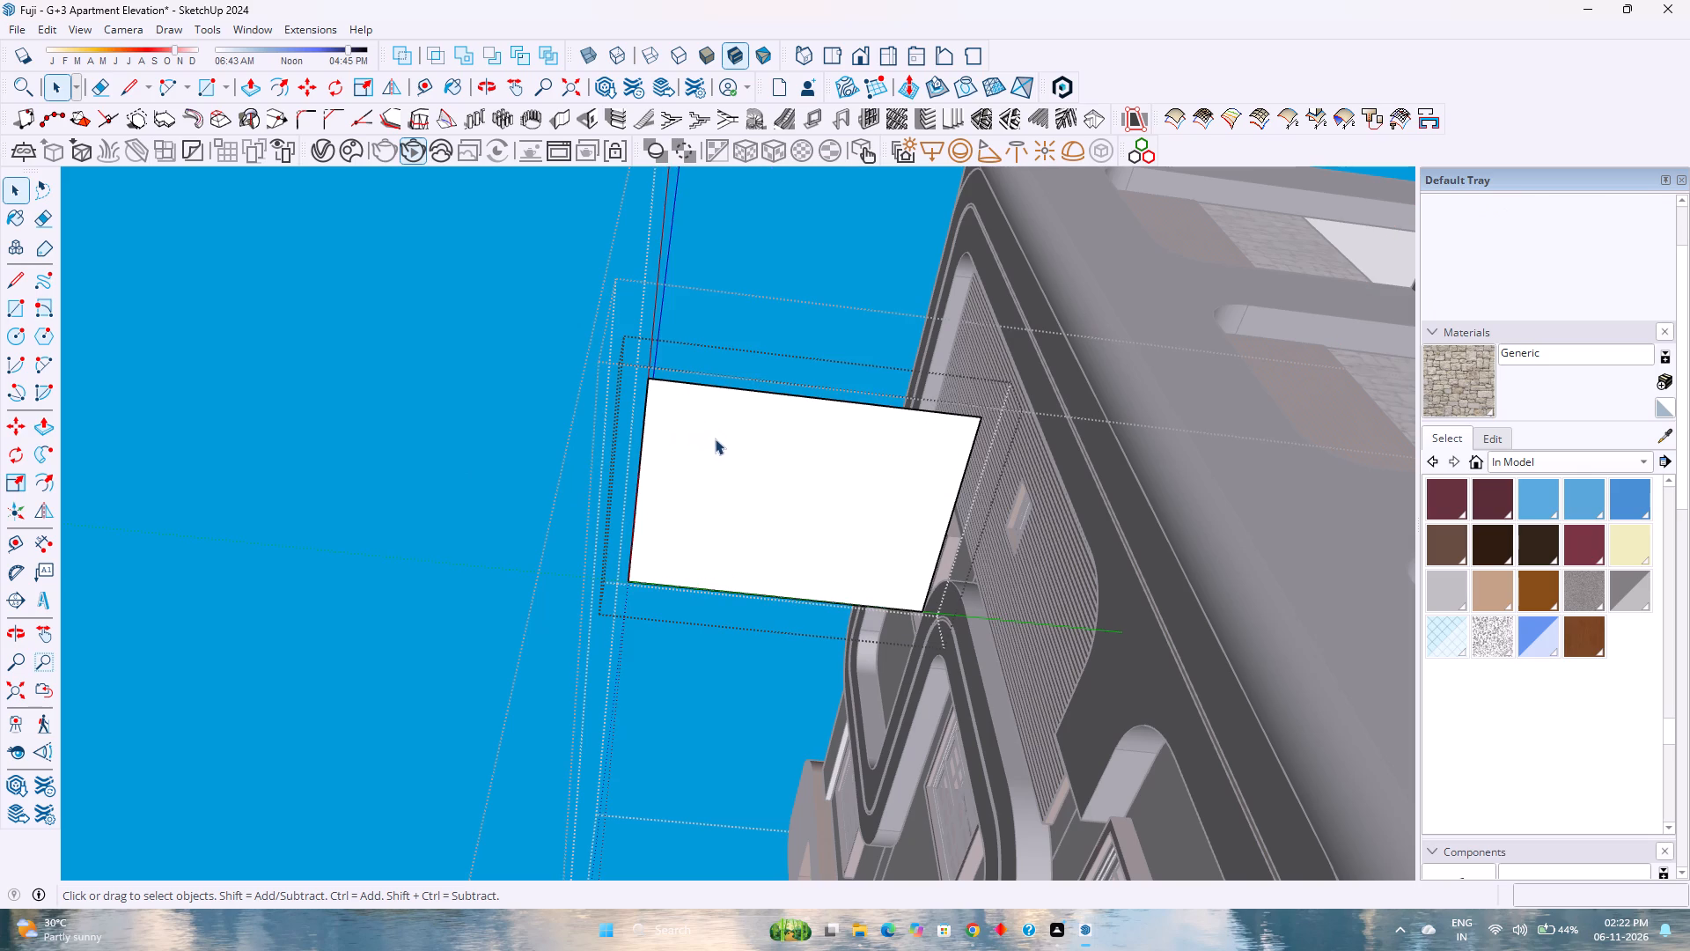
# Pull the grouped face downward 5" to give the panel thickness.
pyautogui.click(779, 557)
pyautogui.press('p')
pyautogui.click(779, 557)
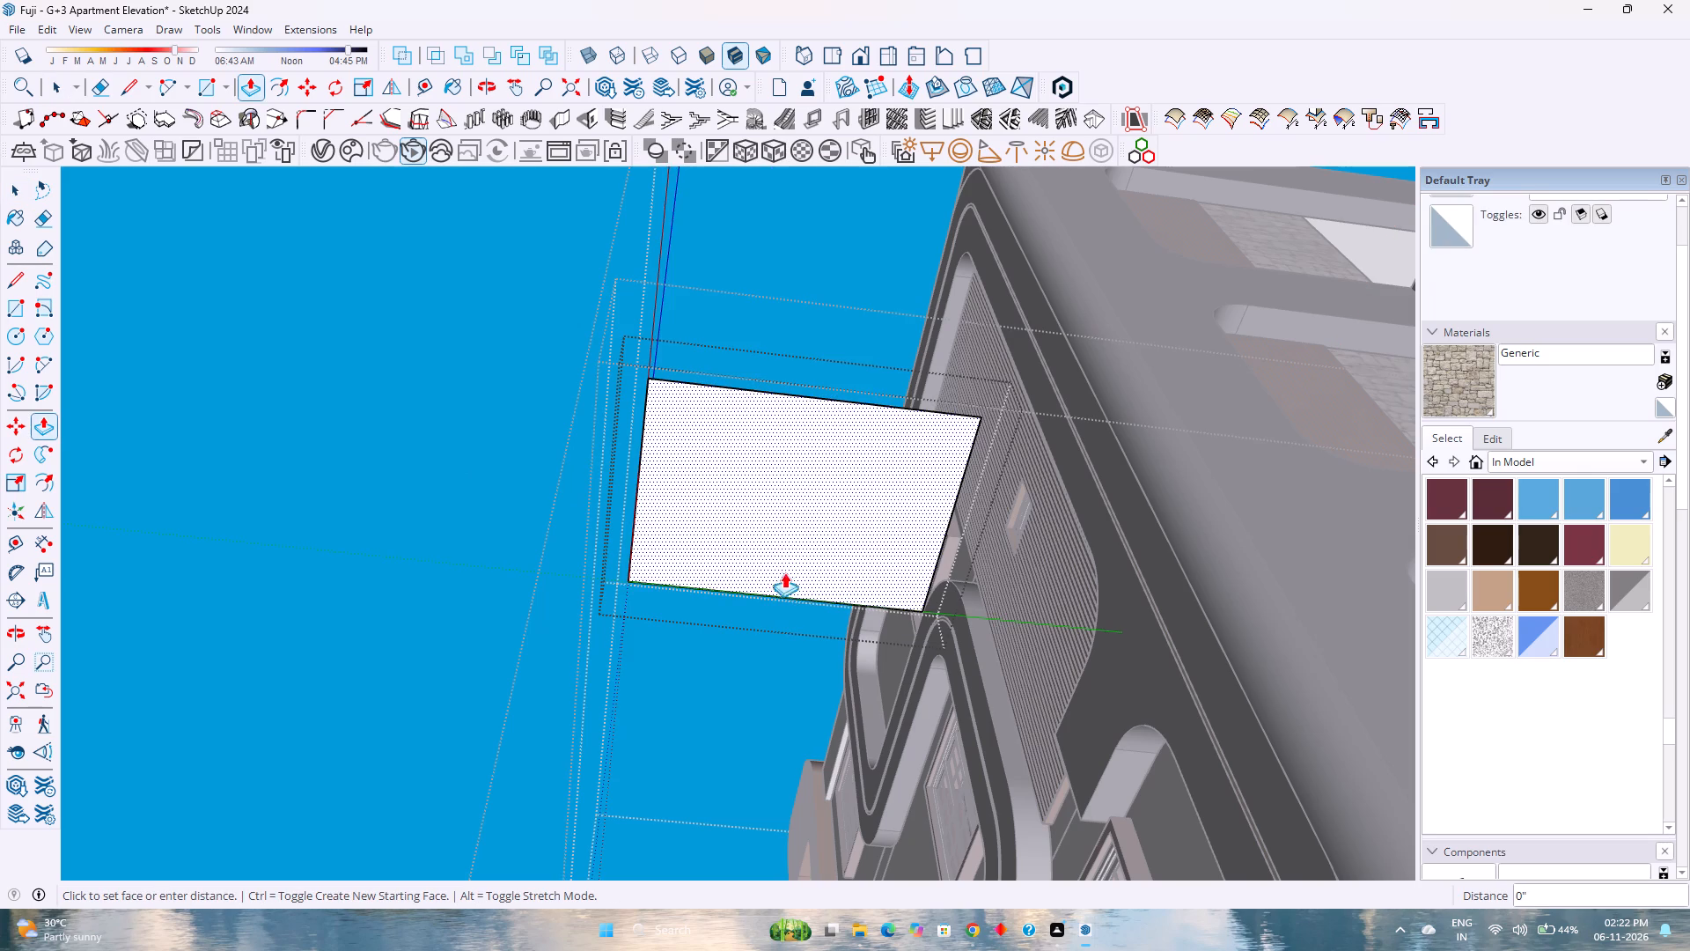
pyautogui.press('5')
pyautogui.press('Return')
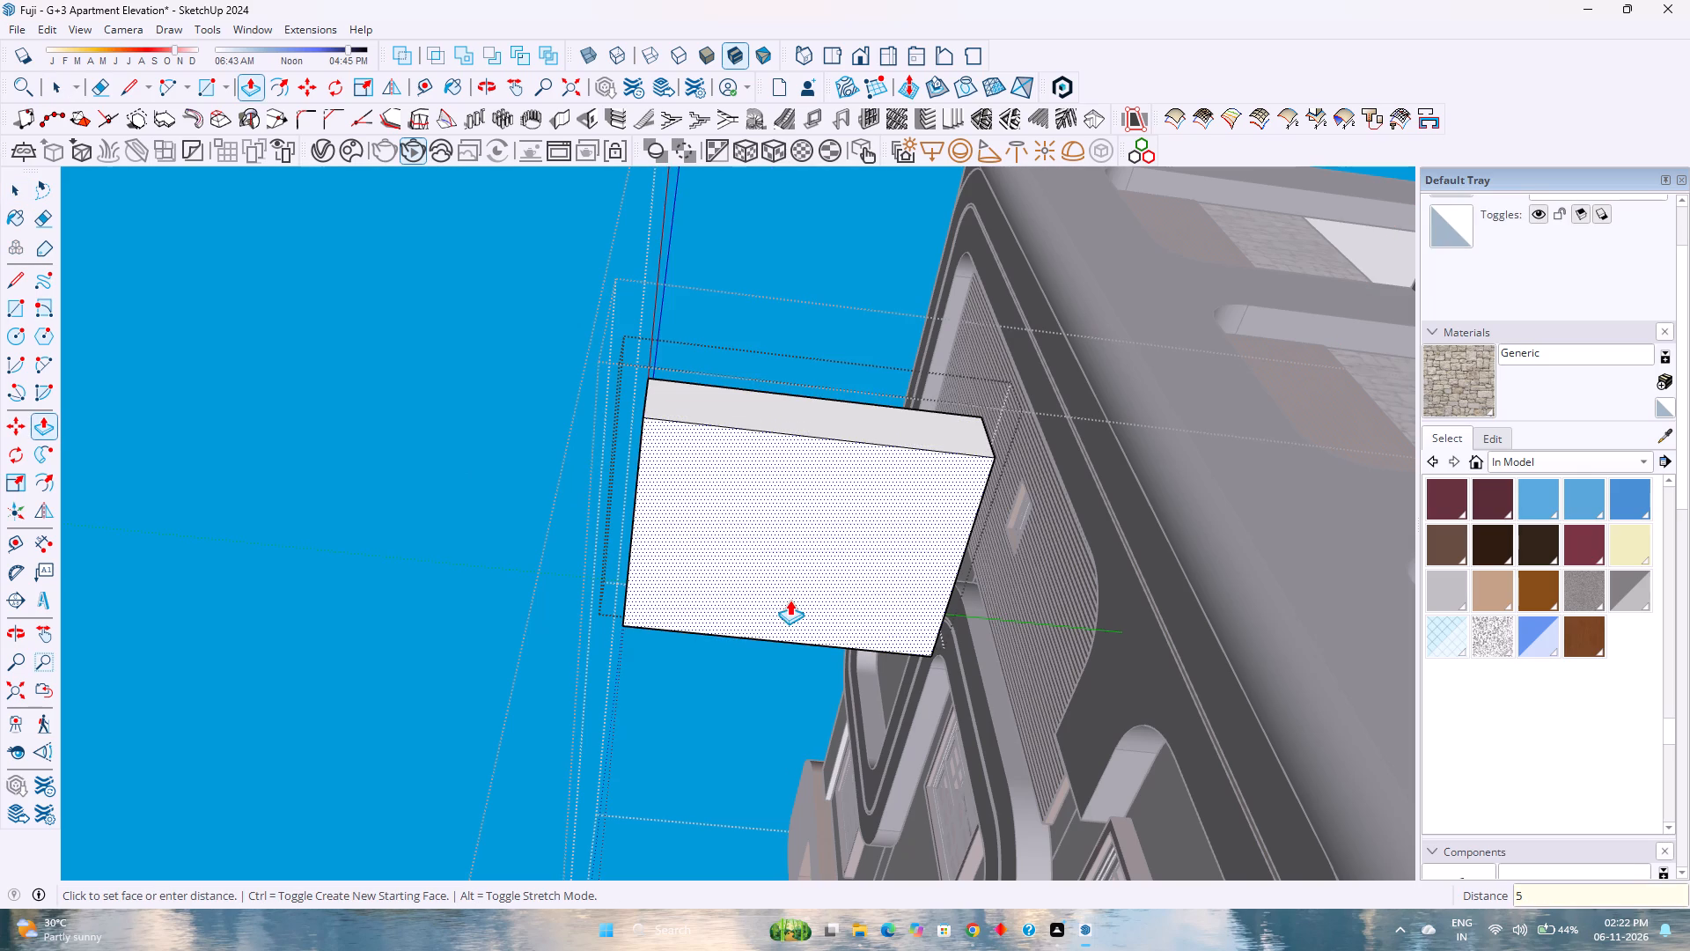
pyautogui.press('space')
# Offset the panel's underside outer edges inward 4" and again 5" to outline a thin rectangular band.
pyautogui.doubleClick(774, 505)
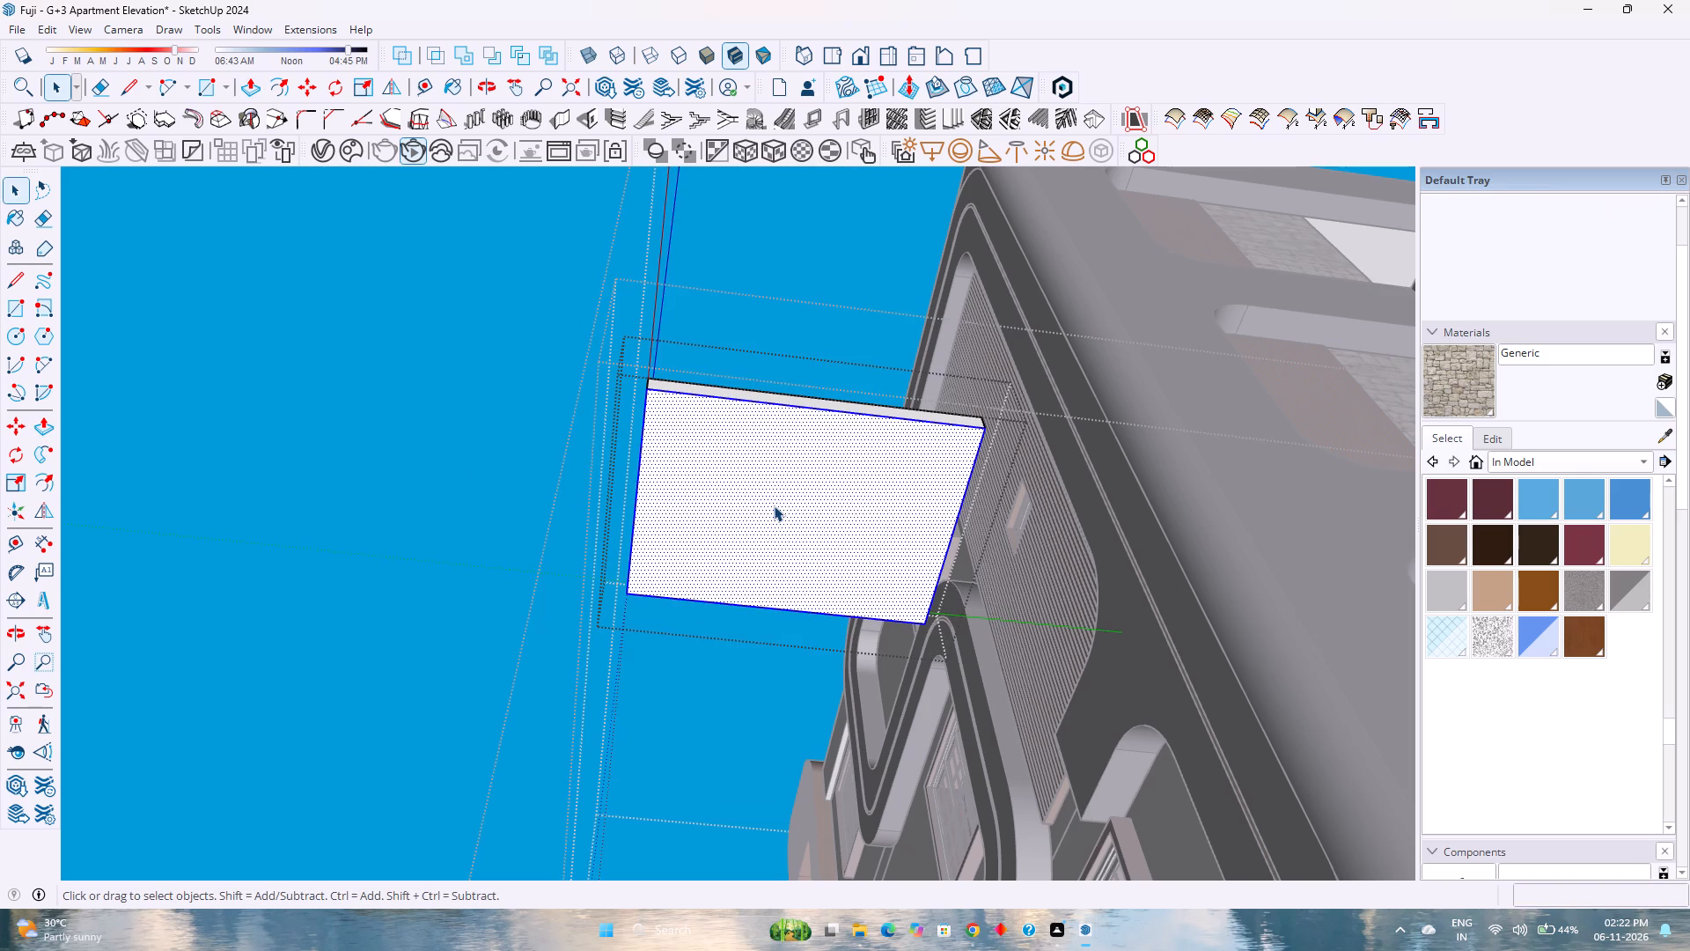
pyautogui.click(271, 83)
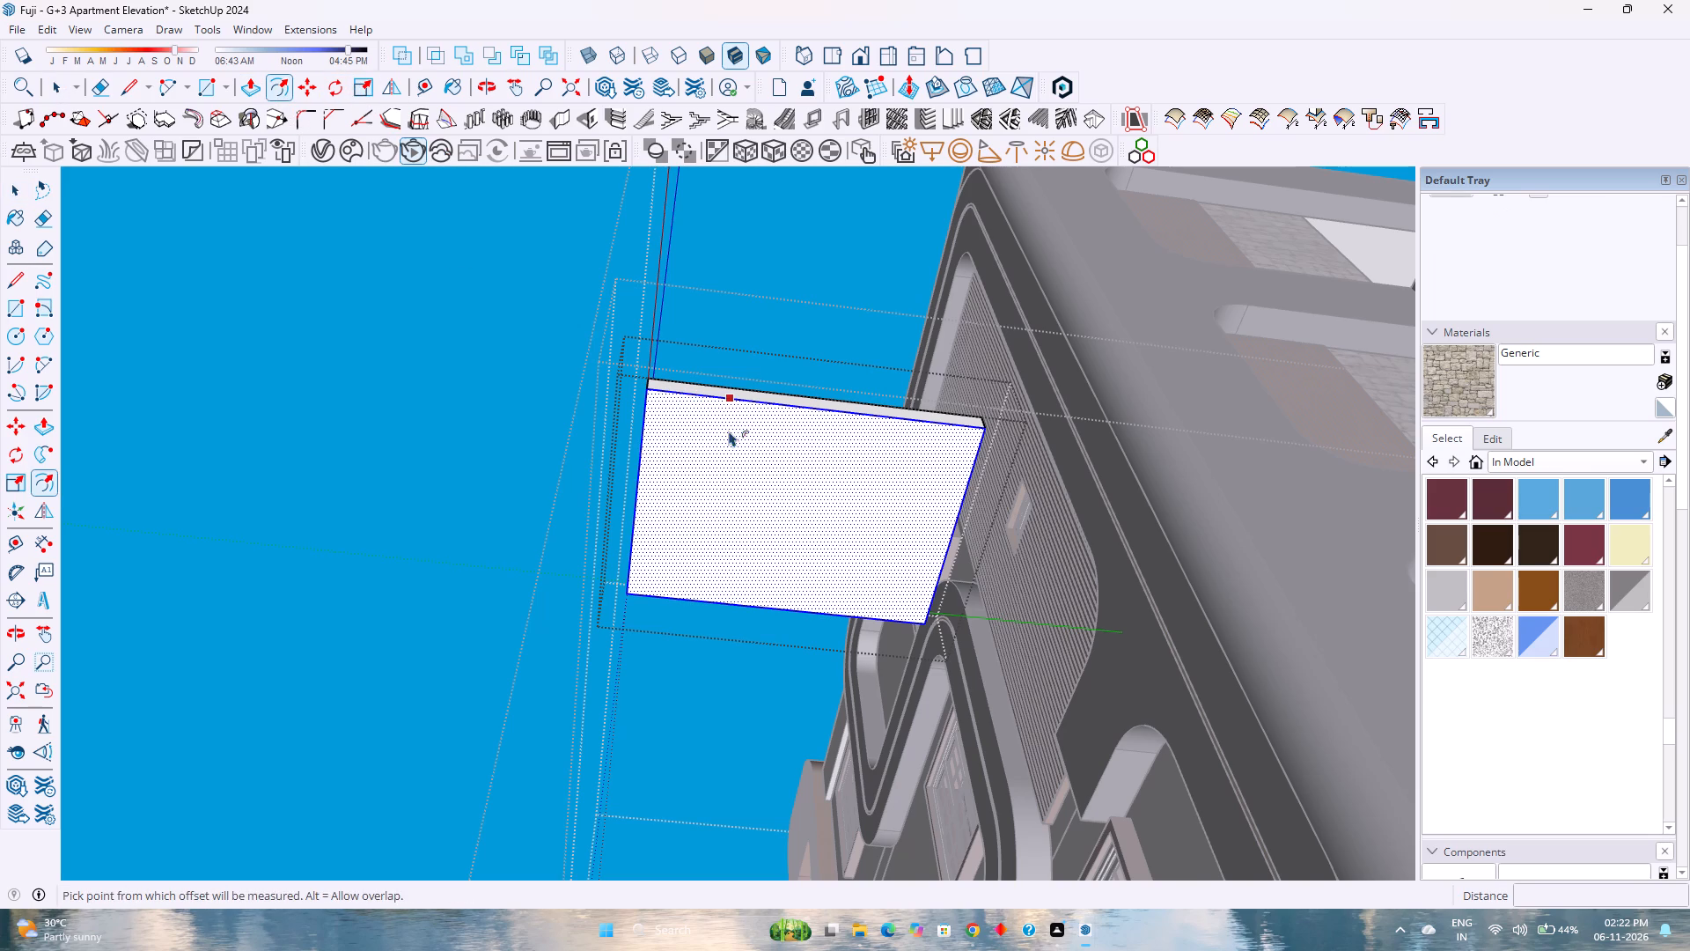
pyautogui.click(781, 431)
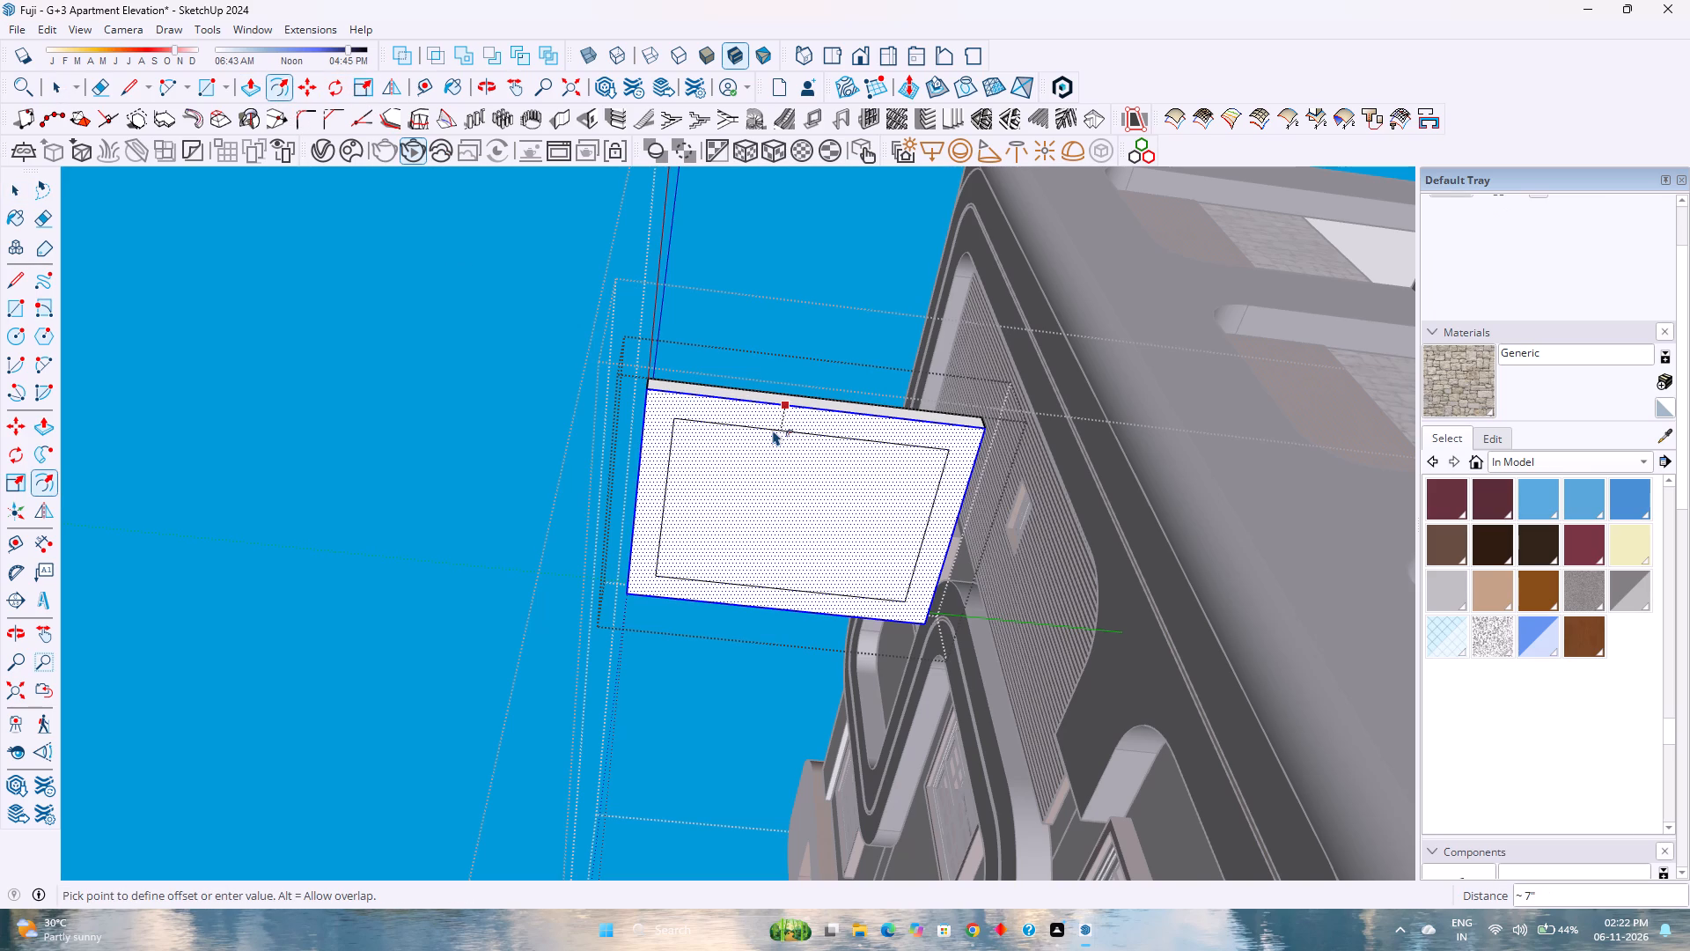
pyautogui.press('4')
pyautogui.press('Return')
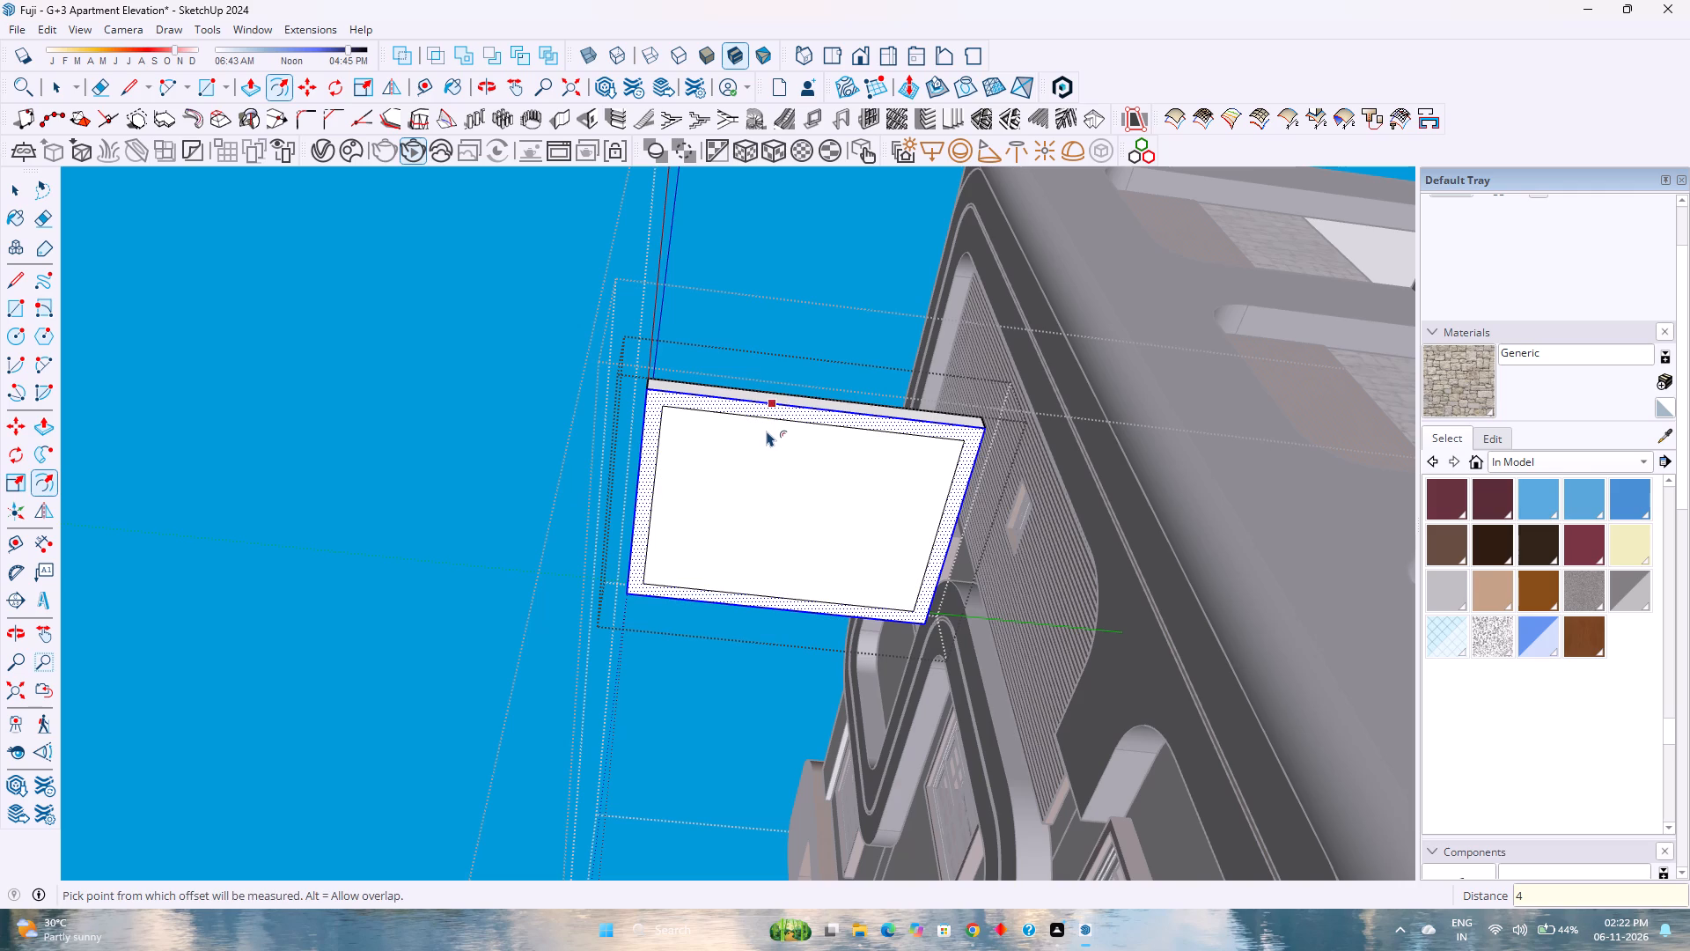
pyautogui.click(767, 431)
pyautogui.press('5')
pyautogui.press('Return')
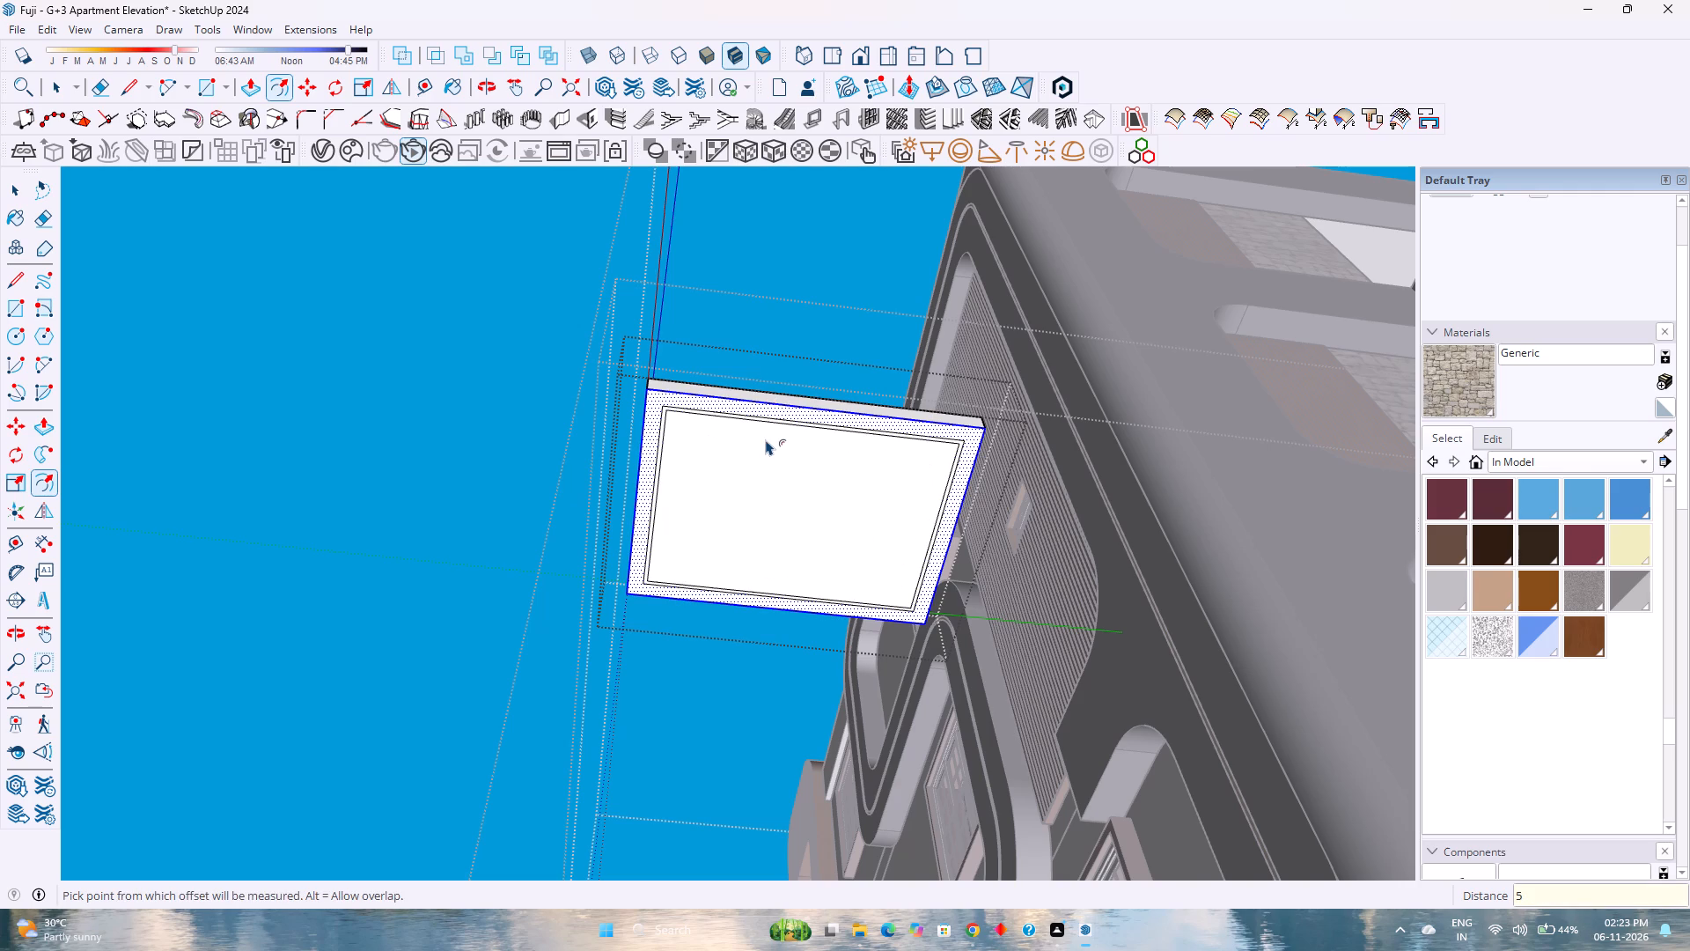
pyautogui.scroll(5, 766, 439)
pyautogui.press('space')
# Copy the thin band face 7' along the green axis, clear of the panel.
pyautogui.scroll(3, 660, 430)
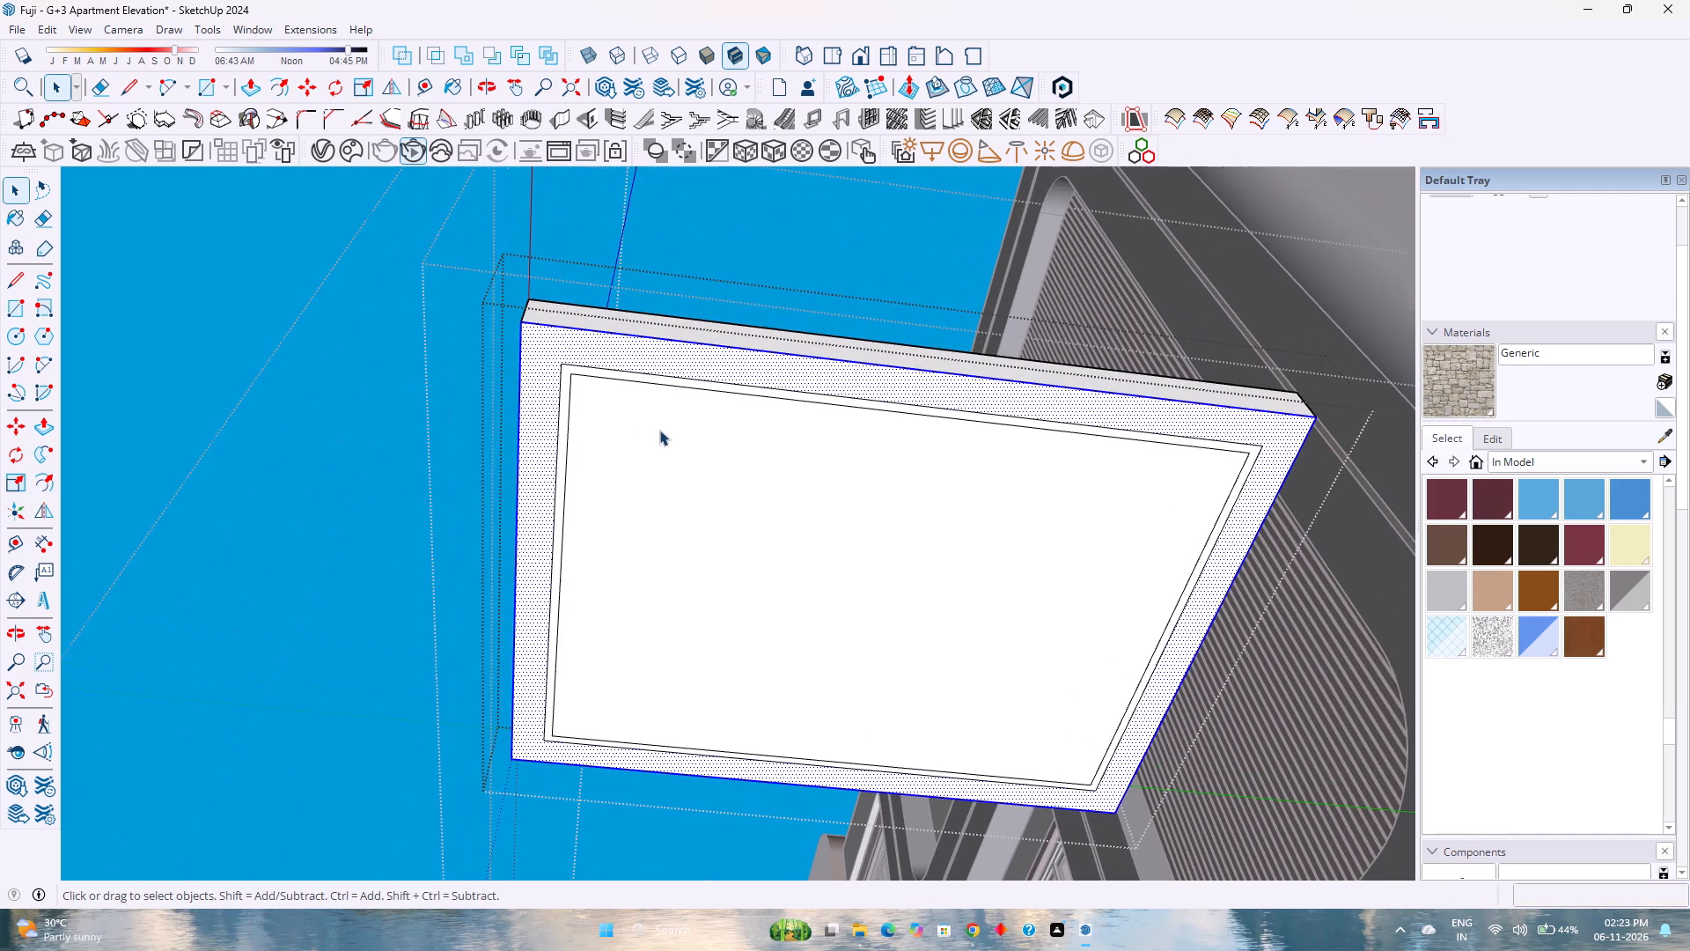
pyautogui.click(620, 375)
pyautogui.scroll(-1, 621, 378)
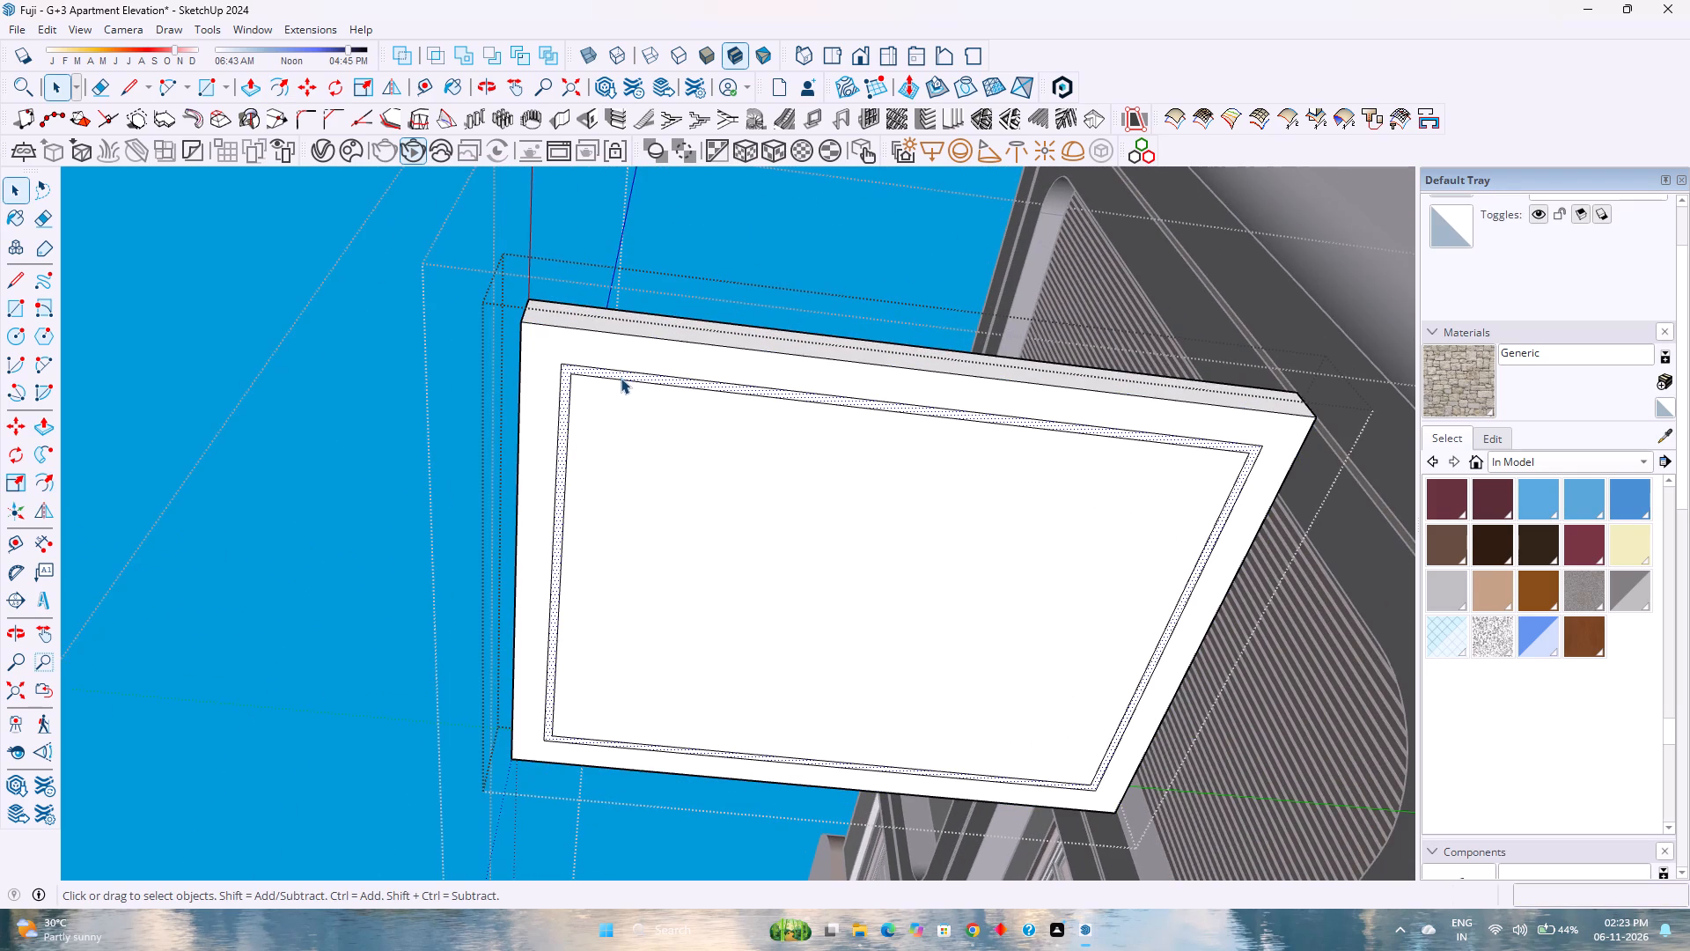
pyautogui.scroll(-2, 621, 378)
pyautogui.press('m')
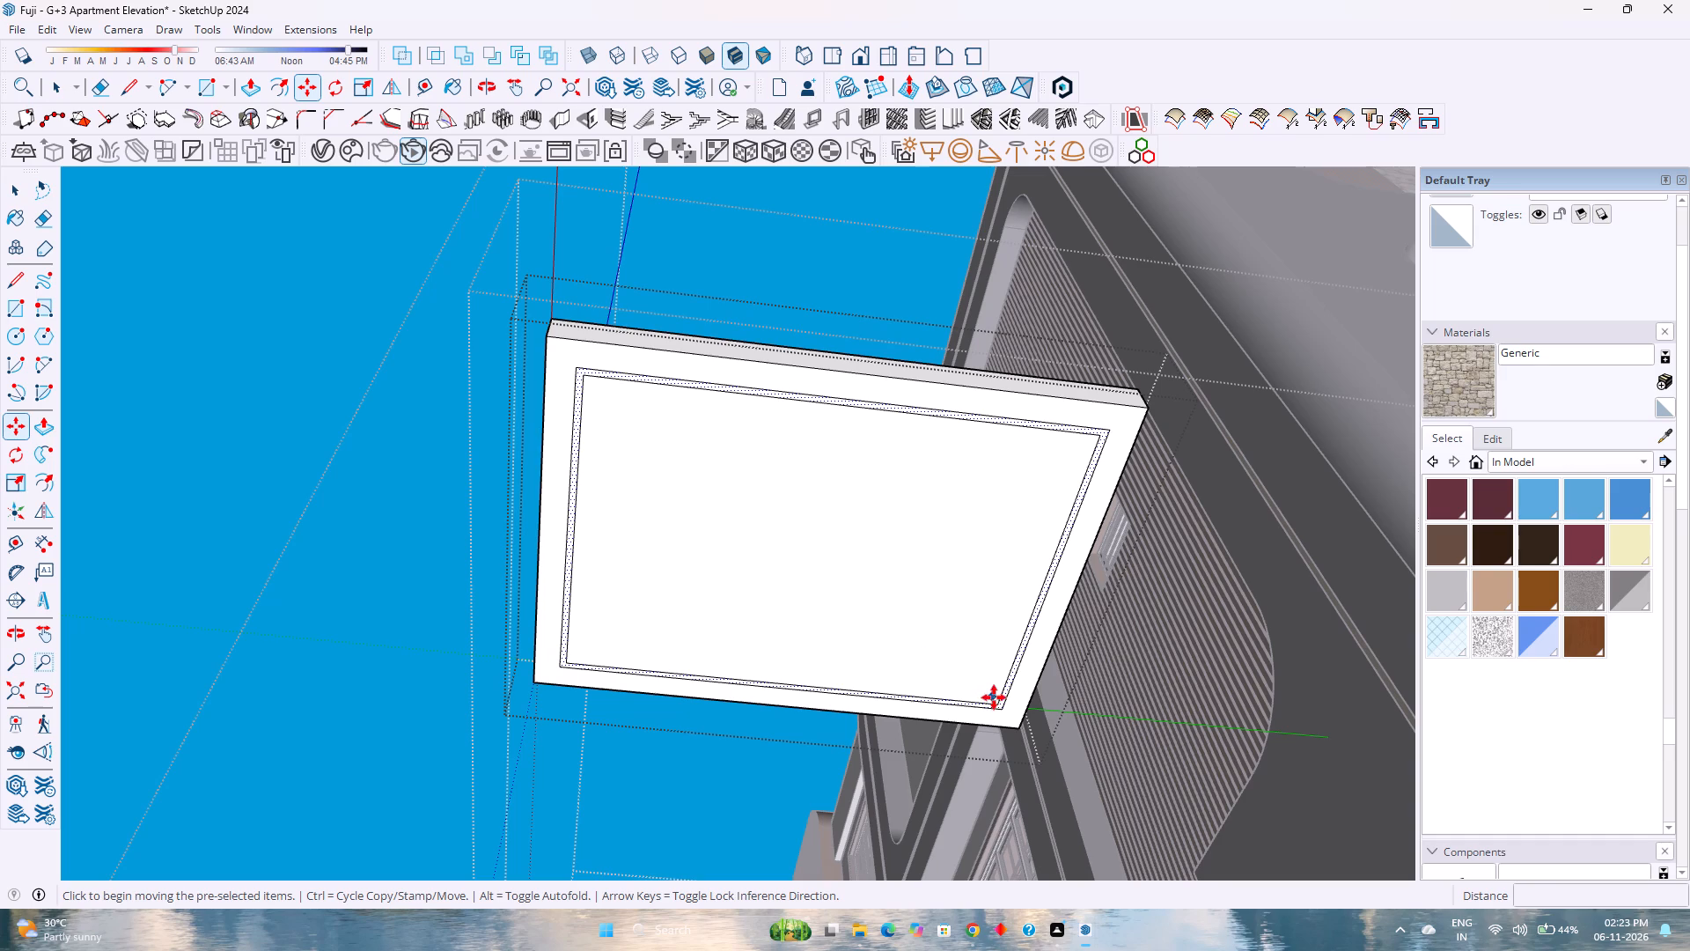
pyautogui.click(996, 703)
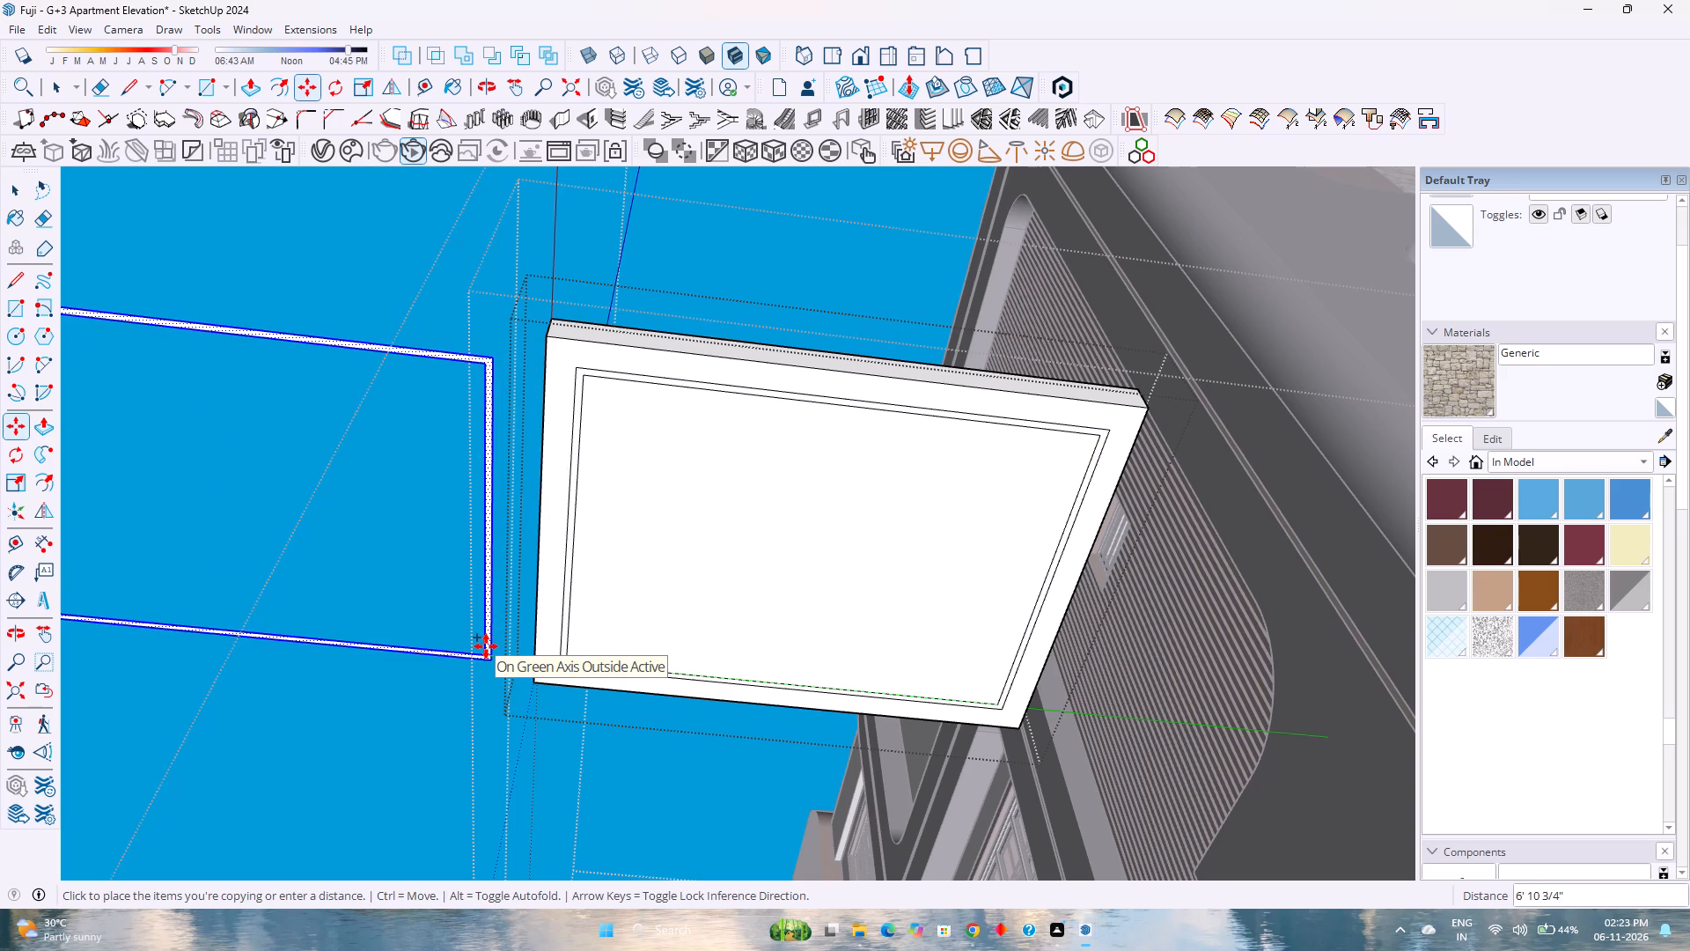
pyautogui.write("7'")
pyautogui.press('Return')
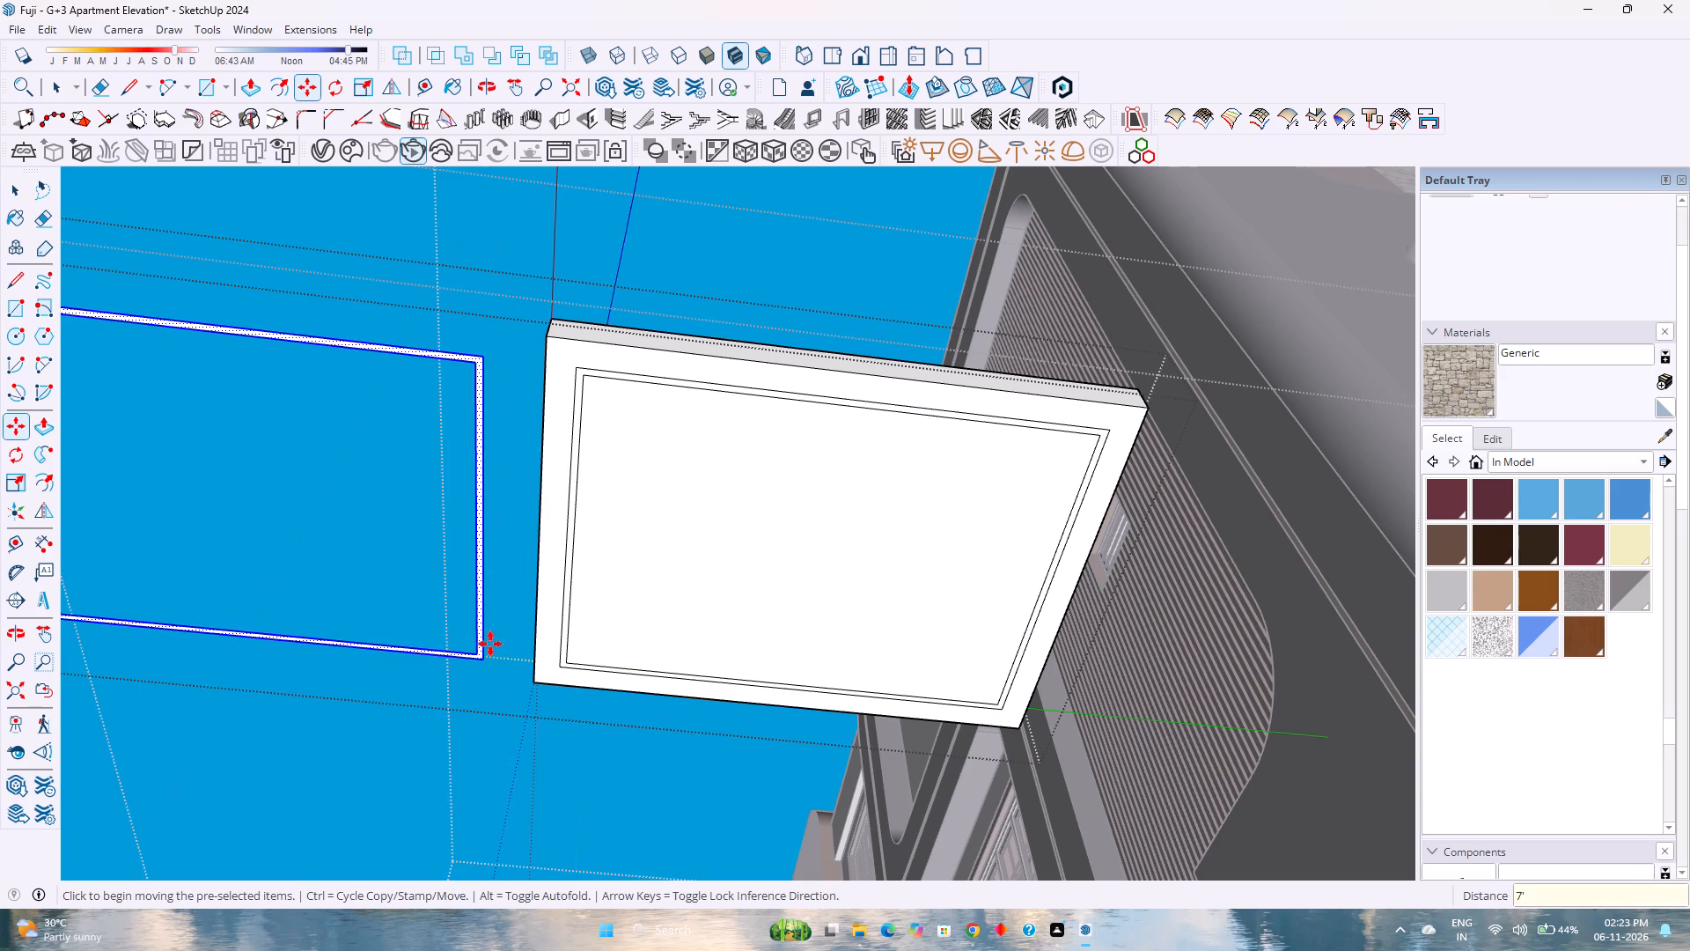
# Make the copied rectangular band a group.
pyautogui.rightClick(479, 630)
pyautogui.click(565, 340)
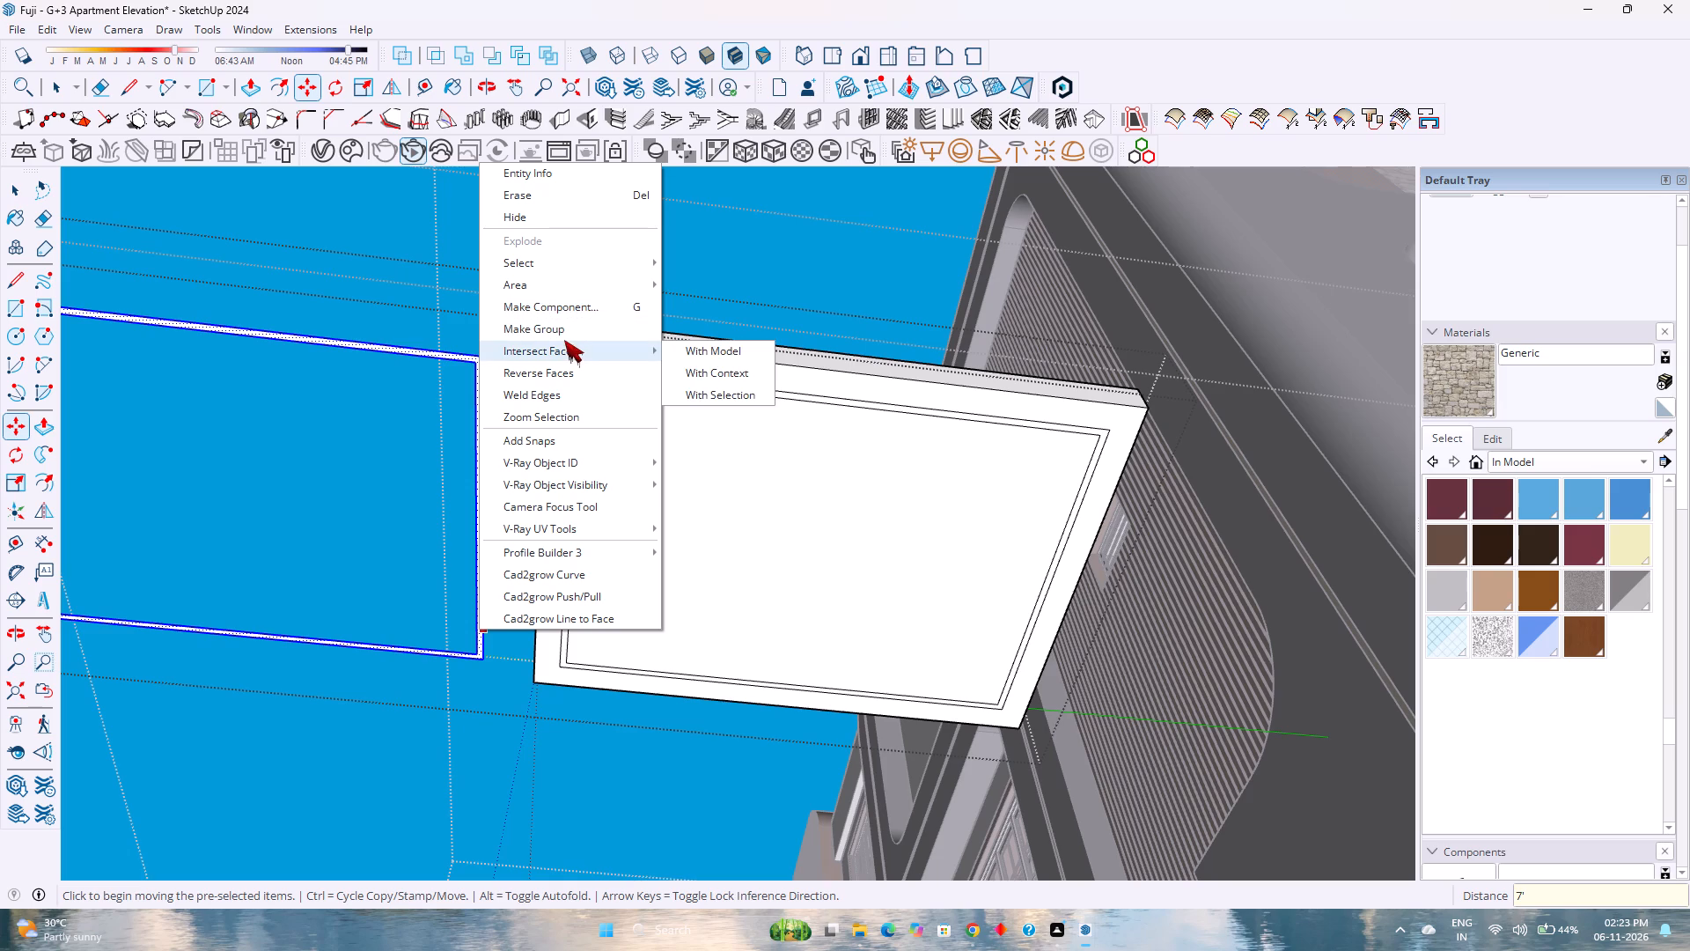
pyautogui.click(563, 334)
pyautogui.press('space')
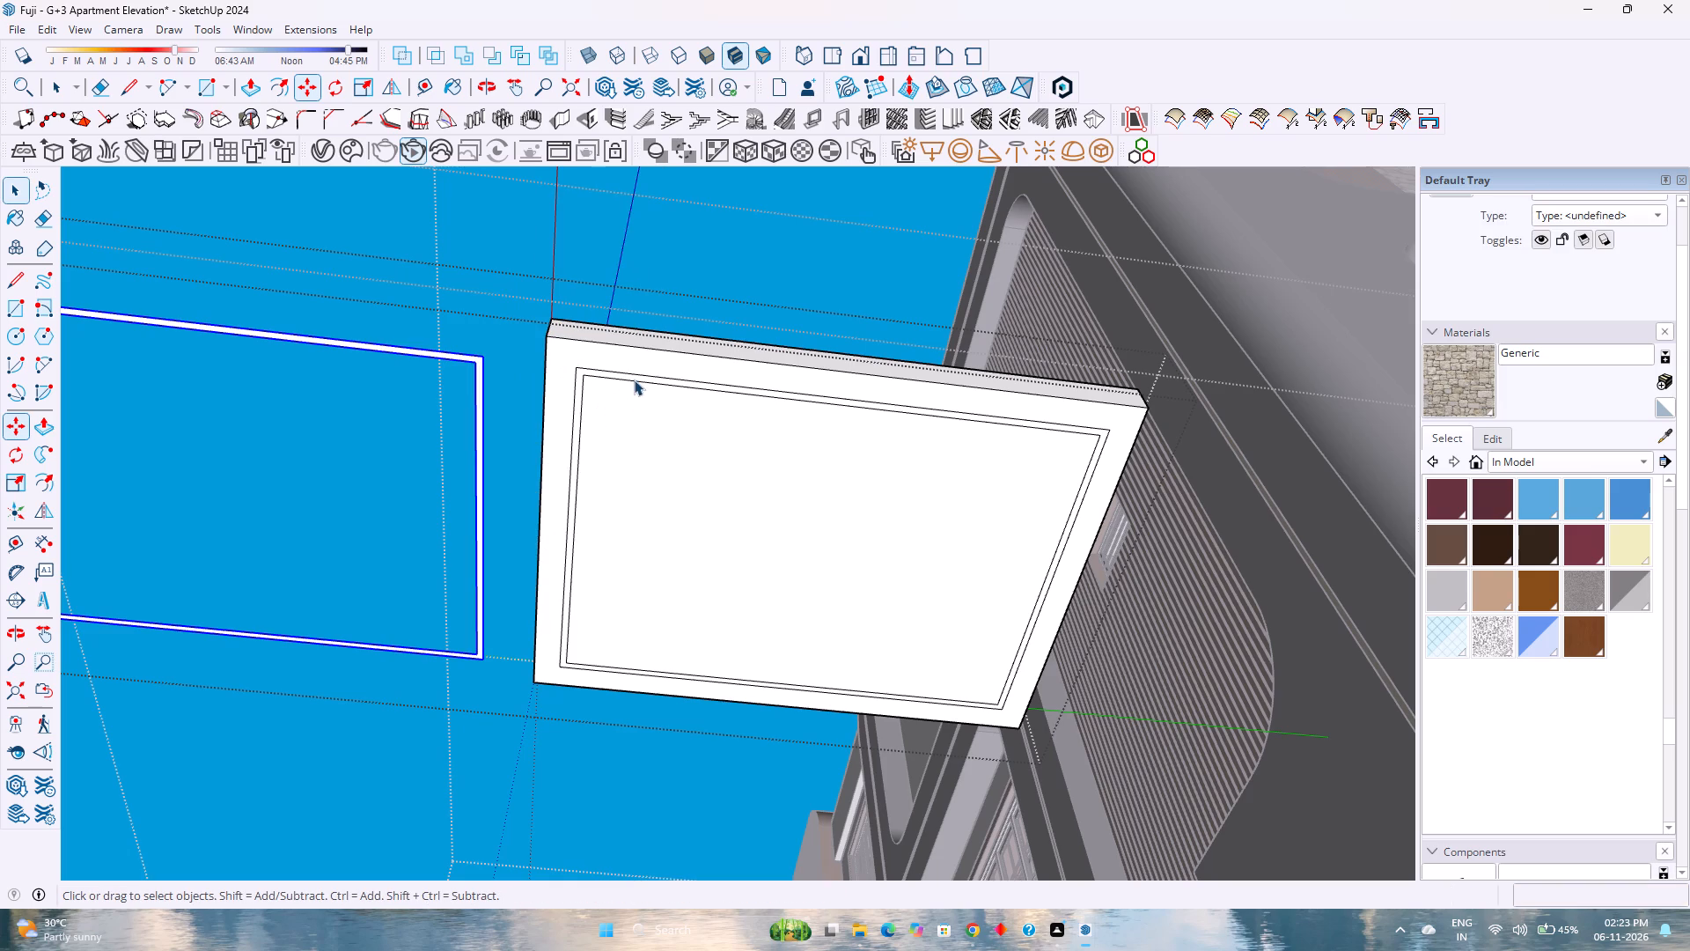
# Push the thin band face 1" into the panel's underside to form a rectangular groove.
pyautogui.click(655, 375)
pyautogui.scroll(2, 655, 378)
pyautogui.click(658, 380)
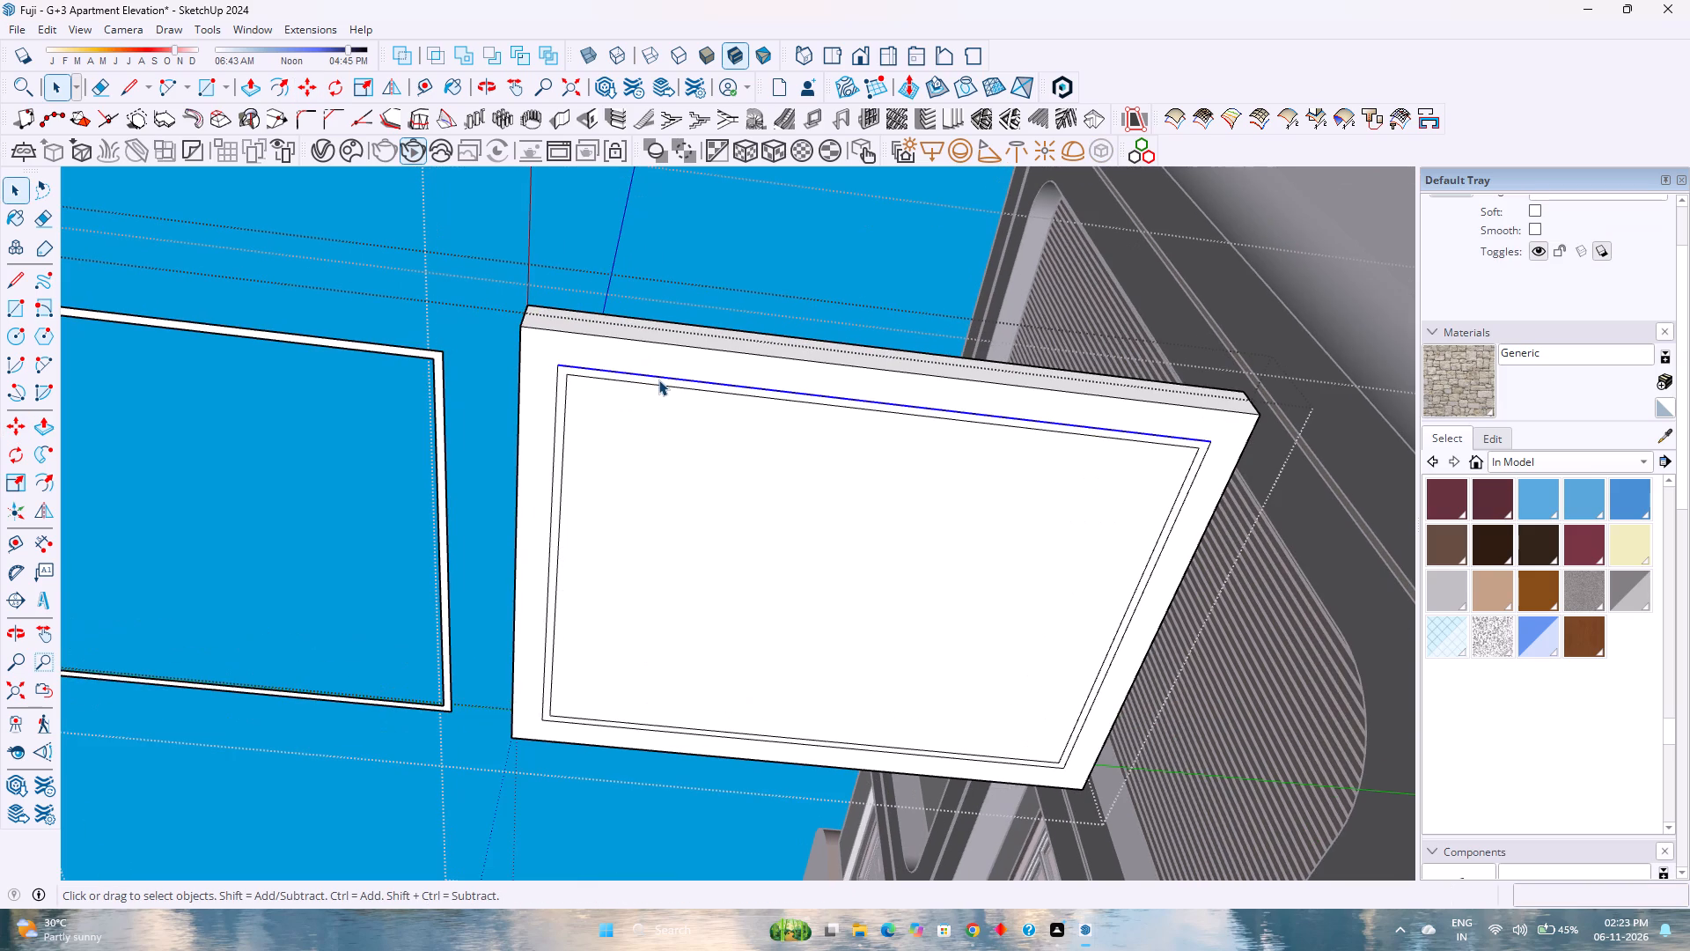
pyautogui.click(663, 382)
pyautogui.press('p')
pyautogui.click(663, 382)
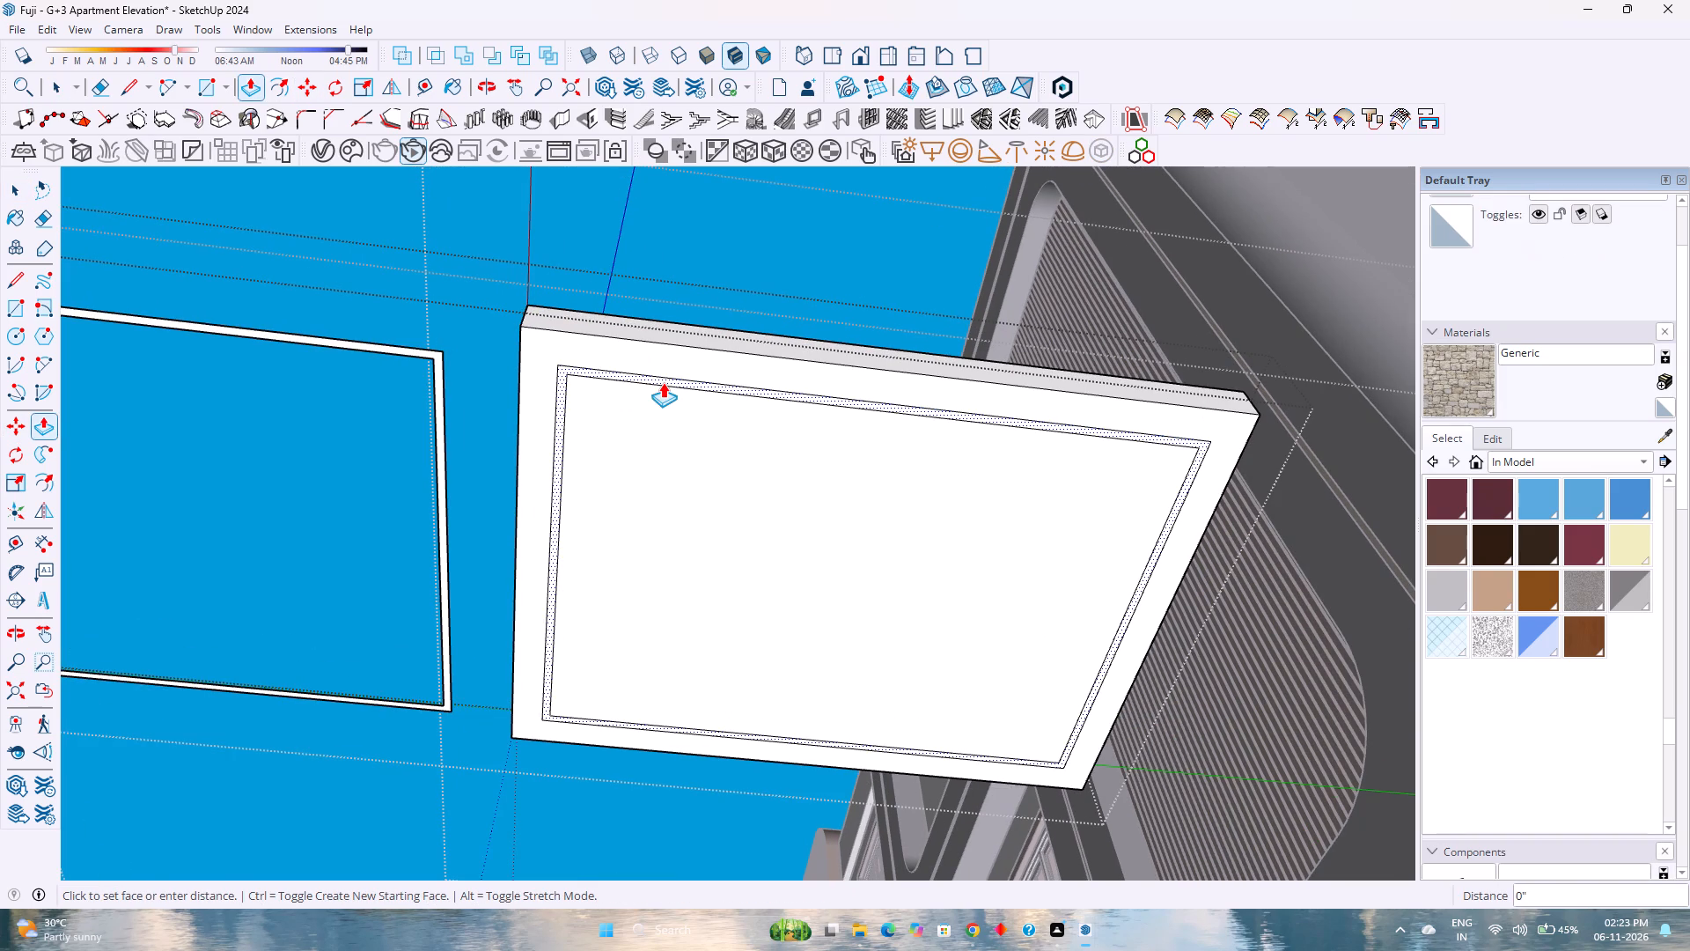
pyautogui.press('1')
pyautogui.press('Return')
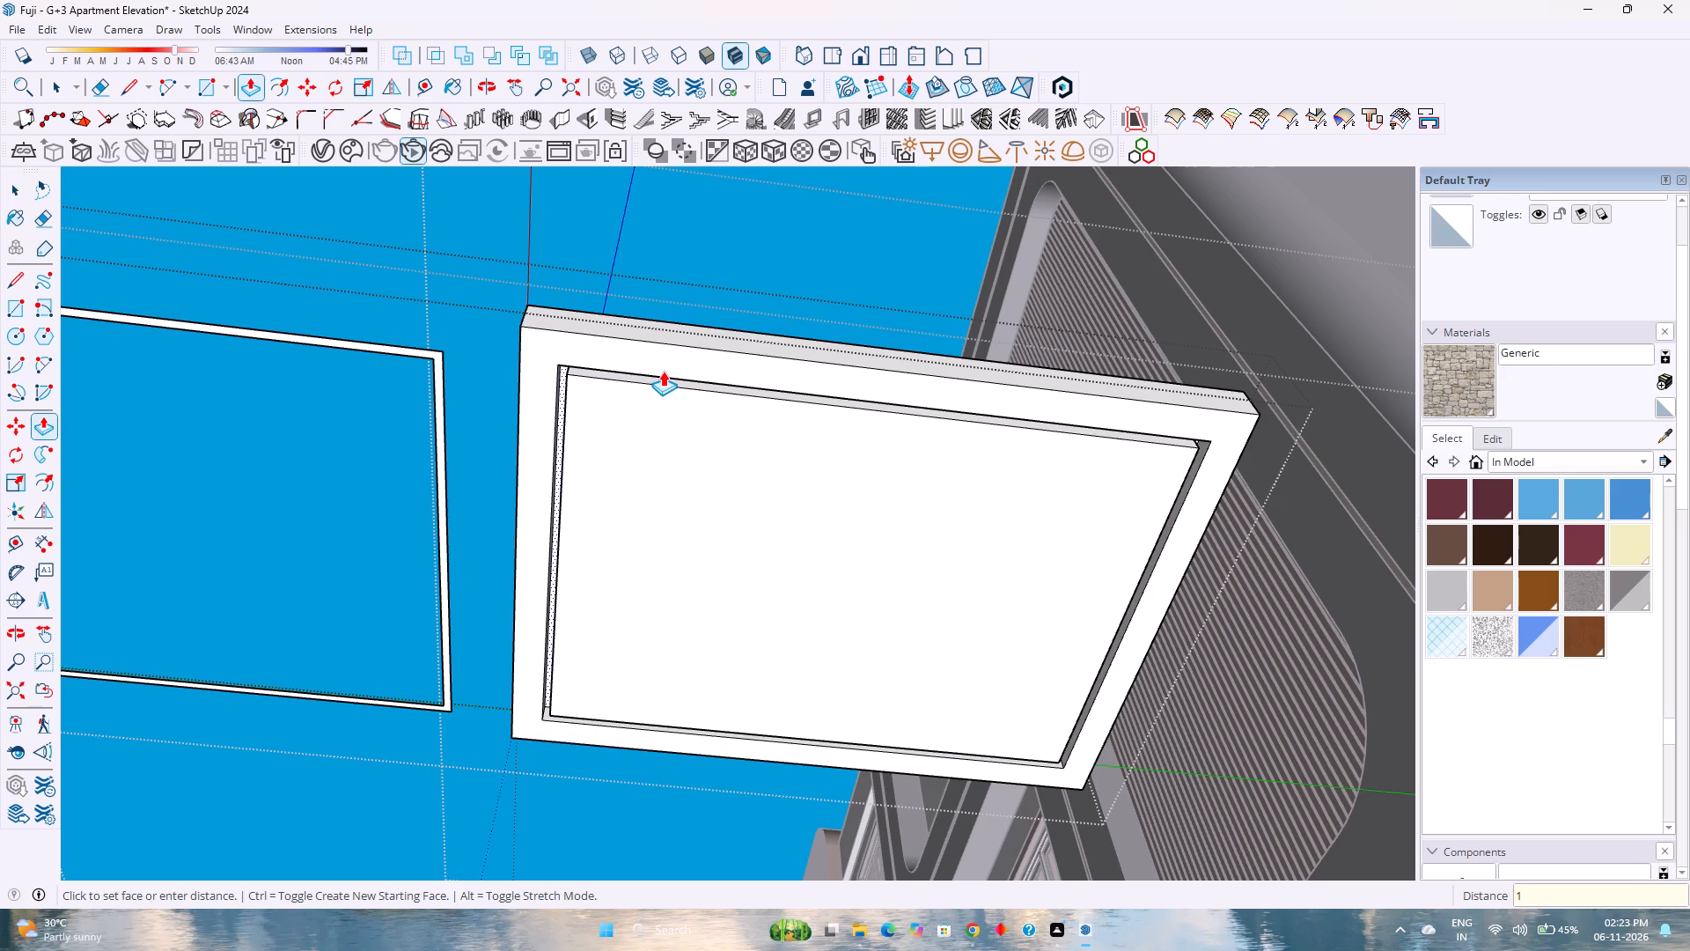
pyautogui.press('space')
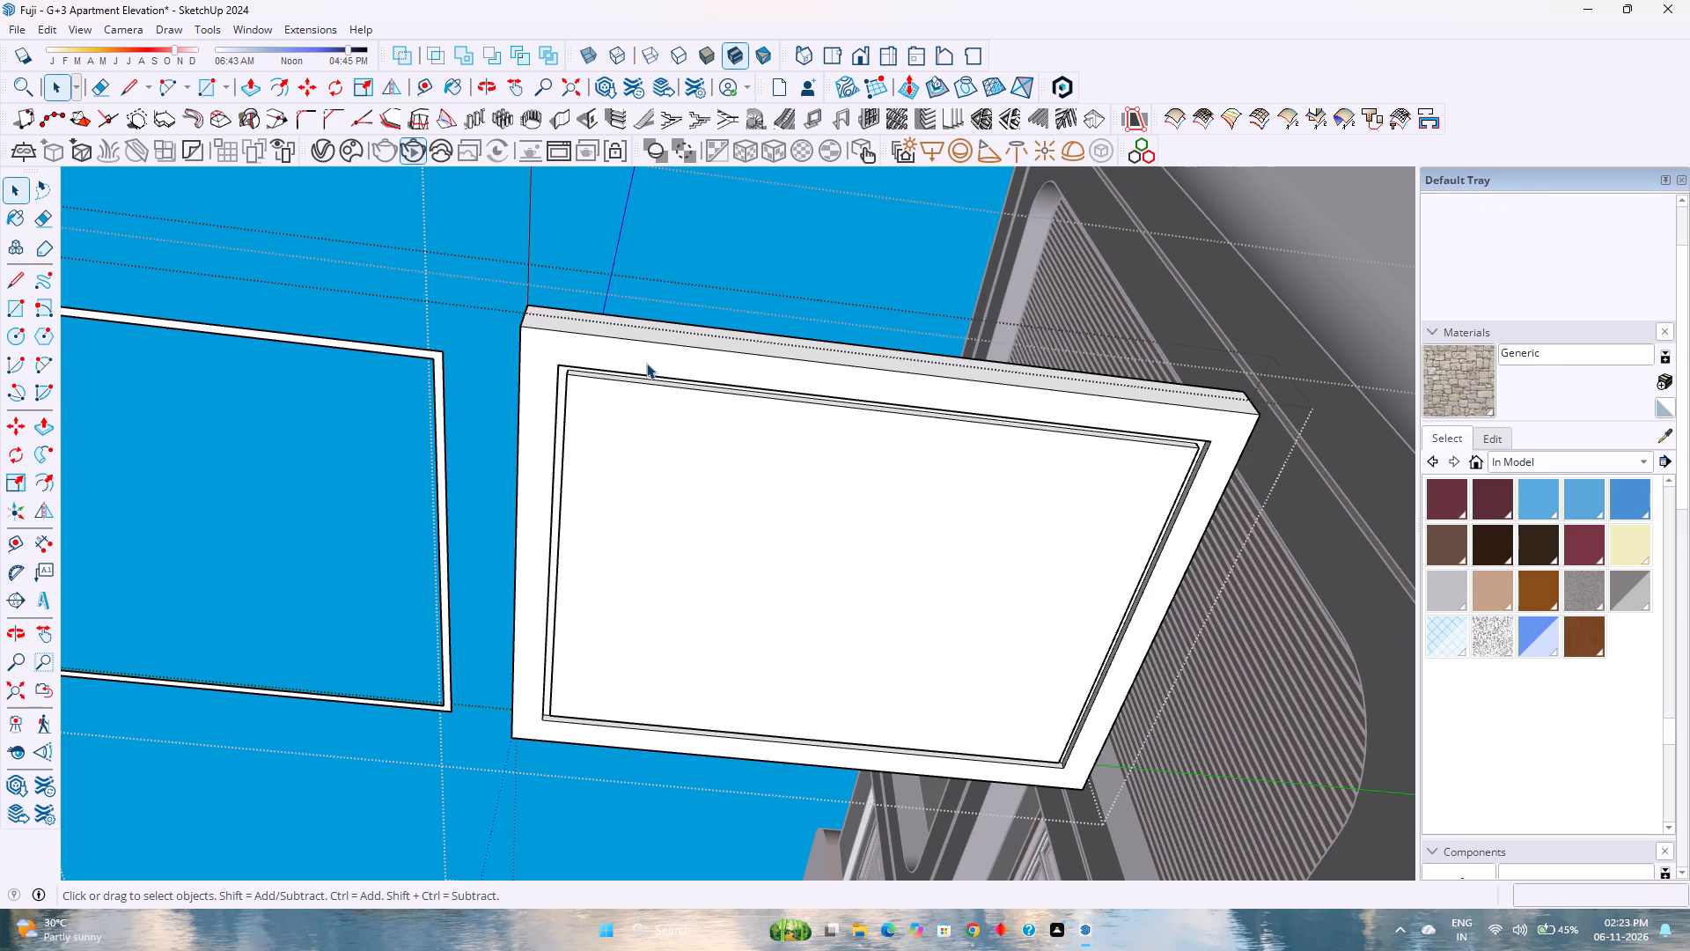
pyautogui.scroll(-2, 652, 367)
pyautogui.scroll(2, 656, 369)
pyautogui.scroll(-2, 656, 369)
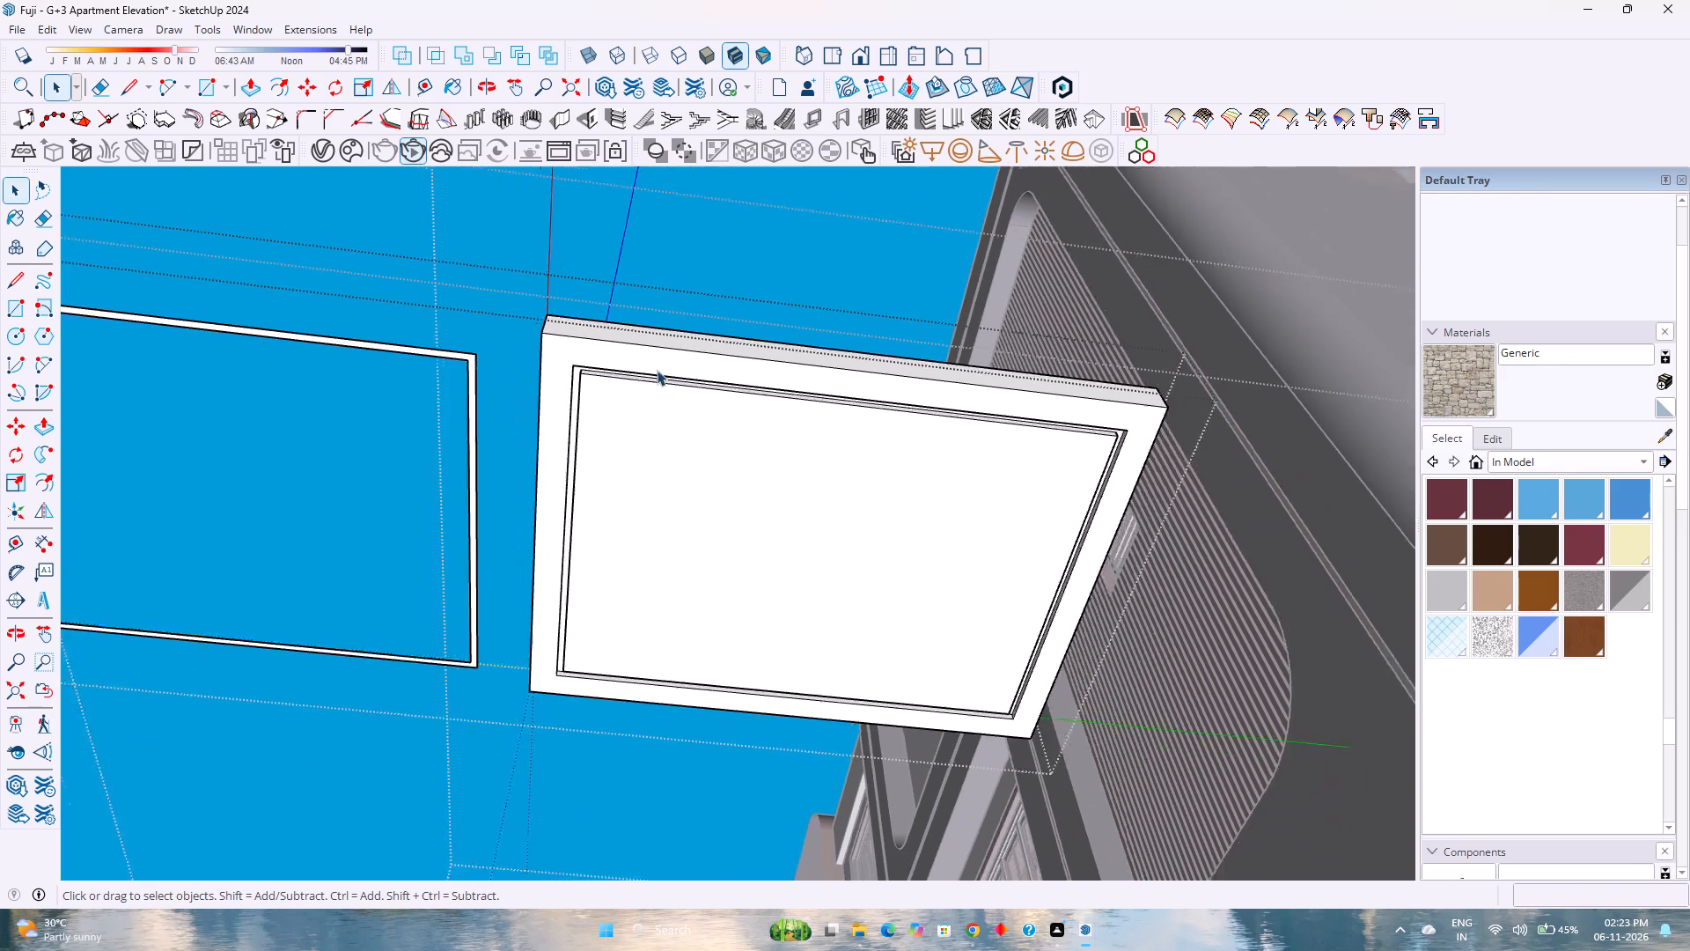
pyautogui.scroll(-1, 658, 371)
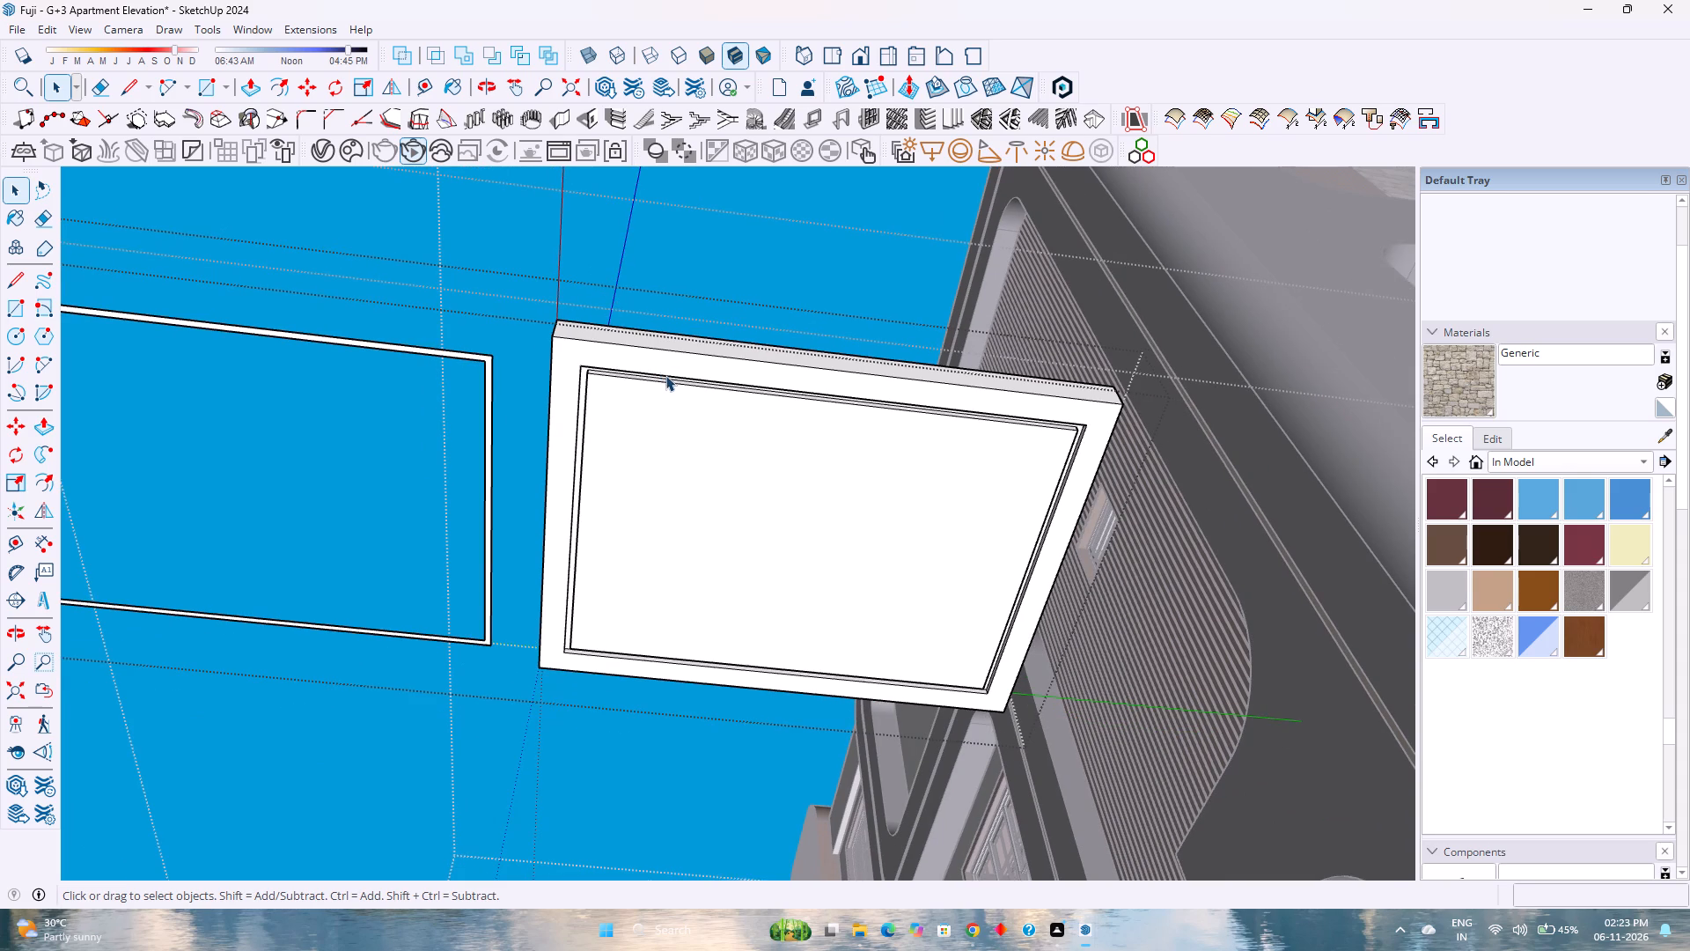
# Extrude the copied rectangular band 1" inside its group.
pyautogui.doubleClick(489, 394)
pyautogui.scroll(7, 489, 394)
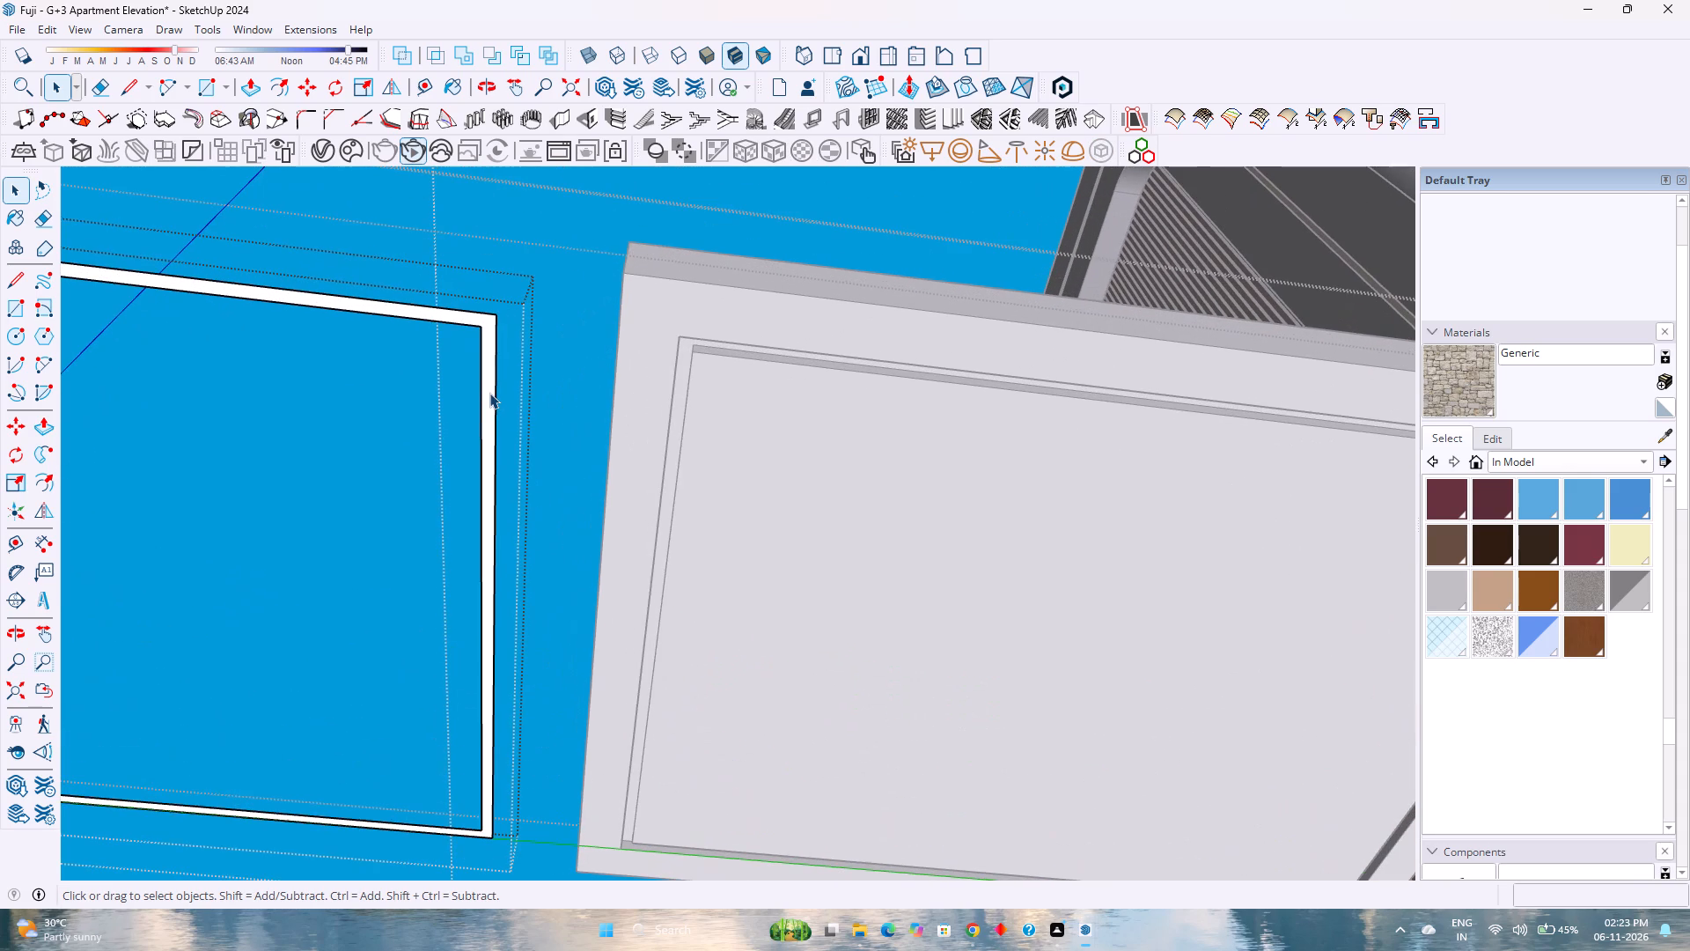
pyautogui.press('p')
pyautogui.click(491, 400)
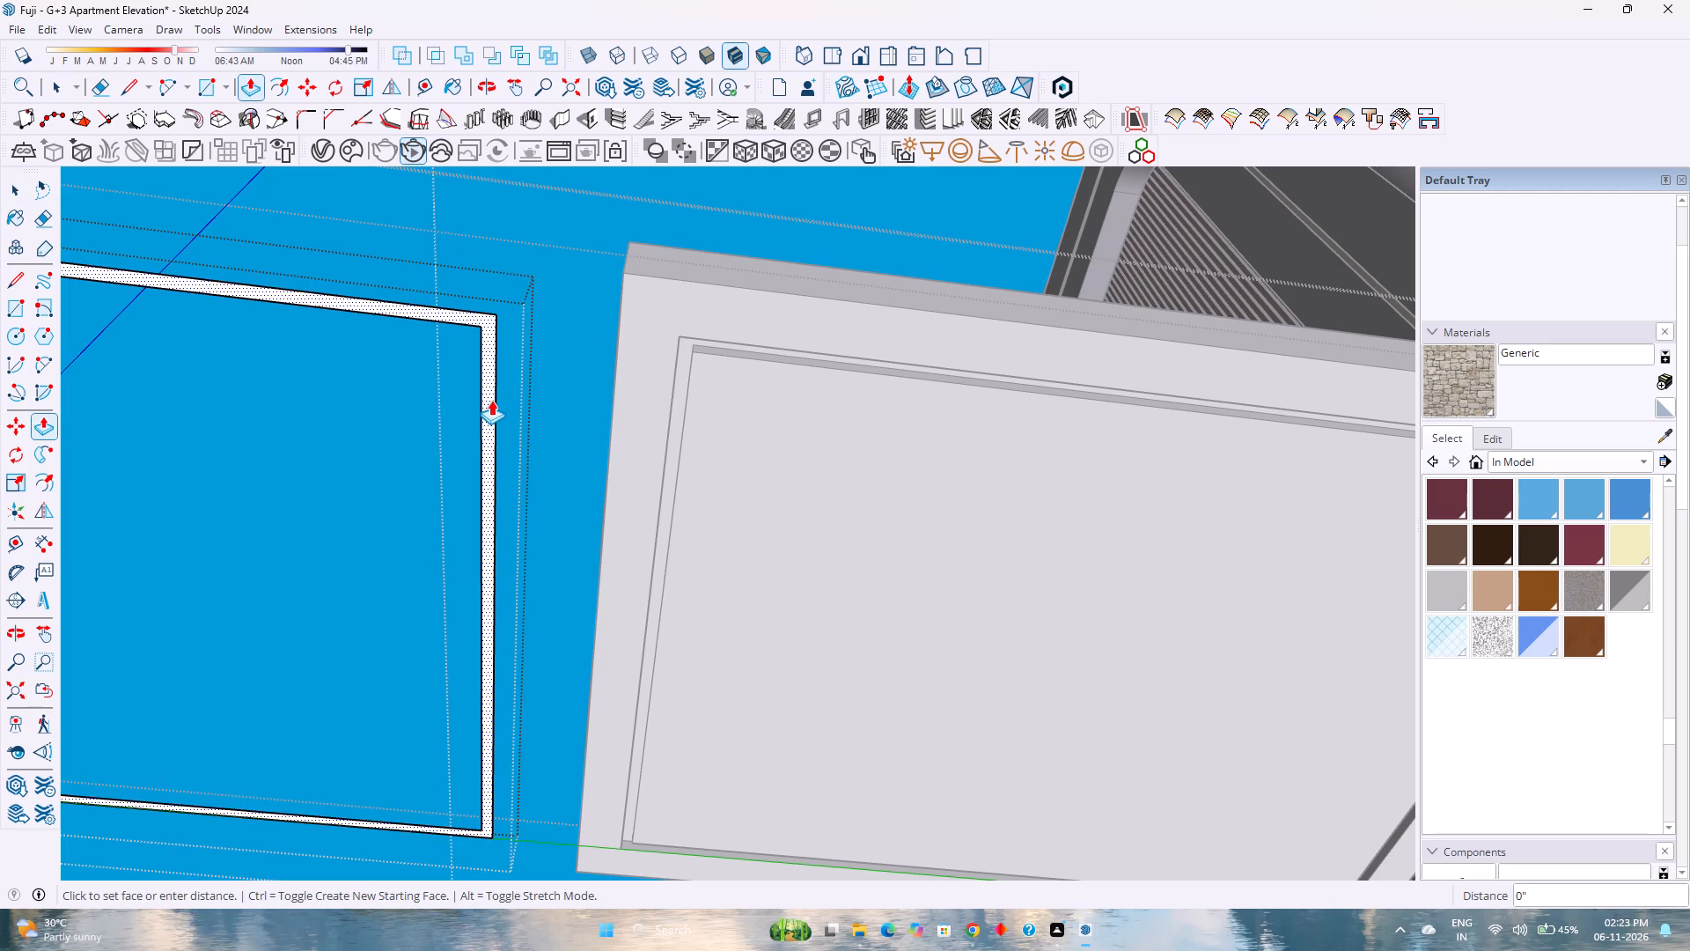
pyautogui.press('1')
pyautogui.press('Return')
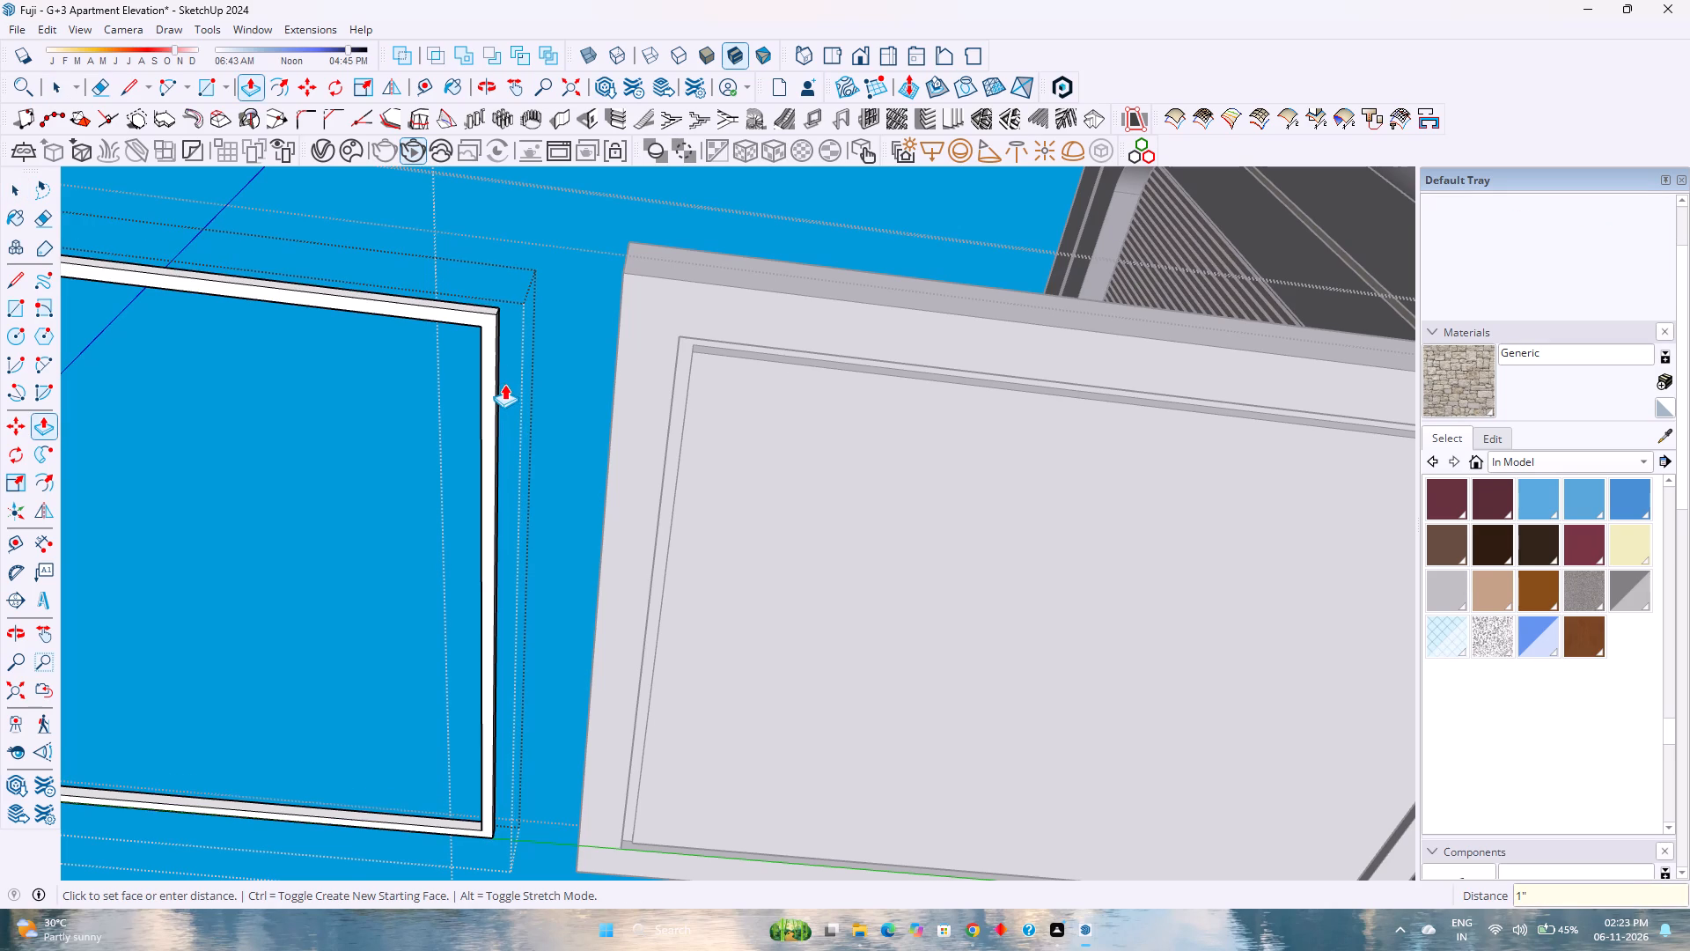
pyautogui.press('space')
pyautogui.scroll(-2, 504, 384)
pyautogui.press('Escape')
# Move the extruded band group 7' along the green axis back into the panel's groove.
pyautogui.click(495, 419)
pyautogui.scroll(-5, 503, 410)
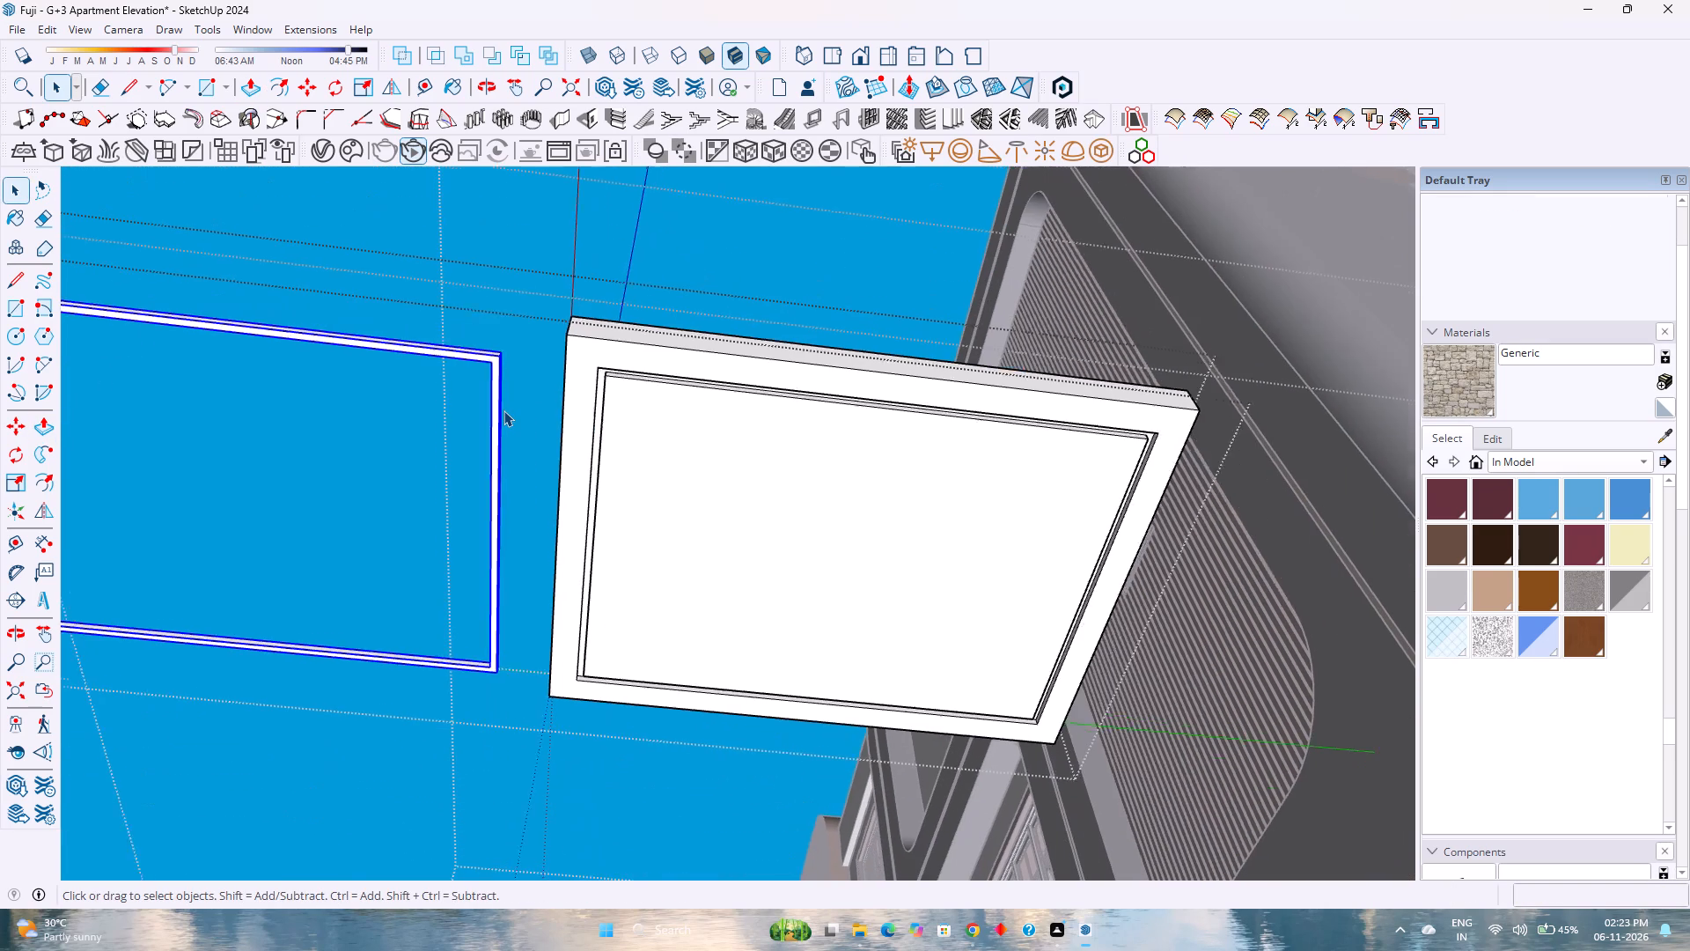
pyautogui.press('m')
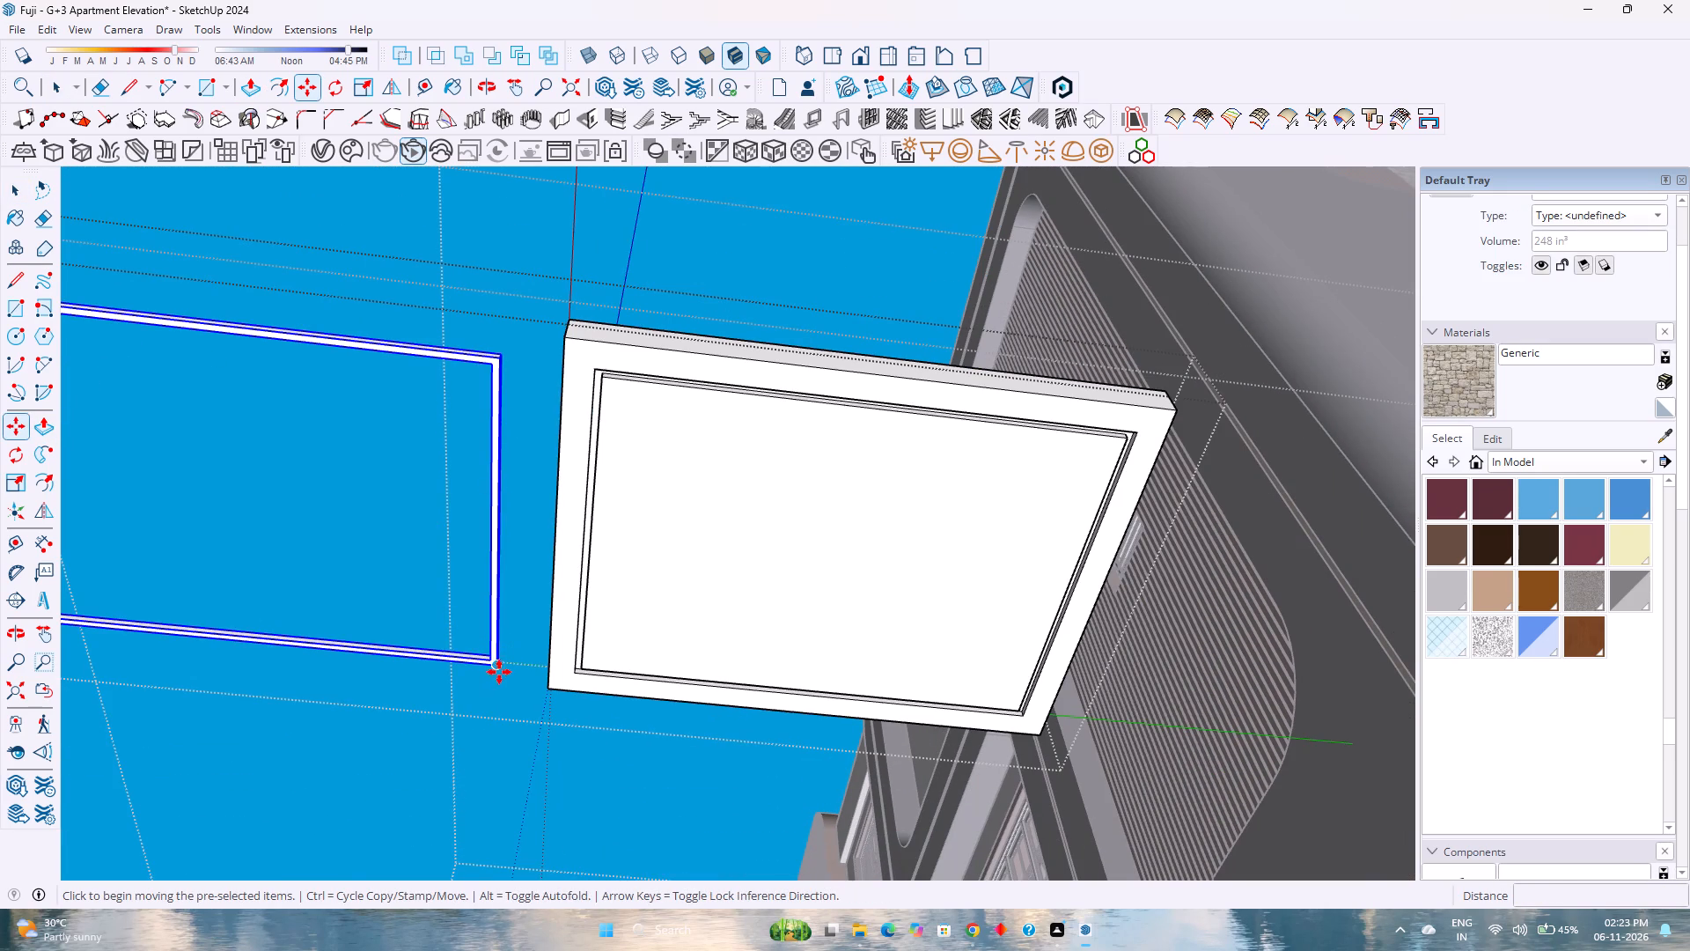
pyautogui.click(499, 672)
pyautogui.press('Left')
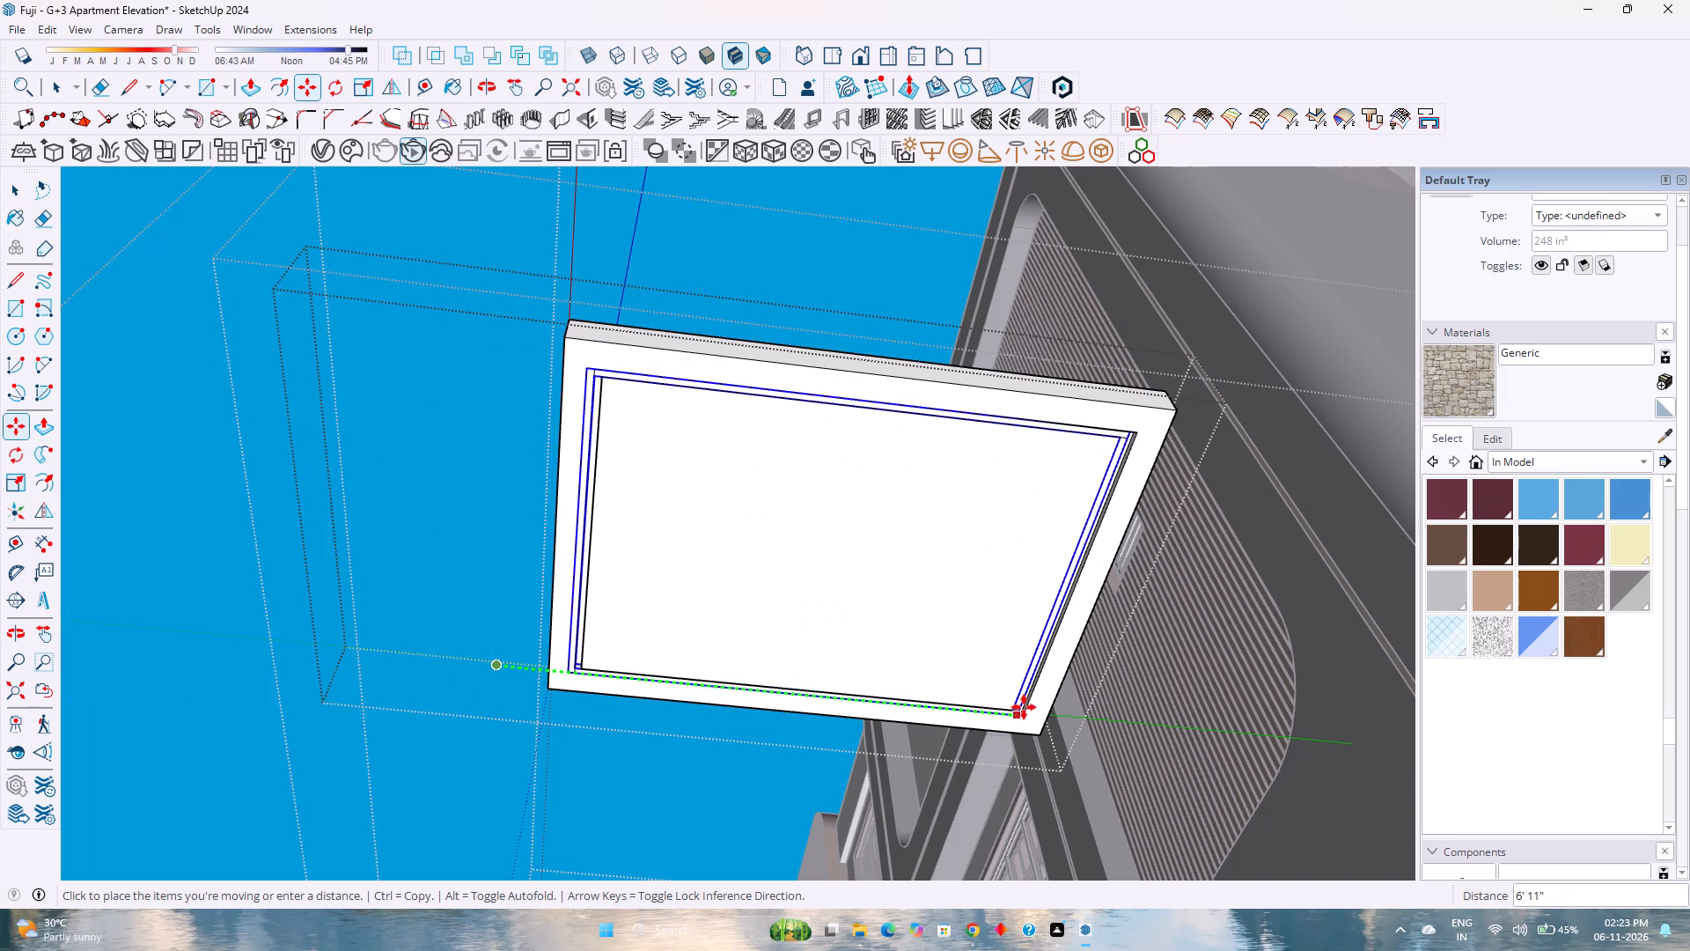
pyautogui.press('7')
pyautogui.press("'")
pyautogui.press('Return')
pyautogui.scroll(3, 944, 684)
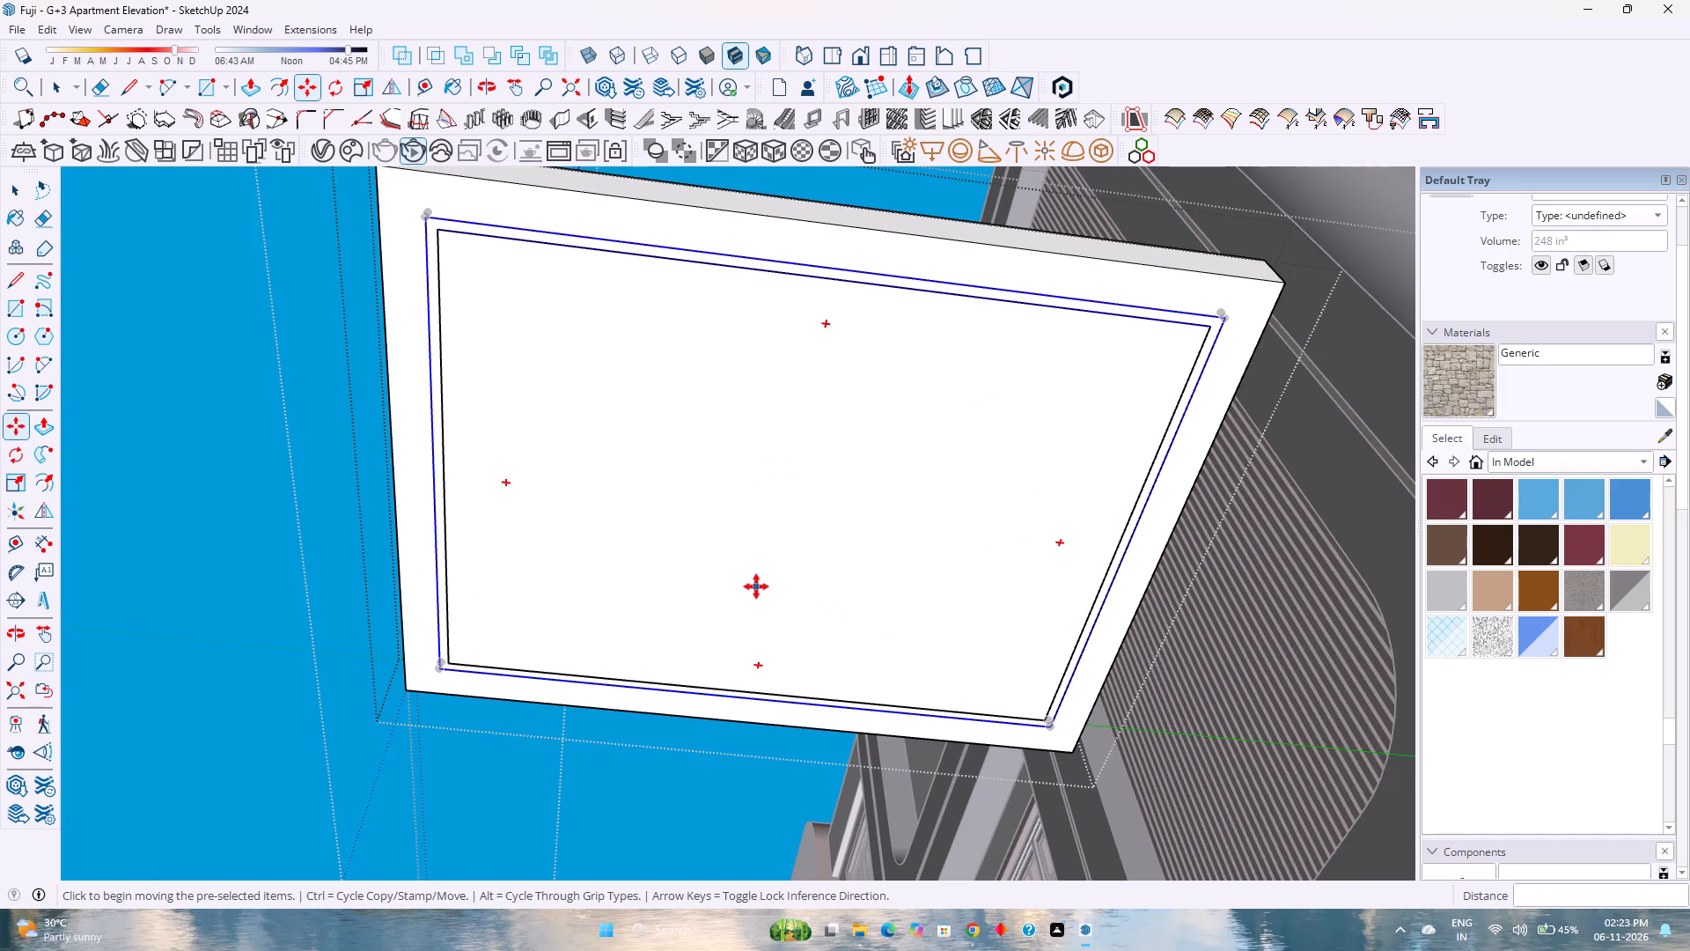
pyautogui.press('space')
# Place a lengthwise guide 2.5'1" in from the panel's long edge across the underside.
pyautogui.click(693, 554)
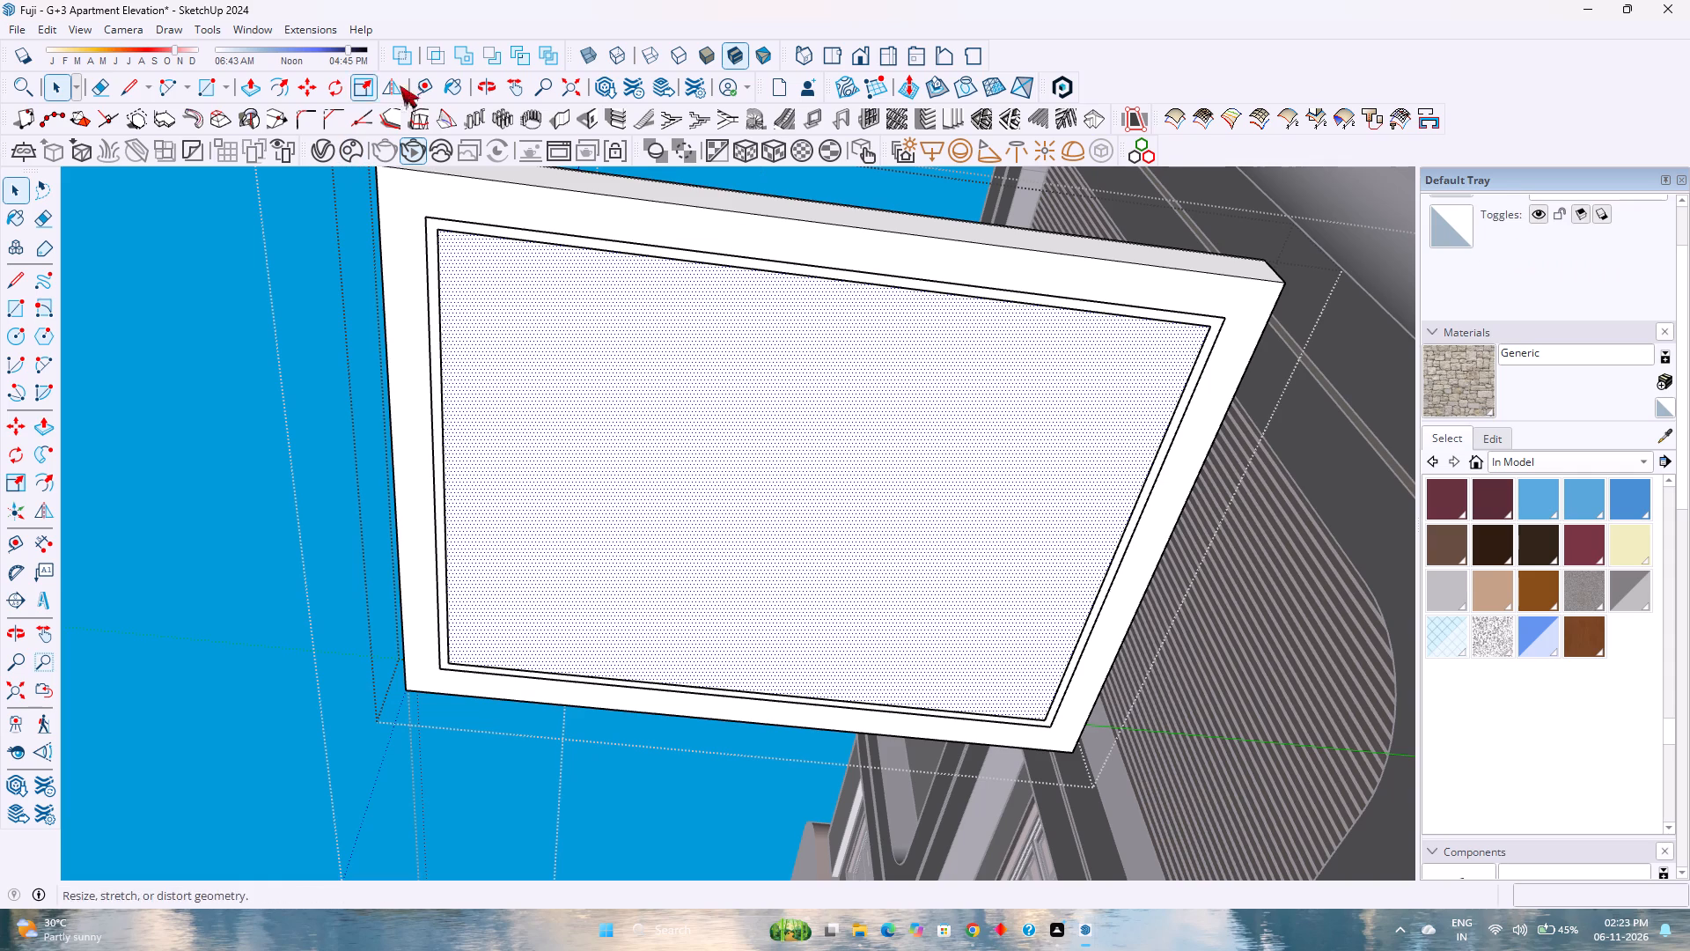
pyautogui.click(419, 81)
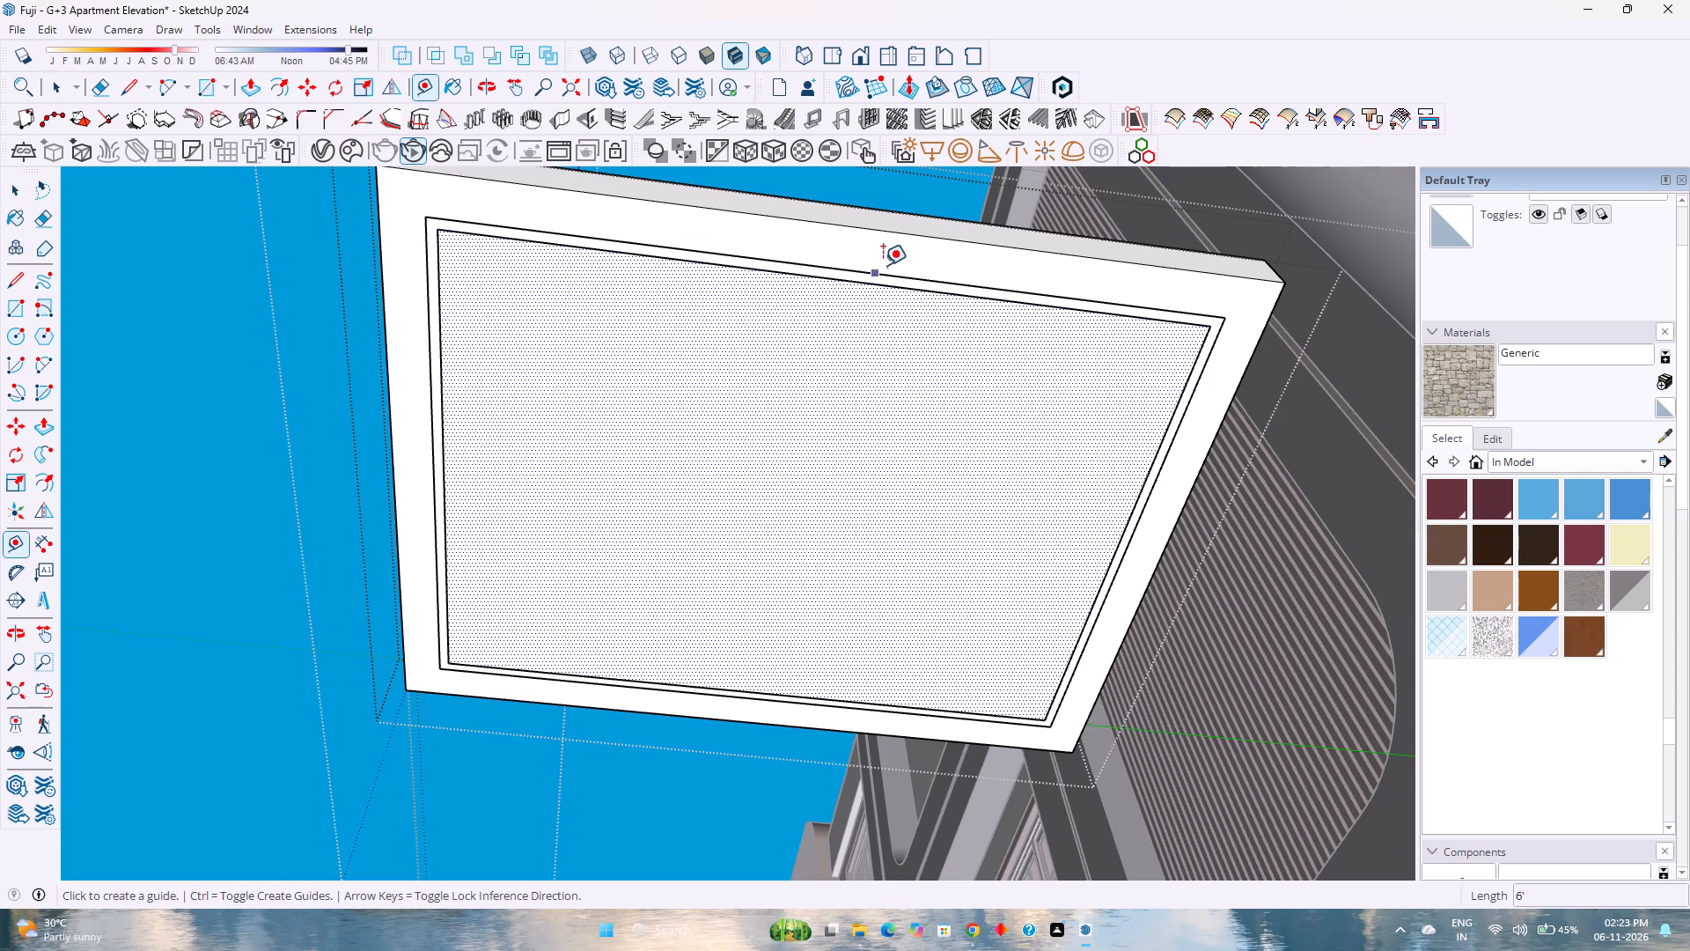
pyautogui.click(899, 231)
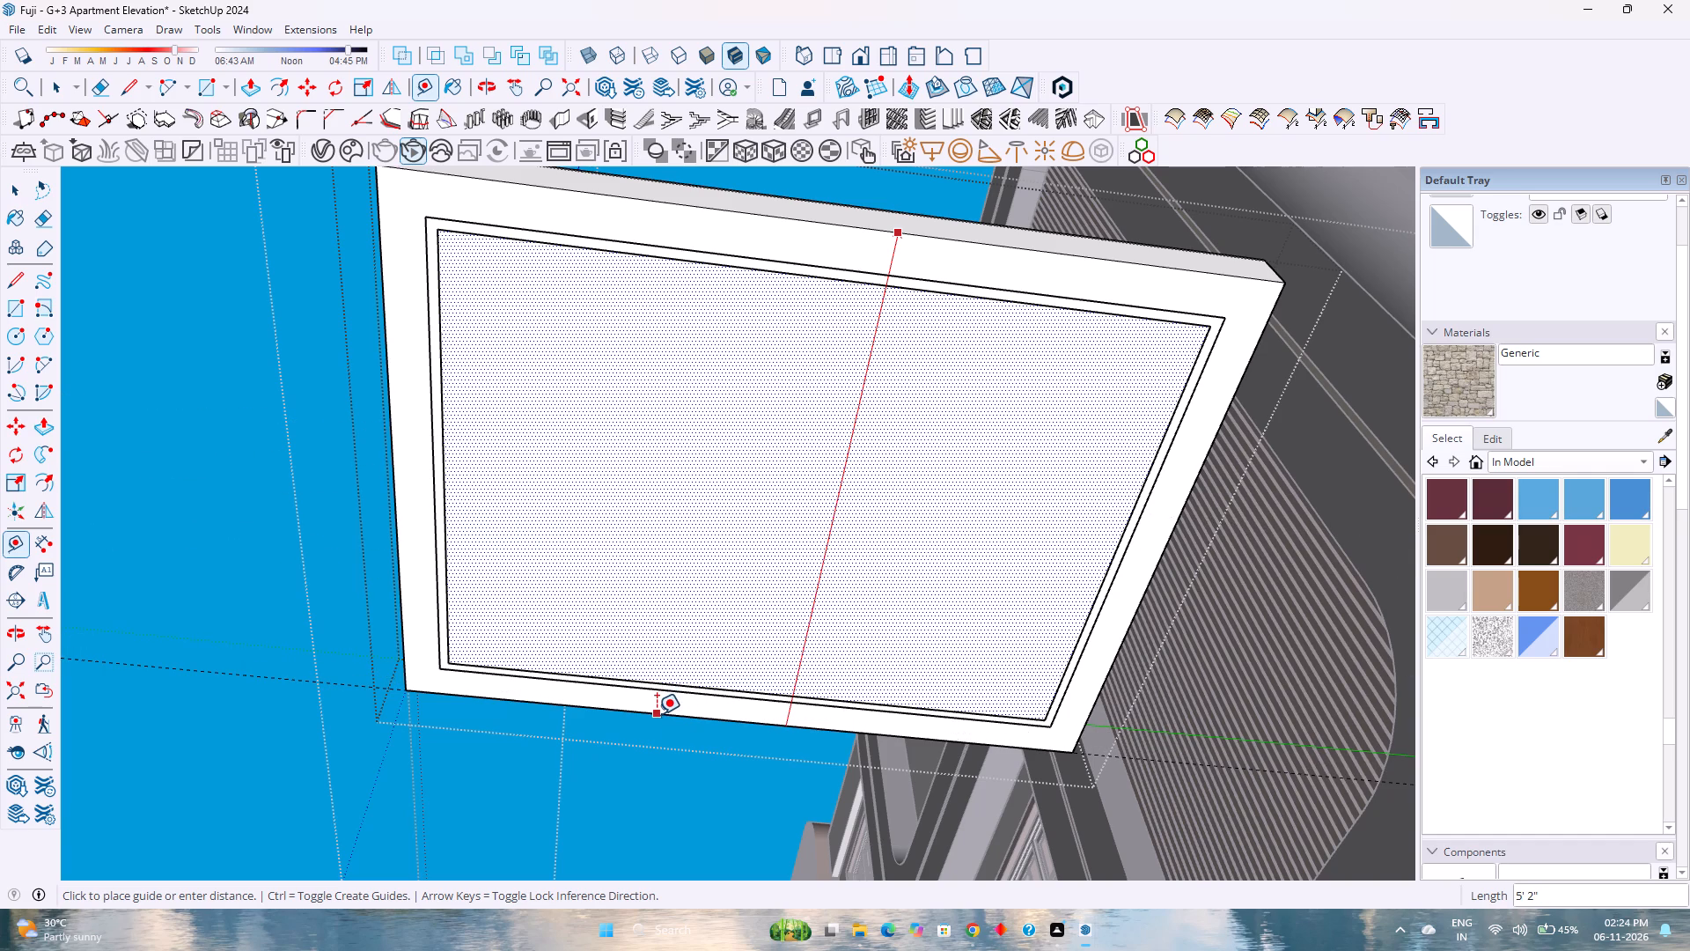
pyautogui.write('5.')
pyautogui.press('BackSpace')
pyautogui.press('BackSpace')
pyautogui.press('BackSpace')
pyautogui.write('2.5')
pyautogui.press("'")
pyautogui.write('1"')
pyautogui.press('Return')
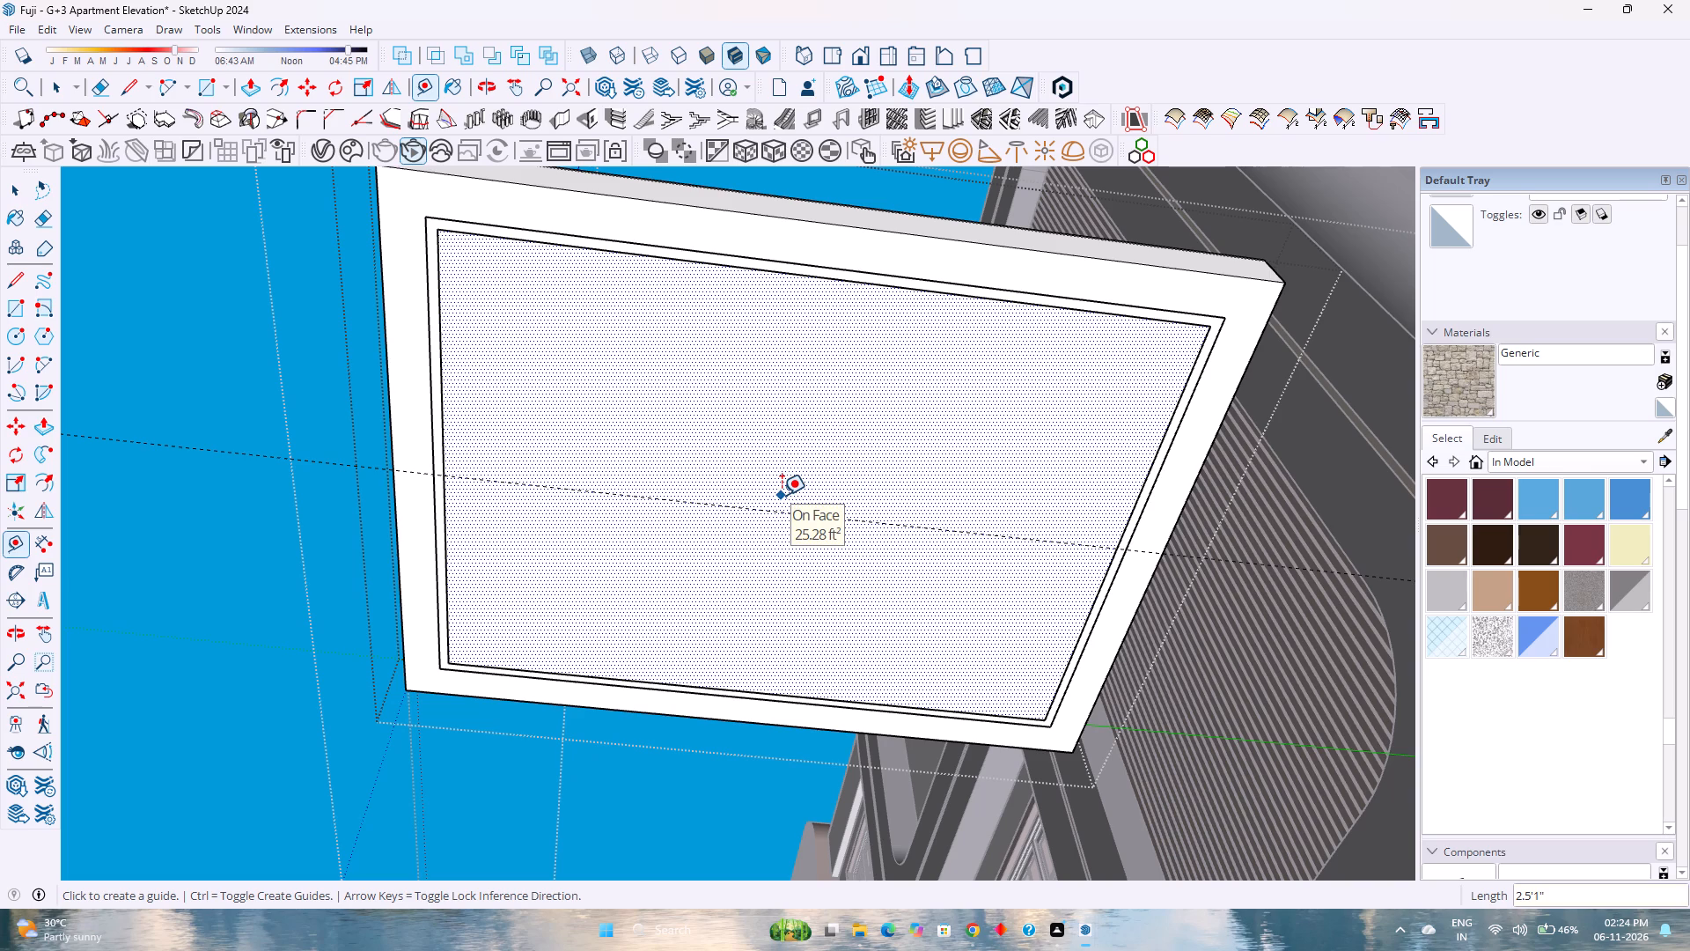
# Place crosswise guides 1'8" in from each of the panel's two short edges.
pyautogui.click(379, 309)
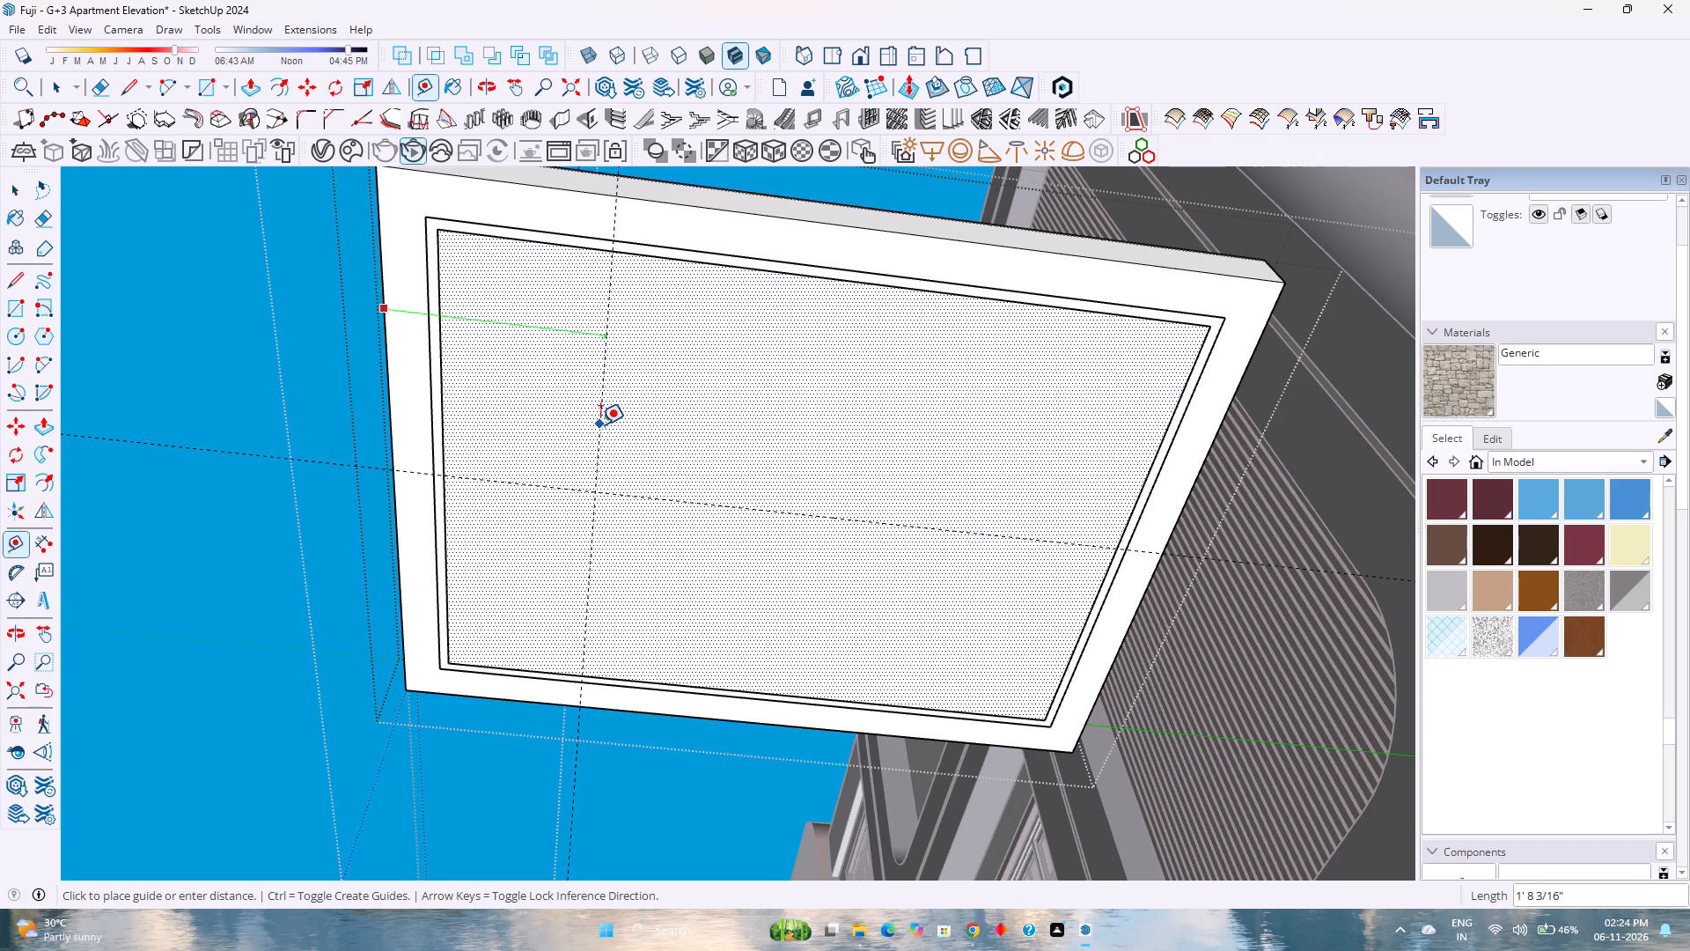
pyautogui.write('1\'8"')
pyautogui.press('Return')
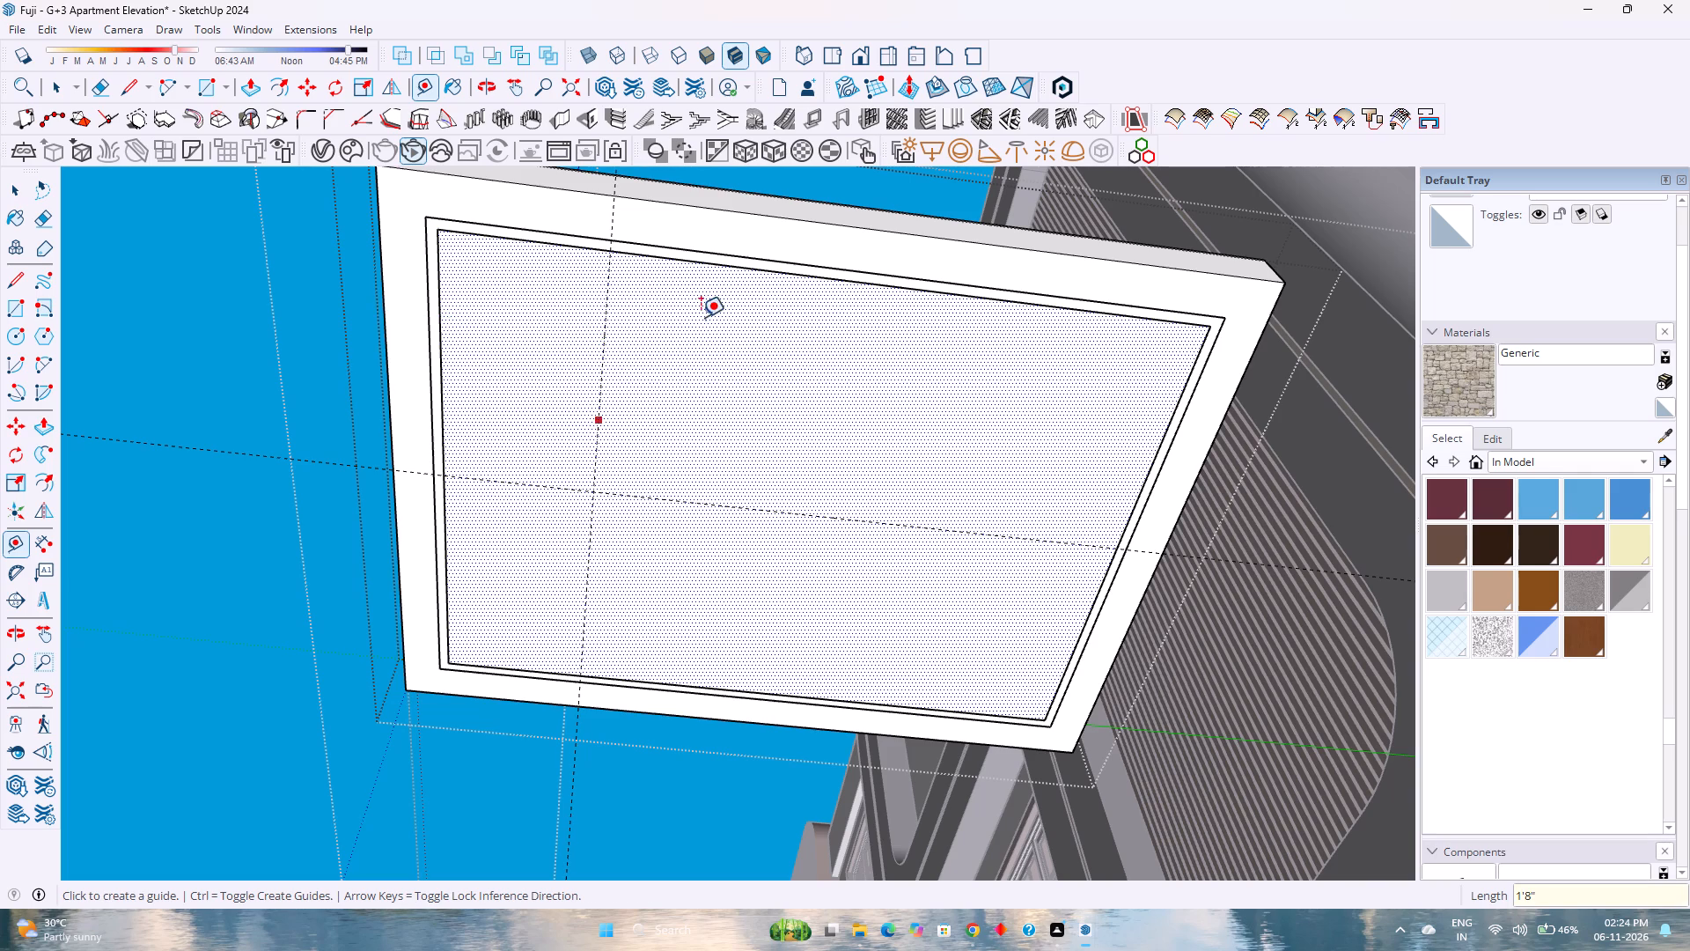
pyautogui.click(1223, 415)
pyautogui.write('1\'8"')
pyautogui.press('Return')
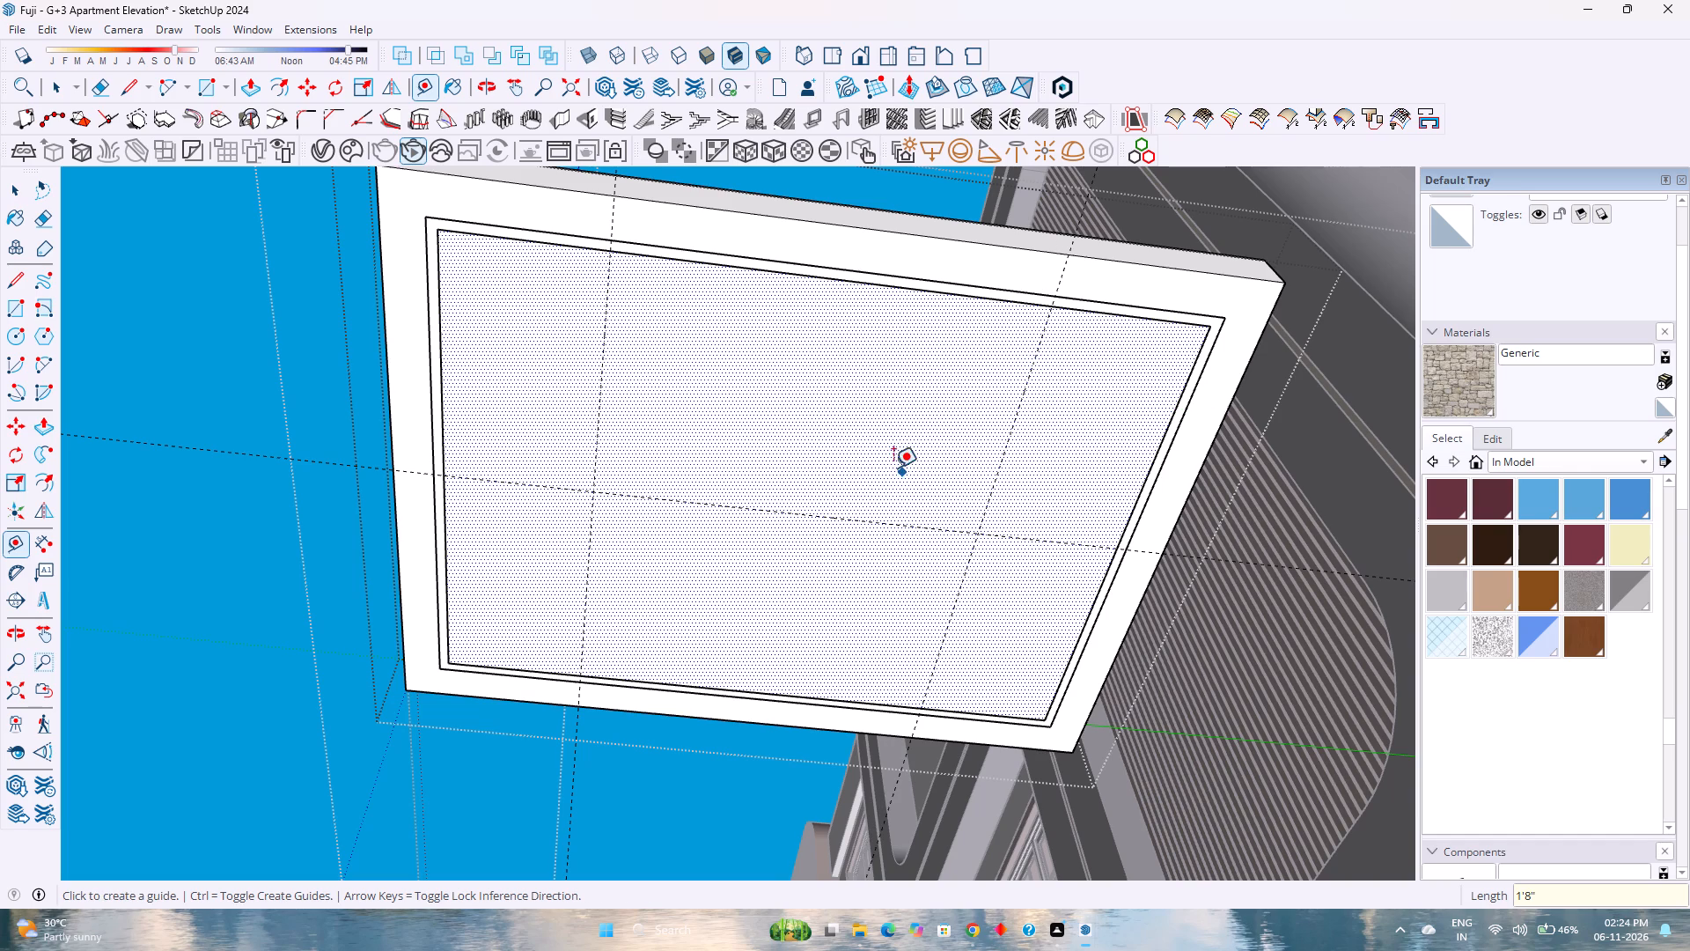
# Draw a circle of 2" radius centred where the lengthwise guide crosses the first crosswise guide.
pyautogui.press('c')
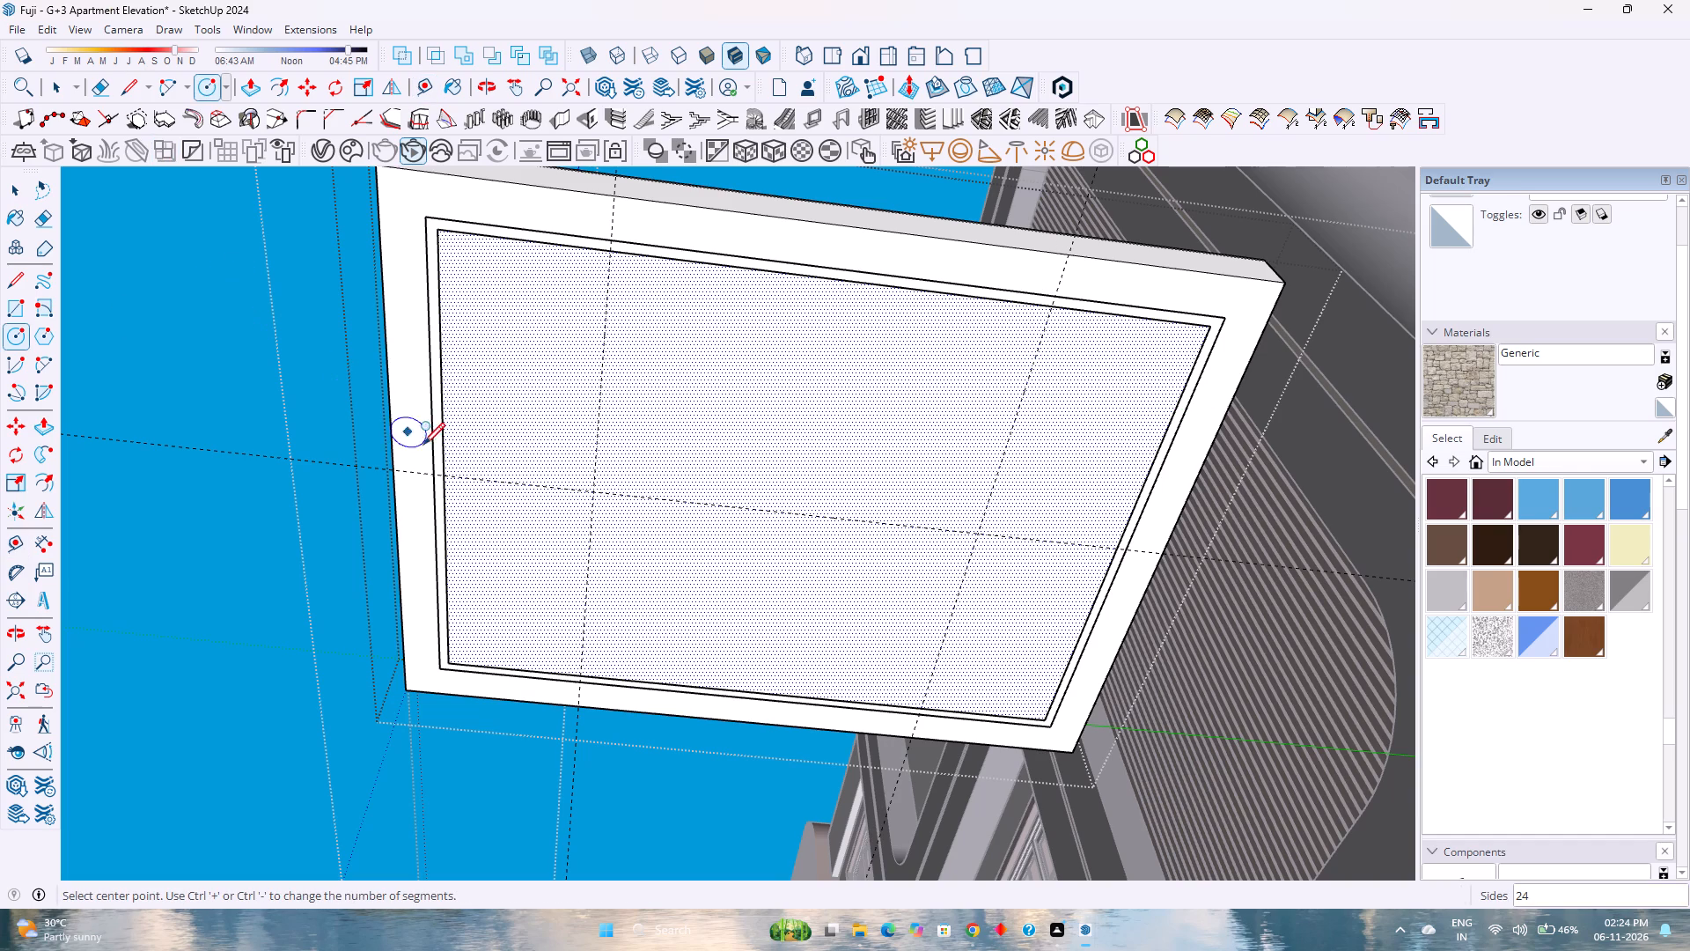
pyautogui.click(592, 490)
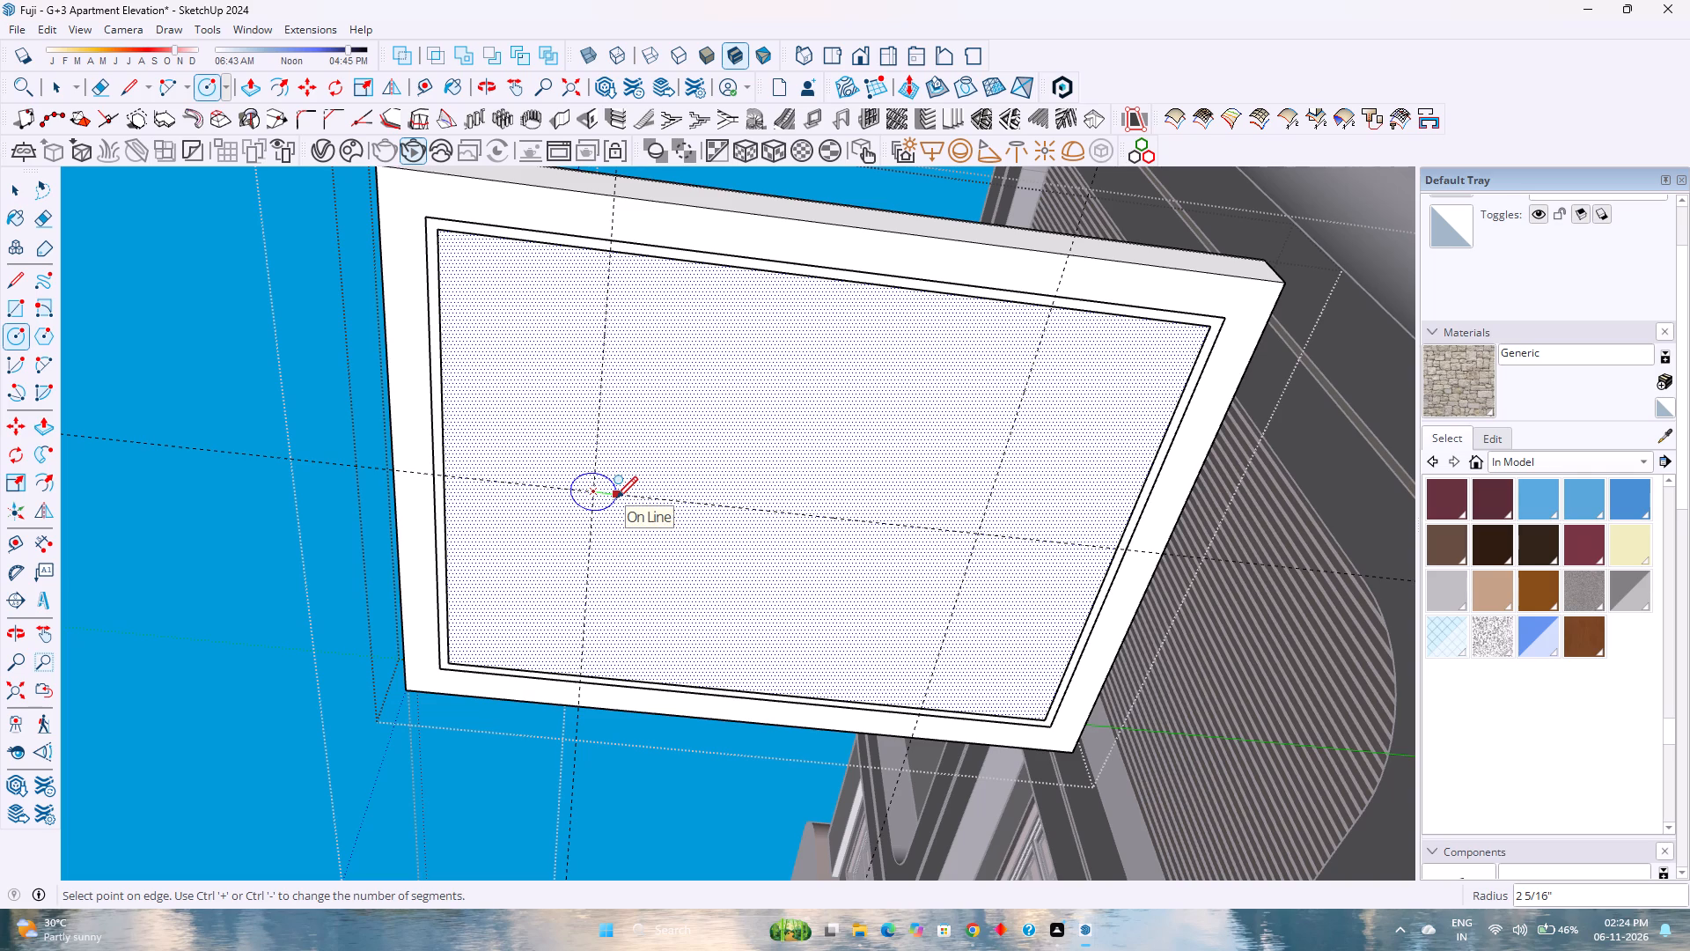
pyautogui.press('3')
pyautogui.press('Return')
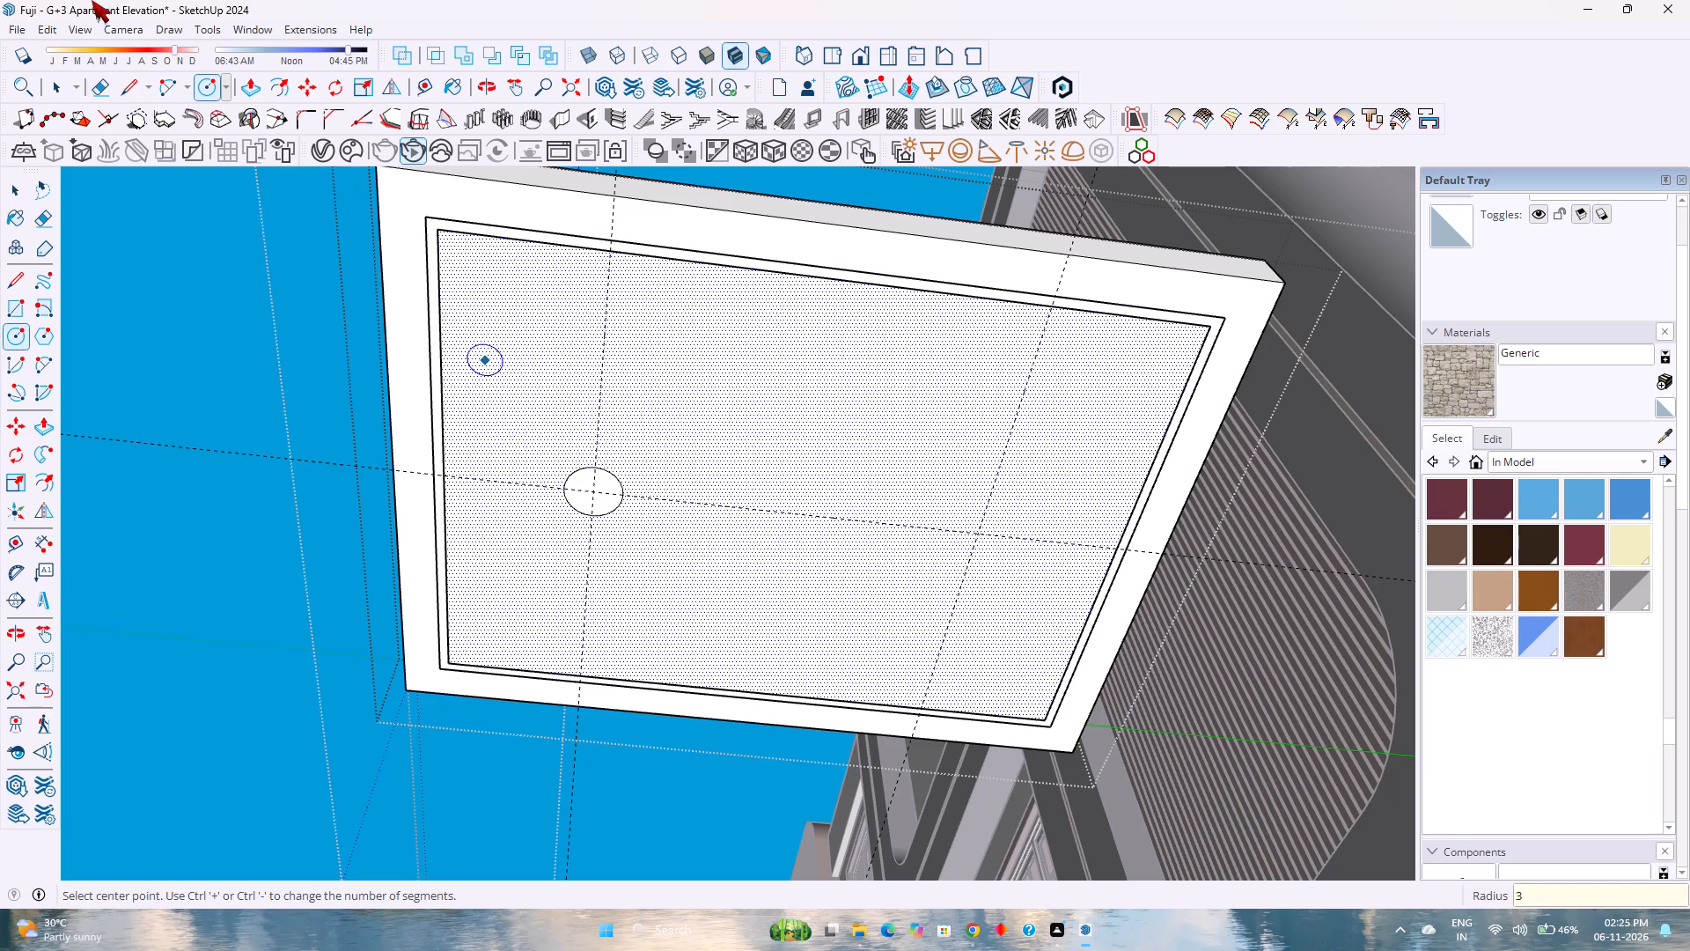
pyautogui.press('2')
pyautogui.press('Return')
pyautogui.press('space')
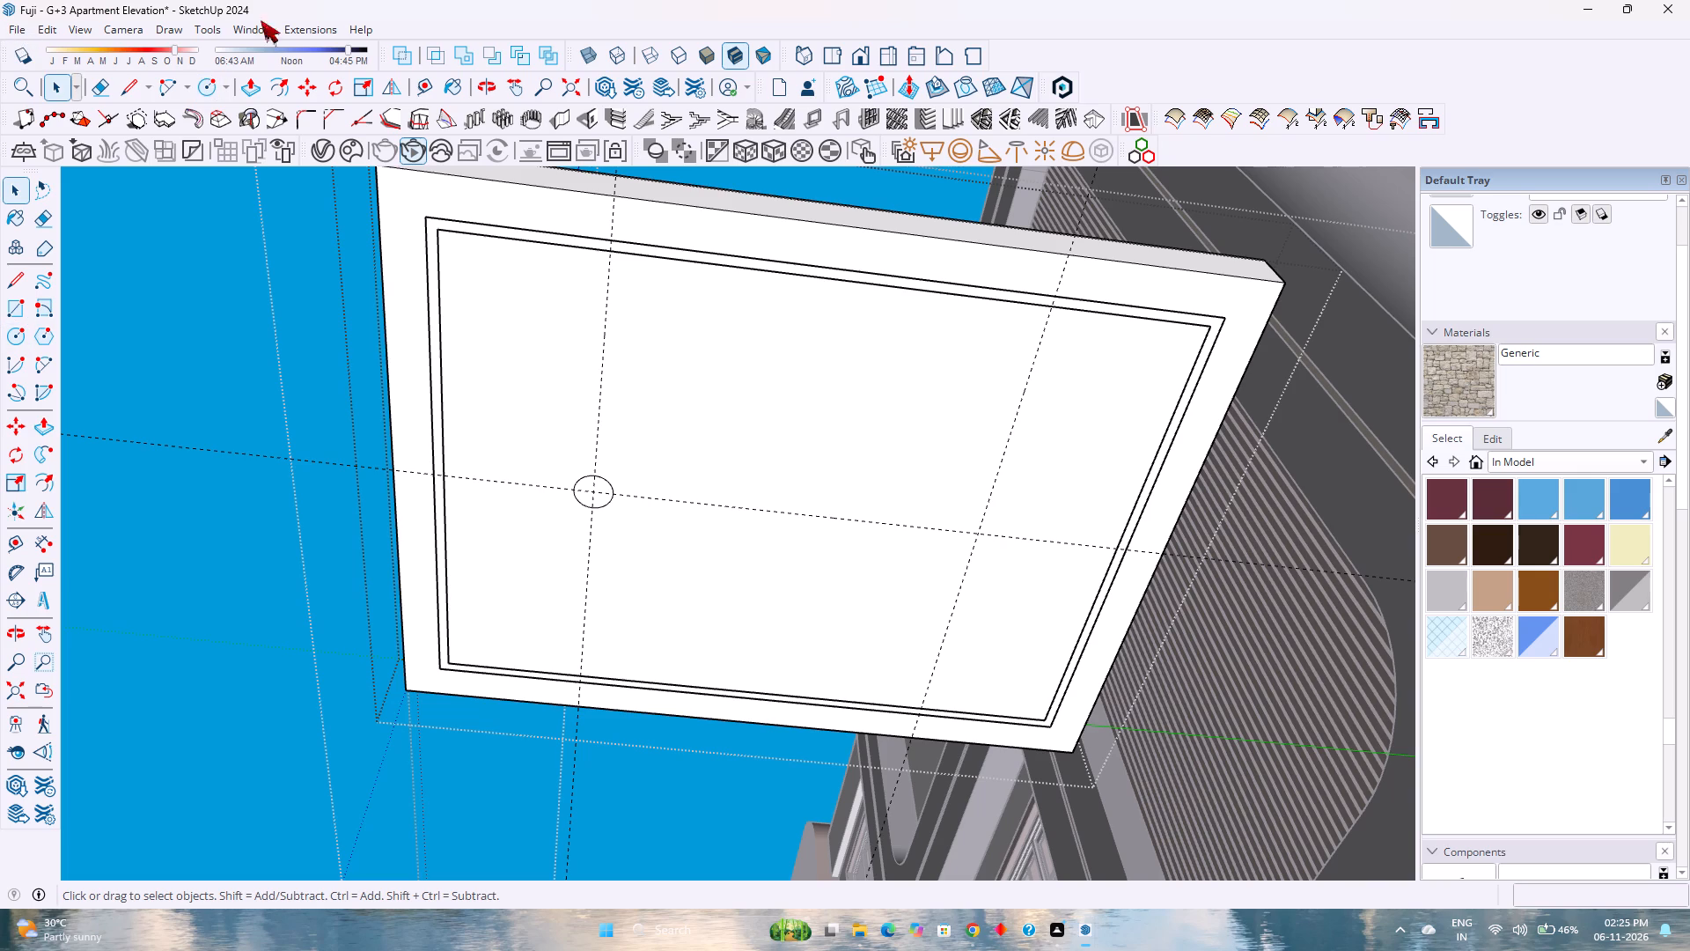
# Set the circle's segment count to 180.
pyautogui.click(608, 482)
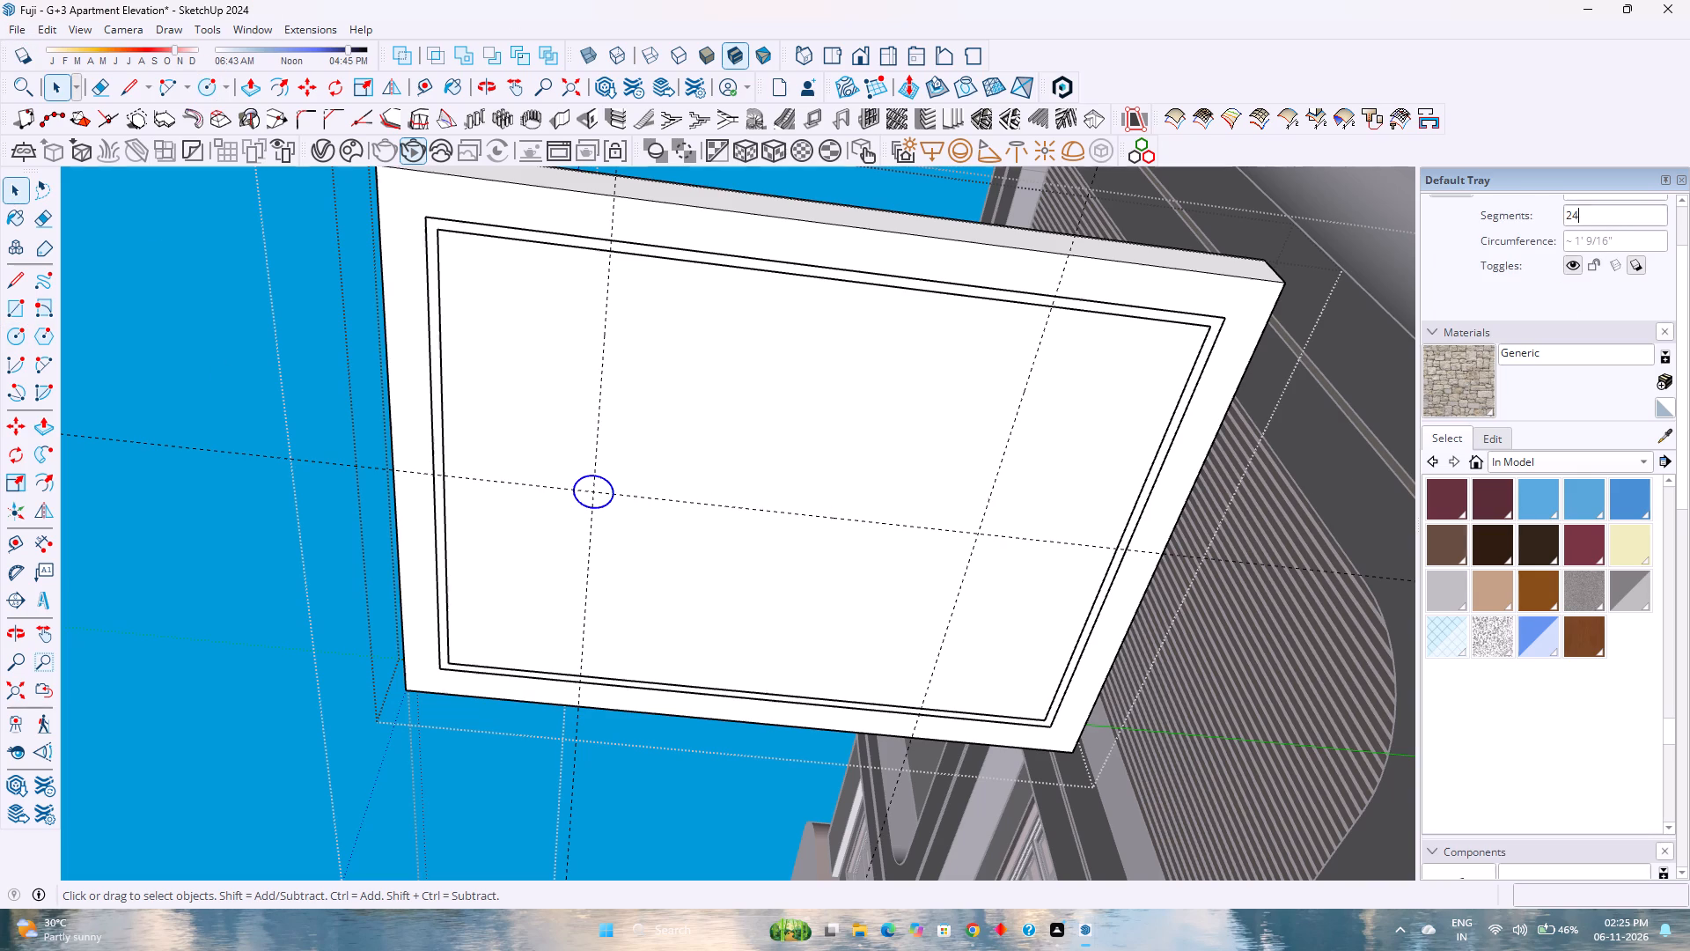
pyautogui.click(1598, 219)
pyautogui.press('0')
pyautogui.press('Return')
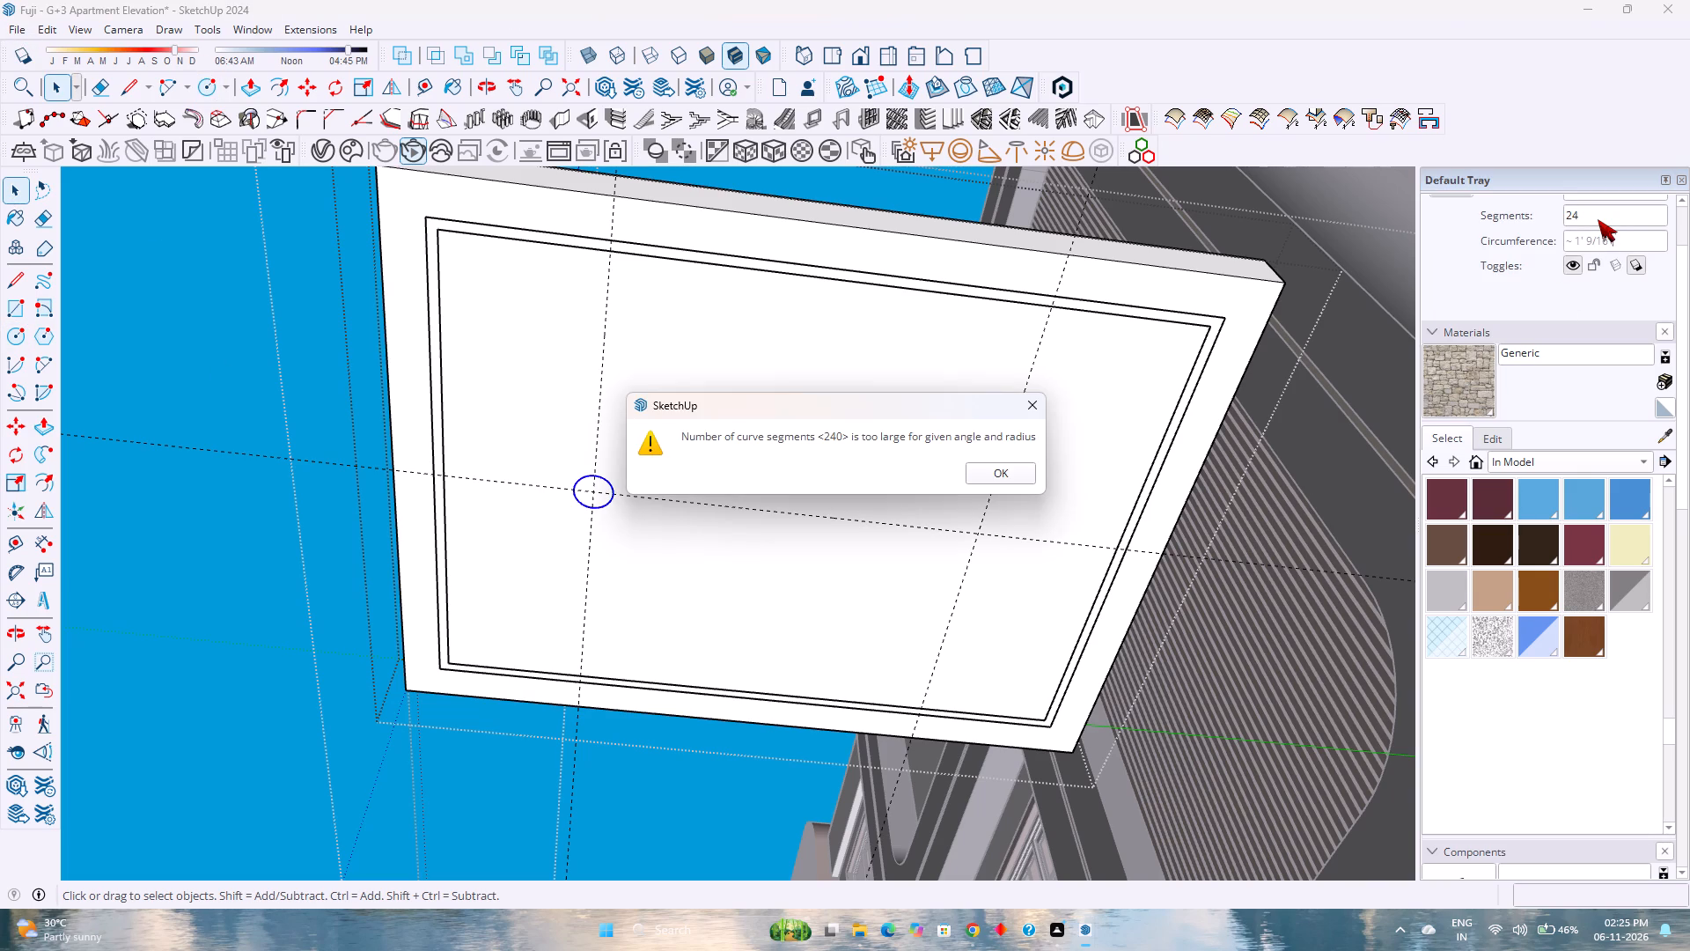
pyautogui.click(1009, 475)
pyautogui.doubleClick(1623, 217)
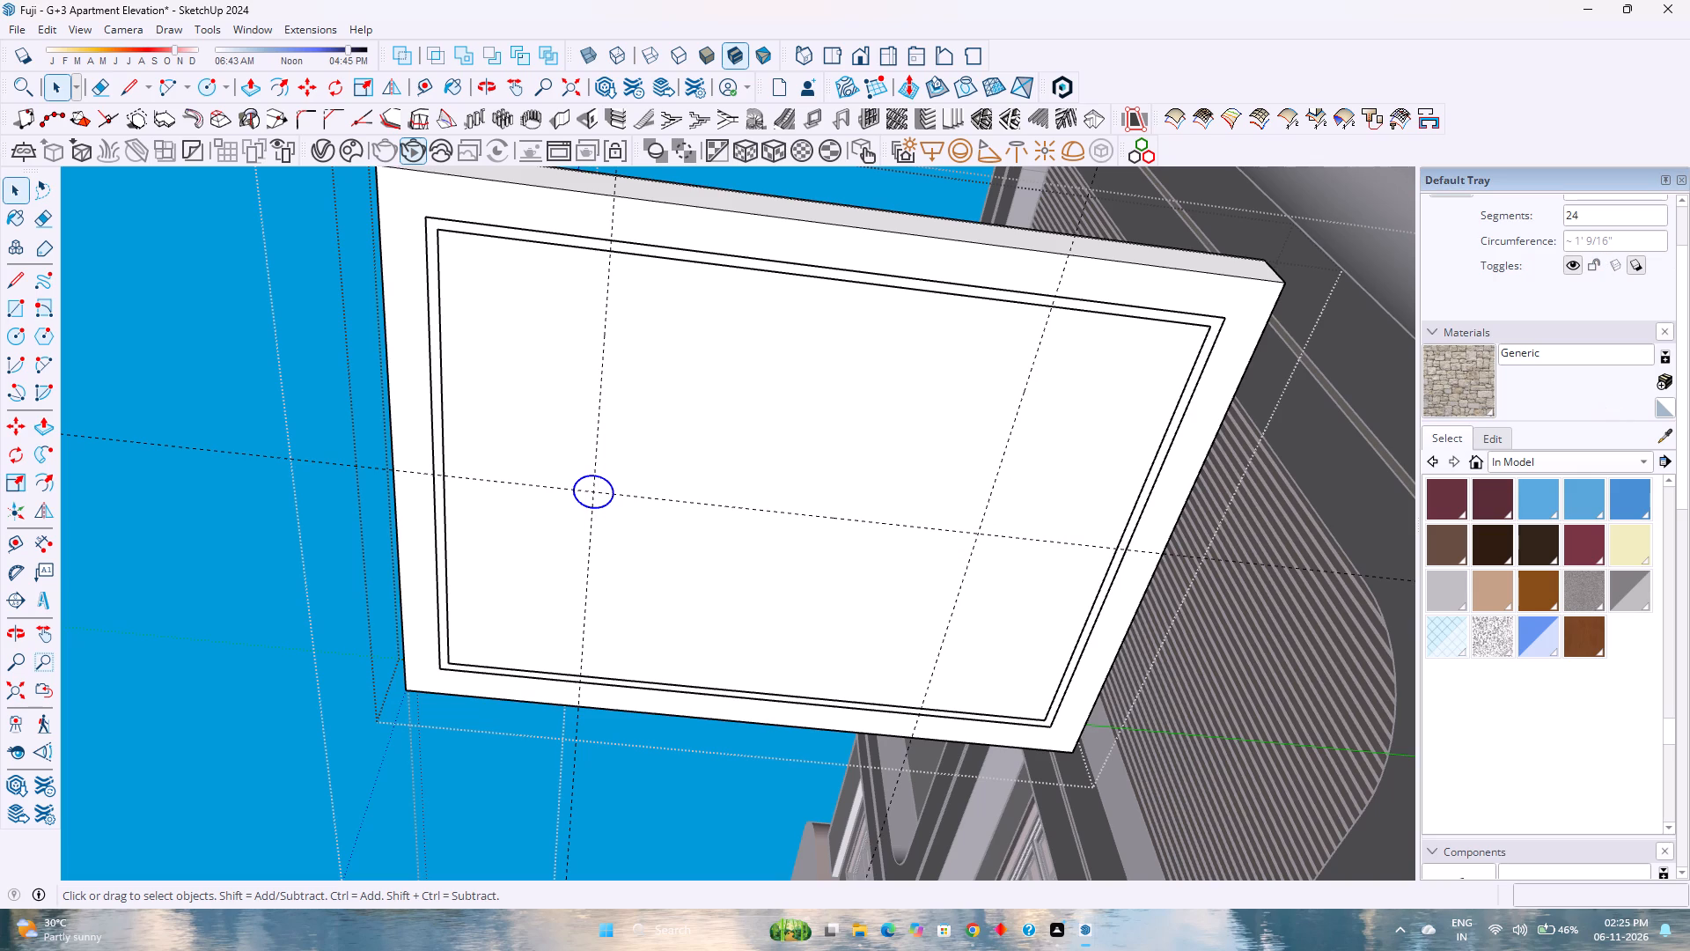
pyautogui.write('180')
pyautogui.press('Return')
pyautogui.scroll(7, 608, 542)
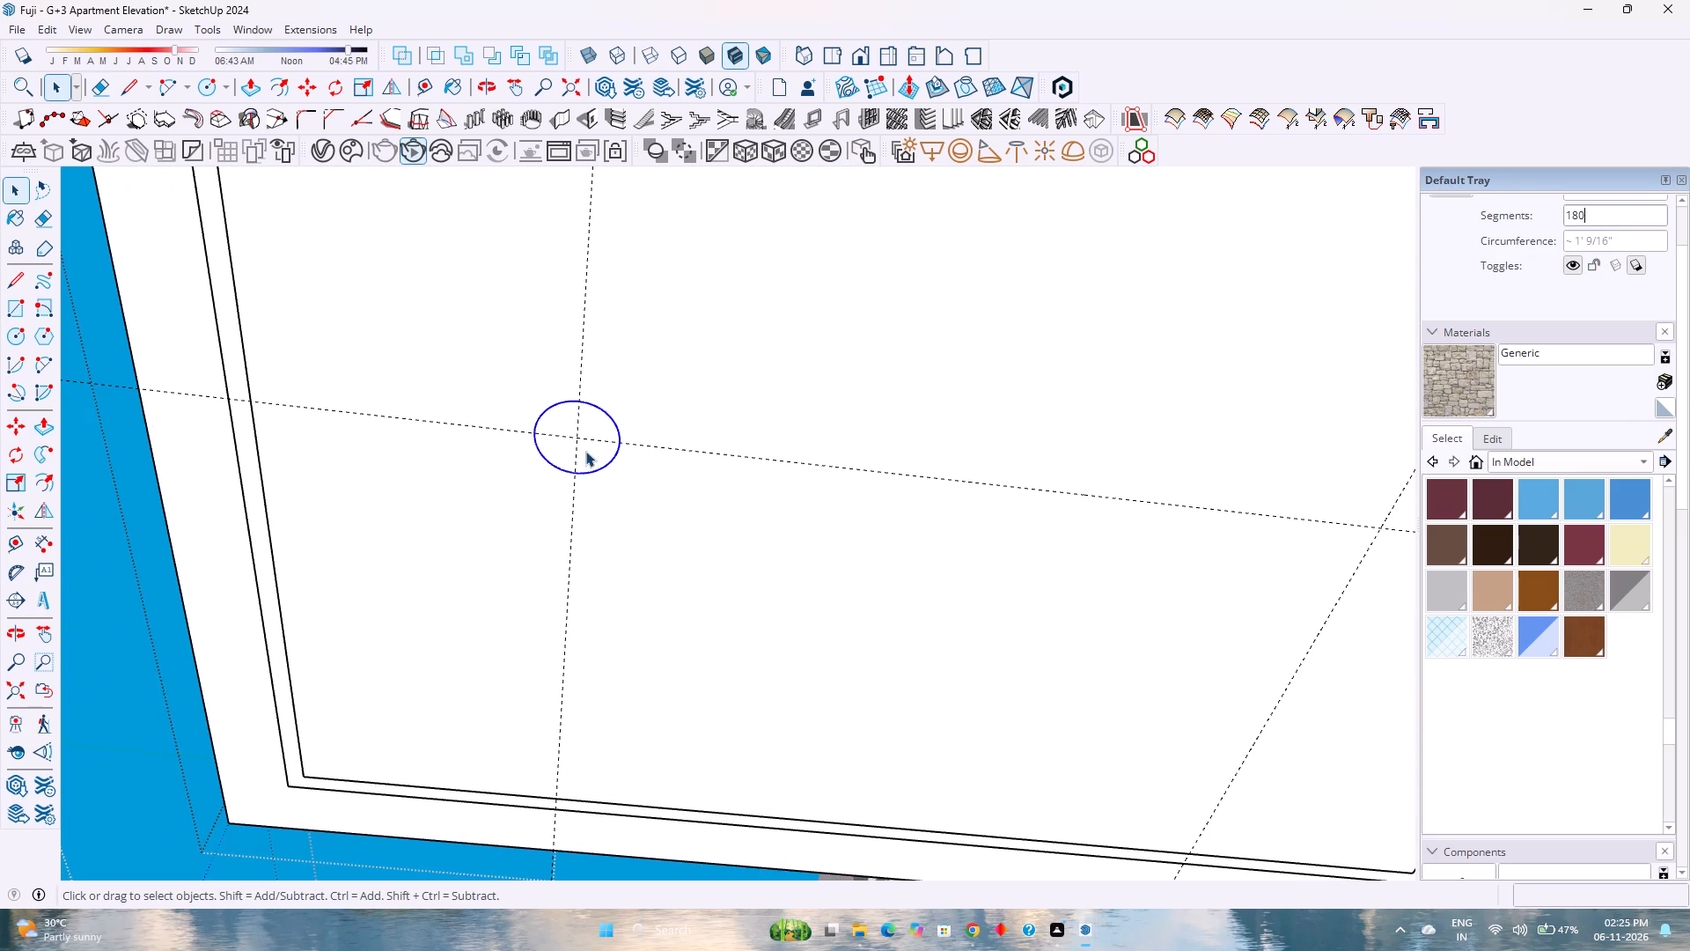
# Copy the 2" radius circle 3'4" along the lengthwise guide to its crossing with the second crosswise guide.
pyautogui.click(585, 451)
pyautogui.press('m')
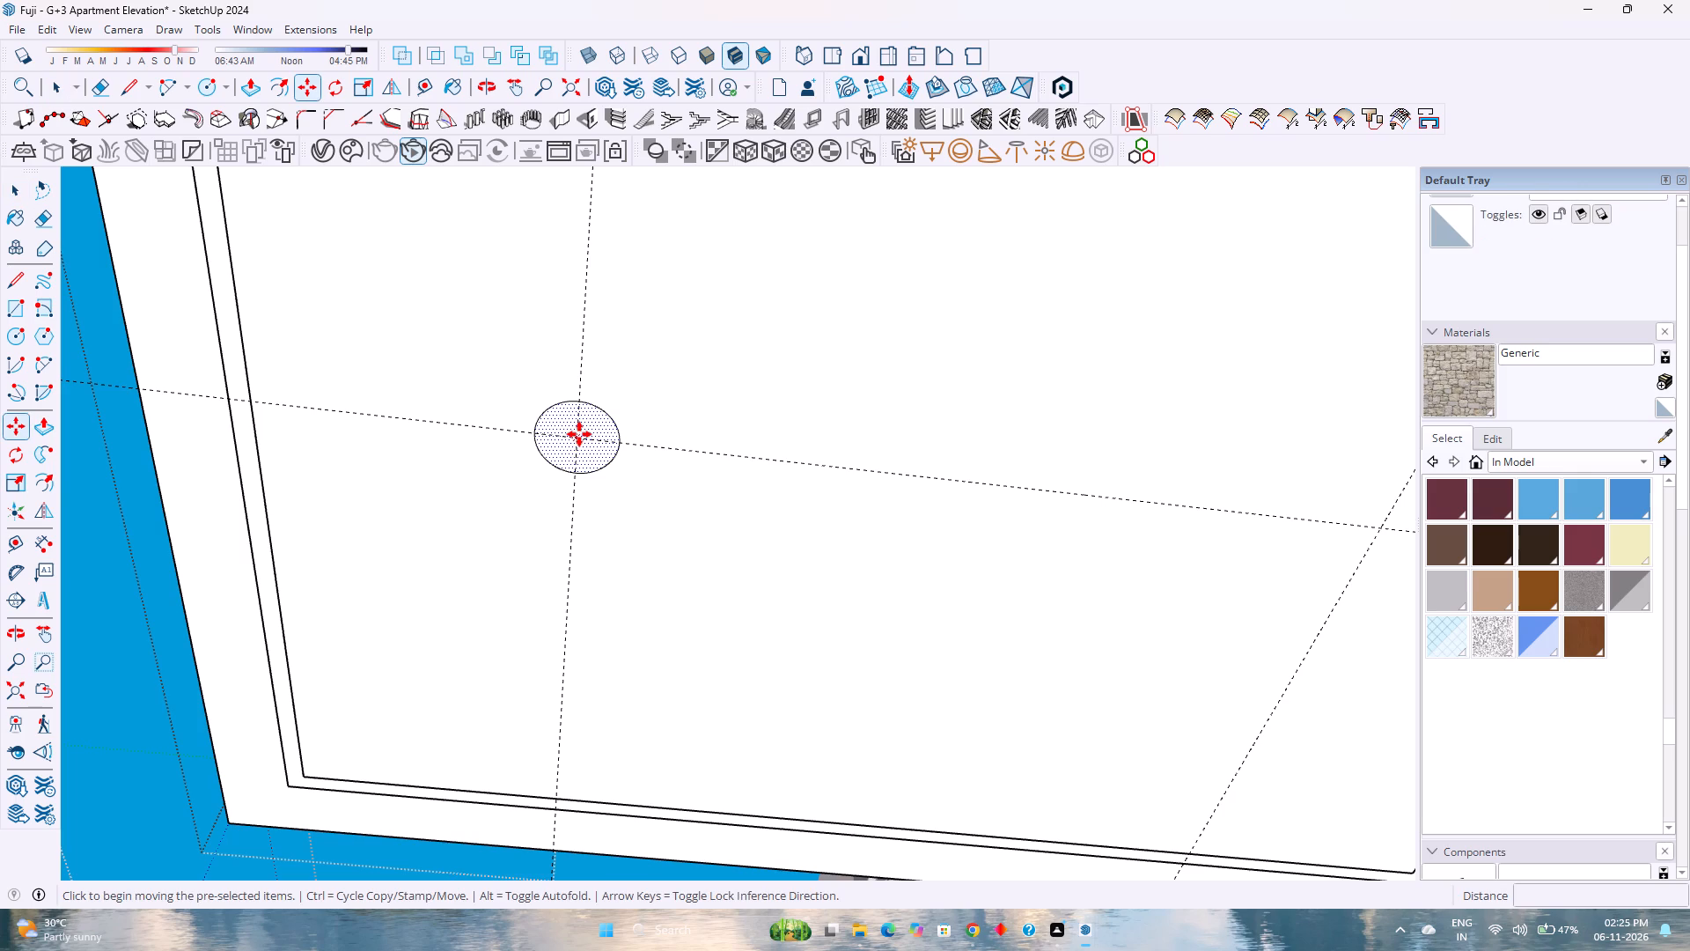
pyautogui.click(577, 439)
pyautogui.scroll(-2, 730, 629)
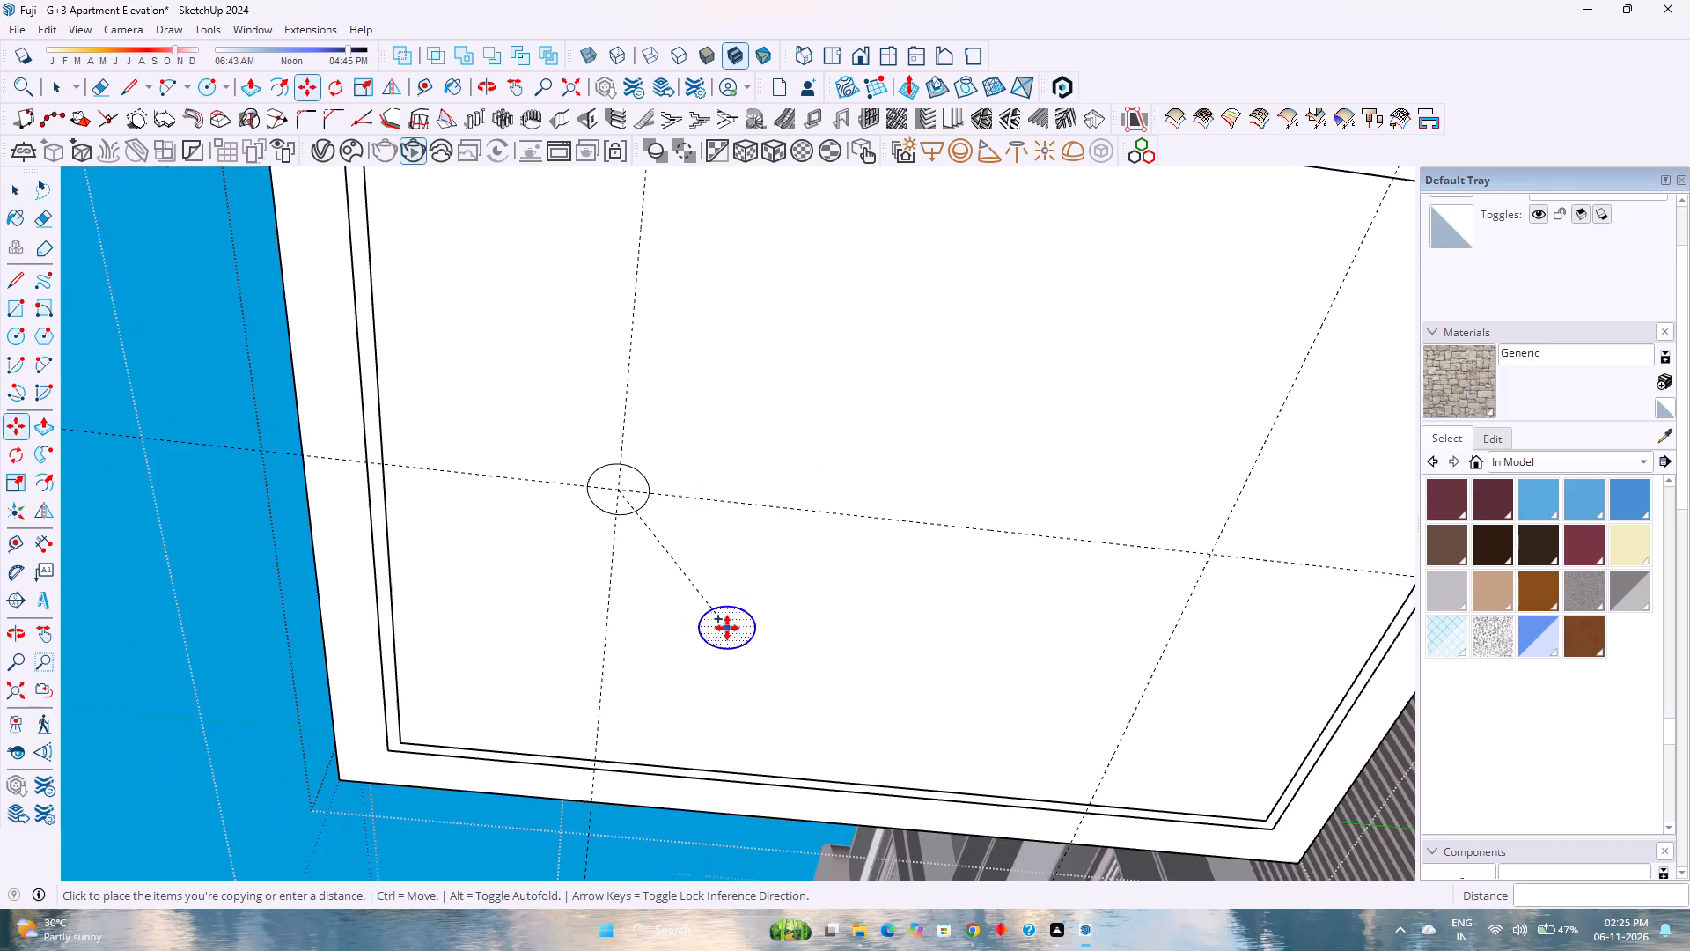
pyautogui.scroll(-1, 727, 628)
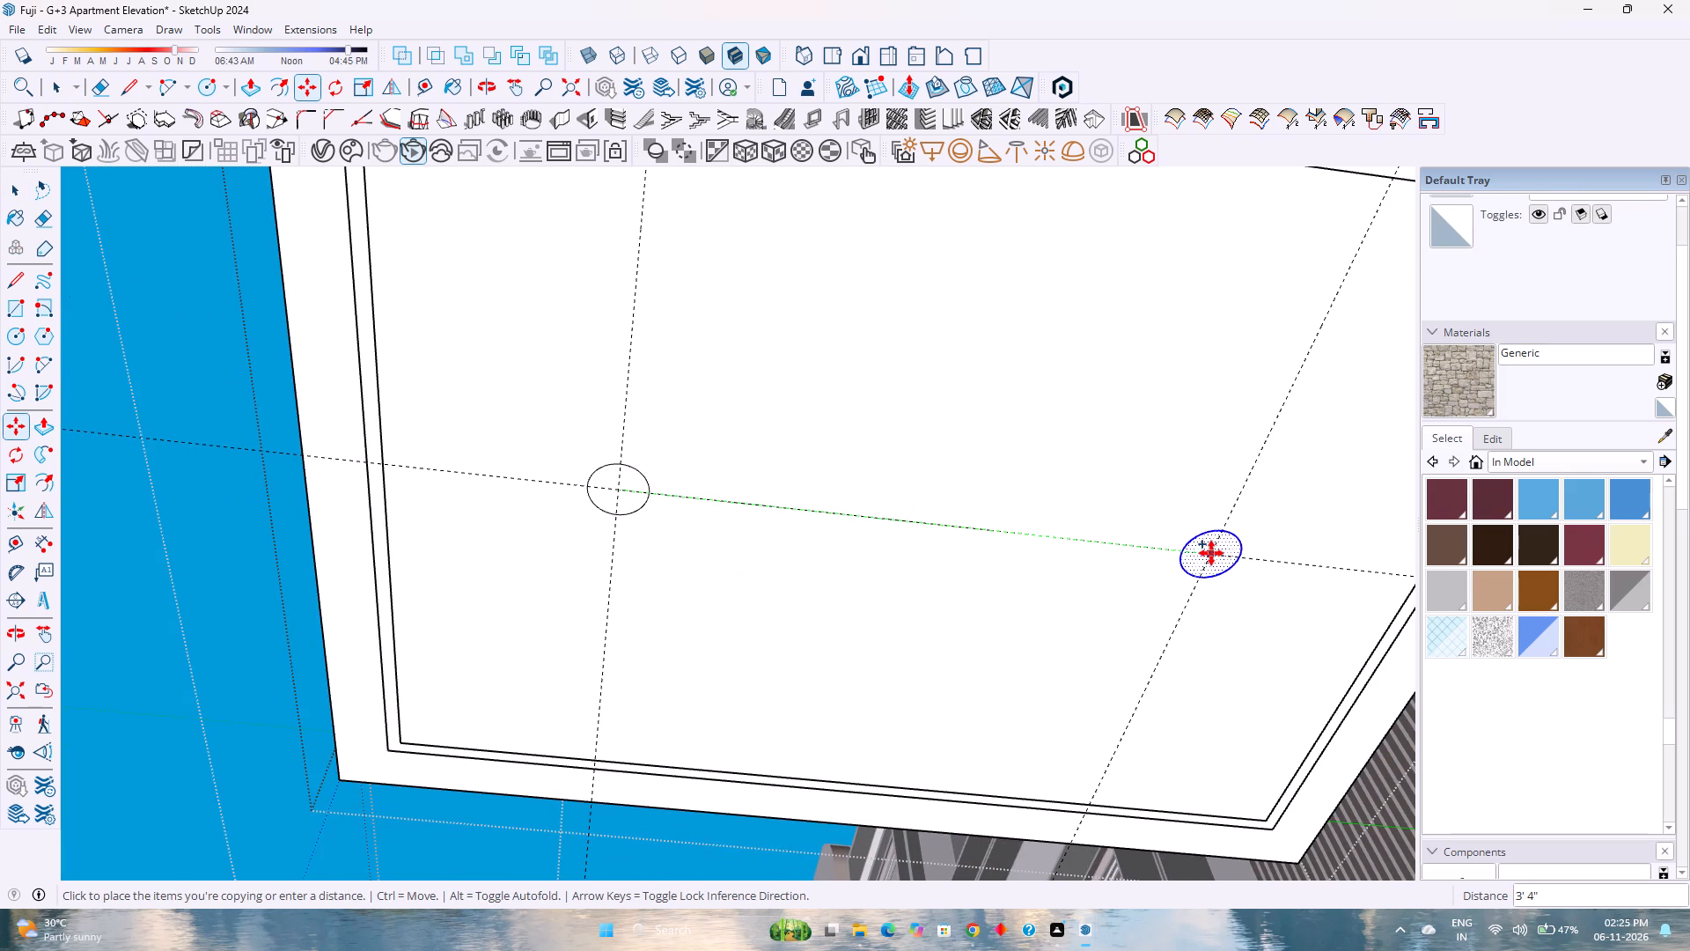
pyautogui.click(1213, 553)
# Push the copied circle's face 3" into the panel's underside as a round recess.
pyautogui.scroll(-3, 1003, 549)
pyautogui.press('p')
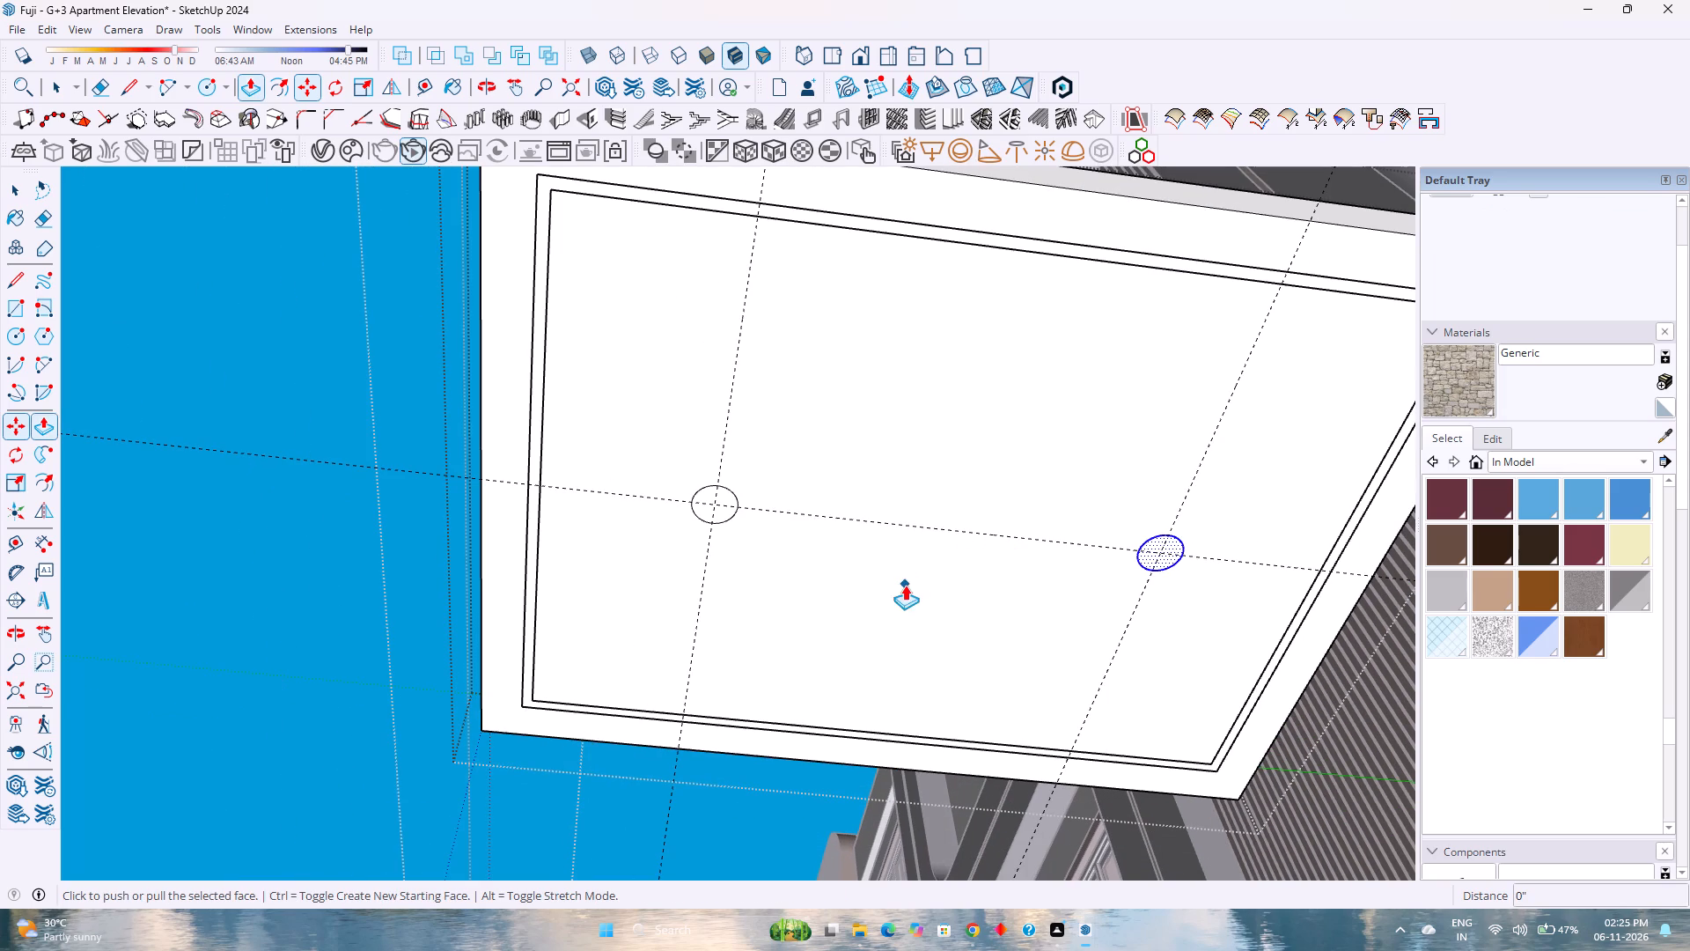
pyautogui.click(1173, 553)
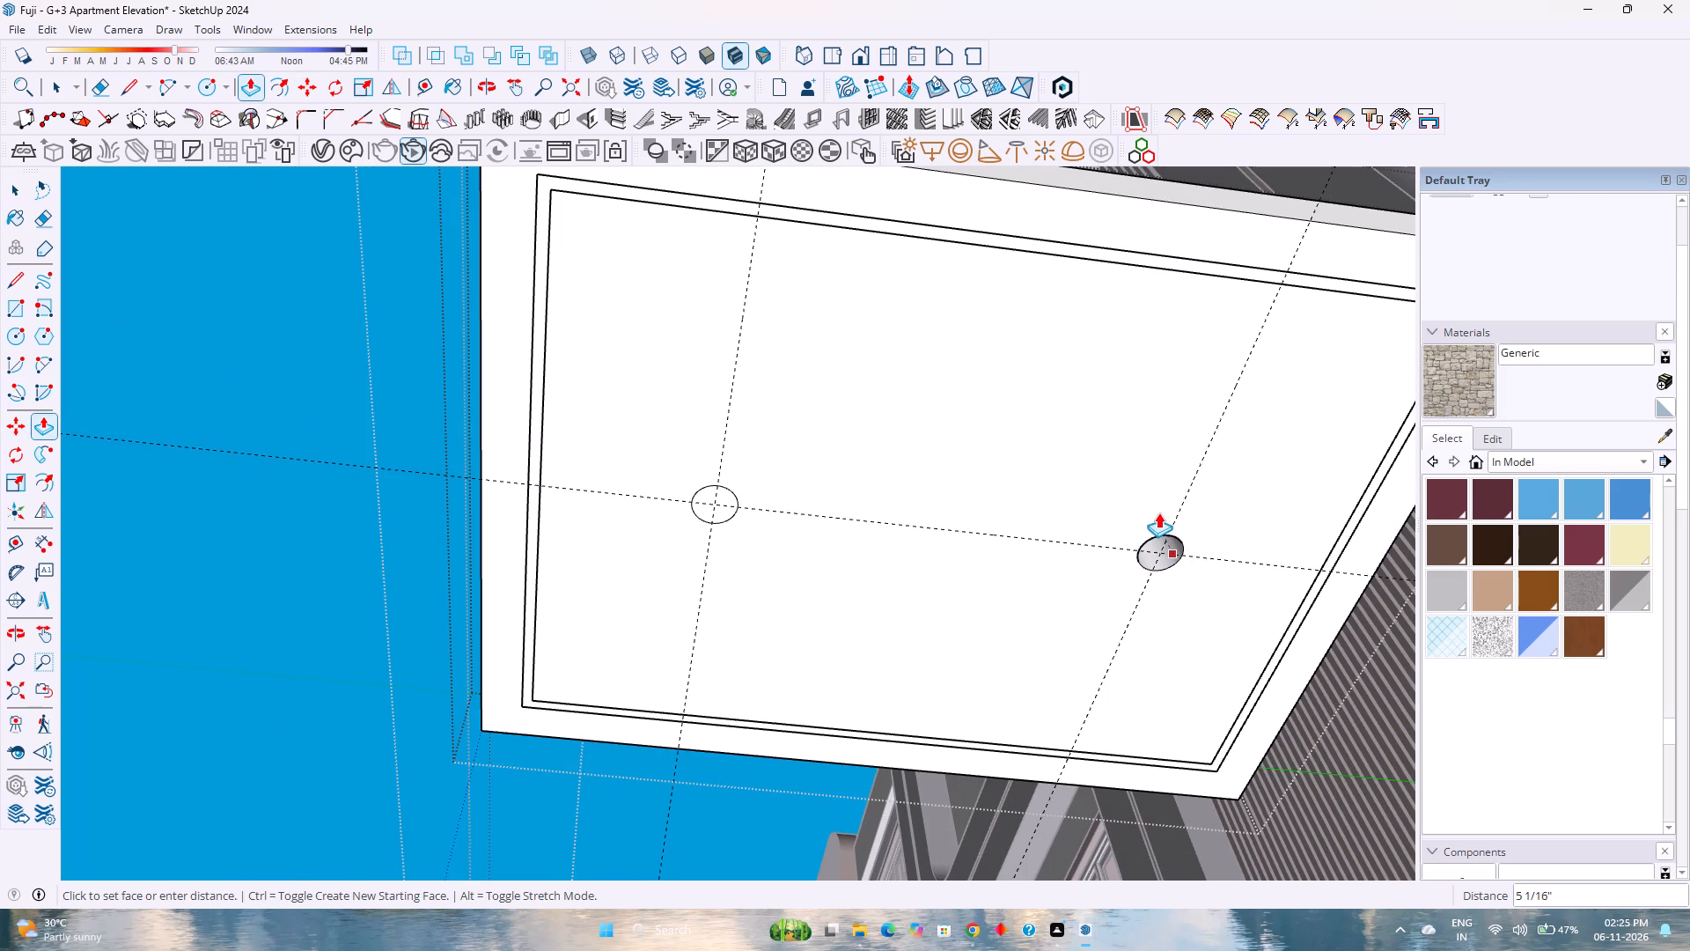
pyautogui.scroll(-5, 1125, 496)
pyautogui.middleClick(1125, 495)
pyautogui.moveTo(1125, 495); pyautogui.dragTo(1074, 562, button='middle')
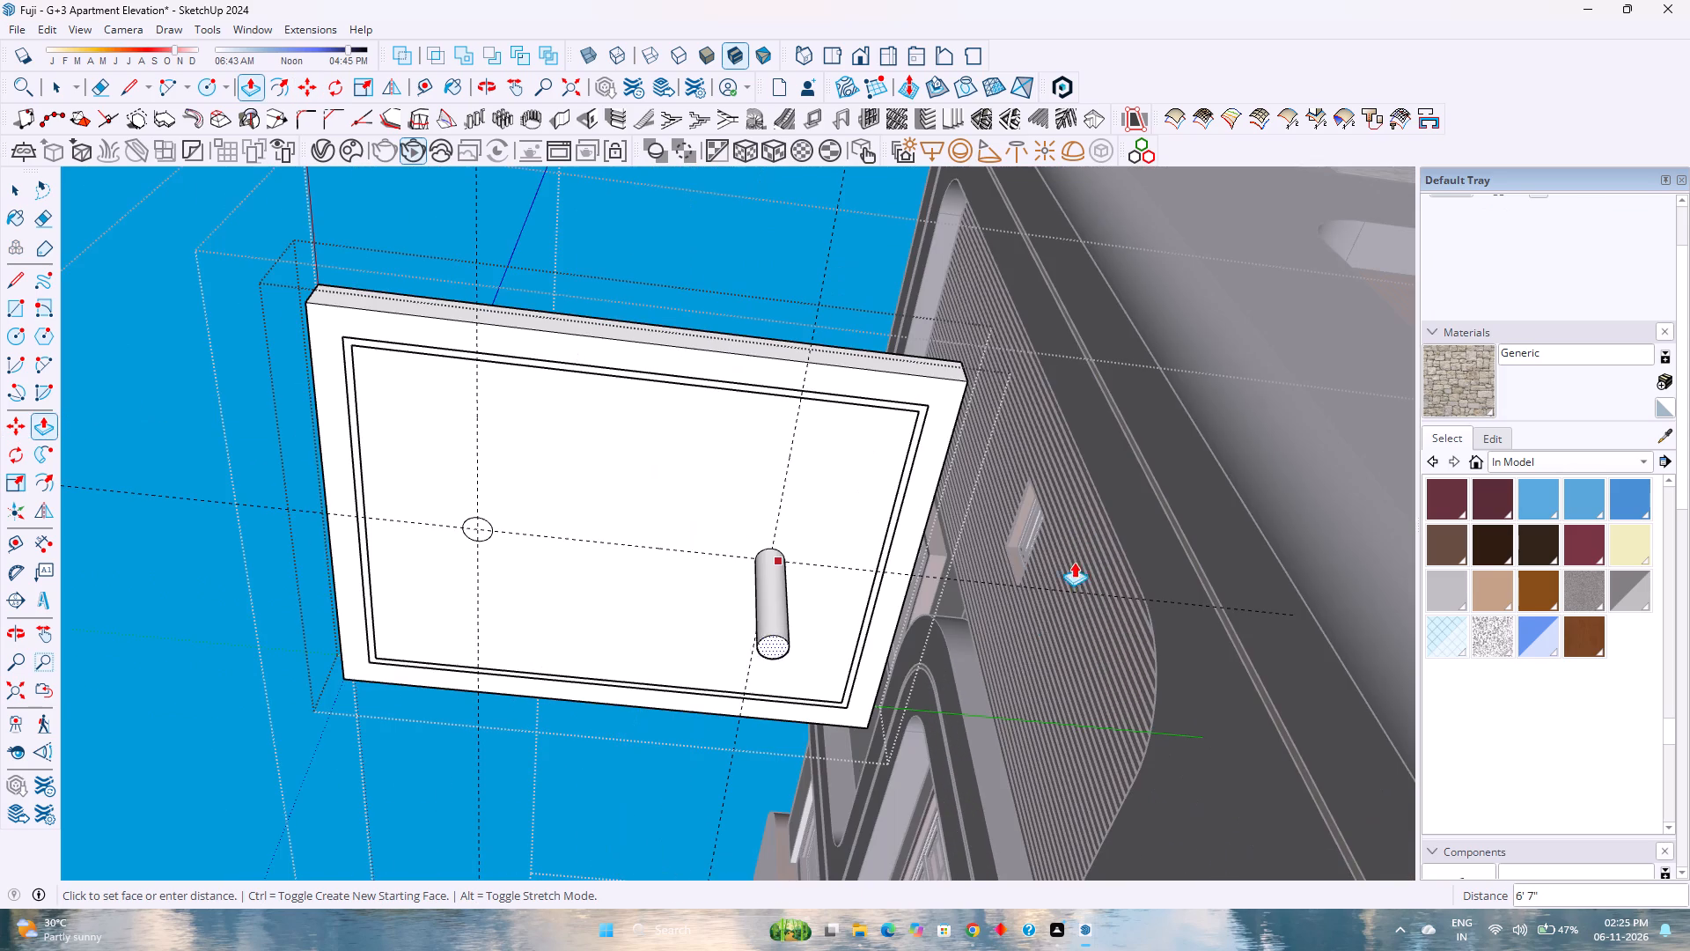
pyautogui.moveTo(1074, 562); pyautogui.dragTo(1007, 660, button='middle')
pyautogui.scroll(-2, 795, 557)
pyautogui.moveTo(783, 548); pyautogui.dragTo(792, 763, button='middle')
pyautogui.middleClick(792, 767)
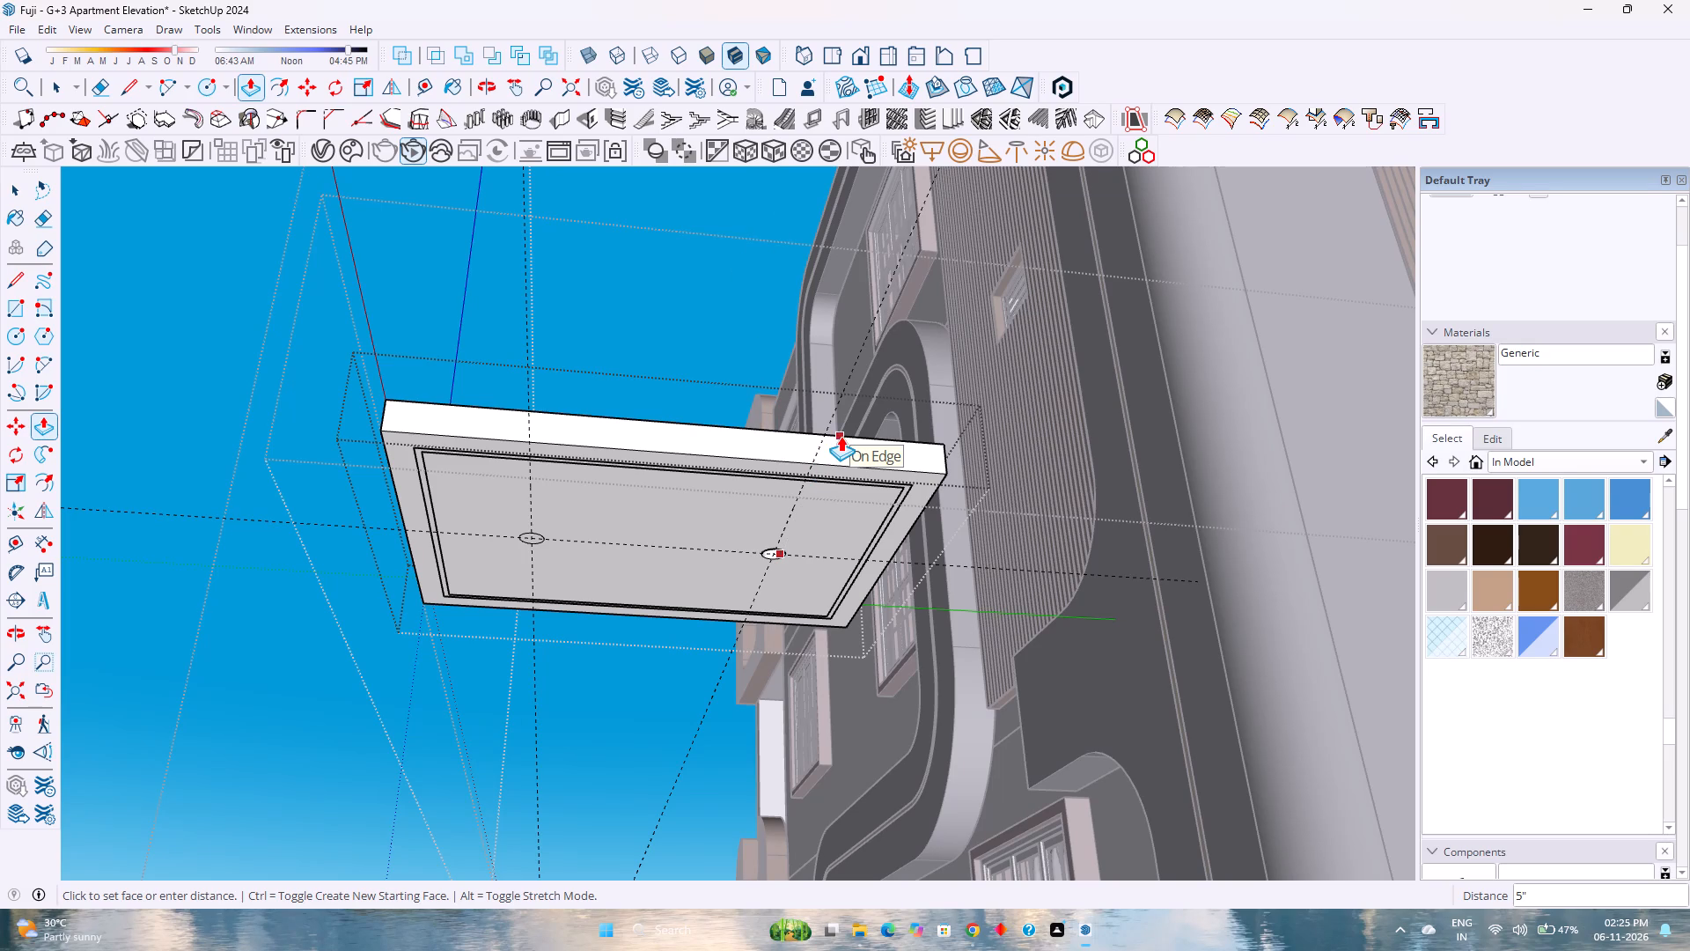
pyautogui.press('3')
pyautogui.press('Return')
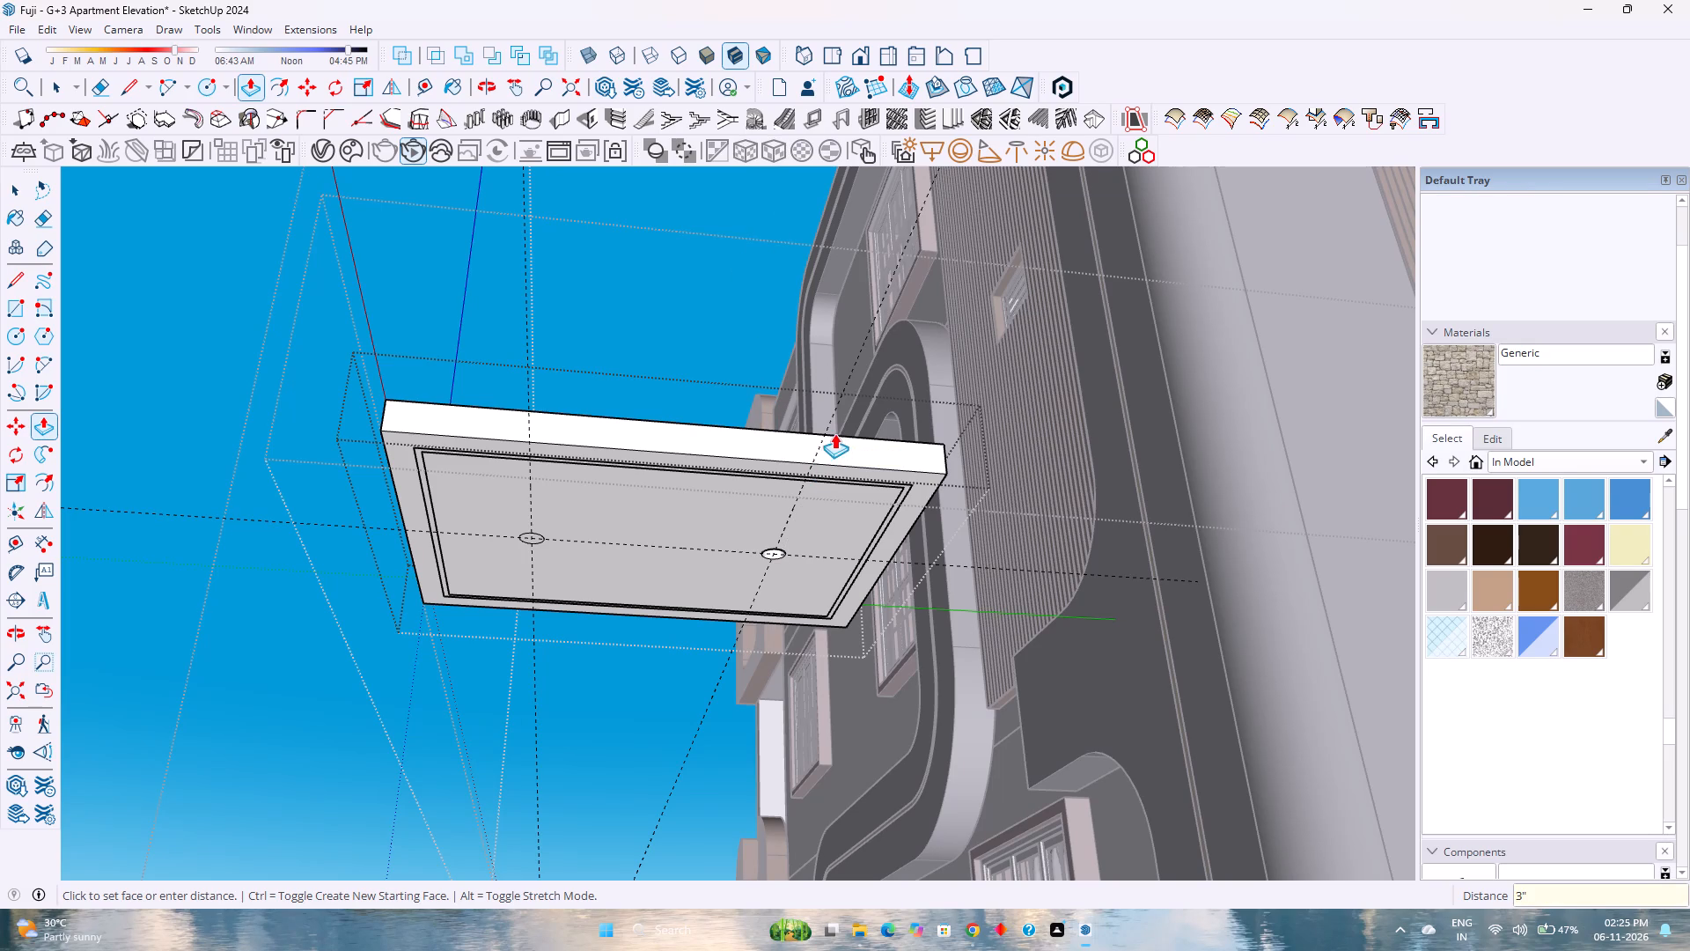
# Recess the first circle's face into the panel by the same 3" depth.
pyautogui.scroll(6, 511, 569)
pyautogui.middleClick(524, 547)
pyautogui.moveTo(524, 547); pyautogui.dragTo(555, 483, button='middle')
pyautogui.middleClick(555, 483)
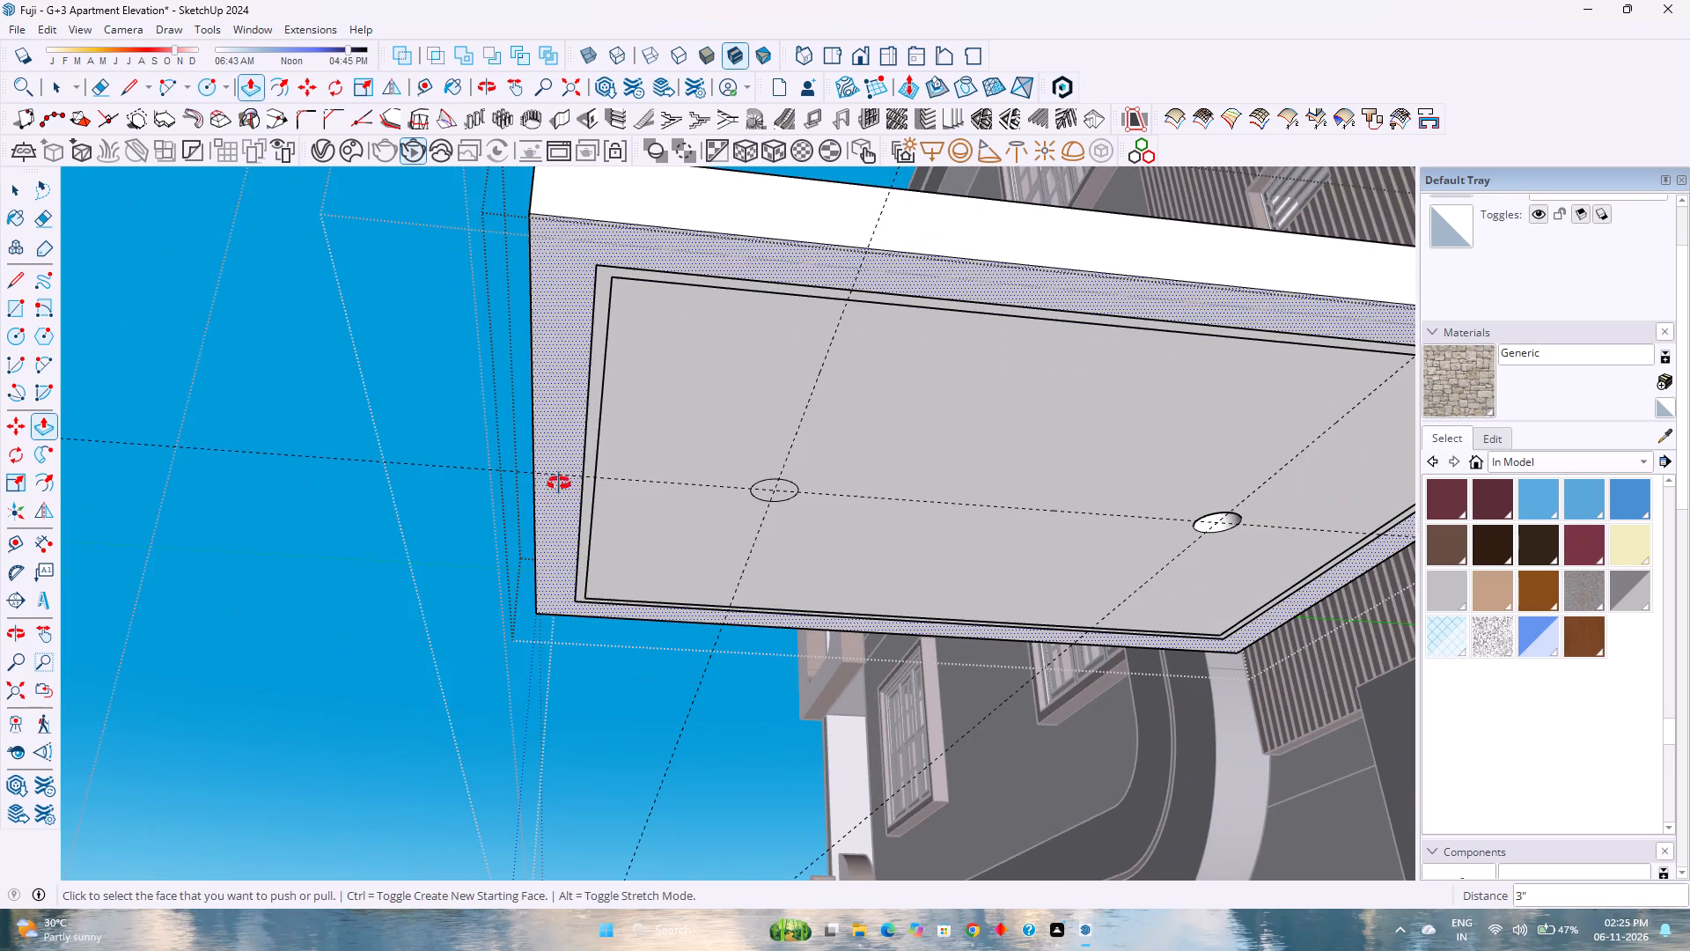
pyautogui.doubleClick(781, 496)
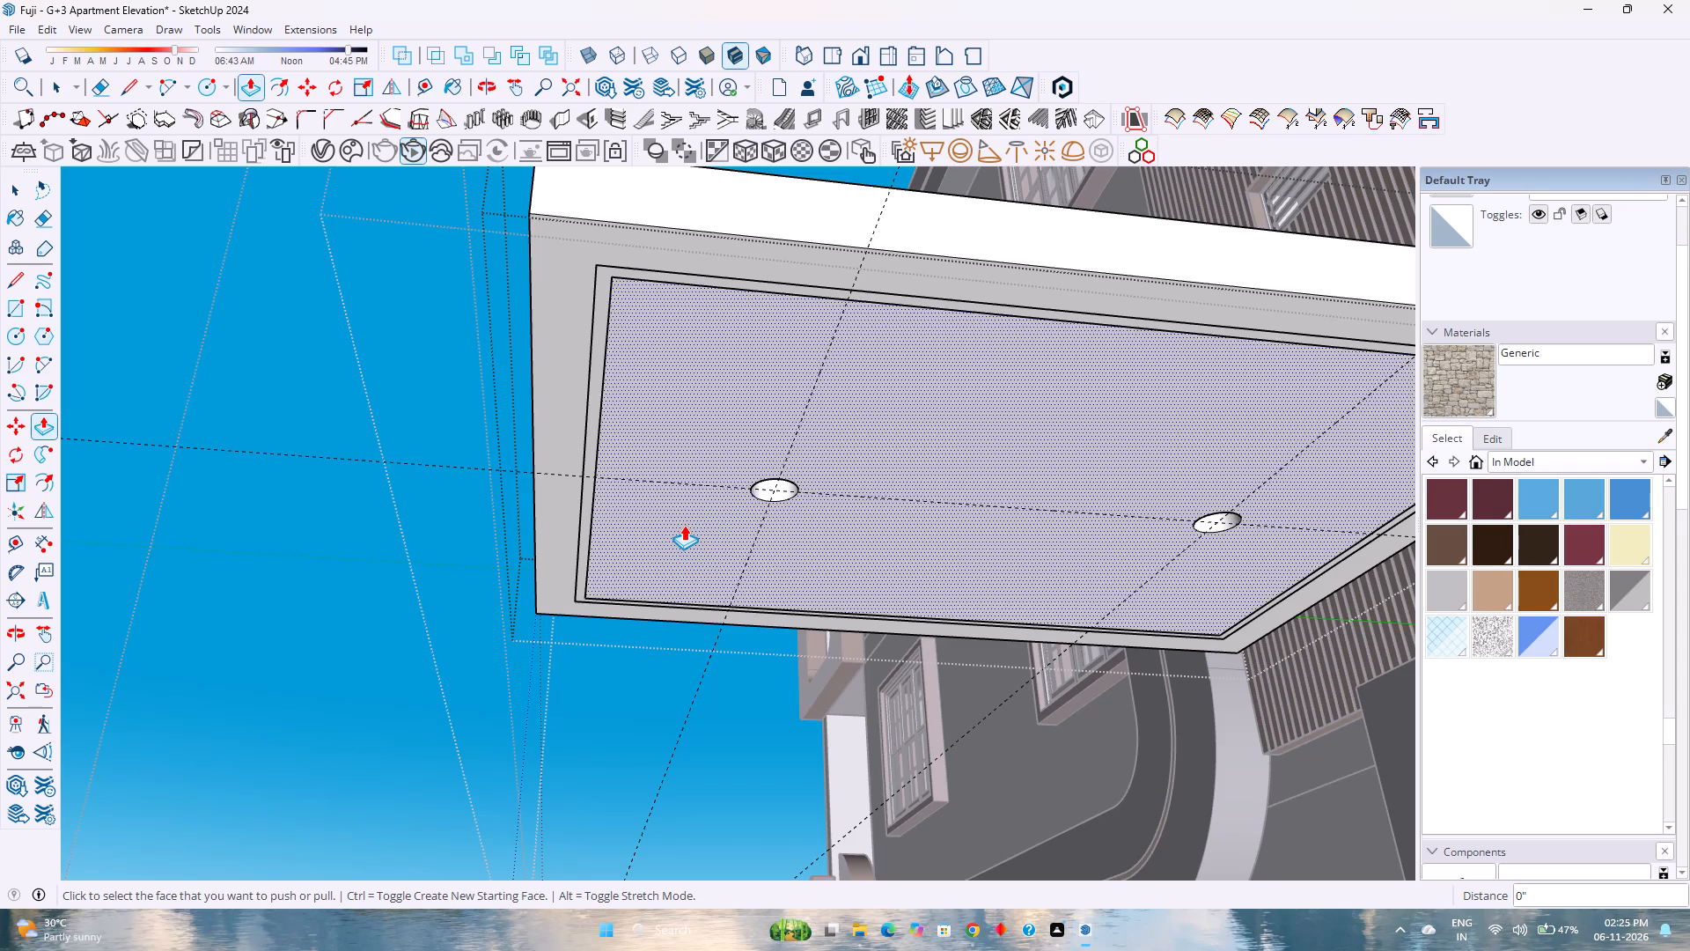
pyautogui.scroll(-8, 684, 525)
pyautogui.press('space')
# Examine the two round recesses in the panel's underside from below.
pyautogui.scroll(-3, 684, 531)
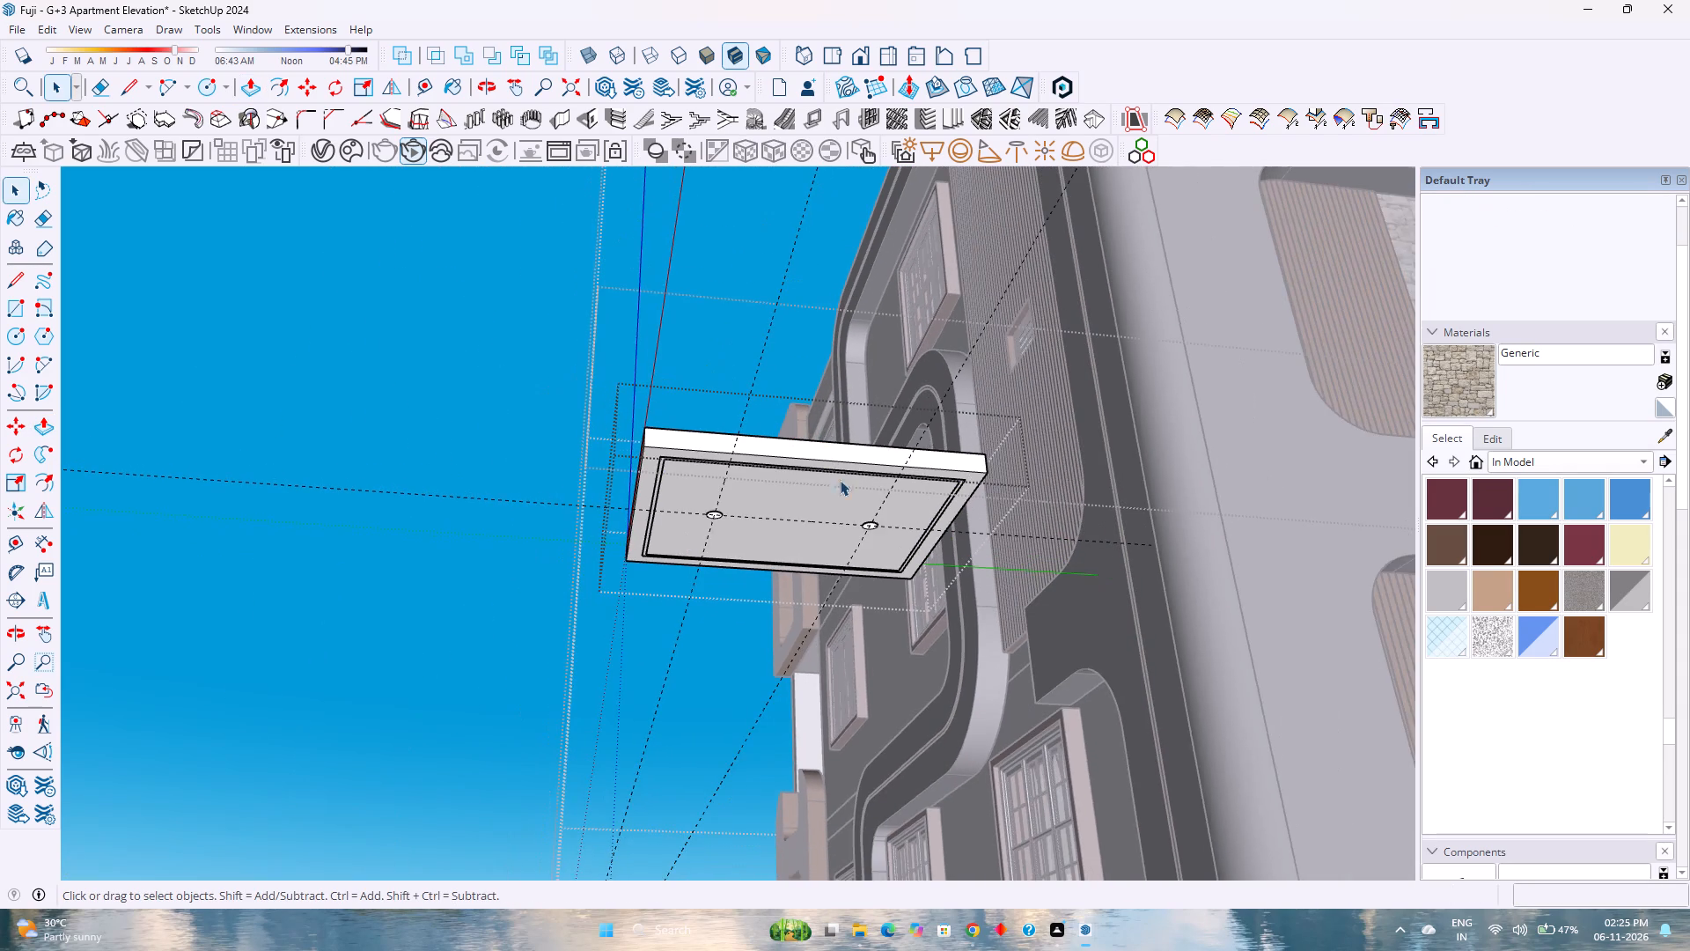
pyautogui.moveTo(868, 483); pyautogui.dragTo(852, 456, button='middle')
pyautogui.middleClick(852, 456)
pyautogui.middleClick(849, 450)
pyautogui.scroll(-3, 838, 445)
pyautogui.scroll(4, 864, 561)
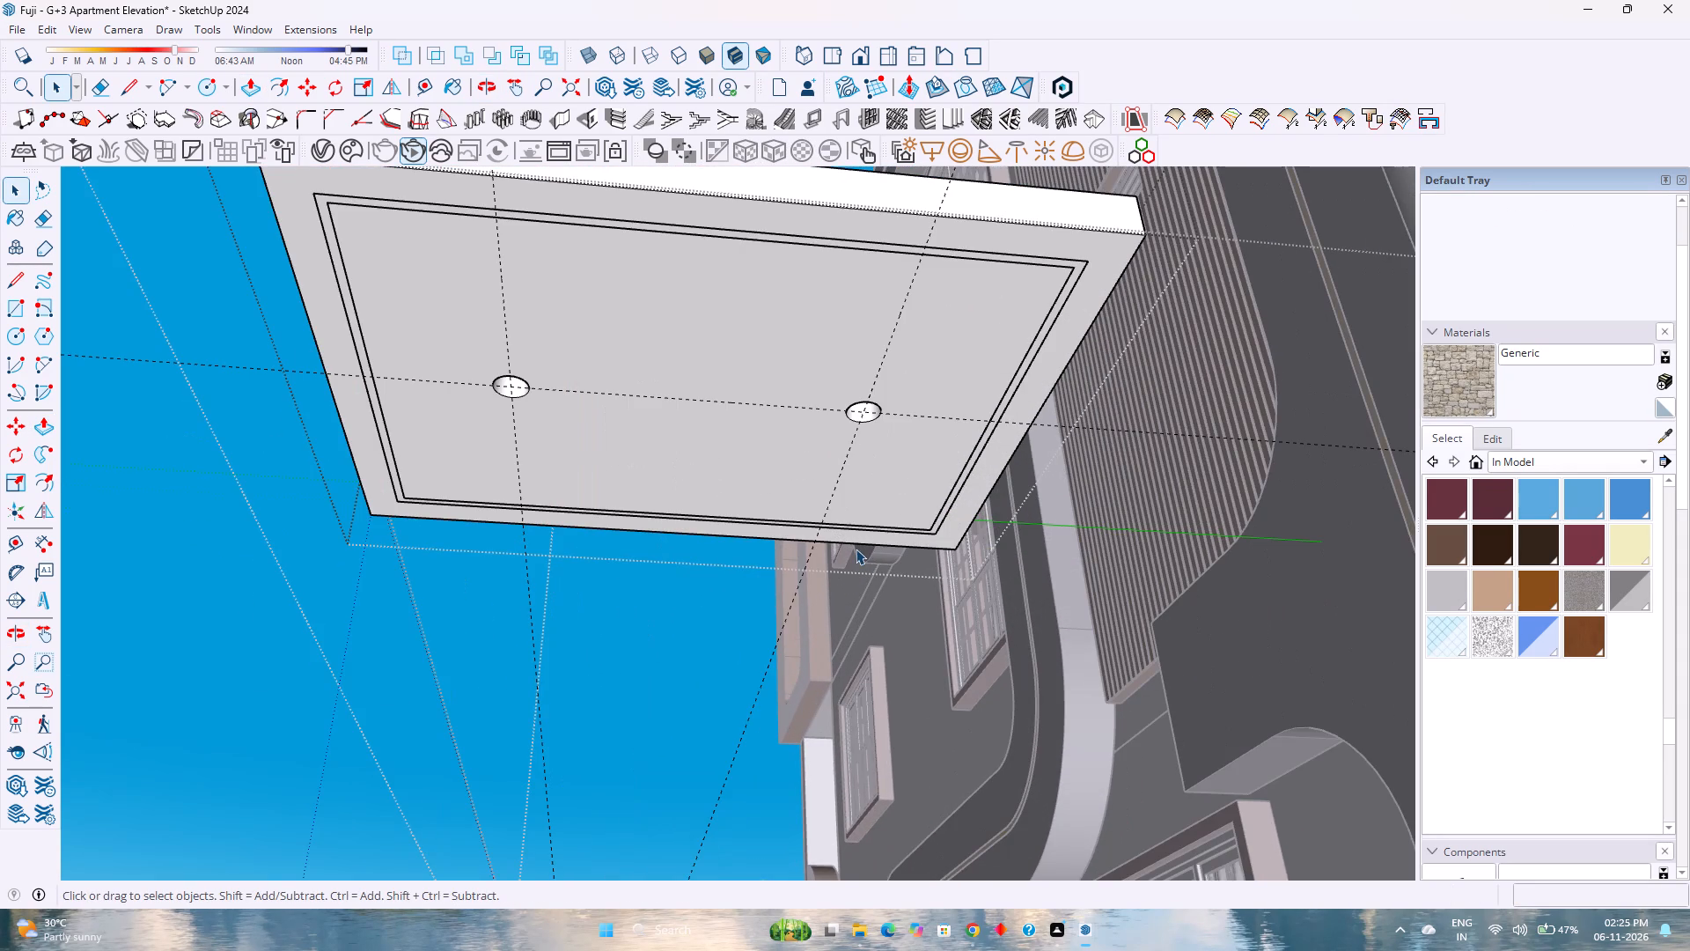
pyautogui.scroll(-1, 878, 545)
pyautogui.middleClick(844, 502)
pyautogui.moveTo(841, 499); pyautogui.dragTo(800, 450, button='middle')
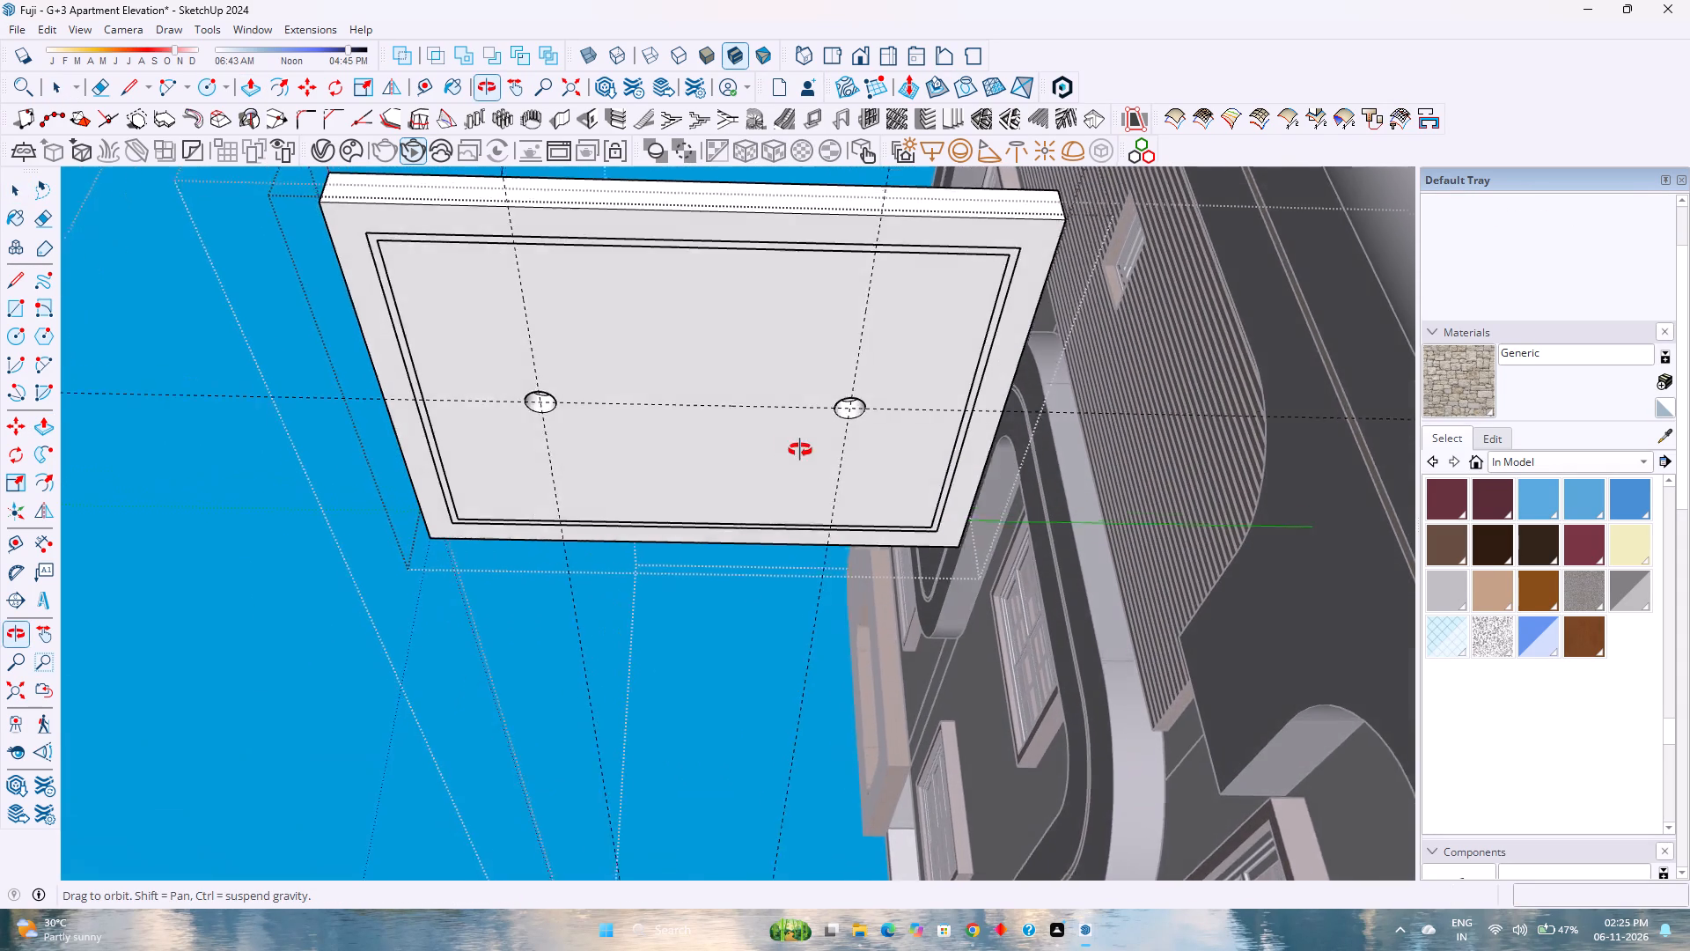
pyautogui.moveTo(800, 450); pyautogui.dragTo(785, 439, button='middle')
pyautogui.middleClick(785, 439)
pyautogui.scroll(-2, 785, 439)
pyautogui.scroll(-3, 695, 227)
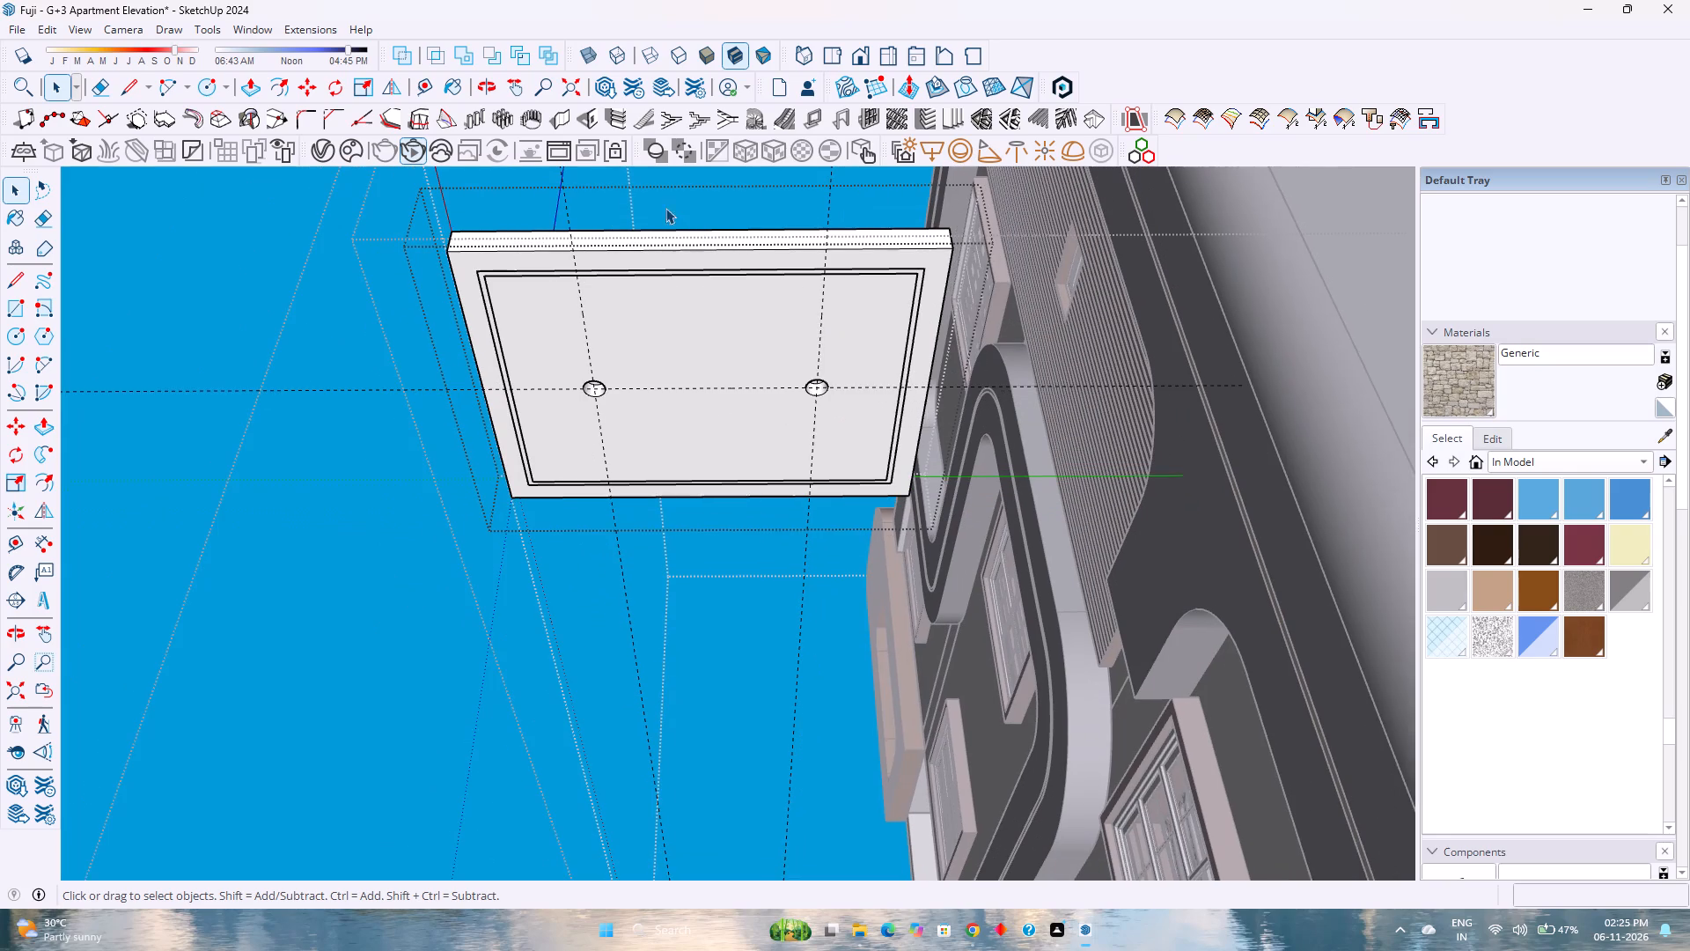
pyautogui.scroll(2, 580, 192)
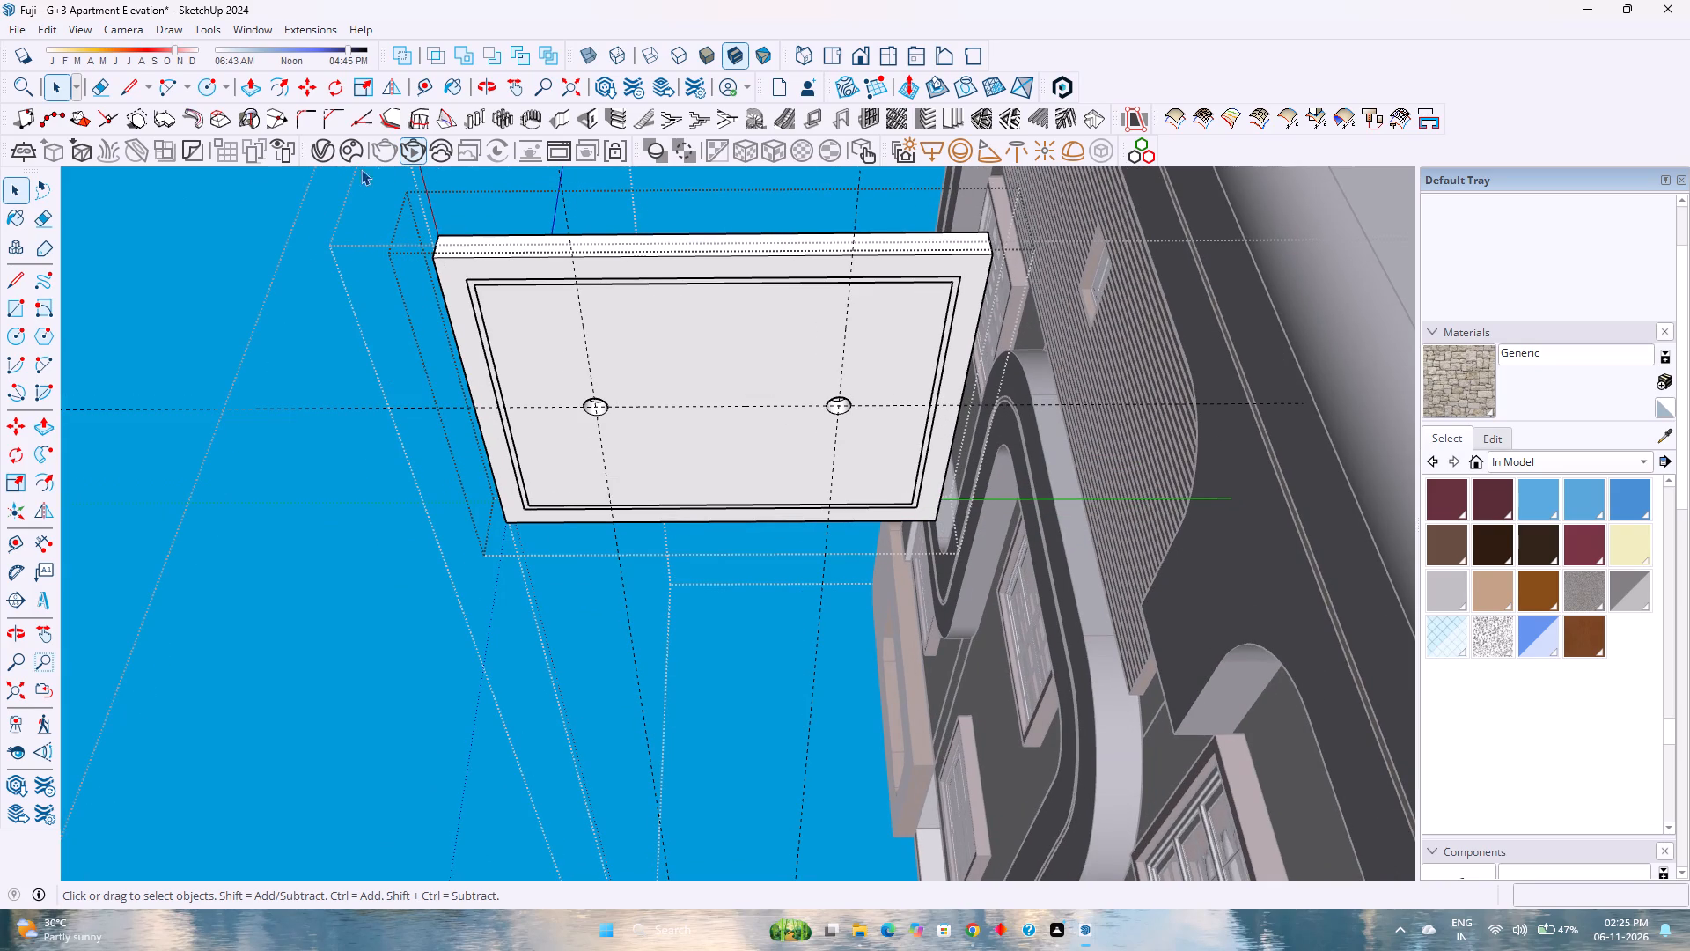
# Draw a horizontal circle of 1" radius at the guide crossing in the centre of the first recess.
pyautogui.click(200, 99)
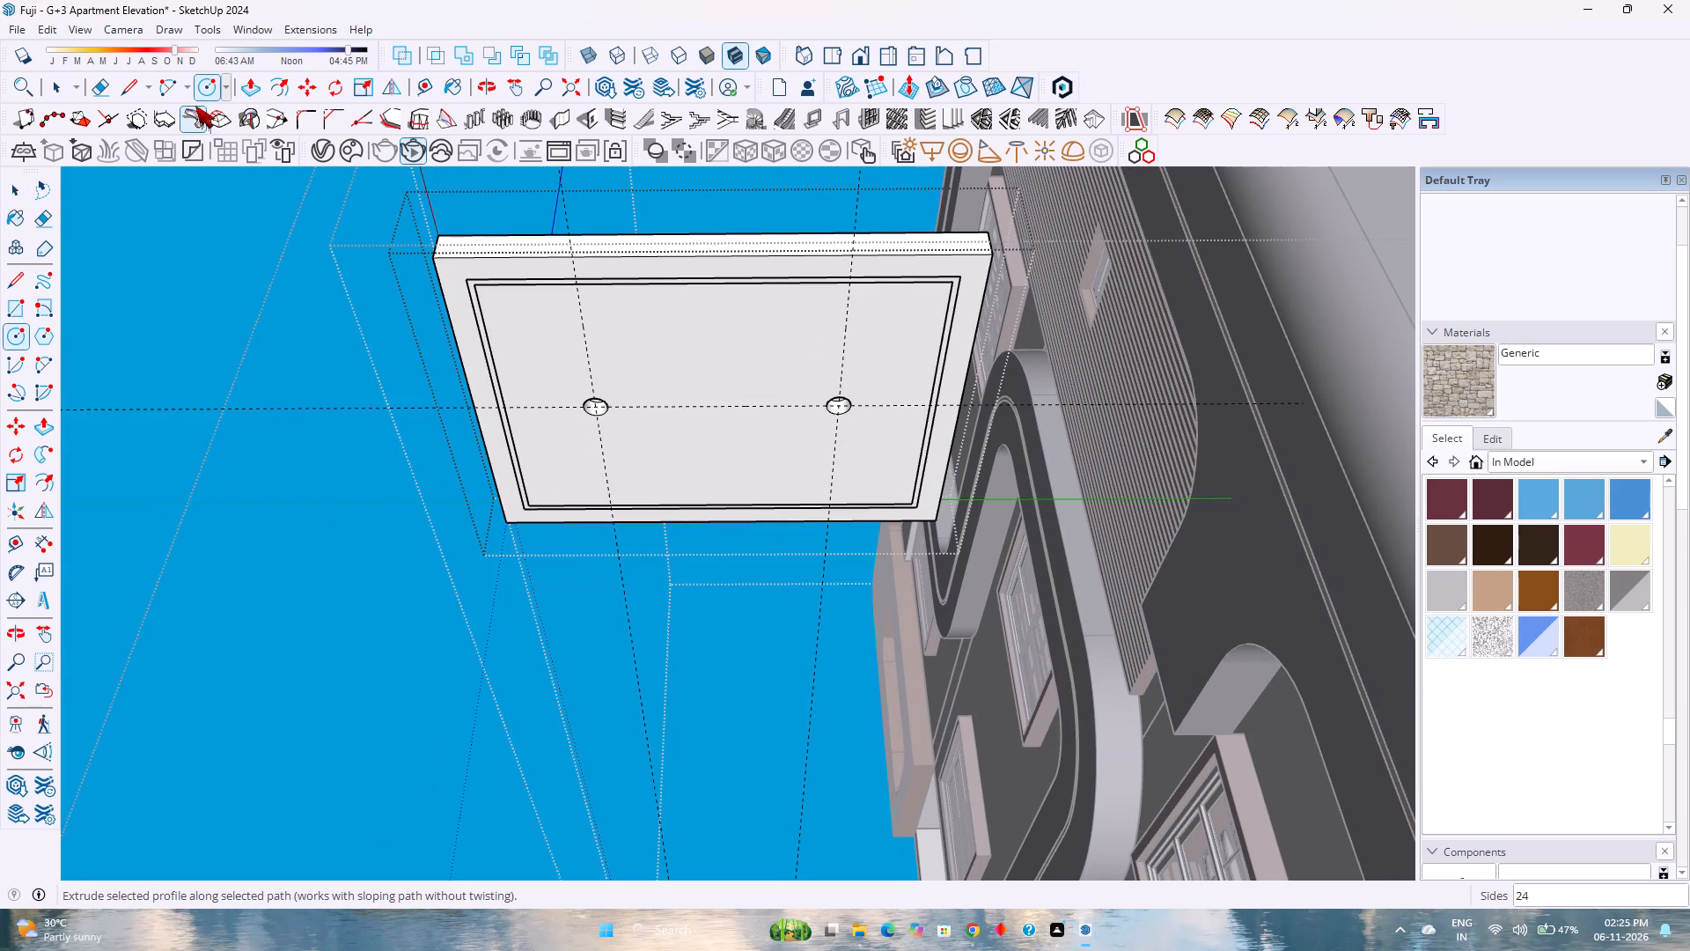
pyautogui.scroll(6, 597, 397)
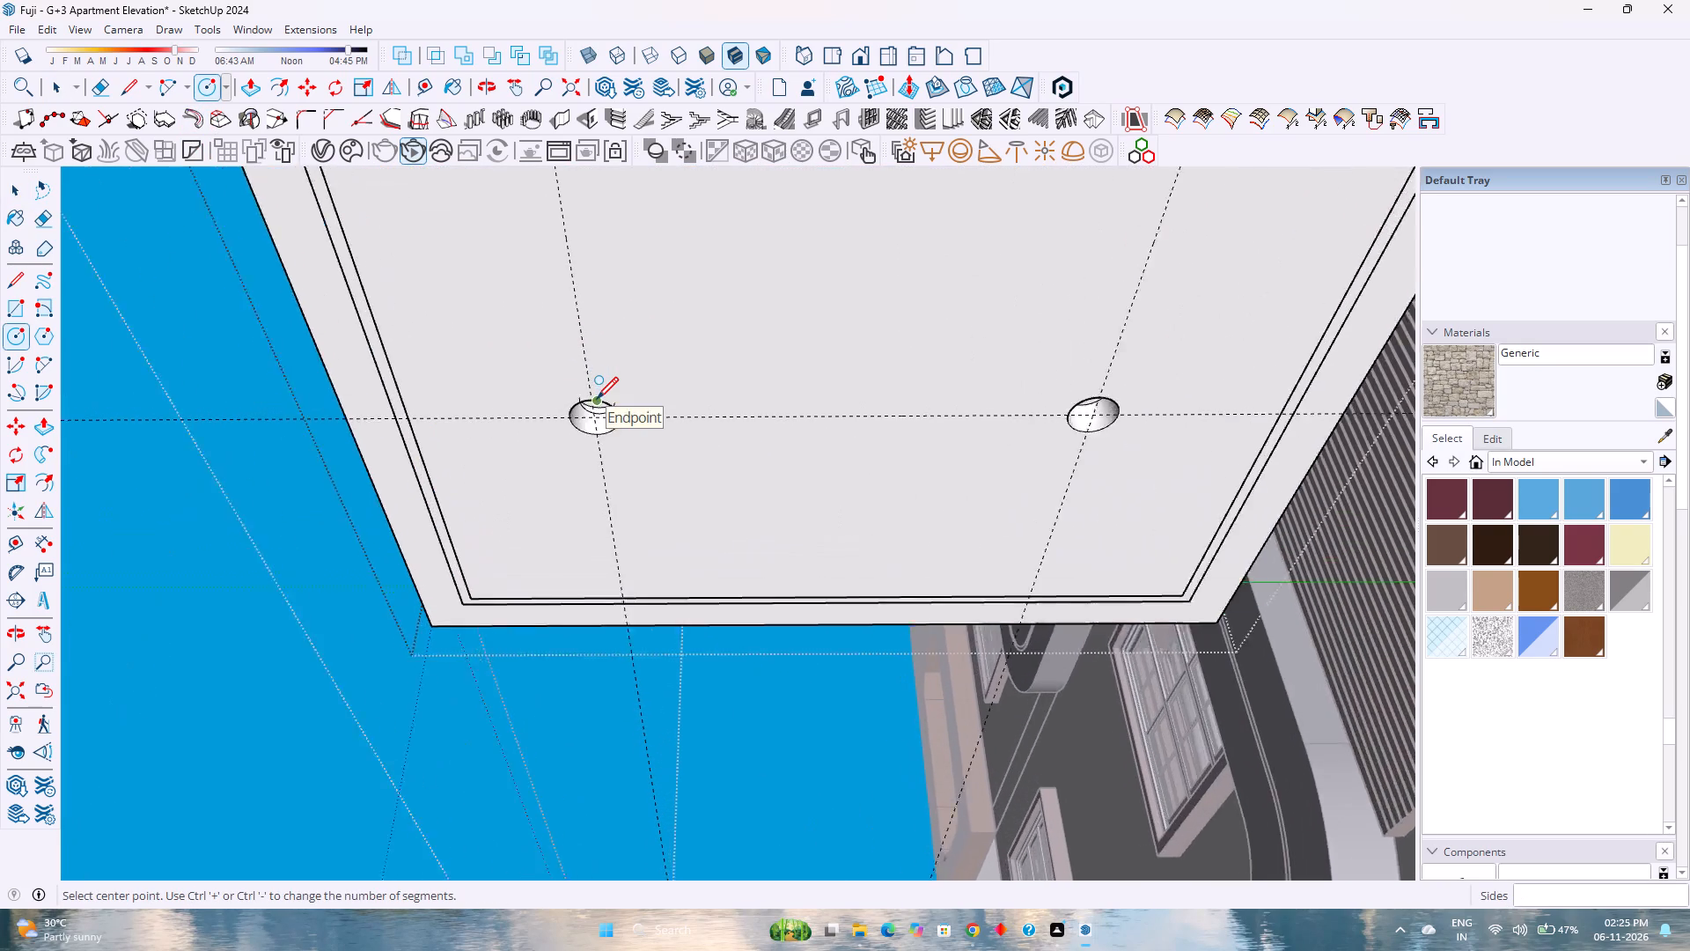
pyautogui.scroll(5, 597, 397)
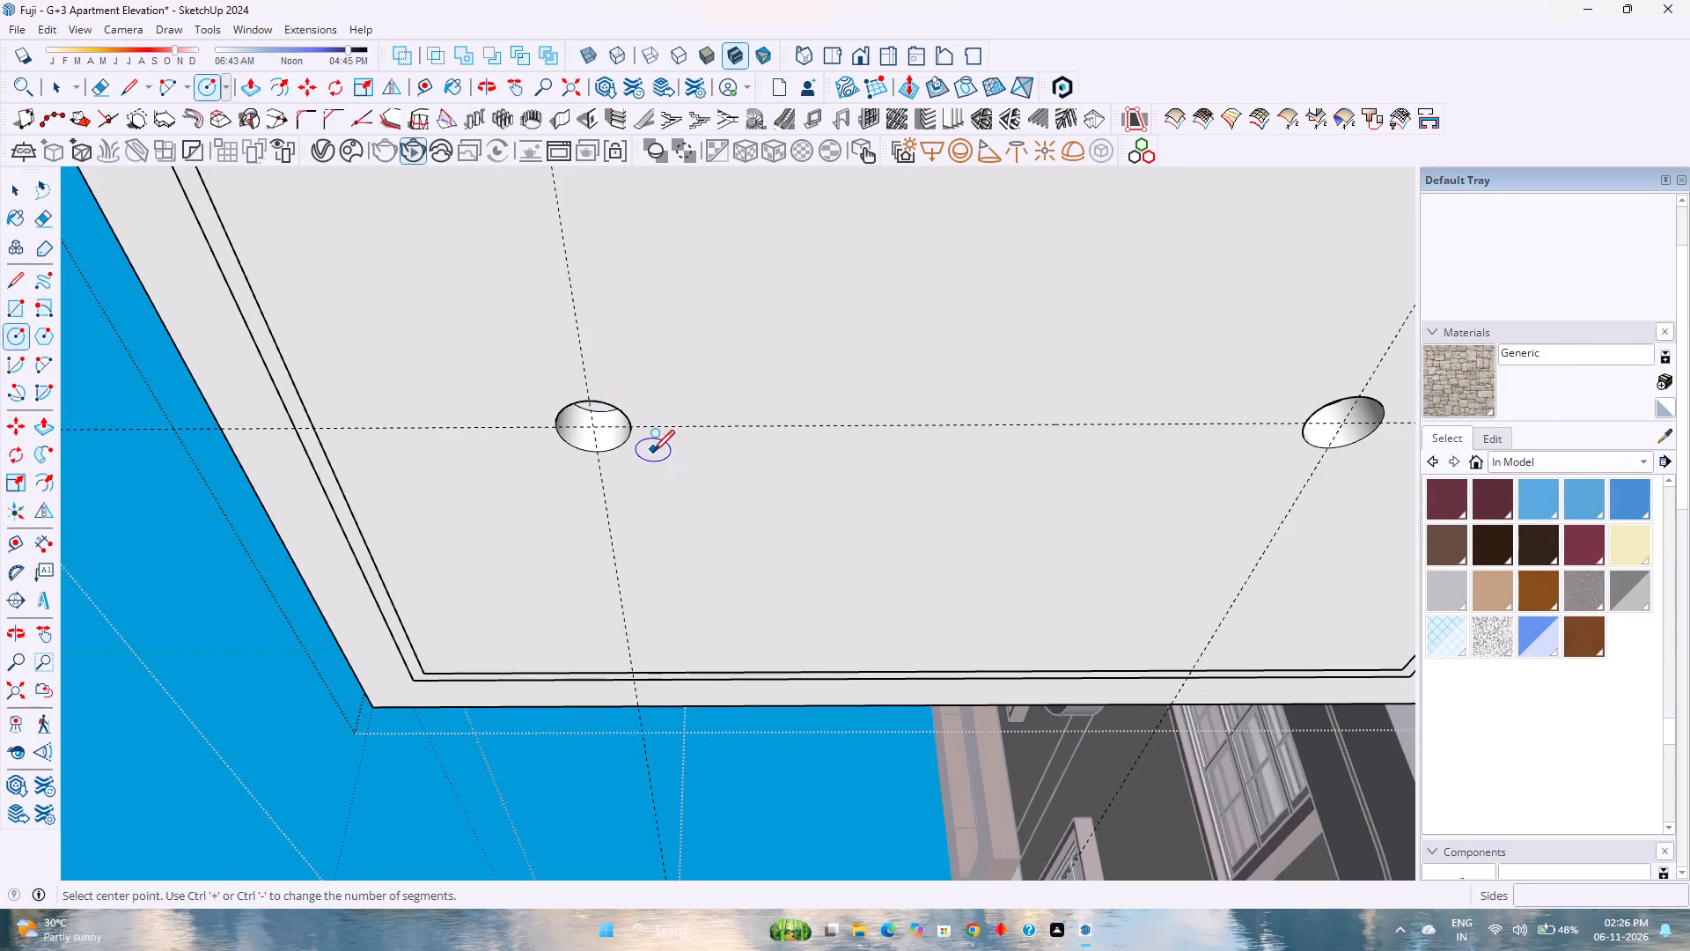
pyautogui.press('Up')
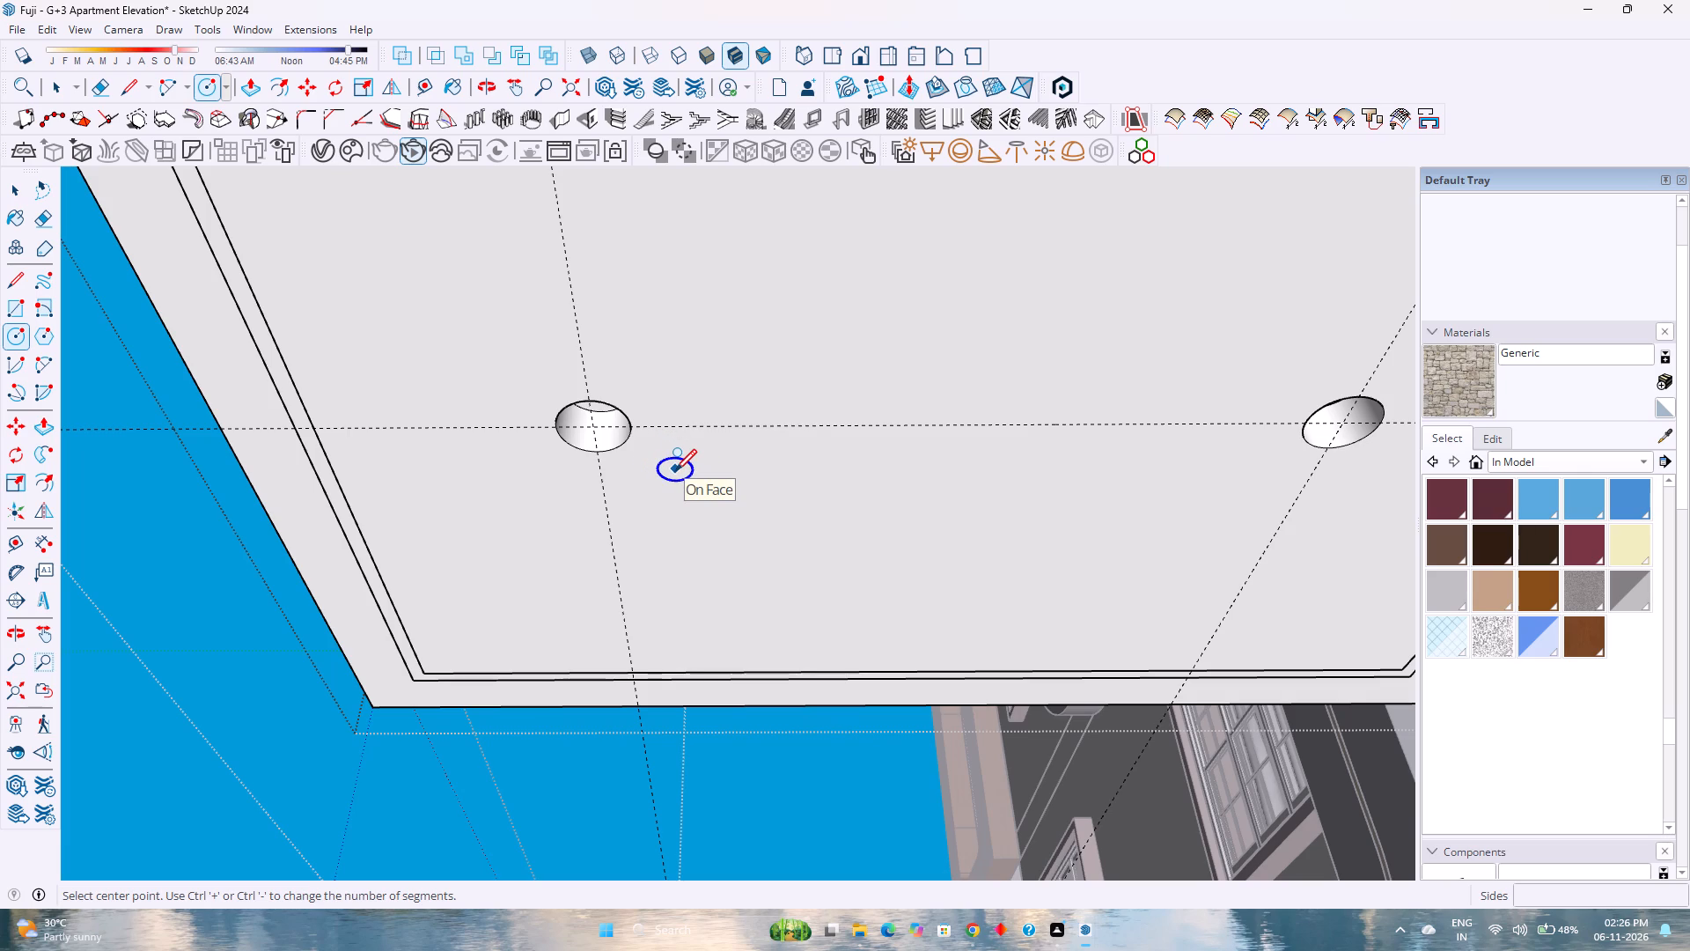
pyautogui.click(596, 429)
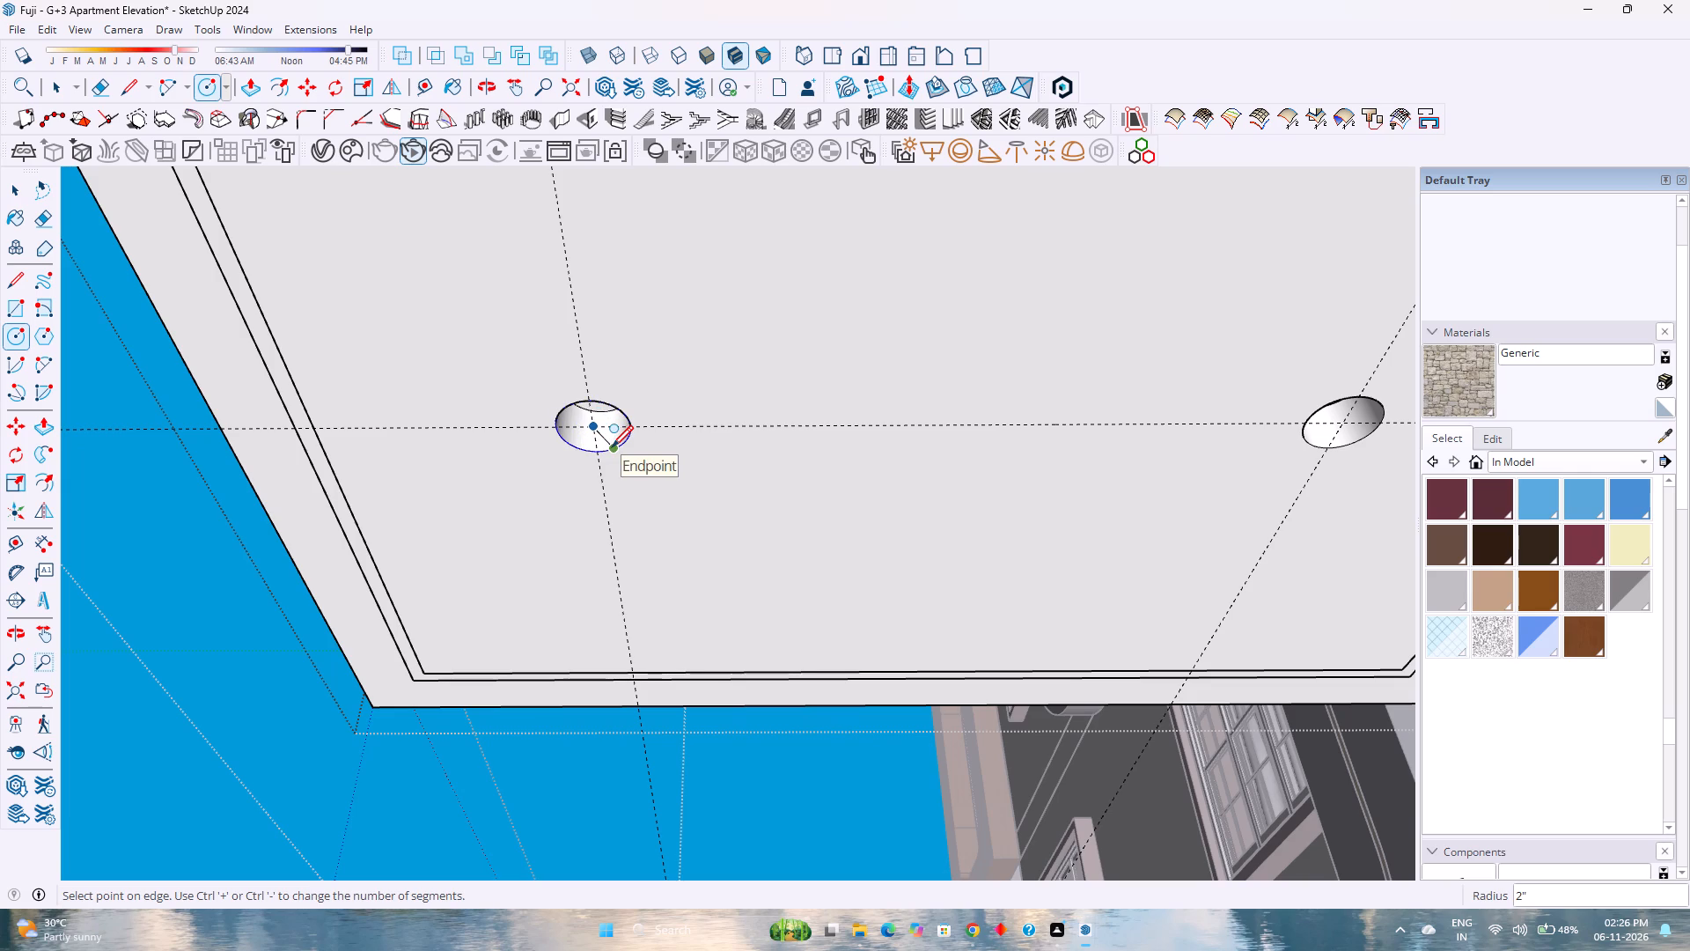
pyautogui.press('1')
pyautogui.press('Return')
pyautogui.press('space')
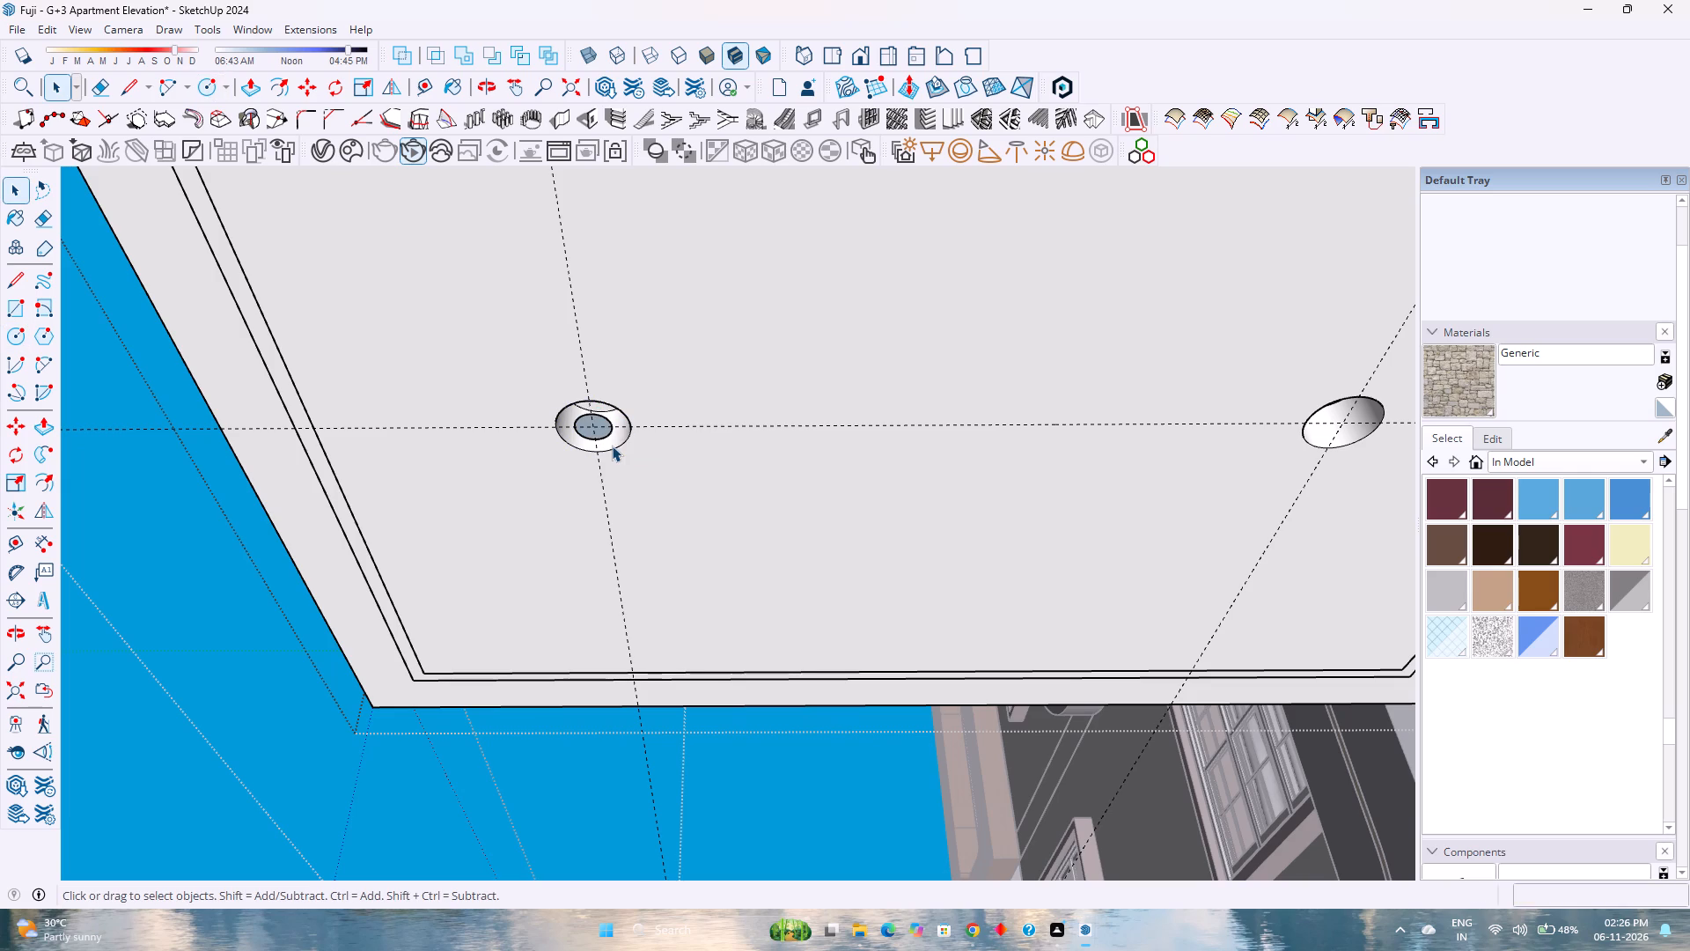
# Turn the 1" radius disc, including its edge, into a component named 1.
pyautogui.scroll(10, 596, 437)
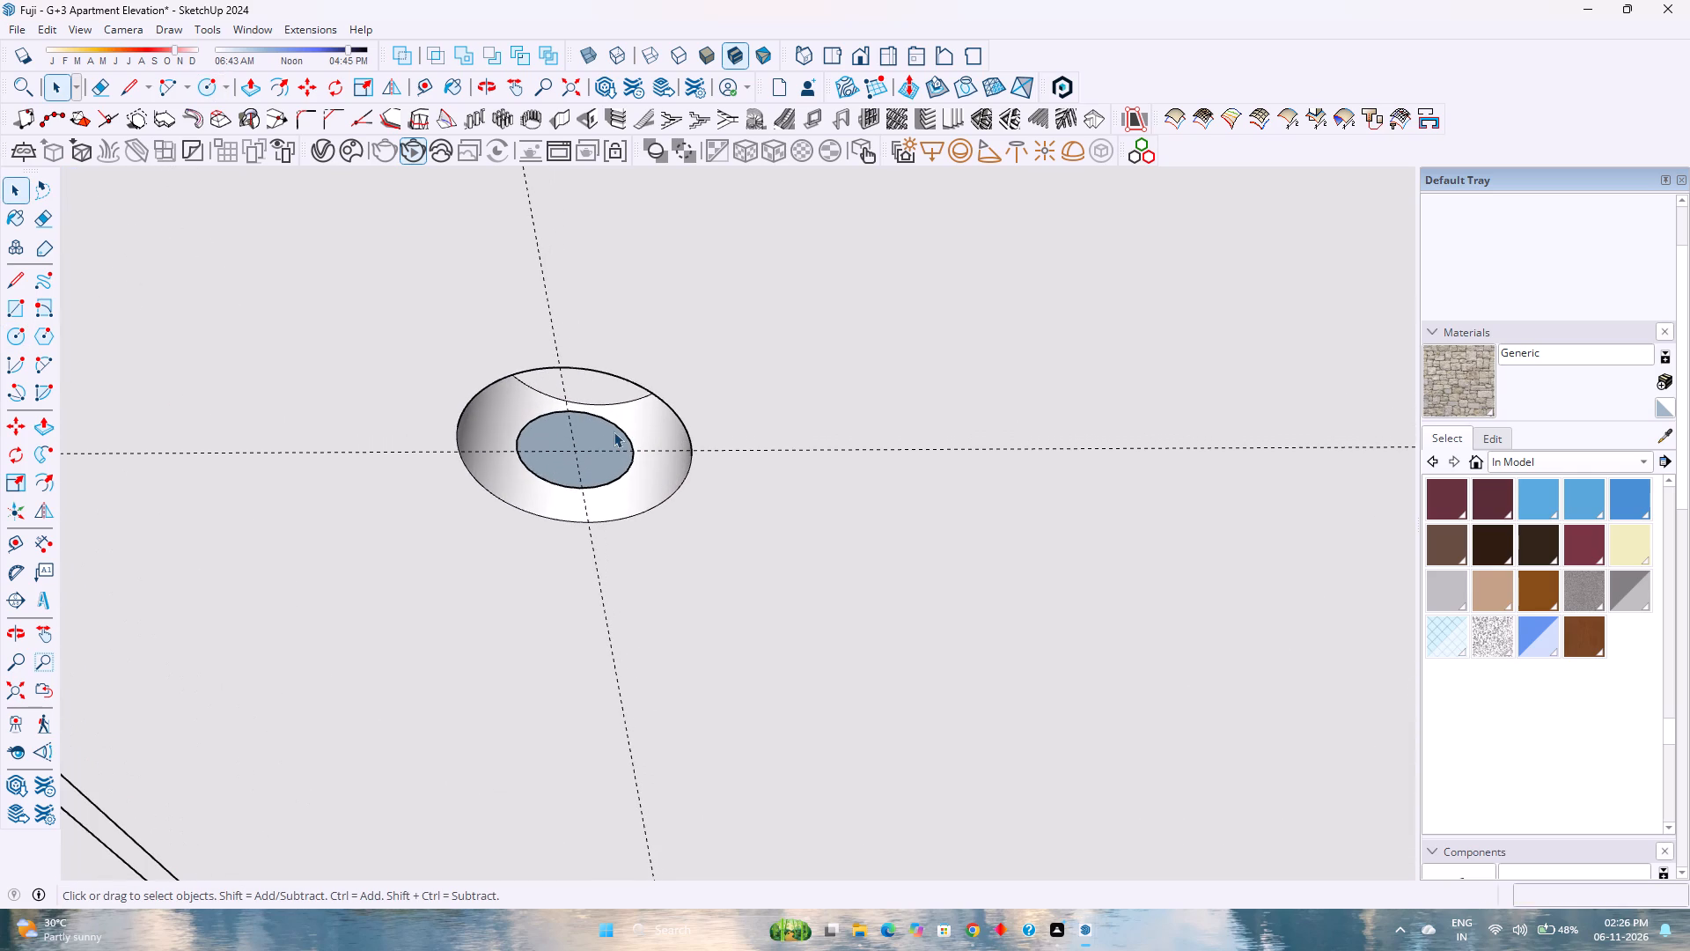
pyautogui.tripleClick(613, 433)
pyautogui.rightClick(613, 433)
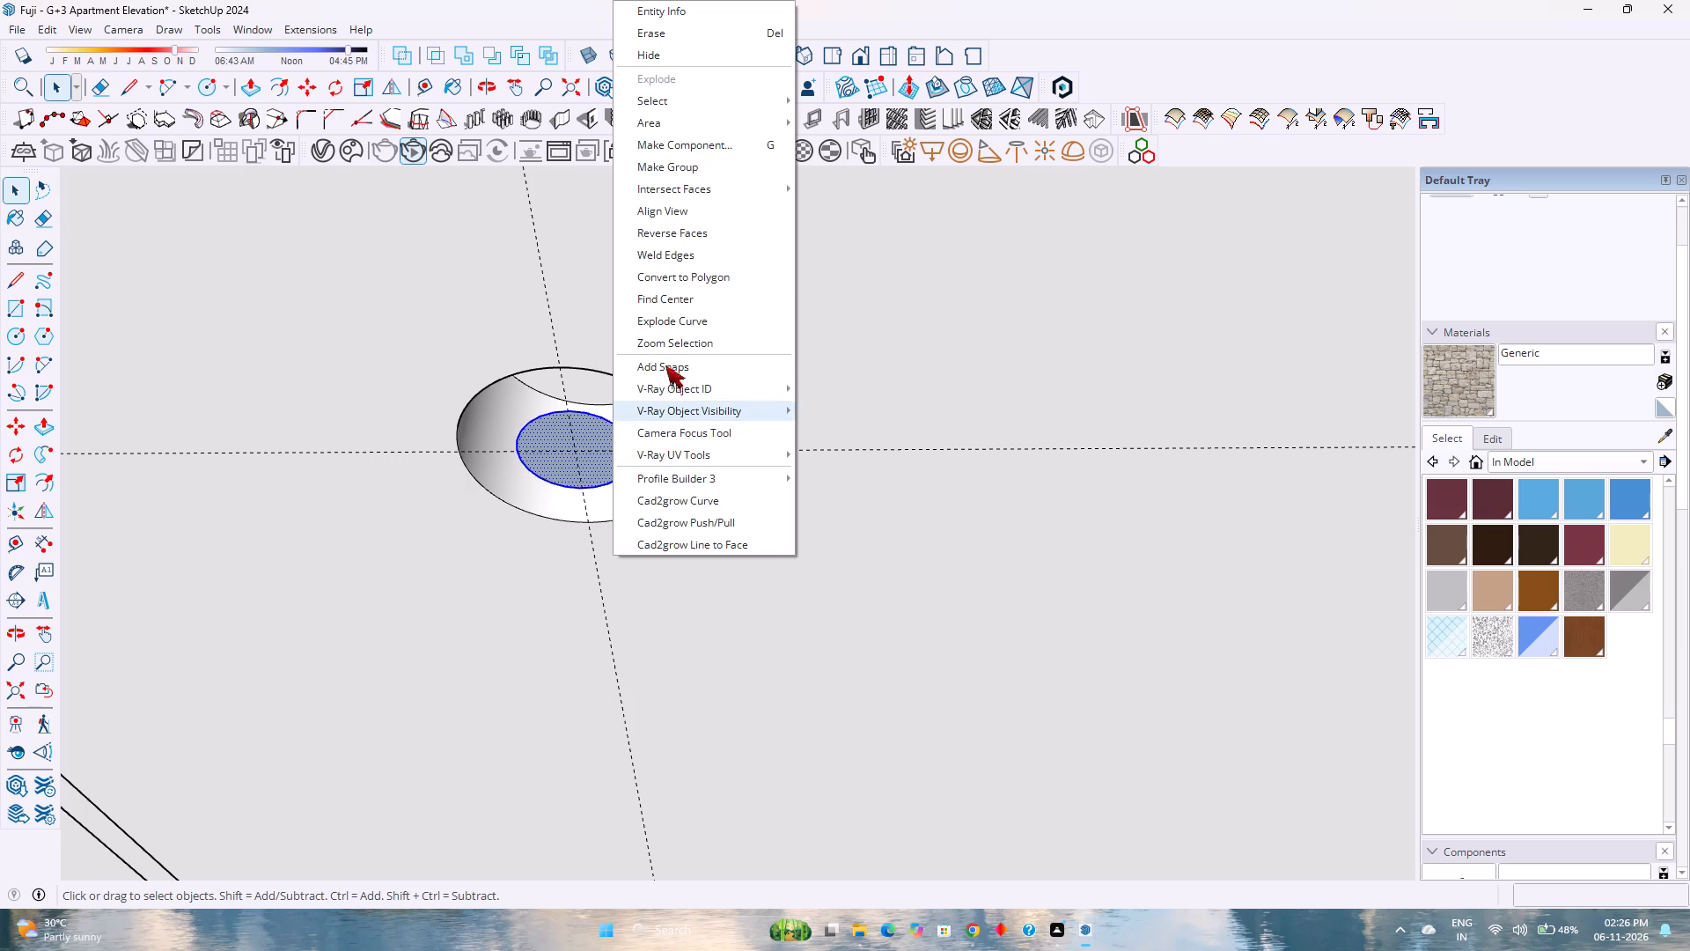
pyautogui.click(707, 138)
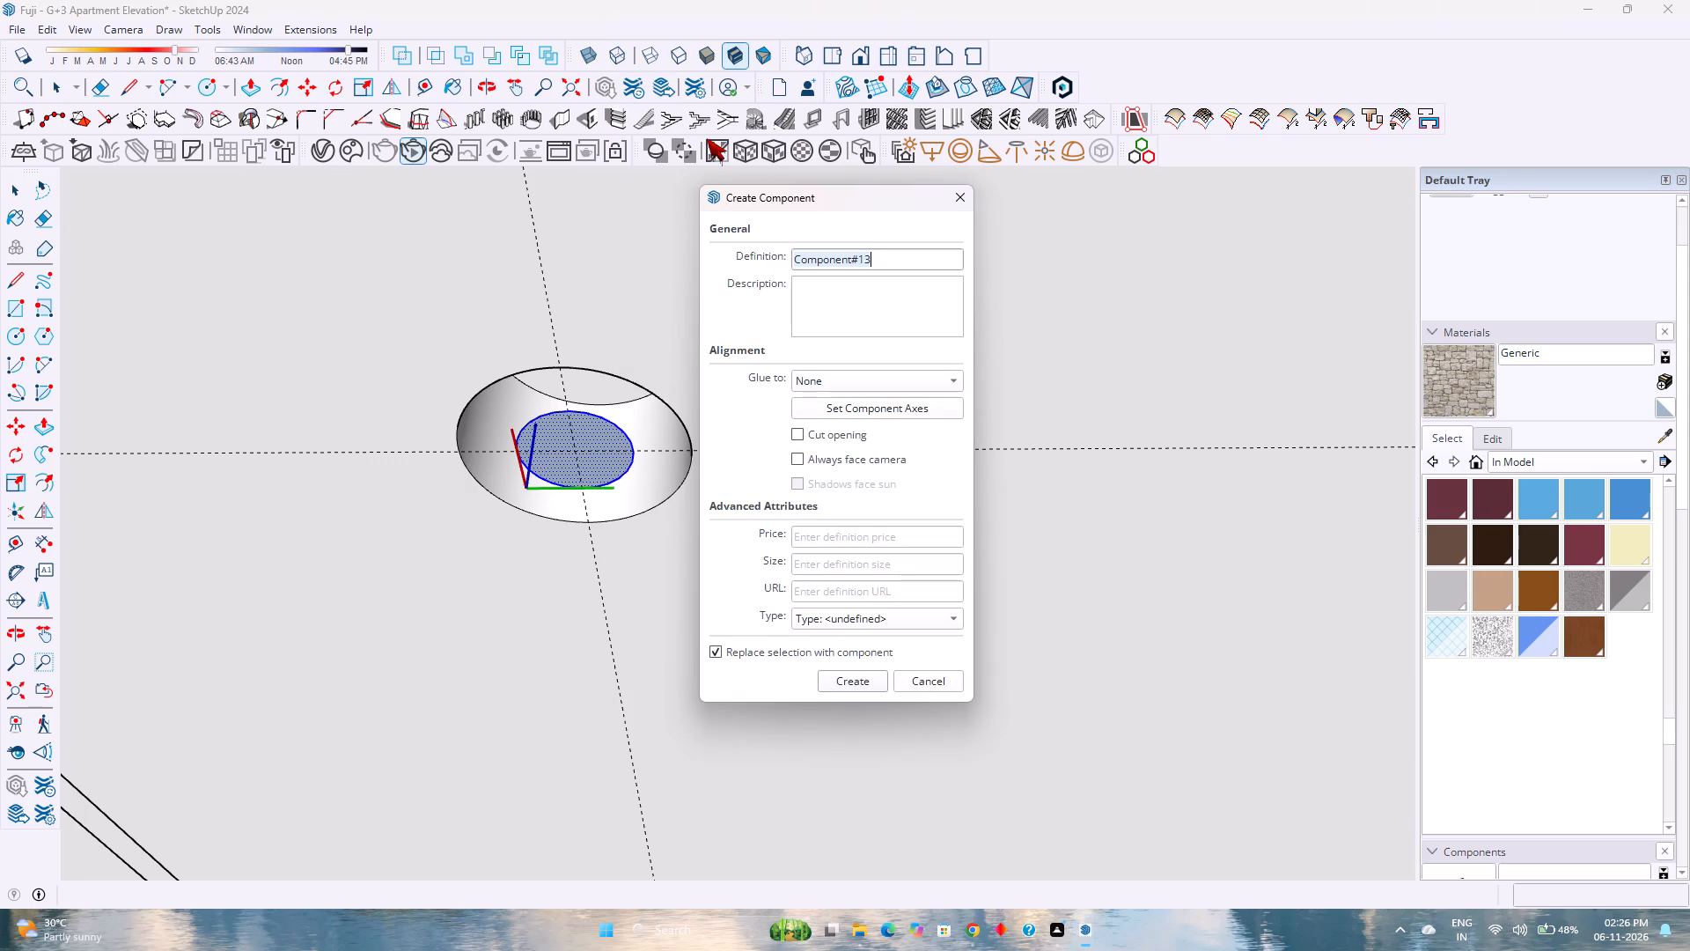
pyautogui.press('1')
pyautogui.press('Return')
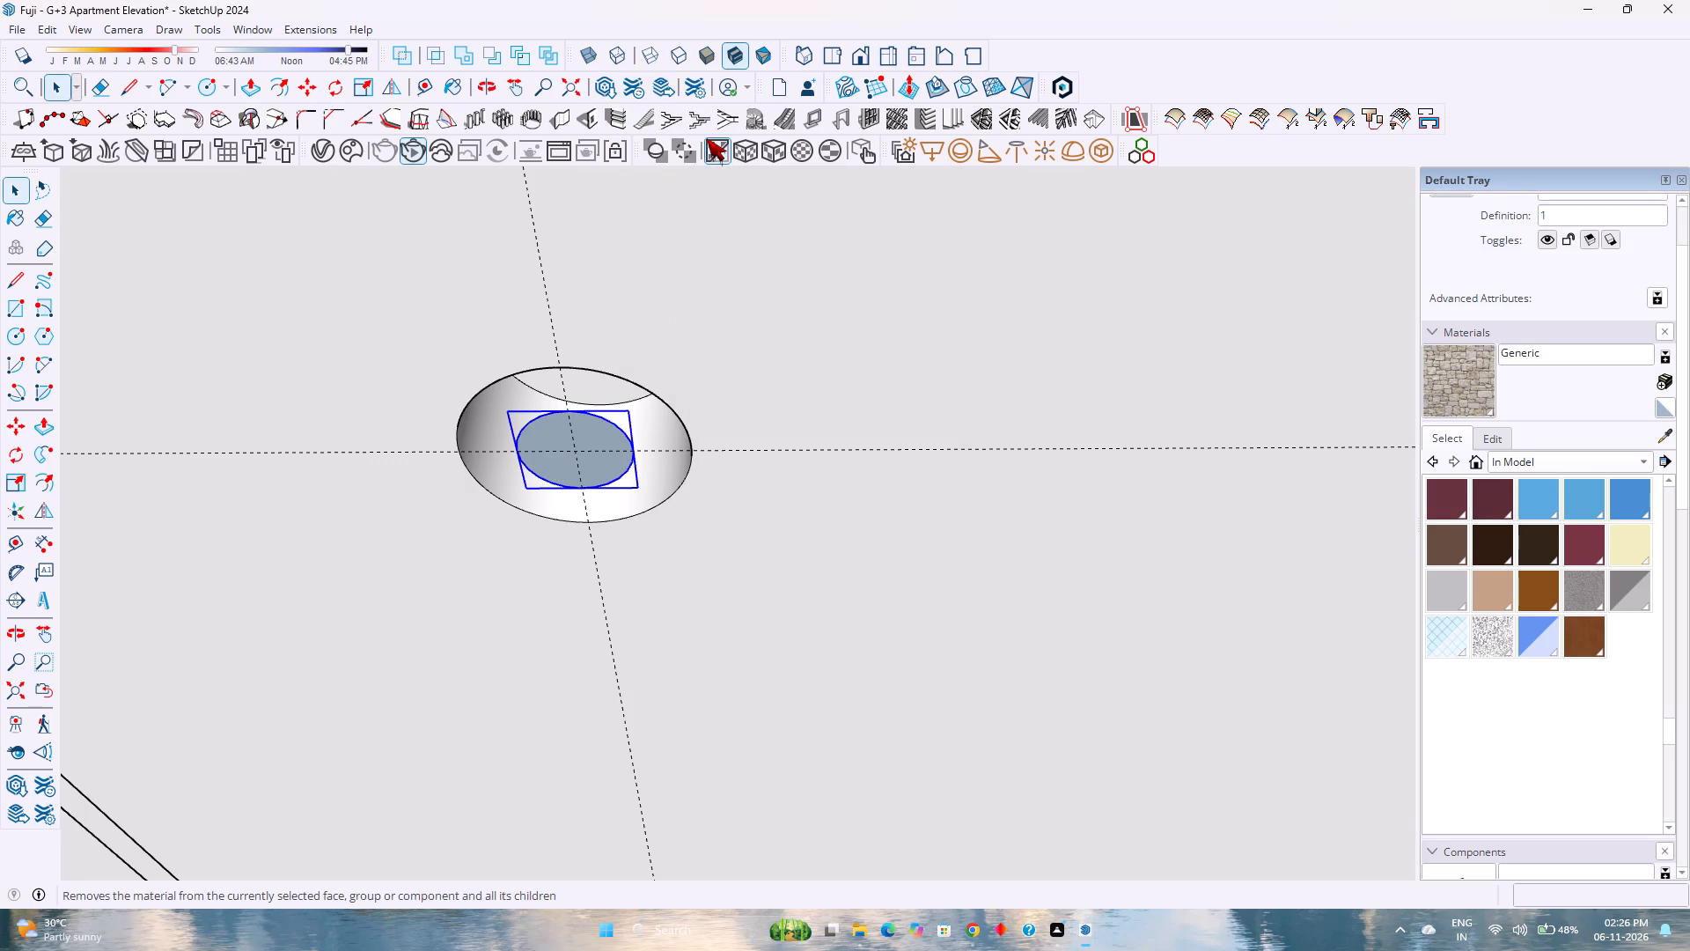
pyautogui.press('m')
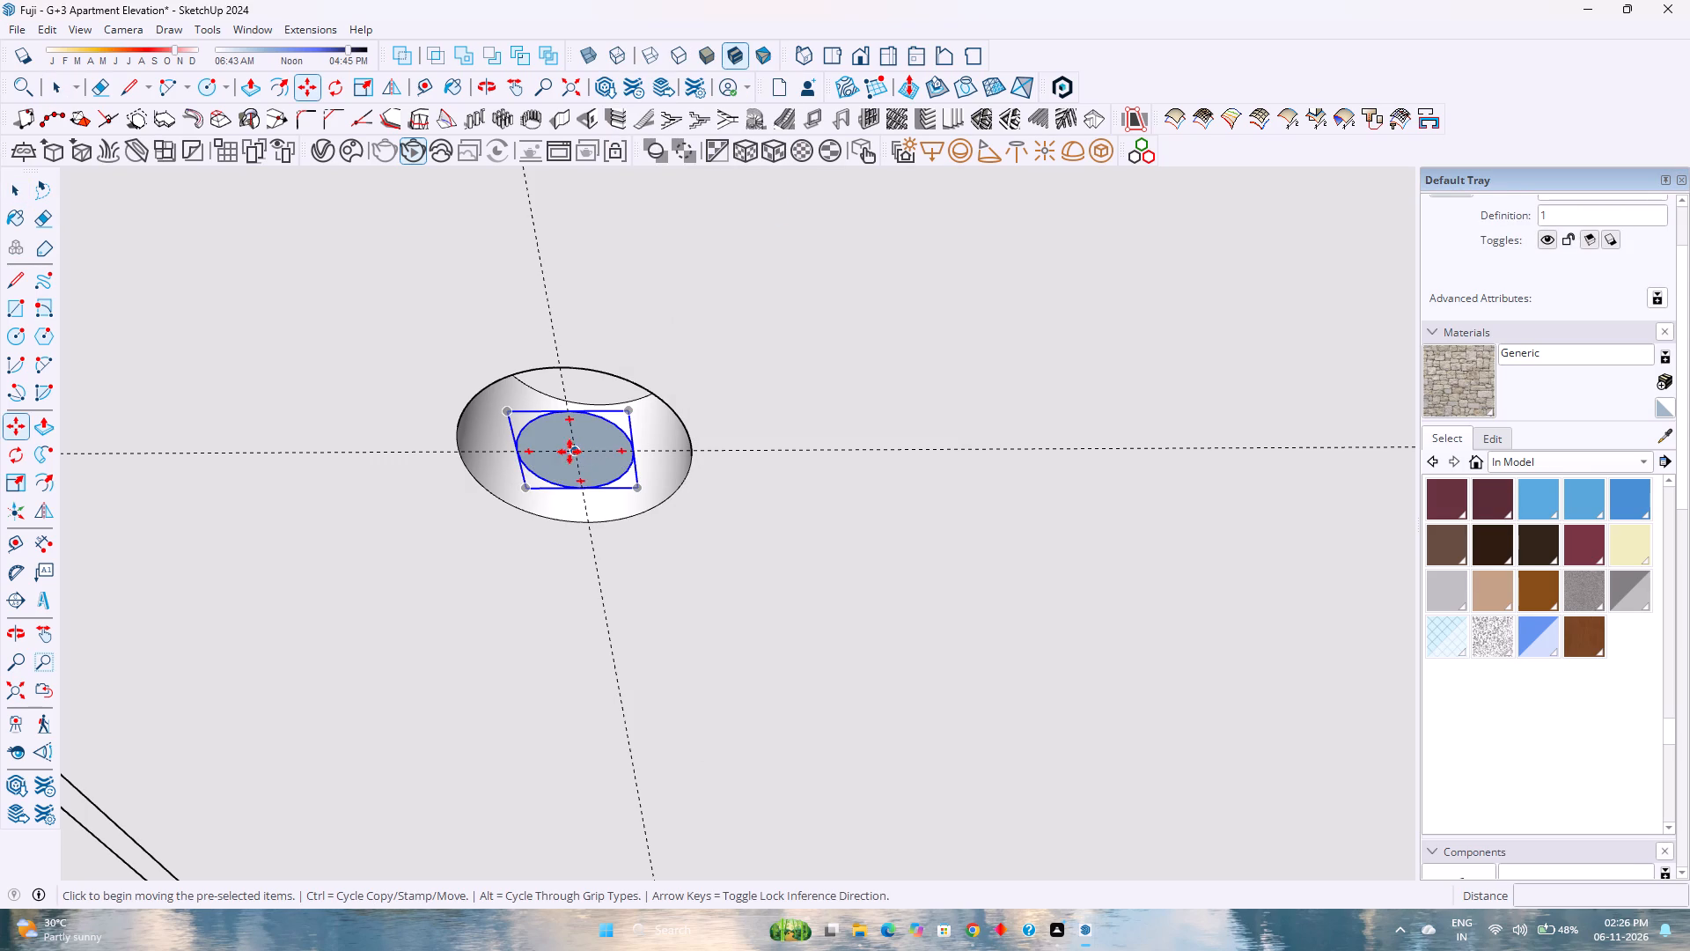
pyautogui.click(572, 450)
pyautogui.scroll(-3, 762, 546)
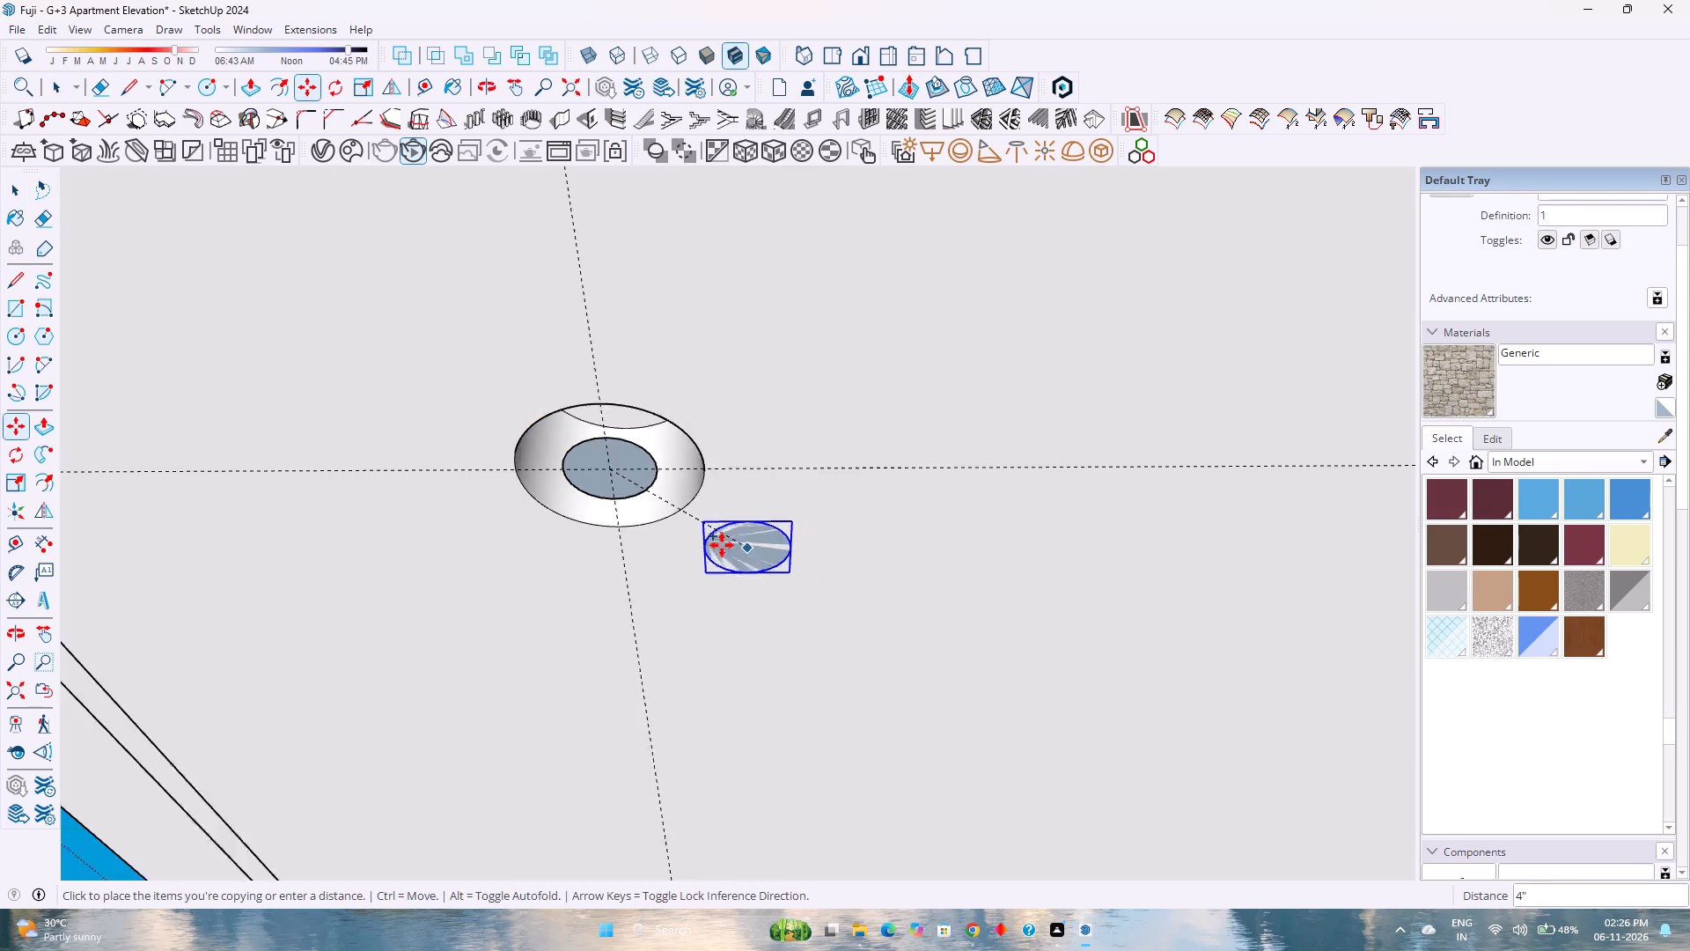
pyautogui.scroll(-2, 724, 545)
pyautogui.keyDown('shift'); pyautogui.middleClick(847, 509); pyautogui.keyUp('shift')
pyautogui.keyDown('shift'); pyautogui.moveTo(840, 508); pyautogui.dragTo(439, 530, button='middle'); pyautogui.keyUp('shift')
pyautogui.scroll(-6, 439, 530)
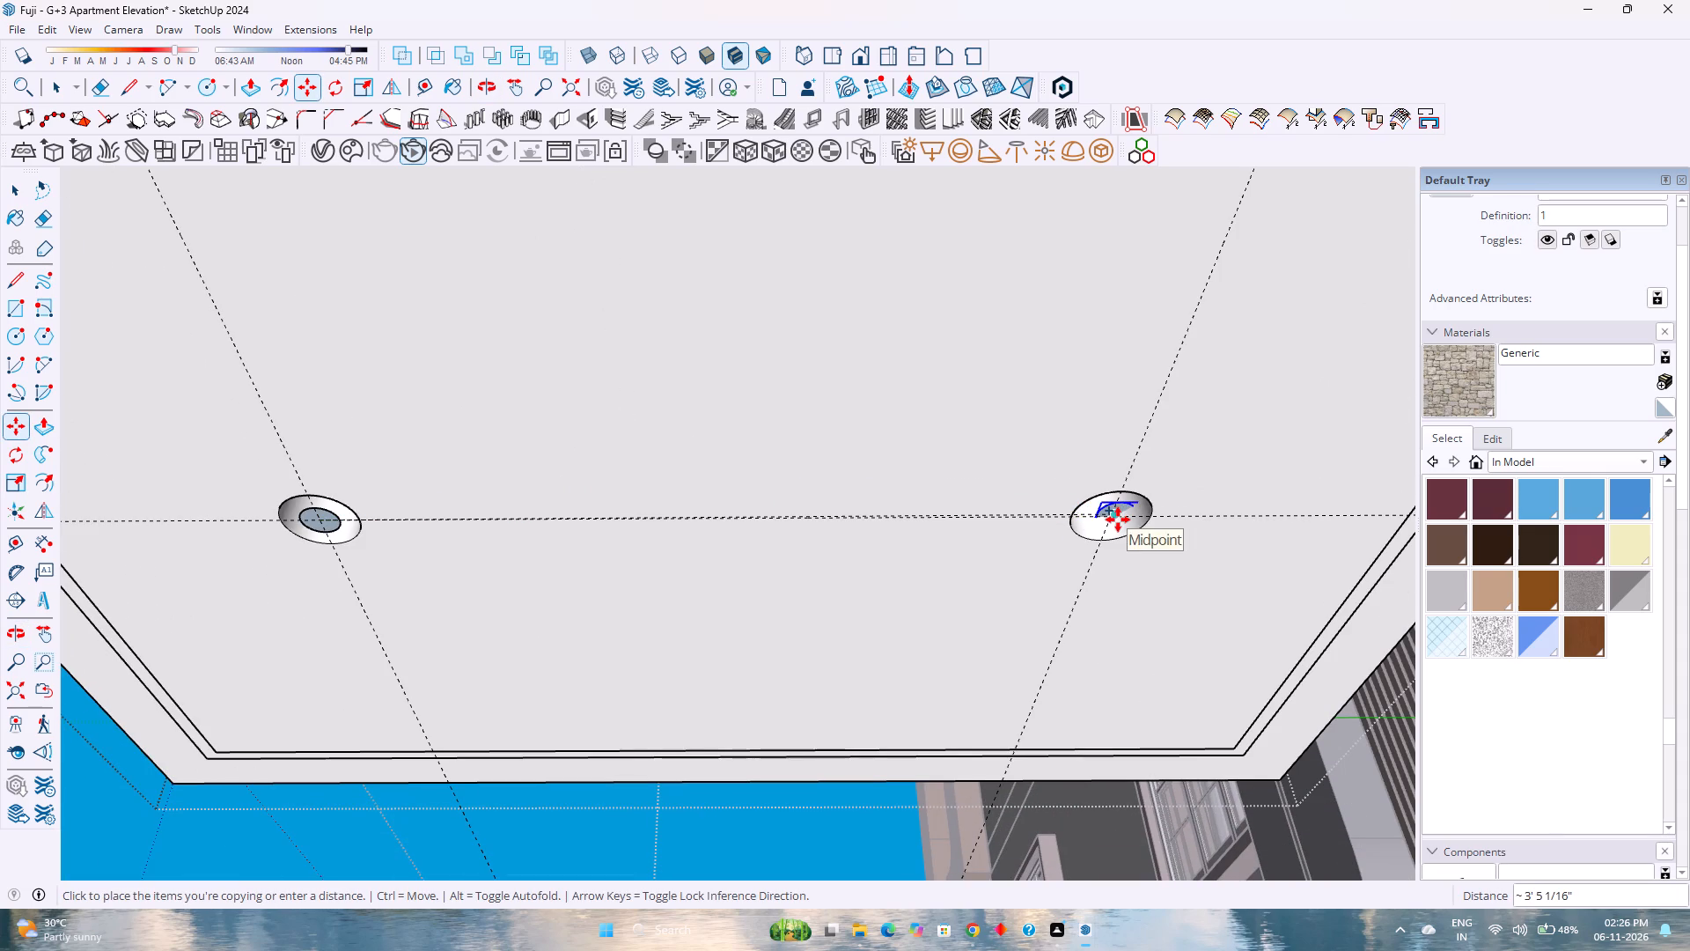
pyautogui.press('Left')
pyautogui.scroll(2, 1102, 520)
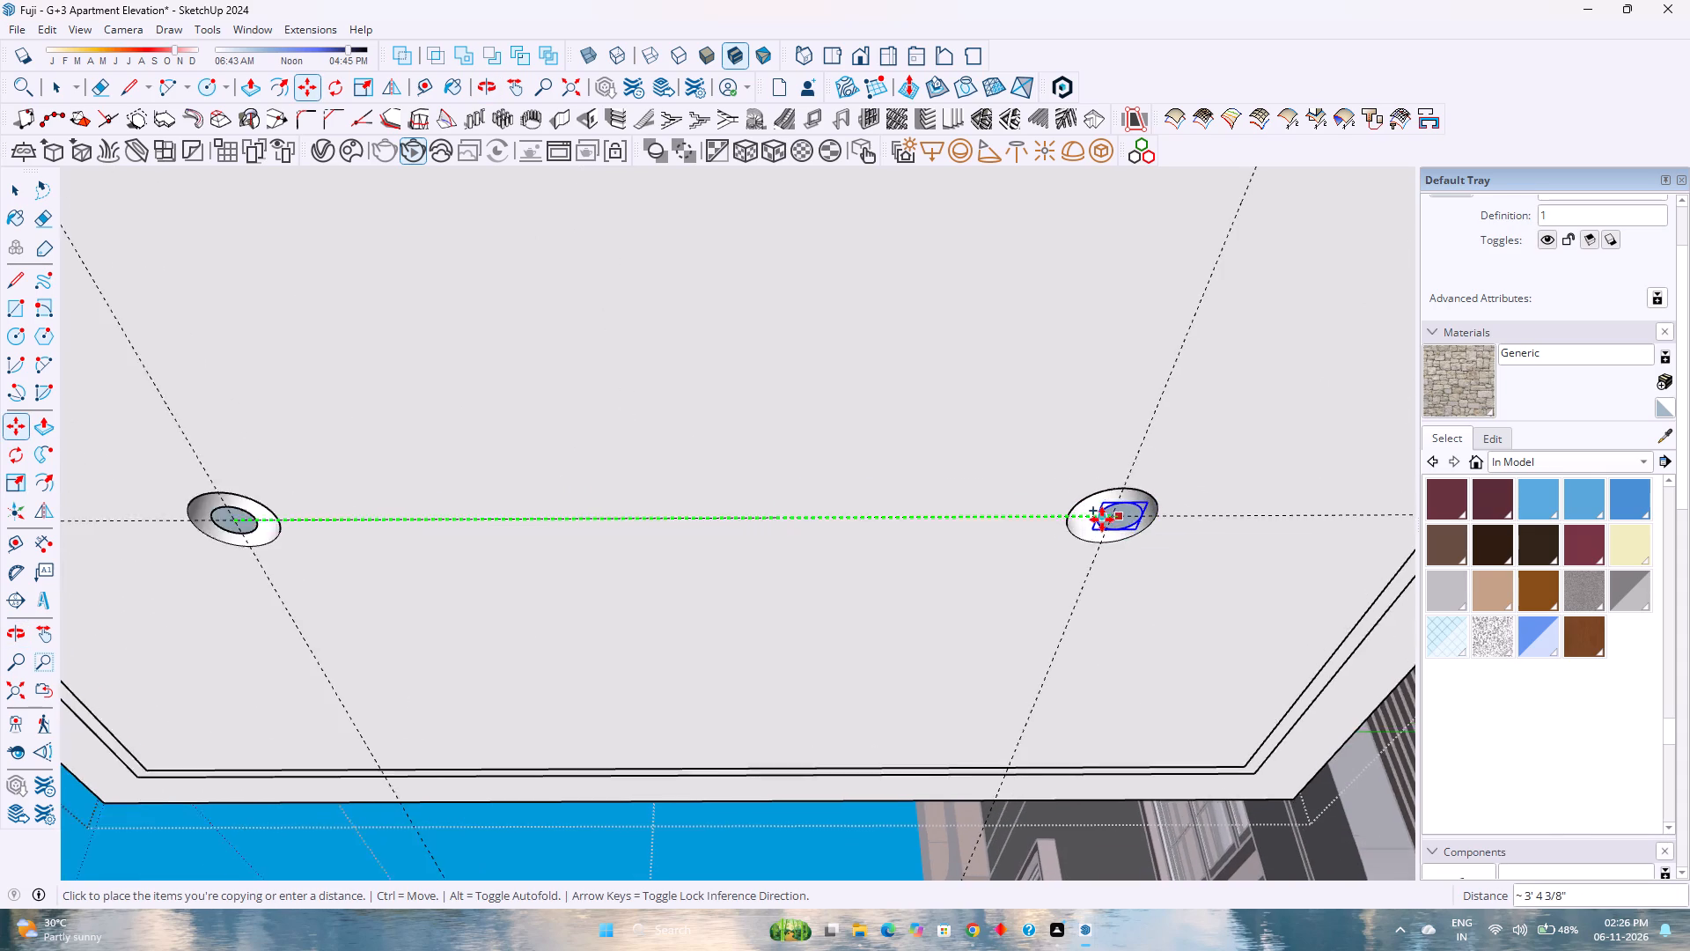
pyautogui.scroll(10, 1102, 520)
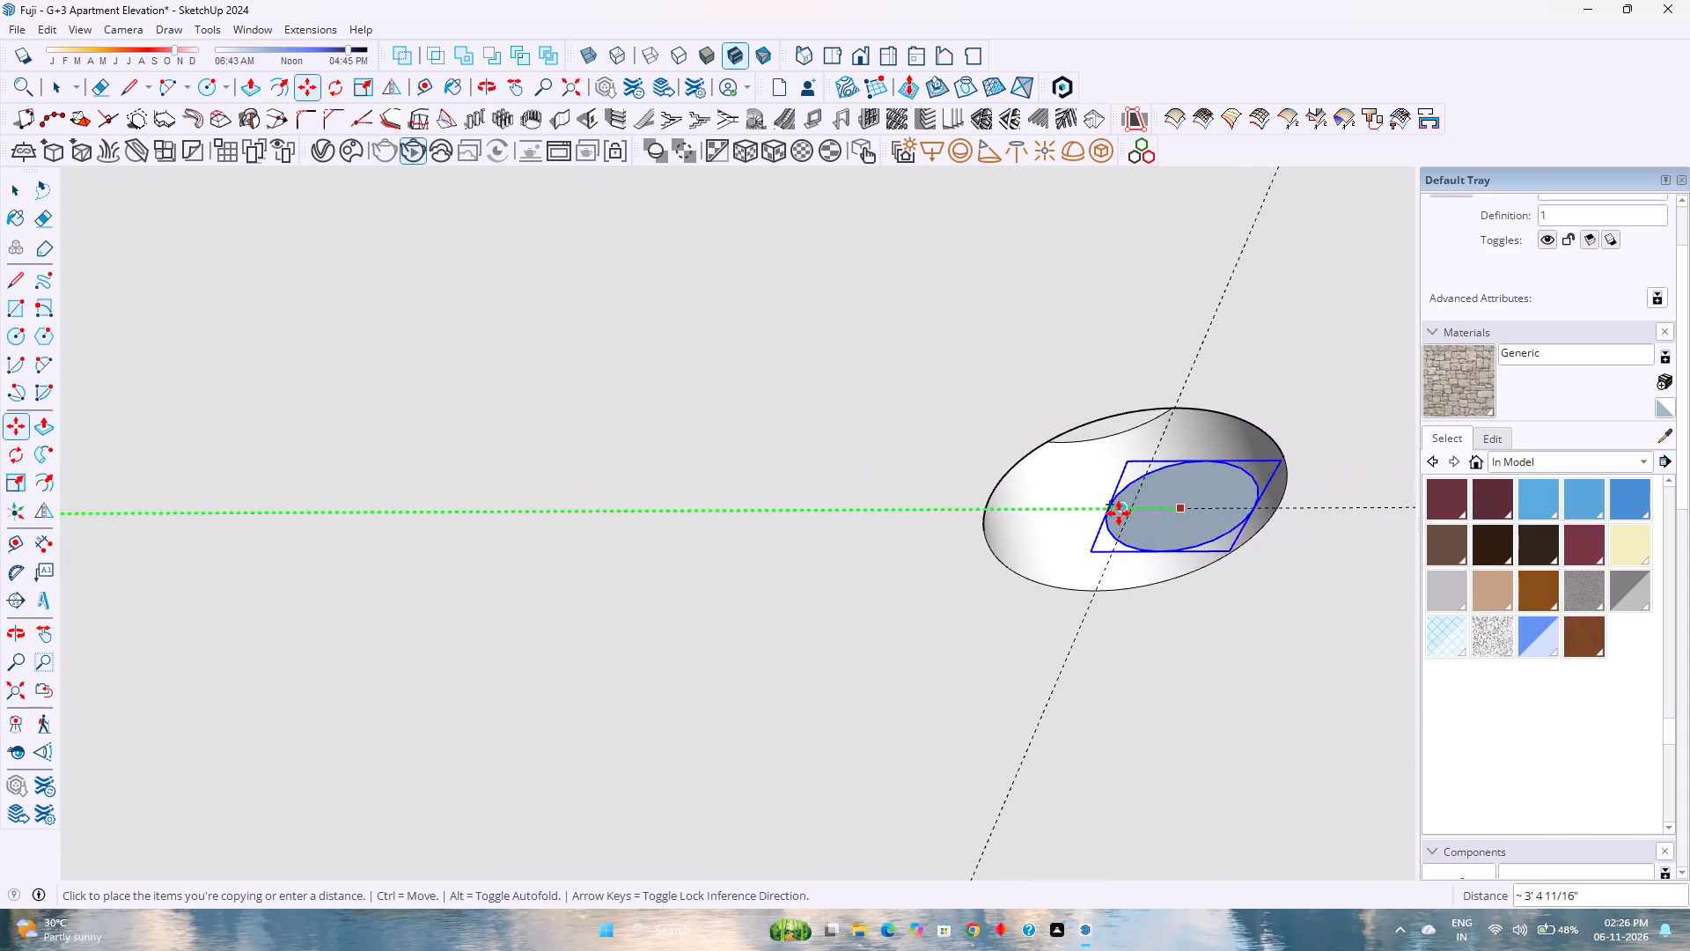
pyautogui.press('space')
# Copy the disc component 3'4" along the lengthwise guide to the centre of the second recess.
pyautogui.scroll(-3, 1043, 535)
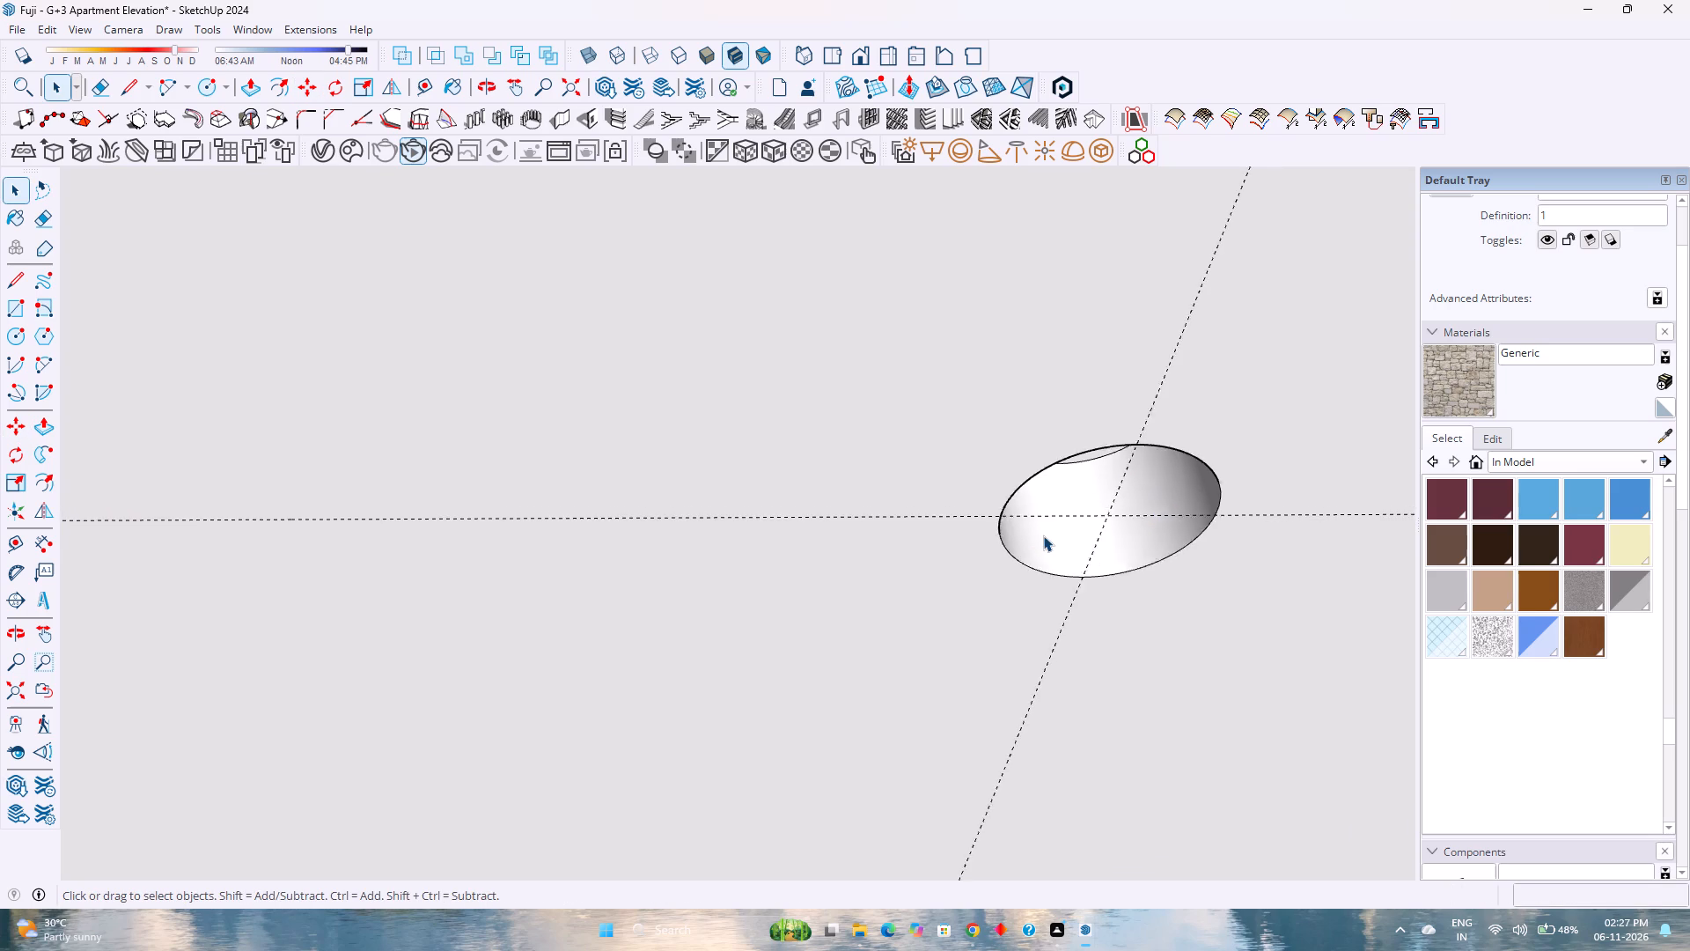
pyautogui.scroll(-9, 1043, 535)
pyautogui.keyDown('shift'); pyautogui.moveTo(727, 548); pyautogui.dragTo(749, 548, button='middle'); pyautogui.keyUp('shift')
pyautogui.keyDown('shift'); pyautogui.moveTo(770, 548); pyautogui.dragTo(1209, 571, button='middle'); pyautogui.keyUp('shift')
pyautogui.keyDown('shift'); pyautogui.middleClick(1212, 571); pyautogui.keyUp('shift')
pyautogui.press('m')
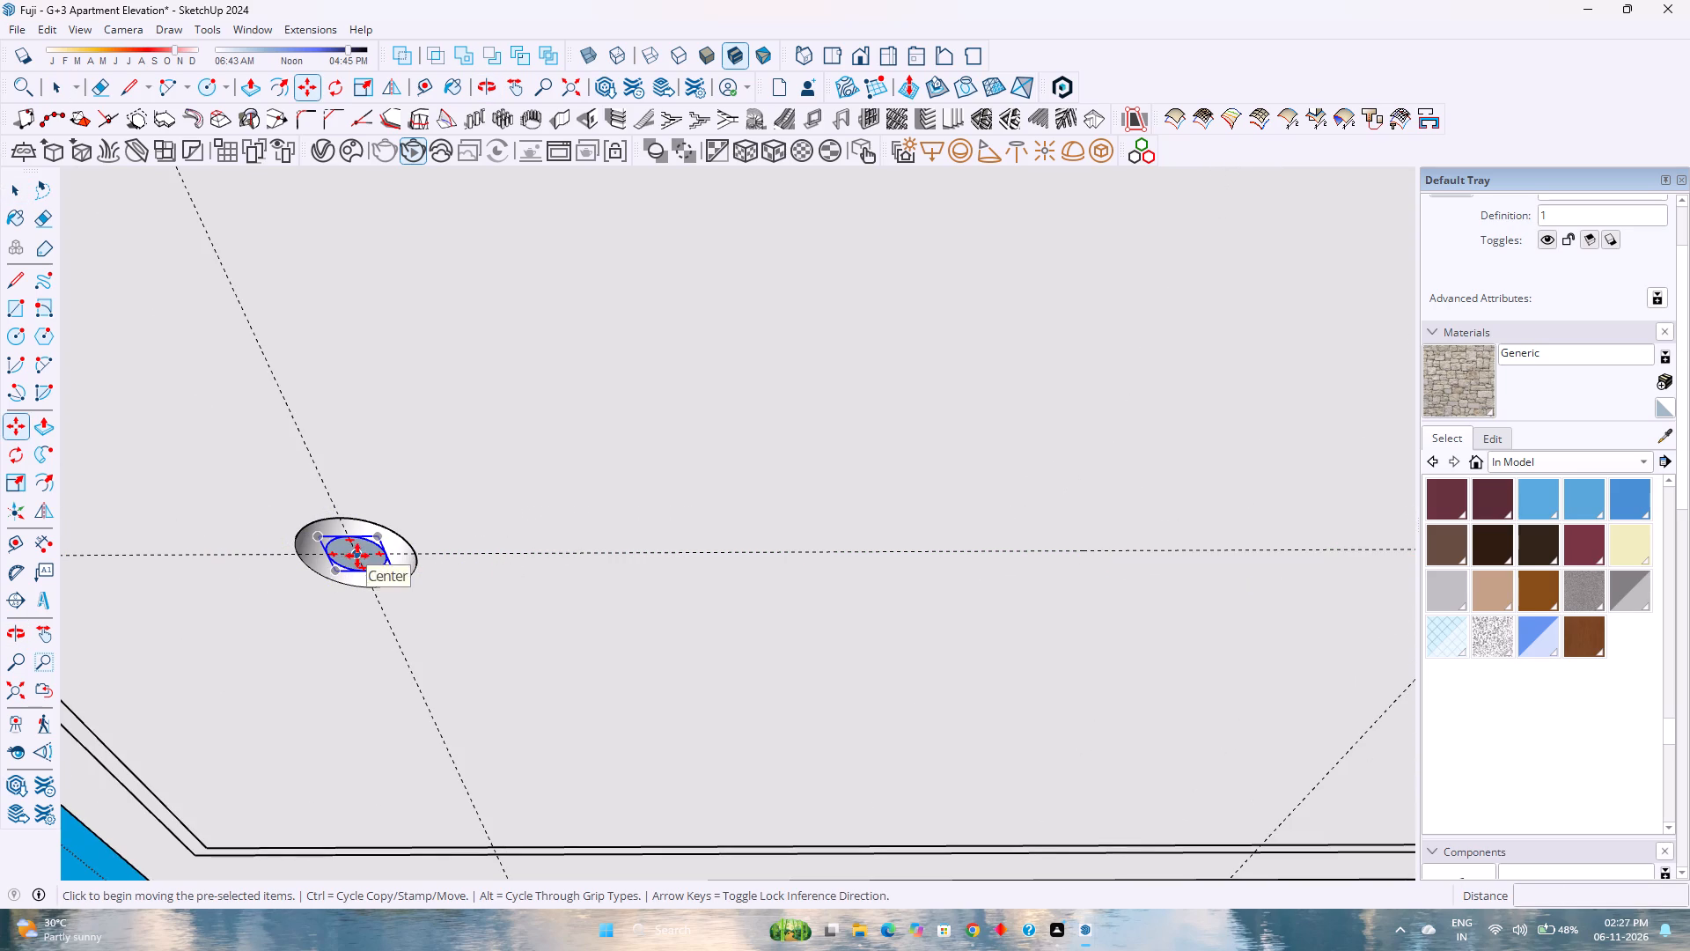
pyautogui.click(357, 556)
pyautogui.scroll(-4, 602, 546)
pyautogui.keyDown('shift'); pyautogui.moveTo(911, 565); pyautogui.dragTo(452, 608, button='middle'); pyautogui.keyUp('shift')
pyautogui.keyDown('shift'); pyautogui.middleClick(452, 608); pyautogui.keyUp('shift')
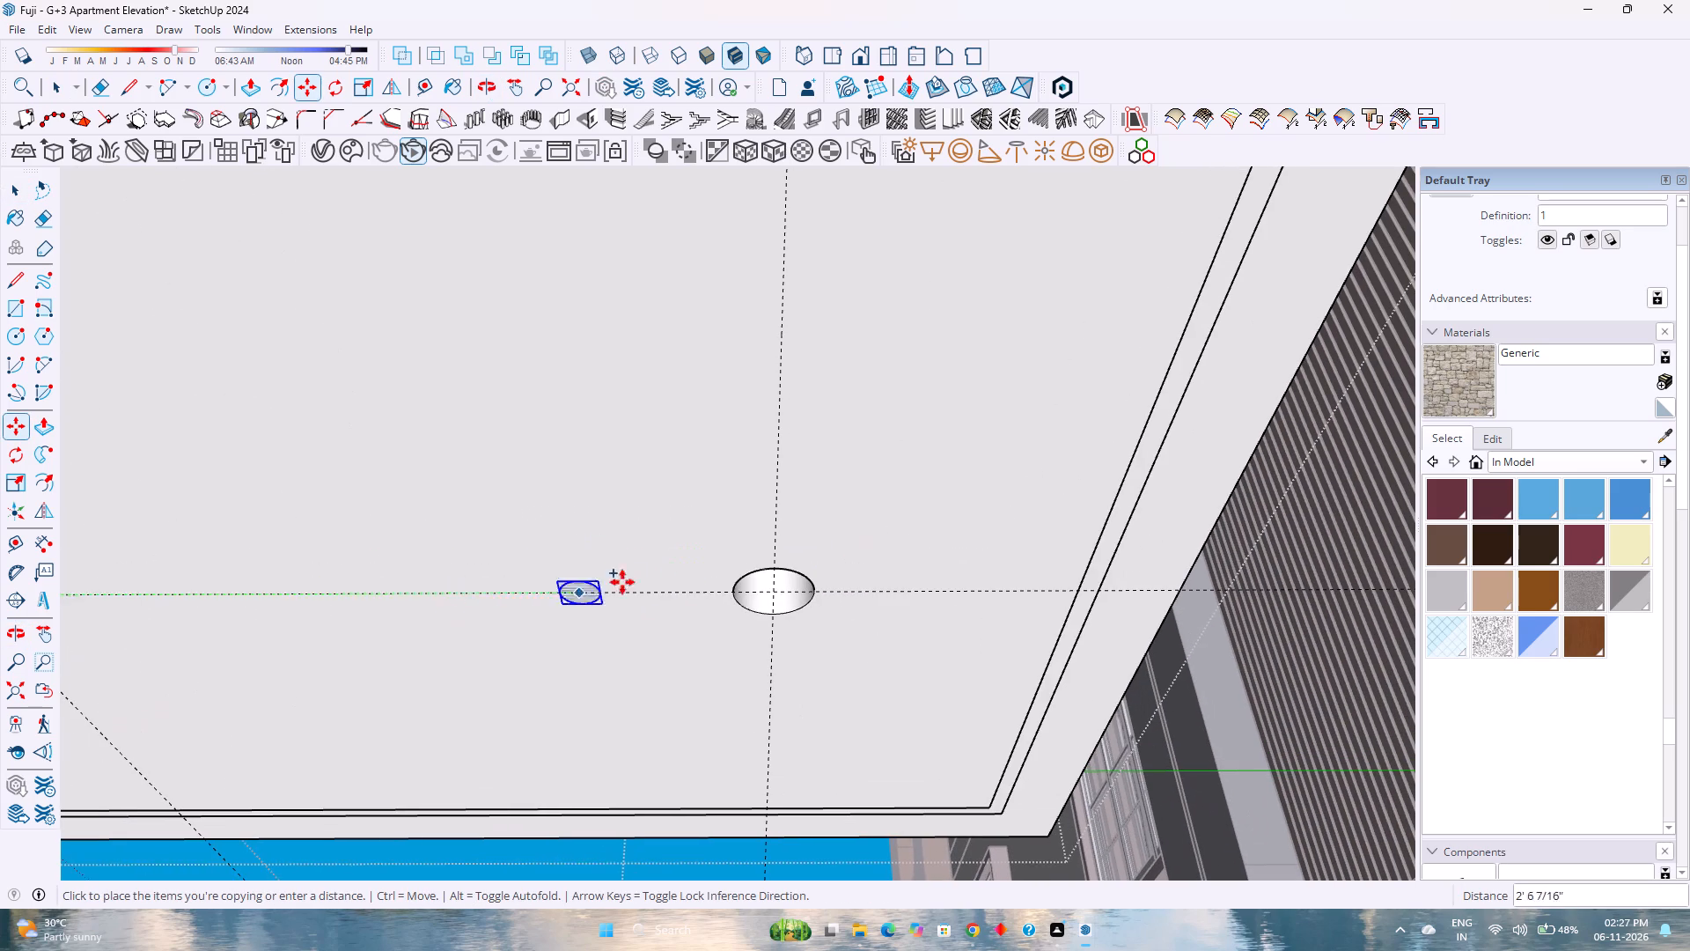
pyautogui.click(772, 595)
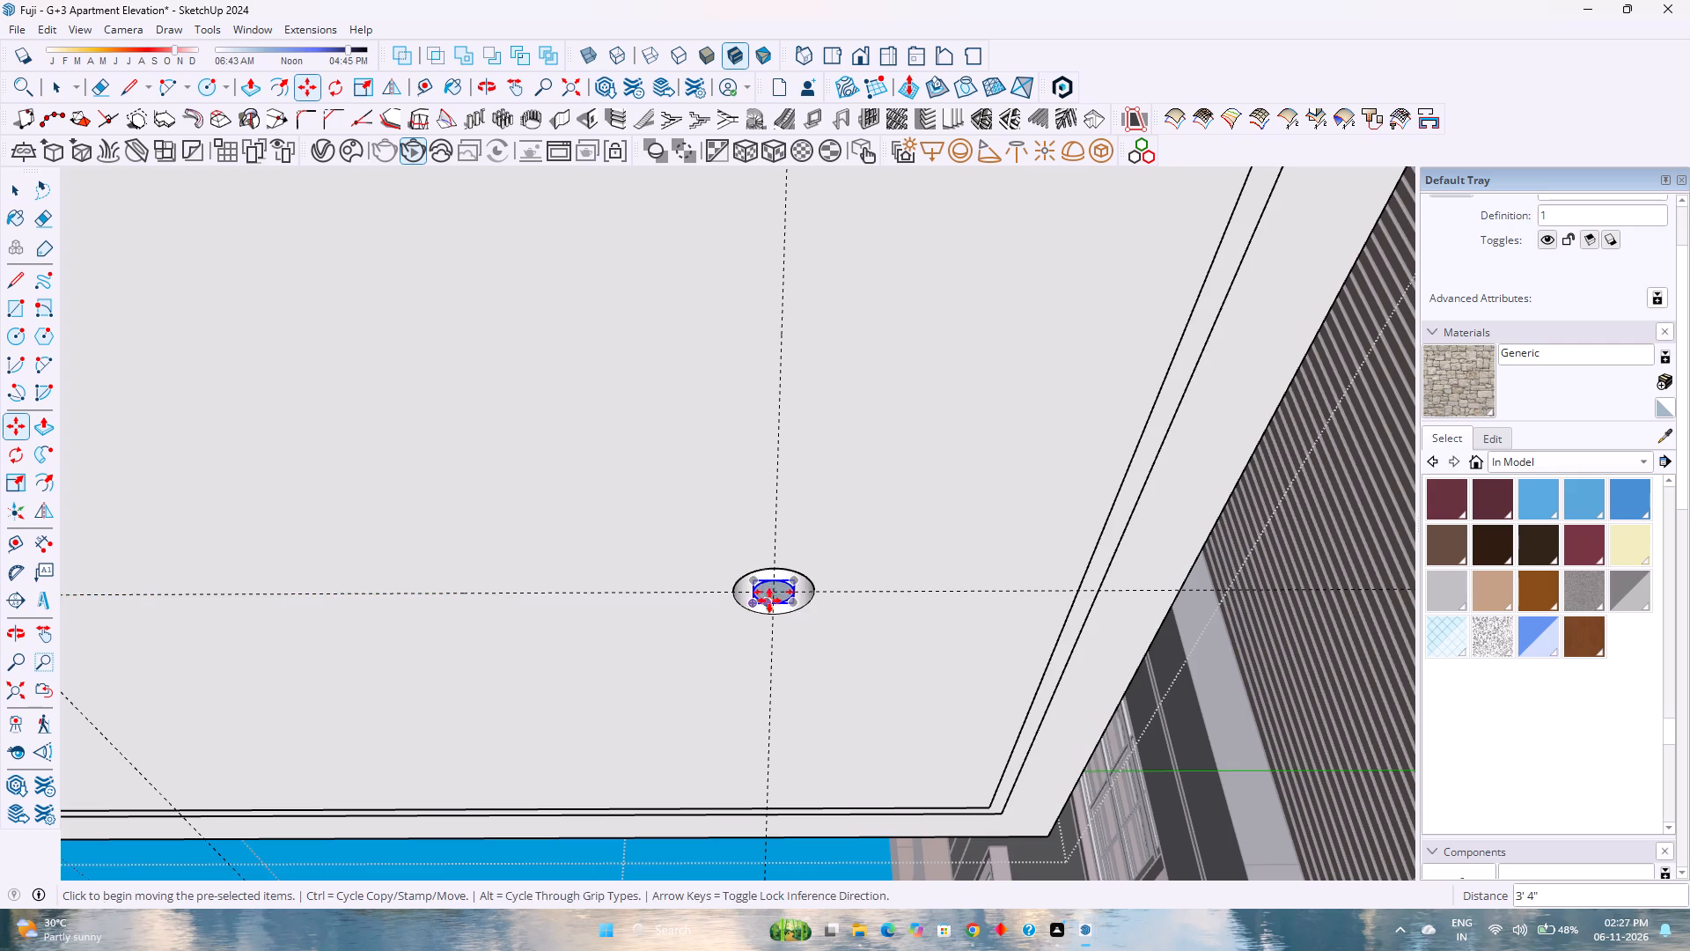
# Open the disc component in the second recess for editing and set its circle radius to 2".
pyautogui.scroll(-2, 893, 623)
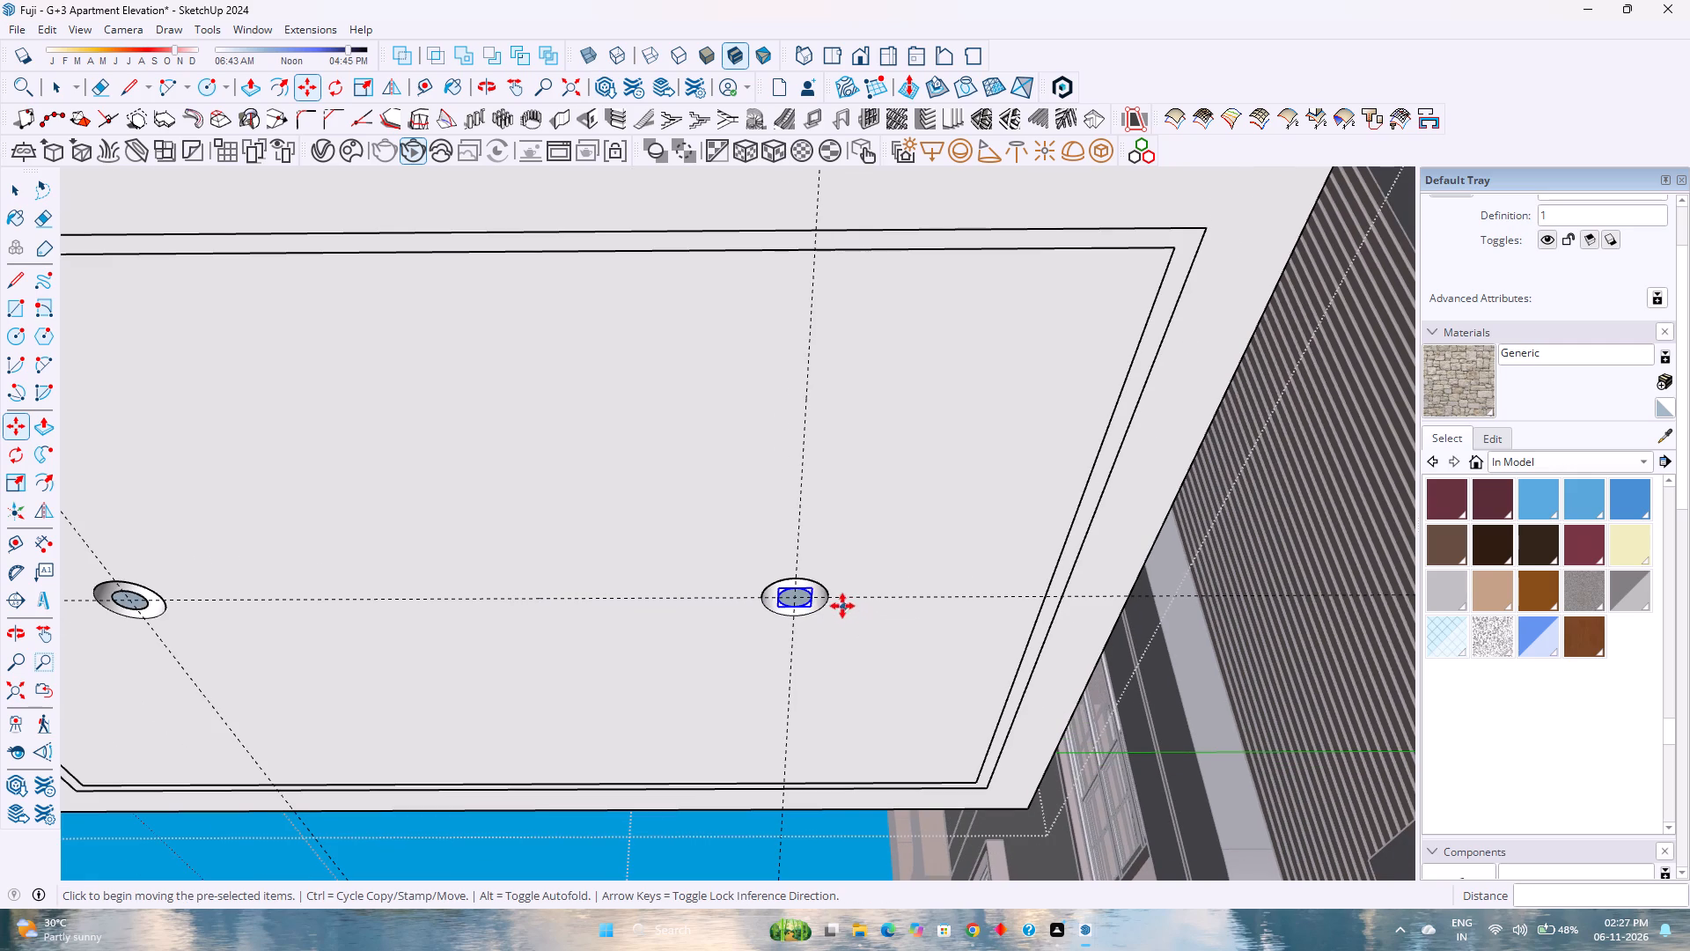
pyautogui.scroll(5, 840, 603)
pyautogui.press('space')
pyautogui.scroll(6, 702, 585)
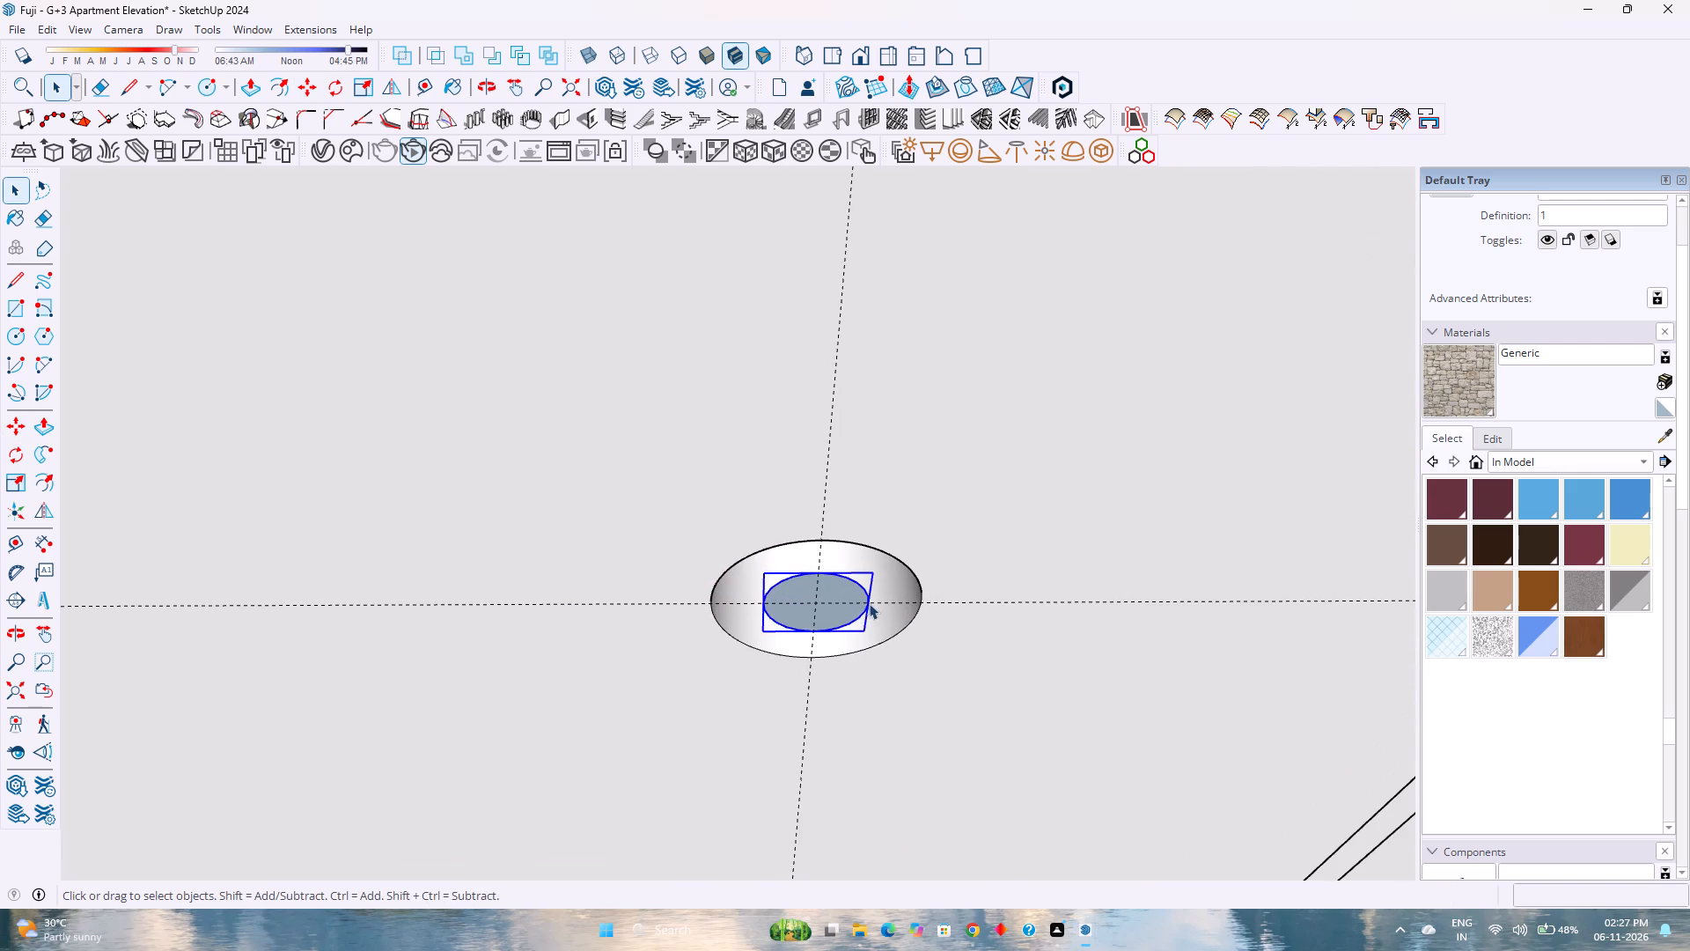
pyautogui.doubleClick(845, 595)
pyautogui.scroll(3, 842, 595)
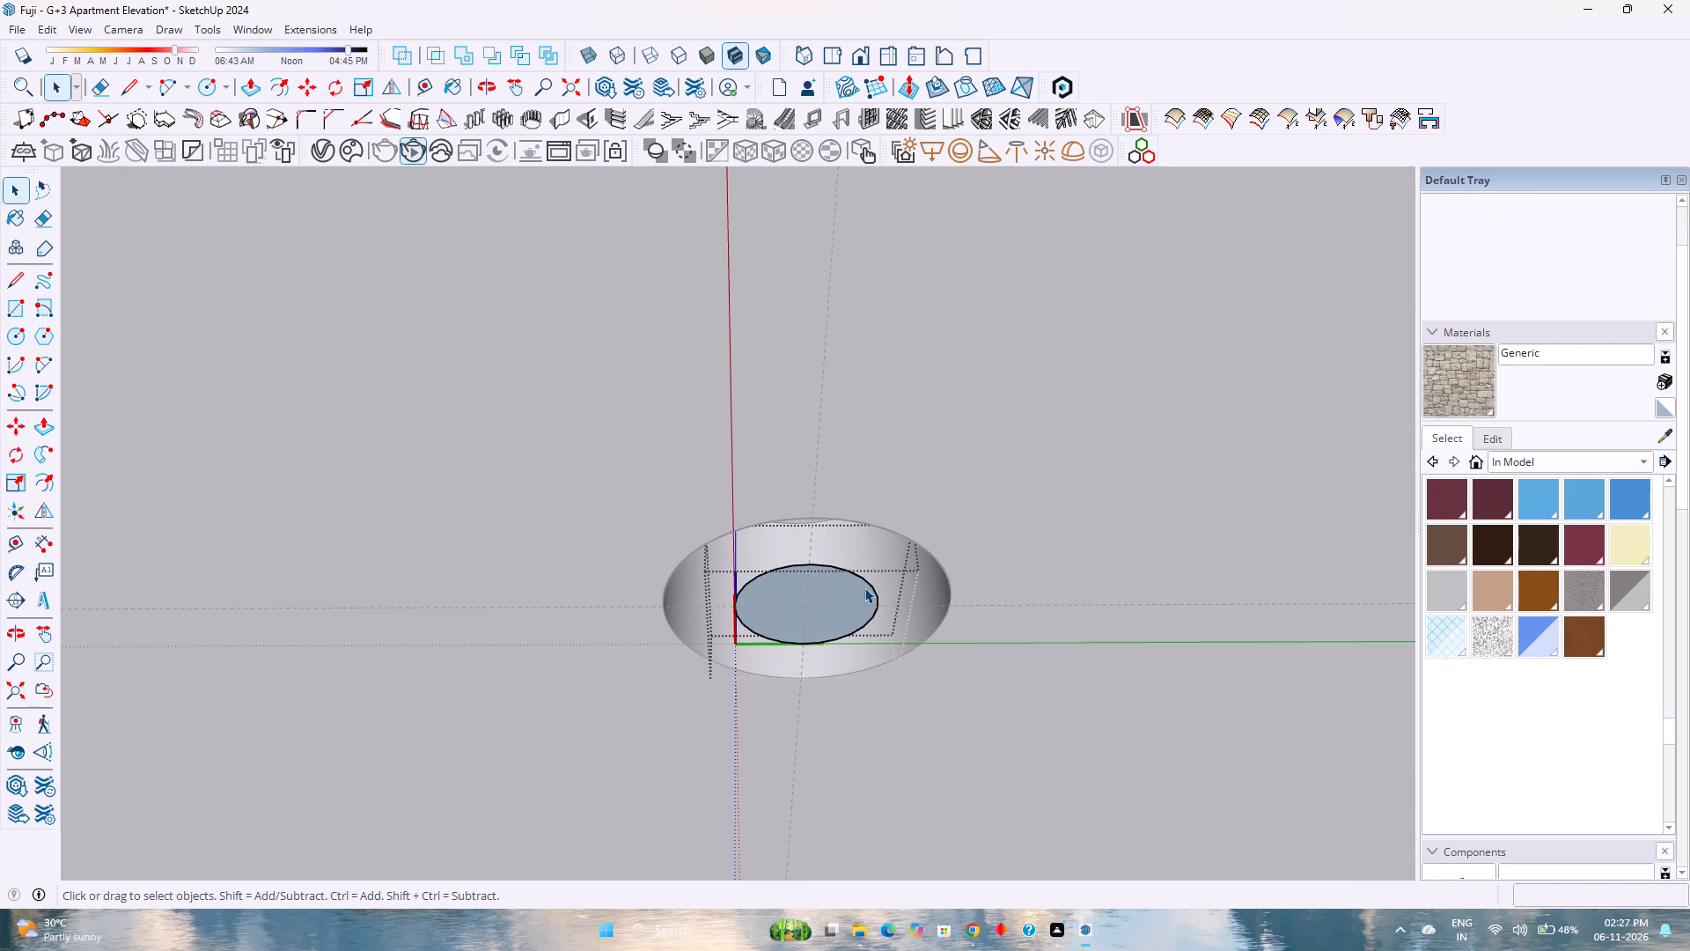
pyautogui.click(871, 585)
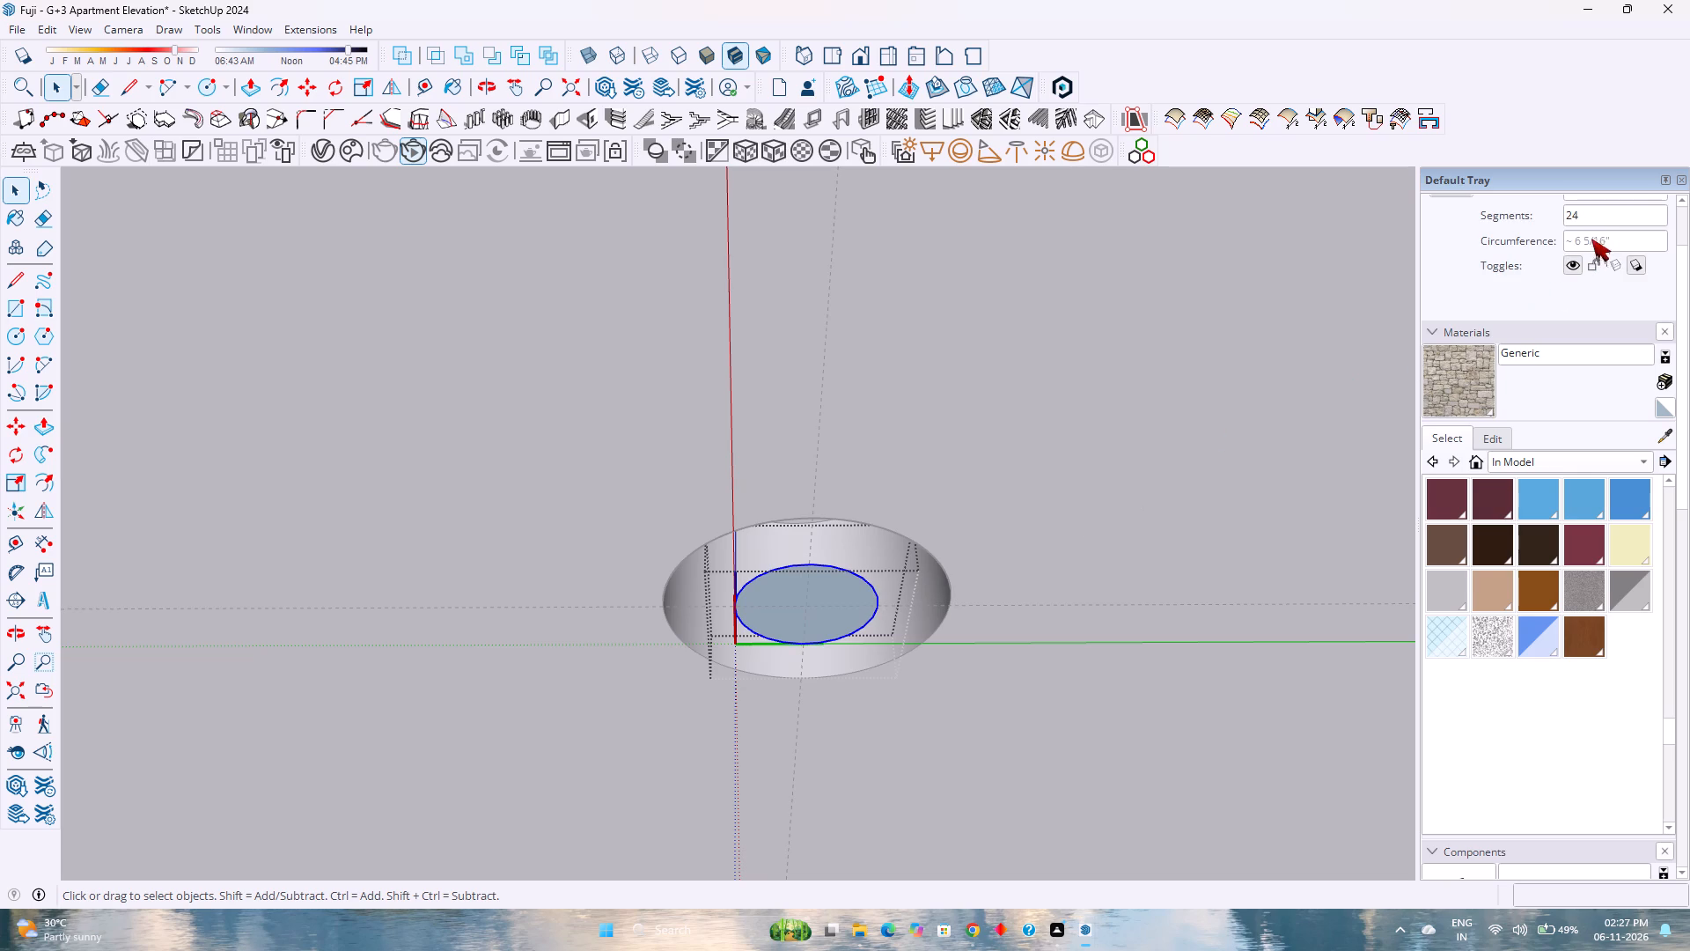
pyautogui.scroll(2, 1594, 232)
pyautogui.click(1600, 285)
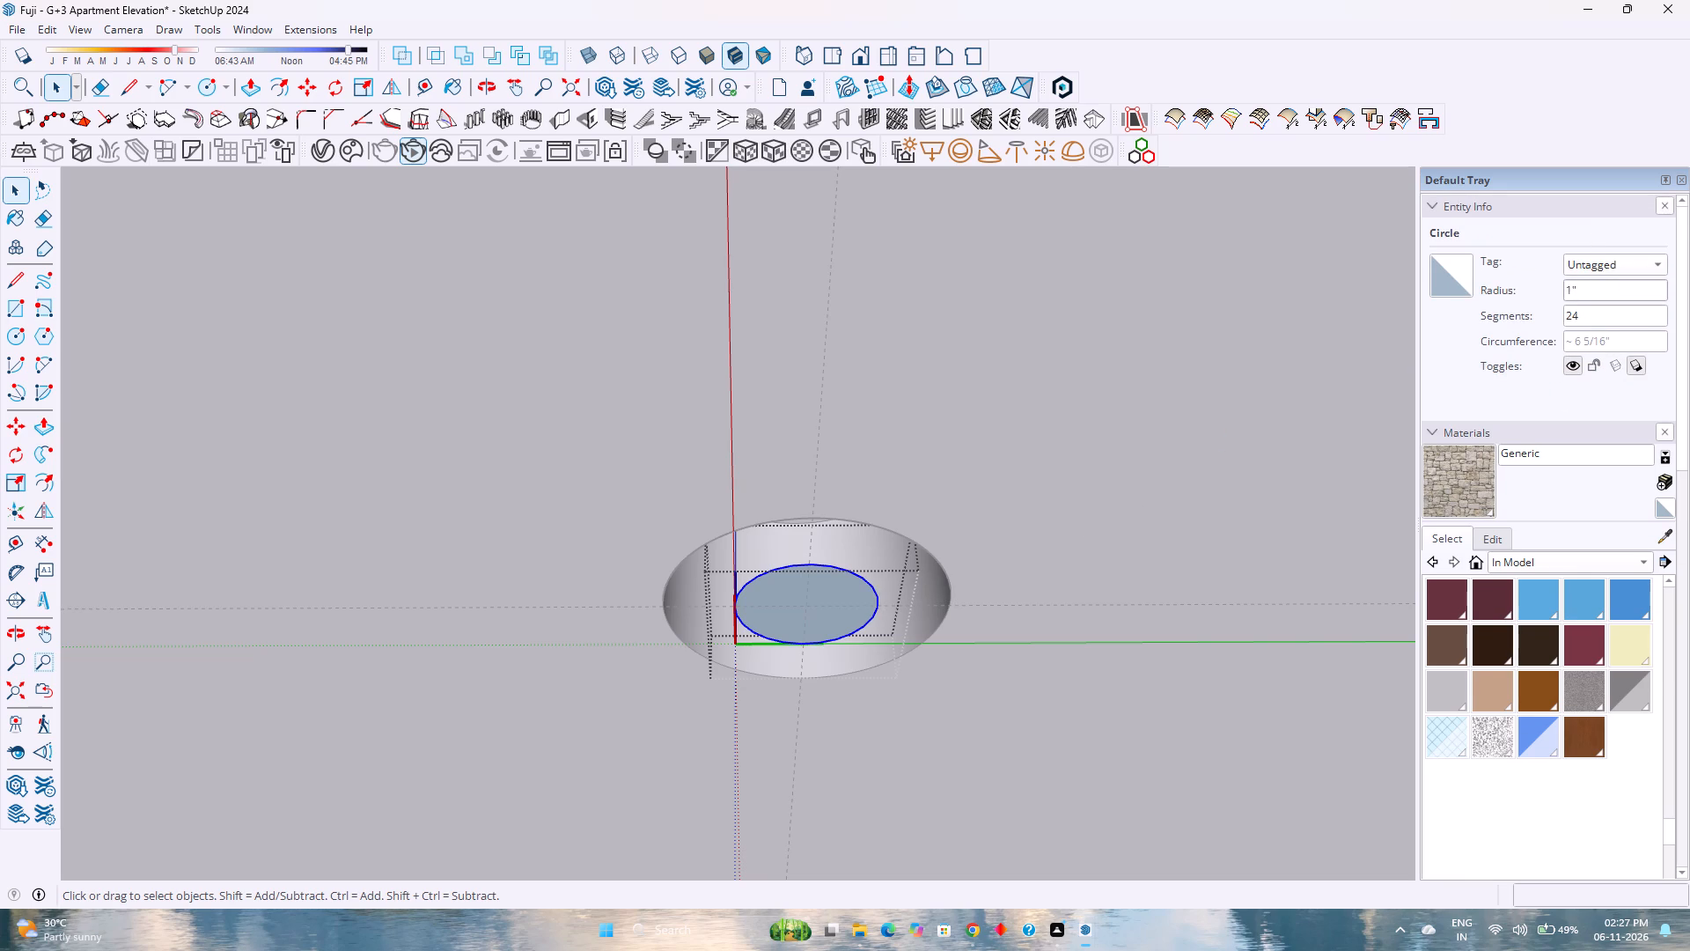
pyautogui.press('Left')
pyautogui.press('Left')
pyautogui.press('BackSpace')
pyautogui.press('Right')
pyautogui.press('BackSpace')
pyautogui.press('2')
pyautogui.press('Return')
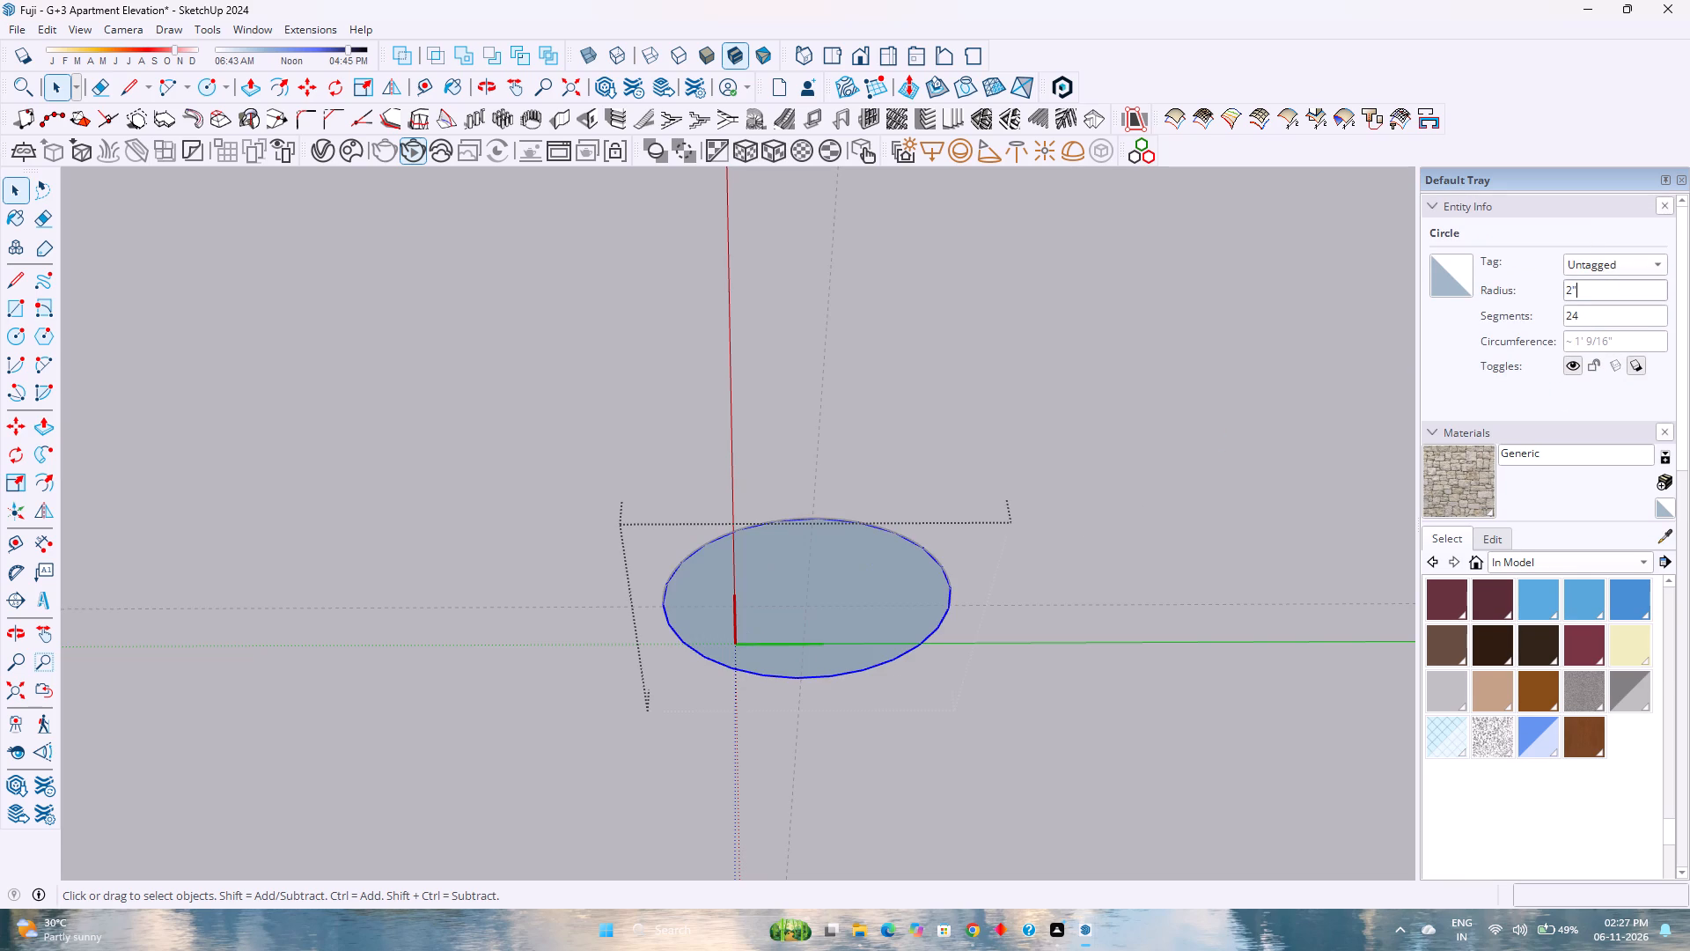
# Set the circle's number of segments to 150.
pyautogui.doubleClick(1585, 318)
pyautogui.write('150')
pyautogui.press('Return')
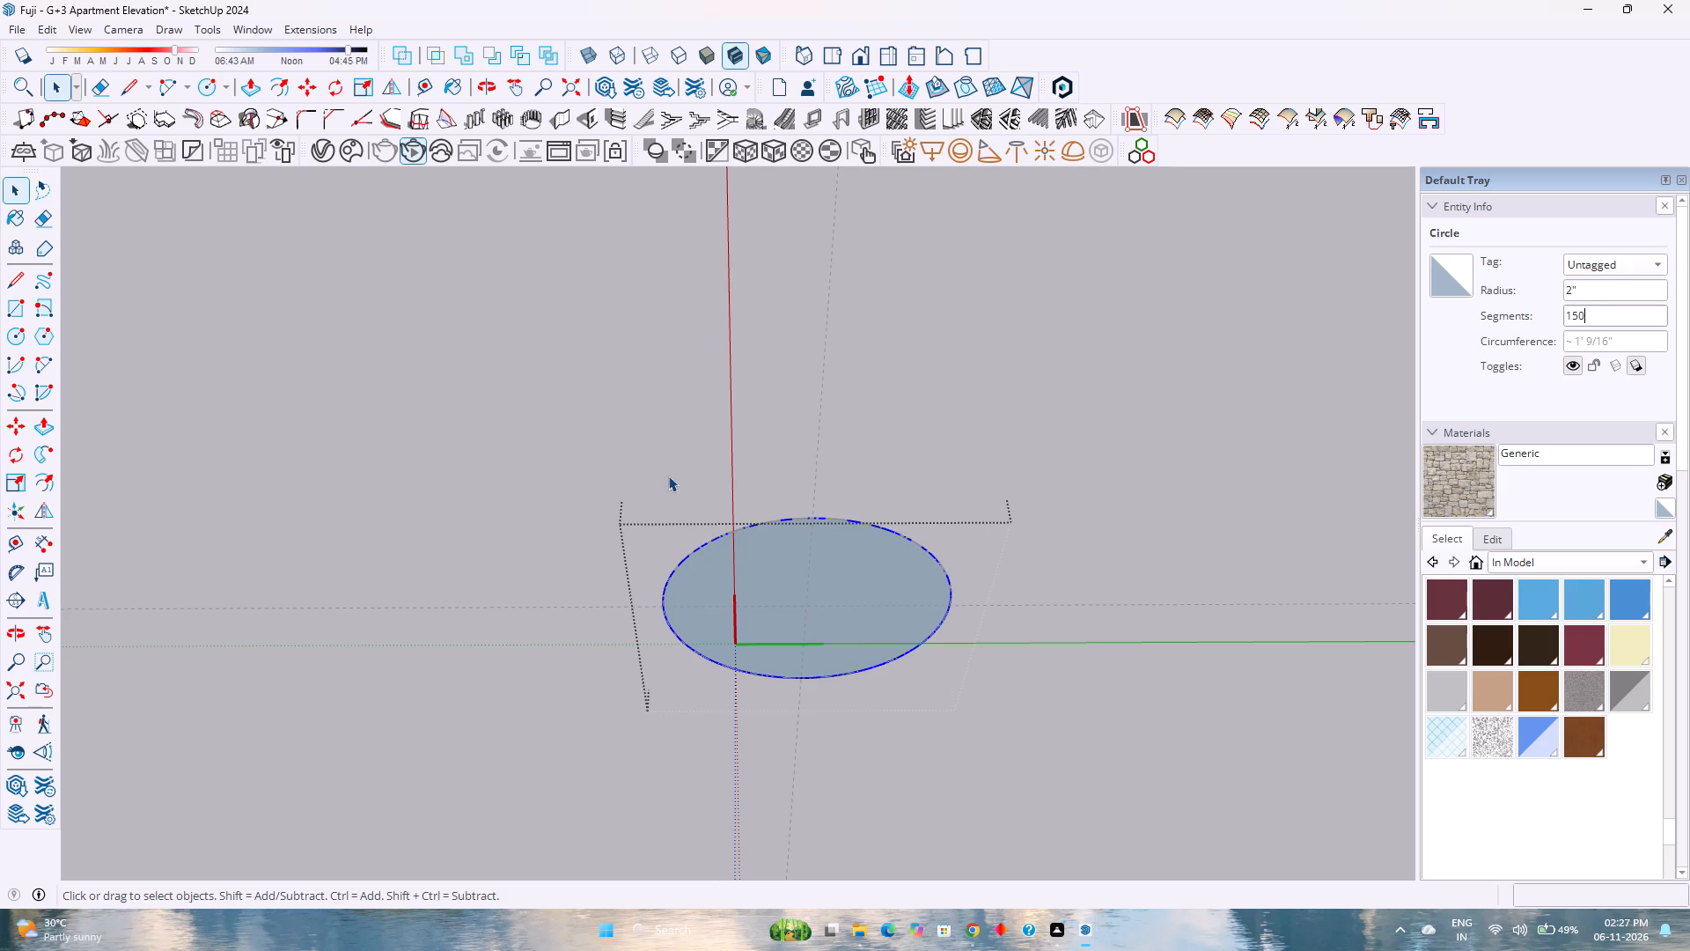
# Push/Pull the disc face downward 1.5" to form a short cylindrical fitting.
pyautogui.press('p')
pyautogui.press('p')
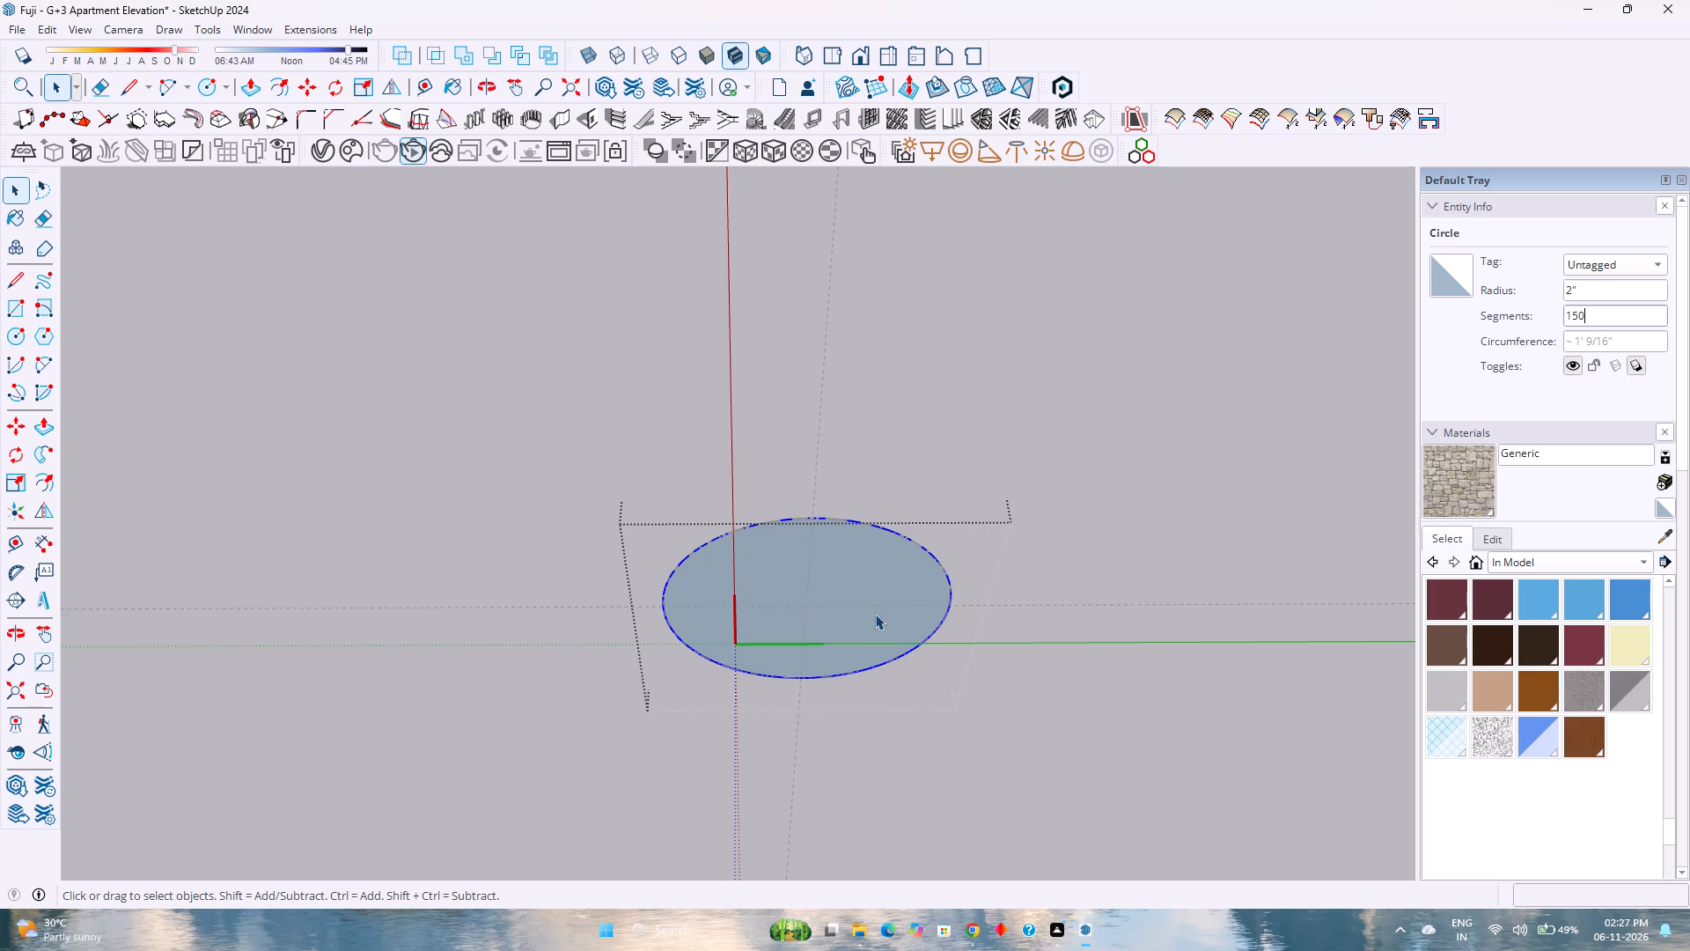
pyautogui.click(875, 614)
pyautogui.press('p')
pyautogui.click(875, 606)
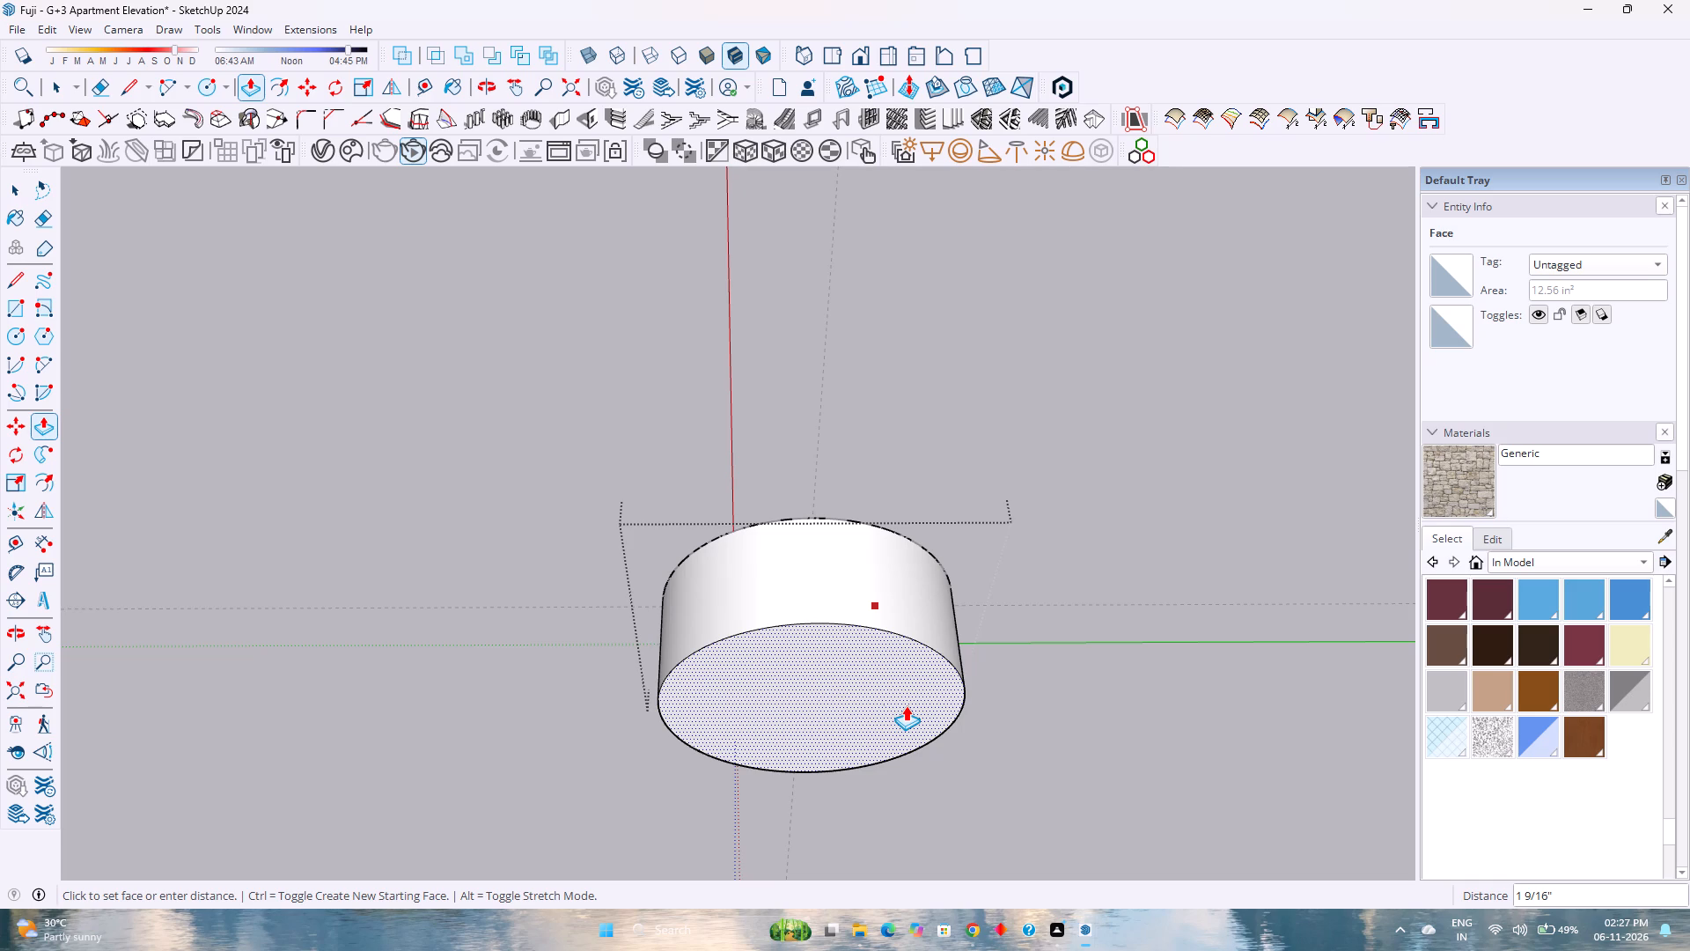
pyautogui.press('2')
pyautogui.press('Return')
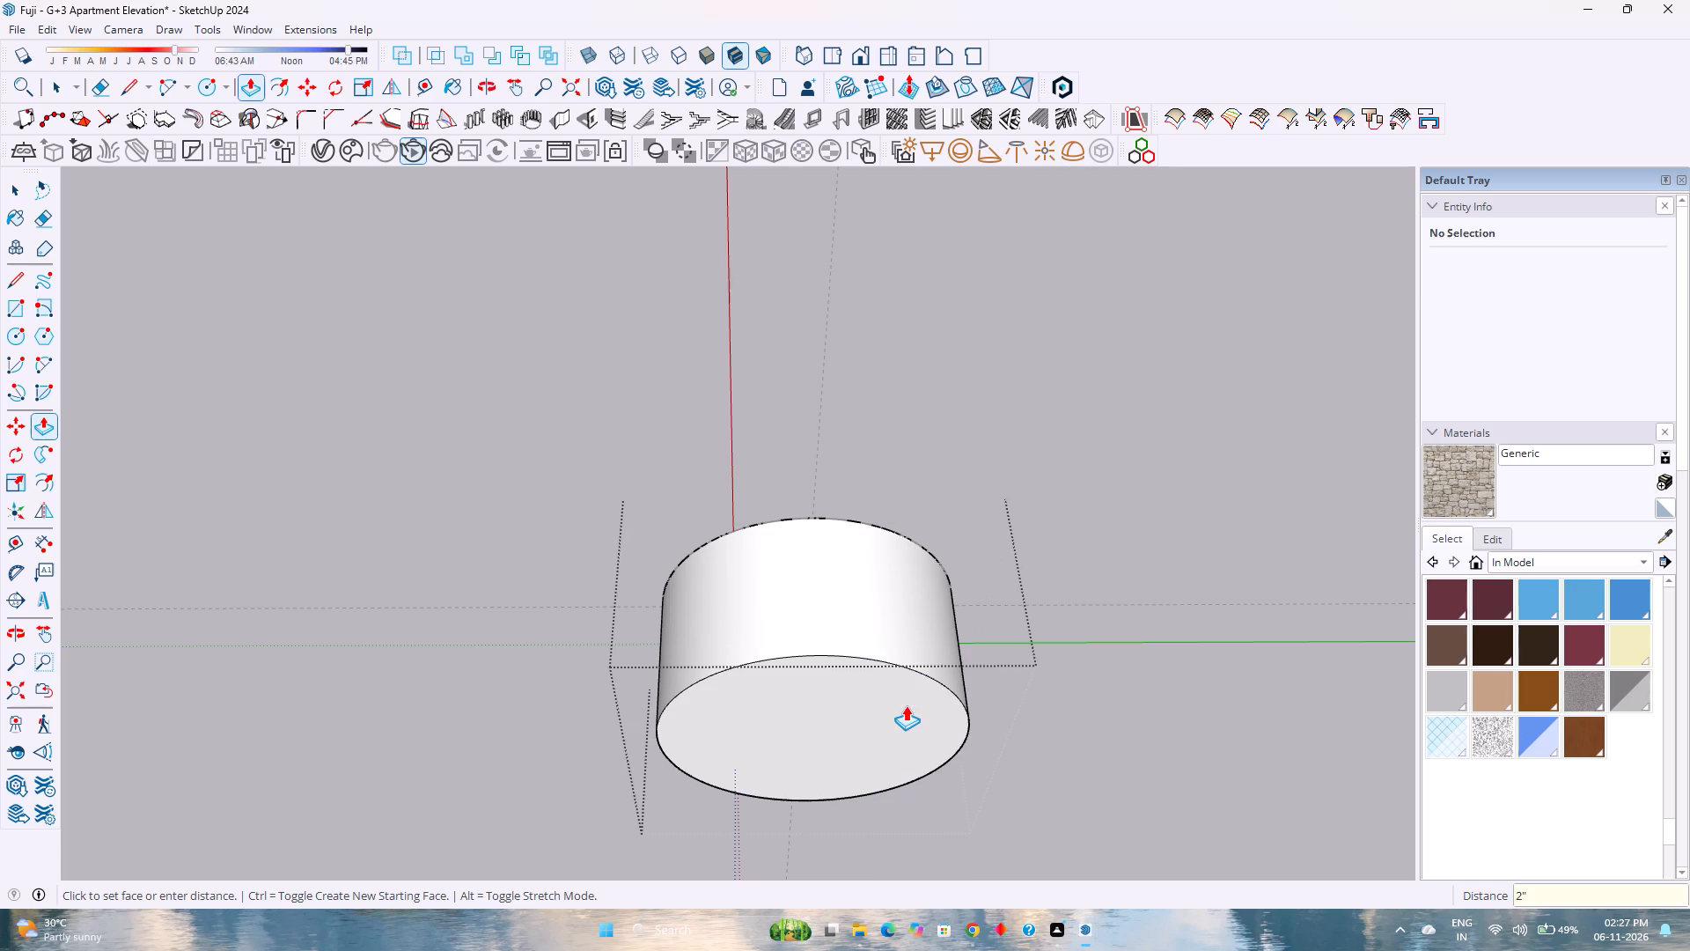
pyautogui.write('1.5')
pyautogui.press('Return')
# Offset the edge of the fitting's bottom face inward about 1/8", and offset the resulting circle inward about 7/16".
pyautogui.click(288, 94)
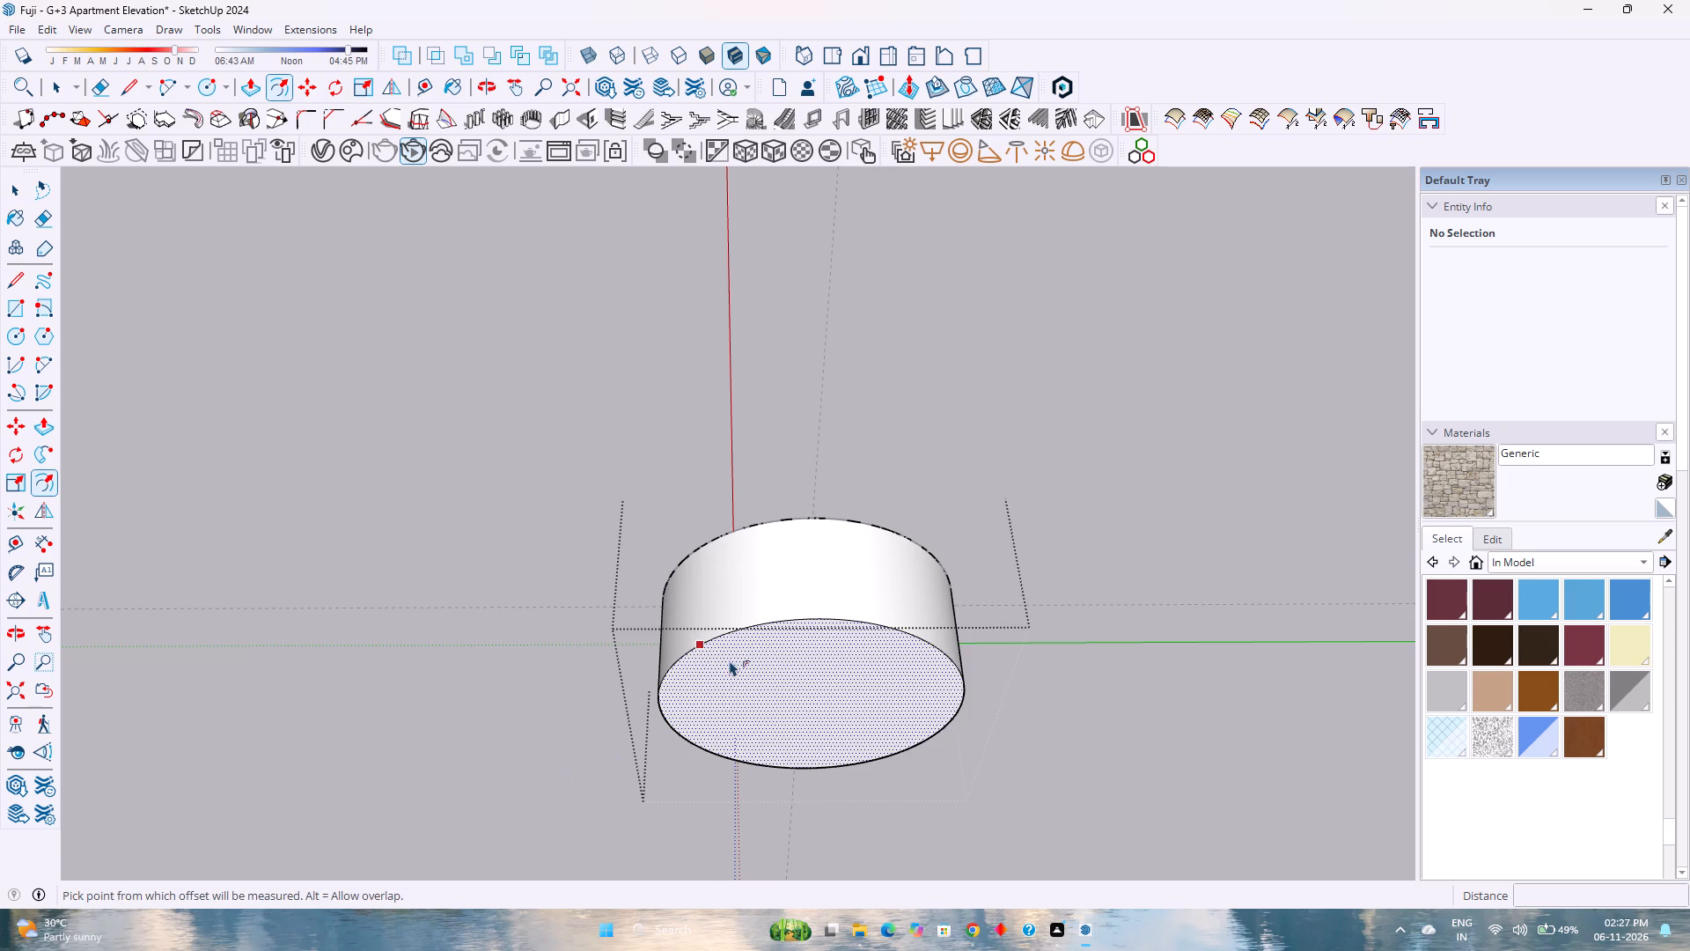
pyautogui.click(702, 657)
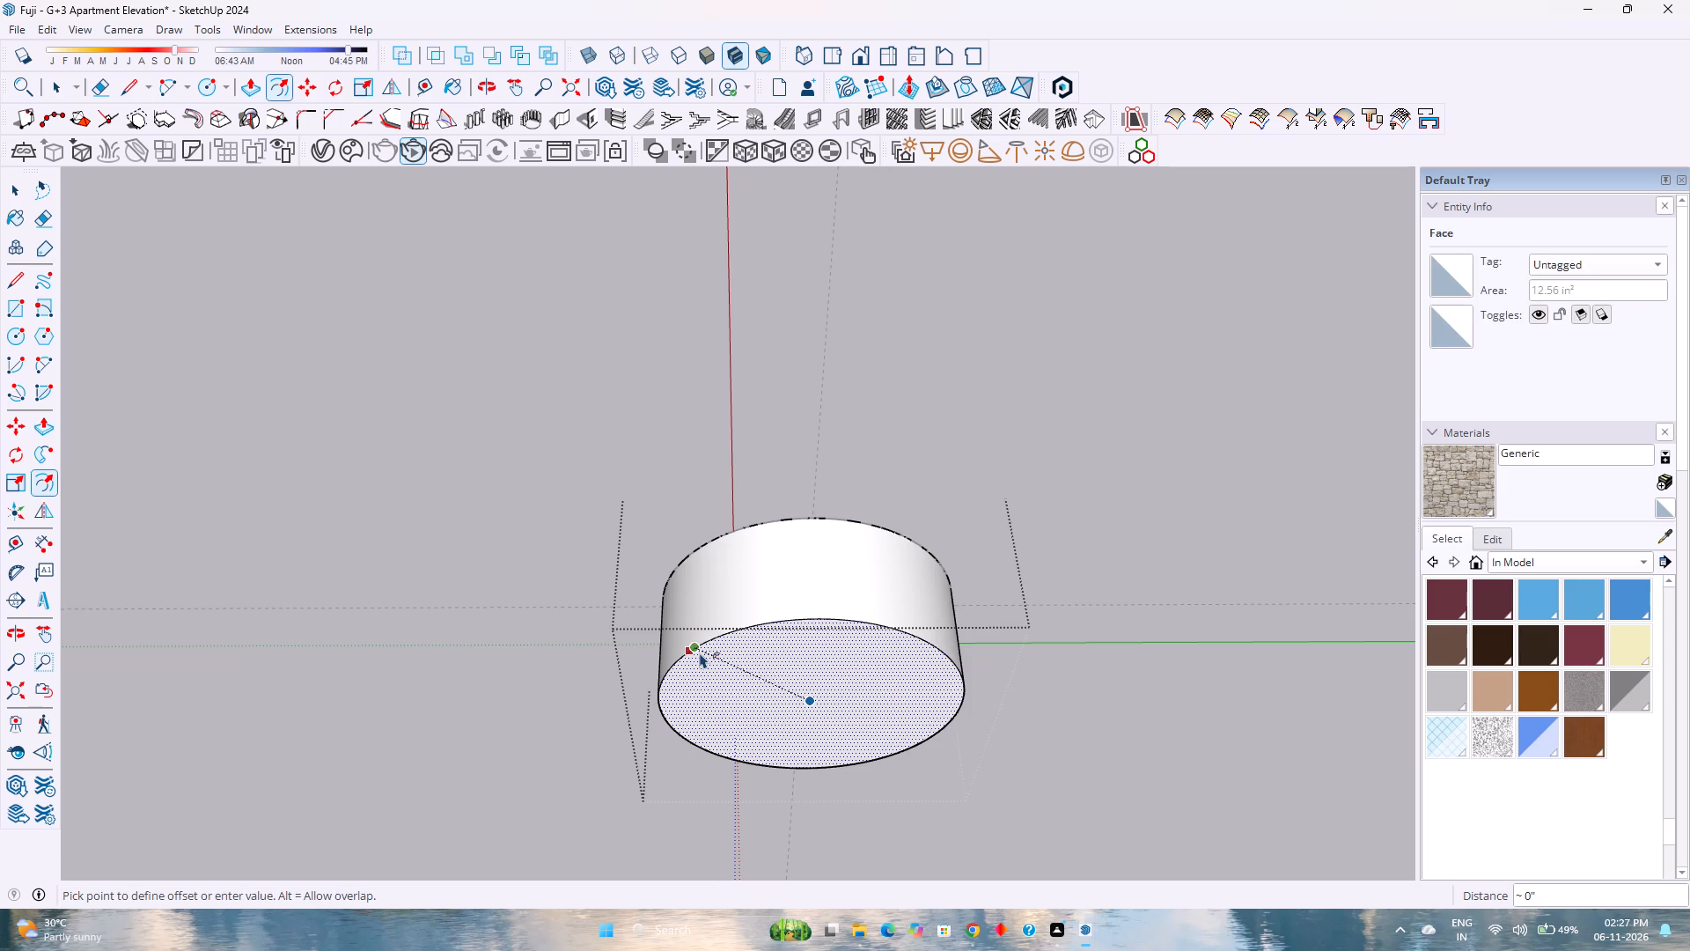
pyautogui.scroll(3, 696, 660)
pyautogui.moveTo(696, 660); pyautogui.dragTo(719, 525, button='middle')
pyautogui.middleClick(719, 525)
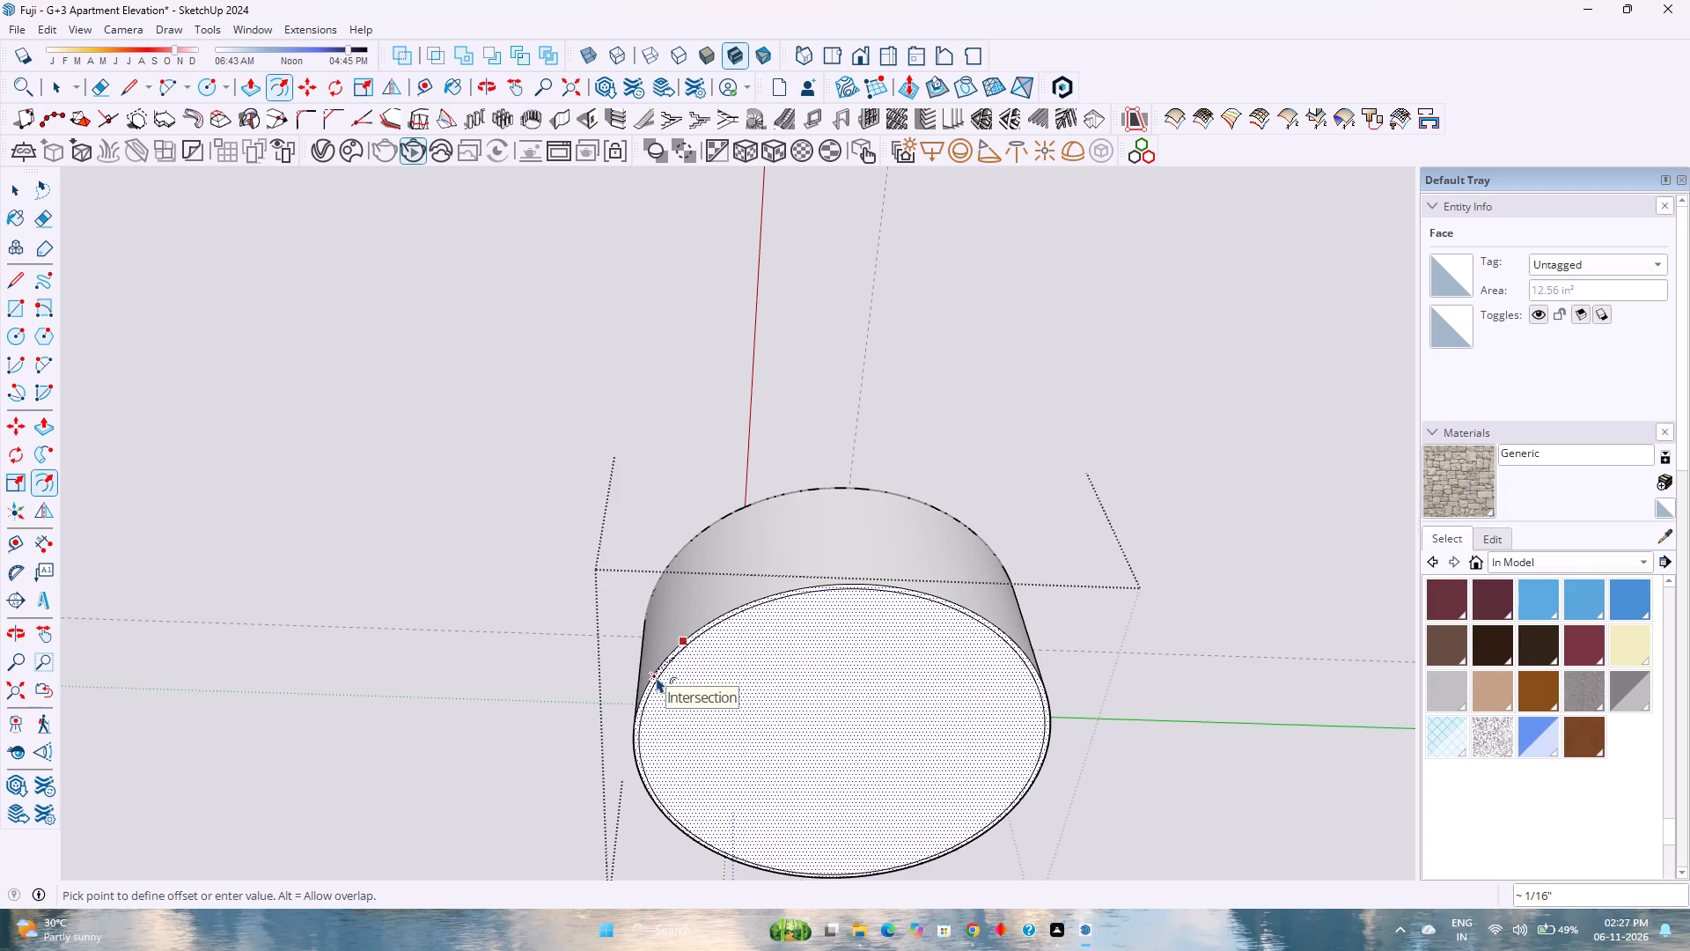
pyautogui.scroll(6, 657, 677)
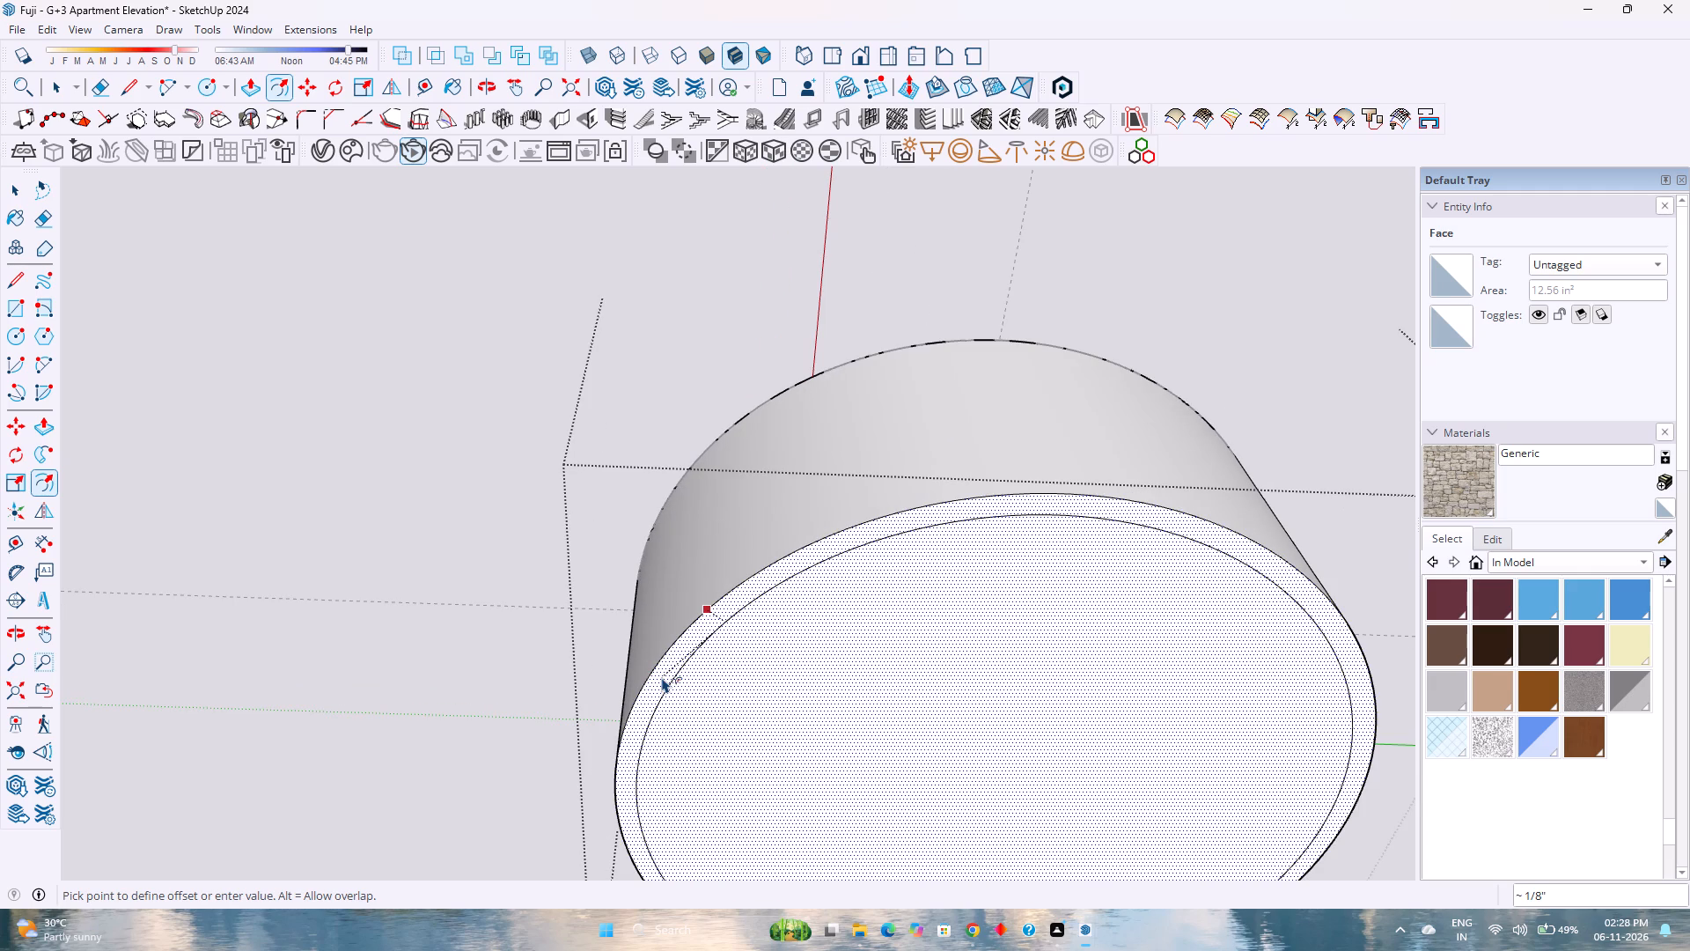
pyautogui.click(663, 677)
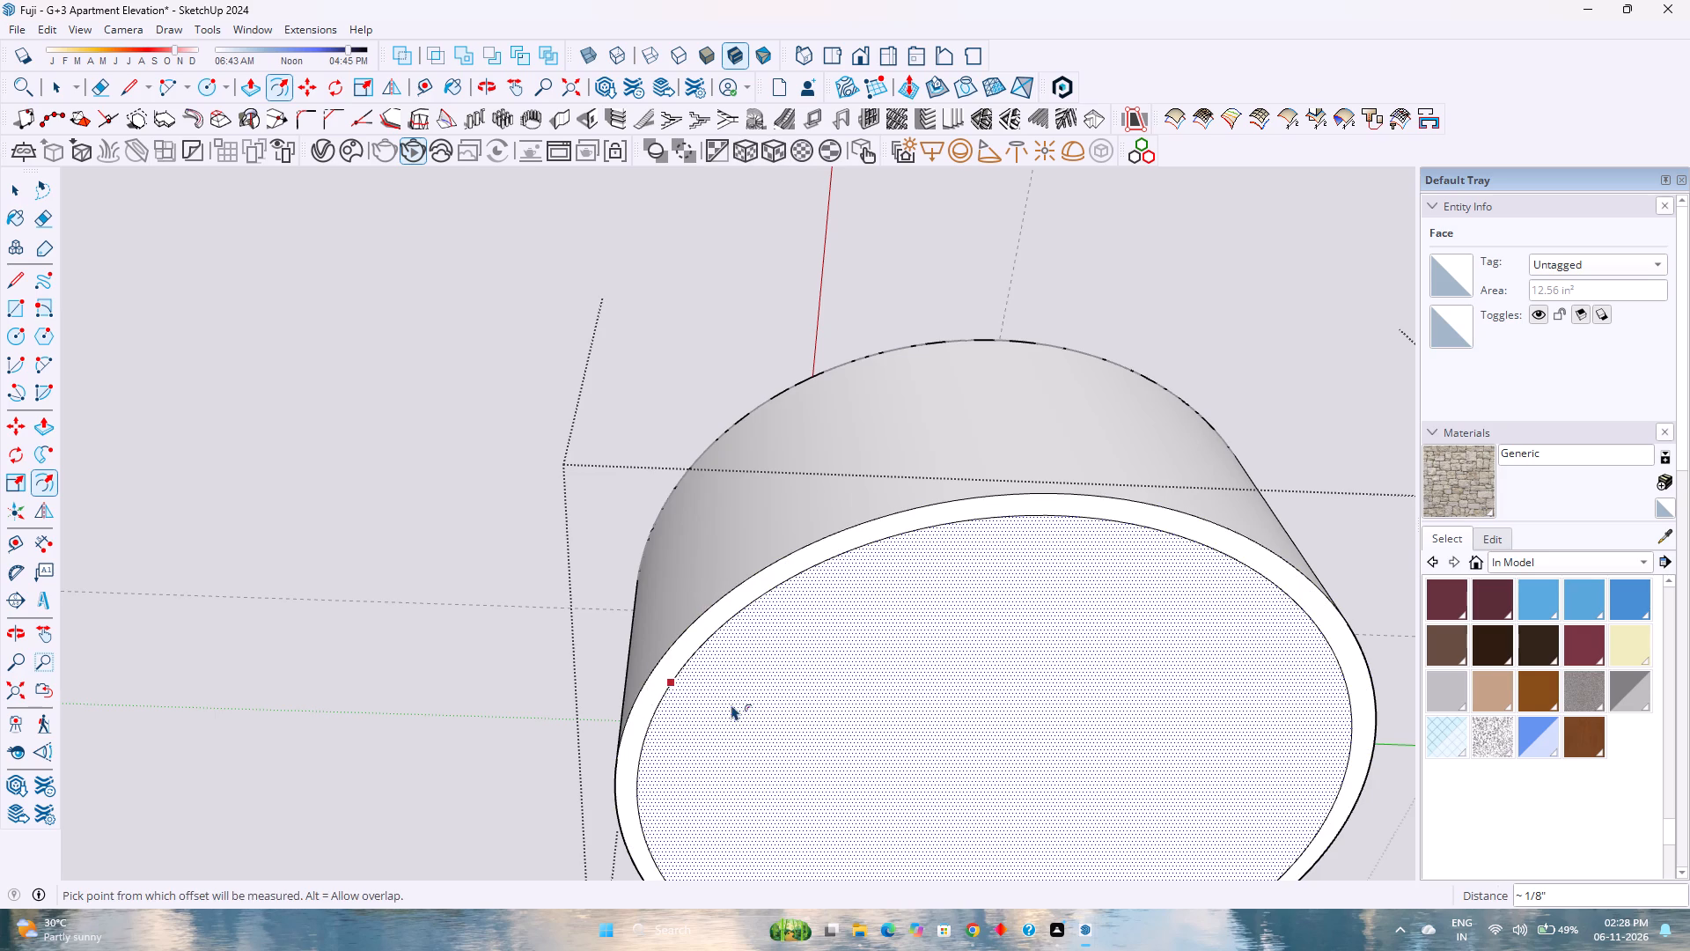
pyautogui.click(731, 704)
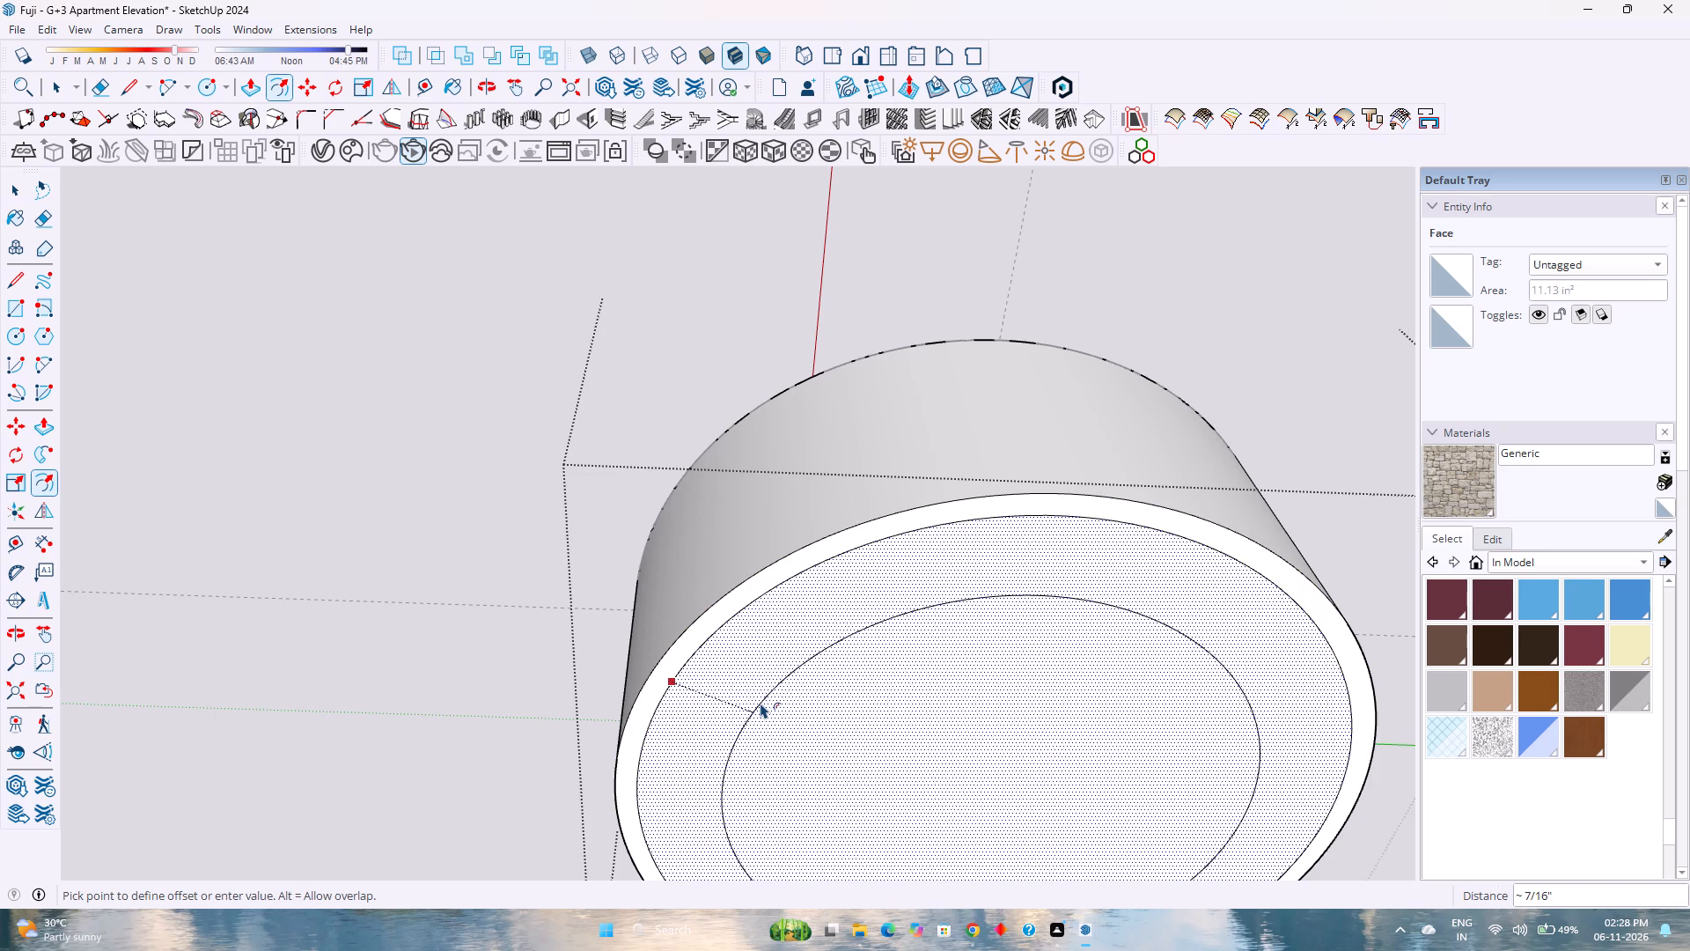
pyautogui.click(758, 703)
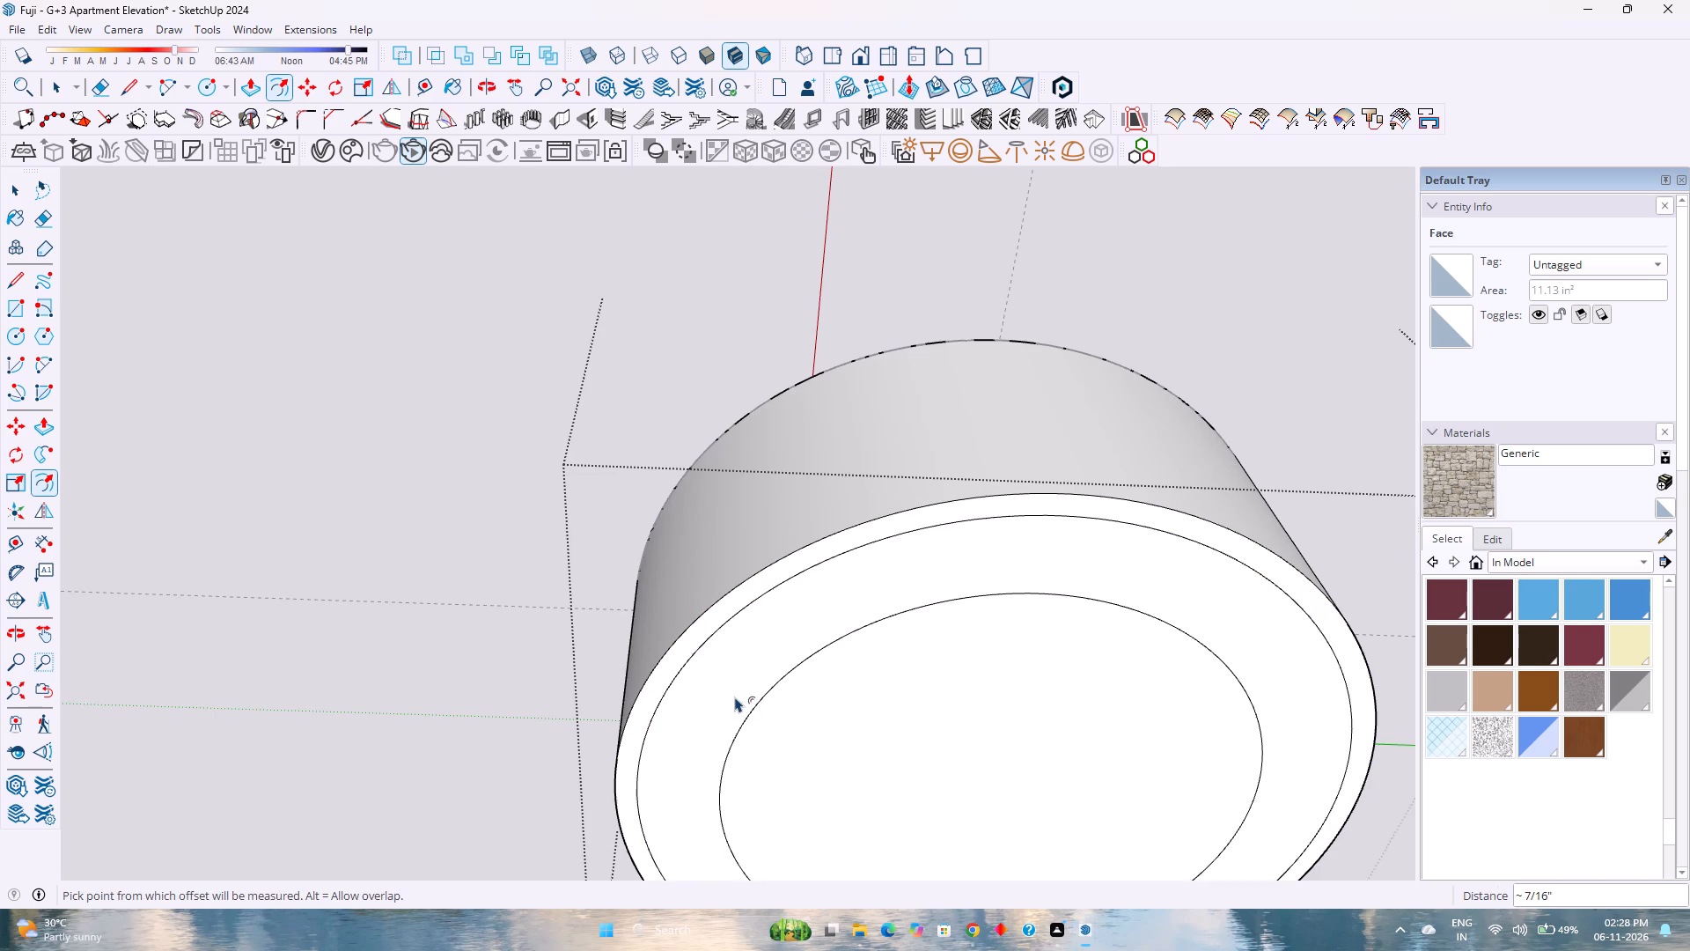
# Recess the inner circle of the fitting's underside about 1/16" and sink the wide ring around it.
pyautogui.scroll(-7, 733, 693)
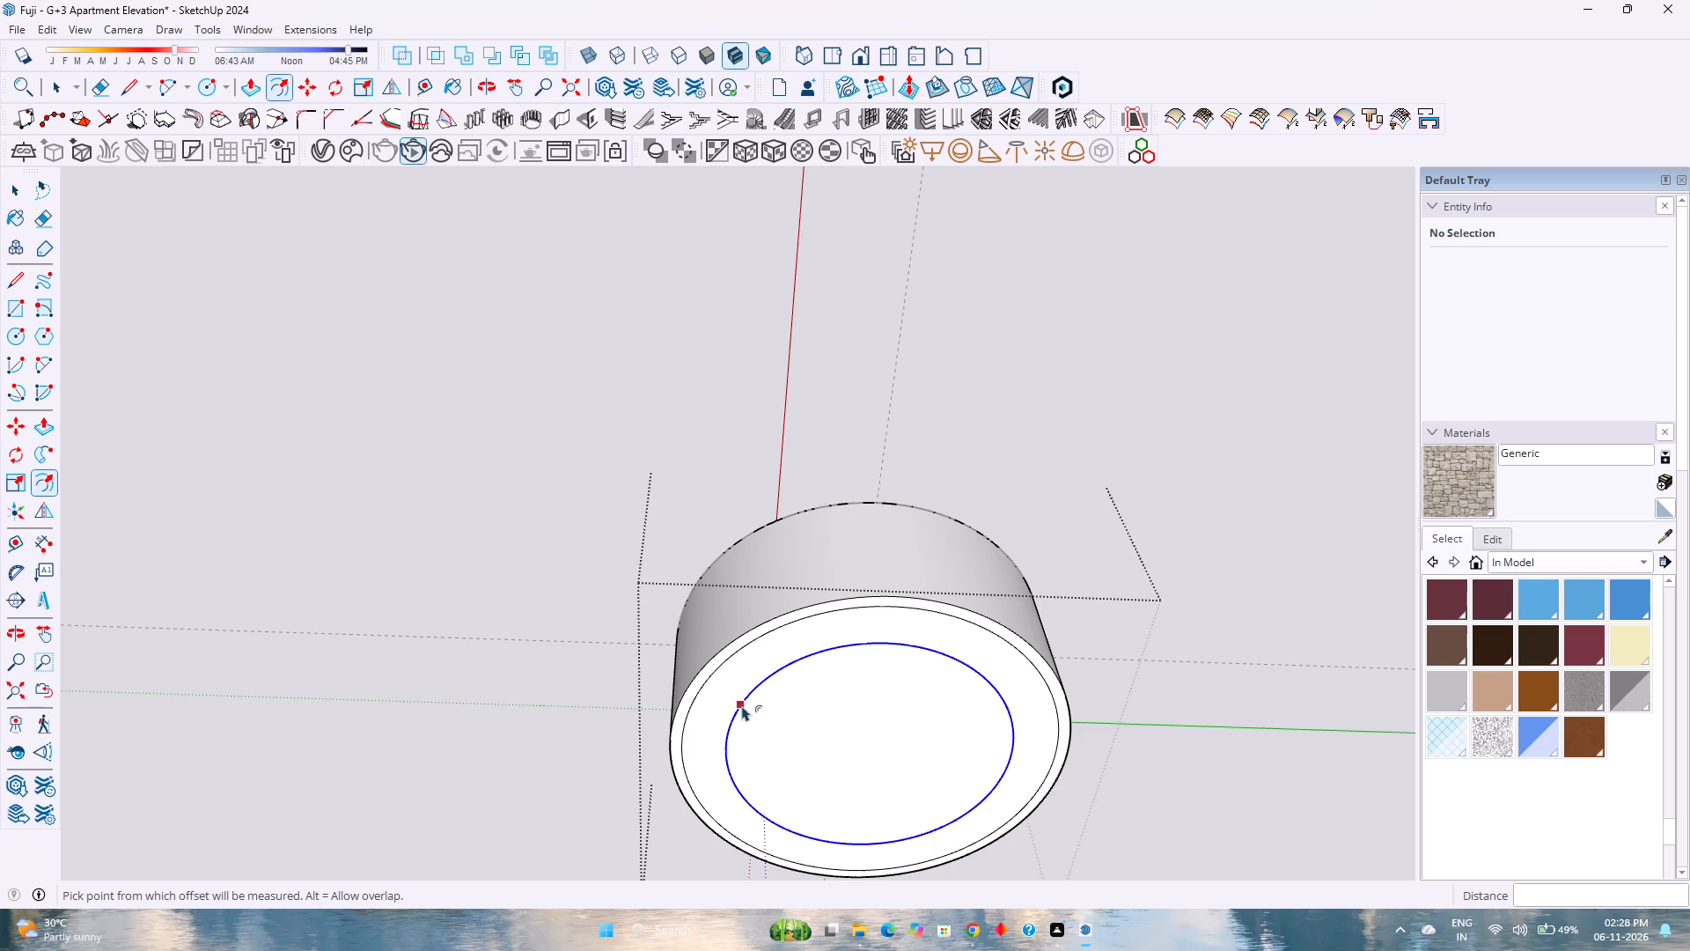
pyautogui.press('p')
pyautogui.click(792, 719)
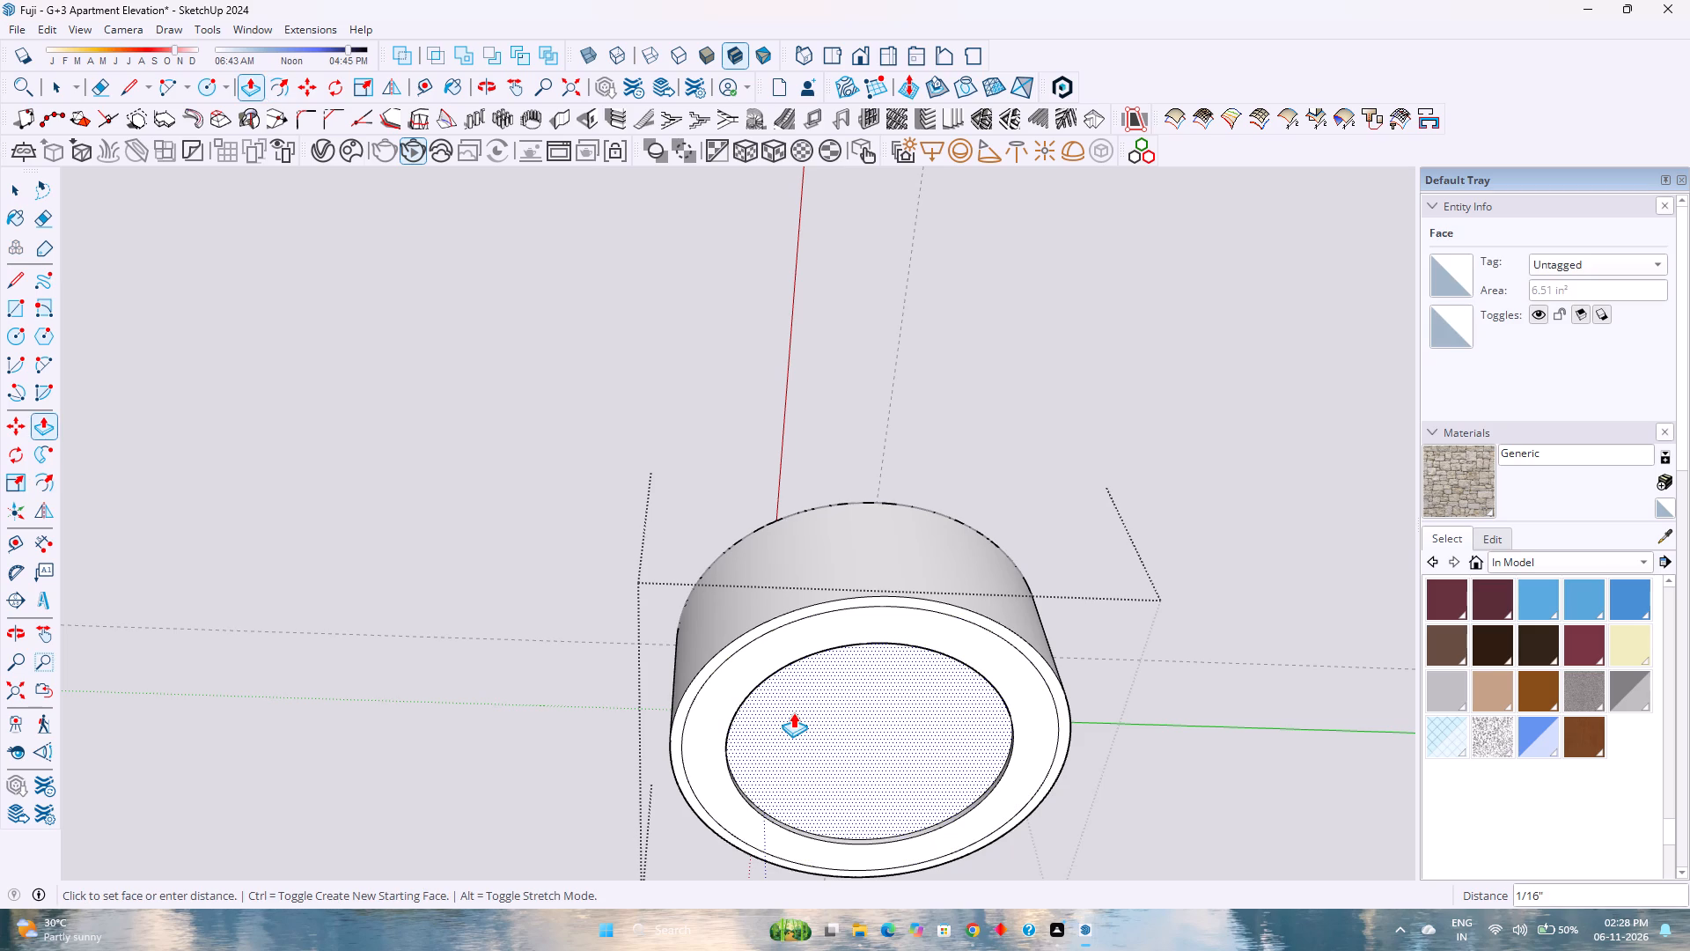
pyautogui.click(793, 712)
pyautogui.doubleClick(818, 756)
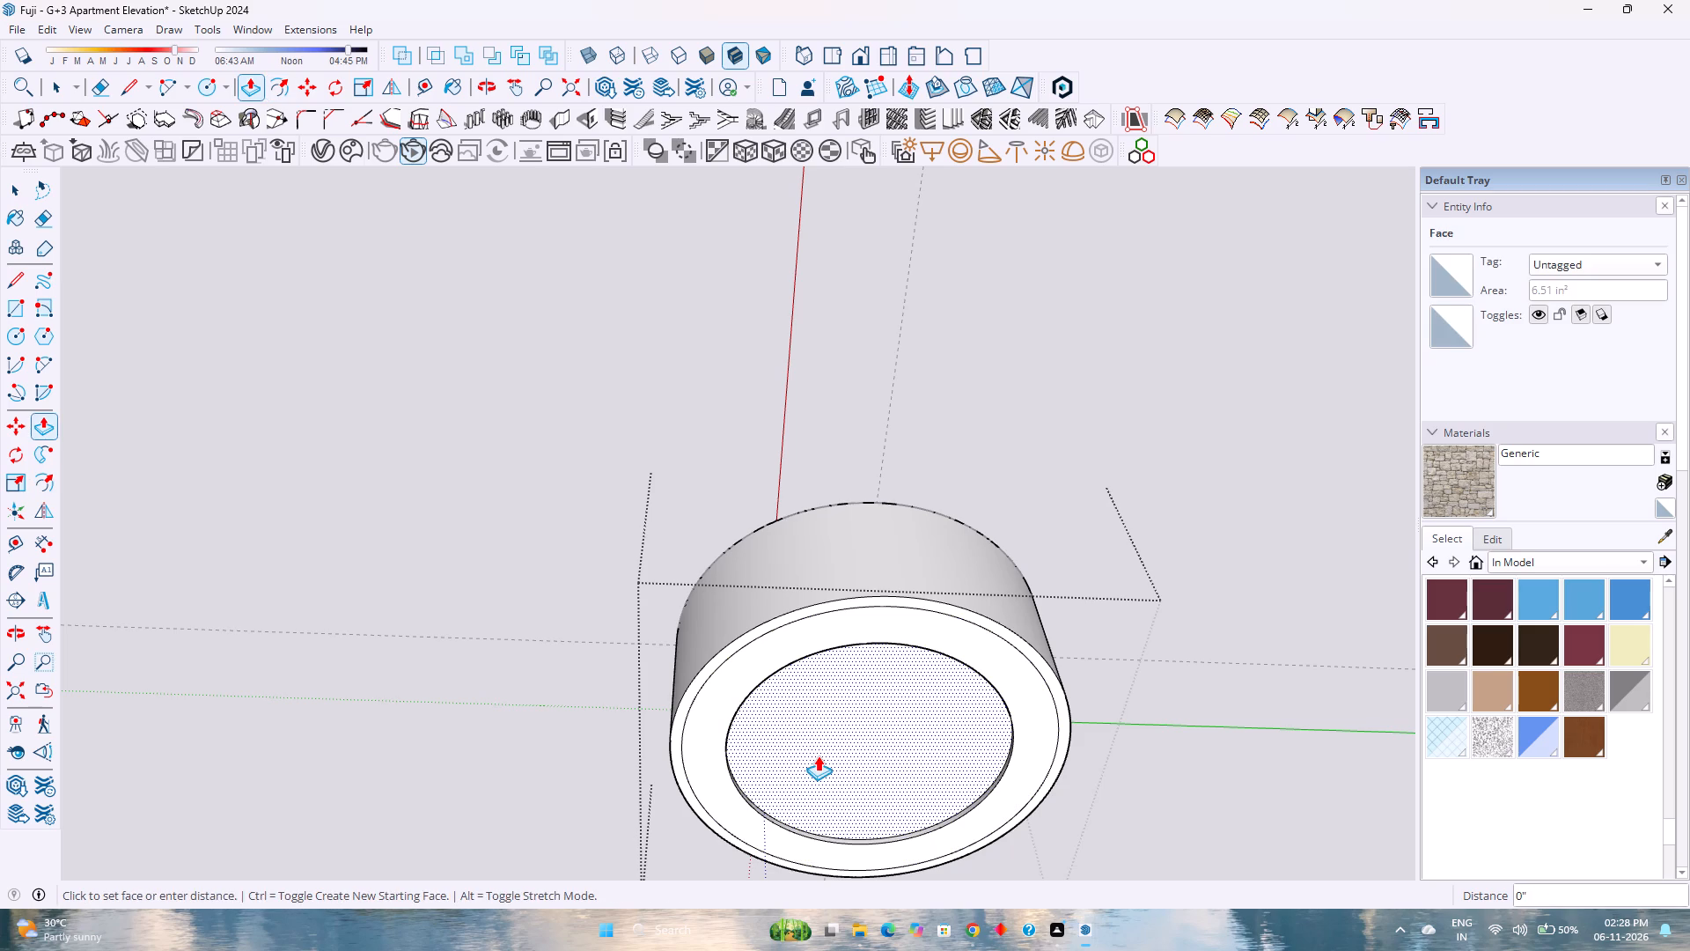
pyautogui.doubleClick(713, 742)
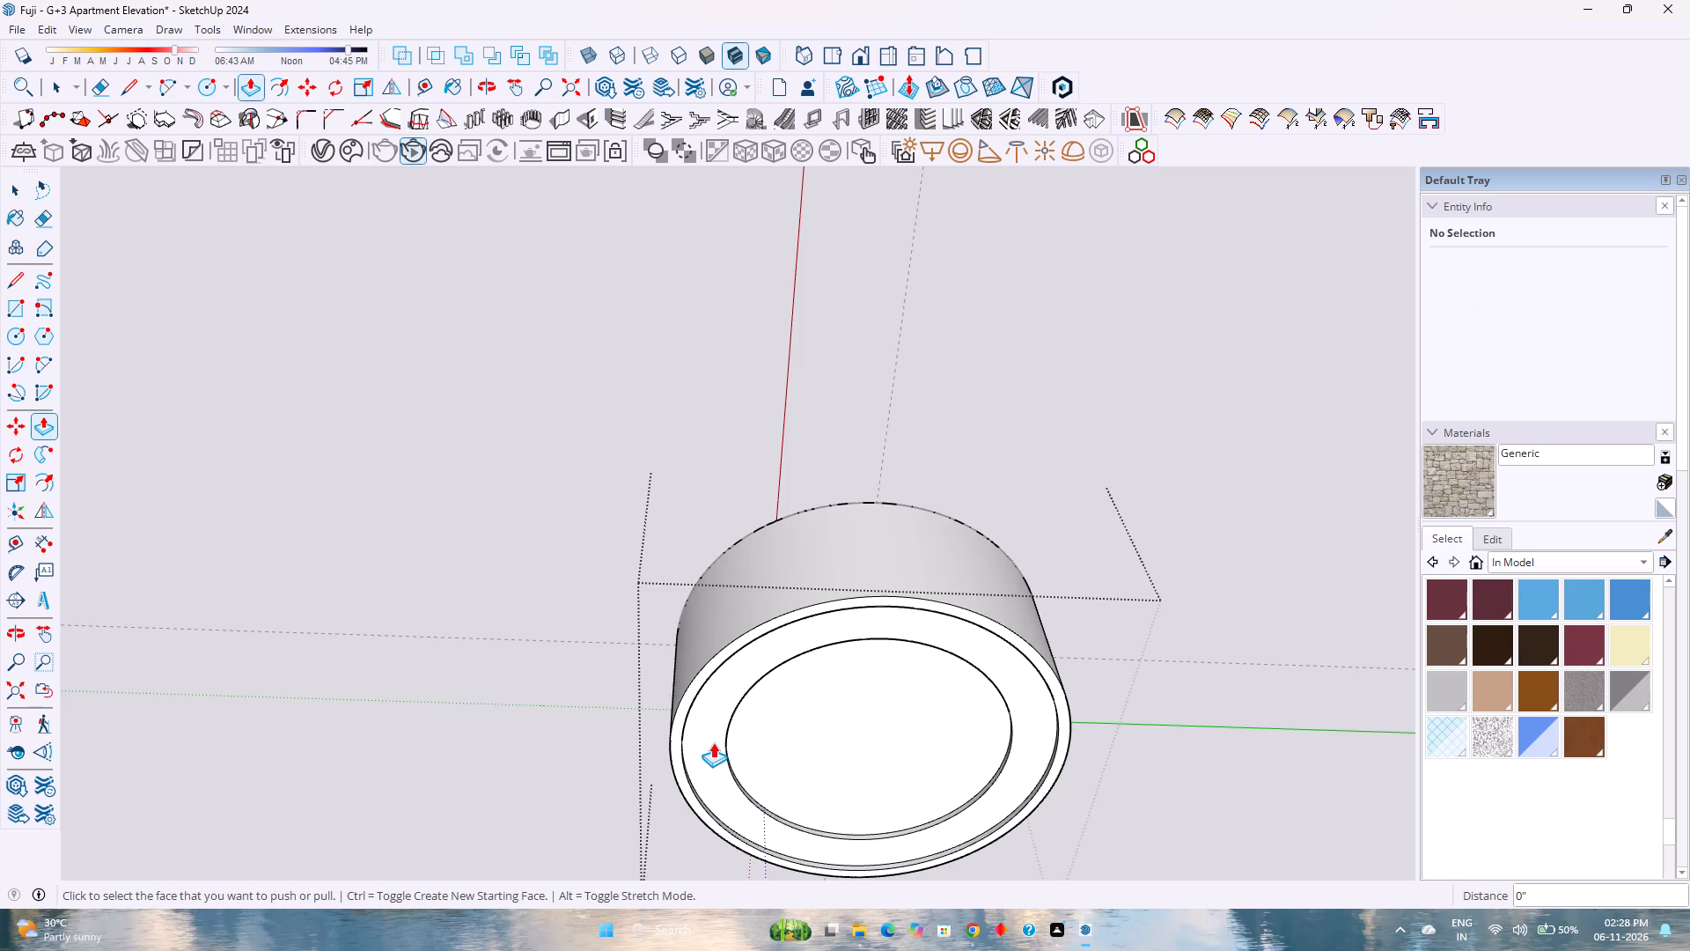
# Place a V-Ray spot light at the centre of the fitting's underside within the component, and close the component.
pyautogui.scroll(-6, 713, 742)
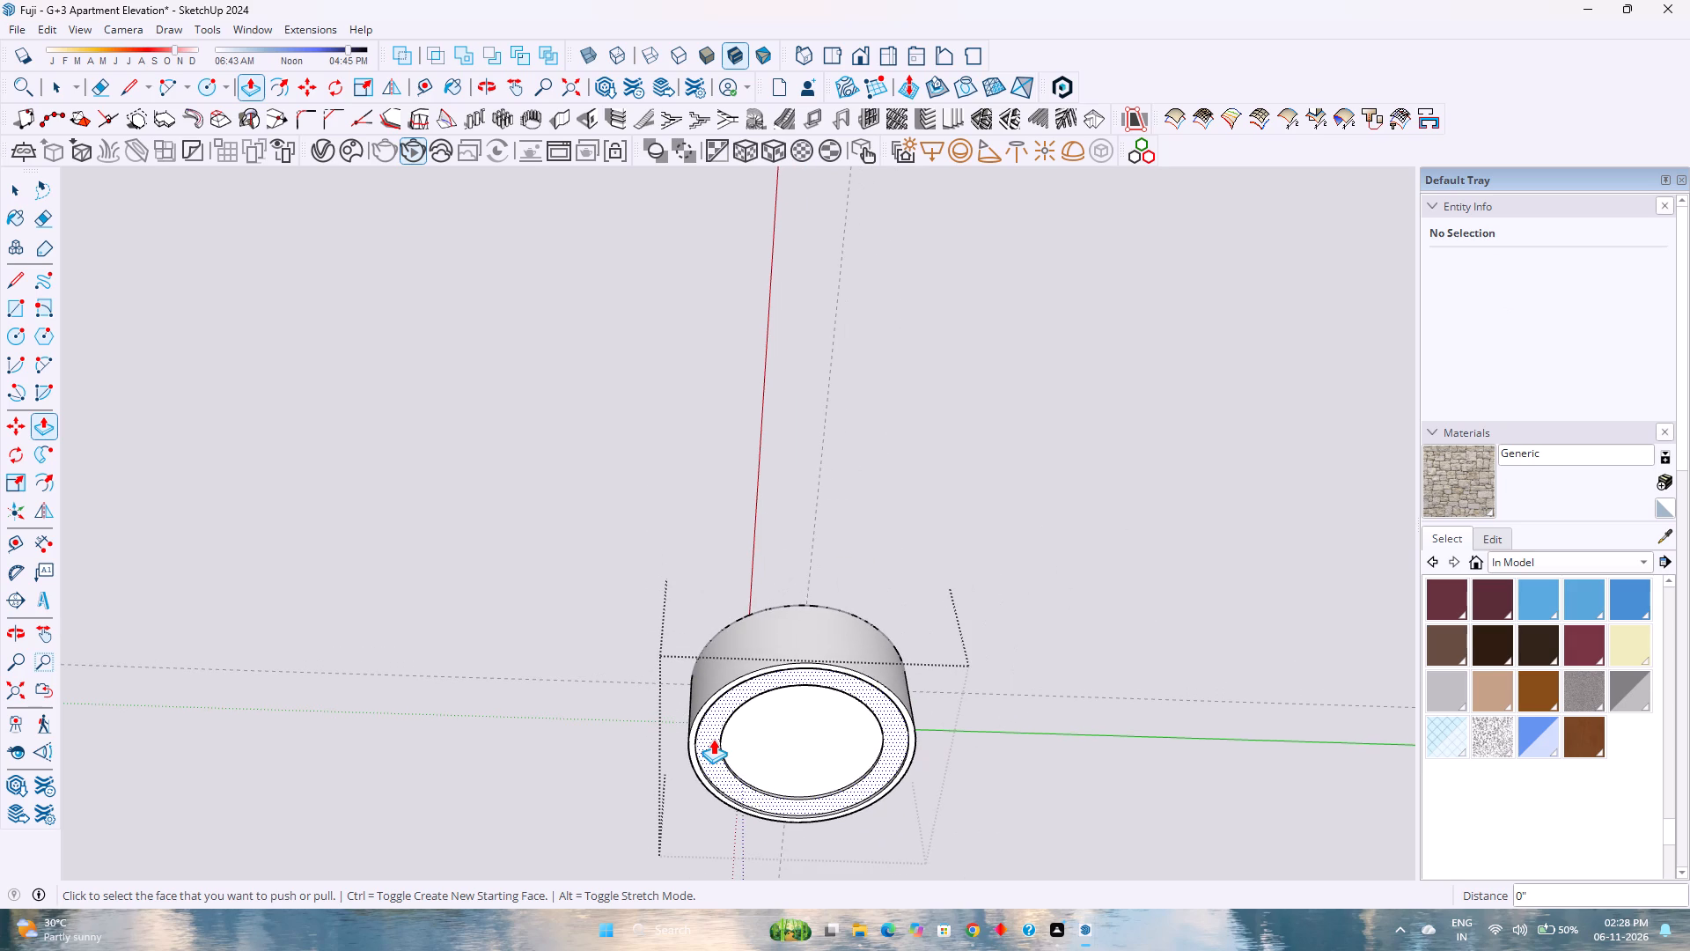
pyautogui.press('space')
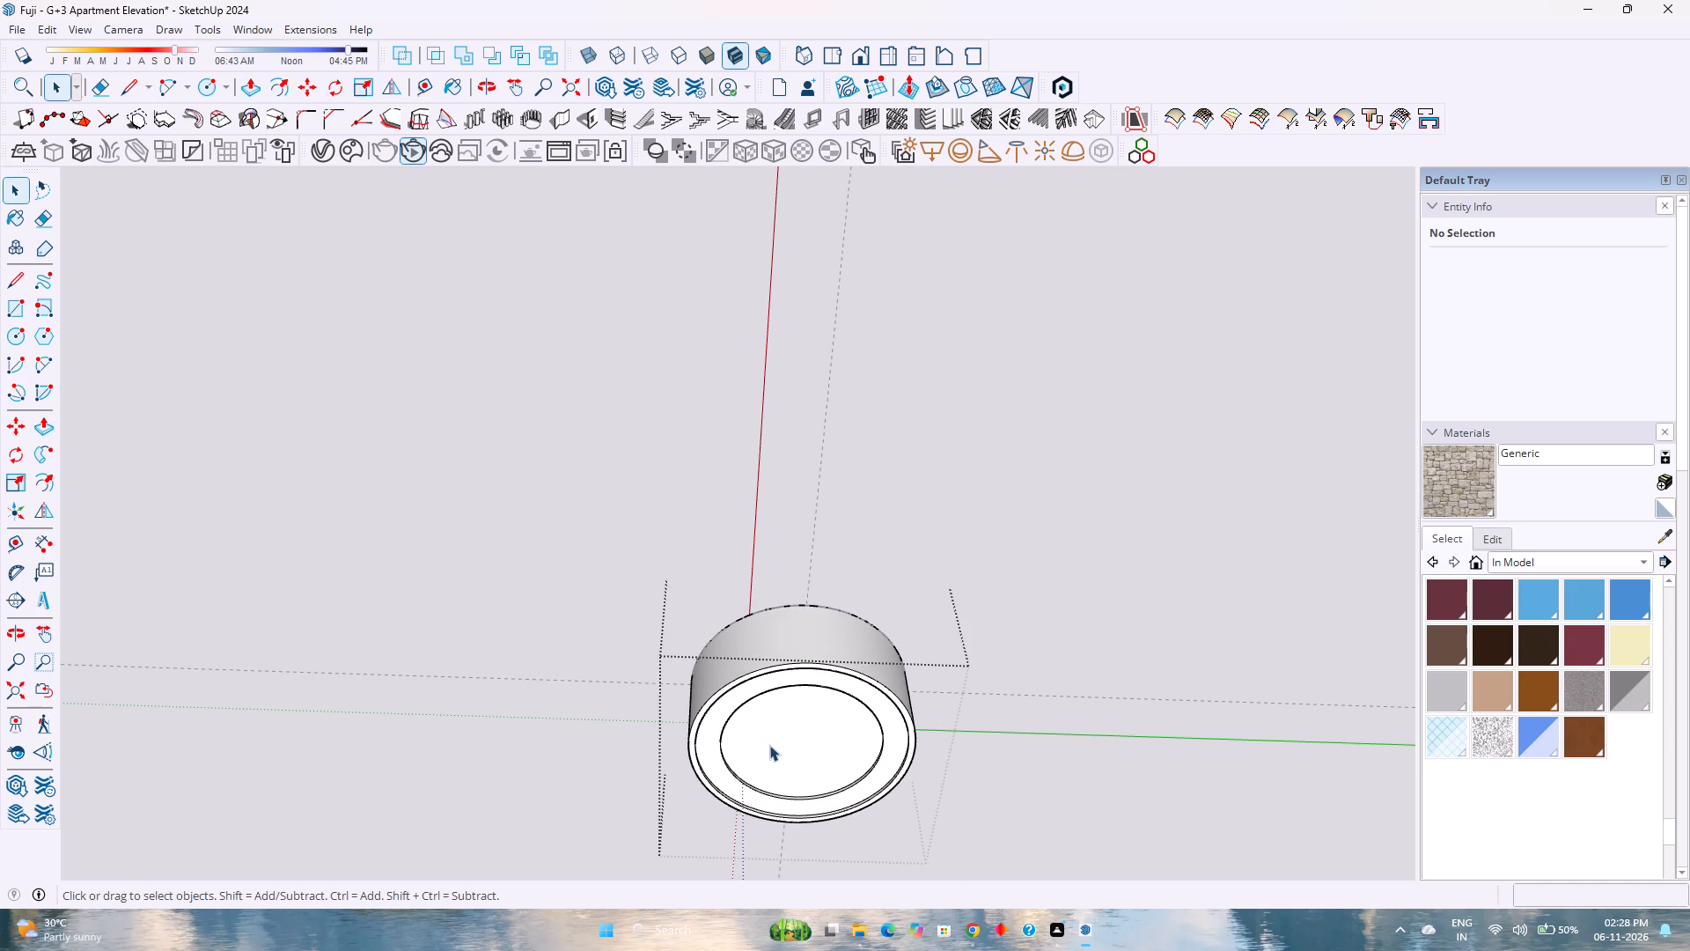
pyautogui.scroll(5, 829, 715)
pyautogui.scroll(-2, 804, 756)
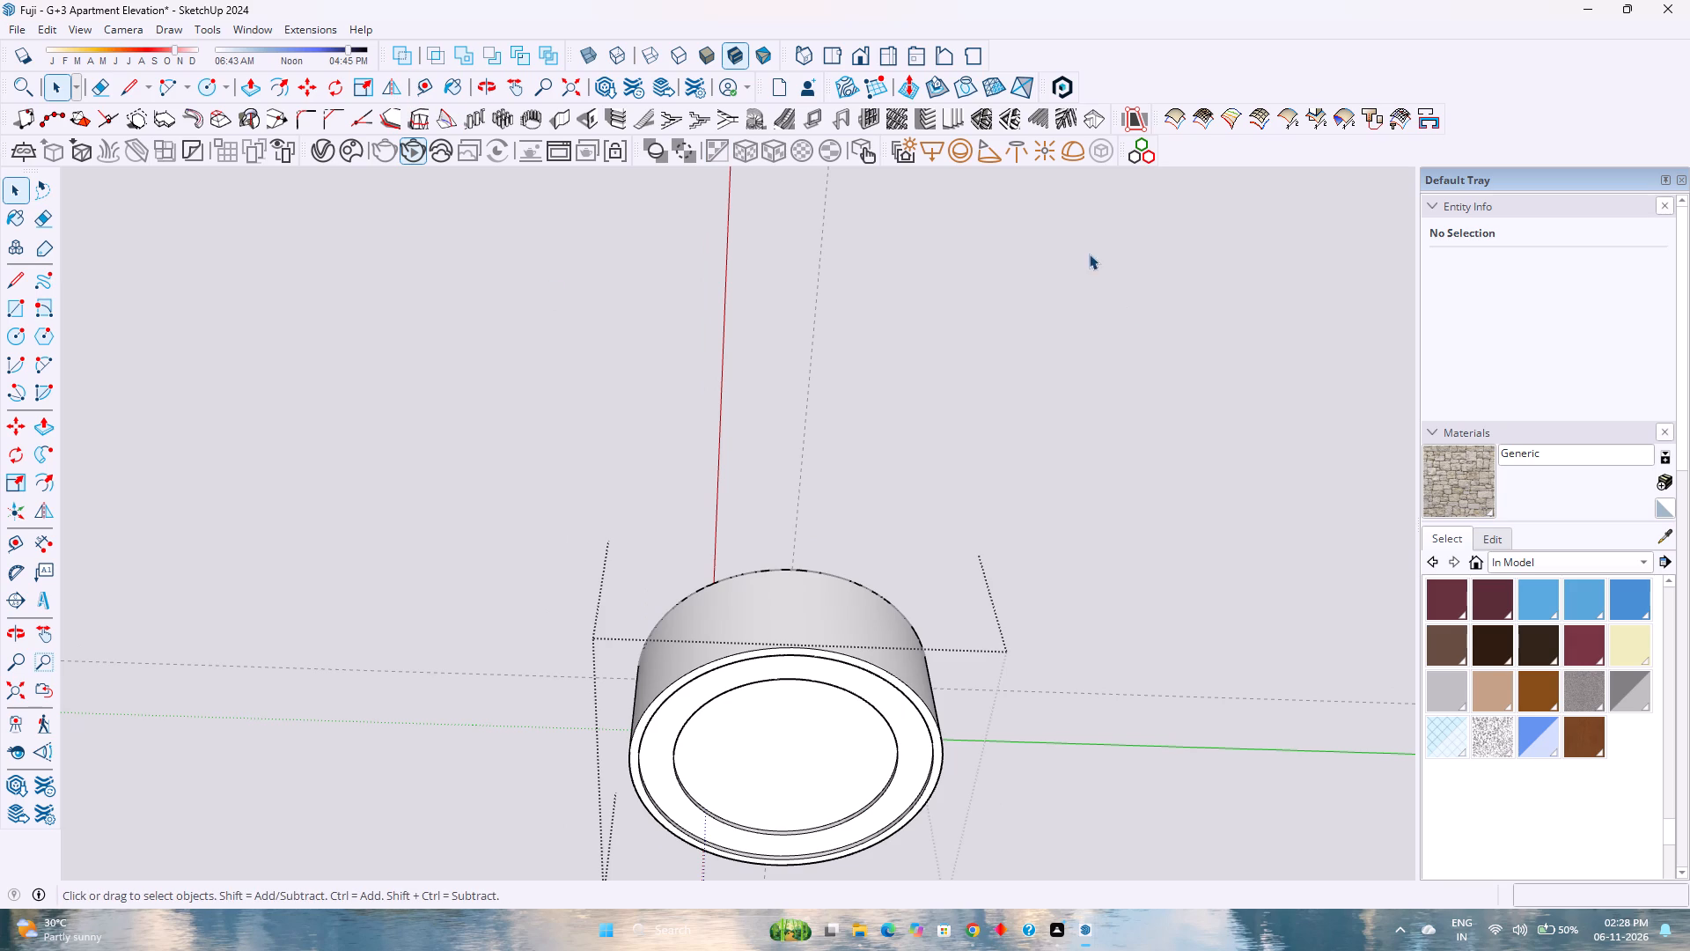
pyautogui.click(985, 152)
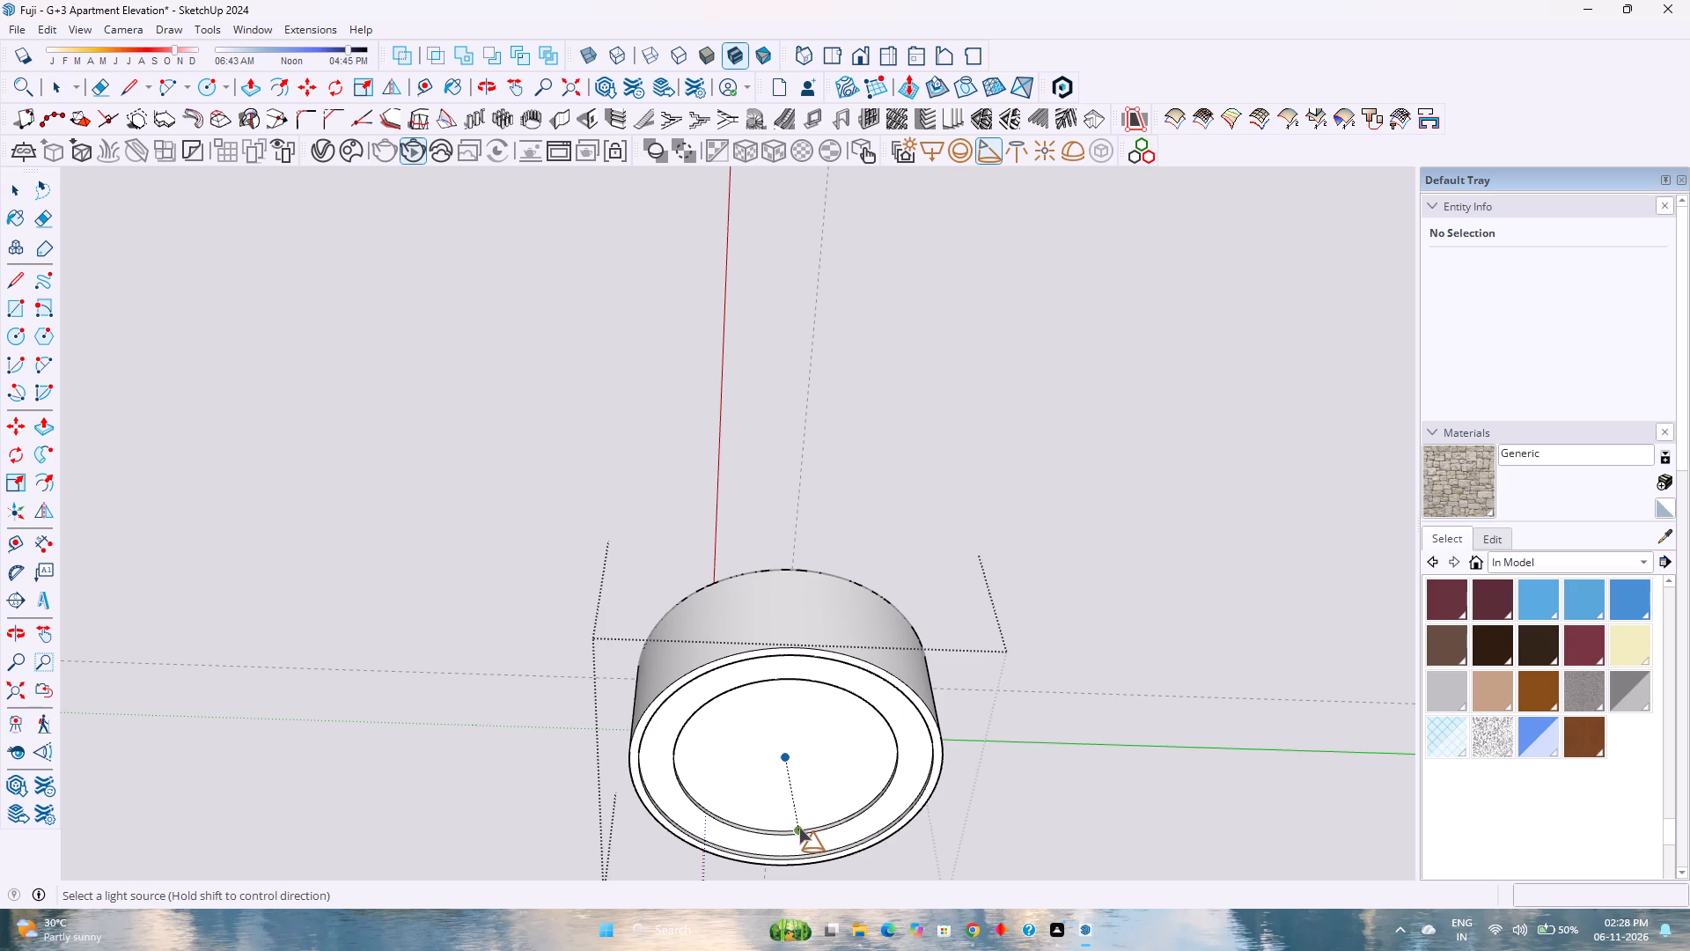
pyautogui.click(781, 756)
pyautogui.scroll(-8, 802, 713)
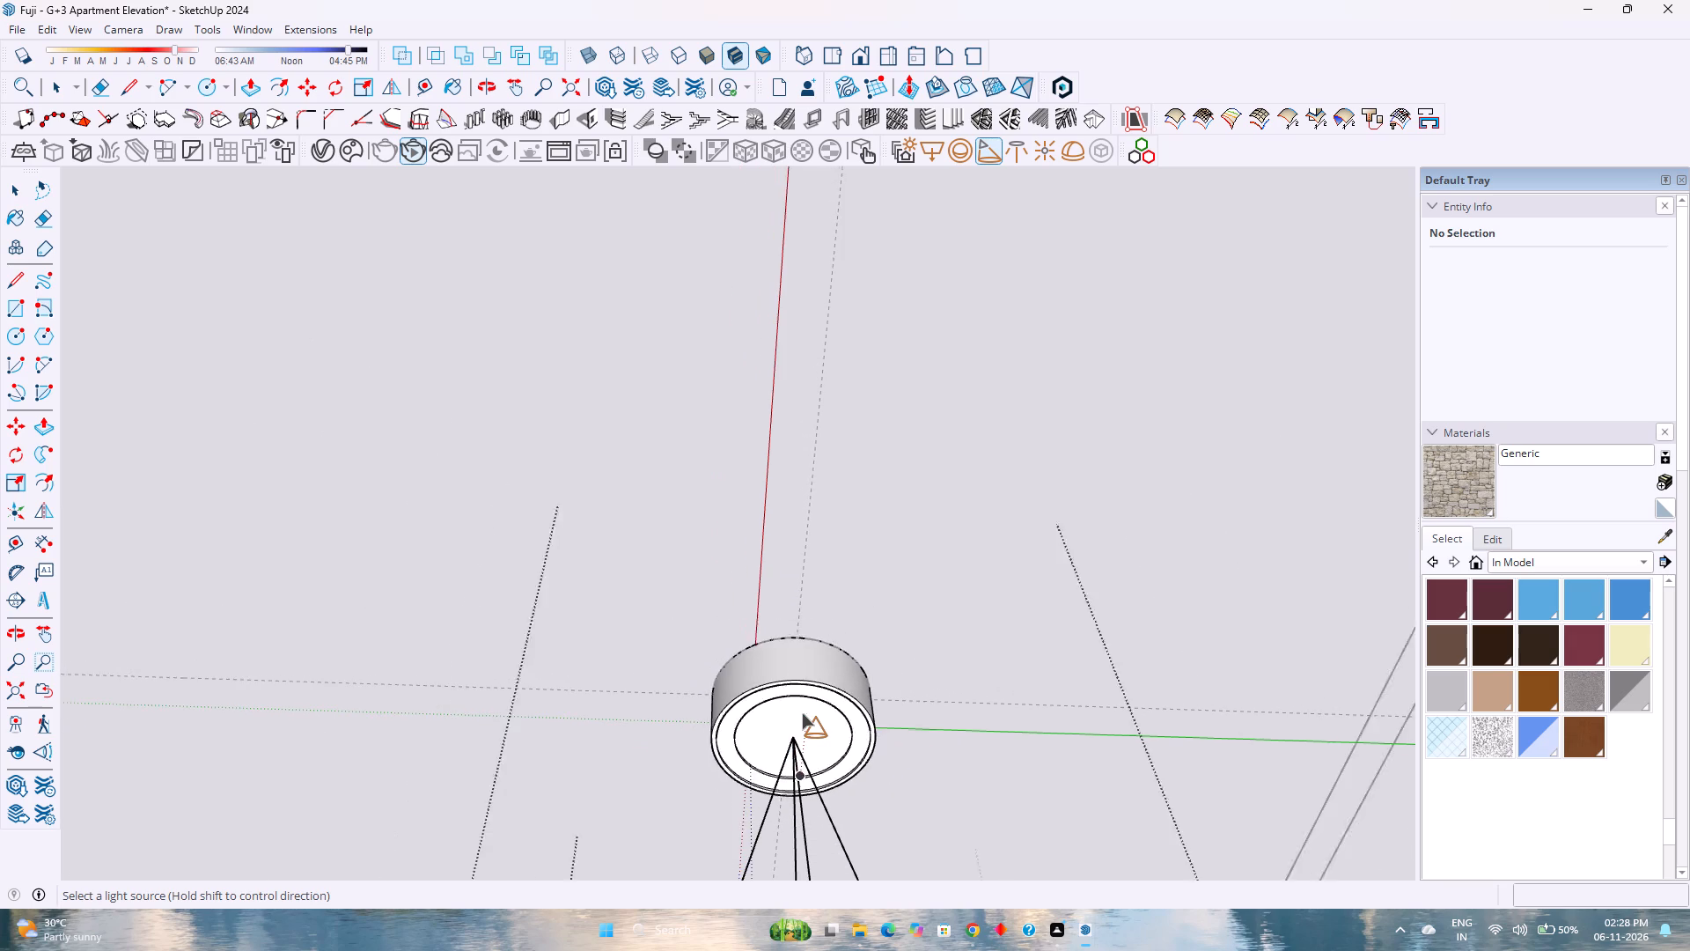
pyautogui.scroll(-3, 802, 713)
pyautogui.press('space')
pyautogui.press('Escape')
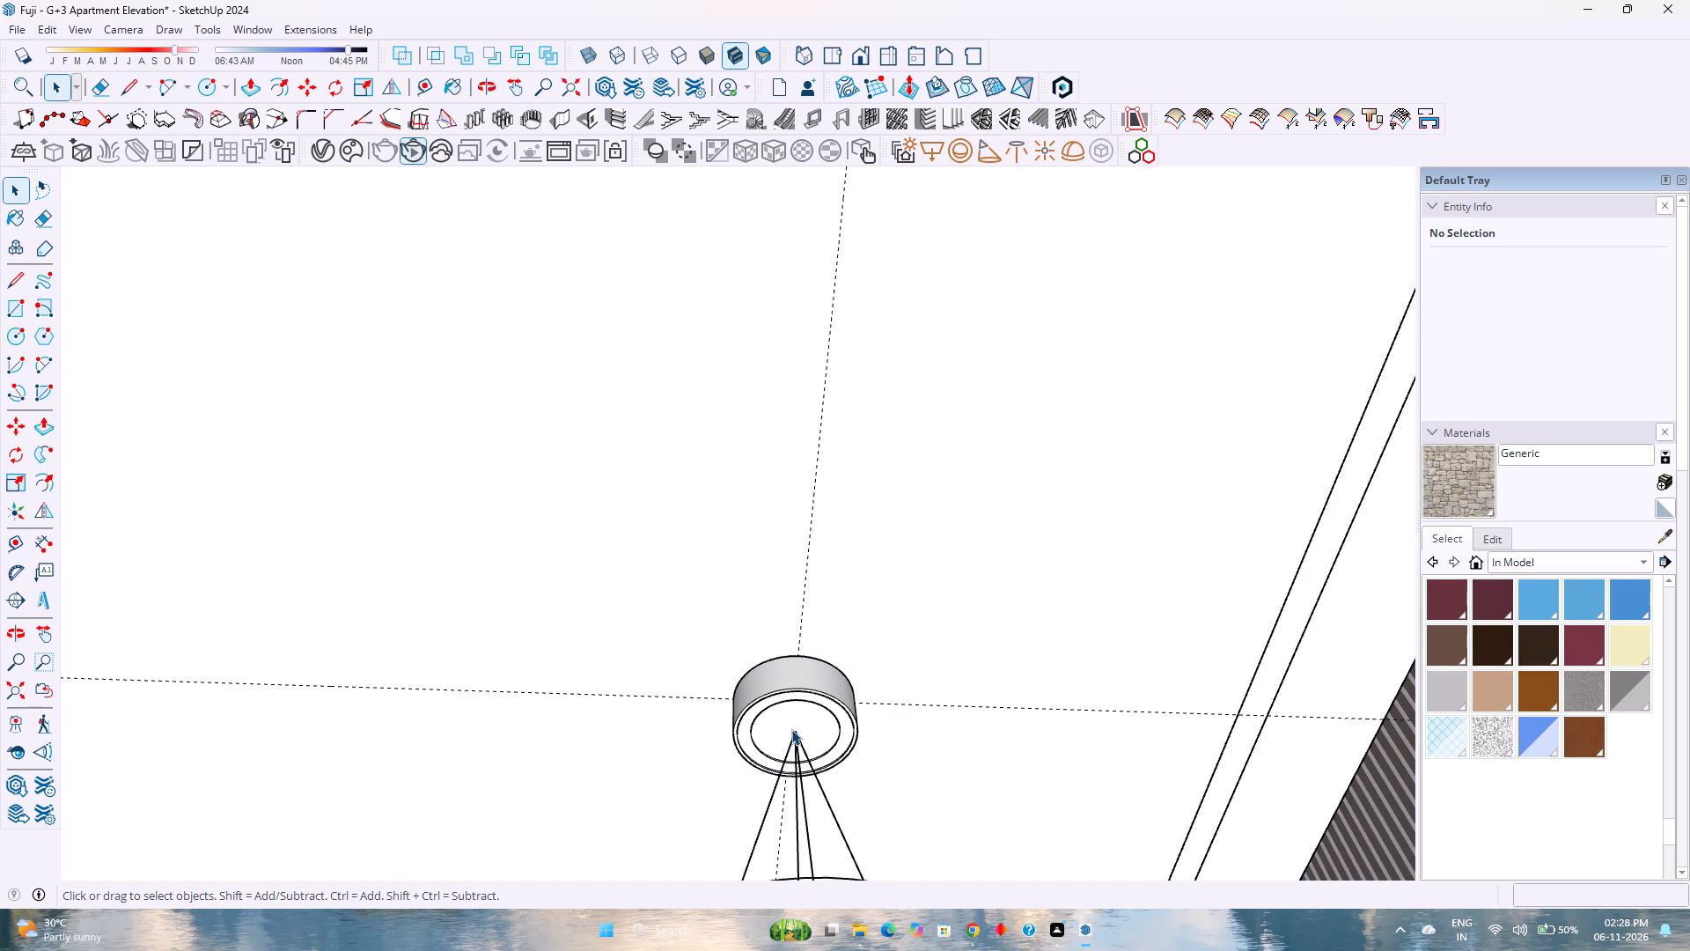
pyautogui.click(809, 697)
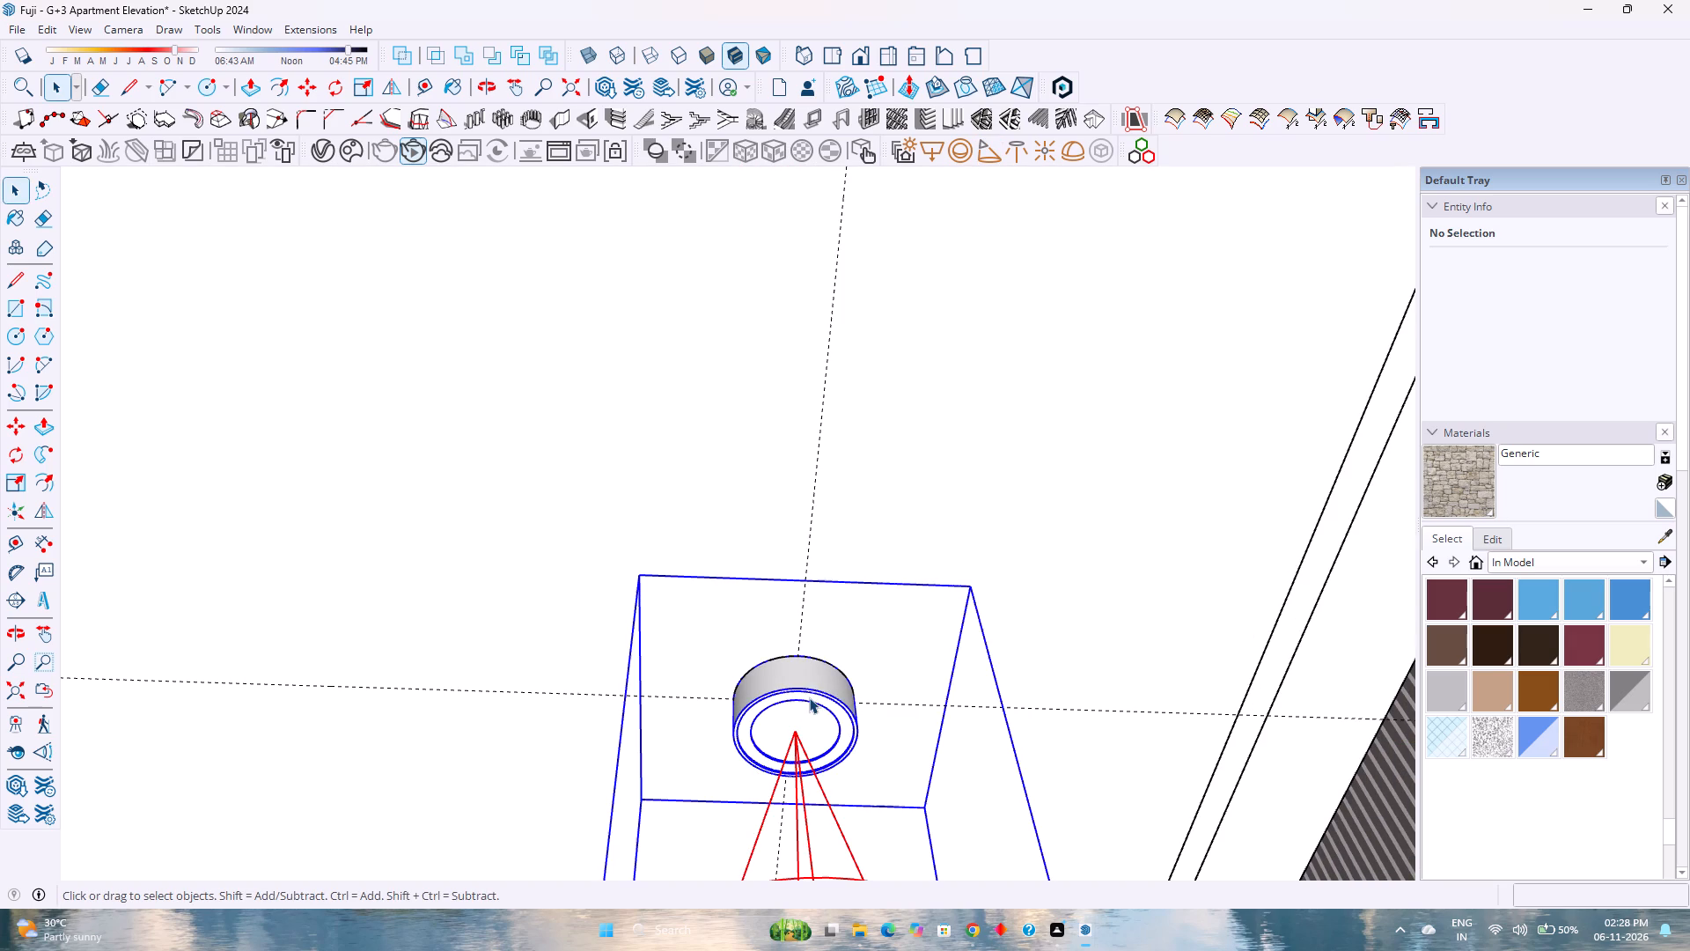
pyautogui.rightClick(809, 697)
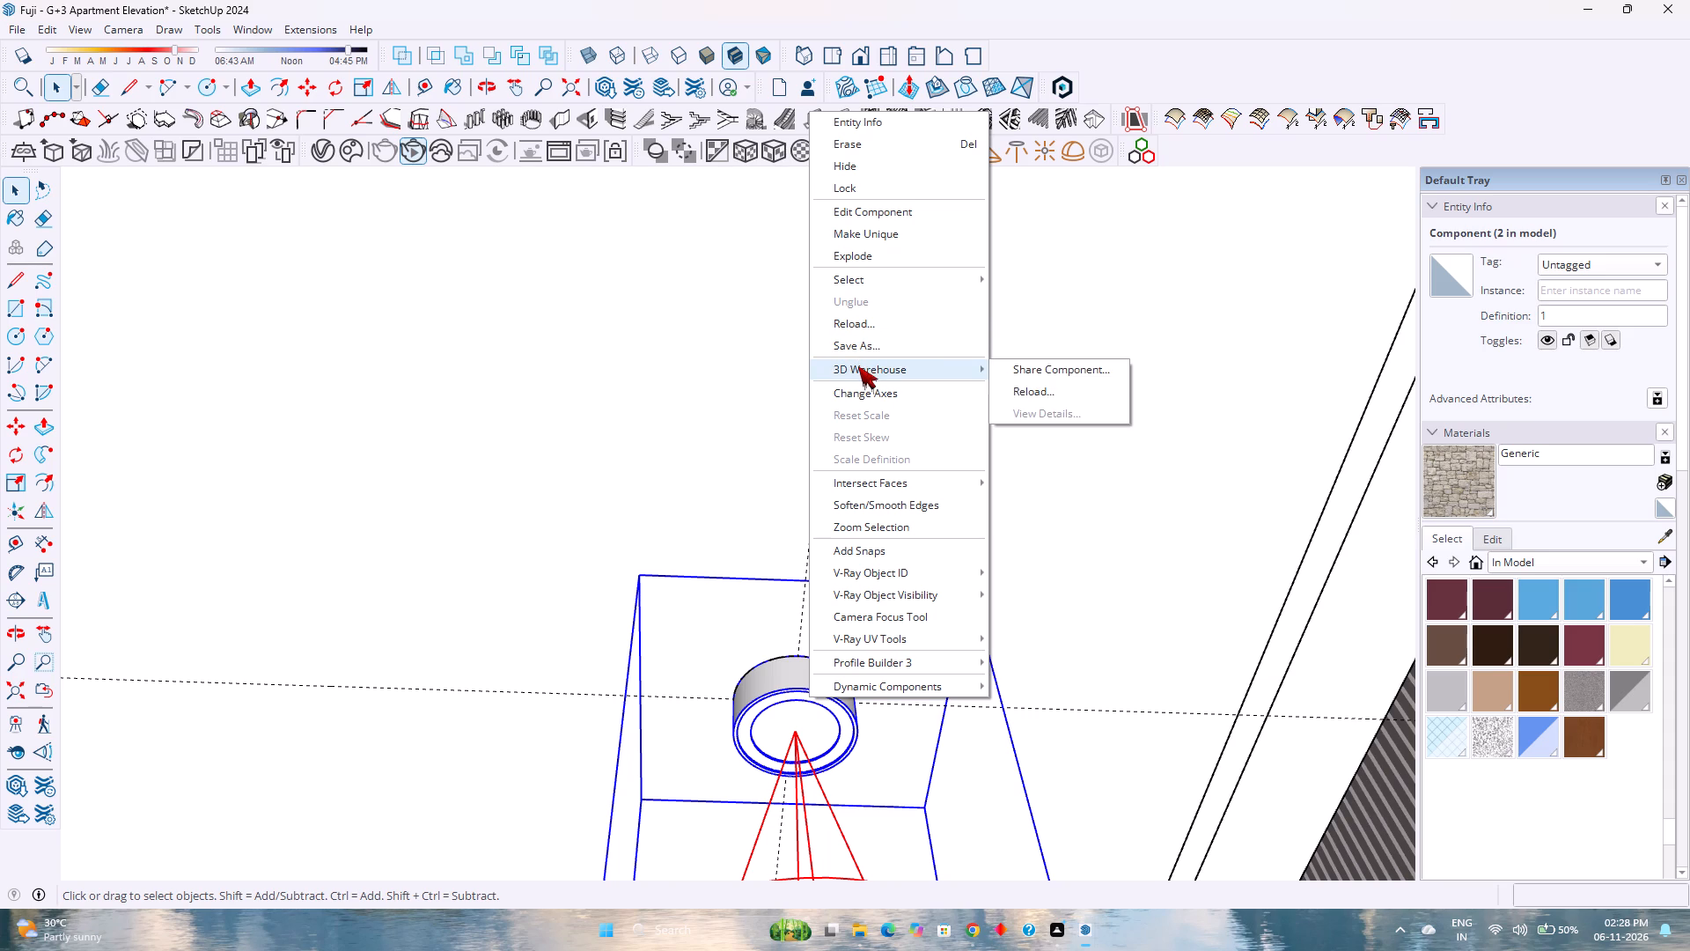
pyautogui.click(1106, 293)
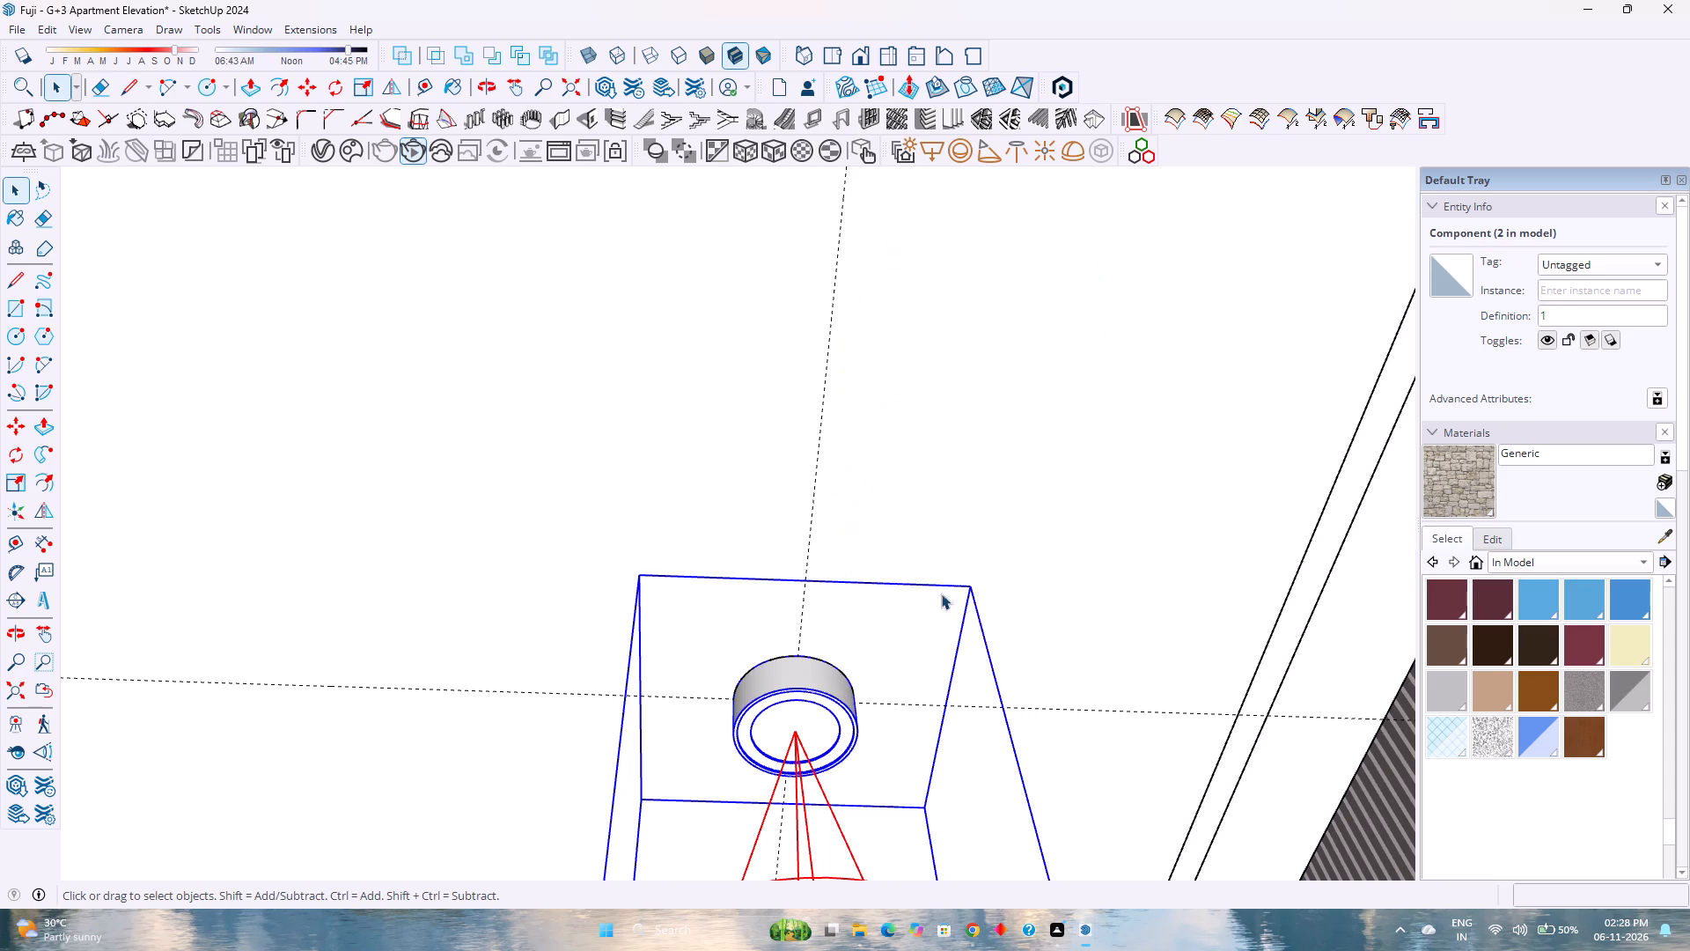
# Move both circular light fittings up 1.25" along the blue axis so they sit recessed in the slab's underside.
pyautogui.press('m')
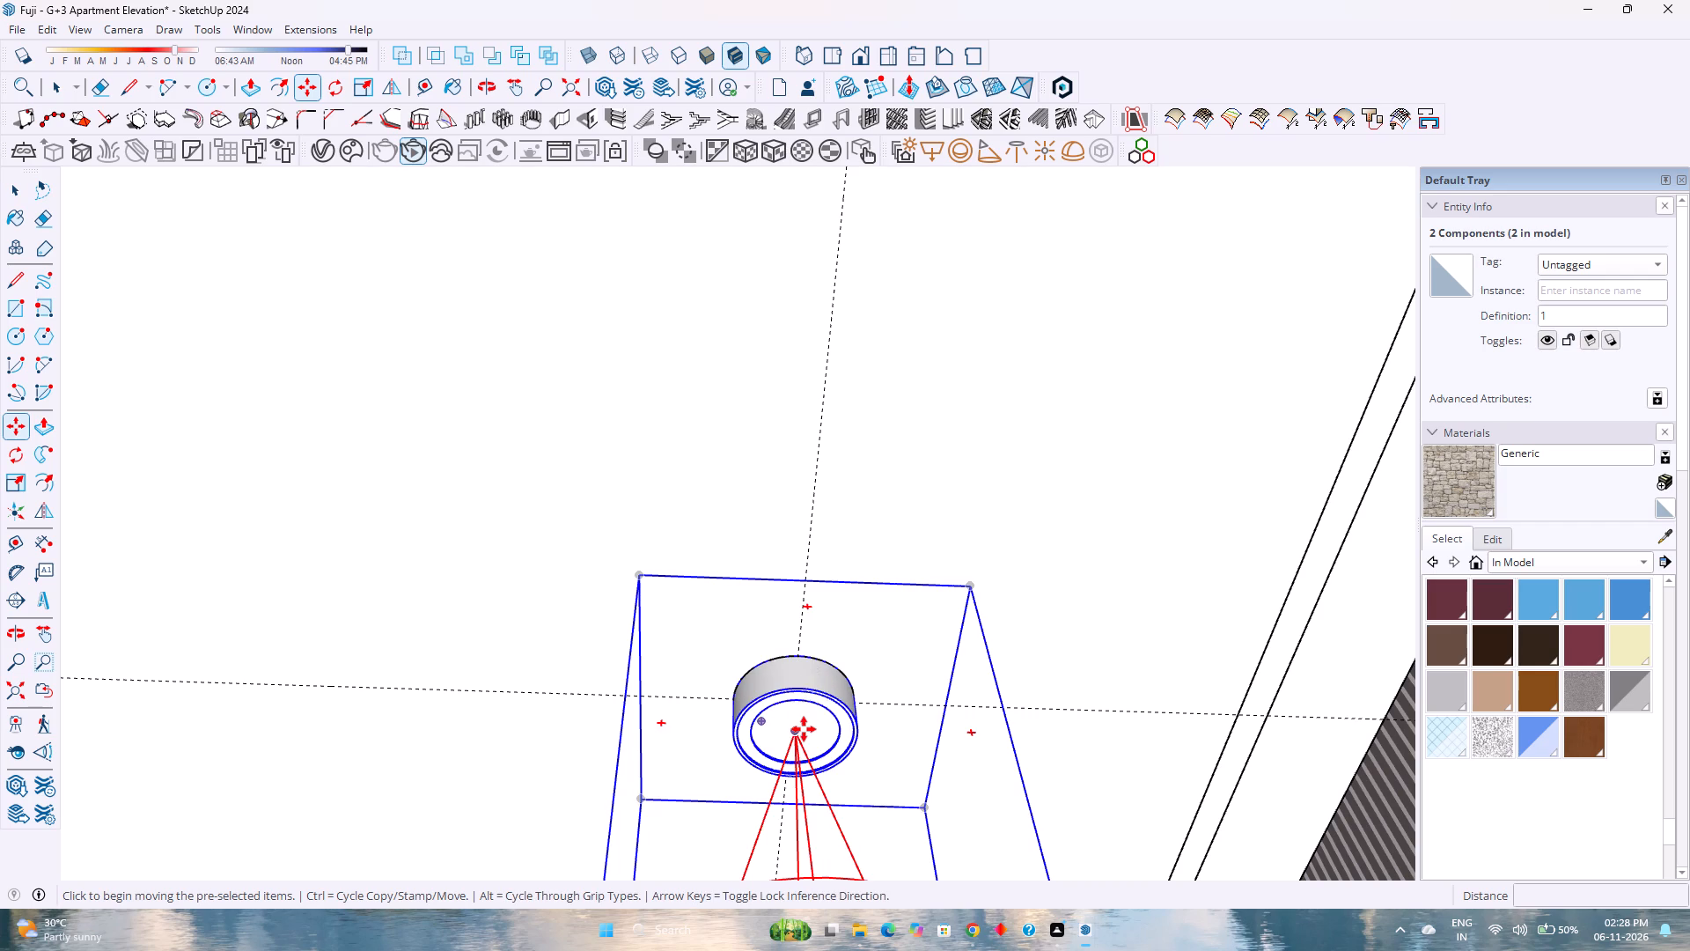
pyautogui.click(803, 735)
pyautogui.press('Up')
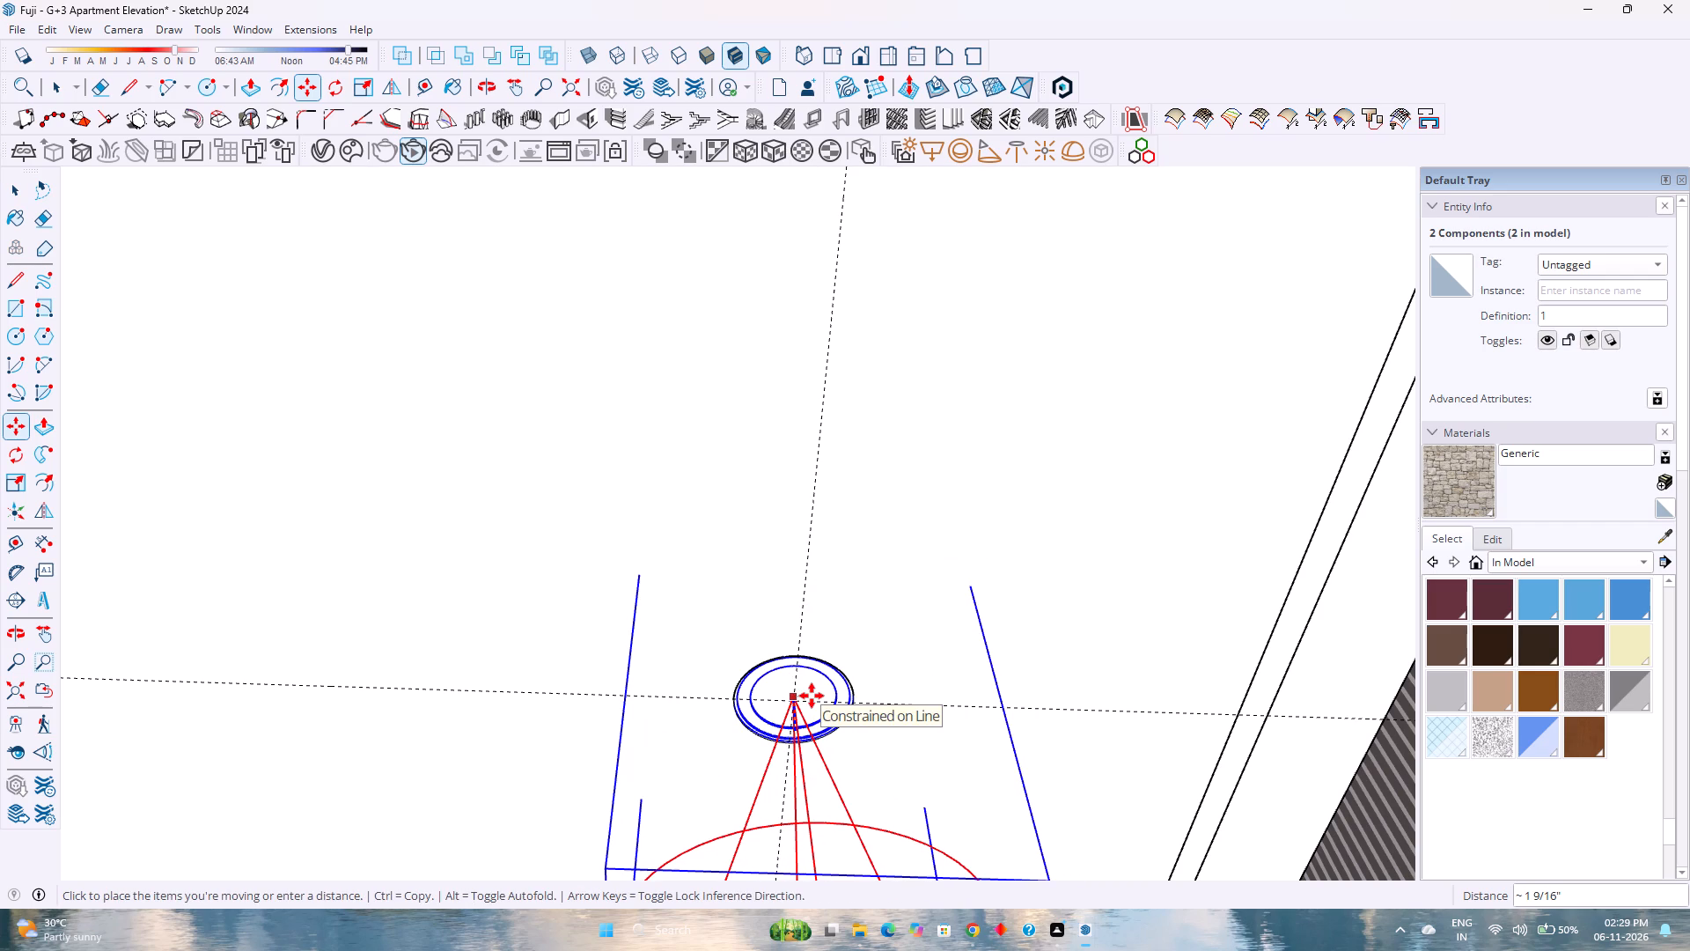
pyautogui.write('1.75')
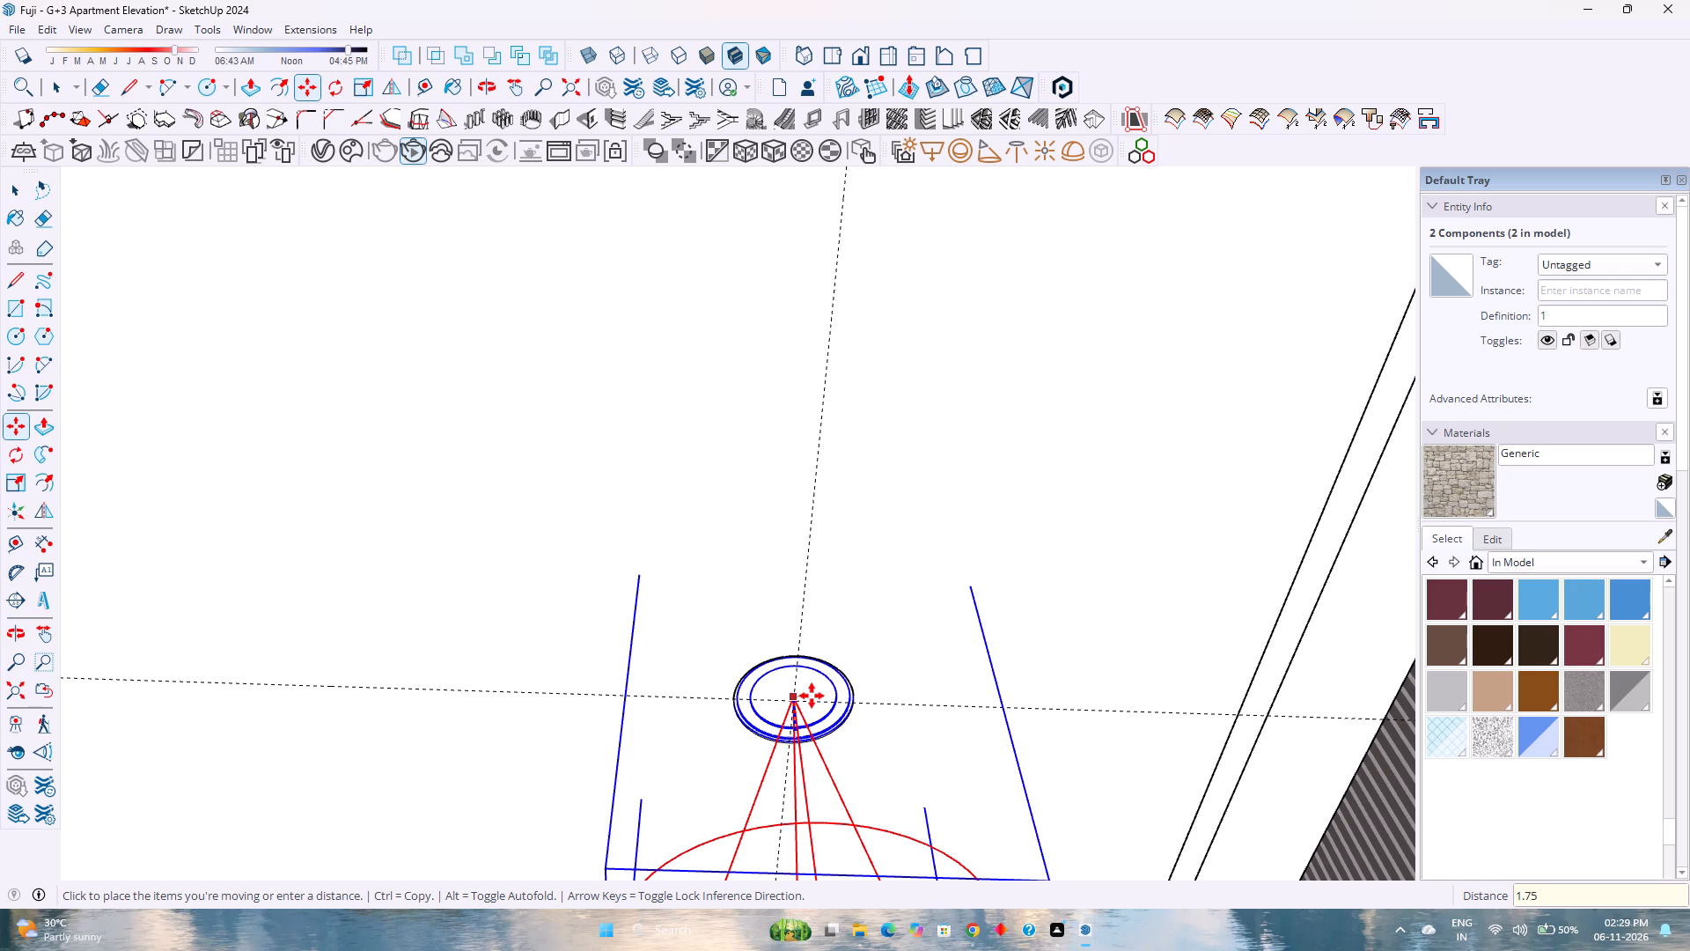
pyautogui.press('Return')
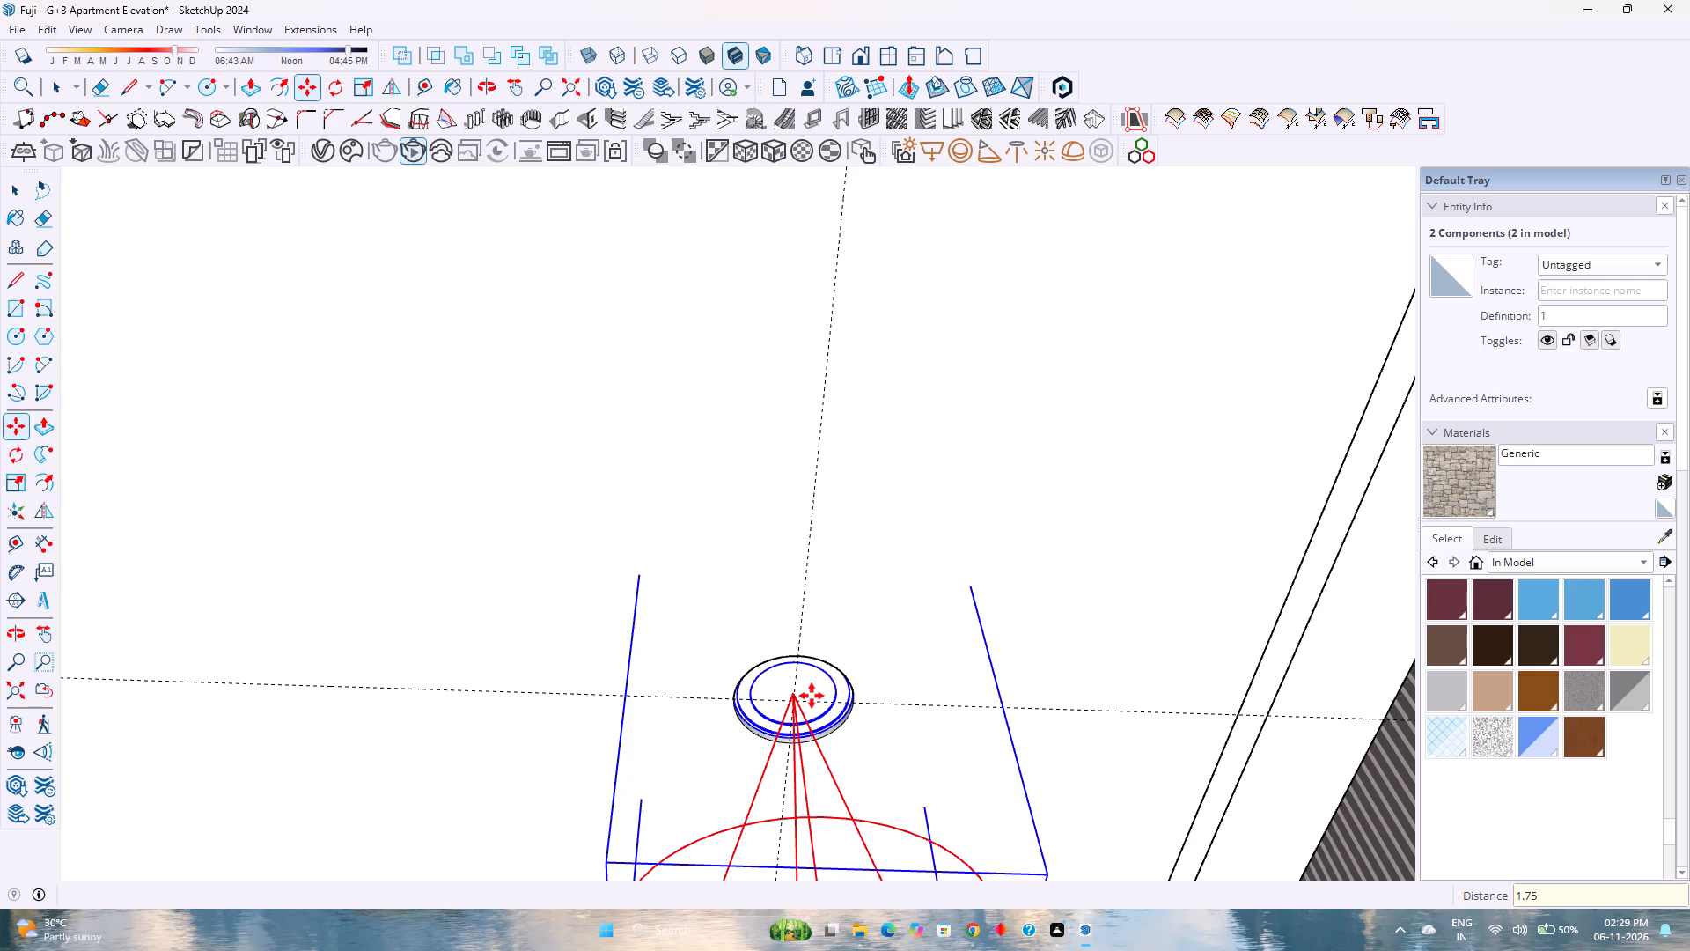
pyautogui.press('1')
pyautogui.press('Return')
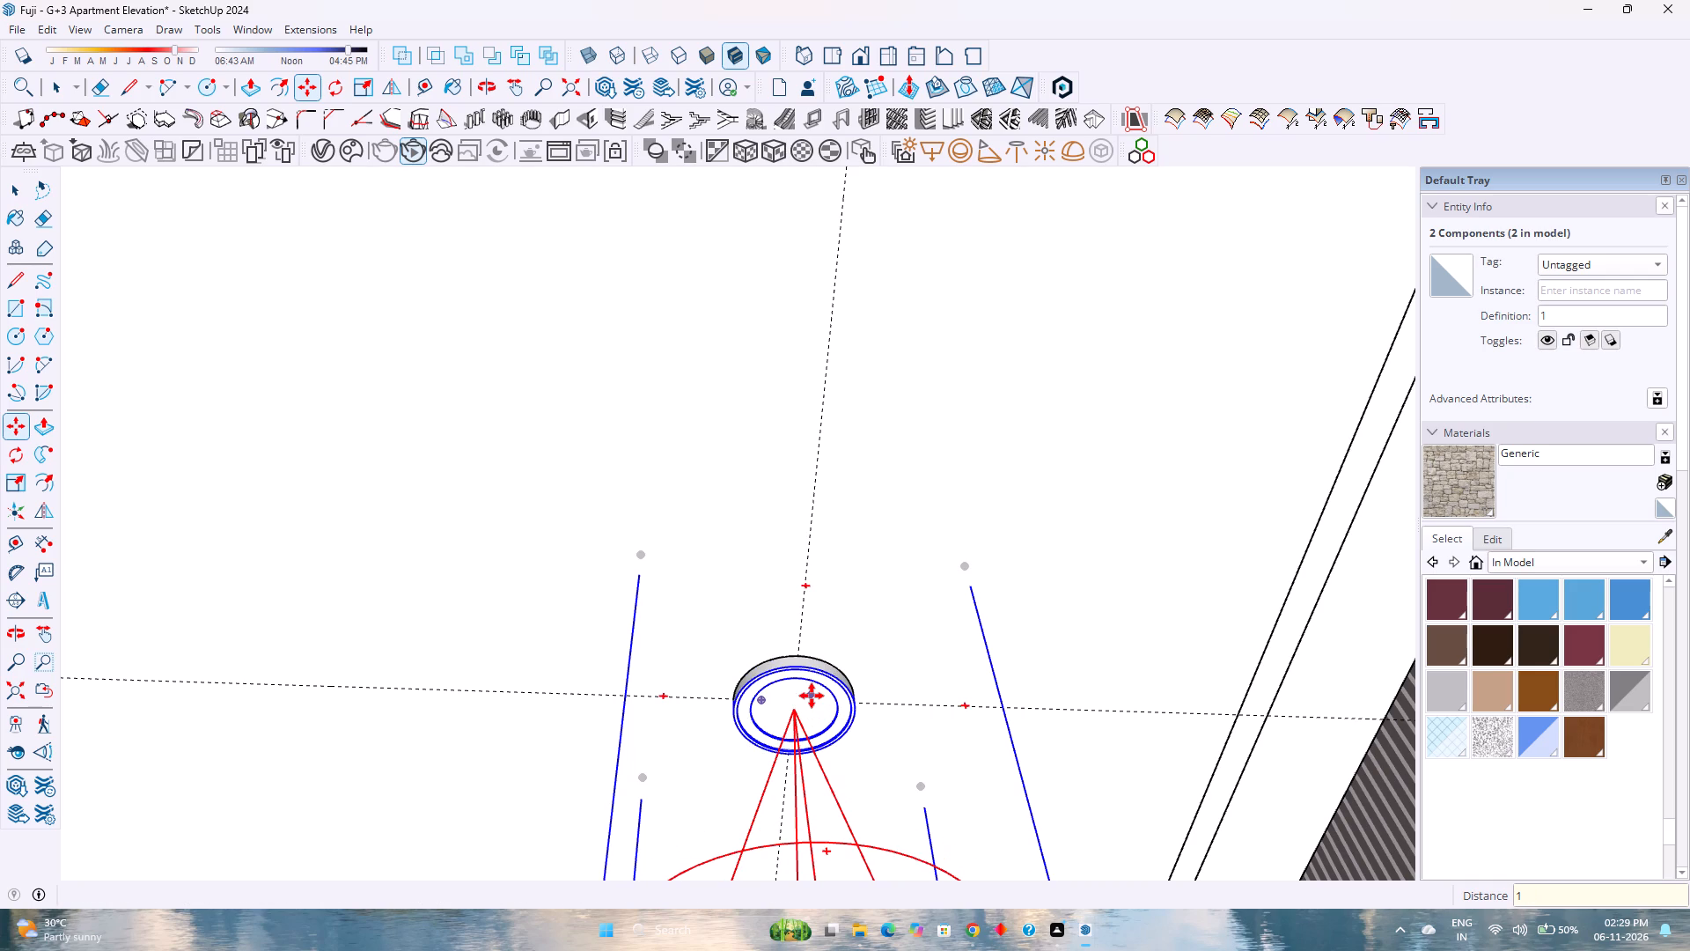
pyautogui.write('1.')
pyautogui.write('25')
pyautogui.press('Return')
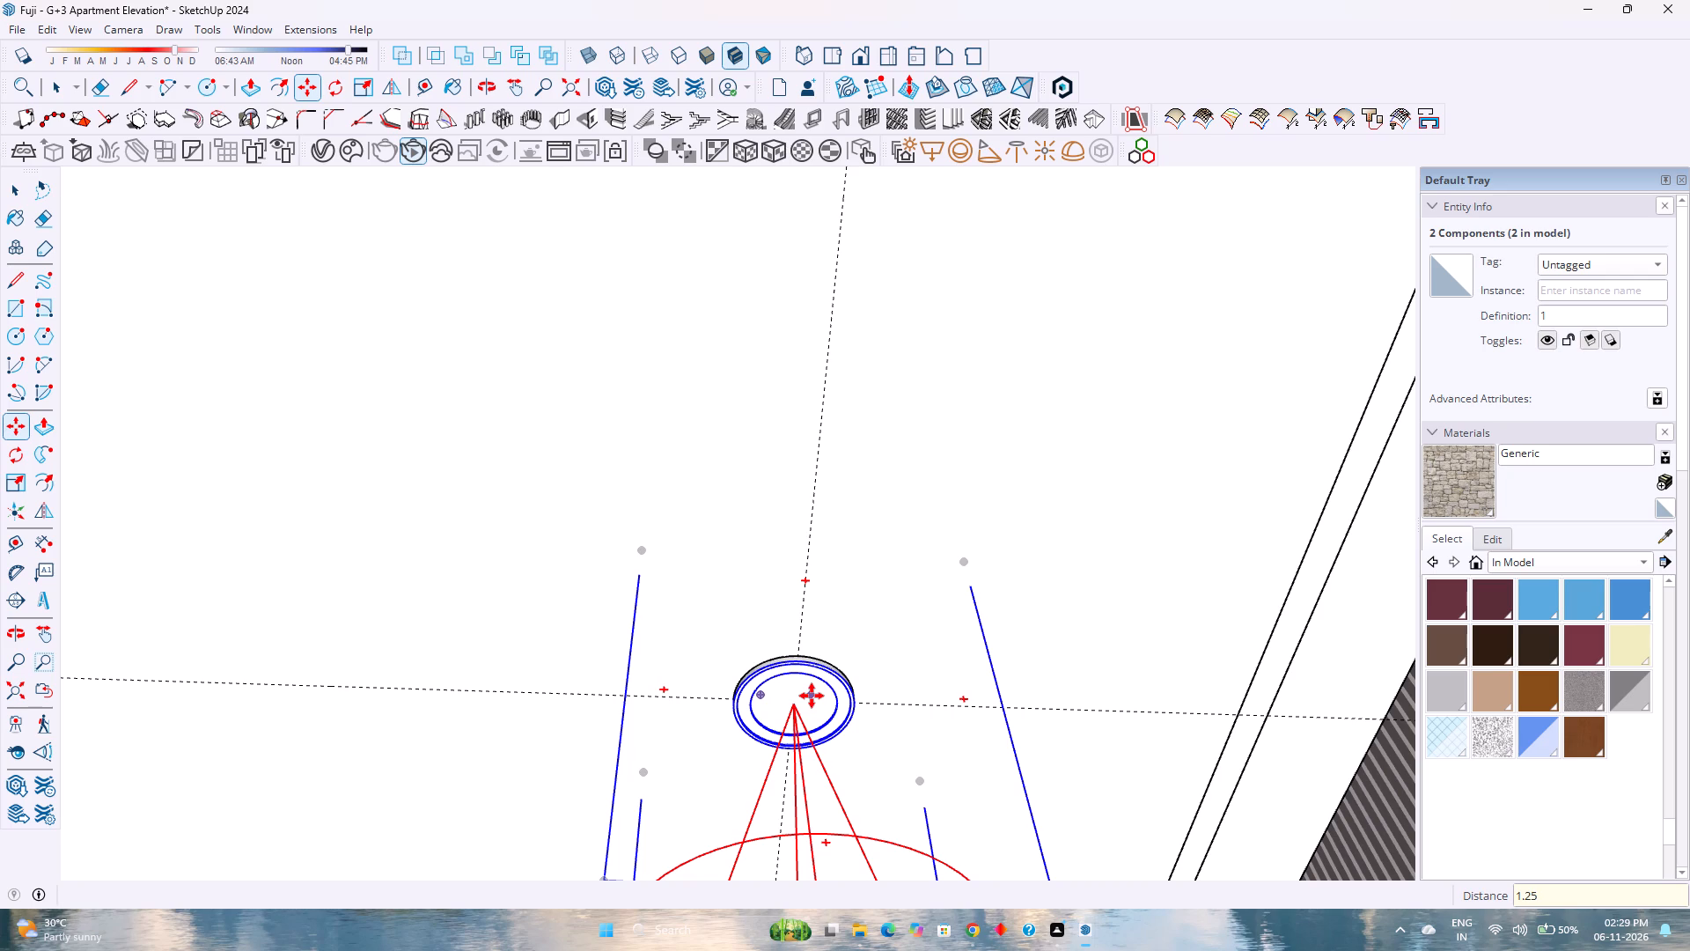
pyautogui.press('space')
# Examine the two recessed fittings and their spot lights on the slab's underside, and close the slab group.
pyautogui.scroll(-9, 791, 677)
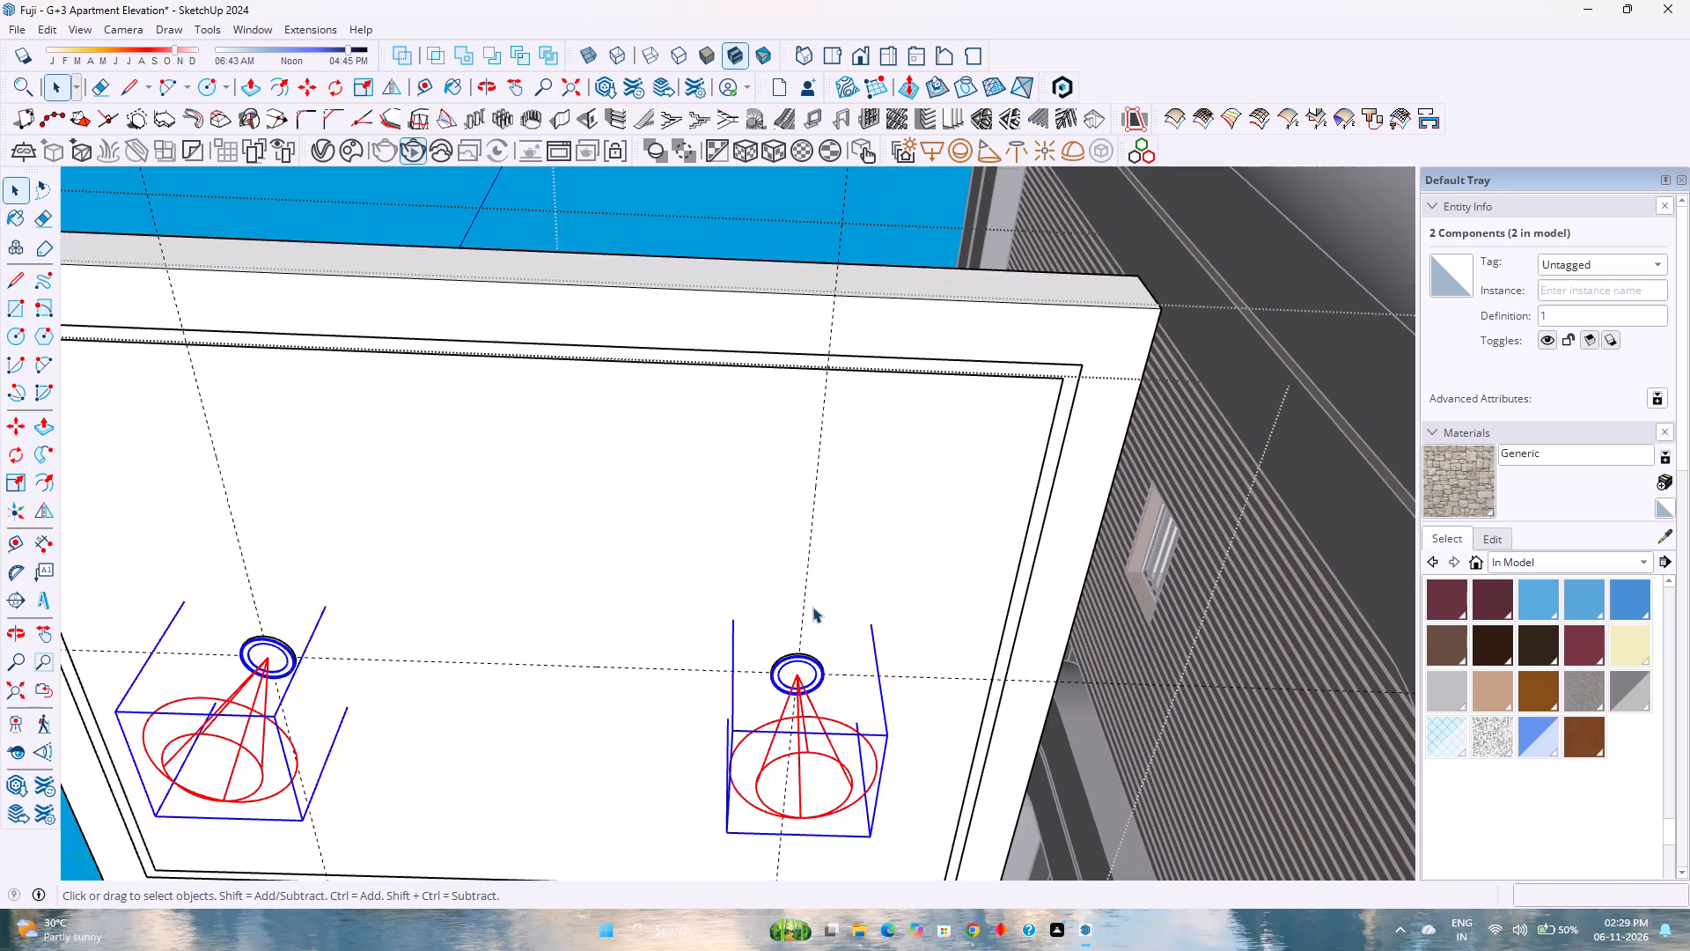
pyautogui.scroll(-1, 801, 638)
pyautogui.moveTo(800, 566); pyautogui.dragTo(849, 786, button='middle')
pyautogui.middleClick(849, 786)
pyautogui.middleClick(849, 786)
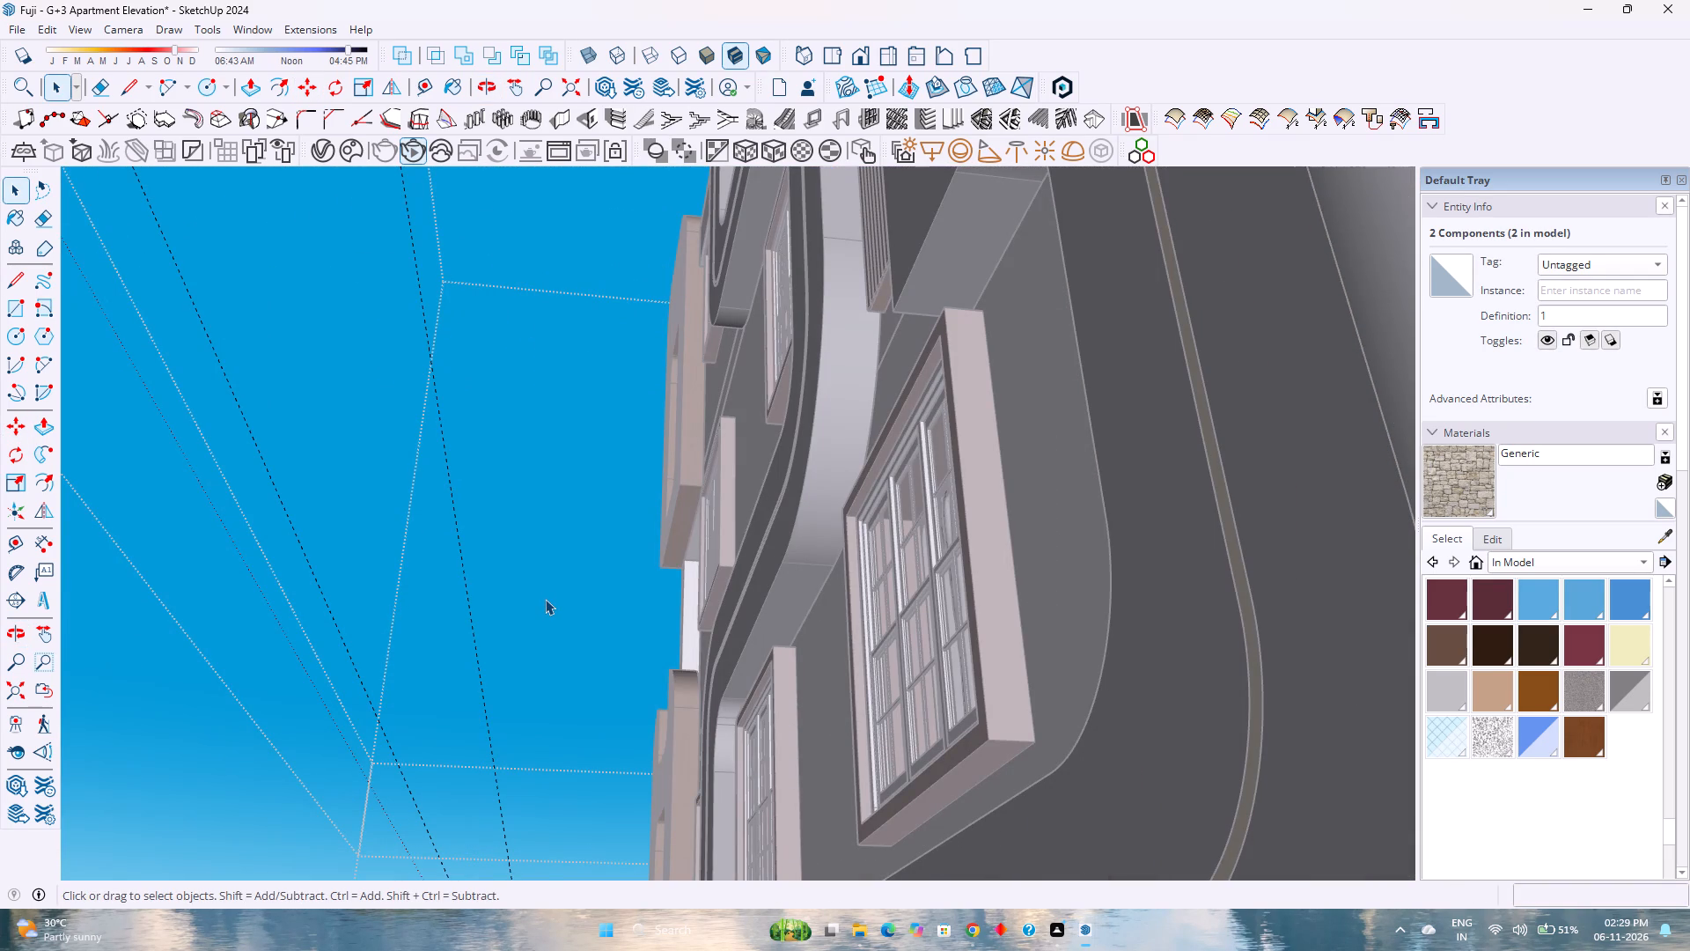
pyautogui.scroll(-5, 509, 593)
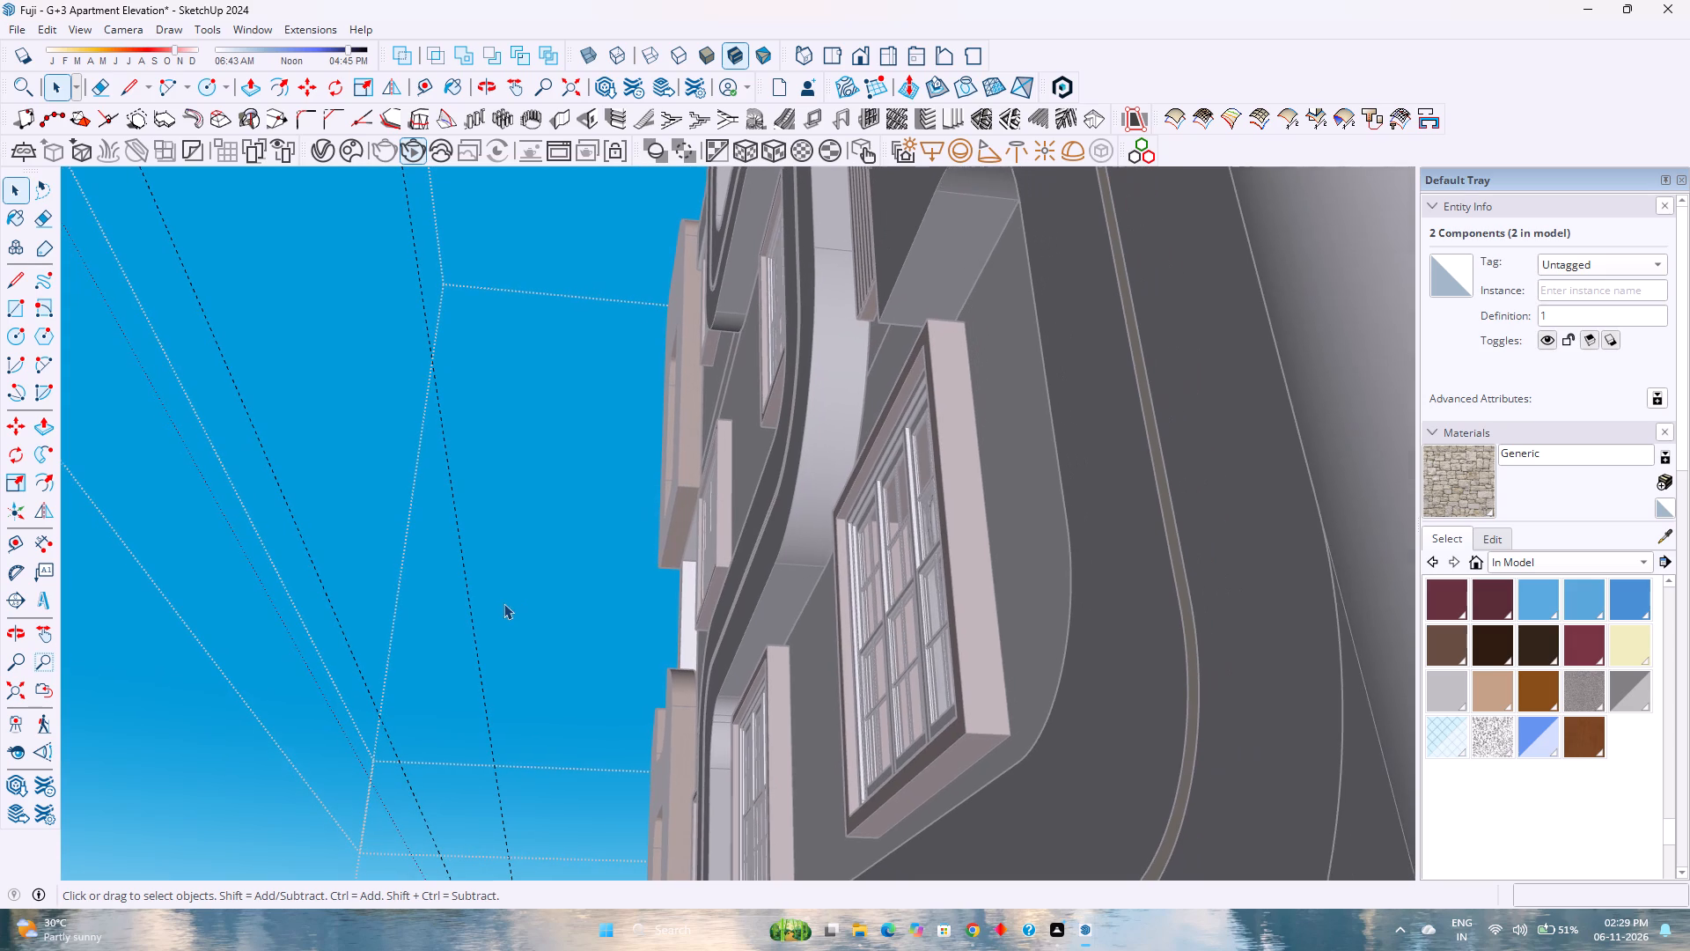
pyautogui.click(21, 691)
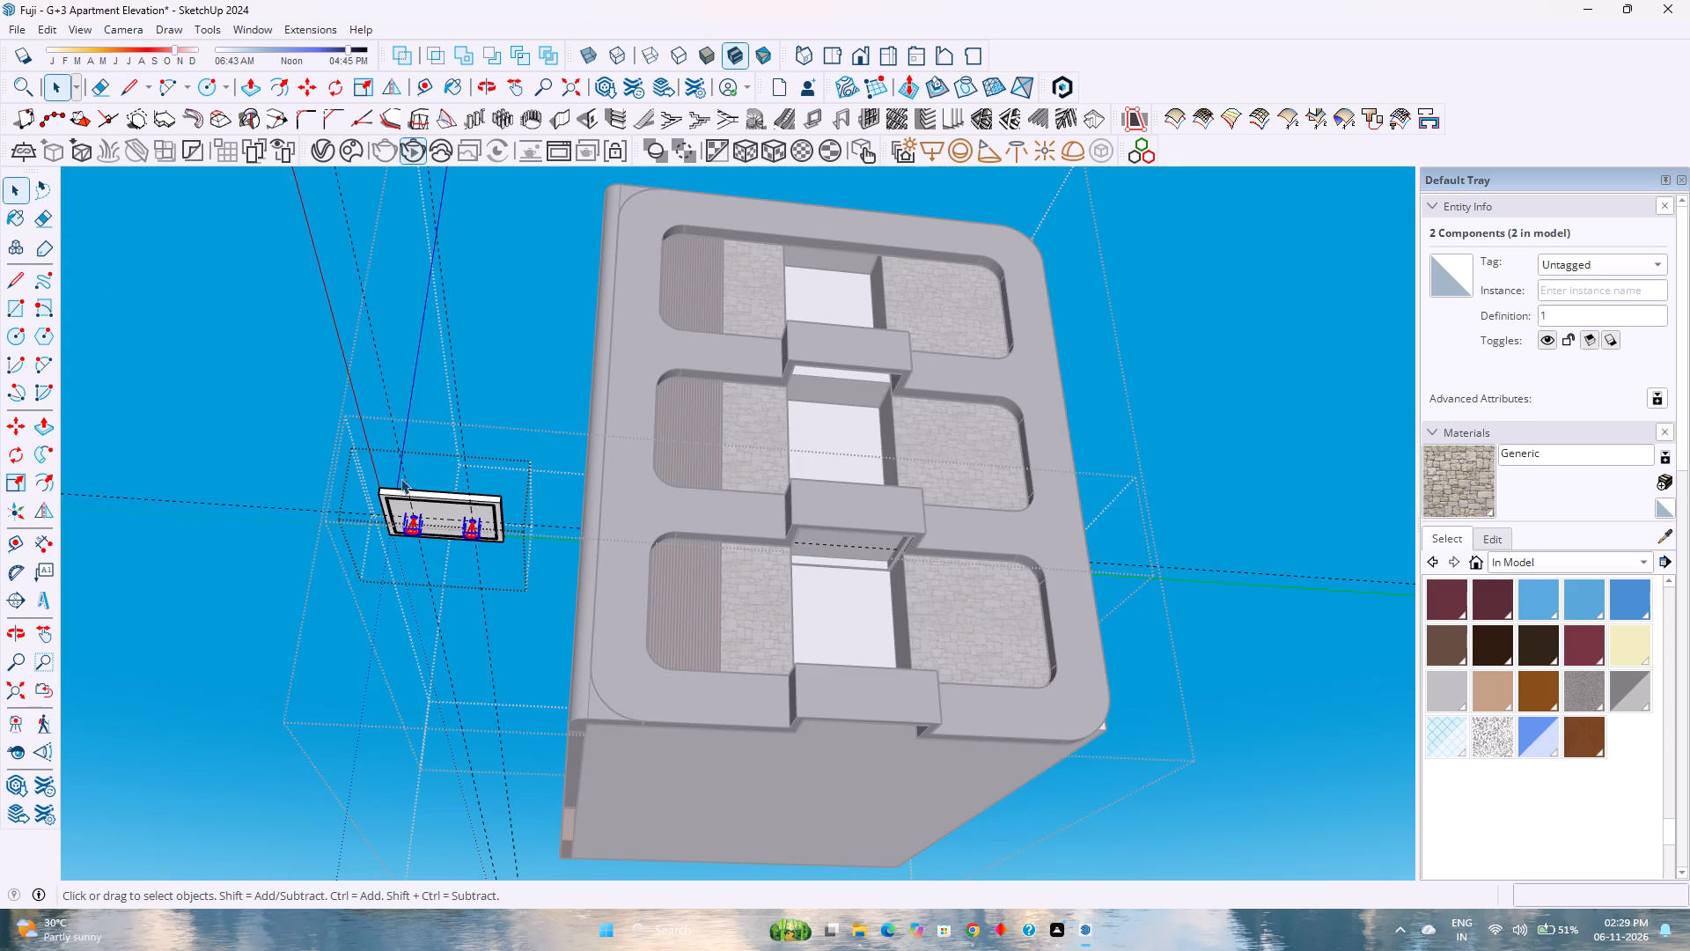
pyautogui.scroll(4, 400, 476)
pyautogui.scroll(13, 427, 545)
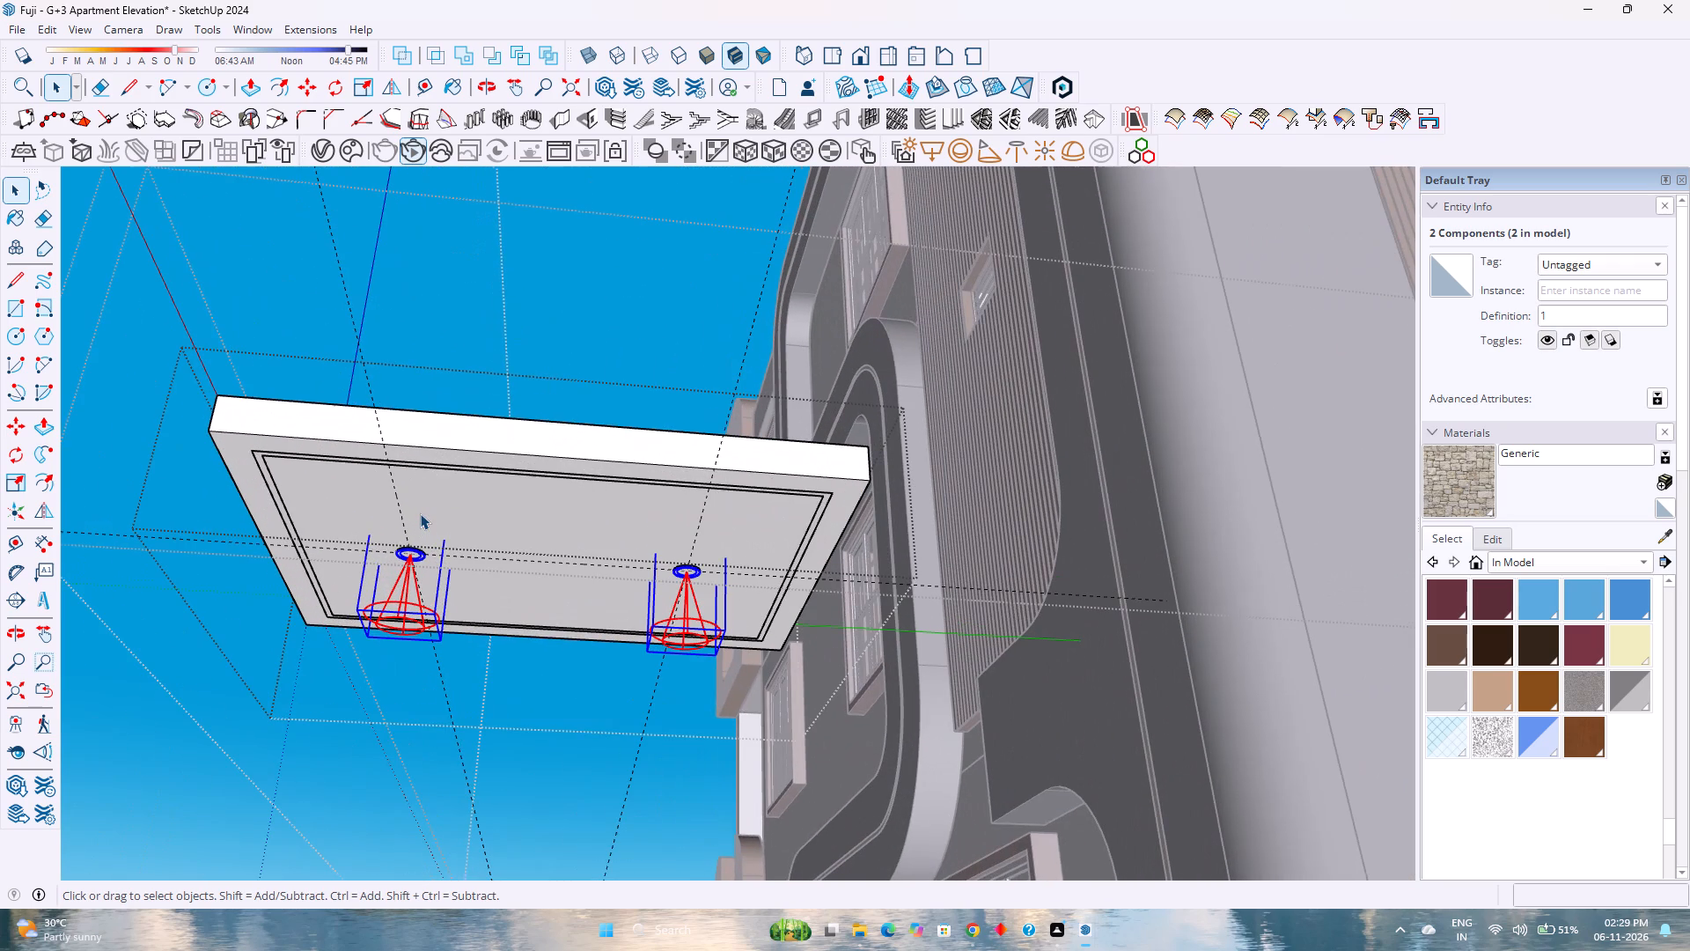
pyautogui.scroll(2, 420, 512)
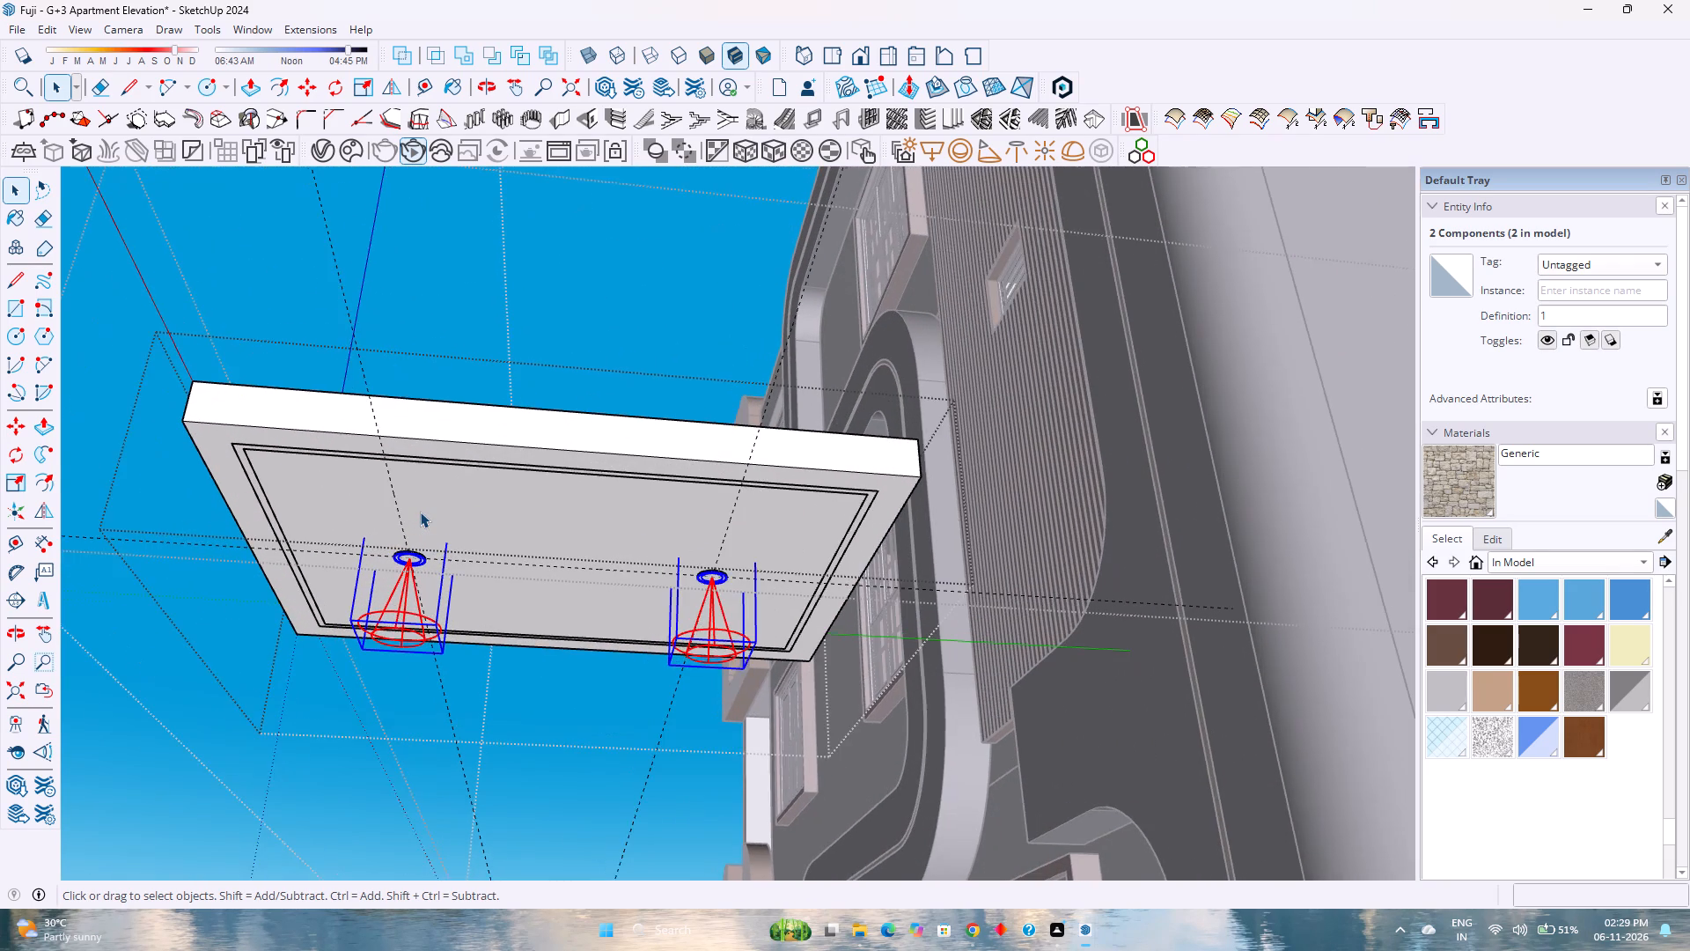
pyautogui.scroll(7, 420, 512)
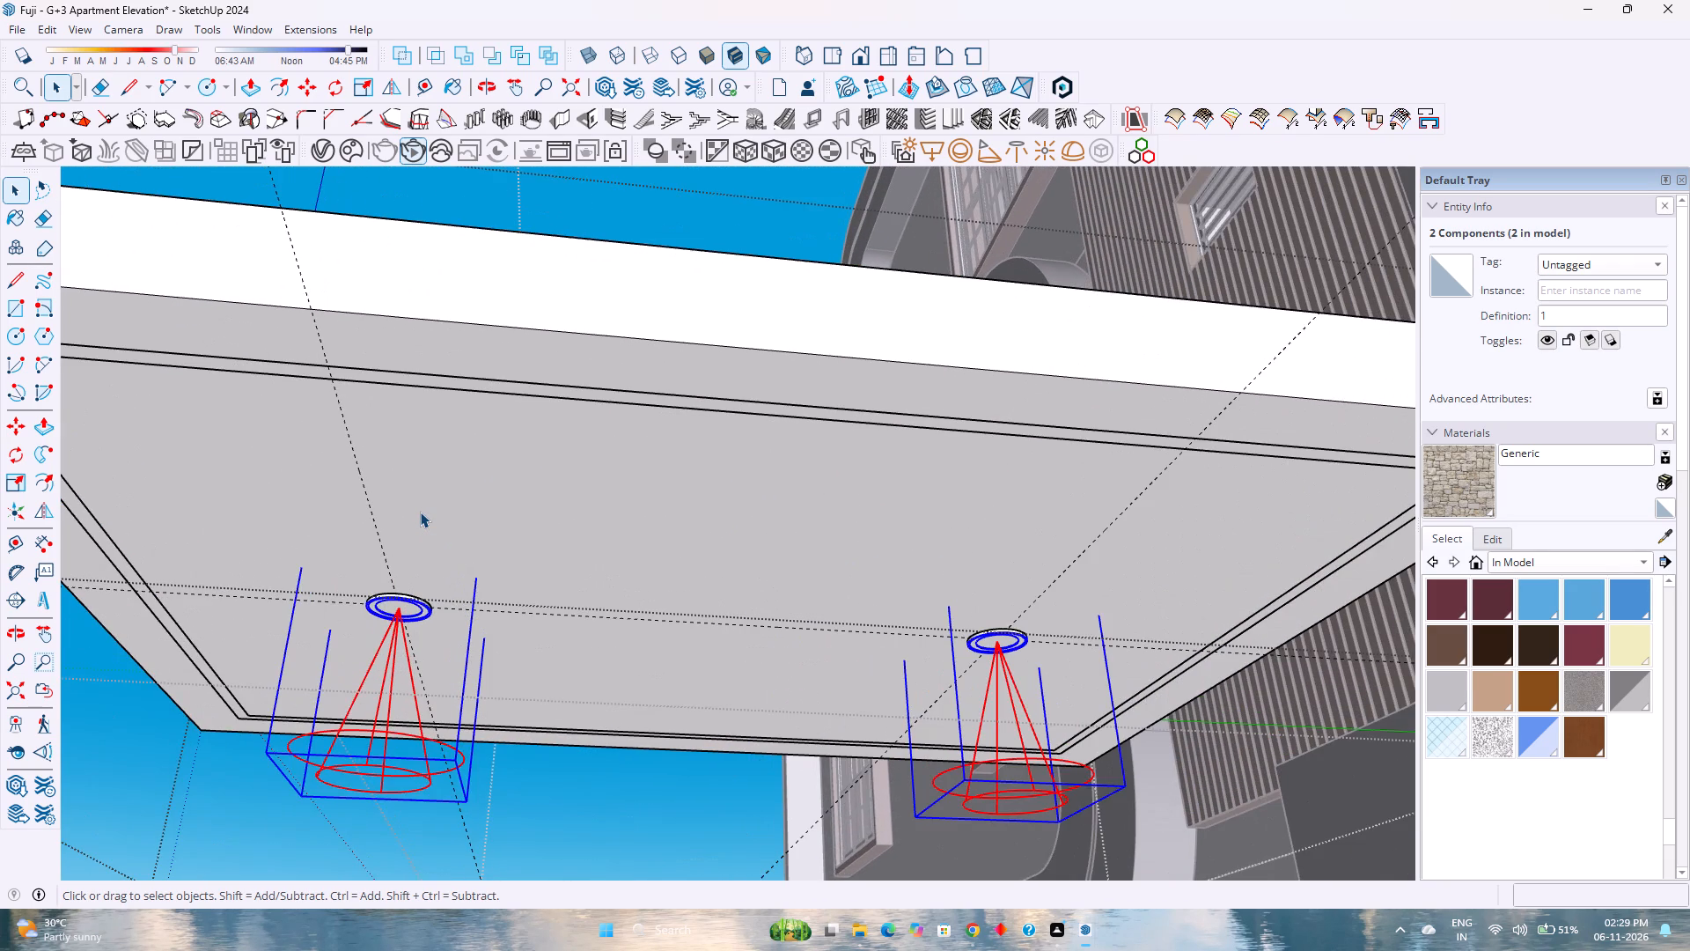
pyautogui.scroll(-1, 420, 512)
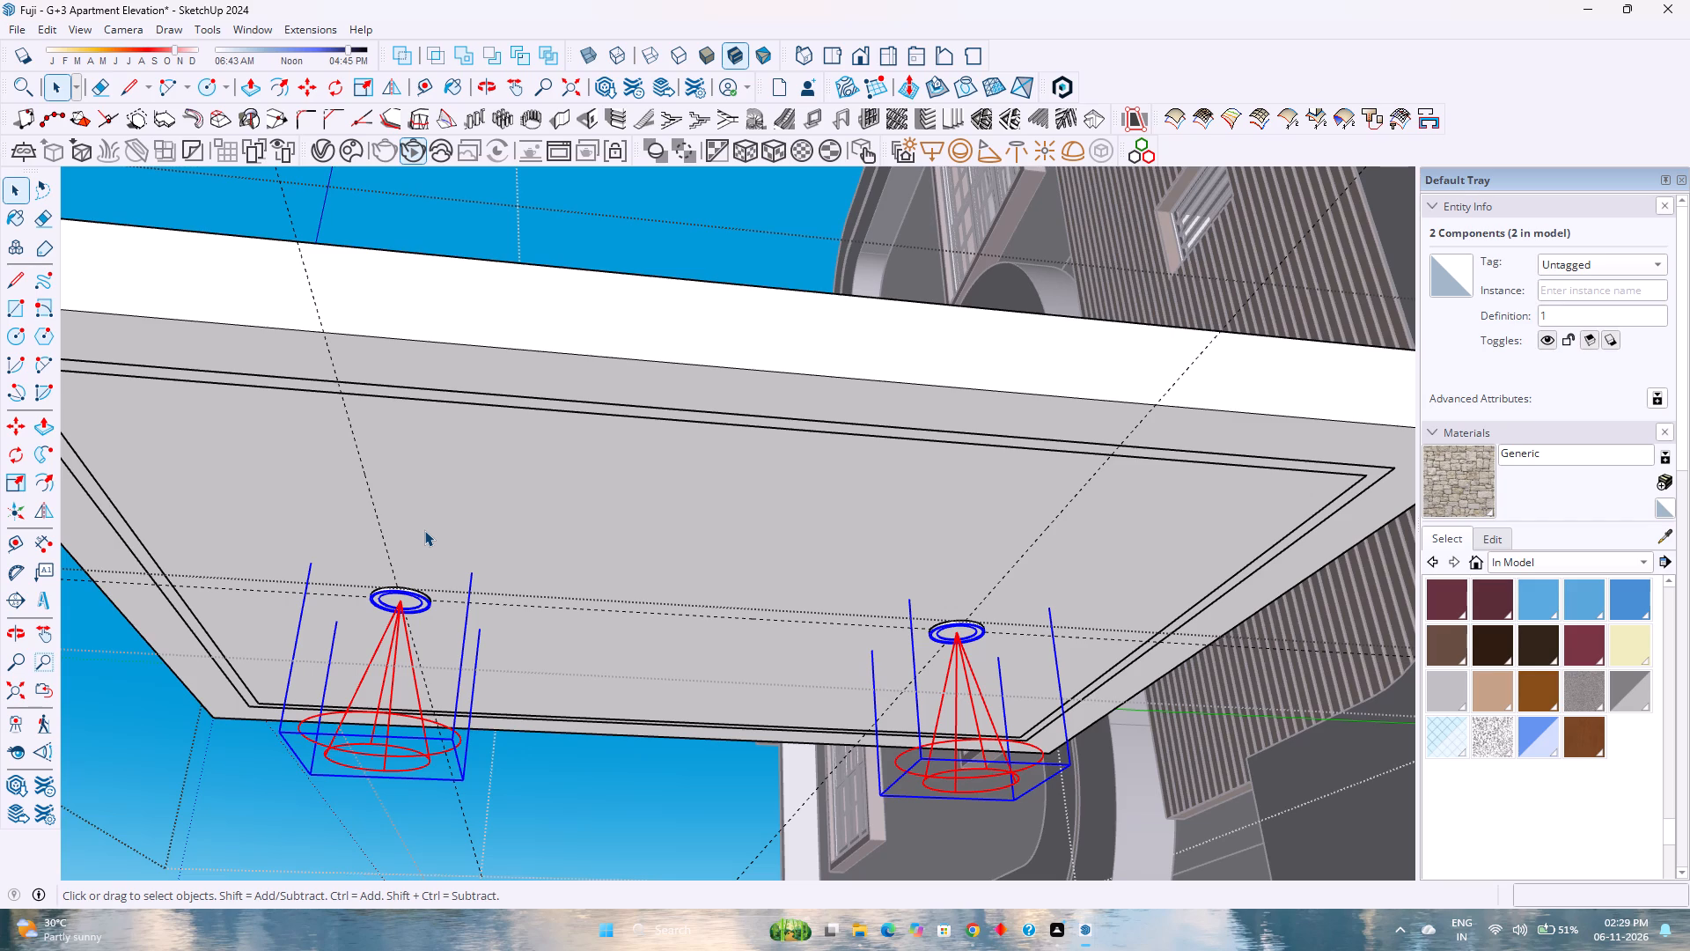
pyautogui.press('Escape')
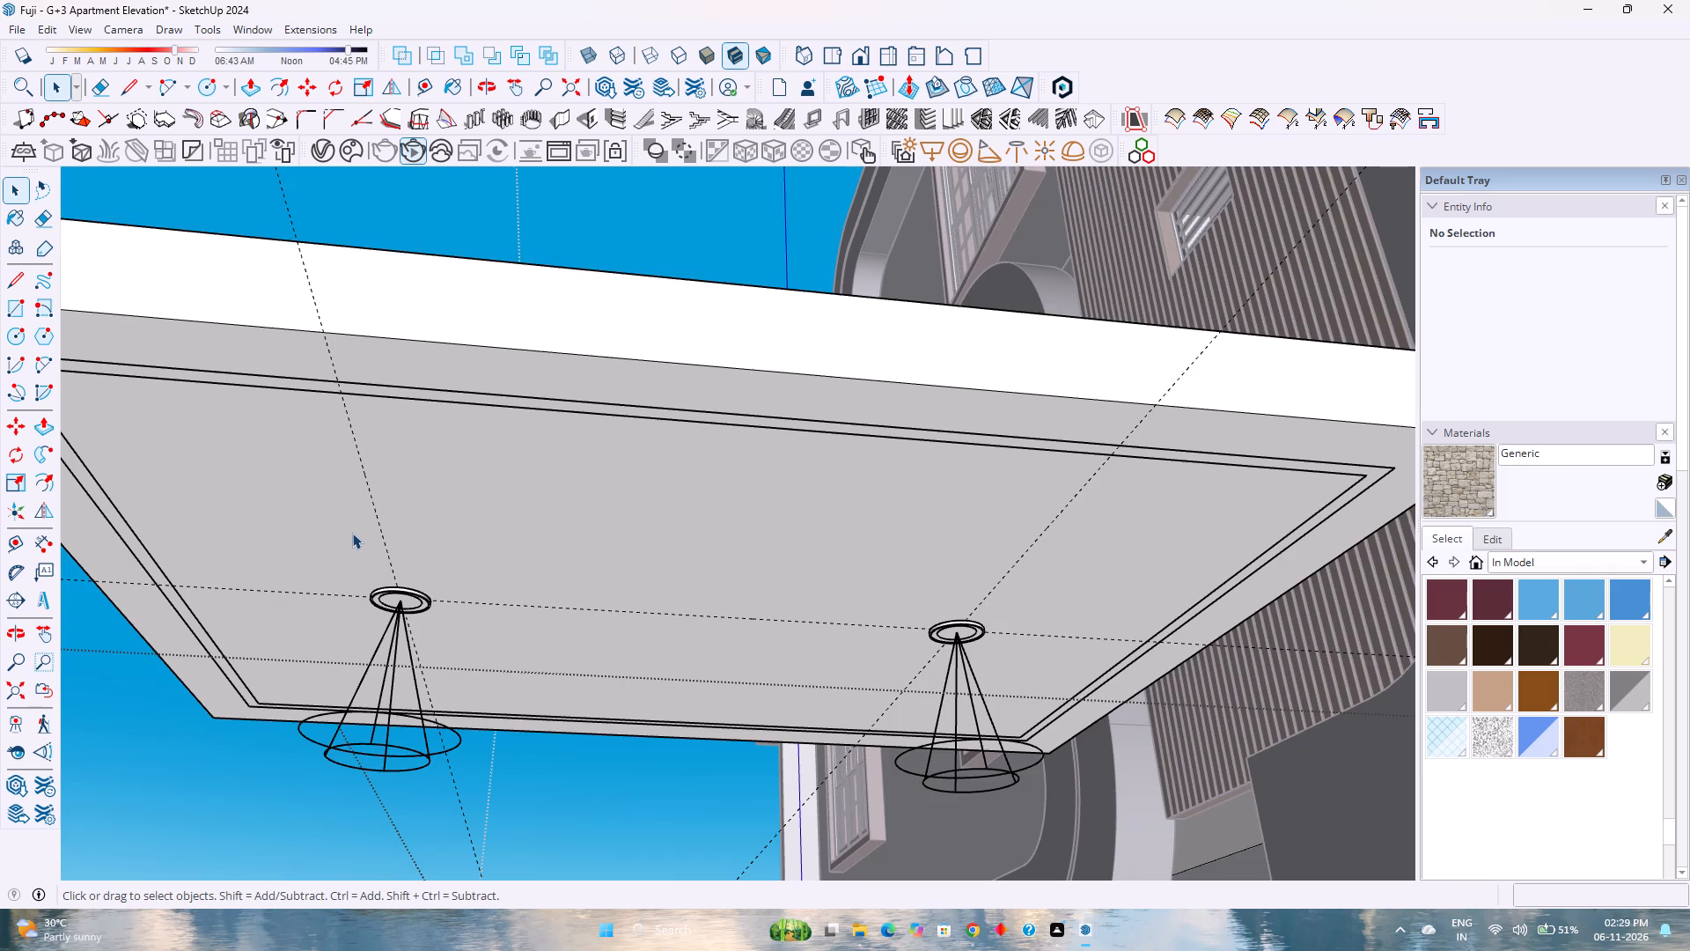
# Move the slab group with its light fittings 24' along the green axis, to beneath the projecting balcony on the building facade.
pyautogui.scroll(-4, 349, 535)
pyautogui.scroll(1, 349, 535)
pyautogui.scroll(-5, 349, 535)
pyautogui.click(369, 500)
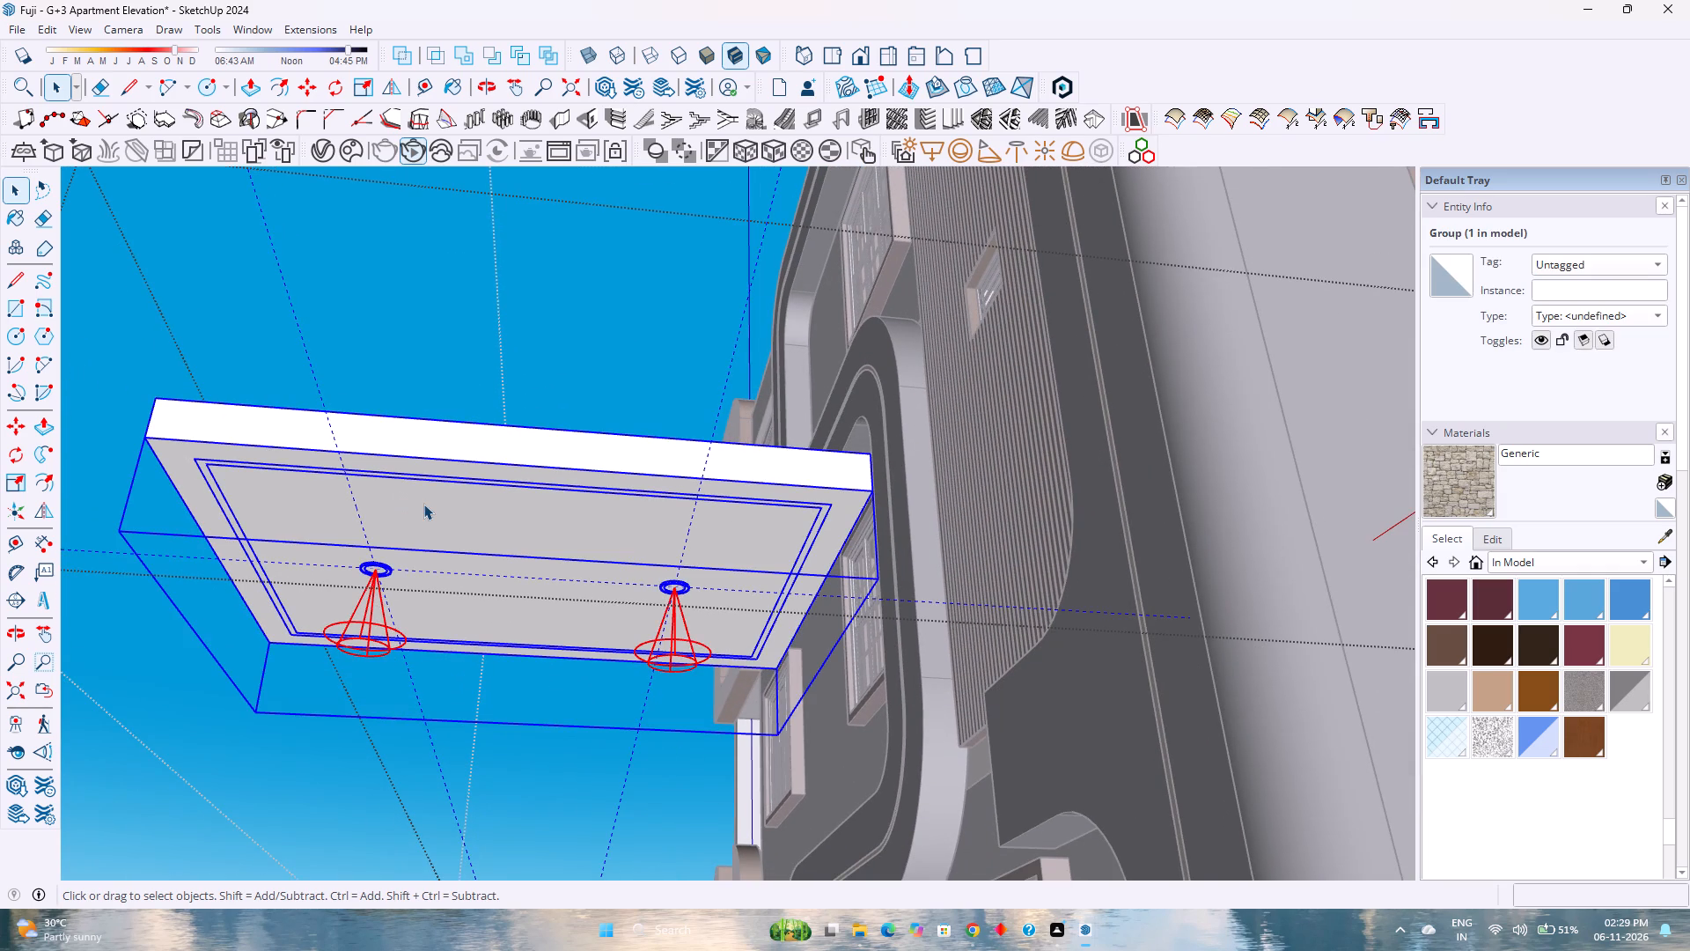
pyautogui.press('m')
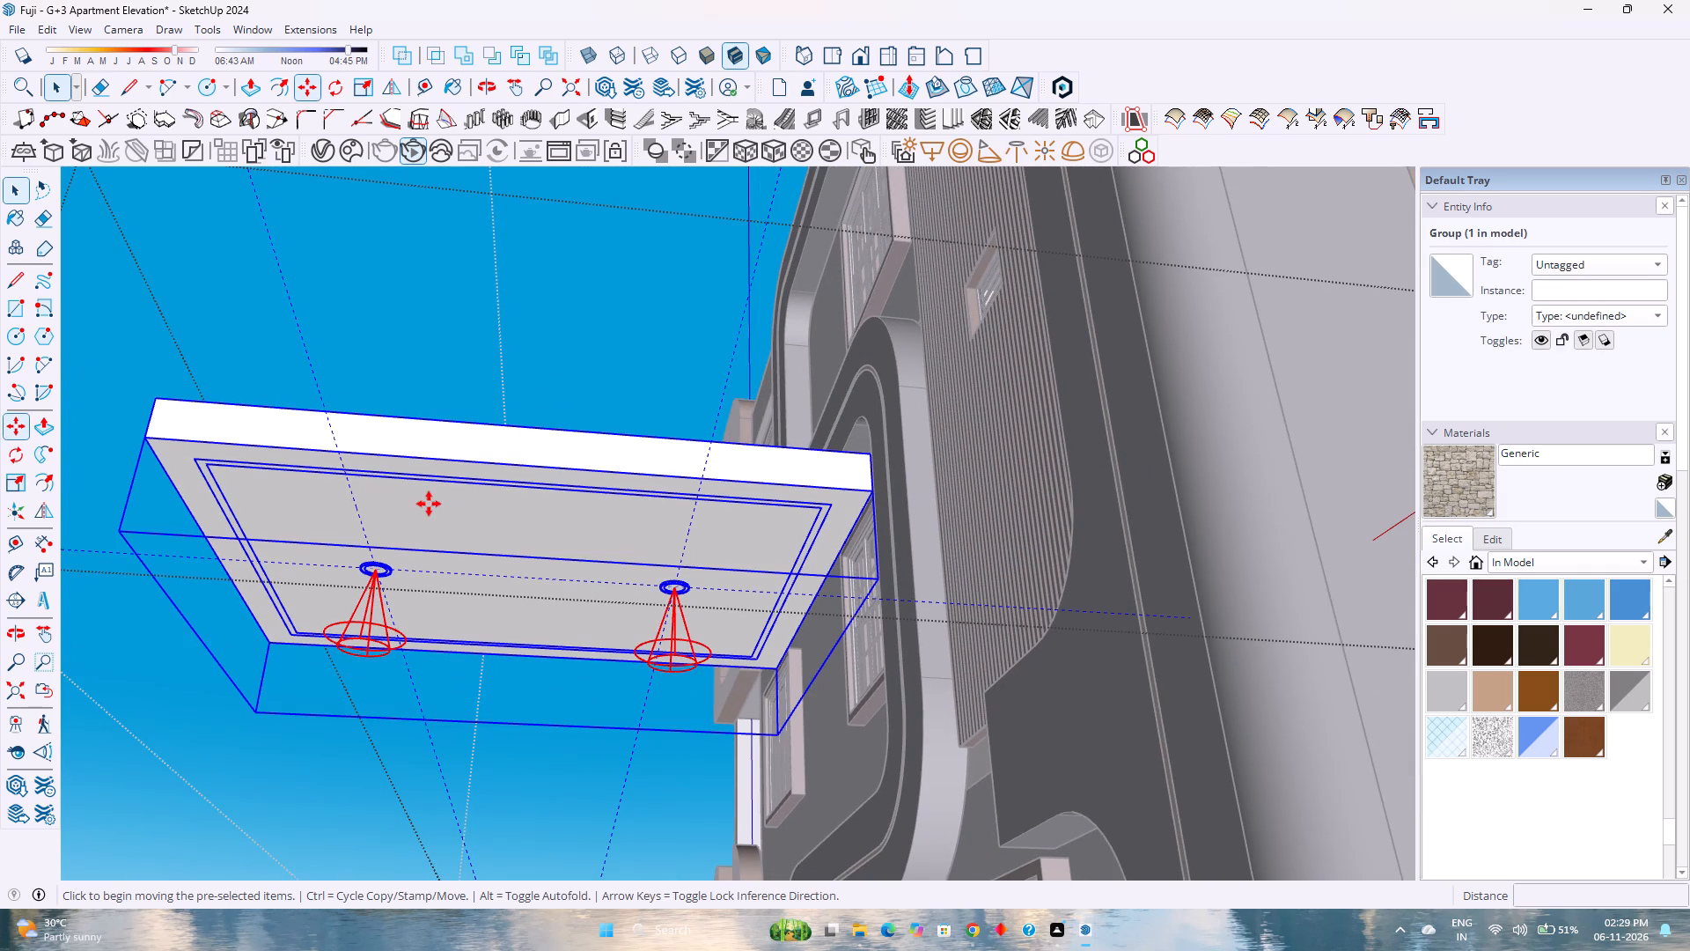
pyautogui.click(867, 456)
pyautogui.scroll(-3, 995, 480)
pyautogui.press('Left')
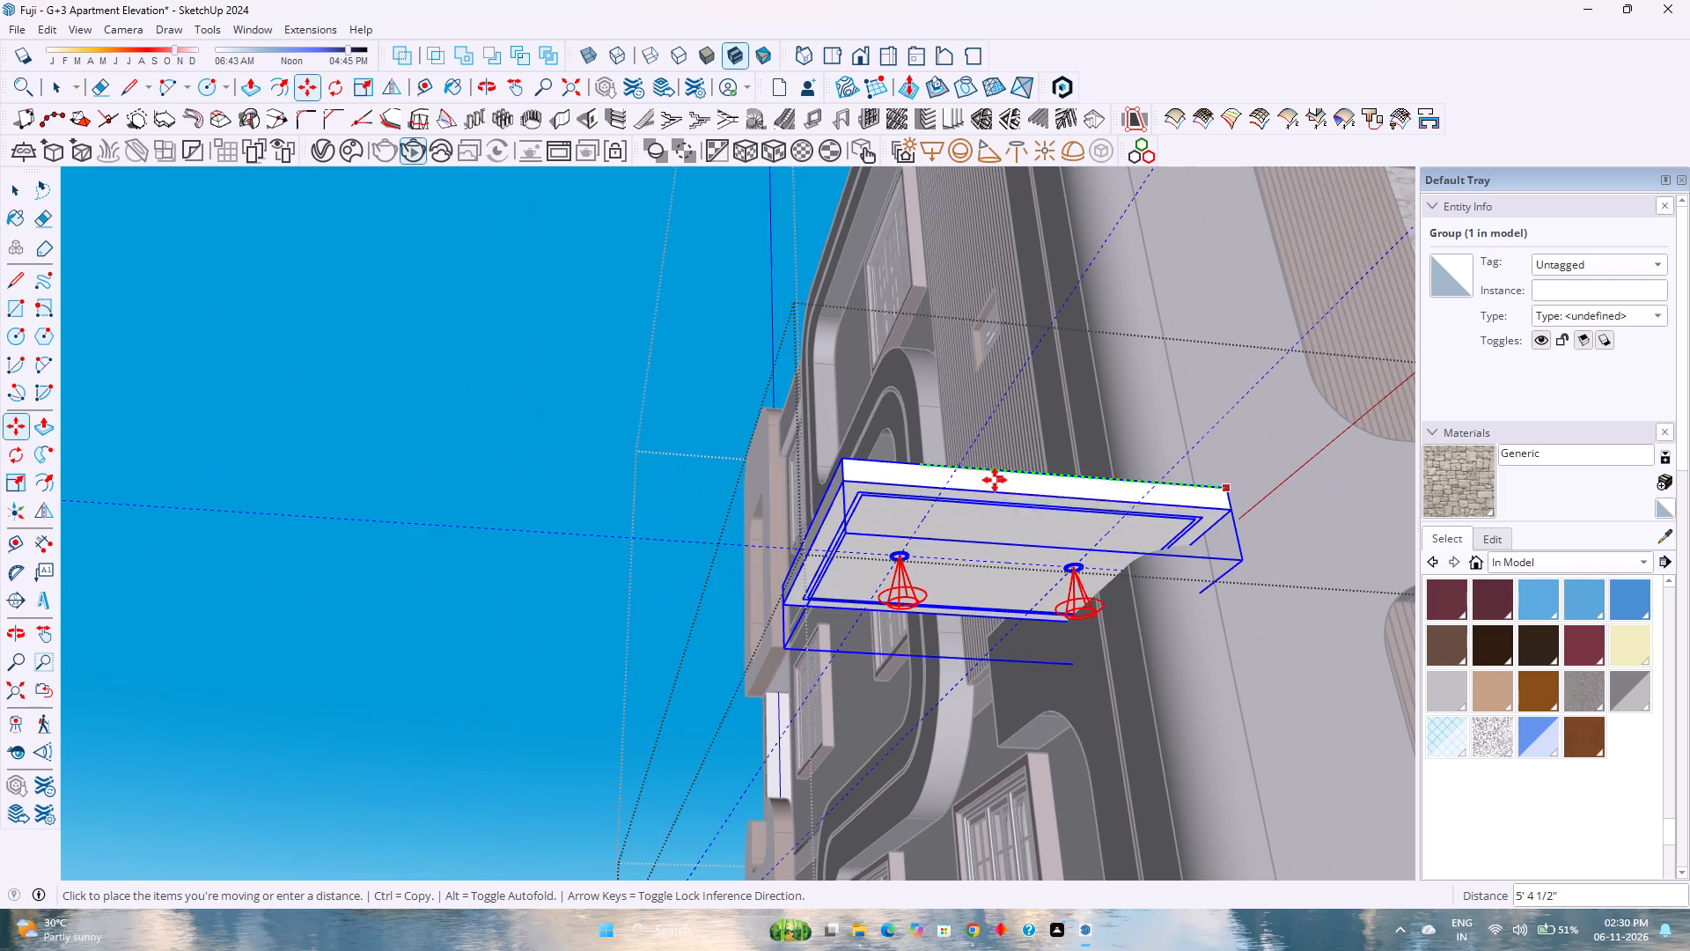
pyautogui.scroll(-9, 992, 481)
pyautogui.scroll(1, 988, 479)
pyautogui.scroll(-7, 988, 478)
pyautogui.scroll(9, 1253, 506)
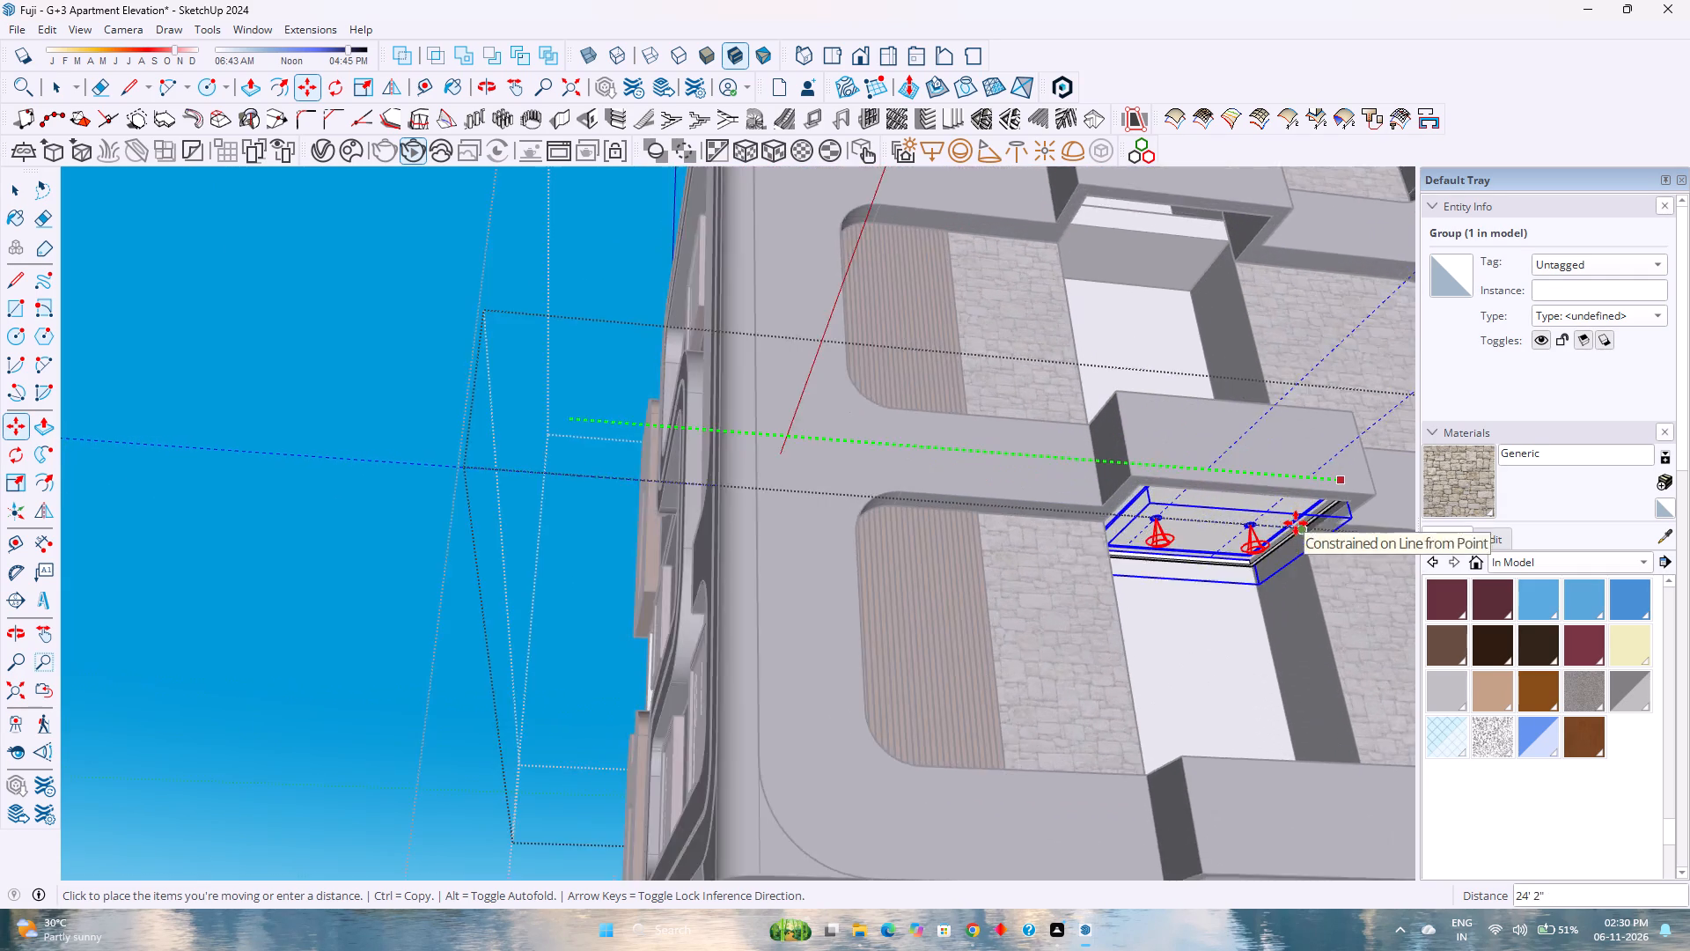
pyautogui.scroll(3, 1296, 523)
pyautogui.moveTo(1309, 522); pyautogui.dragTo(1054, 501, button='middle')
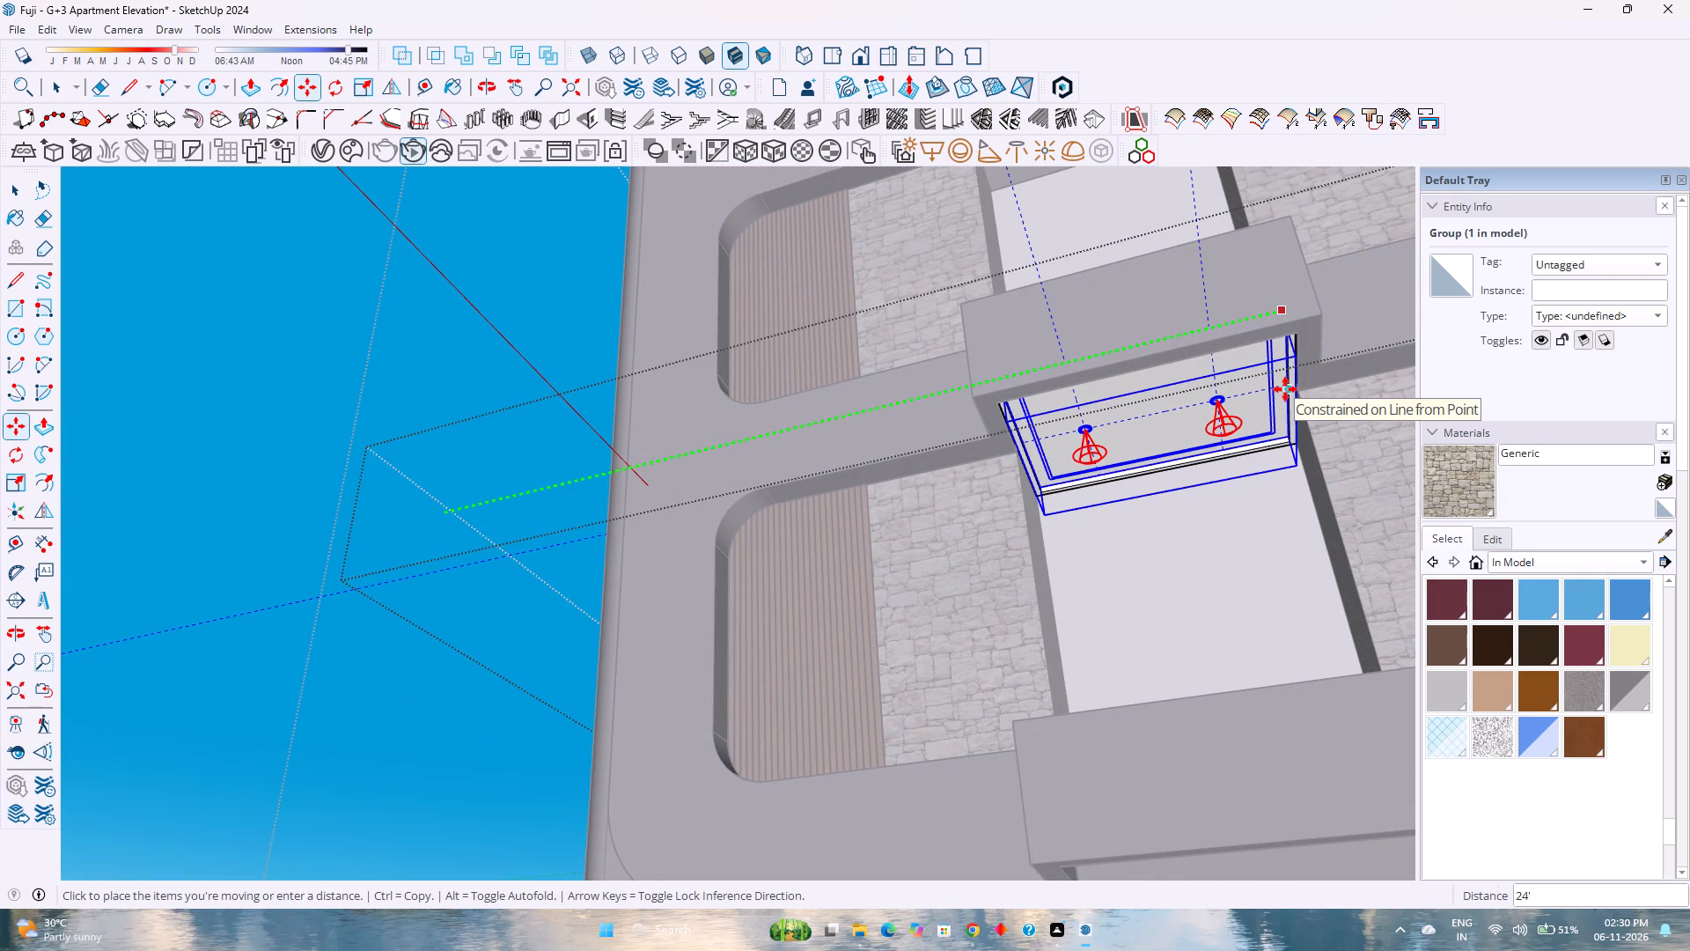
pyautogui.write("24'")
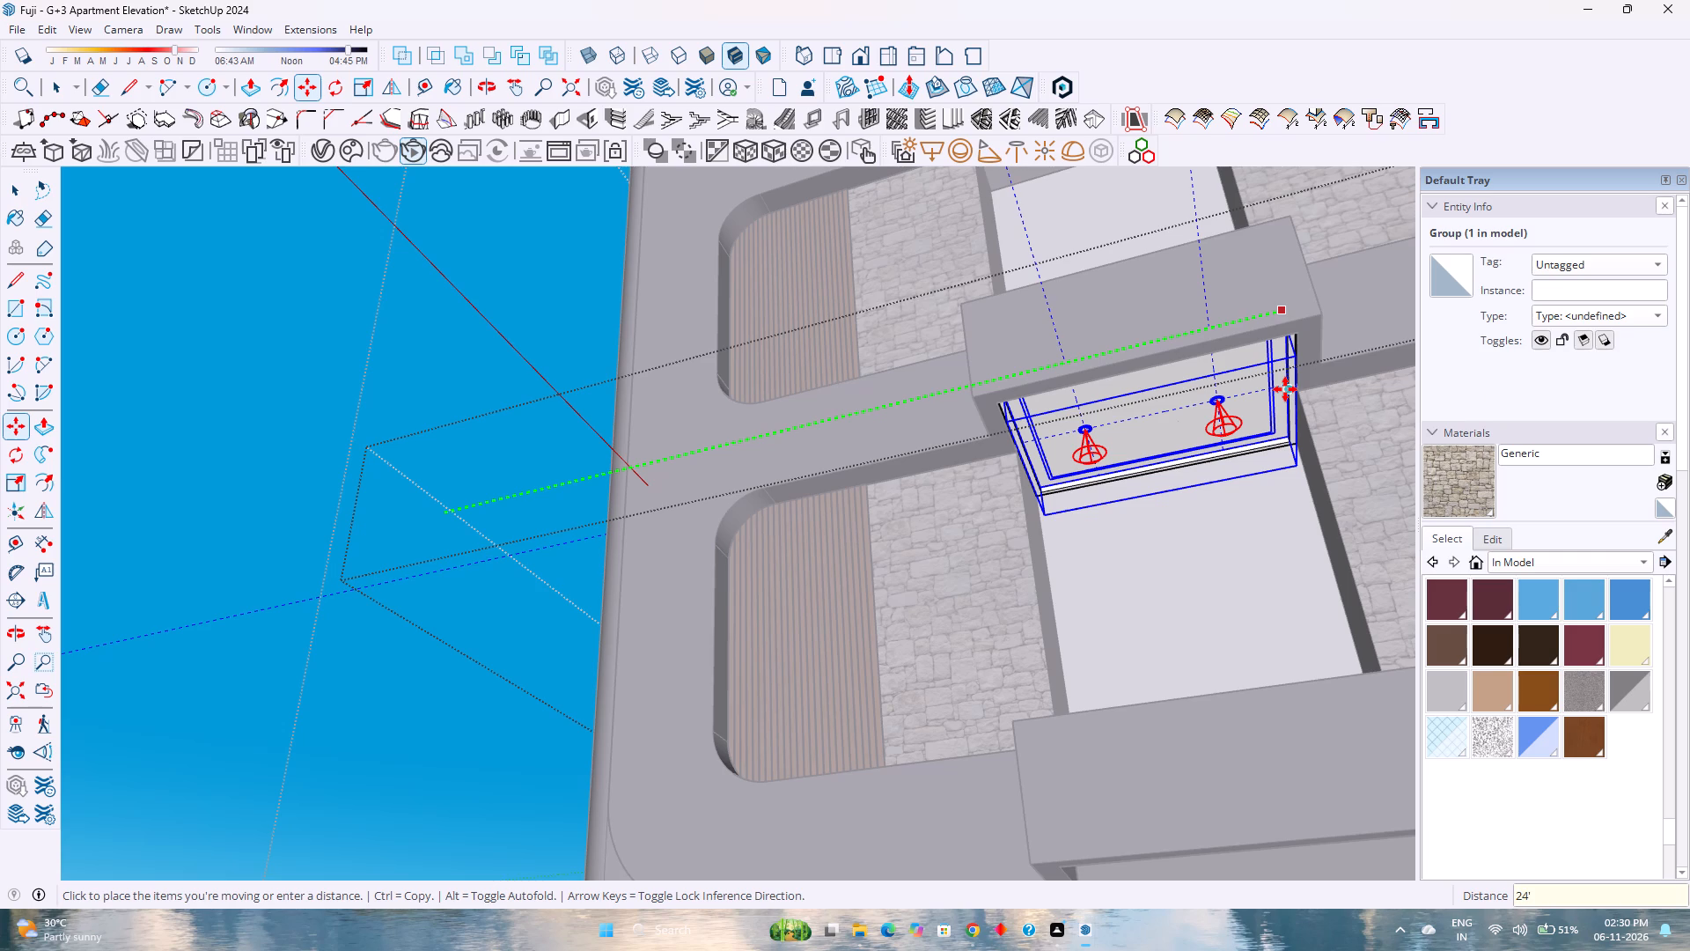
pyautogui.press('Return')
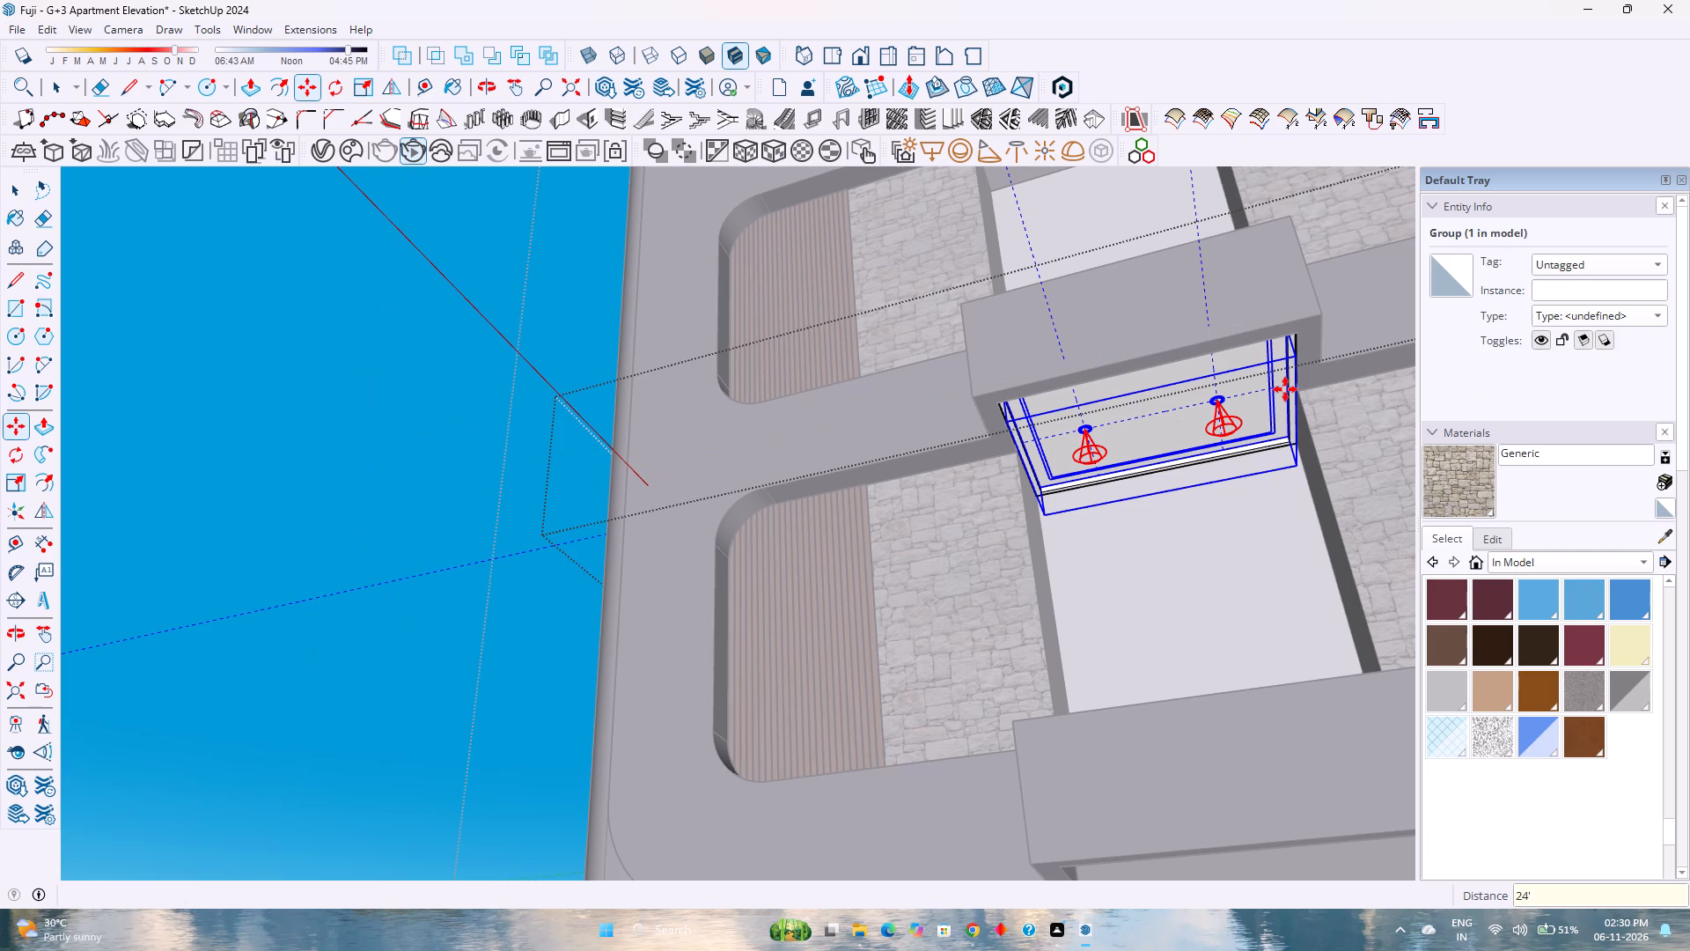
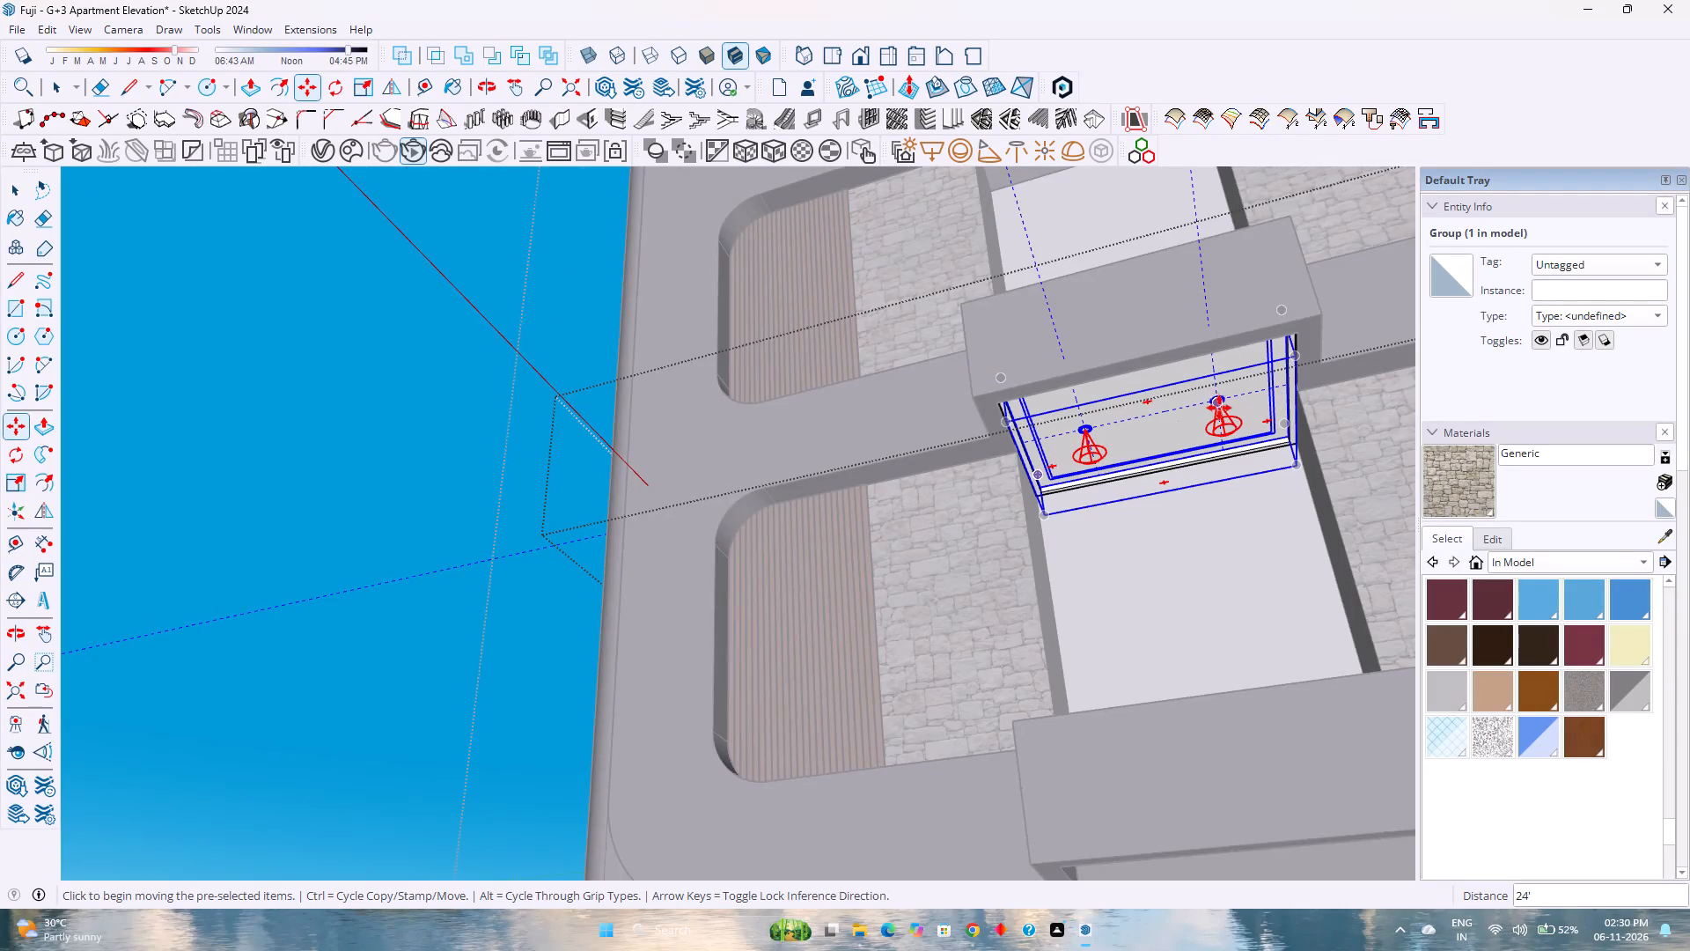
# Clear the selection, delete all guide lines around the facade, and close the open group.
pyautogui.scroll(-3, 1219, 408)
pyautogui.scroll(2, 1217, 385)
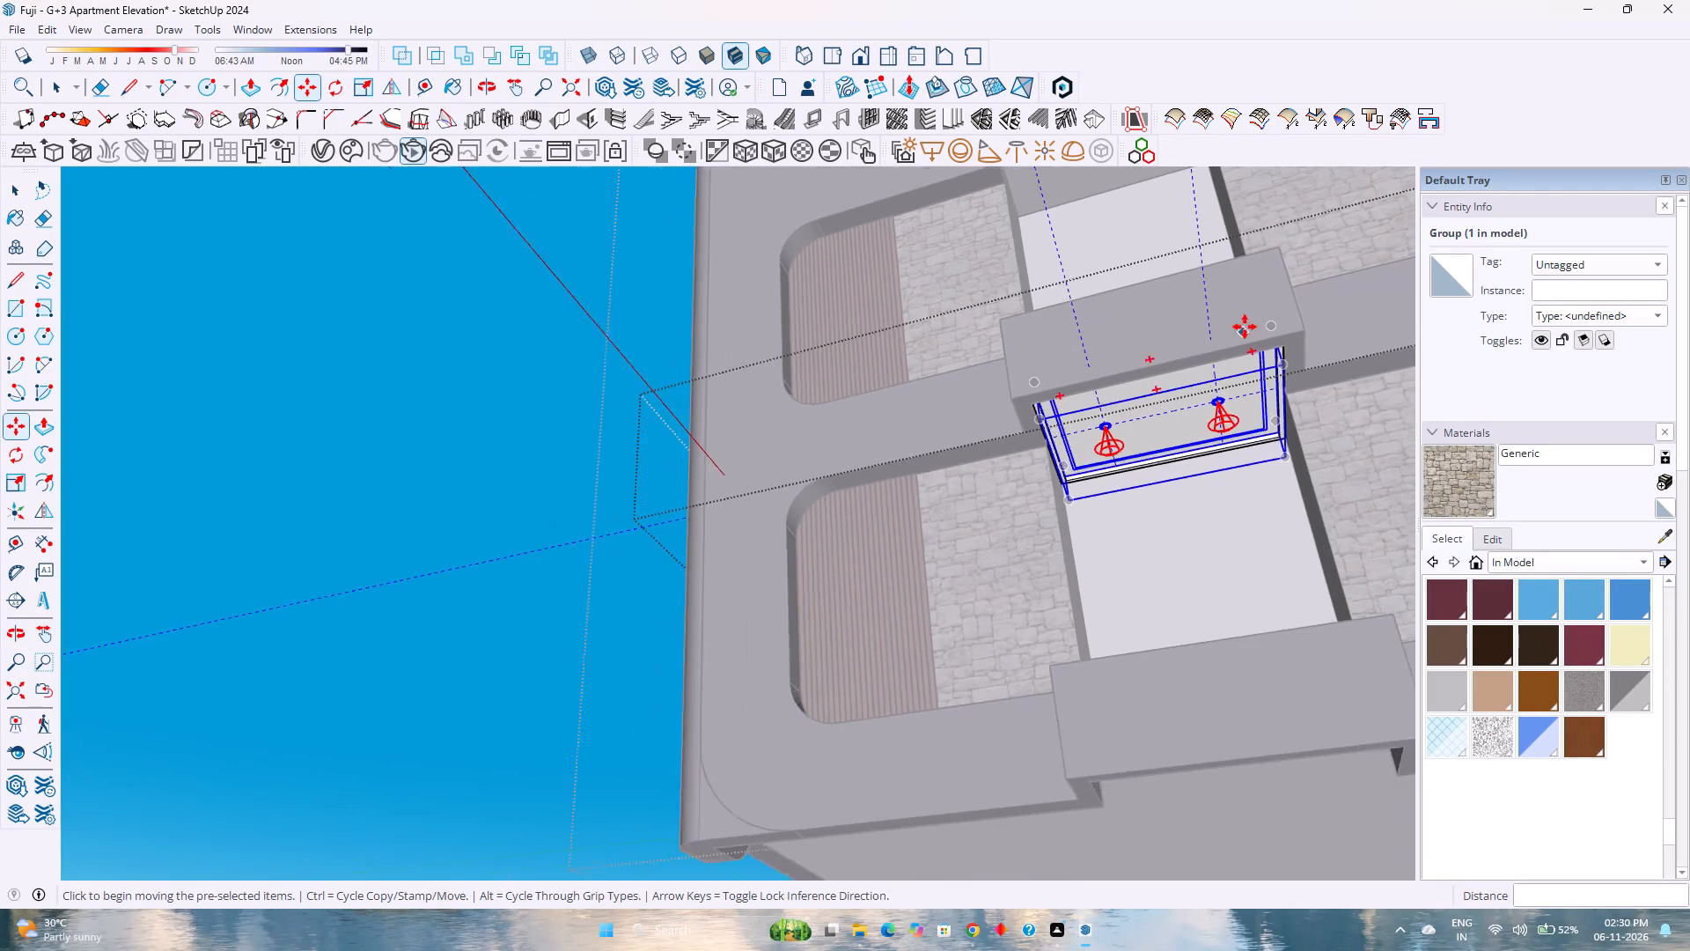
pyautogui.scroll(-3, 1245, 328)
pyautogui.scroll(-3, 929, 422)
pyautogui.scroll(3, 663, 477)
pyautogui.scroll(-1, 662, 477)
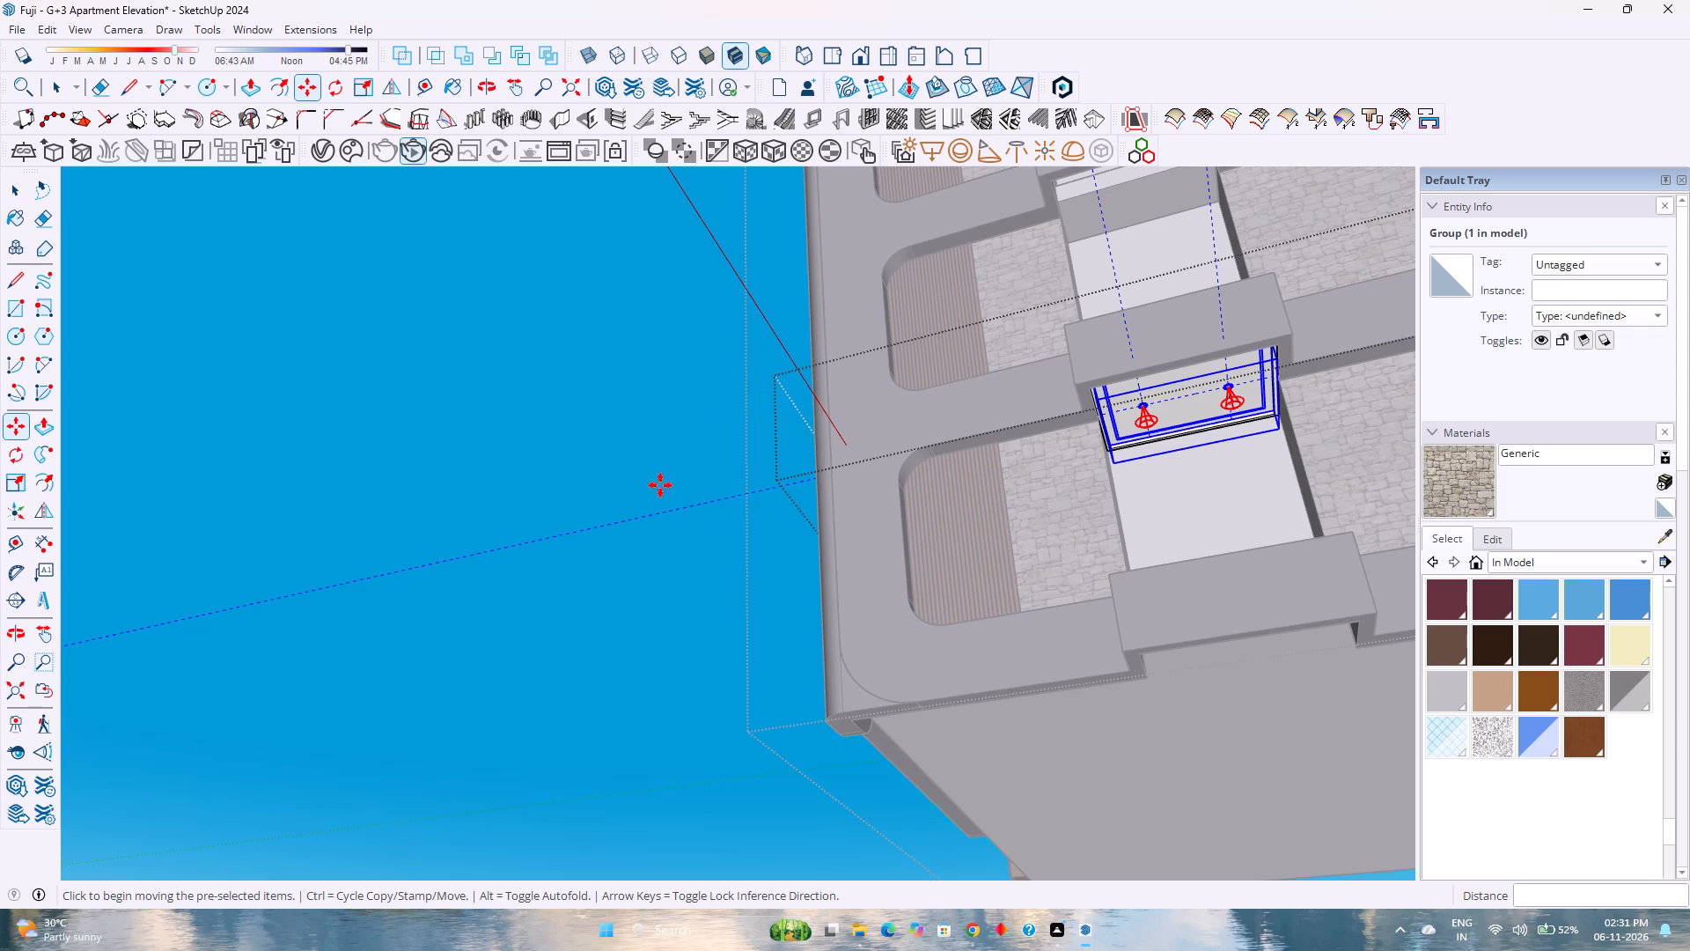
pyautogui.scroll(-2, 660, 487)
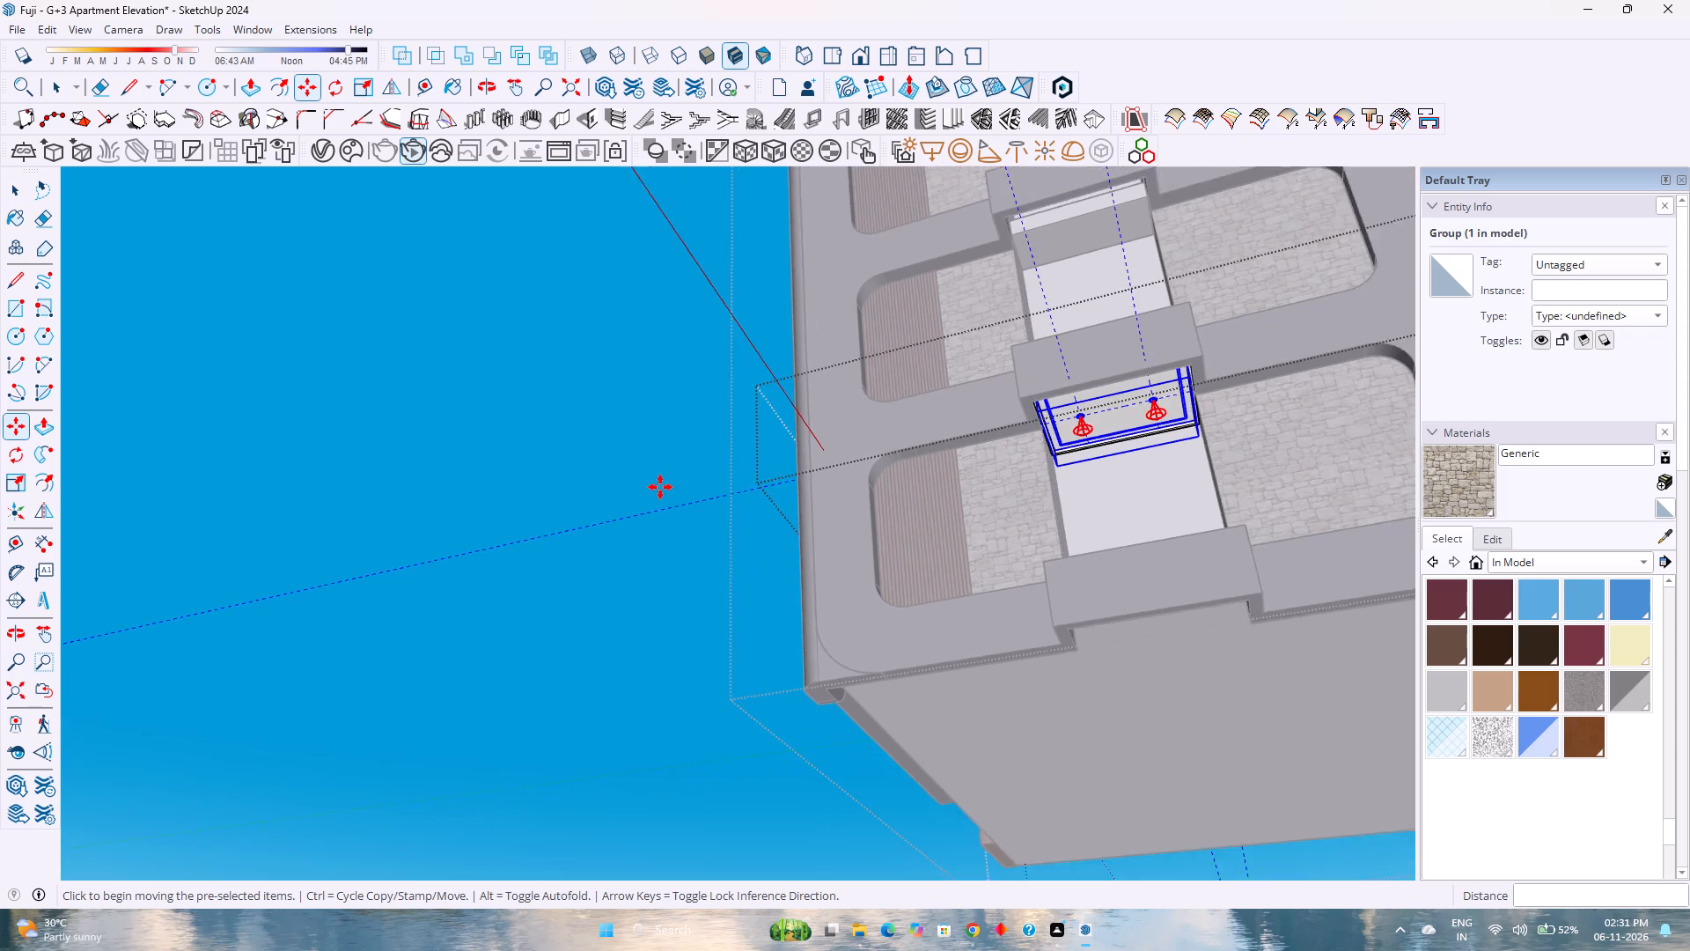
pyautogui.scroll(3, 660, 487)
pyautogui.scroll(-3, 660, 487)
pyautogui.press('space')
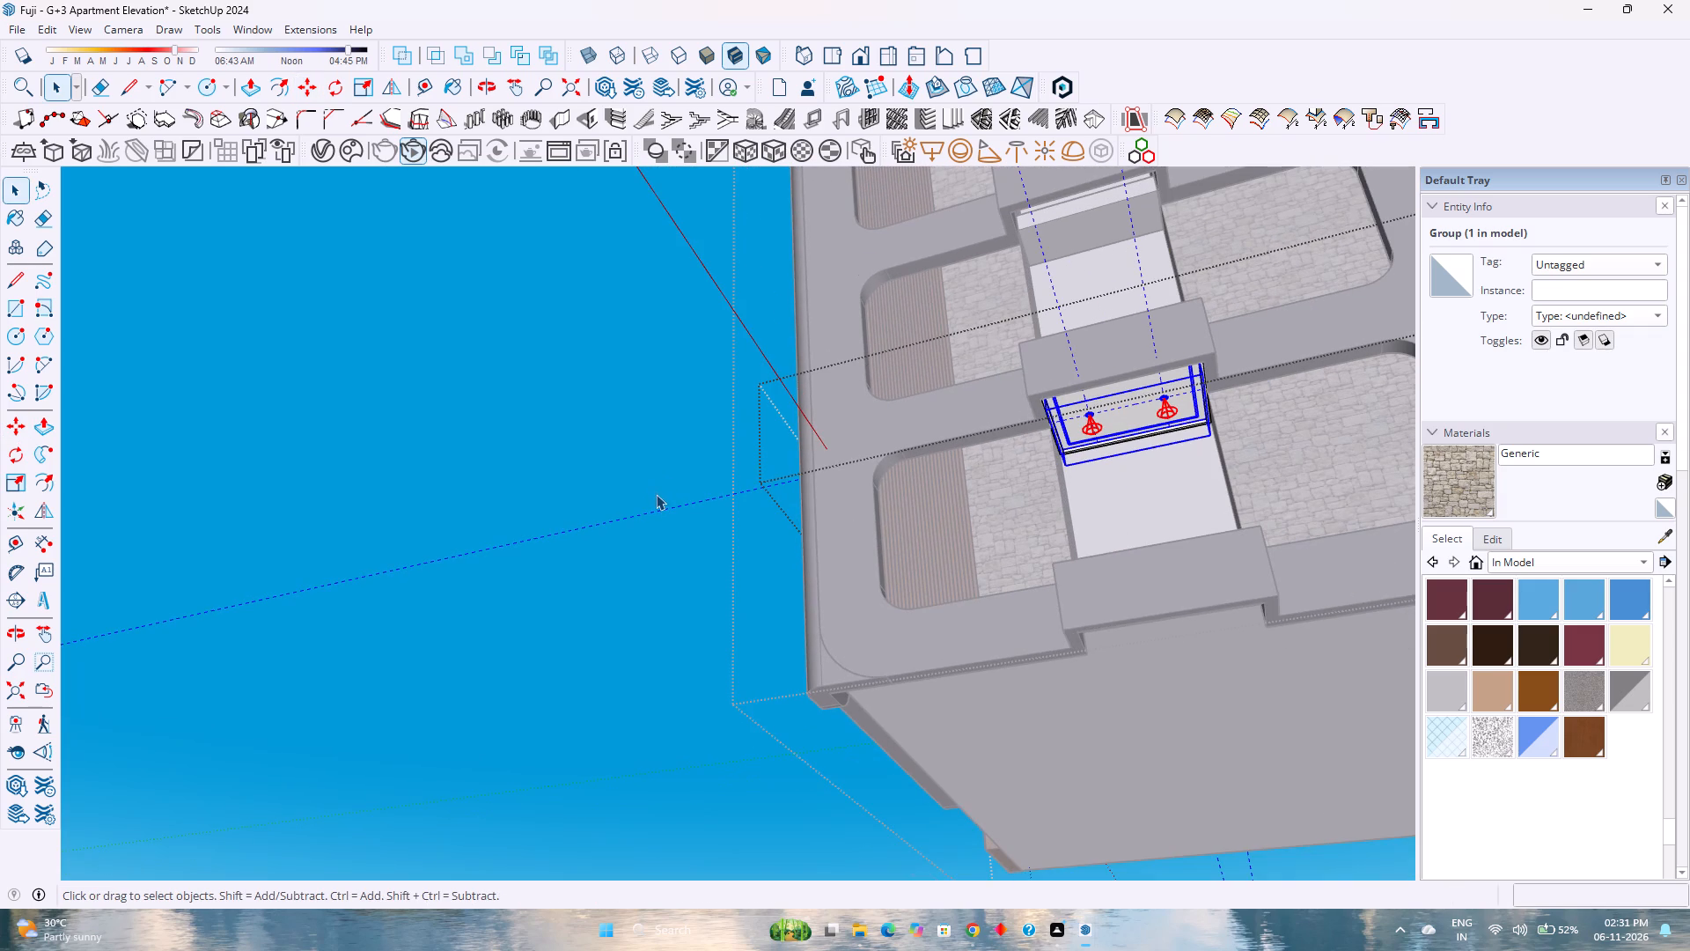
pyautogui.scroll(1, 657, 496)
pyautogui.scroll(-5, 669, 496)
pyautogui.click(654, 522)
pyautogui.scroll(-1, 649, 520)
pyautogui.moveTo(649, 520); pyautogui.dragTo(695, 626, button='middle')
pyautogui.click(51, 28)
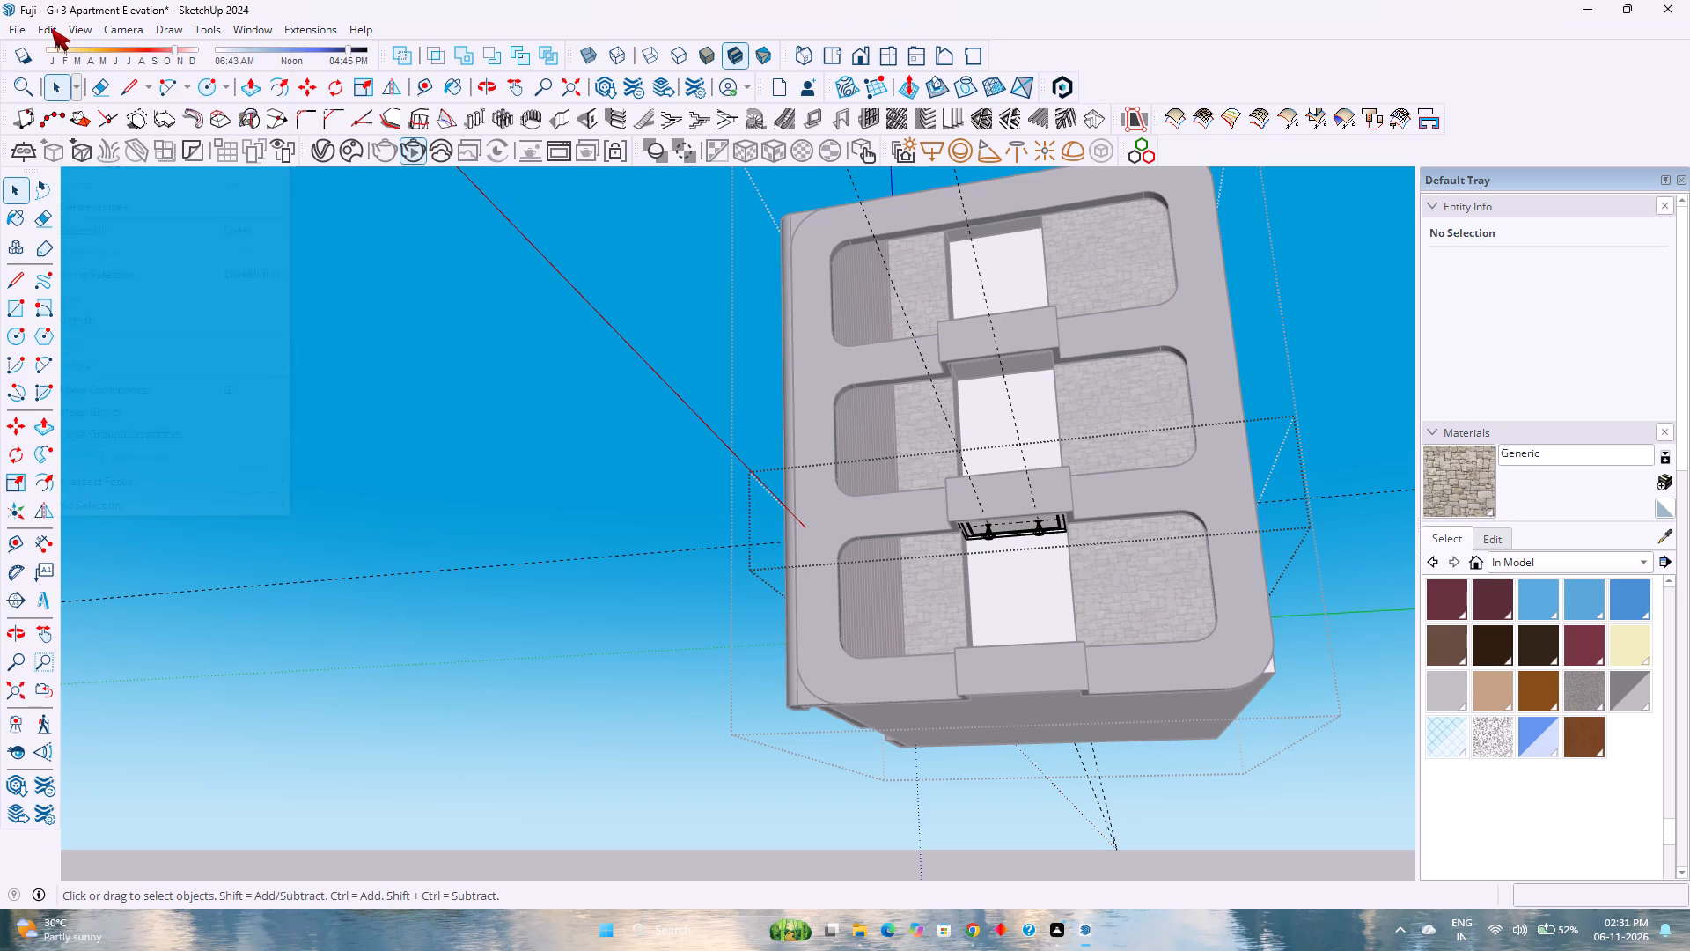
pyautogui.click(226, 203)
pyautogui.click(1231, 328)
# Examine the facade's projecting balconies, comparing the slab underside with light fittings to the plain one a storey above.
pyautogui.scroll(2, 1255, 313)
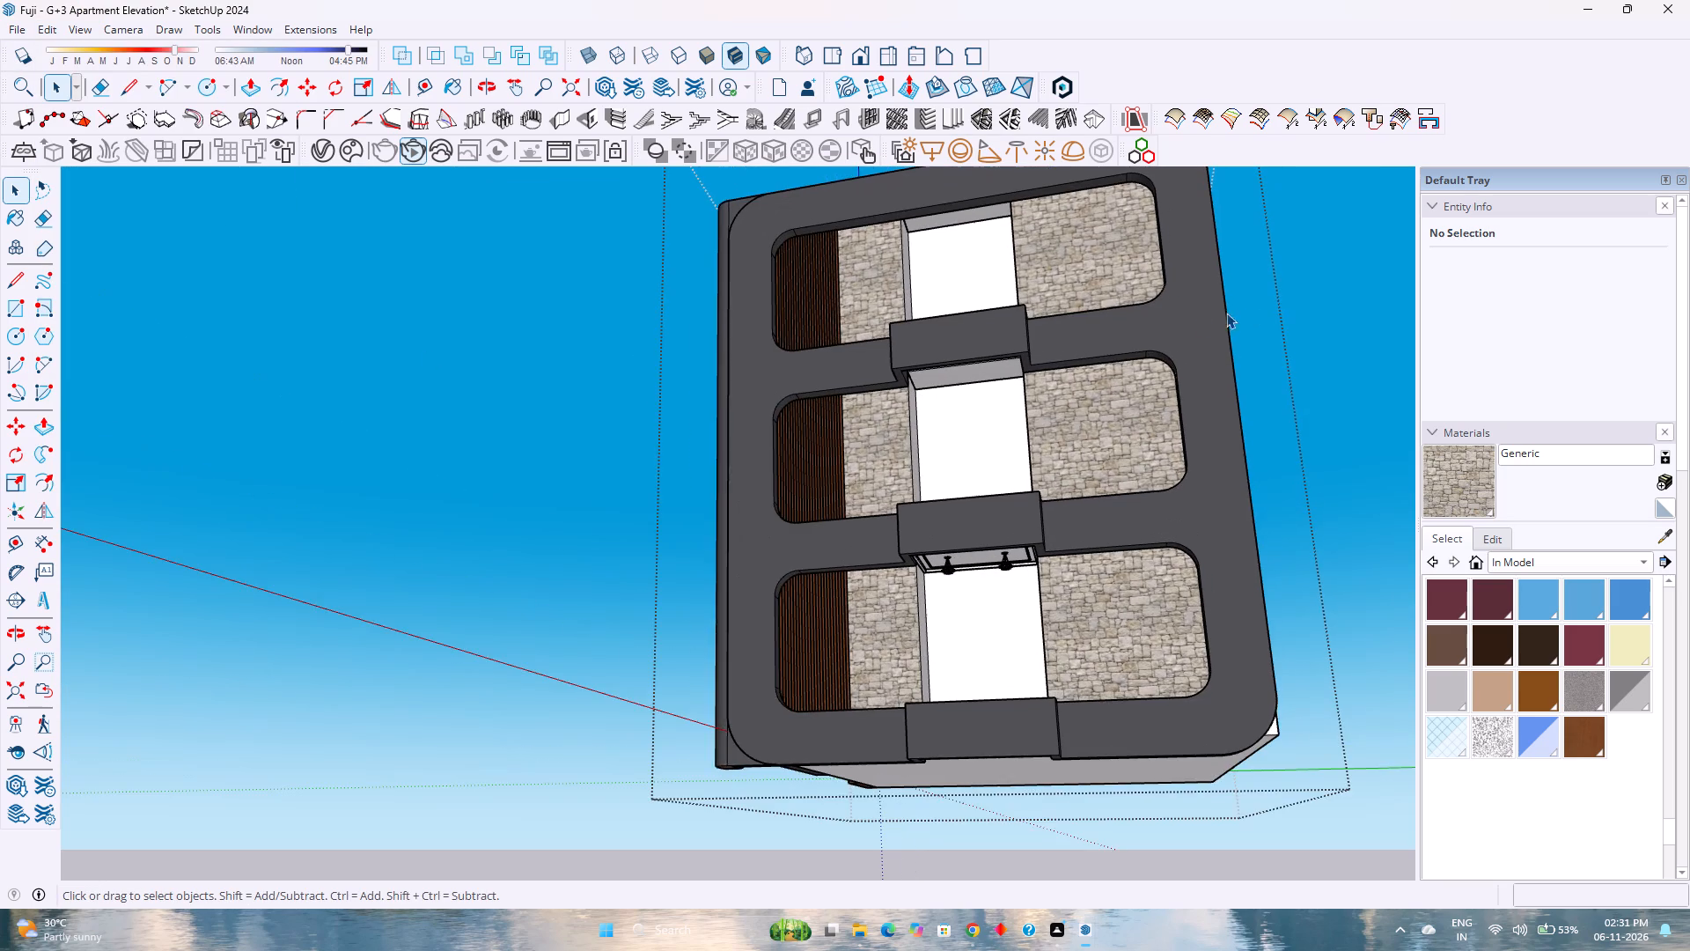
pyautogui.scroll(1, 1058, 347)
pyautogui.scroll(1, 1011, 461)
pyautogui.middleClick(1008, 461)
pyautogui.moveTo(1001, 458); pyautogui.dragTo(976, 408, button='middle')
pyautogui.middleClick(976, 406)
pyautogui.scroll(2, 929, 479)
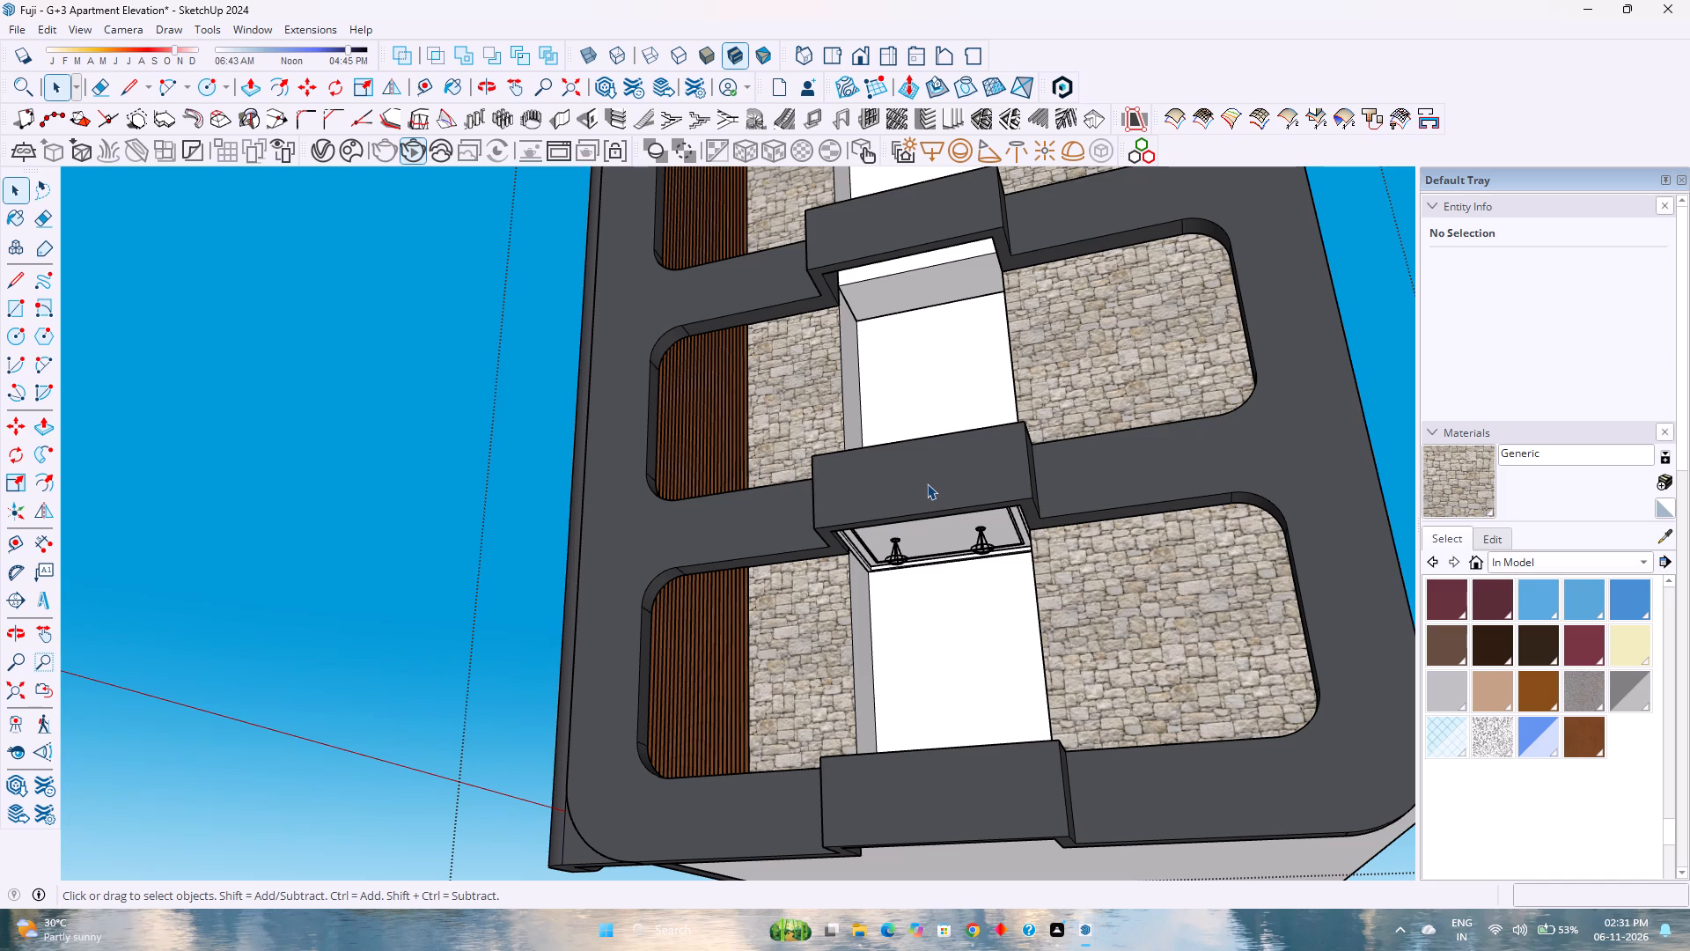
pyautogui.scroll(-2, 926, 487)
pyautogui.scroll(3, 926, 489)
pyautogui.scroll(-2, 926, 489)
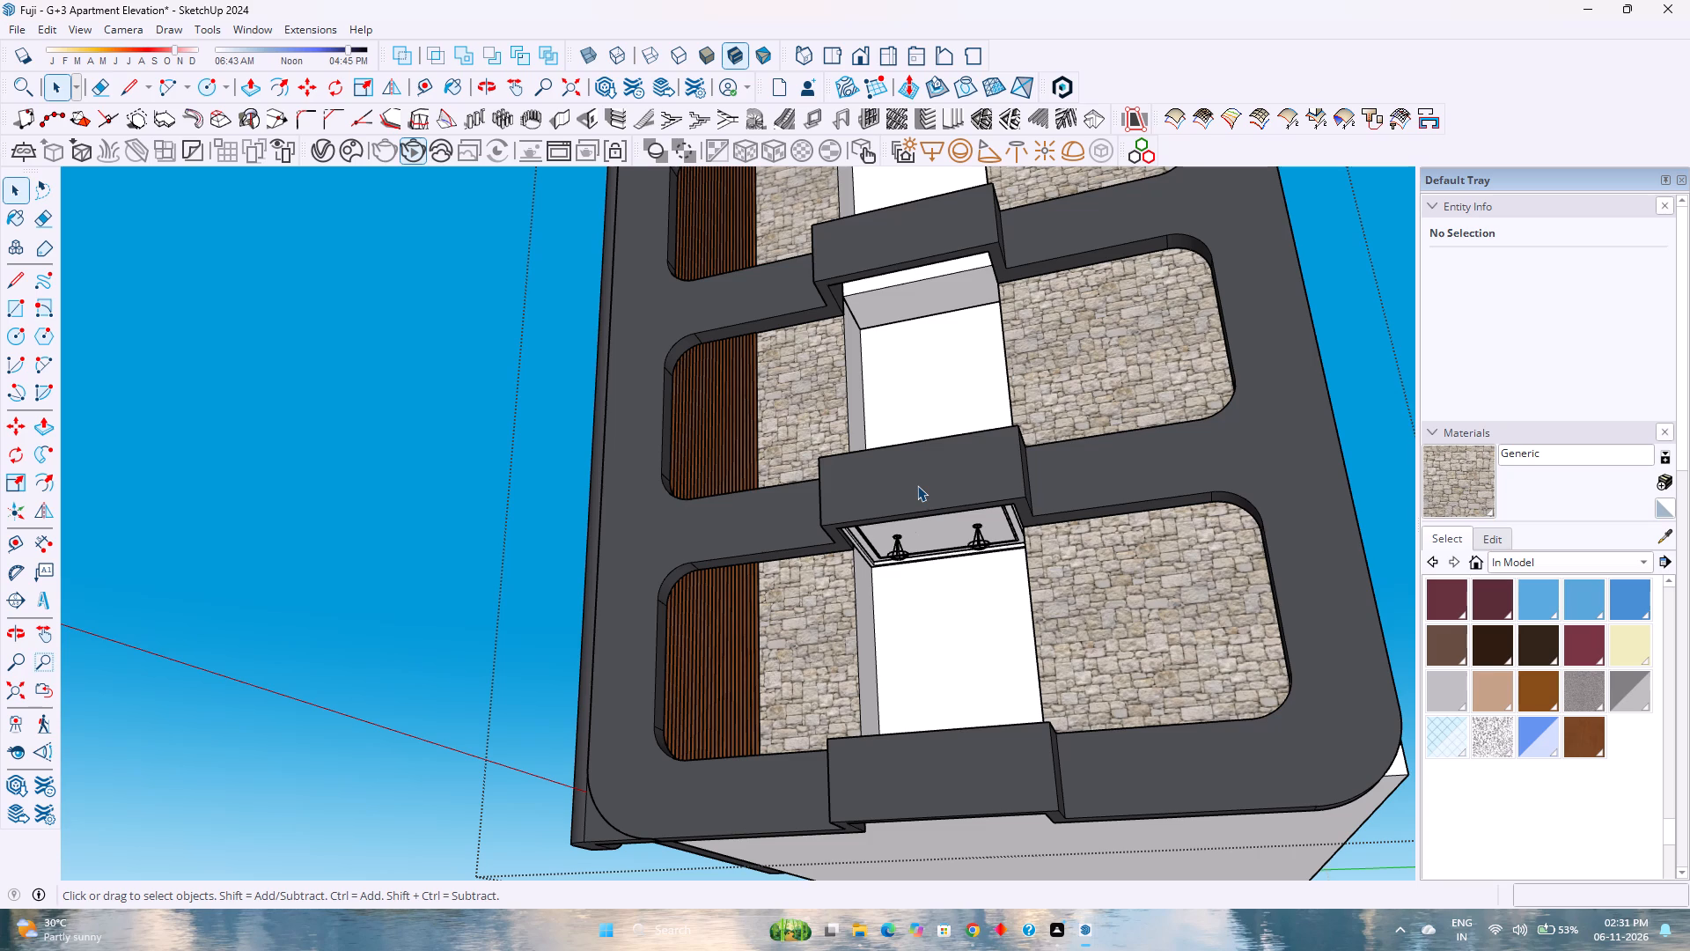
pyautogui.scroll(-2, 917, 485)
pyautogui.scroll(1, 917, 485)
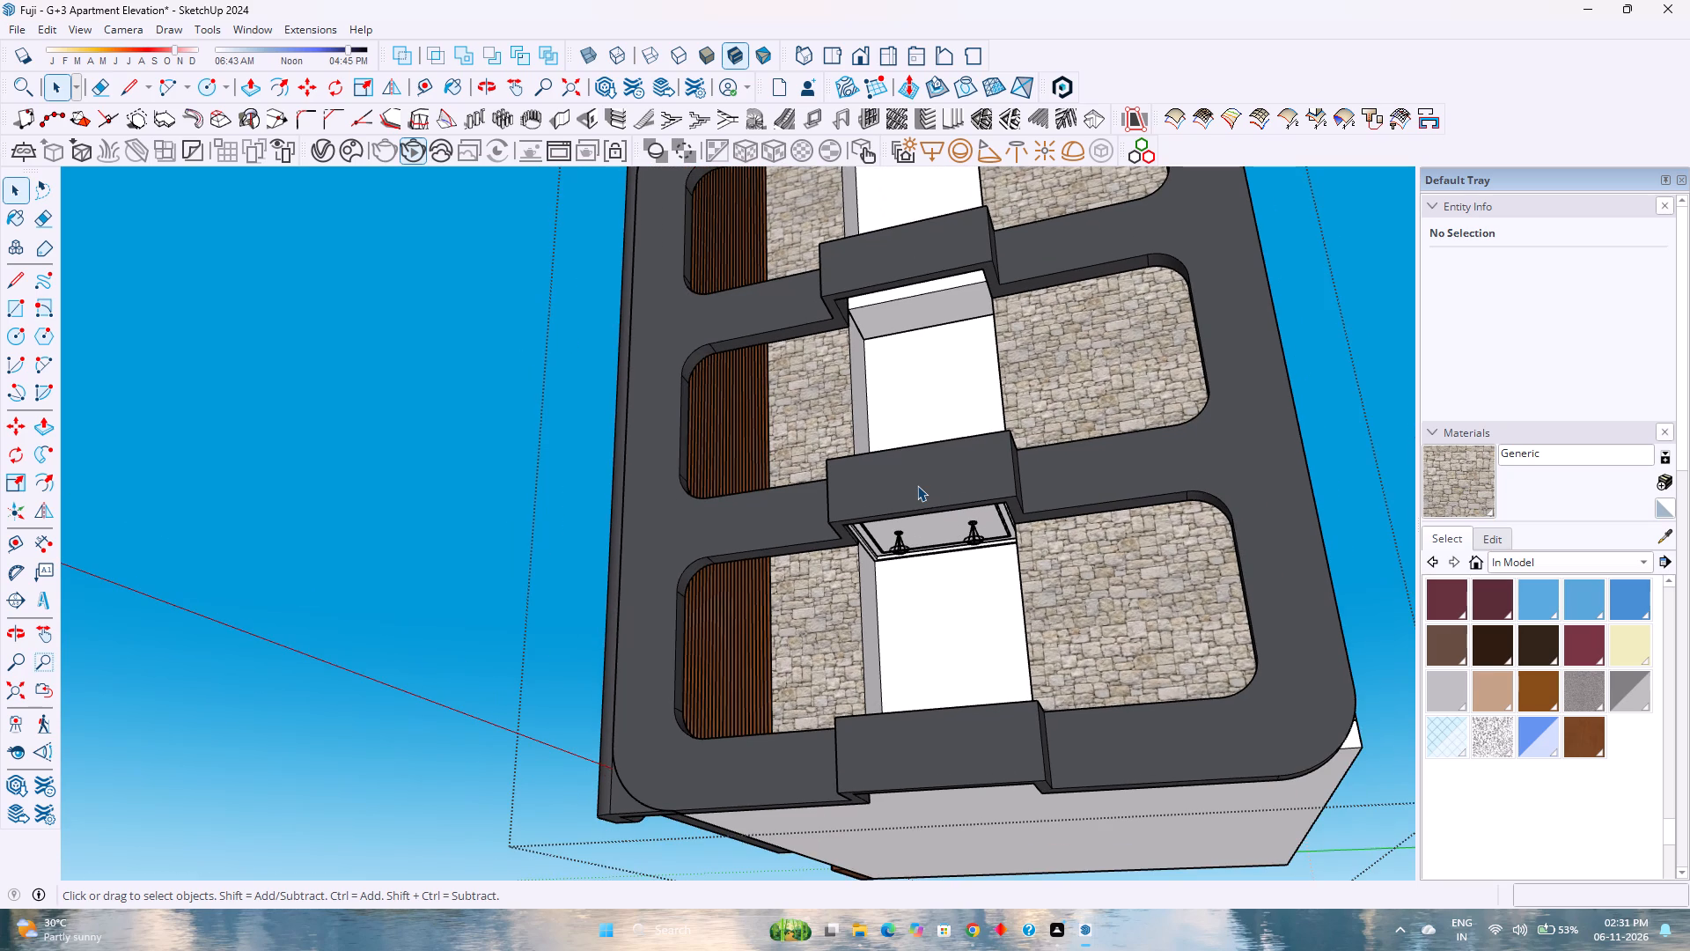
pyautogui.scroll(-2, 917, 485)
pyautogui.scroll(2, 917, 485)
pyautogui.scroll(-2, 917, 485)
pyautogui.scroll(2, 917, 485)
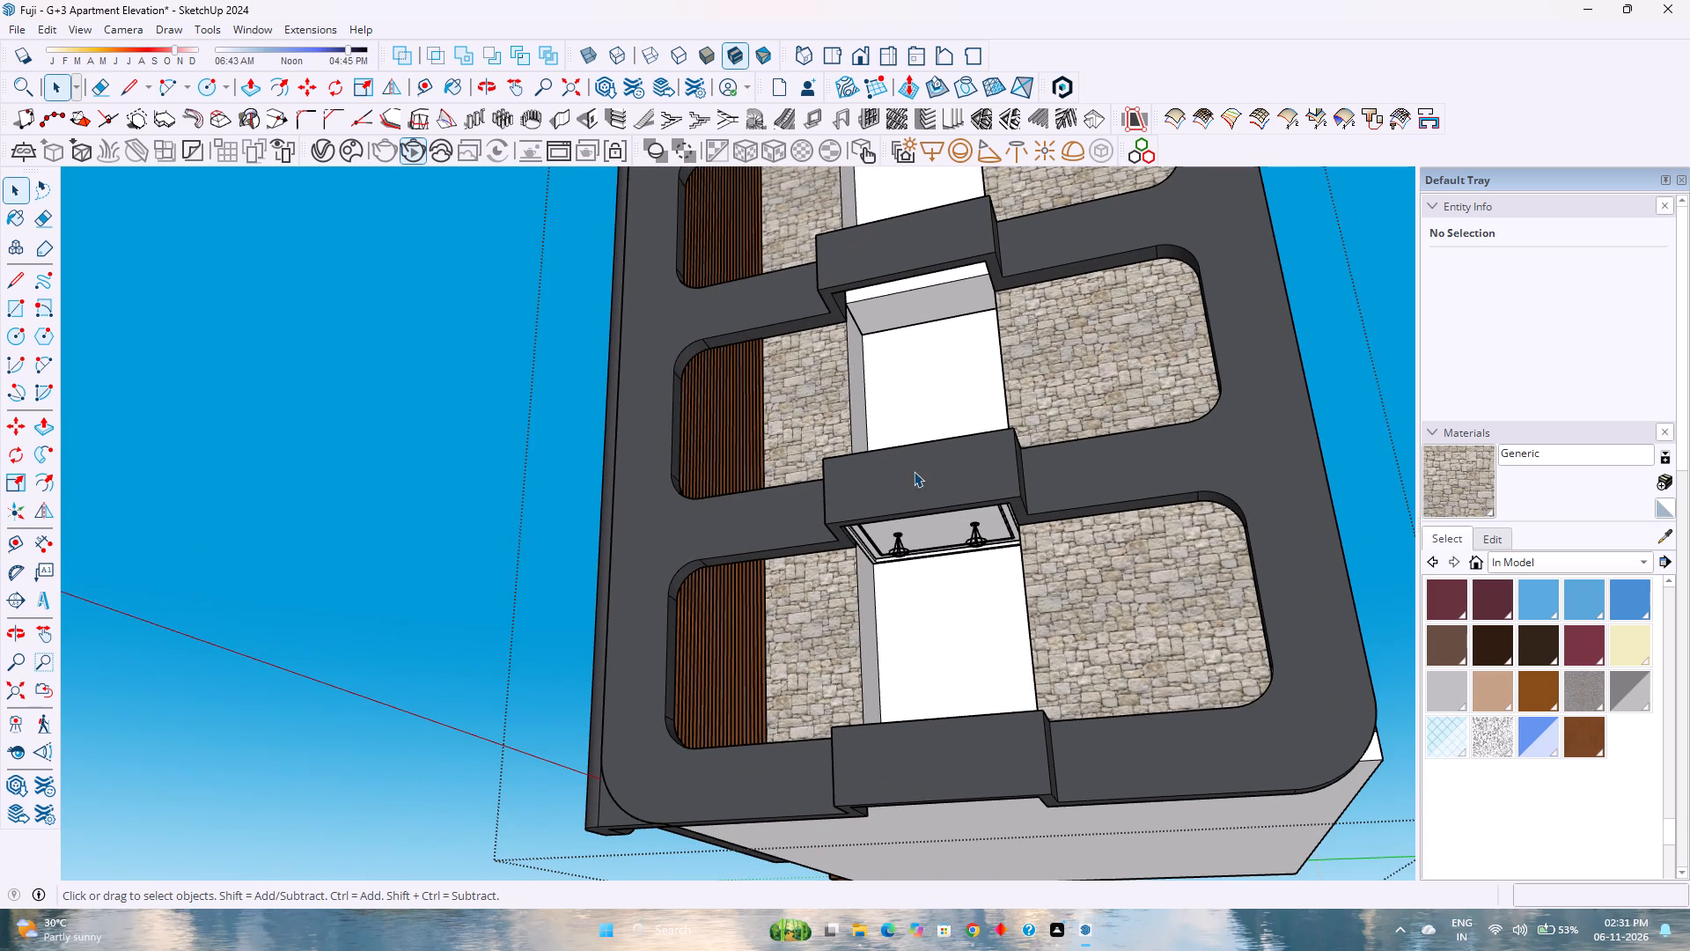
pyautogui.scroll(-2, 956, 342)
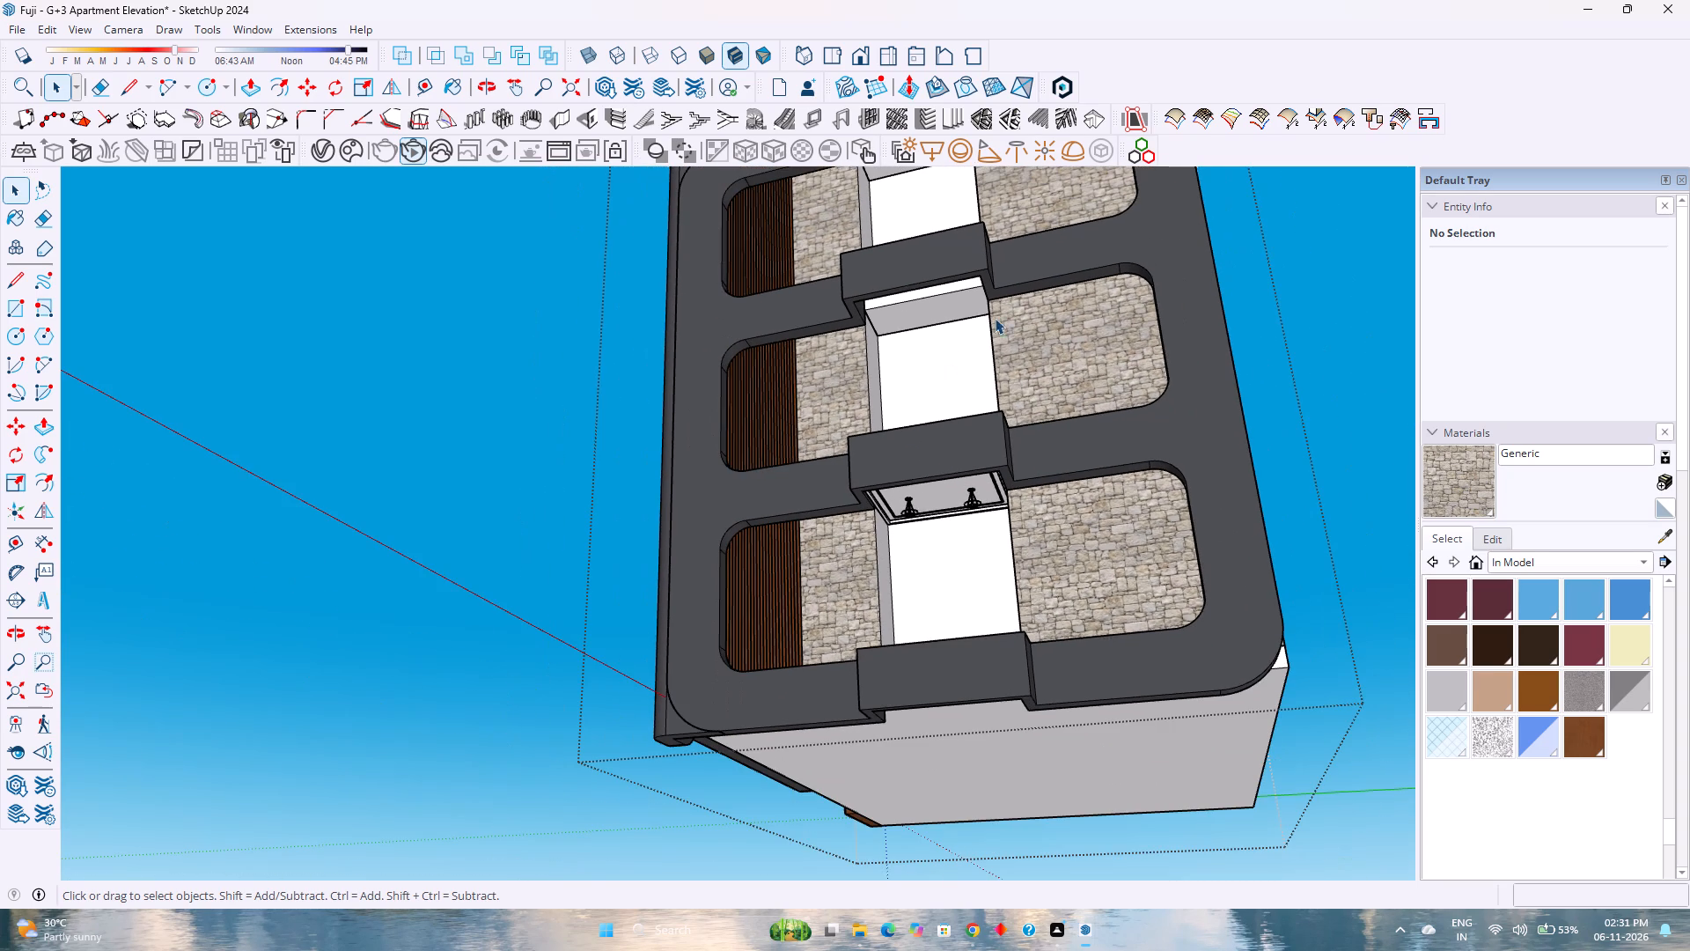
# Open the slab group one storey above the lit slab and draw 1' vertical lines at both ends of its edge within the balcony bay.
pyautogui.doubleClick(932, 307)
pyautogui.scroll(2, 932, 307)
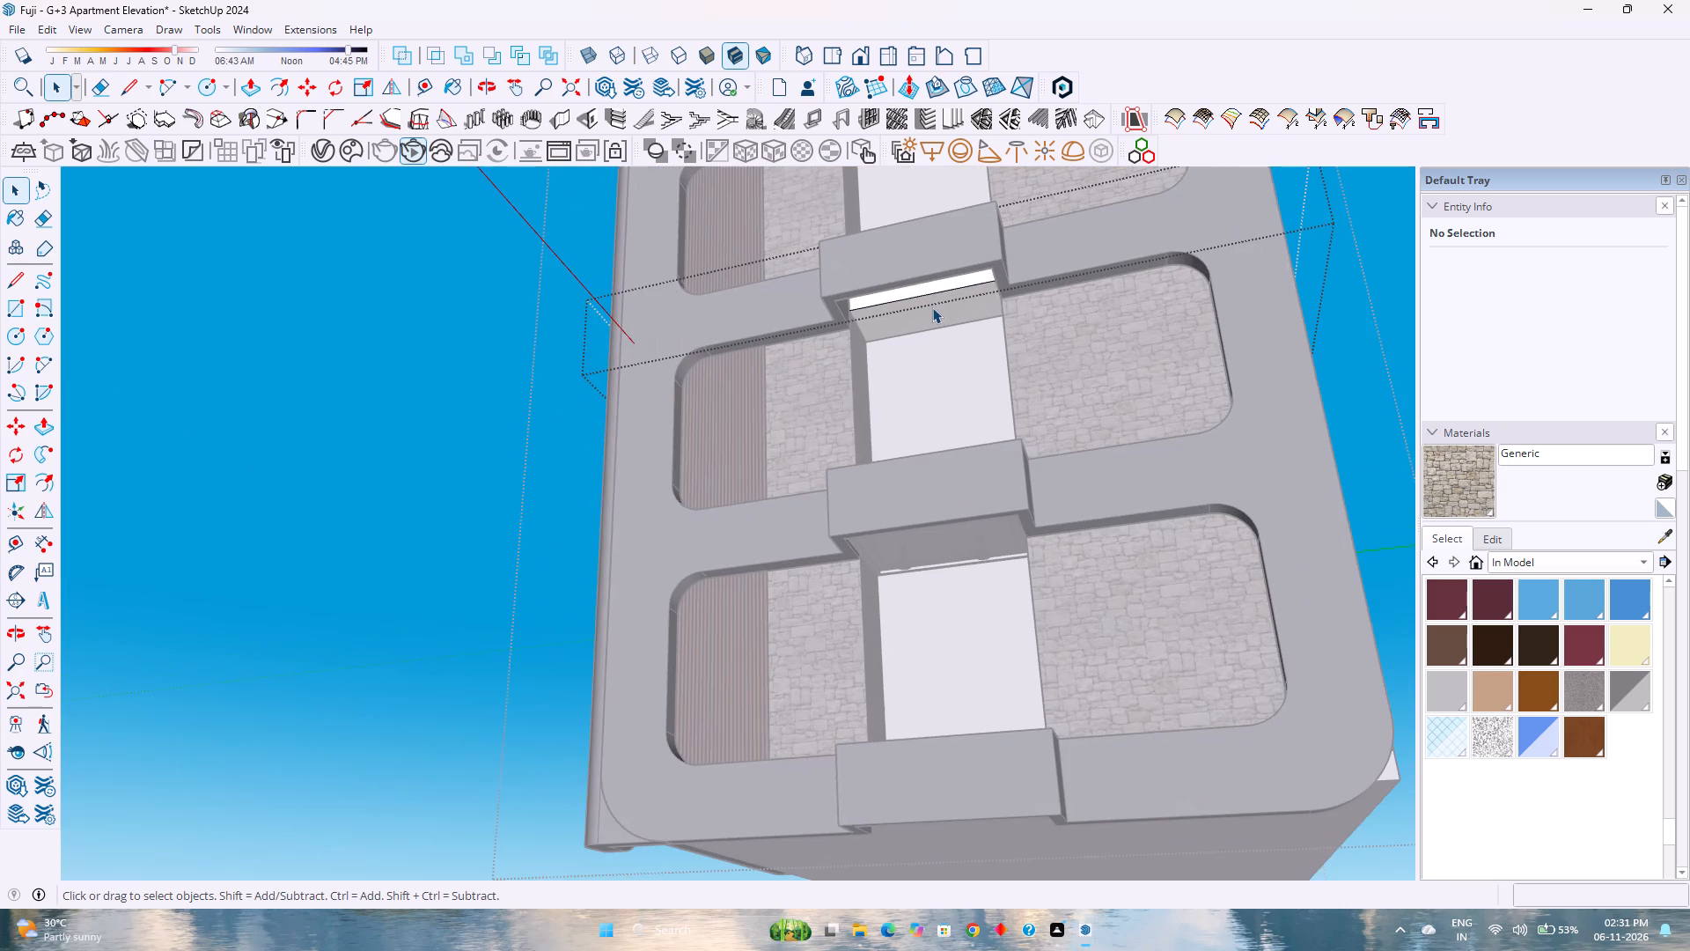
pyautogui.click(932, 307)
pyautogui.scroll(2, 932, 307)
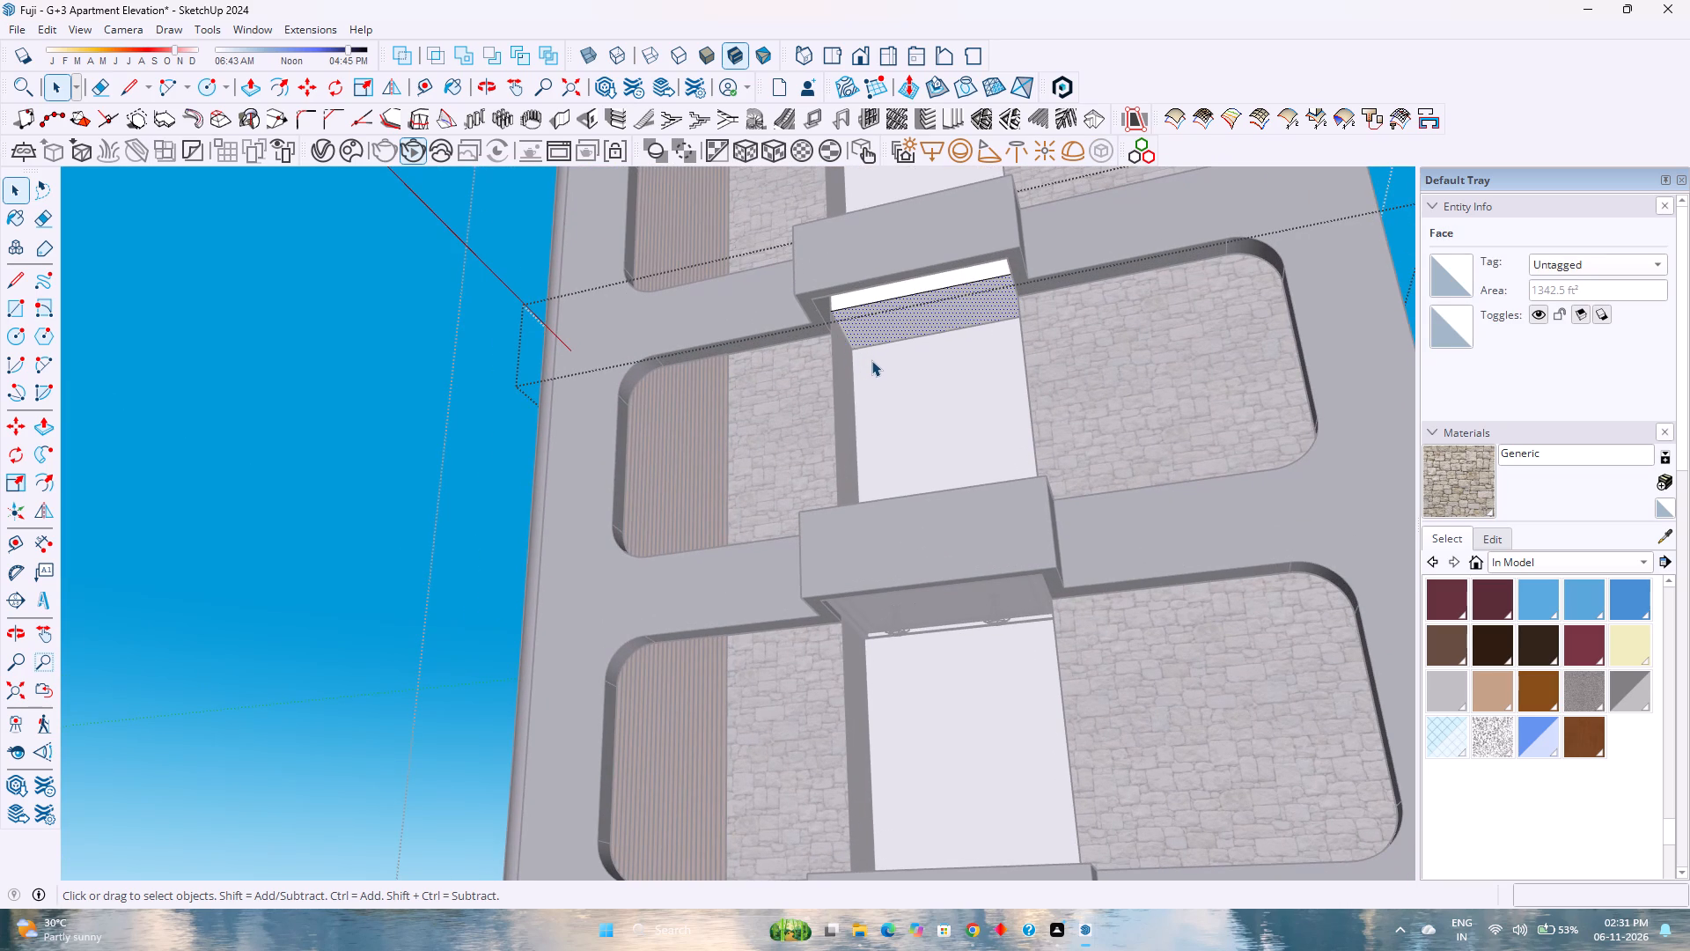
pyautogui.scroll(2, 780, 312)
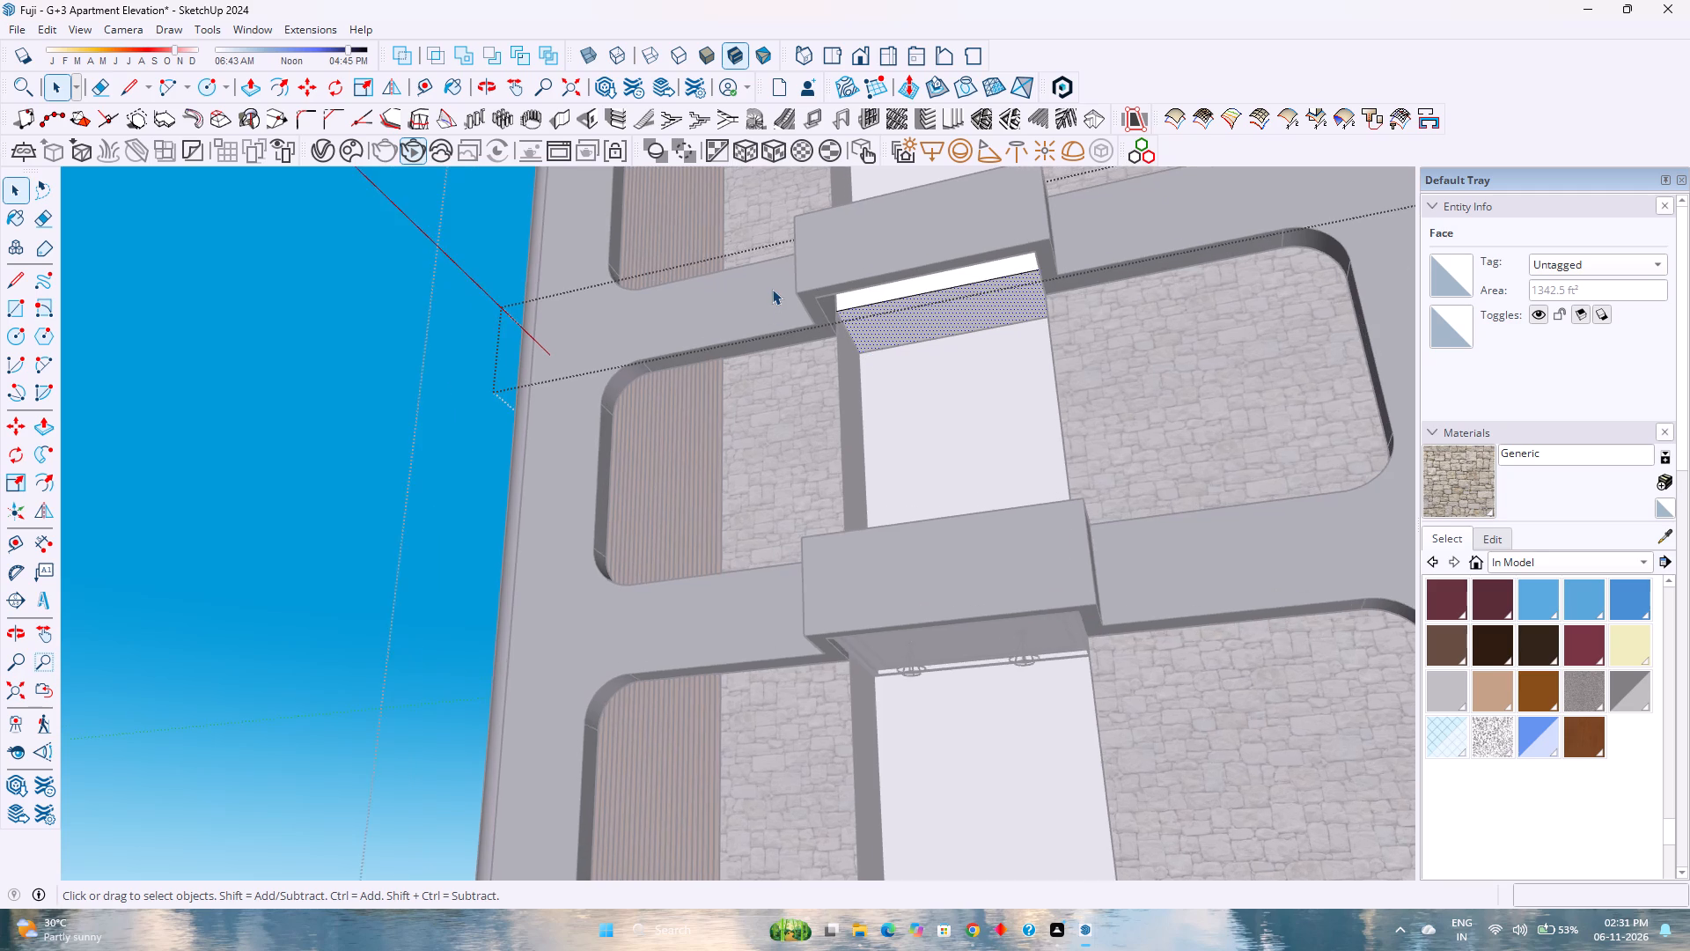
pyautogui.scroll(6, 772, 289)
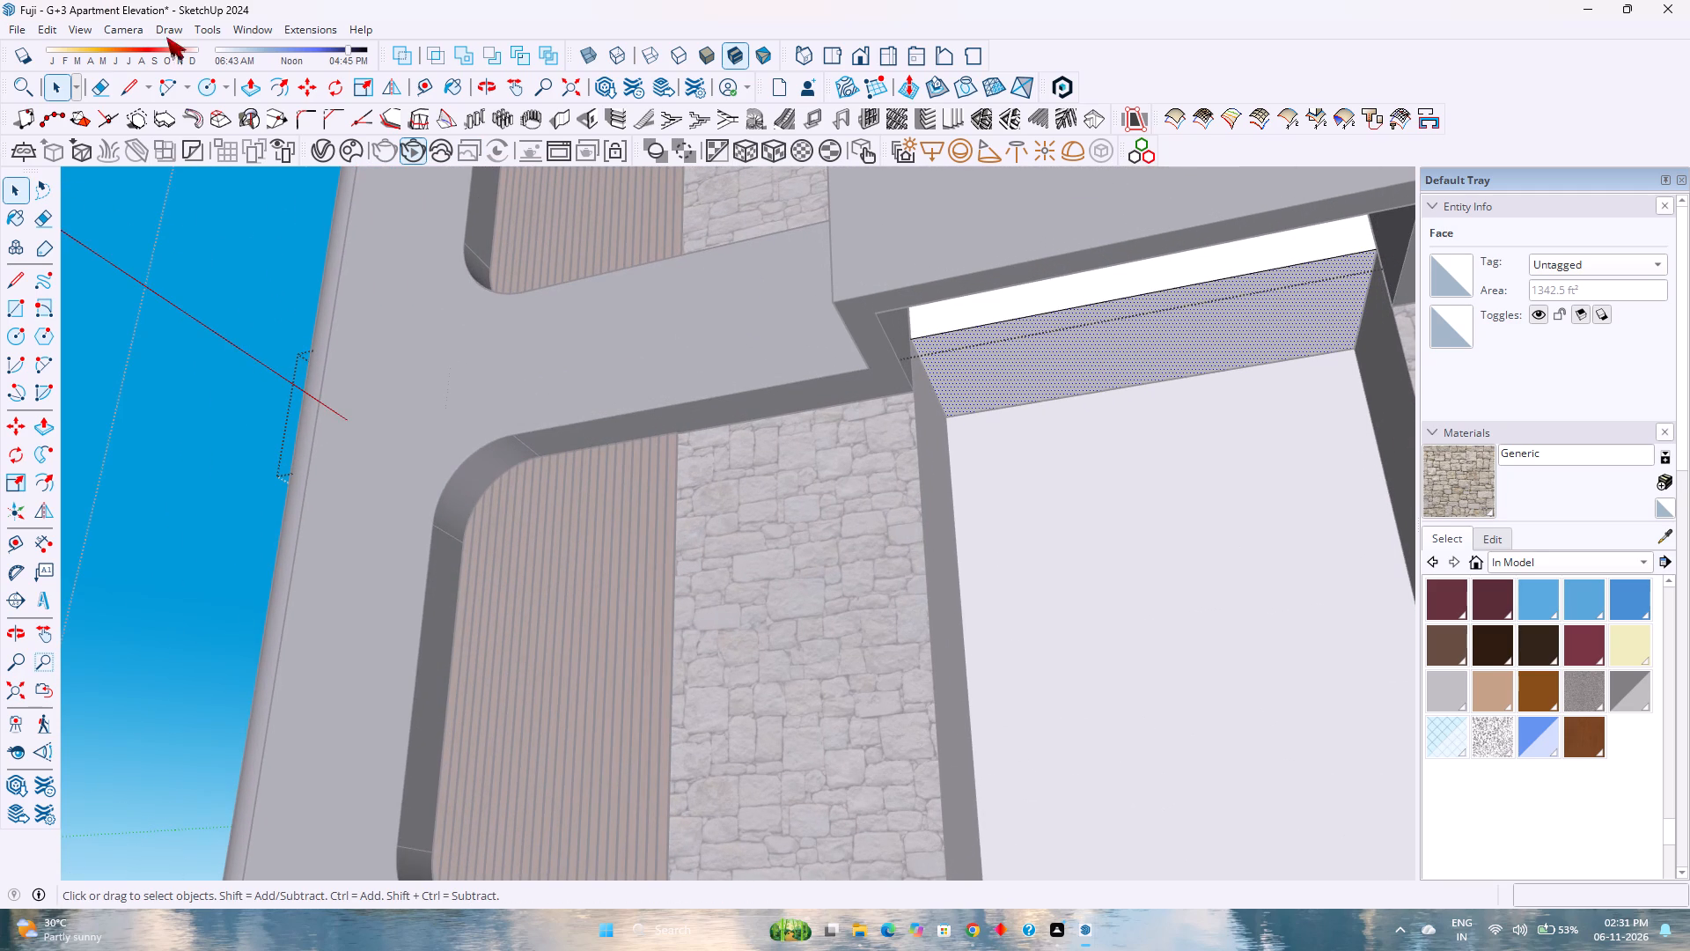
pyautogui.moveTo(977, 595); pyautogui.dragTo(911, 501, button='middle')
pyautogui.moveTo(910, 498); pyautogui.dragTo(907, 490, button='middle')
pyautogui.middleClick(907, 486)
pyautogui.scroll(-2, 915, 480)
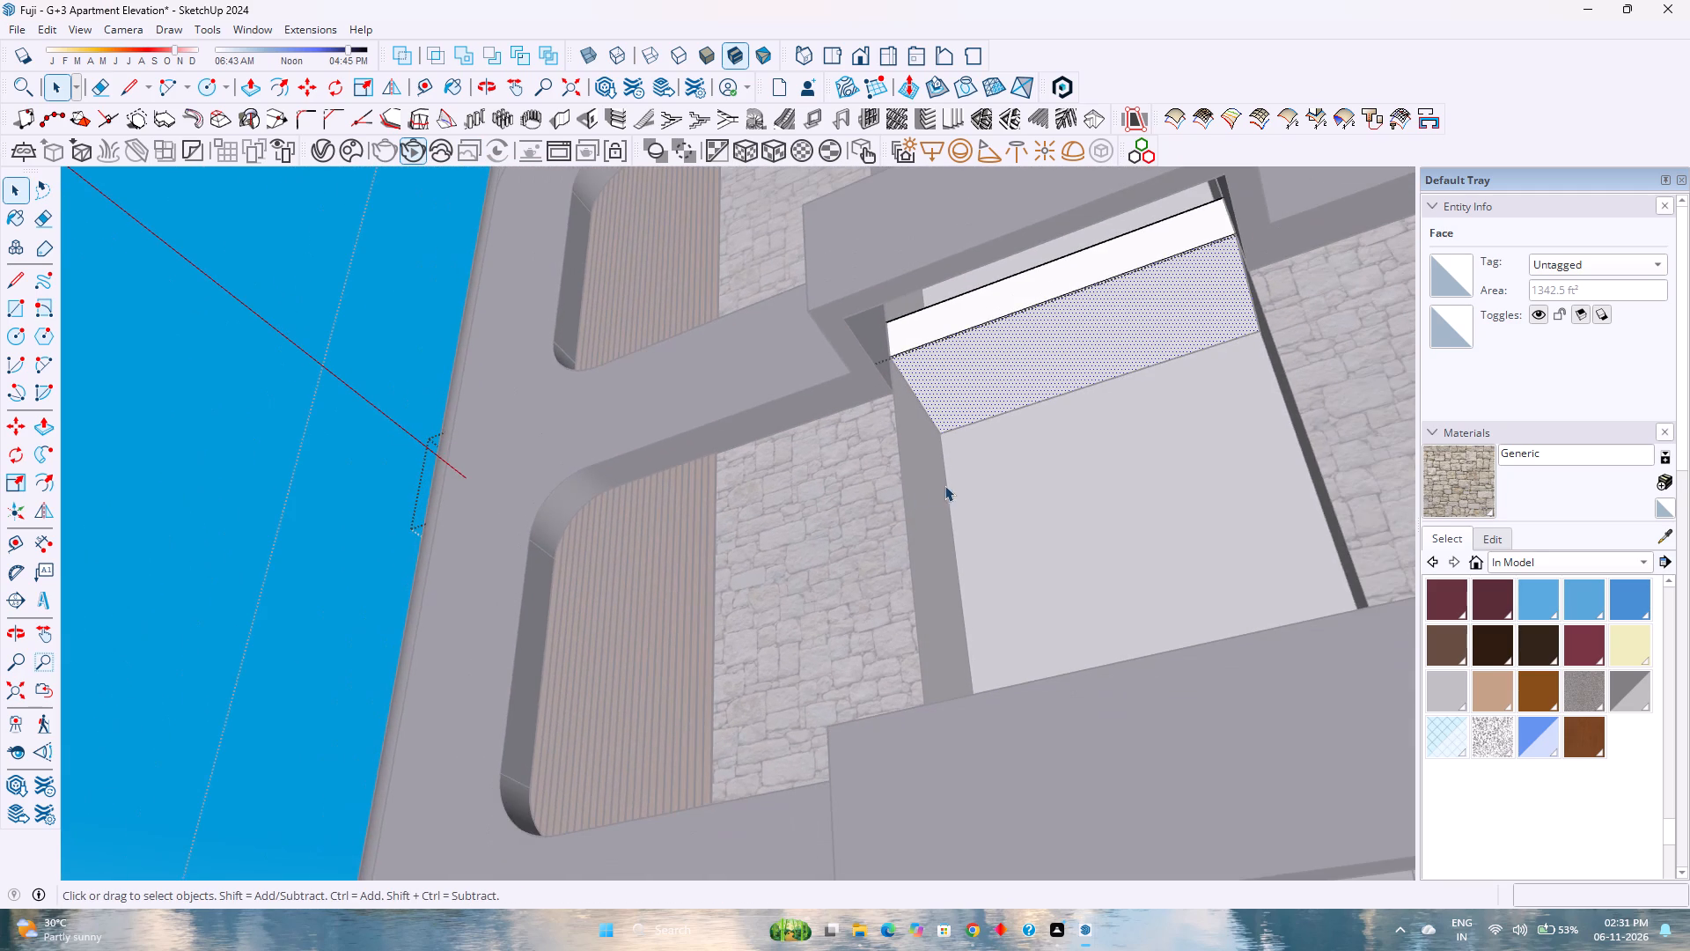
pyautogui.keyDown('shift'); pyautogui.moveTo(944, 484); pyautogui.dragTo(614, 557, button='middle'); pyautogui.keyUp('shift')
pyautogui.moveTo(614, 557); pyautogui.dragTo(763, 518, button='middle')
pyautogui.moveTo(763, 518); pyautogui.dragTo(780, 509, button='middle')
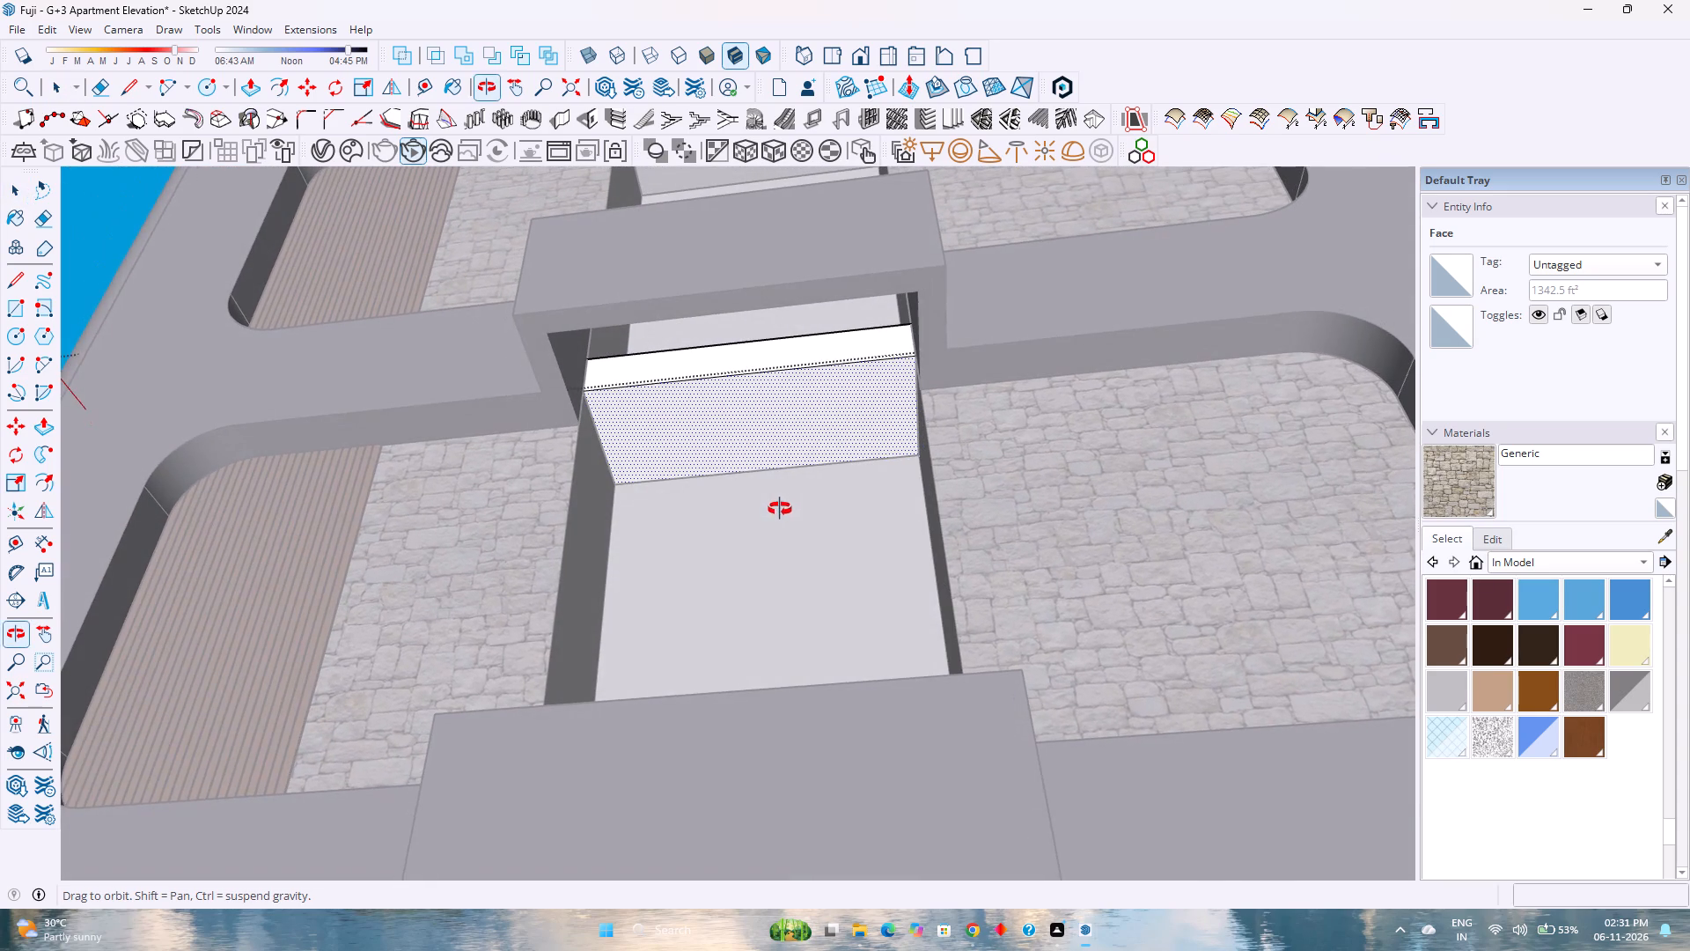
pyautogui.moveTo(780, 509); pyautogui.dragTo(781, 509, button='middle')
pyautogui.press('l')
pyautogui.scroll(3, 603, 400)
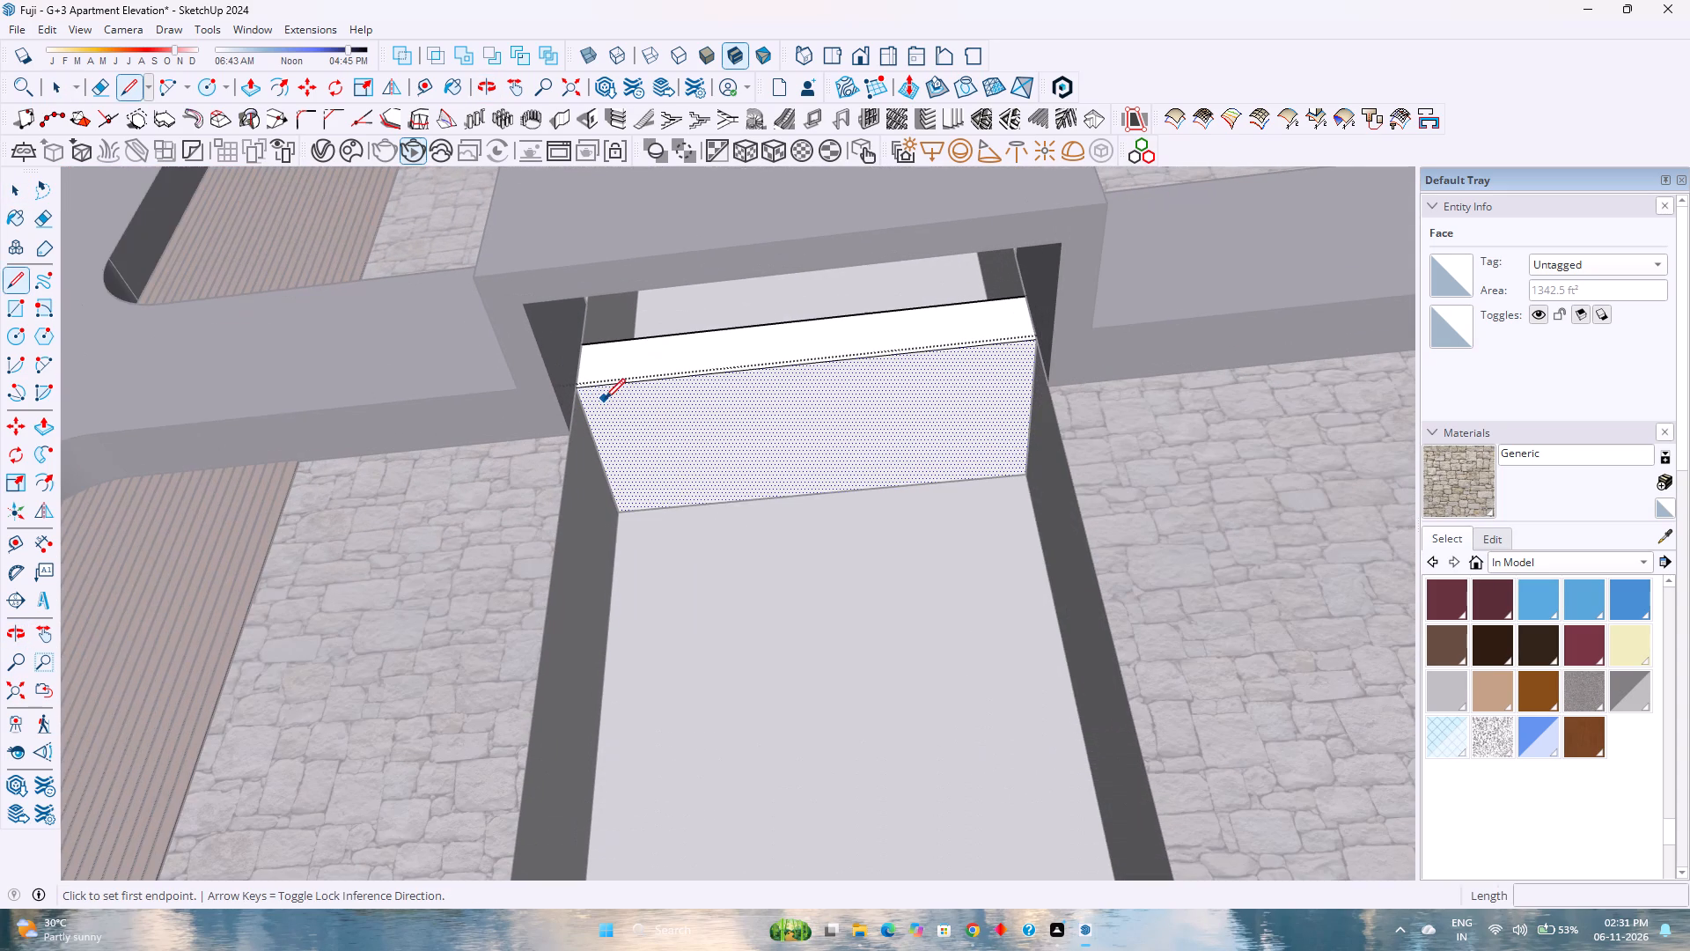
pyautogui.click(571, 385)
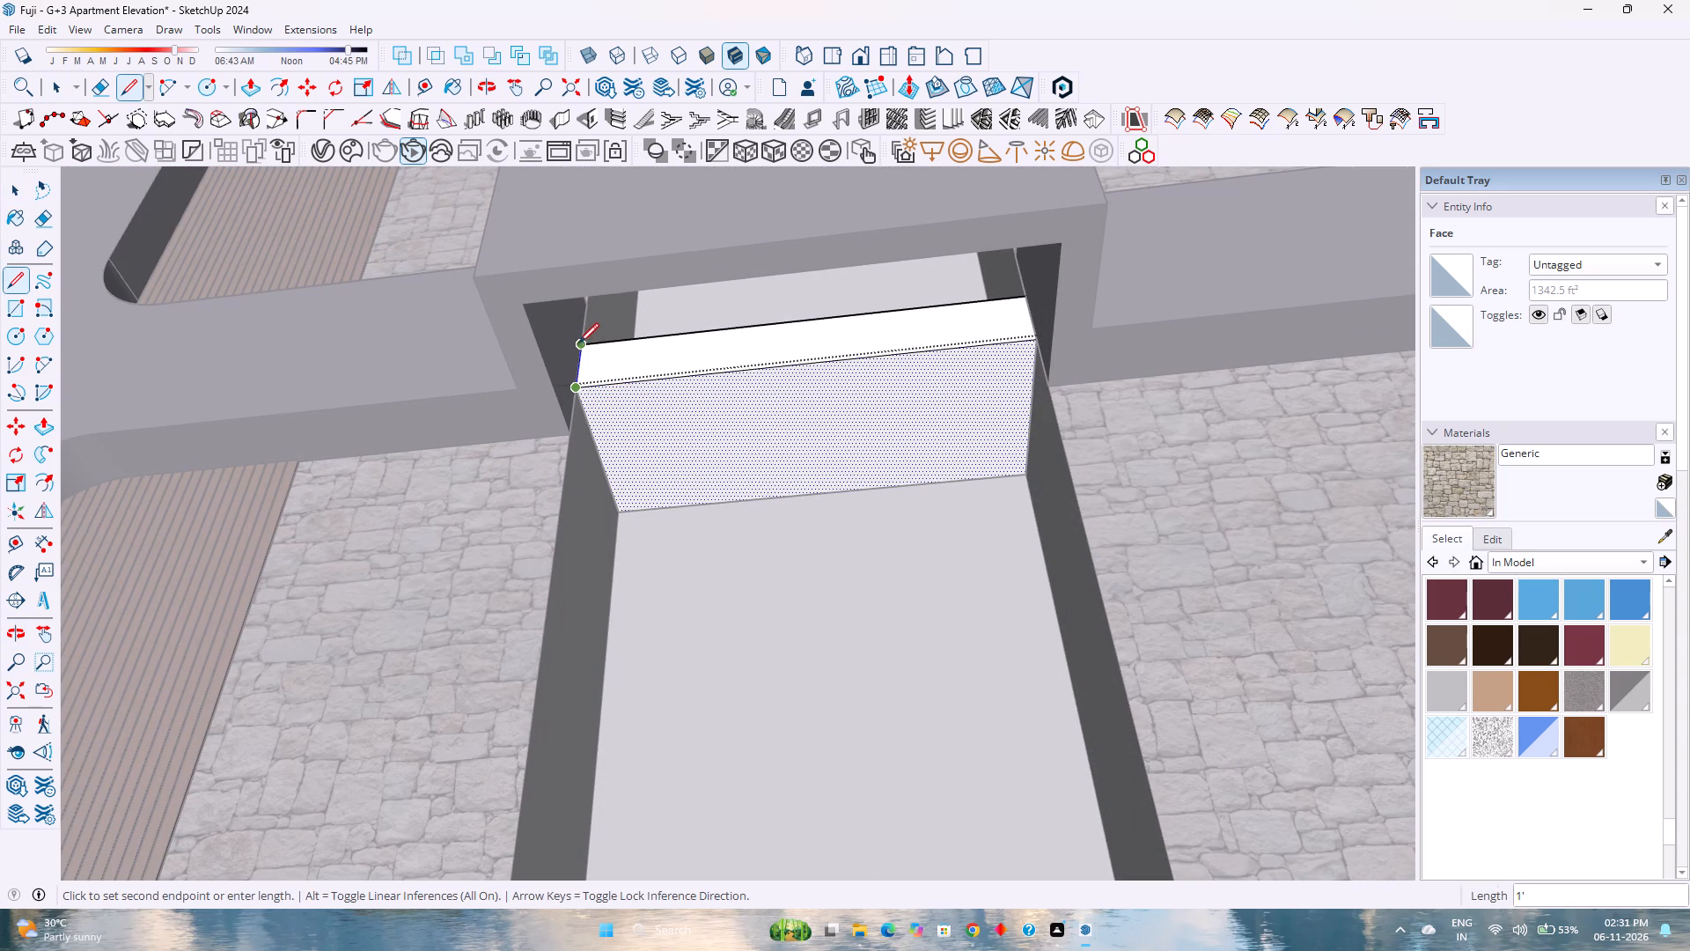
pyautogui.click(578, 343)
pyautogui.click(1039, 330)
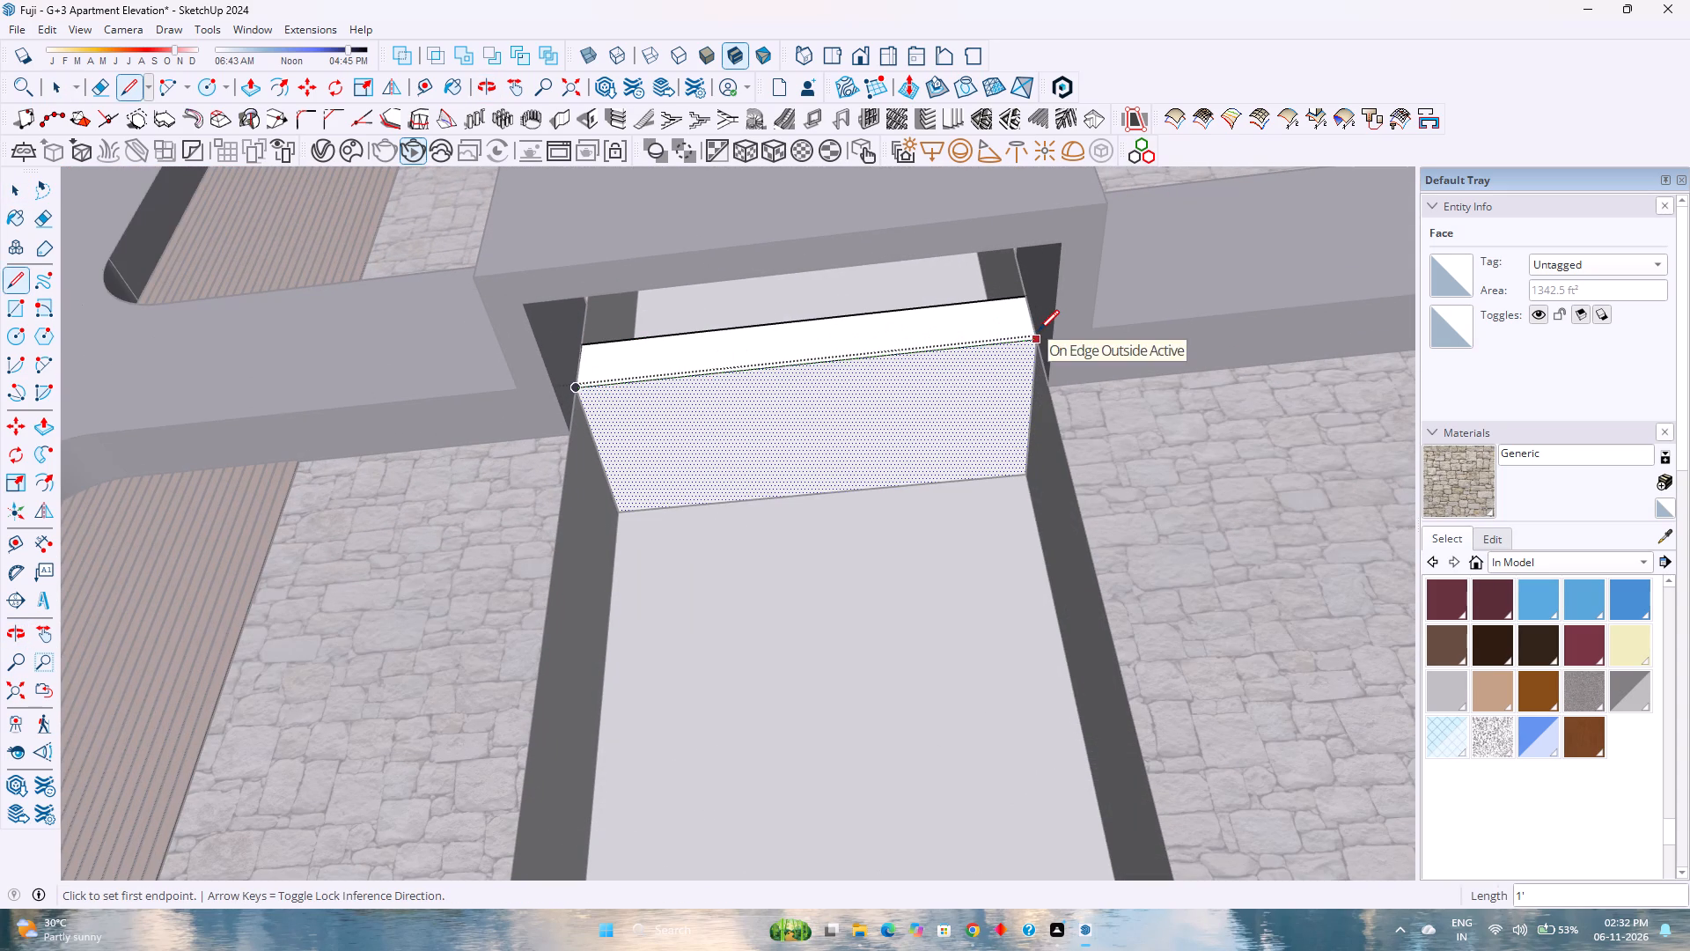
pyautogui.click(1028, 299)
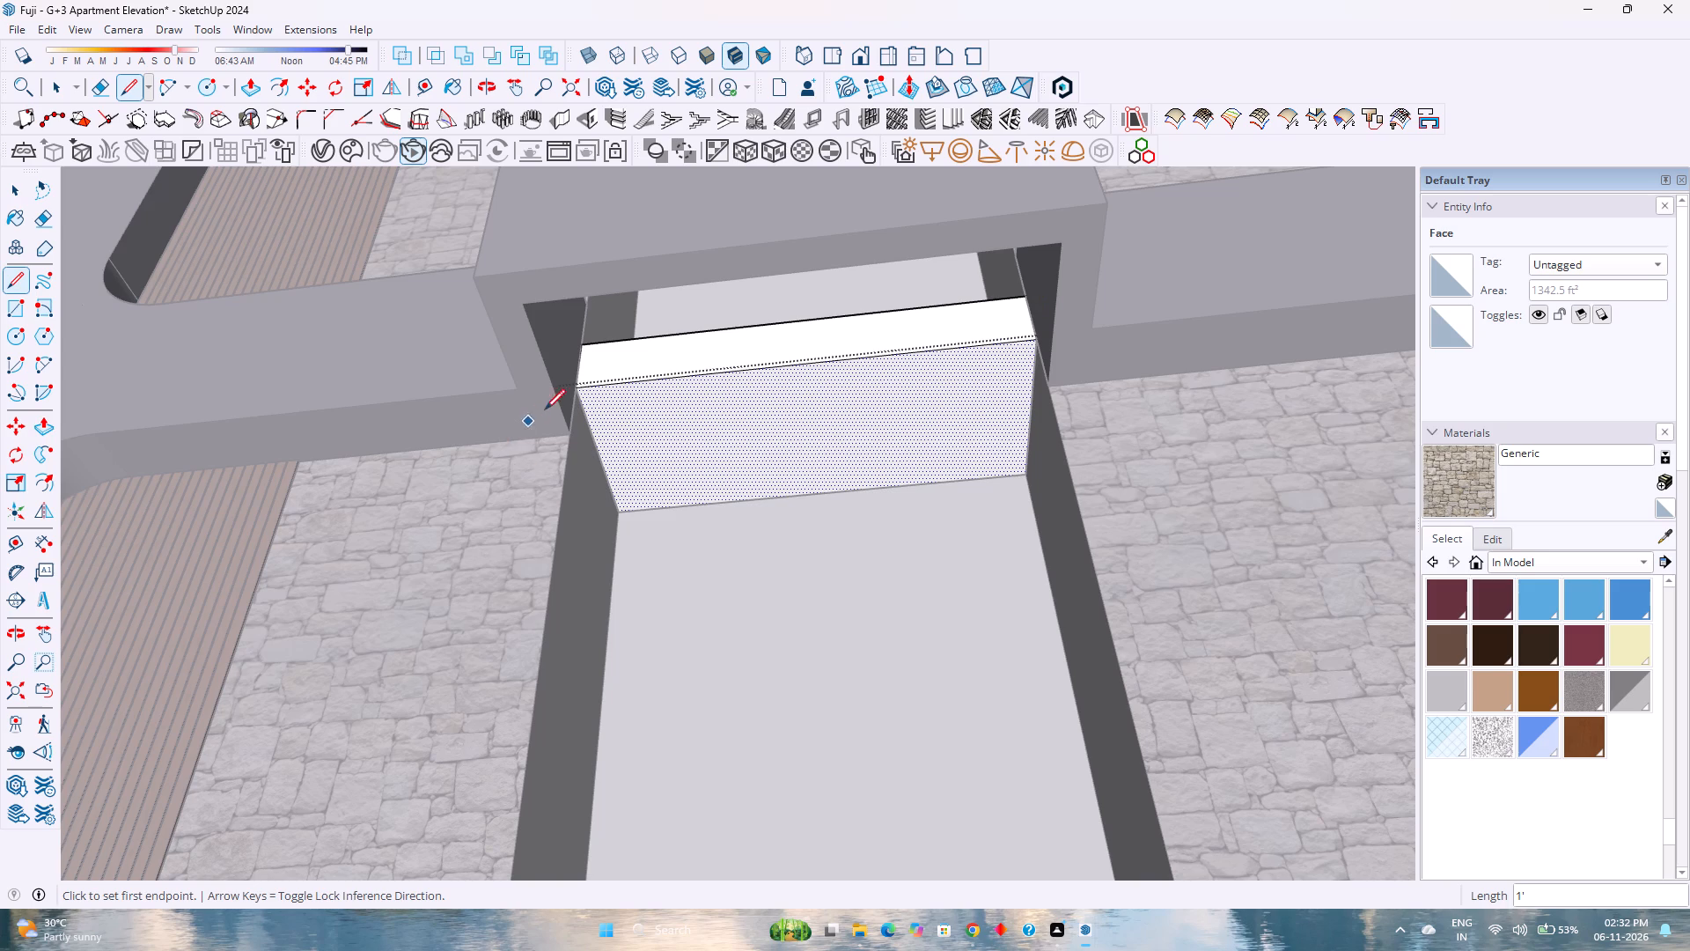
# Trace the two 3' side edges and the inner edge on the slab's underside to separate the rectangular face within the balcony bay.
pyautogui.click(575, 384)
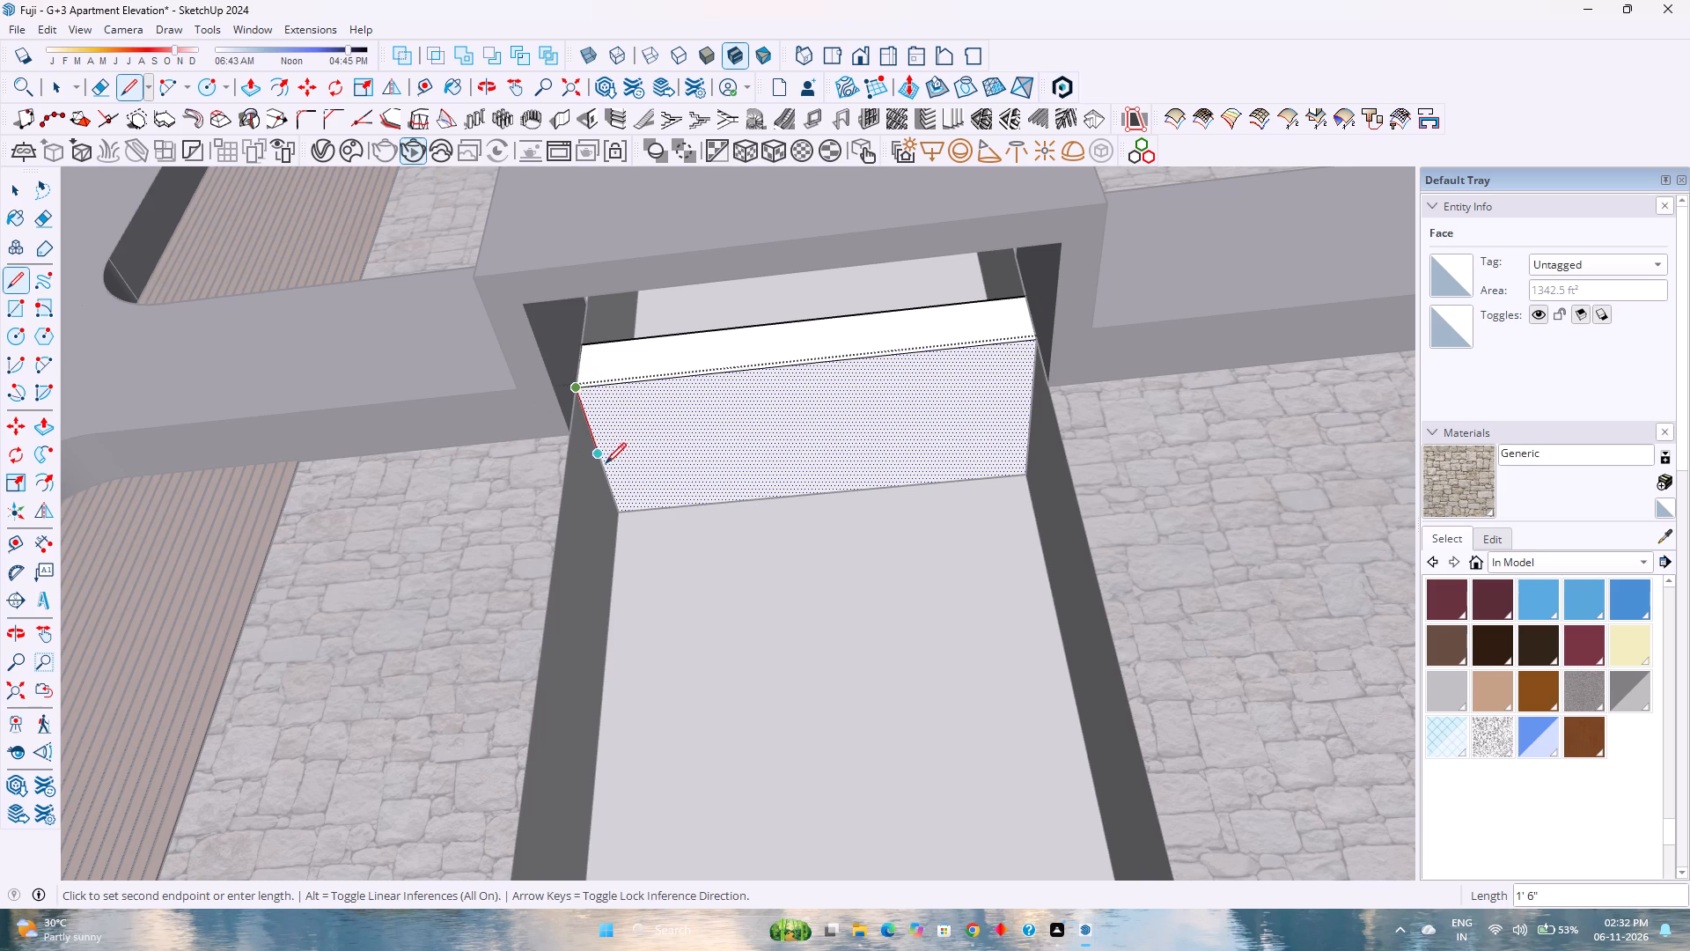
pyautogui.click(618, 517)
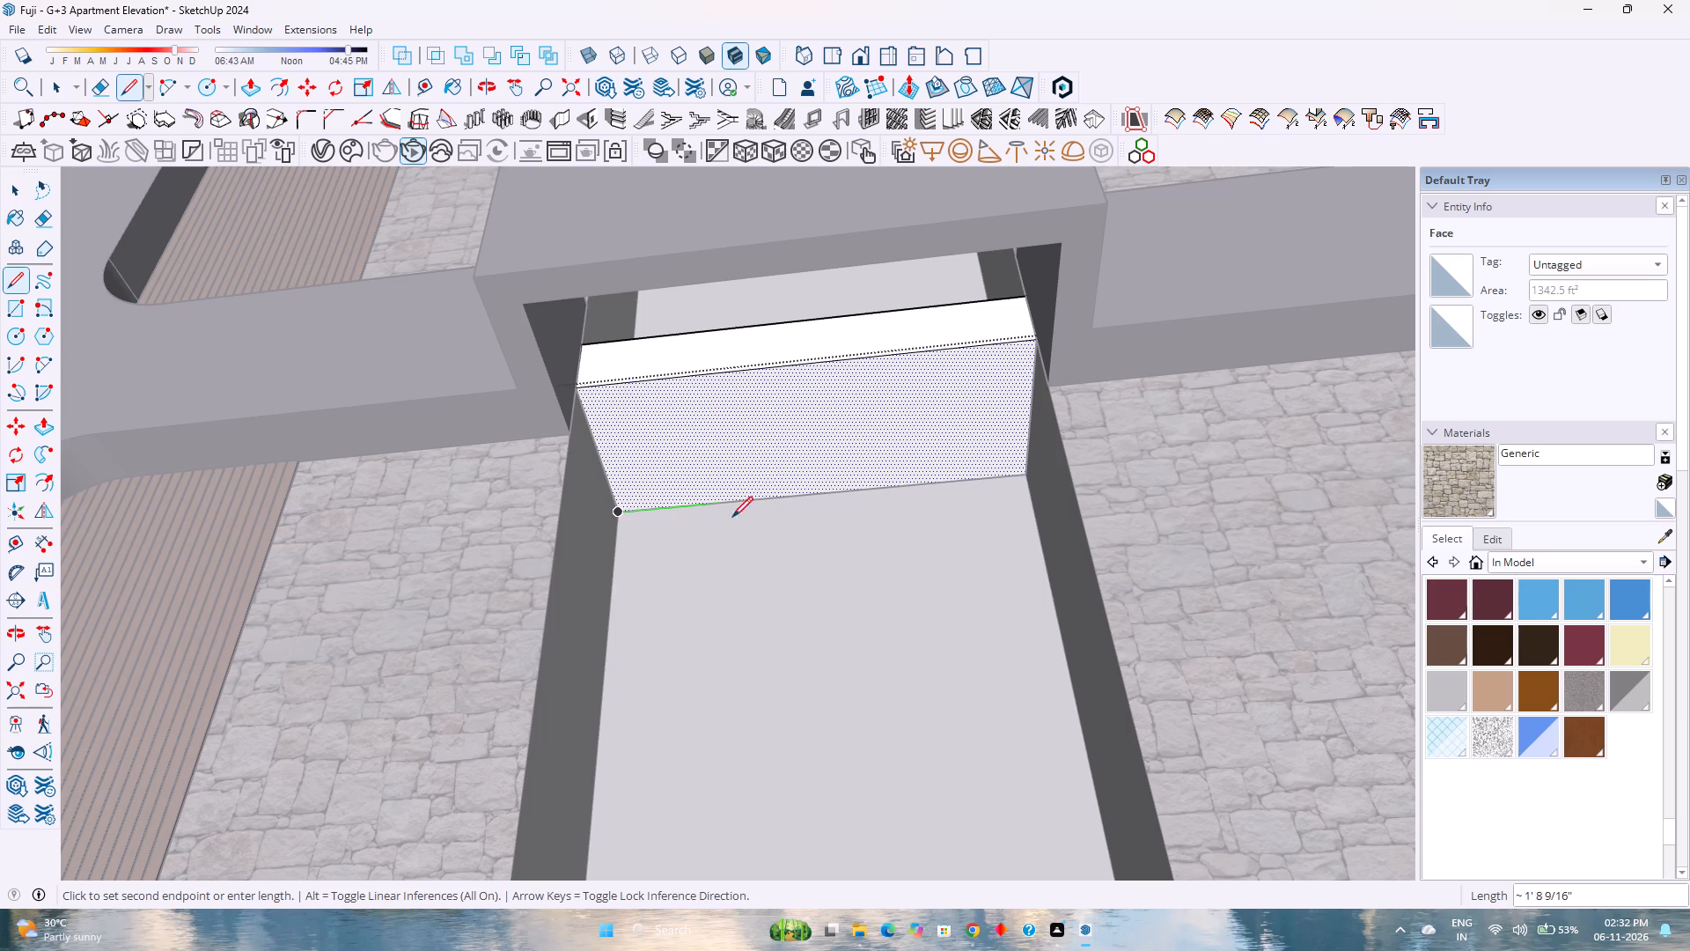
pyautogui.click(1021, 477)
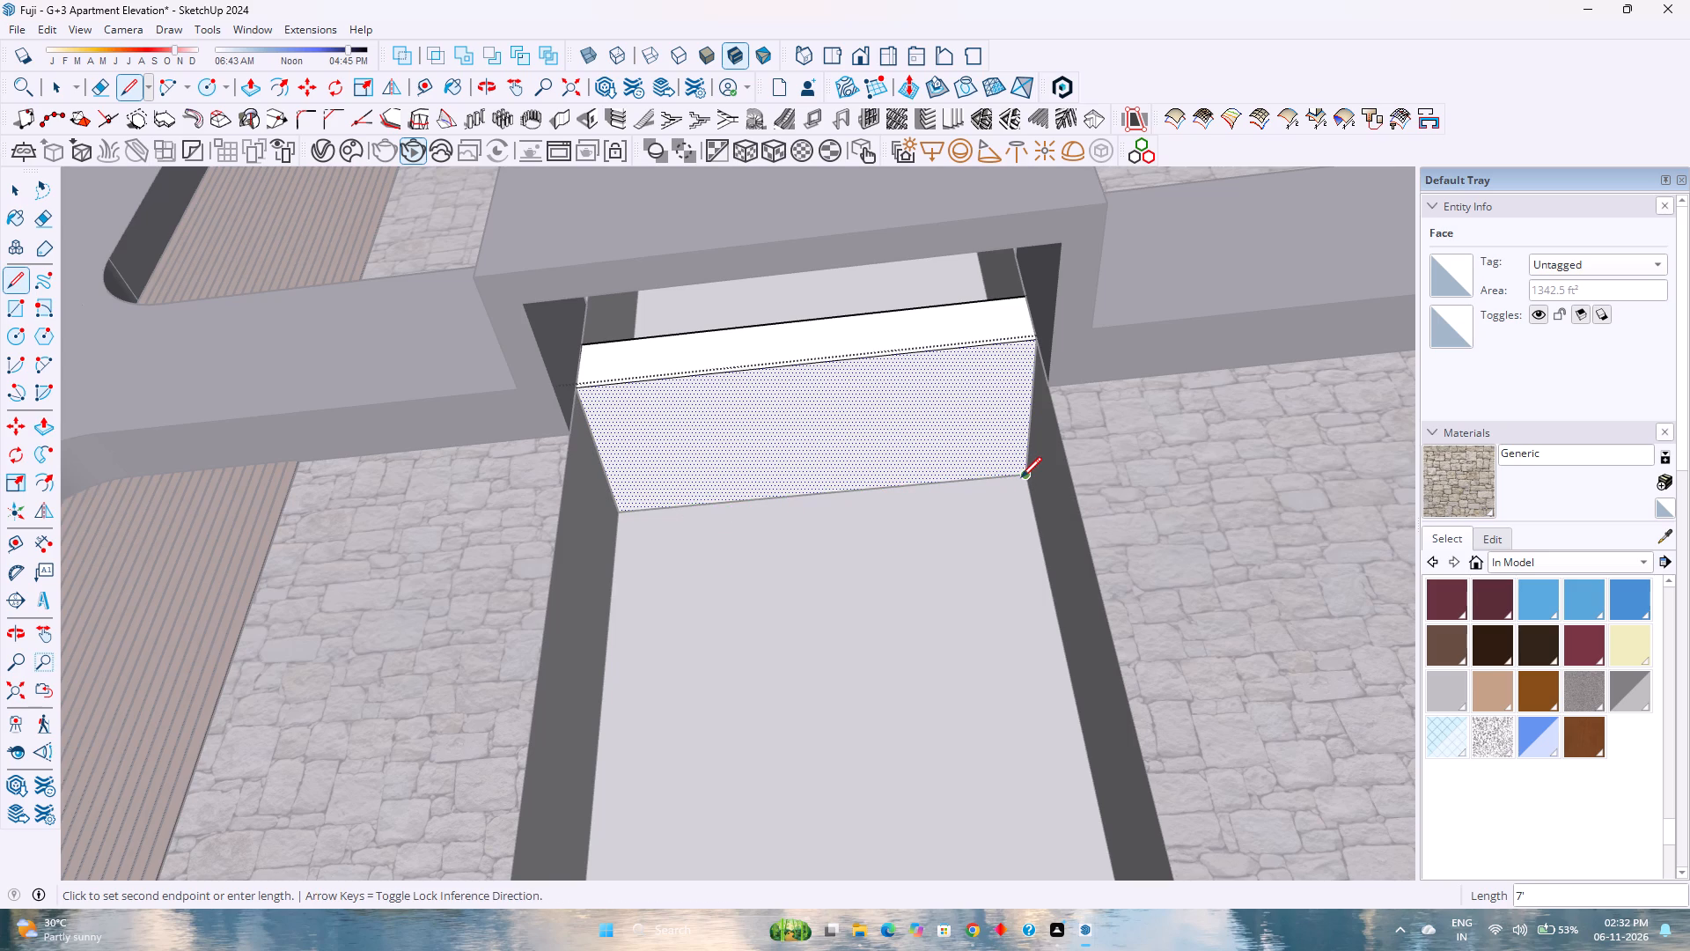
pyautogui.click(1036, 336)
pyautogui.press('space')
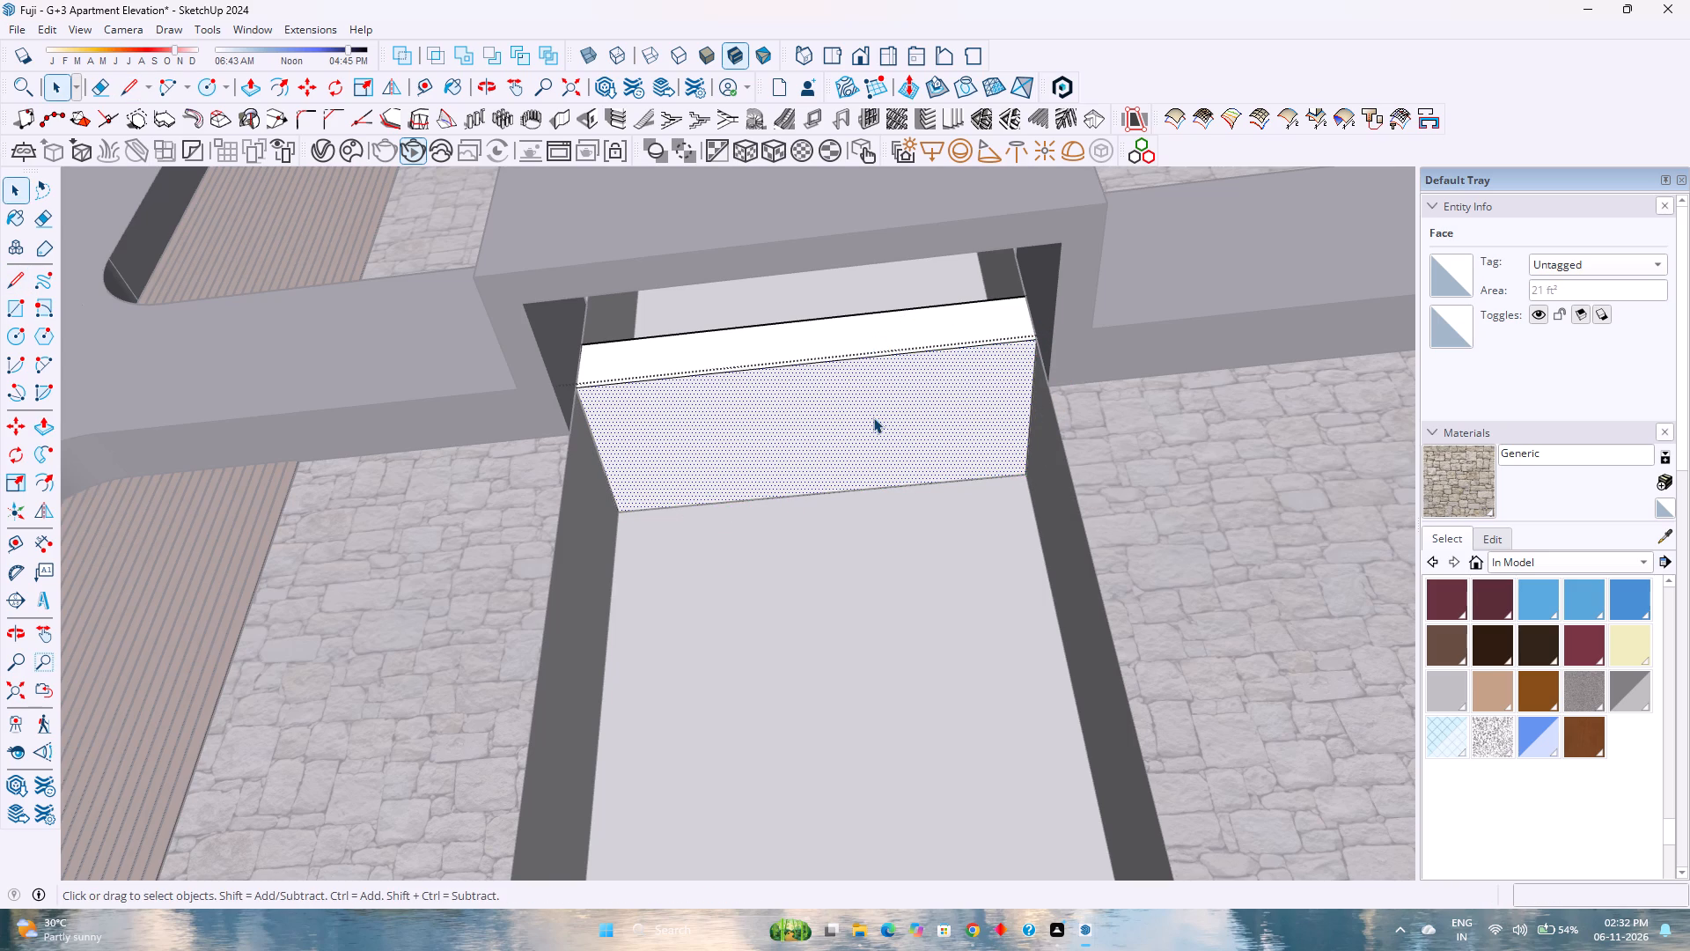
# Push/Pull the slab's 1' high front face outward 2' 6" to the inner edge of the projecting balcony frame.
pyautogui.click(873, 417)
pyautogui.press('p')
pyautogui.click(871, 417)
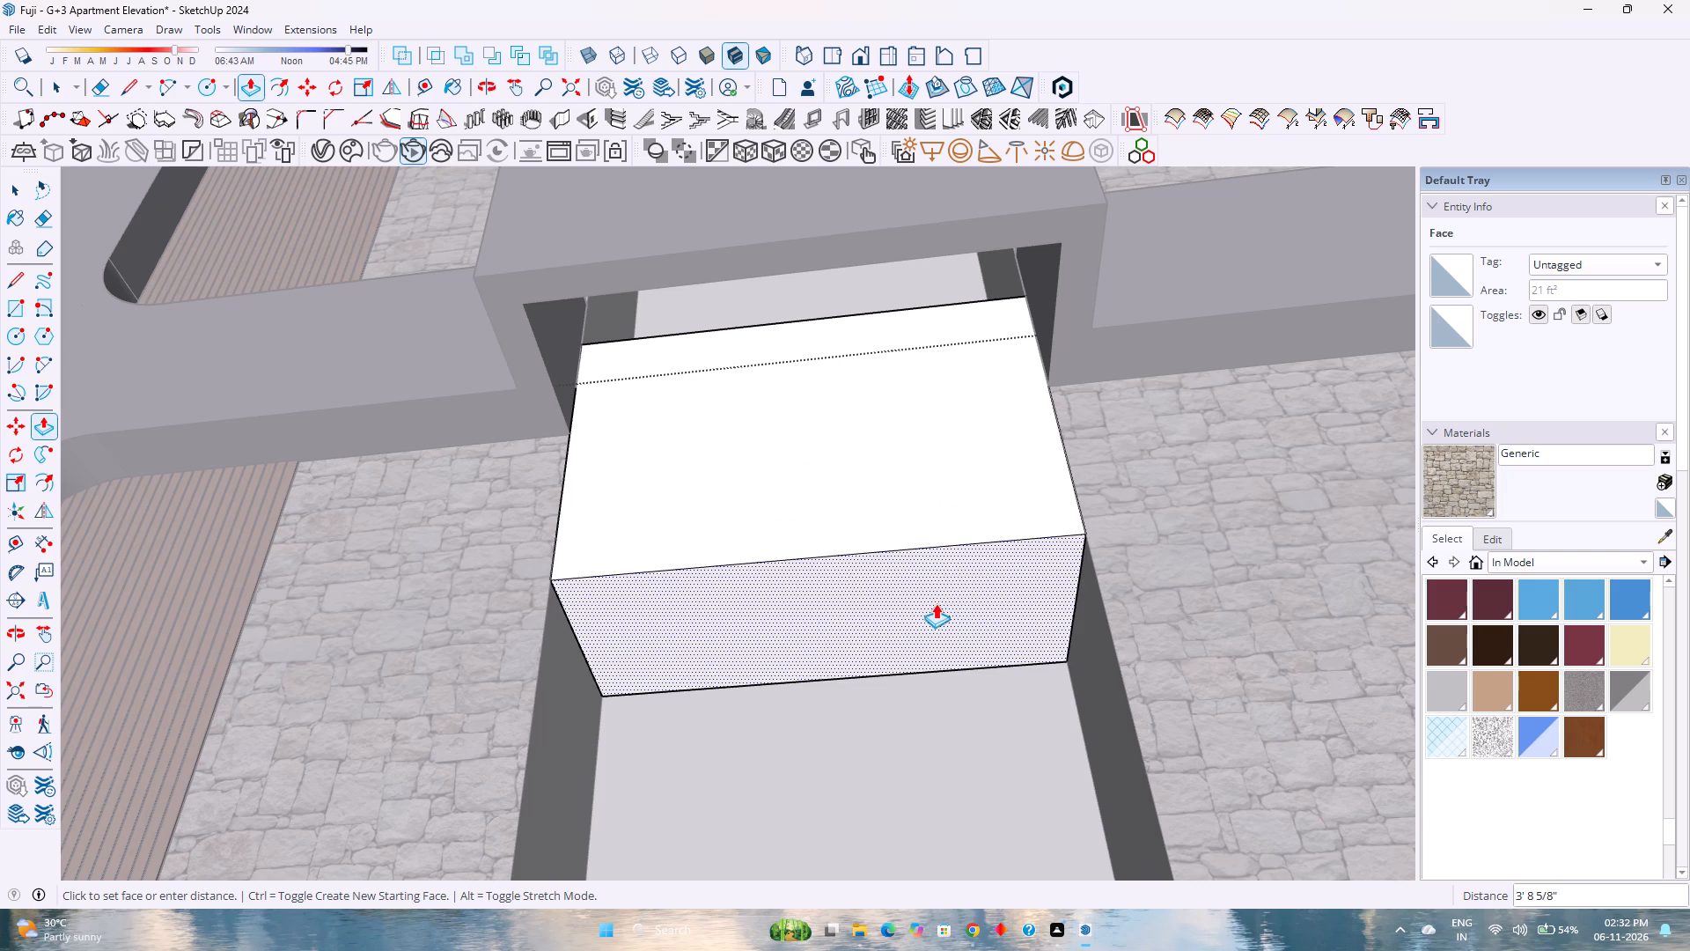
pyautogui.press('Escape')
pyautogui.click(845, 347)
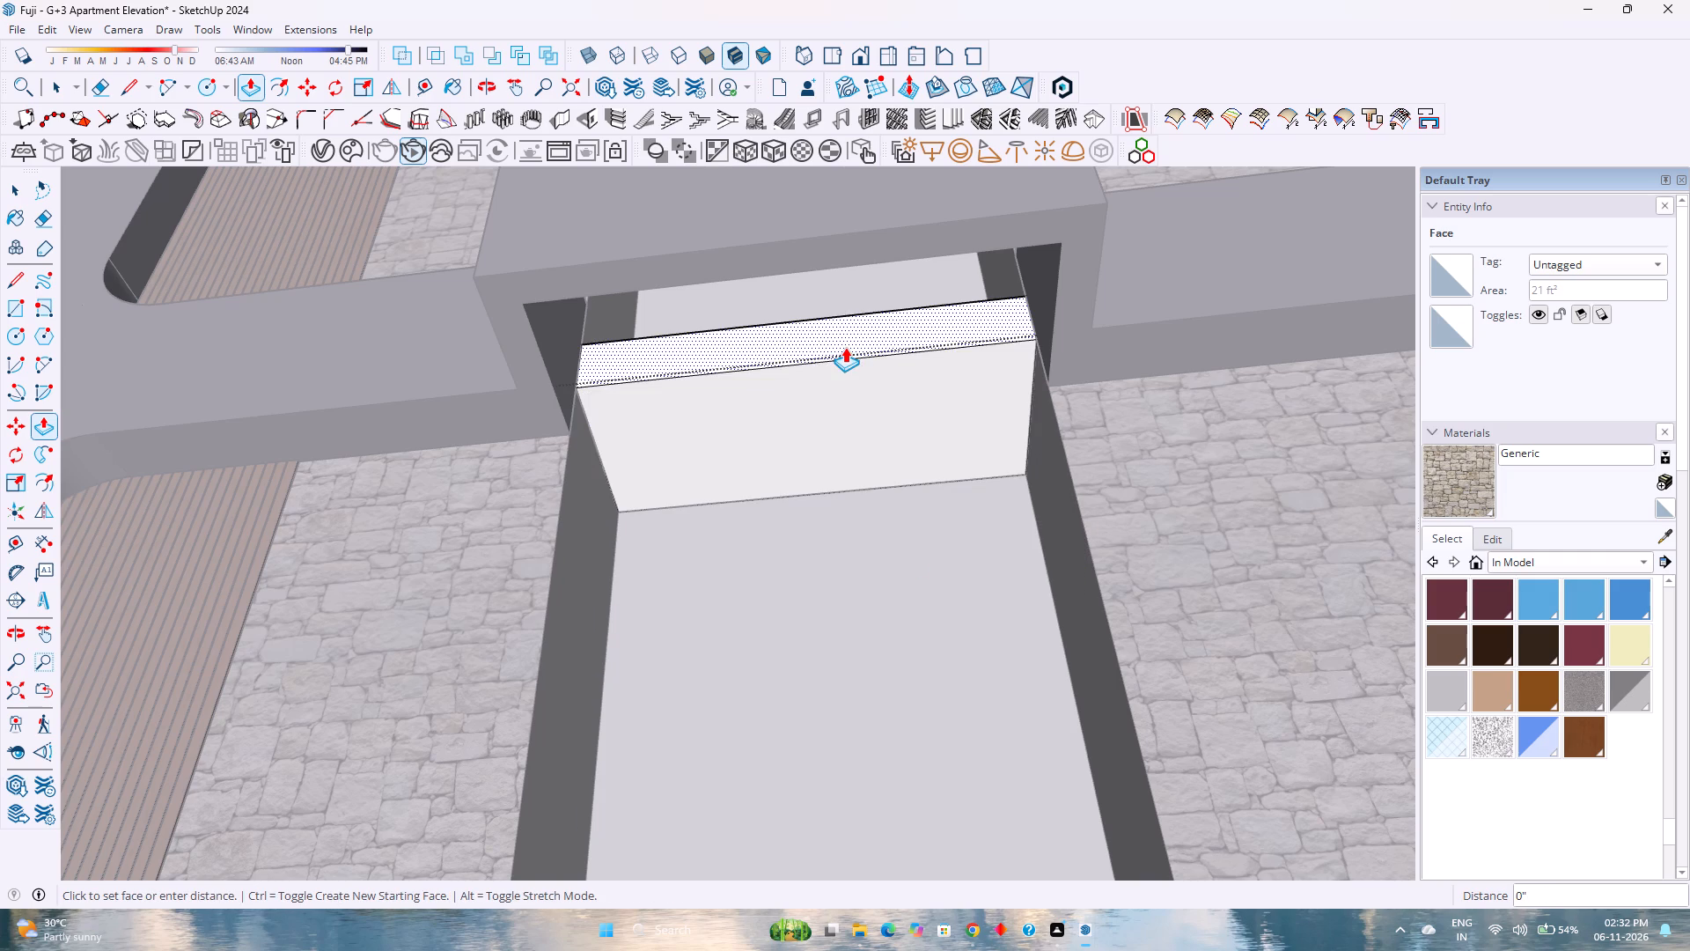
pyautogui.click(523, 307)
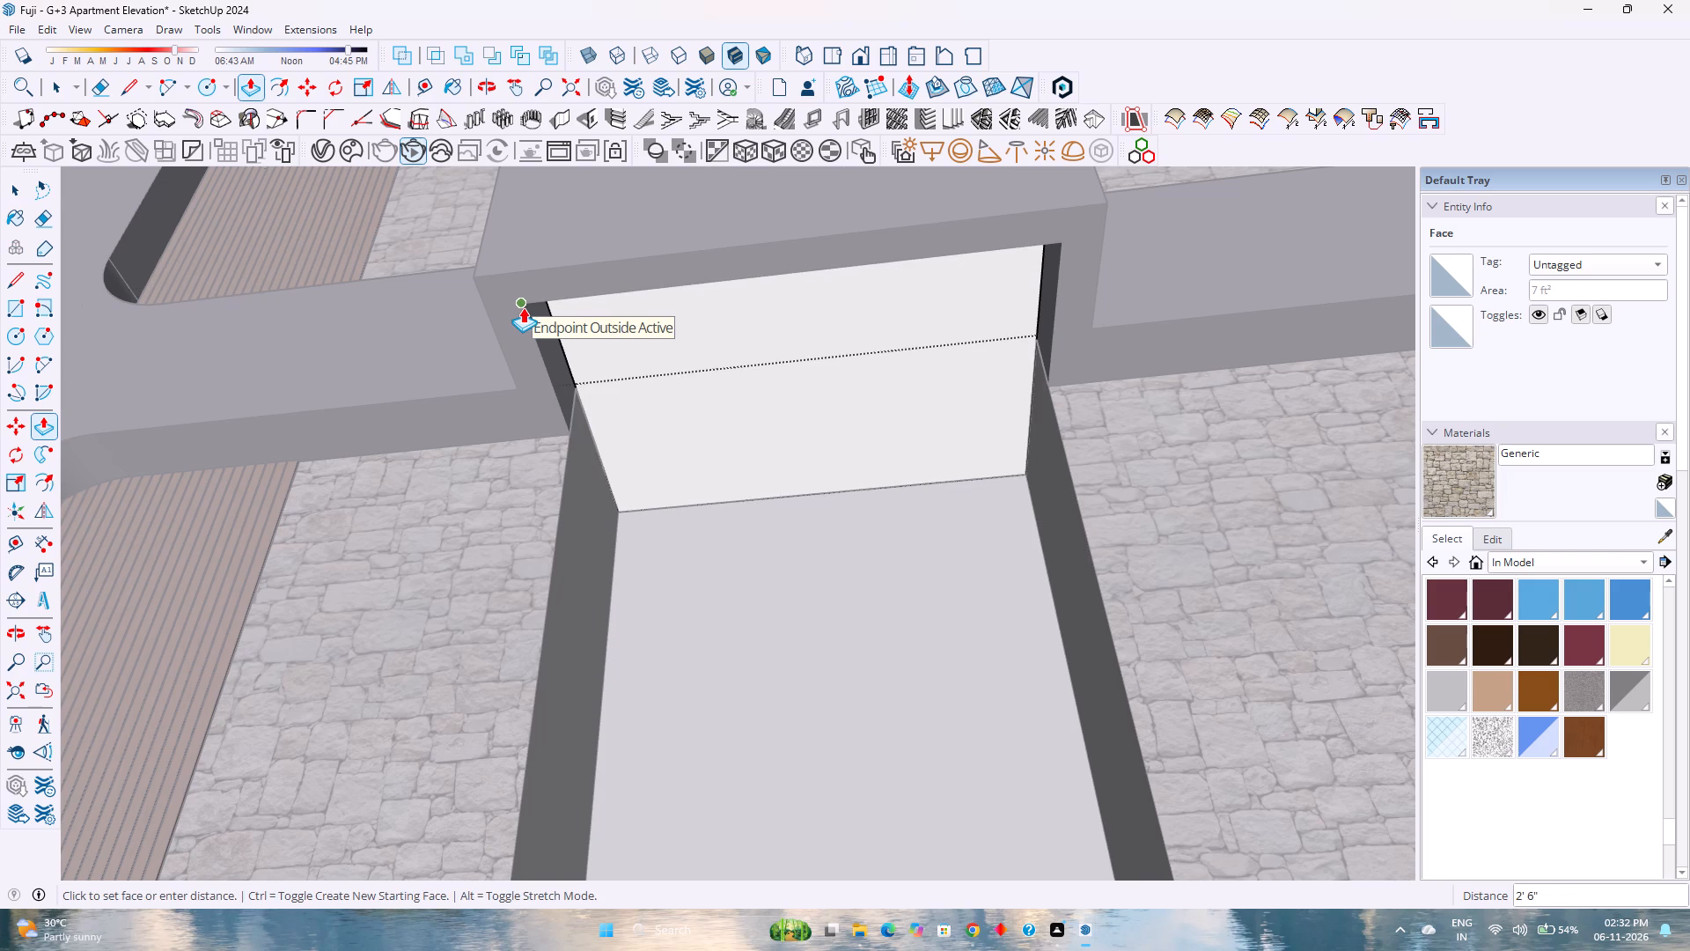
# Push/Pull the extended slab's underside face downward 9" beneath the balcony.
pyautogui.scroll(-2, 746, 467)
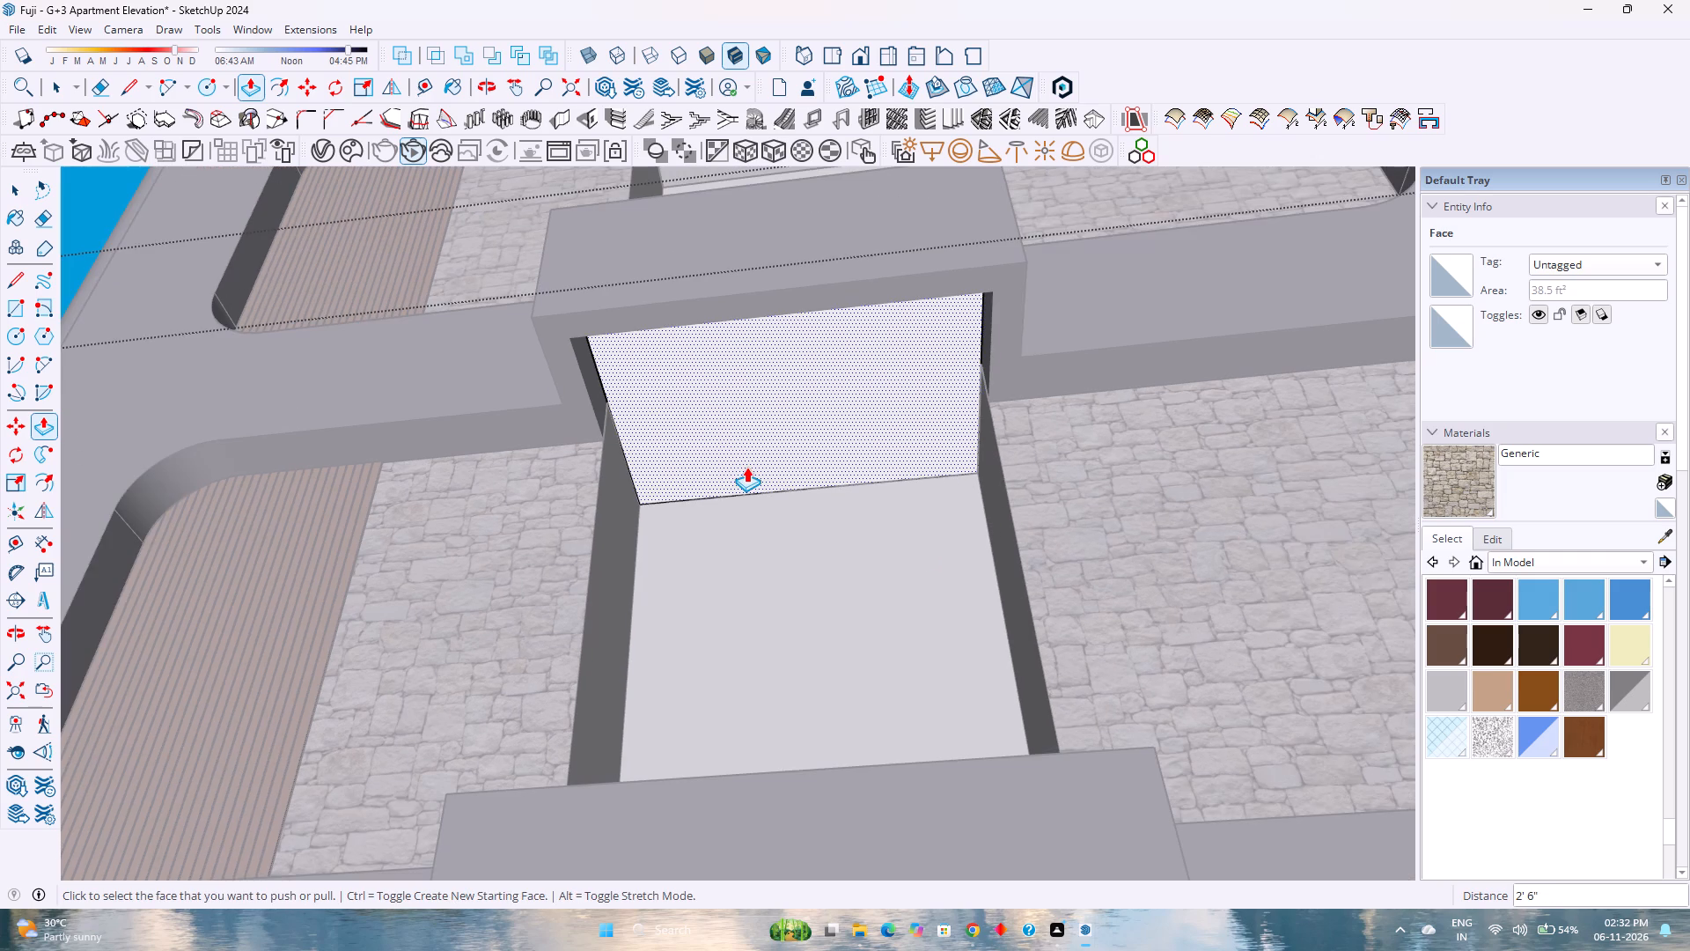
pyautogui.click(735, 438)
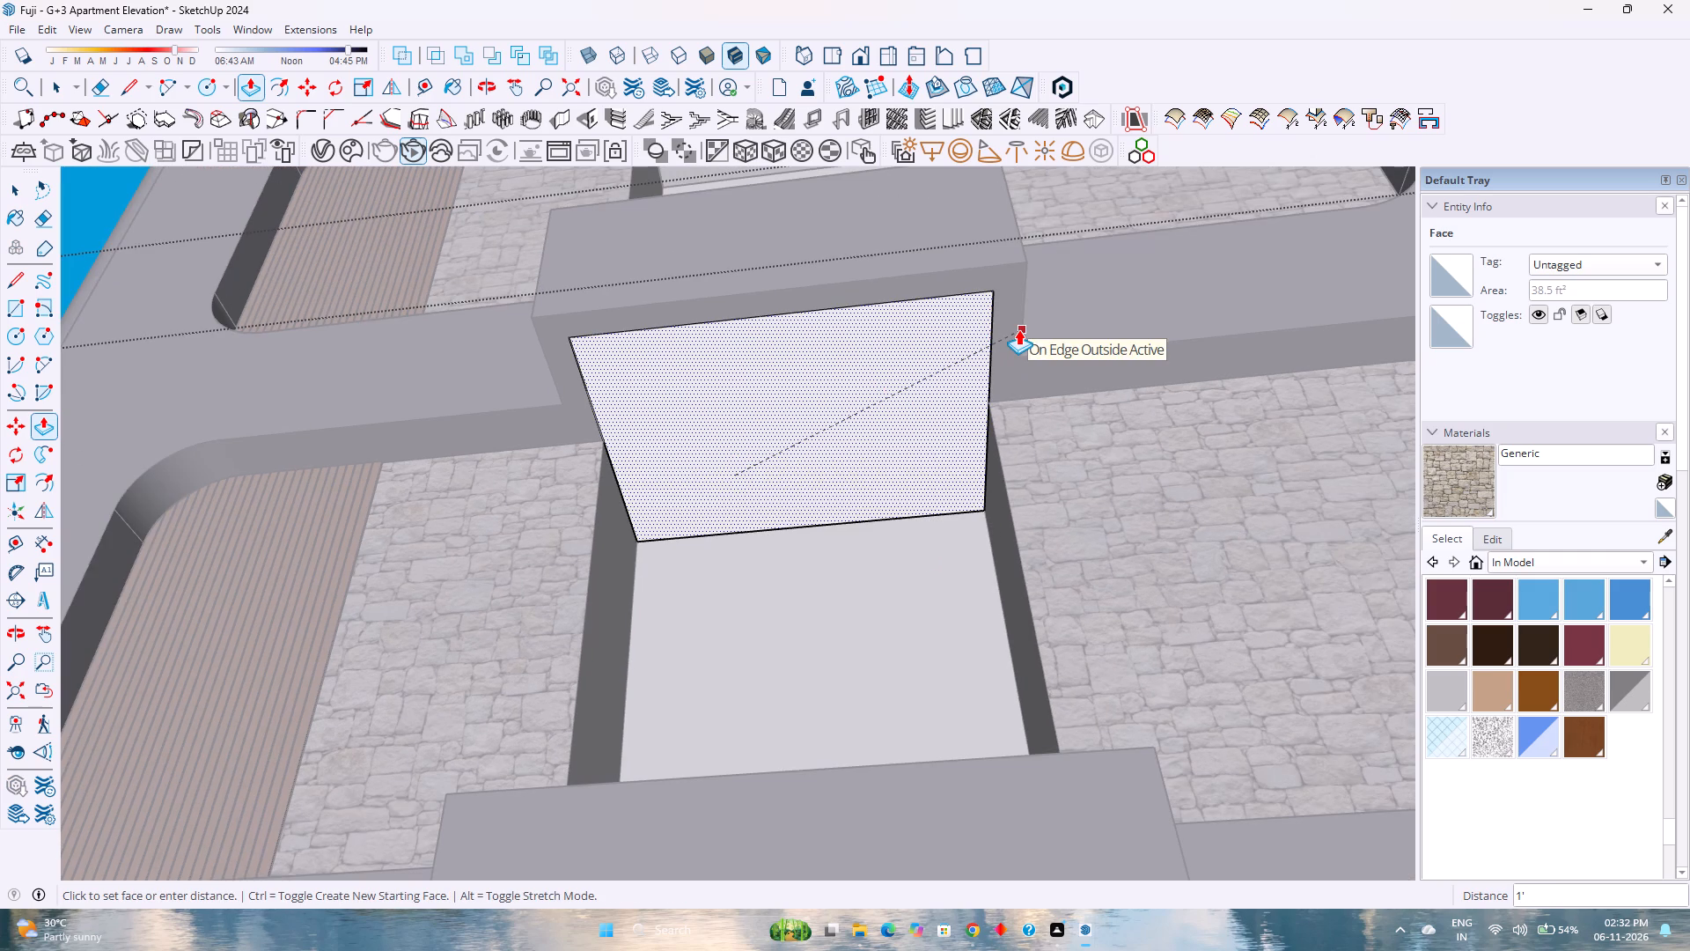
pyautogui.press('9')
pyautogui.press('Return')
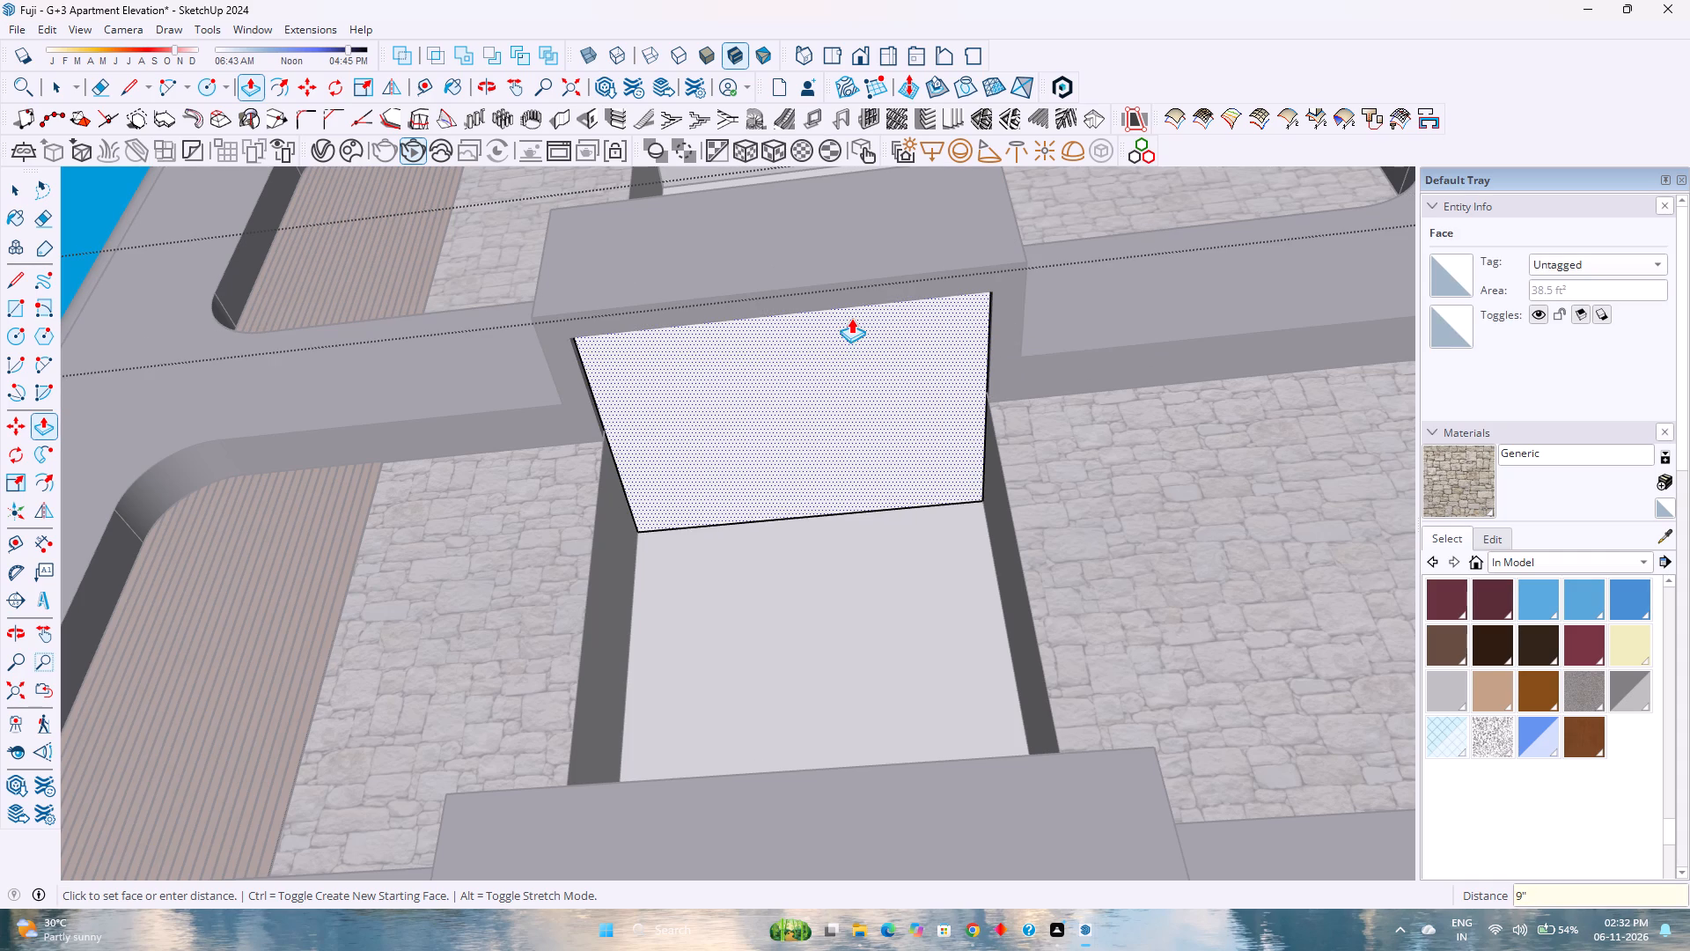
# Offset the lowered slab underside's outline 2" inward to form a border band.
pyautogui.press('space')
pyautogui.click(792, 379)
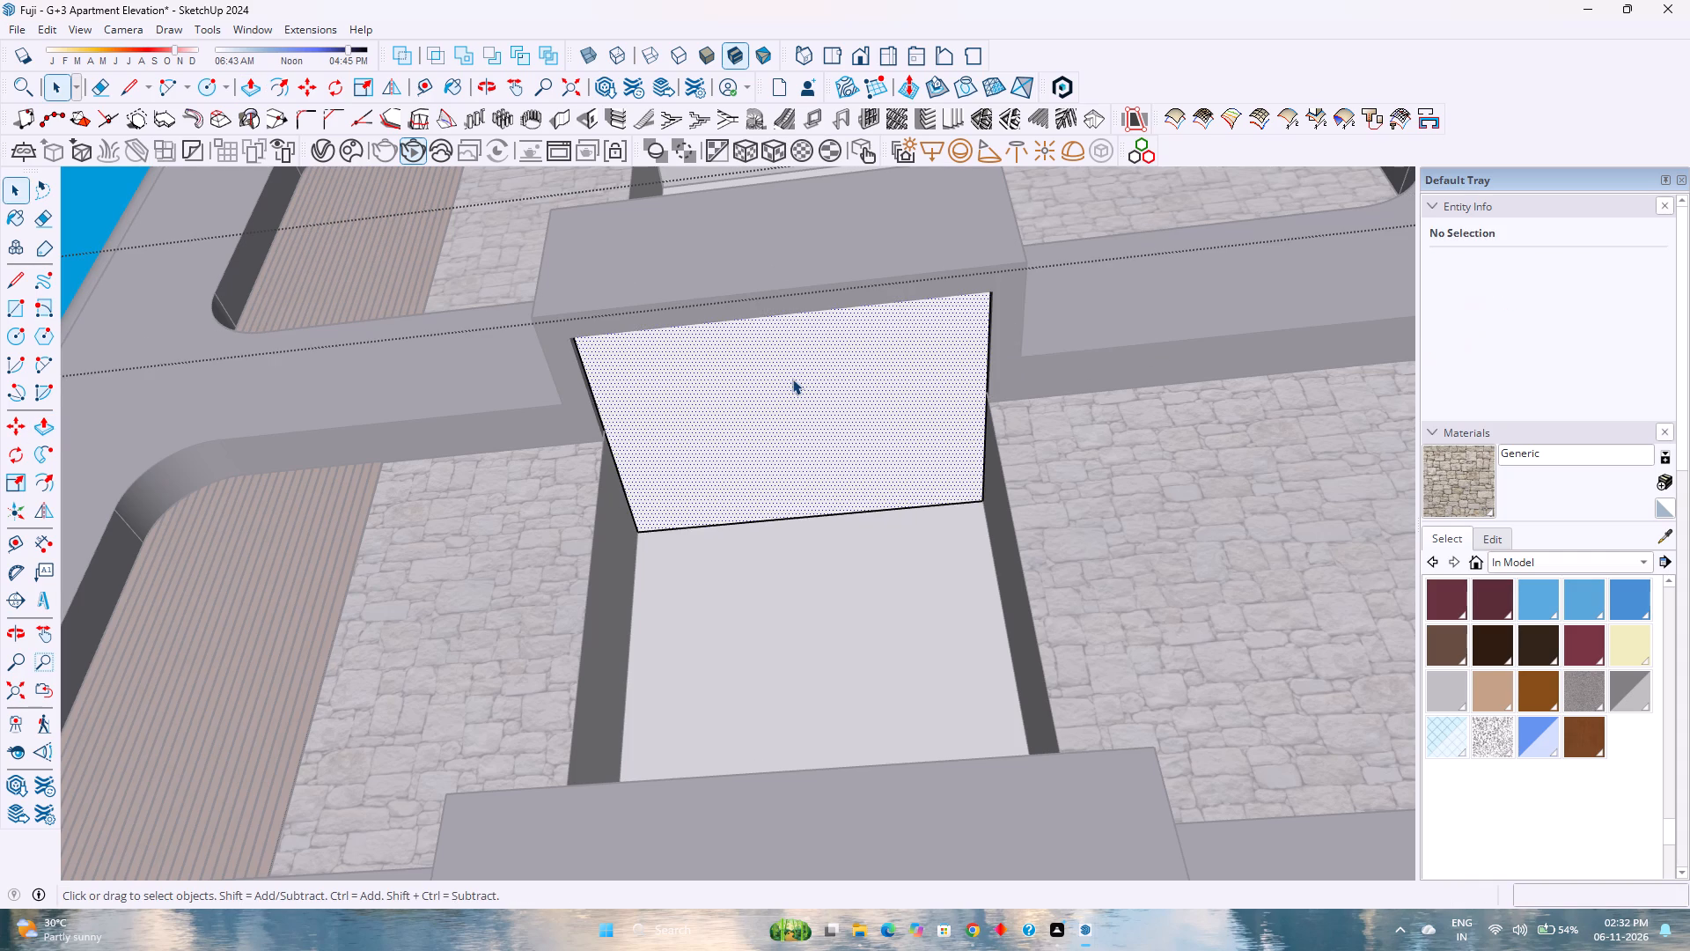
pyautogui.scroll(-8, 702, 348)
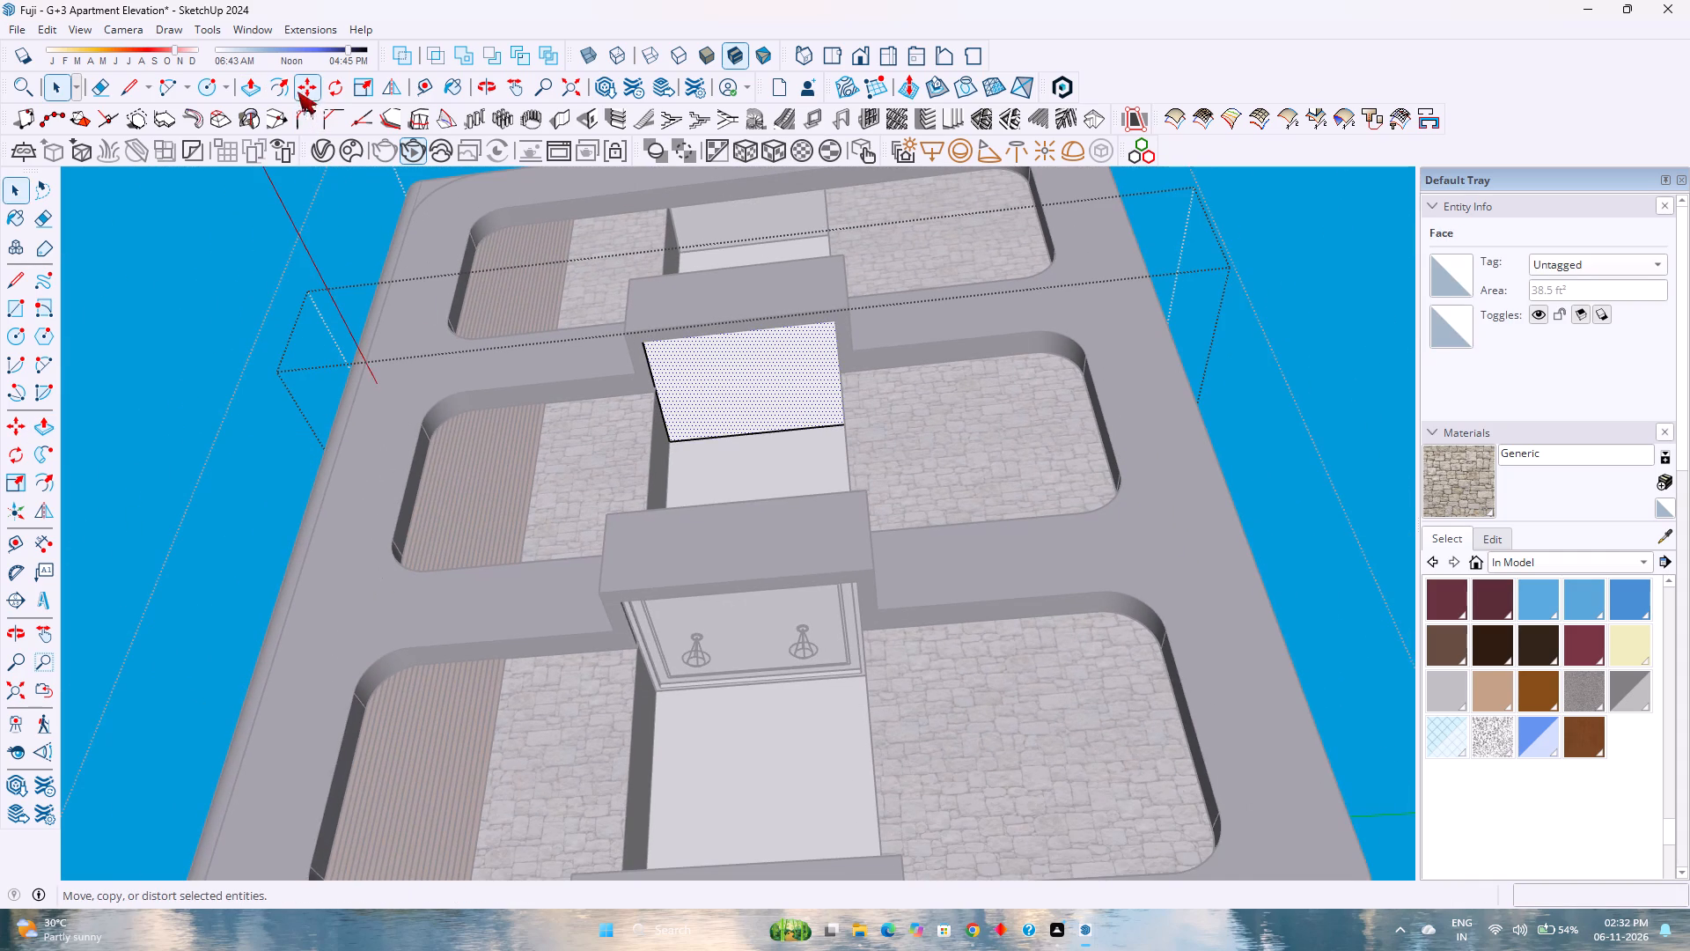
pyautogui.click(278, 85)
pyautogui.click(672, 399)
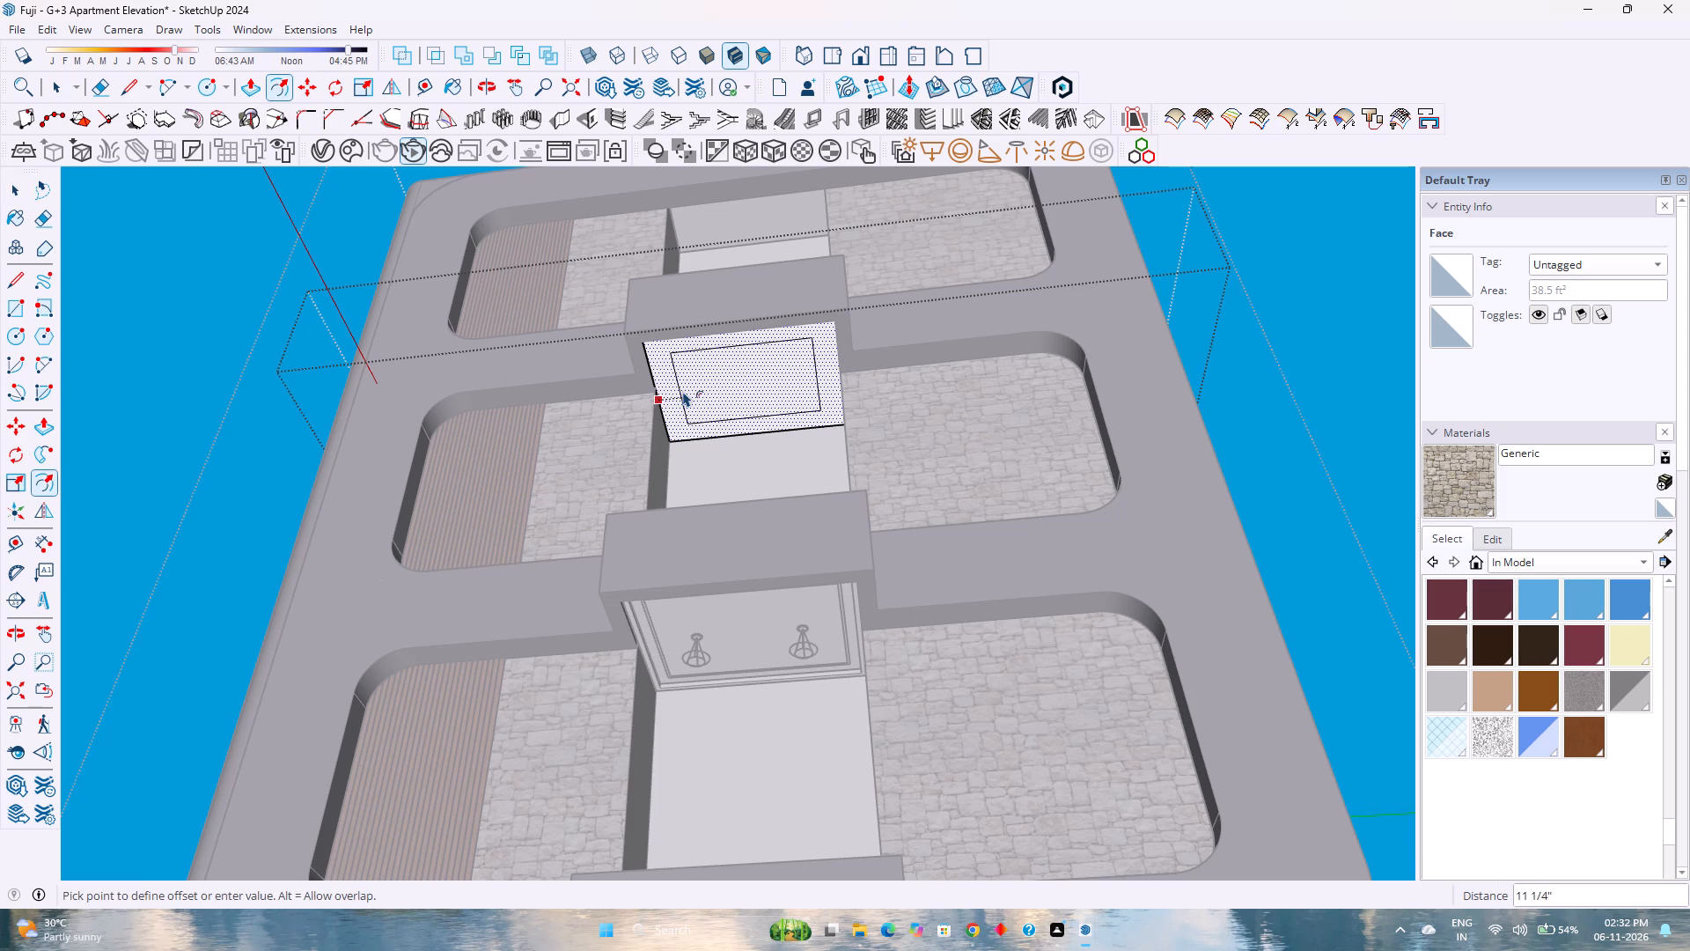
pyautogui.press('2')
pyautogui.press('Return')
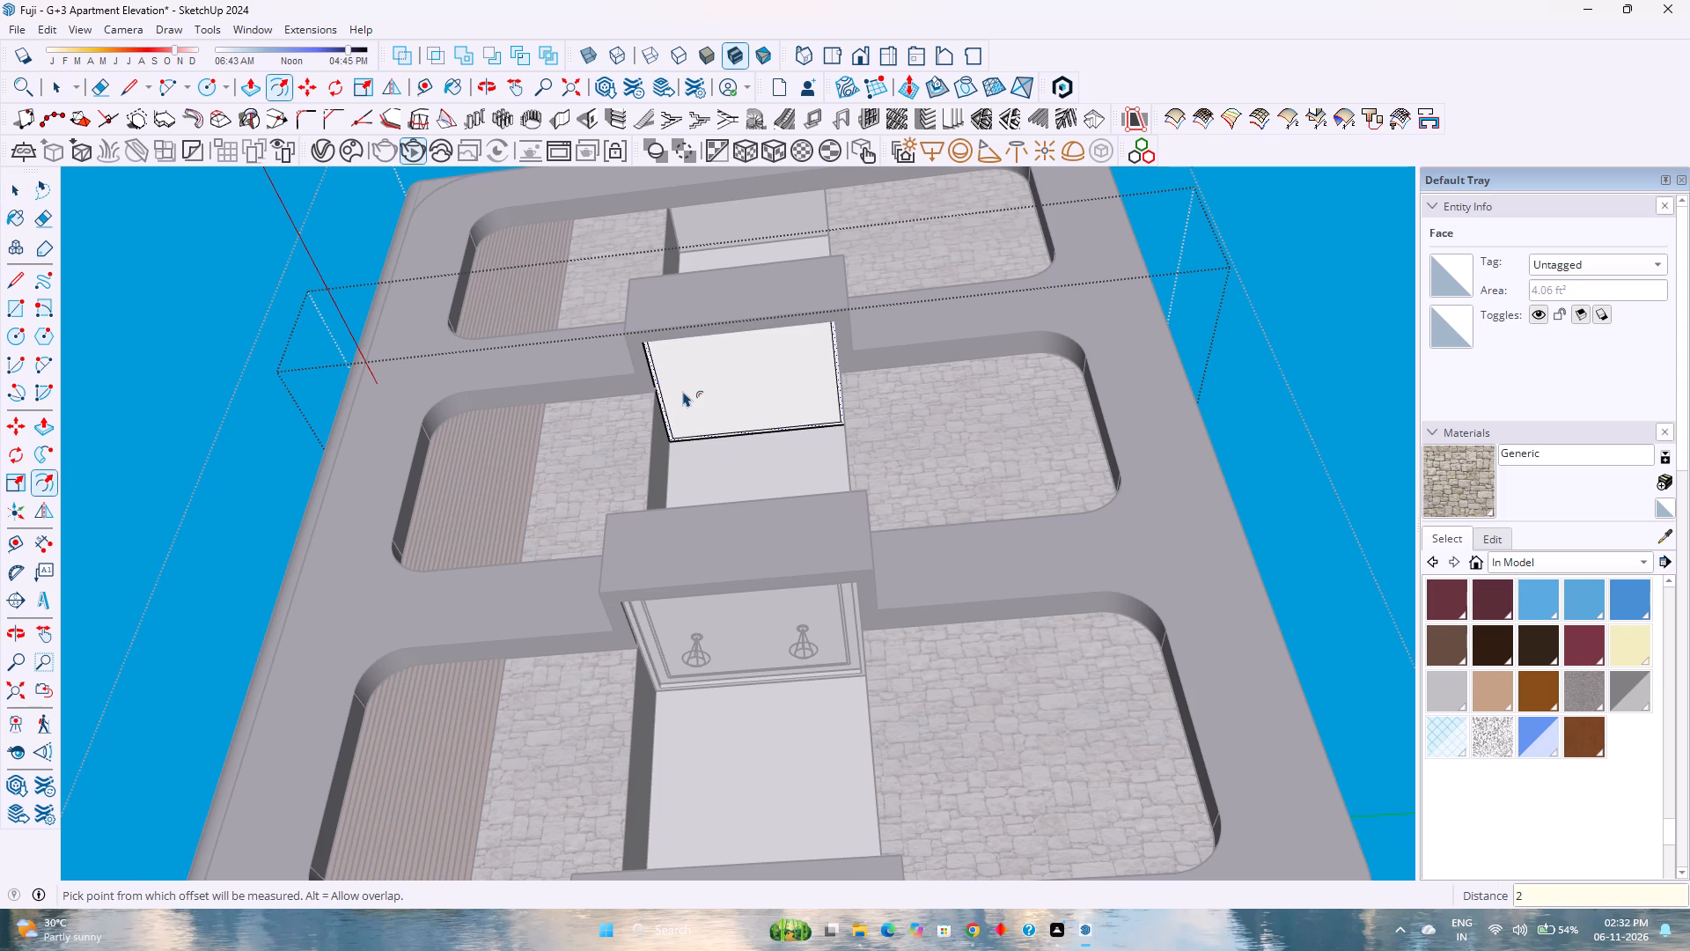
# Push/Pull the inner underside face 8" up into the slab to form a ceiling recess.
pyautogui.scroll(9, 683, 391)
pyautogui.scroll(-8, 666, 396)
pyautogui.scroll(7, 682, 385)
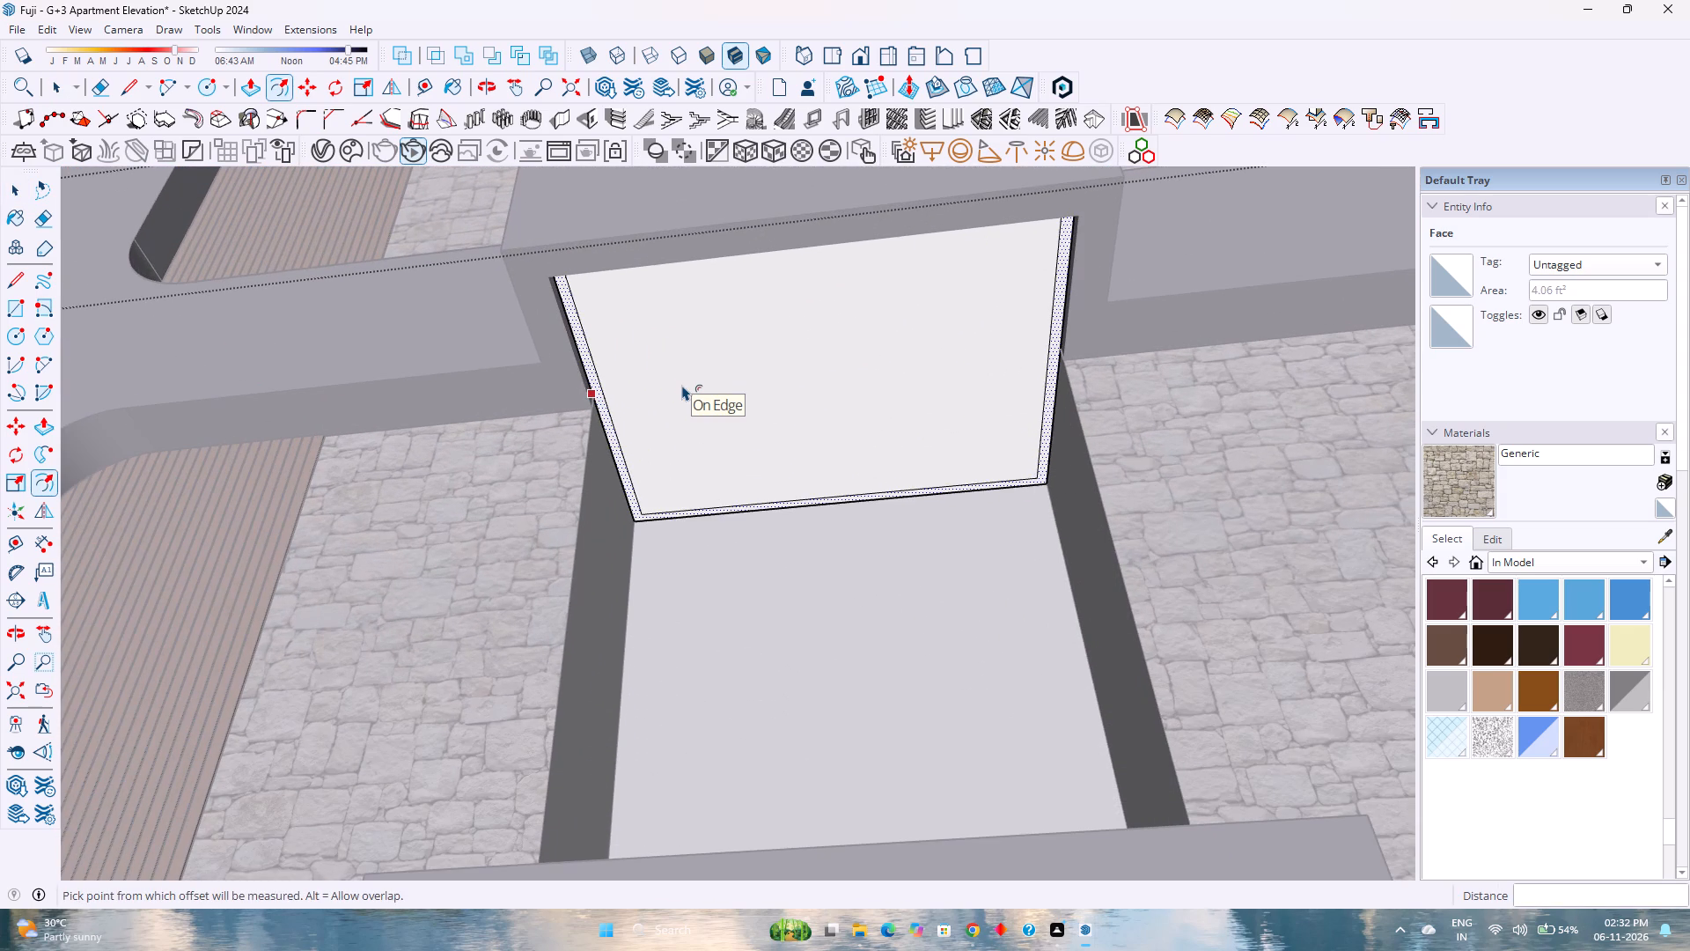
pyautogui.press('p')
pyautogui.press('Escape')
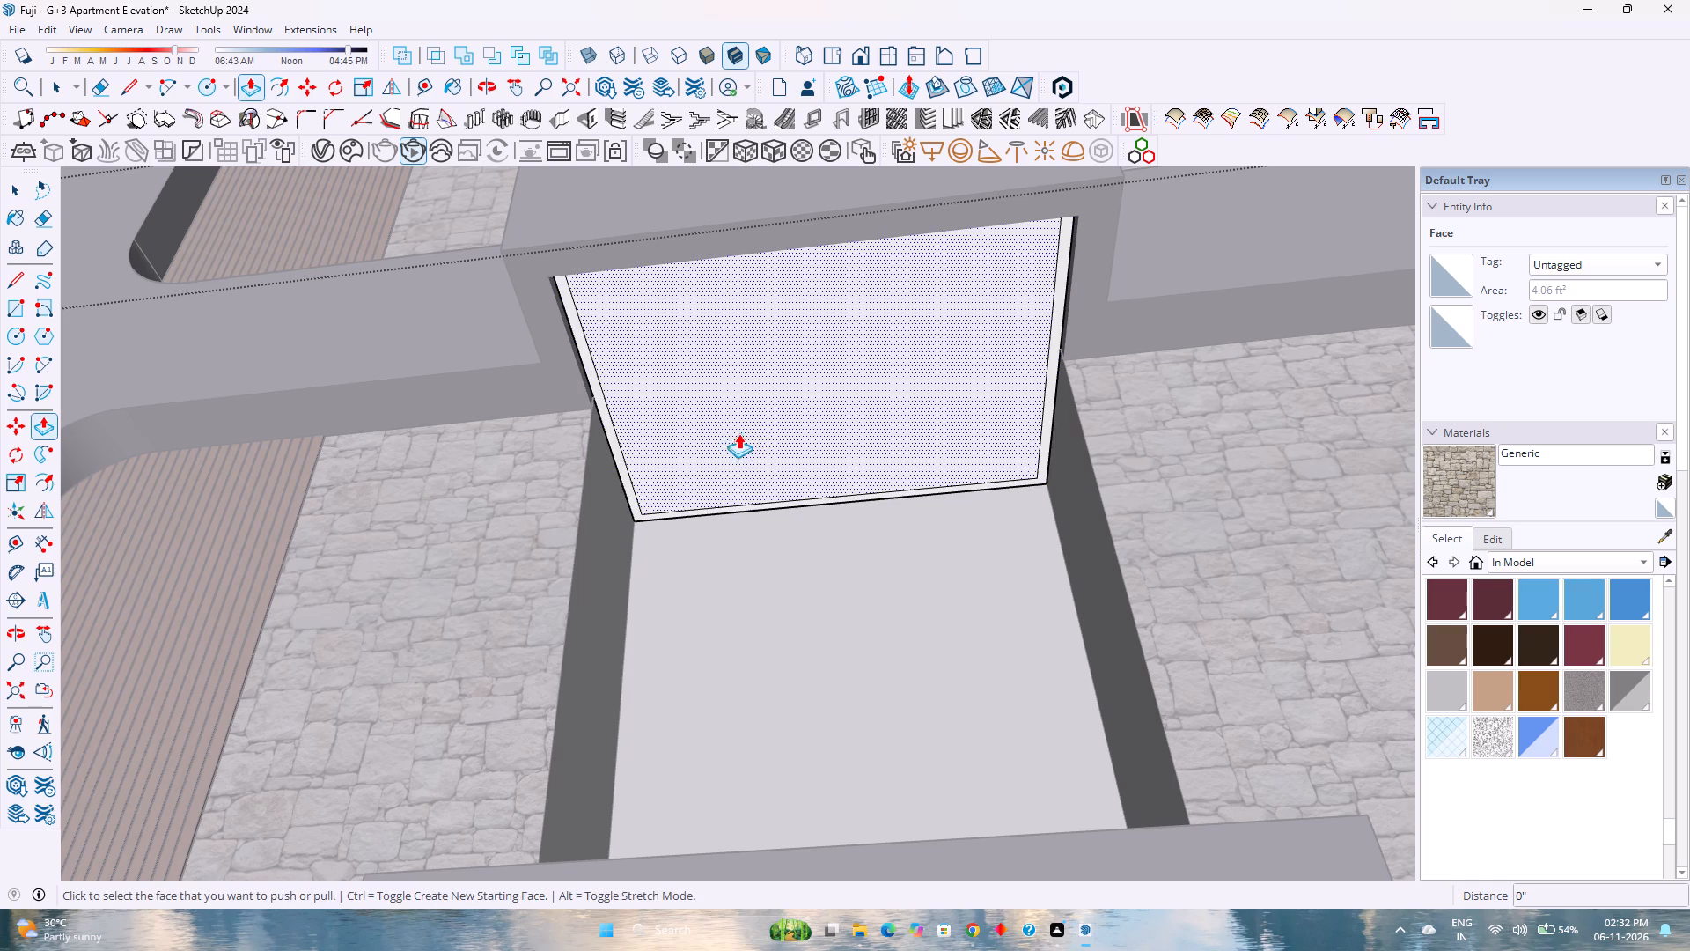
pyautogui.click(760, 426)
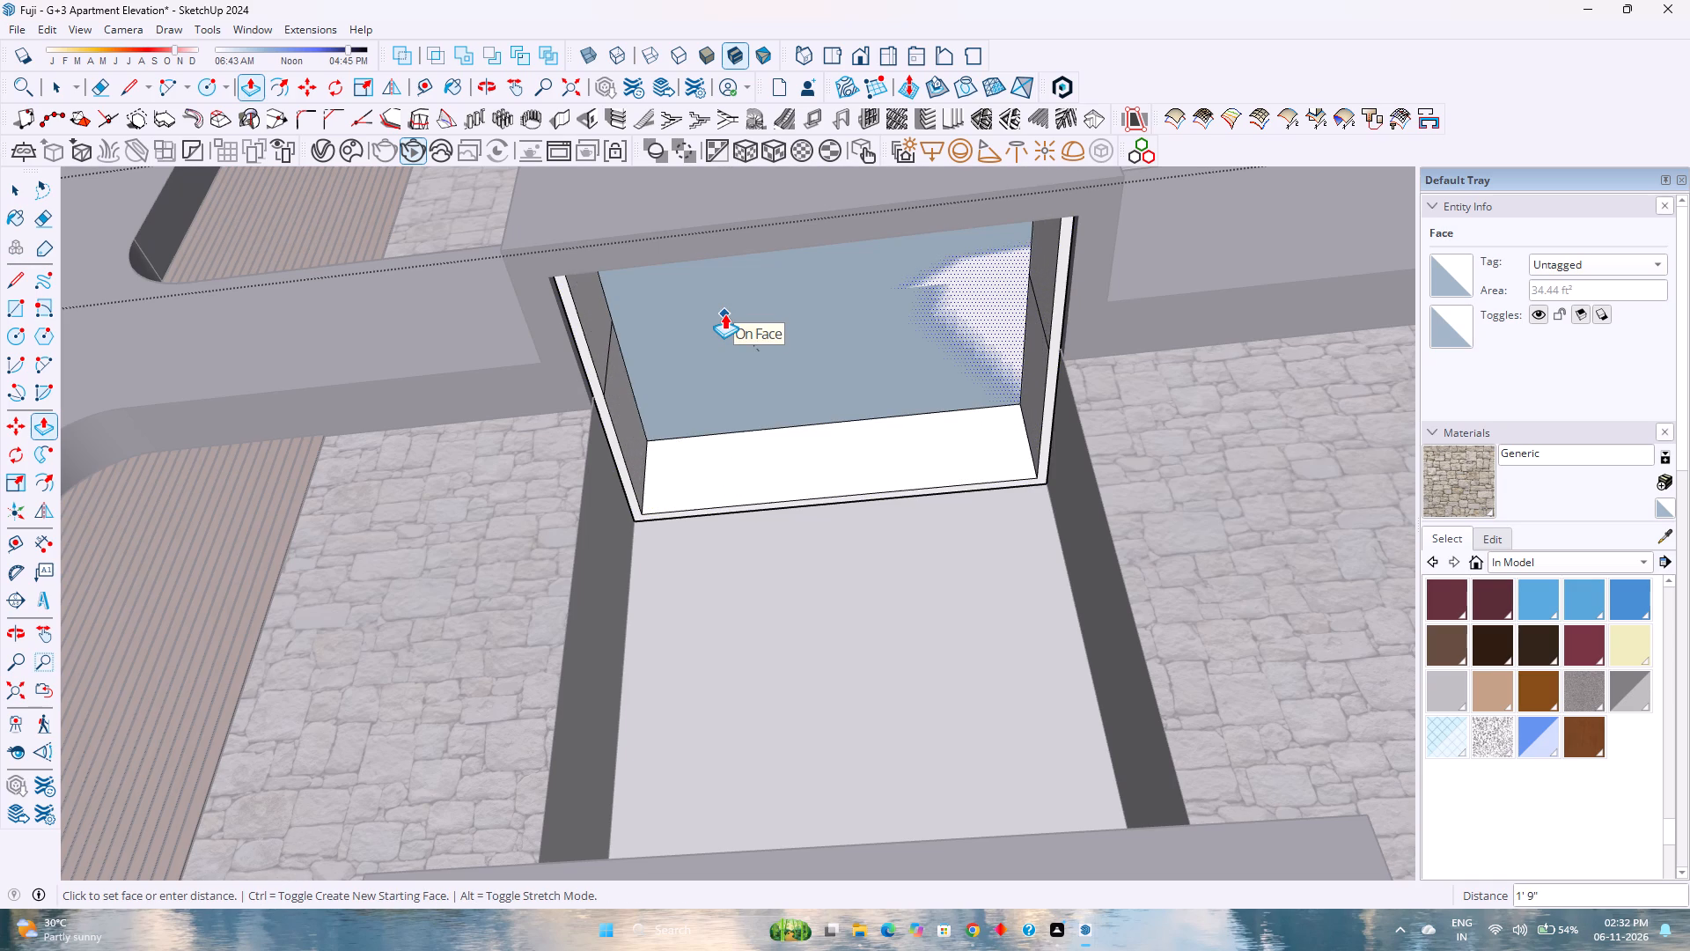
pyautogui.press('8')
pyautogui.press('Return')
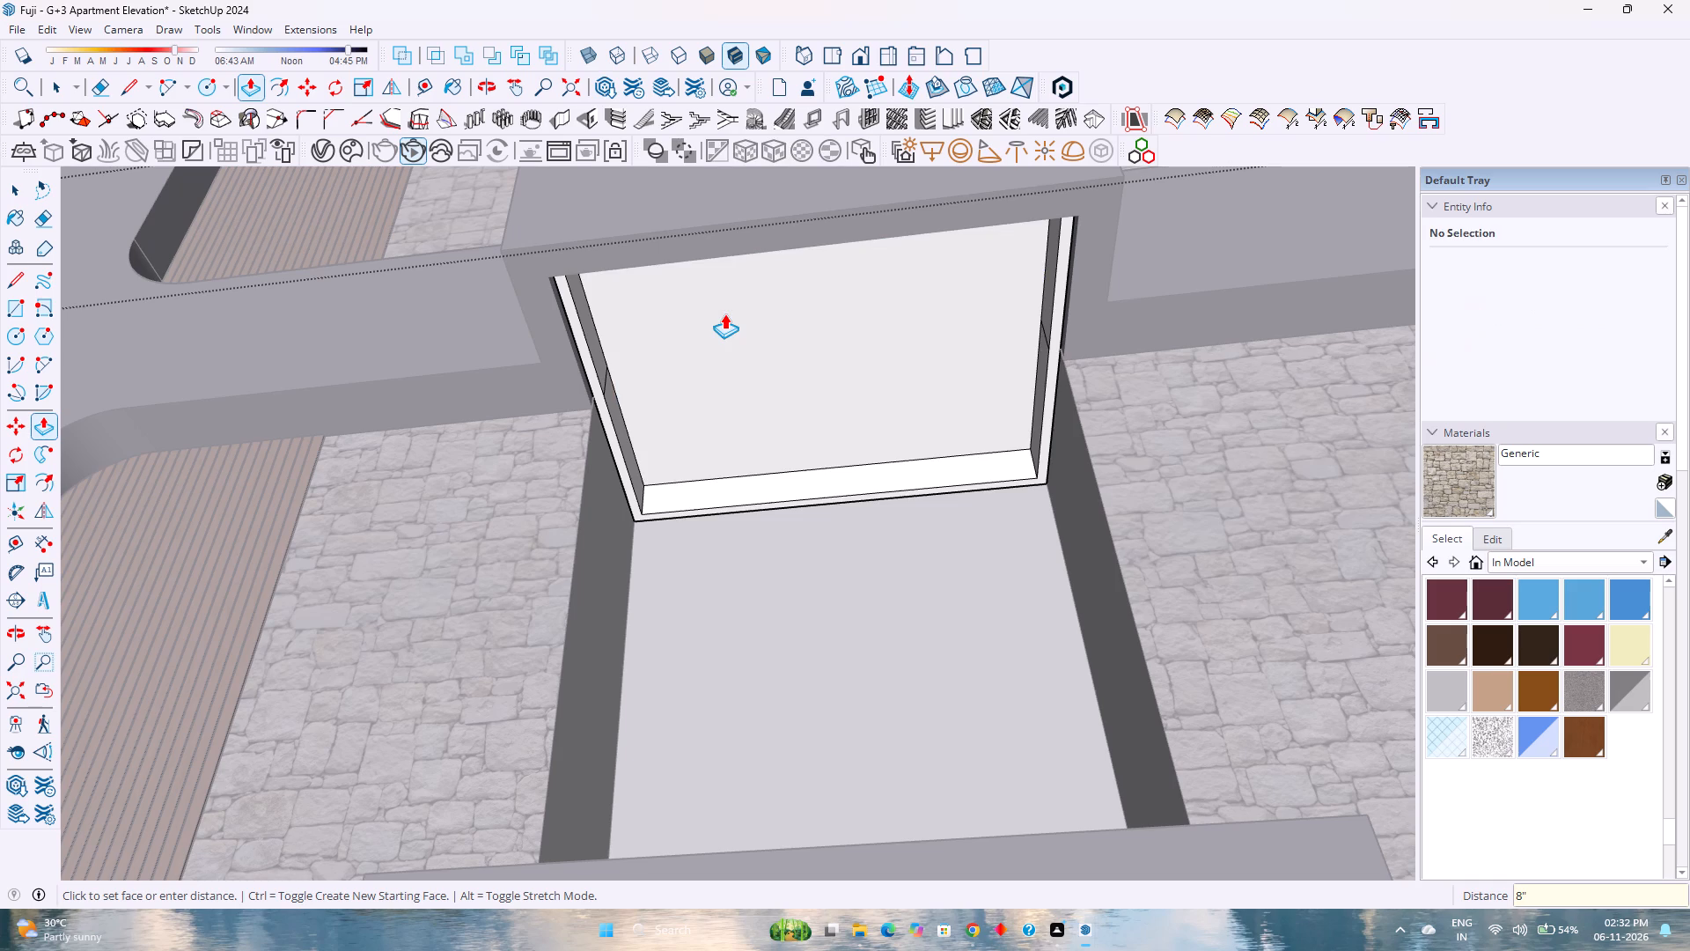
# Open the lit slab group one storey below and copy its ceiling panel group with the two spot lights.
pyautogui.scroll(-10, 786, 414)
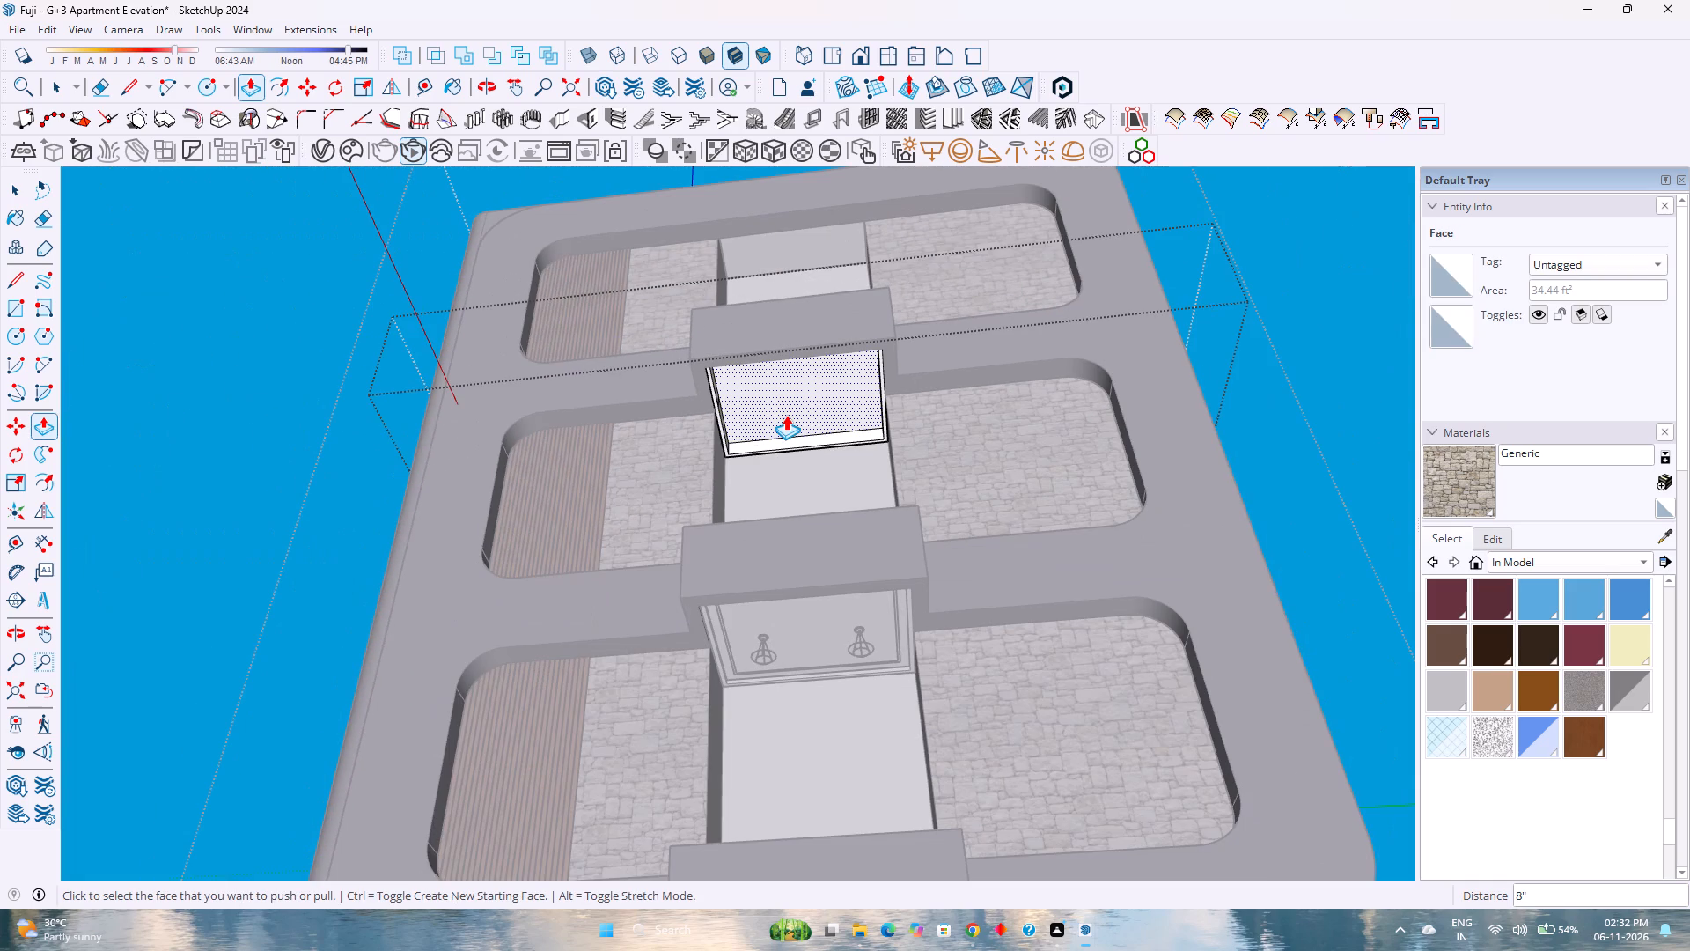
pyautogui.press('space')
pyautogui.press('Escape')
pyautogui.click(792, 639)
pyautogui.click(792, 639)
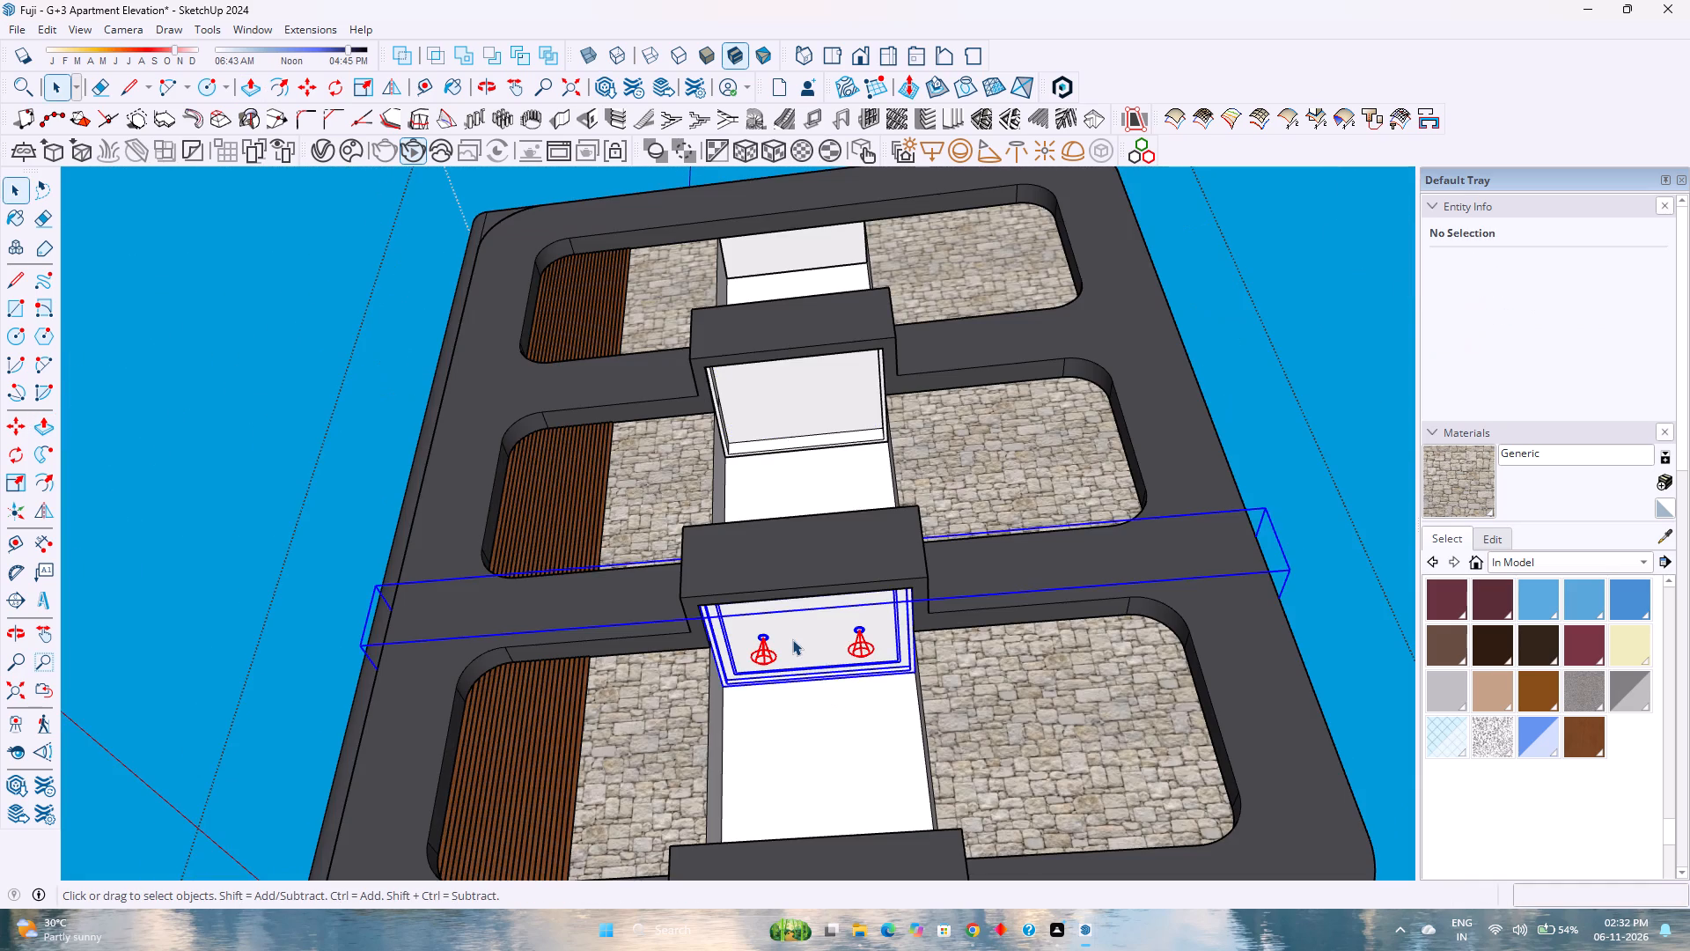
pyautogui.click(792, 639)
pyautogui.doubleClick(792, 639)
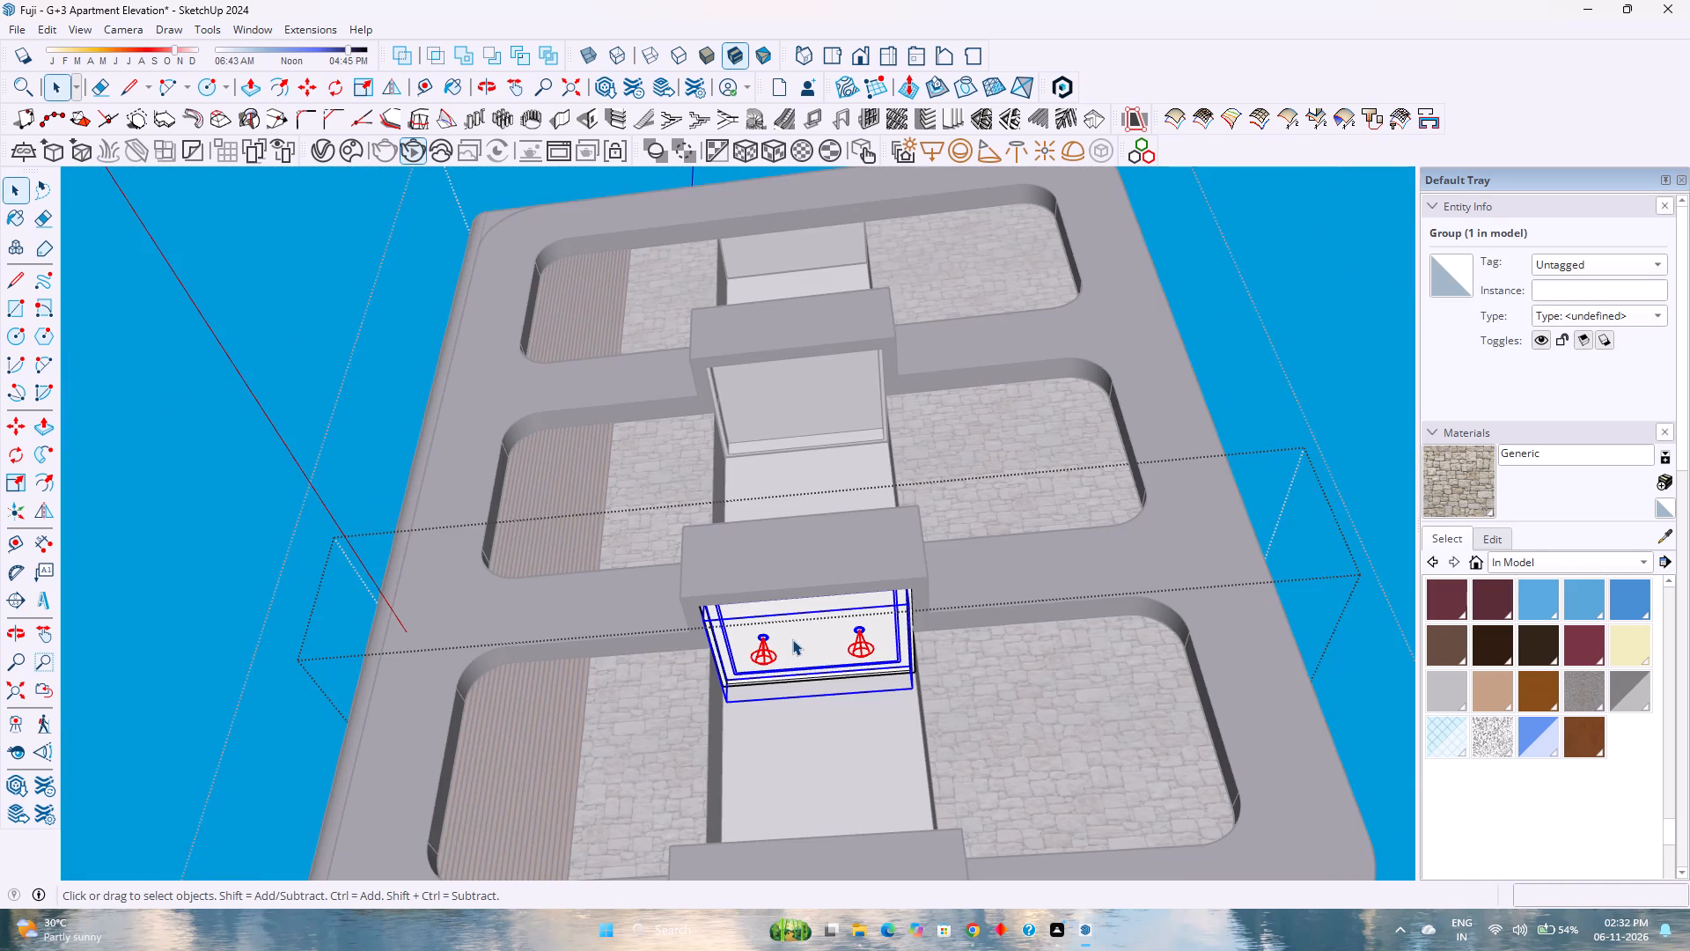
pyautogui.click(792, 639)
pyautogui.press('Escape')
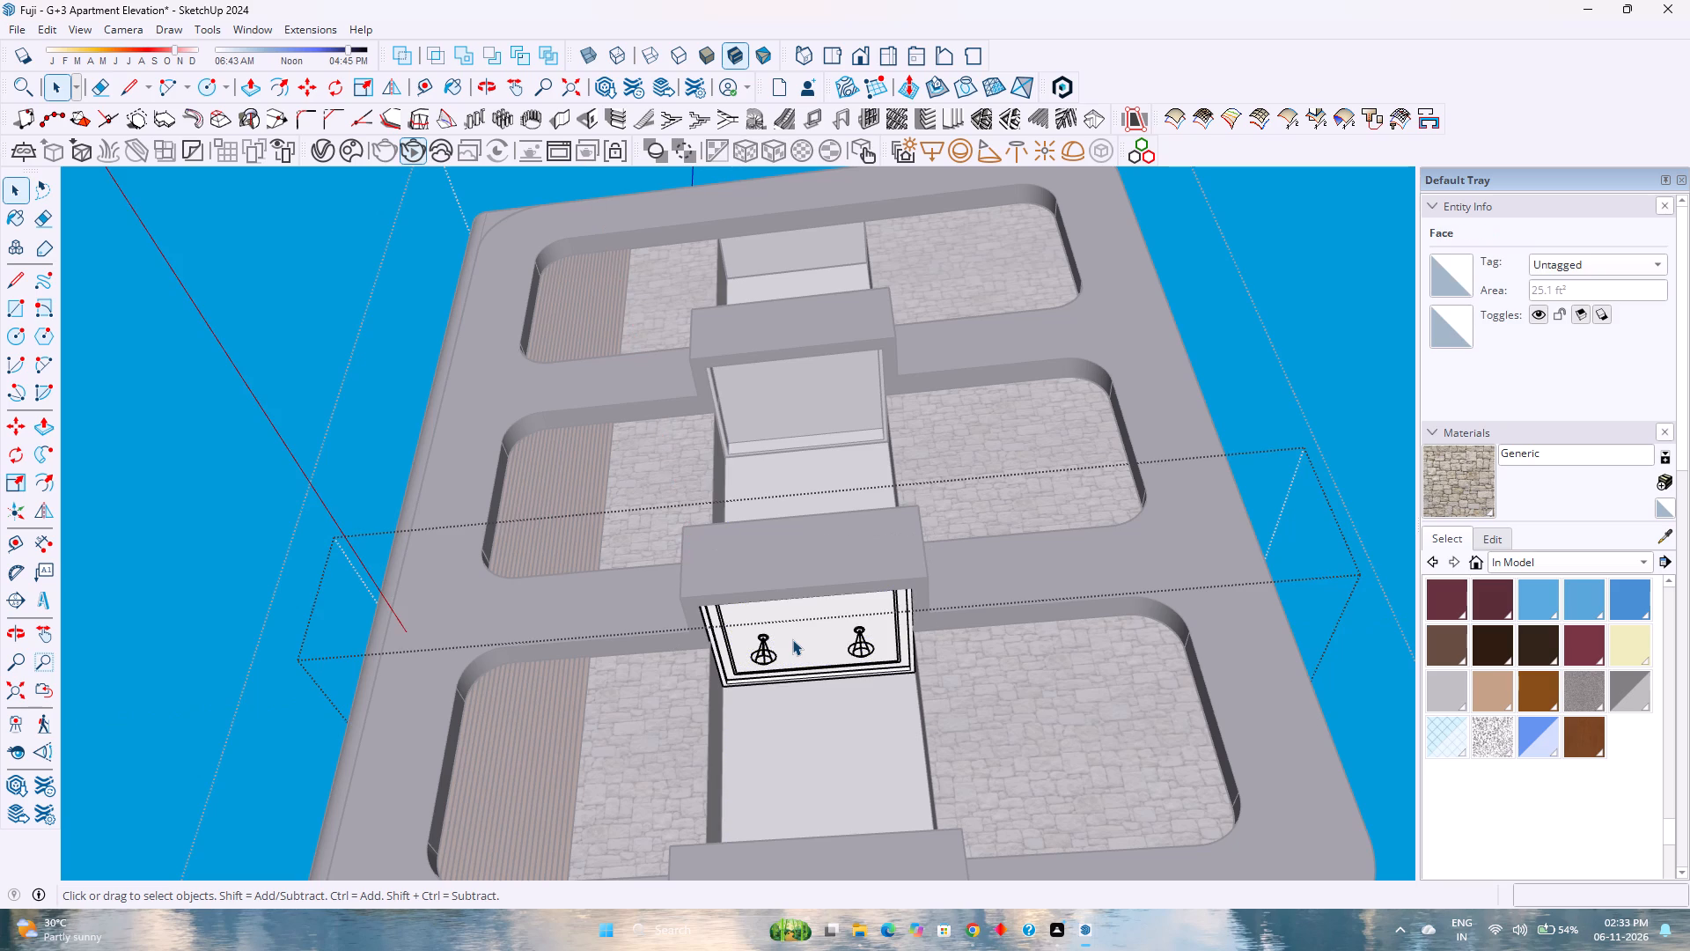
pyautogui.click(792, 639)
pyautogui.hotkey('ctrl', 'c')
pyautogui.press('Escape')
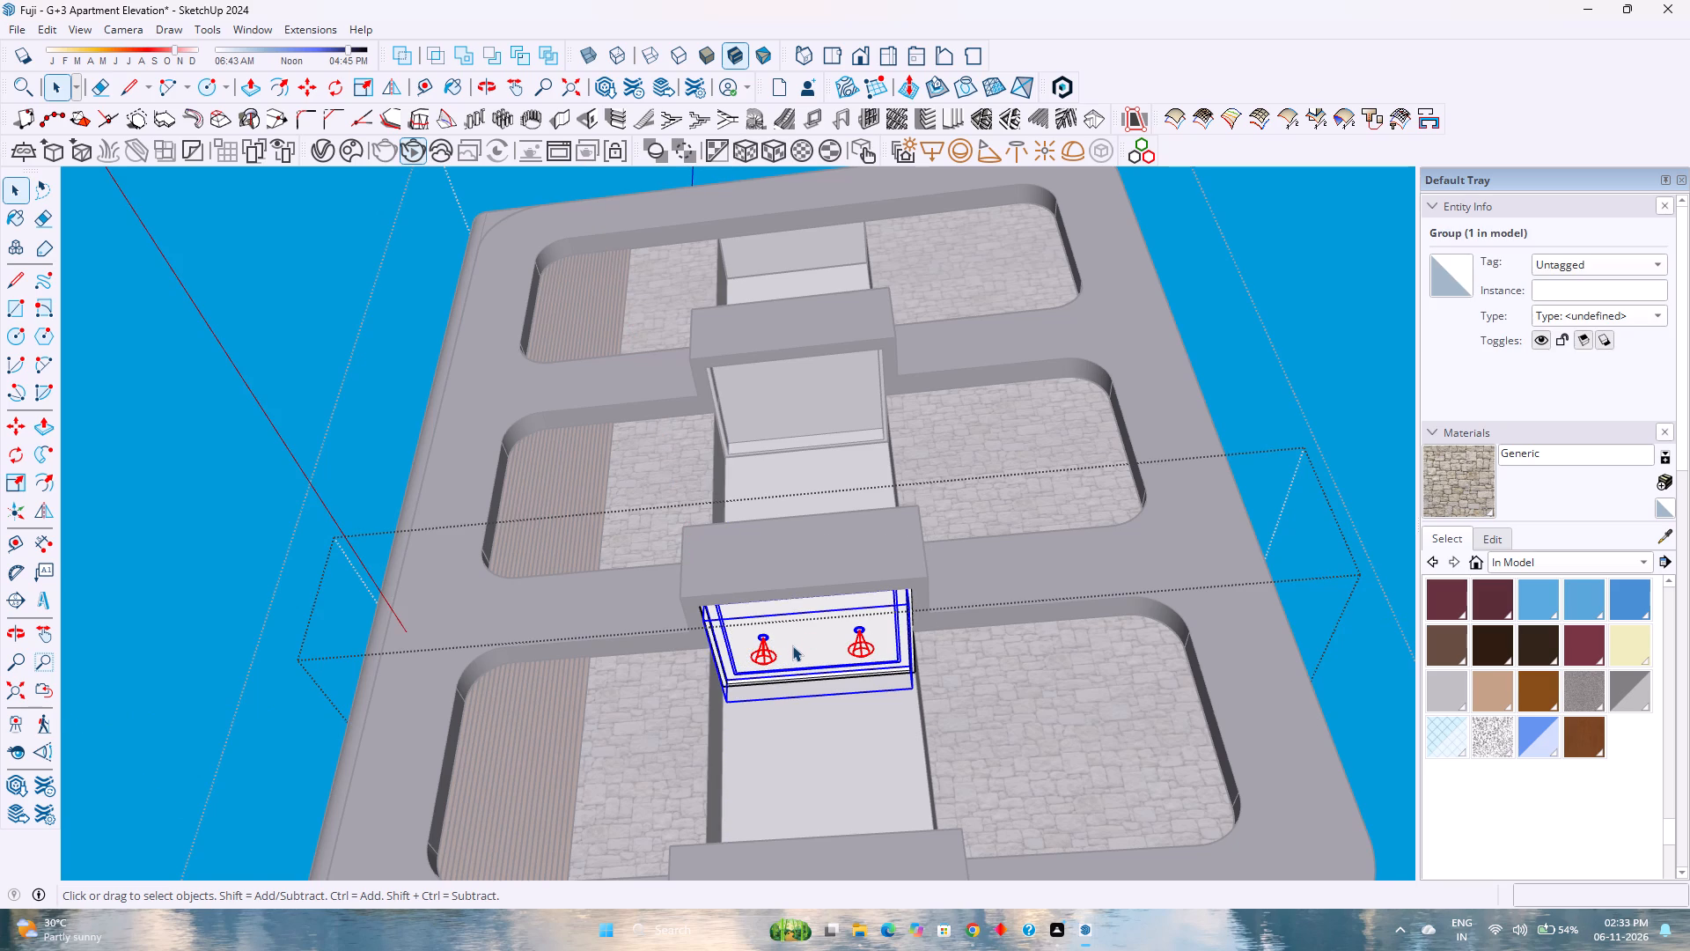
# Paste the lit ceiling panel into the recessed slab's group, placing it temporarily in the open space beside the building.
pyautogui.doubleClick(800, 402)
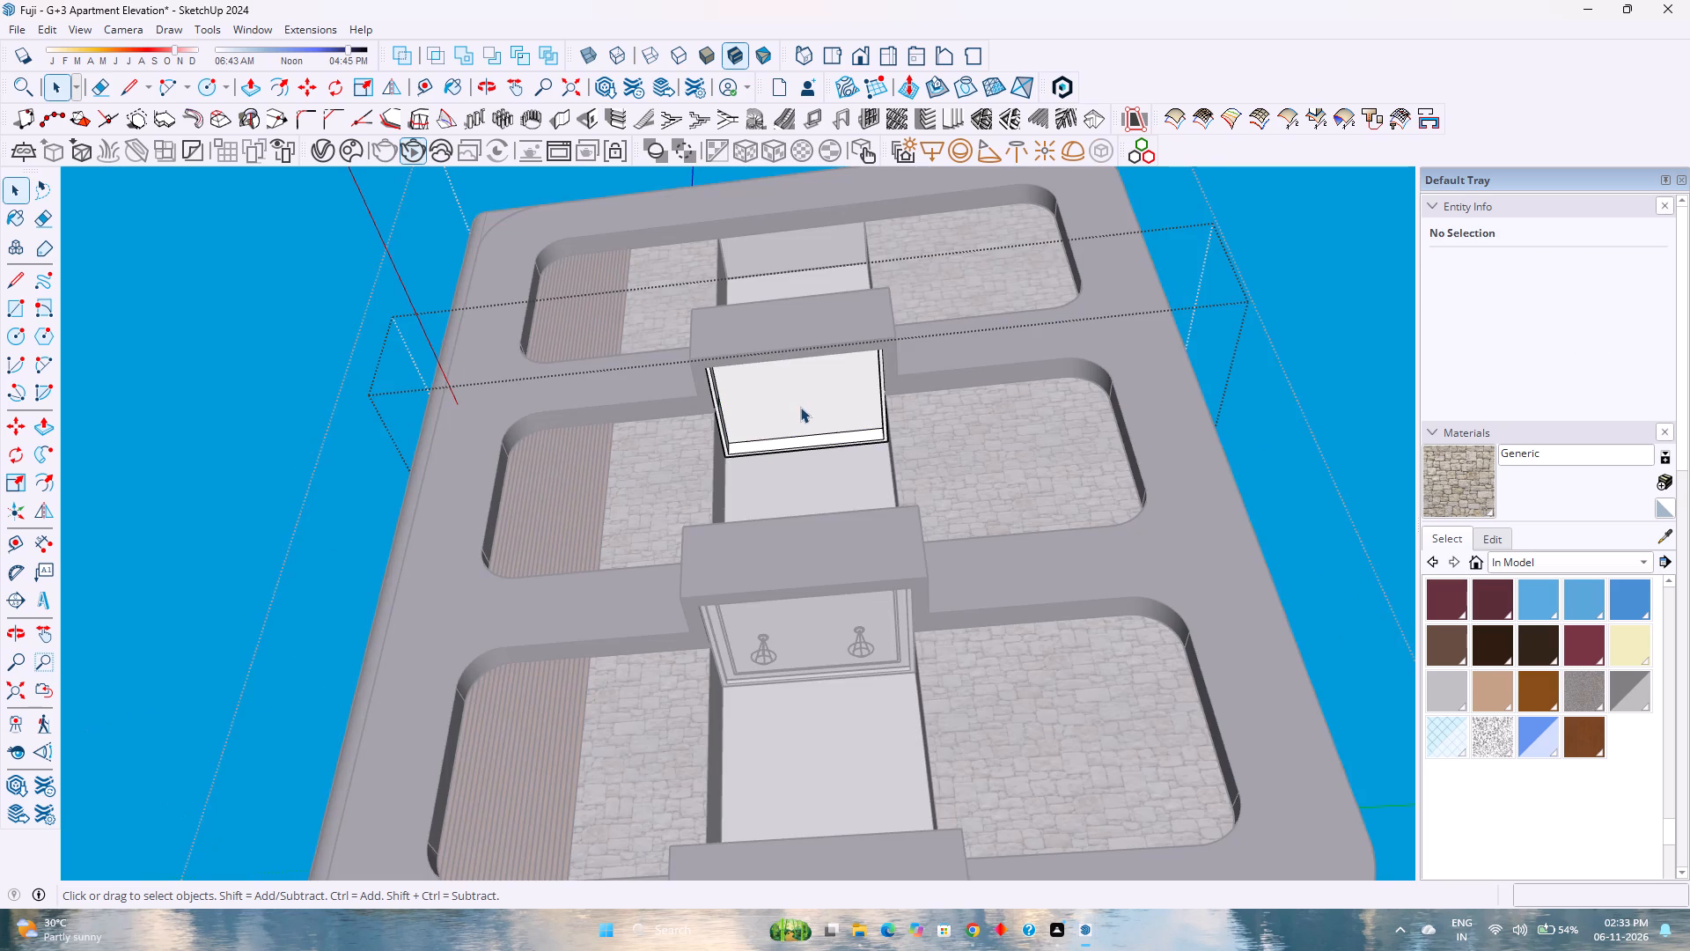
pyautogui.hotkey('ctrl', 'v')
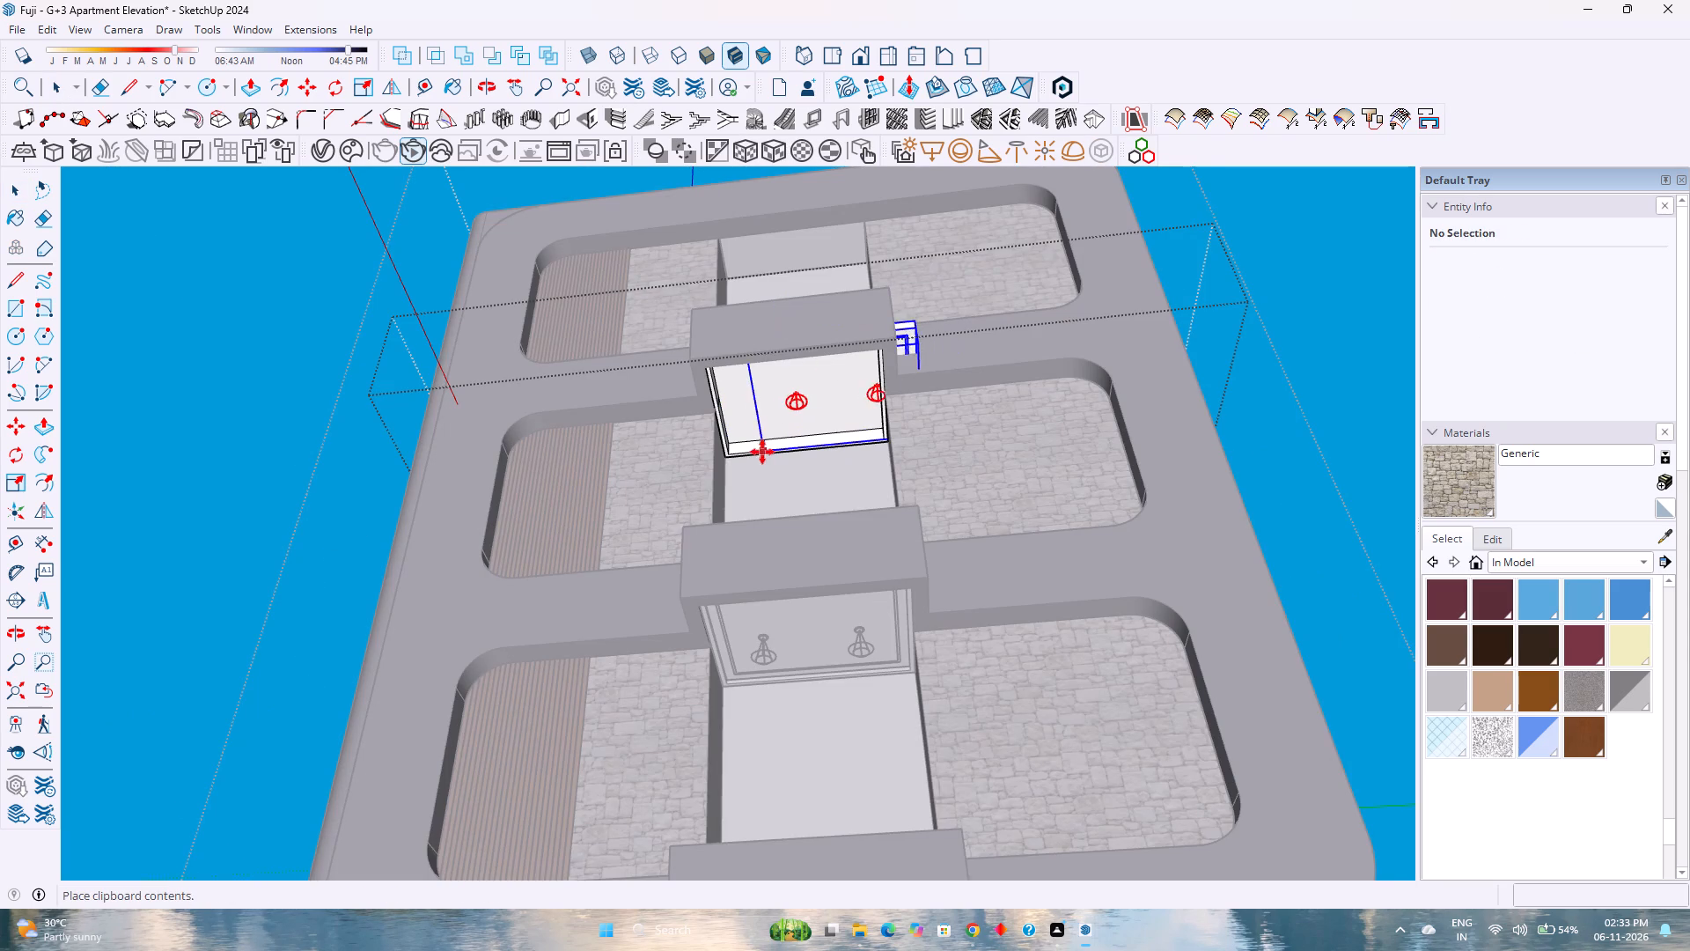
pyautogui.scroll(6, 730, 450)
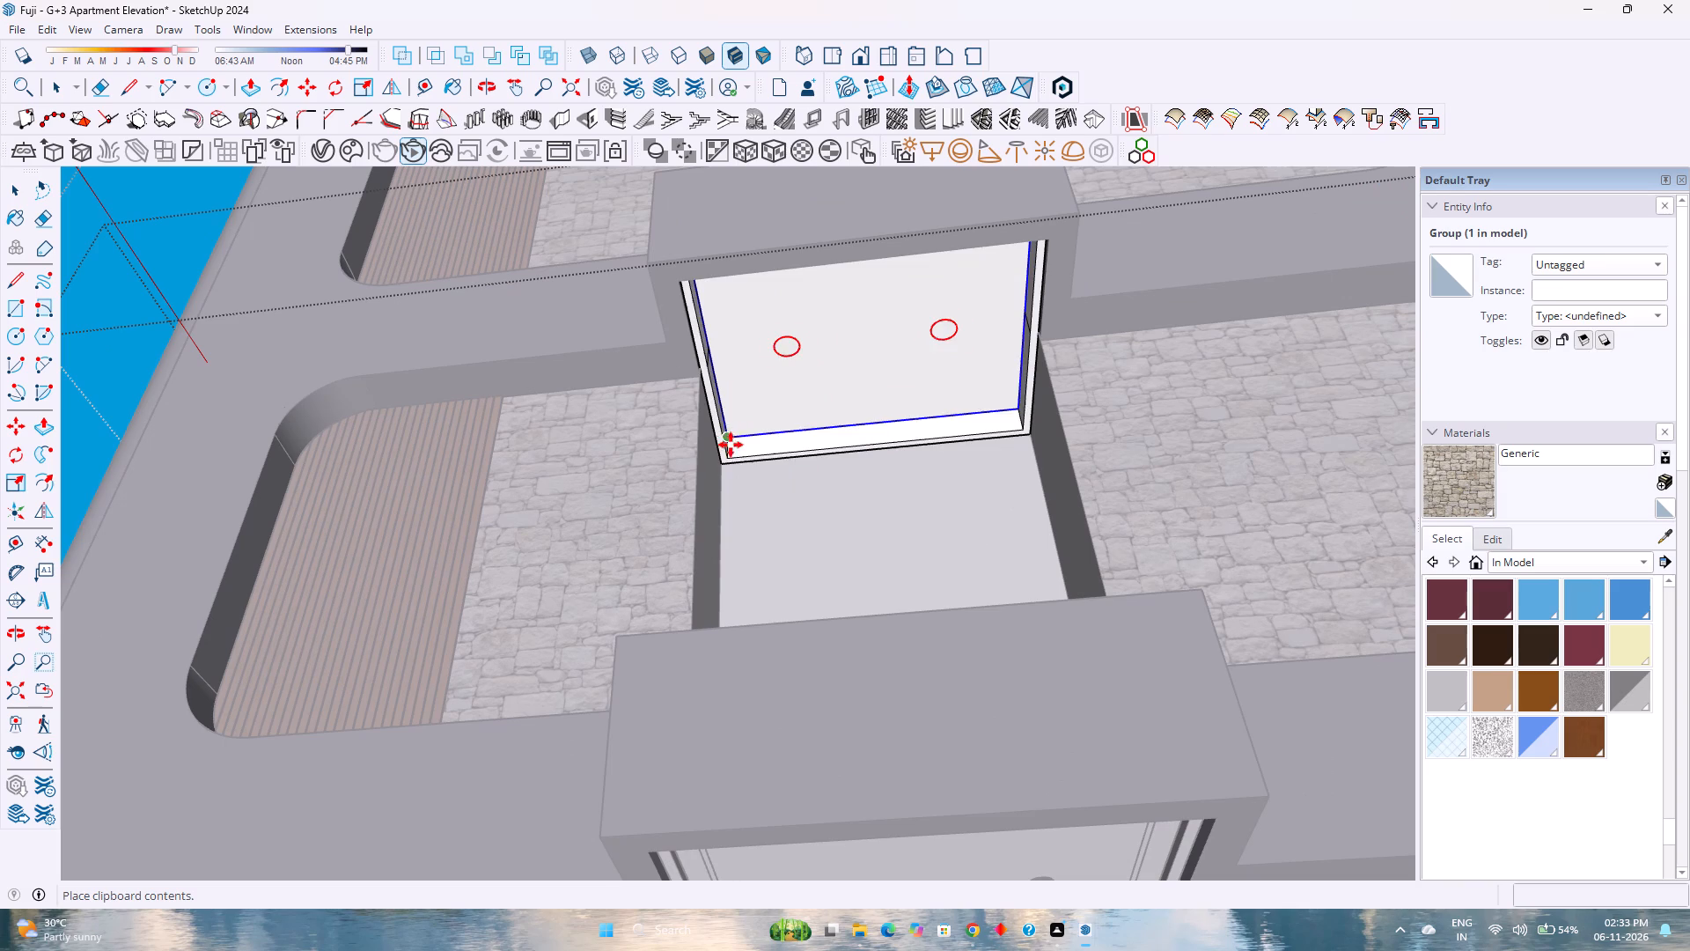
pyautogui.scroll(-3, 745, 535)
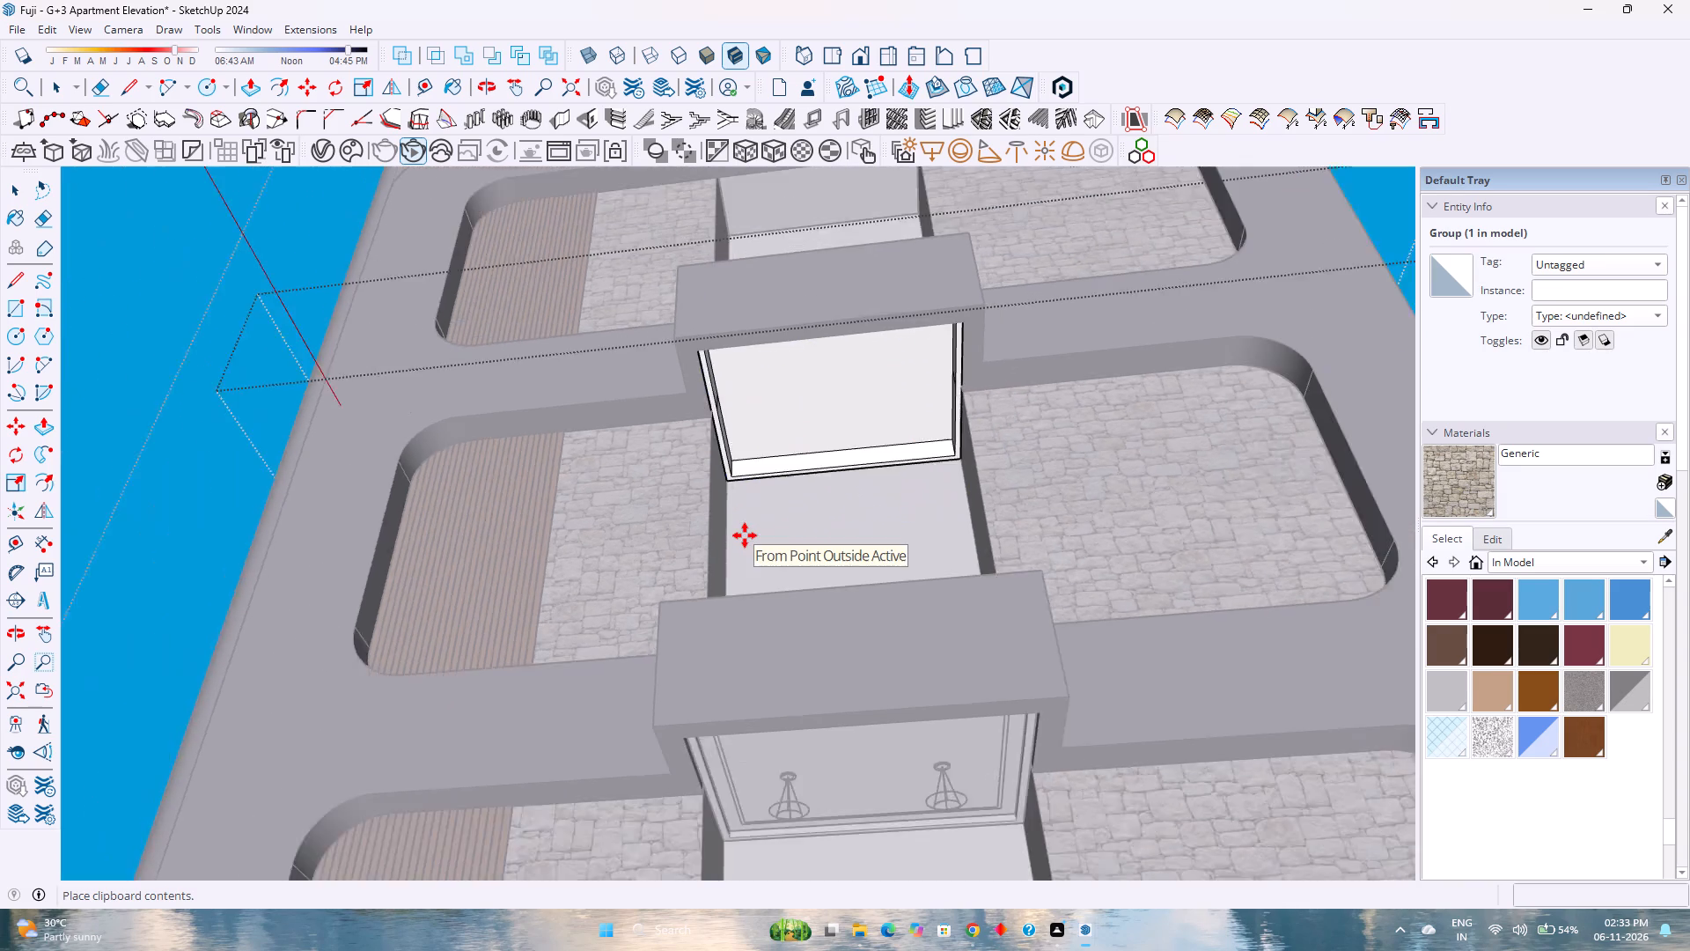
pyautogui.scroll(1, 745, 535)
pyautogui.scroll(-7, 745, 535)
pyautogui.click(1155, 466)
# Move the pasted ceiling panel by its inner corner into the matching corner of the slab's underside recess, then exit the group.
pyautogui.scroll(2, 1147, 440)
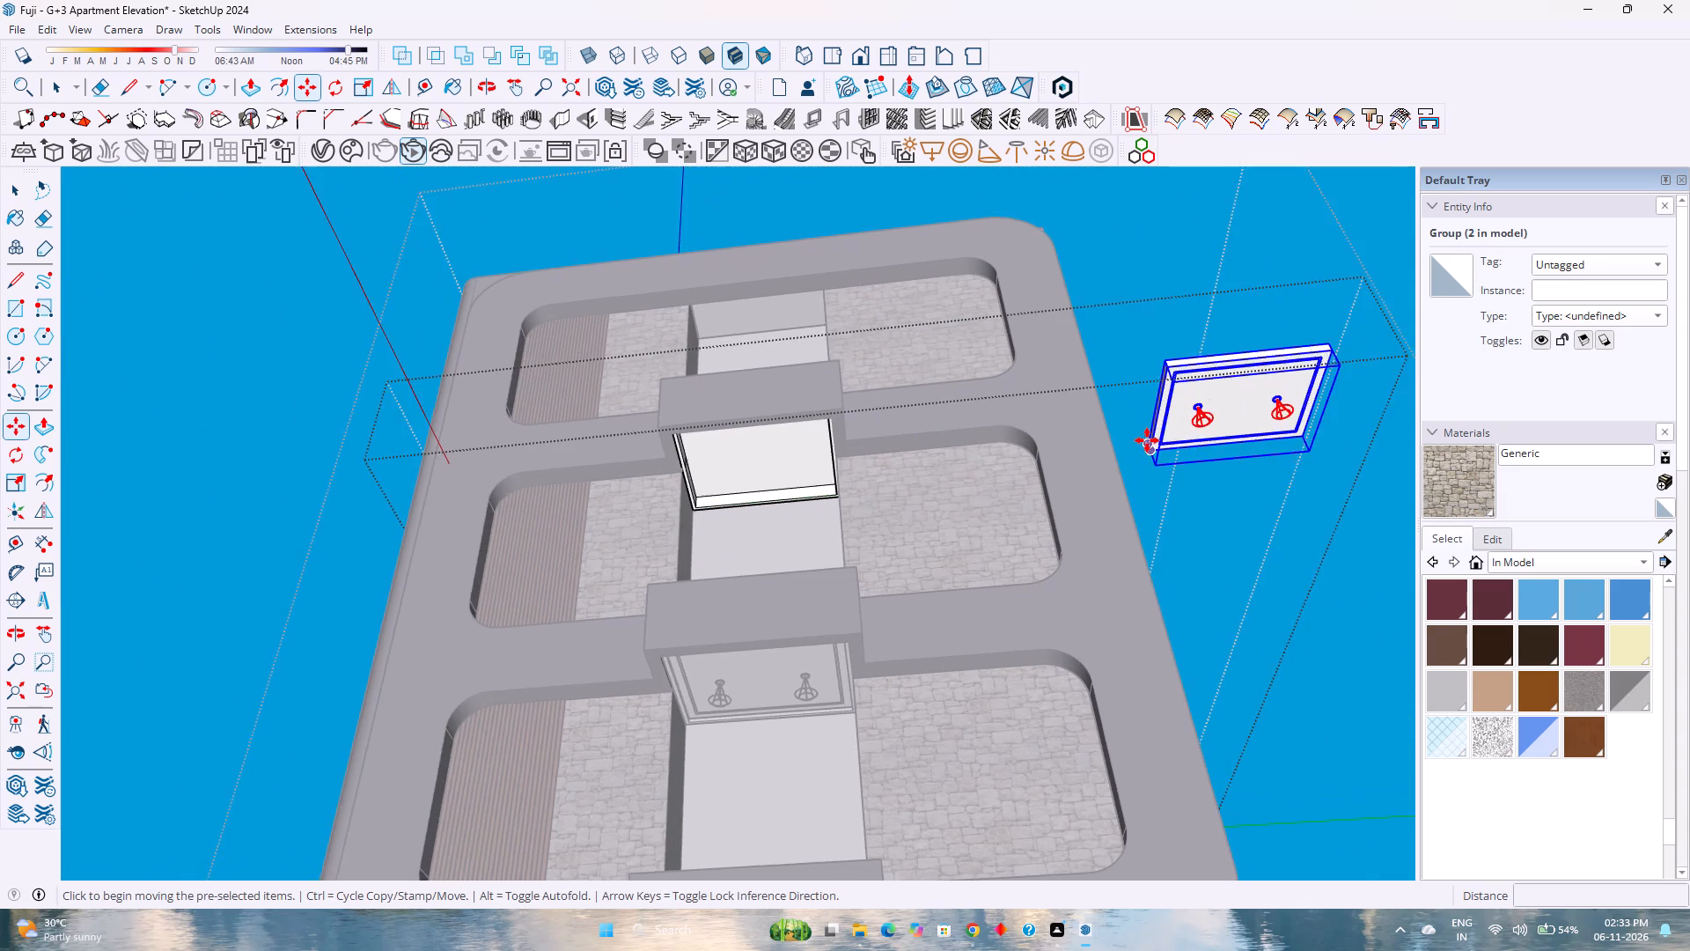
pyautogui.scroll(8, 1147, 440)
pyautogui.click(1155, 437)
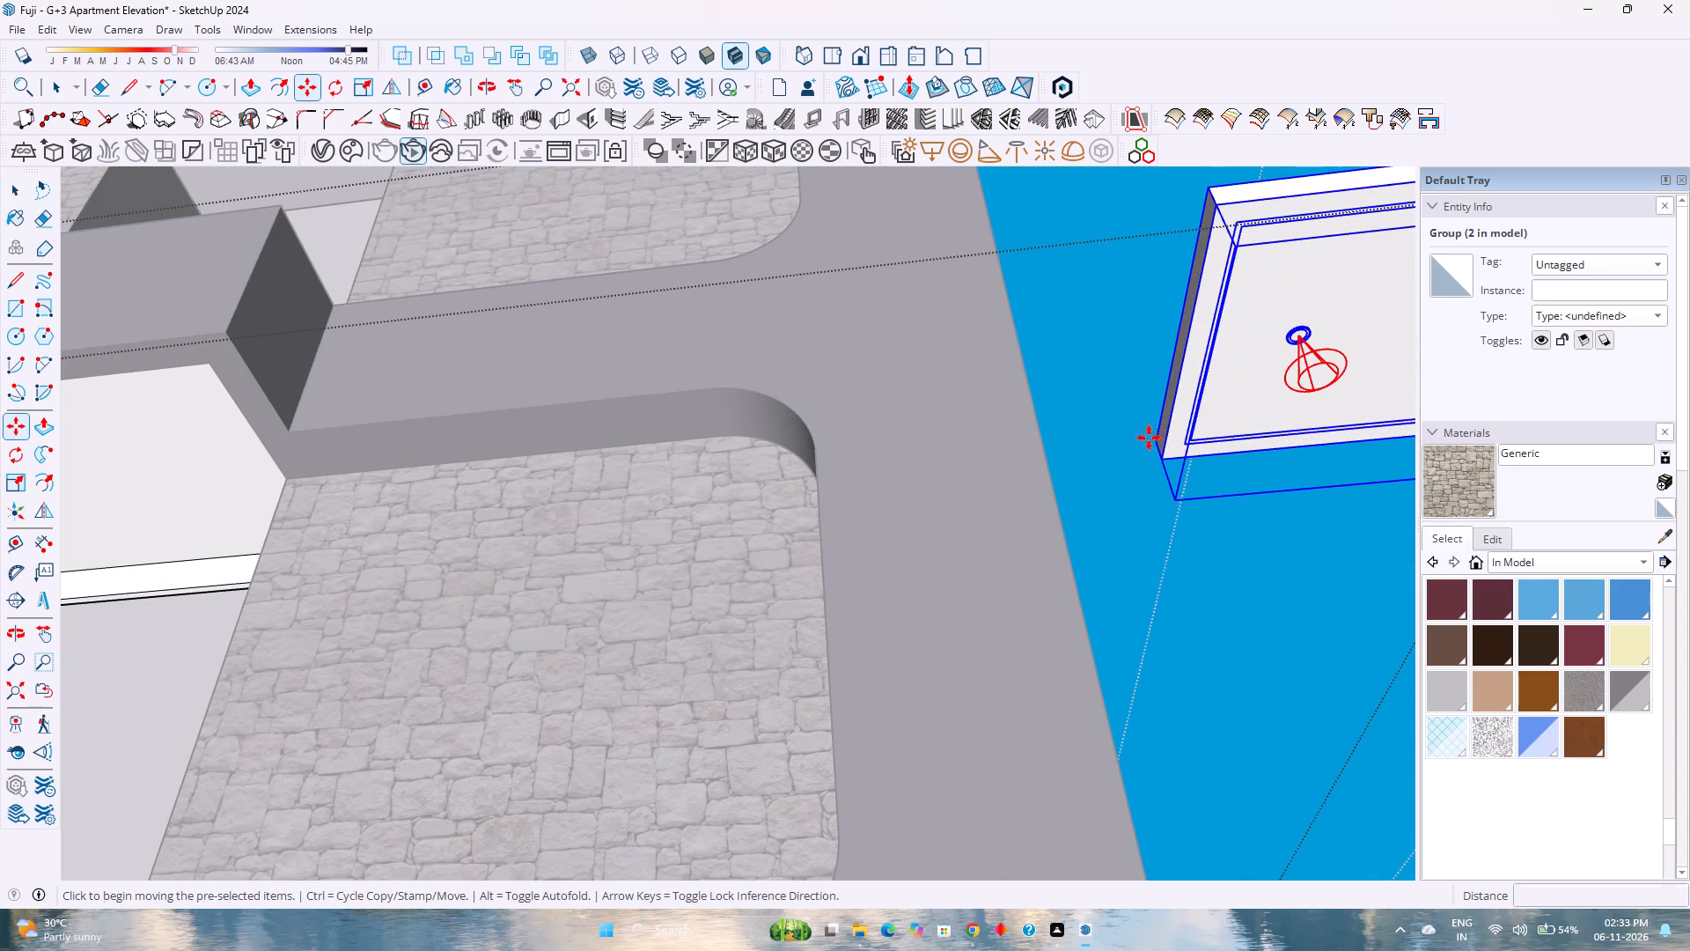
pyautogui.scroll(-10, 997, 454)
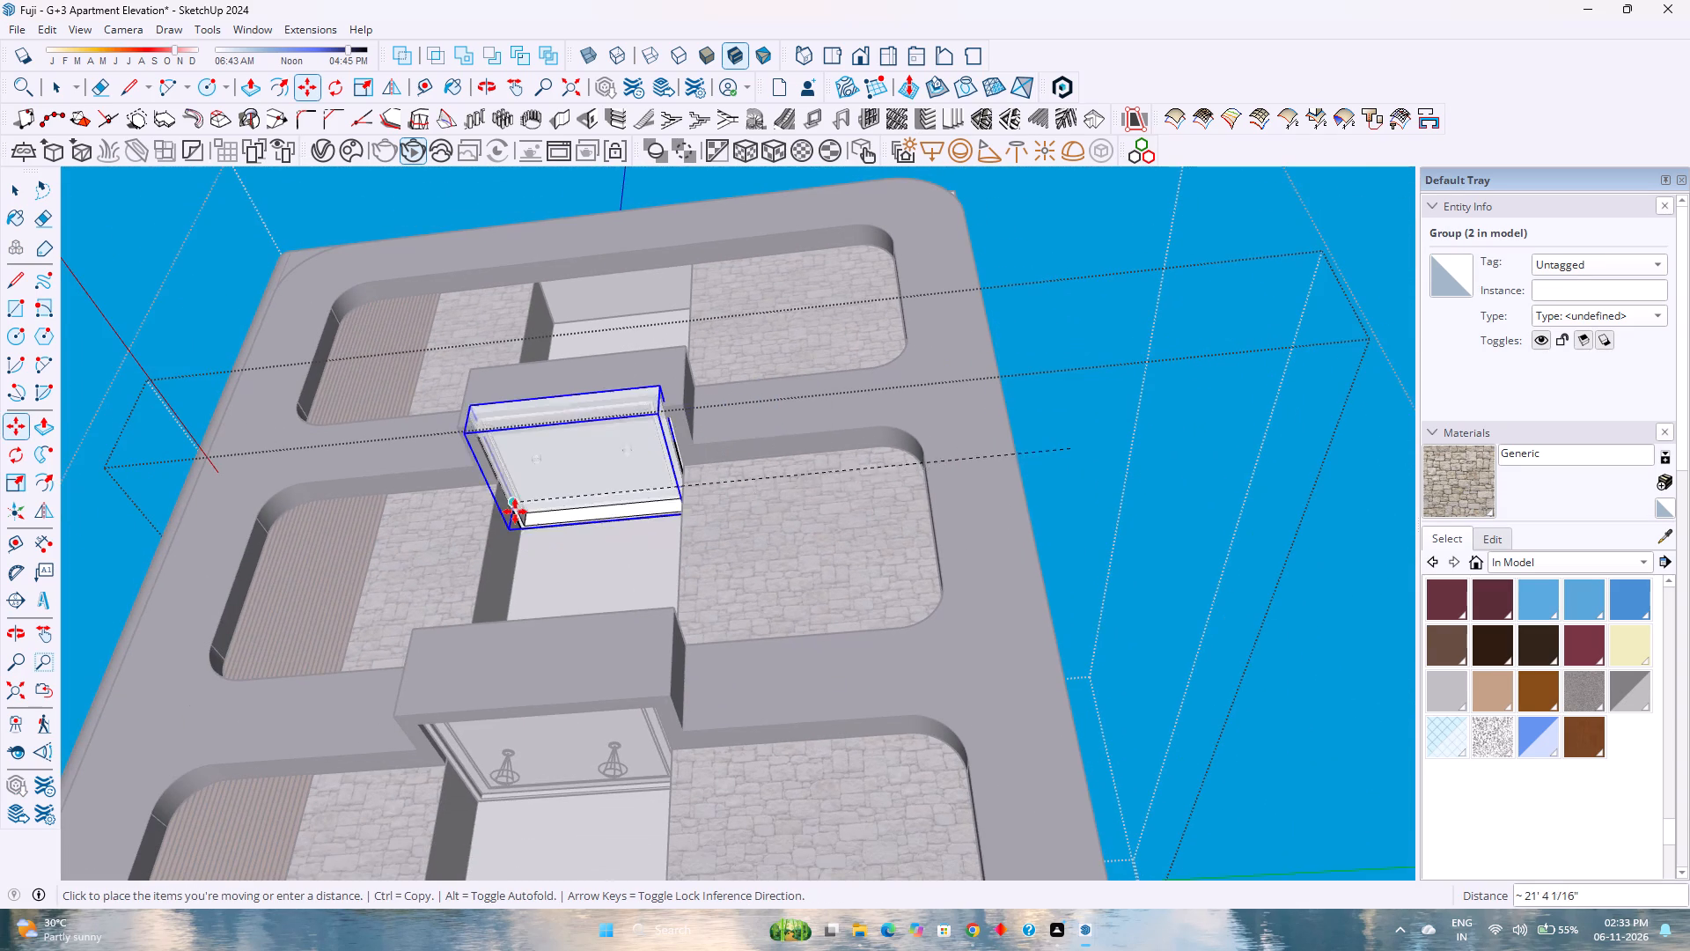
pyautogui.scroll(7, 515, 511)
pyautogui.click(524, 512)
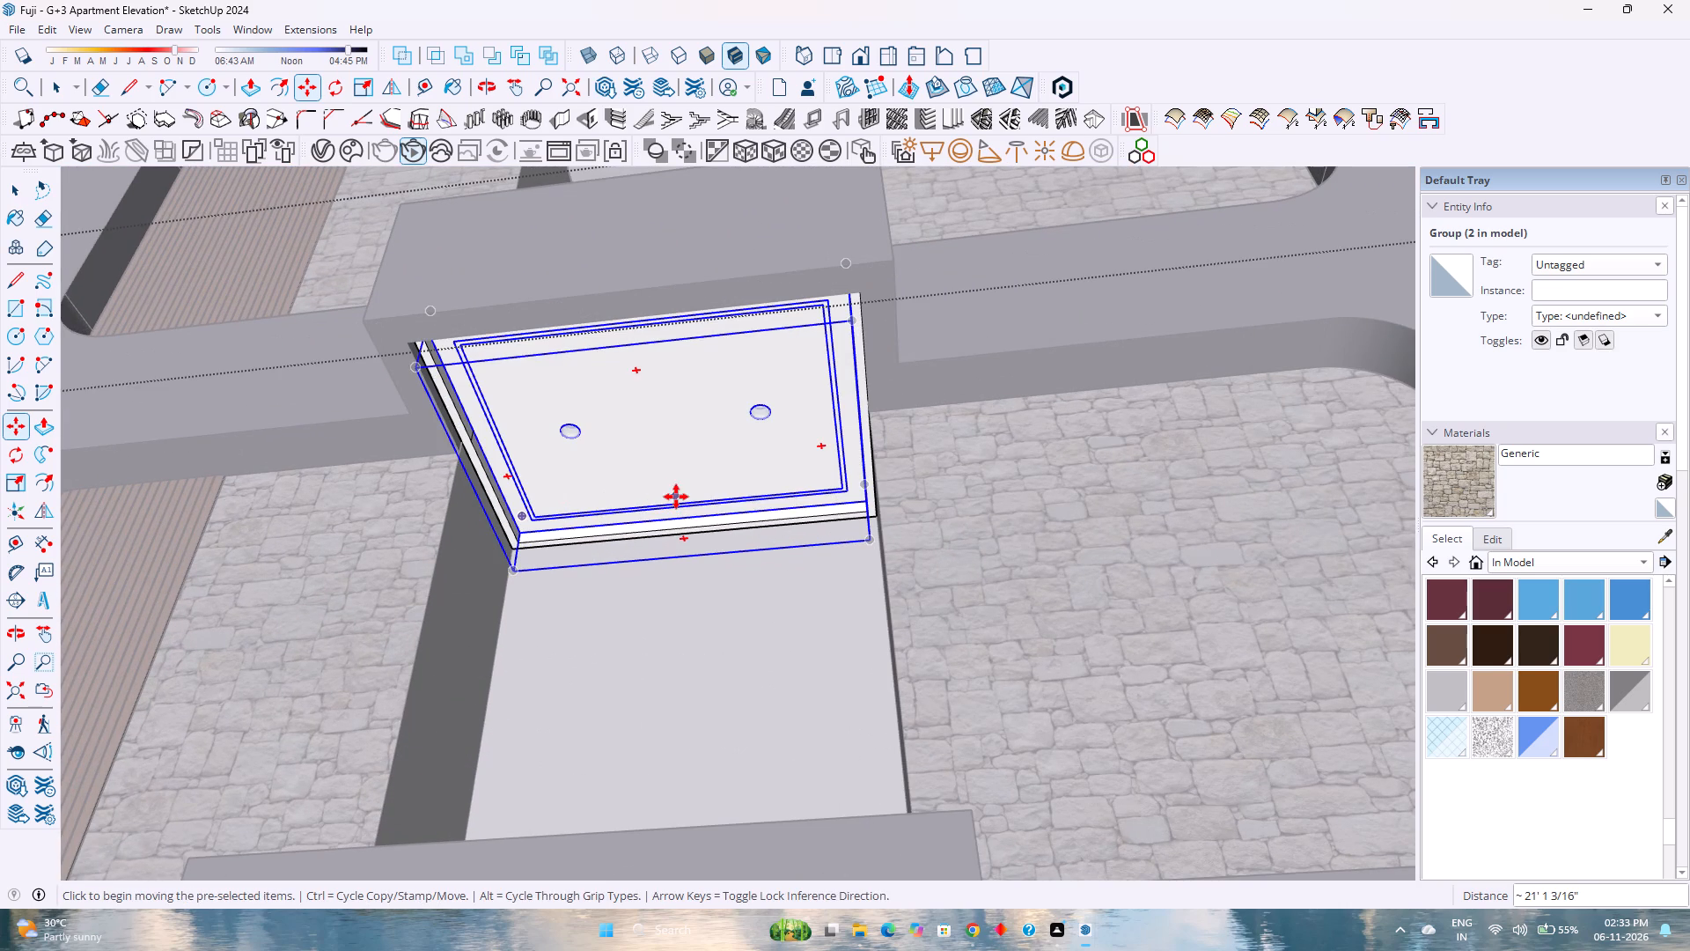
pyautogui.scroll(-4, 680, 498)
pyautogui.press('space')
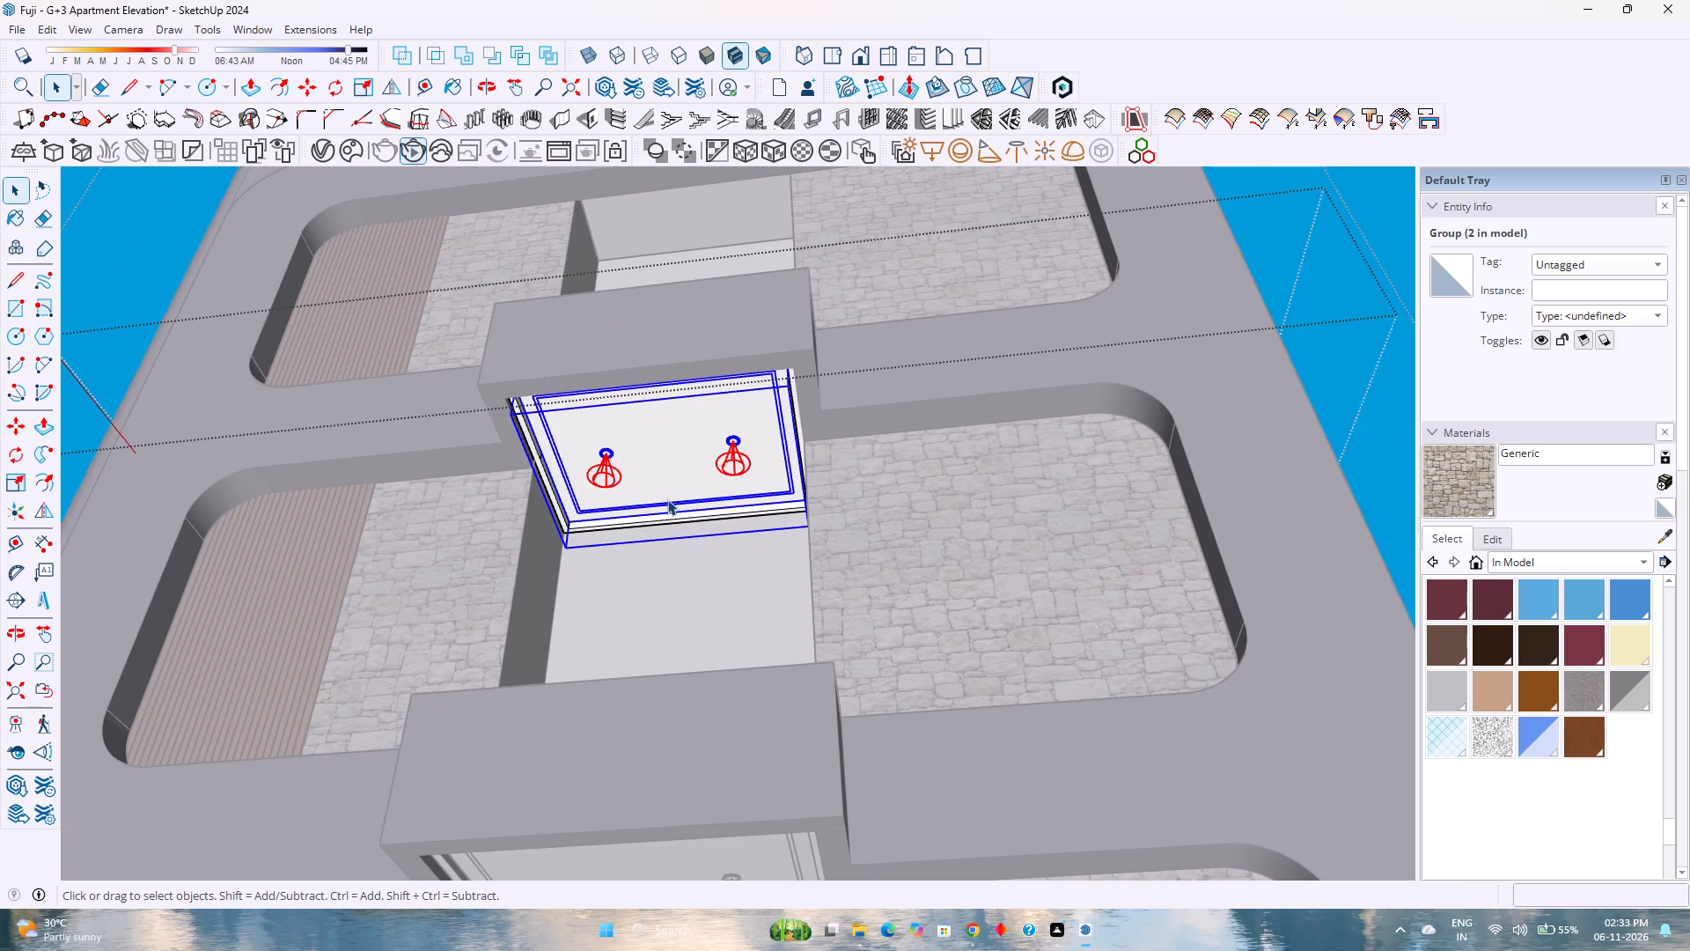
pyautogui.press('Escape')
# Examine the lit balcony undersides, the top storey's open bay and the roof edge above it.
pyautogui.scroll(-6, 667, 499)
pyautogui.middleClick(668, 504)
pyautogui.moveTo(677, 515); pyautogui.dragTo(706, 556, button='middle')
pyautogui.moveTo(708, 557); pyautogui.dragTo(712, 571, button='middle')
pyautogui.middleClick(712, 571)
pyautogui.scroll(-3, 714, 570)
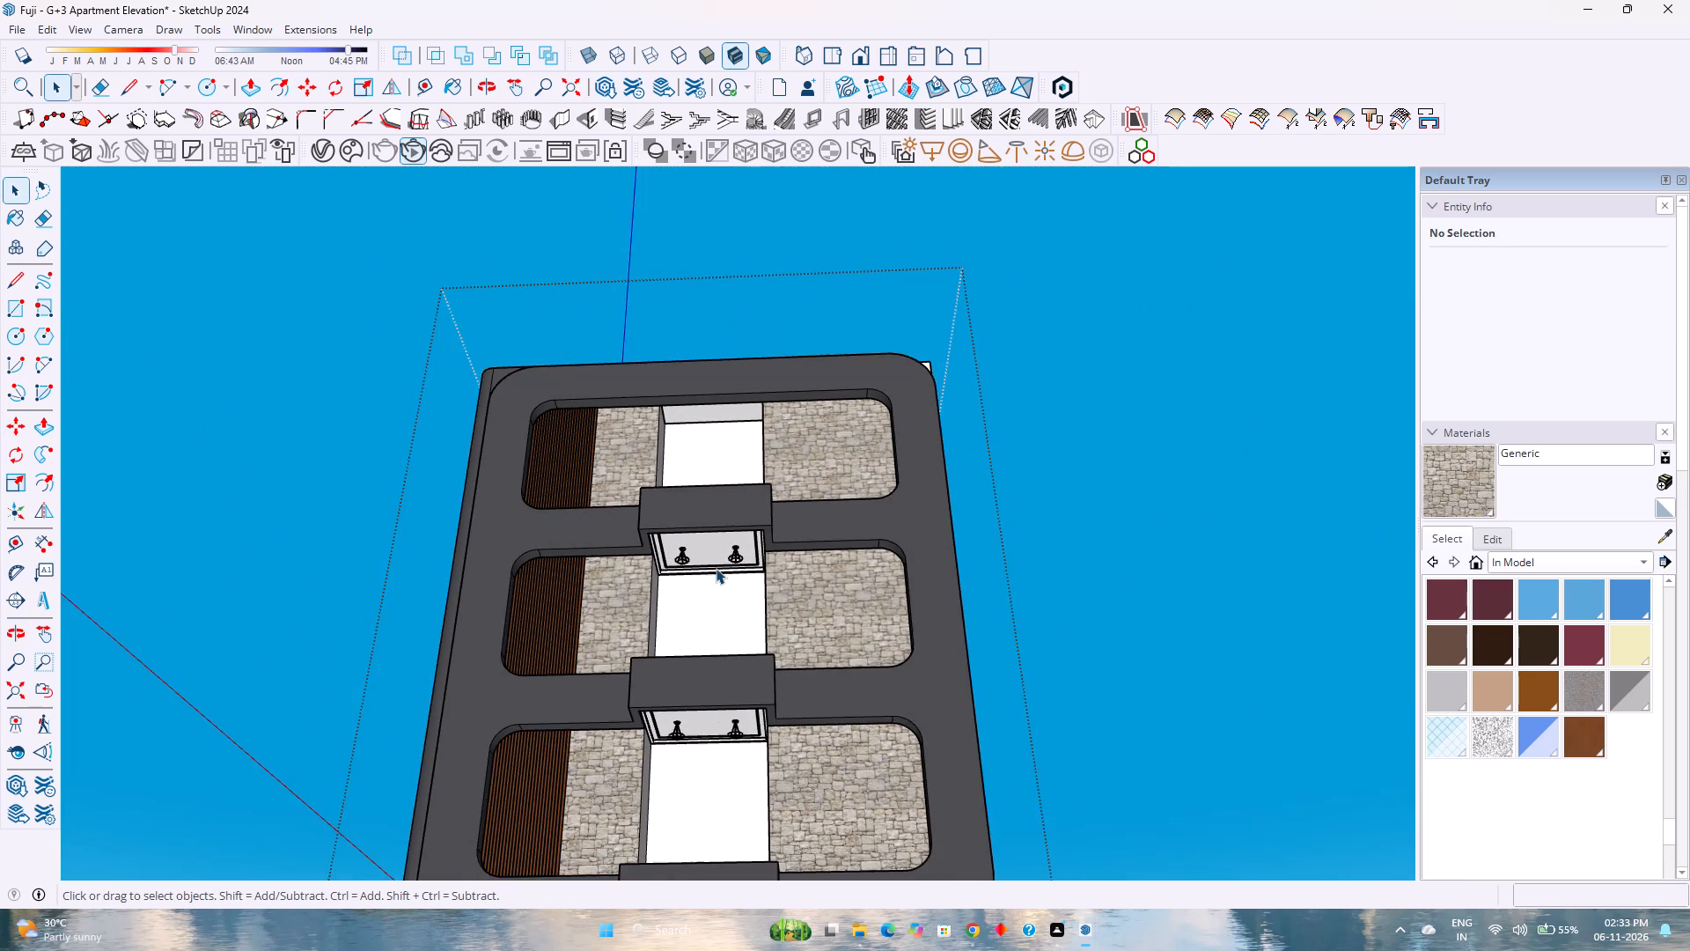
pyautogui.scroll(-1, 716, 550)
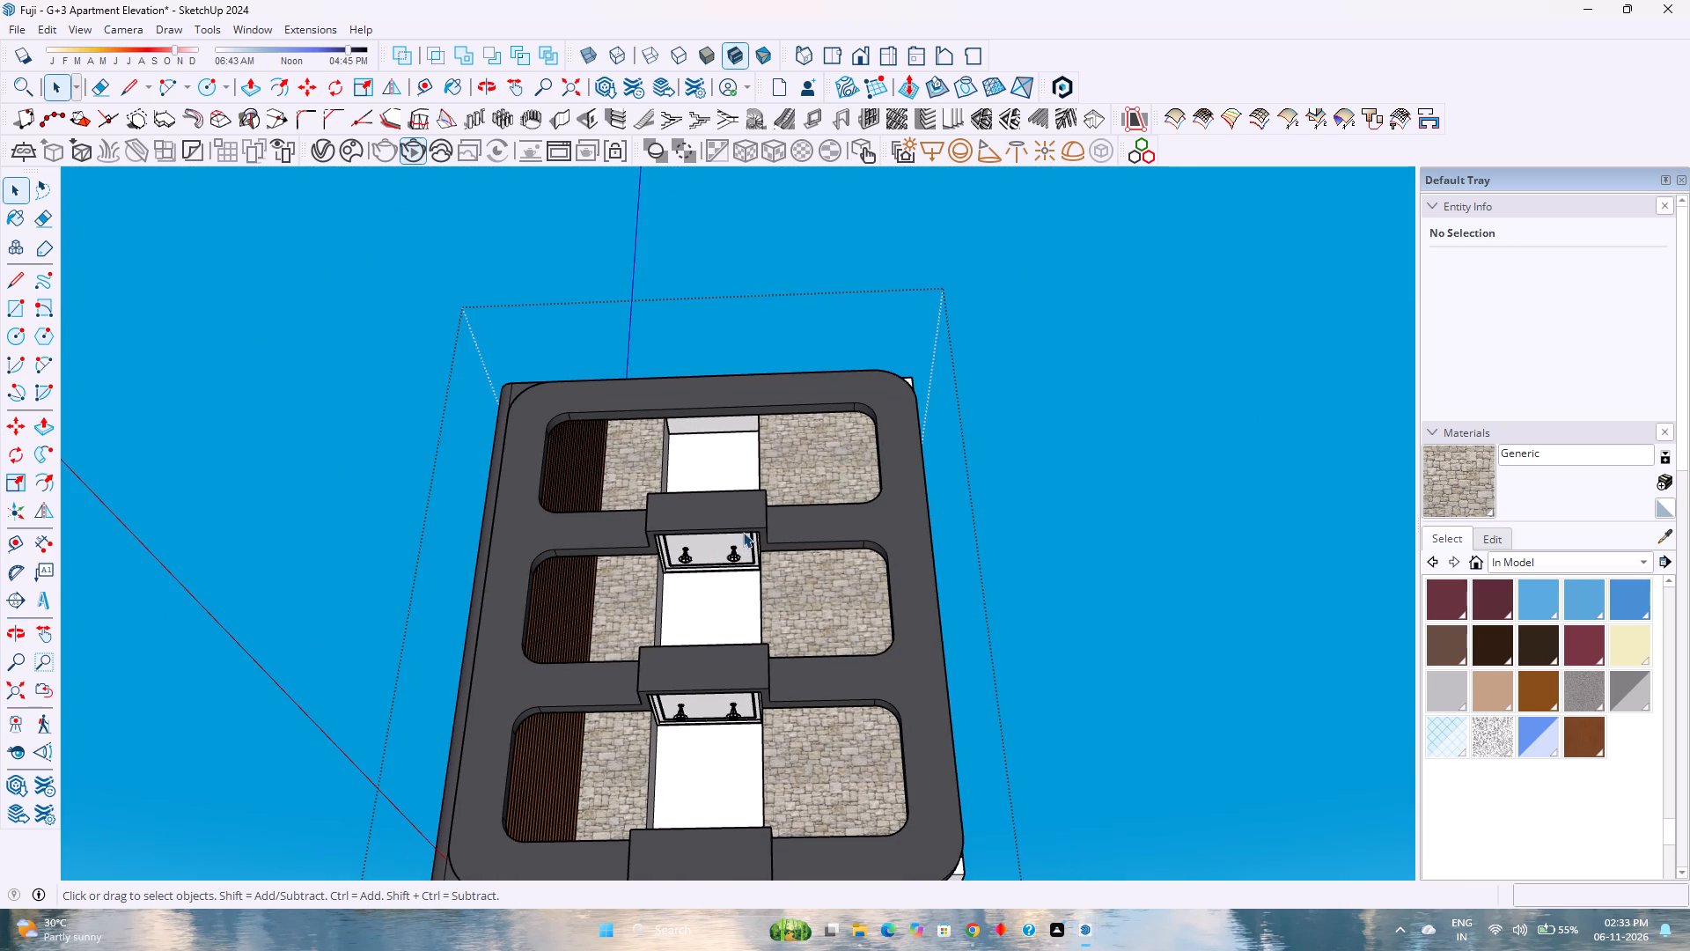
pyautogui.scroll(6, 733, 371)
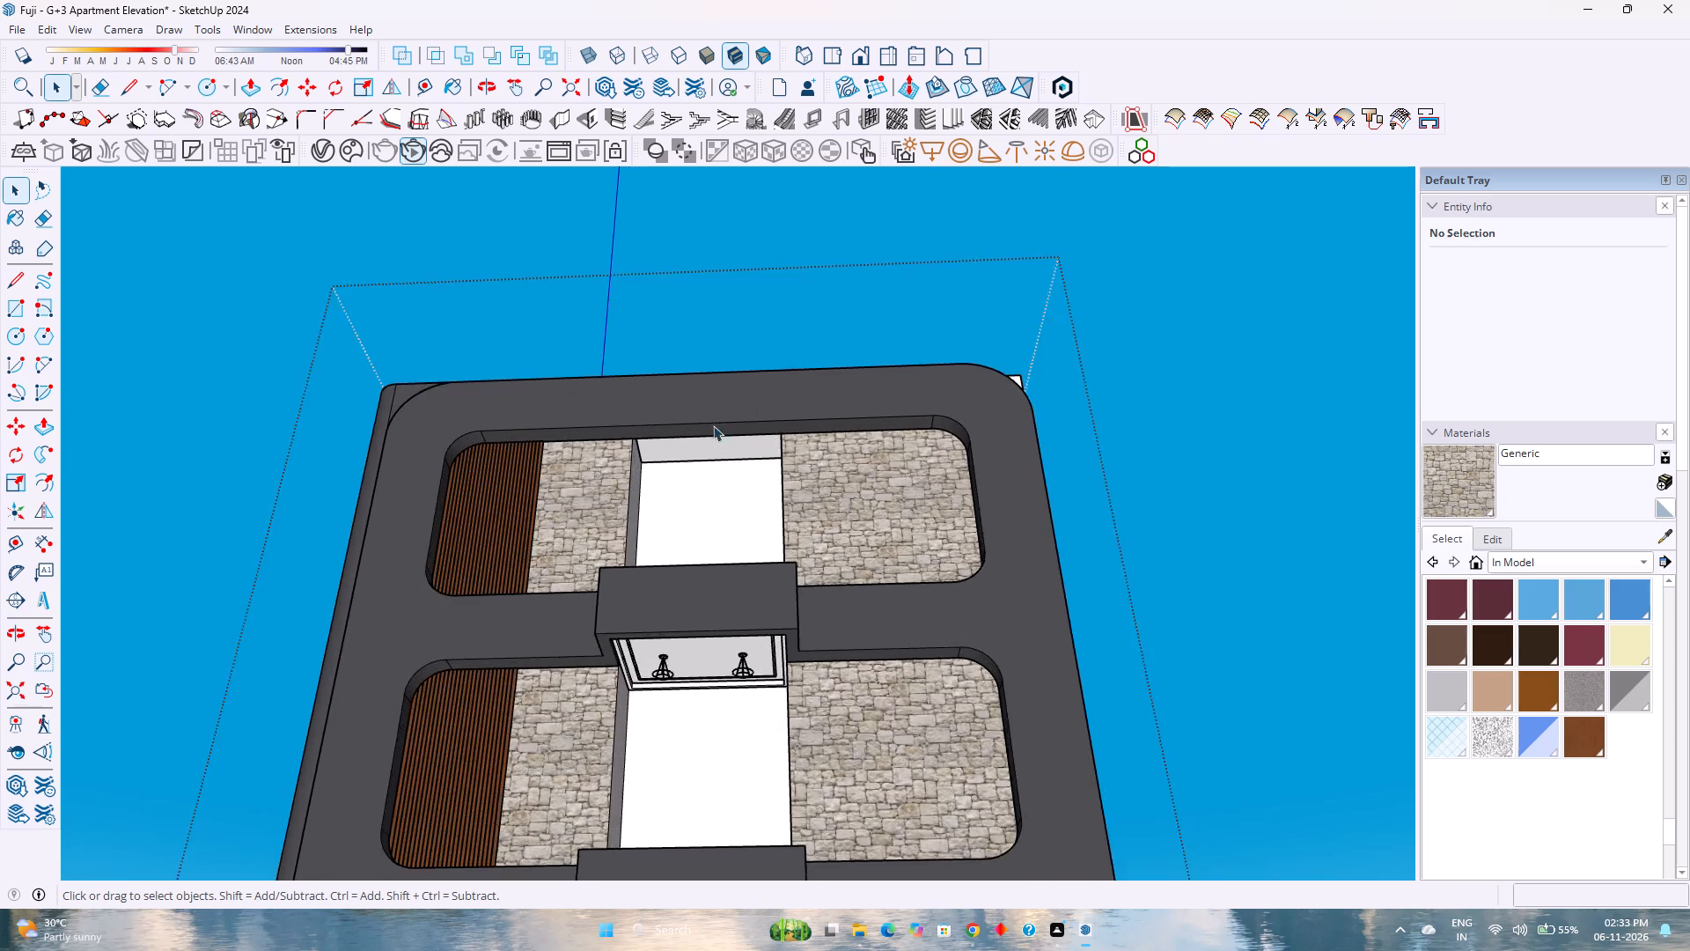
pyautogui.scroll(3, 713, 425)
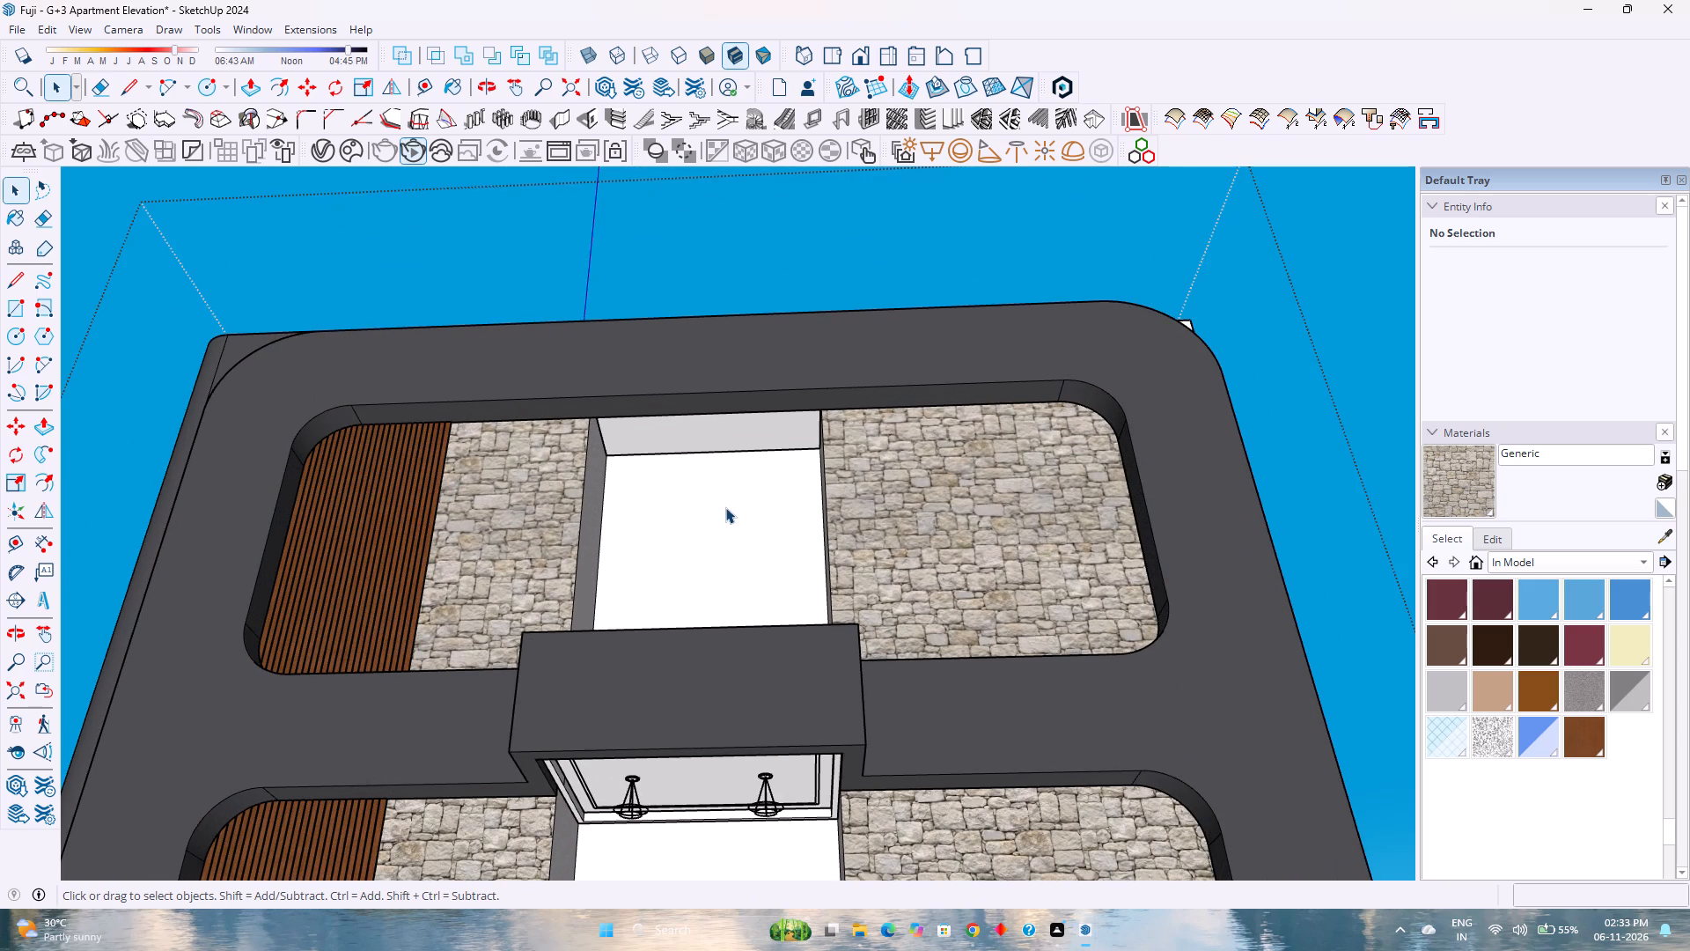
pyautogui.scroll(-1, 725, 508)
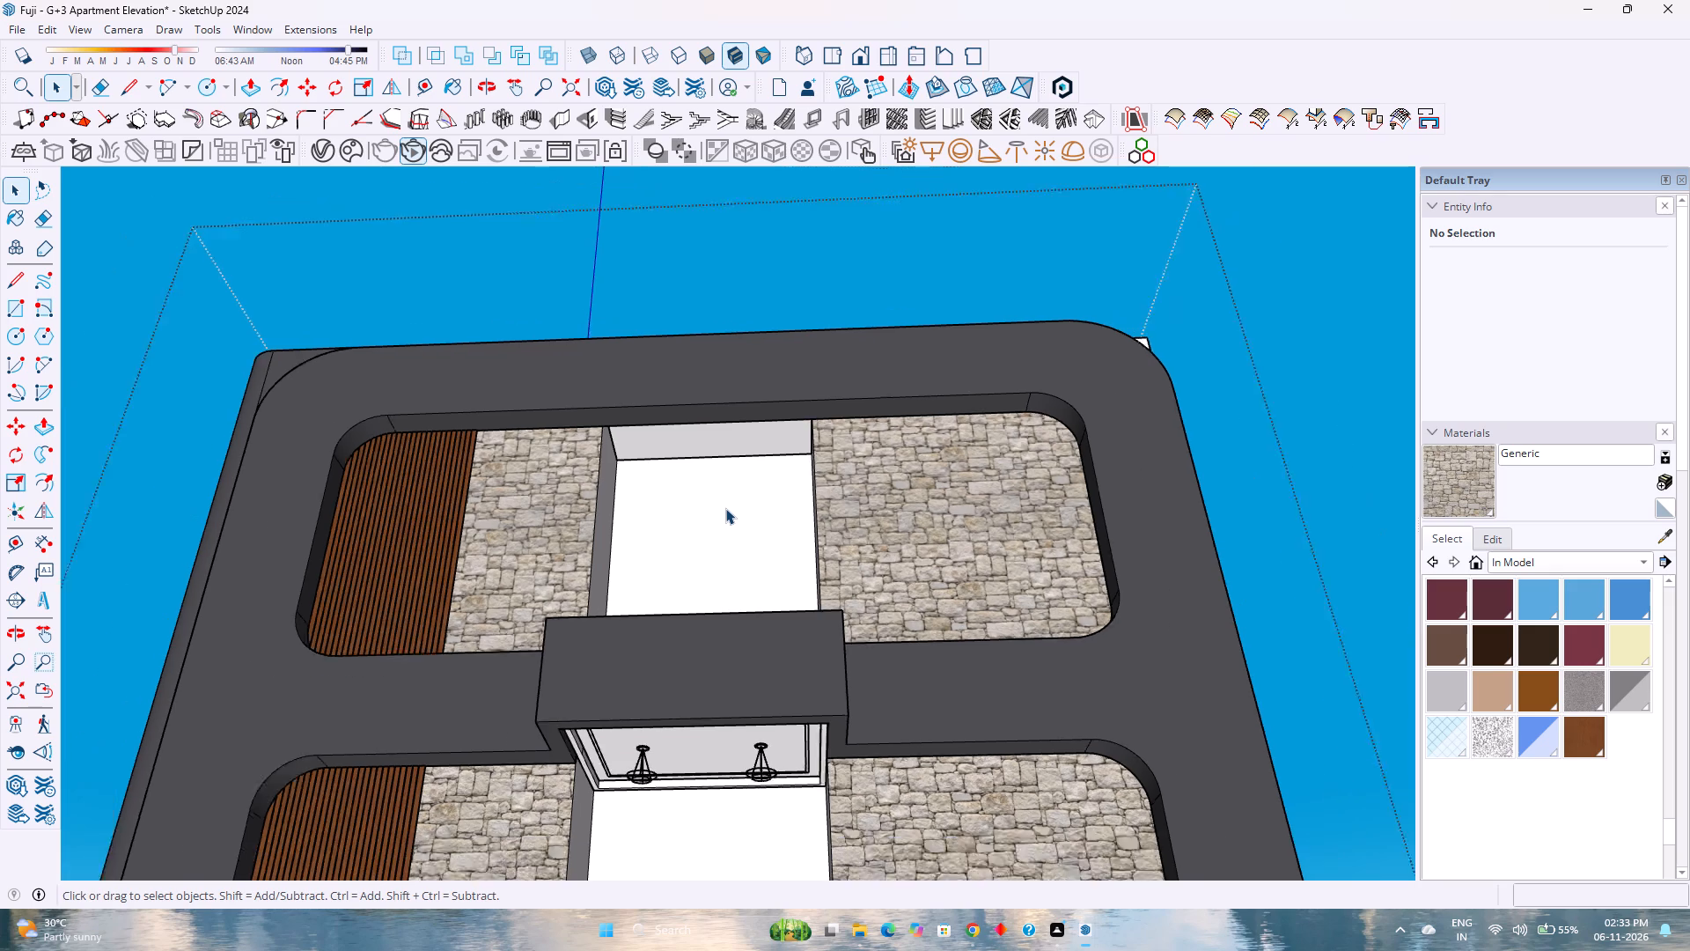
pyautogui.scroll(-2, 725, 508)
pyautogui.scroll(-3, 746, 587)
pyautogui.middleClick(746, 584)
pyautogui.moveTo(746, 586); pyautogui.dragTo(823, 801, button='middle')
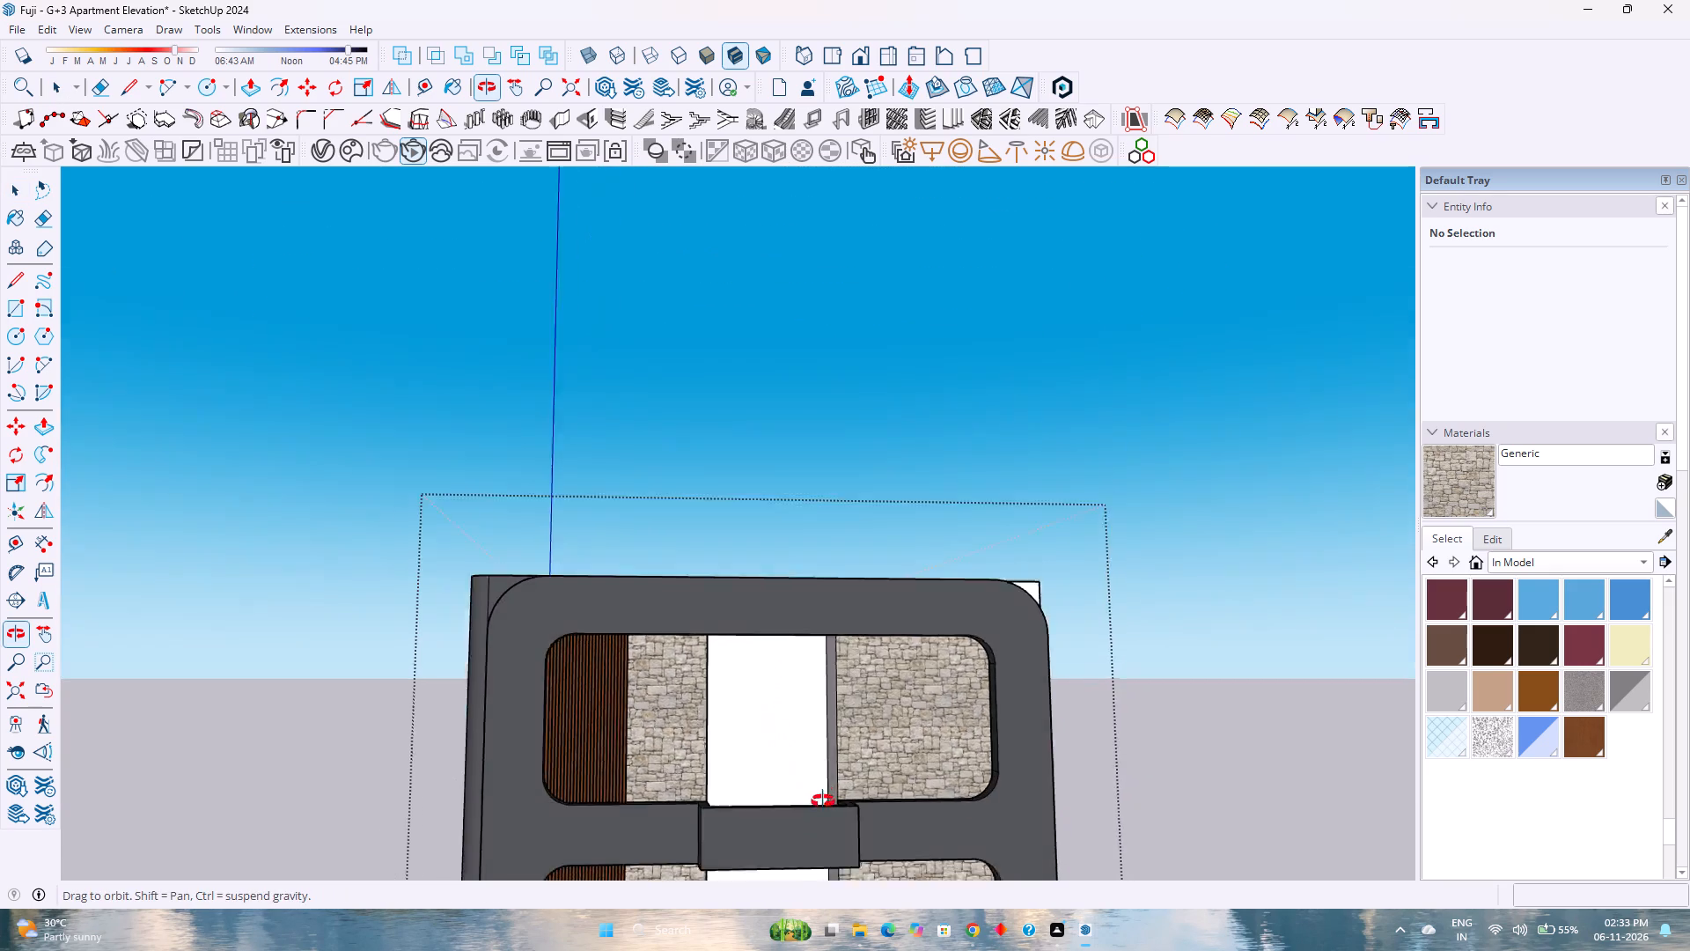
pyautogui.moveTo(823, 801); pyautogui.dragTo(824, 801, button='middle')
pyautogui.middleClick(824, 801)
pyautogui.scroll(4, 793, 589)
pyautogui.moveTo(774, 640); pyautogui.dragTo(835, 918, button='middle')
pyautogui.scroll(3, 724, 524)
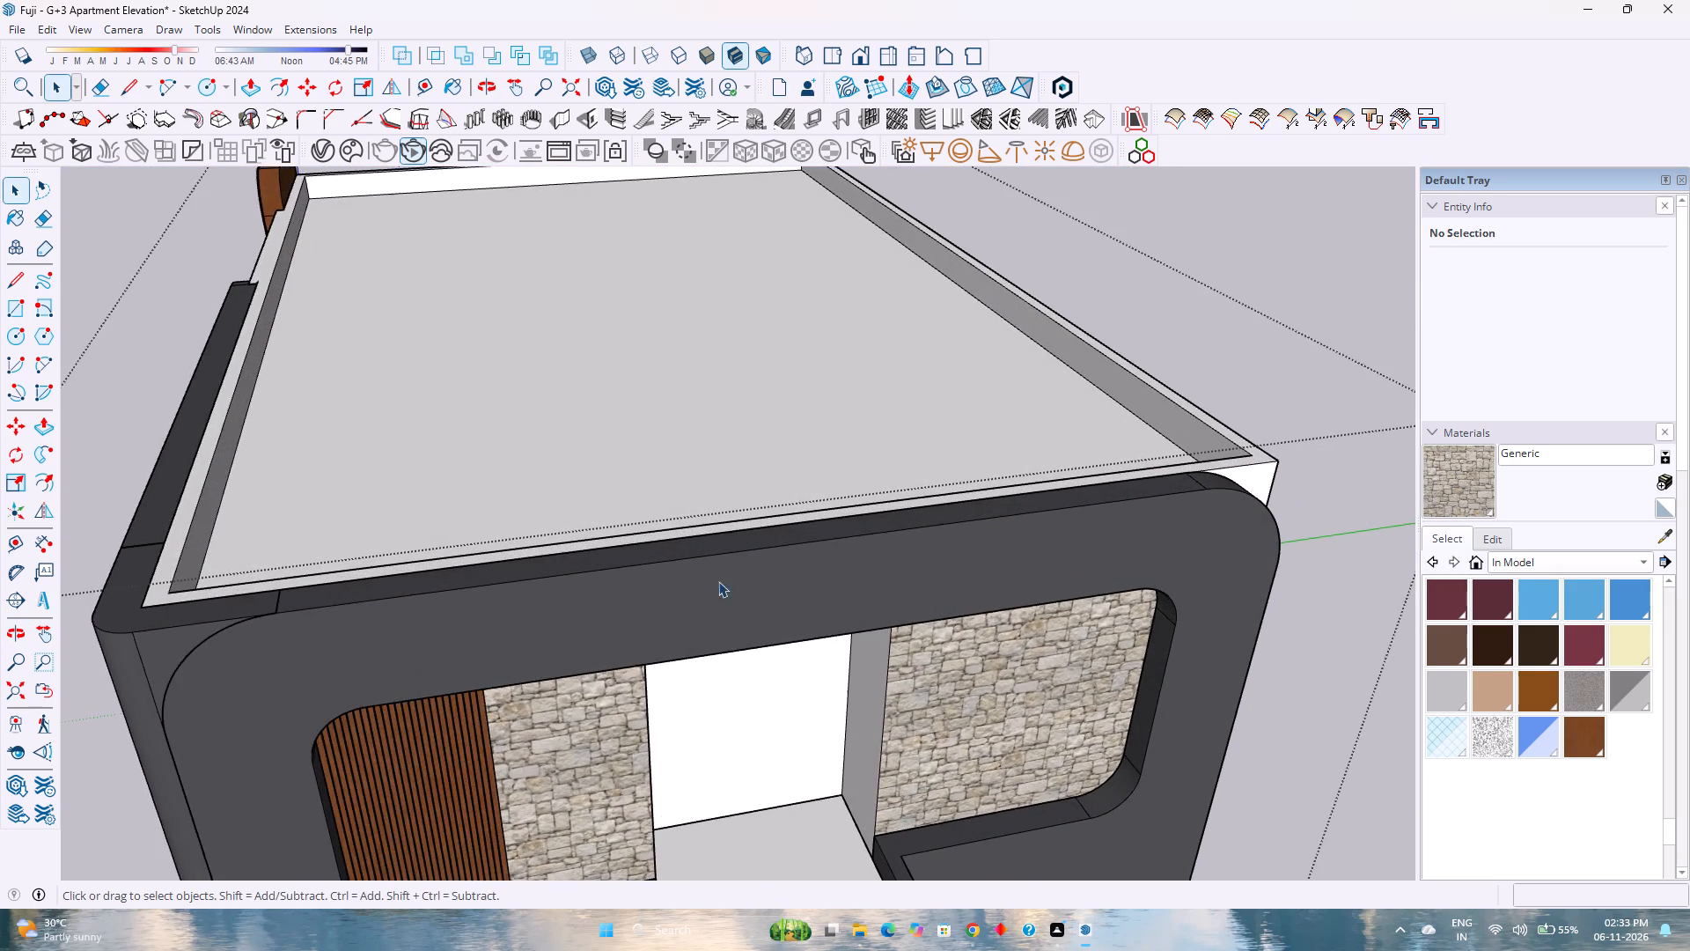
pyautogui.scroll(-8, 718, 593)
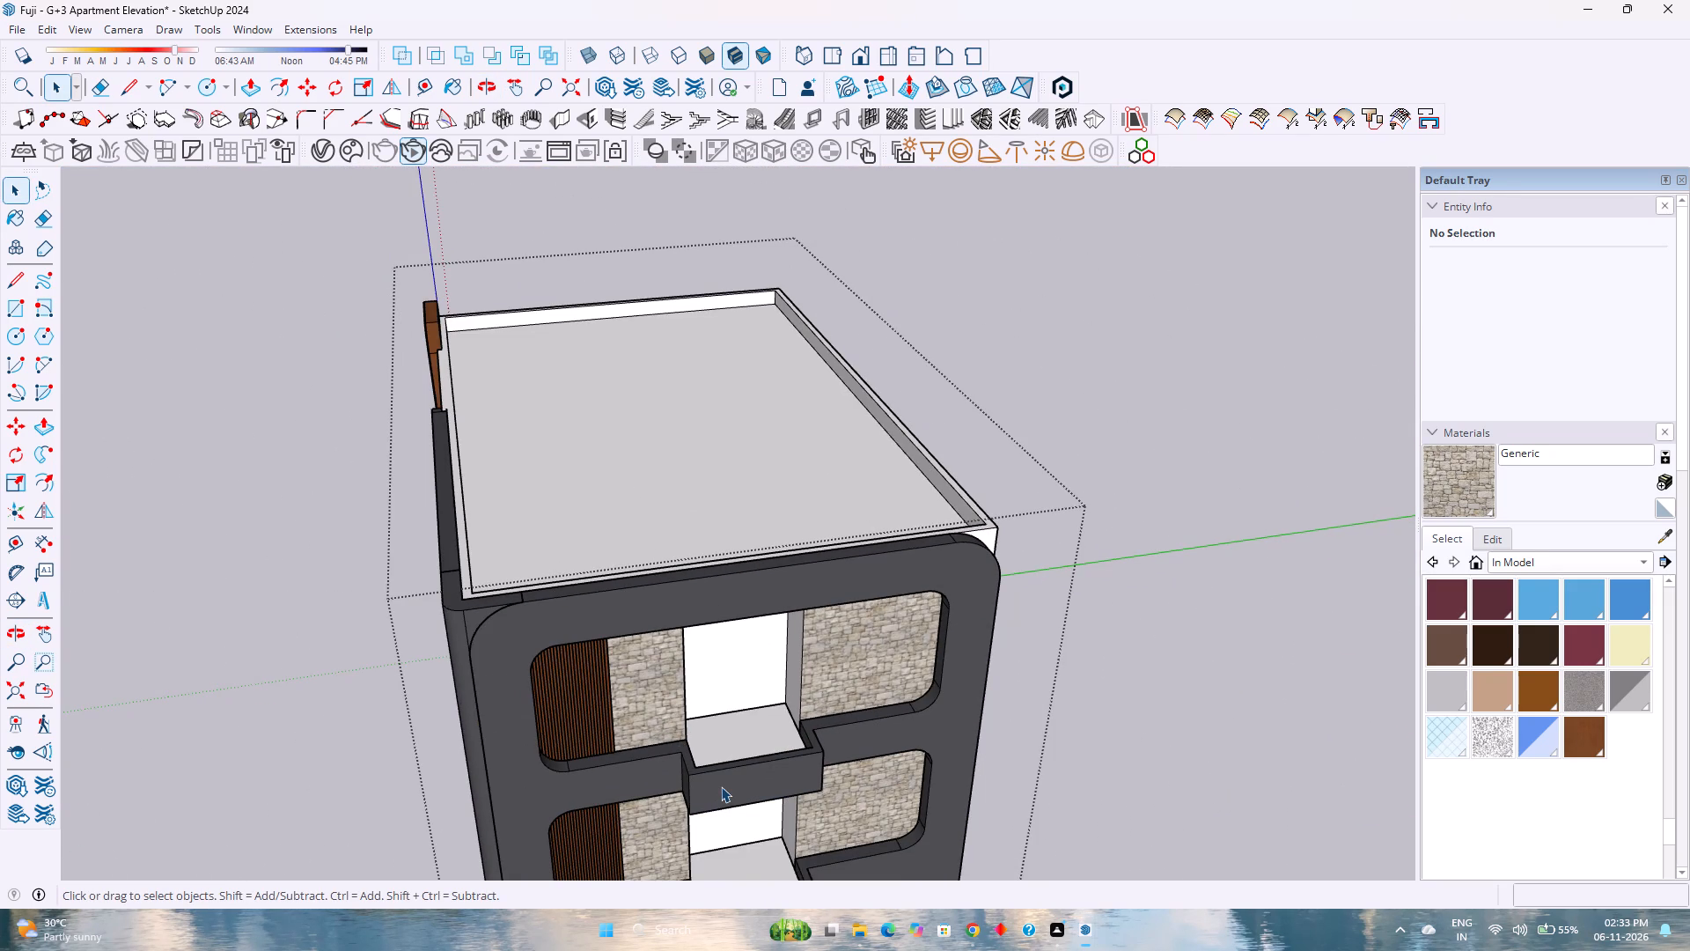
# Open the front frame group and copy the two 3' vertical edges at the projecting balcony's sides 11' 9" up onto the top band.
pyautogui.click(721, 786)
pyautogui.click(721, 786)
pyautogui.scroll(-1, 649, 759)
pyautogui.scroll(5, 649, 759)
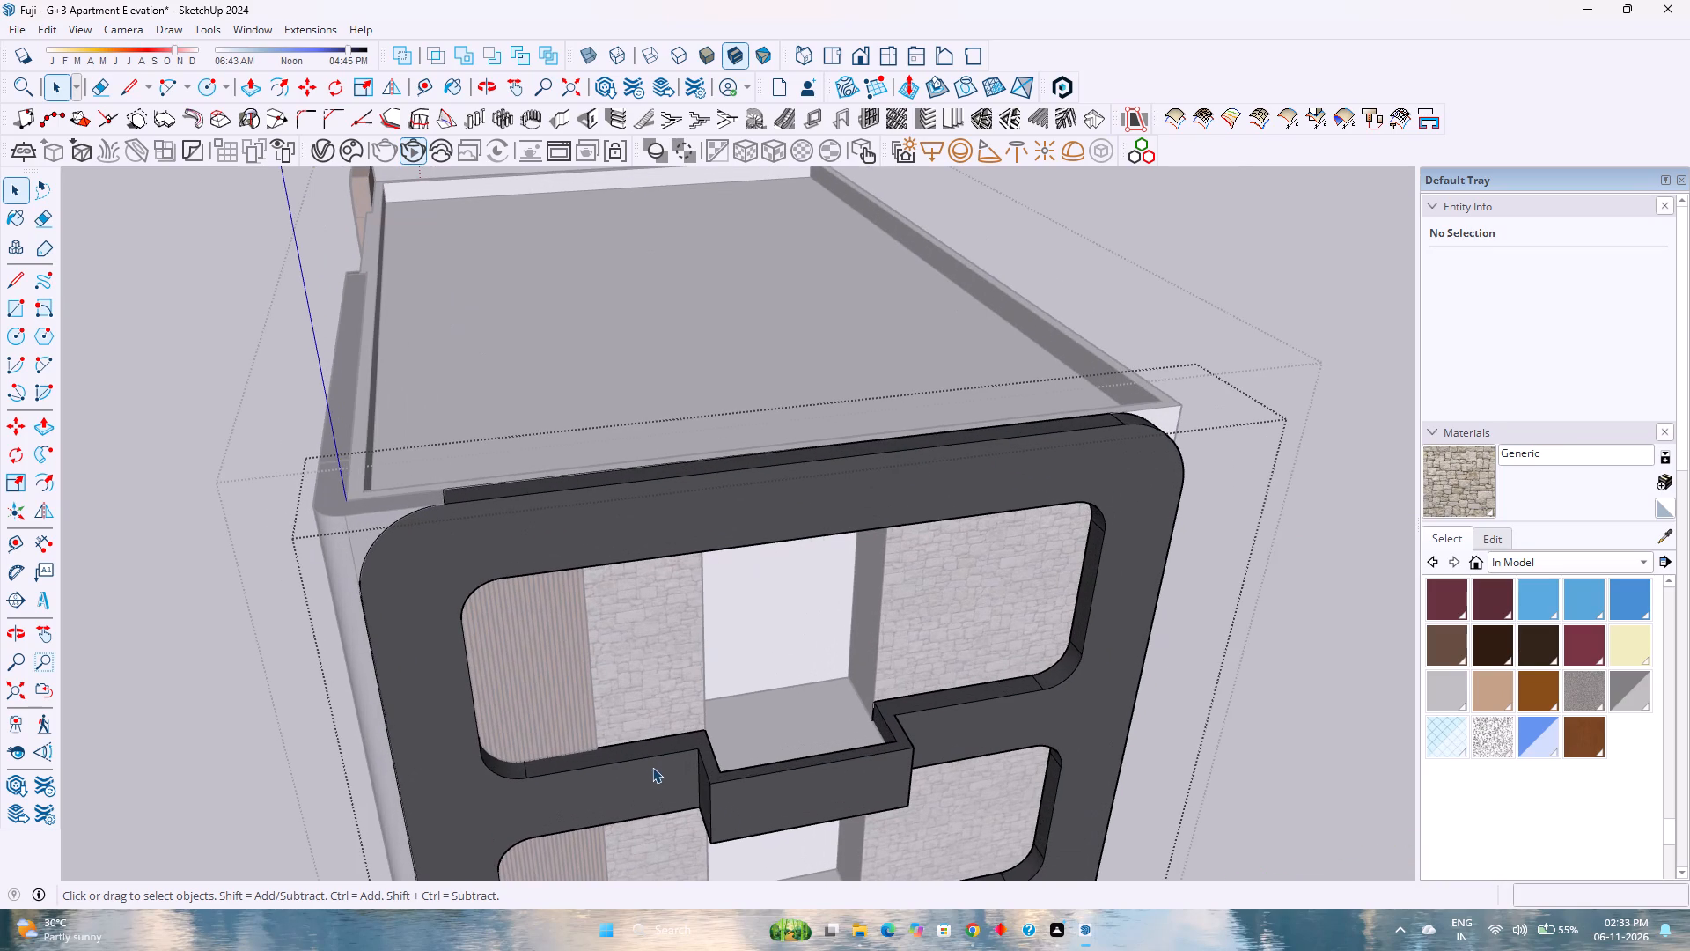
pyautogui.click(698, 768)
pyautogui.moveTo(951, 745); pyautogui.dragTo(703, 733, button='middle')
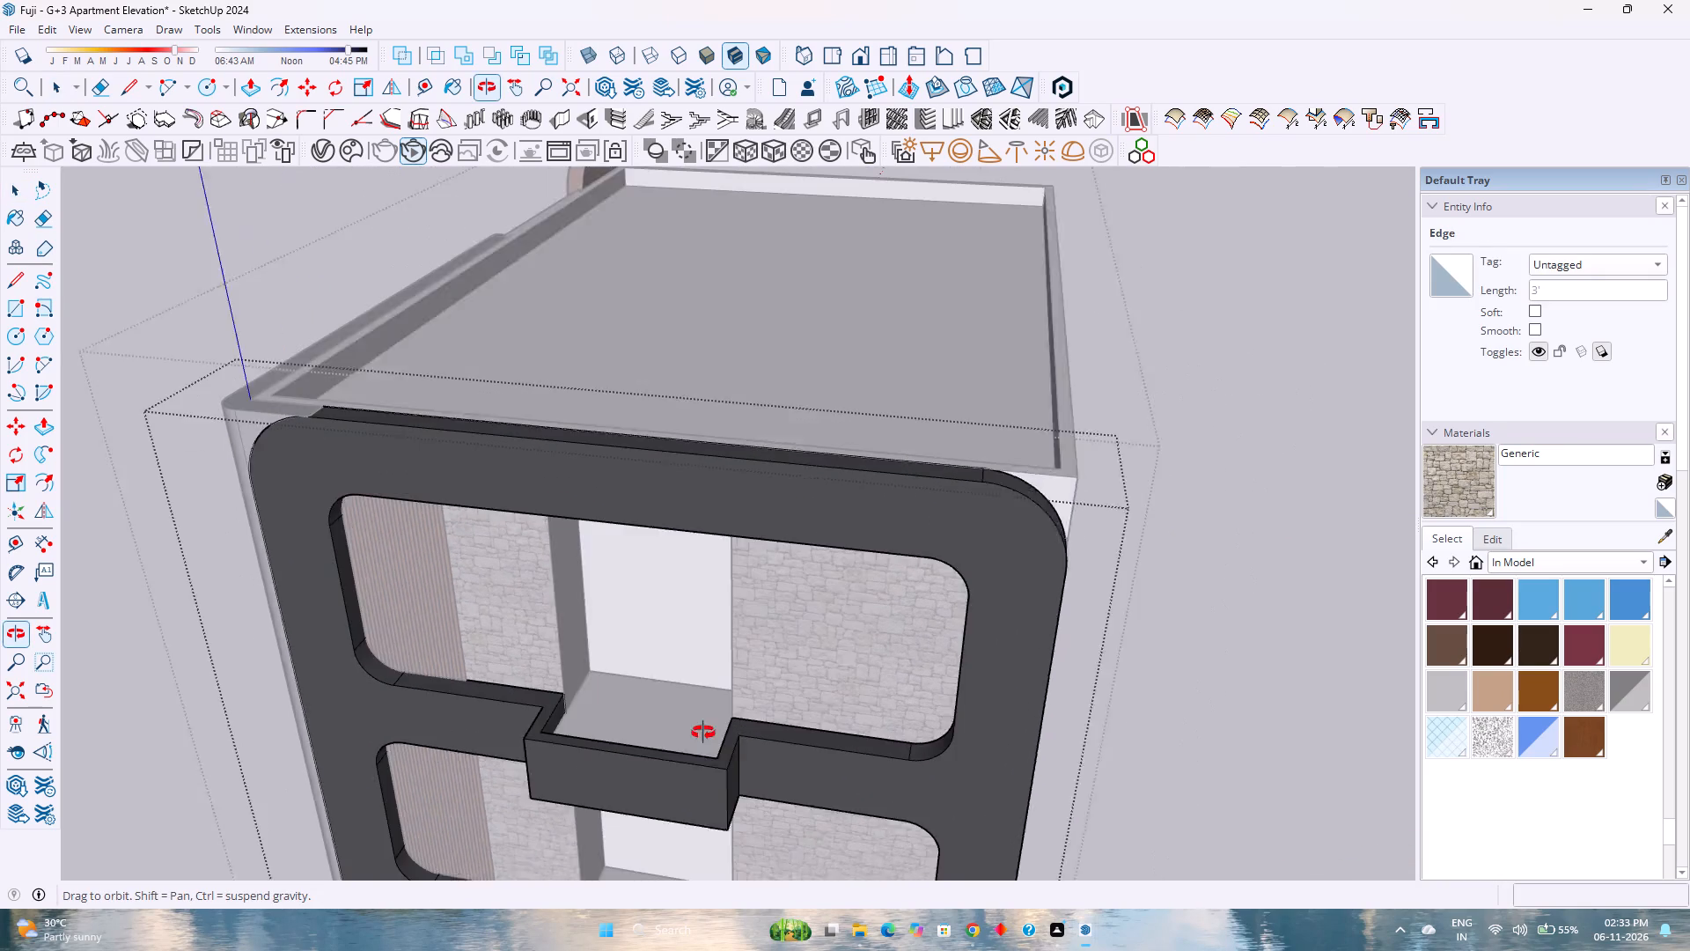
pyautogui.moveTo(703, 733); pyautogui.dragTo(662, 729, button='middle')
pyautogui.middleClick(652, 728)
pyautogui.keyDown('ctrl'); pyautogui.click(681, 740); pyautogui.keyUp('ctrl')
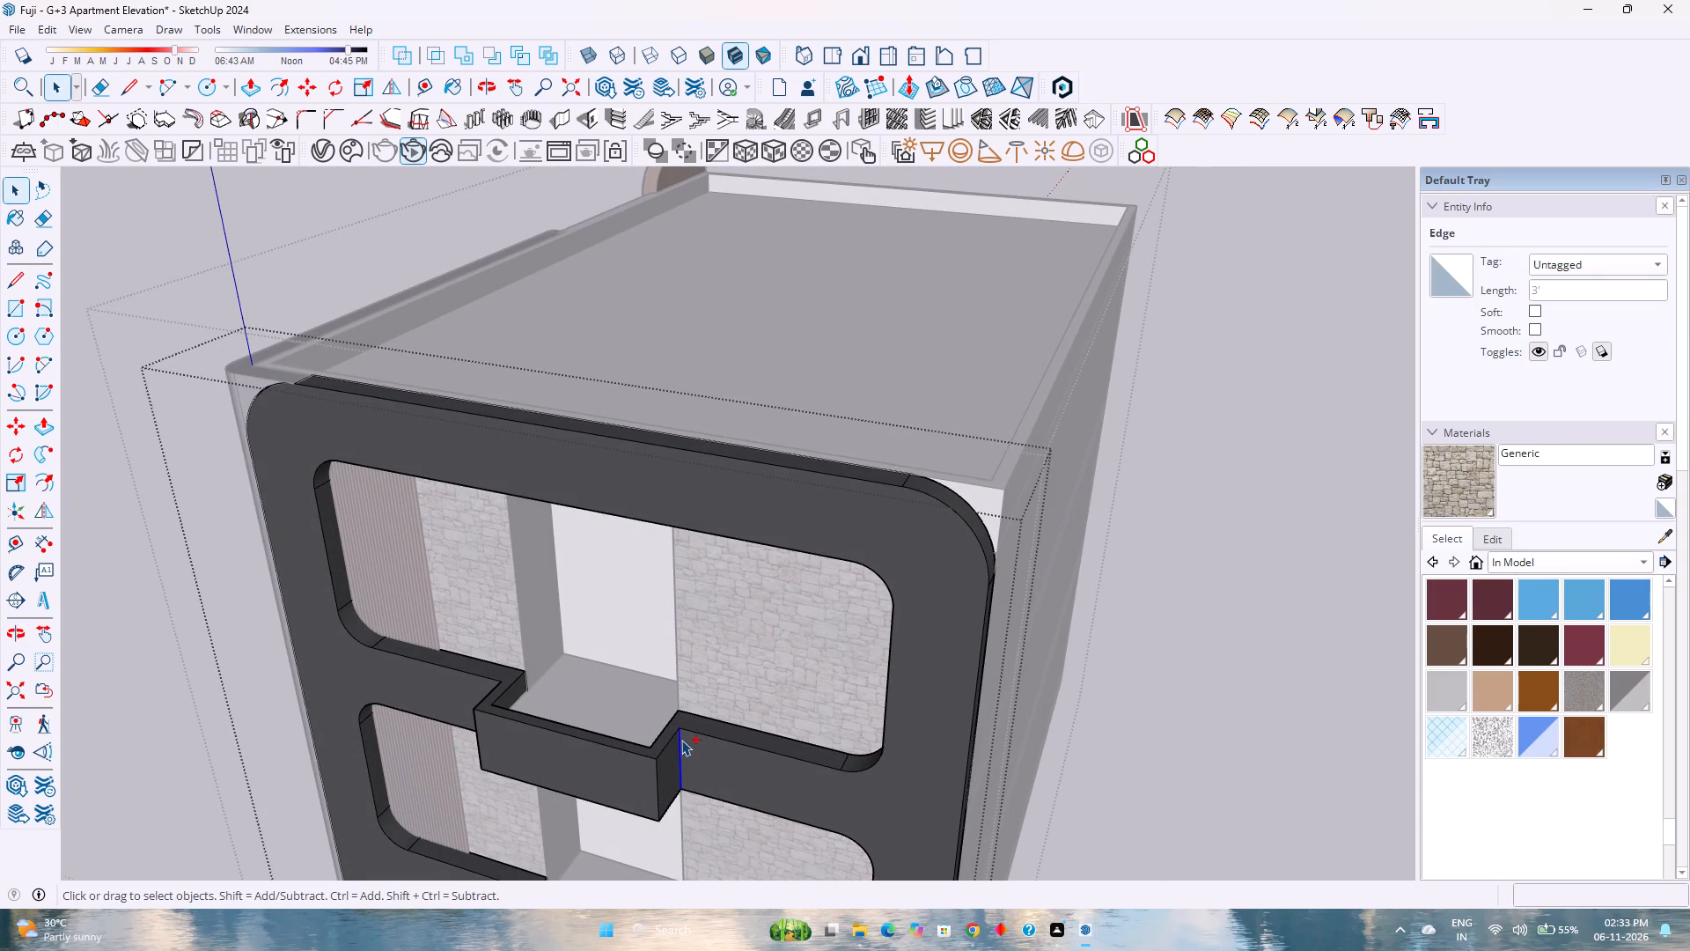
pyautogui.press('m')
pyautogui.click(687, 726)
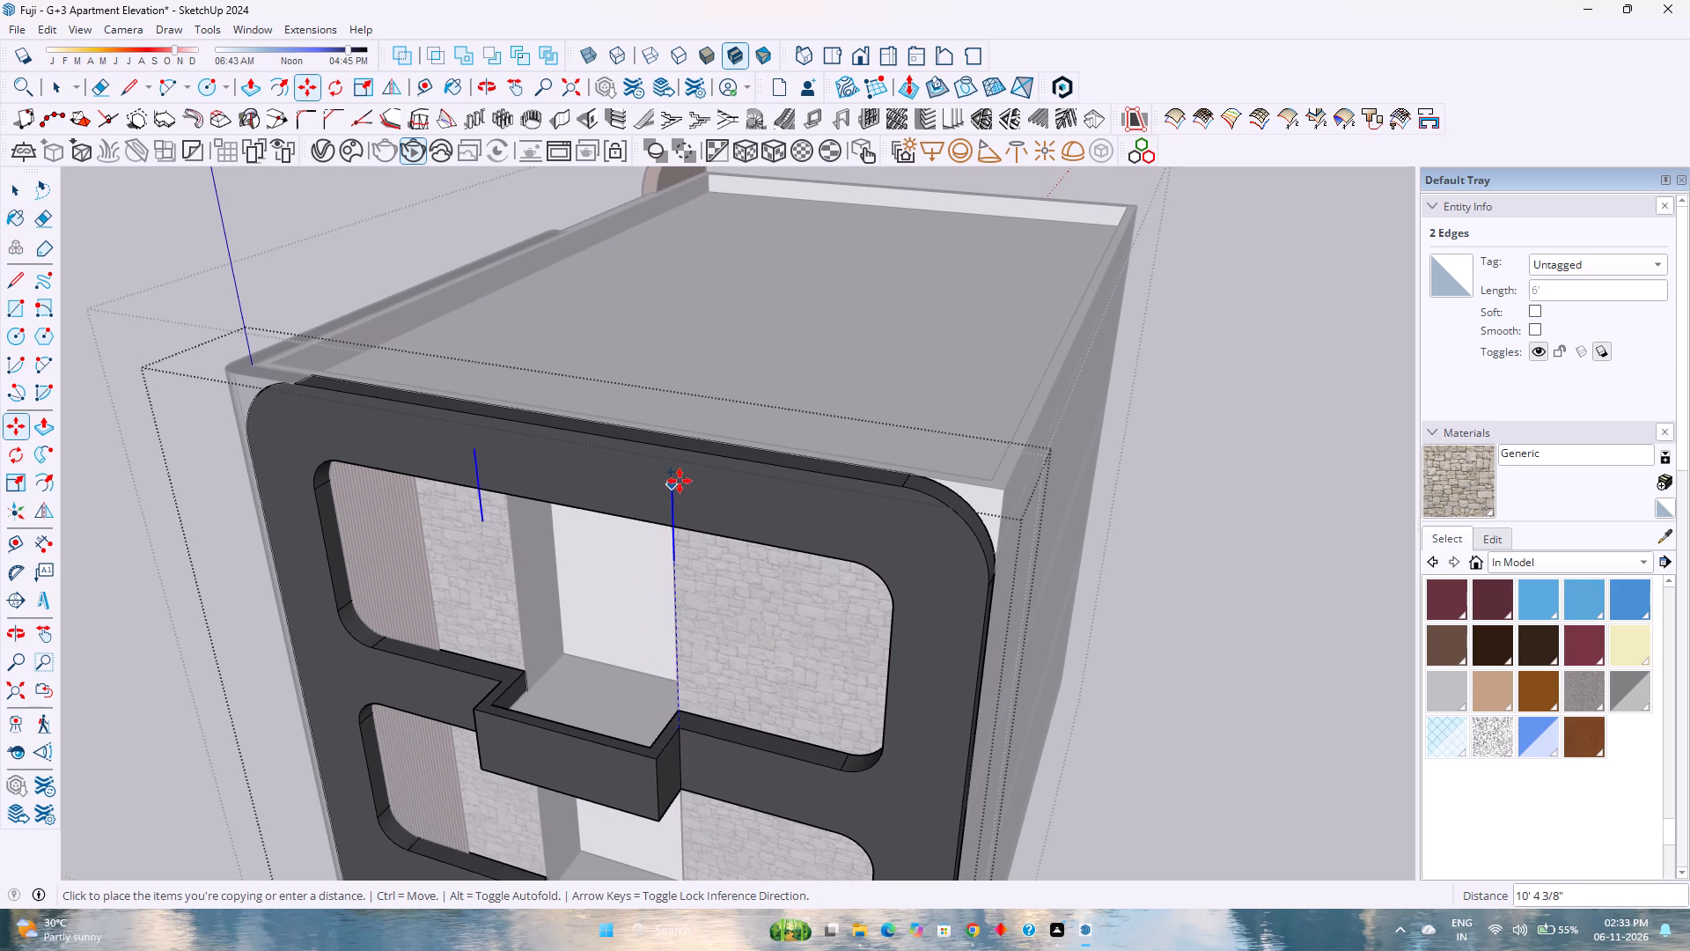
pyautogui.click(673, 449)
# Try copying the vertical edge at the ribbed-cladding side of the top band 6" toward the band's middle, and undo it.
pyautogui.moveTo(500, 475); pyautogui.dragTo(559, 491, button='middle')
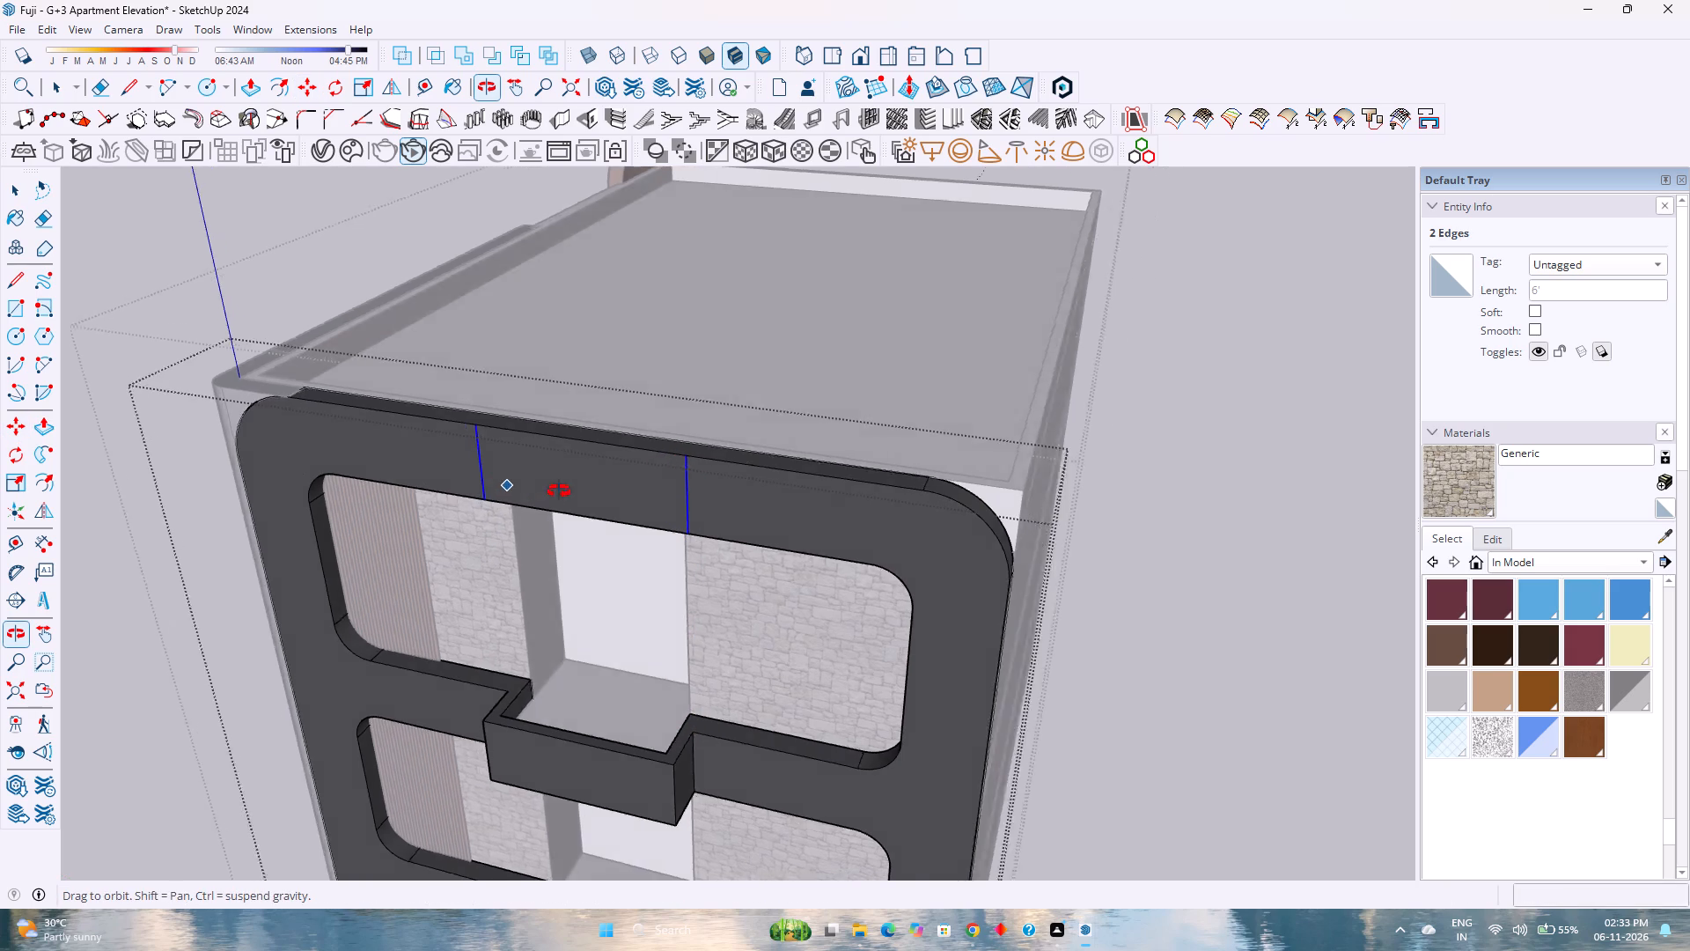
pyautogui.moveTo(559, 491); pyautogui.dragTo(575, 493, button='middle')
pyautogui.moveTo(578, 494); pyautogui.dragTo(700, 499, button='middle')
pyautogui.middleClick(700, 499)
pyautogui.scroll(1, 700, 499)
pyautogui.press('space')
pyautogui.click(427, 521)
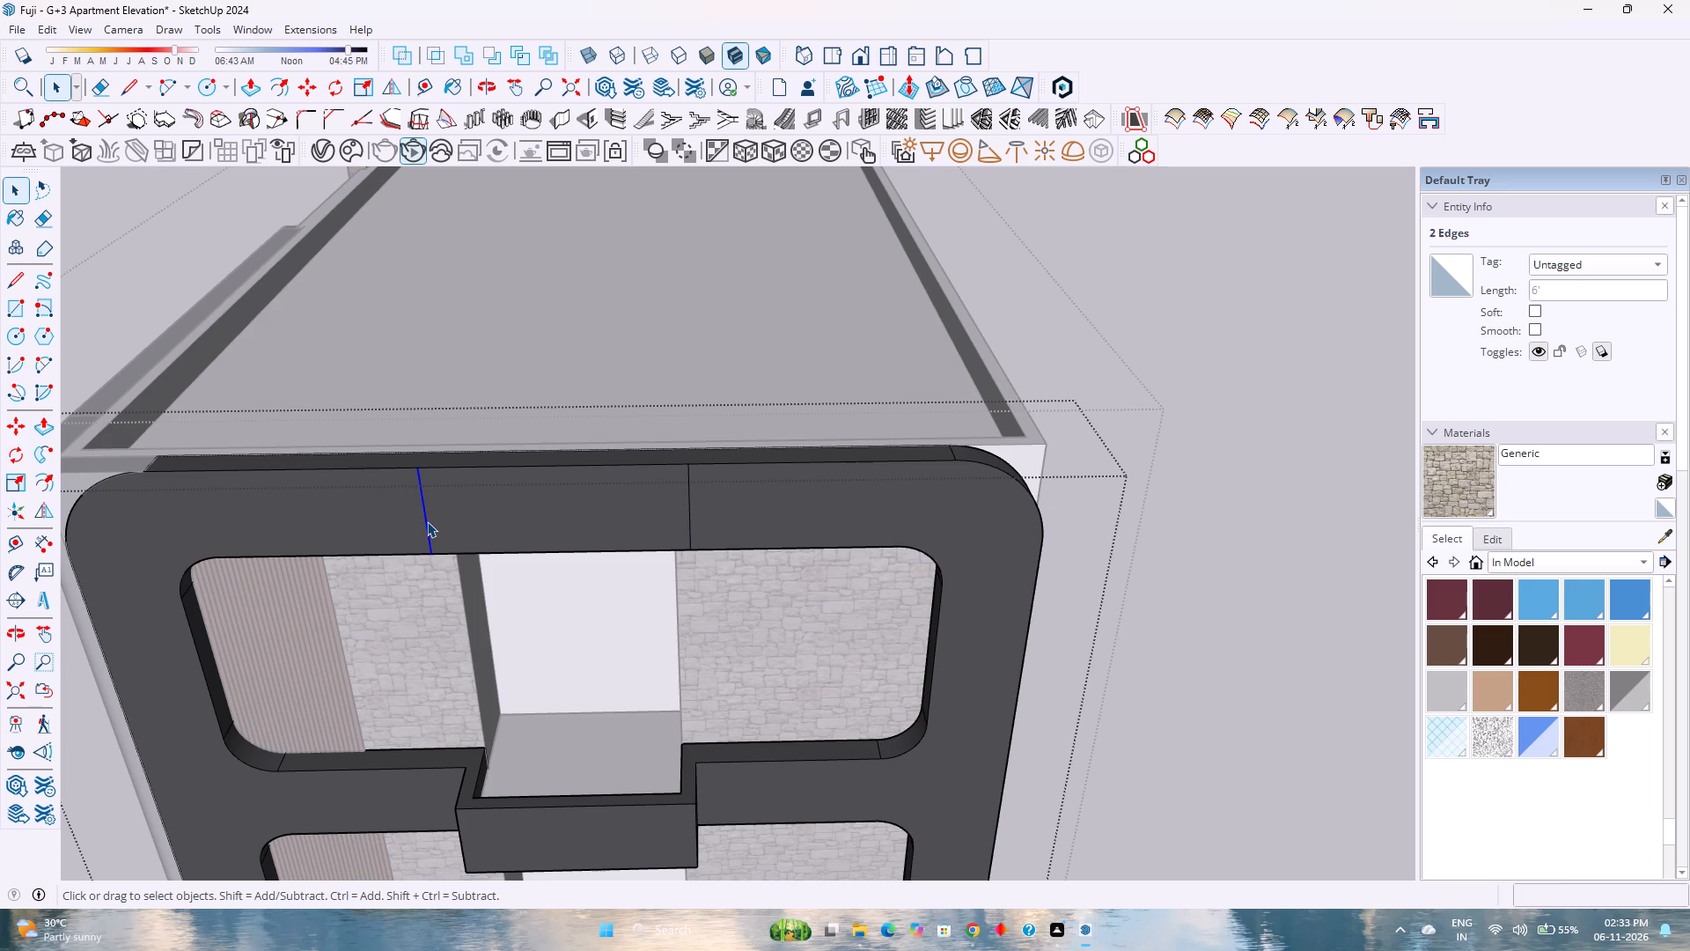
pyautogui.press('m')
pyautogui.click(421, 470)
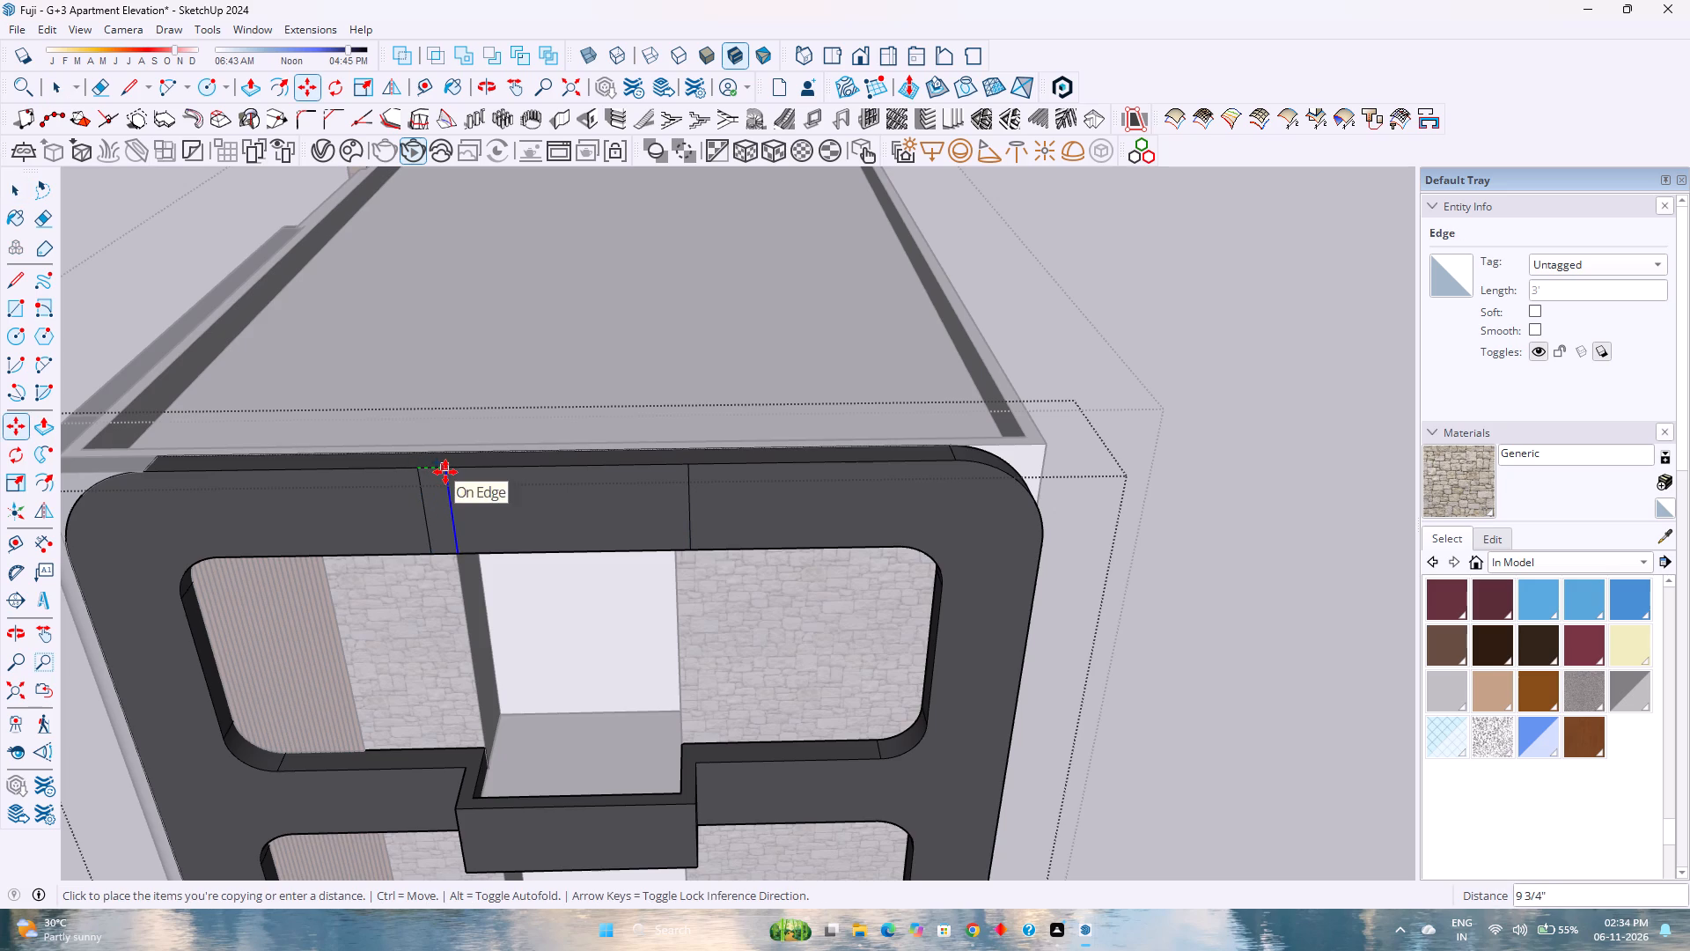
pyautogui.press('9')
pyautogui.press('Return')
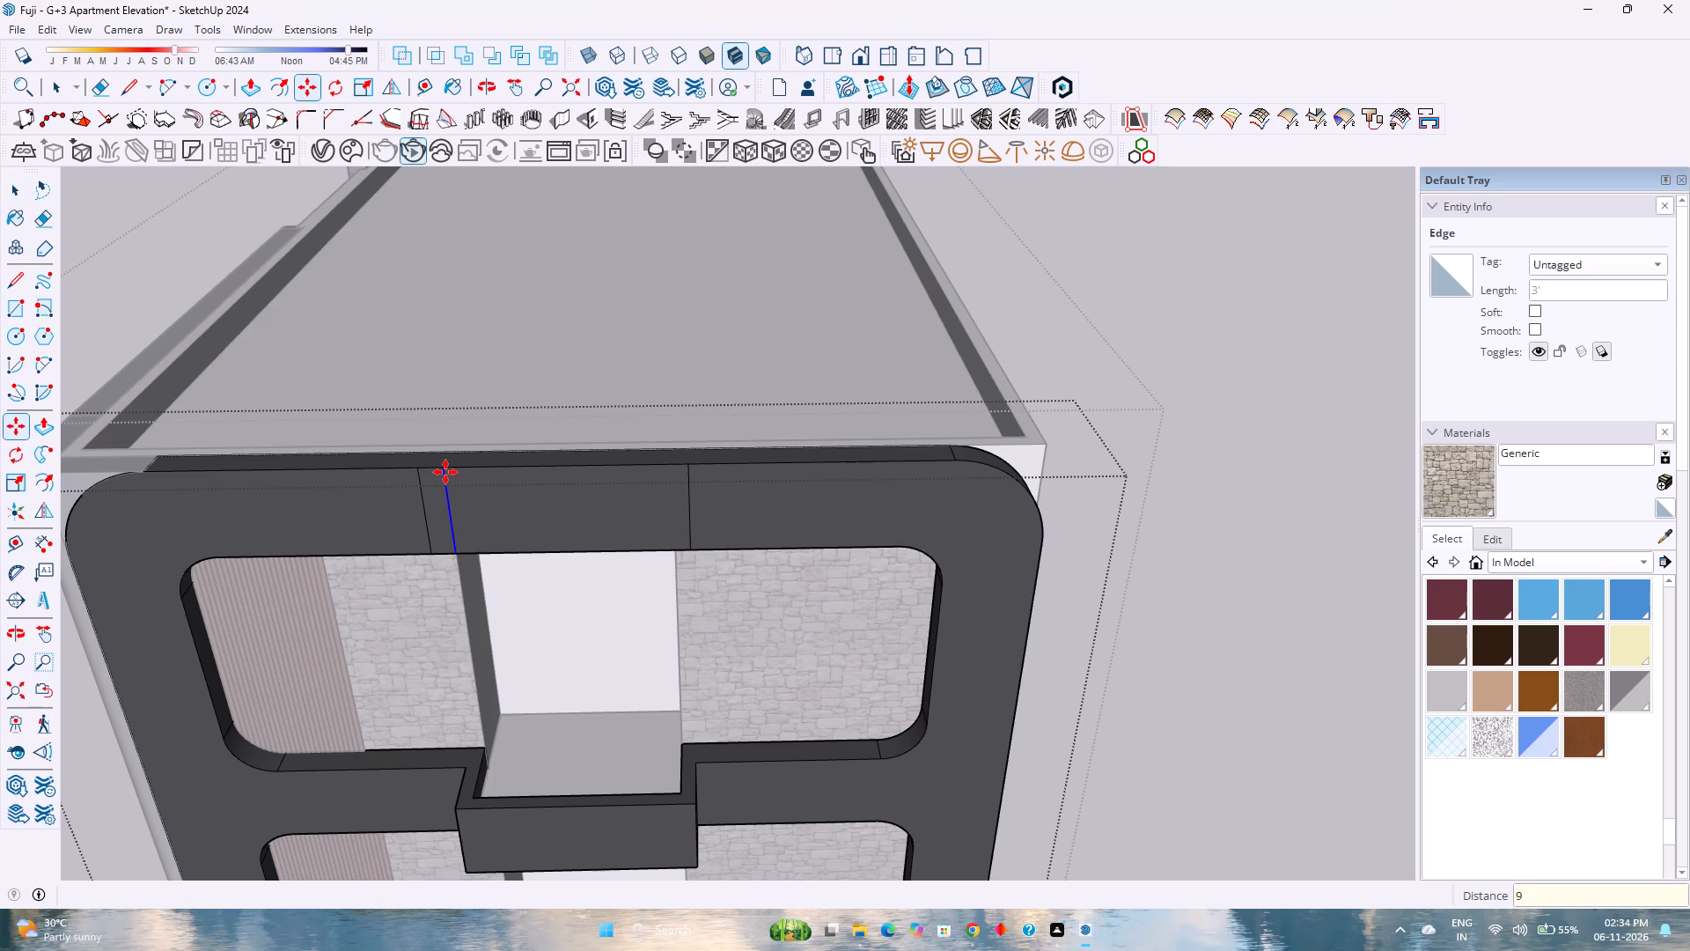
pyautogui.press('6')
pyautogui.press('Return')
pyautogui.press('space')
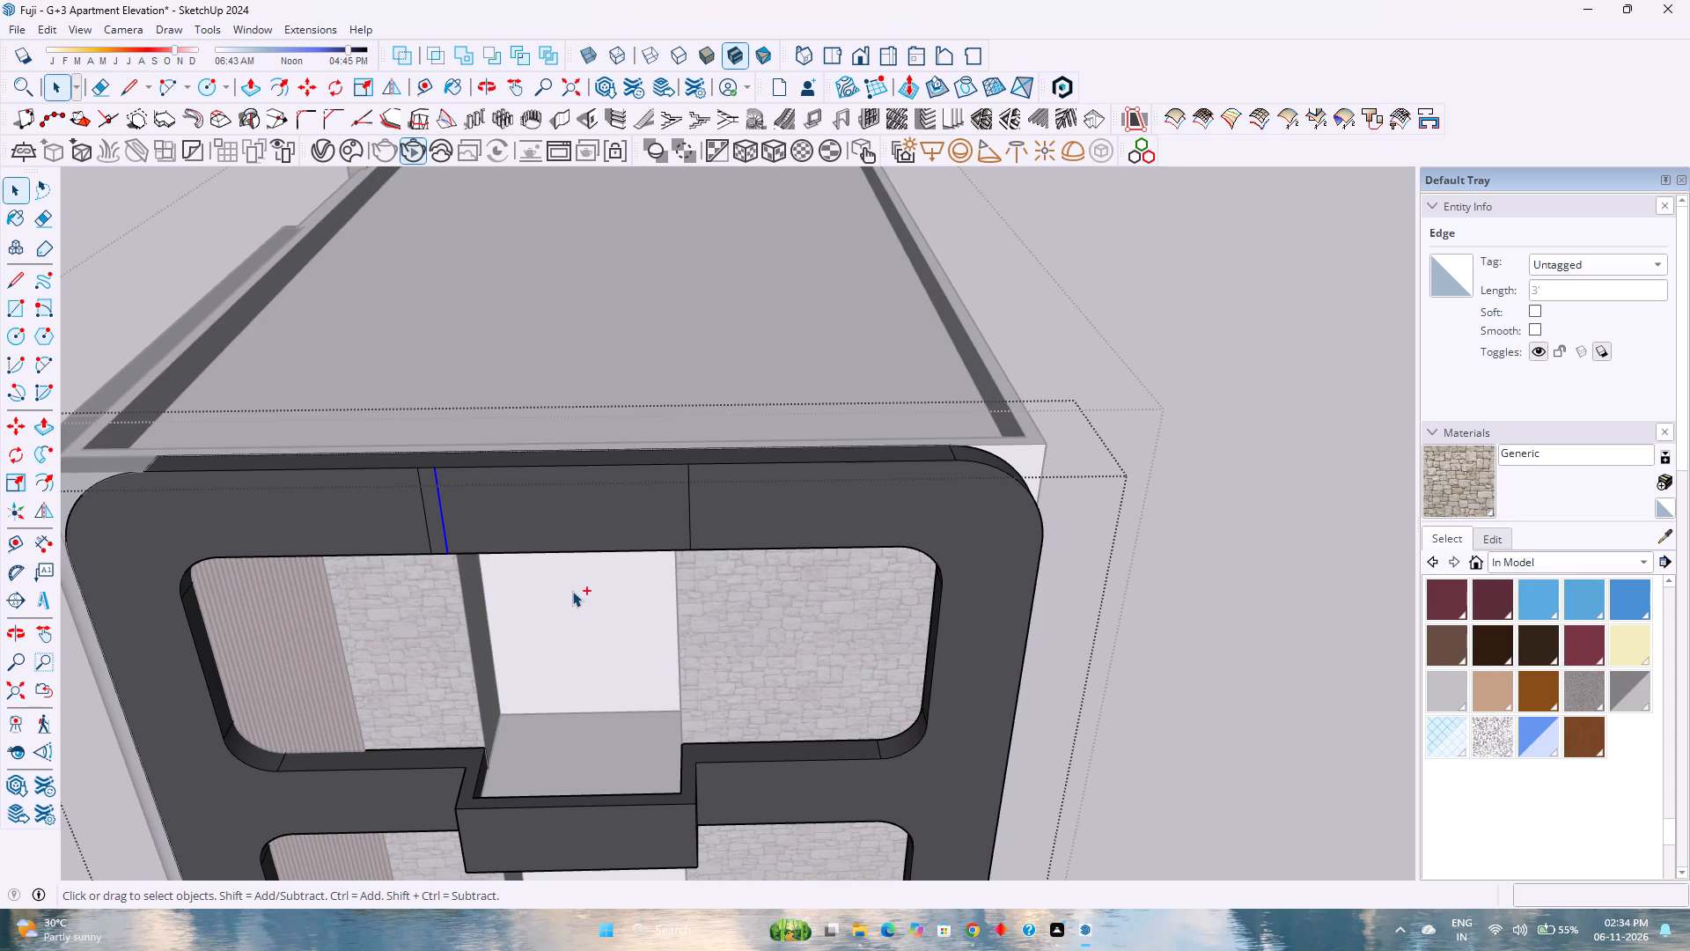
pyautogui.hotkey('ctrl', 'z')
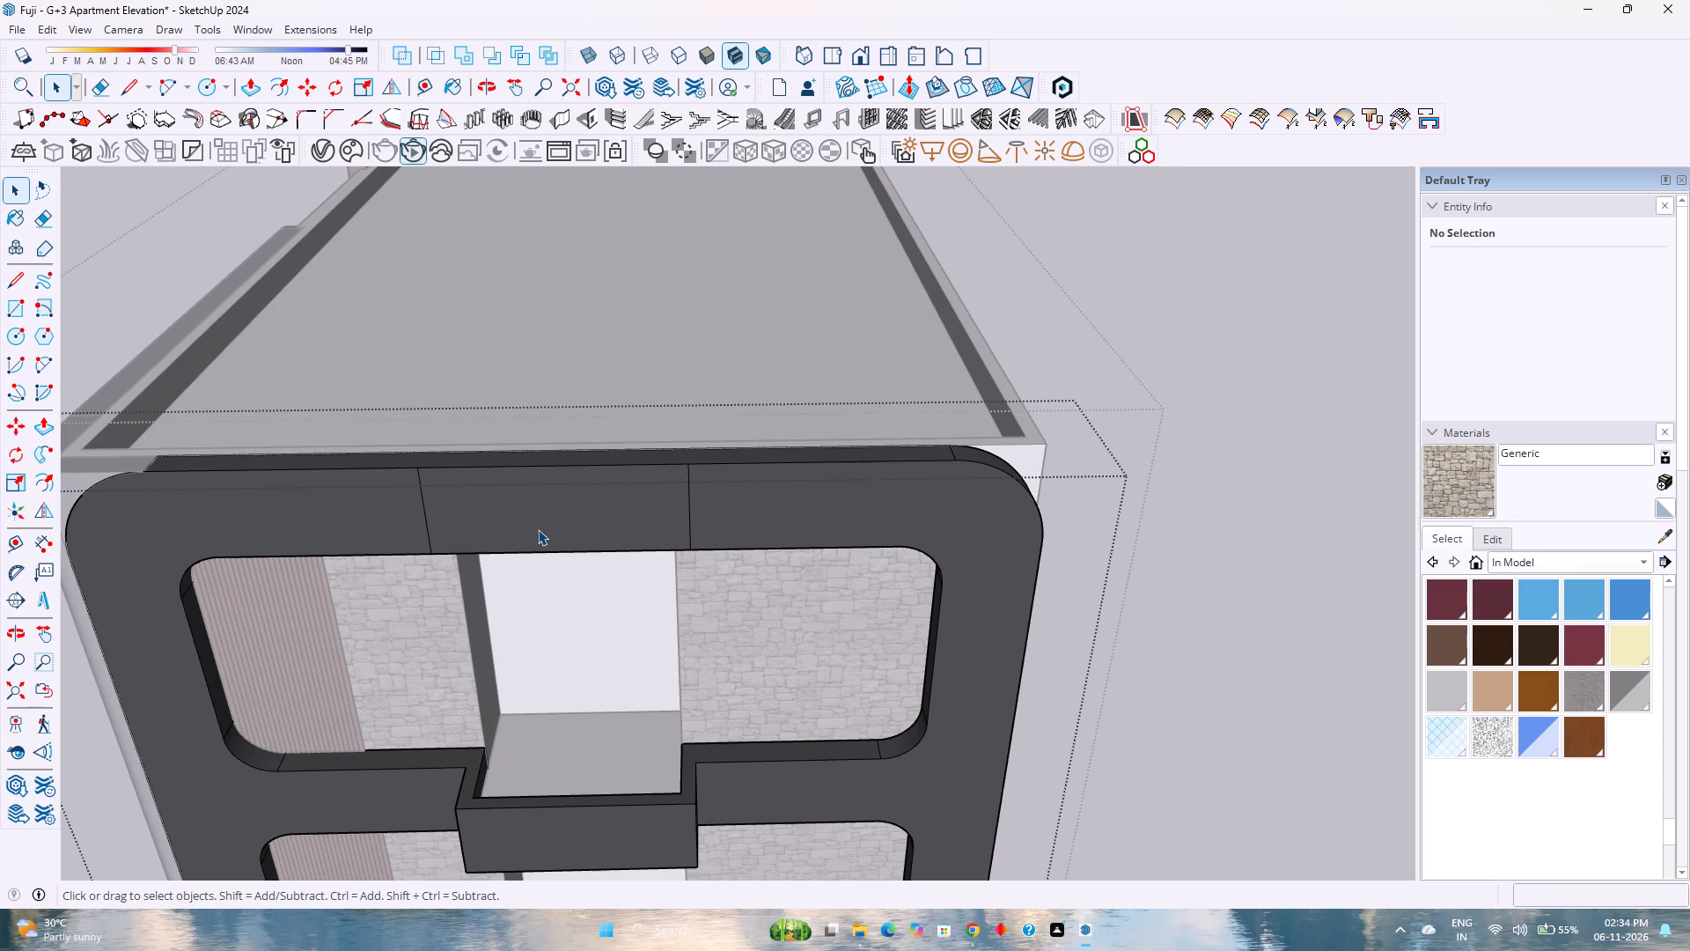
# Push/Pull the top band's face between the two vertical edges outward 2', flush with the projecting balcony front below.
pyautogui.press('p')
pyautogui.click(546, 496)
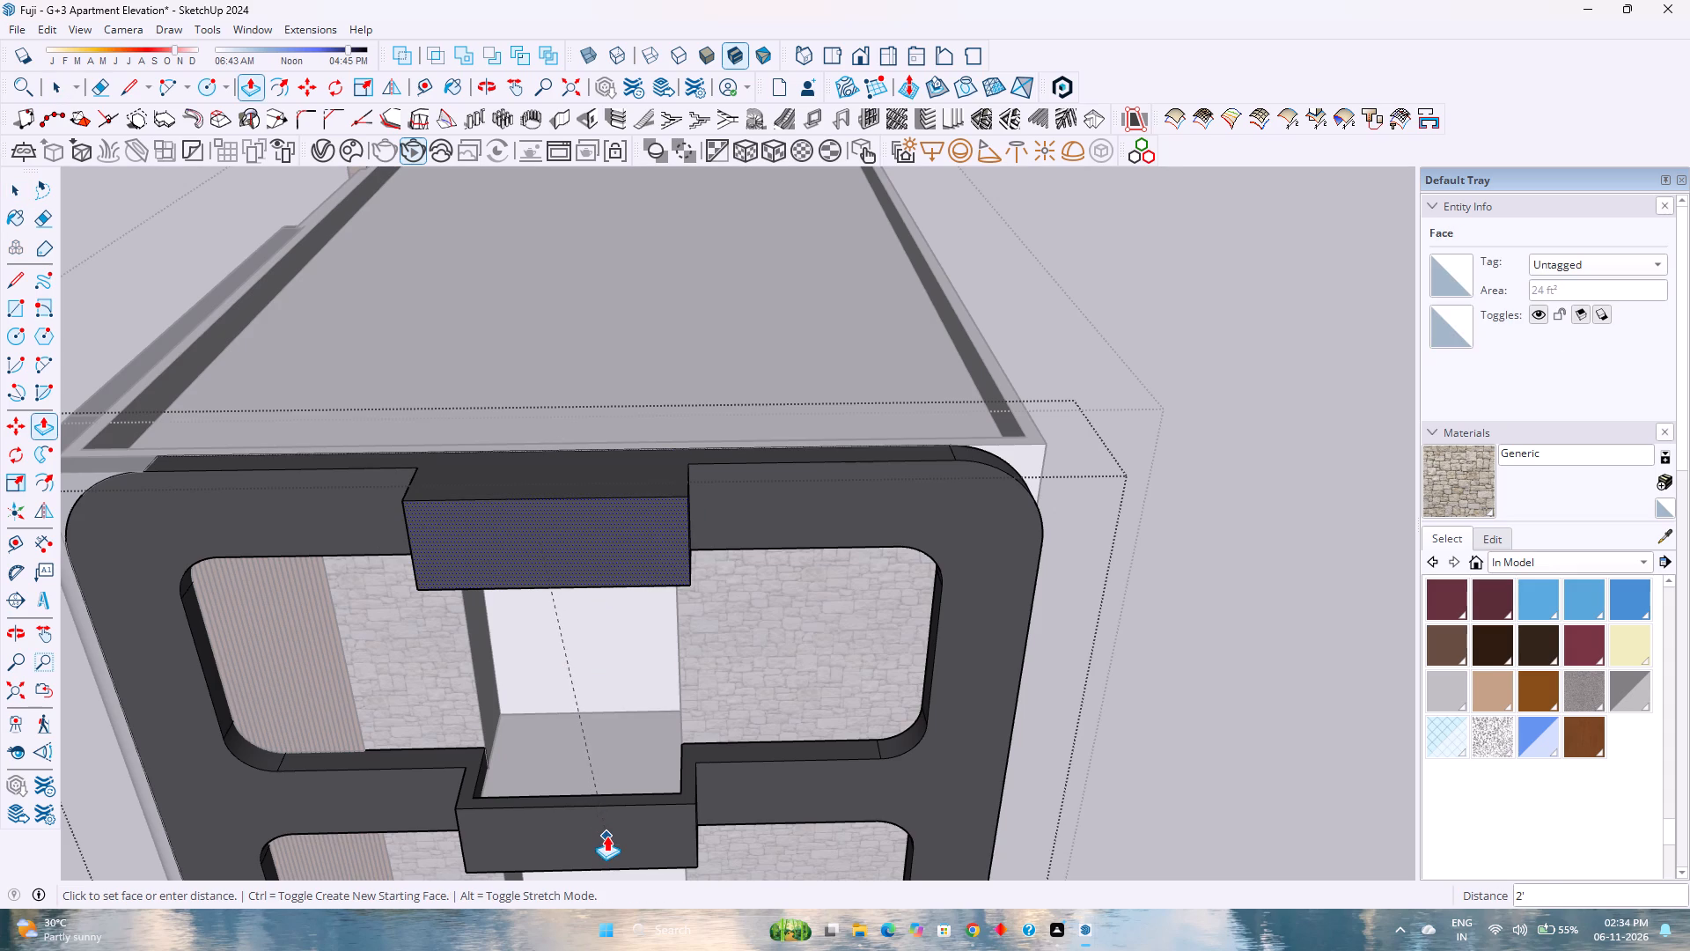
pyautogui.click(606, 836)
# Examine the new top projection from above and below, comparing it with the projecting balcony and lit underside of the storey beneath.
pyautogui.scroll(3, 599, 625)
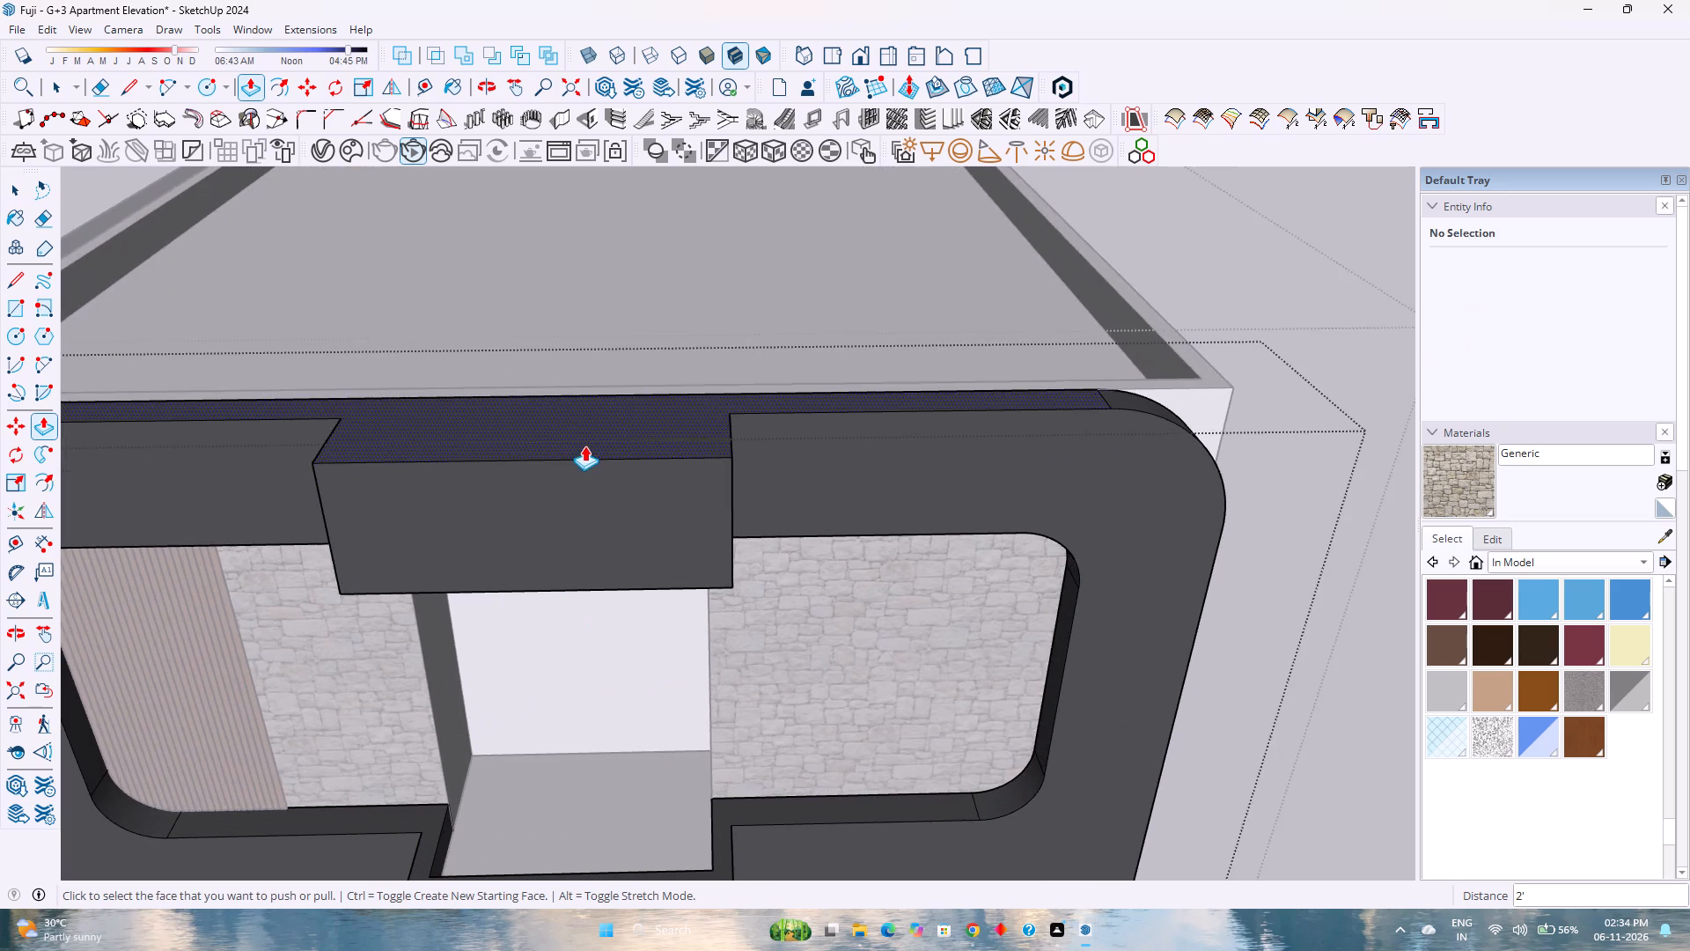
pyautogui.moveTo(586, 449); pyautogui.dragTo(697, 666, button='middle')
pyautogui.middleClick(697, 666)
pyautogui.scroll(2, 240, 476)
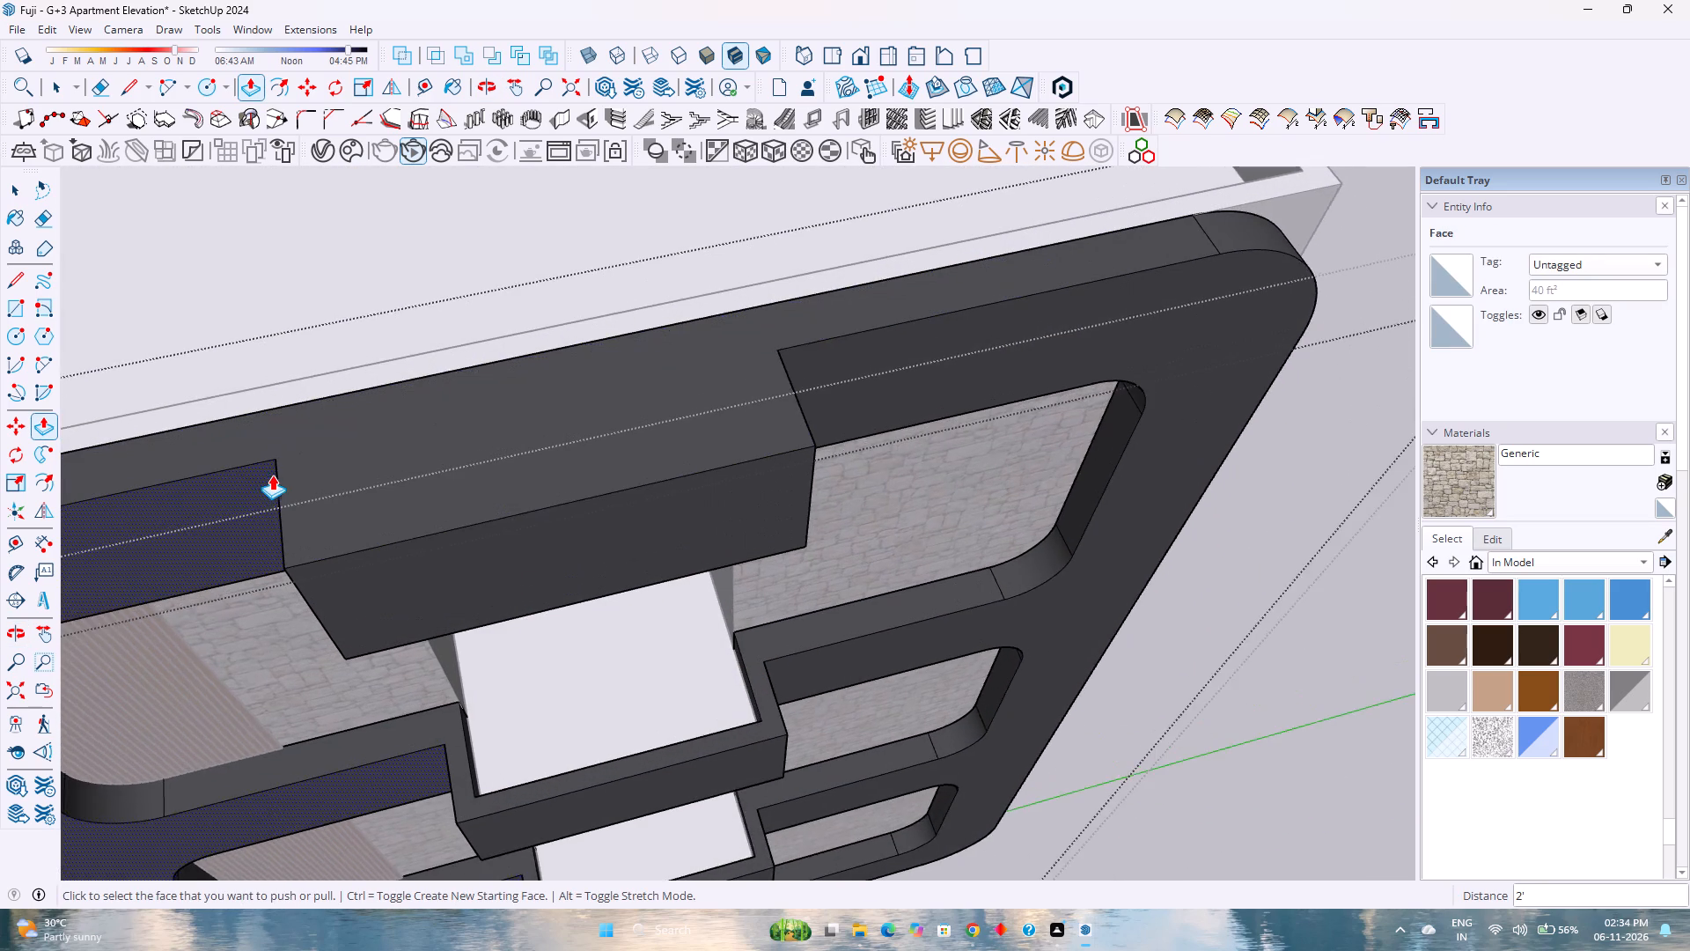
pyautogui.scroll(2, 272, 475)
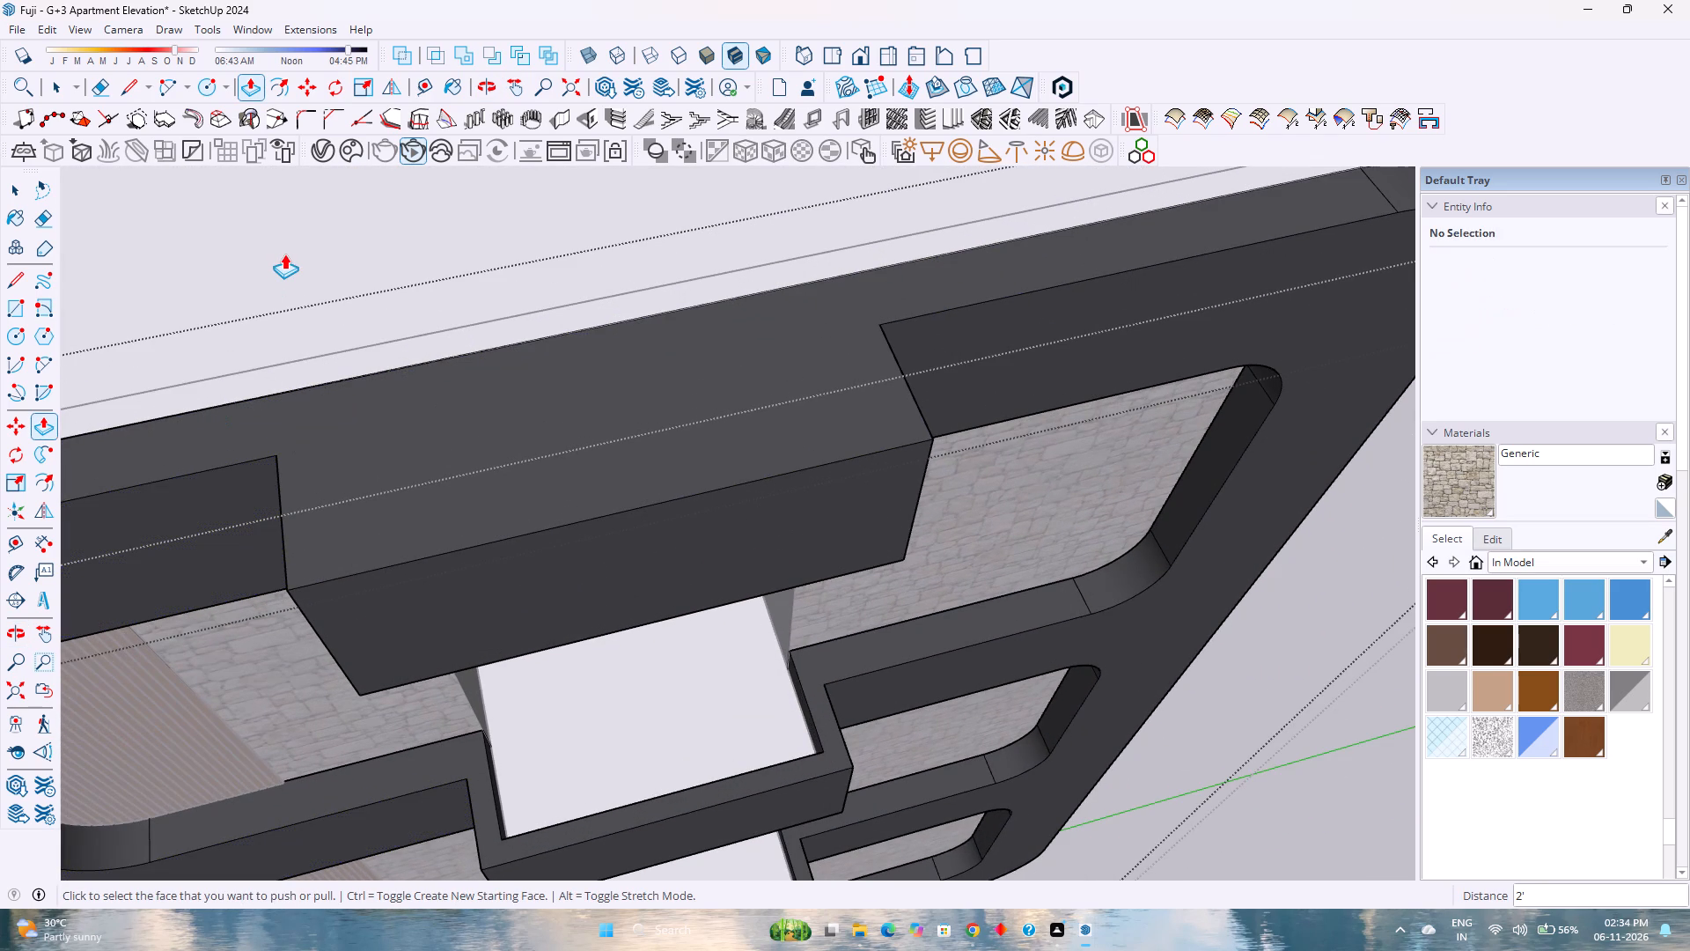
pyautogui.scroll(-2, 424, 452)
pyautogui.moveTo(356, 563); pyautogui.dragTo(584, 424, button='middle')
pyautogui.middleClick(591, 424)
pyautogui.scroll(-5, 630, 415)
pyautogui.moveTo(542, 549); pyautogui.dragTo(549, 431, button='middle')
pyautogui.middleClick(549, 431)
pyautogui.scroll(-2, 551, 425)
pyautogui.moveTo(522, 582); pyautogui.dragTo(522, 293, button='middle')
pyautogui.middleClick(522, 293)
pyautogui.scroll(3, 523, 283)
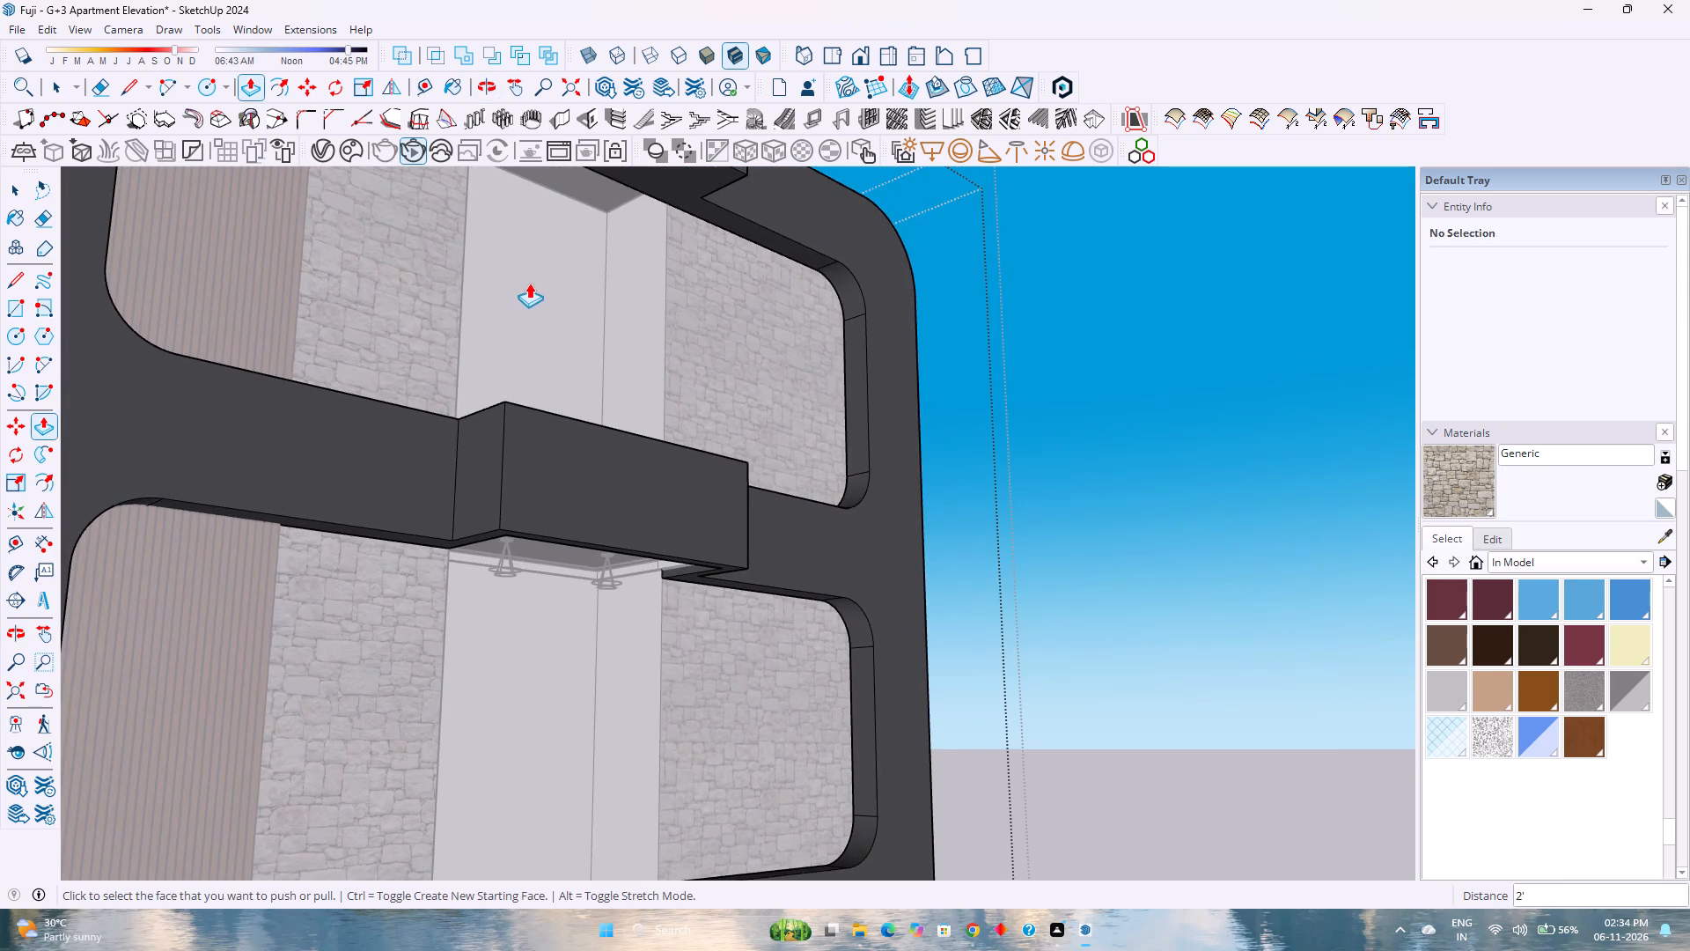
pyautogui.keyDown('shift'); pyautogui.moveTo(535, 288); pyautogui.dragTo(596, 454, button='middle'); pyautogui.keyUp('shift')
pyautogui.press('space')
pyautogui.scroll(-2, 571, 415)
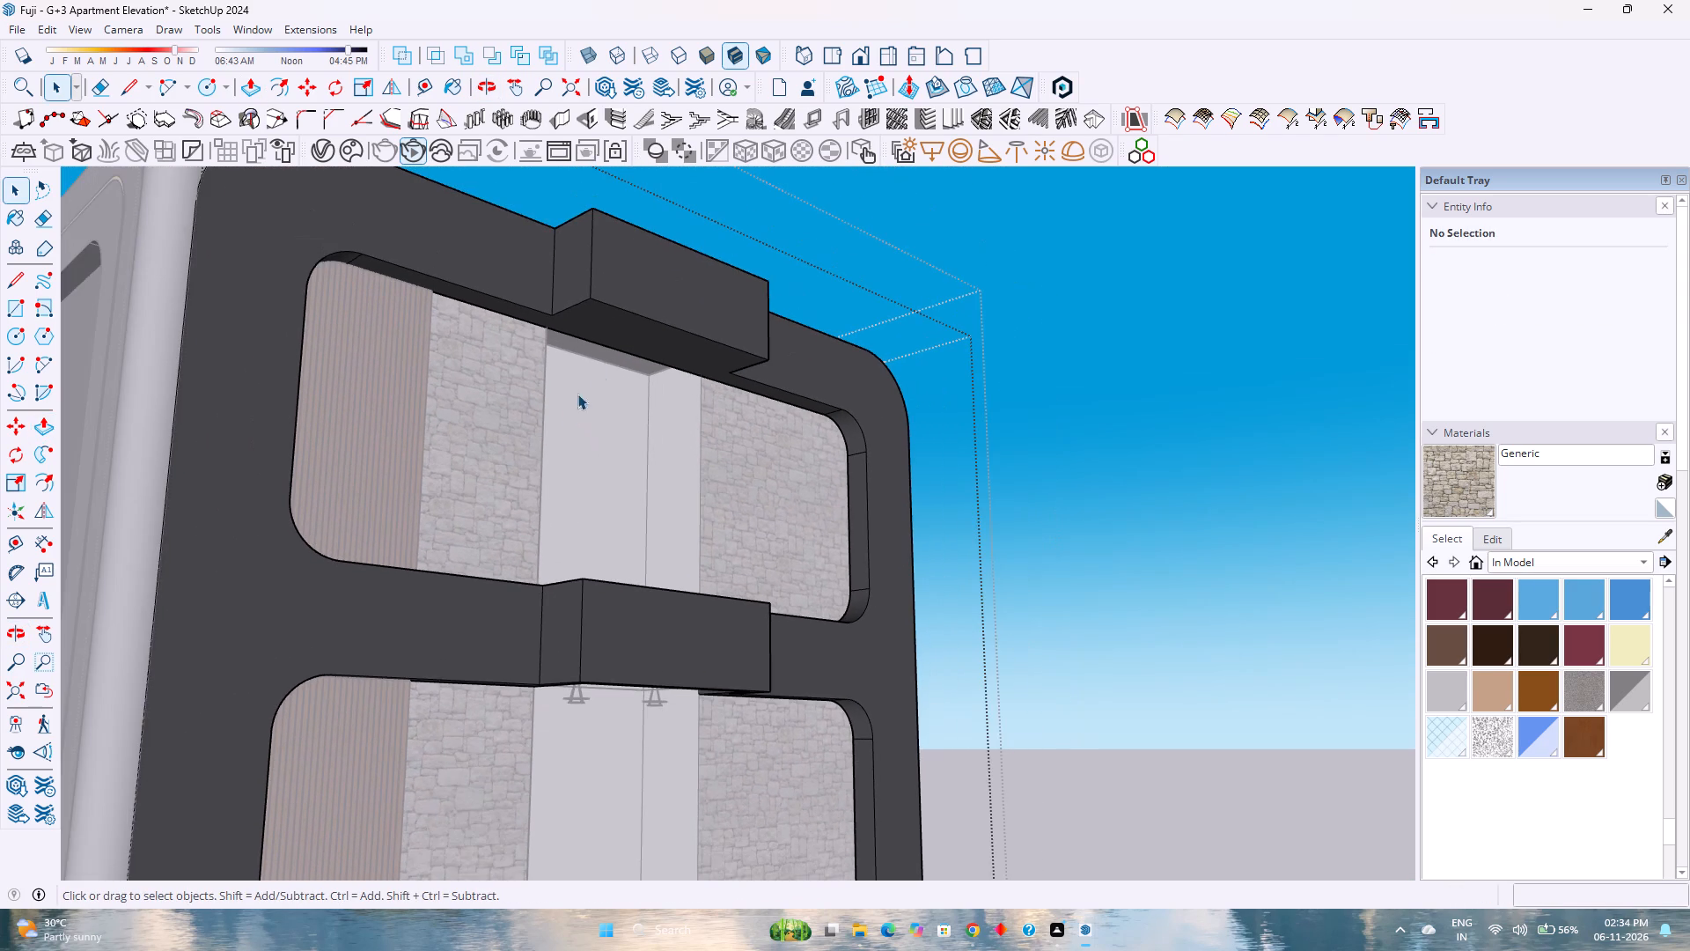
pyautogui.scroll(5, 601, 337)
pyautogui.moveTo(601, 337); pyautogui.dragTo(745, 282, button='middle')
pyautogui.middleClick(745, 282)
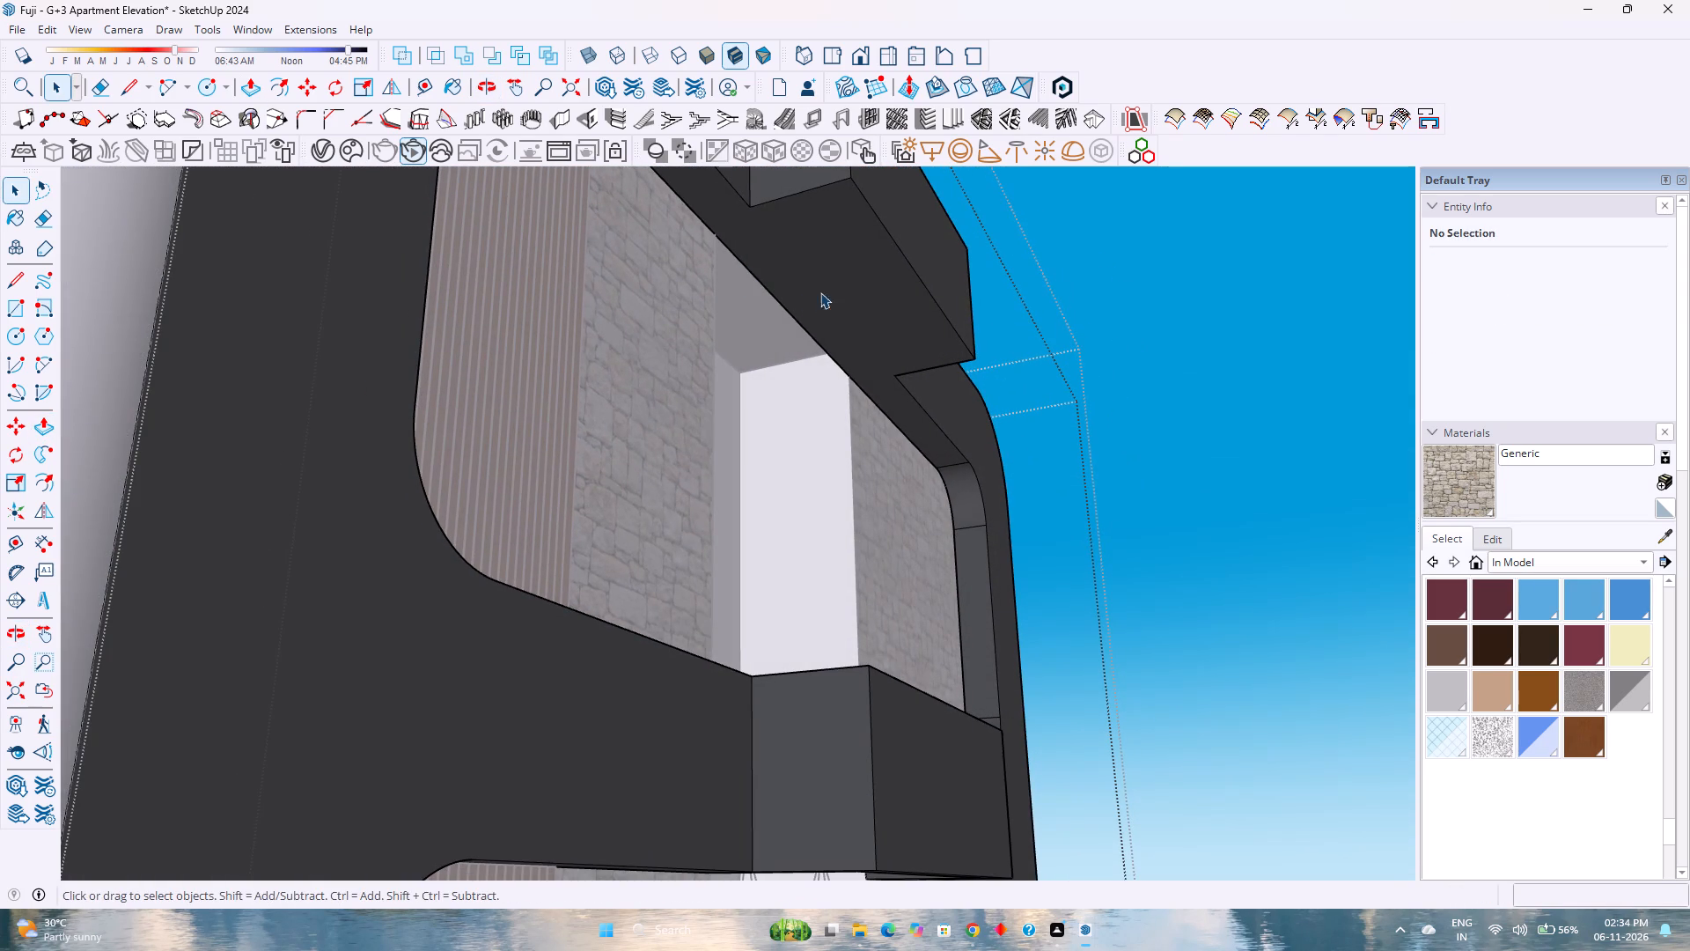
pyautogui.moveTo(845, 280); pyautogui.dragTo(849, 290, button='middle')
pyautogui.moveTo(849, 292); pyautogui.dragTo(733, 627, button='middle')
pyautogui.middleClick(733, 627)
pyautogui.scroll(-4, 729, 581)
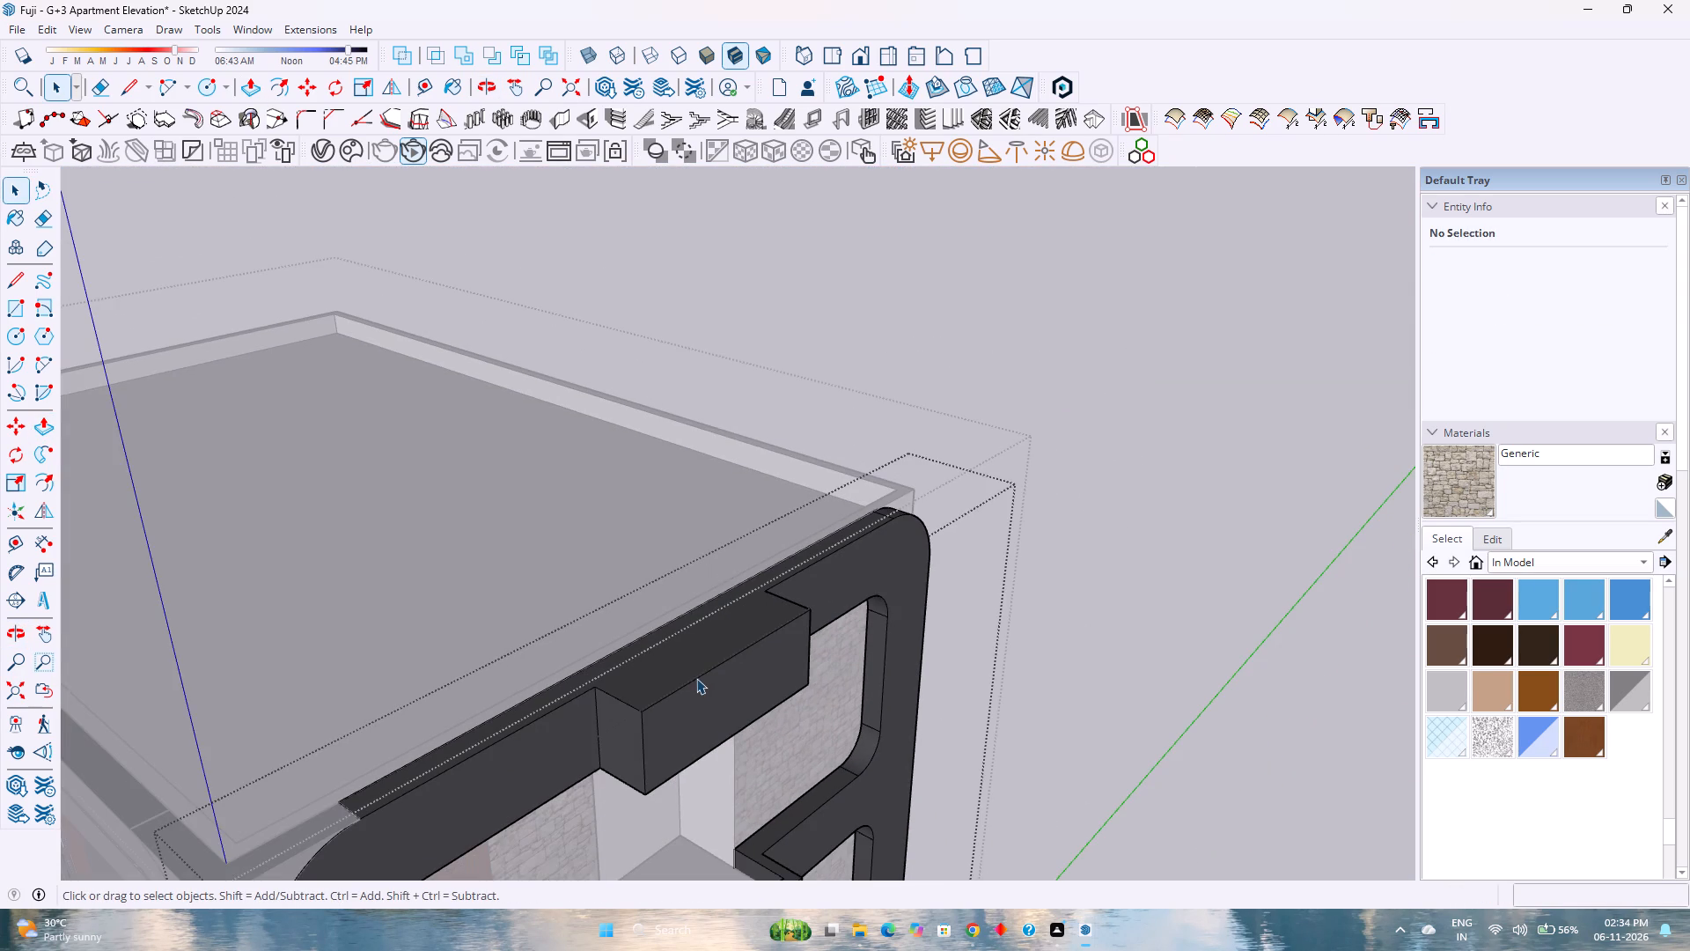
pyautogui.keyDown('shift'); pyautogui.moveTo(576, 646); pyautogui.dragTo(707, 501, button='middle'); pyautogui.keyUp('shift')
pyautogui.moveTo(766, 512); pyautogui.dragTo(335, 796, button='middle')
pyautogui.middleClick(335, 796)
# Offset the three outer edges of the projection's top face 6" inward and close the outline with a 7' line.
pyautogui.scroll(2, 783, 625)
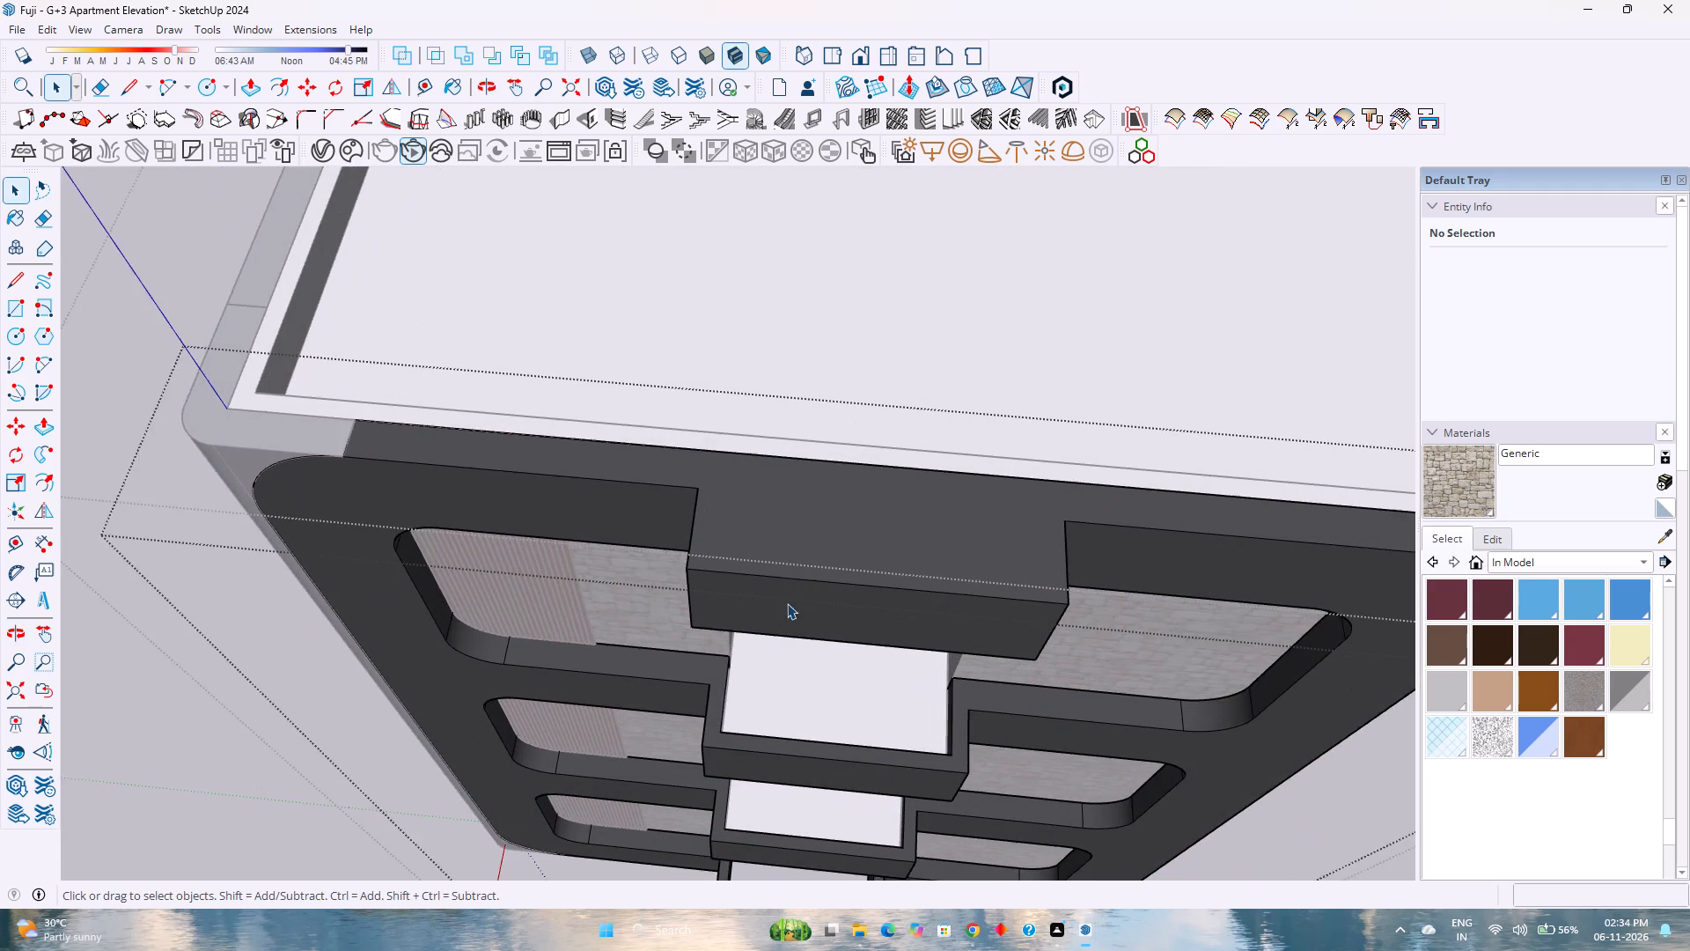
pyautogui.scroll(2, 787, 603)
pyautogui.click(790, 576)
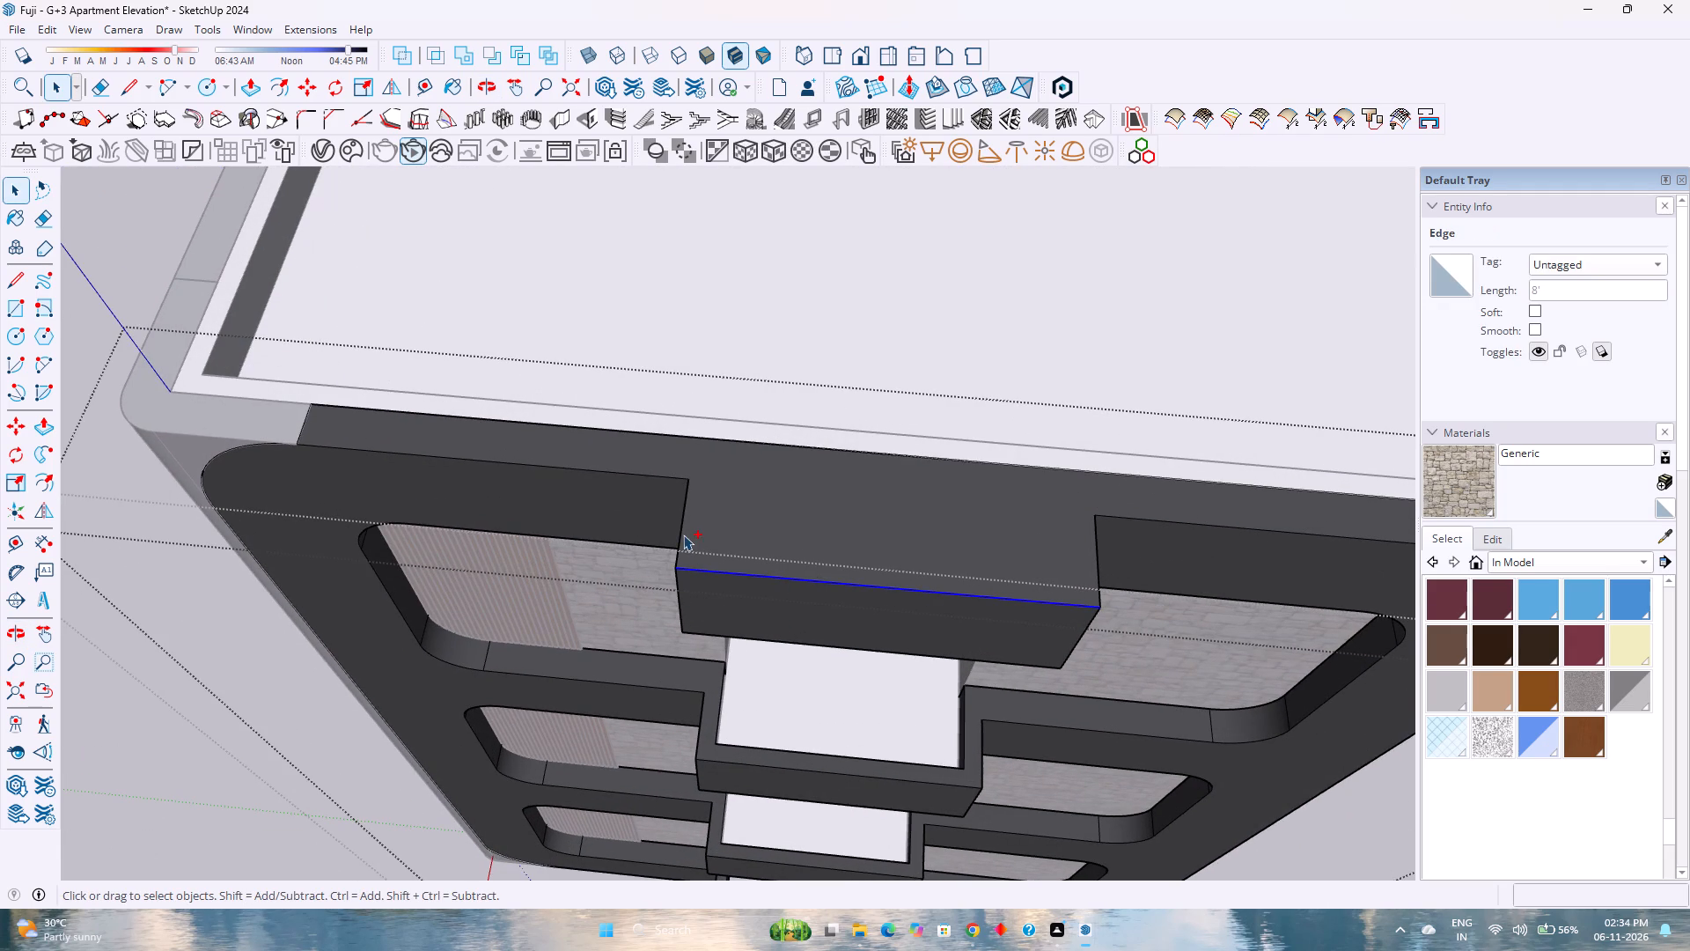
pyautogui.keyDown('ctrl'); pyautogui.click(680, 531); pyautogui.keyUp('ctrl')
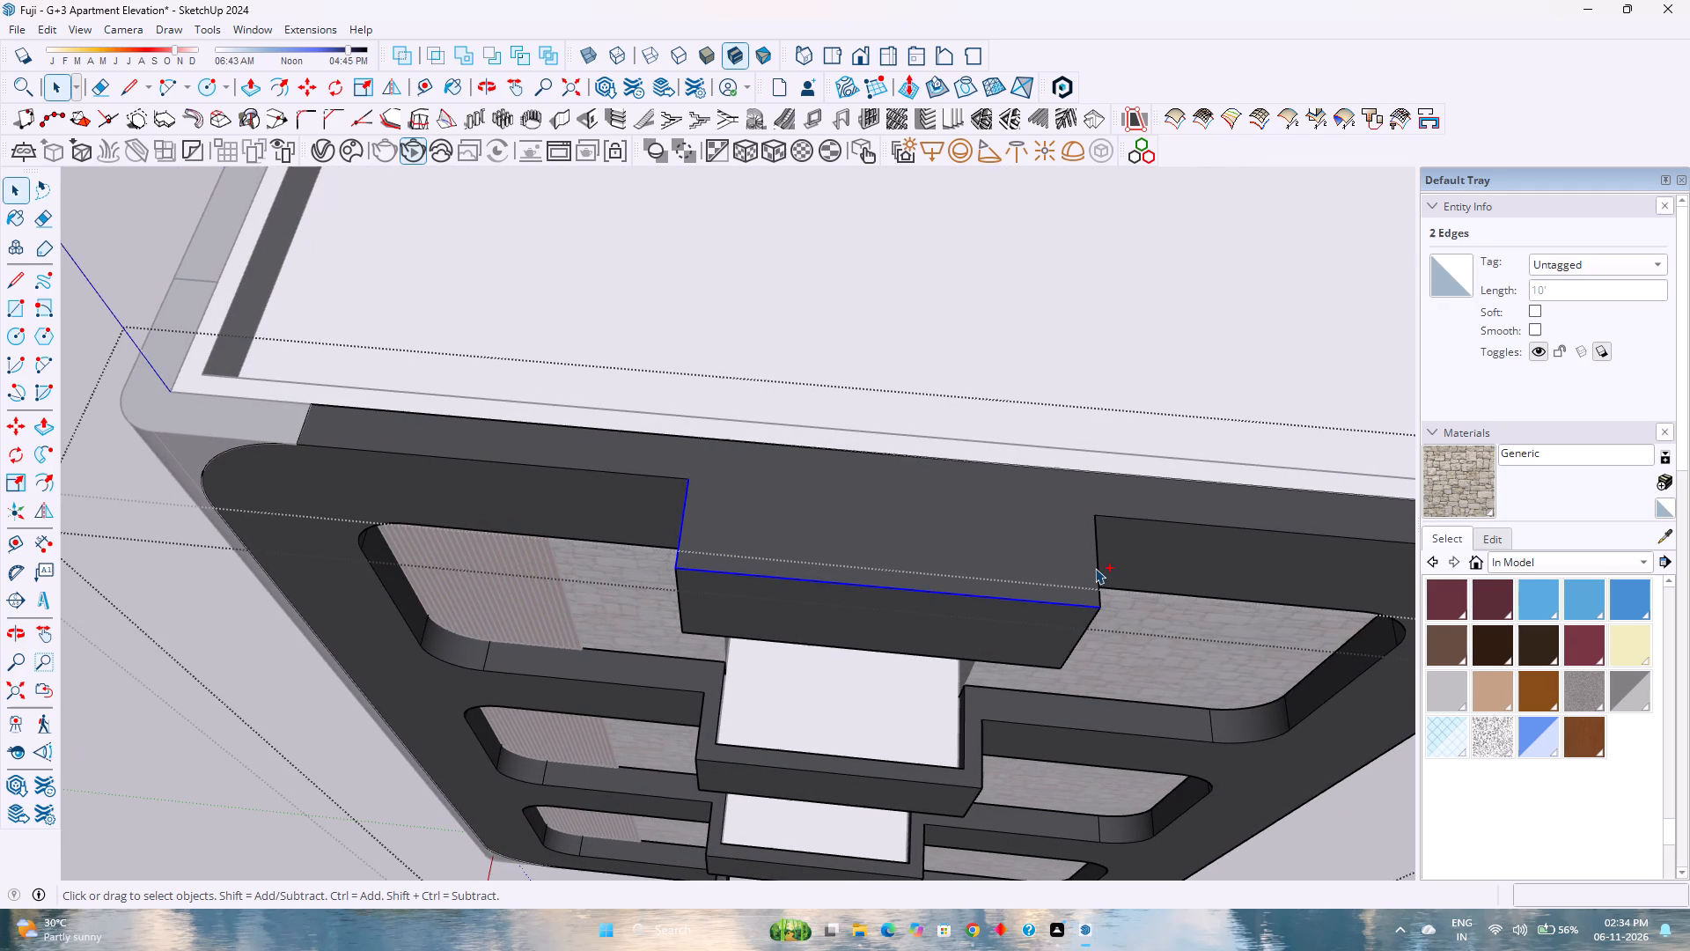
pyautogui.keyDown('ctrl'); pyautogui.click(1097, 565); pyautogui.keyUp('ctrl')
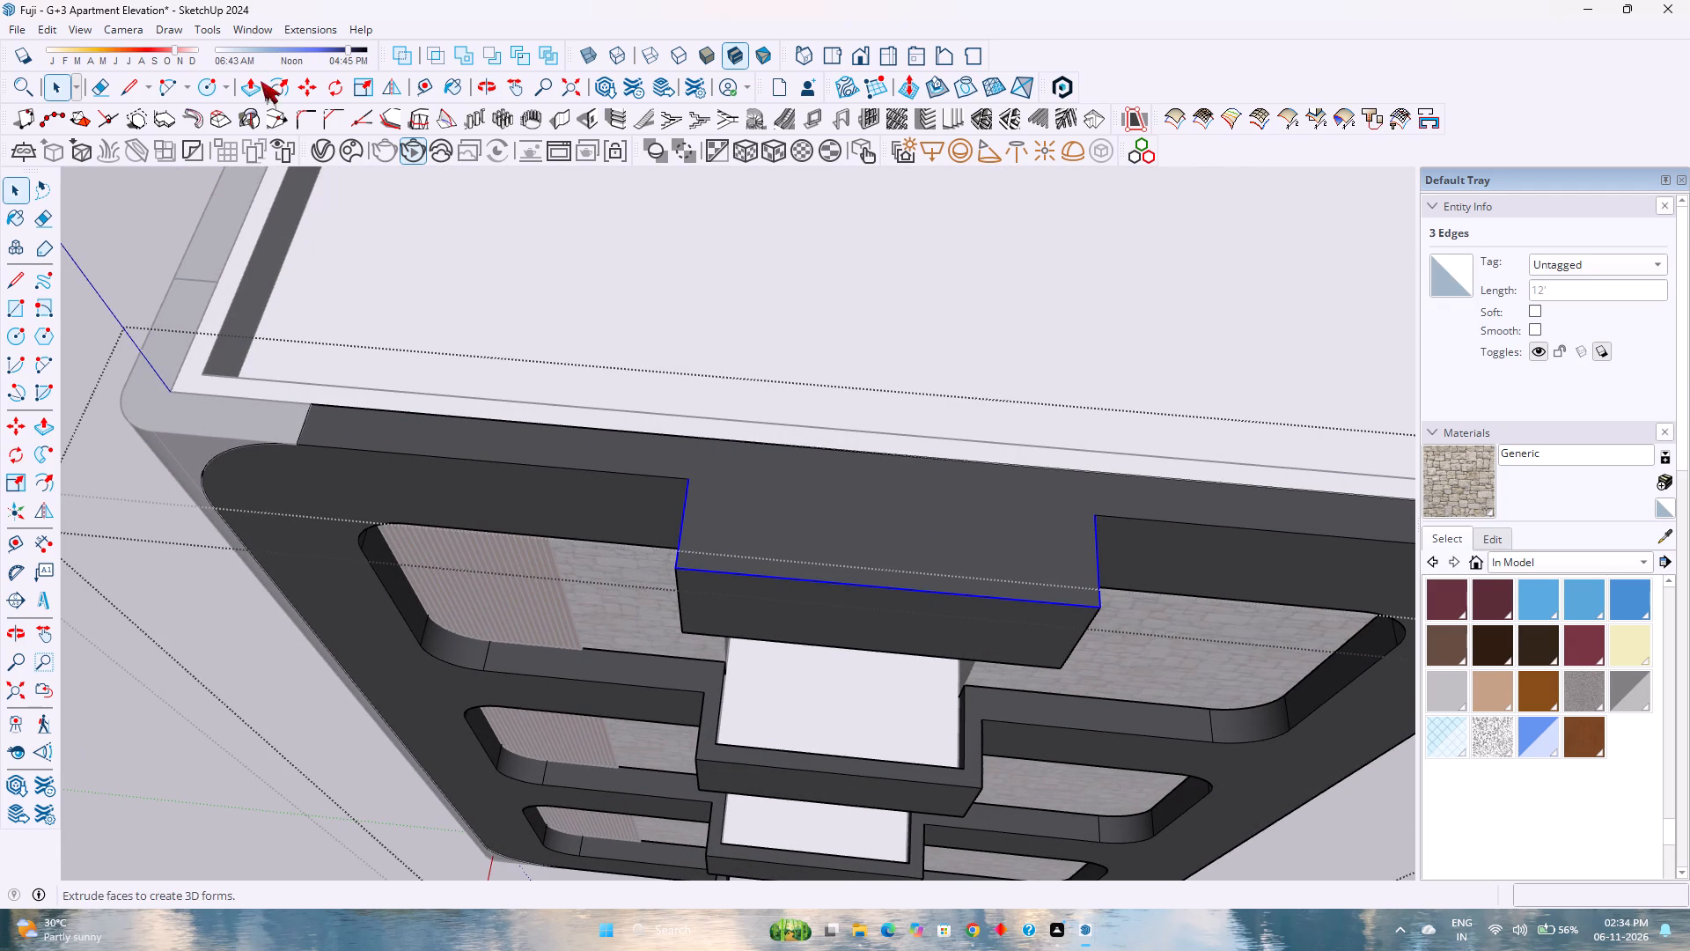
pyautogui.click(278, 88)
pyautogui.click(711, 515)
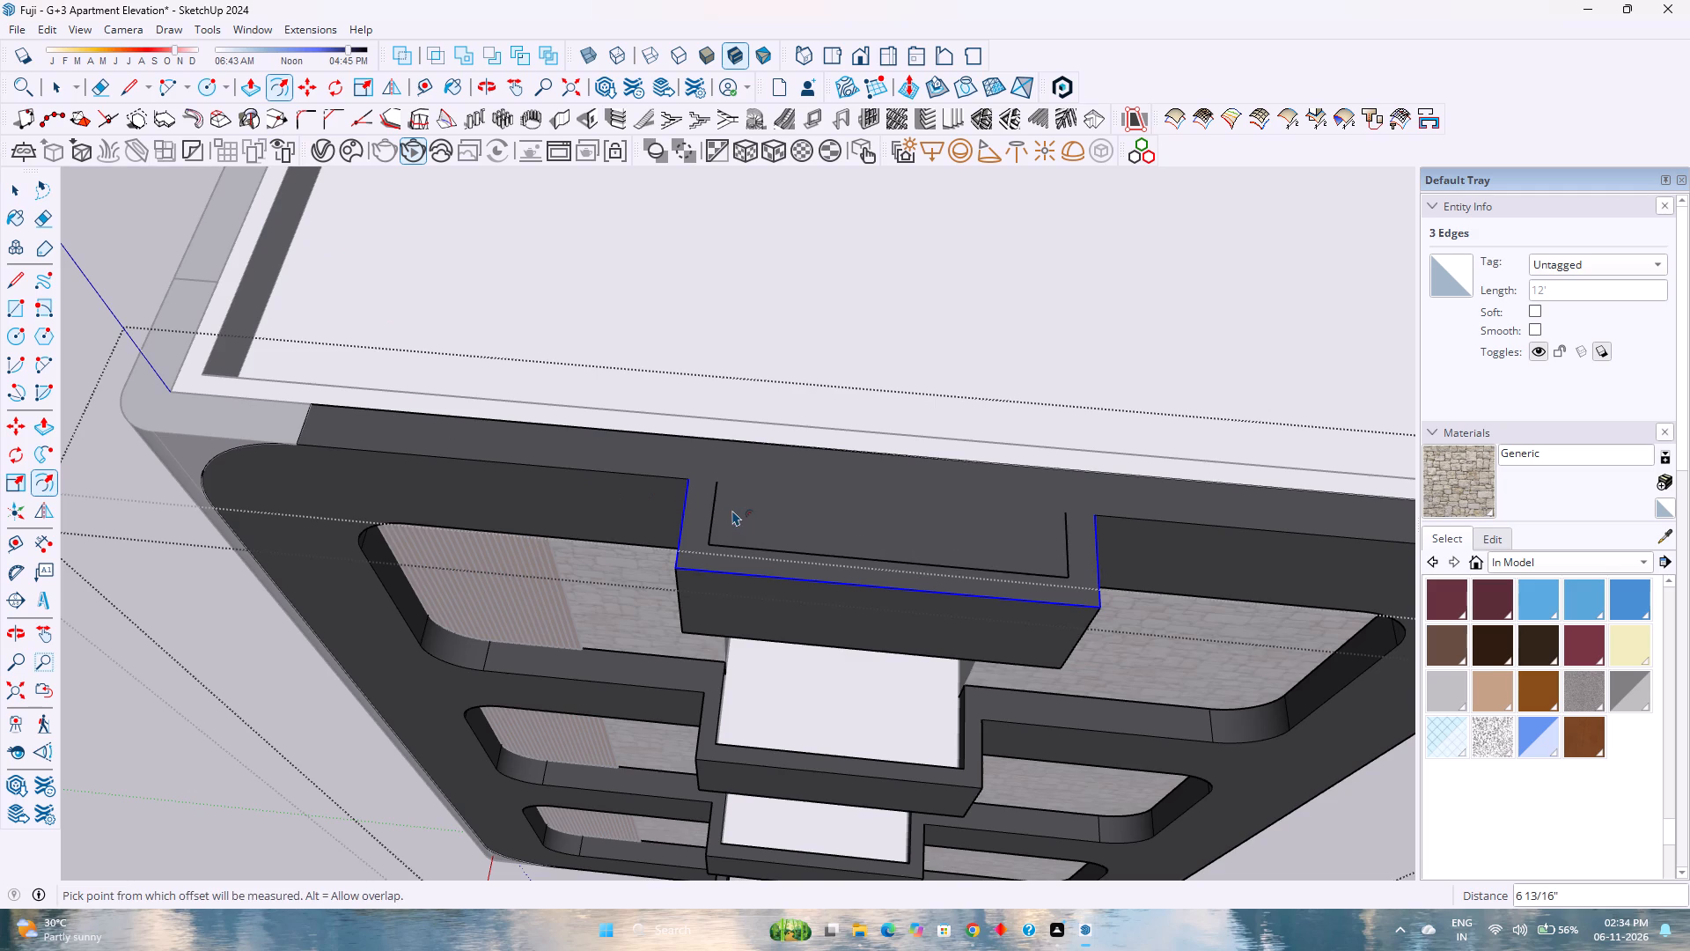
pyautogui.hotkey('ctrl', 'z')
pyautogui.click(709, 526)
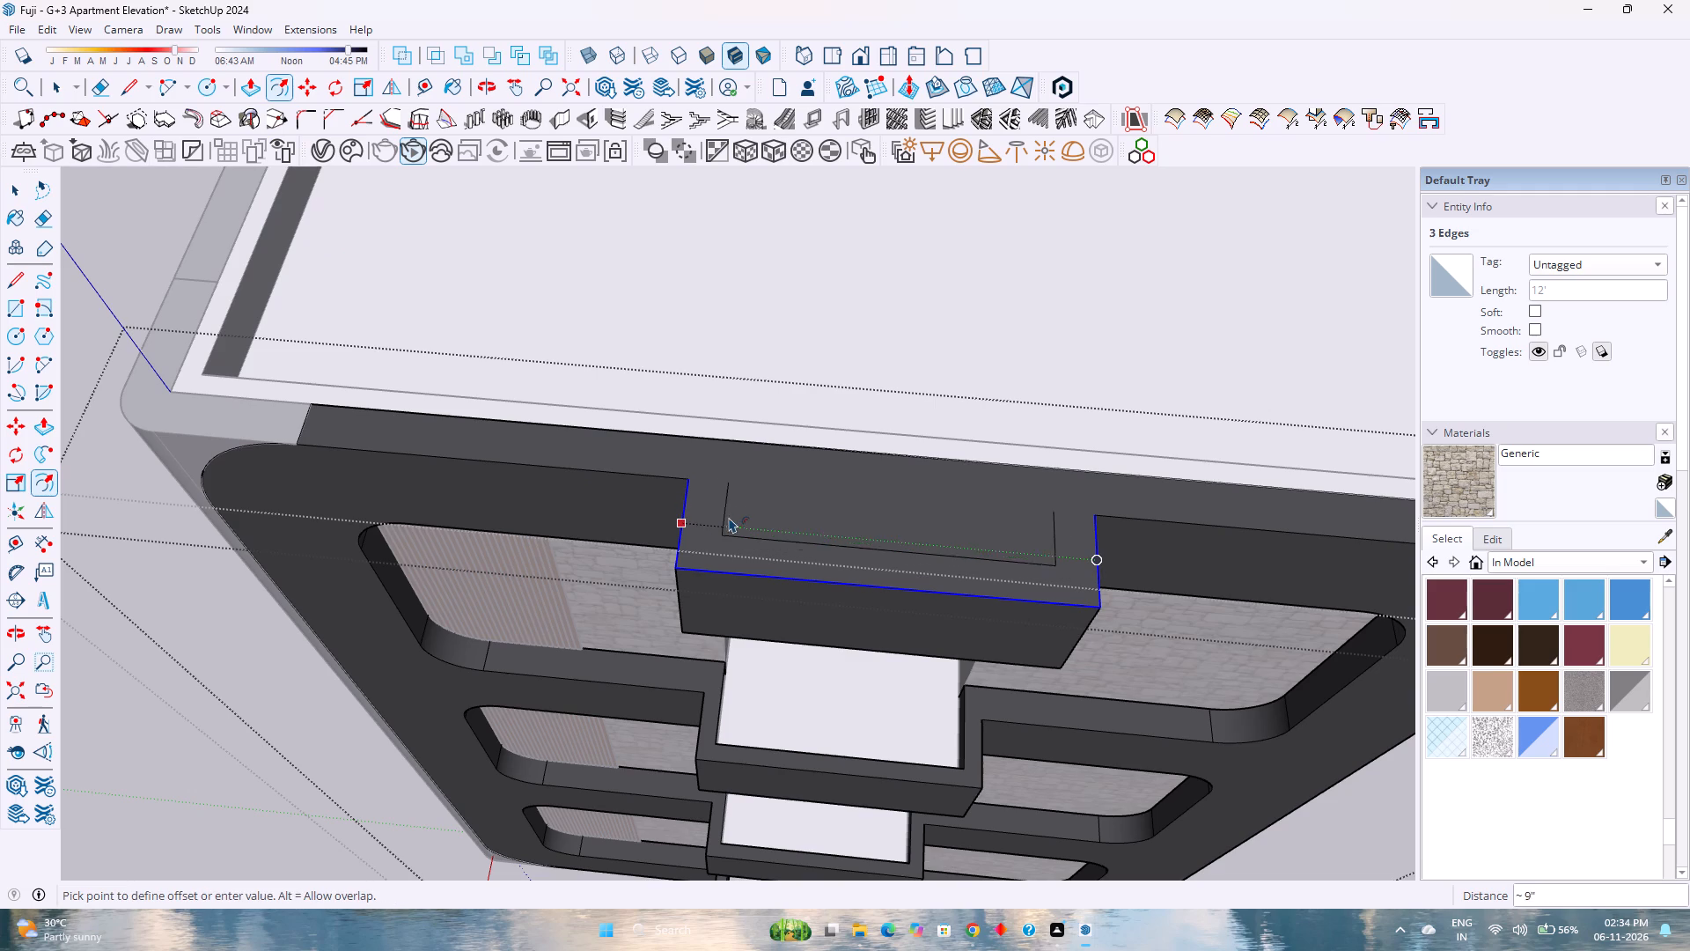
pyautogui.press('6')
pyautogui.press('Return')
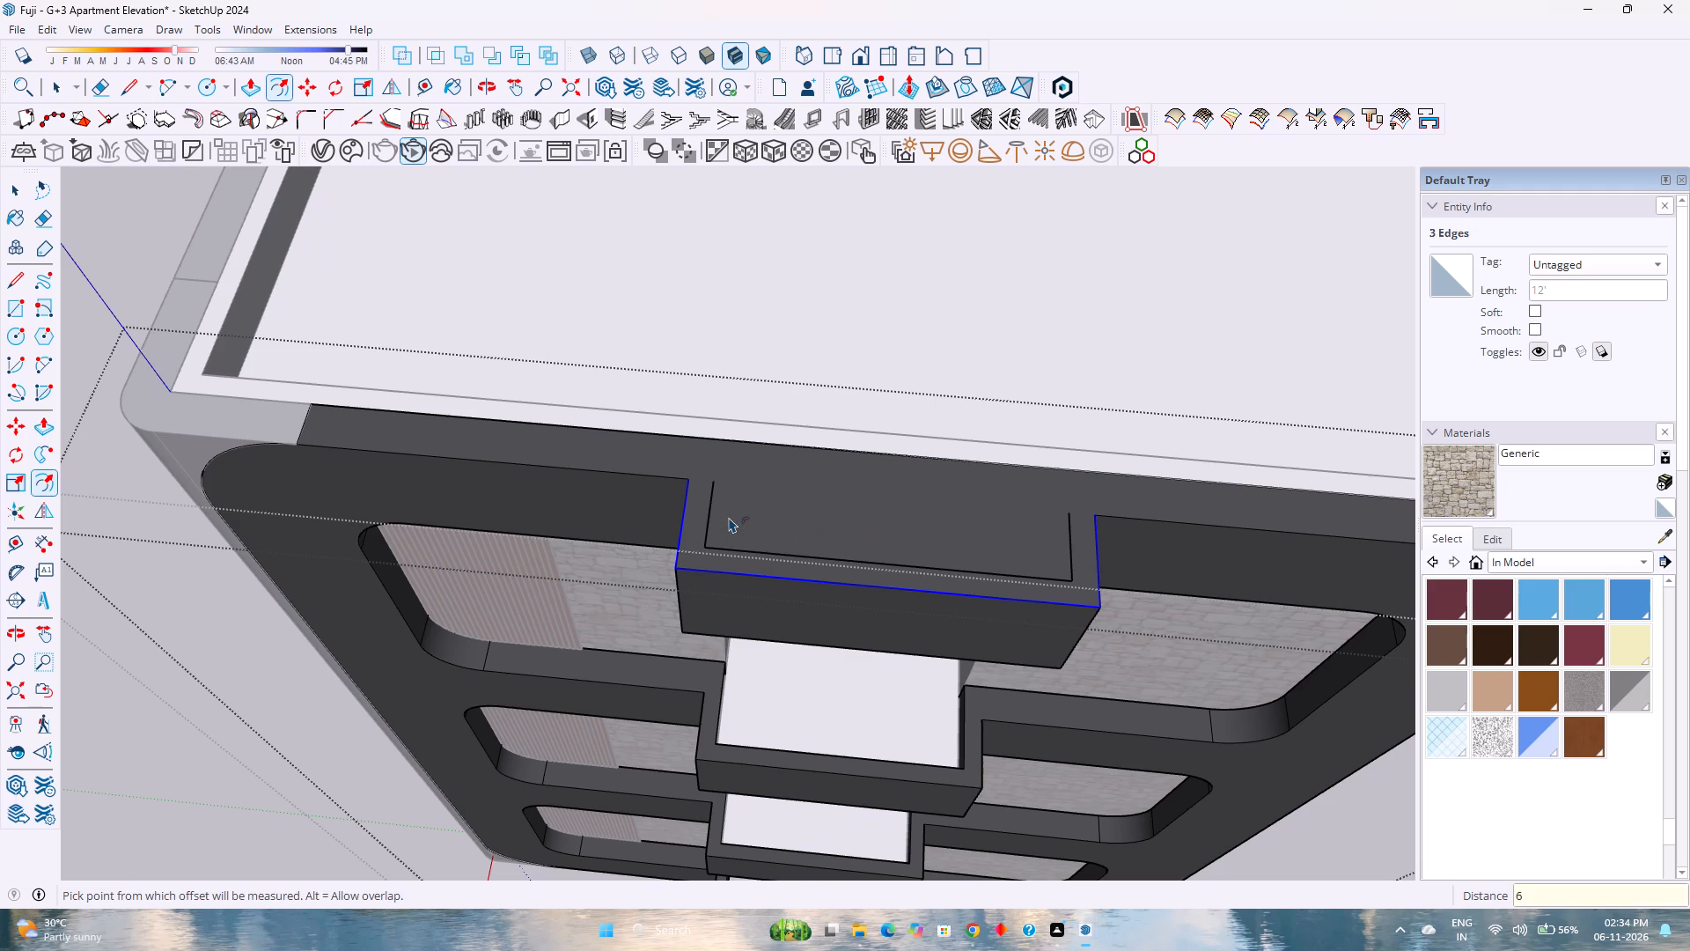
pyautogui.press('l')
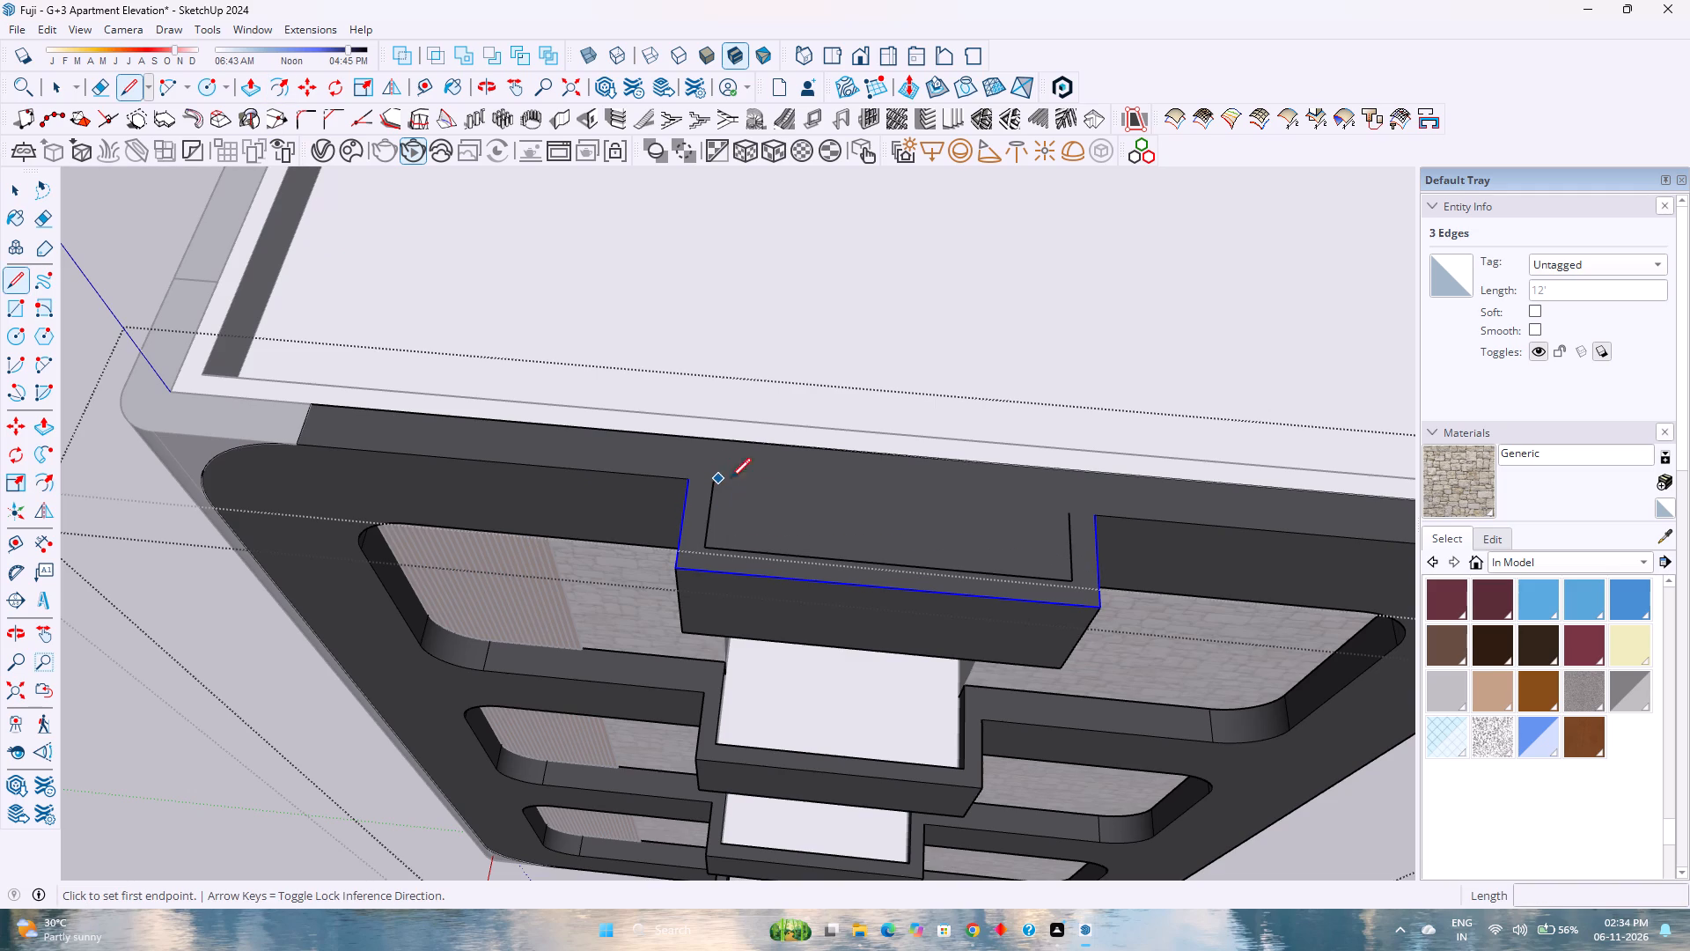
pyautogui.click(1071, 514)
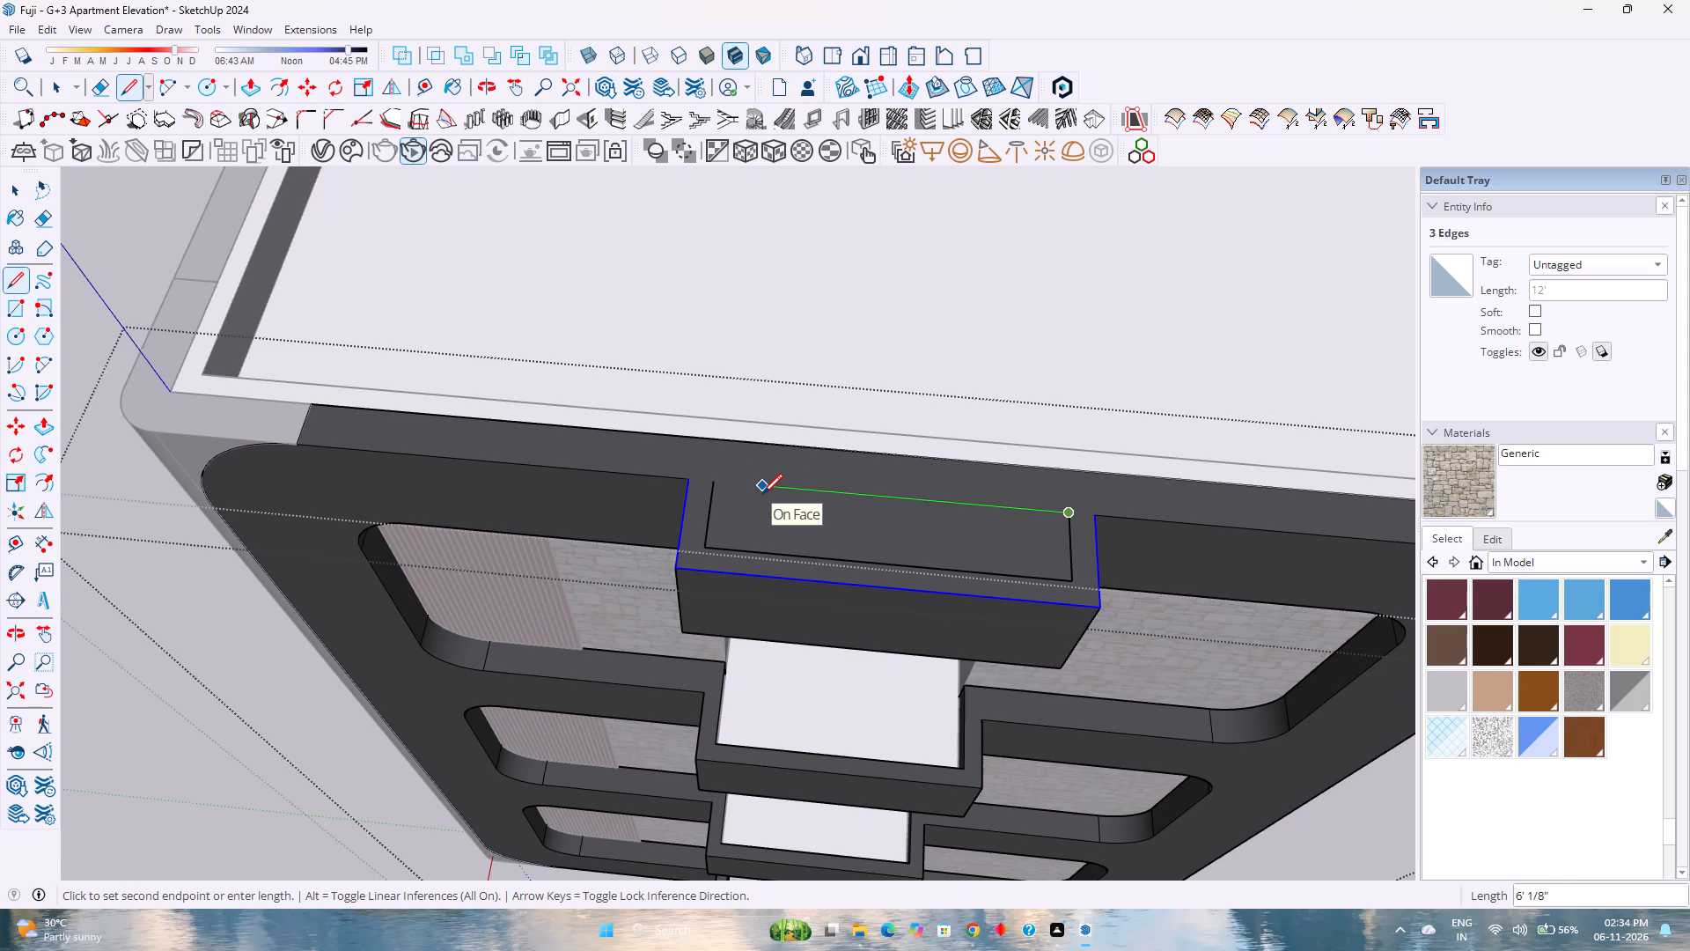
pyautogui.click(711, 483)
pyautogui.press('space')
# Copy the inset rectangular face from the projection's top straight down 3' onto its underside.
pyautogui.scroll(-3, 805, 605)
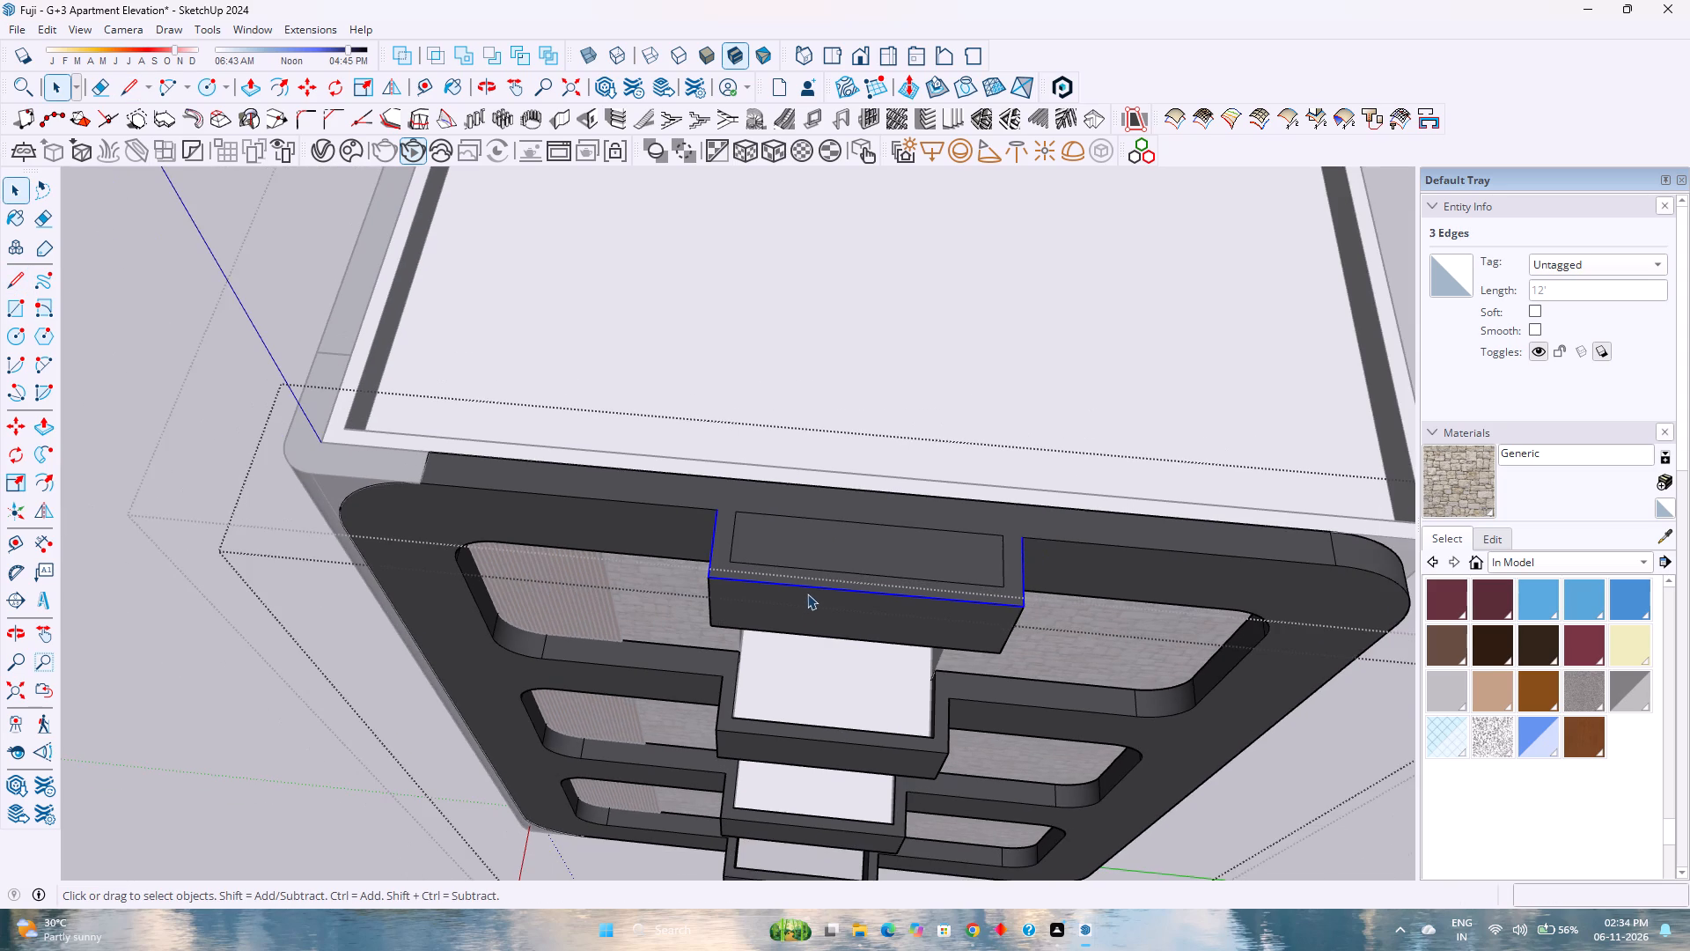
pyautogui.keyDown('shift'); pyautogui.moveTo(807, 570); pyautogui.dragTo(734, 698, button='middle'); pyautogui.keyUp('shift')
pyautogui.moveTo(715, 689); pyautogui.dragTo(803, 587, button='middle')
pyautogui.click(785, 691)
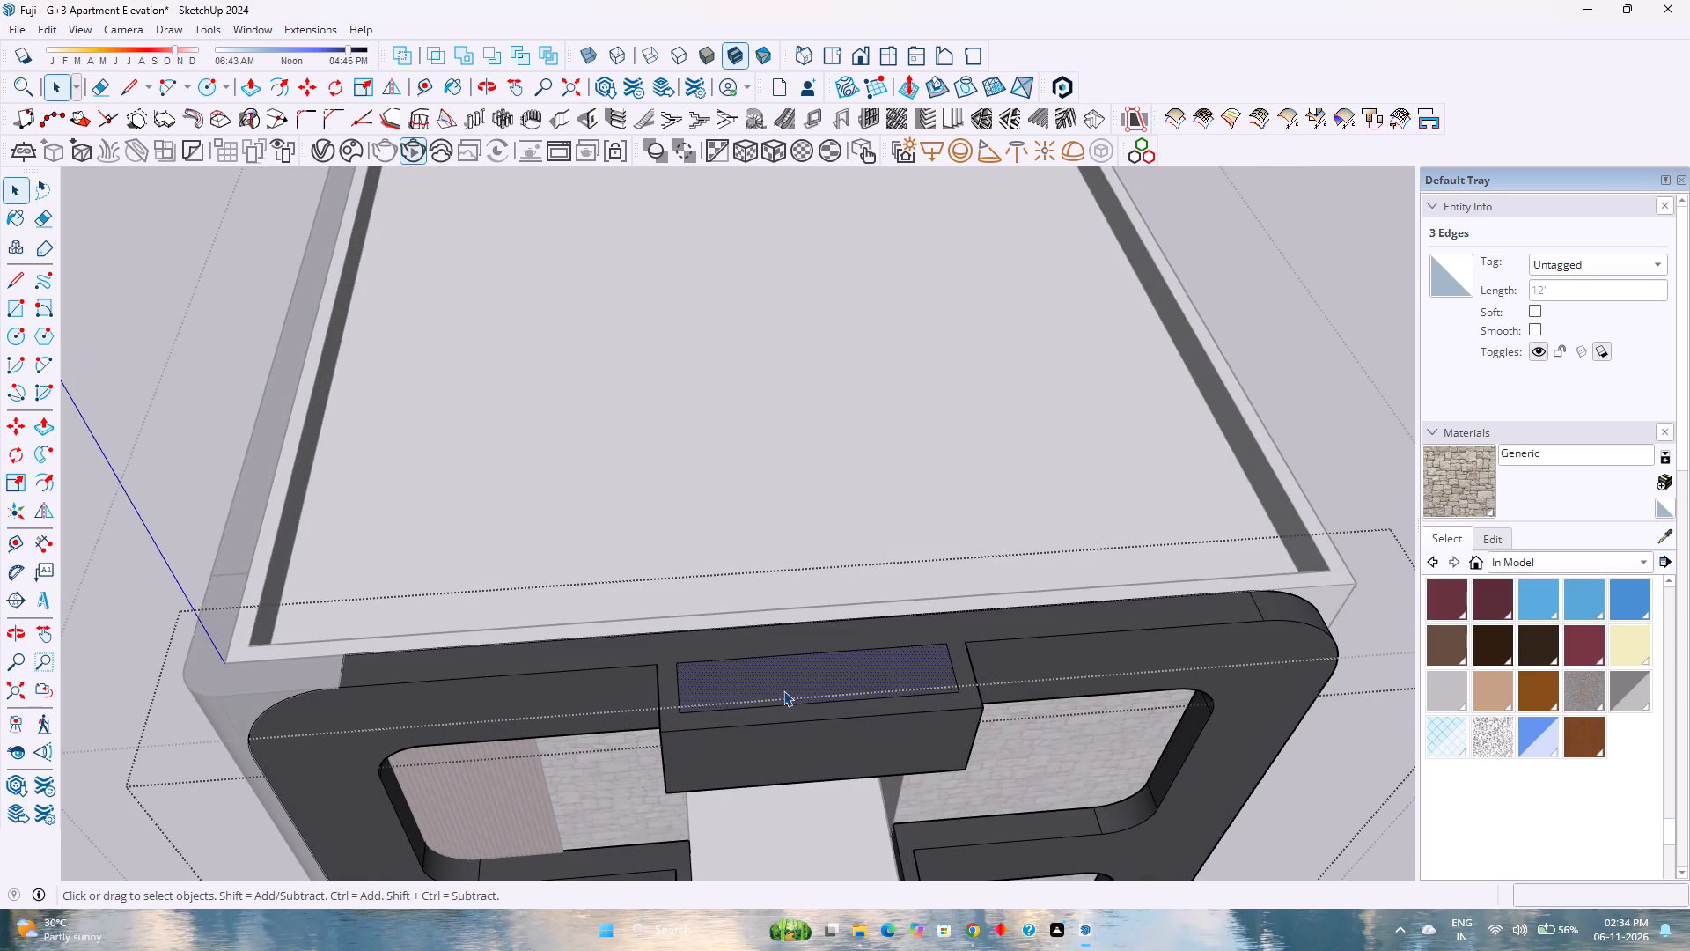
pyautogui.press('m')
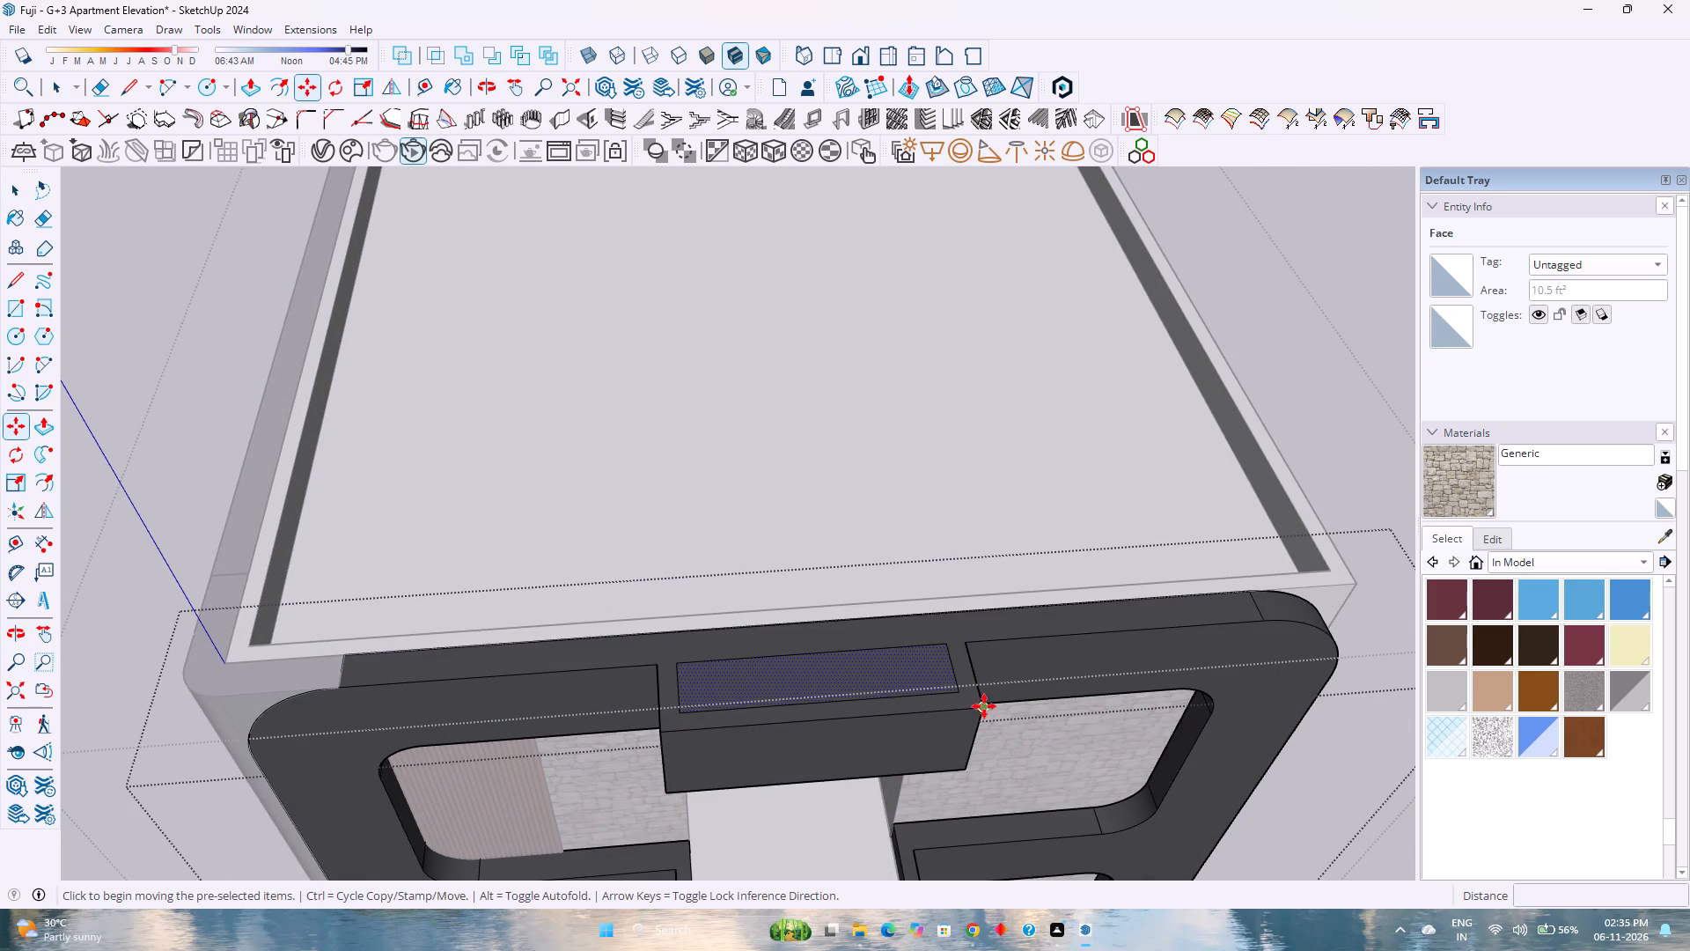
pyautogui.click(984, 711)
pyautogui.scroll(4, 963, 774)
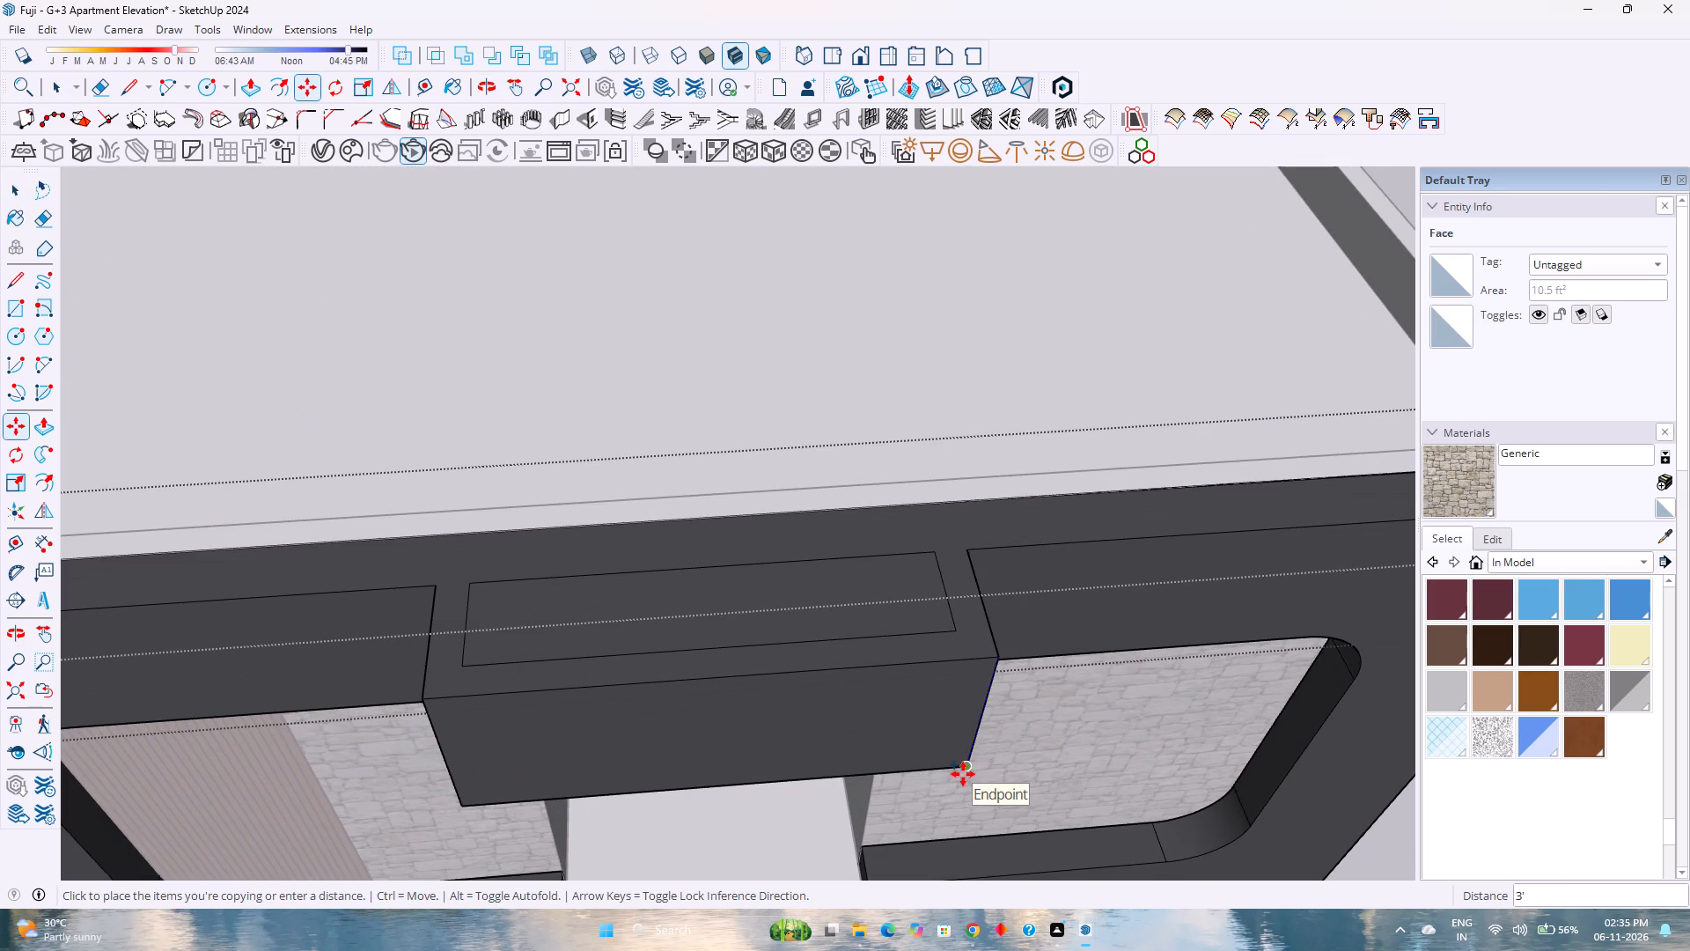
pyautogui.click(963, 774)
# Push/Pull the rectangle on the projection's underside 6" up into the block to form a ceiling recess.
pyautogui.moveTo(775, 766); pyautogui.dragTo(1165, 689, button='middle')
pyautogui.middleClick(1165, 689)
pyautogui.scroll(-3, 919, 711)
pyautogui.middleClick(922, 719)
pyautogui.moveTo(913, 711); pyautogui.dragTo(907, 703, button='middle')
pyautogui.moveTo(904, 698); pyautogui.dragTo(891, 652, button='middle')
pyautogui.middleClick(891, 652)
pyautogui.scroll(-4, 891, 648)
pyautogui.moveTo(826, 688); pyautogui.dragTo(828, 640, button='middle')
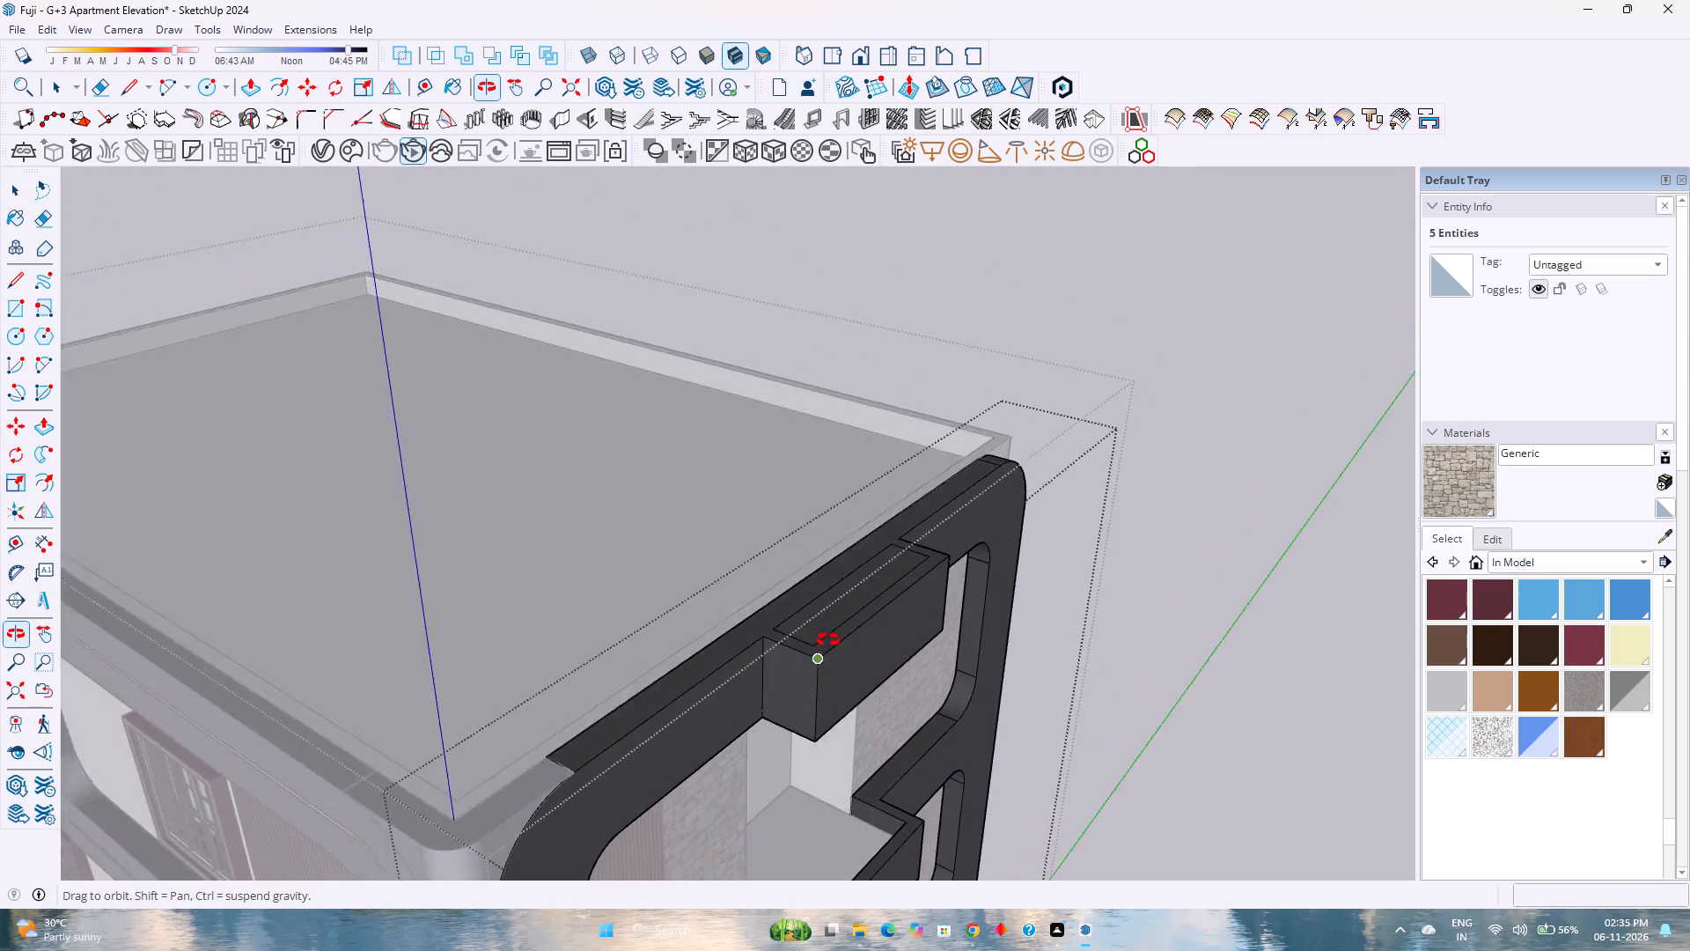
pyautogui.moveTo(828, 640); pyautogui.dragTo(908, 490, button='middle')
pyautogui.scroll(-1, 915, 503)
pyautogui.moveTo(913, 520); pyautogui.dragTo(965, 705, button='middle')
pyautogui.moveTo(958, 727); pyautogui.dragTo(797, 513, button='middle')
pyautogui.middleClick(797, 513)
pyautogui.middleClick(797, 513)
pyautogui.scroll(-2, 797, 511)
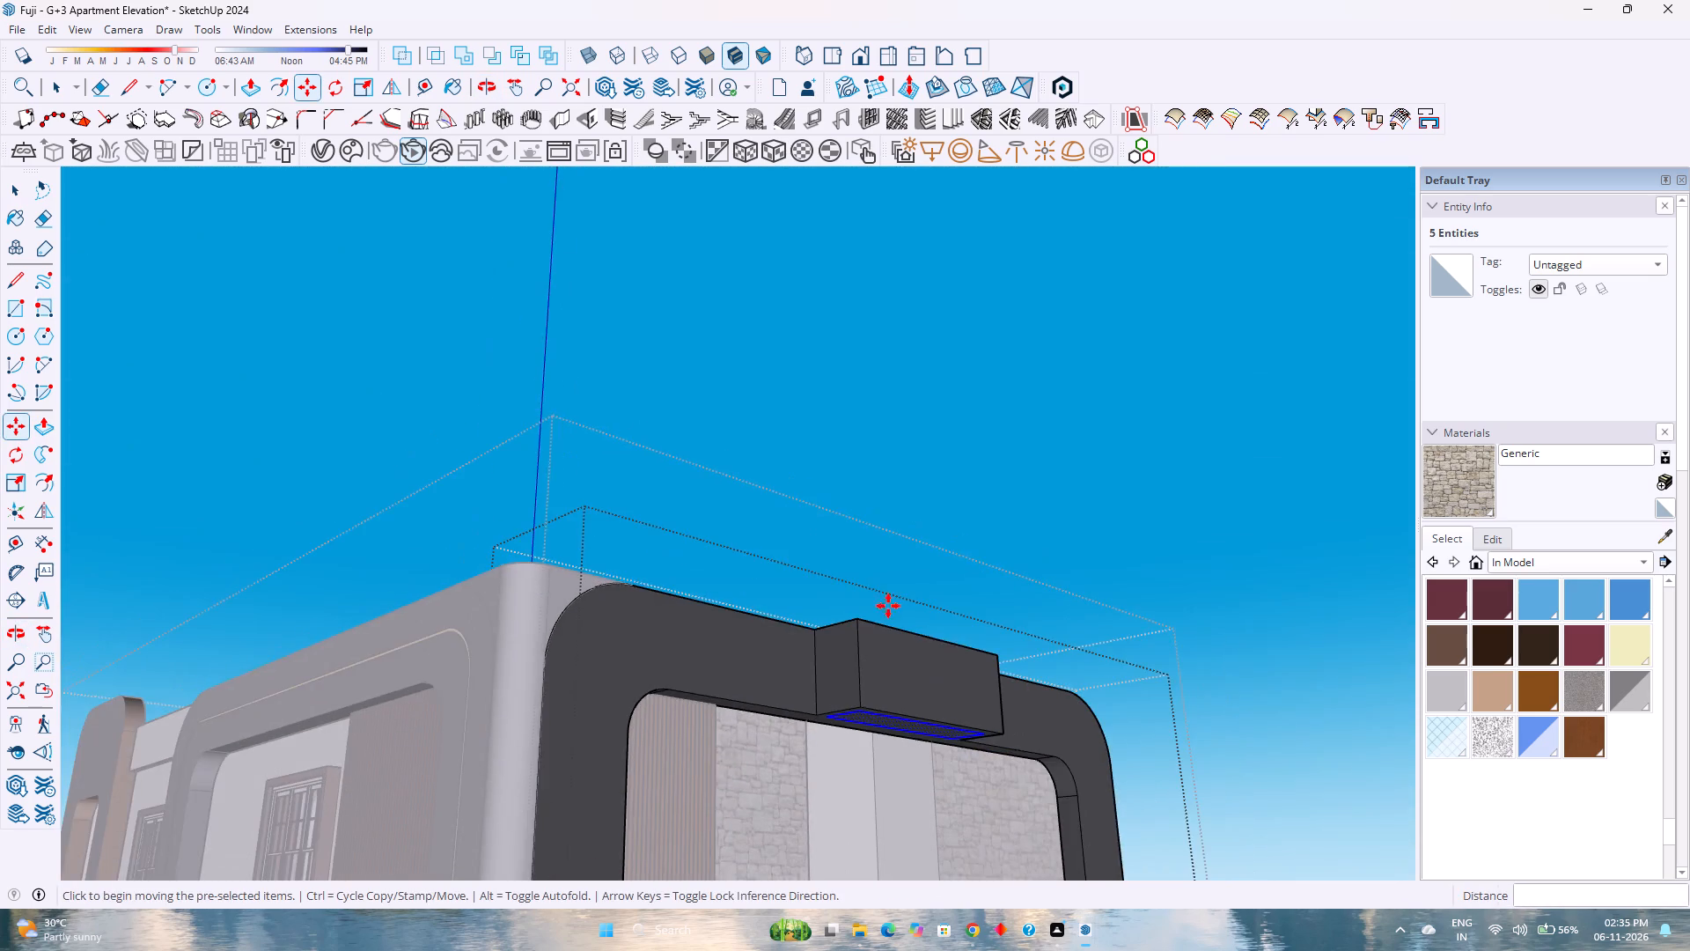
pyautogui.moveTo(937, 642); pyautogui.dragTo(782, 464, button='middle')
pyautogui.scroll(3, 903, 592)
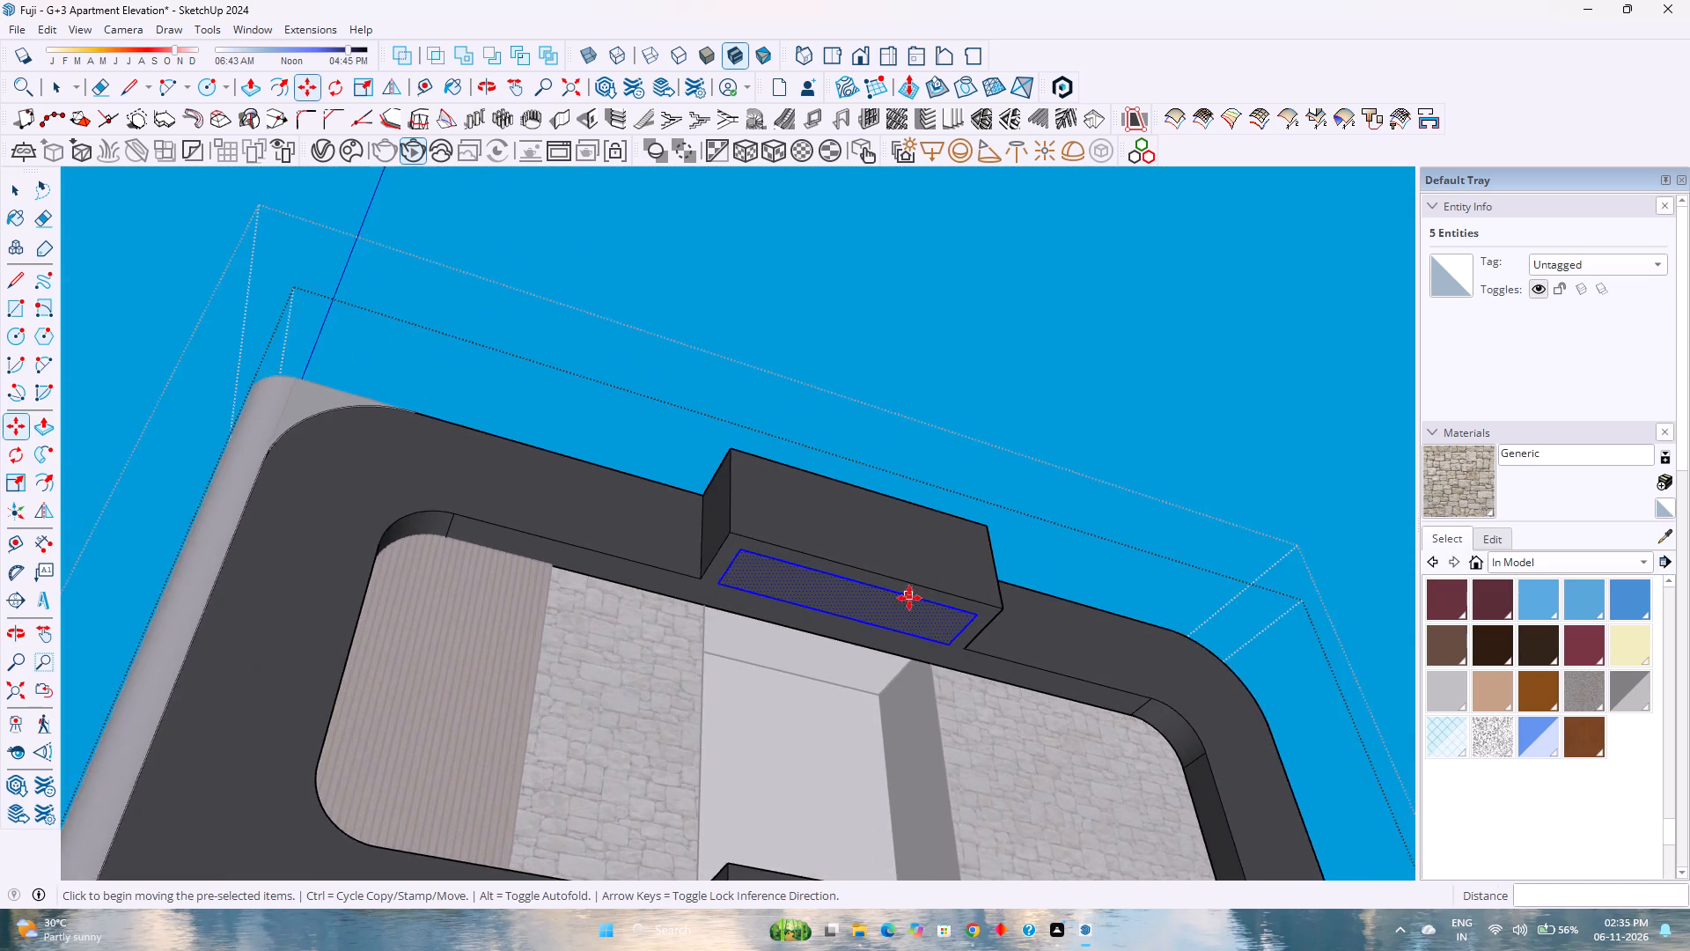
pyautogui.scroll(6, 909, 598)
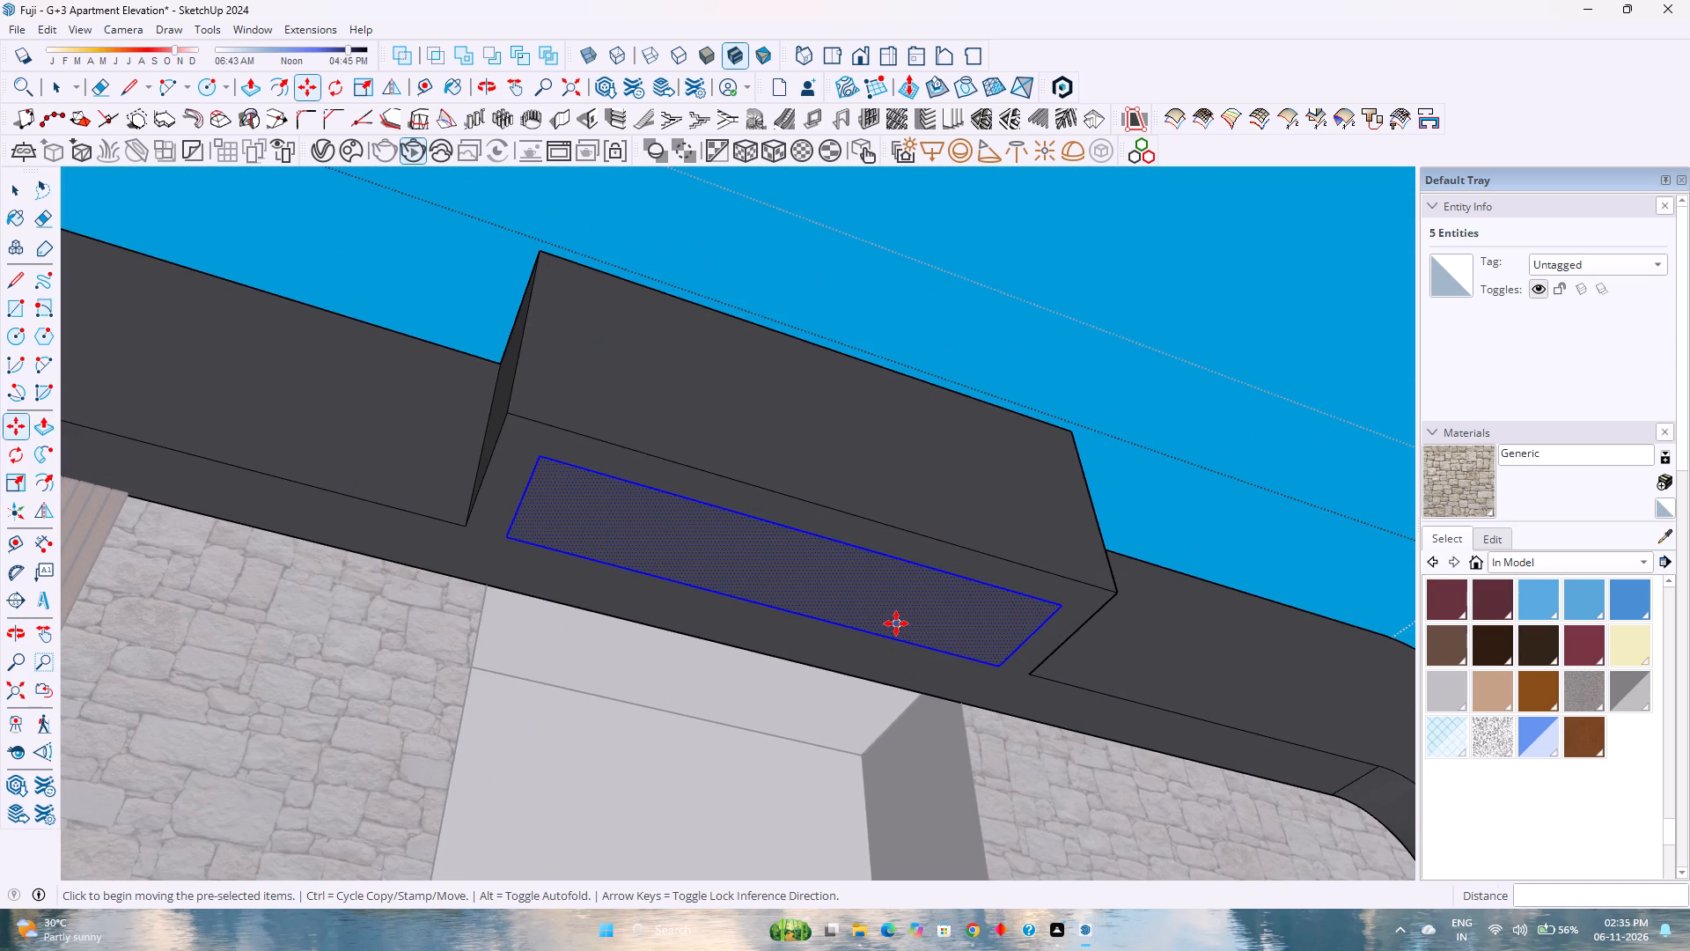
pyautogui.press('p')
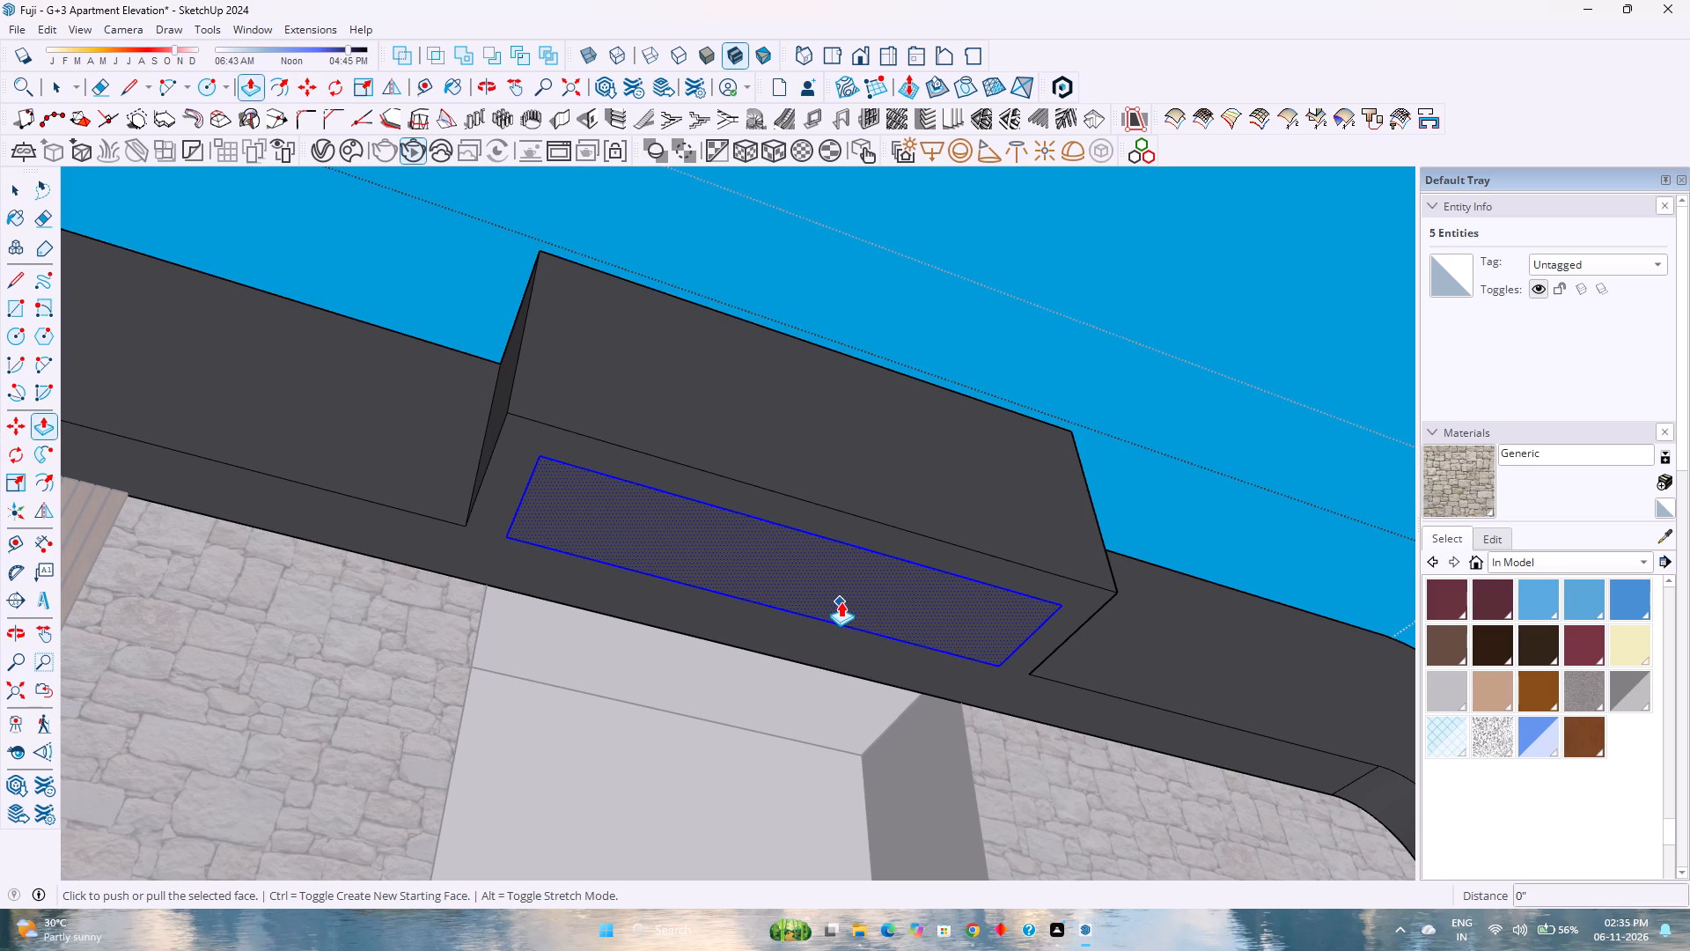
pyautogui.press('Escape')
pyautogui.click(849, 590)
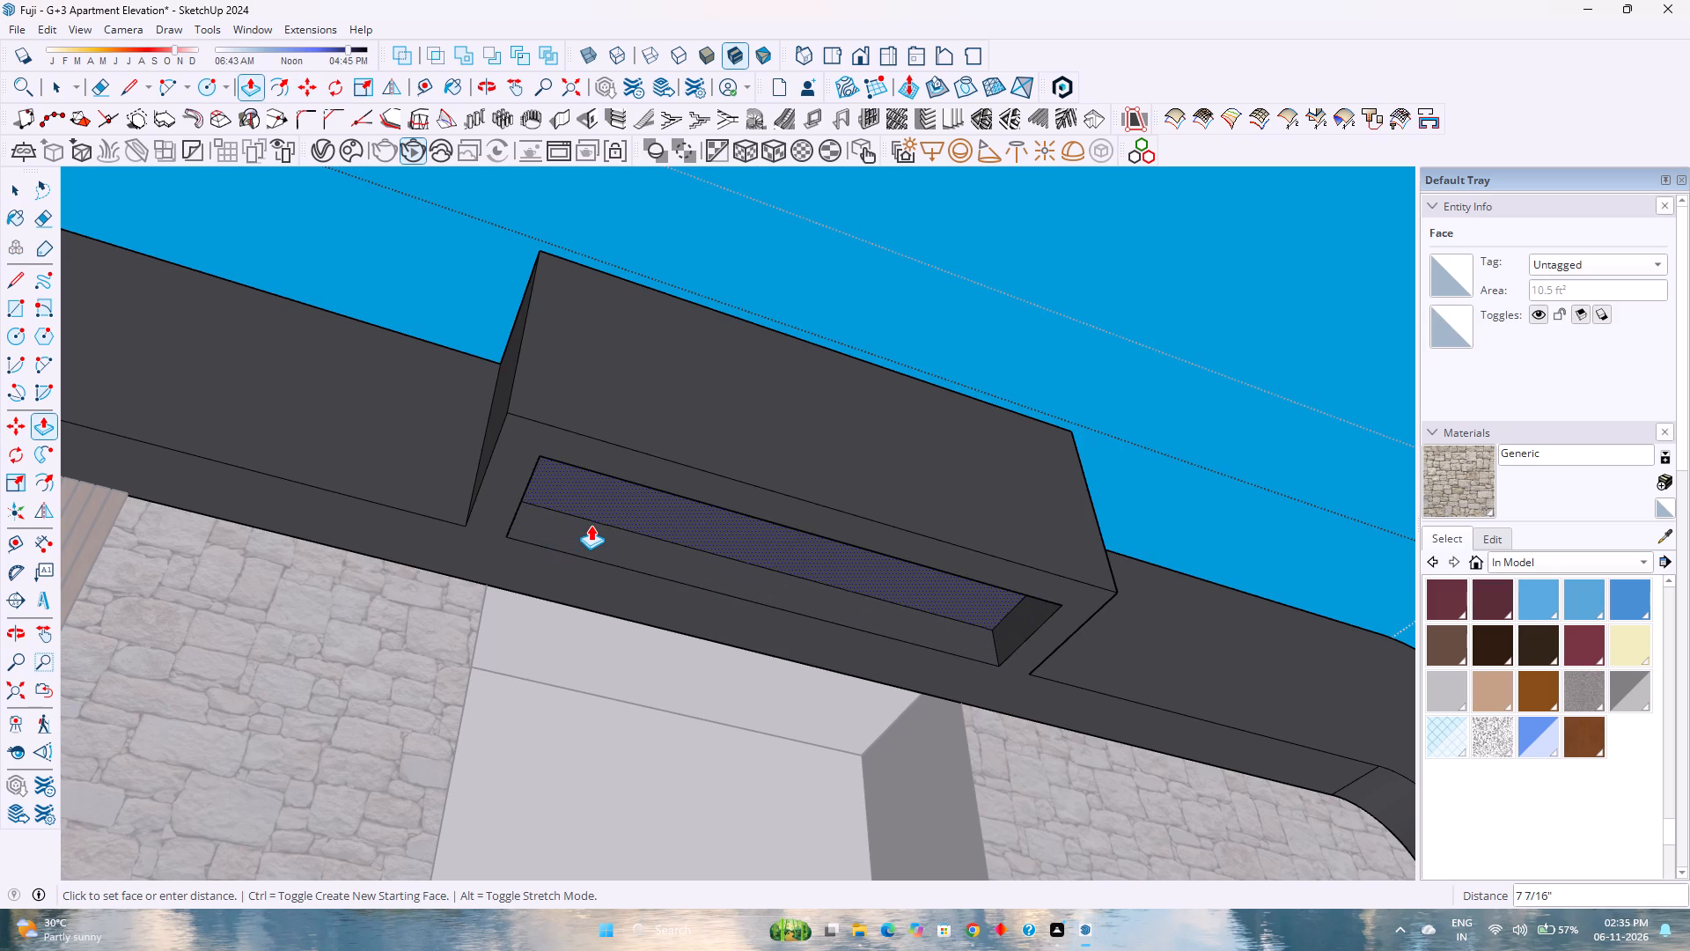
pyautogui.press('6')
pyautogui.press('Return')
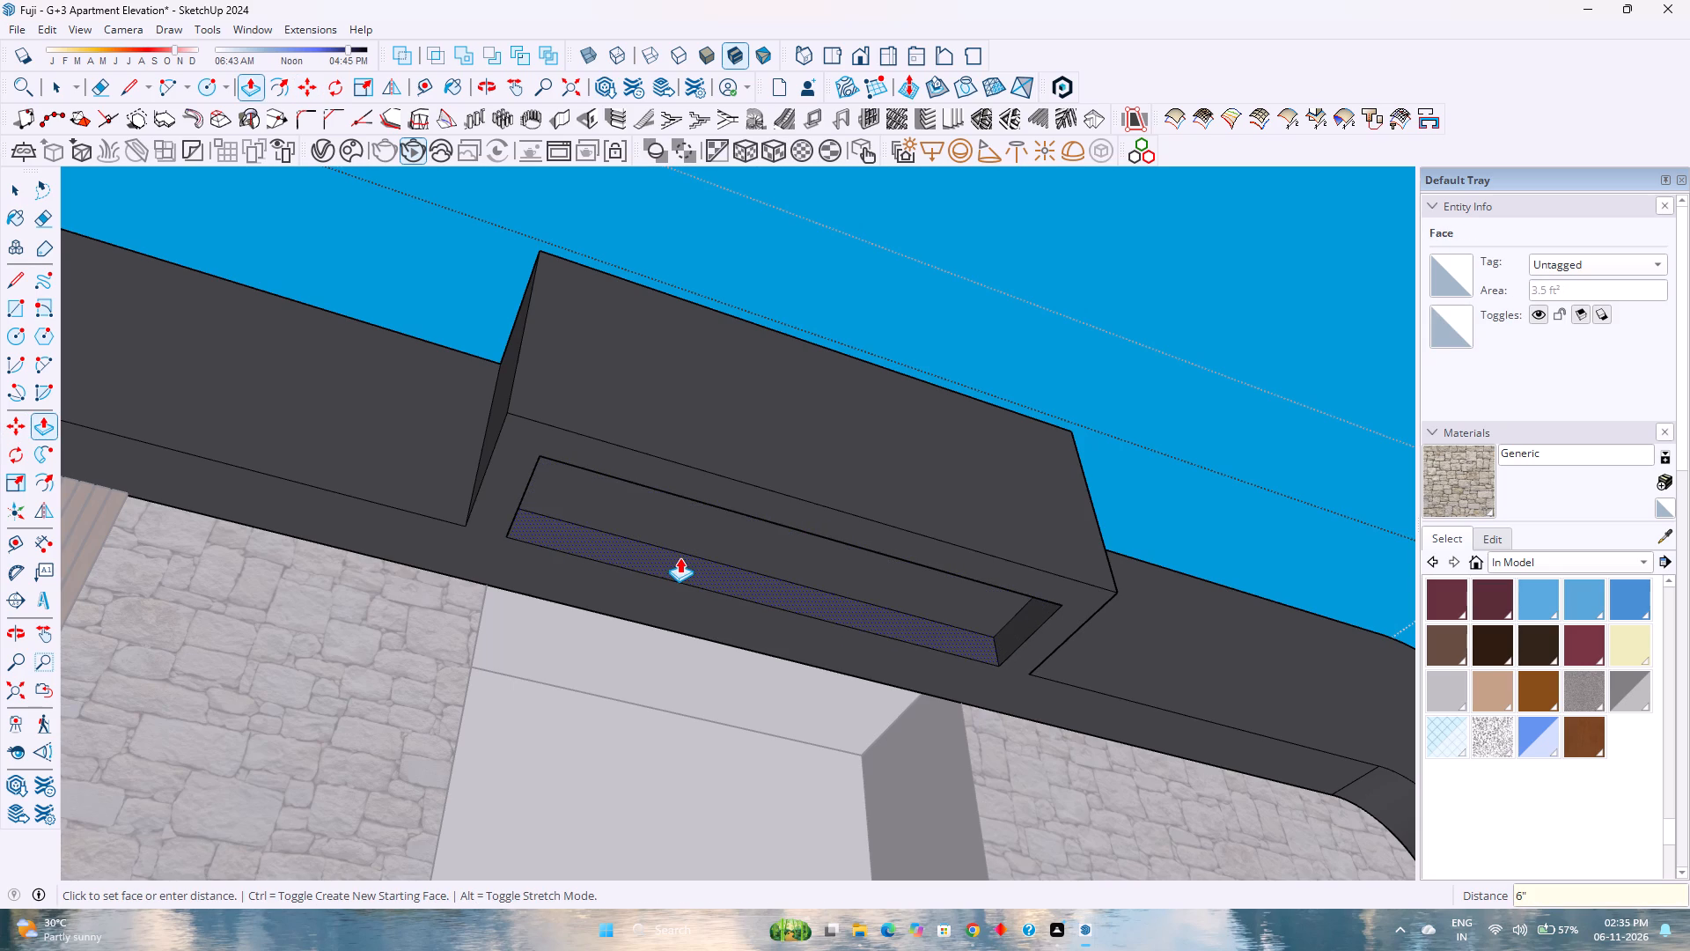
pyautogui.scroll(-10, 680, 557)
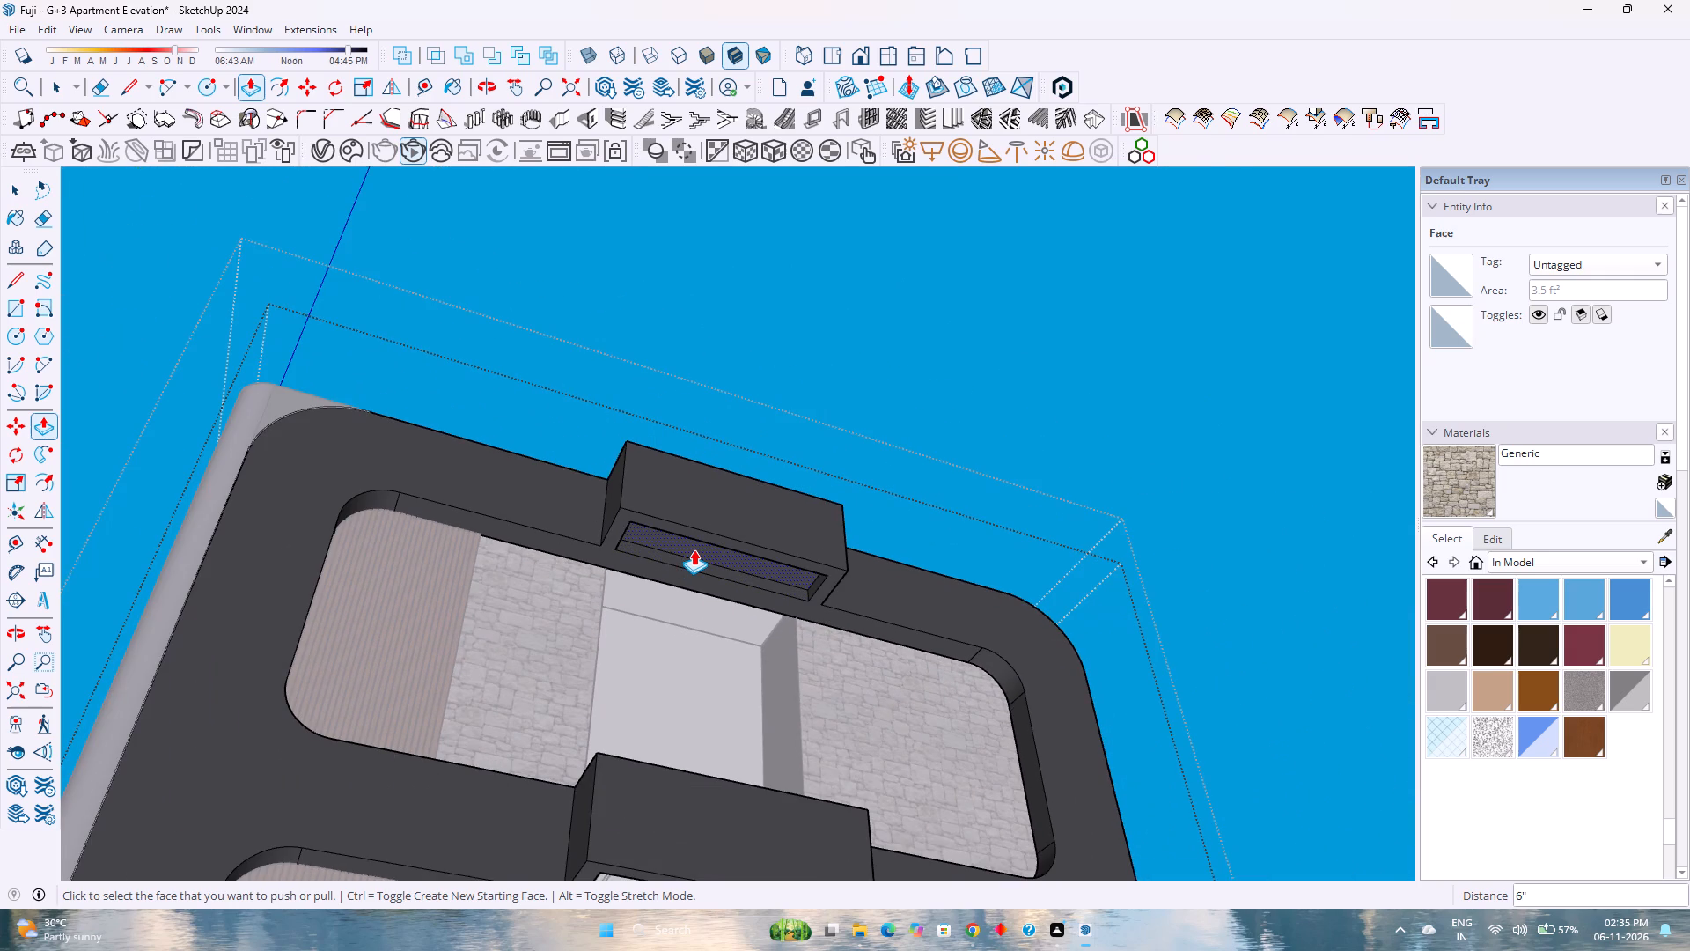
# Undo the 6" recess pushed into the top projection's underside.
pyautogui.hotkey('ctrl', 'z')
# Delete the leftover inset rectangle's outline from the upper face of the topmost projecting block.
pyautogui.middleClick(747, 483)
pyautogui.moveTo(747, 483); pyautogui.dragTo(726, 748, button='middle')
pyautogui.middleClick(726, 748)
pyautogui.scroll(-4, 716, 678)
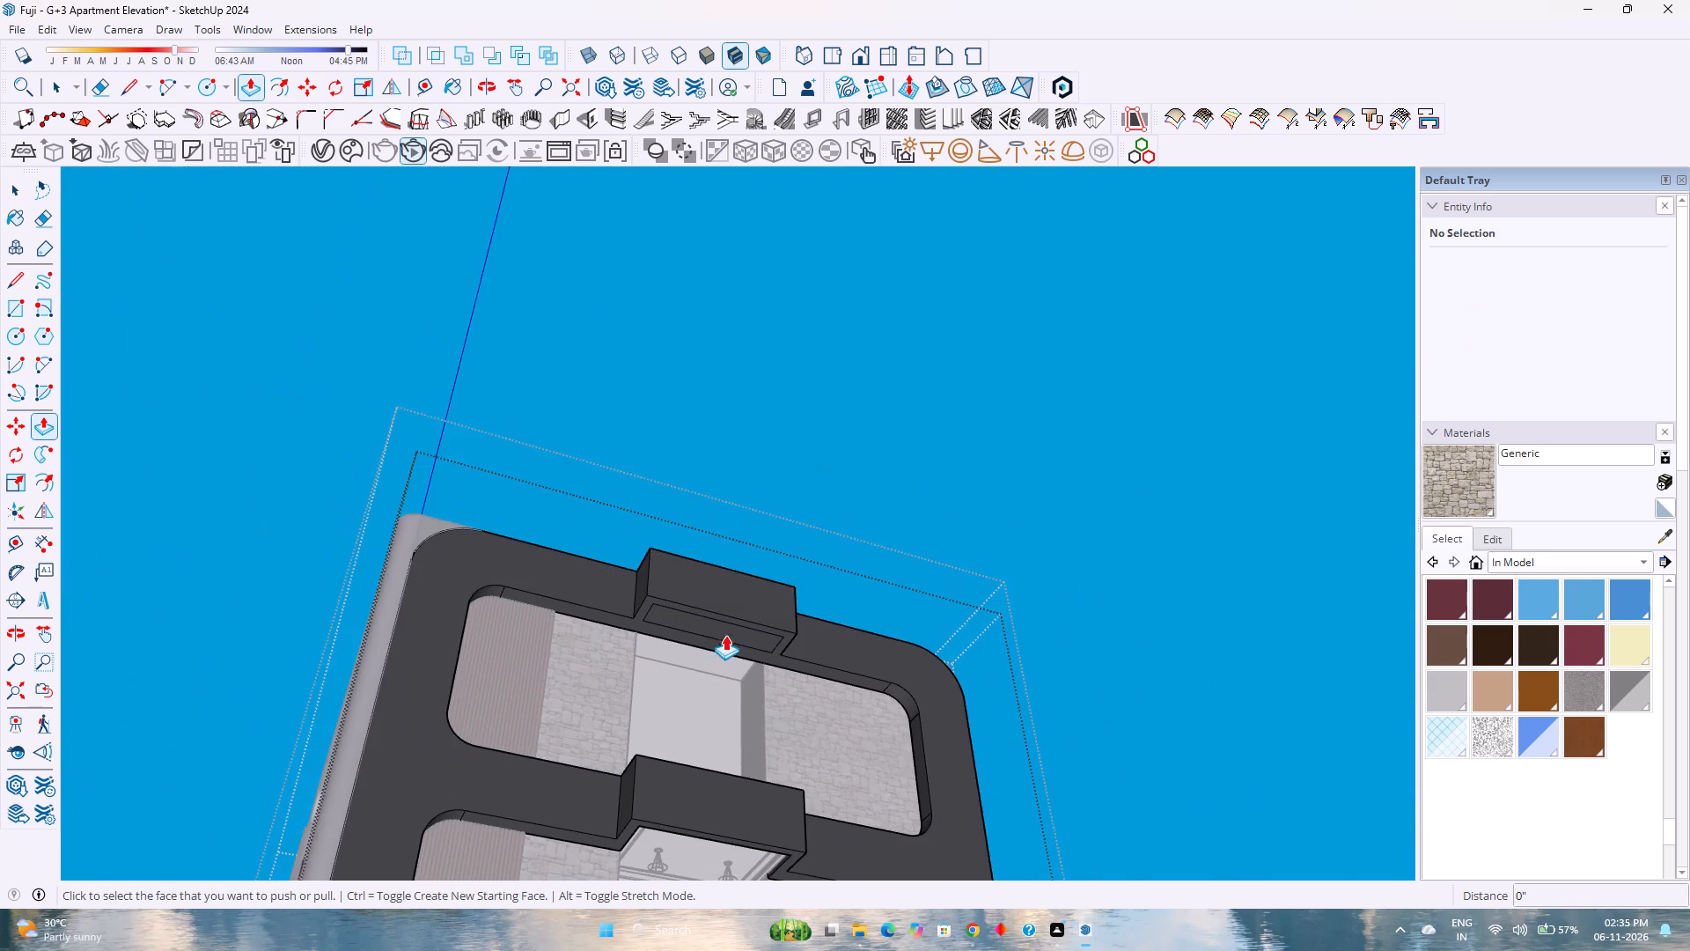
pyautogui.moveTo(724, 630); pyautogui.dragTo(678, 884, button='middle')
pyautogui.middleClick(679, 884)
pyautogui.press('space')
pyautogui.scroll(3, 698, 623)
pyautogui.middleClick(702, 625)
pyautogui.moveTo(708, 637); pyautogui.dragTo(731, 740, button='middle')
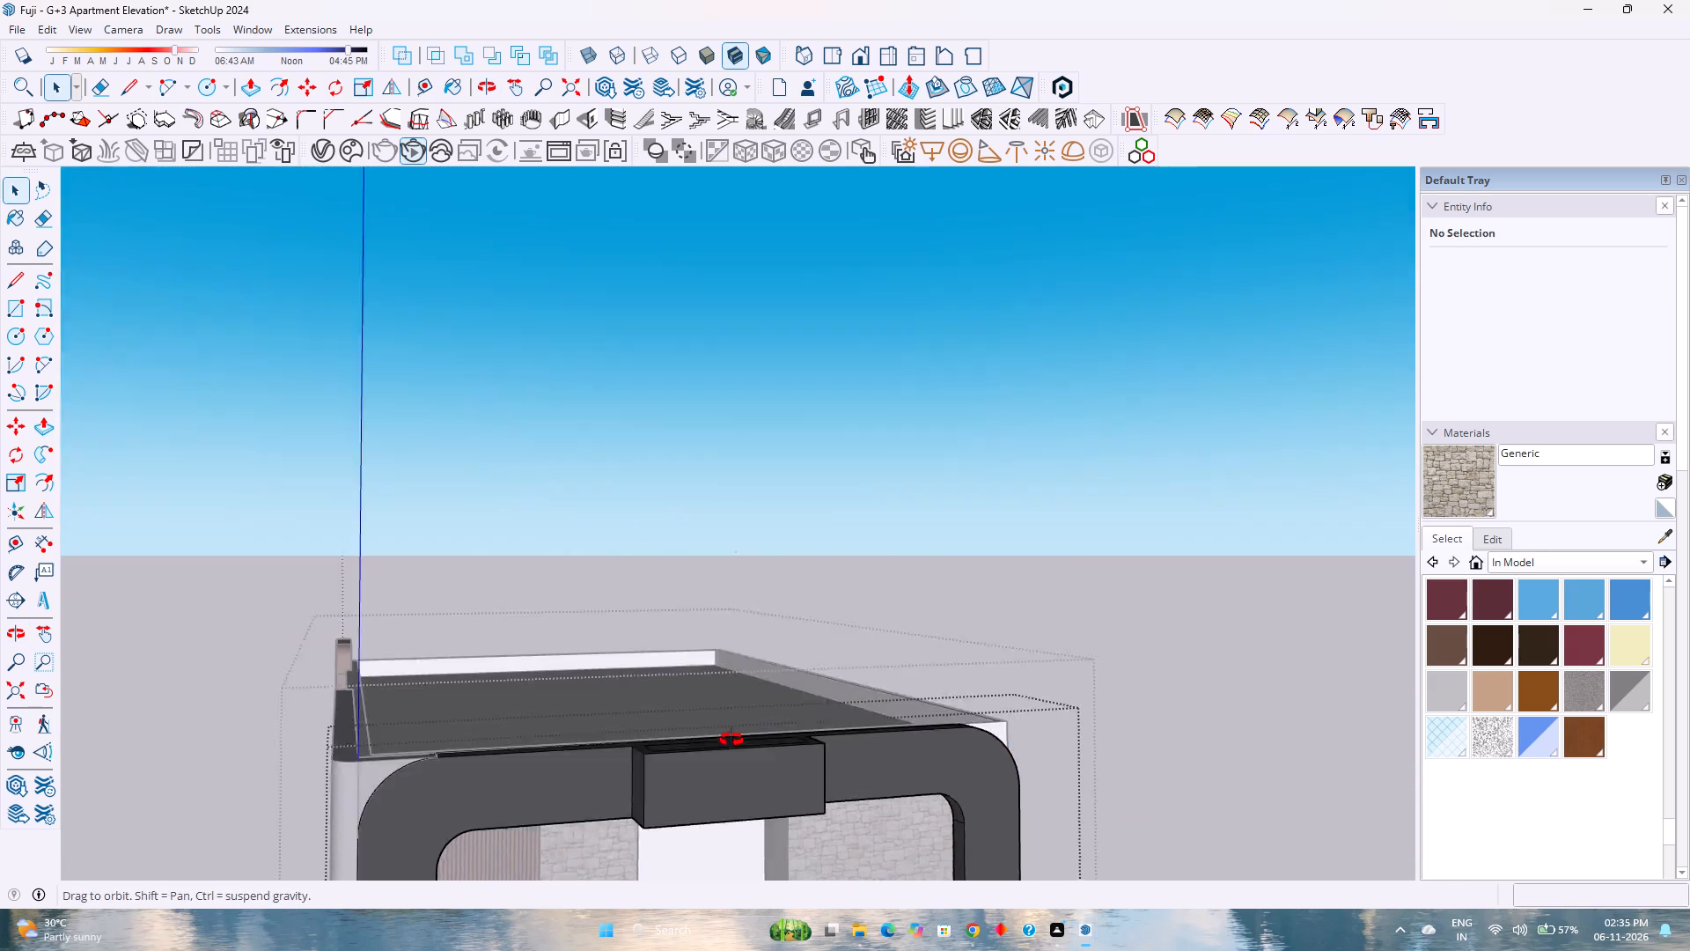
pyautogui.moveTo(731, 740); pyautogui.dragTo(758, 881, button='middle')
pyautogui.moveTo(759, 889); pyautogui.dragTo(763, 904, button='middle')
pyautogui.scroll(2, 768, 807)
pyautogui.keyDown('shift'); pyautogui.middleClick(766, 799); pyautogui.keyUp('shift')
pyautogui.keyDown('shift'); pyautogui.moveTo(765, 786); pyautogui.dragTo(849, 545, button='middle'); pyautogui.keyUp('shift')
pyautogui.keyDown('shift'); pyautogui.middleClick(851, 542); pyautogui.keyUp('shift')
pyautogui.scroll(6, 855, 607)
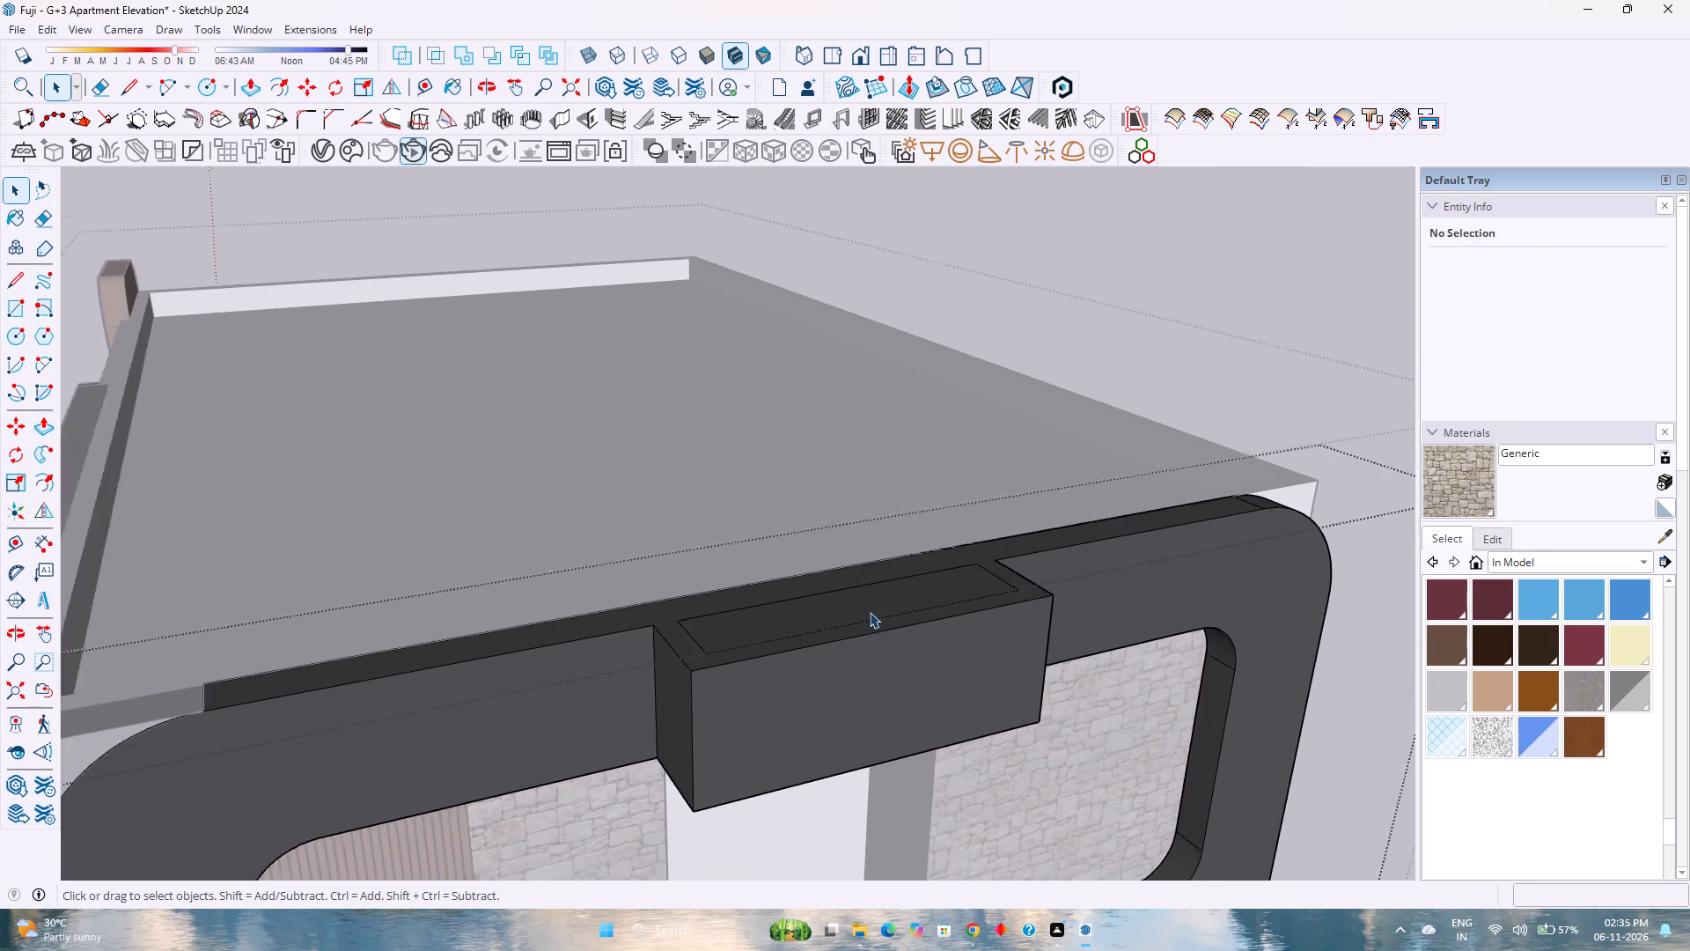
pyautogui.scroll(1, 870, 612)
pyautogui.click(871, 629)
pyautogui.moveTo(871, 629); pyautogui.dragTo(874, 643, button='middle')
pyautogui.moveTo(876, 646); pyautogui.dragTo(879, 664, button='middle')
pyautogui.moveTo(879, 668); pyautogui.dragTo(888, 776, button='middle')
pyautogui.middleClick(887, 787)
pyautogui.middleClick(886, 787)
pyautogui.scroll(2, 840, 645)
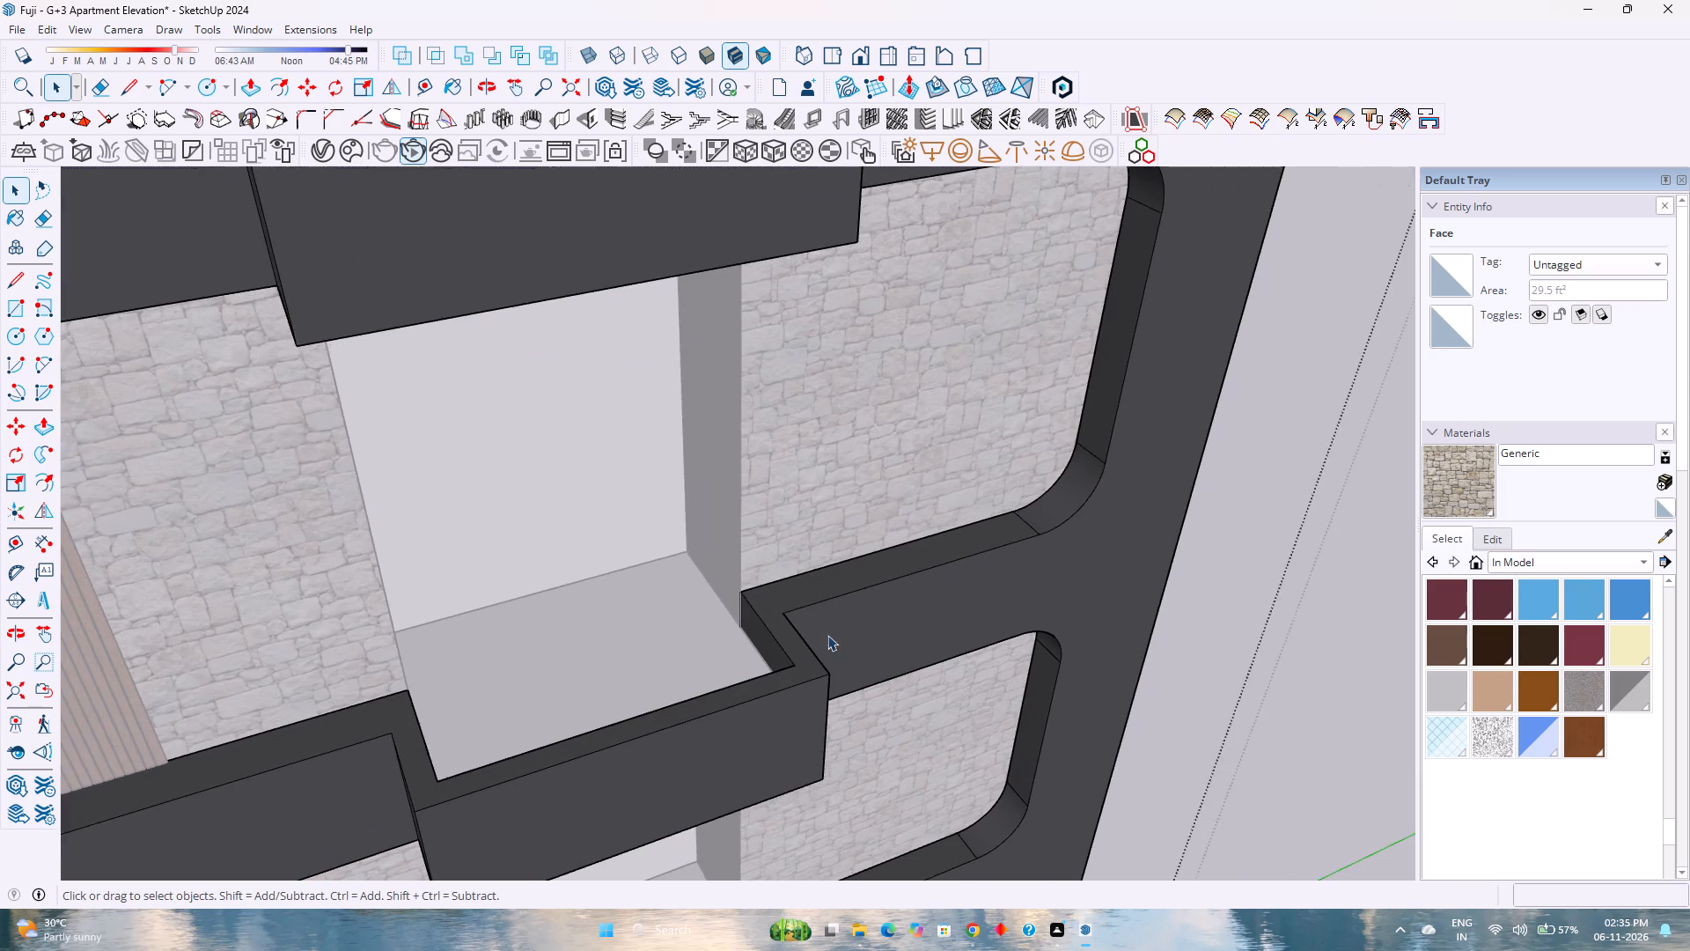
pyautogui.scroll(-5, 807, 617)
pyautogui.keyDown('shift'); pyautogui.middleClick(584, 336); pyautogui.keyUp('shift')
pyautogui.keyDown('shift'); pyautogui.moveTo(584, 337); pyautogui.dragTo(649, 457, button='middle'); pyautogui.keyUp('shift')
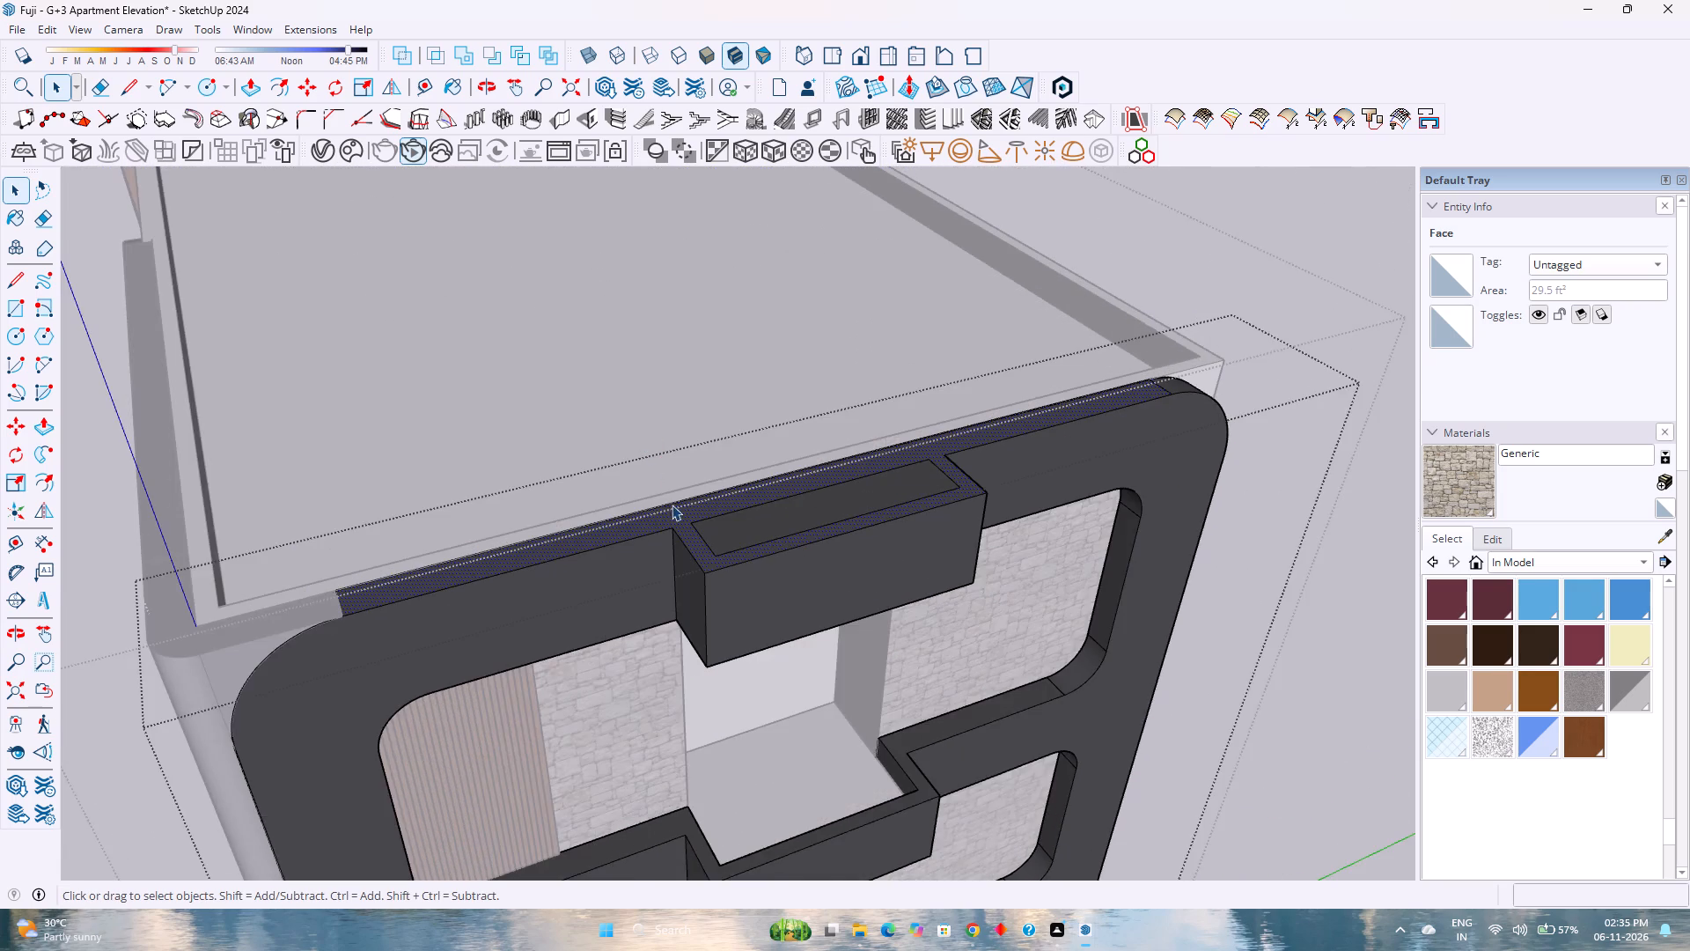
pyautogui.scroll(7, 678, 505)
pyautogui.click(718, 565)
pyautogui.click(718, 565)
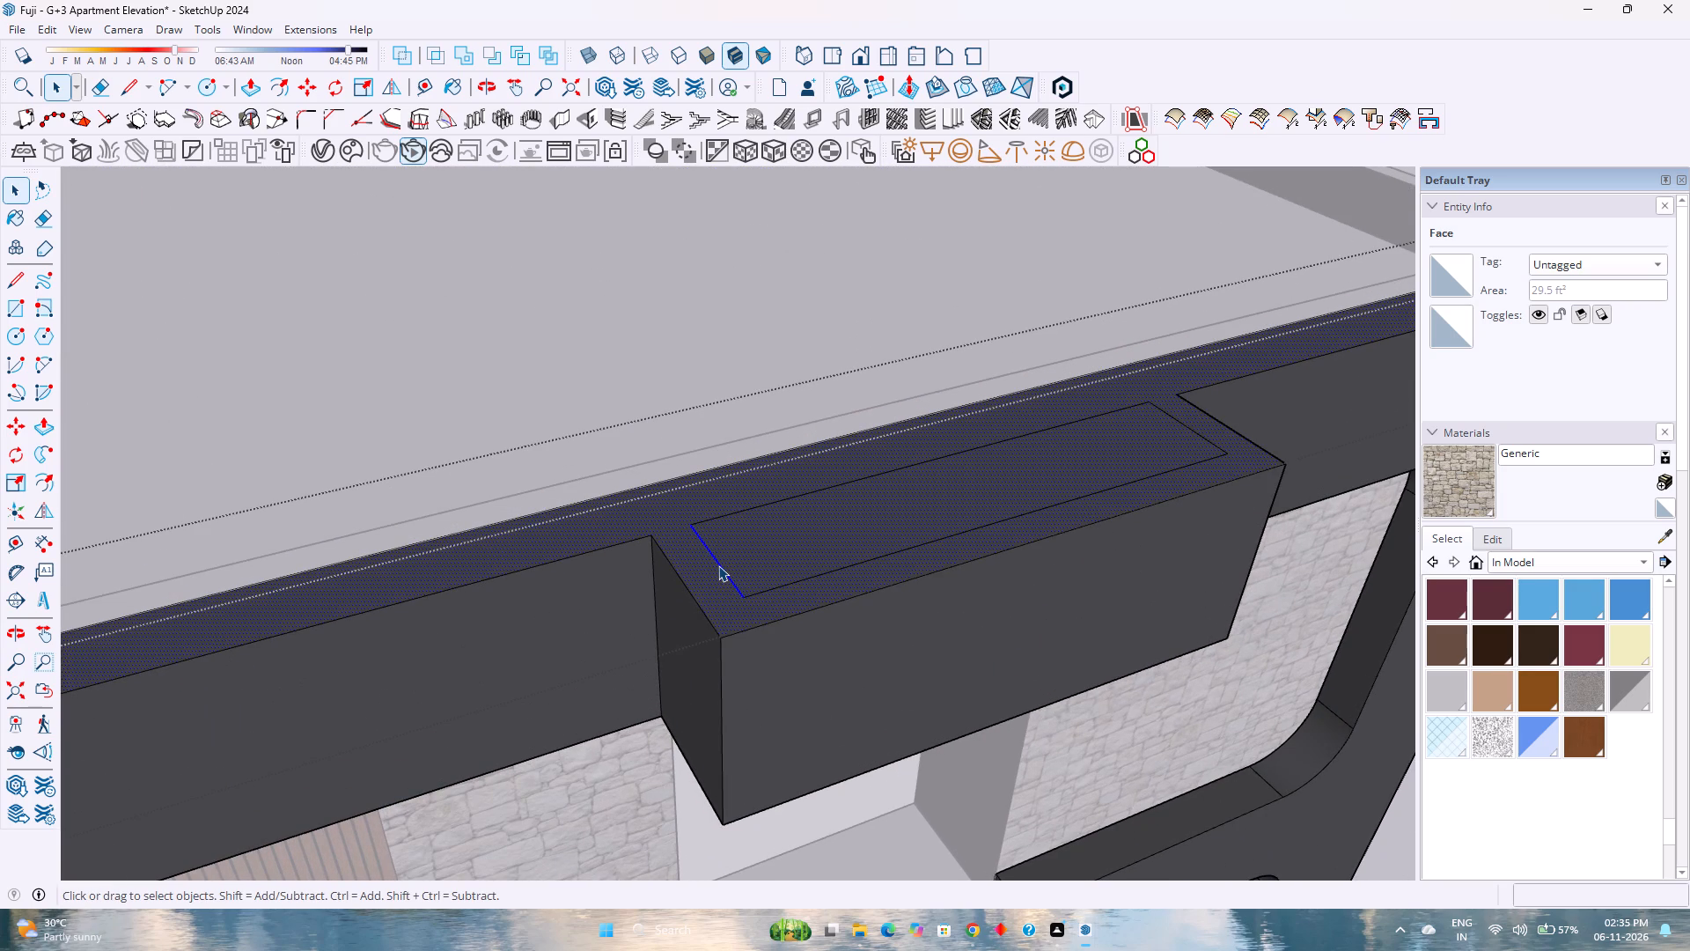
pyautogui.click(718, 565)
pyautogui.click(718, 565)
pyautogui.click(718, 565)
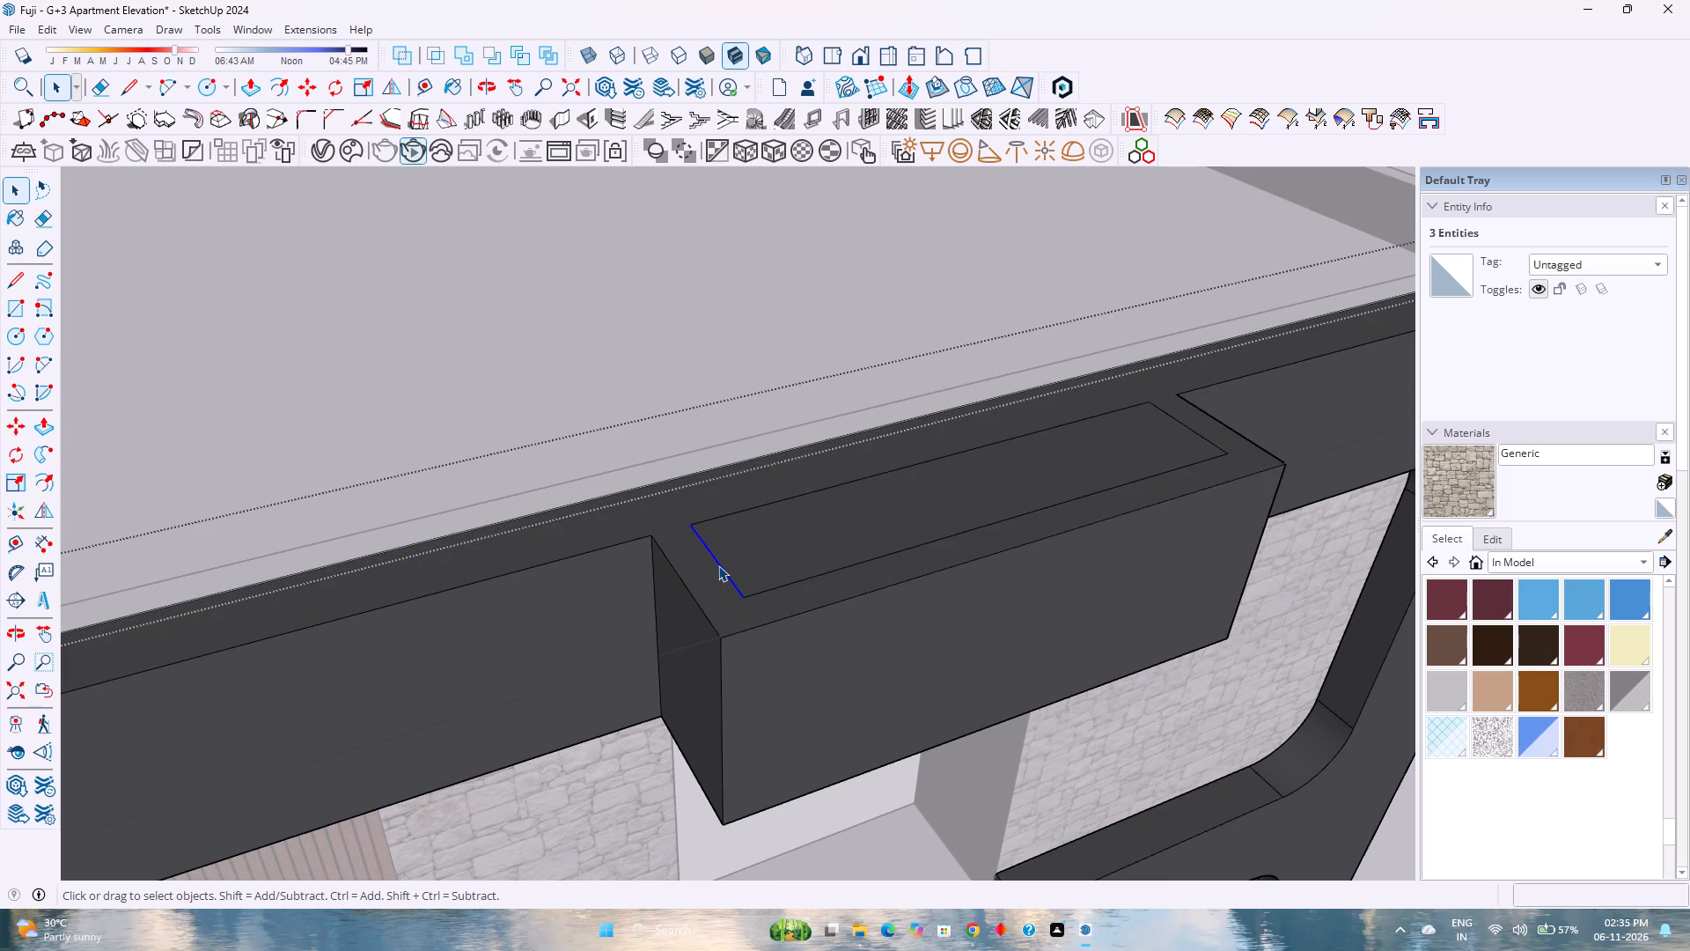
pyautogui.press('Delete')
pyautogui.click(790, 590)
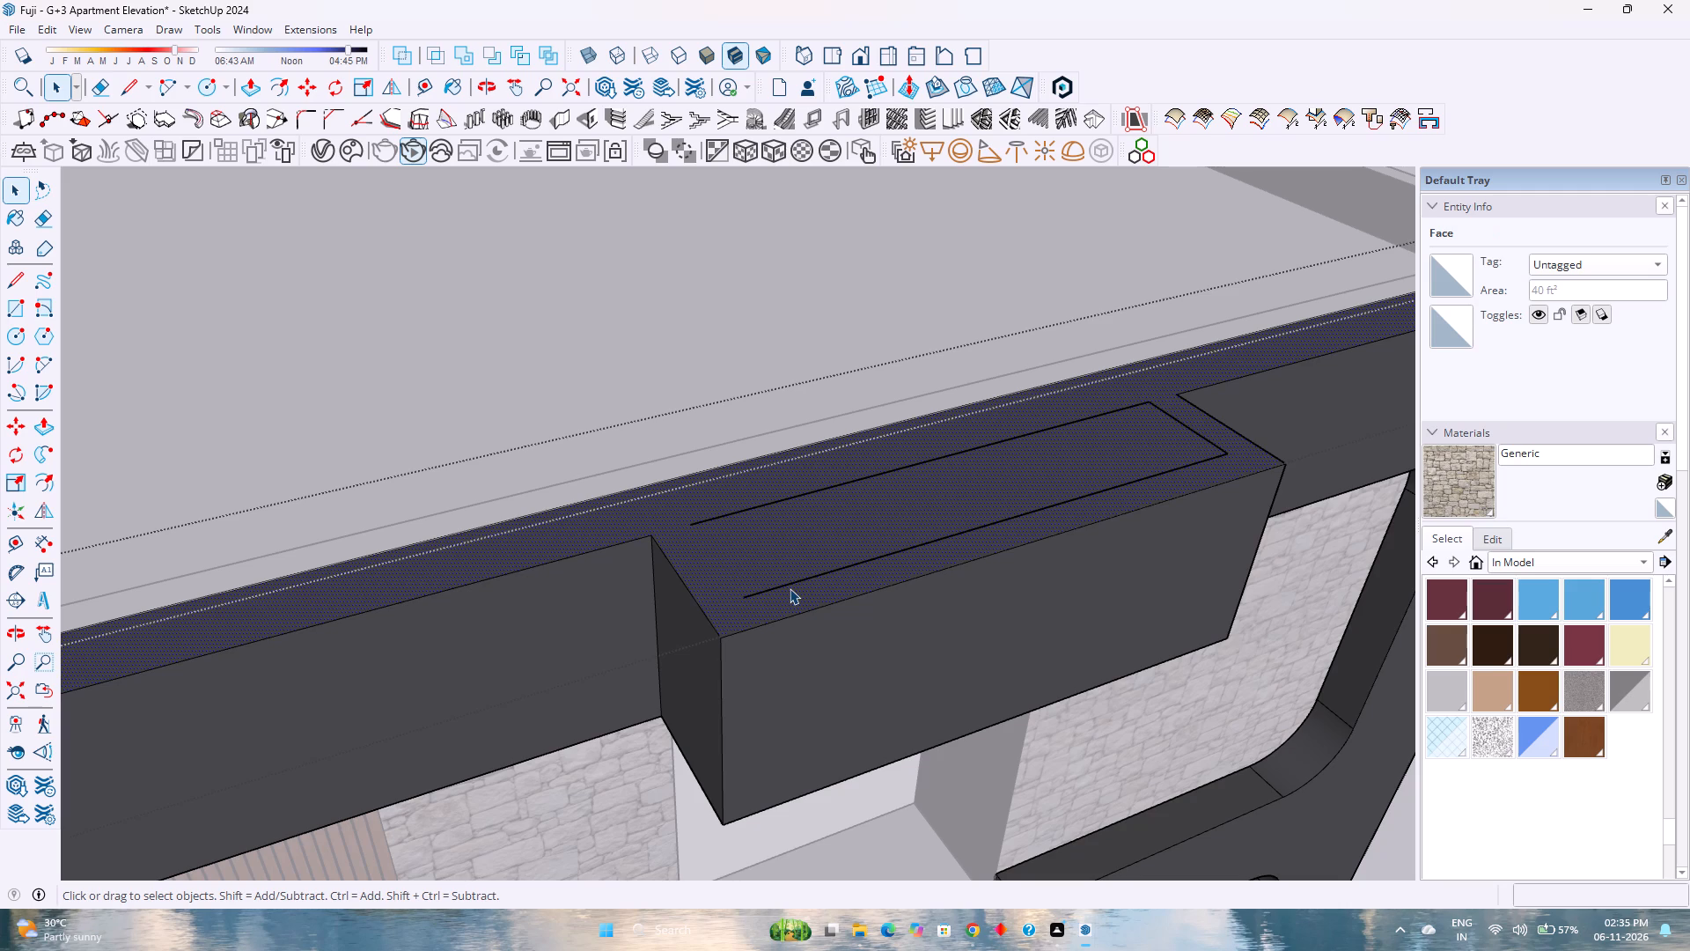
pyautogui.click(790, 588)
pyautogui.click(790, 585)
pyautogui.doubleClick(790, 585)
pyautogui.press('Delete')
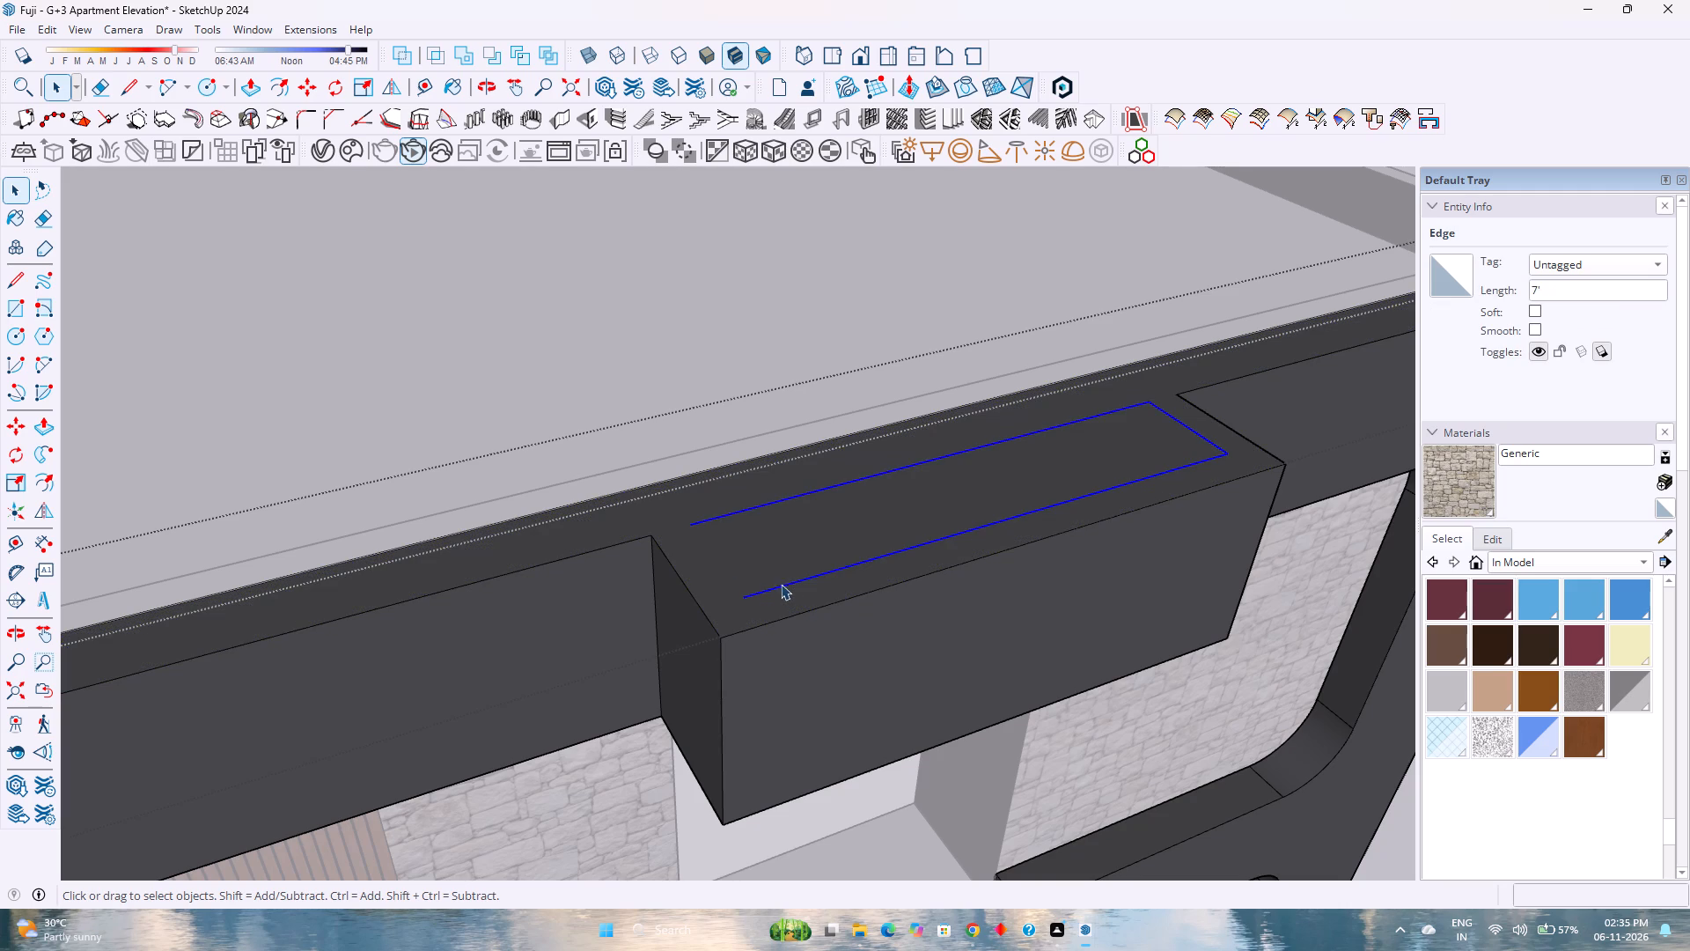
# Examine the topmost projection from the front and below, comparing its underside with the lit balcony ceiling panels of the storeys beneath.
pyautogui.scroll(-7, 672, 526)
pyautogui.moveTo(693, 593); pyautogui.dragTo(667, 466, button='middle')
pyautogui.scroll(1, 672, 466)
pyautogui.scroll(-4, 675, 466)
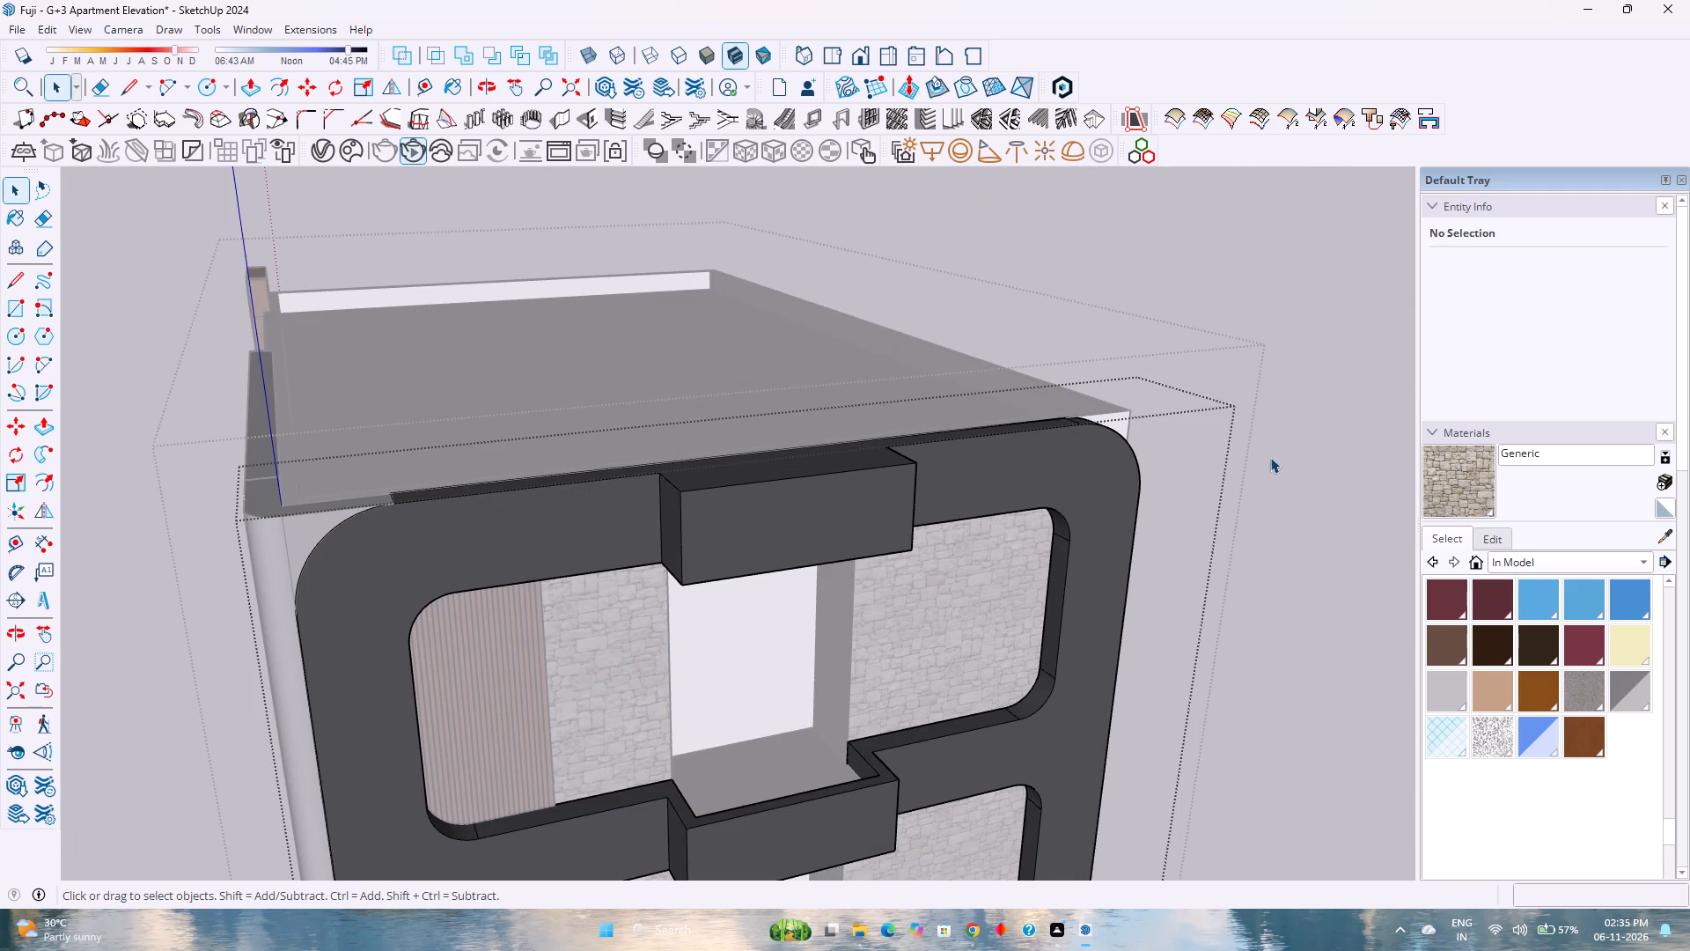
pyautogui.click(1311, 438)
pyautogui.middleClick(511, 686)
pyautogui.moveTo(496, 675); pyautogui.dragTo(349, 497, button='middle')
pyautogui.moveTo(347, 492); pyautogui.dragTo(339, 480, button='middle')
pyautogui.scroll(-3, 400, 460)
pyautogui.moveTo(660, 703); pyautogui.dragTo(646, 676, button='middle')
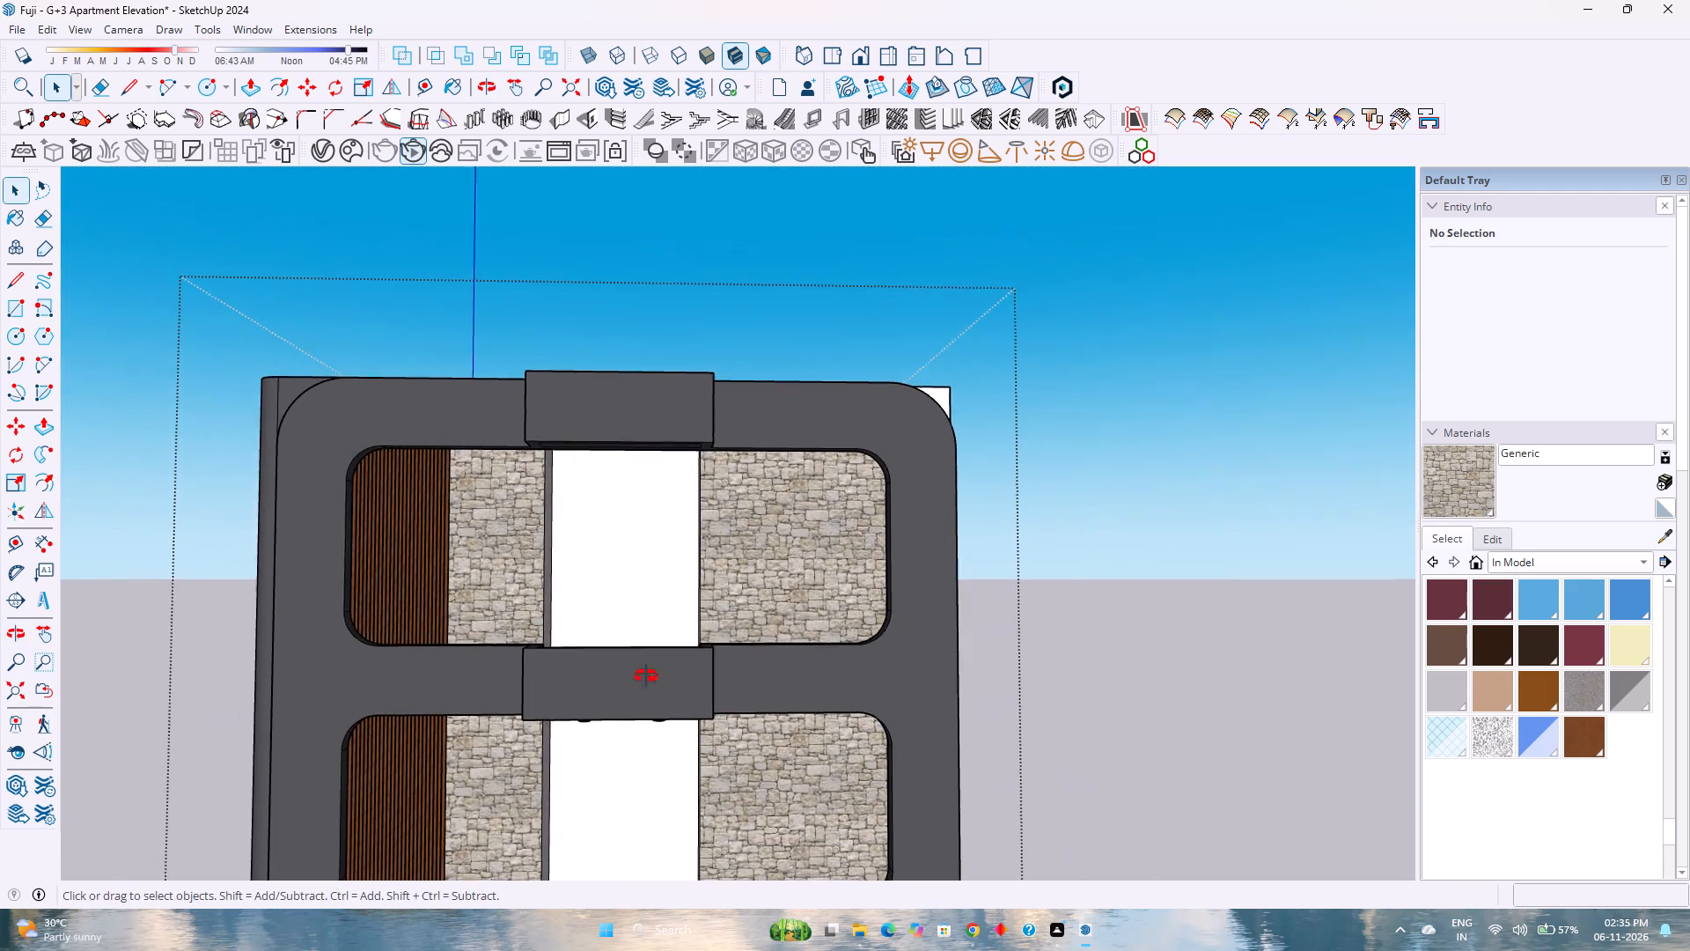
pyautogui.moveTo(646, 676); pyautogui.dragTo(641, 523, button='middle')
pyautogui.scroll(1, 643, 528)
pyautogui.scroll(-3, 643, 528)
pyautogui.scroll(1, 643, 528)
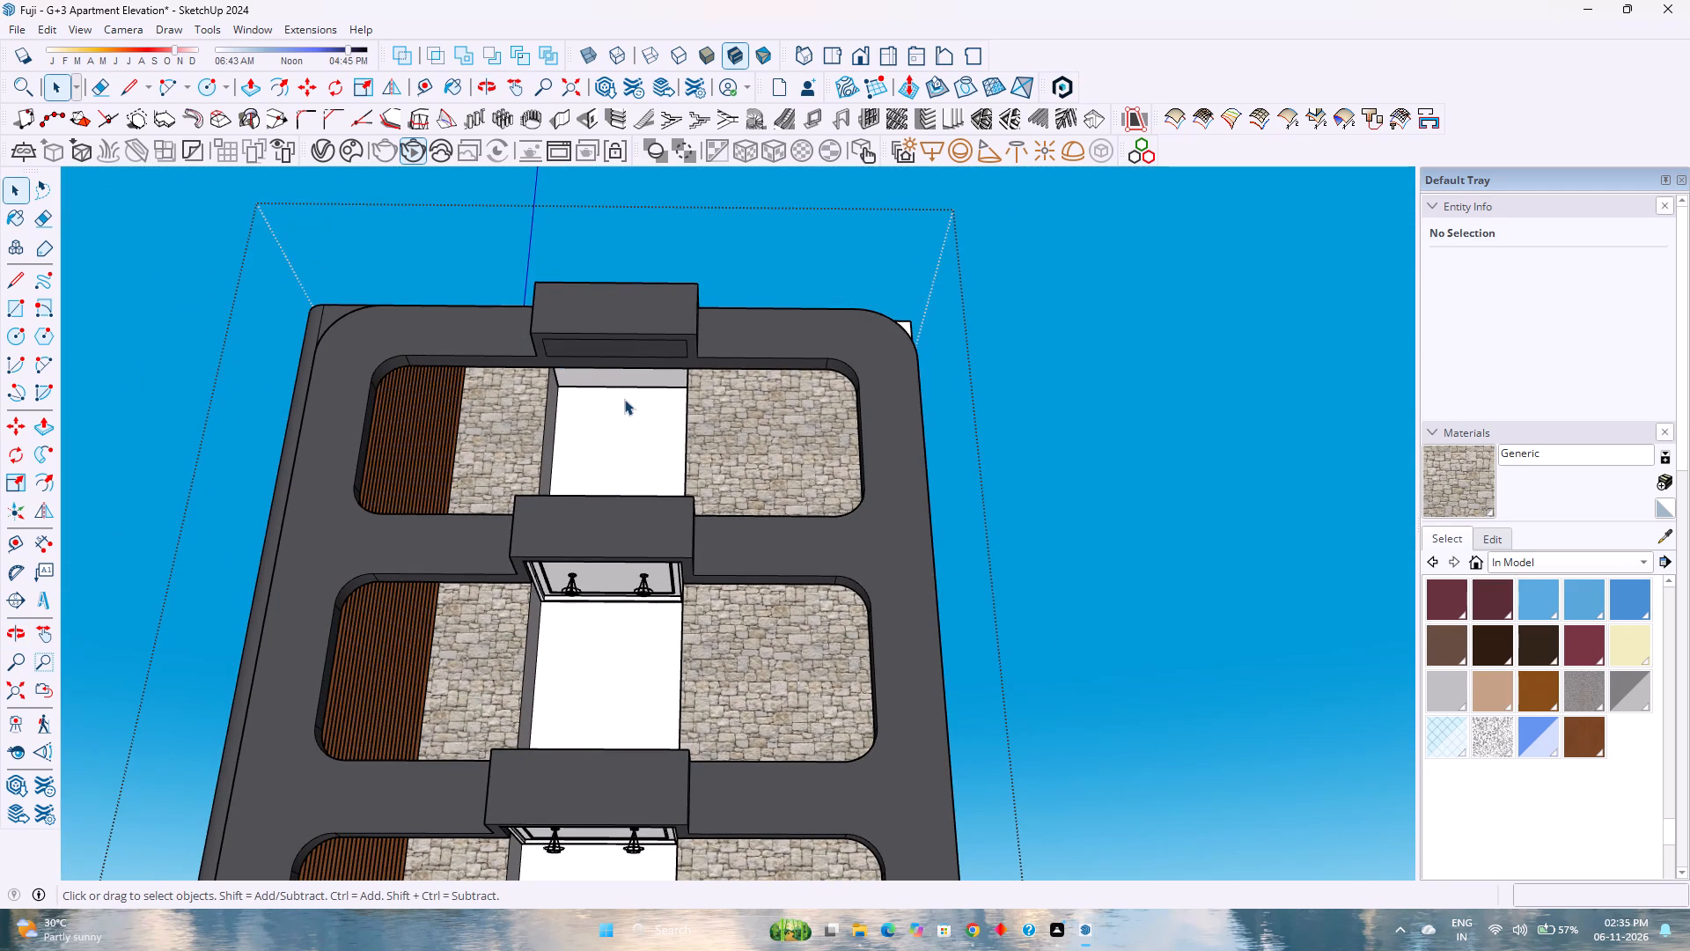
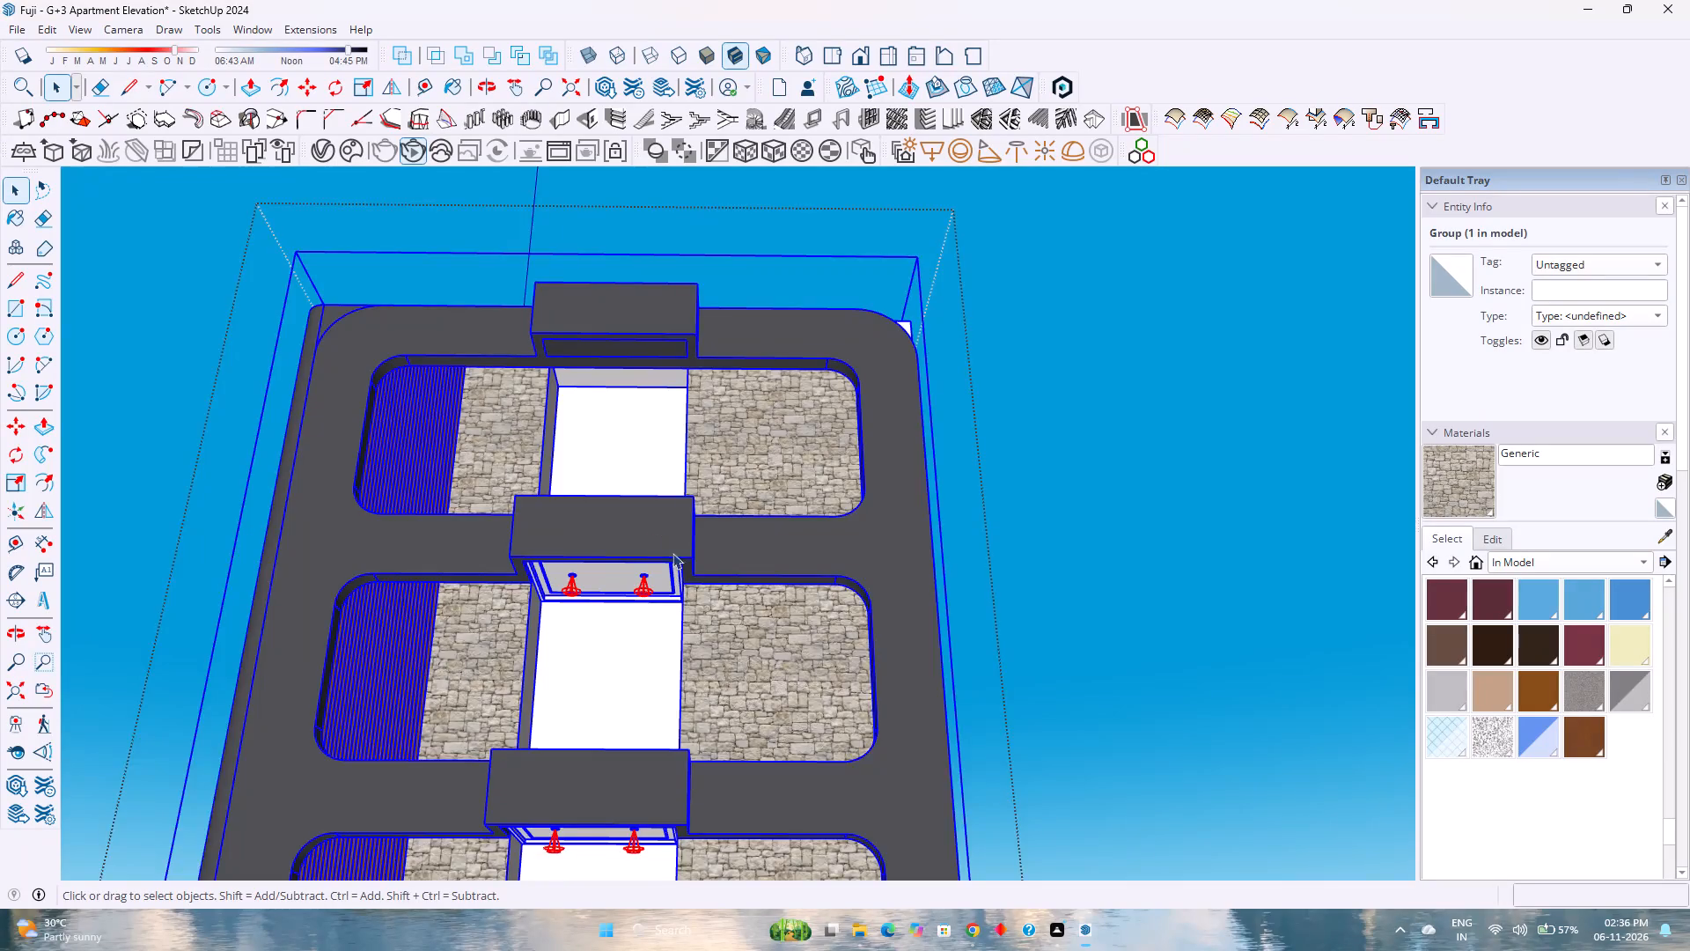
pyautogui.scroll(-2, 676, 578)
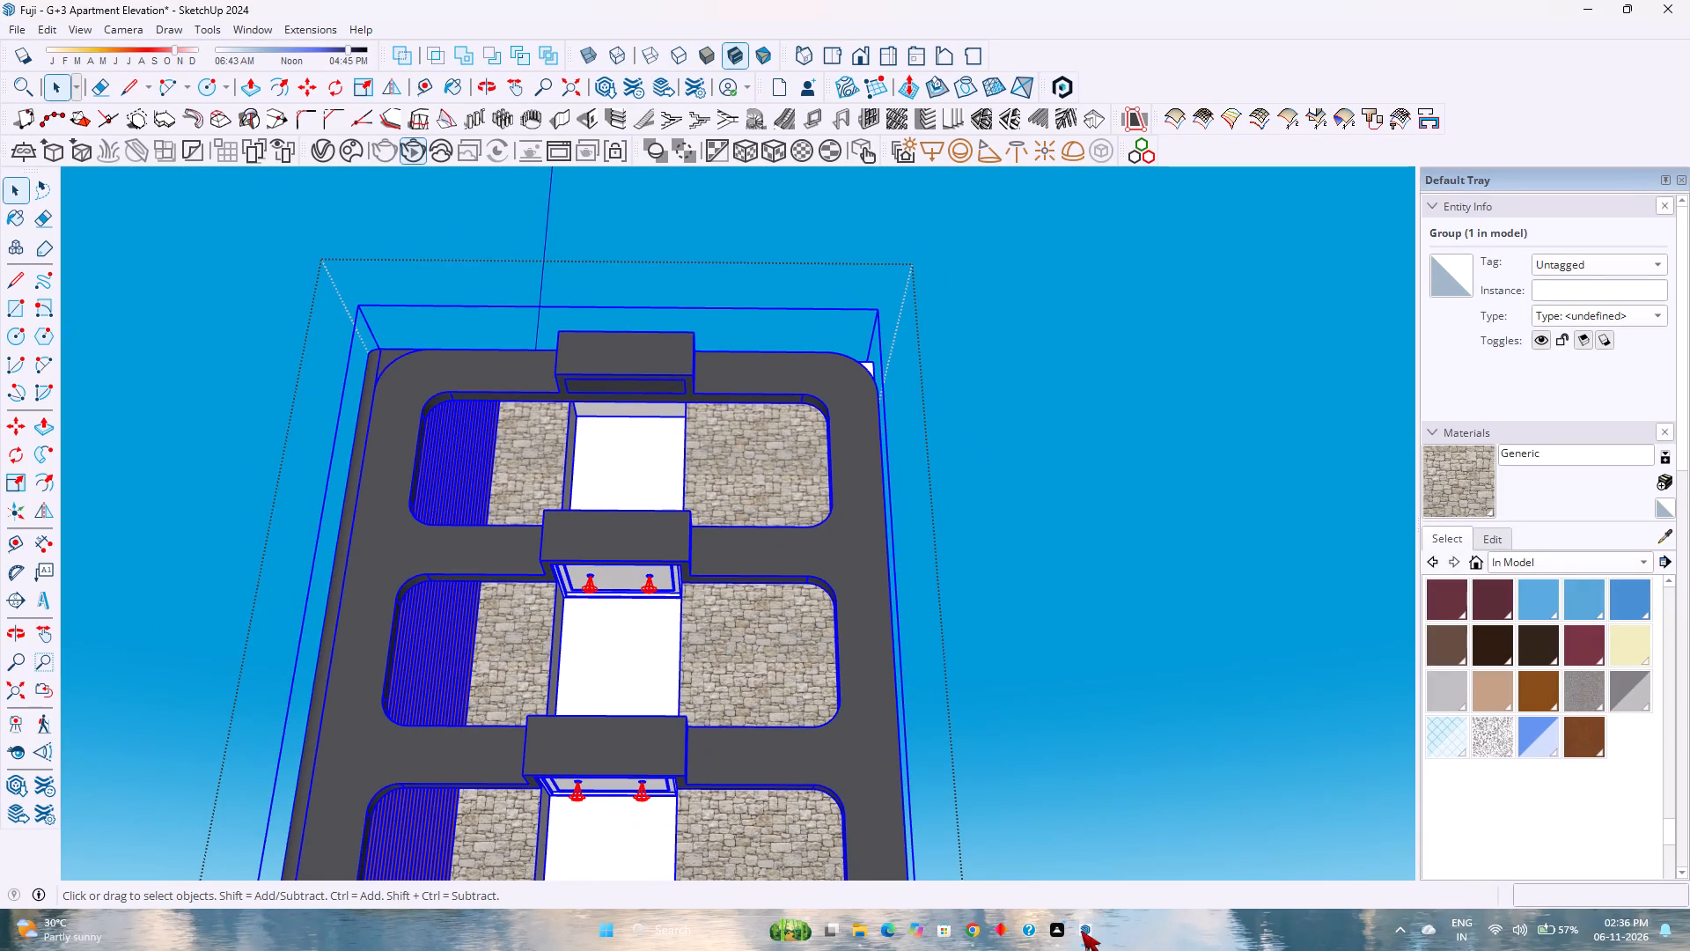
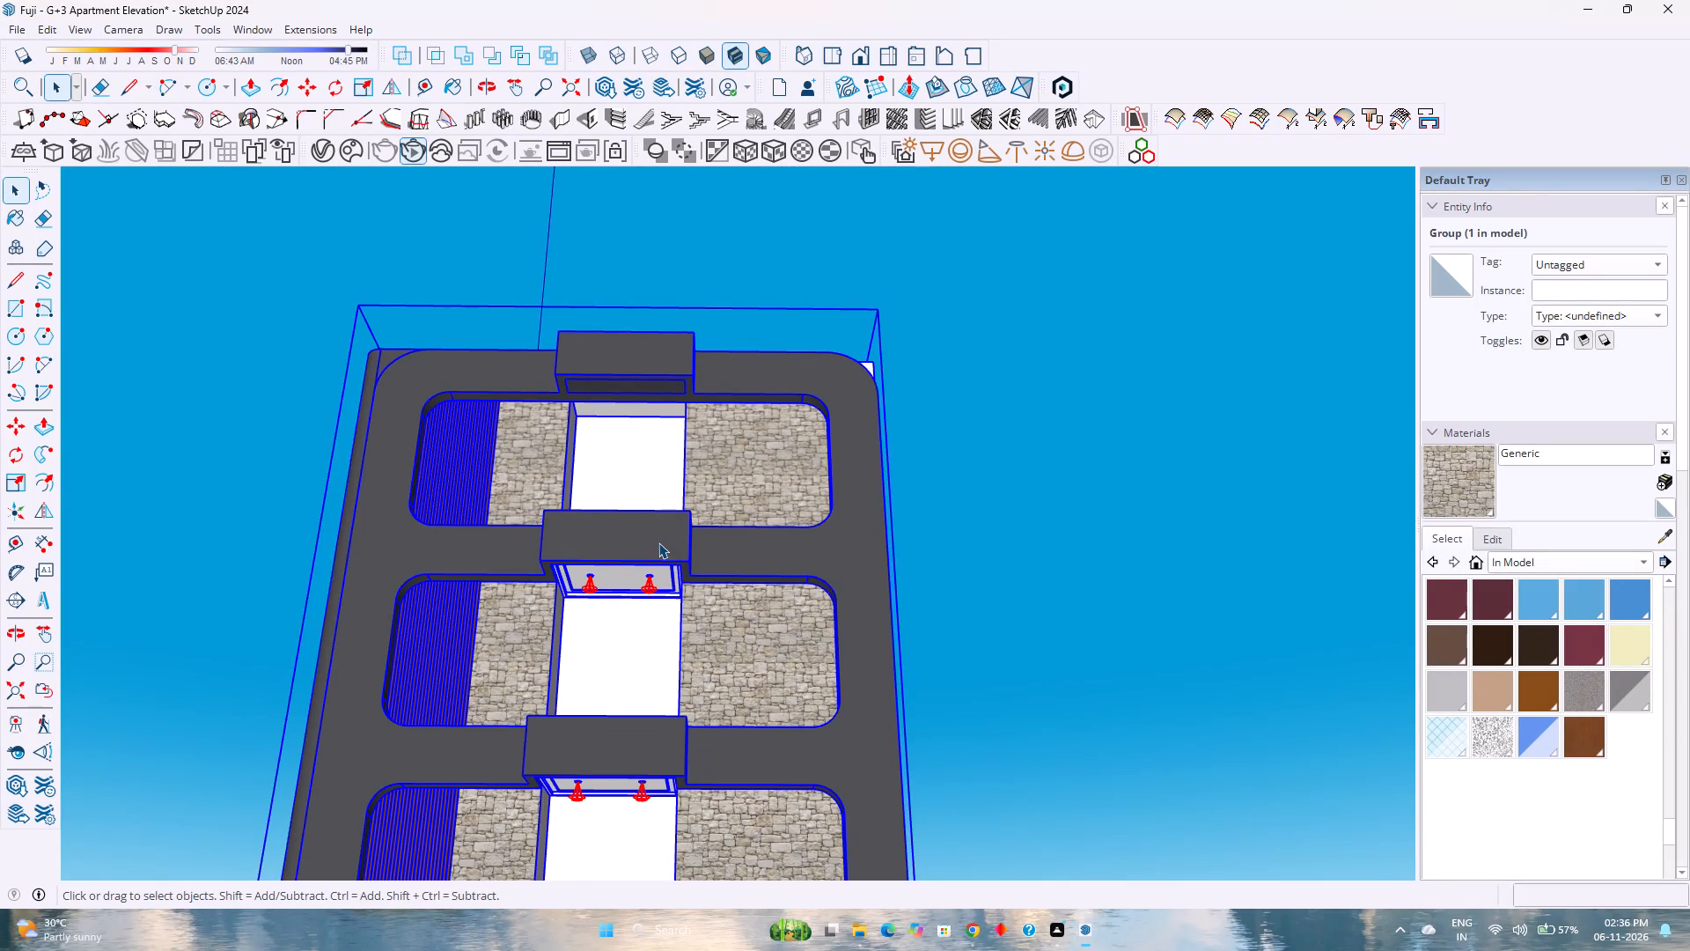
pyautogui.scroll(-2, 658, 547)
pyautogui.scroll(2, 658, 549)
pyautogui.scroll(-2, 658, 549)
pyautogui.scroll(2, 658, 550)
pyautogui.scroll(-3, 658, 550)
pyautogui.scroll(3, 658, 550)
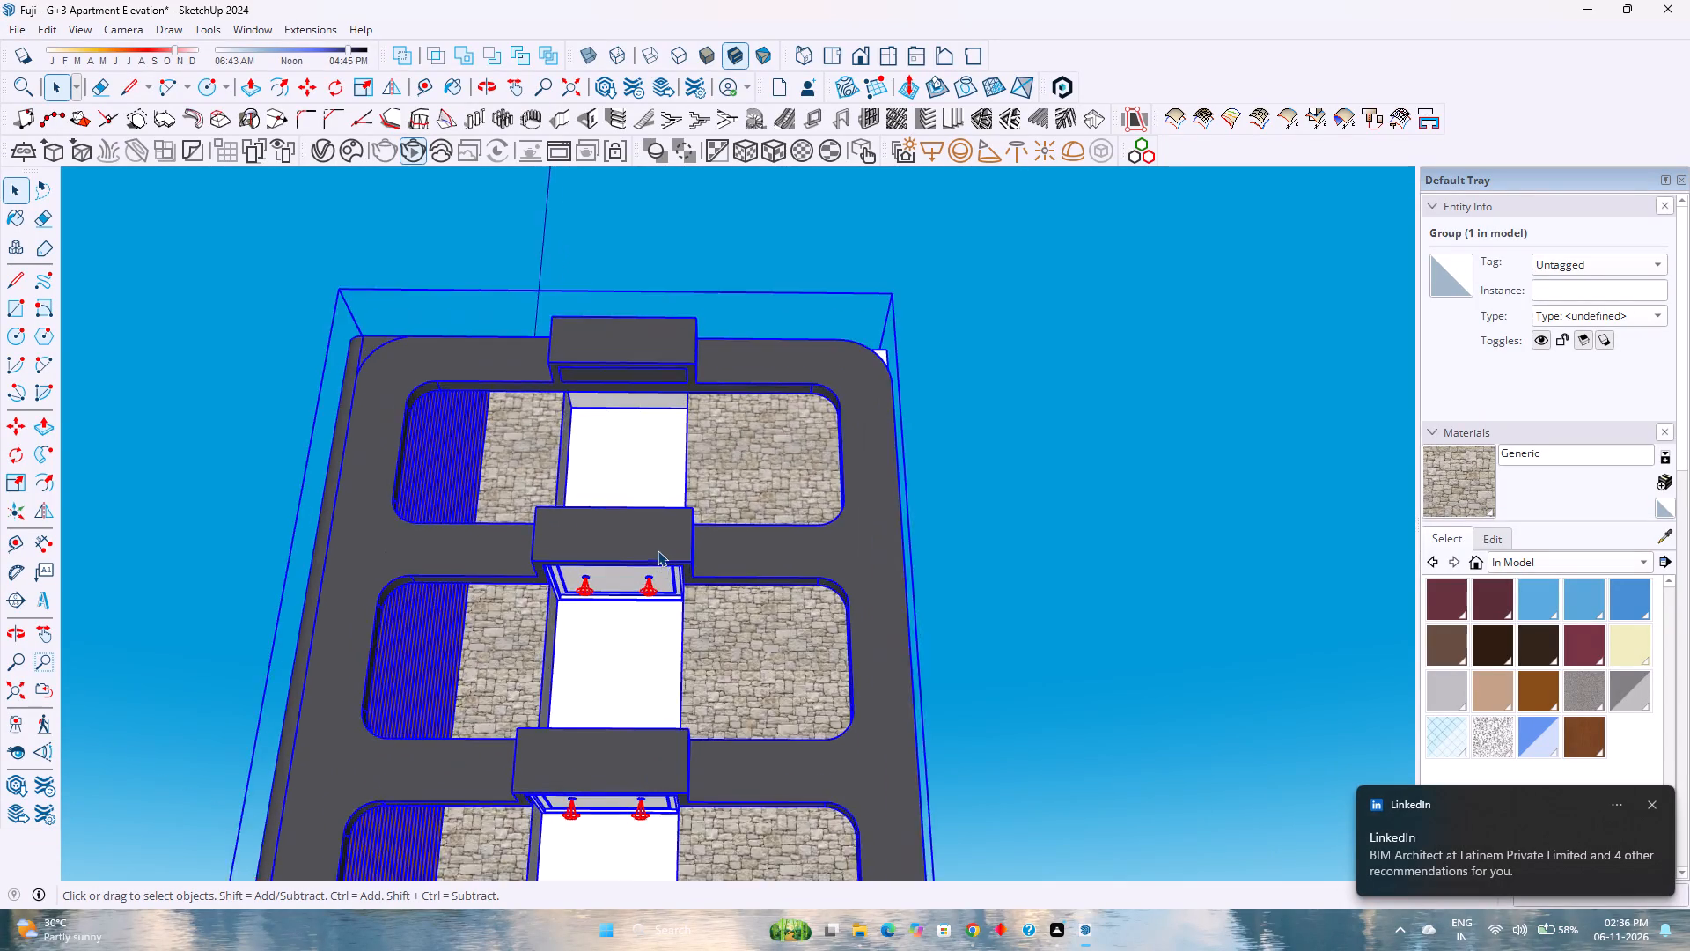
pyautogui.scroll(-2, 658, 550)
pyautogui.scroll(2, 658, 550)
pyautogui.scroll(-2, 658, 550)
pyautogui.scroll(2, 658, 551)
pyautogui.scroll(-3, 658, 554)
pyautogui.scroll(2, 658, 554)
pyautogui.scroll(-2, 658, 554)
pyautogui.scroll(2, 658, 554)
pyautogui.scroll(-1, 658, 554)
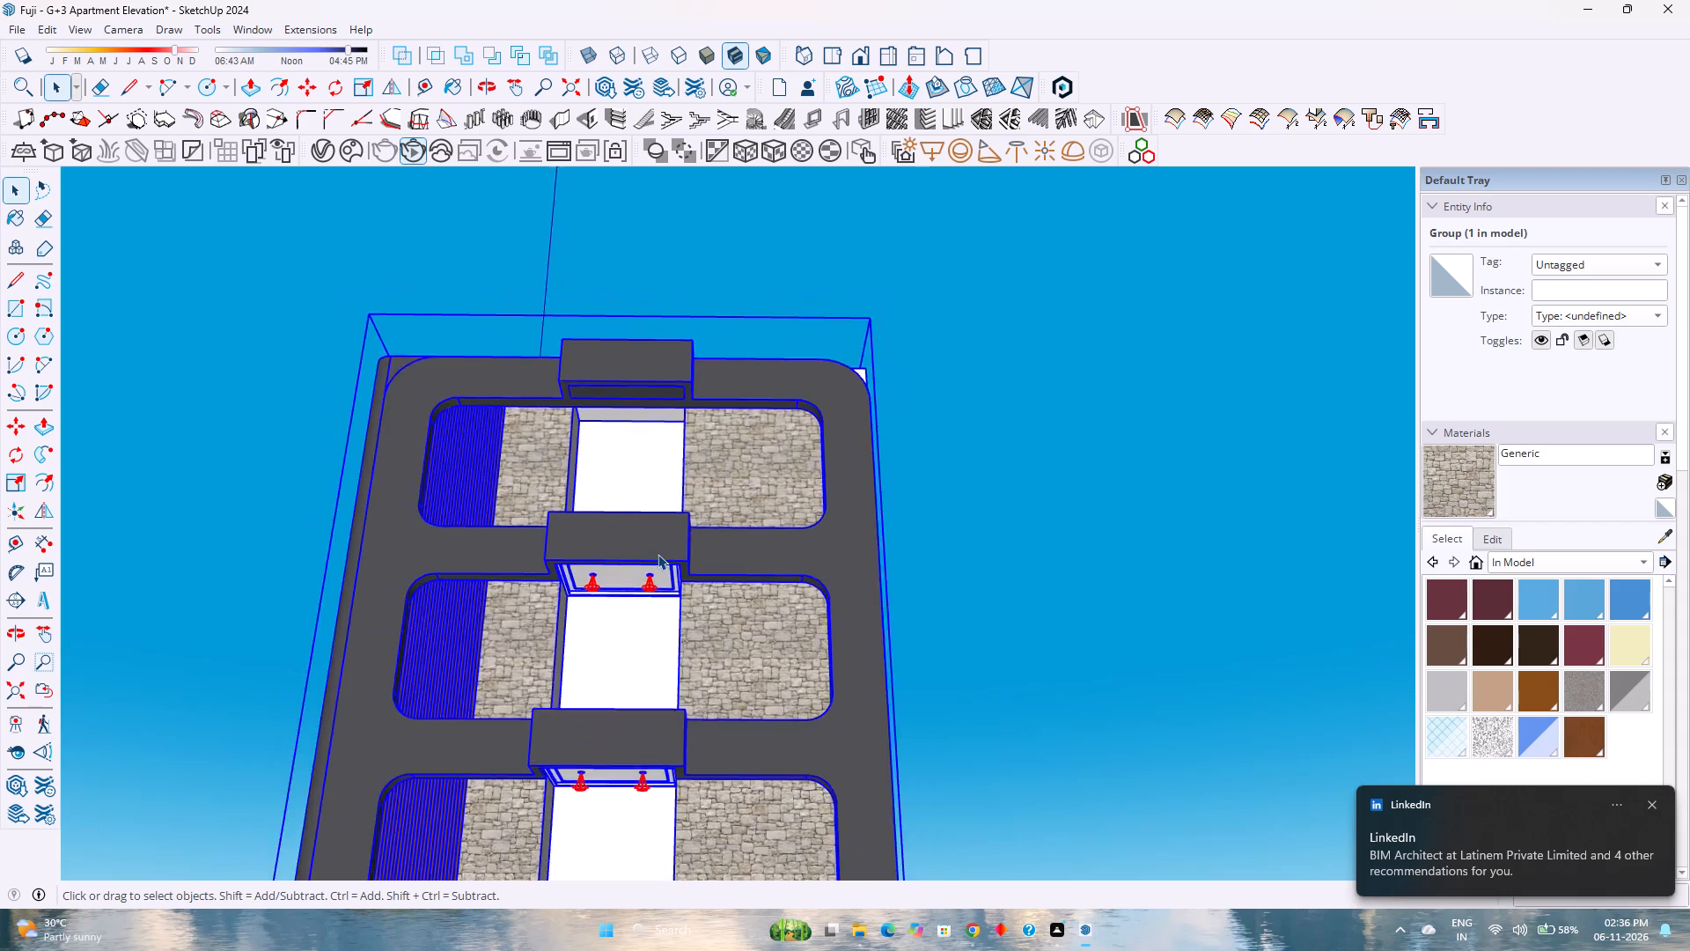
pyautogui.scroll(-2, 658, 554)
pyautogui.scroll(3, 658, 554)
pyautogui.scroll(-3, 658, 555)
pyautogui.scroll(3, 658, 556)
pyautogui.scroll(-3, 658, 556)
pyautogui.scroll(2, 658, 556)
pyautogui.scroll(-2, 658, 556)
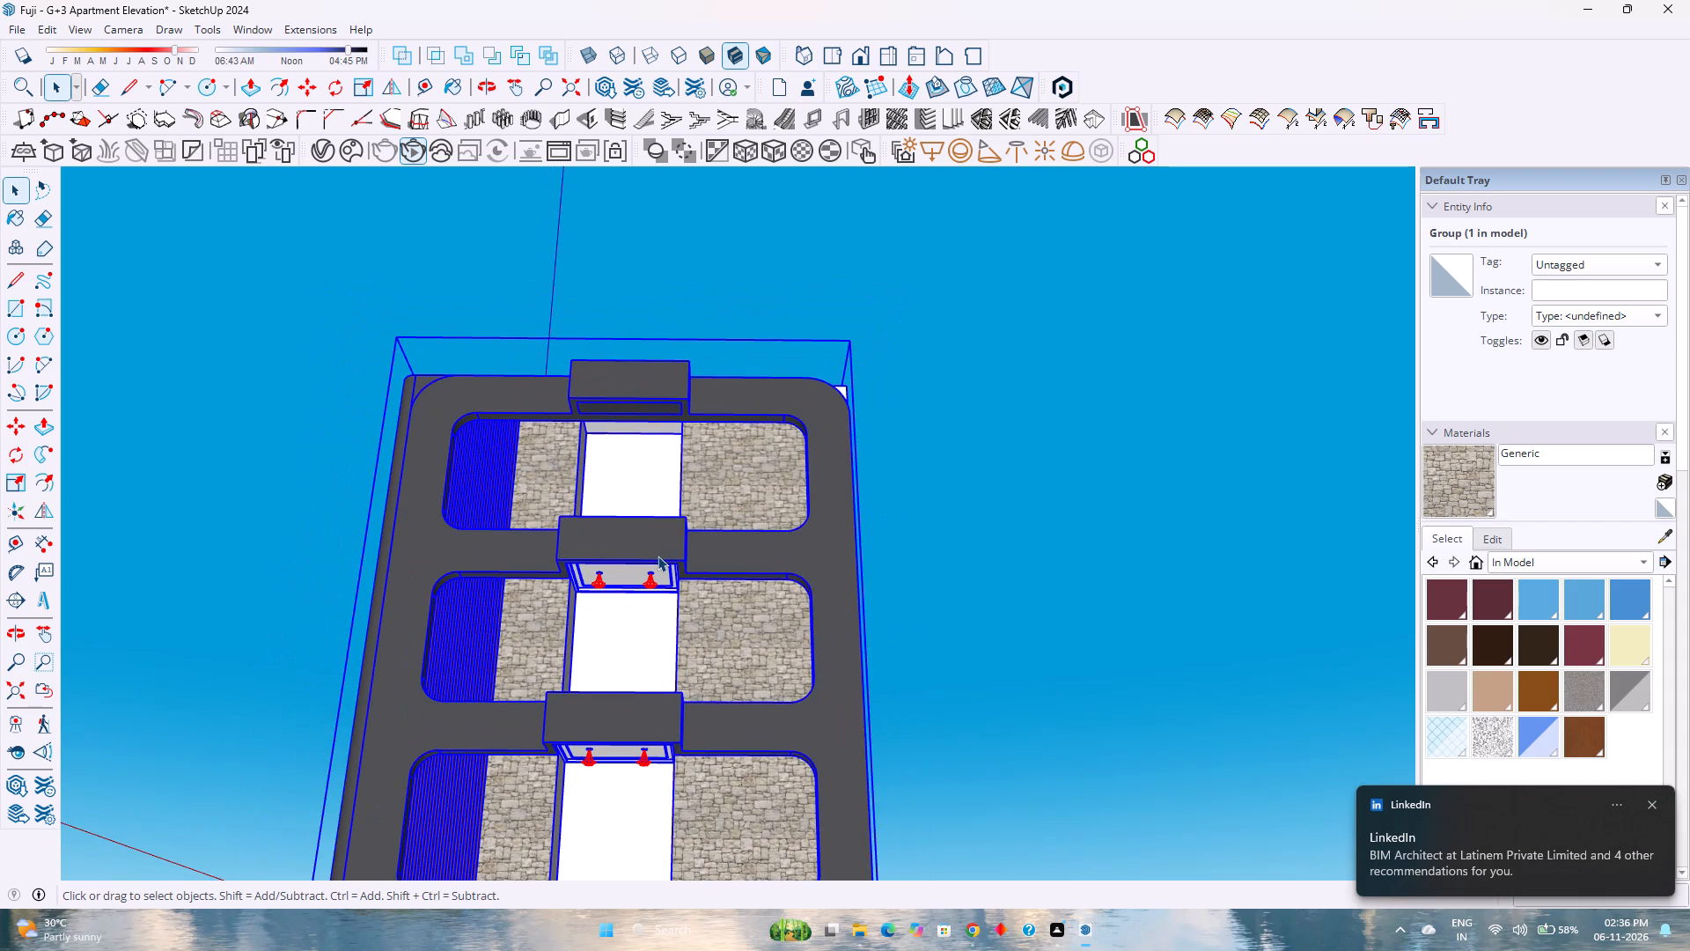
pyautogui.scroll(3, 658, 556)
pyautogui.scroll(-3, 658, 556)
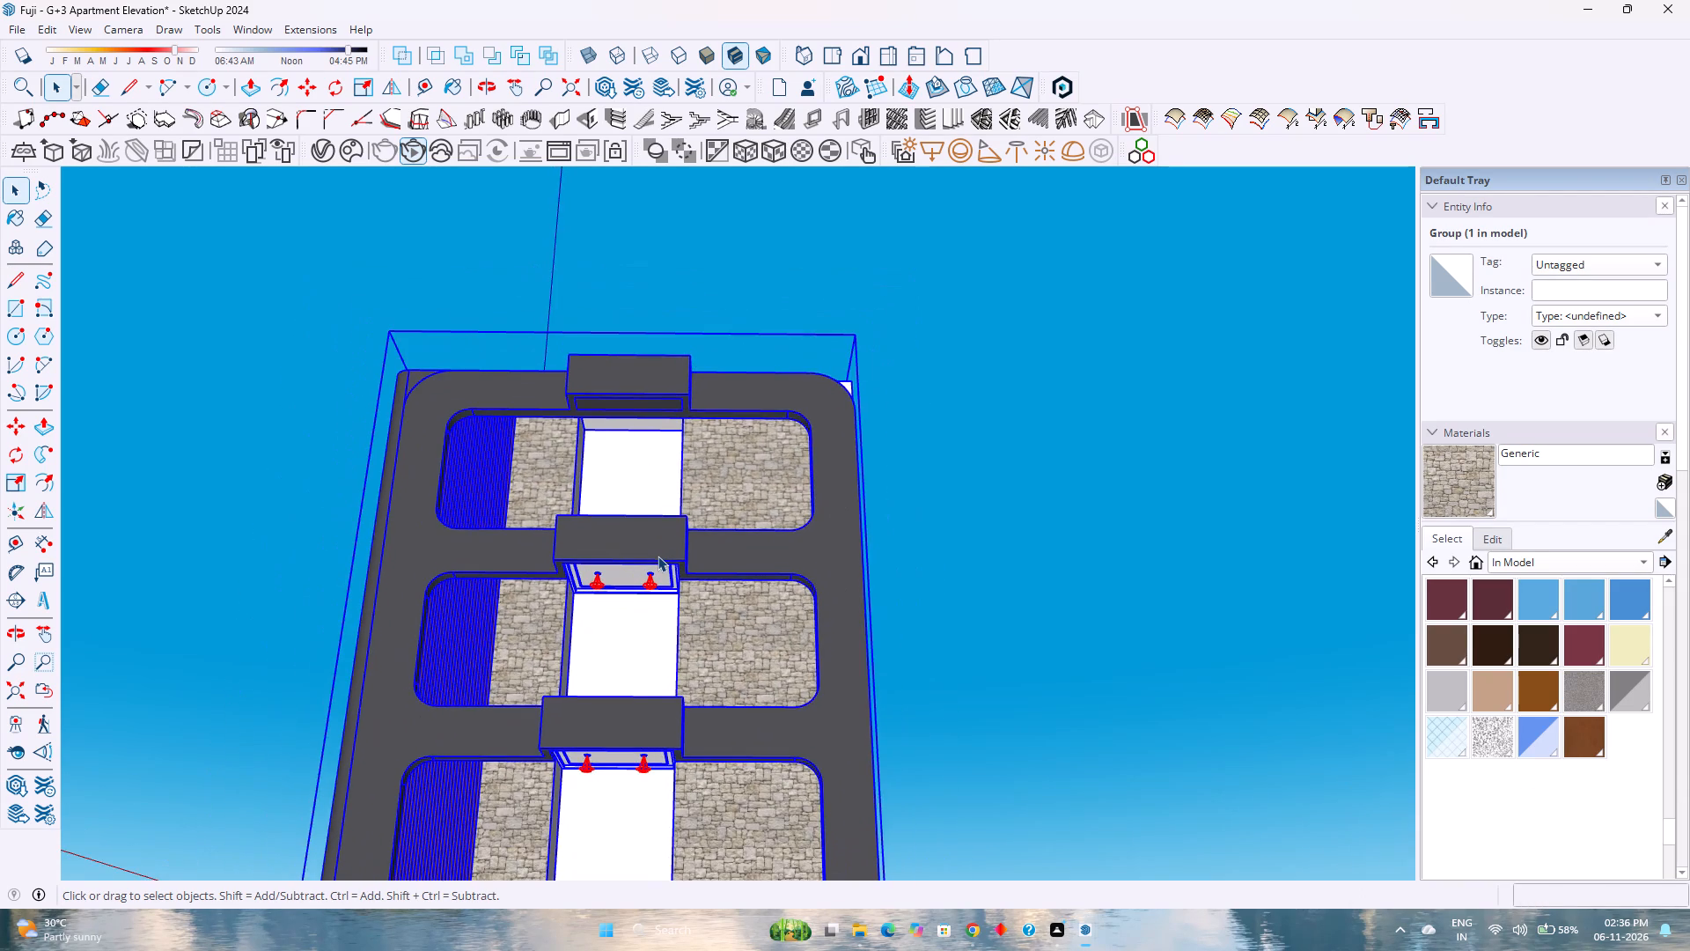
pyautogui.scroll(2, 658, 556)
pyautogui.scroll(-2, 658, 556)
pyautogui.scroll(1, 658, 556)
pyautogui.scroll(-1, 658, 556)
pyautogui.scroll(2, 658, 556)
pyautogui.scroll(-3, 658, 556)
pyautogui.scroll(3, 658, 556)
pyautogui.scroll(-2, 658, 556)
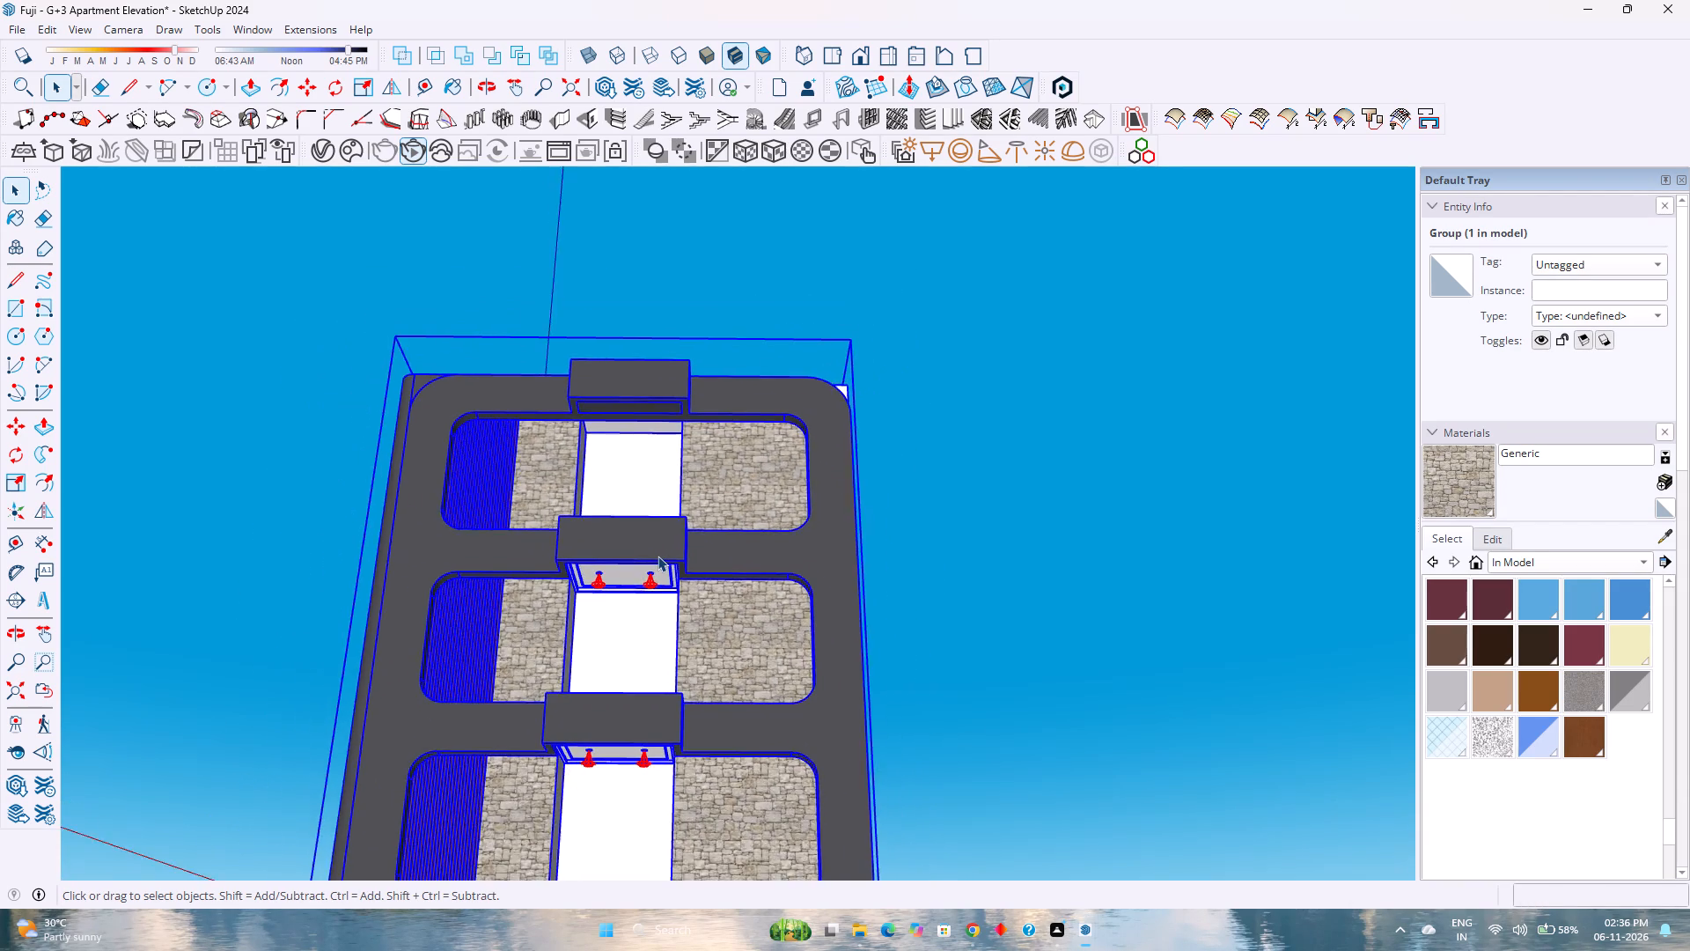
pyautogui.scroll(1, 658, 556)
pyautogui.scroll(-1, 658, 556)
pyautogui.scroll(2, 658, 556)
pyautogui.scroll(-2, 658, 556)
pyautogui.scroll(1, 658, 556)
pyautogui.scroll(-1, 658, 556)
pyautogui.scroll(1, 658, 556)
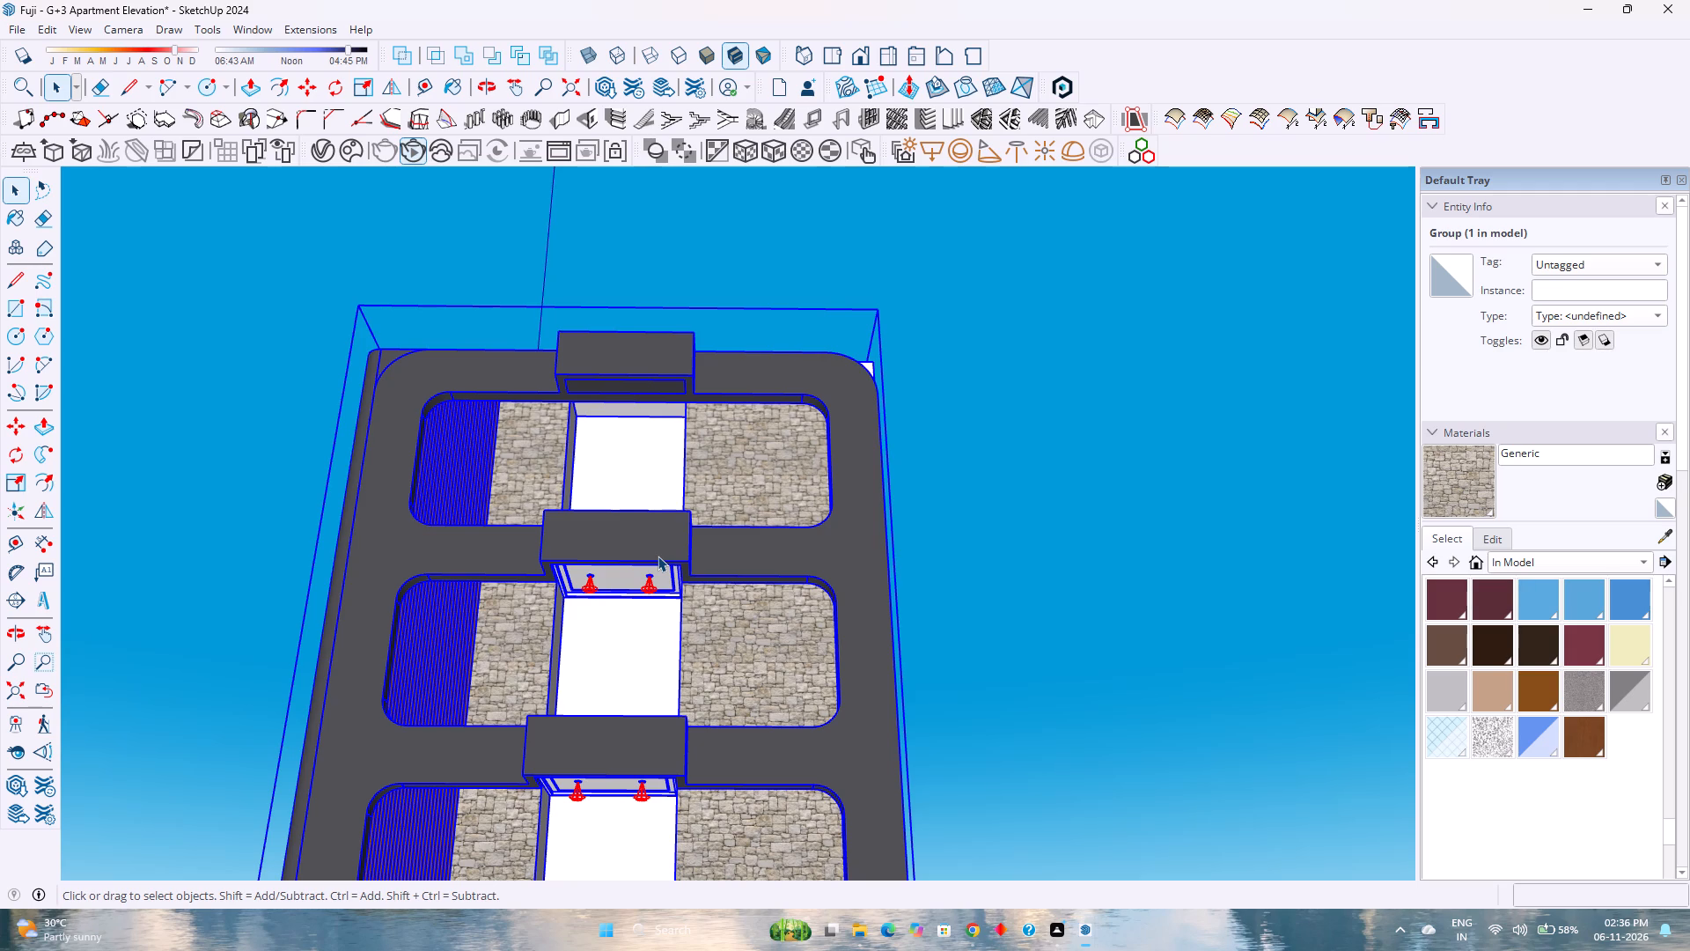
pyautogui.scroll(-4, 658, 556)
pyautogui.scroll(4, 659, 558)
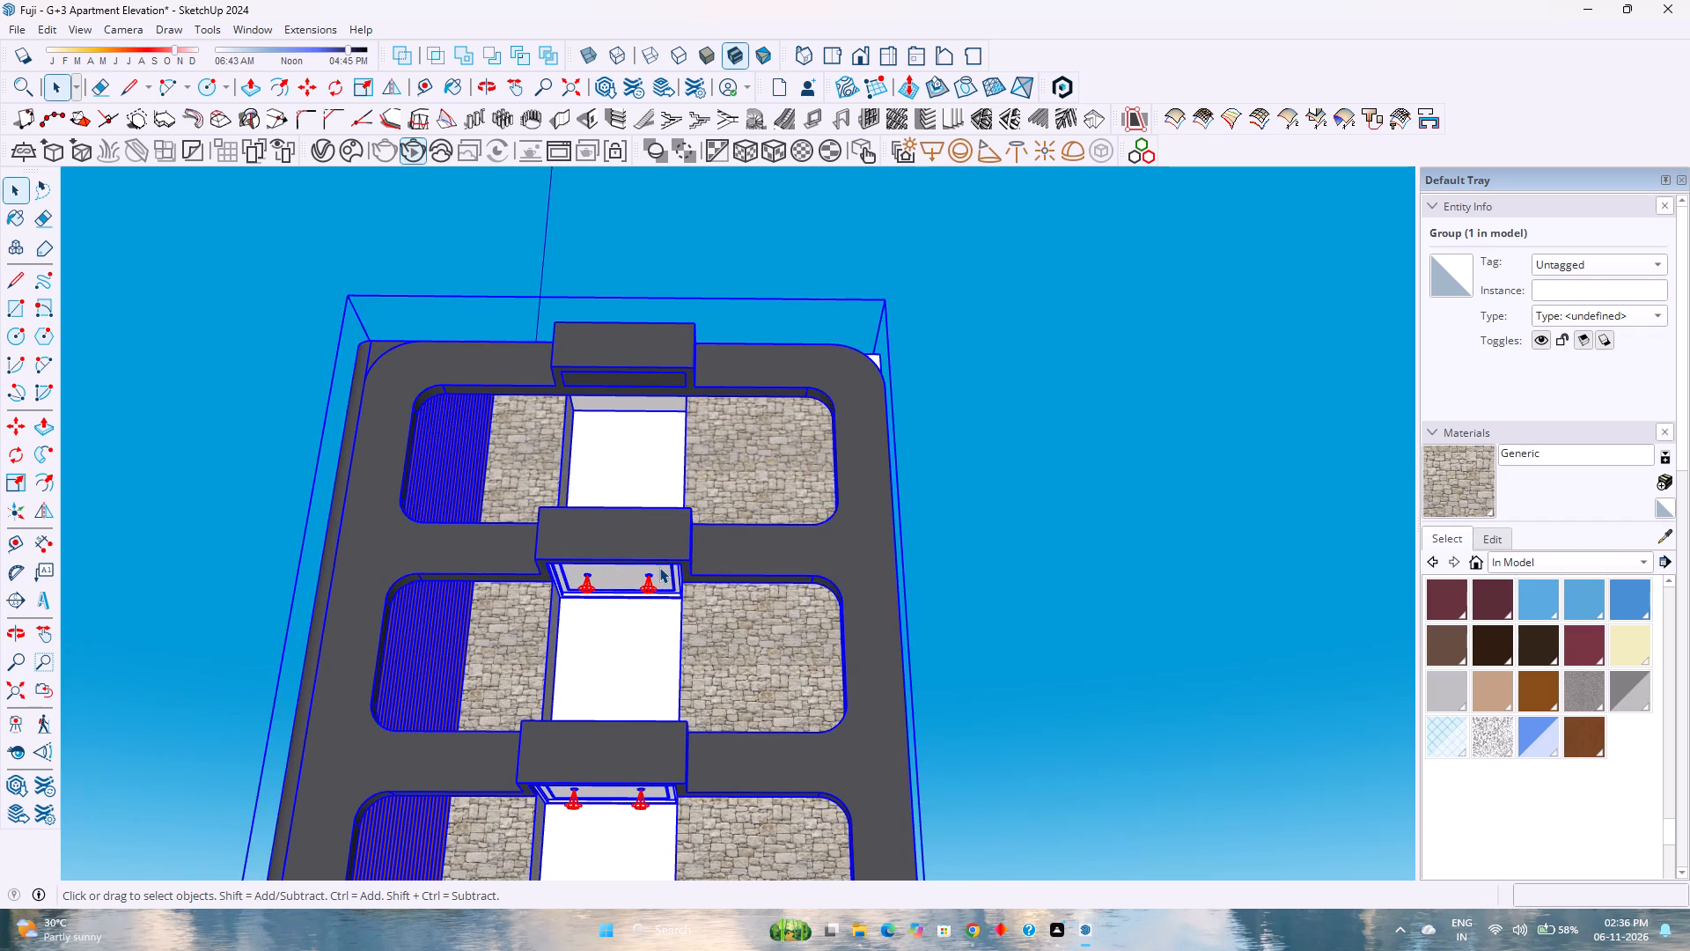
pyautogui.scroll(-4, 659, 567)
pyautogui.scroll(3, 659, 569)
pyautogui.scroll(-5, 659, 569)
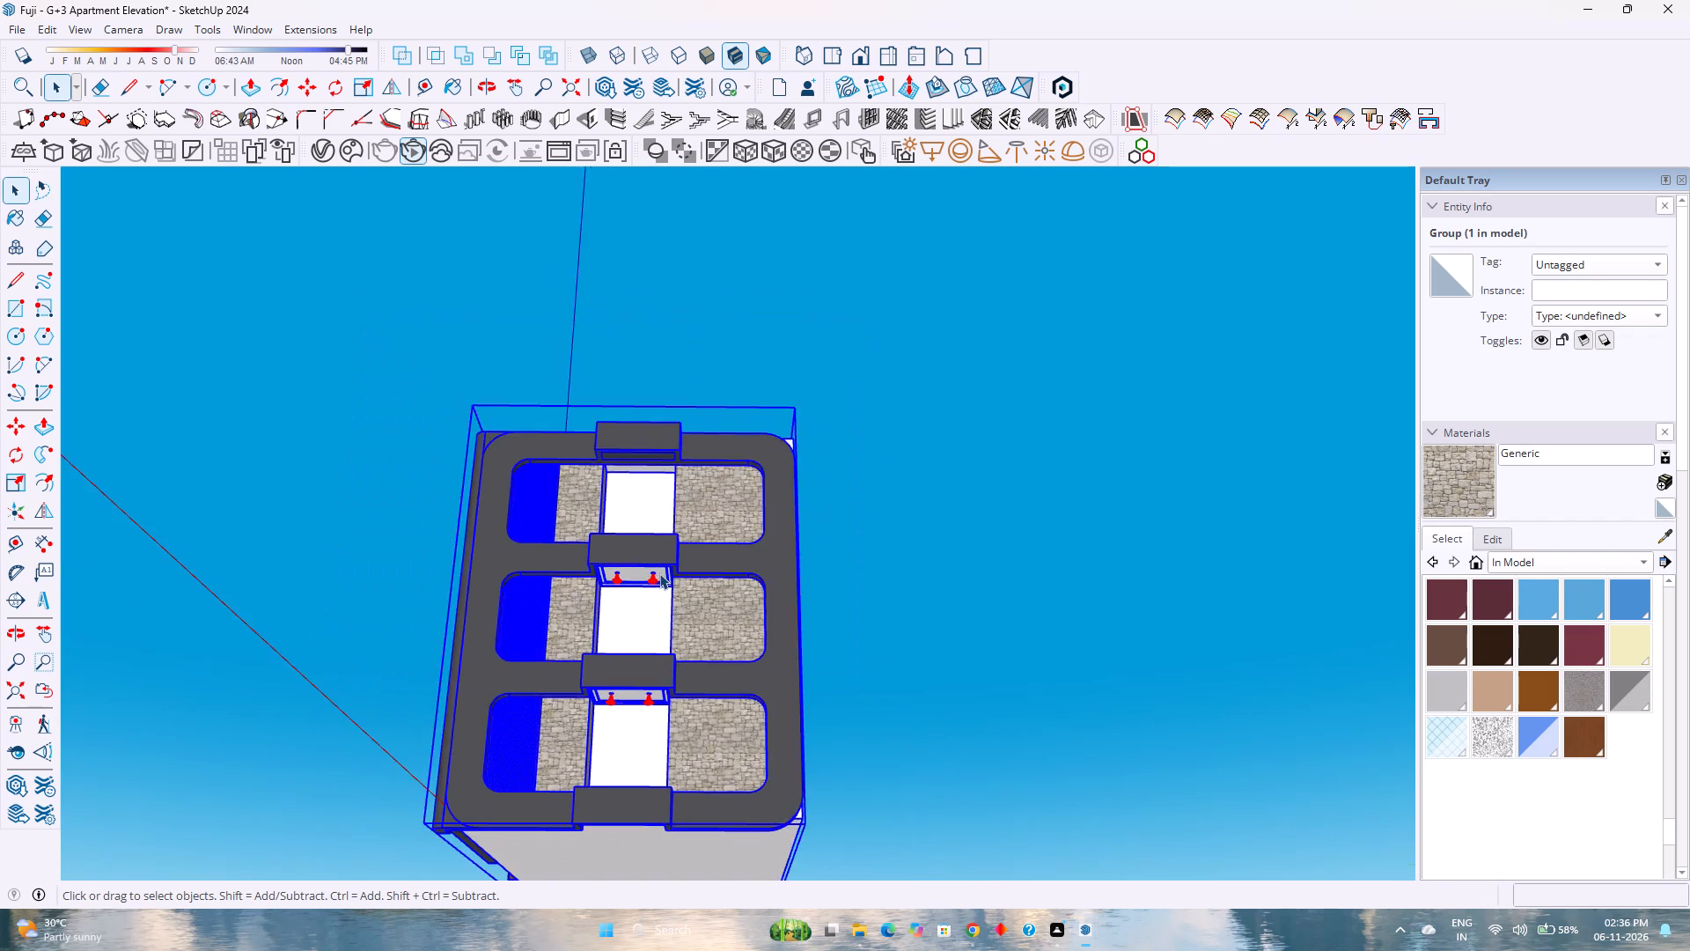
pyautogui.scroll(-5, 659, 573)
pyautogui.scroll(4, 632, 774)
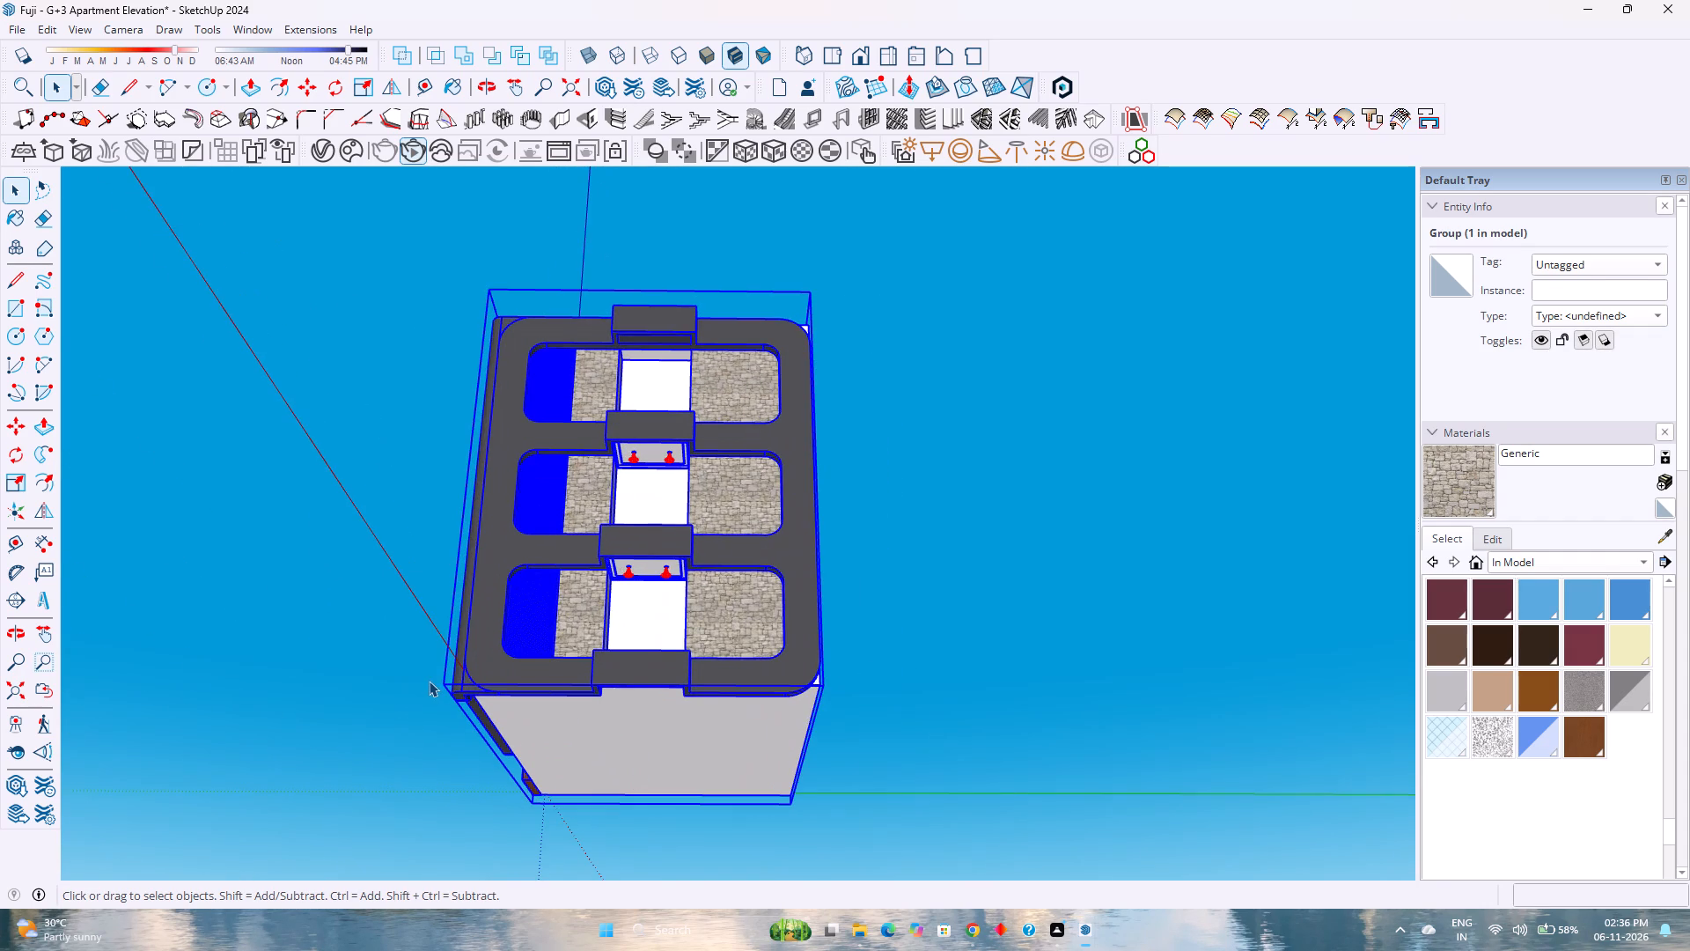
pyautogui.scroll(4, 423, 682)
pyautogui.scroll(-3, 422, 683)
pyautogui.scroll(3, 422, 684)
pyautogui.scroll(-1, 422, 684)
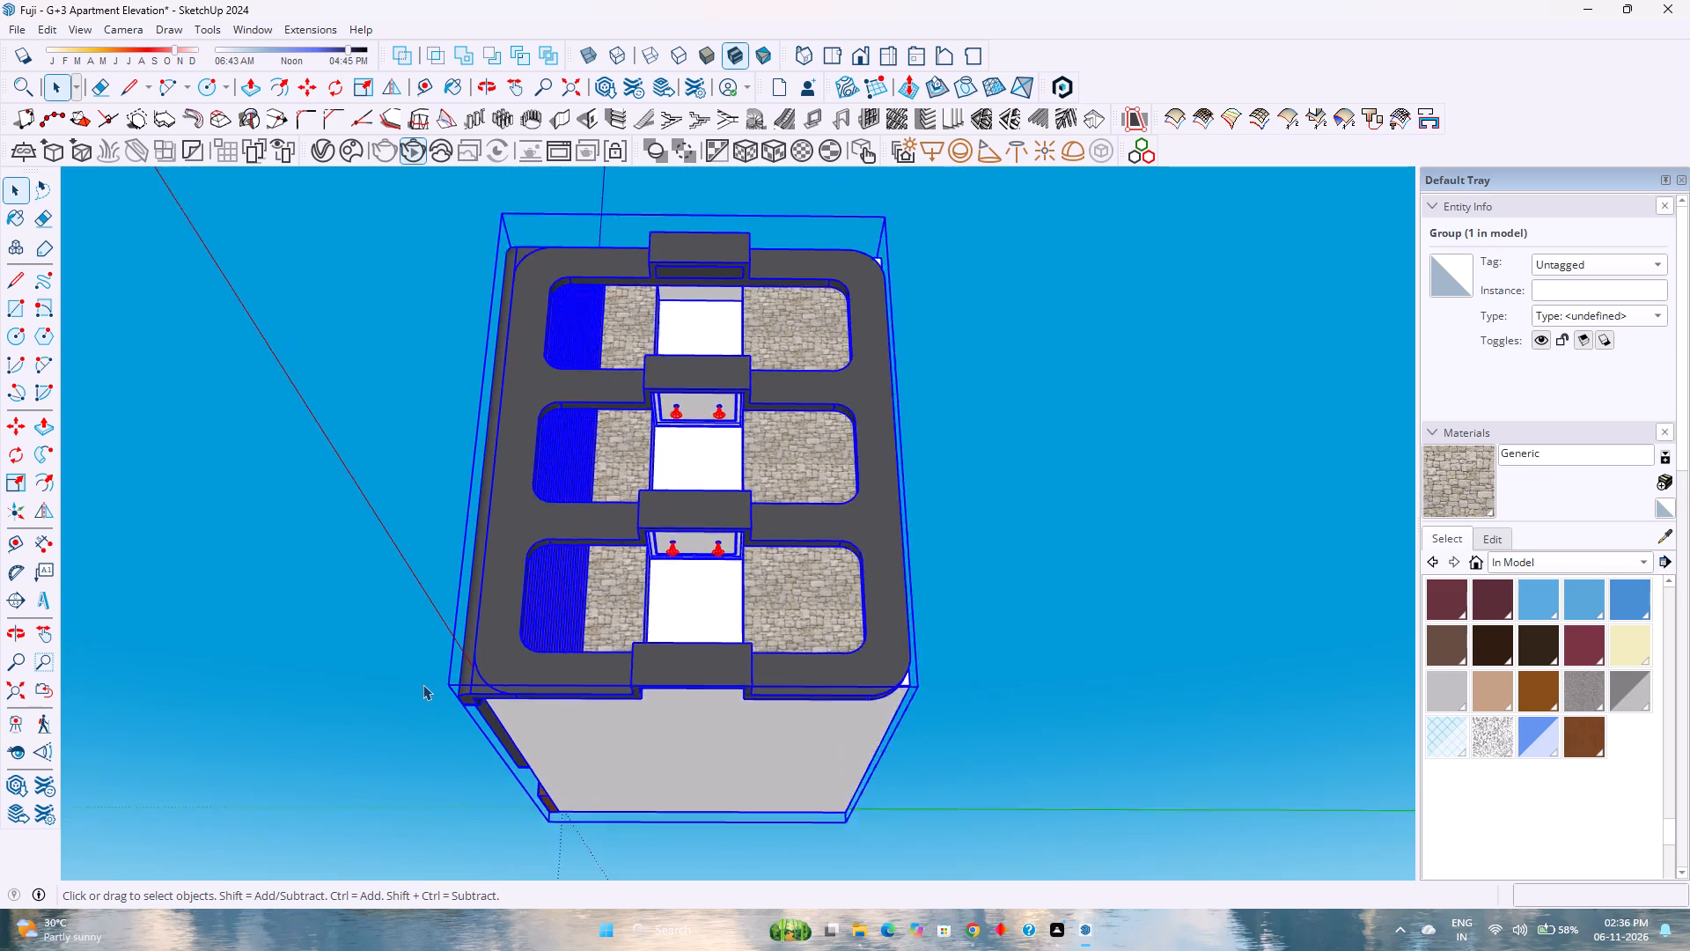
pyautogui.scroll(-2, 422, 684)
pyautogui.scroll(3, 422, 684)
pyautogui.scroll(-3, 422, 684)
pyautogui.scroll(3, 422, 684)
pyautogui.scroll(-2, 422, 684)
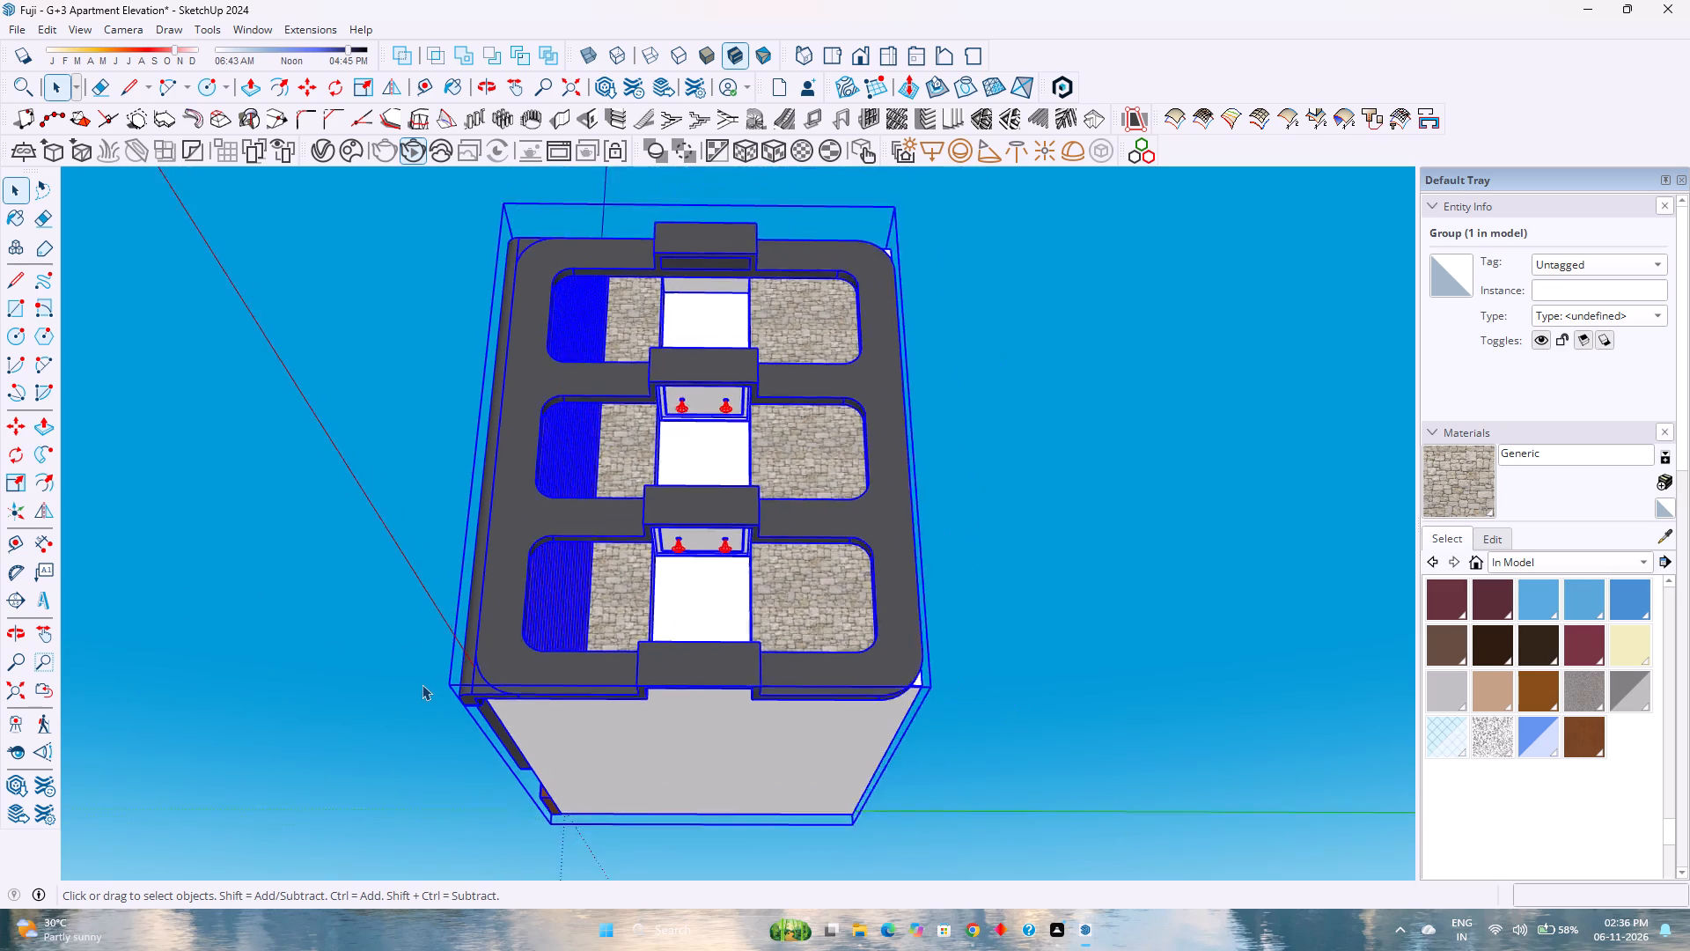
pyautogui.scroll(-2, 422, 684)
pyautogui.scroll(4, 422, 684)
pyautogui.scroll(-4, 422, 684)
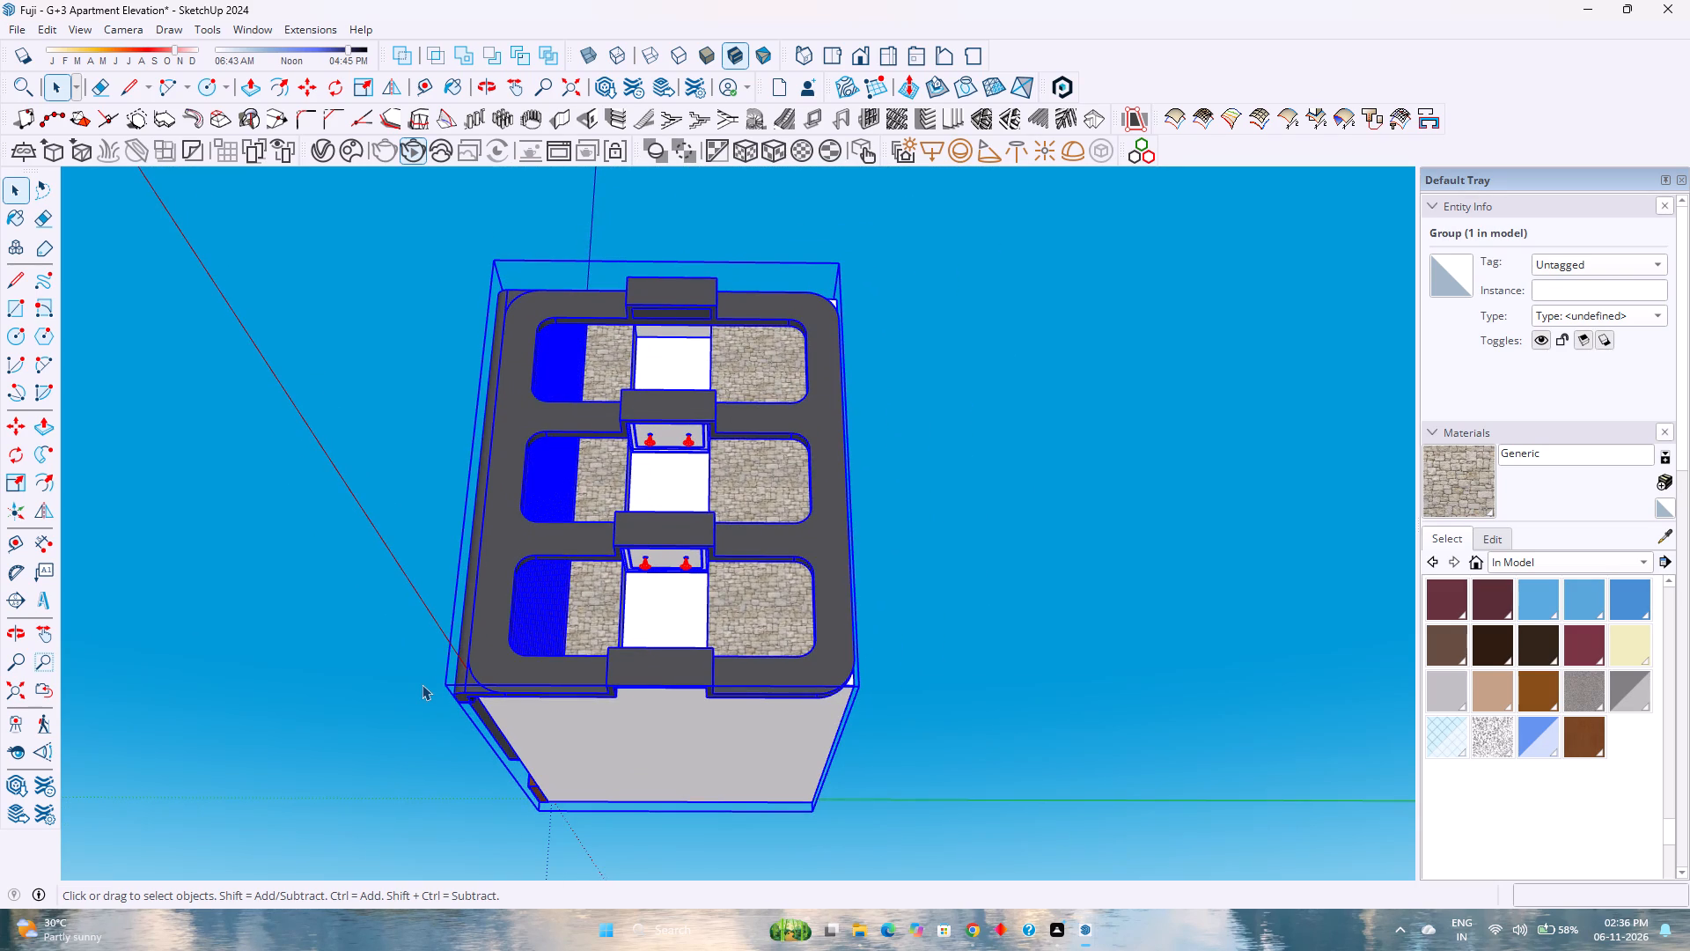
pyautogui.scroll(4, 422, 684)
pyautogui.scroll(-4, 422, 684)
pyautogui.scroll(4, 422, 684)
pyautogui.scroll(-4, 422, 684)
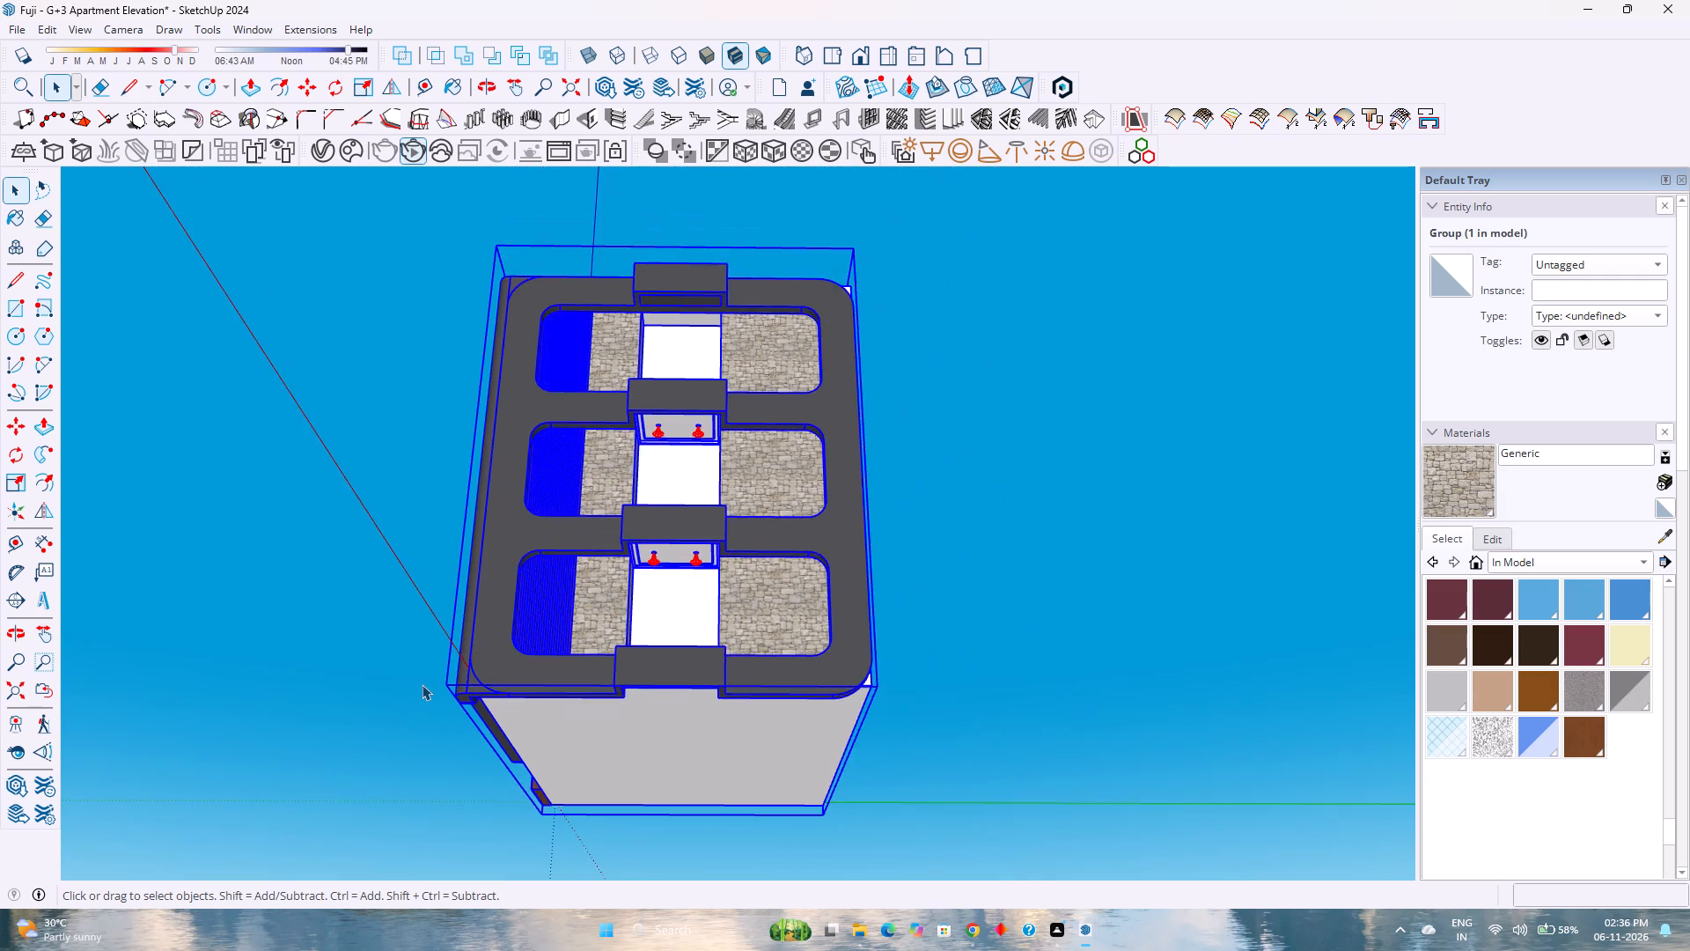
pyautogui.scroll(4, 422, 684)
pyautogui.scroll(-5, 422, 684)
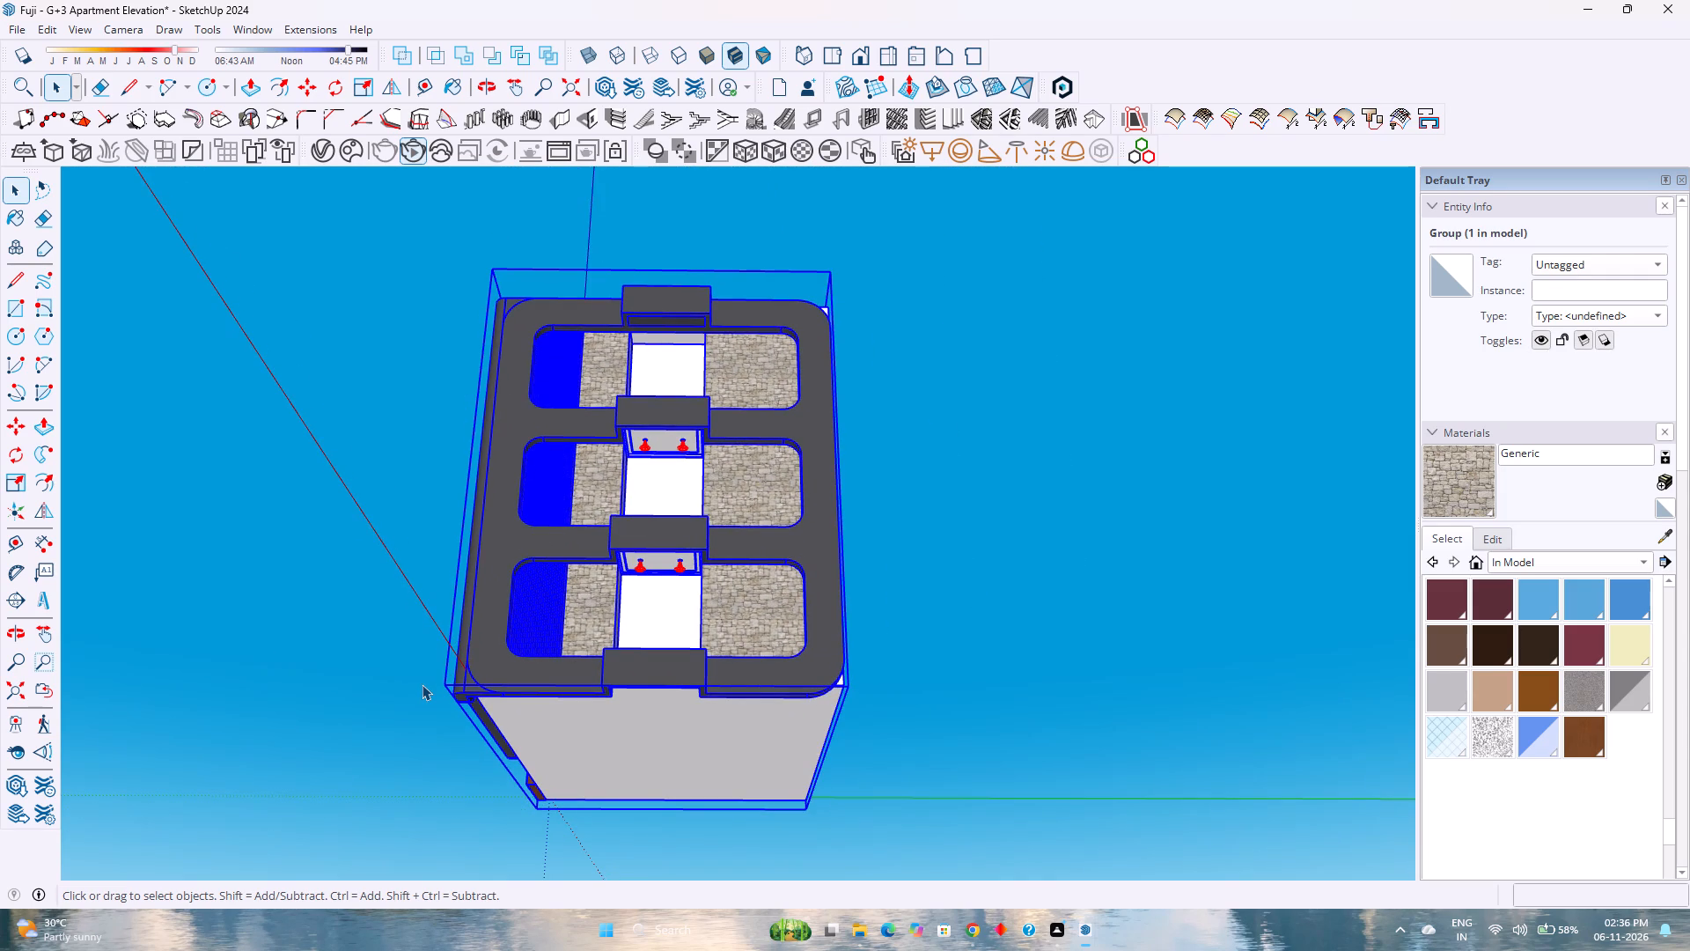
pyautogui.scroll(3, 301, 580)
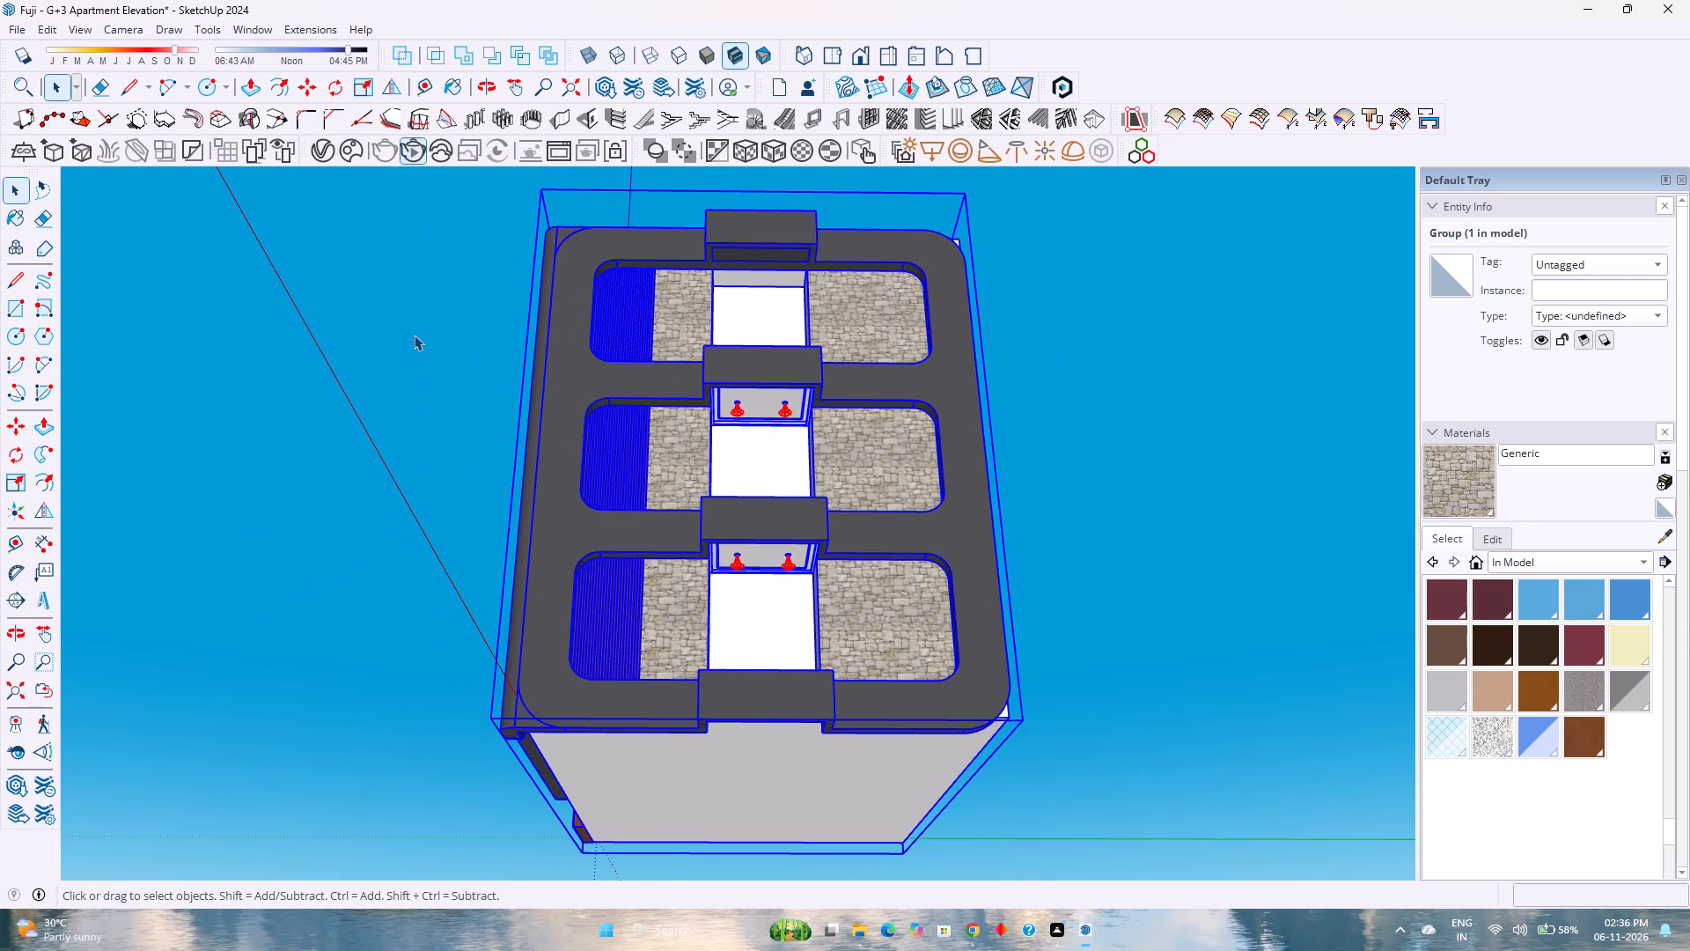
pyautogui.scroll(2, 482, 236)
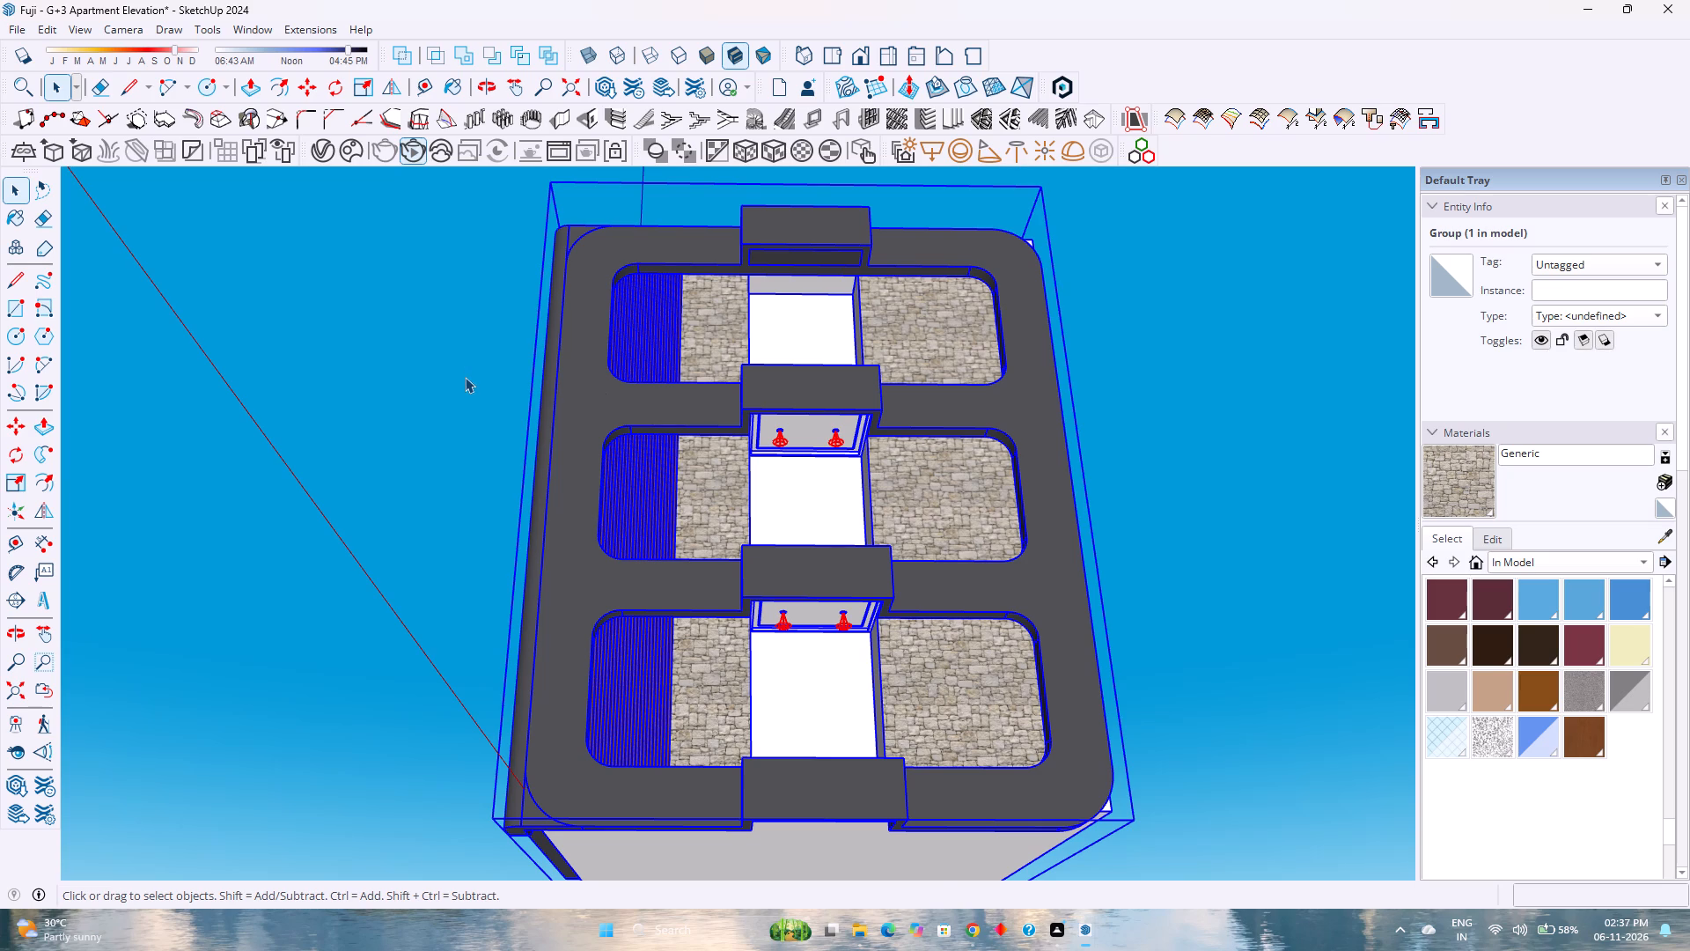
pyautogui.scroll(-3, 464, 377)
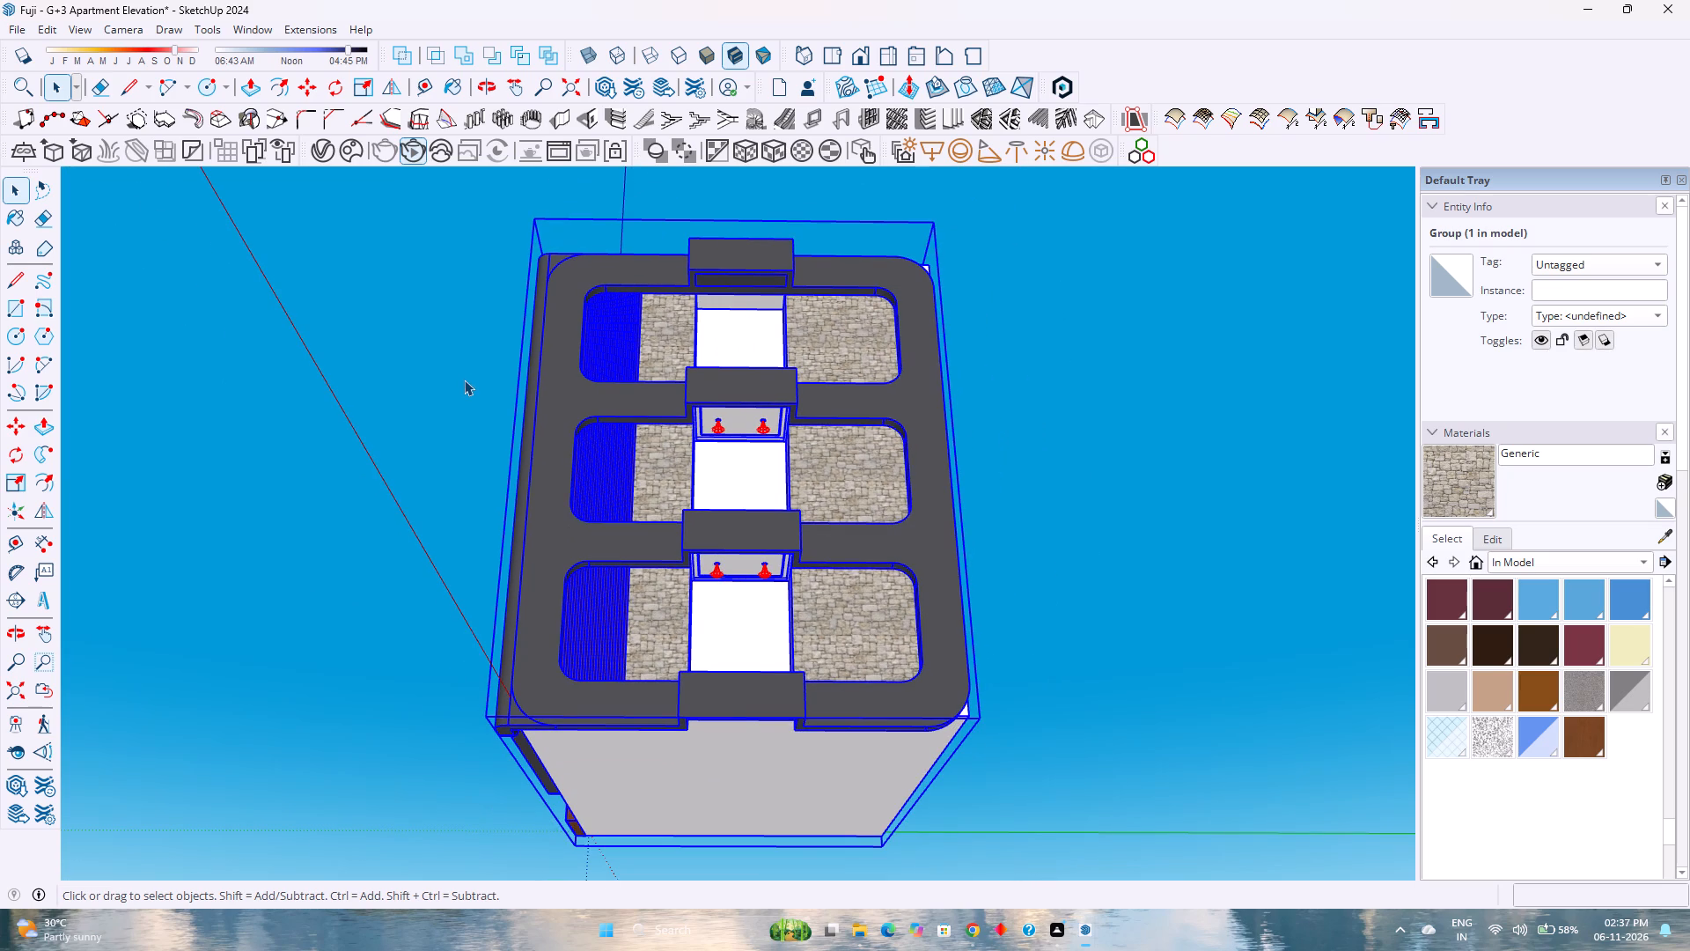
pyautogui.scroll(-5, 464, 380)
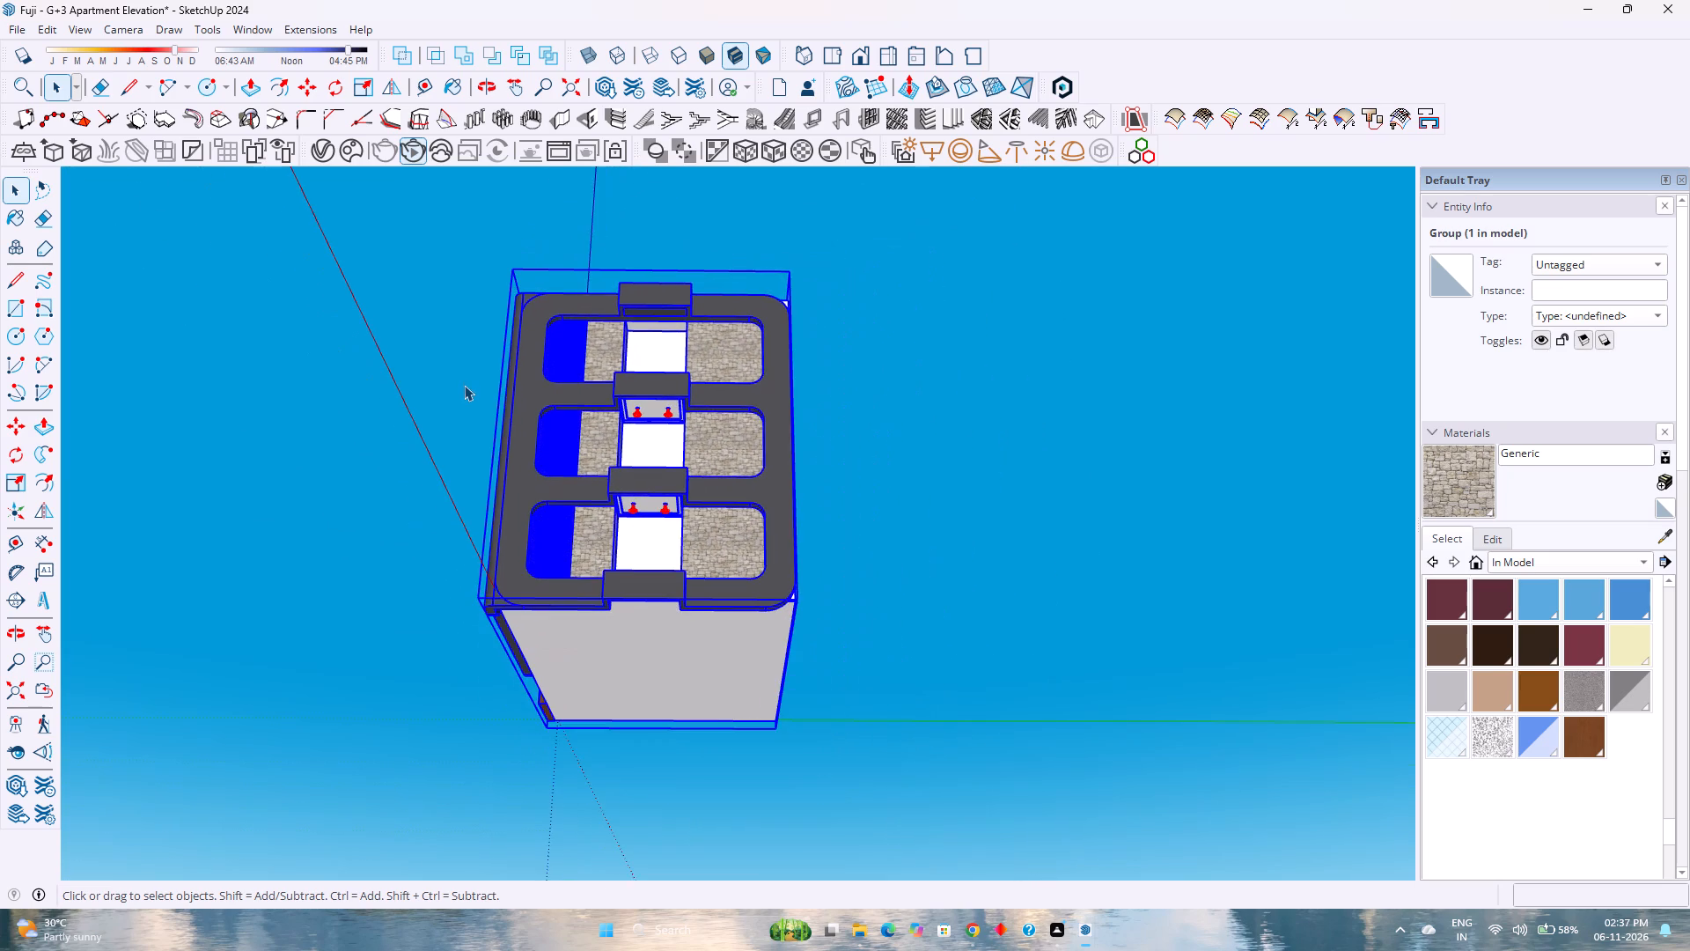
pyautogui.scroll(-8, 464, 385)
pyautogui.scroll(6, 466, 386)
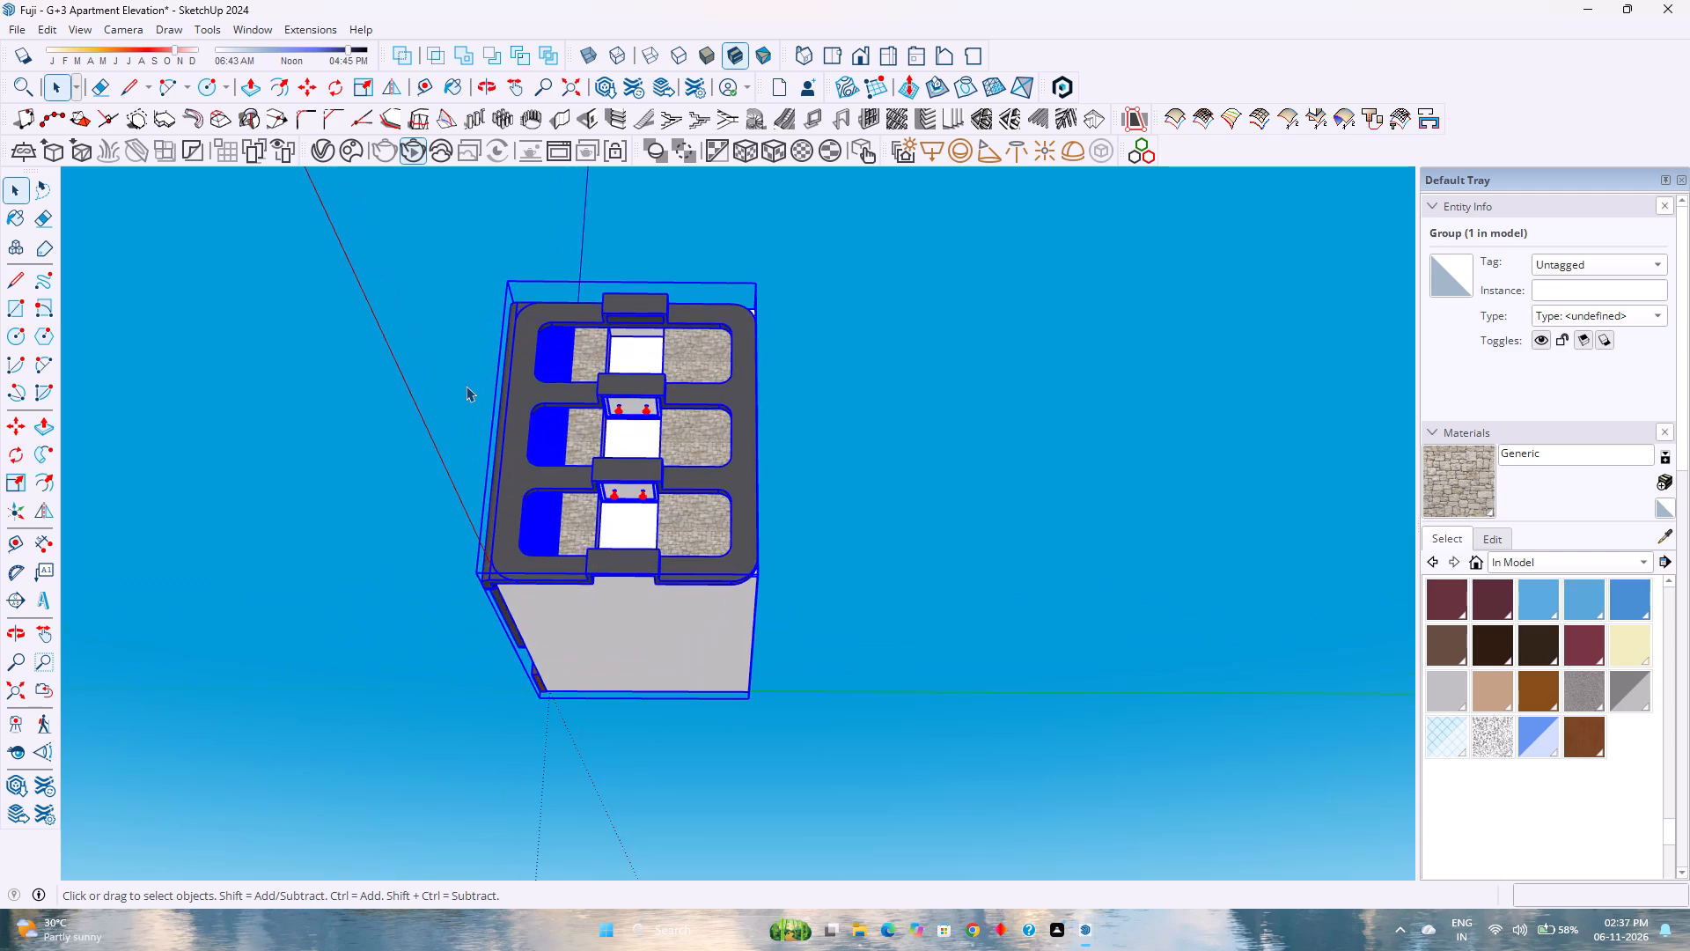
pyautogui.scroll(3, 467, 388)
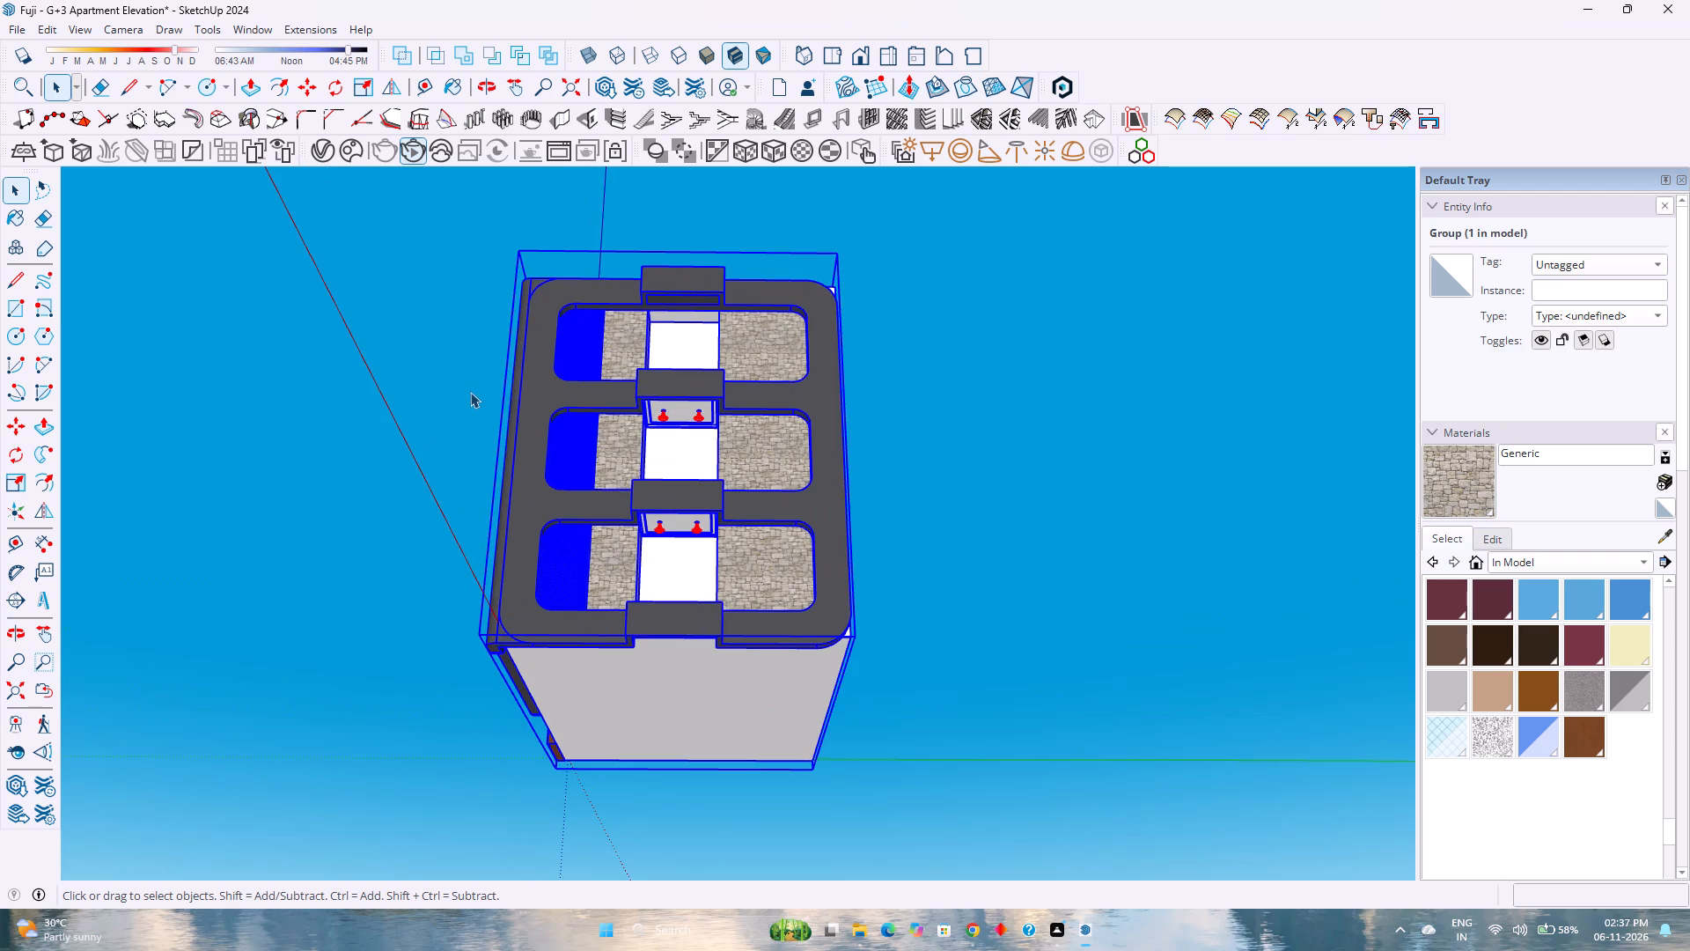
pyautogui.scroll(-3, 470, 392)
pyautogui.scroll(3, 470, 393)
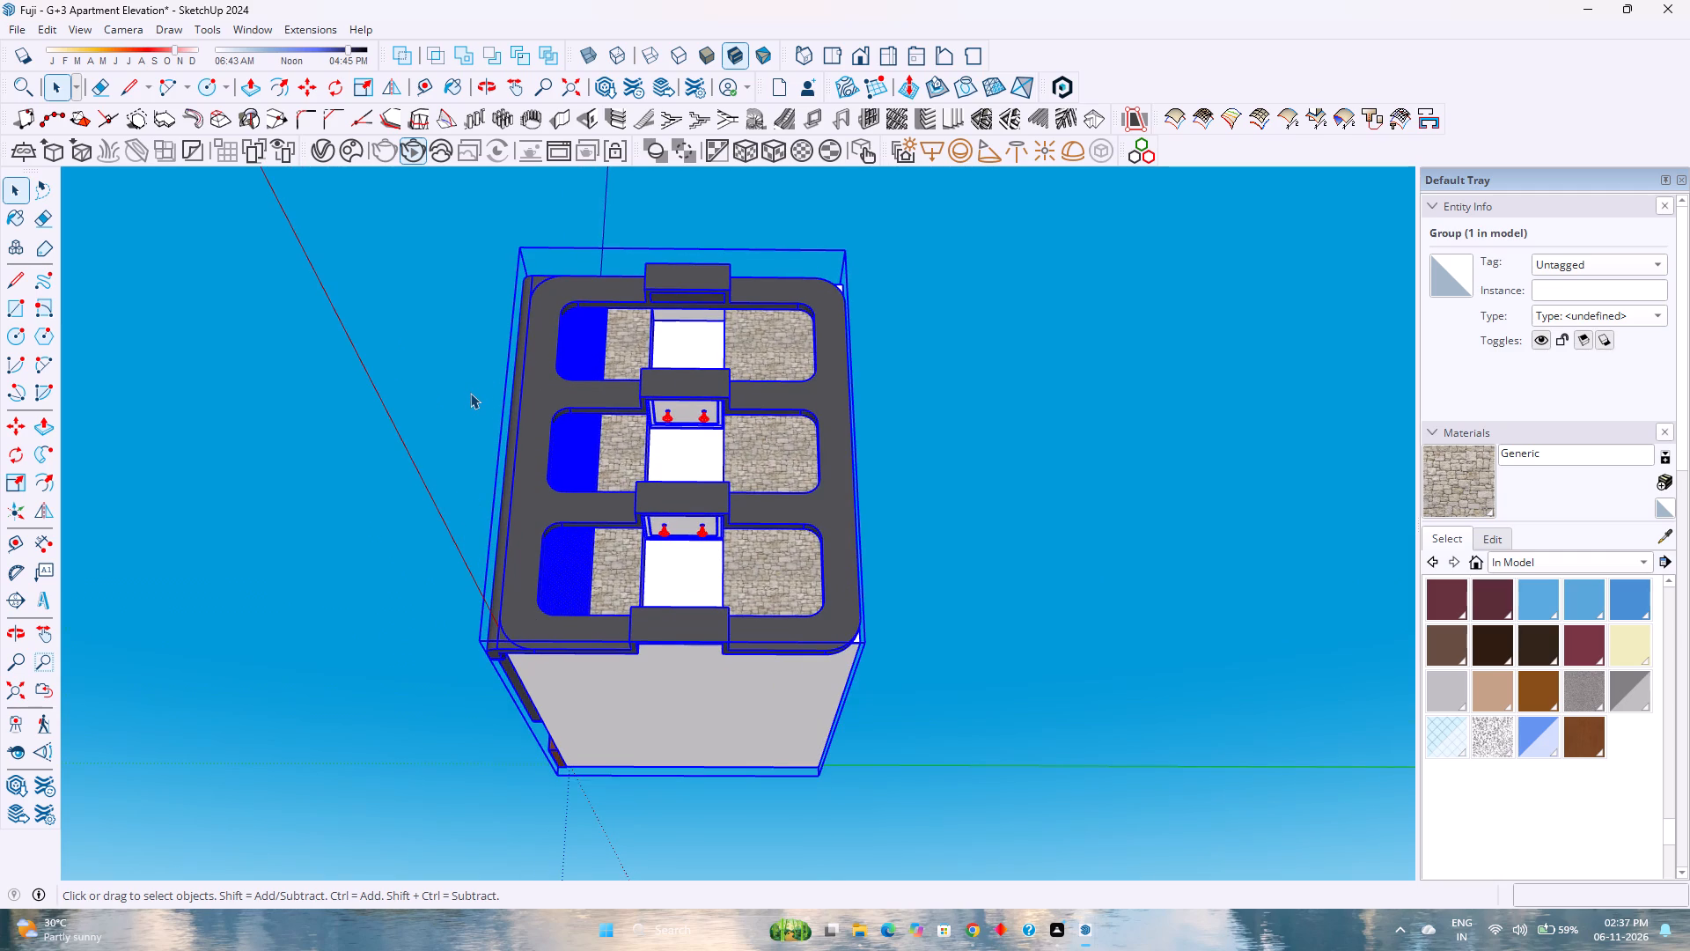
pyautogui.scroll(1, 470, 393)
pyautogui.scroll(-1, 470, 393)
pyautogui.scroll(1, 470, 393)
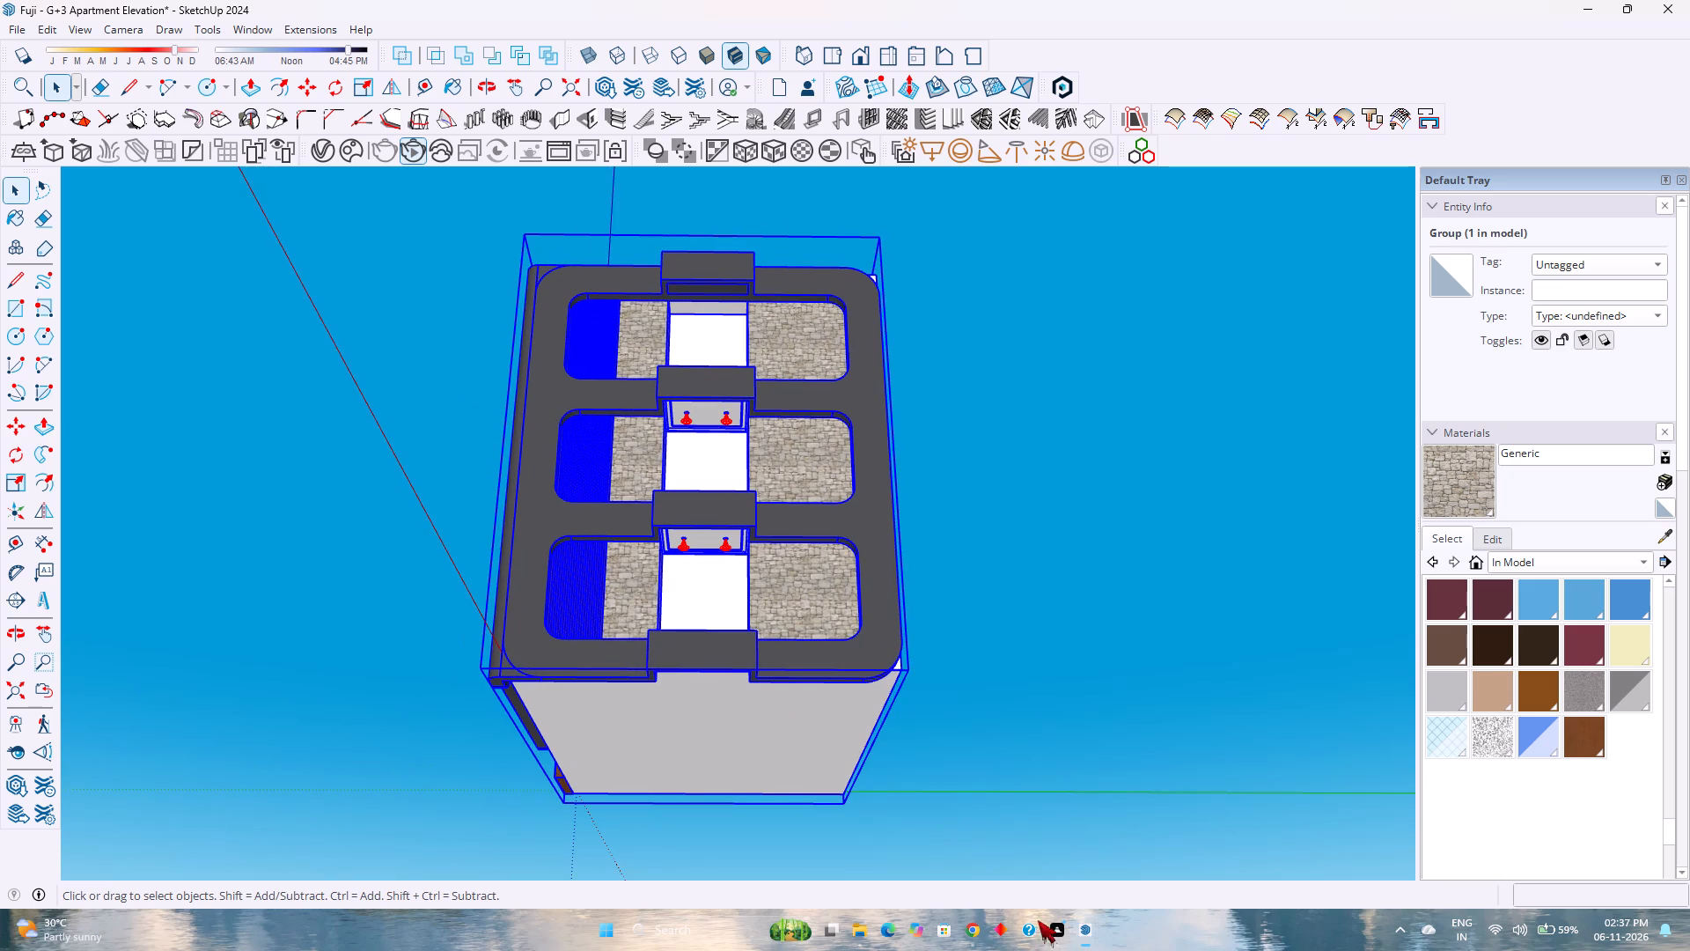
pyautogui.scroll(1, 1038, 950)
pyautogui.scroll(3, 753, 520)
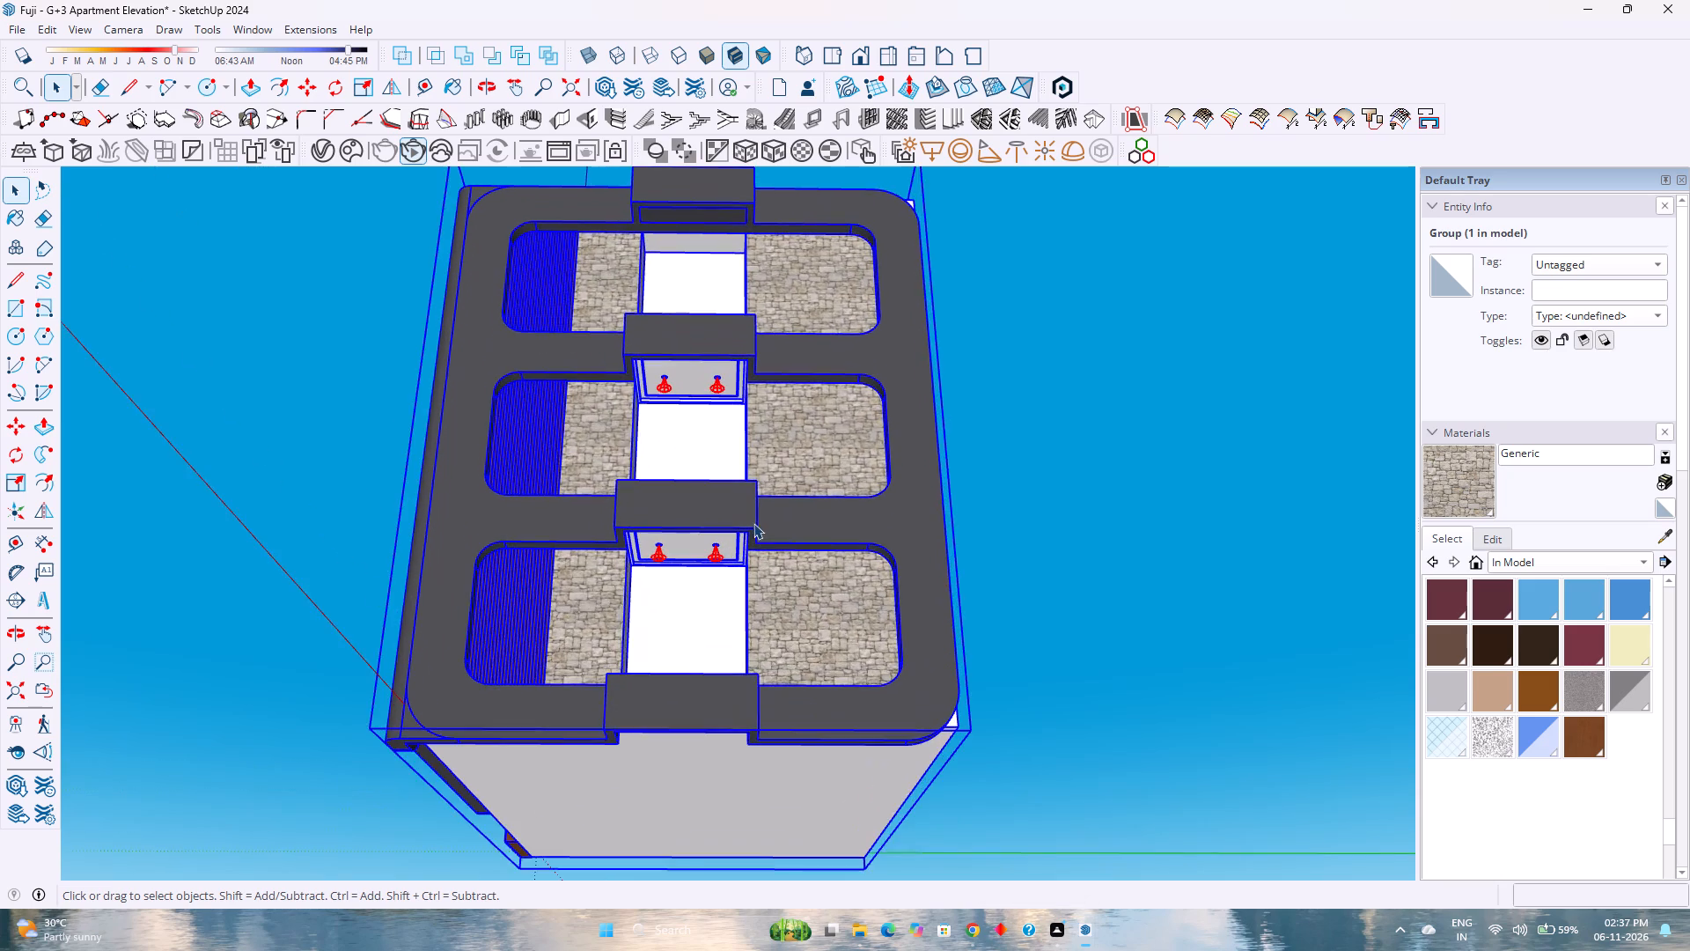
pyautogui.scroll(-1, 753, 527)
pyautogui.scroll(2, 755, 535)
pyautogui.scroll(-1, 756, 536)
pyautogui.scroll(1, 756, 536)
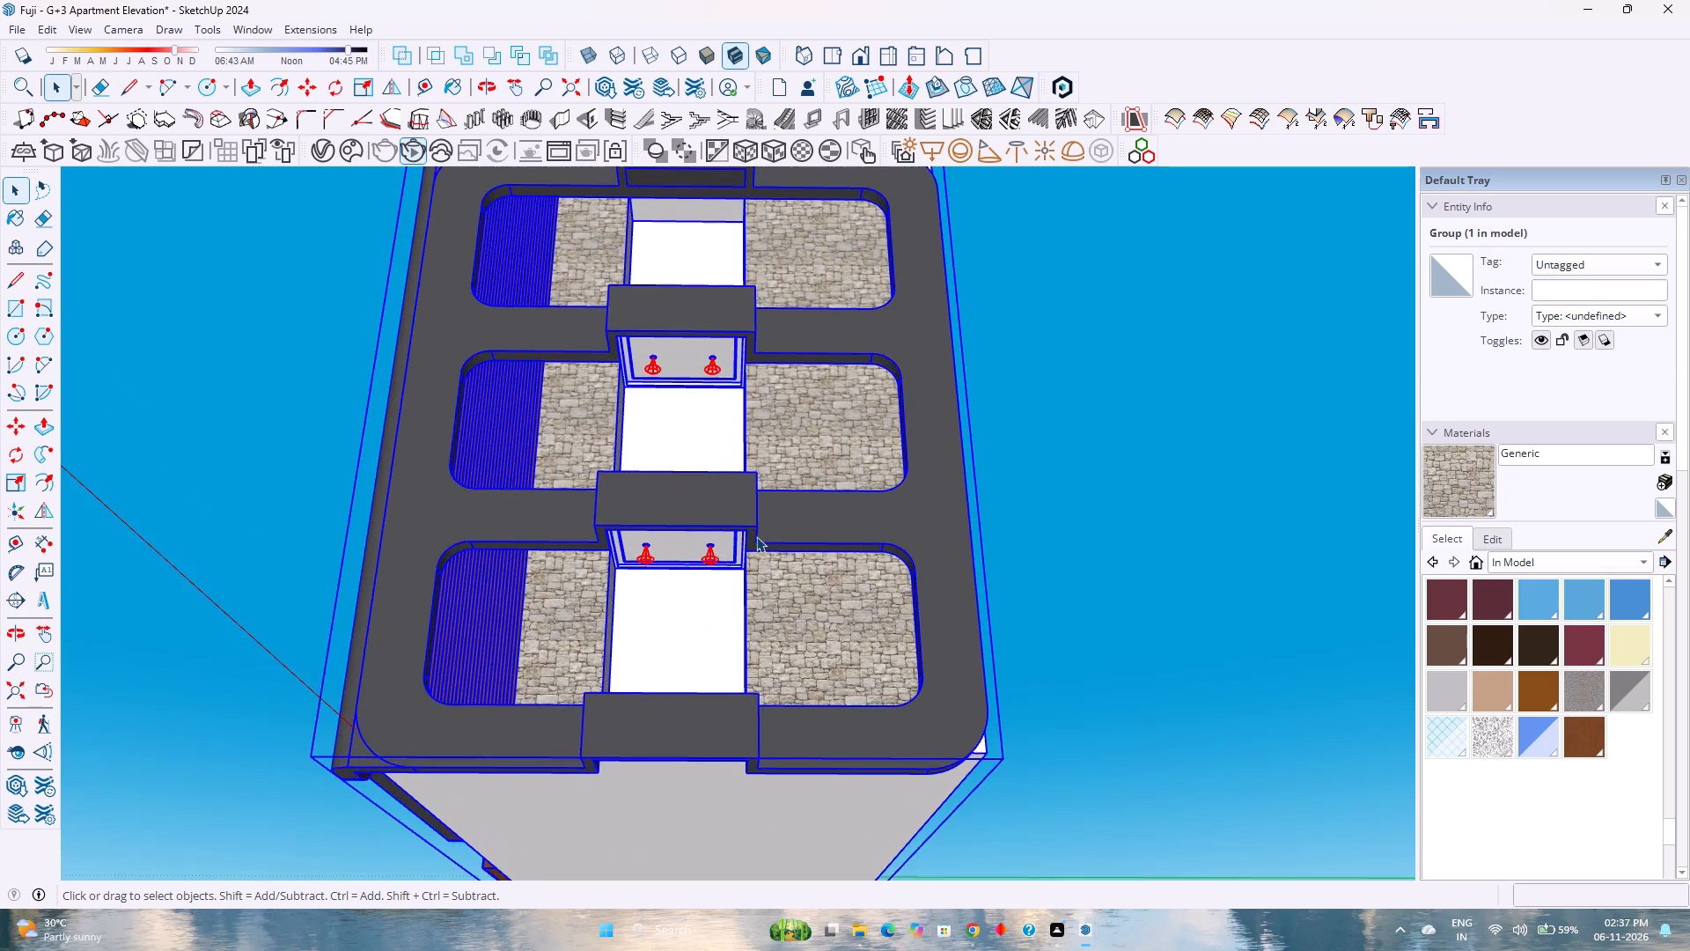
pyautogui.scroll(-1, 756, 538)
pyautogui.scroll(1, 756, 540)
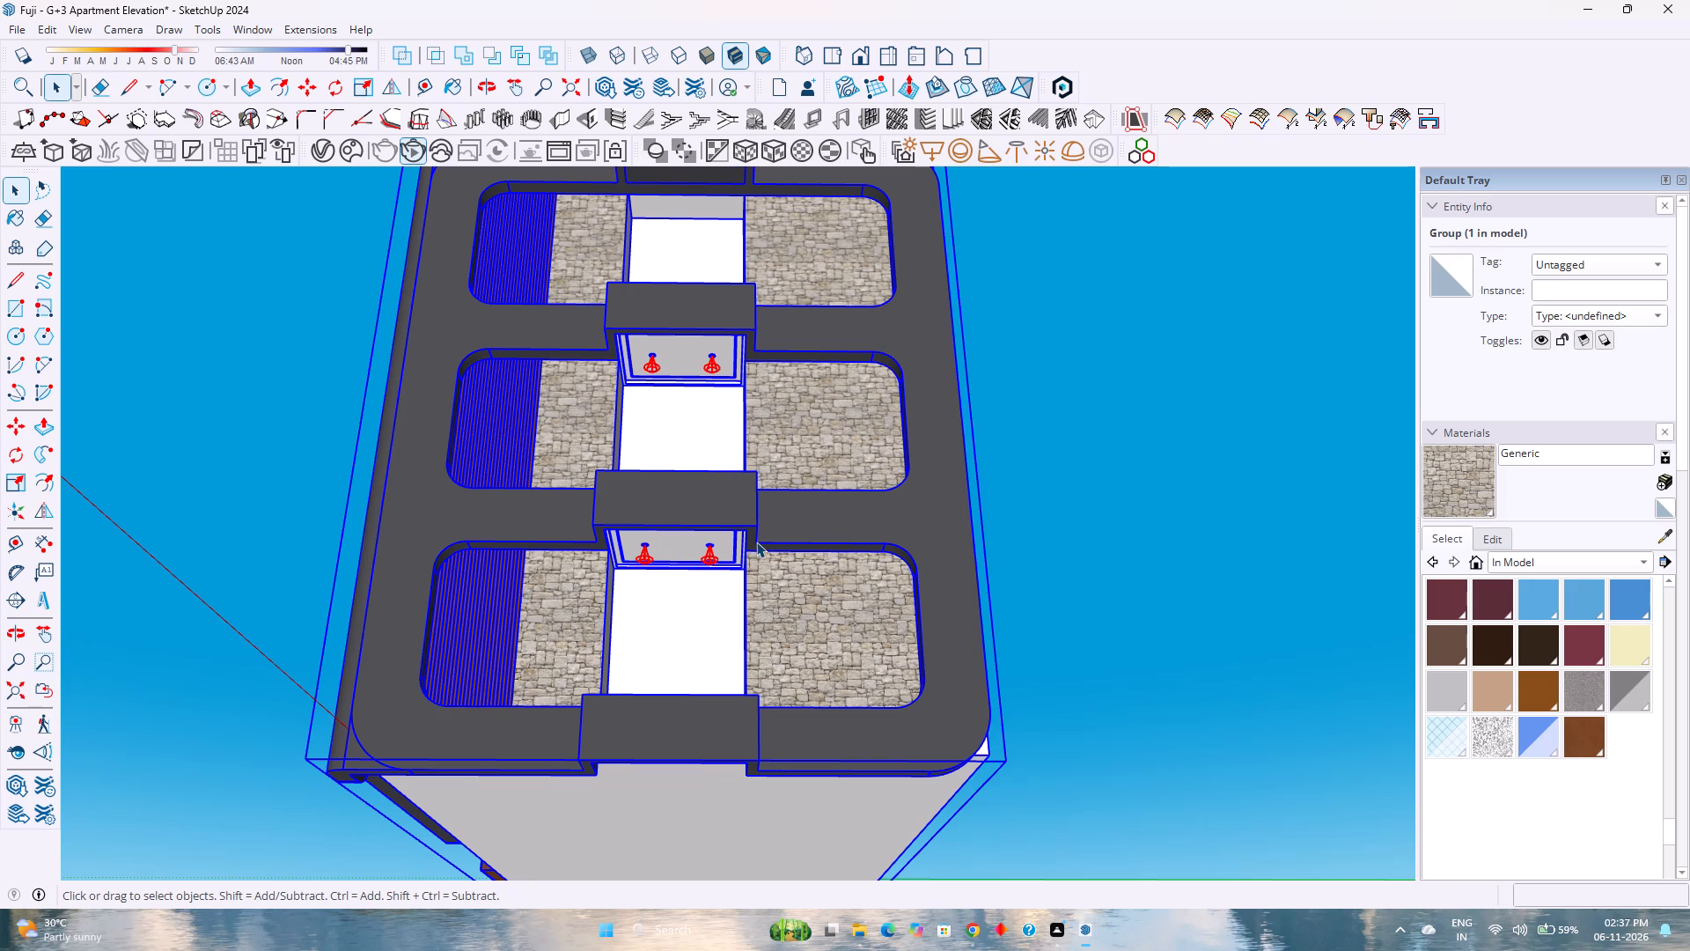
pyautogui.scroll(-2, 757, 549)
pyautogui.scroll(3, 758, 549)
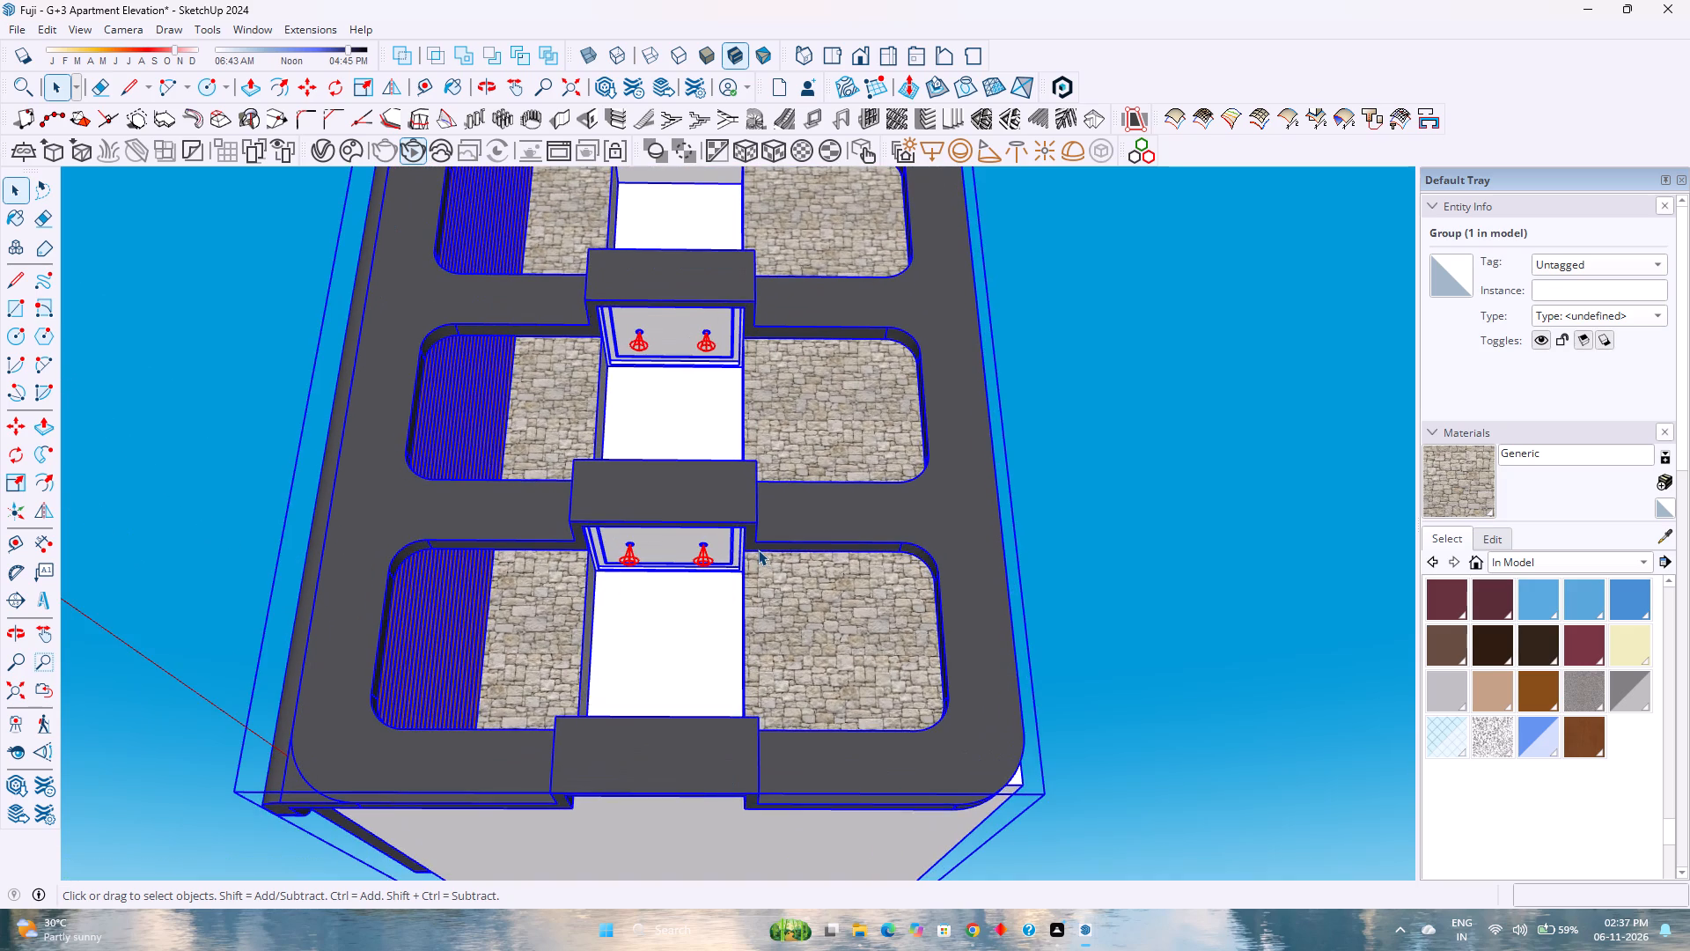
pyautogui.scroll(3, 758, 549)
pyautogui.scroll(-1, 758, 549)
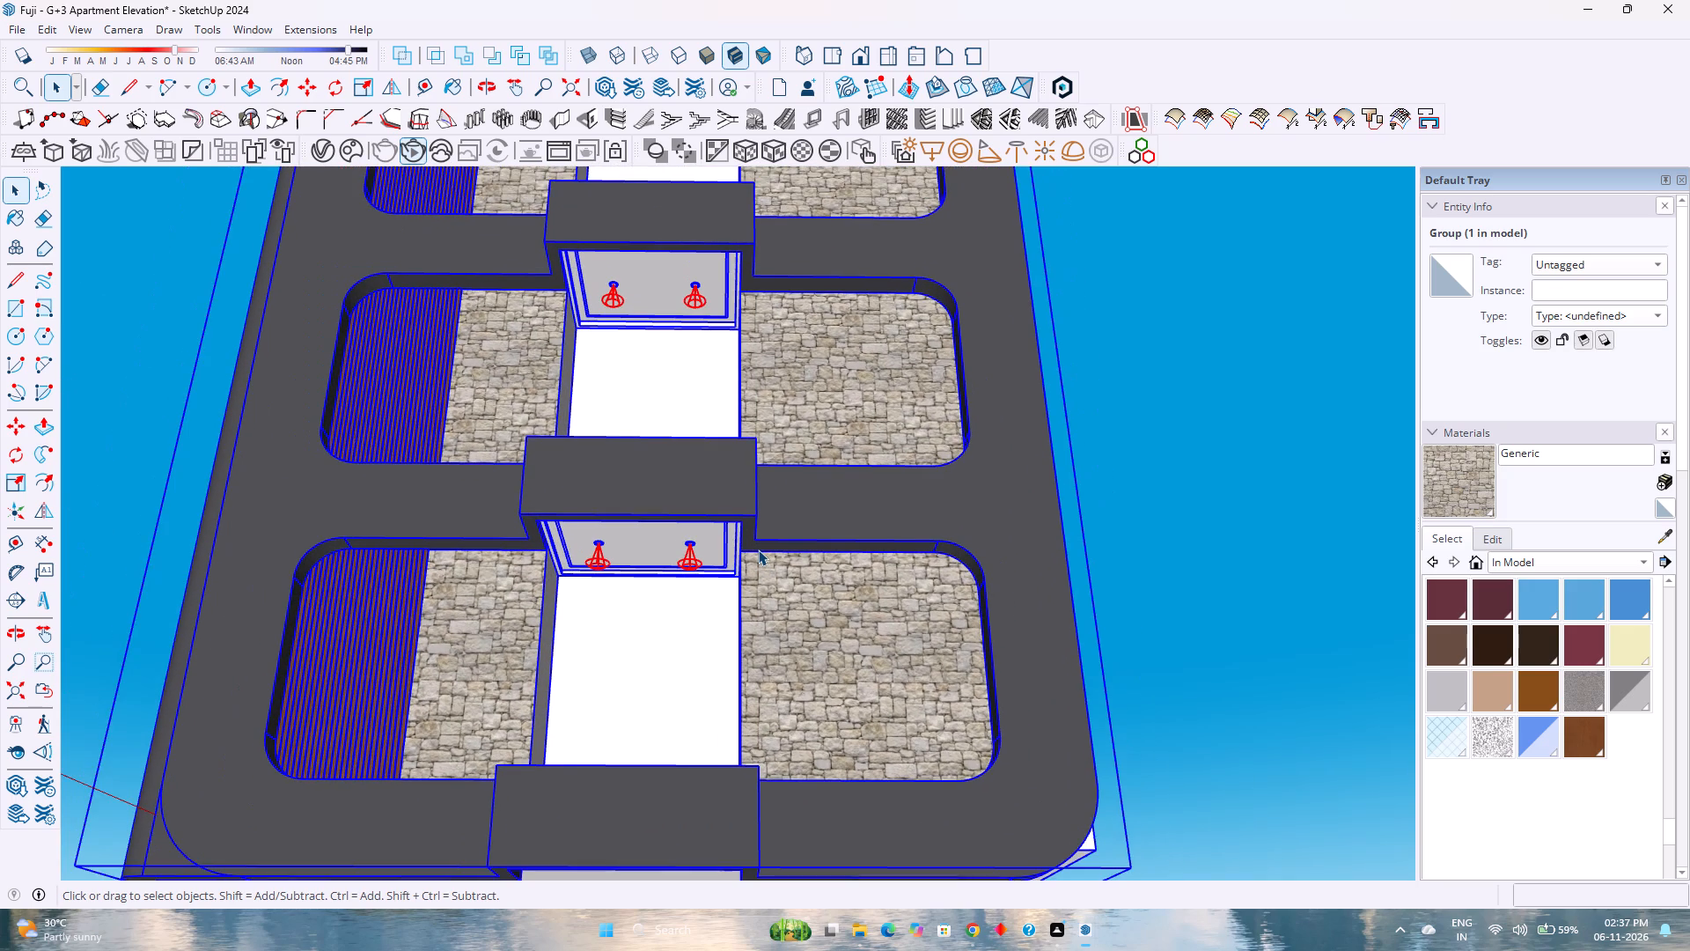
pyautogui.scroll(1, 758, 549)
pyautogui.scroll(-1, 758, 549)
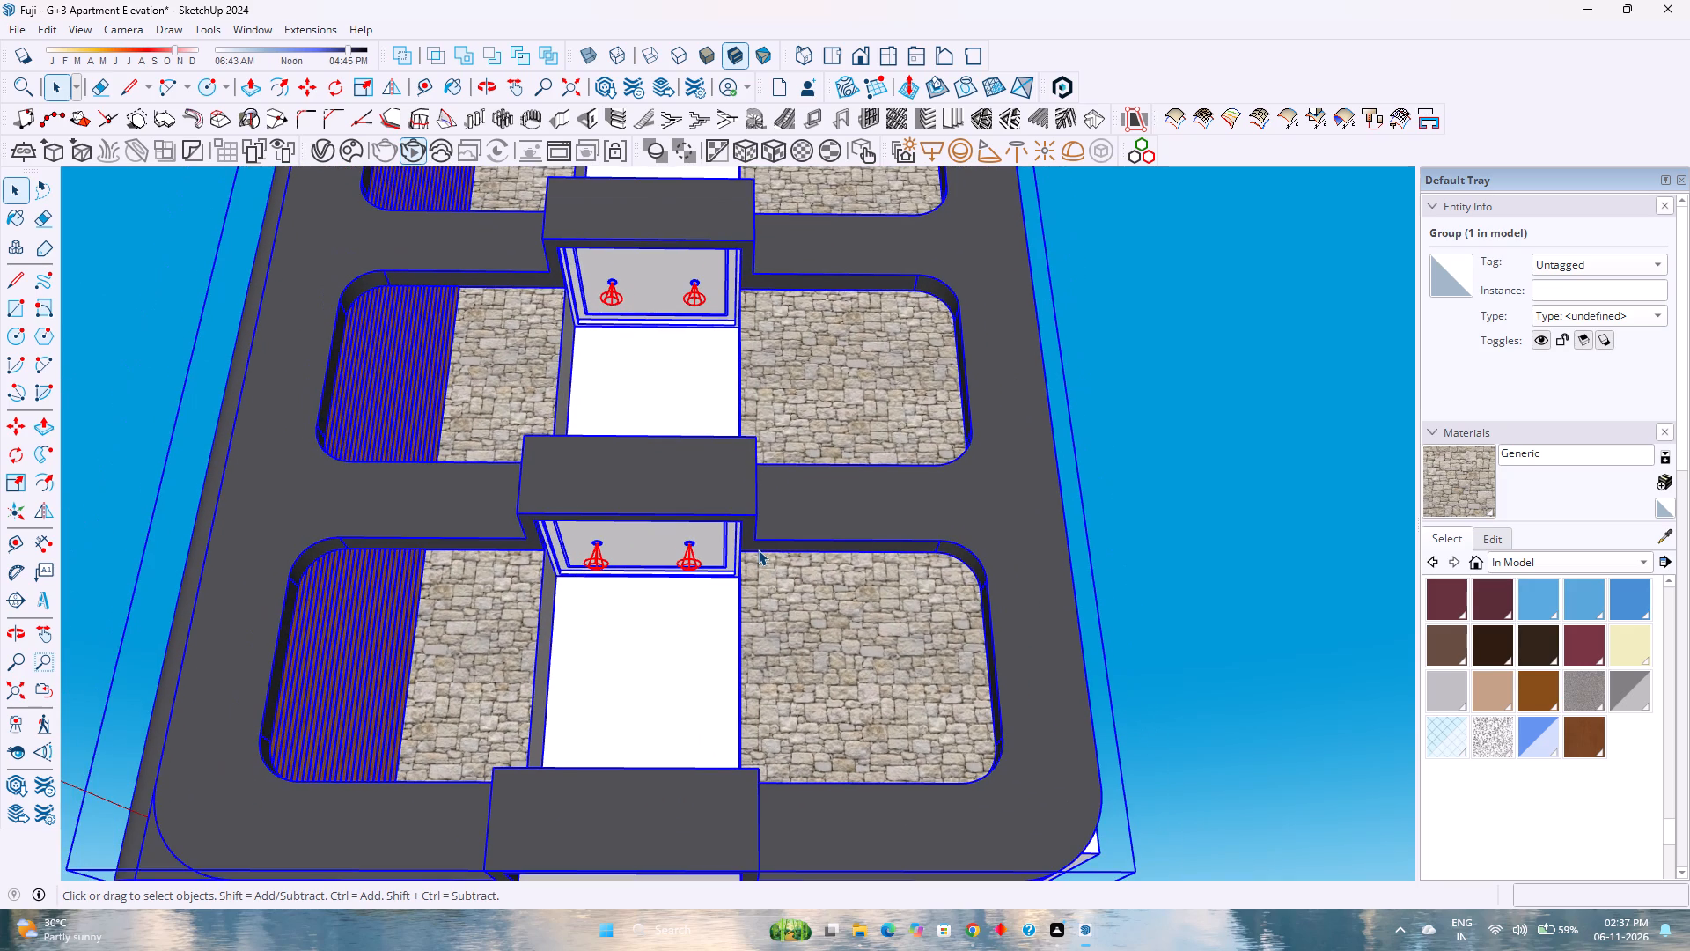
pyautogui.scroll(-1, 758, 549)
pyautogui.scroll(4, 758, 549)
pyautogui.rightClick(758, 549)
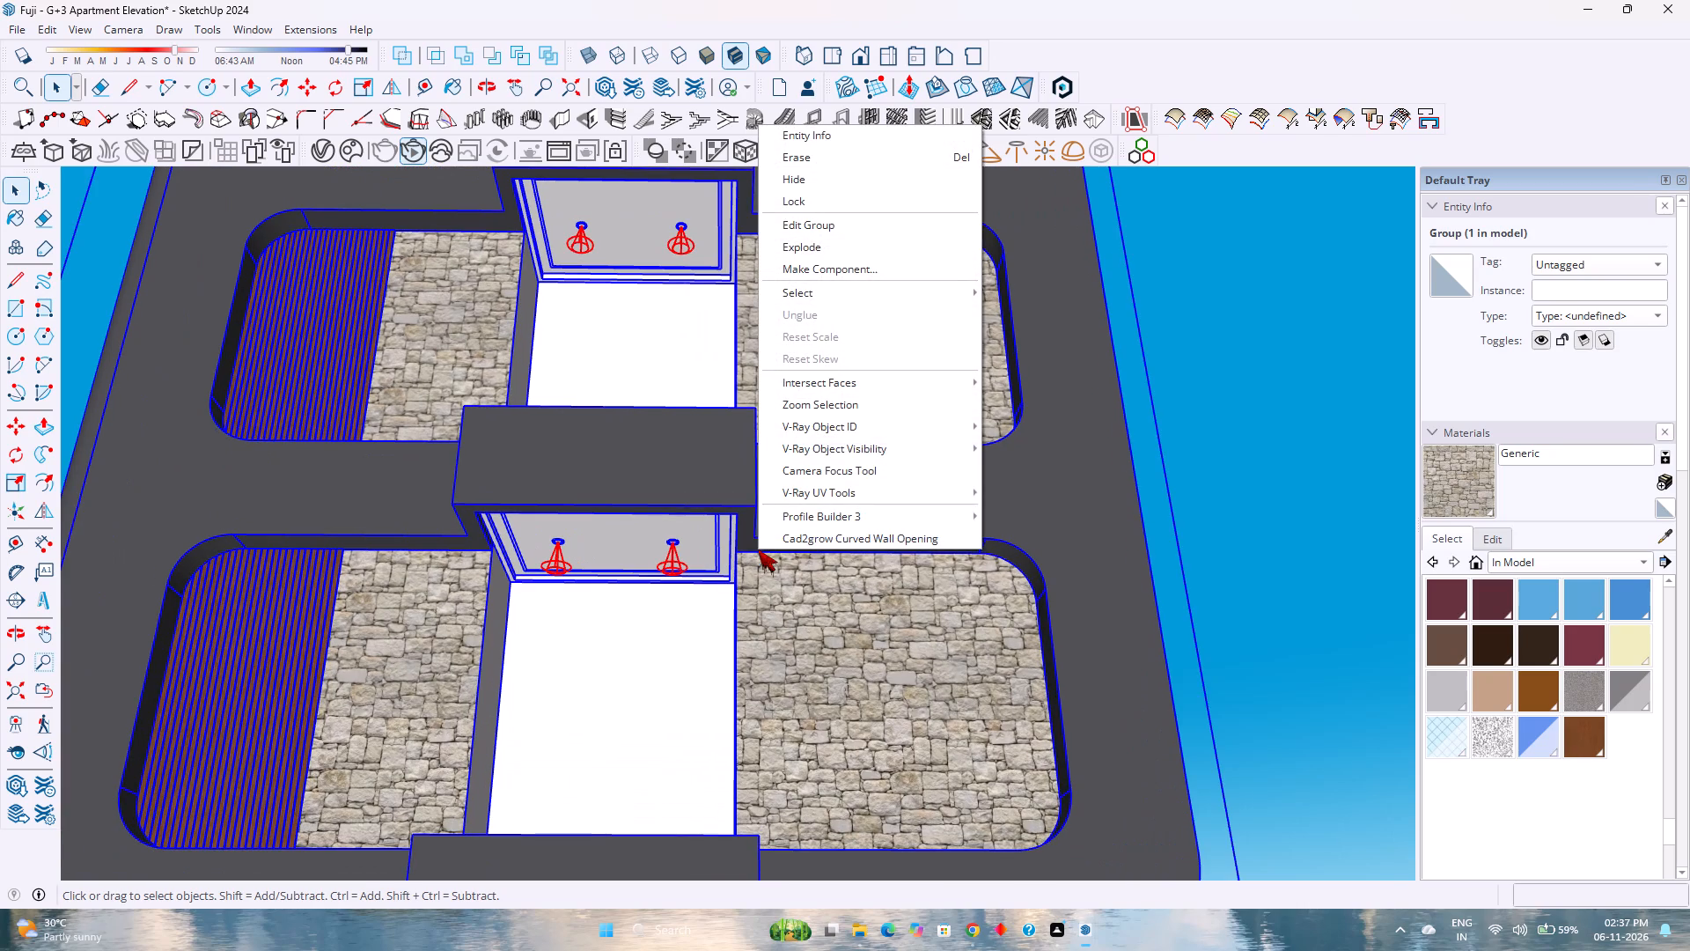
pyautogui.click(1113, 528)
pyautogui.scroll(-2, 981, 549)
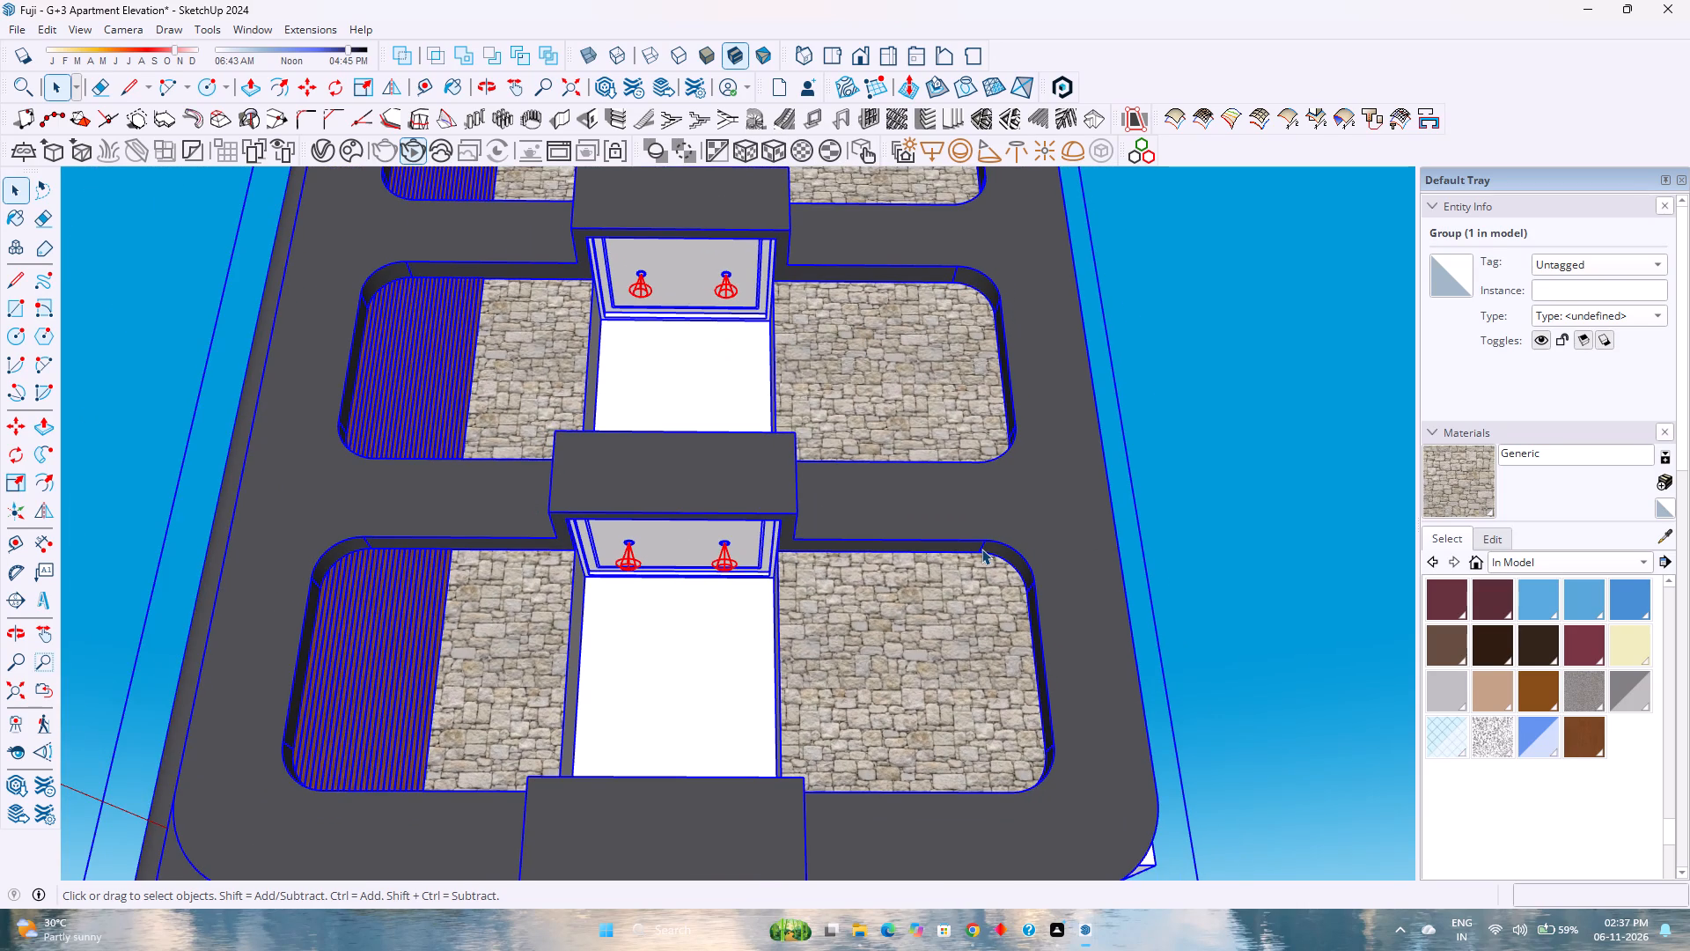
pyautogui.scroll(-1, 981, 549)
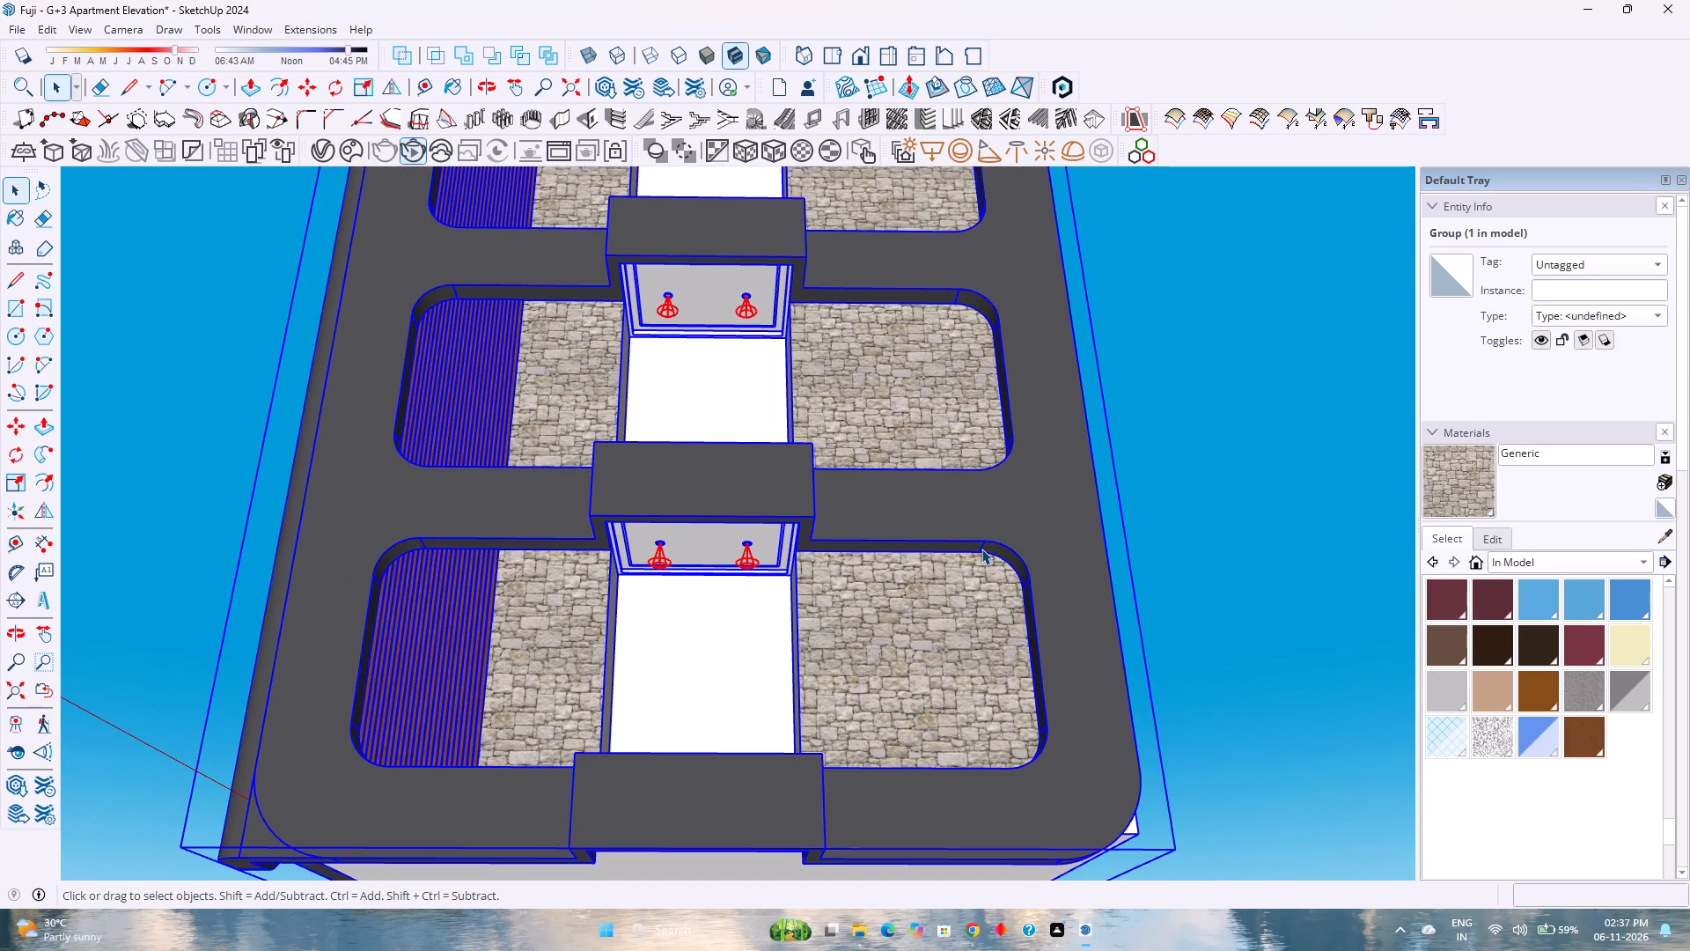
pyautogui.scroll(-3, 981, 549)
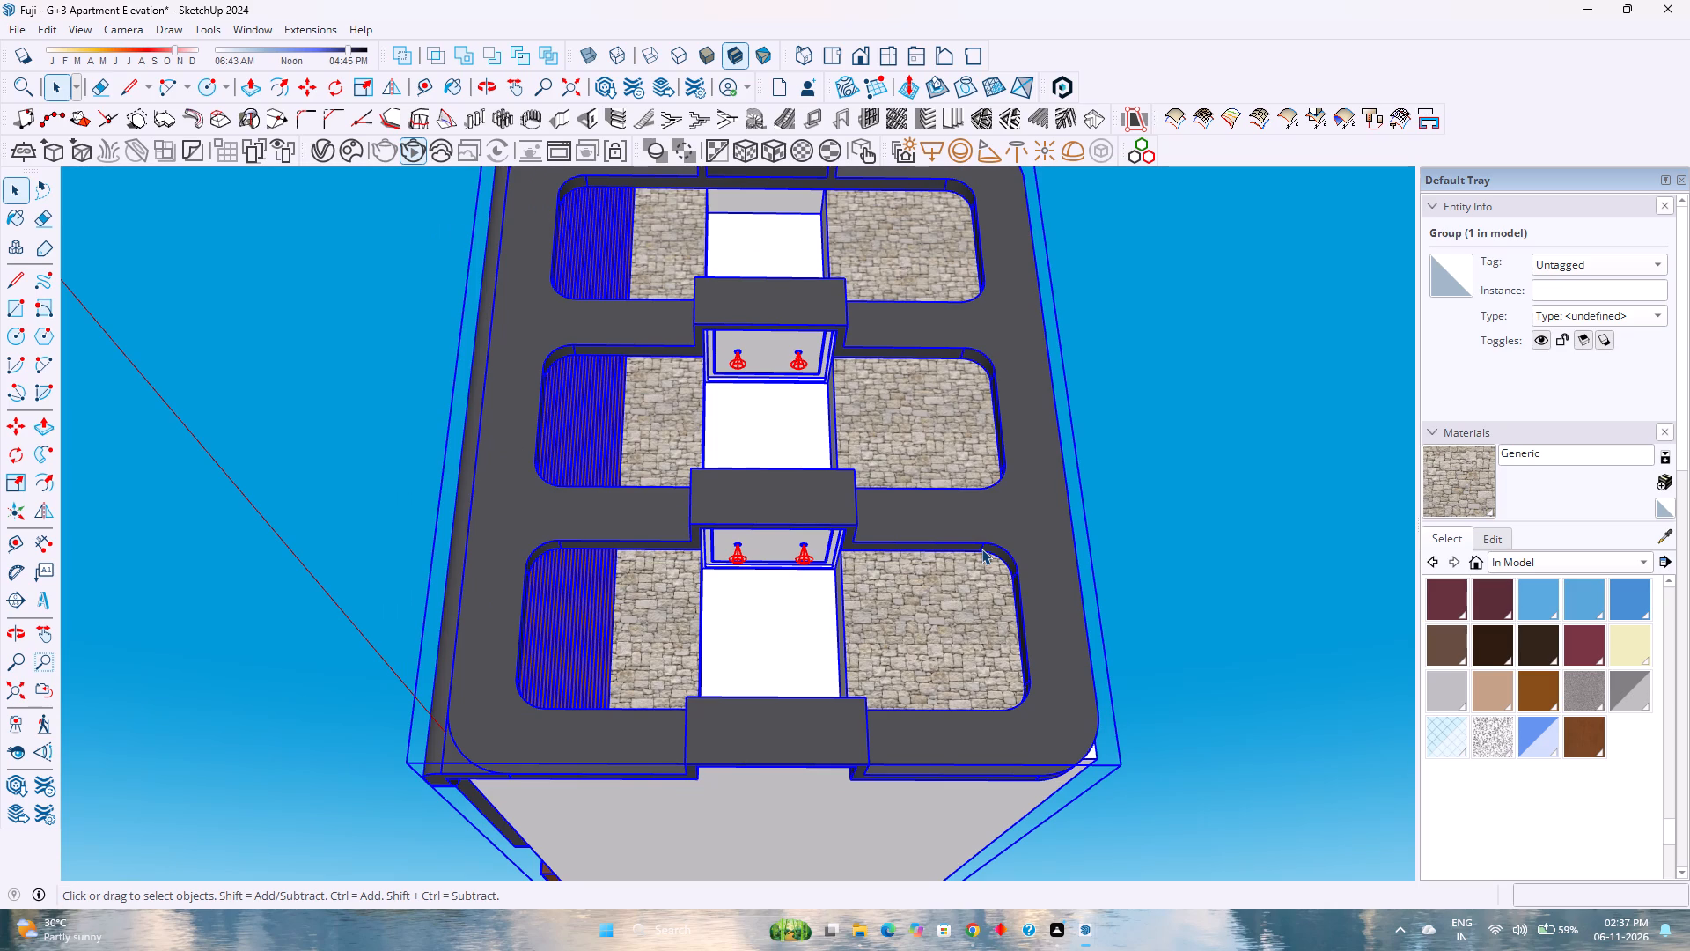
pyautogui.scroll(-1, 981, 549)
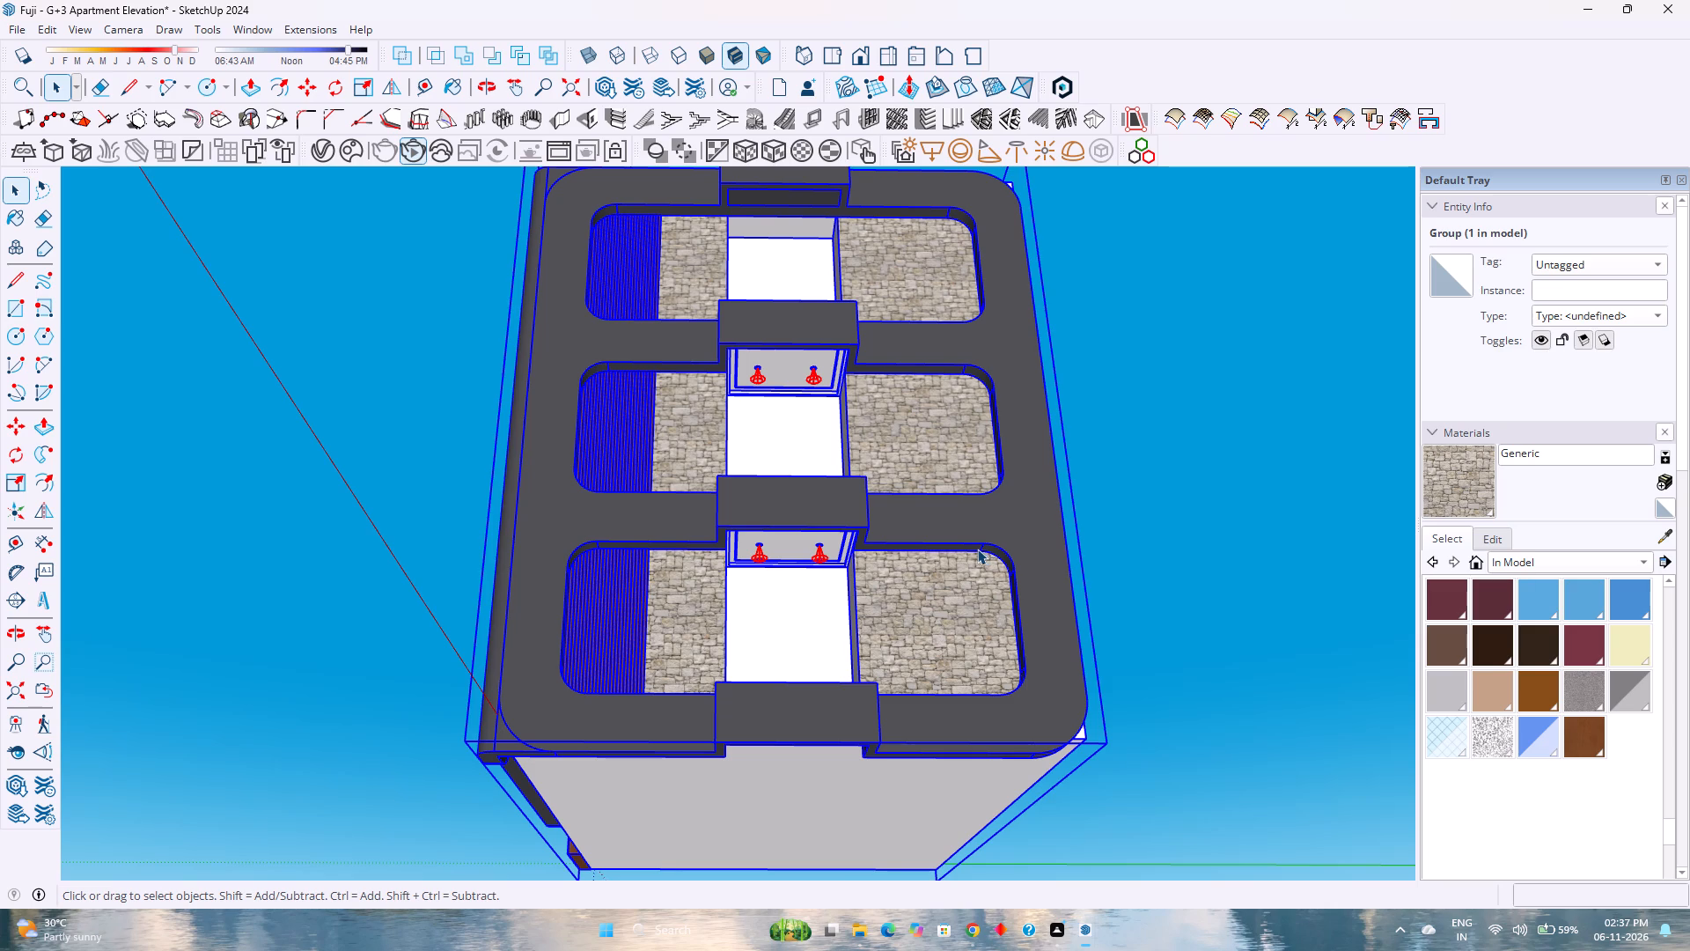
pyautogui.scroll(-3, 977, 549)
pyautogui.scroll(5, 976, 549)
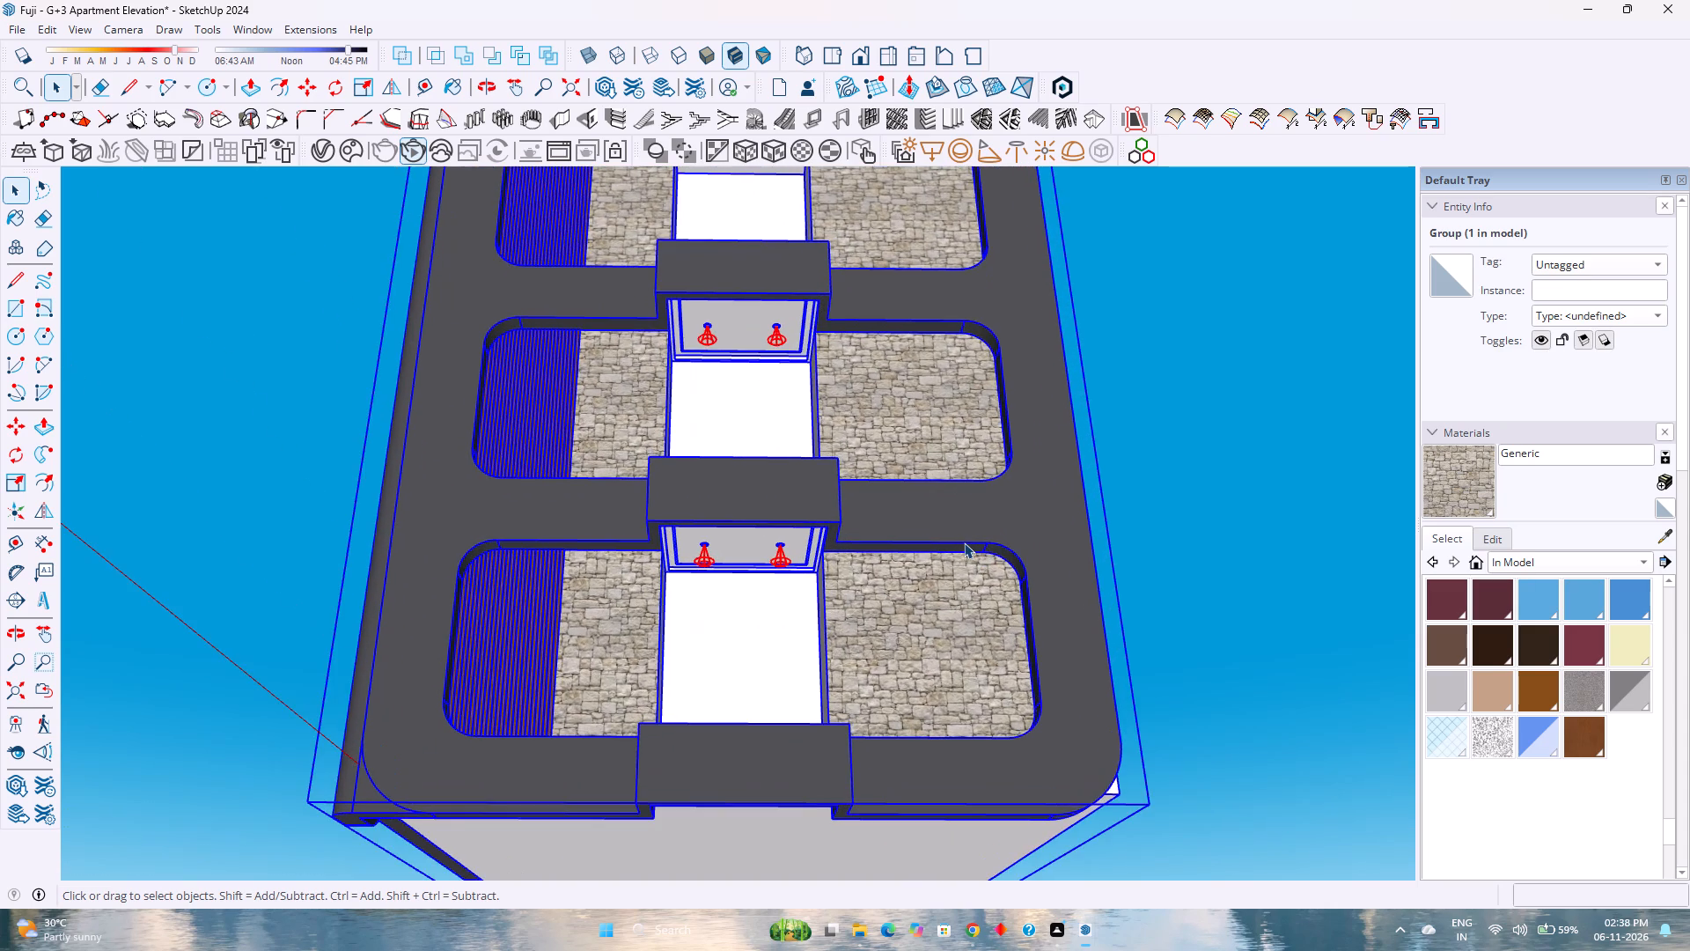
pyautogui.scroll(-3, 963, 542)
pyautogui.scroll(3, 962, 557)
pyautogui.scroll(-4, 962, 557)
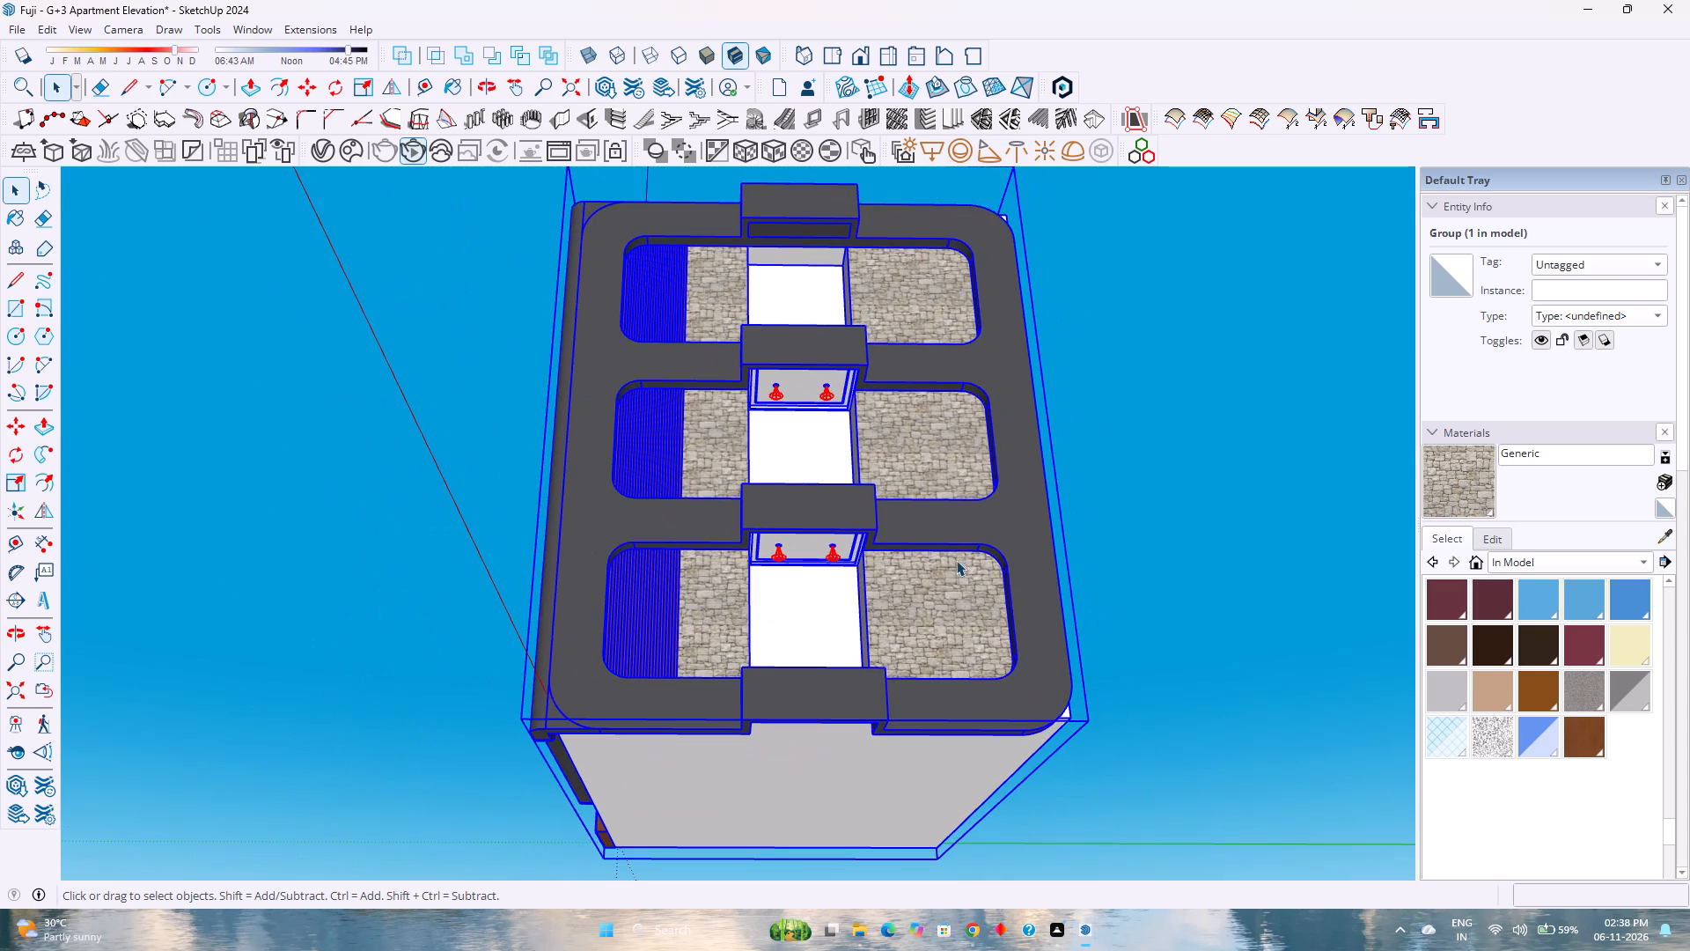
# Inside the frame group, move the wall-side edge of the panel outline under the topmost projecting block 1' to the frame's edge.
pyautogui.scroll(5, 775, 220)
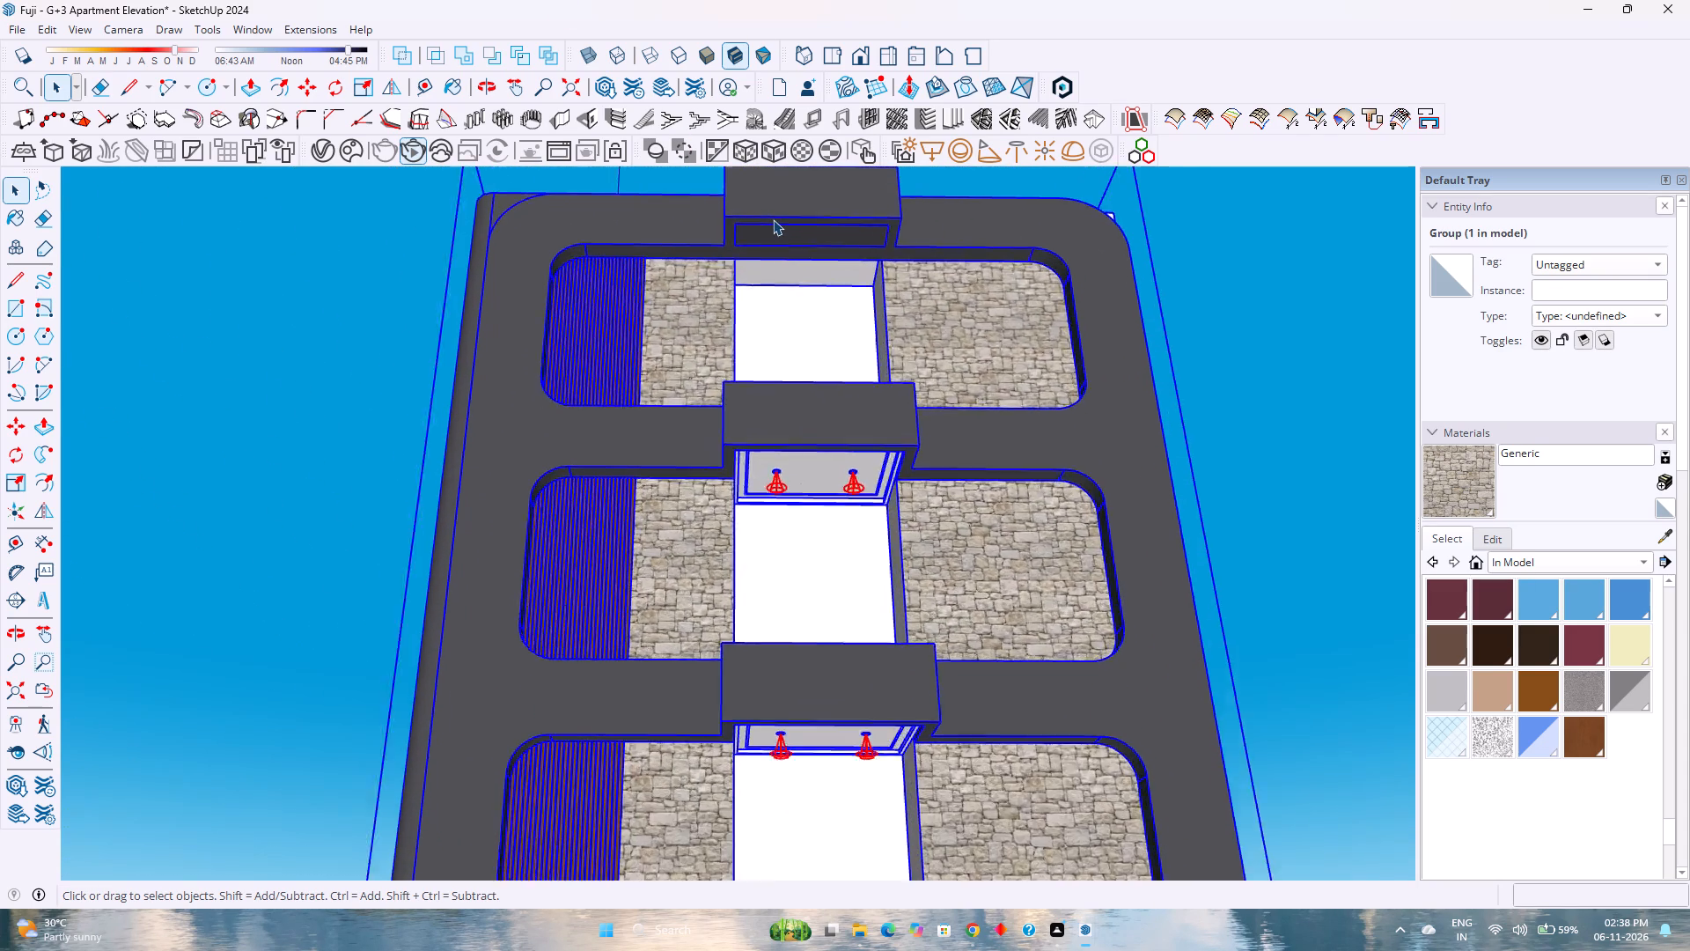
pyautogui.scroll(5, 773, 219)
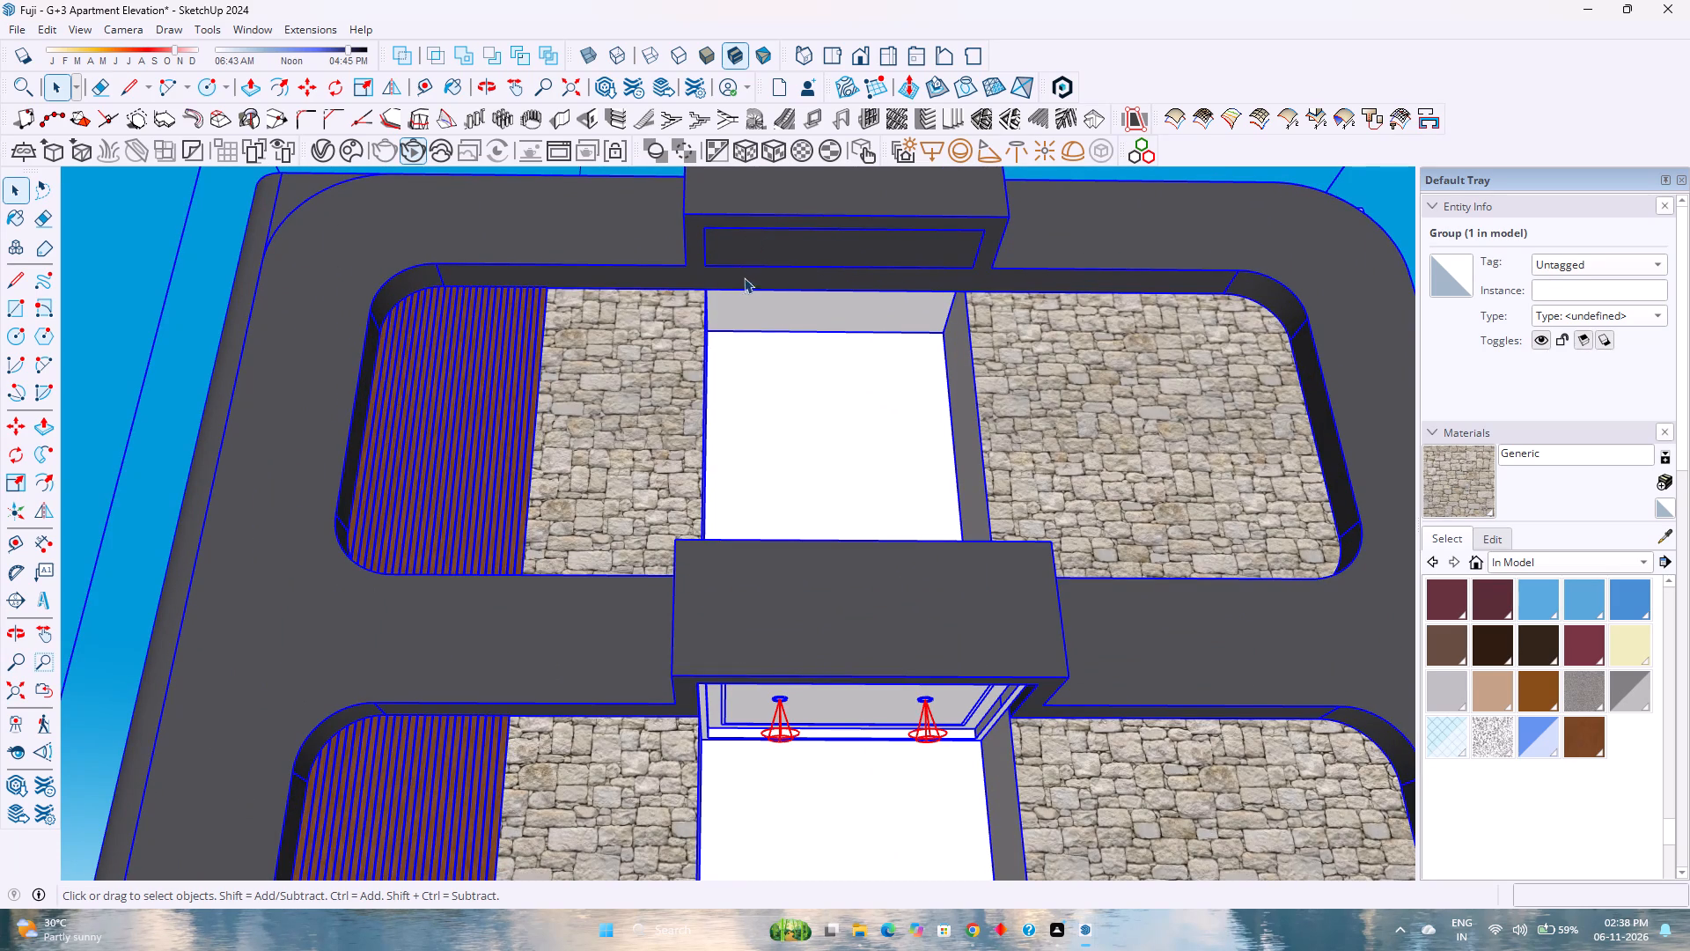
pyautogui.click(760, 270)
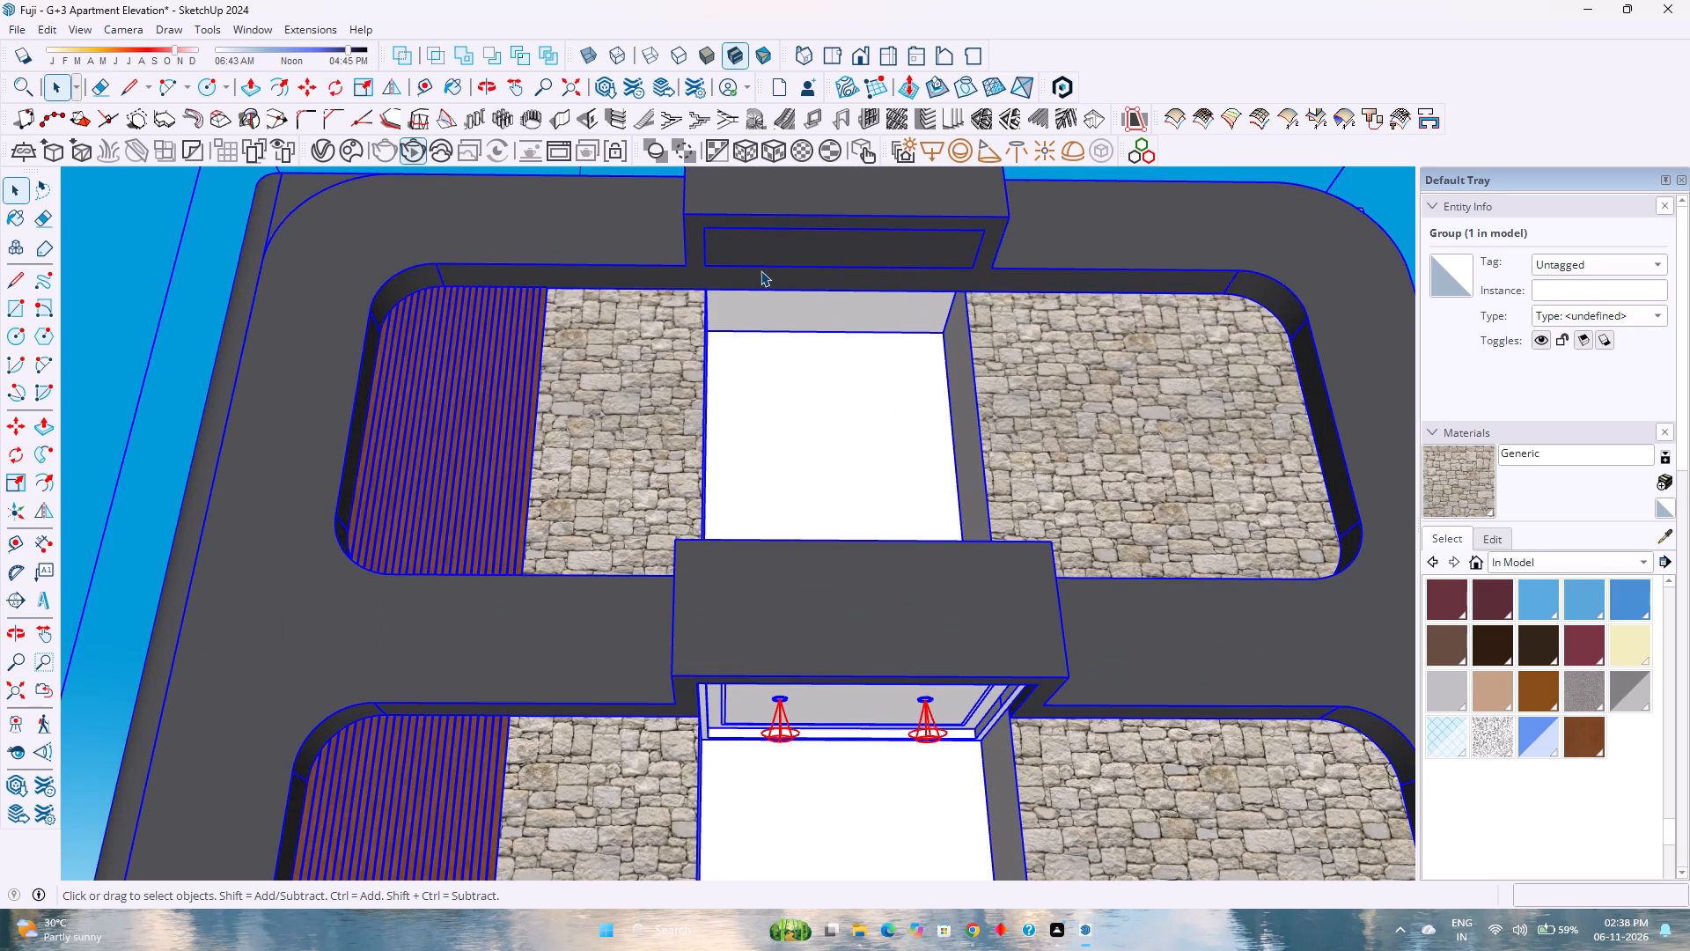
pyautogui.click(760, 270)
pyautogui.doubleClick(763, 269)
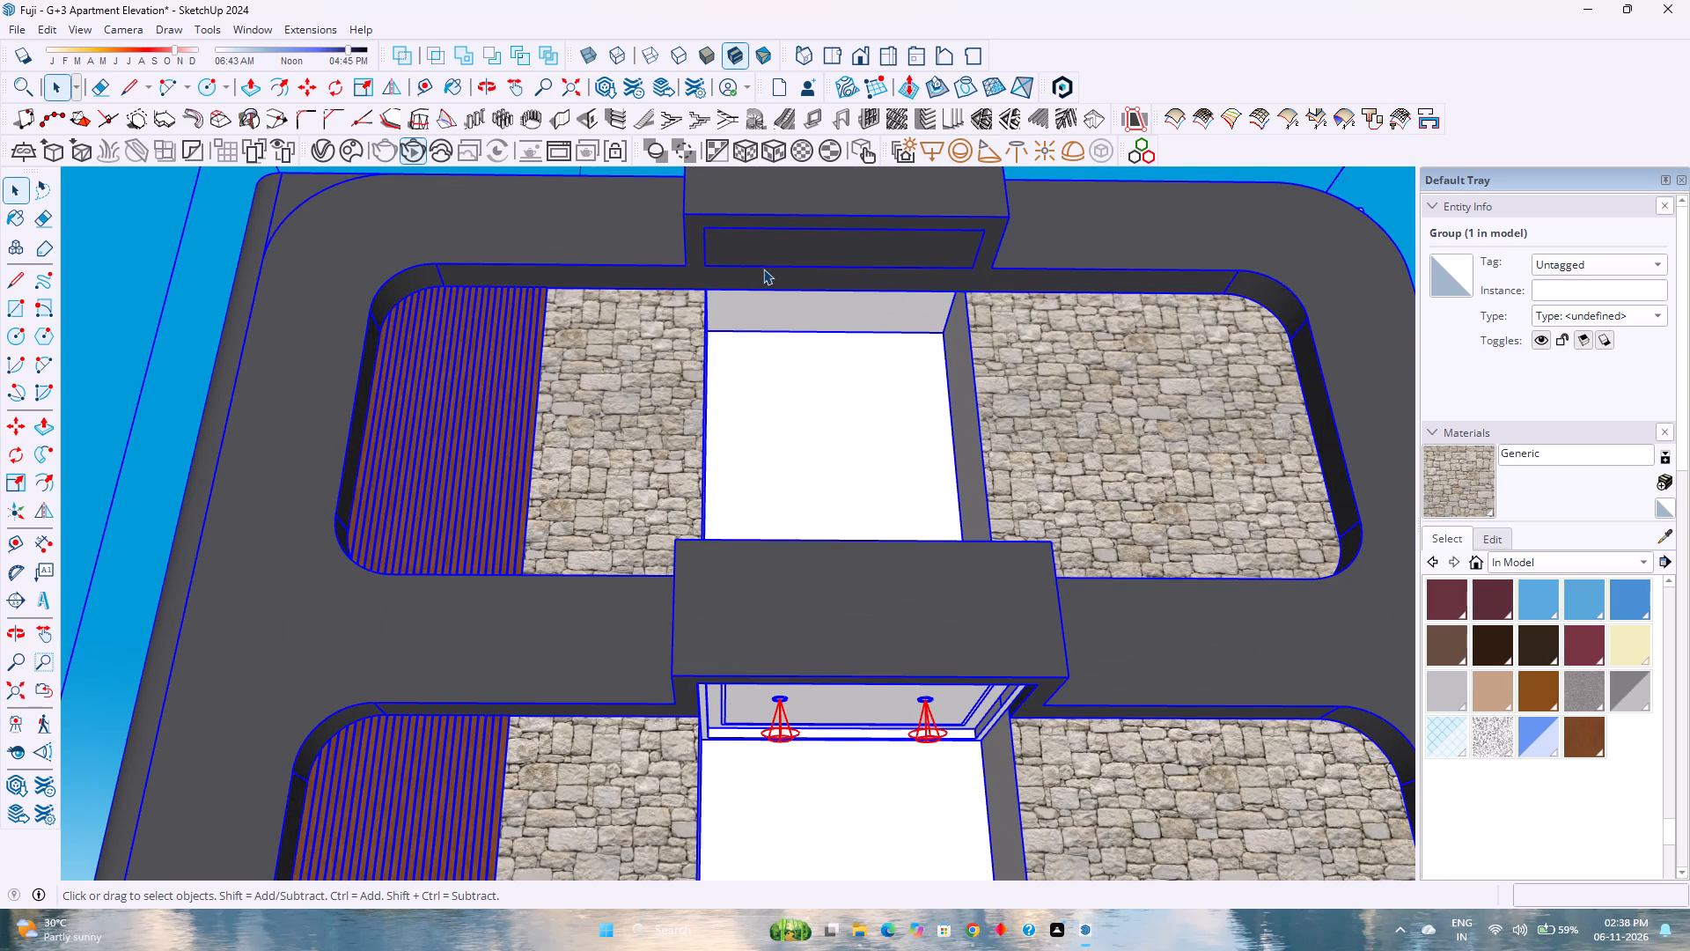
pyautogui.scroll(2, 767, 269)
pyautogui.click(768, 267)
pyautogui.doubleClick(768, 269)
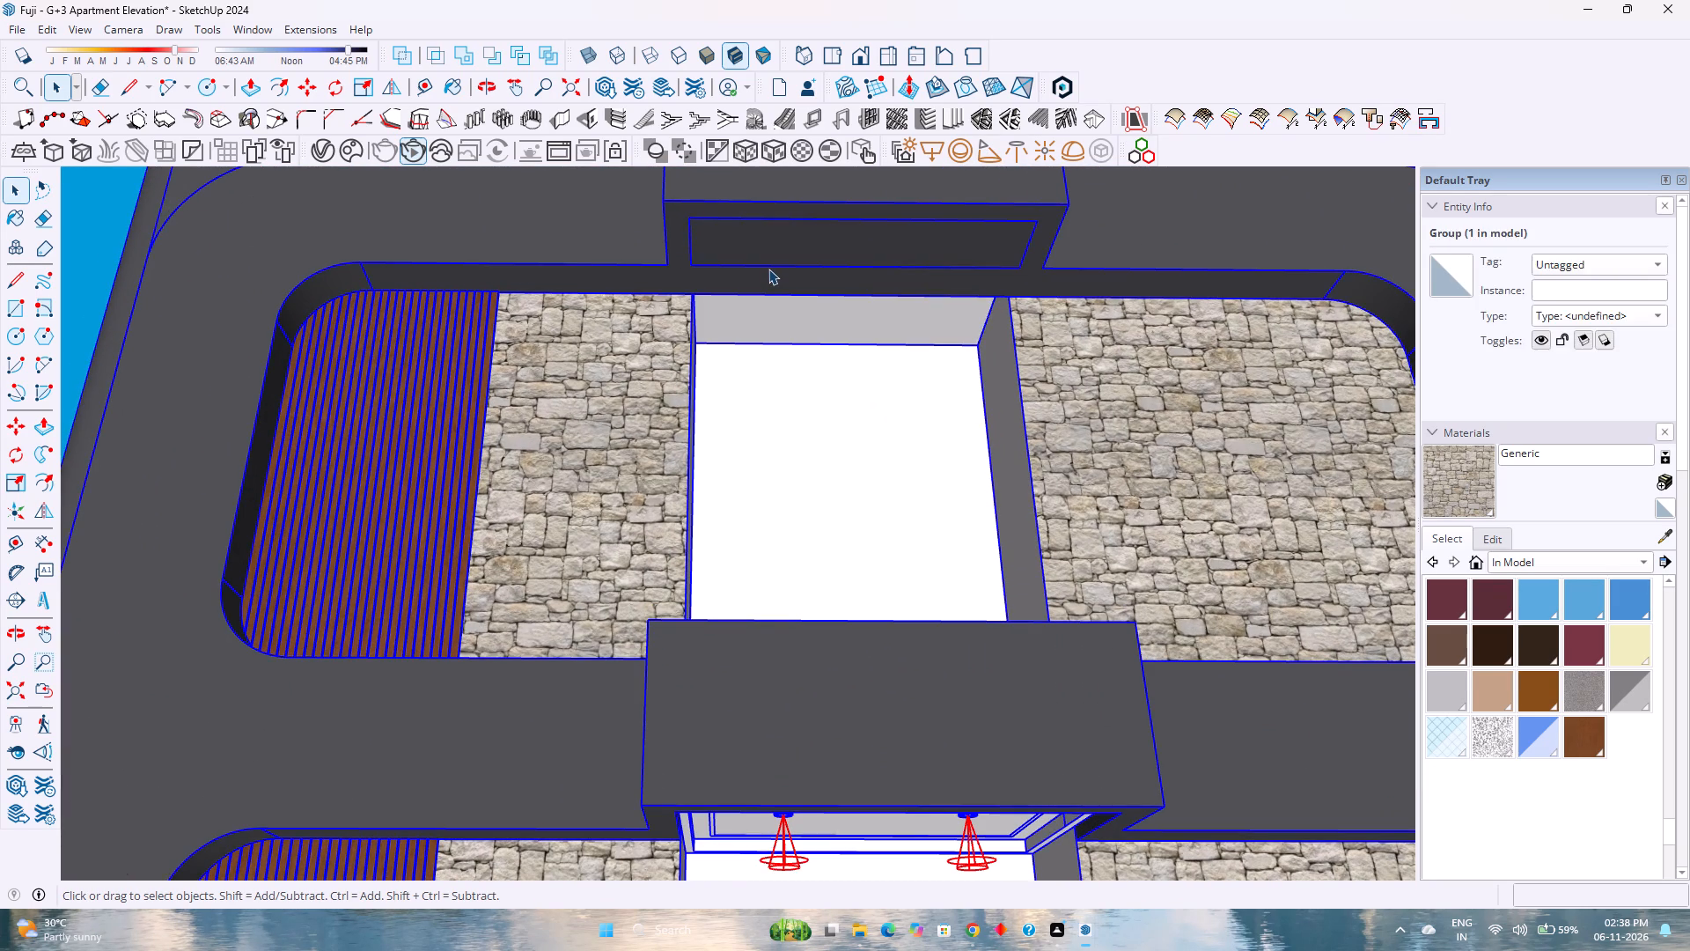
pyautogui.click(768, 269)
pyautogui.doubleClick(768, 269)
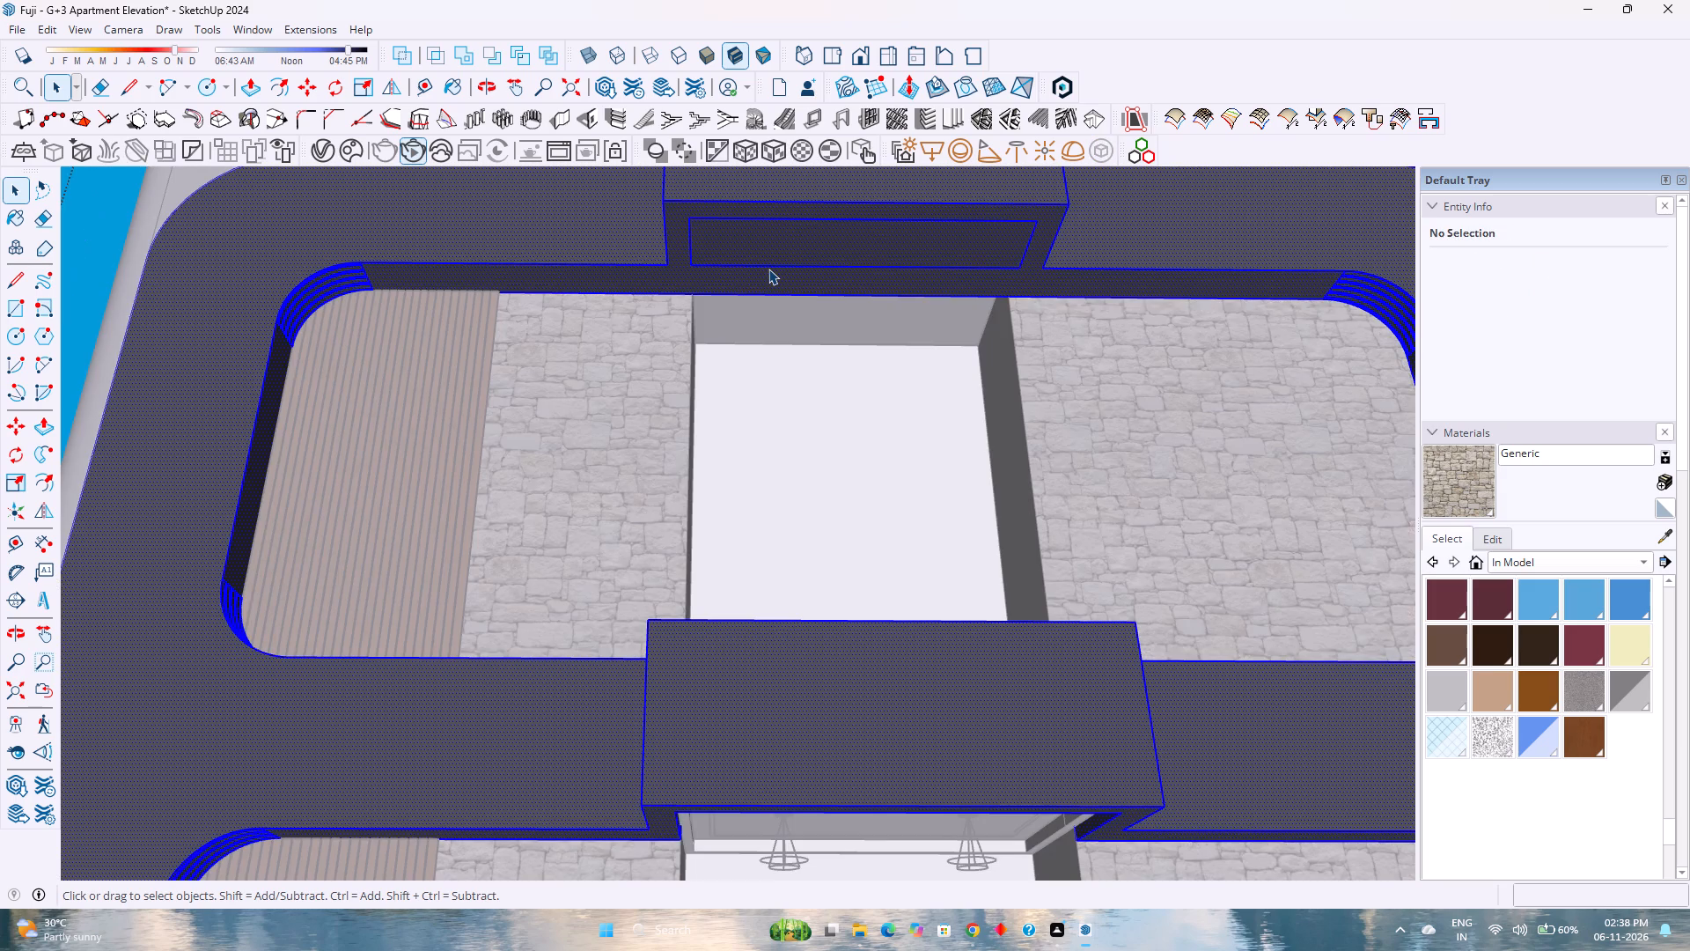
pyautogui.click(768, 269)
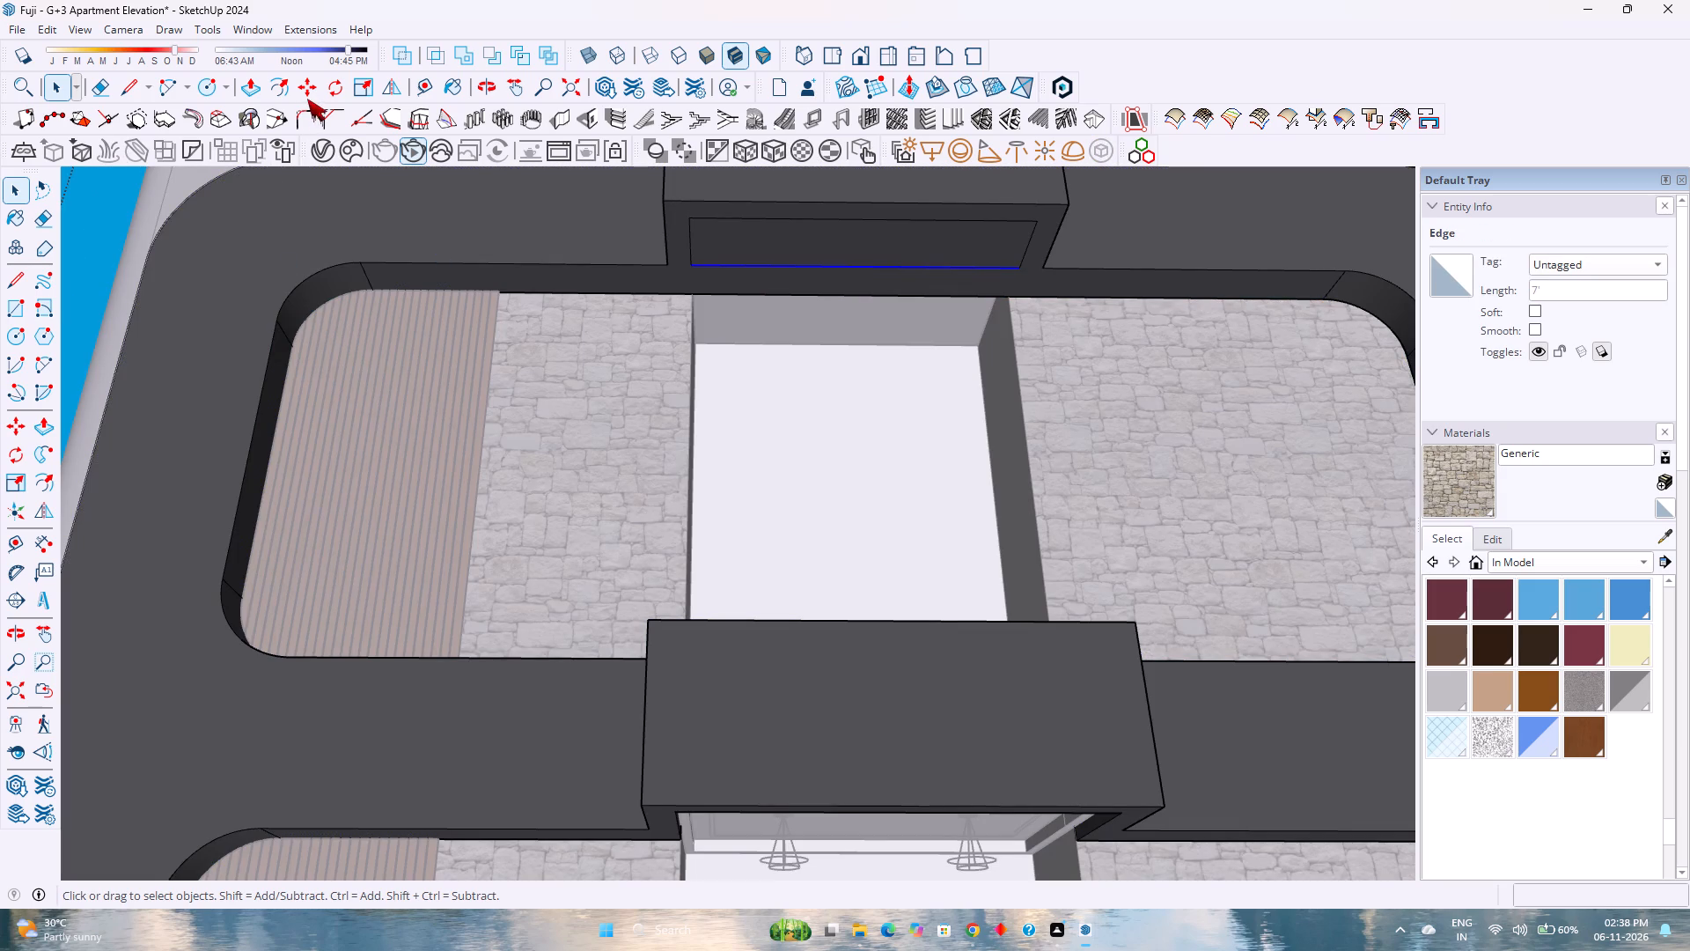
pyautogui.click(307, 98)
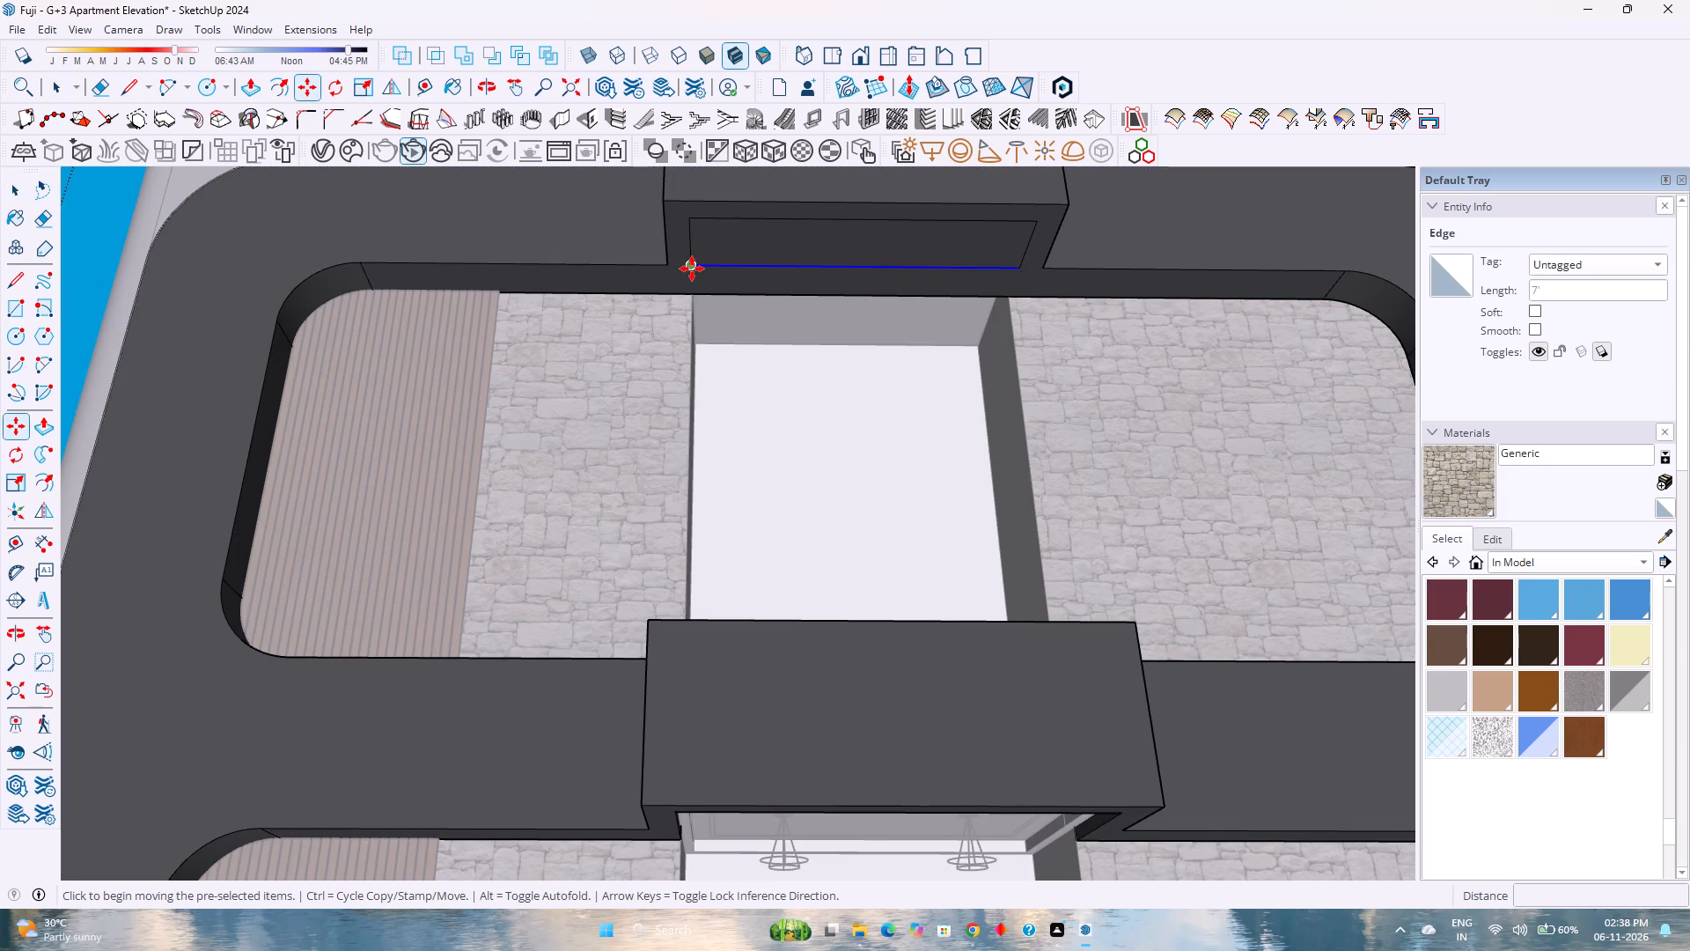
pyautogui.click(692, 269)
pyautogui.click(695, 299)
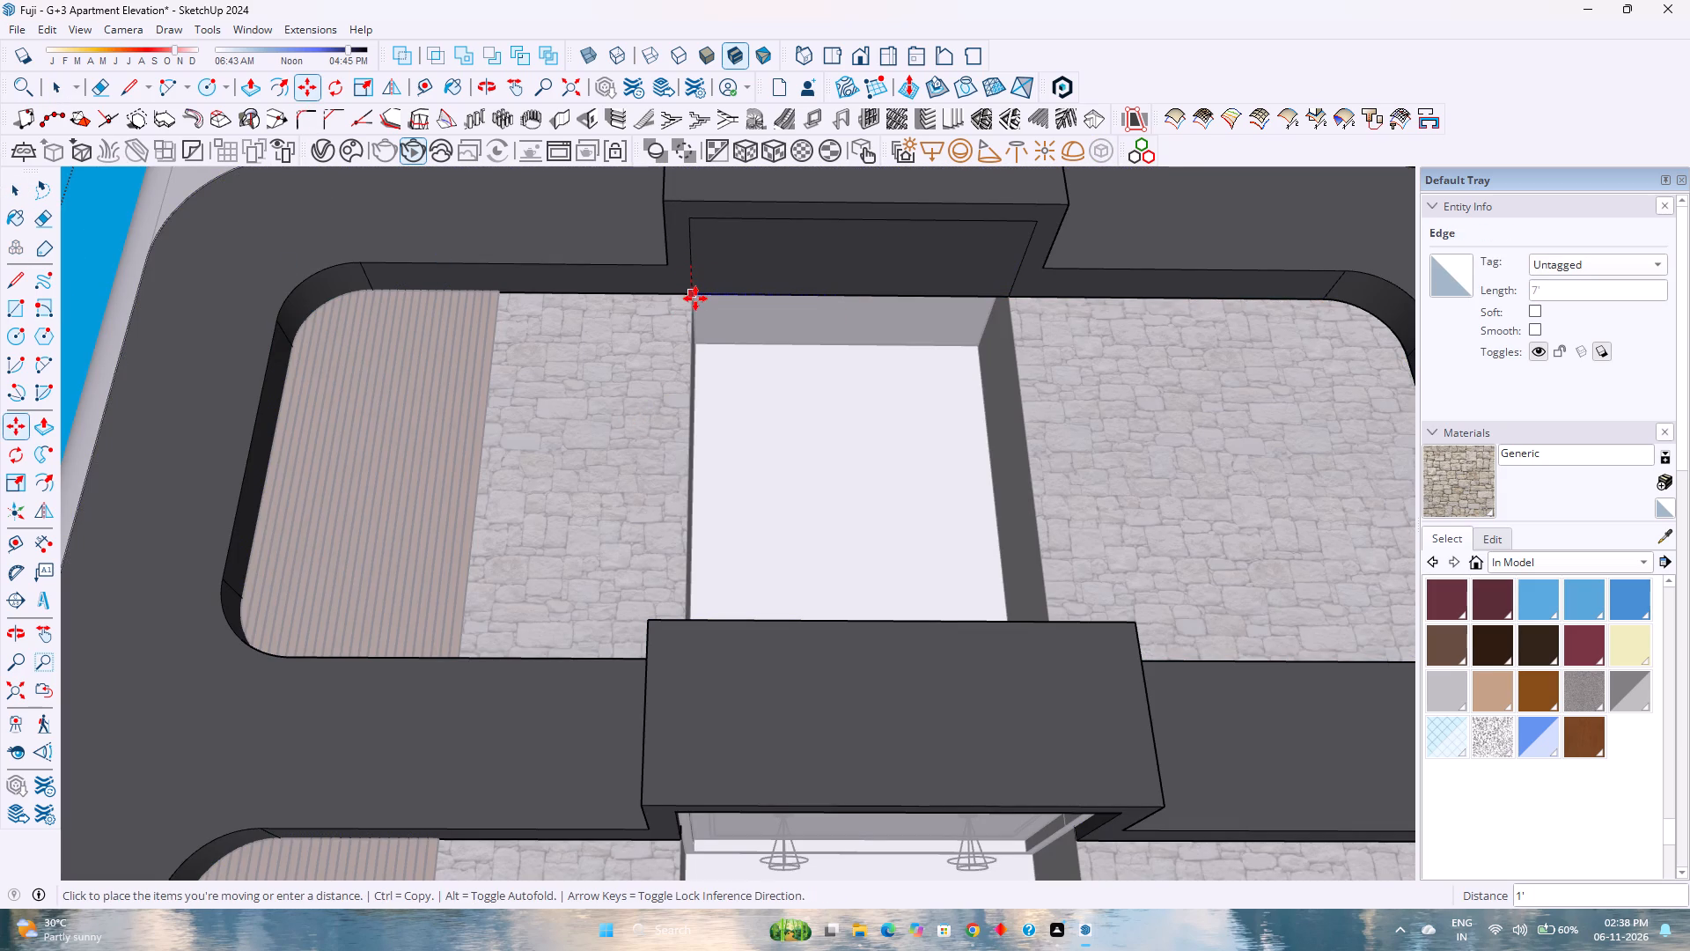
pyautogui.scroll(-3, 699, 358)
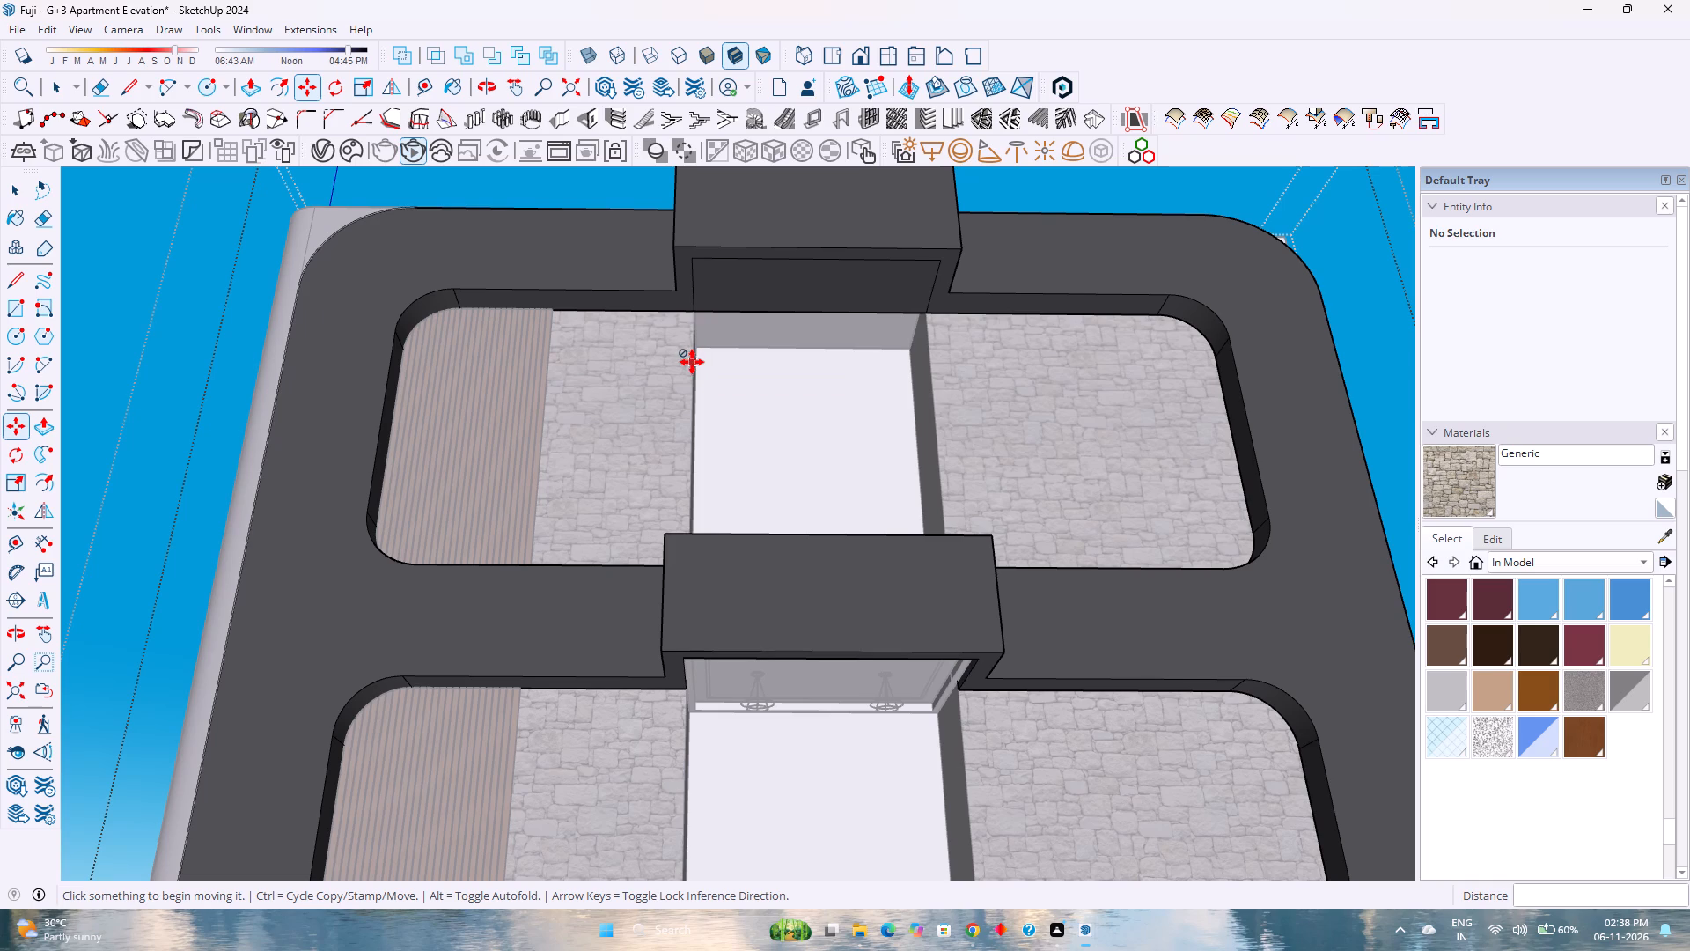
pyautogui.press('space')
pyautogui.click(775, 307)
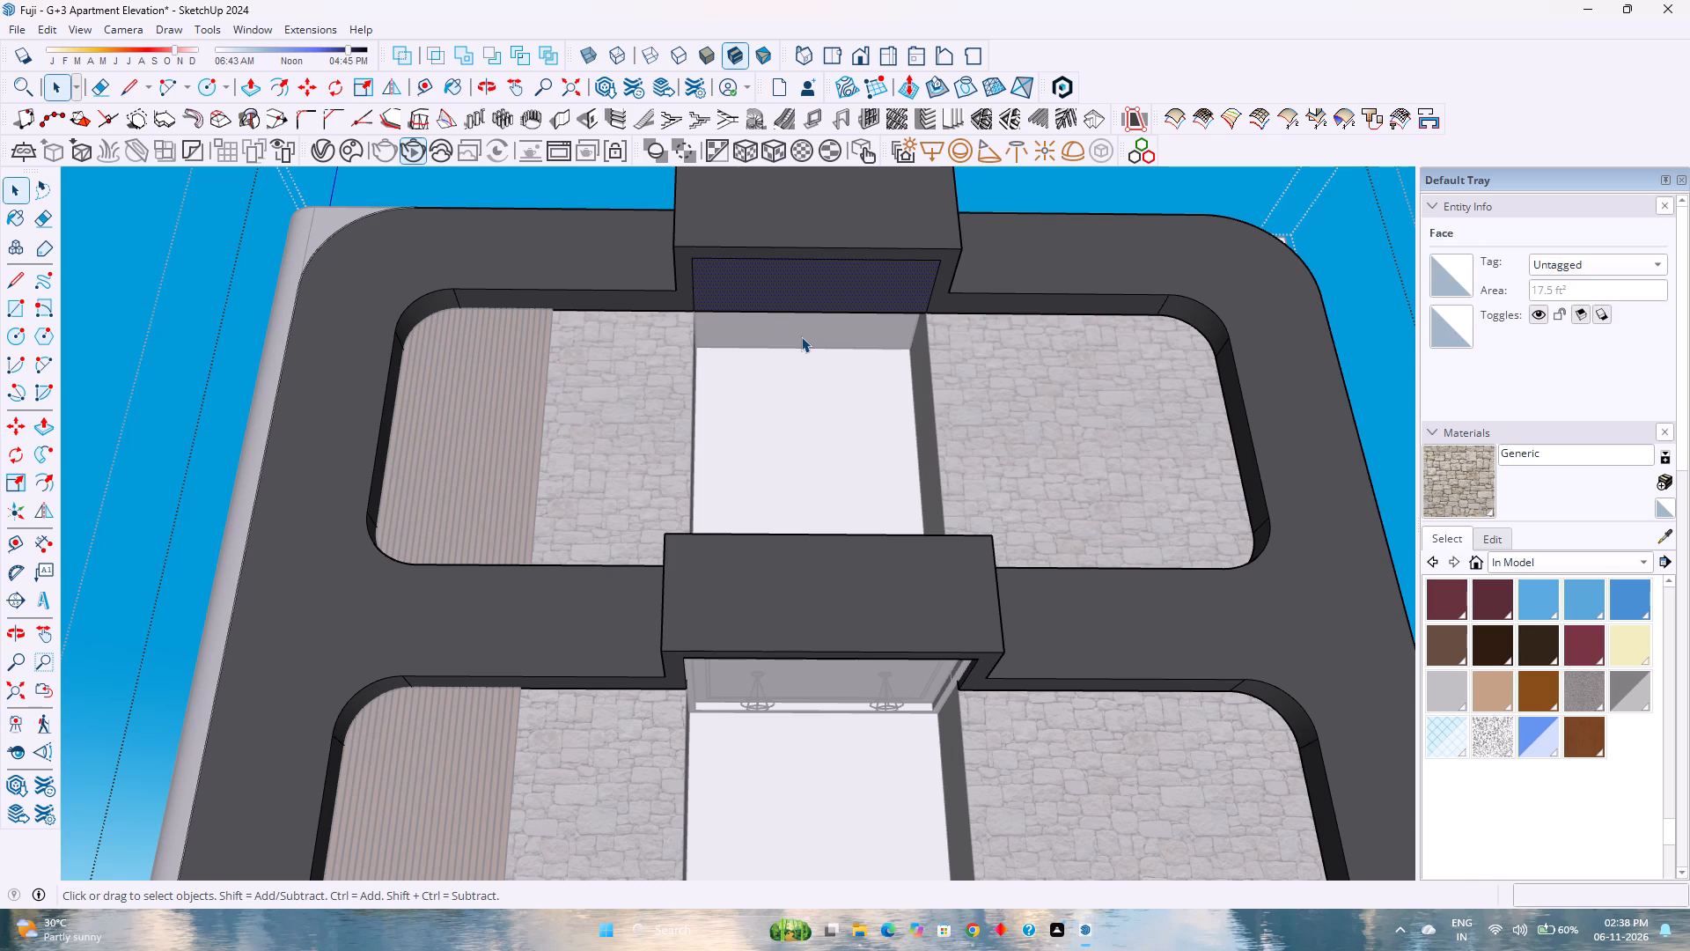
pyautogui.press('Escape')
pyautogui.click(801, 339)
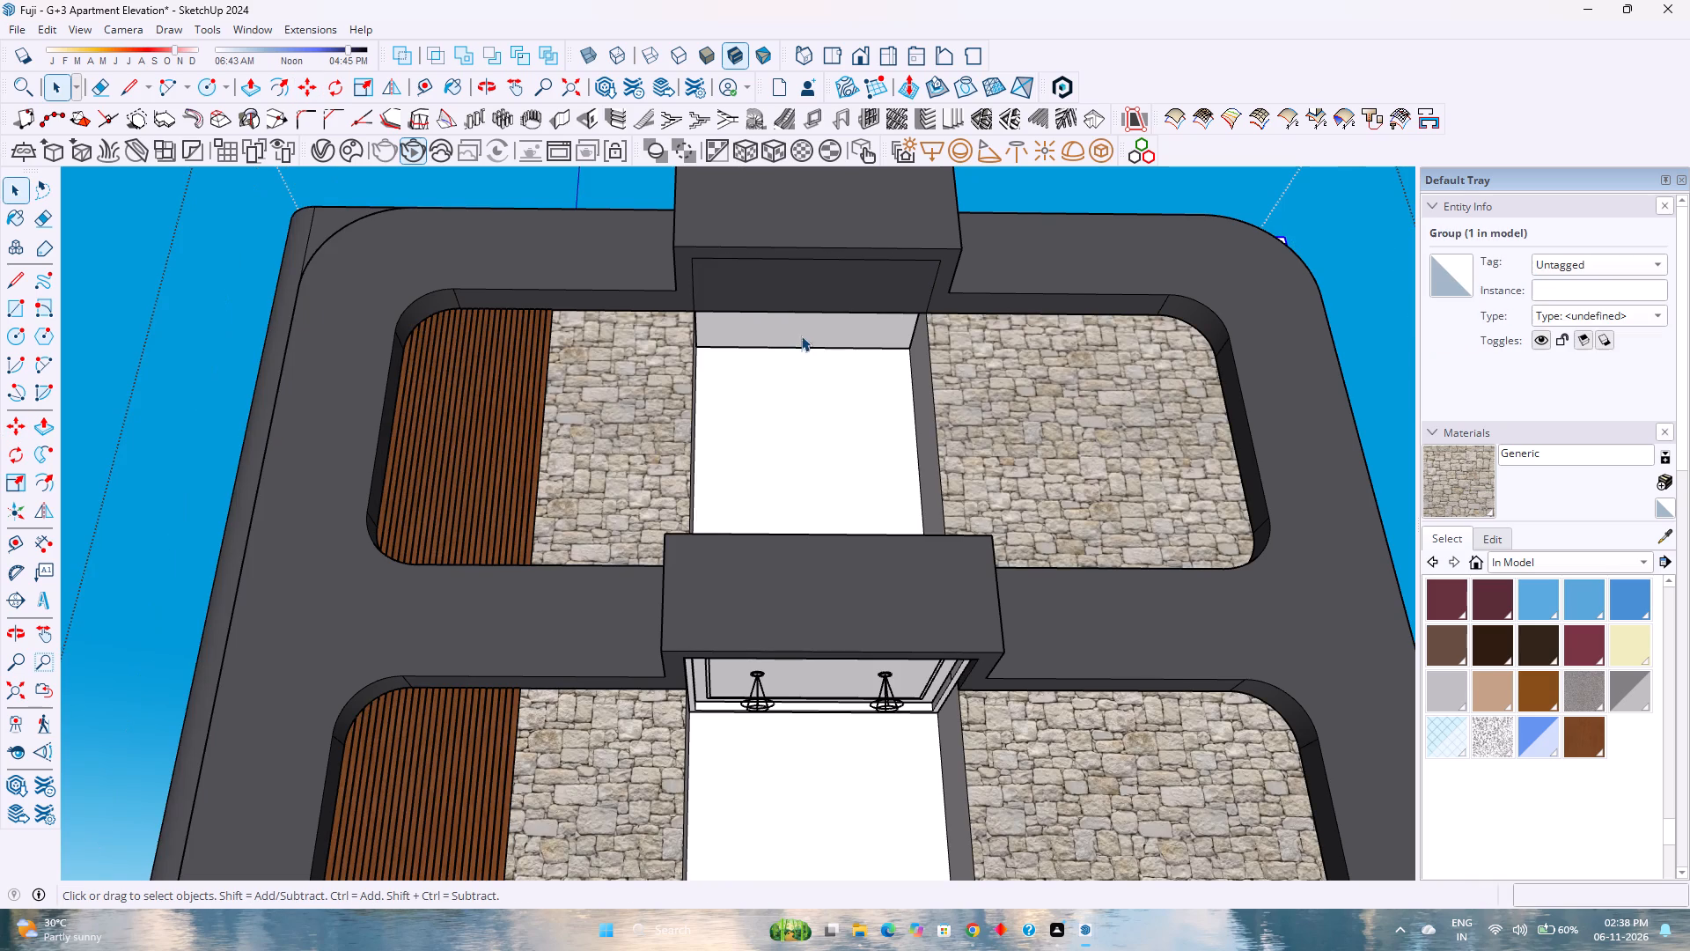
# Inside the wall group, draw a 3' line along the slatted-wall side of the top-storey balcony recess ceiling, parallel to the red axis.
pyautogui.click(827, 243)
pyautogui.scroll(3, 805, 315)
pyautogui.moveTo(801, 308); pyautogui.dragTo(773, 228, button='middle')
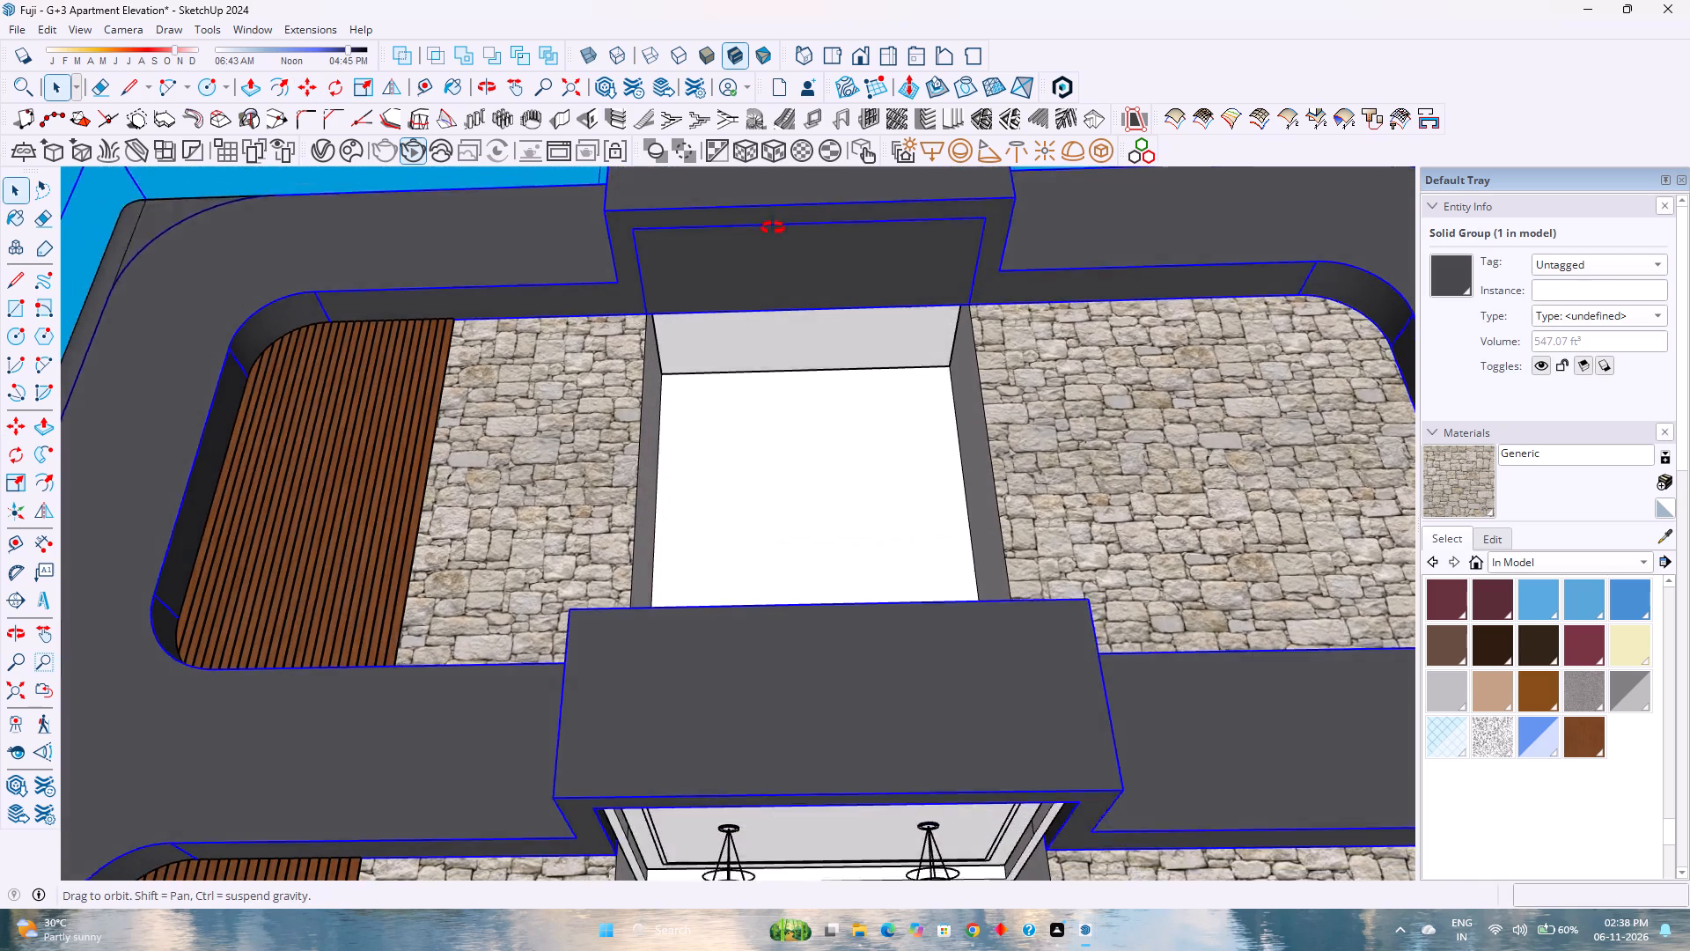
pyautogui.moveTo(773, 228); pyautogui.dragTo(773, 226, button='middle')
pyautogui.middleClick(773, 226)
pyautogui.scroll(4, 790, 299)
pyautogui.keyDown('shift'); pyautogui.middleClick(775, 293); pyautogui.keyUp('shift')
pyautogui.keyDown('shift'); pyautogui.moveTo(780, 306); pyautogui.dragTo(797, 461, button='middle'); pyautogui.keyUp('shift')
pyautogui.moveTo(729, 490); pyautogui.dragTo(732, 414, button='middle')
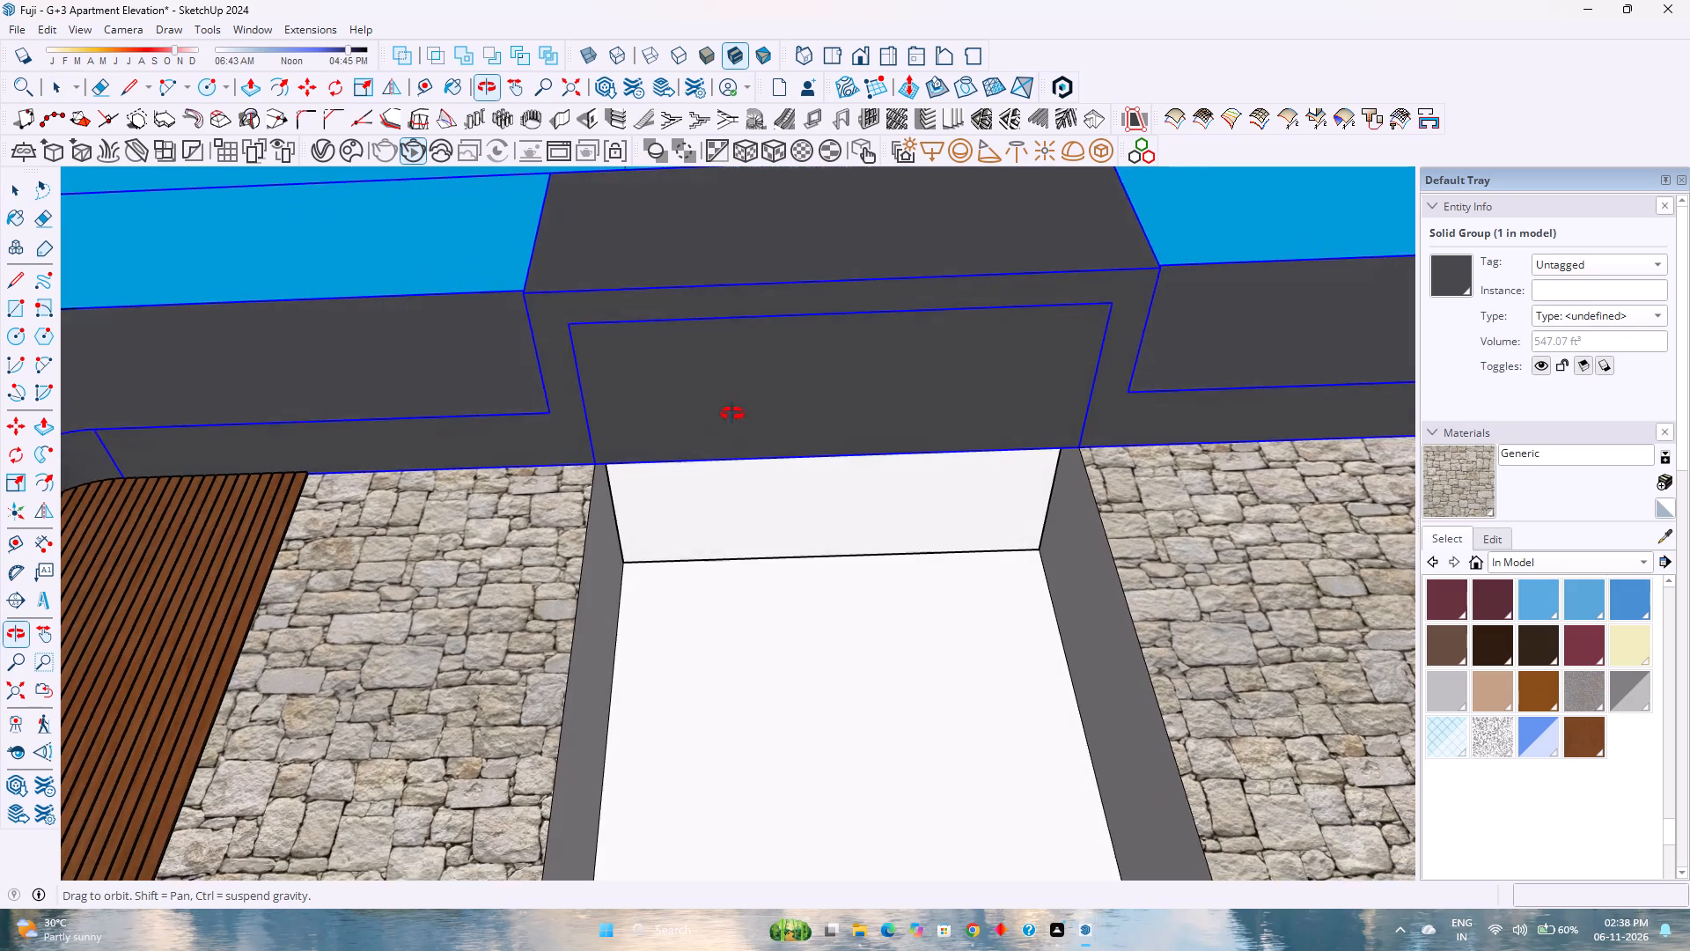
pyautogui.moveTo(732, 414); pyautogui.dragTo(732, 410, button='middle')
pyautogui.middleClick(732, 410)
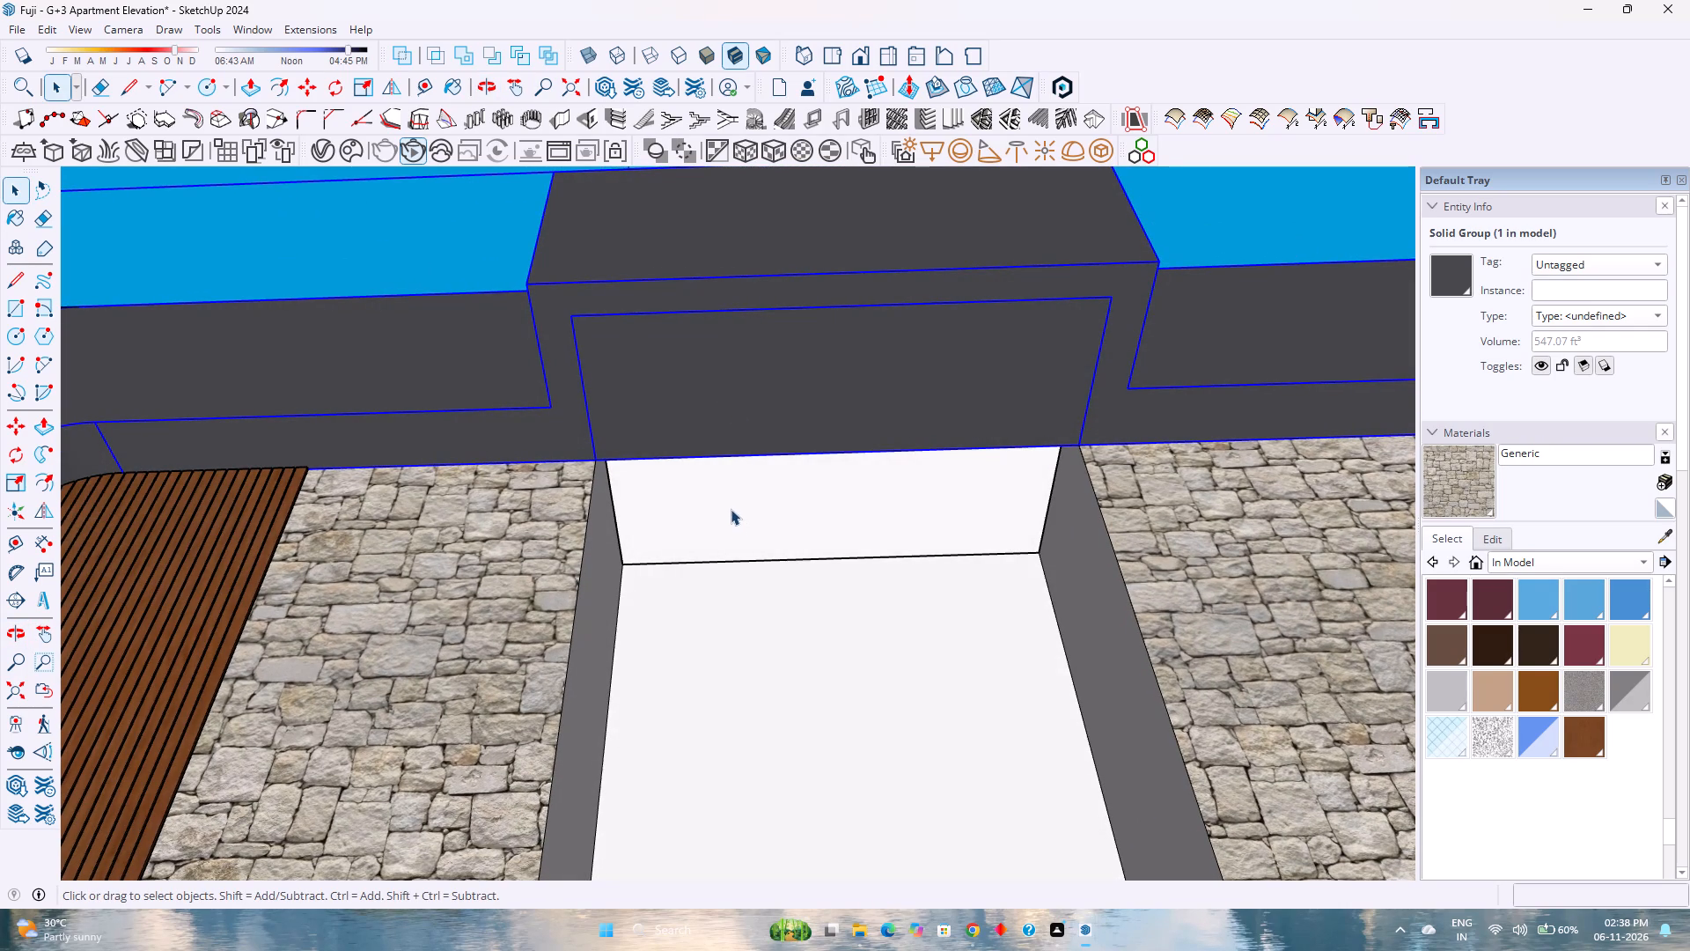
pyautogui.doubleClick(724, 527)
pyautogui.scroll(2, 724, 527)
pyautogui.click(724, 527)
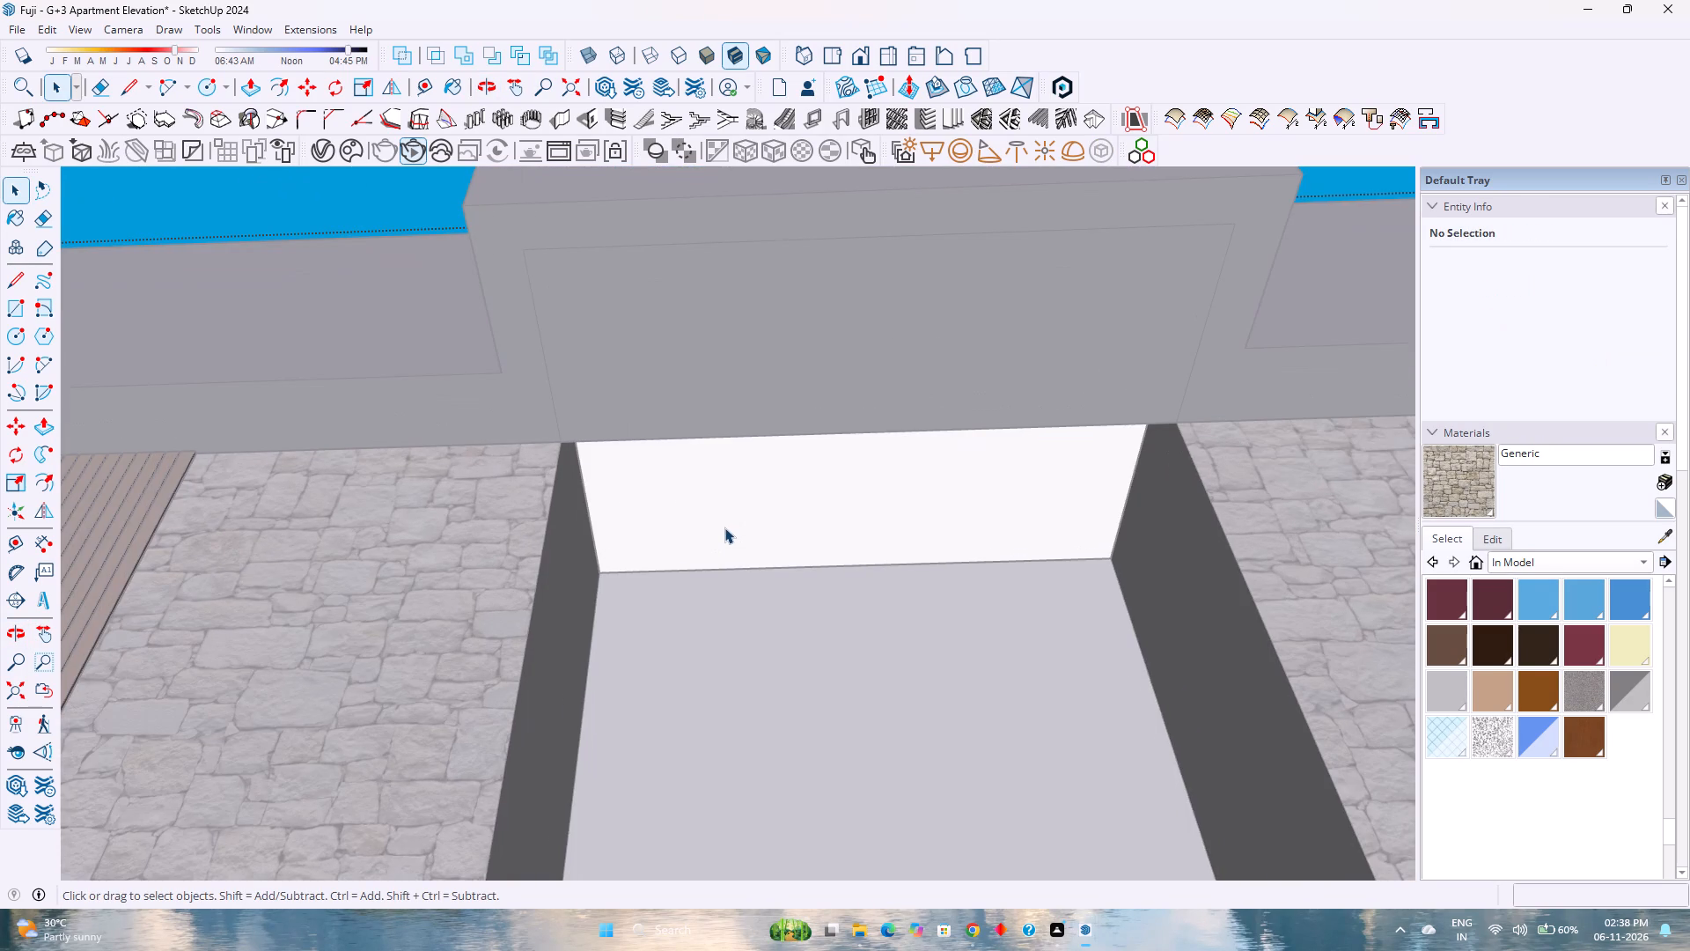
pyautogui.click(137, 99)
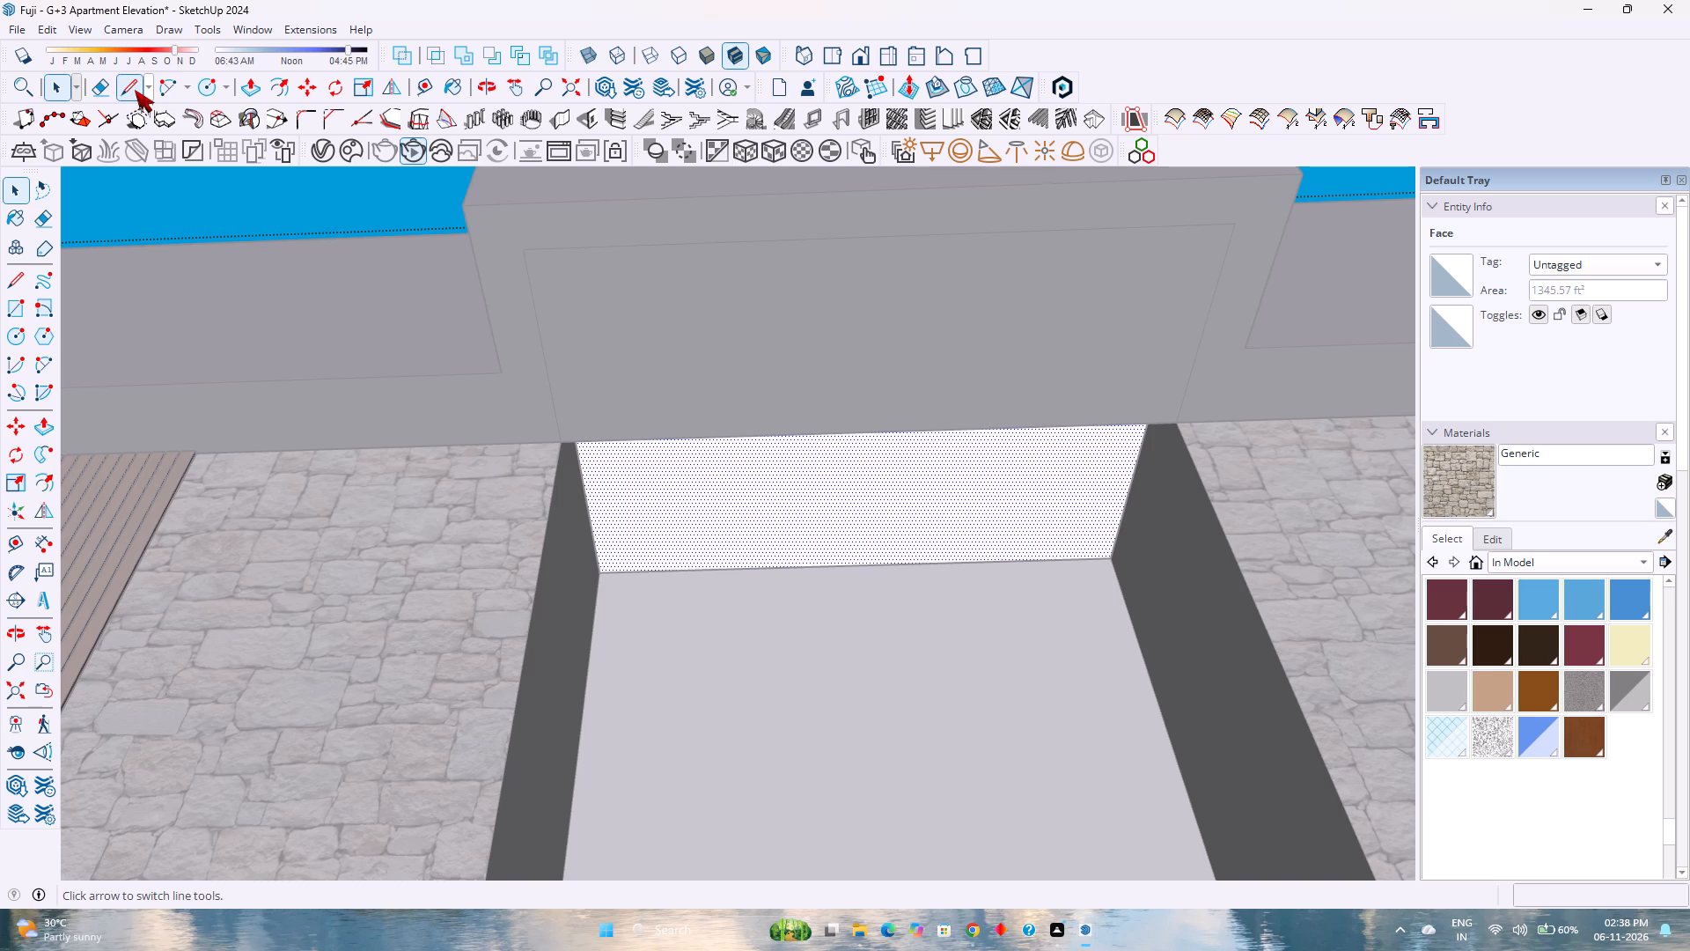
pyautogui.click(135, 90)
pyautogui.moveTo(522, 469); pyautogui.dragTo(474, 394, button='middle')
pyautogui.middleClick(474, 394)
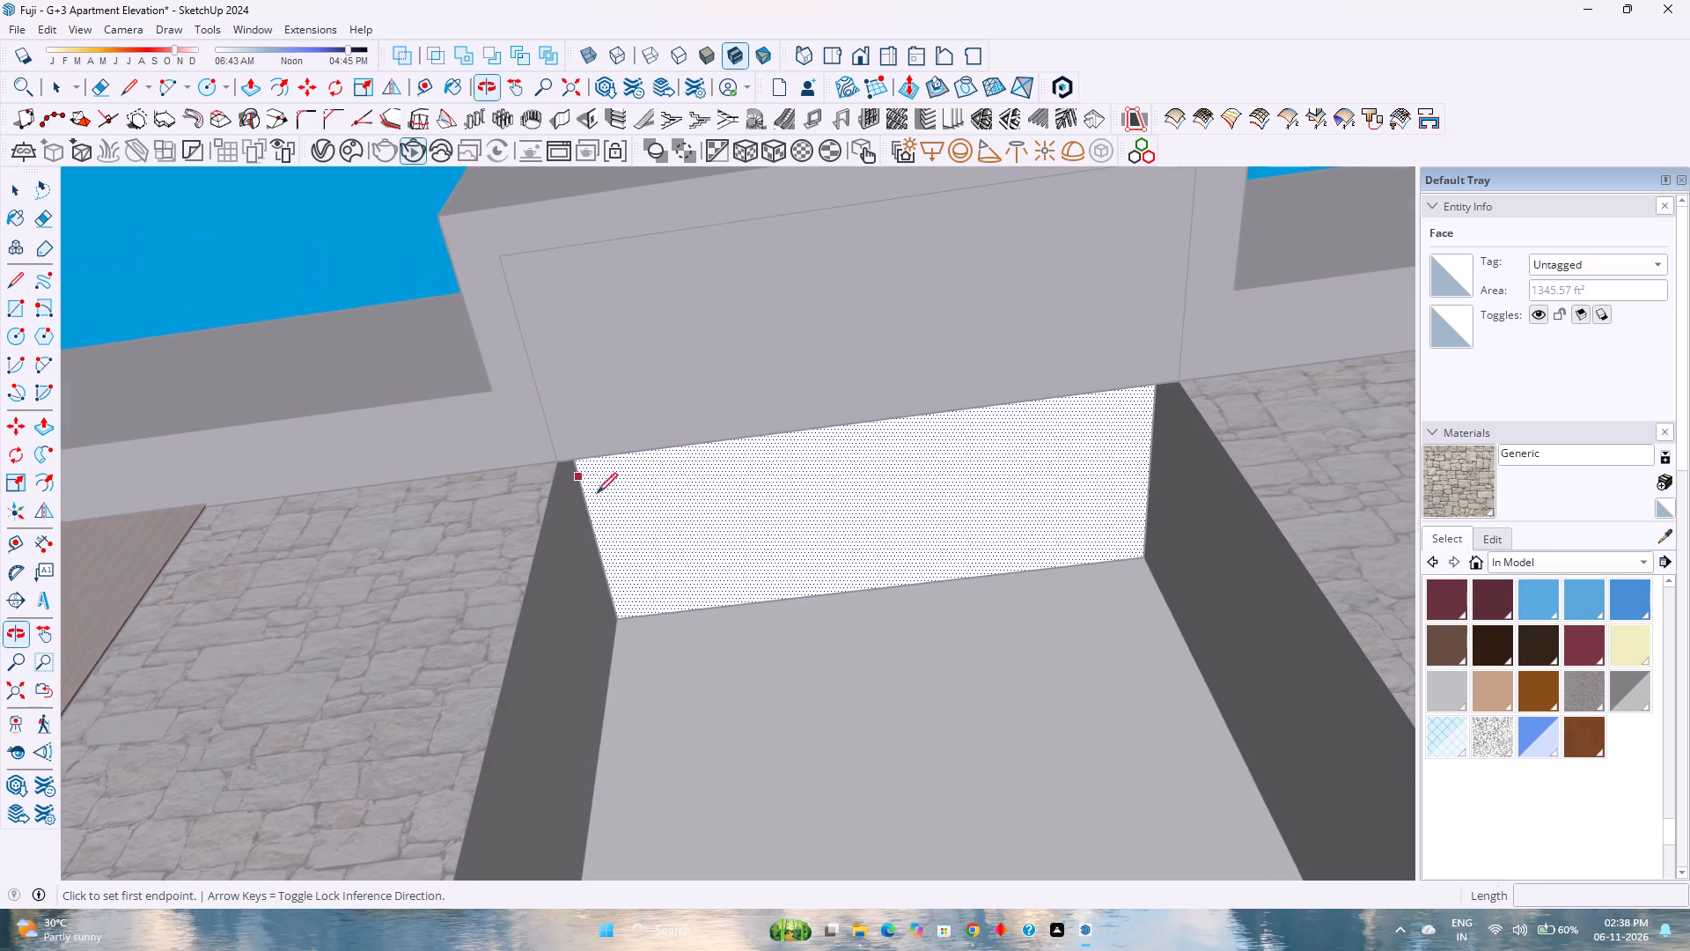
pyautogui.click(623, 613)
pyautogui.scroll(2, 564, 465)
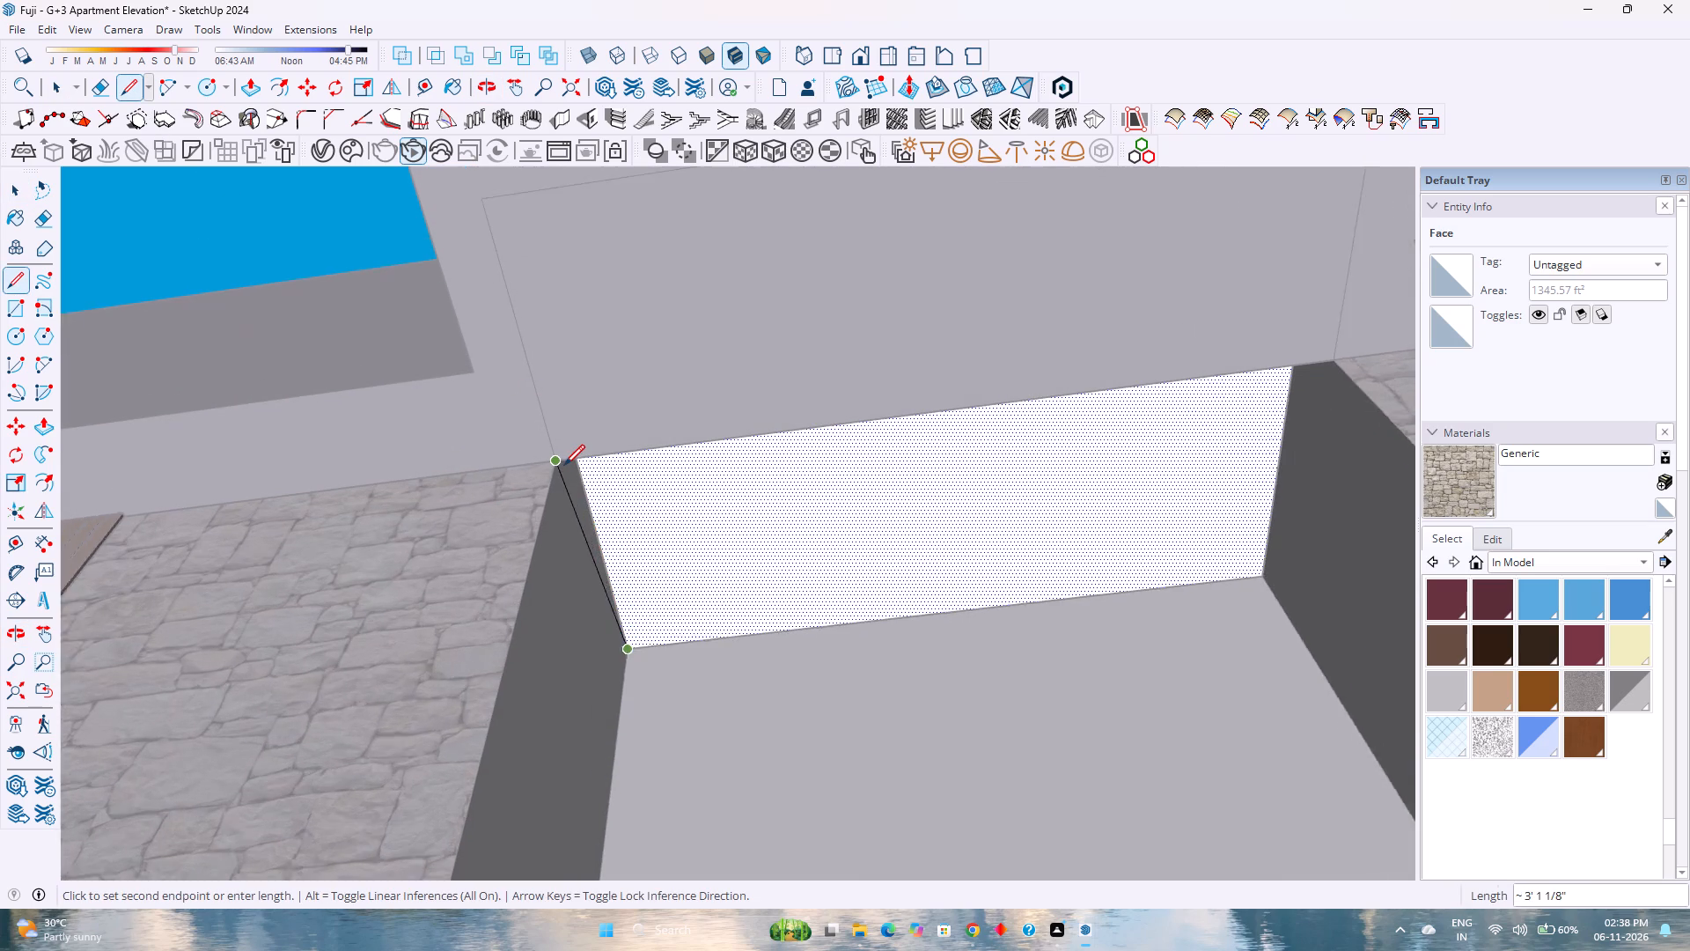
pyautogui.scroll(4, 564, 465)
pyautogui.moveTo(579, 482); pyautogui.dragTo(541, 350, button='middle')
pyautogui.moveTo(607, 469); pyautogui.dragTo(608, 461, button='middle')
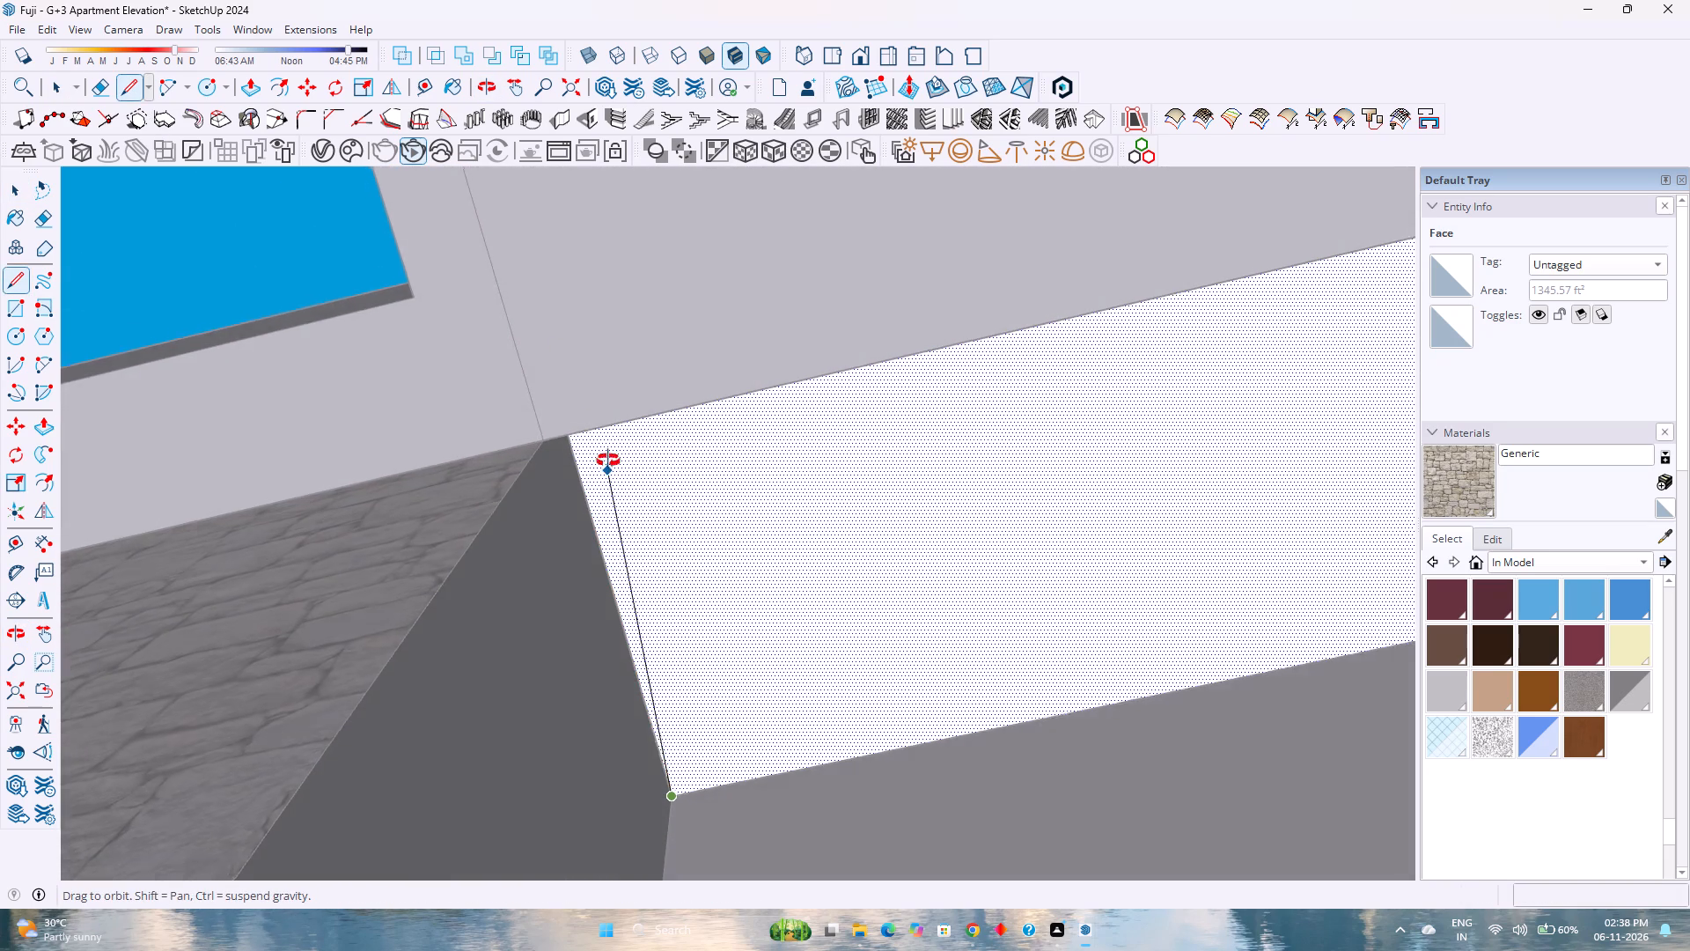
pyautogui.moveTo(608, 461); pyautogui.dragTo(570, 406, button='middle')
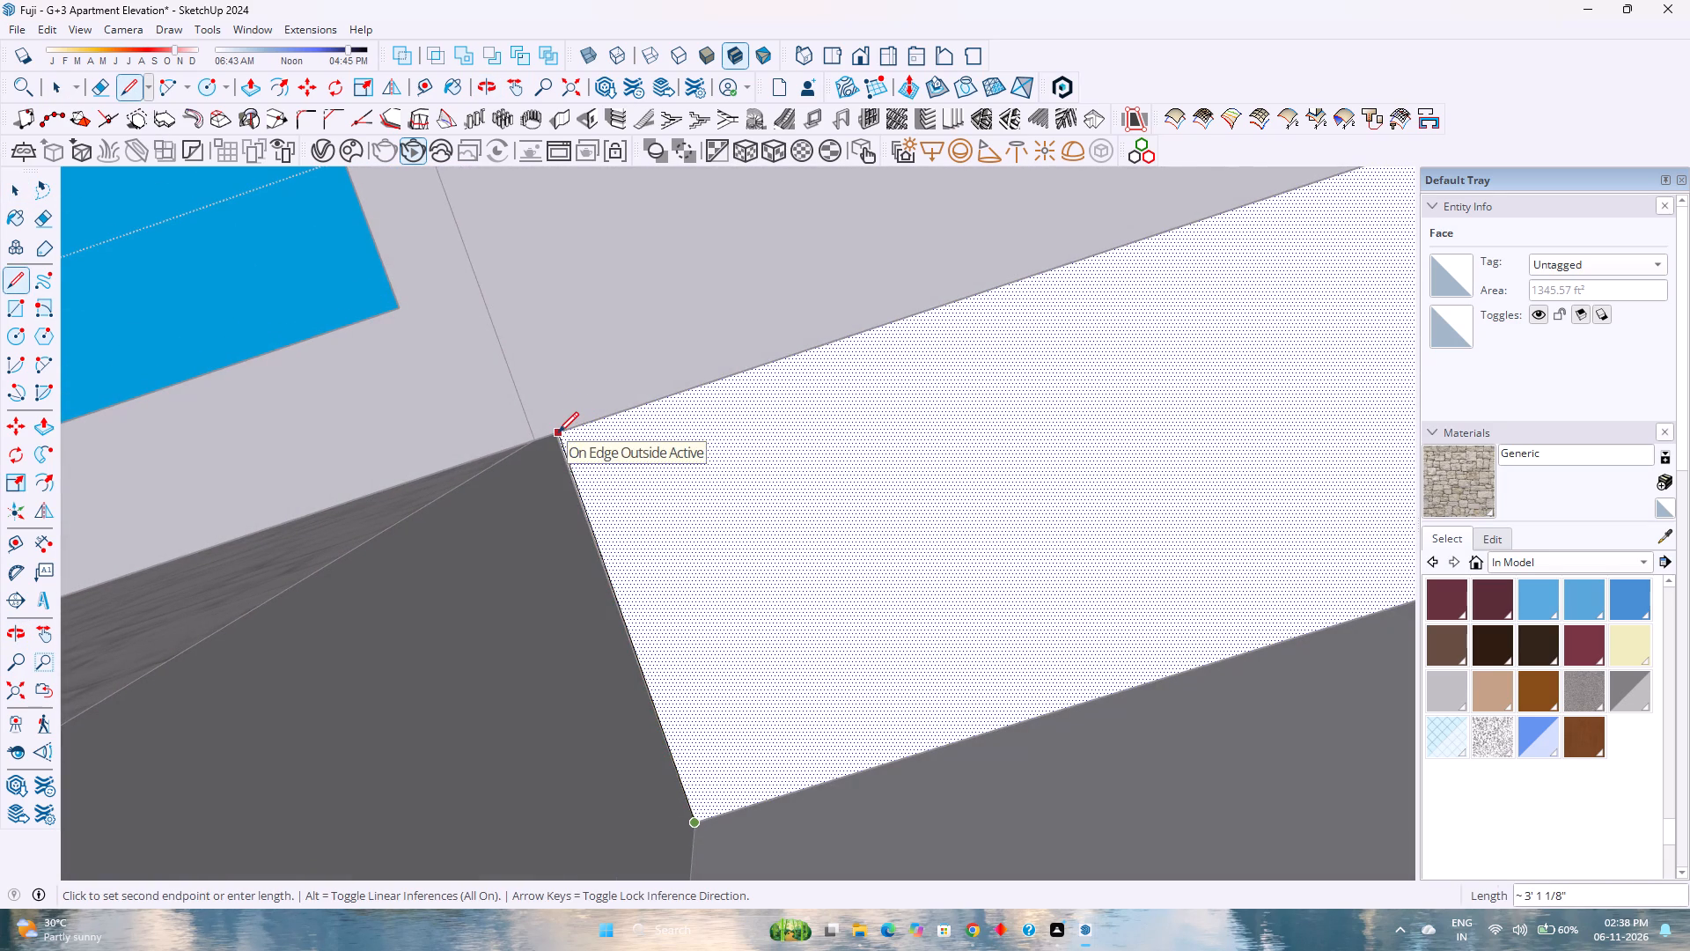
pyautogui.press('Right')
pyautogui.click(554, 432)
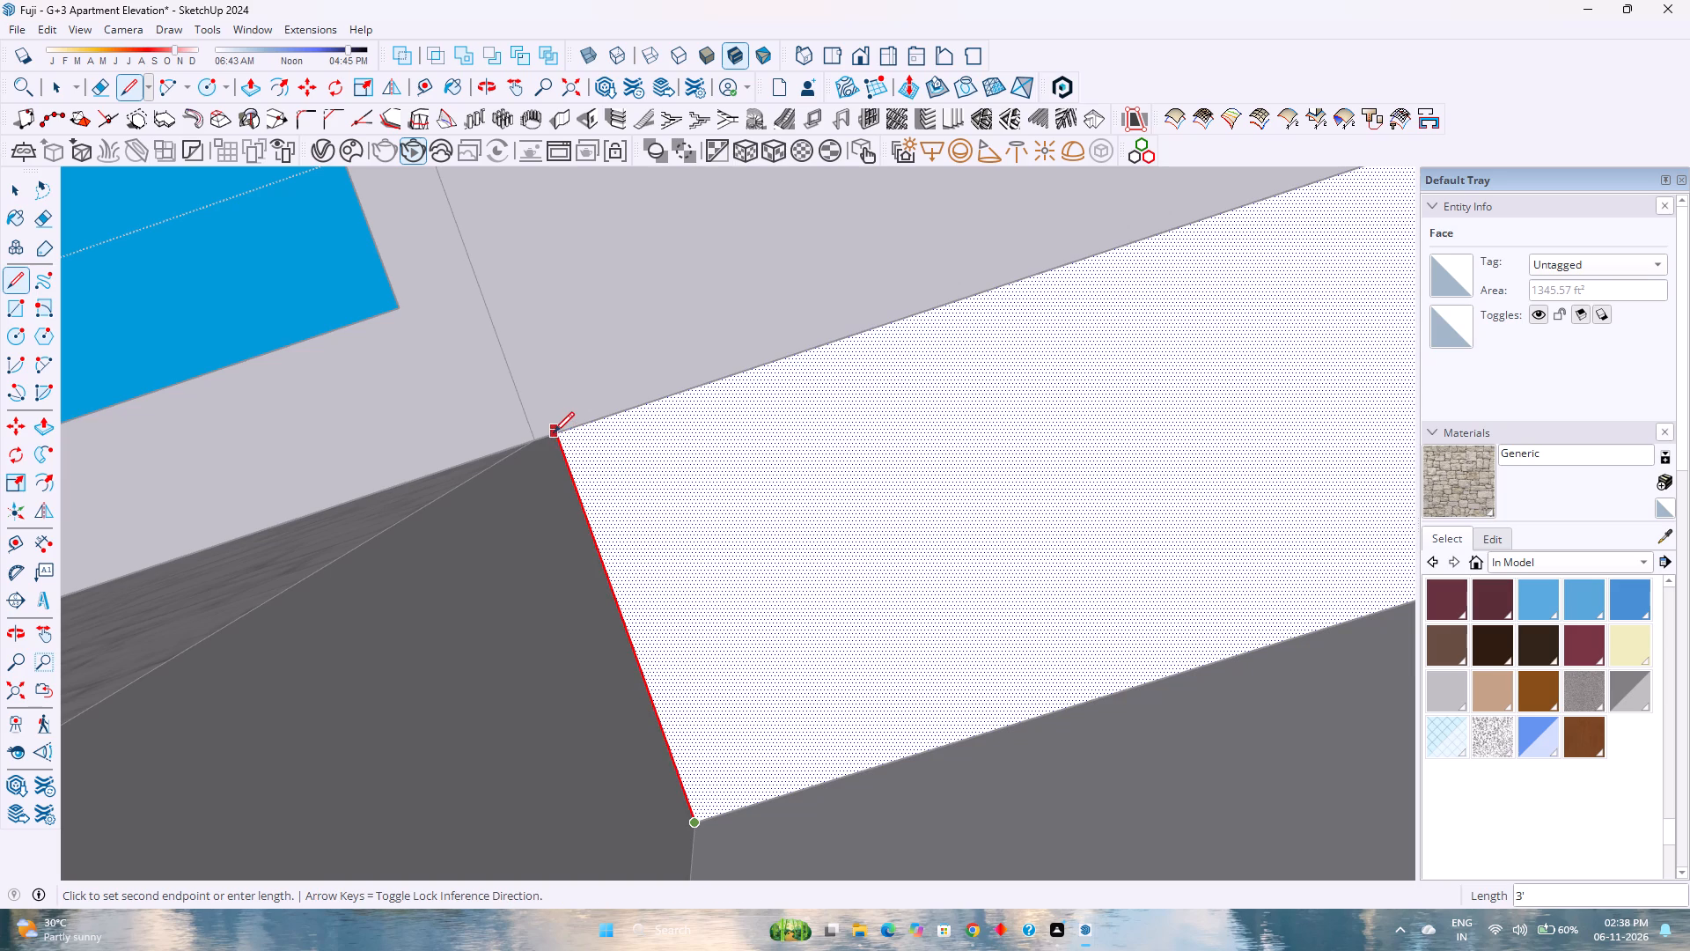
pyautogui.scroll(-2, 619, 548)
pyautogui.middleClick(620, 577)
pyautogui.moveTo(624, 586); pyautogui.dragTo(702, 734, button='middle')
pyautogui.middleClick(702, 734)
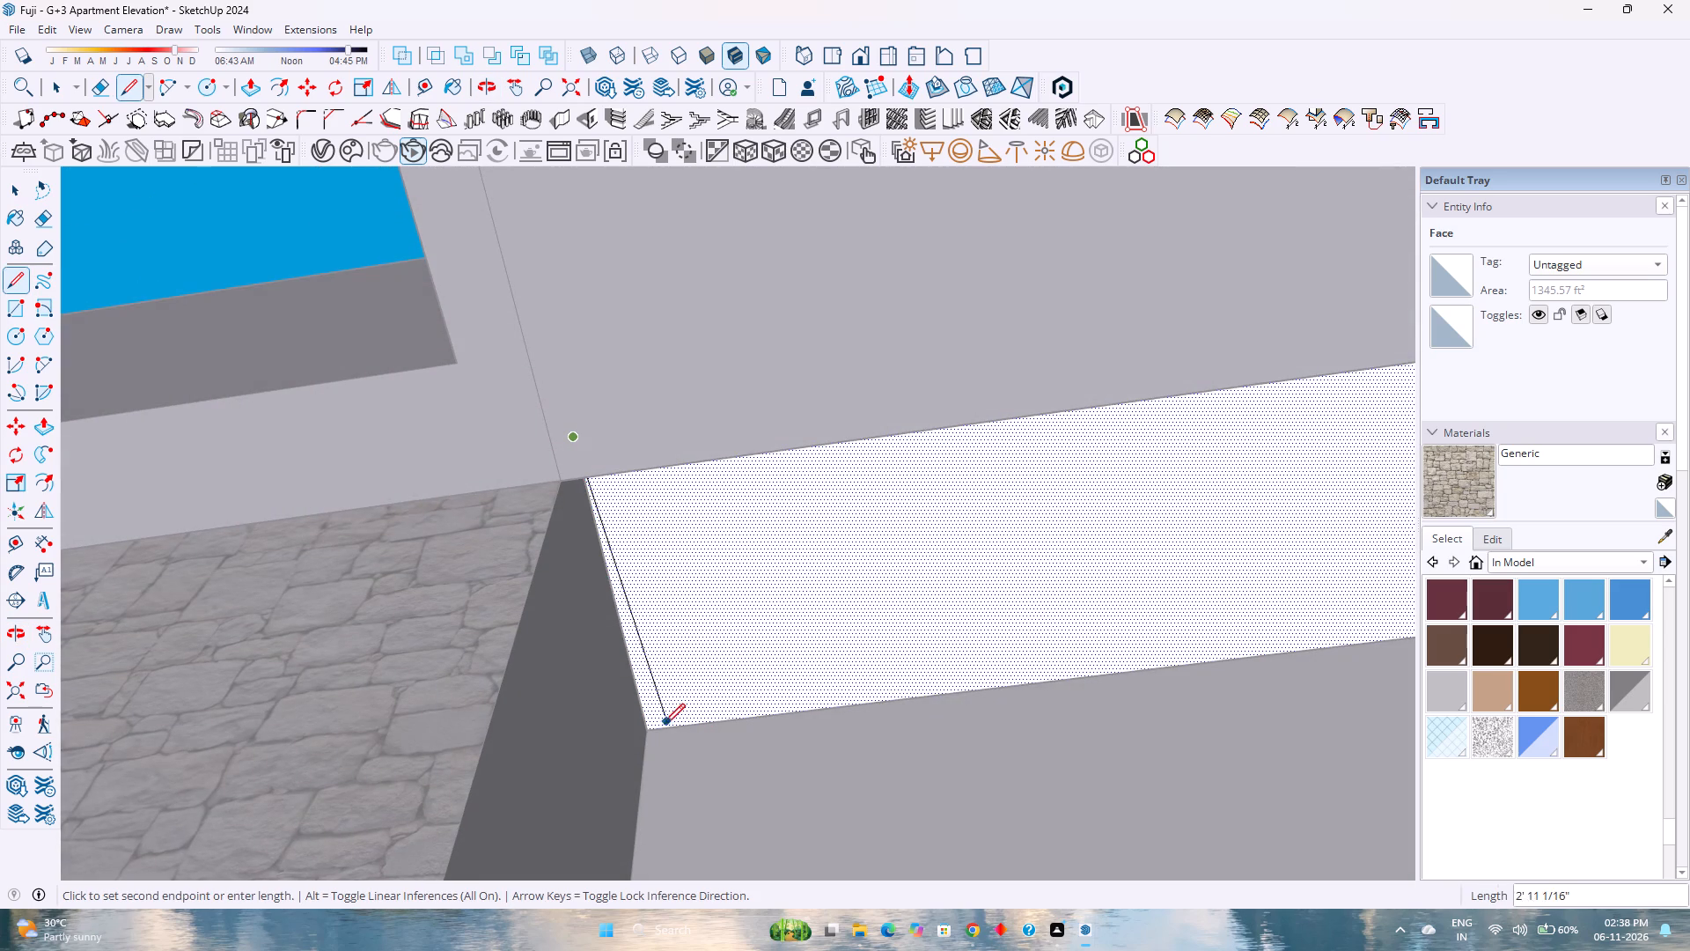
pyautogui.press('Escape')
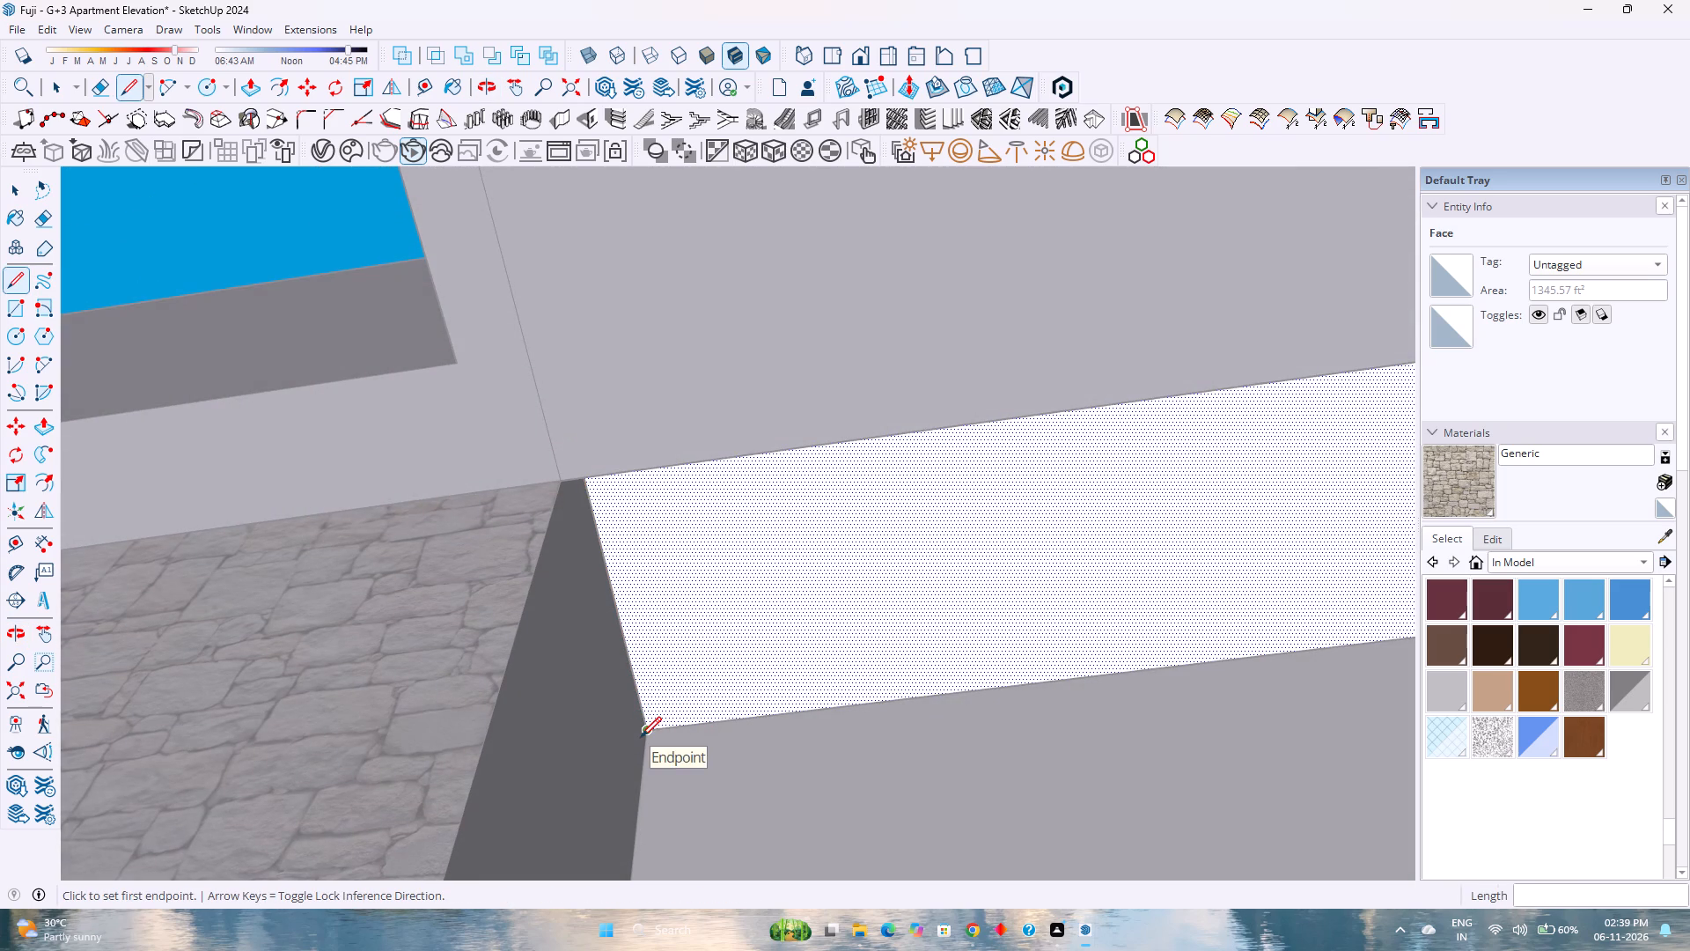
# Outline the recess ceiling's inner edge and its opposite 3' side, separating the top-storey balcony ceiling as its own face.
pyautogui.click(641, 737)
pyautogui.scroll(-6, 767, 735)
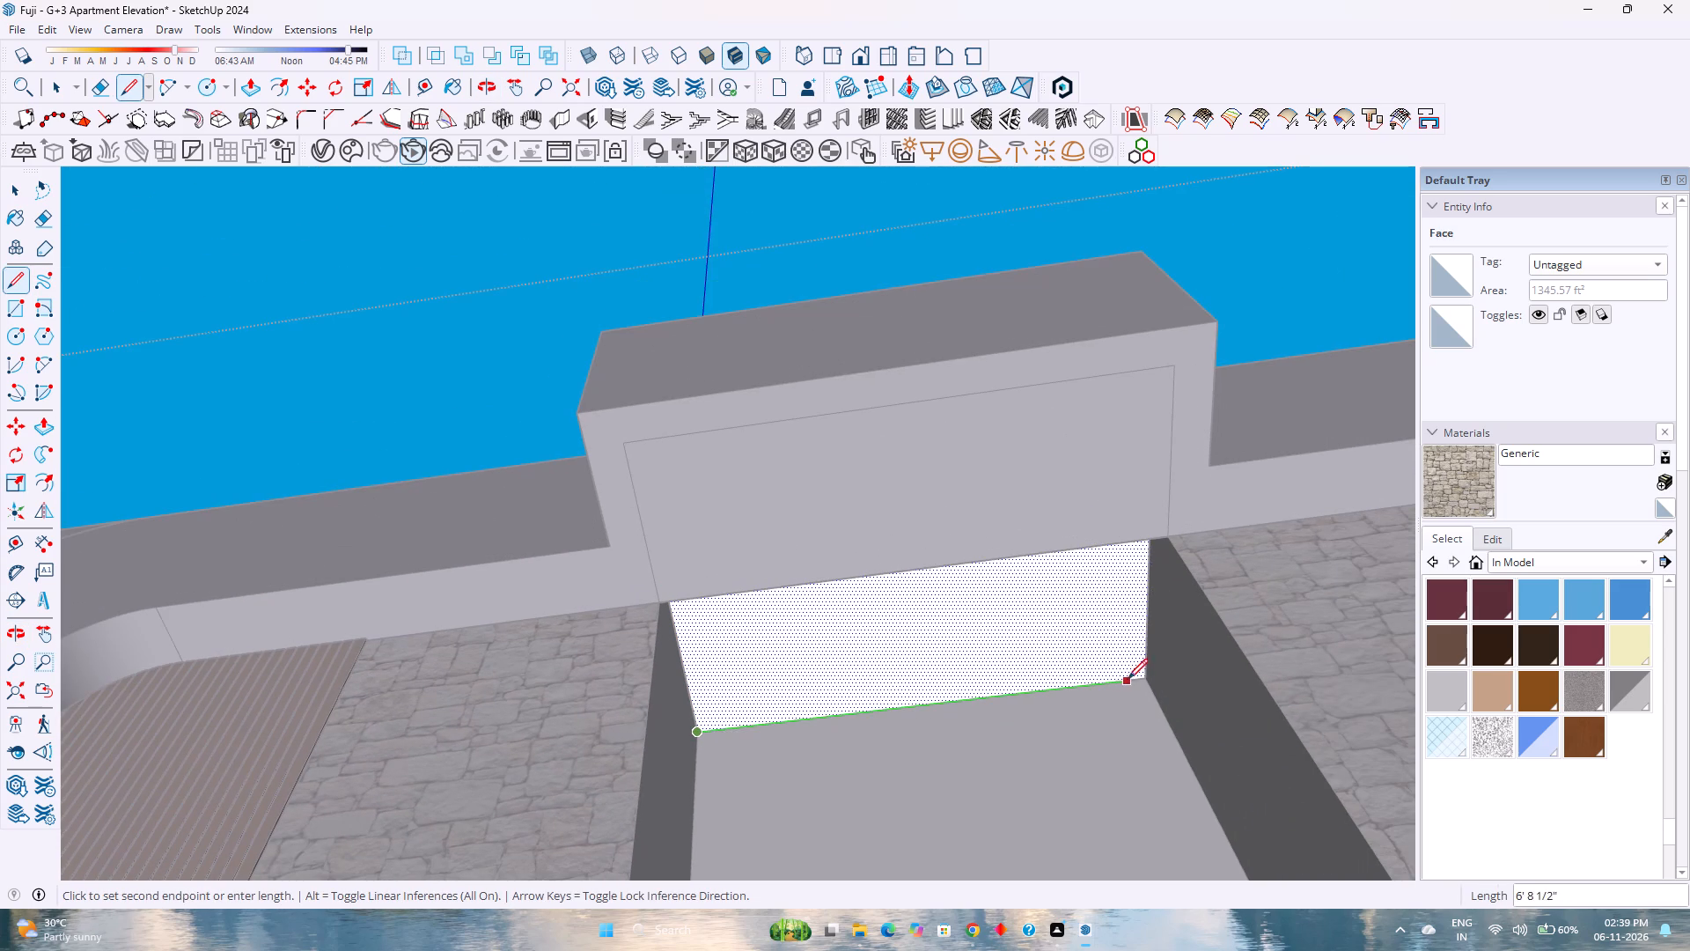
pyautogui.click(1143, 676)
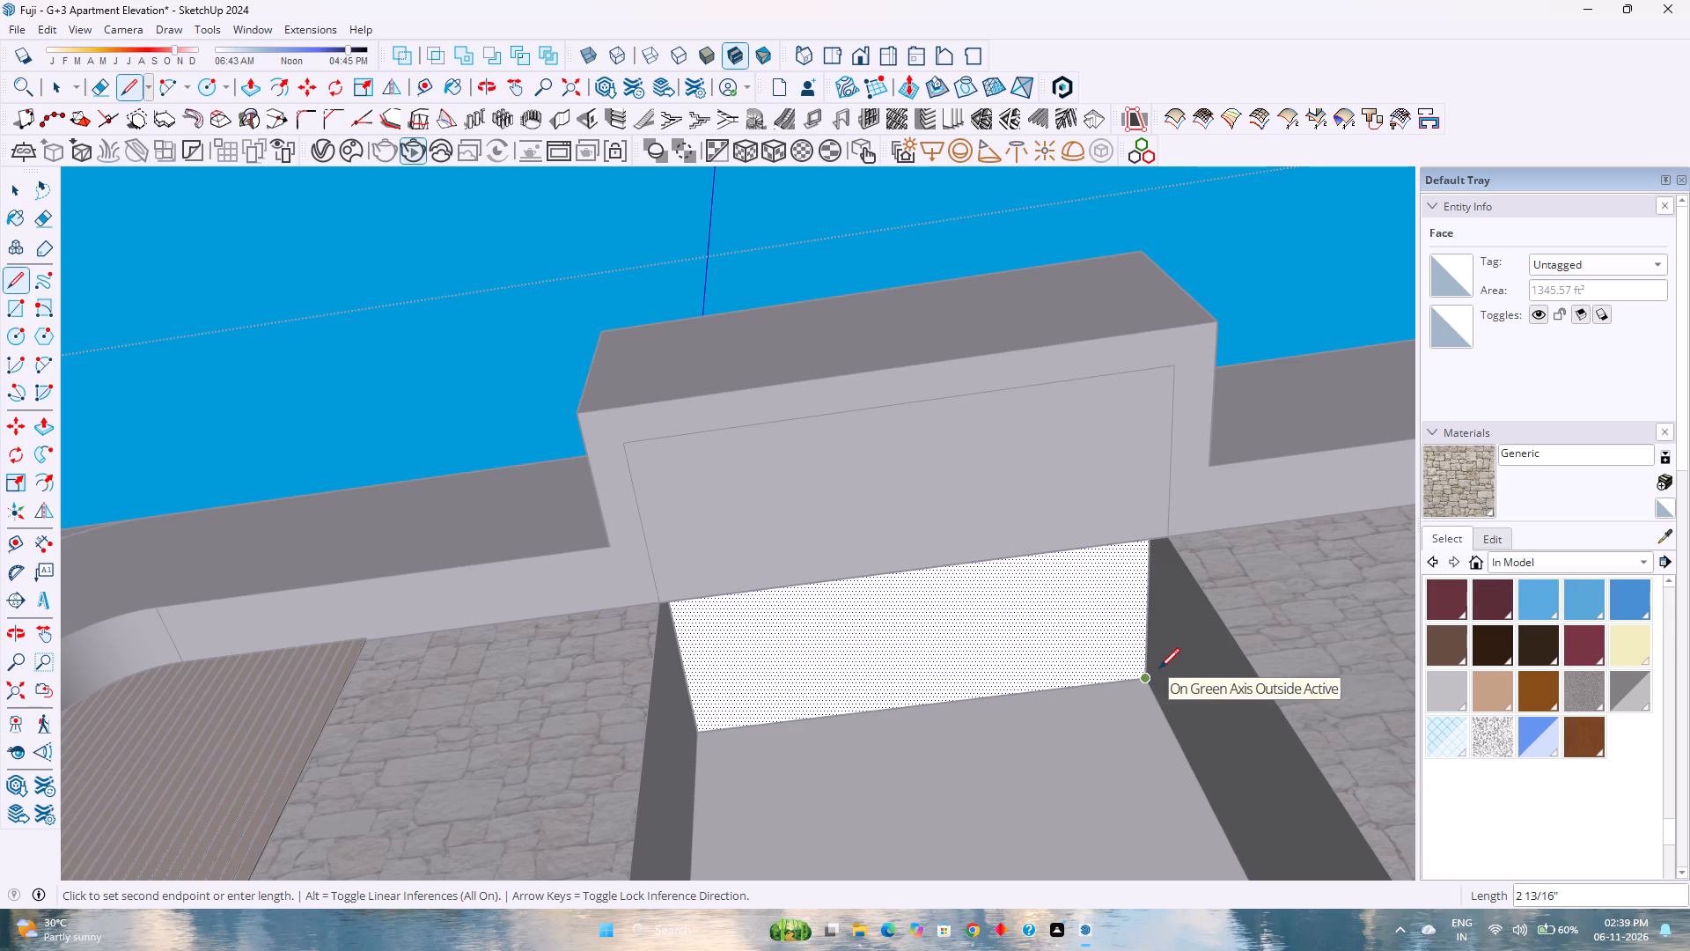
pyautogui.scroll(3, 1131, 584)
pyautogui.middleClick(1133, 593)
pyautogui.middleClick(1135, 592)
pyautogui.moveTo(1139, 588); pyautogui.dragTo(1167, 543, button='middle')
pyautogui.moveTo(1179, 527); pyautogui.dragTo(1245, 420, button='middle')
pyautogui.middleClick(1245, 420)
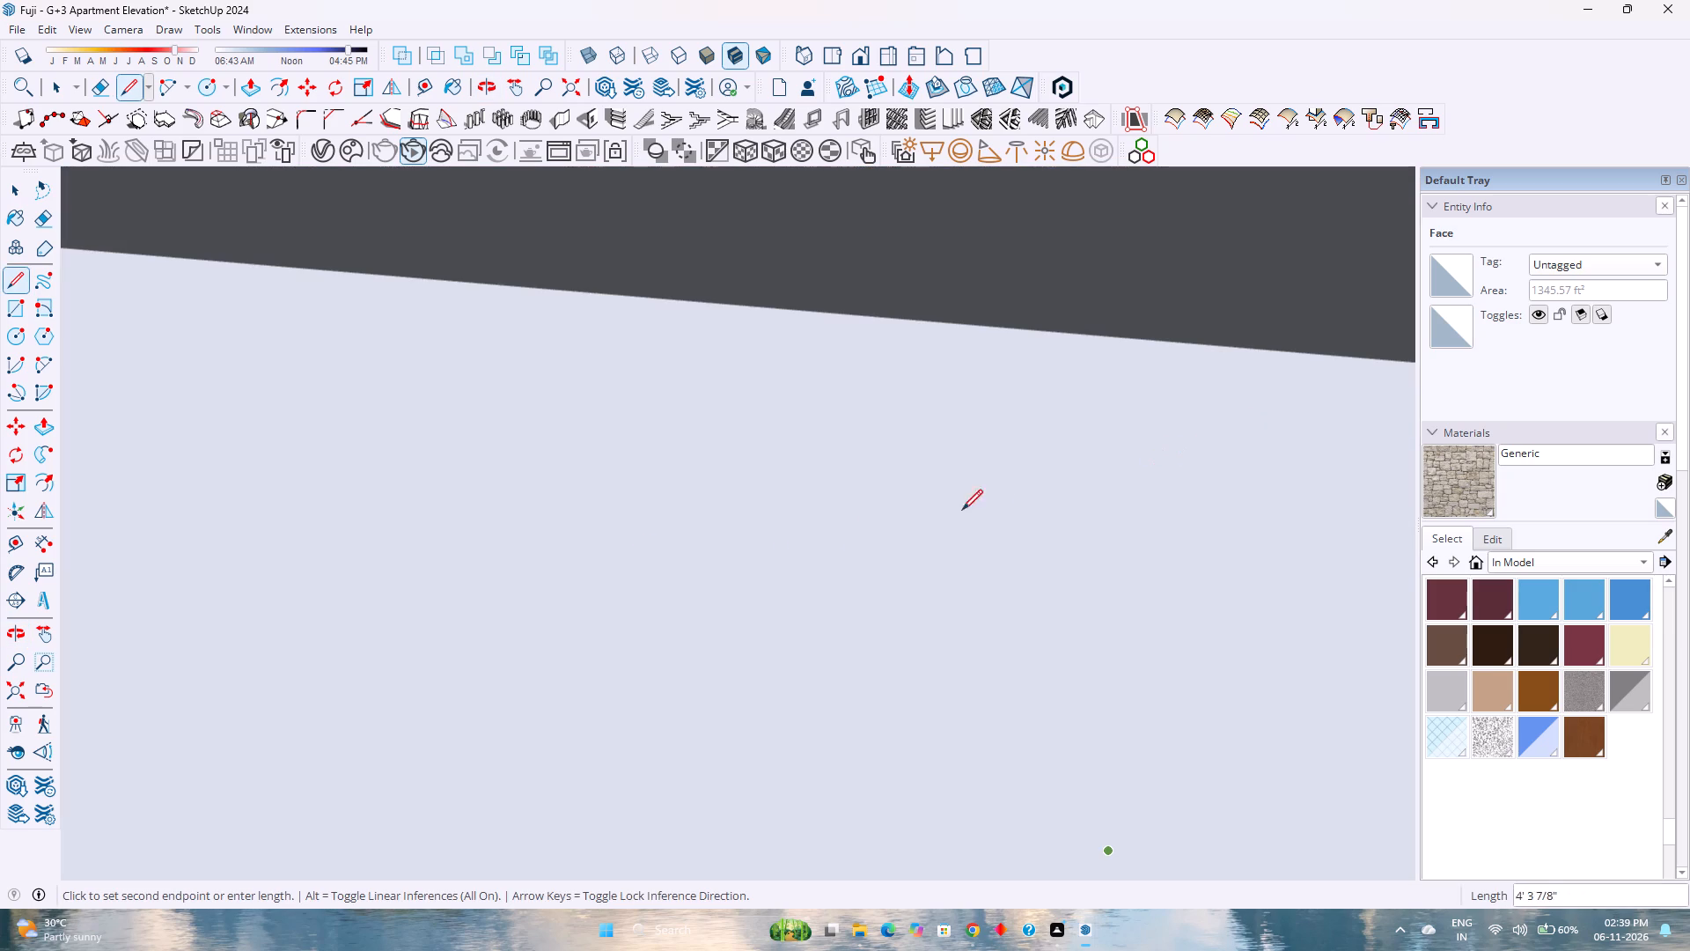
pyautogui.click(9, 683)
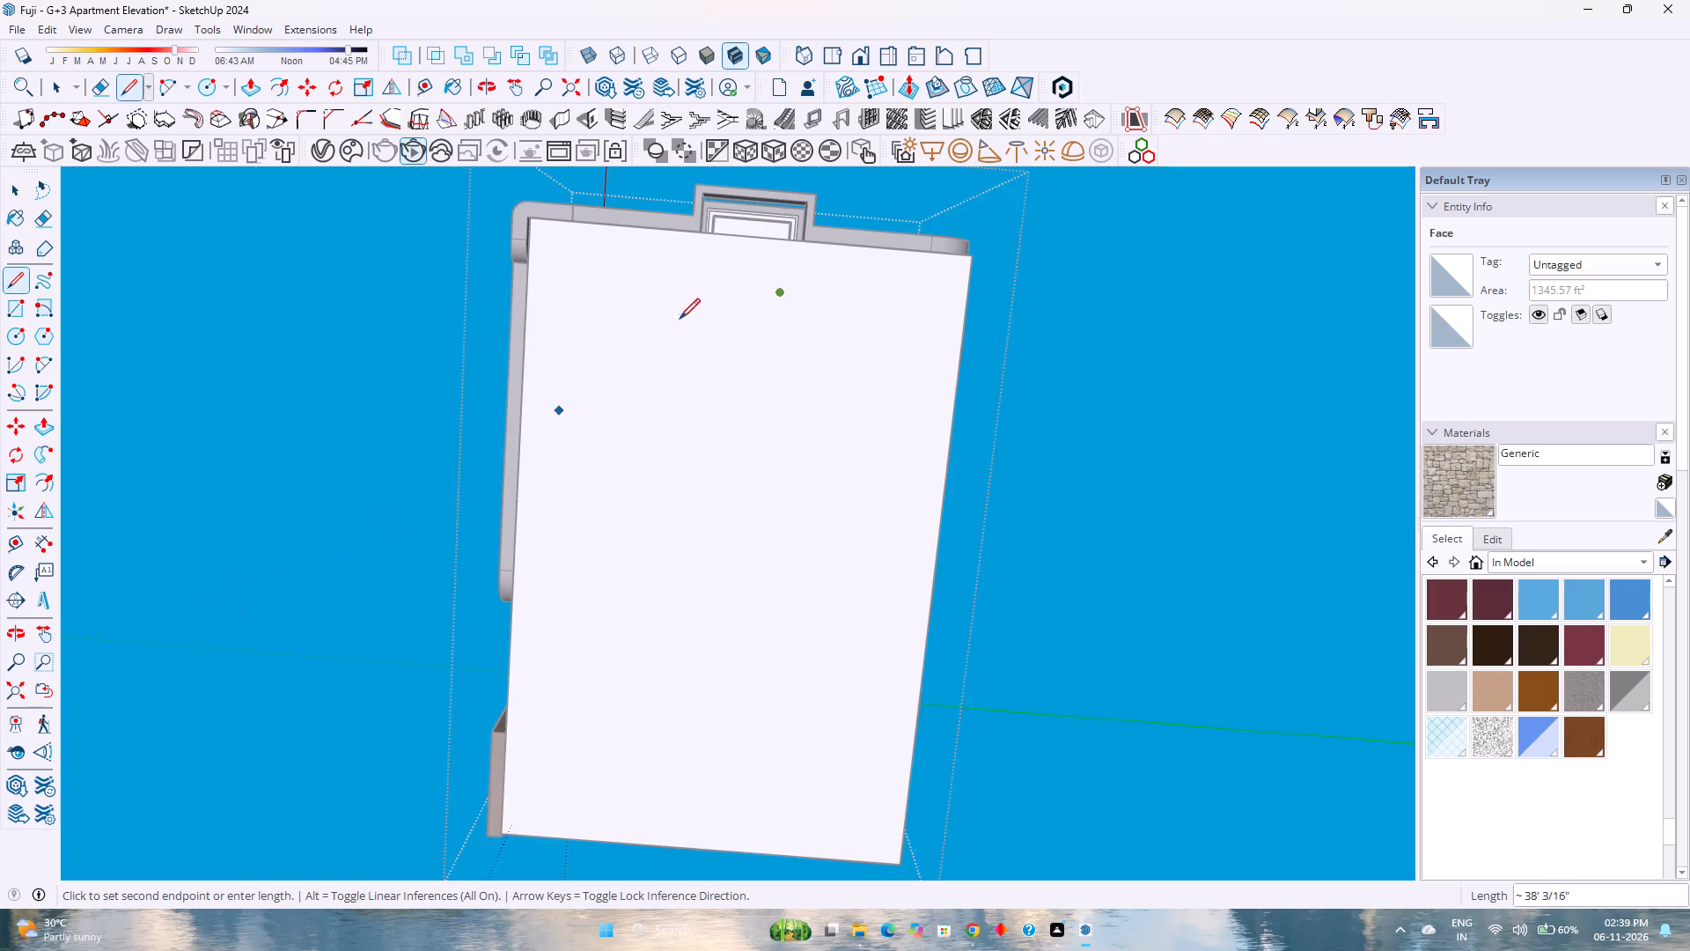
pyautogui.keyDown('shift'); pyautogui.middleClick(765, 264); pyautogui.keyUp('shift')
pyautogui.keyDown('shift'); pyautogui.middleClick(770, 266); pyautogui.keyUp('shift')
pyautogui.keyDown('shift'); pyautogui.moveTo(777, 276); pyautogui.dragTo(798, 533, button='middle'); pyautogui.keyUp('shift')
pyautogui.keyDown('shift'); pyautogui.middleClick(798, 533); pyautogui.keyUp('shift')
pyautogui.scroll(3, 799, 367)
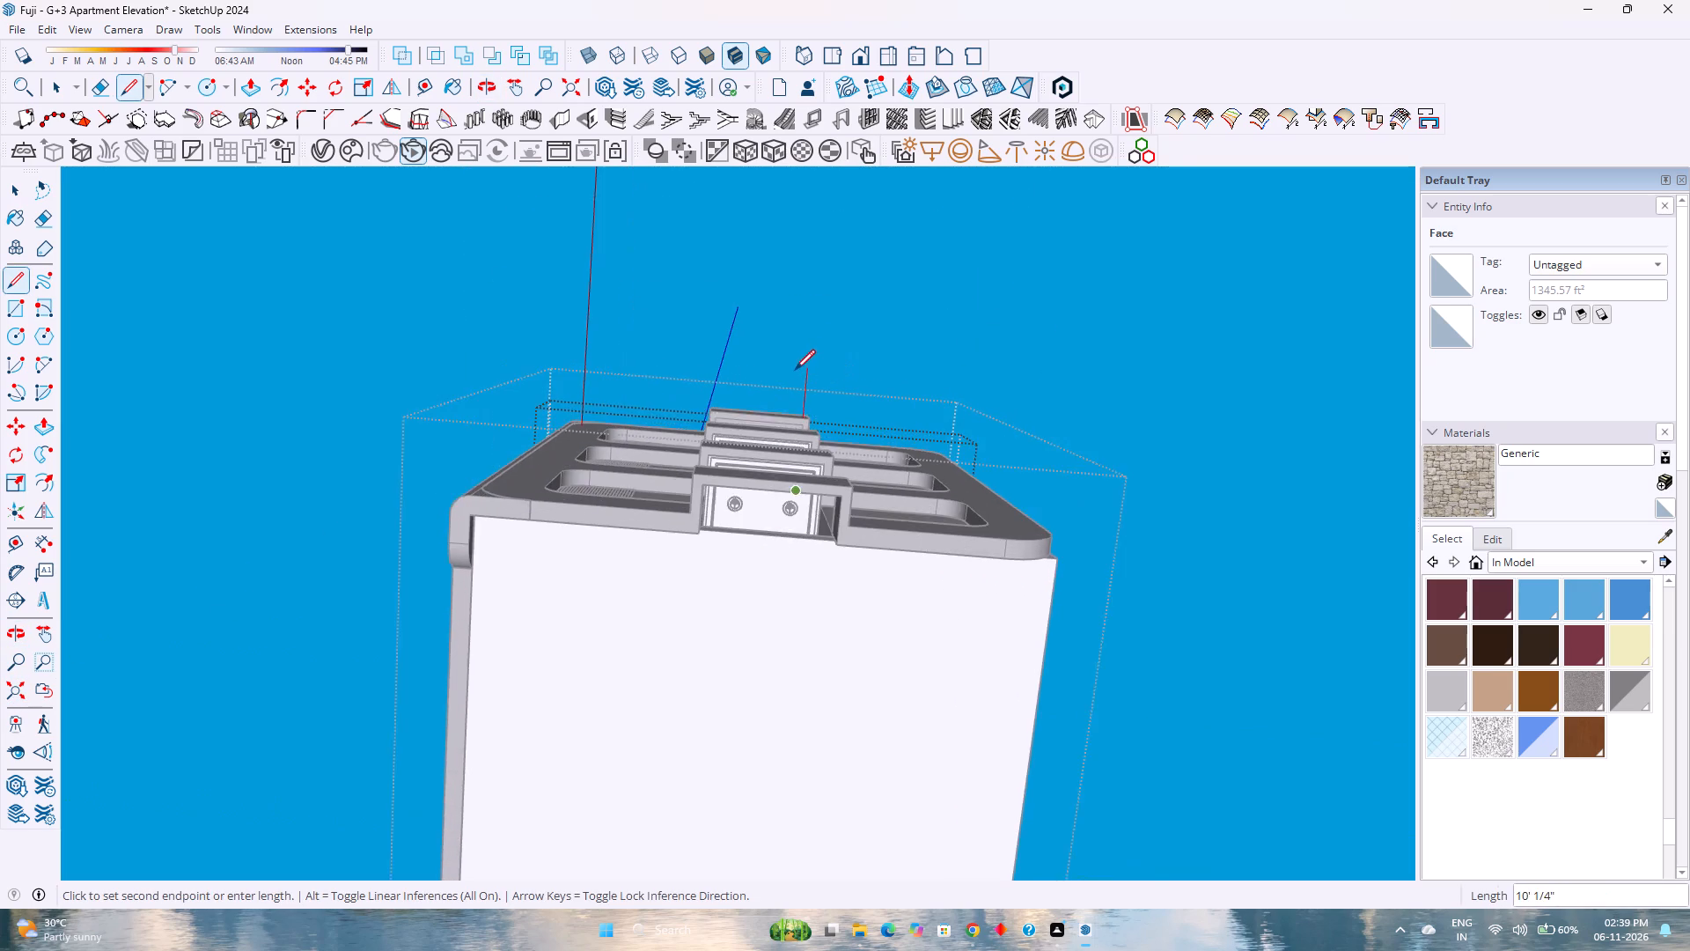
pyautogui.scroll(18, 795, 370)
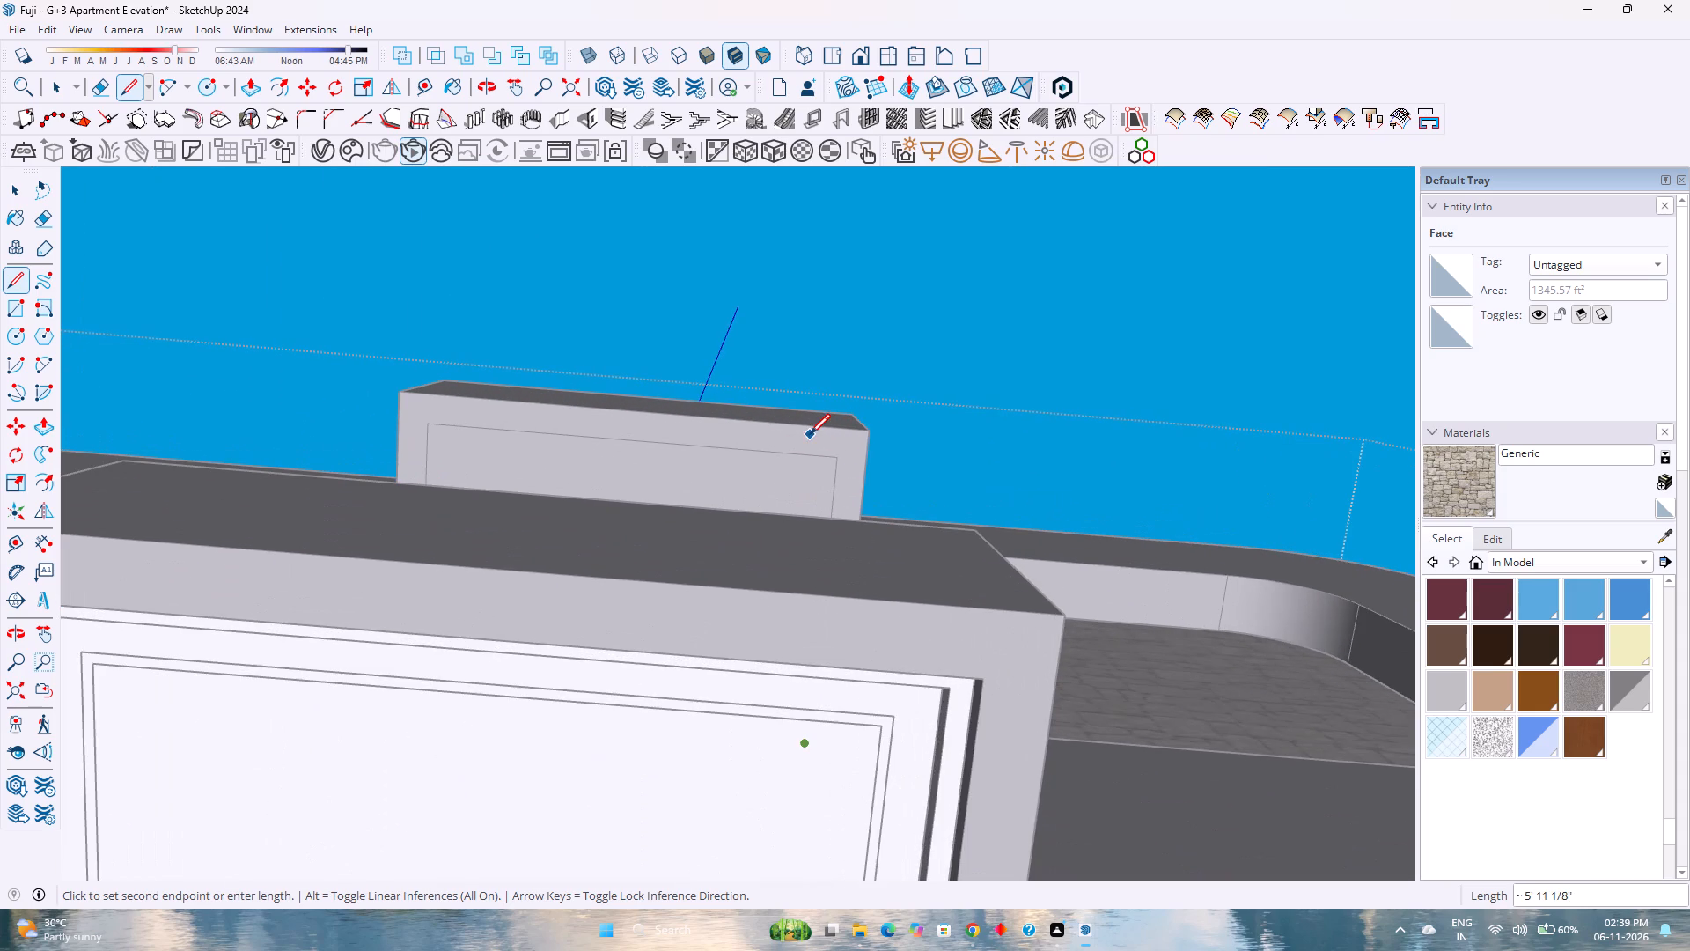
pyautogui.press('Right')
pyautogui.scroll(2, 809, 445)
pyautogui.moveTo(809, 445); pyautogui.dragTo(805, 604, button='middle')
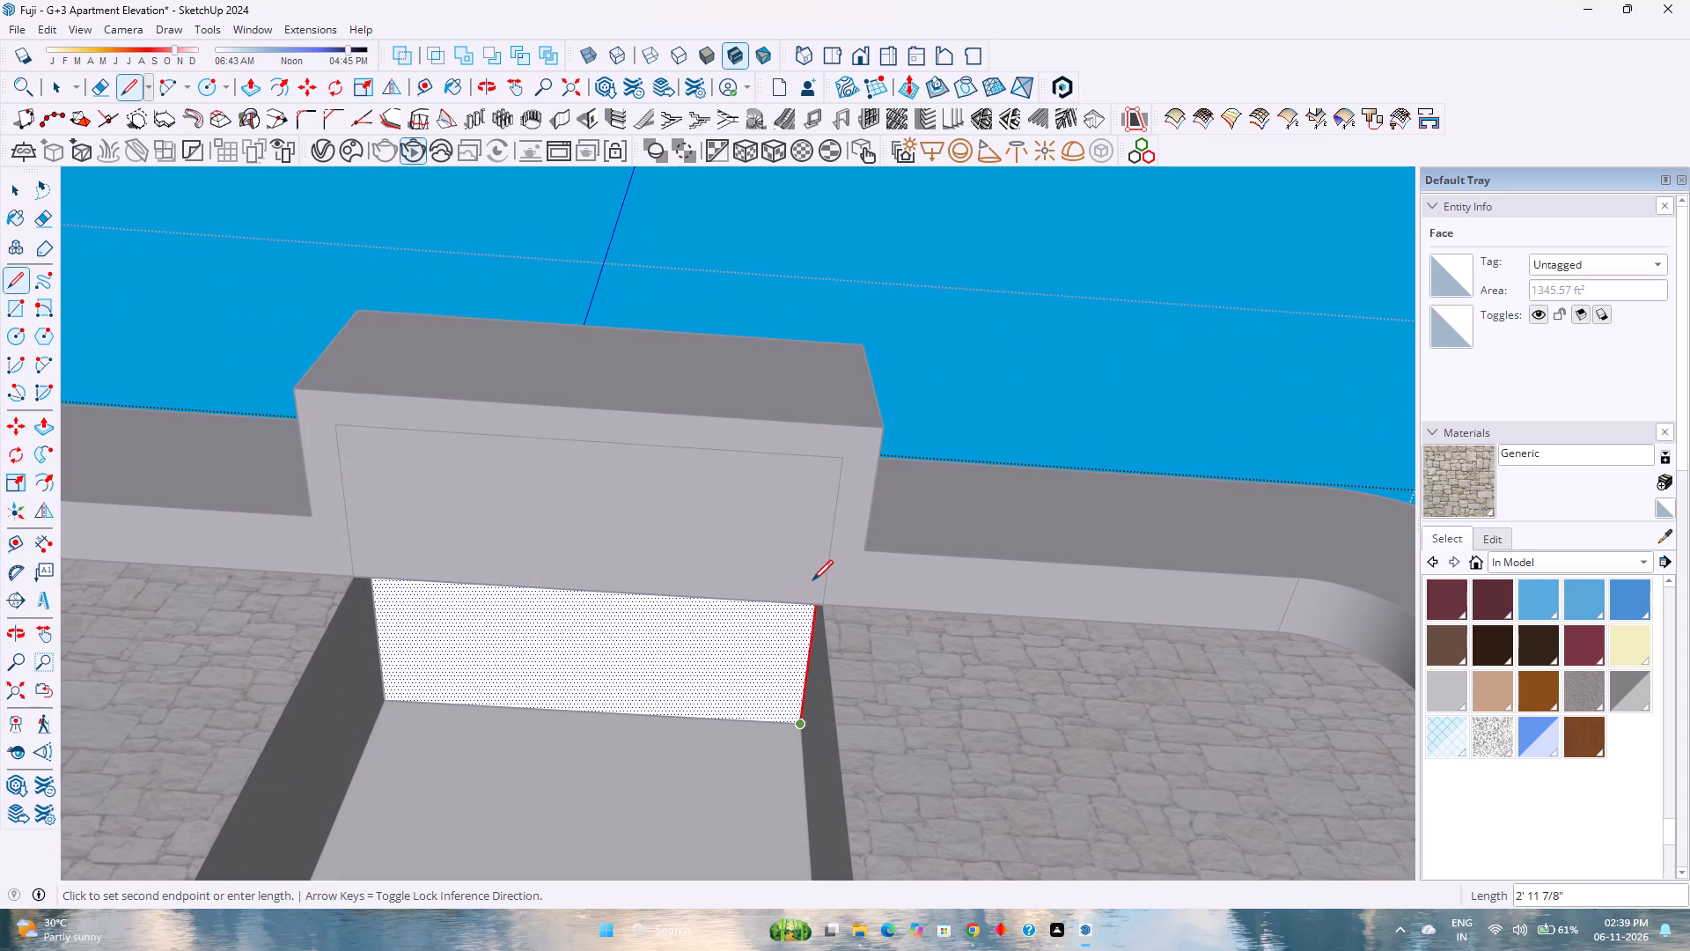
pyautogui.scroll(4, 818, 593)
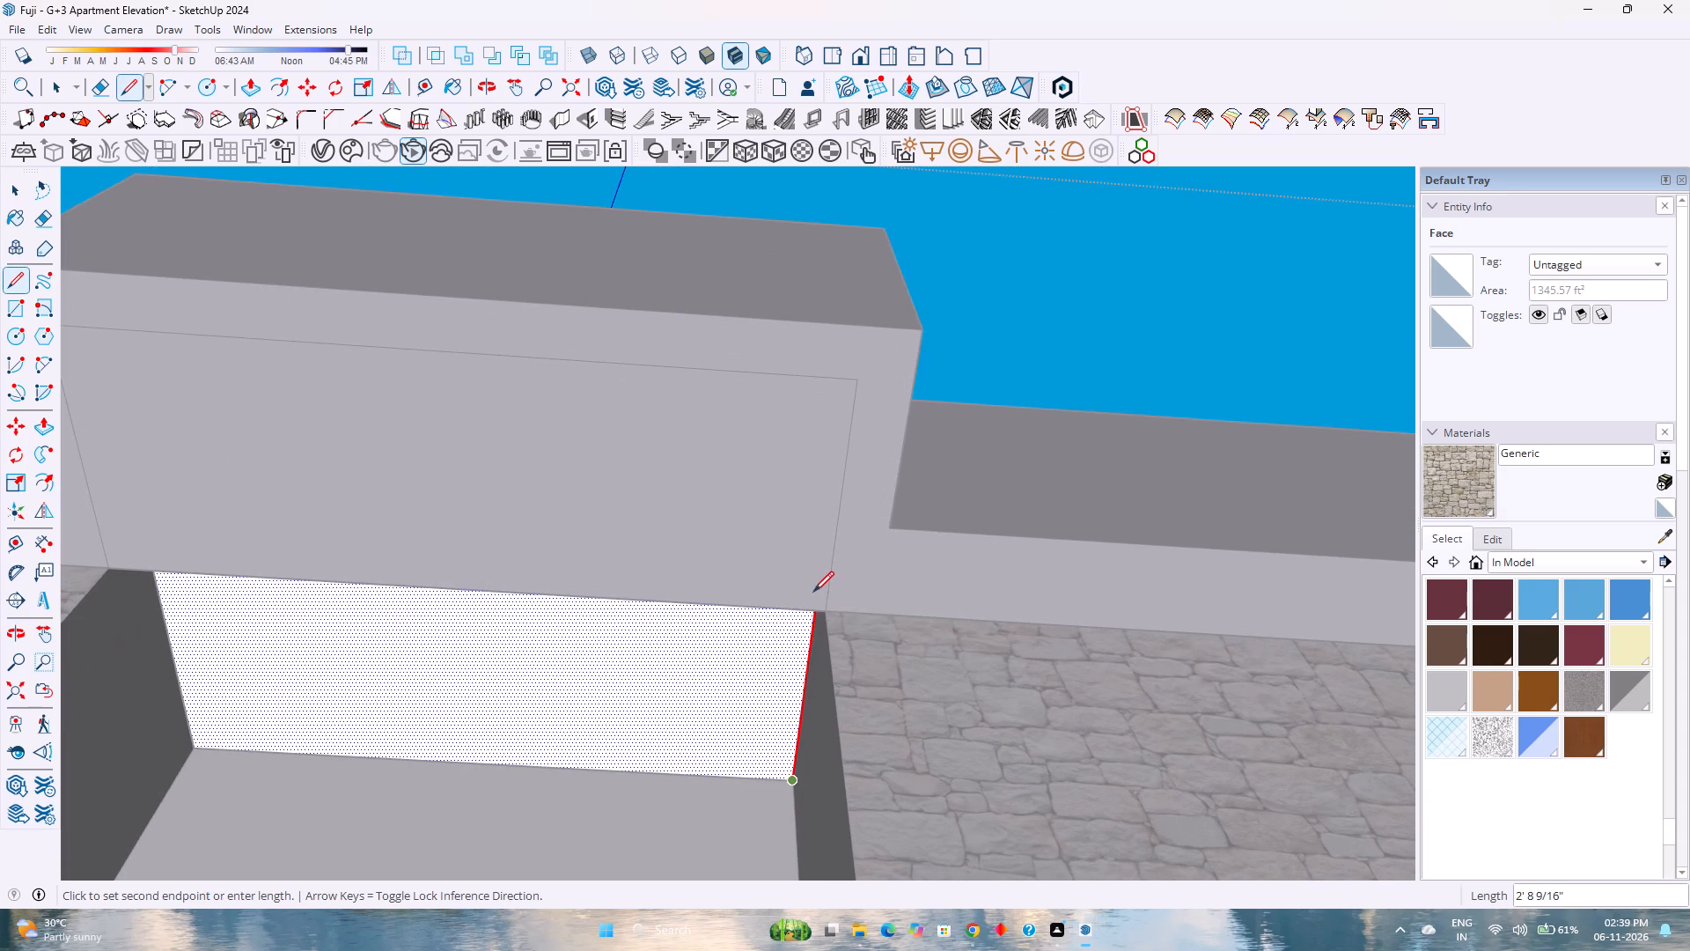
pyautogui.press('k')
pyautogui.scroll(4, 794, 610)
pyautogui.moveTo(794, 607); pyautogui.dragTo(851, 540, button='middle')
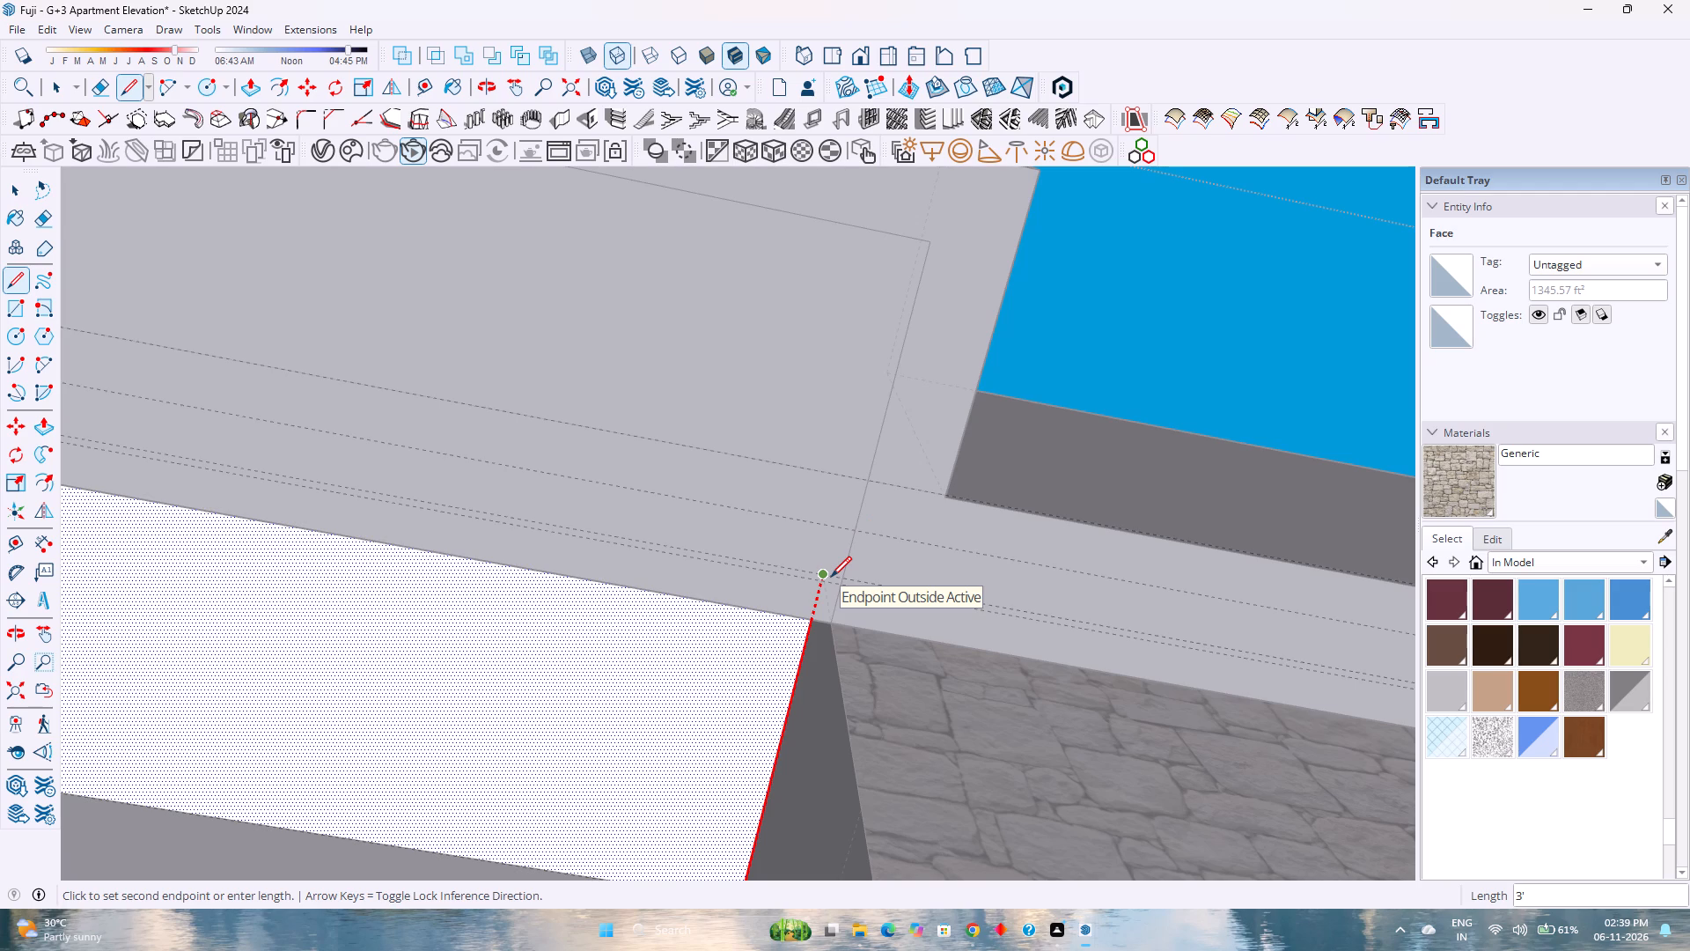
pyautogui.click(816, 598)
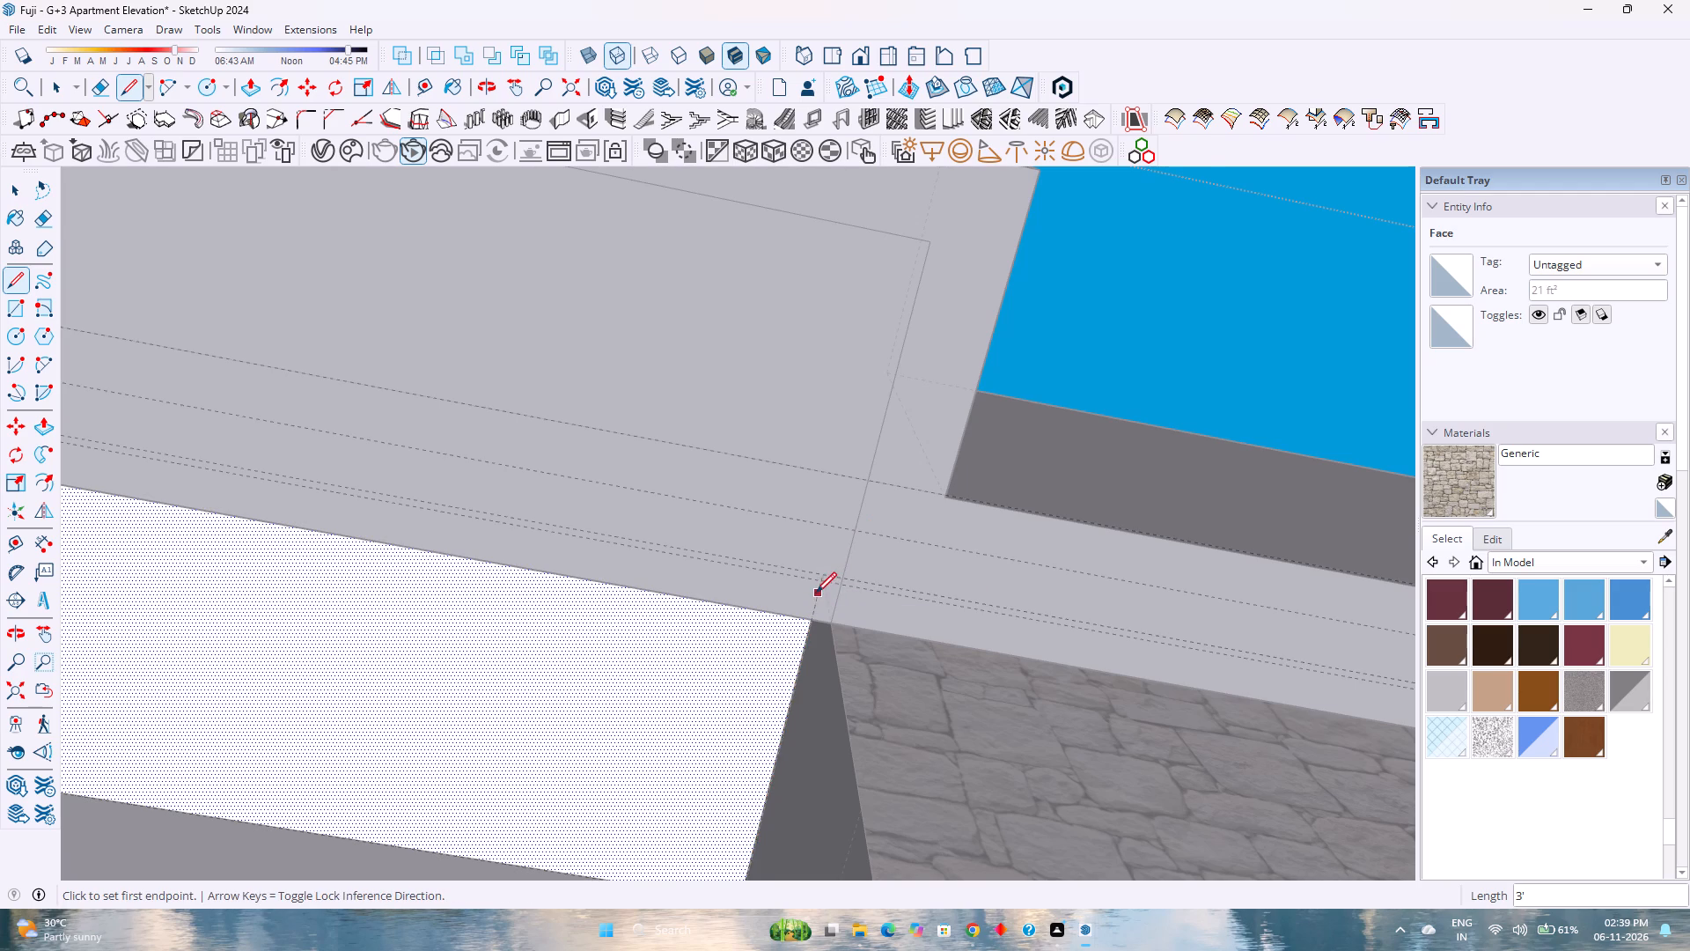
pyautogui.scroll(-4, 816, 593)
pyautogui.press('space')
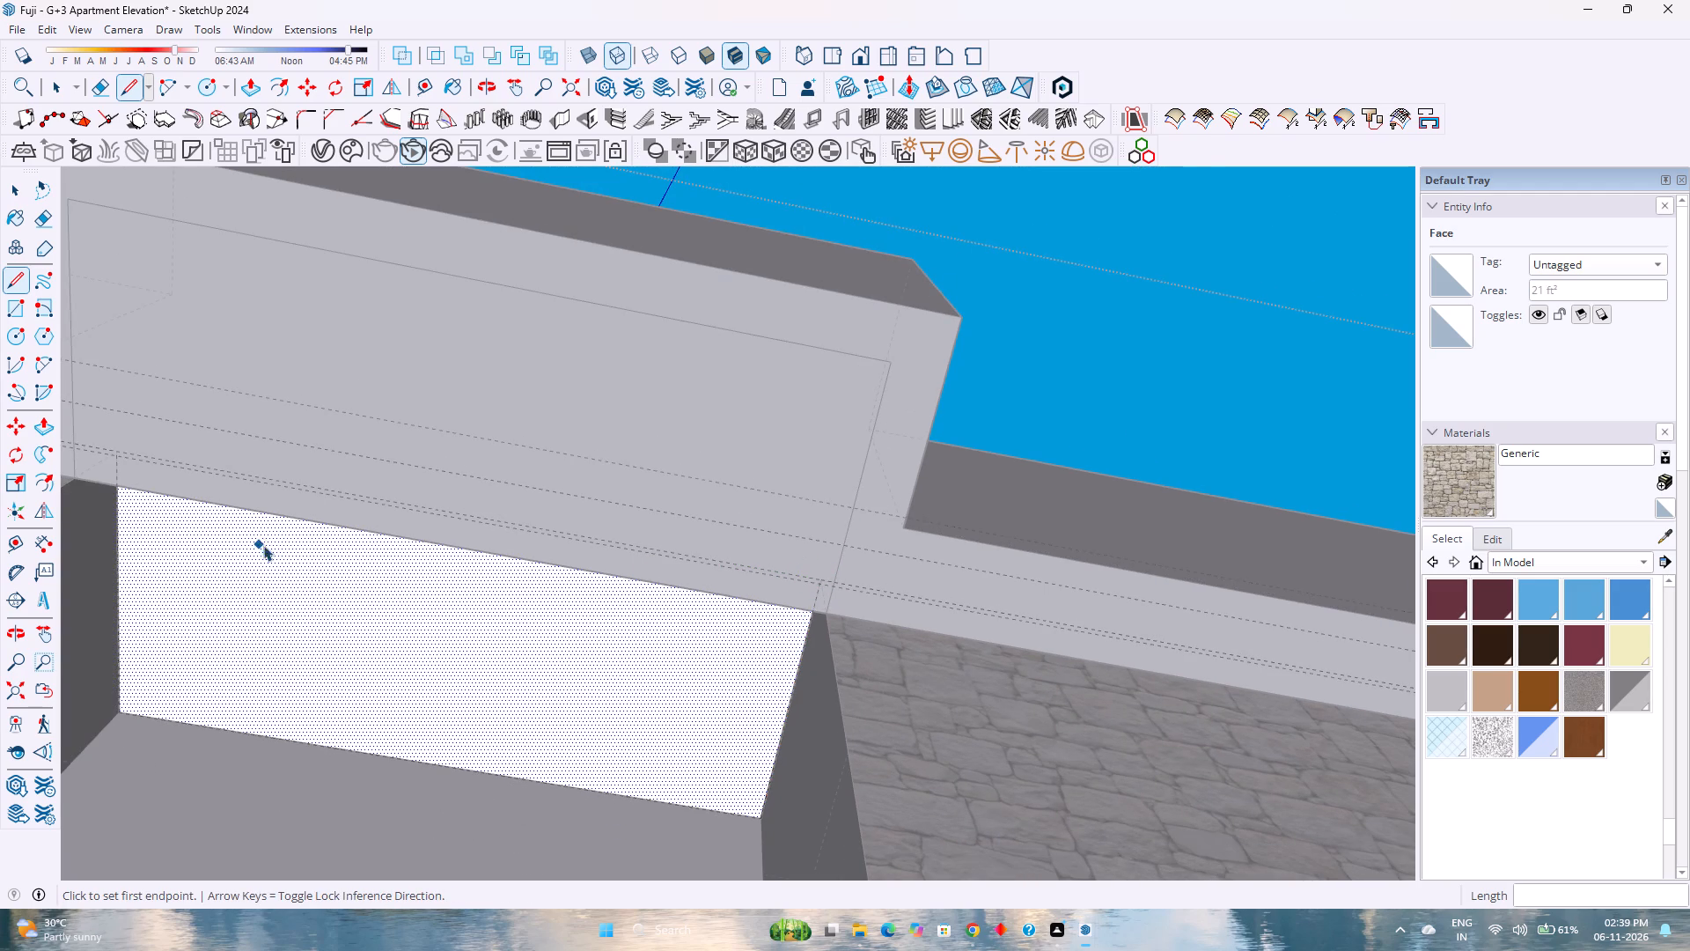
# Close the wall group and hide the dark side frame group that covers the roof parapet.
pyautogui.scroll(-6, 304, 549)
pyautogui.press('Escape')
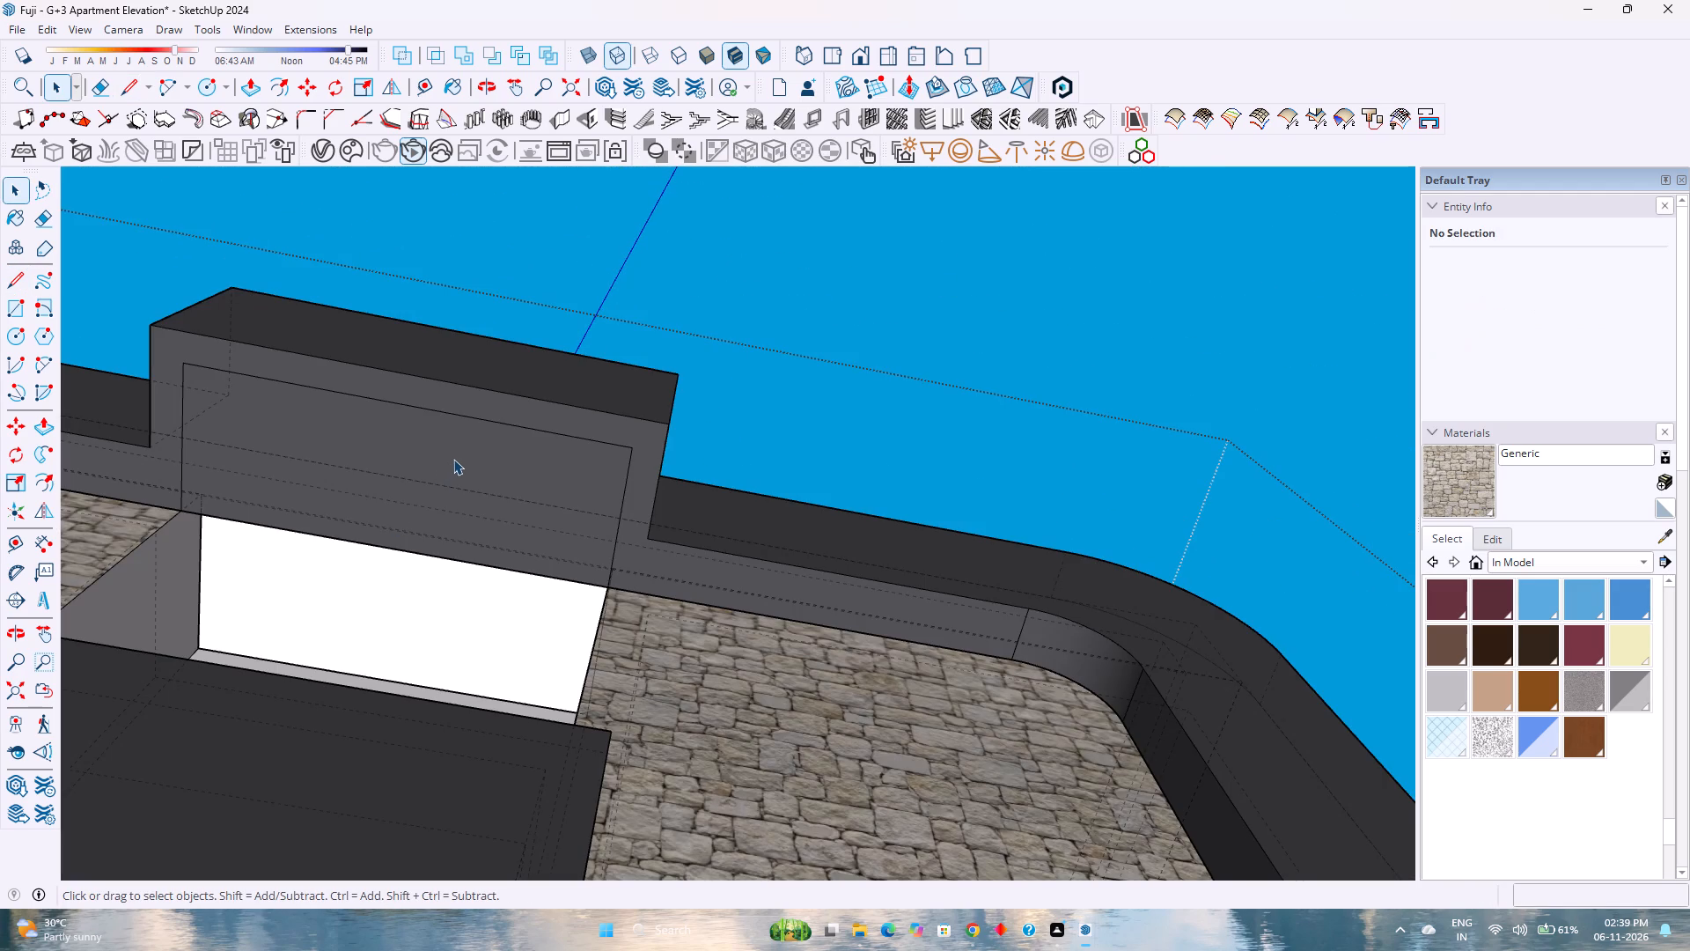
pyautogui.press('k')
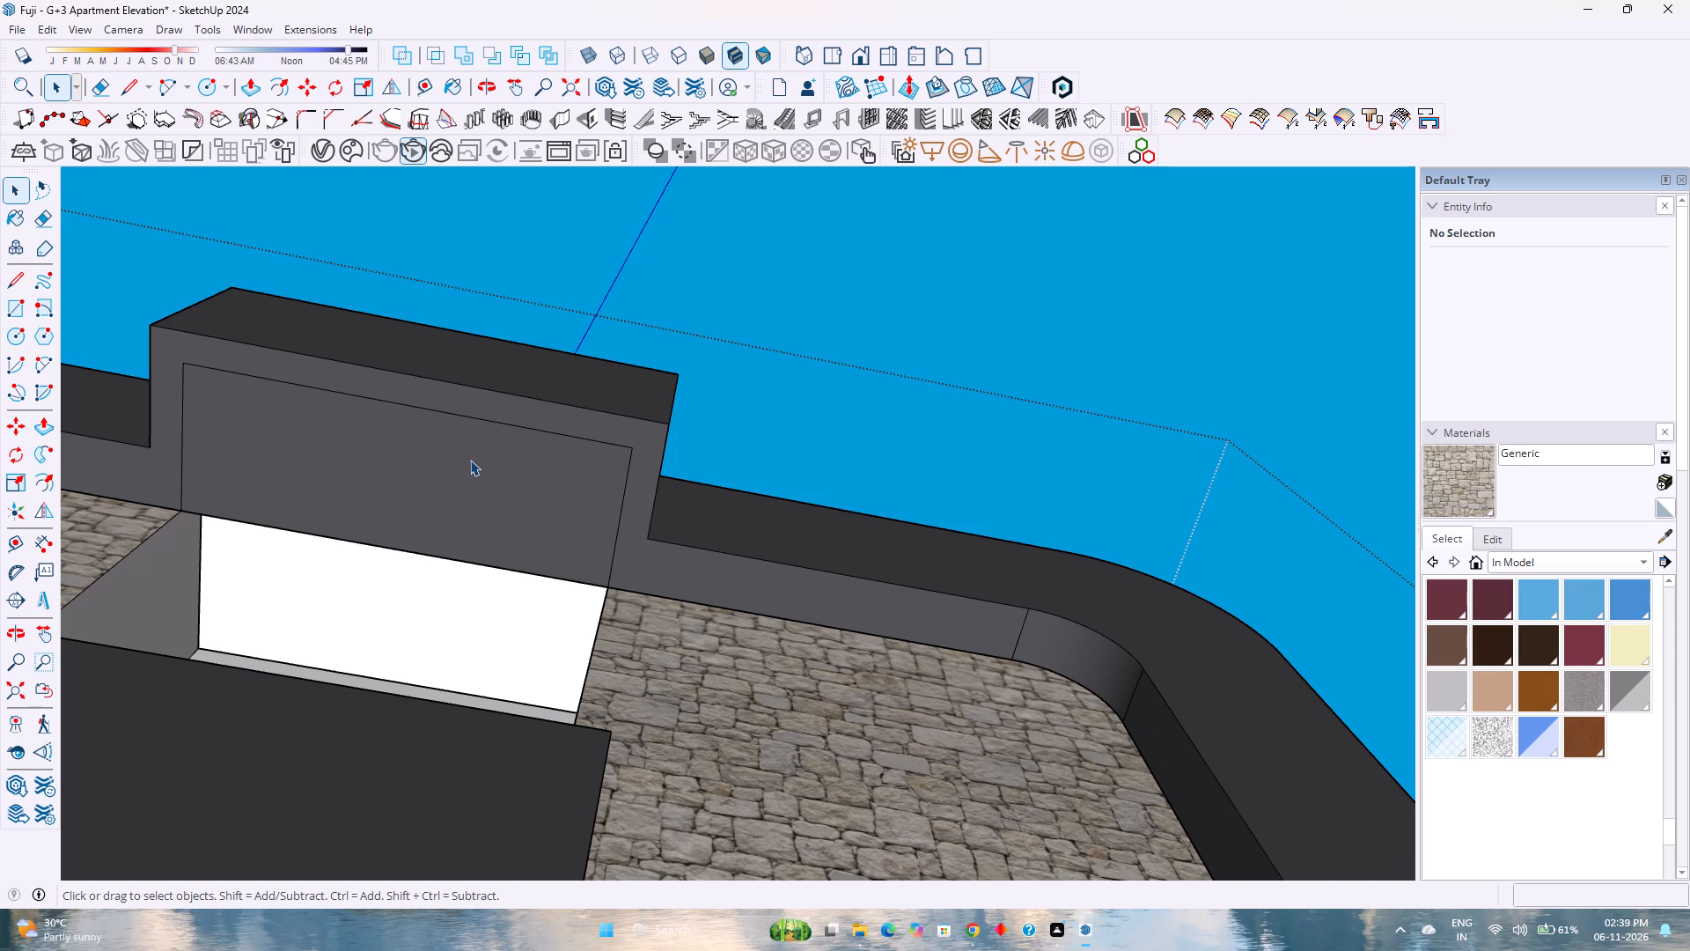
pyautogui.click(470, 460)
pyautogui.rightClick(470, 460)
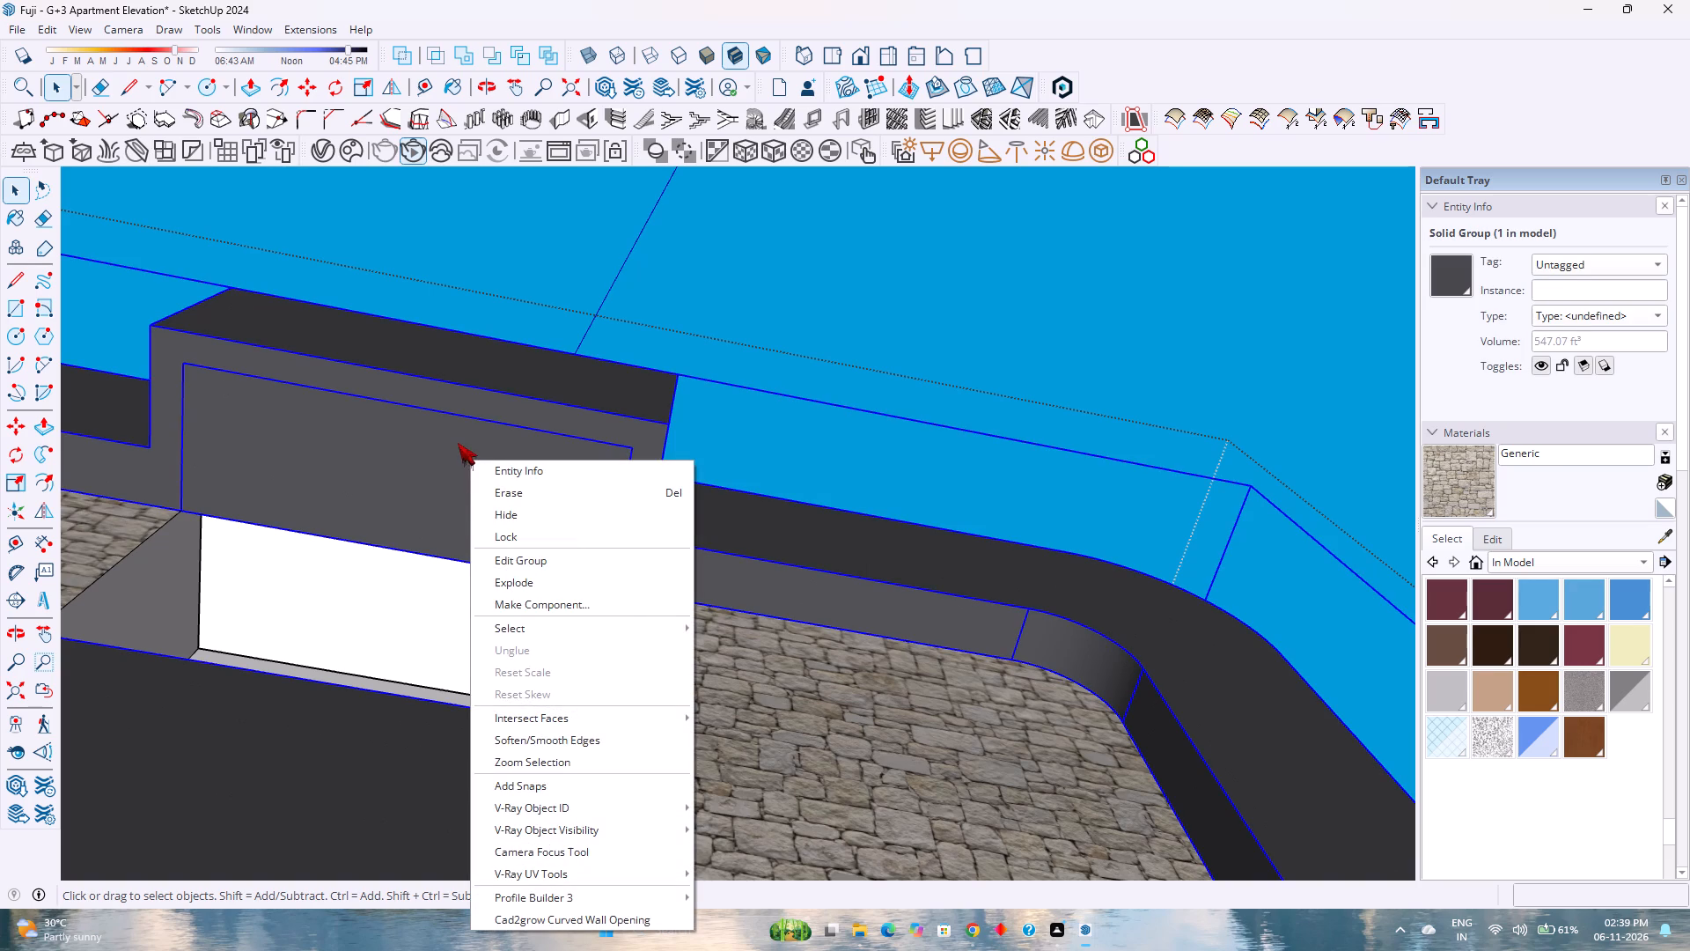
pyautogui.click(458, 443)
pyautogui.rightClick(458, 443)
pyautogui.click(516, 497)
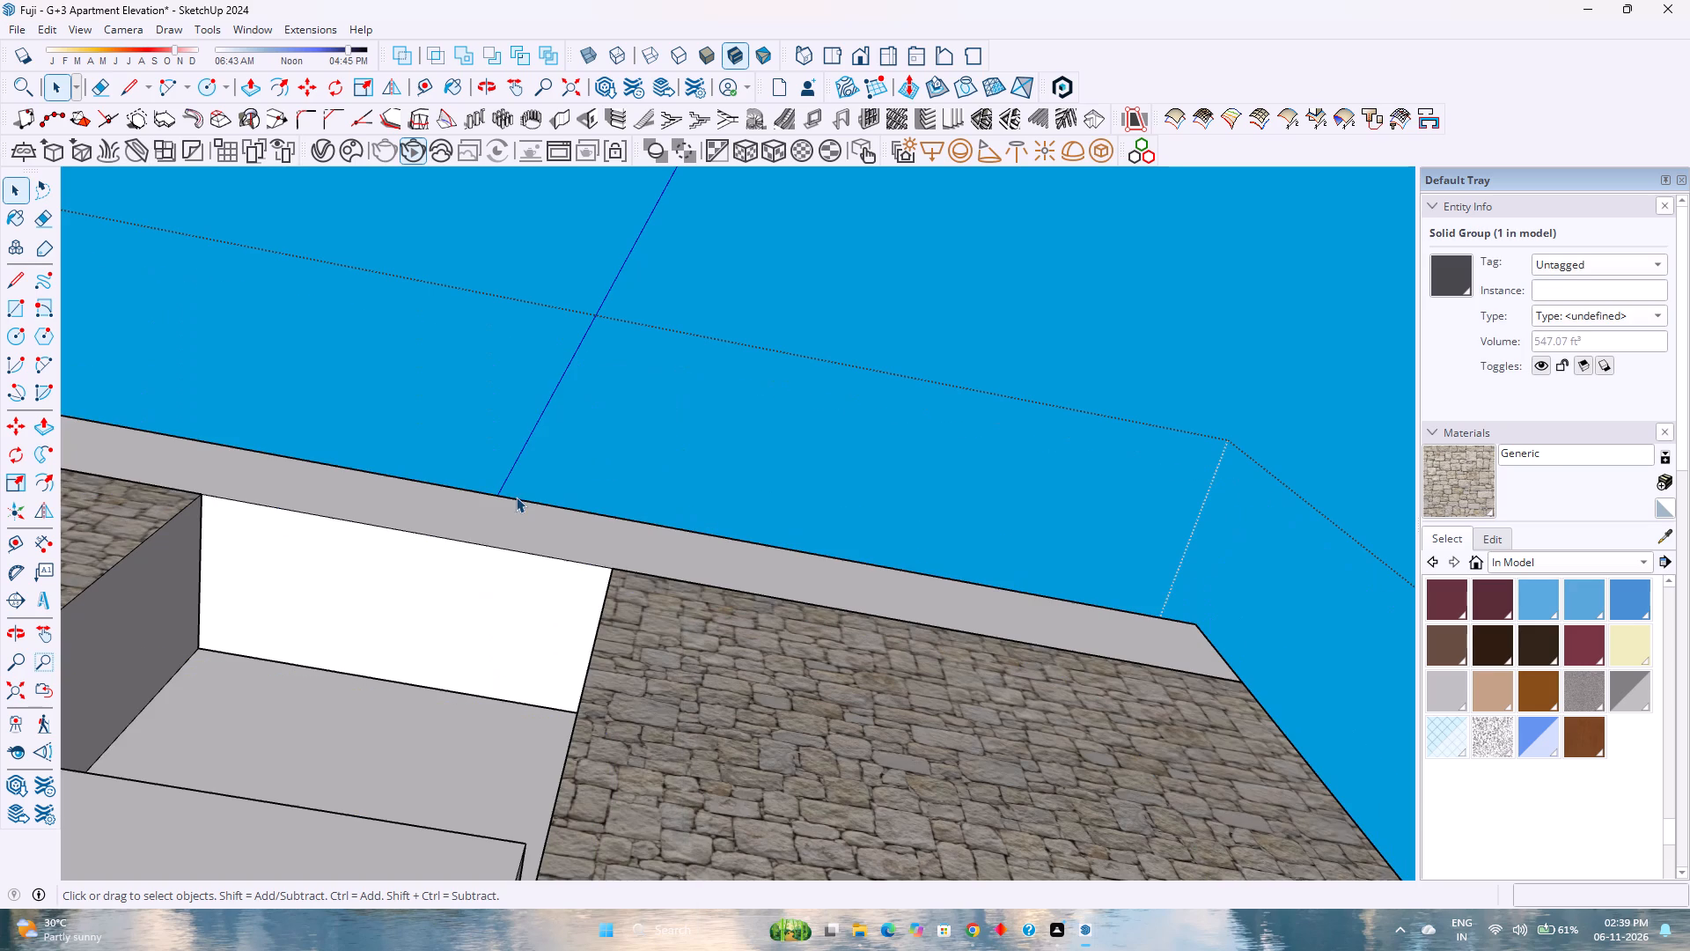
# Inside the parapet group, draw two 2'3" vertical lines across the parapet face, in line with both sides of the balcony recess.
pyautogui.doubleClick(477, 549)
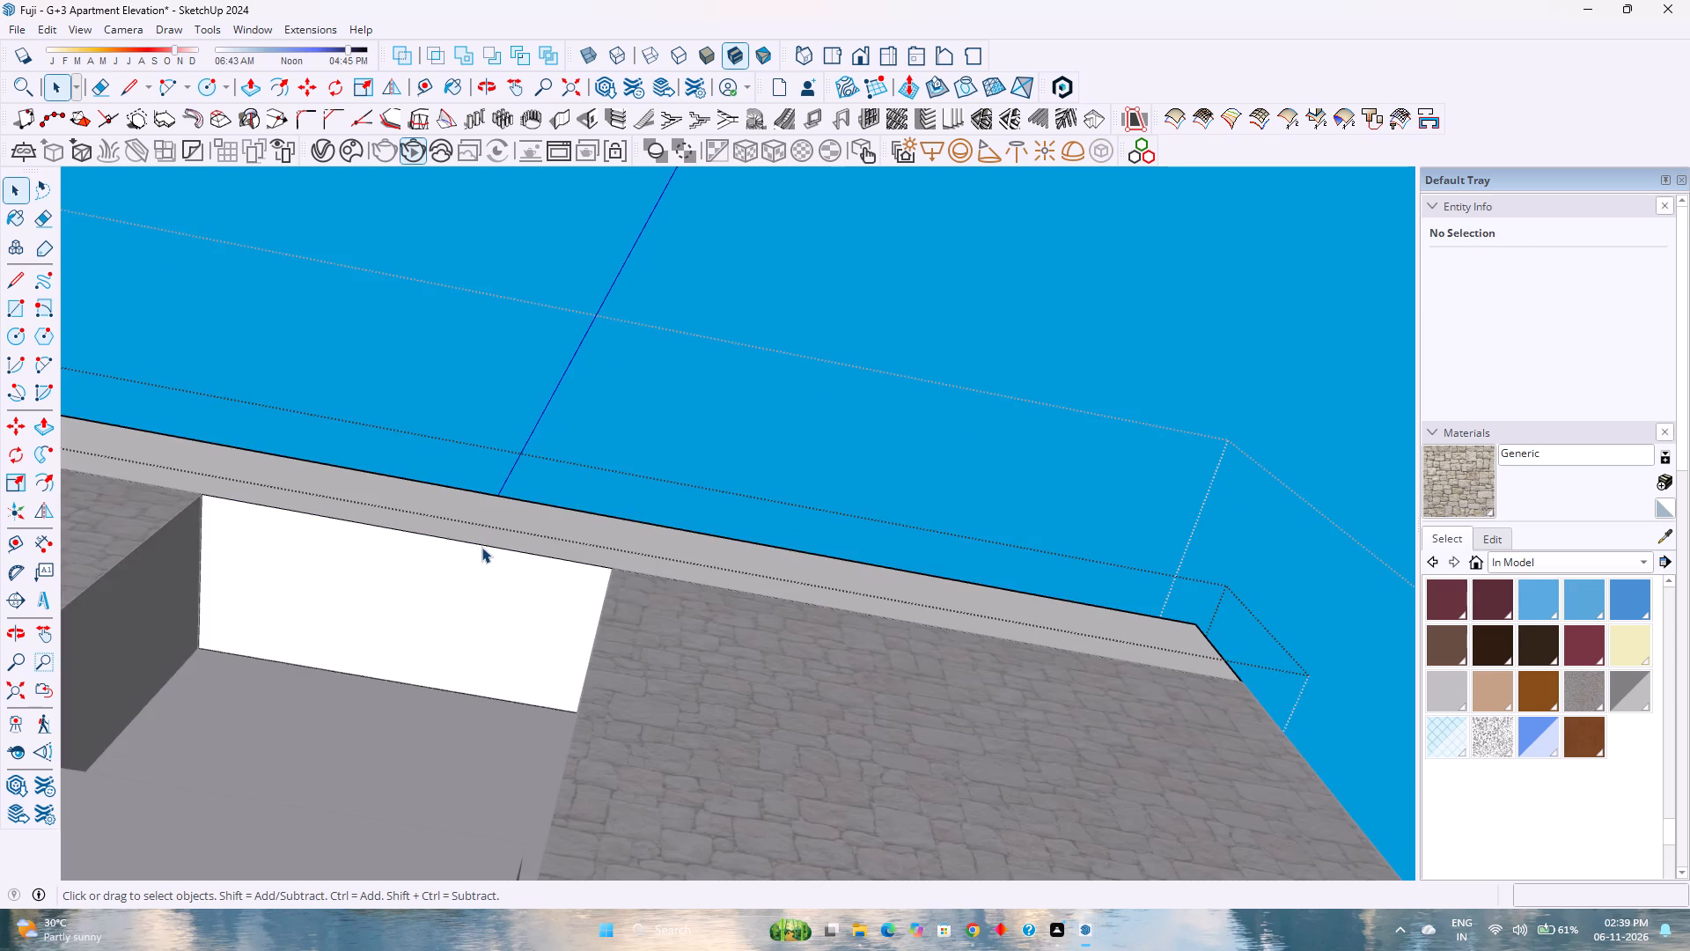
pyautogui.scroll(-6, 485, 545)
pyautogui.moveTo(486, 545); pyautogui.dragTo(500, 688, button='middle')
pyautogui.scroll(-1, 488, 547)
pyautogui.middleClick(500, 688)
pyautogui.scroll(-5, 505, 646)
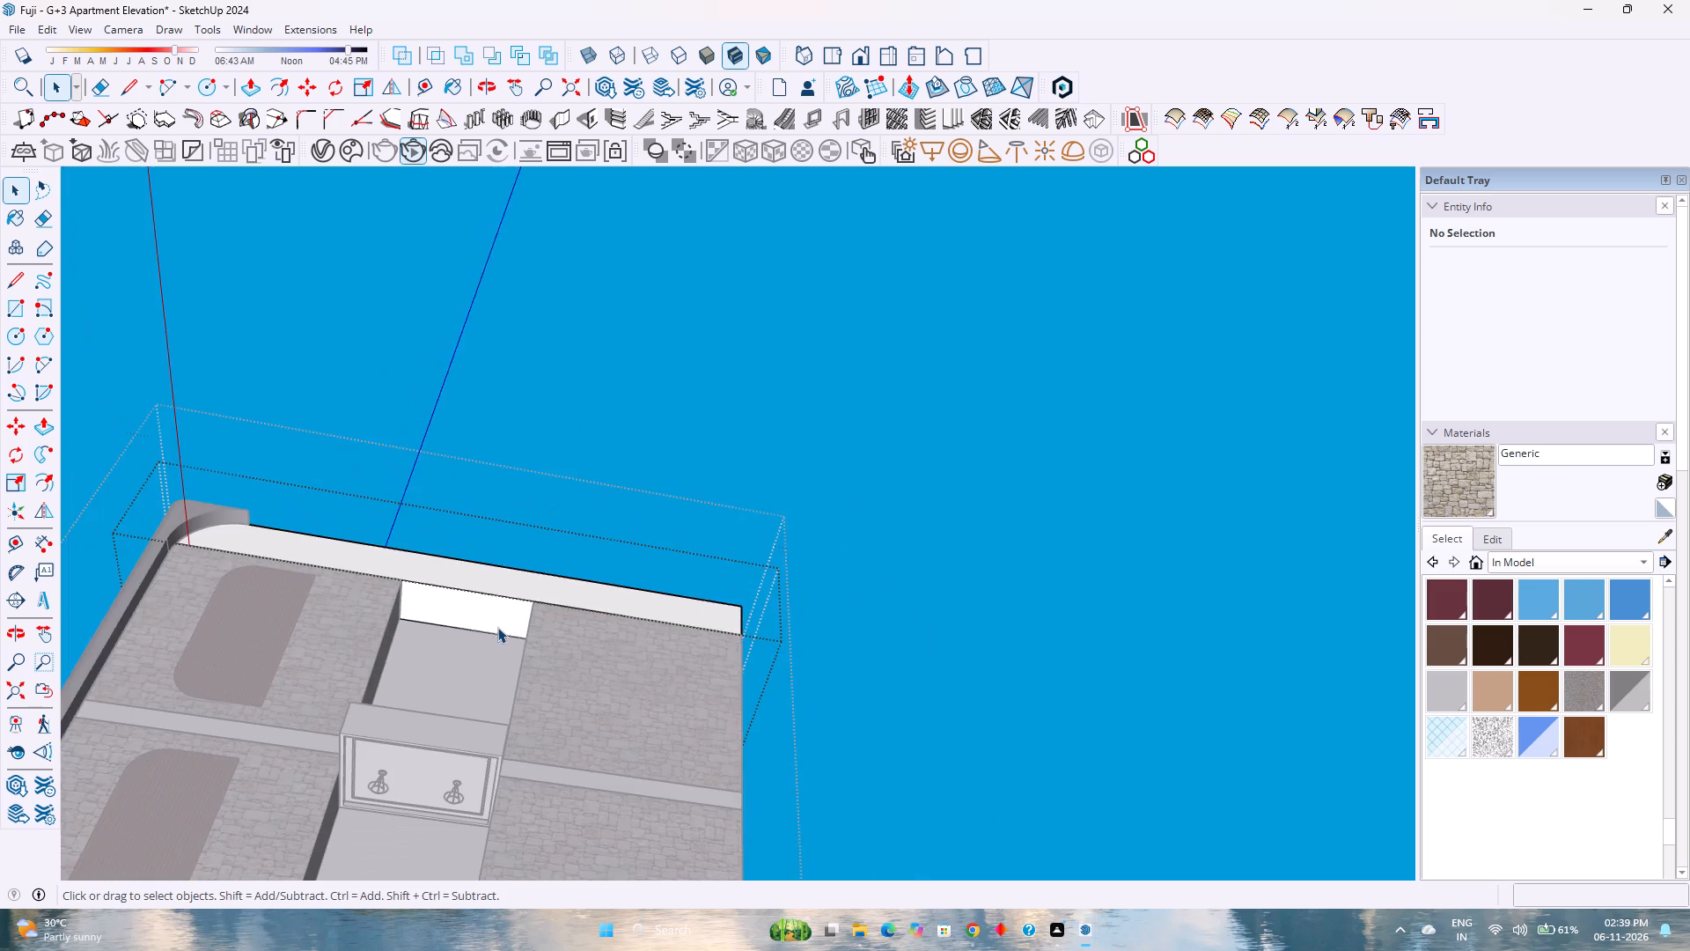
pyautogui.scroll(-1, 489, 593)
pyautogui.moveTo(489, 593); pyautogui.dragTo(489, 785, button='middle')
pyautogui.moveTo(489, 793); pyautogui.dragTo(493, 855, button='middle')
pyautogui.scroll(-4, 486, 671)
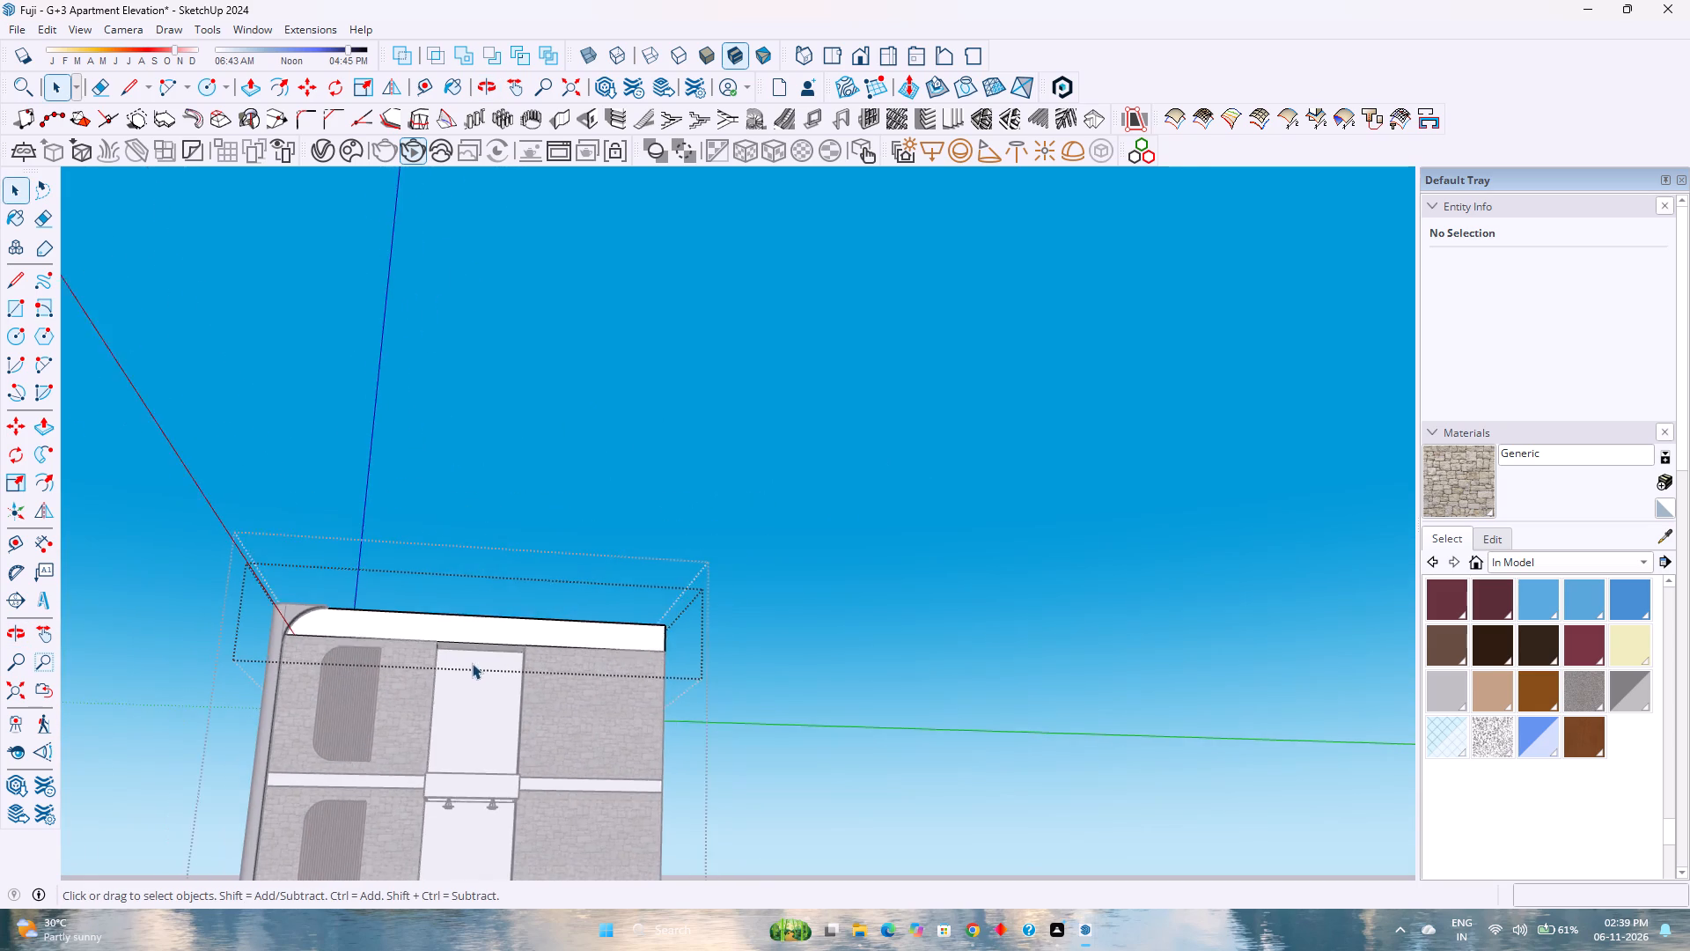
pyautogui.scroll(-3, 472, 663)
pyautogui.moveTo(473, 689); pyautogui.dragTo(467, 878, button='middle')
pyautogui.scroll(7, 514, 709)
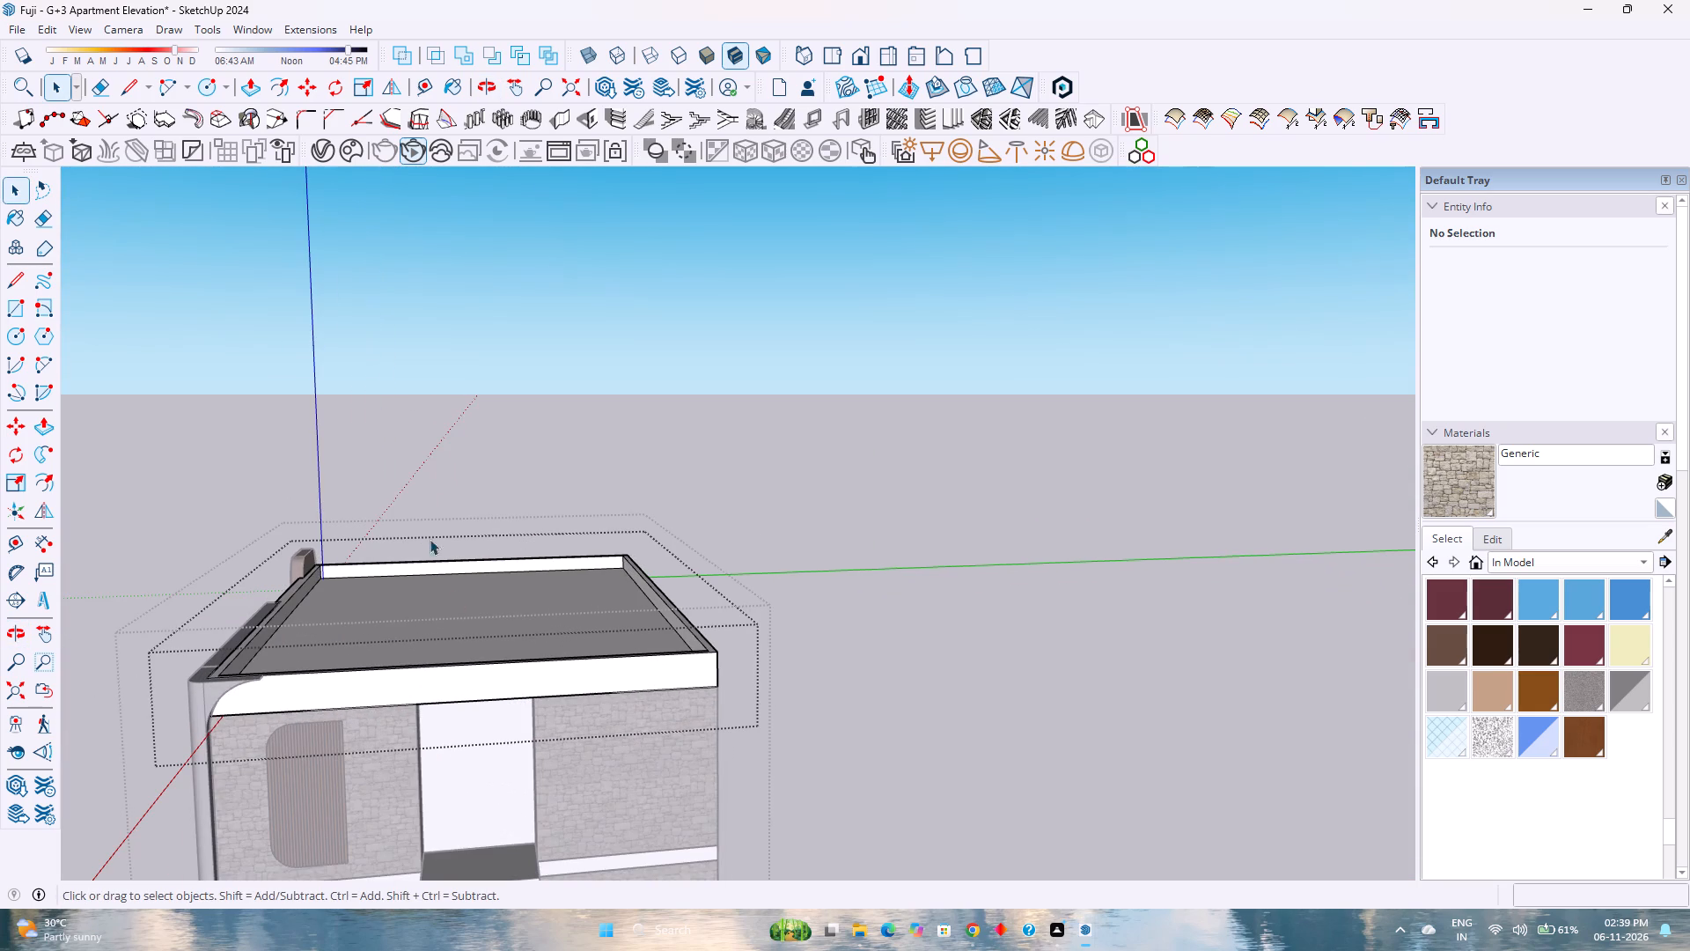
pyautogui.click(136, 90)
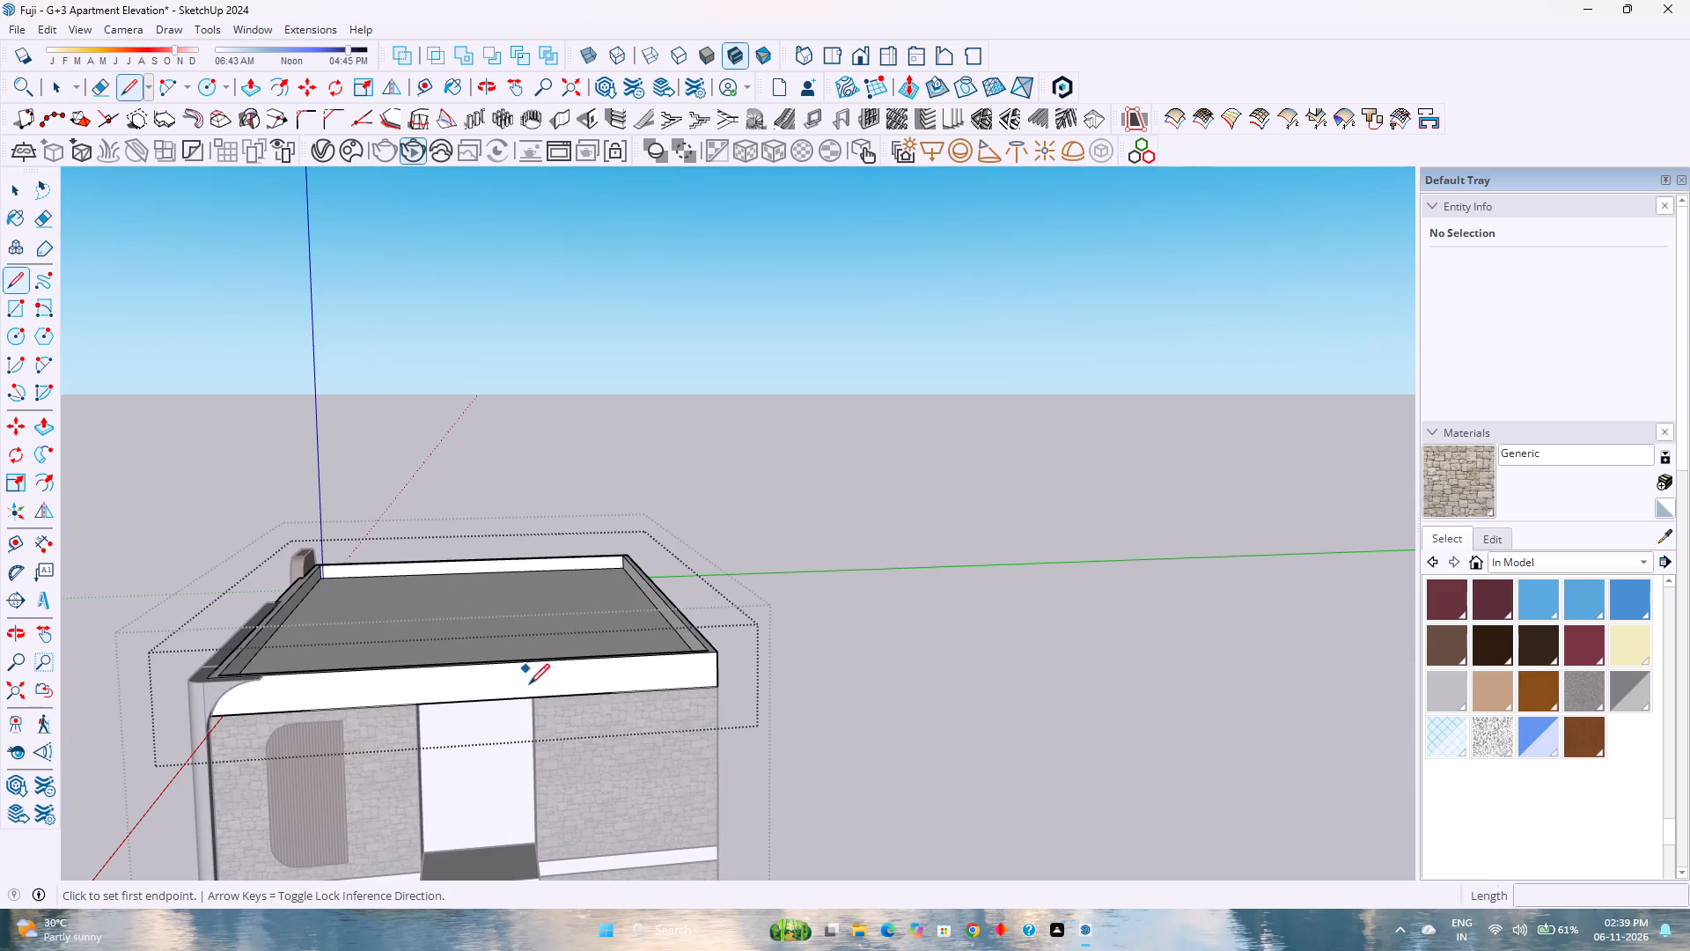
pyautogui.click(413, 704)
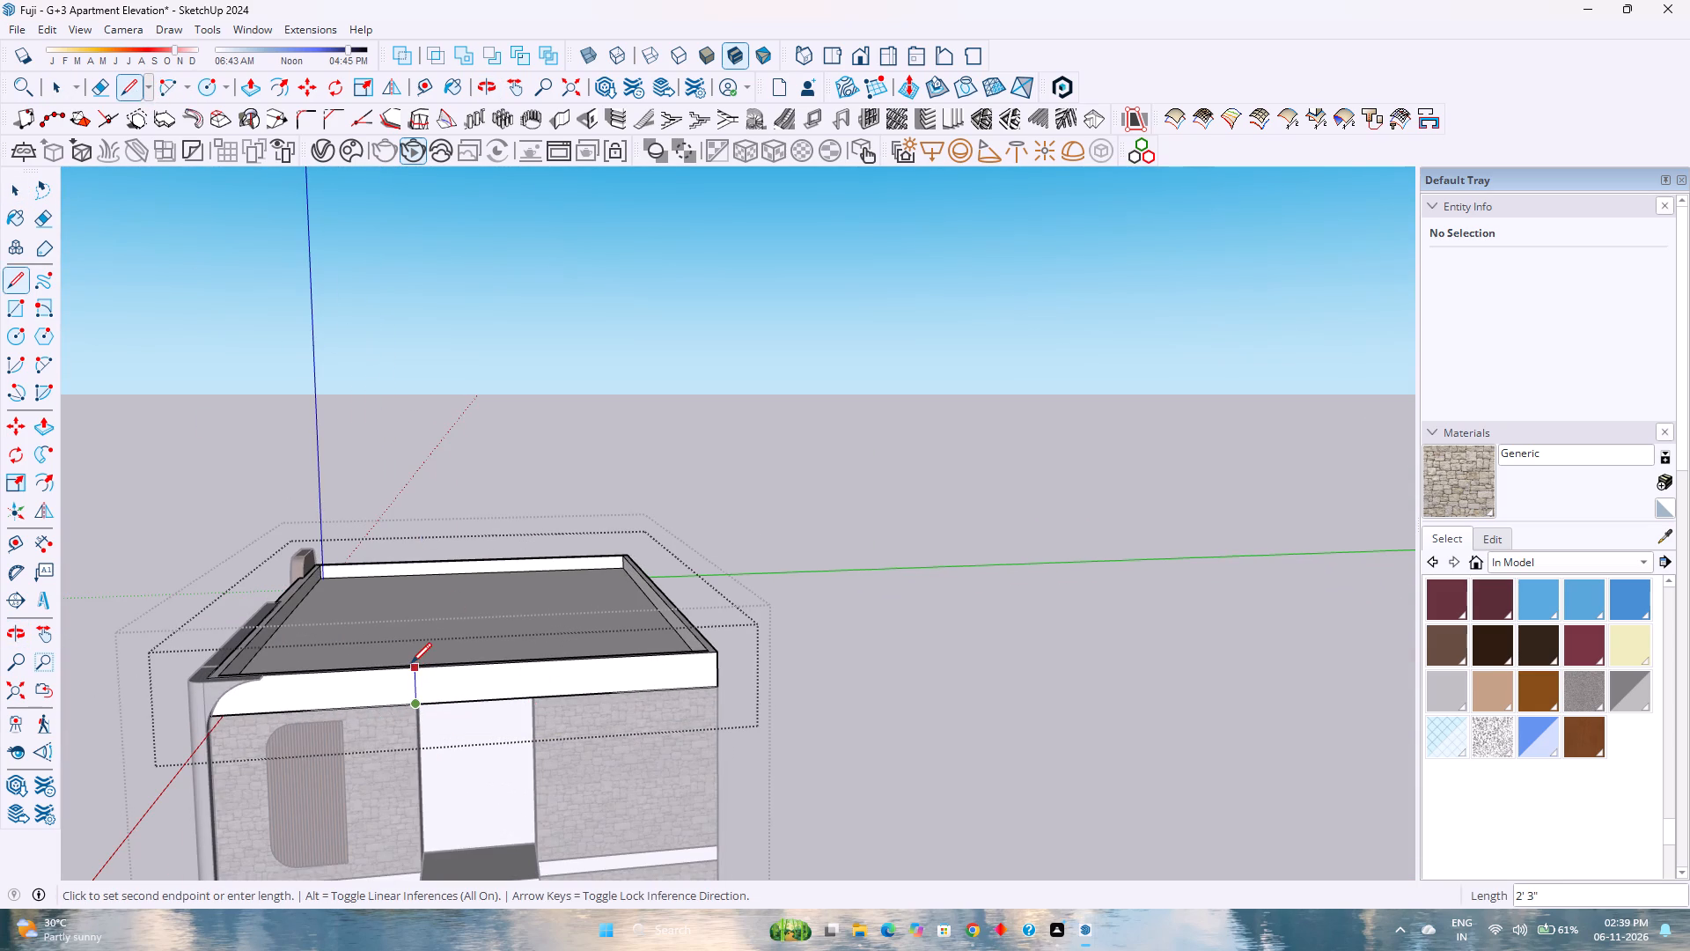
pyautogui.click(411, 662)
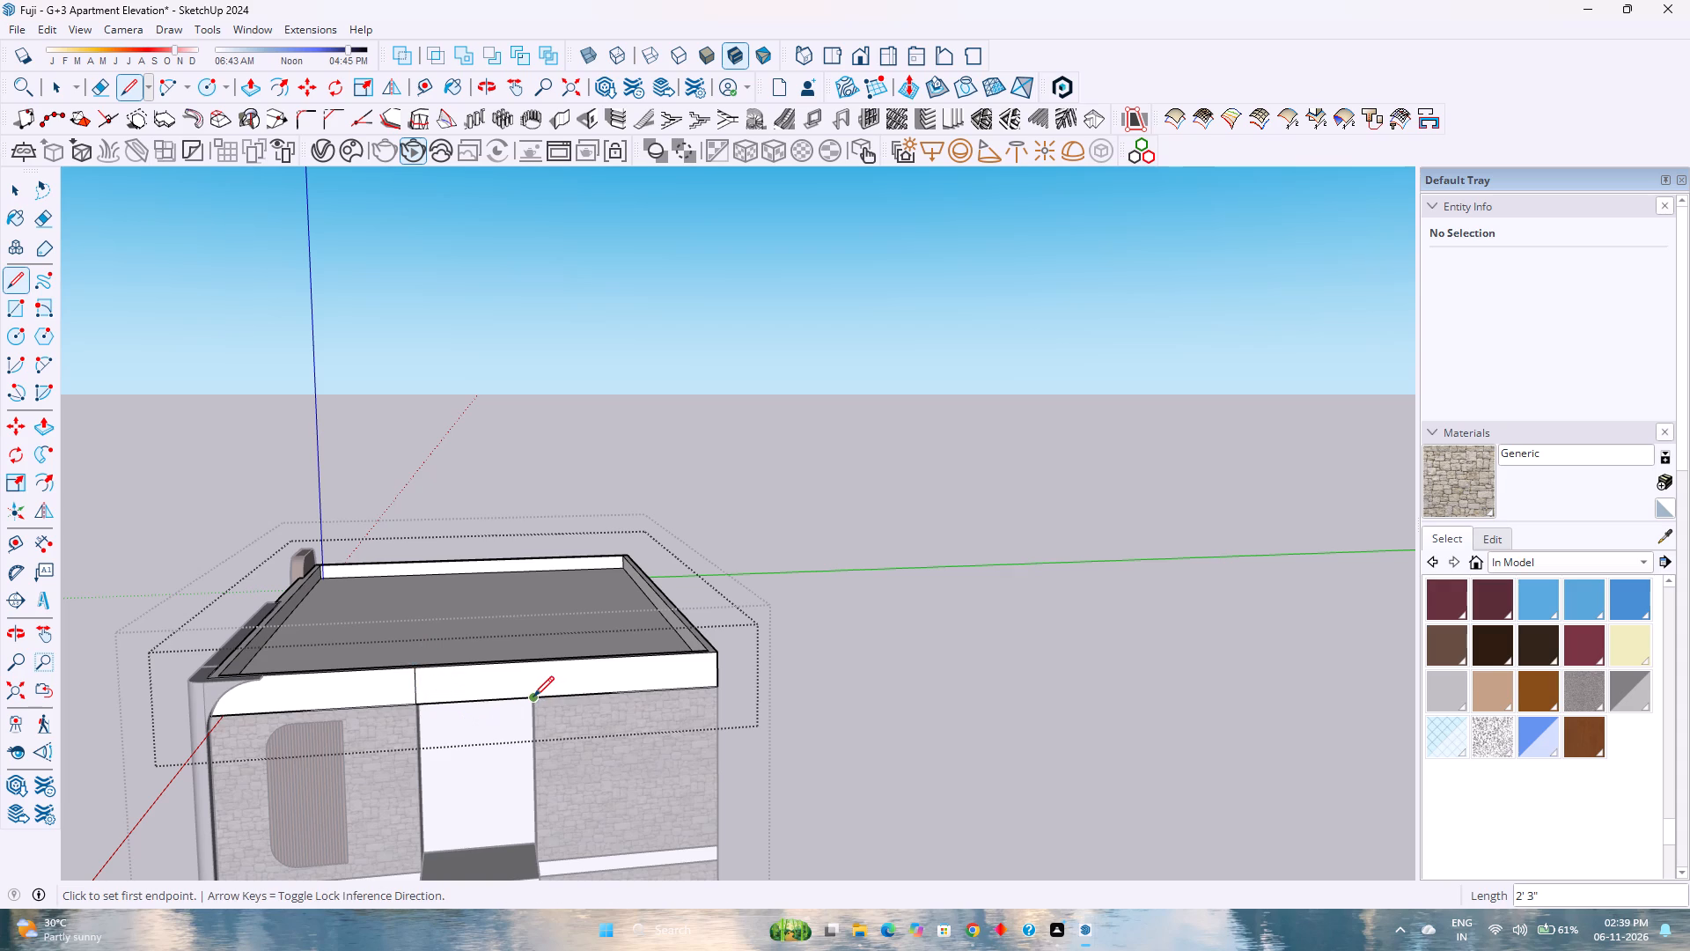
pyautogui.click(533, 697)
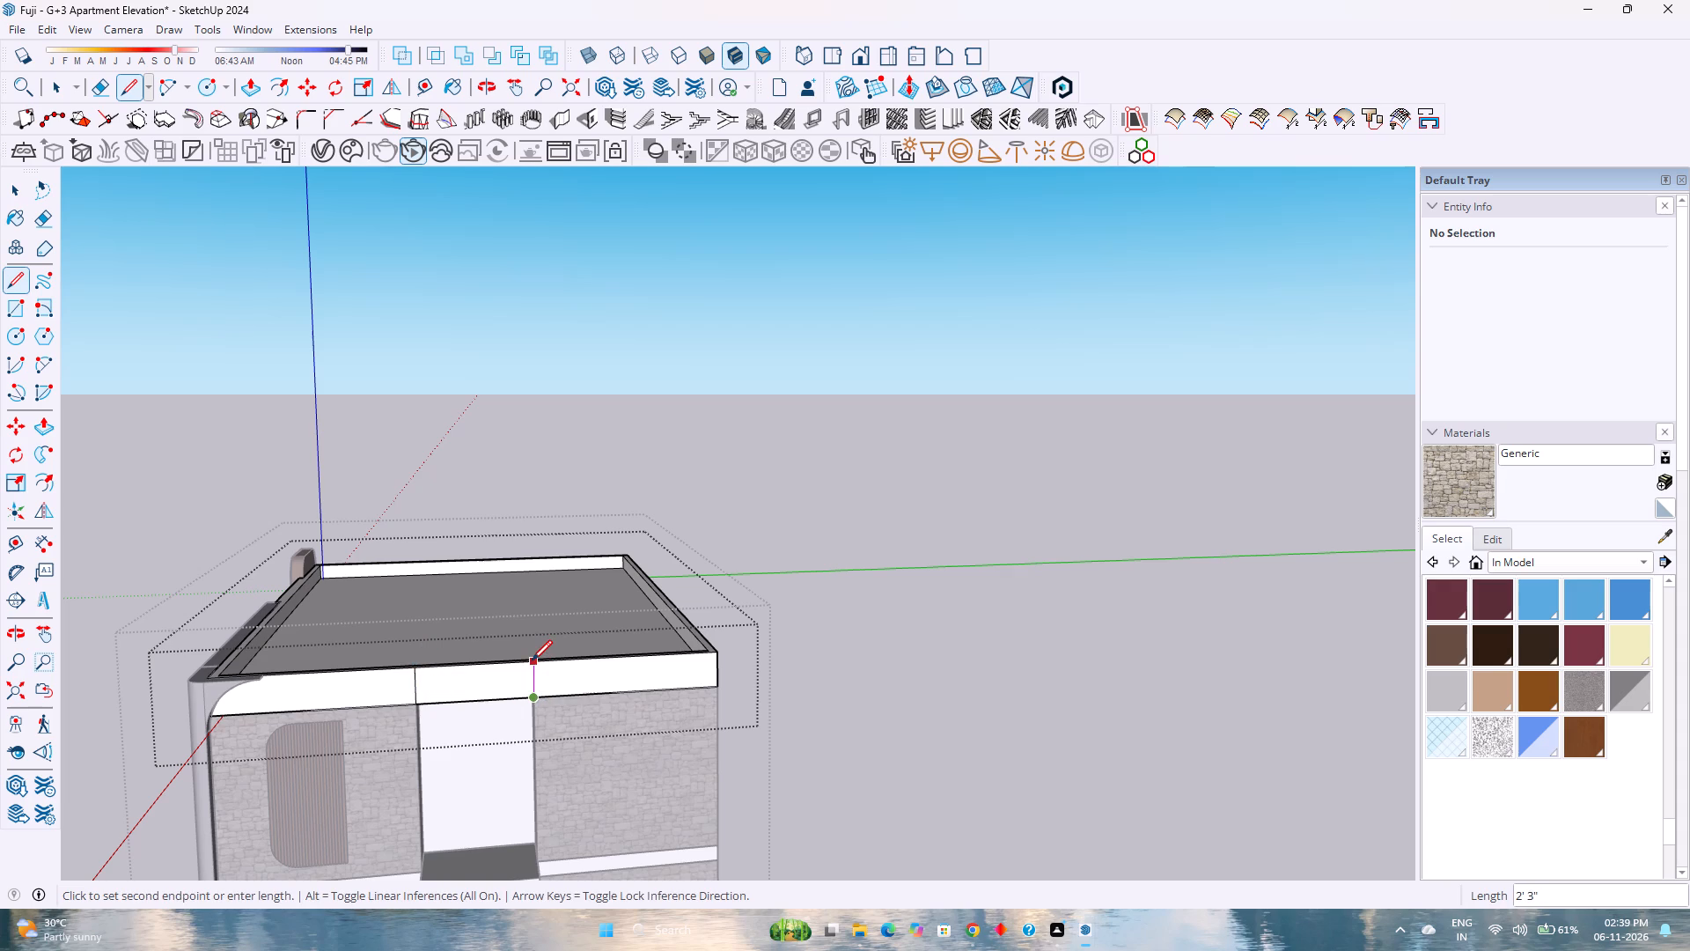
pyautogui.click(532, 660)
# Pull the marked parapet section above the balcony recess outward 2'6", aligning it with the balcony below.
pyautogui.scroll(6, 490, 697)
pyautogui.press('p')
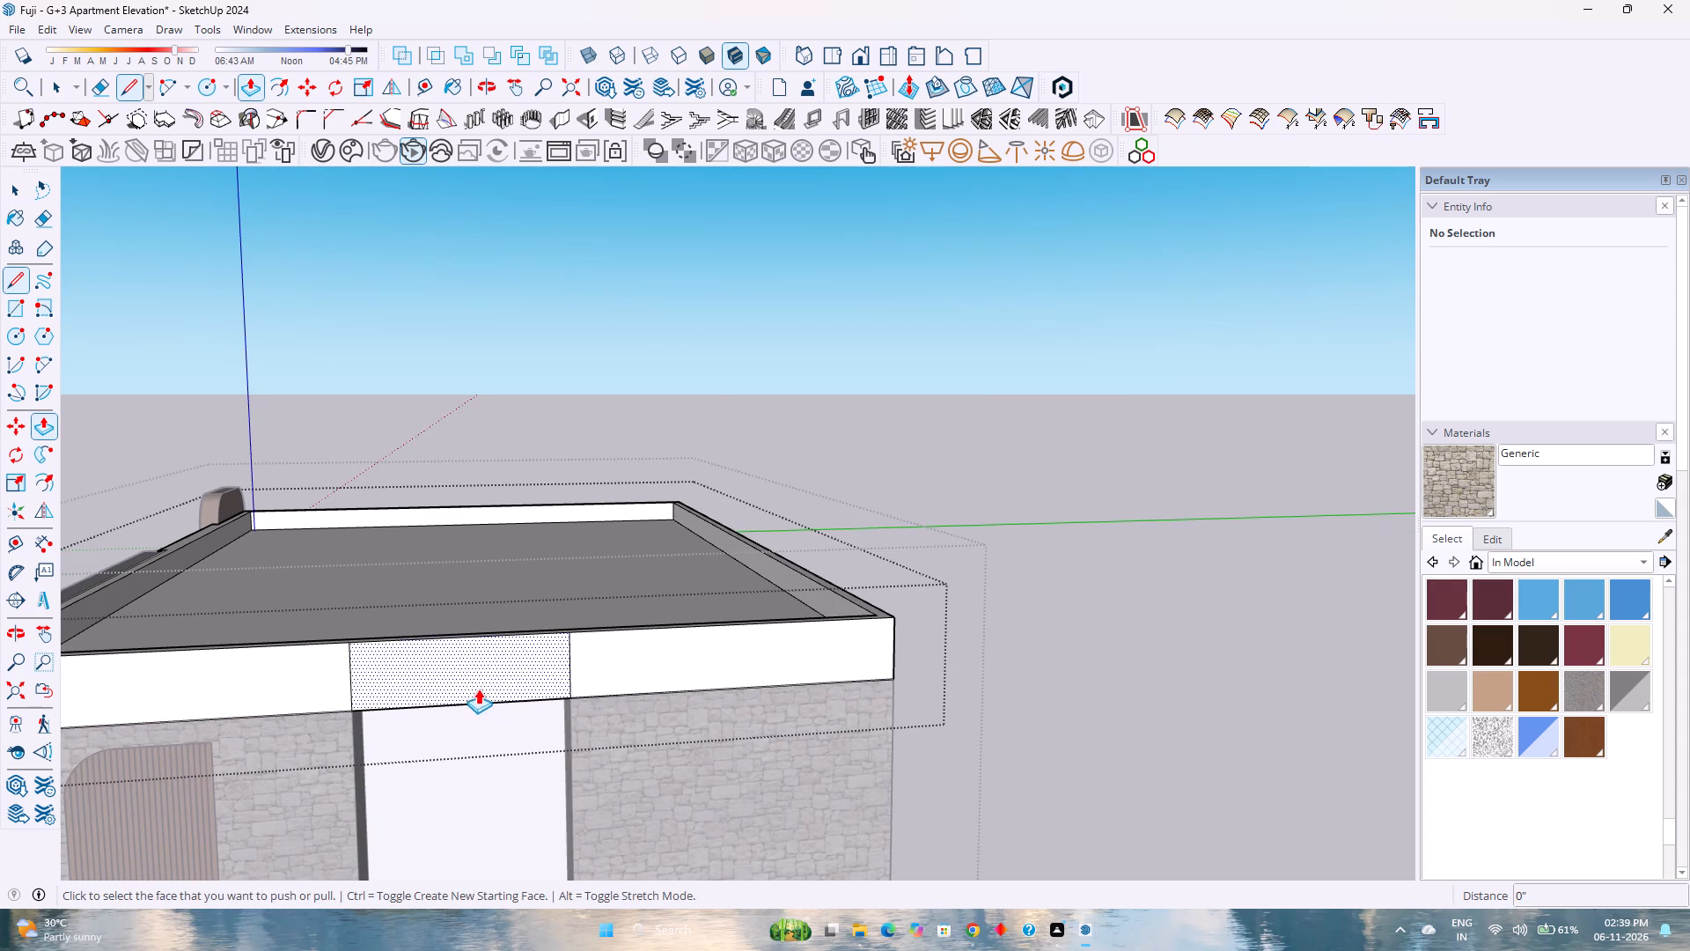
pyautogui.click(478, 686)
pyautogui.scroll(-10, 487, 707)
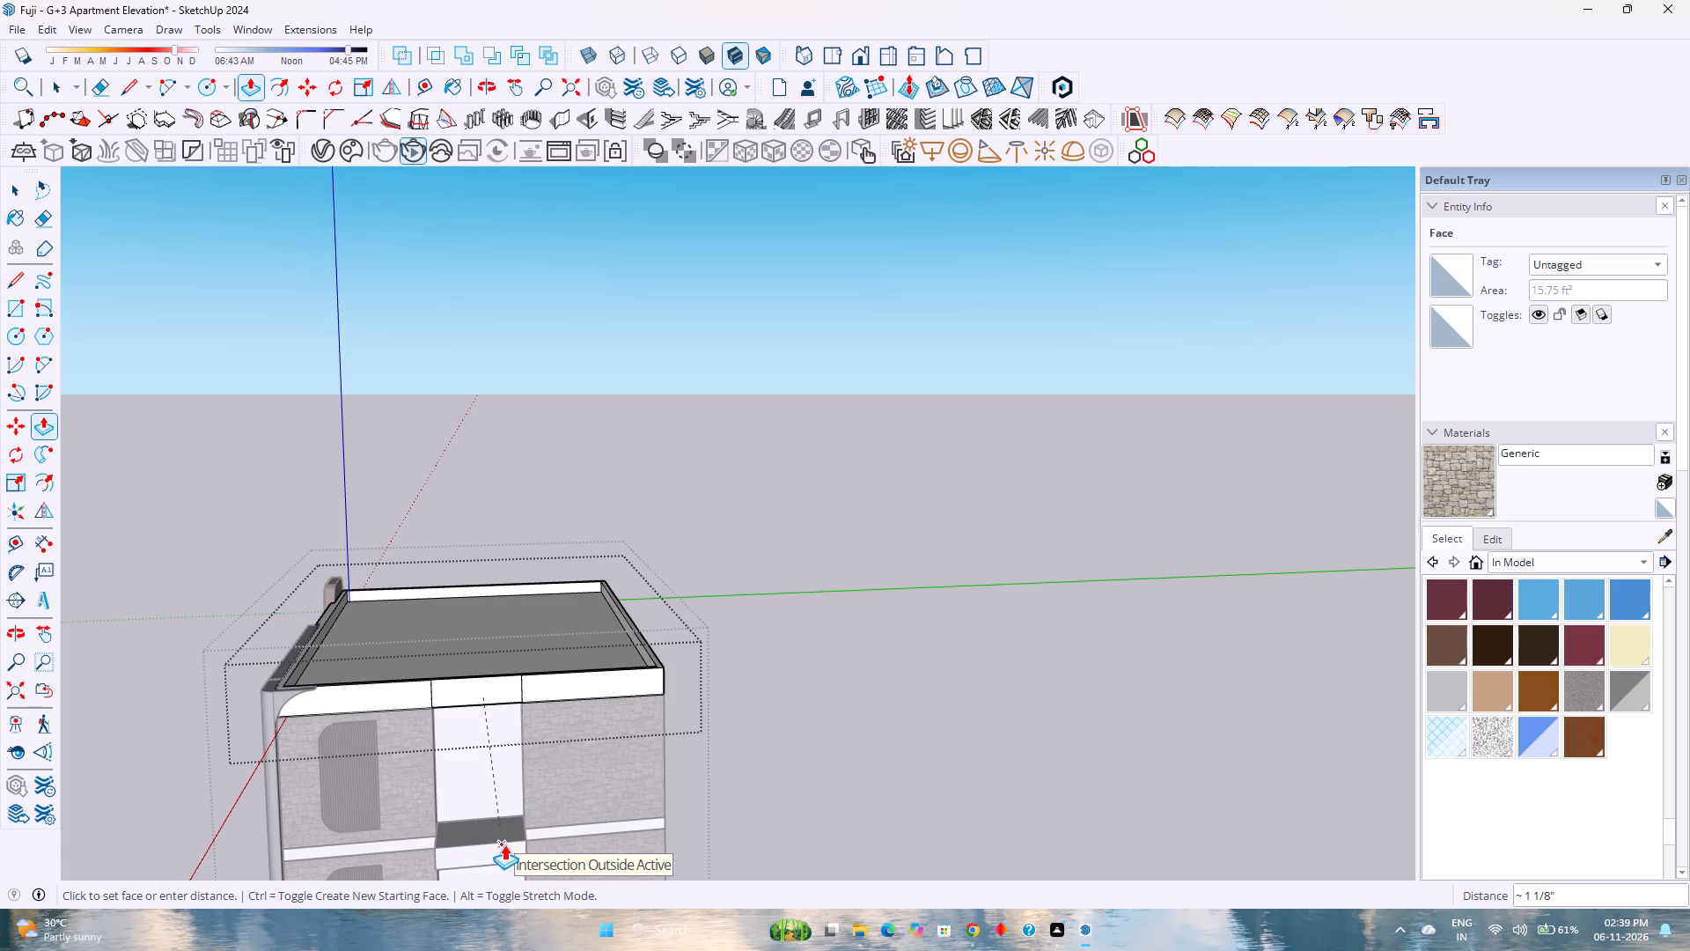
pyautogui.scroll(-1, 504, 844)
pyautogui.scroll(4, 504, 844)
pyautogui.moveTo(493, 840); pyautogui.dragTo(791, 737, button='middle')
pyautogui.moveTo(791, 737); pyautogui.dragTo(805, 736, button='middle')
pyautogui.moveTo(818, 736); pyautogui.dragTo(917, 736, button='middle')
pyautogui.middleClick(918, 736)
pyautogui.middleClick(918, 736)
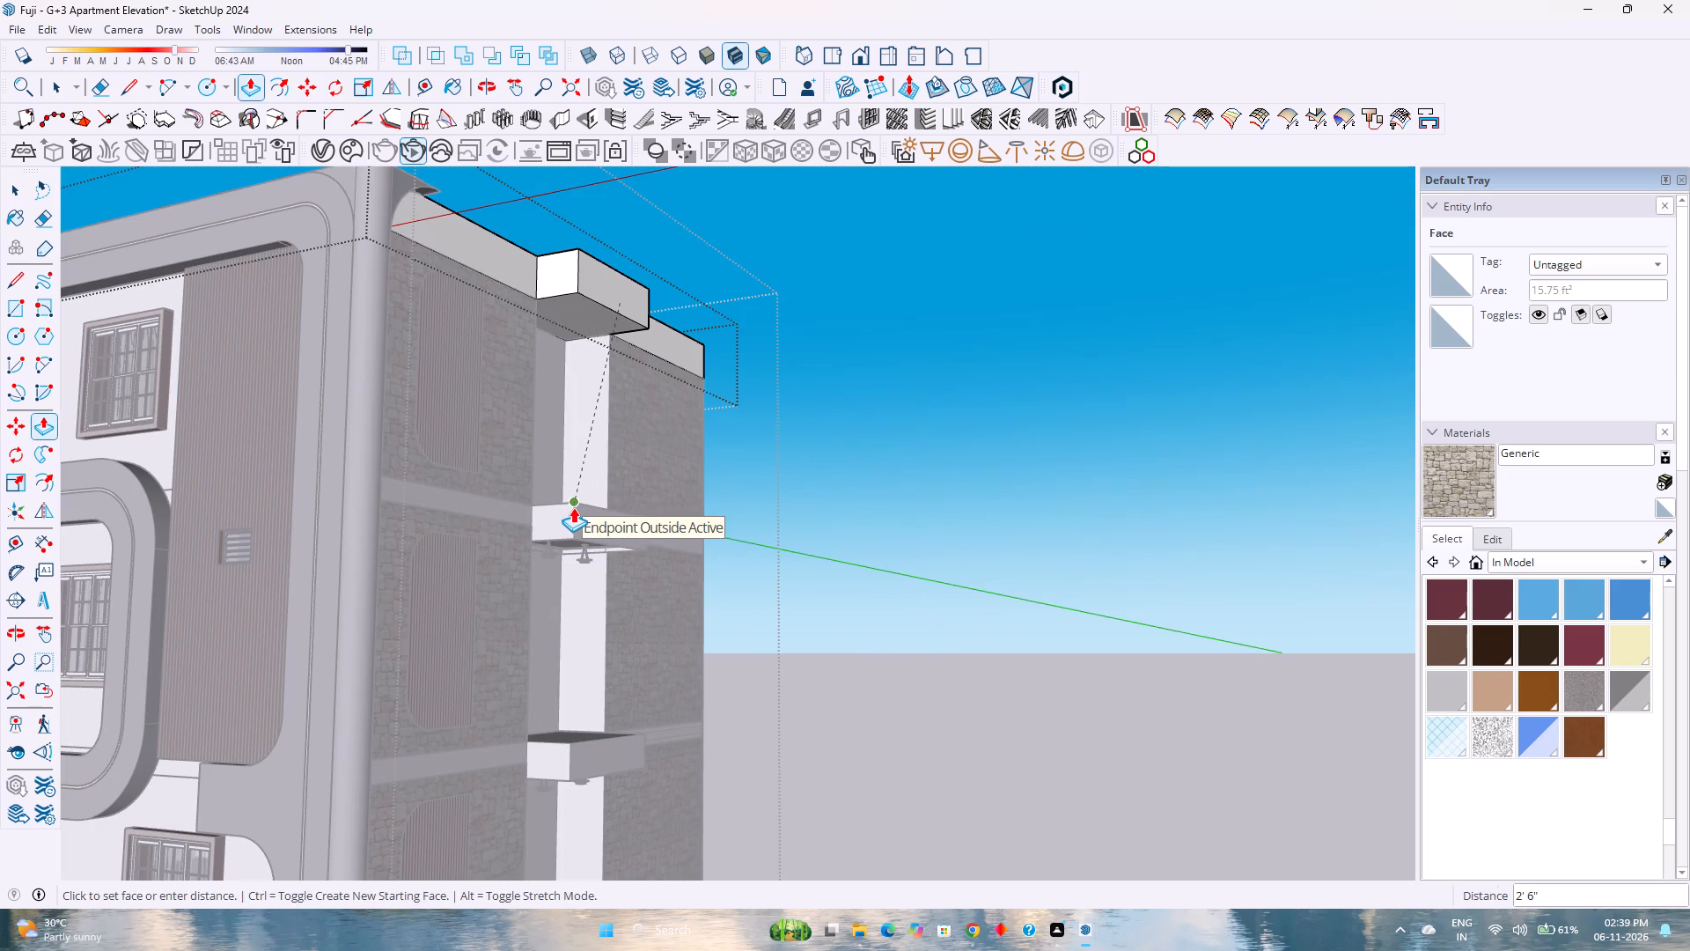
pyautogui.click(573, 507)
pyautogui.press('space')
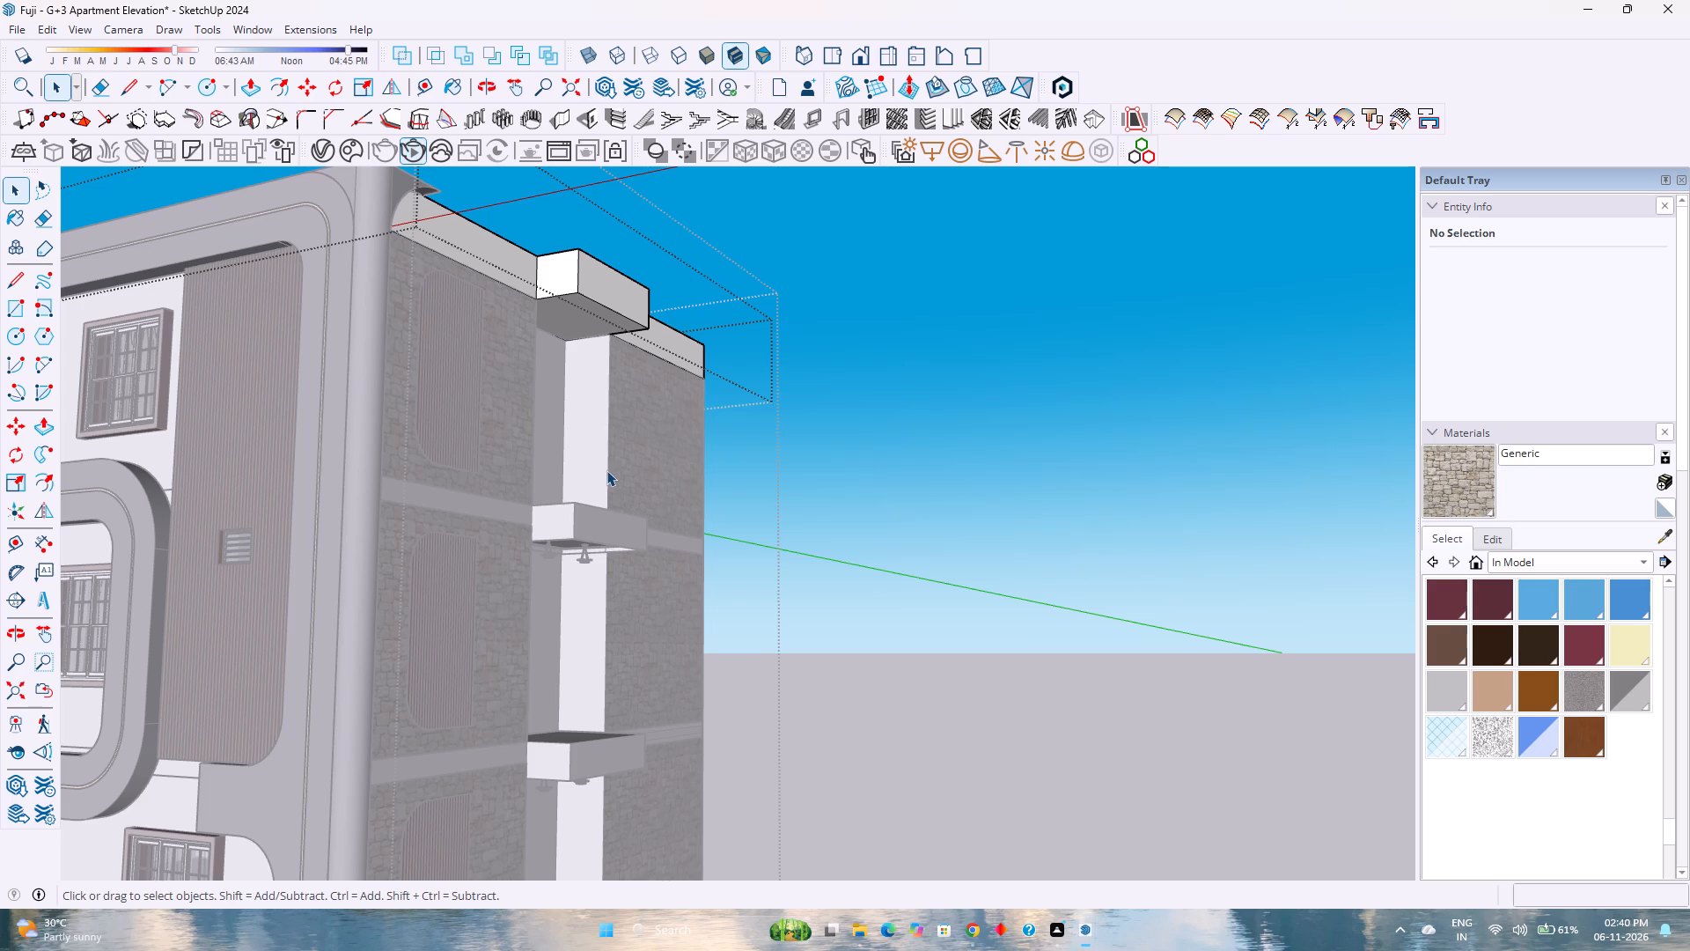
# Close the parapet group and unhide all hidden objects.
pyautogui.scroll(-7, 618, 475)
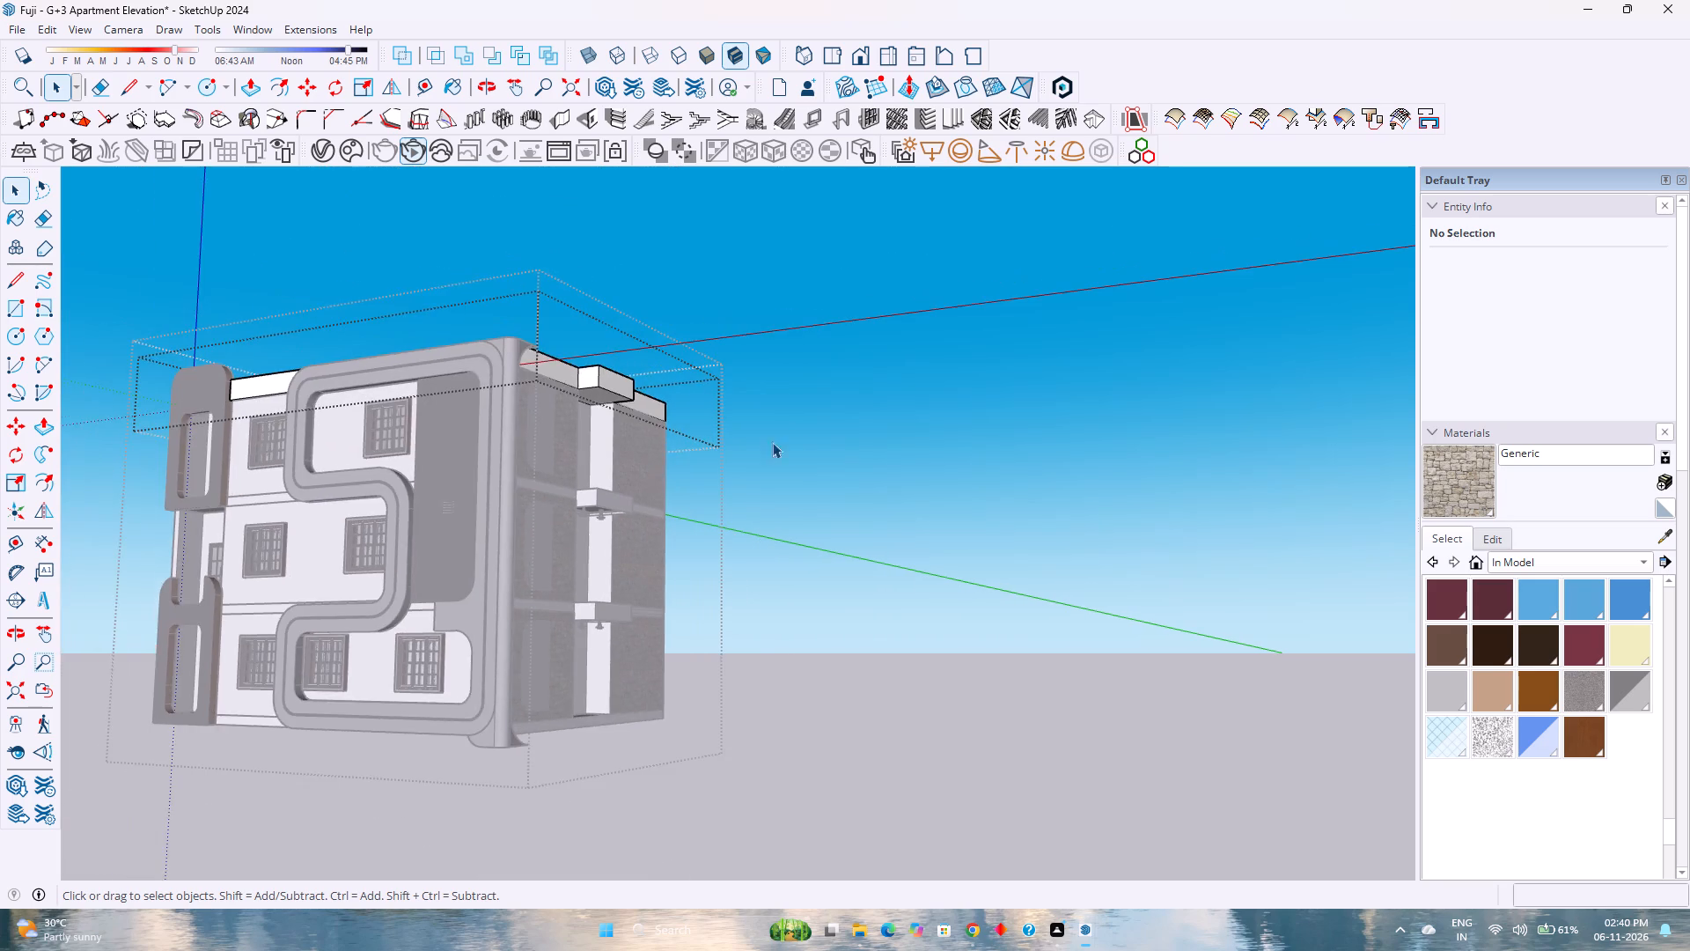
pyautogui.scroll(2, 784, 442)
pyautogui.click(813, 446)
pyautogui.scroll(1, 813, 446)
pyautogui.moveTo(813, 446); pyautogui.dragTo(636, 505, button='middle')
pyautogui.scroll(1, 628, 505)
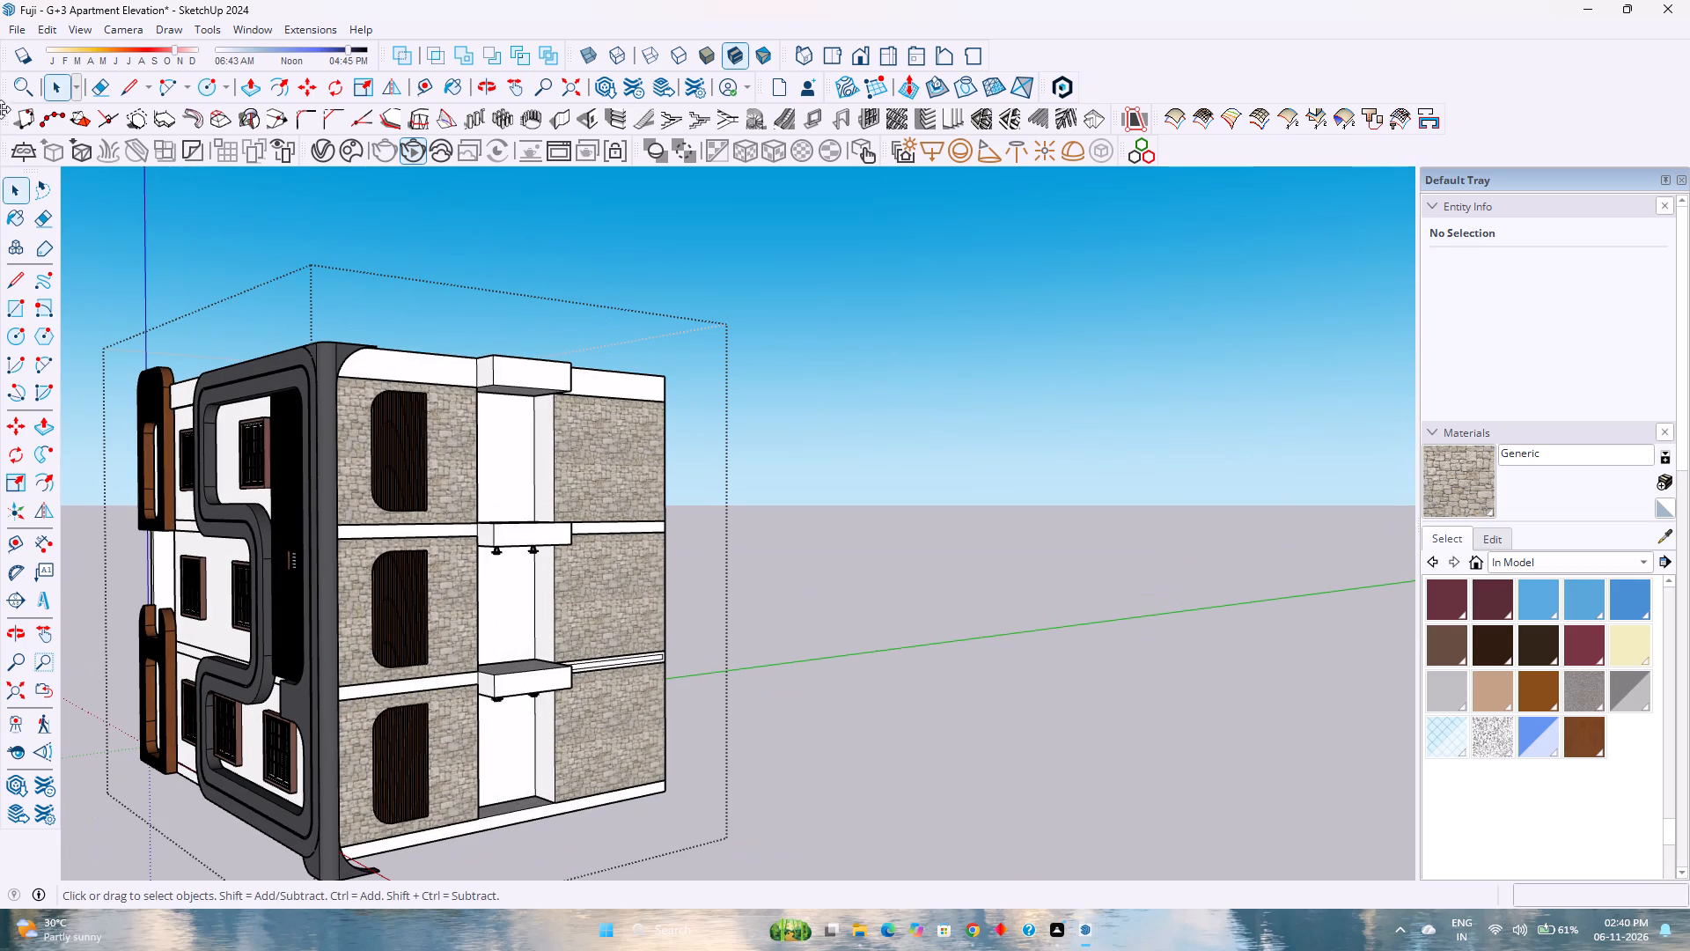
pyautogui.click(48, 32)
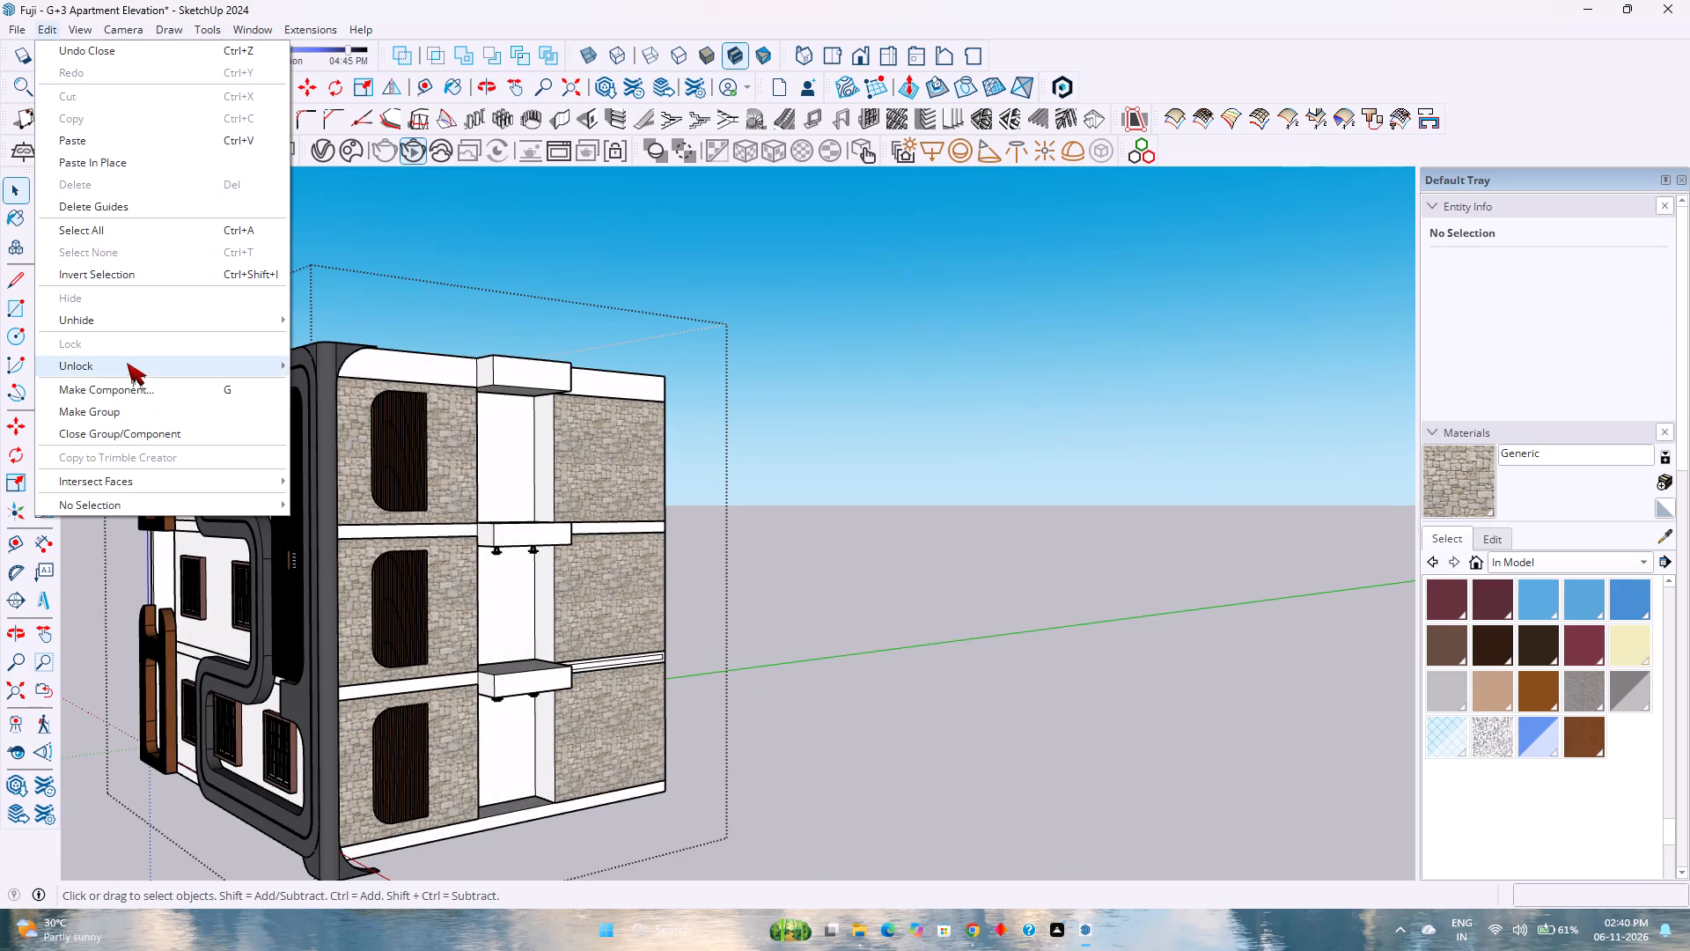
pyautogui.click(322, 365)
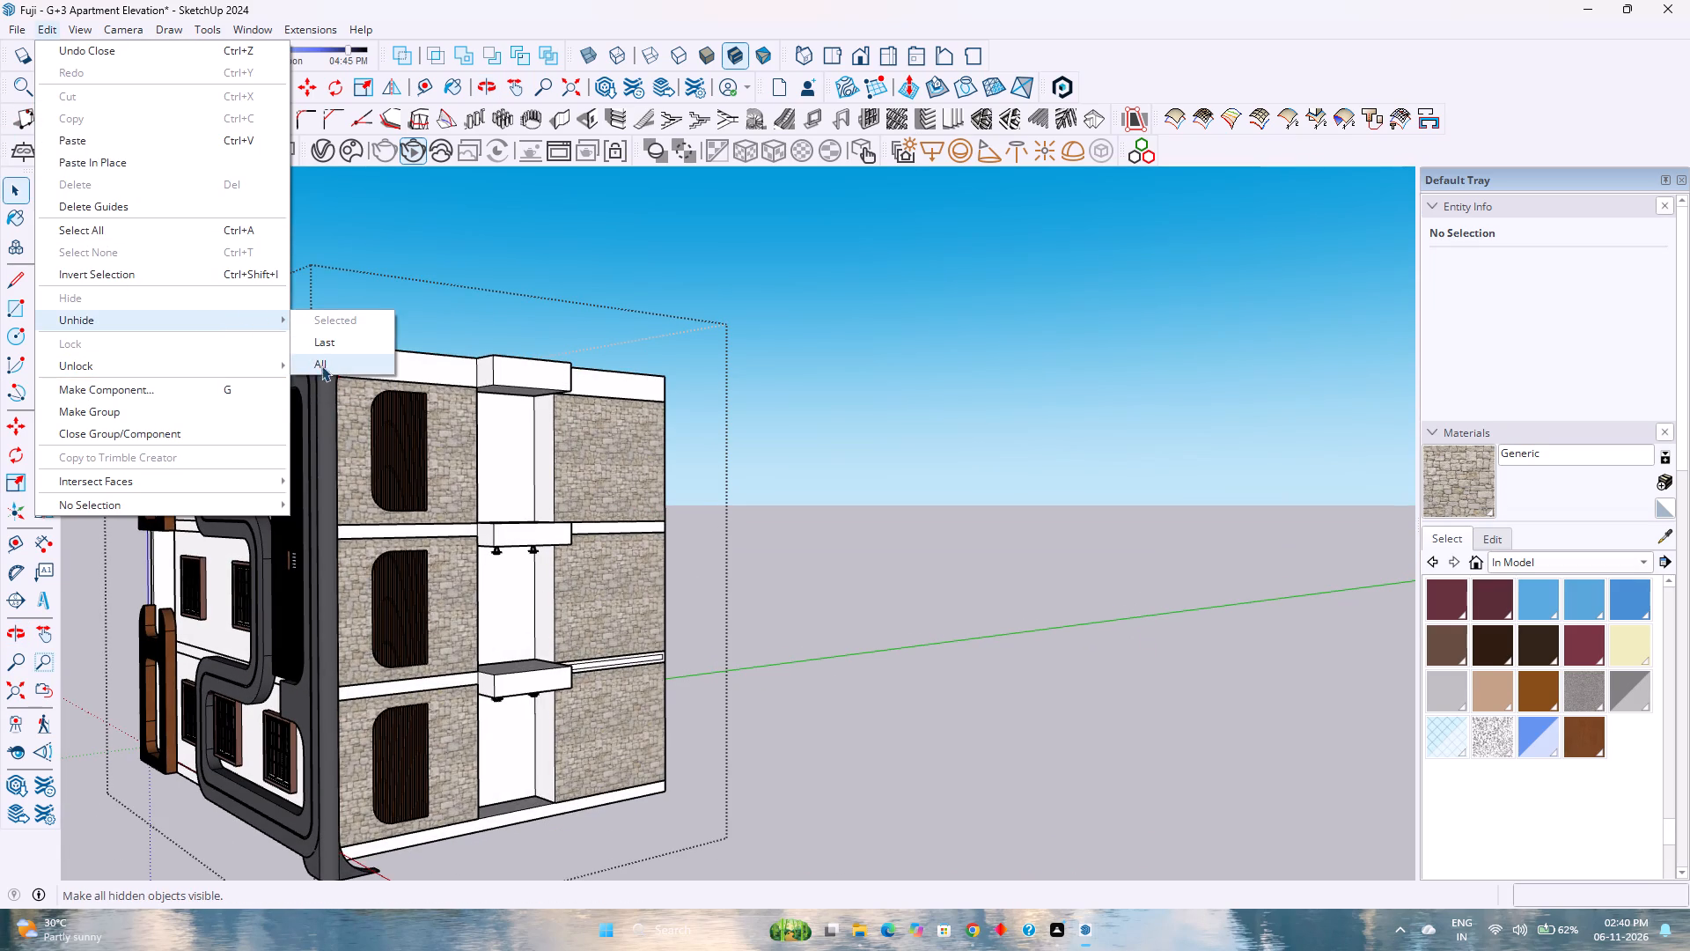
# Inside the side frame group, outline the pulled-out parapet block on the top projecting block's upper face, with 2'6" short sides.
pyautogui.moveTo(538, 385); pyautogui.dragTo(522, 644, button='middle')
pyautogui.scroll(6, 522, 556)
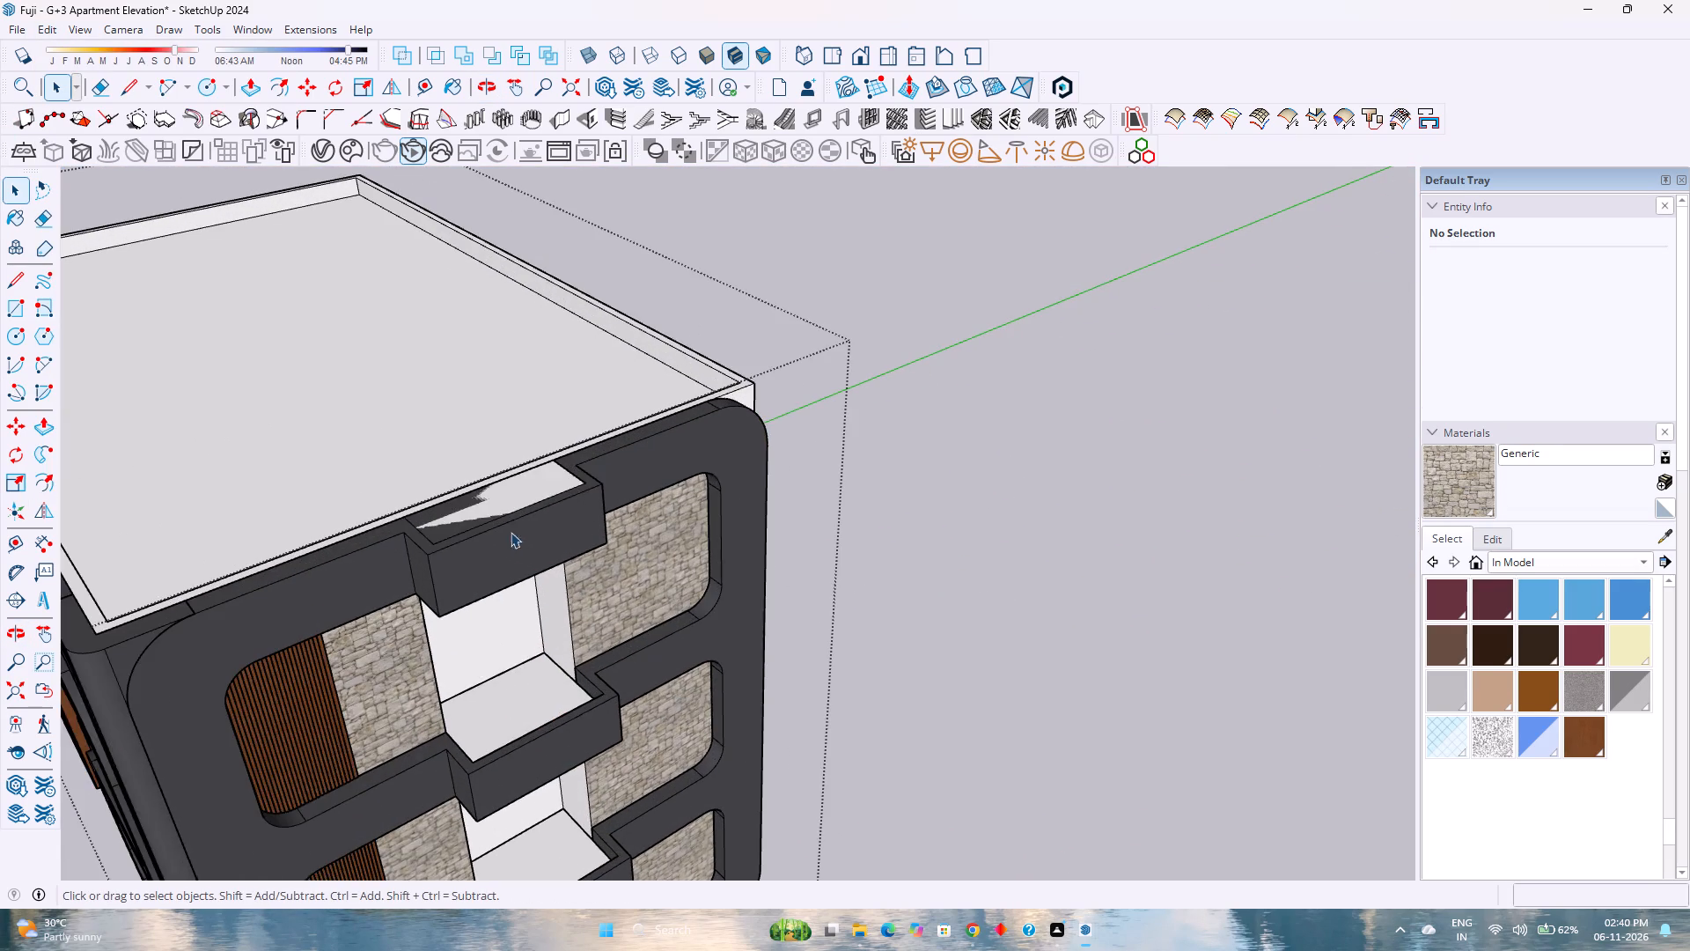
pyautogui.scroll(3, 468, 504)
pyautogui.click(445, 515)
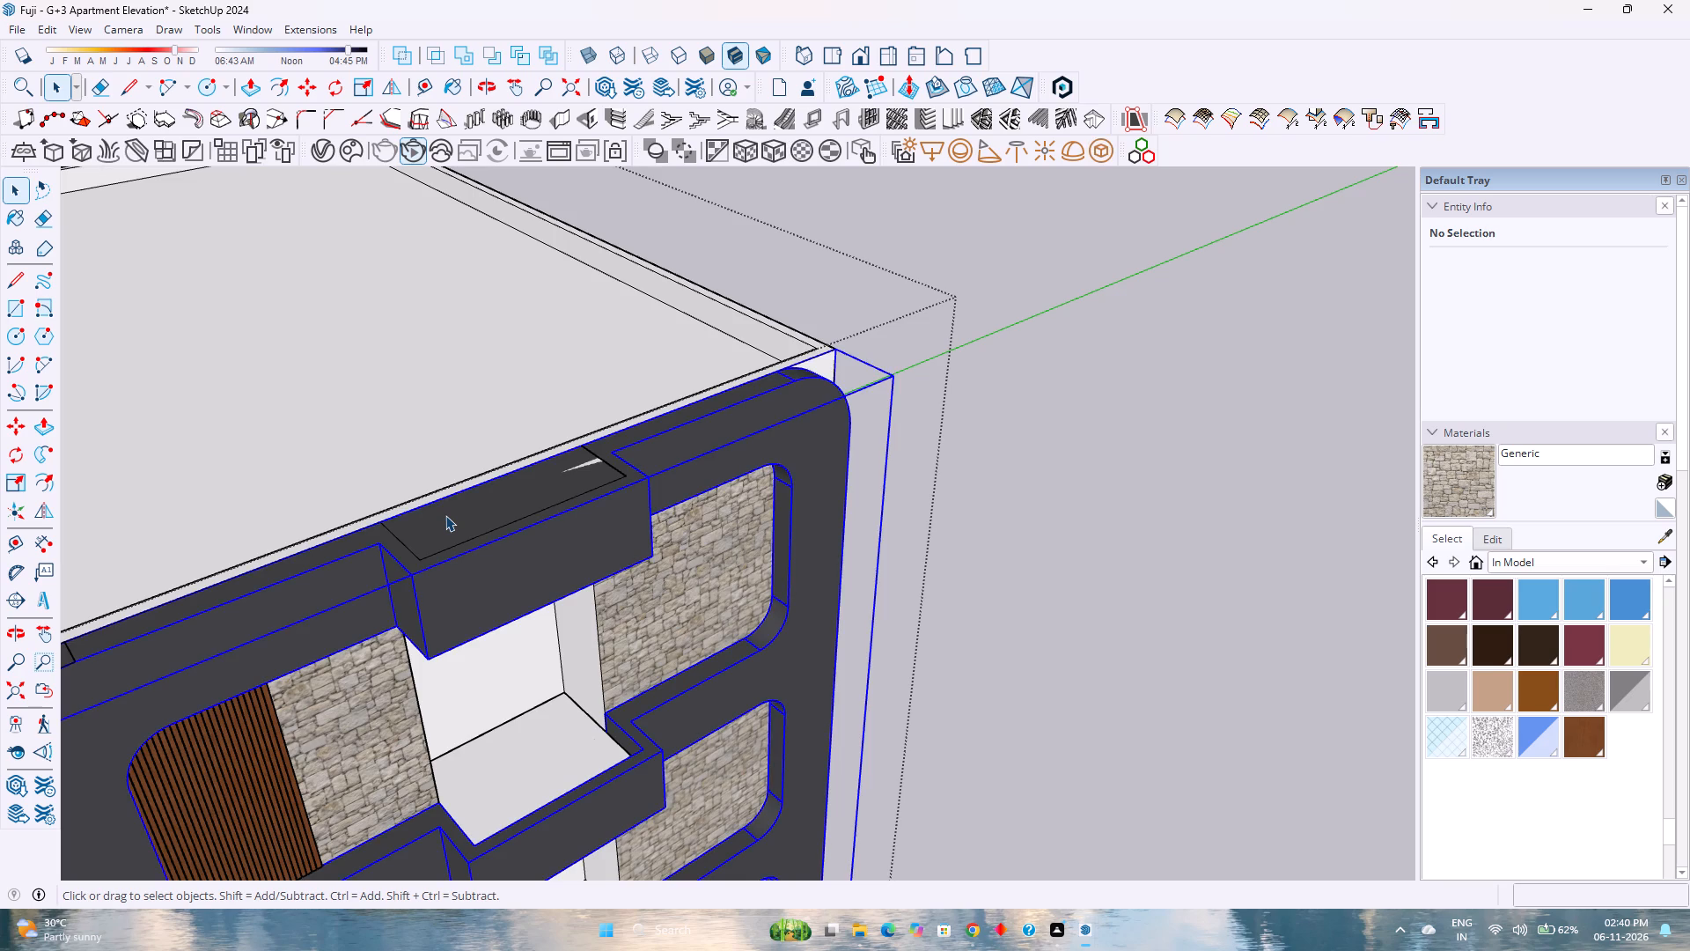
pyautogui.click(445, 515)
pyautogui.click(446, 515)
pyautogui.moveTo(449, 513); pyautogui.dragTo(466, 617, button='middle')
pyautogui.middleClick(466, 617)
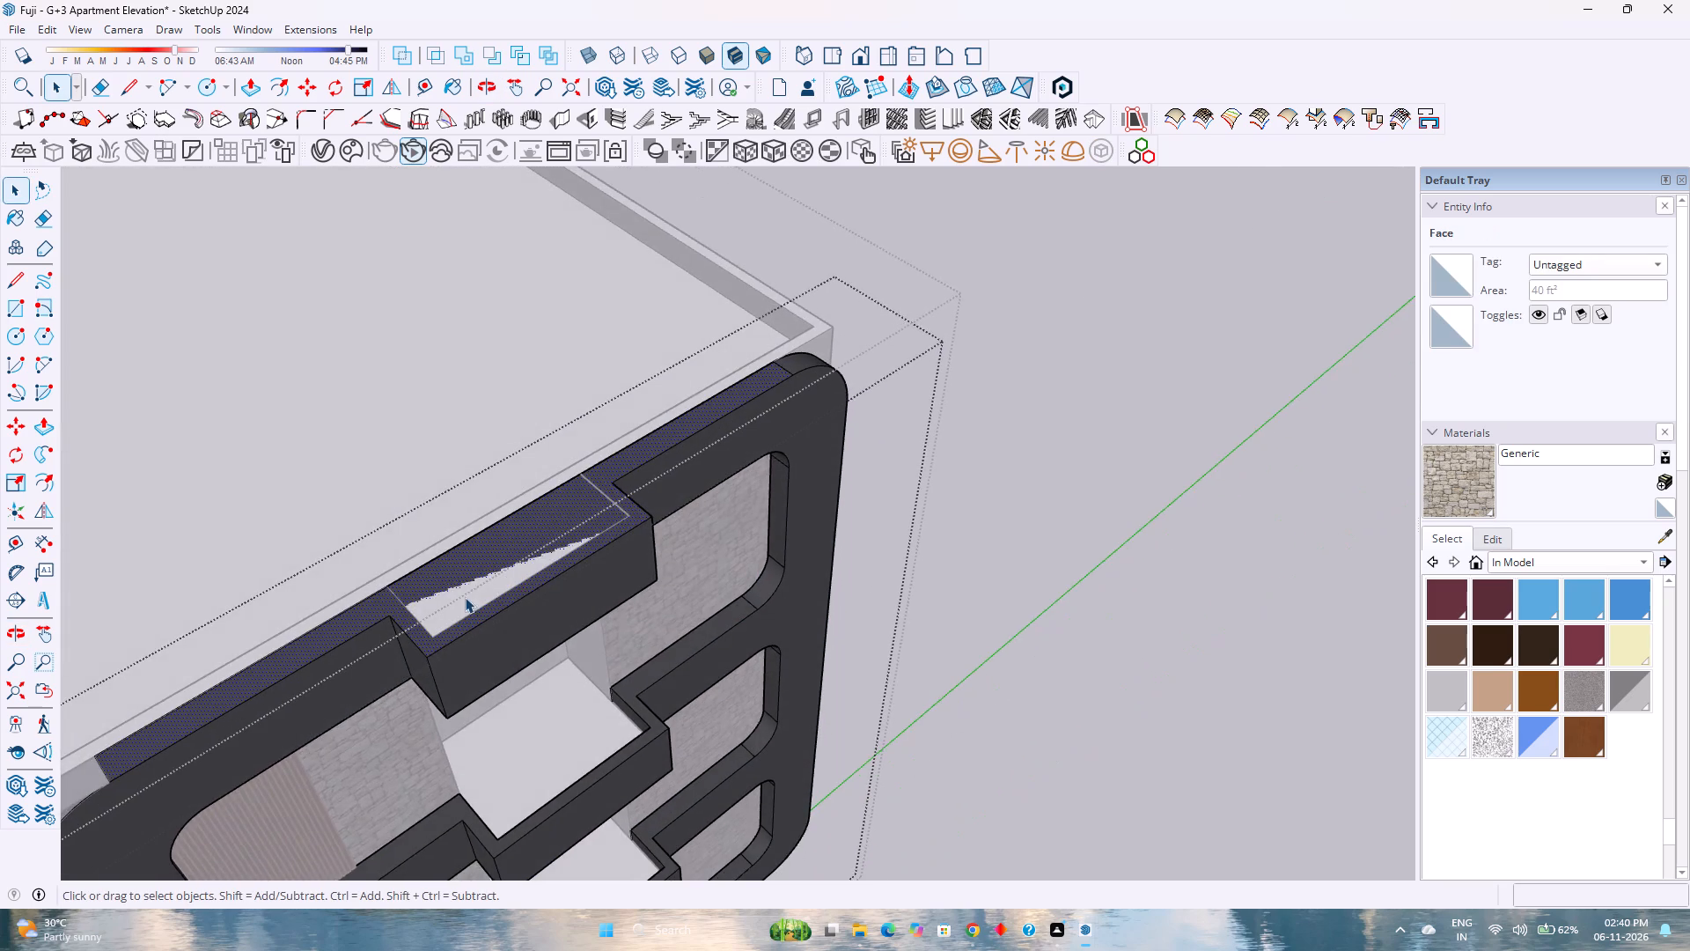
pyautogui.scroll(4, 459, 601)
pyautogui.click(136, 84)
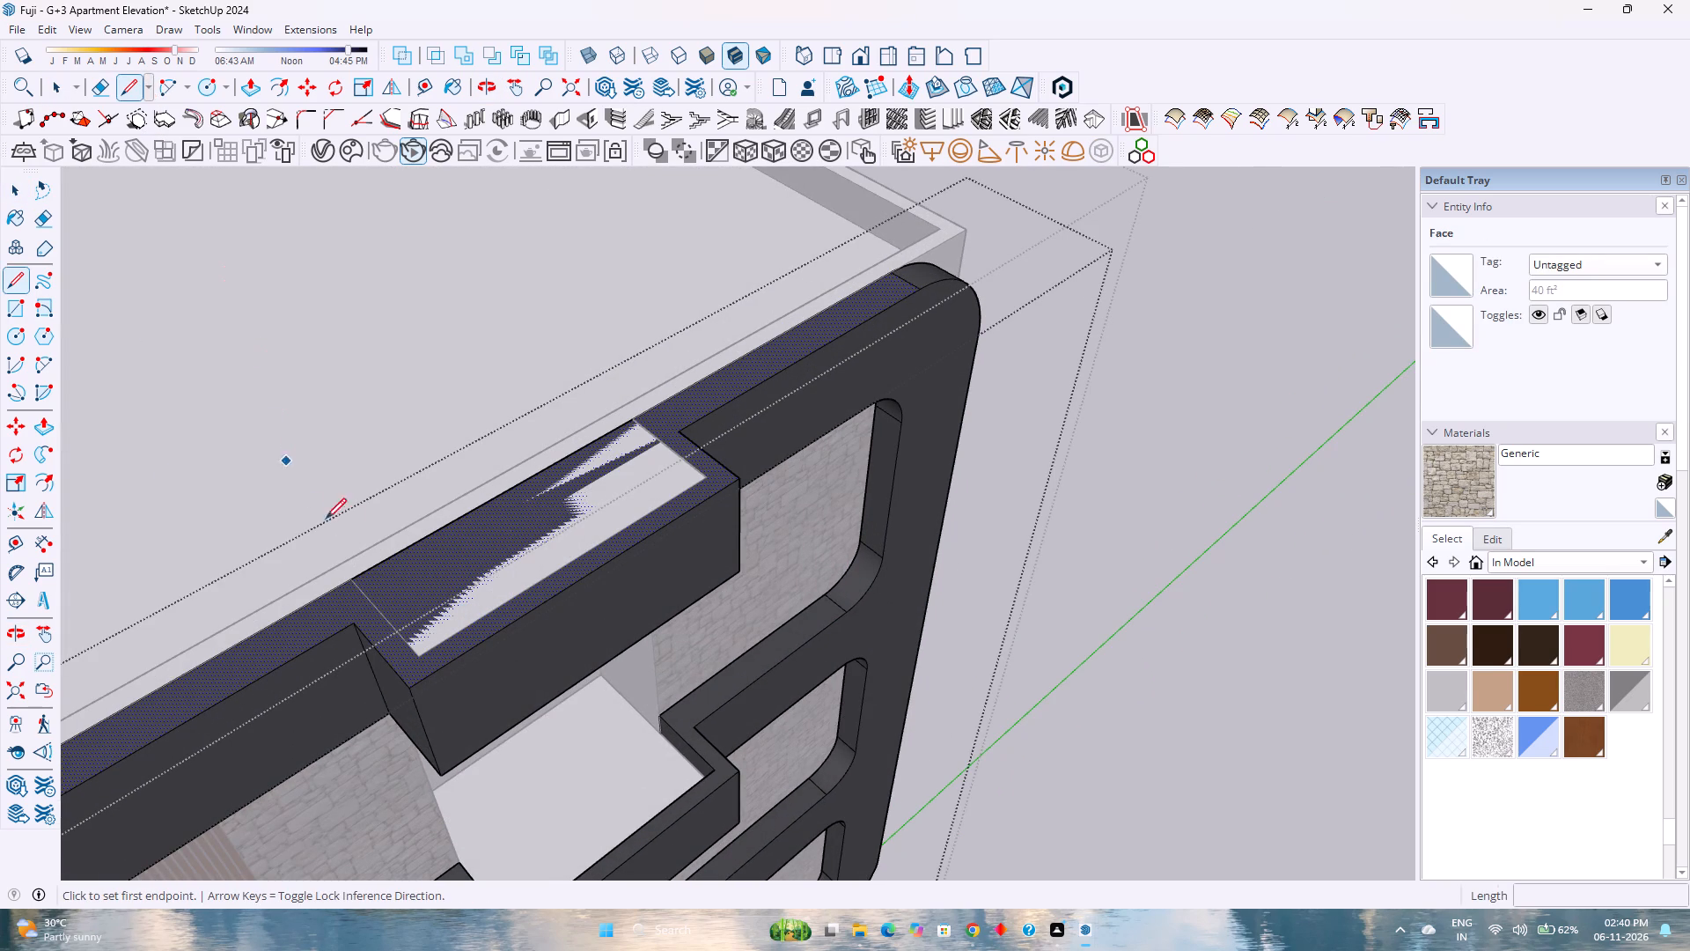
pyautogui.click(352, 582)
pyautogui.click(415, 661)
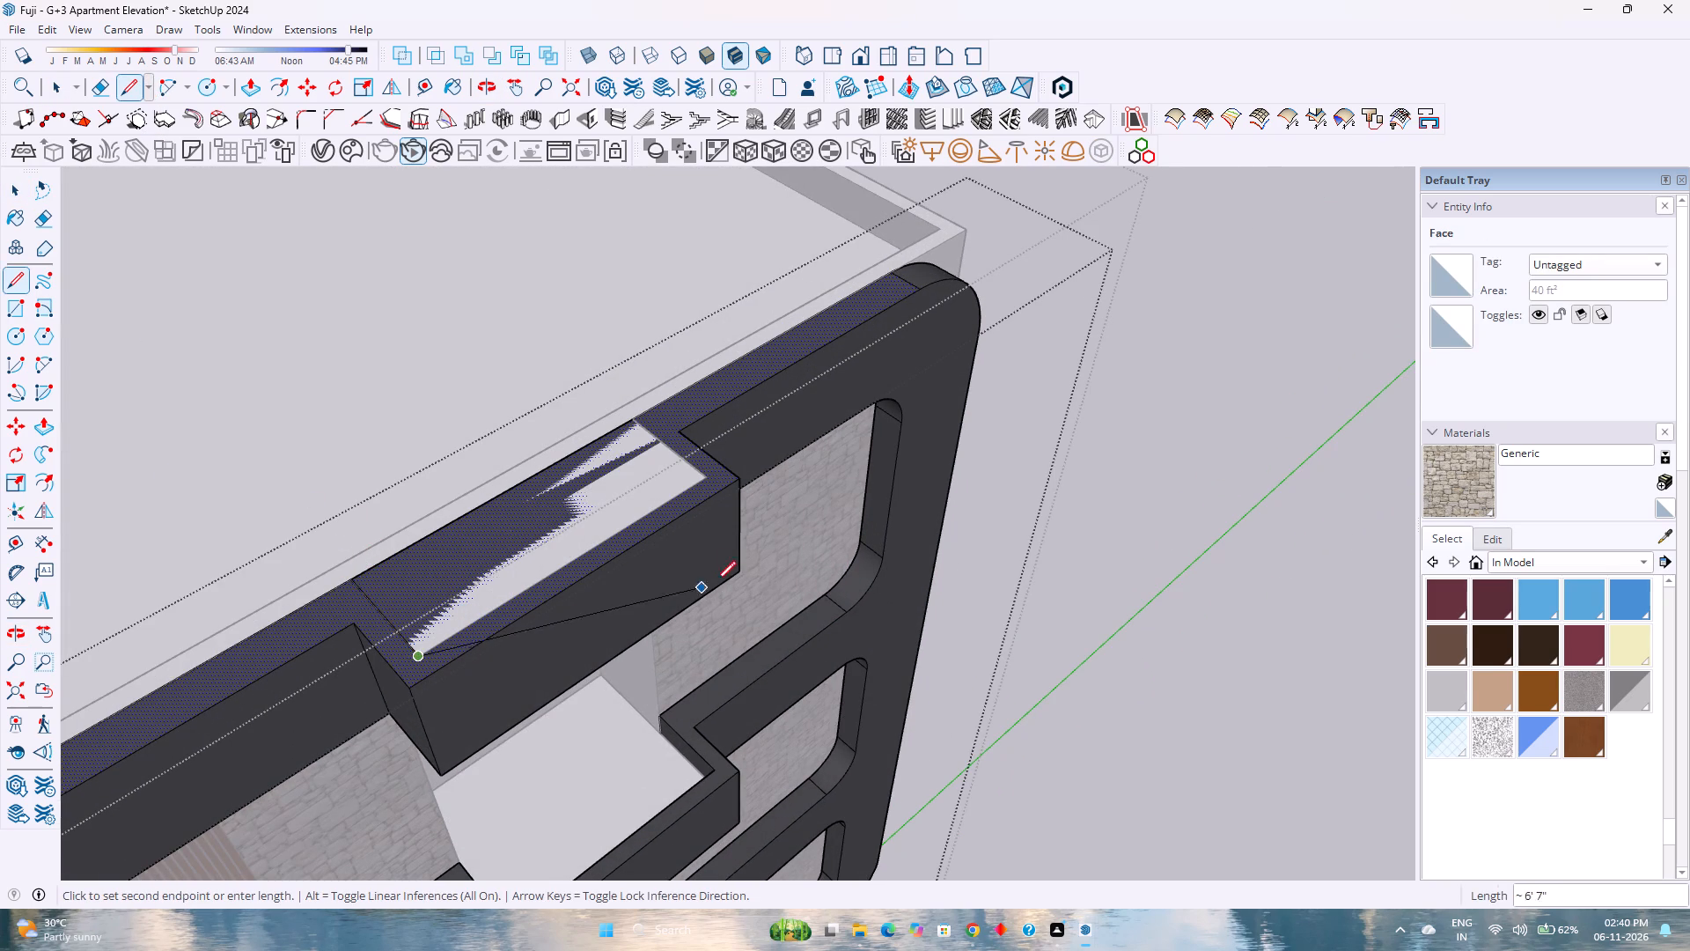
pyautogui.click(711, 481)
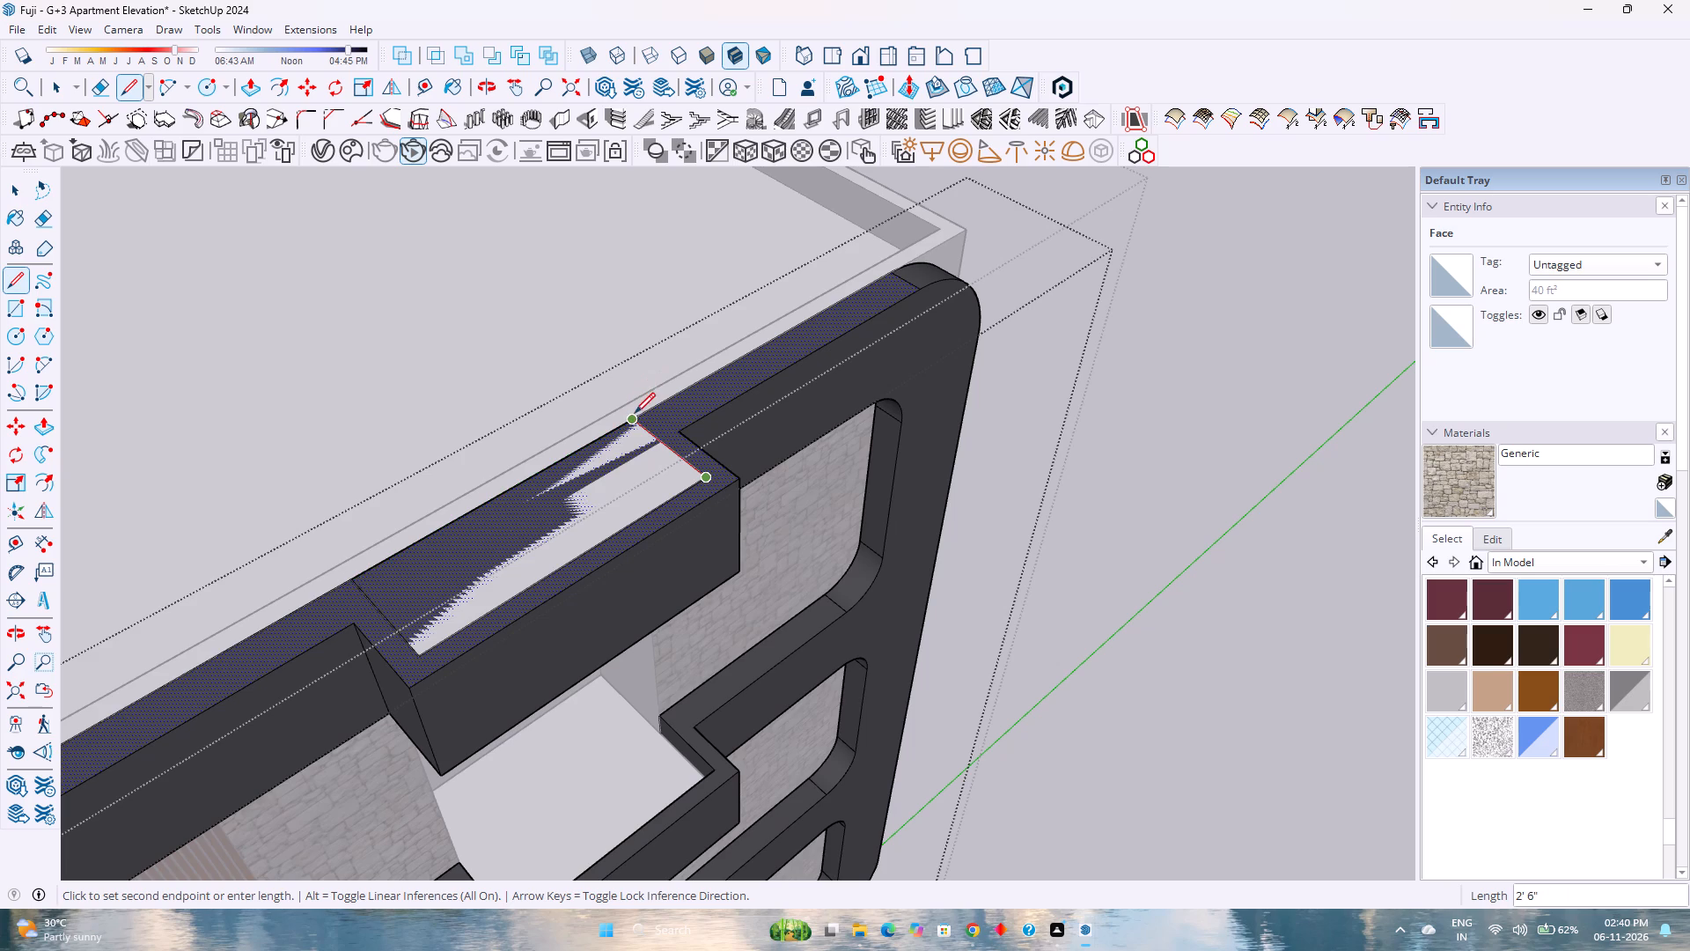
pyautogui.click(635, 415)
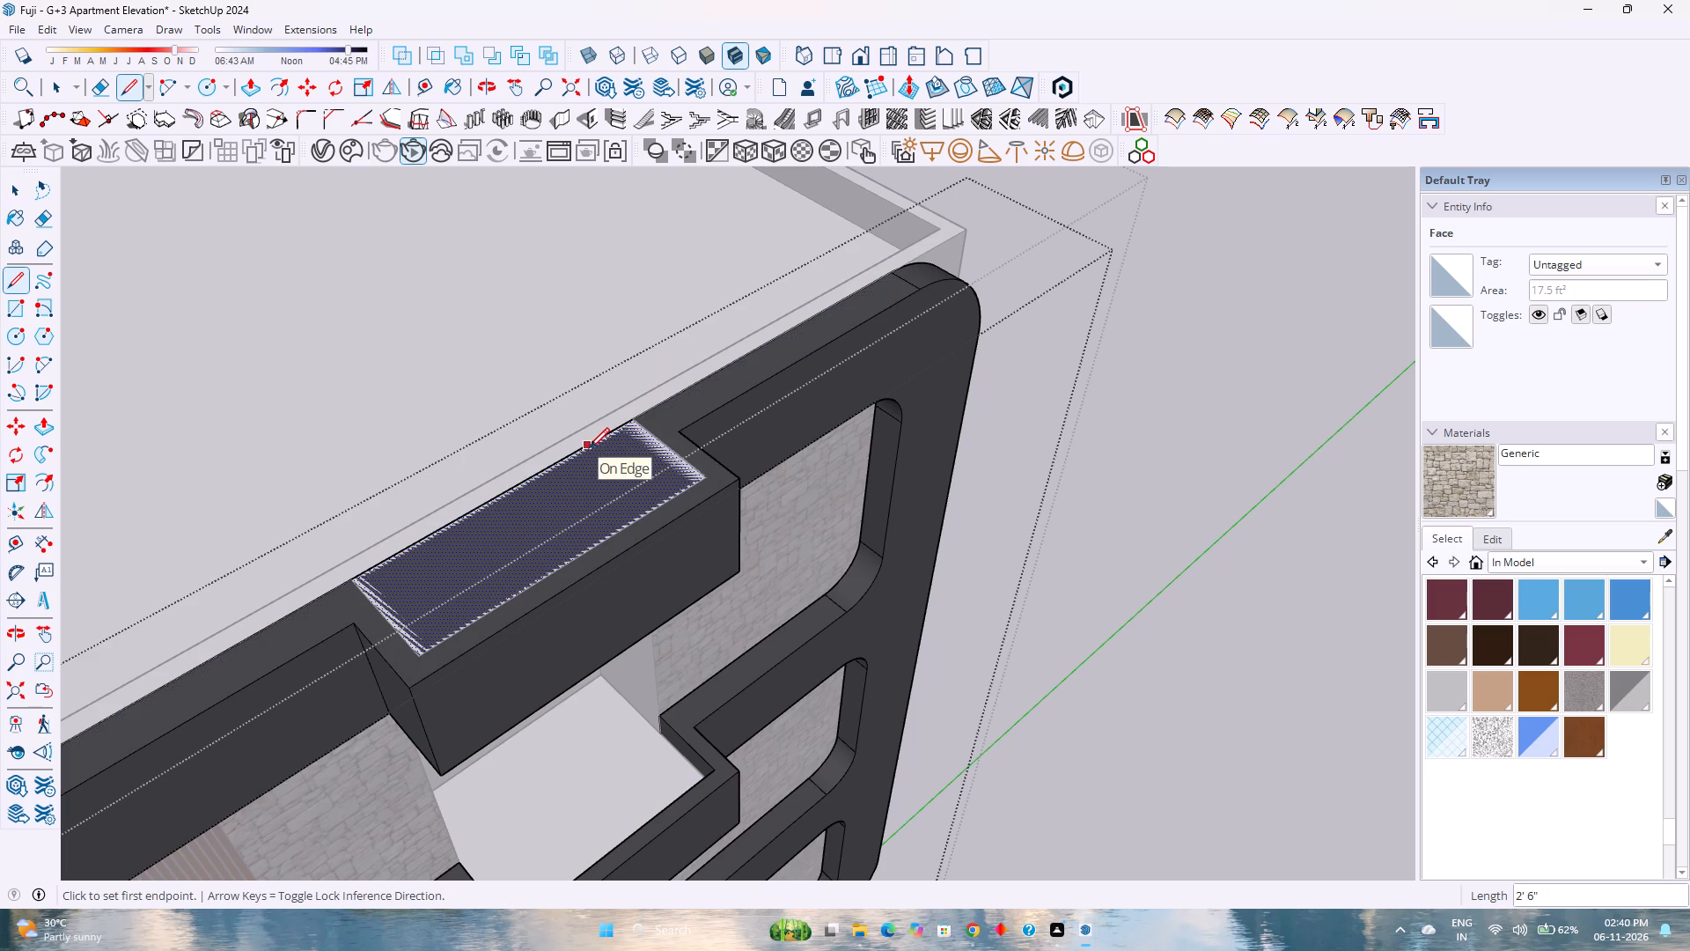
# Push the outlined face 3' down through the frame's top projecting block to open it for the parapet block.
pyautogui.press('p')
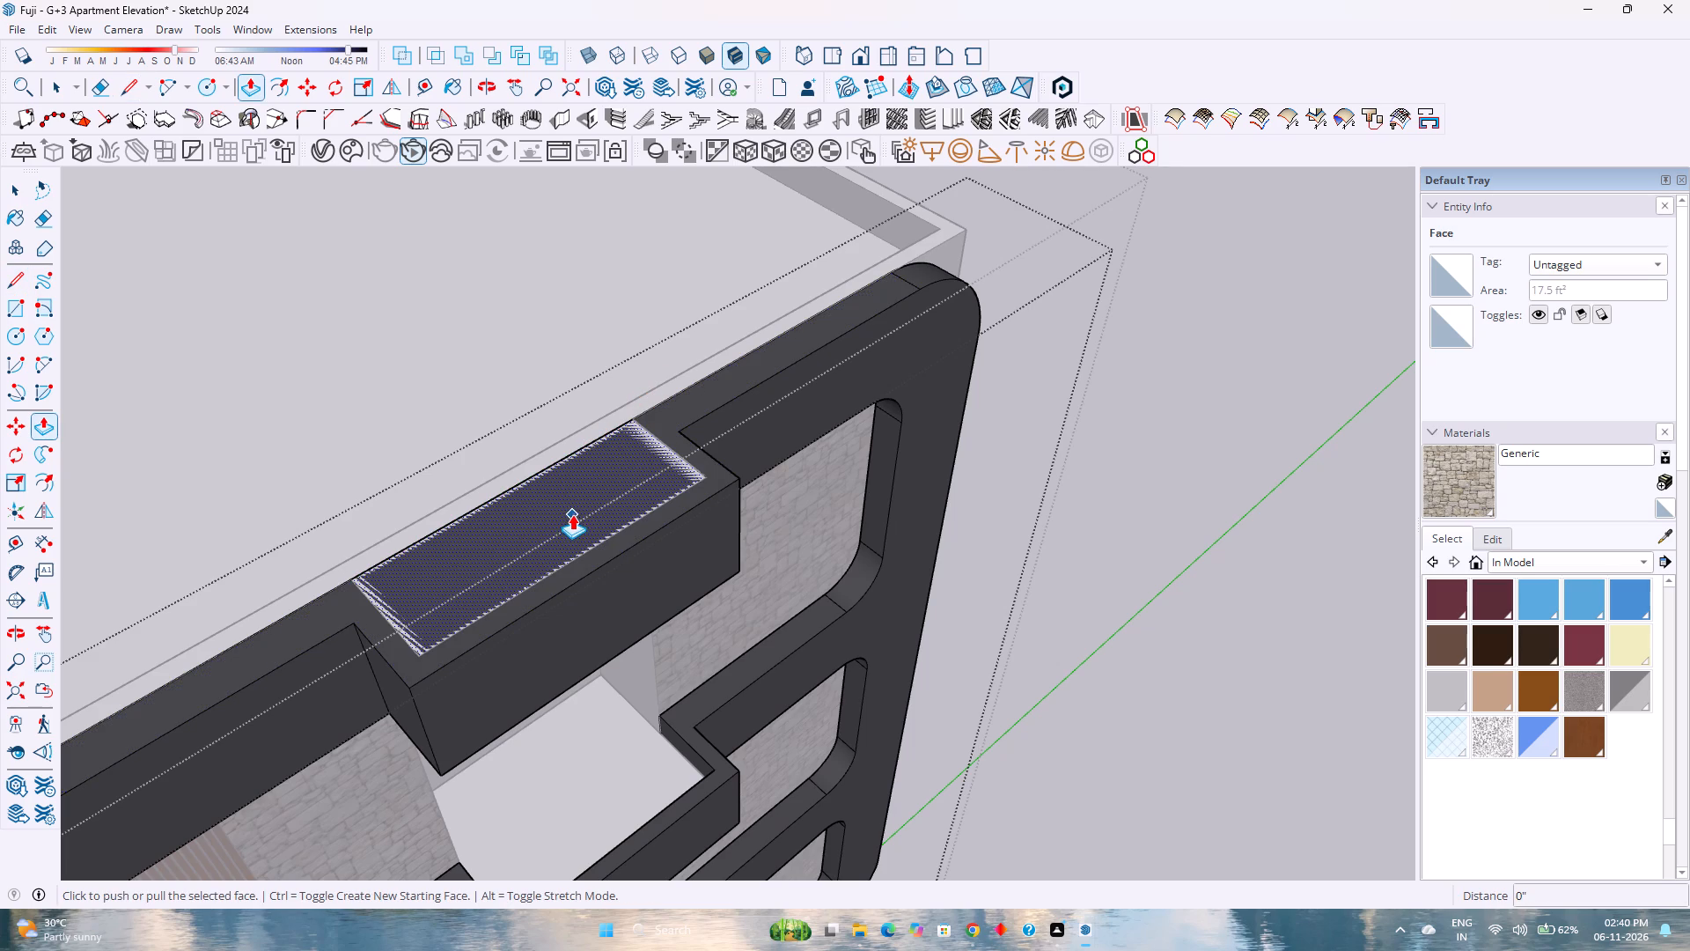
pyautogui.click(572, 514)
pyautogui.moveTo(581, 695); pyautogui.dragTo(964, 372, button='middle')
pyautogui.middleClick(964, 372)
pyautogui.moveTo(769, 572); pyautogui.dragTo(763, 571, button='middle')
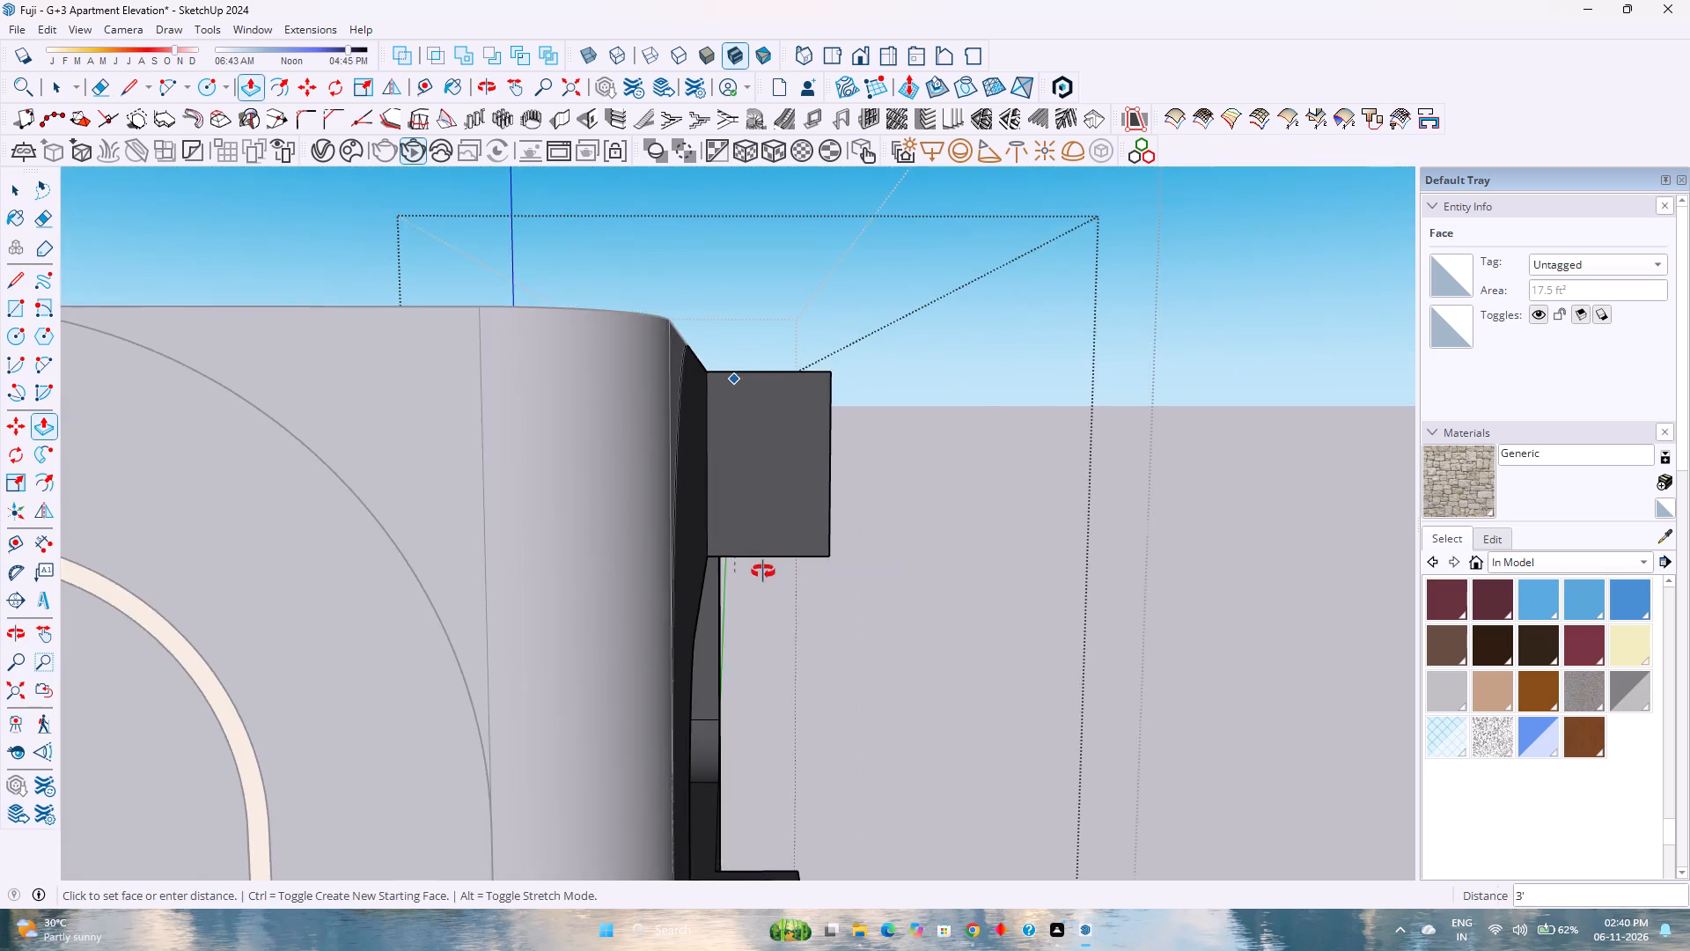
pyautogui.moveTo(763, 571); pyautogui.dragTo(688, 483, button='middle')
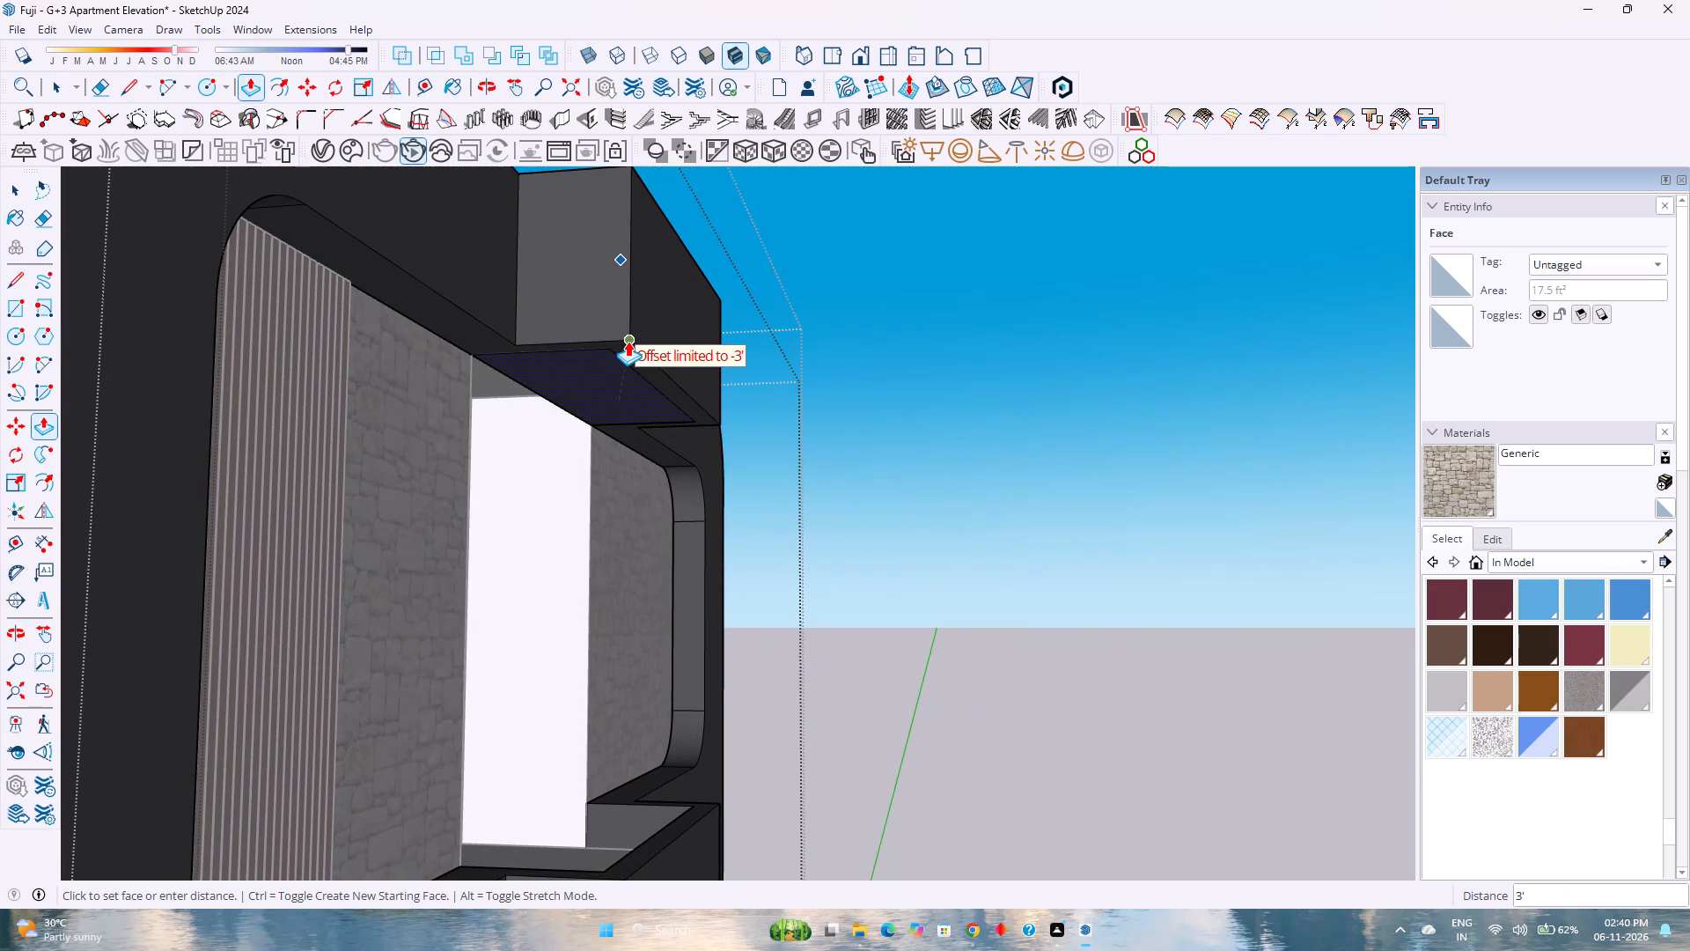
pyautogui.click(628, 341)
# Inside the top projecting block's group, pull the underside face down 8", revising the distance to 6" and then 4".
pyautogui.scroll(-5, 575, 439)
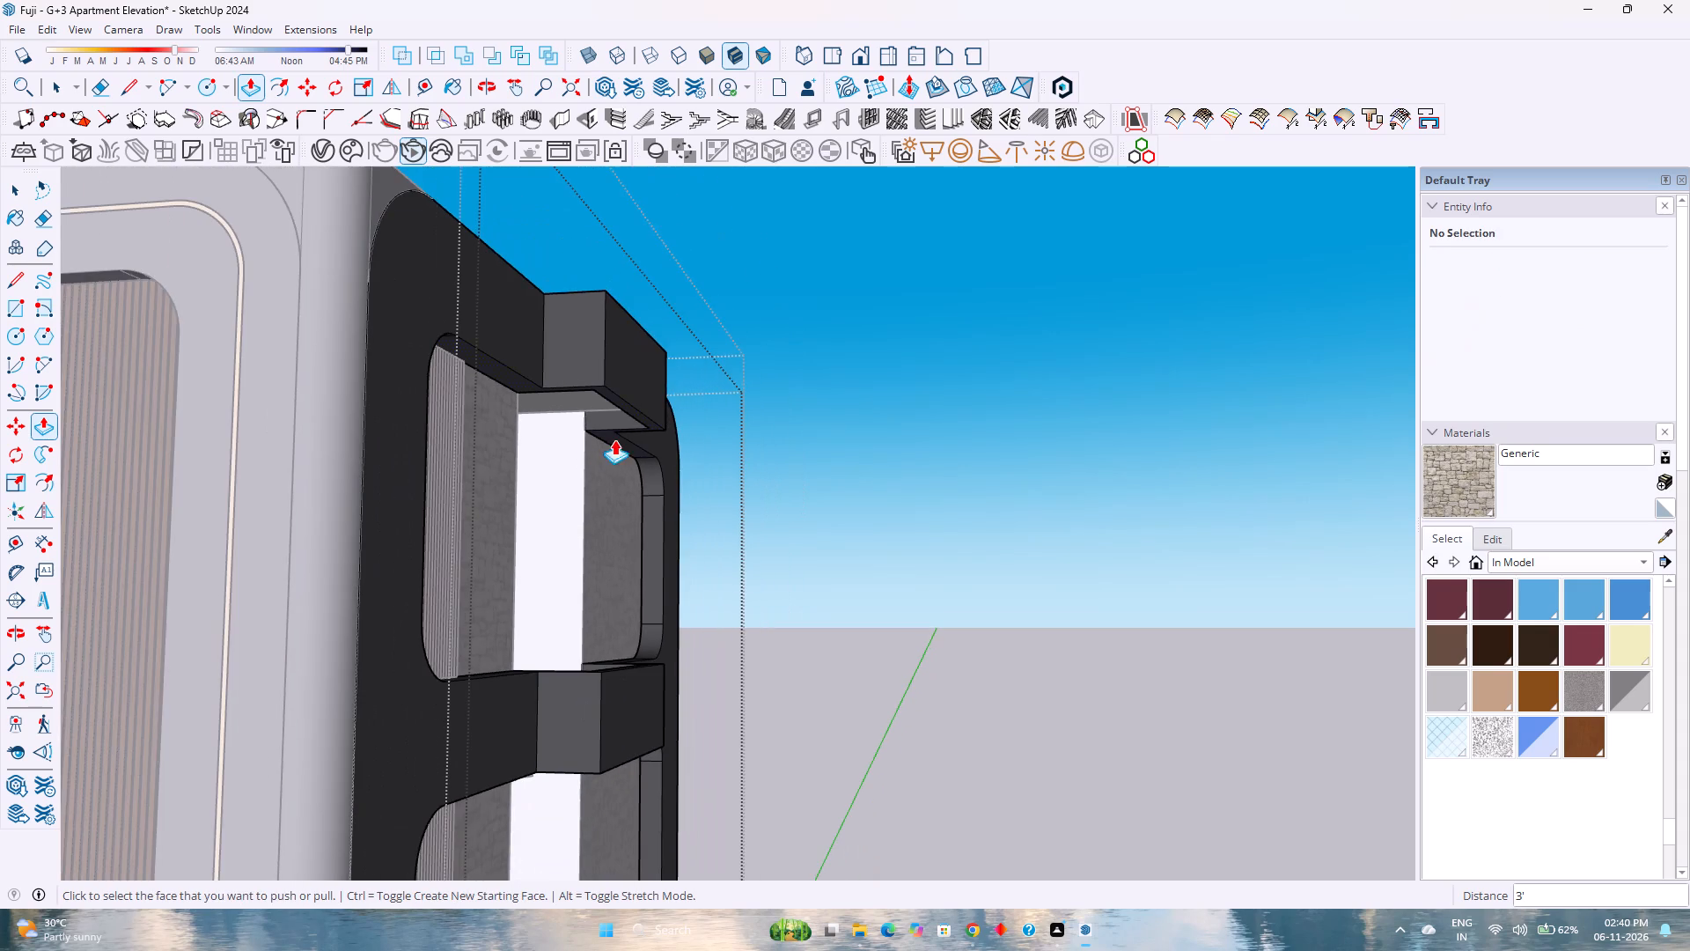
pyautogui.moveTo(609, 467); pyautogui.dragTo(390, 483, button='middle')
pyautogui.middleClick(390, 483)
pyautogui.scroll(-3, 390, 483)
pyautogui.moveTo(390, 481); pyautogui.dragTo(591, 312, button='middle')
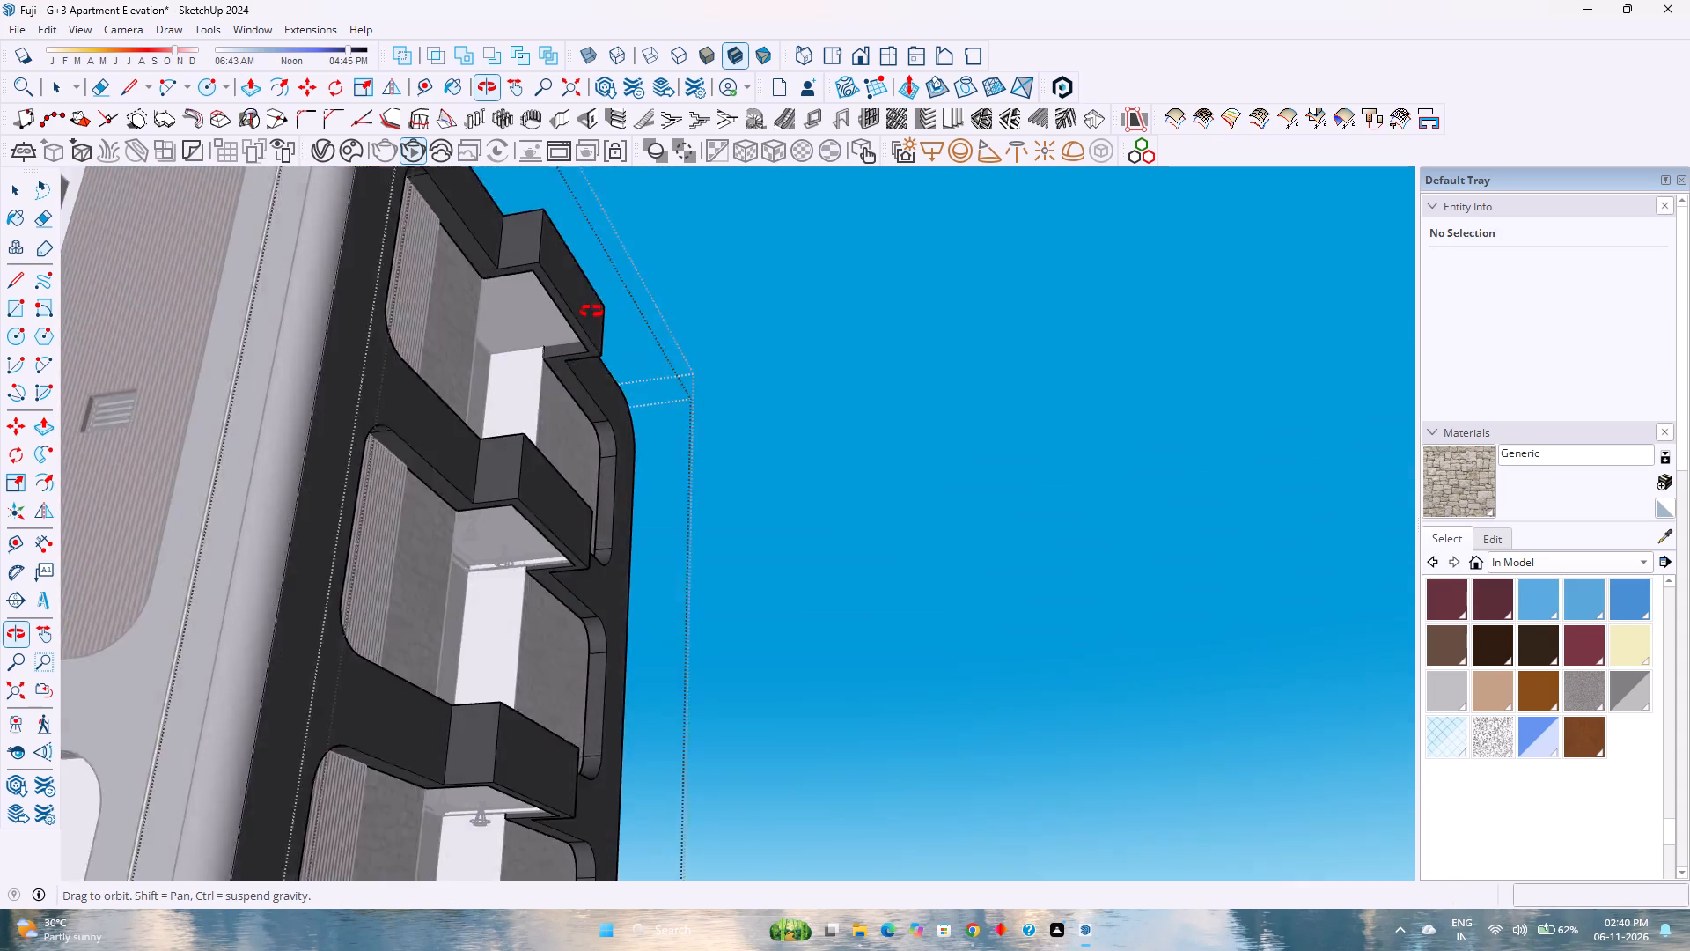
pyautogui.moveTo(591, 312); pyautogui.dragTo(656, 351, button='middle')
pyautogui.middleClick(656, 351)
pyautogui.press('space')
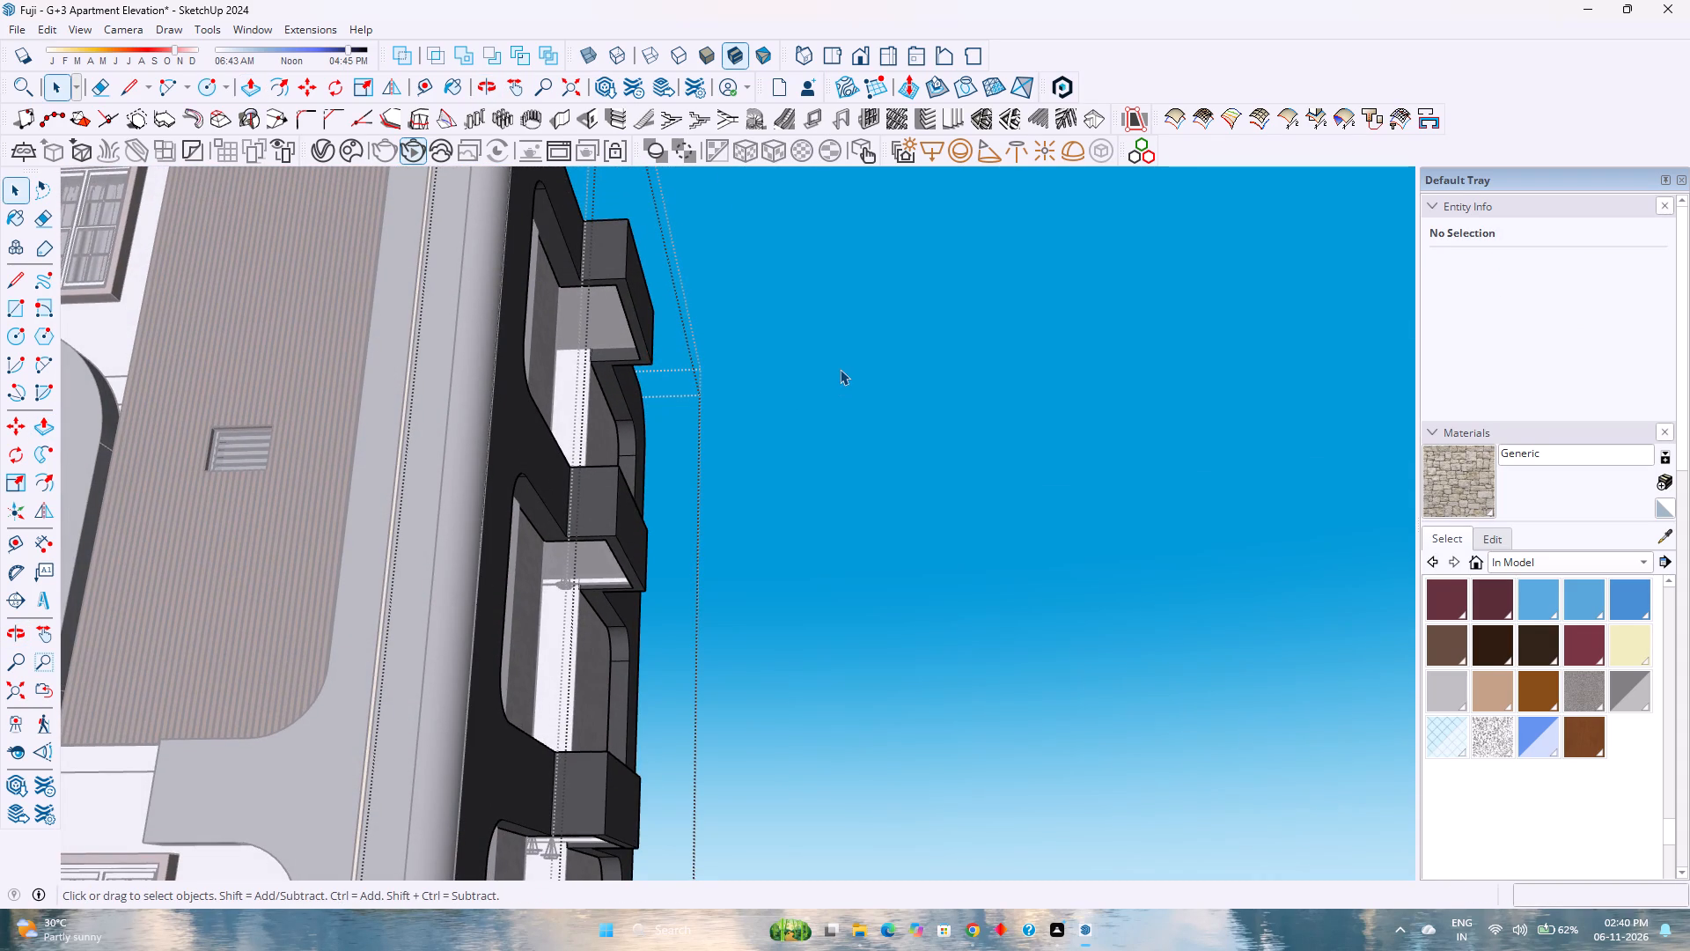
pyautogui.doubleClick(823, 346)
pyautogui.scroll(3, 553, 334)
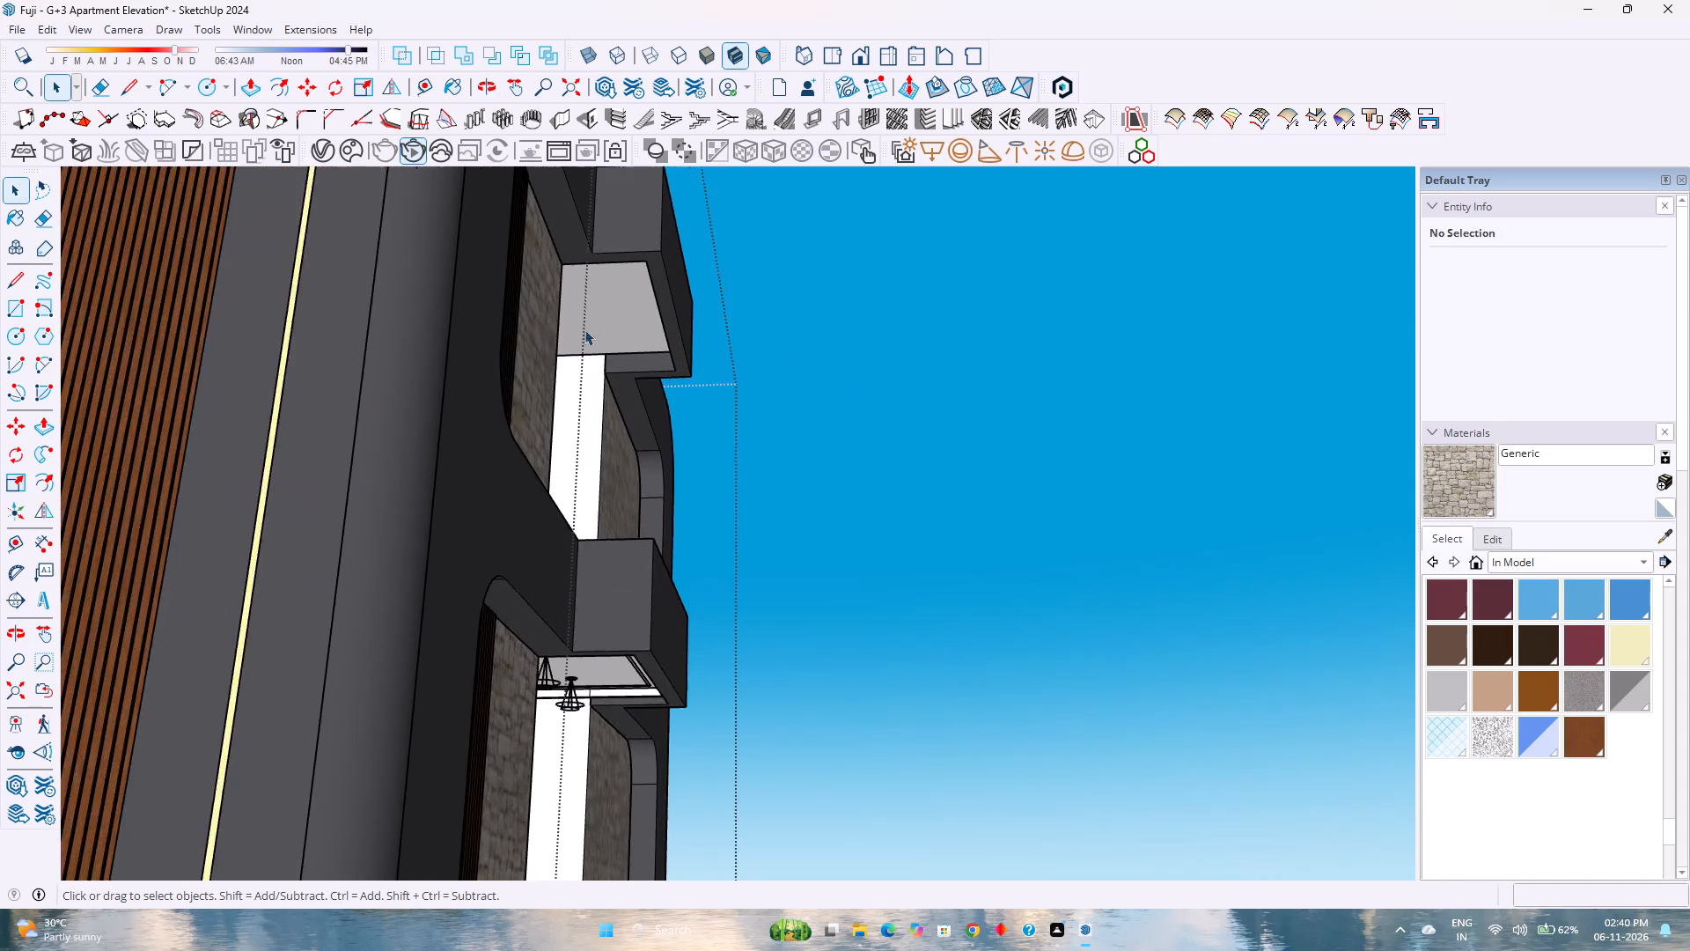
pyautogui.scroll(4, 584, 329)
pyautogui.doubleClick(615, 323)
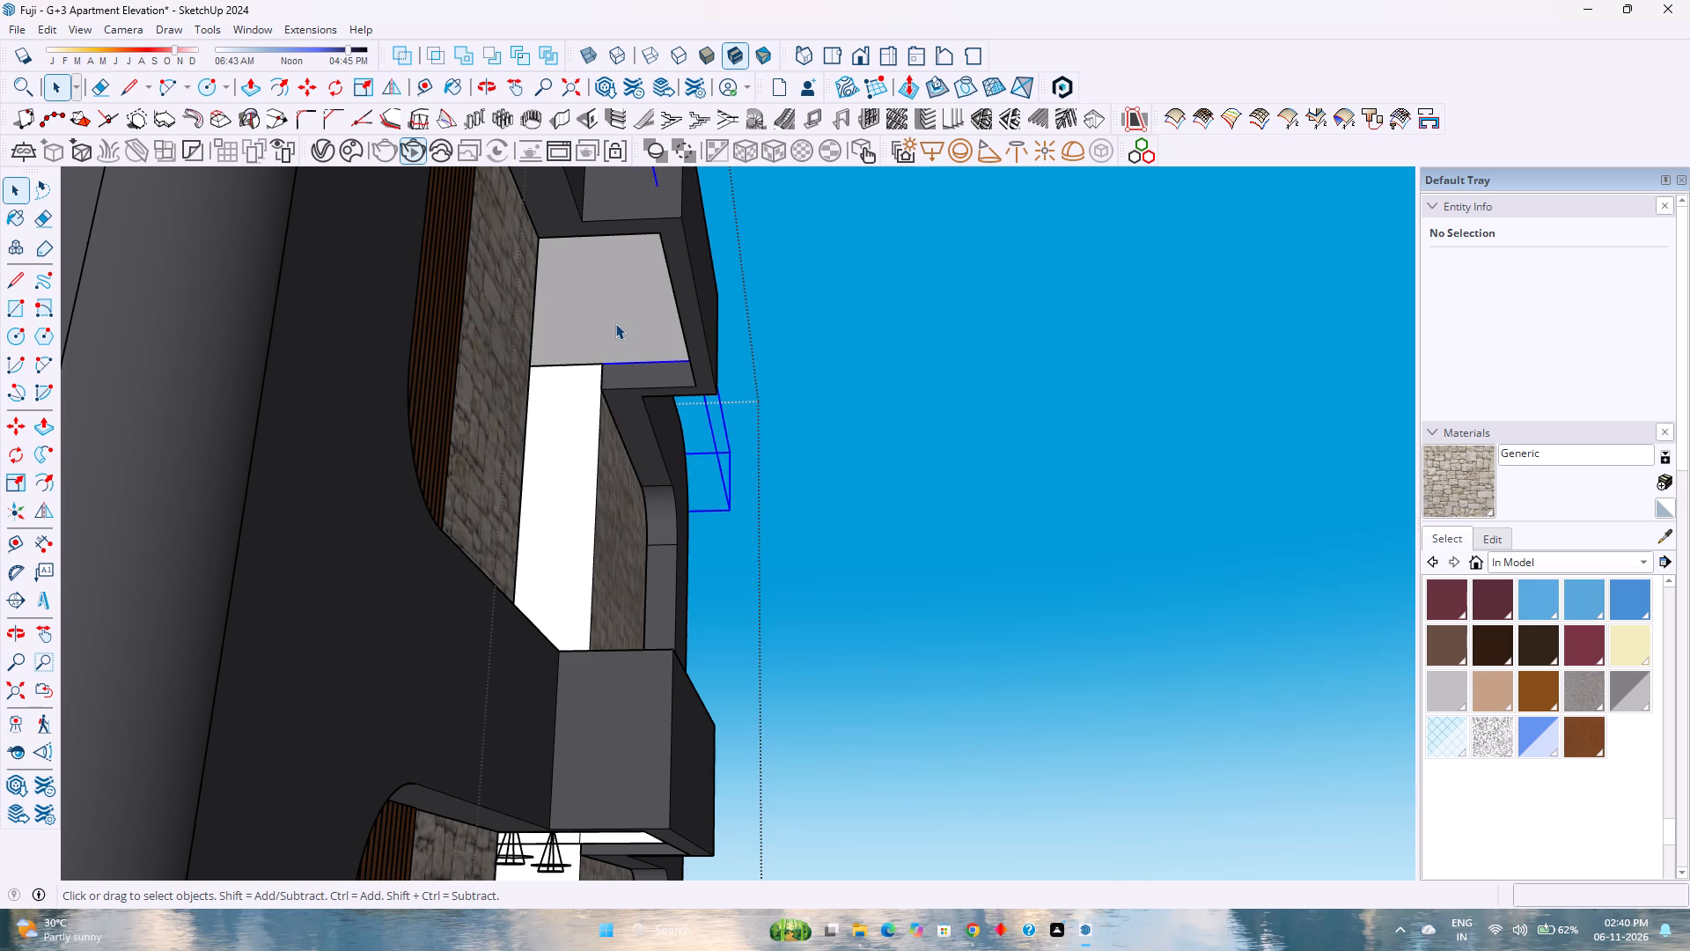
pyautogui.doubleClick(615, 322)
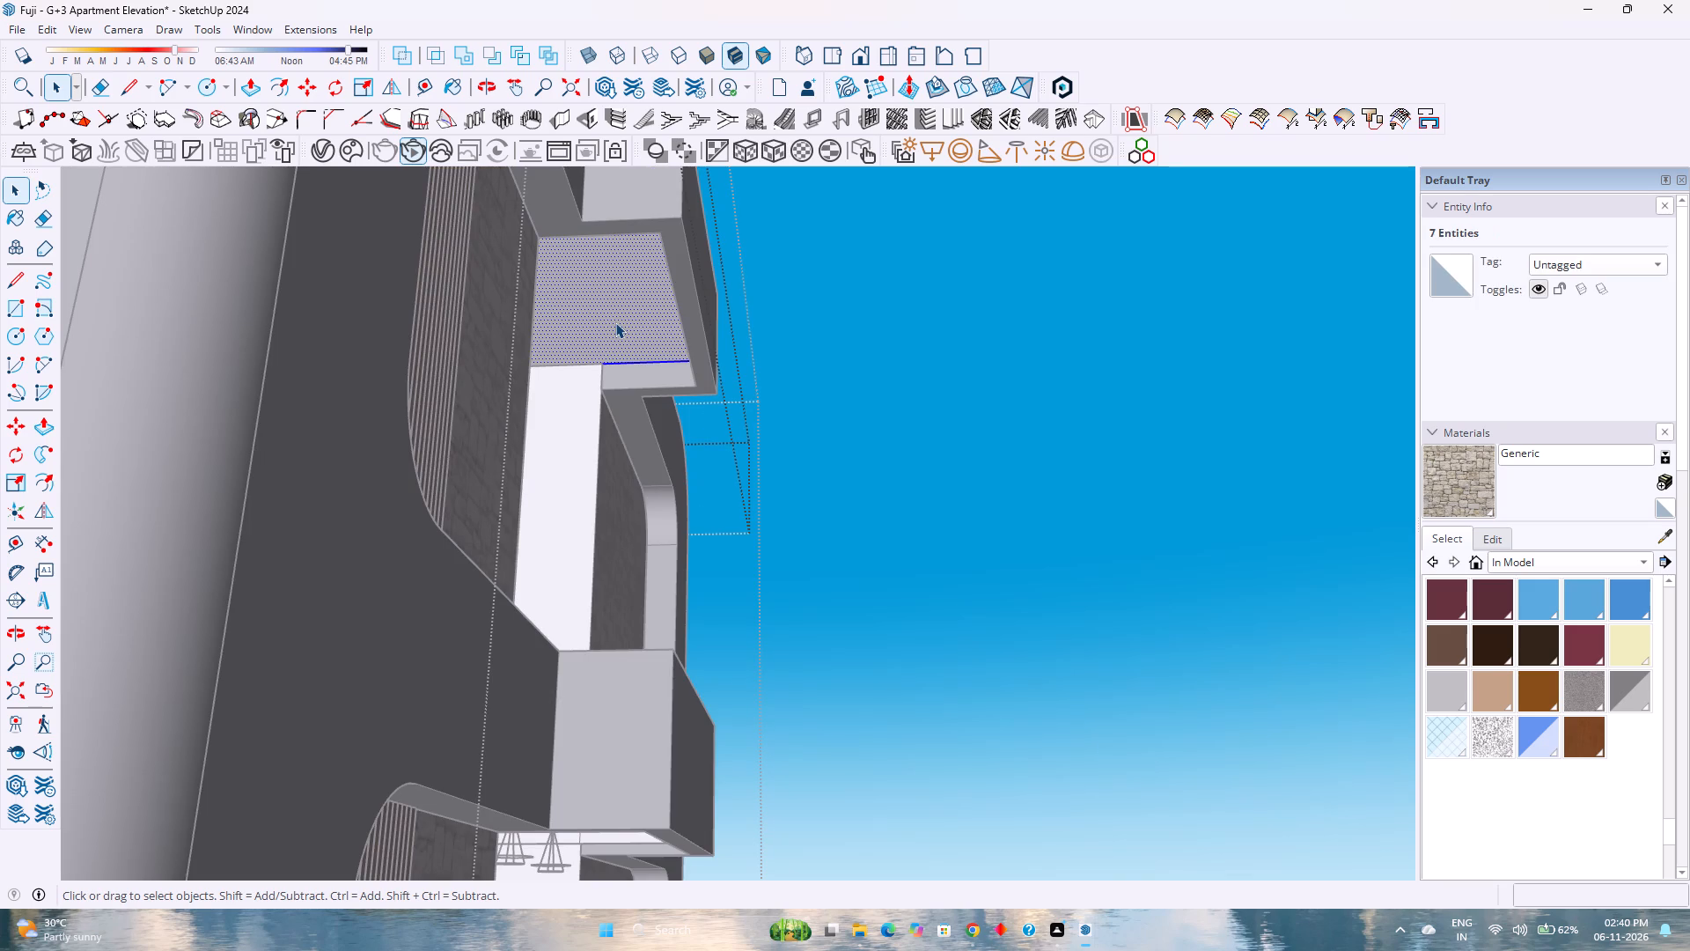
pyautogui.press('p')
pyautogui.click(628, 294)
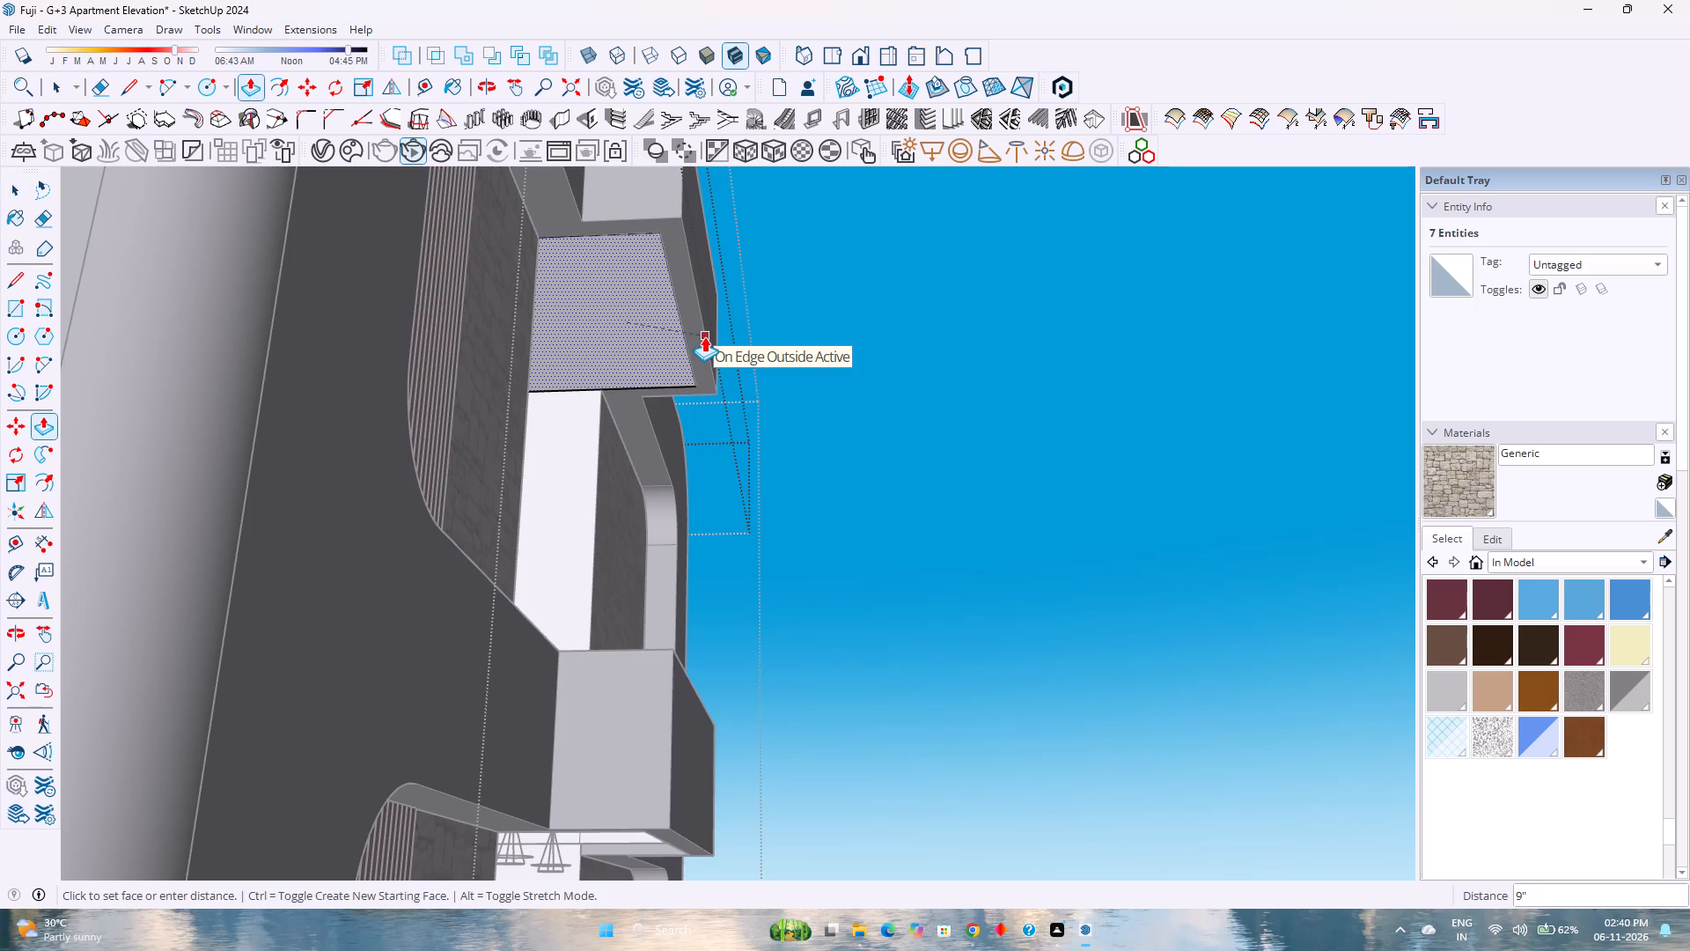
pyautogui.press('8')
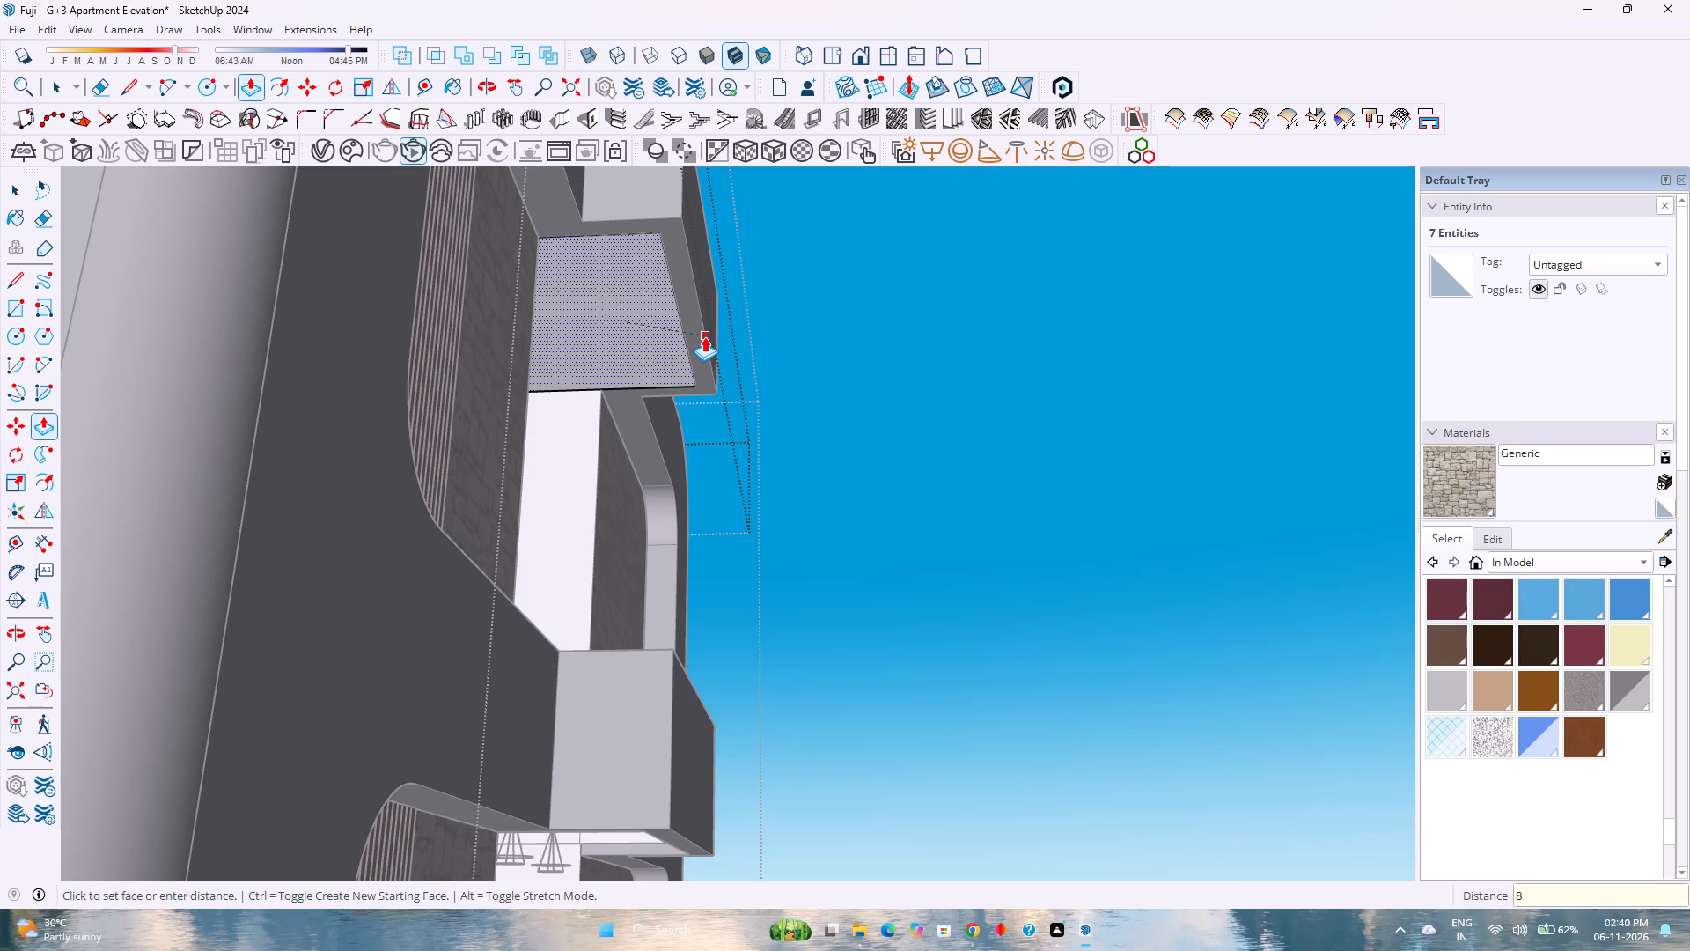
pyautogui.press('Return')
pyautogui.scroll(-4, 704, 334)
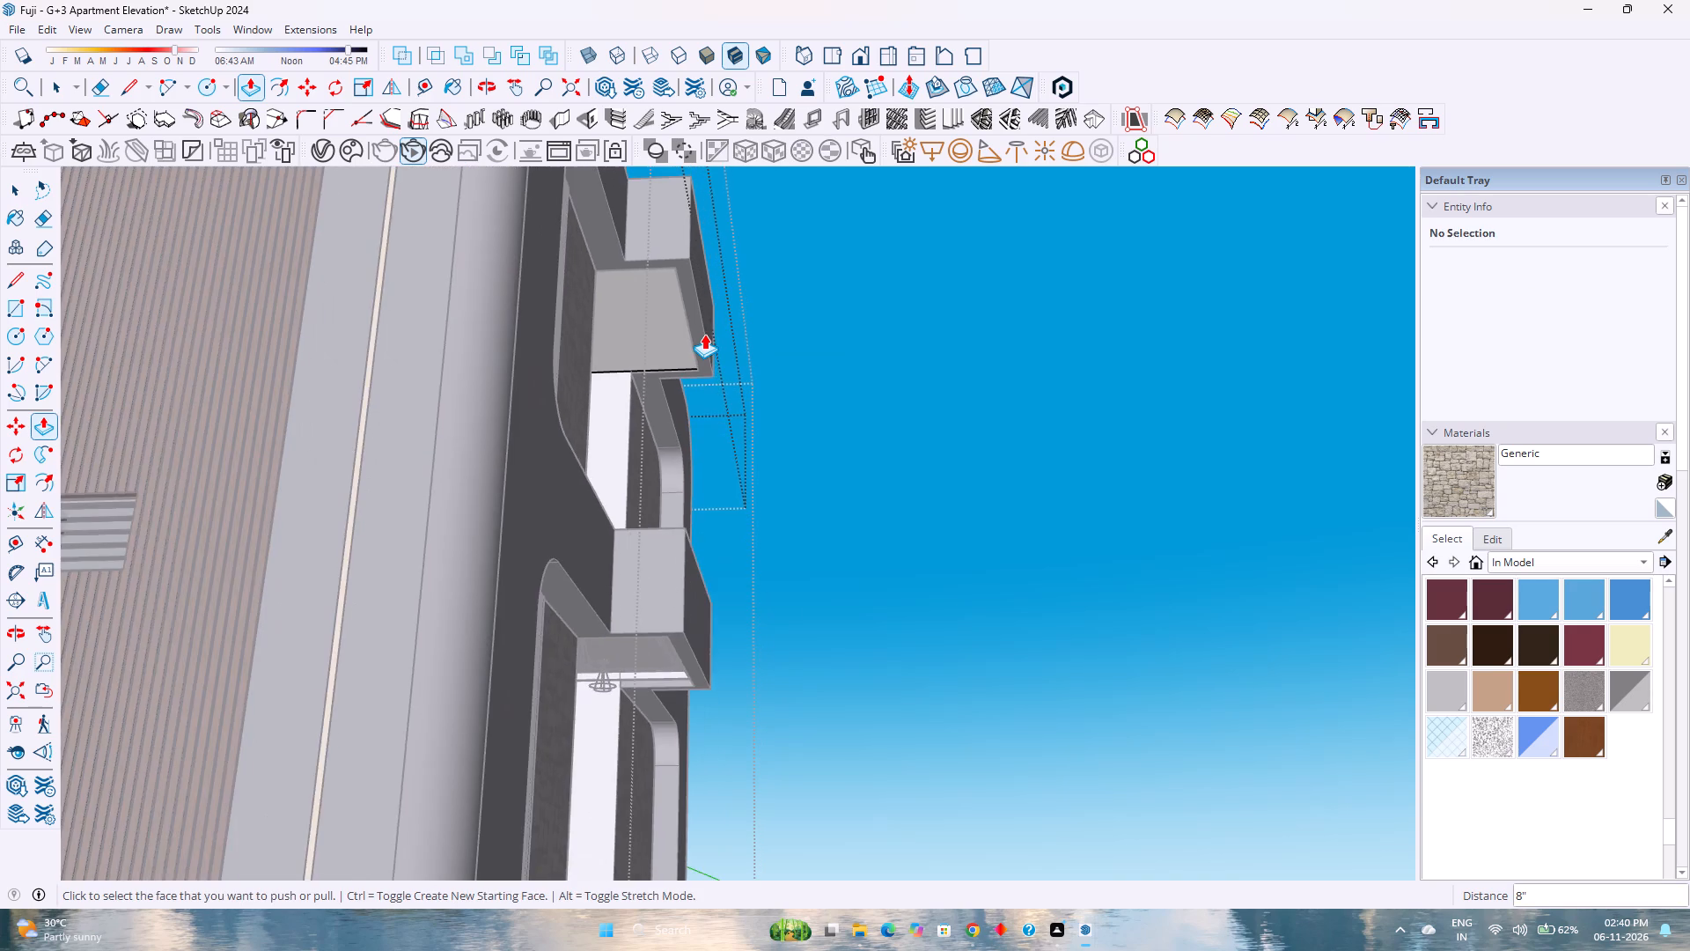
pyautogui.scroll(-2, 702, 333)
pyautogui.moveTo(702, 335); pyautogui.dragTo(660, 330, button='middle')
pyautogui.middleClick(660, 330)
pyautogui.press('6')
pyautogui.press('Return')
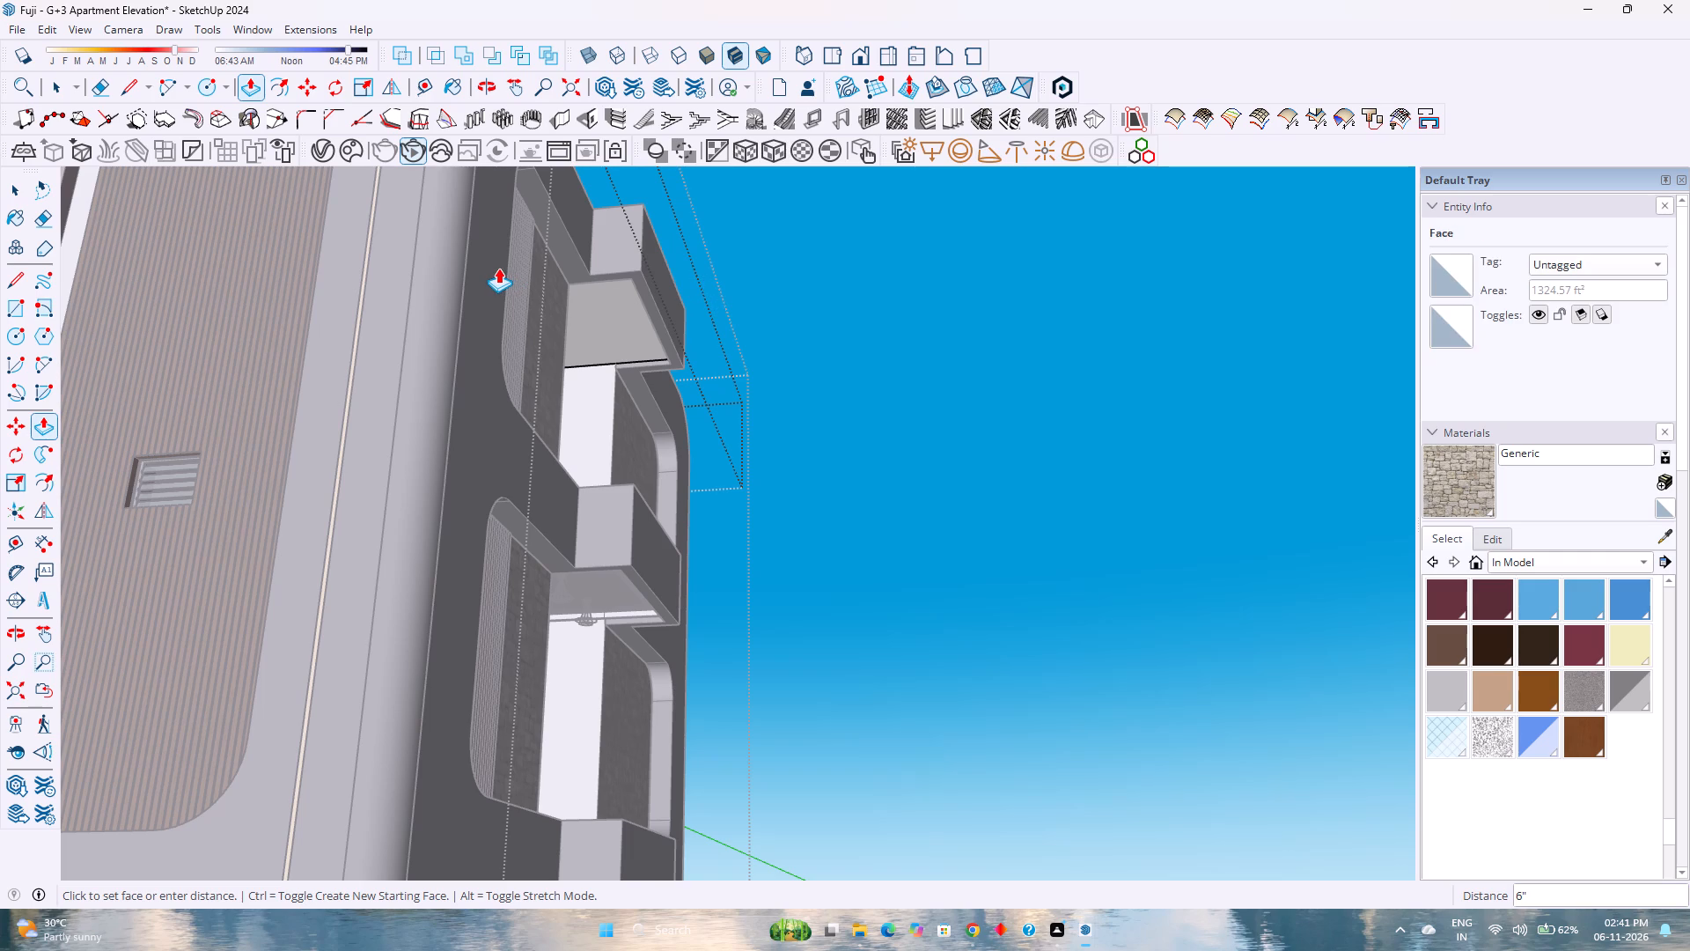
pyautogui.press('4')
pyautogui.press('Return')
pyautogui.scroll(4, 572, 326)
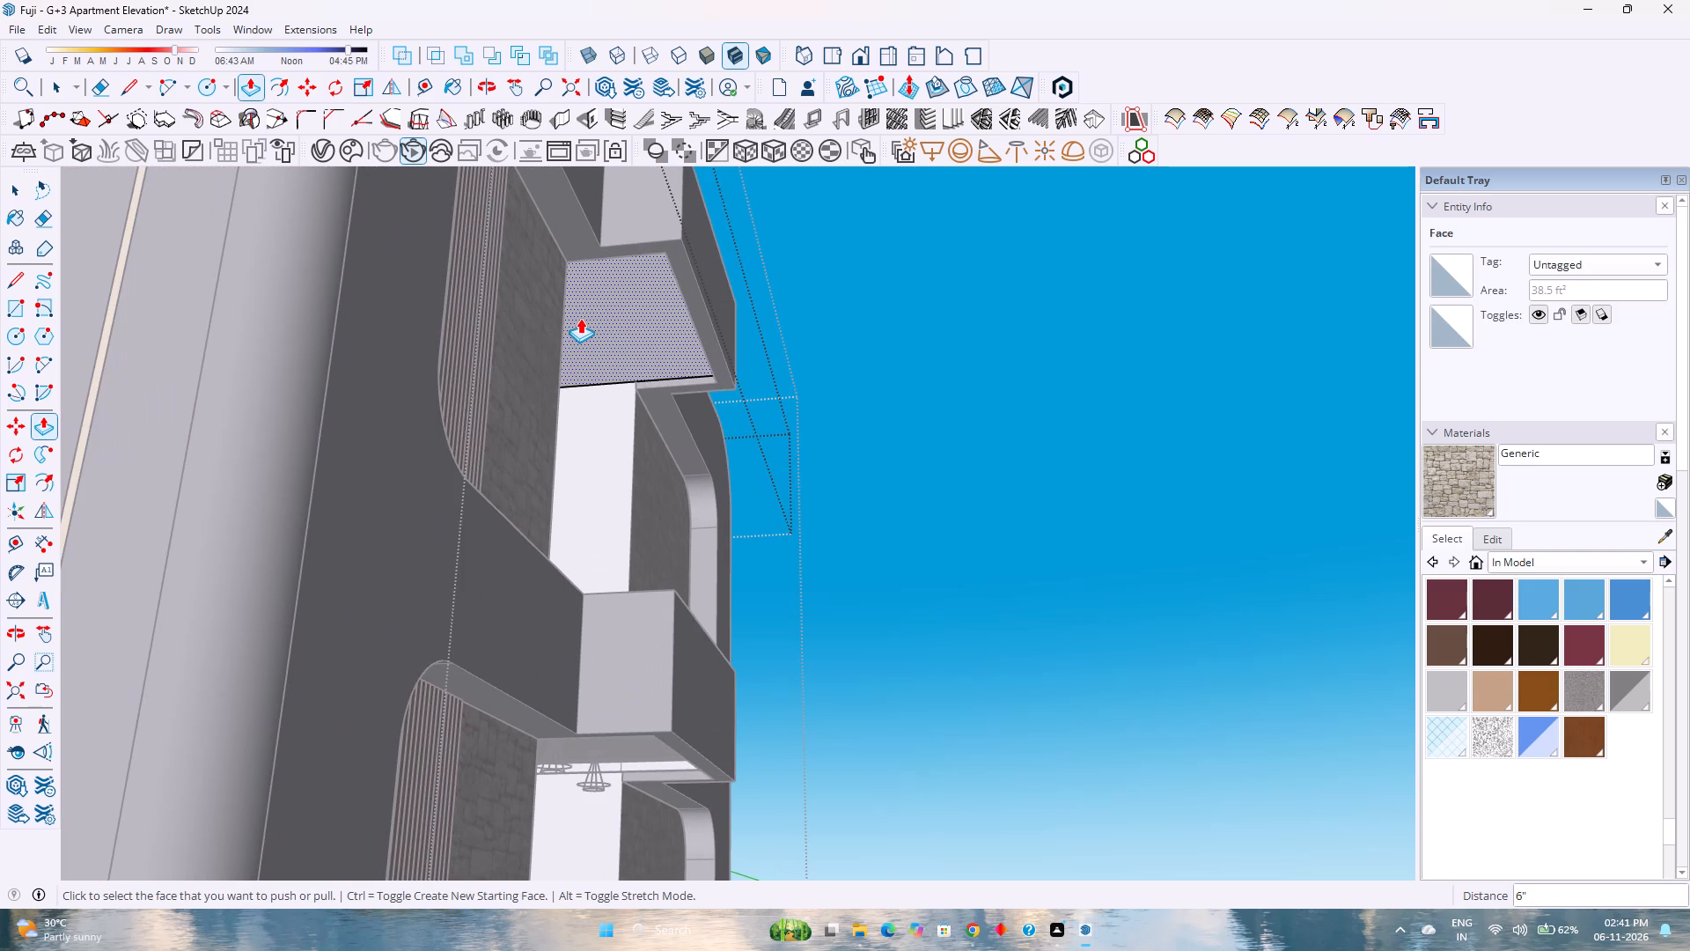
# Offset the outline of the top projecting block's underside face inward by 2".
pyautogui.scroll(-2, 662, 348)
pyautogui.moveTo(660, 335); pyautogui.dragTo(658, 333, button='middle')
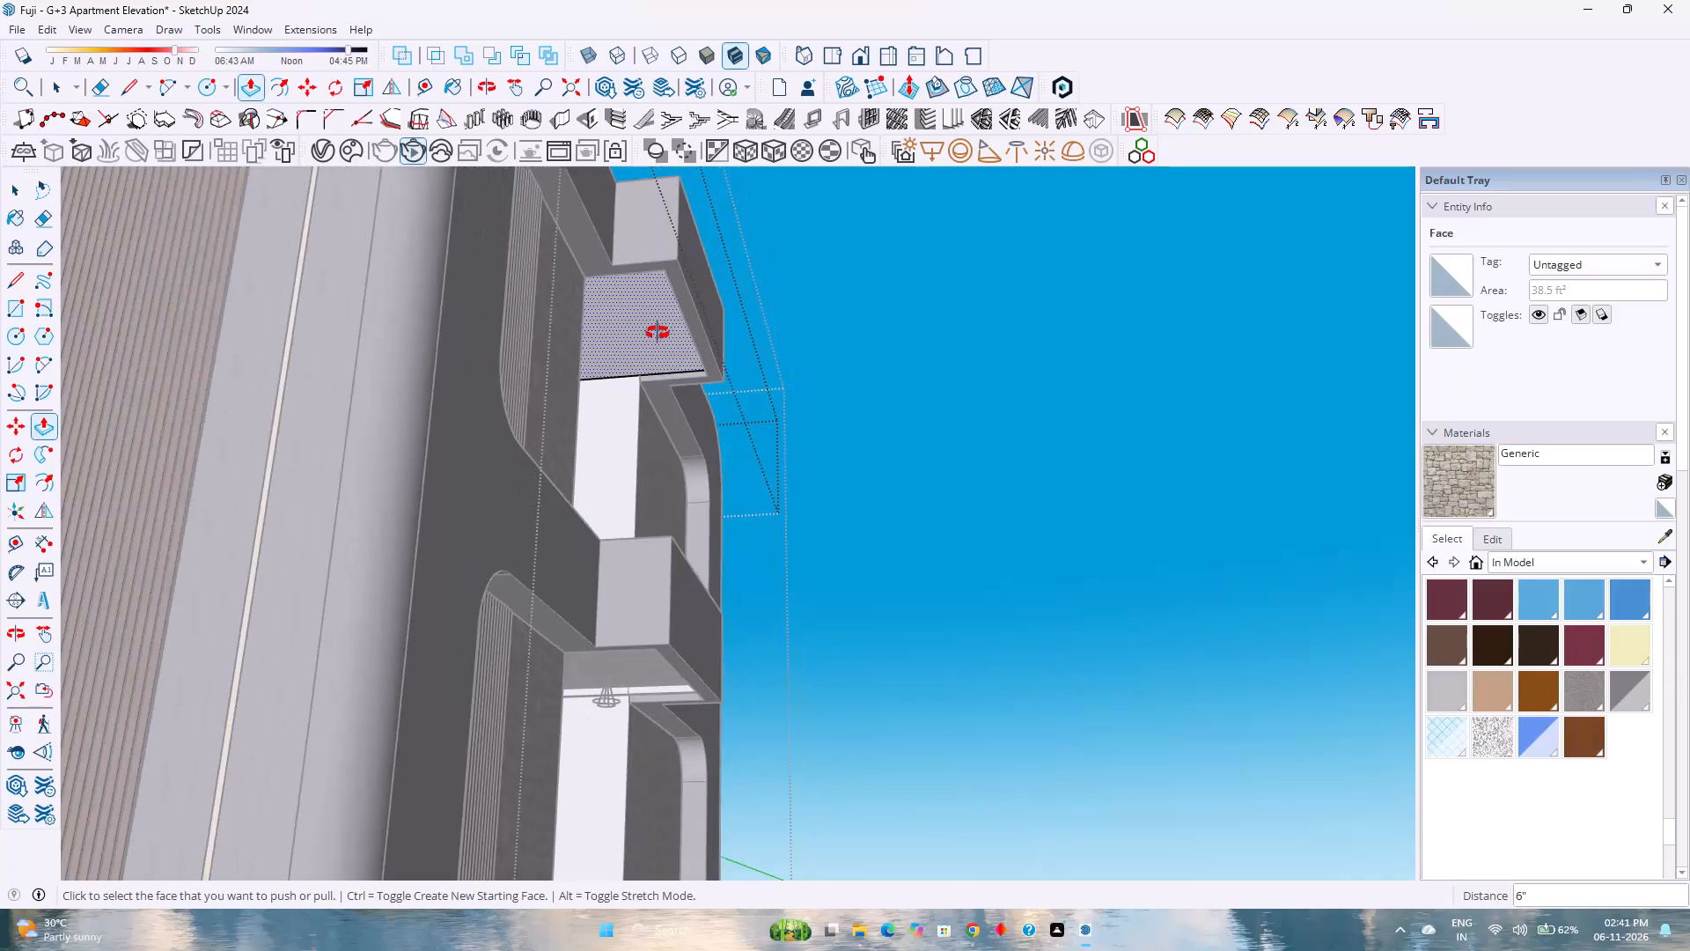
pyautogui.moveTo(658, 333); pyautogui.dragTo(440, 290, button='middle')
pyautogui.middleClick(440, 290)
pyautogui.press('space')
pyautogui.scroll(3, 447, 290)
pyautogui.keyDown('shift'); pyautogui.moveTo(461, 295); pyautogui.dragTo(773, 279, button='middle'); pyautogui.keyUp('shift')
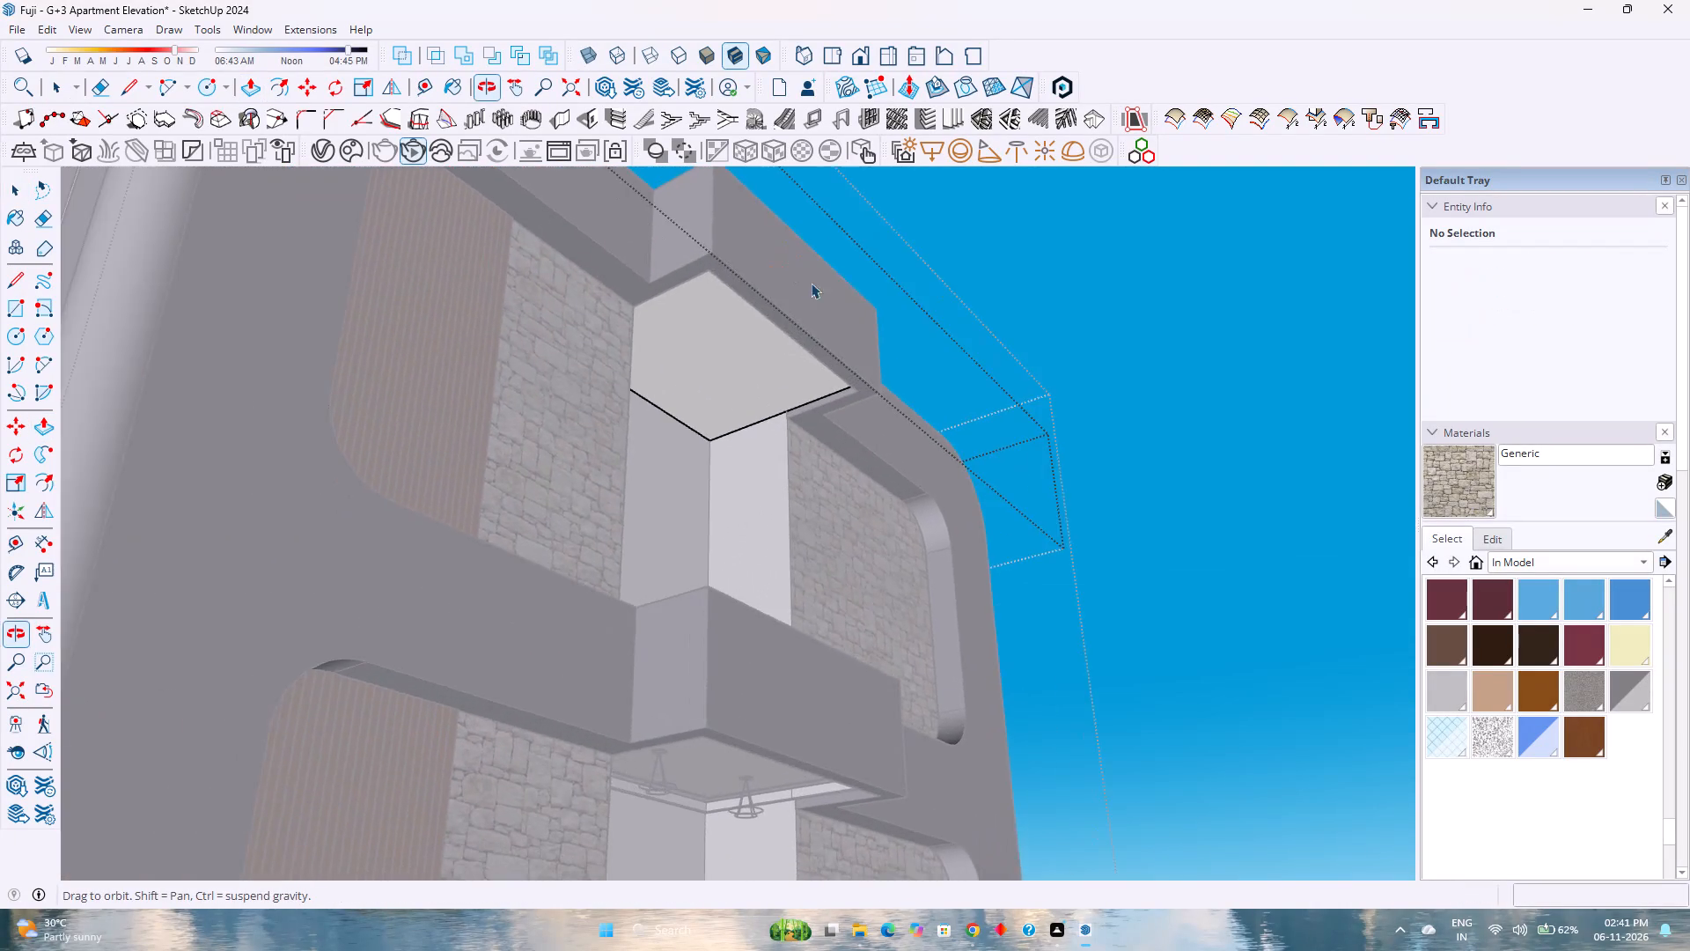
pyautogui.moveTo(801, 289); pyautogui.dragTo(479, 264, button='middle')
pyautogui.keyDown('shift'); pyautogui.moveTo(395, 374); pyautogui.dragTo(716, 315, button='middle'); pyautogui.keyUp('shift')
pyautogui.scroll(1, 807, 345)
pyautogui.moveTo(766, 328); pyautogui.dragTo(609, 536, button='middle')
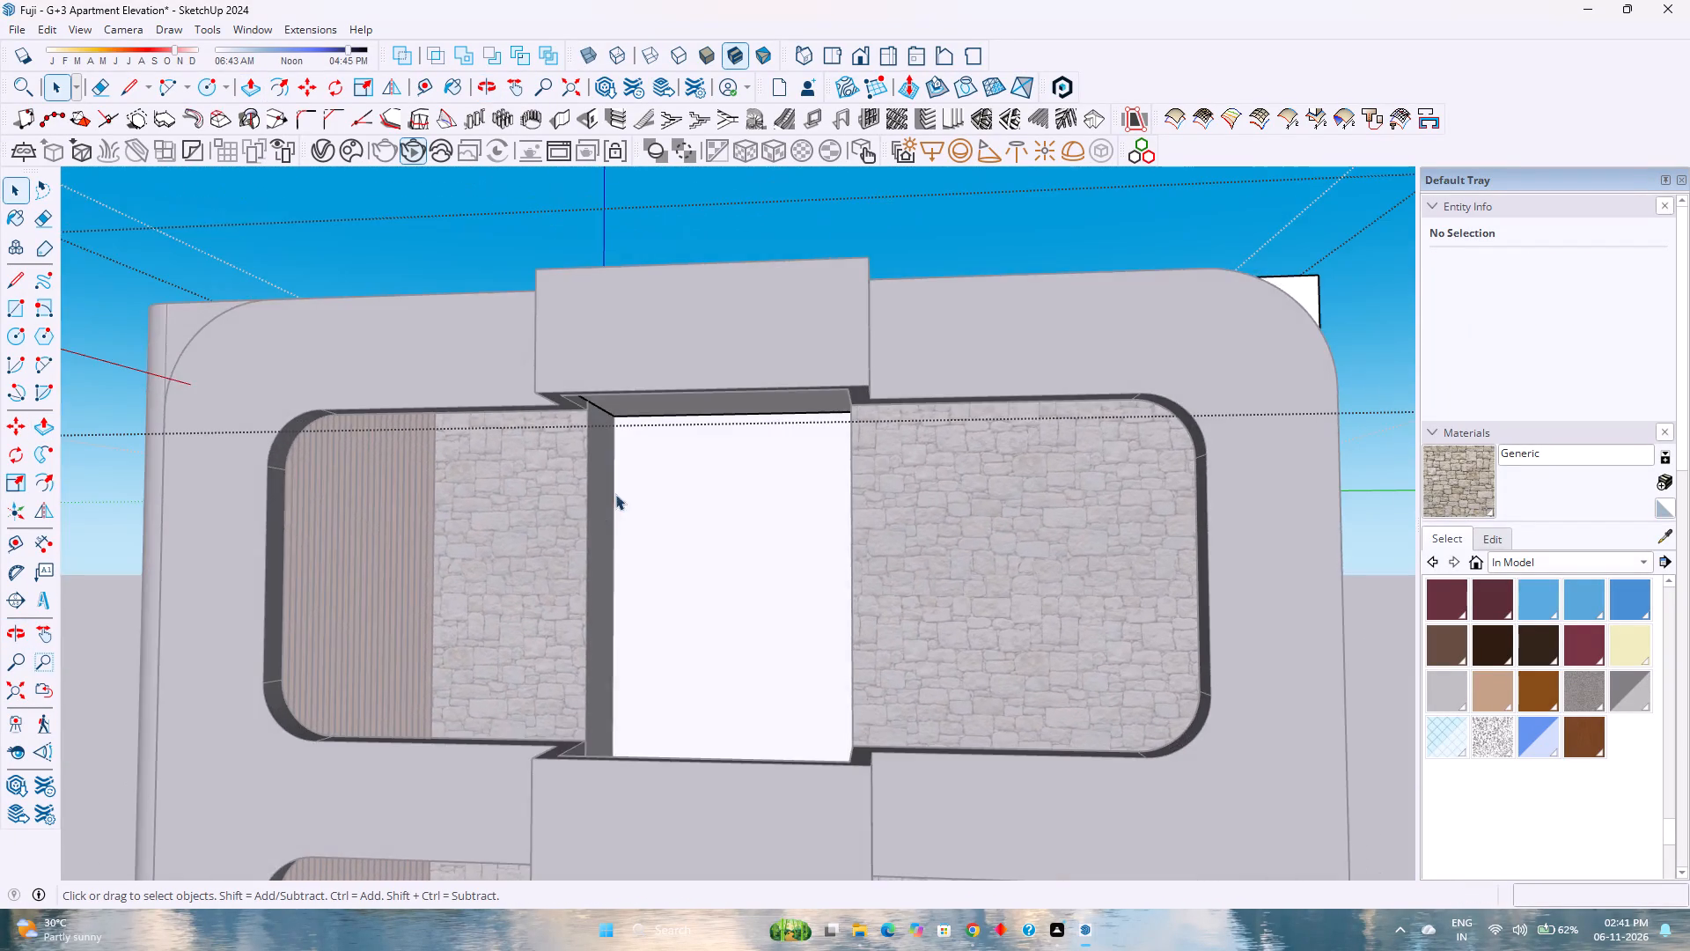
pyautogui.scroll(6, 617, 399)
pyautogui.middleClick(615, 394)
pyautogui.moveTo(615, 394); pyautogui.dragTo(603, 253, button='middle')
pyautogui.scroll(-4, 609, 263)
pyautogui.moveTo(713, 396); pyautogui.dragTo(711, 394, button='middle')
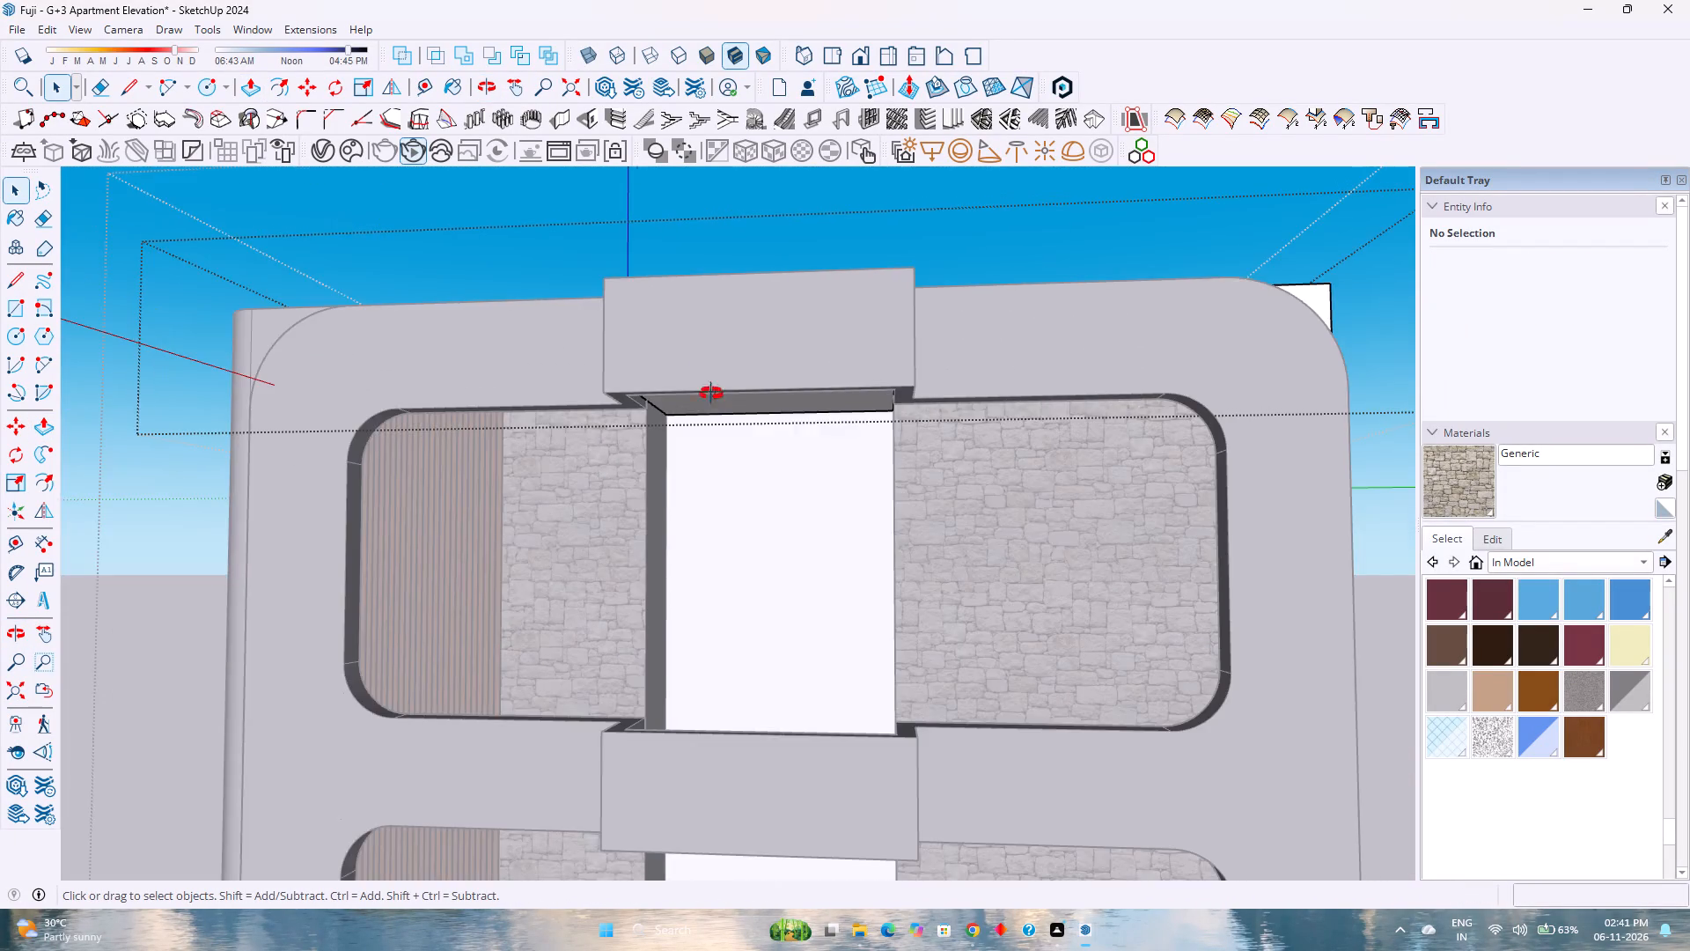
pyautogui.moveTo(711, 394); pyautogui.dragTo(709, 236, button='middle')
pyautogui.middleClick(709, 236)
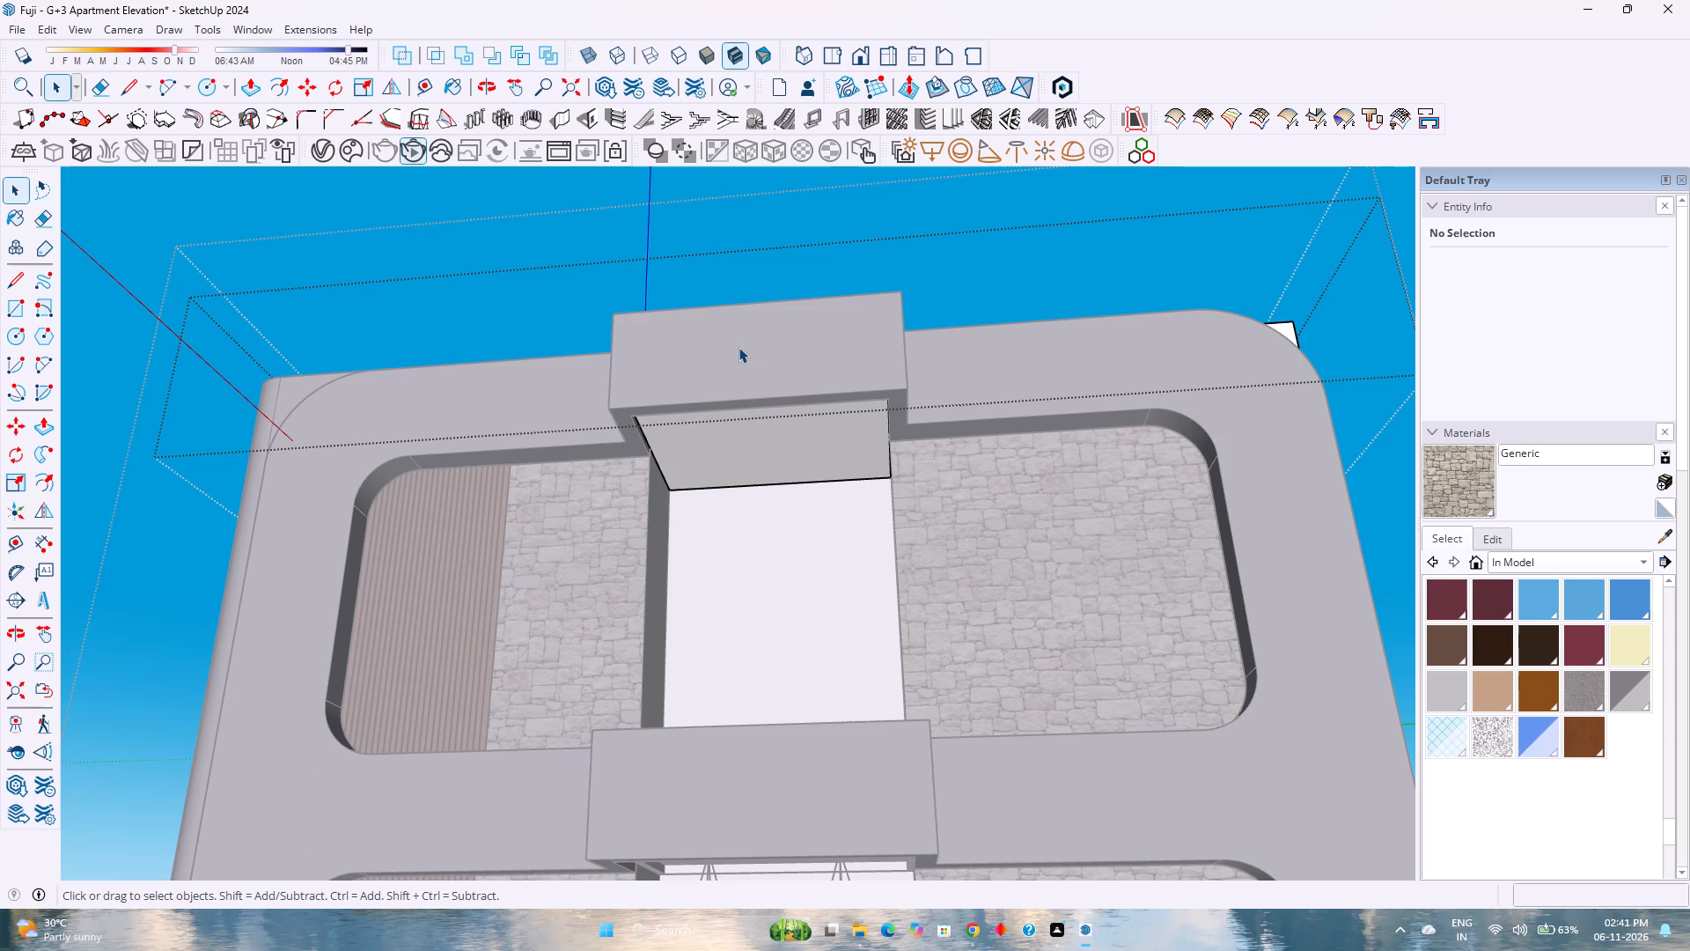
pyautogui.moveTo(783, 449); pyautogui.dragTo(792, 322, button='middle')
pyautogui.moveTo(742, 404); pyautogui.dragTo(744, 414)
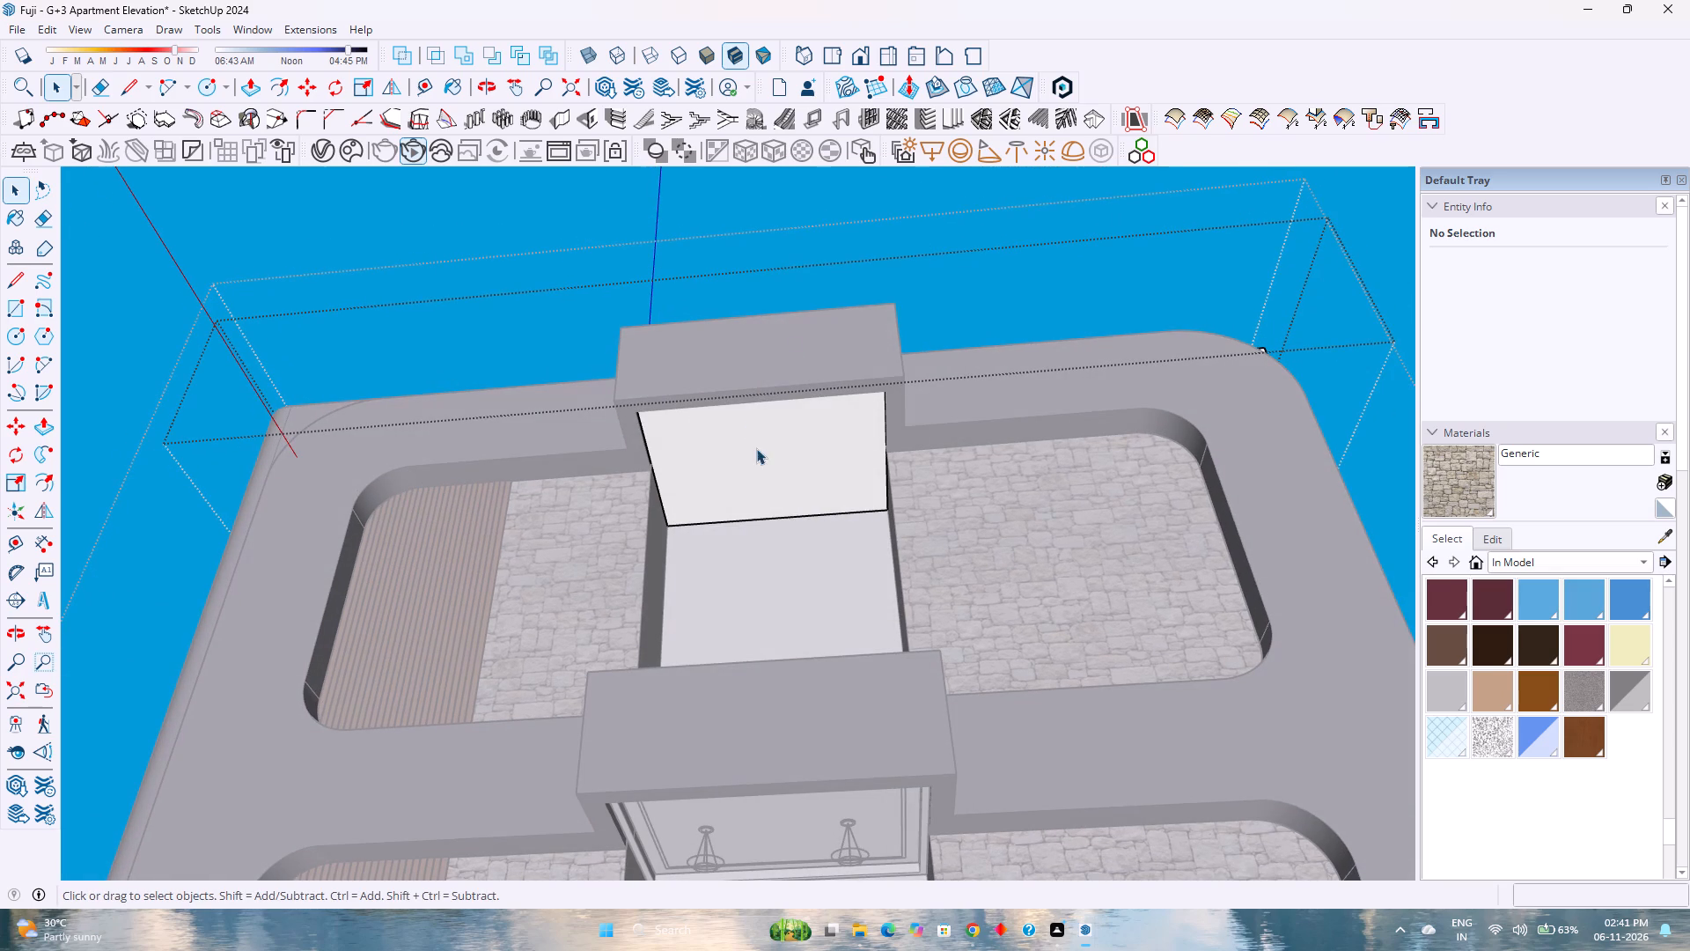
pyautogui.click(756, 448)
pyautogui.click(283, 85)
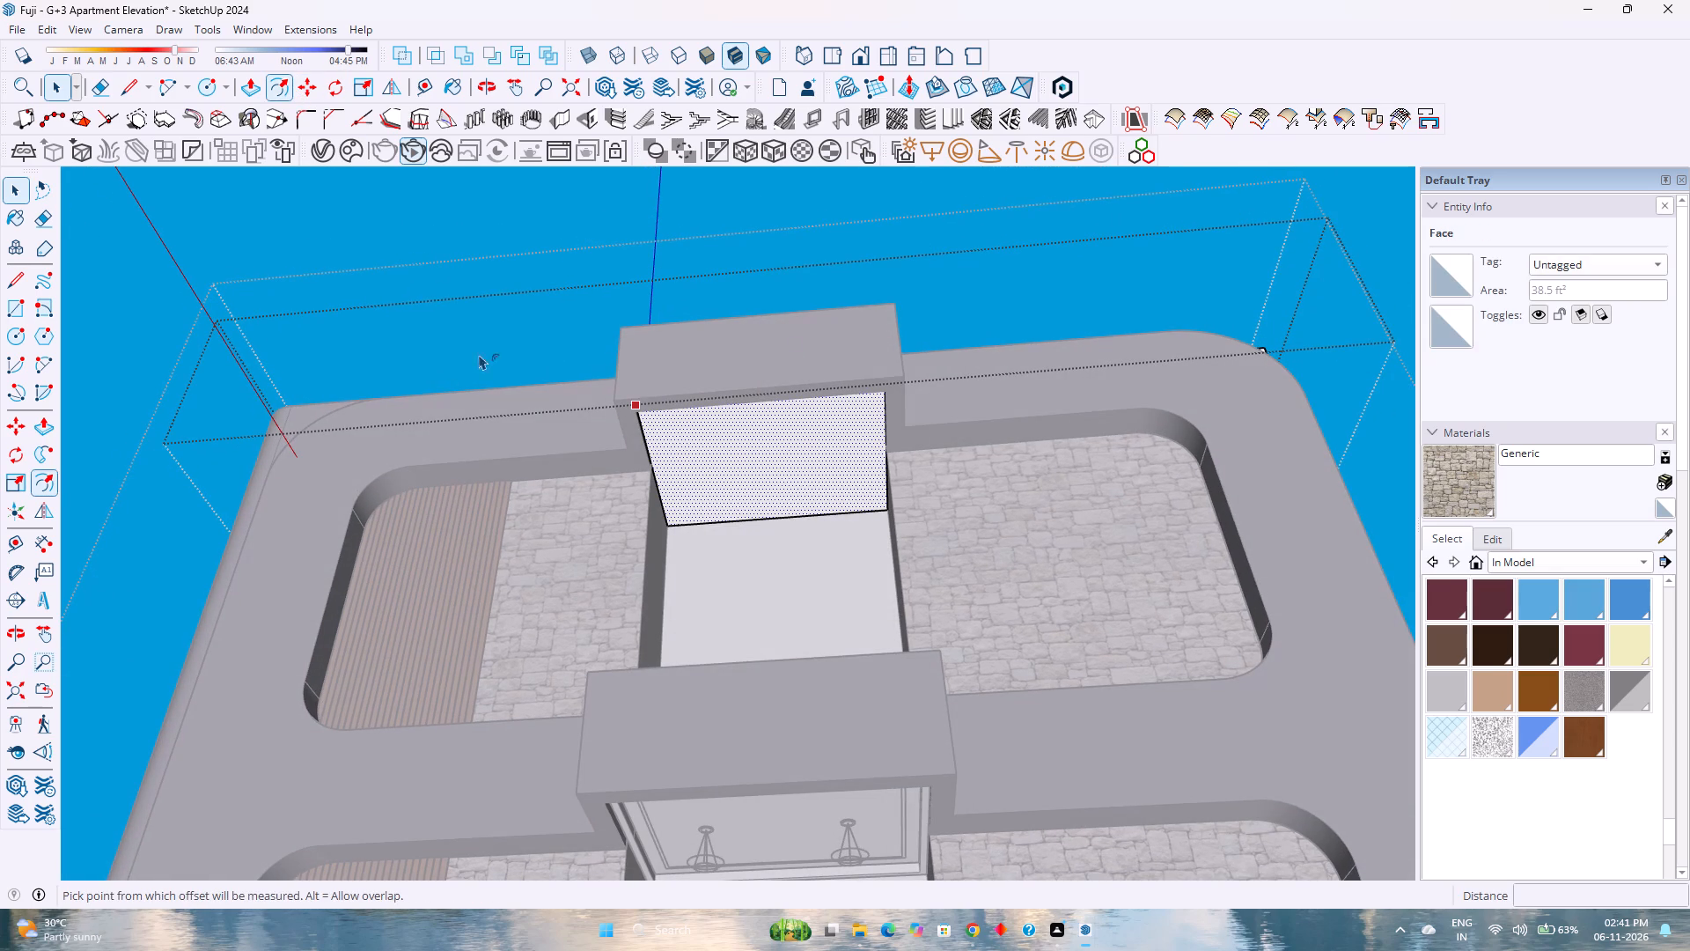
pyautogui.click(693, 497)
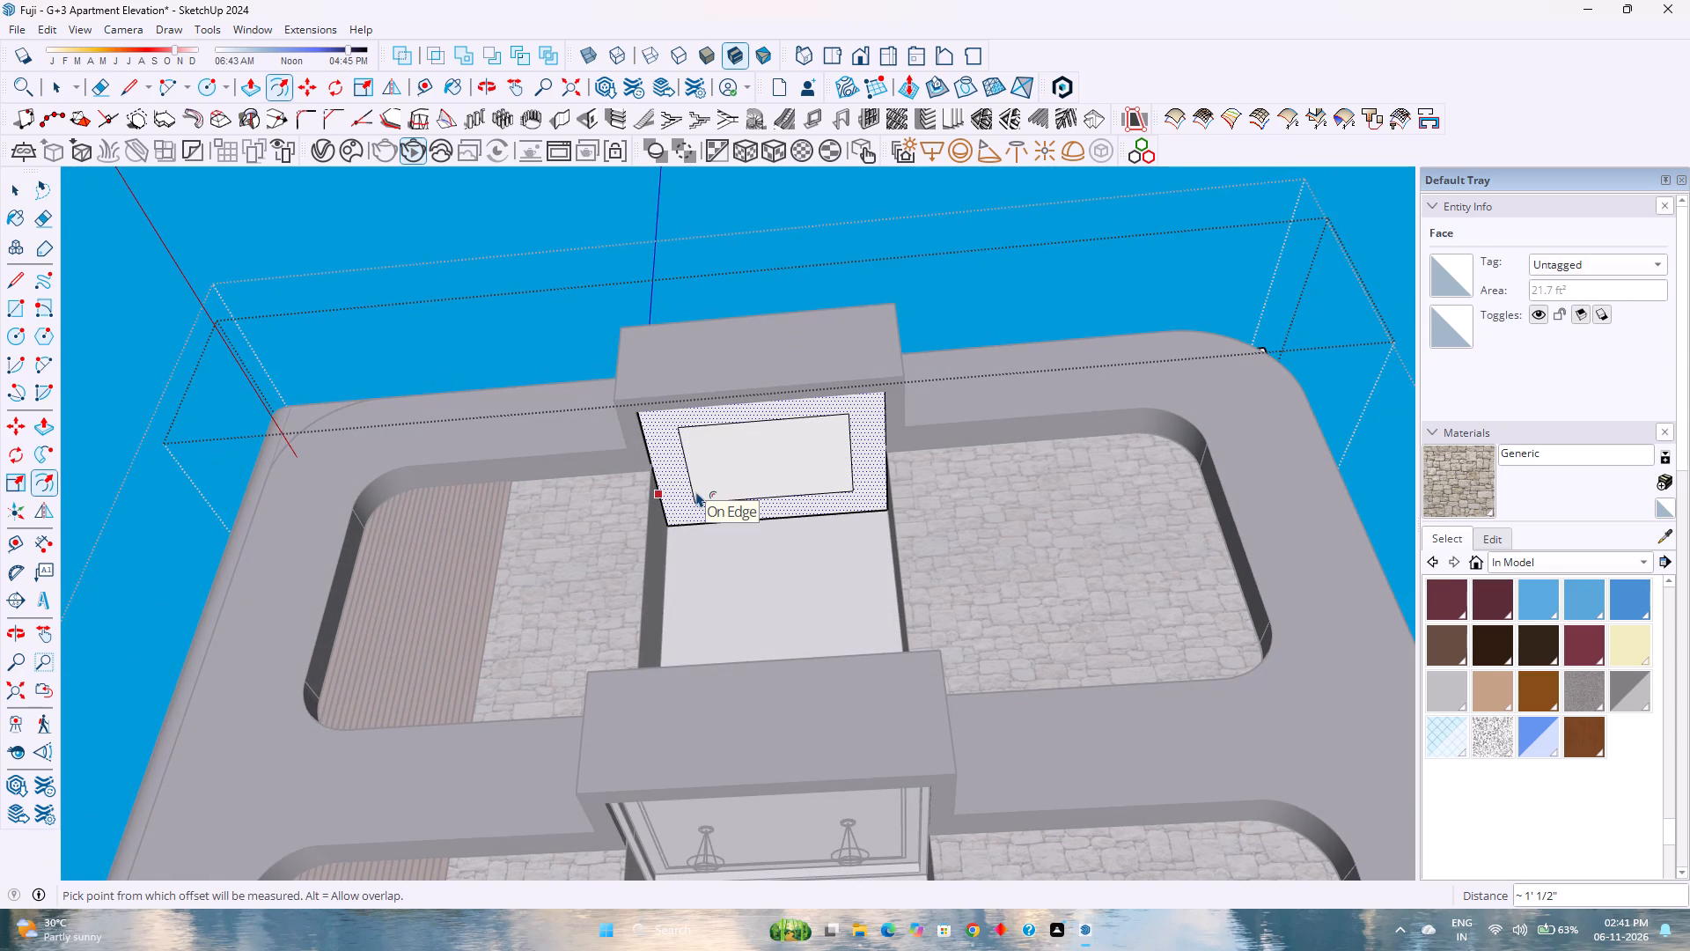
pyautogui.press('2')
pyautogui.press('Return')
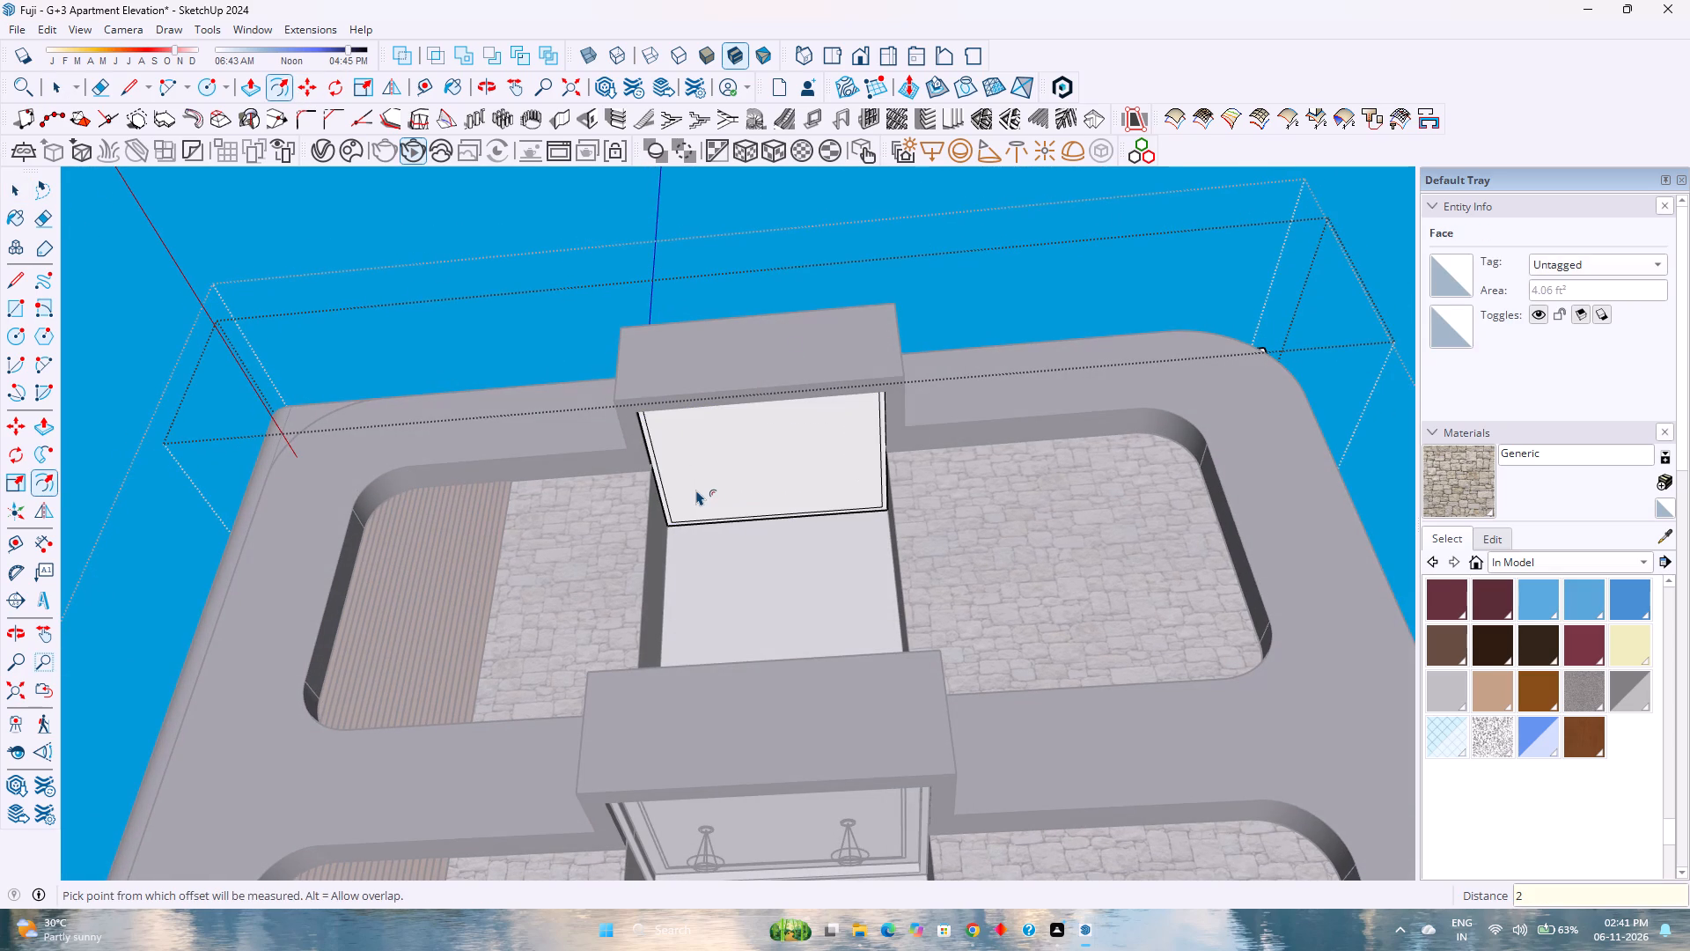
# Push the inner underside face 8" up into the top projecting block to form a ceiling recess.
pyautogui.press('p')
pyautogui.press('Escape')
pyautogui.click(770, 472)
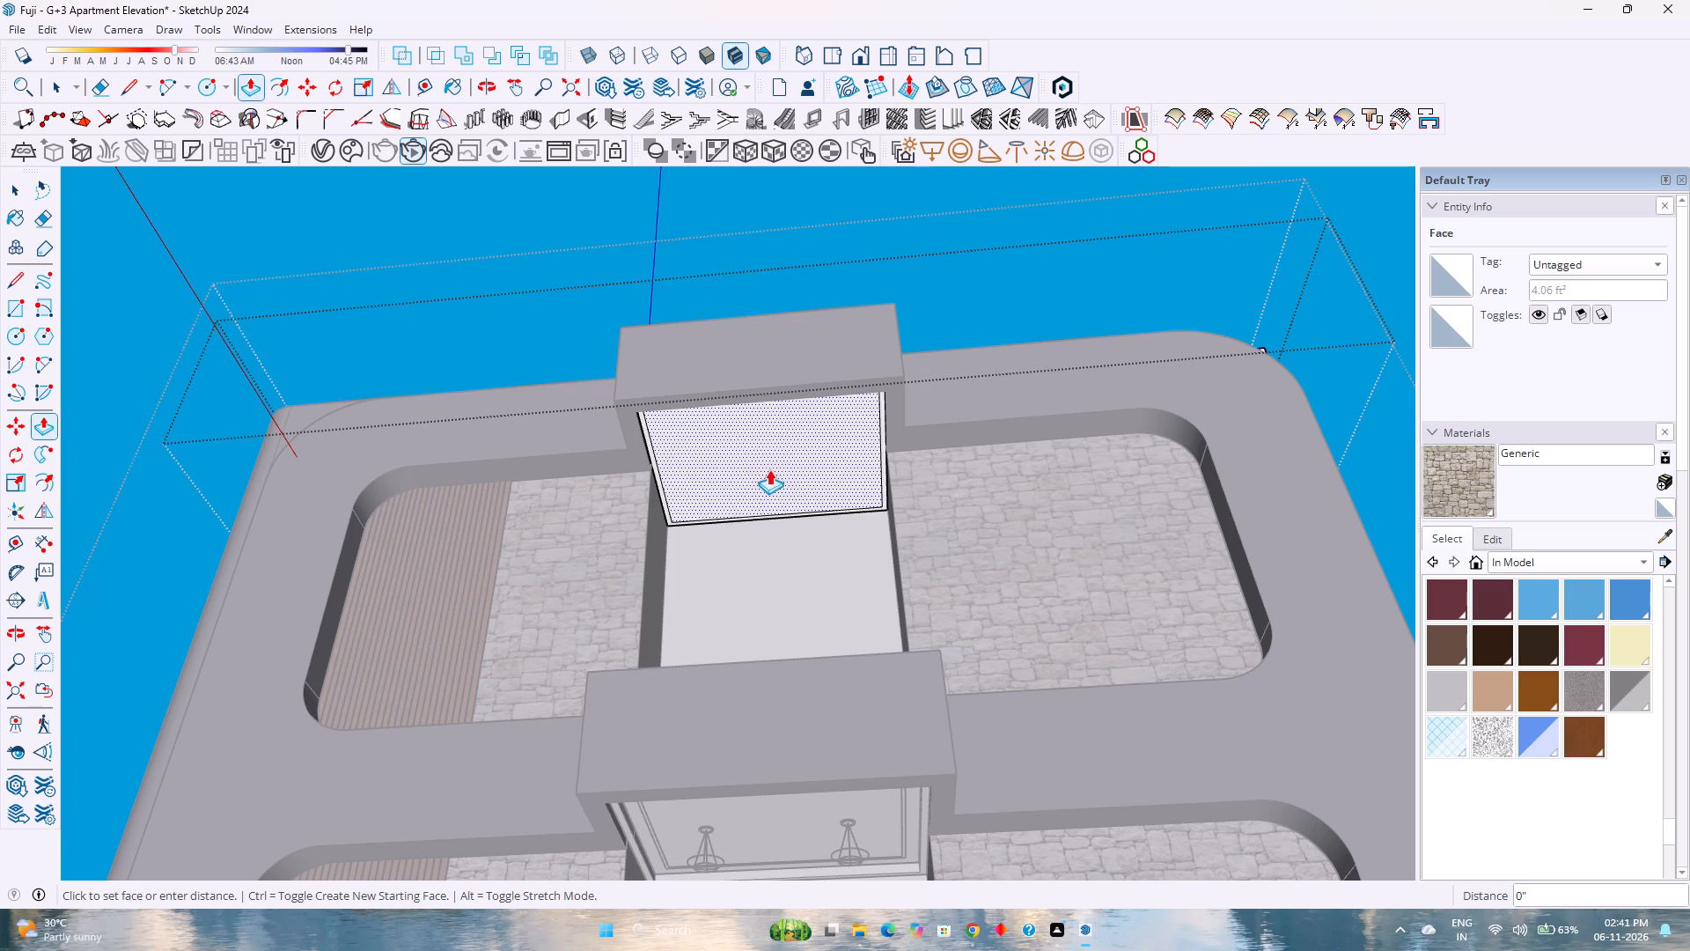
pyautogui.press('8')
pyautogui.press('Return')
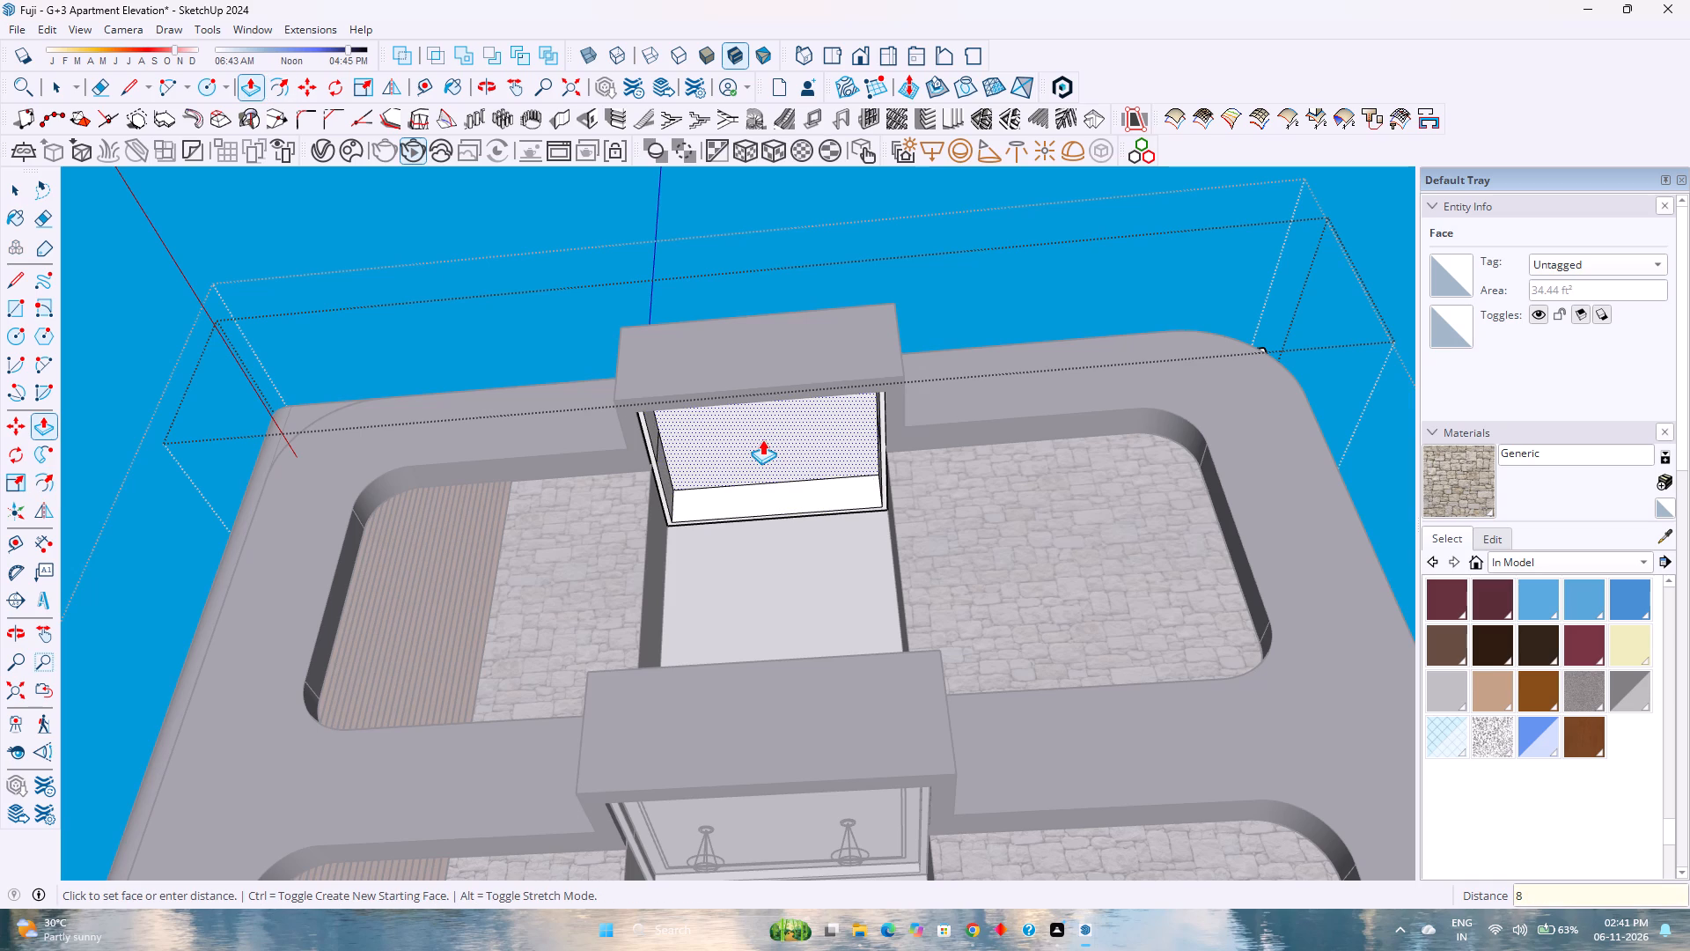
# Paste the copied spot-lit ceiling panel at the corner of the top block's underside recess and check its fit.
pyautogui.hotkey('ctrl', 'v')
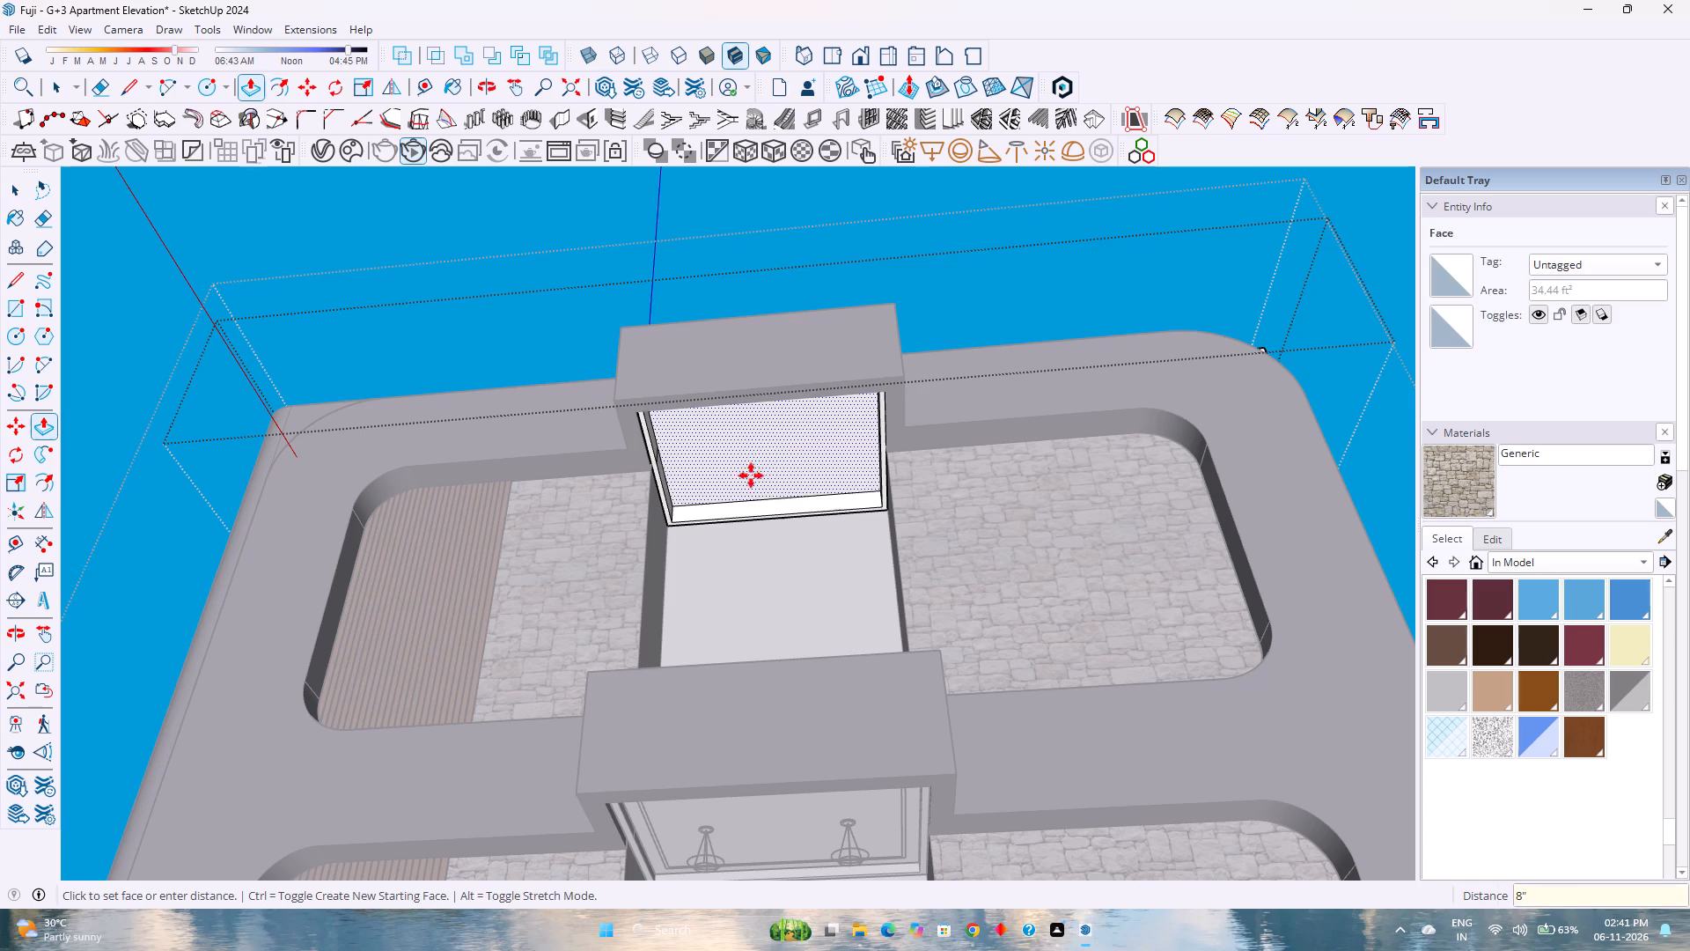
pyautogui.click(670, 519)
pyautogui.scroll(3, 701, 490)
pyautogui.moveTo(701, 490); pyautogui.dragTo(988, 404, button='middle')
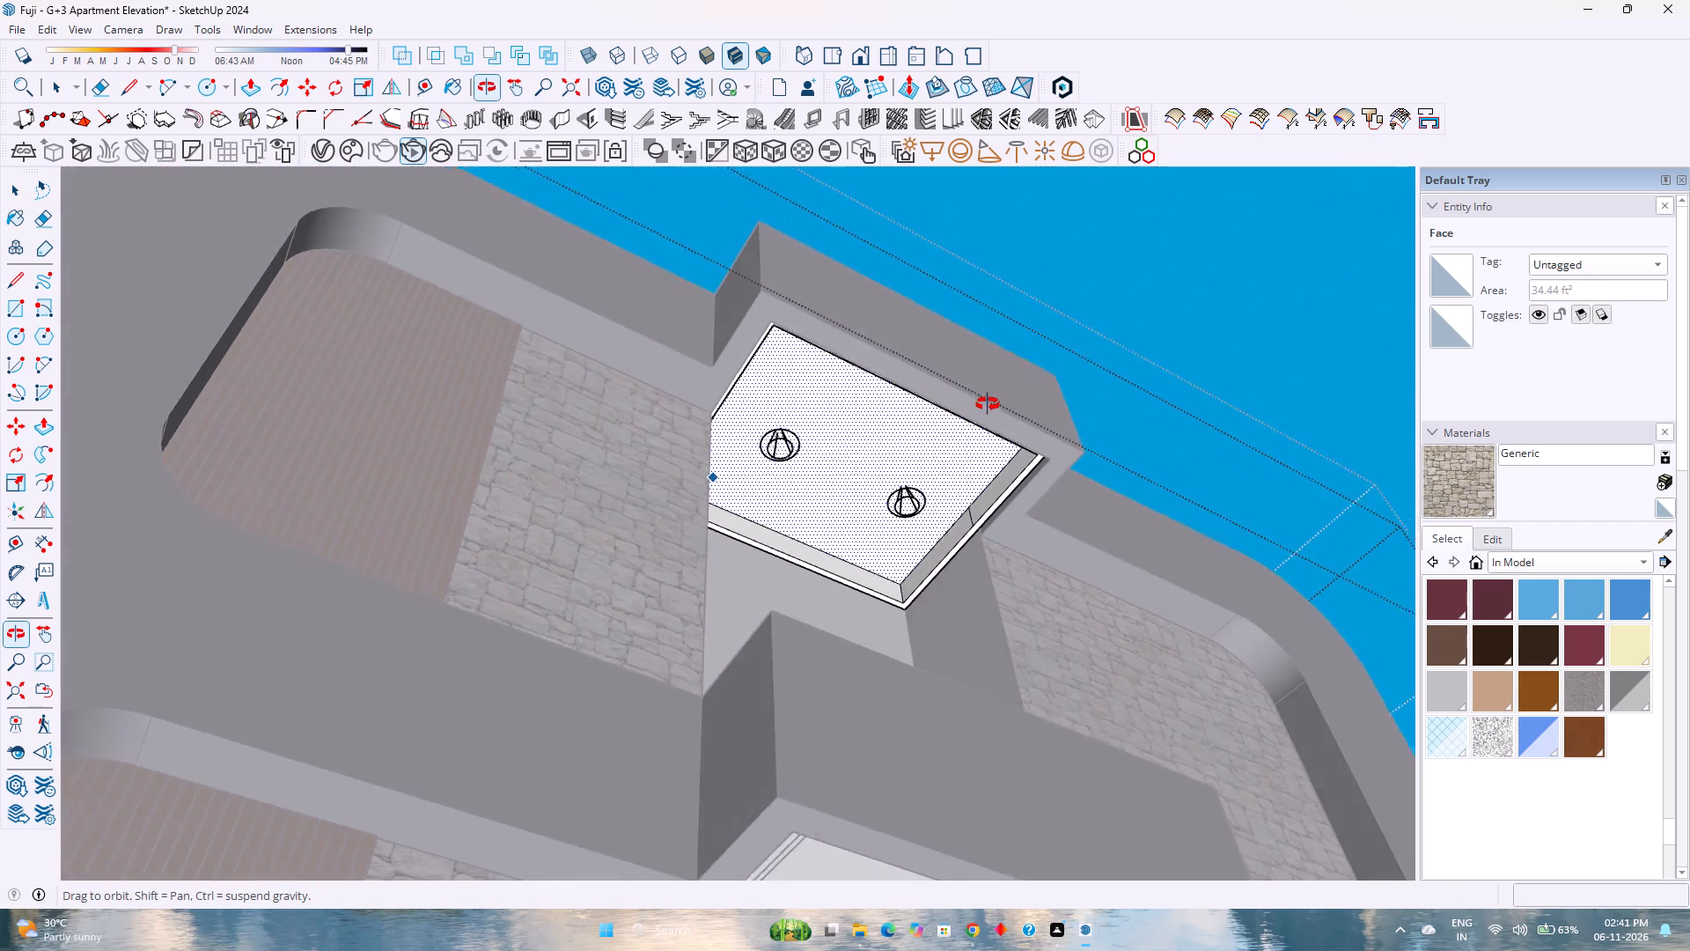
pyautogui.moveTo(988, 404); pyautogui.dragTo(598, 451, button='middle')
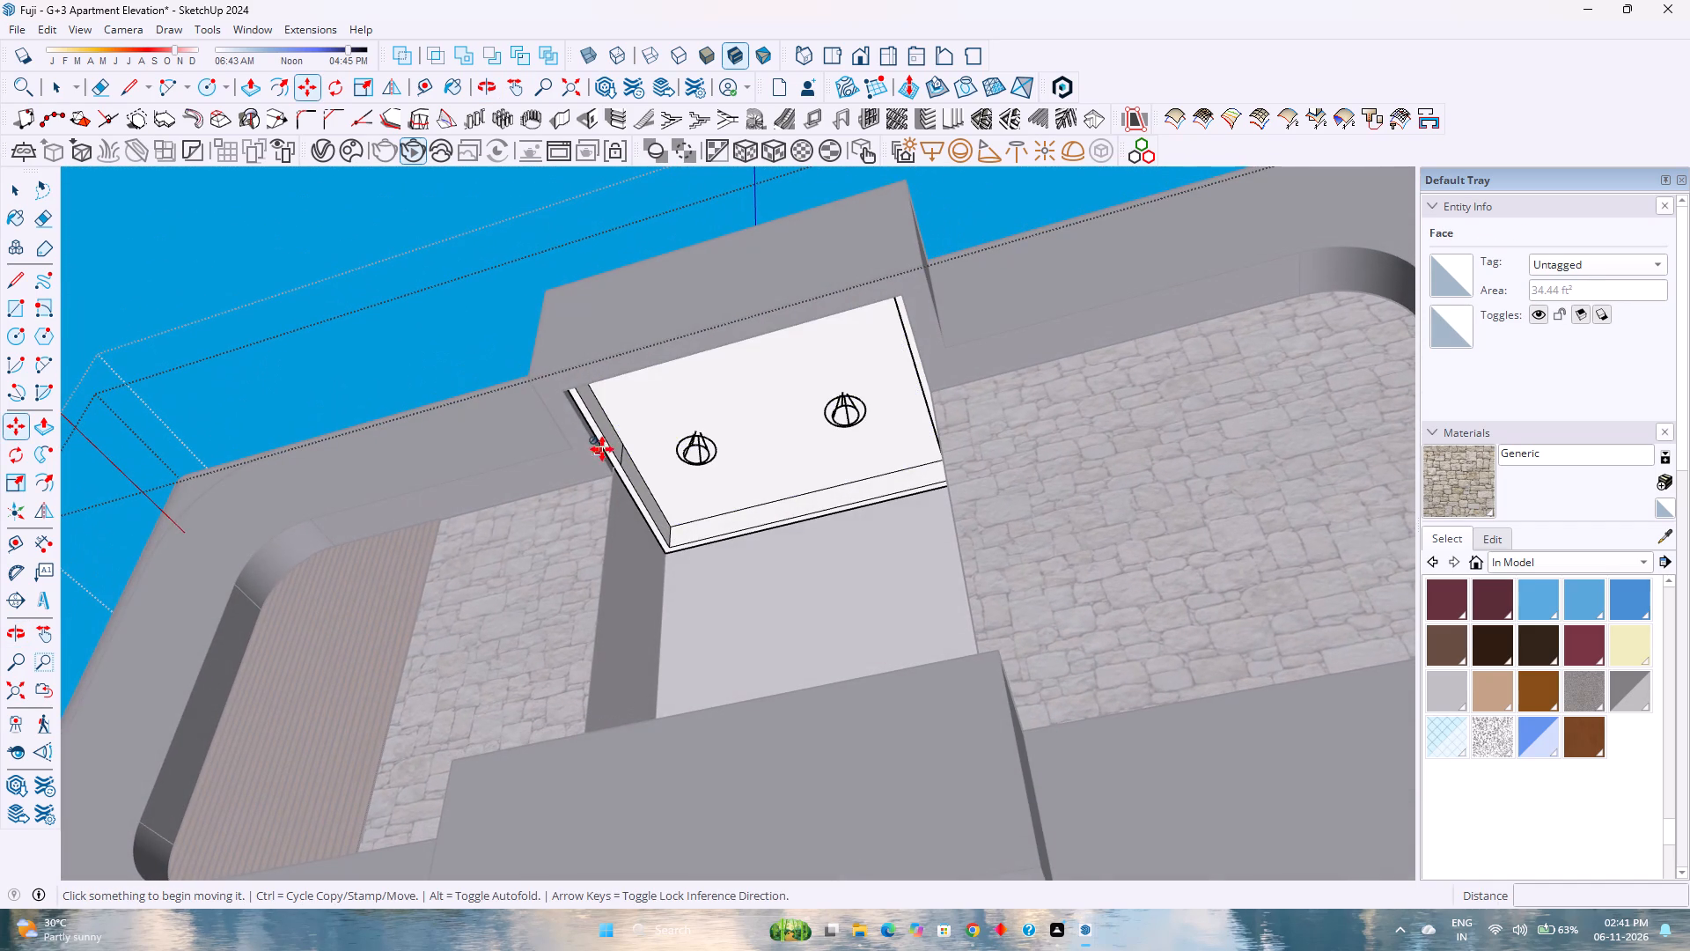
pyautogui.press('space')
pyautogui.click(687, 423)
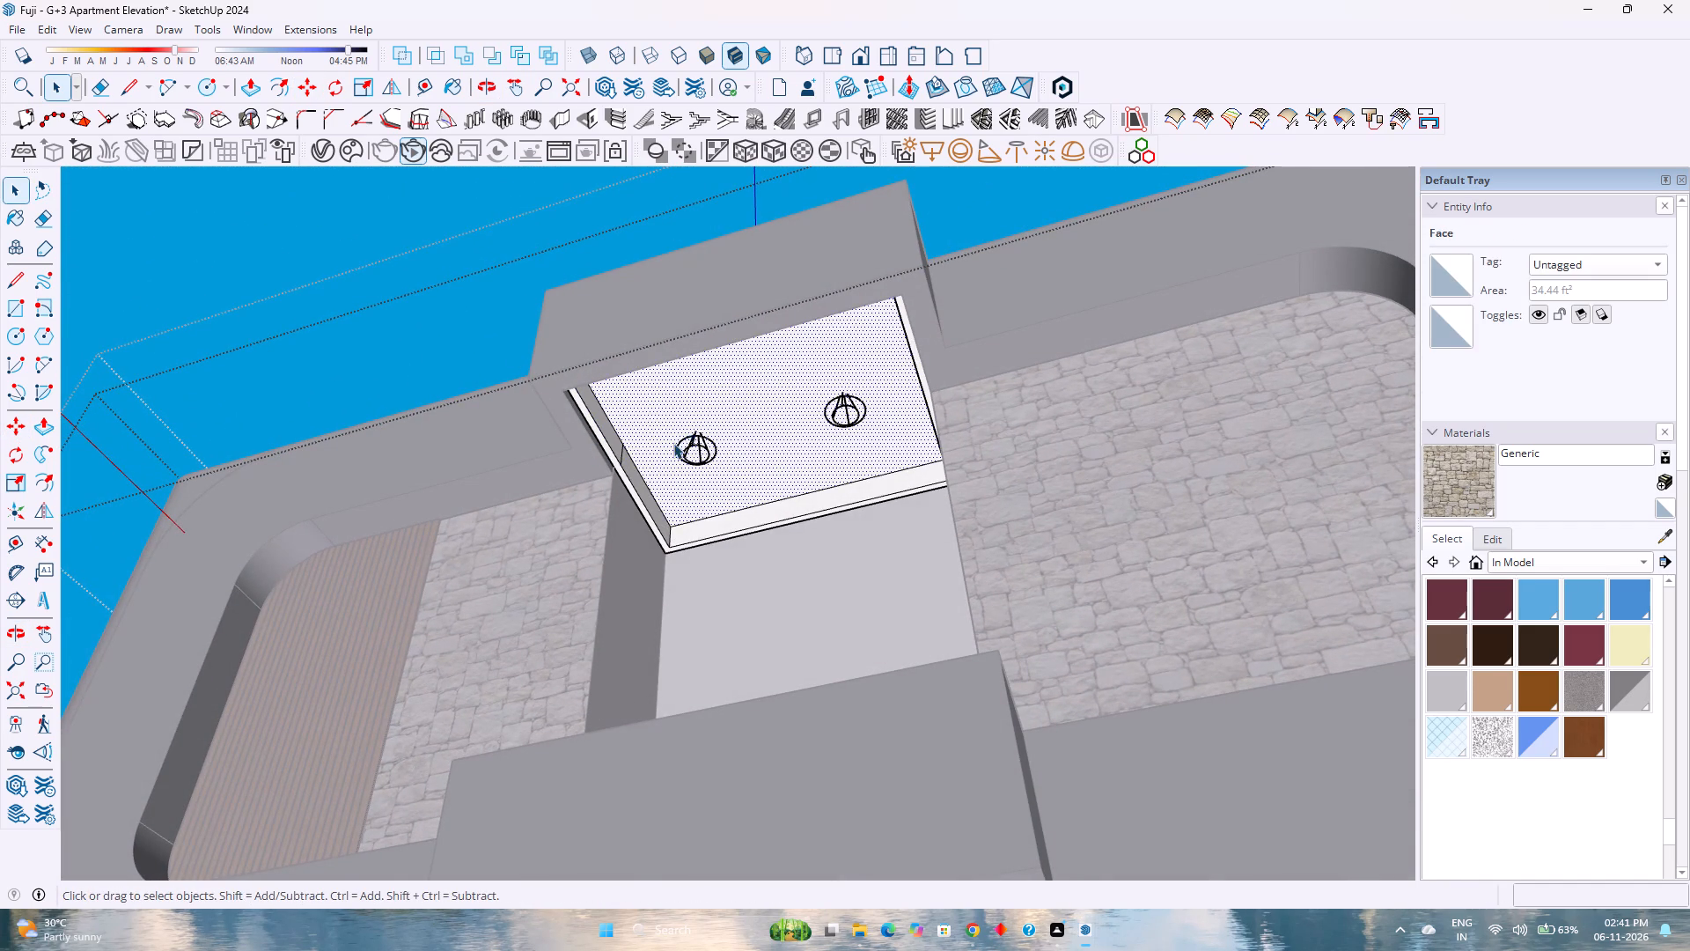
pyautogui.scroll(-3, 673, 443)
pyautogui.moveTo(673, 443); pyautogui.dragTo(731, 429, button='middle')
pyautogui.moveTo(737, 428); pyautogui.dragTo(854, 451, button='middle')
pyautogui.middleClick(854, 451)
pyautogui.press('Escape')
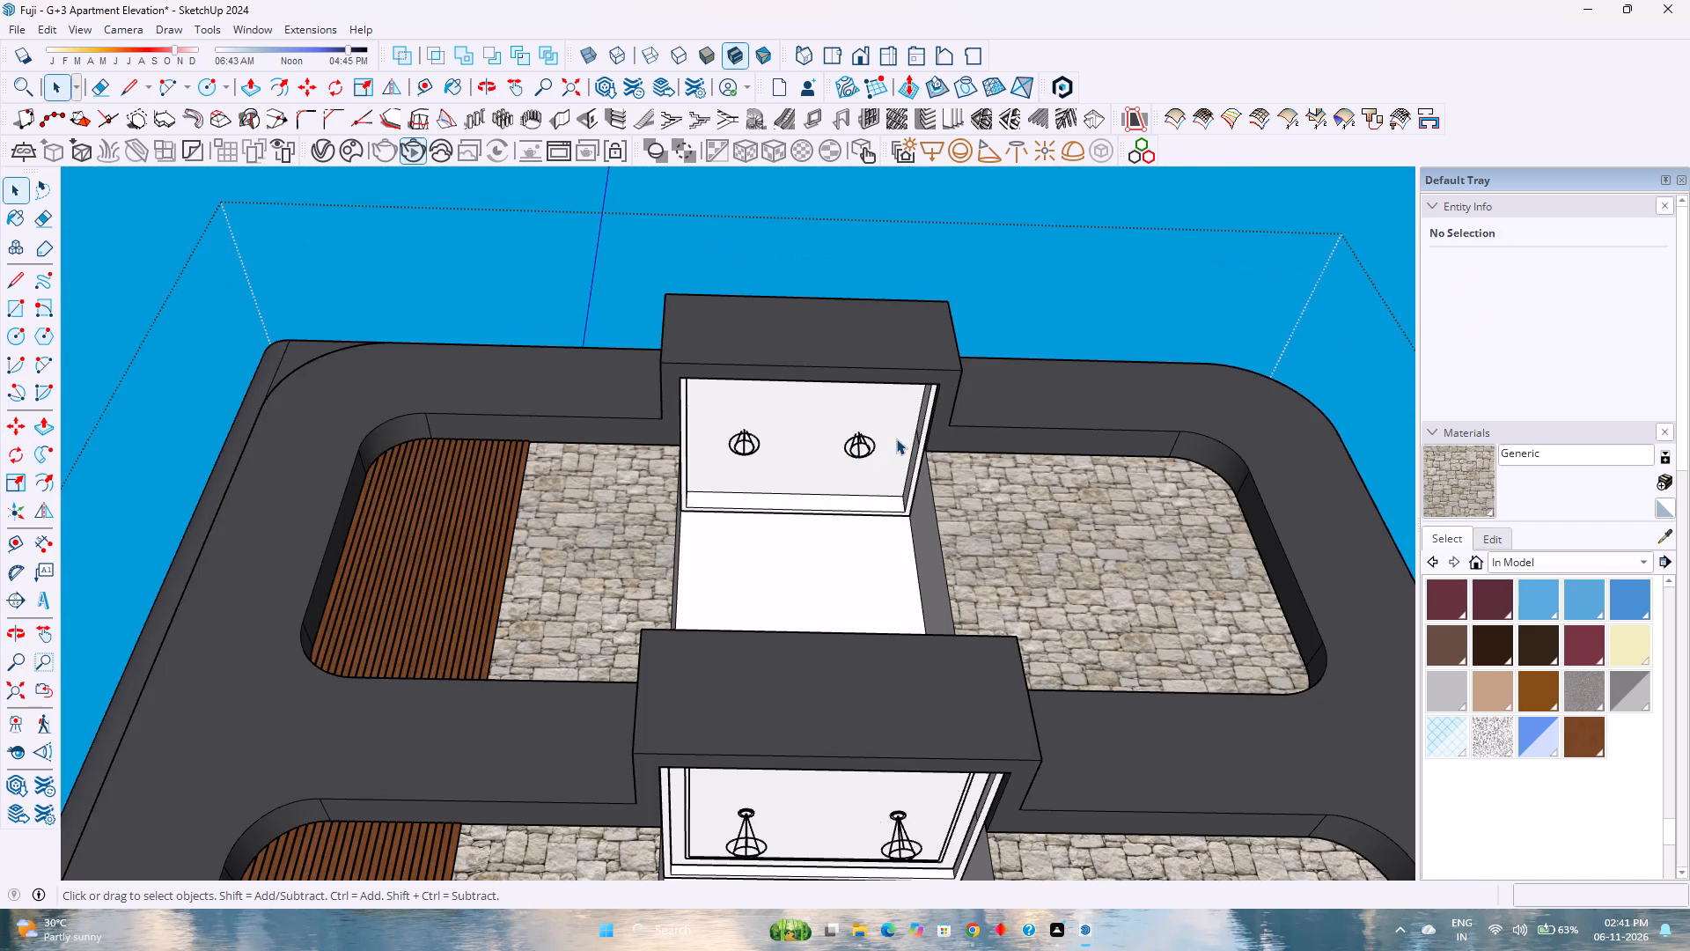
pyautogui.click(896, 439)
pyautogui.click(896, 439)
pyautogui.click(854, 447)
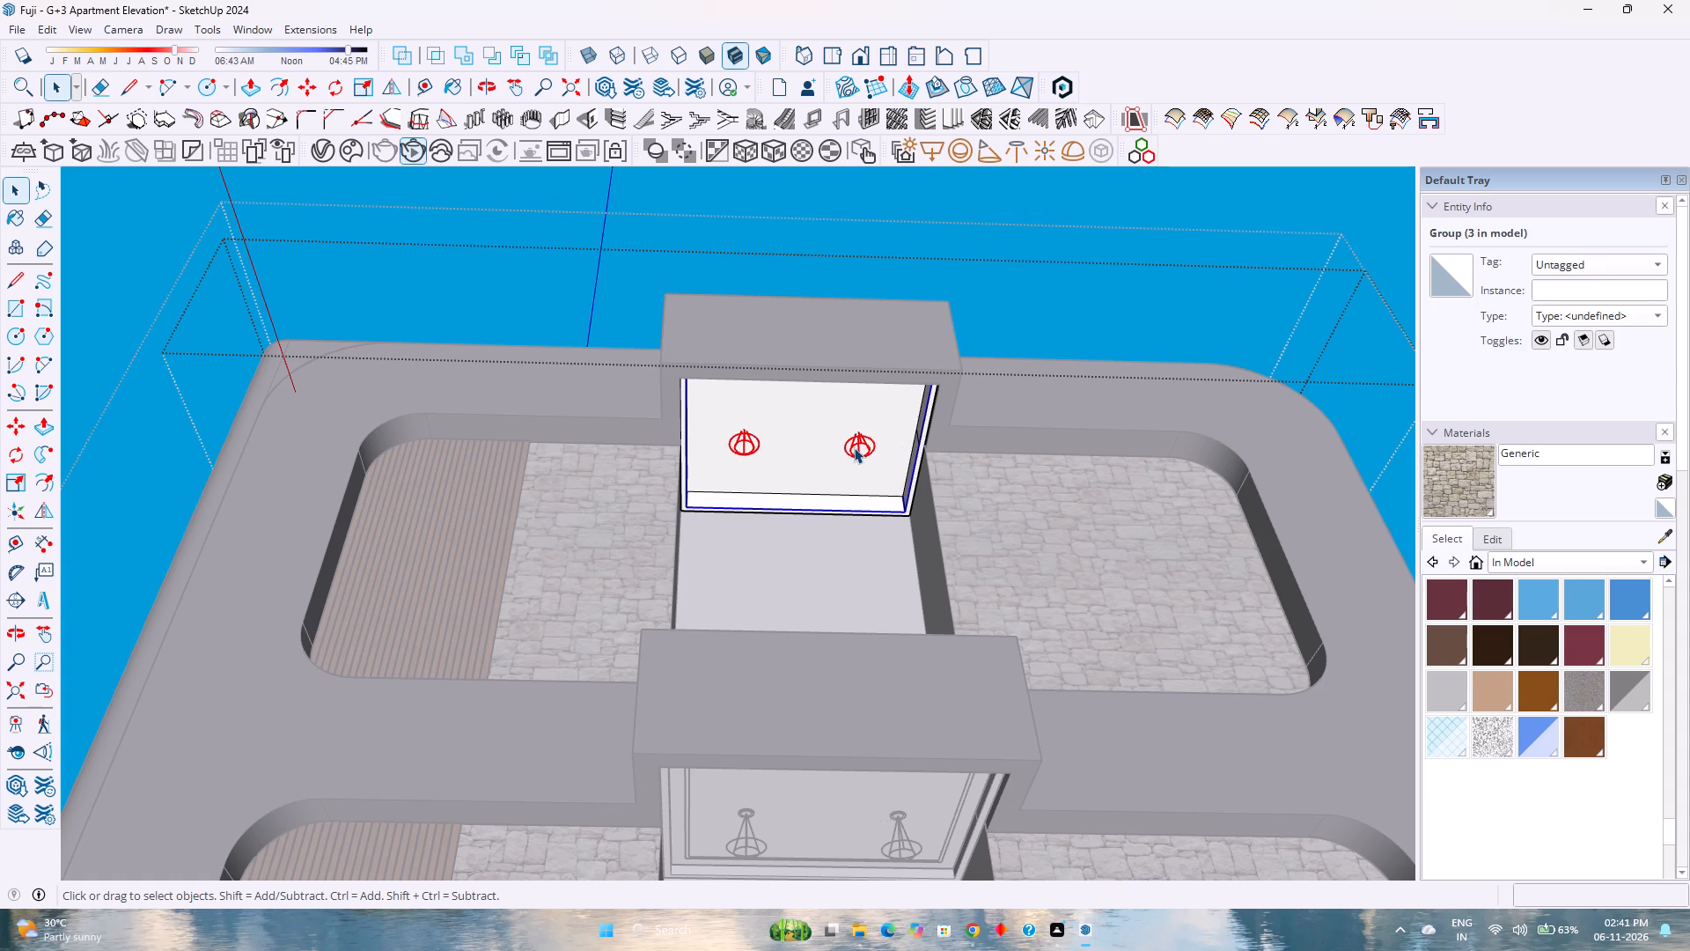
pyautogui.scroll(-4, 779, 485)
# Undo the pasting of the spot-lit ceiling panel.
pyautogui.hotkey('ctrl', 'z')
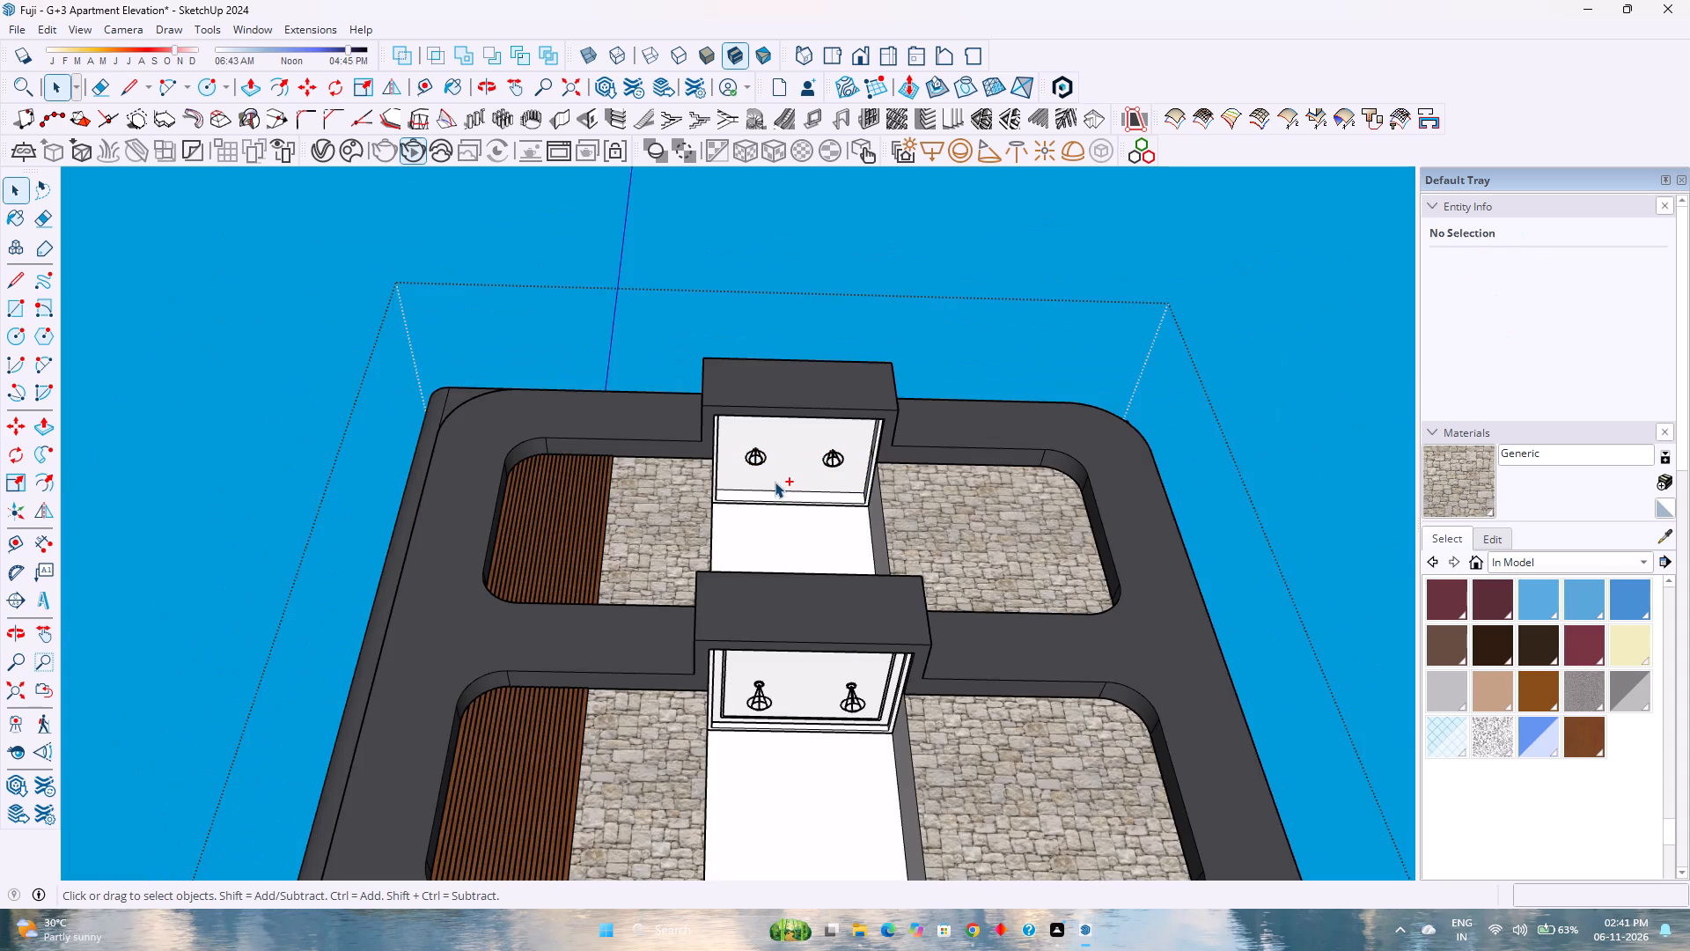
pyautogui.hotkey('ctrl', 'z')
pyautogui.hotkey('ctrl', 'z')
# Paste the copied spot-lit ceiling panel beside the top projecting block, inside the block's group.
pyautogui.click(782, 463)
pyautogui.scroll(4, 782, 463)
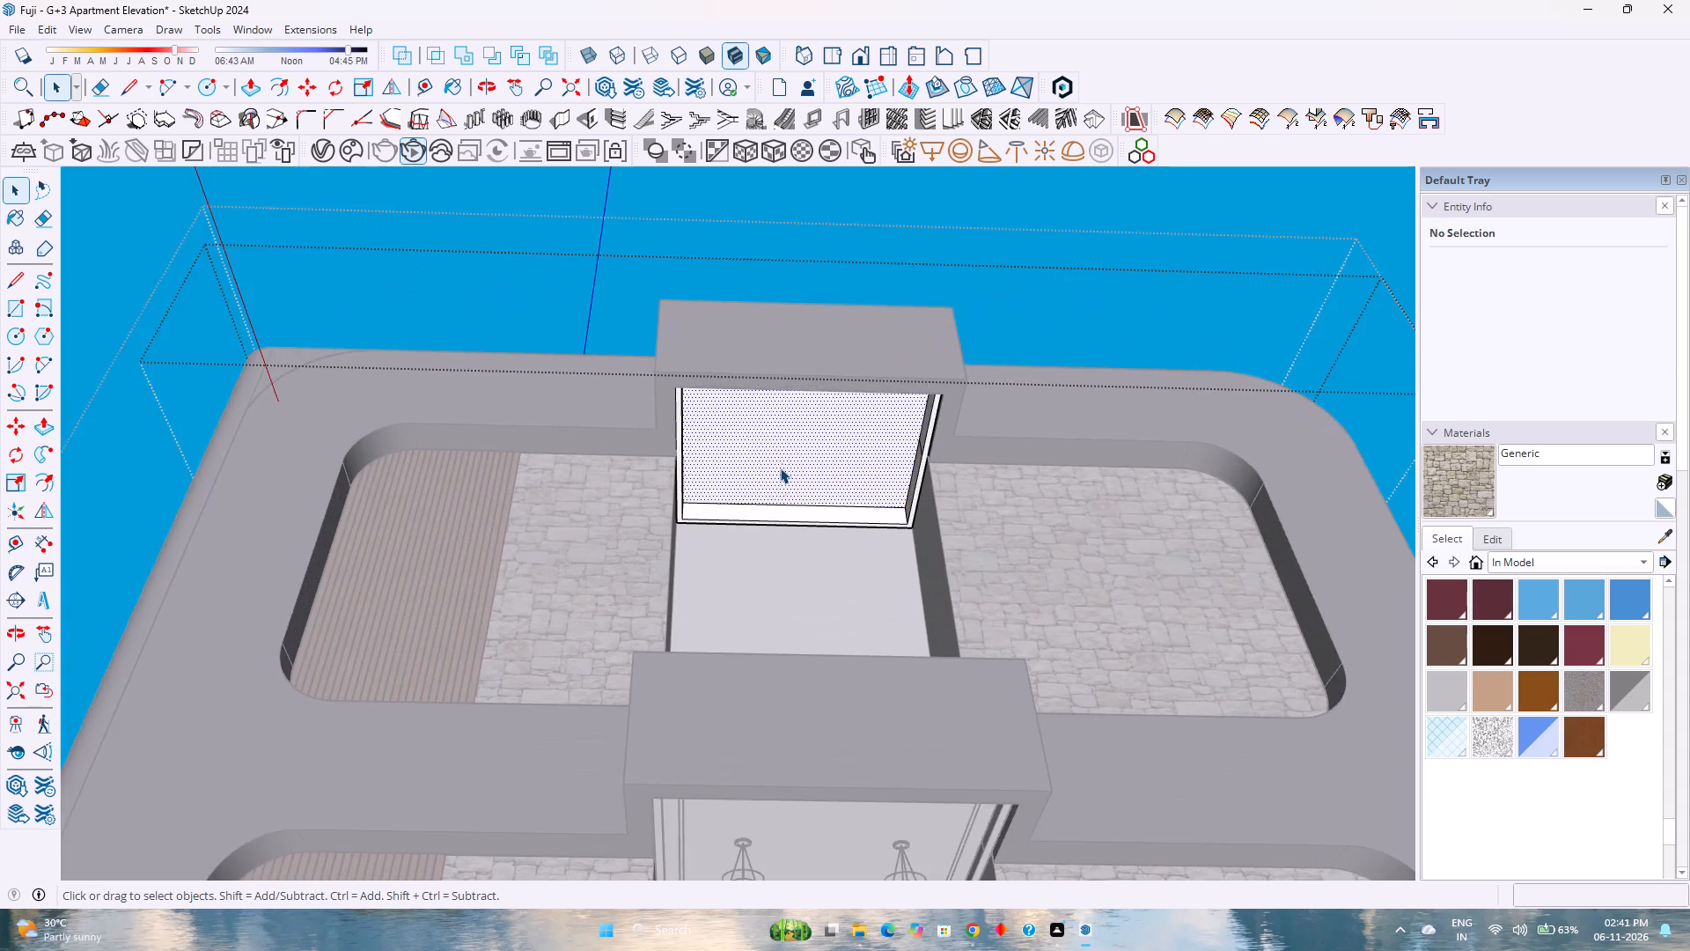
pyautogui.scroll(3, 780, 489)
pyautogui.scroll(-7, 780, 489)
pyautogui.moveTo(778, 562); pyautogui.dragTo(747, 418, button='middle')
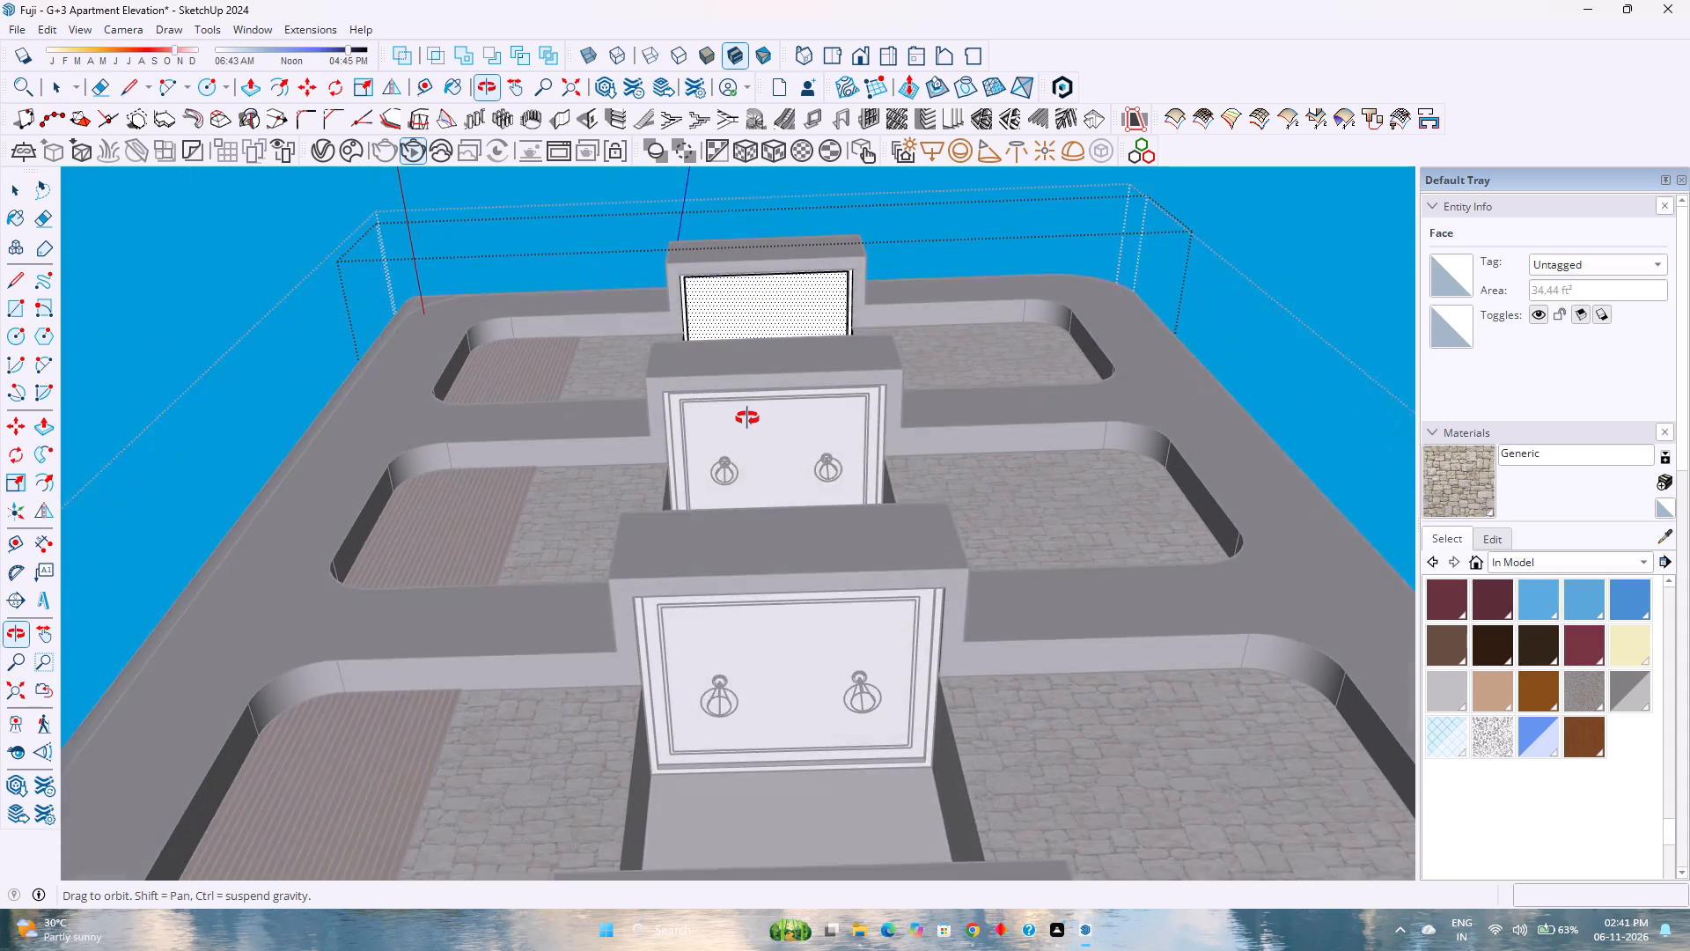
pyautogui.moveTo(747, 418); pyautogui.dragTo(743, 507, button='middle')
pyautogui.scroll(4, 764, 431)
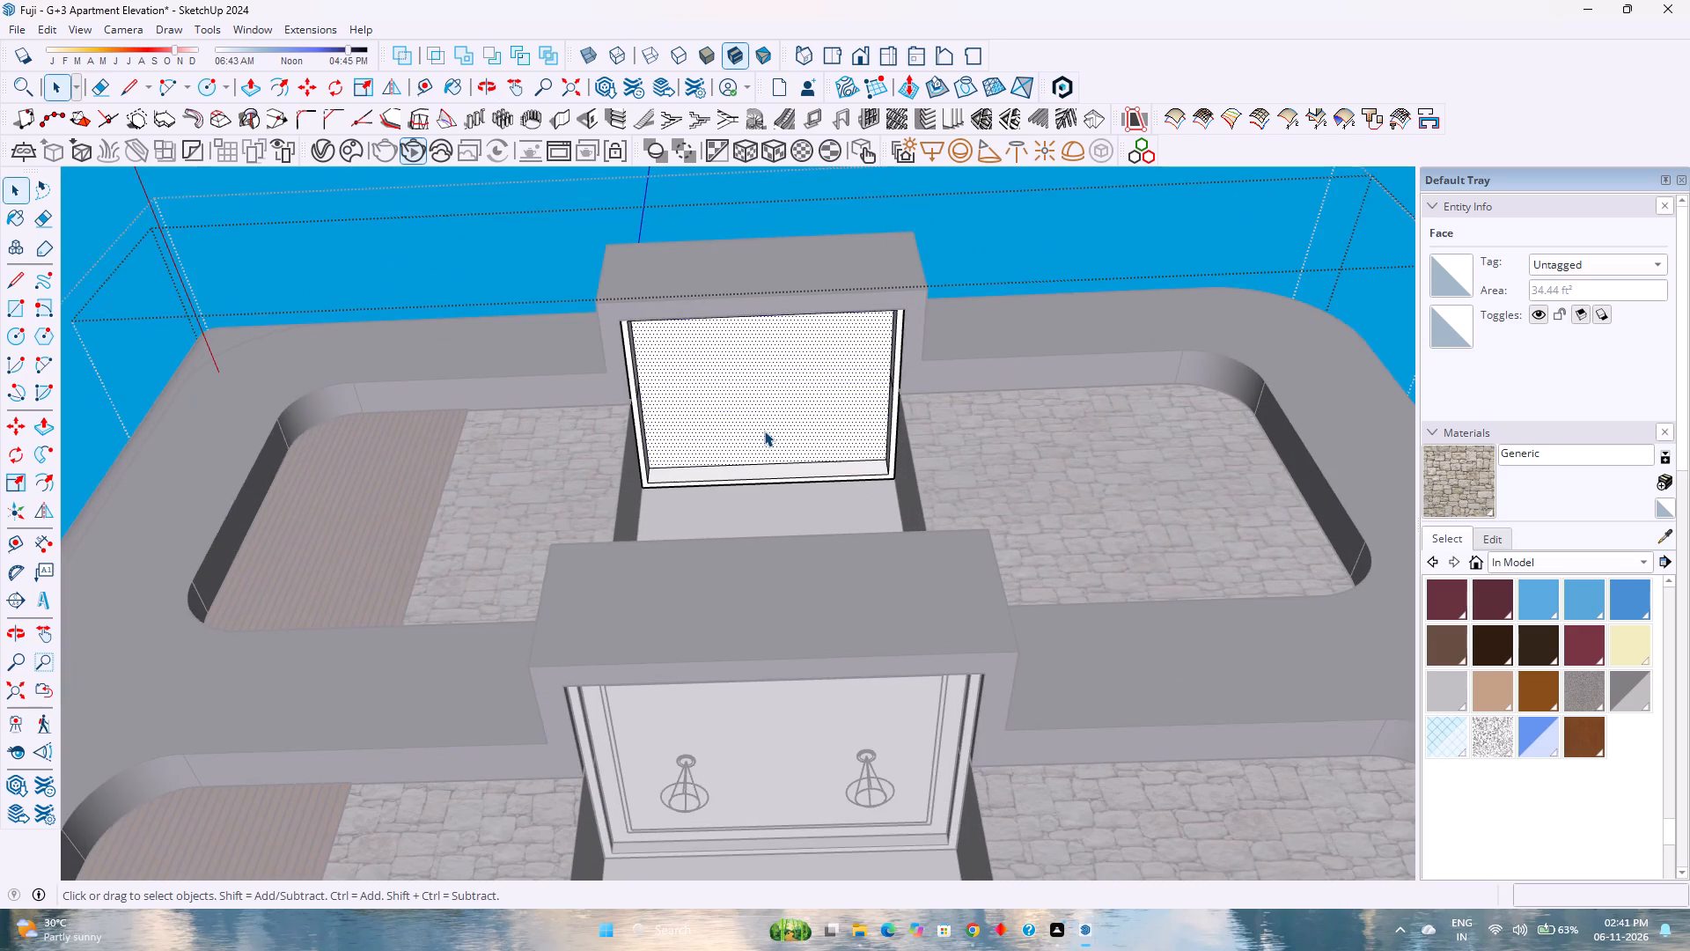
pyautogui.scroll(-3, 764, 431)
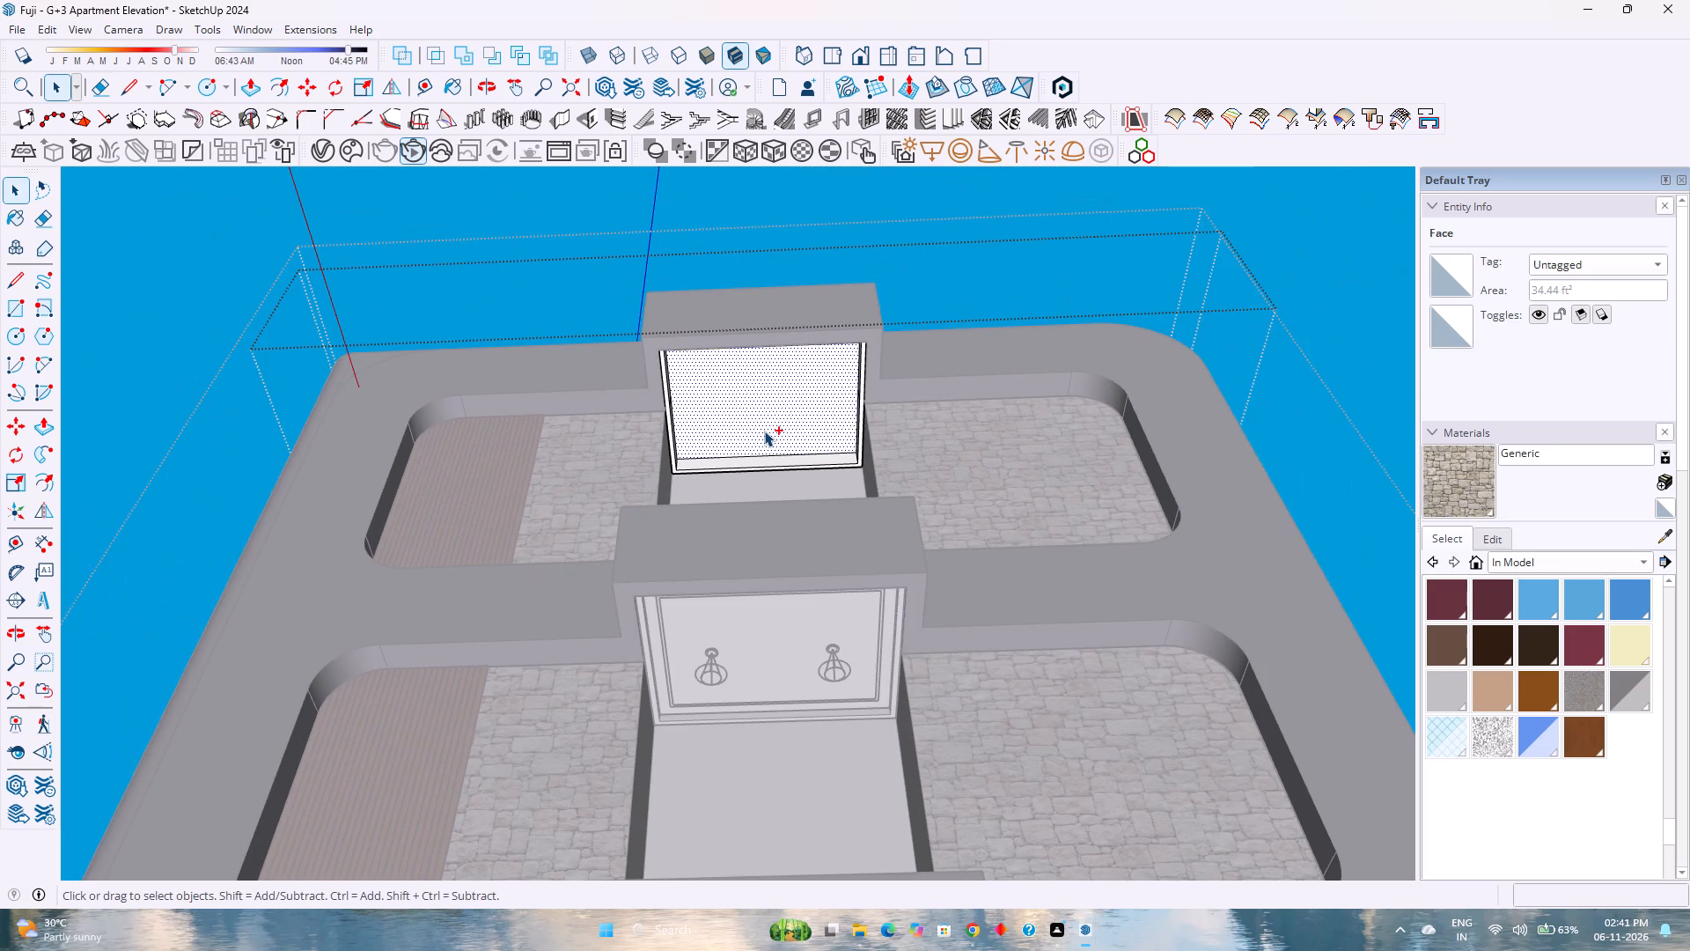
pyautogui.hotkey('ctrl', 'v')
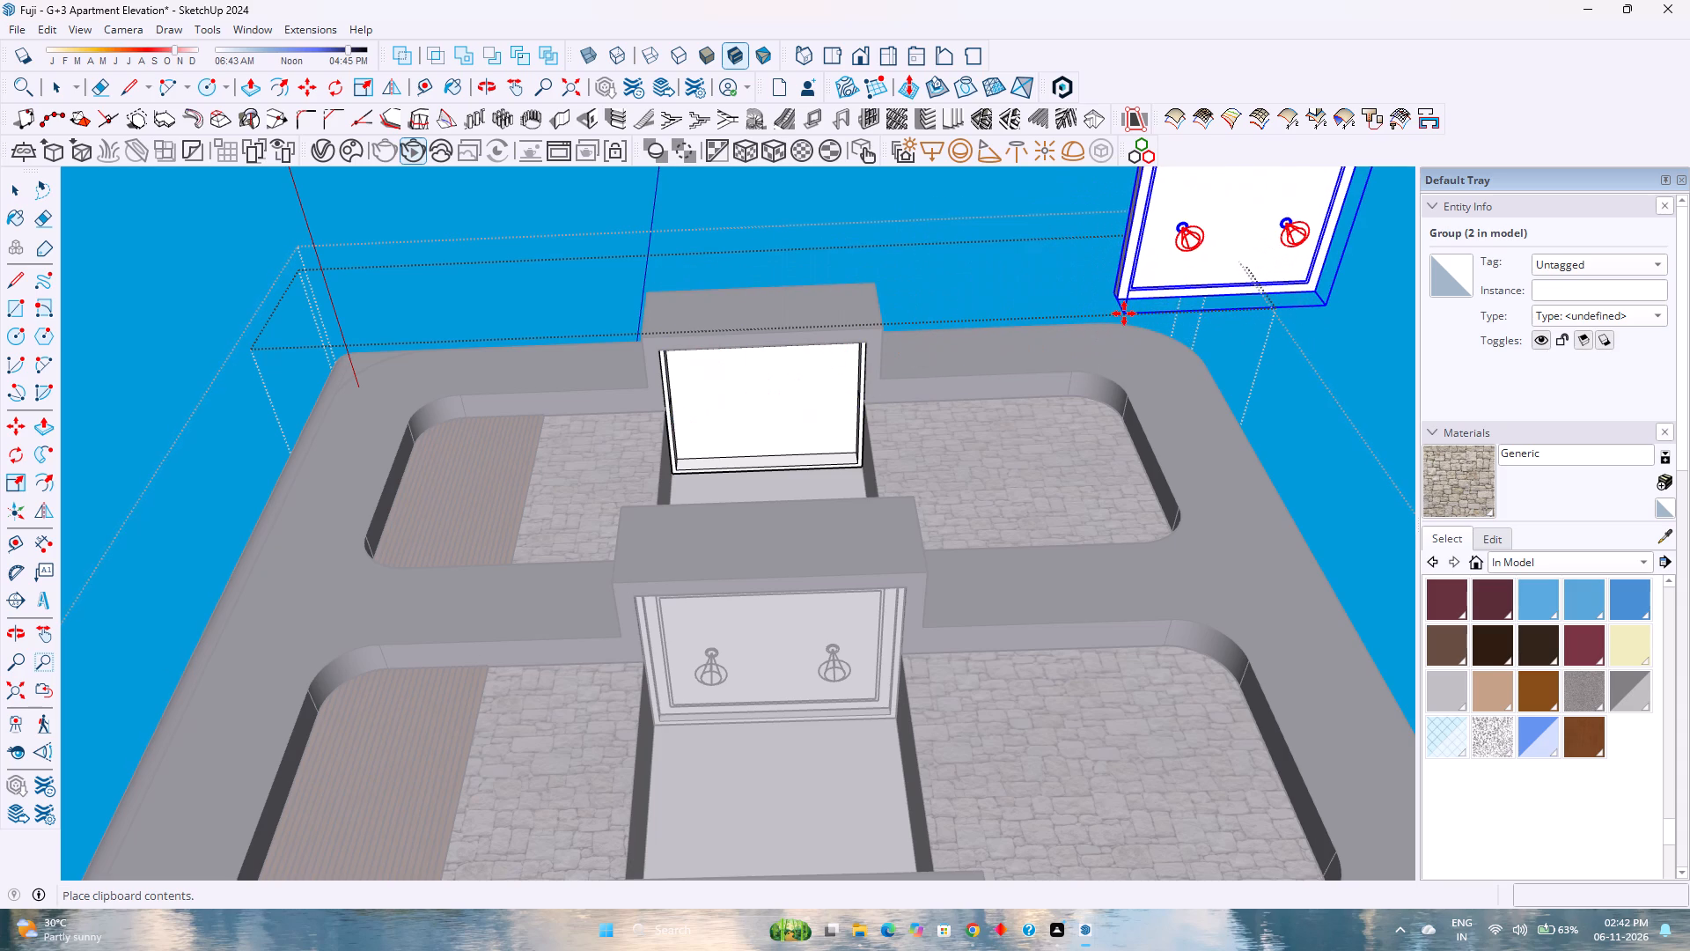
pyautogui.click(1124, 313)
# Move the pasted spot-lit panel by its corner onto the matching corner of the top block's underside recess.
pyautogui.scroll(2, 1099, 302)
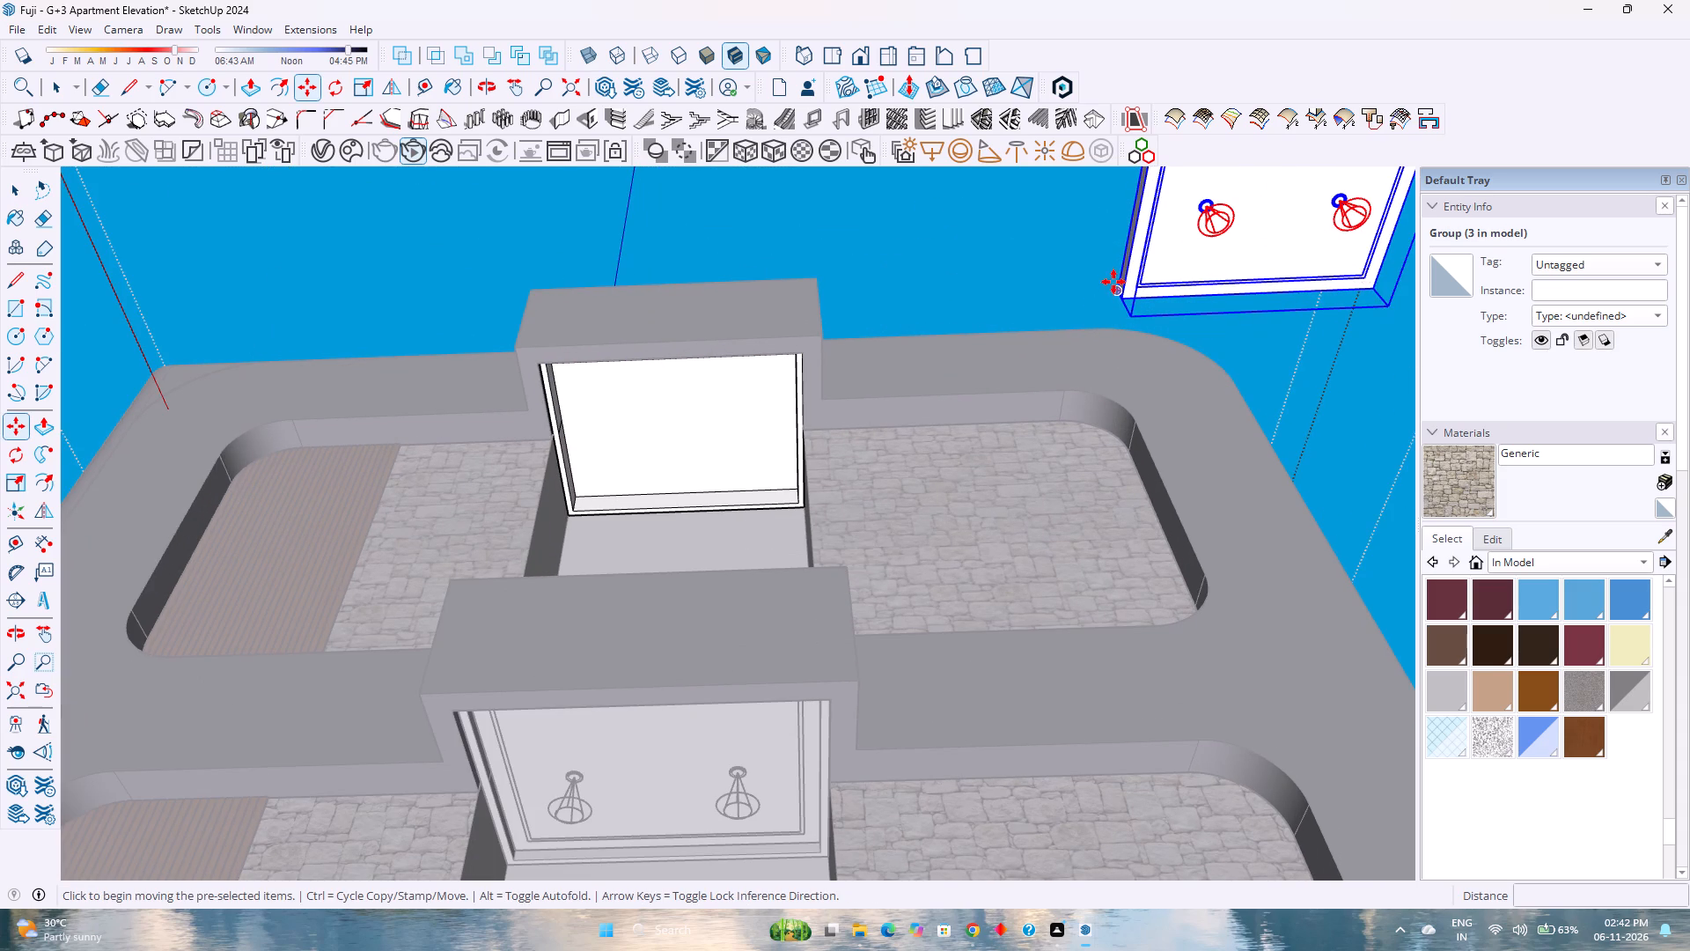
pyautogui.click(1113, 282)
pyautogui.scroll(2, 577, 497)
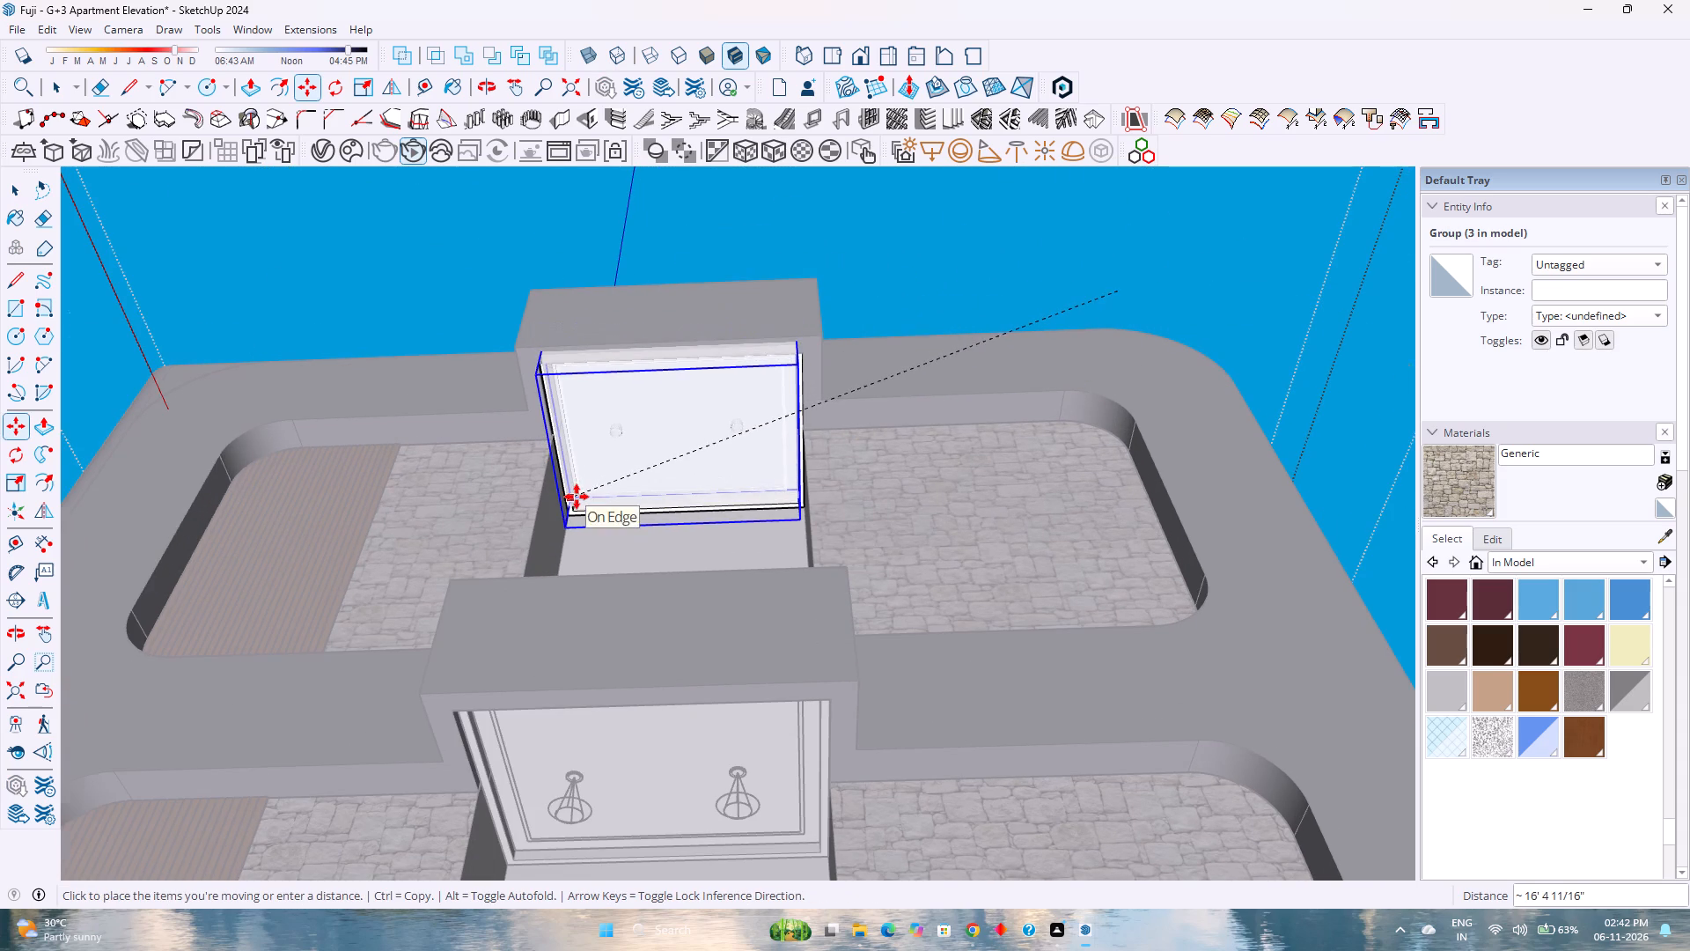
pyautogui.scroll(11, 577, 497)
pyautogui.click(569, 496)
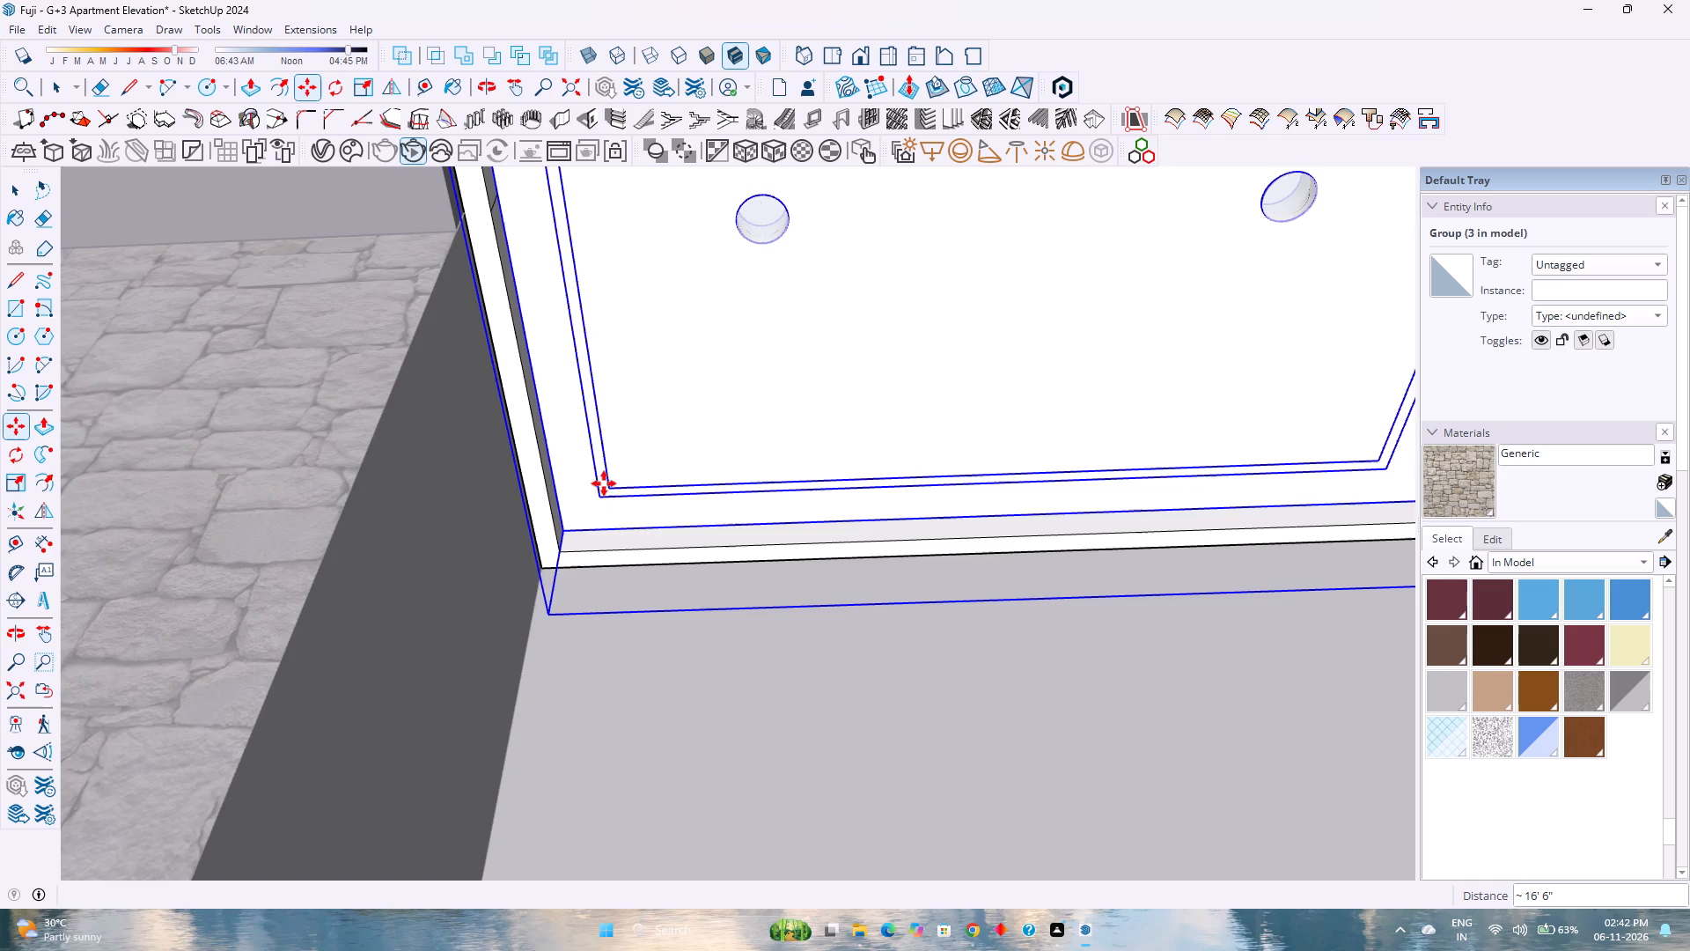
pyautogui.scroll(-12, 763, 453)
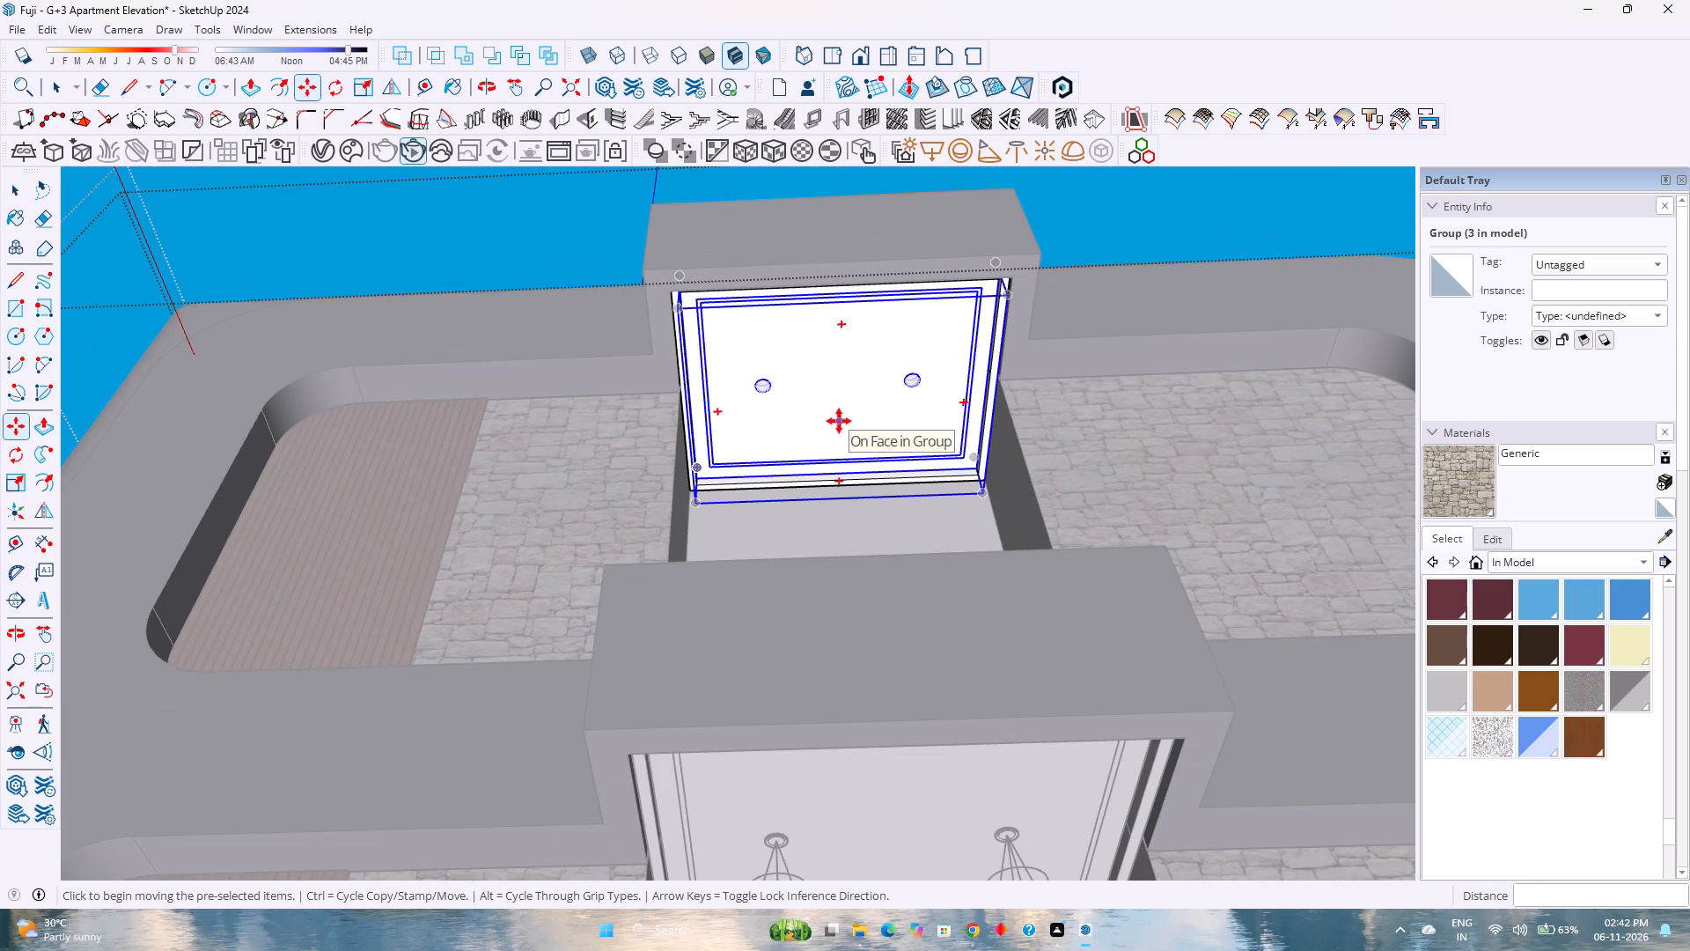
pyautogui.press('space')
pyautogui.scroll(-4, 789, 436)
pyautogui.press('Escape')
pyautogui.scroll(-5, 789, 436)
pyautogui.click(977, 299)
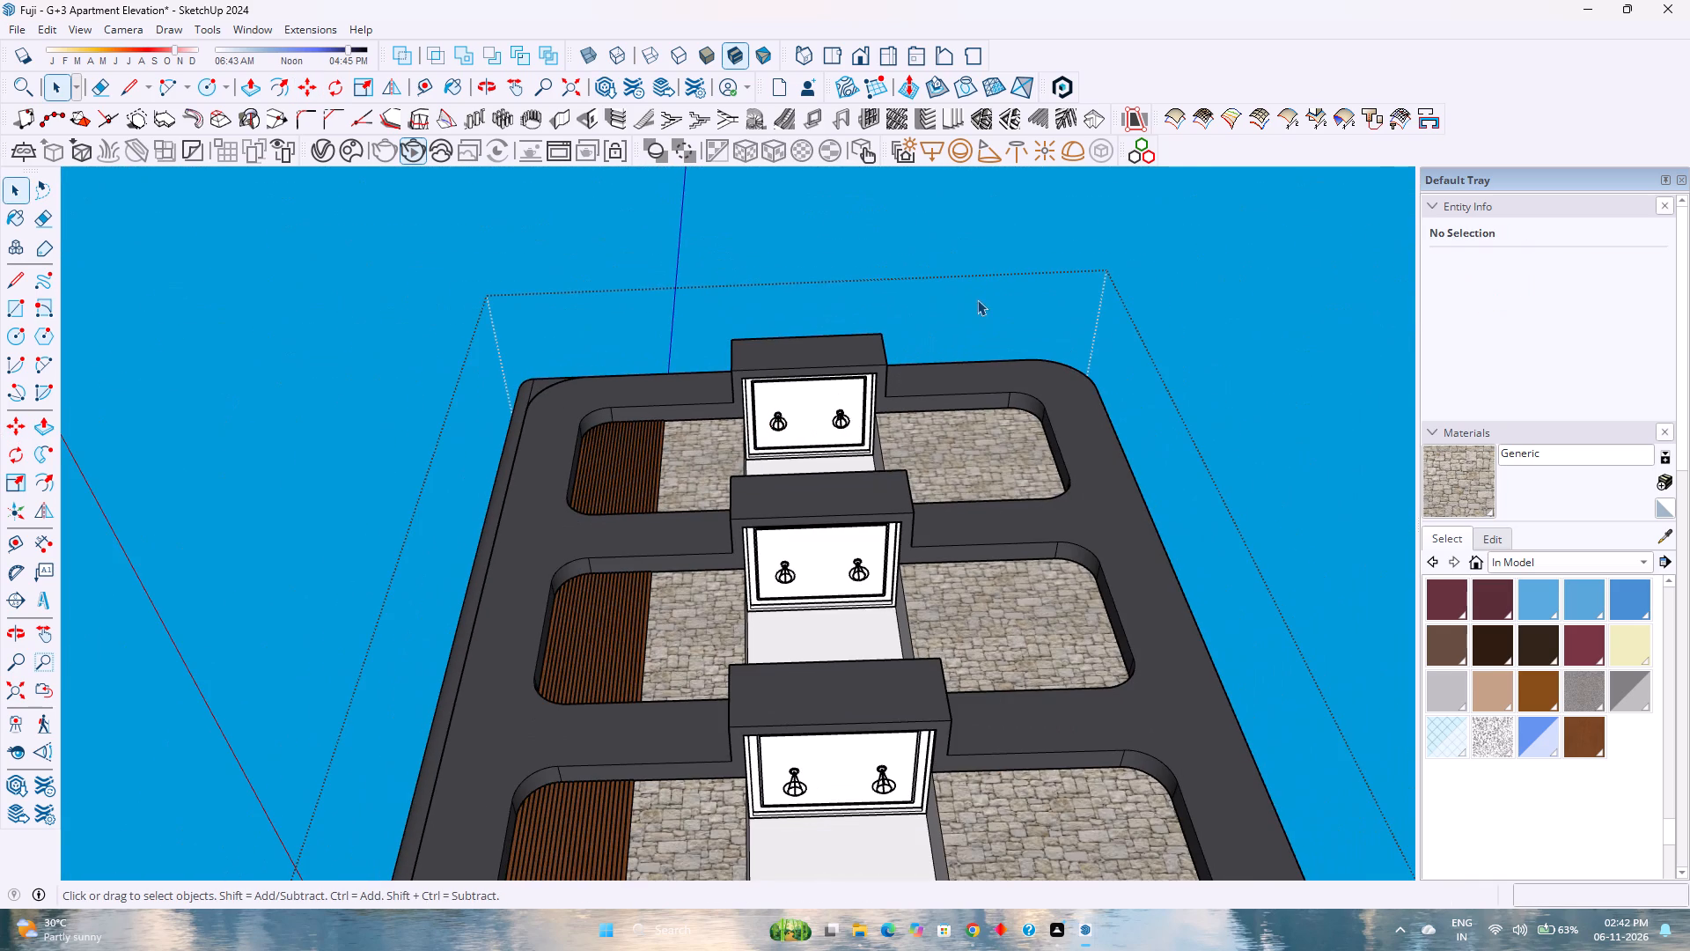
# Review the building's side elevation with the fitted panels and save the model.
pyautogui.scroll(-6, 927, 321)
pyautogui.moveTo(897, 305); pyautogui.dragTo(995, 541, button='middle')
pyautogui.scroll(-4, 947, 486)
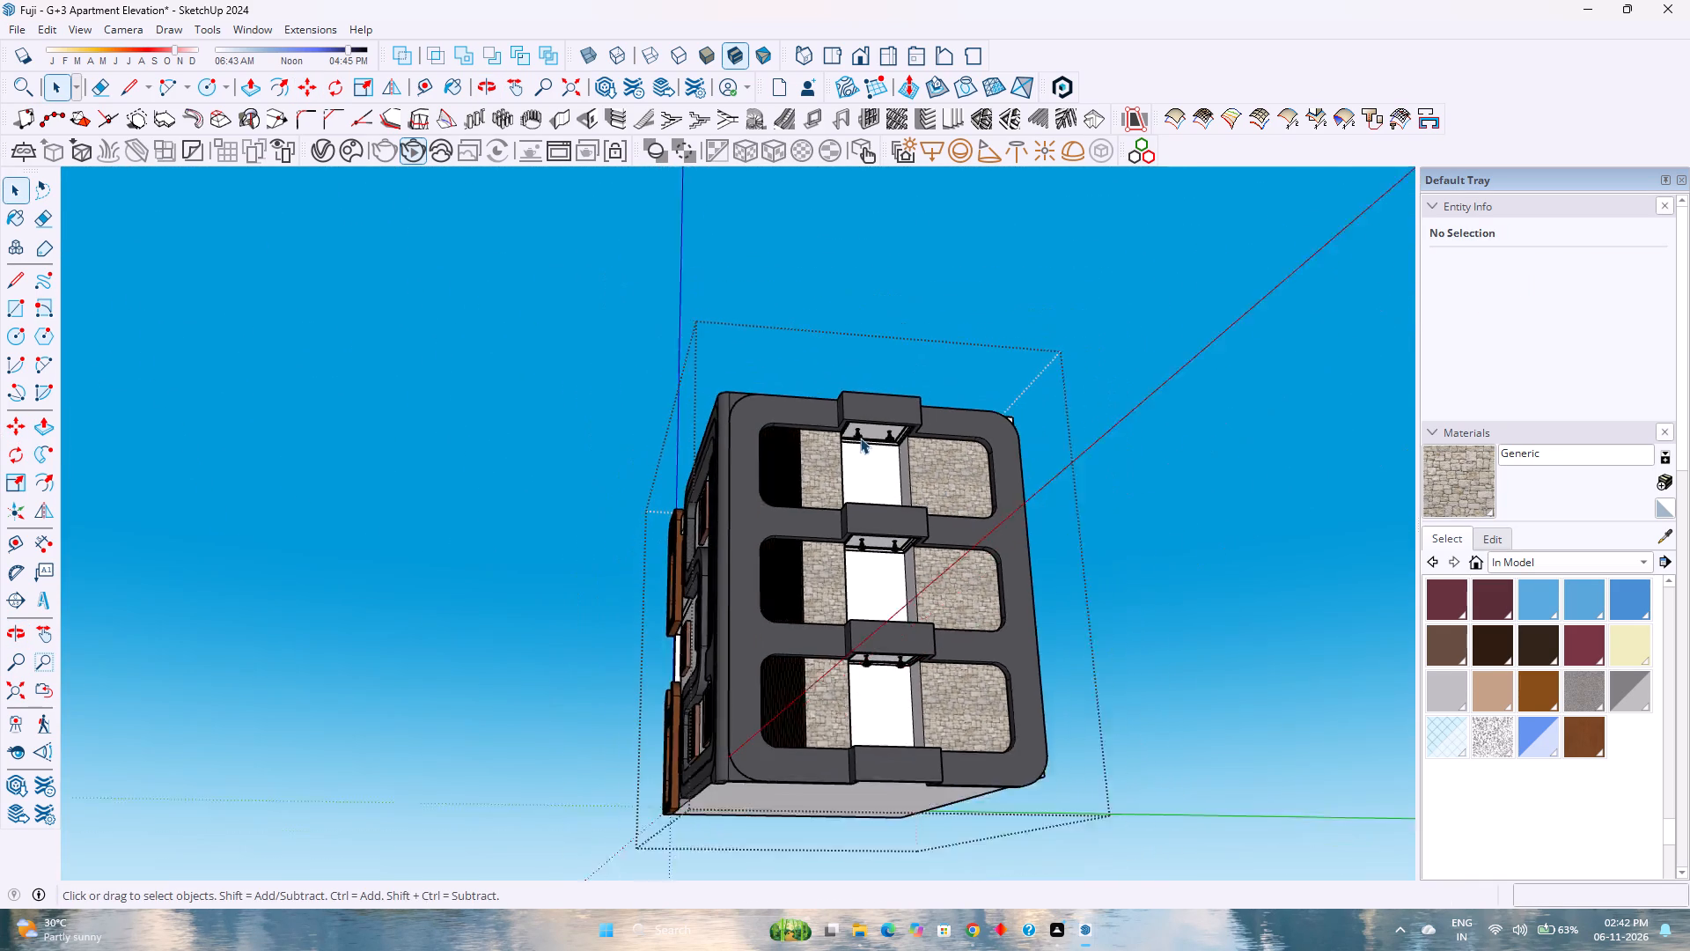
pyautogui.scroll(-1, 860, 438)
pyautogui.moveTo(866, 452); pyautogui.dragTo(1009, 595, button='middle')
pyautogui.middleClick(1009, 595)
pyautogui.hotkey('ctrl', 's')
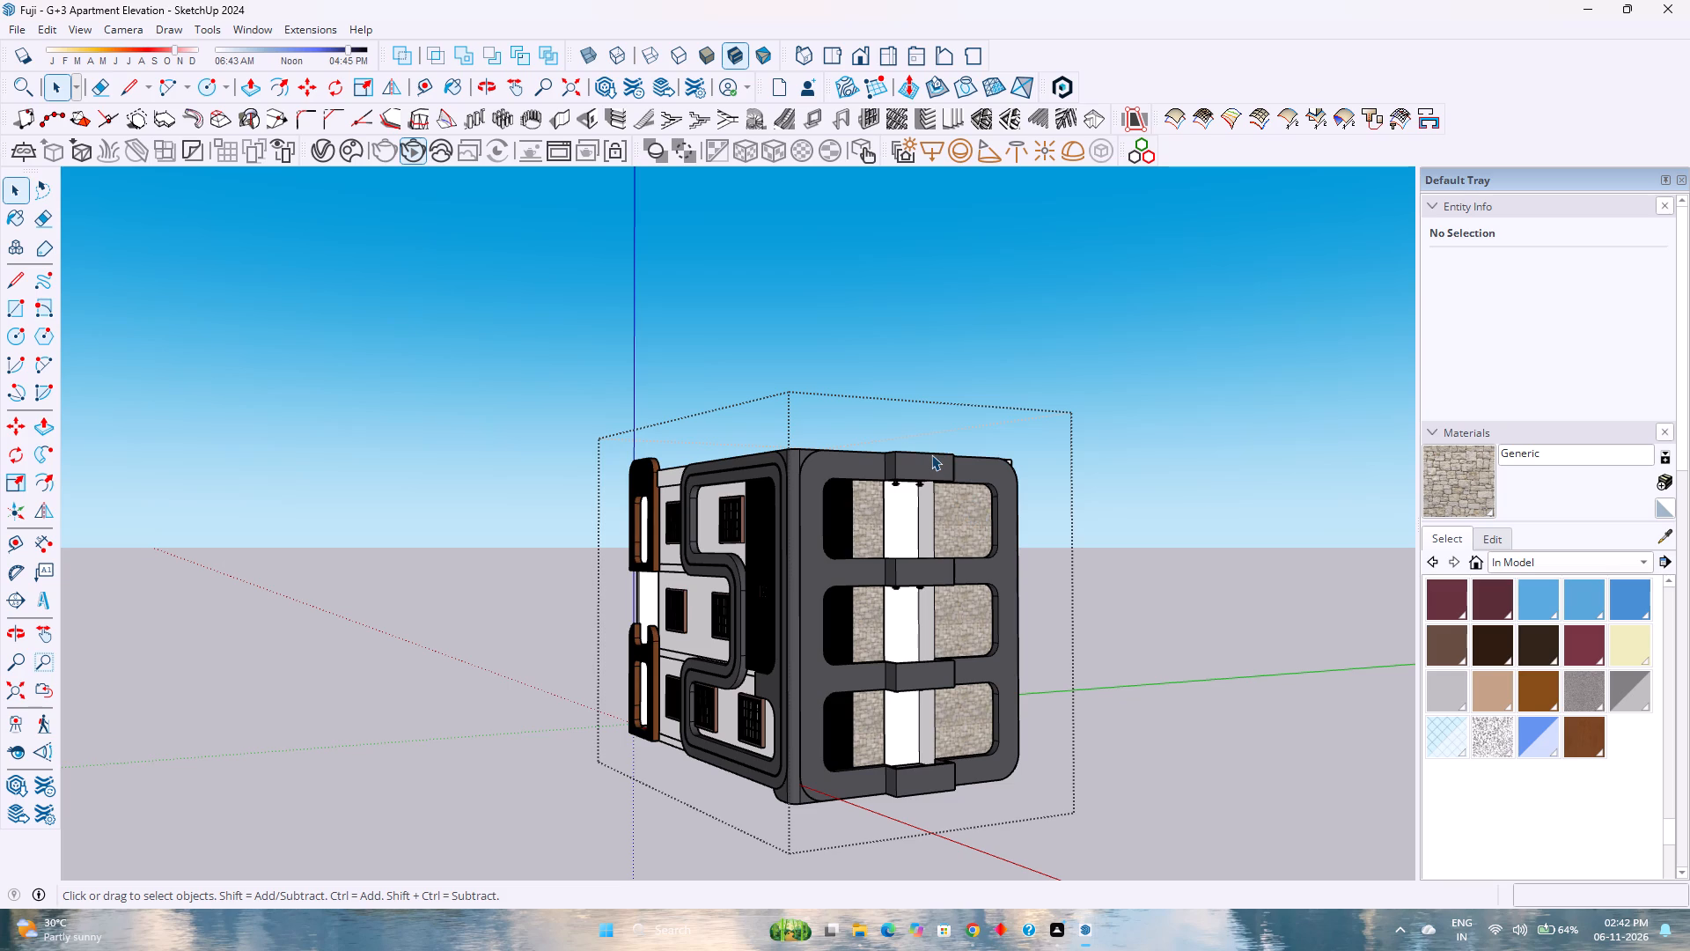
# Set the V-Ray Spot Light's units to Radiant power (W) and its intensity to 200.
pyautogui.scroll(3, 942, 815)
pyautogui.click(317, 148)
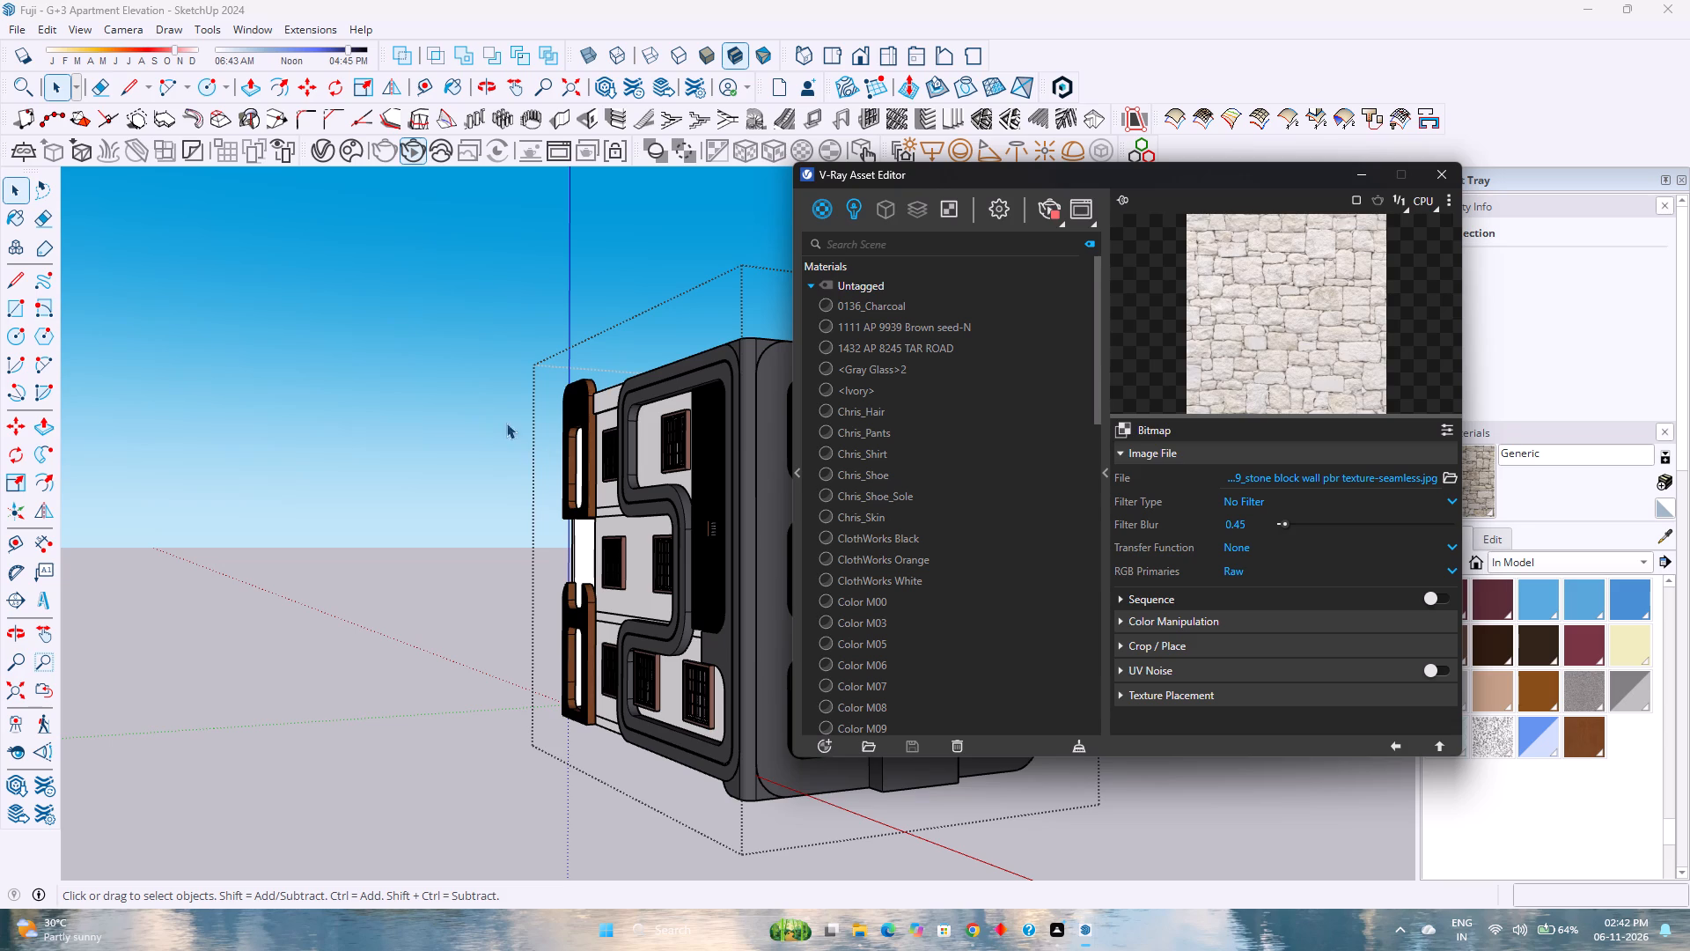
pyautogui.click(856, 209)
pyautogui.click(886, 306)
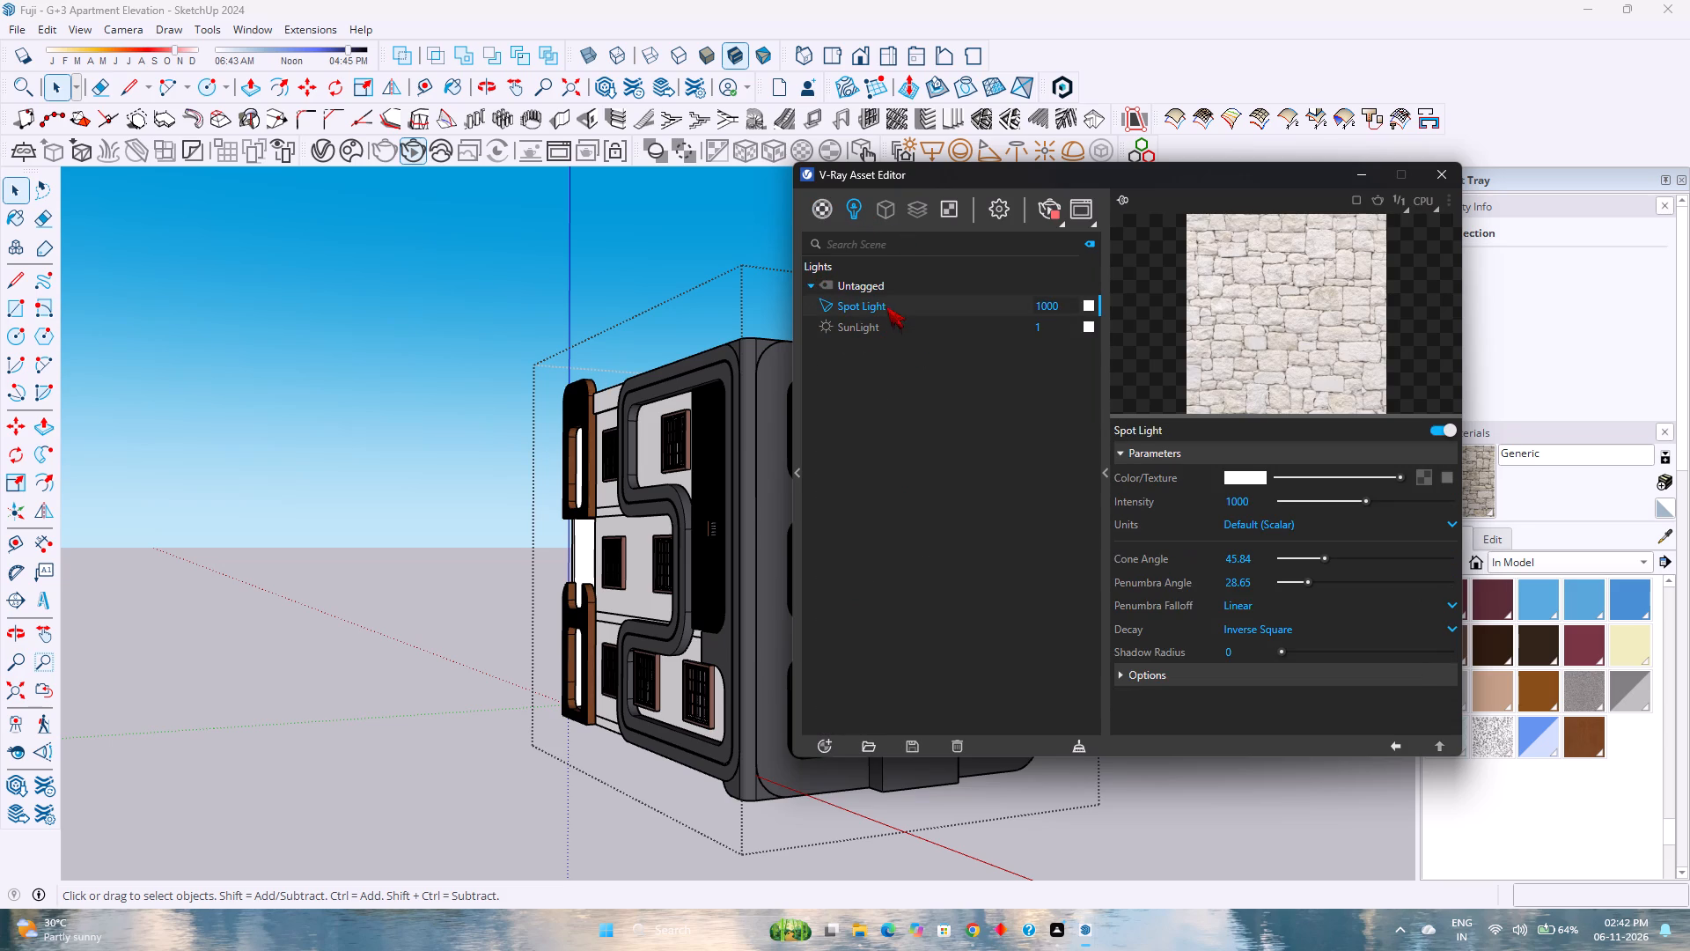
pyautogui.click(1284, 523)
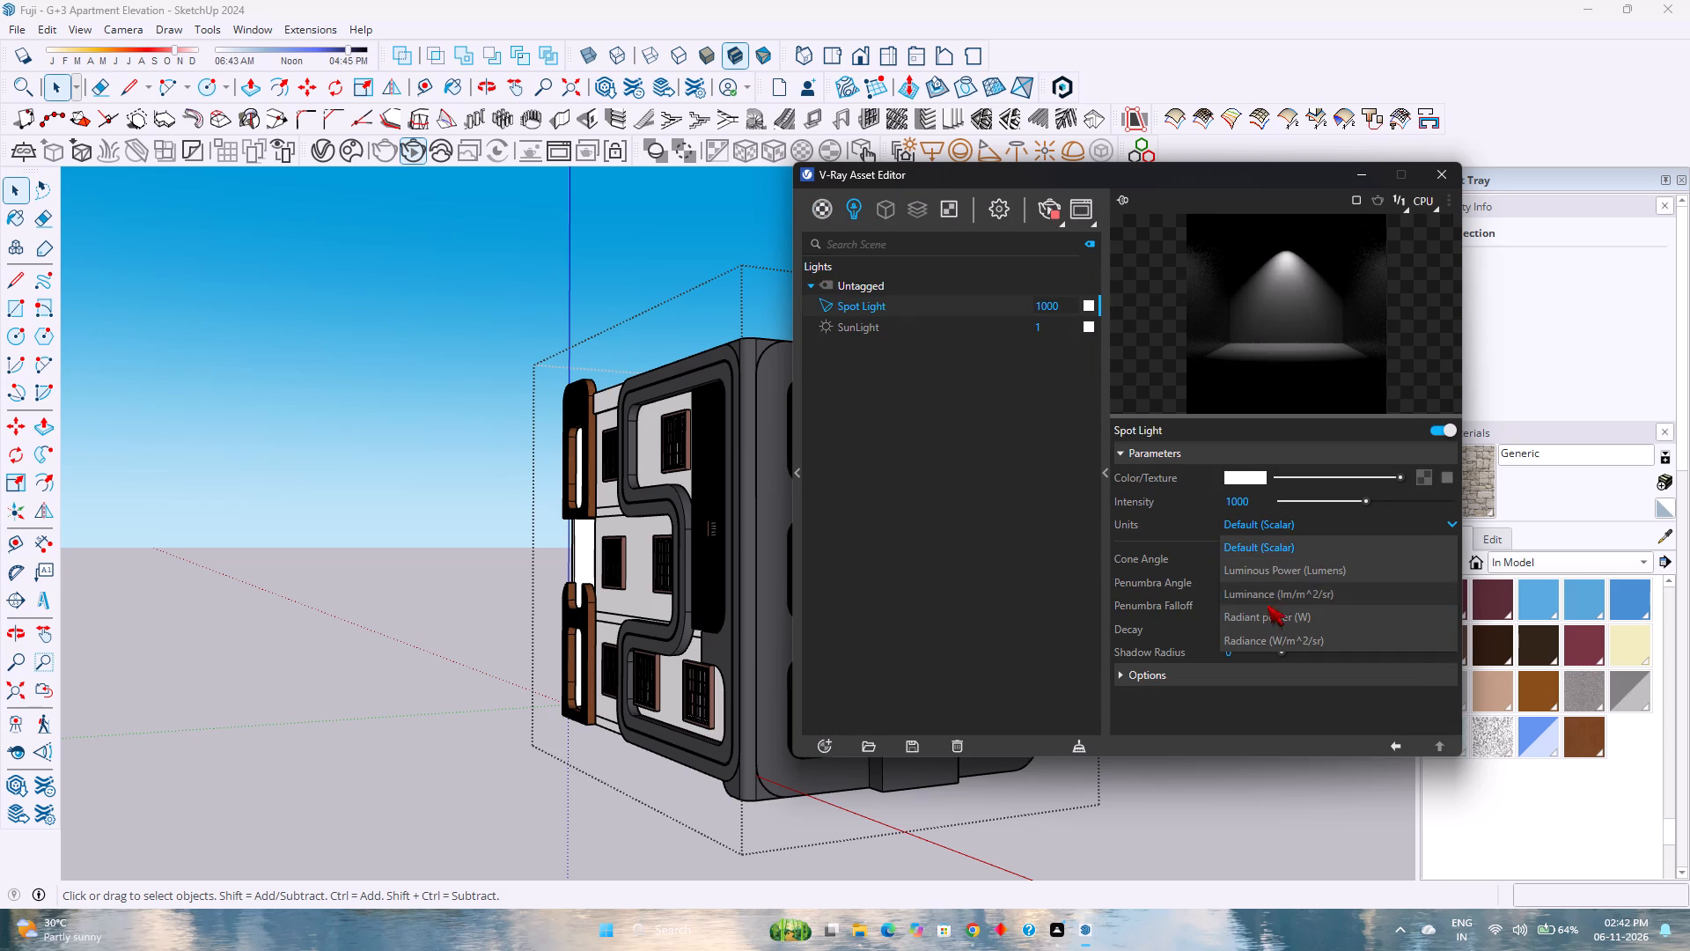
pyautogui.click(1267, 615)
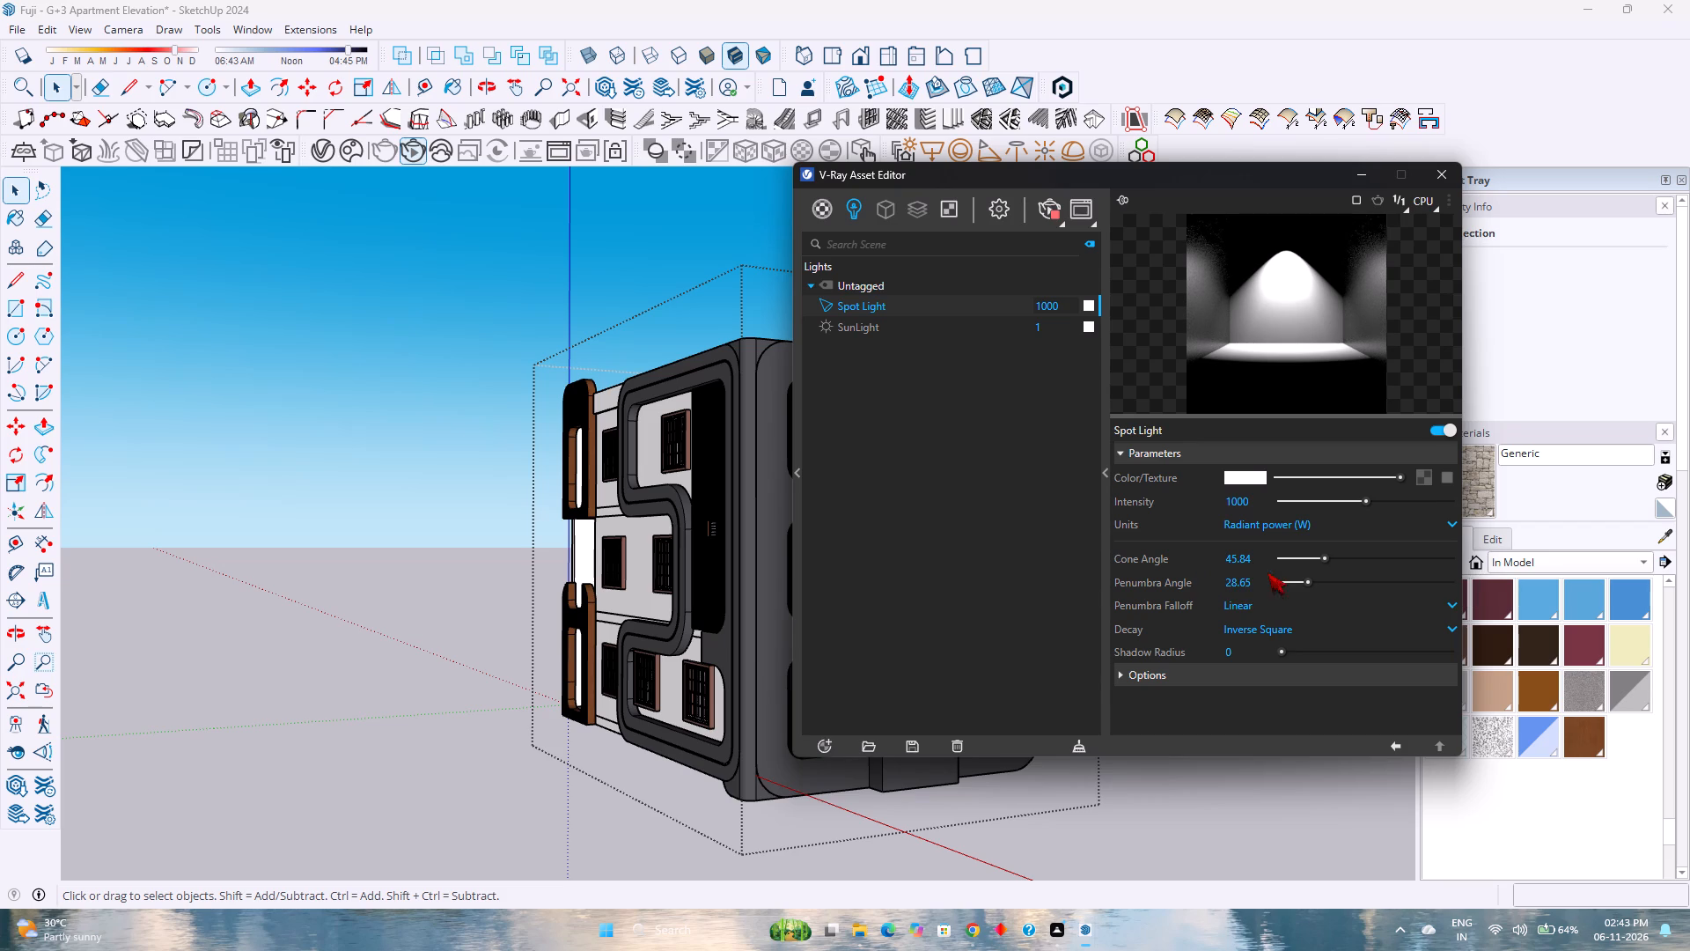
pyautogui.moveTo(1262, 504); pyautogui.dragTo(1201, 507)
pyautogui.write('200')
pyautogui.press('Return')
# Set the Spot Light's penumbra falloff to Smooth Cubic, cone angle to 30 and penumbra angle to 60.
pyautogui.click(1242, 603)
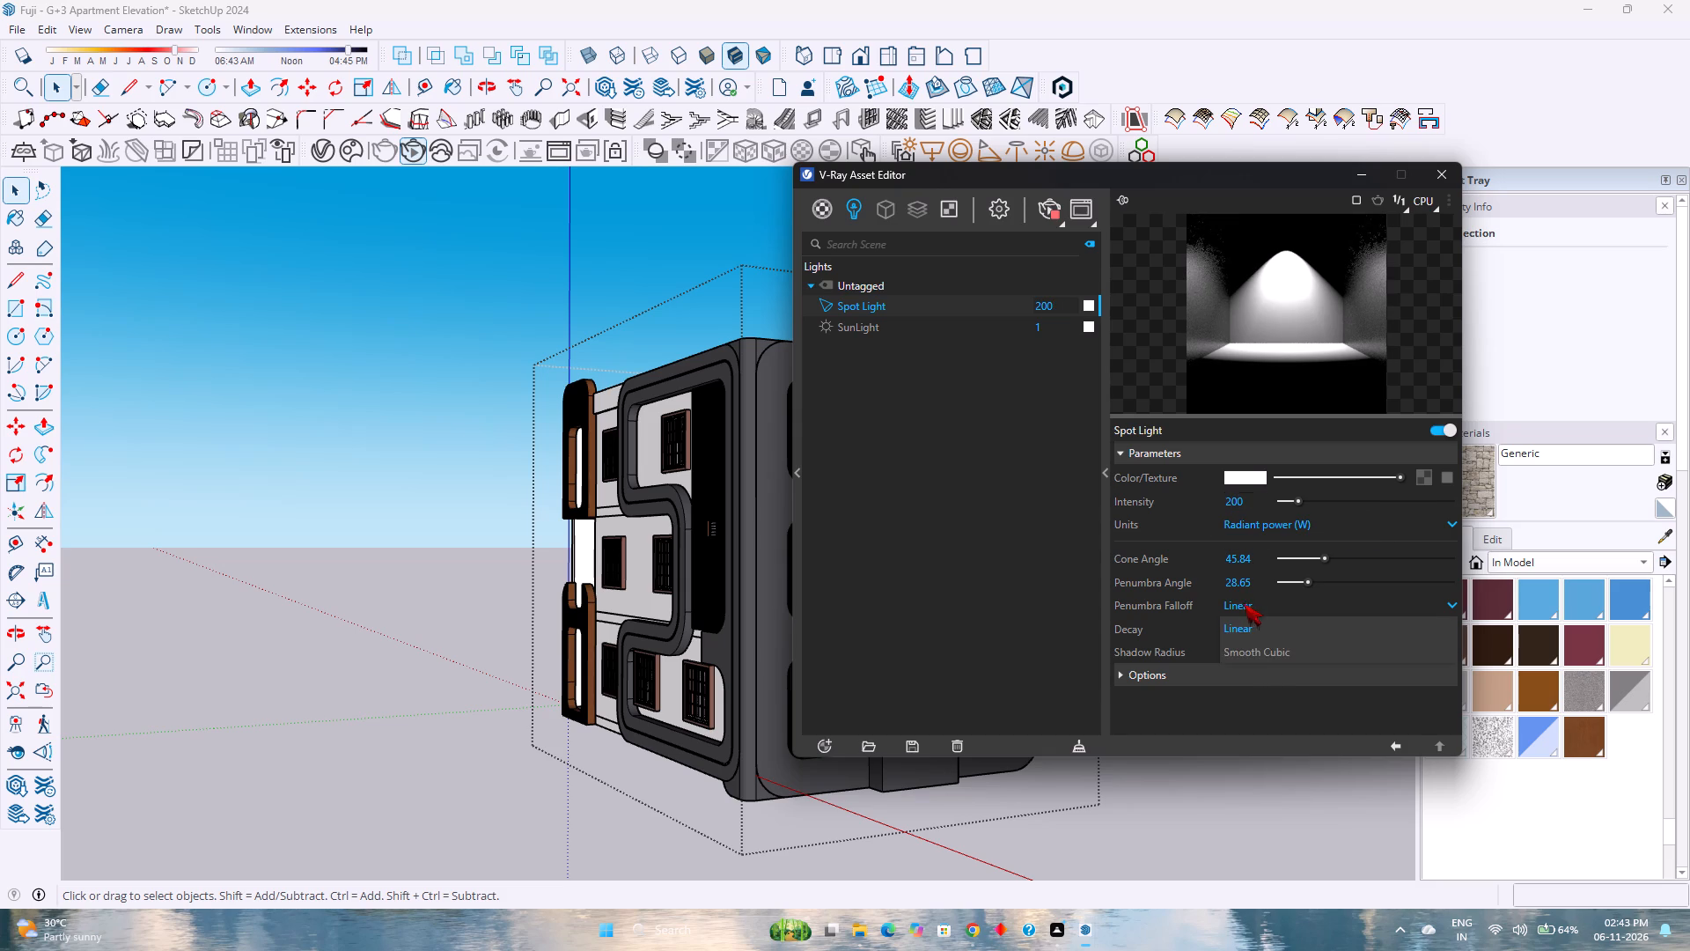
pyautogui.click(1250, 652)
pyautogui.click(1268, 631)
pyautogui.click(1276, 700)
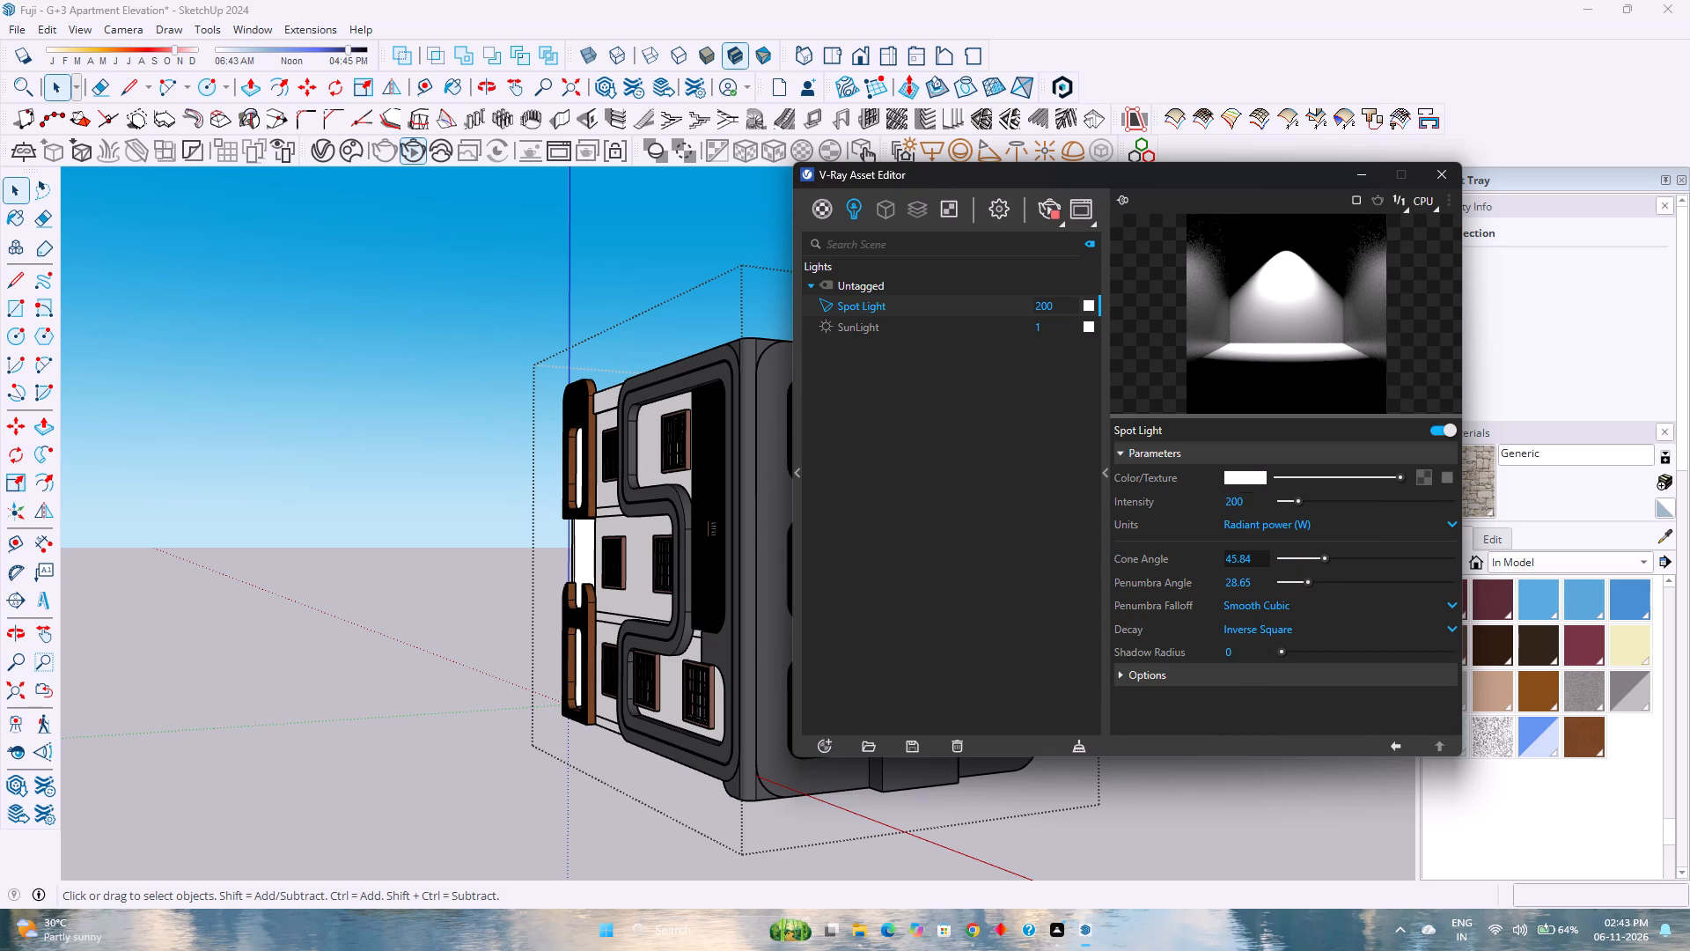
pyautogui.moveTo(1264, 561); pyautogui.dragTo(1211, 561)
pyautogui.write('30')
pyautogui.press('Return')
pyautogui.moveTo(1259, 582); pyautogui.dragTo(1118, 586)
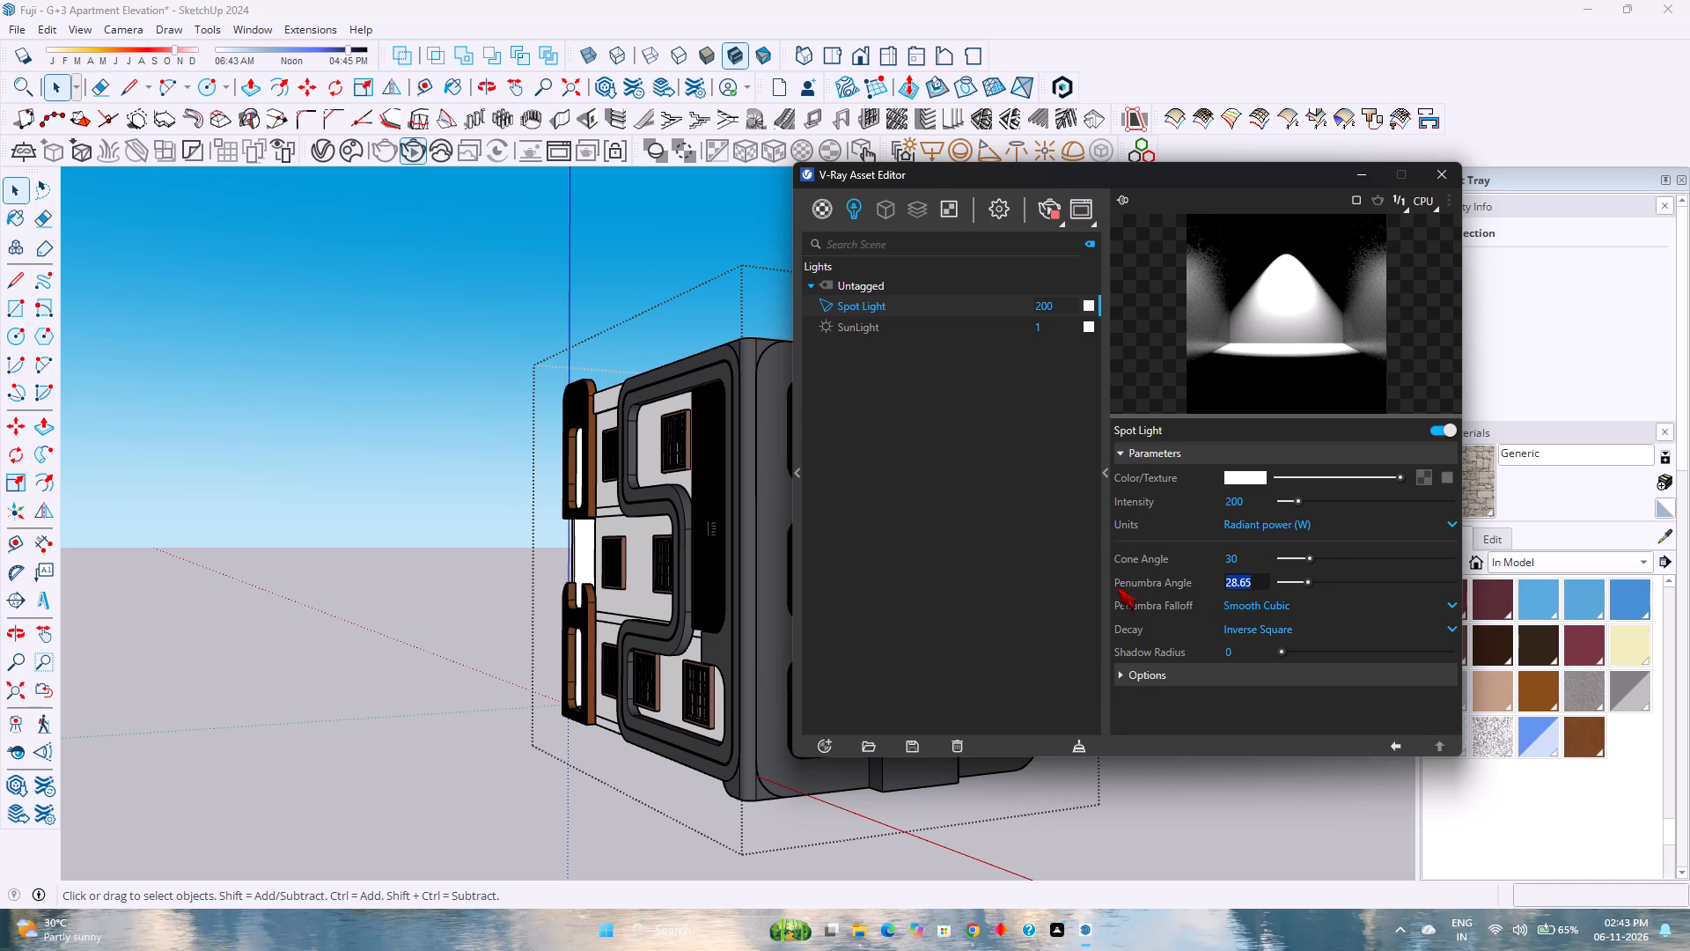
pyautogui.write('60')
pyautogui.press('Return')
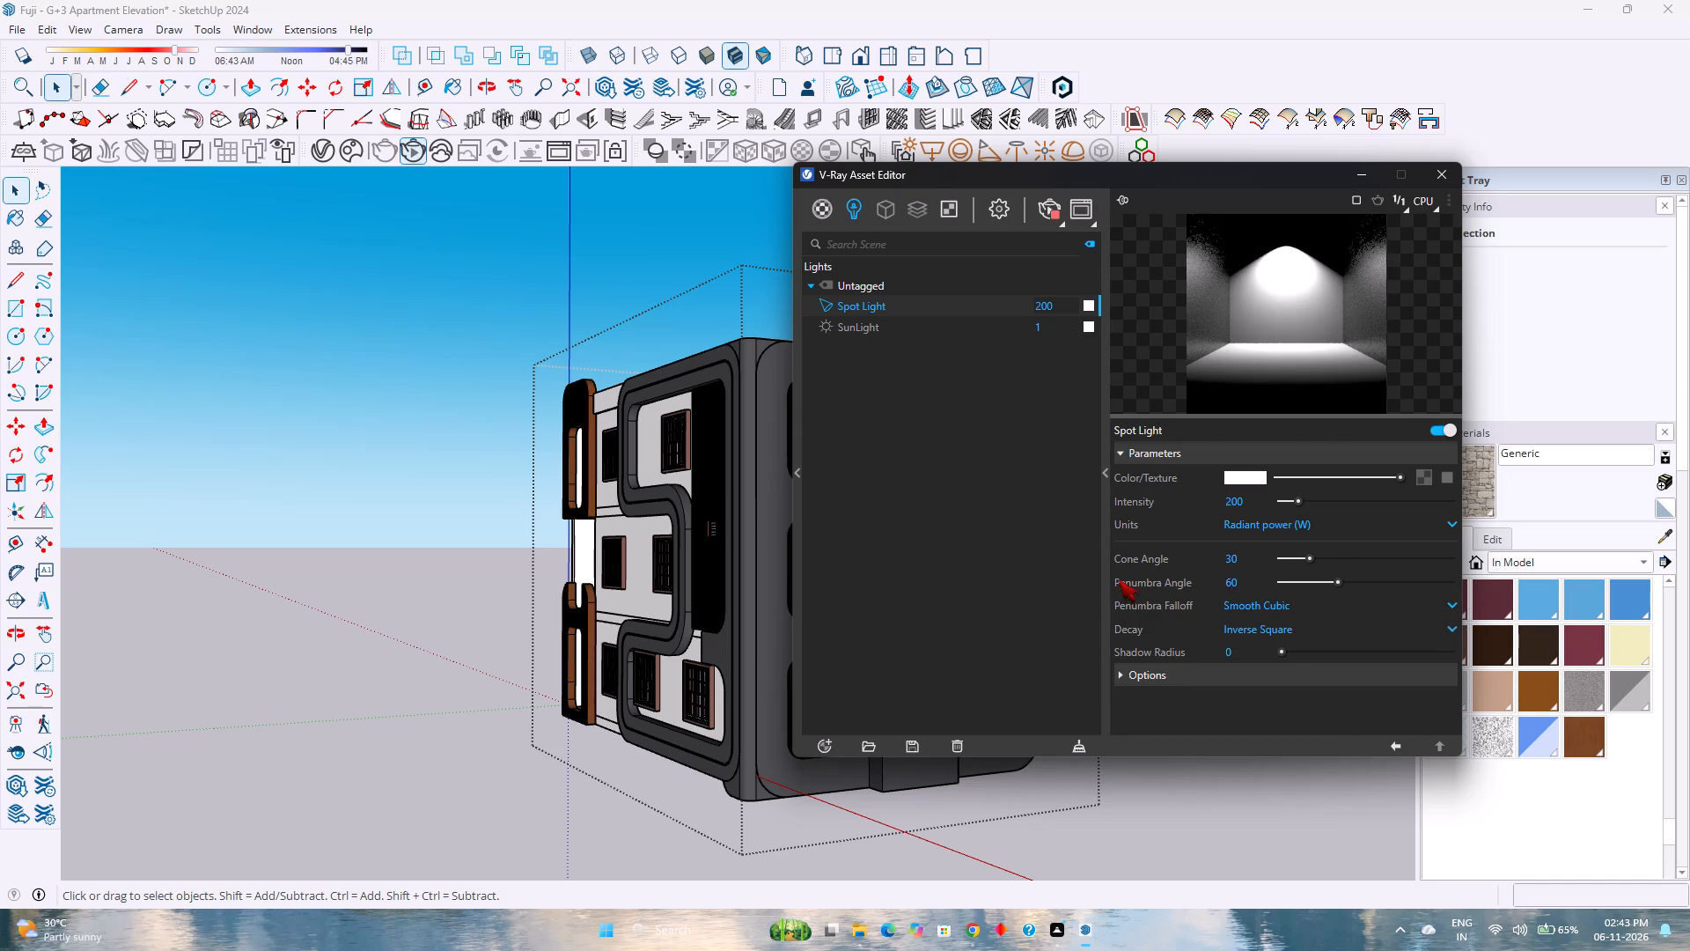
# Change the Spot Light's colour to a warm light orange, about R 0.987, G 0.875, B 0.74.
pyautogui.click(1227, 471)
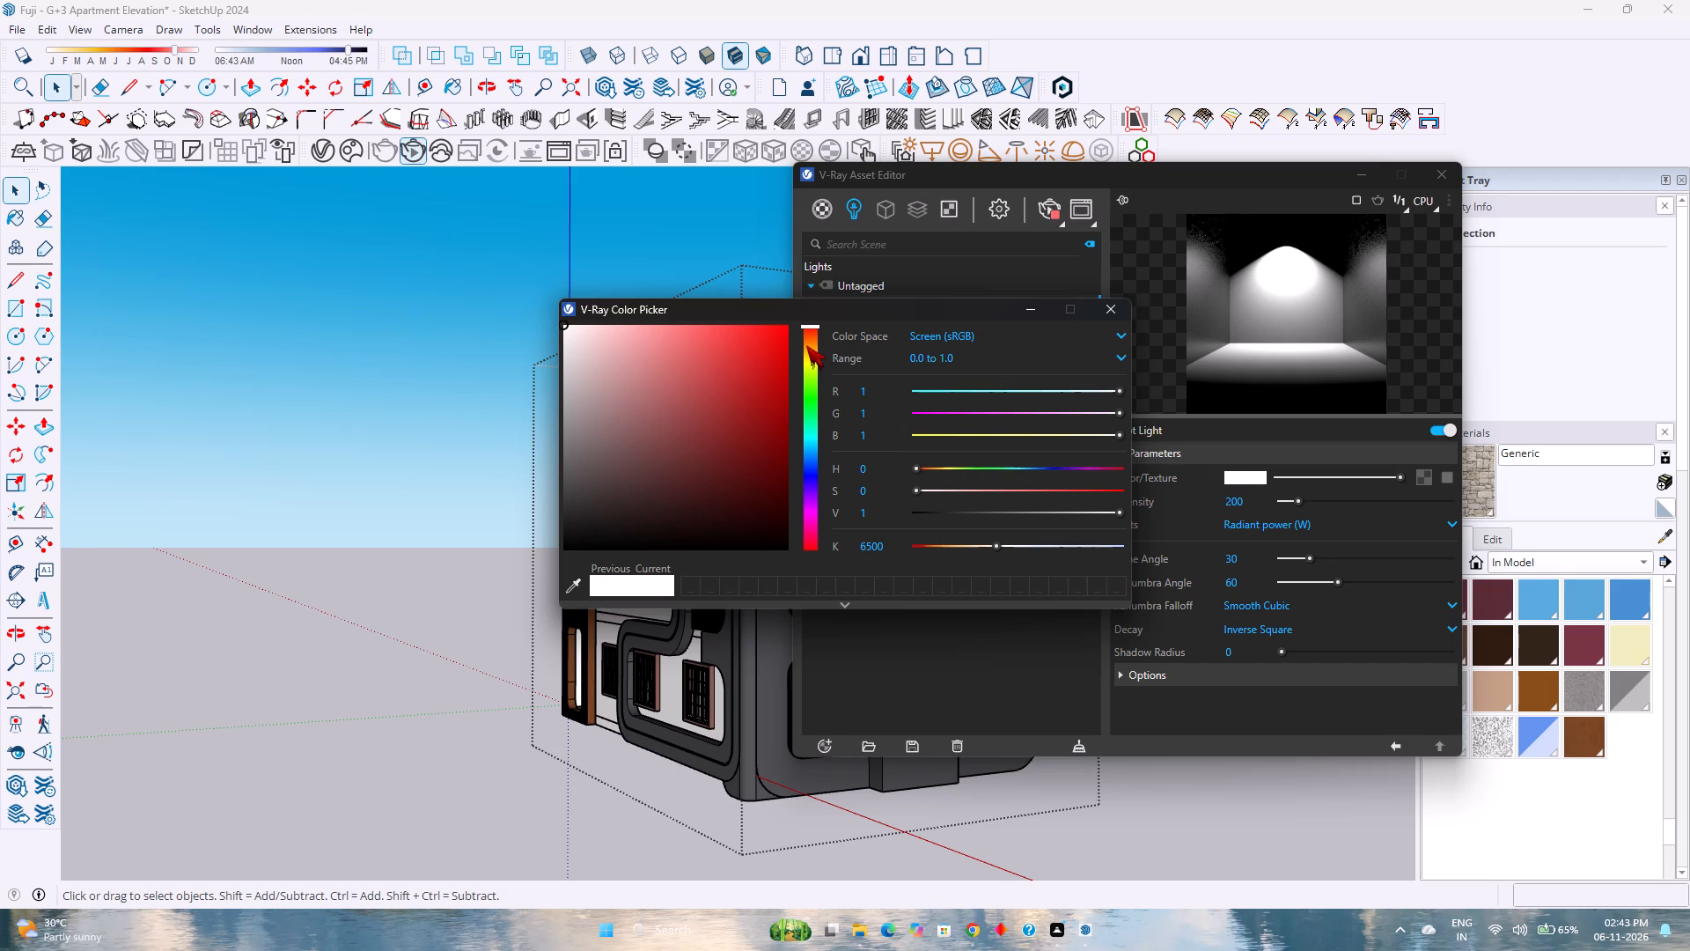
pyautogui.click(806, 345)
pyautogui.click(620, 328)
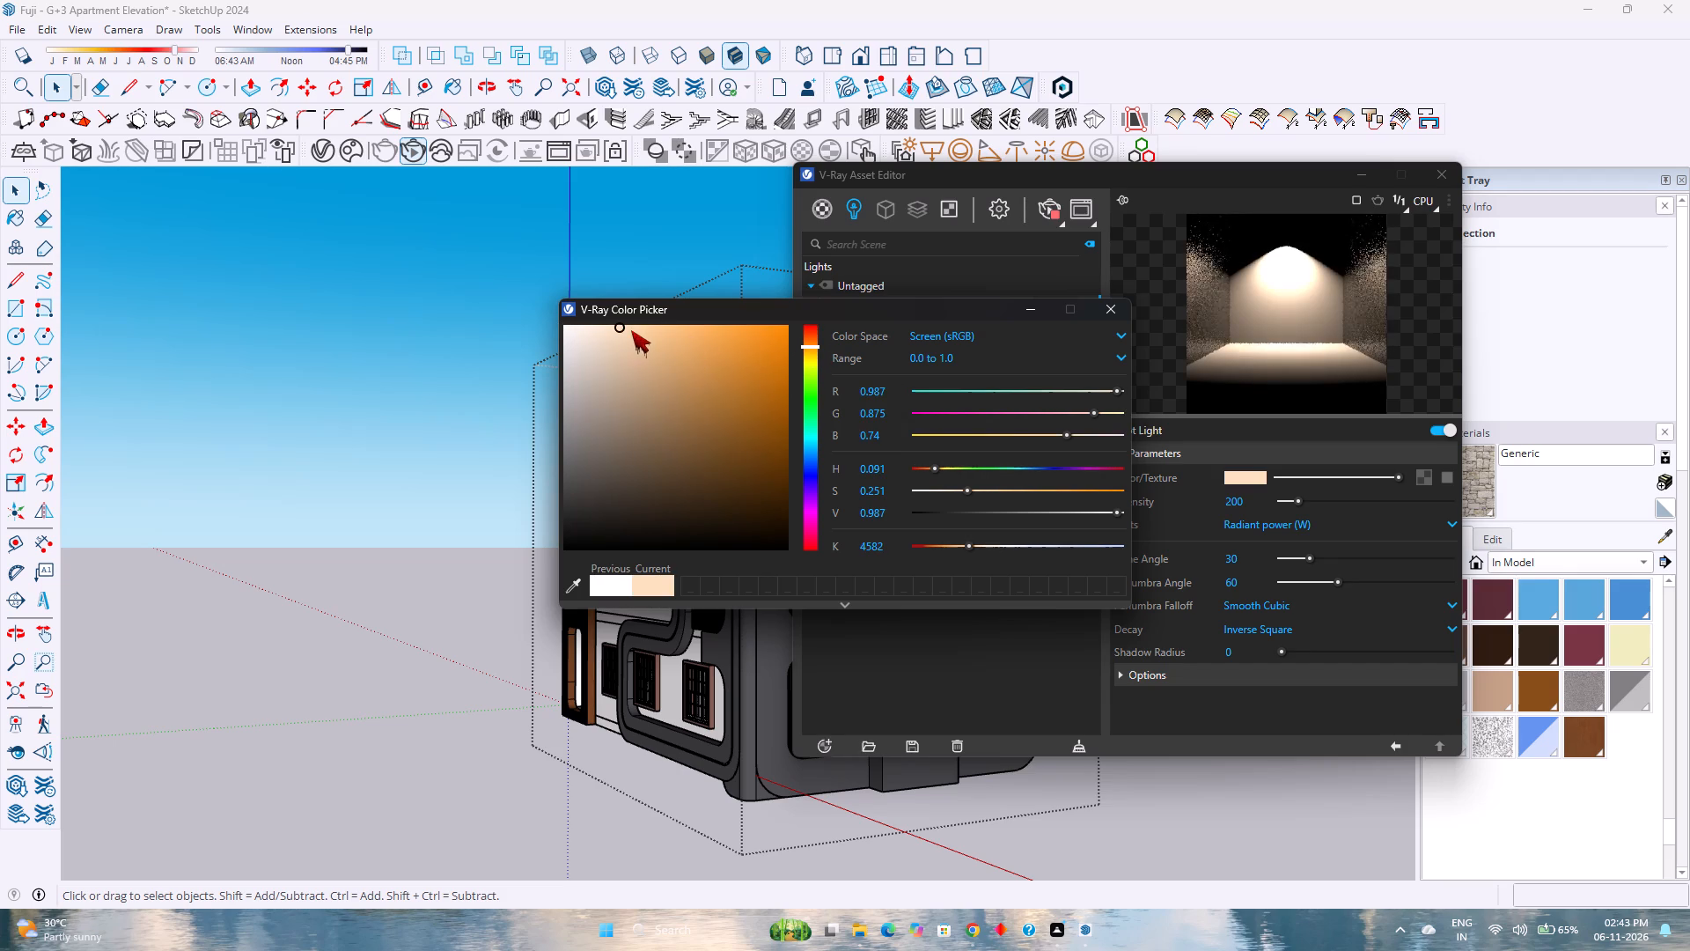
pyautogui.click(1429, 171)
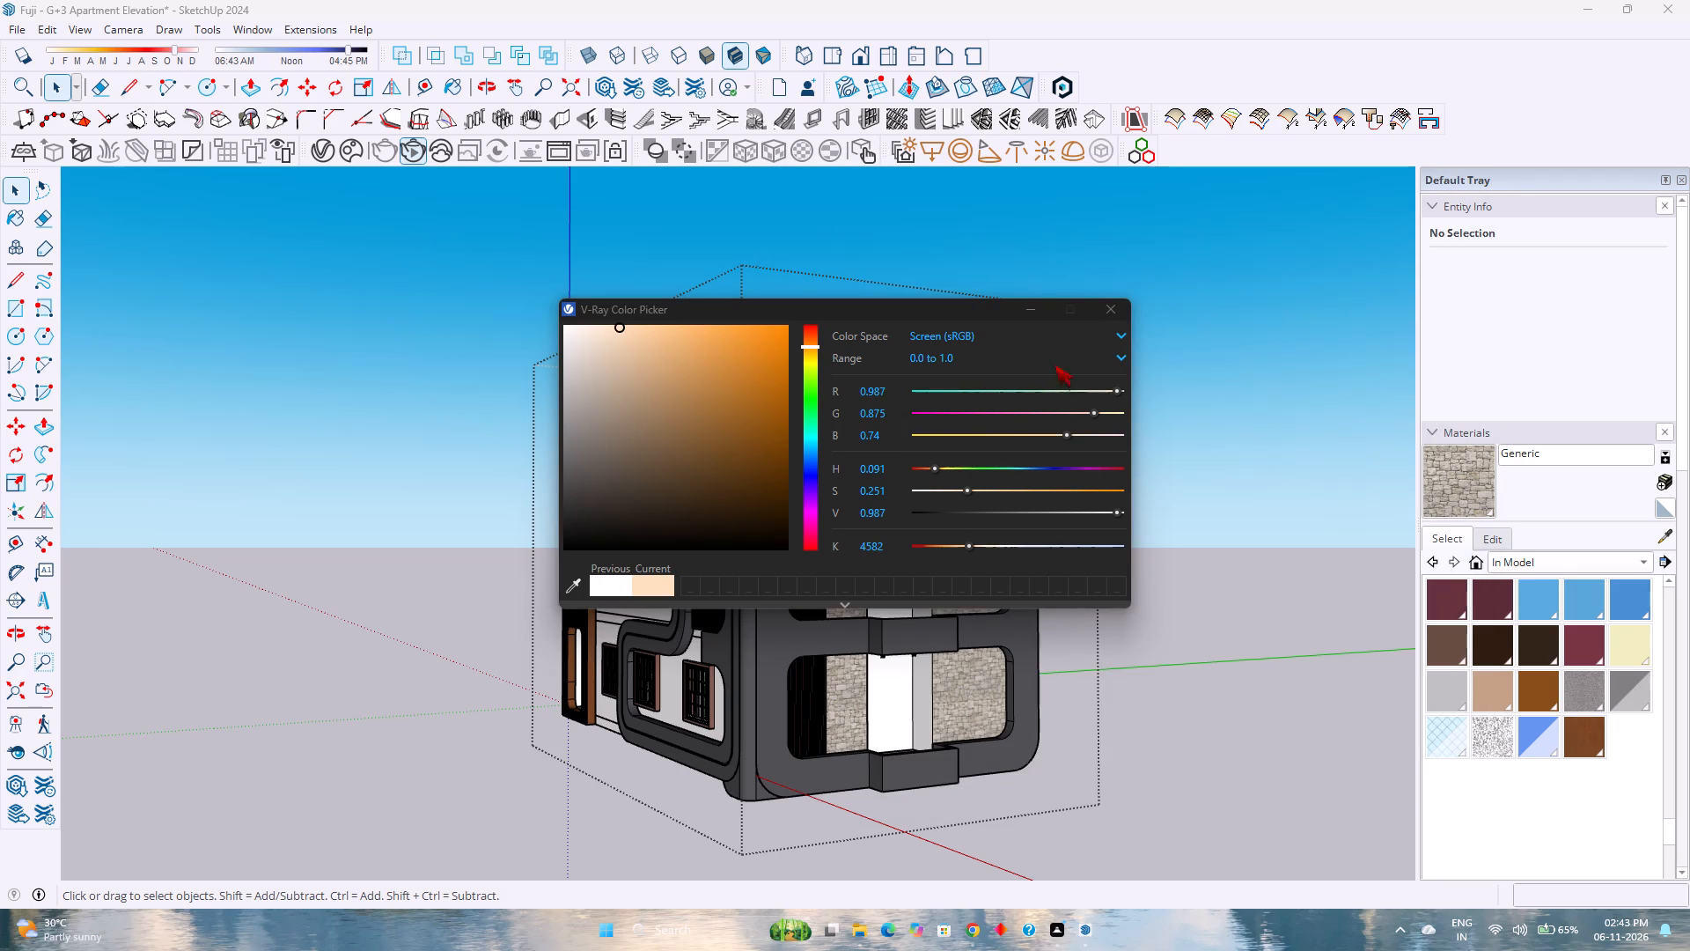
pyautogui.click(1103, 305)
# Frame the side elevation with its three lit balcony bays and run an interactive V-Ray render to examine the spot lighting.
pyautogui.scroll(2, 951, 449)
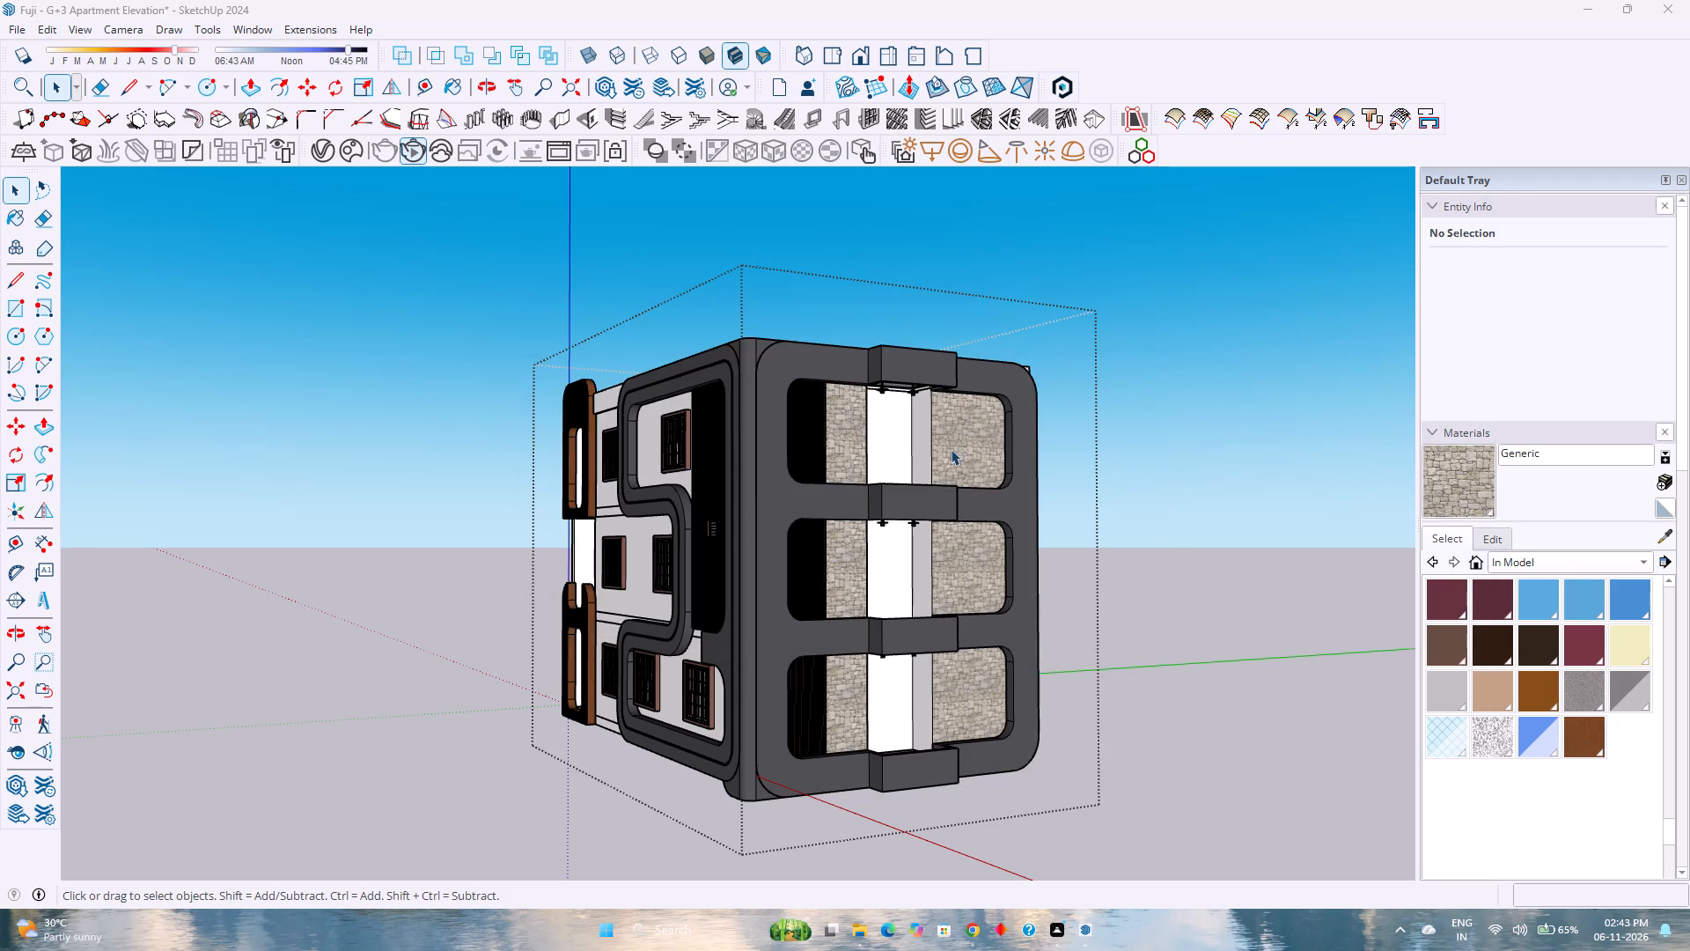
pyautogui.scroll(2, 951, 449)
pyautogui.moveTo(944, 449); pyautogui.dragTo(852, 455, button='middle')
pyautogui.middleClick(852, 455)
pyautogui.scroll(-3, 856, 451)
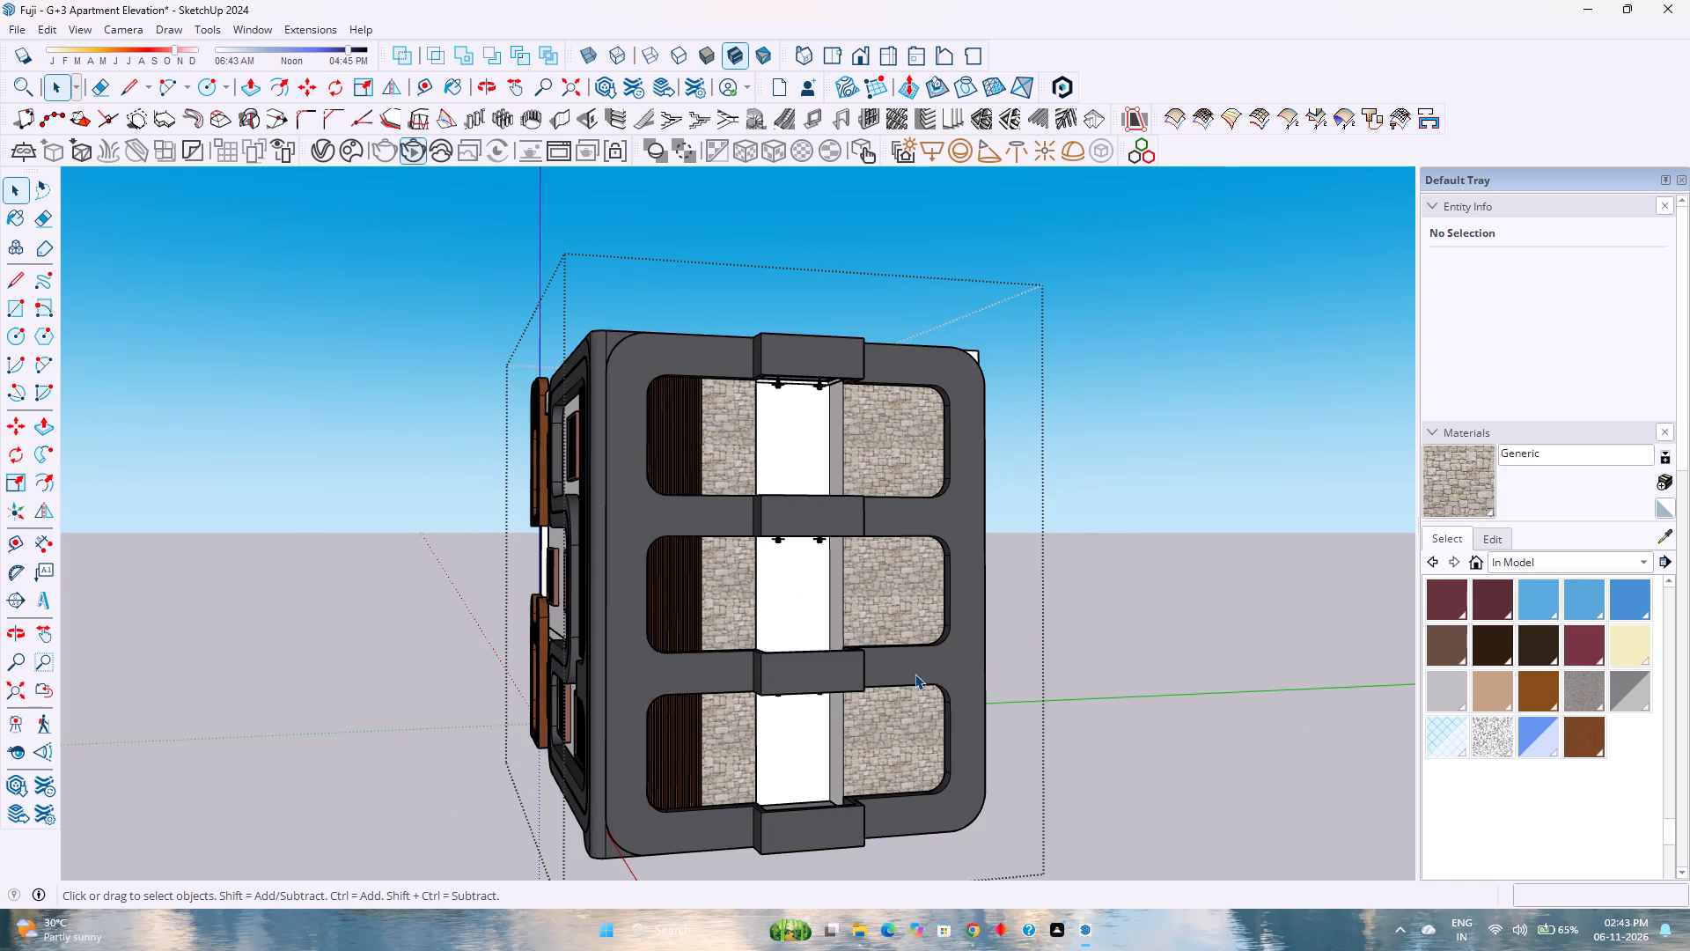
pyautogui.scroll(1, 892, 710)
pyautogui.moveTo(892, 710); pyautogui.dragTo(941, 674, button='middle')
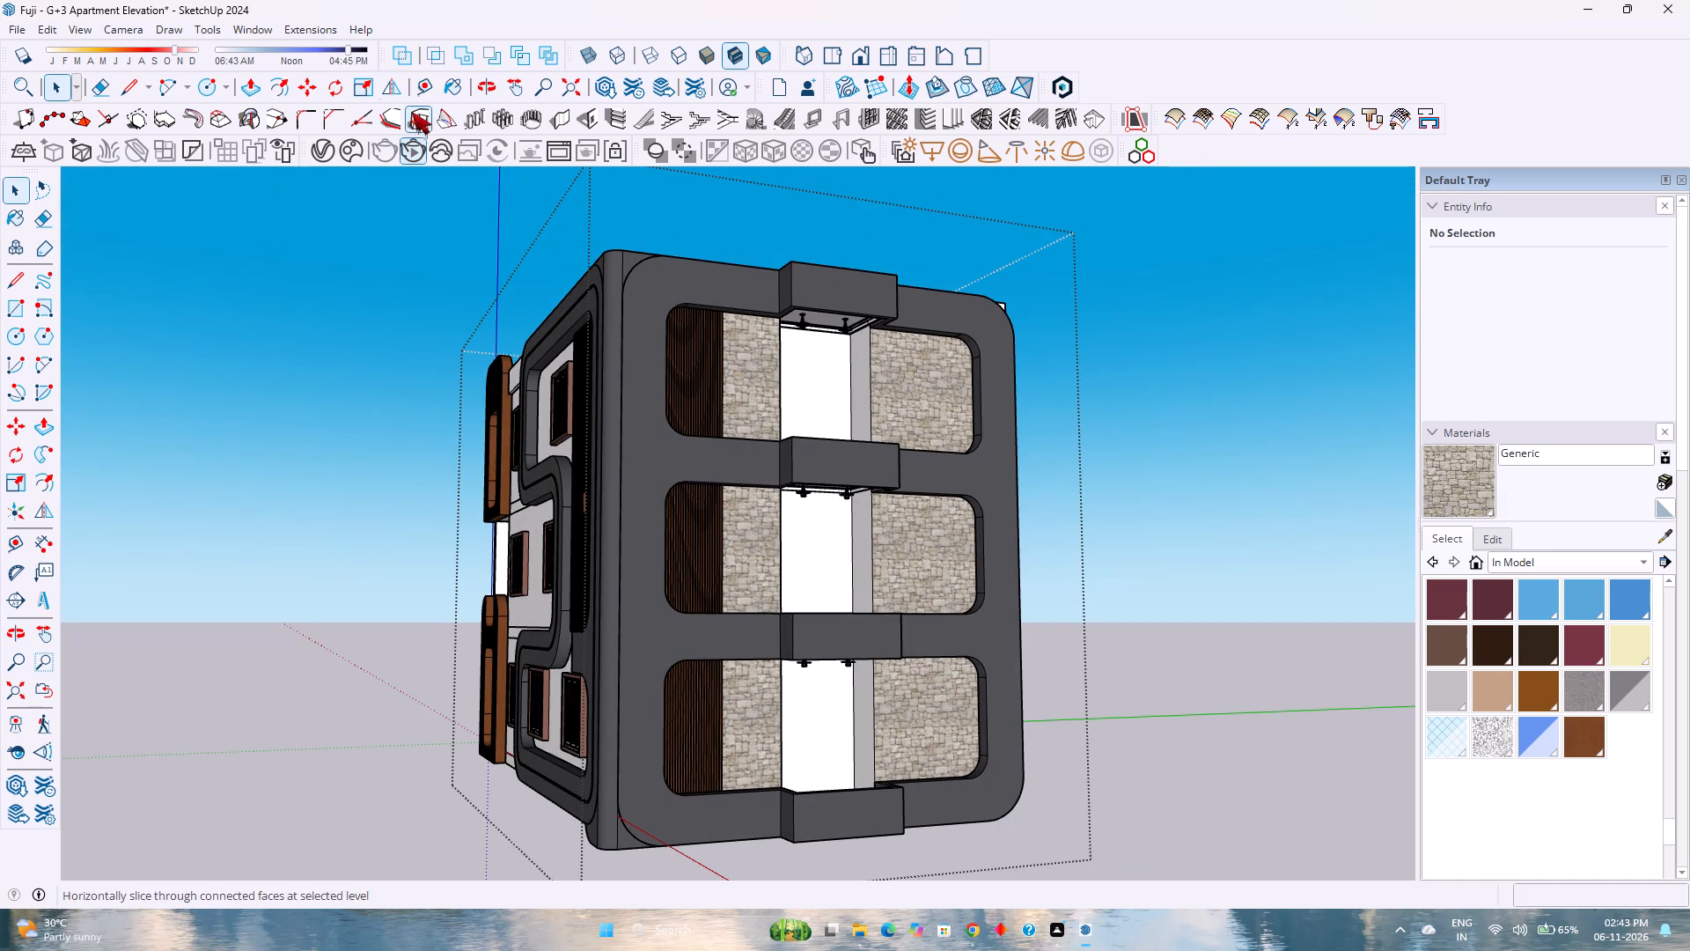
pyautogui.click(408, 140)
pyautogui.click(421, 155)
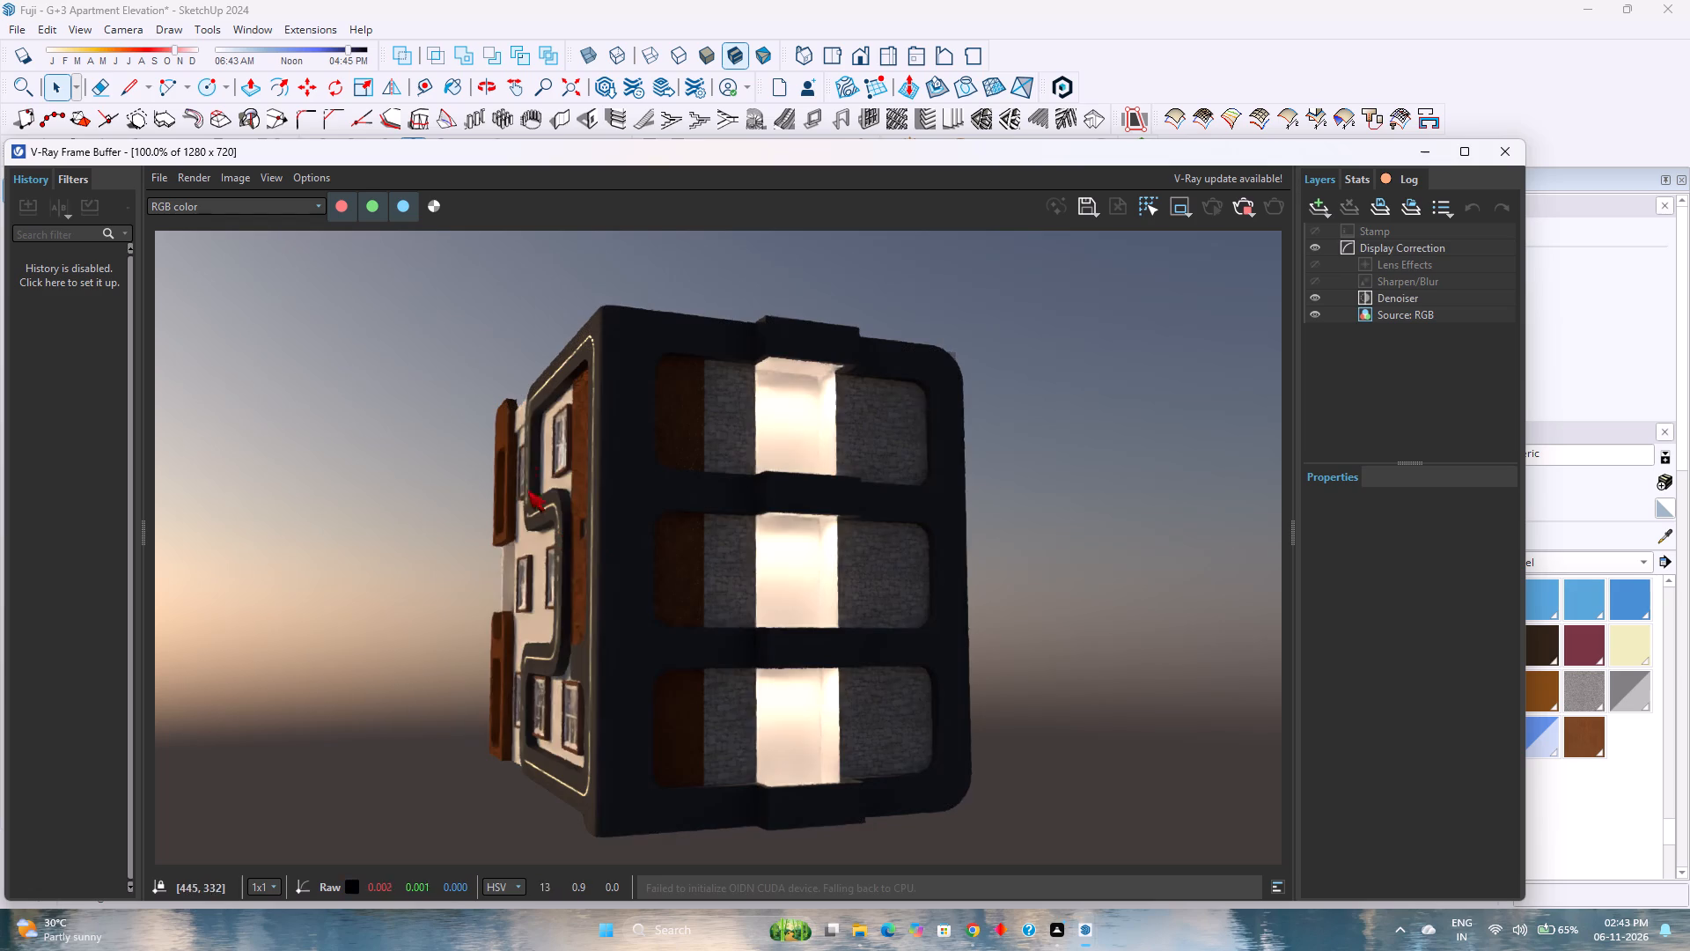
pyautogui.moveTo(355, 149); pyautogui.dragTo(356, 150)
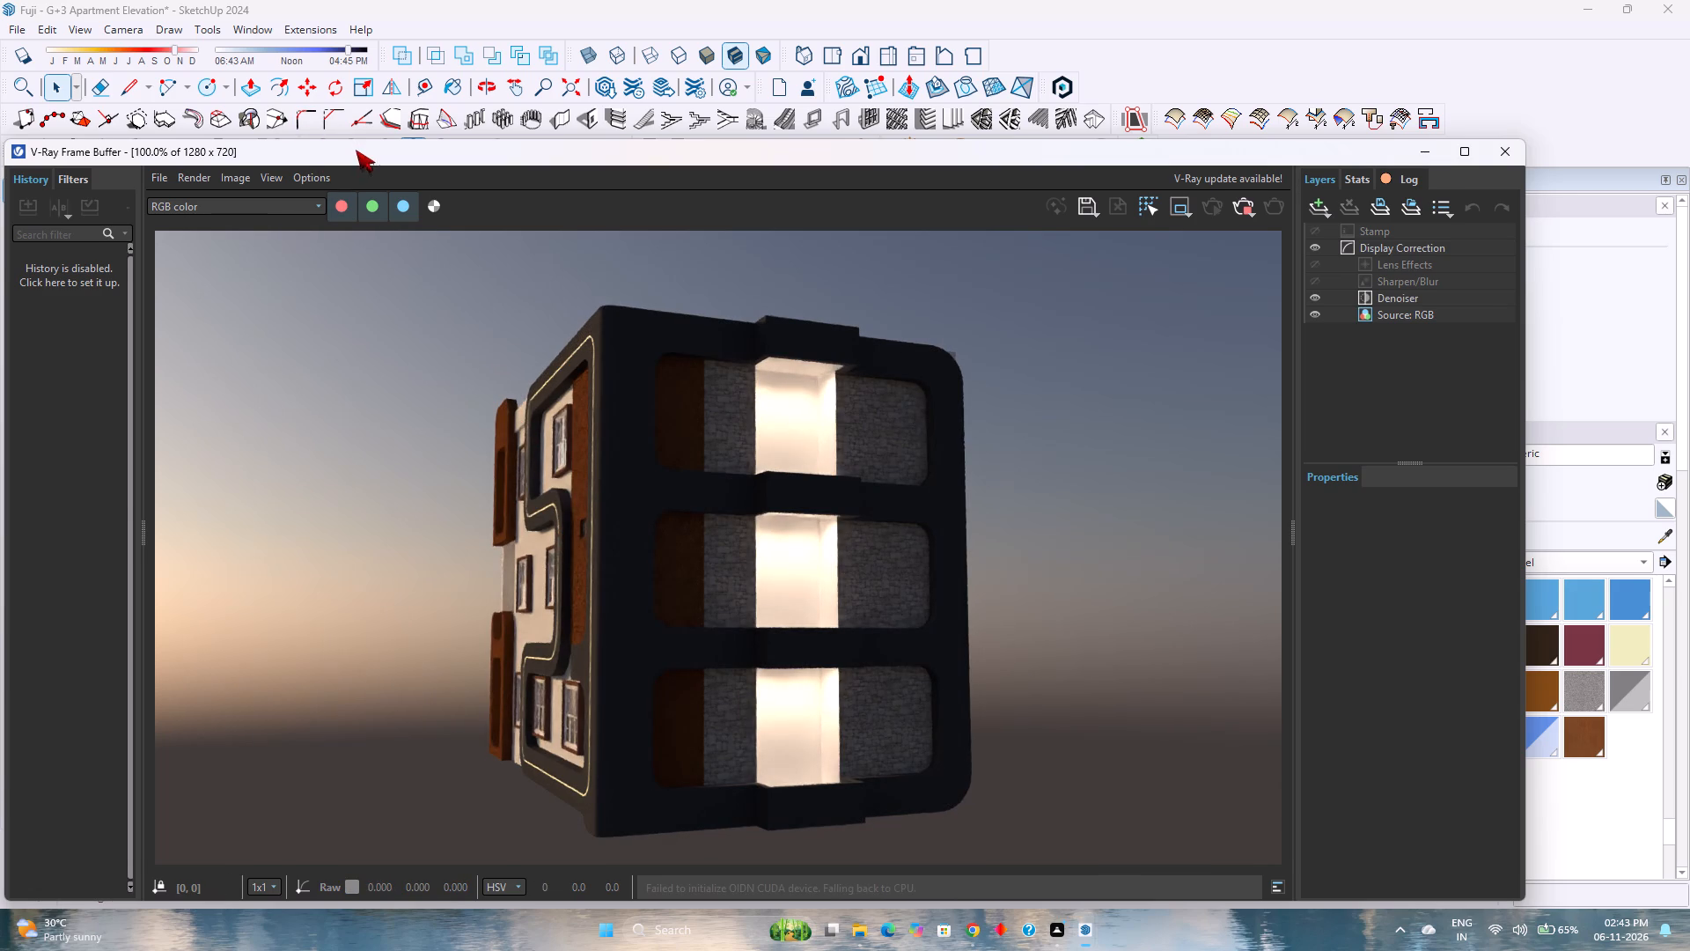
pyautogui.moveTo(356, 150); pyautogui.dragTo(359, 186)
pyautogui.click(330, 160)
pyautogui.moveTo(482, 191); pyautogui.dragTo(484, 191)
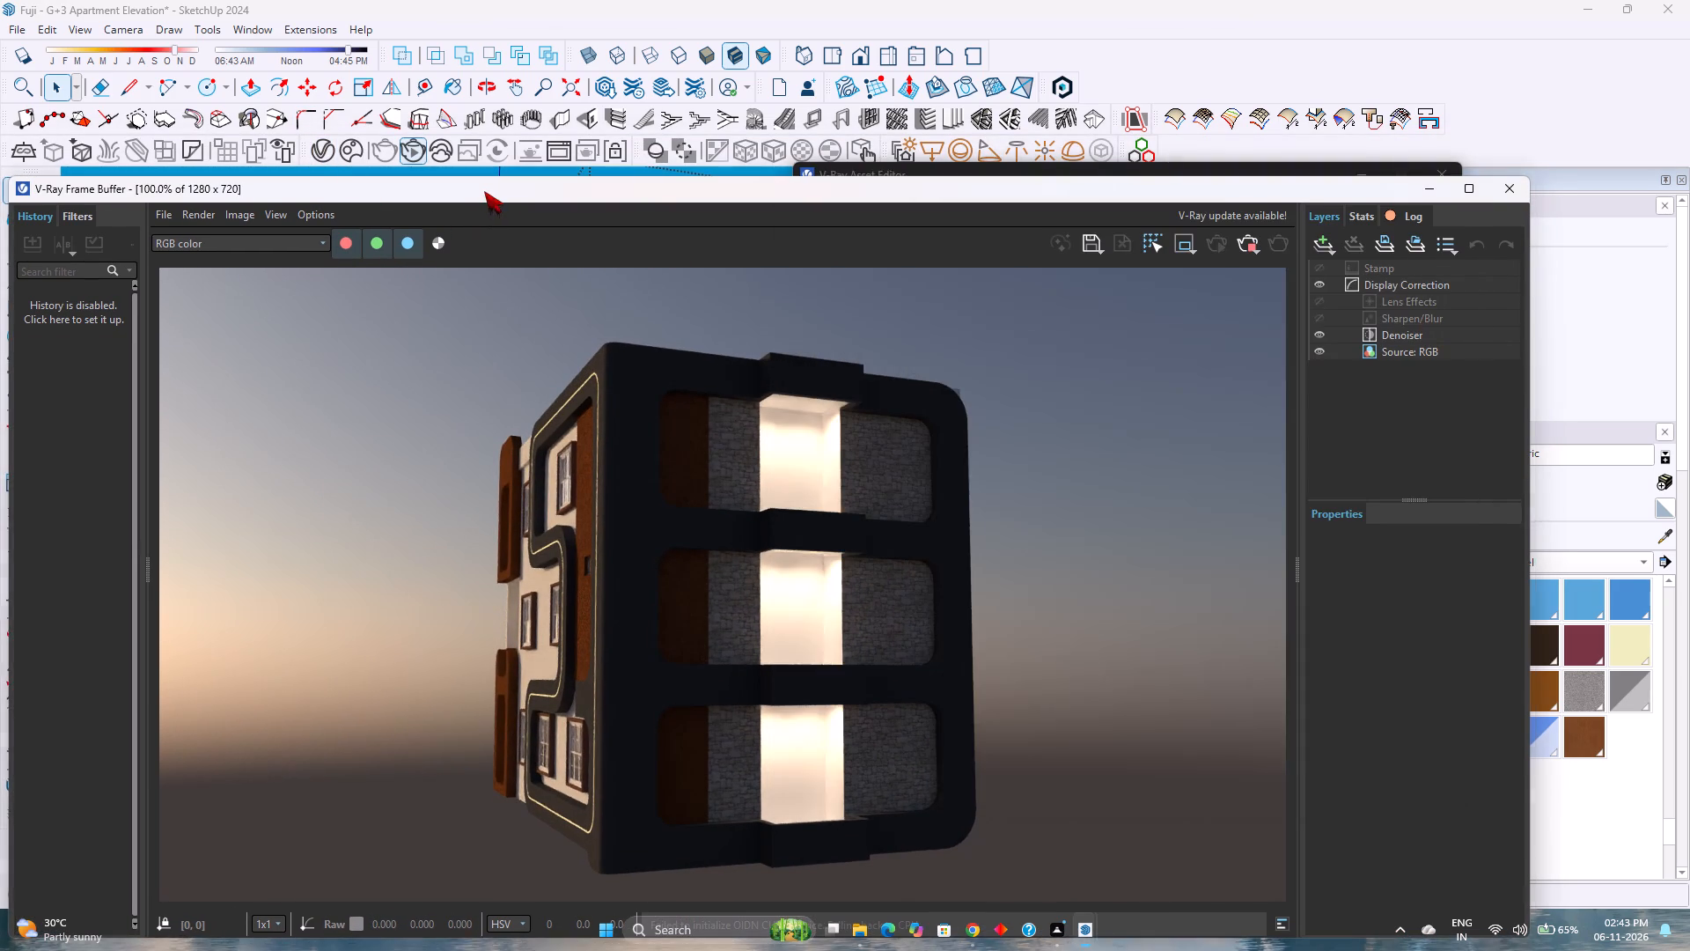
pyautogui.moveTo(484, 191); pyautogui.dragTo(478, 158)
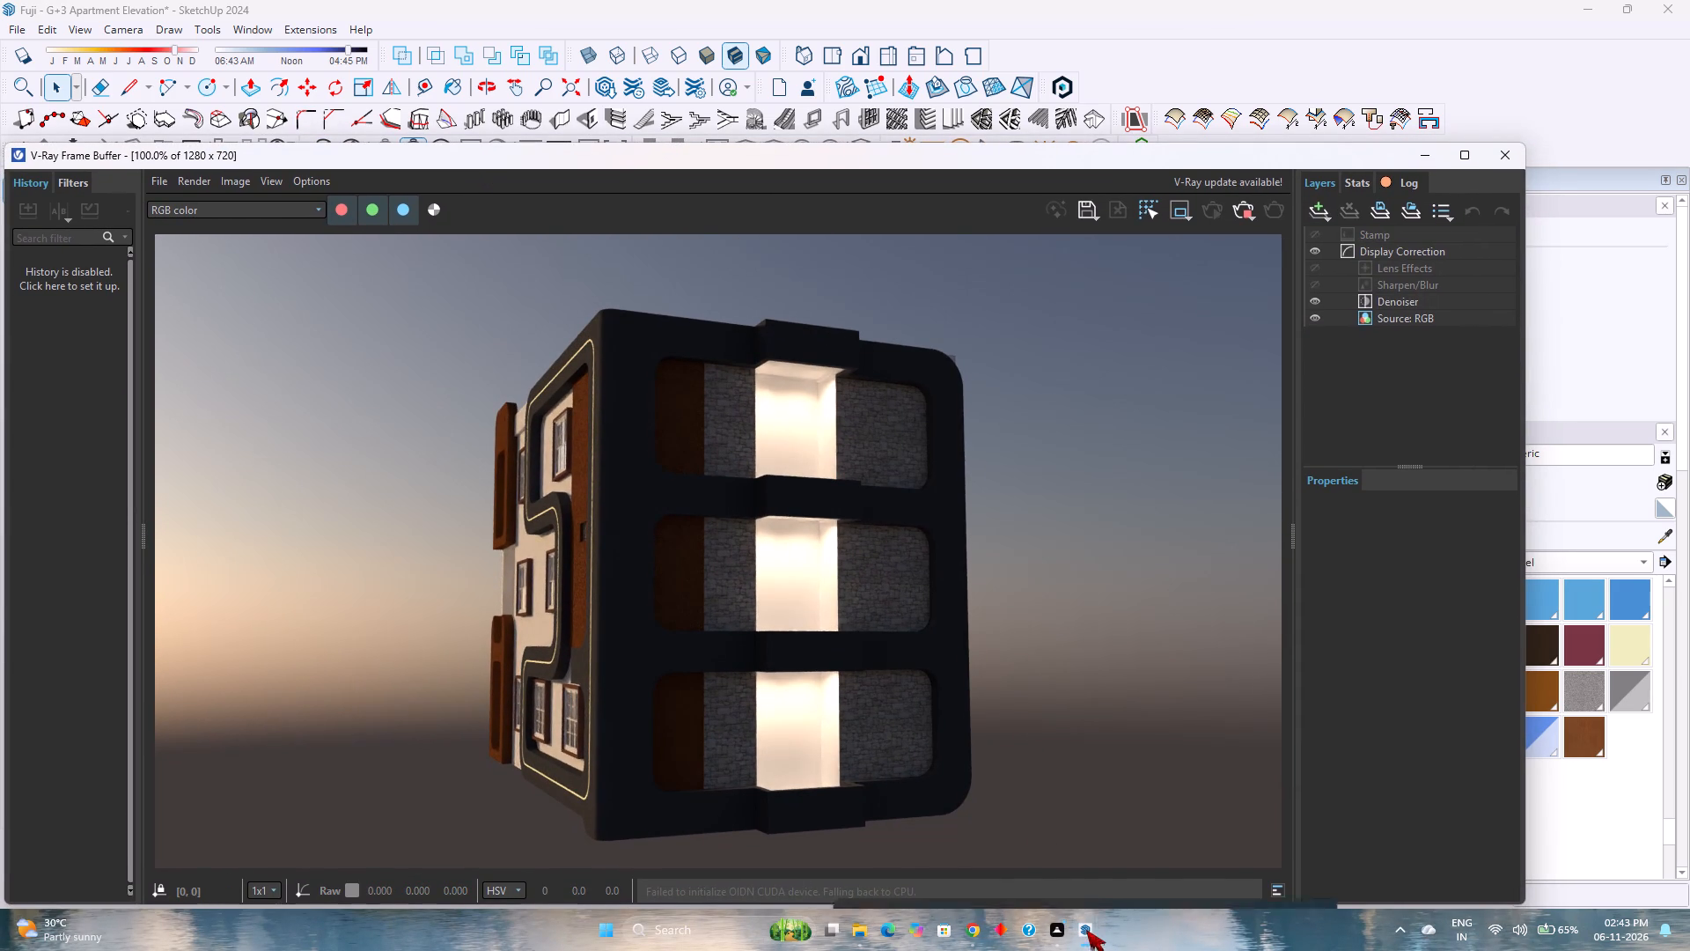
# Switch the Spot Light's units to Radiance (W/m^2/sr) and set its intensity to 2000.
pyautogui.click(1253, 850)
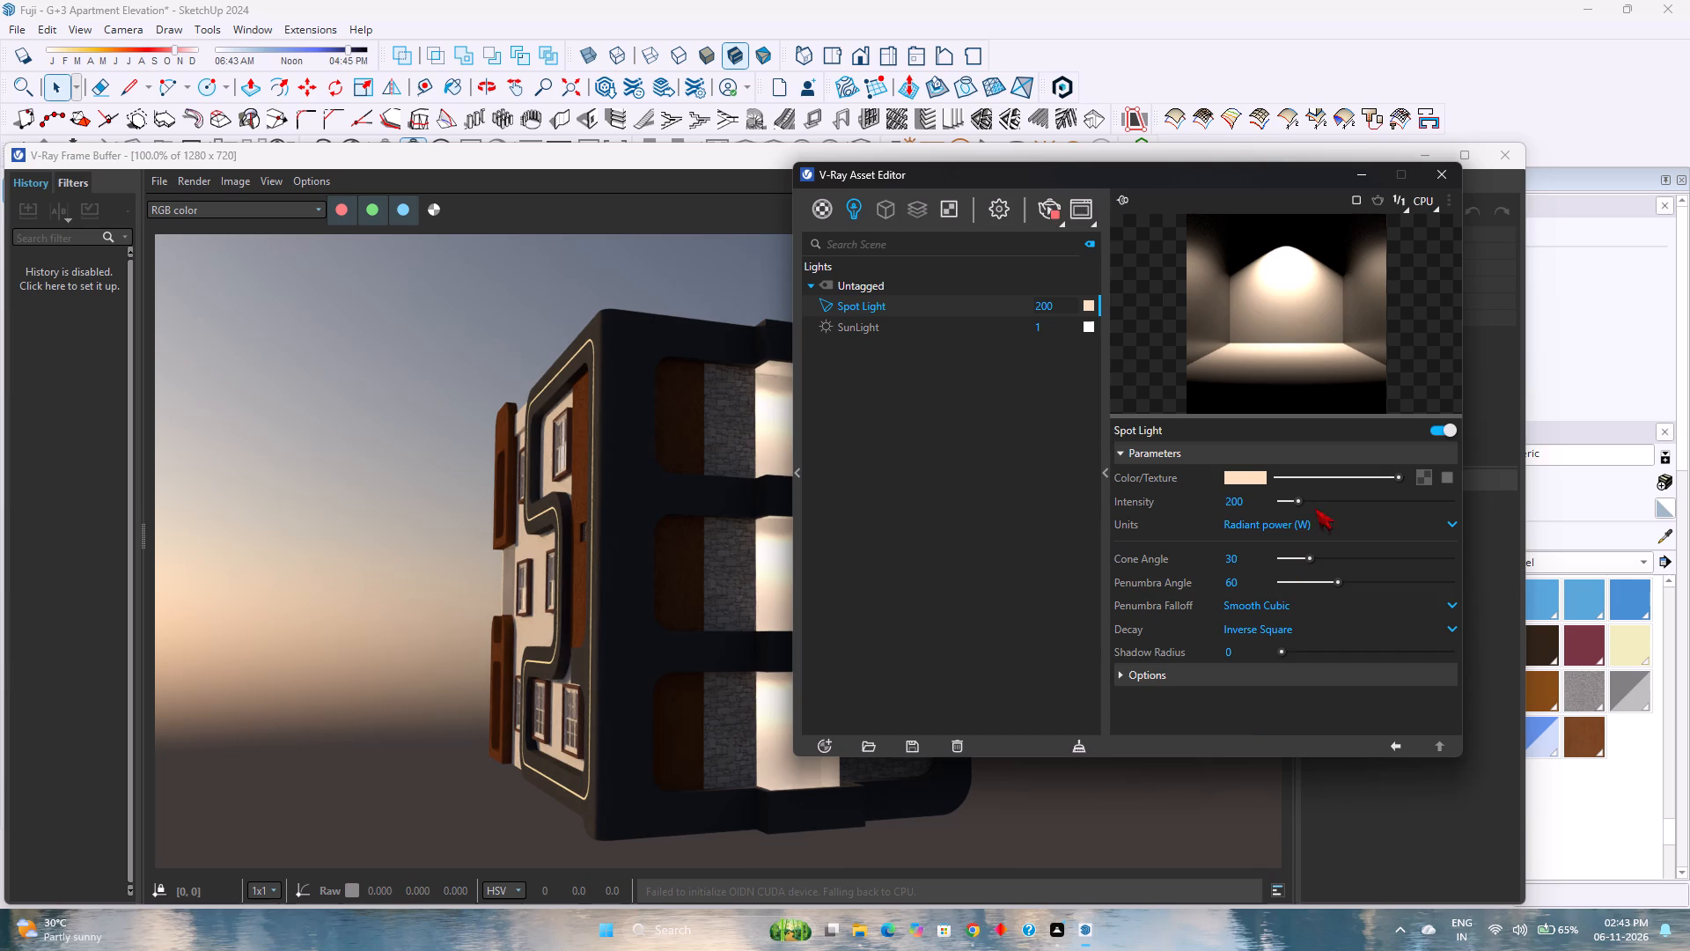
pyautogui.click(1319, 528)
pyautogui.click(1308, 635)
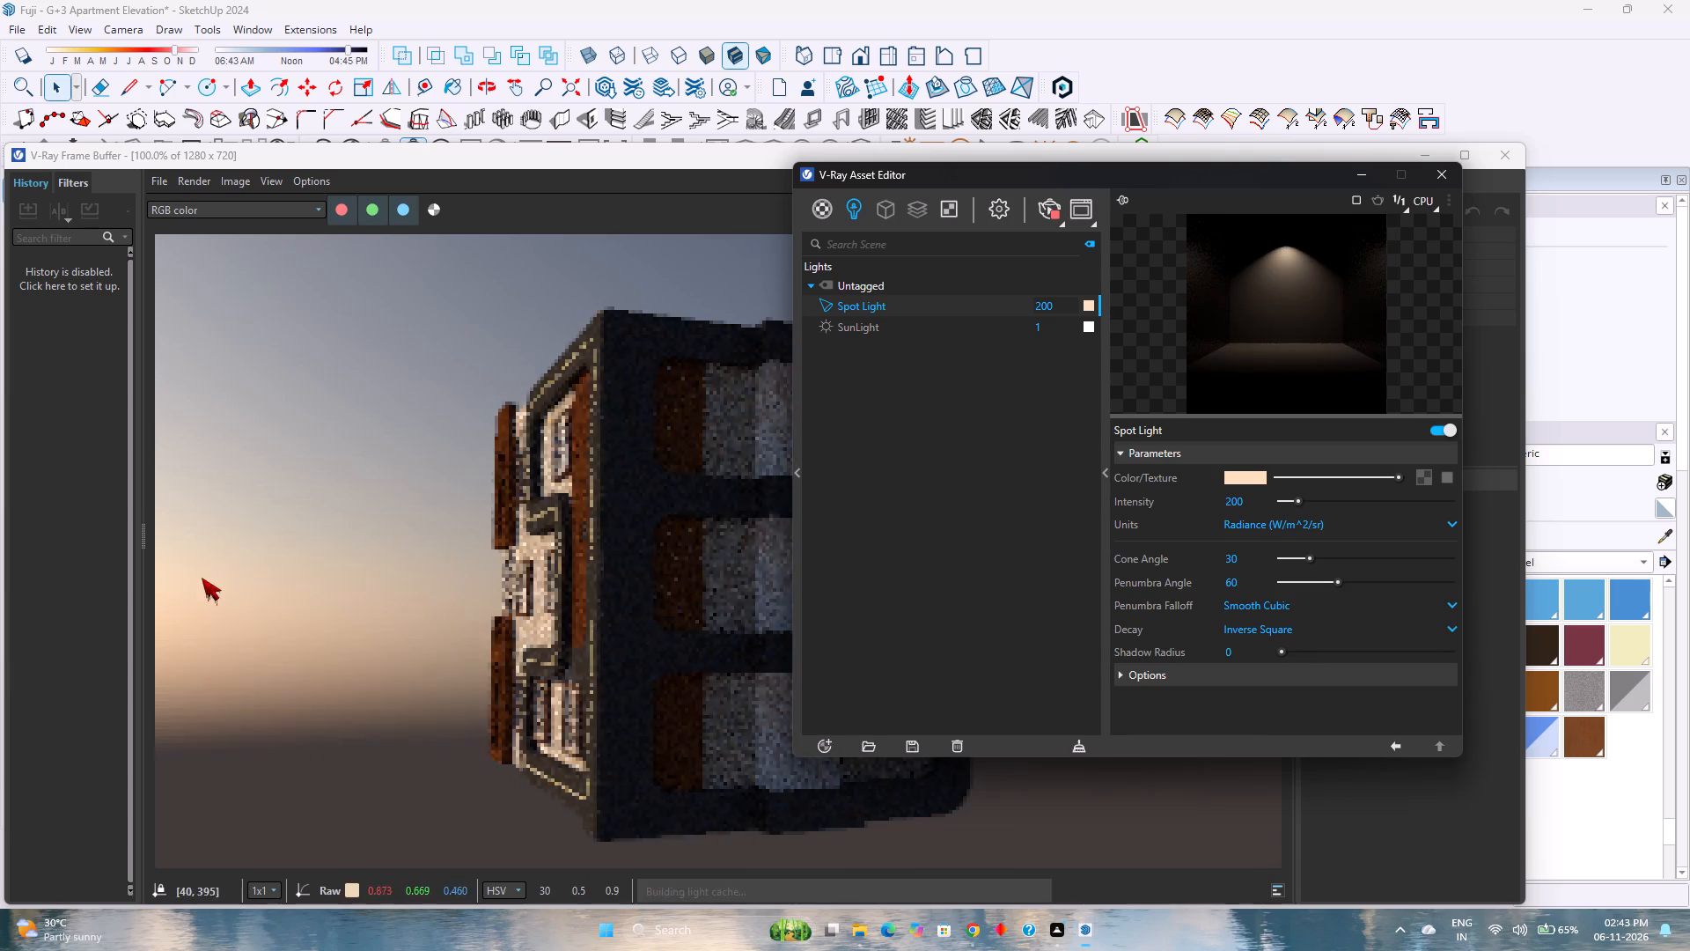
pyautogui.click(1267, 507)
pyautogui.press('0')
pyautogui.press('Return')
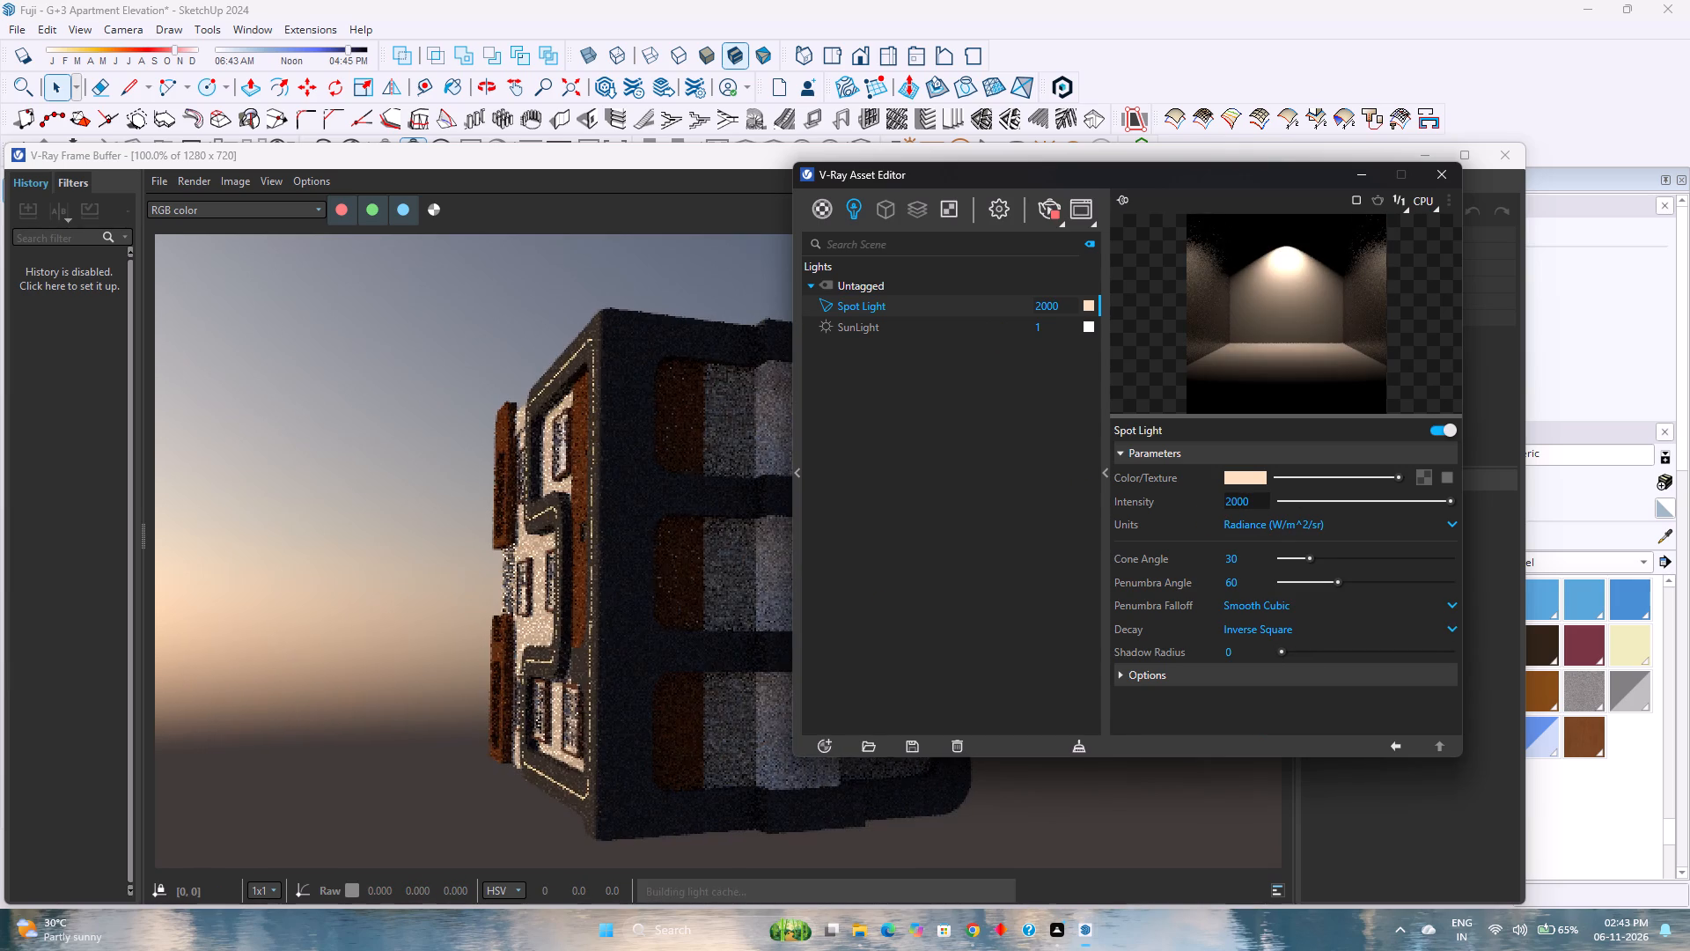
# Narrow the V-Ray Frame Buffer and arrange it beside the Asset Editor so the render and light settings are both in view.
pyautogui.moveTo(1117, 152); pyautogui.dragTo(1166, 145)
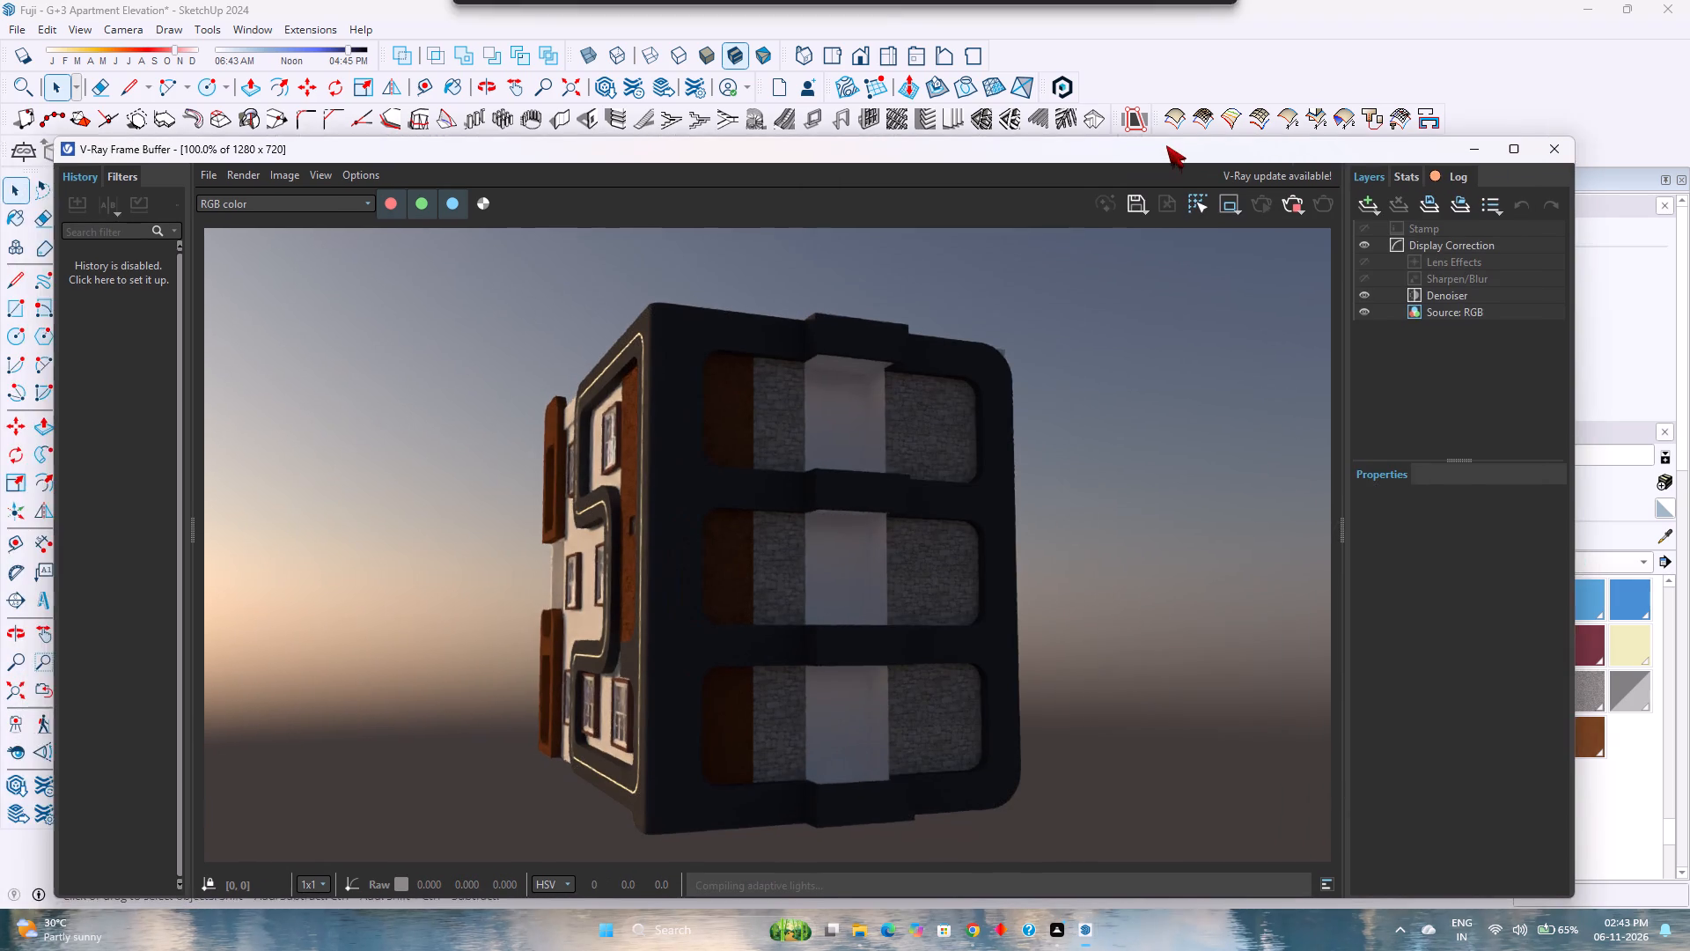
pyautogui.moveTo(1166, 145); pyautogui.dragTo(1119, 111)
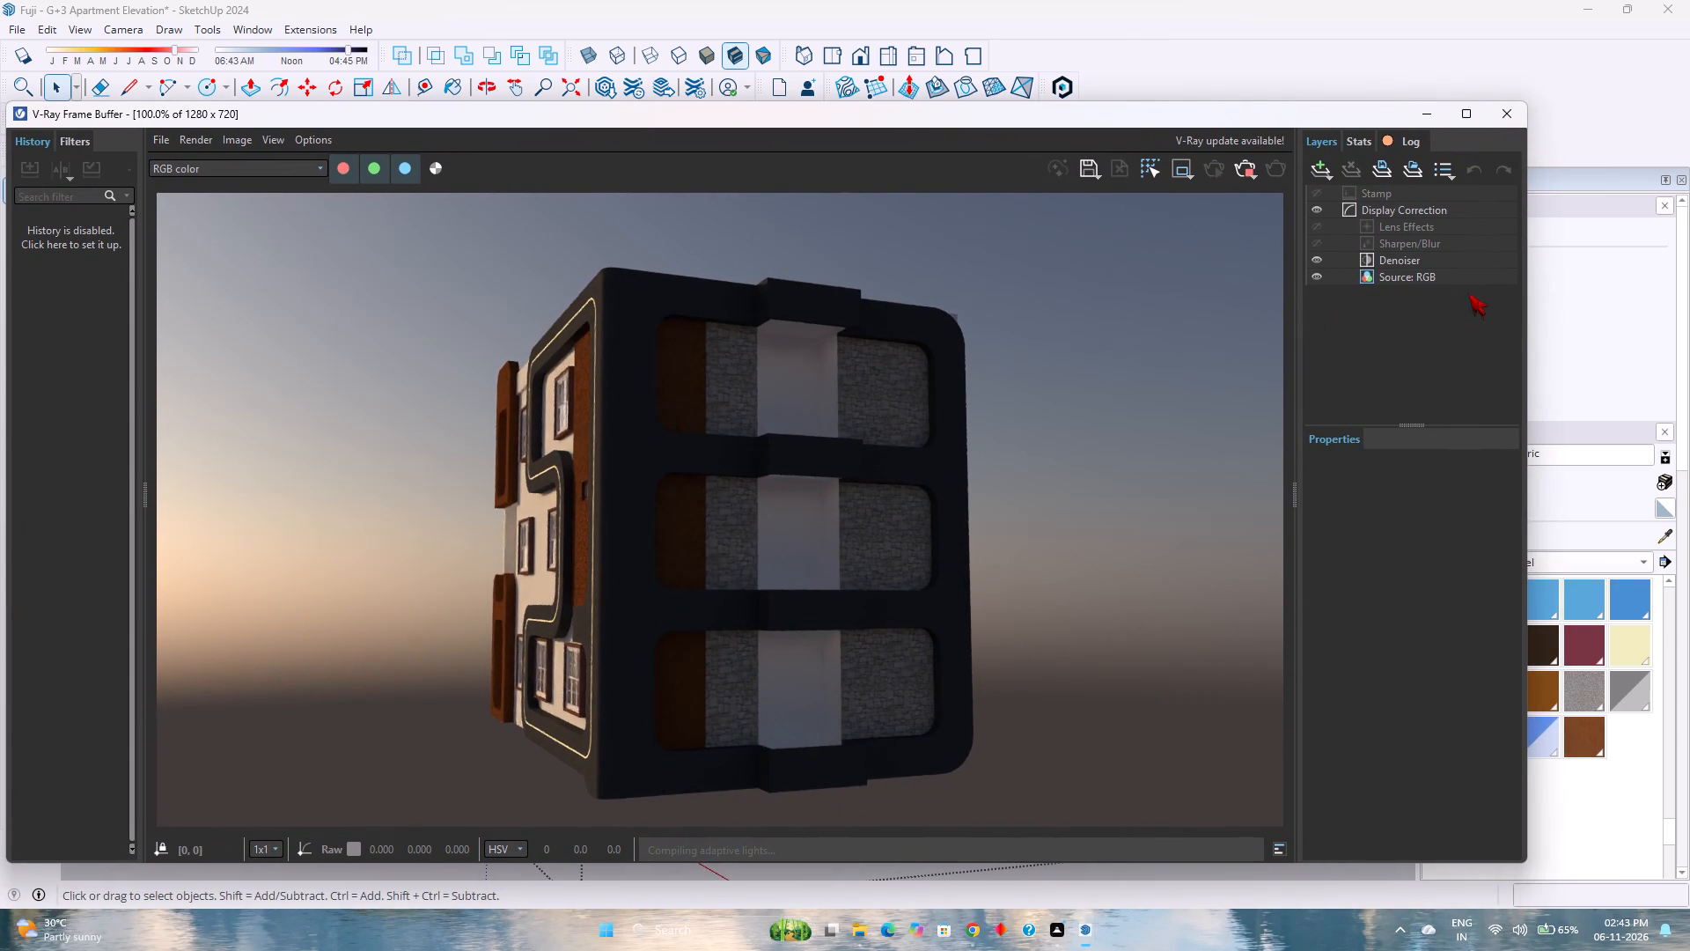
pyautogui.moveTo(1532, 333); pyautogui.dragTo(1149, 341)
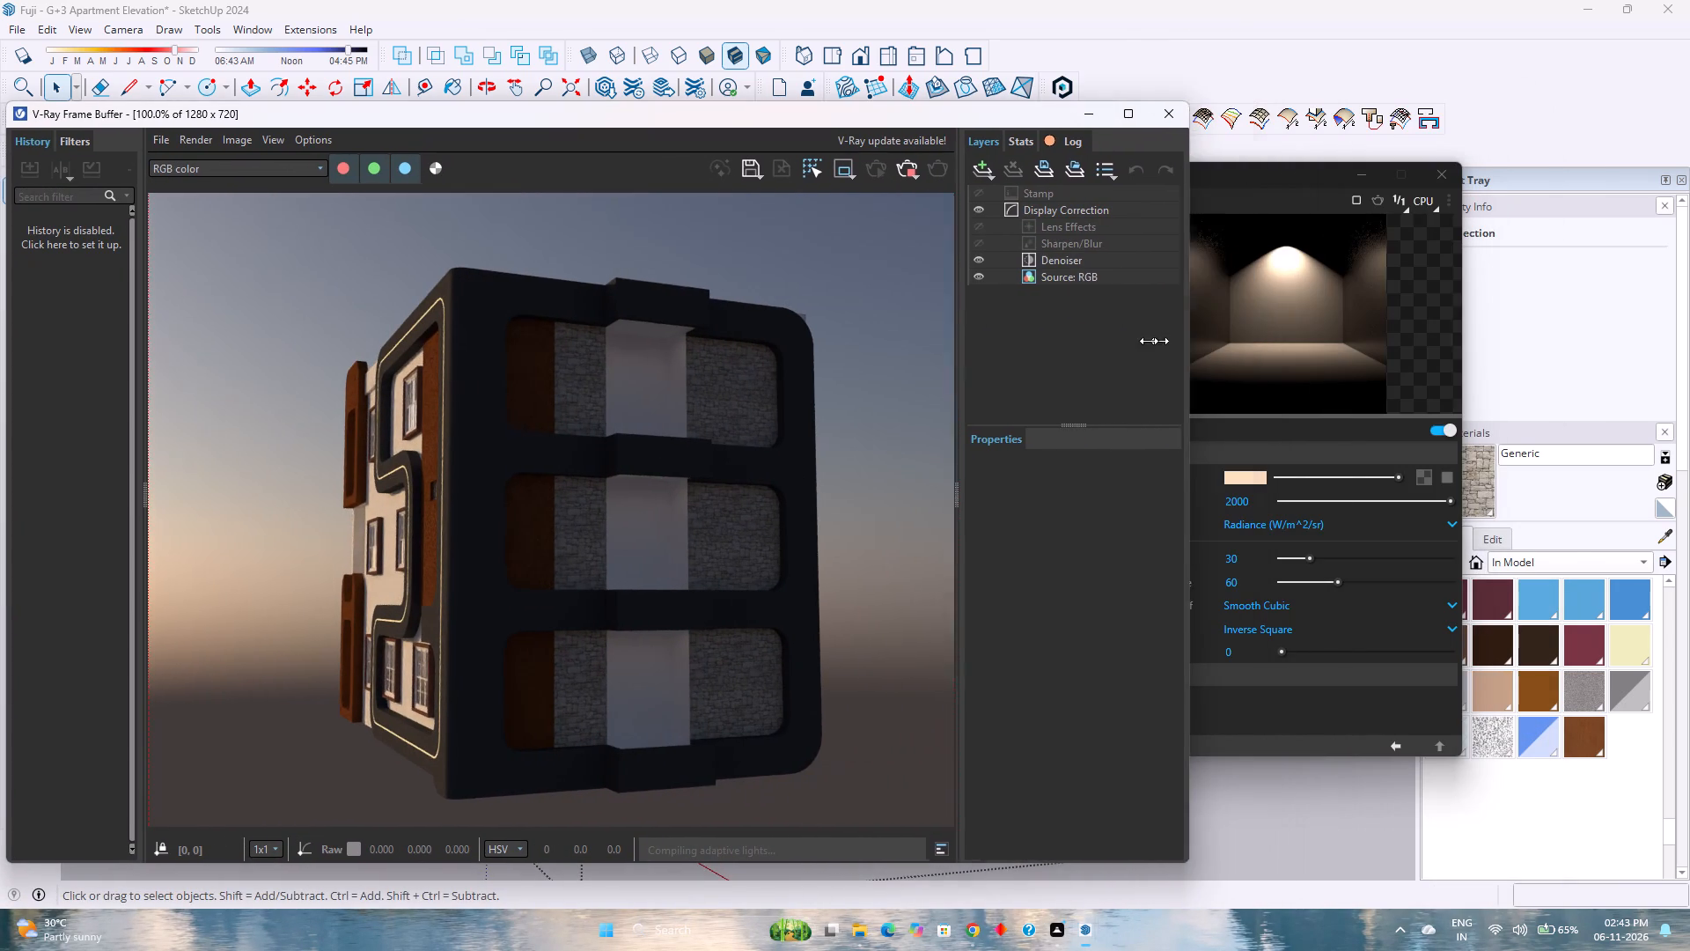
pyautogui.moveTo(1149, 341); pyautogui.dragTo(1076, 341)
pyautogui.moveTo(1188, 179); pyautogui.dragTo(1232, 185)
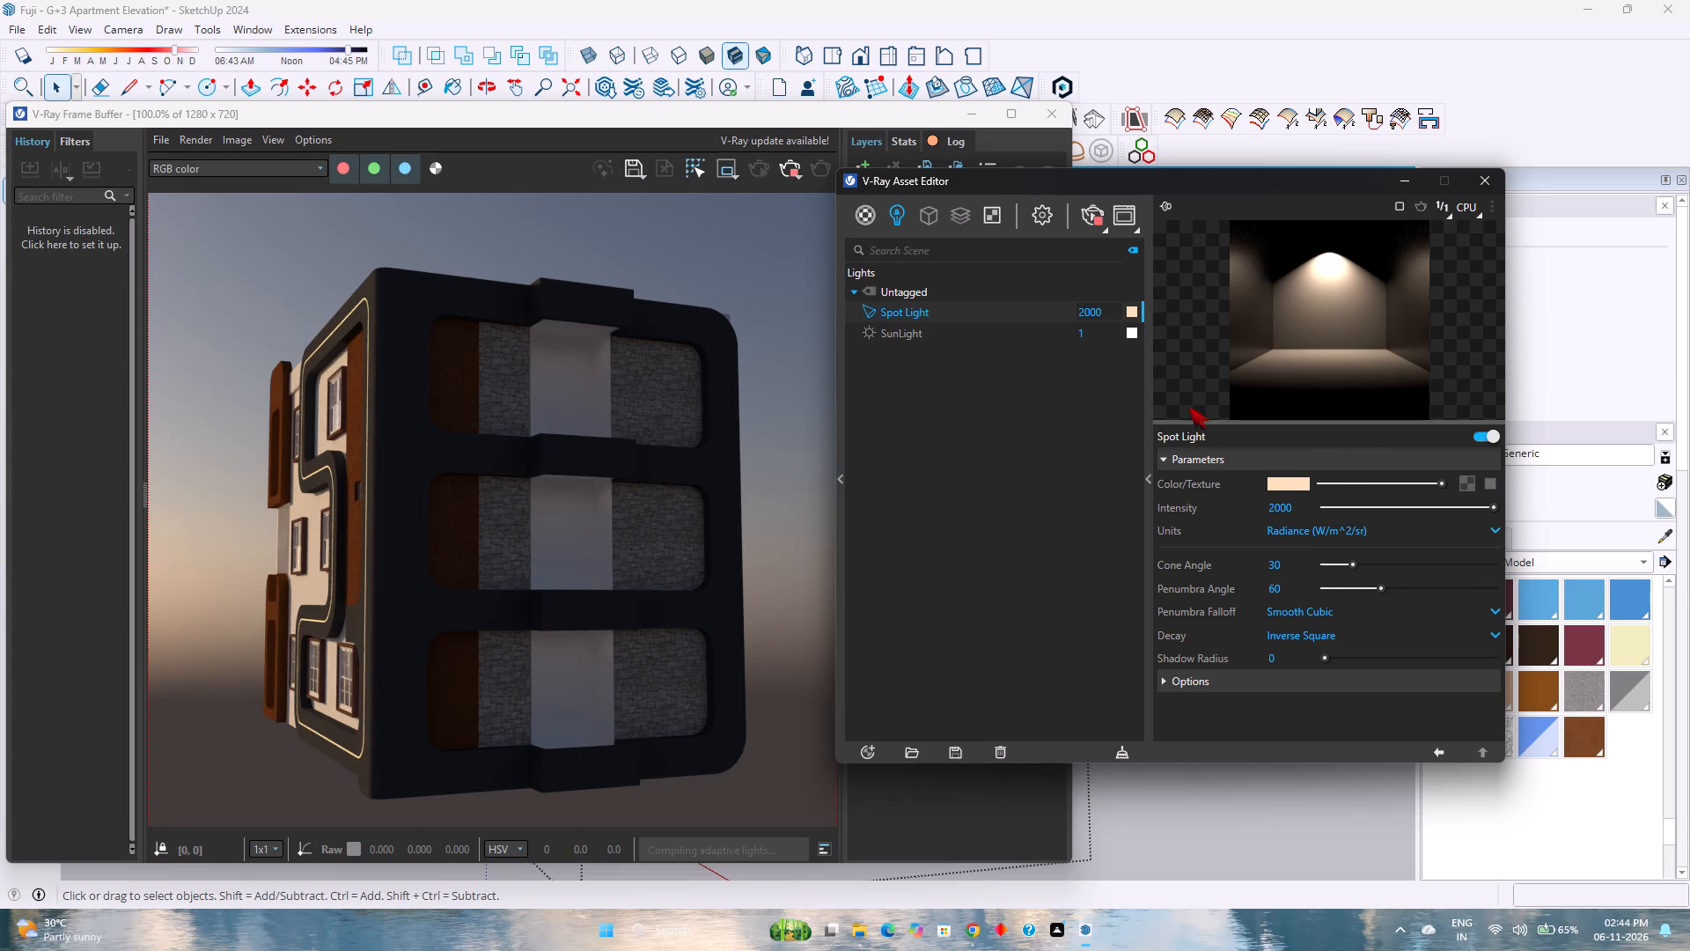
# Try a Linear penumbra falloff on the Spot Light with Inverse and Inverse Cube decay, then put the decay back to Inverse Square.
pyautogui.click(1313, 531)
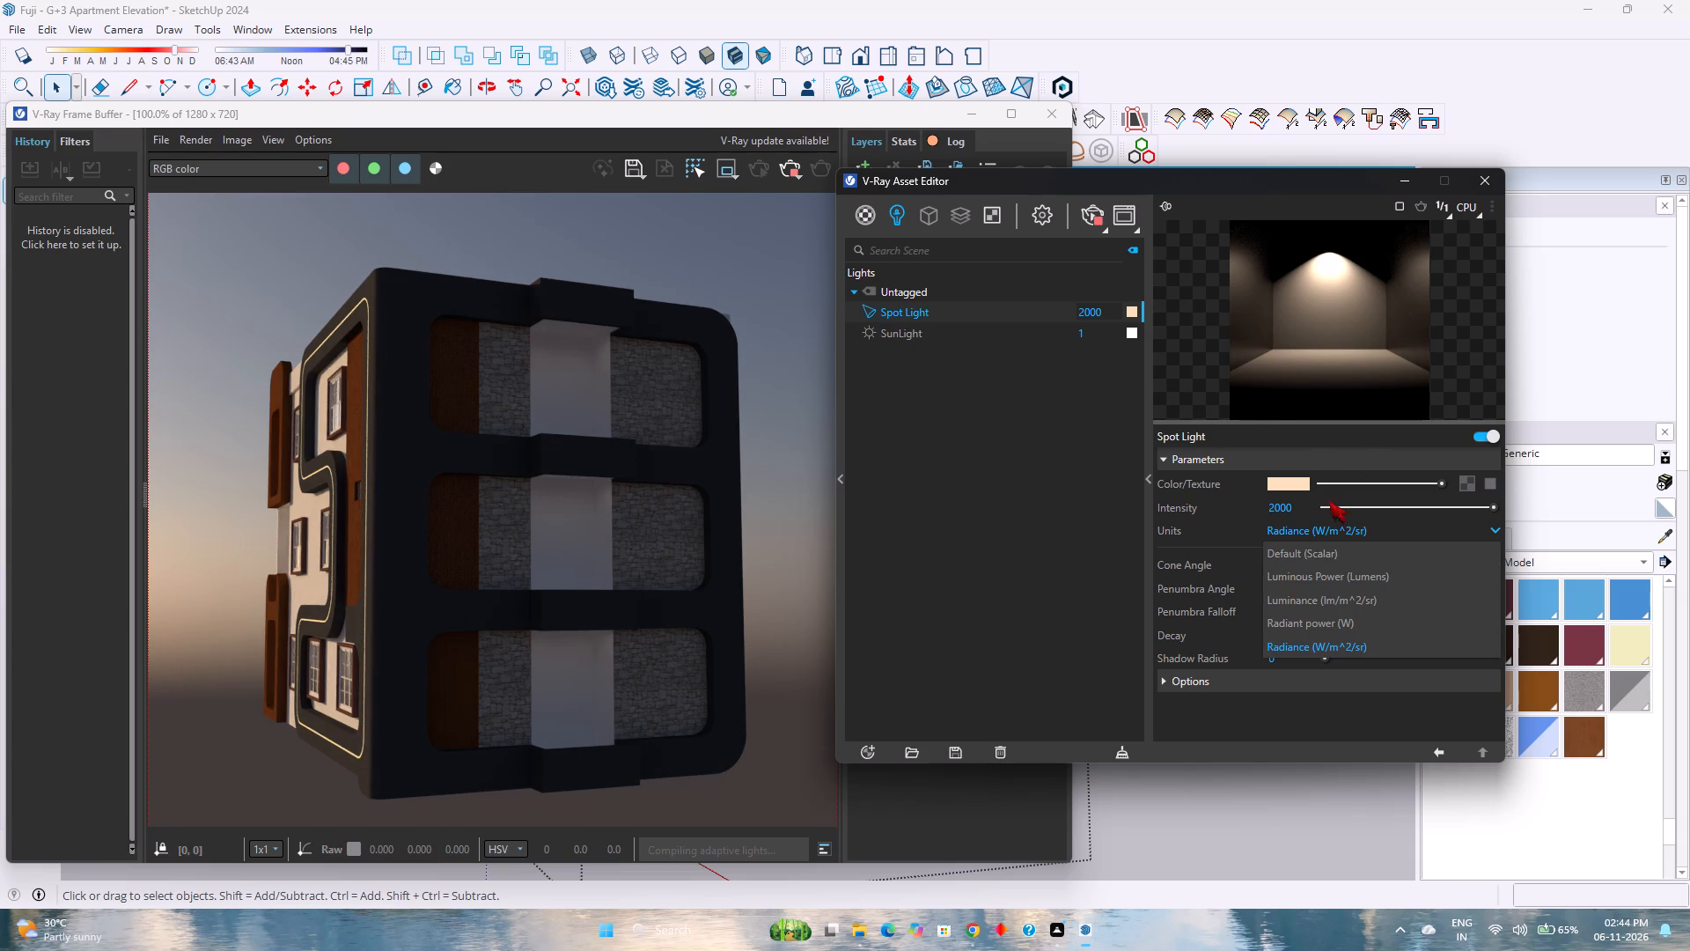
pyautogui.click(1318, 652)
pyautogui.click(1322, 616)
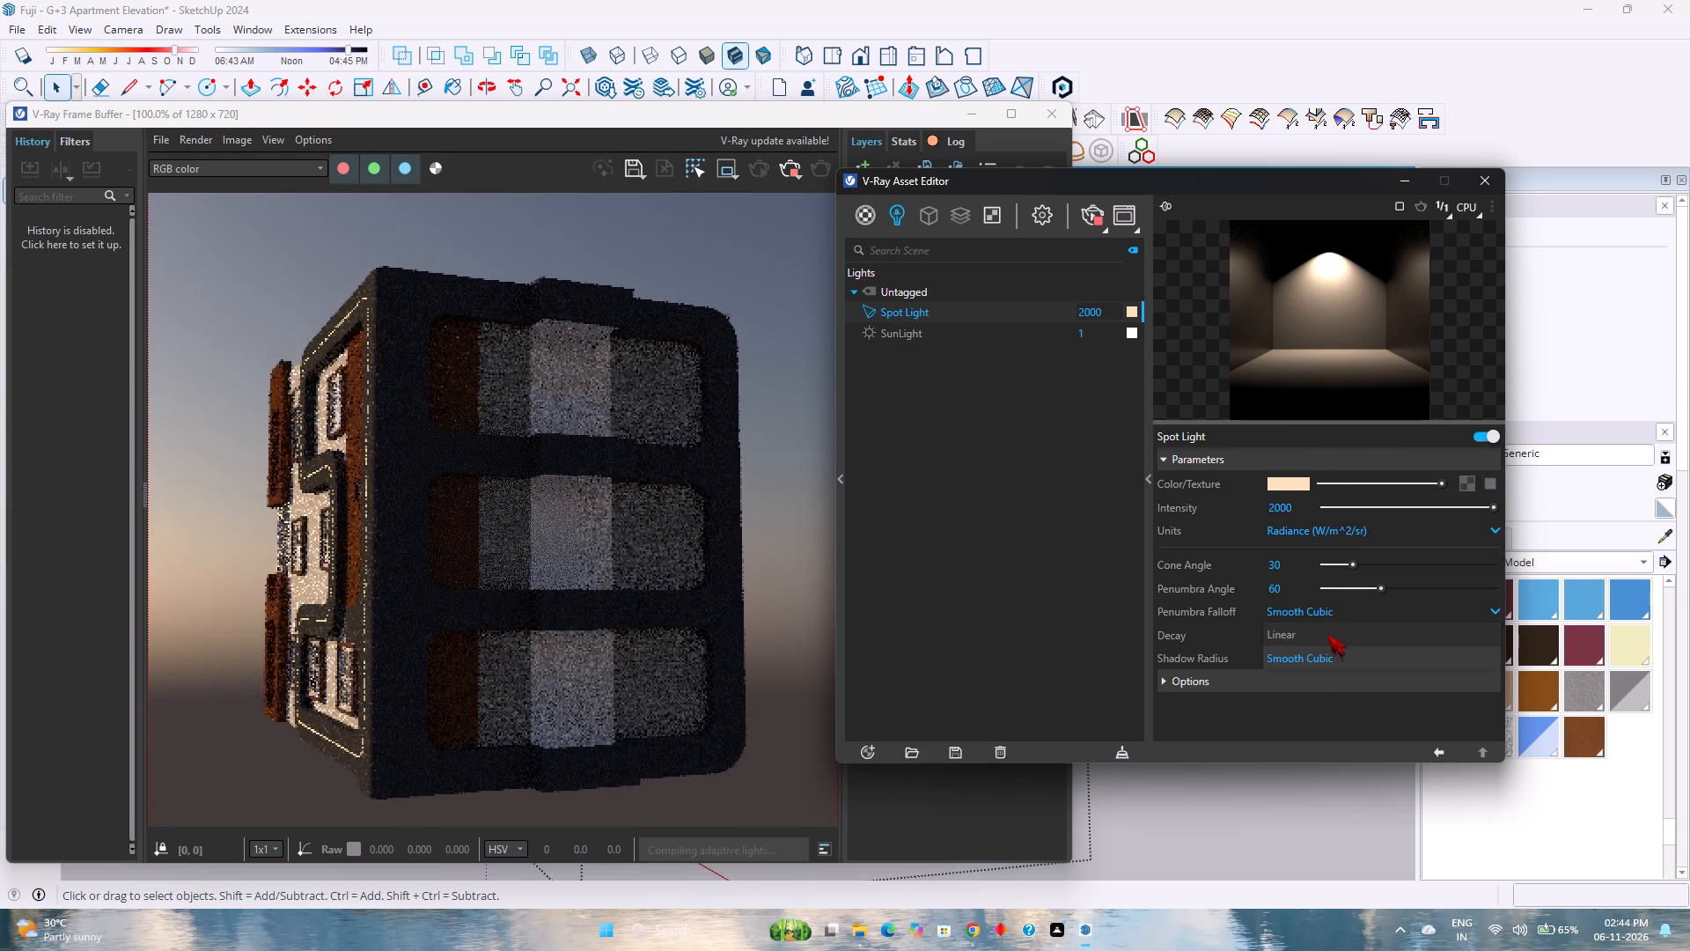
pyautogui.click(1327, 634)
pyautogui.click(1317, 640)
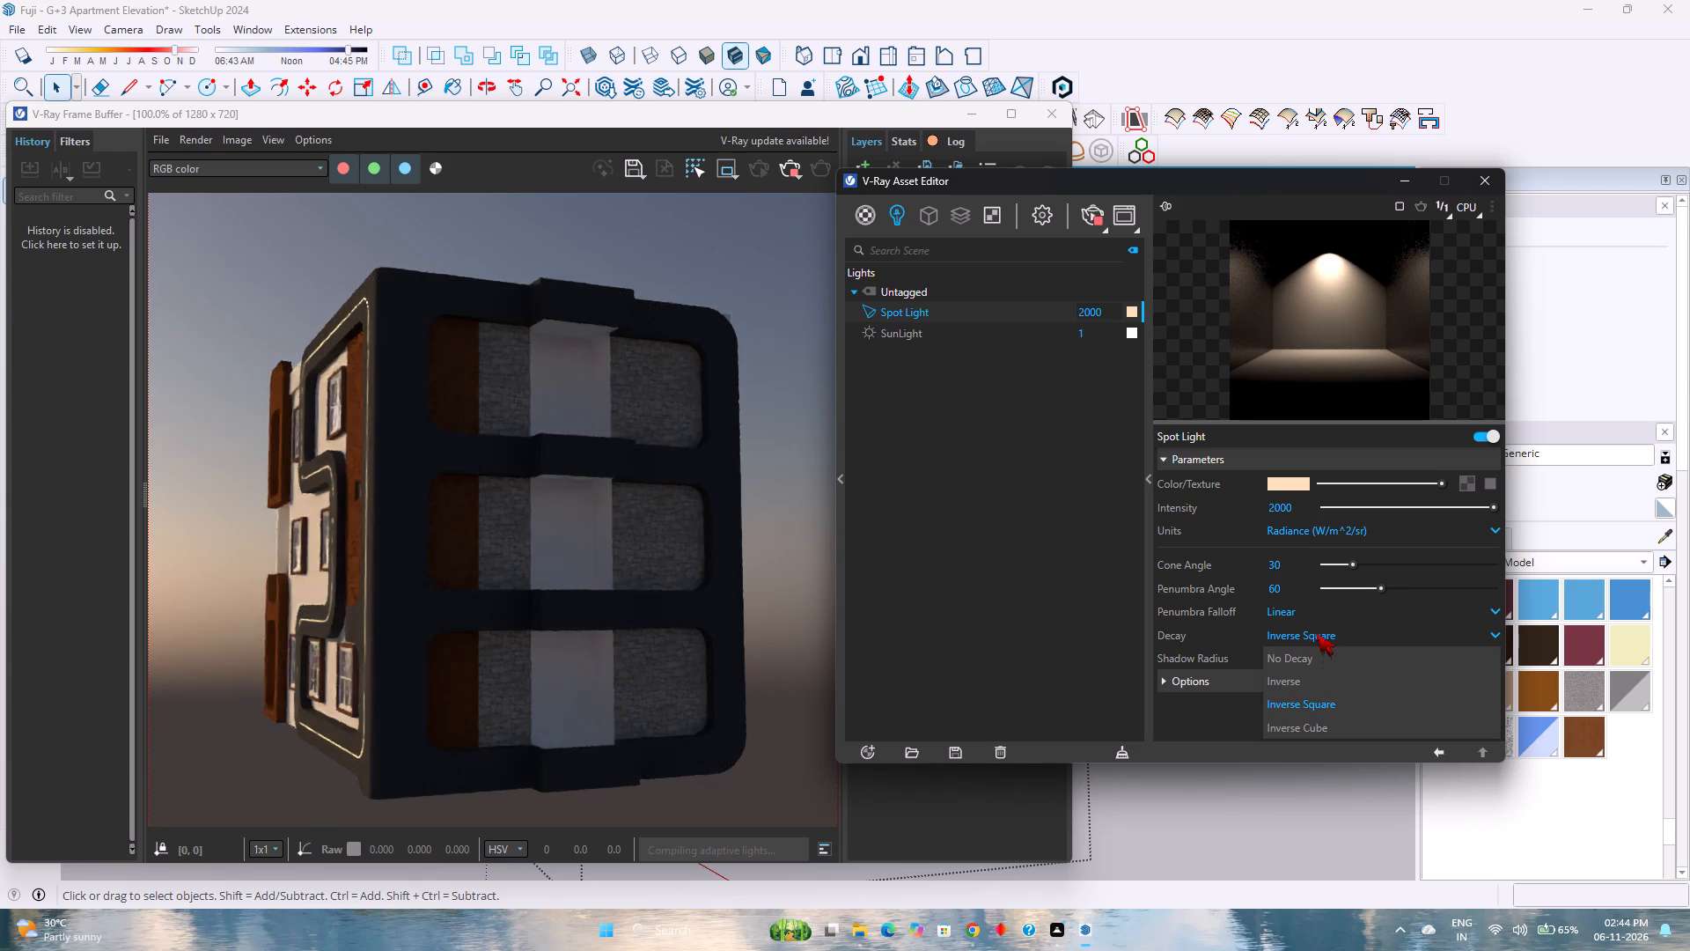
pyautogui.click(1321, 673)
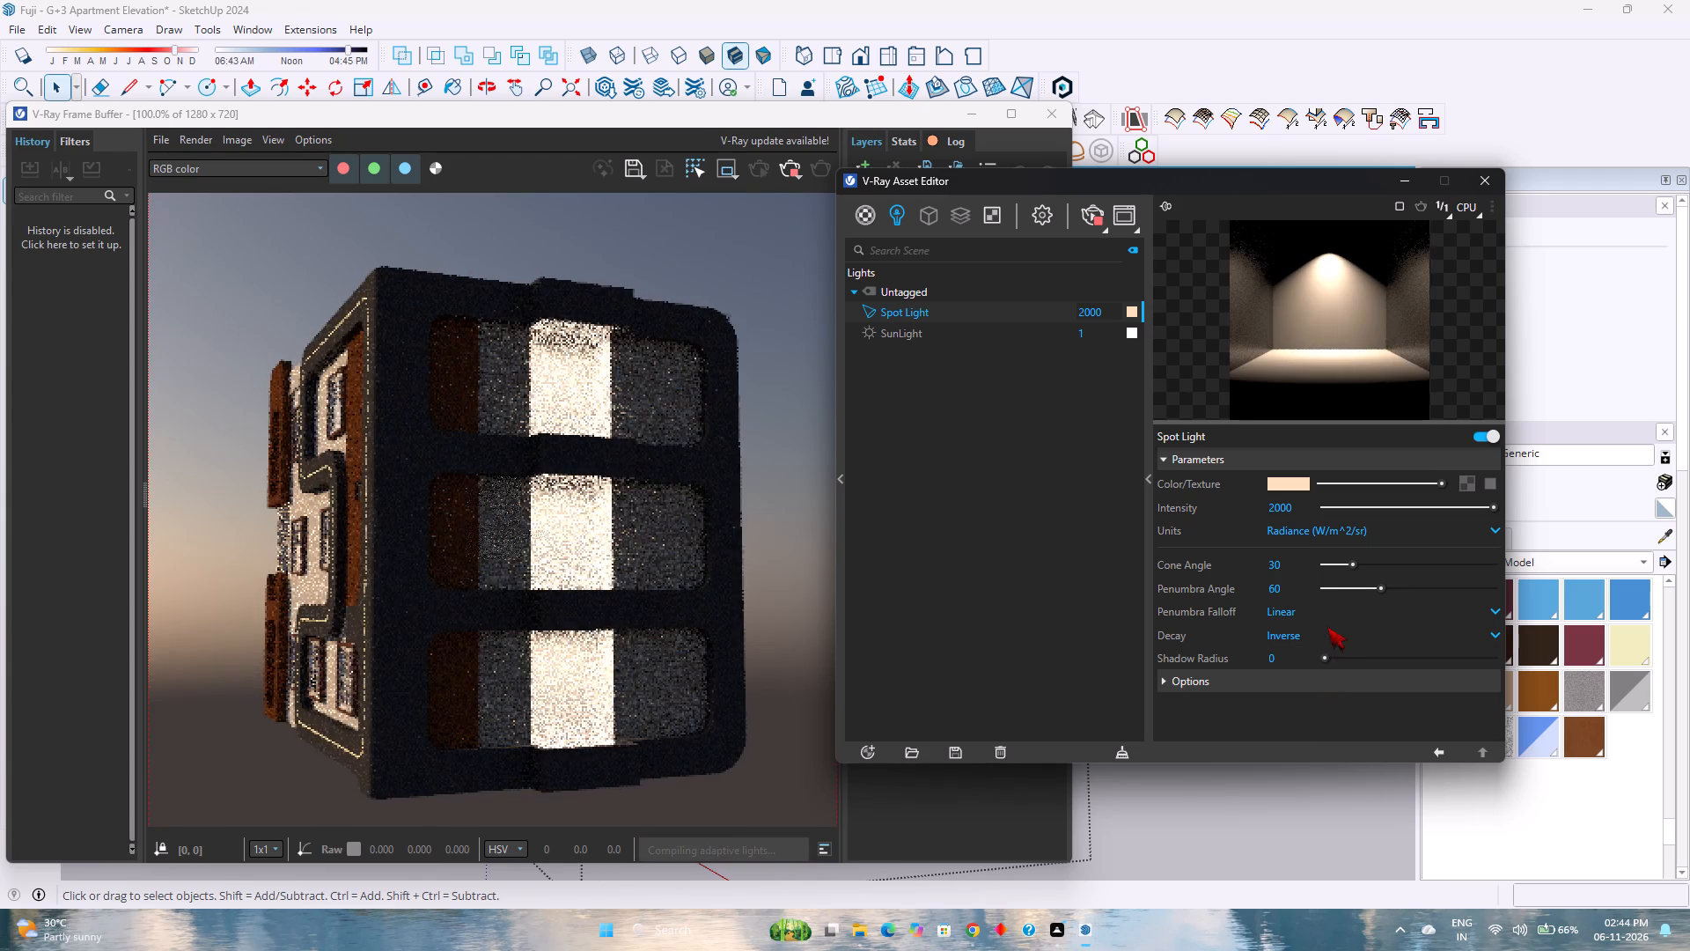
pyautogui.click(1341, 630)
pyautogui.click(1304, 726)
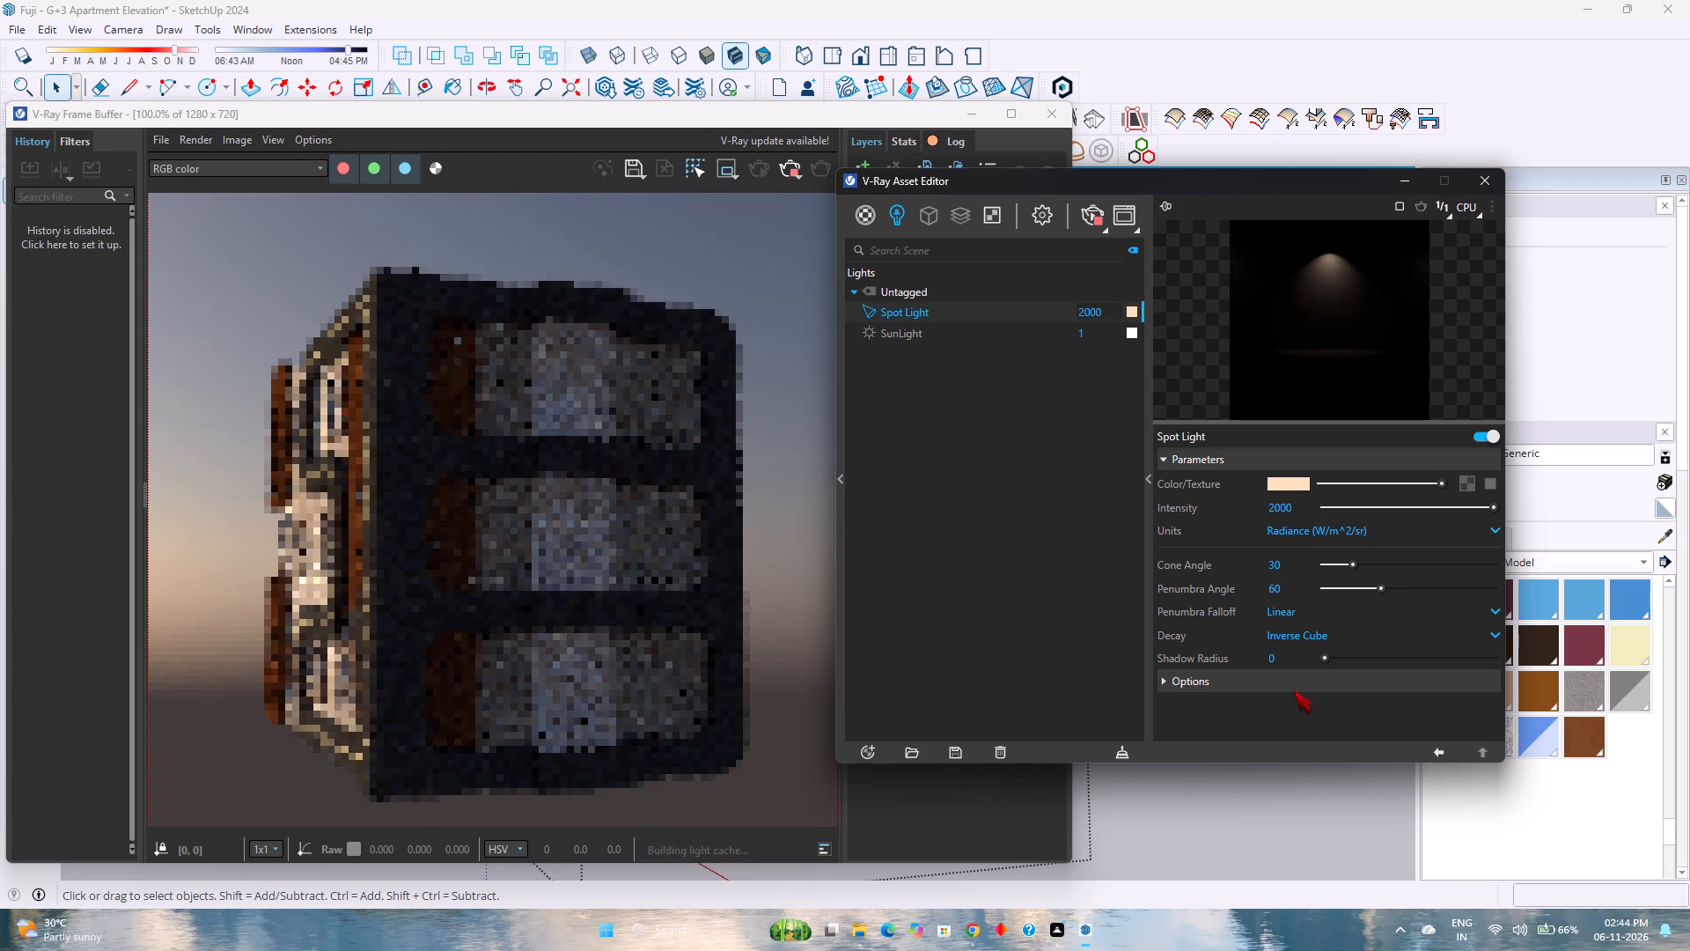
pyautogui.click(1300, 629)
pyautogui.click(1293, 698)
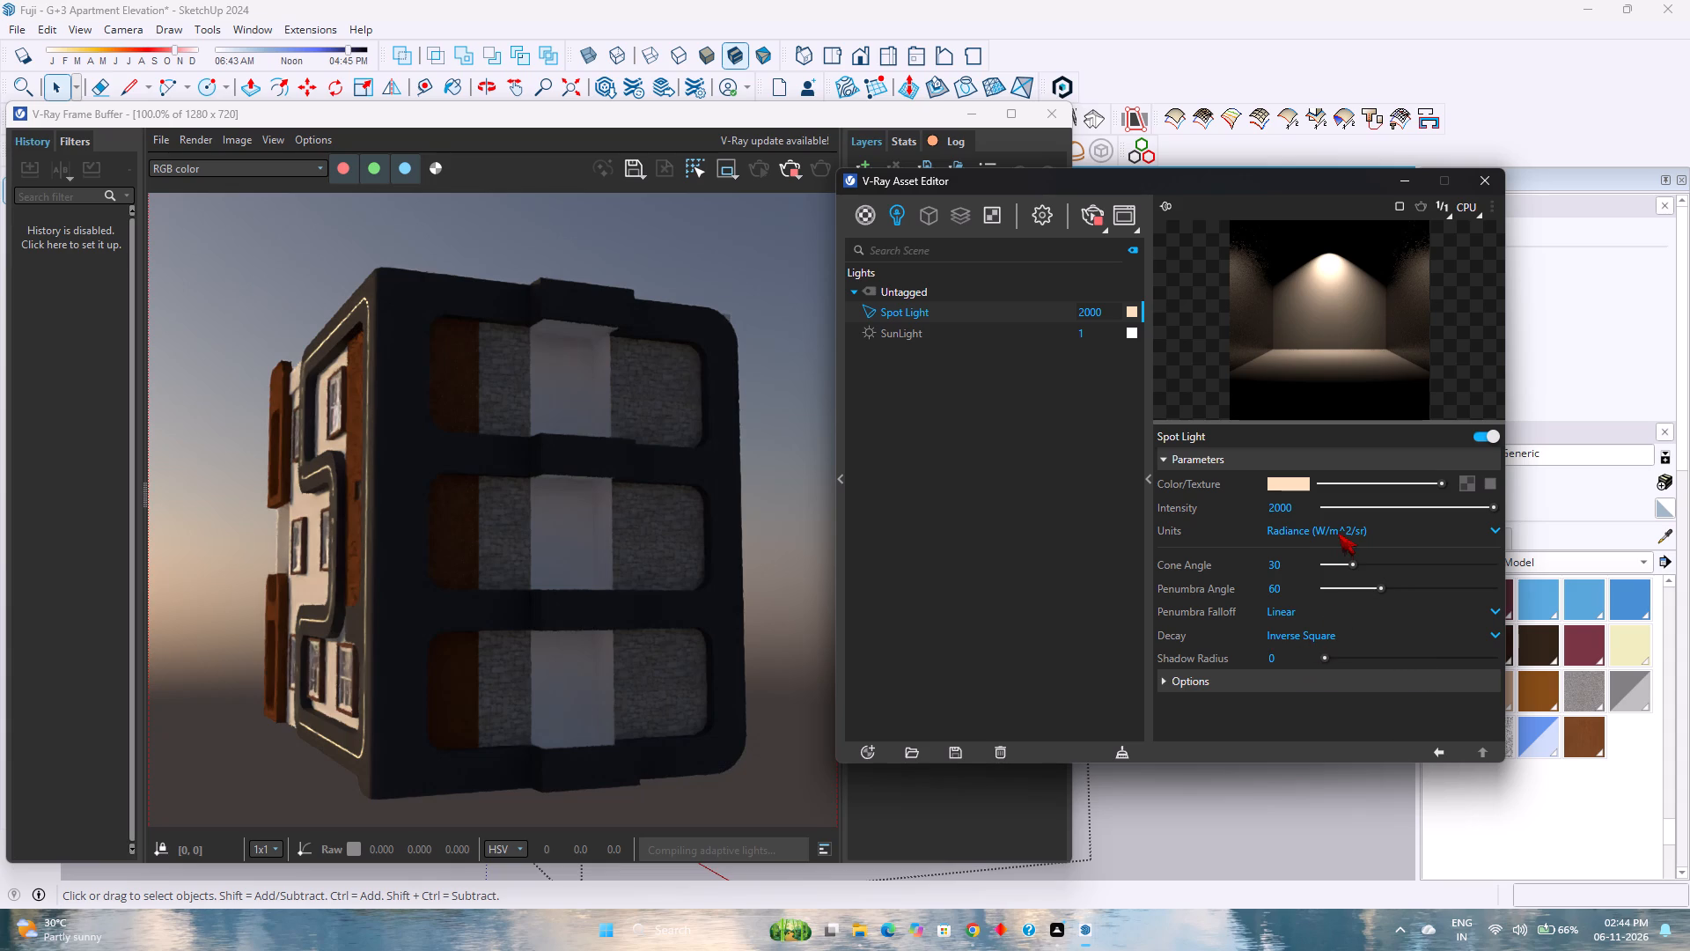
# Set the Spot Light's intensity to 300 and switch its units to Radiant power (W).
pyautogui.moveTo(1308, 508); pyautogui.dragTo(1256, 497)
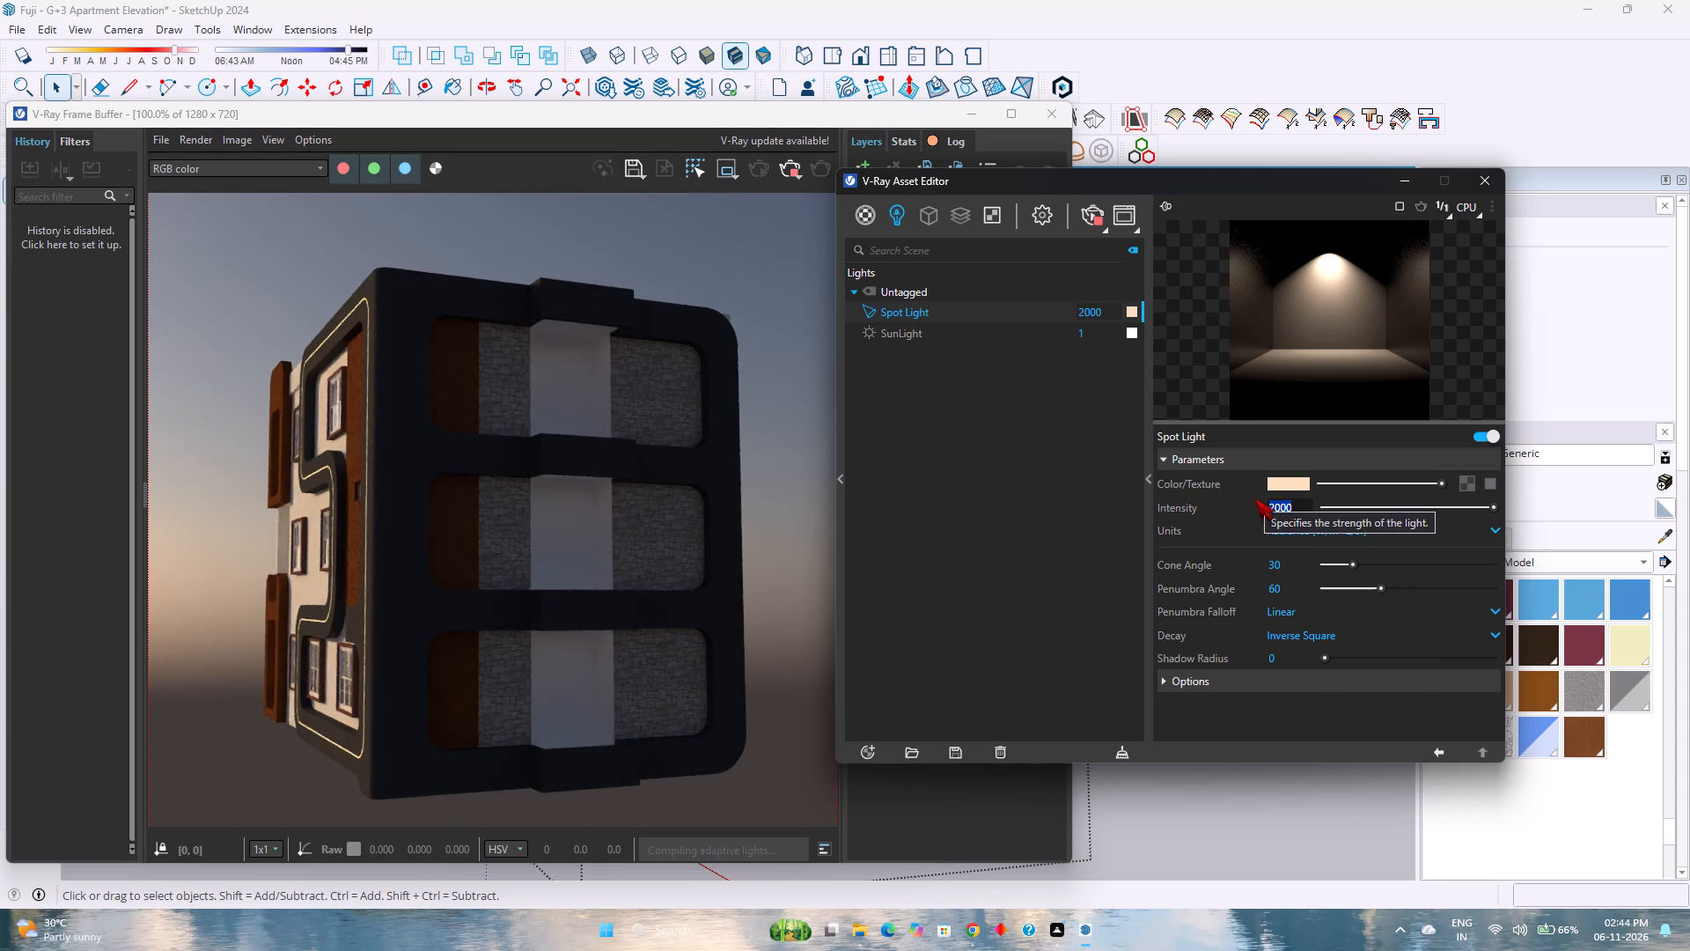
pyautogui.write('300')
pyautogui.press('Return')
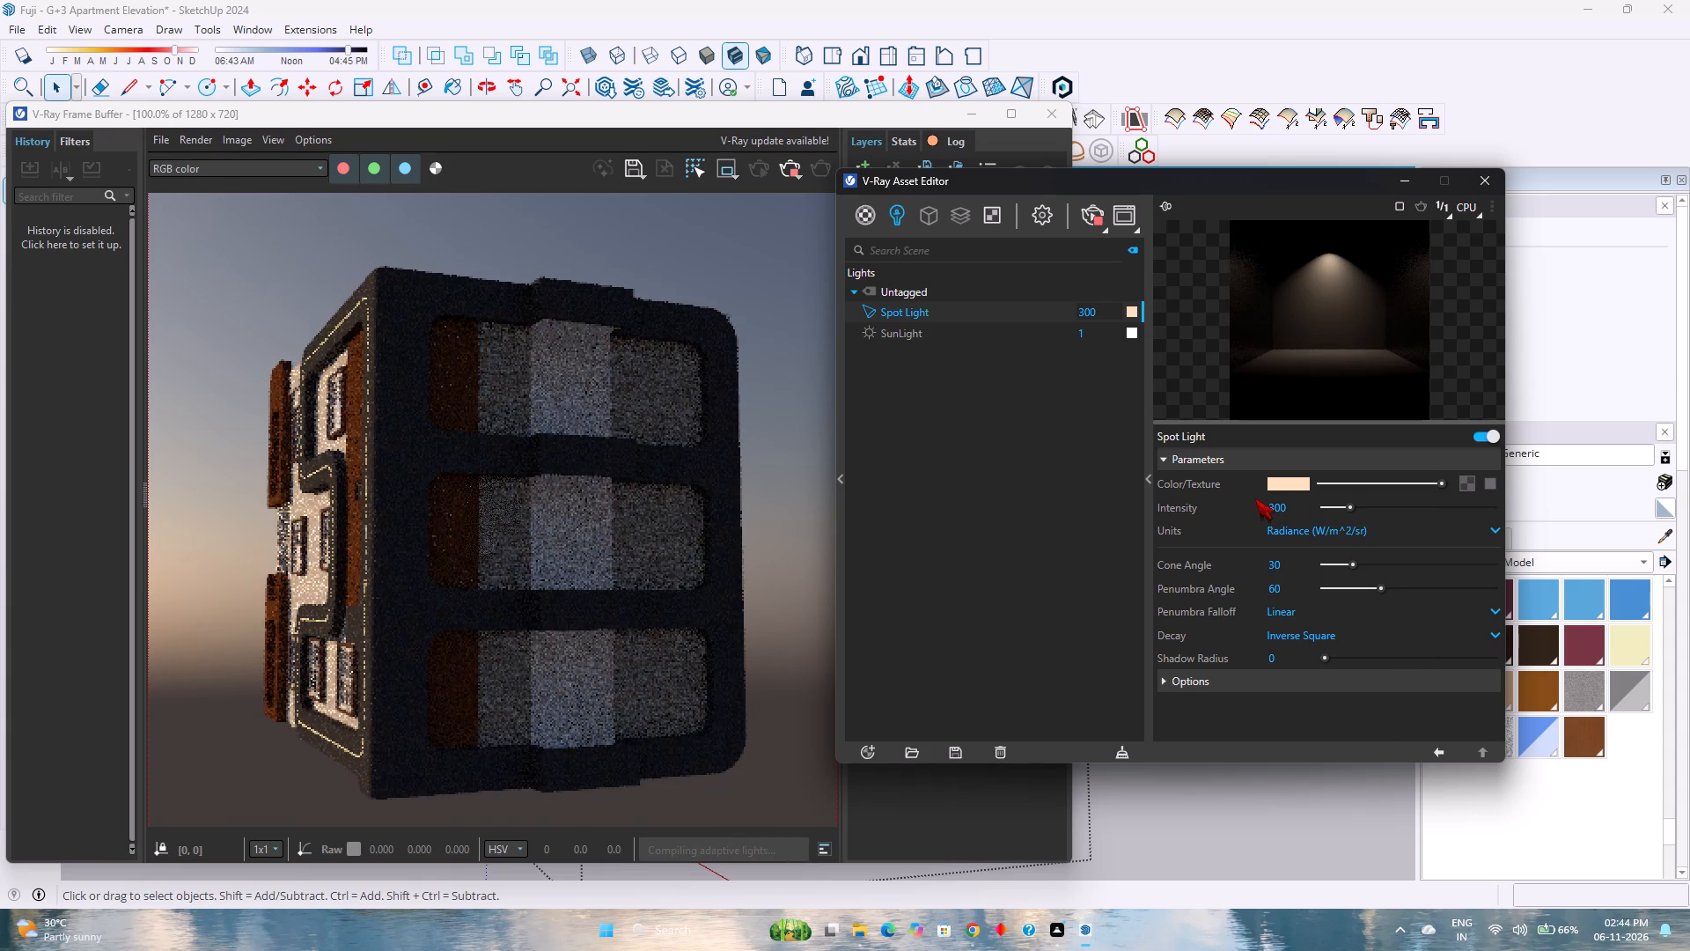
pyautogui.click(1361, 532)
pyautogui.click(1345, 617)
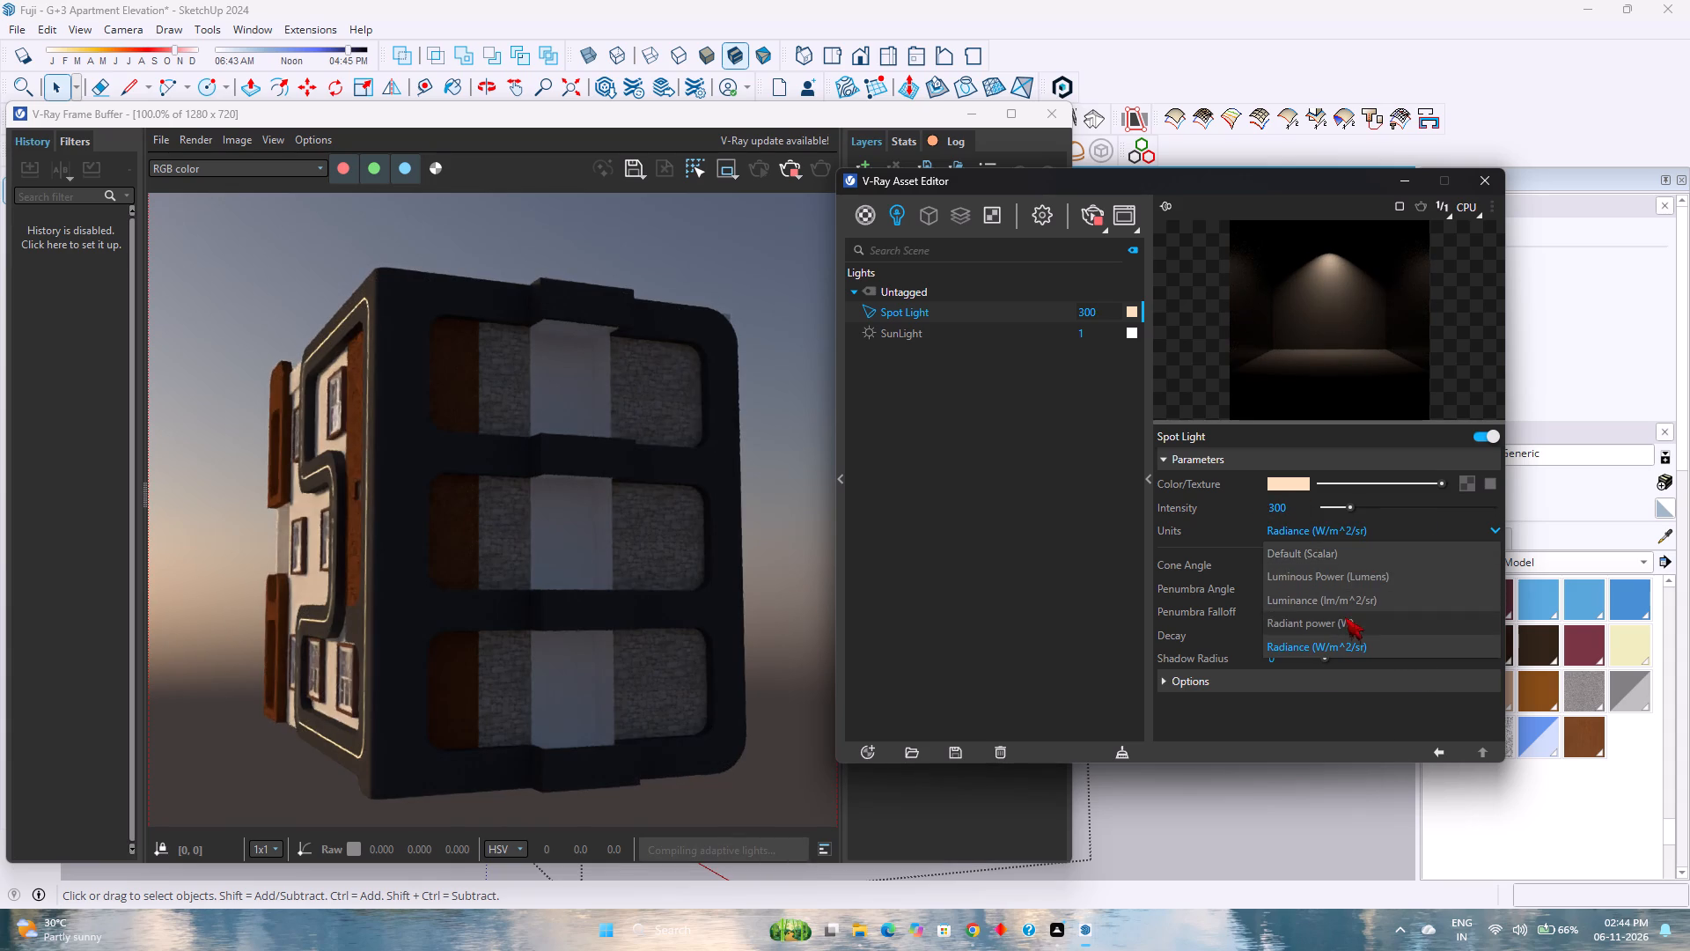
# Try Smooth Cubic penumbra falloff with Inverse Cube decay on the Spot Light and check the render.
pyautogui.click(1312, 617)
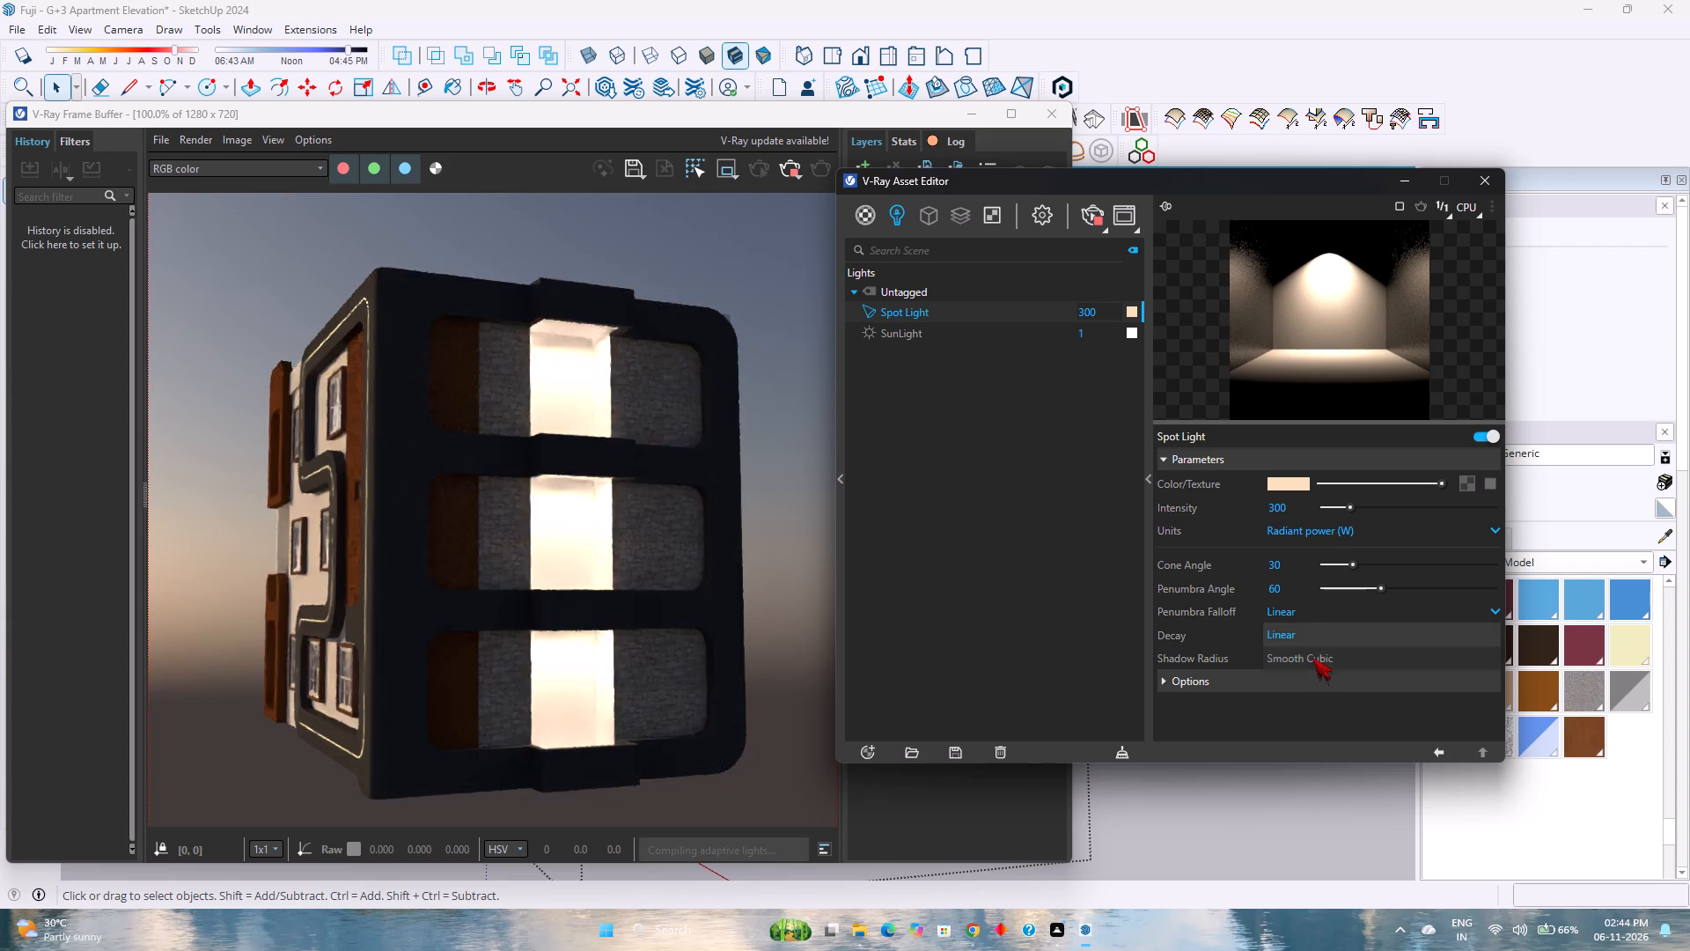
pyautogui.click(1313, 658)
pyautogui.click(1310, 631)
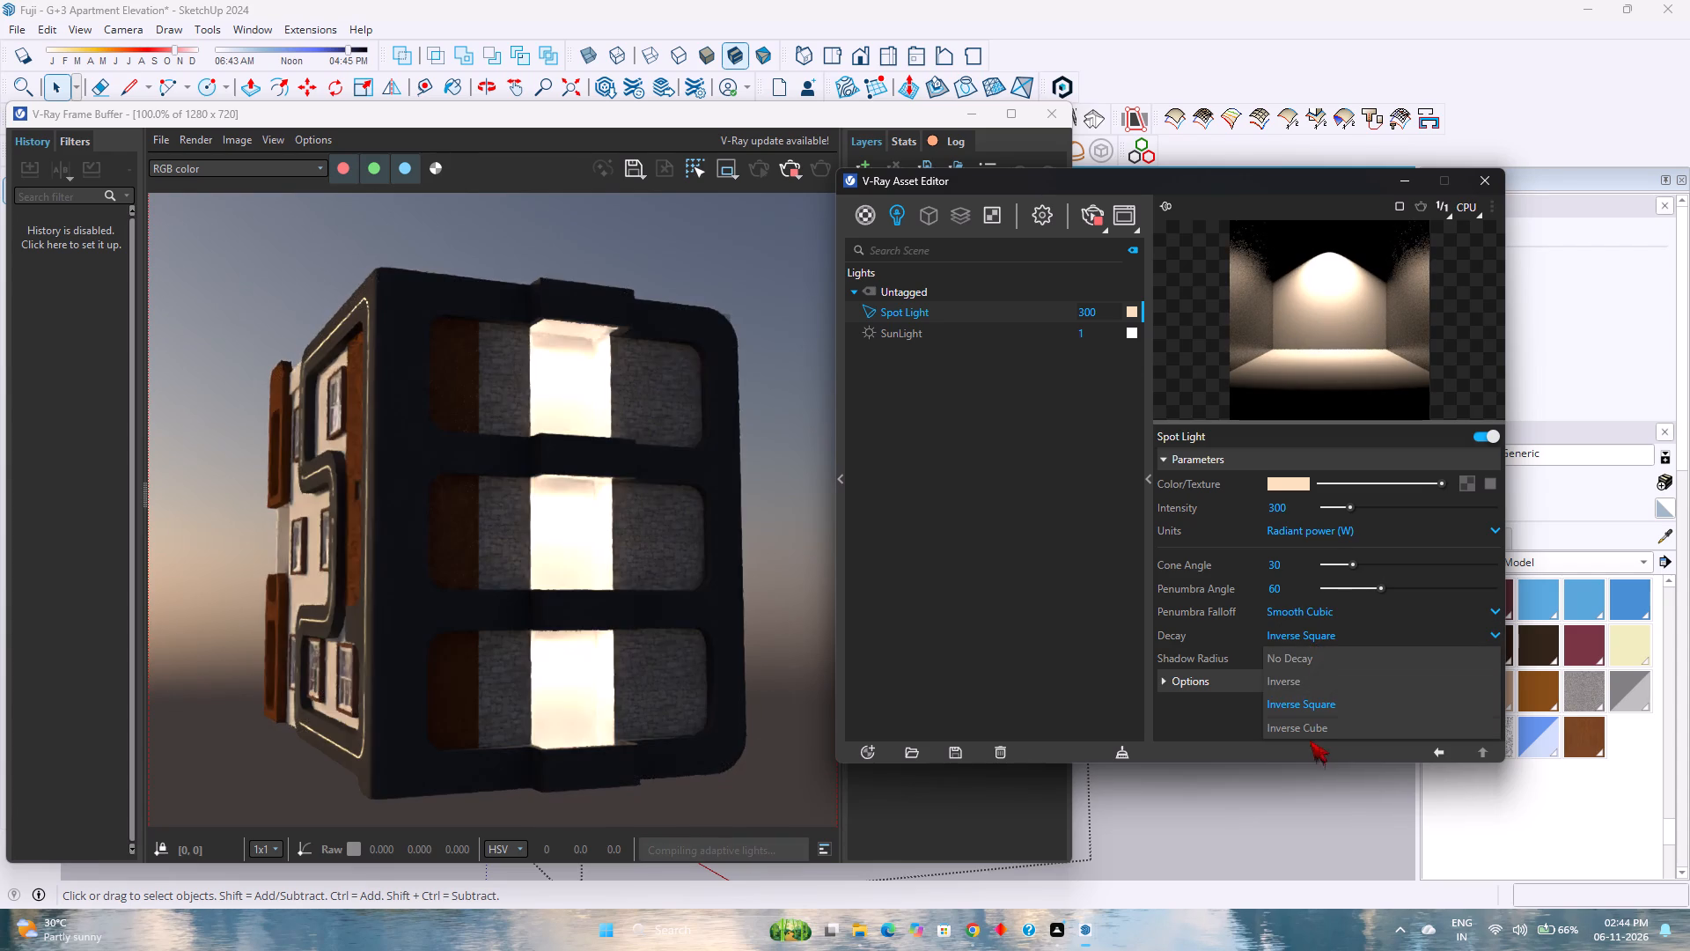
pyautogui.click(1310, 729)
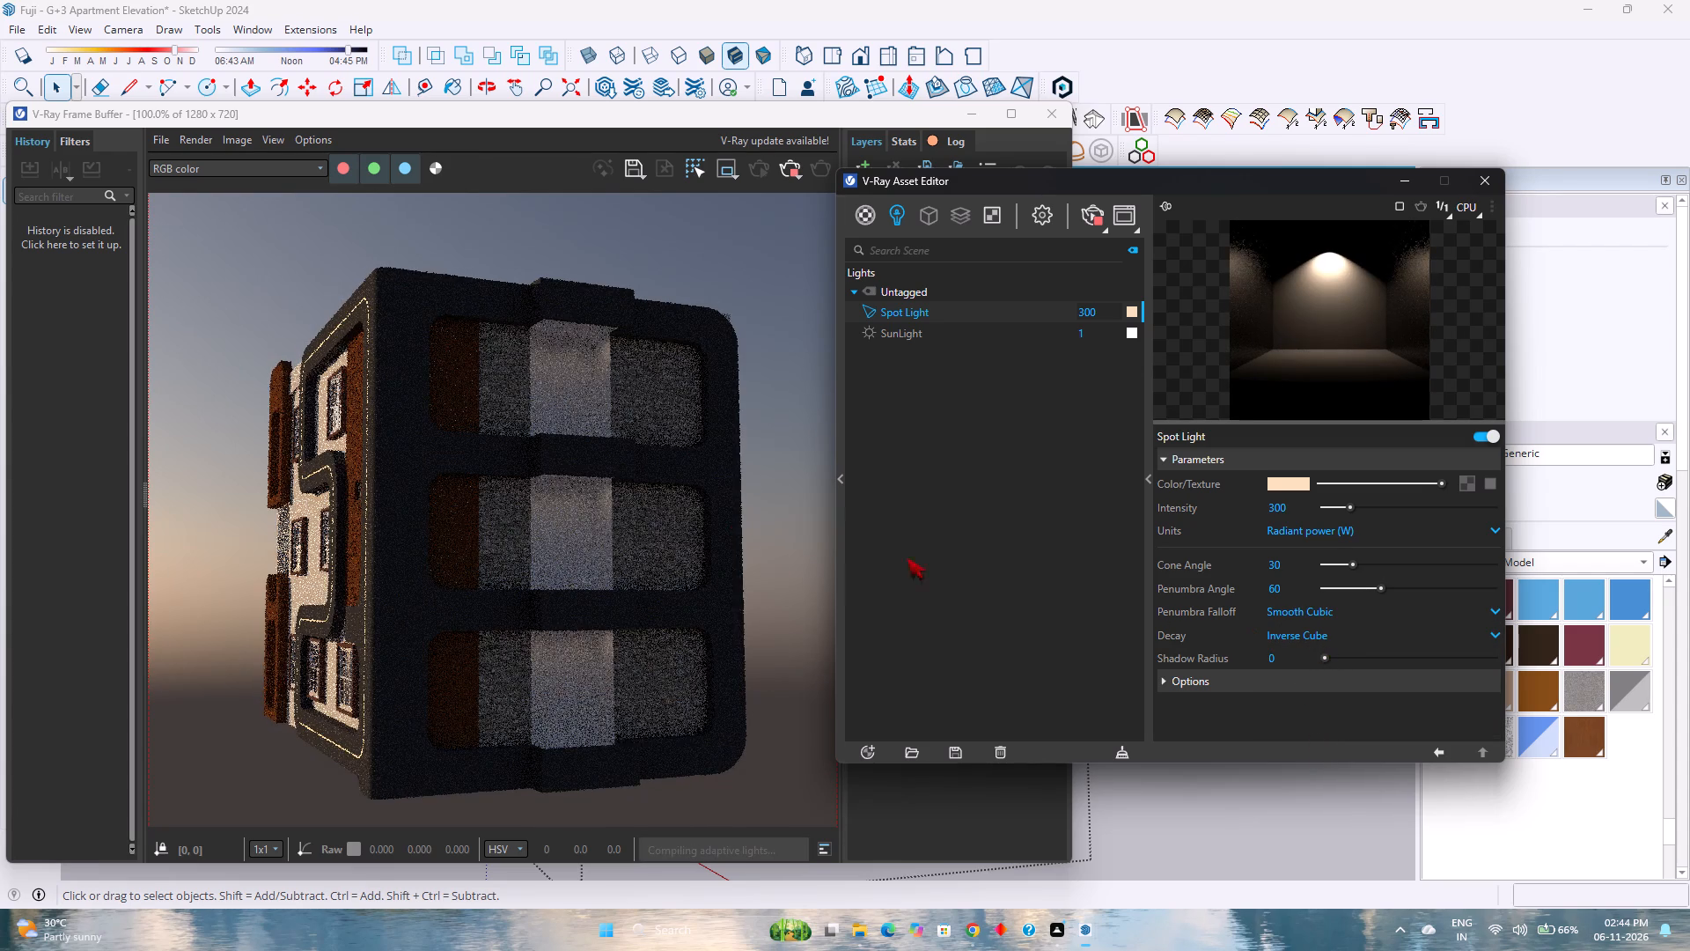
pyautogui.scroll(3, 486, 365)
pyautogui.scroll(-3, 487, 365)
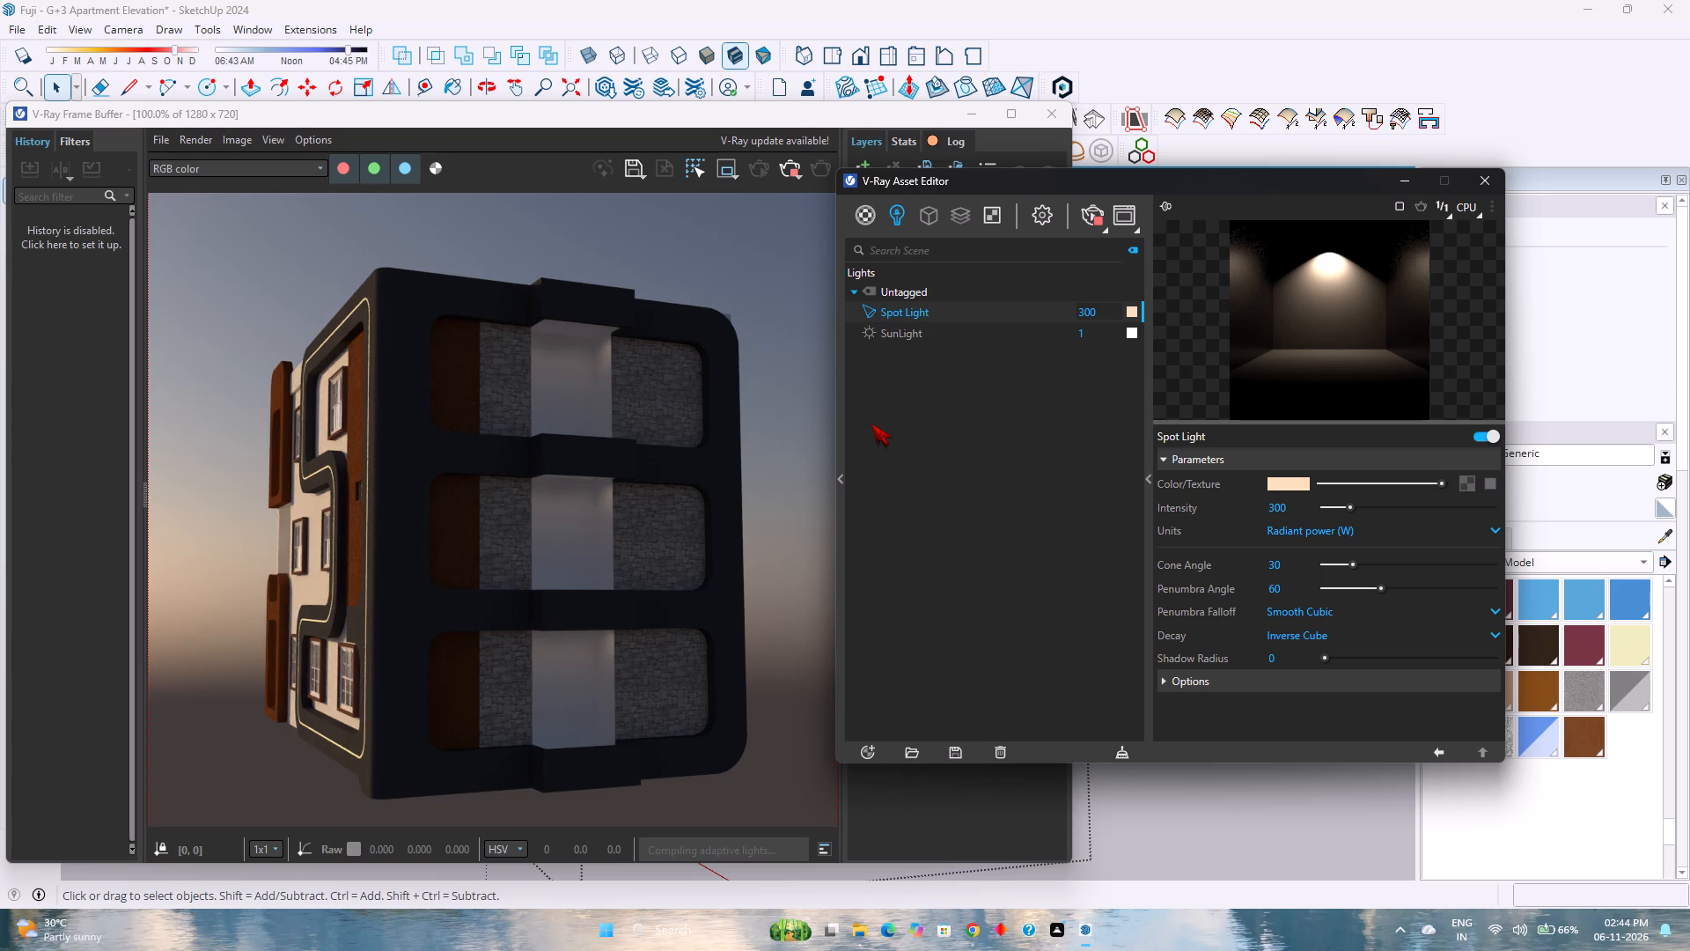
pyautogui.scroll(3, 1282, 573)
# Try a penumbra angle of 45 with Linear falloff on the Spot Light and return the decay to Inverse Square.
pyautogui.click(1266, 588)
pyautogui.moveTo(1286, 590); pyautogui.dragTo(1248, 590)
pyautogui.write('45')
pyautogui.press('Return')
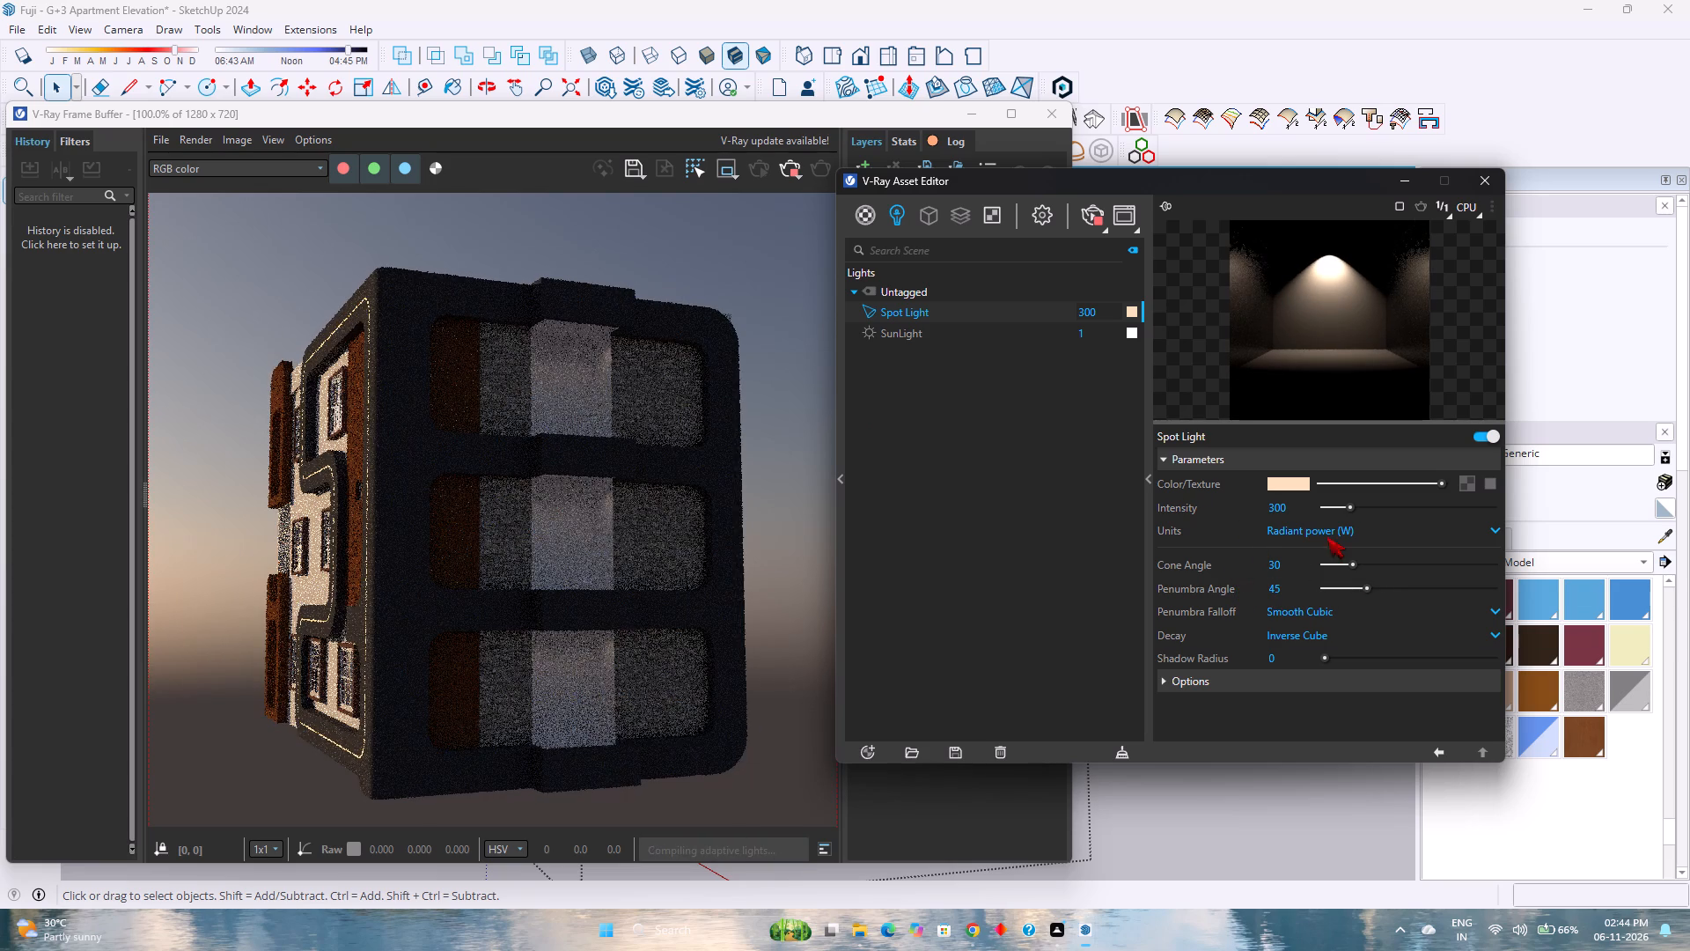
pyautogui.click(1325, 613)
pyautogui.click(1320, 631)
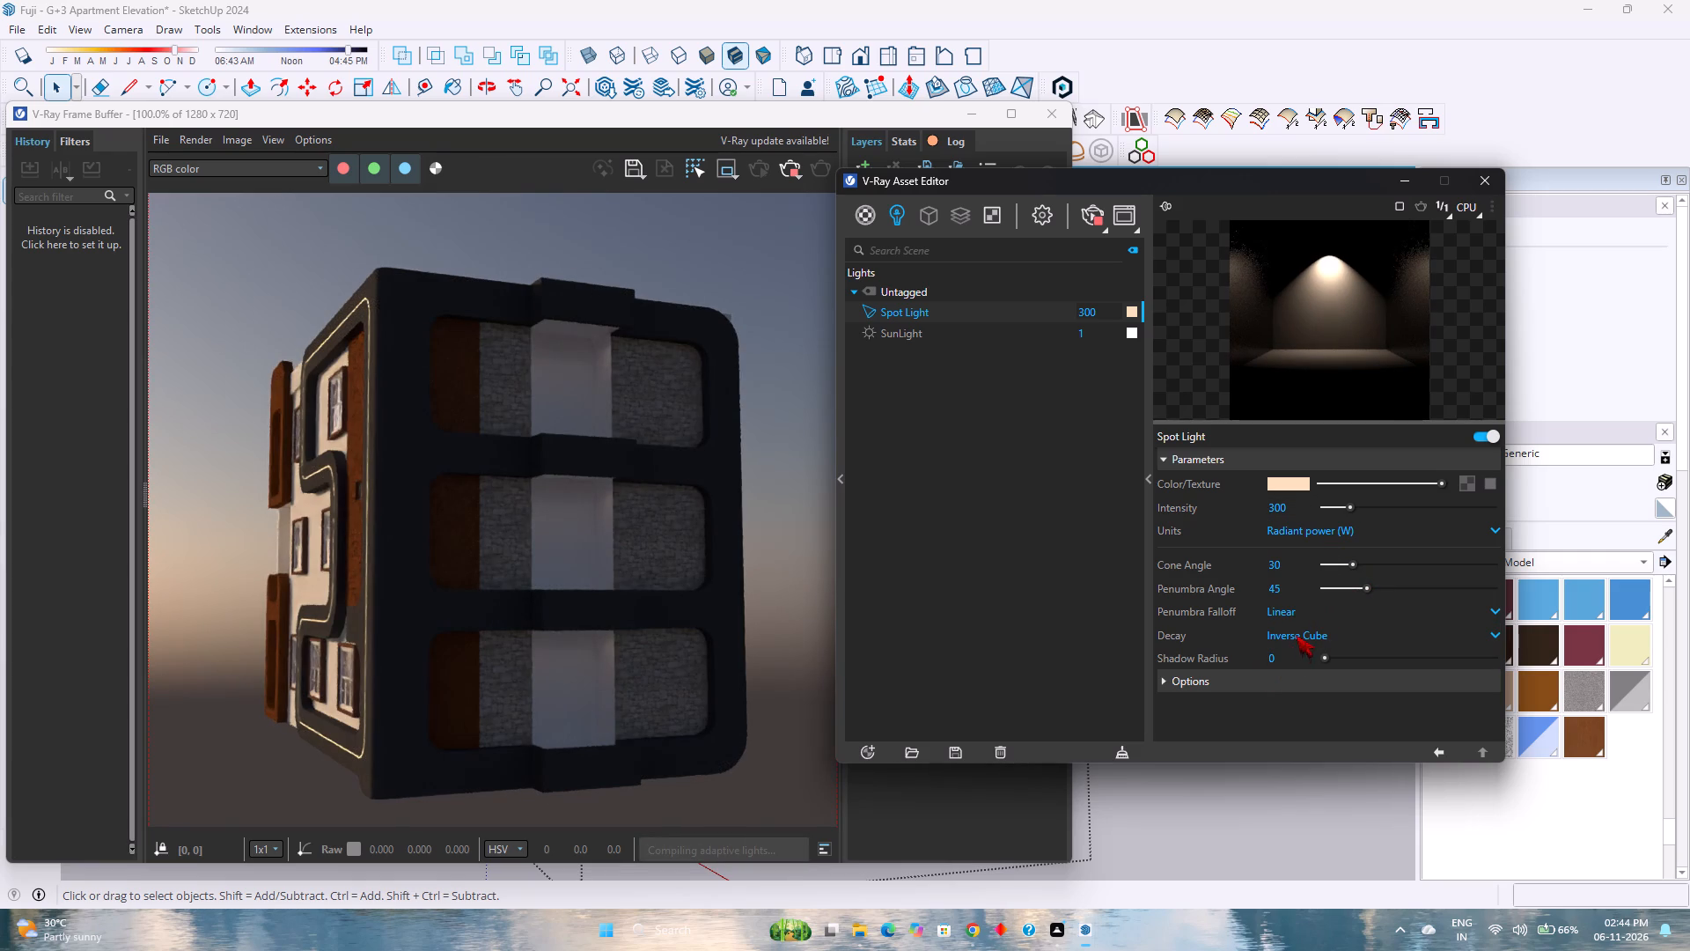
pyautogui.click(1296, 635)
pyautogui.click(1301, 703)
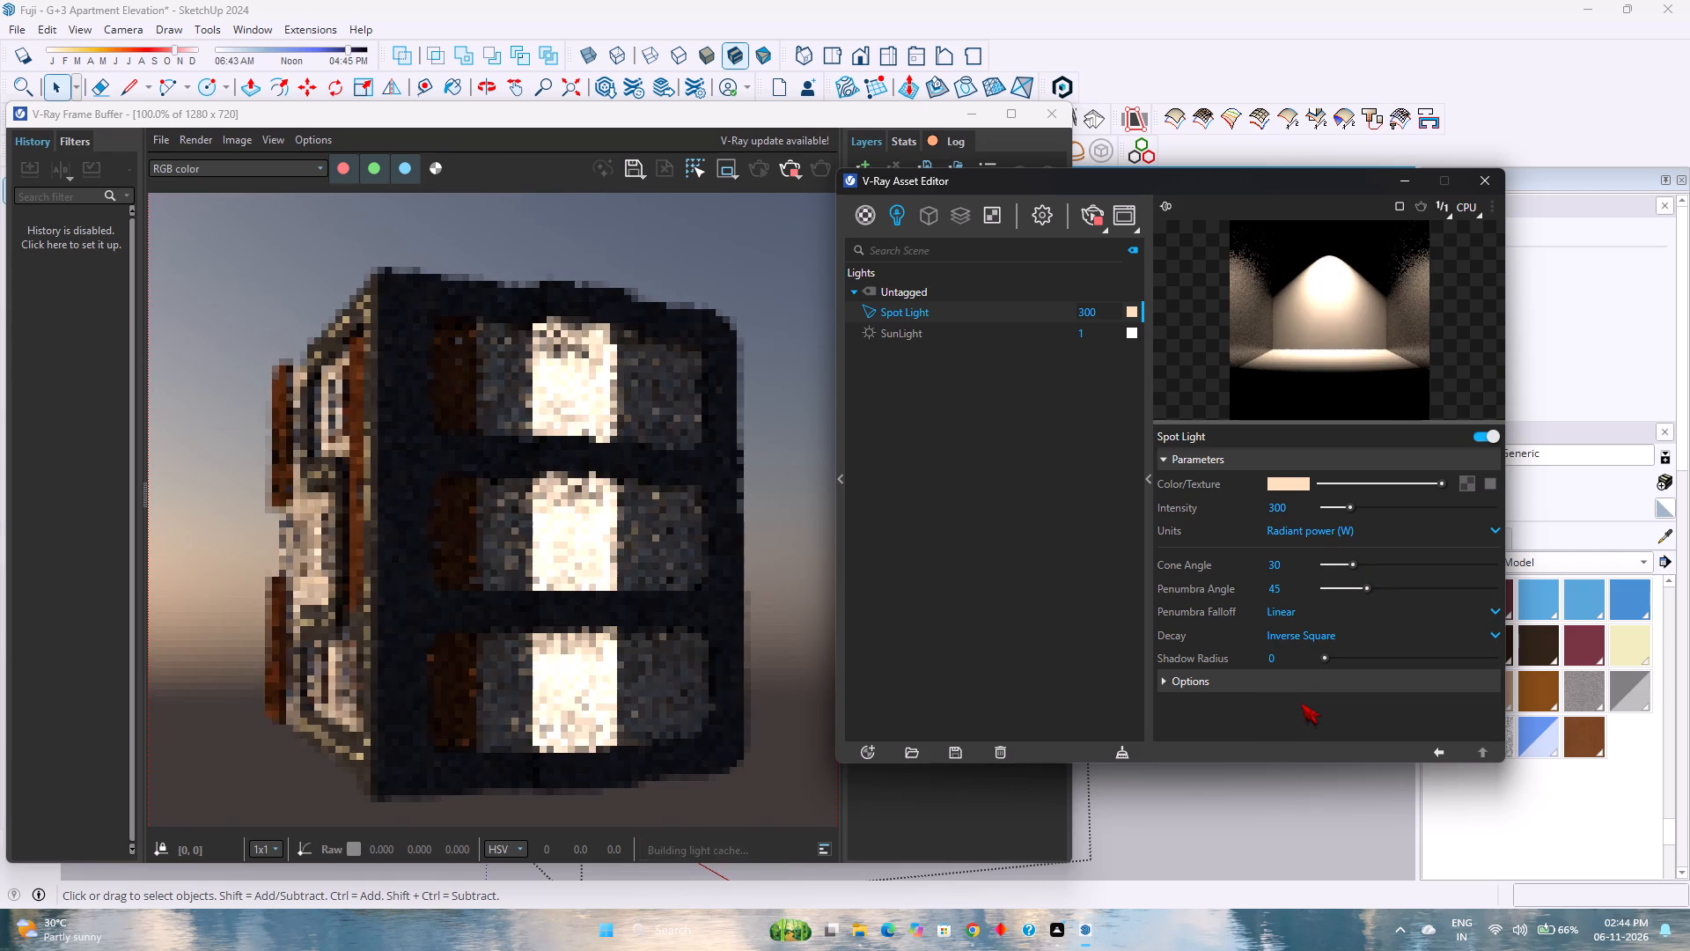
# Set the Spot Light's intensity to 50 and its penumbra falloff to Smooth Cubic.
pyautogui.moveTo(1302, 509); pyautogui.dragTo(1223, 520)
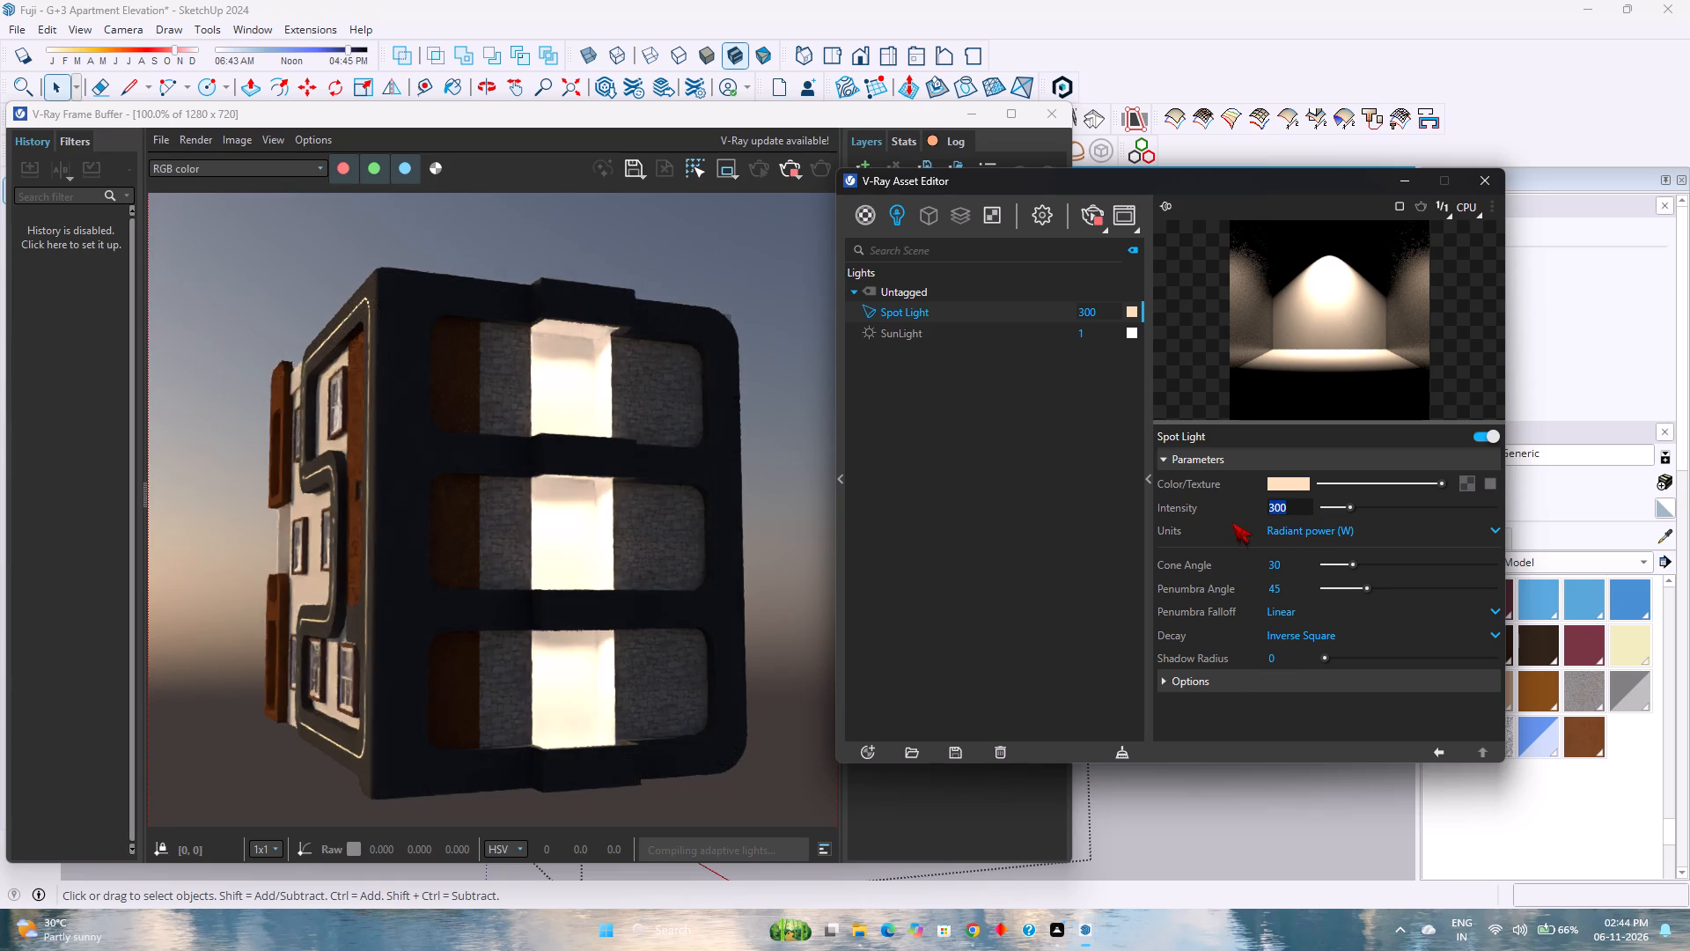
pyautogui.write('50')
pyautogui.press('Return')
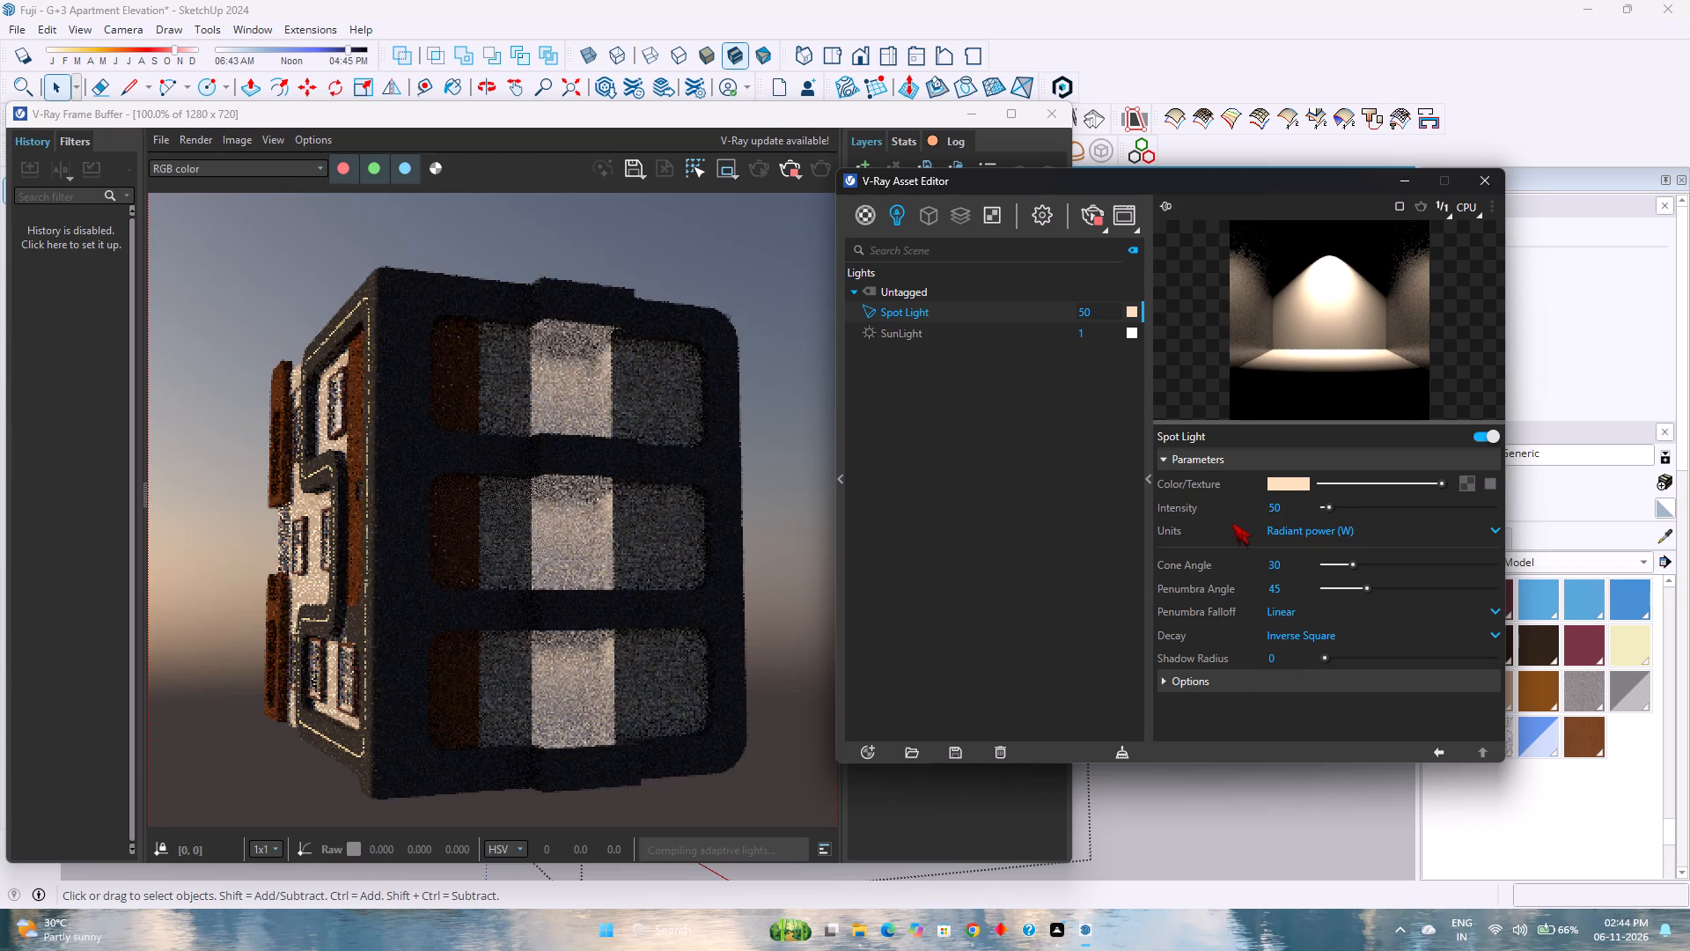
pyautogui.click(1301, 615)
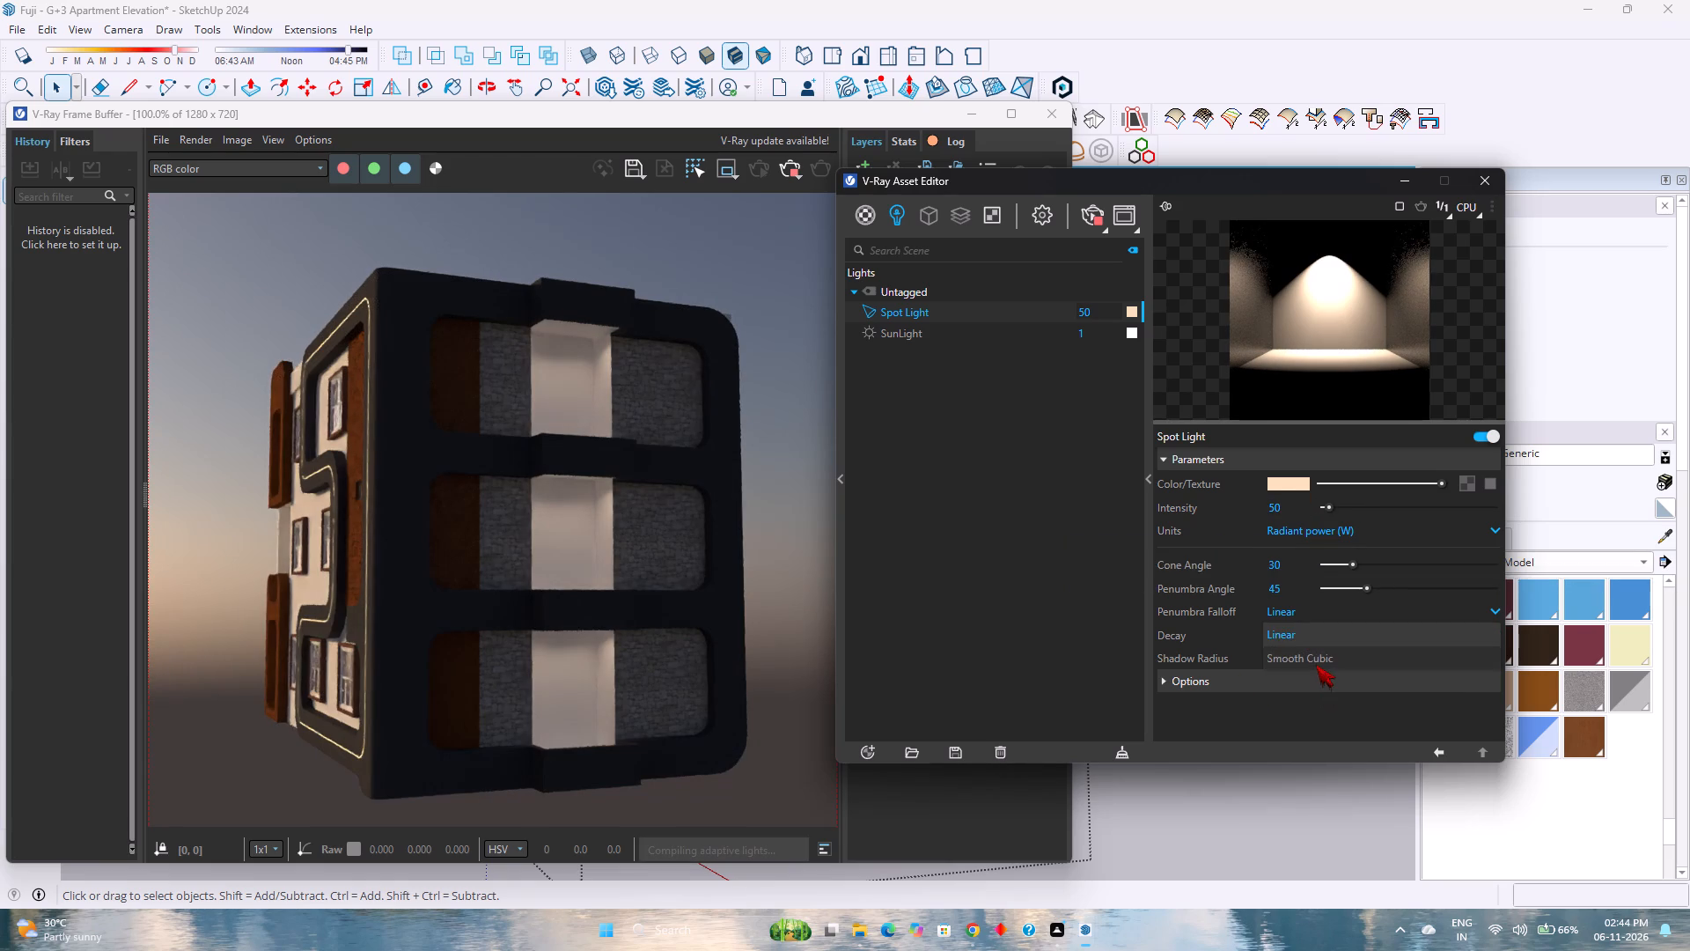
pyautogui.click(1316, 665)
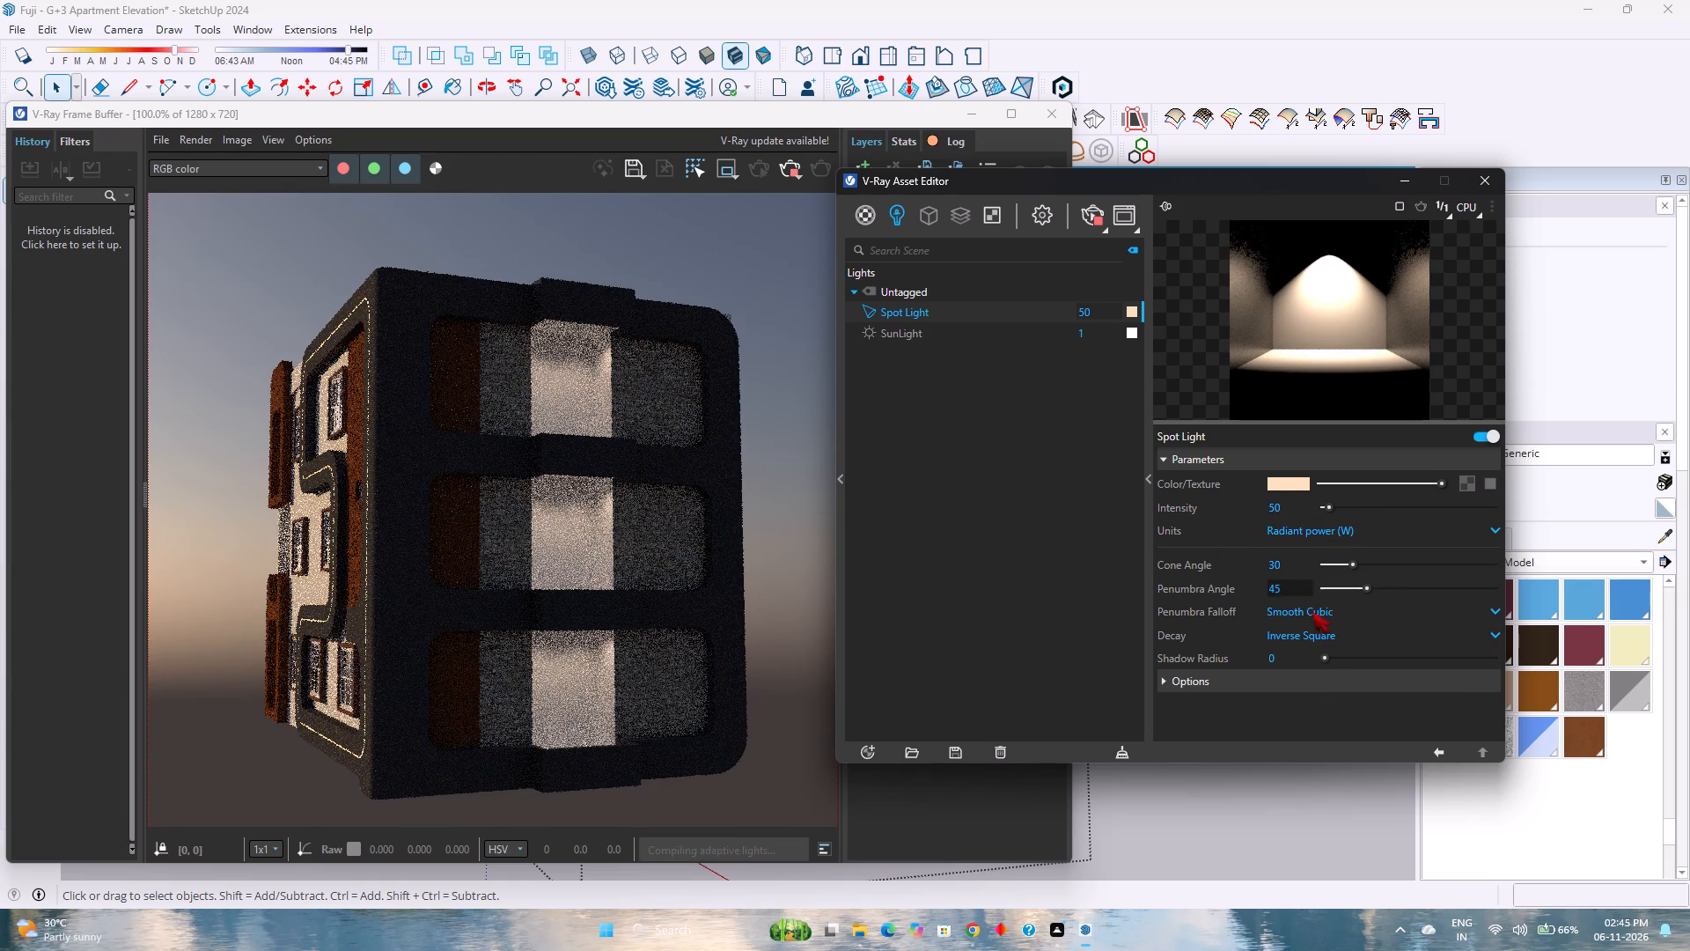
pyautogui.click(1313, 607)
pyautogui.click(1313, 654)
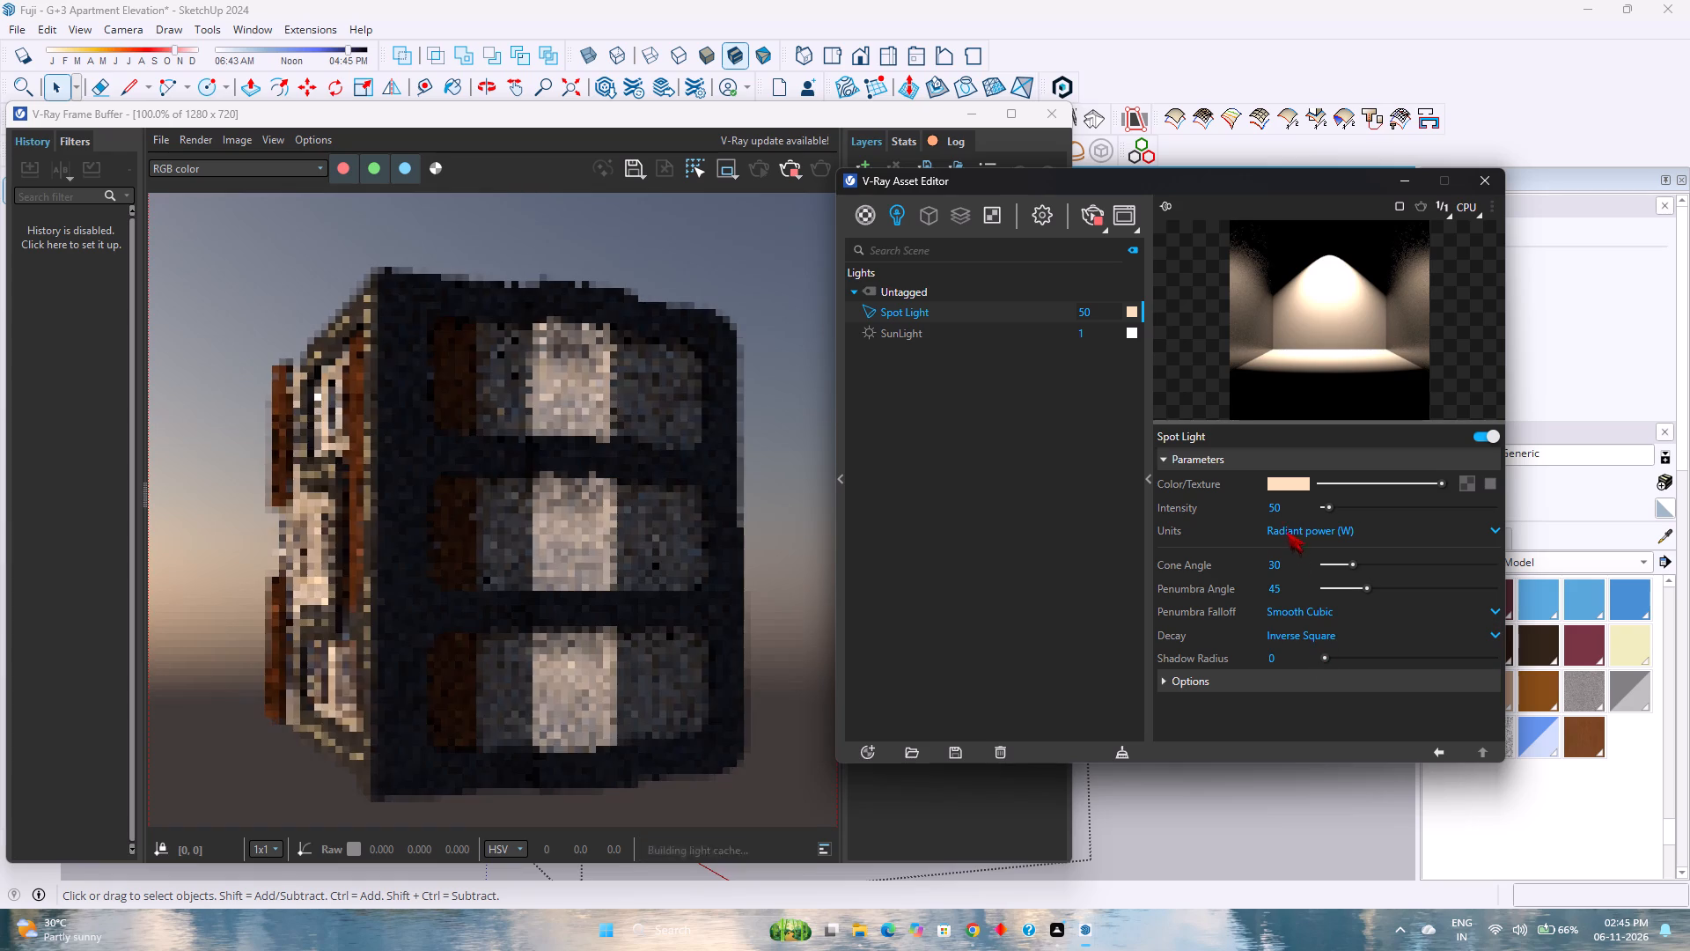
pyautogui.moveTo(1285, 509); pyautogui.dragTo(1260, 510)
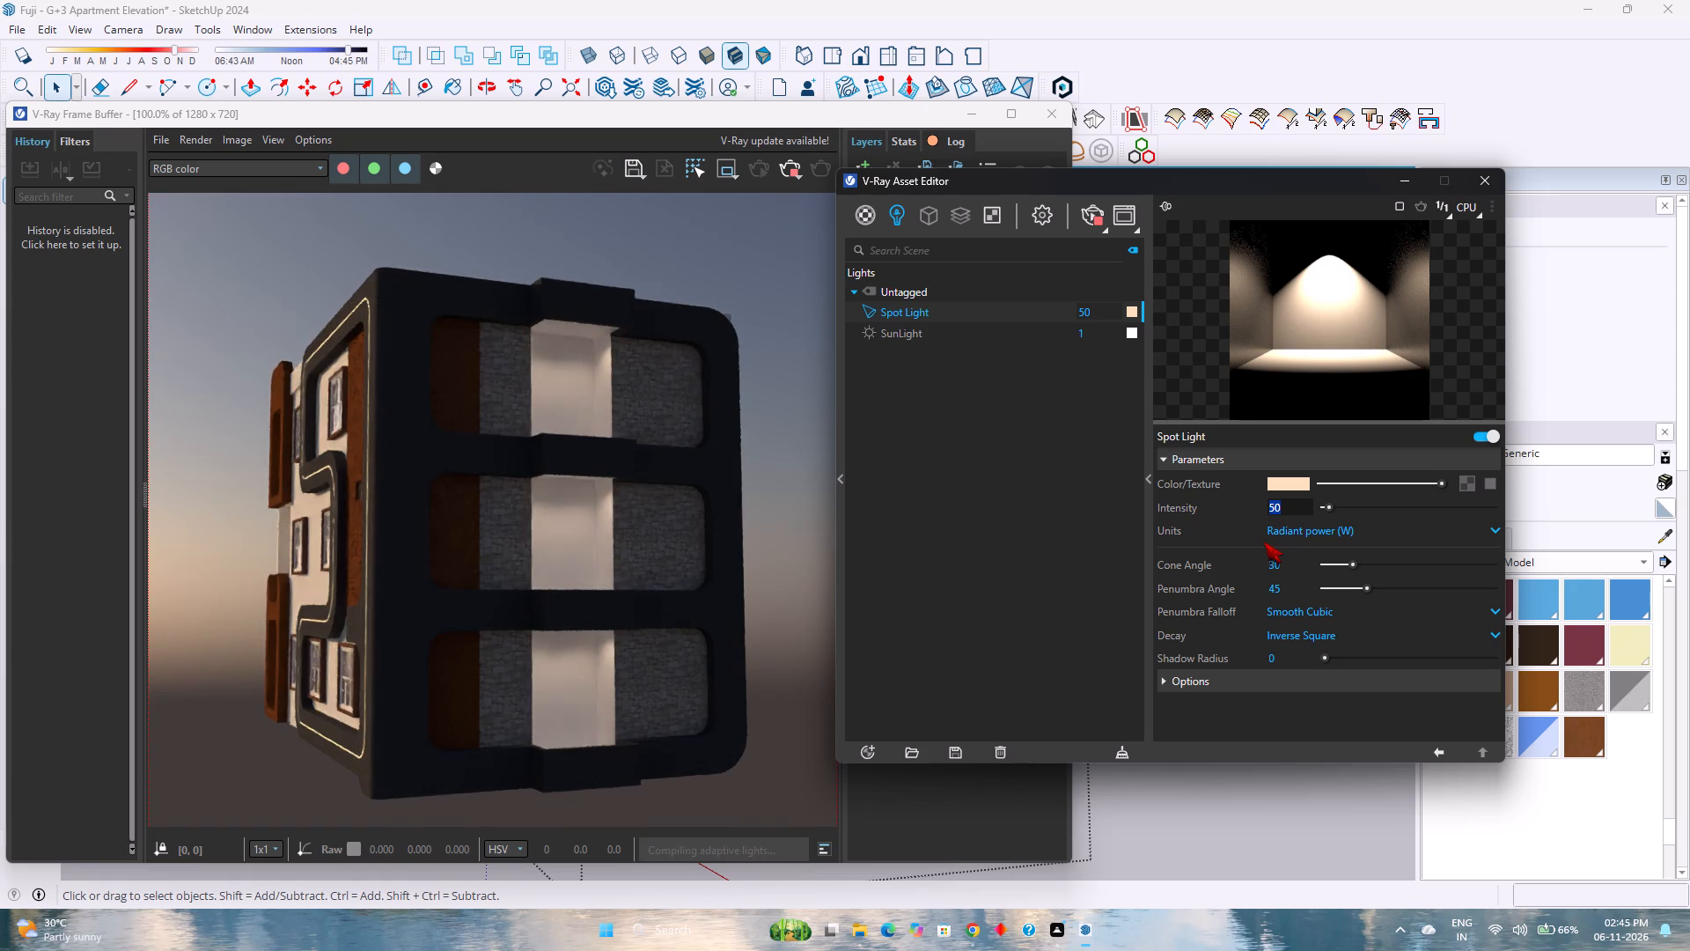
pyautogui.click(1269, 799)
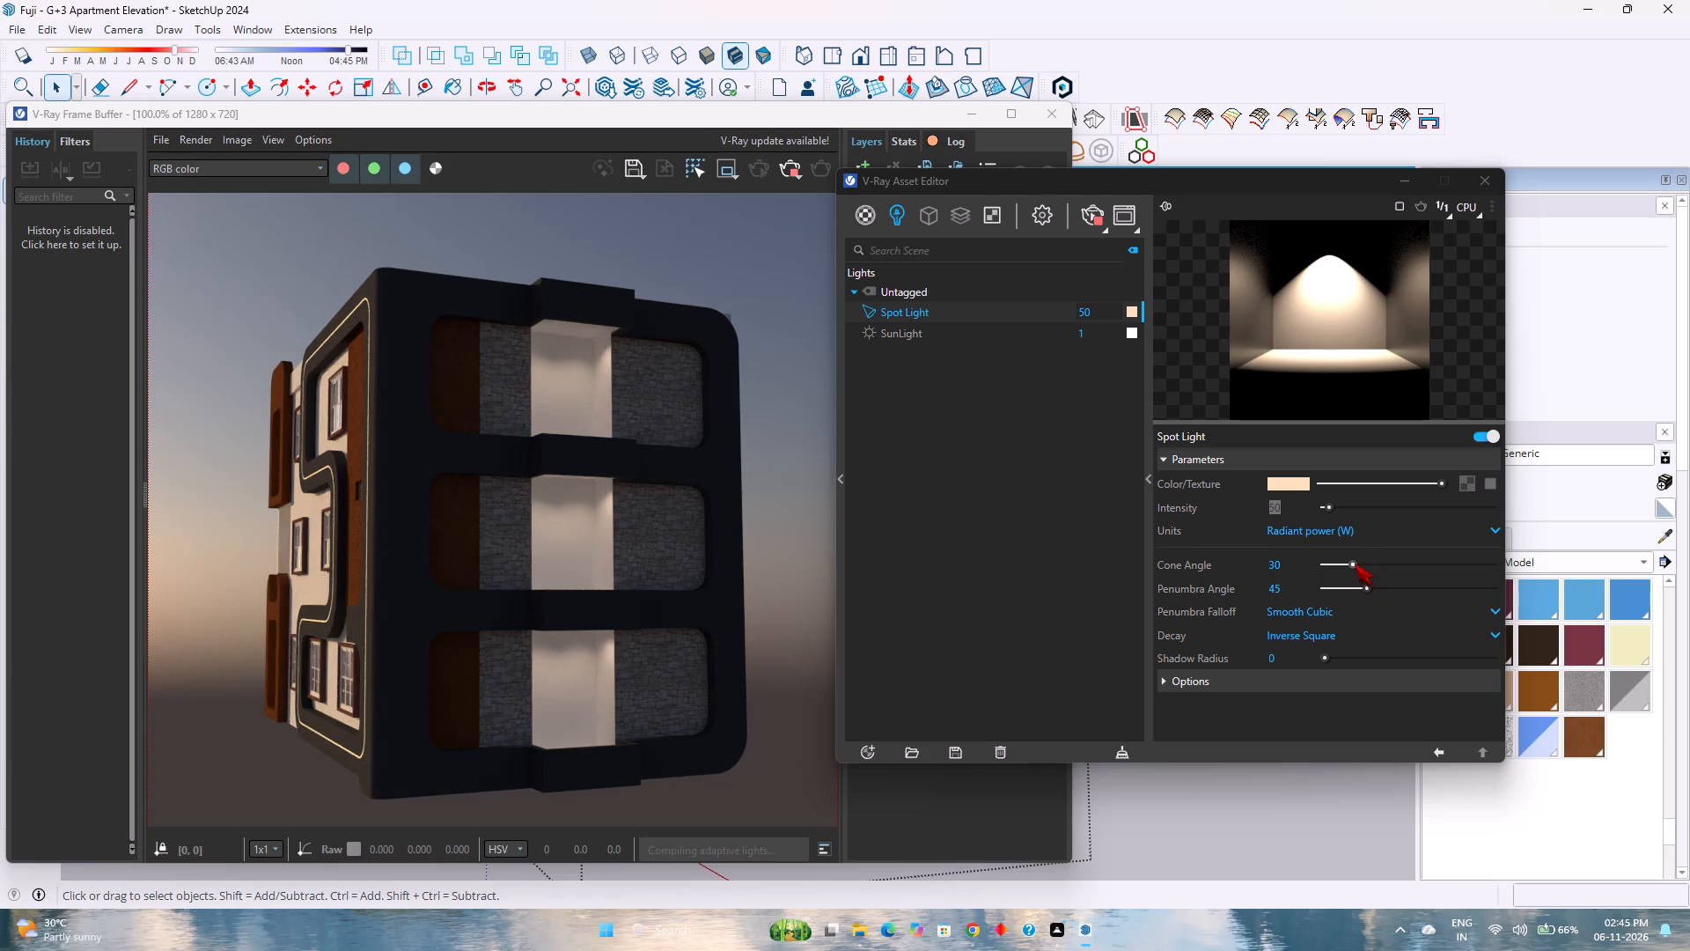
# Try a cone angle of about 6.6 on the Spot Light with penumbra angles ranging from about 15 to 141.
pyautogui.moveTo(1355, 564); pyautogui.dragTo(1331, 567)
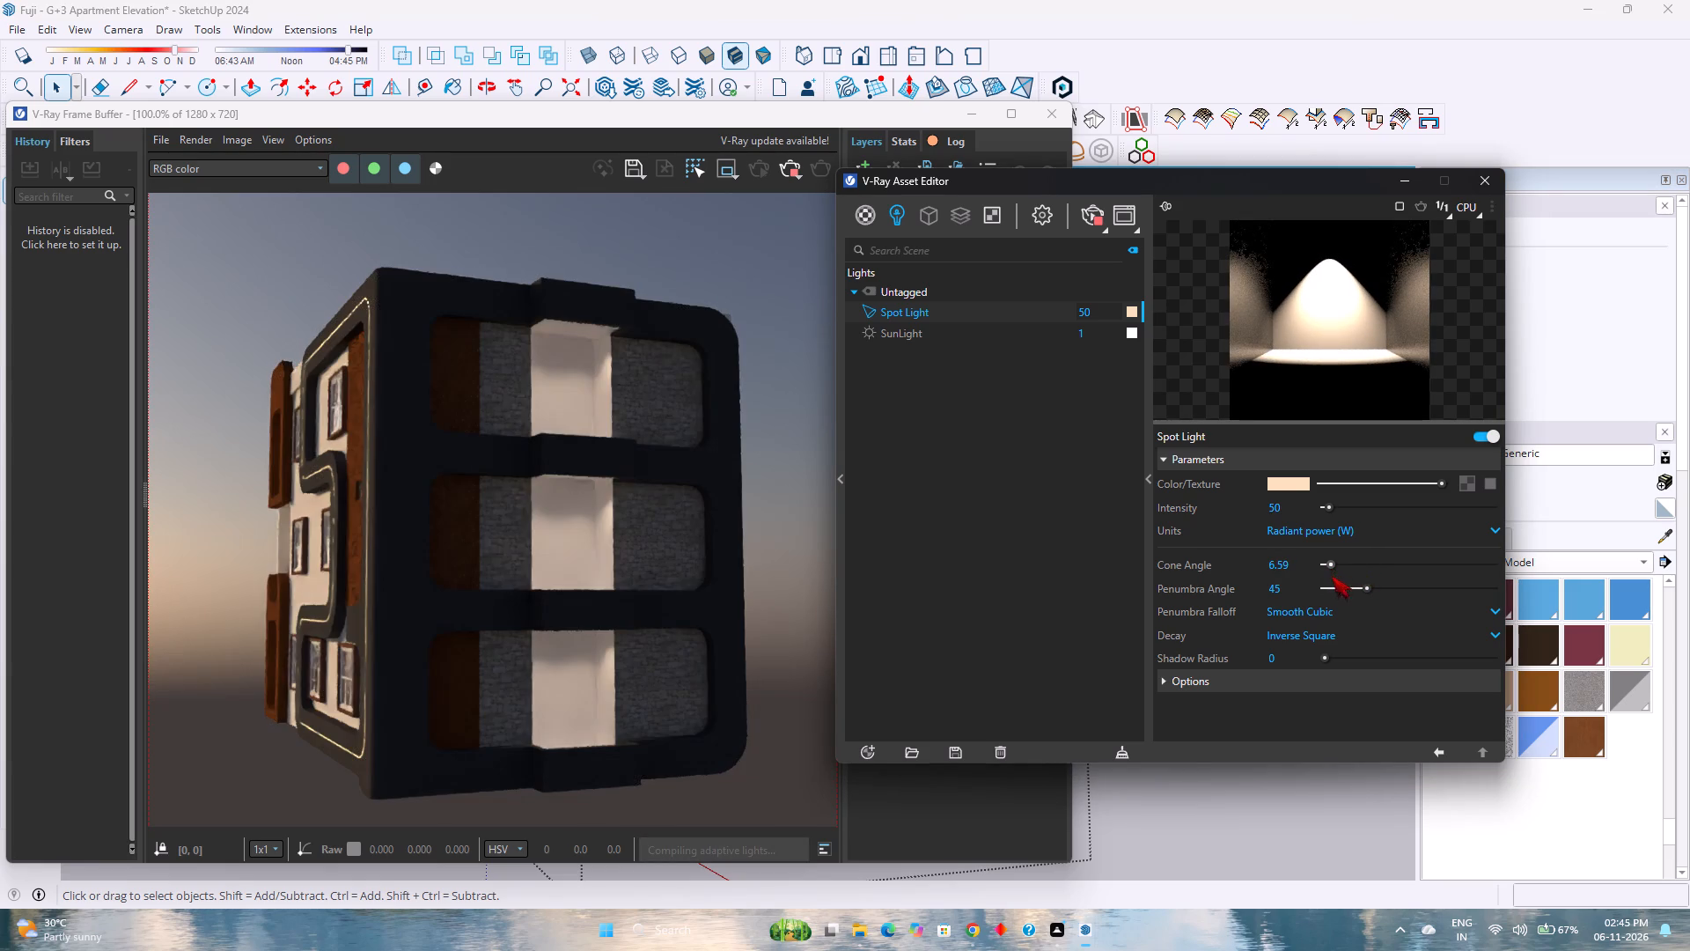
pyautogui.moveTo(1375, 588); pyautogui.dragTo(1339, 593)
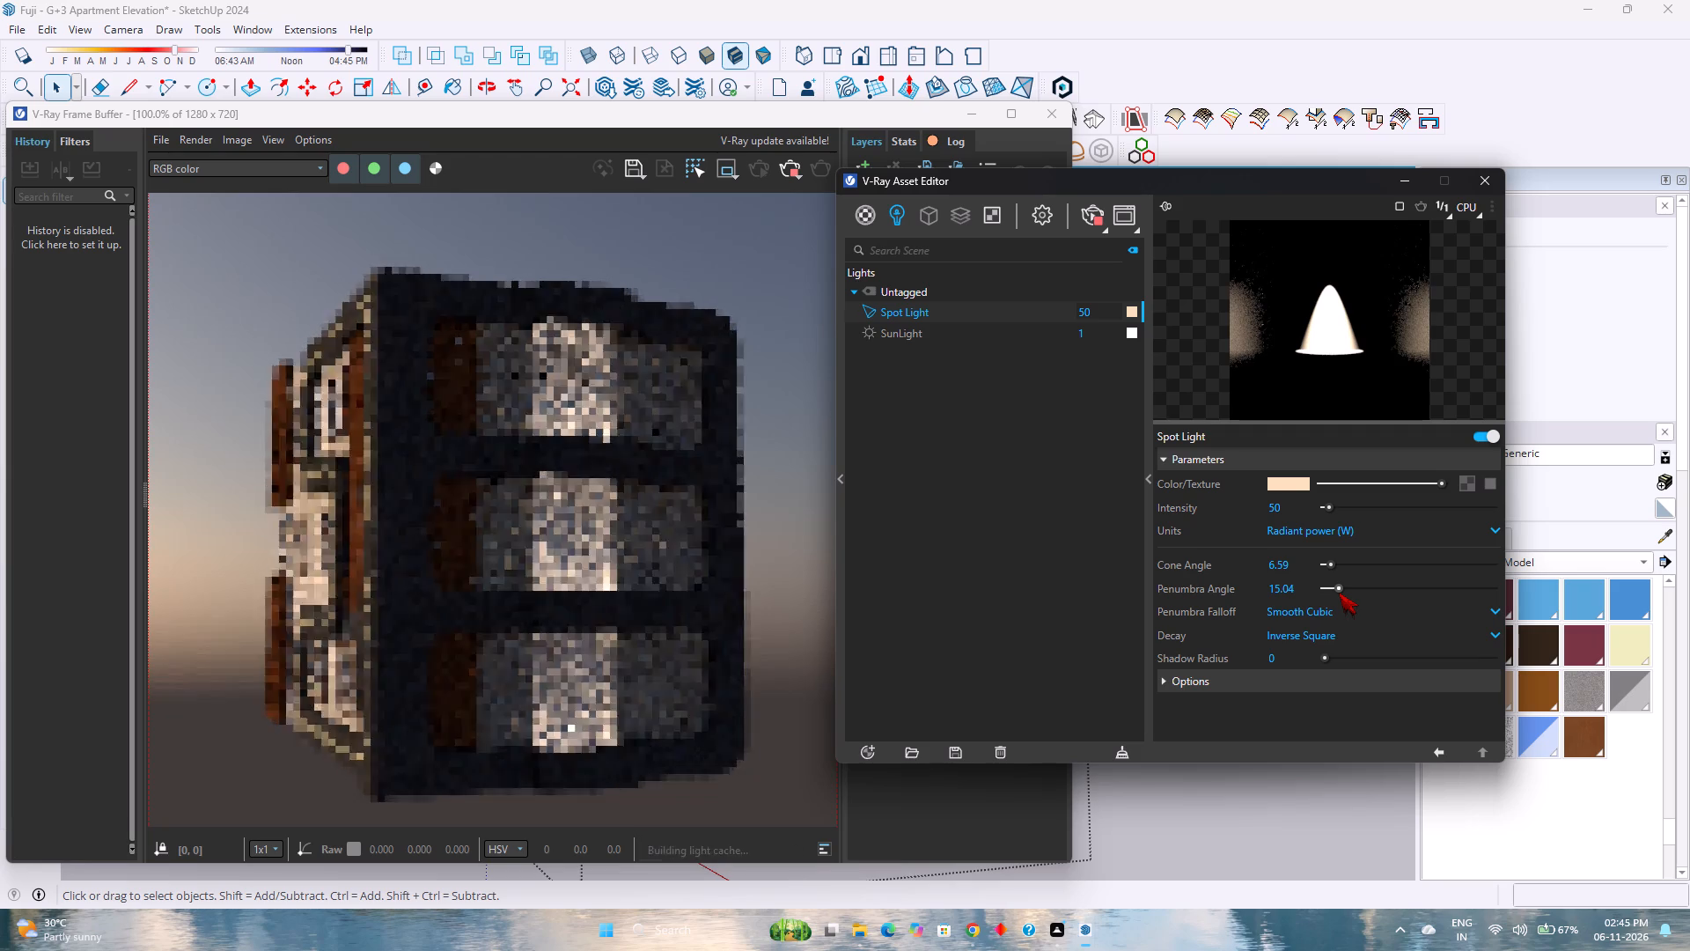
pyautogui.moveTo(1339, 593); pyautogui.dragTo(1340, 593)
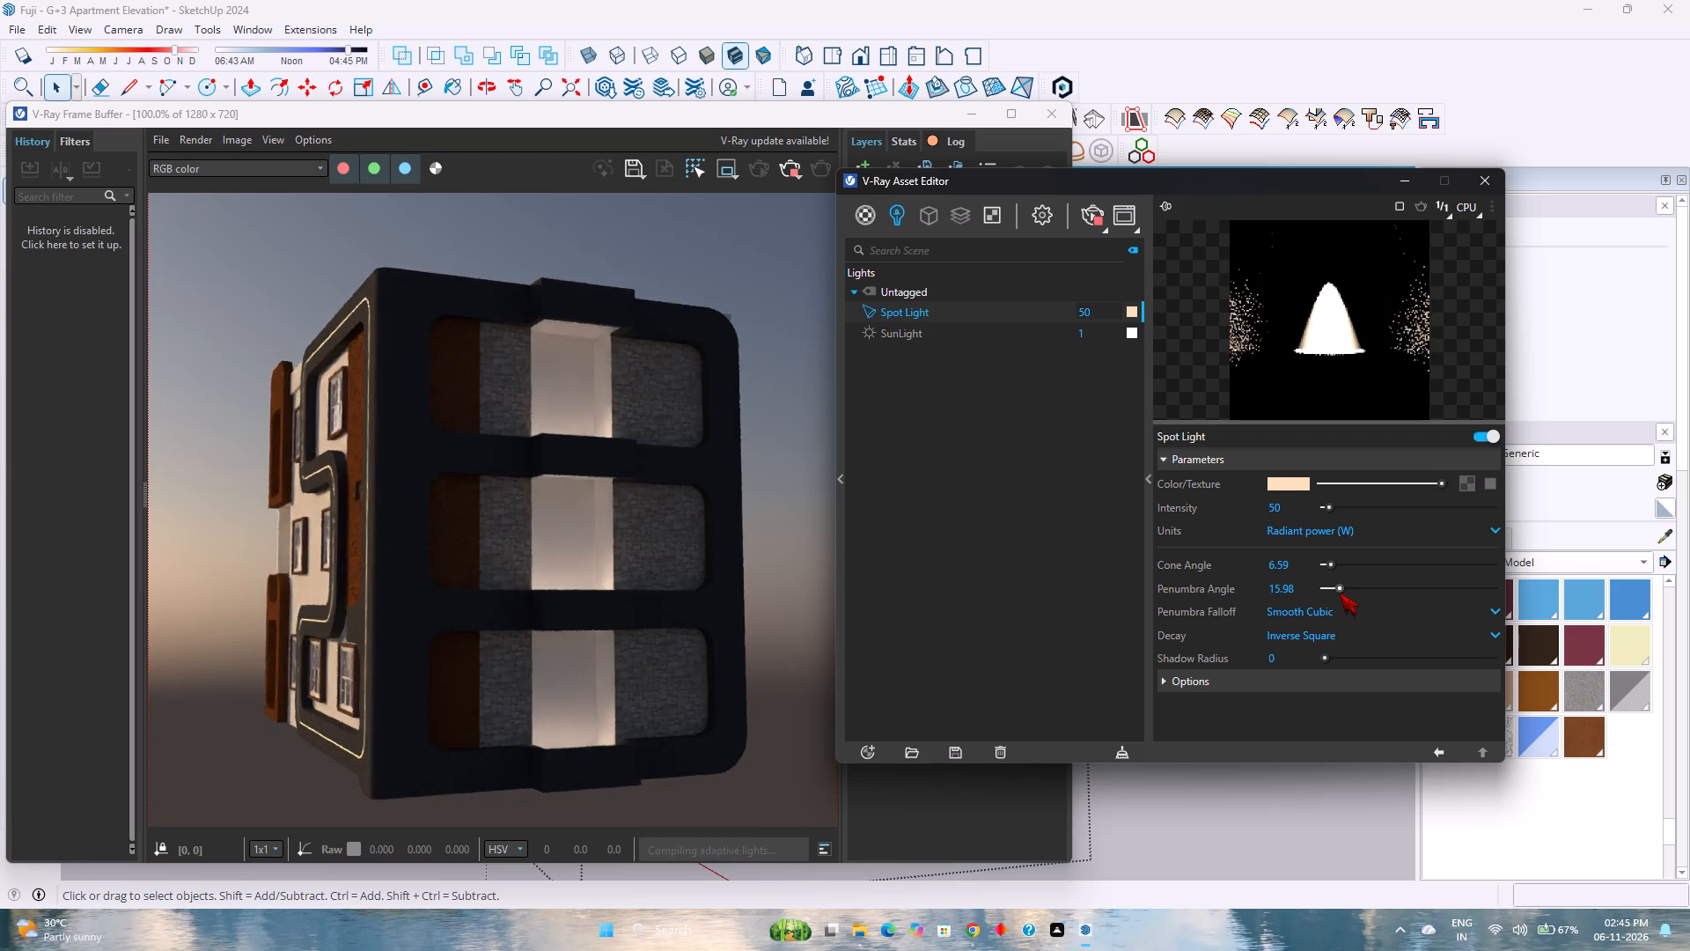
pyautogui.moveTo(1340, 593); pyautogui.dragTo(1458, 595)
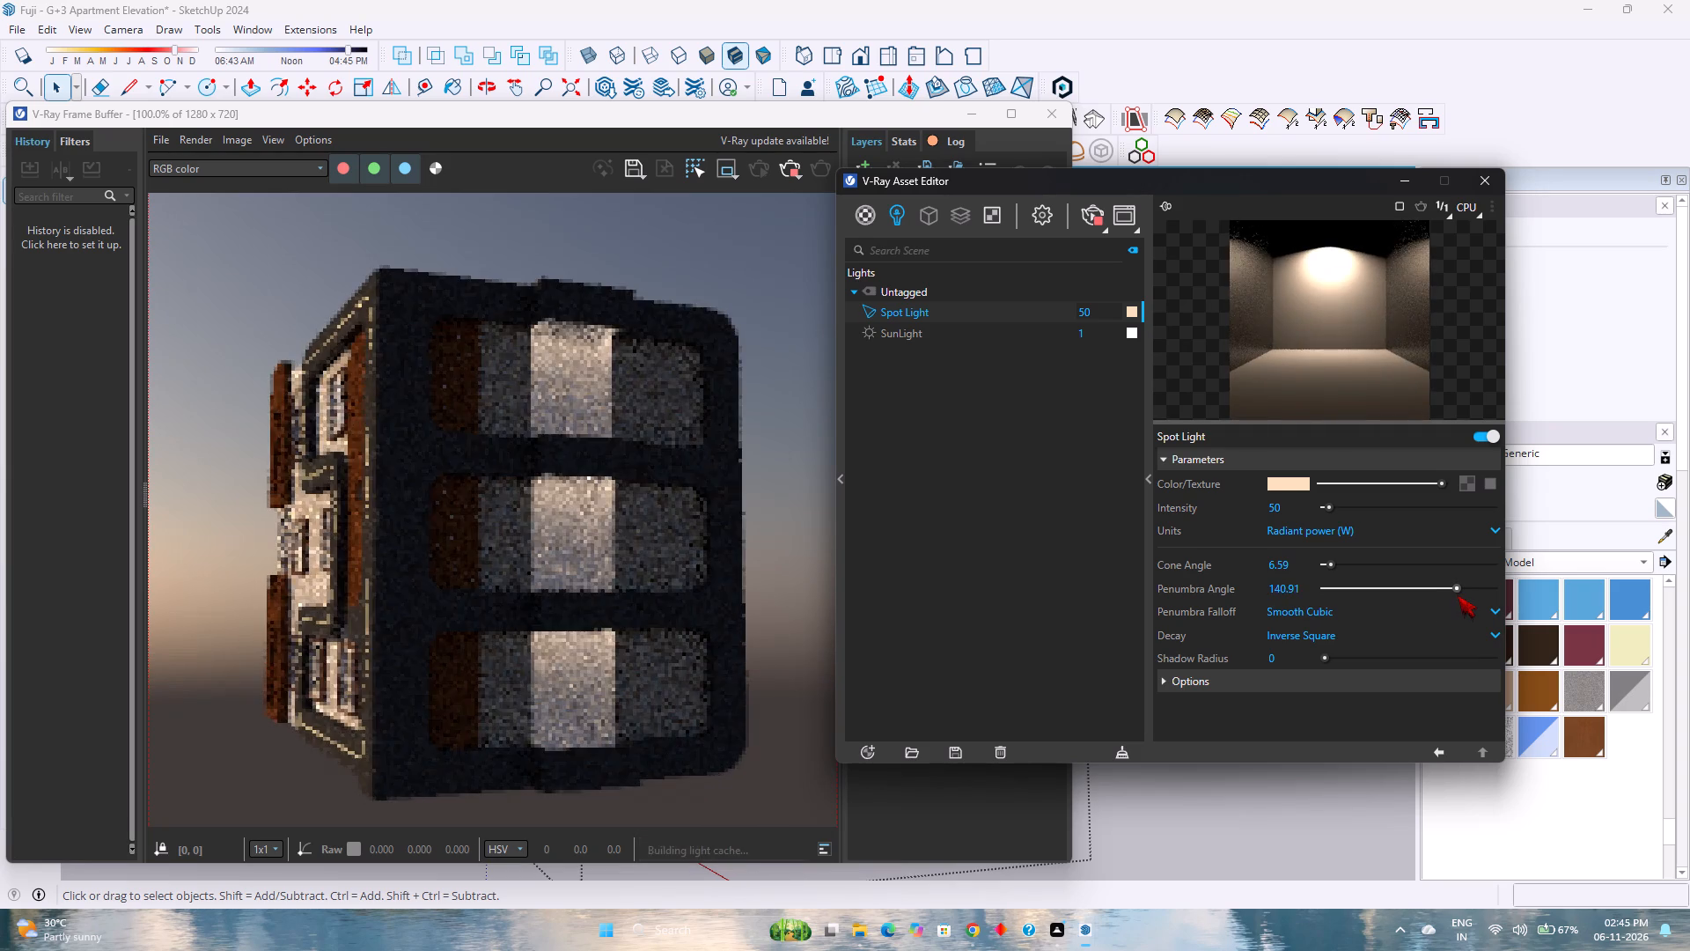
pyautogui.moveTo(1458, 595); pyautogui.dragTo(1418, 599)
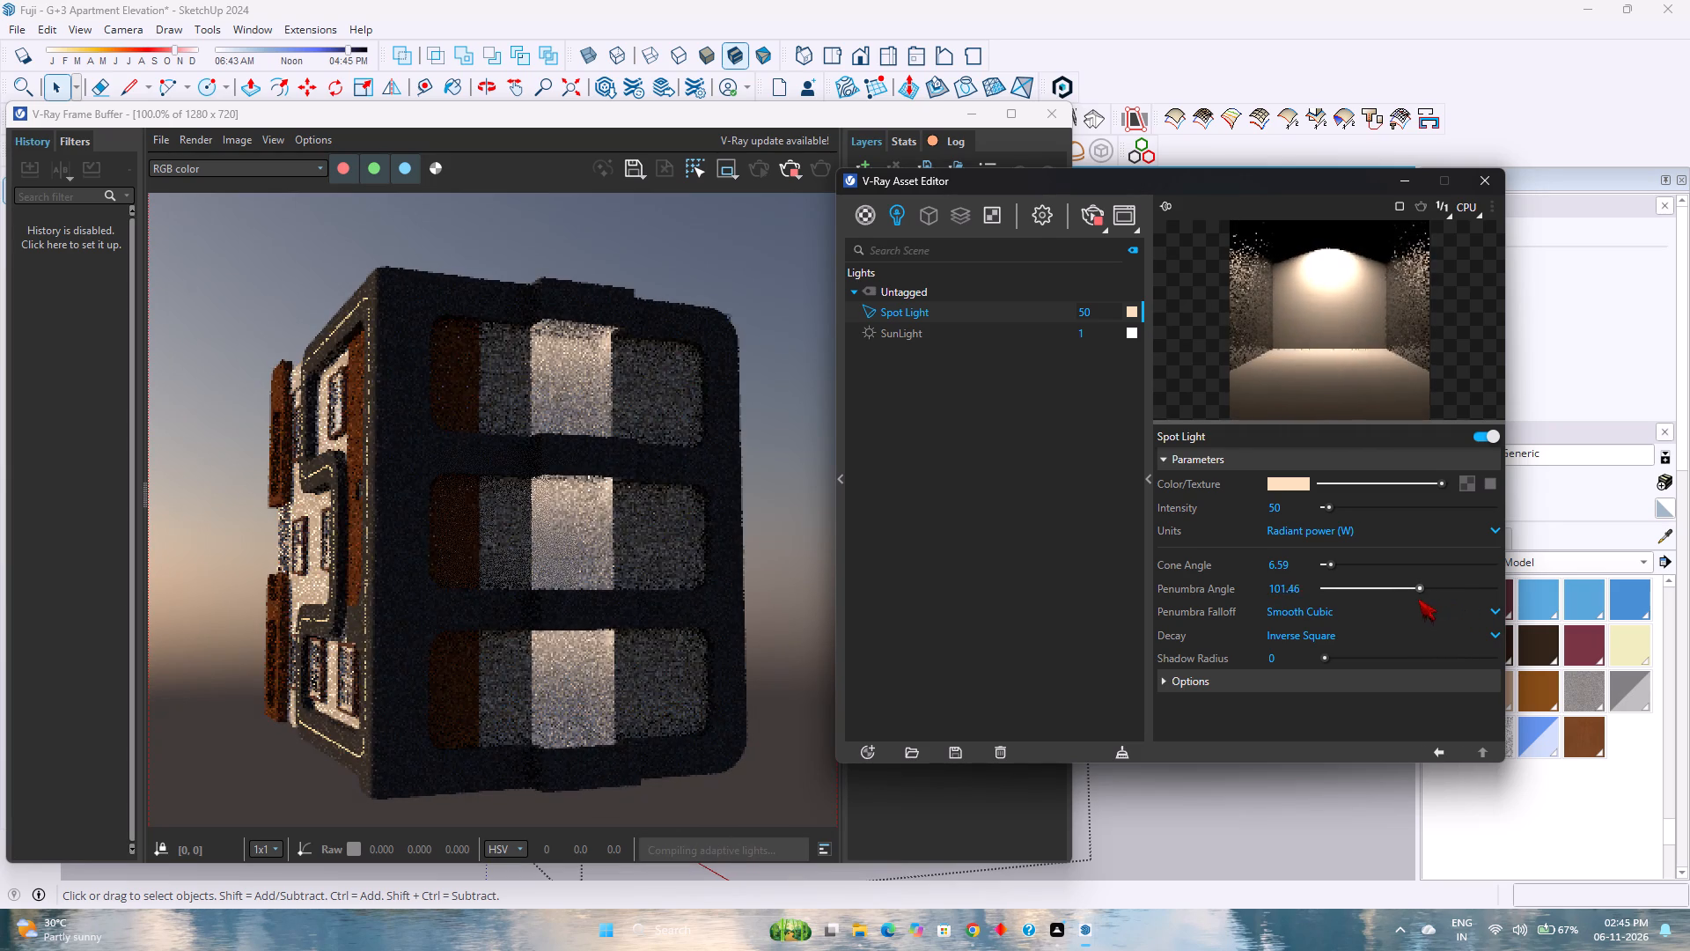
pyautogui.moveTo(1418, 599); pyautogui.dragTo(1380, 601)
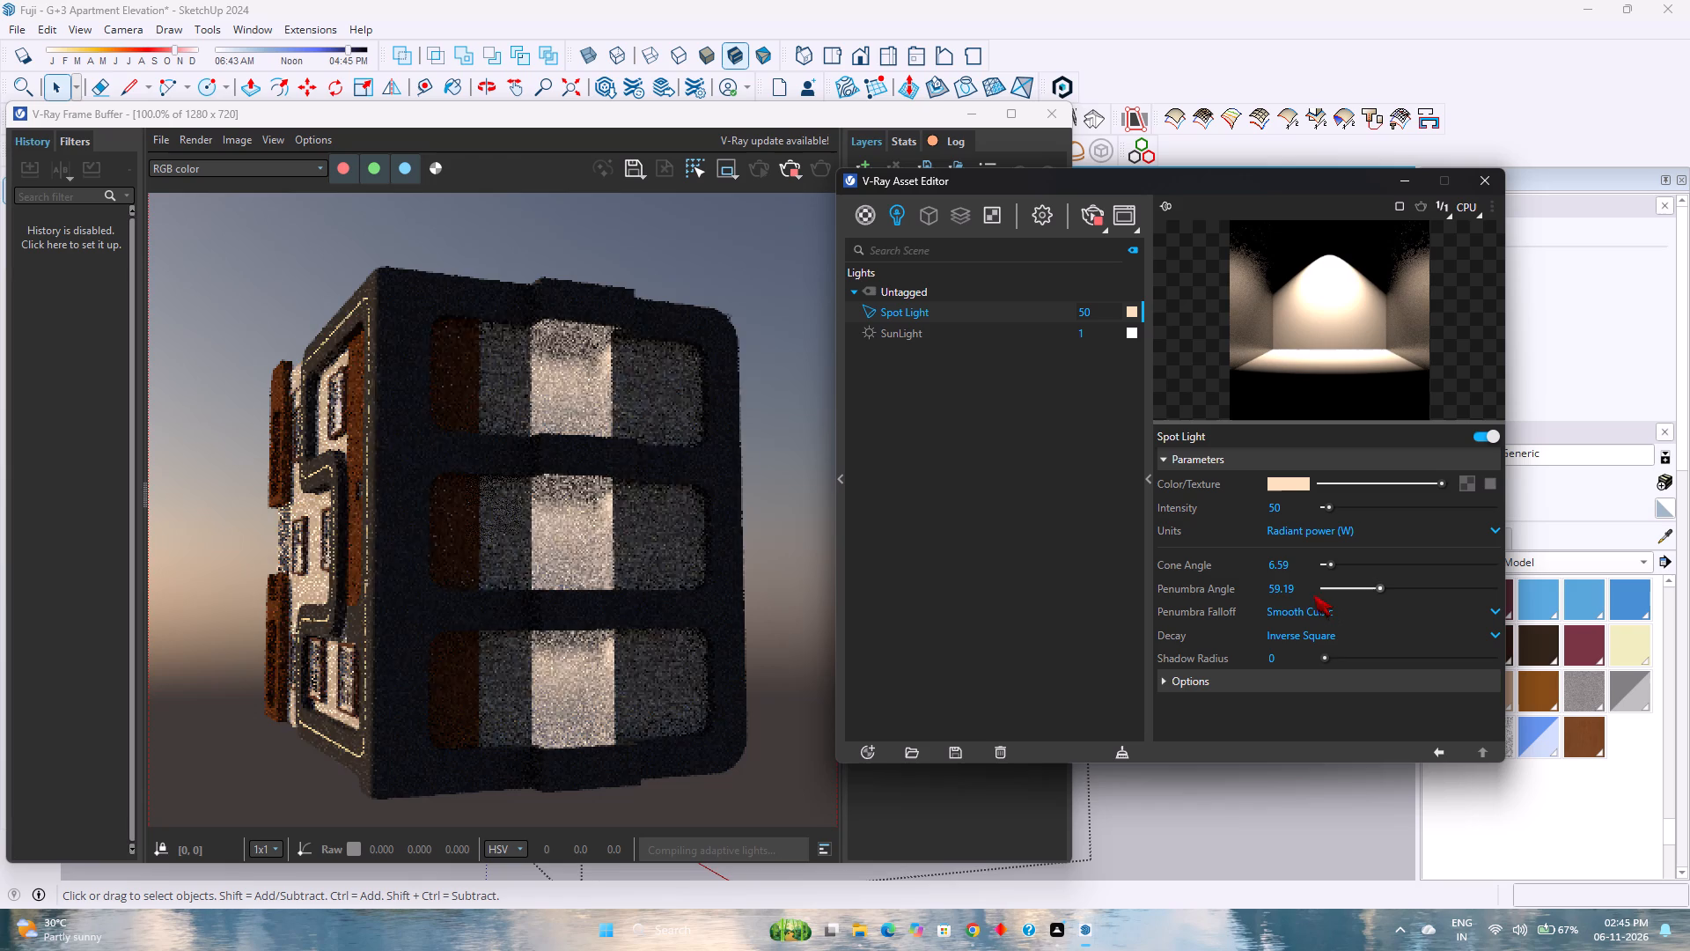
# Set the Spot Light's penumbra angle to 60 and its cone angle to 10.
pyautogui.moveTo(1312, 594); pyautogui.dragTo(1182, 594)
pyautogui.write('60')
pyautogui.press('Return')
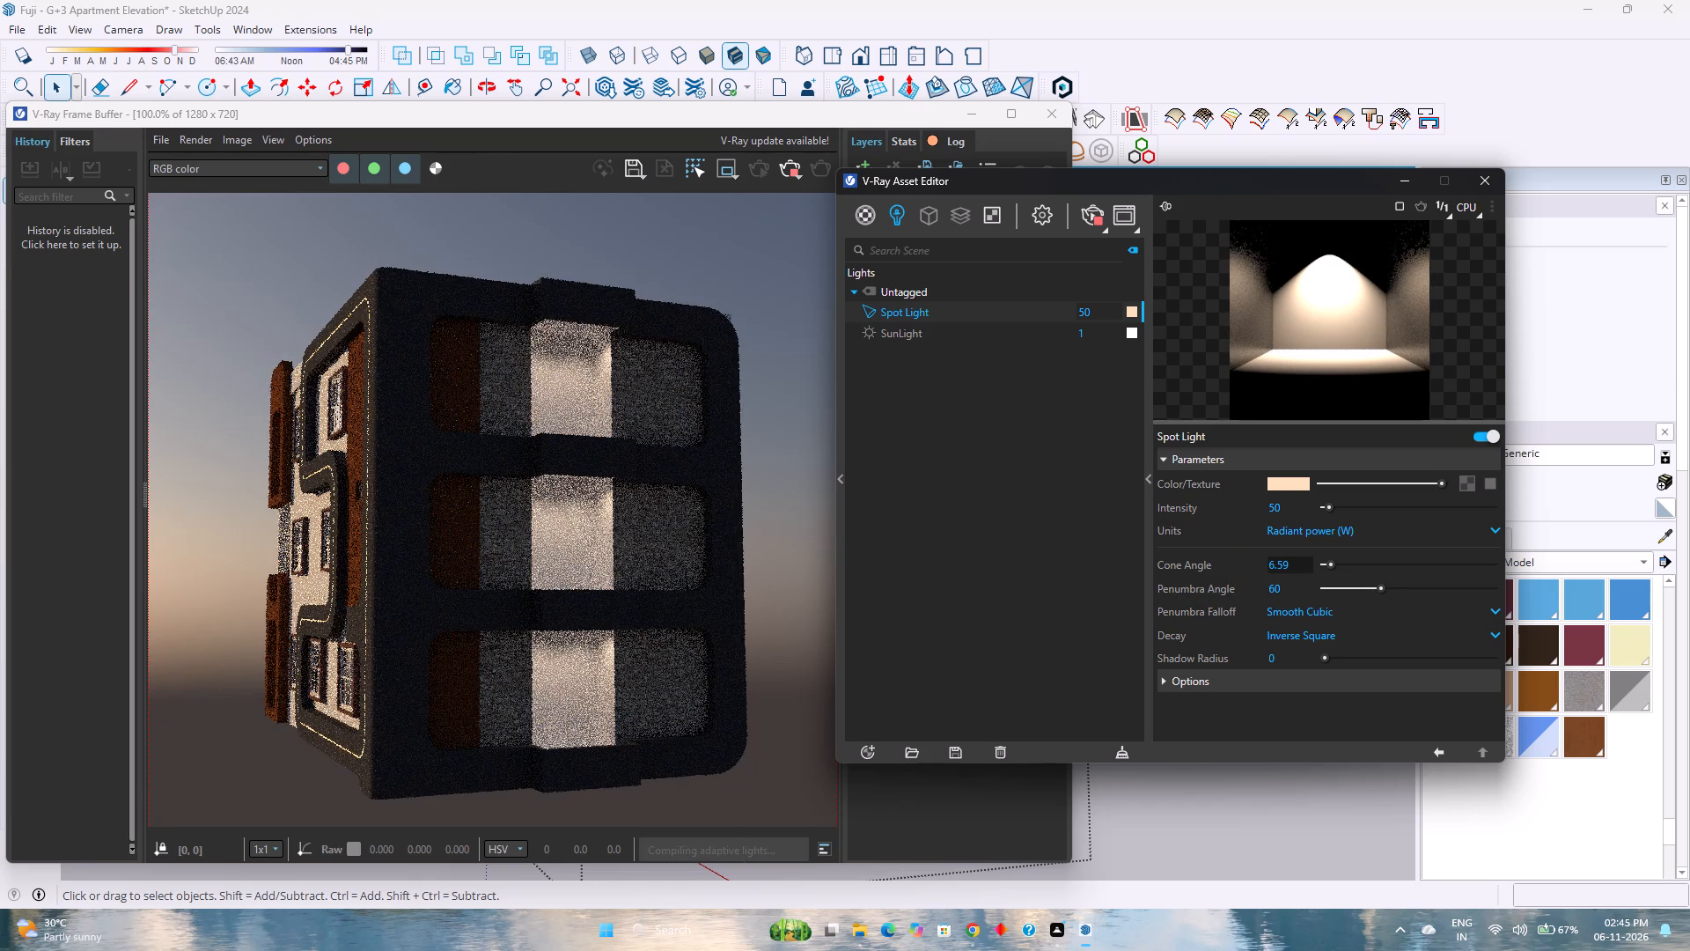
pyautogui.moveTo(1299, 560); pyautogui.dragTo(1245, 571)
pyautogui.write('10')
pyautogui.press('Return')
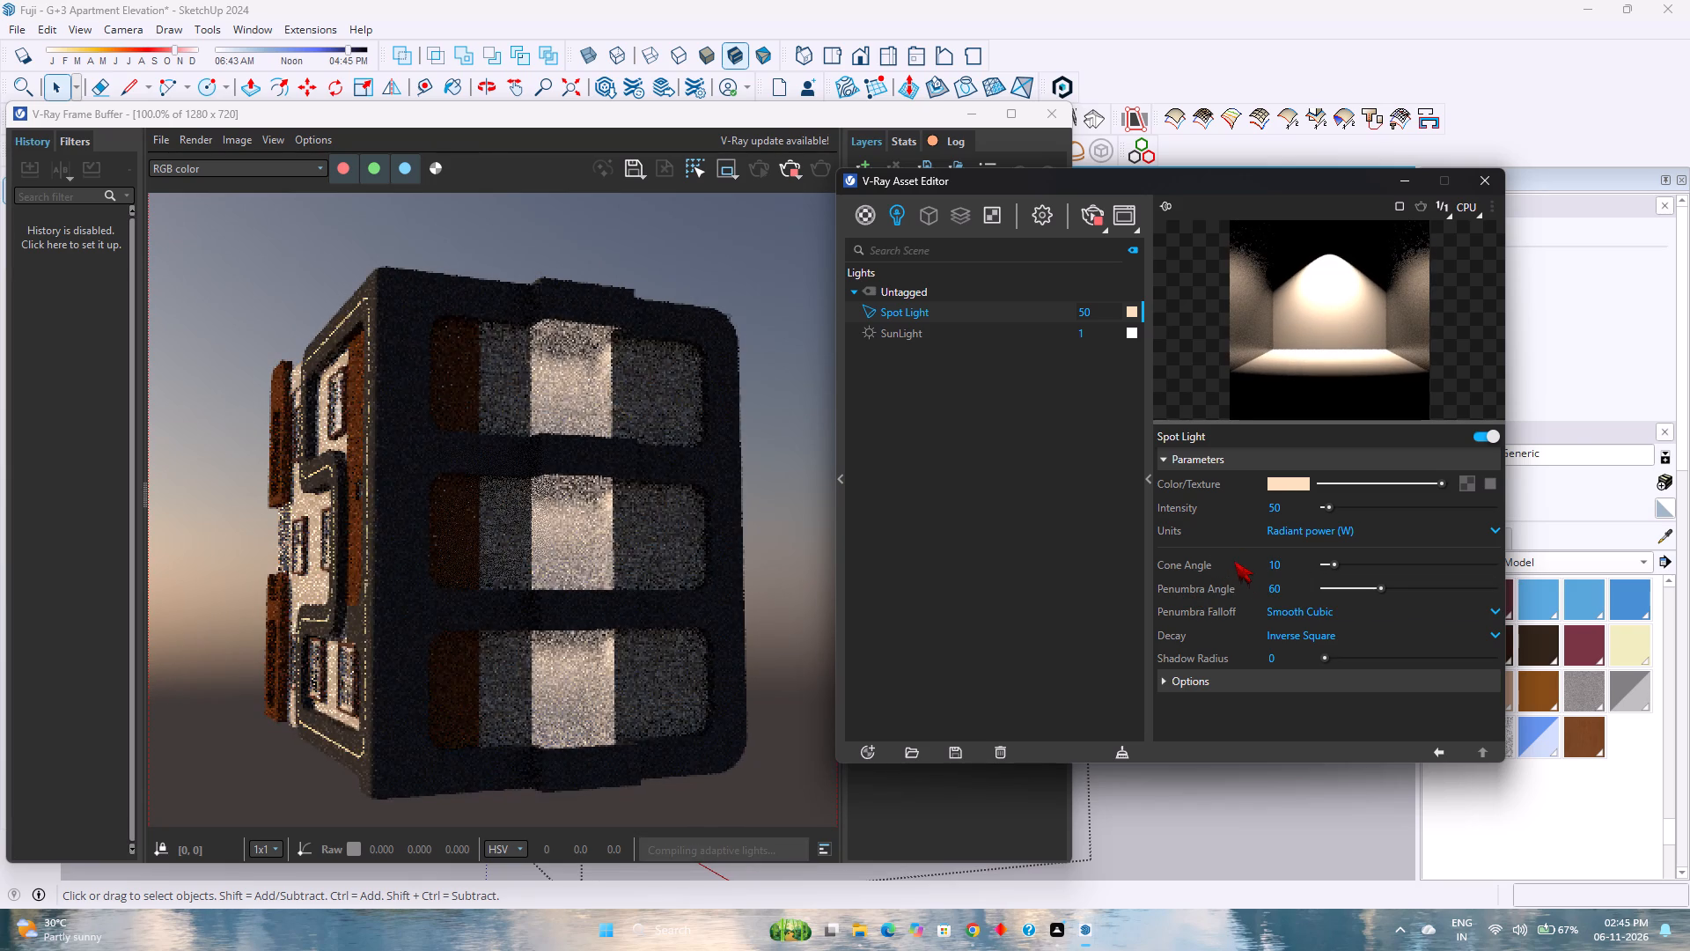
# Close the V-Ray Asset Editor and minimise the Frame Buffer to return to the building model.
pyautogui.click(1502, 180)
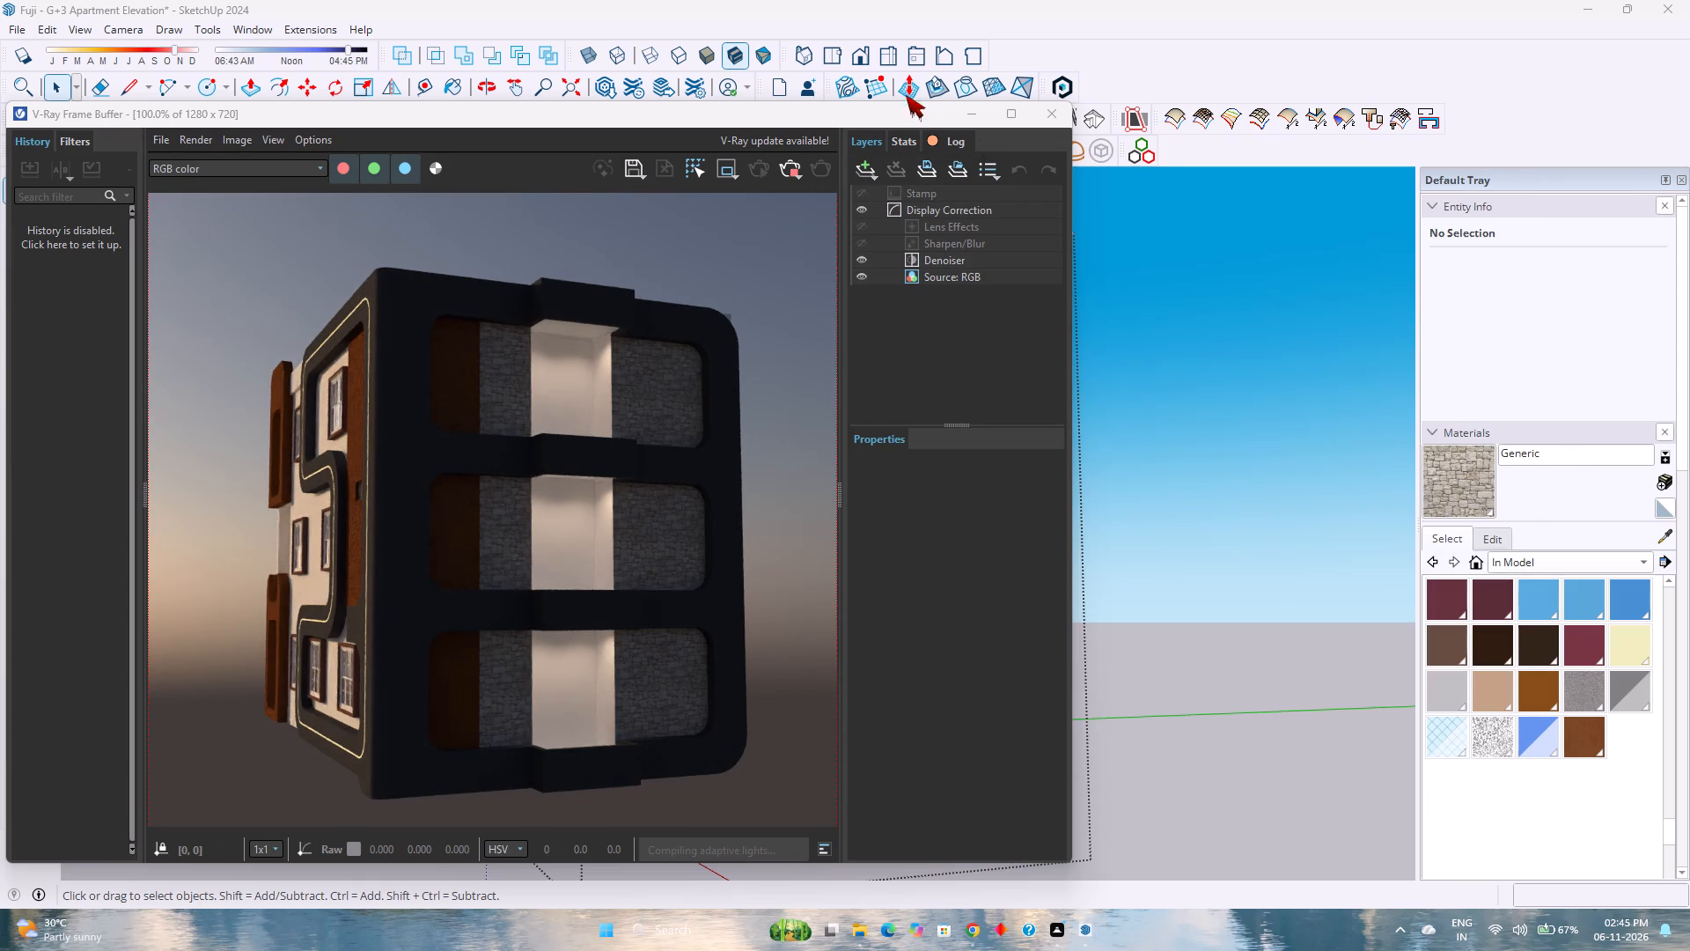
pyautogui.click(974, 113)
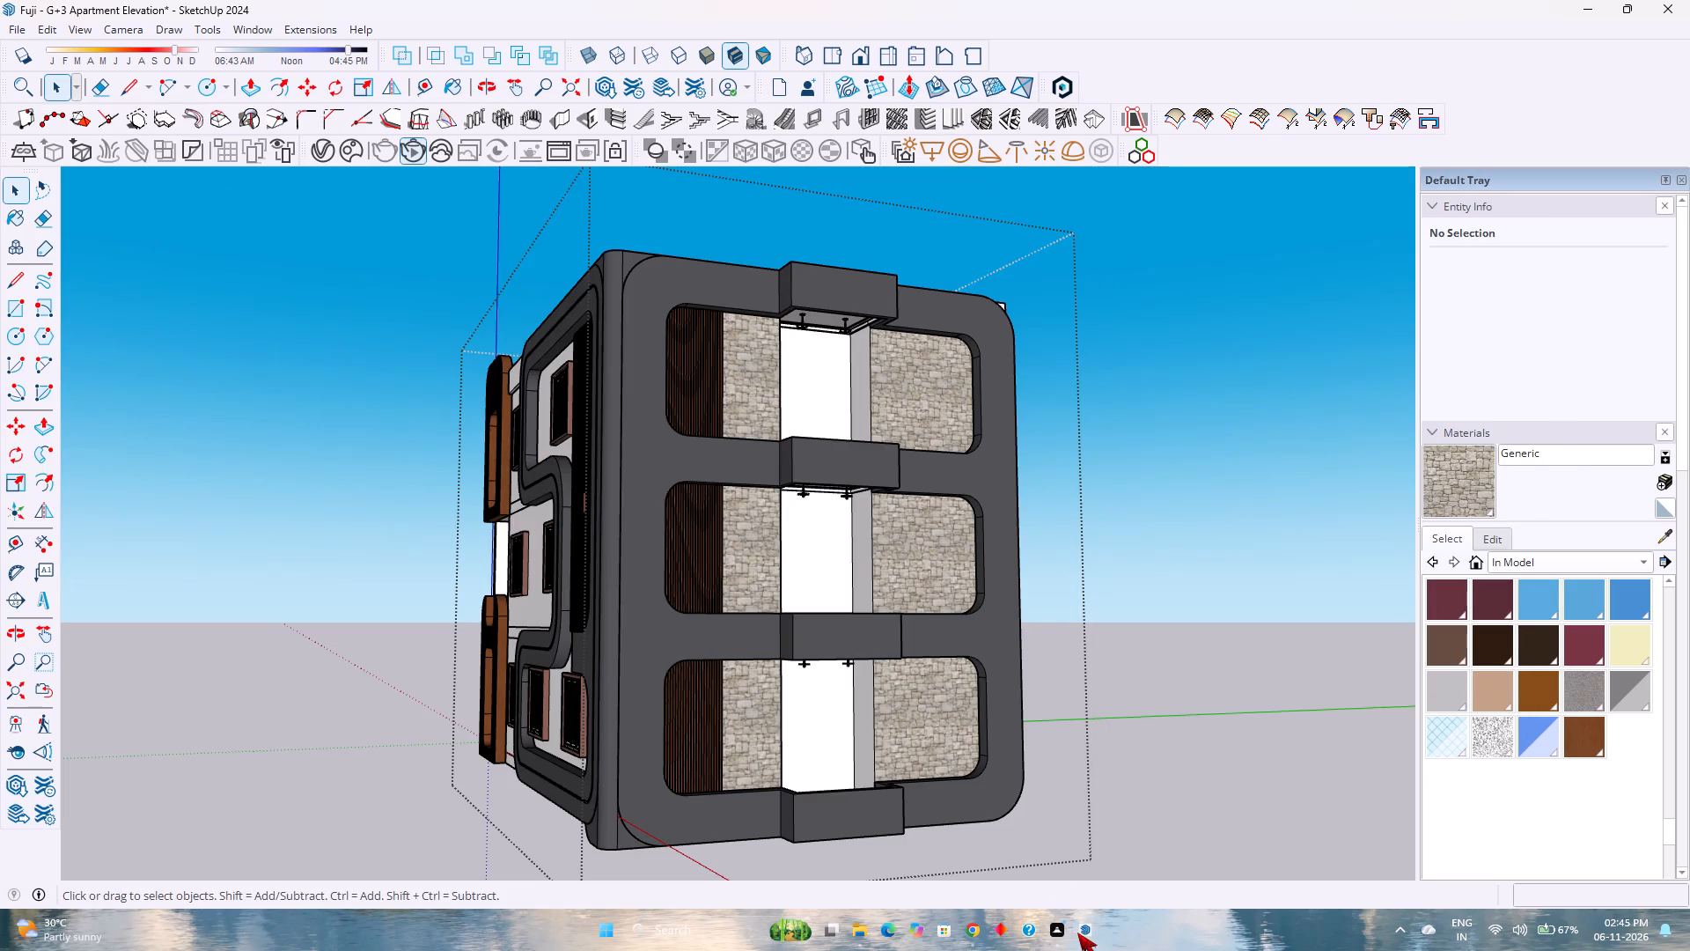